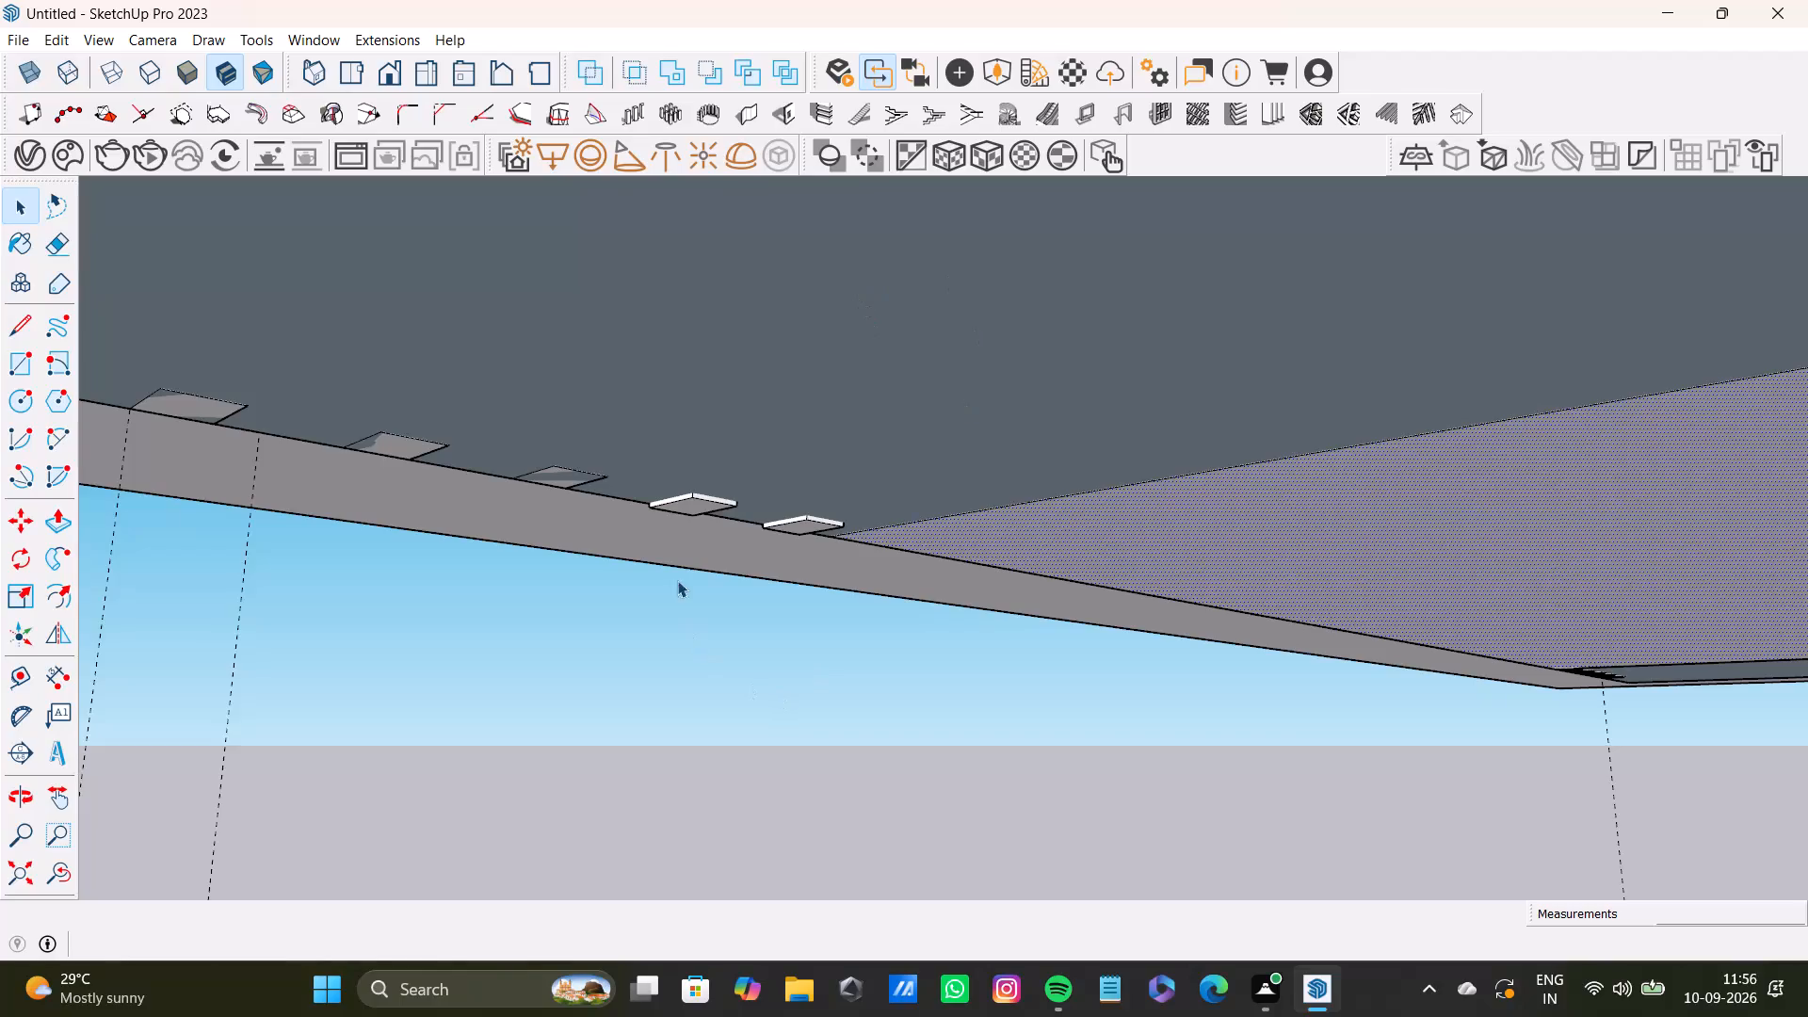
# Push/pull the last two slat end faces beneath the room floor about 1/8 inch, level with the neighbouring slat ends.
pyautogui.press('p')
pyautogui.moveTo(694, 506); pyautogui.dragTo(599, 486)
pyautogui.press('space')
pyautogui.click(701, 513)
pyautogui.click(696, 507)
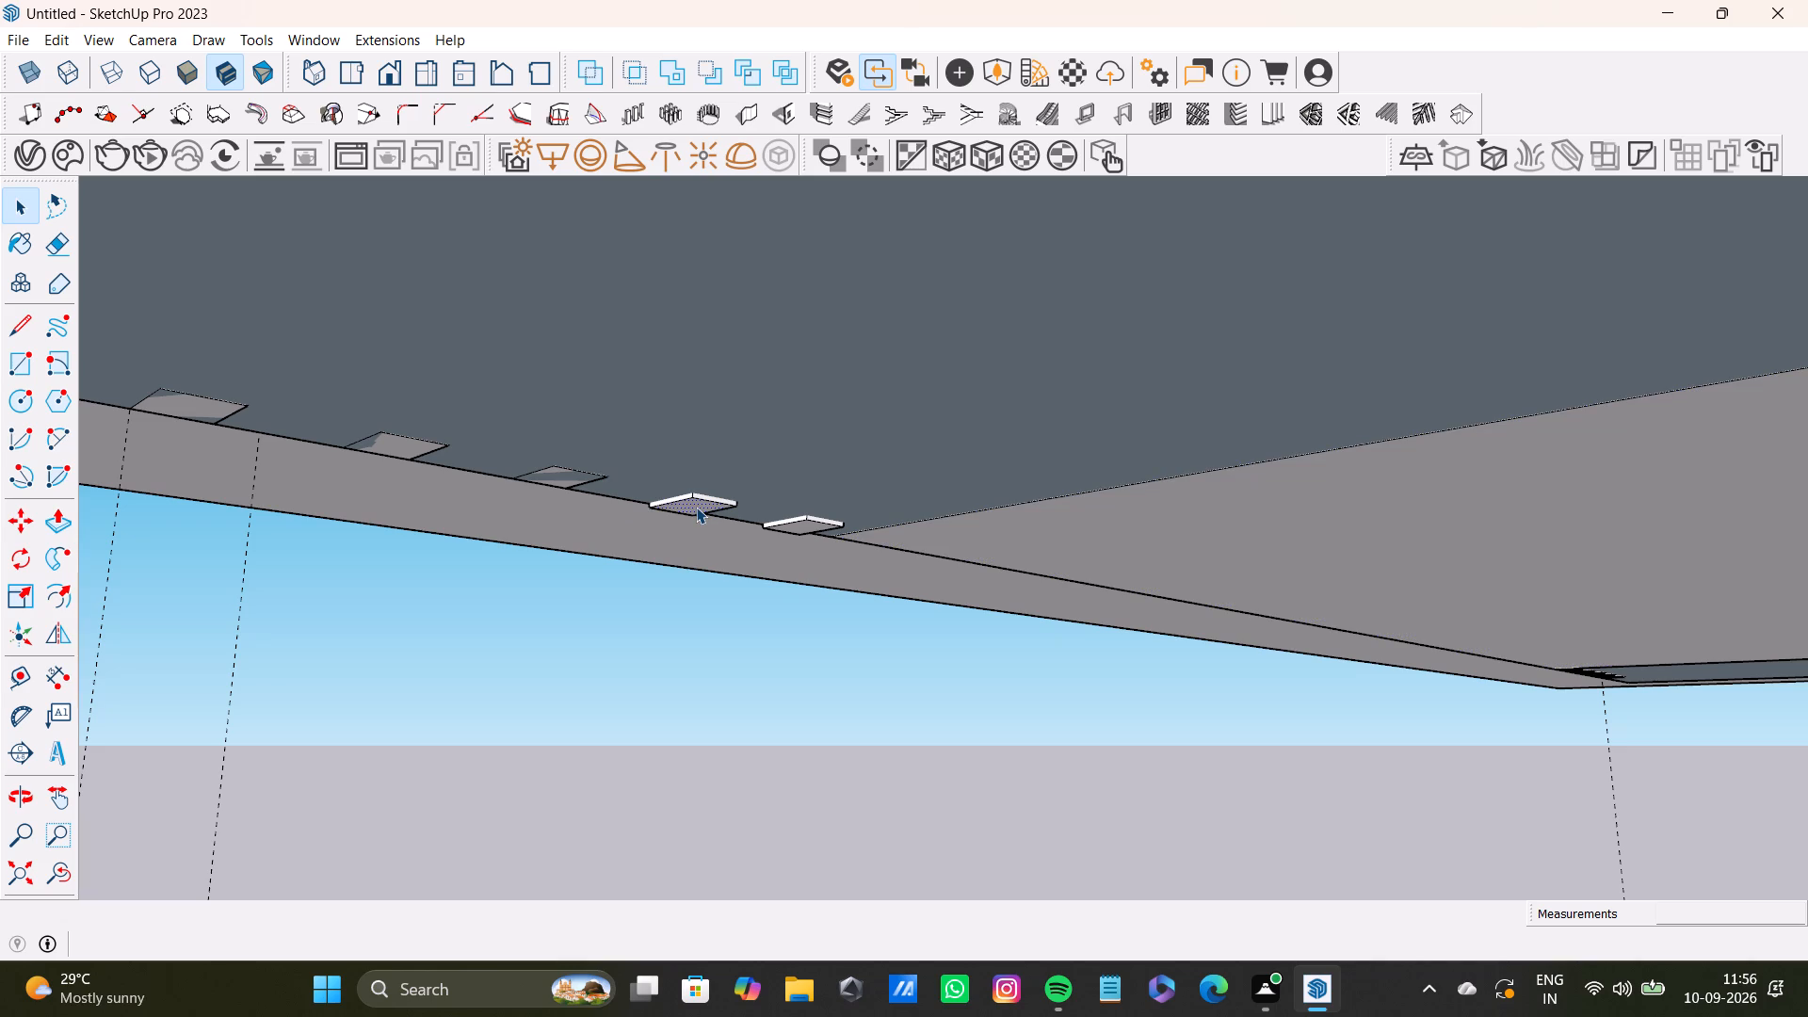
pyautogui.press('p')
pyautogui.moveTo(685, 502); pyautogui.dragTo(557, 484)
pyautogui.press('space')
pyautogui.scroll(2, 800, 539)
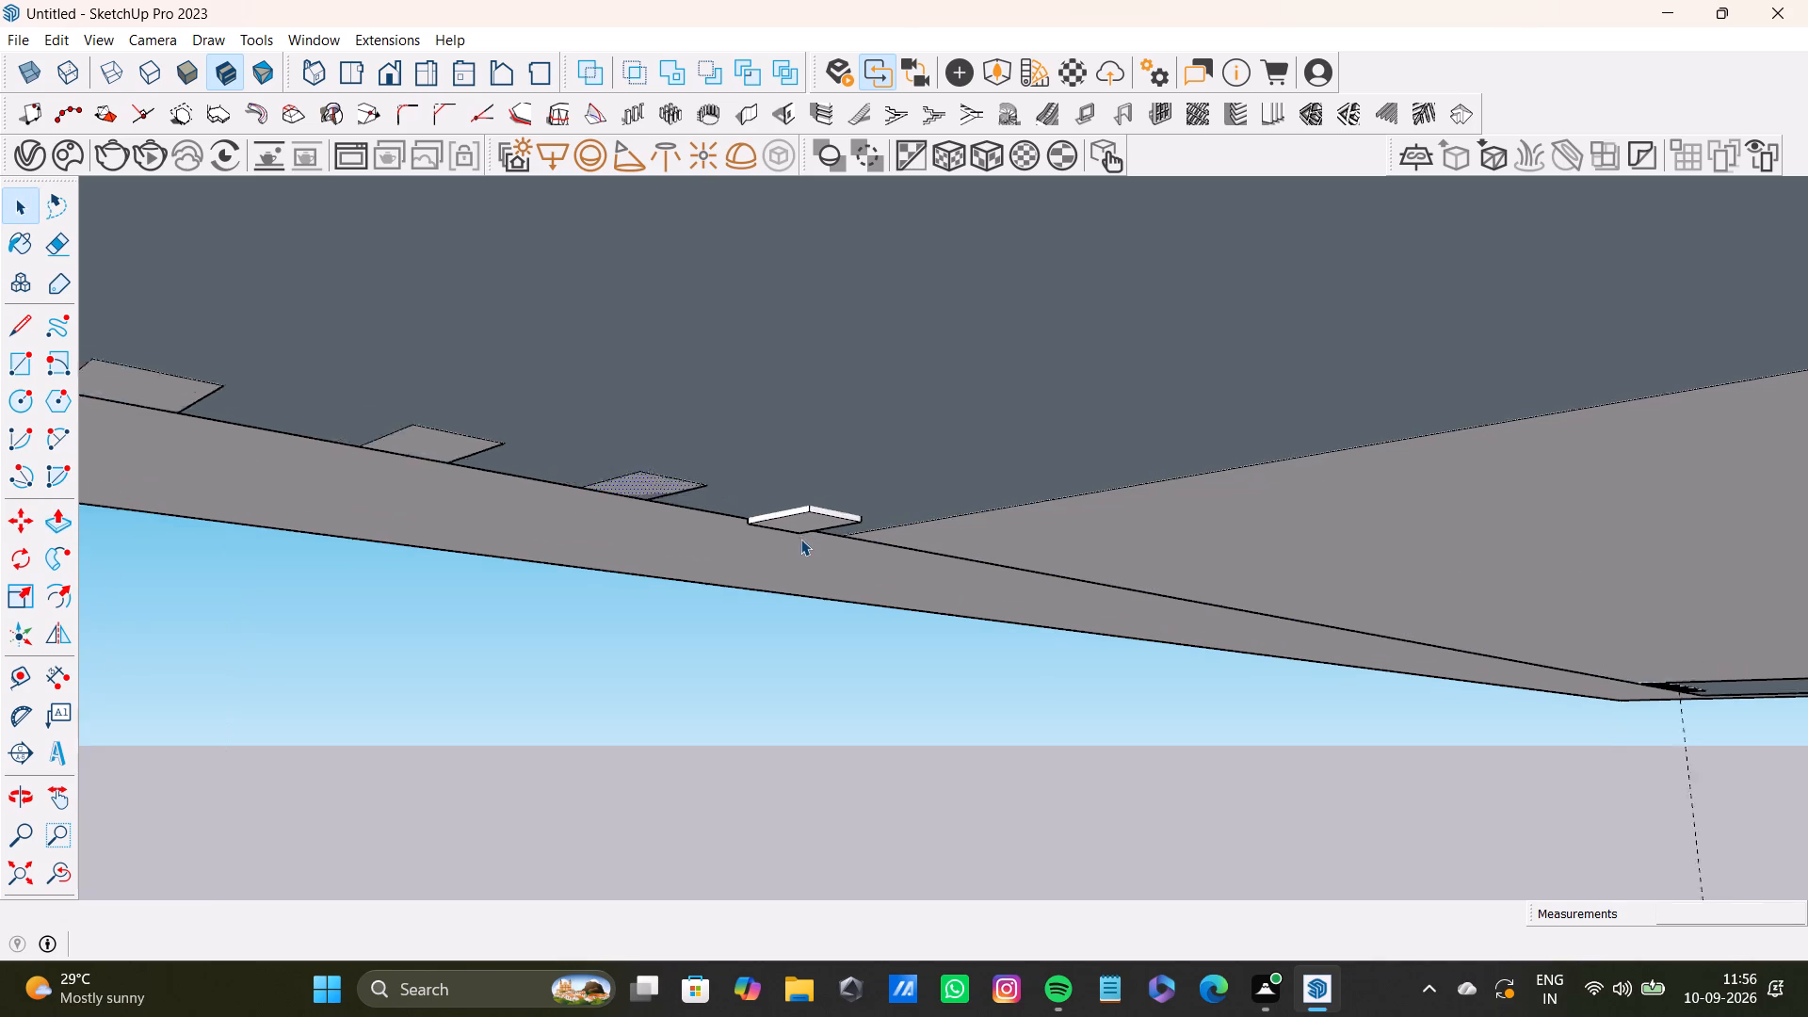
pyautogui.scroll(4, 800, 539)
pyautogui.click(802, 518)
pyautogui.press('p')
pyautogui.moveTo(802, 518); pyautogui.dragTo(551, 442)
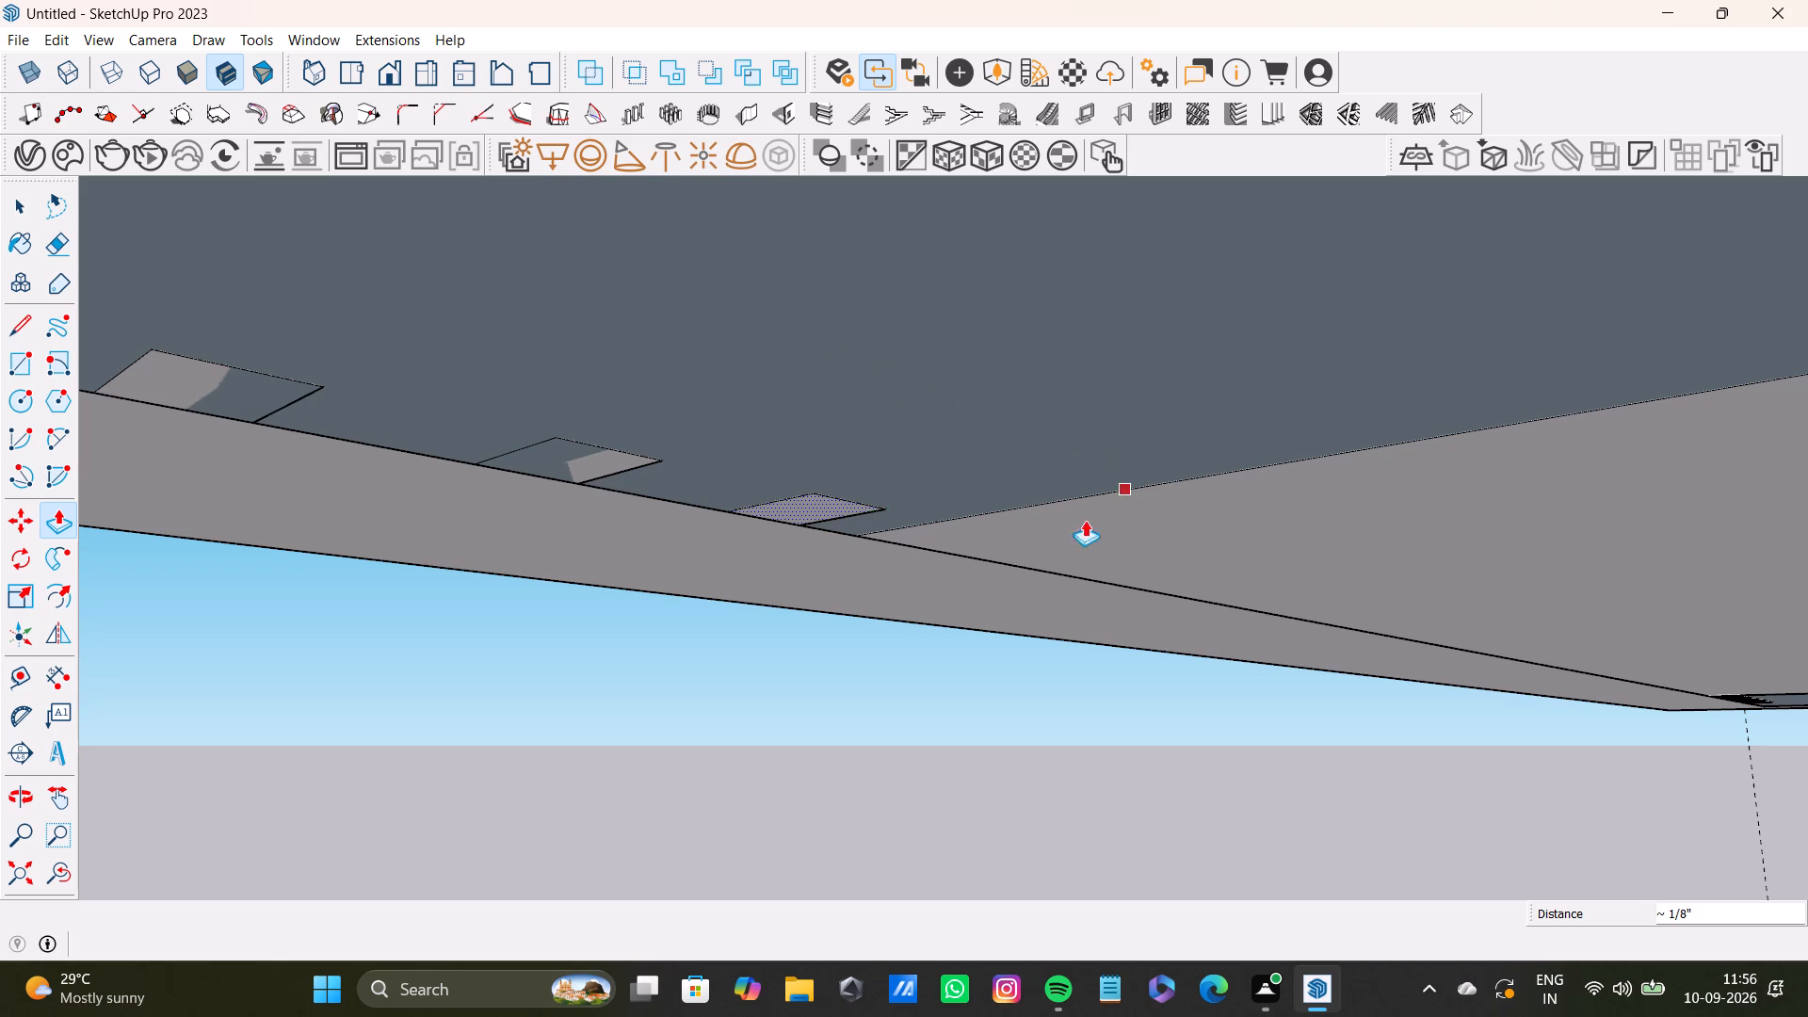
# Examine the slat ends along the wall from inside the room and from beneath the floor.
pyautogui.scroll(-12, 822, 482)
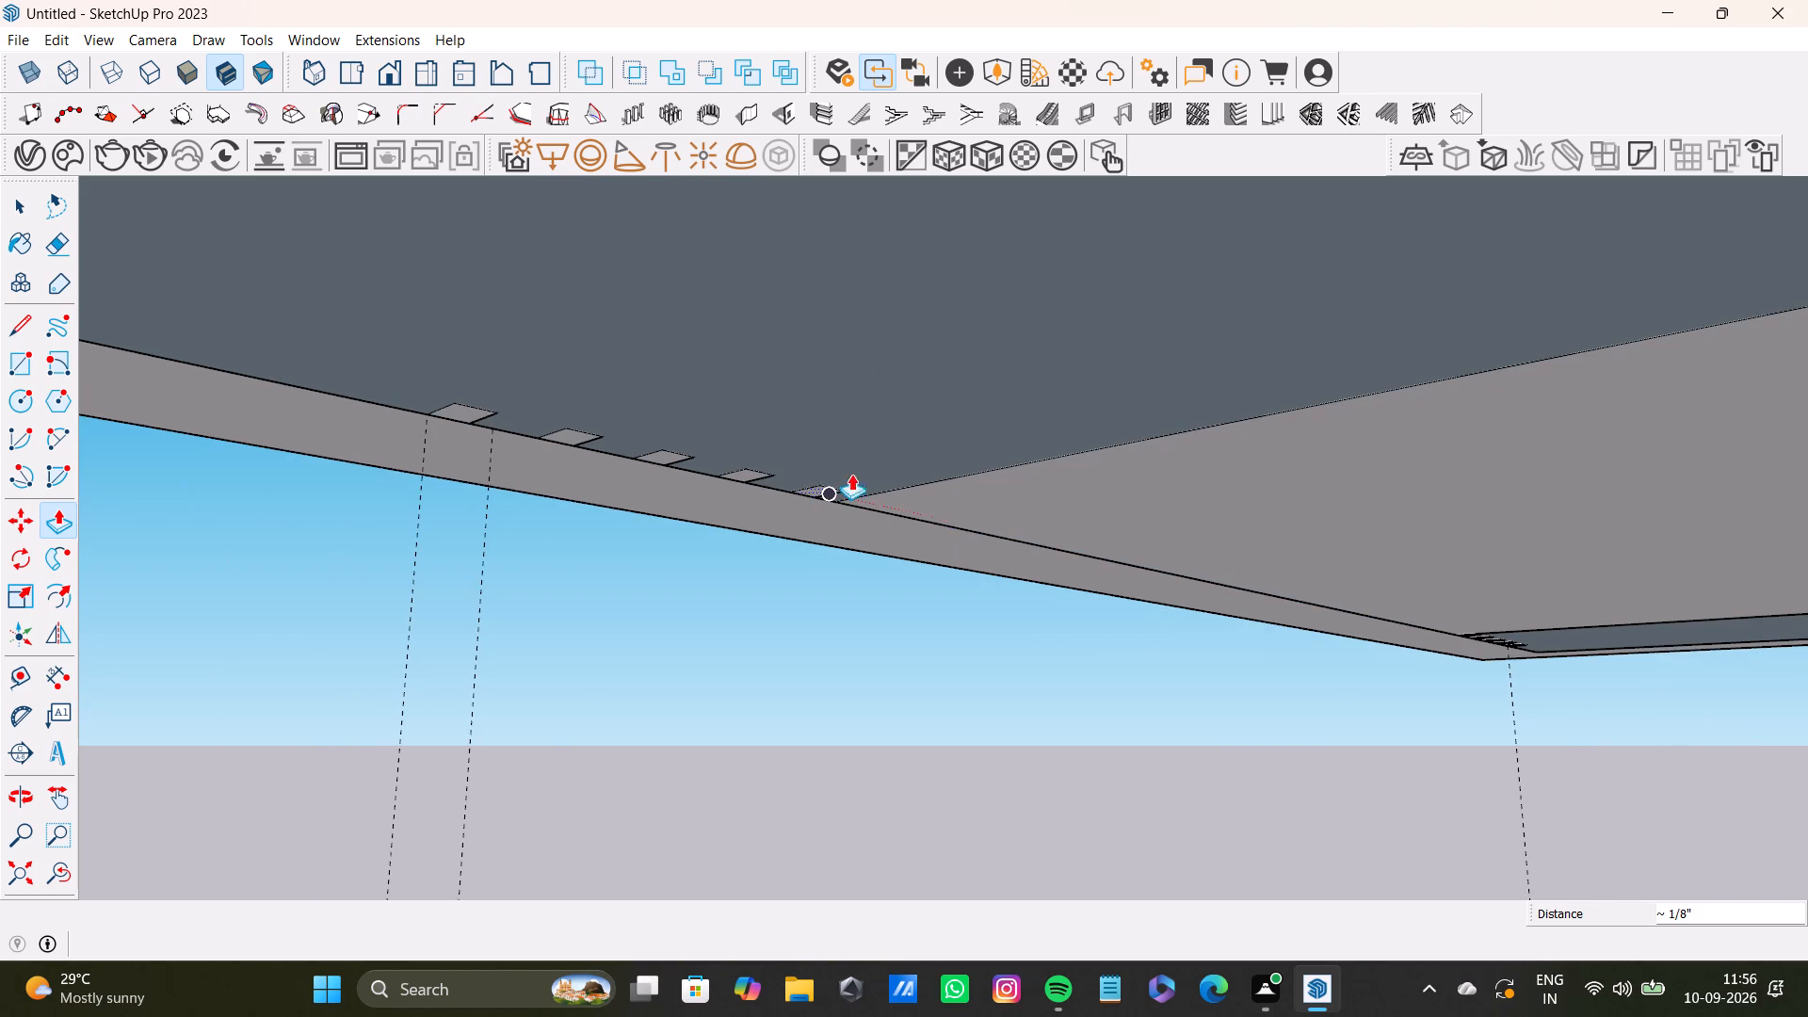
pyautogui.moveTo(962, 348); pyautogui.dragTo(962, 539, button='middle')
pyautogui.scroll(-4, 962, 525)
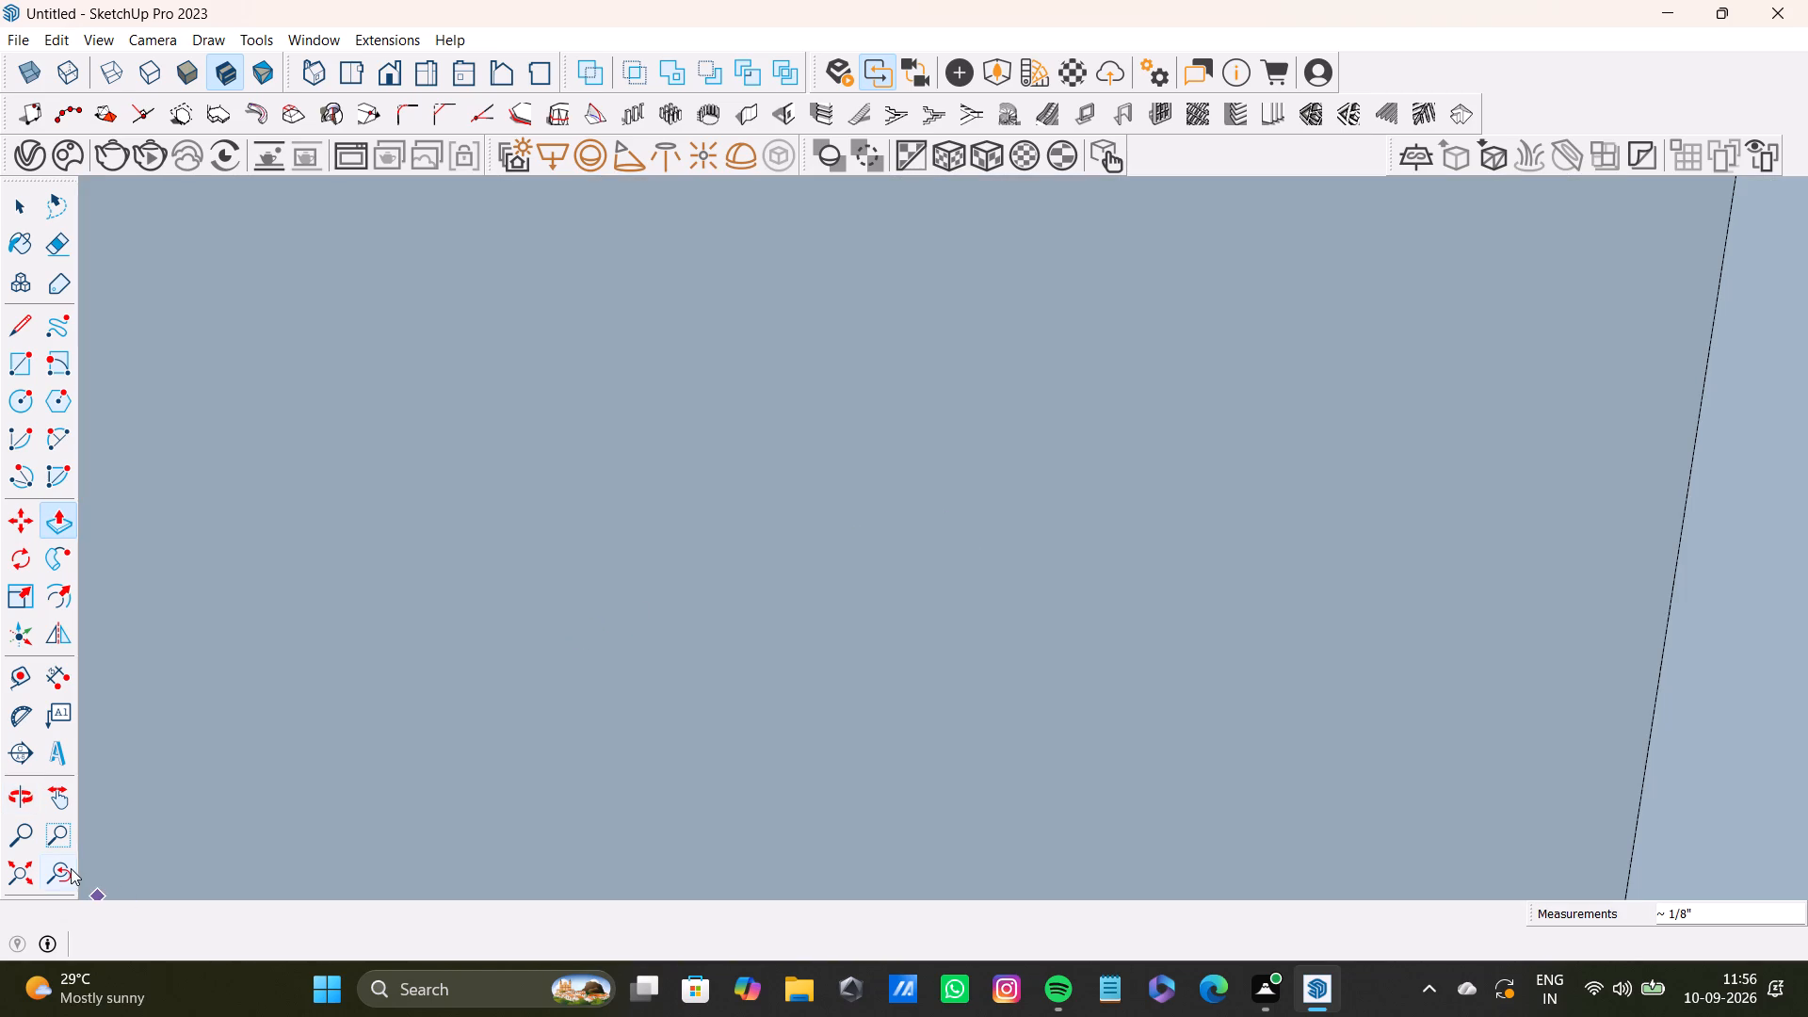
pyautogui.click(71, 868)
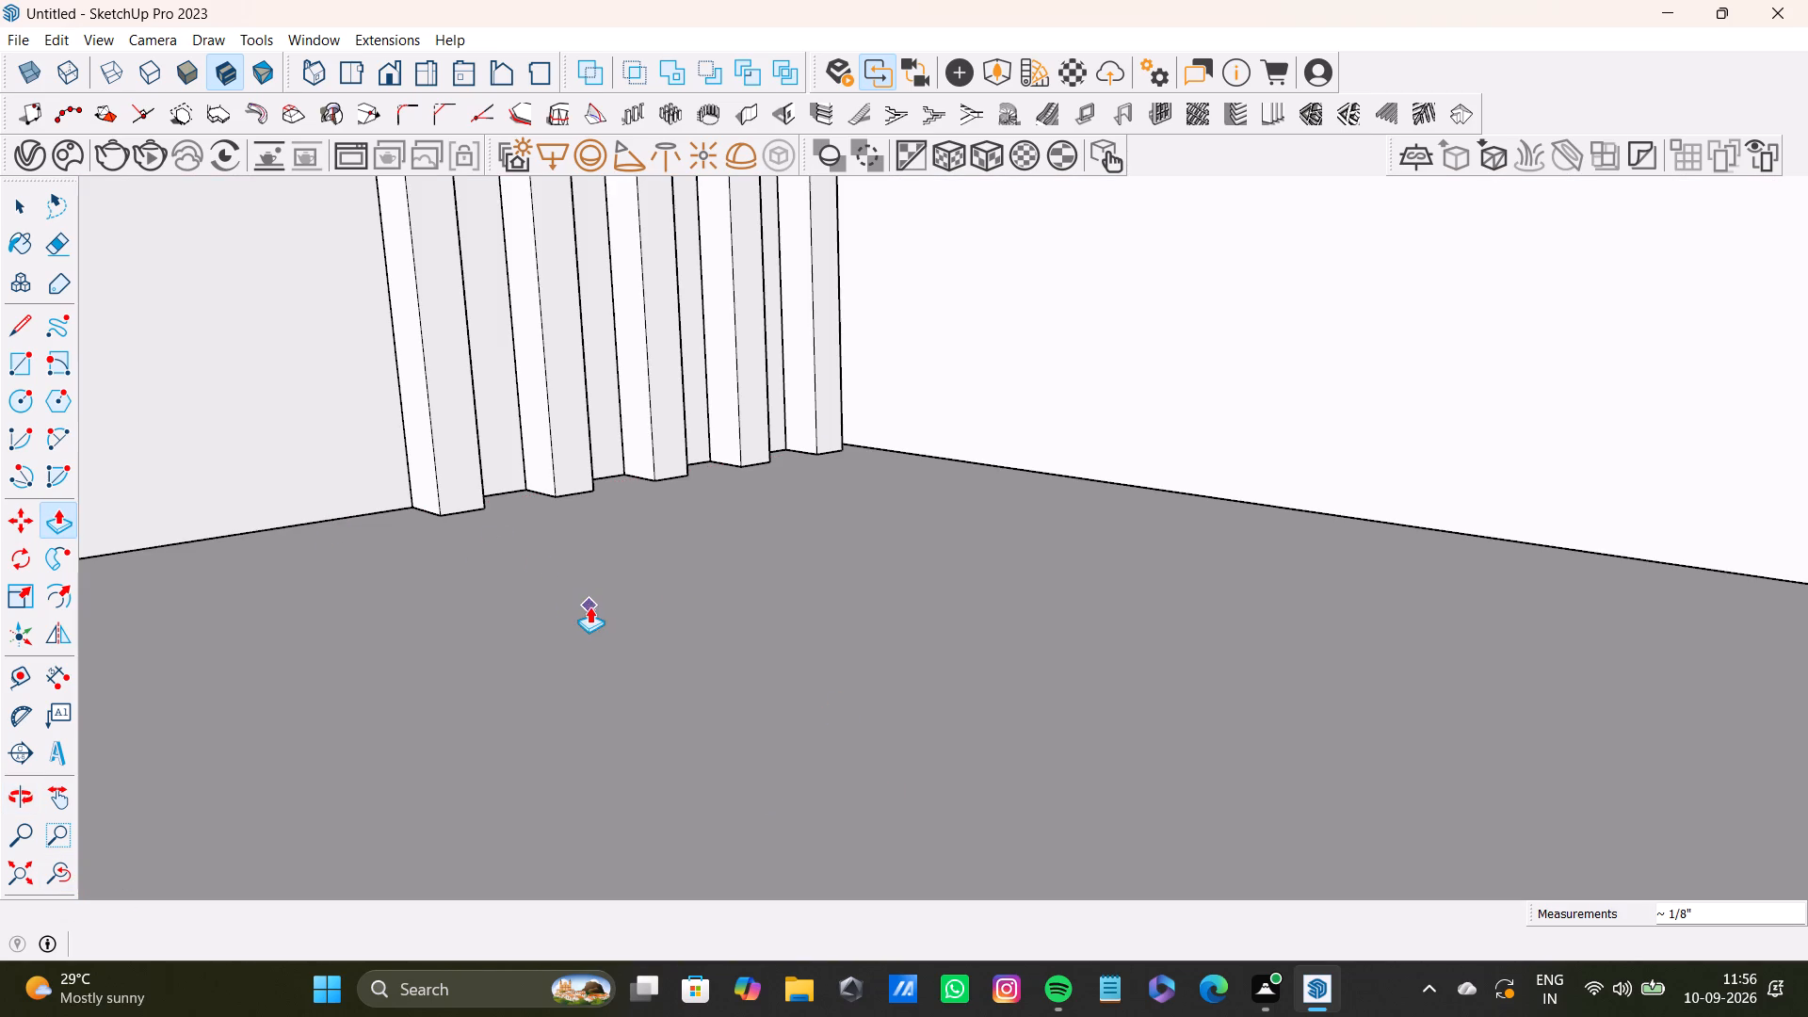
pyautogui.keyDown('shift'); pyautogui.moveTo(597, 605); pyautogui.dragTo(948, 448, button='middle'); pyautogui.keyUp('shift')
pyautogui.scroll(-8, 976, 579)
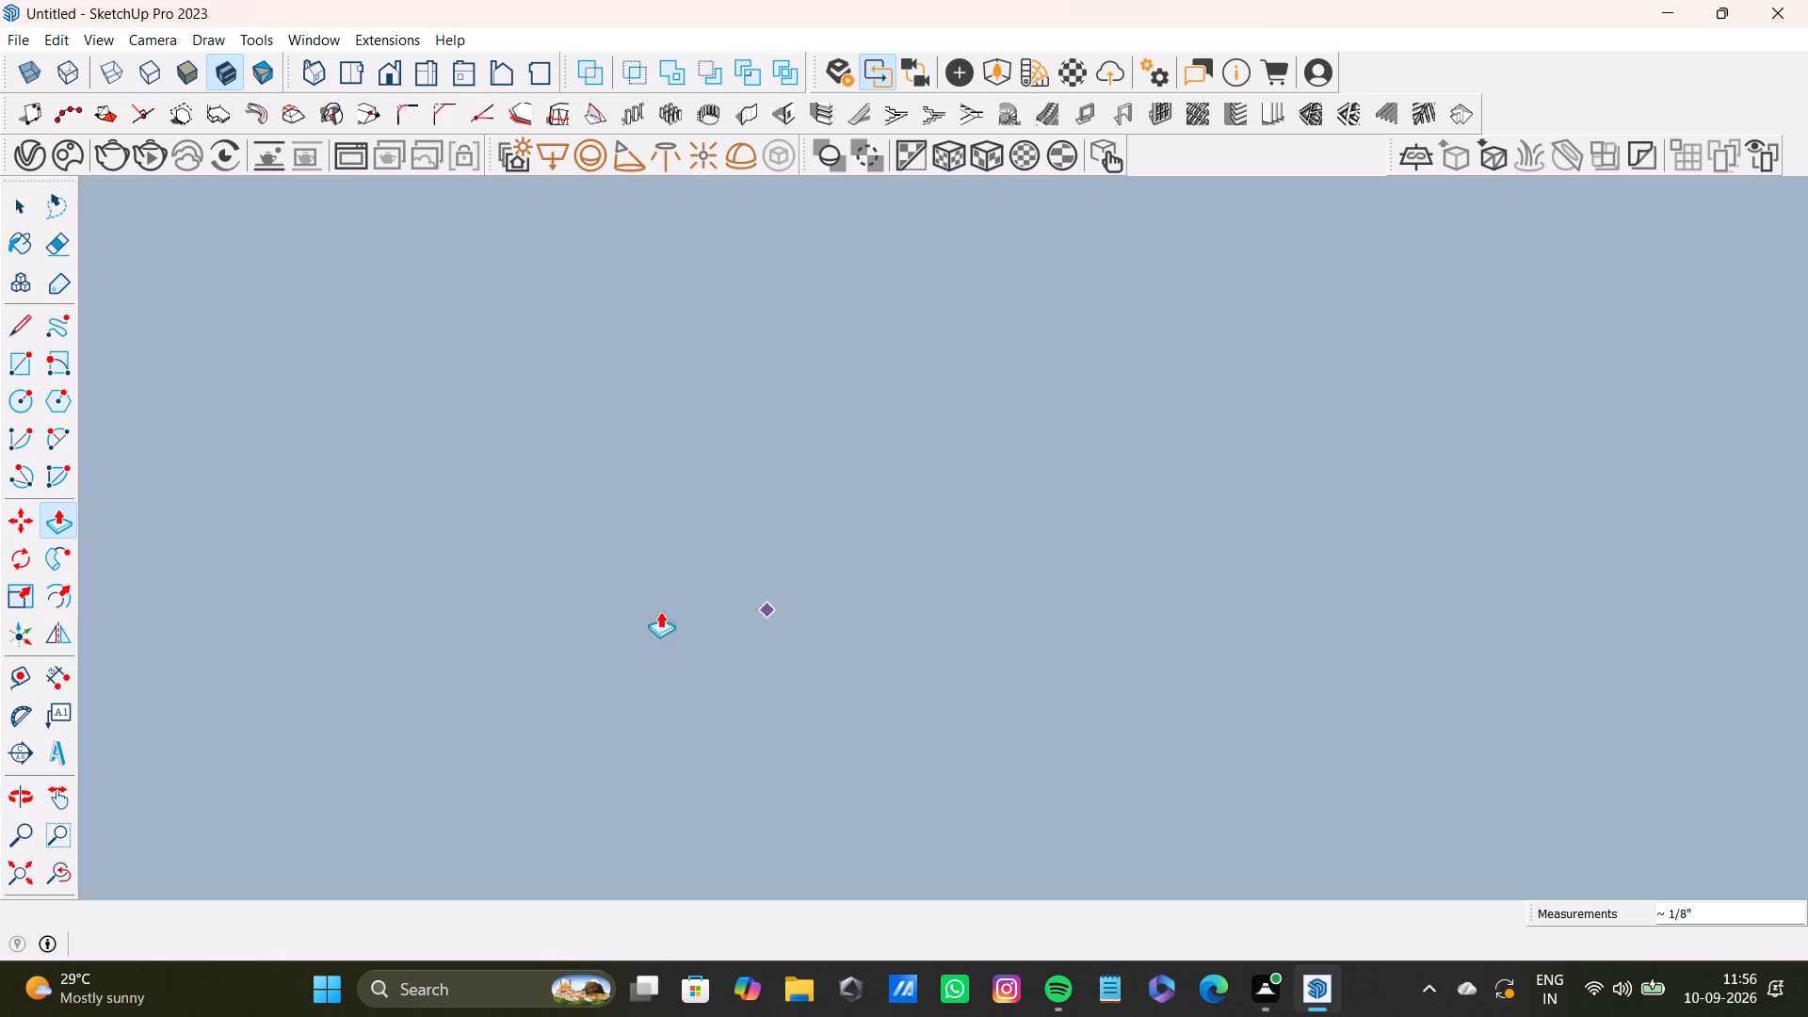
pyautogui.click(15, 873)
pyautogui.keyDown('shift'); pyautogui.moveTo(1410, 486); pyautogui.dragTo(768, 599, button='middle'); pyautogui.keyUp('shift')
pyautogui.scroll(5, 1061, 499)
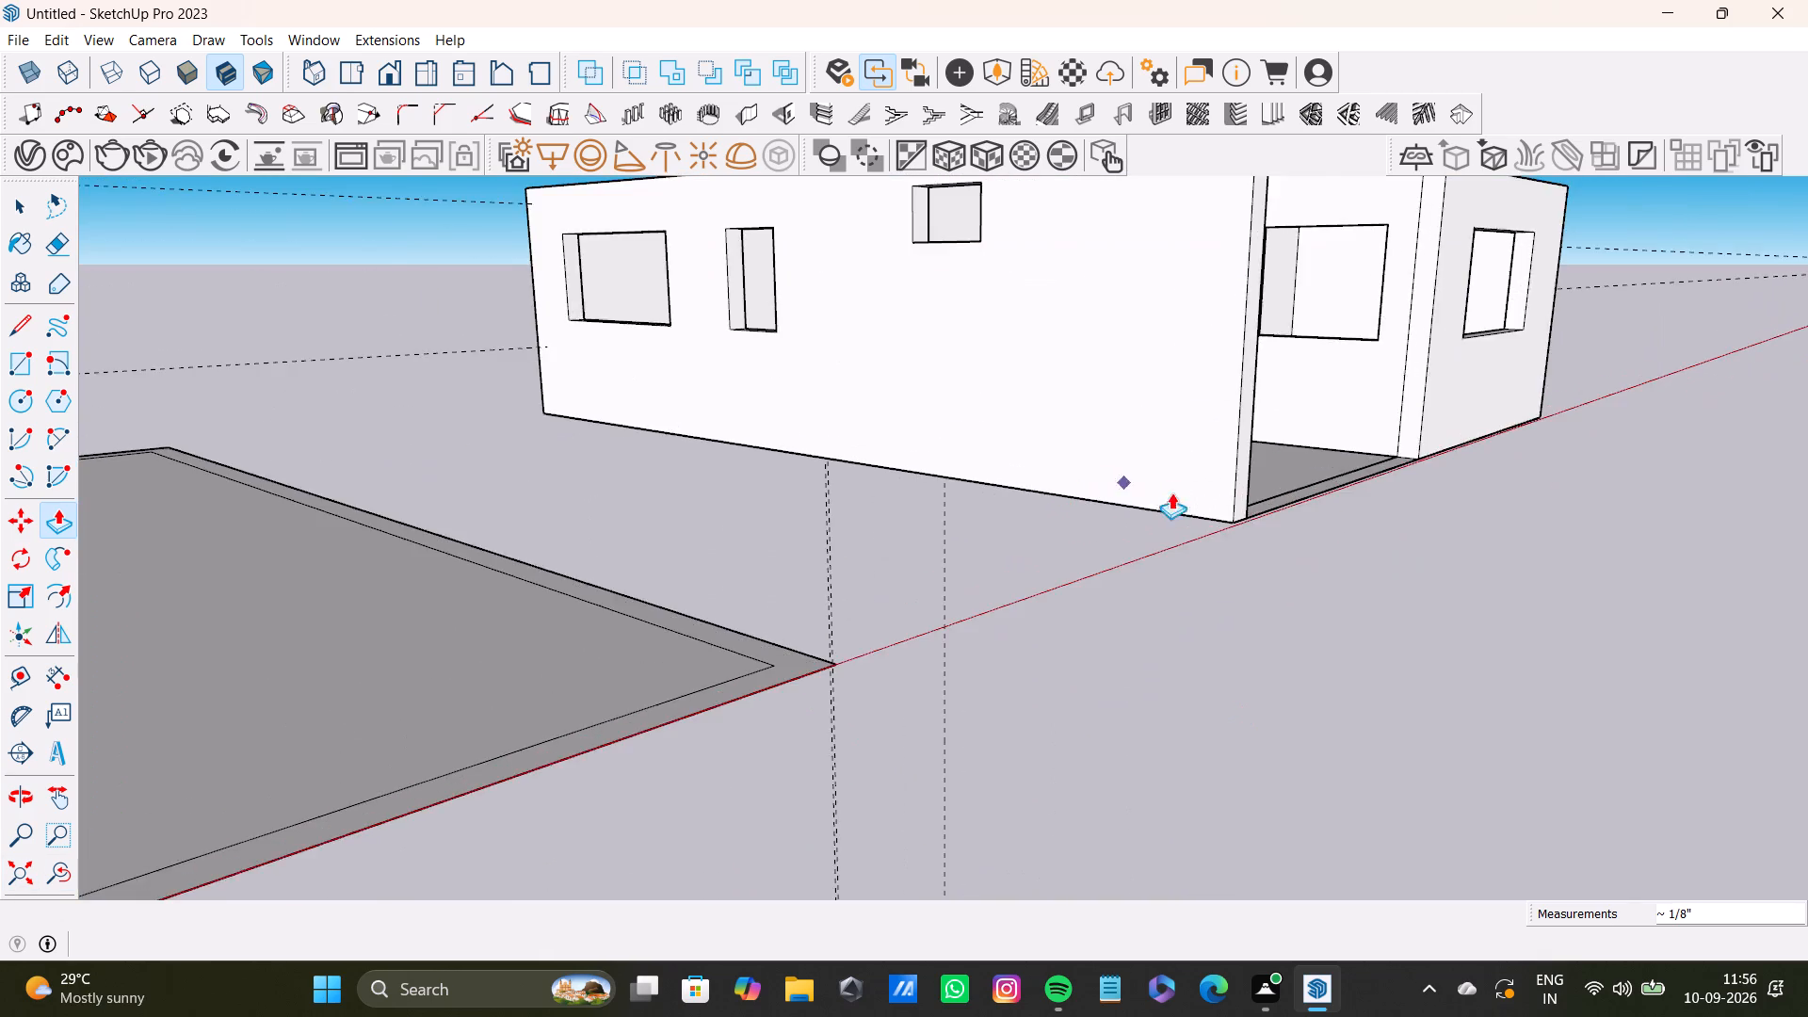
pyautogui.scroll(3, 1171, 492)
pyautogui.moveTo(1192, 508); pyautogui.dragTo(1129, 146, button='middle')
pyautogui.scroll(4, 1096, 349)
pyautogui.moveTo(1151, 602); pyautogui.dragTo(1095, 322, button='middle')
pyautogui.scroll(9, 998, 578)
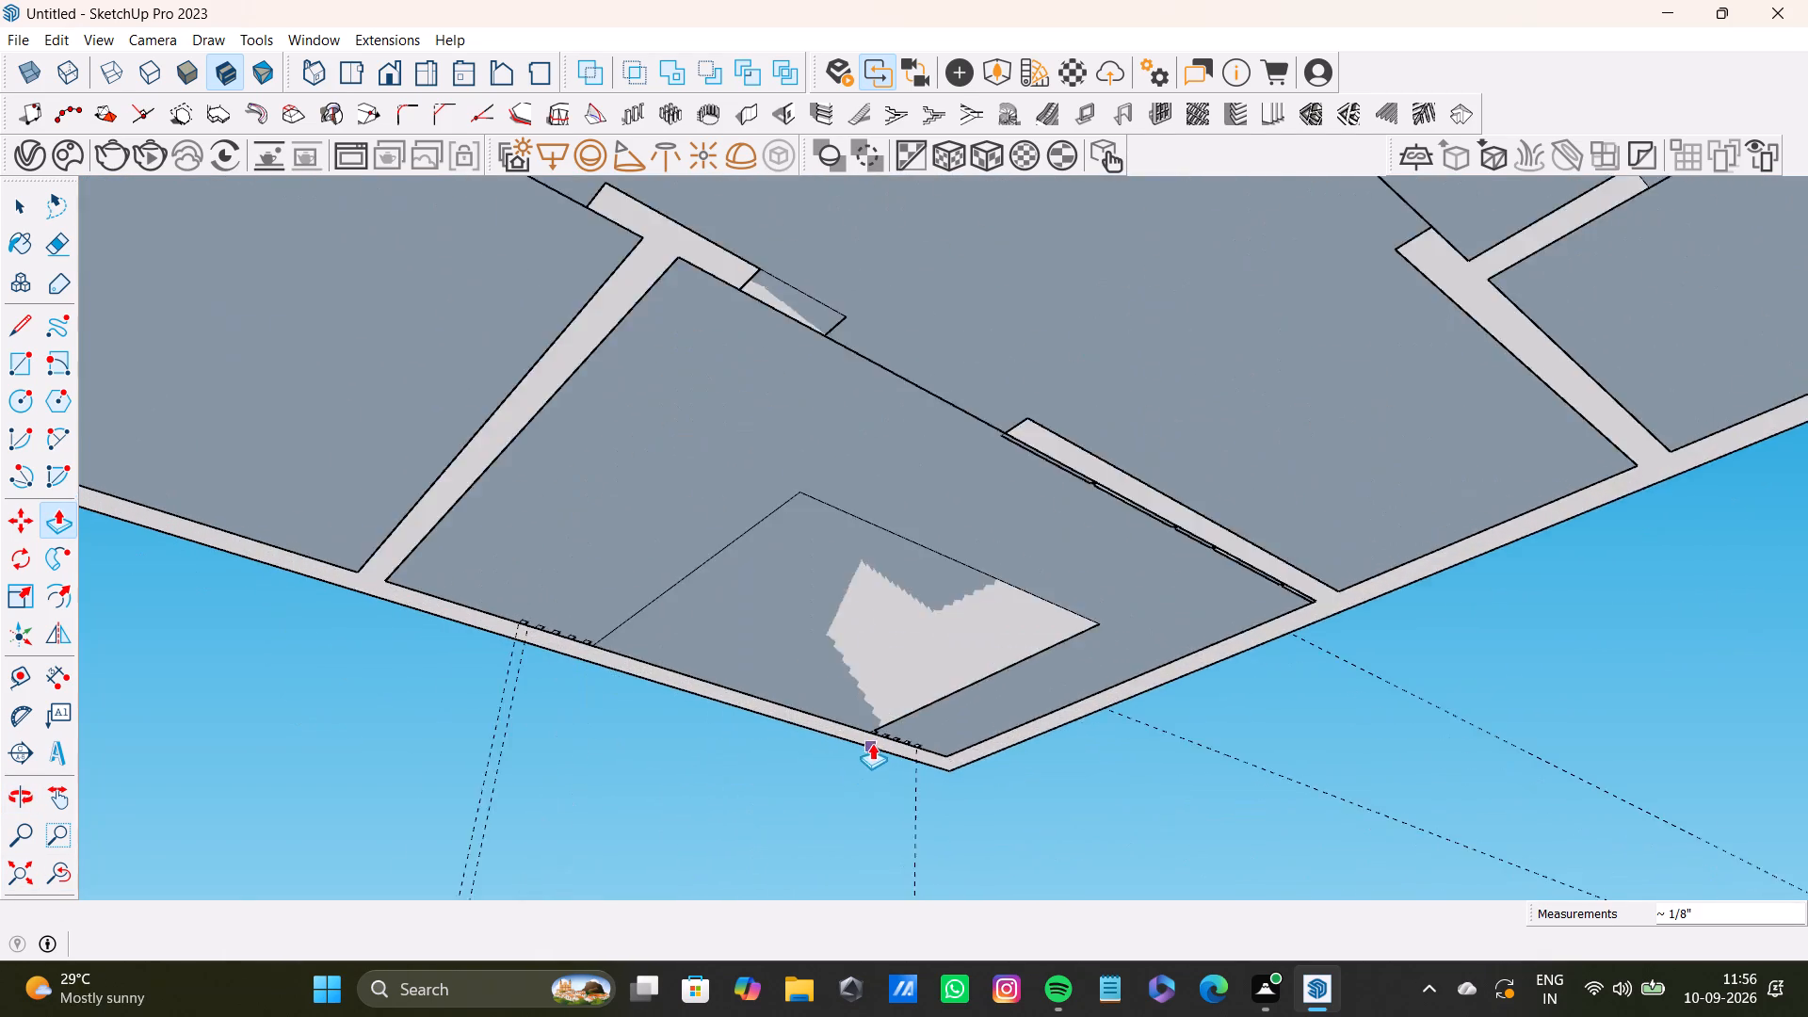
pyautogui.scroll(20, 872, 743)
pyautogui.scroll(5, 872, 743)
pyautogui.scroll(-5, 854, 655)
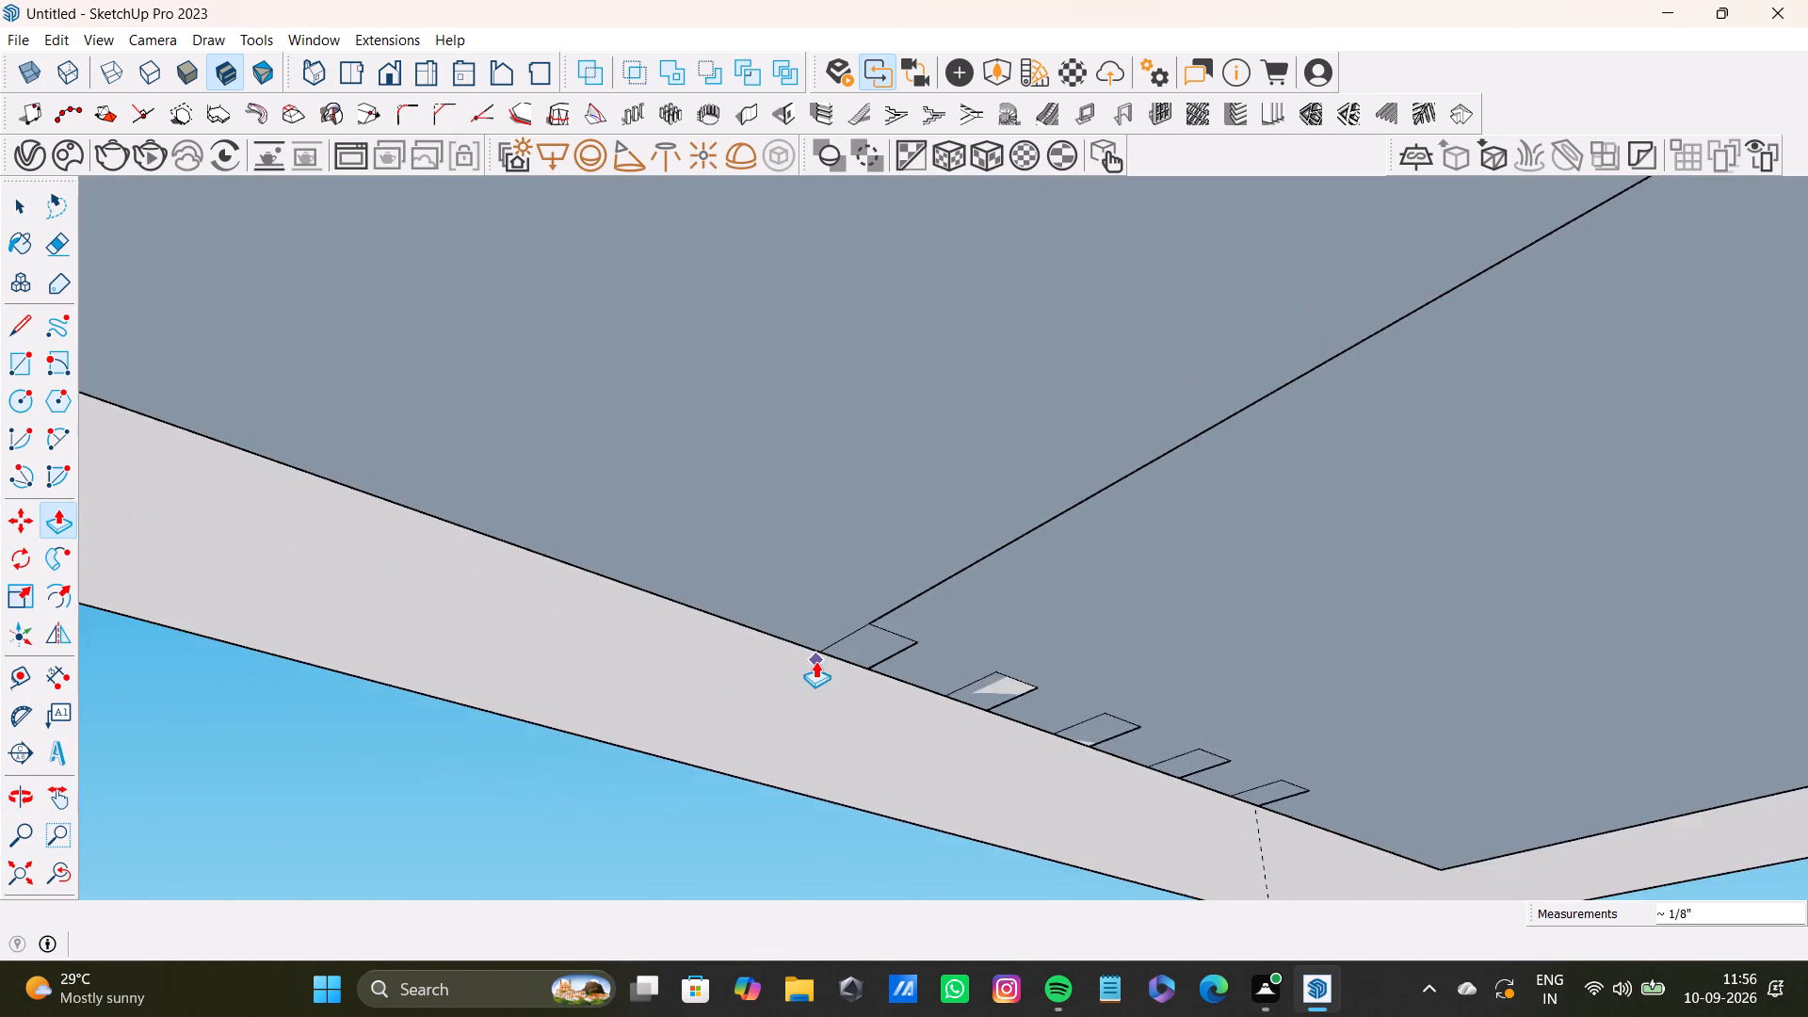
pyautogui.scroll(-9, 815, 661)
pyautogui.keyDown('shift'); pyautogui.moveTo(686, 666); pyautogui.dragTo(1509, 688, button='middle'); pyautogui.keyUp('shift')
pyautogui.keyDown('shift'); pyautogui.scroll(1, 686, 666); pyautogui.keyUp('shift')
pyautogui.keyDown('shift'); pyautogui.scroll(-1, 1380, 683); pyautogui.keyUp('shift')
pyautogui.keyDown('shift'); pyautogui.moveTo(957, 372); pyautogui.dragTo(852, 681, button='middle'); pyautogui.keyUp('shift')
pyautogui.scroll(-13, 671, 562)
pyautogui.keyDown('shift'); pyautogui.moveTo(312, 423); pyautogui.dragTo(423, 420, button='middle'); pyautogui.keyUp('shift')
pyautogui.scroll(8, 573, 460)
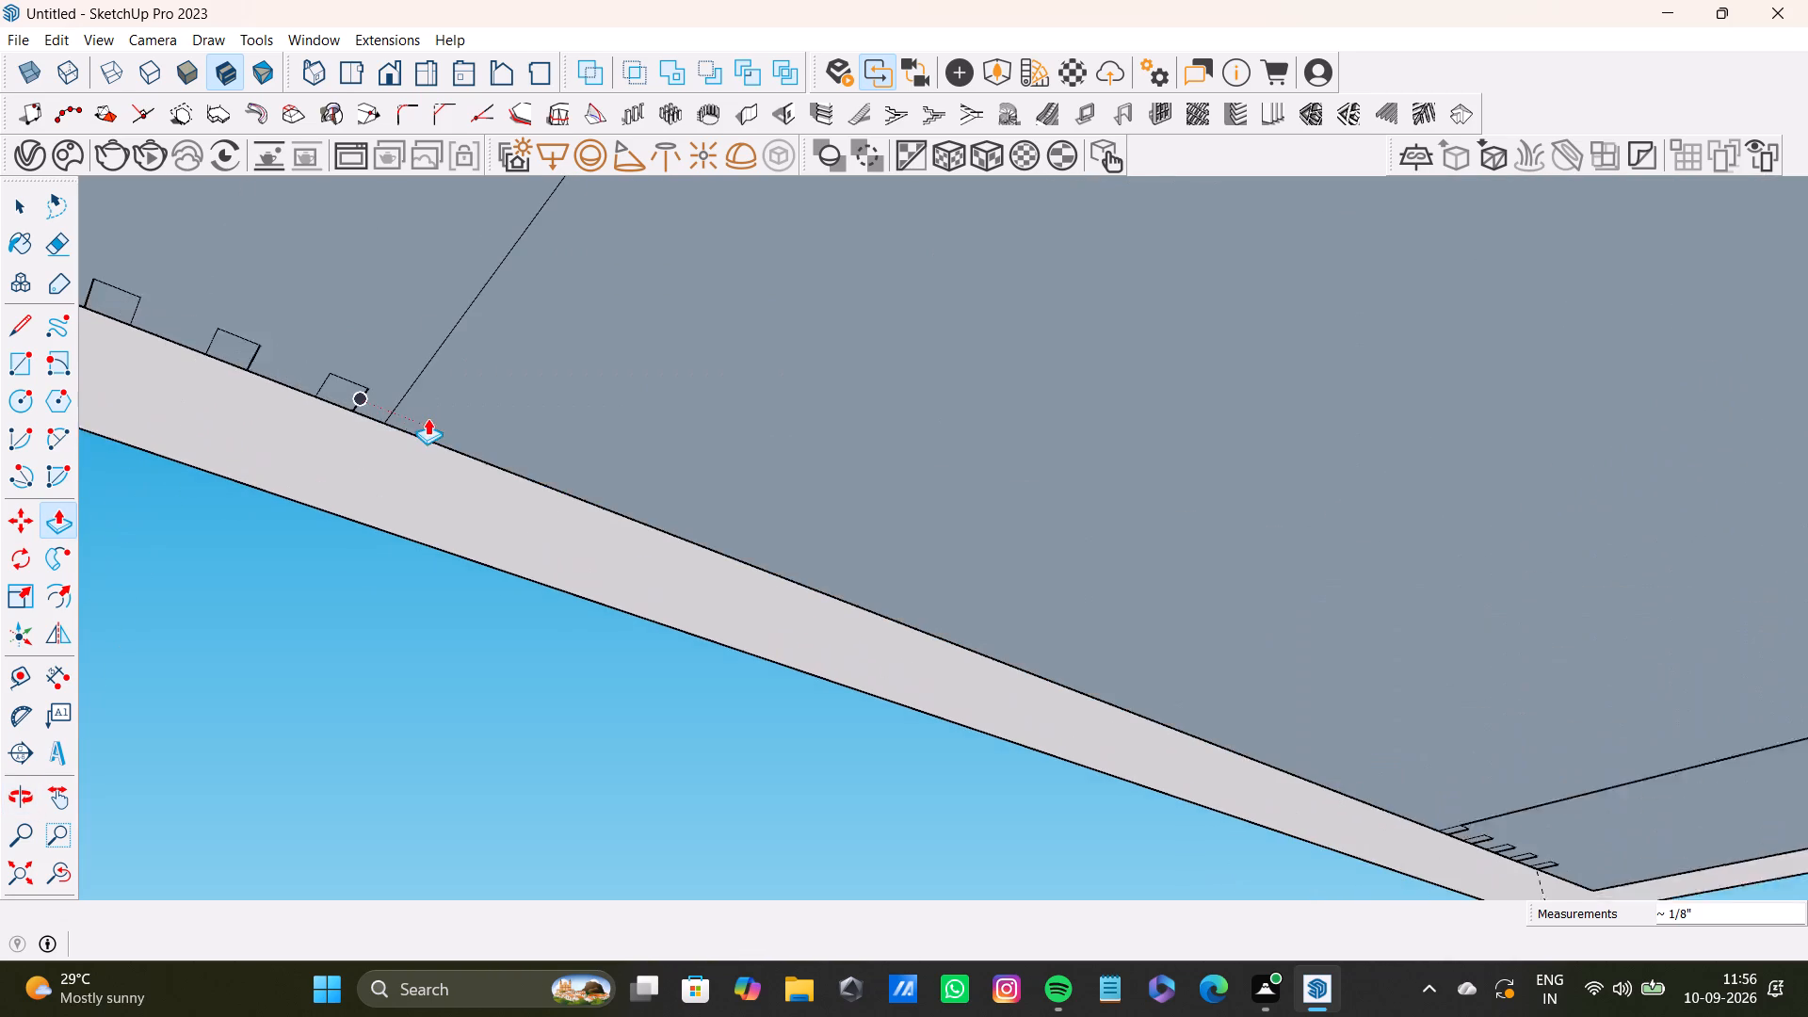
pyautogui.press('space')
pyautogui.click(66, 877)
pyautogui.click(13, 875)
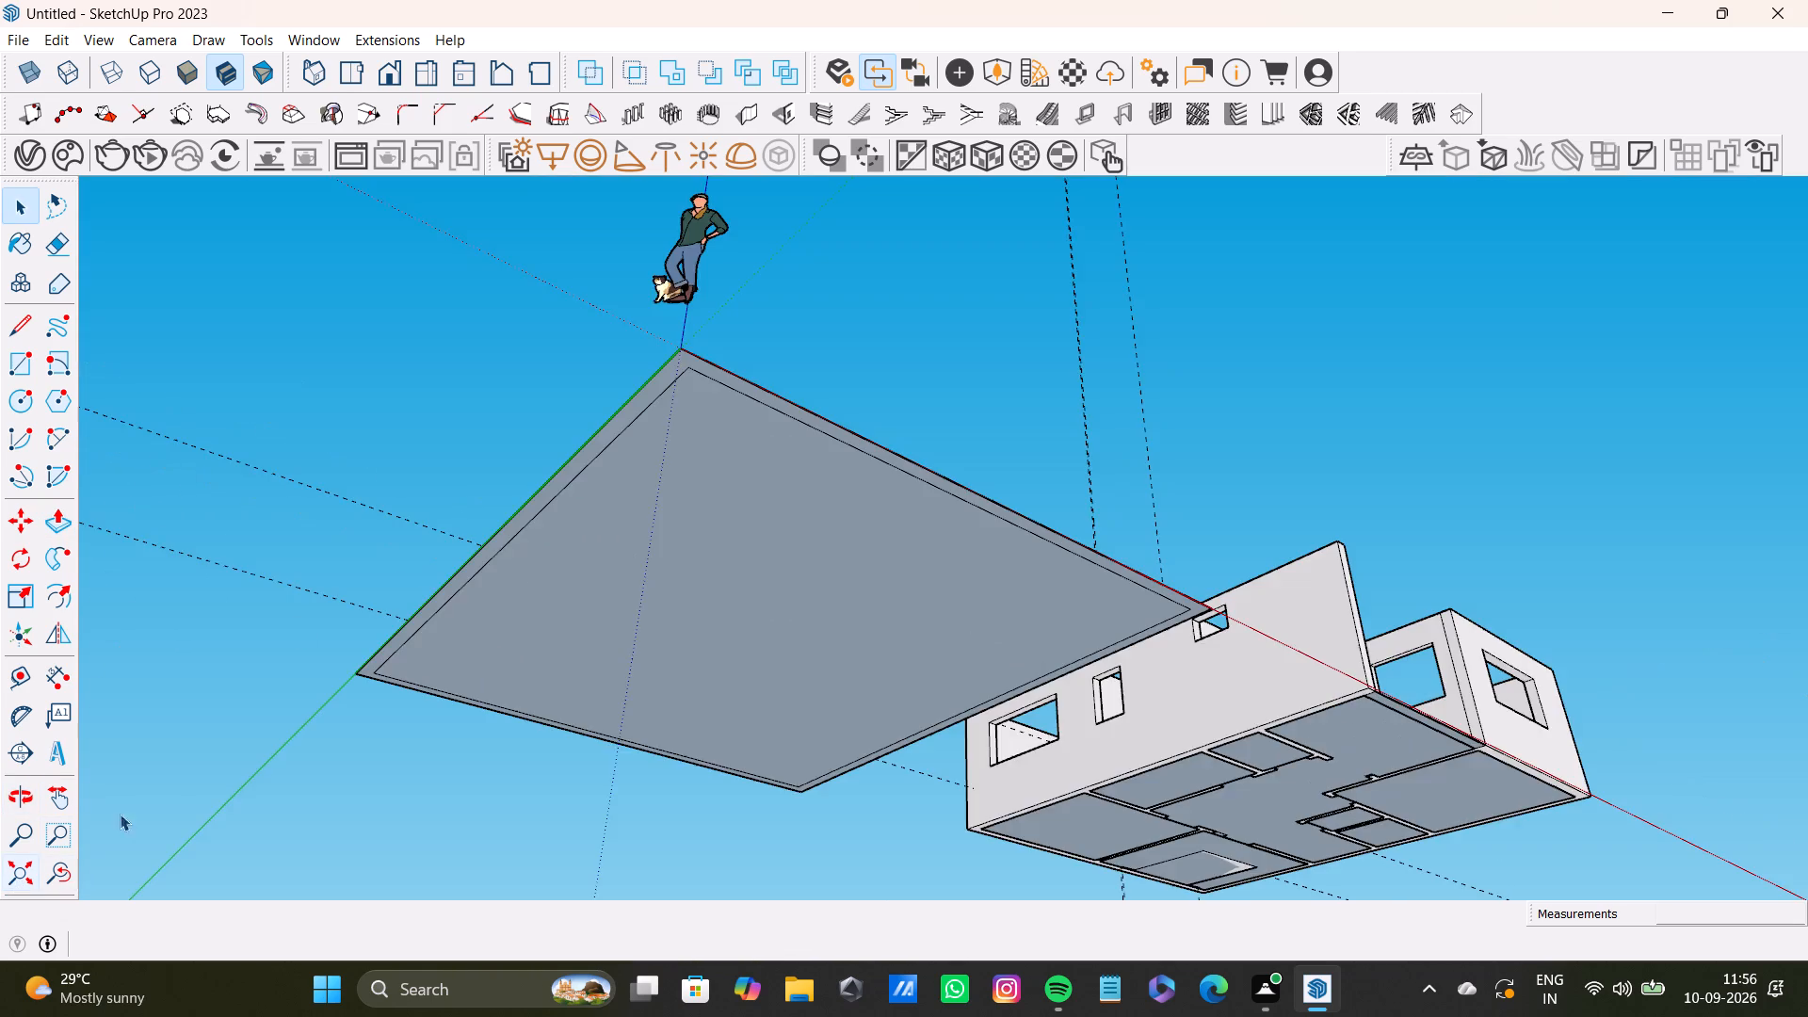
# Push/pull the side face of the low box in the slatted room slightly outward toward the adjacent corner slats.
pyautogui.moveTo(922, 565); pyautogui.dragTo(928, 947, button='middle')
pyautogui.scroll(12, 1121, 710)
pyautogui.keyDown('shift'); pyautogui.moveTo(1177, 633); pyautogui.dragTo(977, 811, button='middle'); pyautogui.keyUp('shift')
pyautogui.scroll(9, 1022, 695)
pyautogui.keyDown('shift'); pyautogui.moveTo(1041, 718); pyautogui.dragTo(997, 443, button='middle'); pyautogui.keyUp('shift')
pyautogui.scroll(1, 995, 488)
pyautogui.moveTo(990, 491); pyautogui.dragTo(692, 745, button='middle')
pyautogui.scroll(-1, 698, 745)
pyautogui.scroll(3, 1053, 482)
pyautogui.keyDown('shift'); pyautogui.moveTo(1160, 395); pyautogui.dragTo(875, 537, button='middle'); pyautogui.keyUp('shift')
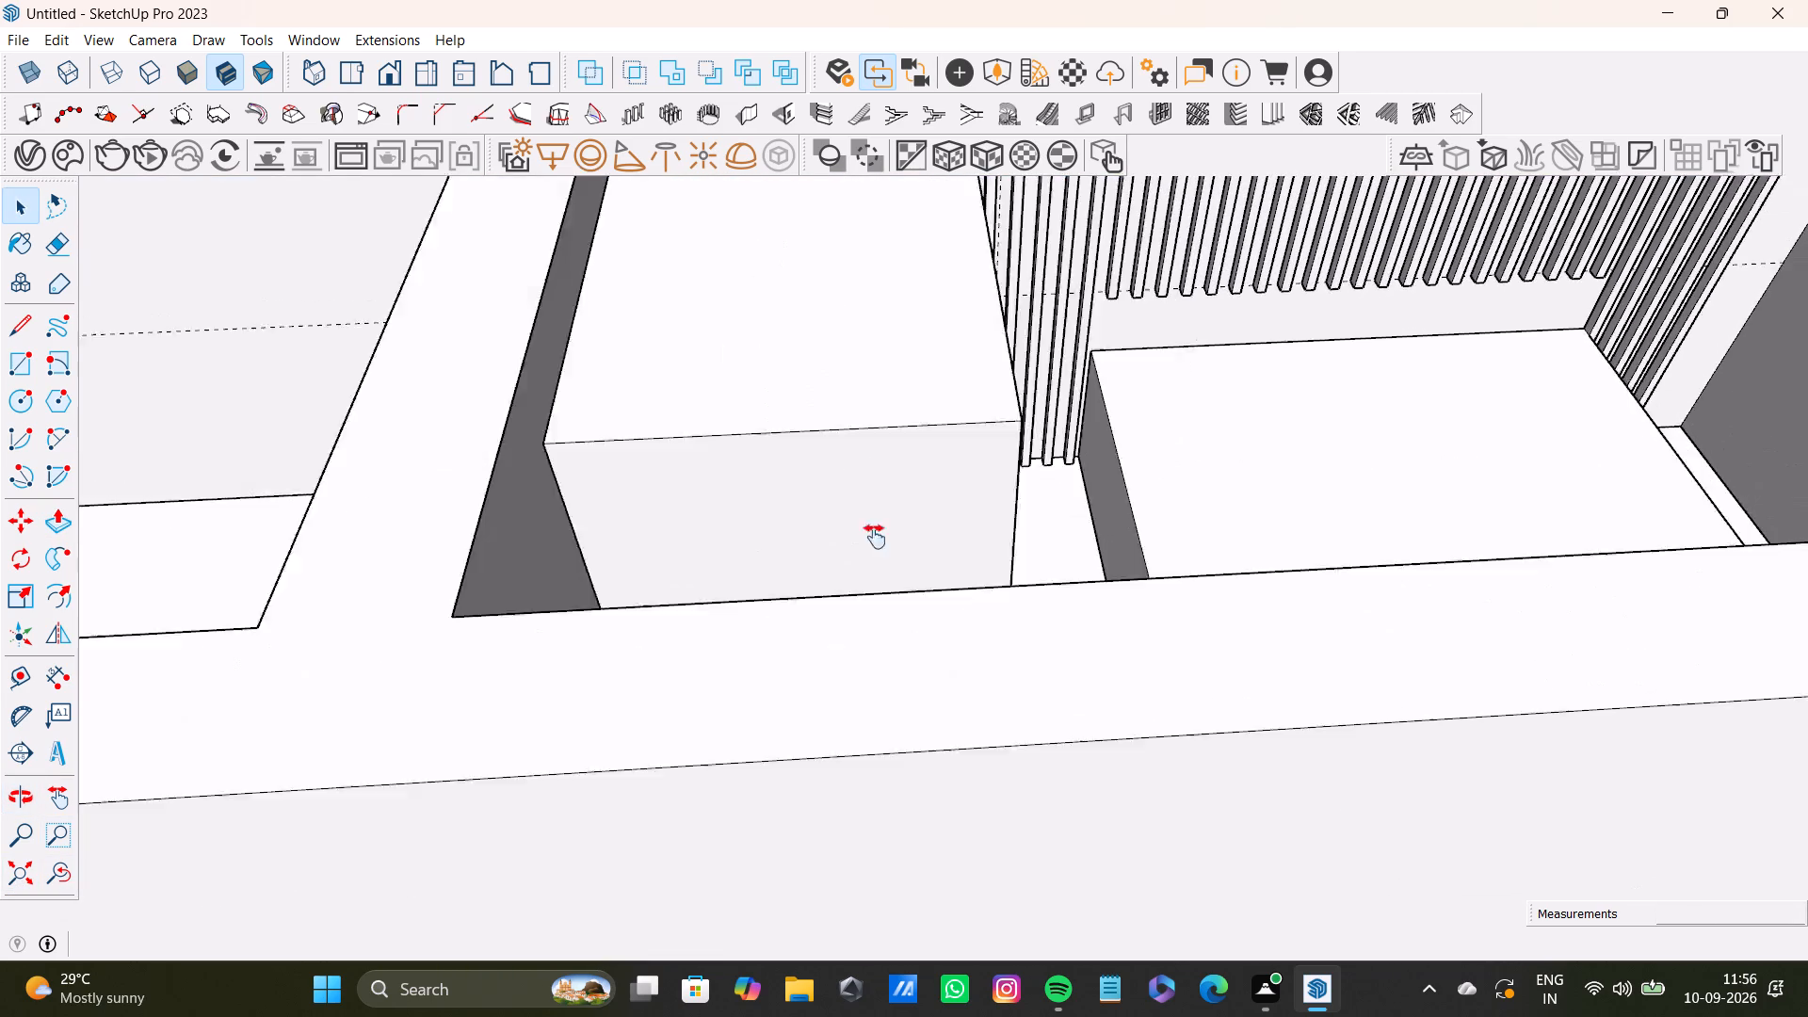
pyautogui.keyDown('shift'); pyautogui.moveTo(875, 537); pyautogui.dragTo(797, 587, button='middle'); pyautogui.keyUp('shift')
pyautogui.scroll(-1, 798, 590)
pyautogui.scroll(8, 888, 550)
pyautogui.keyDown('shift'); pyautogui.moveTo(1138, 404); pyautogui.dragTo(947, 580, button='middle'); pyautogui.keyUp('shift')
pyautogui.scroll(4, 960, 460)
pyautogui.moveTo(939, 477); pyautogui.dragTo(1035, 479, button='middle')
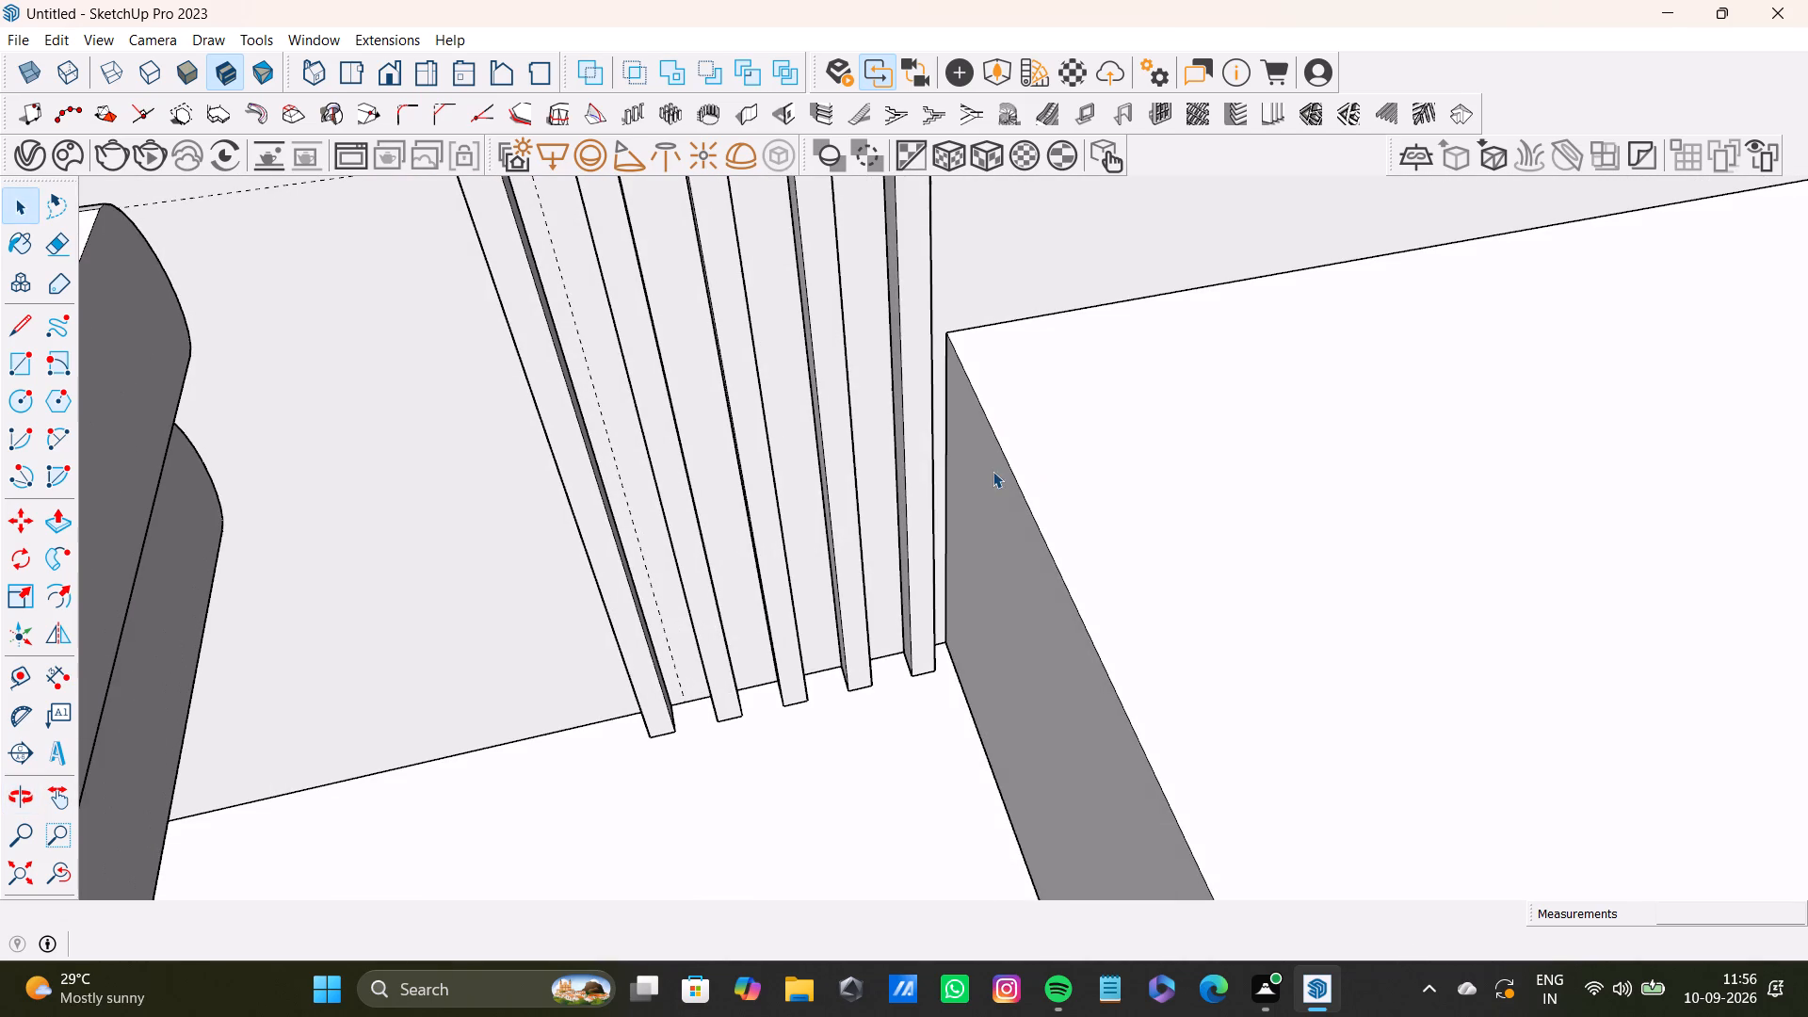
pyautogui.press('space')
pyautogui.click(988, 471)
pyautogui.press('p')
pyautogui.moveTo(988, 471); pyautogui.dragTo(977, 471)
pyautogui.press('space')
pyautogui.scroll(-8, 968, 423)
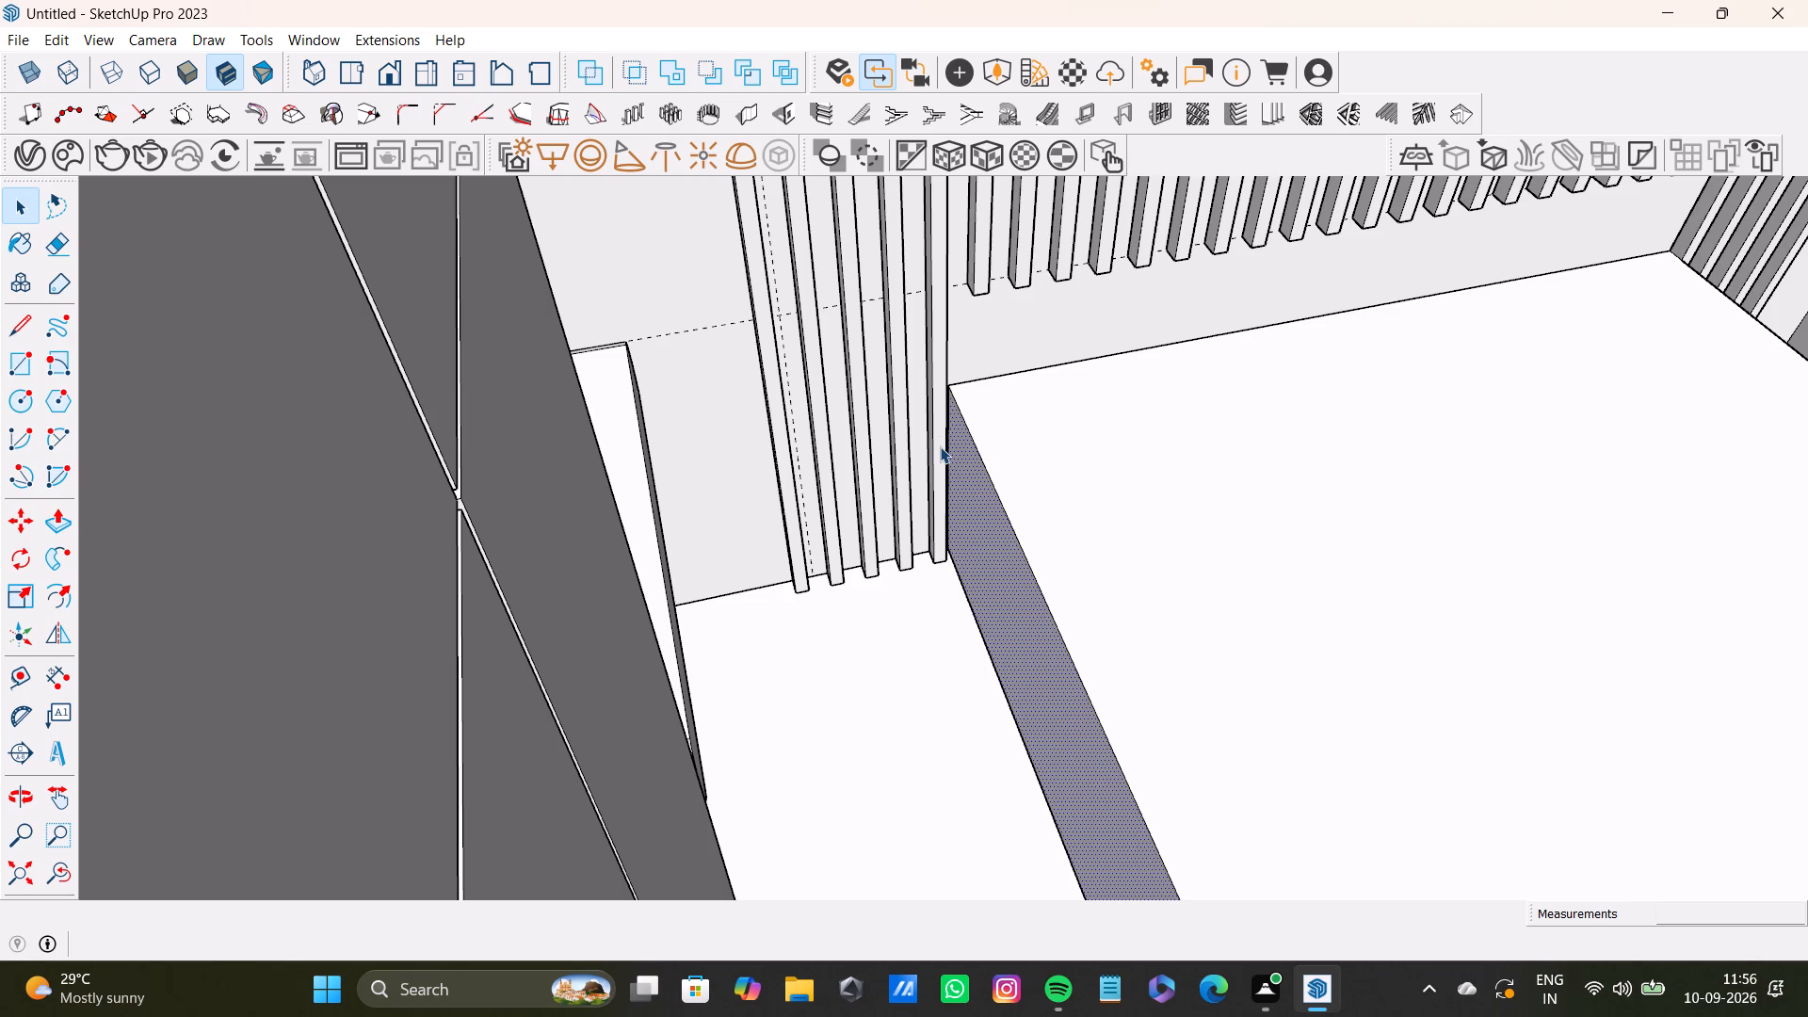
pyautogui.press('space')
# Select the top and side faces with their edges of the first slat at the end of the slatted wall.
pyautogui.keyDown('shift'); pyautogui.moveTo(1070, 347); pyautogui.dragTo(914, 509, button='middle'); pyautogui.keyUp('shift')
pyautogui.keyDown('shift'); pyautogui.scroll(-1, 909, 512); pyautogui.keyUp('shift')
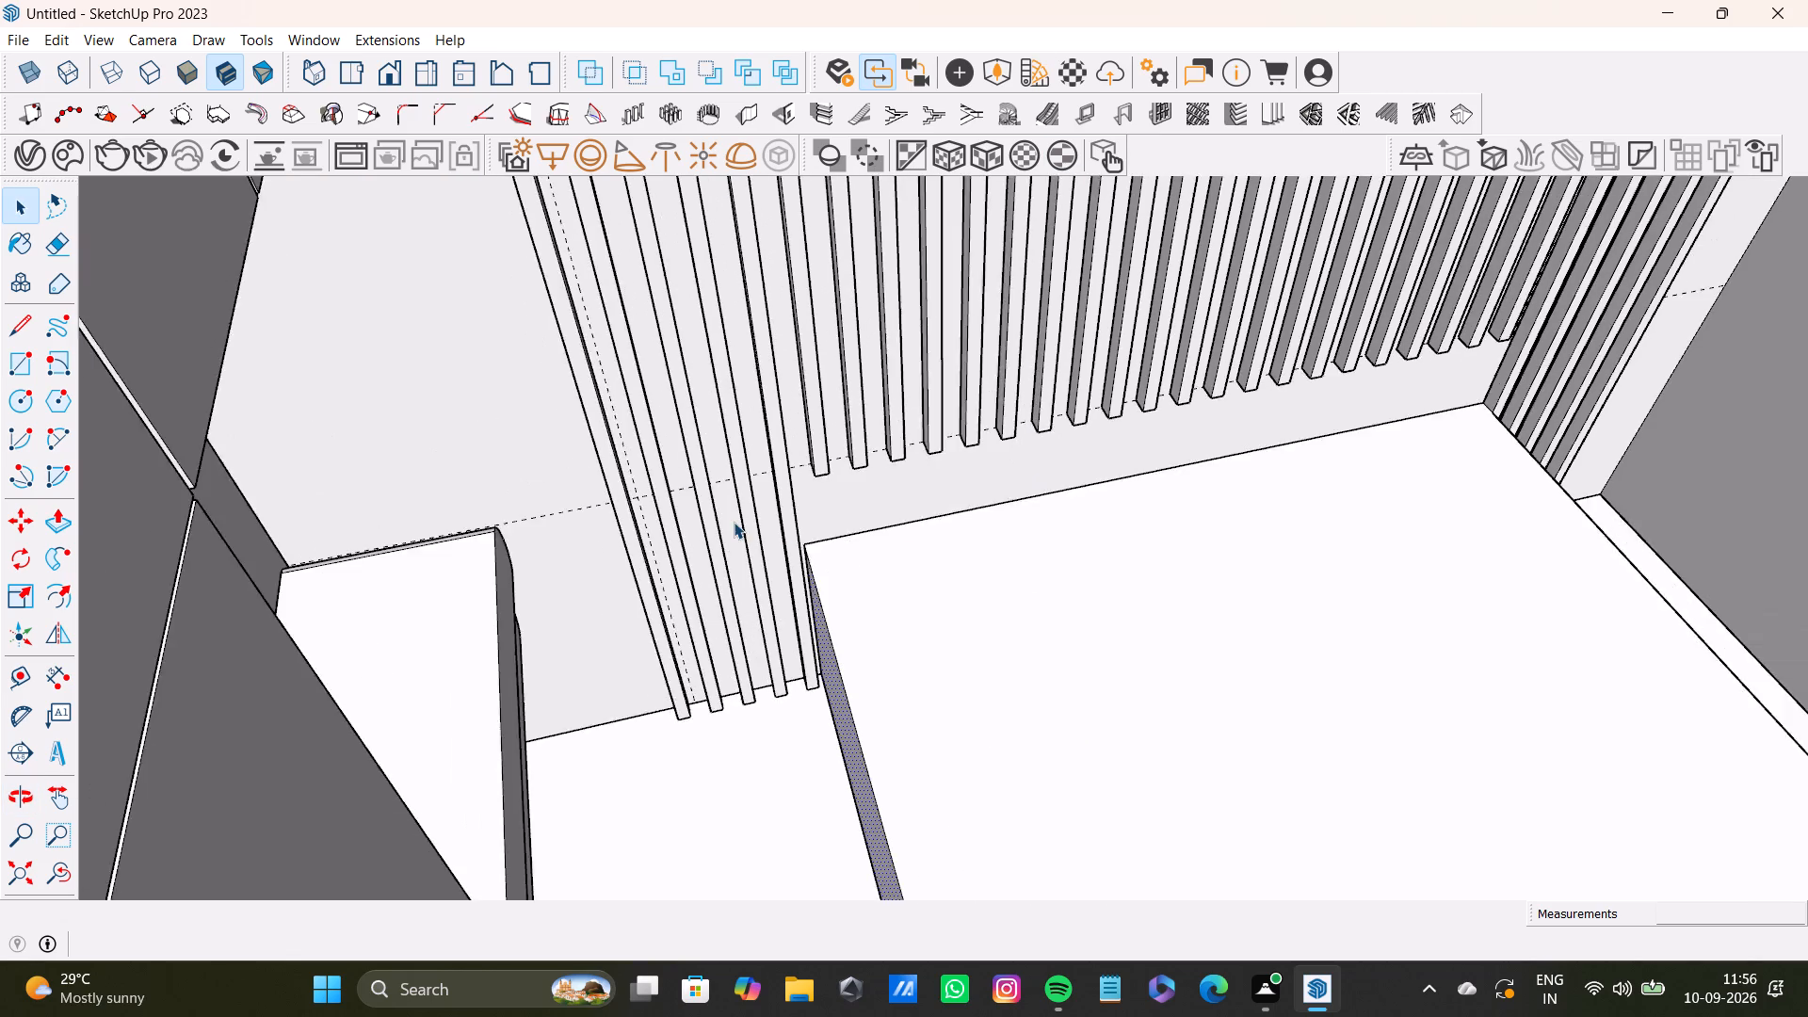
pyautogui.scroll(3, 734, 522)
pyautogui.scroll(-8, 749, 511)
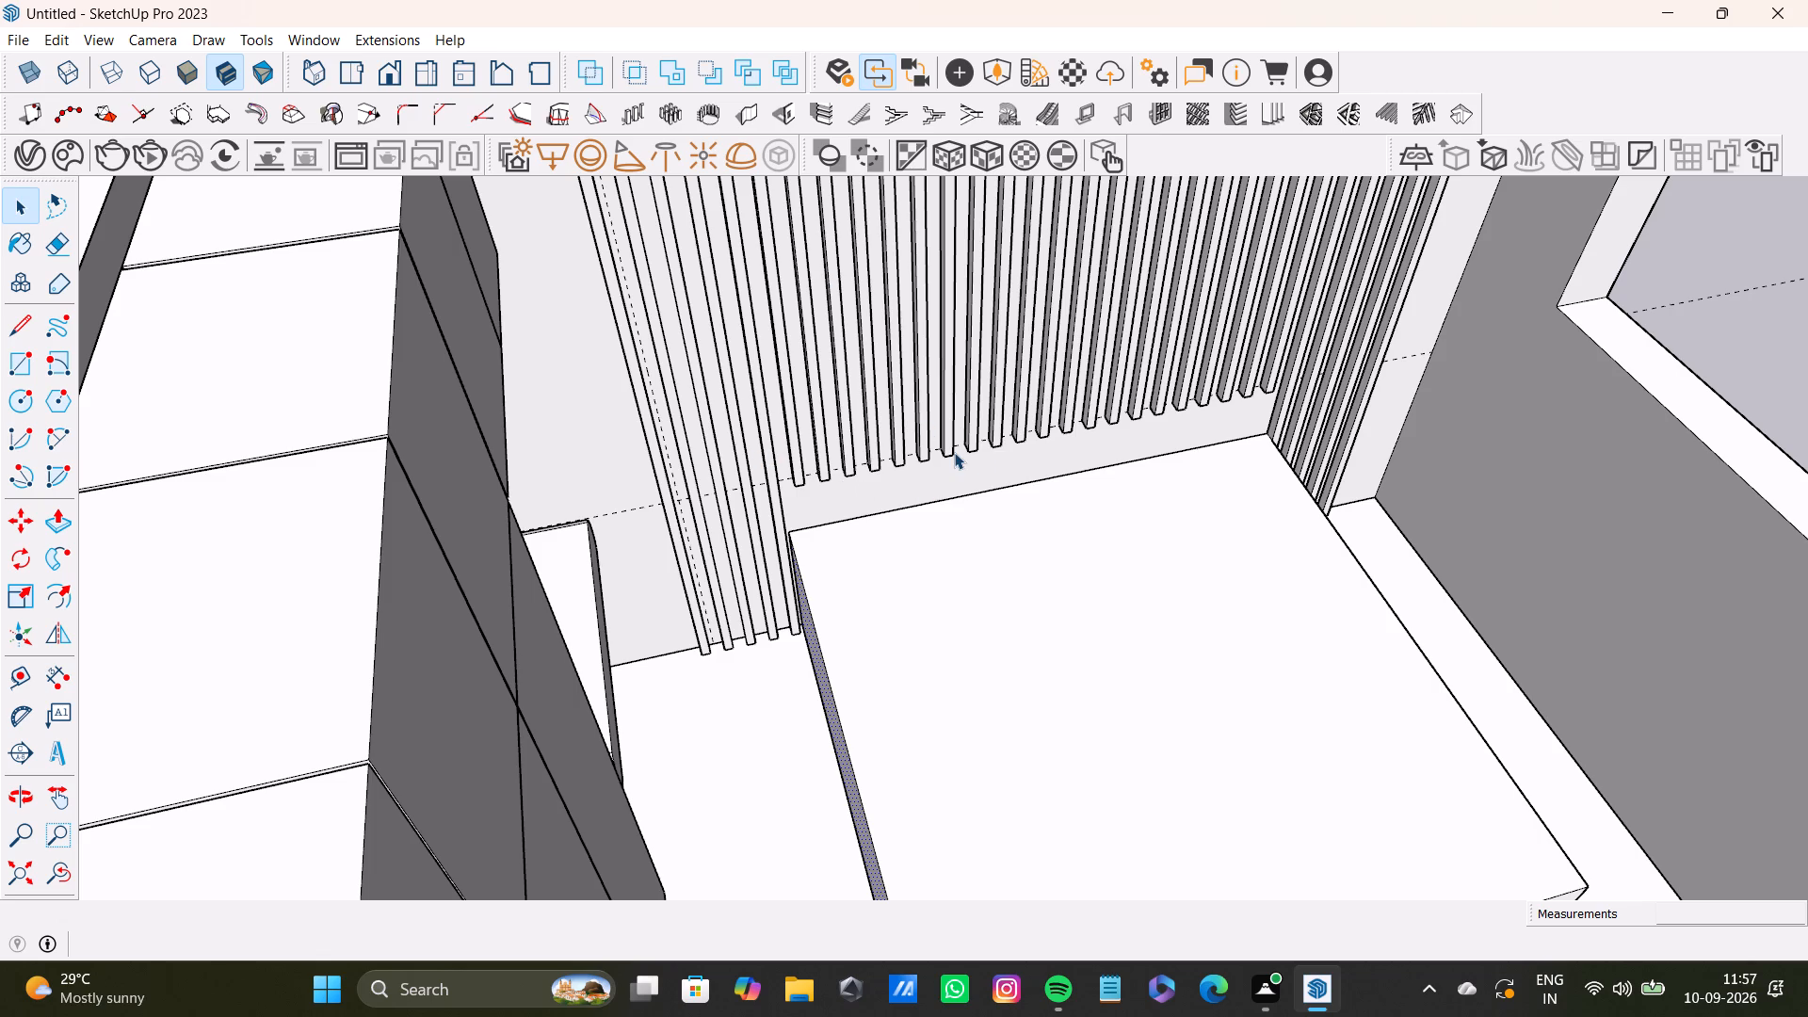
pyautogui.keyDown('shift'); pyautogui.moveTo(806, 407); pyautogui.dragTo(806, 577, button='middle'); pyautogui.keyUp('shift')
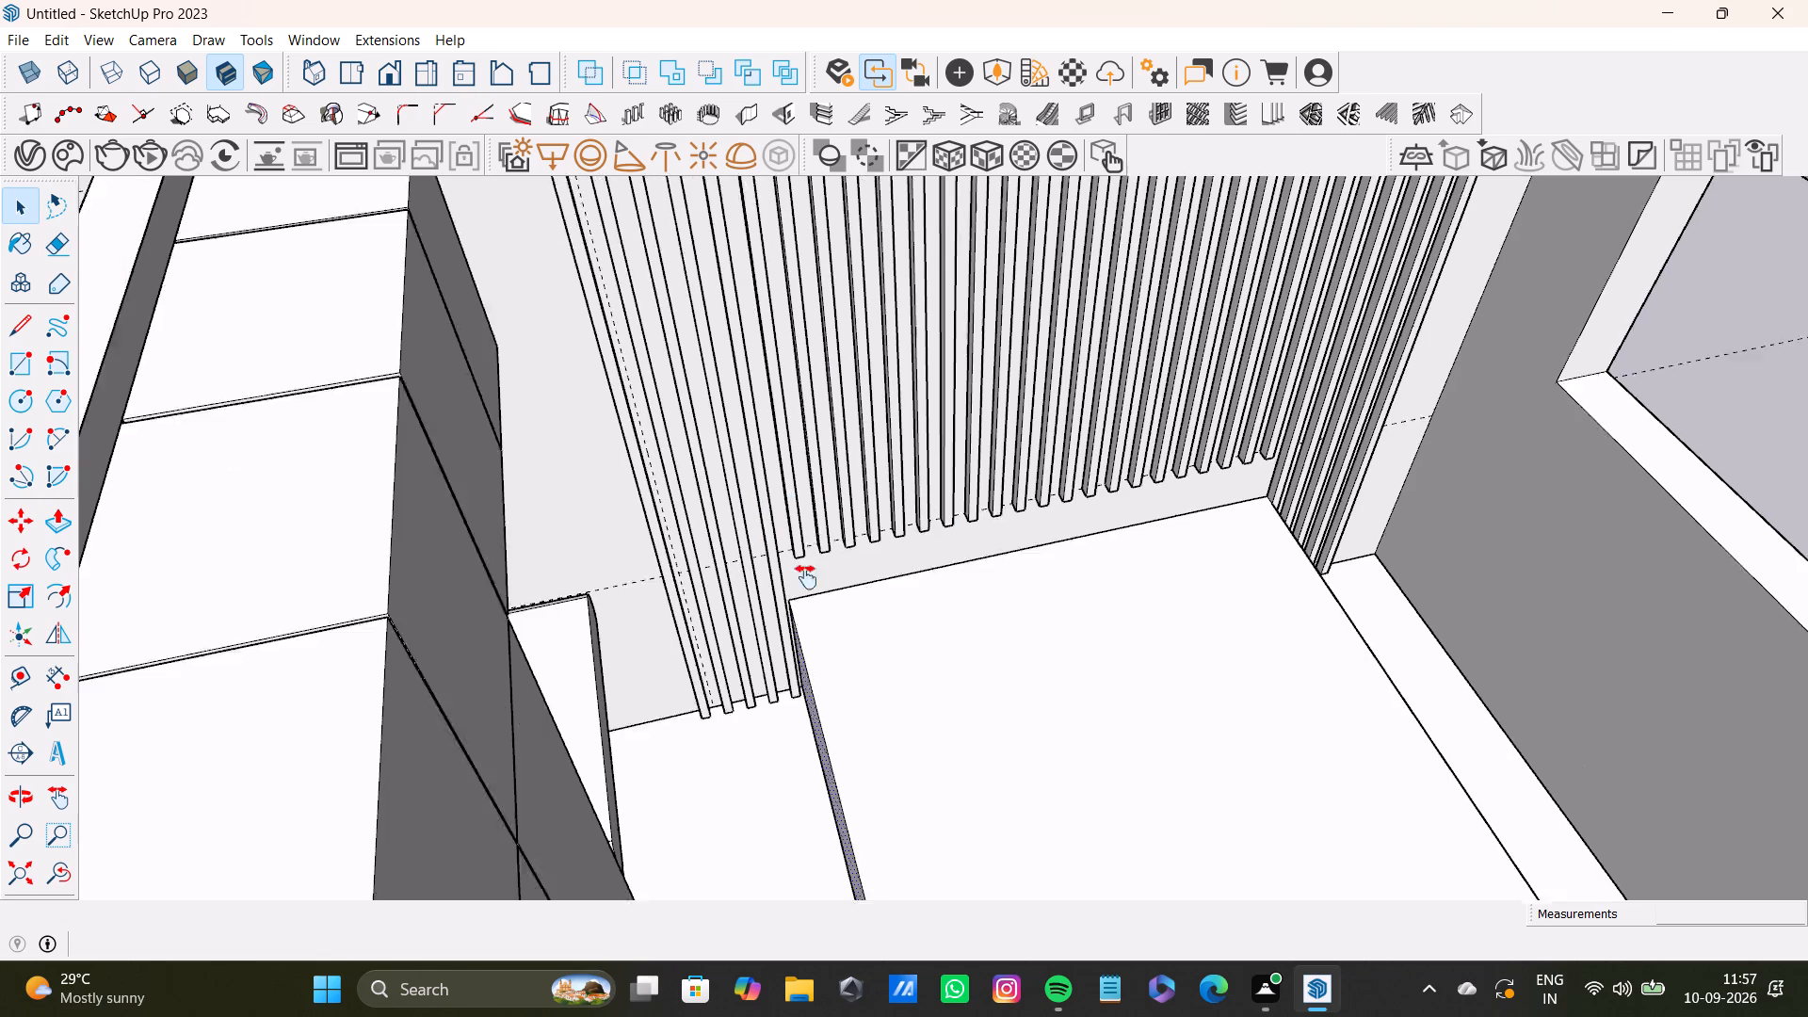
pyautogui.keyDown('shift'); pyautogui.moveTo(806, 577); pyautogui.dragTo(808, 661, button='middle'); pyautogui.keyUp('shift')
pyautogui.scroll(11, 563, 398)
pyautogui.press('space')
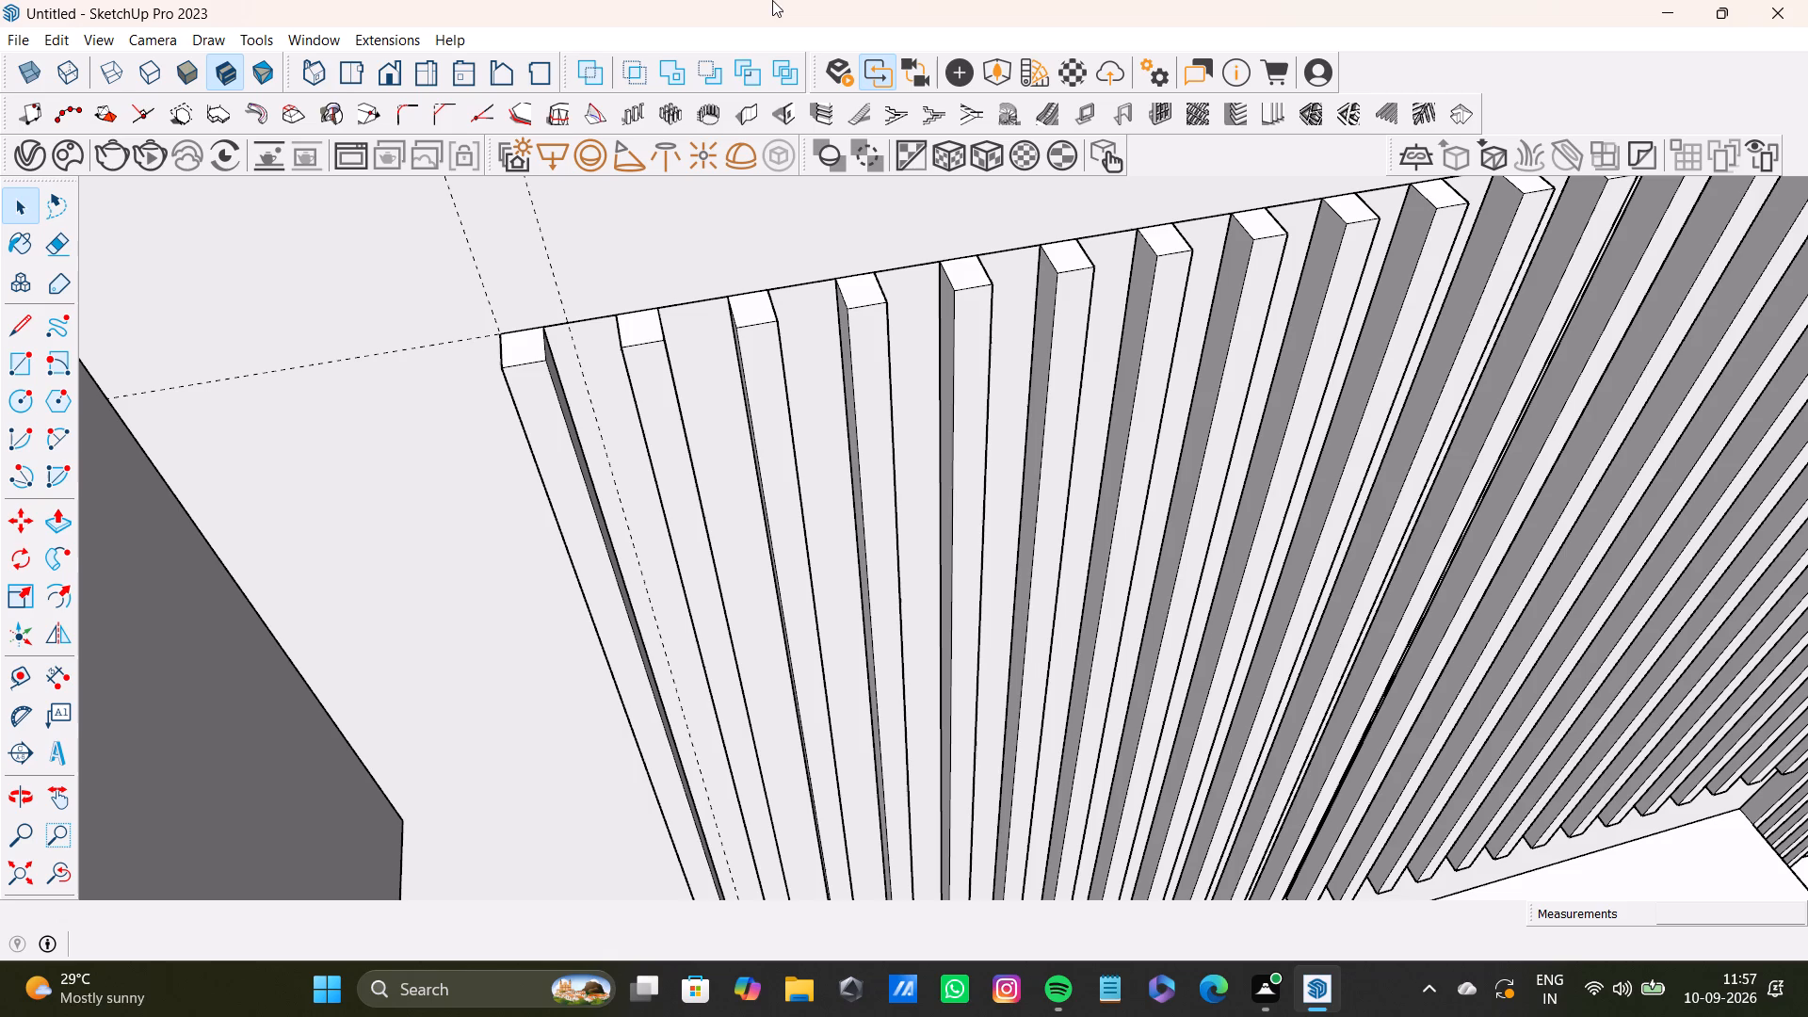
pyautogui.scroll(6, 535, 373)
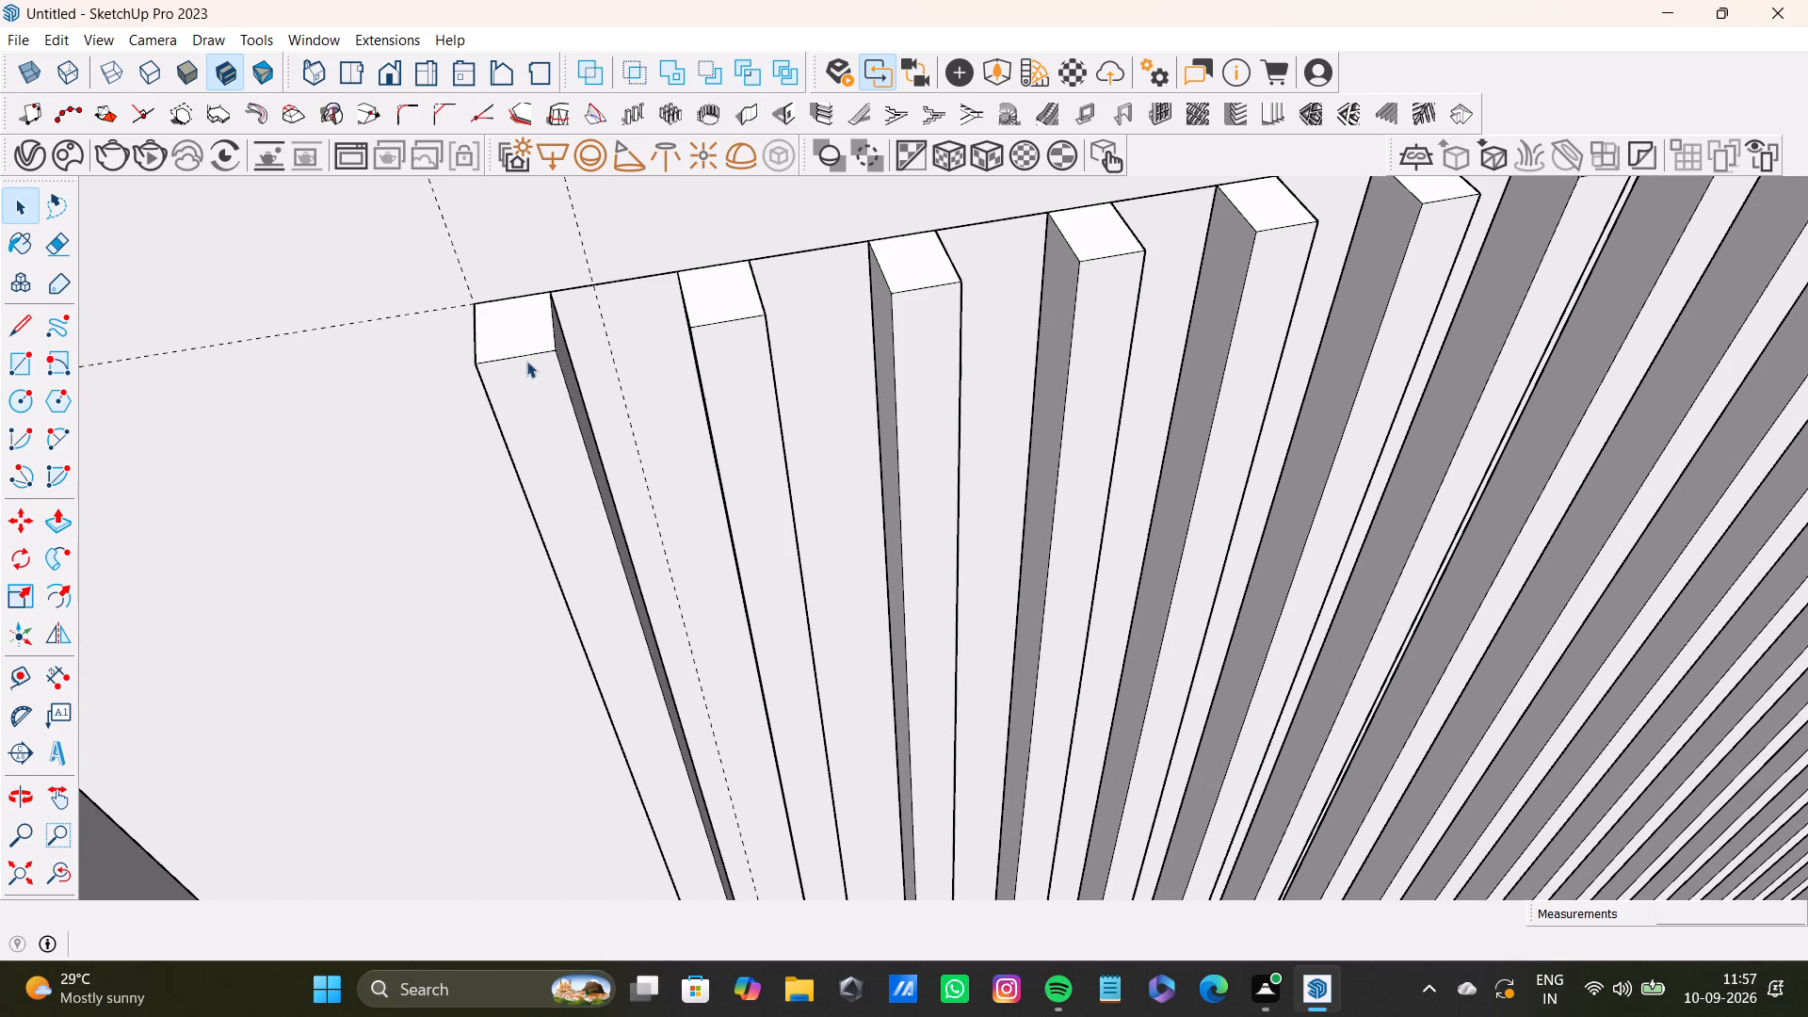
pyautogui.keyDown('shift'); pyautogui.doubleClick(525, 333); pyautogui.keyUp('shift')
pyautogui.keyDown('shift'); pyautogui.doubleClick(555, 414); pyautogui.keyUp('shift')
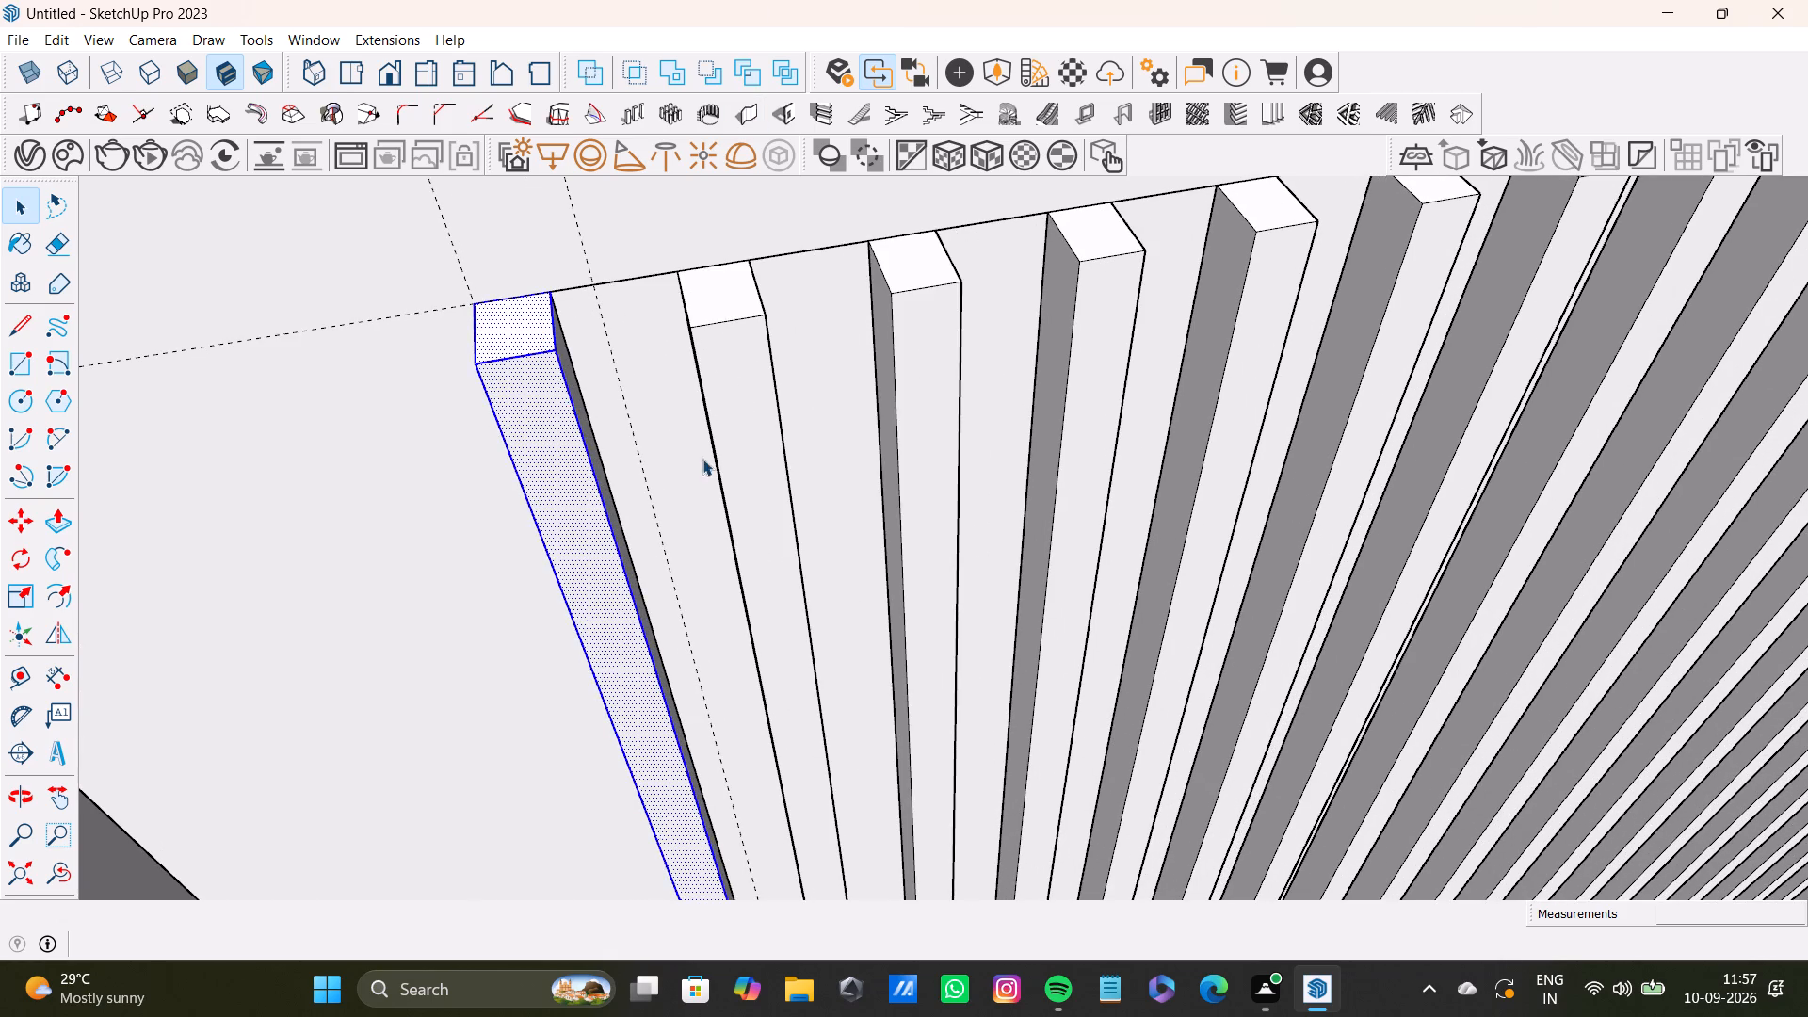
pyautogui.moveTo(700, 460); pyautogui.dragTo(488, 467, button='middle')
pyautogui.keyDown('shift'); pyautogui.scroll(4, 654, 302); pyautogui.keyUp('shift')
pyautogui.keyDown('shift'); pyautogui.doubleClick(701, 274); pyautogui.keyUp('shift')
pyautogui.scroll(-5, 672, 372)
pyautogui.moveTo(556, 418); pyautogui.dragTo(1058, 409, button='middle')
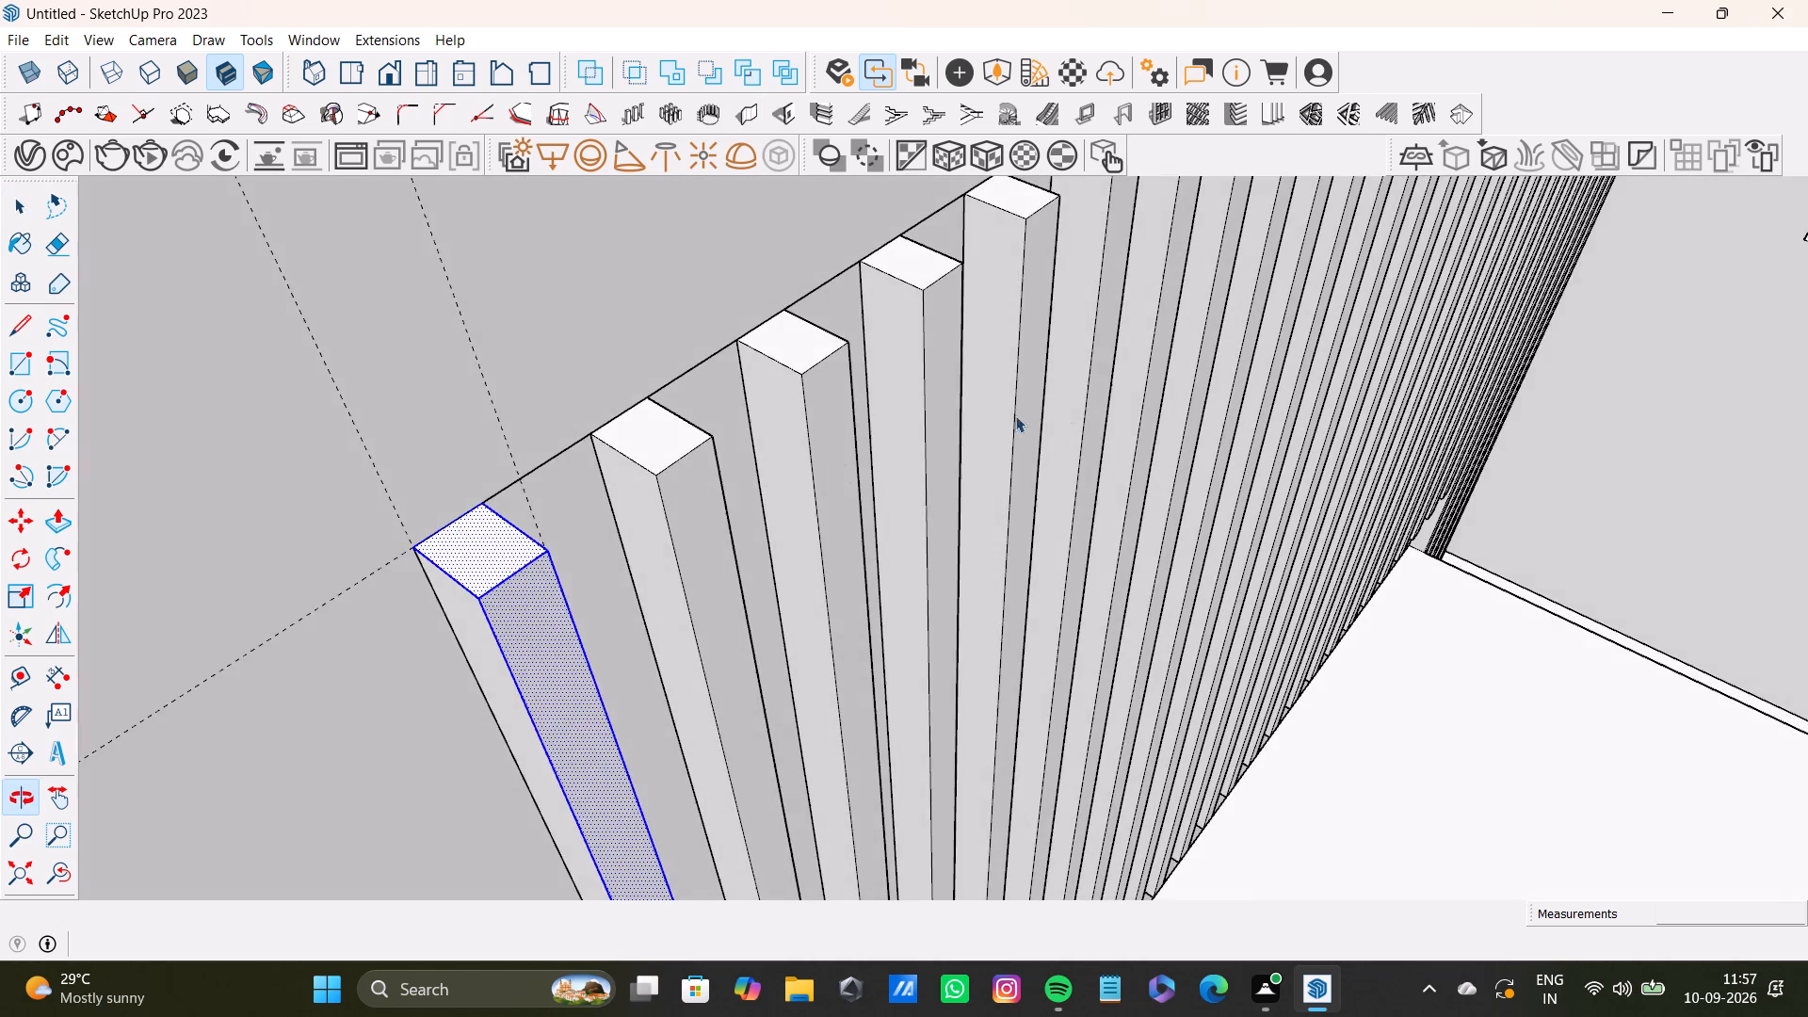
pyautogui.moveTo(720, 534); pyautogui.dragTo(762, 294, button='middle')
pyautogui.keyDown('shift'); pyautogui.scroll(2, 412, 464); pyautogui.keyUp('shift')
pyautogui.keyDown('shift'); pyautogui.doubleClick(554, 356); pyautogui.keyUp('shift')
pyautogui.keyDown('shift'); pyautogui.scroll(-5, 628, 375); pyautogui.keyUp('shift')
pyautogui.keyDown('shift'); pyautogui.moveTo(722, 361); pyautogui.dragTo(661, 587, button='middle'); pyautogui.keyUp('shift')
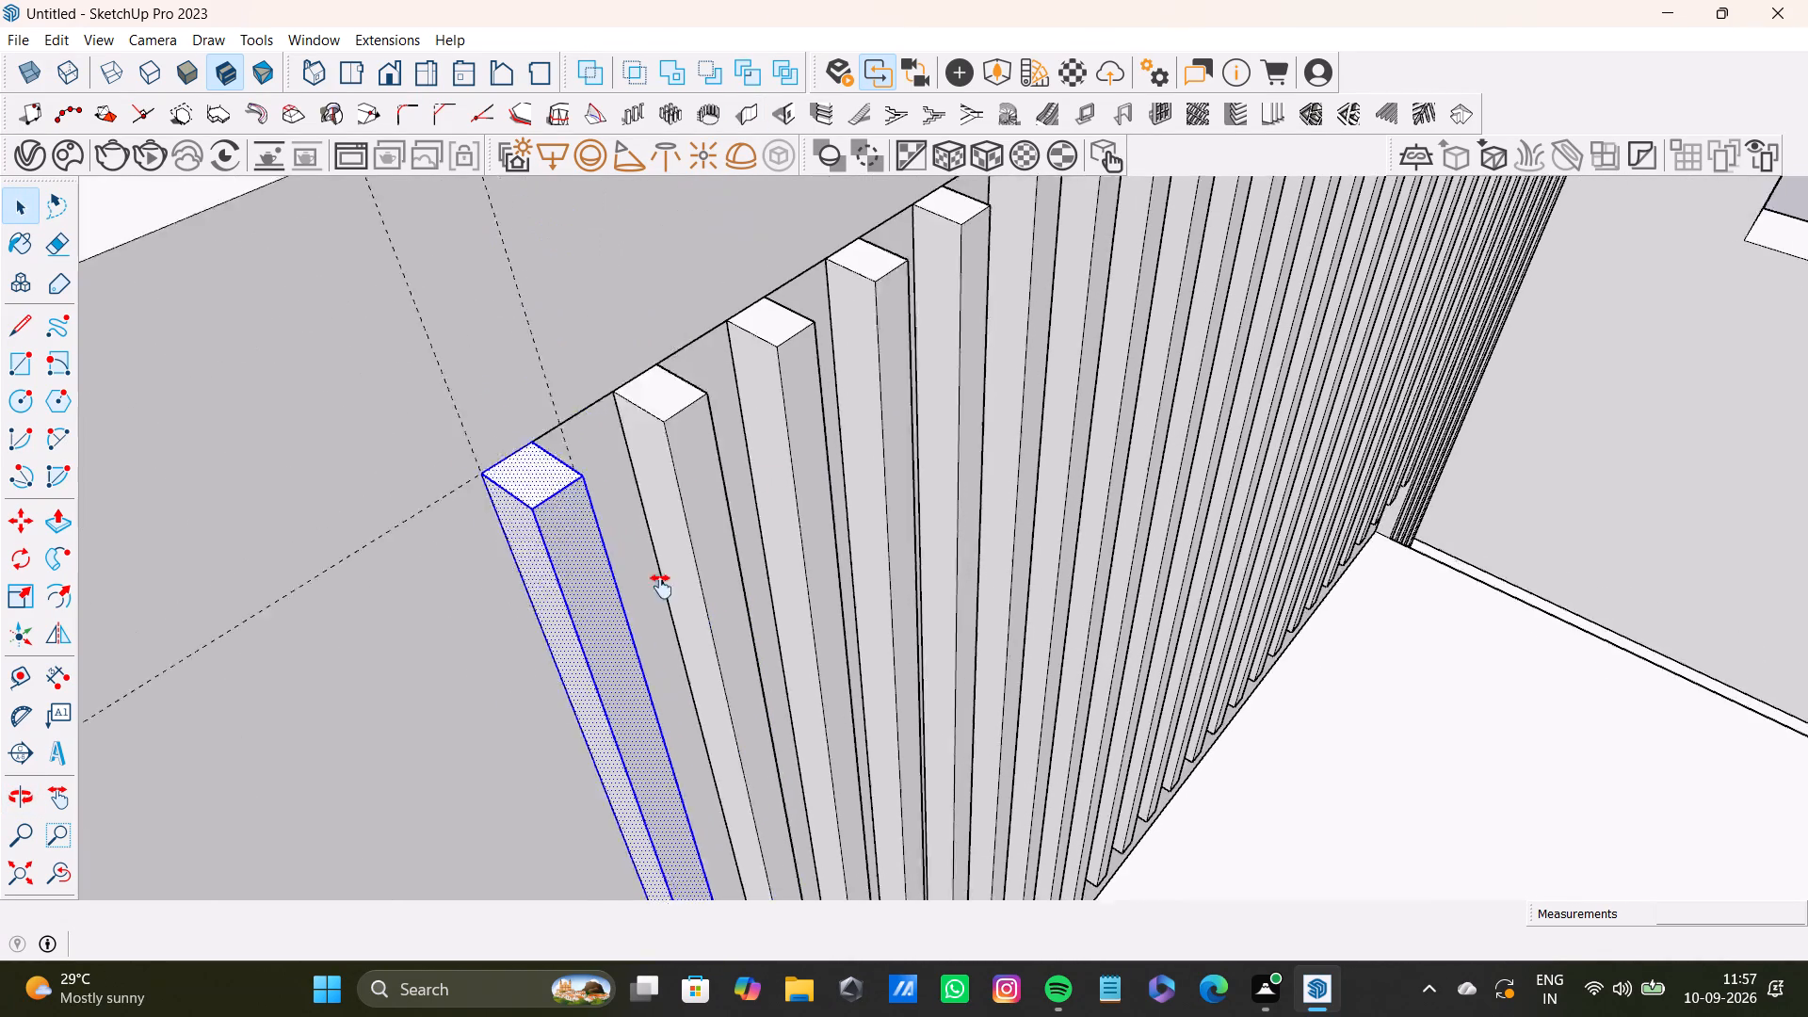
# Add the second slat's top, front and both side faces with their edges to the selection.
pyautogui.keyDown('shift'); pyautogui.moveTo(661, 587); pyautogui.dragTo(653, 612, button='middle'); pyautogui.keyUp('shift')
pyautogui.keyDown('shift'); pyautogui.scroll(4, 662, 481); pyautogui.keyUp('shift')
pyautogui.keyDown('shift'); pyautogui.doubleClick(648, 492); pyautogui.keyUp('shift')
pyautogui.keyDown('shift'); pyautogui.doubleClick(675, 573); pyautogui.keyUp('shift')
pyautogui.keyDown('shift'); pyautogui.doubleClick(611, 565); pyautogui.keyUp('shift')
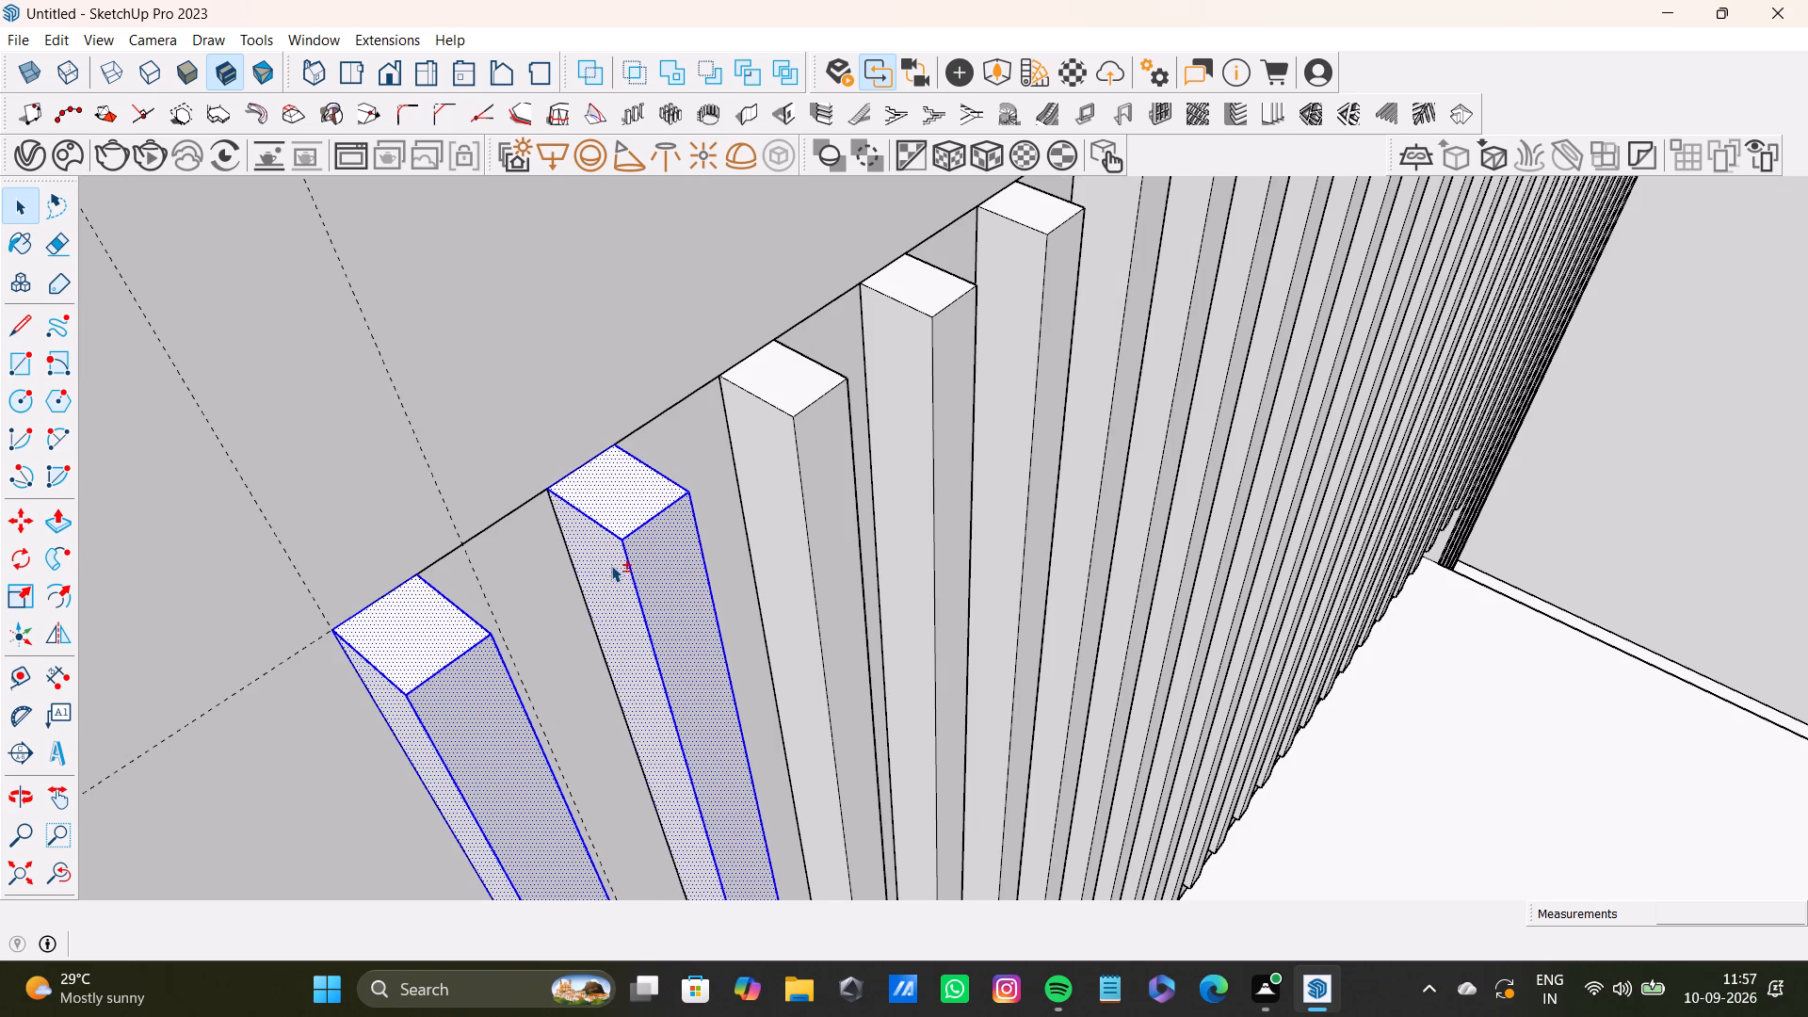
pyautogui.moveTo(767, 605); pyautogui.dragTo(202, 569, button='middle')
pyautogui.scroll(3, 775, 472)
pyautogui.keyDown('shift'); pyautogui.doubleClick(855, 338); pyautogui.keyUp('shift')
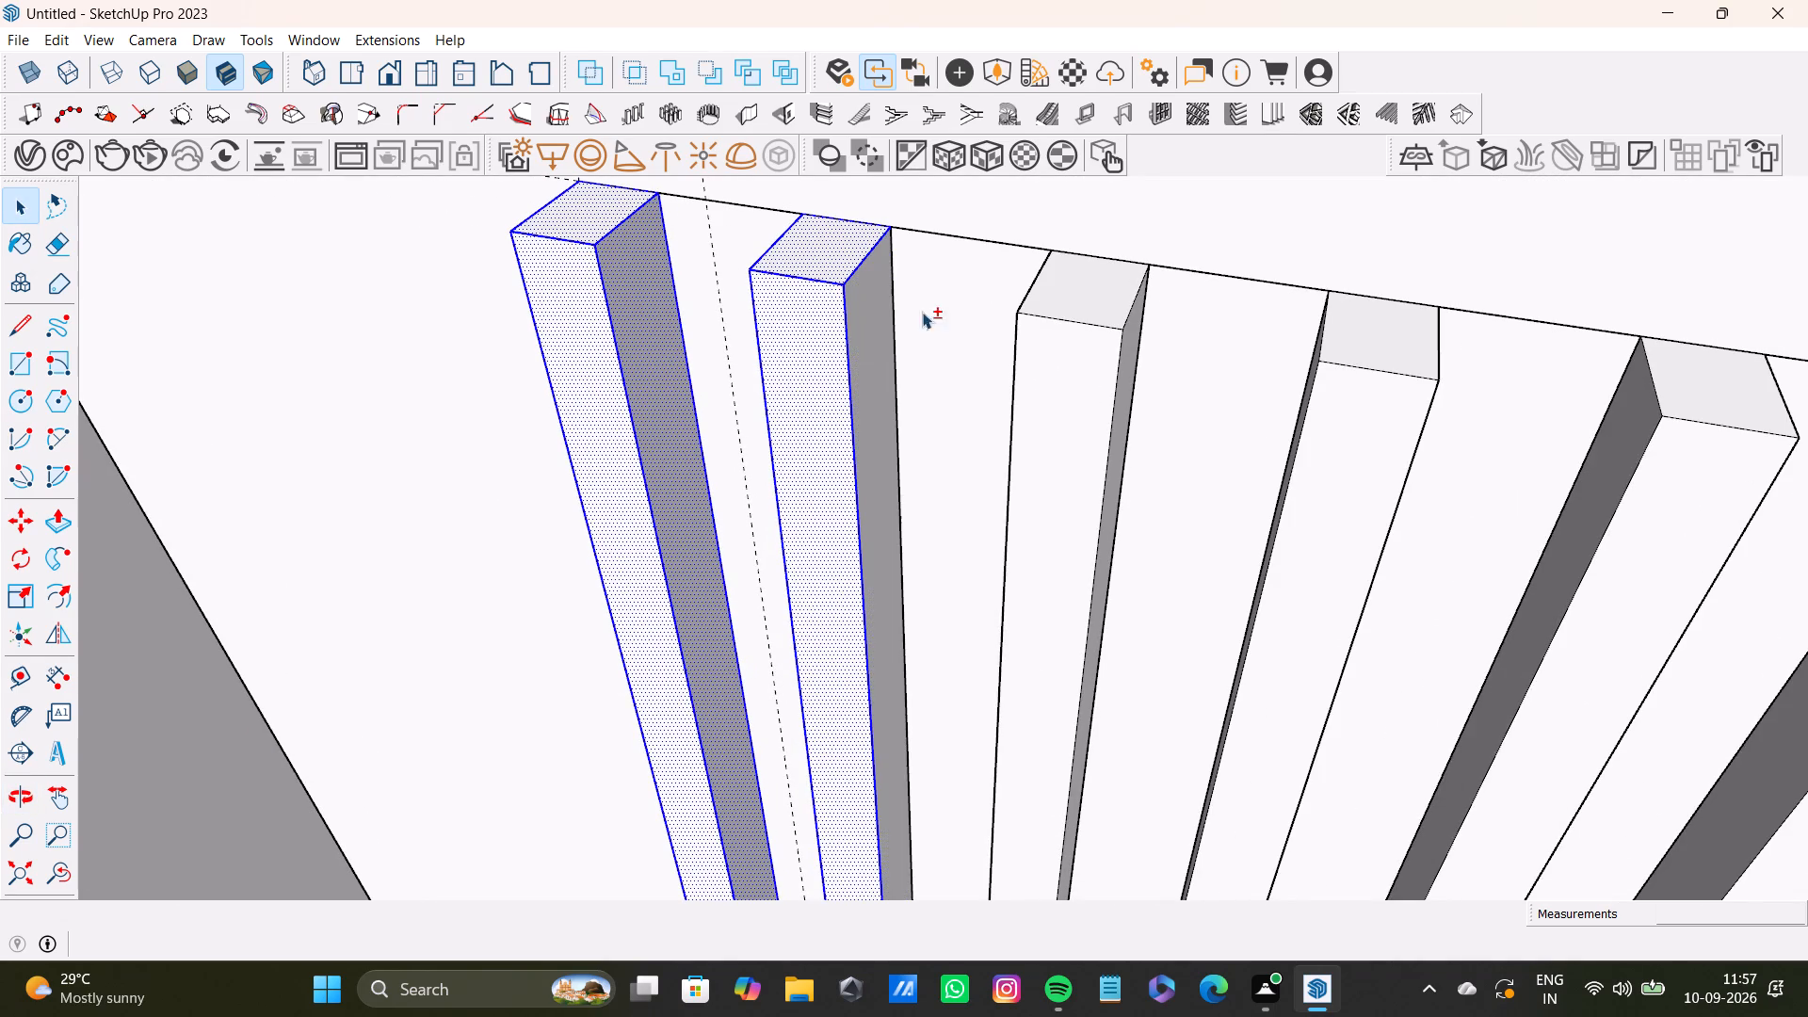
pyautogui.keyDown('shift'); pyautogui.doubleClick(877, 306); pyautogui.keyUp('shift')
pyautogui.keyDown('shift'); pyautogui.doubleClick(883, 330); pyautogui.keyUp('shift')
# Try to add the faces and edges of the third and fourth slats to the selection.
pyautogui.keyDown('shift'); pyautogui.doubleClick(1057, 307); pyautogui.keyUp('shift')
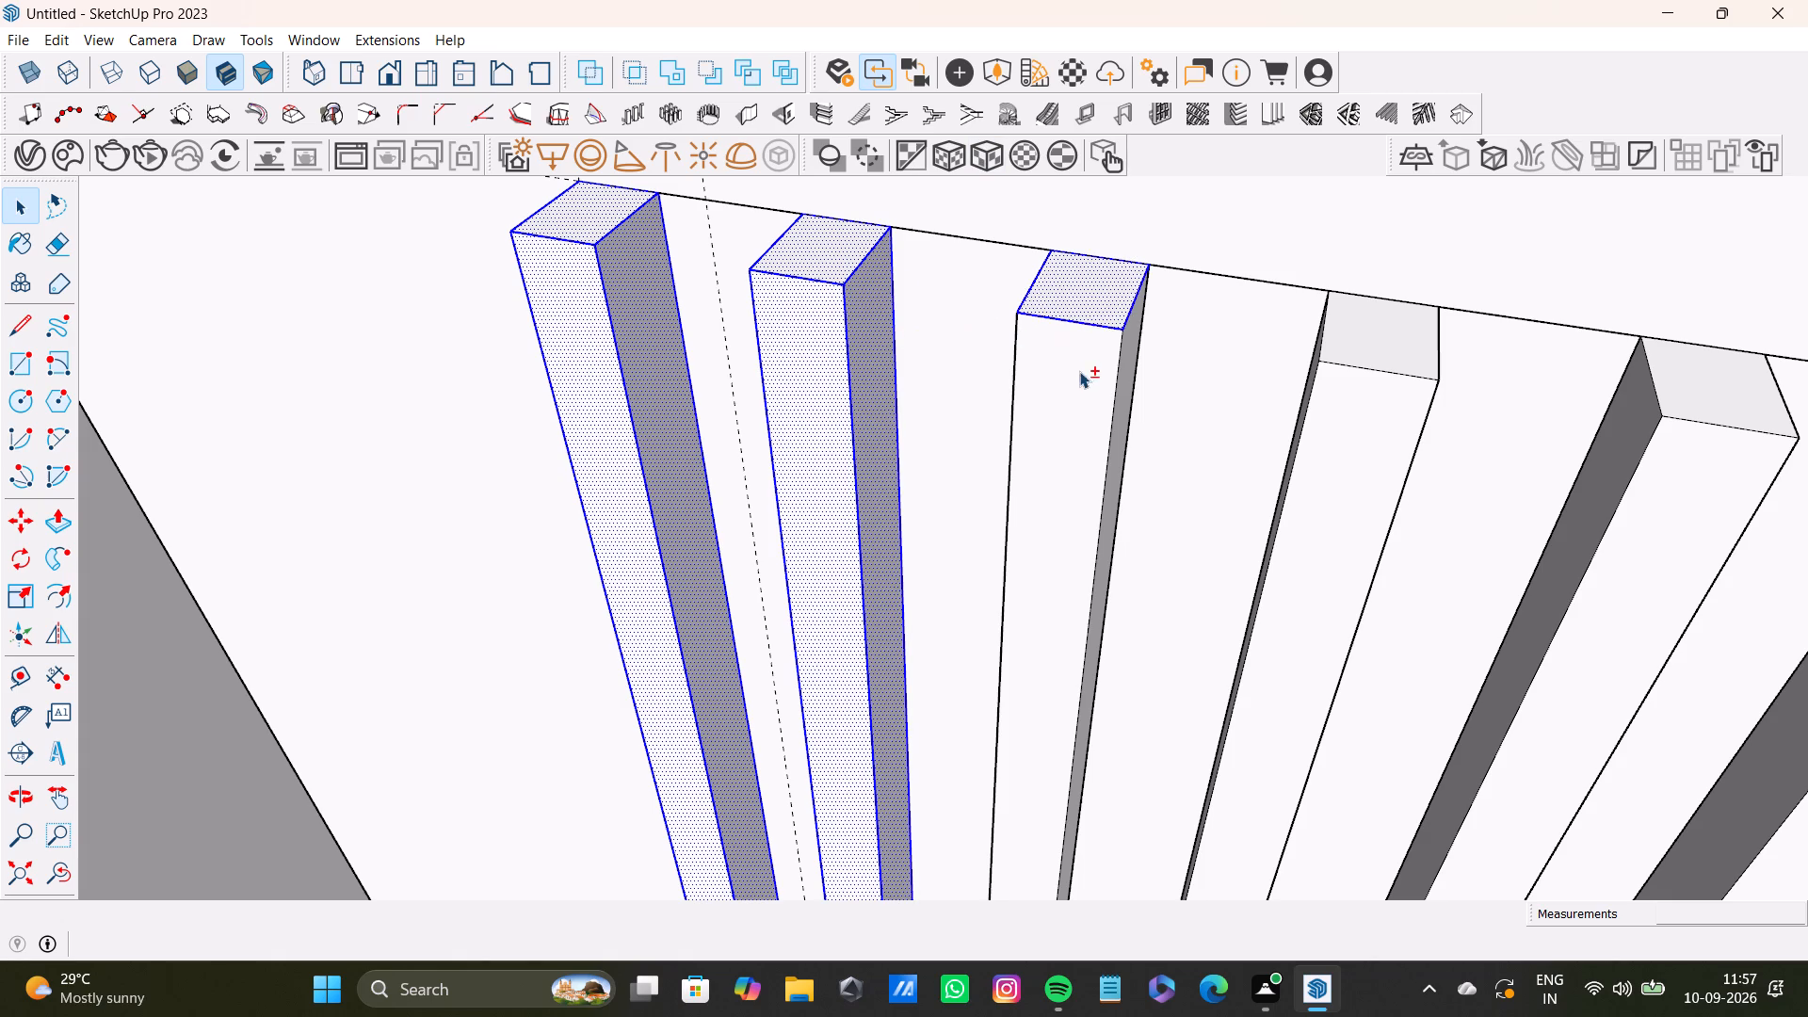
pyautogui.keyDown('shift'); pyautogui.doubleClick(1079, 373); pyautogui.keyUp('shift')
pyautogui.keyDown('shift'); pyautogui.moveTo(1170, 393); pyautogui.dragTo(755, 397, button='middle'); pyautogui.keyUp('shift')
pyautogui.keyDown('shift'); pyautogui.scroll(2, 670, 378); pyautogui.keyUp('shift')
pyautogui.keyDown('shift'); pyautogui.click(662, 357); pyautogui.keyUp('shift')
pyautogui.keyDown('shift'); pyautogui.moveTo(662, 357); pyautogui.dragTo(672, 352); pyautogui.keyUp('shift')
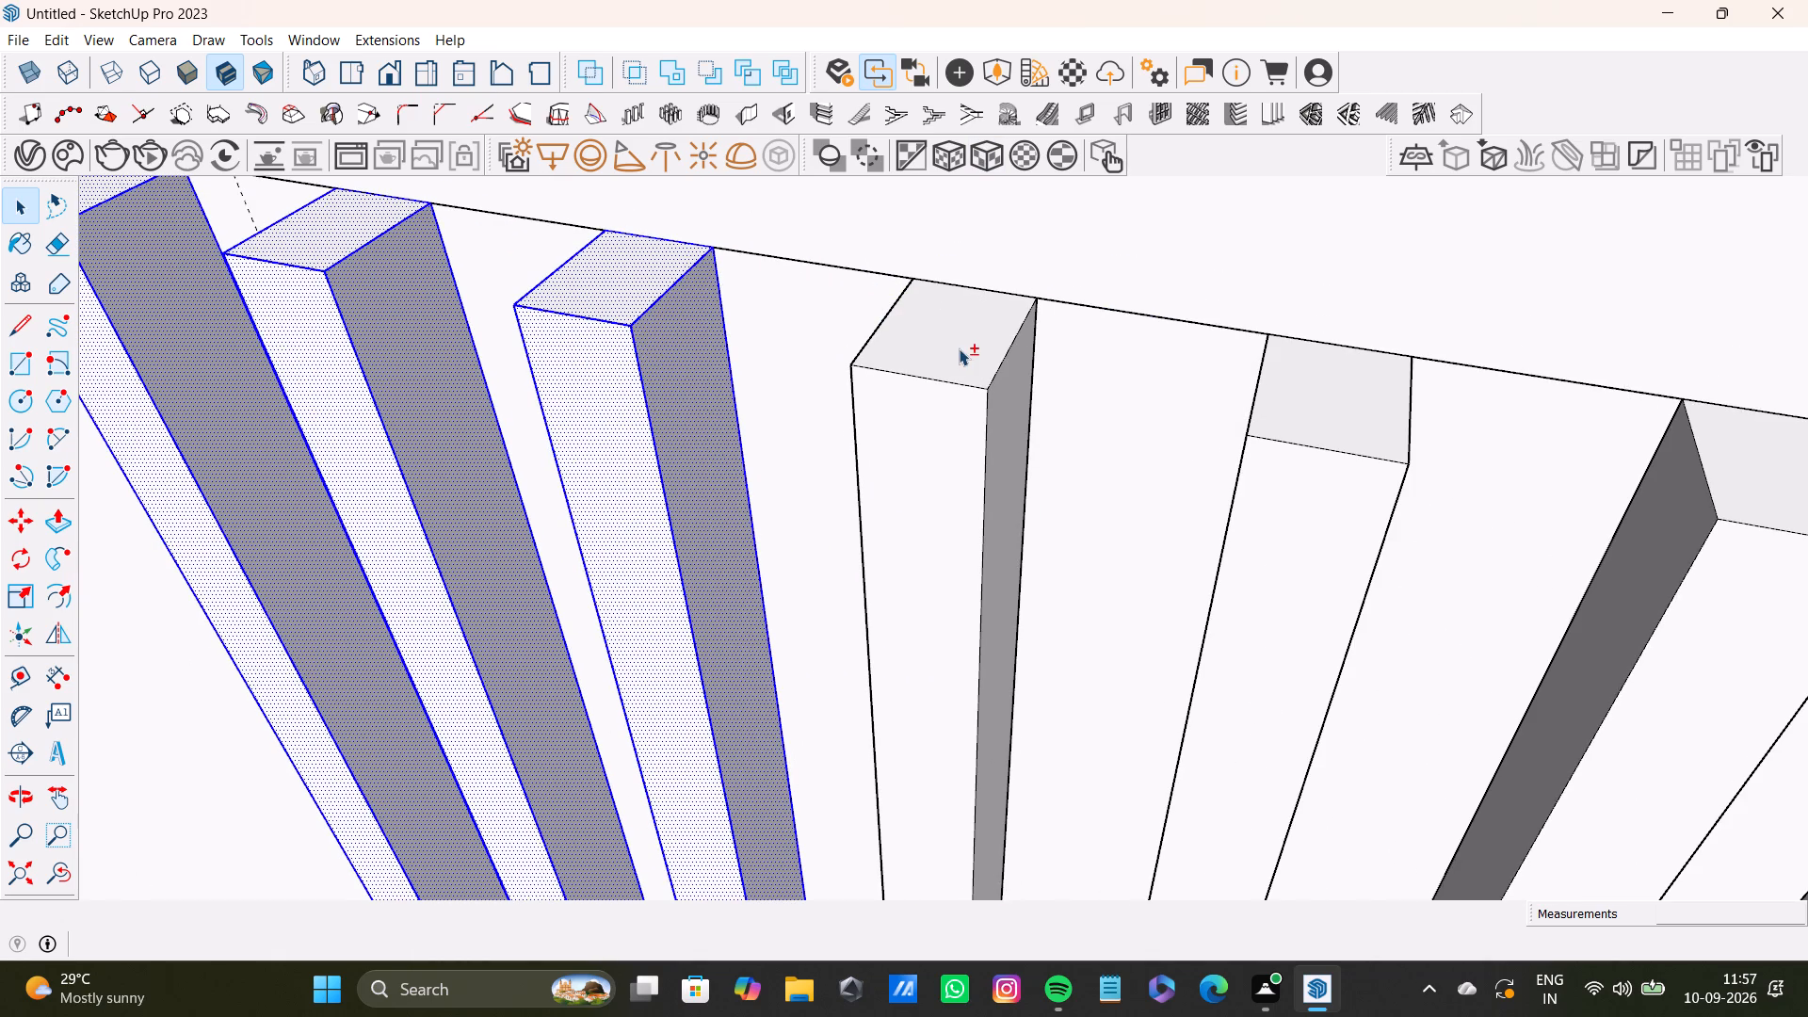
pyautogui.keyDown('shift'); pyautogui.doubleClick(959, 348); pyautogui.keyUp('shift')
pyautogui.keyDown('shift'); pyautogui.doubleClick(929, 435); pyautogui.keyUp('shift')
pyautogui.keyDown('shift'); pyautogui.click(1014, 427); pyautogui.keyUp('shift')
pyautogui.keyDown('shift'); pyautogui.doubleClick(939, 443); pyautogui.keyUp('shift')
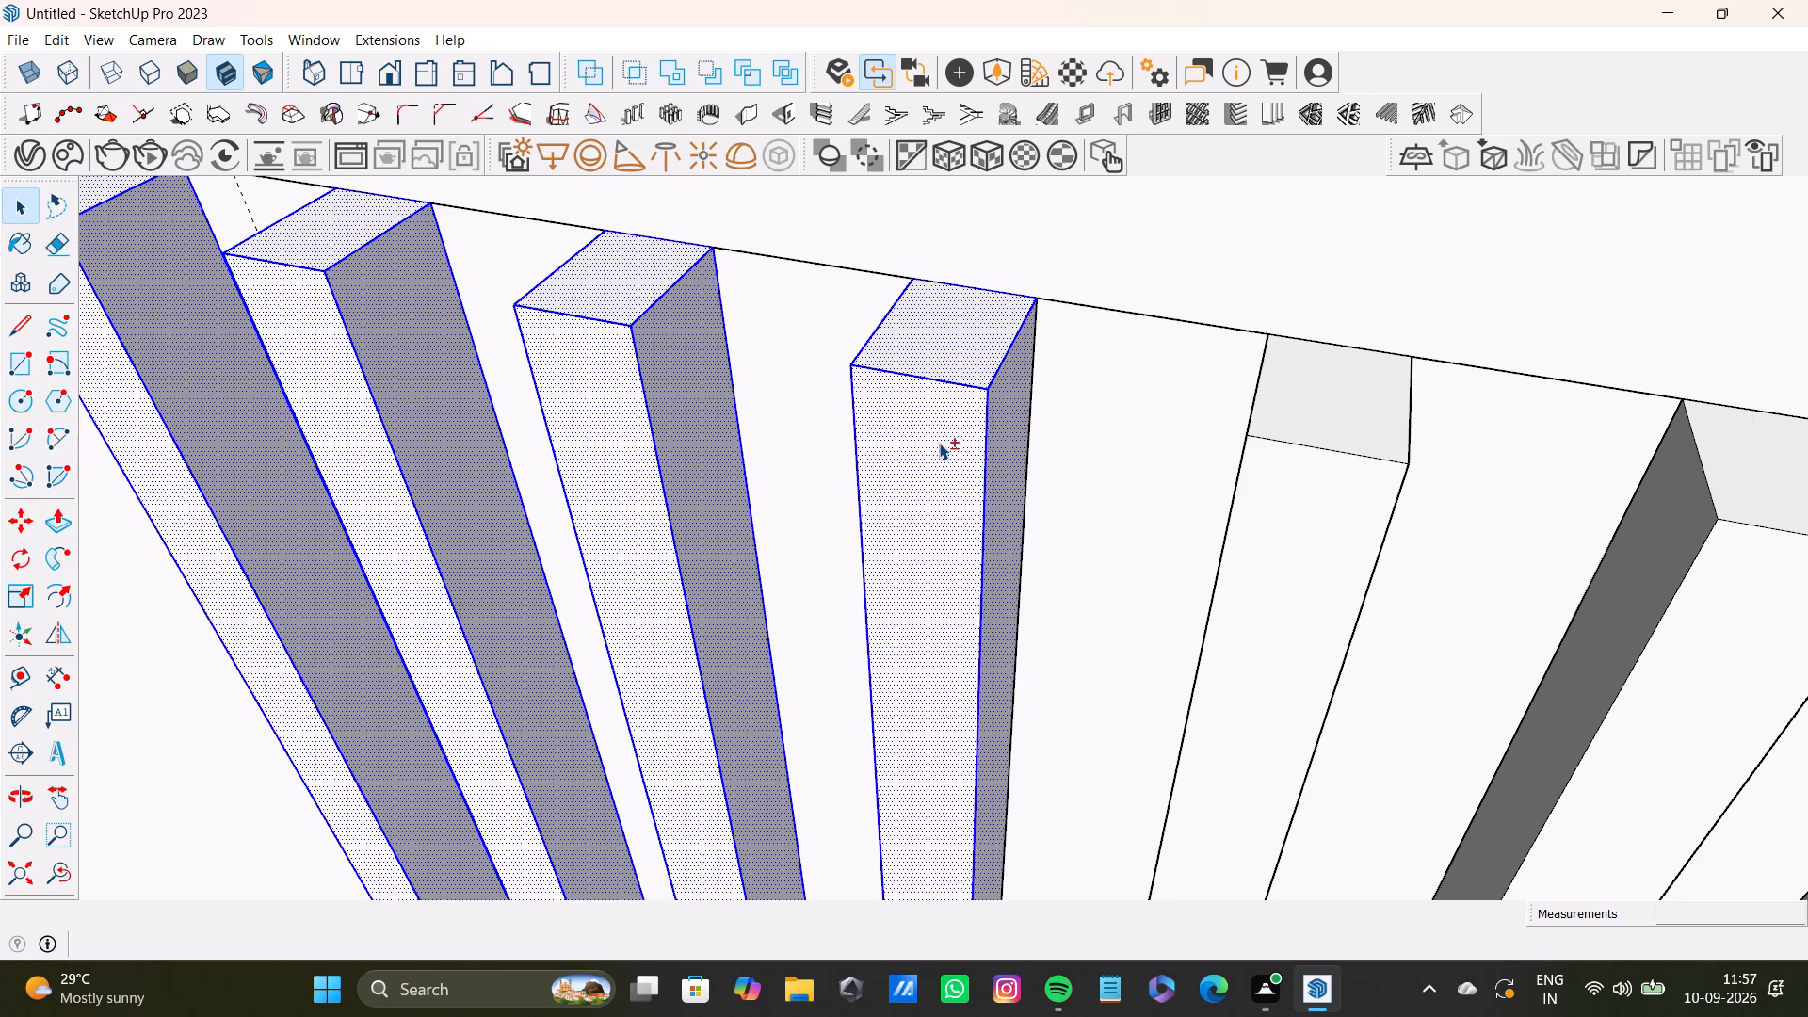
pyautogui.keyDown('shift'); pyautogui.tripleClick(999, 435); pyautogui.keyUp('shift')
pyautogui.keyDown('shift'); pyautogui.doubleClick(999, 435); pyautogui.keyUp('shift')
# Reselect the top, front and both side faces of the first slat, including their edges.
pyautogui.scroll(-2, 402, 389)
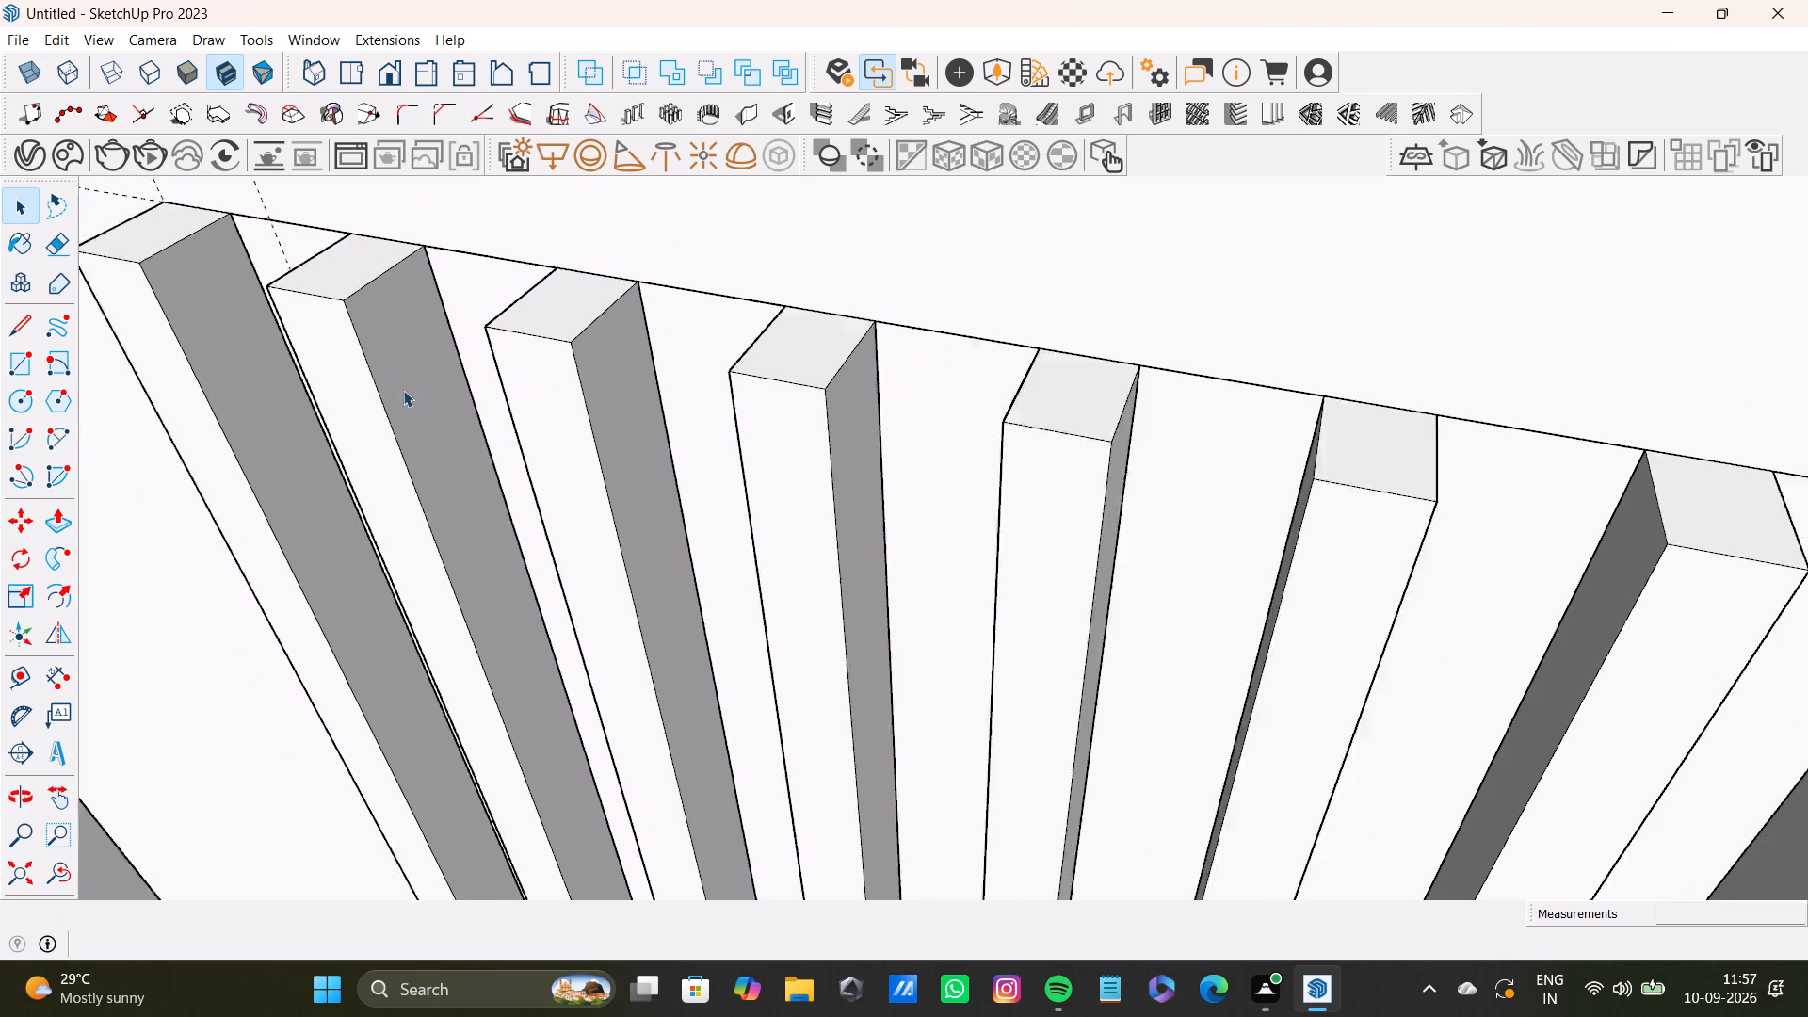
pyautogui.scroll(-17, 403, 390)
pyautogui.moveTo(428, 465); pyautogui.dragTo(686, 427, button='middle')
pyautogui.scroll(4, 432, 510)
pyautogui.keyDown('shift'); pyautogui.moveTo(441, 534); pyautogui.dragTo(880, 292, button='middle'); pyautogui.keyUp('shift')
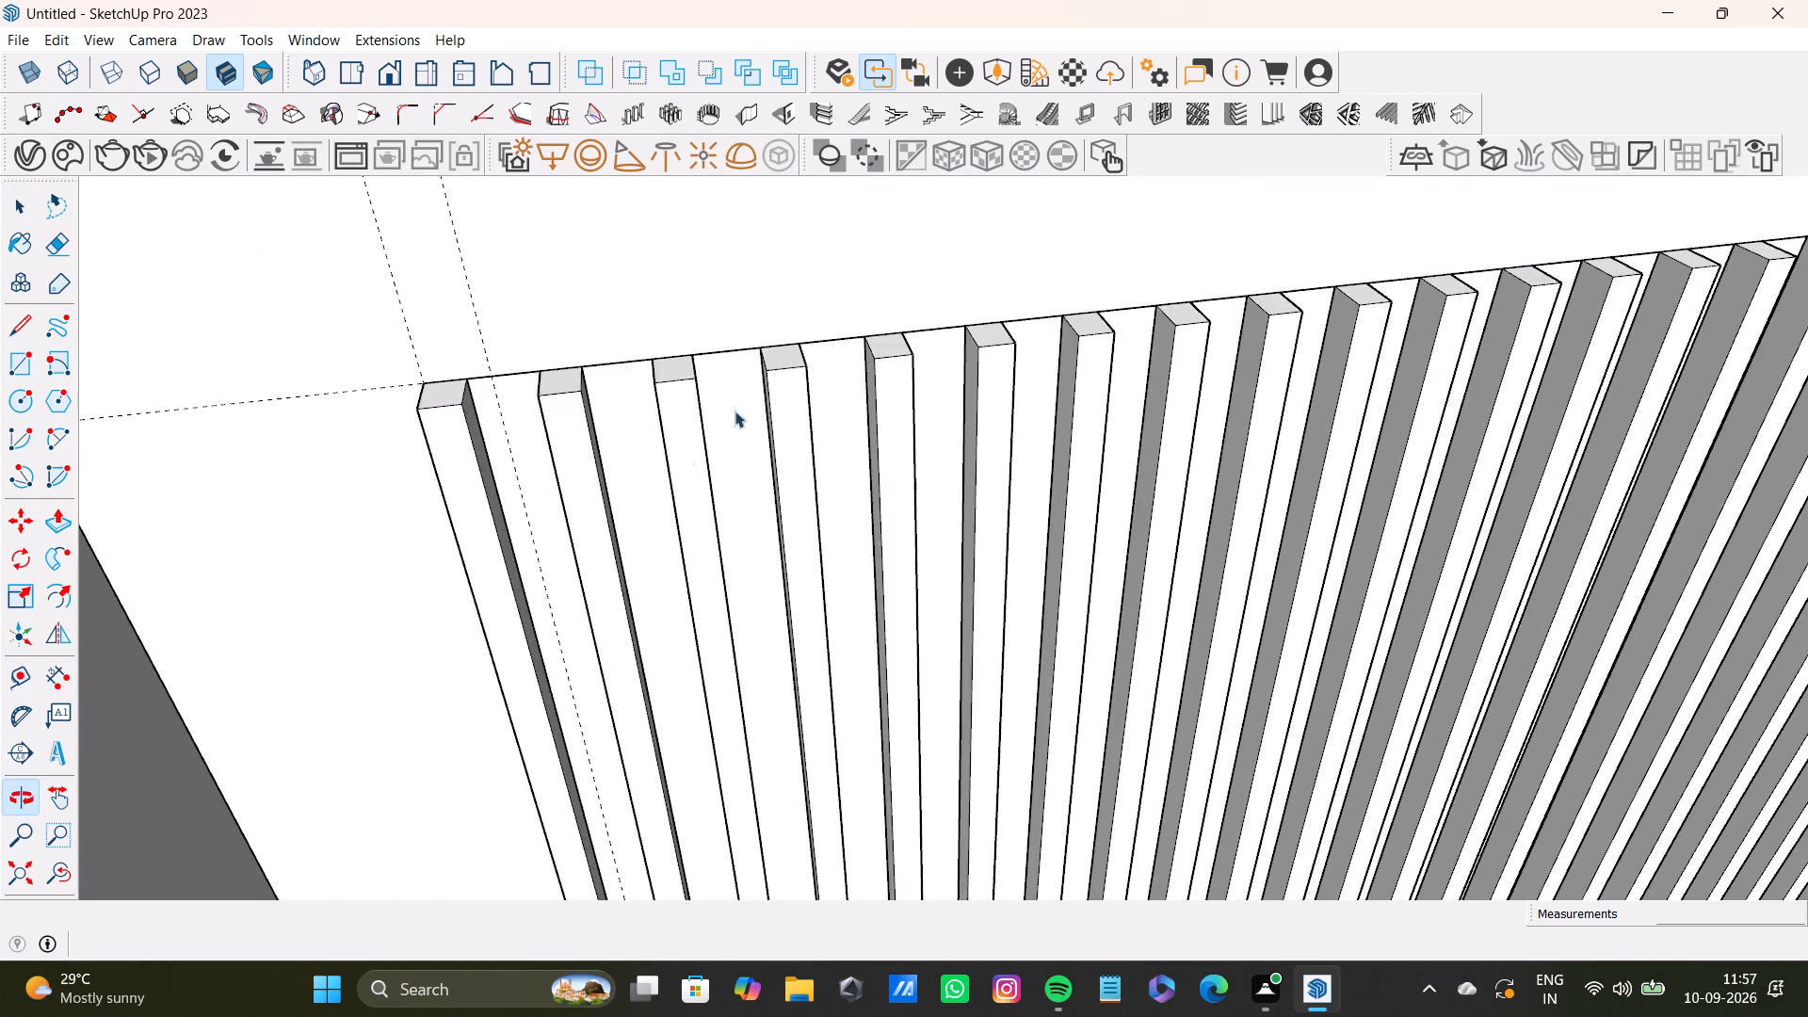
pyautogui.scroll(-8, 715, 435)
pyautogui.moveTo(585, 483); pyautogui.dragTo(789, 424, button='middle')
pyautogui.scroll(11, 674, 456)
pyautogui.keyDown('shift'); pyautogui.doubleClick(618, 443); pyautogui.keyUp('shift')
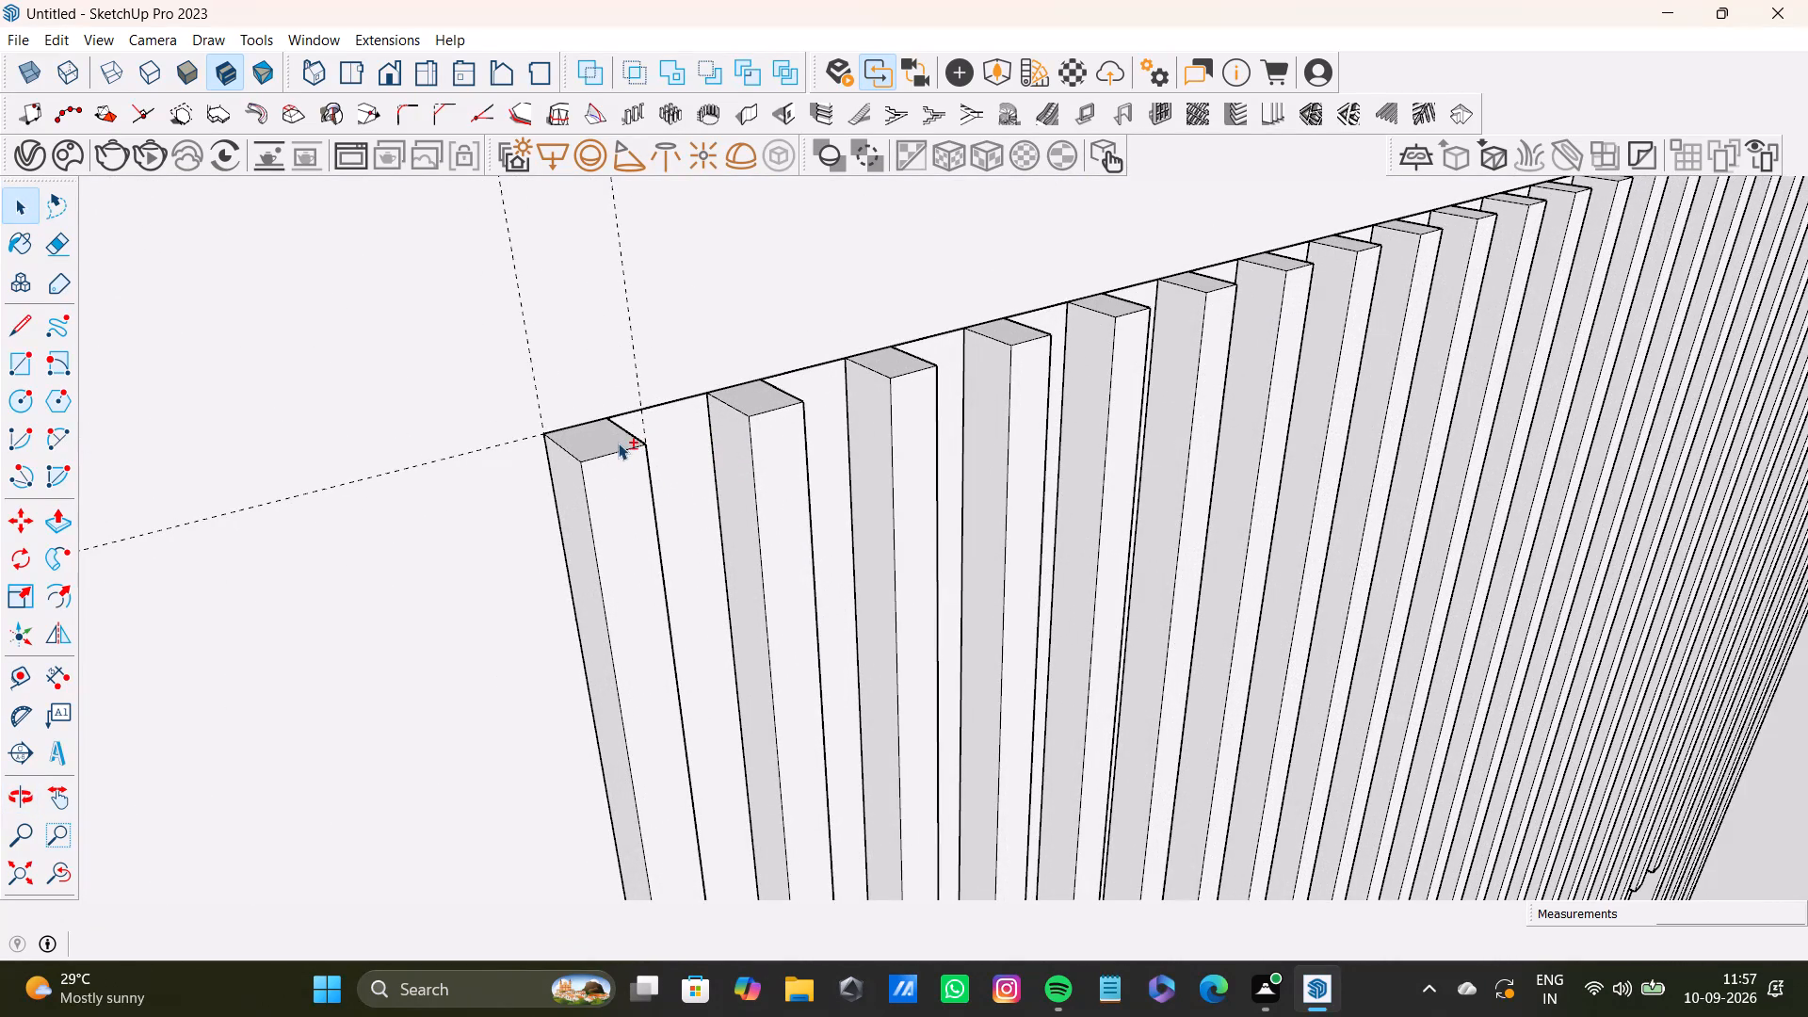
pyautogui.keyDown('shift'); pyautogui.doubleClick(631, 480); pyautogui.keyUp('shift')
pyautogui.keyDown('shift'); pyautogui.doubleClick(576, 472); pyautogui.keyUp('shift')
pyautogui.moveTo(752, 525); pyautogui.dragTo(482, 546, button='middle')
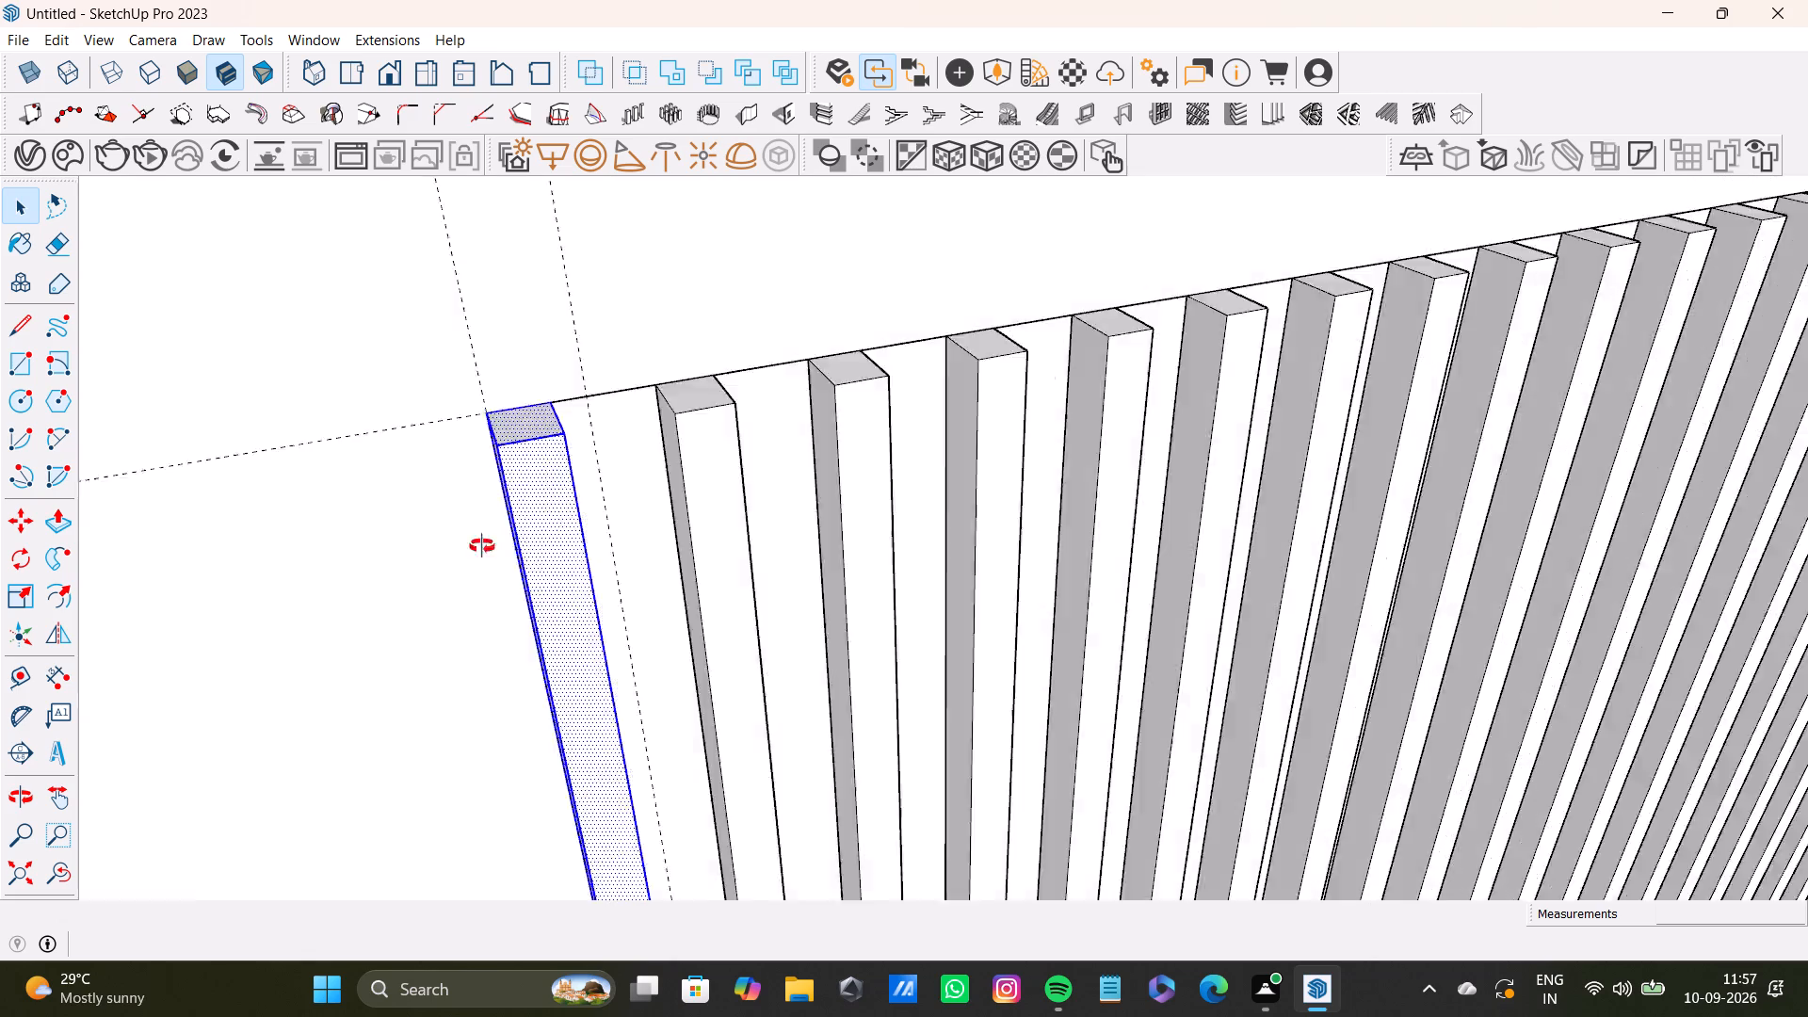
pyautogui.moveTo(482, 546); pyautogui.dragTo(304, 554, button='middle')
pyautogui.scroll(3, 487, 432)
pyautogui.keyDown('shift'); pyautogui.doubleClick(575, 342); pyautogui.keyUp('shift')
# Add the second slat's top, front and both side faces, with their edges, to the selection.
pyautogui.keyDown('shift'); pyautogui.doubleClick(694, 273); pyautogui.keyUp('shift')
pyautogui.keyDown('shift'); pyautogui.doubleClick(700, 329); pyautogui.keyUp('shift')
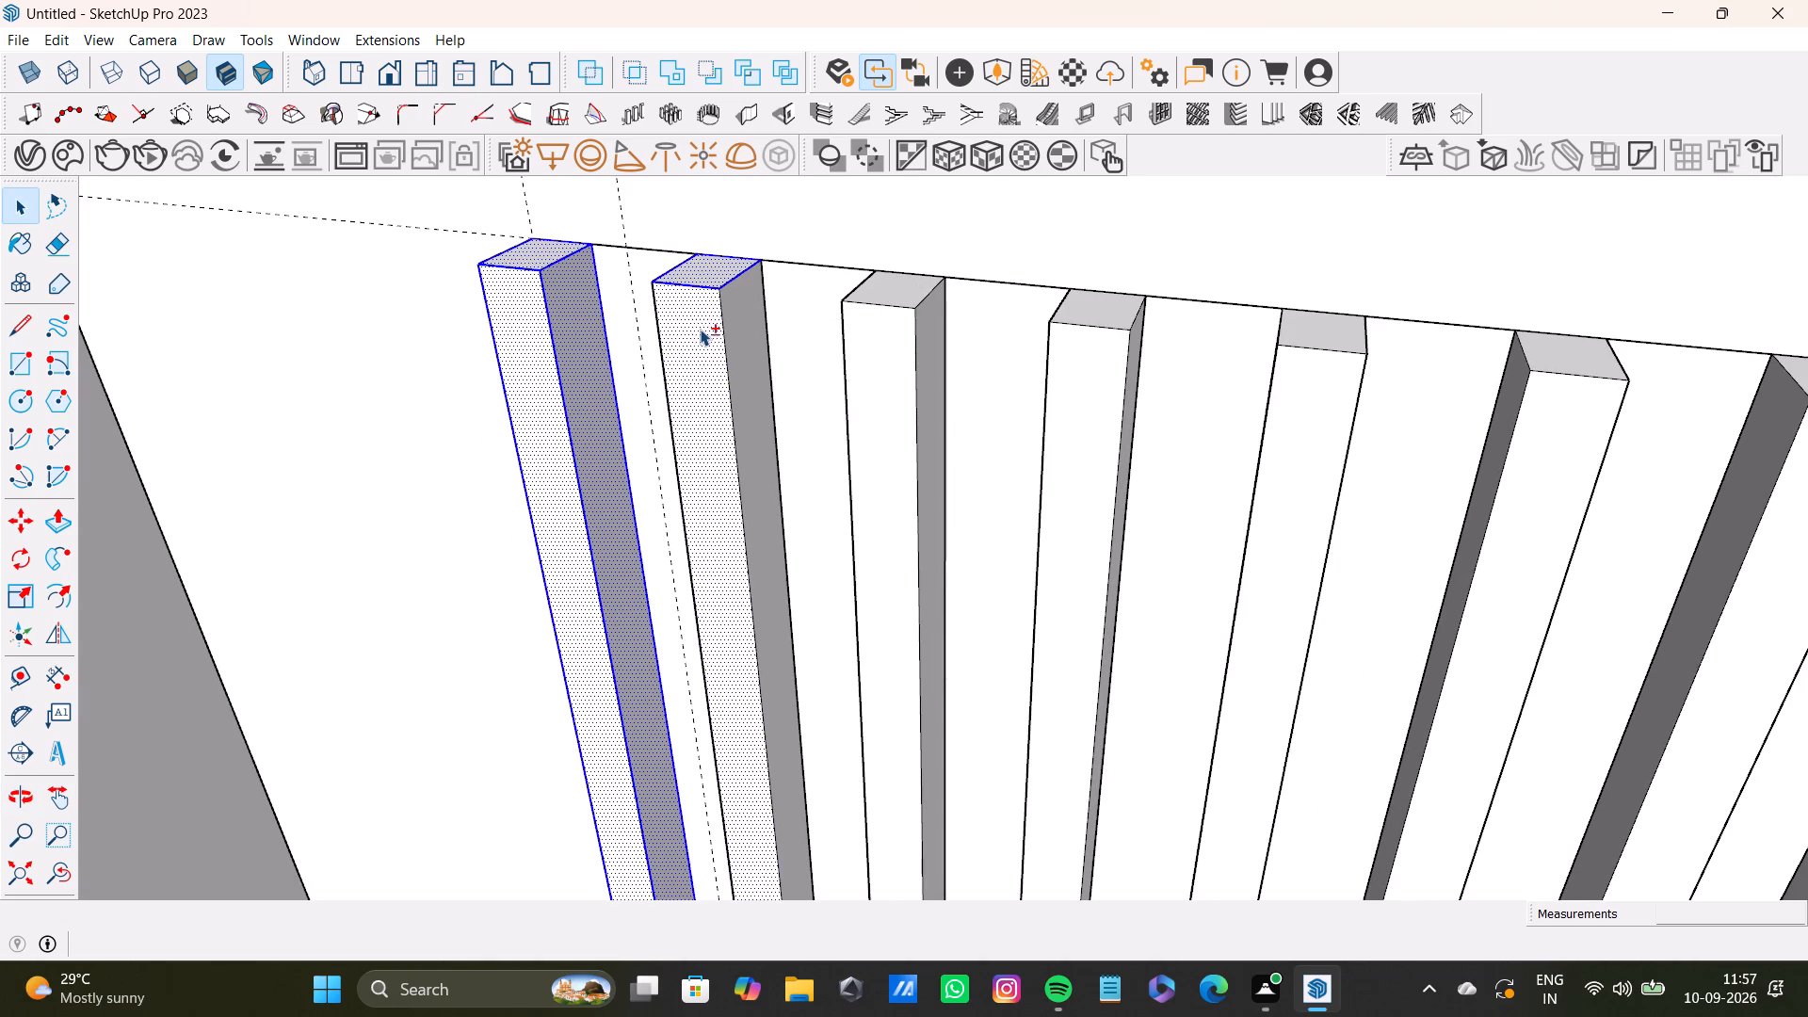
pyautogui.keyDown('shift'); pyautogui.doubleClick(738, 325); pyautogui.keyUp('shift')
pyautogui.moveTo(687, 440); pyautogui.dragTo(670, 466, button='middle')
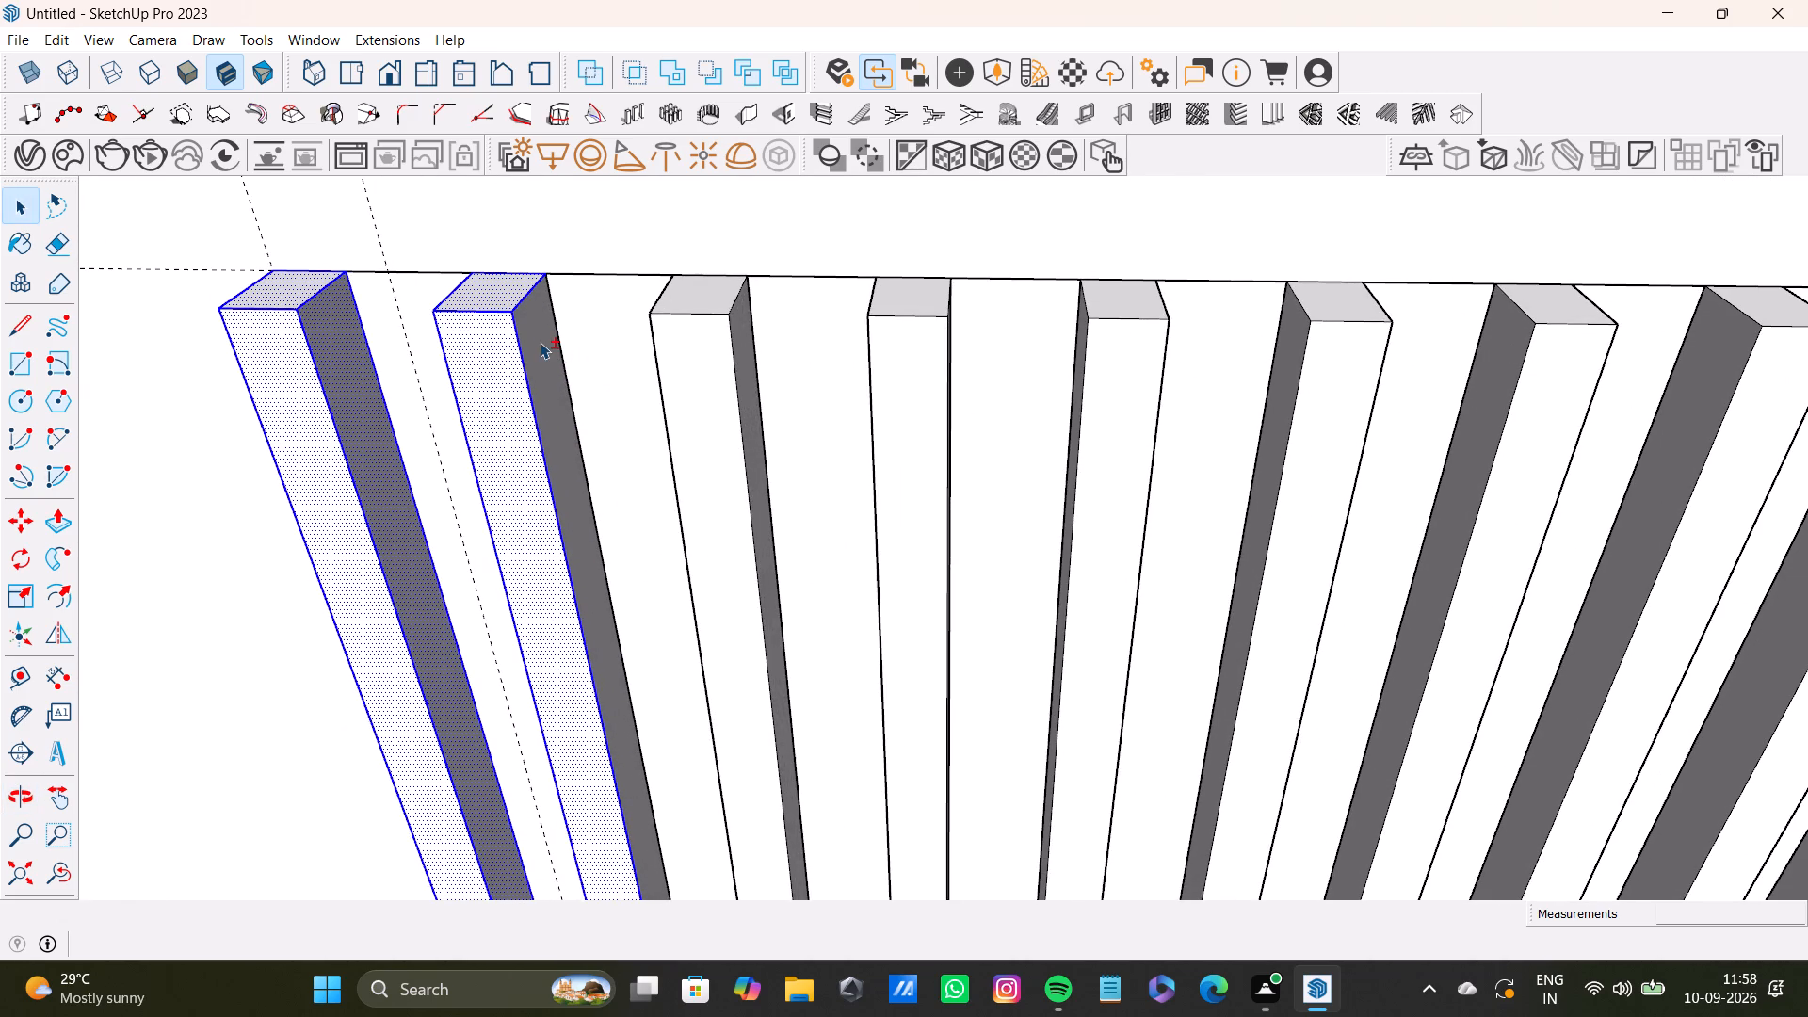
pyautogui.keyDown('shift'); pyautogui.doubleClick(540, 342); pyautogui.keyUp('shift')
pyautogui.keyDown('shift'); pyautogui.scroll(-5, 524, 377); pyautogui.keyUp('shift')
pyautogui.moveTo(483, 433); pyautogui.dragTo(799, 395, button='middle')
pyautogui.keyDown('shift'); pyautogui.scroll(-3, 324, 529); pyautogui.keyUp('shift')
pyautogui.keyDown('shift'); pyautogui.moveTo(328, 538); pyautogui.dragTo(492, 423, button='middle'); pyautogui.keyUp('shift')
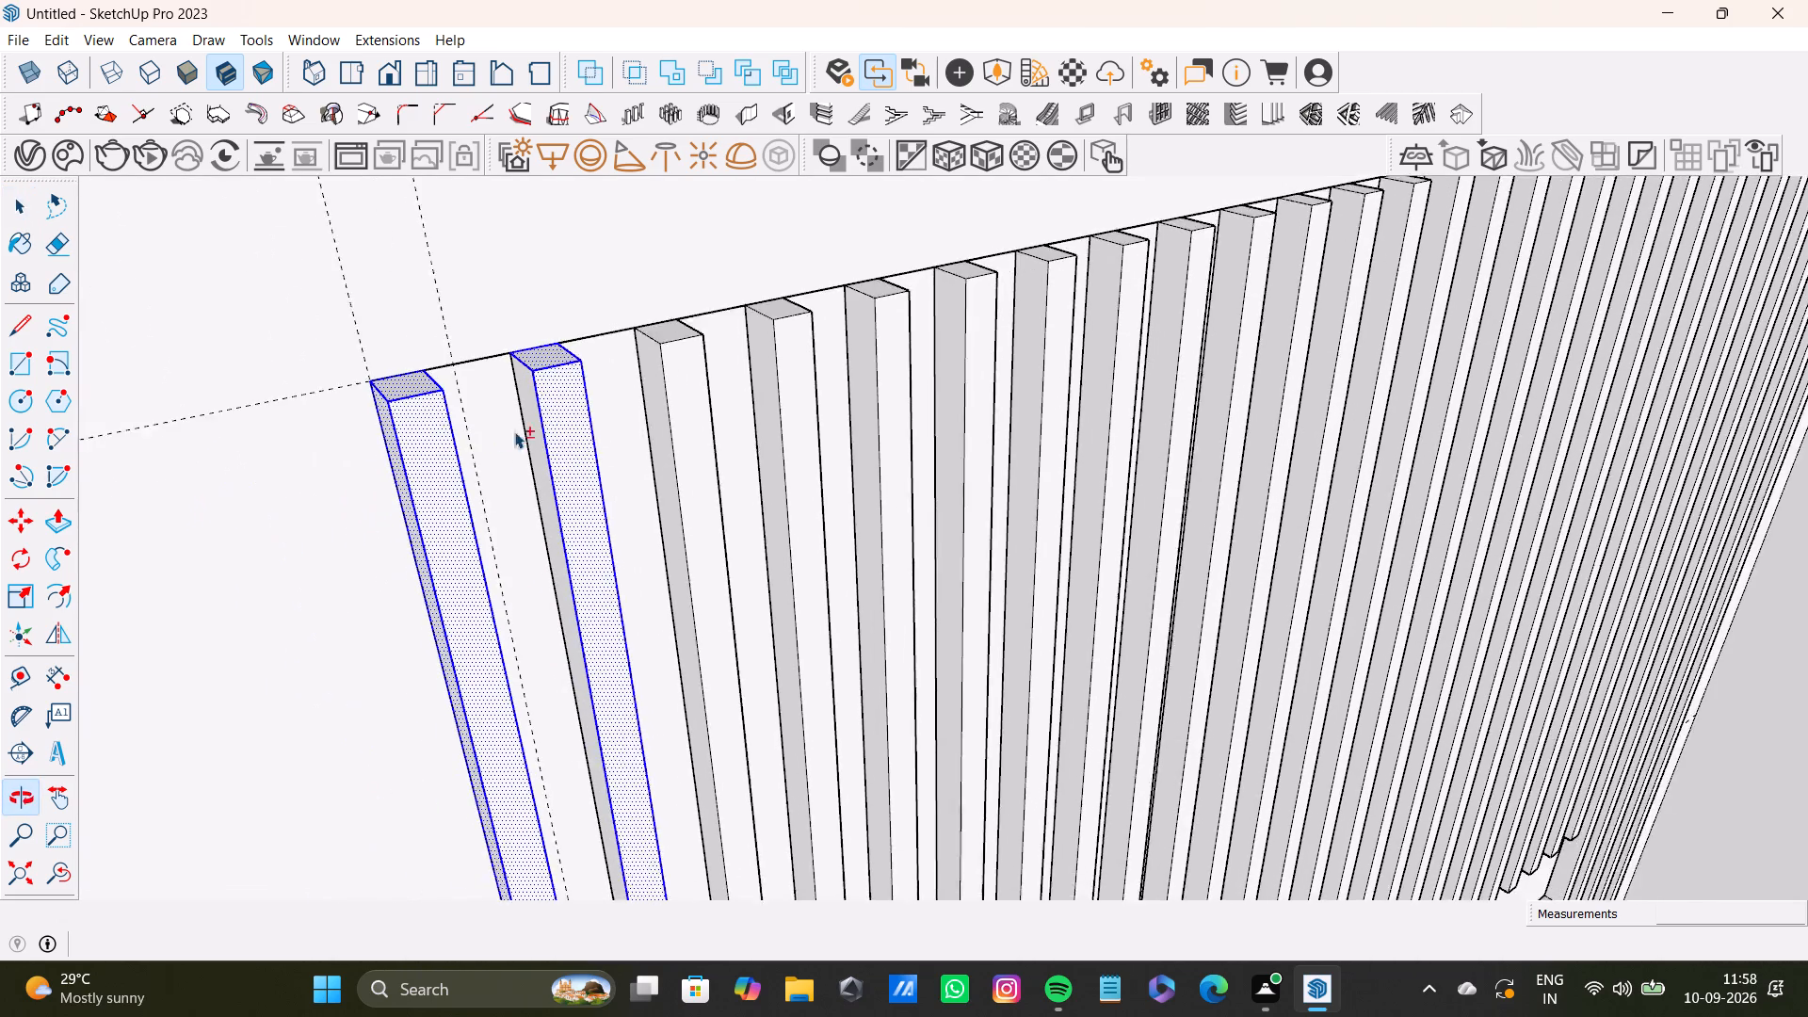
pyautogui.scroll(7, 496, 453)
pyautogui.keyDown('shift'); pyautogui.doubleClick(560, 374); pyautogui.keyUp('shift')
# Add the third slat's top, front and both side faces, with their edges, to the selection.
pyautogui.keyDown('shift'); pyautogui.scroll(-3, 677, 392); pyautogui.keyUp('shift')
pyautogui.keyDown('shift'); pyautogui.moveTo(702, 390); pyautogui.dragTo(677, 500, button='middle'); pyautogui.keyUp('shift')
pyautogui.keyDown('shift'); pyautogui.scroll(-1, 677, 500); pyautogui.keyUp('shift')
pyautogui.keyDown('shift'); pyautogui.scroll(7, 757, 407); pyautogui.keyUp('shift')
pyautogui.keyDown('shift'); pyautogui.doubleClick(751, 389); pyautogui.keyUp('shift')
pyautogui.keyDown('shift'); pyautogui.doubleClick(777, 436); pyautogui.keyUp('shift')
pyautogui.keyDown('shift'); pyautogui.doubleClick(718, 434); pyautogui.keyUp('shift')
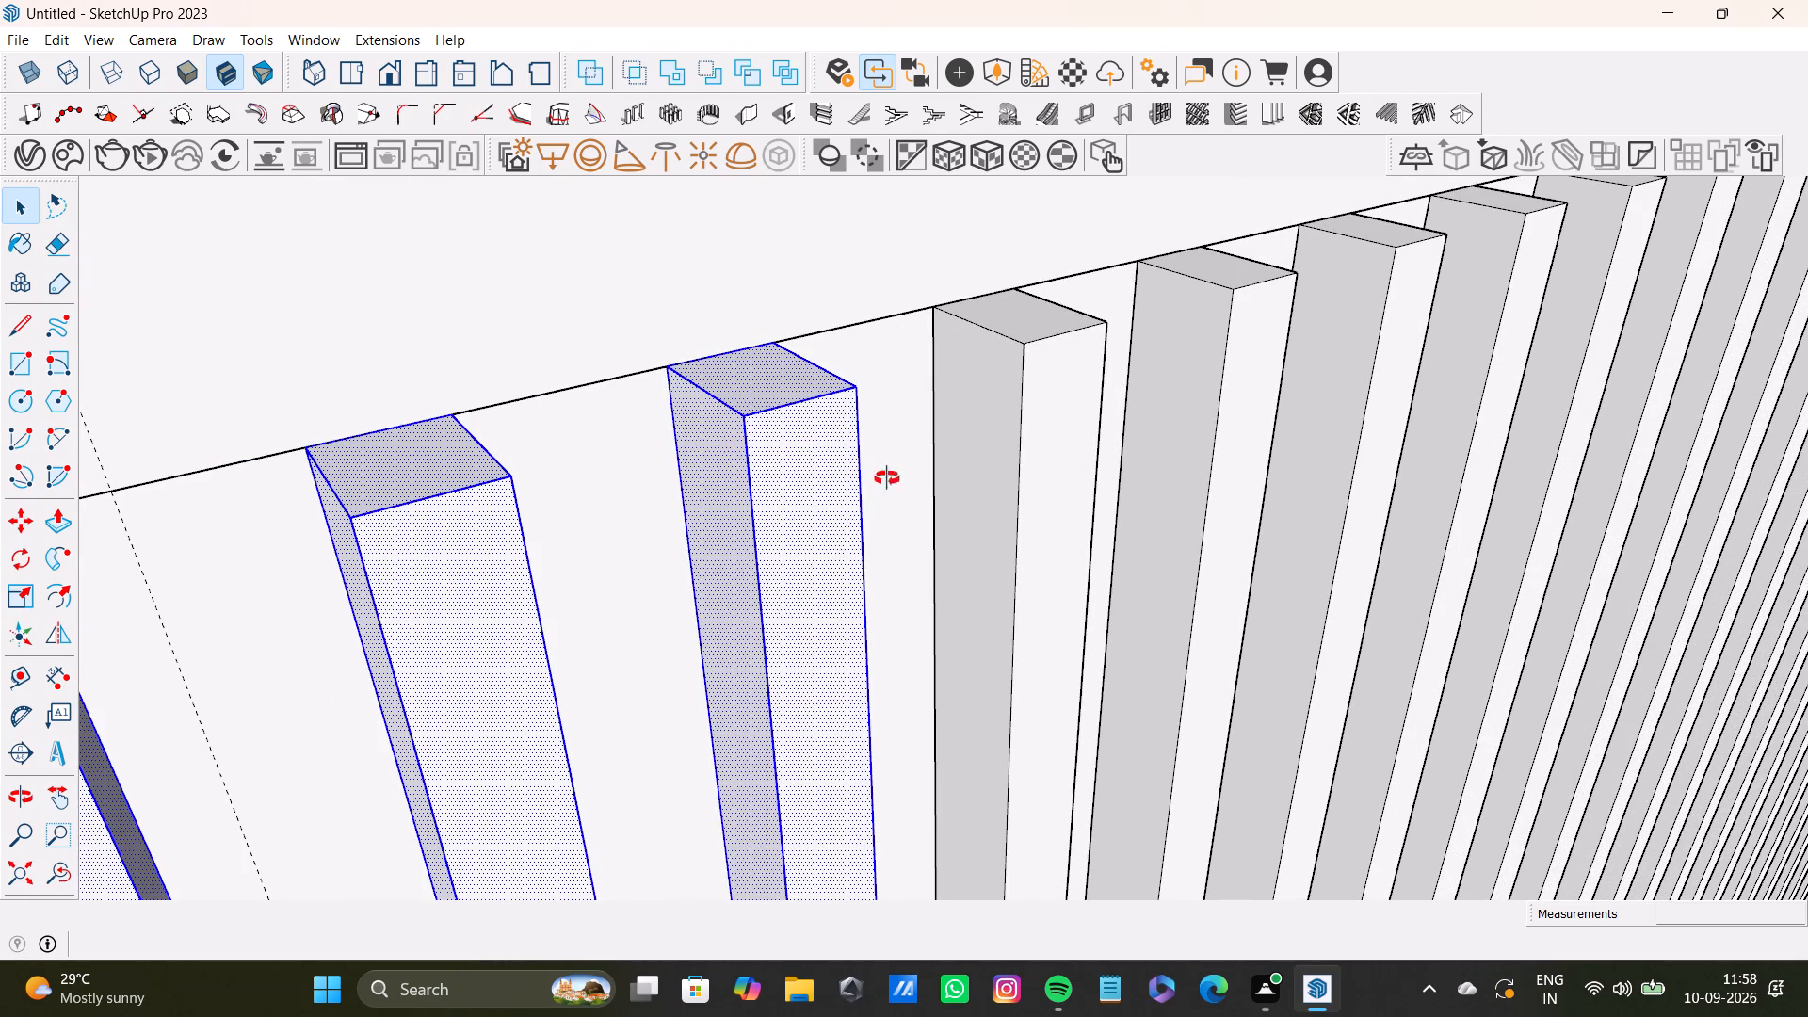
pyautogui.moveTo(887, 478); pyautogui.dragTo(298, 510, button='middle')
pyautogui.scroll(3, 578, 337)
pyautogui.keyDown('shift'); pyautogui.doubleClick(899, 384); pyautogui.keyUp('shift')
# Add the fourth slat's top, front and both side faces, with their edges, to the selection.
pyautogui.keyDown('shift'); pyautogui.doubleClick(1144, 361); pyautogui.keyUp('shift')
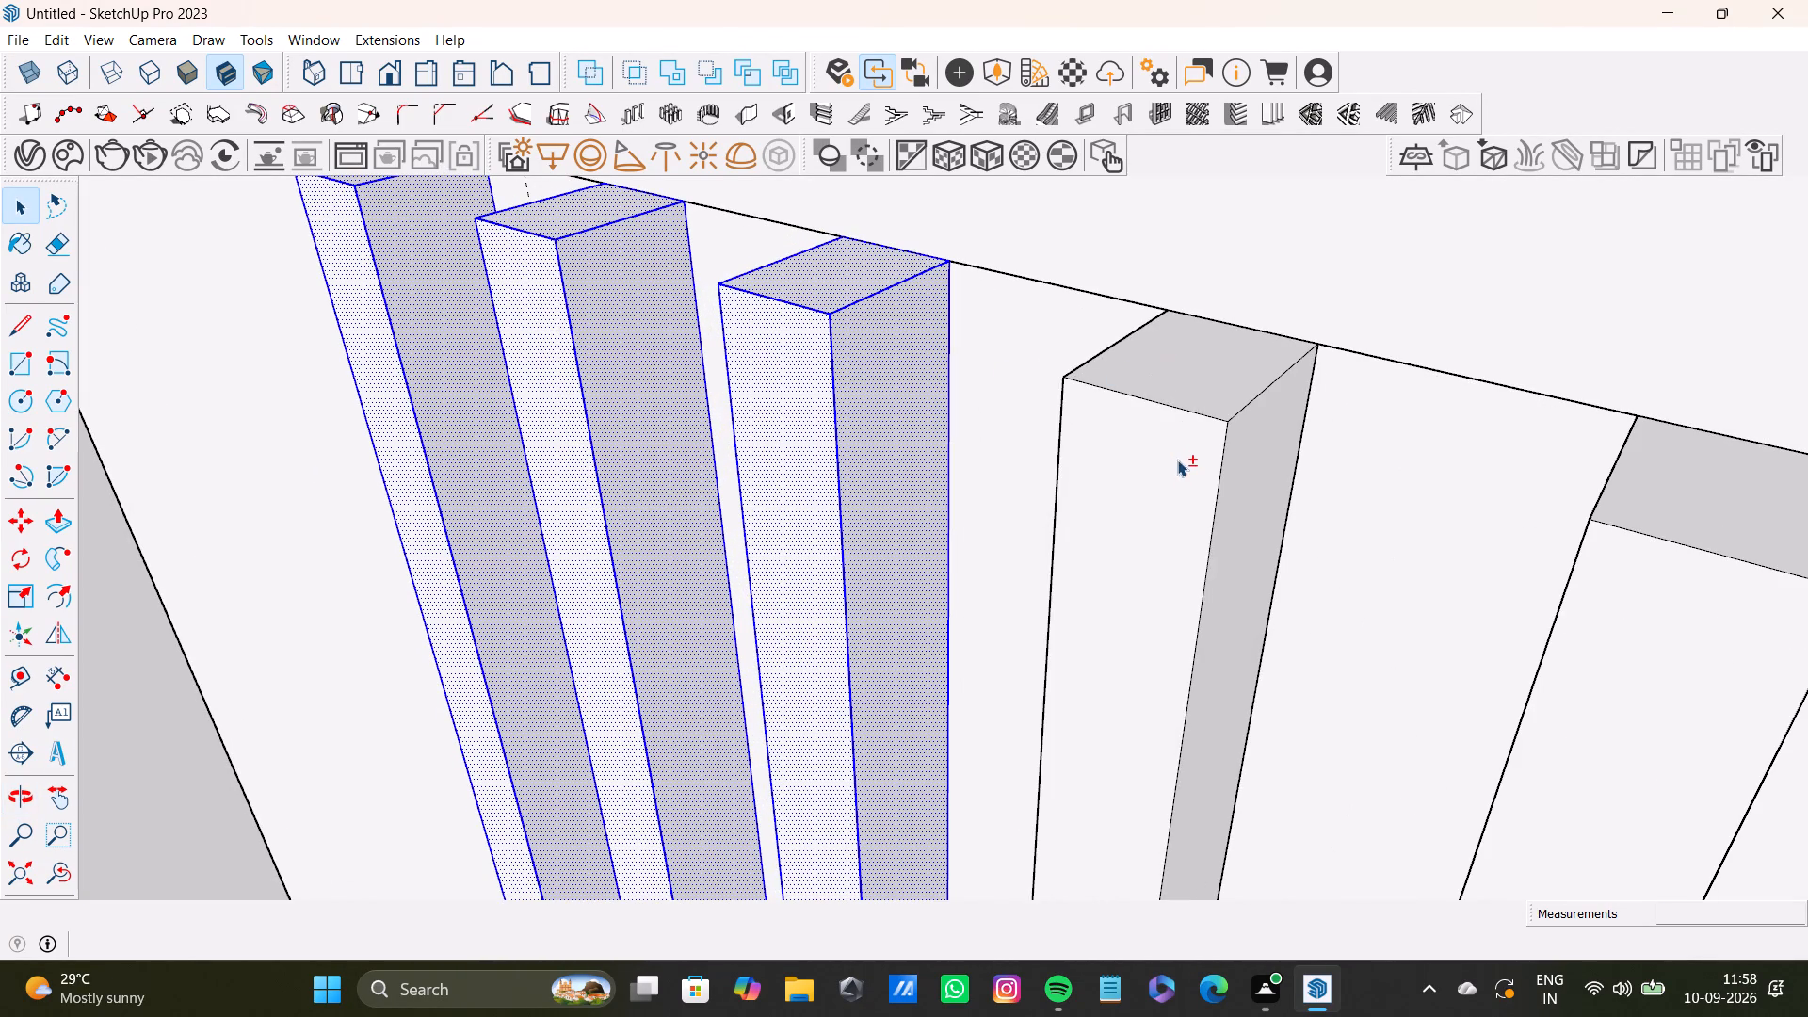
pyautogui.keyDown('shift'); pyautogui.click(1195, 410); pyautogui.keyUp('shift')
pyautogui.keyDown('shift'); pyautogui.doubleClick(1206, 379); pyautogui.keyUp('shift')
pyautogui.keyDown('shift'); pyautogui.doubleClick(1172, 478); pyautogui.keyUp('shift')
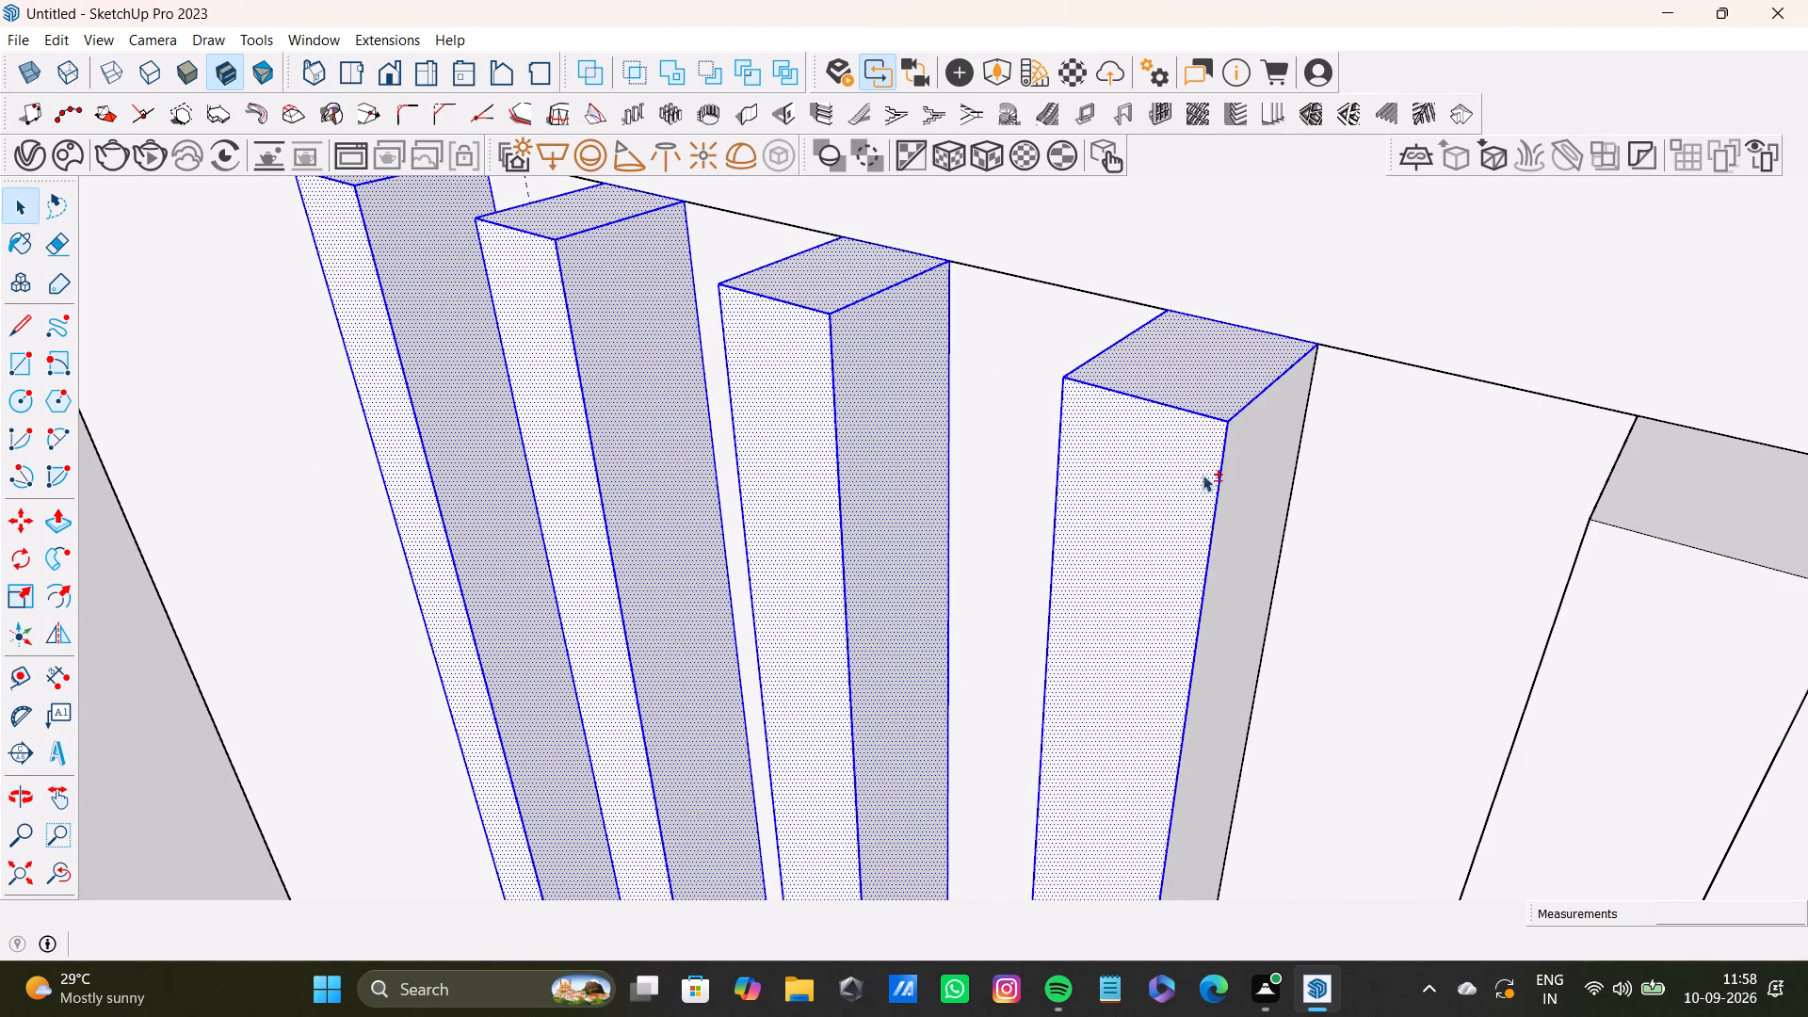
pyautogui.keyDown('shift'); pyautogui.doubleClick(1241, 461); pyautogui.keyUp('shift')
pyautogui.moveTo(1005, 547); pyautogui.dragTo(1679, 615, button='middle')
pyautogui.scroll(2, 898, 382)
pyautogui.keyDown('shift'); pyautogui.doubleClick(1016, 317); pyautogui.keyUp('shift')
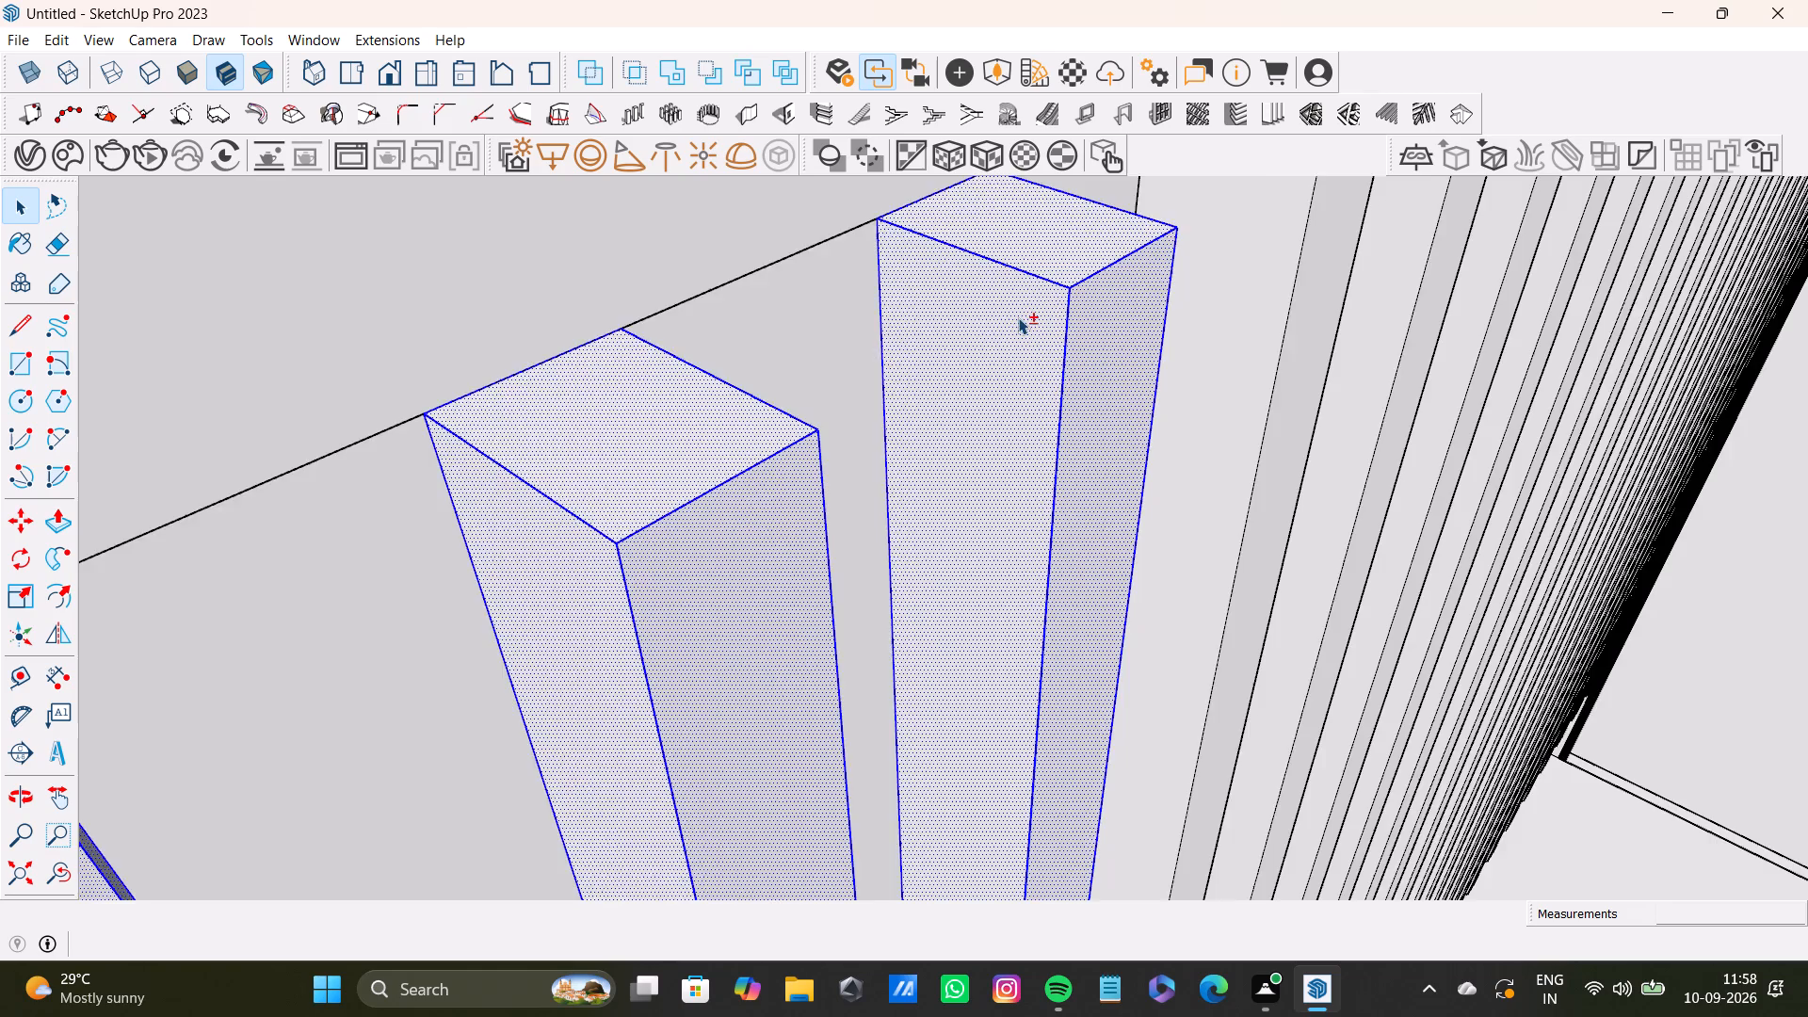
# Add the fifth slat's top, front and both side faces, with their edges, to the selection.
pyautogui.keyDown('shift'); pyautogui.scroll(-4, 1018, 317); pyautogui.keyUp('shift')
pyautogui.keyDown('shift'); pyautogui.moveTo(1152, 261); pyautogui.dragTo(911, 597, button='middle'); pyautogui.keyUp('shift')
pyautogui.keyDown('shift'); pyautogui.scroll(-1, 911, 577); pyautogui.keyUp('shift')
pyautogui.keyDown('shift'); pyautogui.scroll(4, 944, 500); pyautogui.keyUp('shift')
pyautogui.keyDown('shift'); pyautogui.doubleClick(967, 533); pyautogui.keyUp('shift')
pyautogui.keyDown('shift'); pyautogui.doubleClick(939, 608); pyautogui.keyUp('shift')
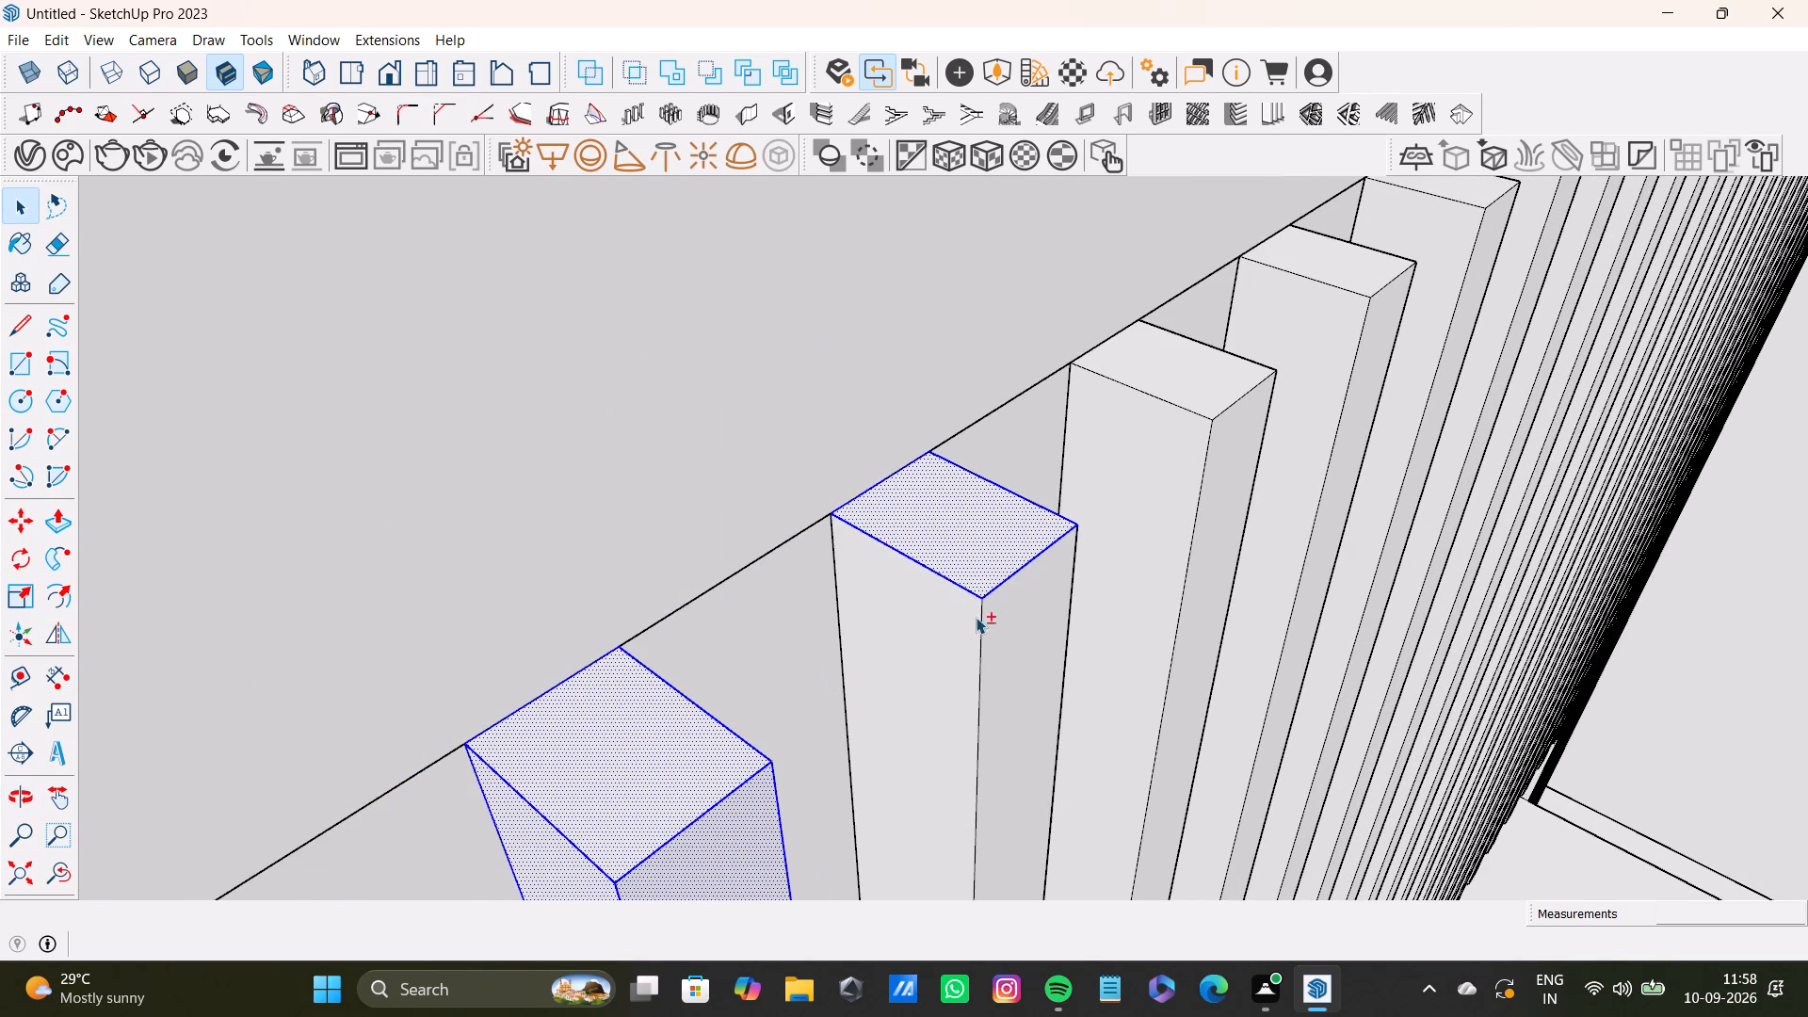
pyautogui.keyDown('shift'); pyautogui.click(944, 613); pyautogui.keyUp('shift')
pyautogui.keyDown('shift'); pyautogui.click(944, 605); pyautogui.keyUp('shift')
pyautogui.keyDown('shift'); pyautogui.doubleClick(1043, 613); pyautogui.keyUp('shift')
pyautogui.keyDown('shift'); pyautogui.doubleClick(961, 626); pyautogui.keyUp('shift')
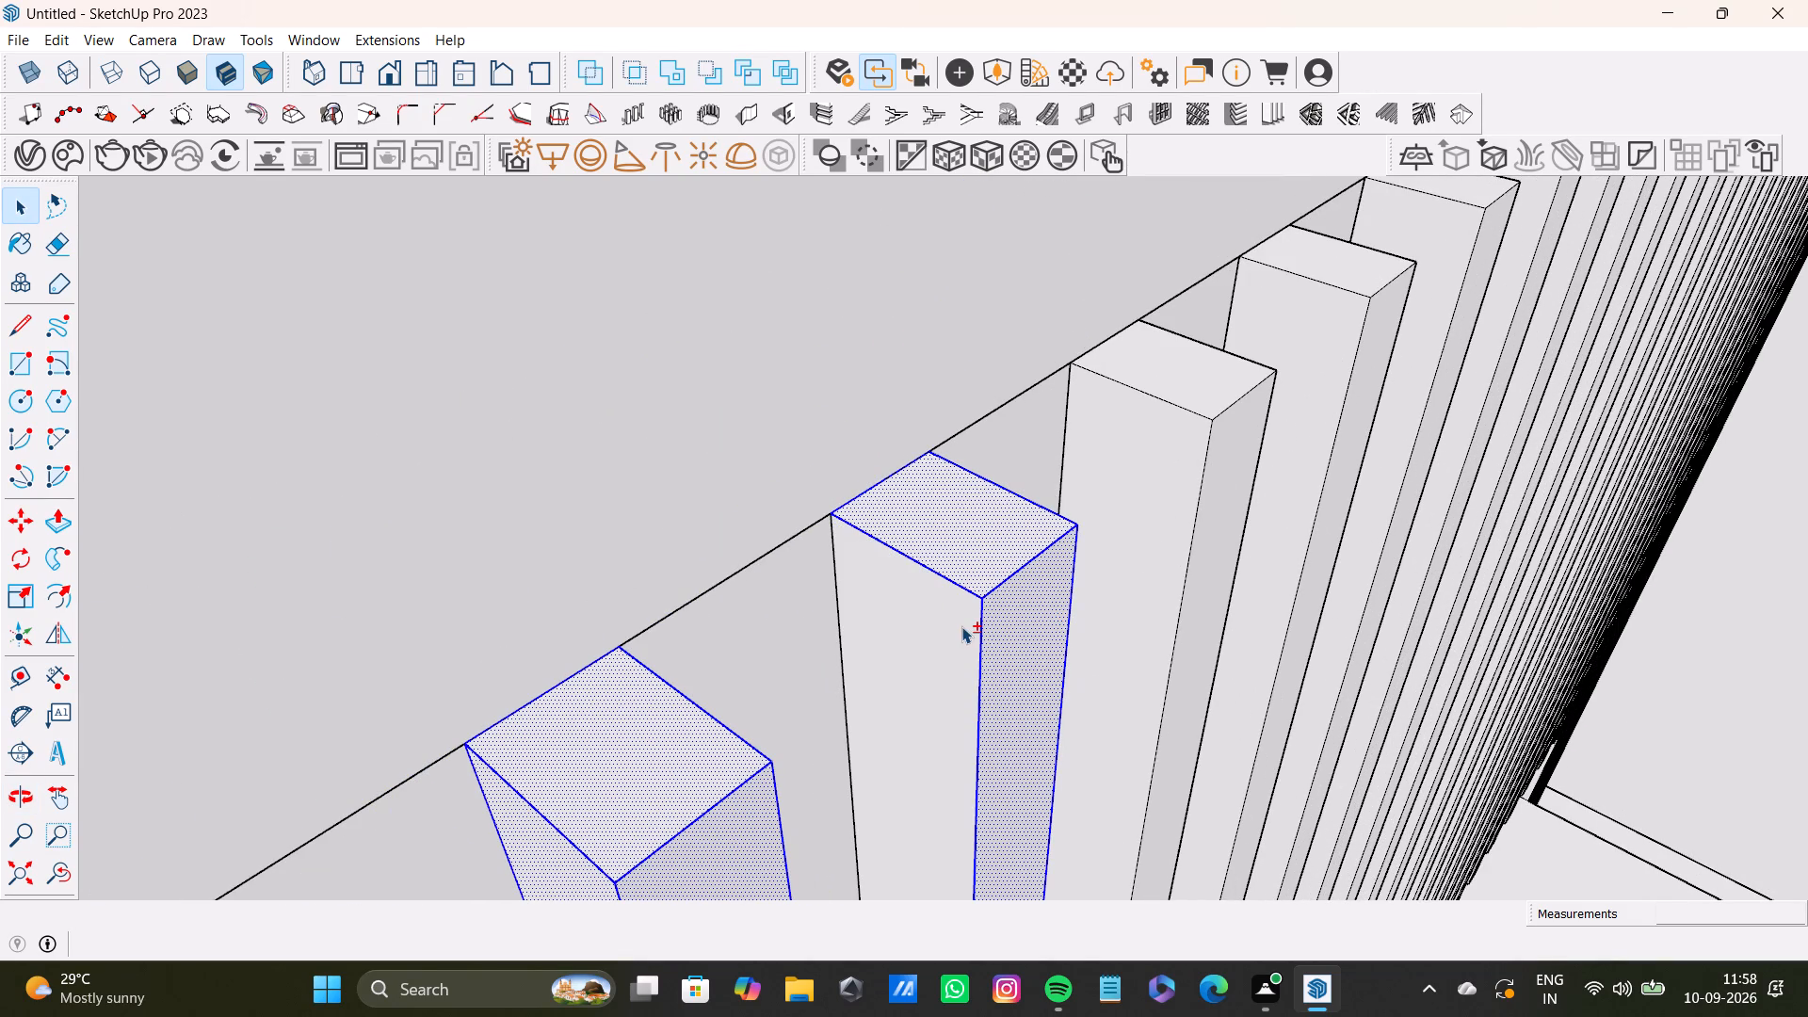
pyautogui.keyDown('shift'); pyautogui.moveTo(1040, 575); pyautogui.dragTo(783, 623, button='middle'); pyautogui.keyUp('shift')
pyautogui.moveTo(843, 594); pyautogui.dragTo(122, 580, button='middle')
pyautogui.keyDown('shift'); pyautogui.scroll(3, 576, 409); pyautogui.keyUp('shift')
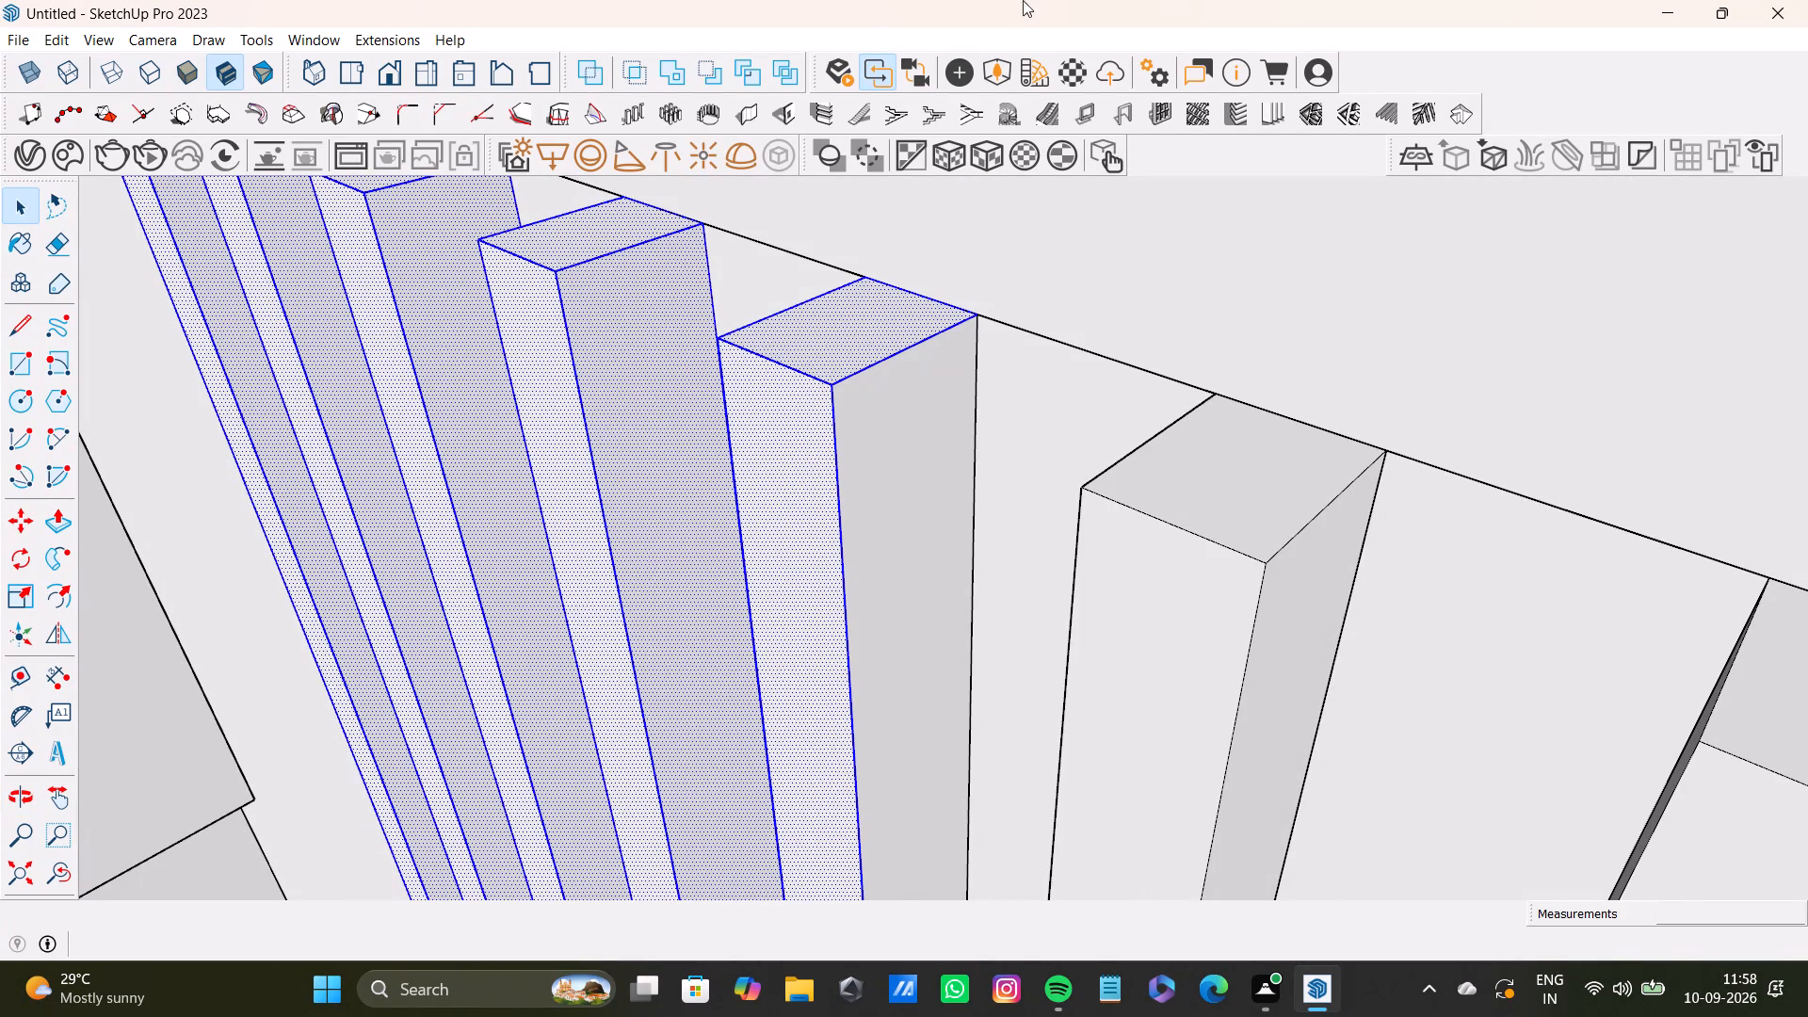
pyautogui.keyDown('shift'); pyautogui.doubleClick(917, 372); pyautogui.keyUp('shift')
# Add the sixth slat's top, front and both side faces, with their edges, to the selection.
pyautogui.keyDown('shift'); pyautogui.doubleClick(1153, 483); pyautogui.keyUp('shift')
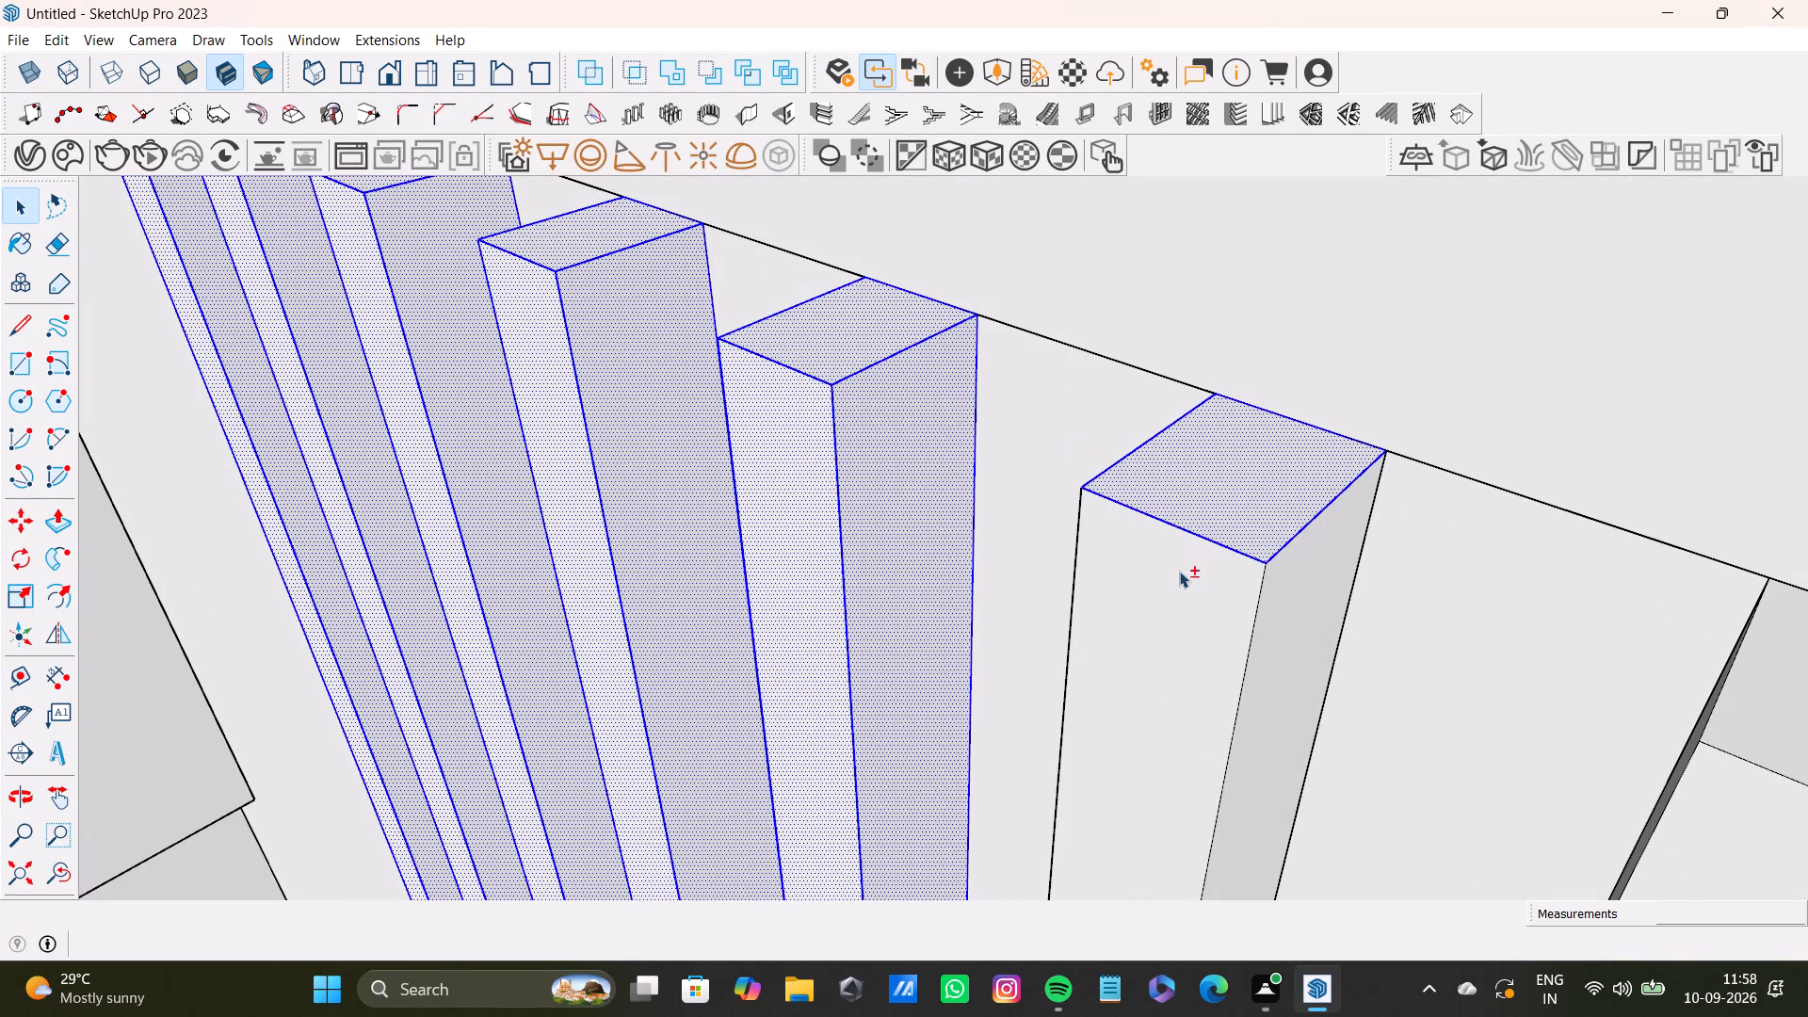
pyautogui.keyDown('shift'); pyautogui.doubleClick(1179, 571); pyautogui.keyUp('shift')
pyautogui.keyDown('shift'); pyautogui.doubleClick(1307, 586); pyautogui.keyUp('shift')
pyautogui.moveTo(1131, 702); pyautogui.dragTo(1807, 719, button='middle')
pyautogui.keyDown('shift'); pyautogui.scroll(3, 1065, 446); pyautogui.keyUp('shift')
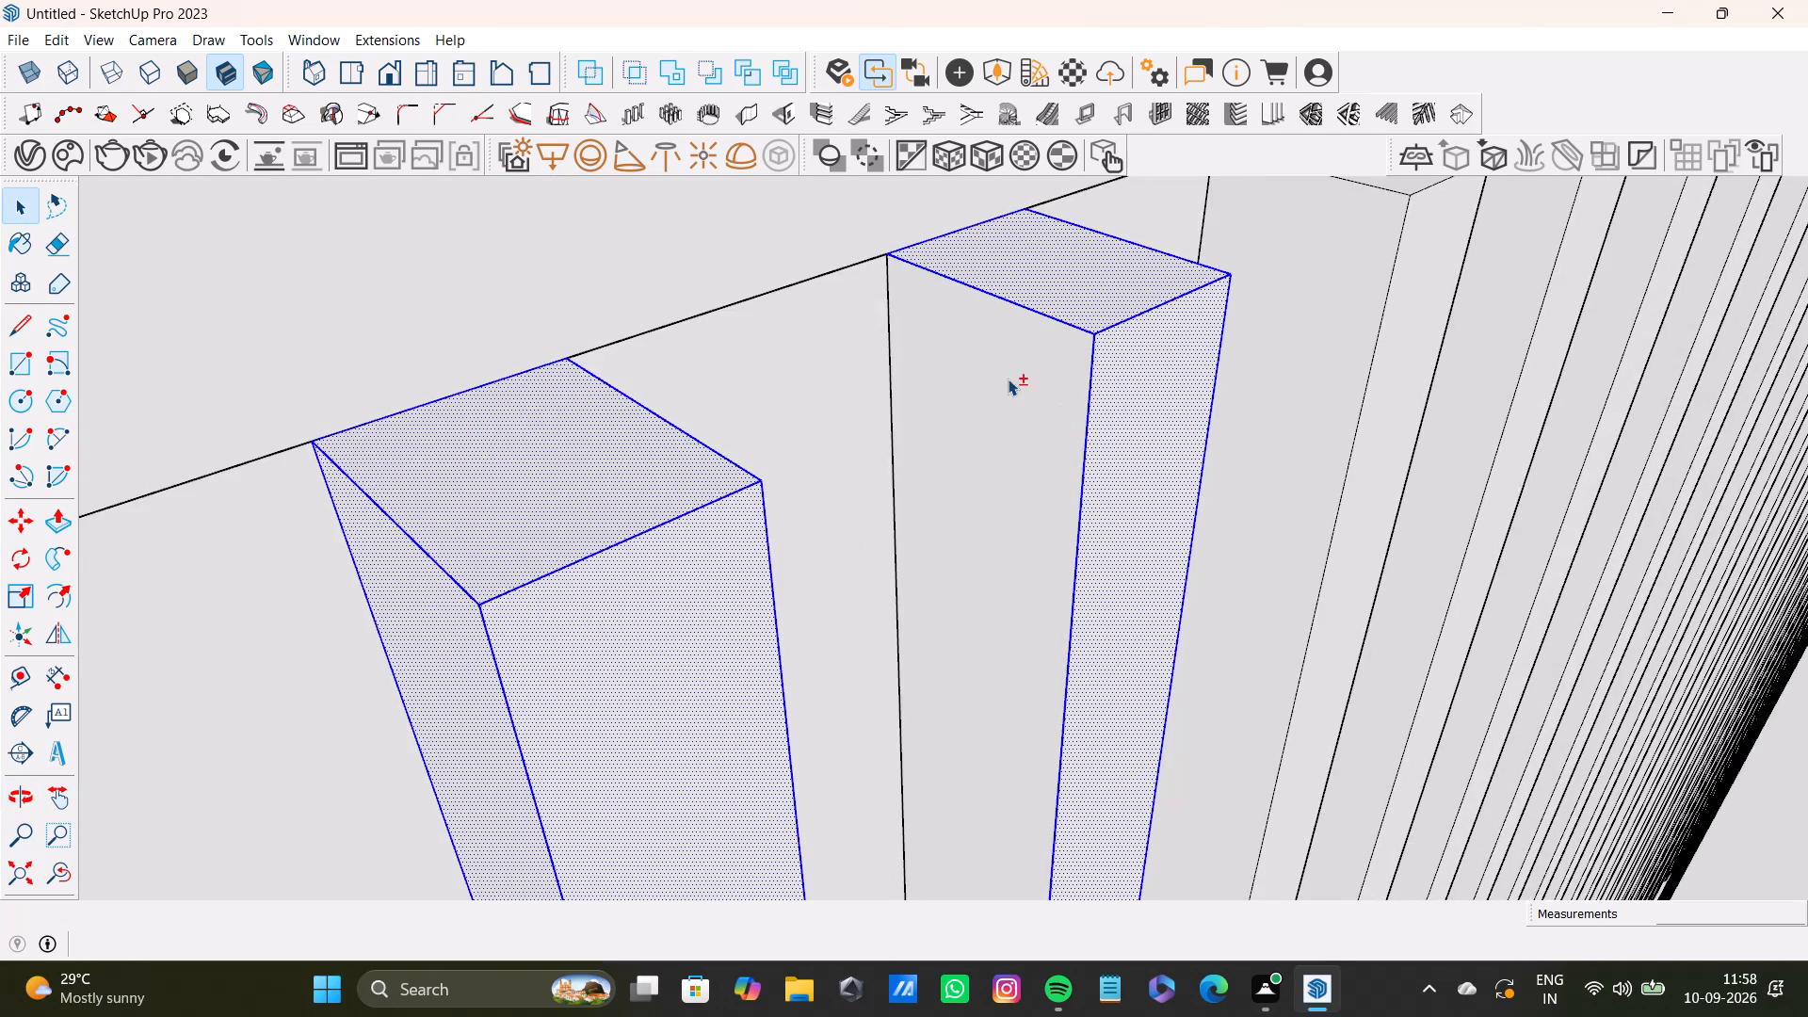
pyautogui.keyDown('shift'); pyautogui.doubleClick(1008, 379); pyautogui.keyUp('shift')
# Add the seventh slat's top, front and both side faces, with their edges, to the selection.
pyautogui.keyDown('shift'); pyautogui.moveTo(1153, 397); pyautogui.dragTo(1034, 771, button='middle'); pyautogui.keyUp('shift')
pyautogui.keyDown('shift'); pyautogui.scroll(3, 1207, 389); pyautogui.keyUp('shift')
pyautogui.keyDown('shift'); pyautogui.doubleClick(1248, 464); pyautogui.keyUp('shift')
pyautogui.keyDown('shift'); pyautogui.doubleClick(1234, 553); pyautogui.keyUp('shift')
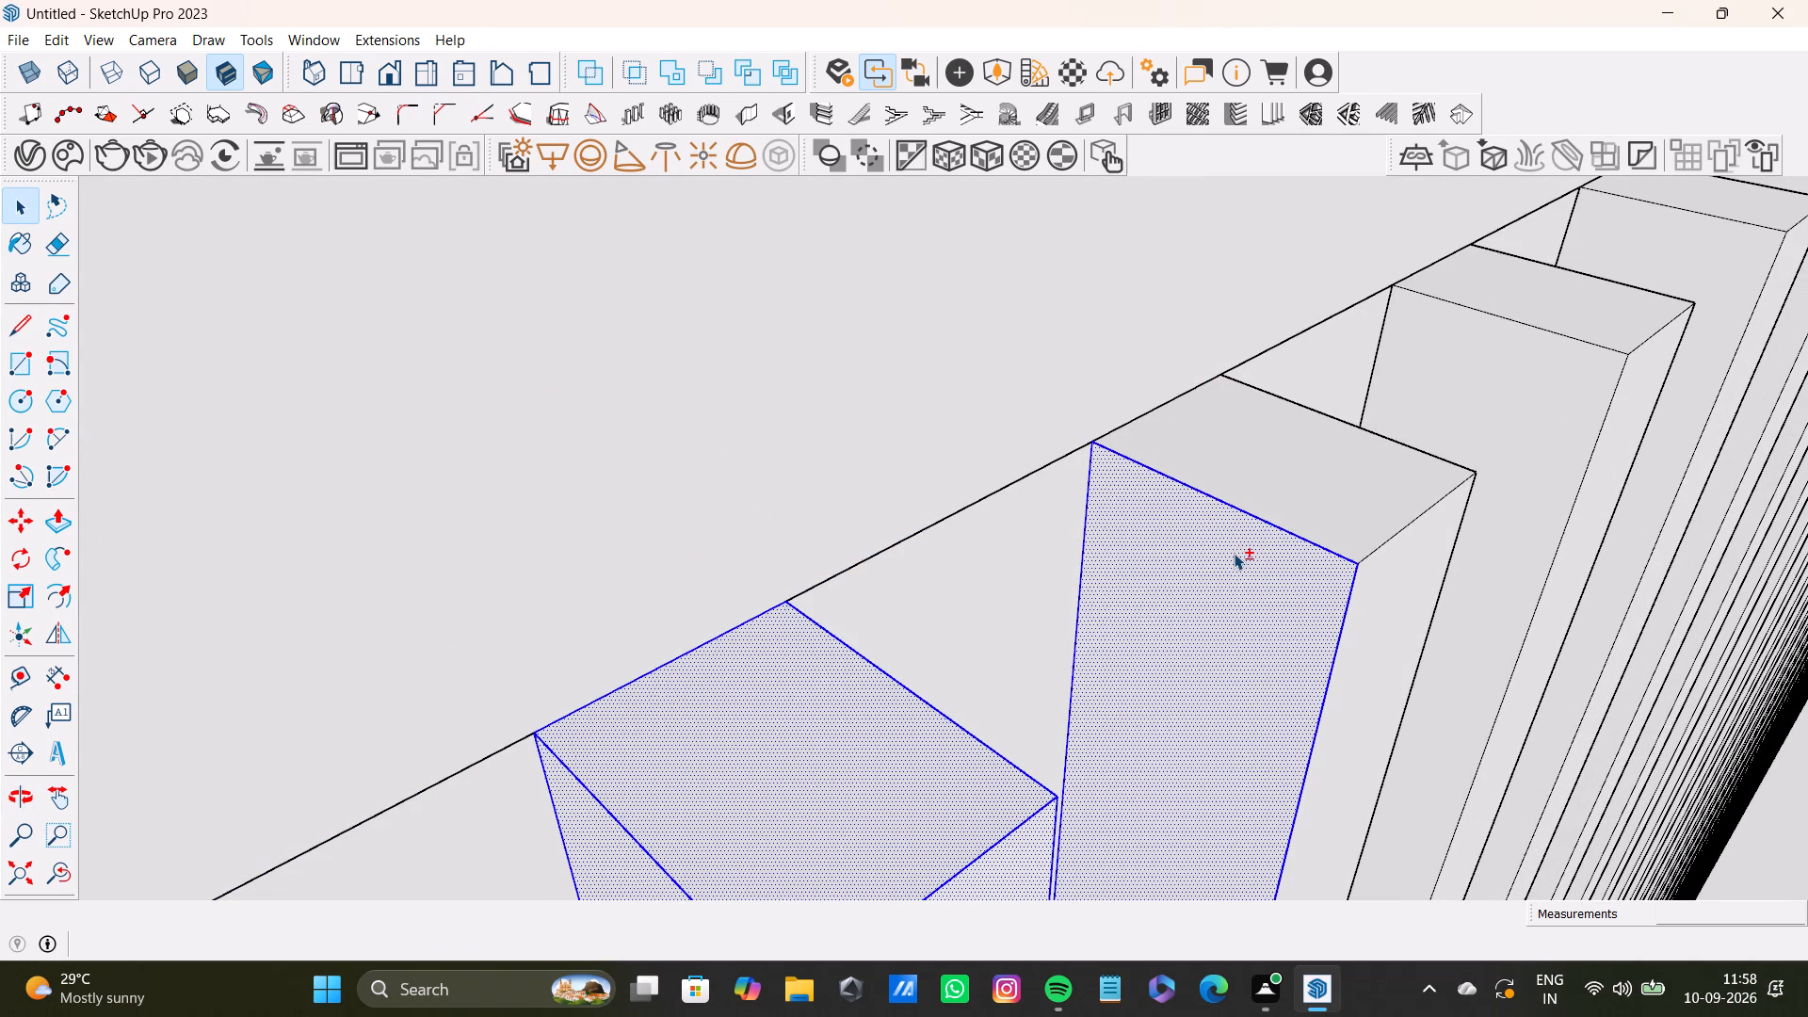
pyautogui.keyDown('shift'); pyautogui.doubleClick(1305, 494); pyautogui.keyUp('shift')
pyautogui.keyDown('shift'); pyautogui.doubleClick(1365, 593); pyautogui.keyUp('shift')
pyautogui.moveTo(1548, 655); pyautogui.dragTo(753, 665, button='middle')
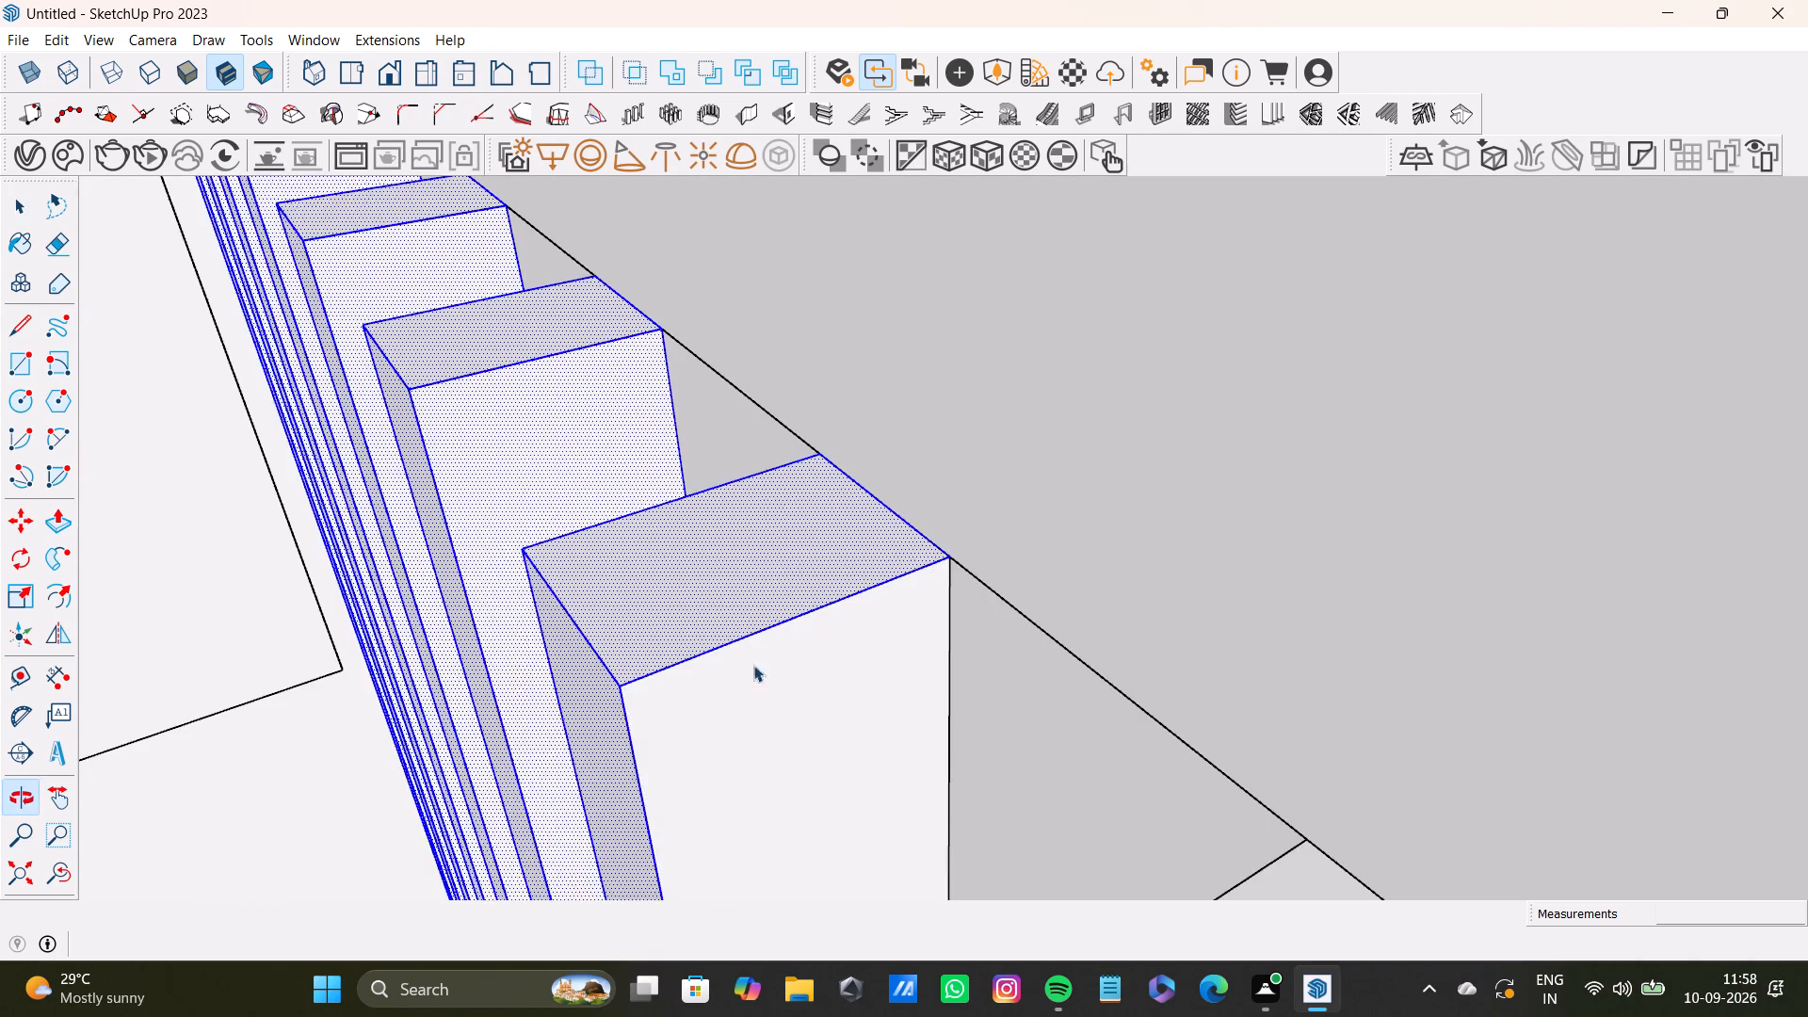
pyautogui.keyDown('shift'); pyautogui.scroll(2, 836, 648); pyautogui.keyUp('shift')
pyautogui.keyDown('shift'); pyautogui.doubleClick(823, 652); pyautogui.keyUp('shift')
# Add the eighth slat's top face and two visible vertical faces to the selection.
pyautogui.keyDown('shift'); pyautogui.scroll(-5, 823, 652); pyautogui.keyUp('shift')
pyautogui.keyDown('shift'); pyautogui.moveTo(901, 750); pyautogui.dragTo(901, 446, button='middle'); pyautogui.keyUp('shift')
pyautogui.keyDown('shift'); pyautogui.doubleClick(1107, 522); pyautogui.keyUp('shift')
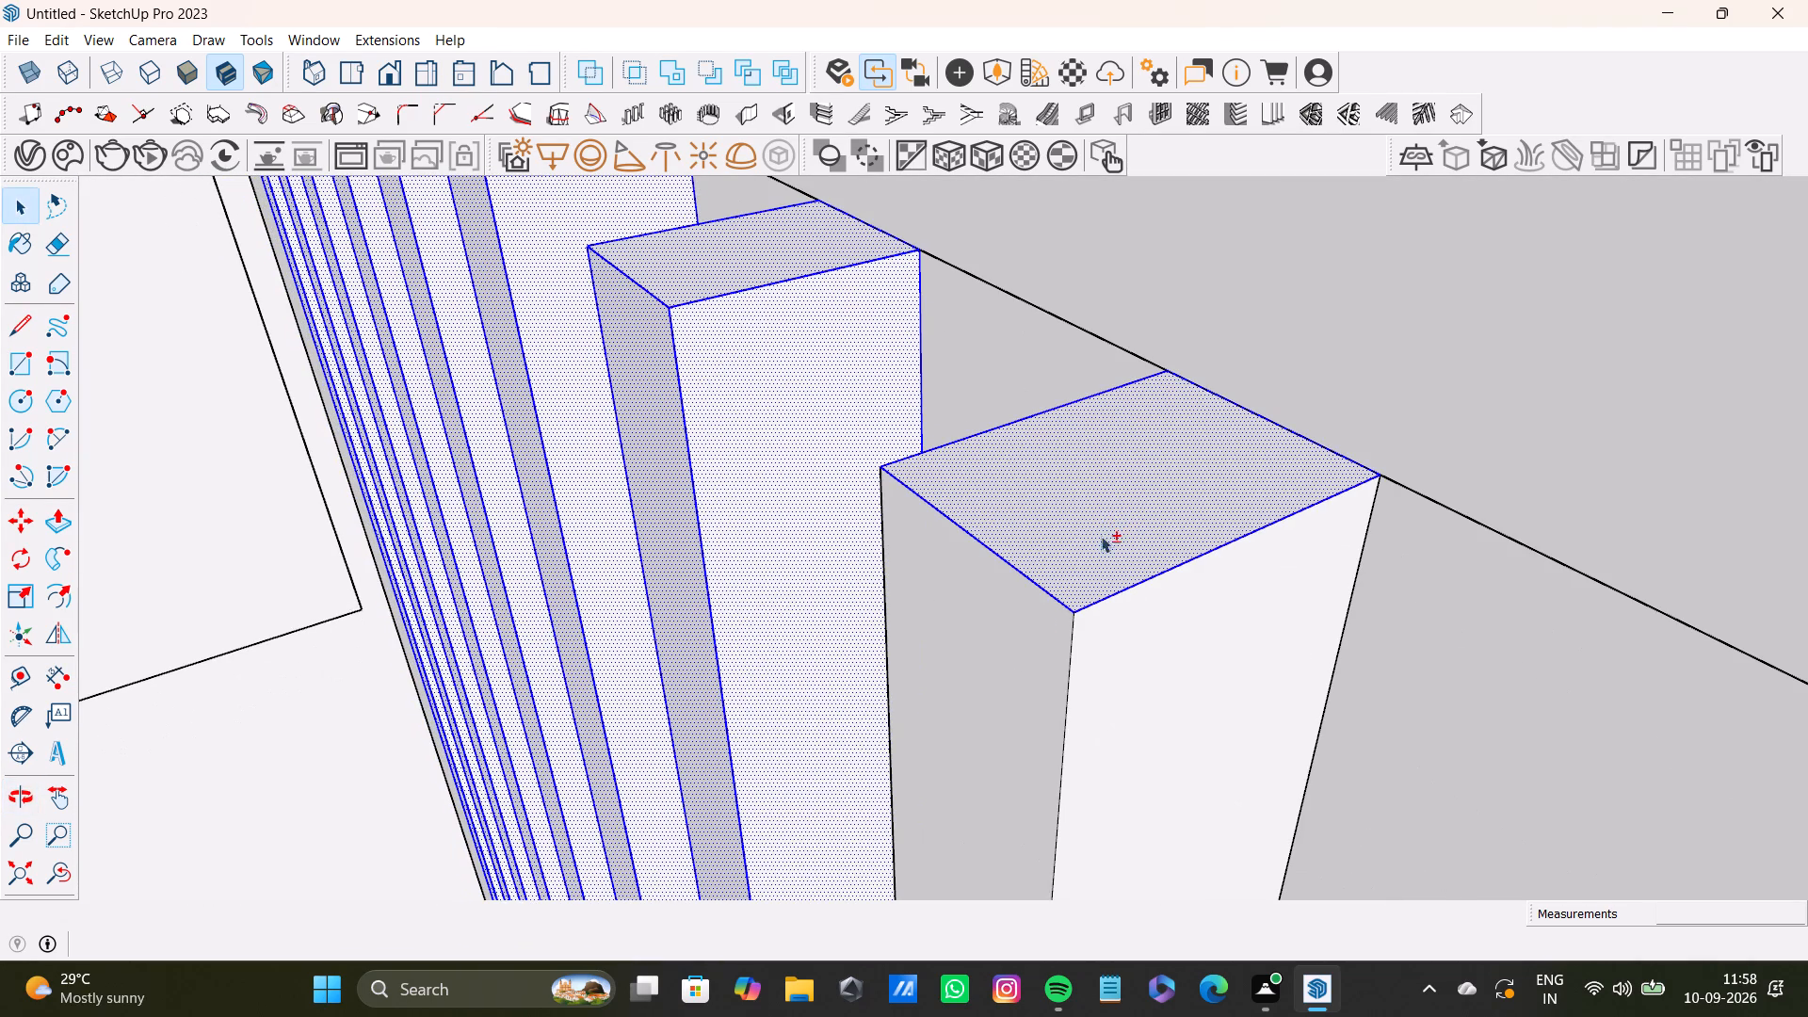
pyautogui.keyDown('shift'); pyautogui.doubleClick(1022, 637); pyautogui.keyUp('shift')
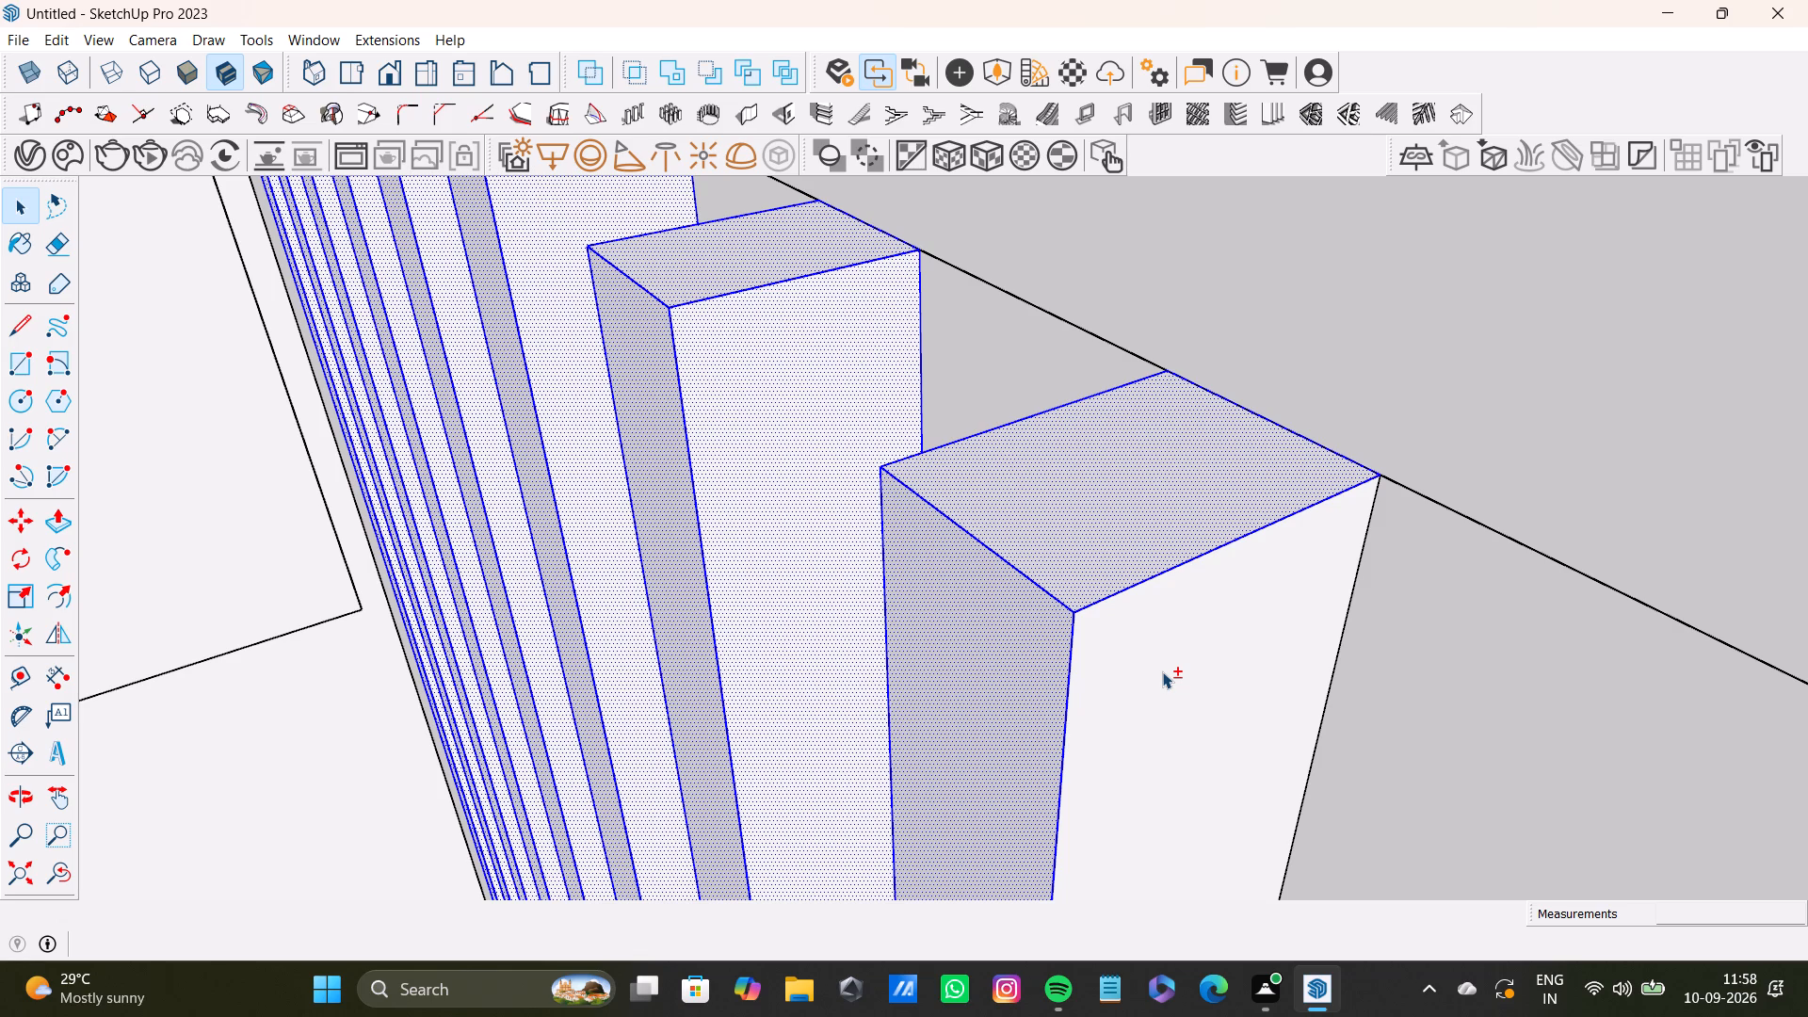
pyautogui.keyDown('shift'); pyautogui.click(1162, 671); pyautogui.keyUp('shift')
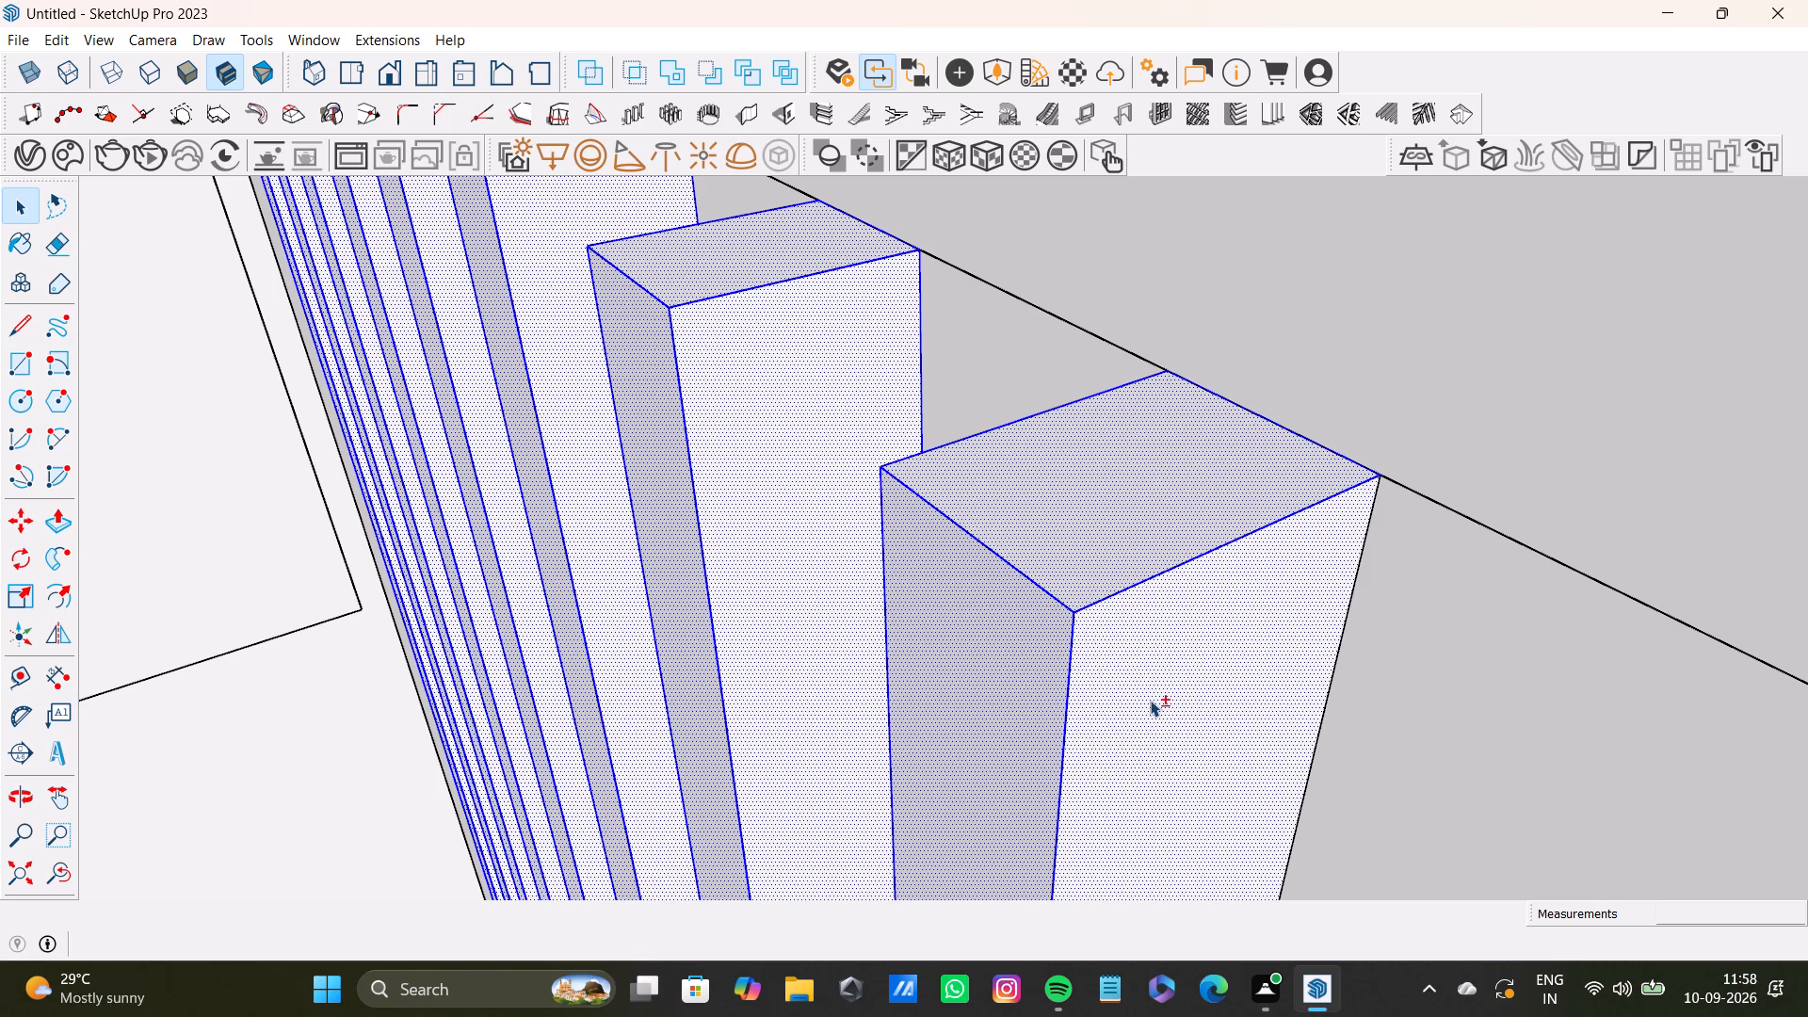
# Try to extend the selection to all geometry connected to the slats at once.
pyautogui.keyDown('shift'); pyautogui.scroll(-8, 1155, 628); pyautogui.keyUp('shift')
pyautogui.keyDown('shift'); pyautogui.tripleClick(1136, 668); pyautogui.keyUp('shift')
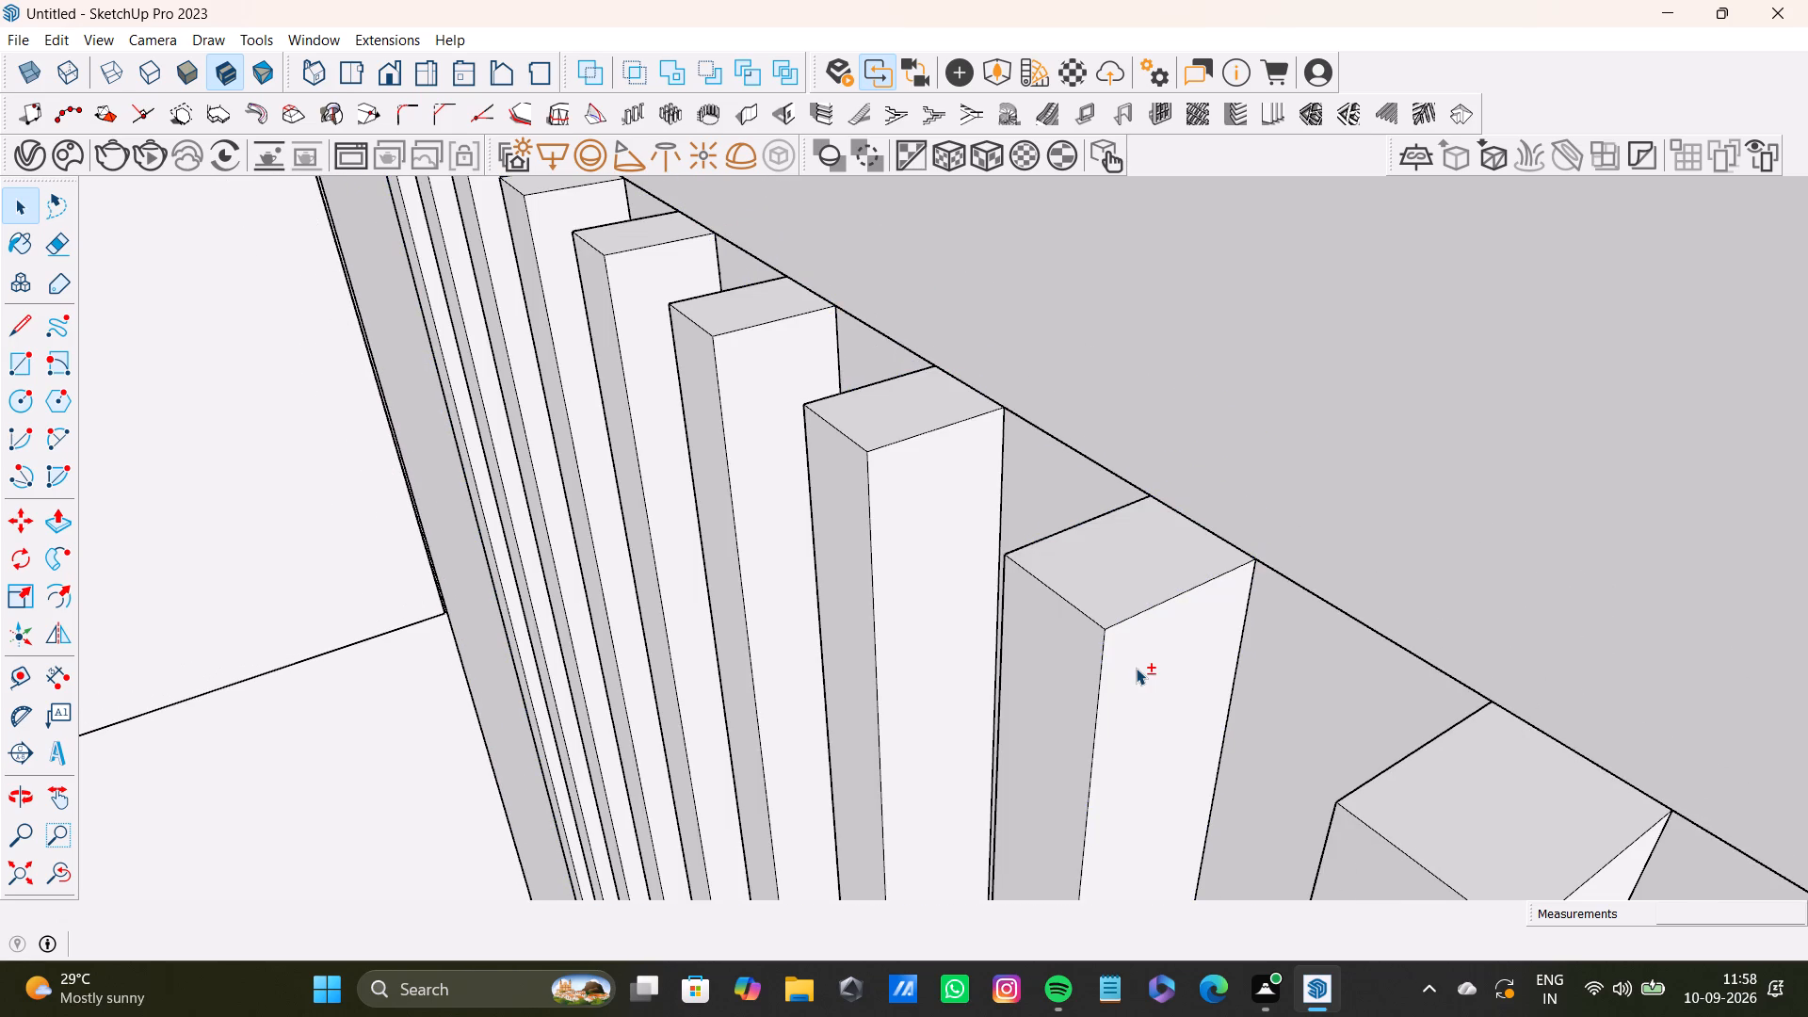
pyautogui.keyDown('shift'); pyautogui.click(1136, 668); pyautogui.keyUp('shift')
# Select the top, front and both side faces, with their edges, of the first slat at the end of the slatted wall.
pyautogui.scroll(-9, 557, 437)
pyautogui.keyDown('shift'); pyautogui.moveTo(531, 524); pyautogui.dragTo(969, 679, button='middle'); pyautogui.keyUp('shift')
pyautogui.scroll(4, 849, 421)
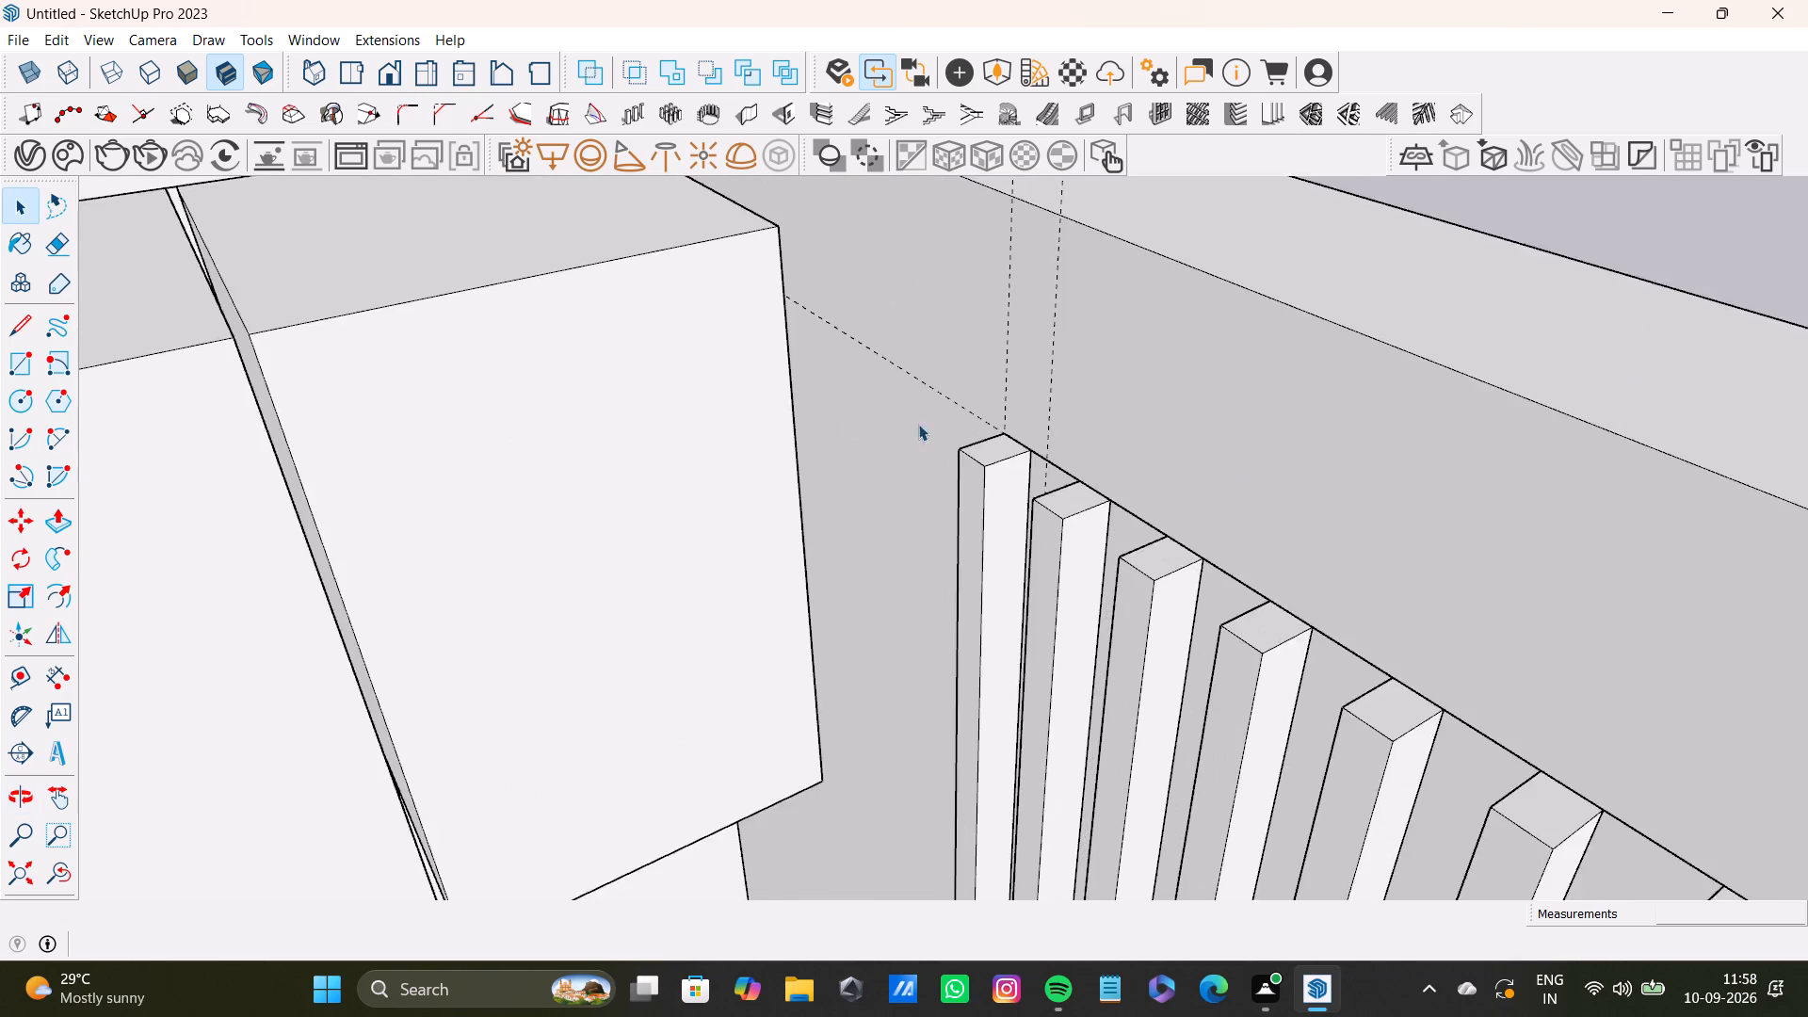
pyautogui.scroll(3, 918, 424)
pyautogui.press('space')
pyautogui.keyDown('shift'); pyautogui.doubleClick(995, 445); pyautogui.keyUp('shift')
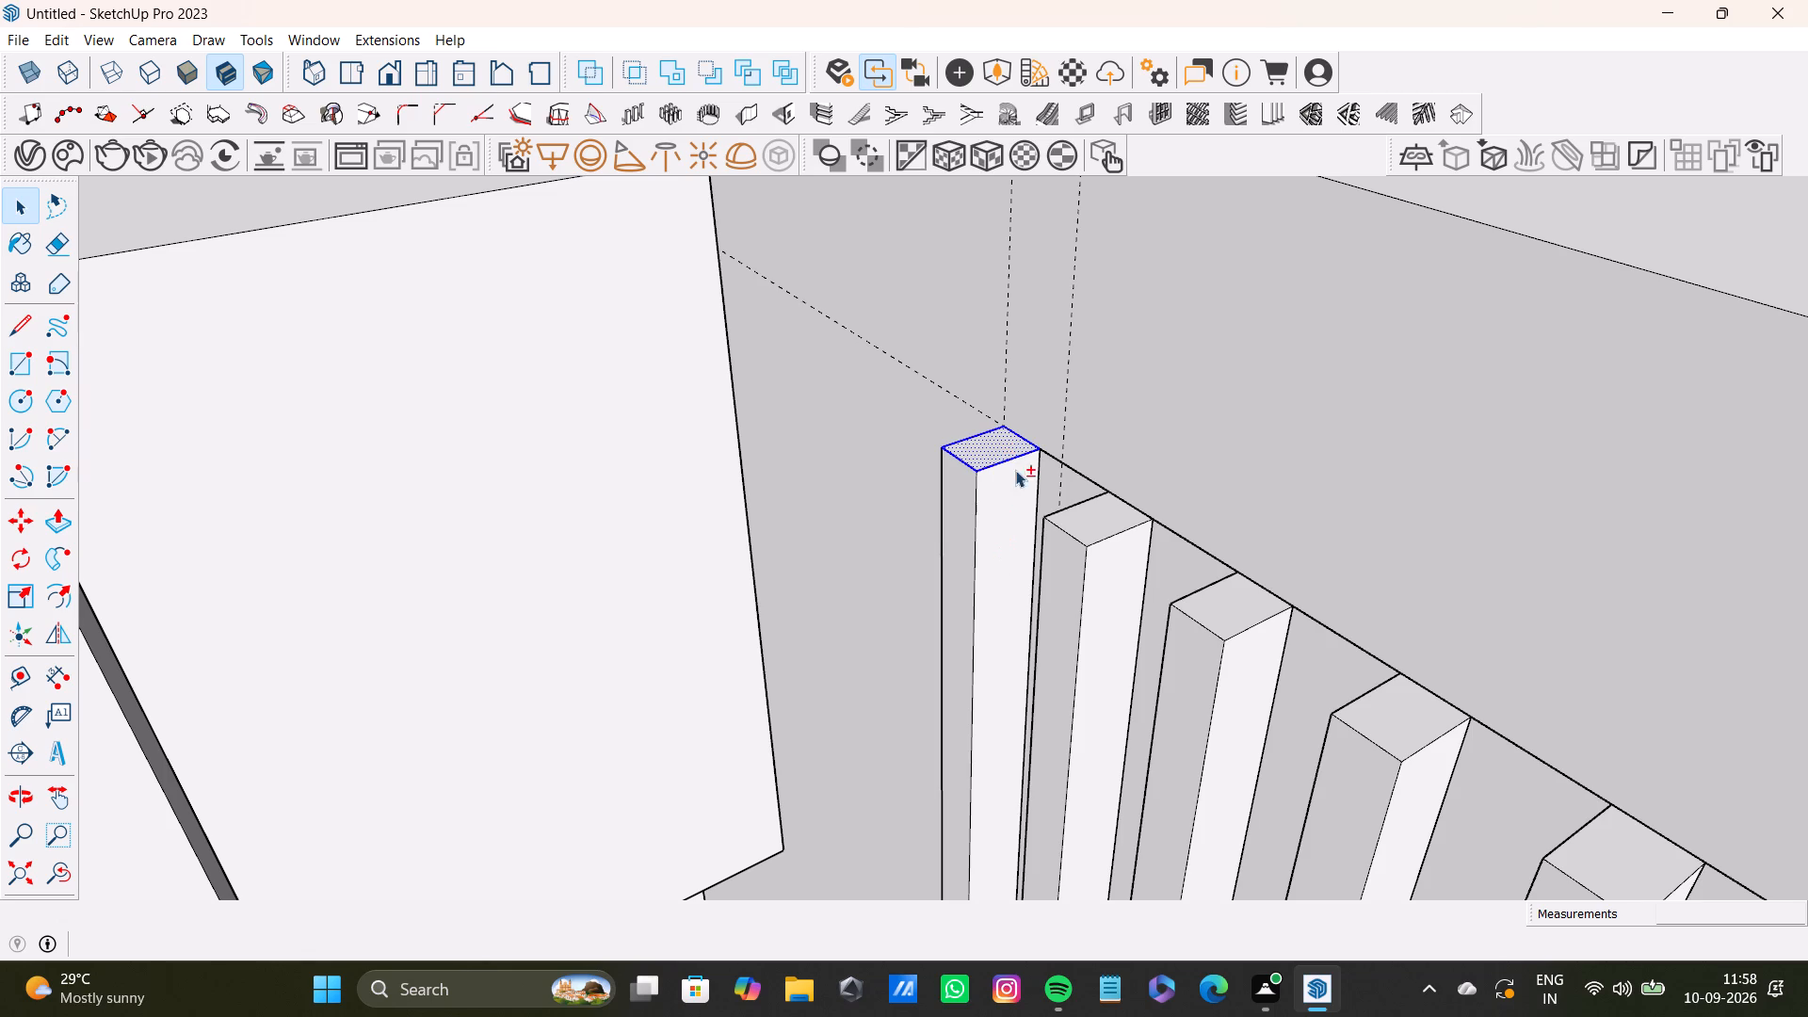
pyautogui.keyDown('shift'); pyautogui.doubleClick(999, 508); pyautogui.keyUp('shift')
pyautogui.keyDown('shift'); pyautogui.doubleClick(964, 488); pyautogui.keyUp('shift')
pyautogui.moveTo(956, 575); pyautogui.dragTo(1359, 662, button='middle')
pyautogui.scroll(4, 806, 476)
pyautogui.moveTo(824, 540); pyautogui.dragTo(1207, 515, button='middle')
pyautogui.scroll(3, 670, 559)
pyautogui.keyDown('shift'); pyautogui.doubleClick(754, 560); pyautogui.keyUp('shift')
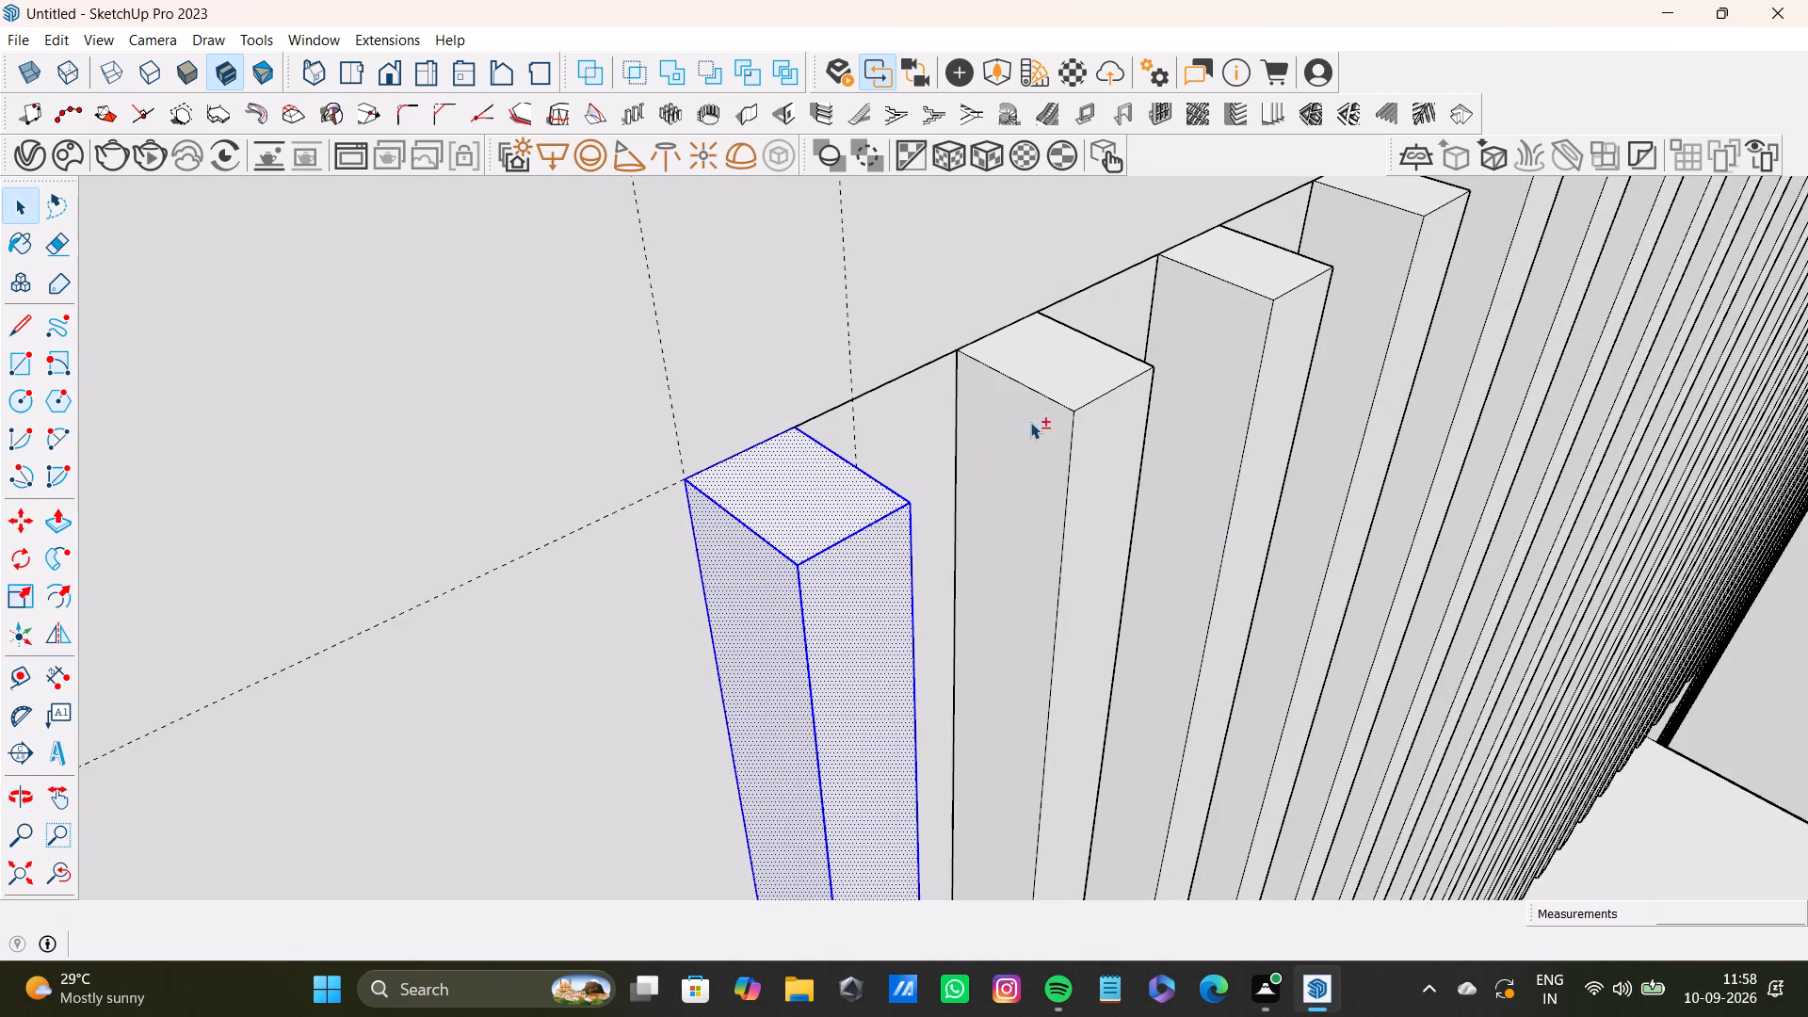
# Add the second slat's top, front and both side faces, with their edges, to the new selection.
pyautogui.keyDown('shift'); pyautogui.doubleClick(1056, 357); pyautogui.keyUp('shift')
pyautogui.keyDown('shift'); pyautogui.doubleClick(1043, 454); pyautogui.keyUp('shift')
pyautogui.keyDown('shift'); pyautogui.doubleClick(1101, 464); pyautogui.keyUp('shift')
pyautogui.moveTo(1200, 502); pyautogui.dragTo(582, 553, button='middle')
pyautogui.scroll(3, 882, 537)
pyautogui.keyDown('shift'); pyautogui.doubleClick(1145, 535); pyautogui.keyUp('shift')
# Add the third slat's top, front and both side faces, with their edges, to the new selection.
pyautogui.keyDown('shift'); pyautogui.moveTo(1415, 627); pyautogui.dragTo(934, 394, button='middle'); pyautogui.keyUp('shift')
pyautogui.keyDown('shift'); pyautogui.doubleClick(1053, 344); pyautogui.keyUp('shift')
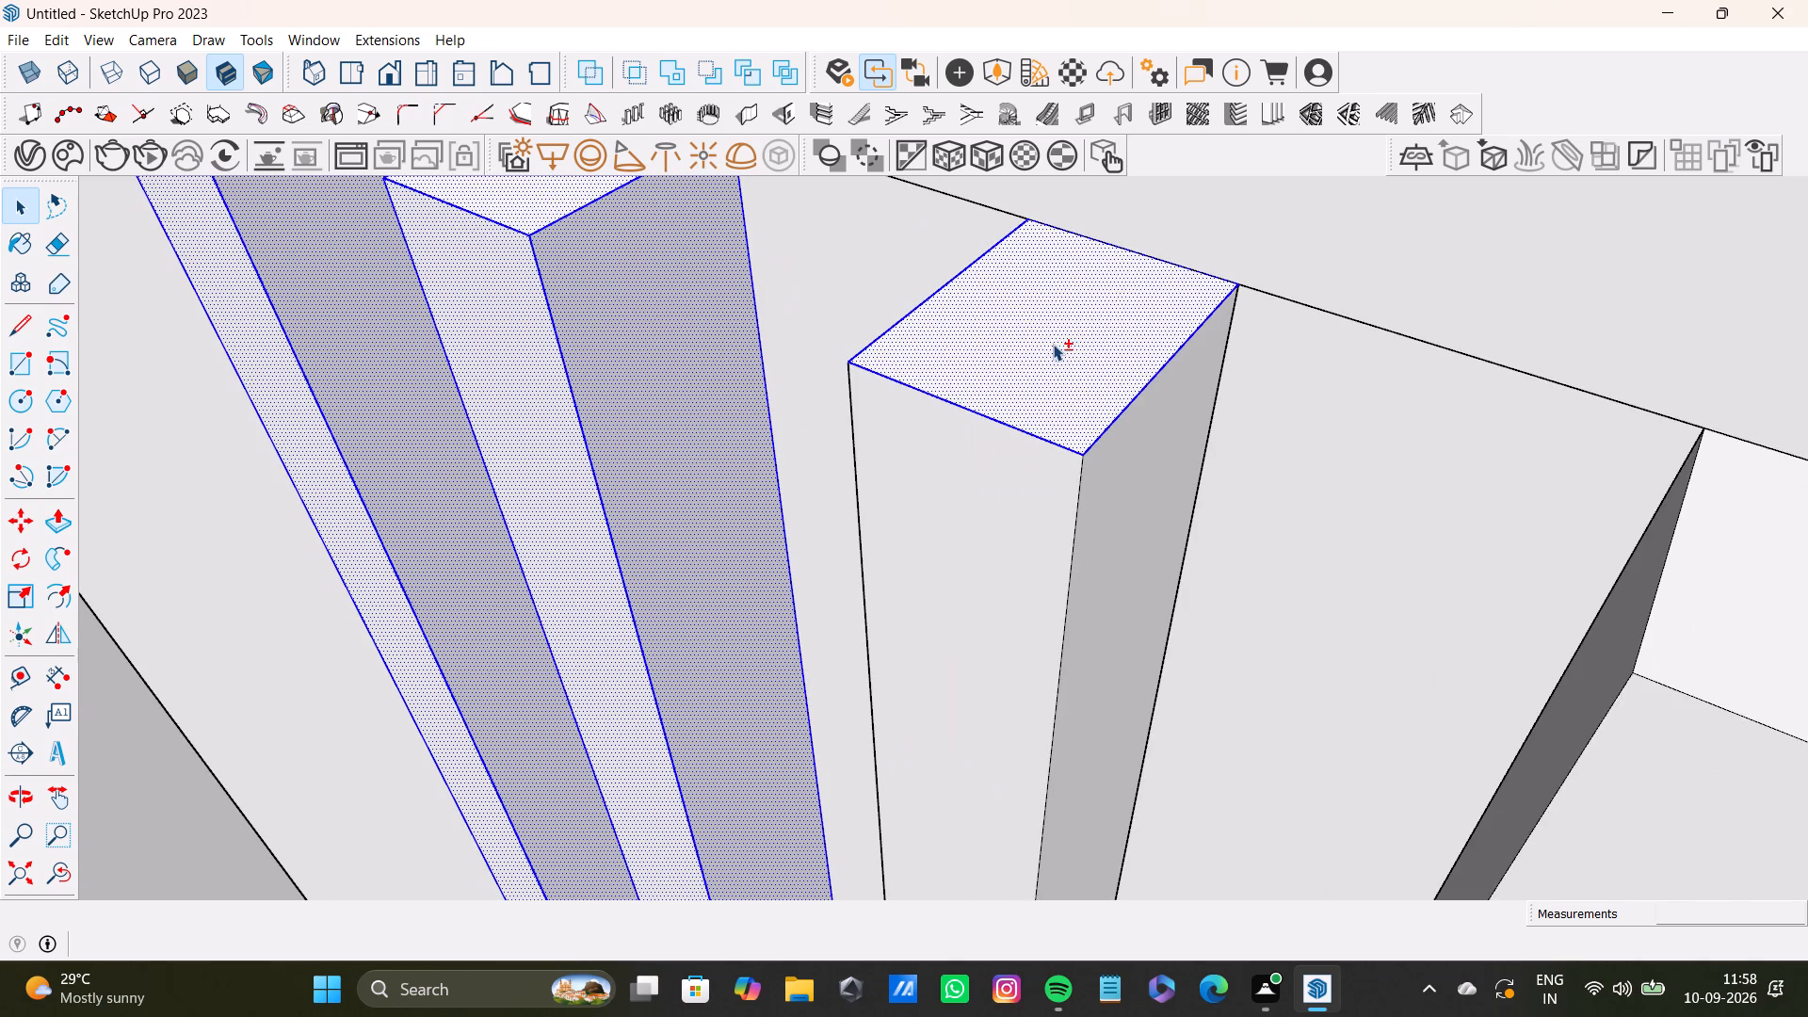
pyautogui.keyDown('shift'); pyautogui.doubleClick(1009, 502); pyautogui.keyUp('shift')
pyautogui.keyDown('shift'); pyautogui.doubleClick(1126, 508); pyautogui.keyUp('shift')
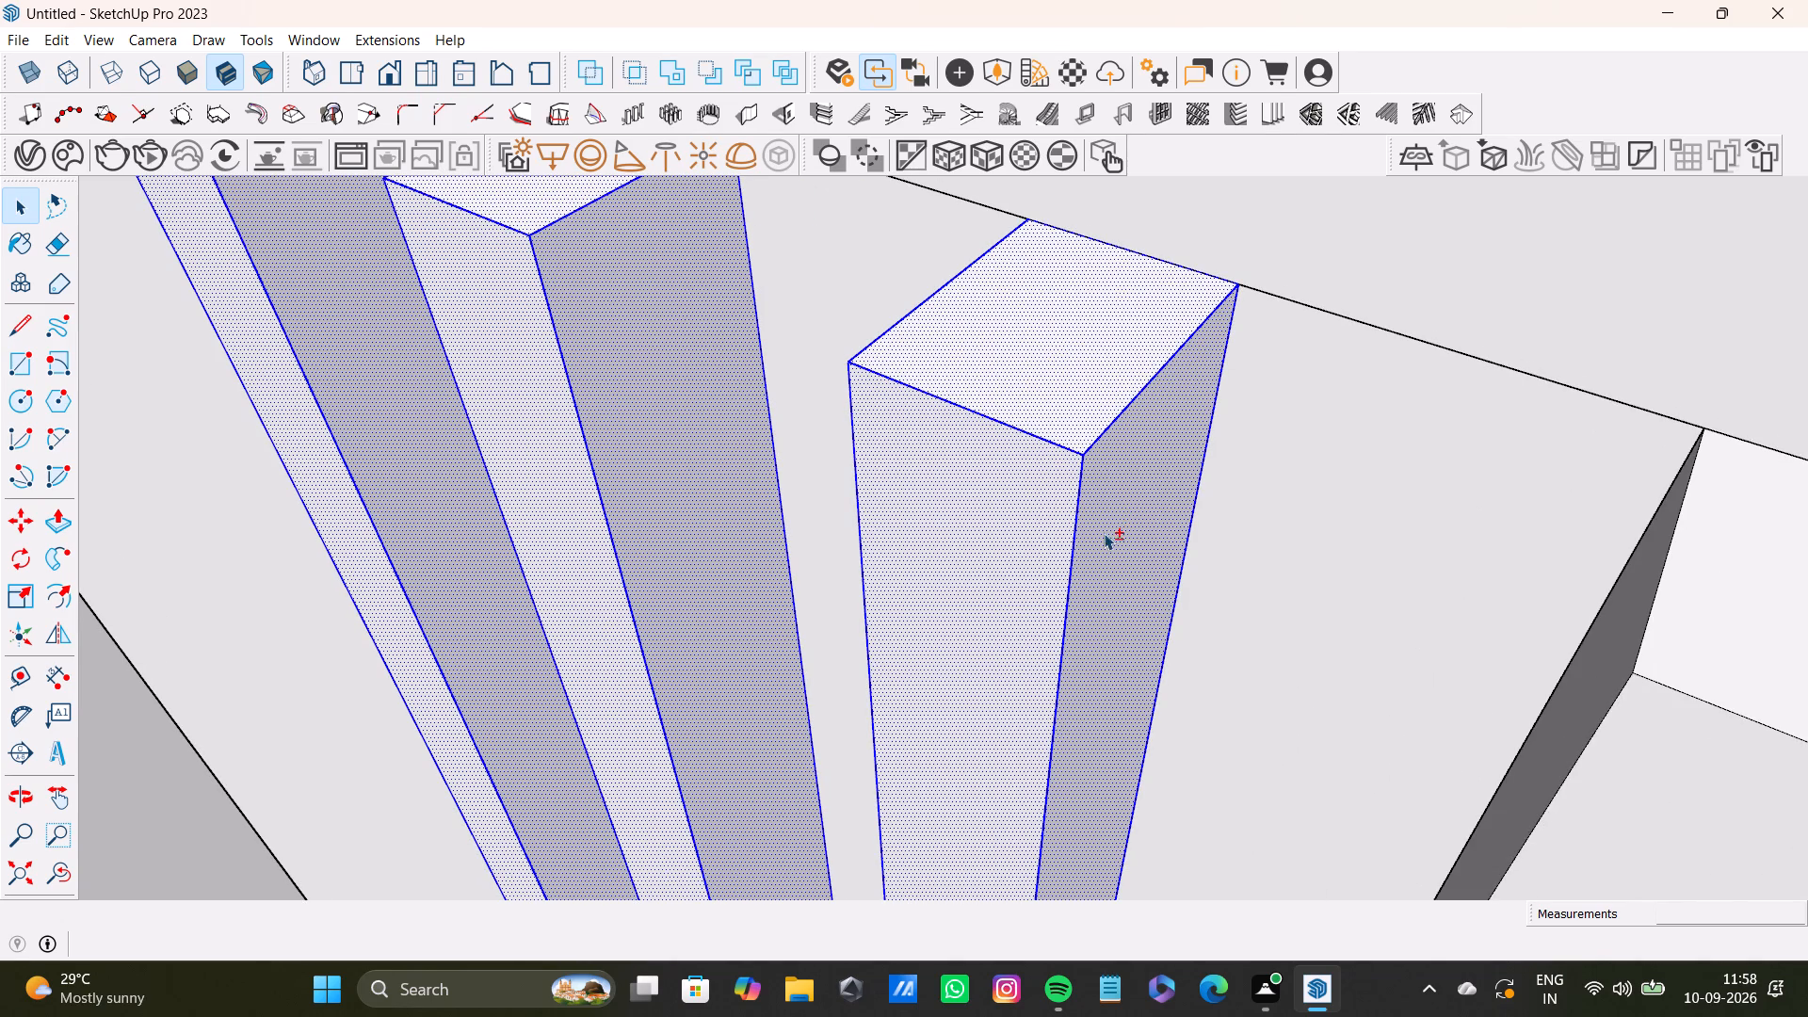
pyautogui.moveTo(927, 618); pyautogui.dragTo(1378, 555, button='middle')
pyautogui.keyDown('shift'); pyautogui.doubleClick(761, 433); pyautogui.keyUp('shift')
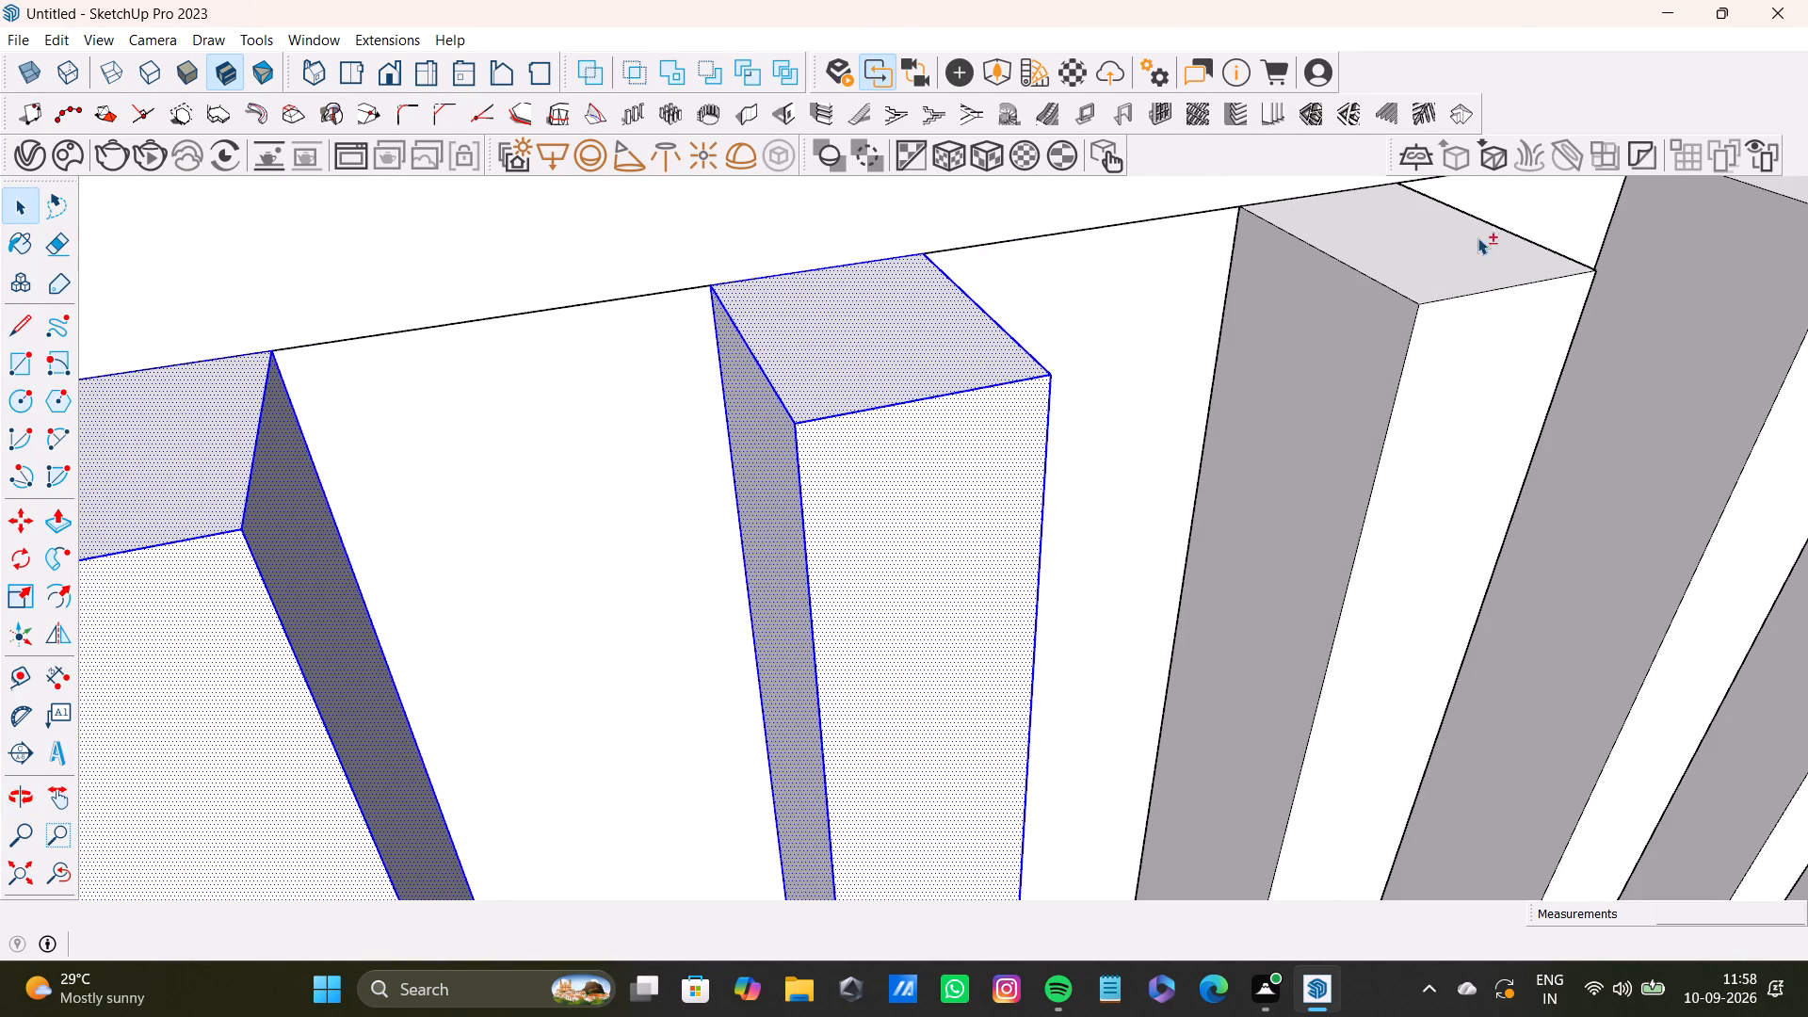
# Add the fourth slat's top, front and near side faces, with their edges, to the new selection.
pyautogui.keyDown('shift'); pyautogui.doubleClick(1445, 236); pyautogui.keyUp('shift')
pyautogui.keyDown('shift'); pyautogui.doubleClick(1460, 377); pyautogui.keyUp('shift')
pyautogui.keyDown('shift'); pyautogui.doubleClick(1298, 353); pyautogui.keyUp('shift')
pyautogui.keyDown('shift'); pyautogui.moveTo(1622, 412); pyautogui.dragTo(1463, 426, button='middle'); pyautogui.keyUp('shift')
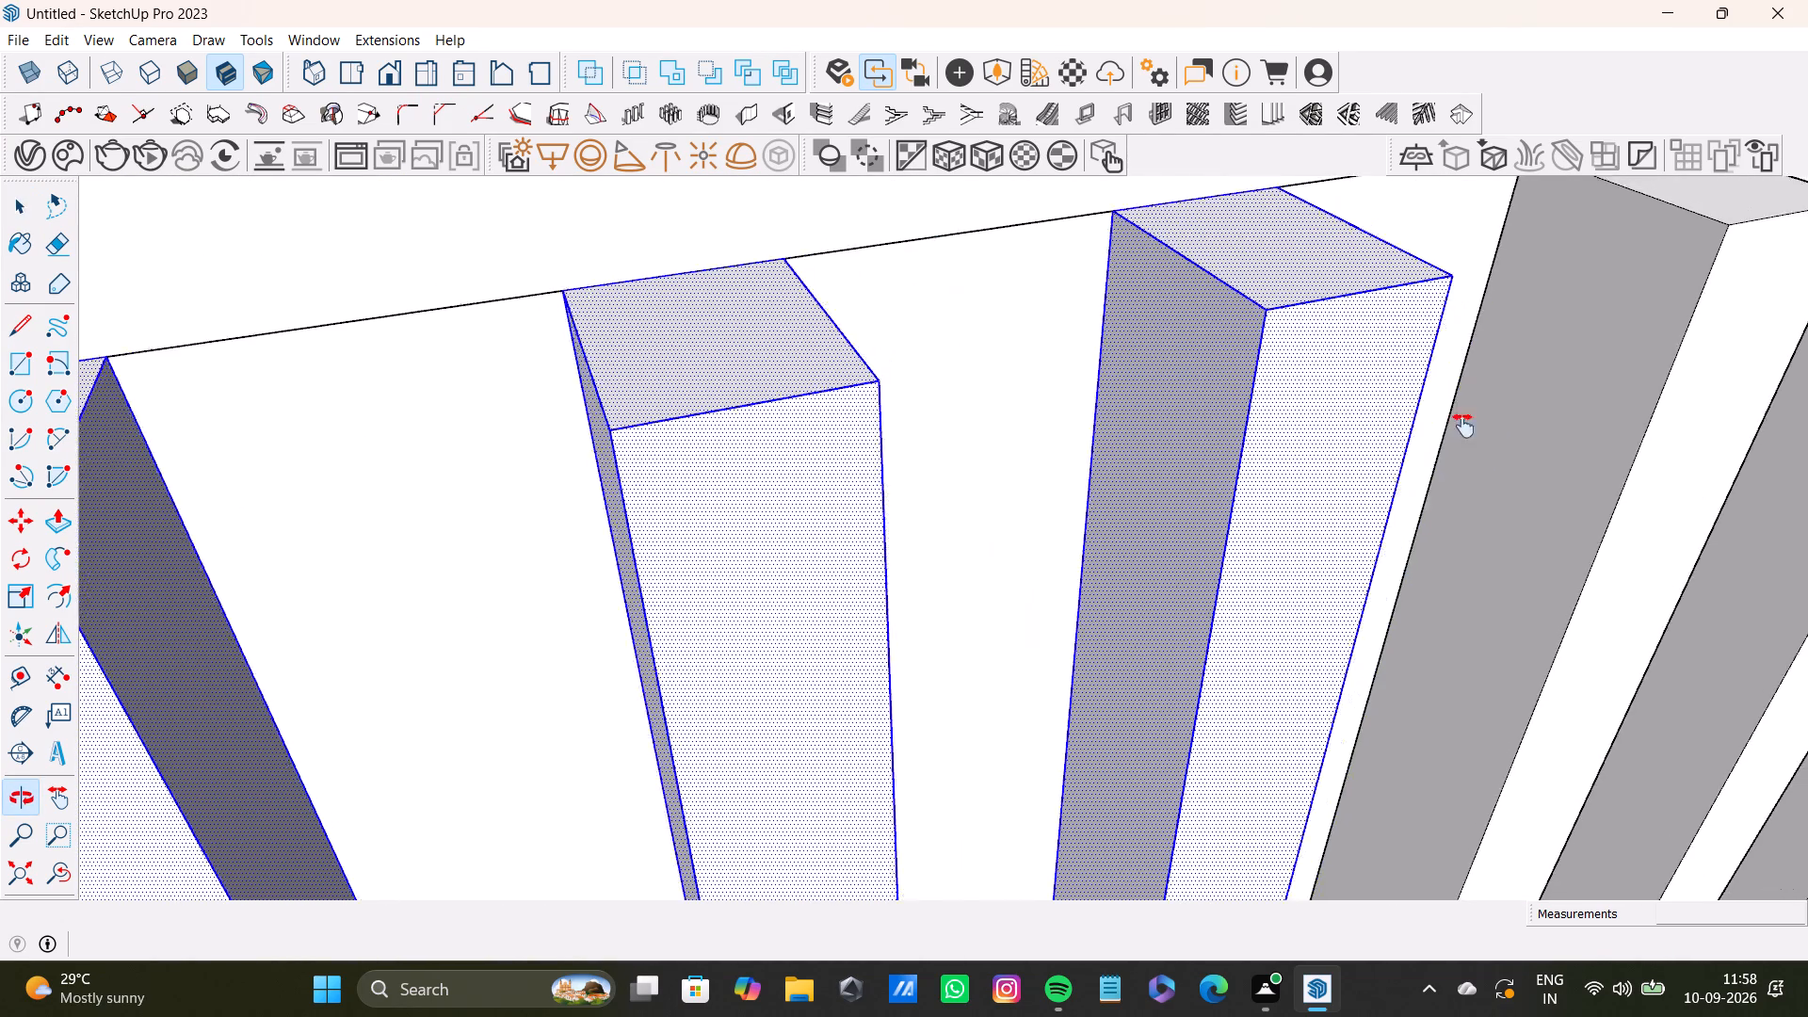
pyautogui.keyDown('shift'); pyautogui.moveTo(1463, 426); pyautogui.dragTo(1217, 516, button='middle'); pyautogui.keyUp('shift')
pyautogui.moveTo(1236, 504); pyautogui.dragTo(717, 569, button='middle')
pyautogui.keyDown('shift'); pyautogui.scroll(1, 838, 426); pyautogui.keyUp('shift')
pyautogui.keyDown('shift'); pyautogui.click(937, 453); pyautogui.keyUp('shift')
pyautogui.keyDown('shift'); pyautogui.click(944, 446); pyautogui.keyUp('shift')
# Add all geometry connected to the fifth slat to the selection, taking in every slat on the wall.
pyautogui.keyDown('shift'); pyautogui.tripleClick(1379, 640); pyautogui.keyUp('shift')
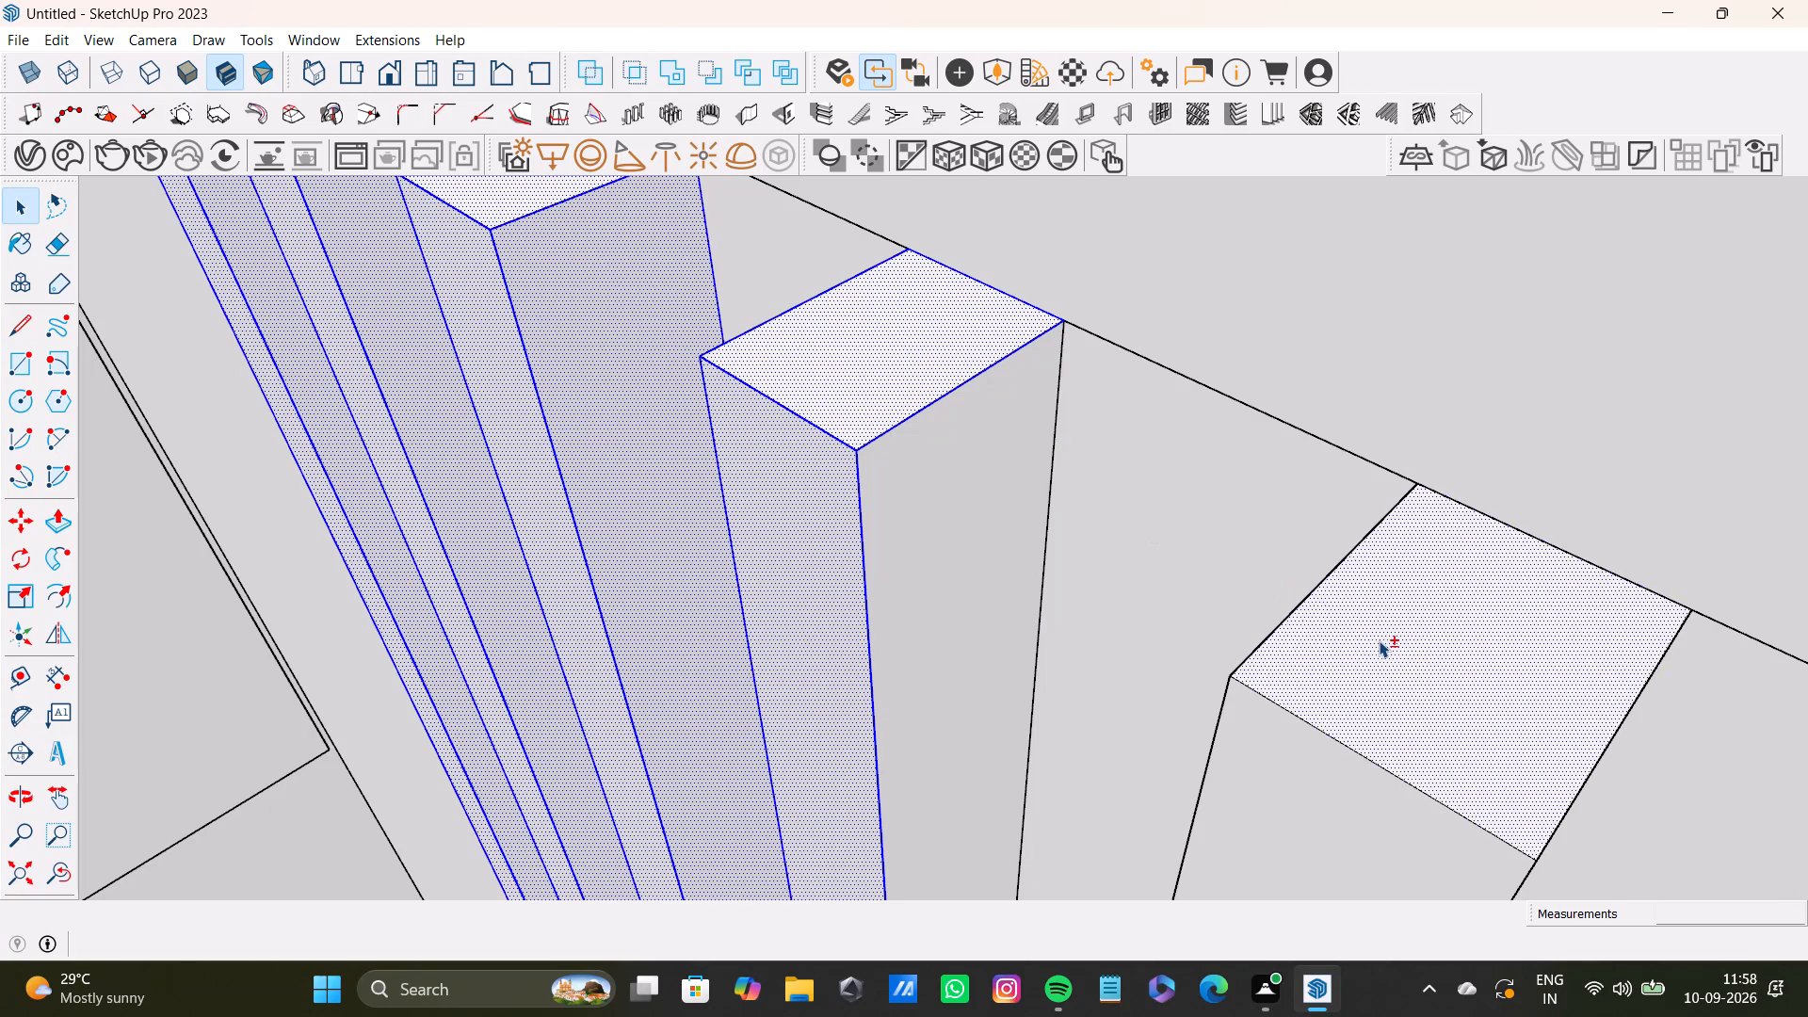
# Remove the top face and its two side edges and wall-side edge of the low box in front of the slatted wall from the selection.
pyautogui.keyDown('shift'); pyautogui.scroll(-20, 1039, 510); pyautogui.keyUp('shift')
pyautogui.keyDown('shift'); pyautogui.scroll(-5, 1039, 510); pyautogui.keyUp('shift')
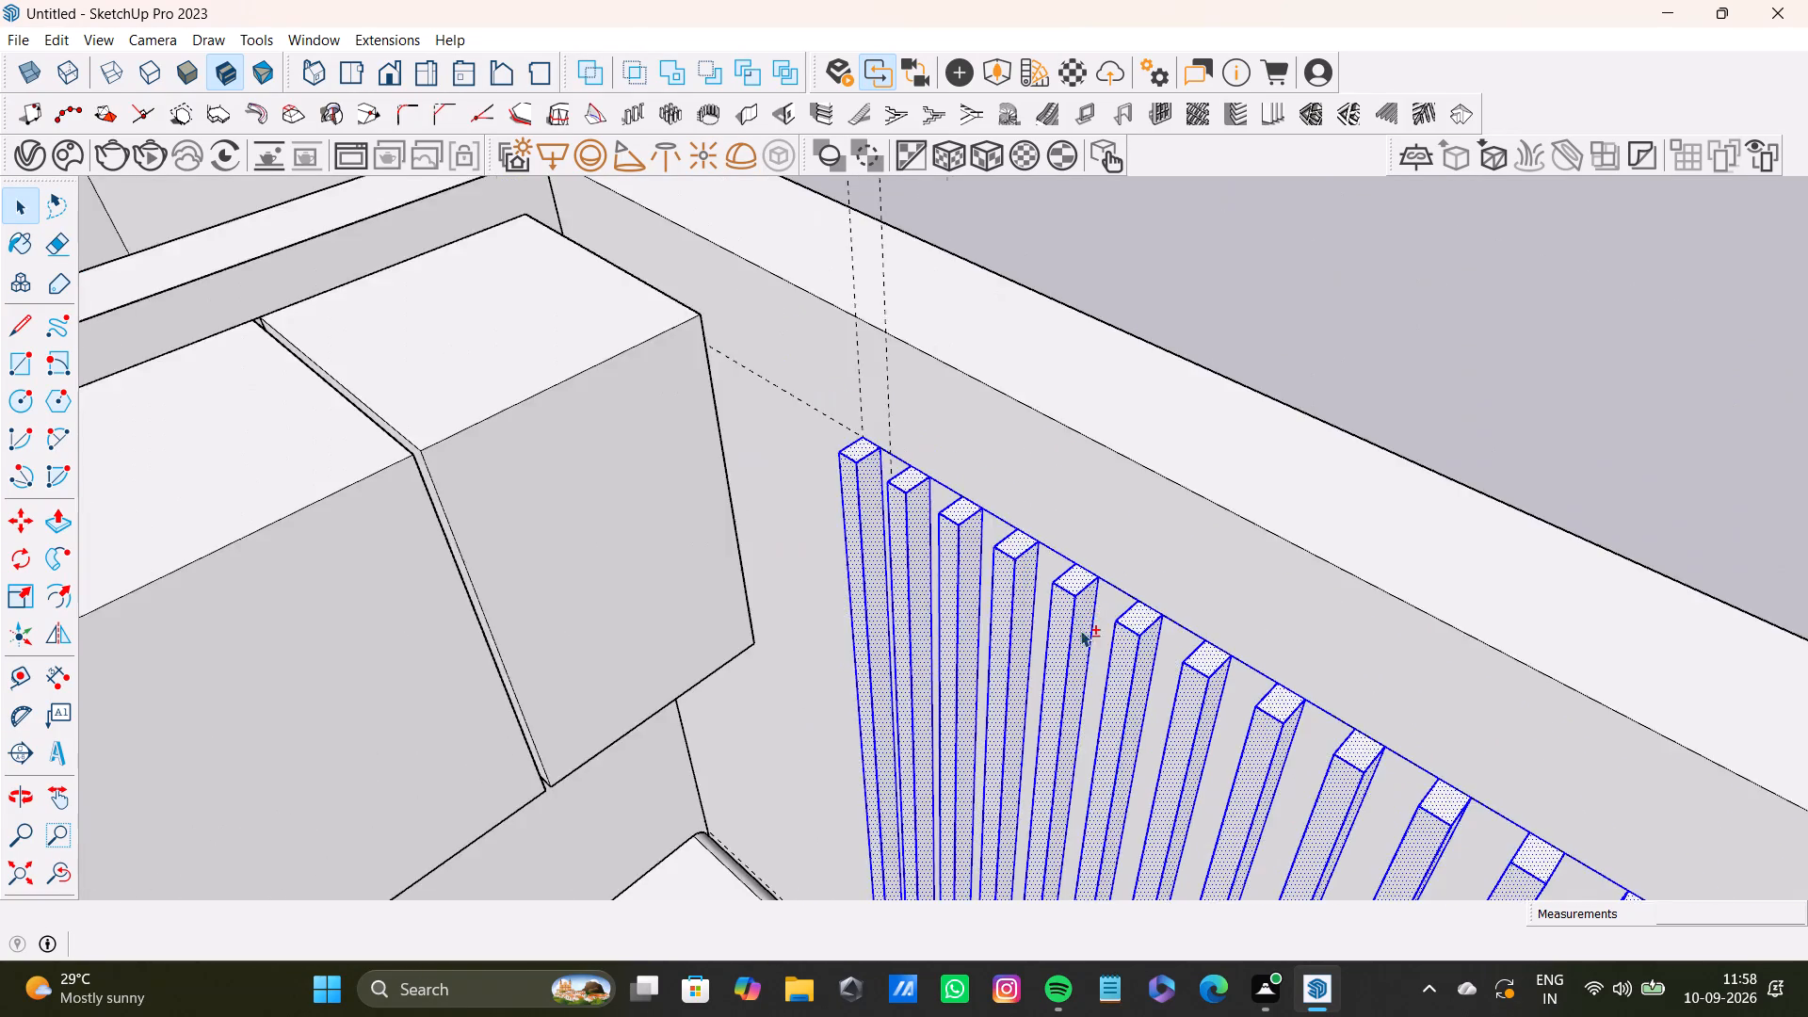
pyautogui.keyDown('shift'); pyautogui.scroll(-2, 1080, 630); pyautogui.keyUp('shift')
pyautogui.keyDown('shift'); pyautogui.scroll(1, 1090, 639); pyautogui.keyUp('shift')
pyautogui.keyDown('shift'); pyautogui.scroll(-5, 1091, 641); pyautogui.keyUp('shift')
pyautogui.keyDown('shift'); pyautogui.moveTo(1146, 693); pyautogui.dragTo(912, 205, button='middle'); pyautogui.keyUp('shift')
pyautogui.keyDown('shift'); pyautogui.scroll(-5, 955, 268); pyautogui.keyUp('shift')
pyautogui.moveTo(884, 787); pyautogui.dragTo(1208, 864, button='middle')
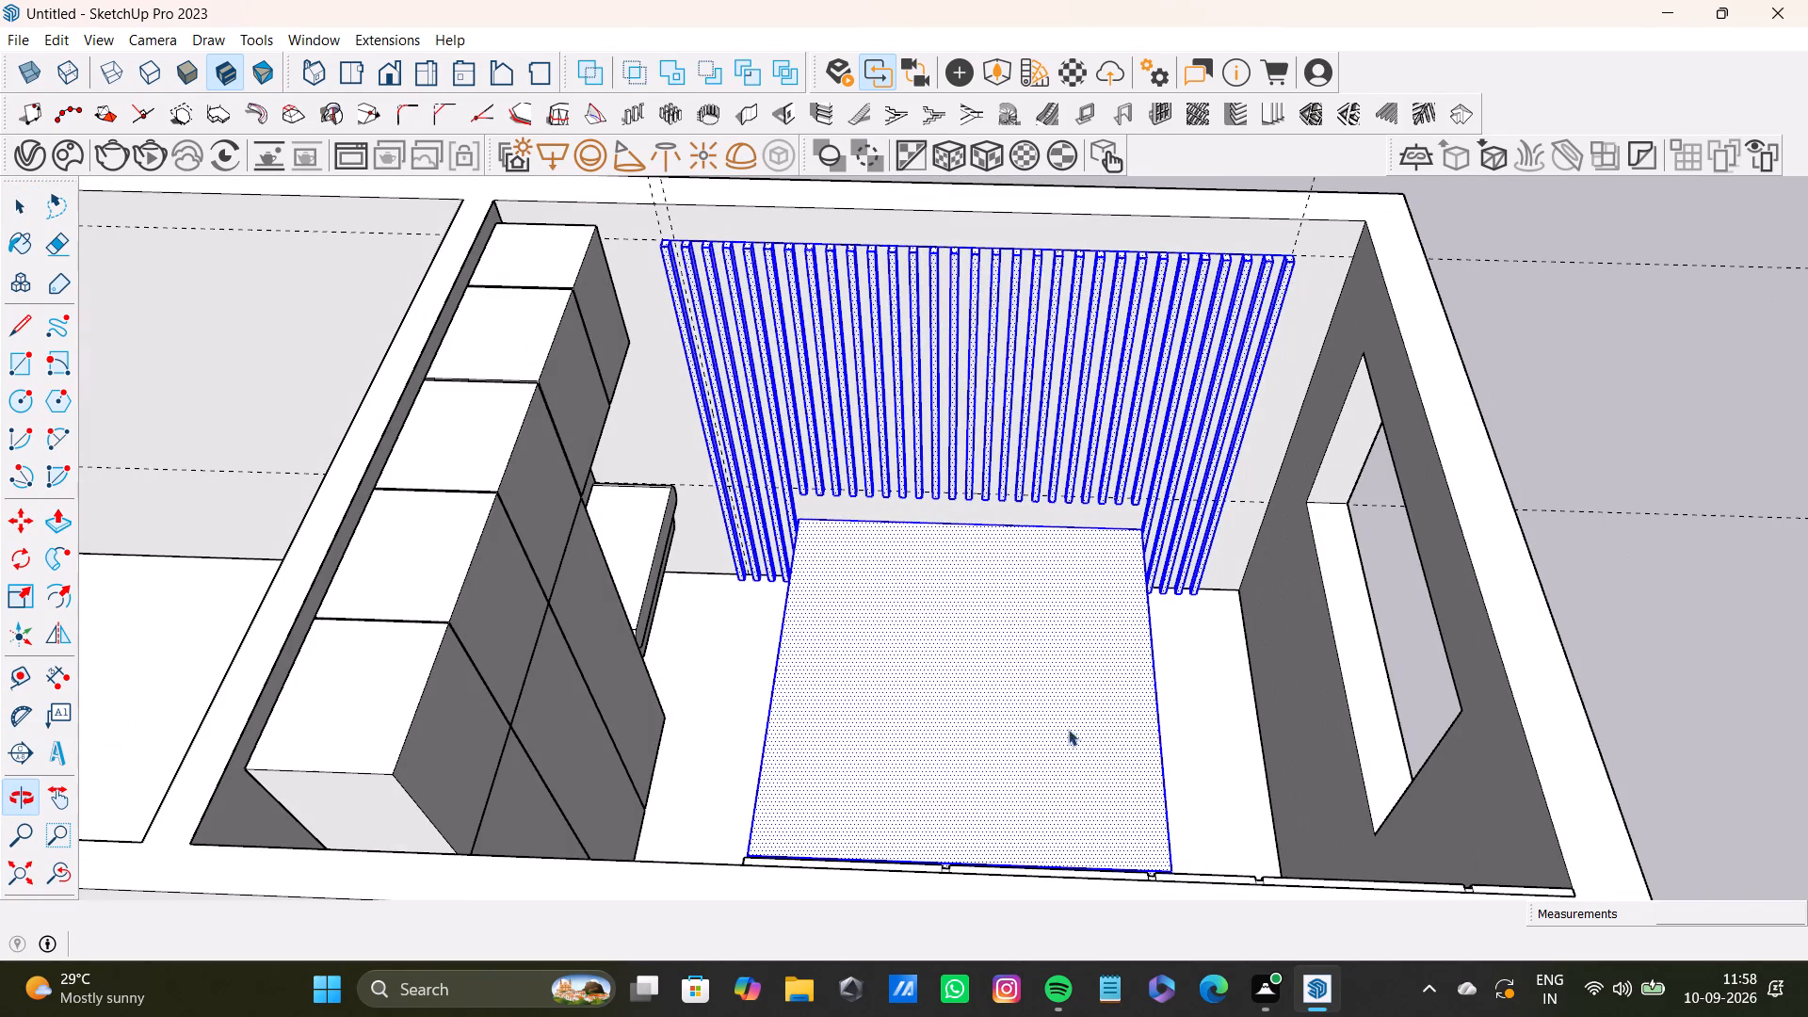
pyautogui.keyDown('shift'); pyautogui.click(1014, 665); pyautogui.keyUp('shift')
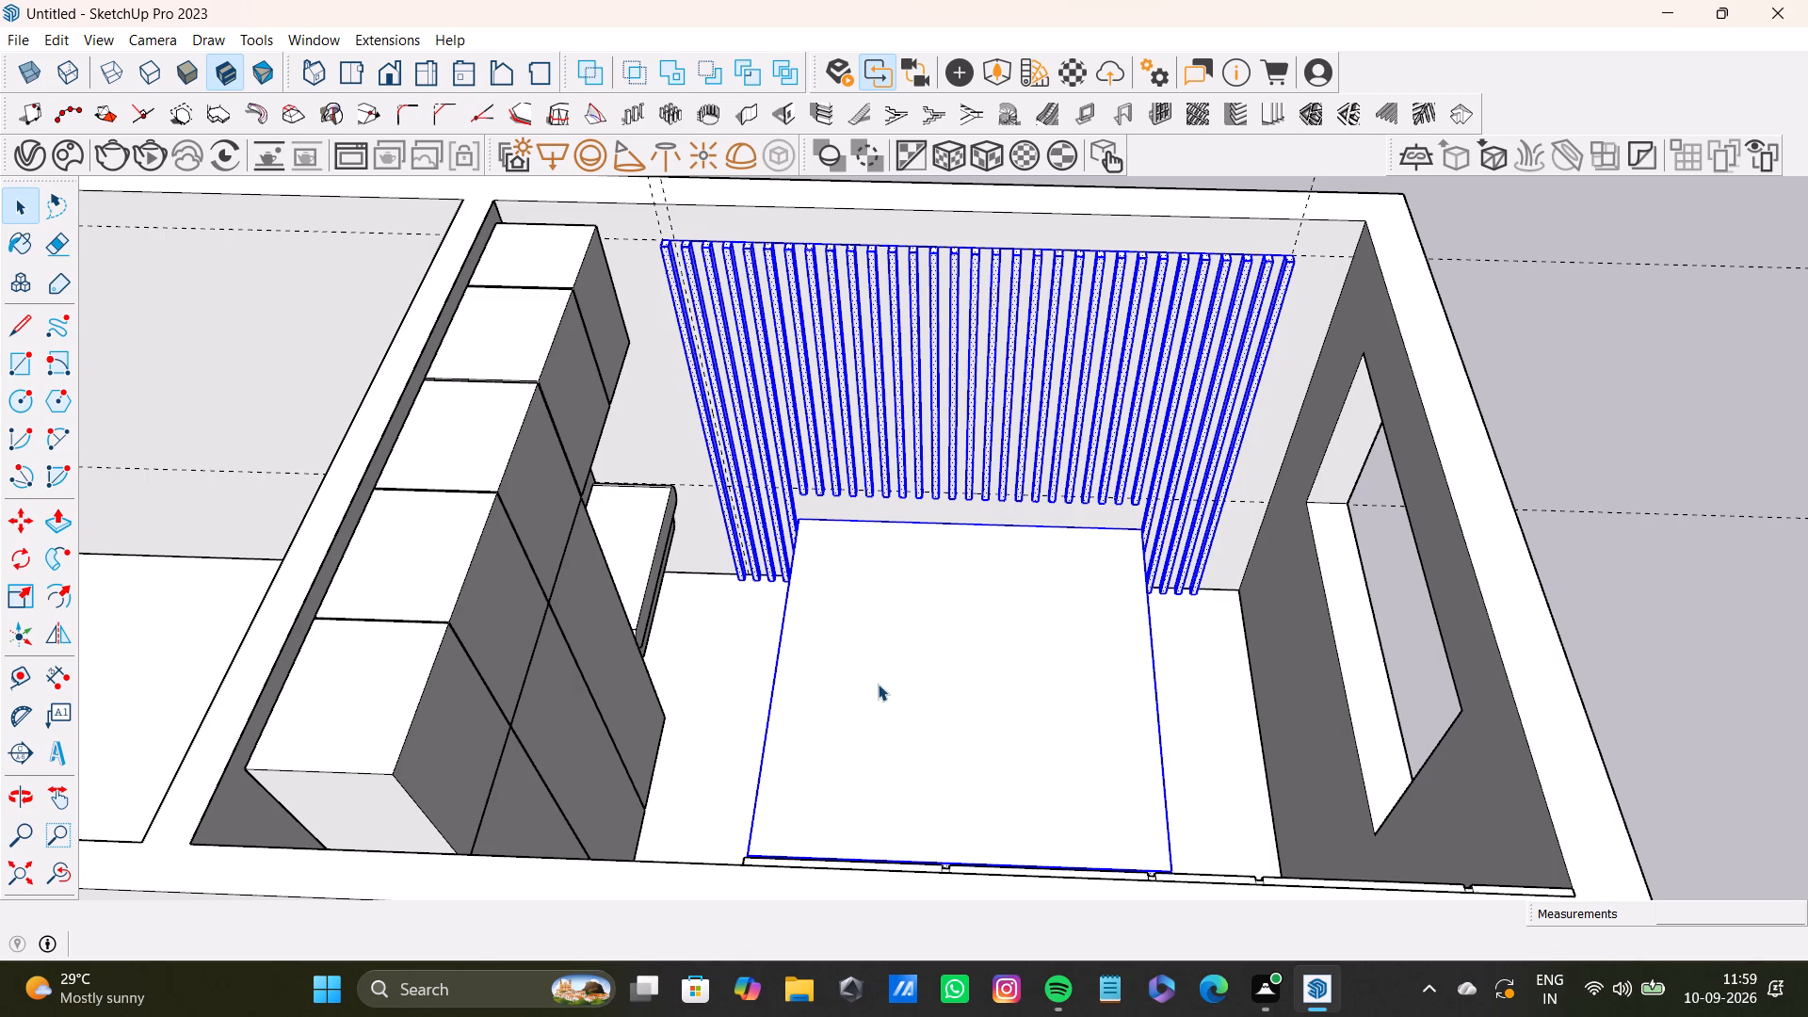
pyautogui.keyDown('shift'); pyautogui.scroll(6, 913, 654); pyautogui.keyUp('shift')
pyautogui.keyDown('shift'); pyautogui.click(714, 729); pyautogui.keyUp('shift')
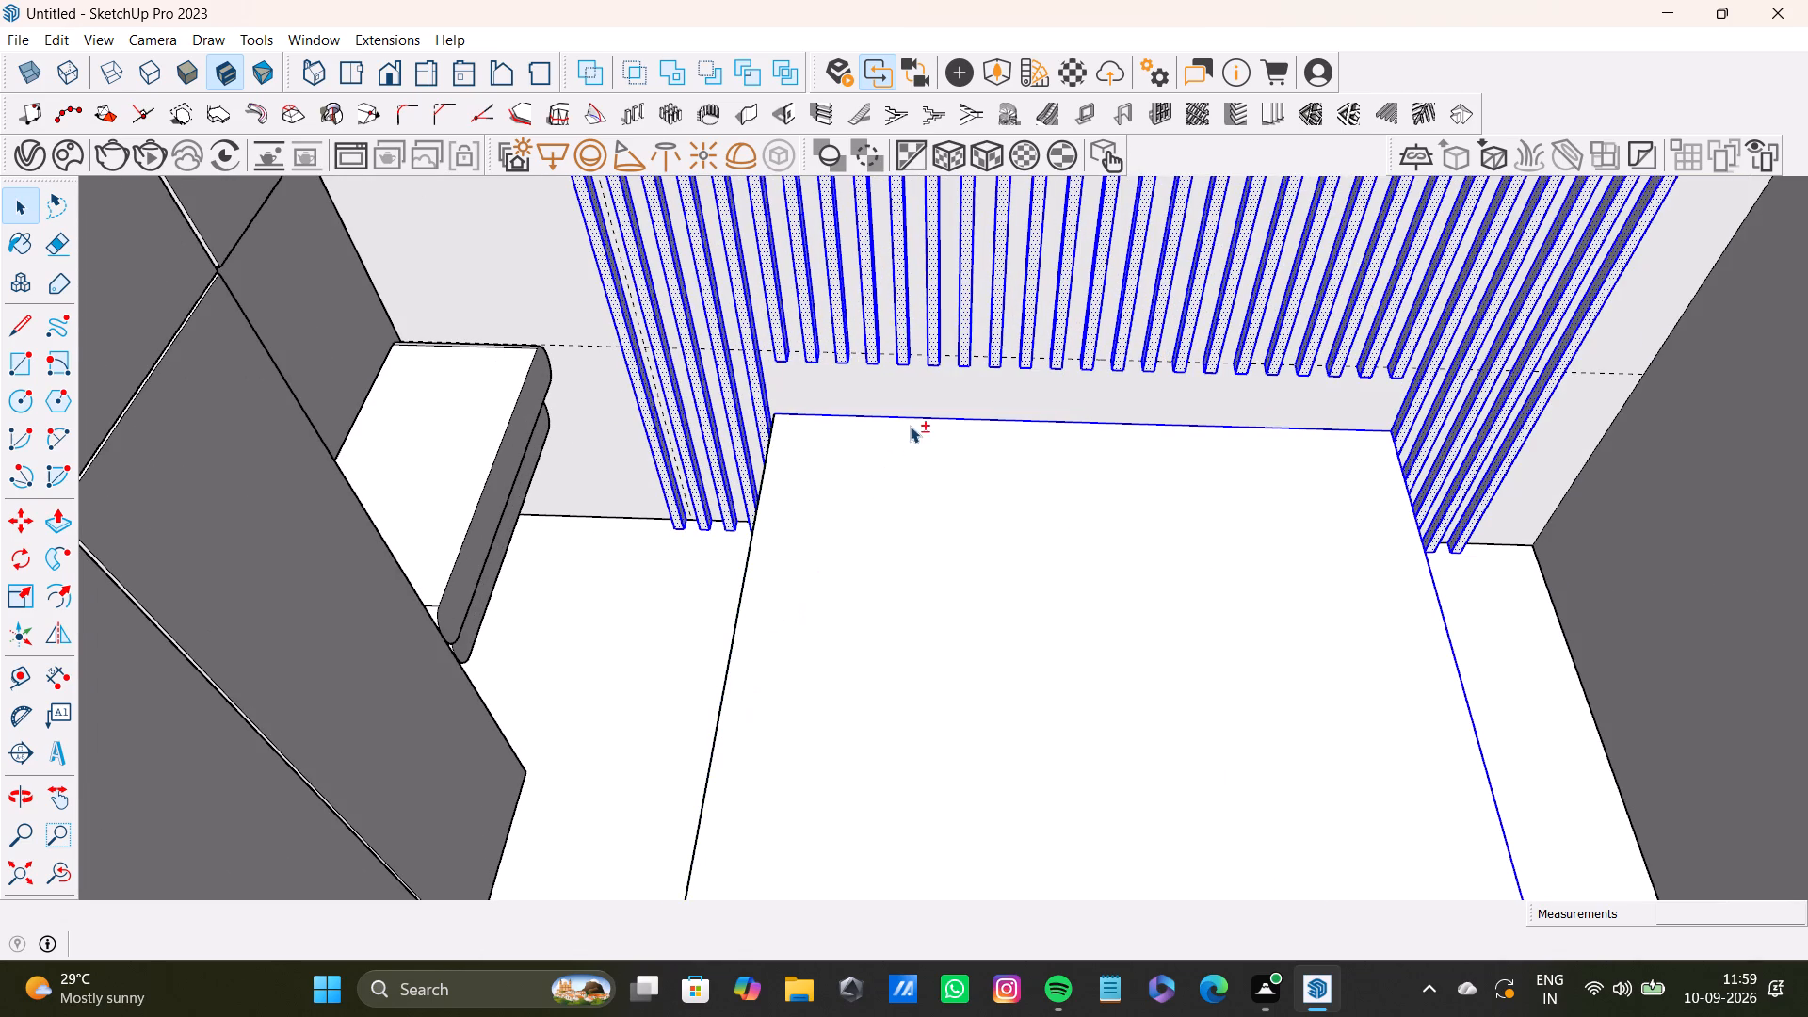
pyautogui.keyDown('shift'); pyautogui.click(969, 420); pyautogui.keyUp('shift')
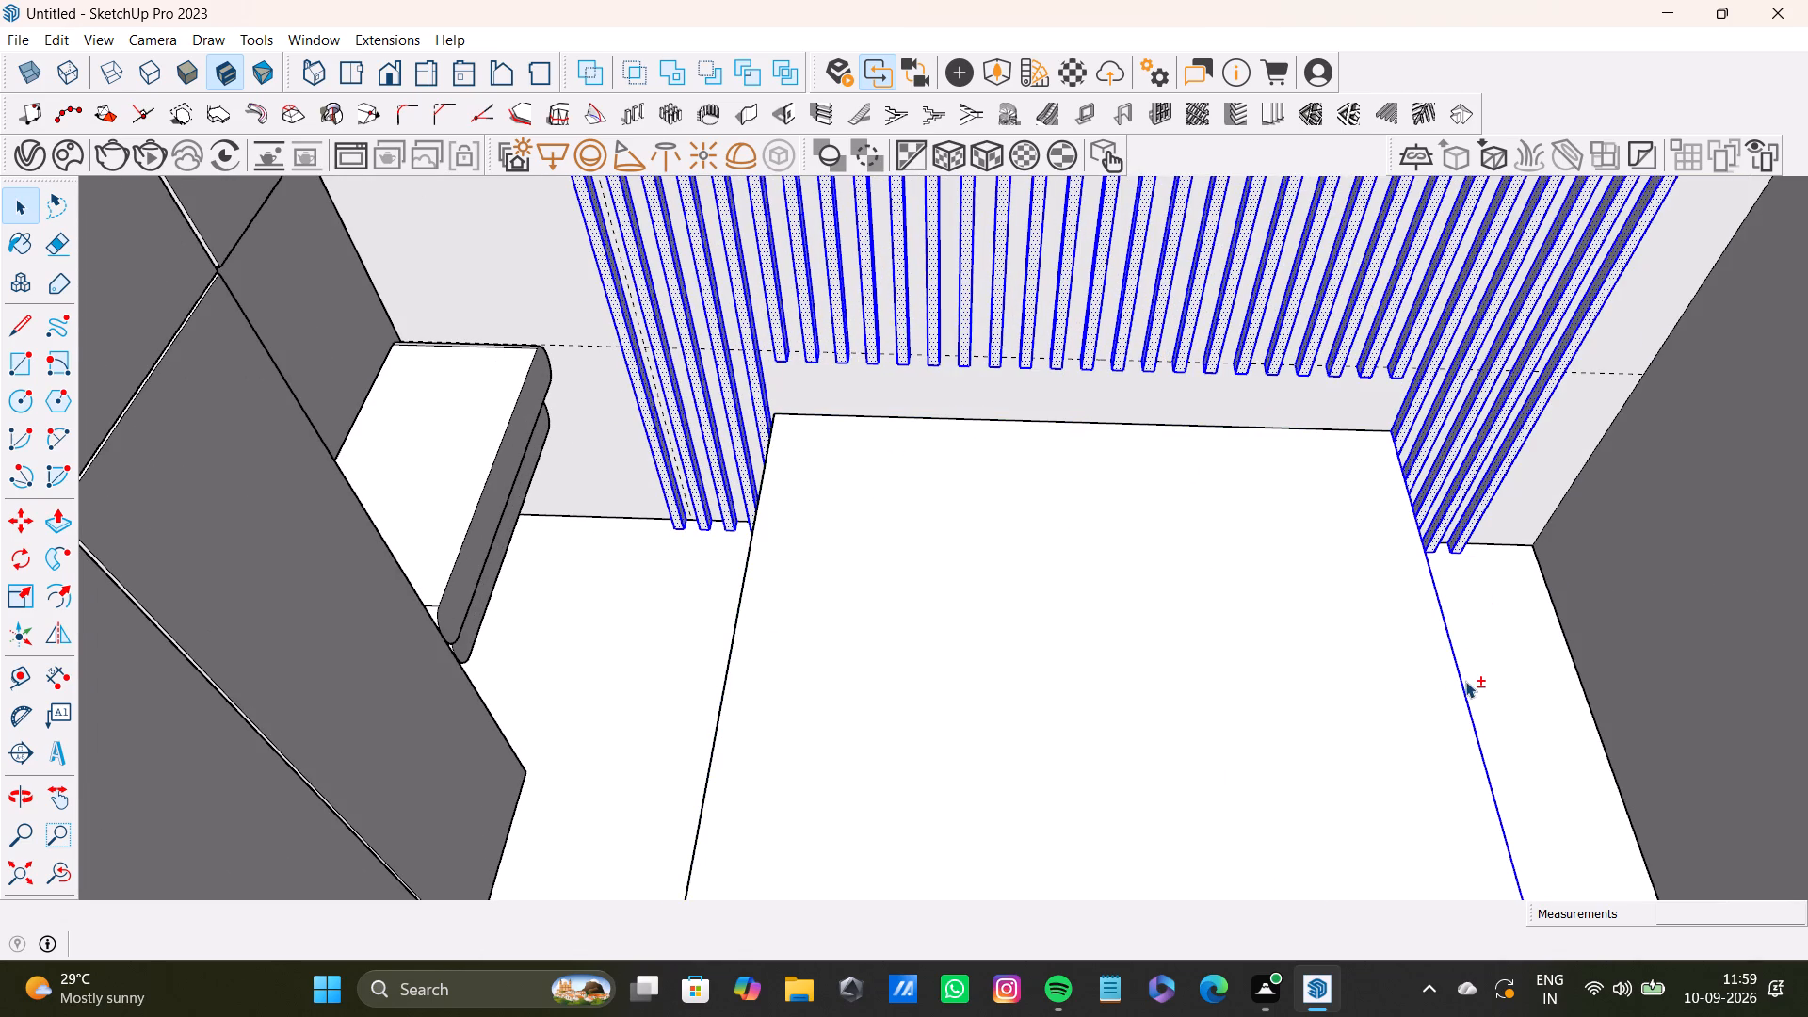
pyautogui.keyDown('shift'); pyautogui.click(1465, 683); pyautogui.keyUp('shift')
# Remove the low box's window-side face and its bottom edge from the selection.
pyautogui.keyDown('shift'); pyautogui.moveTo(1448, 609); pyautogui.dragTo(1084, 496, button='middle'); pyautogui.keyUp('shift')
pyautogui.keyDown('shift'); pyautogui.scroll(-4, 1086, 426); pyautogui.keyUp('shift')
pyautogui.keyDown('shift'); pyautogui.moveTo(1074, 539); pyautogui.dragTo(1050, 551, button='middle'); pyautogui.keyUp('shift')
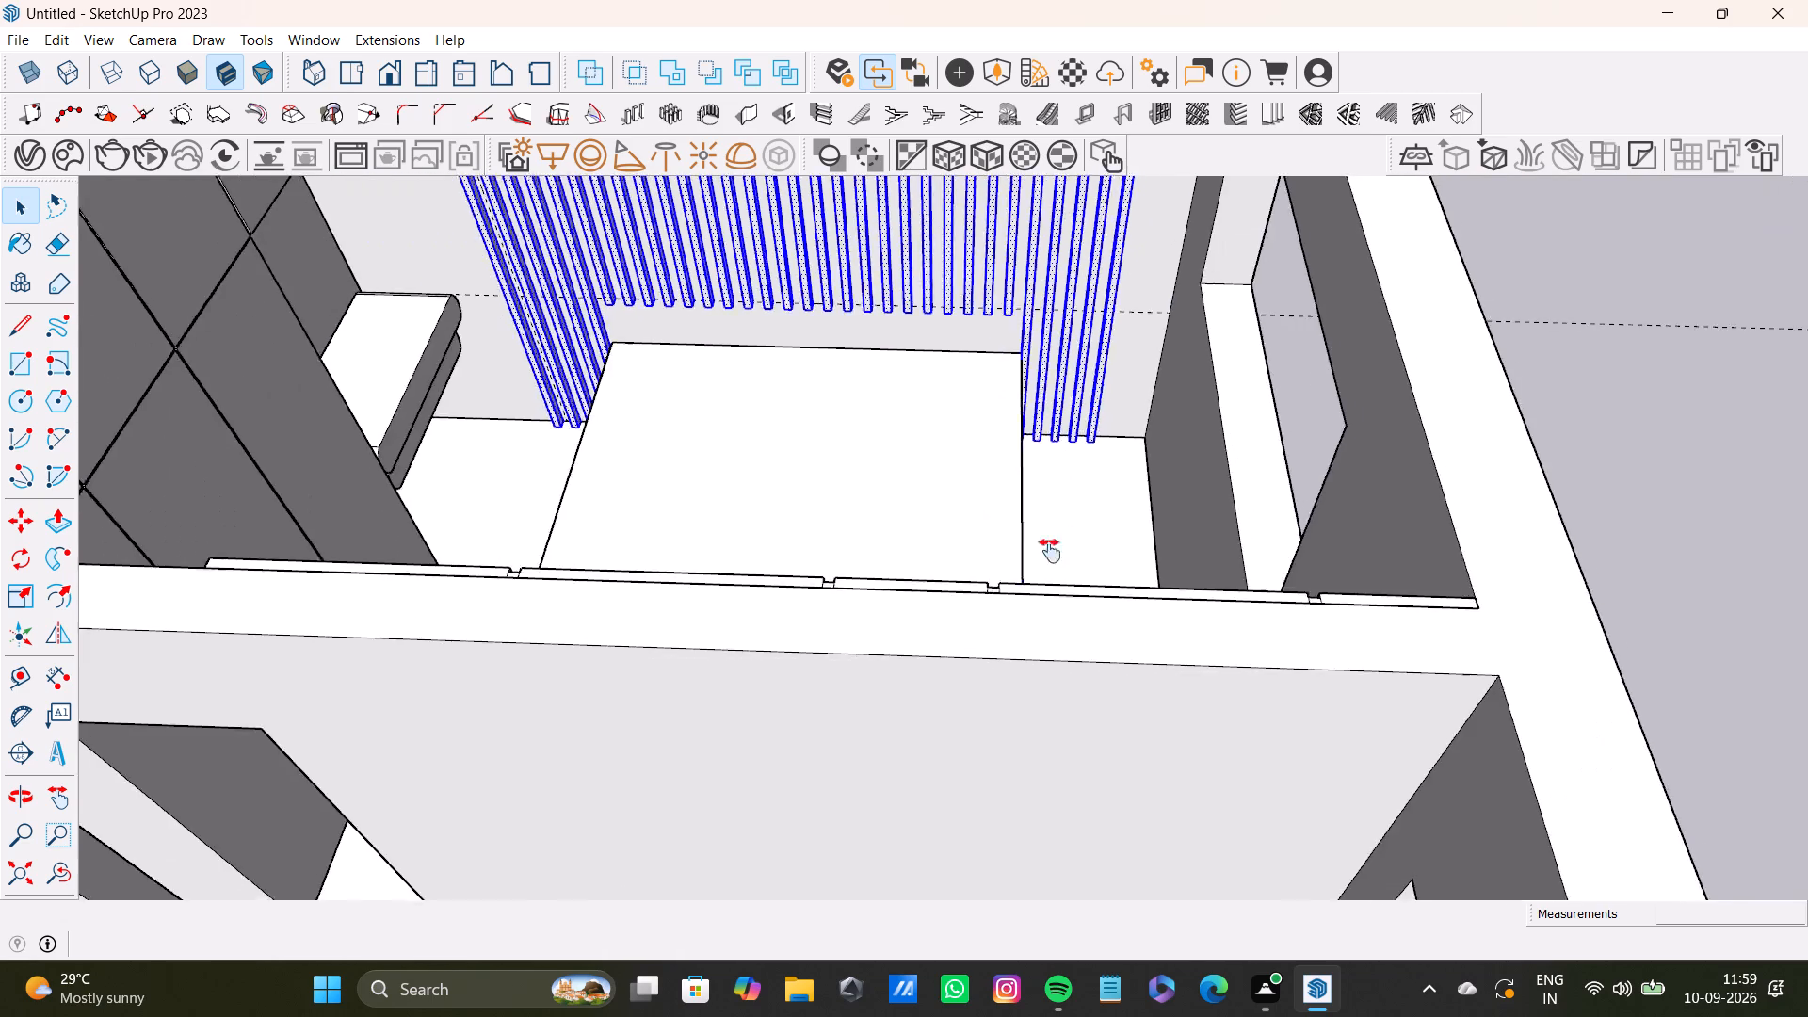
pyautogui.keyDown('shift'); pyautogui.moveTo(1050, 551); pyautogui.dragTo(846, 695, button='middle'); pyautogui.keyUp('shift')
pyautogui.scroll(3, 751, 699)
pyautogui.moveTo(894, 718); pyautogui.dragTo(747, 770, button='middle')
pyautogui.keyDown('shift'); pyautogui.moveTo(669, 588); pyautogui.dragTo(863, 583, button='middle'); pyautogui.keyUp('shift')
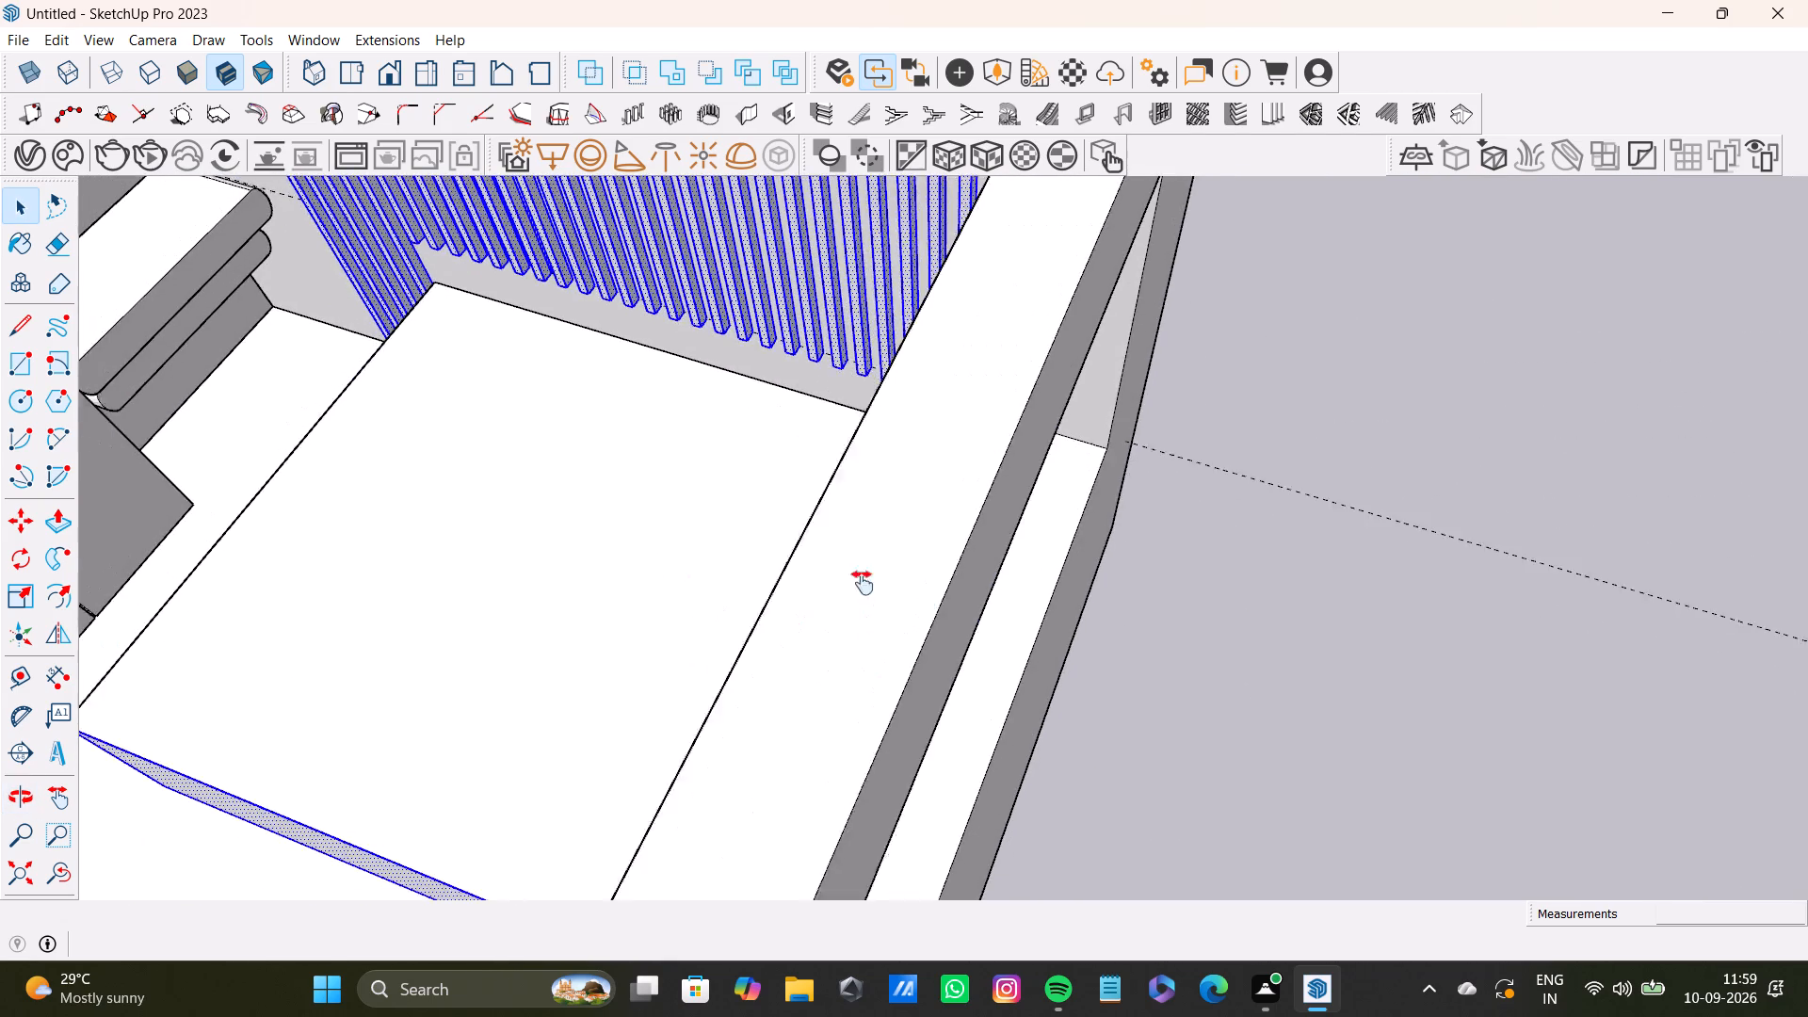
pyautogui.keyDown('shift'); pyautogui.moveTo(863, 583); pyautogui.dragTo(875, 585, button='middle'); pyautogui.keyUp('shift')
pyautogui.keyDown('shift'); pyautogui.scroll(3, 865, 541); pyautogui.keyUp('shift')
pyautogui.keyDown('shift'); pyautogui.moveTo(839, 597); pyautogui.dragTo(1025, 615, button='middle'); pyautogui.keyUp('shift')
pyautogui.keyDown('shift'); pyautogui.scroll(7, 919, 524); pyautogui.keyUp('shift')
pyautogui.keyDown('shift'); pyautogui.click(910, 554); pyautogui.keyUp('shift')
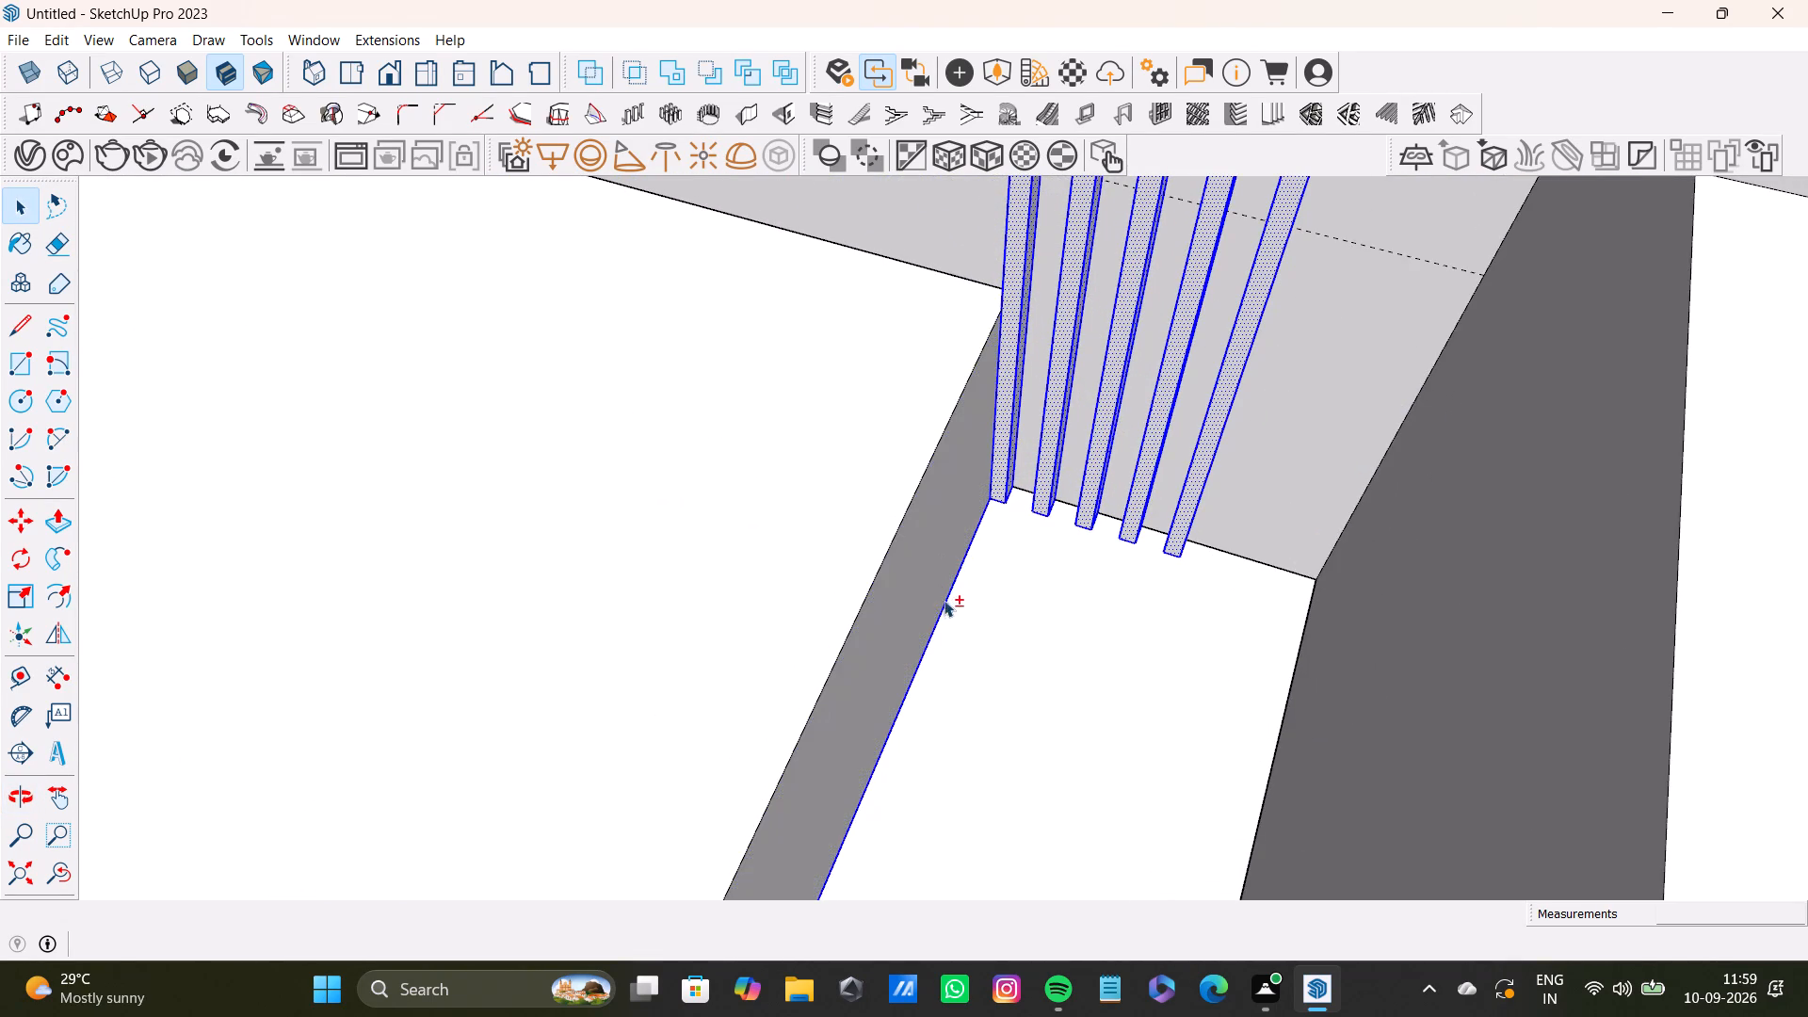
pyautogui.keyDown('shift'); pyautogui.click(944, 605); pyautogui.keyUp('shift')
# Remove the low box's front face, opposite the slatted wall, and its four bounding edges from the selection.
pyautogui.keyDown('shift'); pyautogui.scroll(-9, 944, 605); pyautogui.keyUp('shift')
pyautogui.keyDown('shift'); pyautogui.moveTo(831, 727); pyautogui.dragTo(979, 549, button='middle'); pyautogui.keyUp('shift')
pyautogui.keyDown('shift'); pyautogui.scroll(3, 684, 666); pyautogui.keyUp('shift')
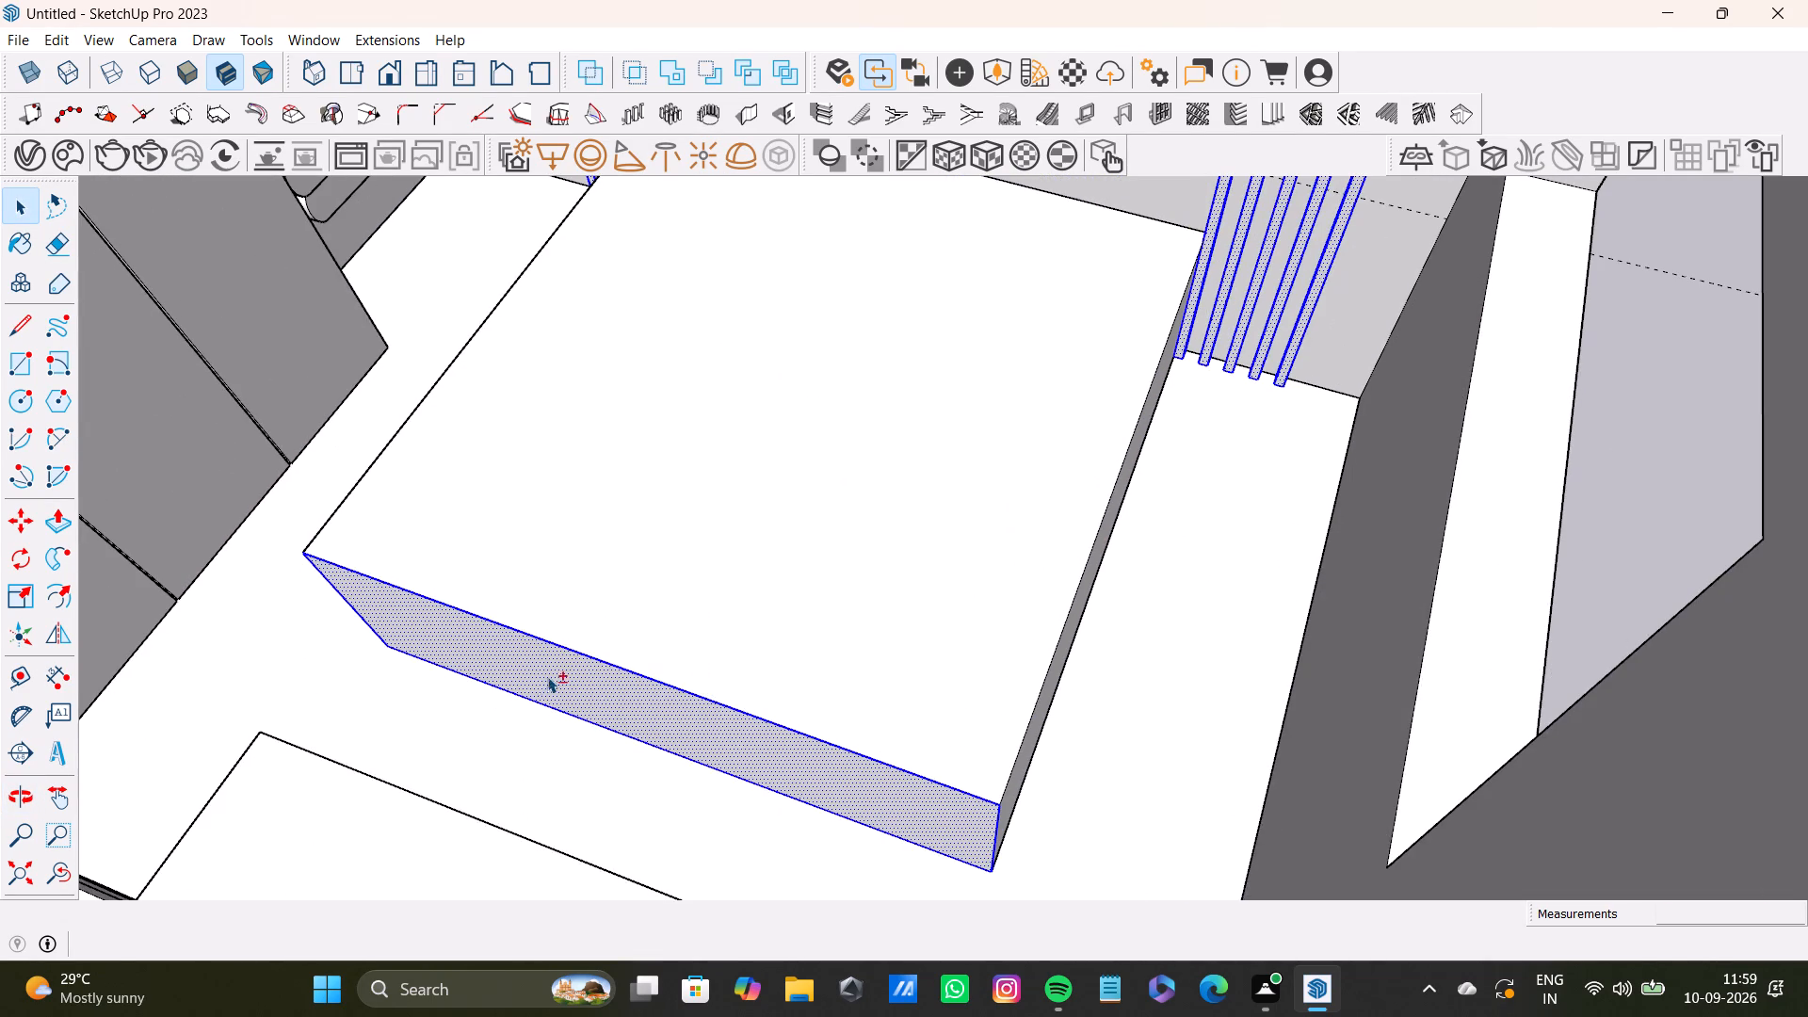
pyautogui.keyDown('shift'); pyautogui.click(549, 675); pyautogui.keyUp('shift')
pyautogui.keyDown('shift'); pyautogui.click(613, 660); pyautogui.keyUp('shift')
pyautogui.keyDown('shift'); pyautogui.click(623, 643); pyautogui.keyUp('shift')
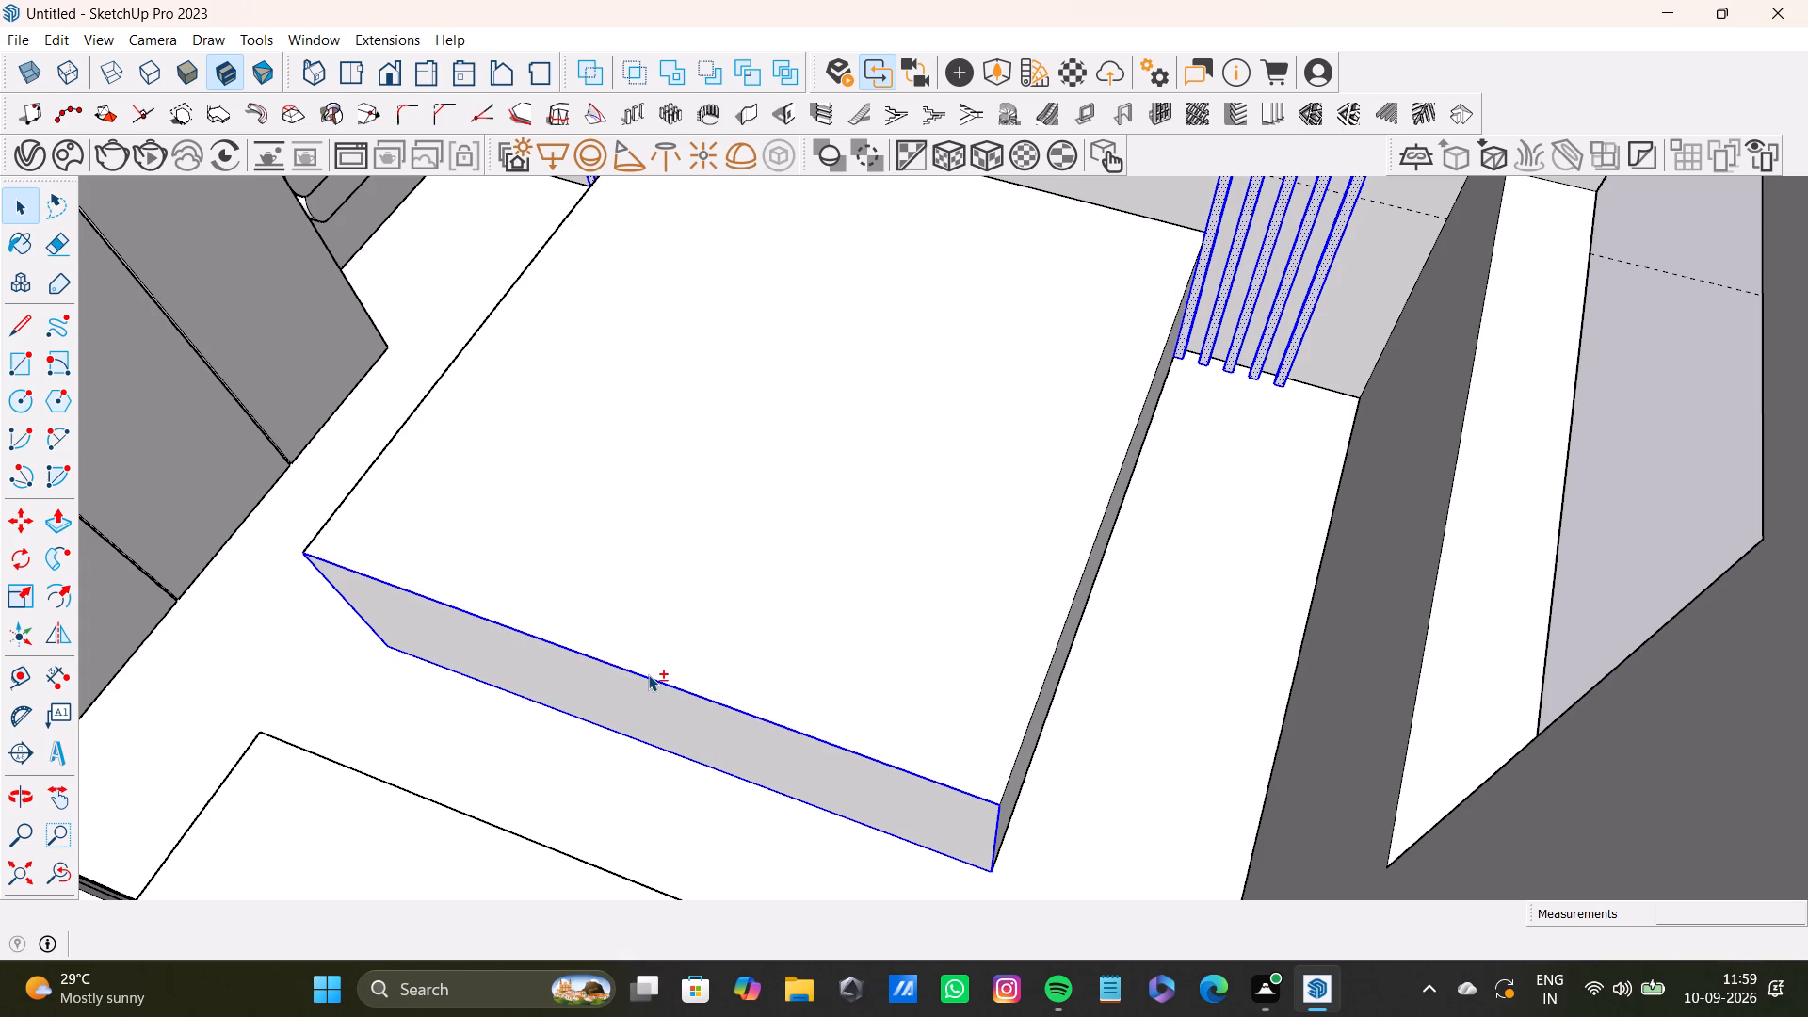
pyautogui.keyDown('shift'); pyautogui.click(648, 674); pyautogui.keyUp('shift')
pyautogui.keyDown('shift'); pyautogui.click(354, 605); pyautogui.keyUp('shift')
pyautogui.keyDown('shift'); pyautogui.click(431, 662); pyautogui.keyUp('shift')
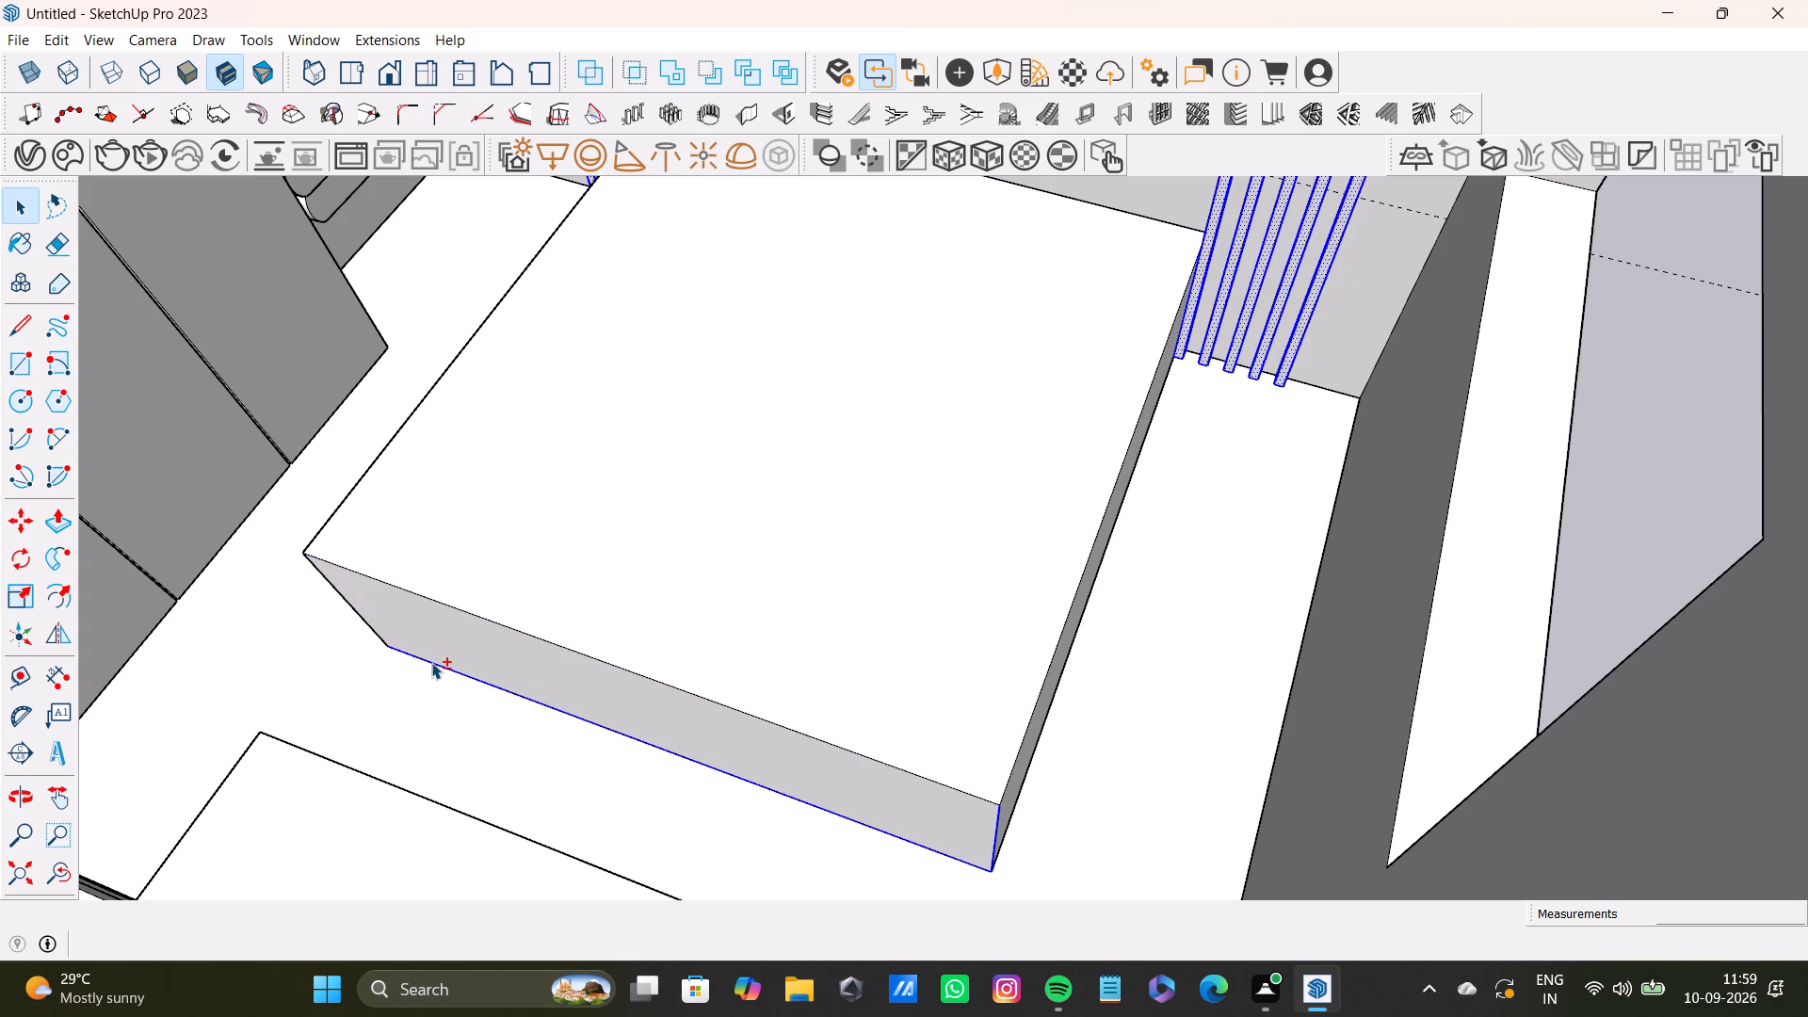
pyautogui.keyDown('shift'); pyautogui.click(994, 836); pyautogui.keyUp('shift')
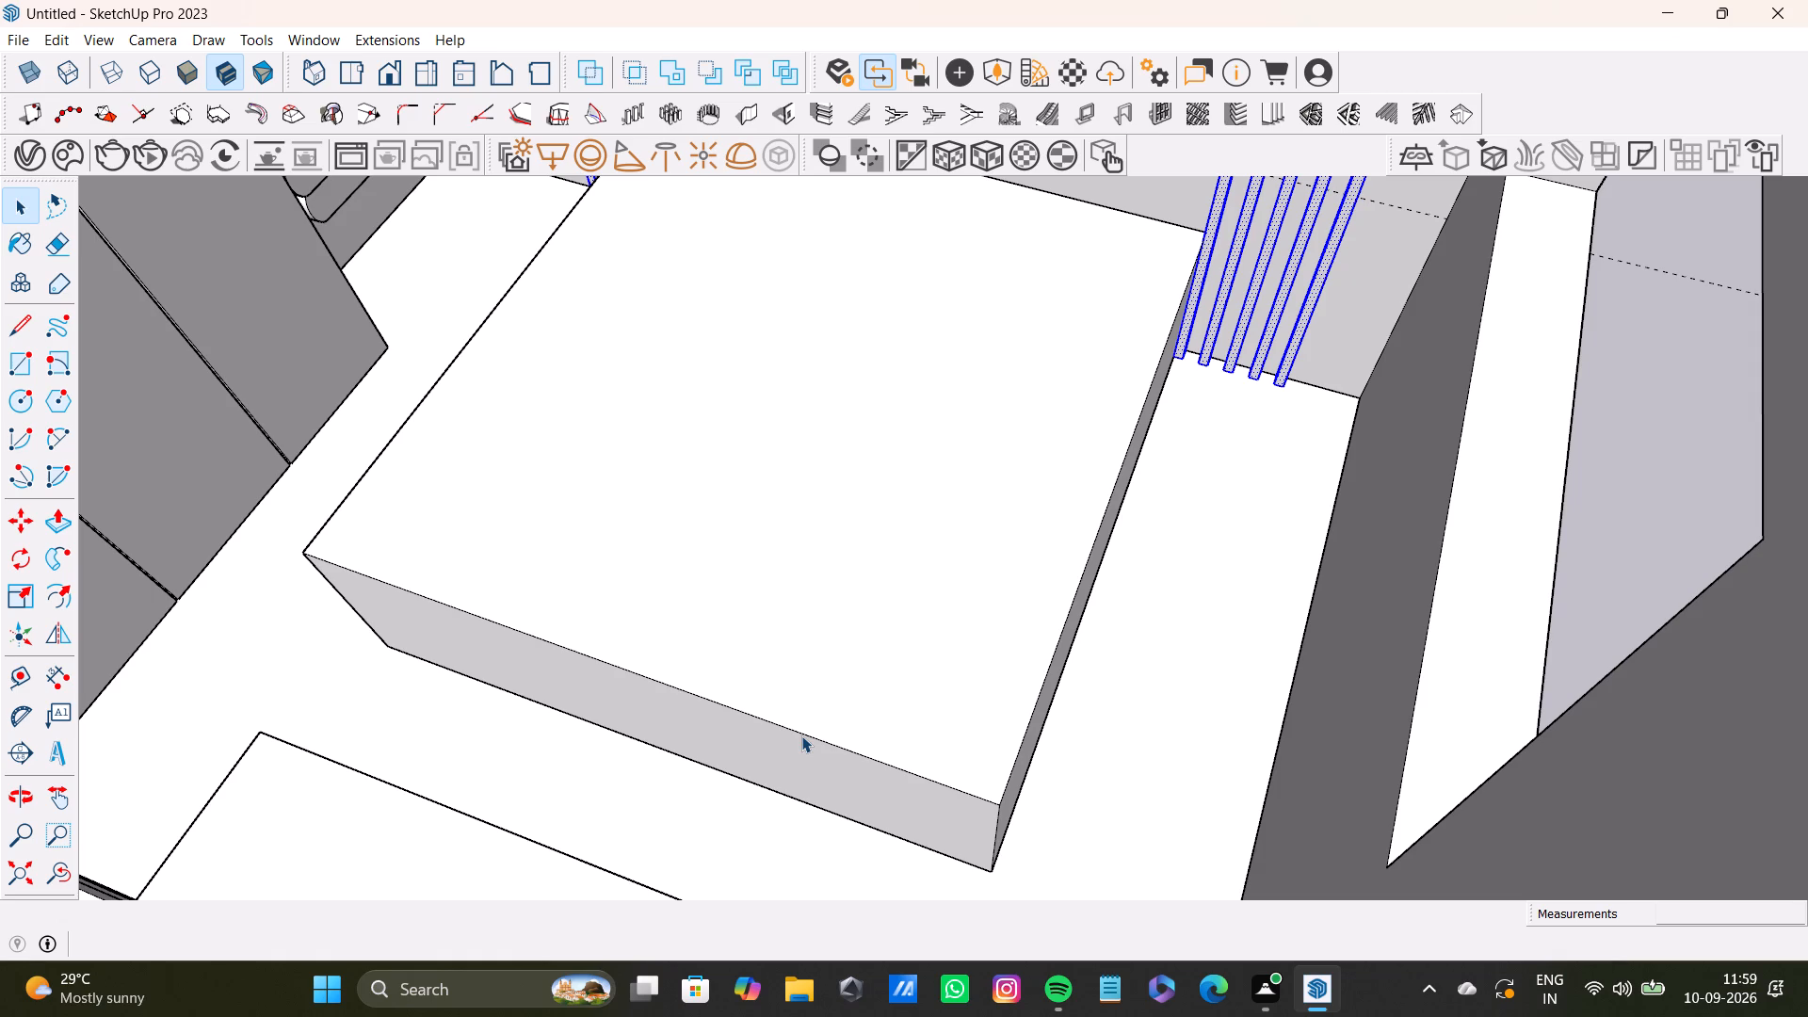
# Remove the low box's remaining side face, on the side away from the window, and its bottom edge from the selection.
pyautogui.scroll(-5, 544, 548)
pyautogui.moveTo(541, 585); pyautogui.dragTo(1067, 568, button='middle')
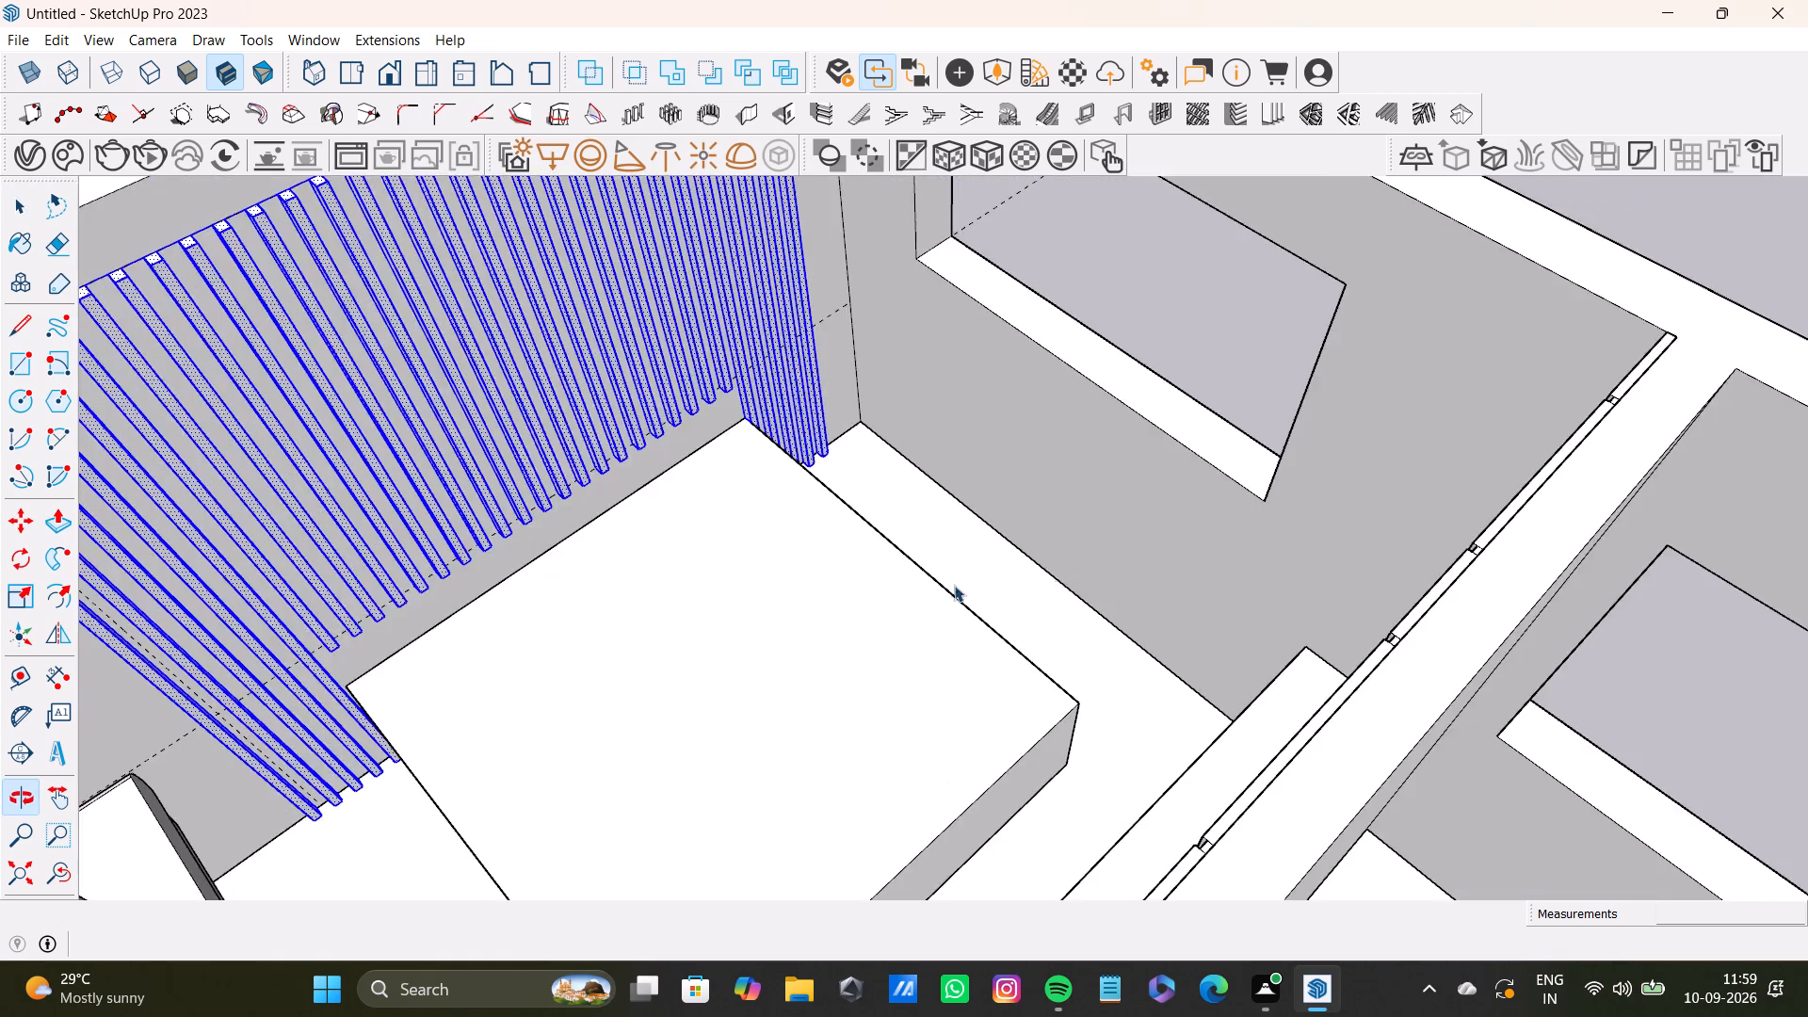
pyautogui.scroll(1, 841, 604)
pyautogui.scroll(-3, 834, 621)
pyautogui.keyDown('shift'); pyautogui.moveTo(814, 681); pyautogui.dragTo(885, 513, button='middle'); pyautogui.keyUp('shift')
pyautogui.keyDown('shift'); pyautogui.scroll(6, 640, 630); pyautogui.keyUp('shift')
pyautogui.keyDown('shift'); pyautogui.moveTo(624, 670); pyautogui.dragTo(715, 567, button='middle'); pyautogui.keyUp('shift')
pyautogui.keyDown('shift'); pyautogui.scroll(3, 684, 539); pyautogui.keyUp('shift')
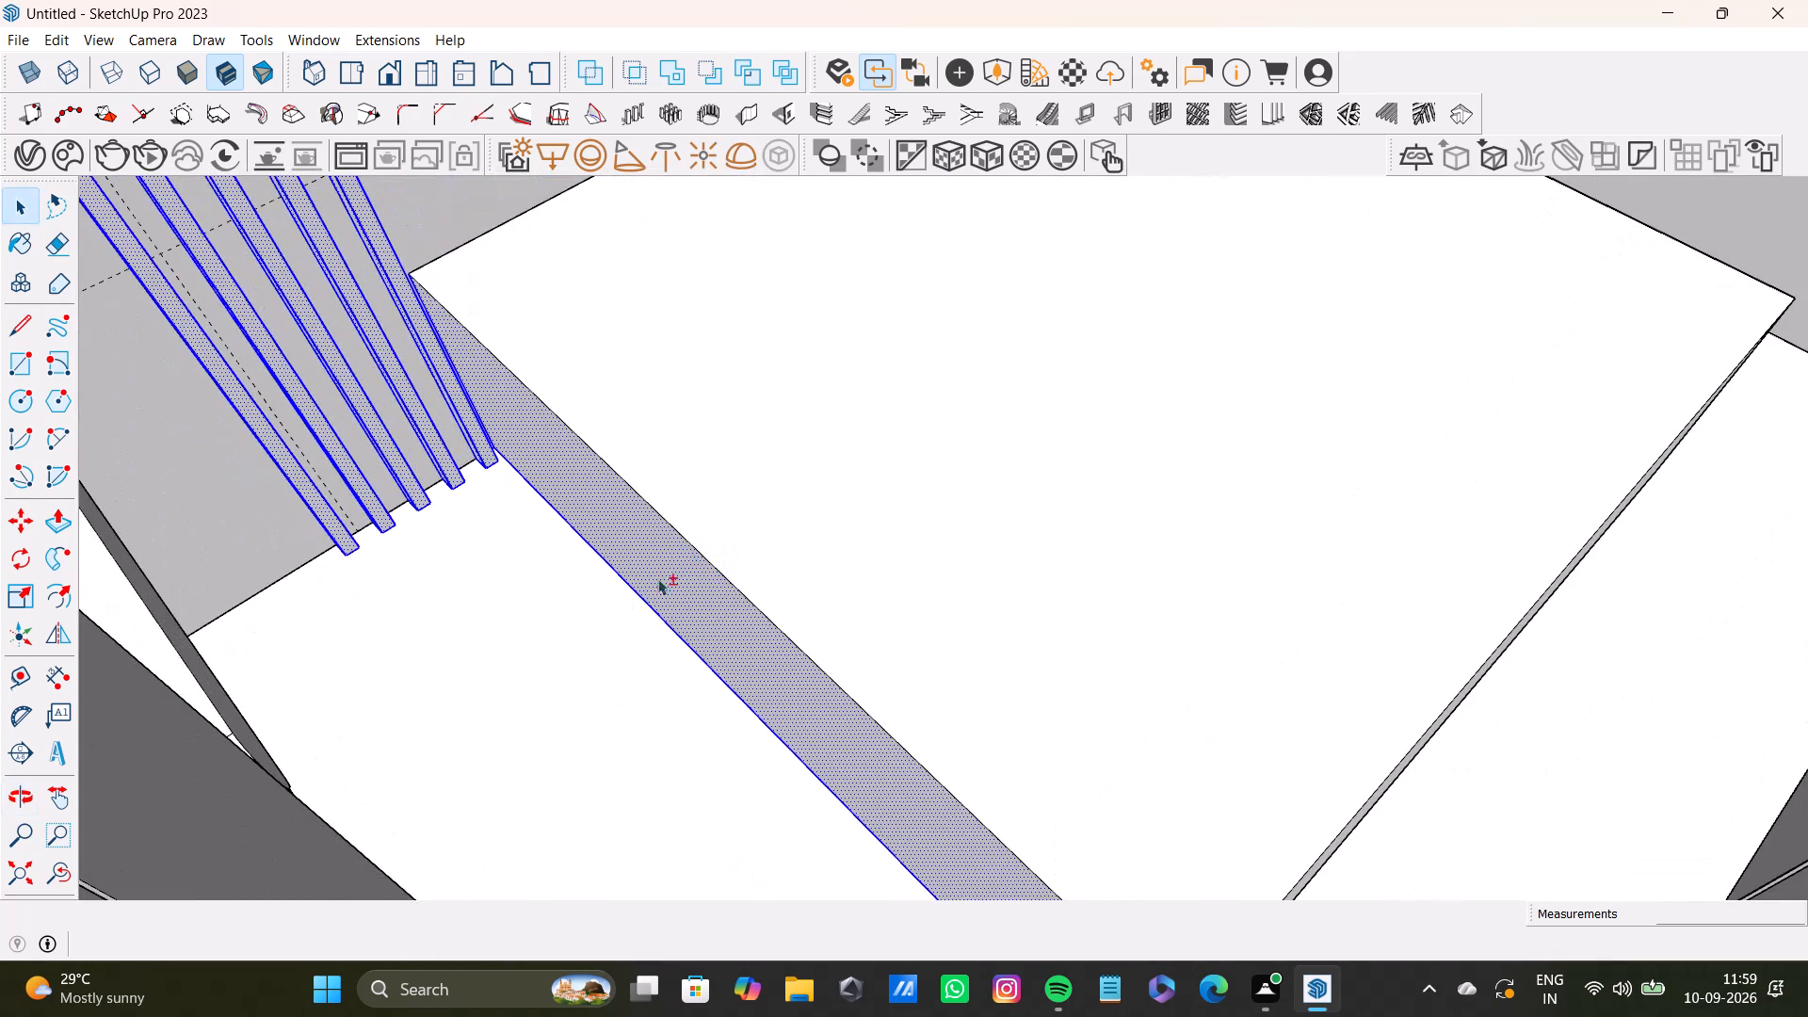
pyautogui.keyDown('shift'); pyautogui.click(678, 566); pyautogui.keyUp('shift')
pyautogui.keyDown('shift'); pyautogui.click(681, 641); pyautogui.keyUp('shift')
# Create a component from all the selected wall slats with the default settings, without replacing the selection, and clear the selection.
pyautogui.keyDown('shift'); pyautogui.scroll(-7, 607, 493); pyautogui.keyUp('shift')
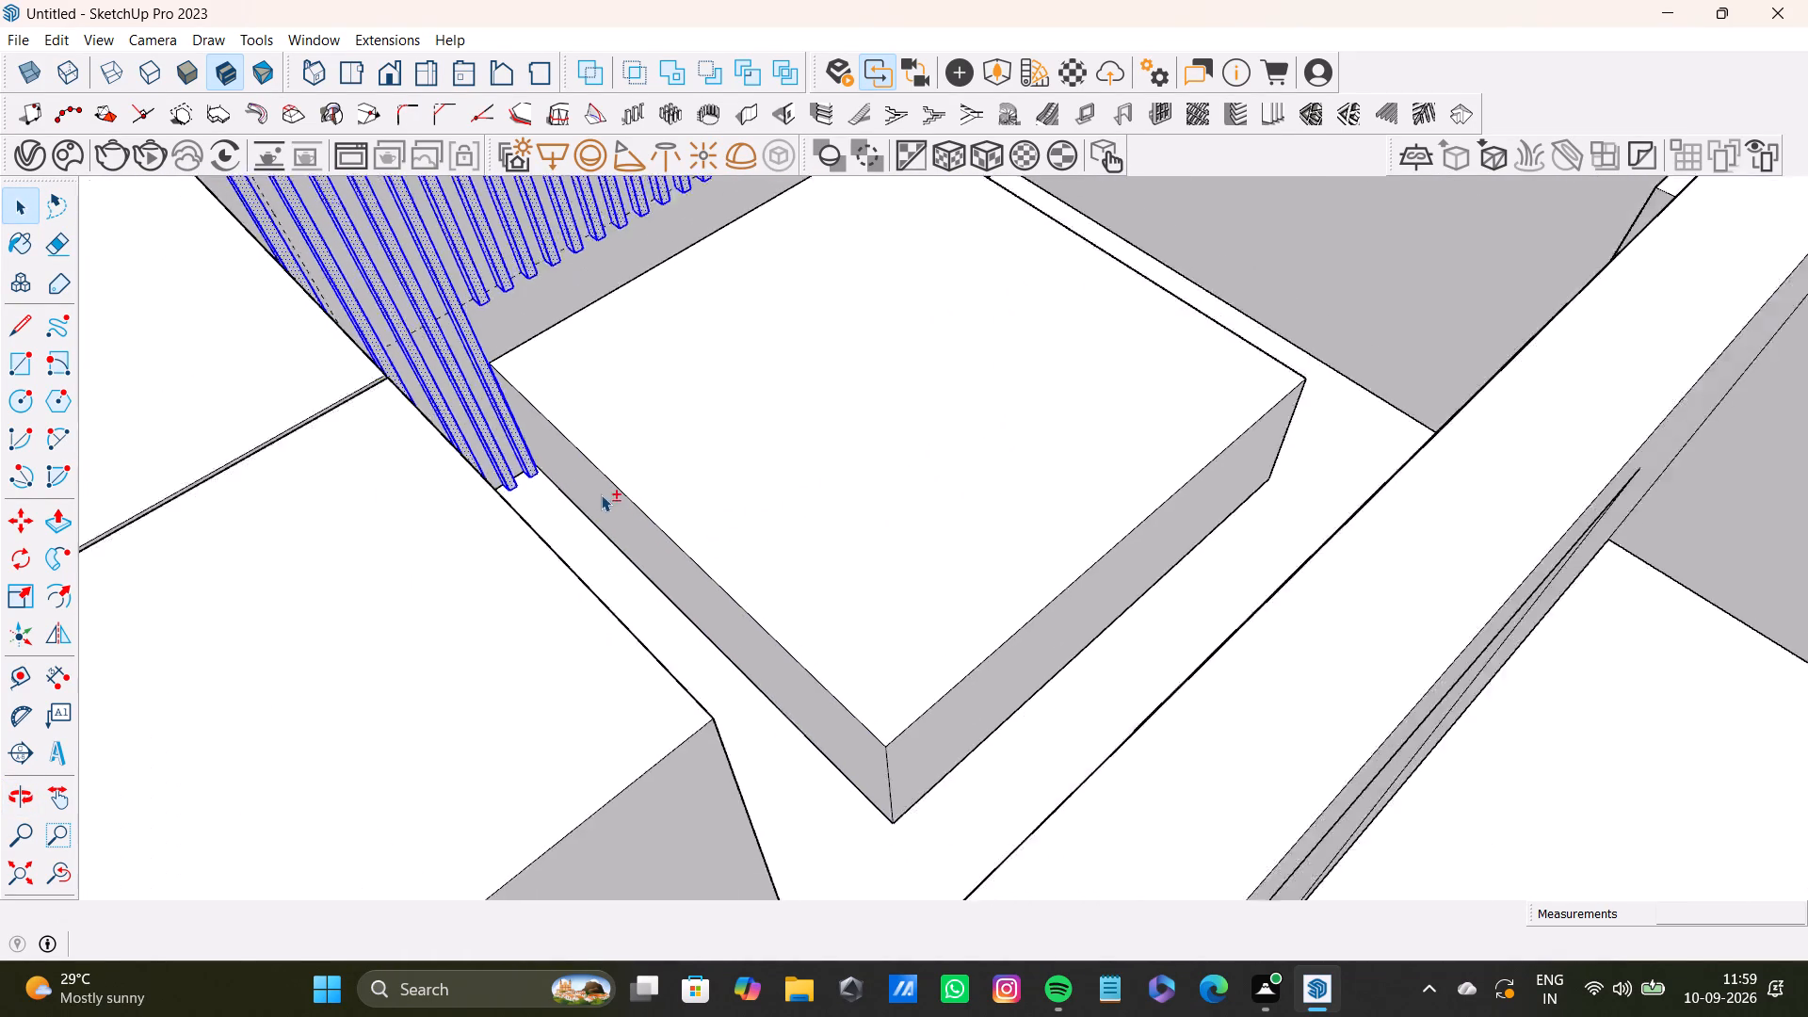
pyautogui.keyDown('shift'); pyautogui.scroll(-2, 601, 494); pyautogui.keyUp('shift')
pyautogui.keyDown('shift'); pyautogui.moveTo(879, 615); pyautogui.dragTo(767, 752, button='middle'); pyautogui.keyUp('shift')
pyautogui.keyDown('shift'); pyautogui.moveTo(751, 522); pyautogui.dragTo(780, 628, button='middle'); pyautogui.keyUp('shift')
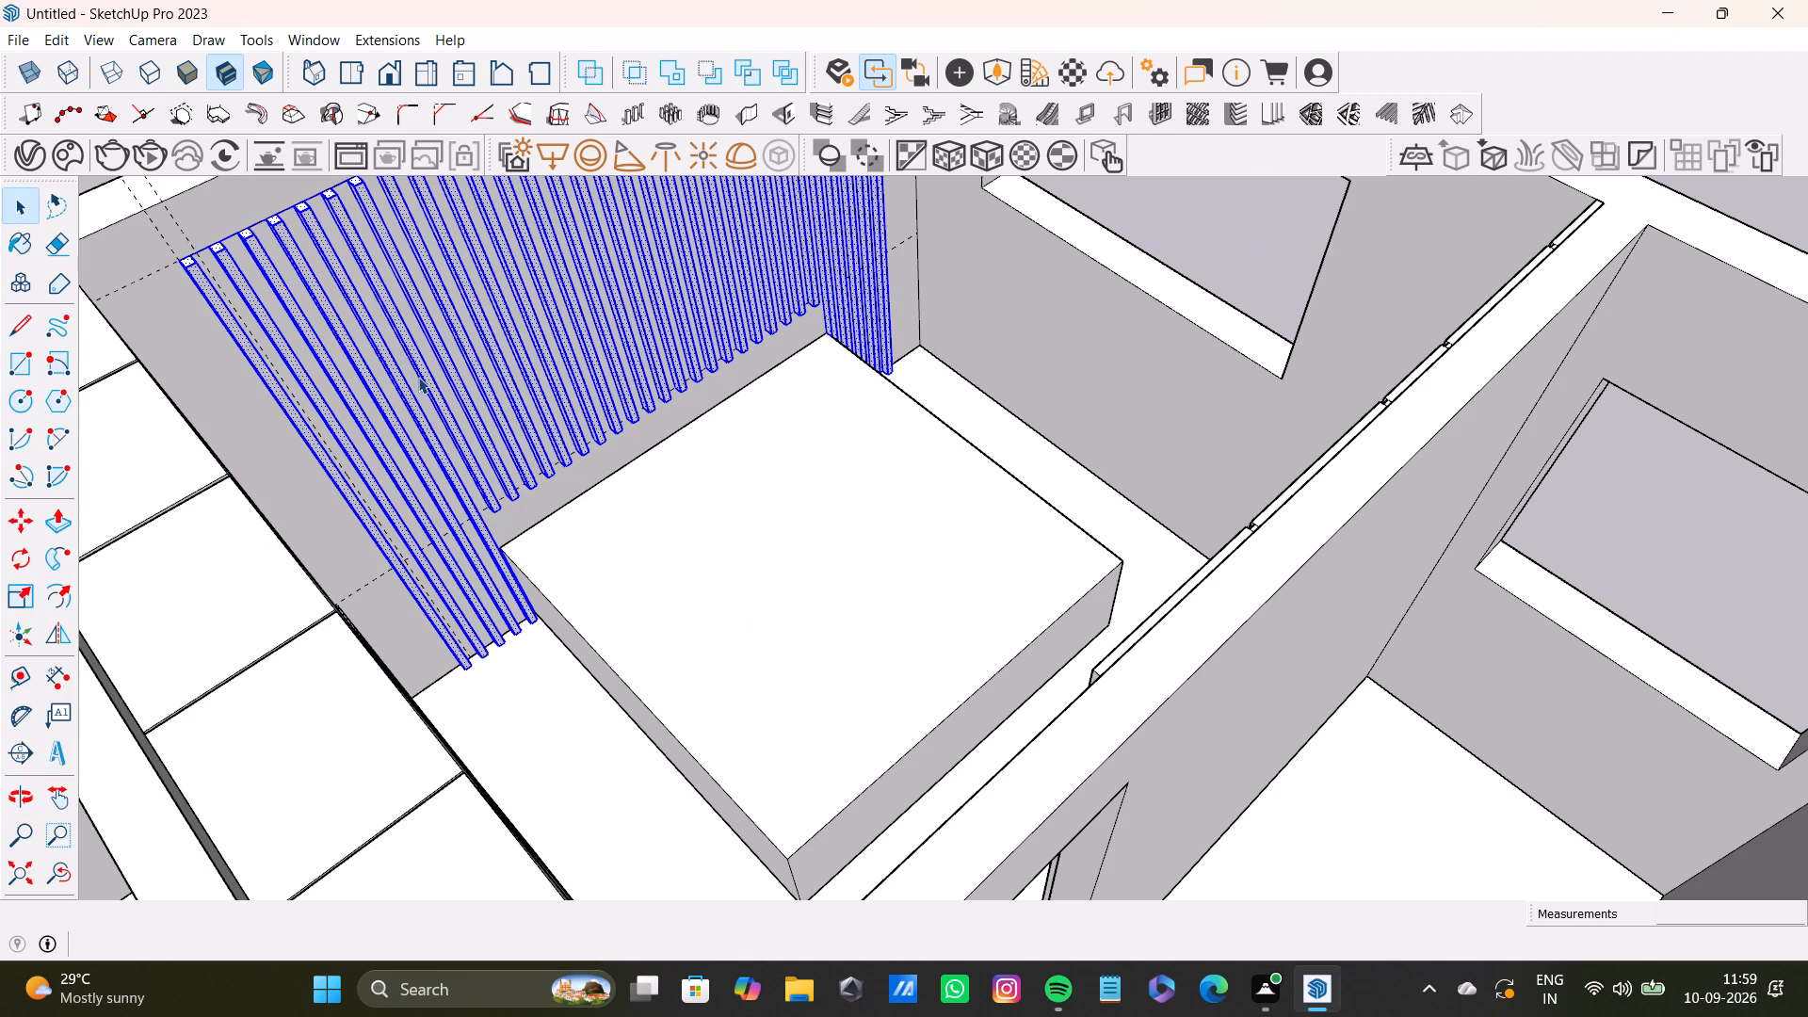
pyautogui.scroll(-5, 418, 377)
pyautogui.keyDown('shift'); pyautogui.moveTo(548, 414); pyautogui.dragTo(621, 641, button='middle'); pyautogui.keyUp('shift')
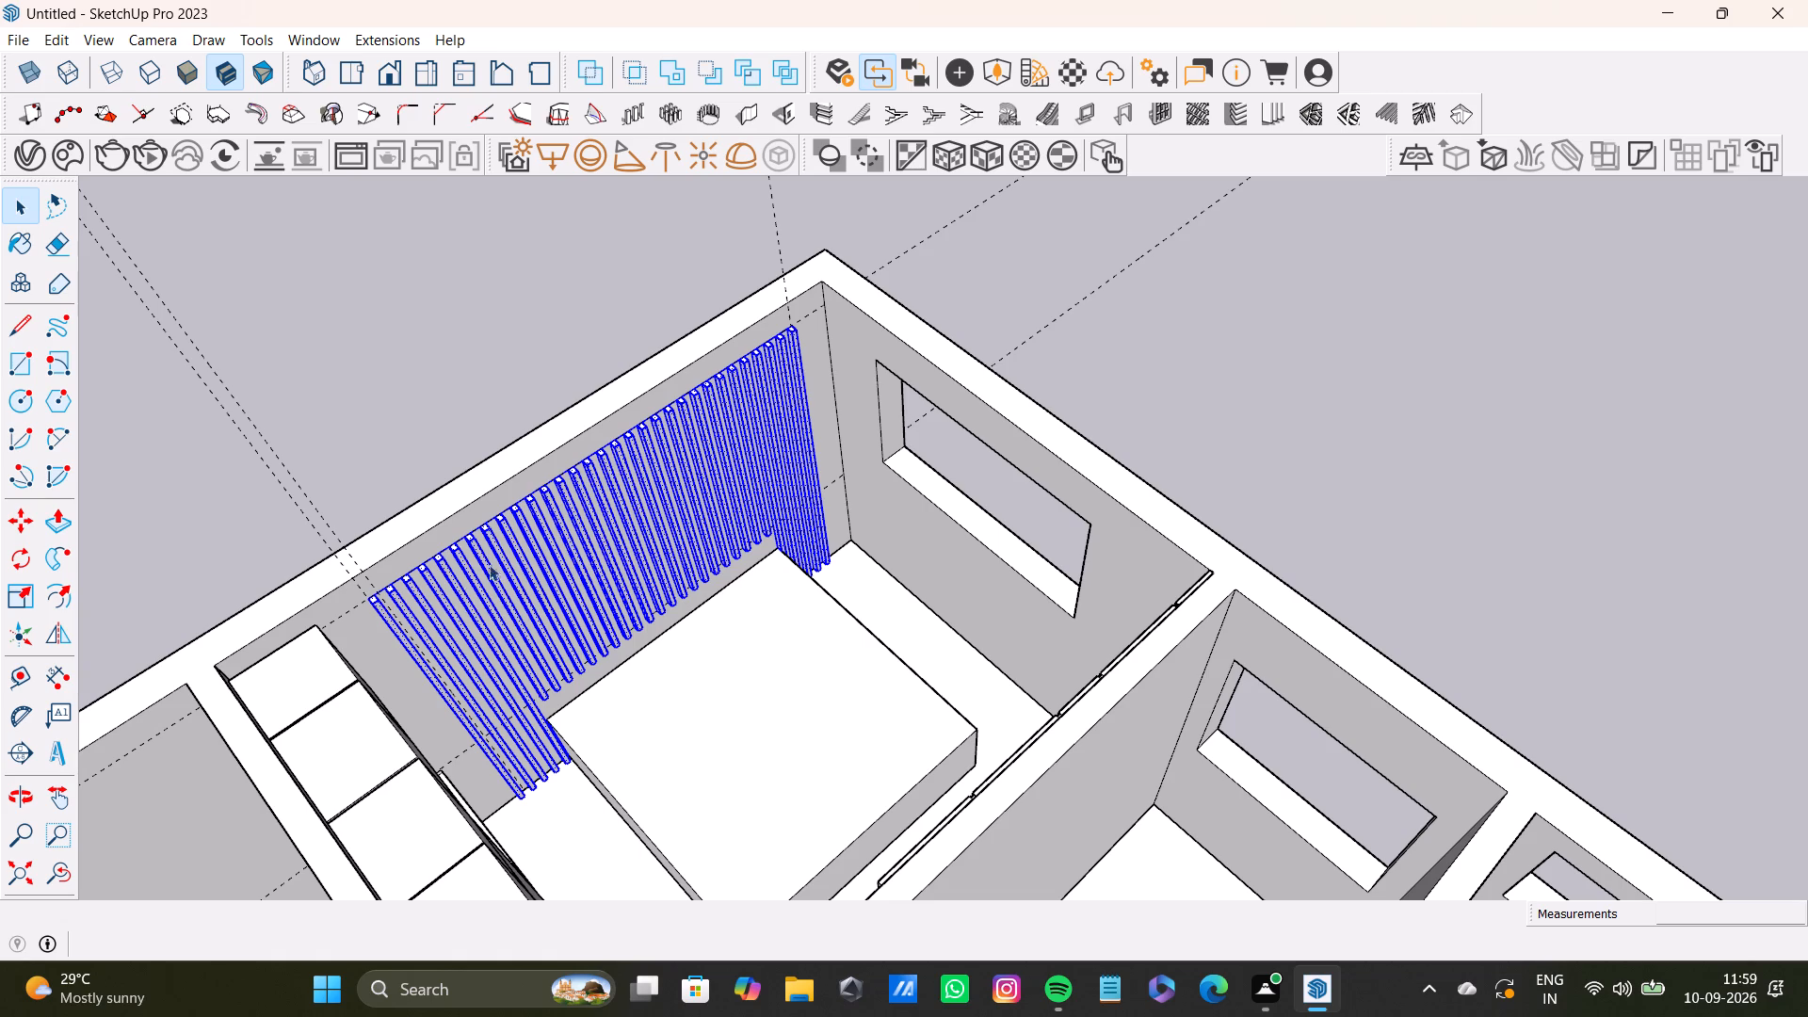
pyautogui.rightClick(558, 541)
pyautogui.rightClick(558, 541)
pyautogui.rightClick(558, 541)
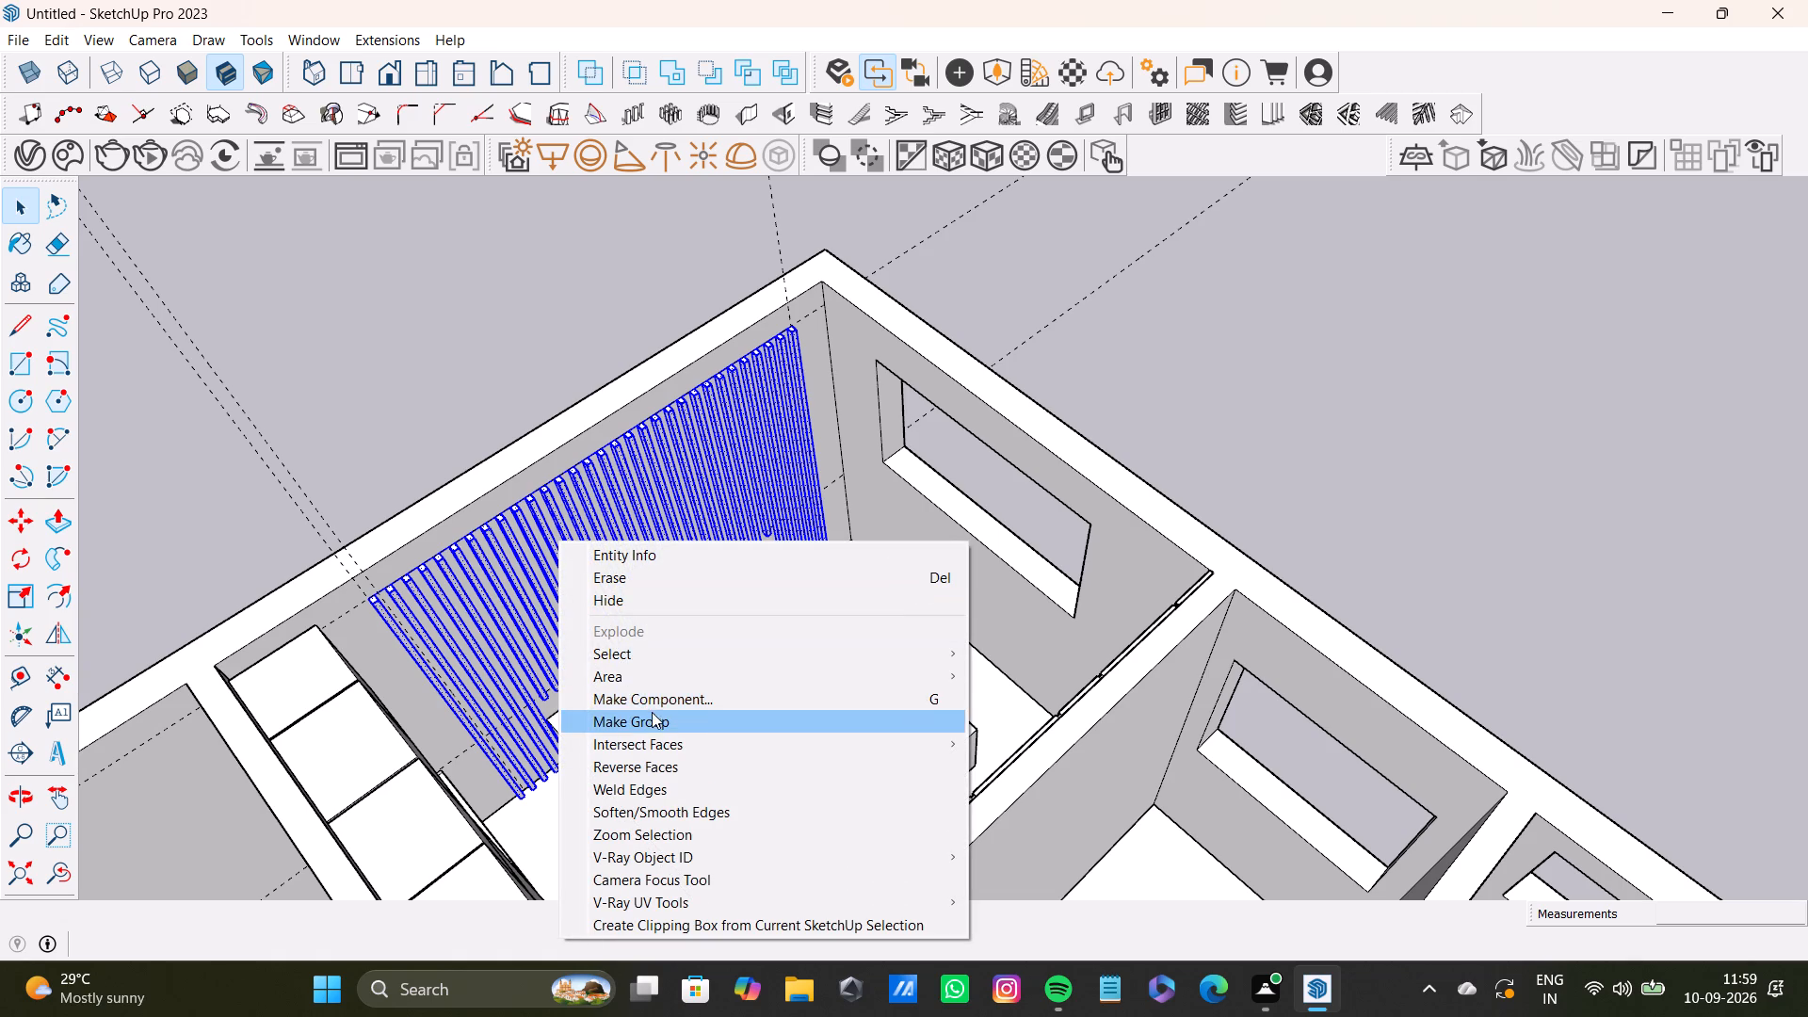
pyautogui.click(657, 702)
pyautogui.click(928, 742)
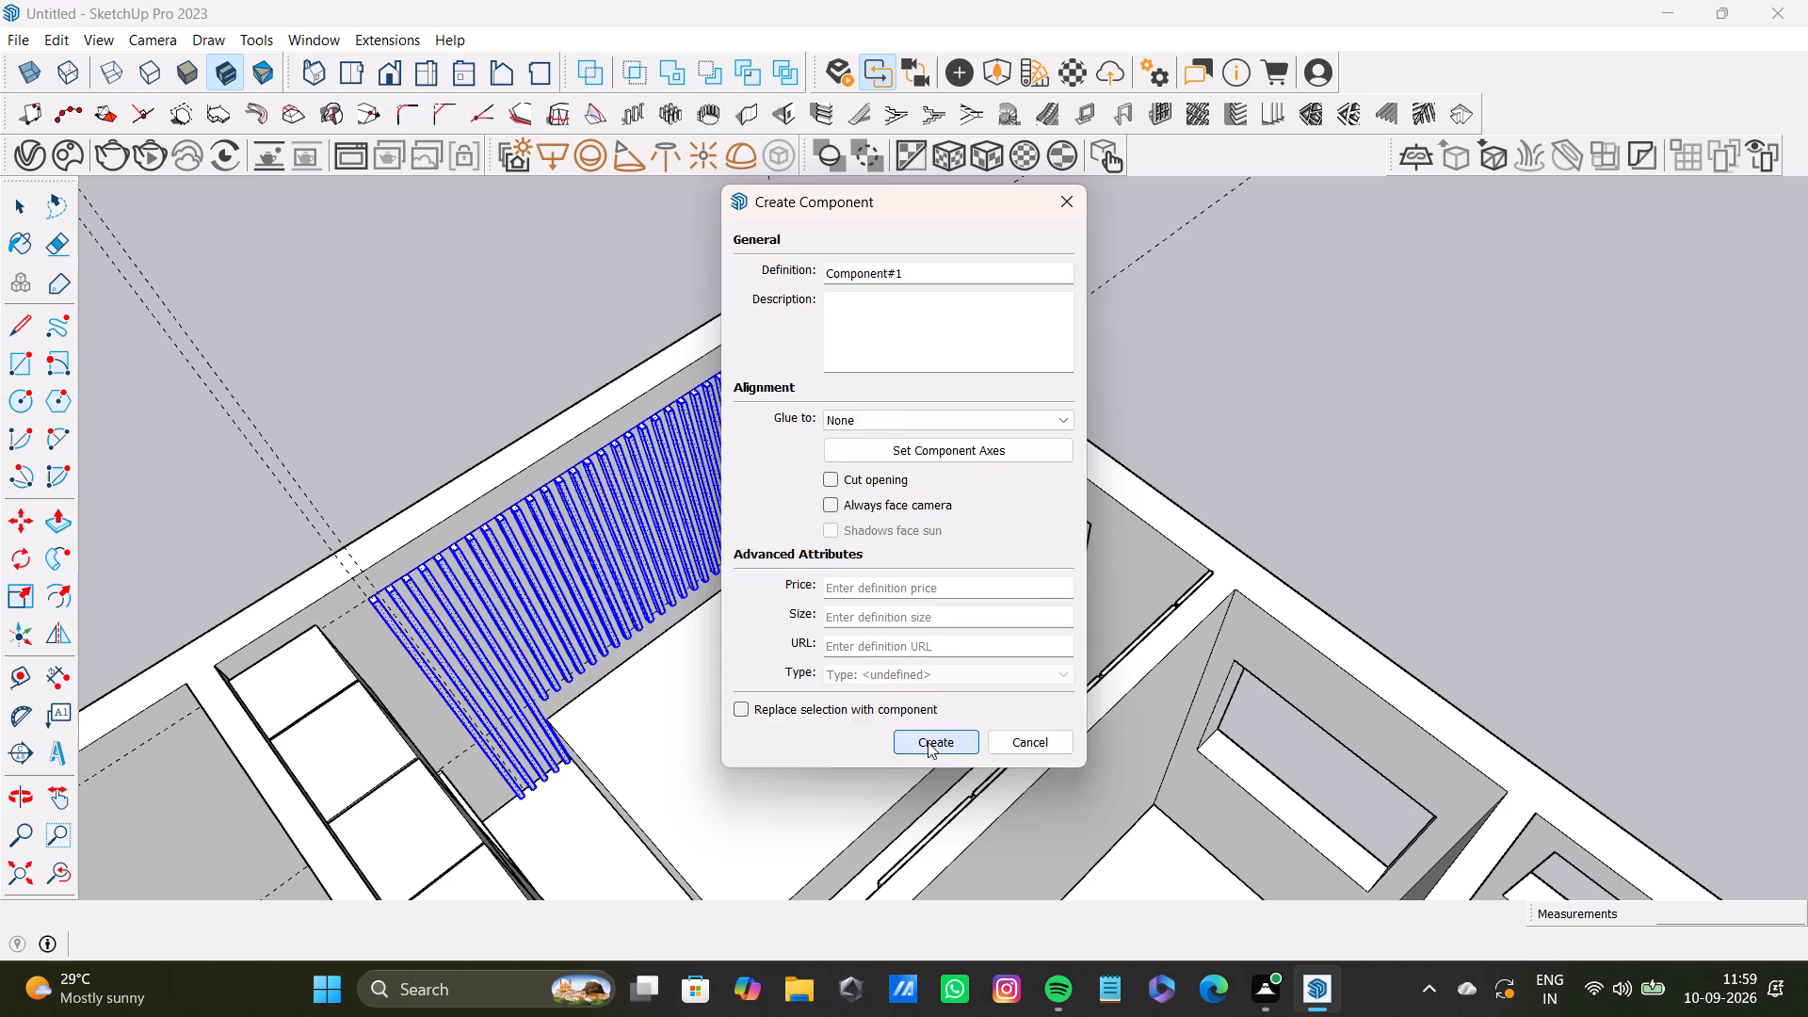
pyautogui.click(1167, 346)
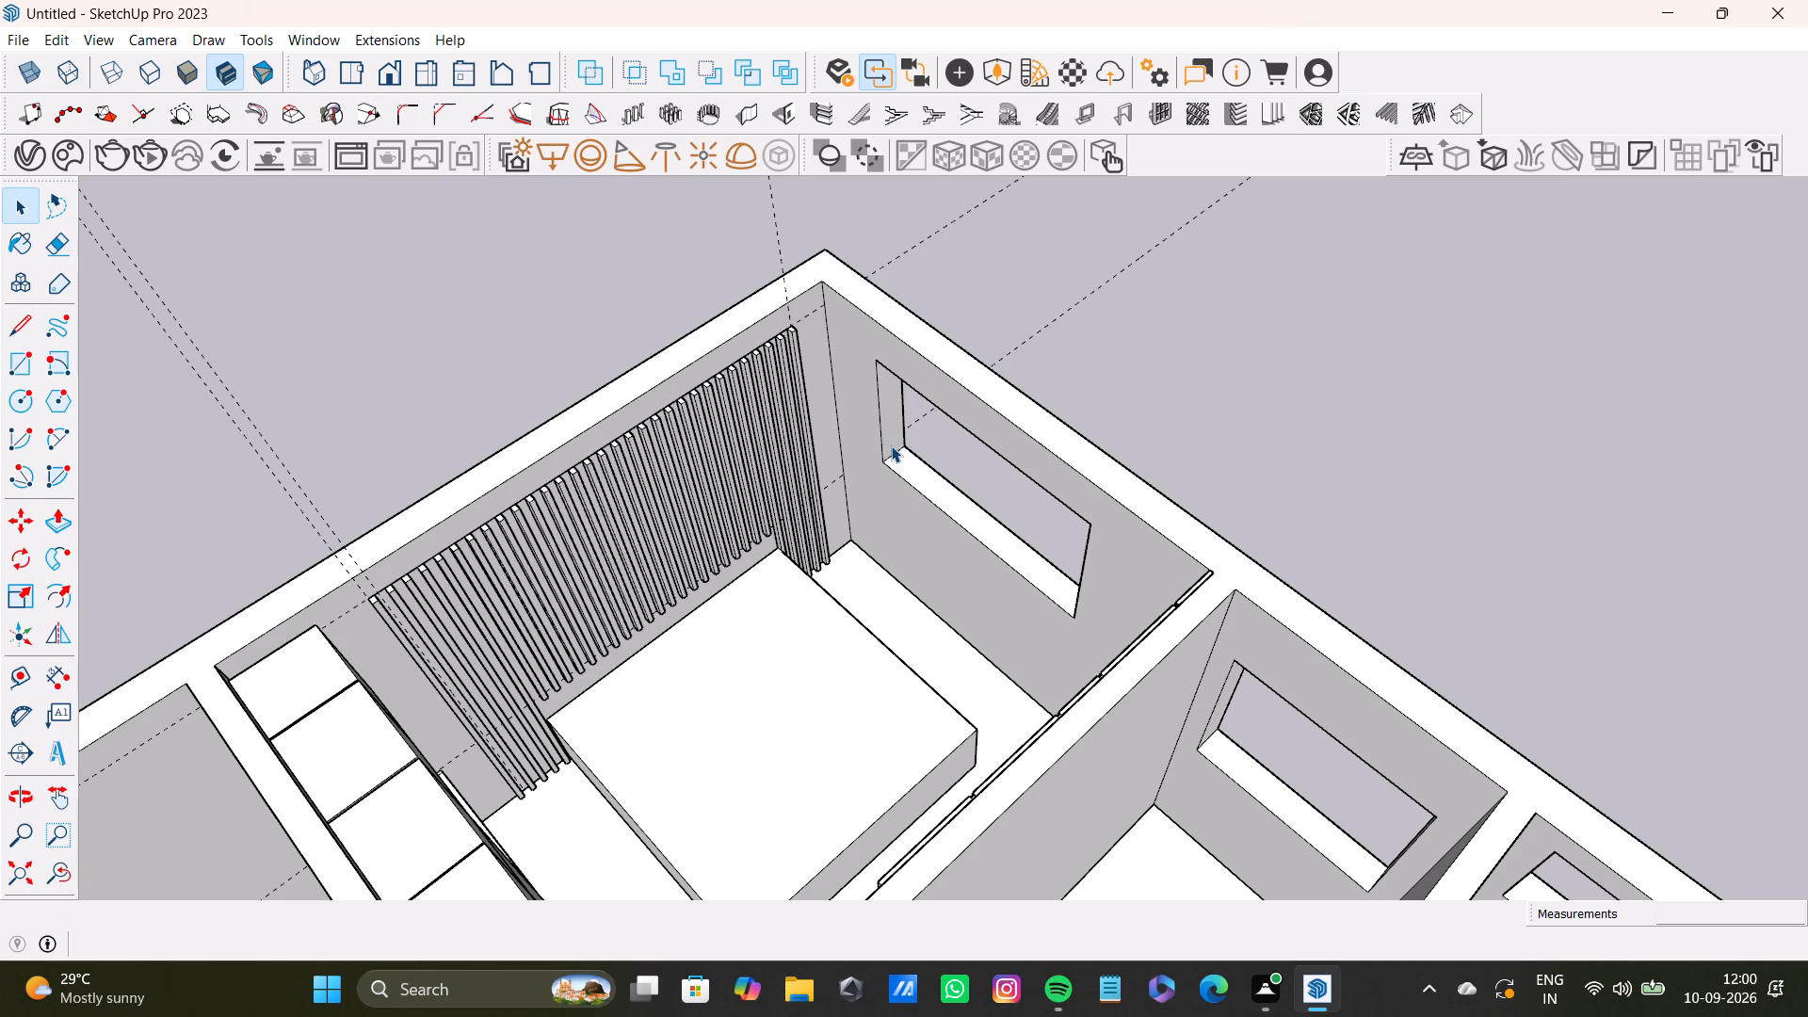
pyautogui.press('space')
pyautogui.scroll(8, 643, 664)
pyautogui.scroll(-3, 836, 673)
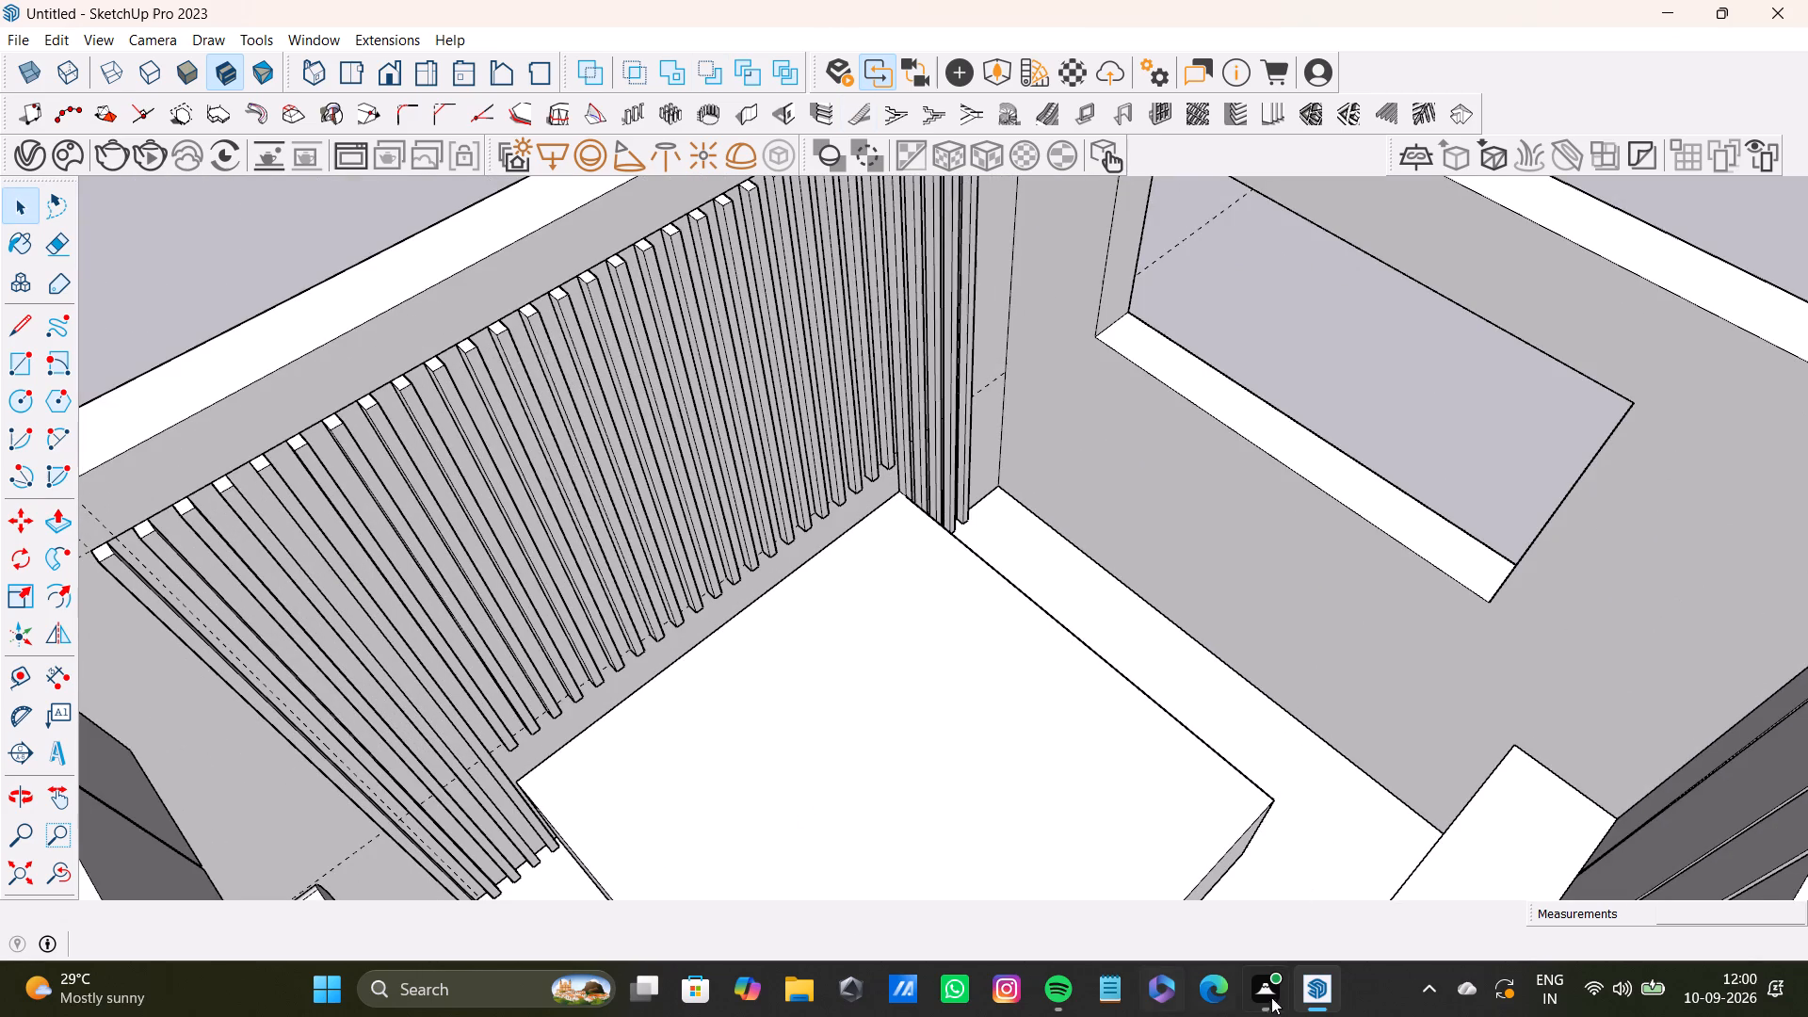
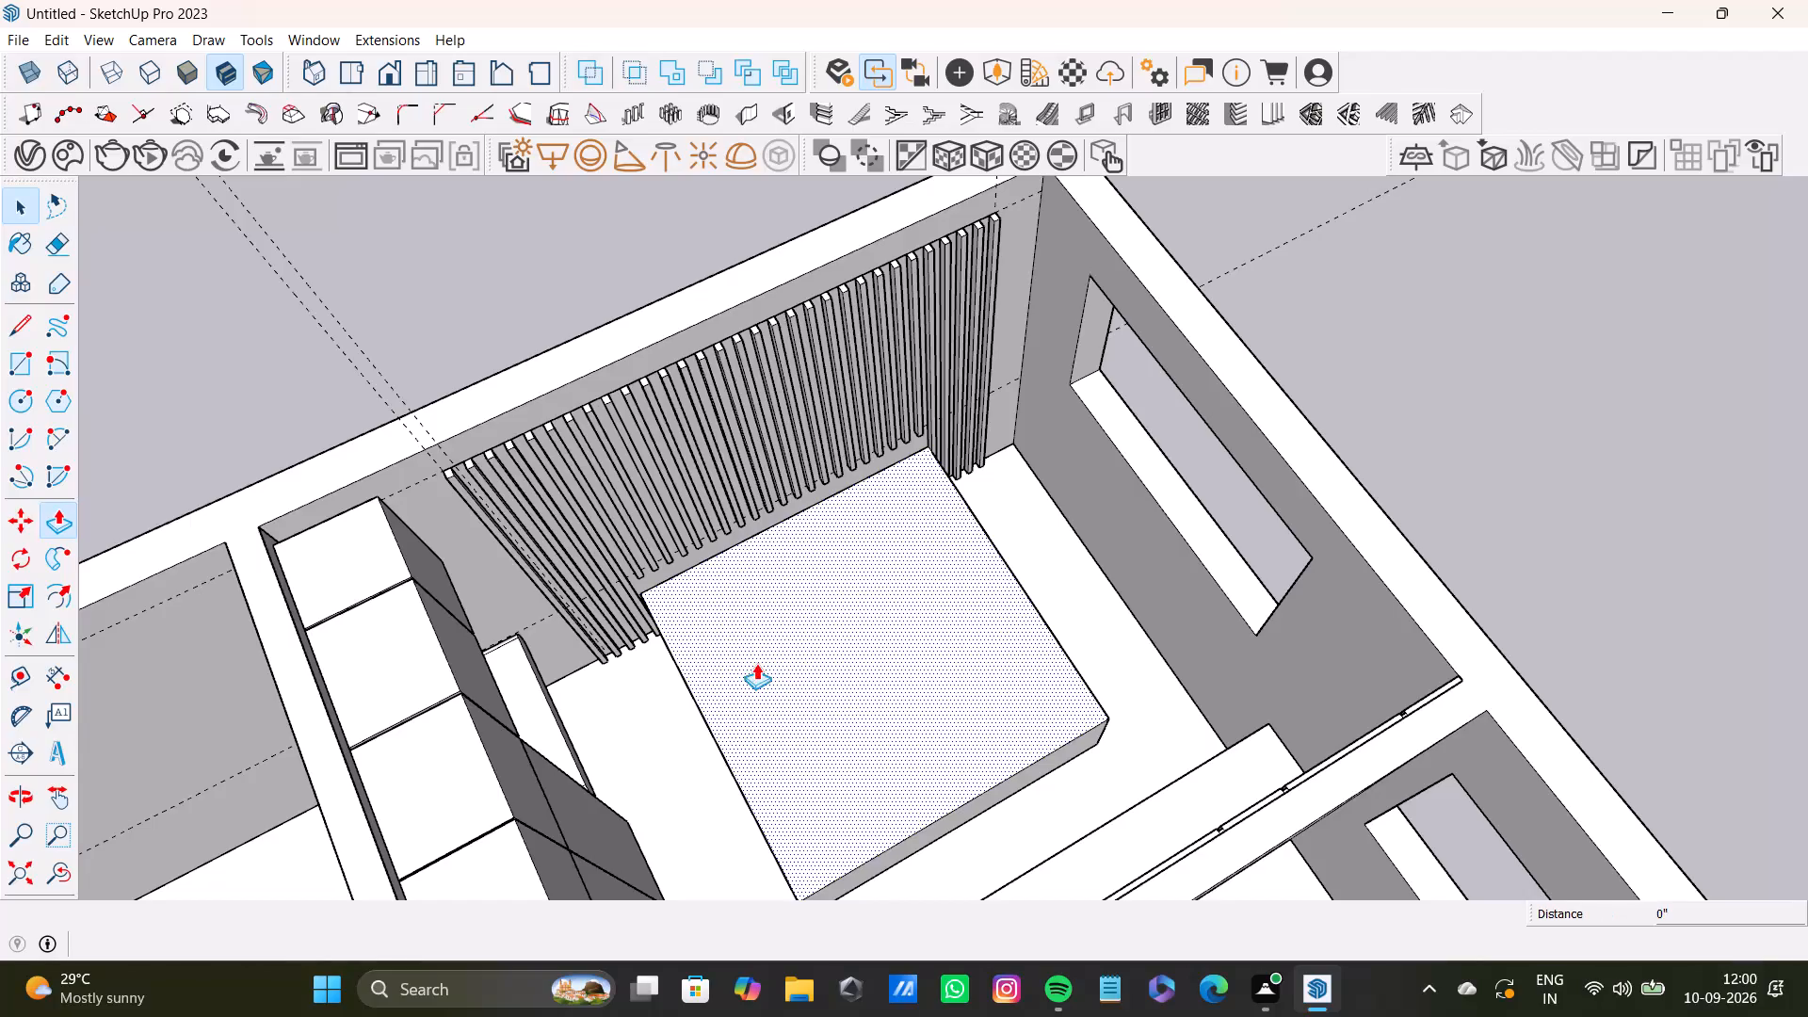
# Adjust the low box's height freehand by pushing and pulling its top face, with moves including about 9 9/16", 2" and 15/16".
pyautogui.moveTo(756, 663); pyautogui.dragTo(751, 651)
pyautogui.scroll(-8, 745, 661)
pyautogui.moveTo(754, 711); pyautogui.dragTo(714, 594, button='middle')
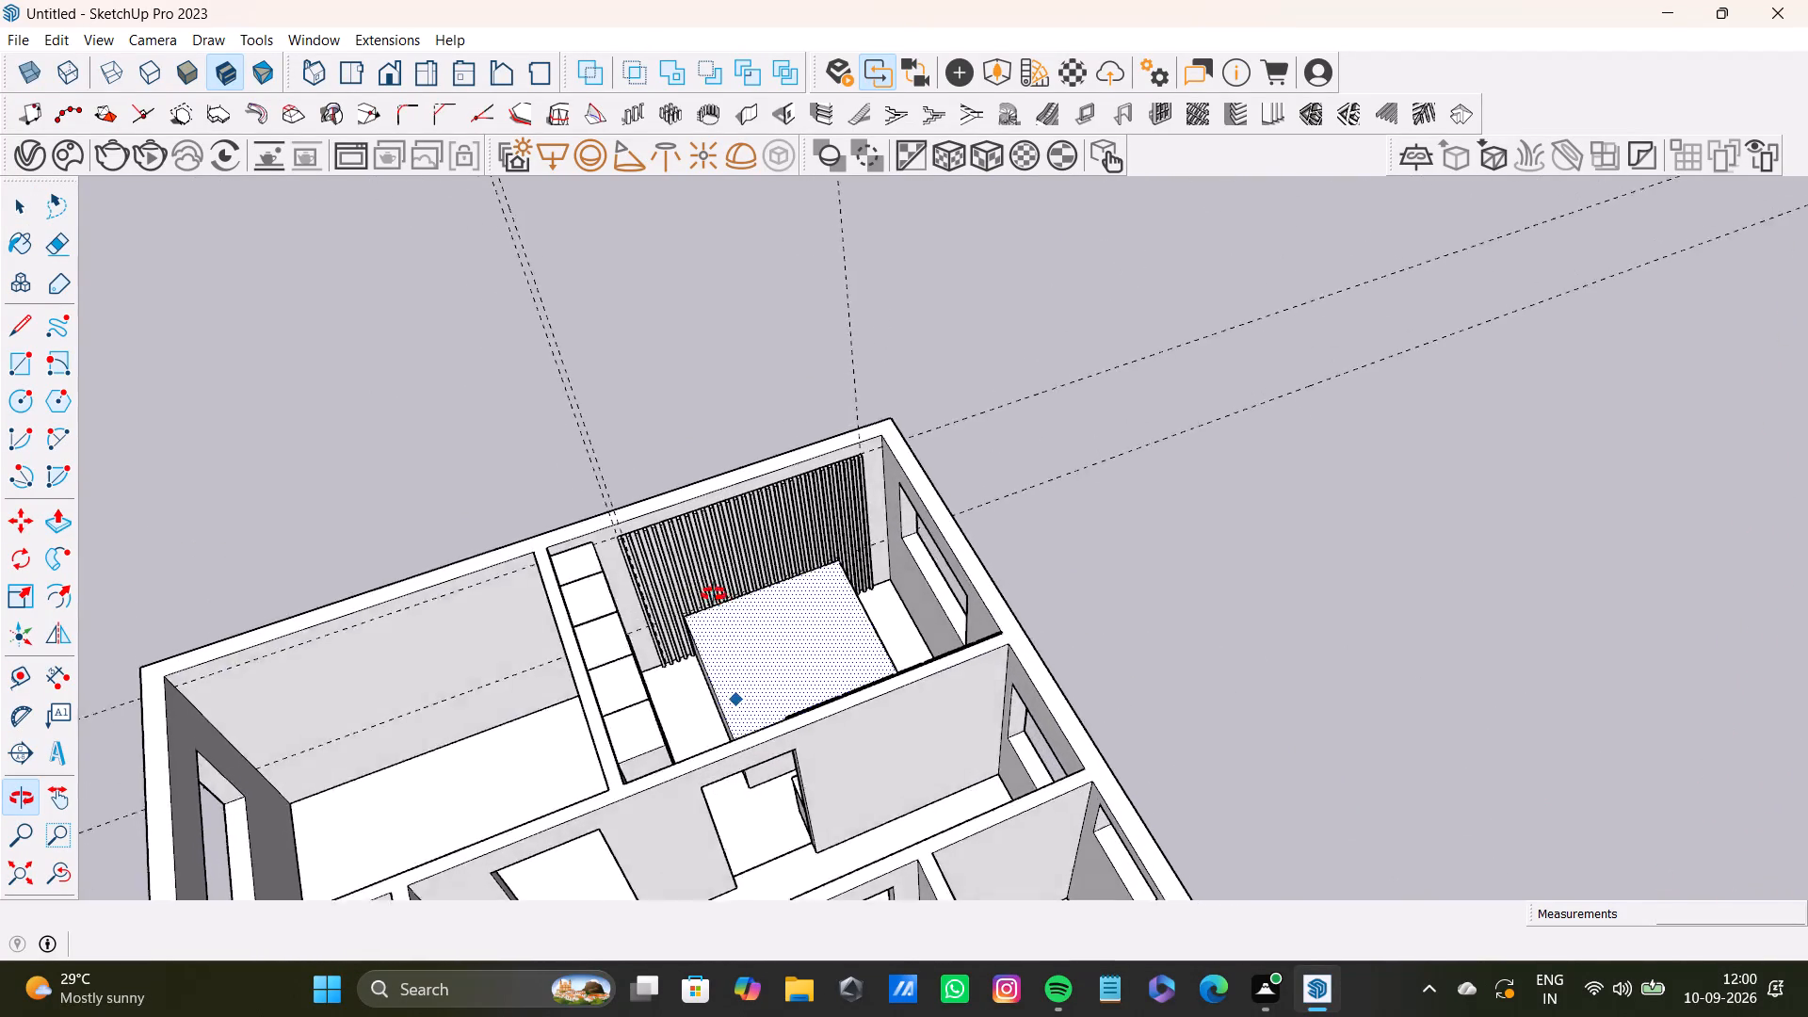
pyautogui.moveTo(714, 594); pyautogui.dragTo(698, 589, button='middle')
pyautogui.scroll(6, 718, 583)
pyautogui.moveTo(734, 642); pyautogui.dragTo(864, 541, button='middle')
pyautogui.scroll(4, 700, 677)
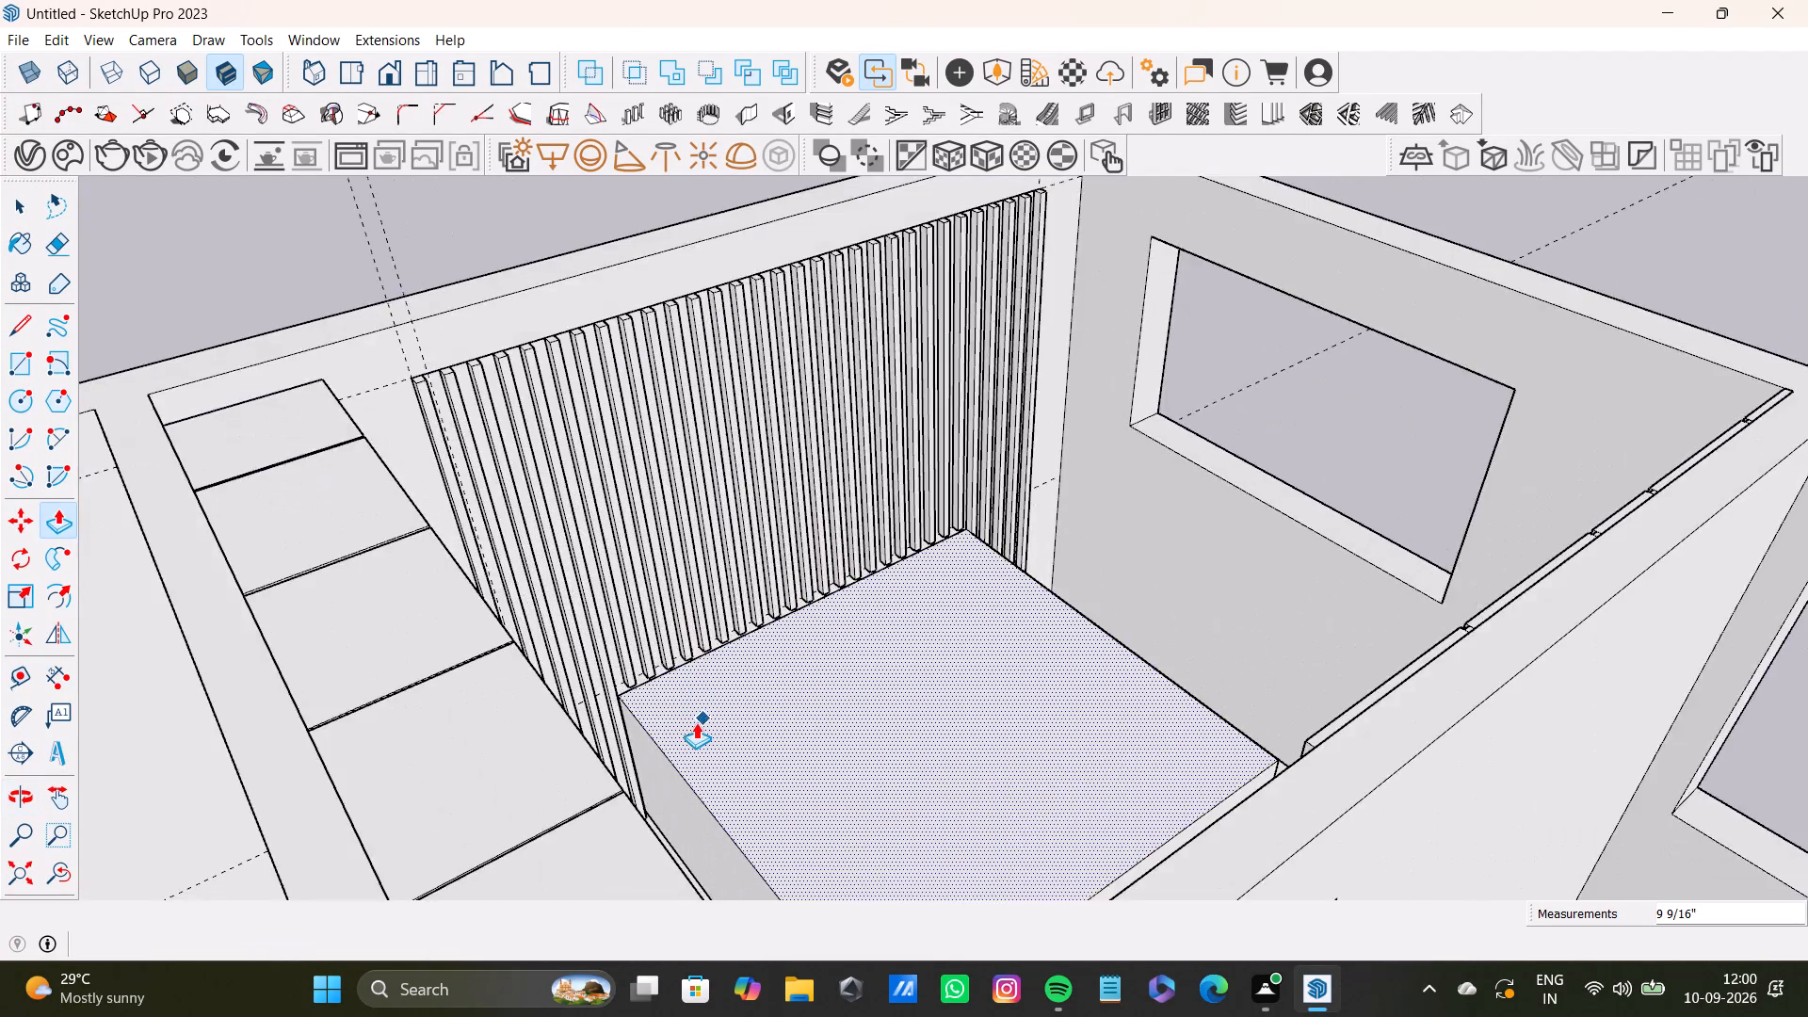
pyautogui.scroll(2, 696, 722)
pyautogui.moveTo(628, 699); pyautogui.dragTo(625, 710)
pyautogui.scroll(-5, 708, 688)
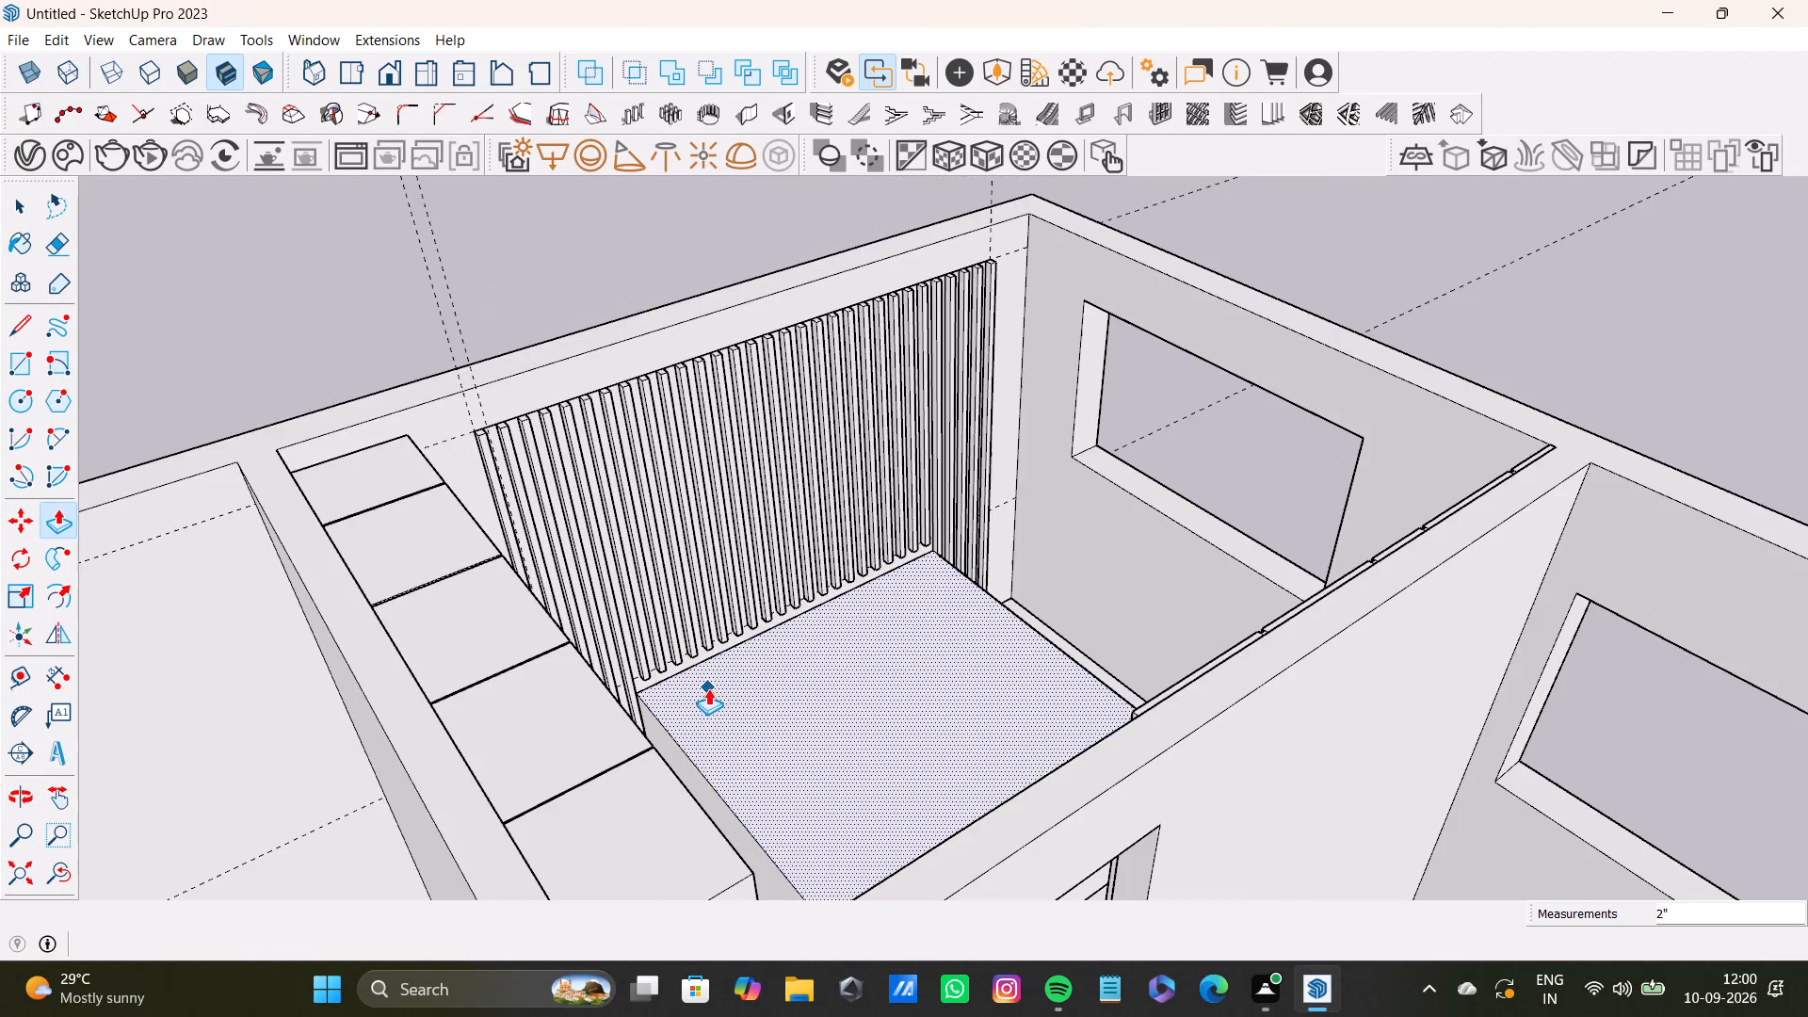
pyautogui.moveTo(812, 678); pyautogui.dragTo(755, 693, button='middle')
pyautogui.scroll(3, 725, 698)
pyautogui.moveTo(661, 674); pyautogui.dragTo(654, 661)
pyautogui.scroll(-4, 700, 672)
pyautogui.moveTo(741, 674); pyautogui.dragTo(645, 684, button='middle')
pyautogui.scroll(-1, 654, 684)
pyautogui.moveTo(817, 654); pyautogui.dragTo(683, 751, button='middle')
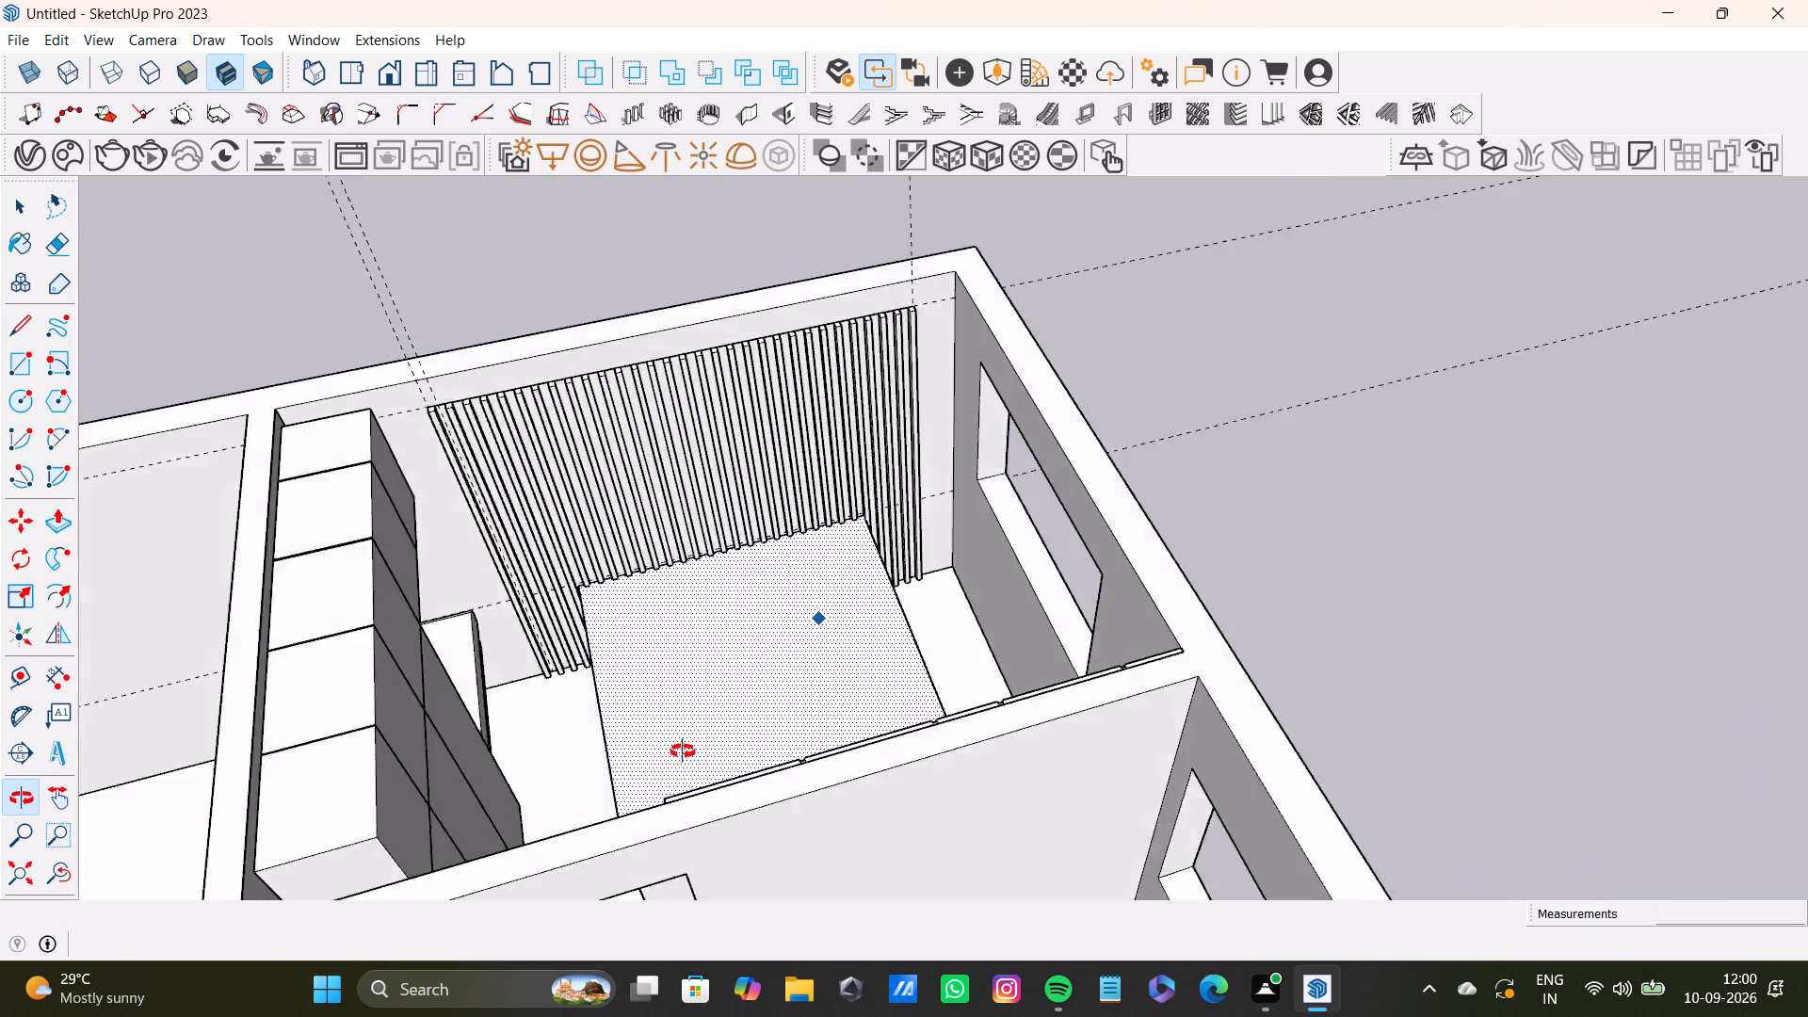
pyautogui.moveTo(683, 751); pyautogui.dragTo(592, 777, button='middle')
pyautogui.scroll(-4, 675, 645)
pyautogui.moveTo(790, 640); pyautogui.dragTo(610, 713, button='middle')
pyautogui.scroll(4, 744, 496)
pyautogui.moveTo(819, 478); pyautogui.dragTo(830, 491)
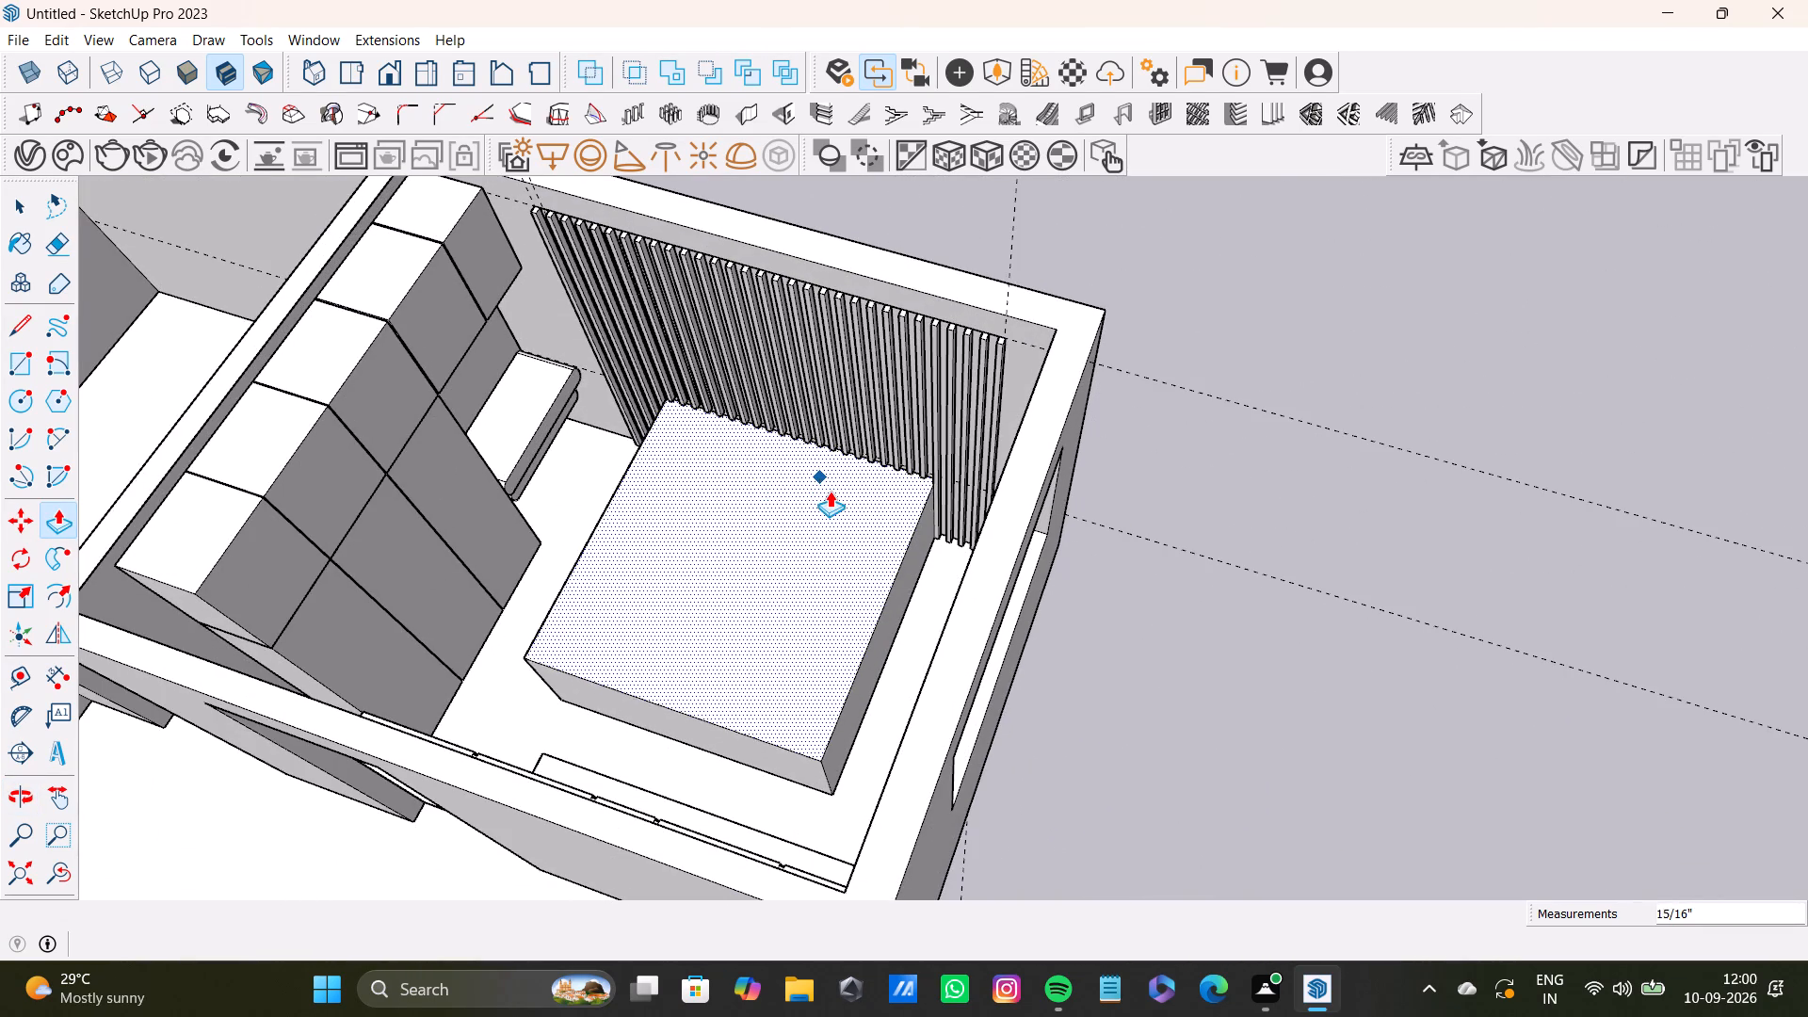
pyautogui.moveTo(830, 491); pyautogui.dragTo(832, 486)
pyautogui.scroll(-4, 777, 577)
pyautogui.moveTo(838, 612); pyautogui.dragTo(801, 625, button='middle')
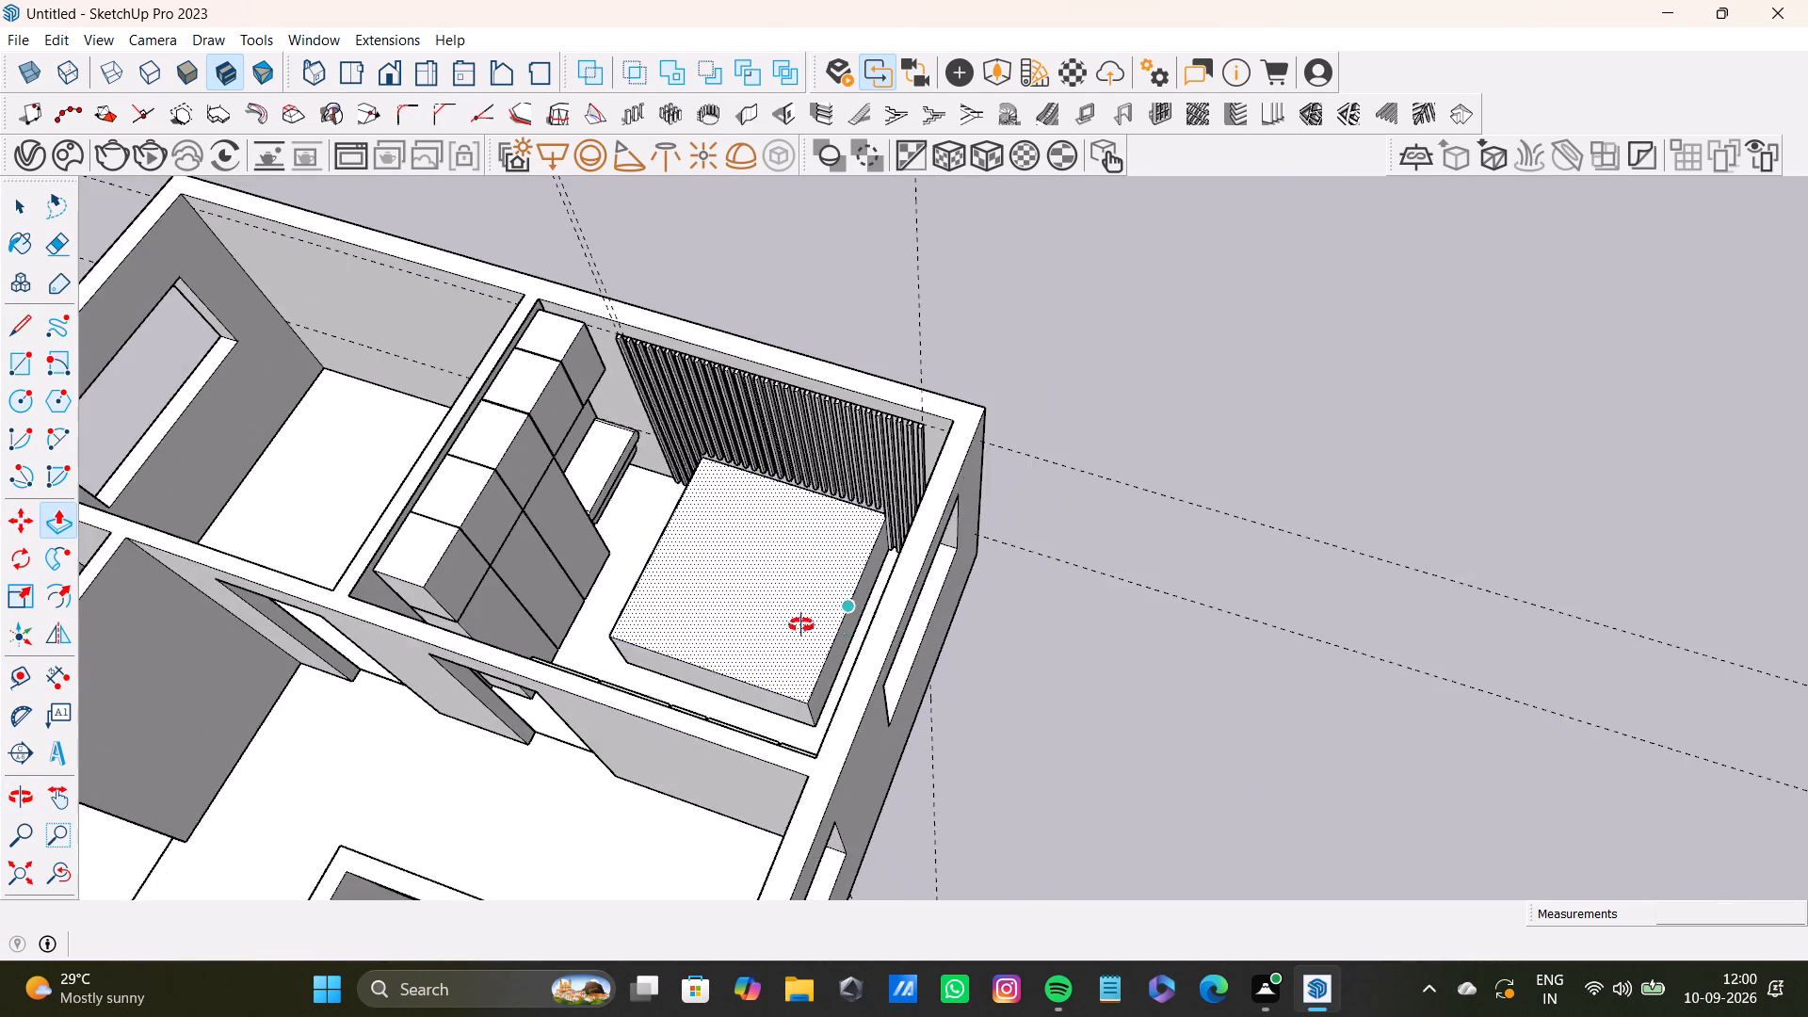
pyautogui.moveTo(801, 625); pyautogui.dragTo(709, 660, button='middle')
pyautogui.scroll(8, 660, 651)
# Select the low box's front face, opposite the slatted wall, and push/pull it freehand by about 1 7/8".
pyautogui.press('space')
pyautogui.click(754, 605)
pyautogui.click(760, 621)
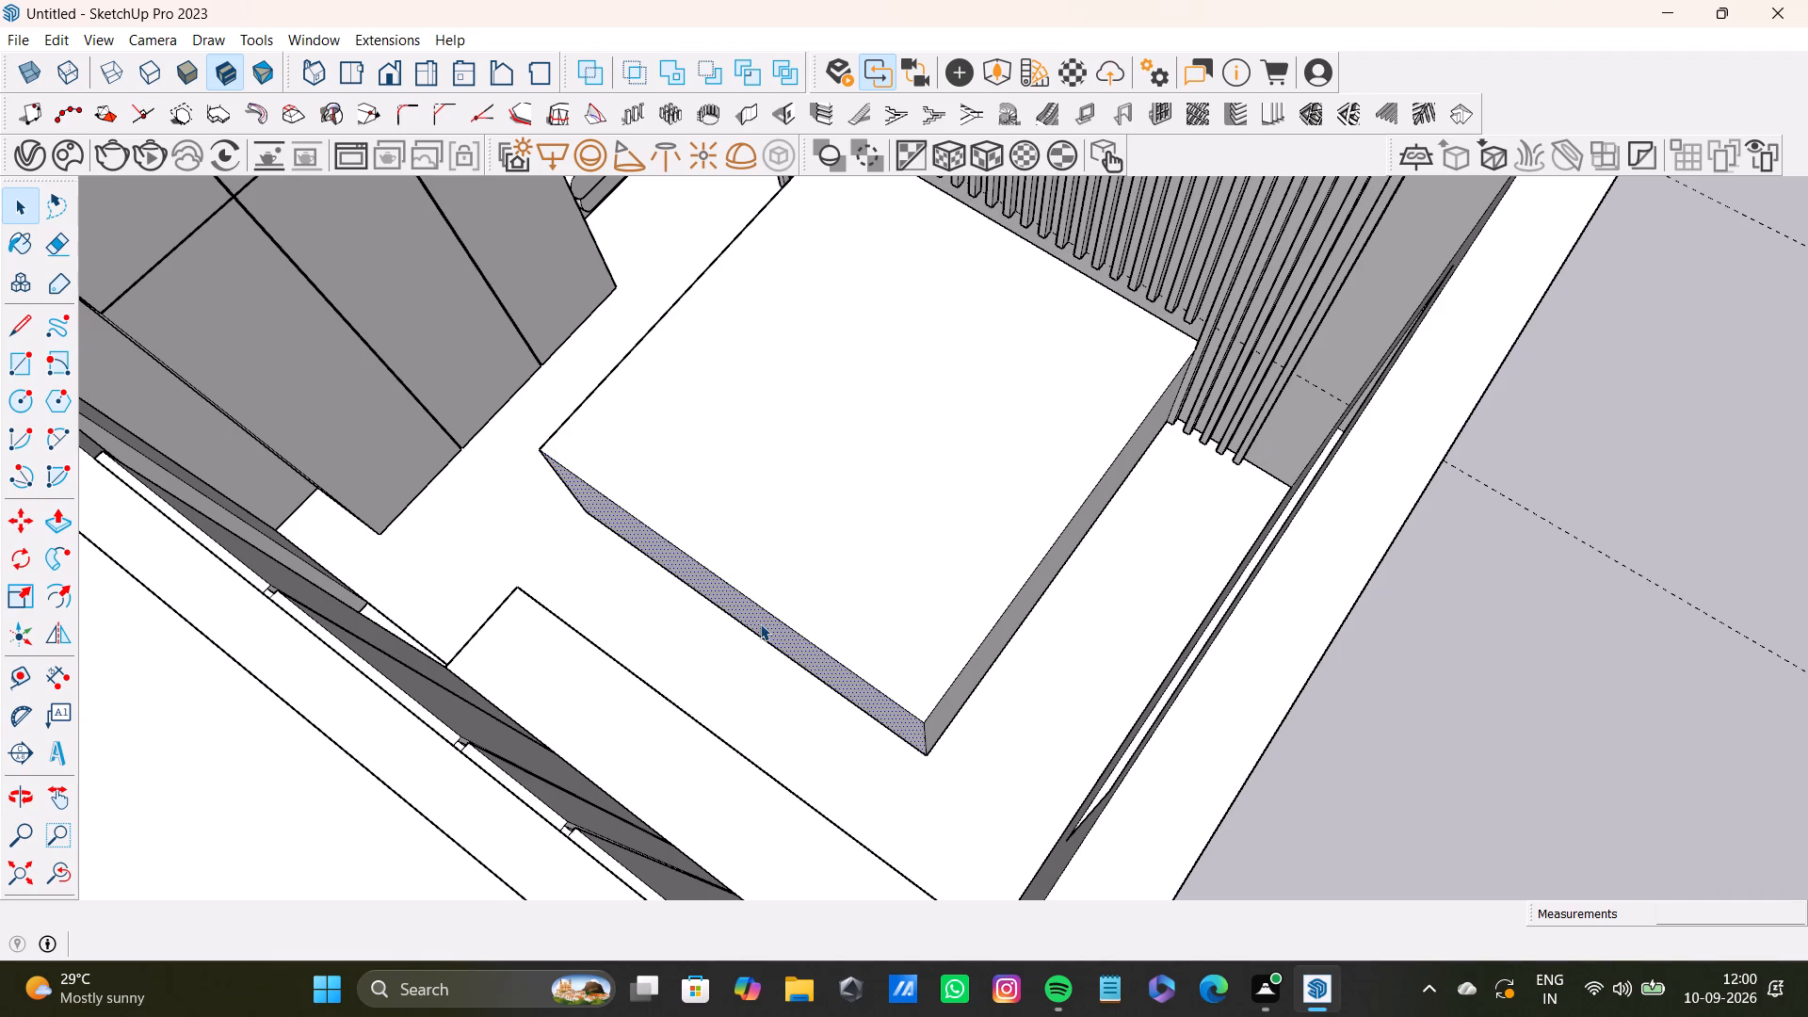
pyautogui.press('p')
pyautogui.moveTo(760, 623); pyautogui.dragTo(749, 627)
# Examine the low box's front face and its surroundings in the room from several angles.
pyautogui.scroll(-4, 754, 626)
pyautogui.scroll(3, 845, 655)
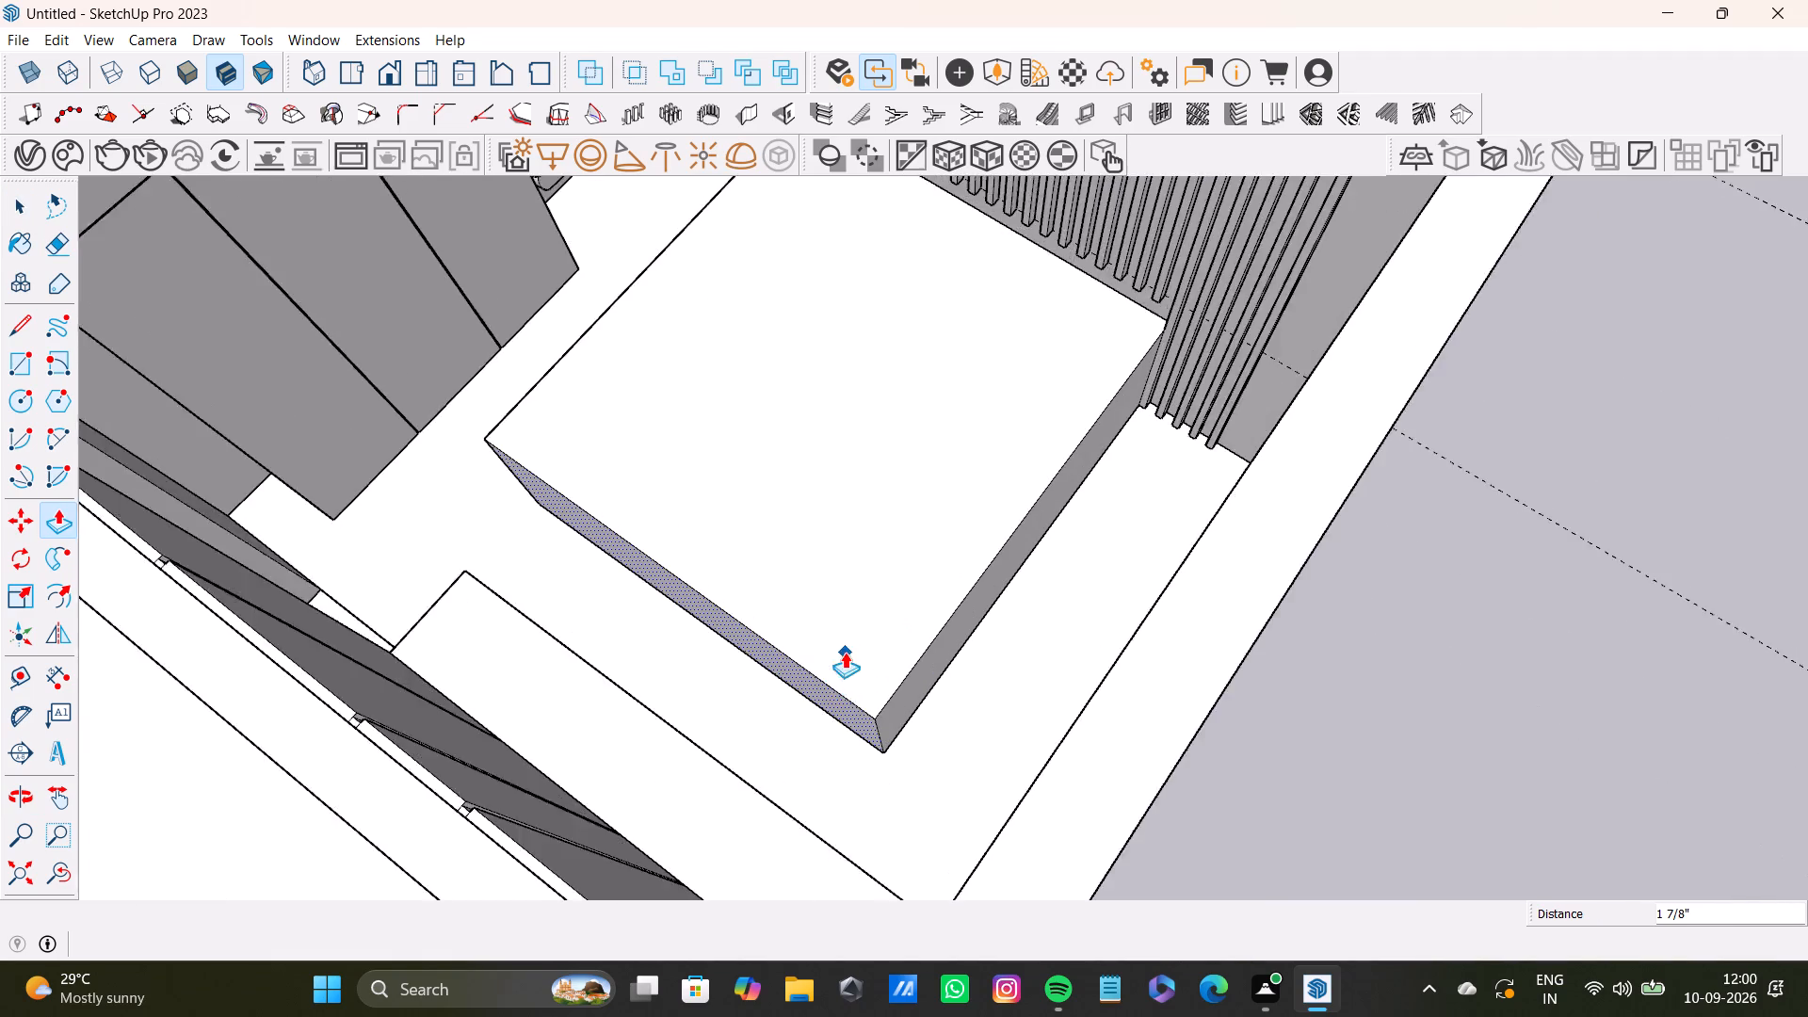
pyautogui.scroll(9, 845, 652)
pyautogui.moveTo(883, 733); pyautogui.dragTo(741, 734, button='middle')
pyautogui.scroll(9, 887, 712)
pyautogui.moveTo(892, 729); pyautogui.dragTo(609, 423, button='middle')
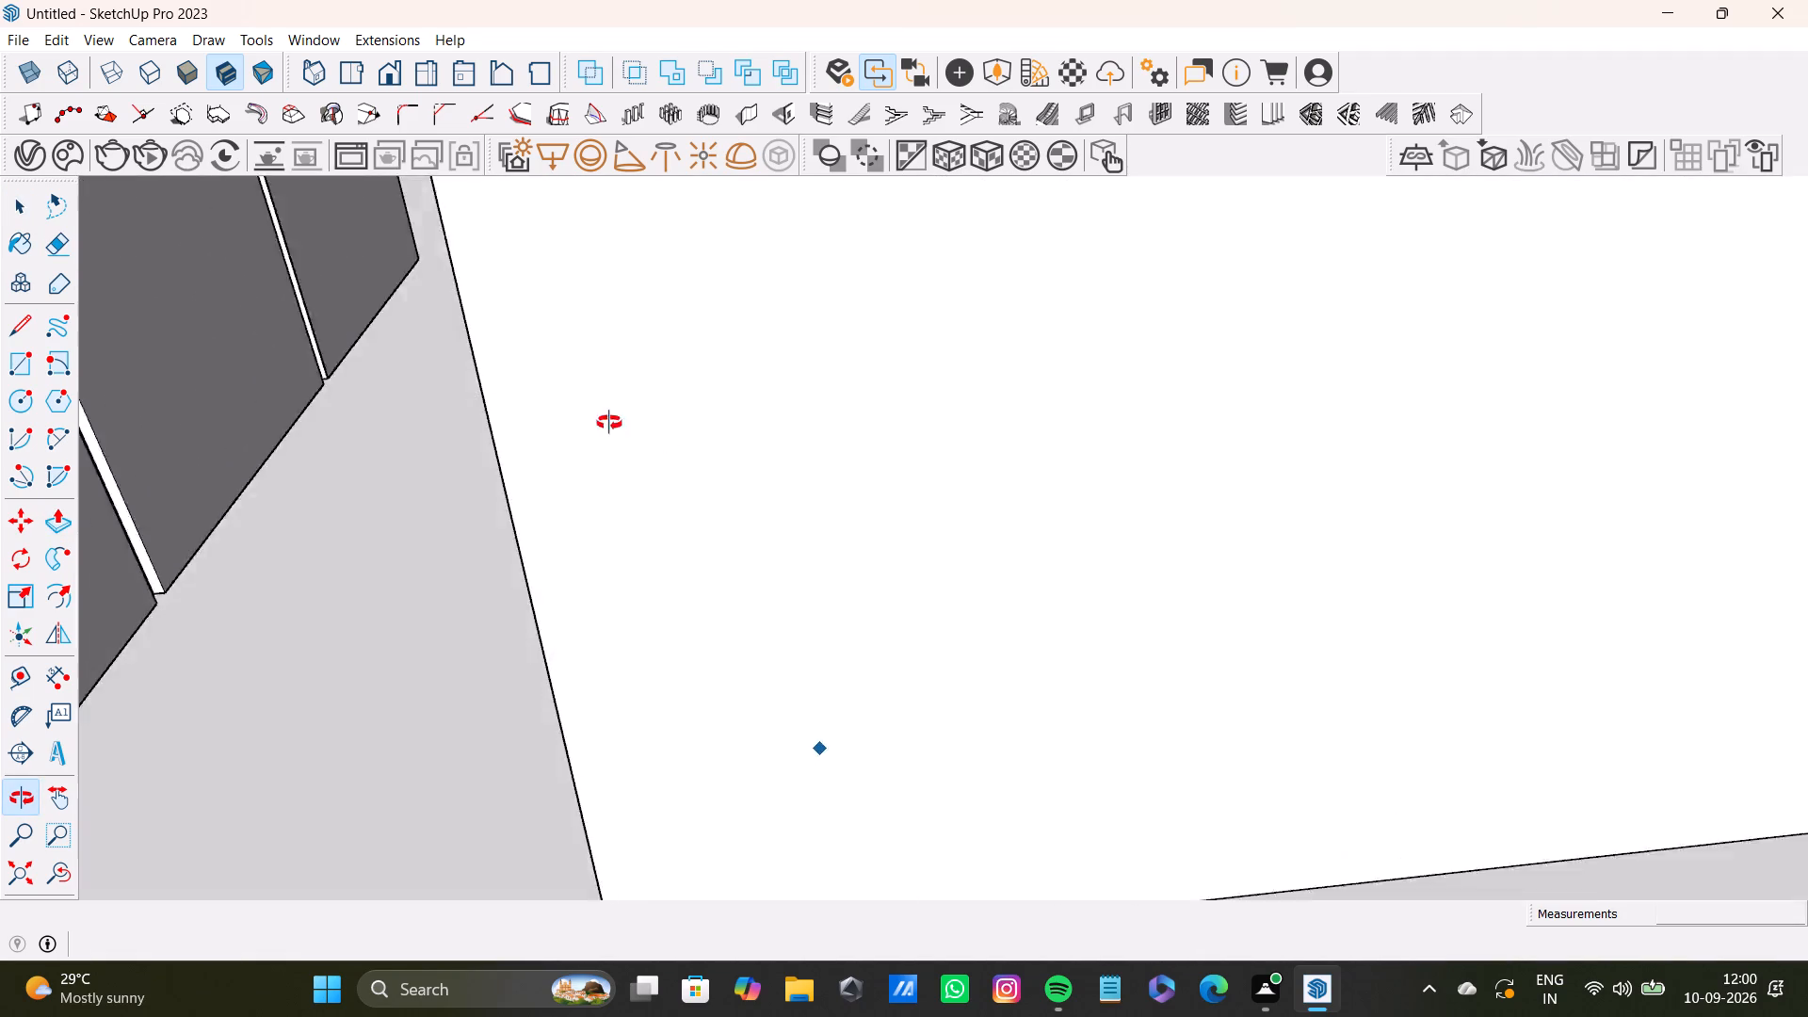
pyautogui.moveTo(609, 423); pyautogui.dragTo(577, 463, button='middle')
pyautogui.scroll(-5, 426, 727)
pyautogui.click(54, 874)
pyautogui.click(28, 879)
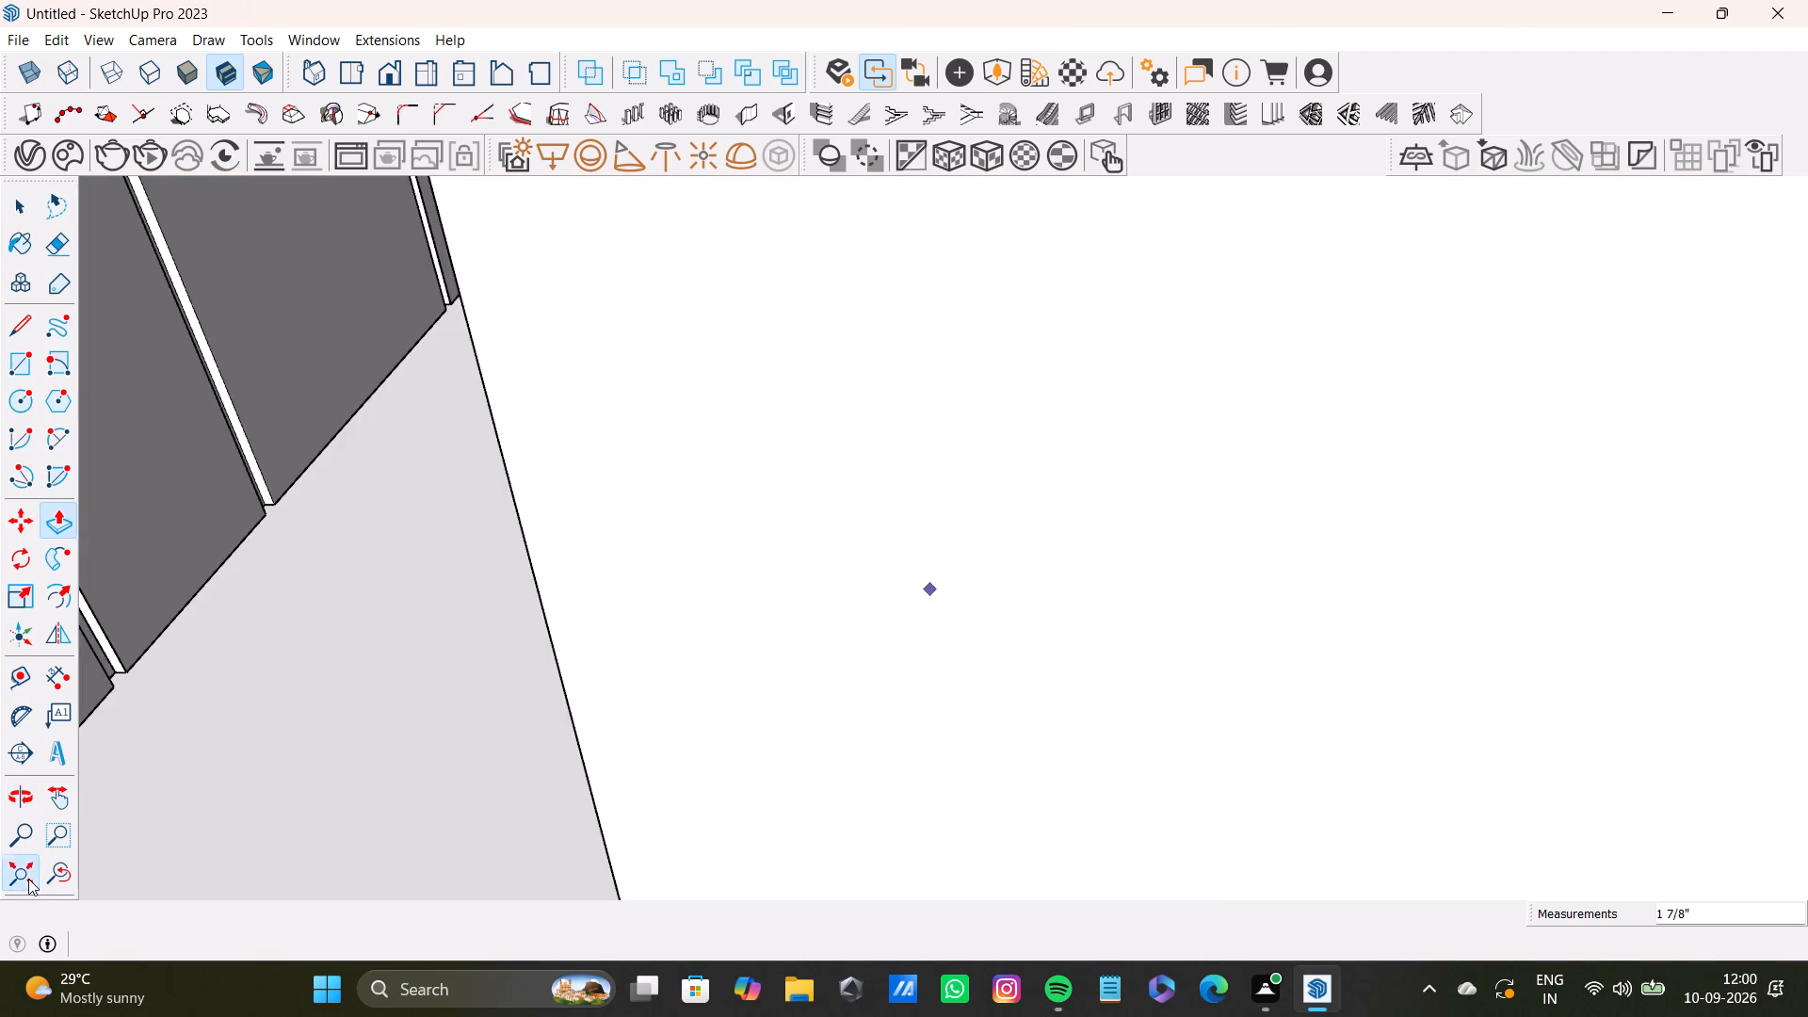
pyautogui.scroll(9, 1077, 654)
pyautogui.keyDown('shift'); pyautogui.moveTo(1169, 736); pyautogui.dragTo(1060, 404, button='middle'); pyautogui.keyUp('shift')
pyautogui.keyDown('shift'); pyautogui.scroll(6, 1256, 638); pyautogui.keyUp('shift')
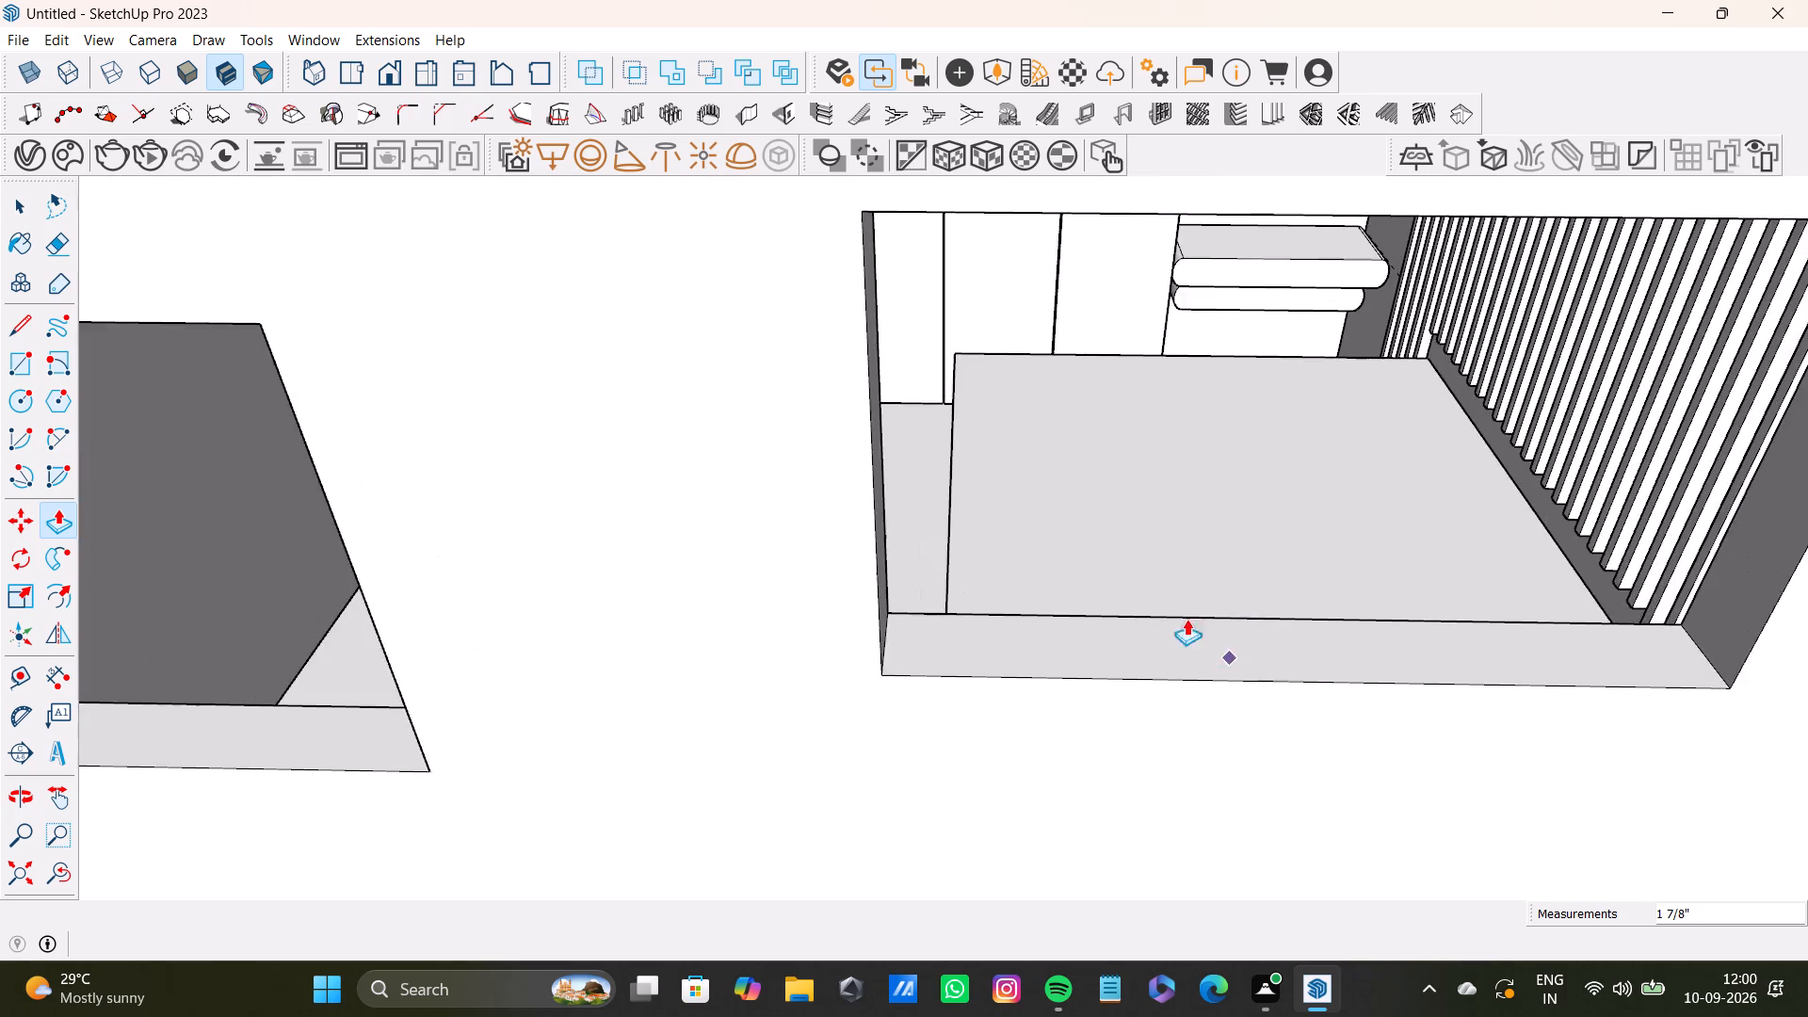
pyautogui.keyDown('shift'); pyautogui.scroll(9, 1186, 619); pyautogui.keyUp('shift')
pyautogui.moveTo(960, 605); pyautogui.dragTo(956, 642, button='middle')
pyautogui.scroll(3, 956, 653)
pyautogui.keyDown('shift'); pyautogui.moveTo(1023, 731); pyautogui.dragTo(1001, 314, button='middle'); pyautogui.keyUp('shift')
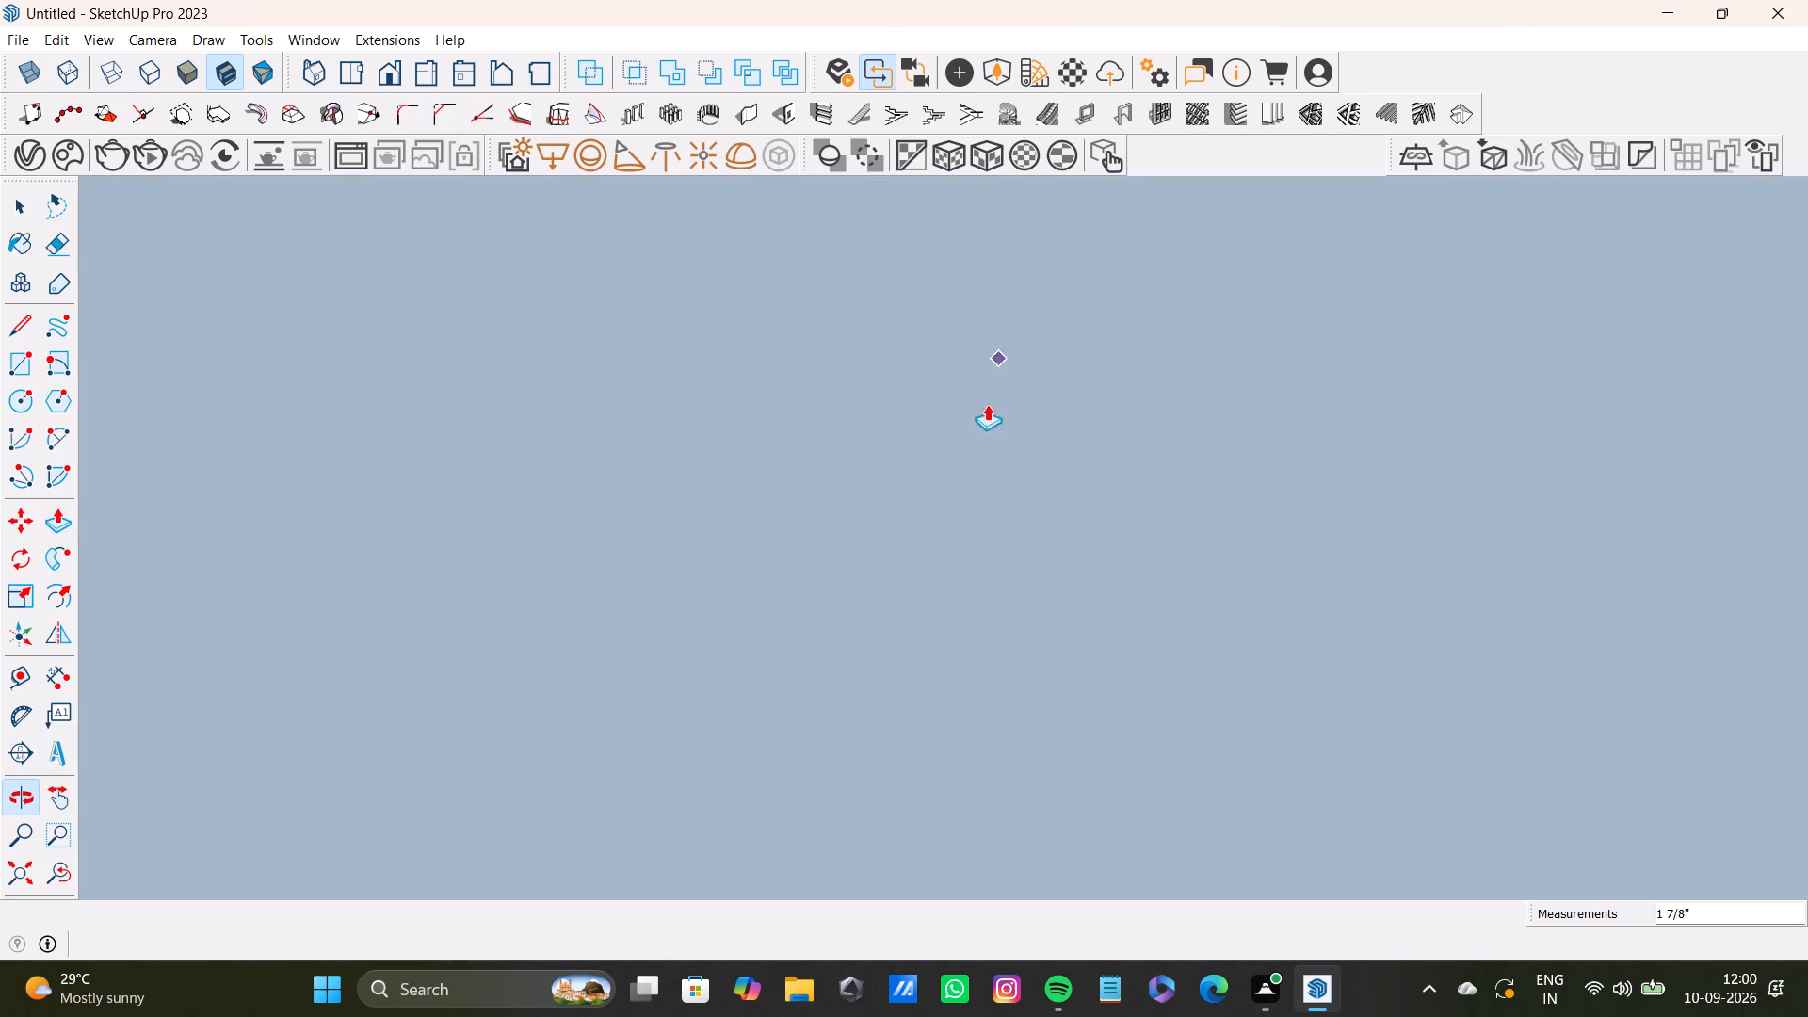
pyautogui.click(62, 882)
pyautogui.click(20, 873)
pyautogui.scroll(4, 1192, 709)
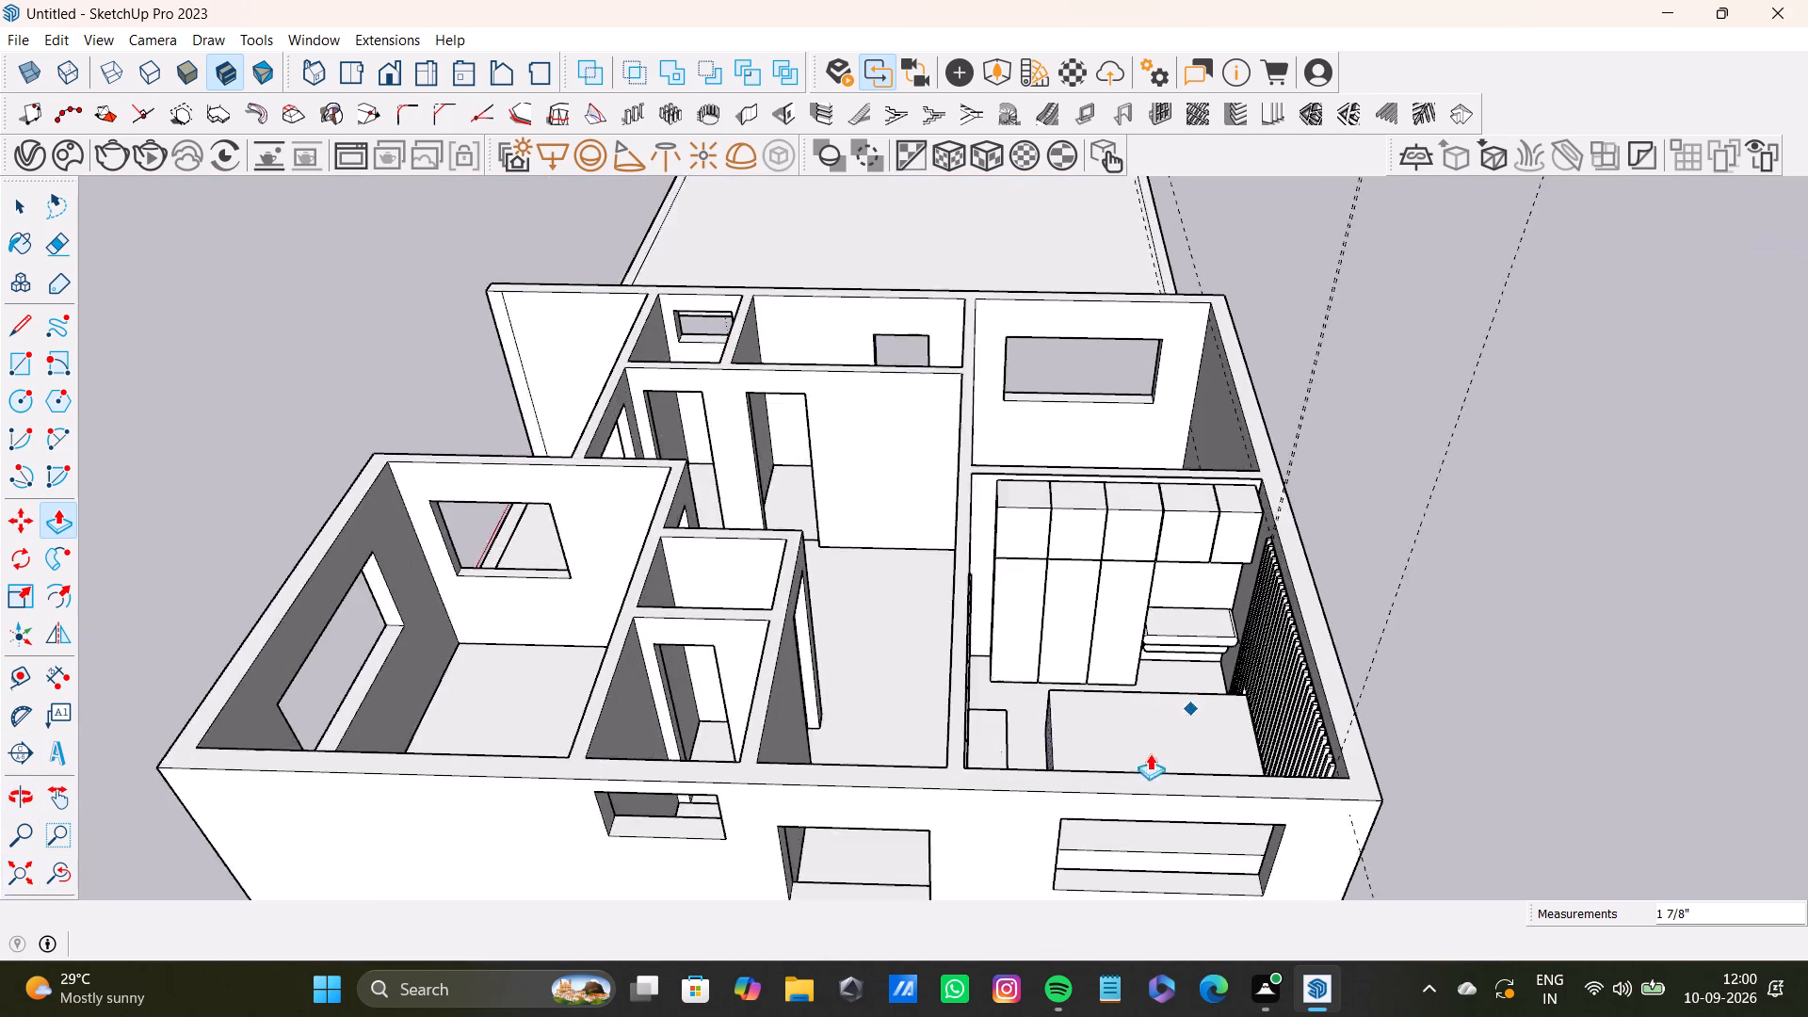
pyautogui.scroll(4, 1150, 753)
pyautogui.keyDown('shift'); pyautogui.moveTo(1136, 773); pyautogui.dragTo(1072, 577, button='middle'); pyautogui.keyUp('shift')
pyautogui.moveTo(982, 590); pyautogui.dragTo(1499, 691, button='middle')
pyautogui.scroll(4, 1020, 670)
pyautogui.keyDown('shift'); pyautogui.moveTo(1100, 539); pyautogui.dragTo(1043, 740, button='middle'); pyautogui.keyUp('shift')
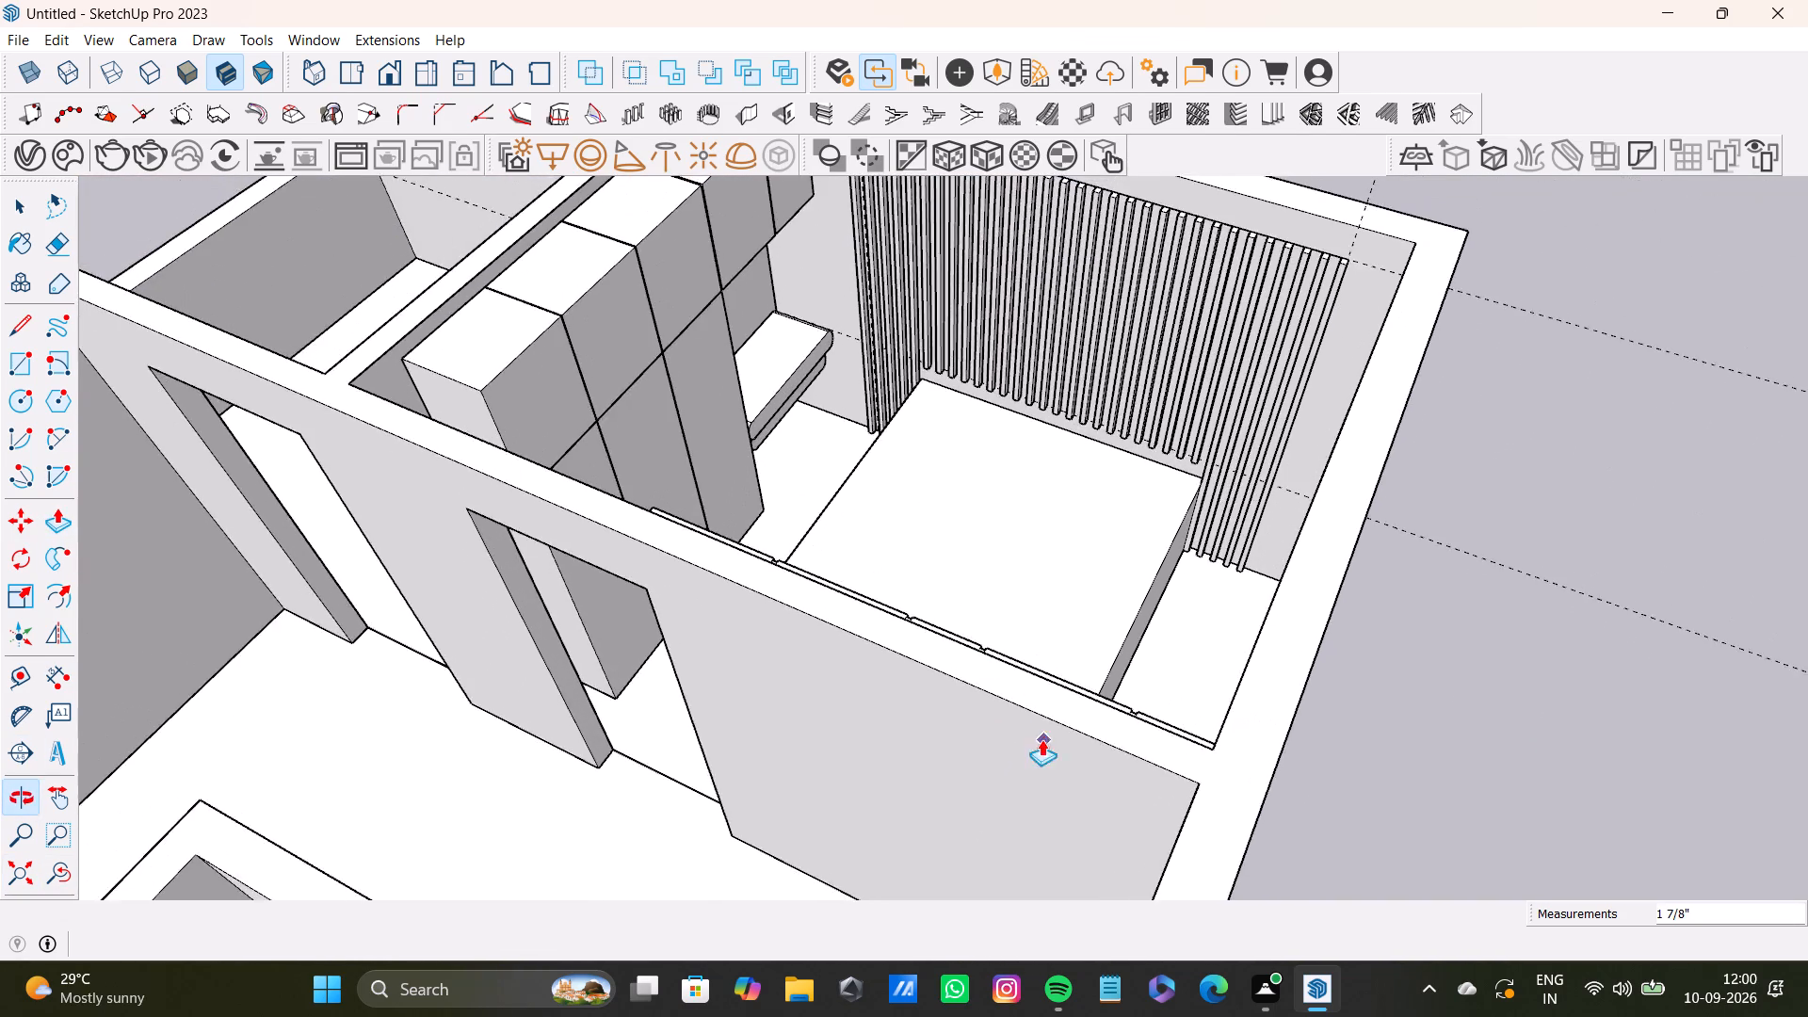
pyautogui.scroll(6, 984, 630)
pyautogui.moveTo(965, 572); pyautogui.dragTo(908, 673, button='middle')
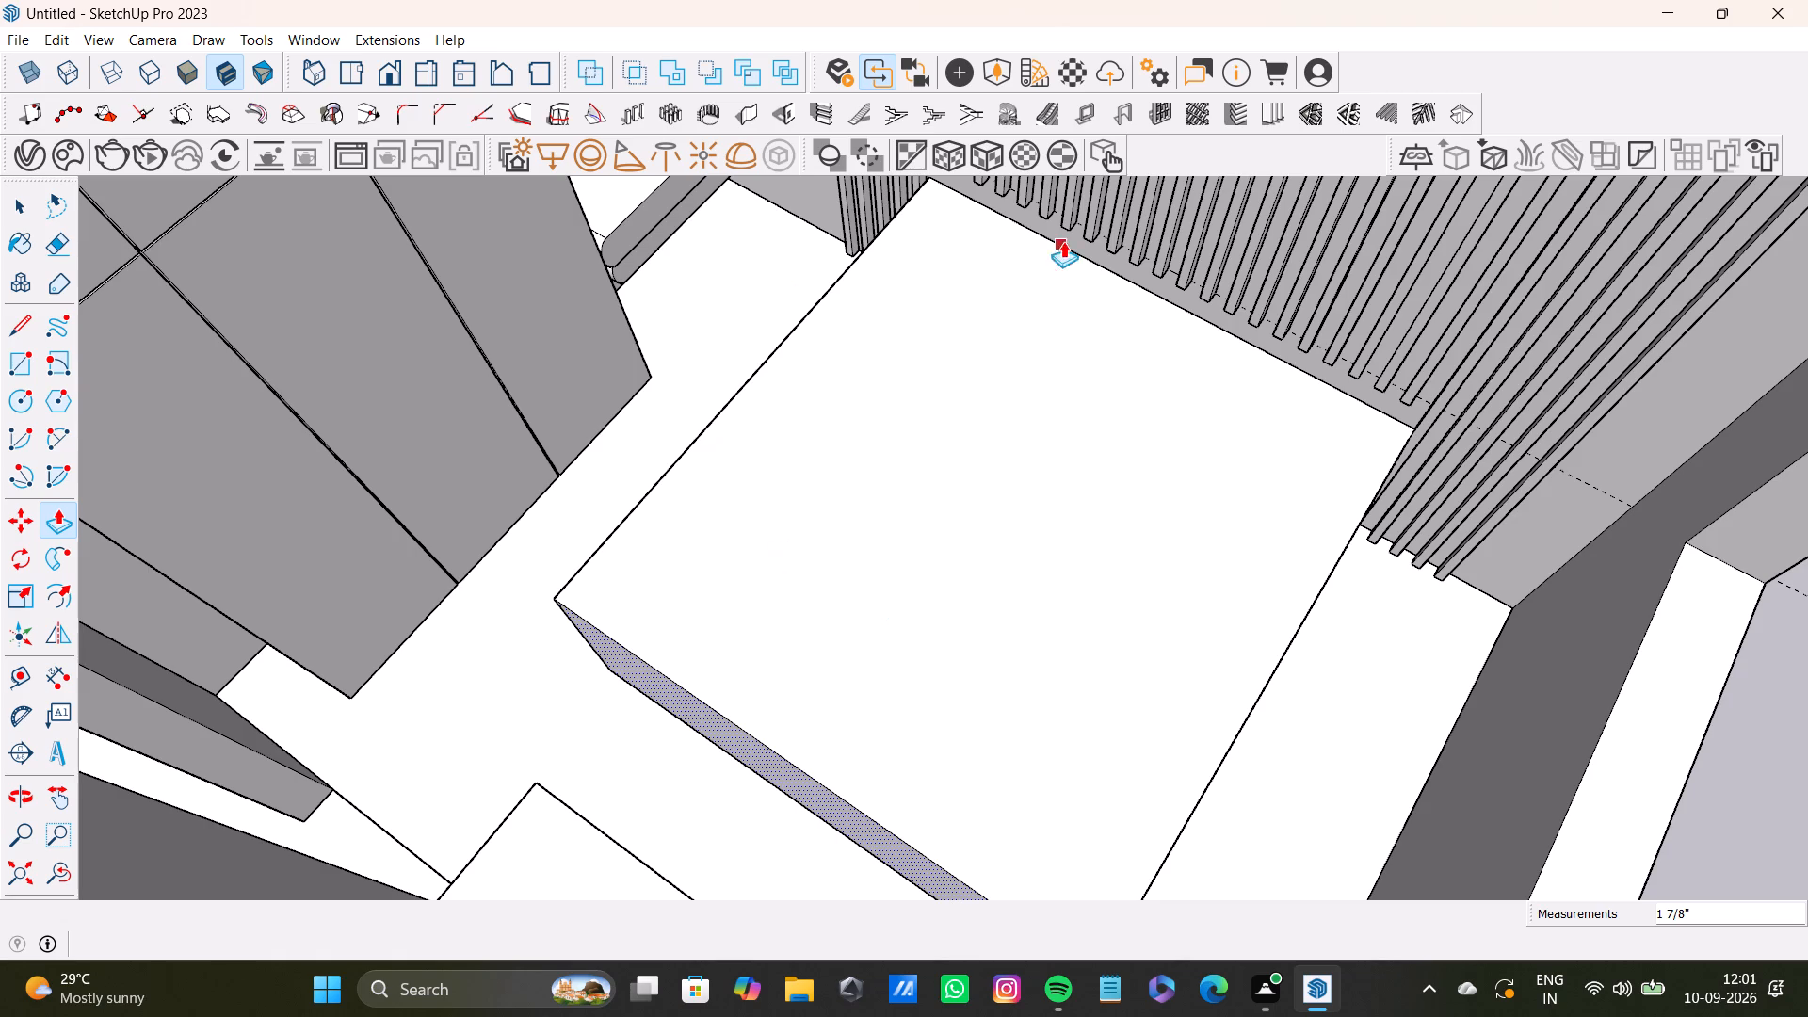
# Place a guide line 7" above the bottom edge of the low box's window-side face.
pyautogui.scroll(-7, 993, 510)
pyautogui.moveTo(1092, 618); pyautogui.dragTo(875, 622, button='middle')
pyautogui.scroll(6, 1080, 639)
pyautogui.keyDown('shift'); pyautogui.moveTo(1096, 670); pyautogui.dragTo(1020, 651, button='middle'); pyautogui.keyUp('shift')
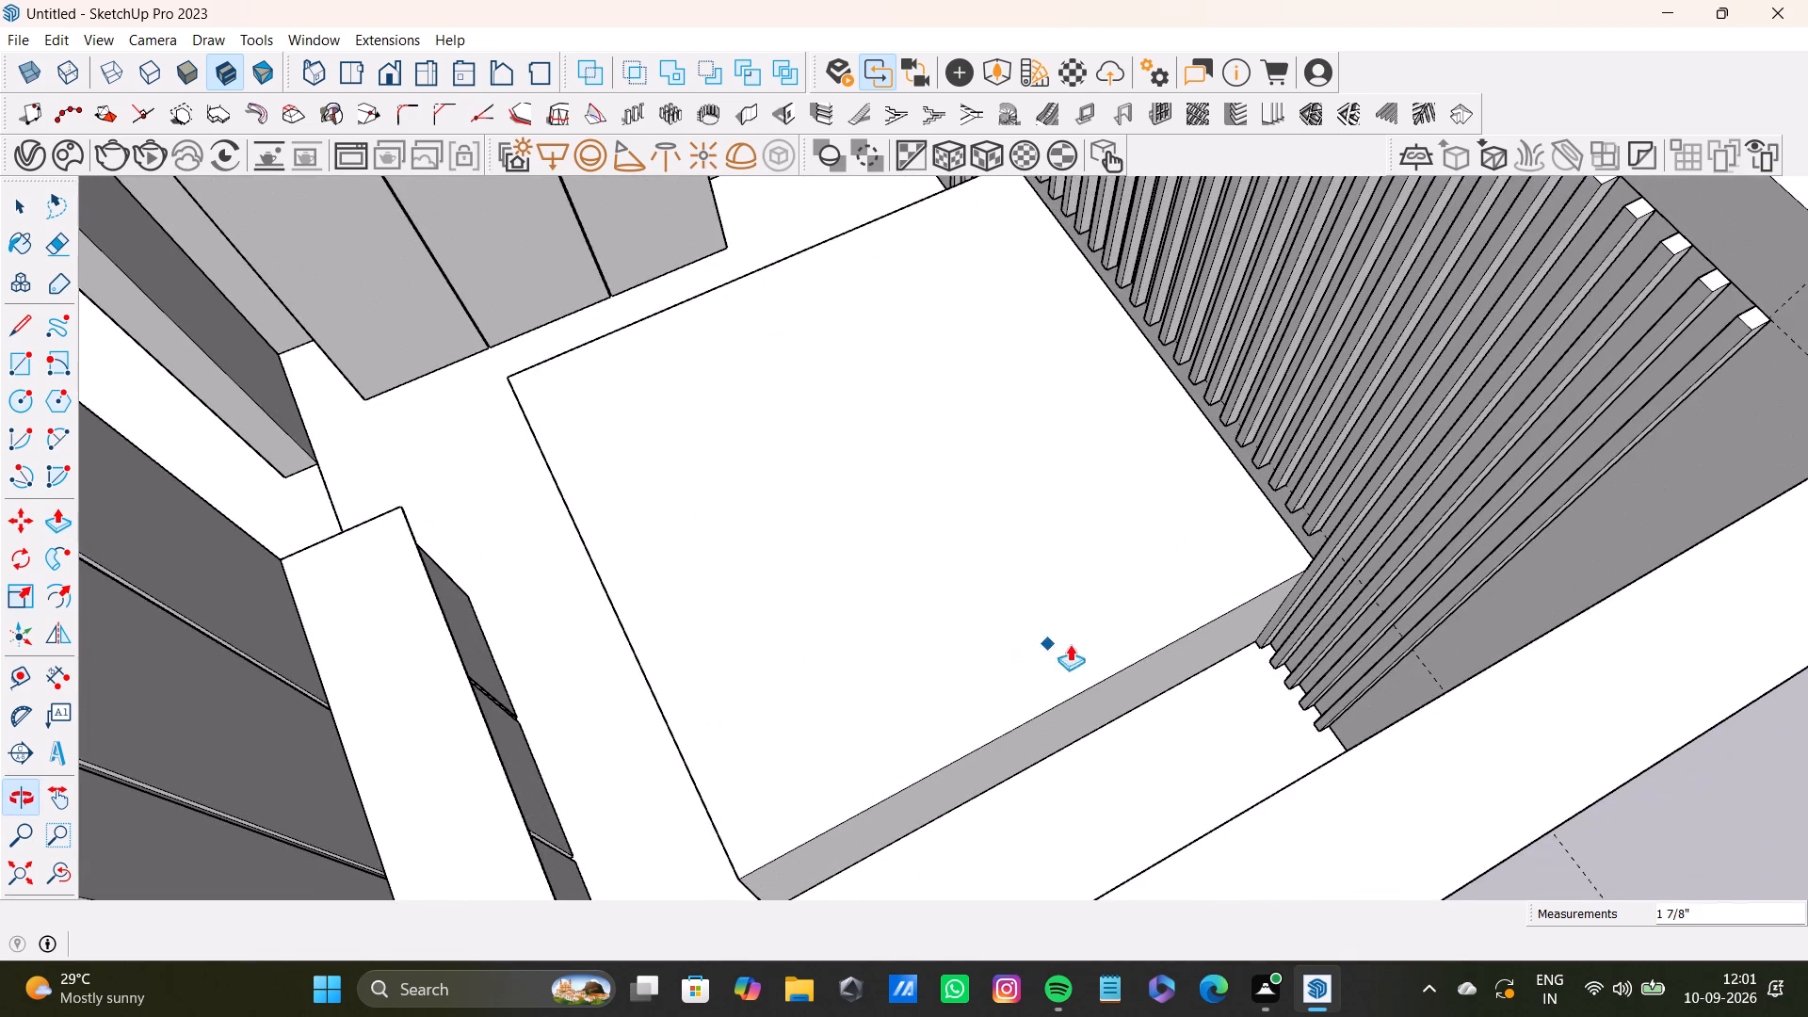
pyautogui.moveTo(1103, 654); pyautogui.dragTo(1091, 717, button='middle')
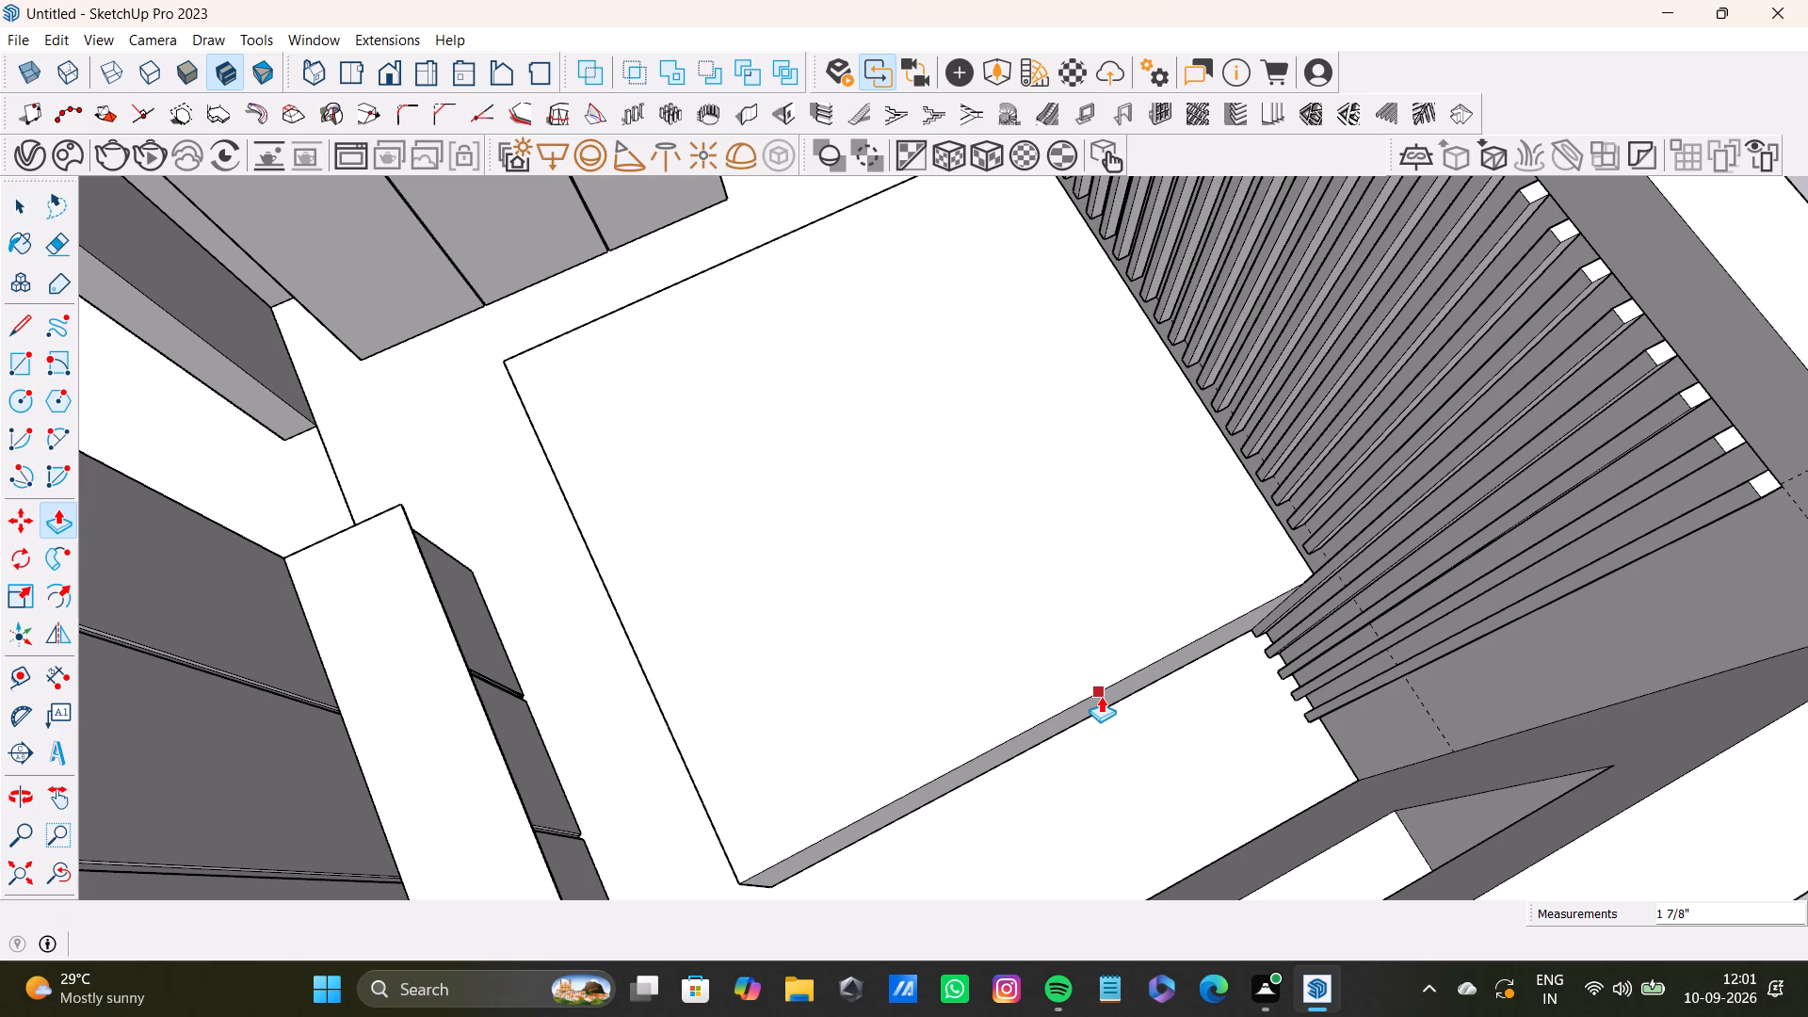
pyautogui.moveTo(967, 792); pyautogui.dragTo(838, 630, button='middle')
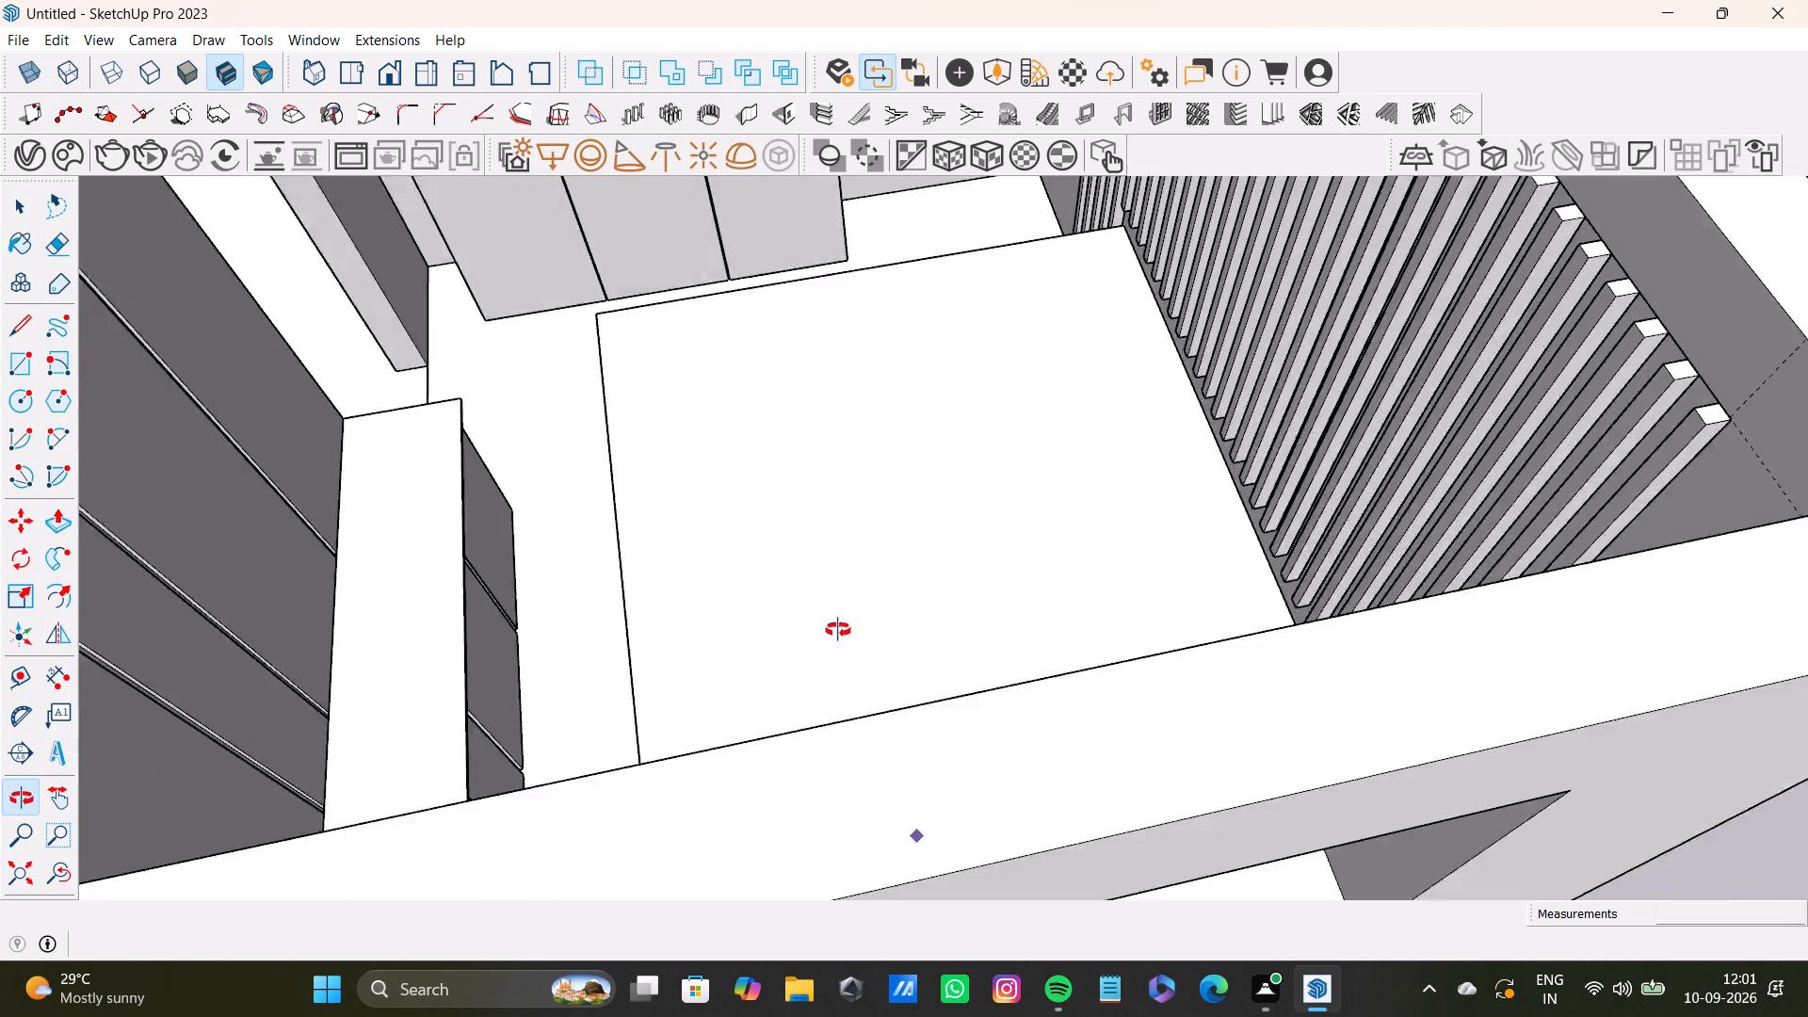
pyautogui.moveTo(838, 630); pyautogui.dragTo(799, 574, button='middle')
pyautogui.scroll(4, 812, 724)
pyautogui.keyDown('shift'); pyautogui.moveTo(814, 727); pyautogui.dragTo(817, 556, button='middle'); pyautogui.keyUp('shift')
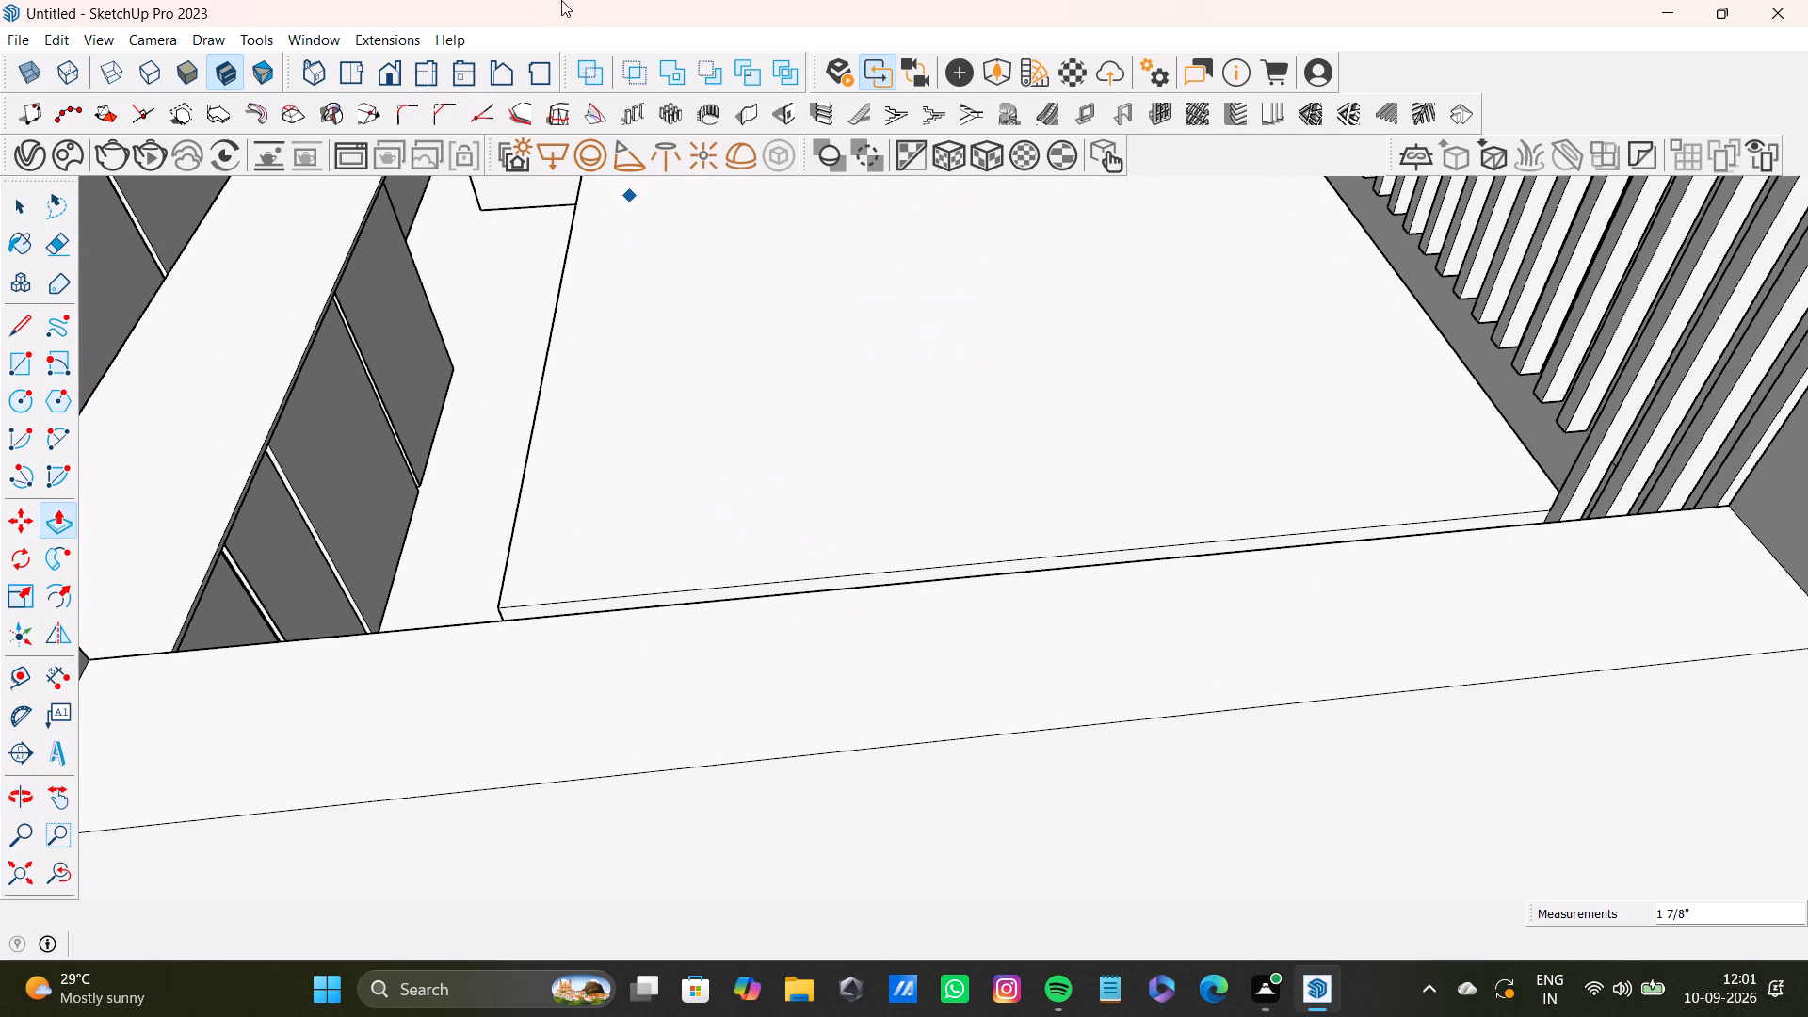
pyautogui.moveTo(794, 491); pyautogui.dragTo(774, 597, button='middle')
pyautogui.scroll(2, 764, 641)
pyautogui.keyDown('shift'); pyautogui.moveTo(763, 694); pyautogui.dragTo(767, 351, button='middle'); pyautogui.keyUp('shift')
pyautogui.scroll(3, 640, 858)
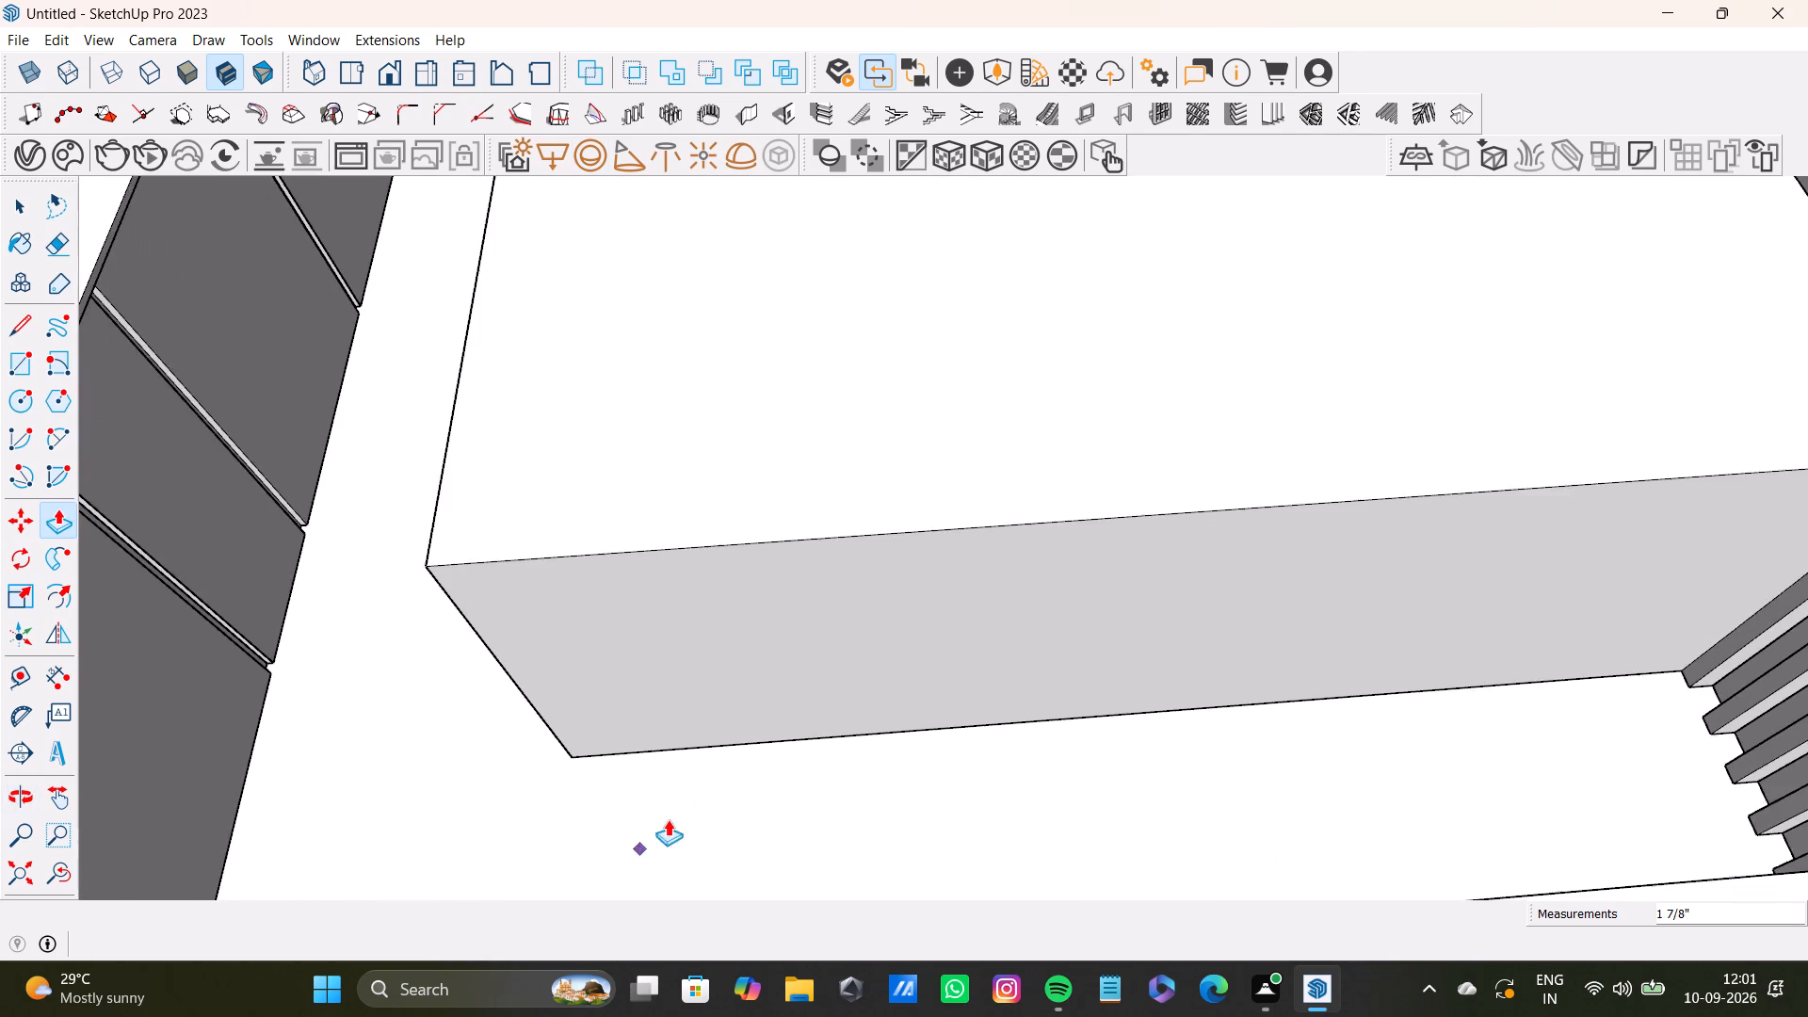
pyautogui.keyDown('shift'); pyautogui.moveTo(696, 745); pyautogui.dragTo(692, 597, button='middle'); pyautogui.keyUp('shift')
pyautogui.moveTo(743, 572); pyautogui.dragTo(751, 649, button='middle')
pyautogui.scroll(7, 589, 493)
pyautogui.moveTo(615, 497); pyautogui.dragTo(575, 480, button='middle')
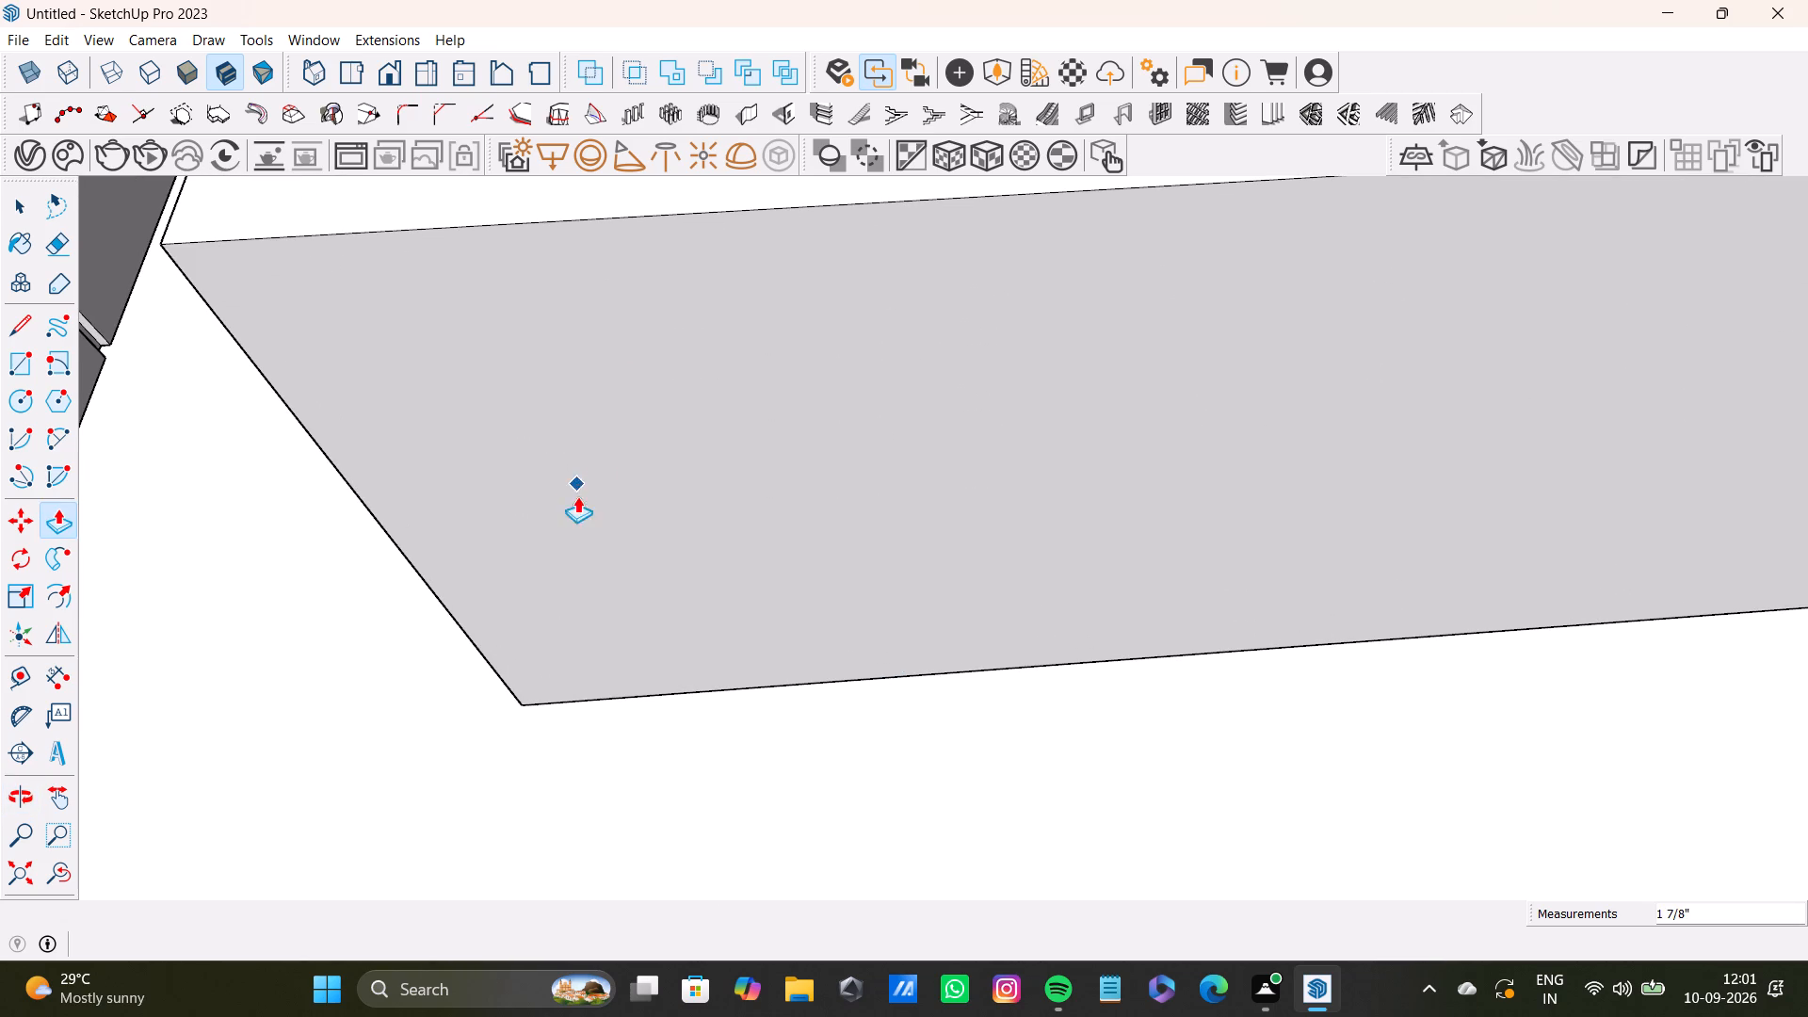
pyautogui.press('space')
pyautogui.press('t')
pyautogui.click(629, 693)
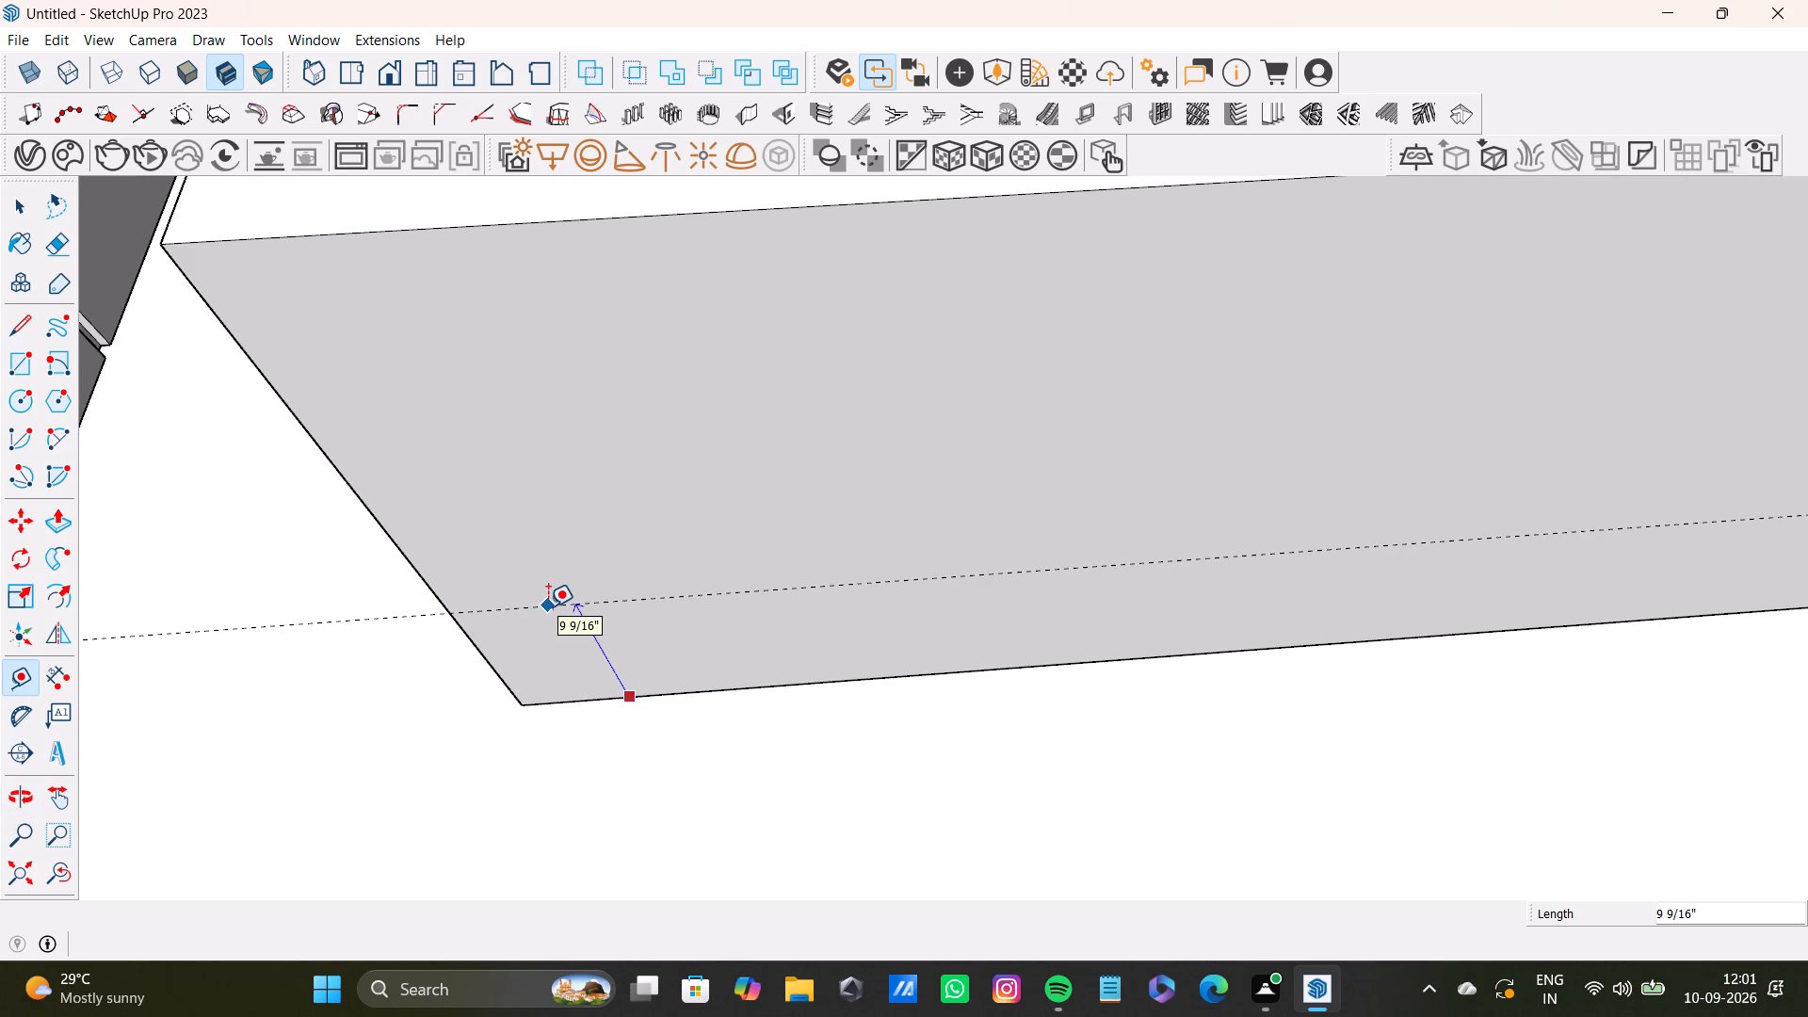
pyautogui.write('7"')
pyautogui.press('Return')
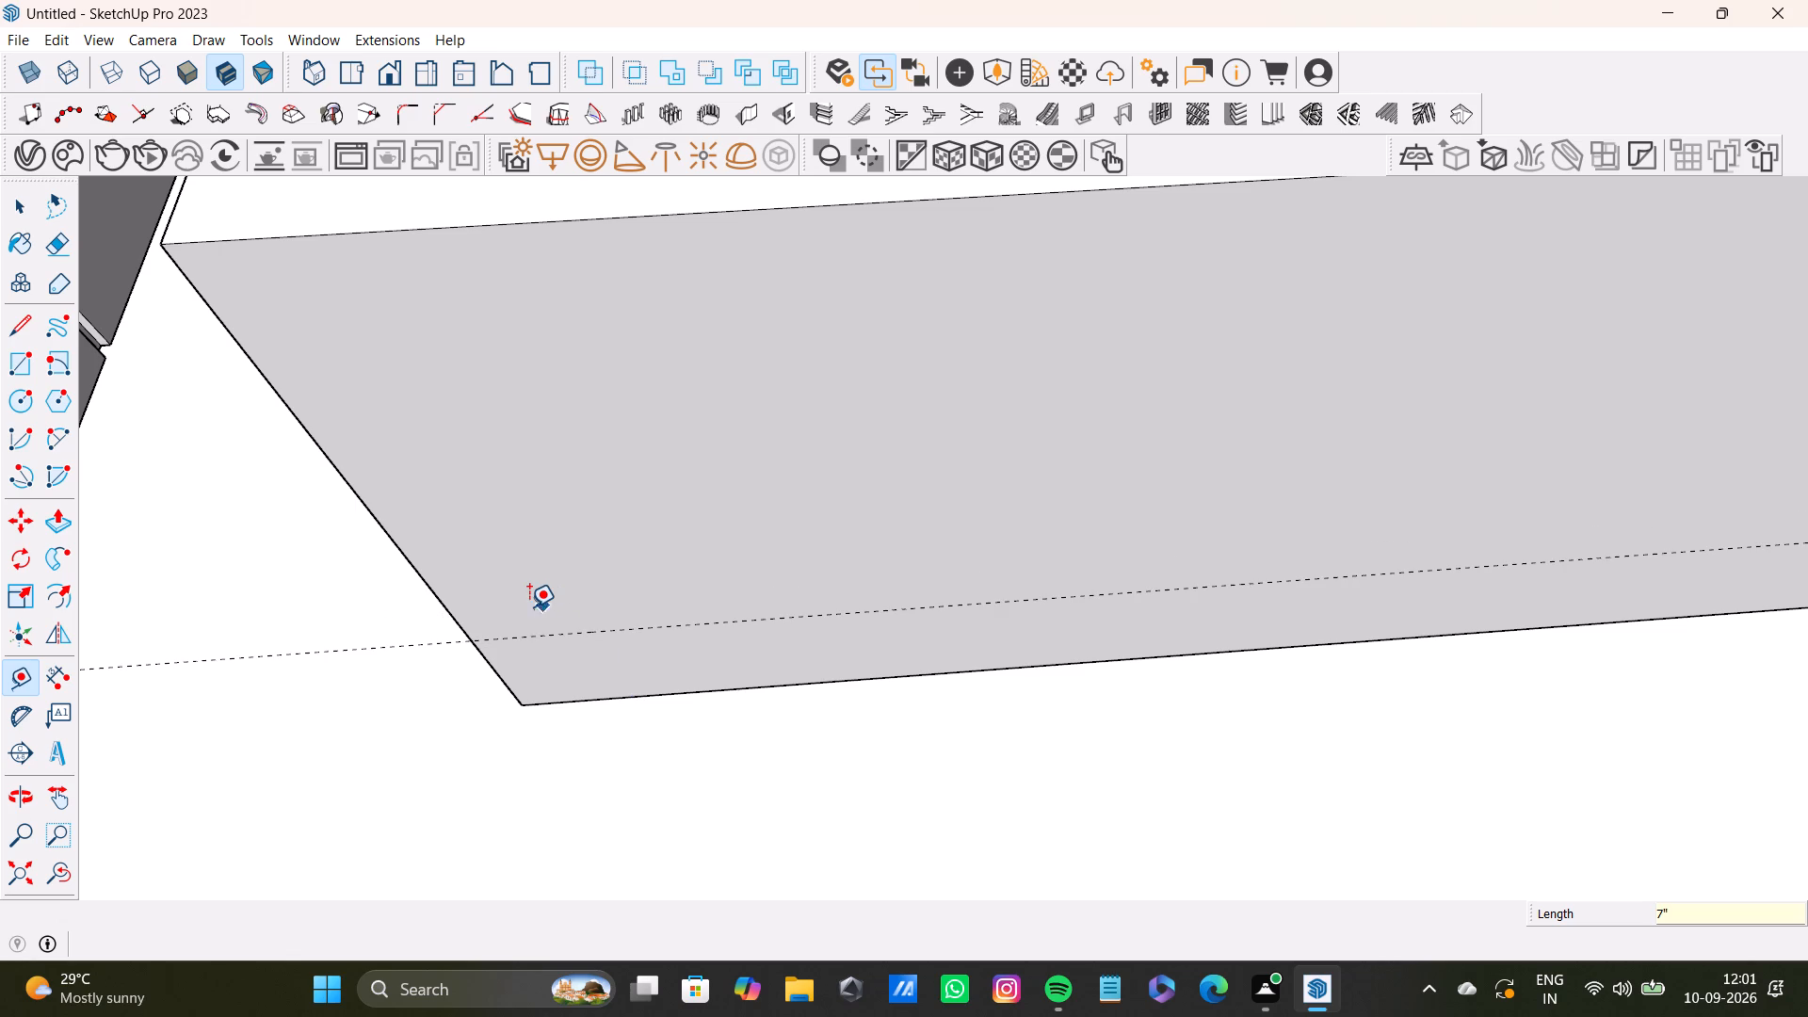
# Place a guide parallel to the front face's bottom edge, about 7 1/4" away, meeting the window-side guide at the shared corner edge.
pyautogui.moveTo(486, 606); pyautogui.dragTo(946, 548, button='middle')
pyautogui.scroll(-12, 843, 628)
pyautogui.keyDown('shift'); pyautogui.moveTo(641, 804); pyautogui.dragTo(1387, 542, button='middle'); pyautogui.keyUp('shift')
pyautogui.scroll(1, 909, 668)
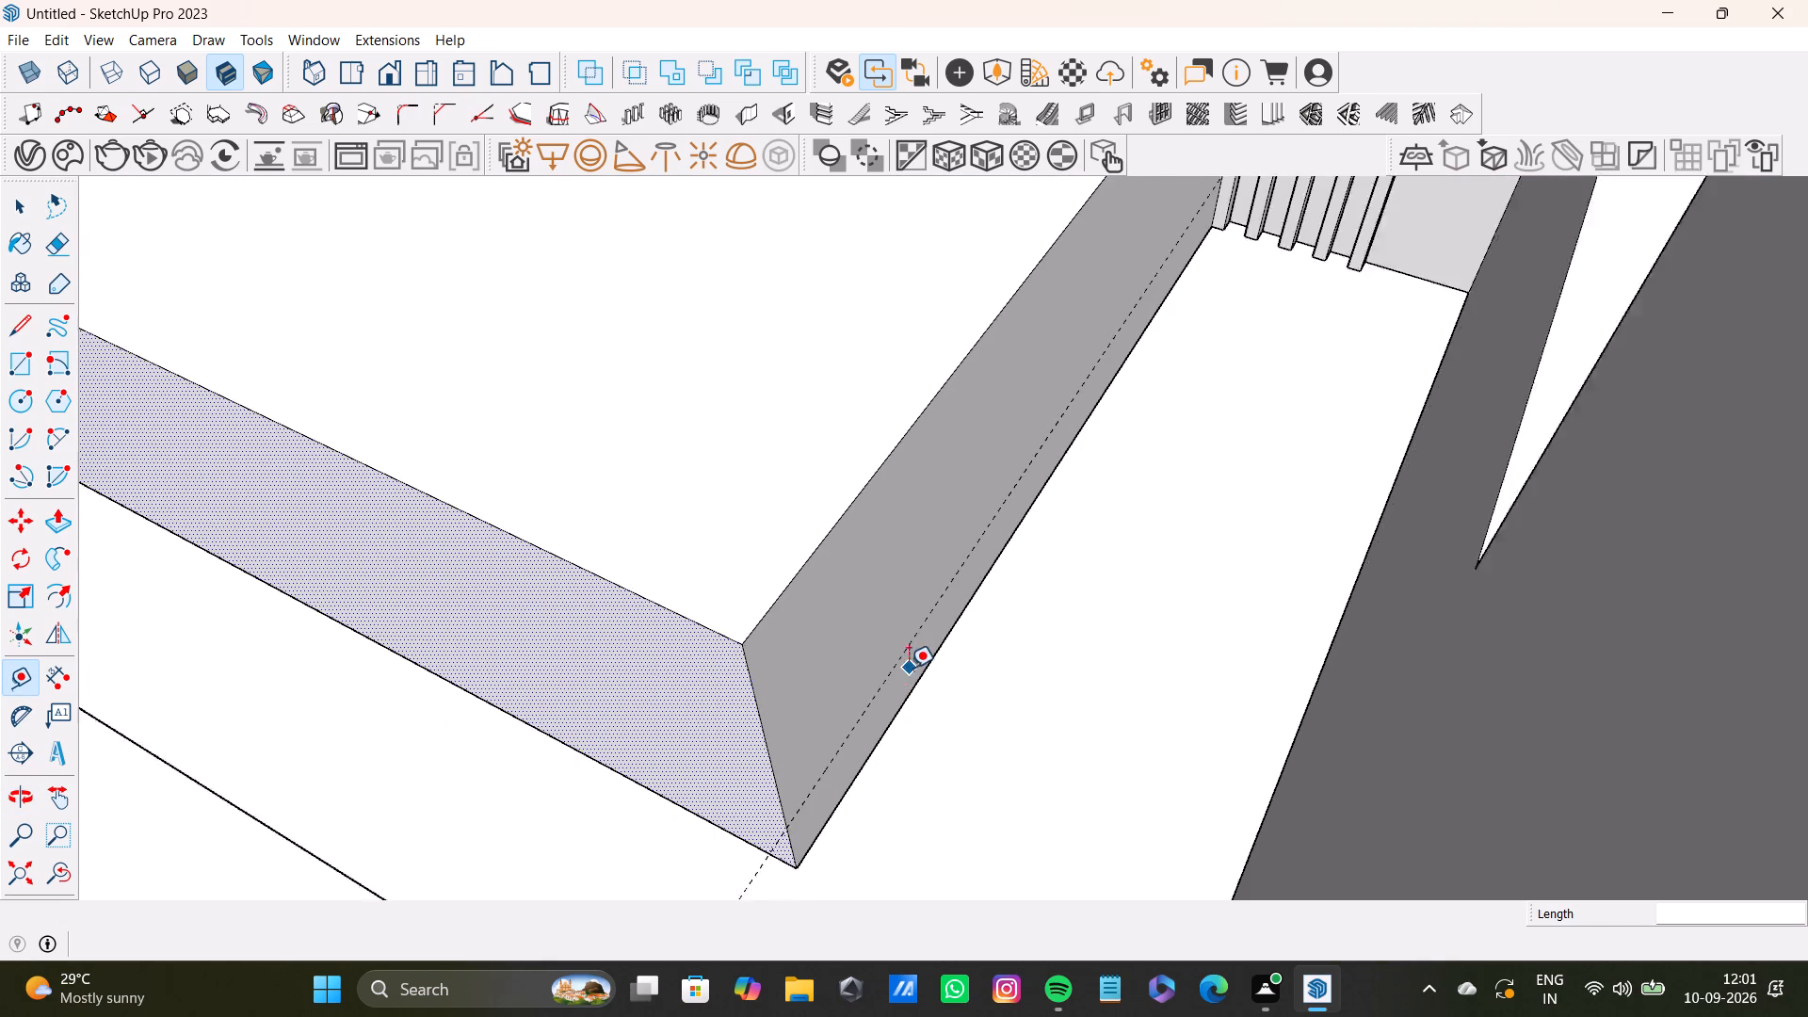
pyautogui.scroll(3, 909, 668)
pyautogui.keyDown('shift'); pyautogui.moveTo(786, 731); pyautogui.dragTo(820, 301, button='middle'); pyautogui.keyUp('shift')
pyautogui.moveTo(906, 420); pyautogui.dragTo(841, 619, button='middle')
pyautogui.scroll(1, 929, 318)
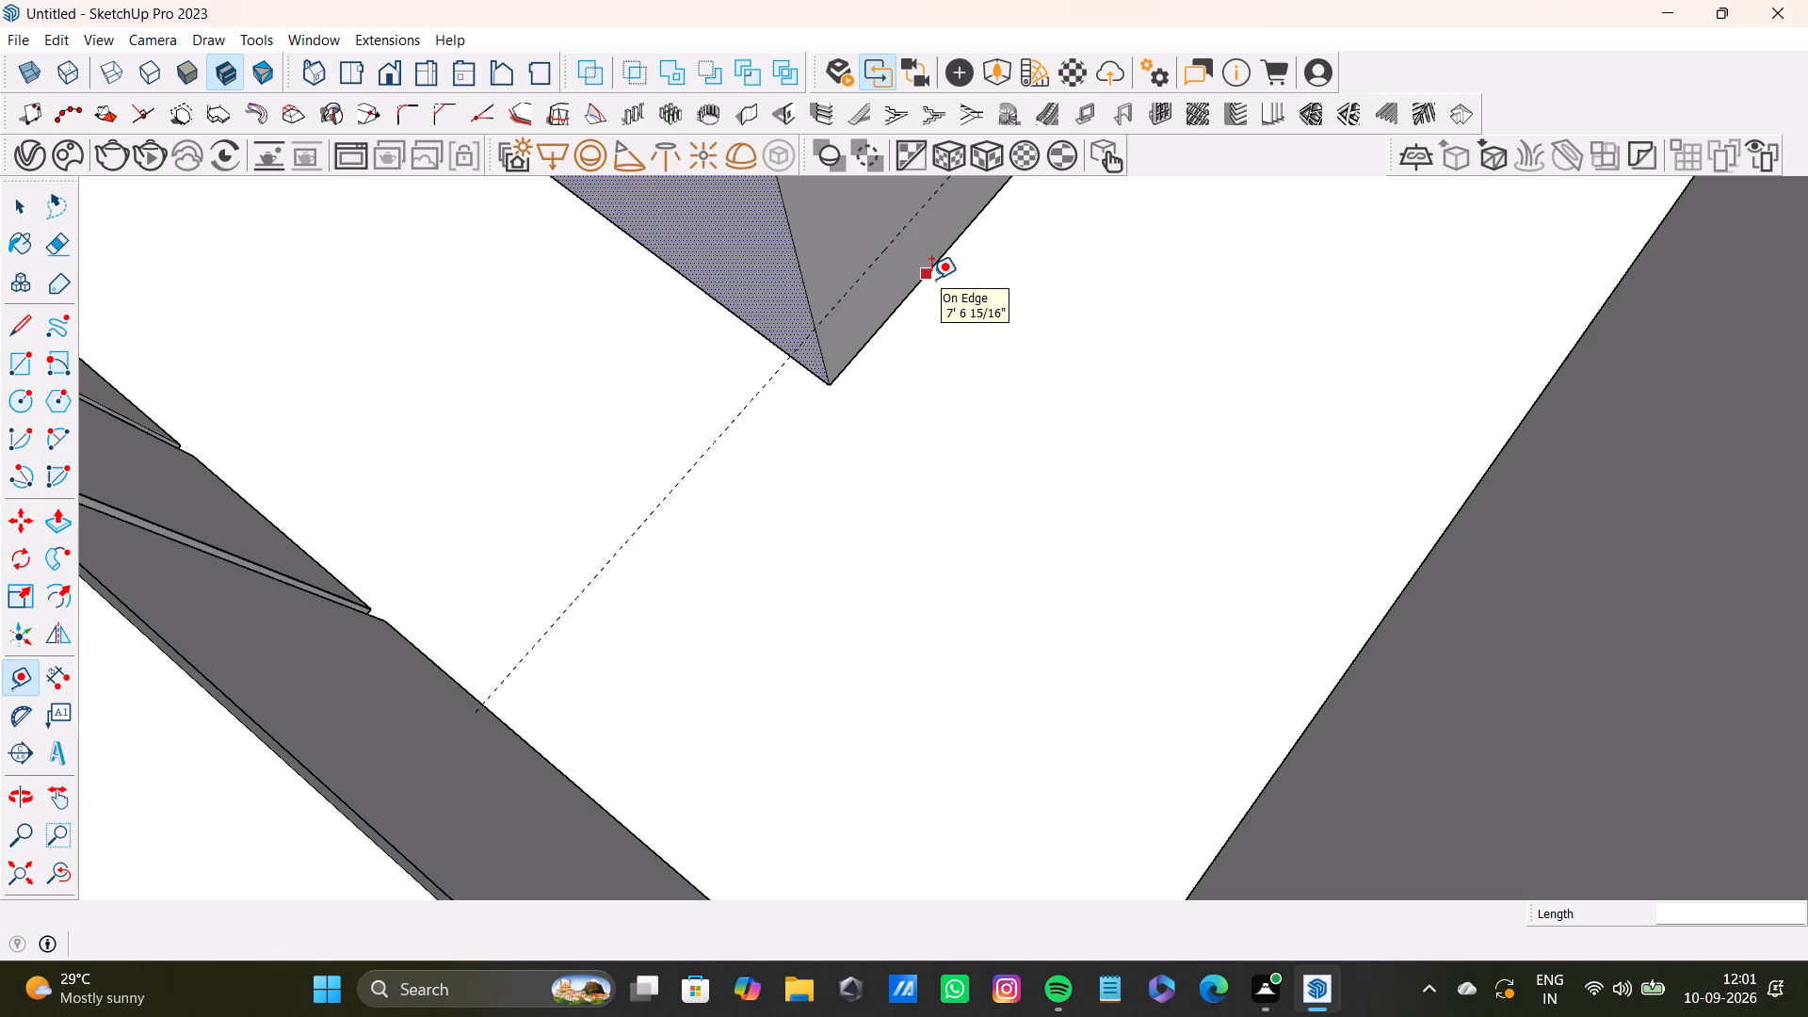
pyautogui.scroll(7, 738, 325)
pyautogui.click(800, 358)
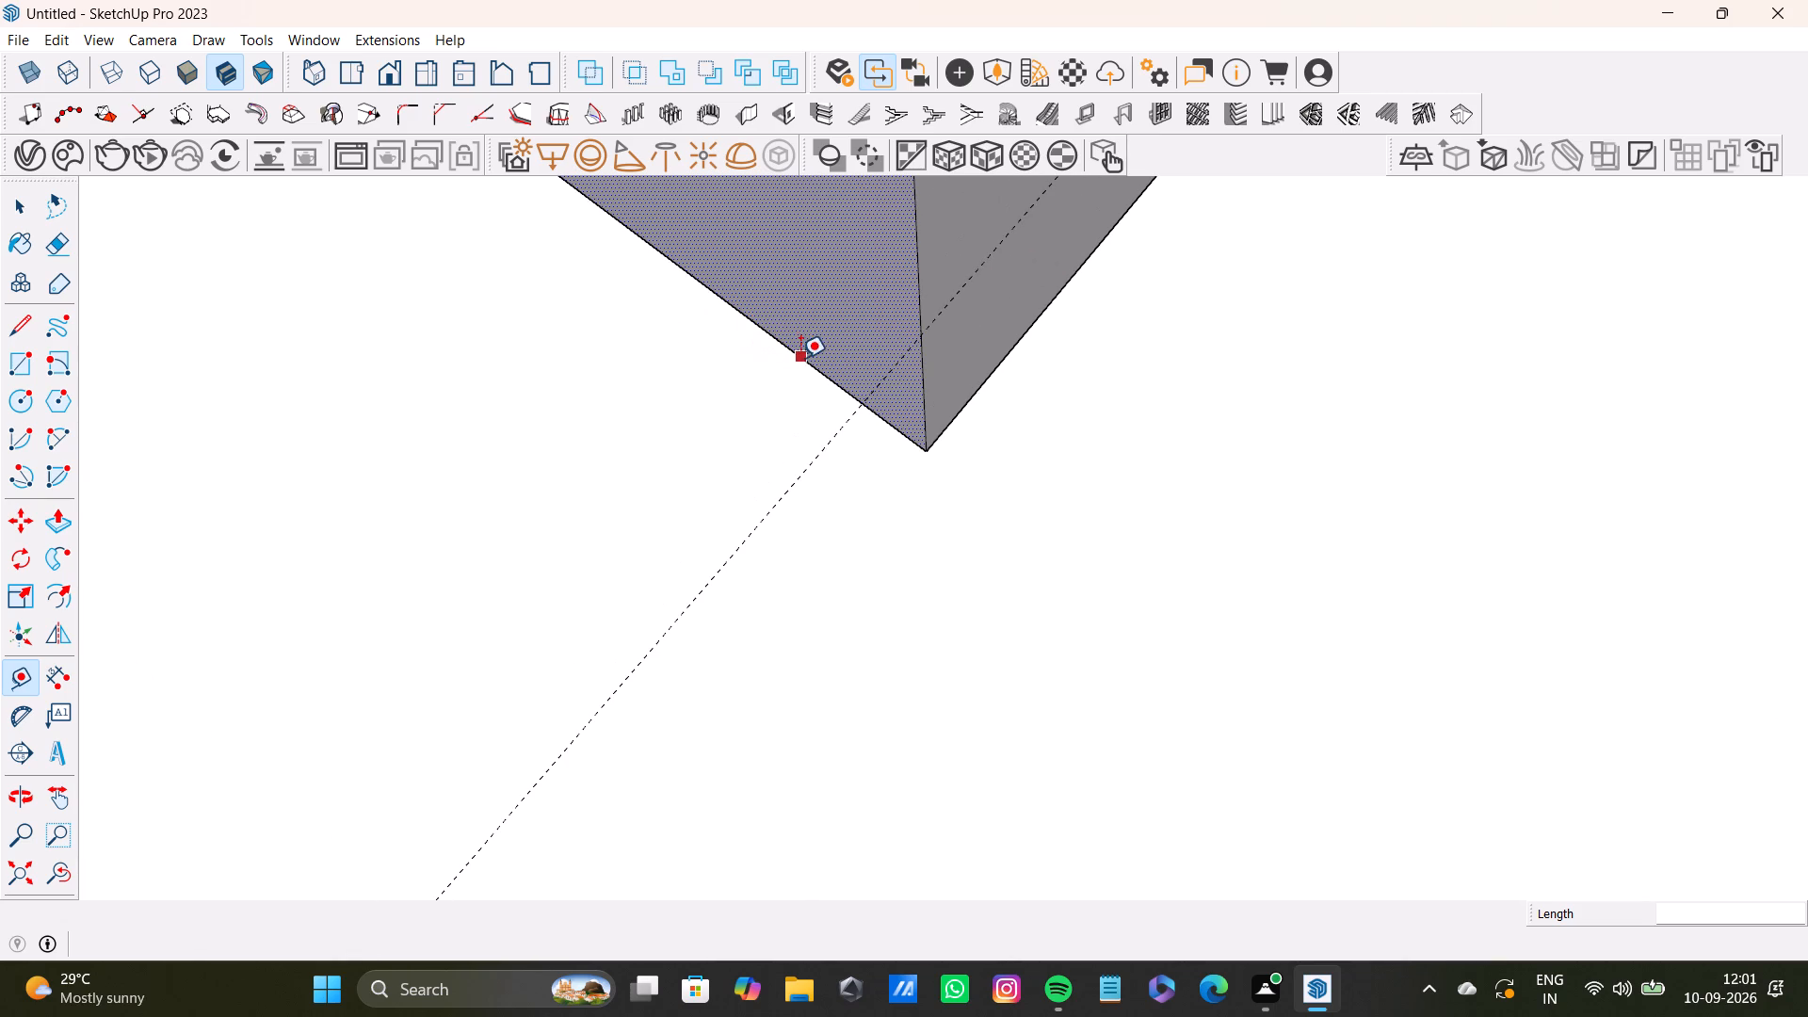
pyautogui.click(922, 331)
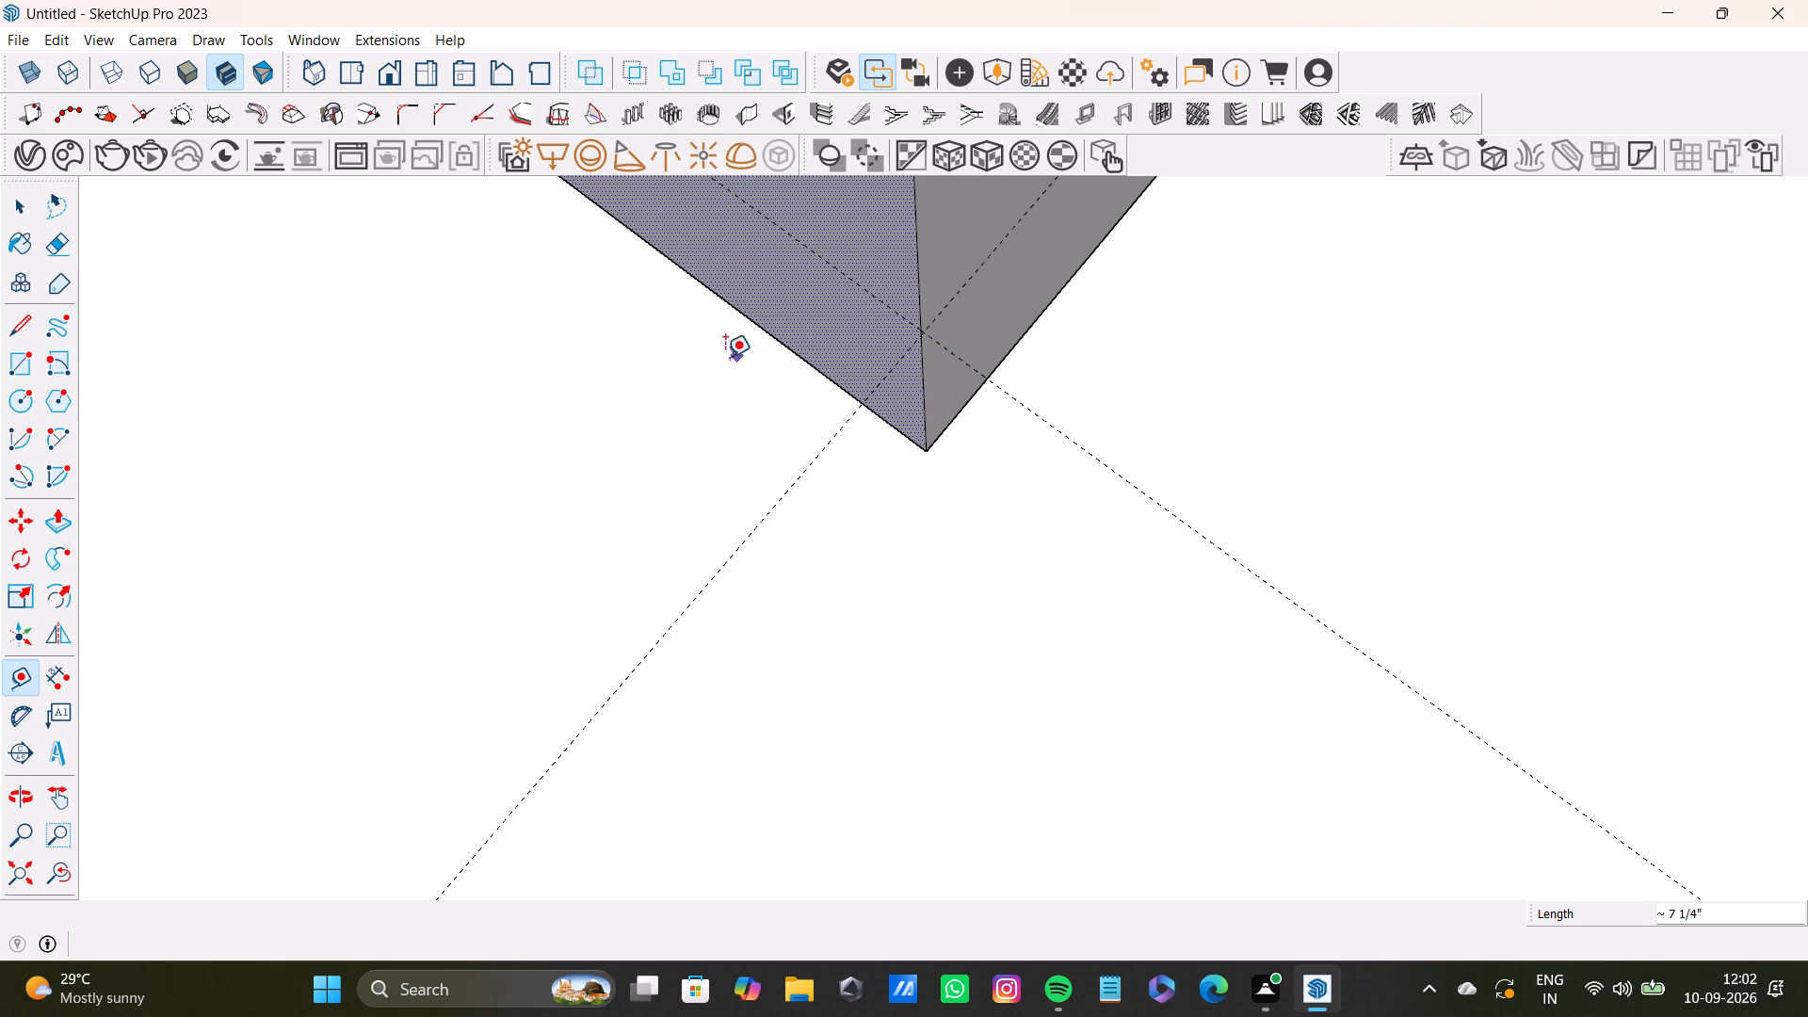
# Place a guide parallel to the wardrobe-side face's bottom edge, about 7 1/4" away, meeting the front guide at the shared corner edge.
pyautogui.scroll(-4, 724, 353)
pyautogui.keyDown('shift'); pyautogui.moveTo(718, 347); pyautogui.dragTo(1222, 563, button='middle'); pyautogui.keyUp('shift')
pyautogui.scroll(-14, 1186, 547)
pyautogui.keyDown('shift'); pyautogui.moveTo(954, 533); pyautogui.dragTo(937, 563, button='middle'); pyautogui.keyUp('shift')
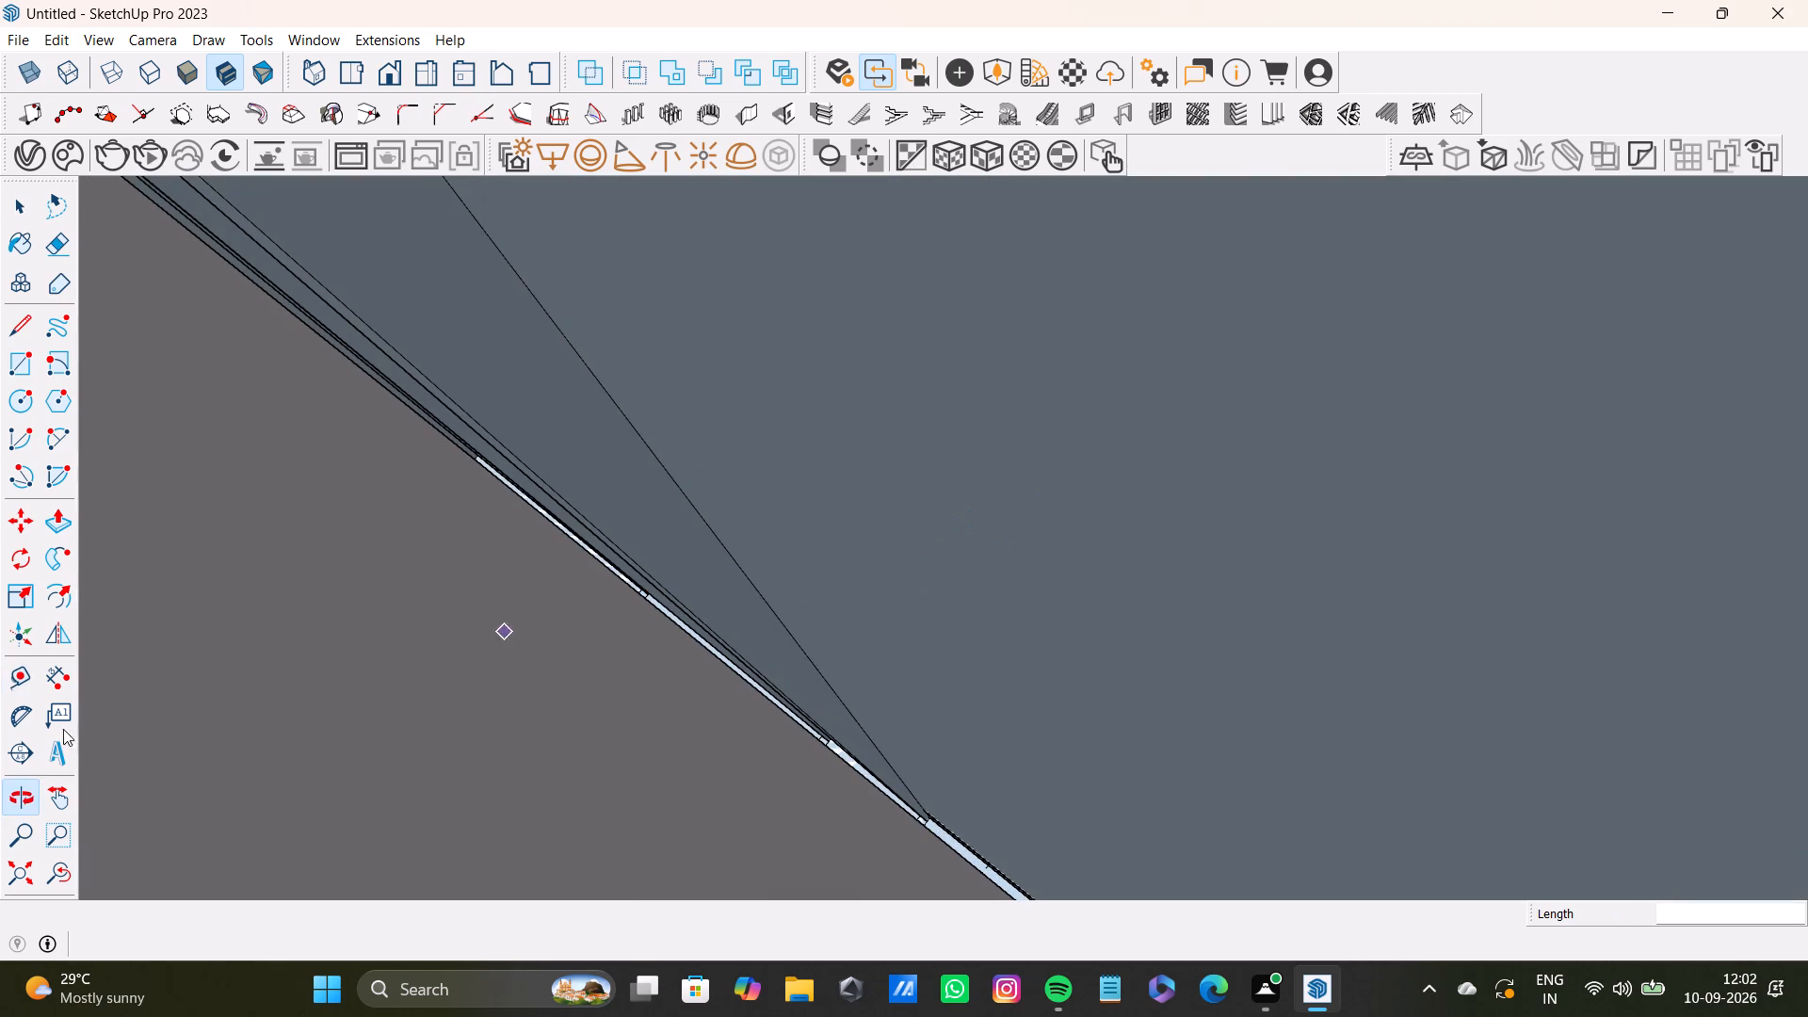
pyautogui.click(52, 877)
pyautogui.moveTo(655, 678); pyautogui.dragTo(1164, 651, button='middle')
pyautogui.click(12, 865)
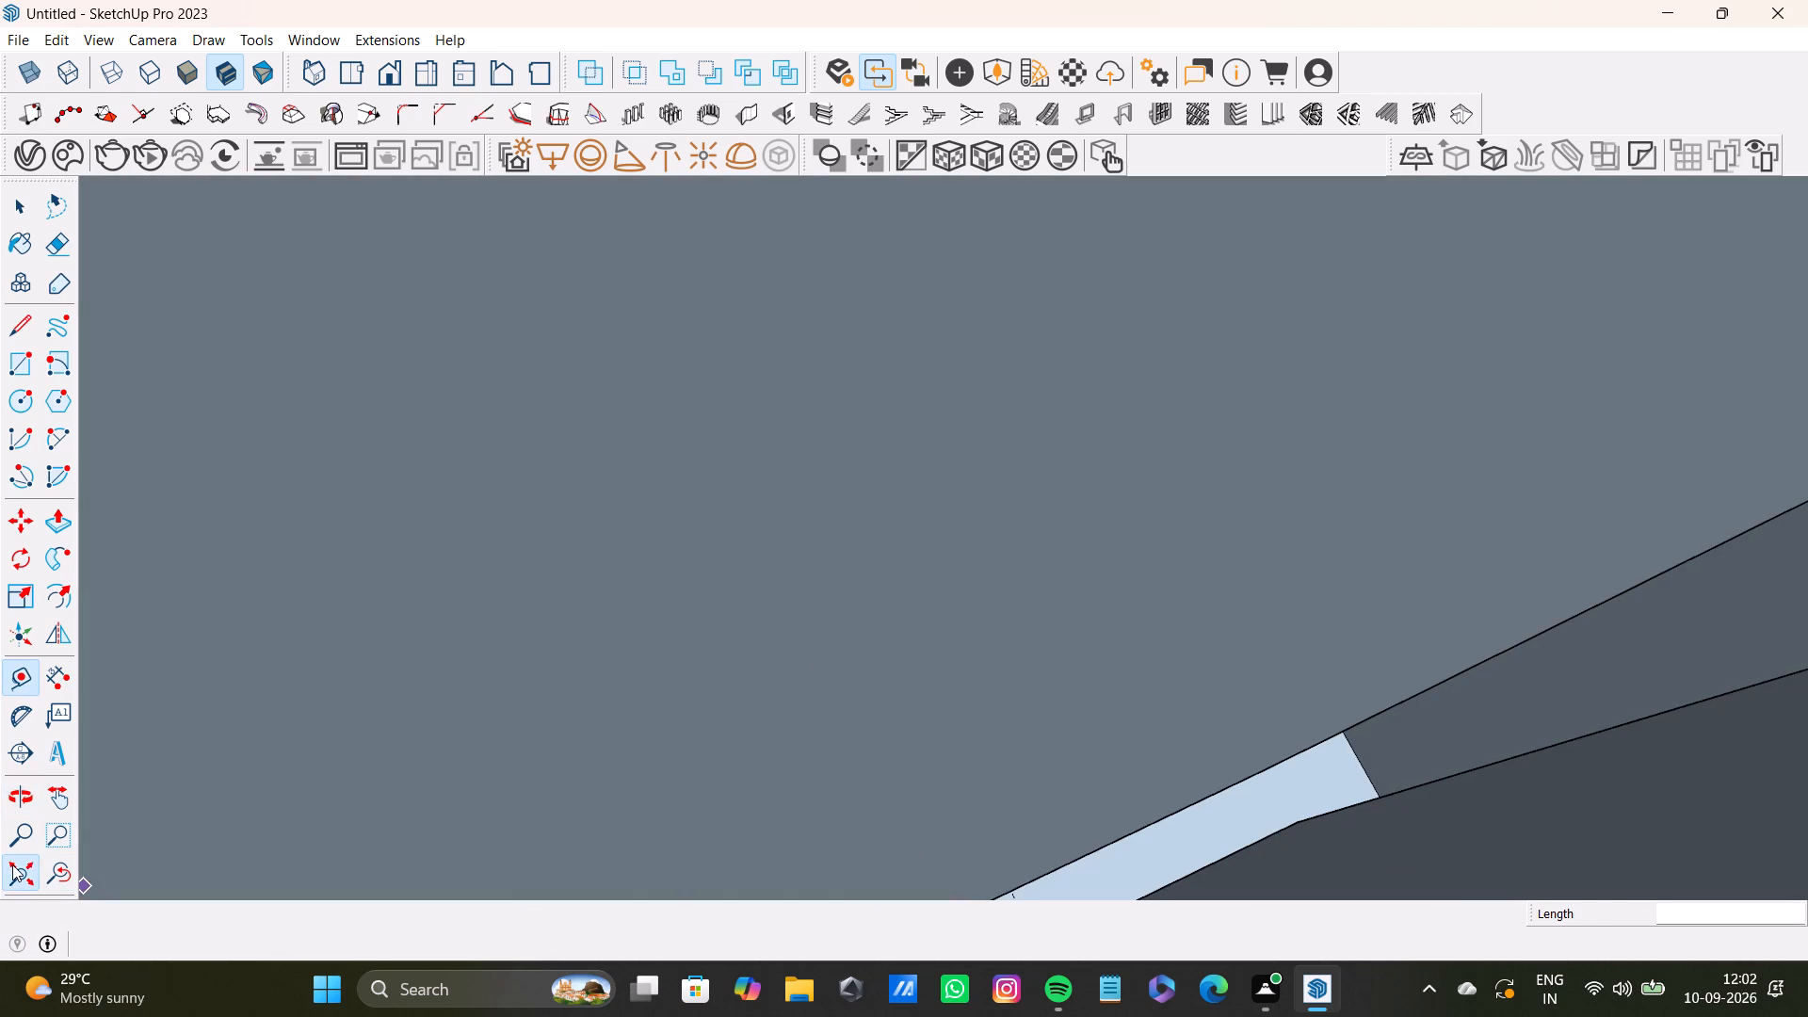
pyautogui.scroll(11, 1283, 393)
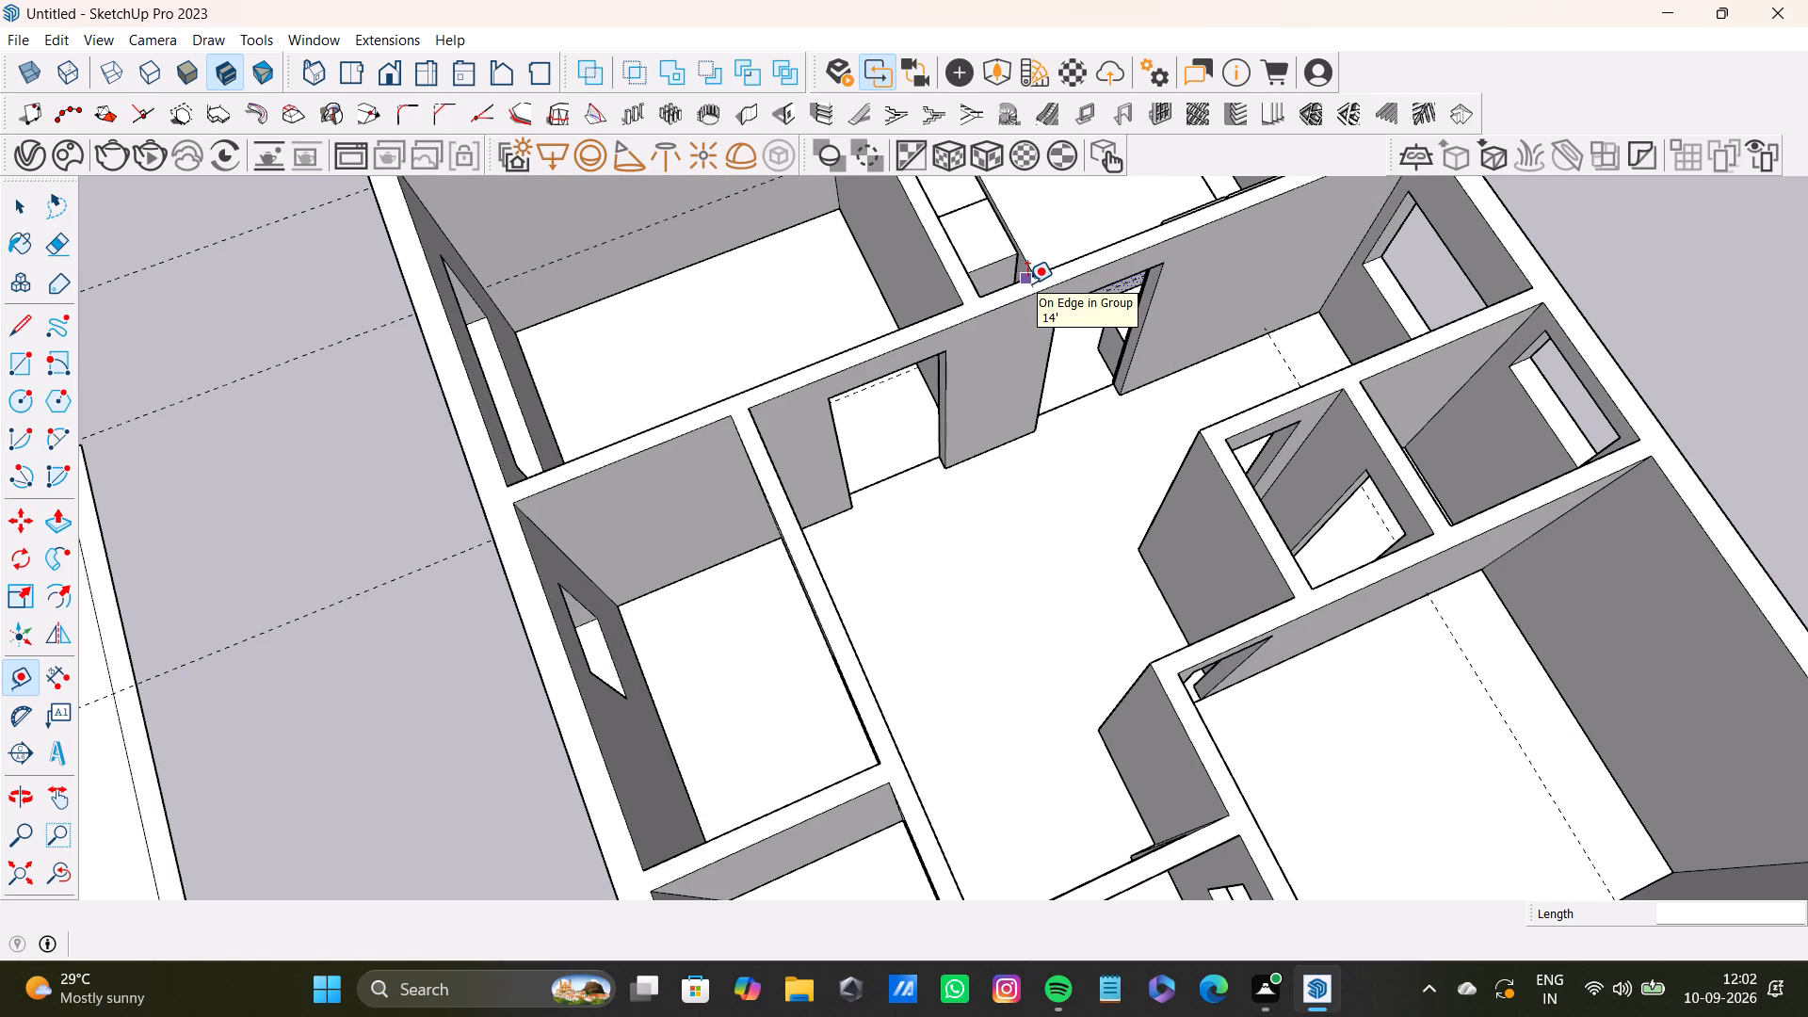
pyautogui.scroll(7, 1090, 322)
pyautogui.keyDown('shift'); pyautogui.moveTo(1043, 239); pyautogui.dragTo(1093, 407, button='middle'); pyautogui.keyUp('shift')
pyautogui.scroll(4, 945, 412)
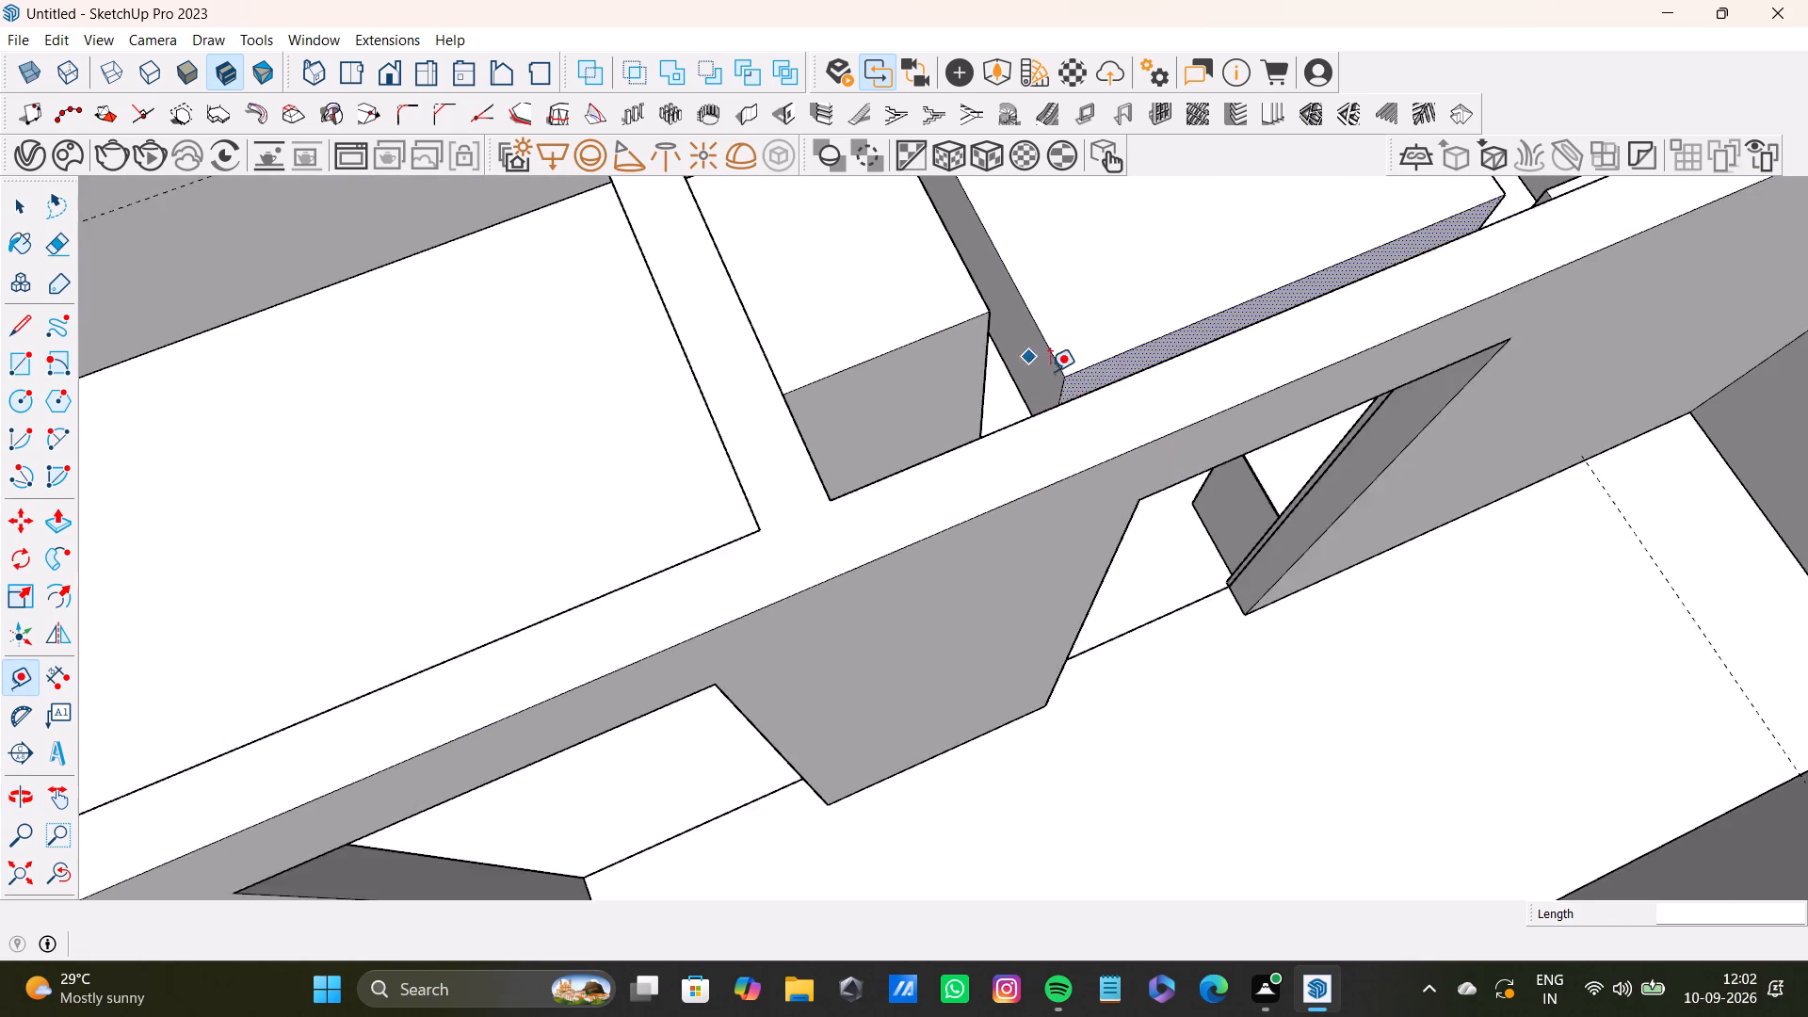
pyautogui.scroll(19, 1050, 371)
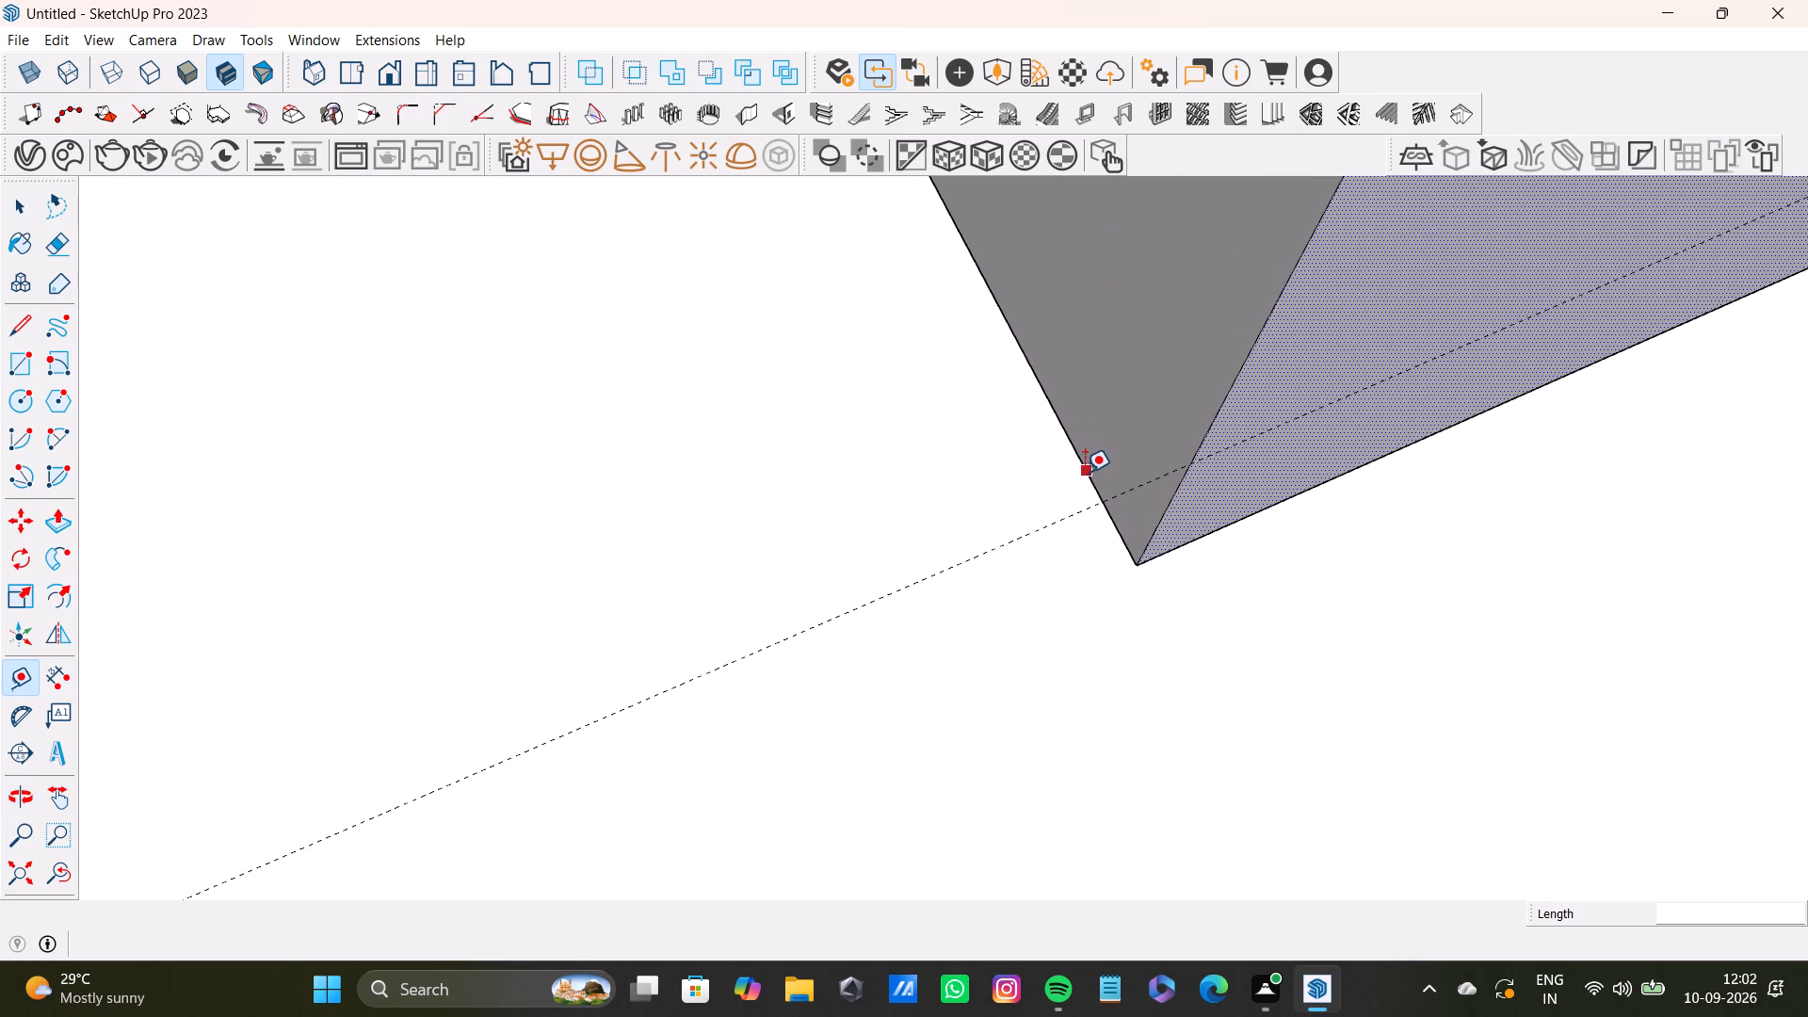
pyautogui.click(1085, 472)
pyautogui.click(1186, 470)
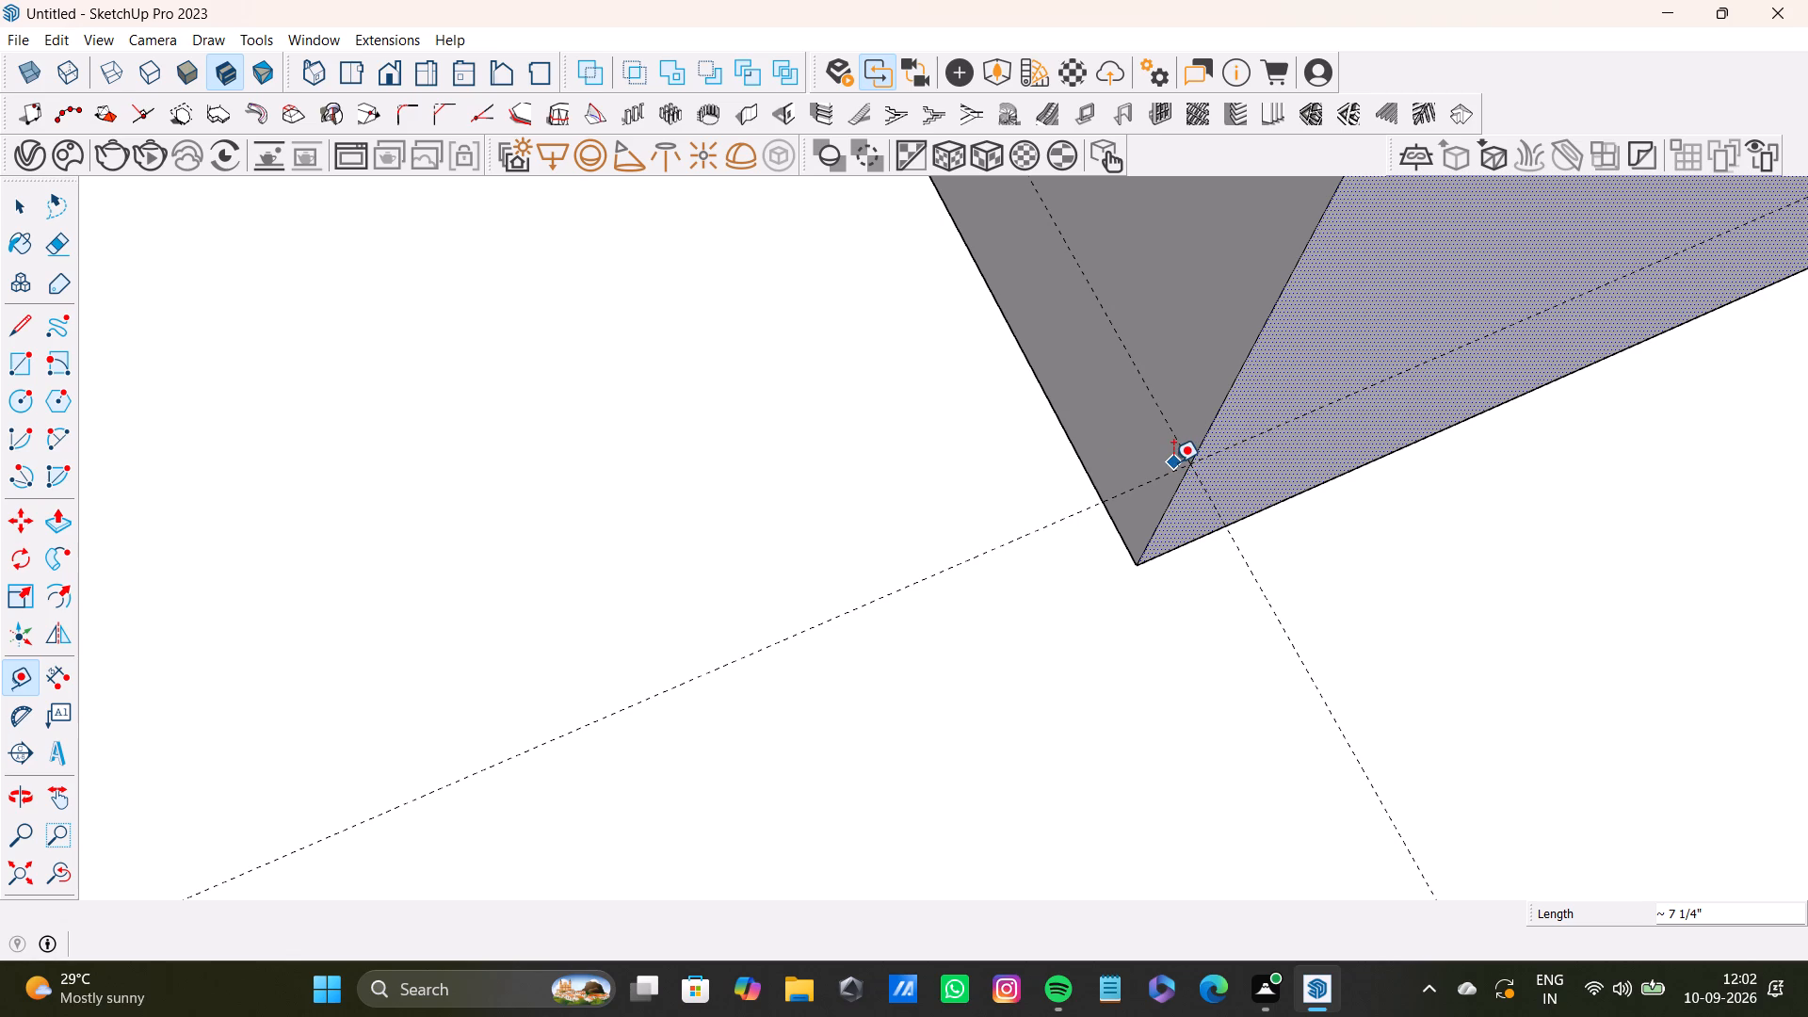
pyautogui.press('space')
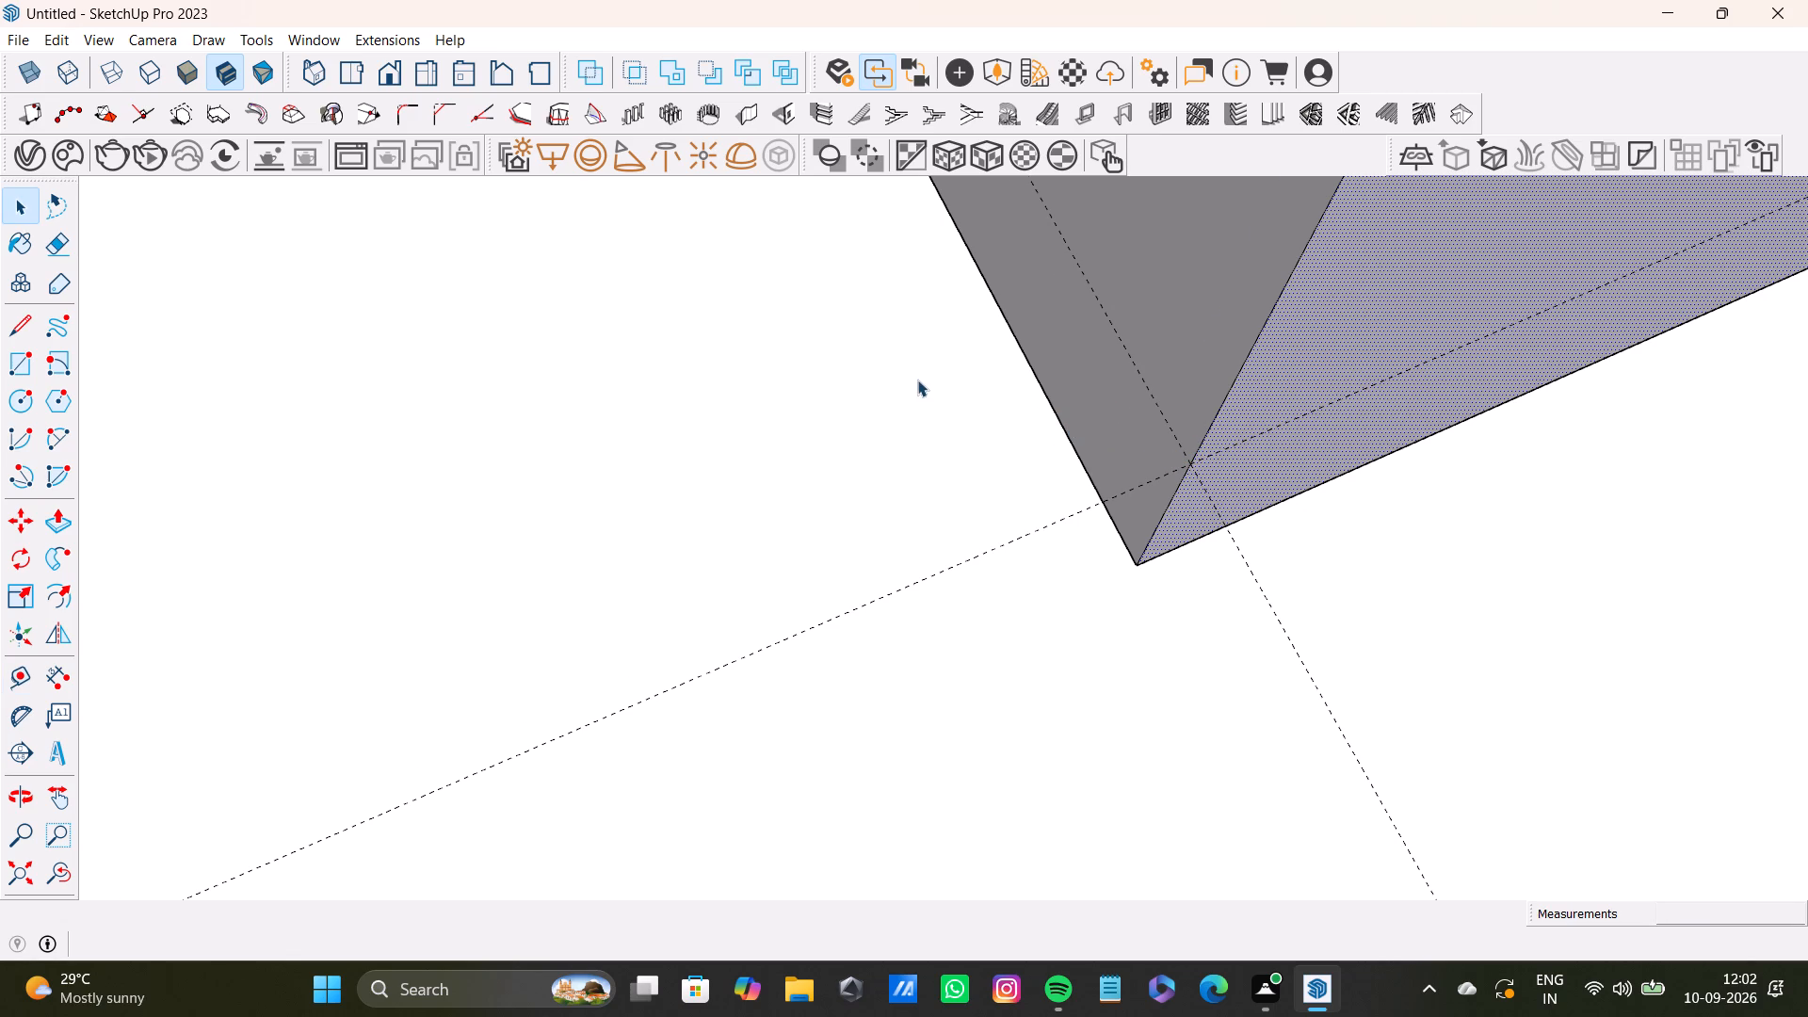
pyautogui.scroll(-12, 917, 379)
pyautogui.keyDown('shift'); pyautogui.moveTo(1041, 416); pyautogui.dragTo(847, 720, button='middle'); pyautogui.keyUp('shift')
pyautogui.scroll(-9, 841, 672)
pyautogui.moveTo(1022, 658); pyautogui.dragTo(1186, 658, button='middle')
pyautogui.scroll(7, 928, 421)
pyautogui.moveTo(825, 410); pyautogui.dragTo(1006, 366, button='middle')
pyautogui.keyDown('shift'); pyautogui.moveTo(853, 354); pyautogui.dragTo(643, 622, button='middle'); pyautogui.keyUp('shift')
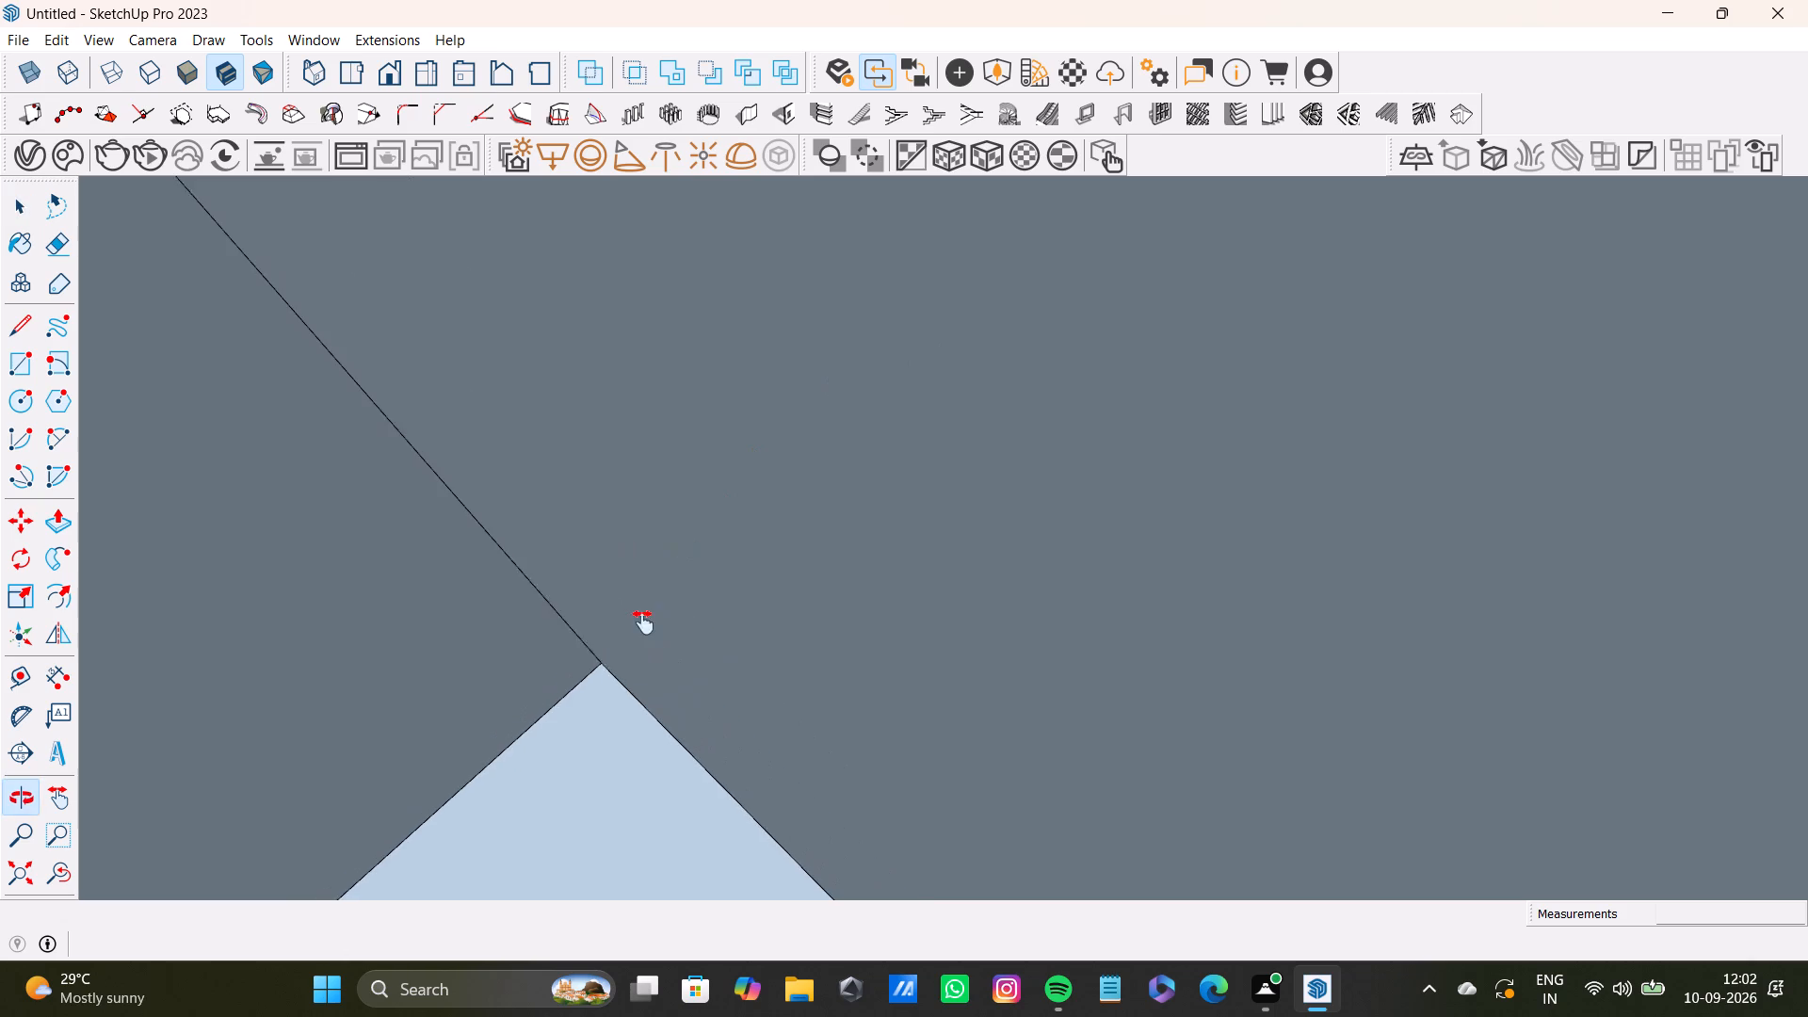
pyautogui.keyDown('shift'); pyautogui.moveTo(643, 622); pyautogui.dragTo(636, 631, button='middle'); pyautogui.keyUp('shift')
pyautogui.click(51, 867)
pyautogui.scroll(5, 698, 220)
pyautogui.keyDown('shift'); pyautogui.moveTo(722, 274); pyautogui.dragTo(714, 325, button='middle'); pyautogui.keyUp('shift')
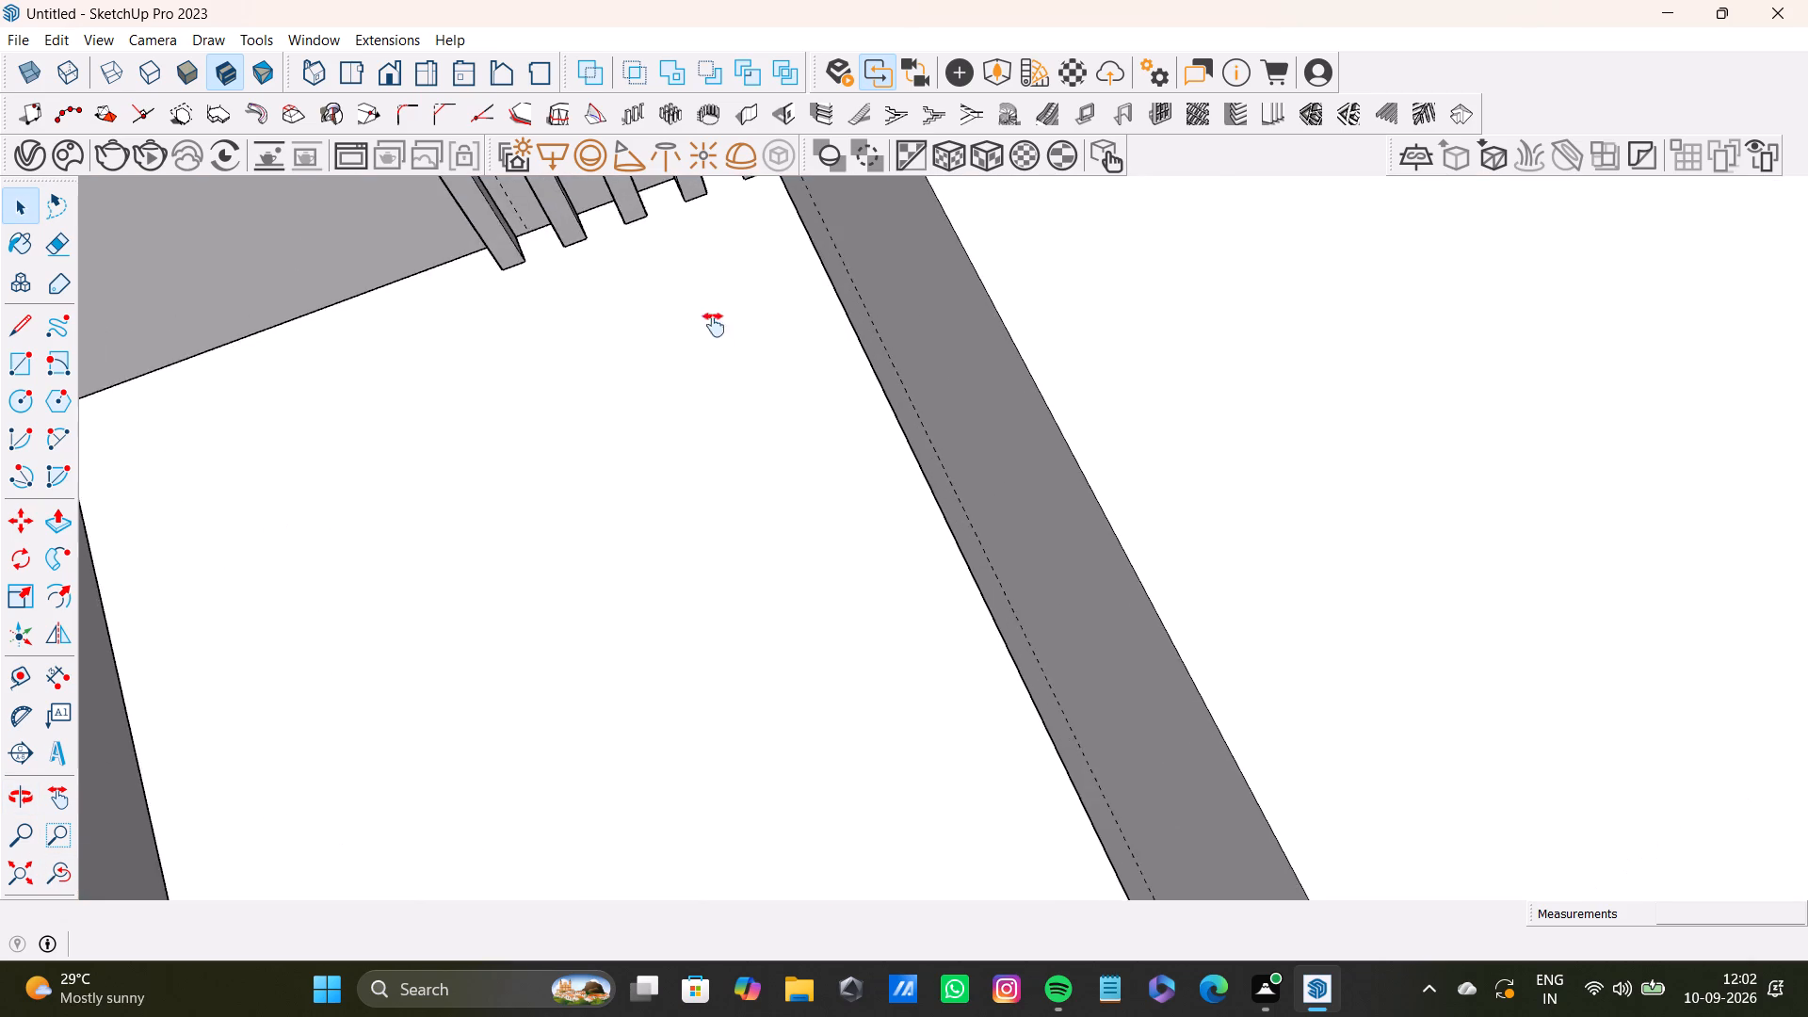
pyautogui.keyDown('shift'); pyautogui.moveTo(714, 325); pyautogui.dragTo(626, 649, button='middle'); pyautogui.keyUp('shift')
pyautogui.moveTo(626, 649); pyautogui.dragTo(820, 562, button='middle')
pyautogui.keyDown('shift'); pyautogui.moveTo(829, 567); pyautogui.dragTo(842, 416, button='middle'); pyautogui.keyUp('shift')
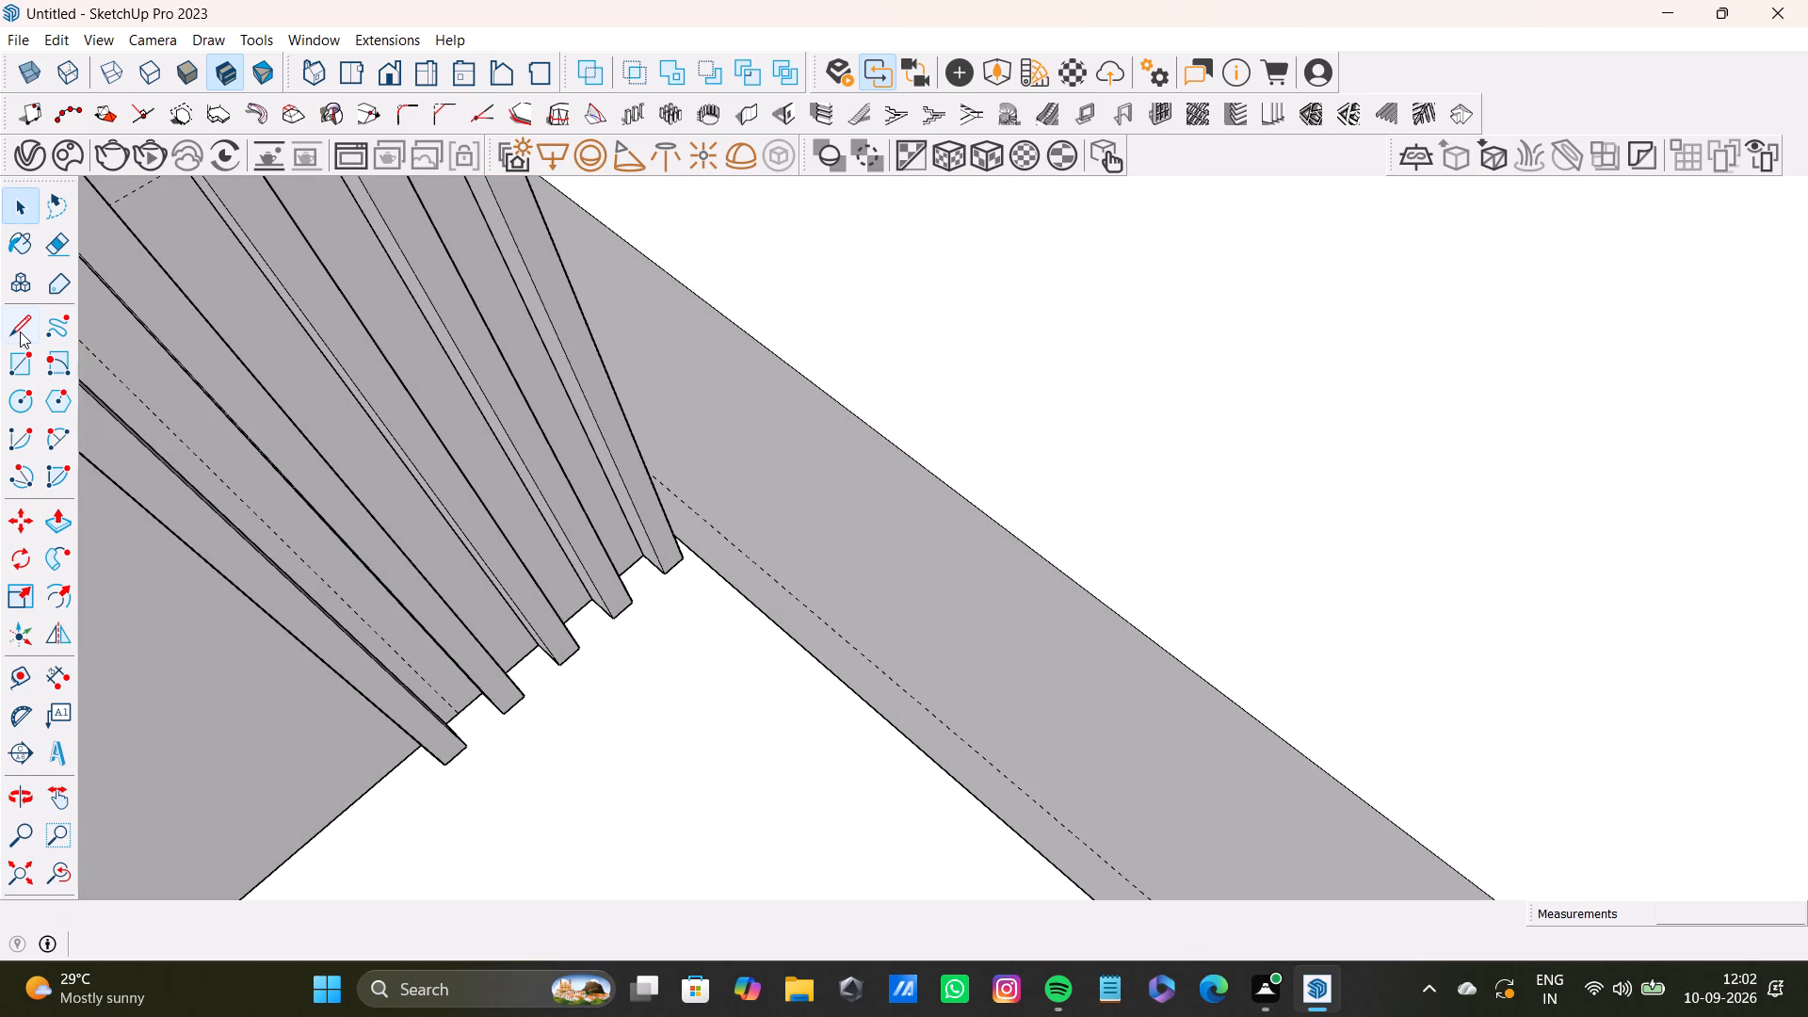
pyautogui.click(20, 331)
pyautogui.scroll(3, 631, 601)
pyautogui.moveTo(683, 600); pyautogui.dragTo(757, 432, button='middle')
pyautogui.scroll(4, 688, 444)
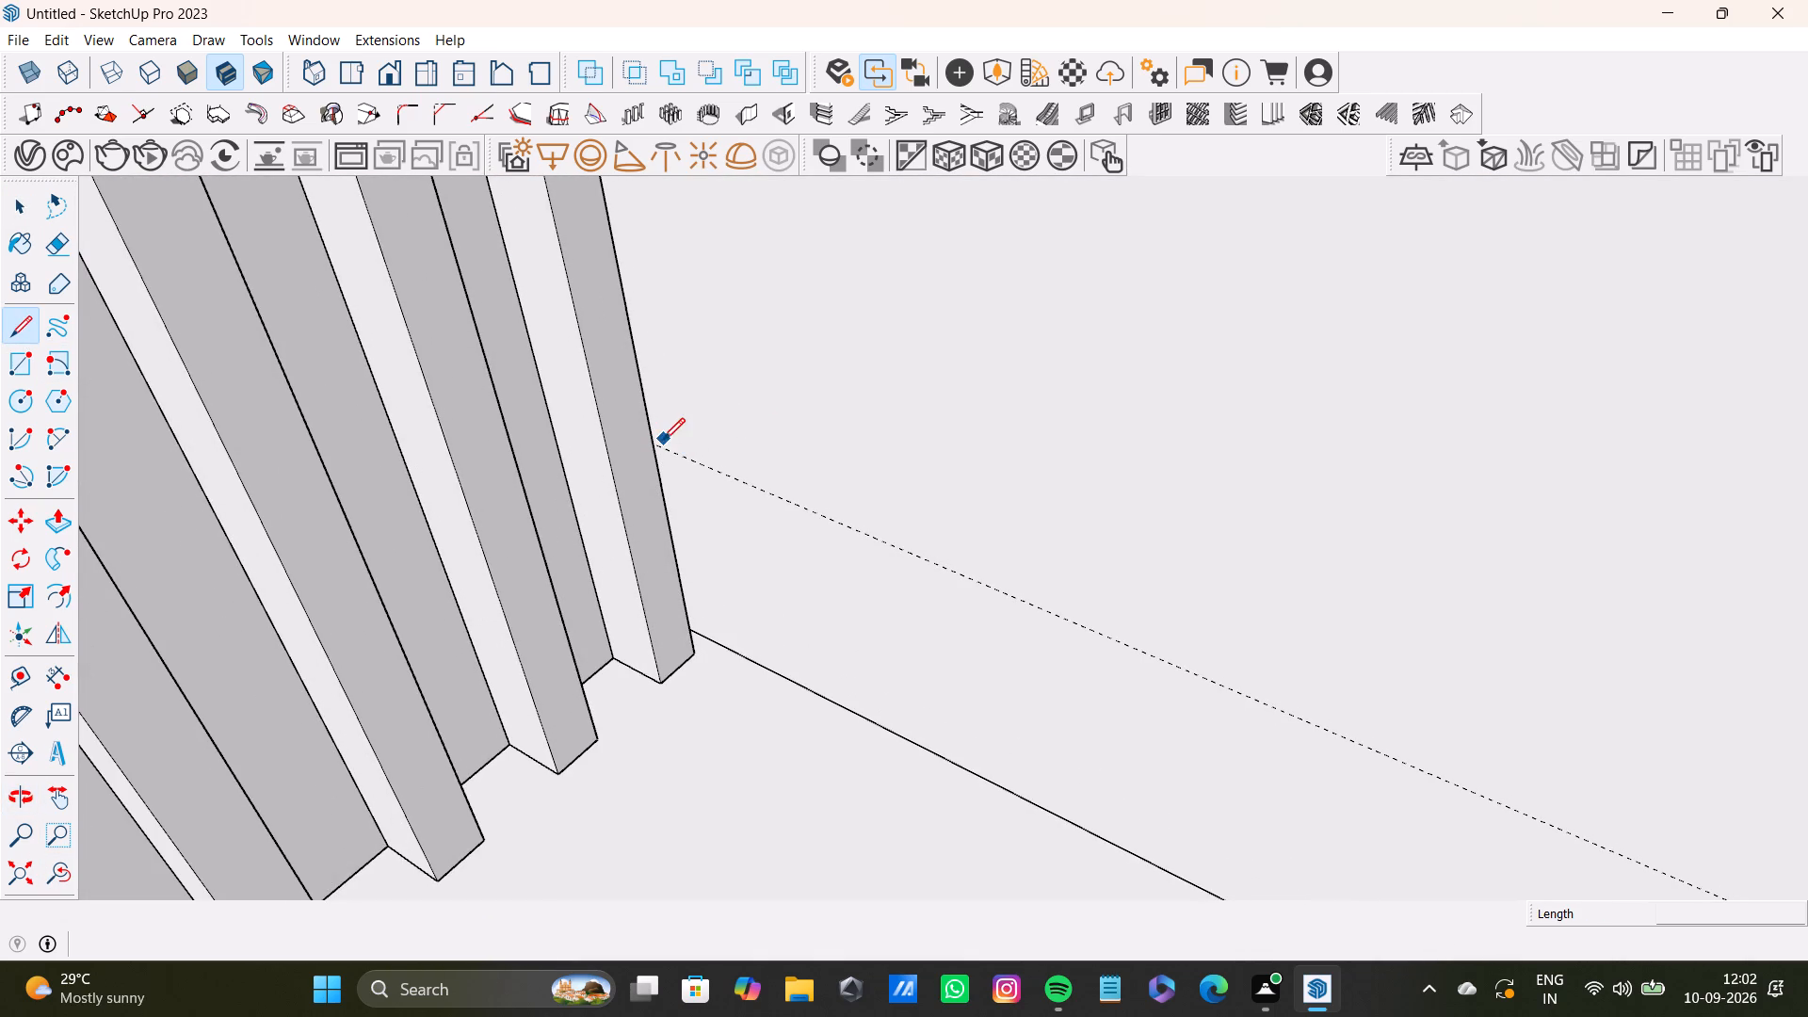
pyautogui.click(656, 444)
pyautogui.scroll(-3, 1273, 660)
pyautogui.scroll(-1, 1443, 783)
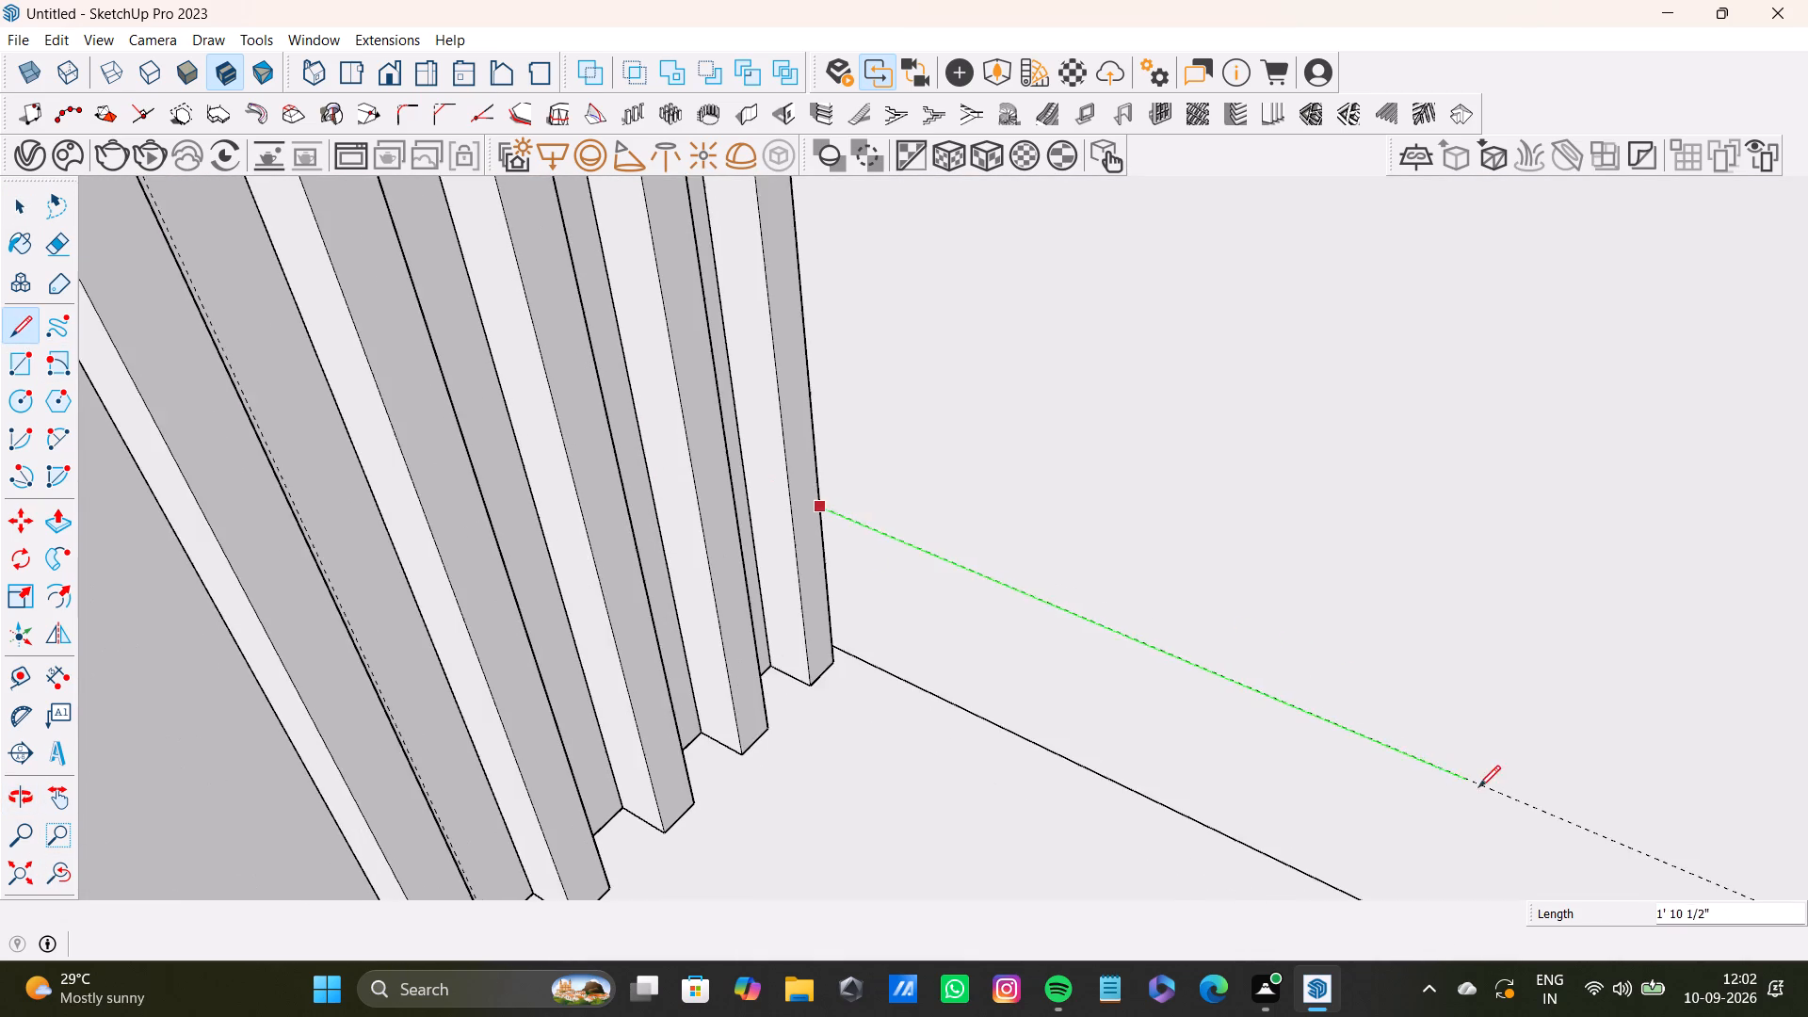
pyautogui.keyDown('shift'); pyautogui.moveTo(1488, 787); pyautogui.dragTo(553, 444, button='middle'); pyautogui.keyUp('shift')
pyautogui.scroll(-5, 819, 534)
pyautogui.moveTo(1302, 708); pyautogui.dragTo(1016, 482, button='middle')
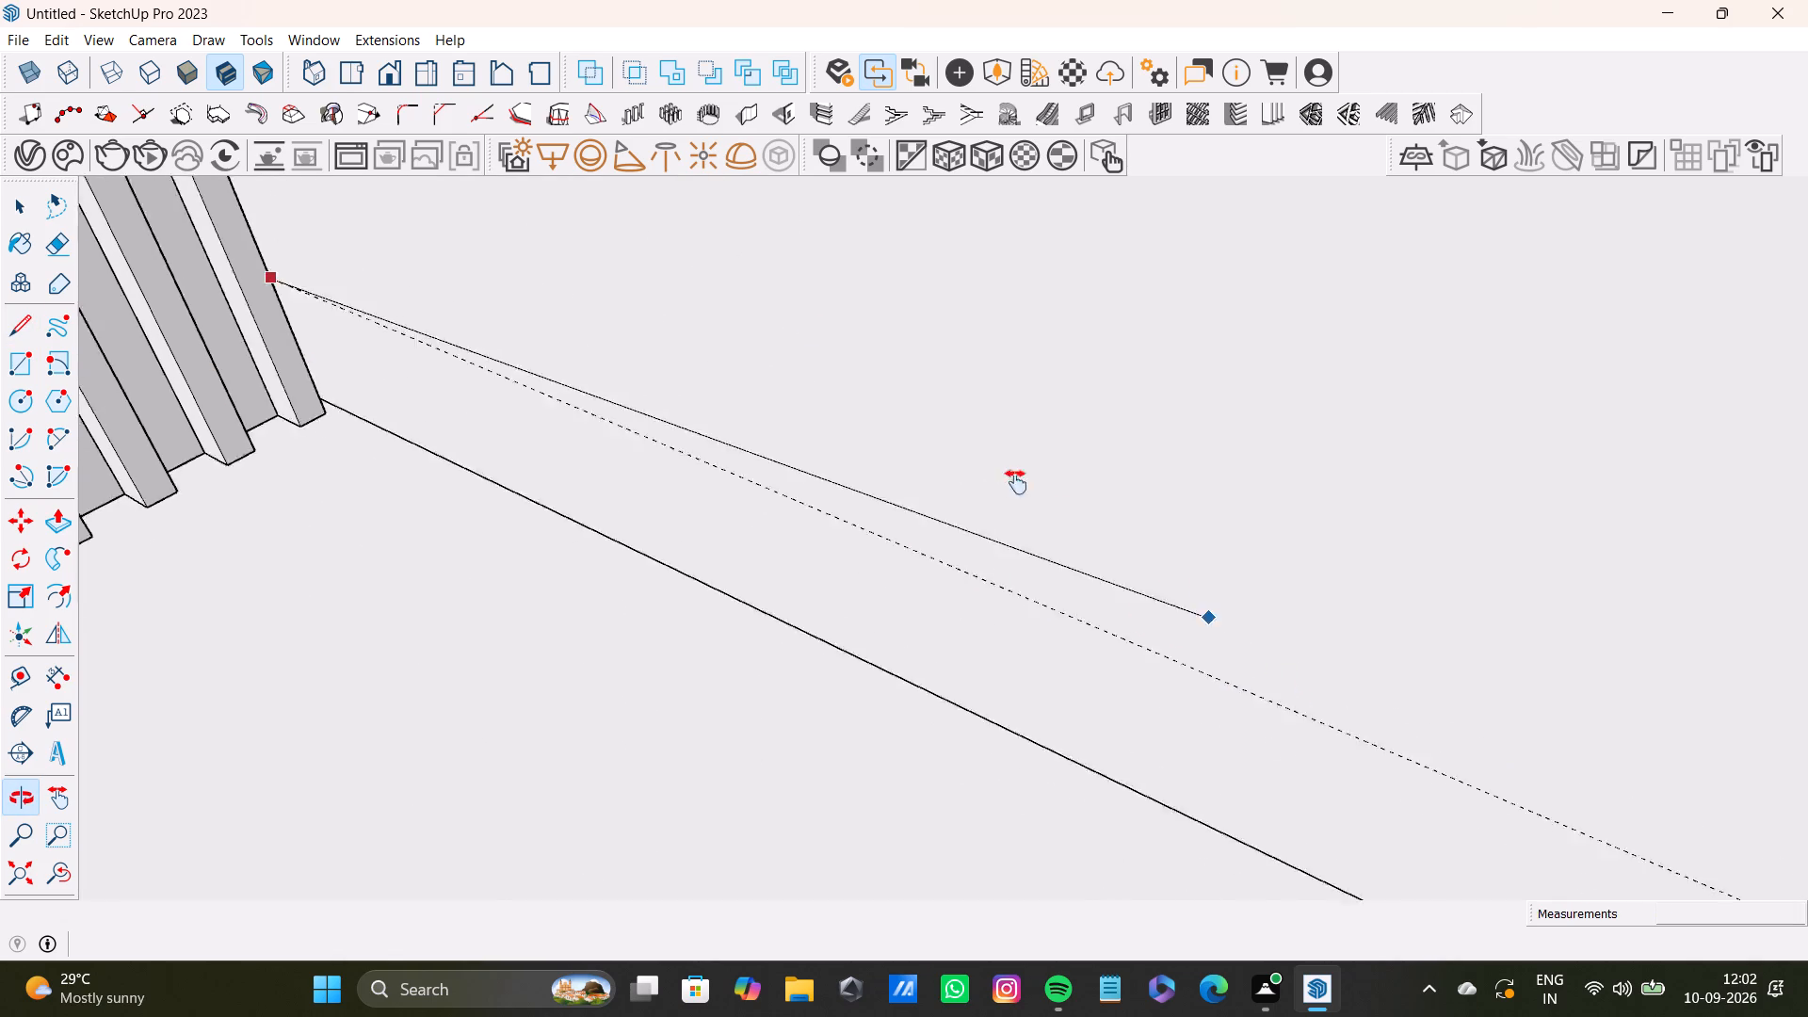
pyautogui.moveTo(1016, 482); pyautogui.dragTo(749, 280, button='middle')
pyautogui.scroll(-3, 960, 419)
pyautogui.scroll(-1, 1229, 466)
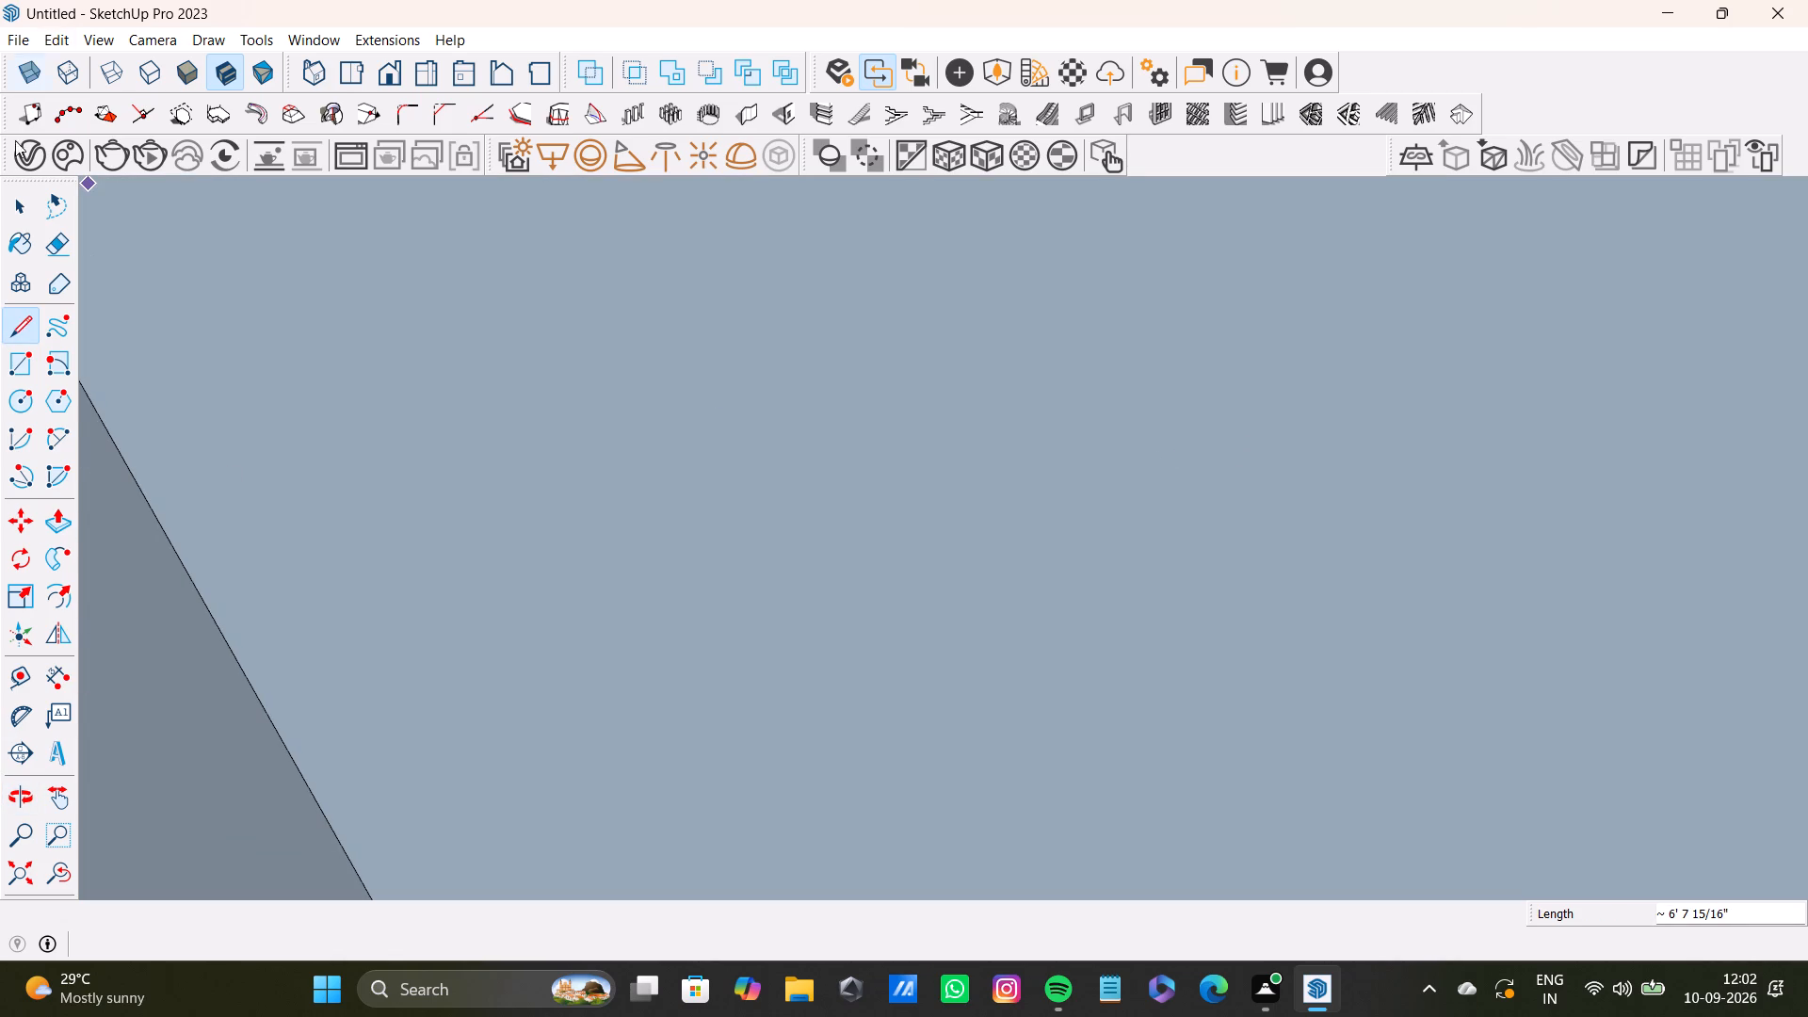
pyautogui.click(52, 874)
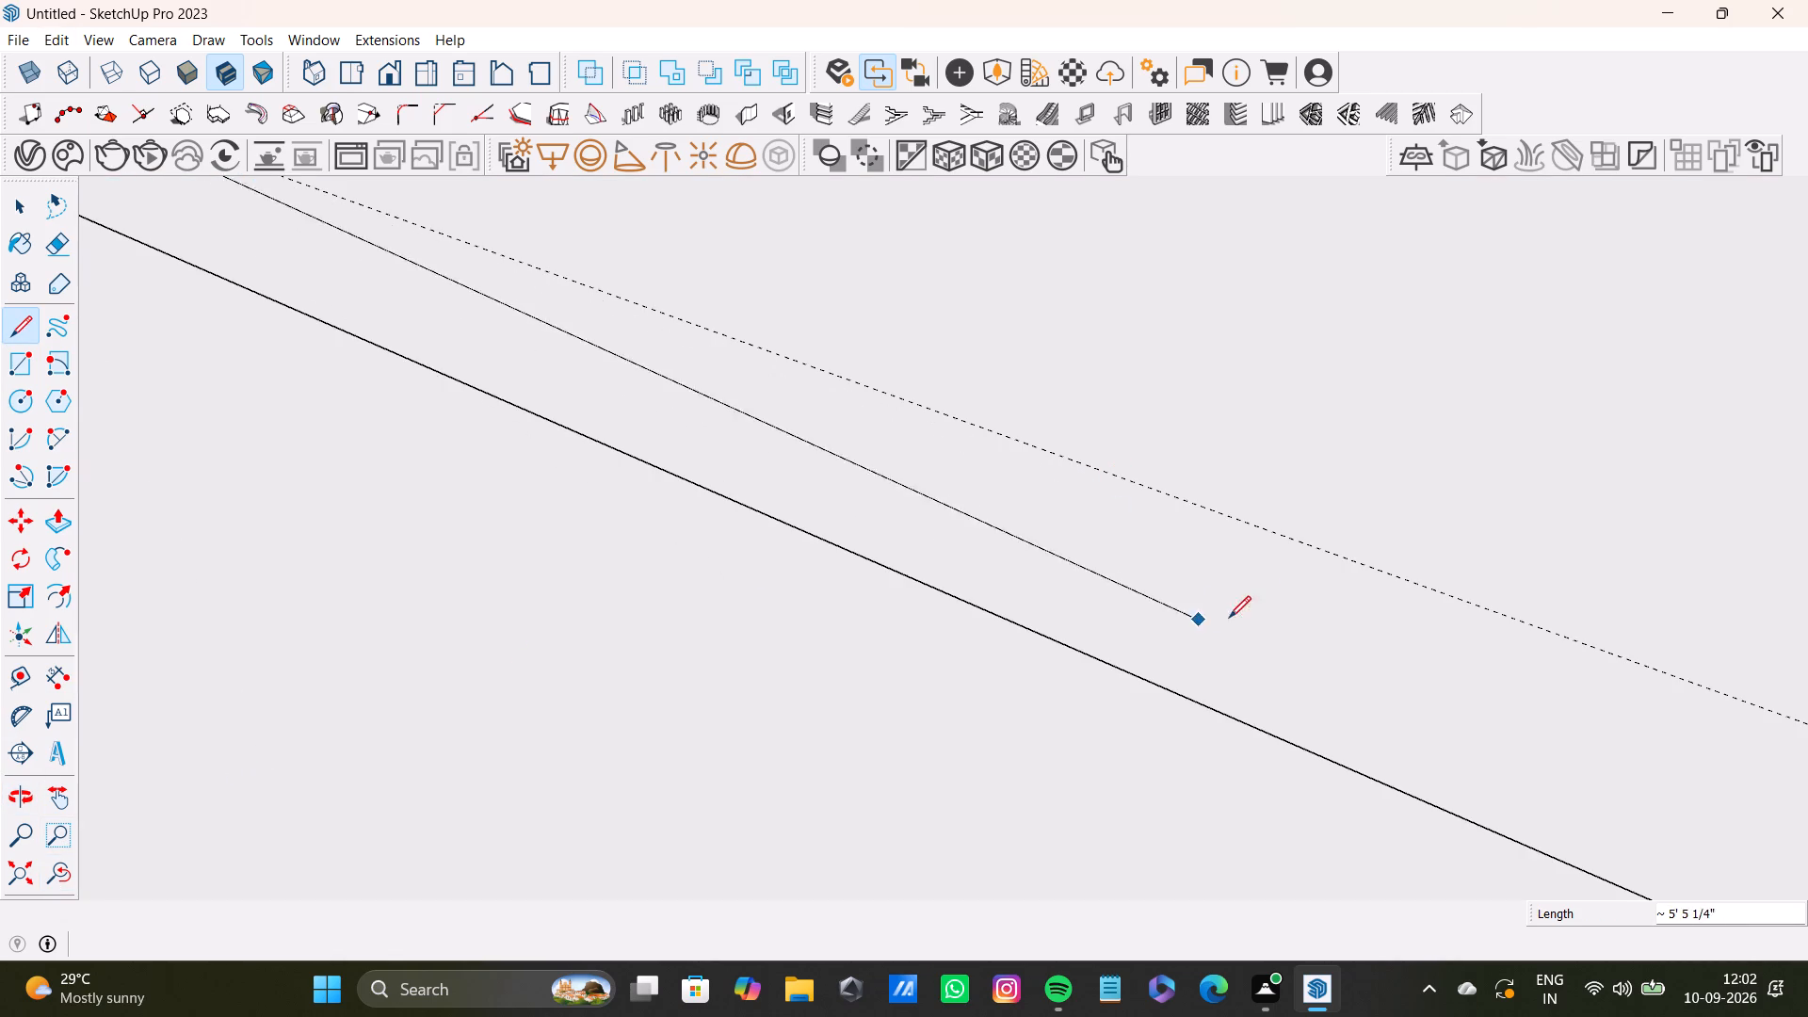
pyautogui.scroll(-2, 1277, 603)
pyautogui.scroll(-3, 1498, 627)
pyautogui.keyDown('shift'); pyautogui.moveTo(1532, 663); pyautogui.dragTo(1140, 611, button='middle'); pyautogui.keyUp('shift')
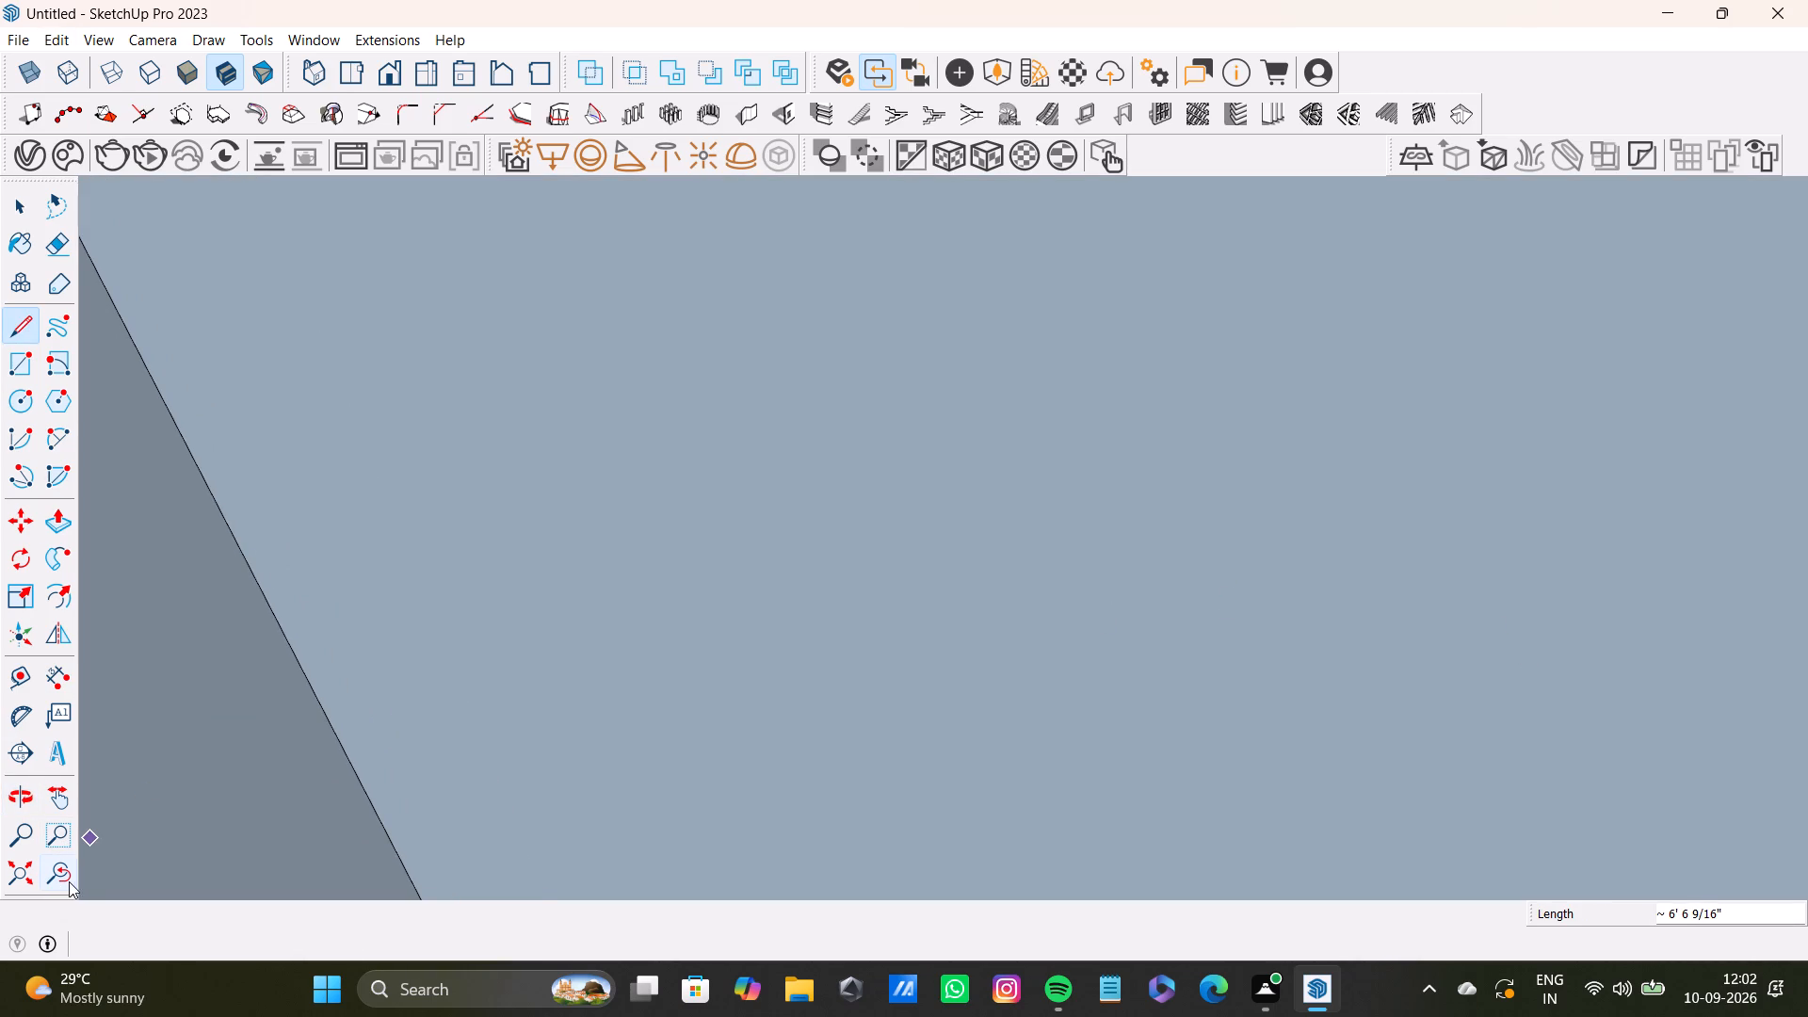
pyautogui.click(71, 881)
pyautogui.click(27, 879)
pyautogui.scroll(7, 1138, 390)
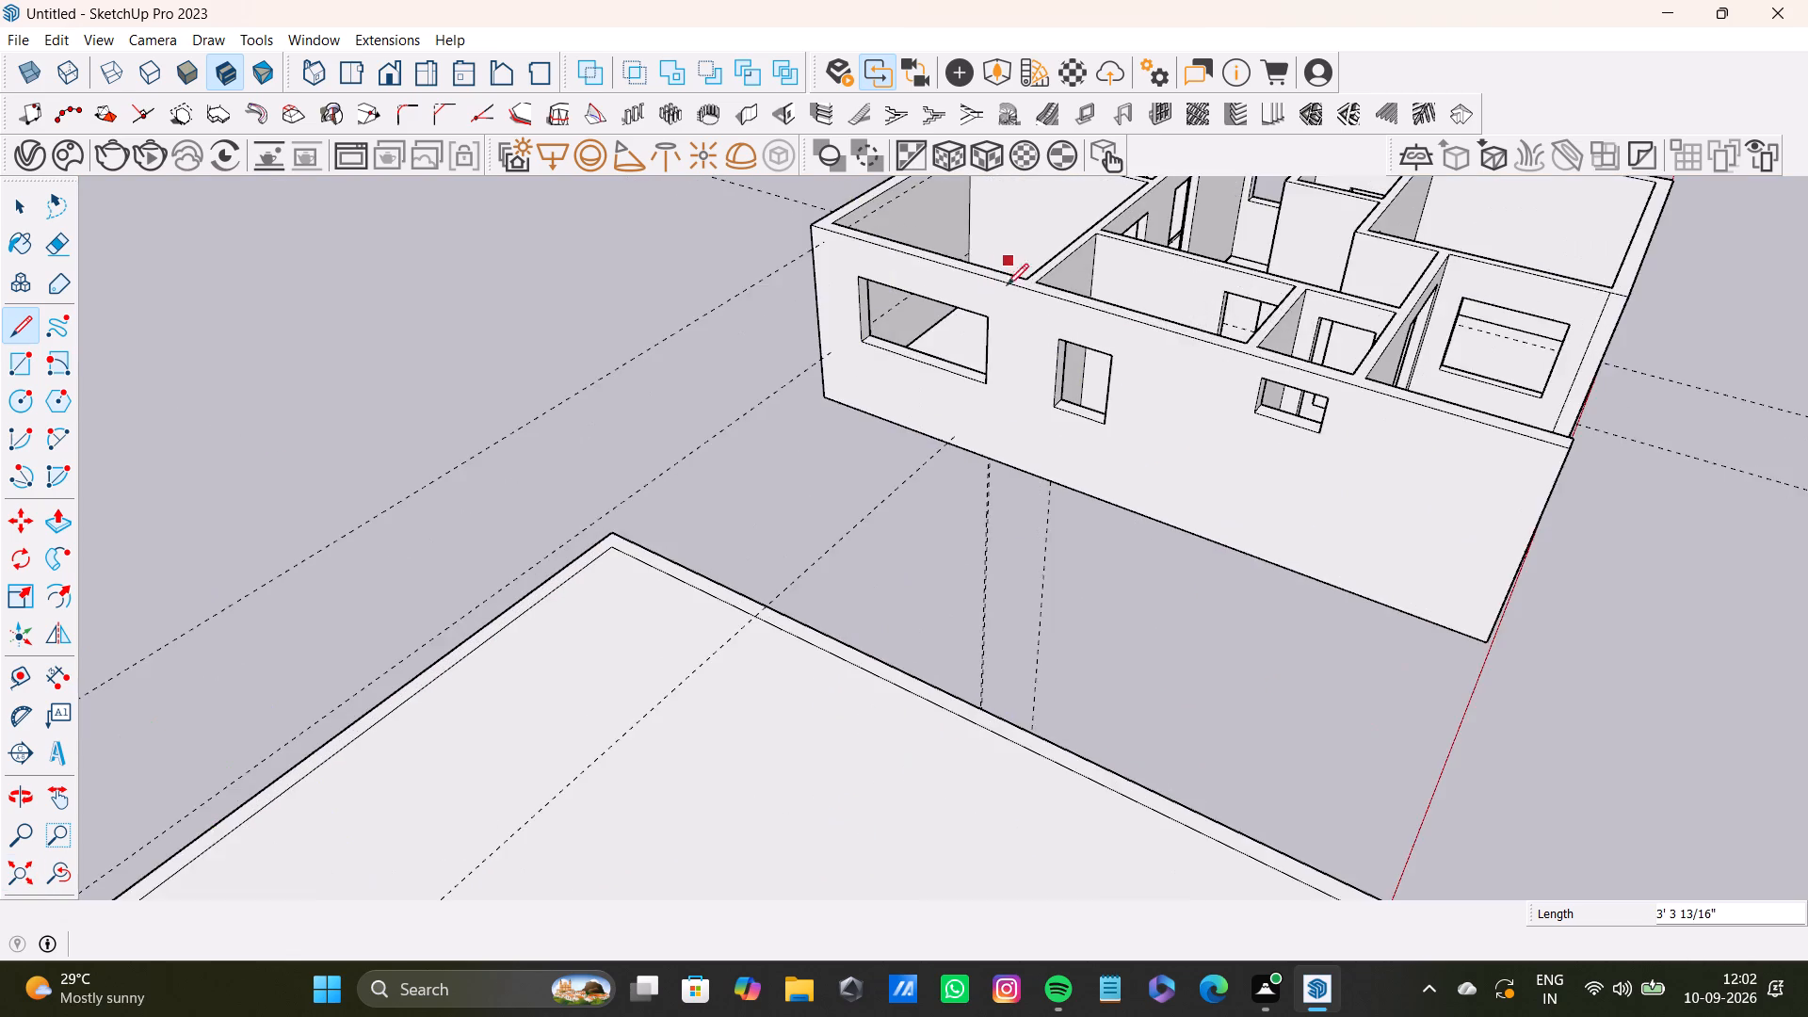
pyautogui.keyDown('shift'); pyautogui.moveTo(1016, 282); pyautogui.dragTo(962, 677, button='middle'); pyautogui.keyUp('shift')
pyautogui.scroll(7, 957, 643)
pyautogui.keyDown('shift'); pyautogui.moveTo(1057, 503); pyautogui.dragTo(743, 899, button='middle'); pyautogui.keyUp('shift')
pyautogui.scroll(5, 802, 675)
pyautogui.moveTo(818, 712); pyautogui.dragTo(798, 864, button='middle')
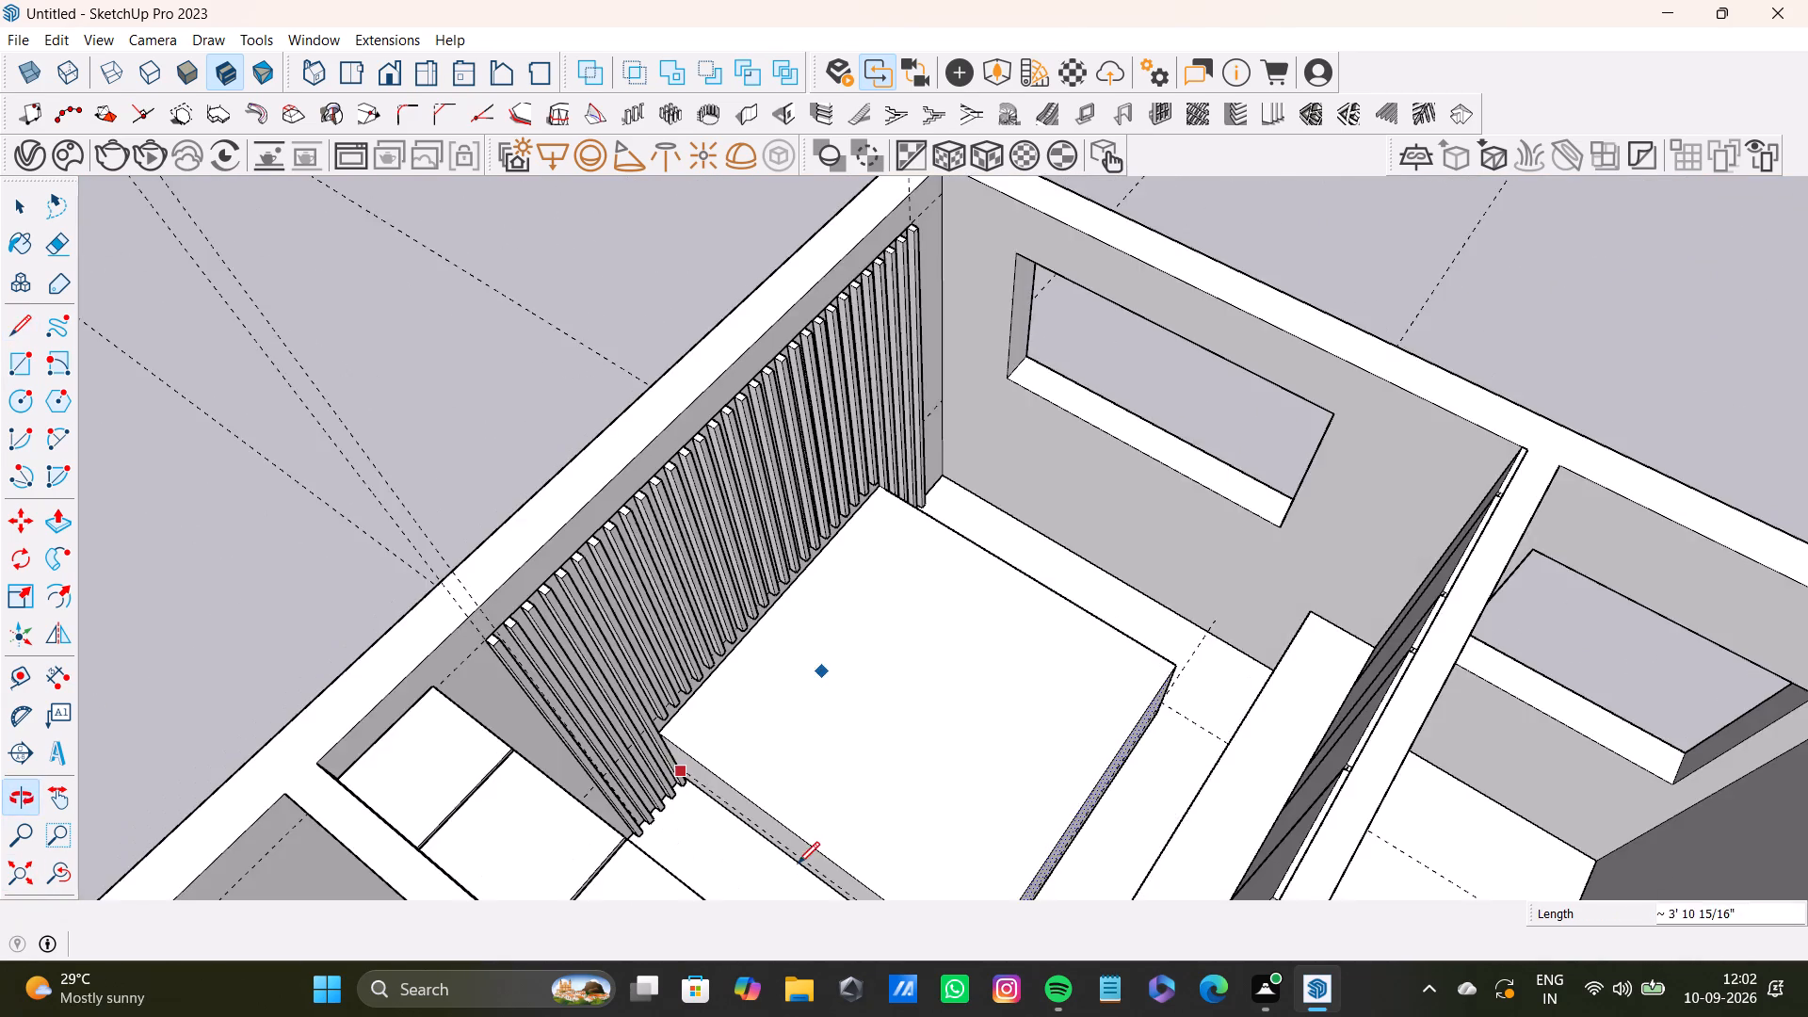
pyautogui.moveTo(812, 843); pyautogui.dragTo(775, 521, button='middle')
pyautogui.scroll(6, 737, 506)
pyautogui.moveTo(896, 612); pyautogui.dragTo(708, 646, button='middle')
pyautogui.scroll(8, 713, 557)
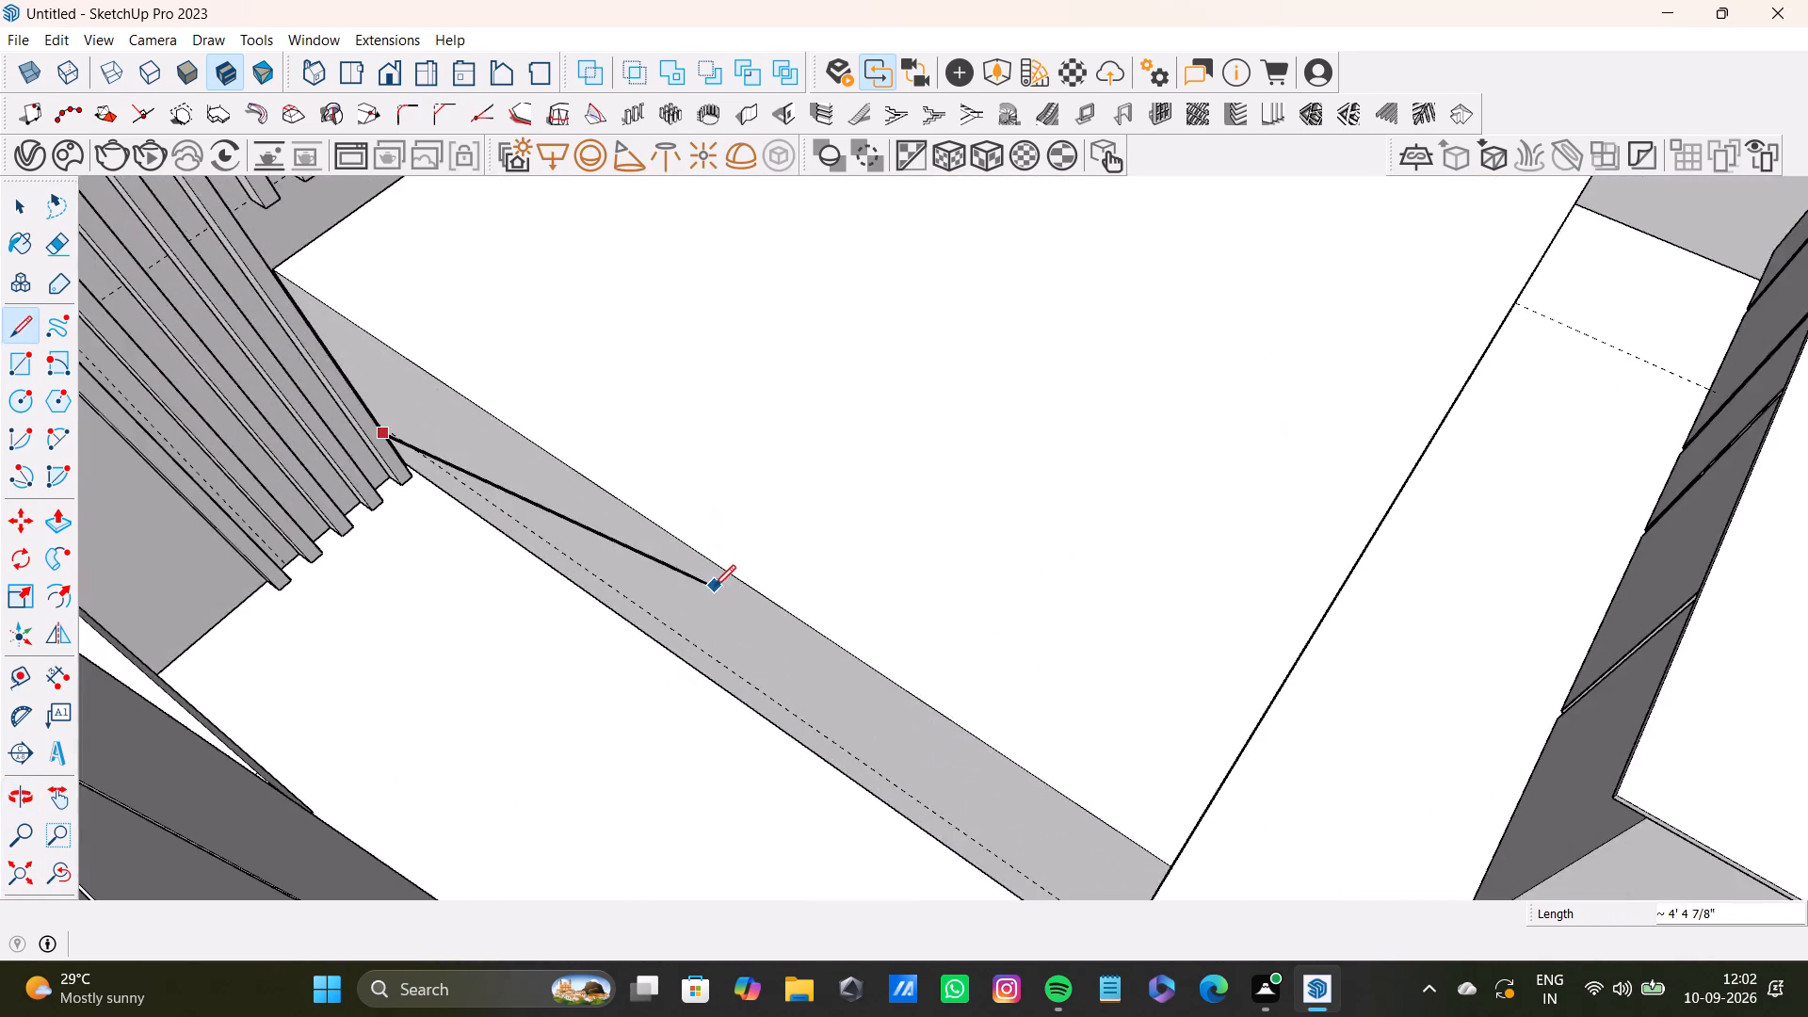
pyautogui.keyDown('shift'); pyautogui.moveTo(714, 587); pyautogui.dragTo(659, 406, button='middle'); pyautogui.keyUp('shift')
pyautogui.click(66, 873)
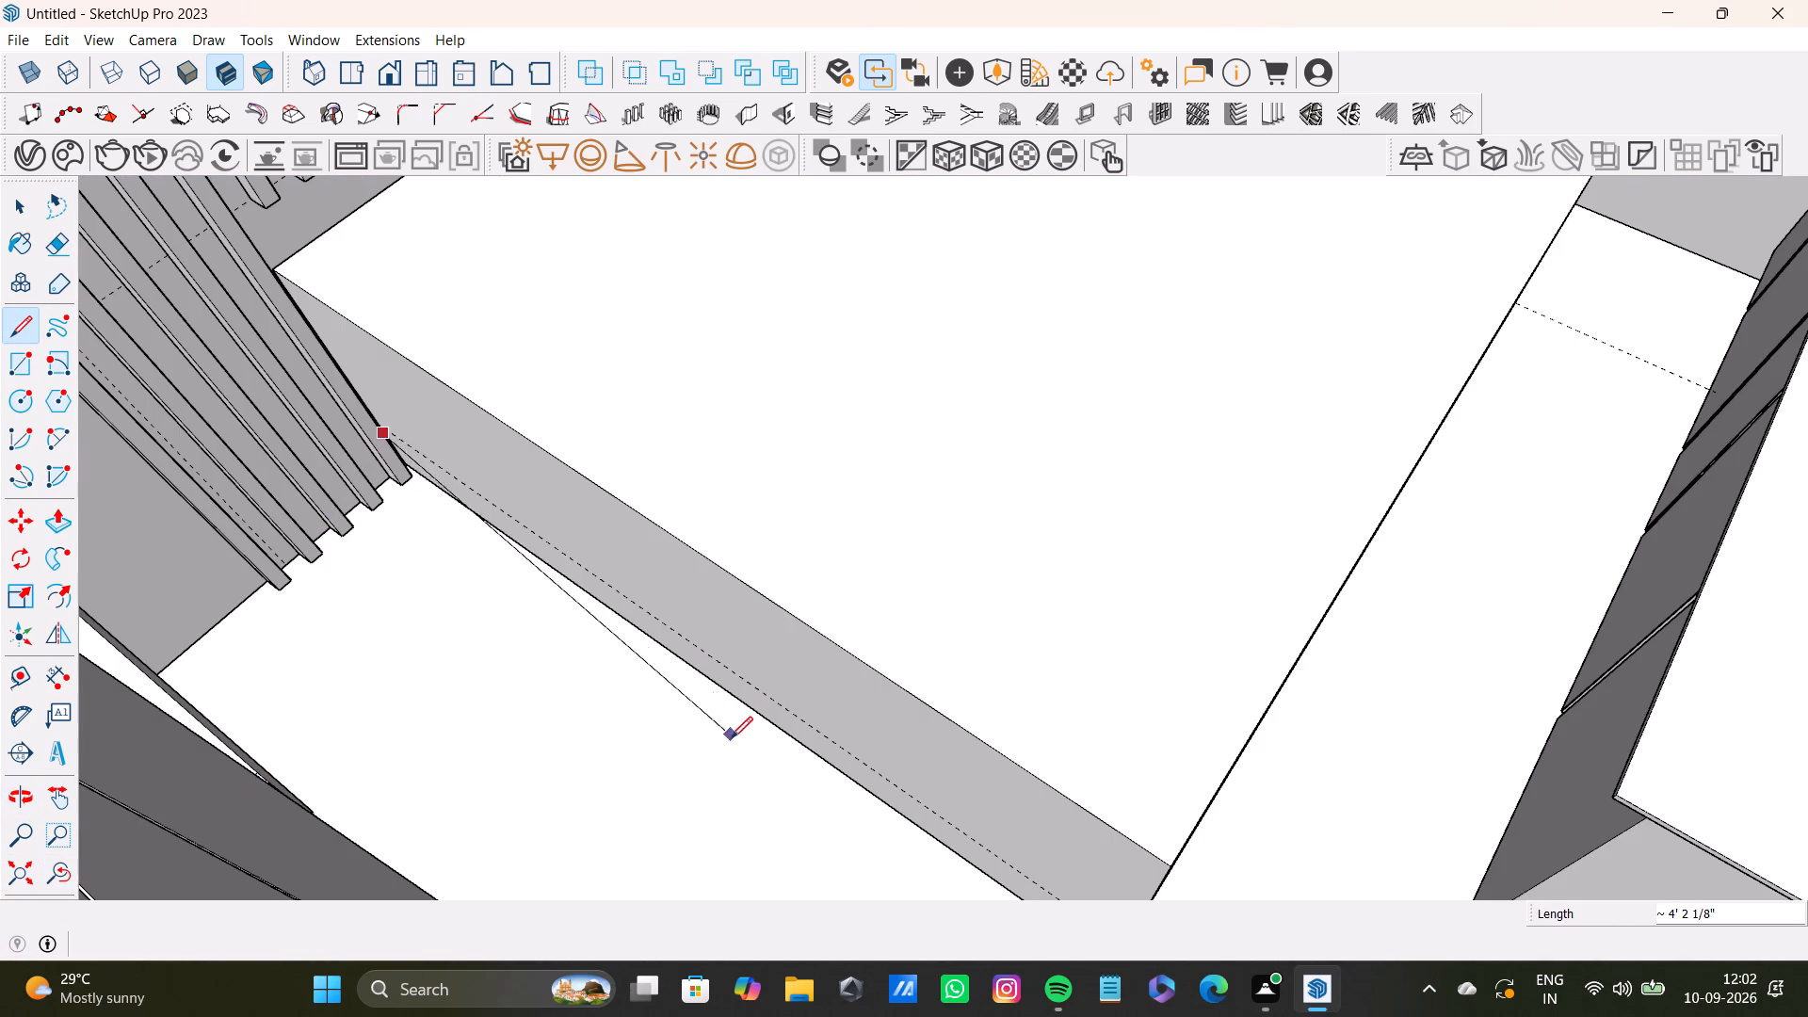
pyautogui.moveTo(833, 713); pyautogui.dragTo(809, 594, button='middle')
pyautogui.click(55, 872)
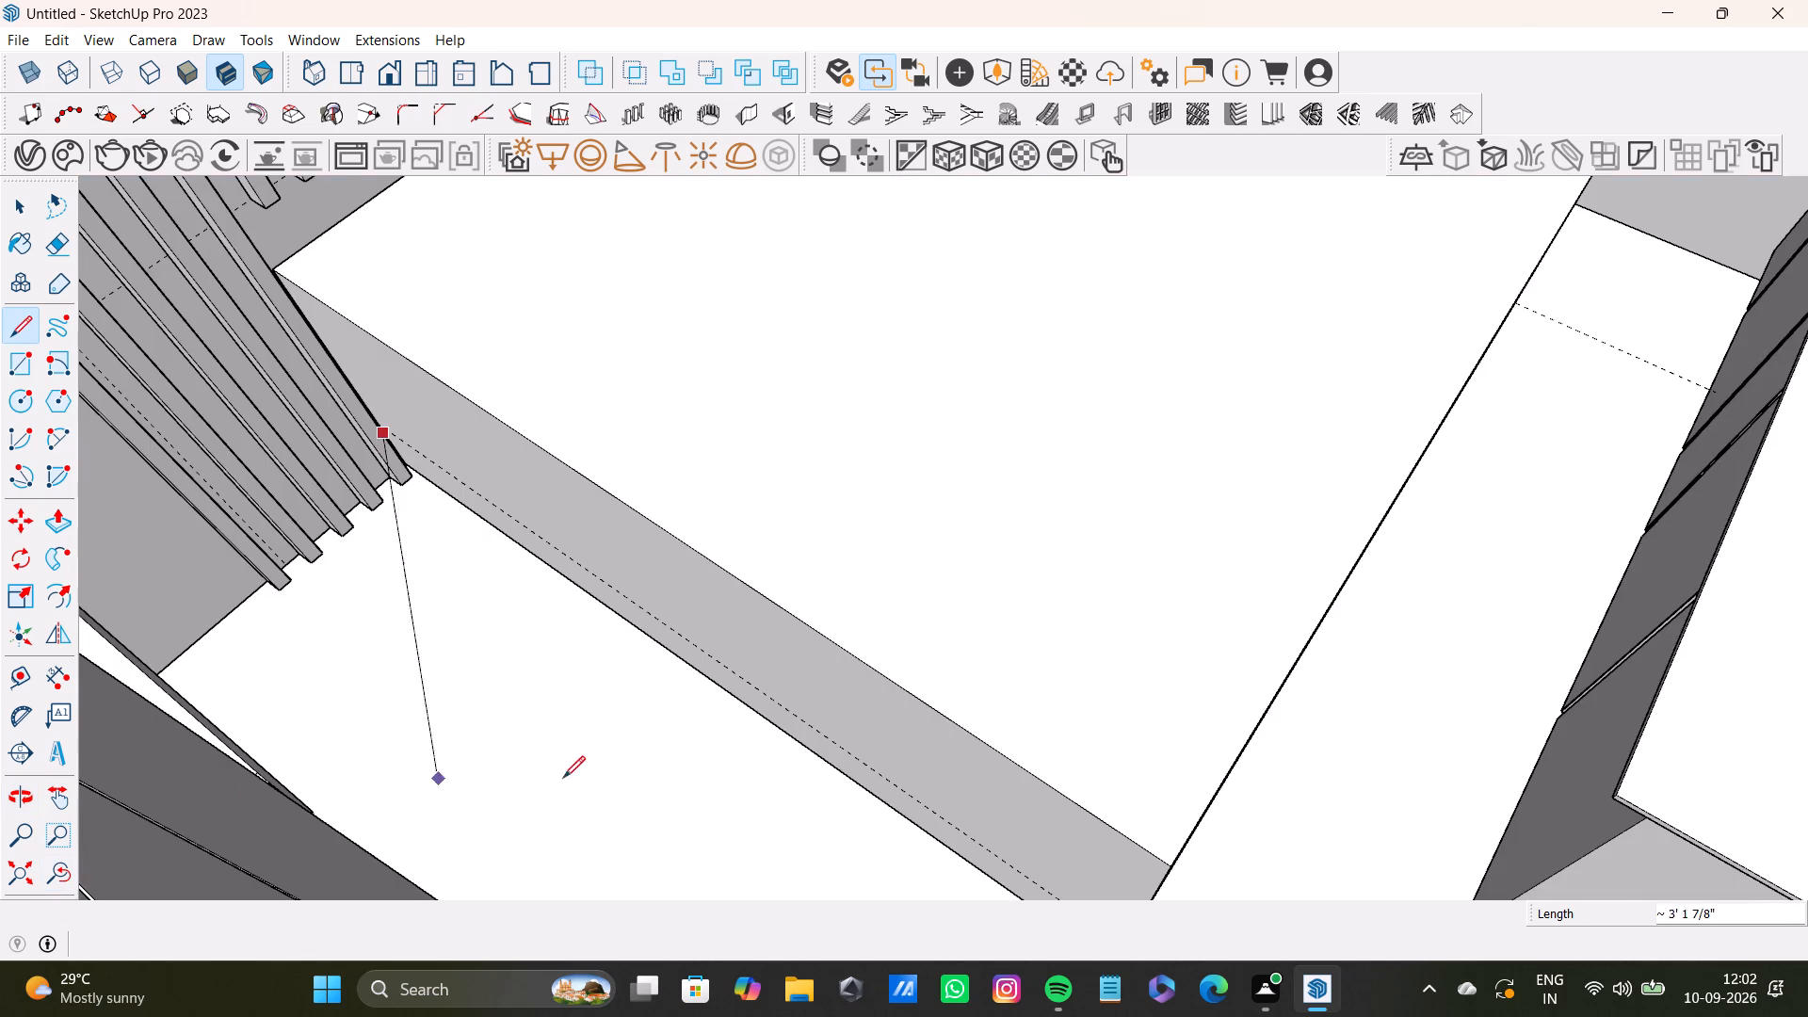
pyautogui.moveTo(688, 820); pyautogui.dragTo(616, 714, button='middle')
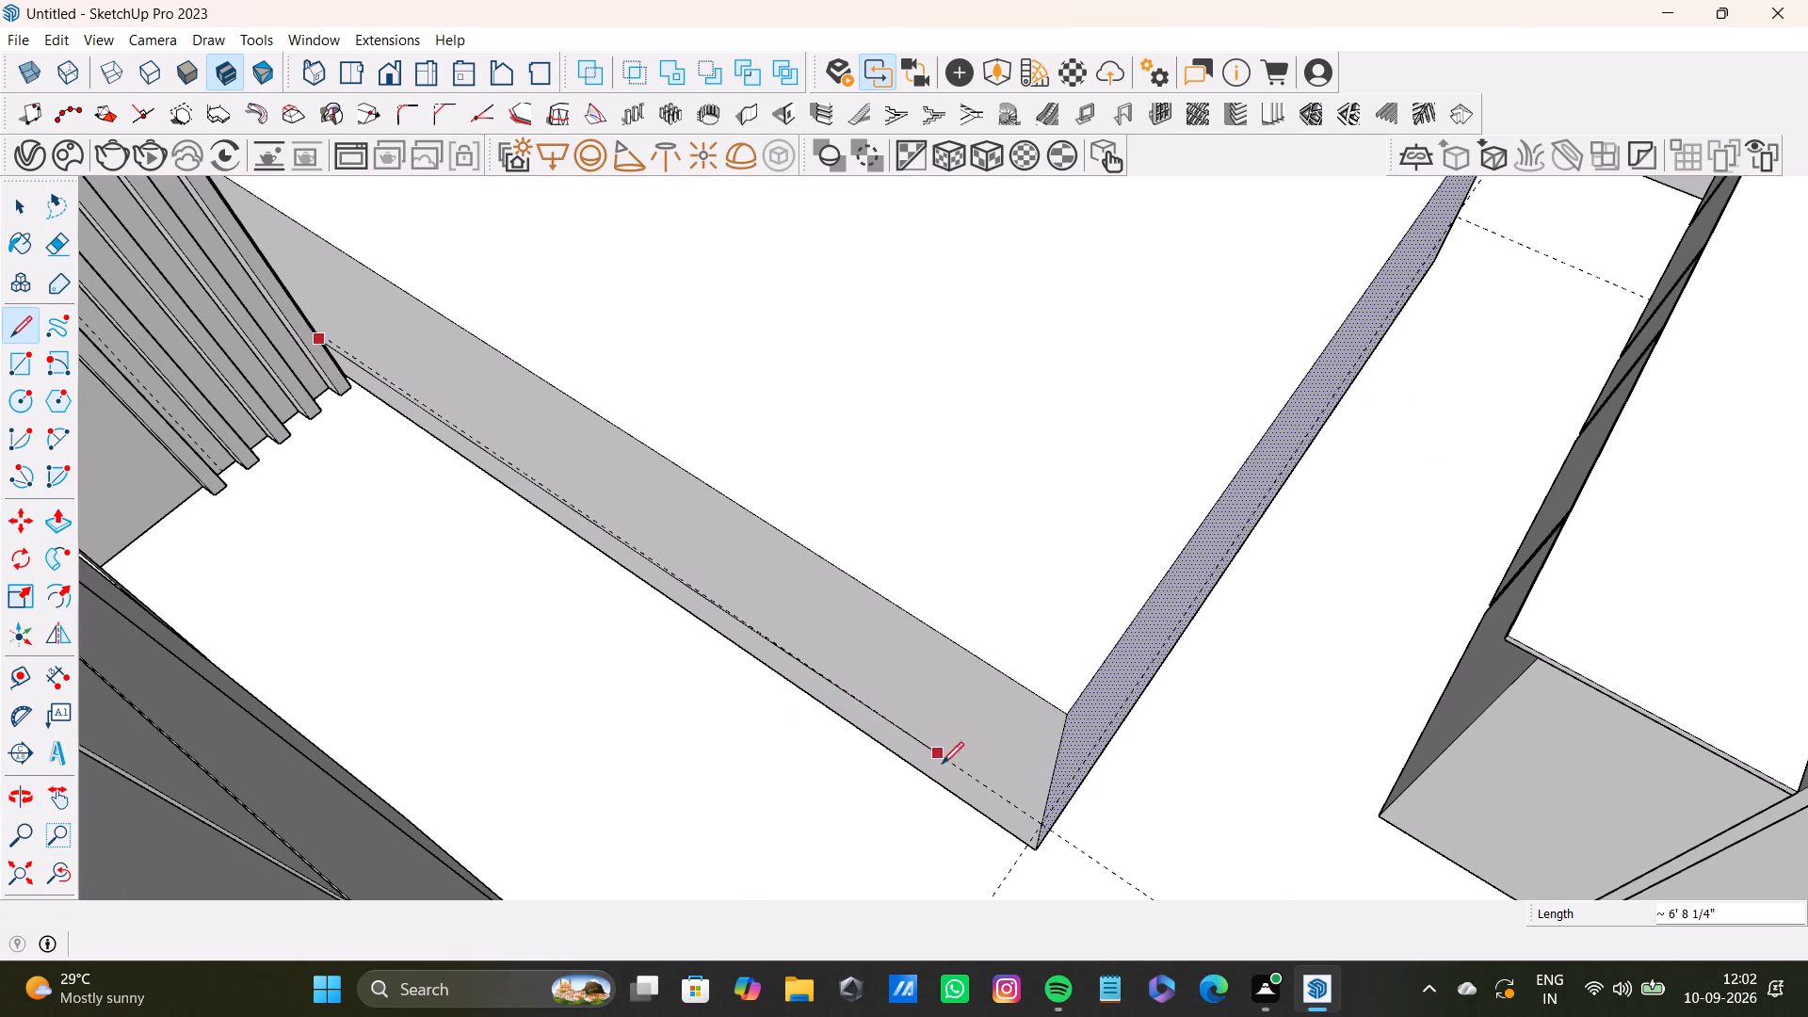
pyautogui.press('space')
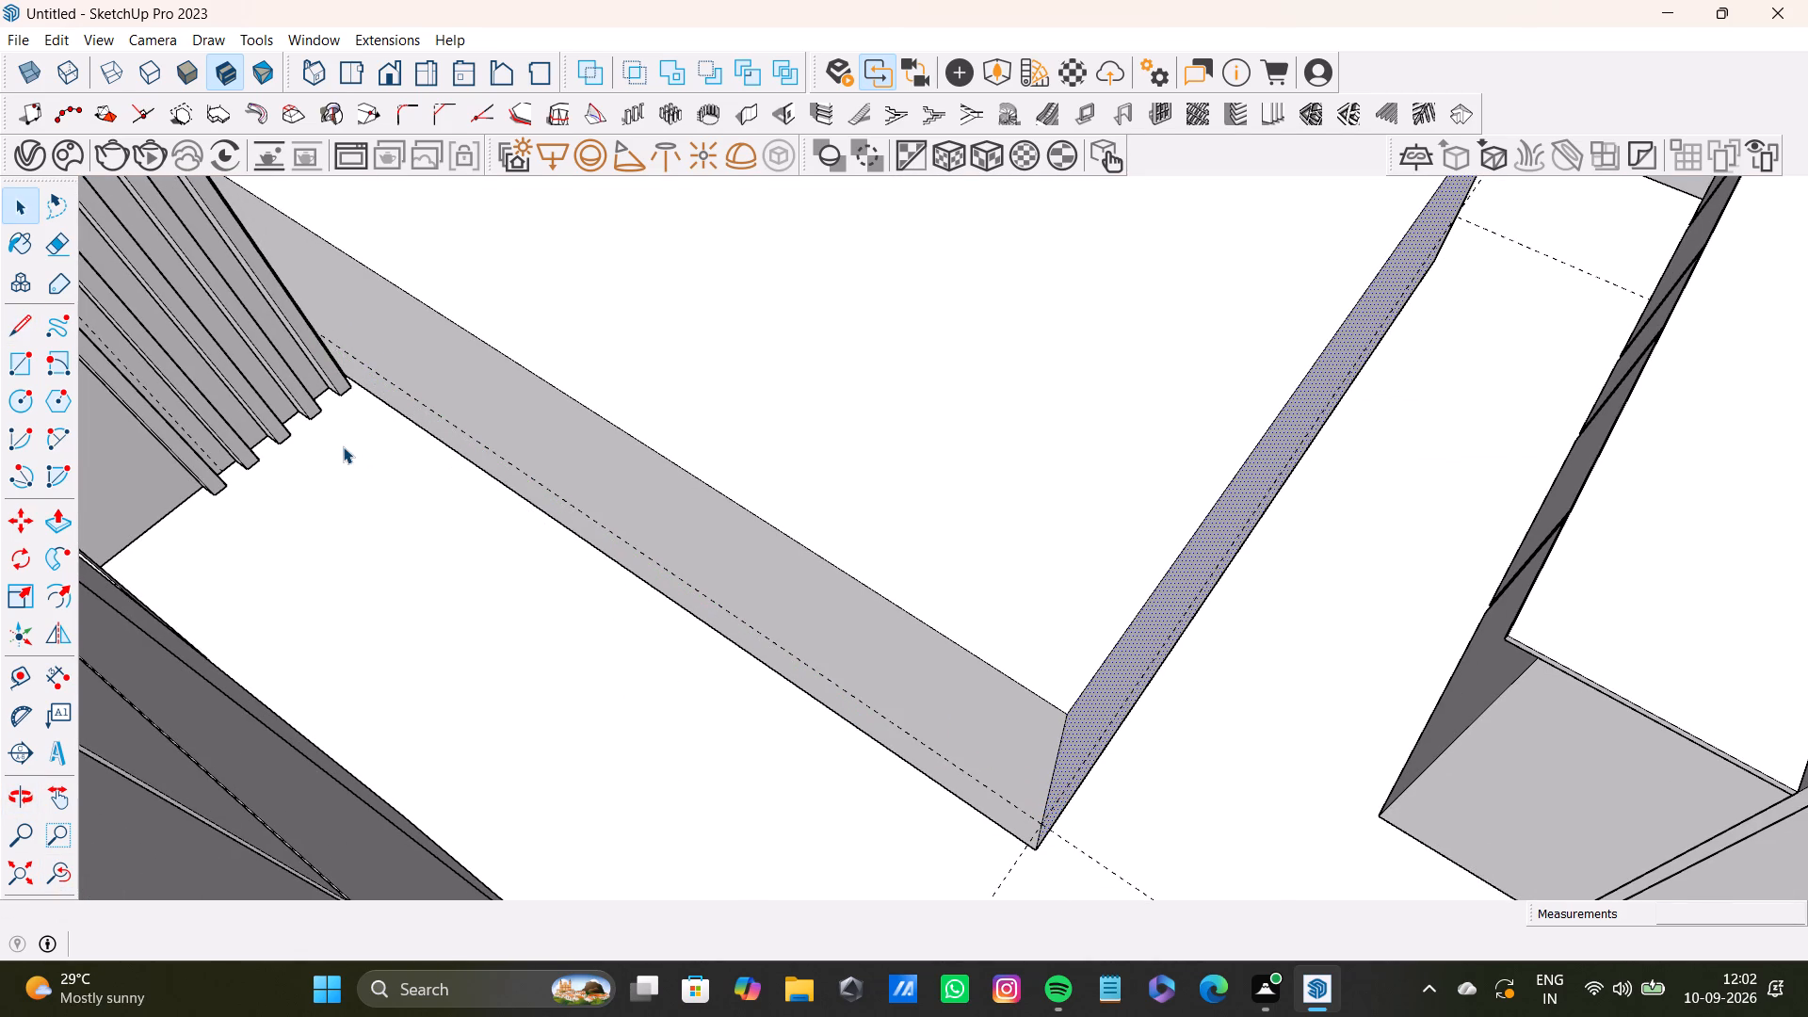
# Draw a line about 7' 7" long along the guide on the low box's wardrobe-side face, from the end slat to the front corner edge.
pyautogui.press('l')
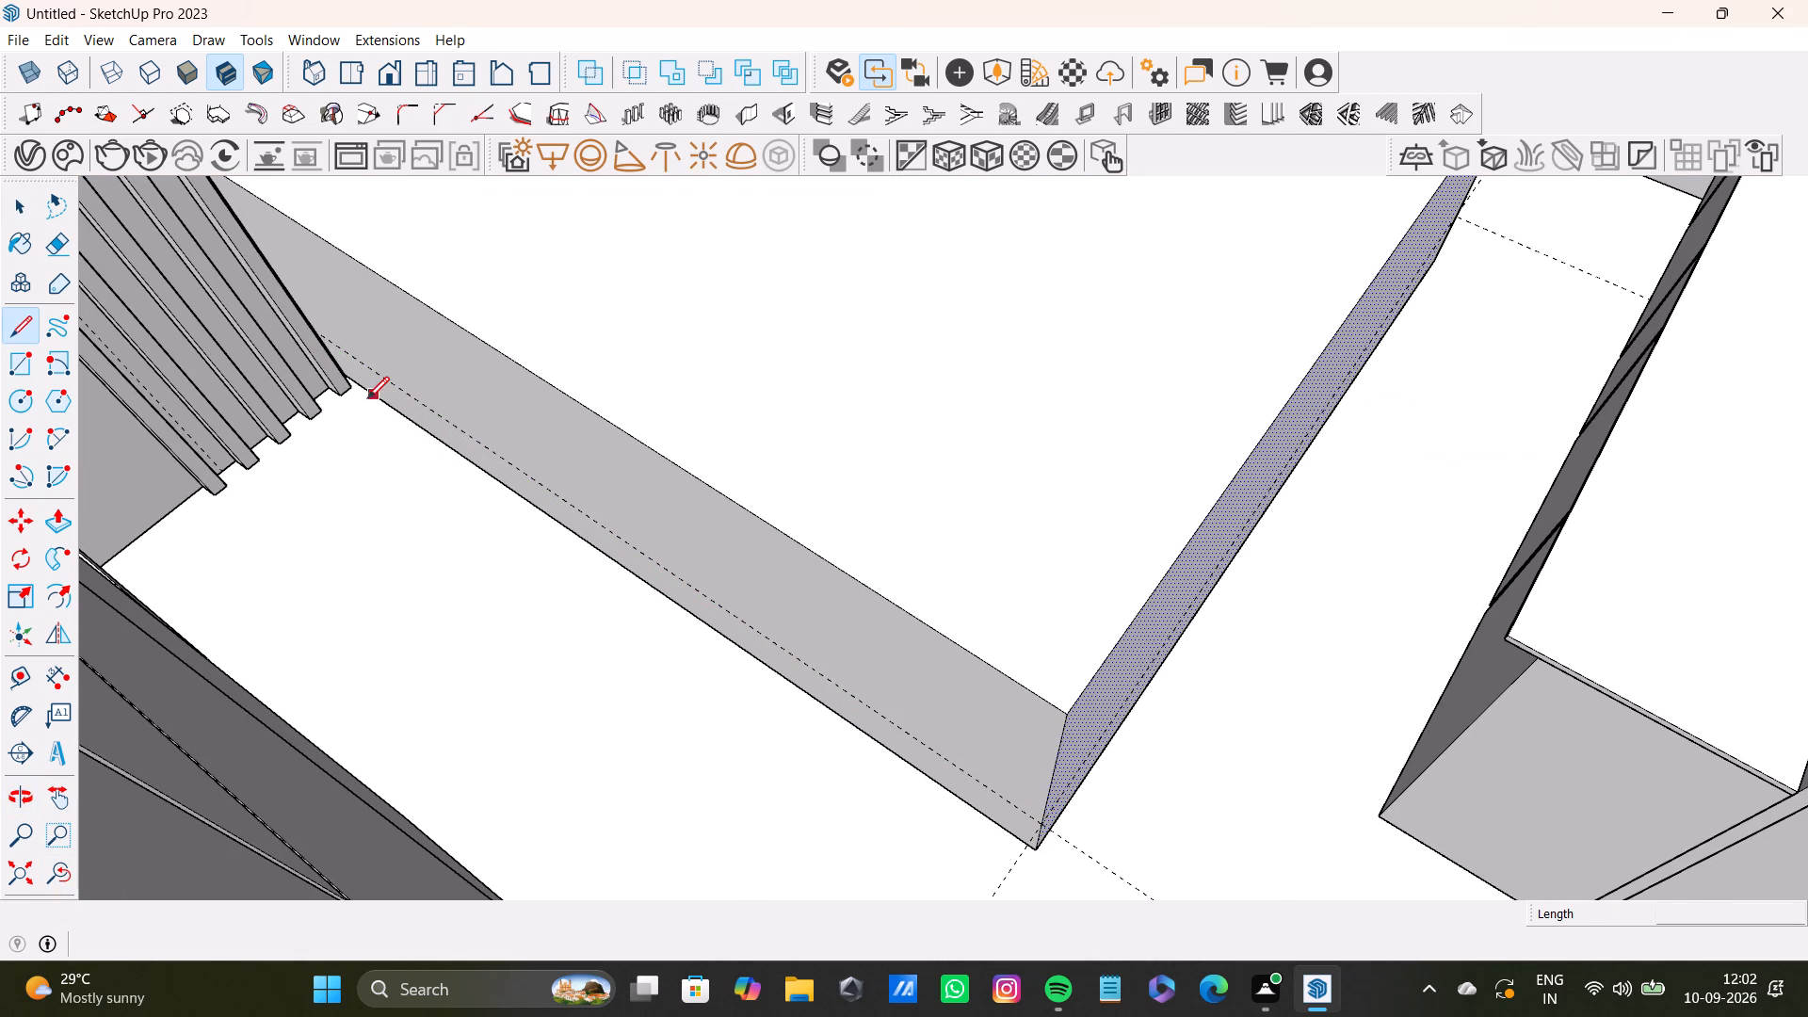
pyautogui.scroll(12, 314, 258)
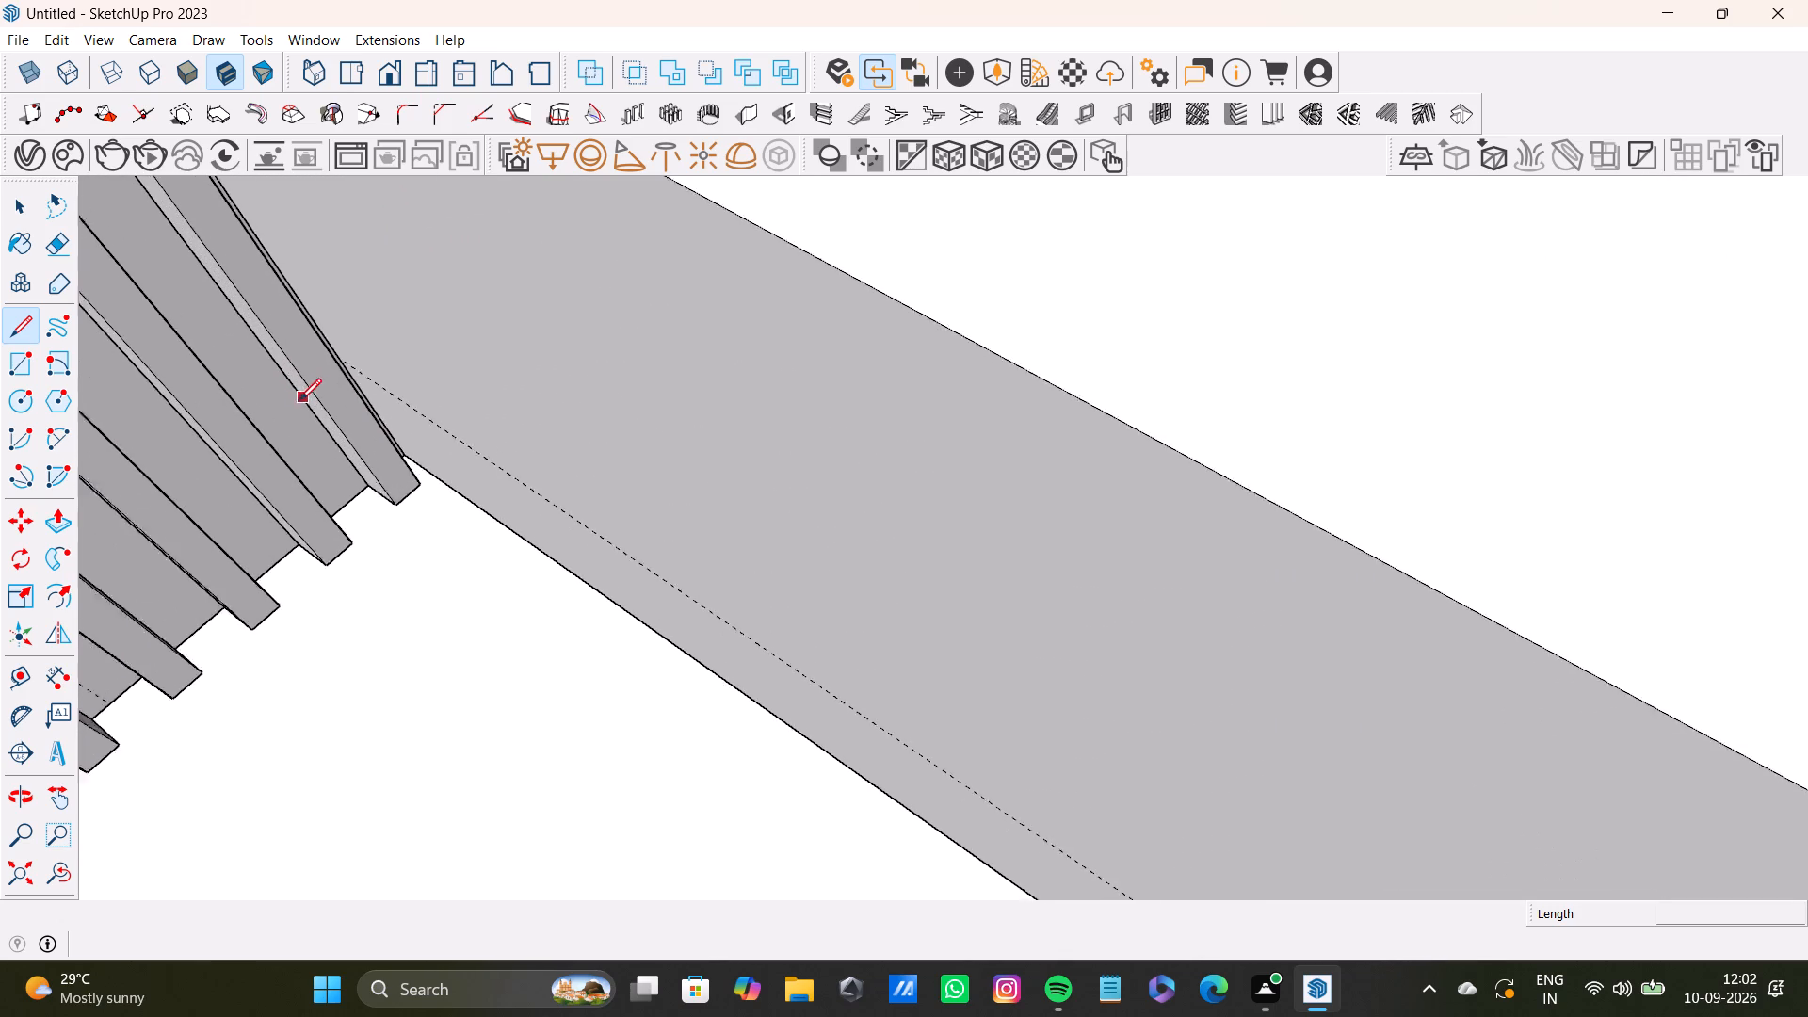
pyautogui.scroll(1, 299, 400)
pyautogui.moveTo(363, 418); pyautogui.dragTo(394, 361, button='middle')
pyautogui.scroll(7, 339, 399)
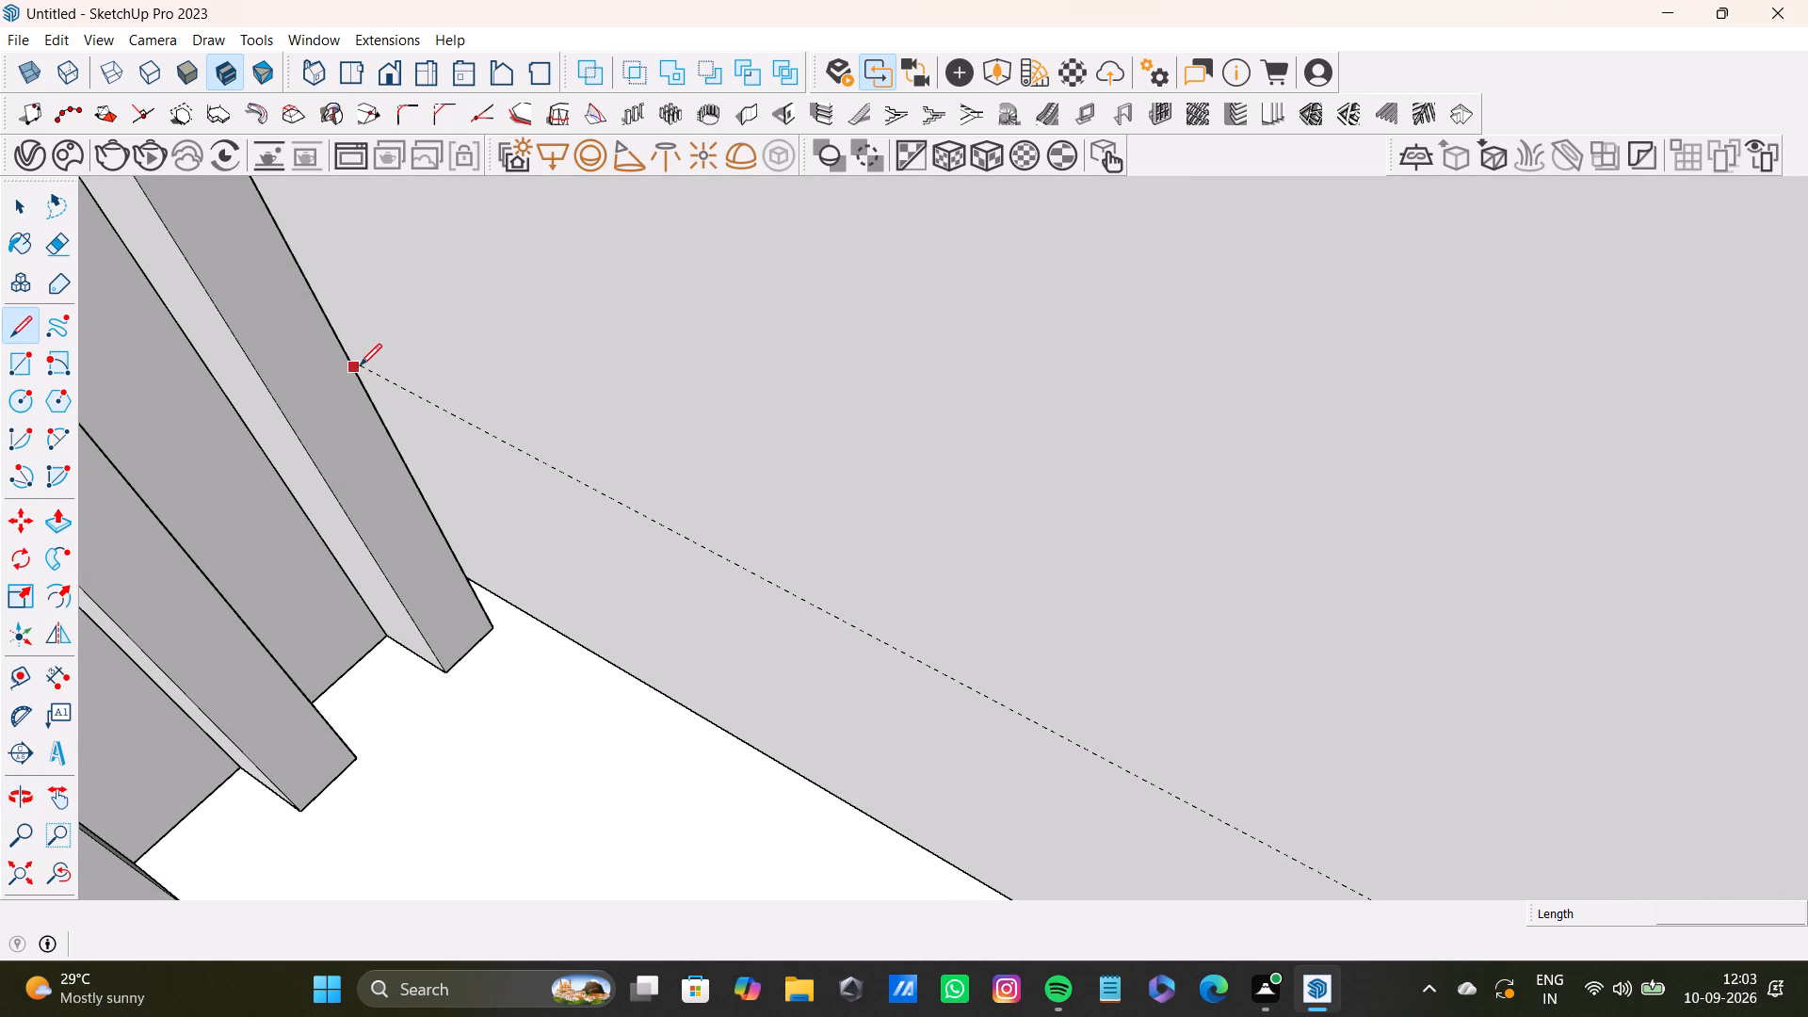
pyautogui.click(358, 361)
pyautogui.scroll(-3, 629, 492)
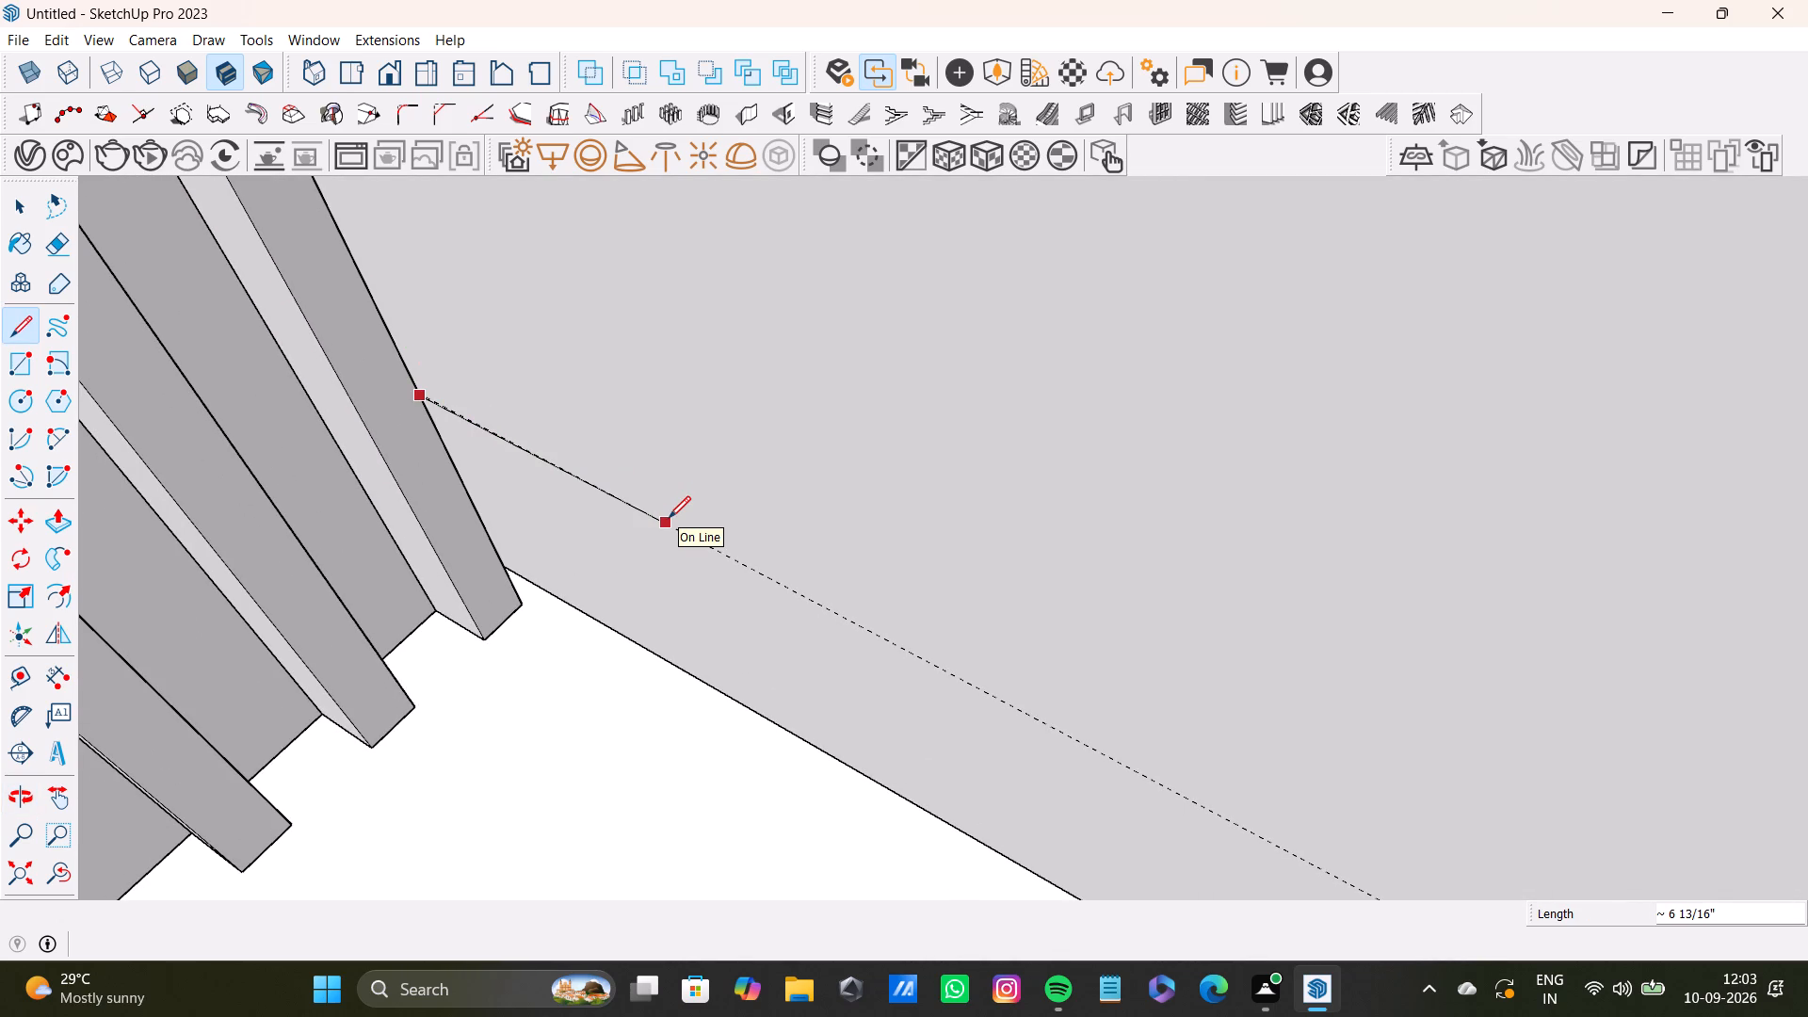
pyautogui.scroll(-1, 1143, 758)
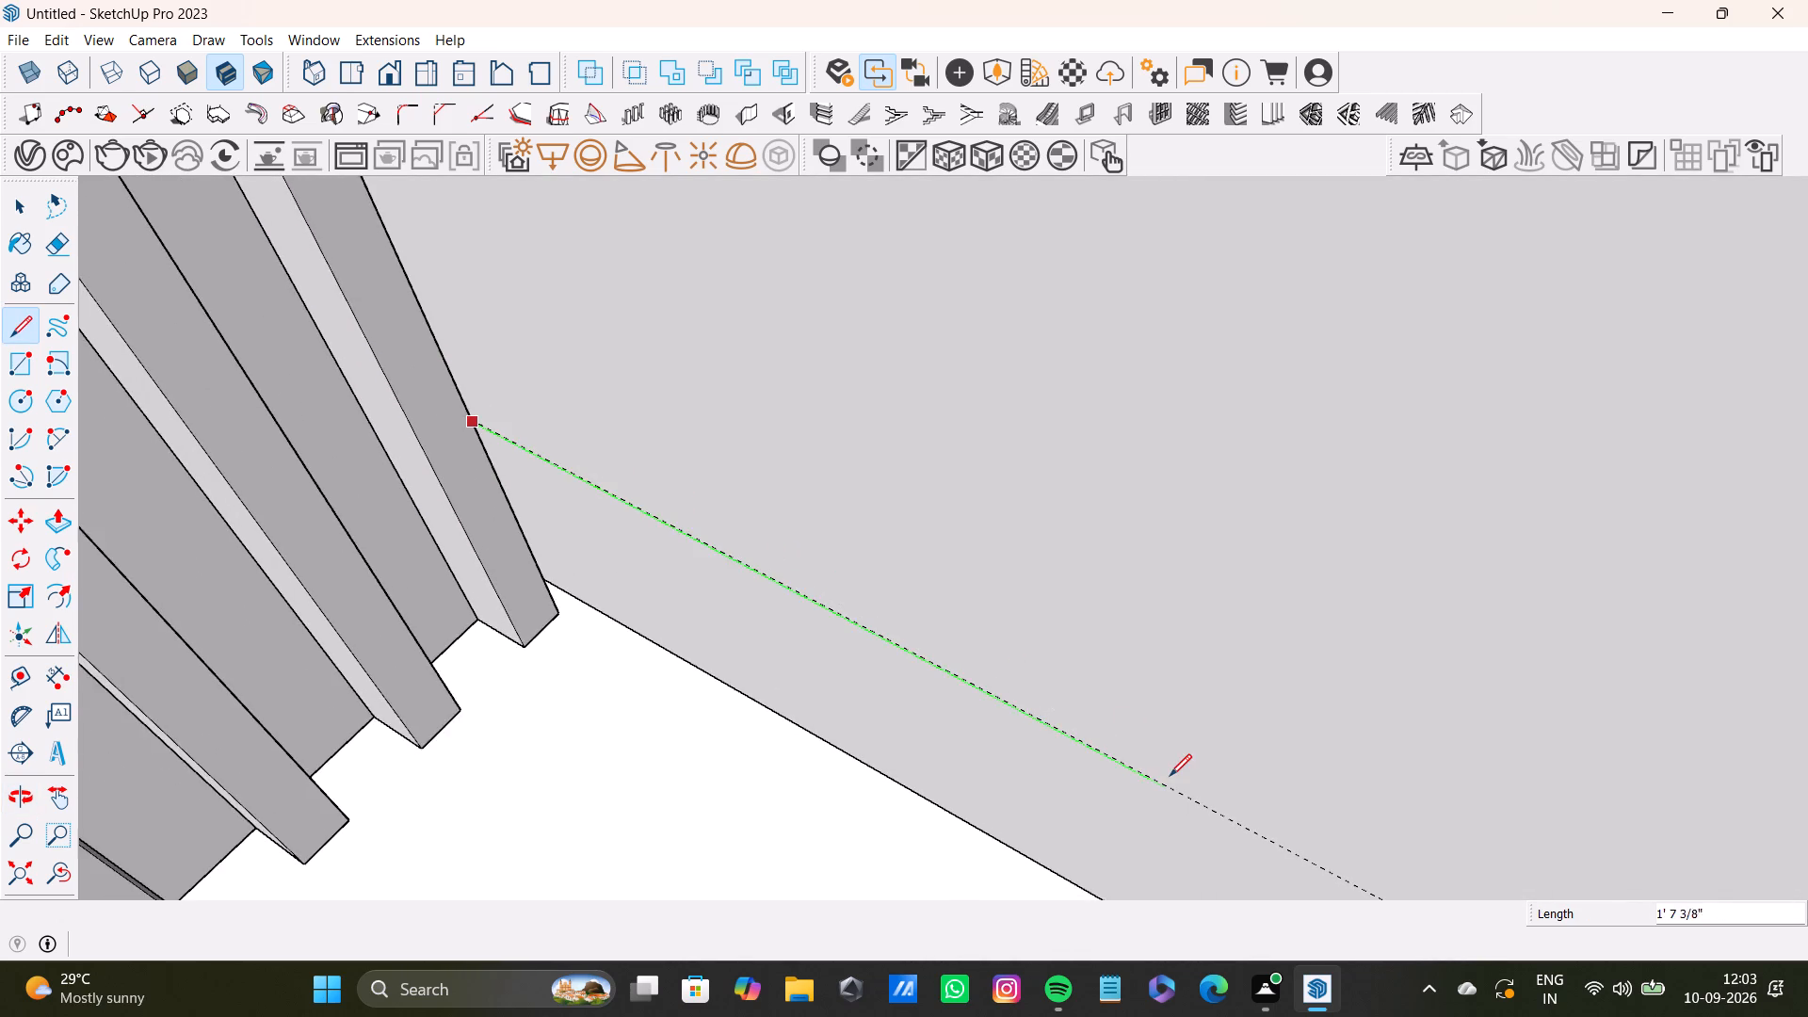
pyautogui.scroll(-2, 1170, 776)
pyautogui.keyDown('shift'); pyautogui.moveTo(1176, 776); pyautogui.dragTo(890, 612, button='middle'); pyautogui.keyUp('shift')
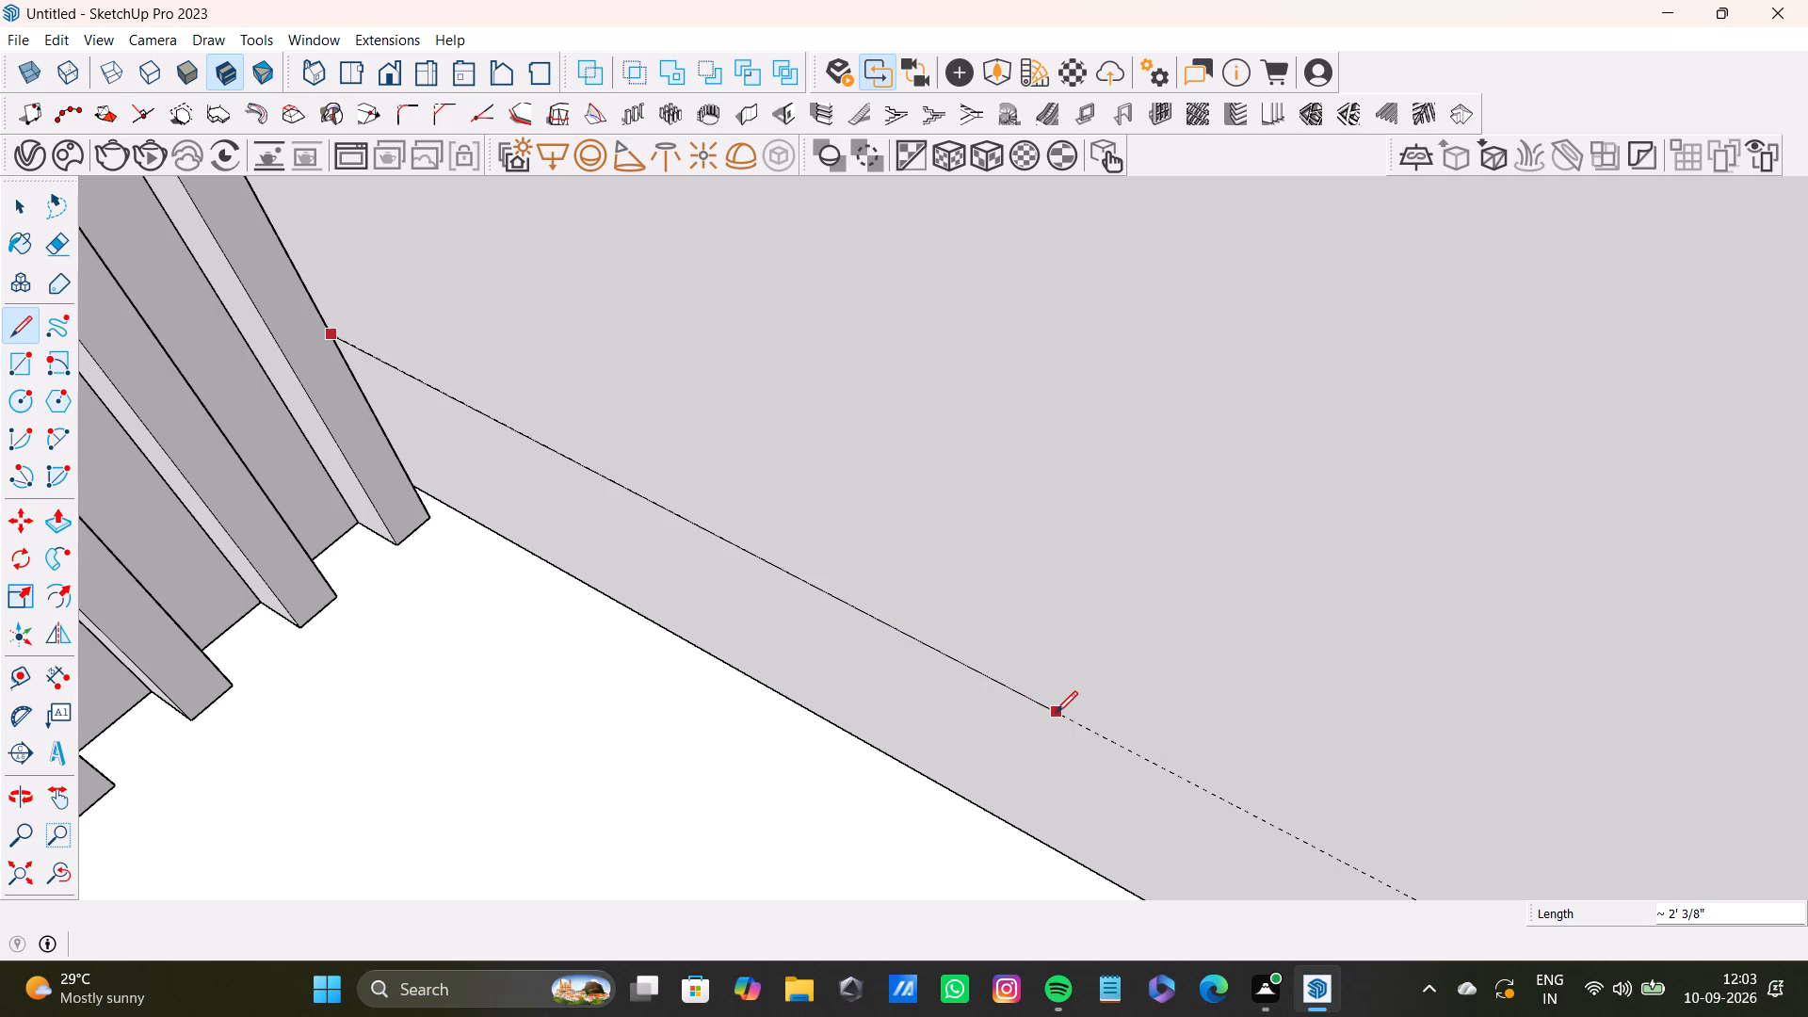
pyautogui.scroll(-1, 1056, 713)
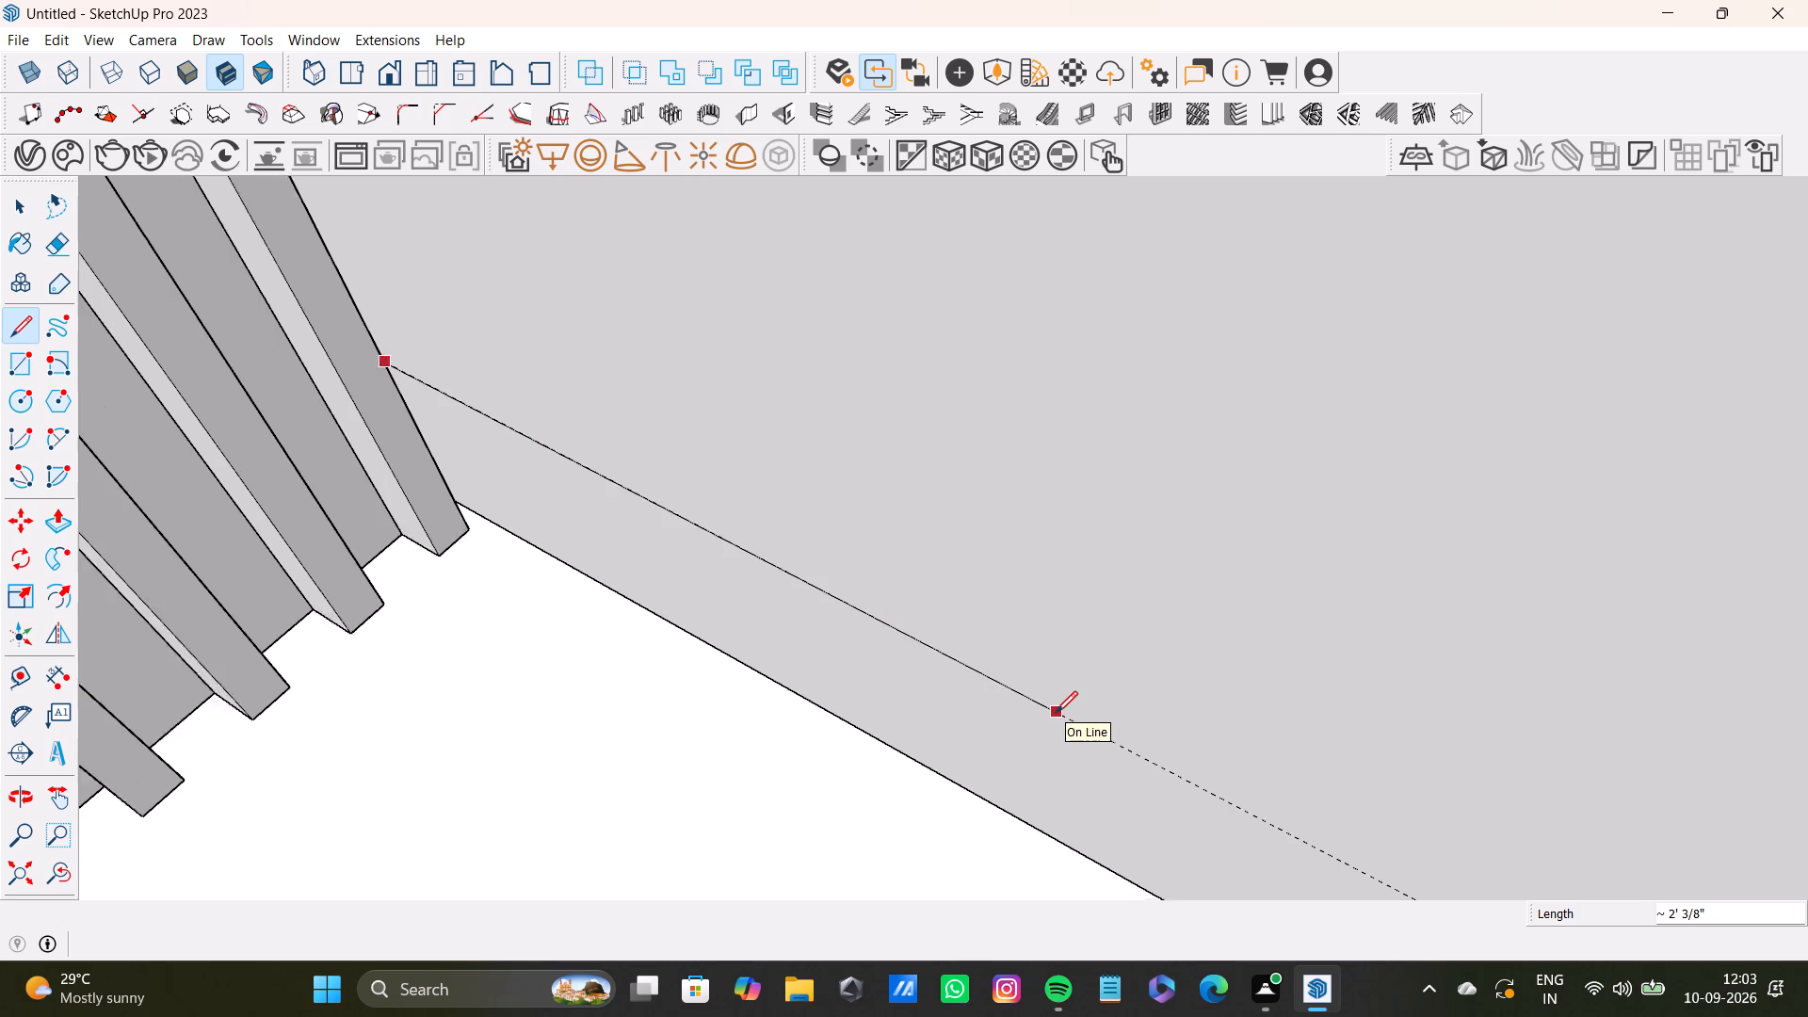
pyautogui.scroll(-1, 1056, 713)
pyautogui.keyDown('shift'); pyautogui.moveTo(1056, 713); pyautogui.dragTo(557, 402, button='middle'); pyautogui.keyUp('shift')
pyautogui.scroll(-1, 922, 604)
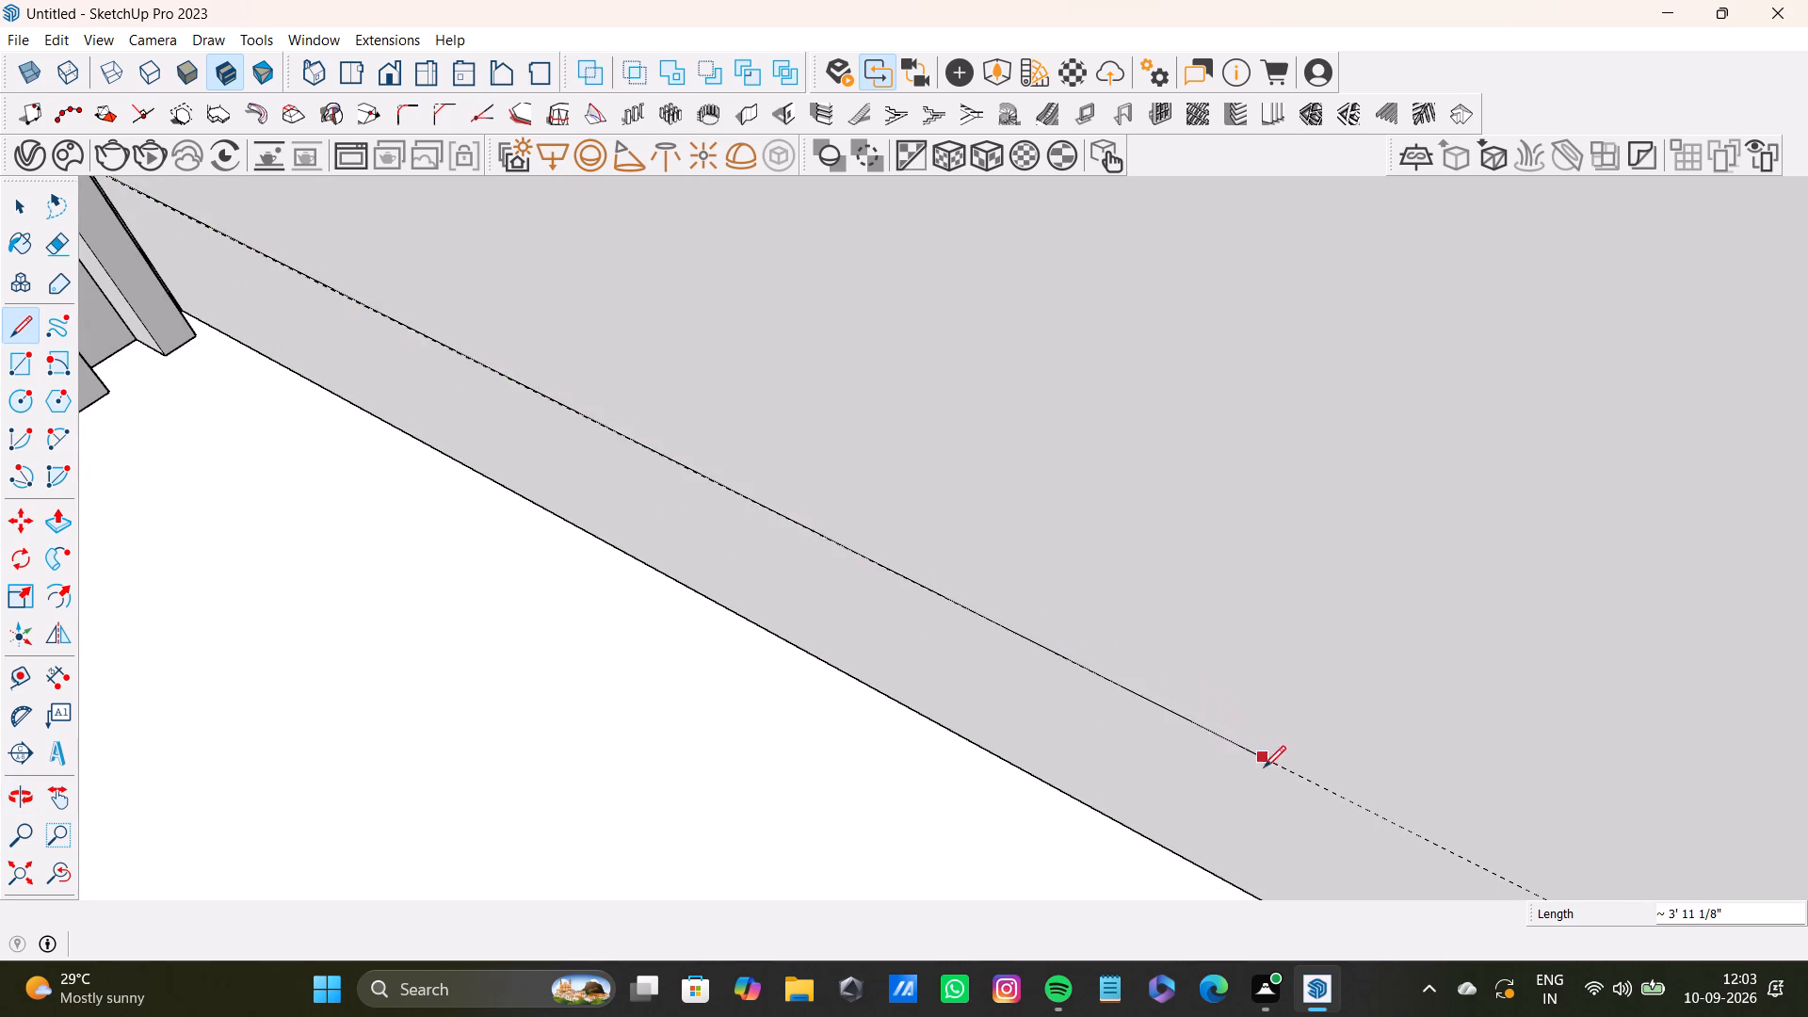
pyautogui.scroll(-1, 1265, 769)
pyautogui.keyDown('shift'); pyautogui.moveTo(1279, 775); pyautogui.dragTo(817, 460, button='middle'); pyautogui.keyUp('shift')
pyautogui.scroll(-2, 1150, 623)
pyautogui.keyDown('shift'); pyautogui.moveTo(1243, 638); pyautogui.dragTo(781, 373, button='middle'); pyautogui.keyUp('shift')
pyautogui.scroll(-2, 1133, 538)
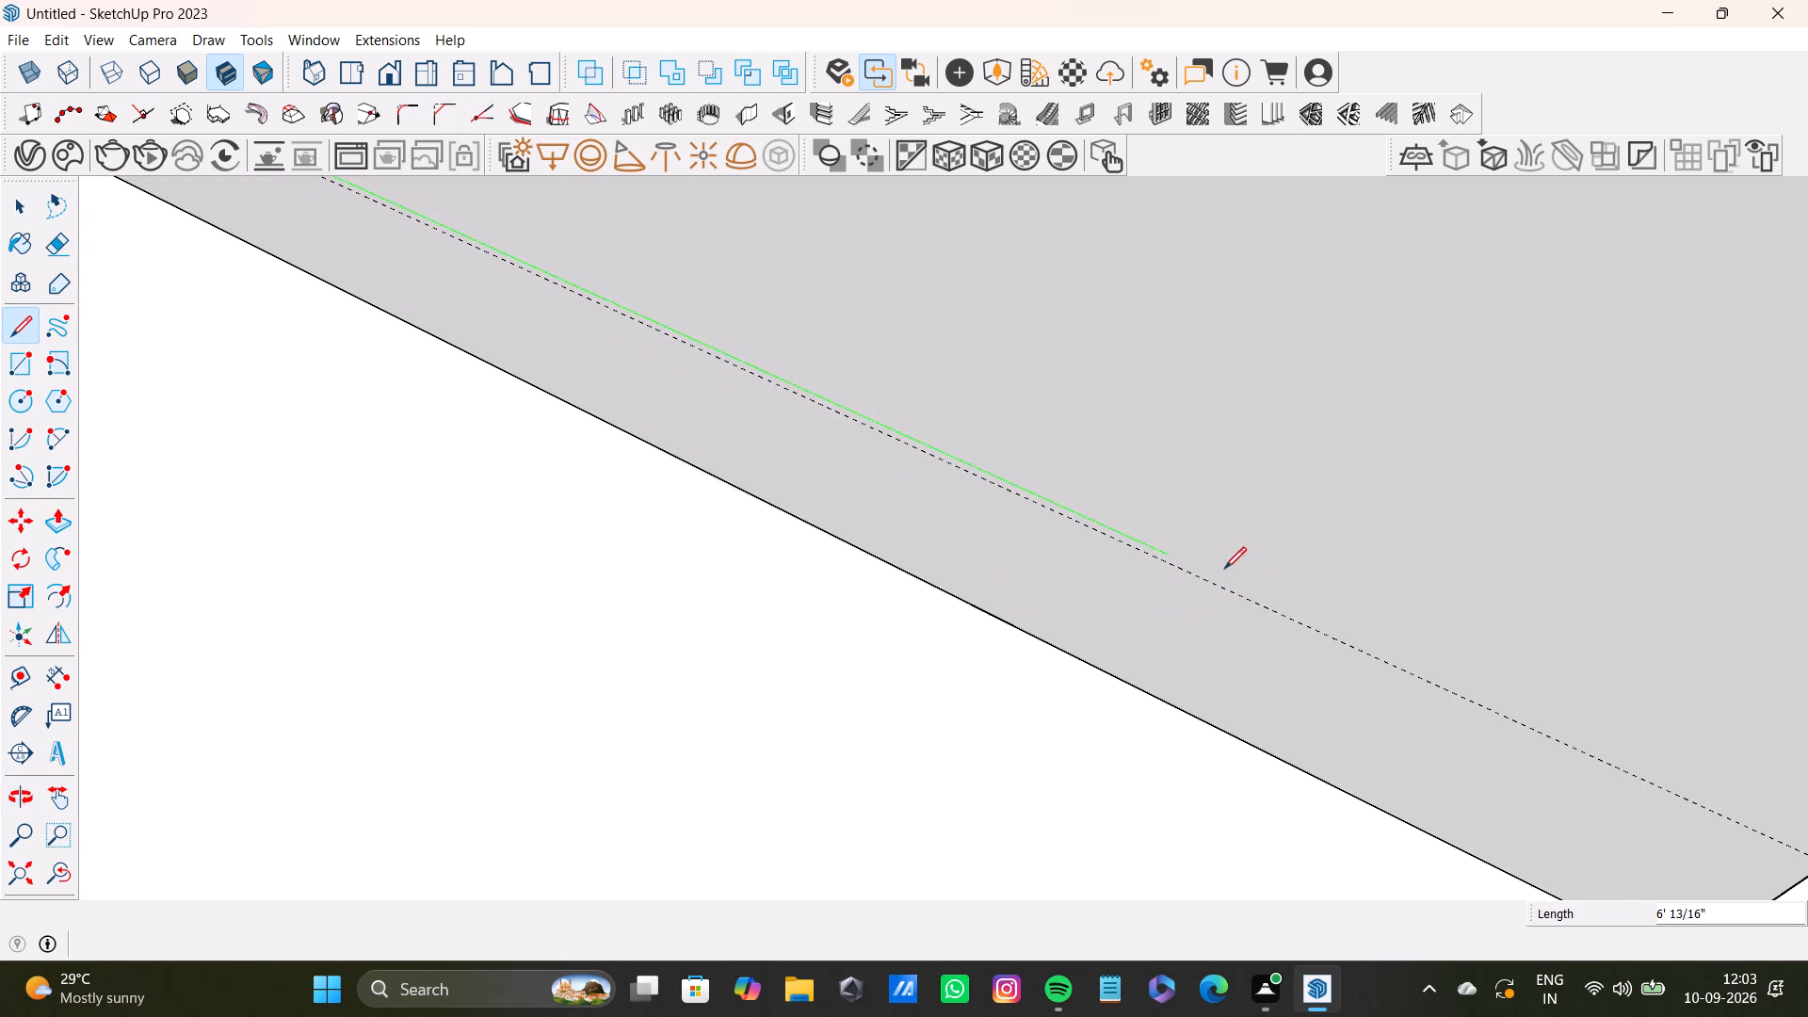
pyautogui.moveTo(1266, 594); pyautogui.dragTo(799, 223, button='middle')
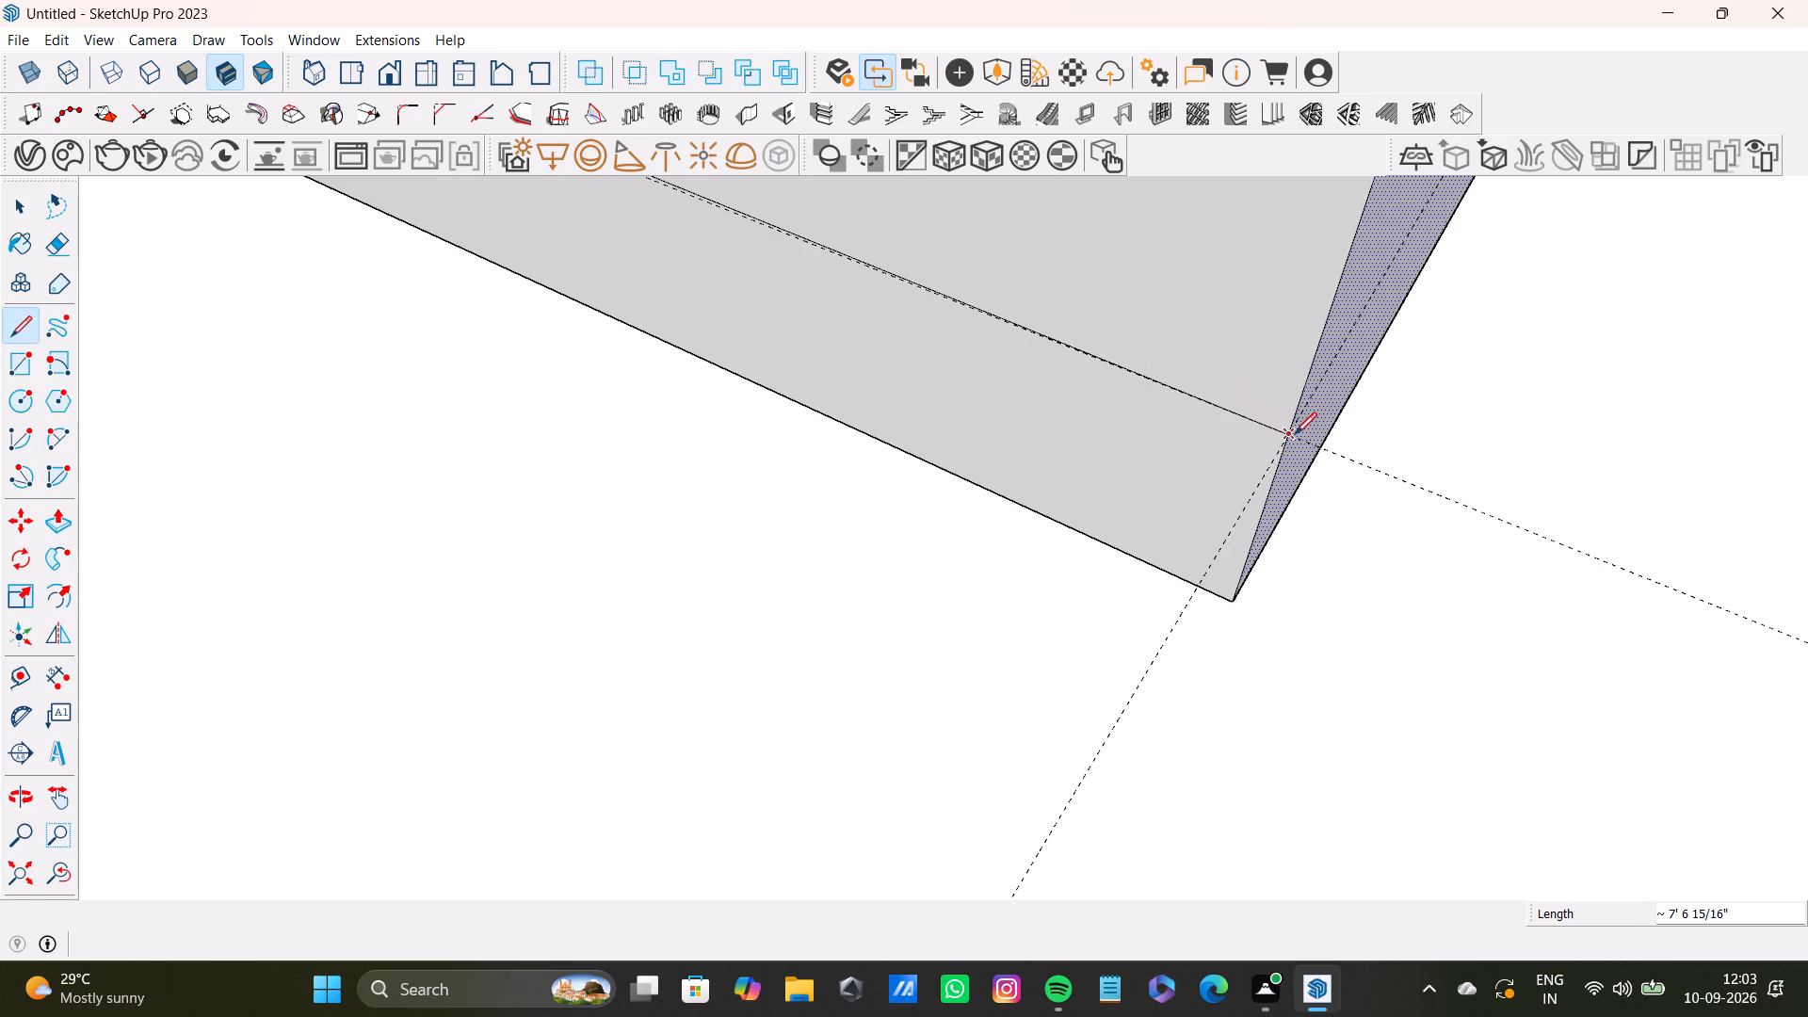
pyautogui.click(1296, 434)
# Draw a line along the guide across the low box's front face, from the wardrobe-side corner edge to the window-side corner edge.
pyautogui.moveTo(1286, 424); pyautogui.dragTo(759, 413, button='middle')
pyautogui.scroll(-3, 523, 242)
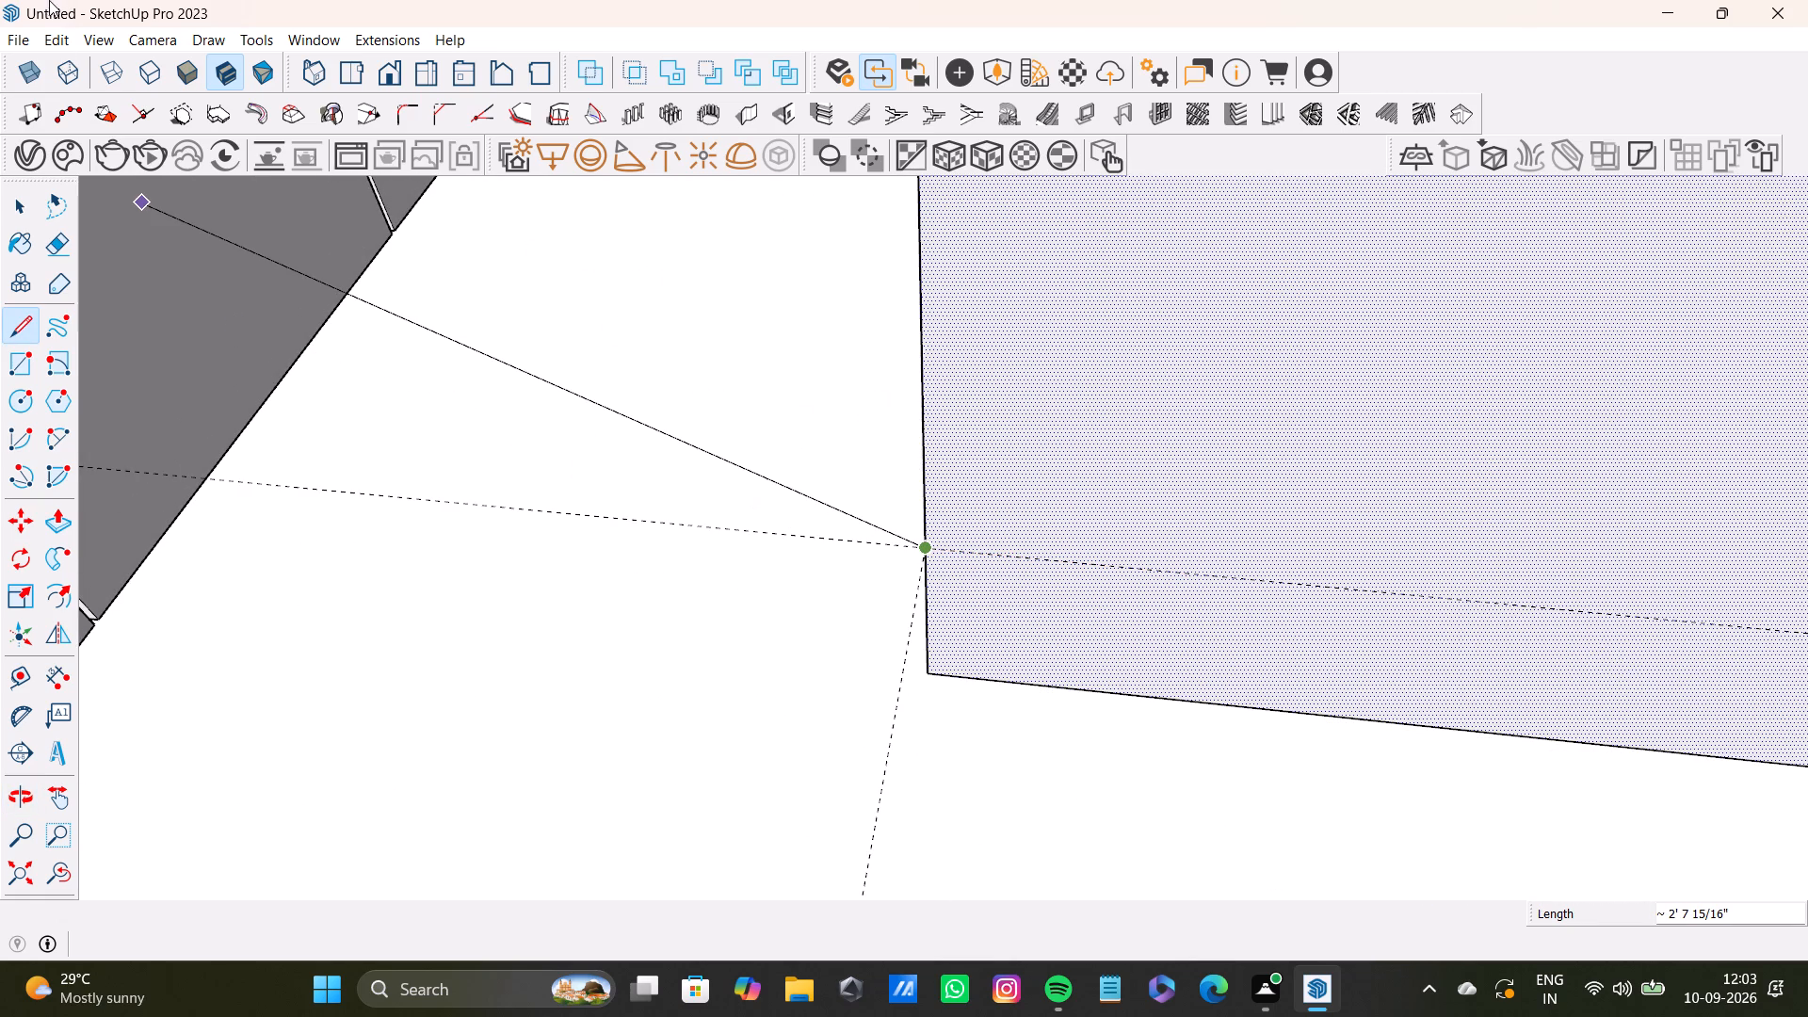
pyautogui.scroll(-3, 1041, 539)
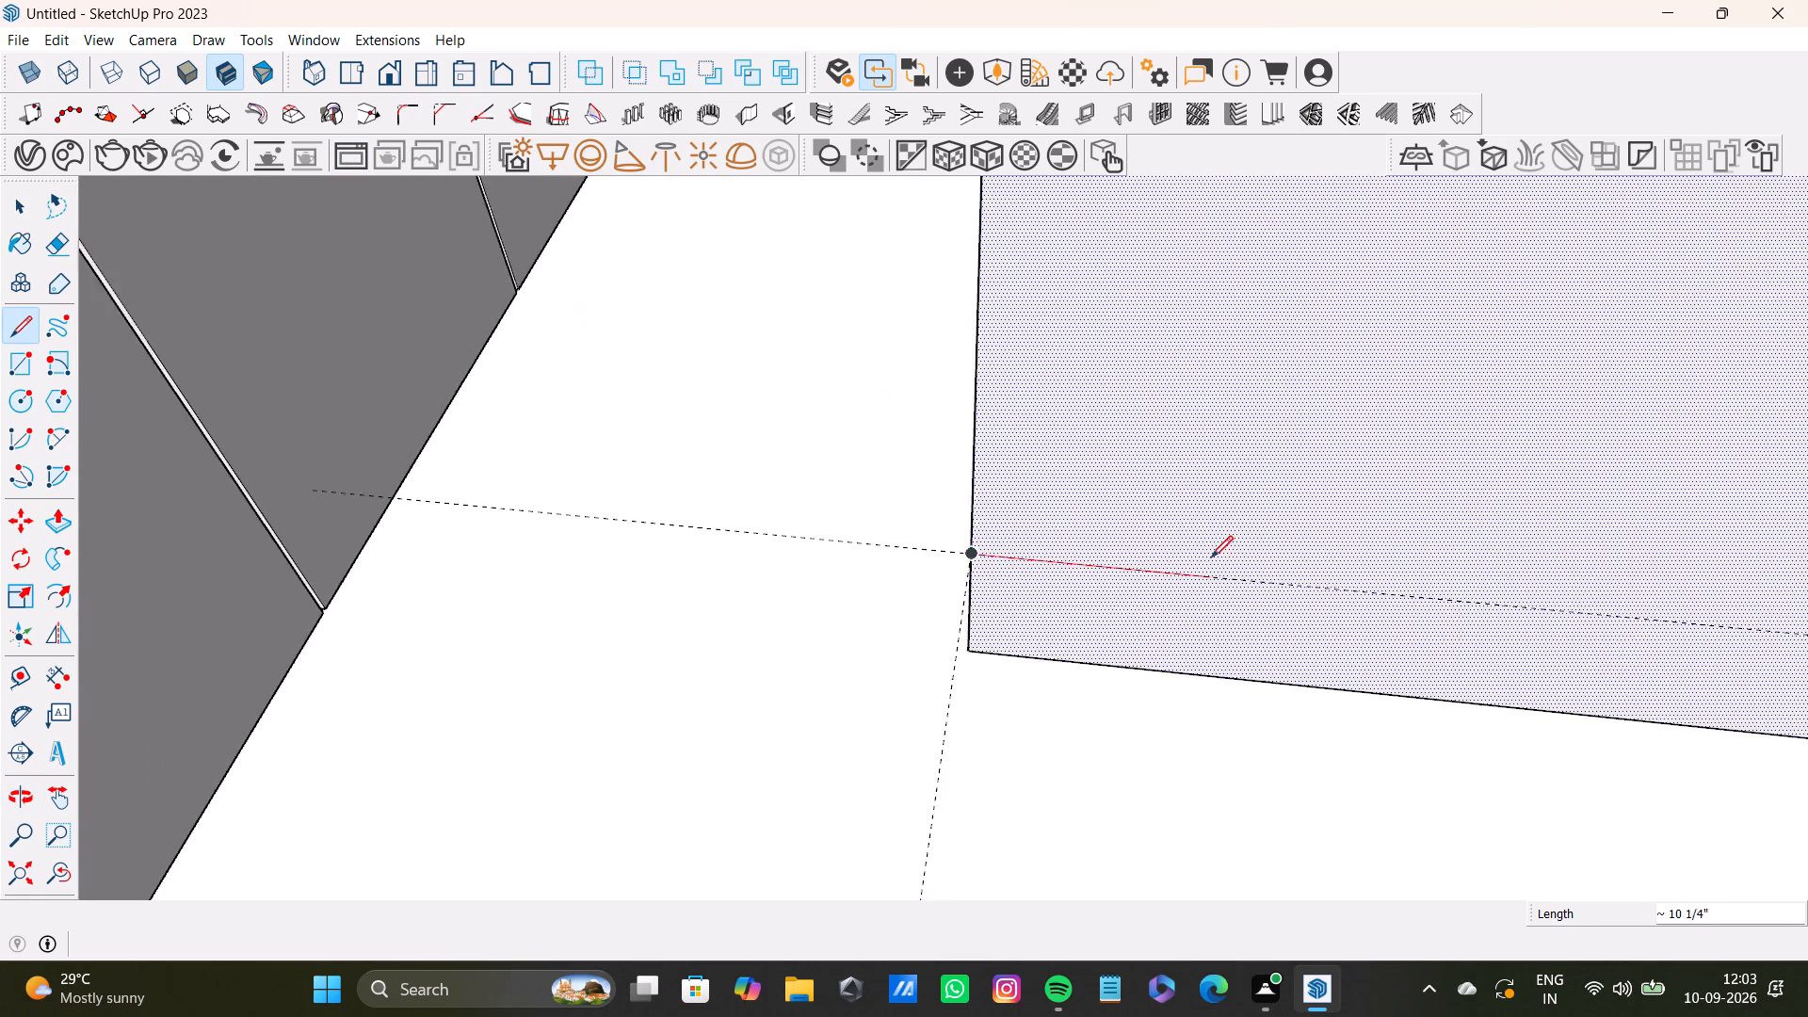
pyautogui.scroll(-2, 1211, 557)
pyautogui.keyDown('shift'); pyautogui.moveTo(1246, 560); pyautogui.dragTo(701, 457, button='middle'); pyautogui.keyUp('shift')
pyautogui.moveTo(667, 396); pyautogui.dragTo(667, 529, button='middle')
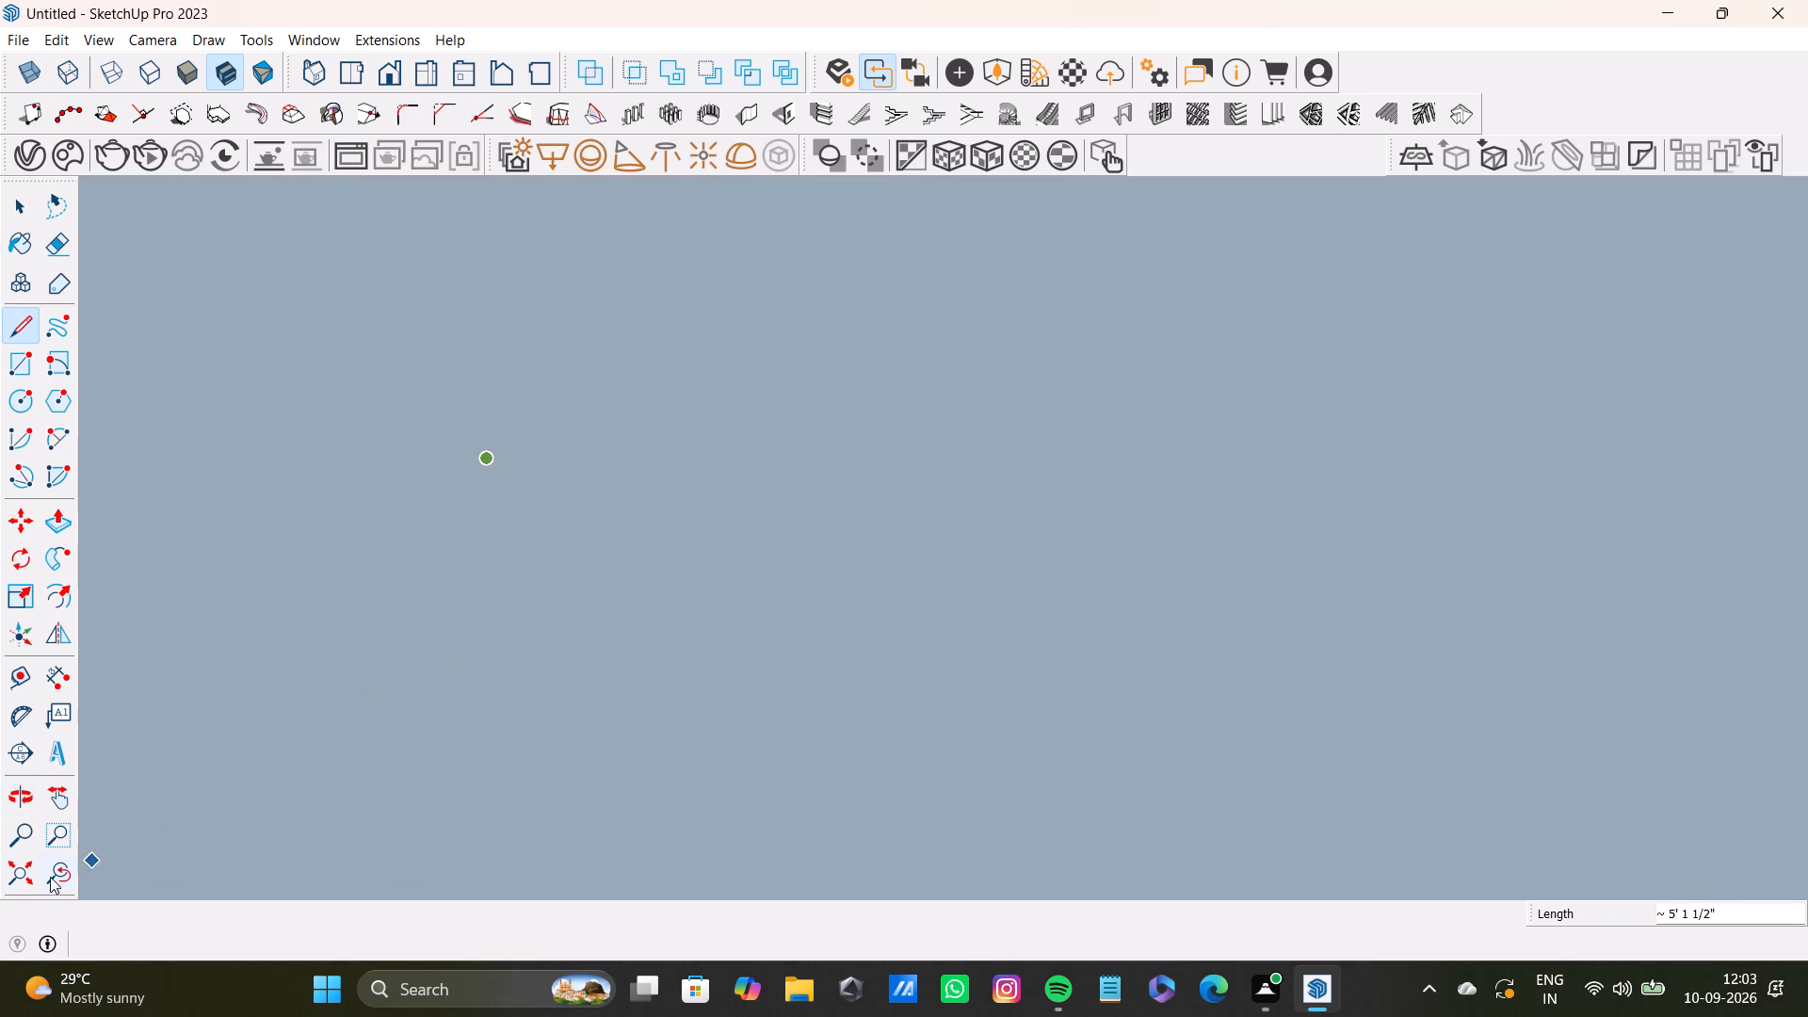
pyautogui.moveTo(55, 871); pyautogui.dragTo(69, 863)
pyautogui.moveTo(1117, 523); pyautogui.dragTo(910, 663, button='middle')
pyautogui.moveTo(957, 663); pyautogui.dragTo(1037, 787, button='middle')
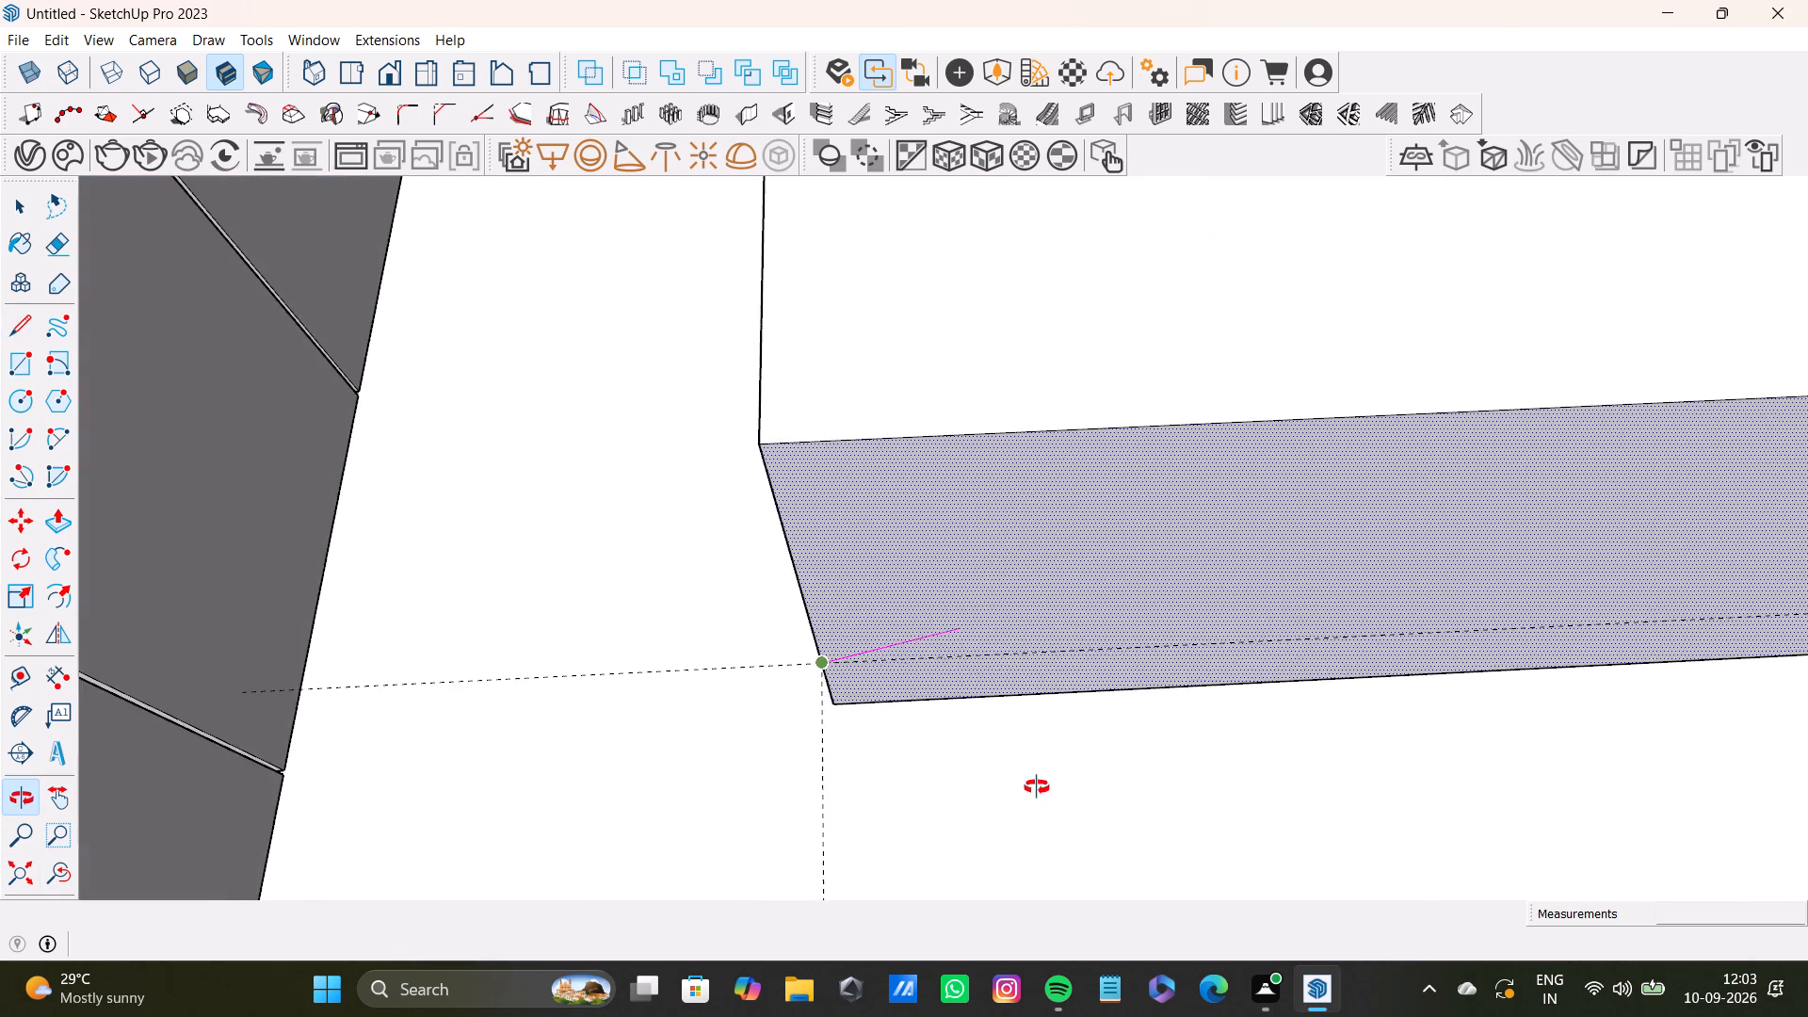
pyautogui.moveTo(1037, 787); pyautogui.dragTo(715, 721, button='middle')
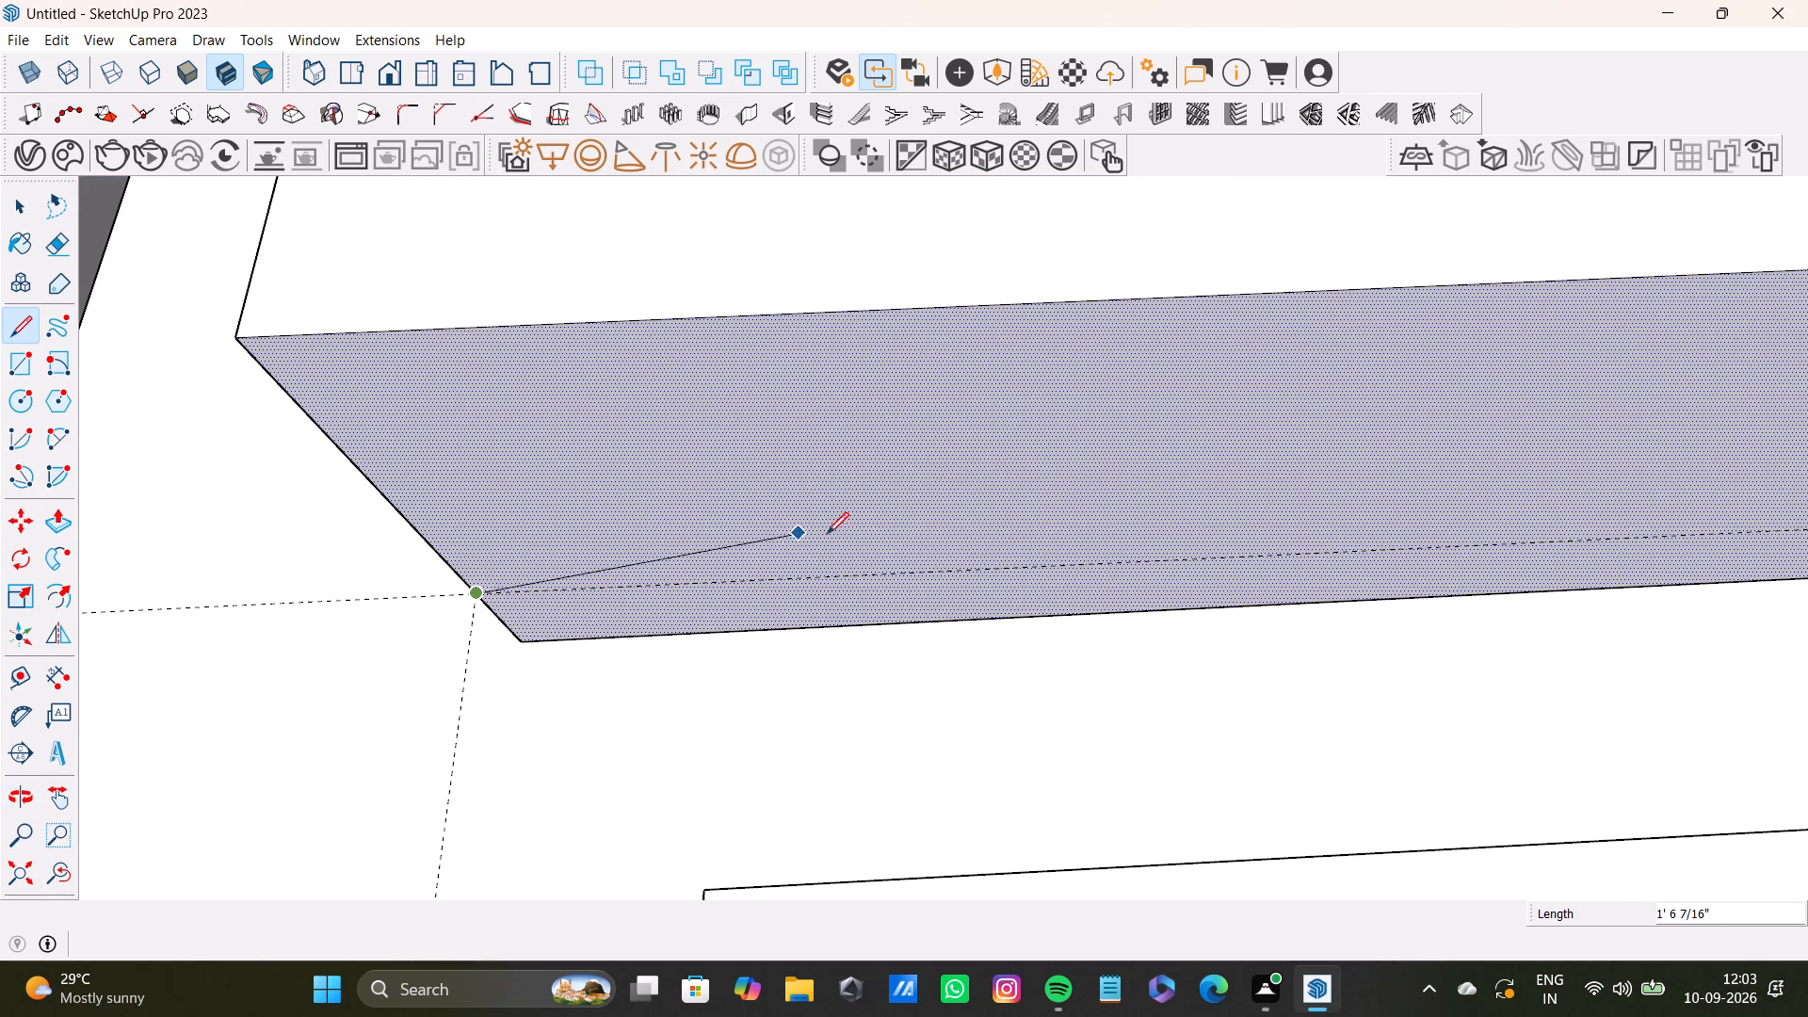
pyautogui.scroll(-2, 1325, 525)
pyautogui.keyDown('shift'); pyautogui.moveTo(1372, 512); pyautogui.dragTo(331, 474, button='middle'); pyautogui.keyUp('shift')
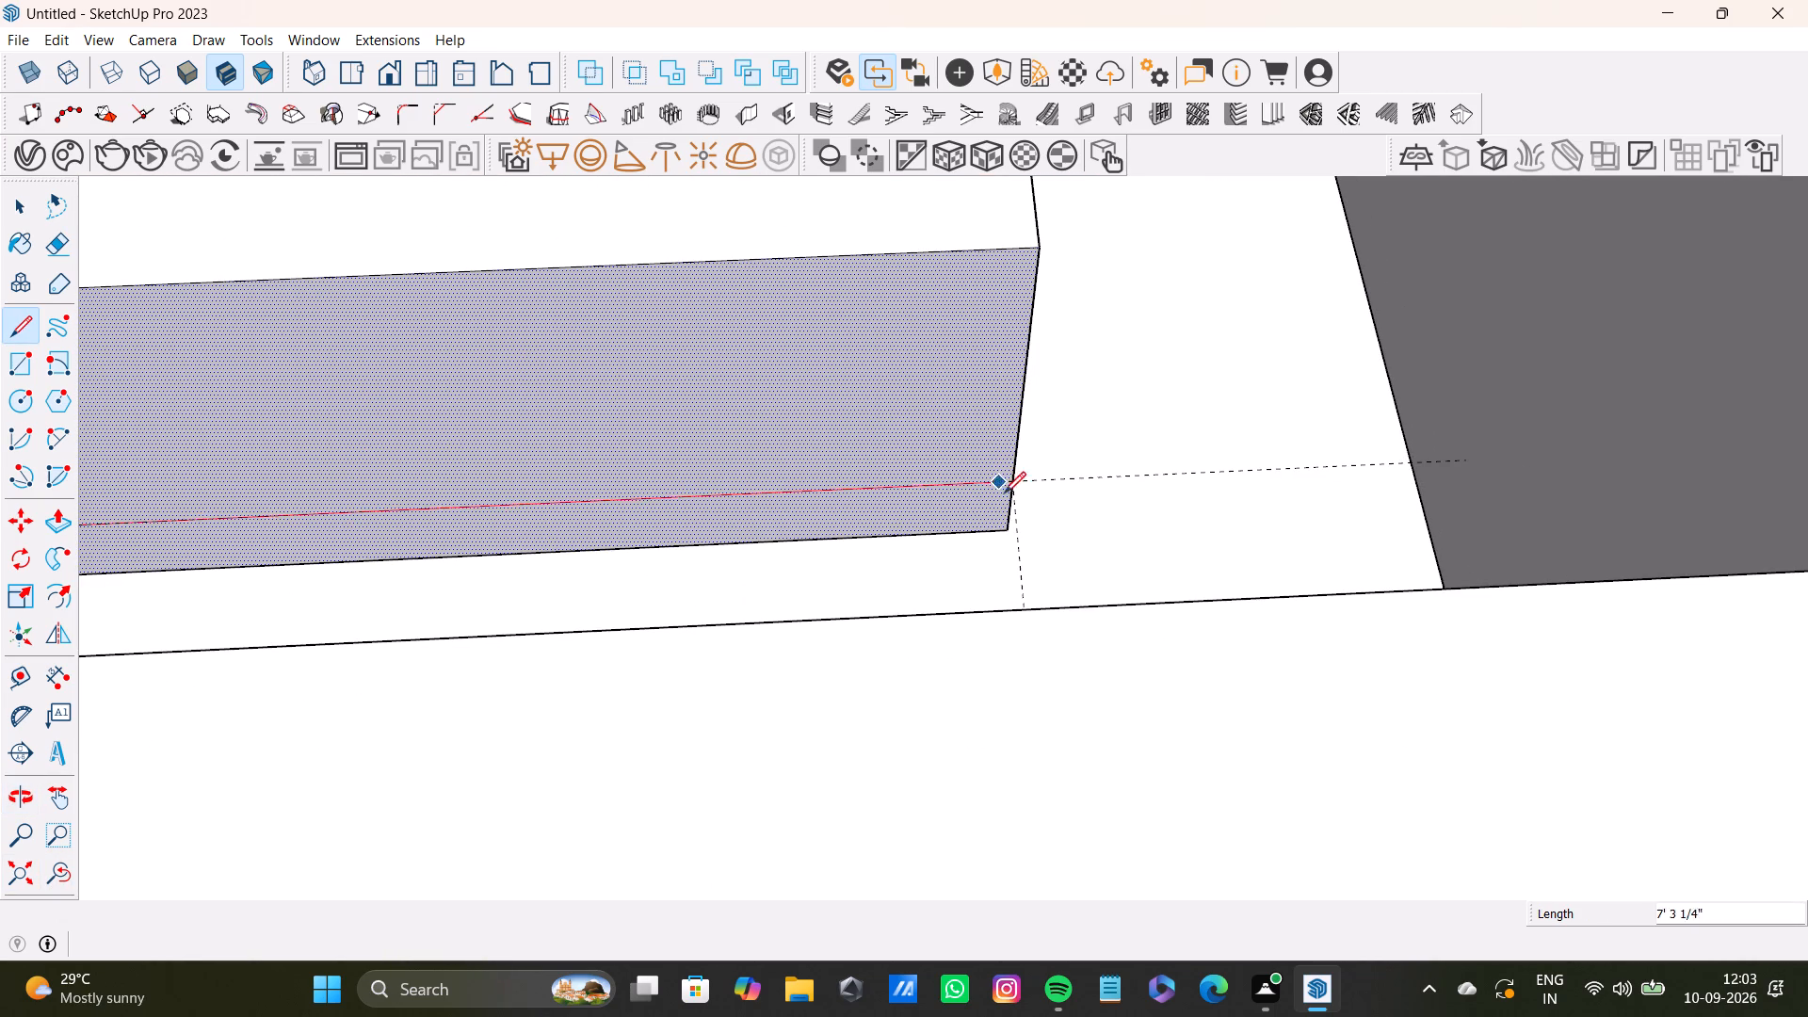
pyautogui.click(1013, 480)
# Draw a line about 7' 7" long along the guide on the box's window-side face, from the front corner edge to the wall slats.
pyautogui.moveTo(1031, 472); pyautogui.dragTo(578, 488, button='middle')
pyautogui.scroll(-2, 1001, 499)
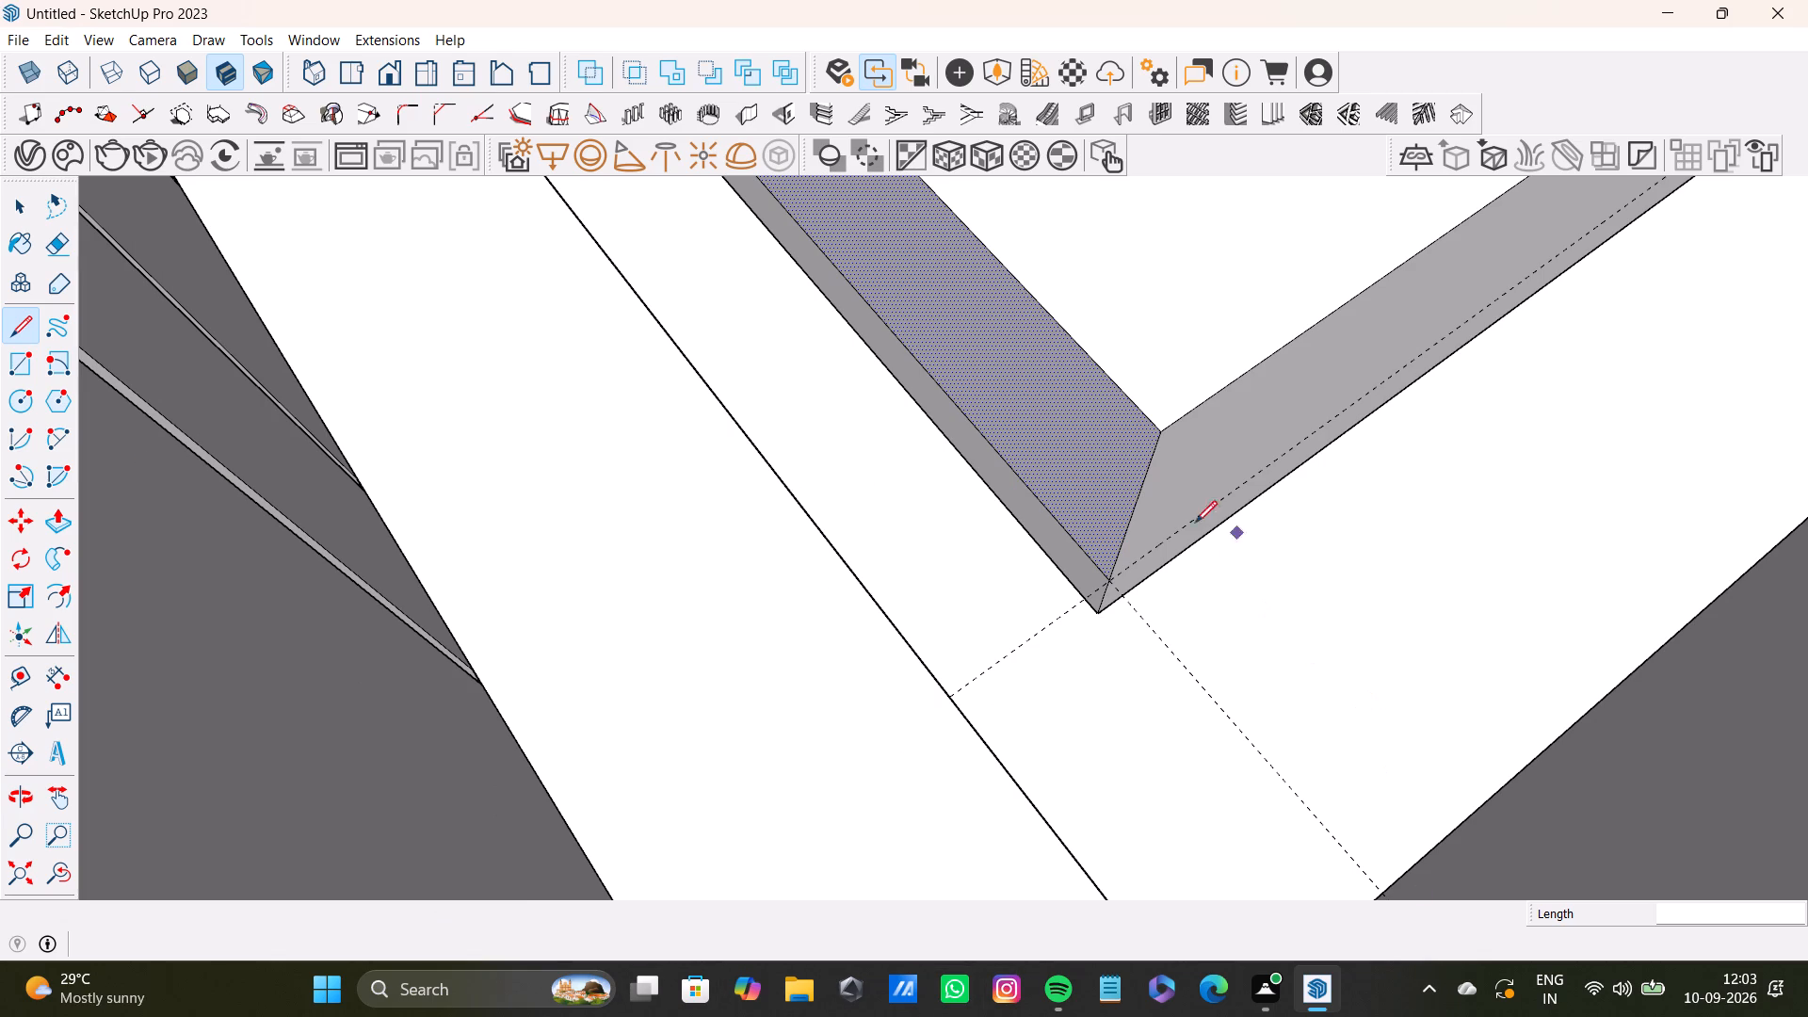
pyautogui.moveTo(1106, 580); pyautogui.dragTo(1134, 561)
pyautogui.moveTo(1340, 420); pyautogui.dragTo(746, 606, button='middle')
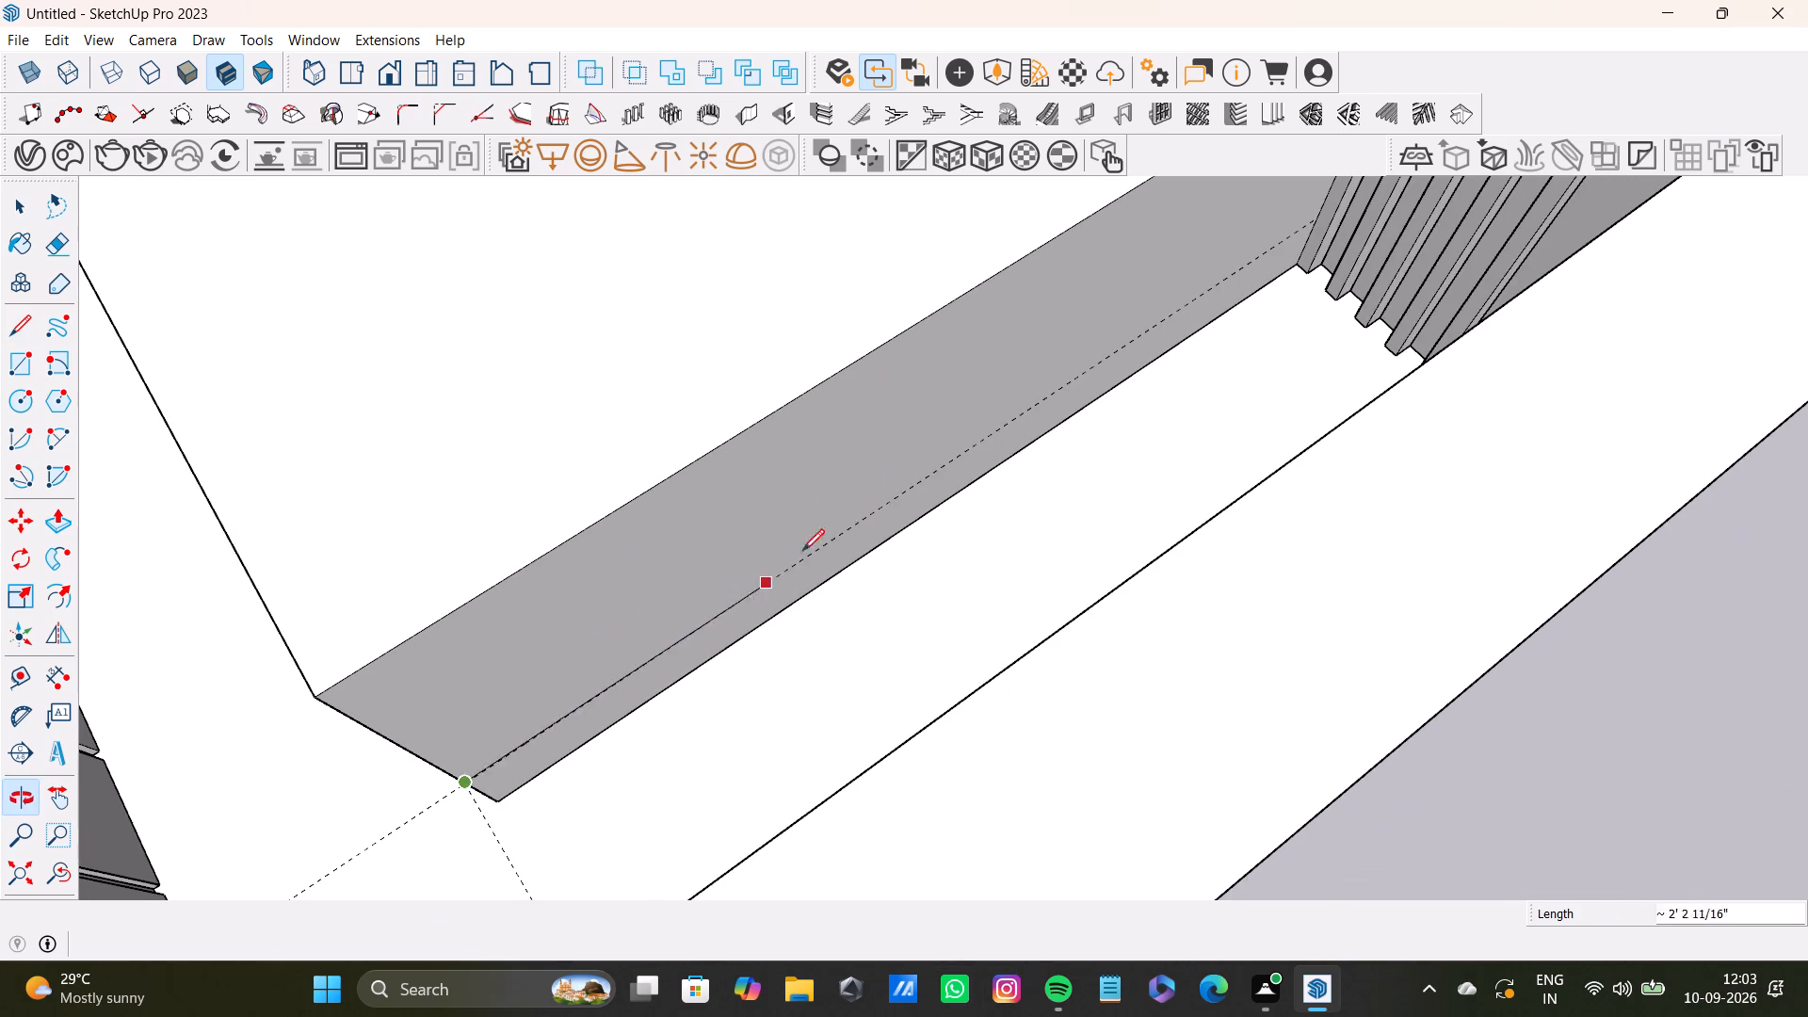
pyautogui.click(1314, 215)
pyautogui.scroll(-4, 1027, 350)
pyautogui.moveTo(876, 492); pyautogui.dragTo(1130, 460, button='middle')
pyautogui.moveTo(502, 544); pyautogui.dragTo(1112, 536, button='middle')
pyautogui.moveTo(555, 527); pyautogui.dragTo(1053, 522, button='middle')
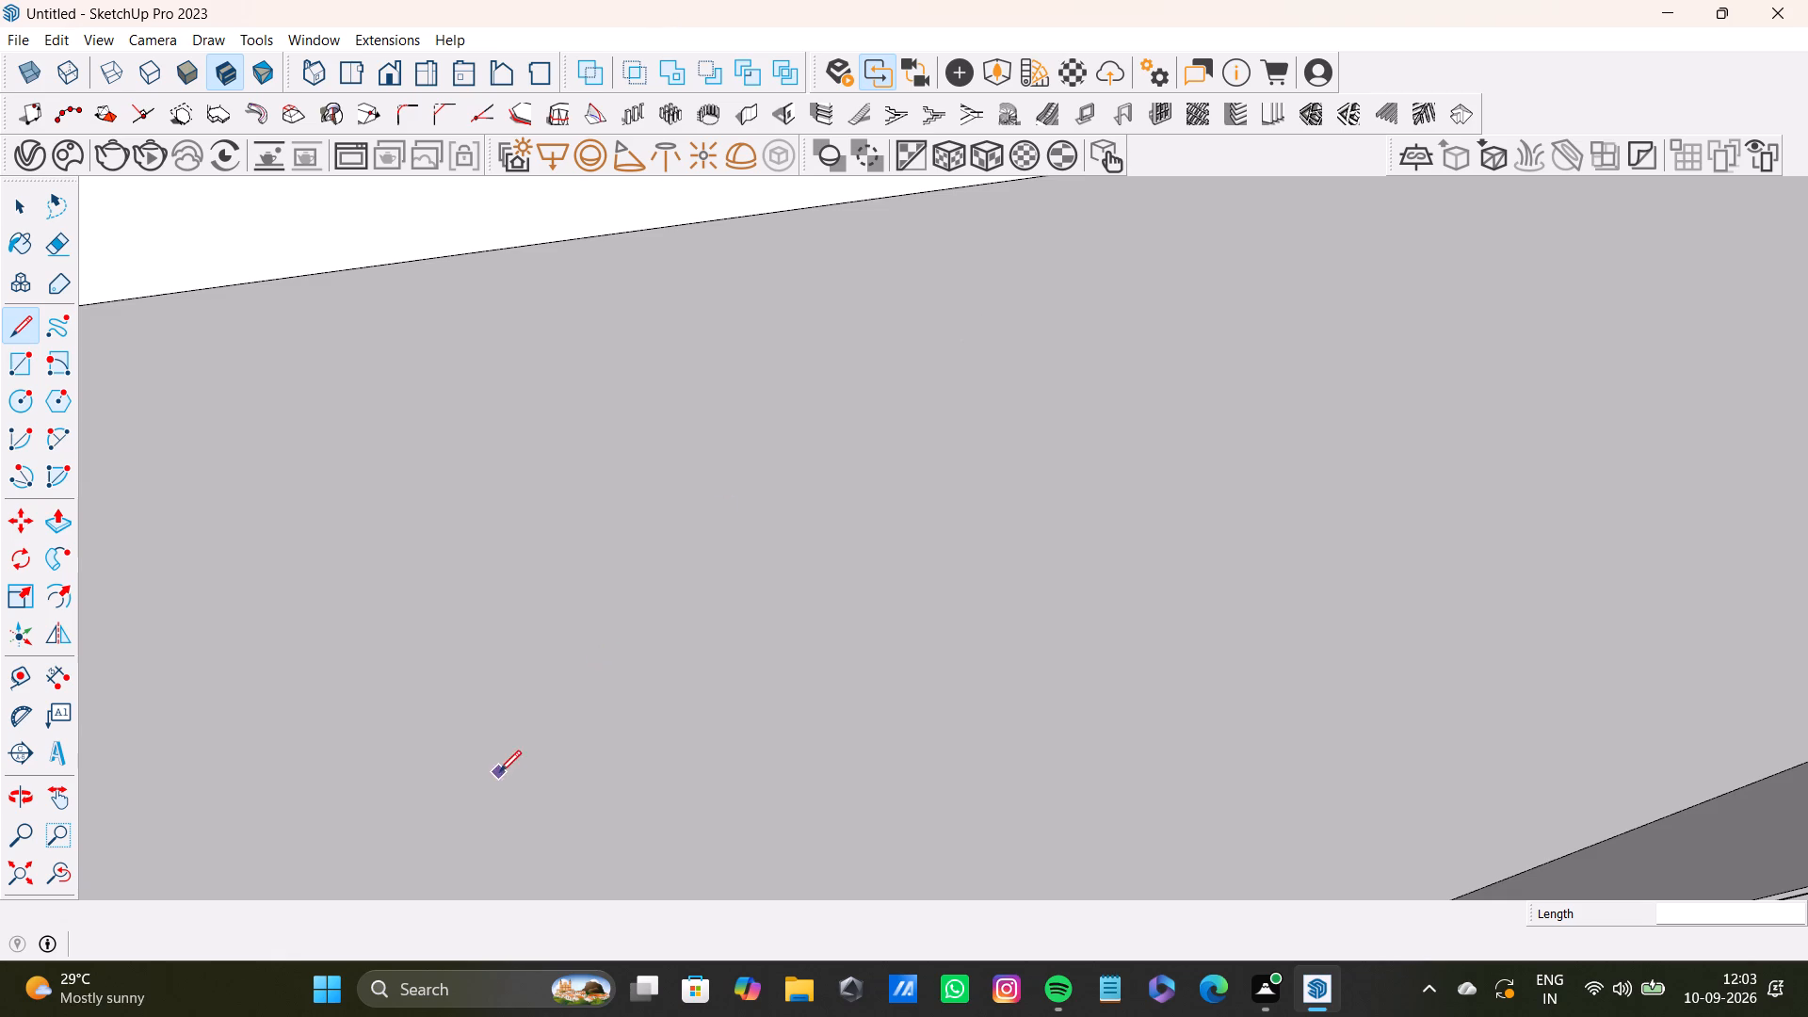
pyautogui.press('space')
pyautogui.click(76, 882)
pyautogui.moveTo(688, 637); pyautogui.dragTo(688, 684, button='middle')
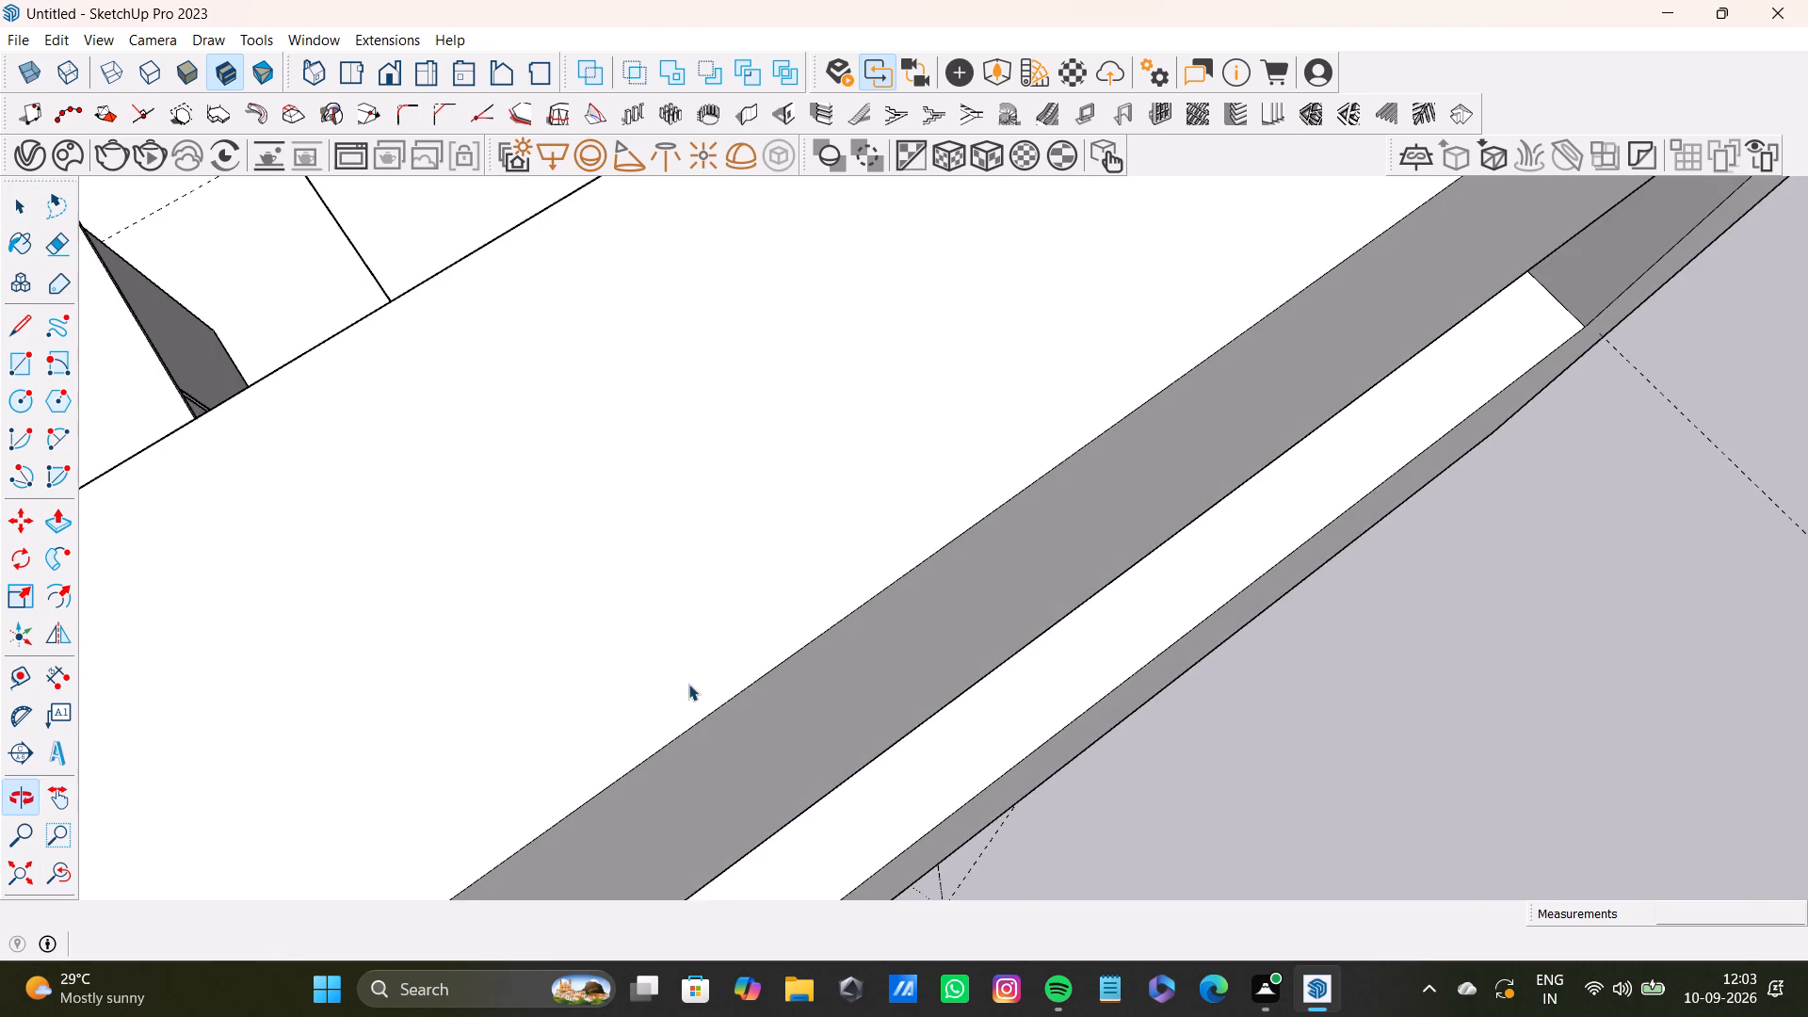
# Push/Pull the narrow strip below the line on the low box's front face slightly outward to form a ledge.
pyautogui.moveTo(688, 684); pyautogui.dragTo(688, 688, button='middle')
pyautogui.scroll(2, 691, 665)
pyautogui.moveTo(395, 538); pyautogui.dragTo(1087, 668, button='middle')
pyautogui.scroll(4, 591, 519)
pyautogui.moveTo(545, 605); pyautogui.dragTo(738, 594, button='middle')
pyautogui.scroll(4, 793, 840)
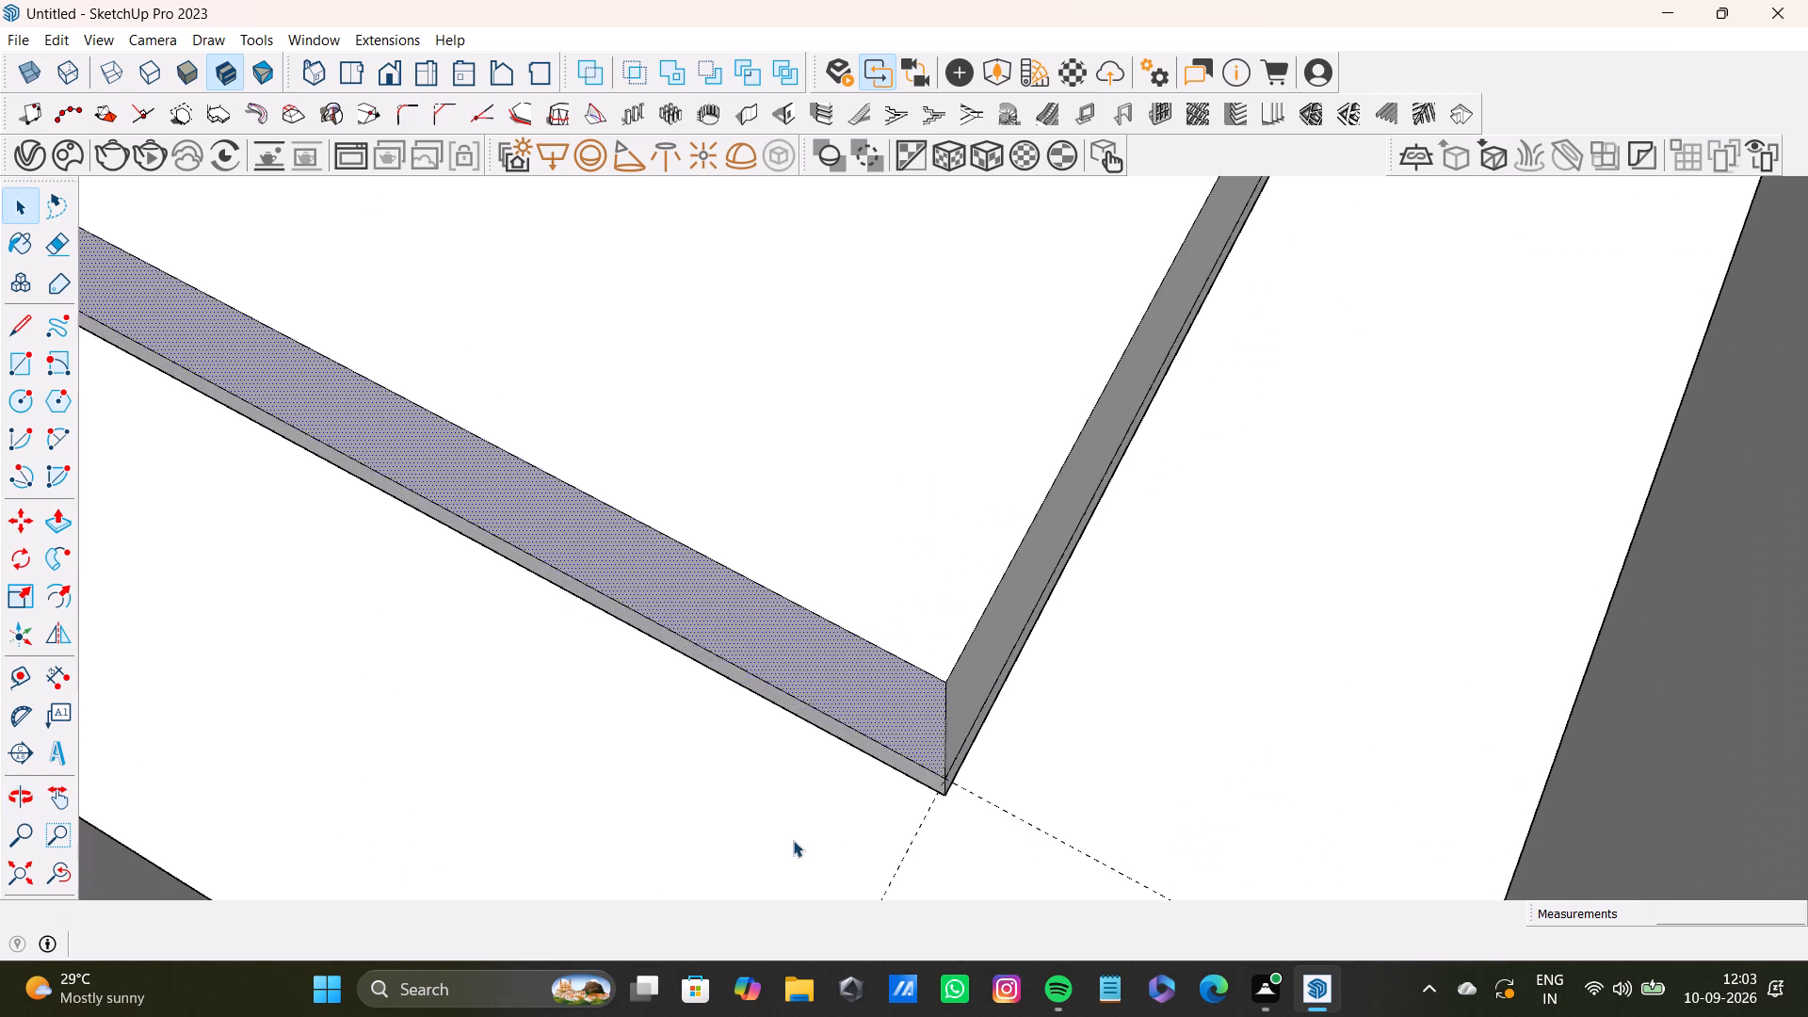
pyautogui.moveTo(868, 808); pyautogui.dragTo(898, 695, button='middle')
pyautogui.scroll(3, 964, 638)
pyautogui.press('space')
pyautogui.click(957, 678)
pyautogui.click(972, 660)
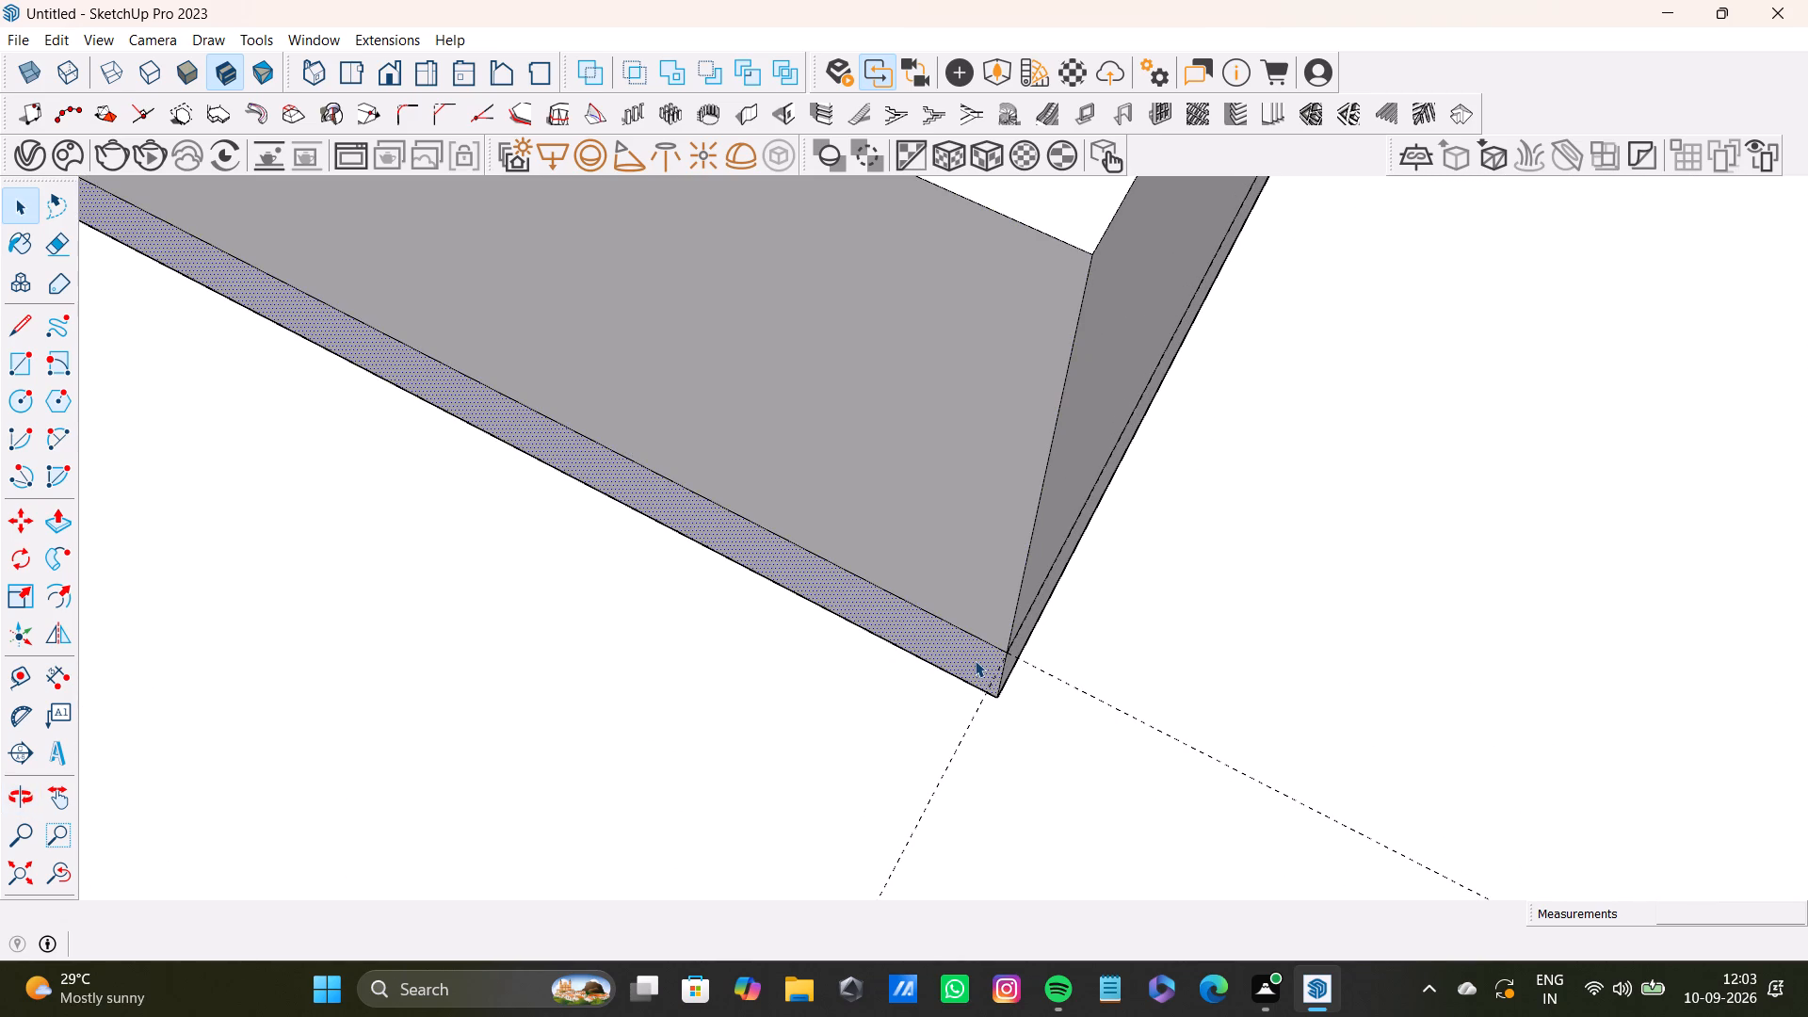
pyautogui.press('p')
pyautogui.moveTo(975, 660); pyautogui.dragTo(918, 681)
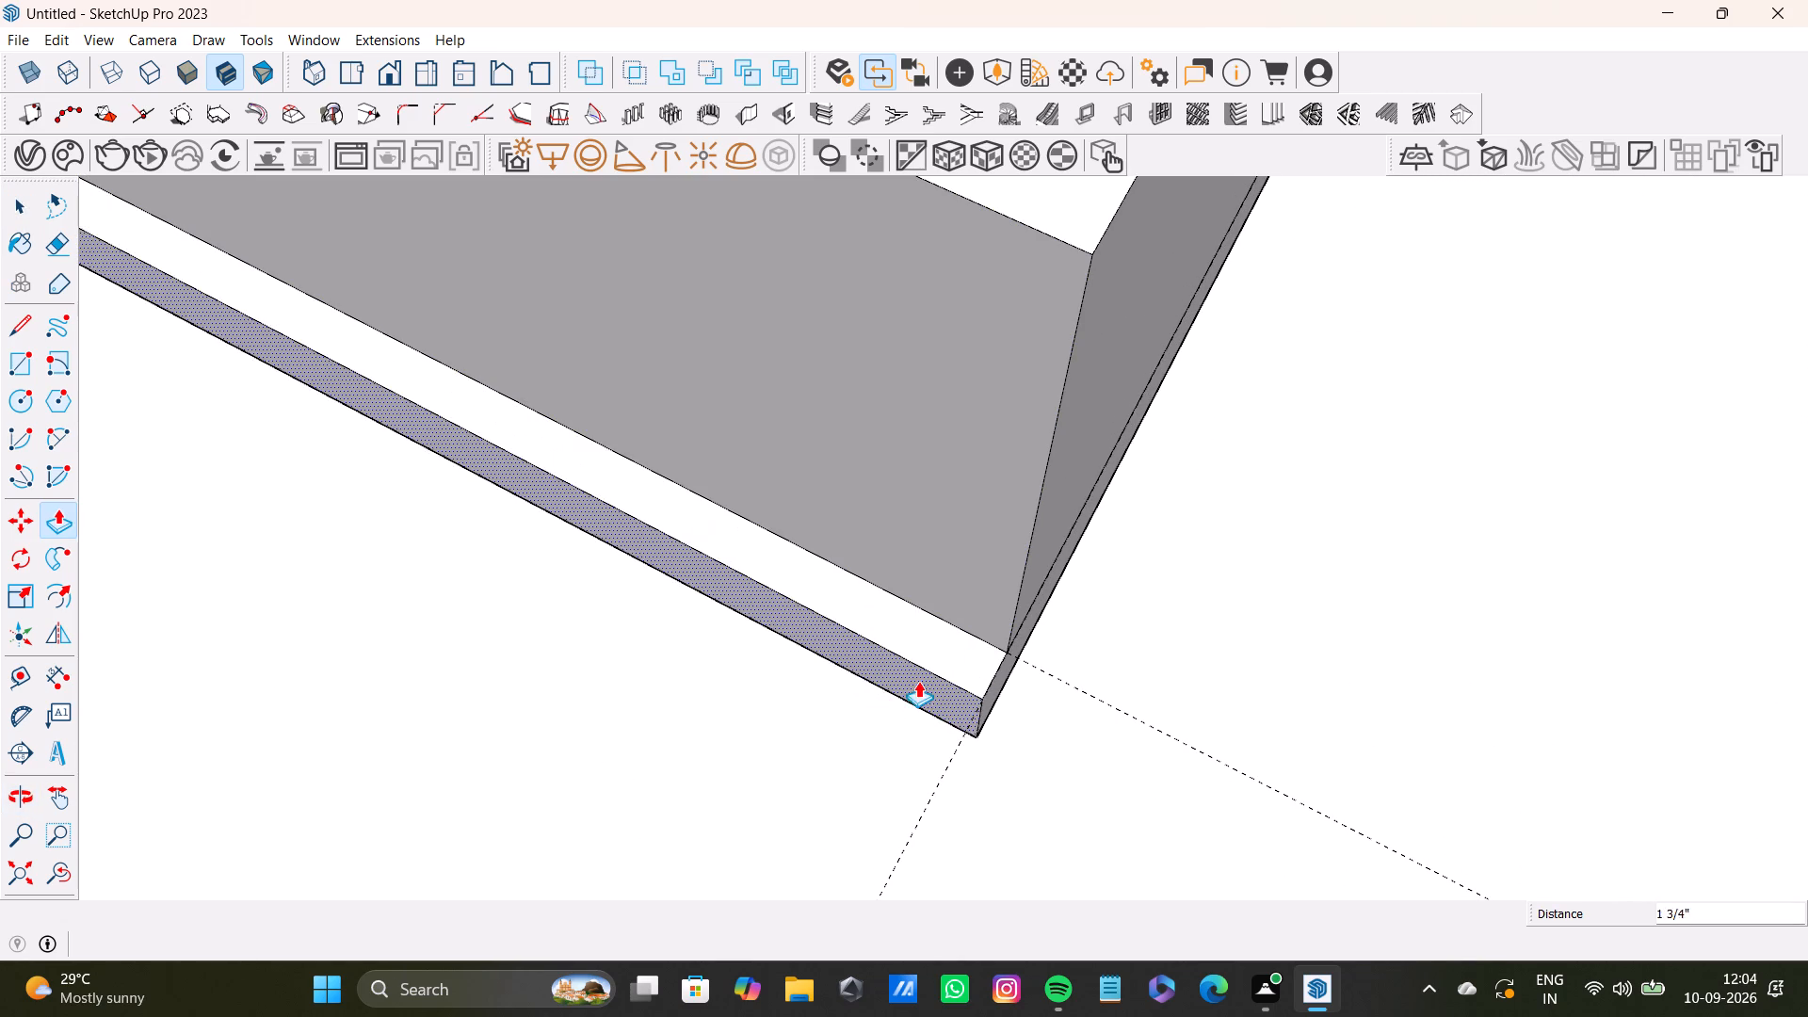
pyautogui.moveTo(918, 681); pyautogui.dragTo(958, 666)
pyautogui.press('space')
pyautogui.scroll(8, 1033, 660)
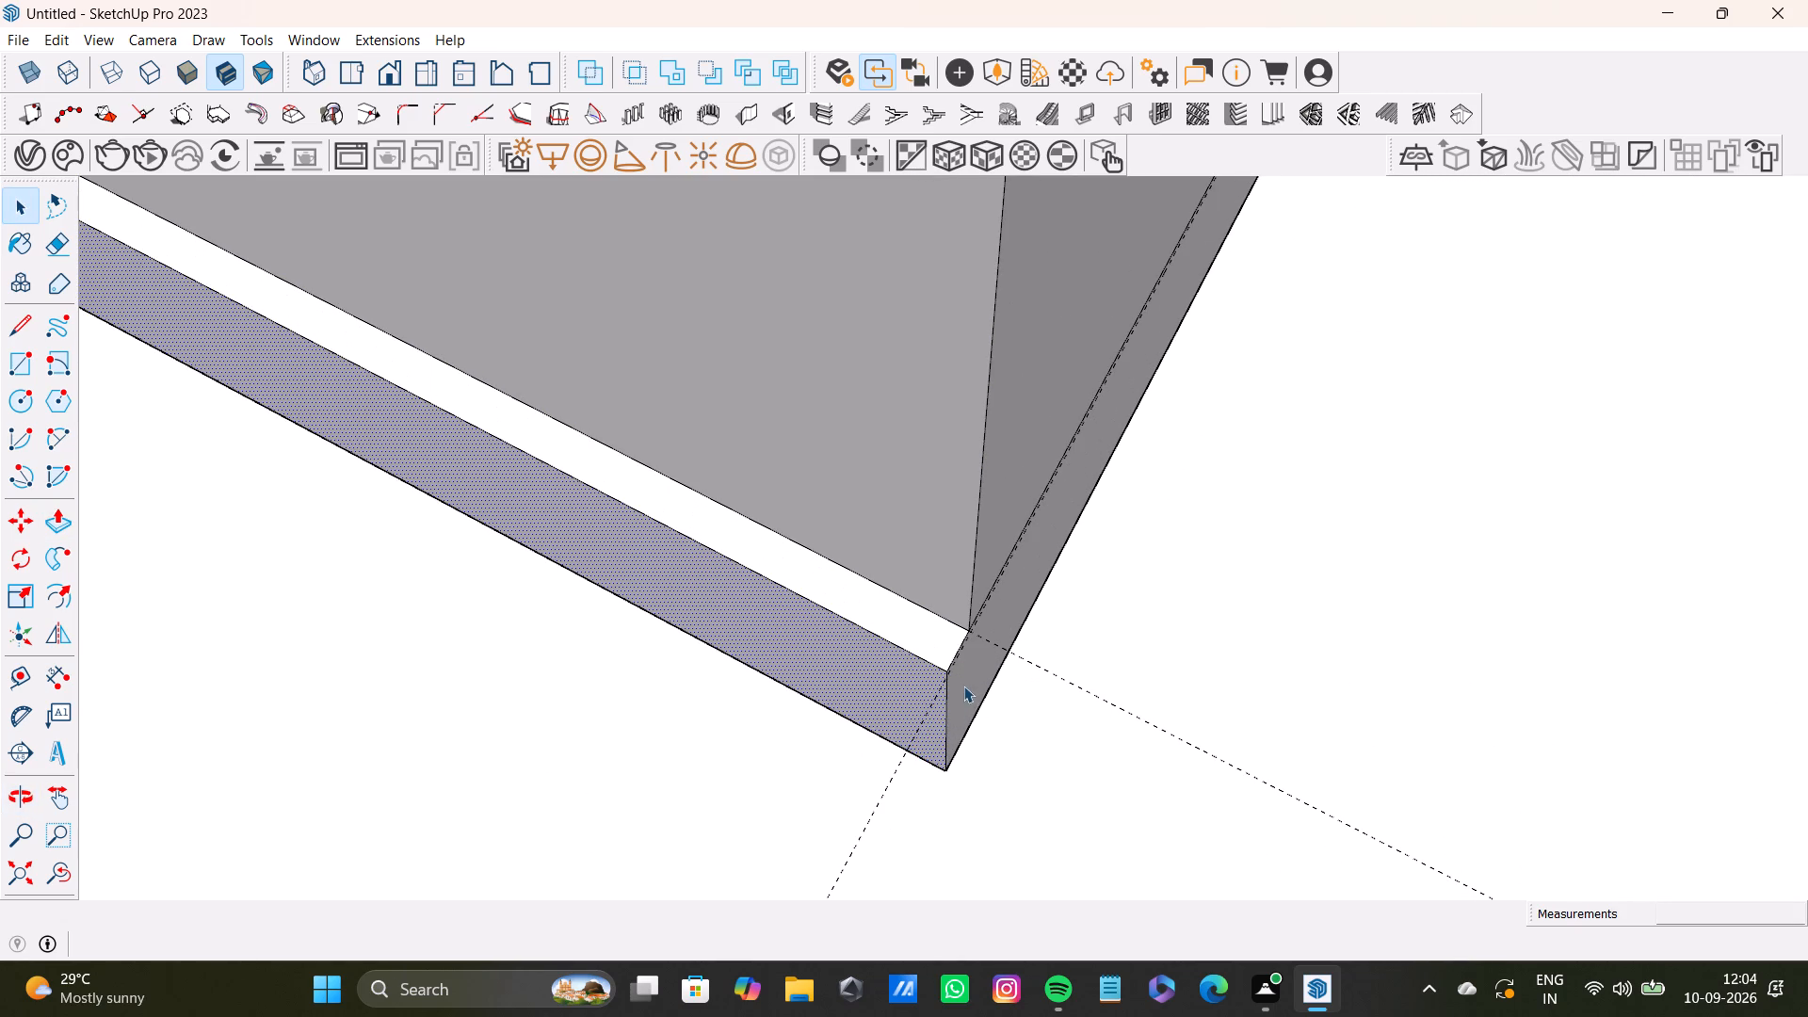
# Push/Pull the strip below the line on the low box's window-side face outward about 9/16".
pyautogui.click(963, 686)
pyautogui.press('p')
pyautogui.moveTo(974, 695); pyautogui.dragTo(976, 729)
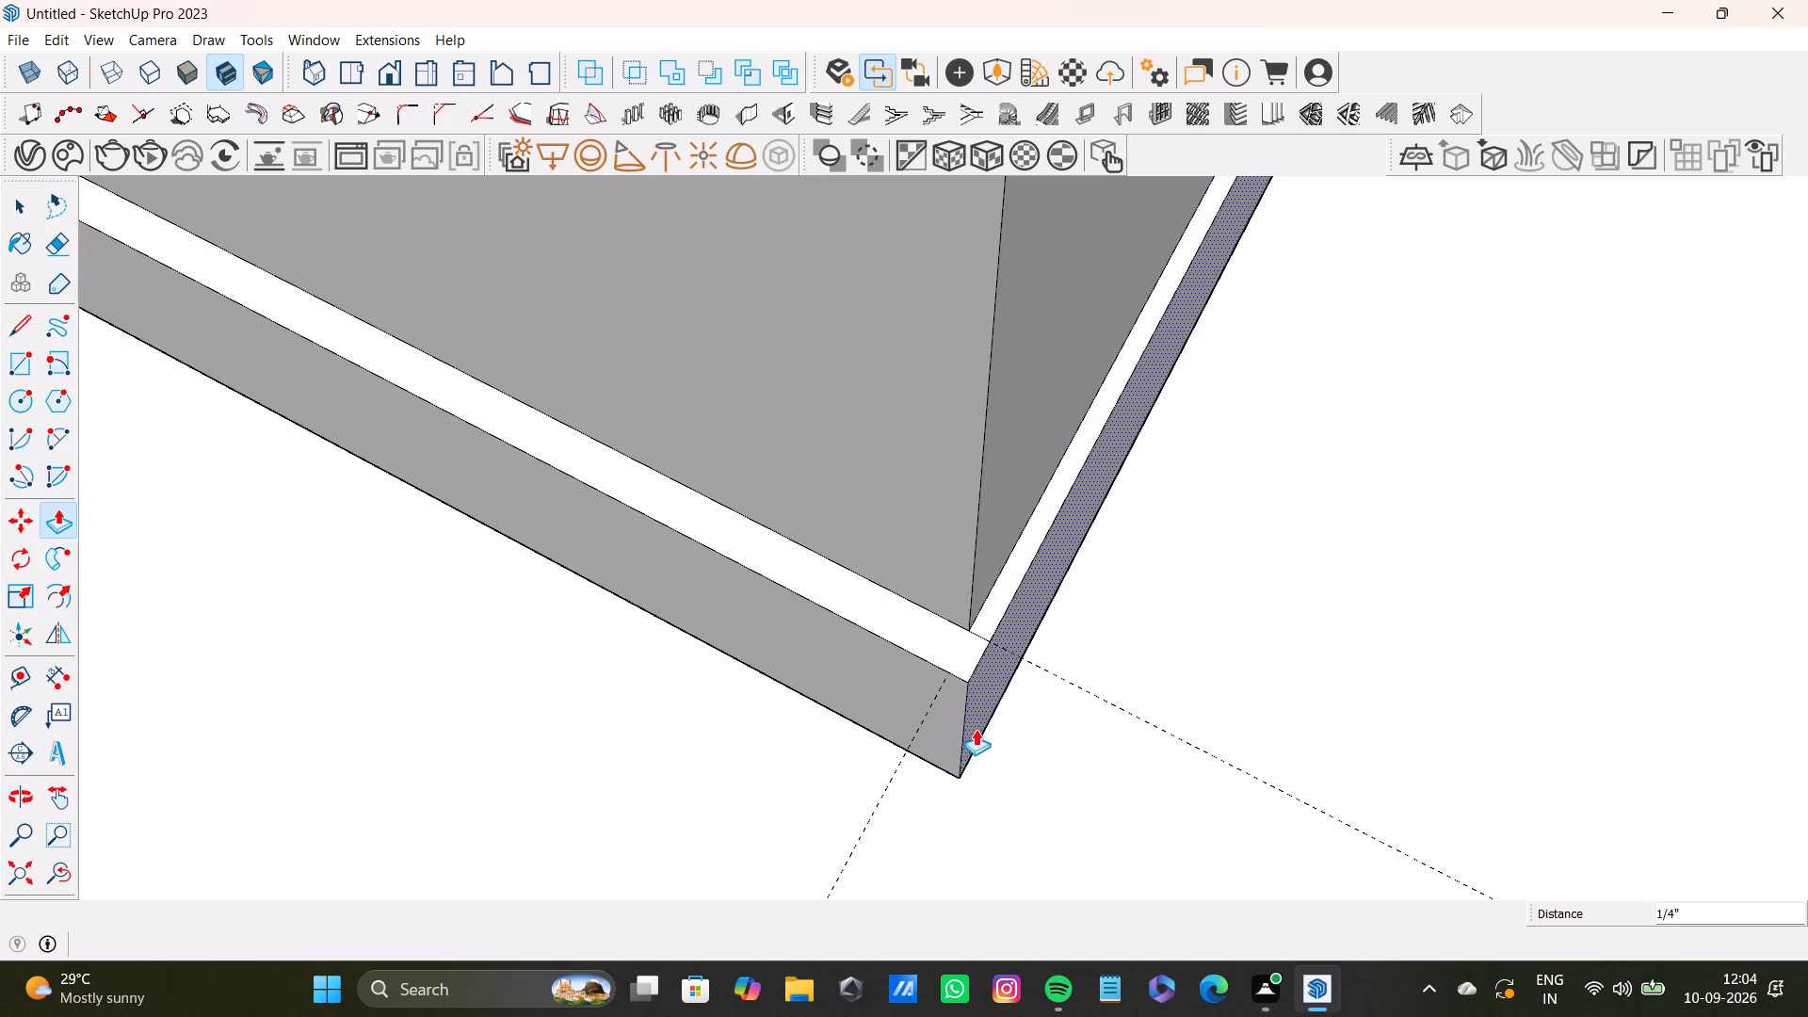
pyautogui.moveTo(976, 729); pyautogui.dragTo(992, 746)
pyautogui.scroll(-4, 749, 560)
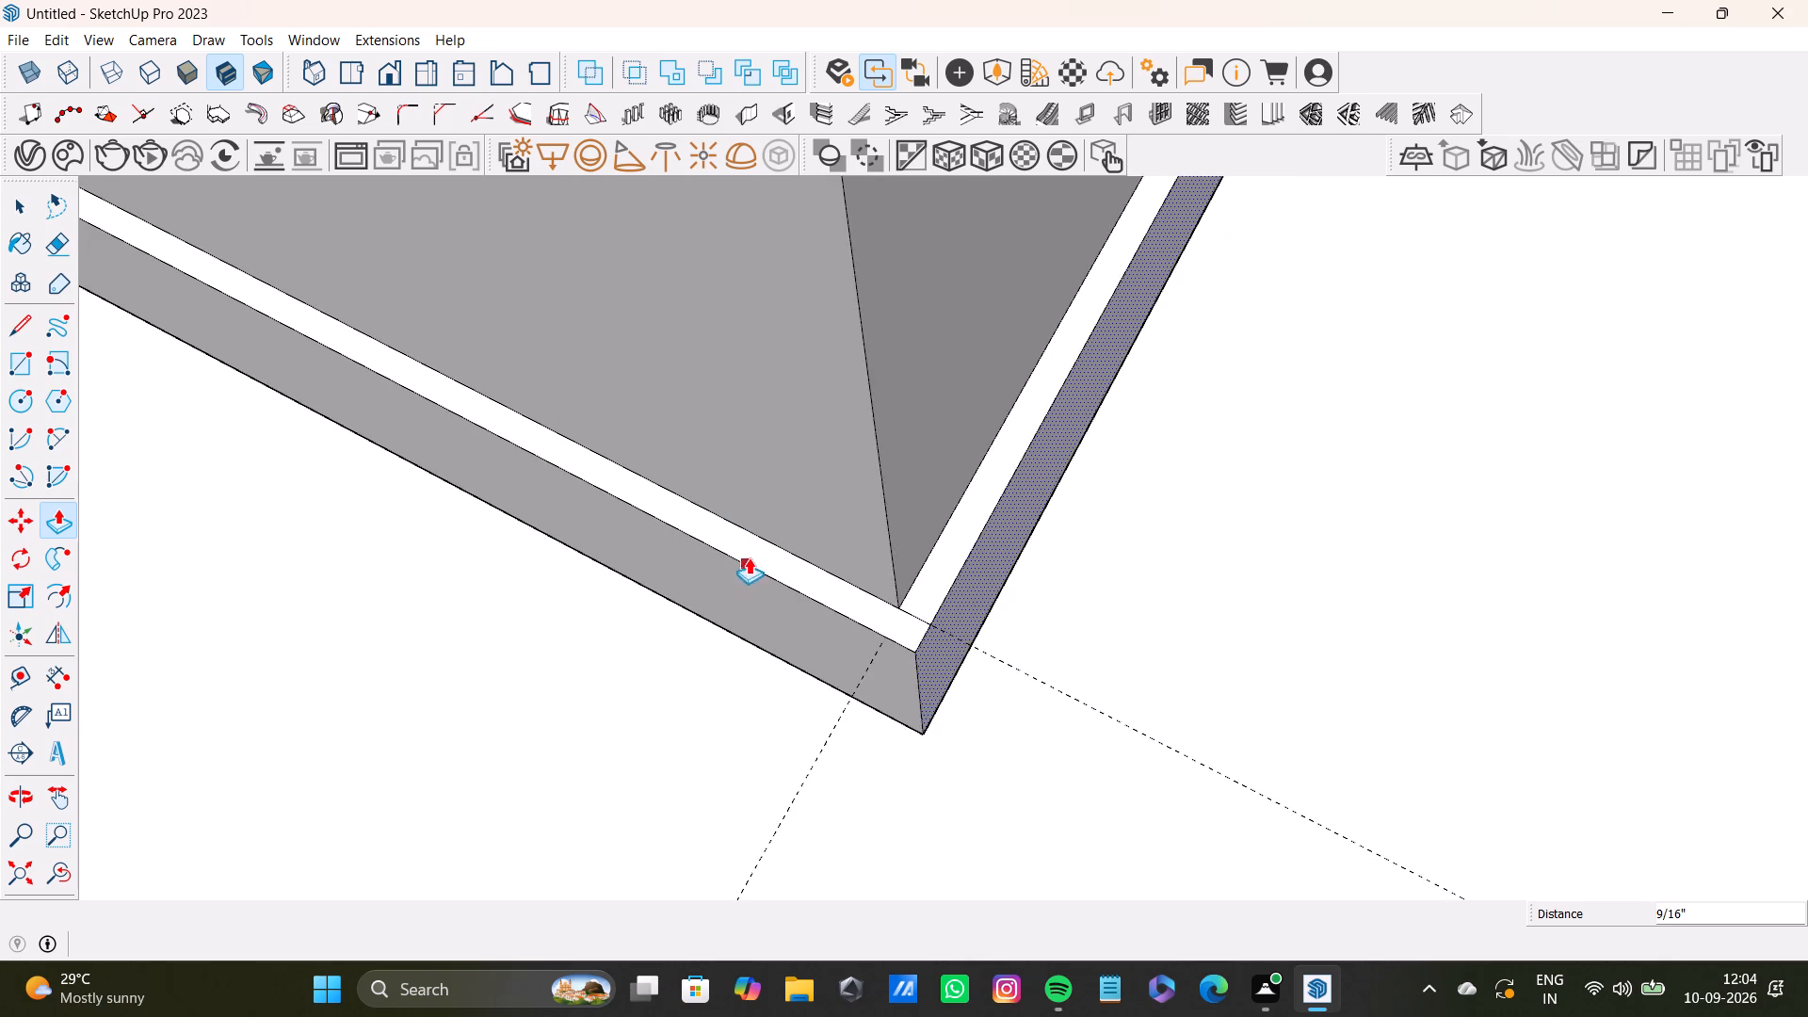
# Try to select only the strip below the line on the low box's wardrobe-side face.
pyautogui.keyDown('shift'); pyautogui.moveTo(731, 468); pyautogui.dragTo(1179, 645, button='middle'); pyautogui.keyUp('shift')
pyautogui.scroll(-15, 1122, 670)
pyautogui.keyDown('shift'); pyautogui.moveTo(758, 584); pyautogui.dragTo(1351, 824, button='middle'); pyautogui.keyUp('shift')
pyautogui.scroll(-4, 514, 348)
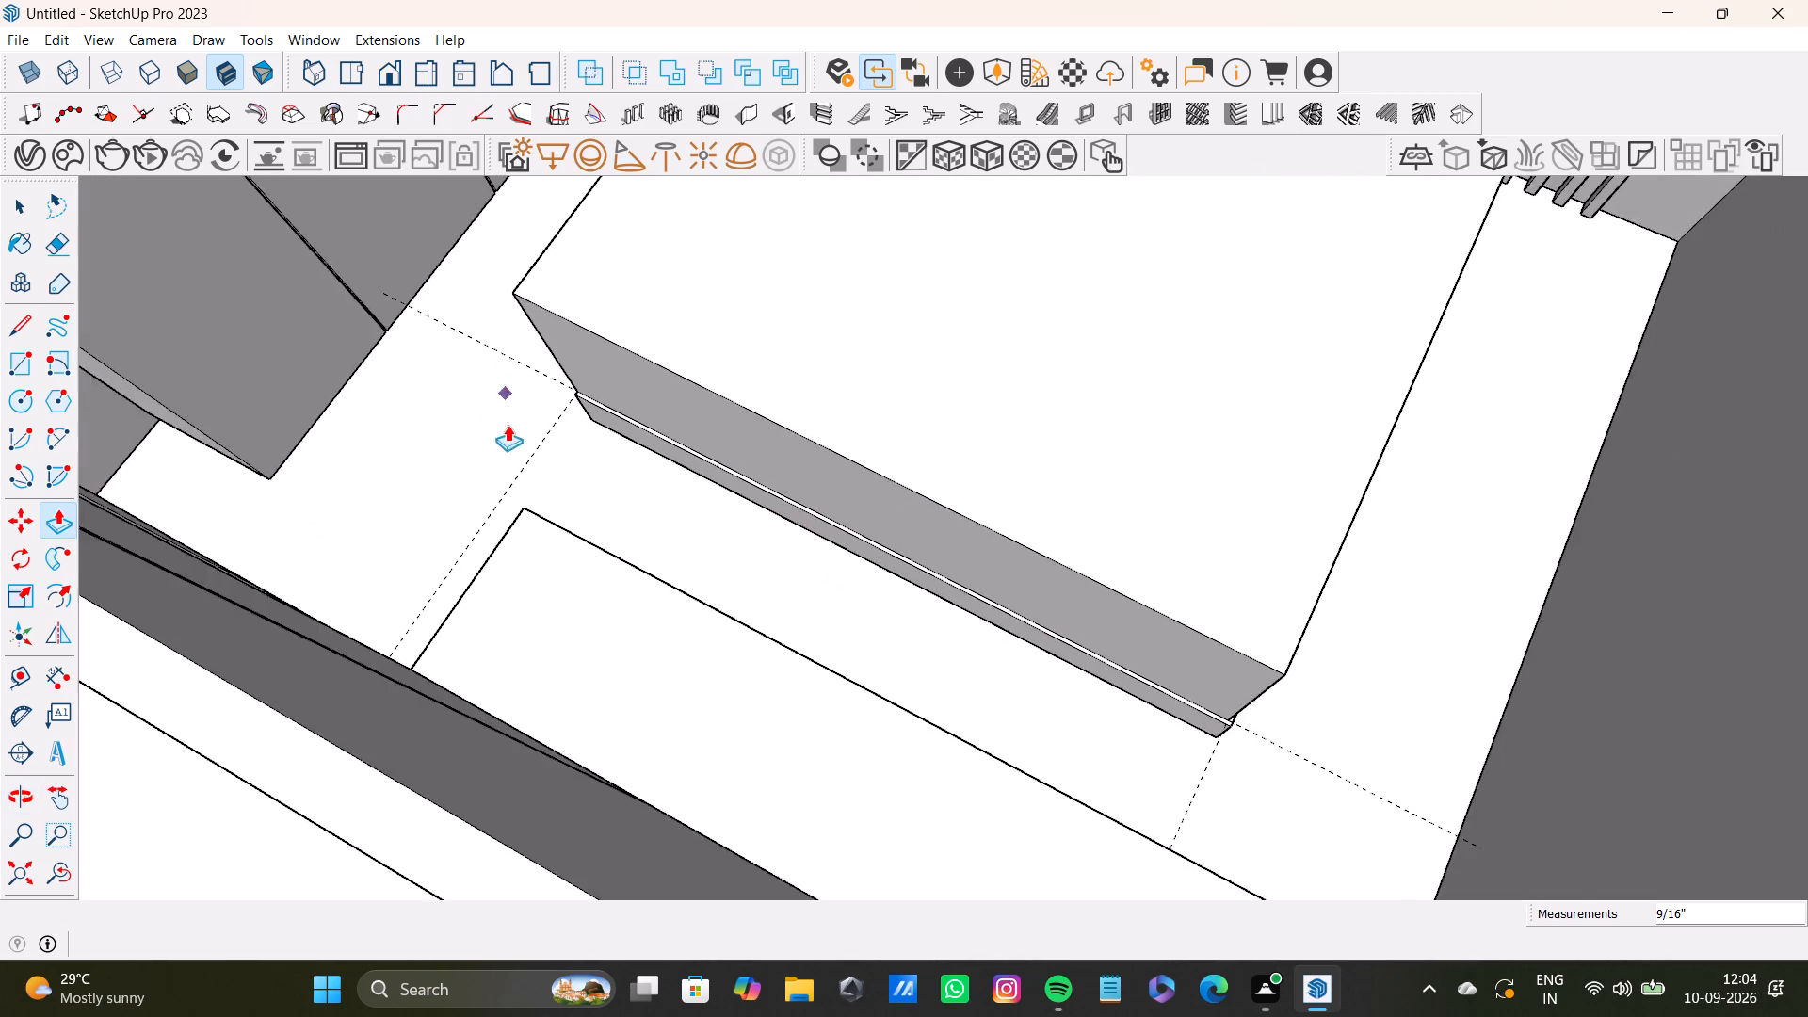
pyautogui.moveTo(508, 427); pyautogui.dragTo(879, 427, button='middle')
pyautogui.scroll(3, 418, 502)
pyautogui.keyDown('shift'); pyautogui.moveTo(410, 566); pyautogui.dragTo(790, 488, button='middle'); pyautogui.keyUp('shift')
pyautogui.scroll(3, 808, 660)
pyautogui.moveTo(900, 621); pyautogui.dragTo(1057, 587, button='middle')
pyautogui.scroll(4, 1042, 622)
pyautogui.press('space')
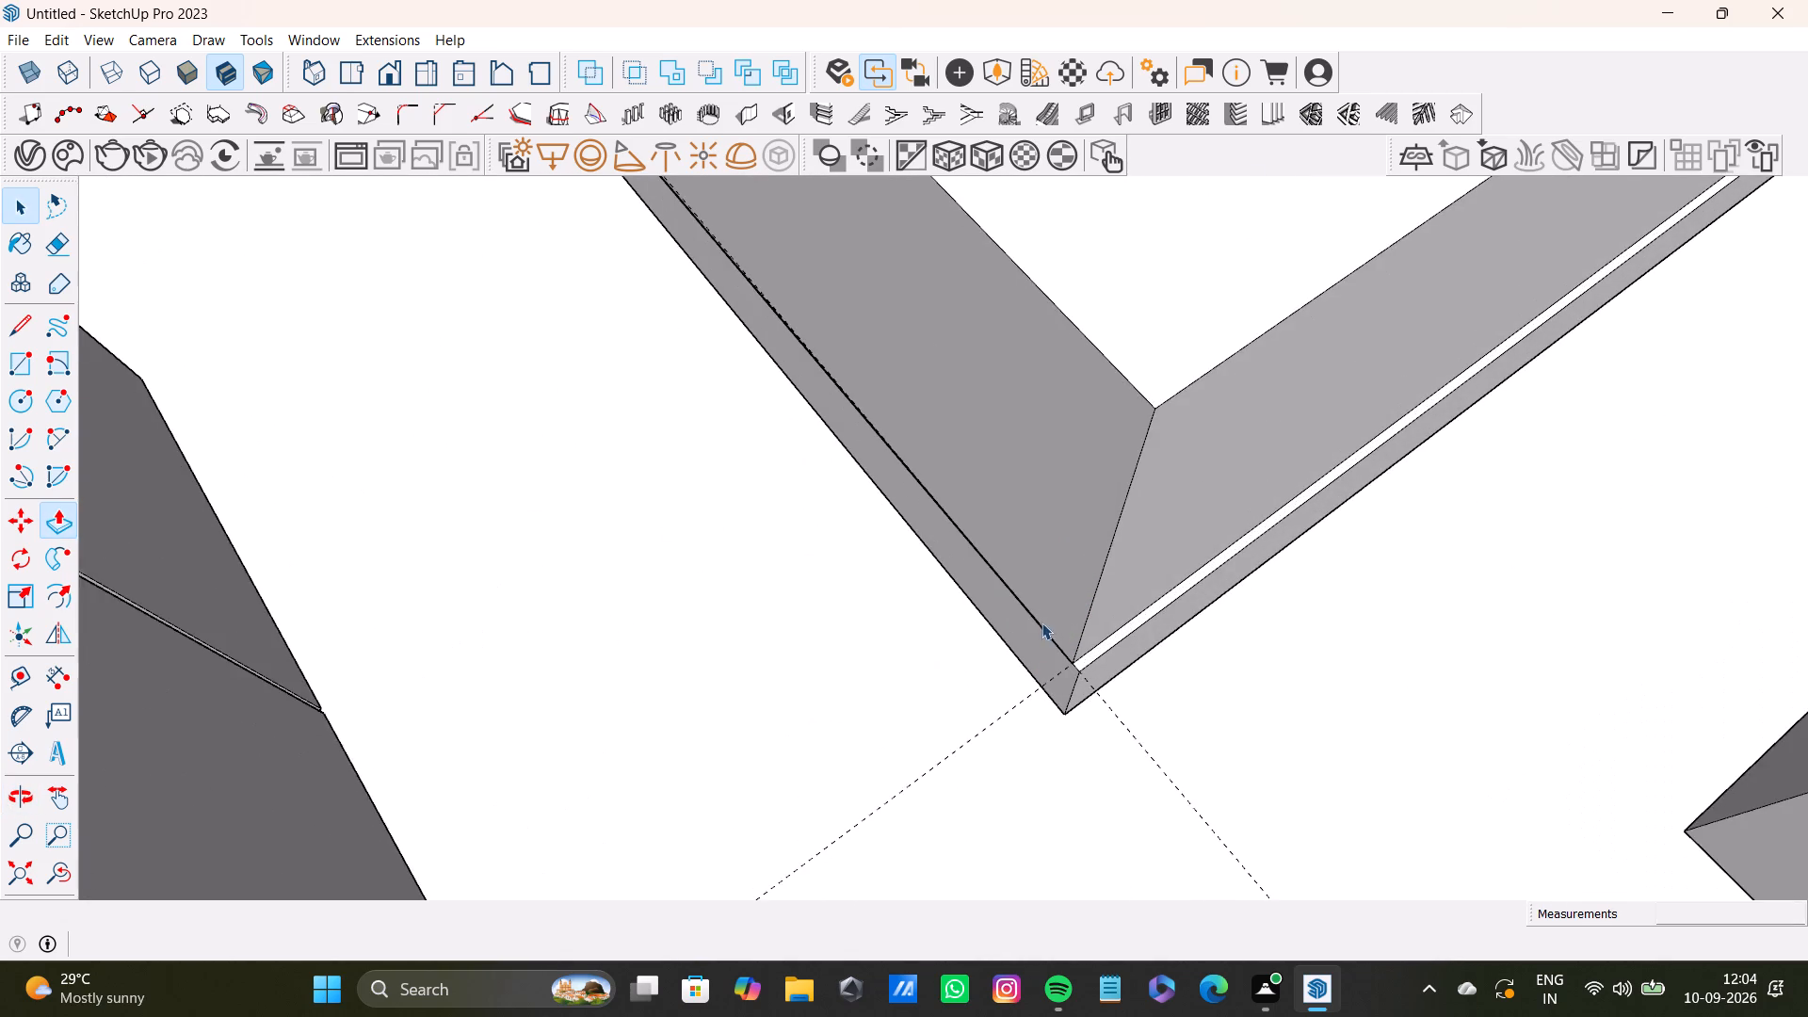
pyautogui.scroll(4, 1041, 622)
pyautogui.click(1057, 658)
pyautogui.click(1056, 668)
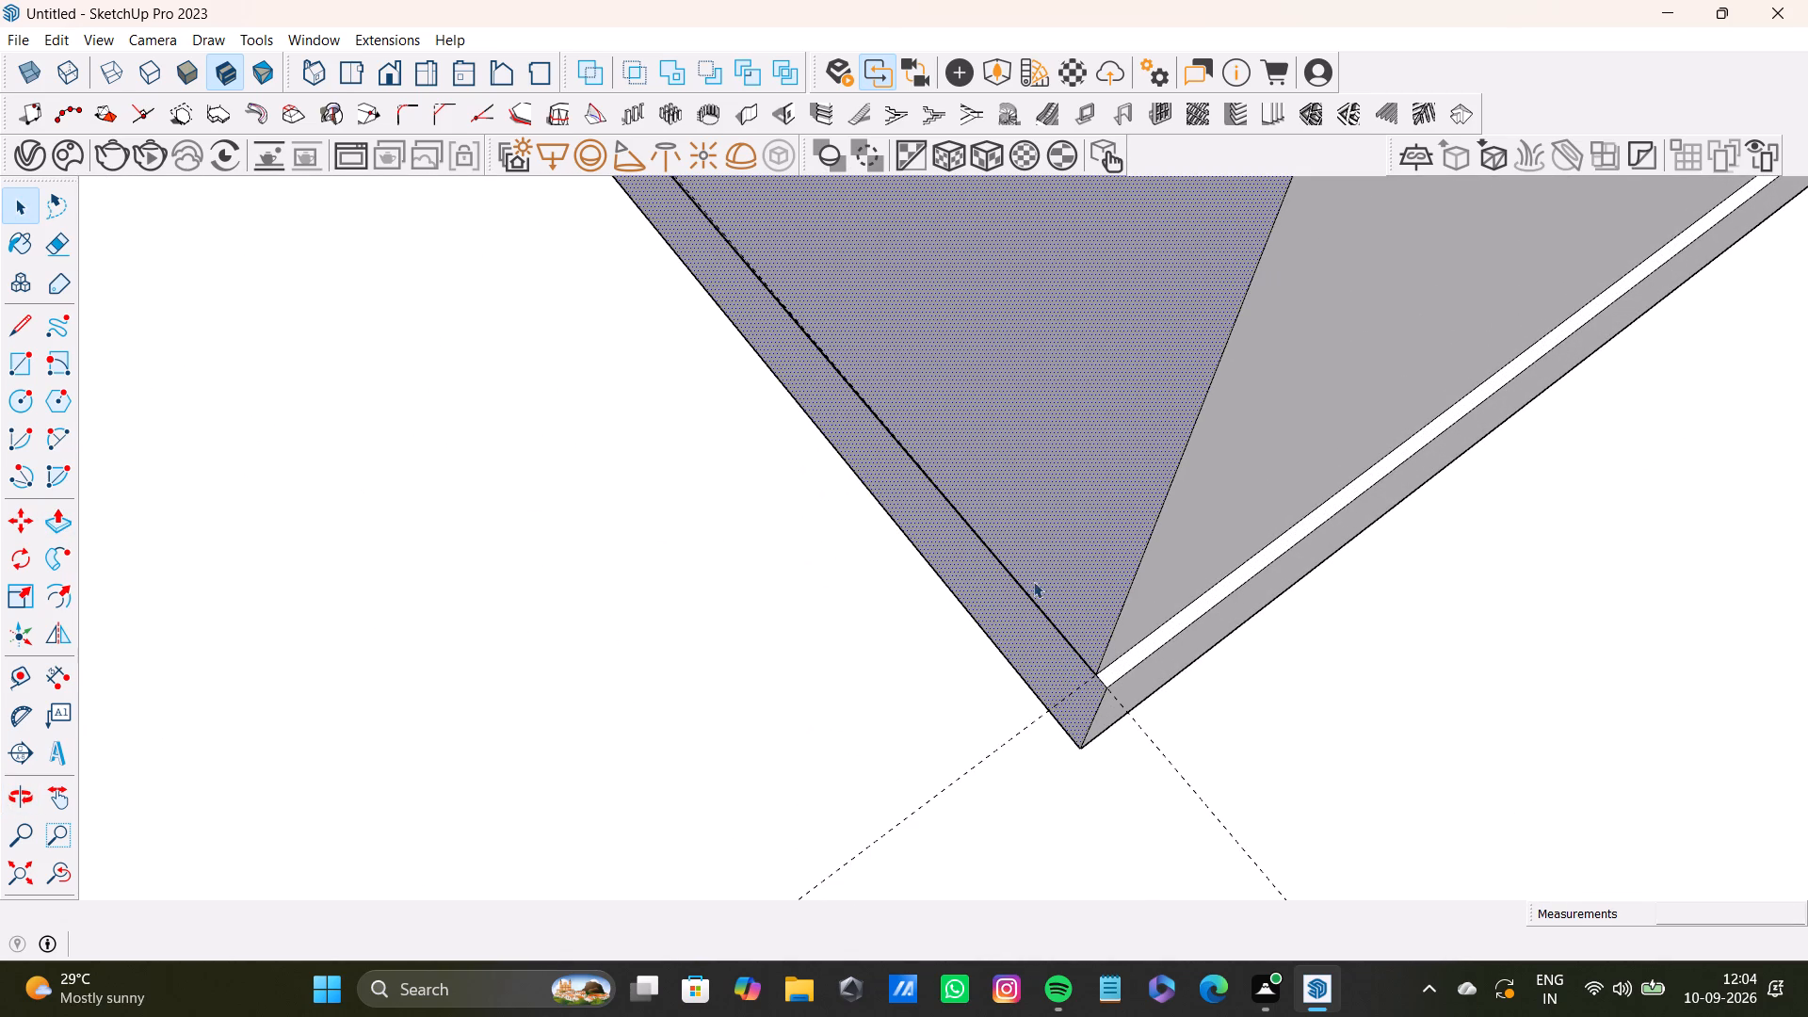
# Delete the line that strays from the guide on the low box's wardrobe-side face.
pyautogui.scroll(-4, 818, 502)
pyautogui.keyDown('shift'); pyautogui.moveTo(821, 489); pyautogui.dragTo(1186, 799, button='middle'); pyautogui.keyUp('shift')
pyautogui.scroll(3, 937, 403)
pyautogui.moveTo(899, 382); pyautogui.dragTo(1093, 223, button='middle')
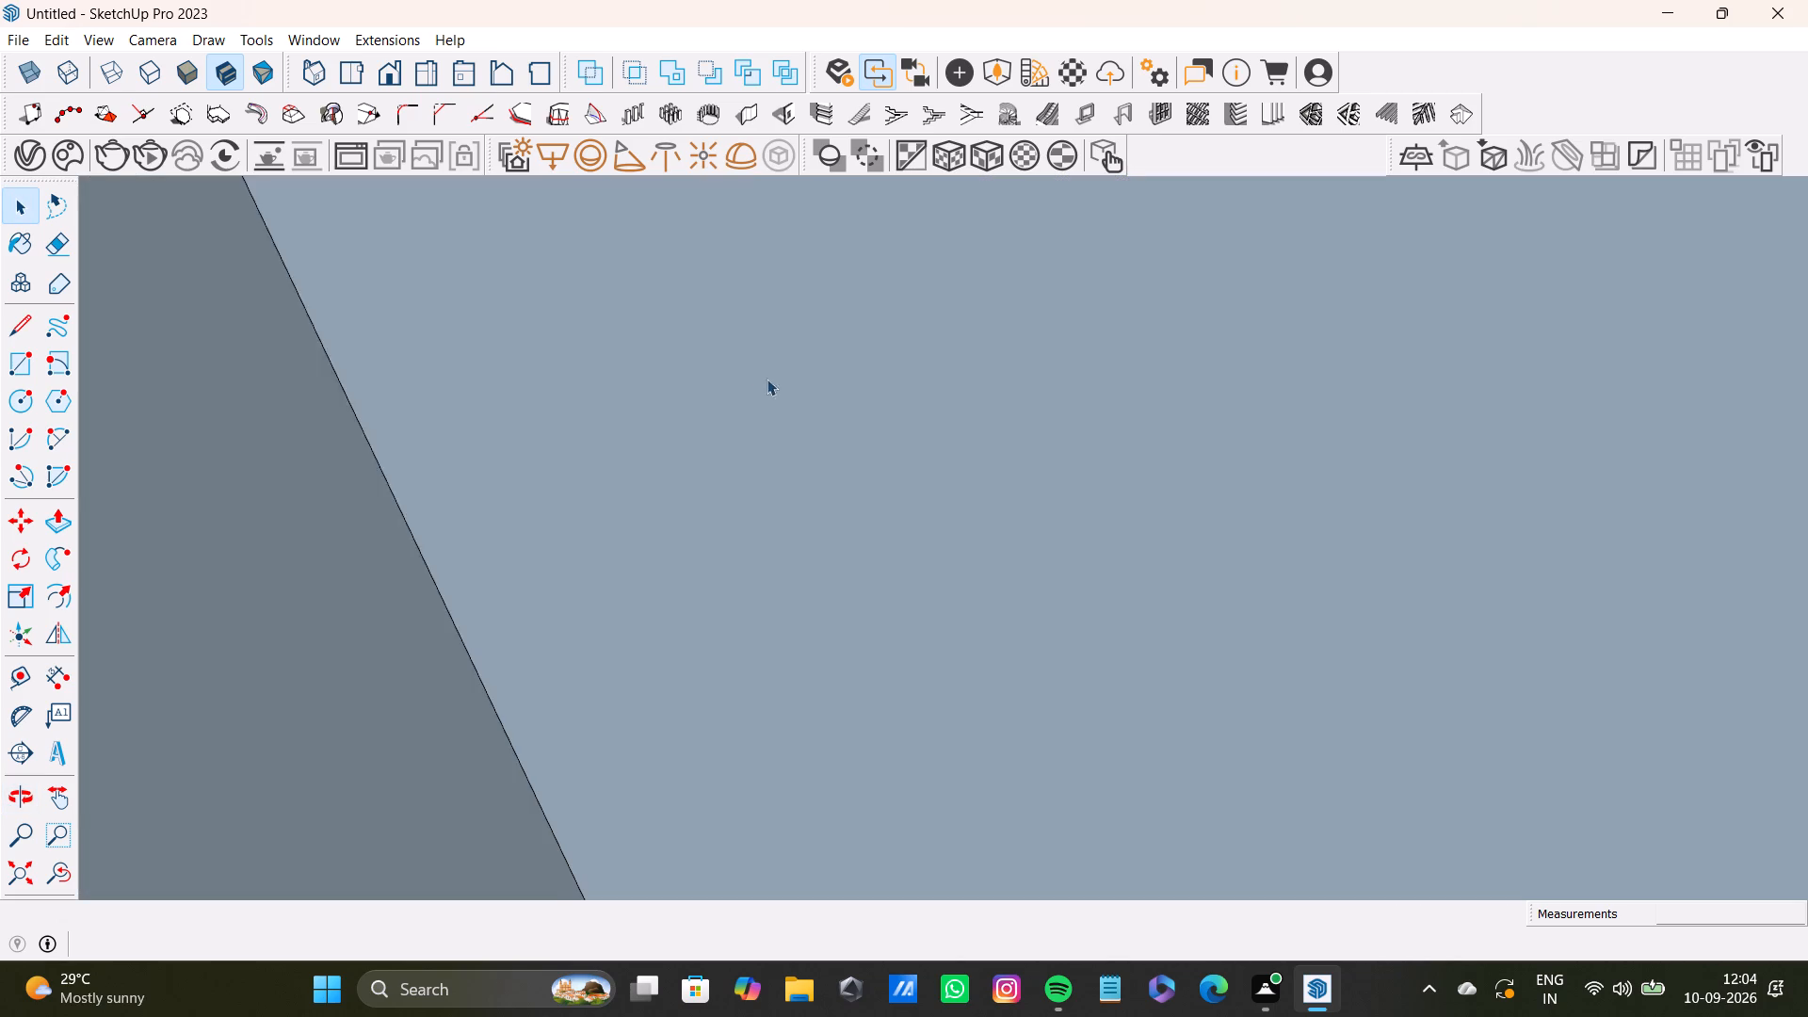
pyautogui.scroll(2, 753, 385)
pyautogui.moveTo(55, 875); pyautogui.dragTo(66, 863)
pyautogui.moveTo(868, 462); pyautogui.dragTo(847, 476, button='middle')
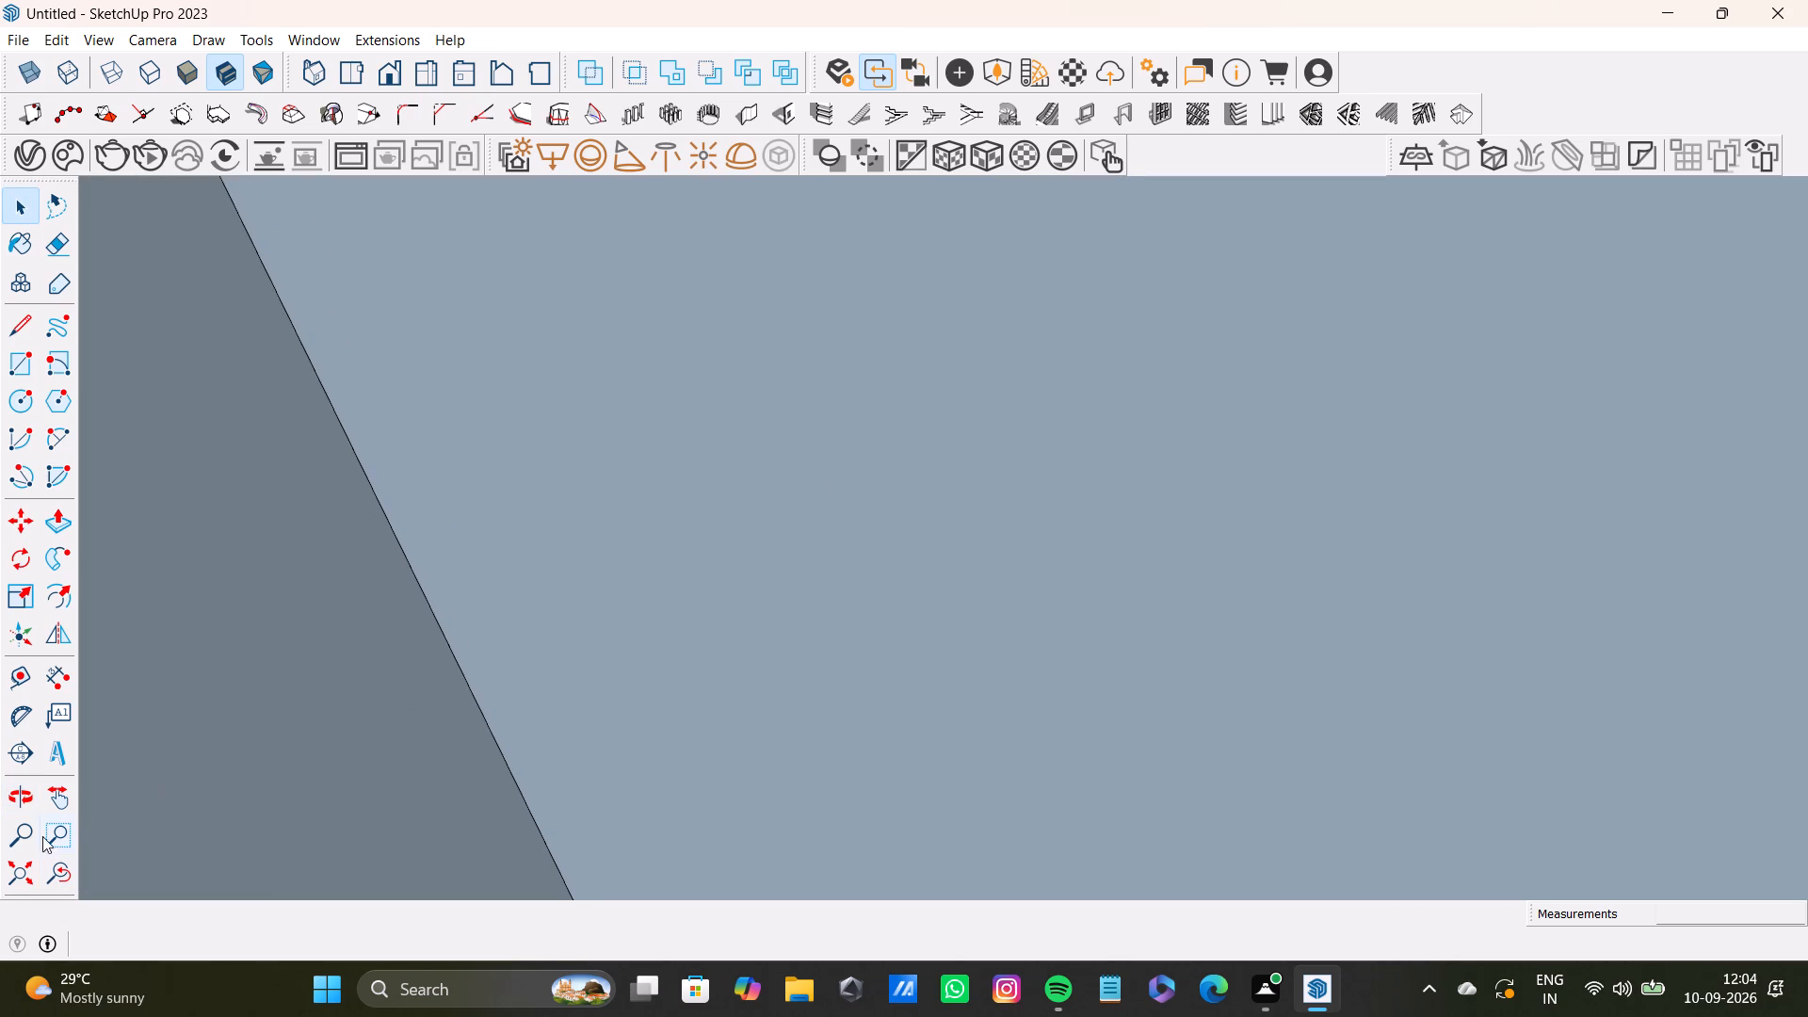
pyautogui.click(6, 878)
pyautogui.keyDown('shift'); pyautogui.moveTo(998, 553); pyautogui.dragTo(987, 603, button='middle'); pyautogui.keyUp('shift')
pyautogui.scroll(7, 1046, 486)
pyautogui.keyDown('shift'); pyautogui.moveTo(1084, 336); pyautogui.dragTo(1013, 861, button='middle'); pyautogui.keyUp('shift')
pyautogui.scroll(8, 944, 623)
pyautogui.moveTo(1018, 680); pyautogui.dragTo(774, 759, button='middle')
pyautogui.scroll(6, 905, 686)
pyautogui.keyDown('shift'); pyautogui.moveTo(838, 770); pyautogui.dragTo(864, 675, button='middle'); pyautogui.keyUp('shift')
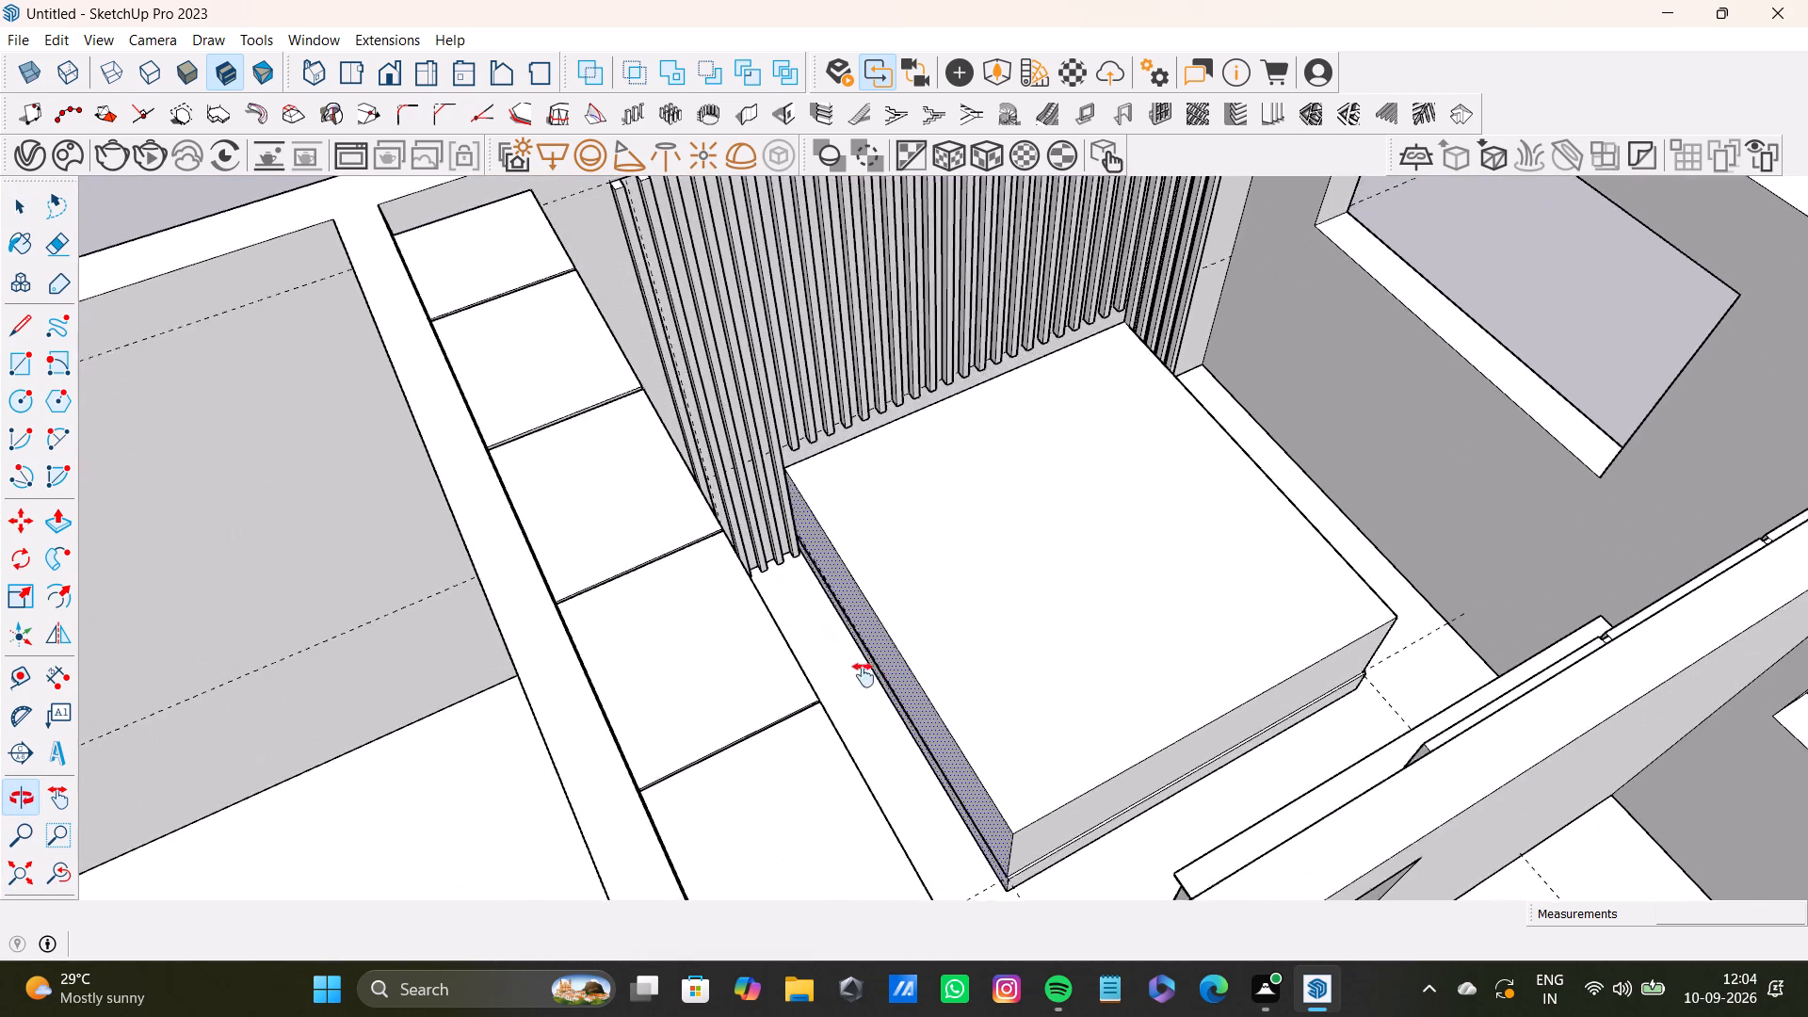
pyautogui.keyDown('shift'); pyautogui.moveTo(864, 675); pyautogui.dragTo(864, 673, button='middle'); pyautogui.keyUp('shift')
pyautogui.scroll(8, 920, 705)
pyautogui.keyDown('shift'); pyautogui.moveTo(996, 764); pyautogui.dragTo(1048, 625, button='middle'); pyautogui.keyUp('shift')
pyautogui.scroll(3, 948, 736)
pyautogui.moveTo(1010, 779); pyautogui.dragTo(1133, 725, button='middle')
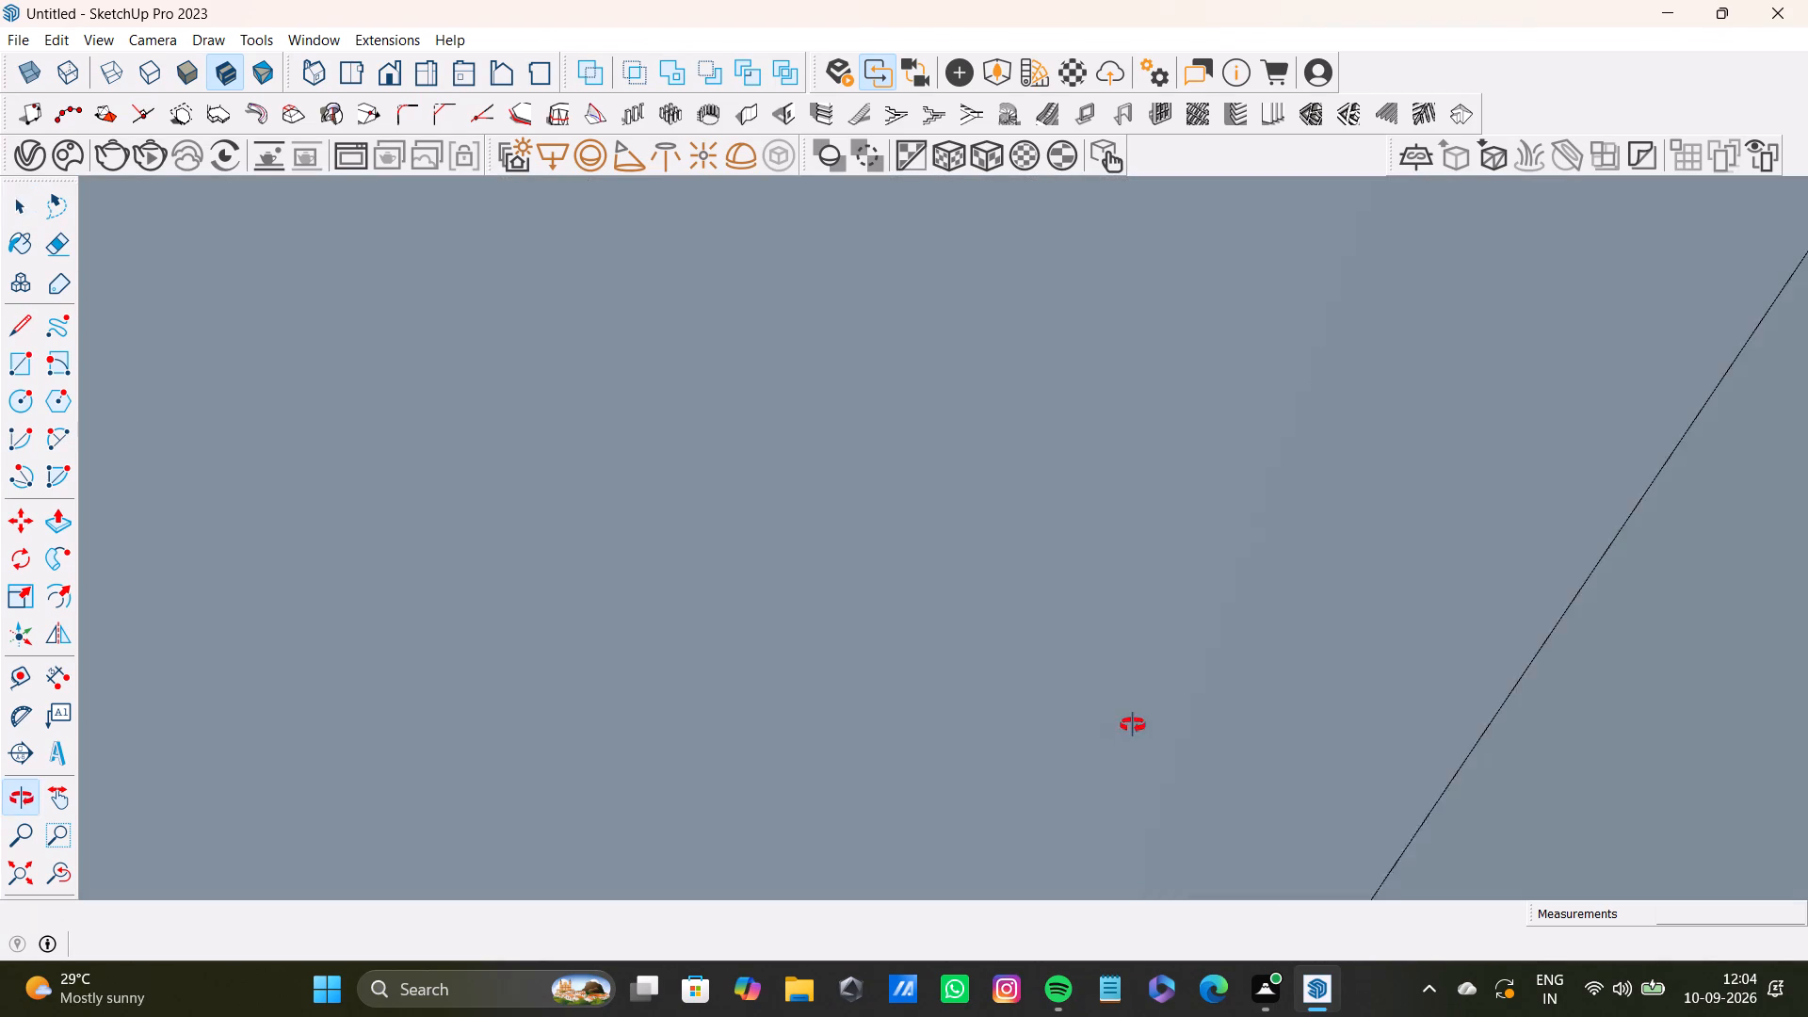
pyautogui.moveTo(1133, 725); pyautogui.dragTo(1135, 724, button='middle')
pyautogui.keyDown('shift'); pyautogui.moveTo(1199, 623); pyautogui.dragTo(669, 917, button='middle'); pyautogui.keyUp('shift')
pyautogui.click(53, 861)
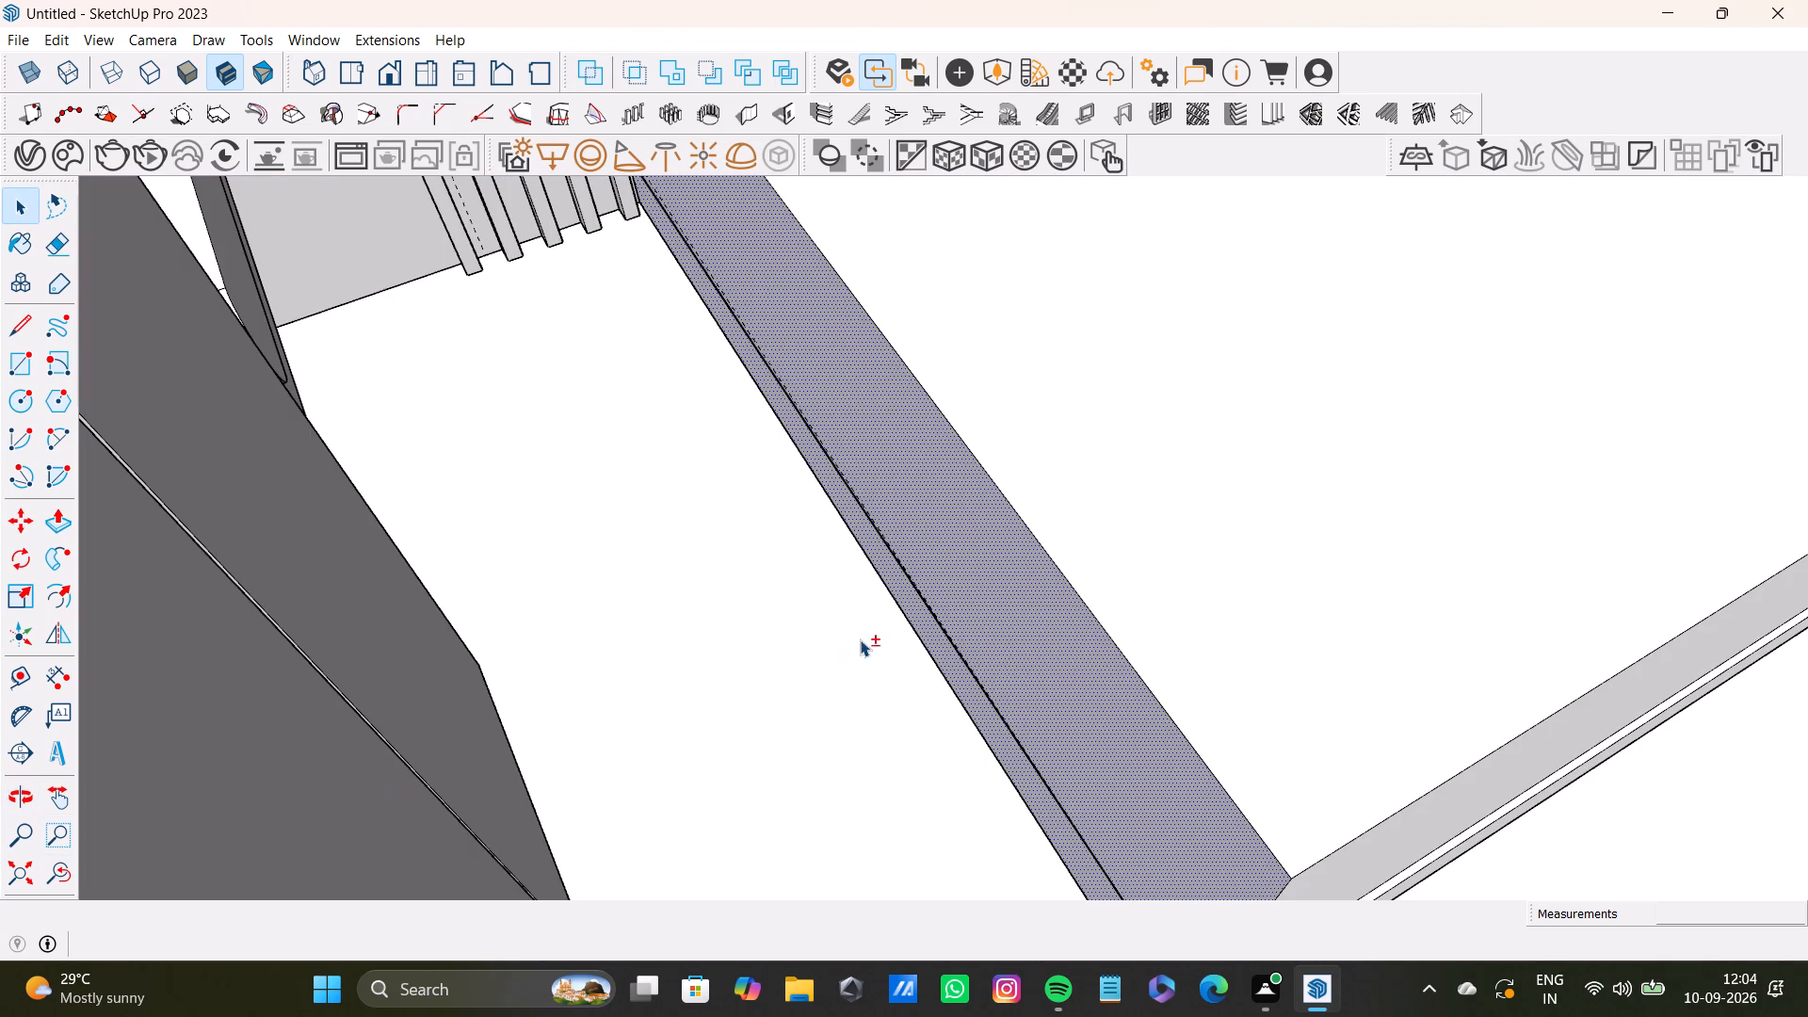
pyautogui.keyDown('shift'); pyautogui.moveTo(860, 639); pyautogui.dragTo(835, 674, button='middle'); pyautogui.keyUp('shift')
pyautogui.scroll(7, 832, 613)
pyautogui.scroll(8, 917, 573)
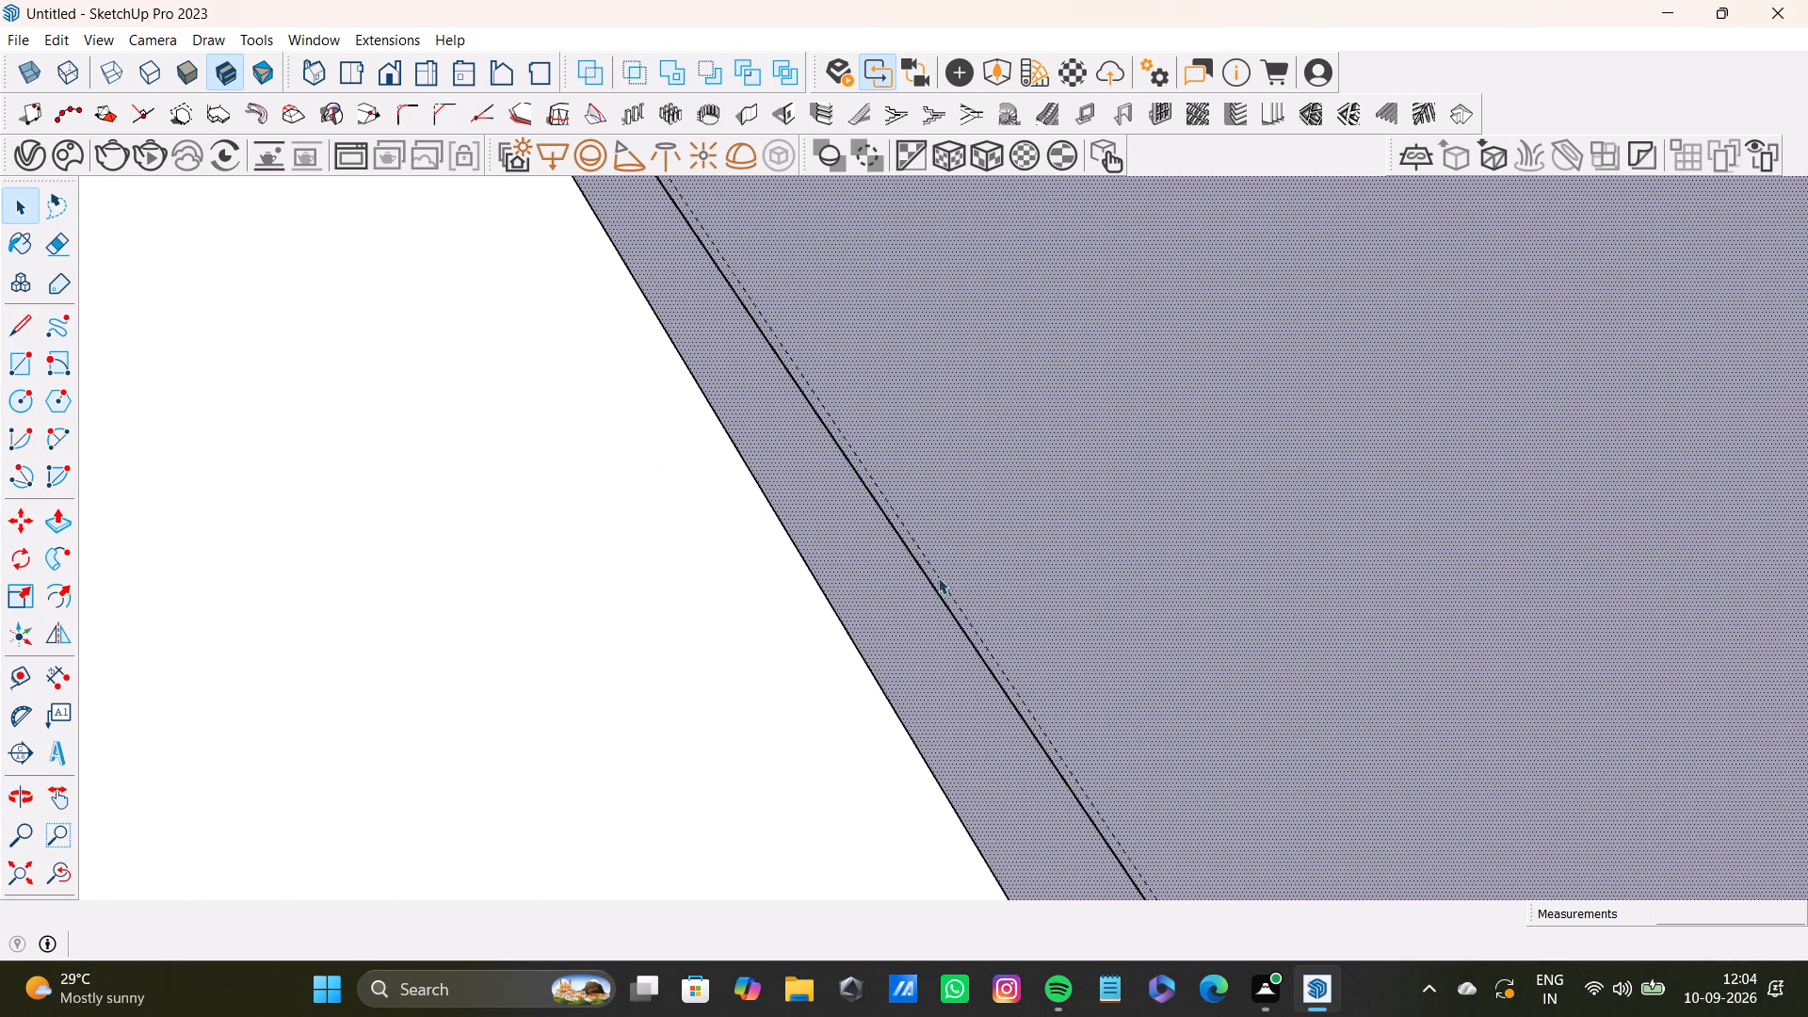
pyautogui.click(959, 623)
pyautogui.press('Delete')
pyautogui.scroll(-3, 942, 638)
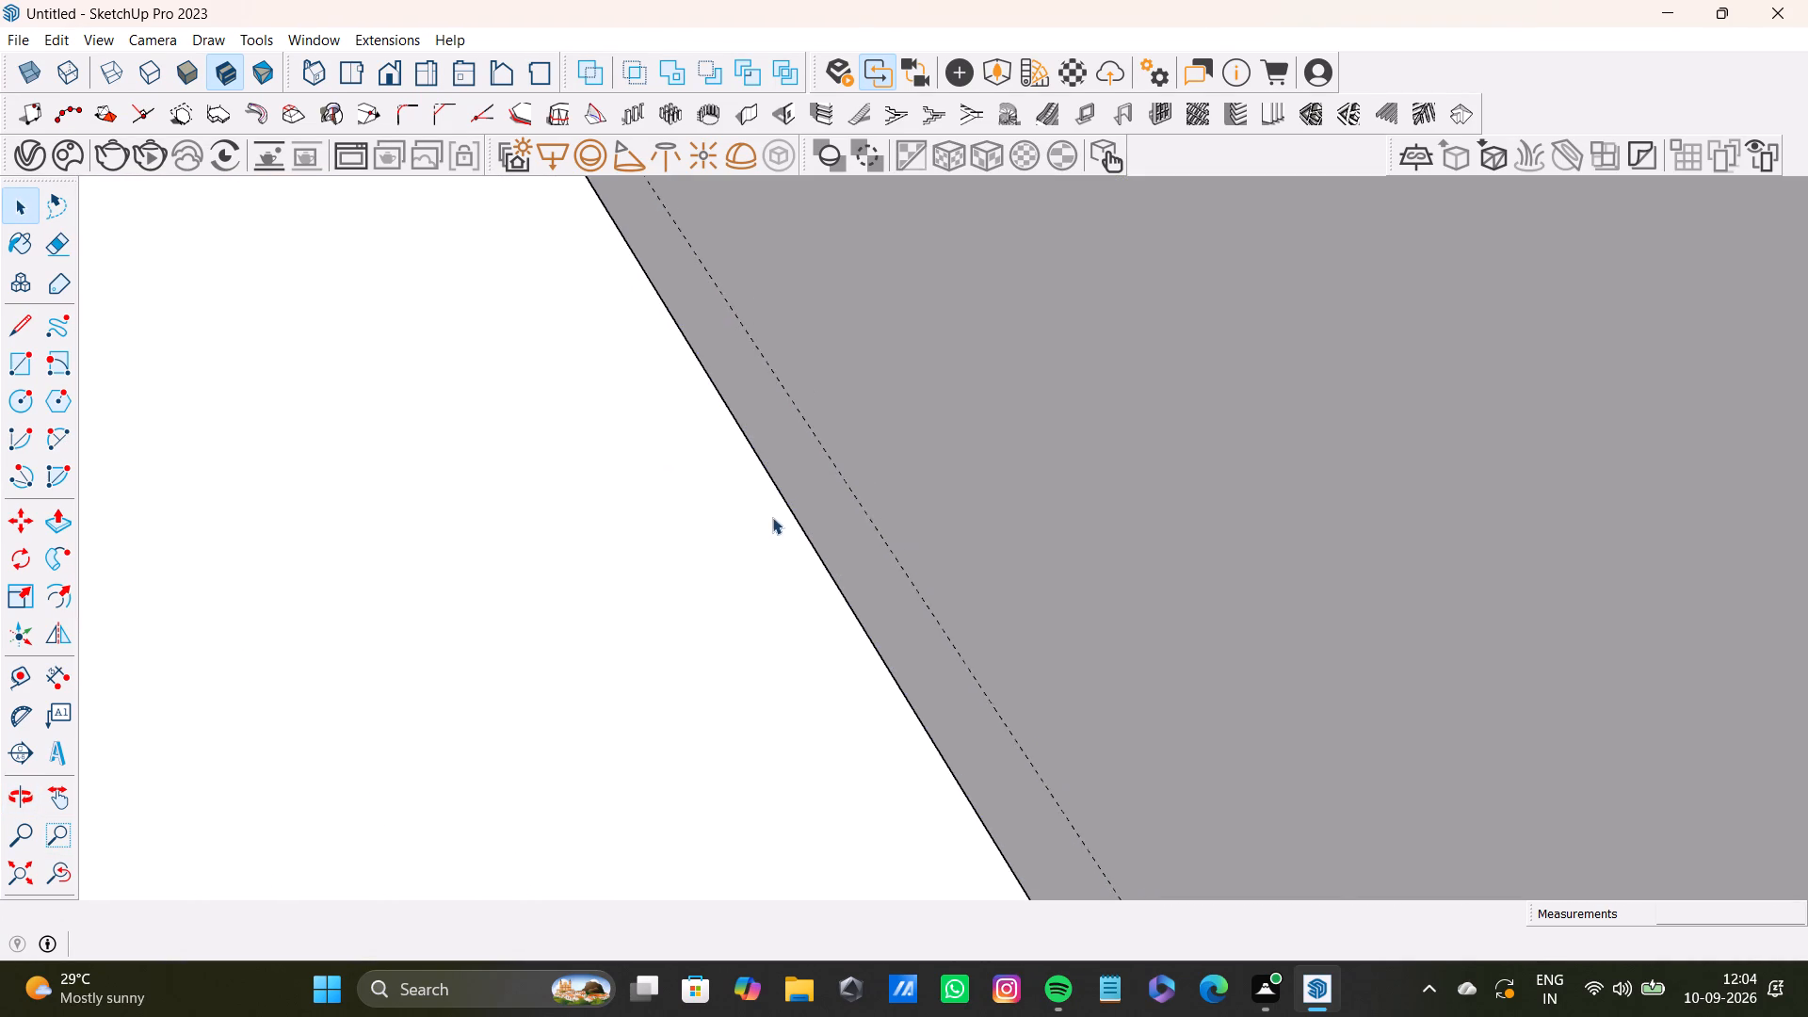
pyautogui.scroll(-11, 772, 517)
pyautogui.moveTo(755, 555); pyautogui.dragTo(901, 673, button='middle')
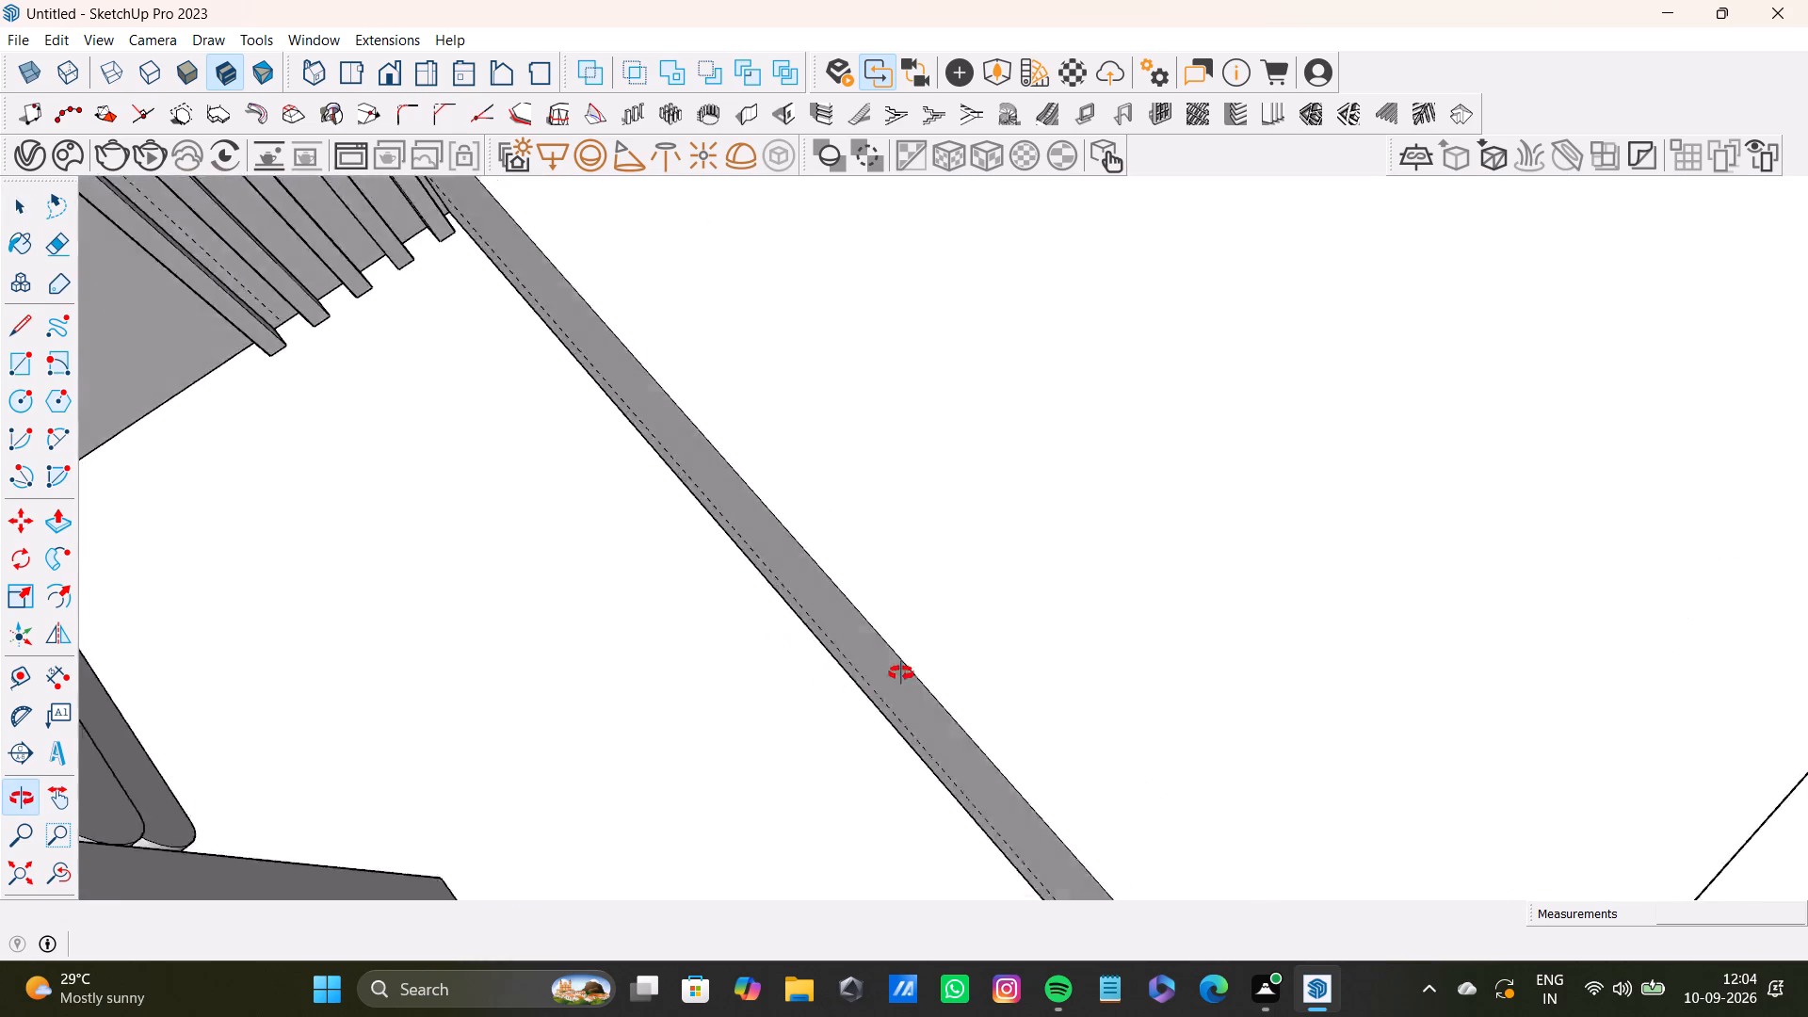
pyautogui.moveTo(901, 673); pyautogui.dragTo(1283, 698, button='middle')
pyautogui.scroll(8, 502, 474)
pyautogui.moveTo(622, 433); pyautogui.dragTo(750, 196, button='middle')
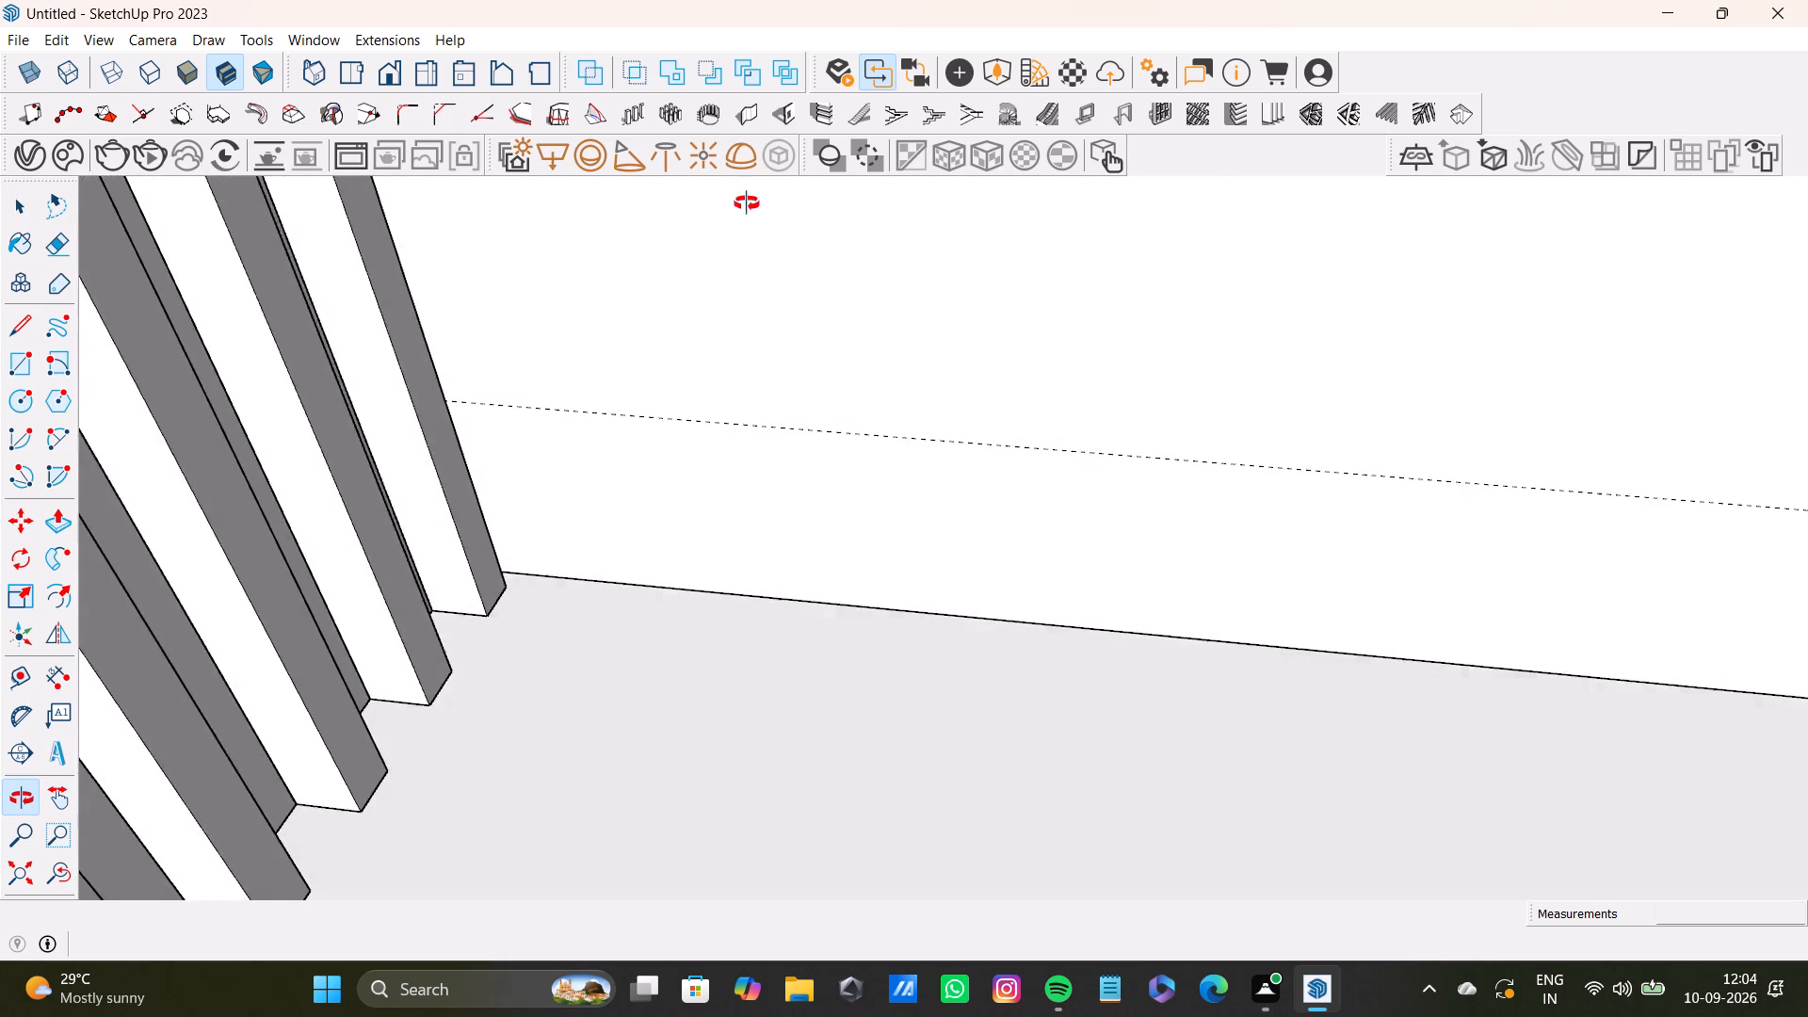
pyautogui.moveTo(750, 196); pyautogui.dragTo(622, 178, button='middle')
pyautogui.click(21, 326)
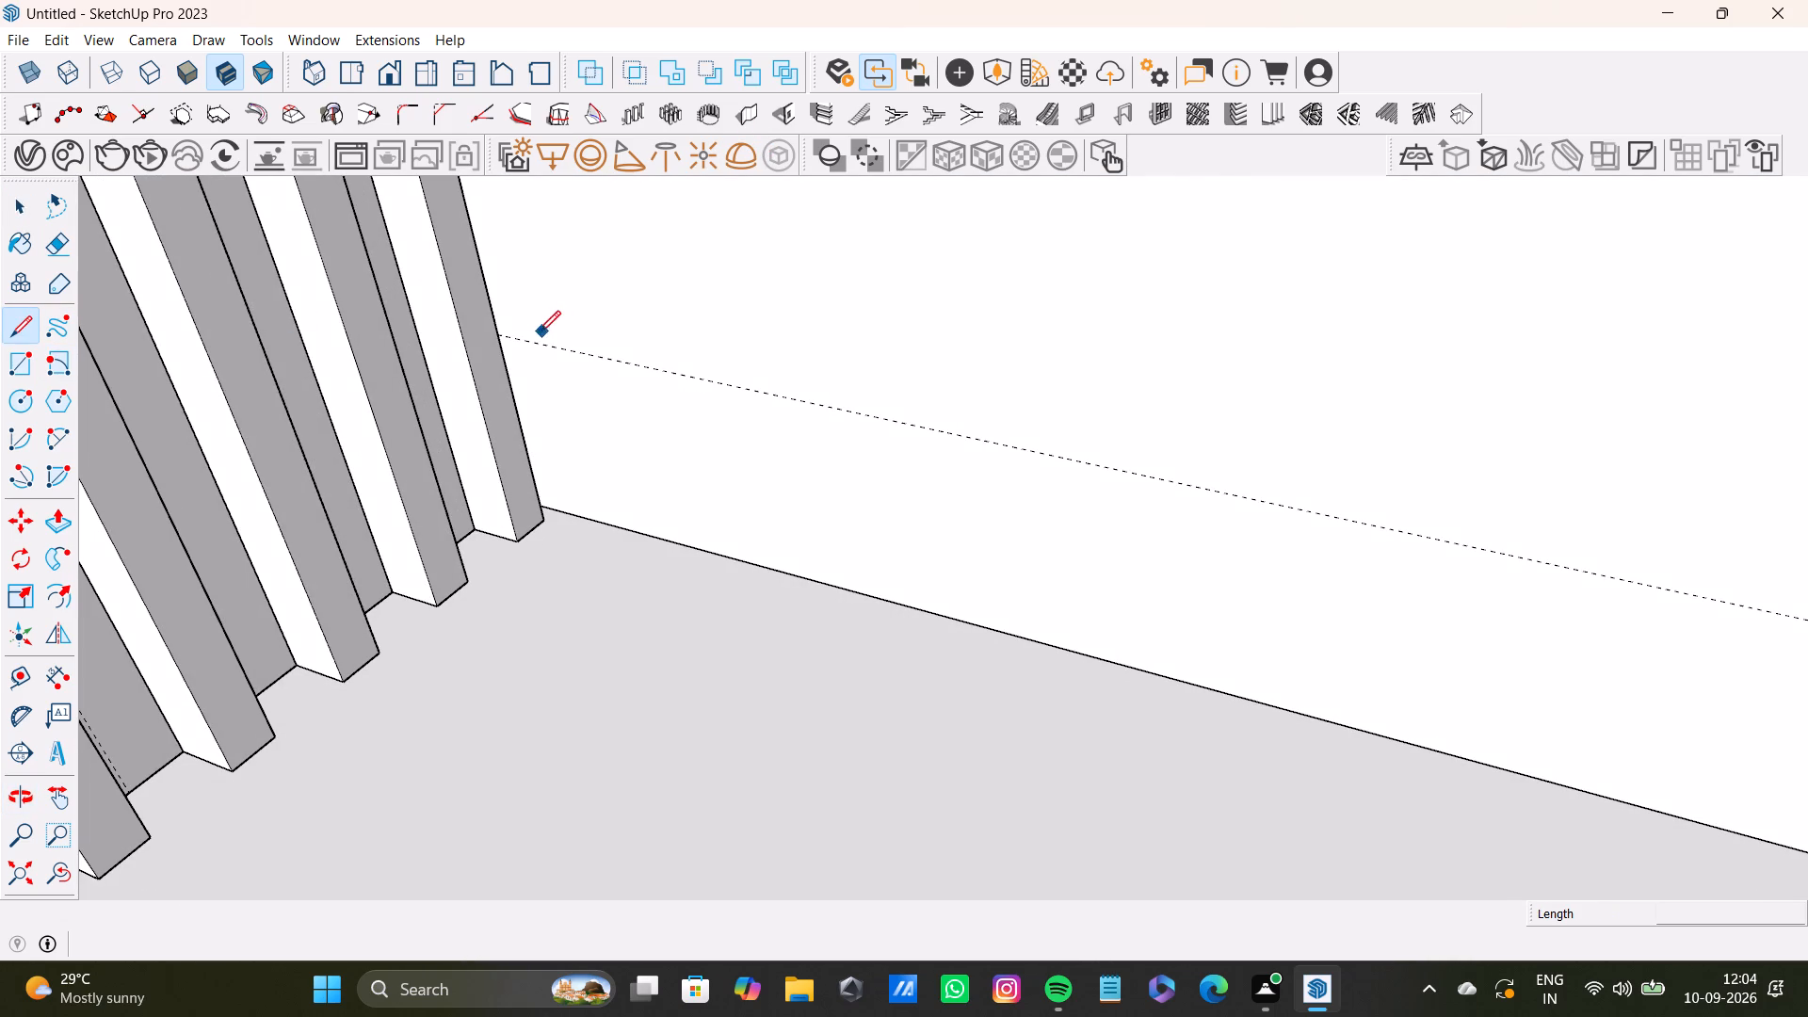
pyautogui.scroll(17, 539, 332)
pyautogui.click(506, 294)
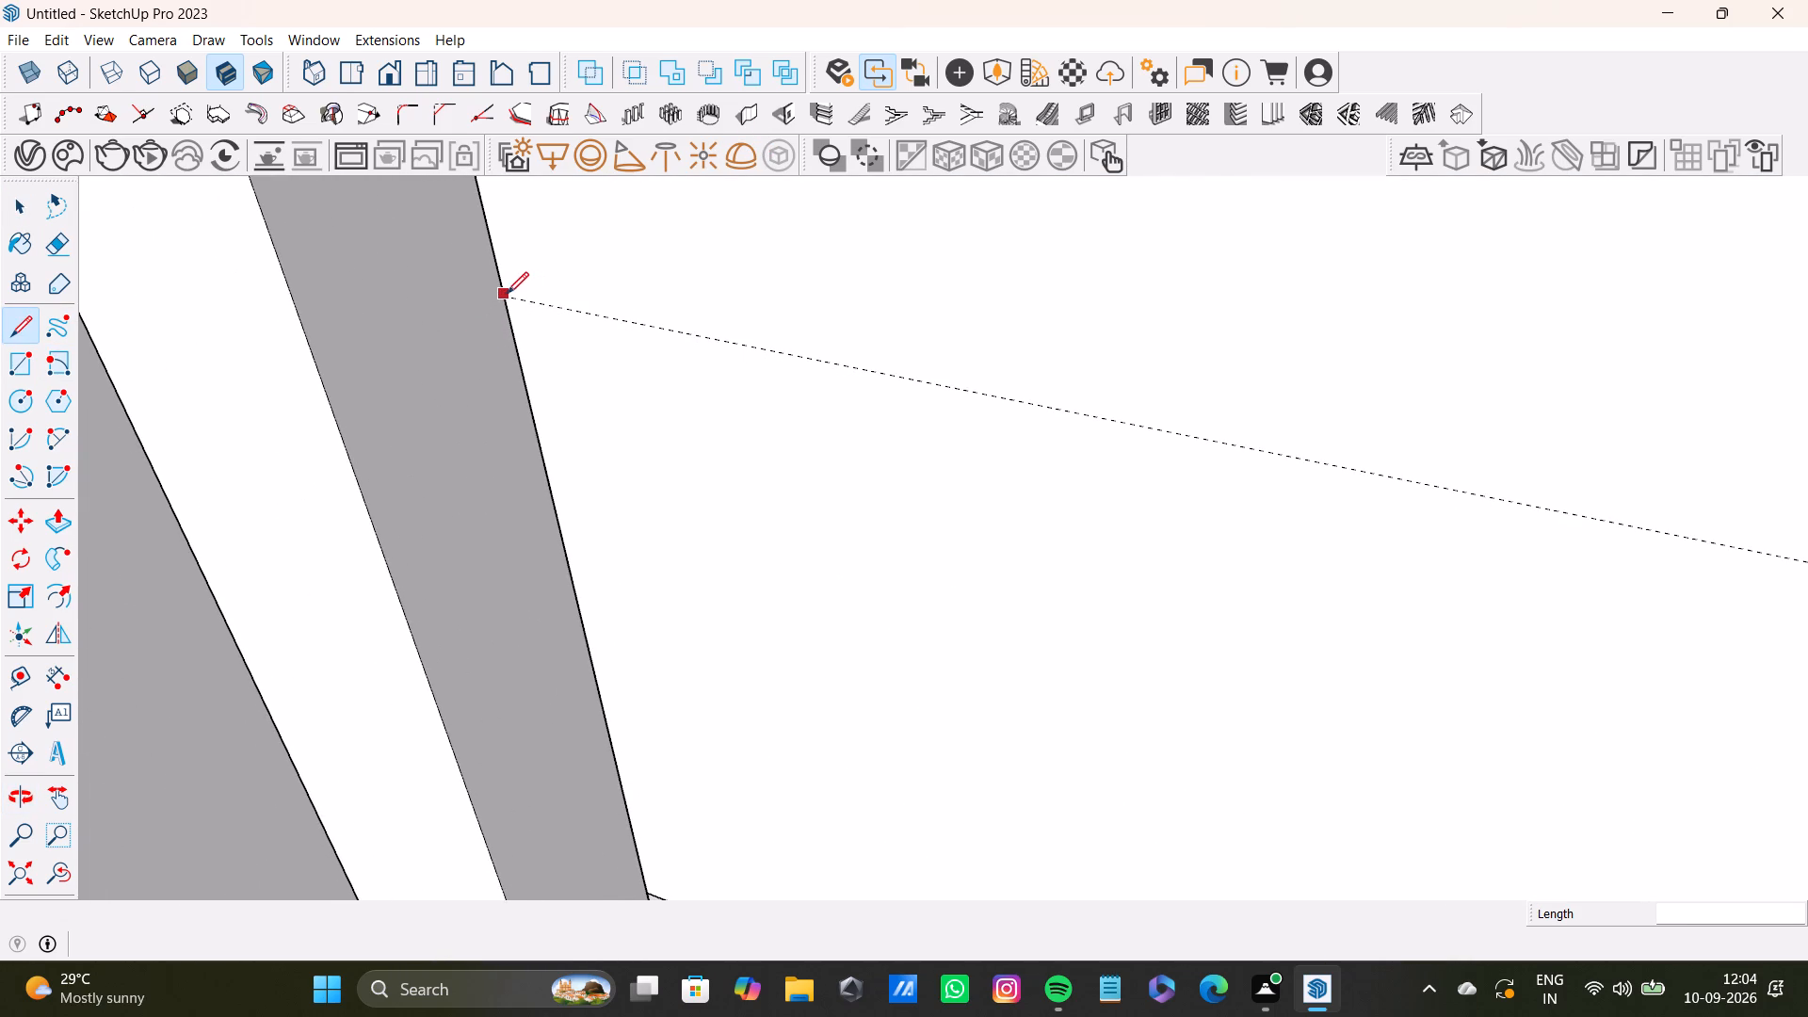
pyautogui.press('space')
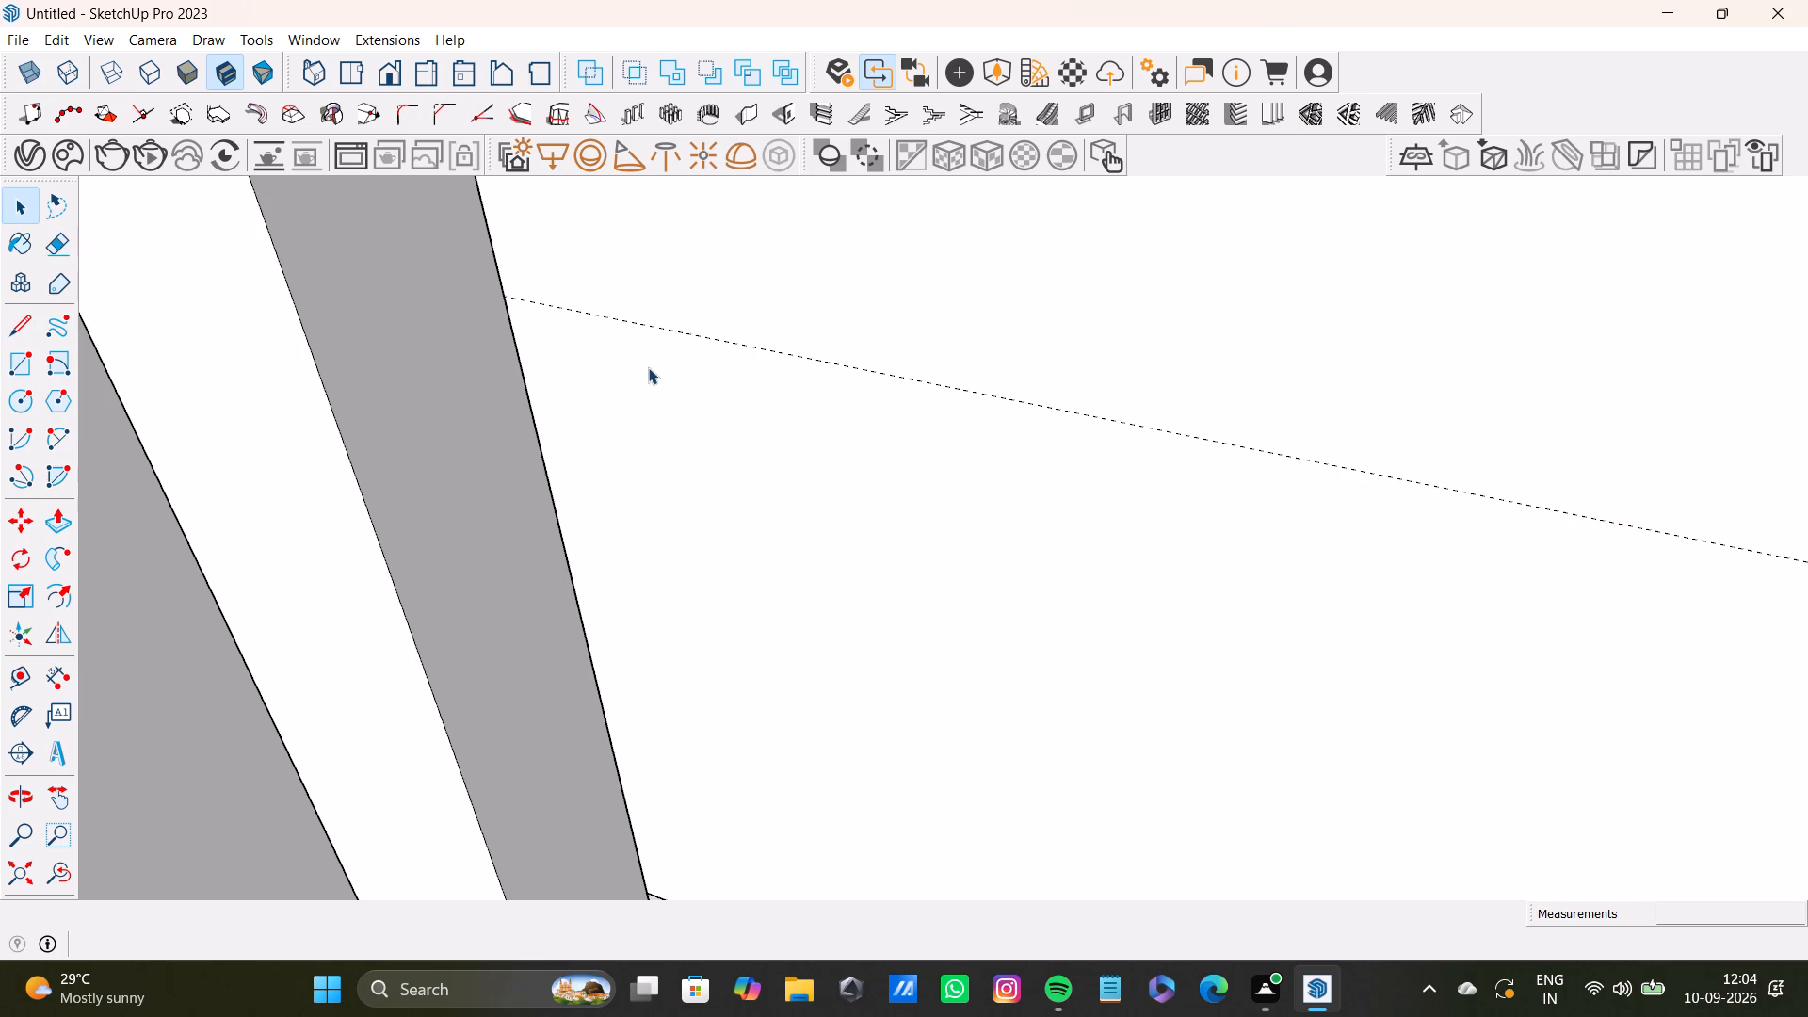
# Draw a line about 7' 9" long along the guide on the wardrobe-side face, from the end slat to the front corner.
pyautogui.moveTo(754, 365); pyautogui.dragTo(556, 479, button='middle')
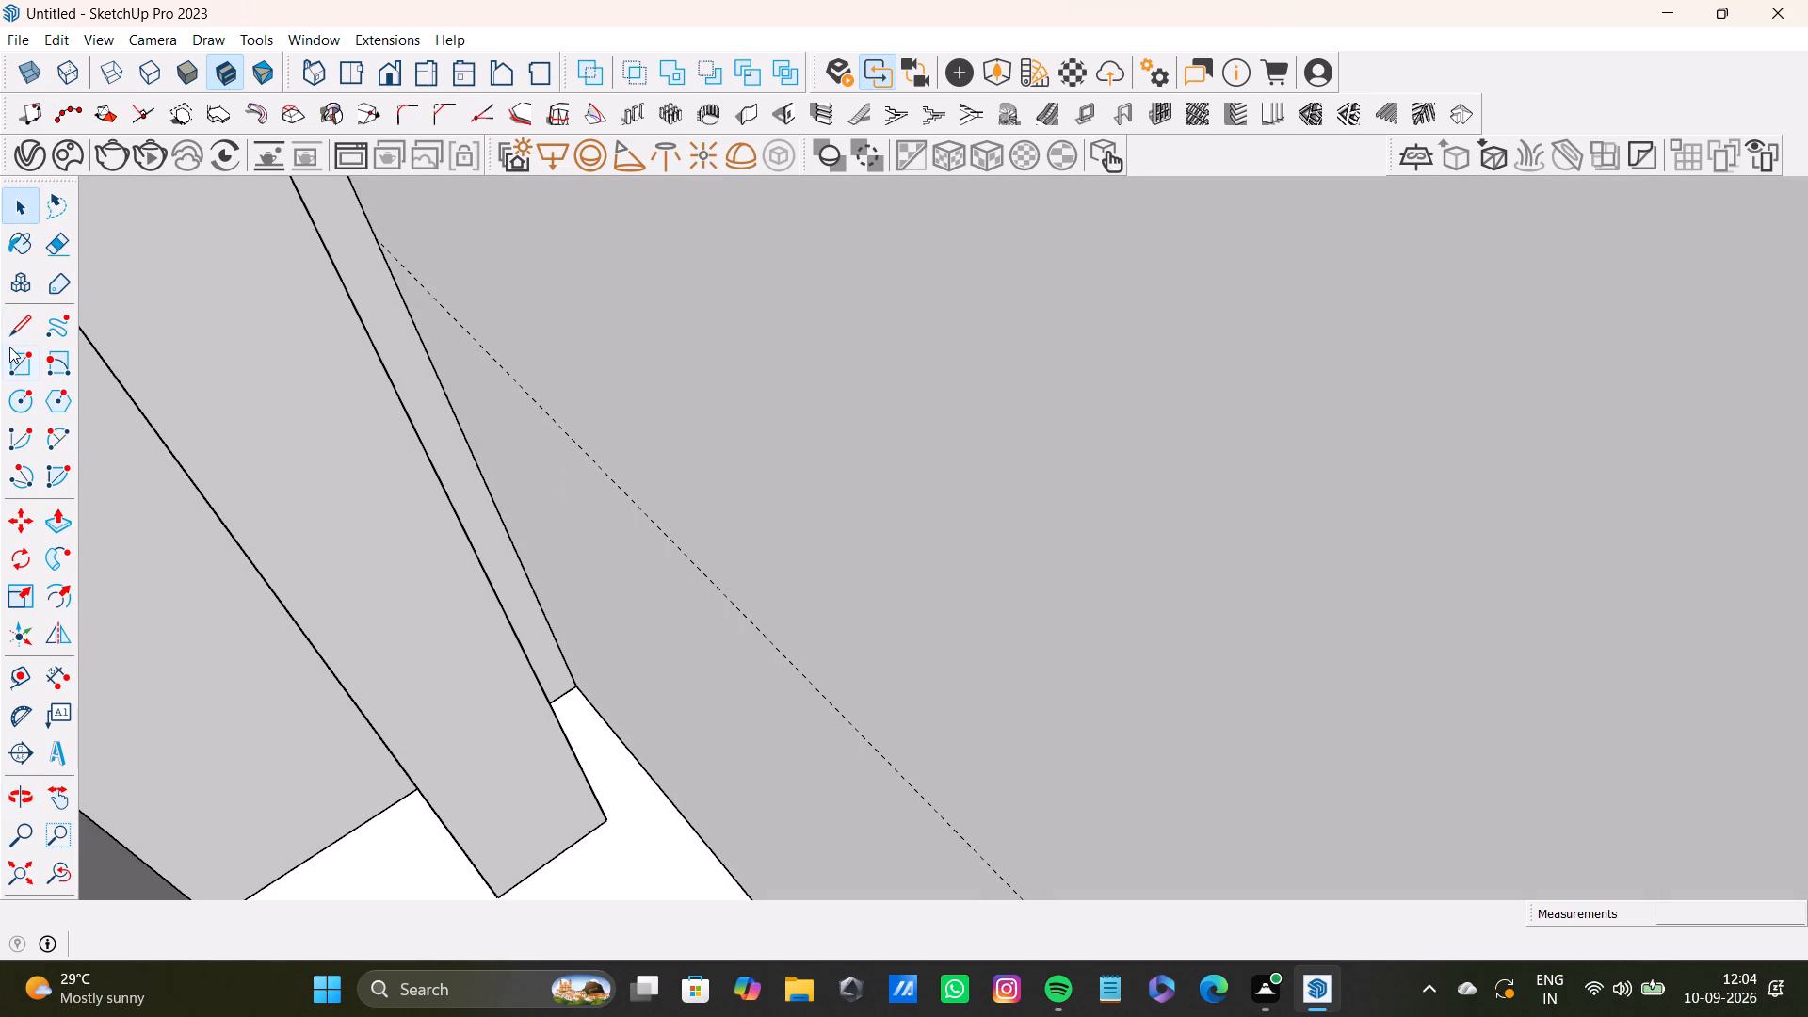
pyautogui.click(16, 334)
pyautogui.scroll(6, 507, 324)
pyautogui.click(339, 218)
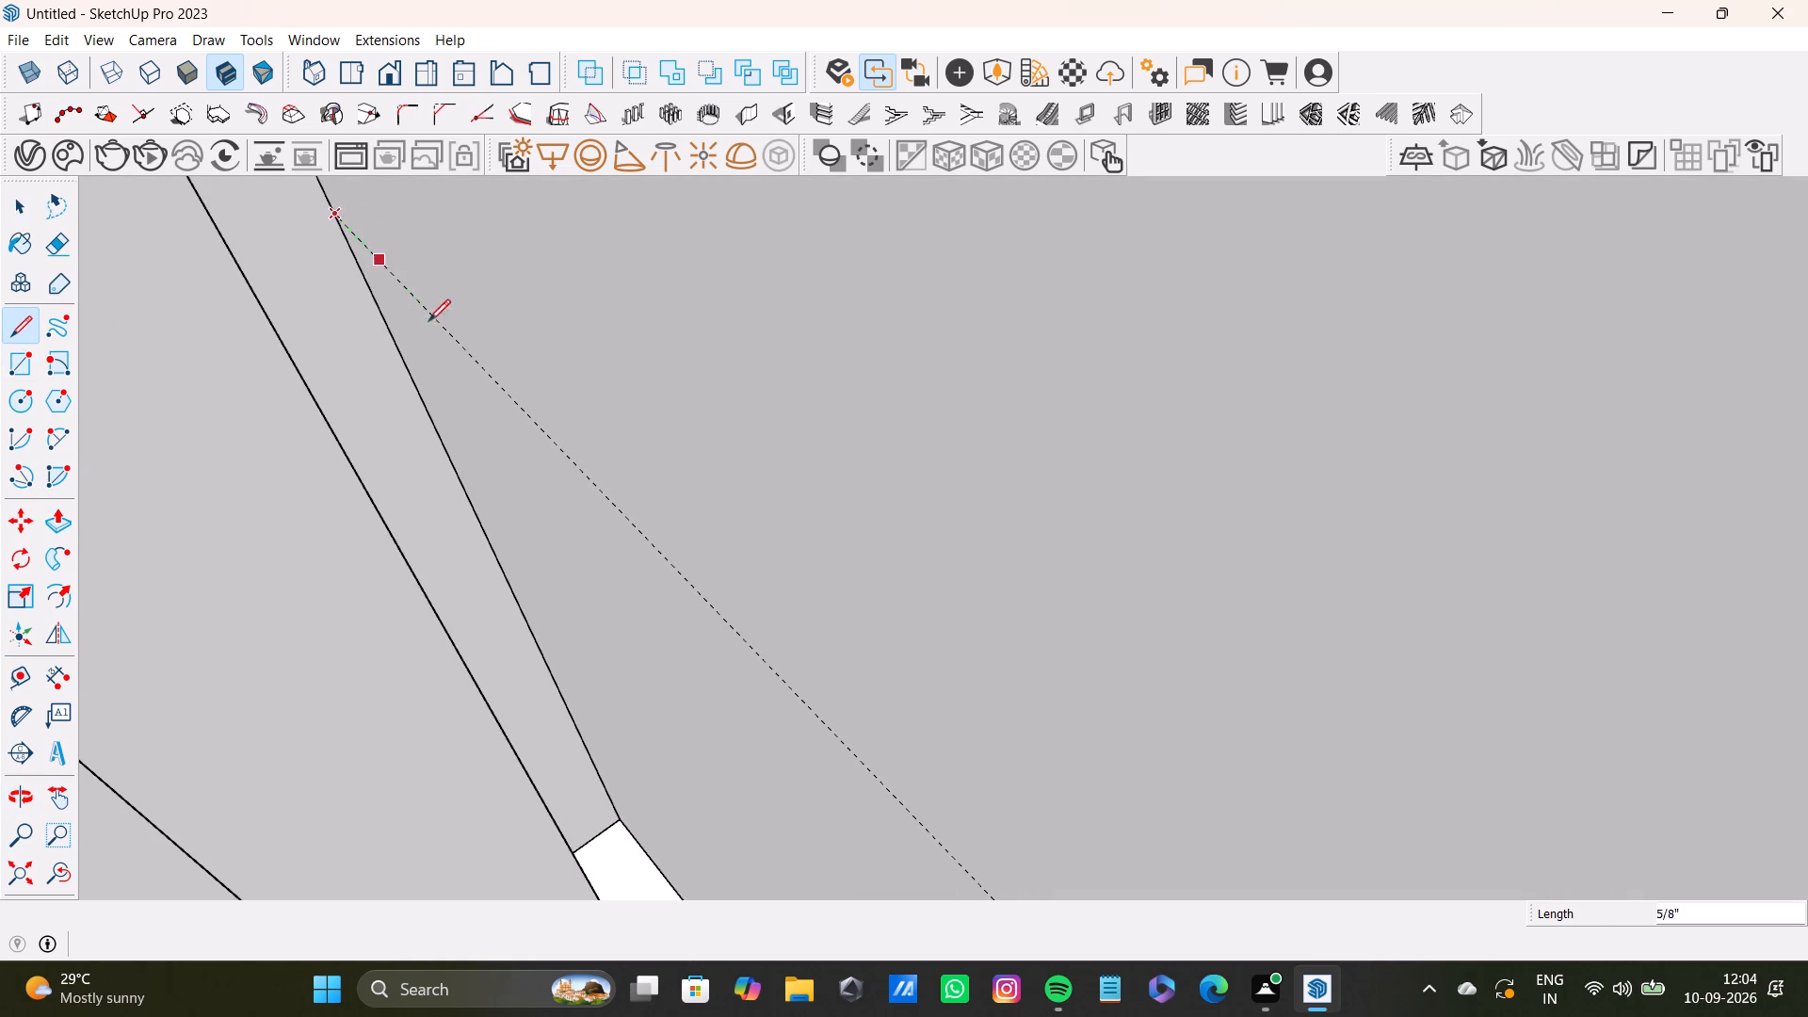
pyautogui.scroll(-4, 976, 844)
pyautogui.moveTo(998, 848); pyautogui.dragTo(845, 326, button='middle')
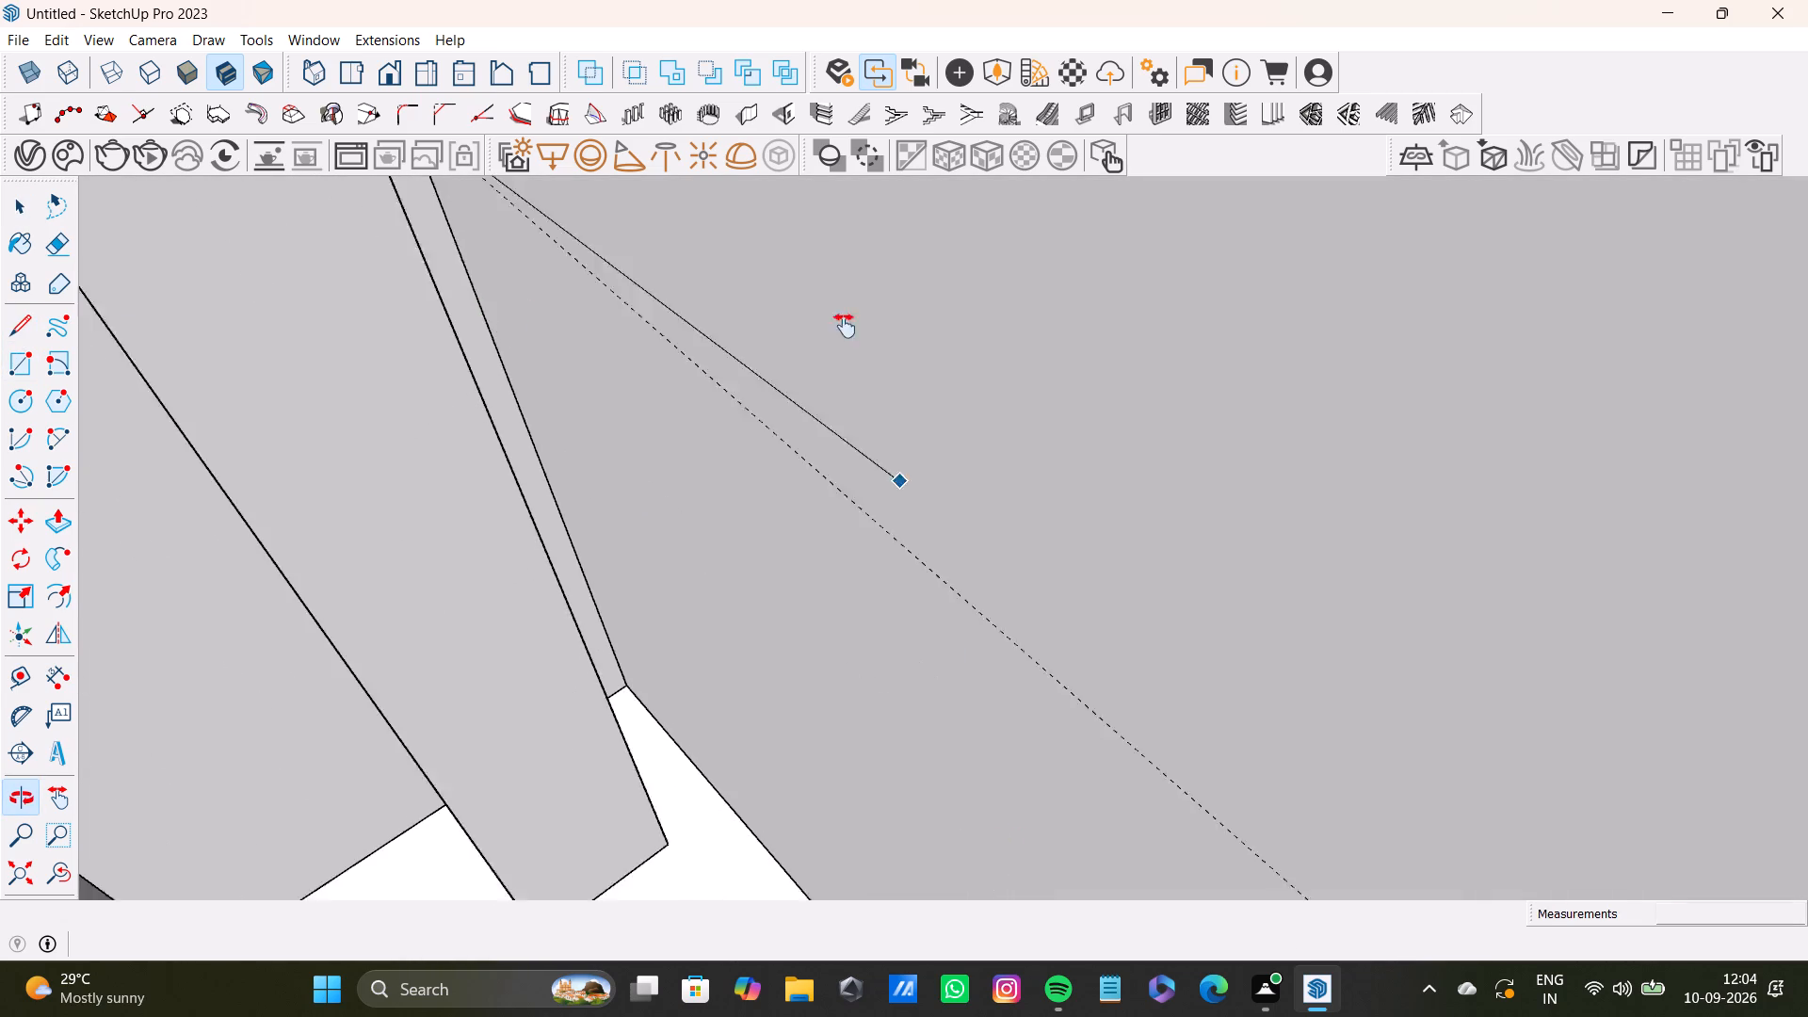
pyautogui.moveTo(845, 326); pyautogui.dragTo(781, 187, button='middle')
pyautogui.scroll(-3, 928, 305)
pyautogui.scroll(-9, 1191, 464)
pyautogui.keyDown('shift'); pyautogui.moveTo(1336, 636); pyautogui.dragTo(634, 268, button='middle'); pyautogui.keyUp('shift')
pyautogui.scroll(-6, 897, 487)
pyautogui.moveTo(1179, 687); pyautogui.dragTo(635, 115, button='middle')
pyautogui.scroll(-7, 963, 420)
pyautogui.moveTo(1319, 677); pyautogui.dragTo(605, 134, button='middle')
pyautogui.scroll(-6, 824, 381)
pyautogui.moveTo(1126, 557); pyautogui.dragTo(999, 401, button='middle')
pyautogui.press('Left')
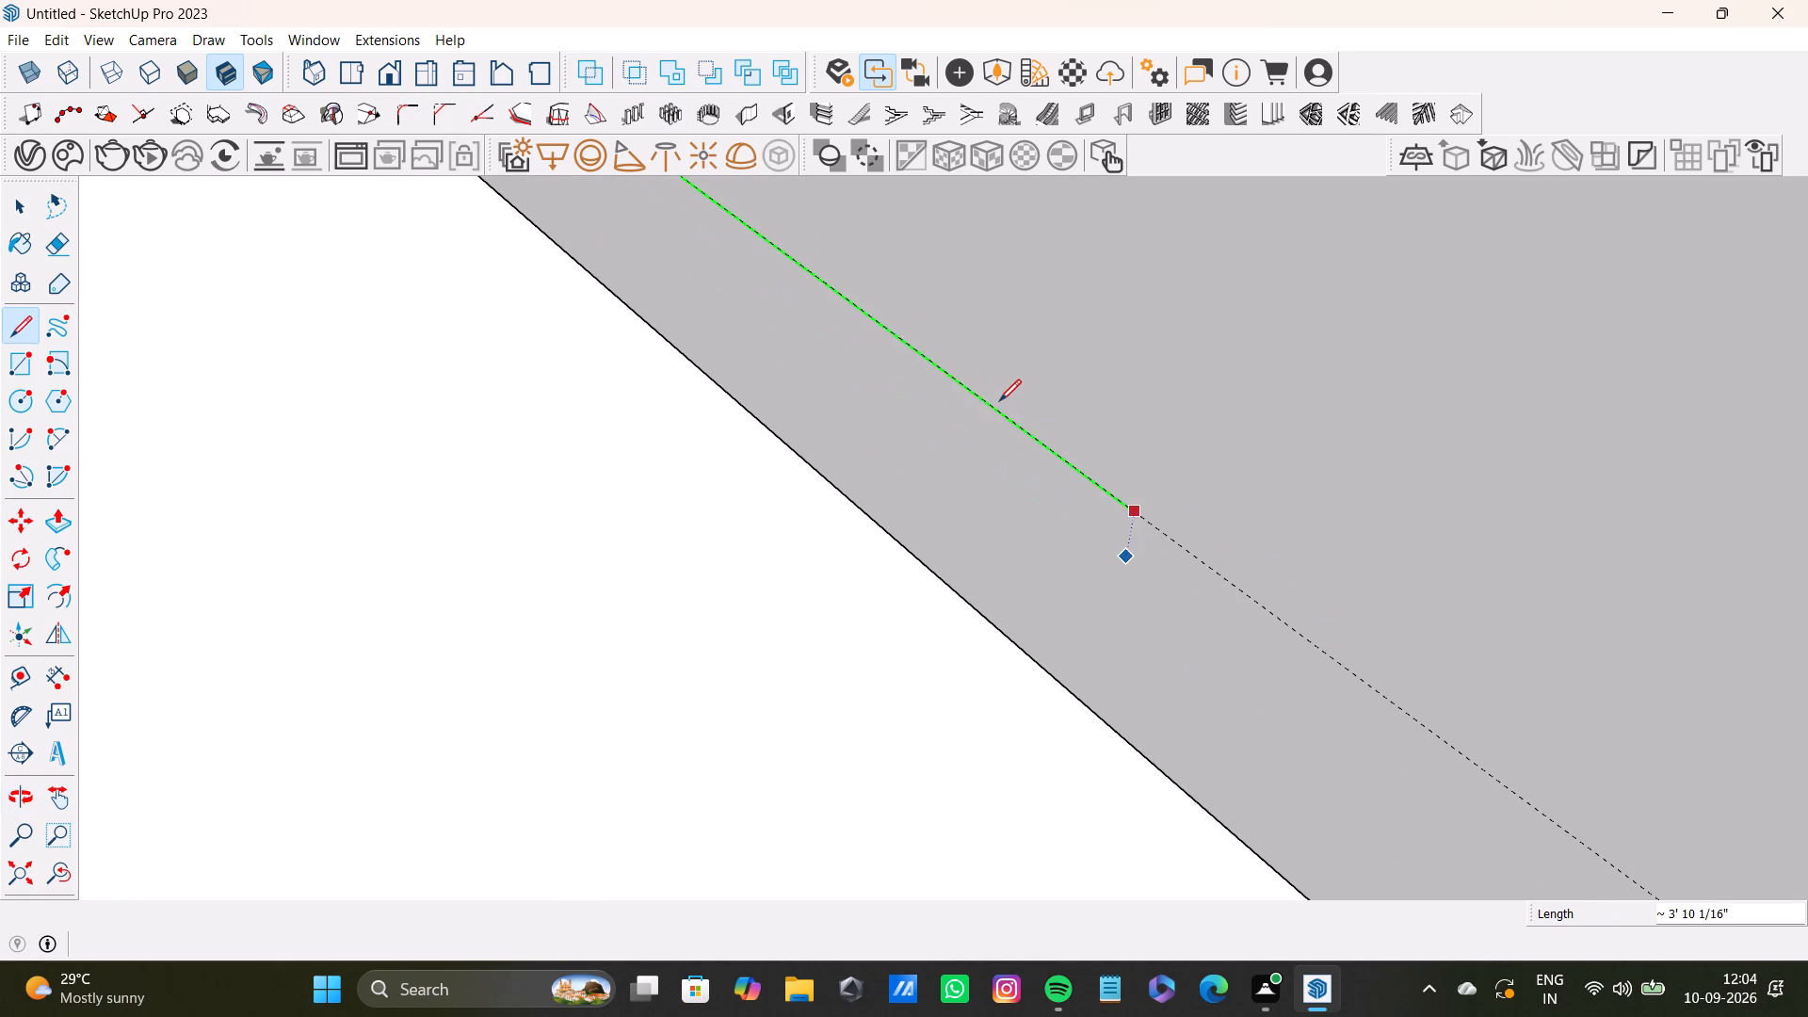
pyautogui.scroll(-4, 1105, 521)
pyautogui.keyDown('shift'); pyautogui.moveTo(1346, 674); pyautogui.dragTo(1118, 439, button='middle'); pyautogui.keyUp('shift')
pyautogui.scroll(-3, 1429, 667)
pyautogui.moveTo(1494, 704); pyautogui.dragTo(1137, 526, button='middle')
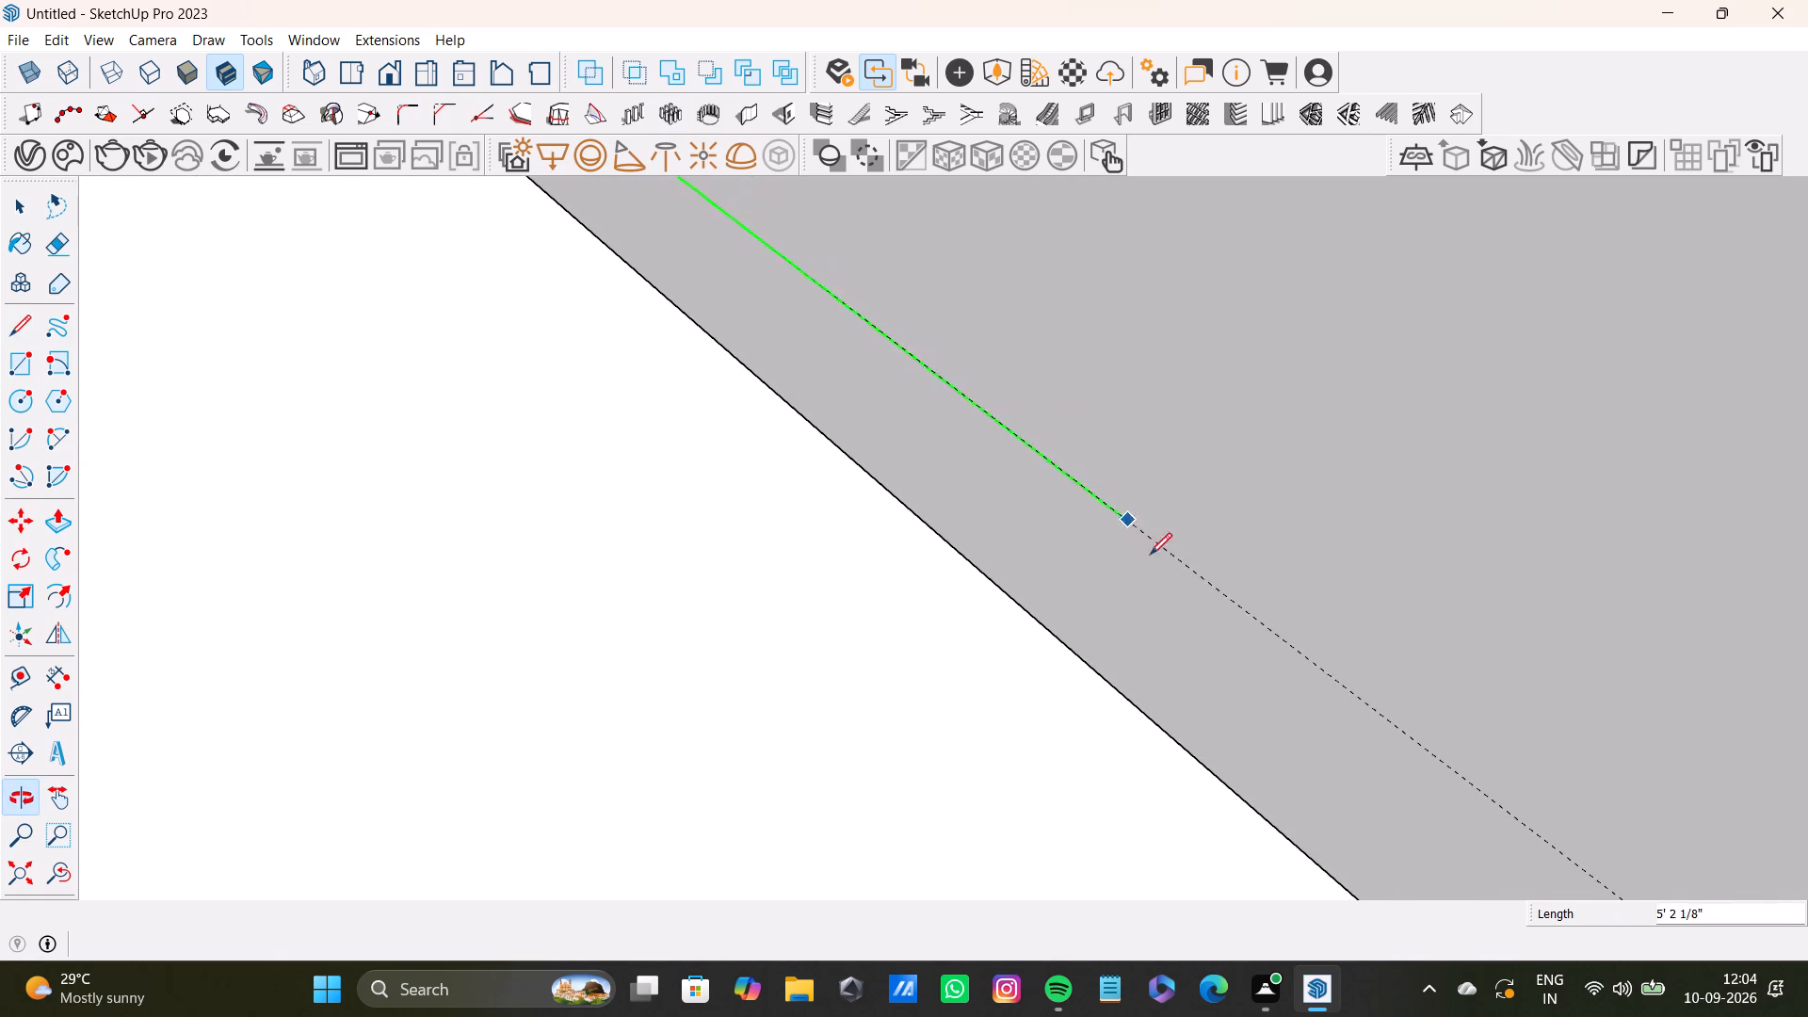
pyautogui.scroll(-4, 1313, 662)
pyautogui.moveTo(1403, 722); pyautogui.dragTo(1019, 229, button='middle')
pyautogui.scroll(-3, 1197, 346)
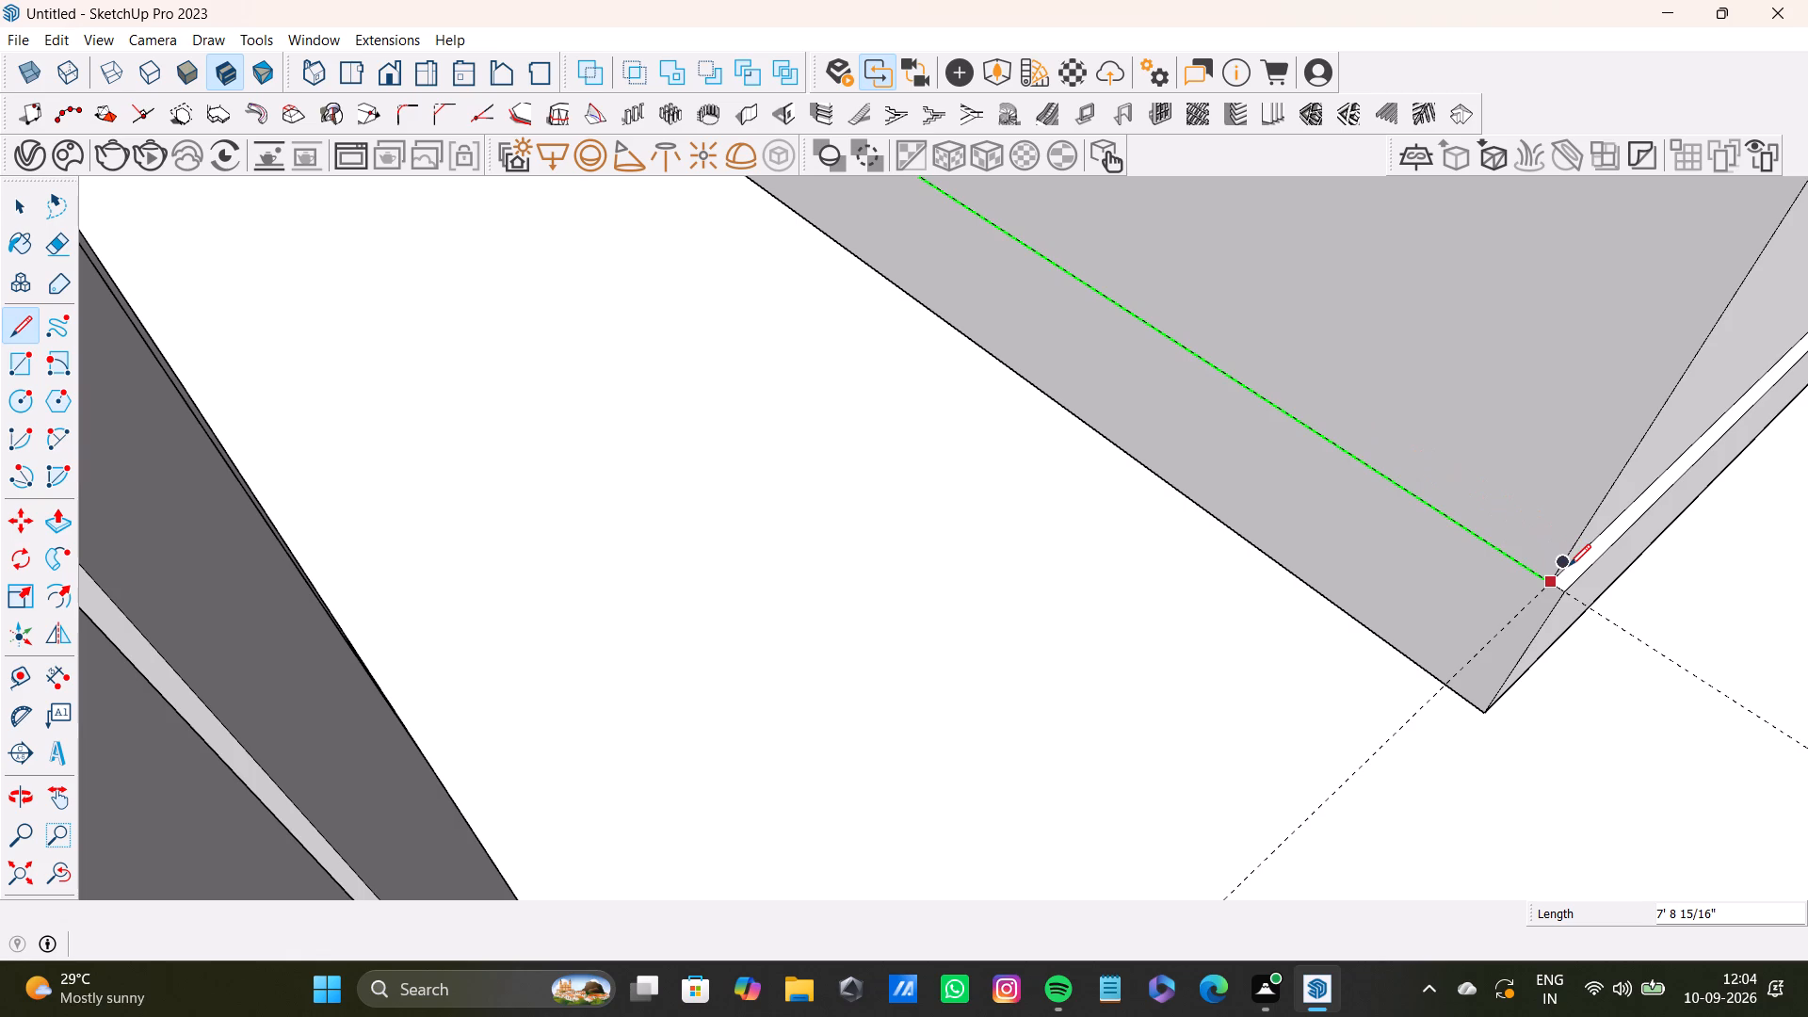
pyautogui.click(1569, 566)
pyautogui.press('space')
# Push/Pull the strip below the new line on the low box's wardrobe-side face outward.
pyautogui.click(1468, 589)
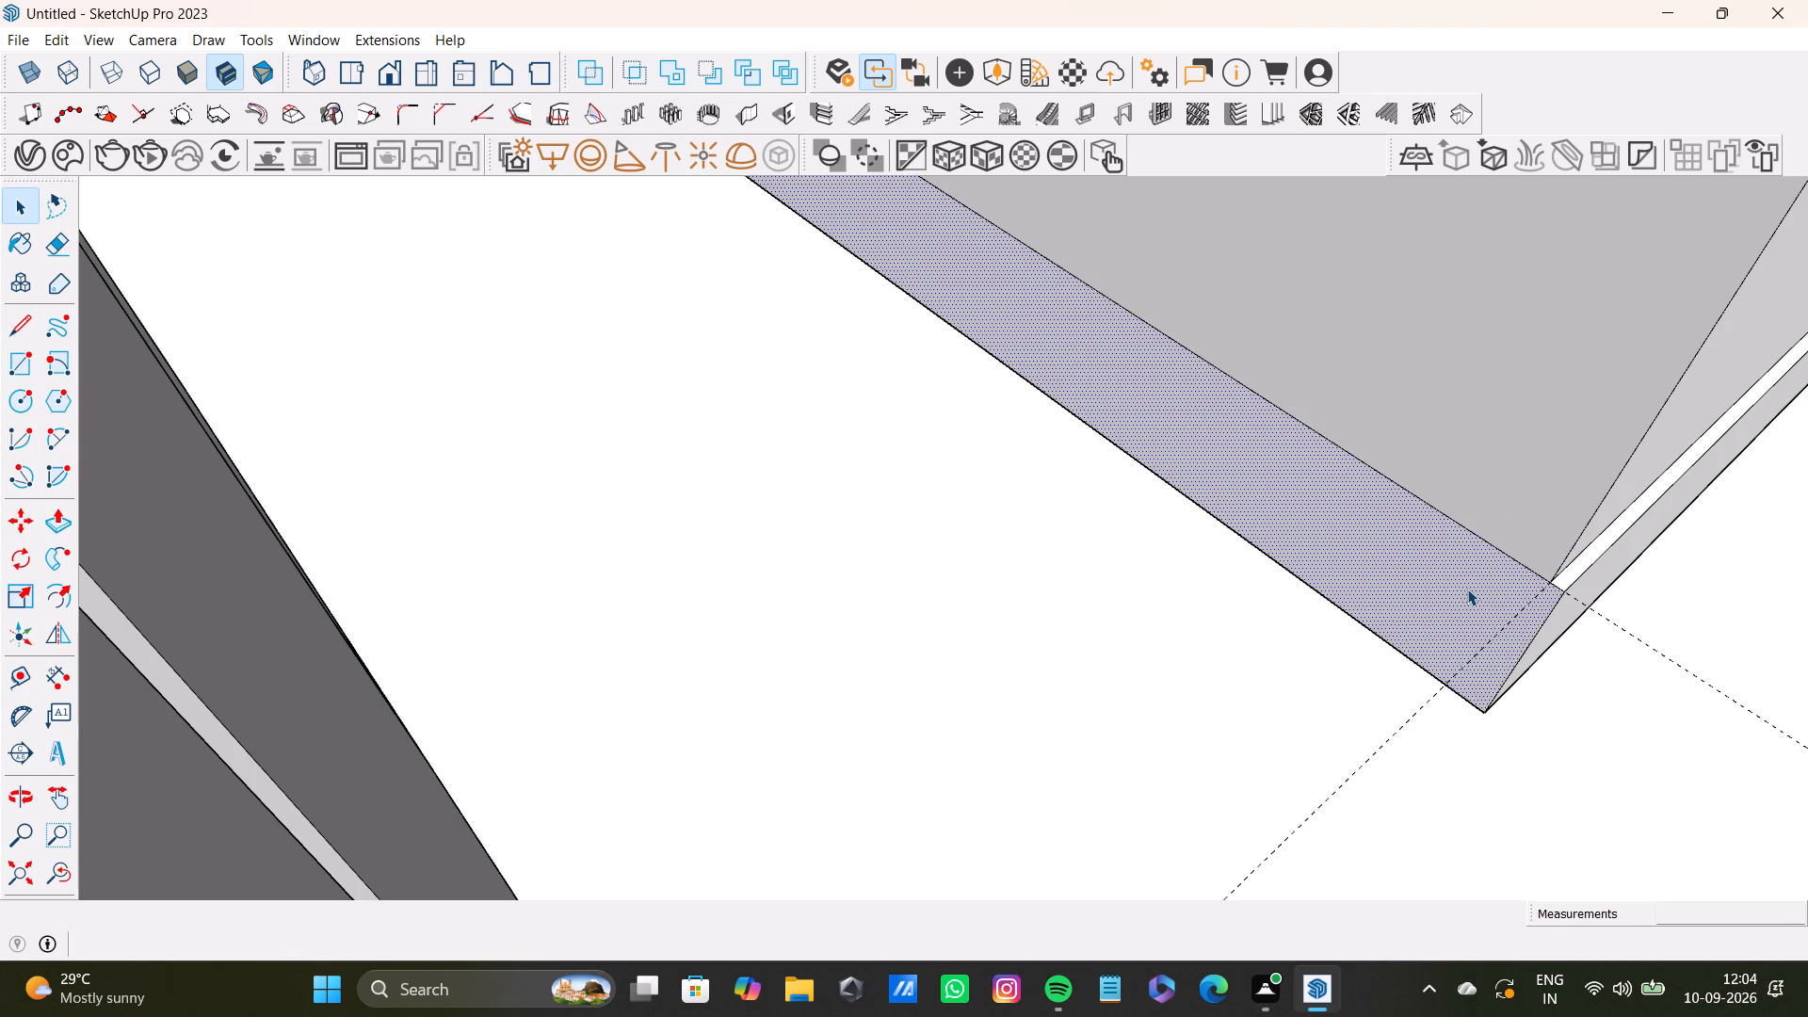
pyautogui.press('p')
pyautogui.moveTo(1467, 589); pyautogui.dragTo(1489, 635)
pyautogui.press('space')
# Examine the projecting base strips around the low box, up close where the wardrobe-side and front strips meet.
pyautogui.scroll(-3, 1430, 601)
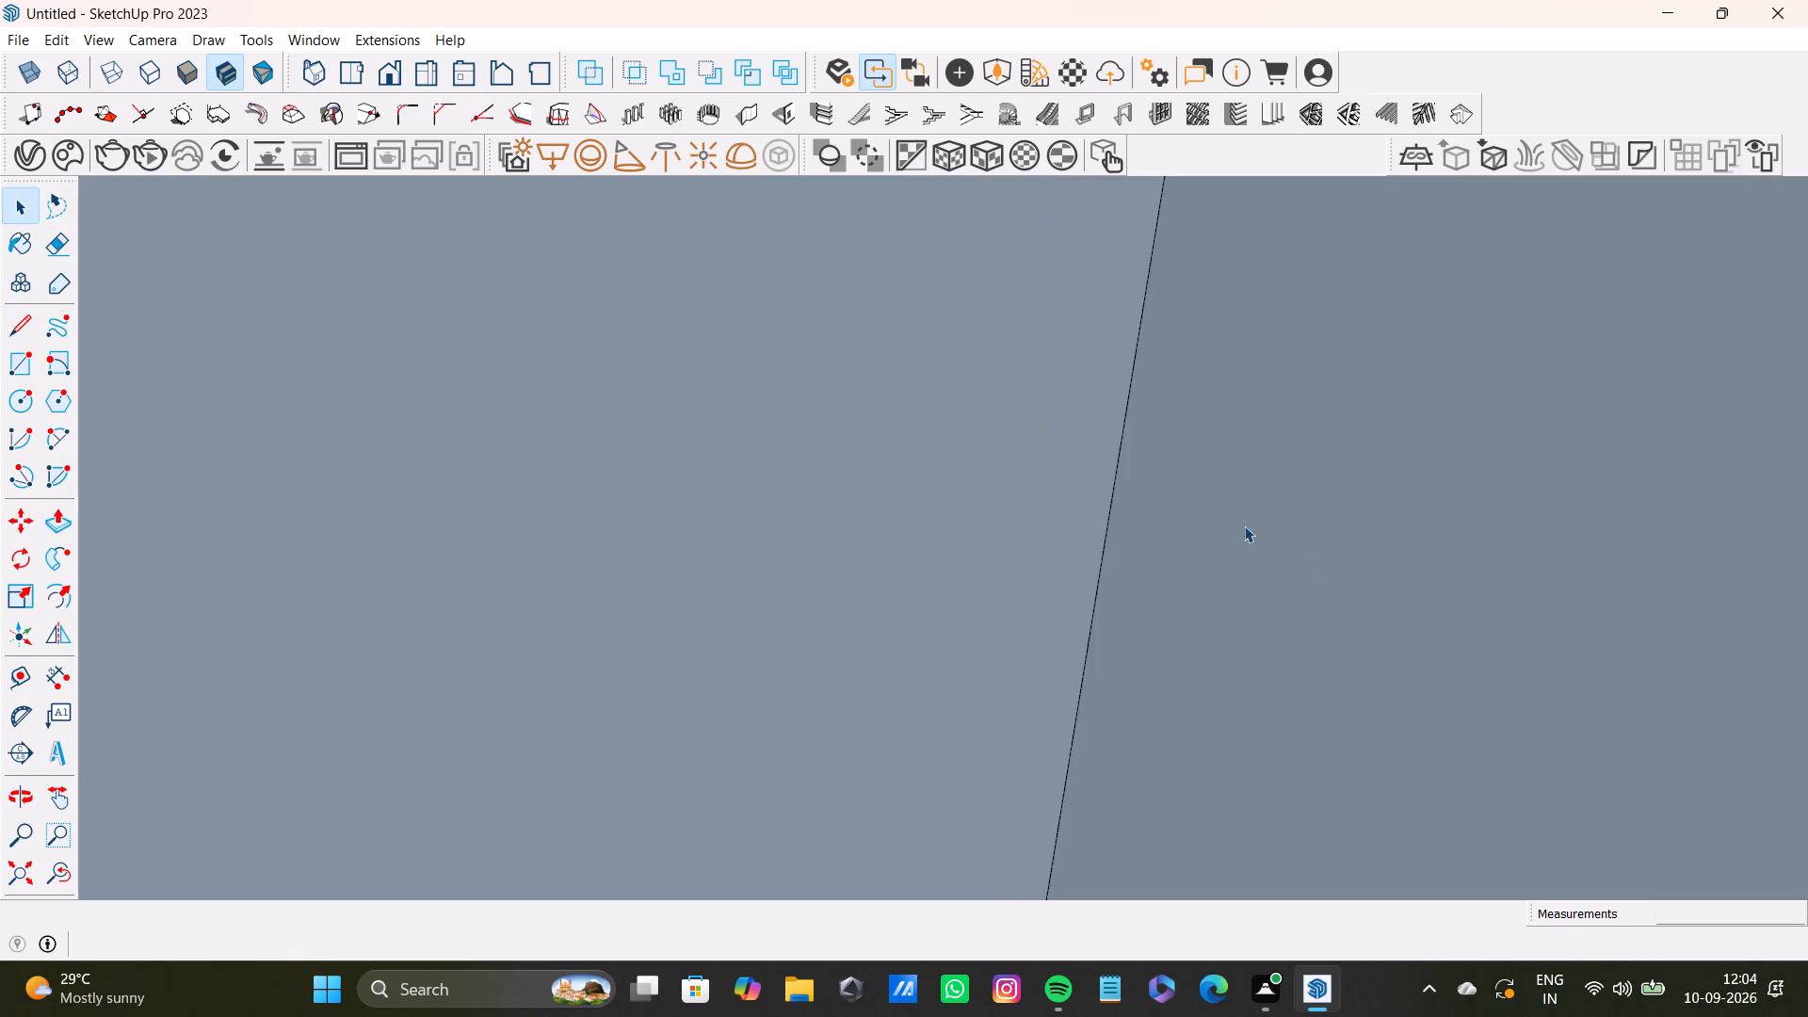
pyautogui.scroll(-4, 1244, 525)
pyautogui.click(52, 859)
pyautogui.click(16, 868)
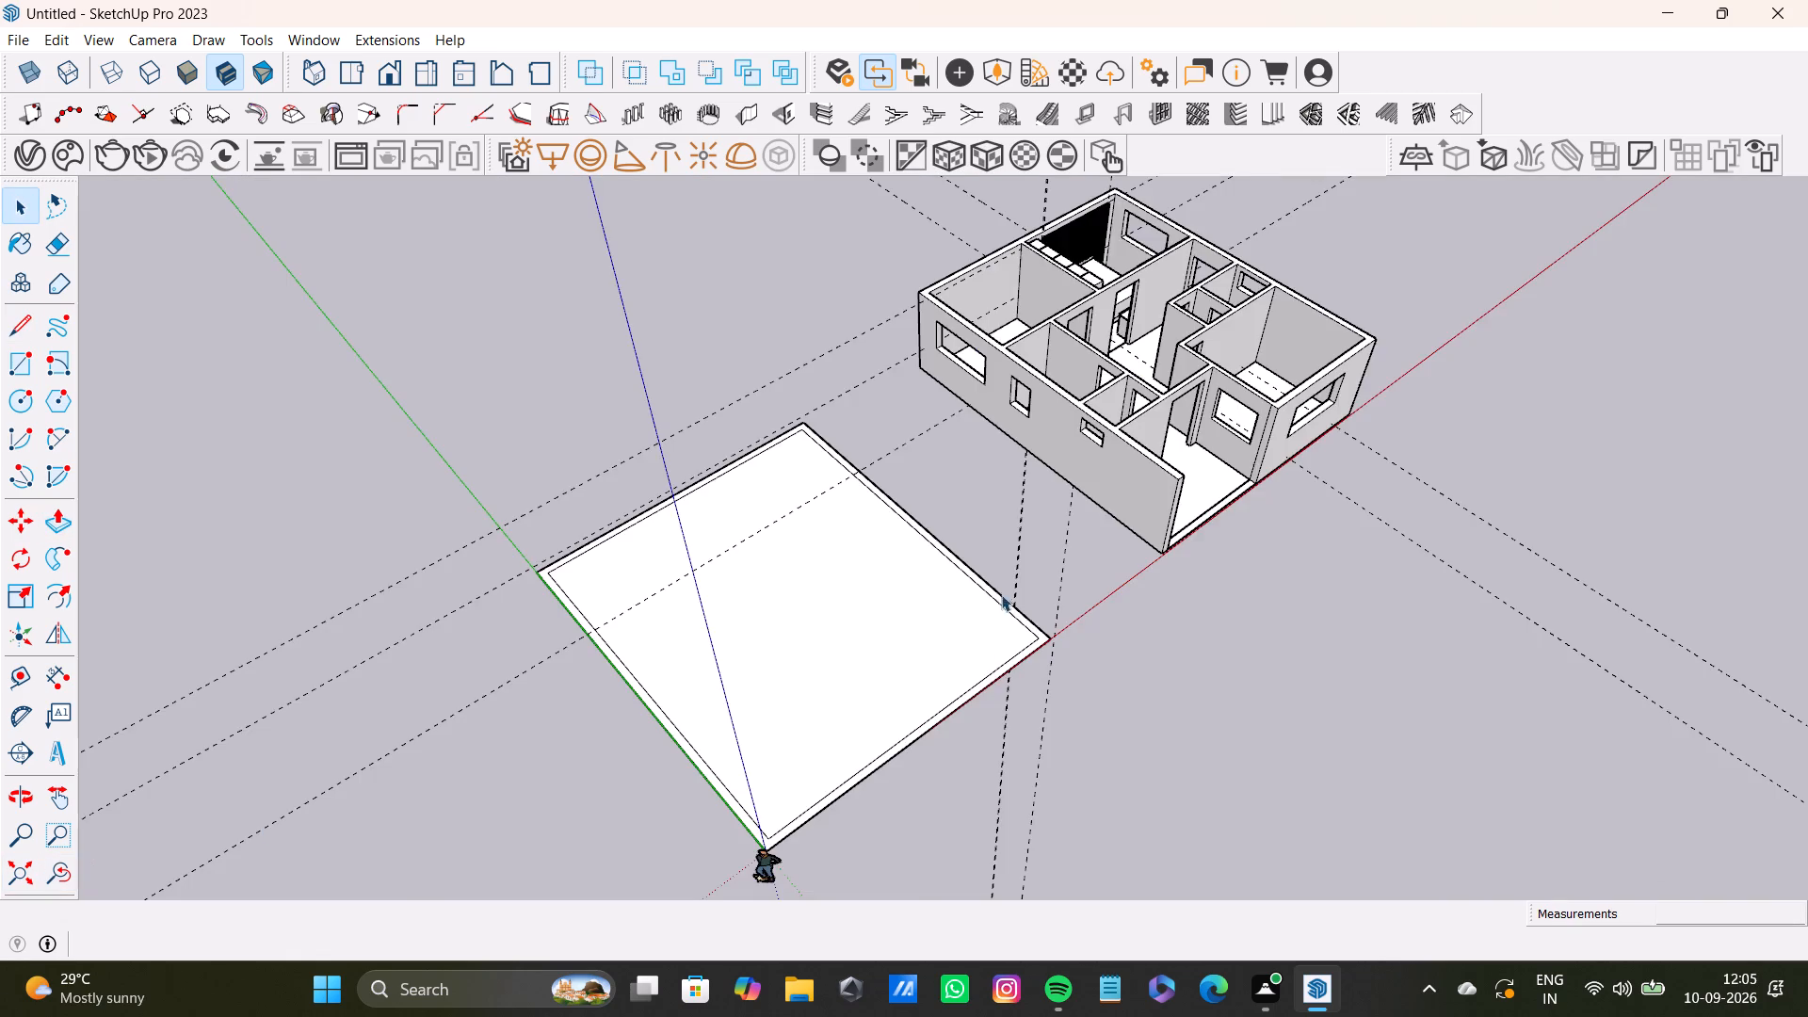
pyautogui.keyDown('shift'); pyautogui.moveTo(1018, 564); pyautogui.dragTo(928, 861, button='middle'); pyautogui.keyUp('shift')
pyautogui.scroll(15, 1014, 548)
pyautogui.moveTo(1070, 564); pyautogui.dragTo(884, 755, button='middle')
pyautogui.scroll(-1, 884, 755)
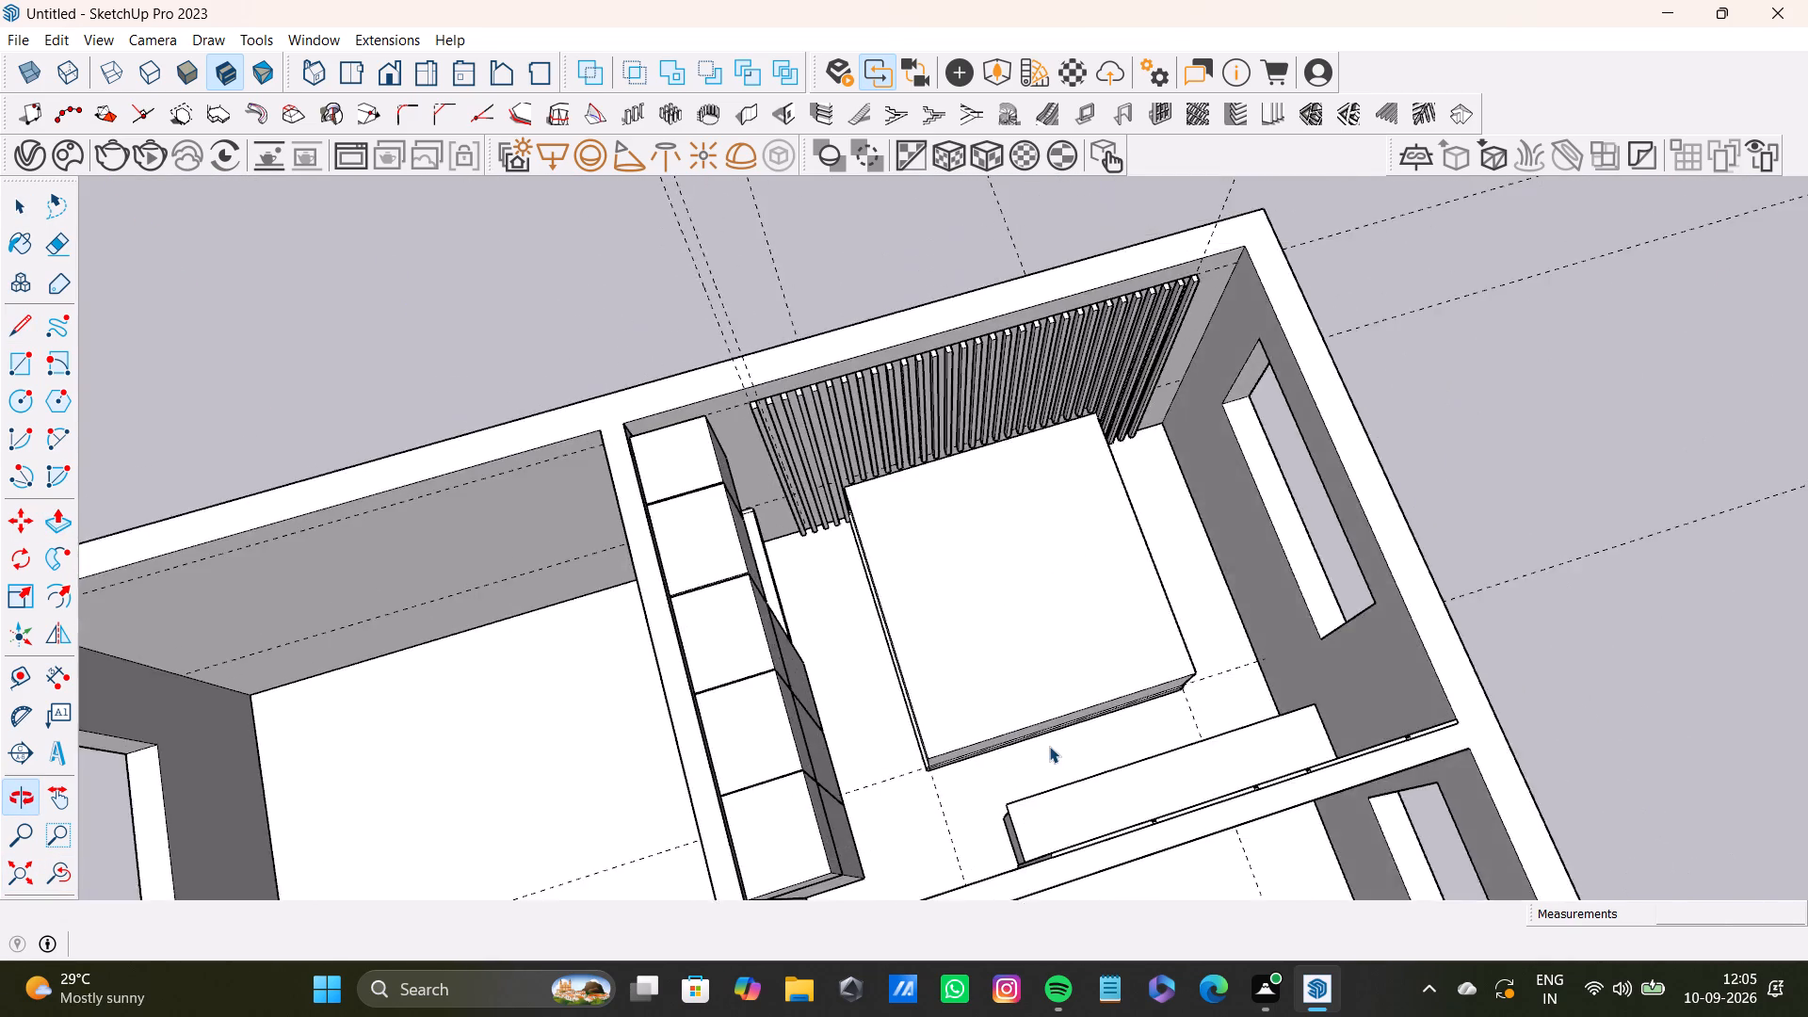
pyautogui.scroll(8, 1049, 746)
pyautogui.moveTo(1045, 737); pyautogui.dragTo(386, 633, button='middle')
pyautogui.scroll(-3, 1042, 686)
pyautogui.keyDown('shift'); pyautogui.moveTo(1090, 692); pyautogui.dragTo(999, 563, button='middle'); pyautogui.keyUp('shift')
pyautogui.scroll(1, 1098, 553)
pyautogui.moveTo(1098, 553); pyautogui.dragTo(1070, 690, button='middle')
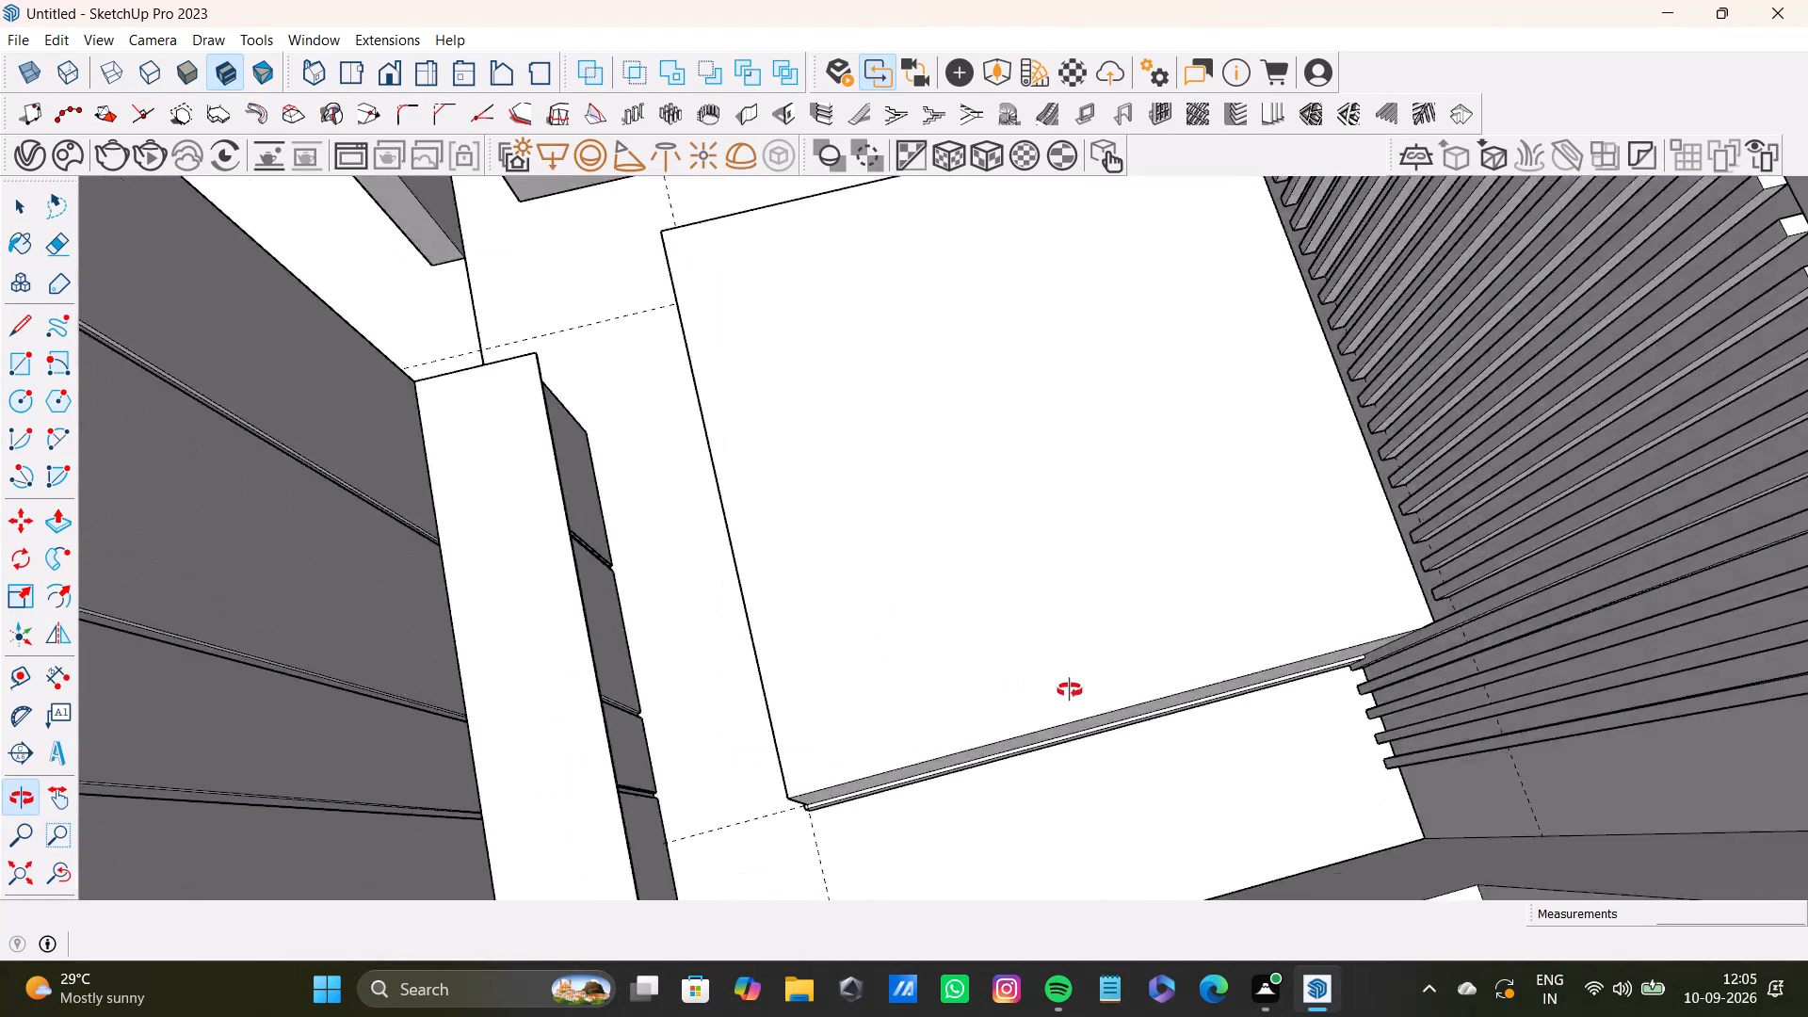
pyautogui.moveTo(1070, 690); pyautogui.dragTo(1464, 611, button='middle')
pyautogui.moveTo(444, 631); pyautogui.dragTo(797, 495, button='middle')
pyautogui.scroll(-4, 574, 608)
pyautogui.moveTo(605, 645); pyautogui.dragTo(654, 389, button='middle')
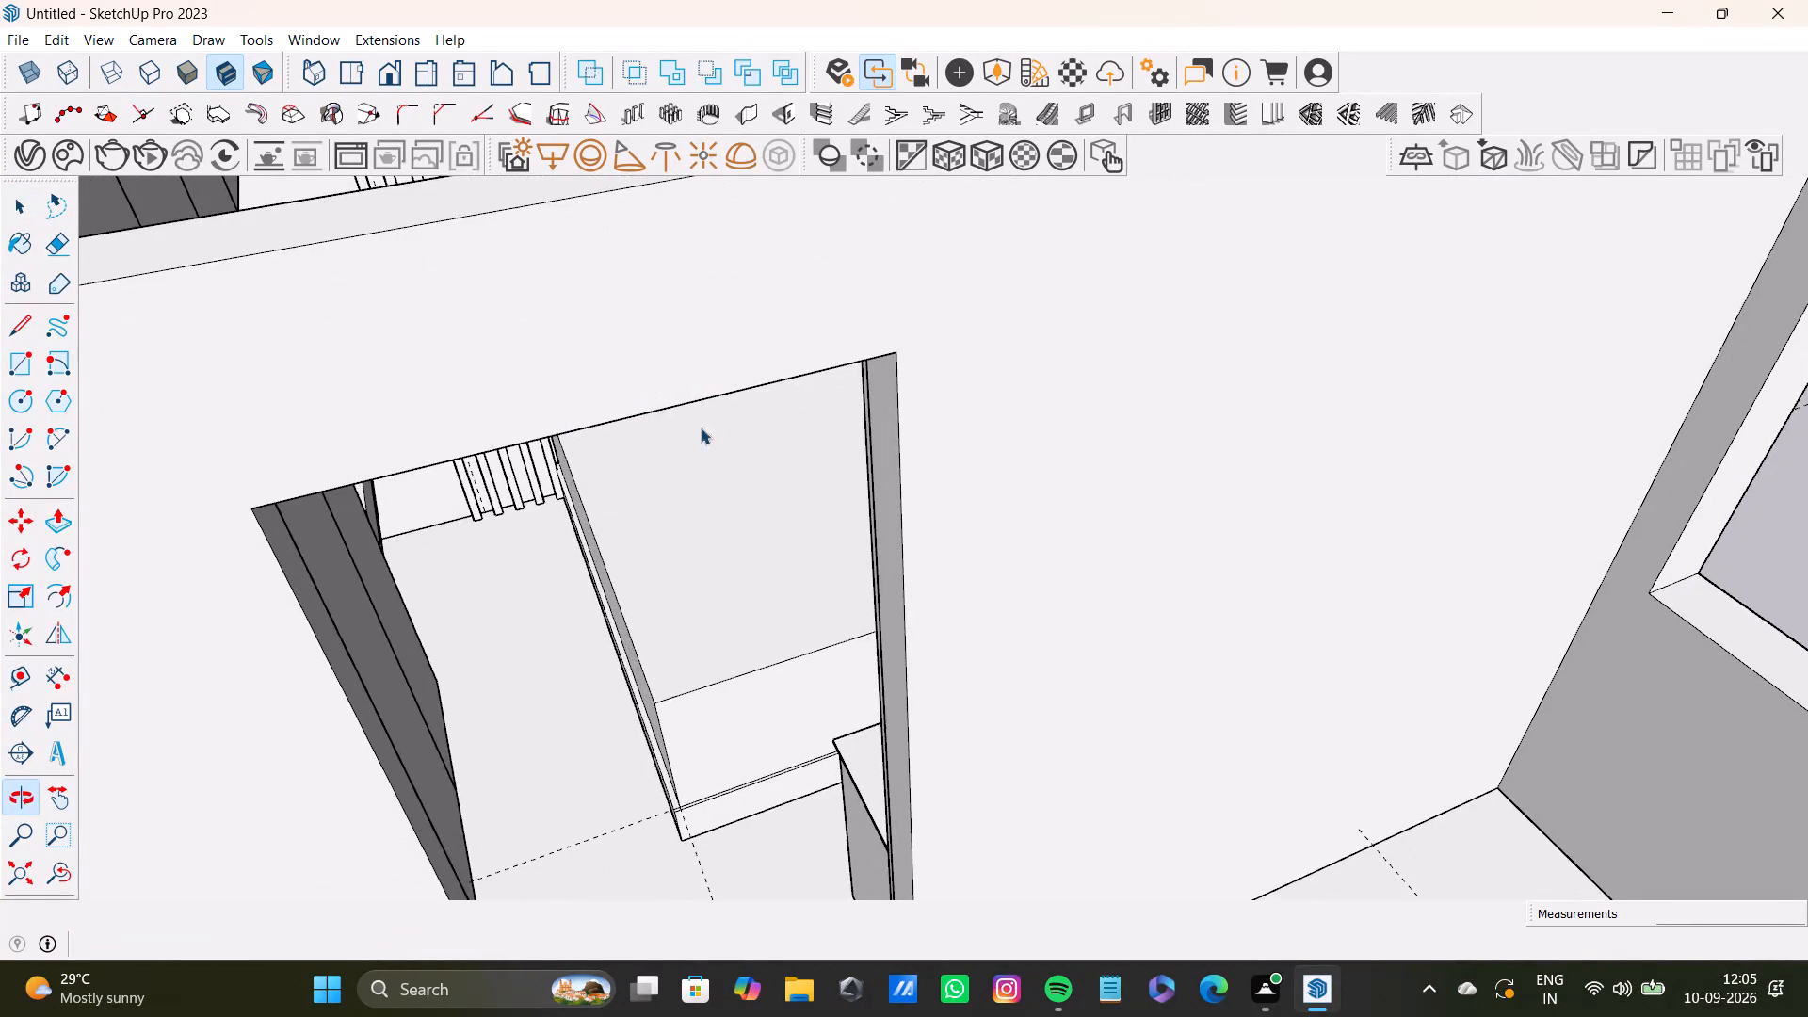
pyautogui.scroll(-7, 613, 663)
pyautogui.keyDown('shift'); pyautogui.moveTo(620, 679); pyautogui.dragTo(761, 582, button='middle'); pyautogui.keyUp('shift')
pyautogui.scroll(6, 764, 636)
pyautogui.moveTo(790, 669); pyautogui.dragTo(788, 568, button='middle')
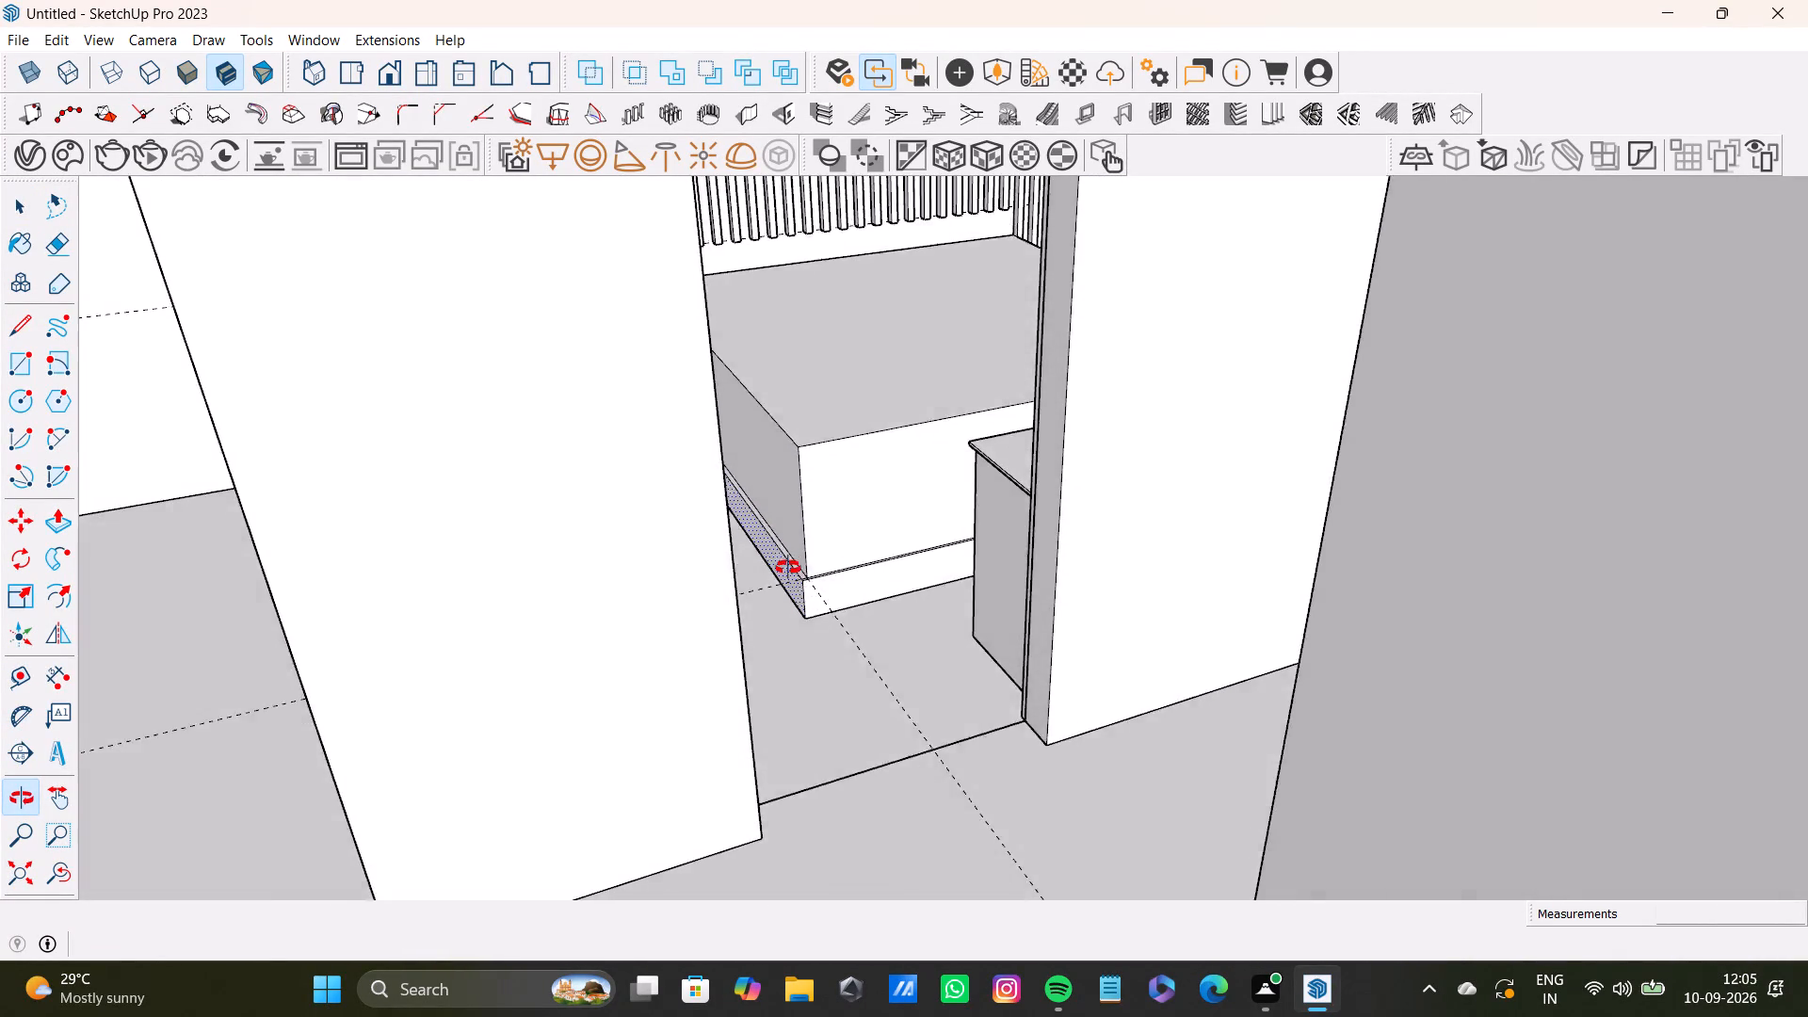
pyautogui.moveTo(788, 568); pyautogui.dragTo(787, 505, button='middle')
pyautogui.scroll(12, 803, 499)
pyautogui.moveTo(823, 595); pyautogui.dragTo(824, 696, button='middle')
pyautogui.scroll(12, 792, 627)
pyautogui.moveTo(799, 618); pyautogui.dragTo(794, 760, button='middle')
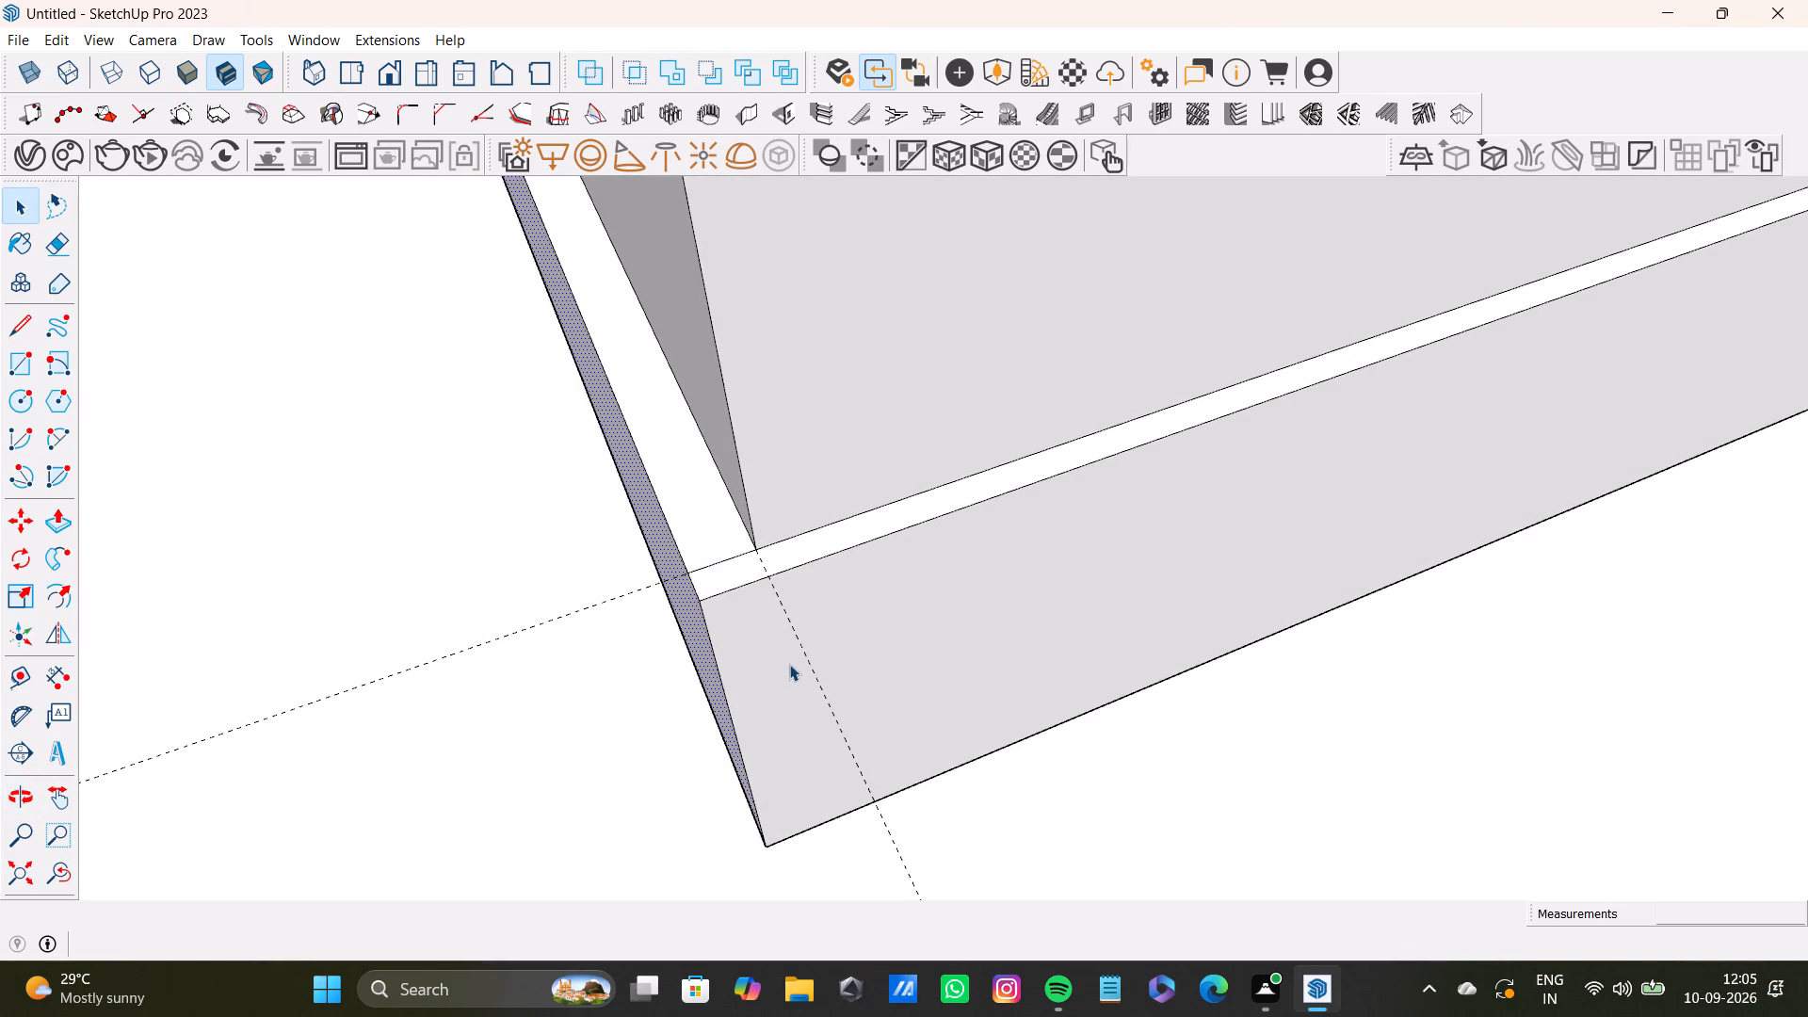
# Push/Pull the base strip on the low box's front face slightly outward.
pyautogui.press('space')
pyautogui.click(832, 606)
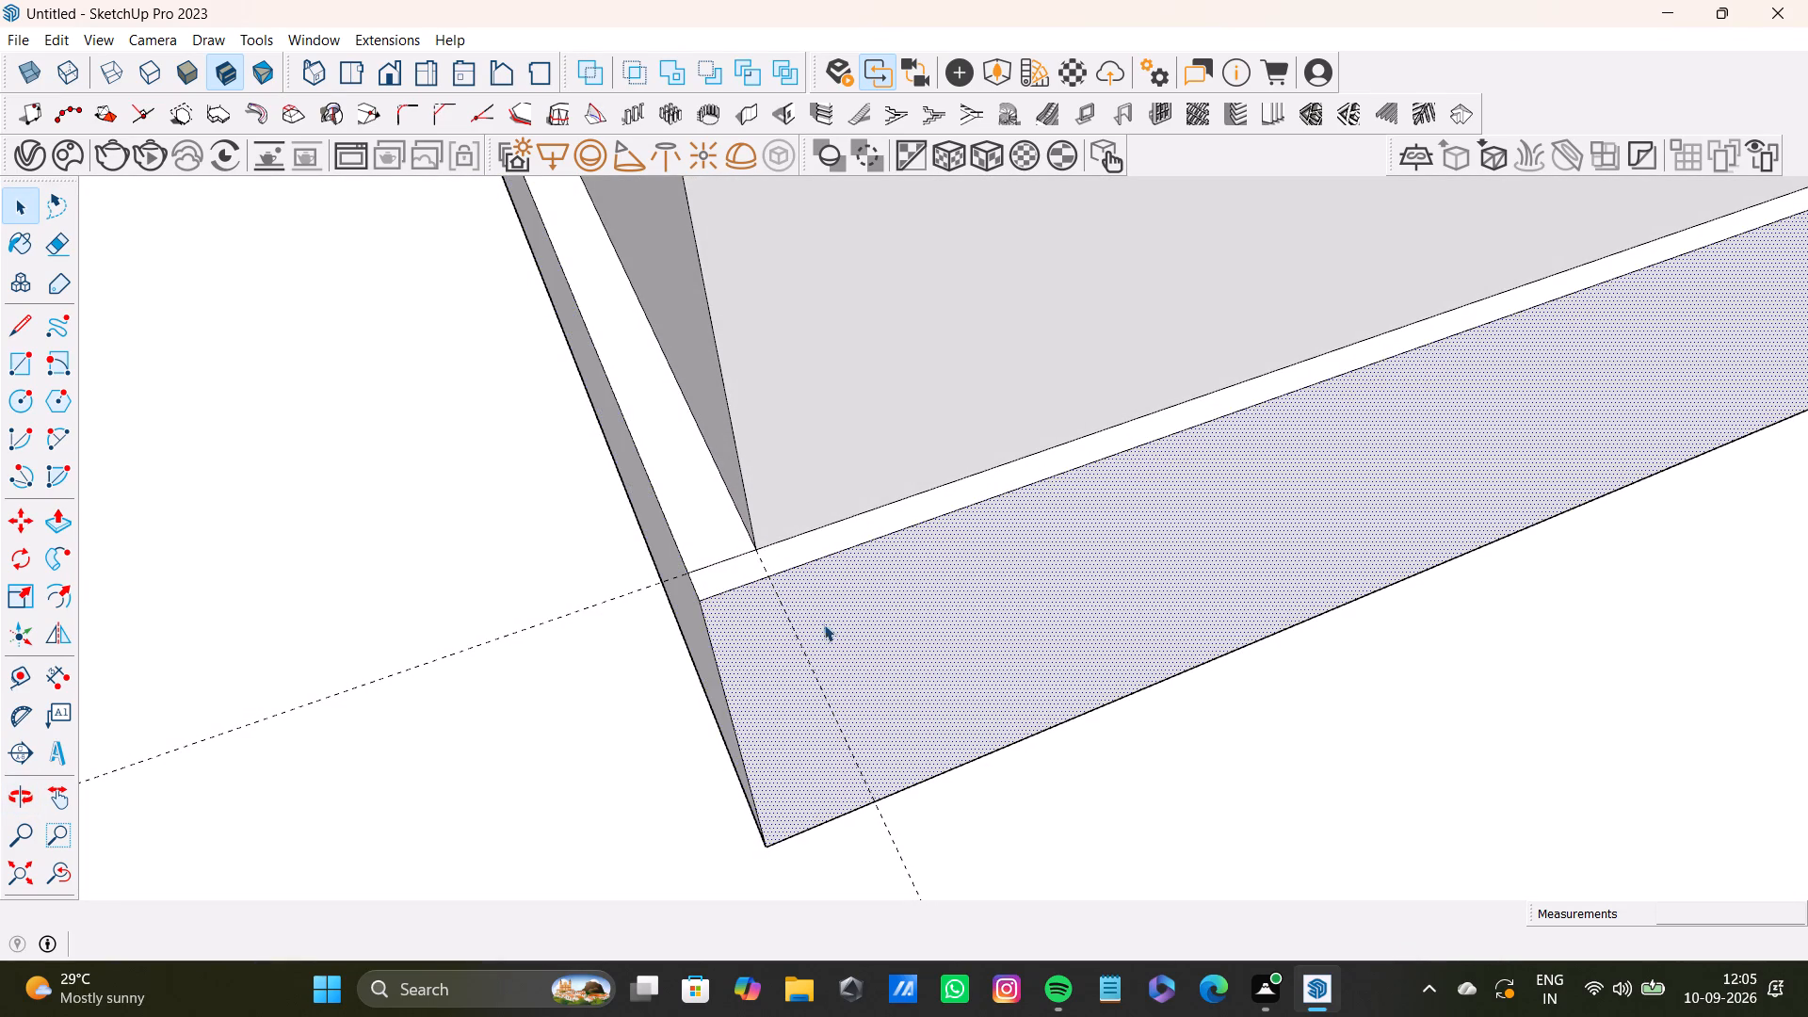
pyautogui.press('p')
pyautogui.moveTo(783, 638); pyautogui.dragTo(789, 654)
pyautogui.press('space')
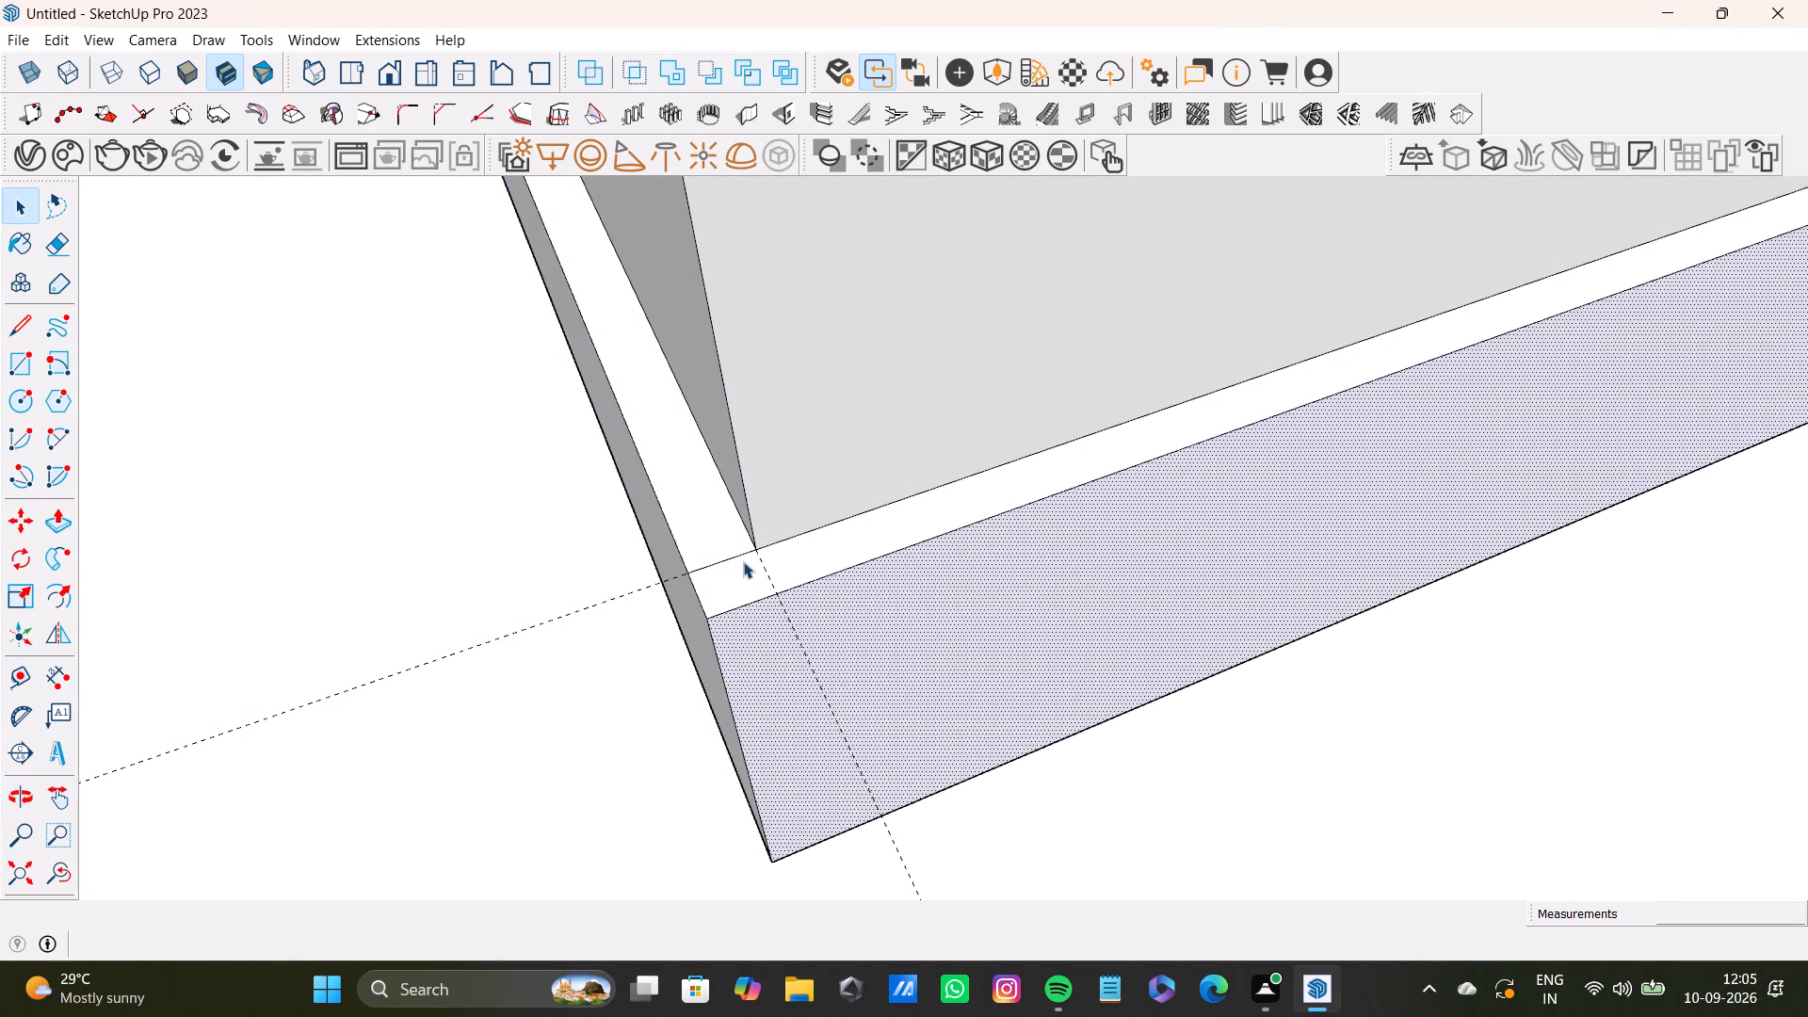
# Delete the leftover line on the ledge where the wardrobe-side and front strips meet.
pyautogui.click(743, 556)
pyautogui.press('Delete')
# Examine the low box from several angles, including its base ledge and where its top meets the slatted wall.
pyautogui.scroll(-5, 671, 490)
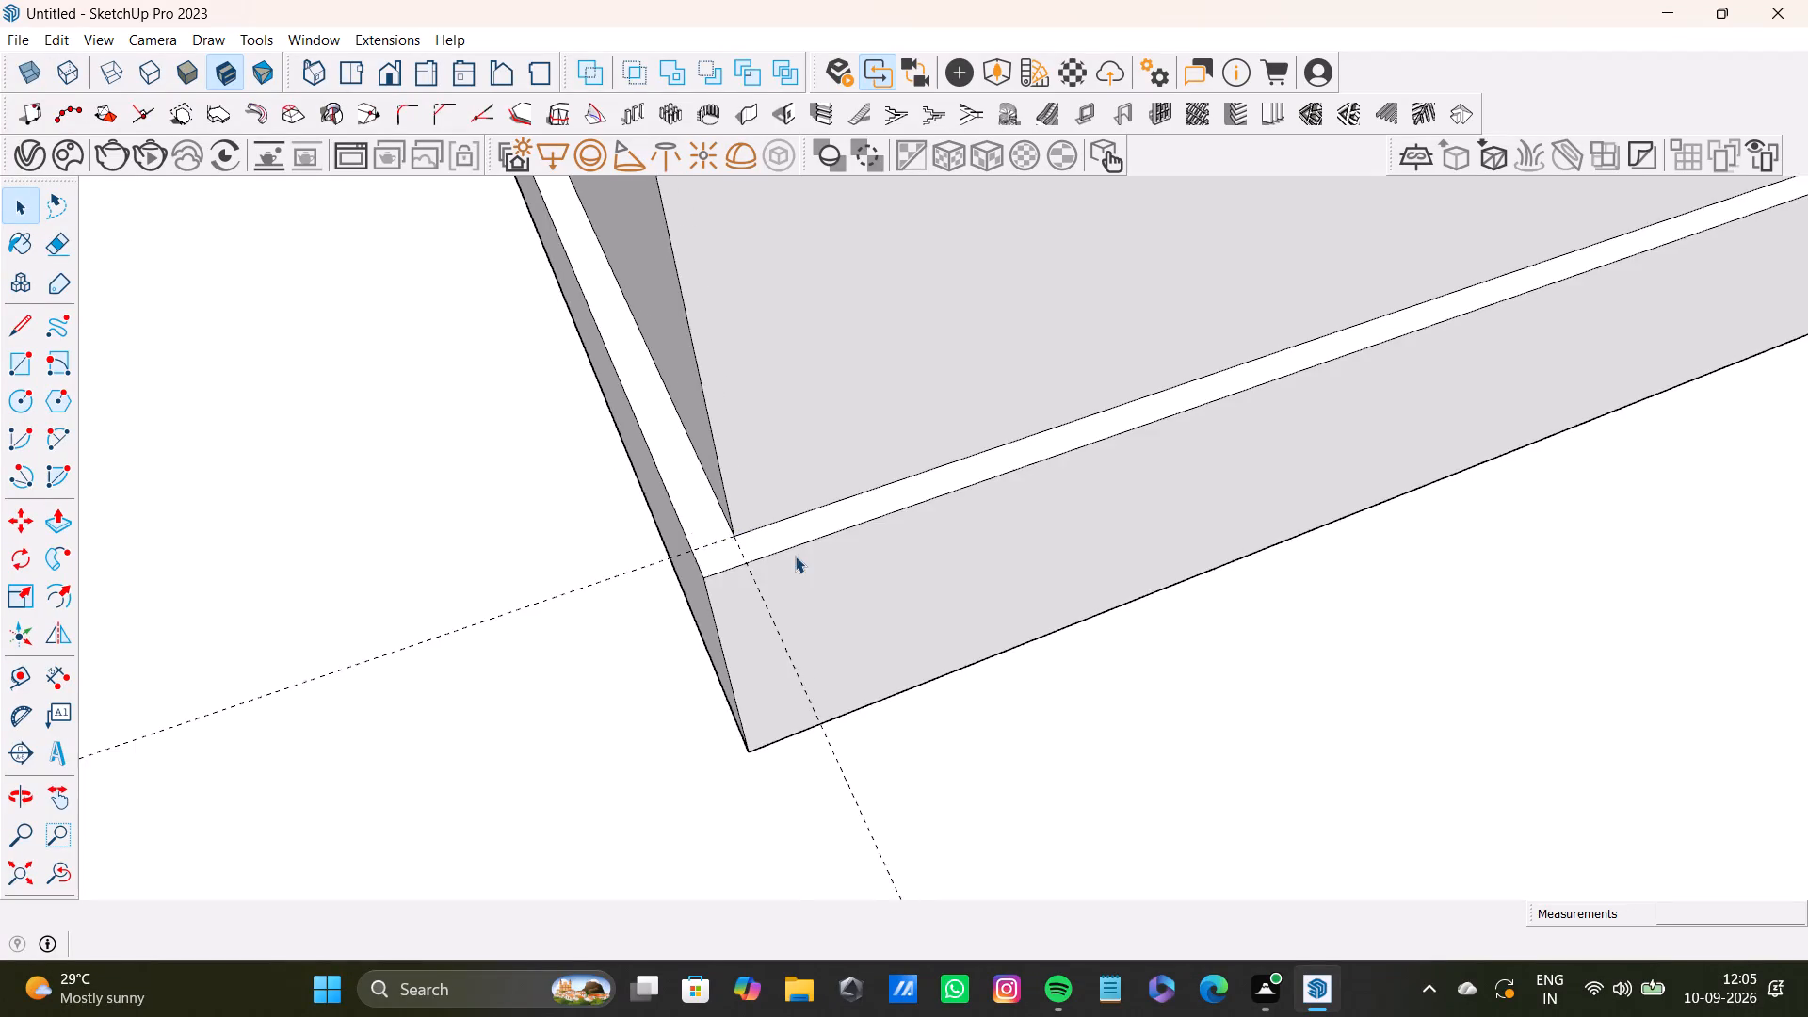
pyautogui.scroll(-4, 795, 556)
pyautogui.keyDown('shift'); pyautogui.moveTo(870, 484); pyautogui.dragTo(882, 772, button='middle'); pyautogui.keyUp('shift')
pyautogui.scroll(-10, 885, 686)
pyautogui.keyDown('shift'); pyautogui.moveTo(878, 615); pyautogui.dragTo(915, 815, button='middle'); pyautogui.keyUp('shift')
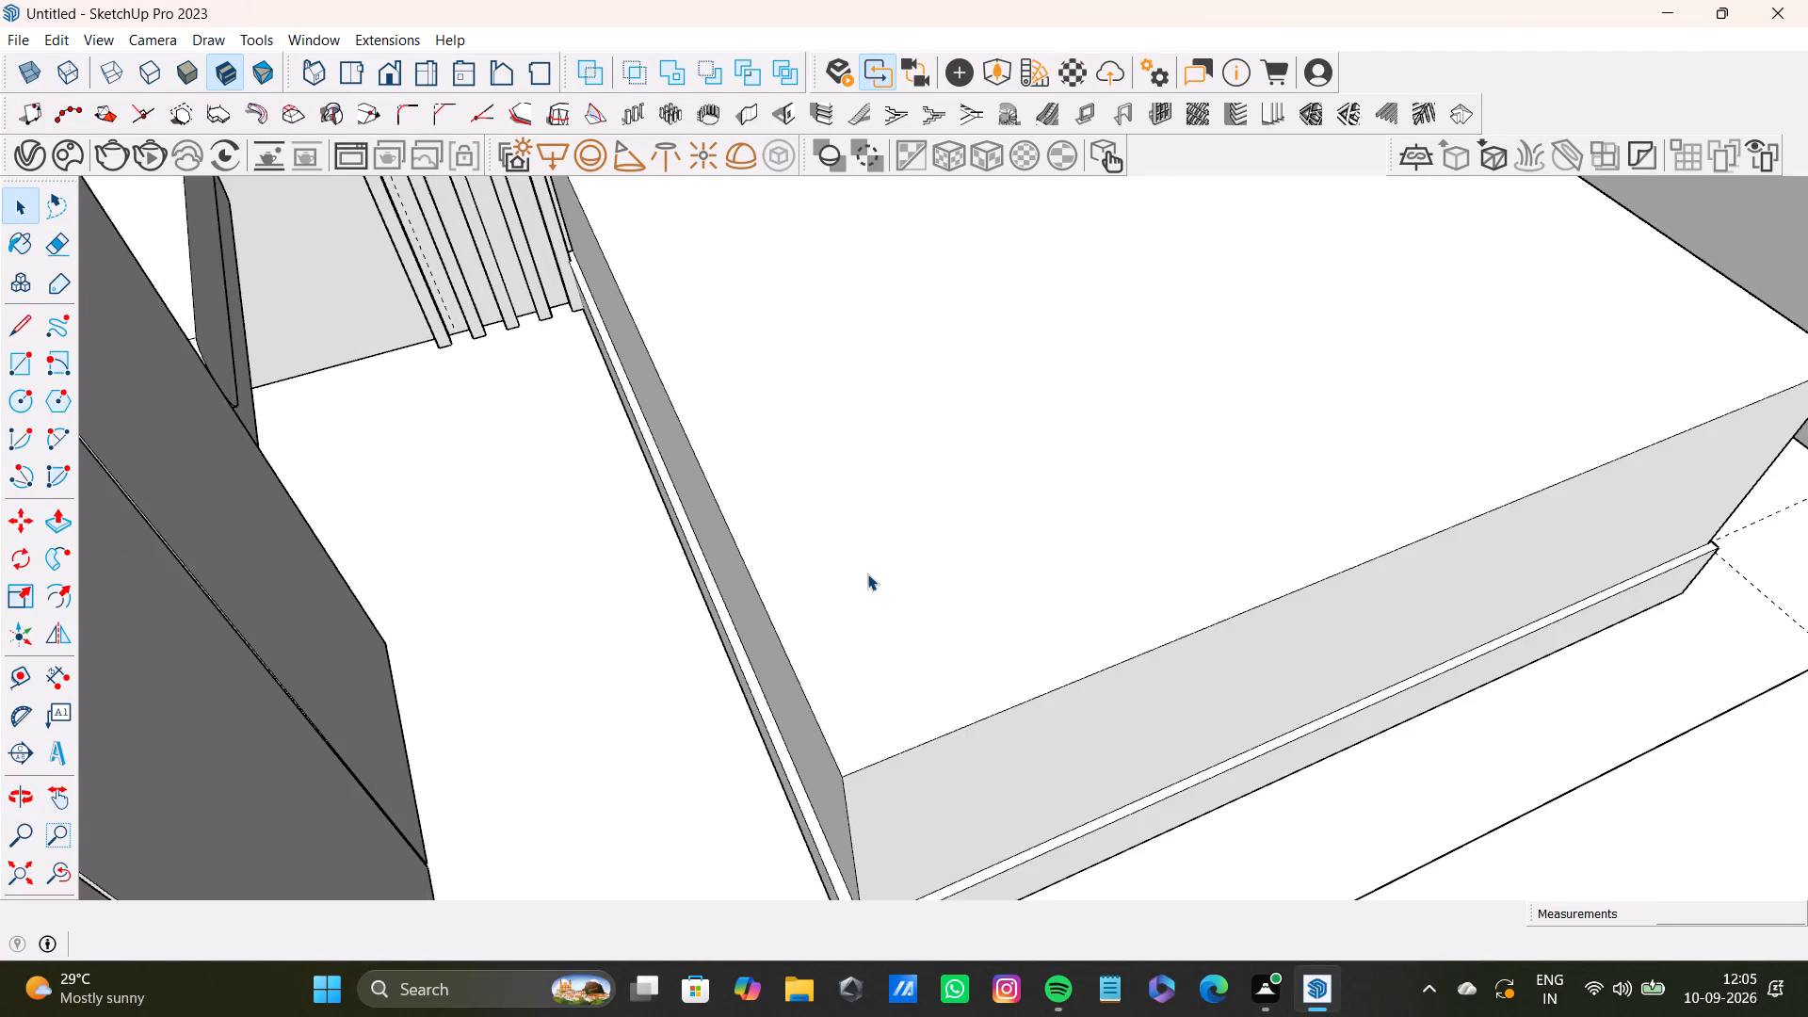
pyautogui.scroll(-4, 867, 573)
pyautogui.click(66, 876)
pyautogui.click(23, 875)
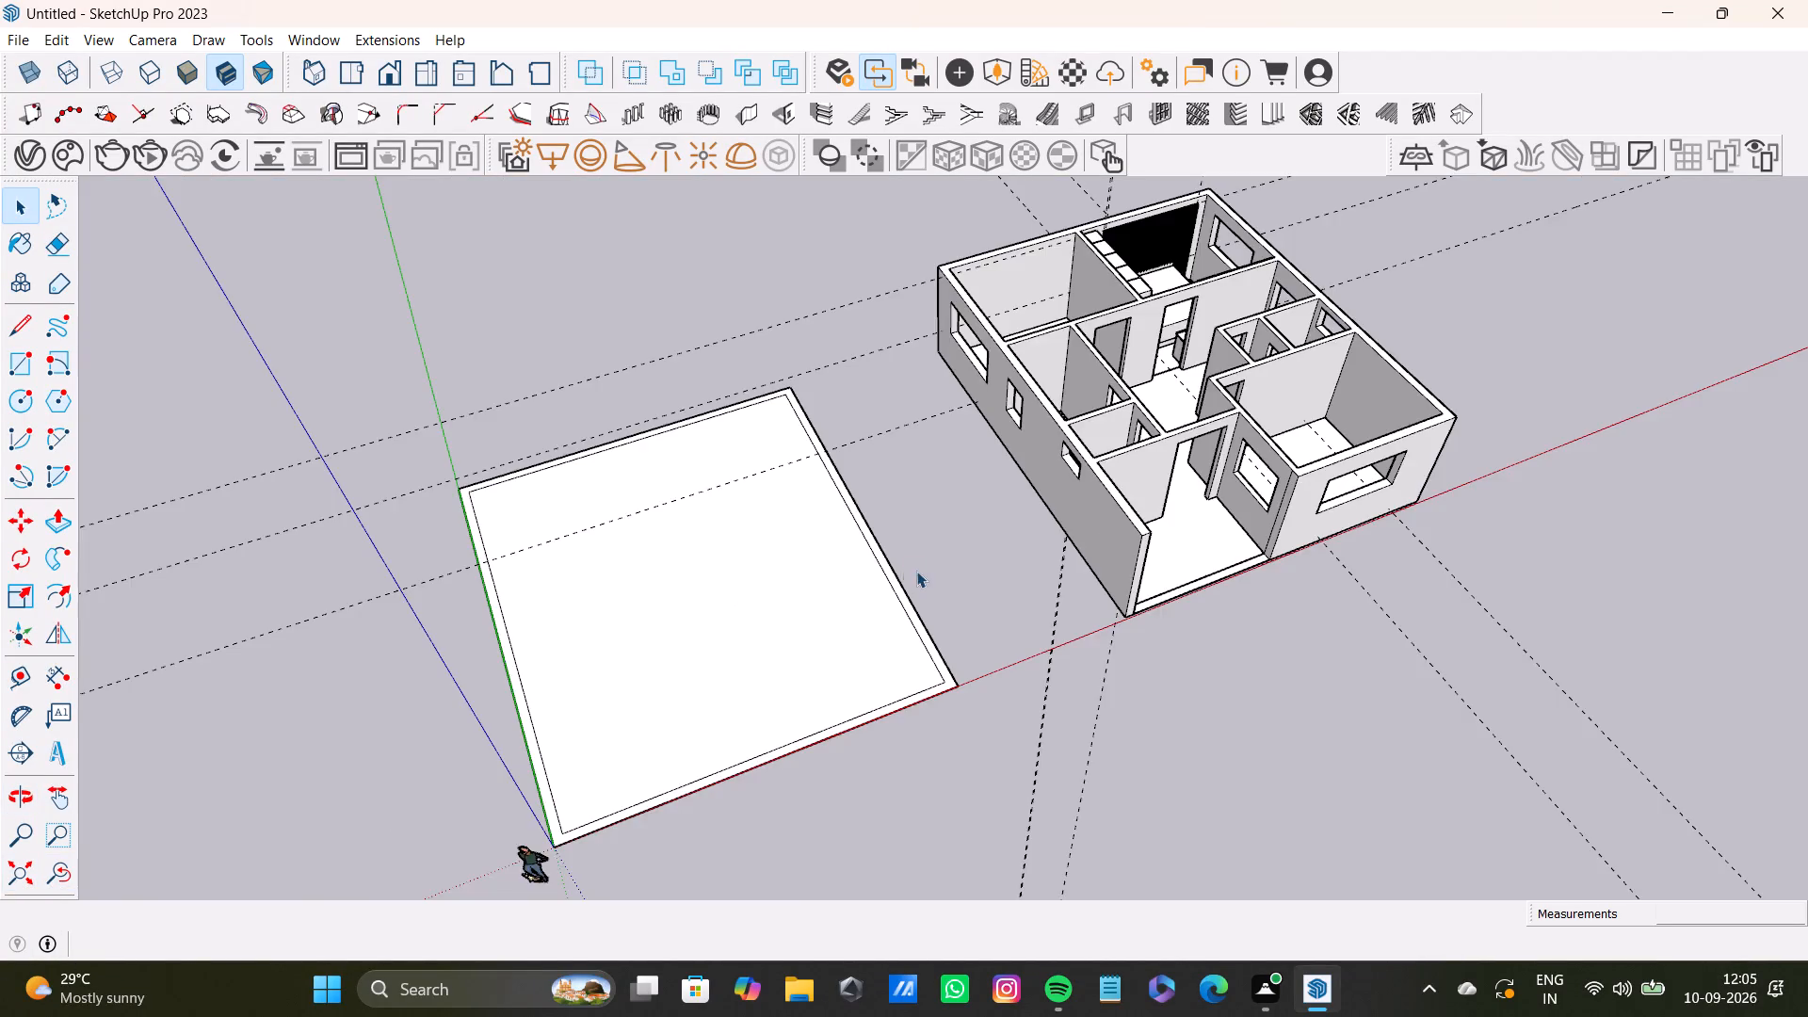
pyautogui.moveTo(916, 571); pyautogui.dragTo(918, 785, button='middle')
pyautogui.scroll(8, 1055, 405)
pyautogui.moveTo(1305, 453); pyautogui.dragTo(1082, 630, button='middle')
pyautogui.scroll(11, 1019, 569)
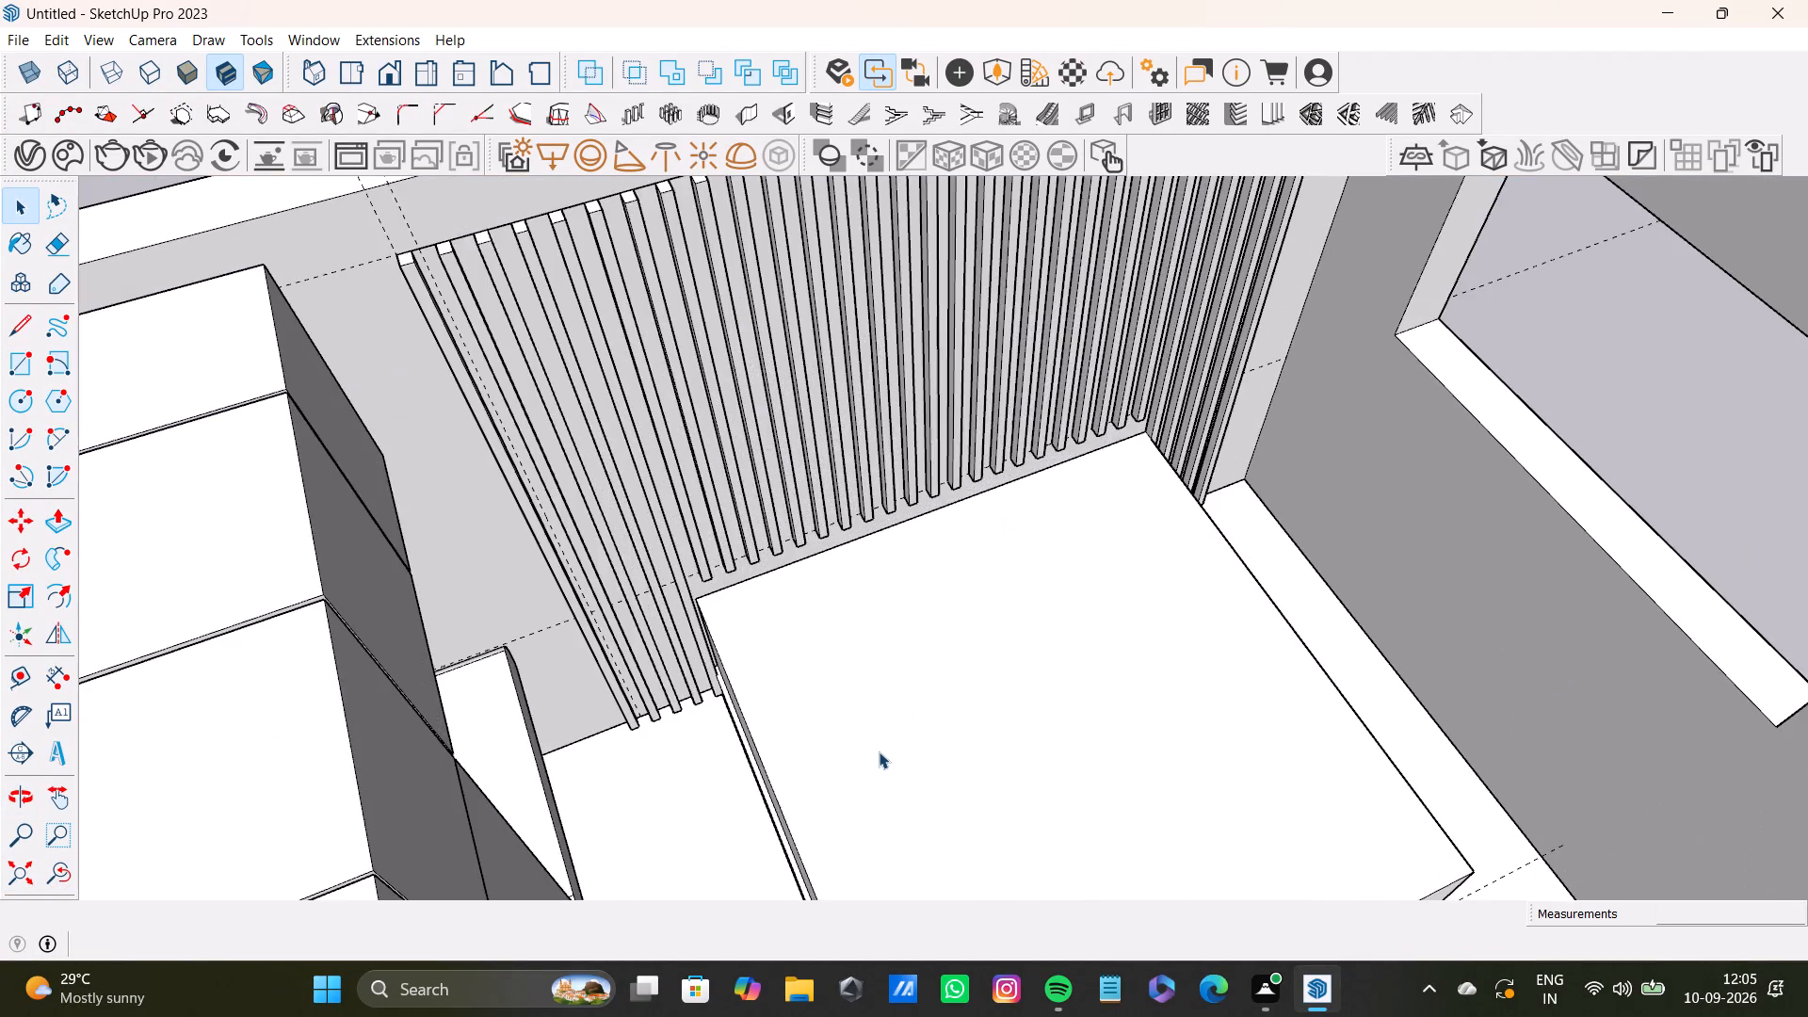
pyautogui.moveTo(918, 695); pyautogui.dragTo(716, 629, button='middle')
pyautogui.moveTo(1236, 695); pyautogui.dragTo(1048, 727, button='middle')
pyautogui.scroll(5, 1067, 677)
pyautogui.moveTo(1084, 645); pyautogui.dragTo(1031, 615, button='middle')
pyautogui.scroll(3, 1091, 598)
pyautogui.moveTo(1216, 595); pyautogui.dragTo(1240, 592, button='middle')
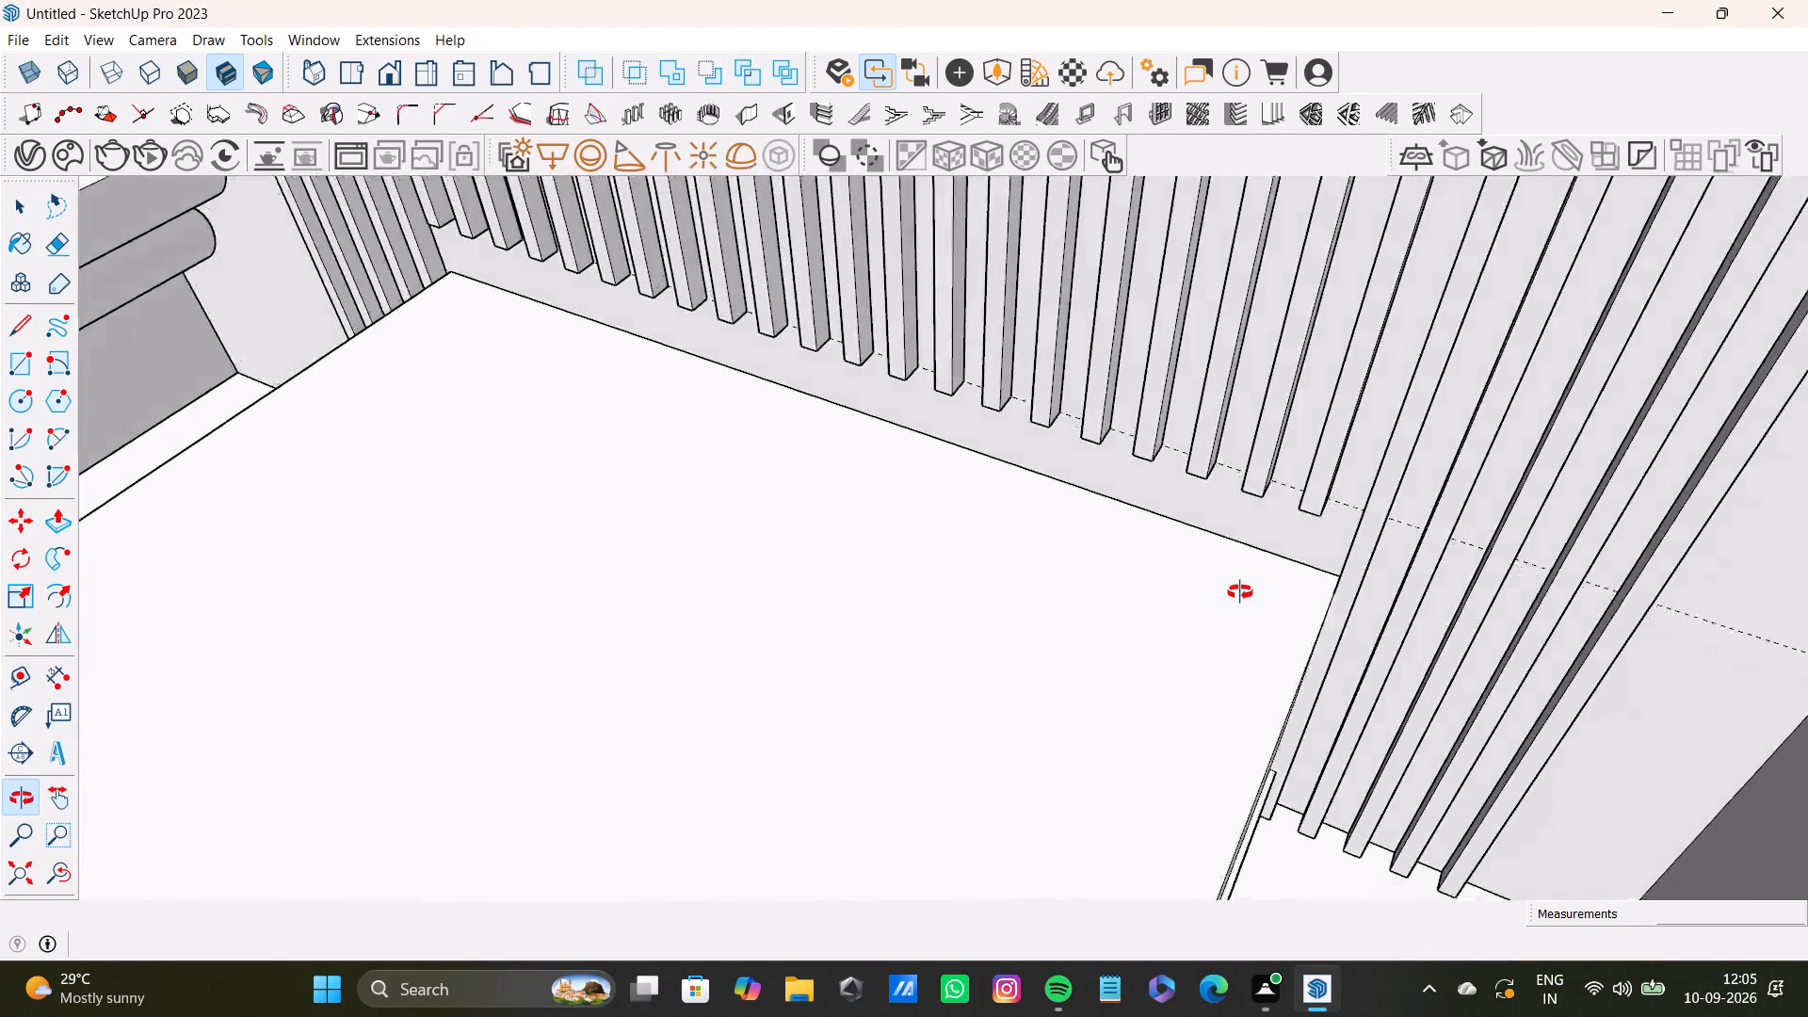
pyautogui.moveTo(1240, 592); pyautogui.dragTo(1170, 552, button='middle')
pyautogui.scroll(2, 1353, 642)
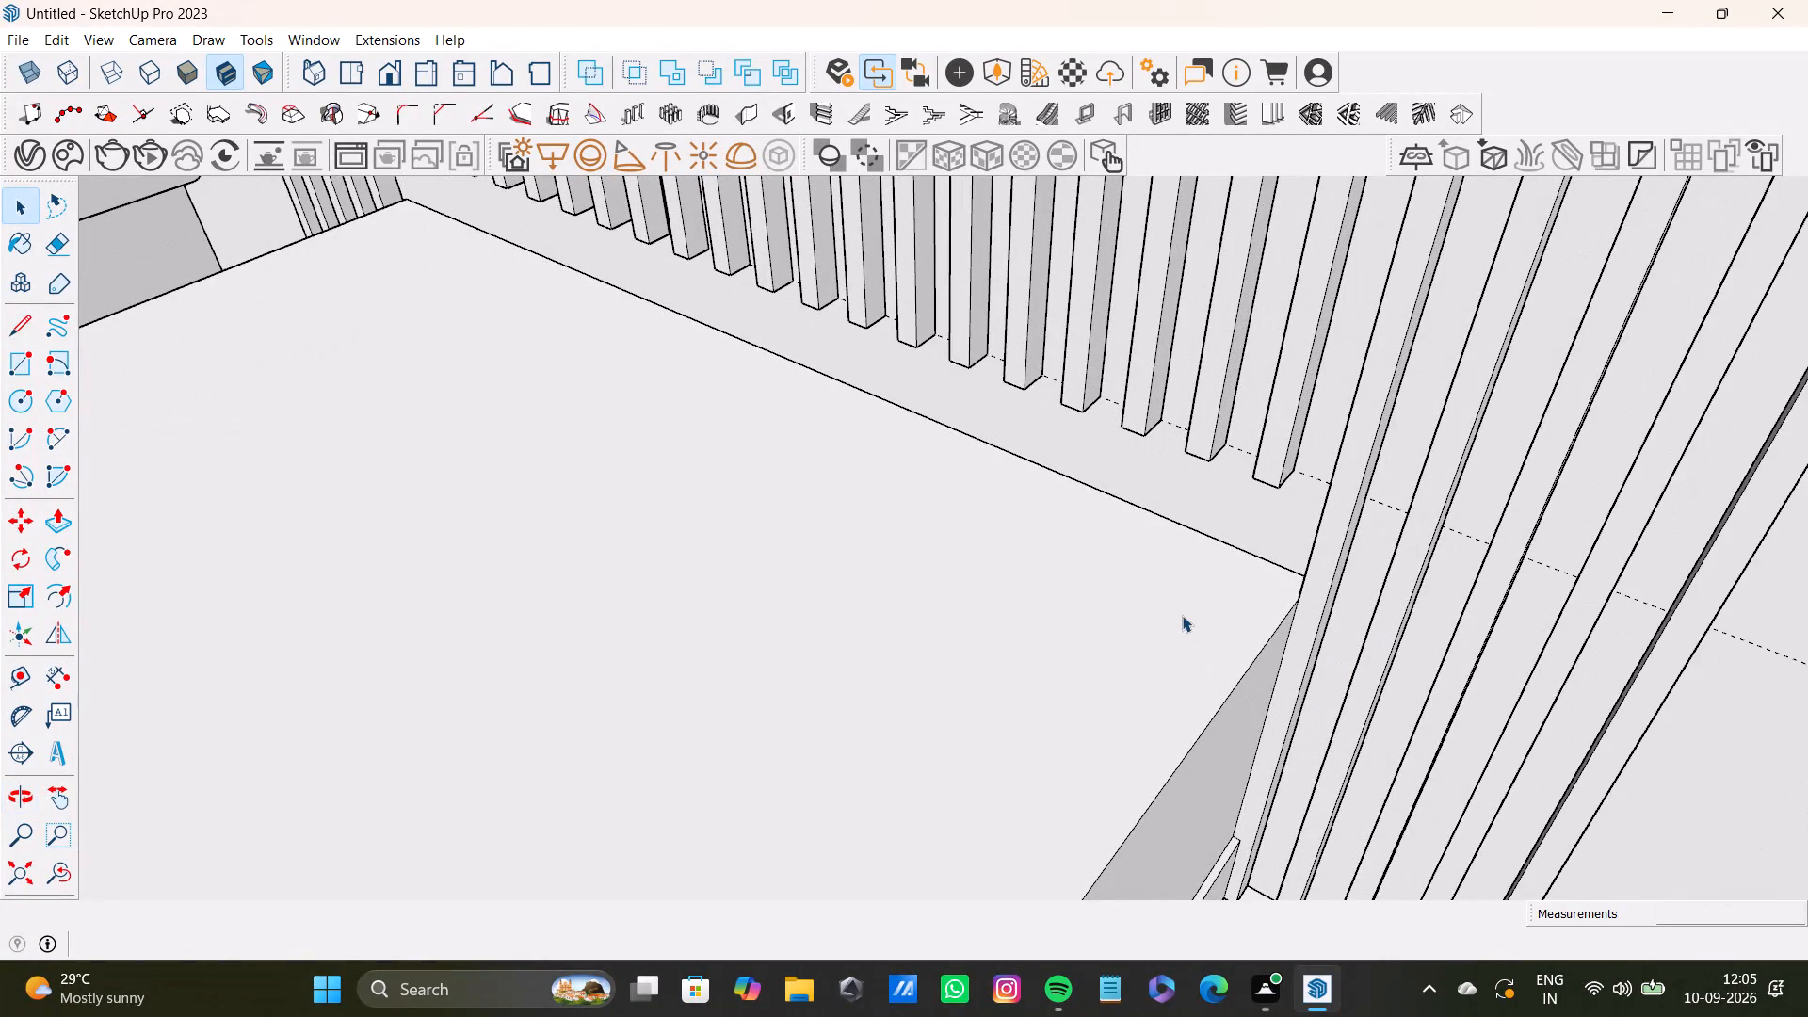
pyautogui.scroll(-4, 1182, 615)
pyautogui.keyDown('shift'); pyautogui.moveTo(1170, 614); pyautogui.dragTo(1354, 657, button='middle'); pyautogui.keyUp('shift')
pyautogui.scroll(-7, 830, 329)
pyautogui.moveTo(786, 384); pyautogui.dragTo(1134, 316, button='middle')
pyautogui.scroll(-8, 836, 482)
pyautogui.moveTo(566, 540); pyautogui.dragTo(875, 513, button='middle')
pyautogui.scroll(1, 552, 504)
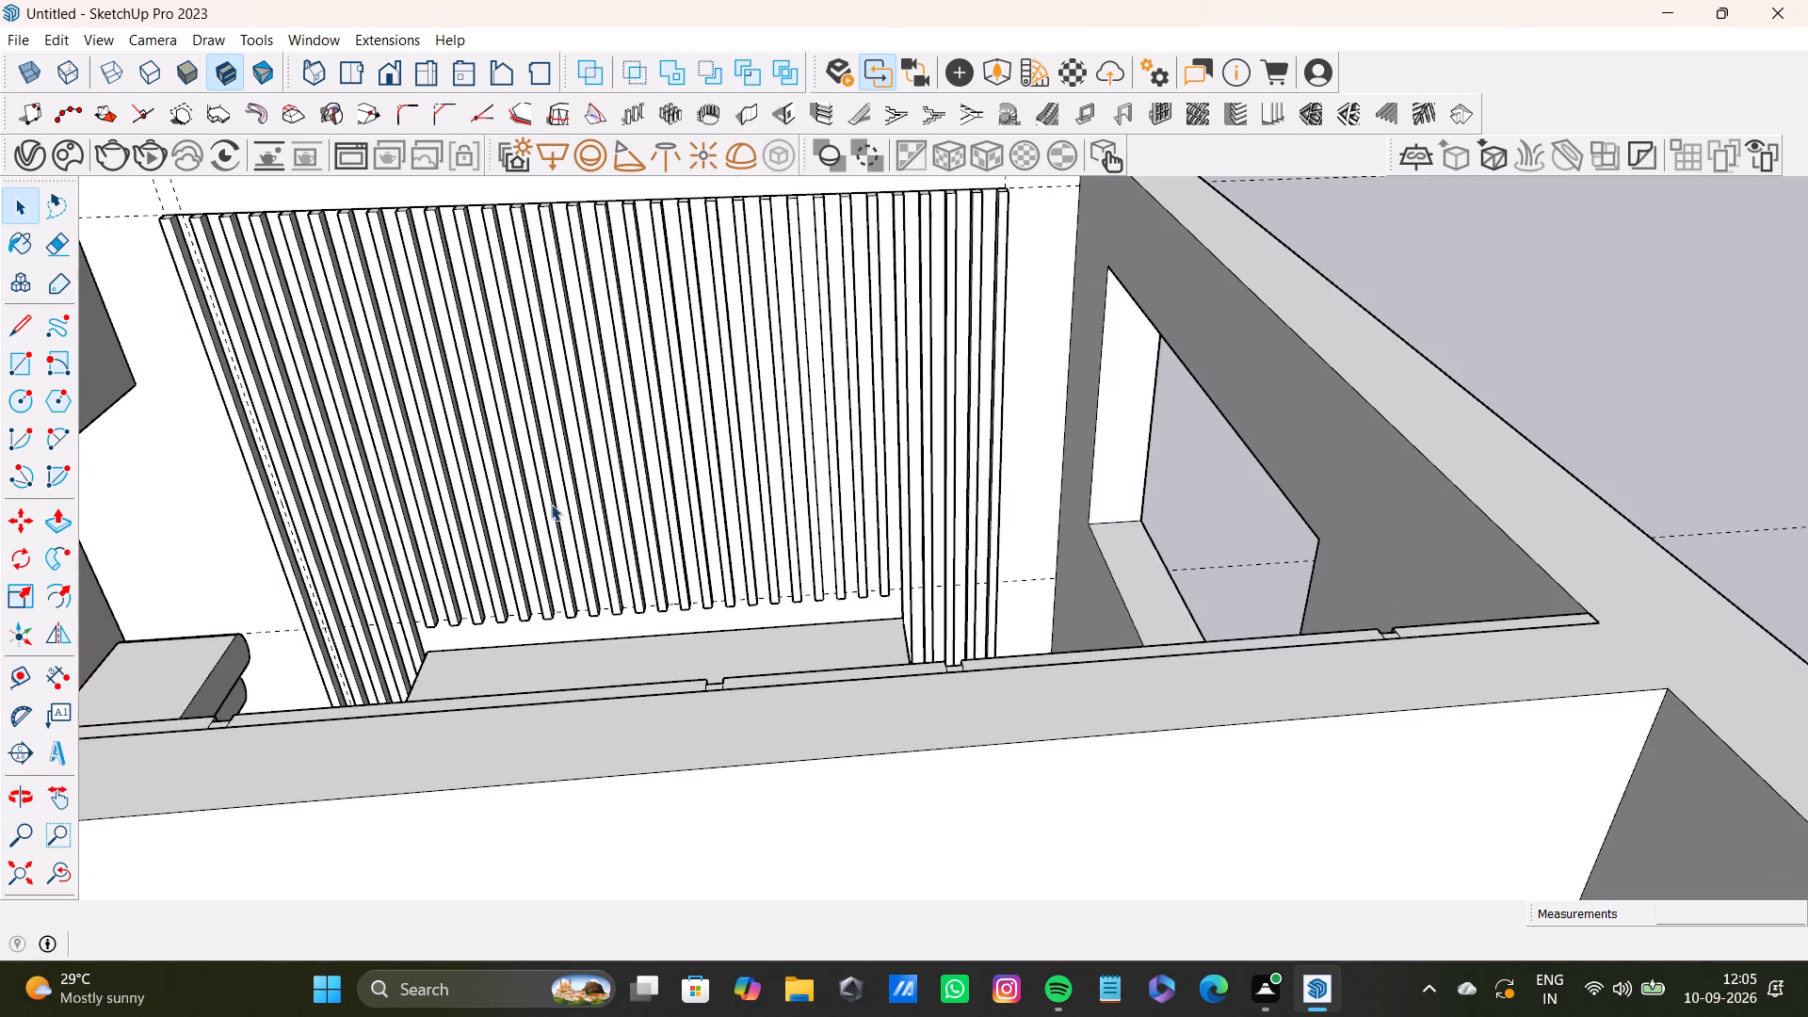
pyautogui.scroll(2, 551, 504)
pyautogui.moveTo(532, 630); pyautogui.dragTo(573, 664, button='middle')
pyautogui.scroll(3, 487, 657)
pyautogui.moveTo(502, 650); pyautogui.dragTo(633, 577, button='middle')
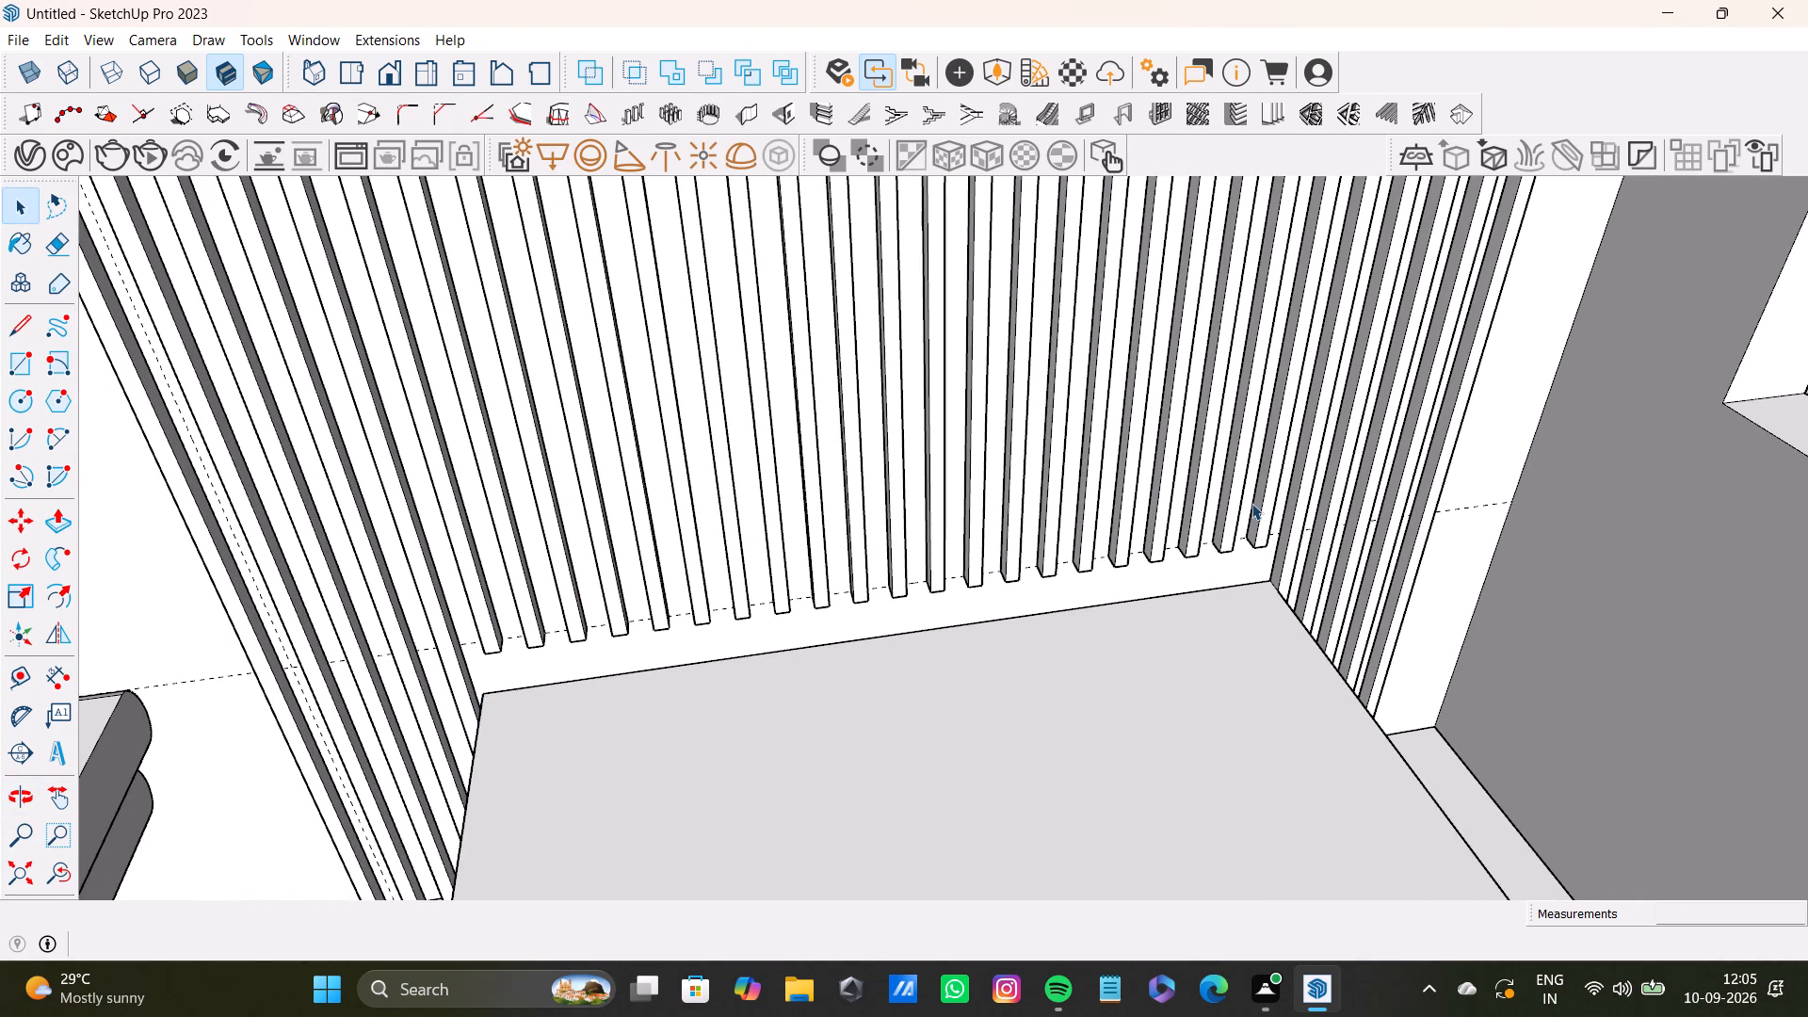
pyautogui.scroll(-3, 823, 656)
pyautogui.keyDown('shift'); pyautogui.moveTo(822, 660); pyautogui.dragTo(873, 672, button='middle'); pyautogui.keyUp('shift')
pyautogui.scroll(-3, 868, 710)
pyautogui.moveTo(876, 742); pyautogui.dragTo(847, 531, button='middle')
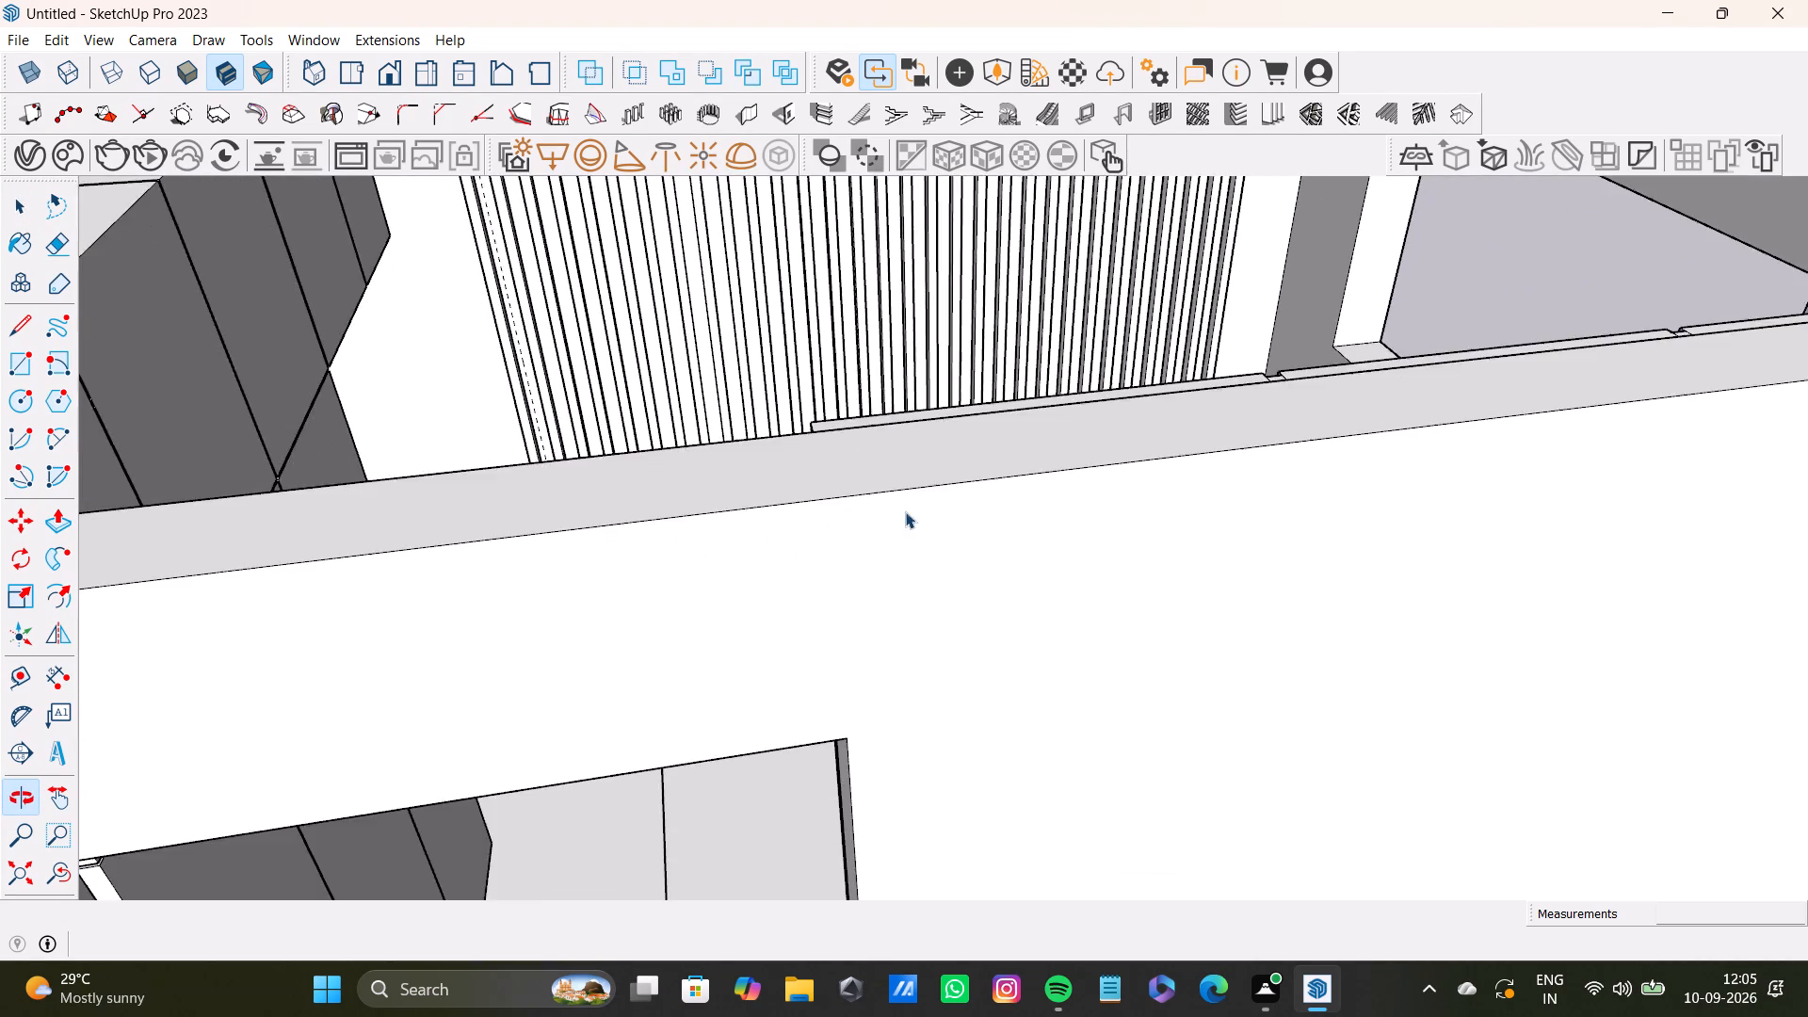
pyautogui.moveTo(906, 511); pyautogui.dragTo(911, 727, button='middle')
pyautogui.scroll(-3, 828, 435)
pyautogui.keyDown('shift'); pyautogui.moveTo(829, 400); pyautogui.dragTo(847, 582, button='middle'); pyautogui.keyUp('shift')
pyautogui.scroll(-1, 841, 543)
pyautogui.moveTo(841, 566); pyautogui.dragTo(841, 612, button='middle')
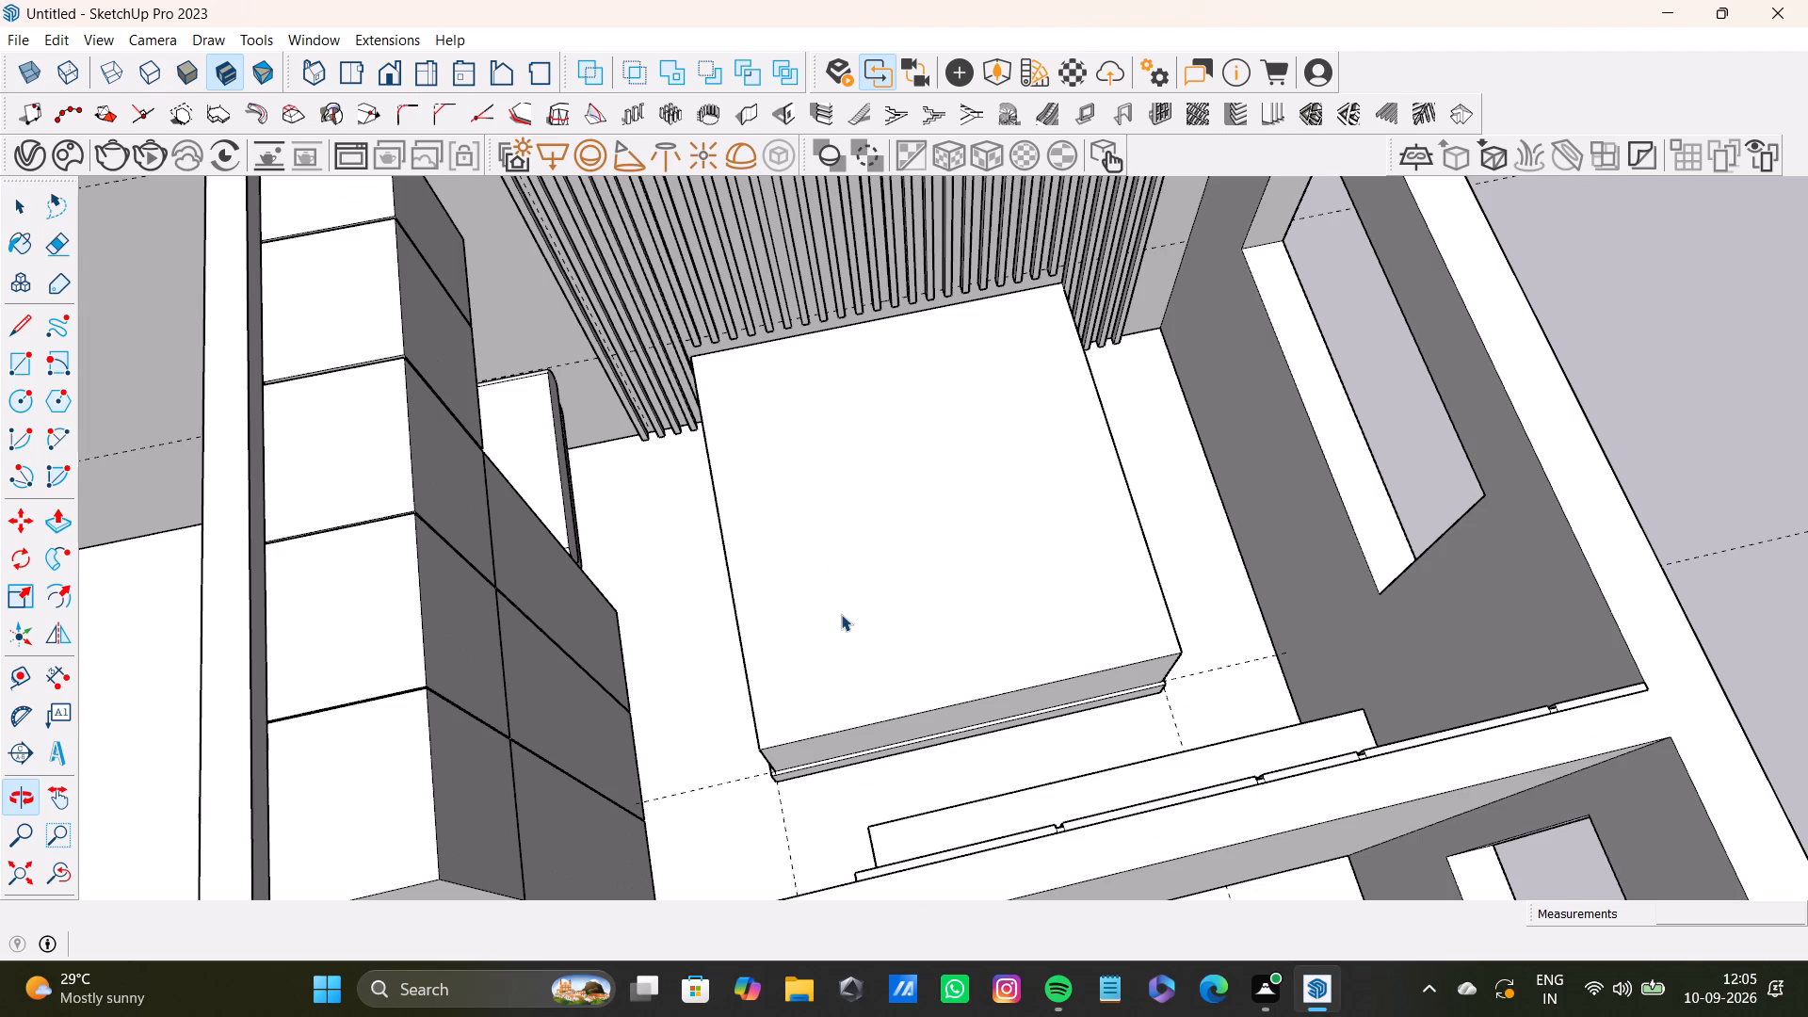
# Push/Pull the low box's top face slightly down.
pyautogui.scroll(4, 793, 695)
pyautogui.moveTo(782, 709); pyautogui.dragTo(693, 690, button='middle')
pyautogui.click(887, 612)
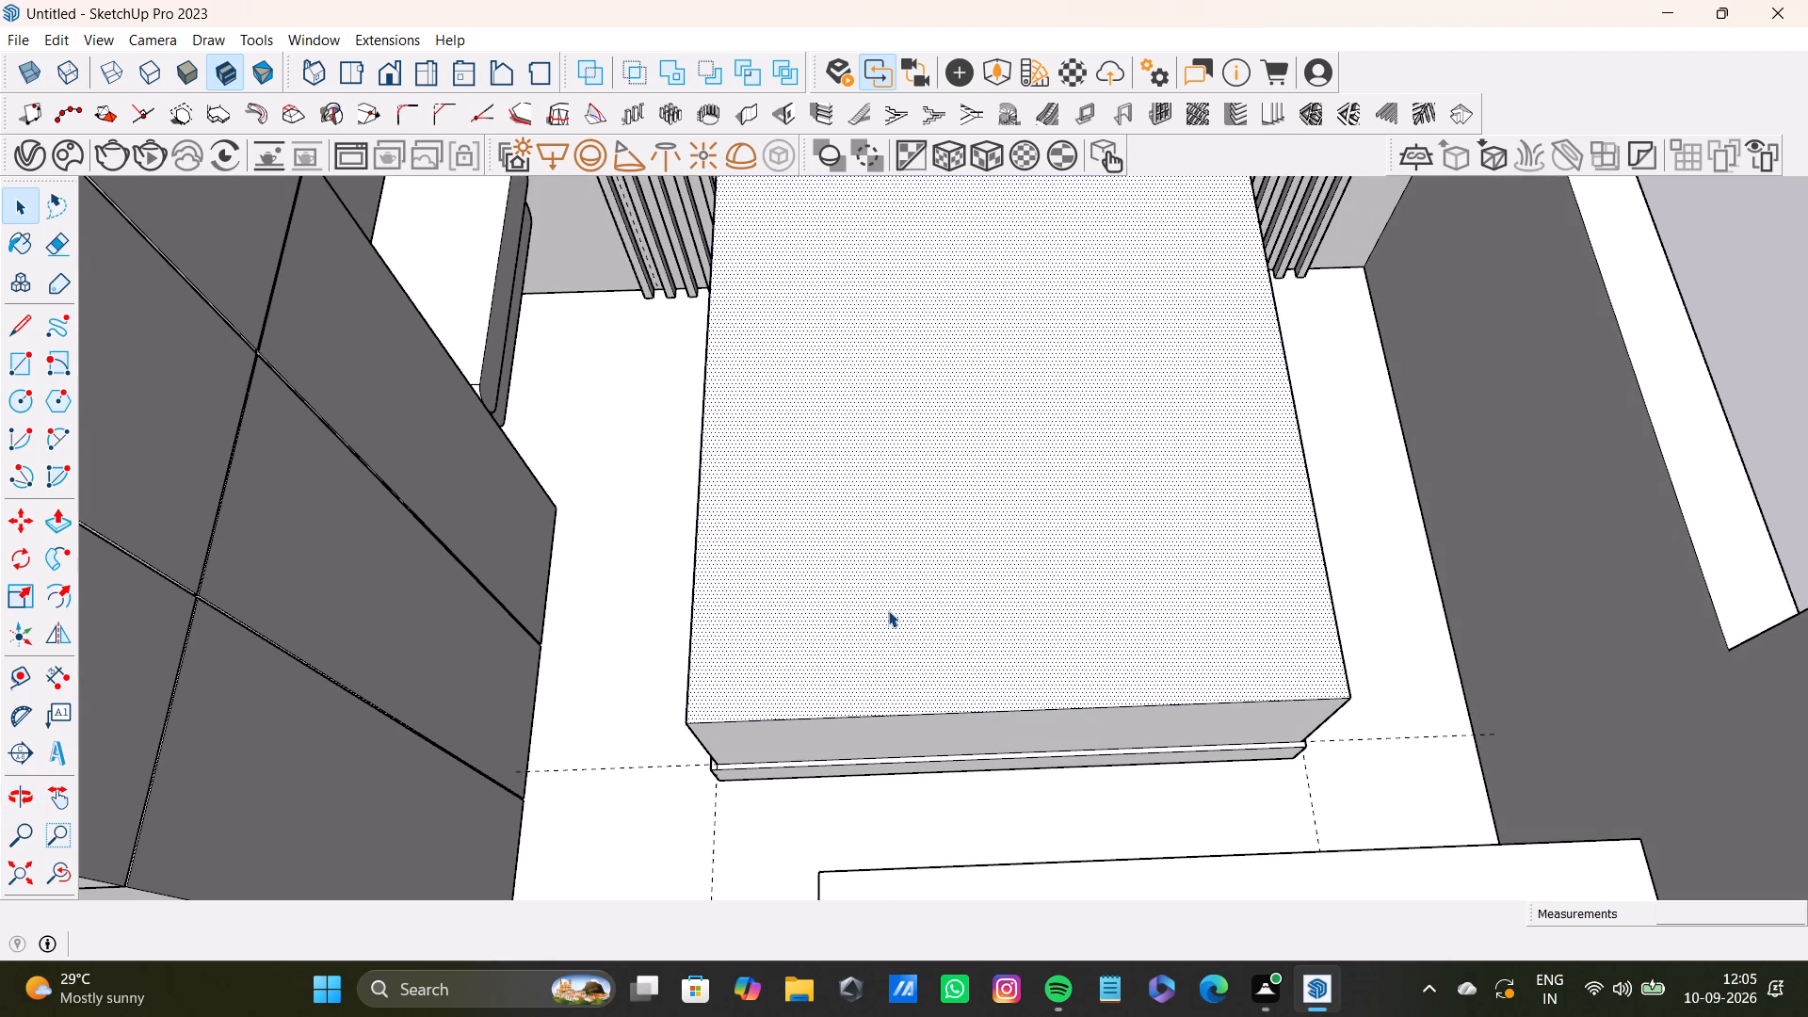
pyautogui.press('p')
pyautogui.click(888, 610)
pyautogui.press('space')
# Offset the low box's top face outline inward by about 1 11/16".
pyautogui.click(894, 598)
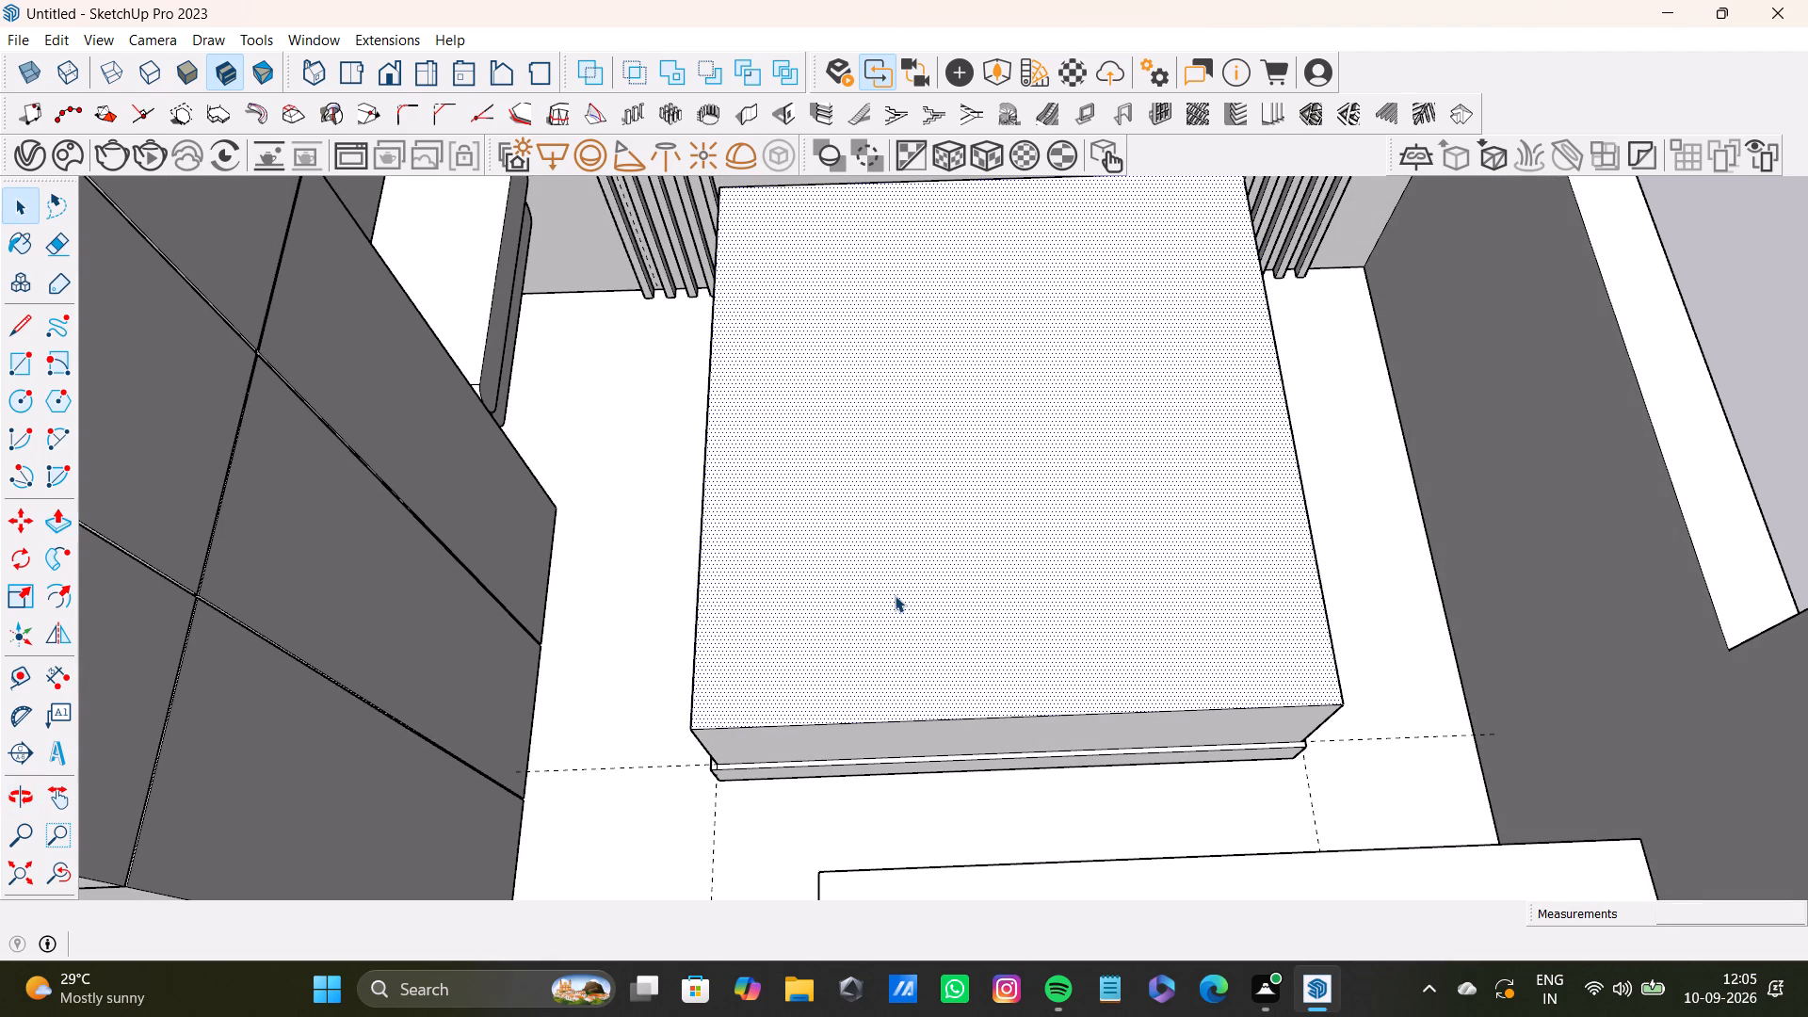
pyautogui.press('f')
pyautogui.click(896, 590)
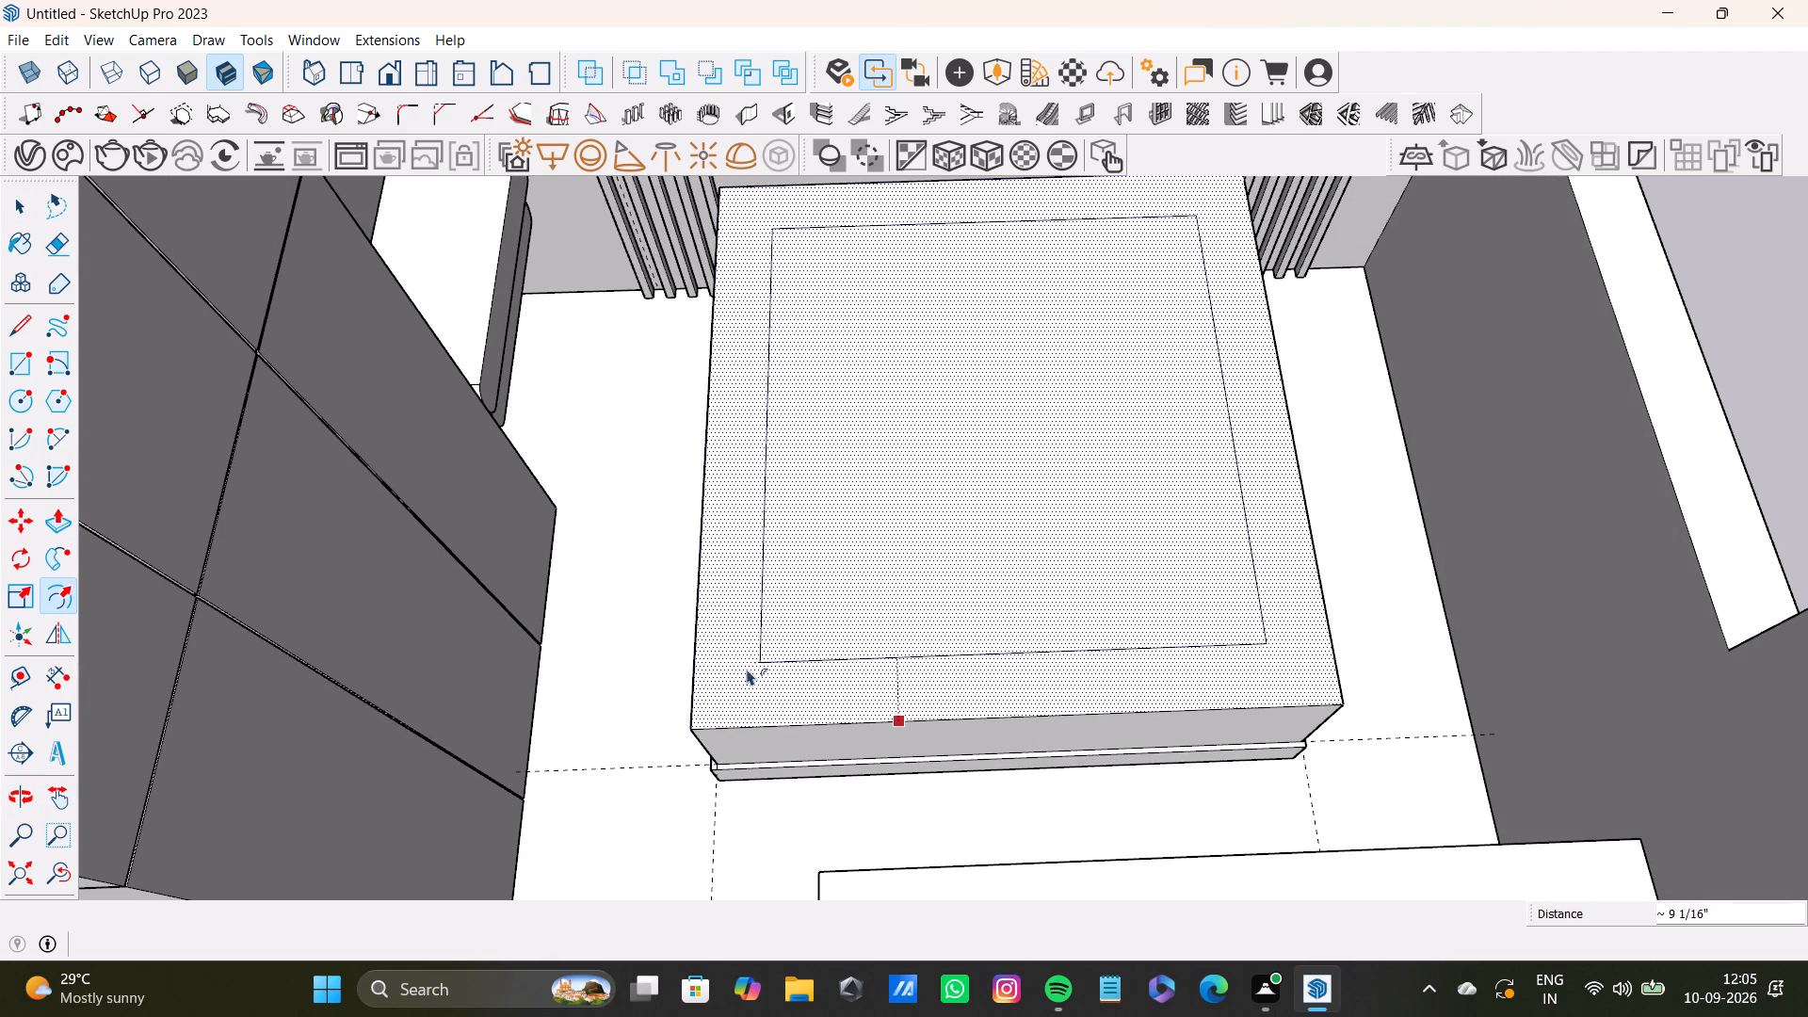
pyautogui.click(684, 718)
pyautogui.press('space')
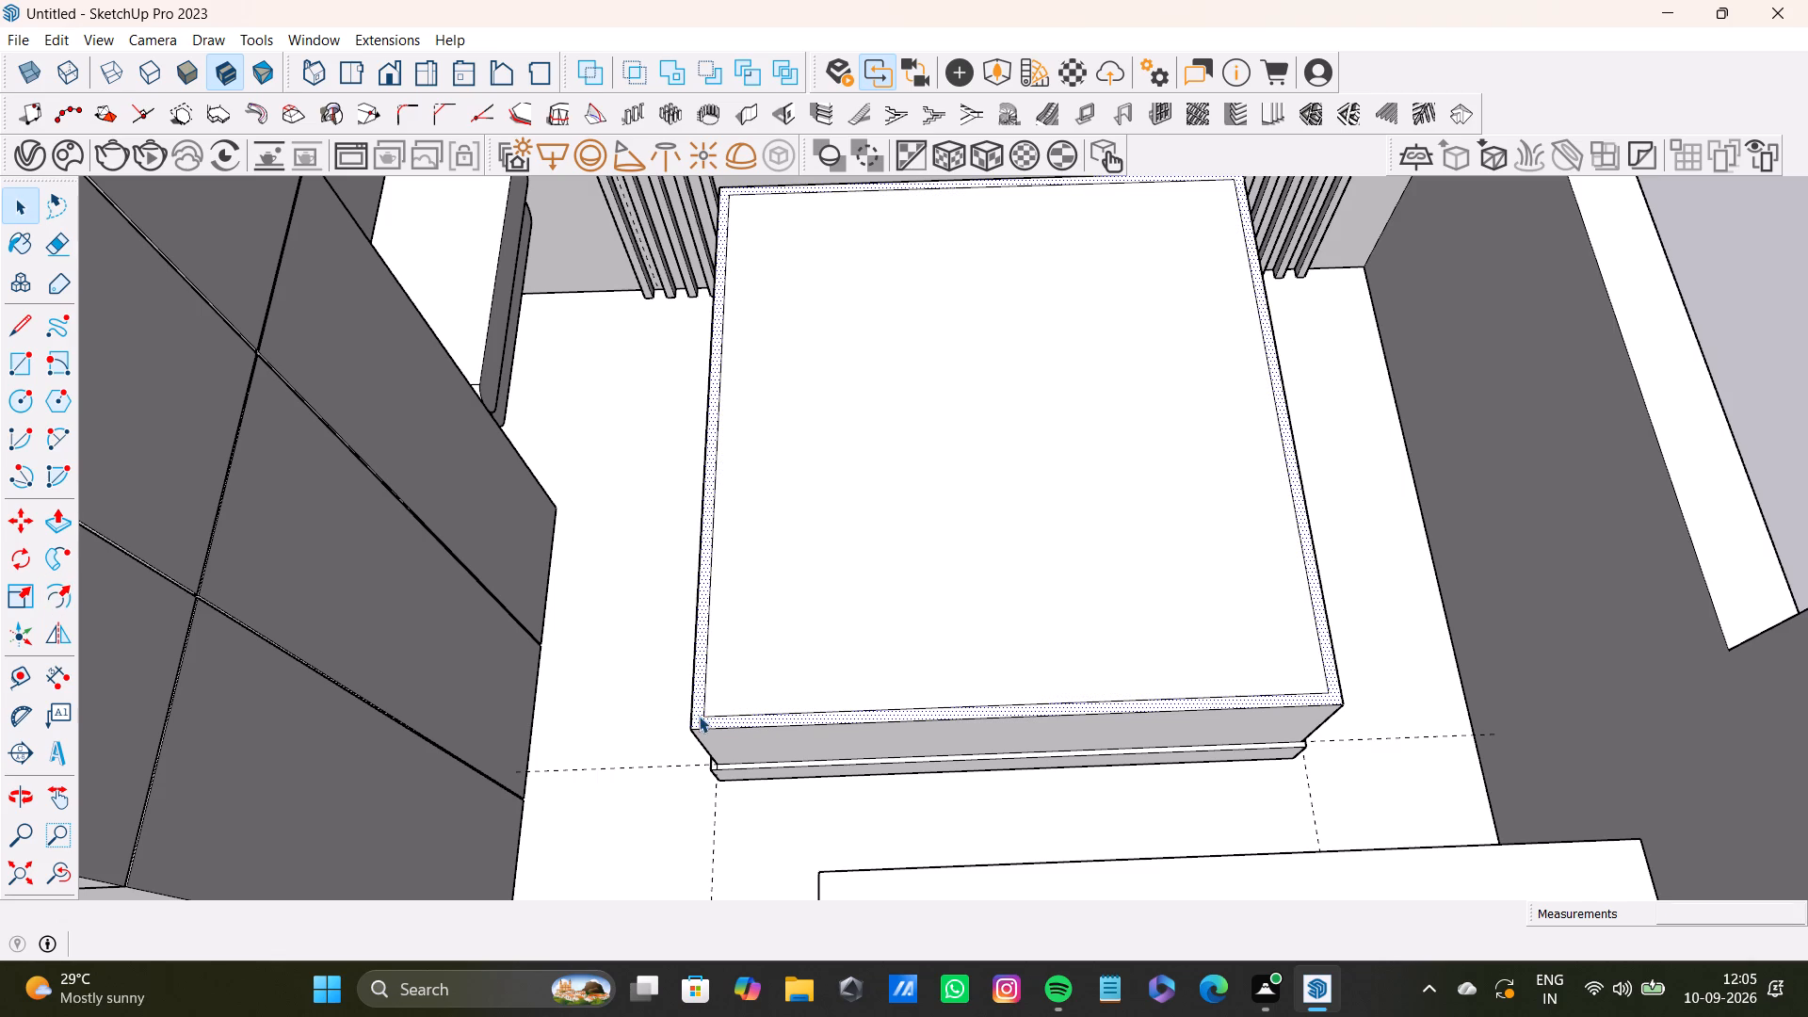
# Push/Pull the inner face of the low box's top down about 1" to form a recess inside the rim.
pyautogui.click(722, 702)
pyautogui.press('[')
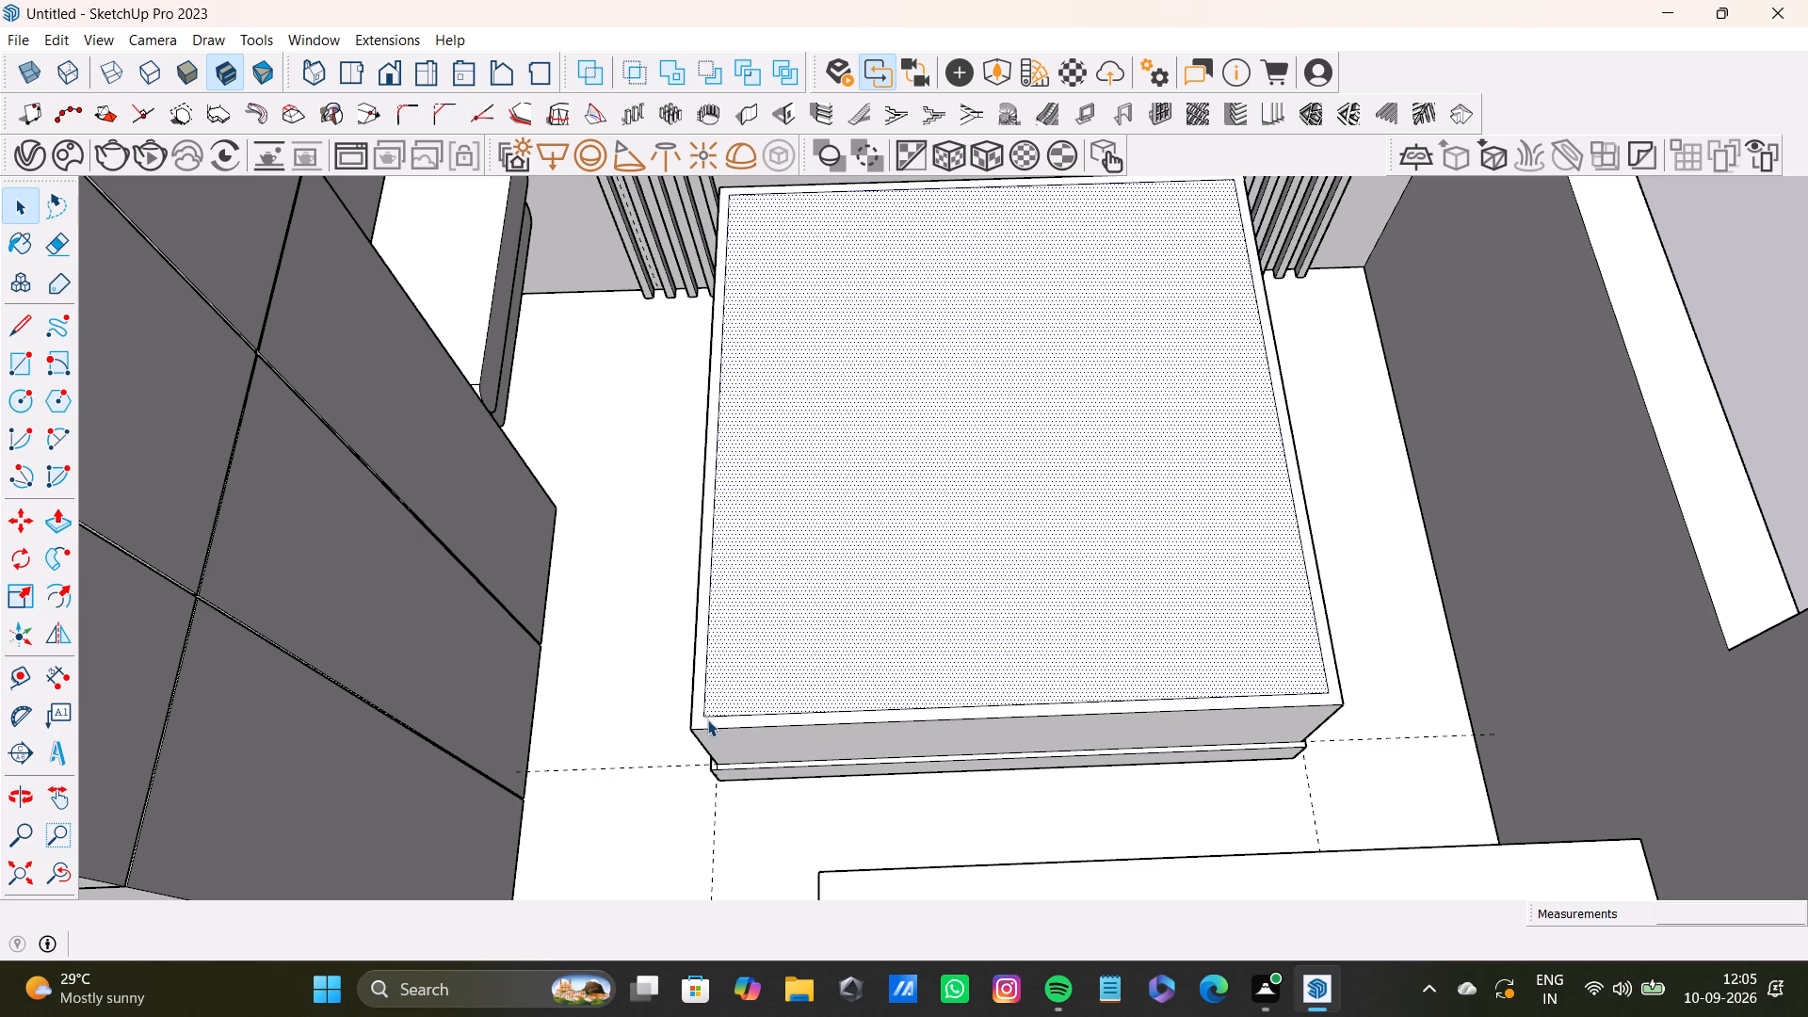
pyautogui.click(707, 719)
pyautogui.click(727, 695)
pyautogui.press('p')
pyautogui.moveTo(732, 690); pyautogui.dragTo(723, 698)
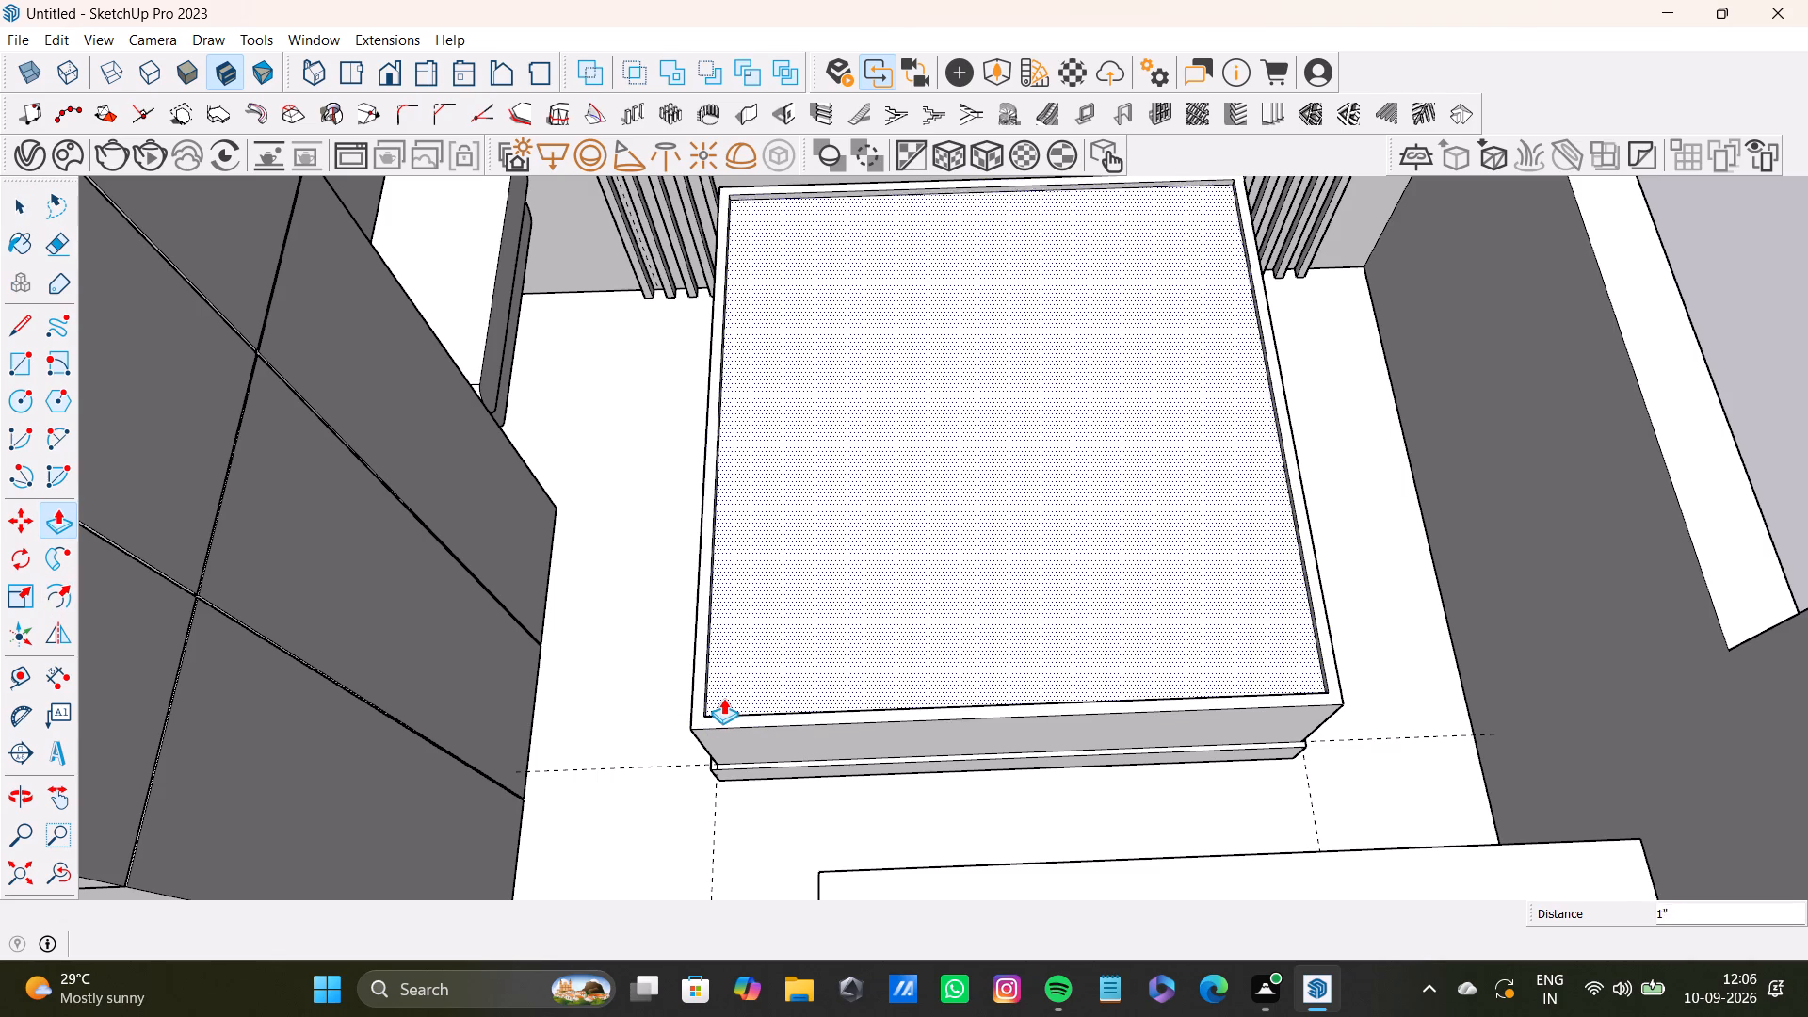
pyautogui.moveTo(723, 698); pyautogui.dragTo(720, 698)
pyautogui.press('space')
# Examine the recessed top and its rim from the doorway side, the slatted wall and above.
pyautogui.scroll(-5, 978, 633)
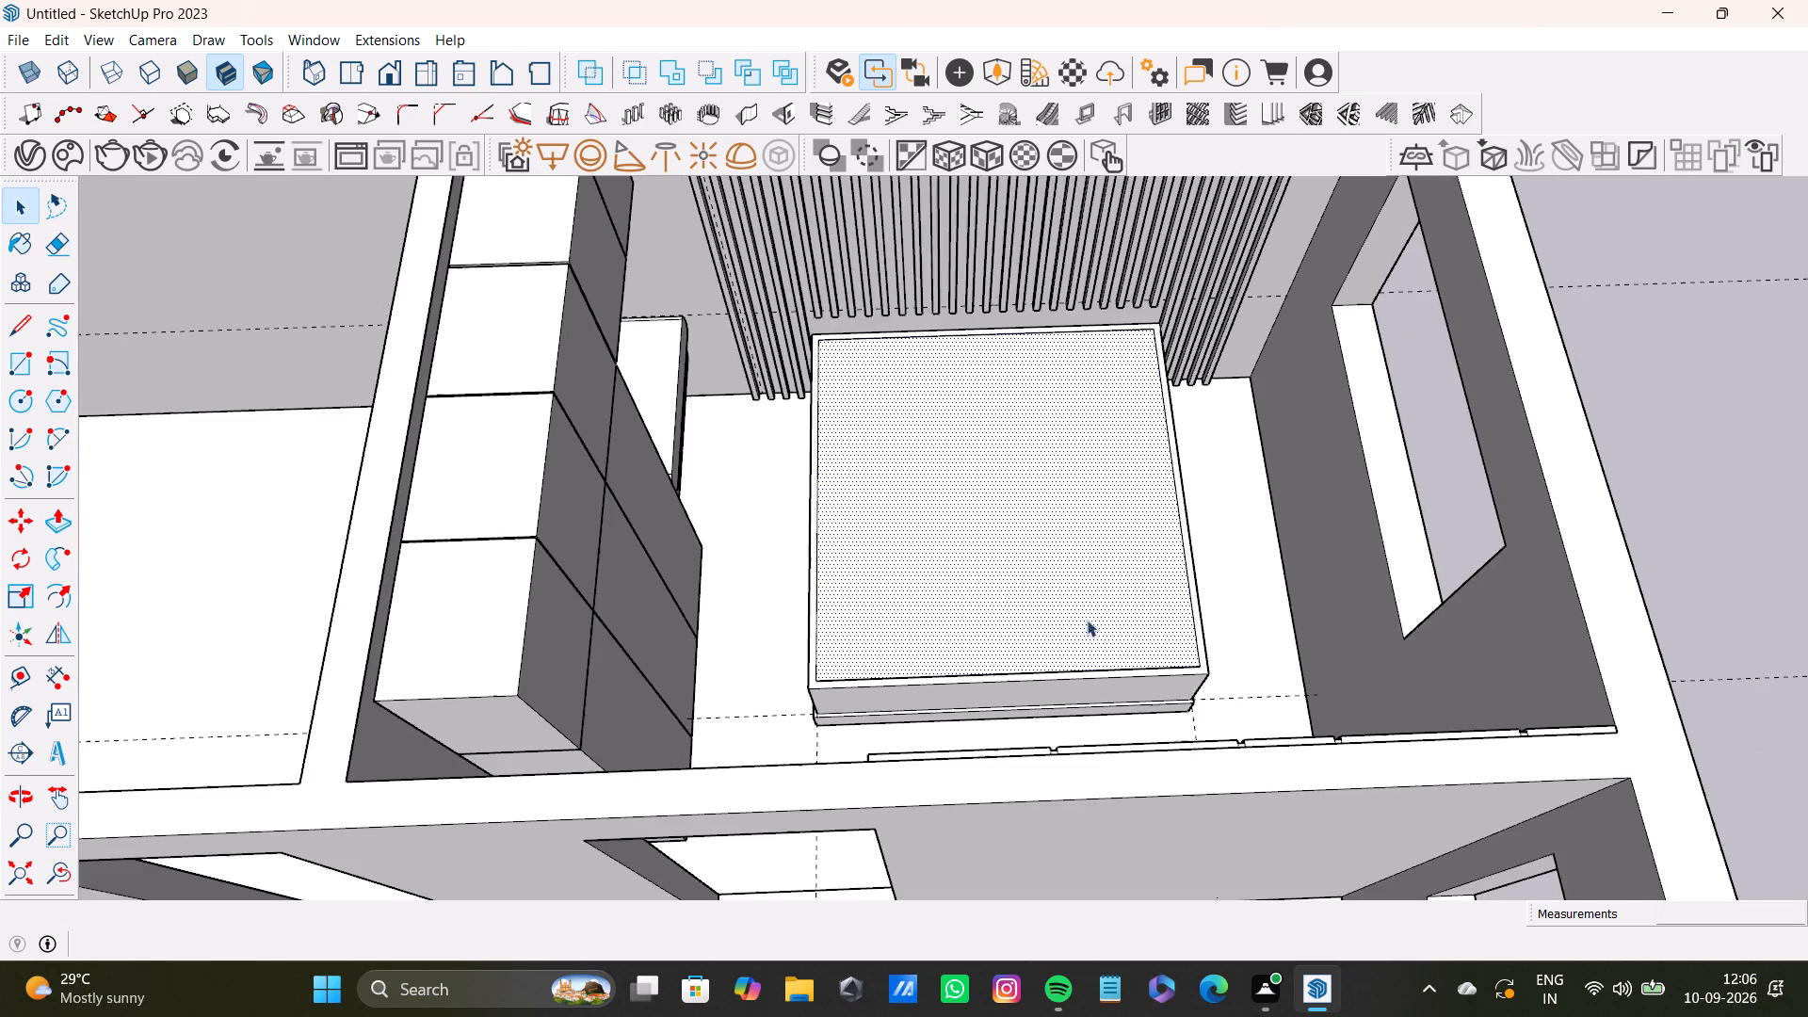
pyautogui.moveTo(1135, 623); pyautogui.dragTo(1265, 375, button='middle')
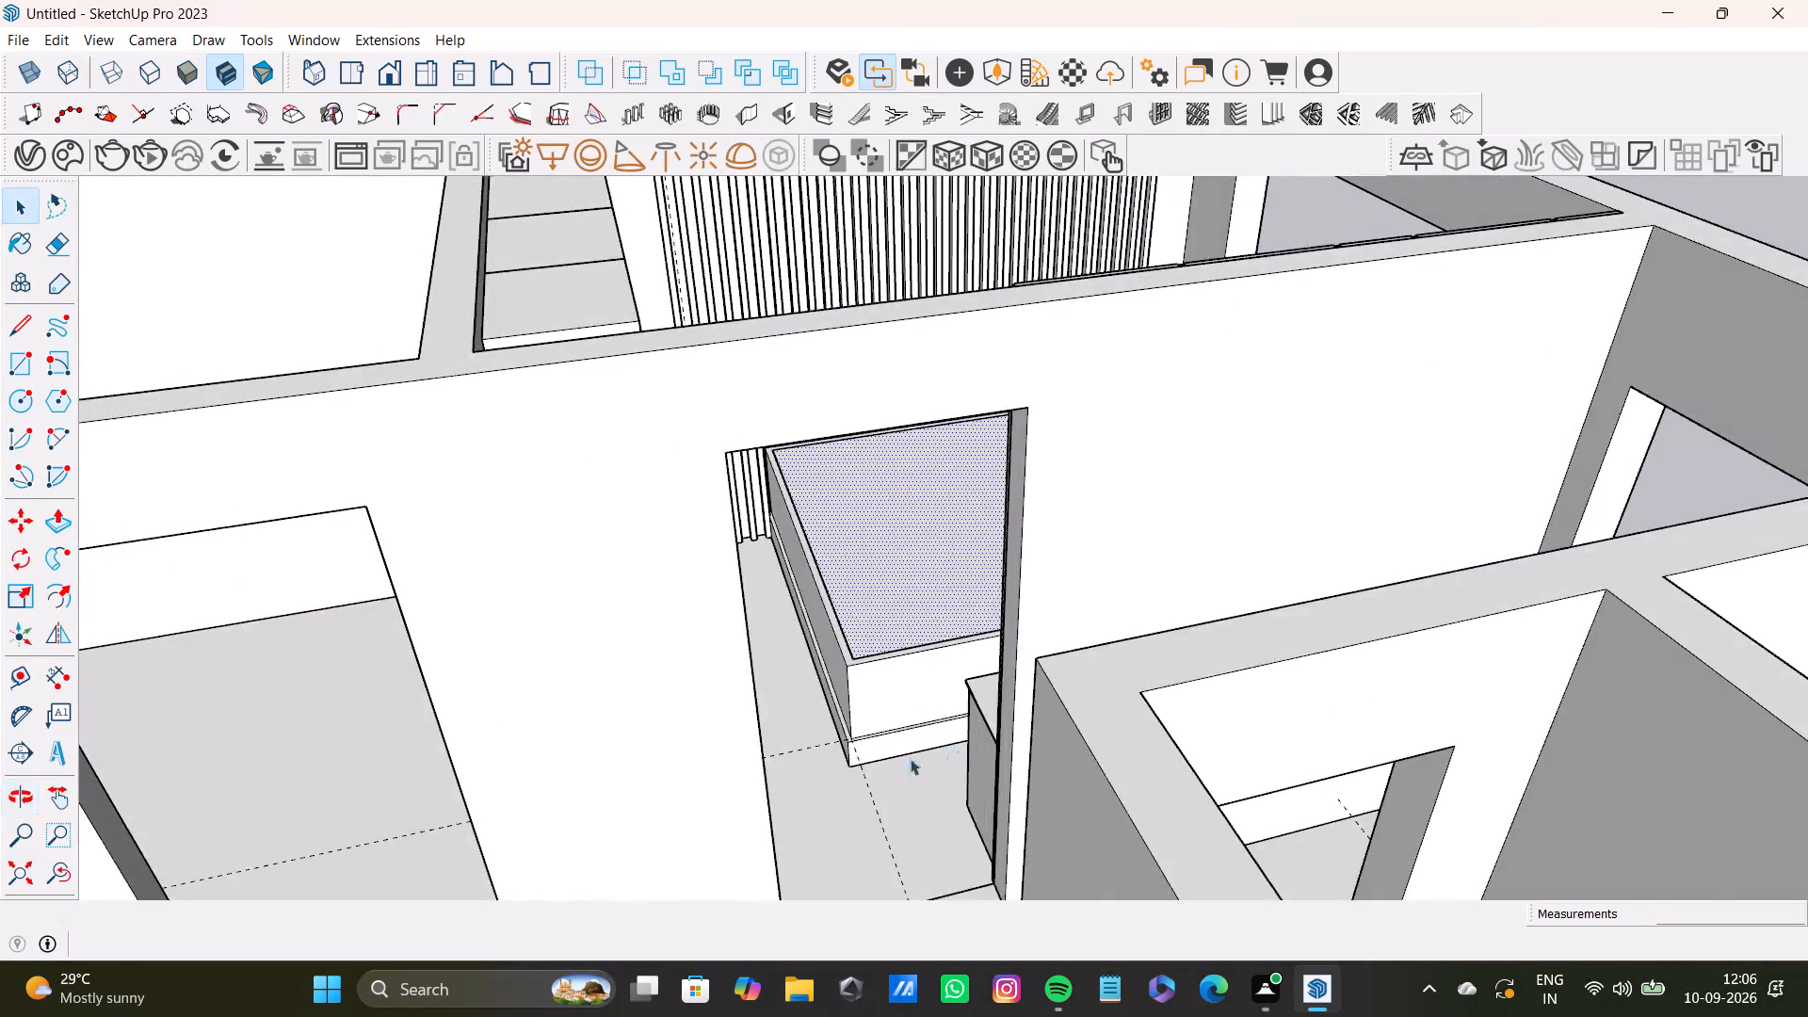
pyautogui.scroll(14, 901, 761)
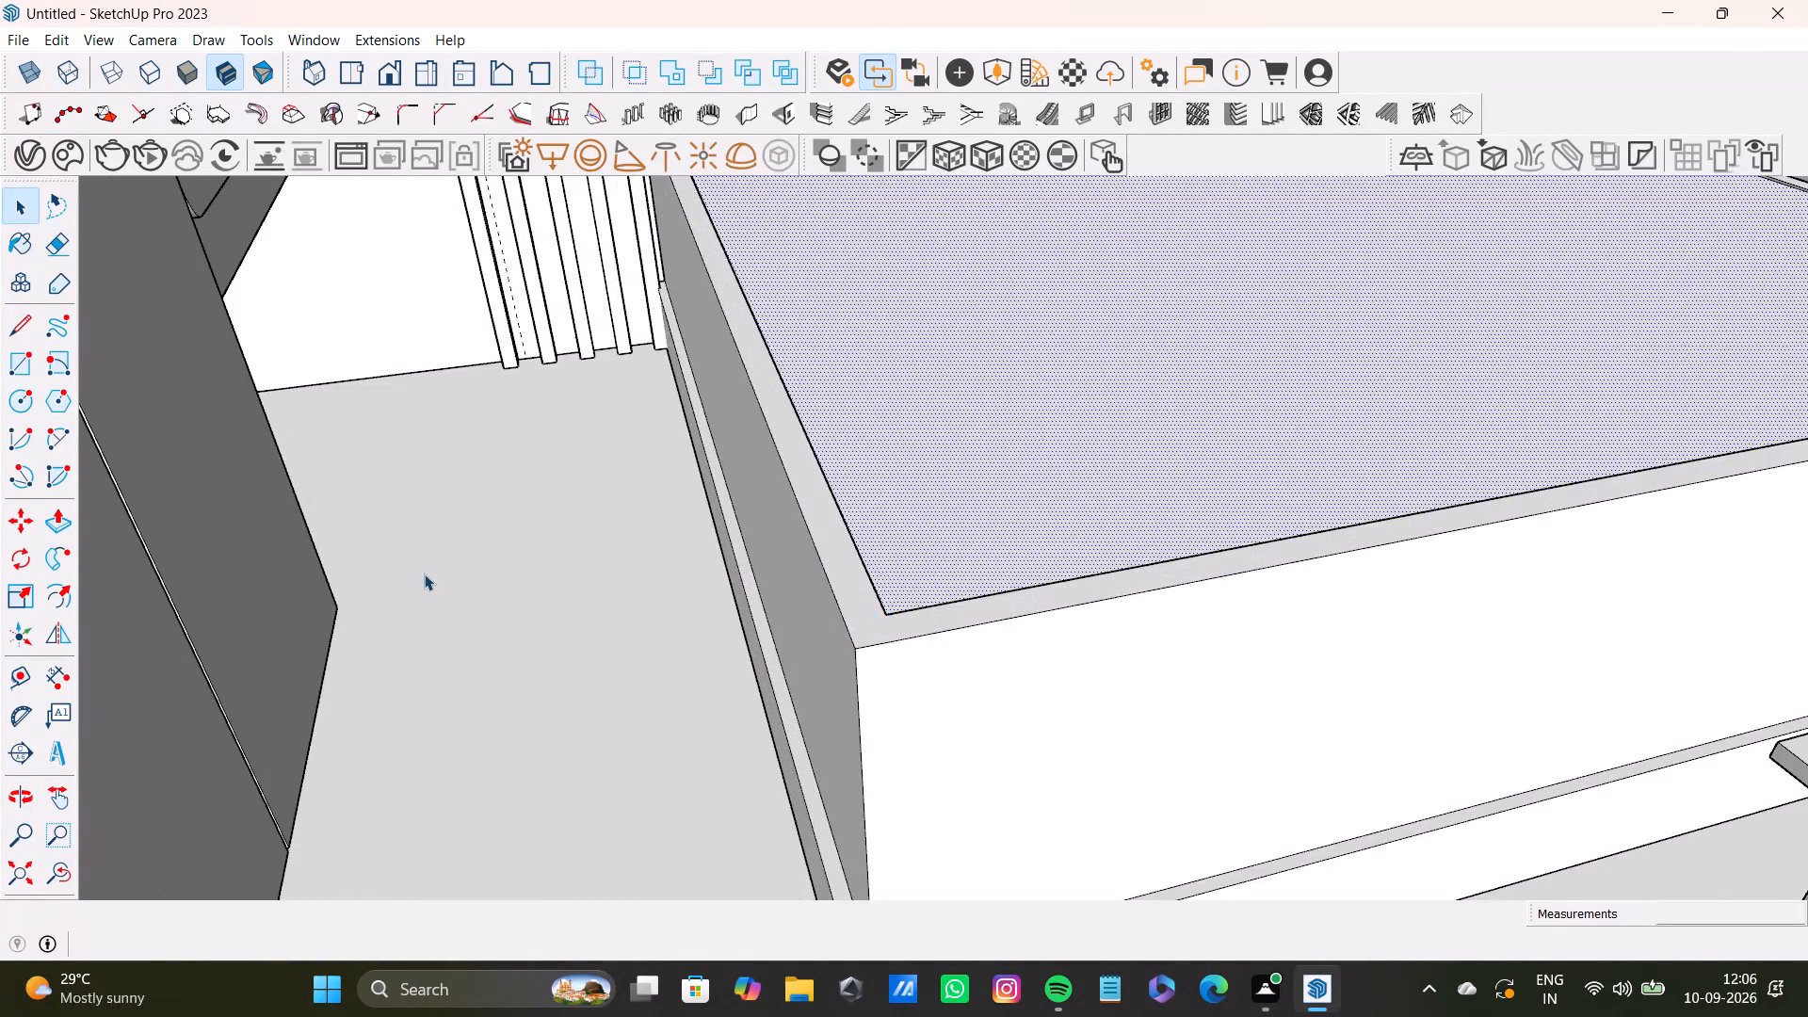
pyautogui.scroll(-13, 486, 522)
pyautogui.scroll(-5, 631, 551)
pyautogui.keyDown('shift'); pyautogui.moveTo(658, 526); pyautogui.dragTo(722, 581, button='middle'); pyautogui.keyUp('shift')
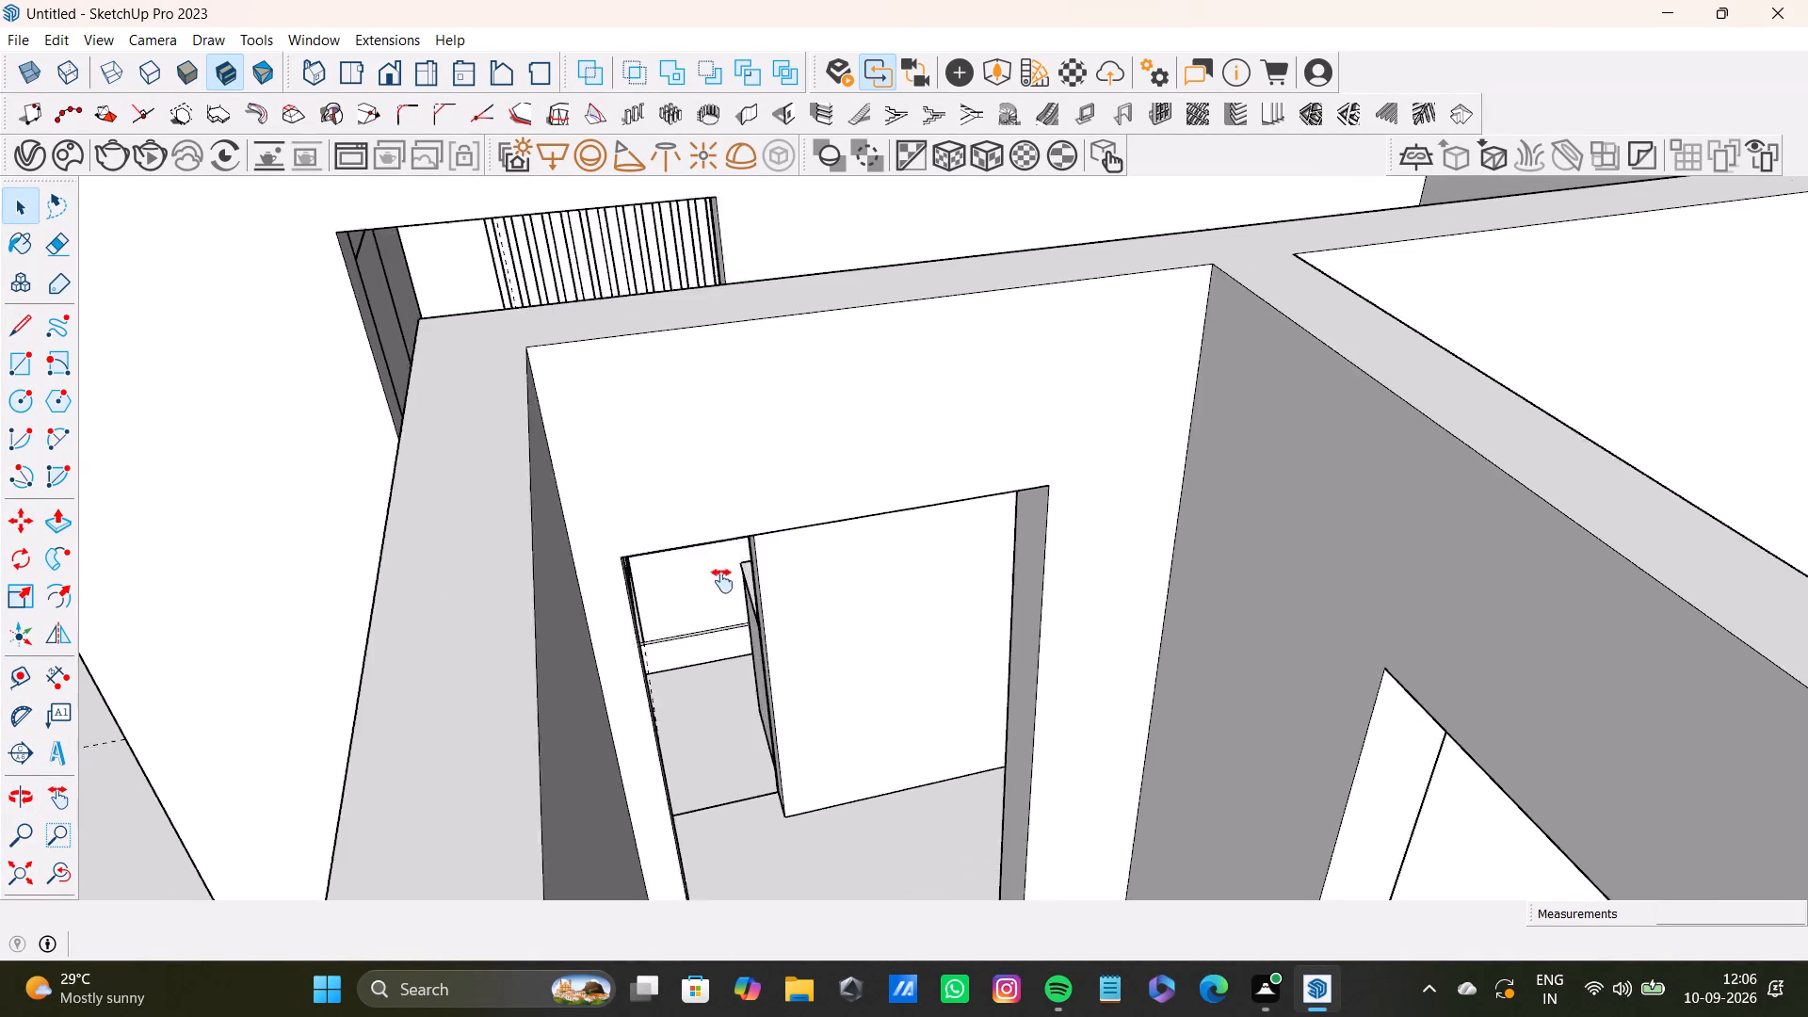
pyautogui.keyDown('shift'); pyautogui.moveTo(722, 581); pyautogui.dragTo(762, 782, button='middle'); pyautogui.keyUp('shift')
pyautogui.moveTo(684, 526); pyautogui.dragTo(865, 598, button='middle')
pyautogui.scroll(4, 790, 619)
pyautogui.moveTo(760, 495); pyautogui.dragTo(813, 729, button='middle')
pyautogui.scroll(8, 644, 464)
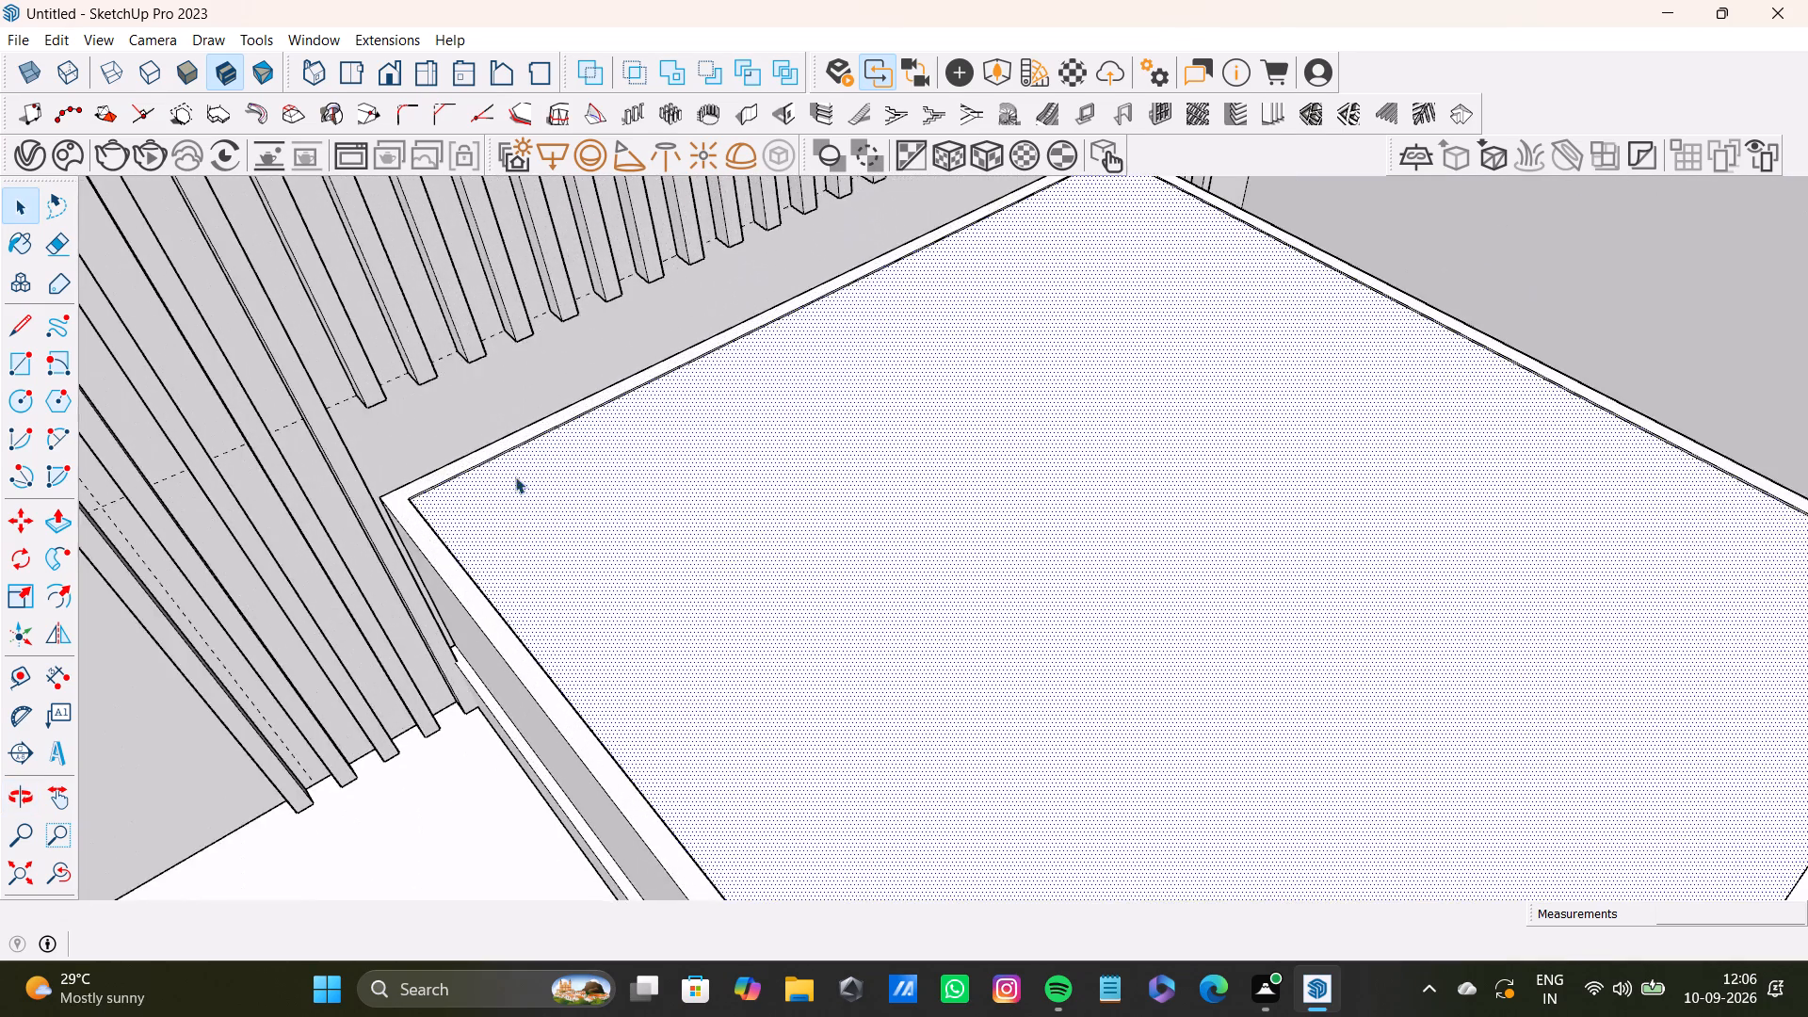
pyautogui.keyDown('shift'); pyautogui.moveTo(515, 476); pyautogui.dragTo(565, 617, button='middle'); pyautogui.keyUp('shift')
pyautogui.moveTo(606, 581); pyautogui.dragTo(428, 762, button='middle')
pyautogui.scroll(-4, 461, 549)
pyautogui.moveTo(733, 550); pyautogui.dragTo(625, 575, button='middle')
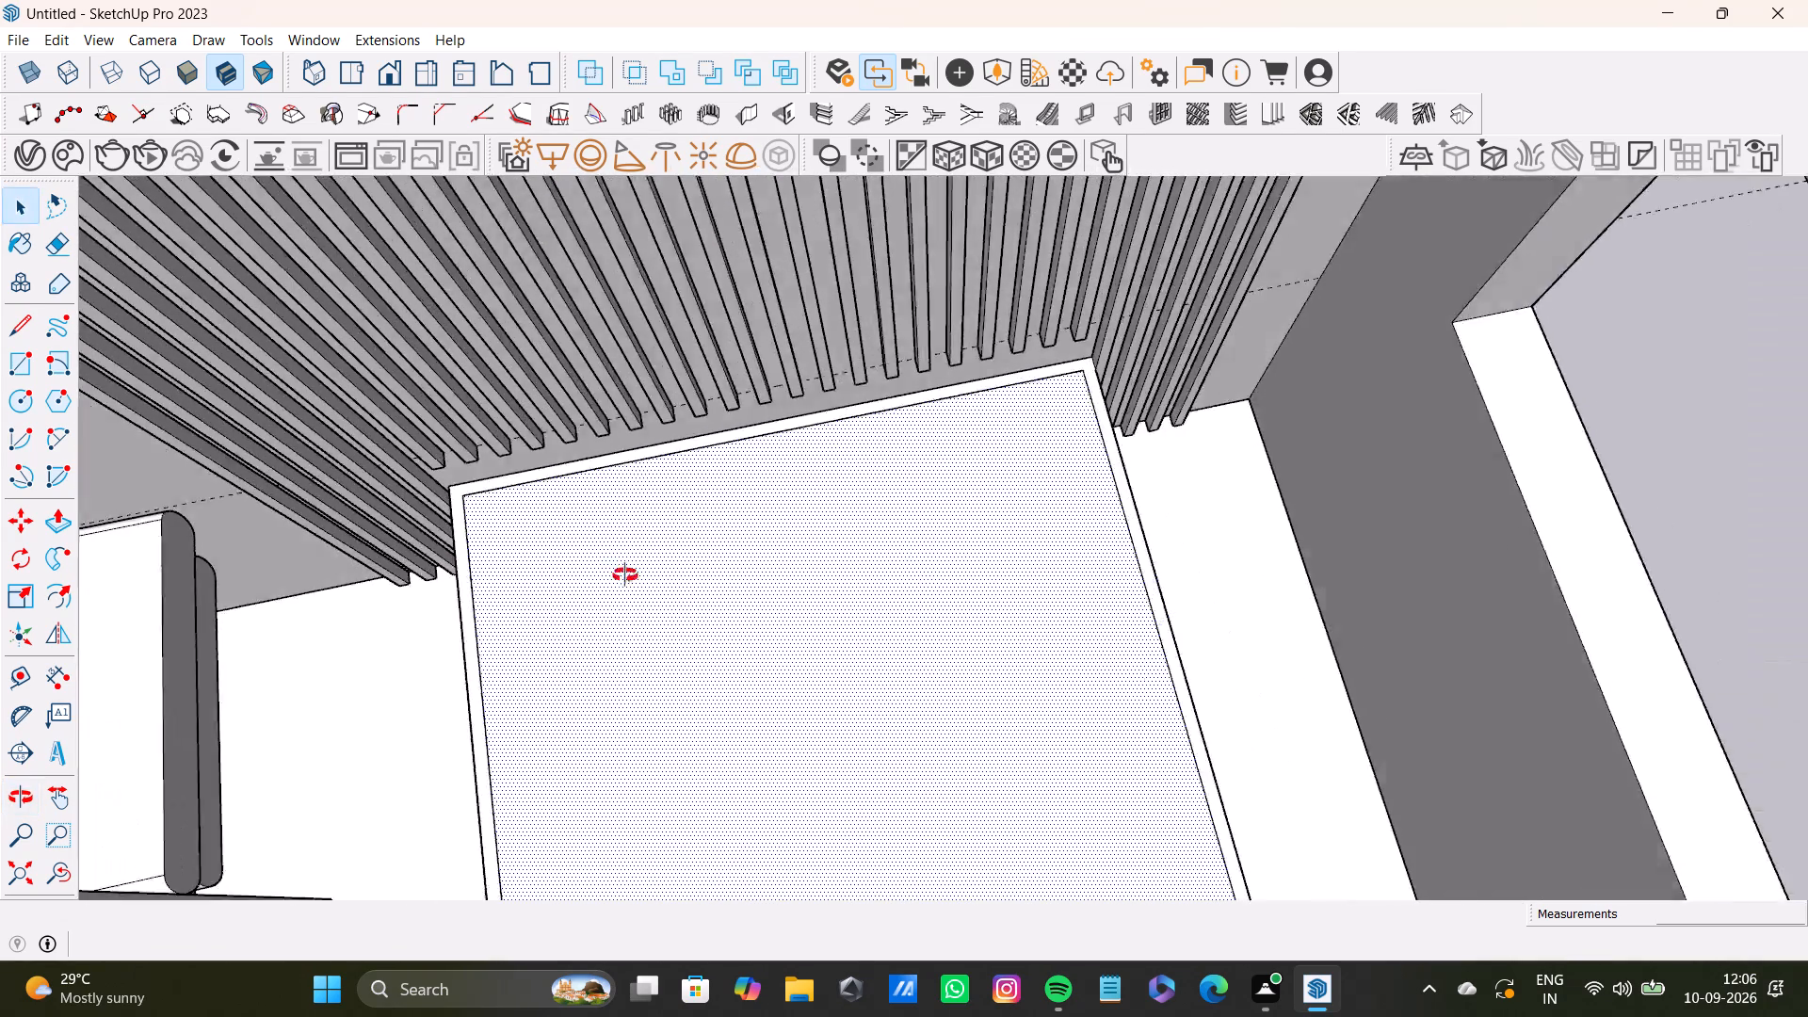
pyautogui.moveTo(625, 575); pyautogui.dragTo(538, 341, button='middle')
pyautogui.scroll(7, 541, 335)
pyautogui.scroll(-8, 778, 407)
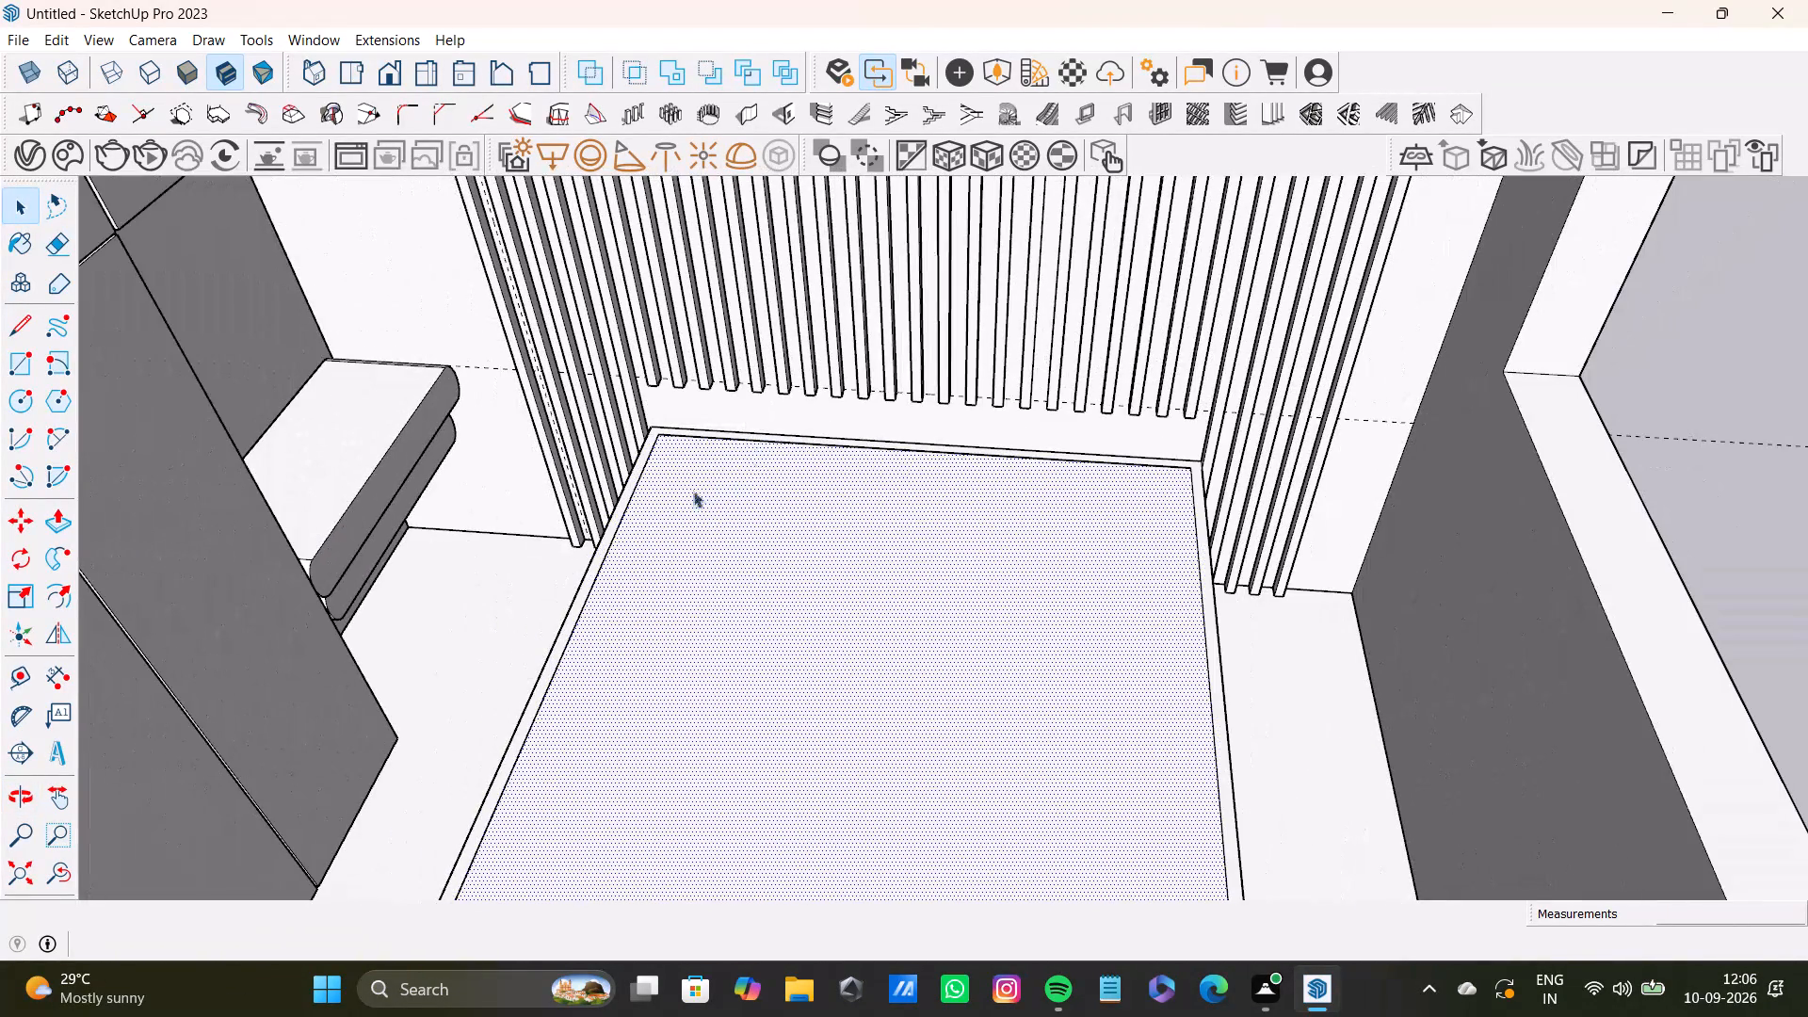
pyautogui.scroll(-5, 693, 455)
pyautogui.moveTo(813, 503); pyautogui.dragTo(939, 676, button='middle')
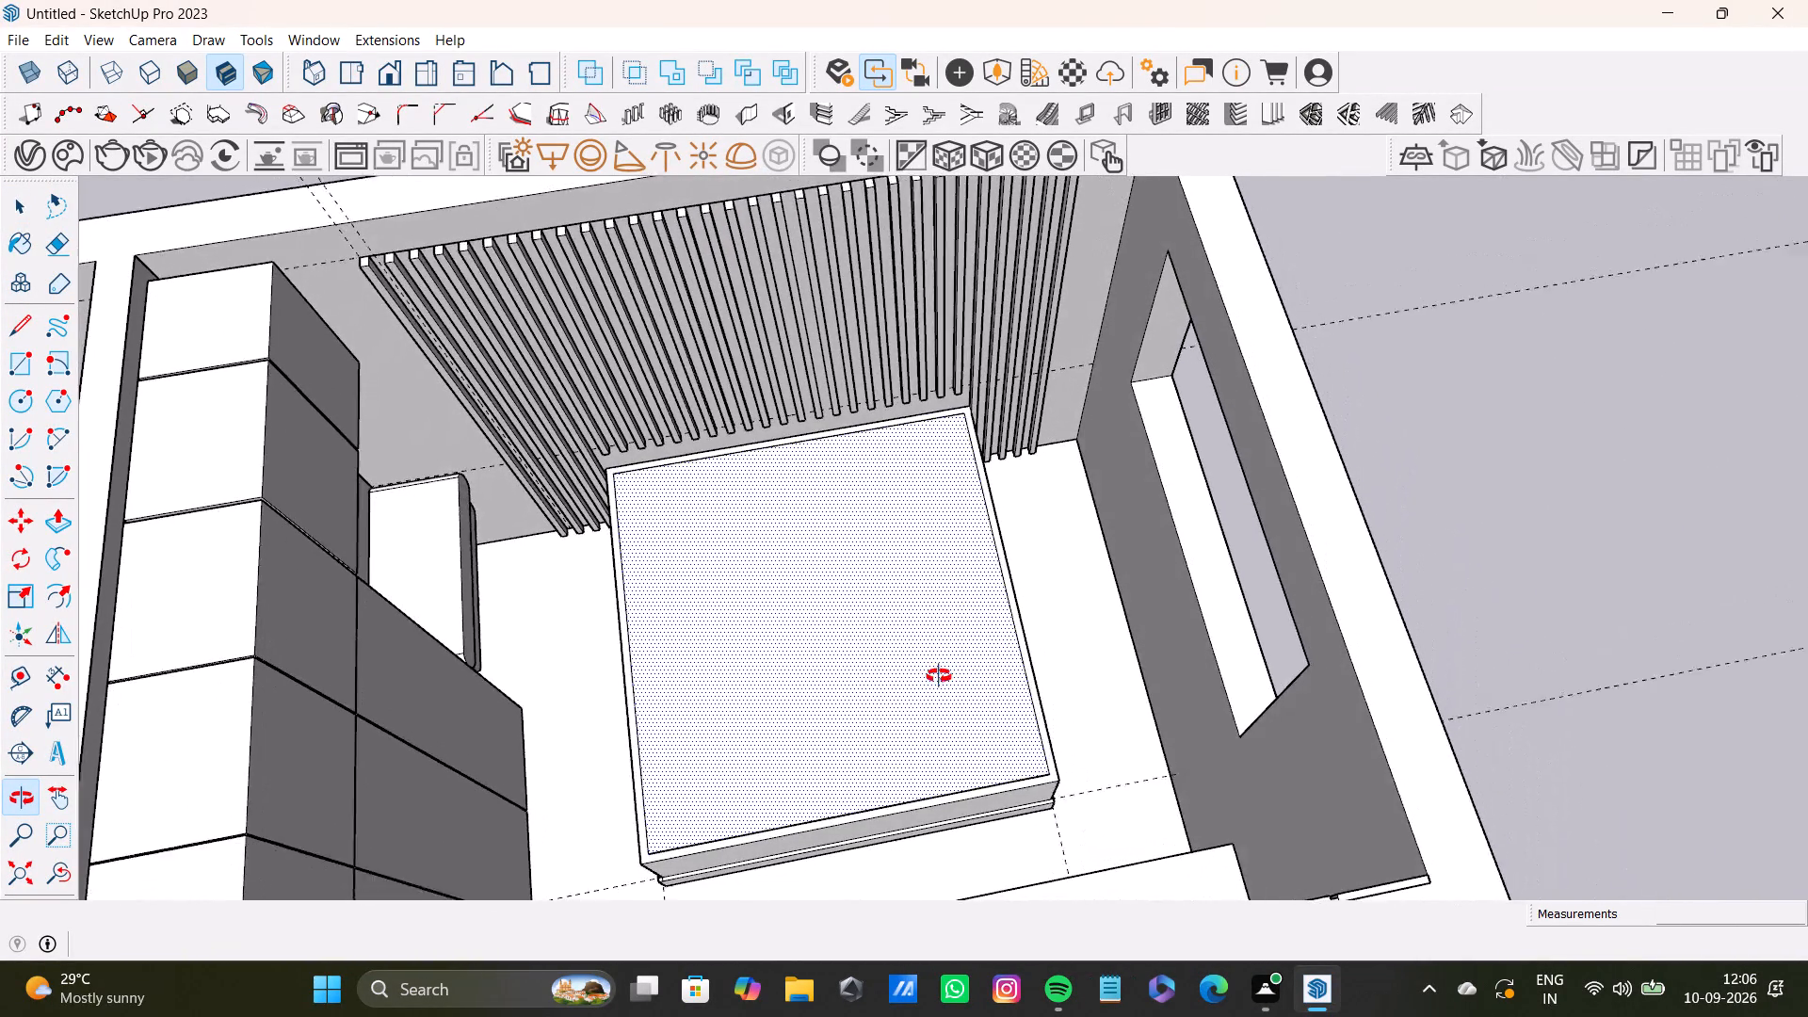
pyautogui.moveTo(939, 676); pyautogui.dragTo(928, 665, button='middle')
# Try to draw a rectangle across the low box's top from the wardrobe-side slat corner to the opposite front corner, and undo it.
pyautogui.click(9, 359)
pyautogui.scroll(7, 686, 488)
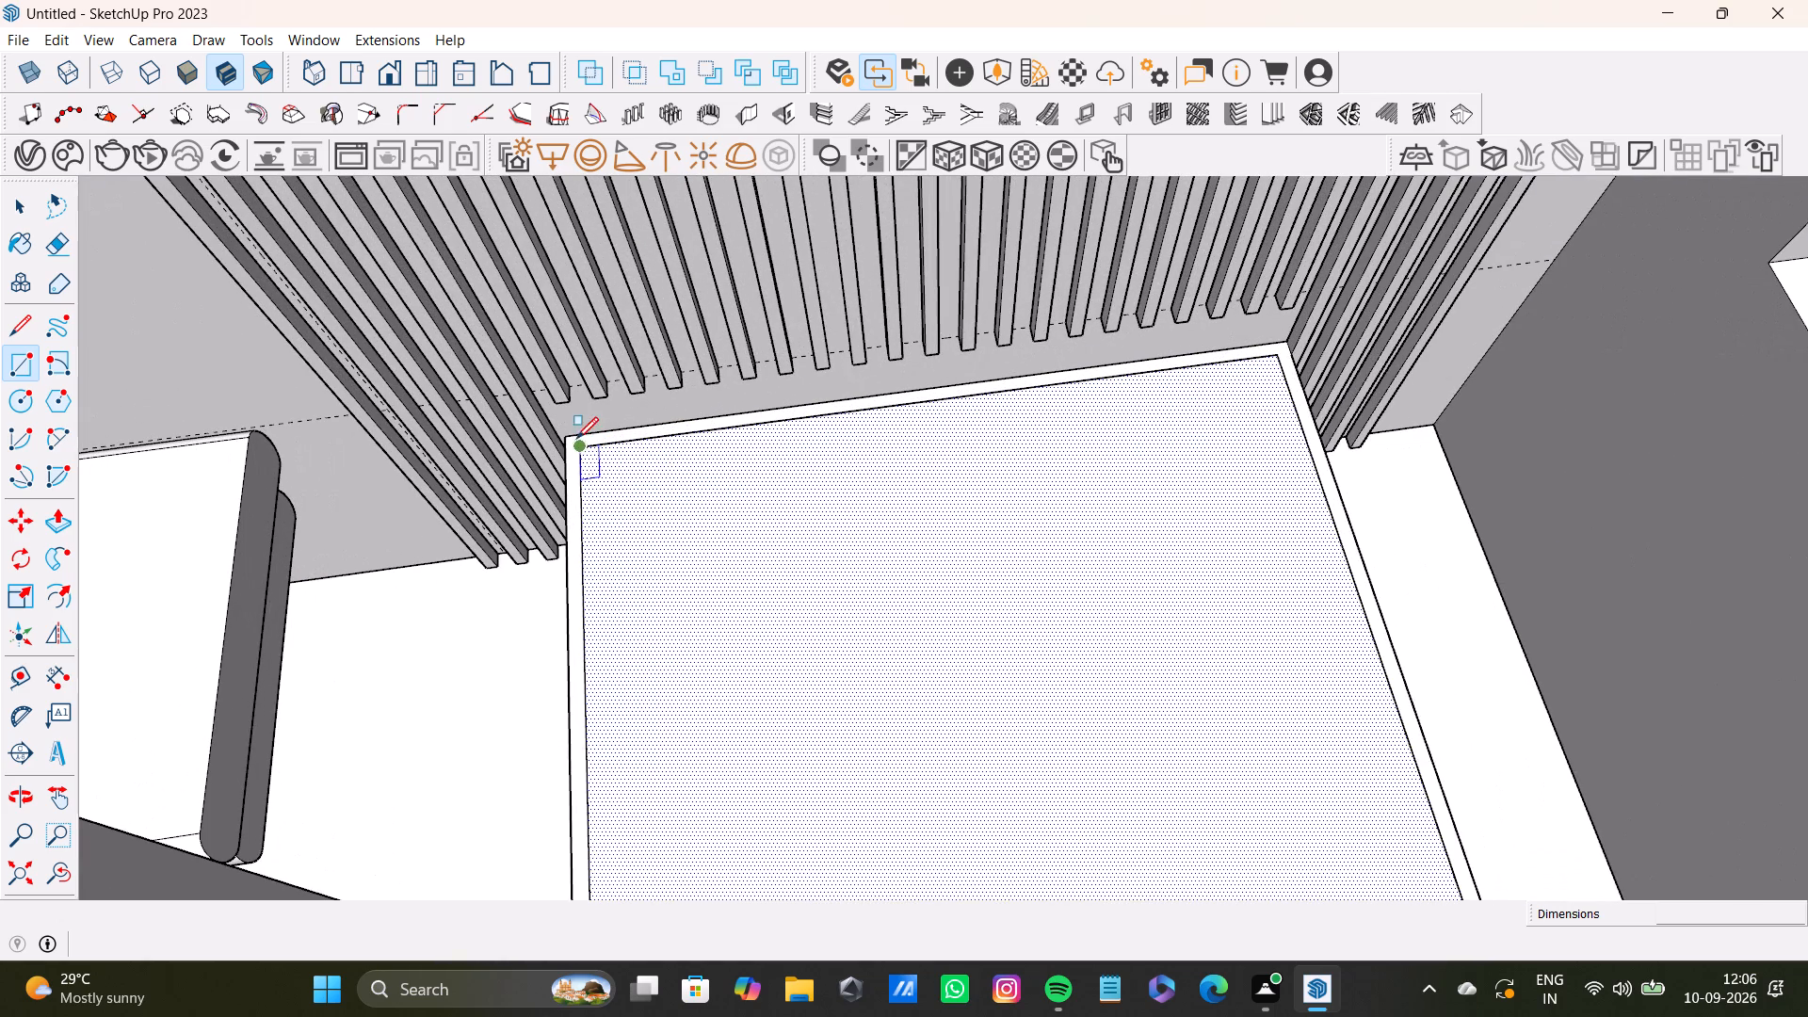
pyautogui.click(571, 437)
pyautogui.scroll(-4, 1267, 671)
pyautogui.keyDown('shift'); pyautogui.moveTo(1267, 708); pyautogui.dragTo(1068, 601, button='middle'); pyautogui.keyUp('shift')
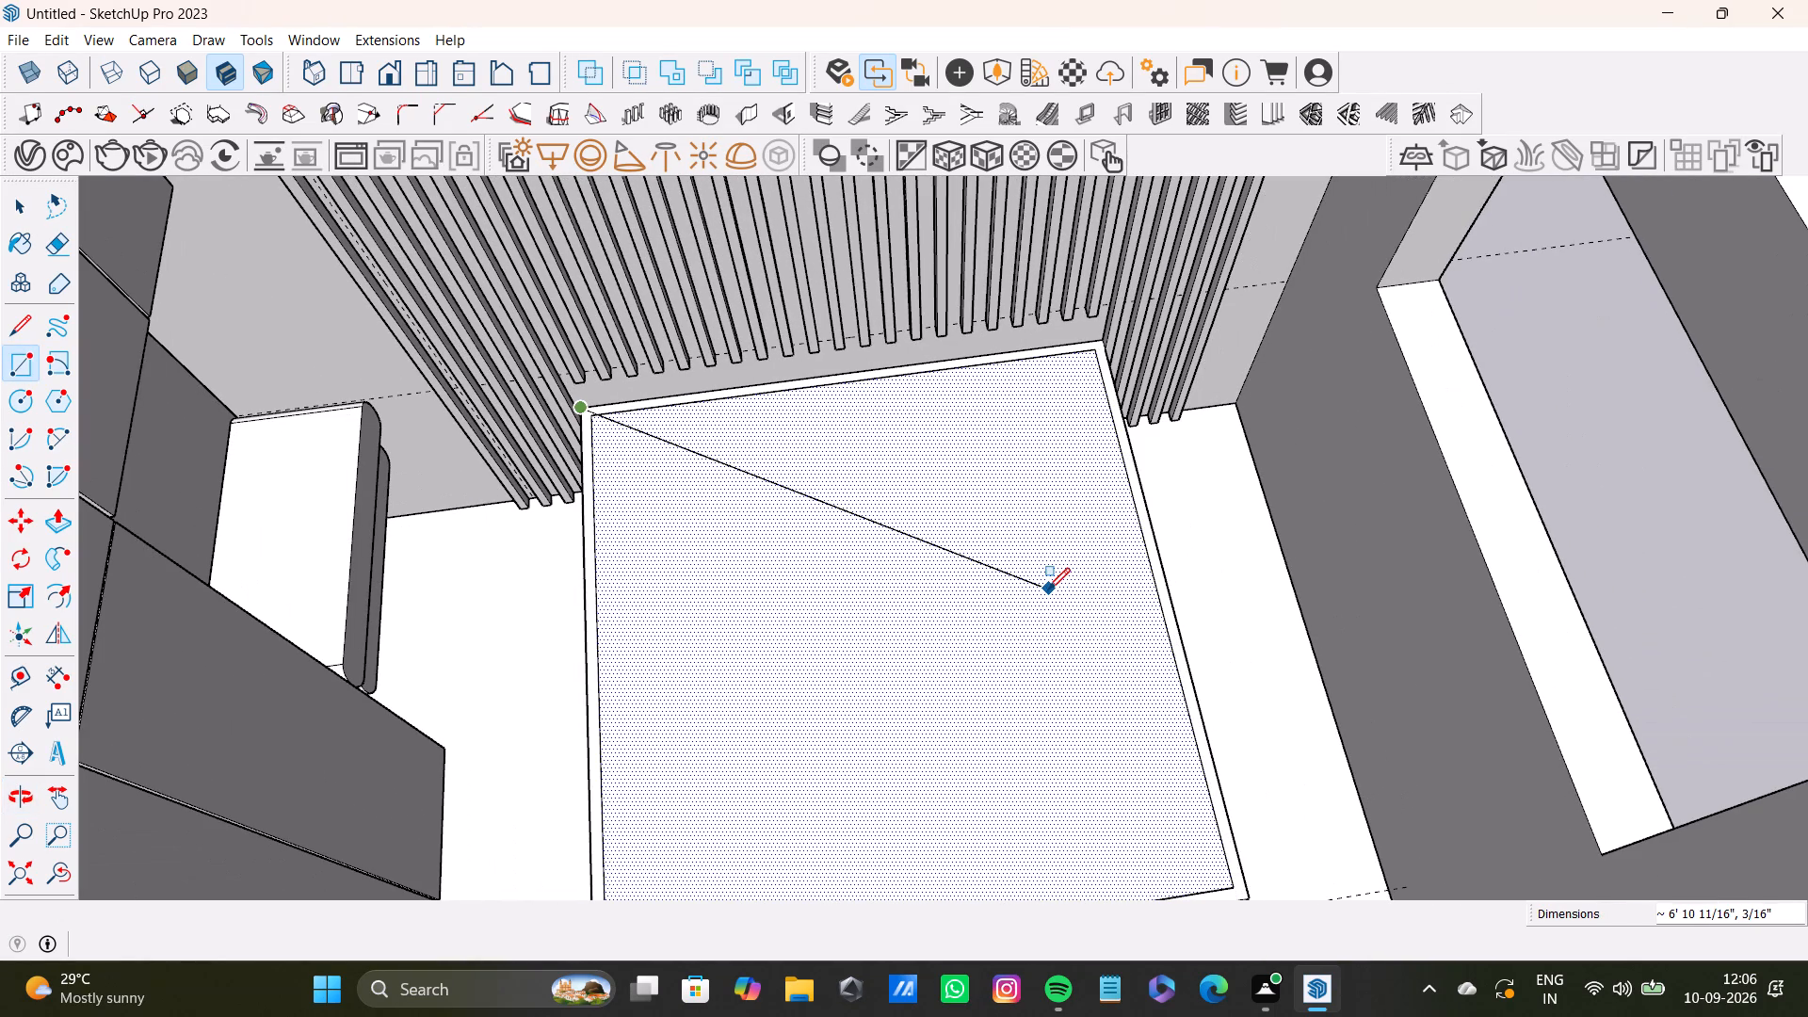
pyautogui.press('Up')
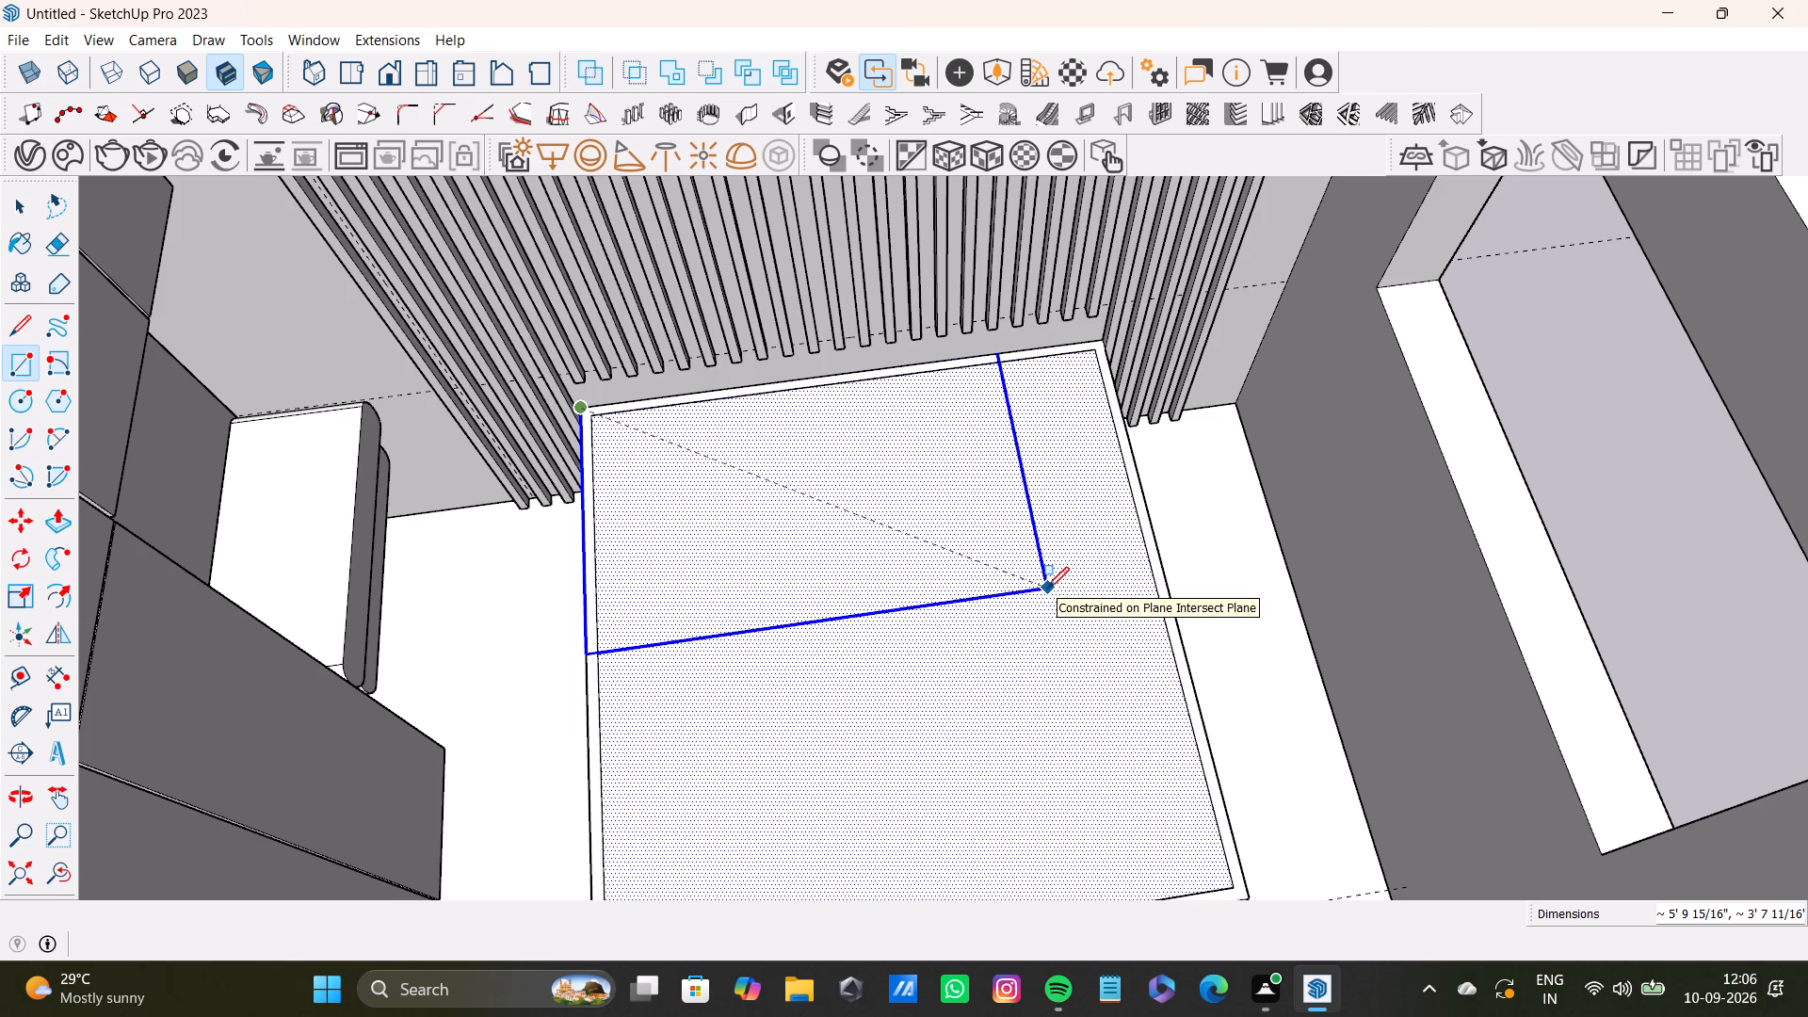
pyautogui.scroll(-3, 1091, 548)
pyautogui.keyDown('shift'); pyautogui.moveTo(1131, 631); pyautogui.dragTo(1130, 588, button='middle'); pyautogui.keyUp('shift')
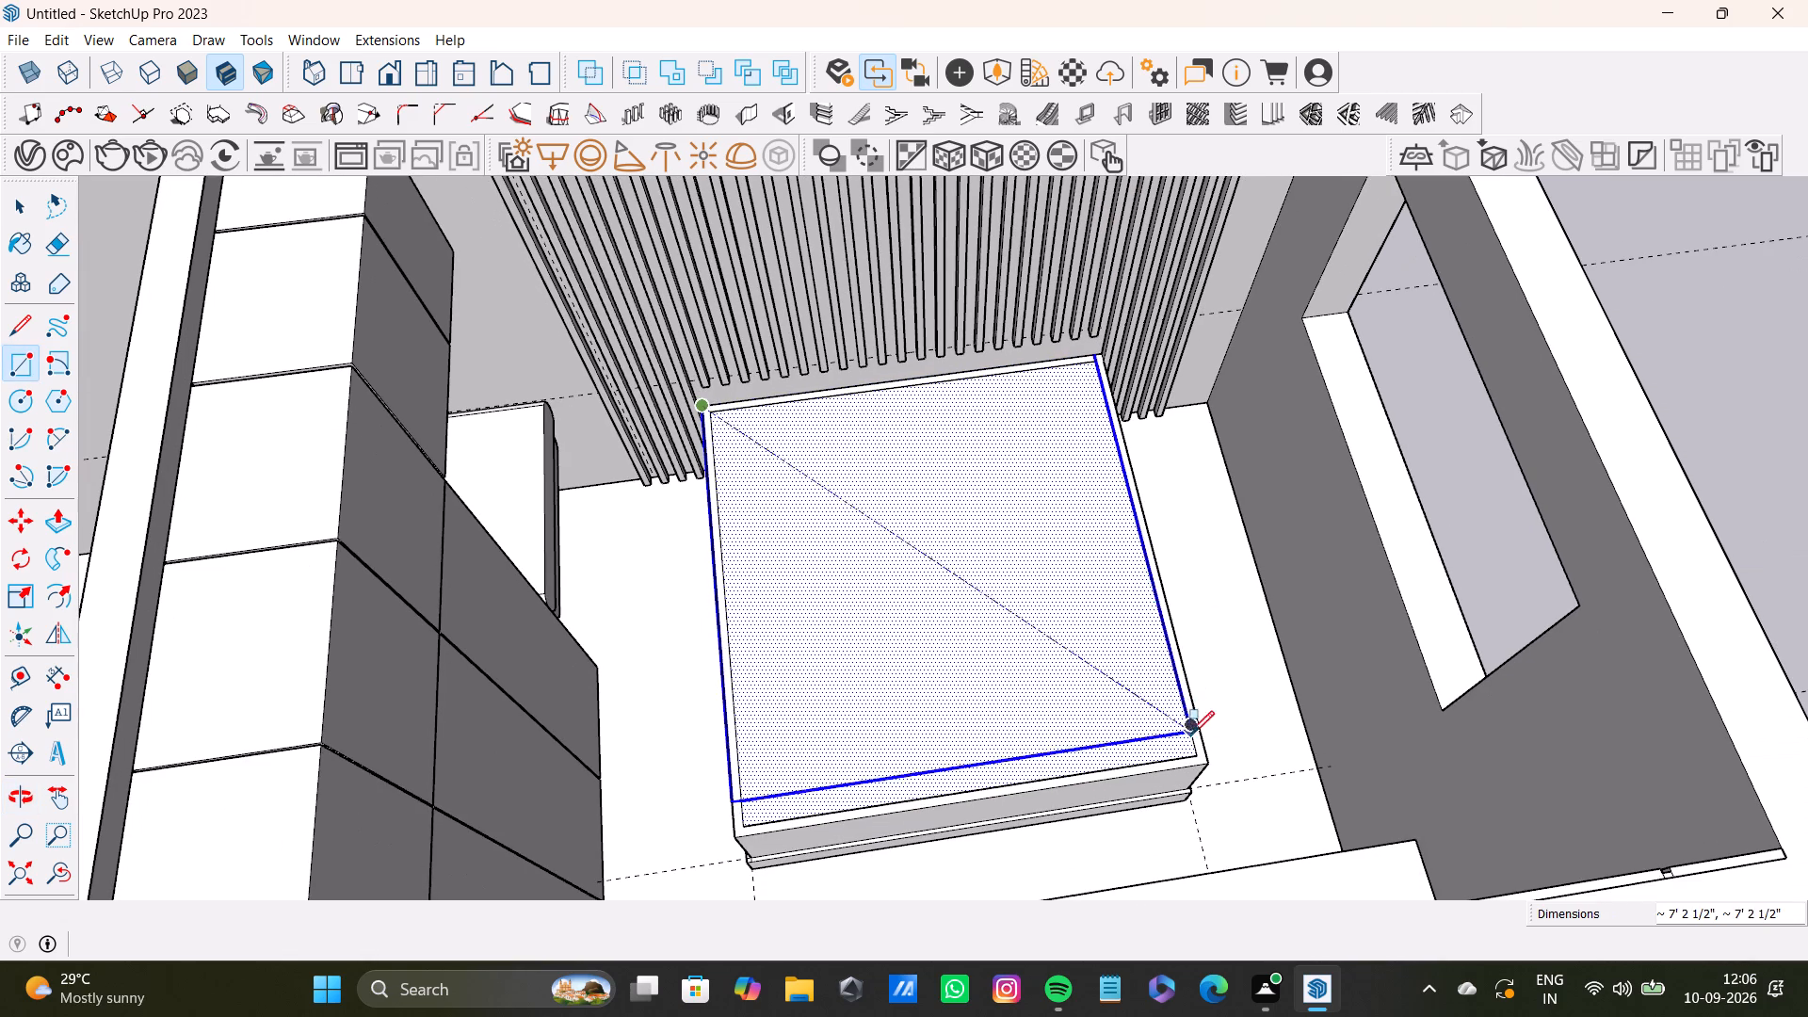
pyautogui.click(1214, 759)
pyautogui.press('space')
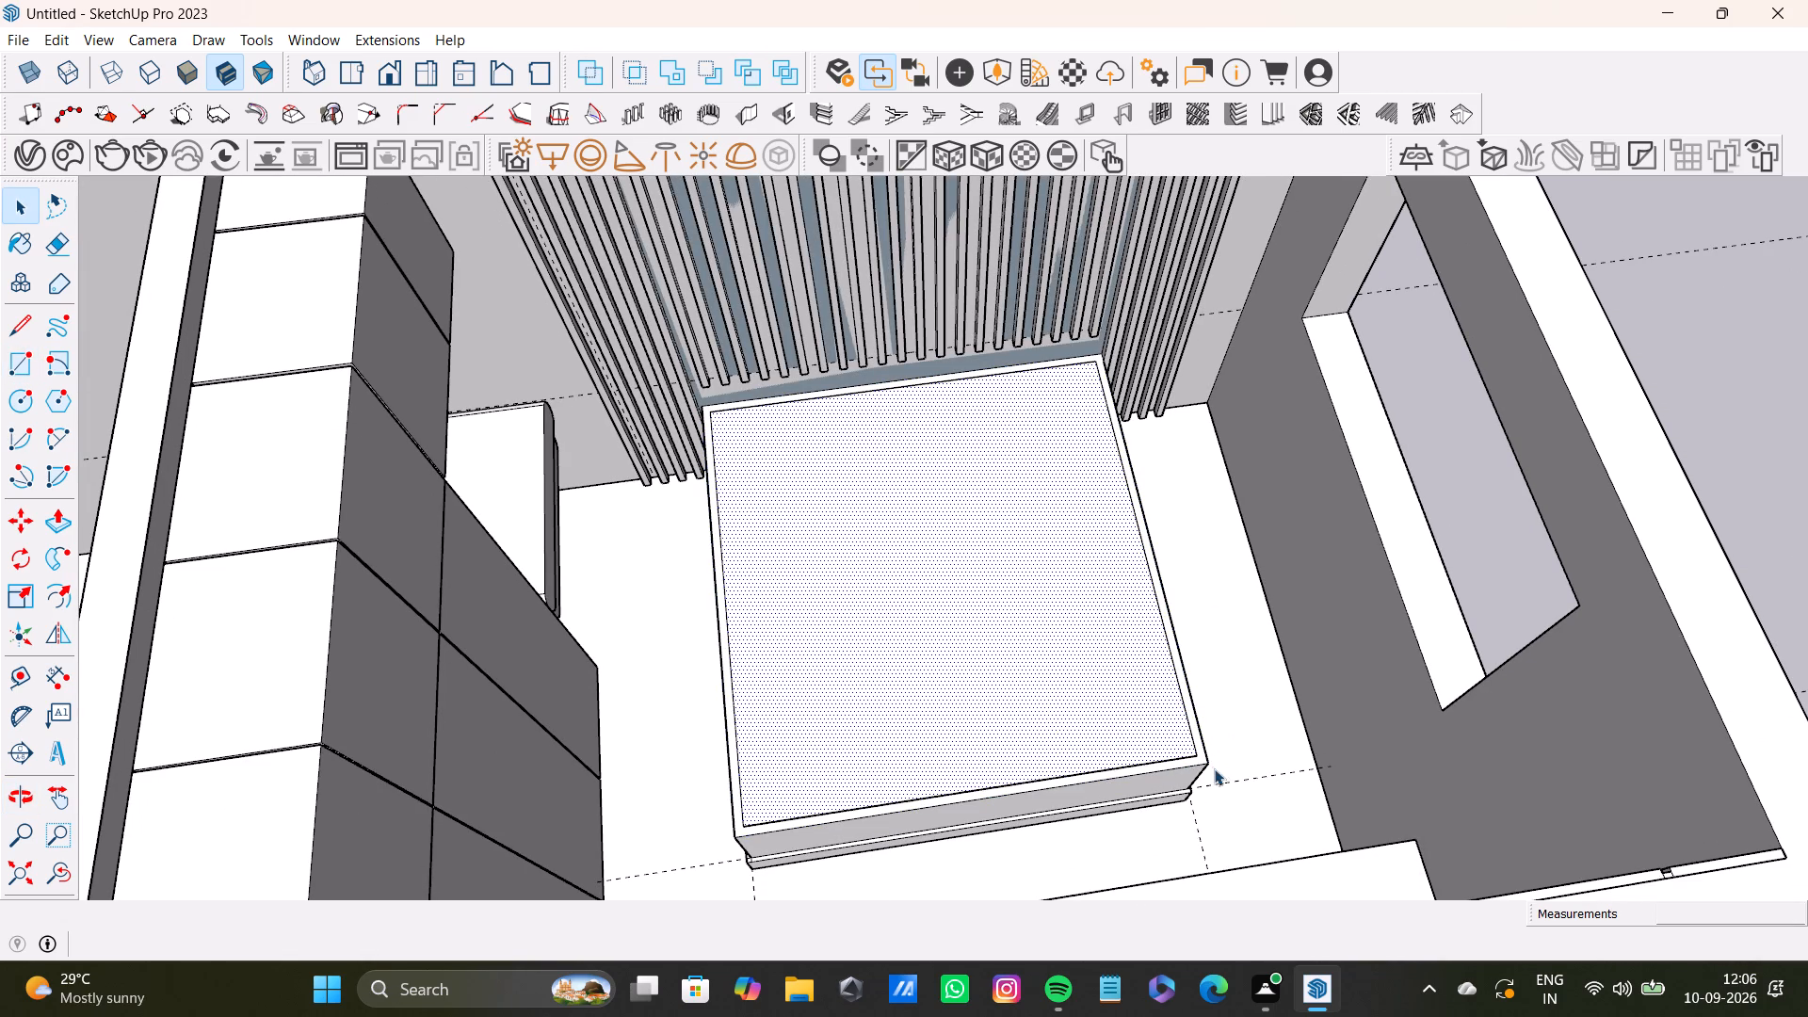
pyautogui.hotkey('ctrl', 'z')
# Clear the selection and examine the low box within the whole room from above.
pyautogui.scroll(-4, 1186, 638)
pyautogui.moveTo(1235, 621); pyautogui.dragTo(1140, 643, button='middle')
pyautogui.press('space')
pyautogui.click(1490, 595)
pyautogui.scroll(2, 1081, 611)
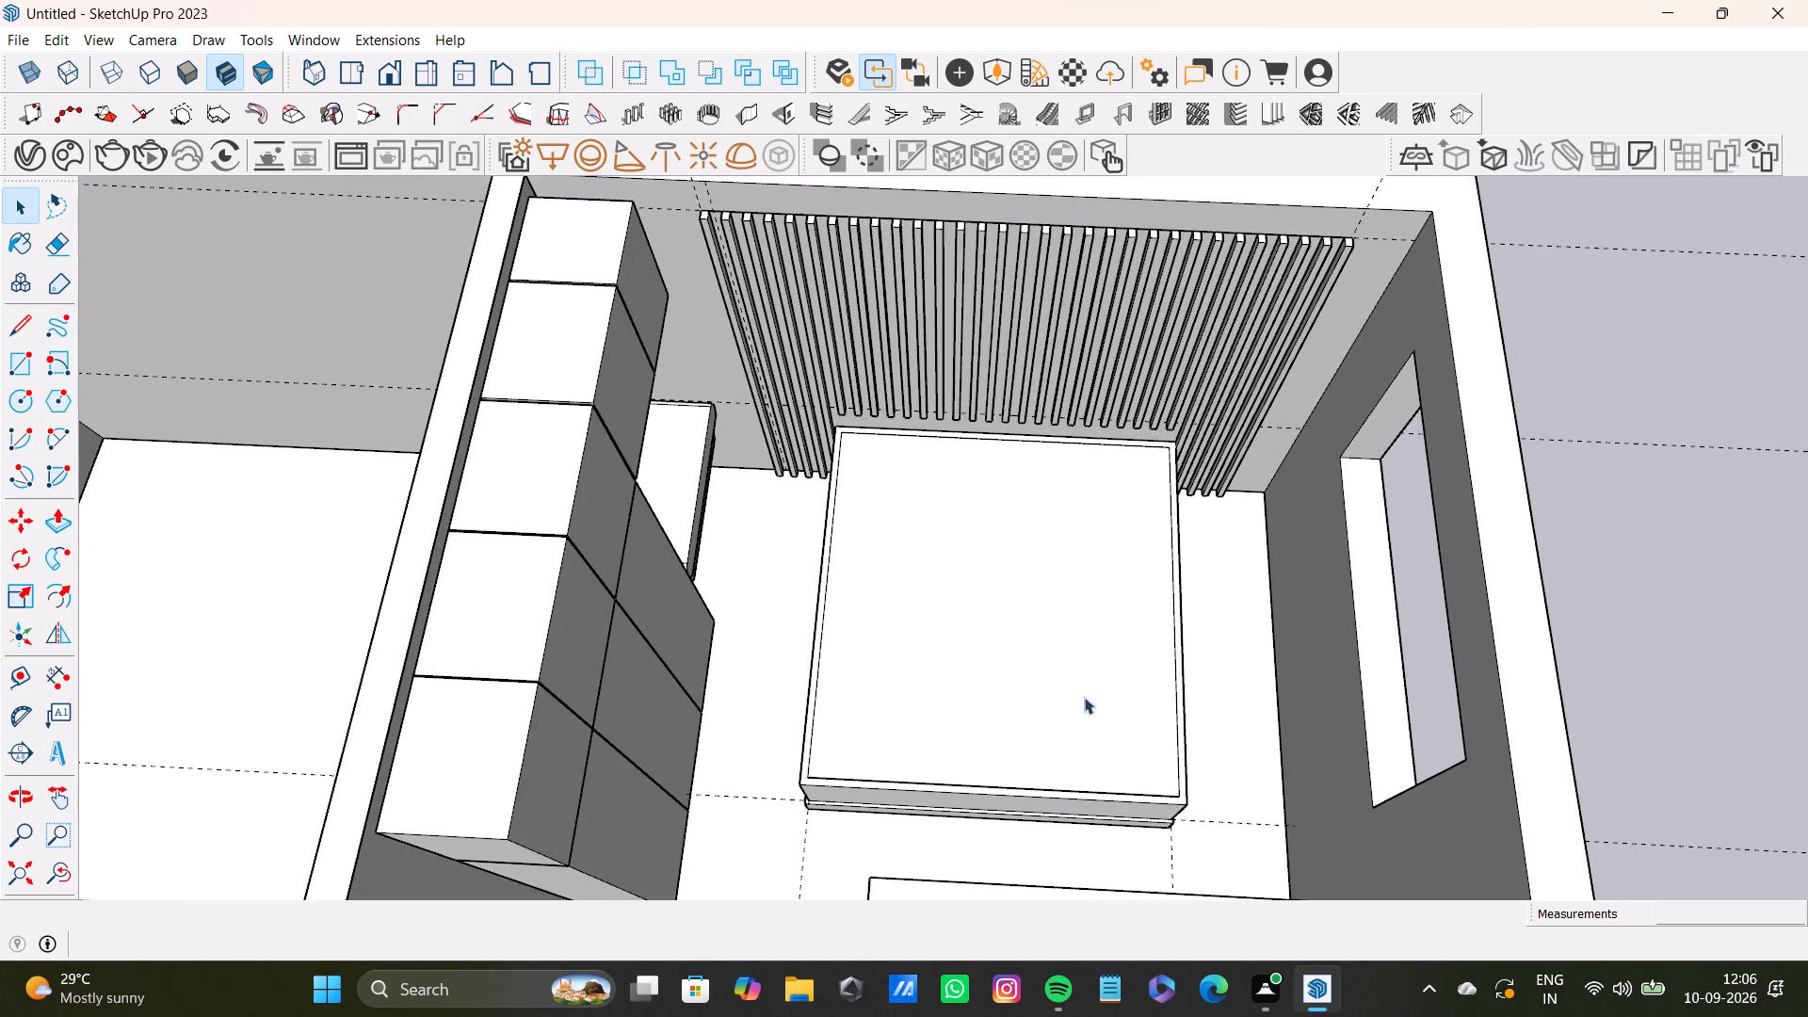
pyautogui.keyDown('shift'); pyautogui.scroll(-3, 1089, 716); pyautogui.keyUp('shift')
pyautogui.keyDown('shift'); pyautogui.moveTo(1072, 659); pyautogui.dragTo(1062, 632, button='middle'); pyautogui.keyUp('shift')
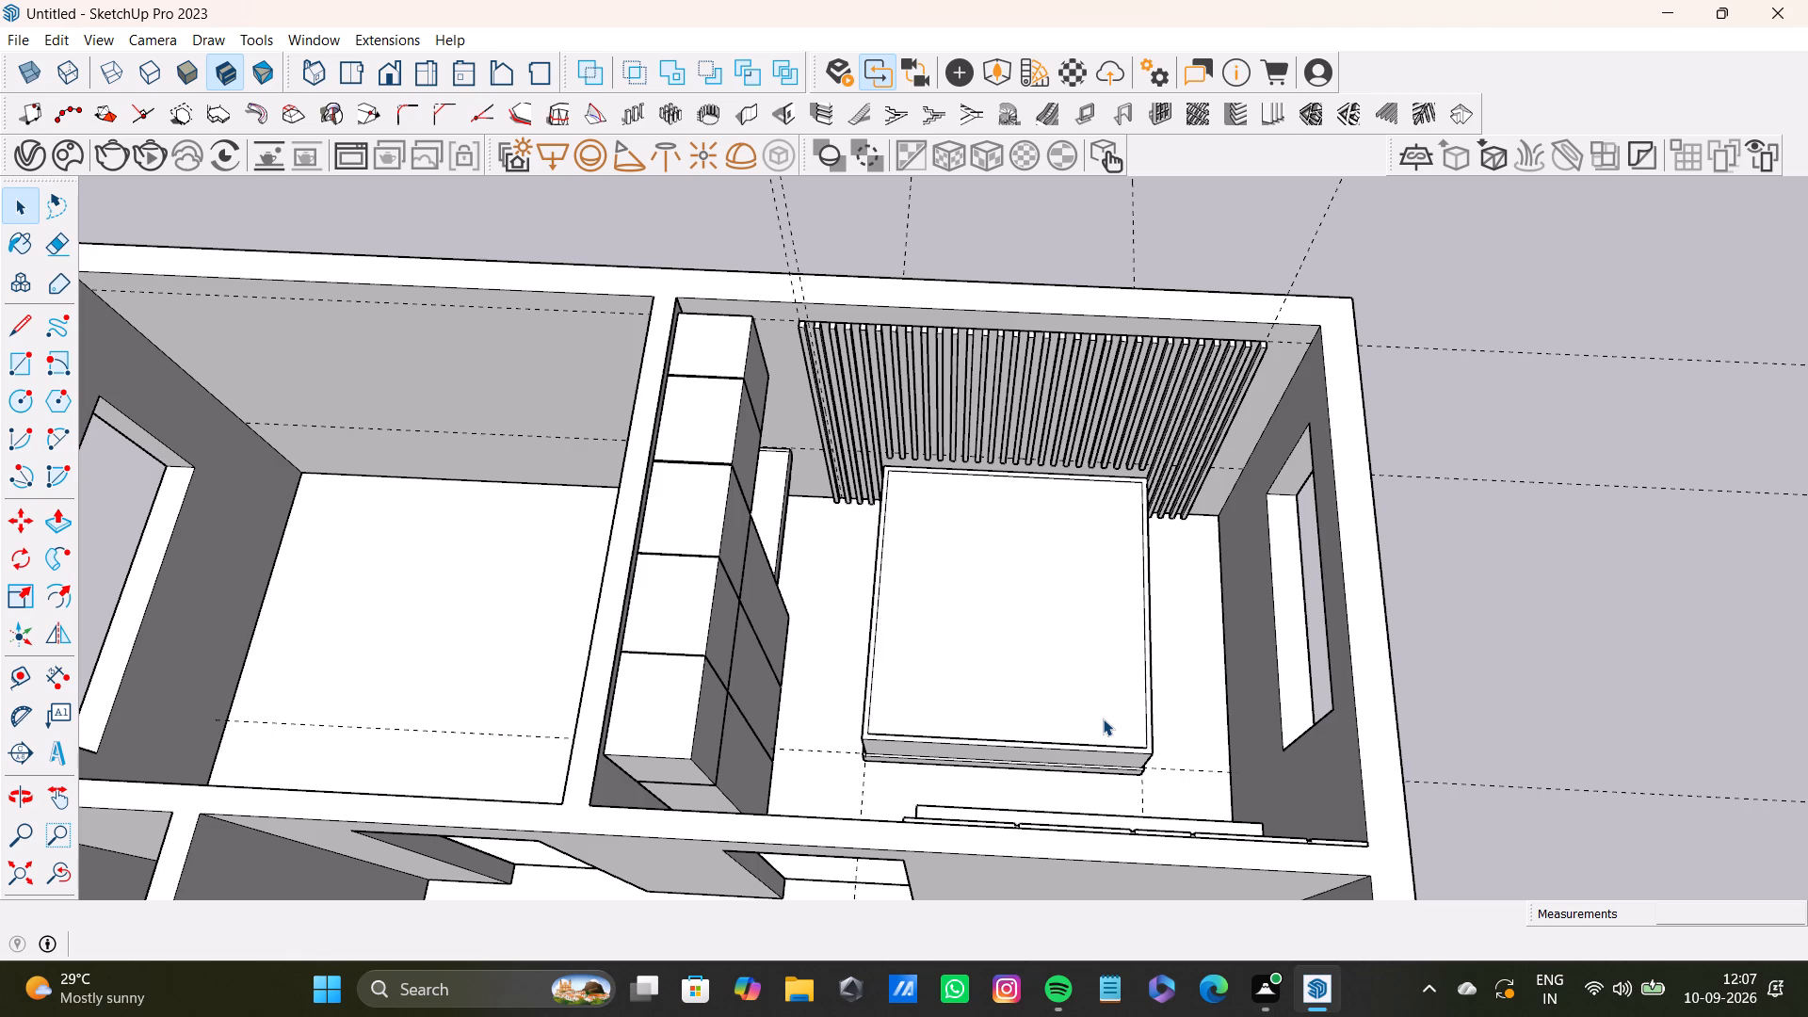
pyautogui.scroll(-4, 1068, 697)
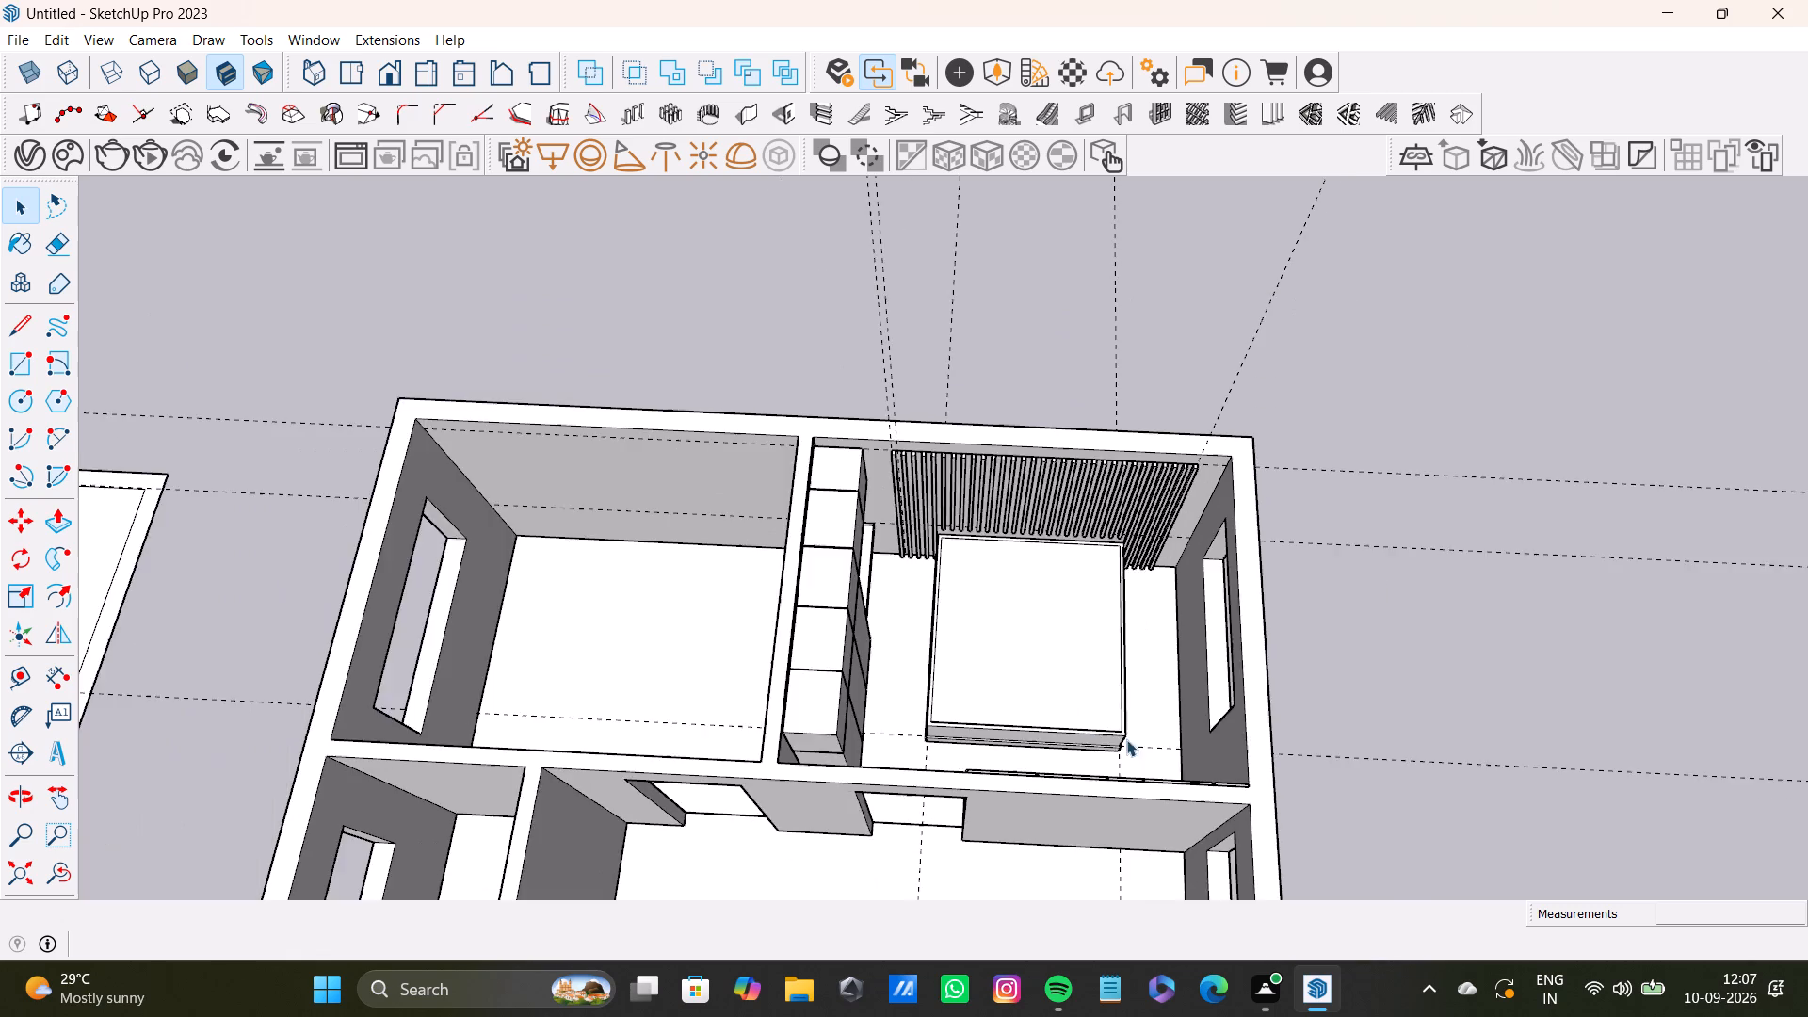
# Examine the low box, its rimmed recess and the slatted wall within the room from several angles.
pyautogui.moveTo(1144, 720); pyautogui.dragTo(256, 537, button='middle')
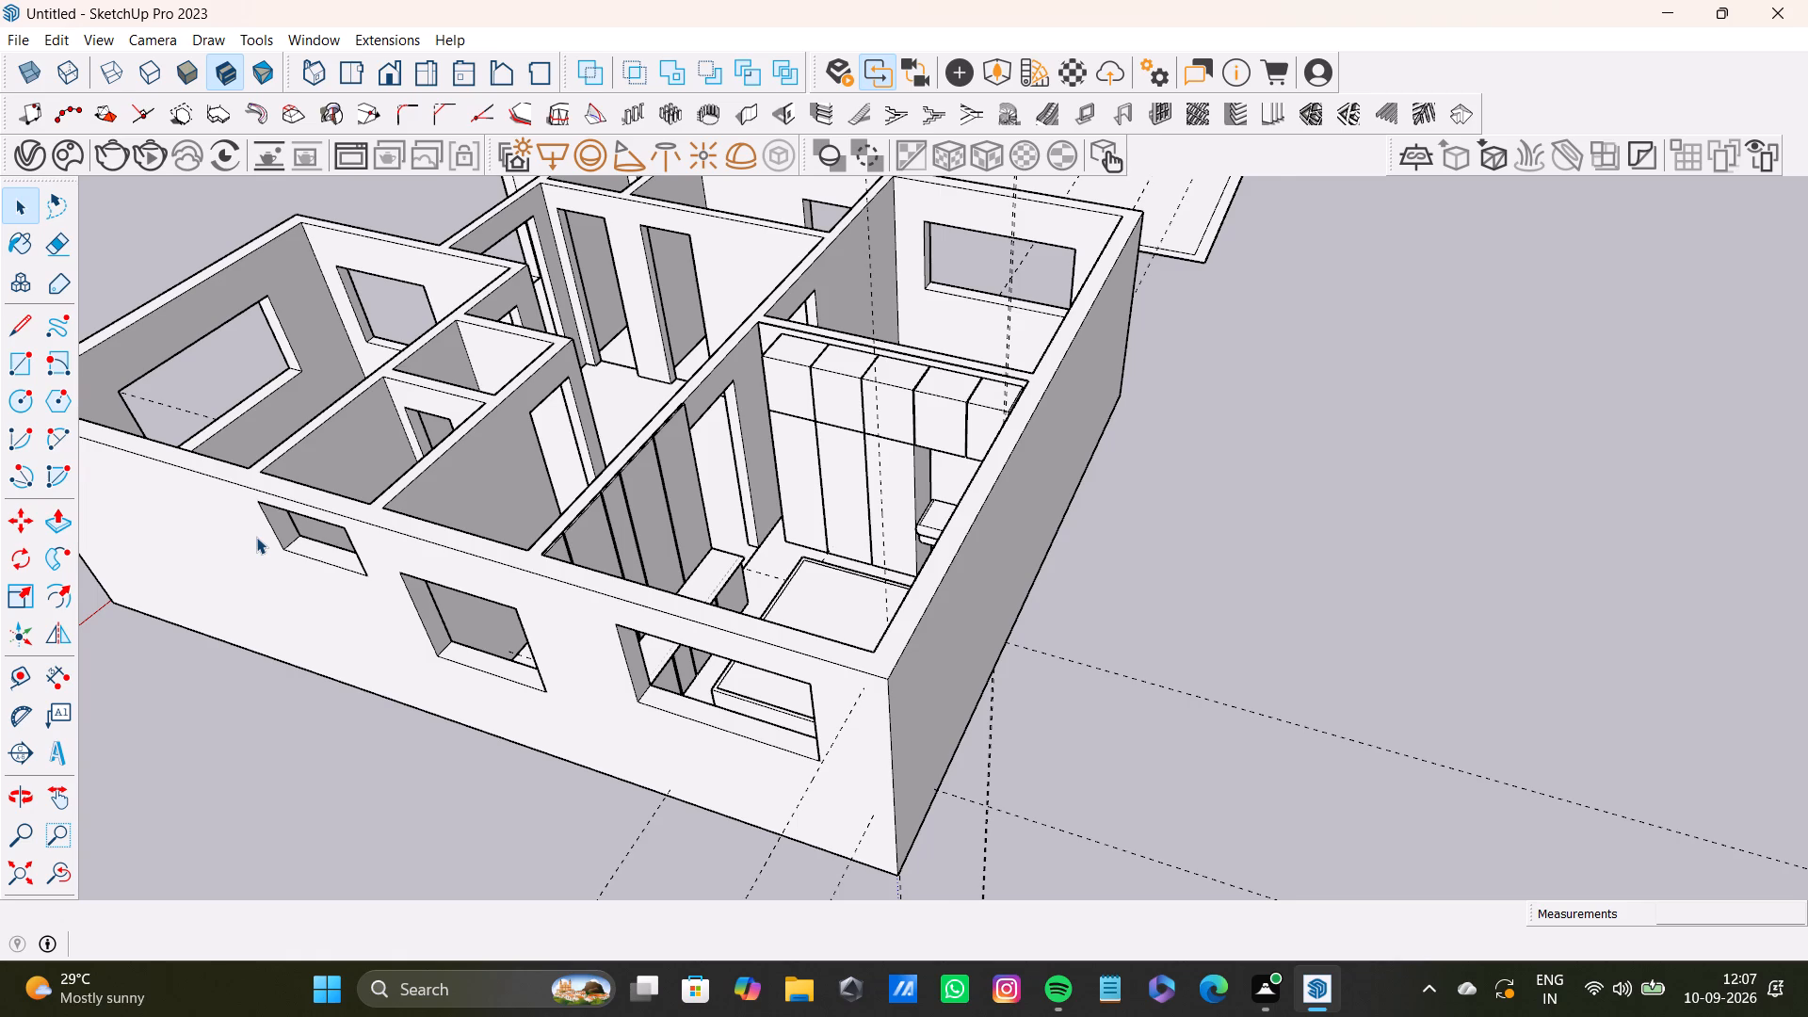
pyautogui.scroll(1, 256, 537)
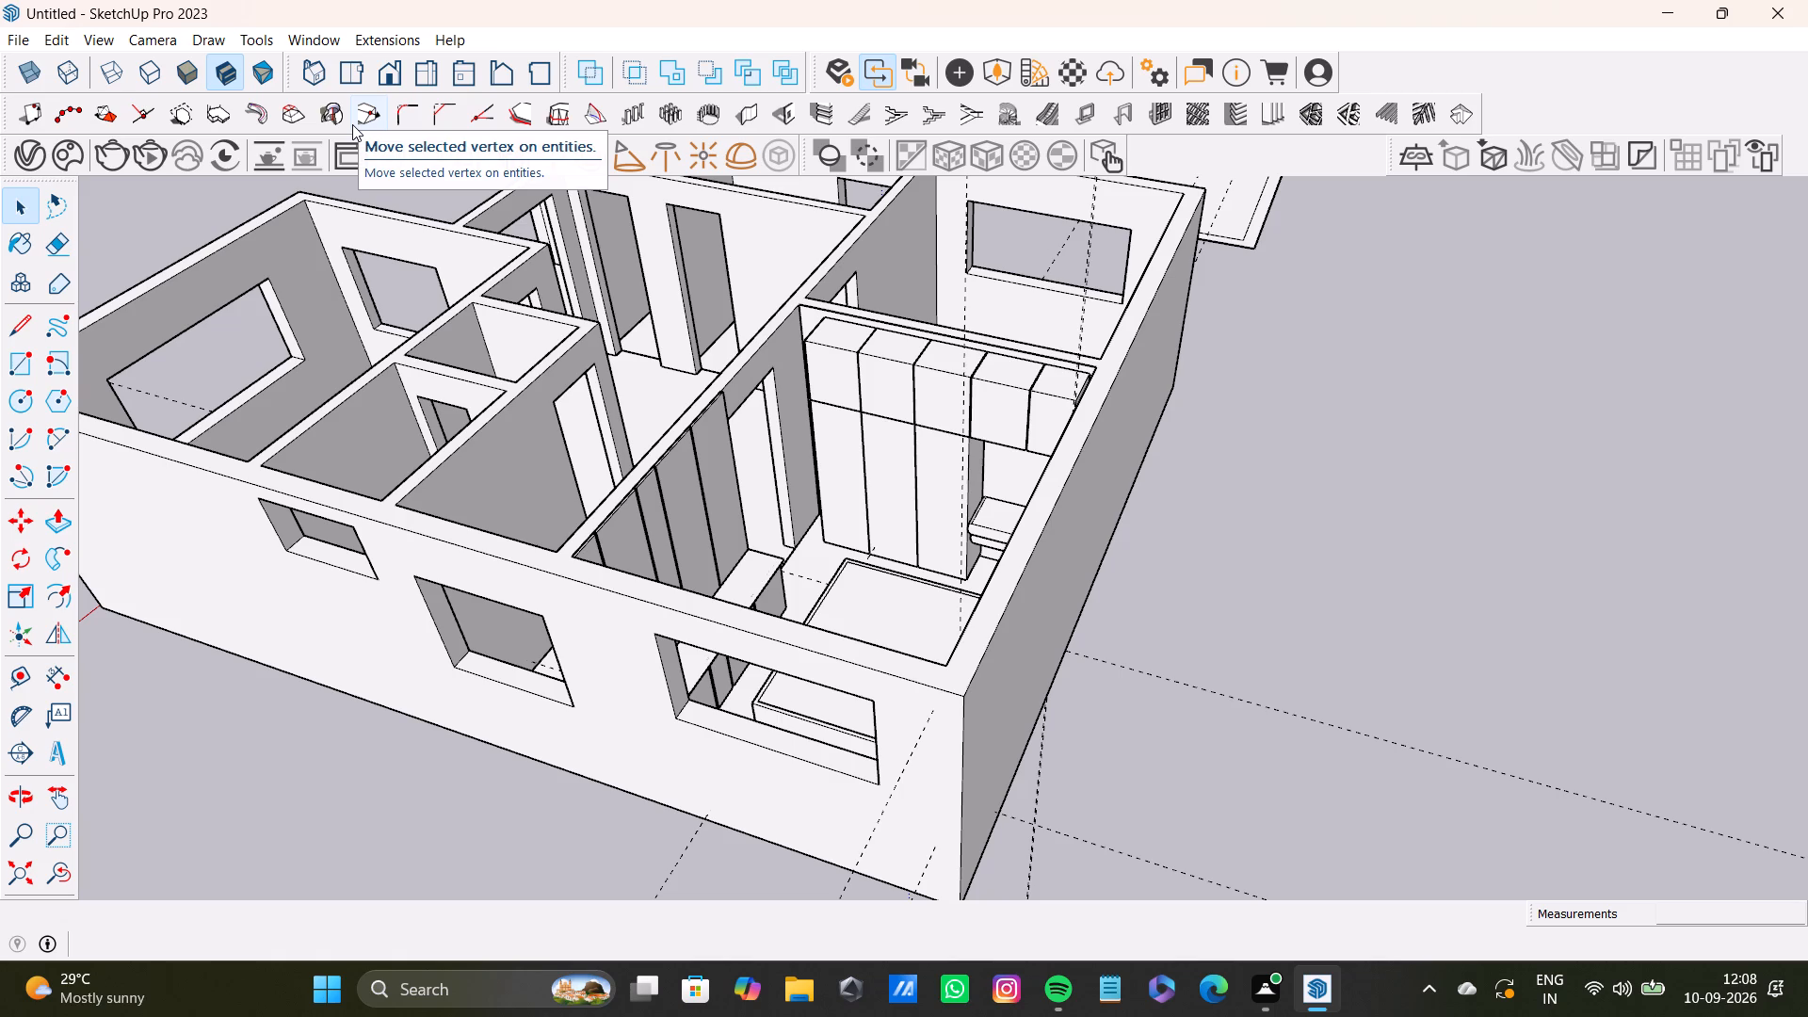
pyautogui.press('space')
pyautogui.scroll(6, 859, 413)
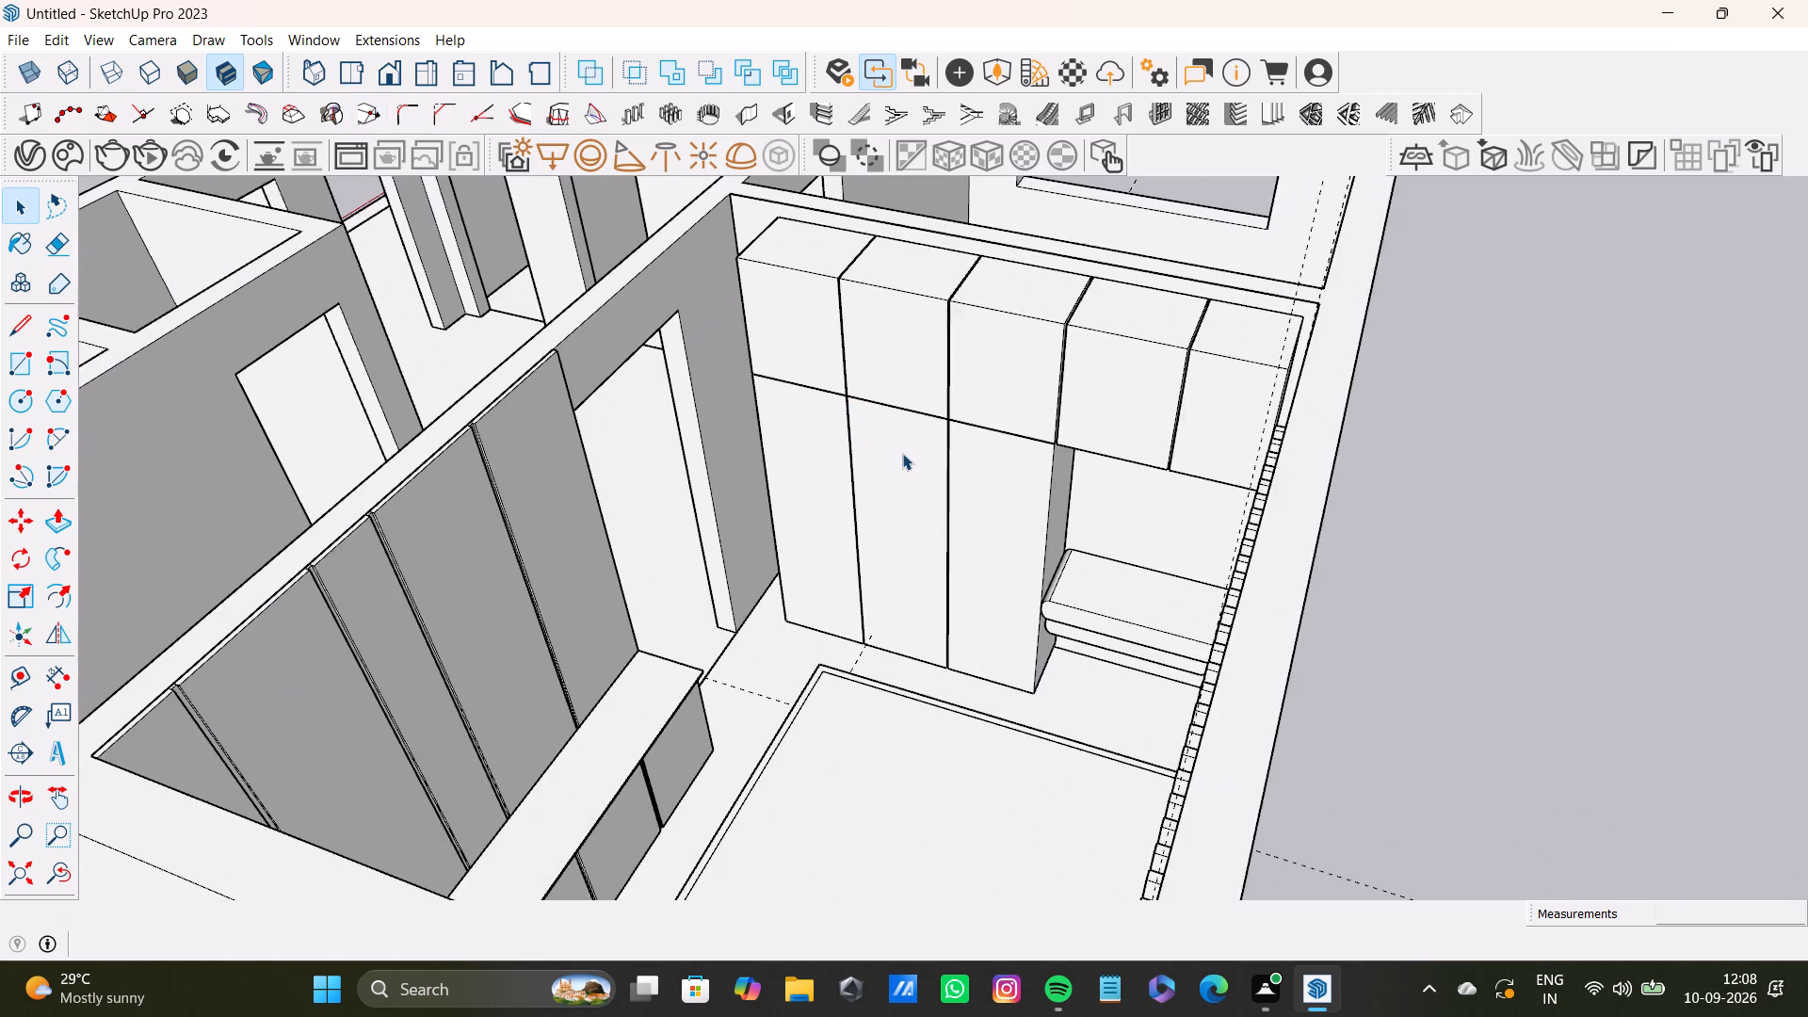
pyautogui.scroll(-7, 902, 453)
pyautogui.moveTo(907, 546); pyautogui.dragTo(1261, 579, button='middle')
pyautogui.scroll(7, 1026, 560)
pyautogui.scroll(-4, 1068, 603)
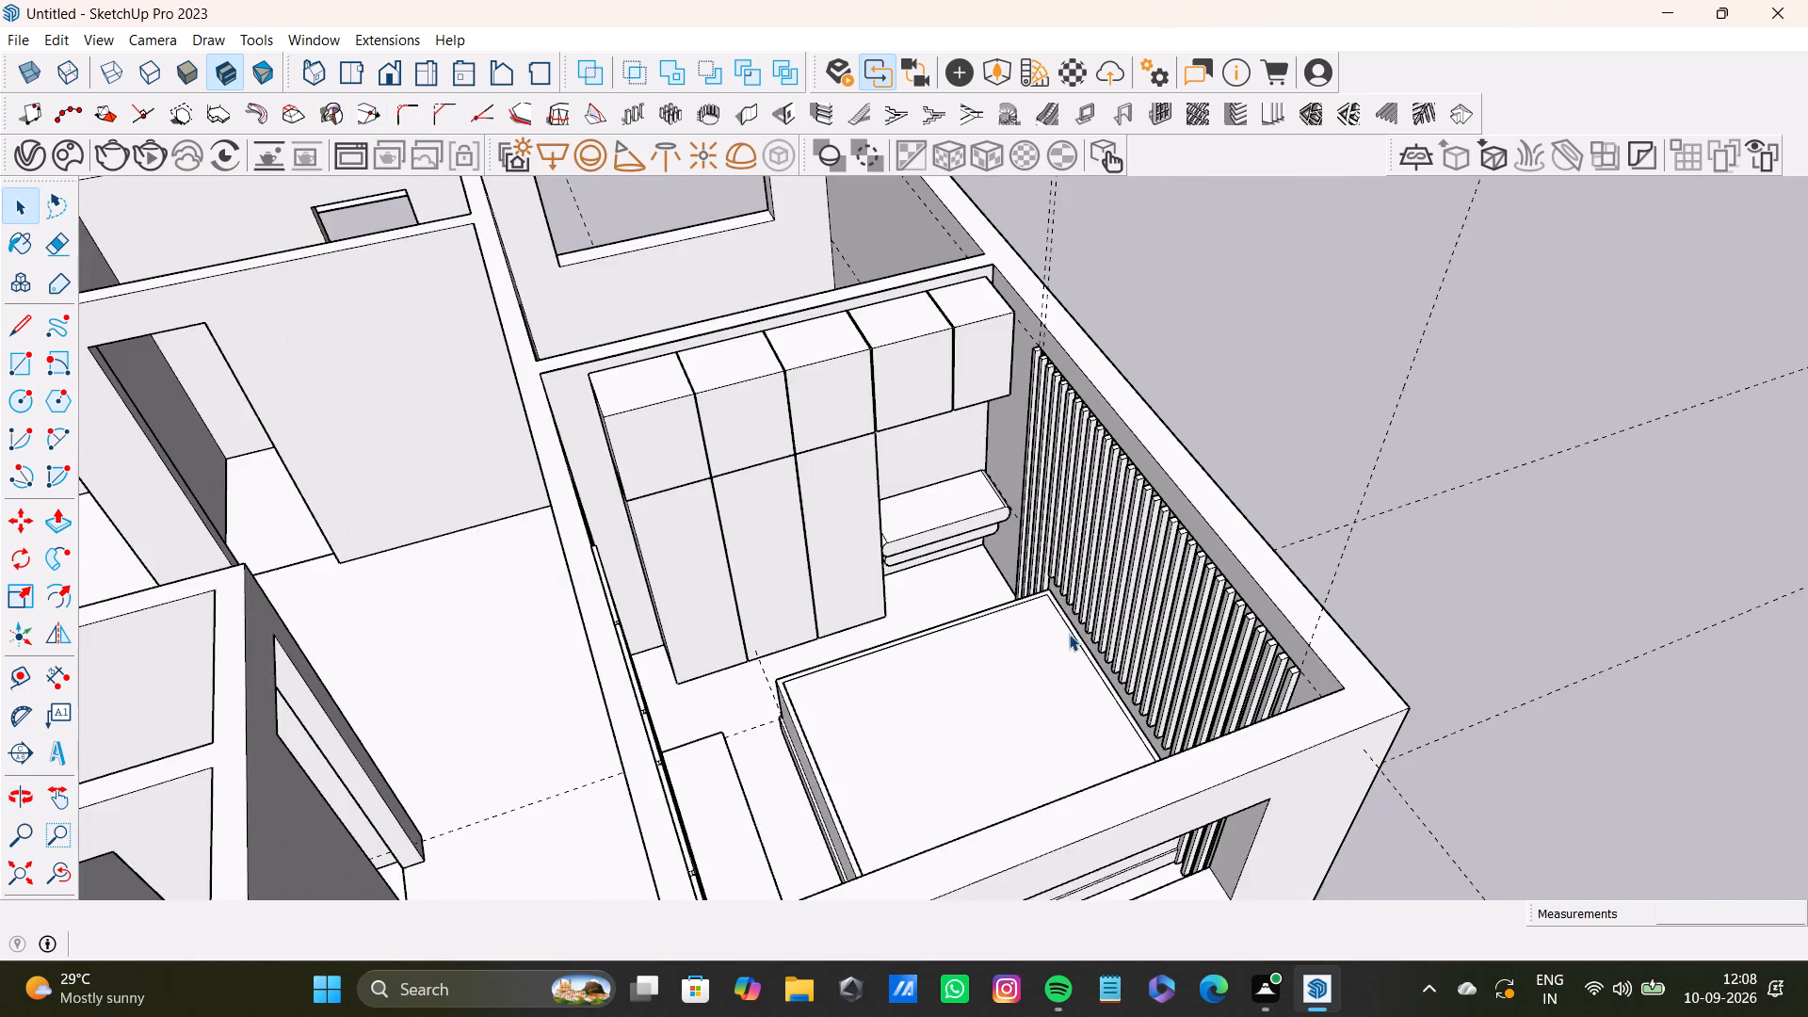
pyautogui.moveTo(1069, 634); pyautogui.dragTo(1383, 773, button='middle')
pyautogui.scroll(-4, 1059, 599)
pyautogui.scroll(3, 1059, 599)
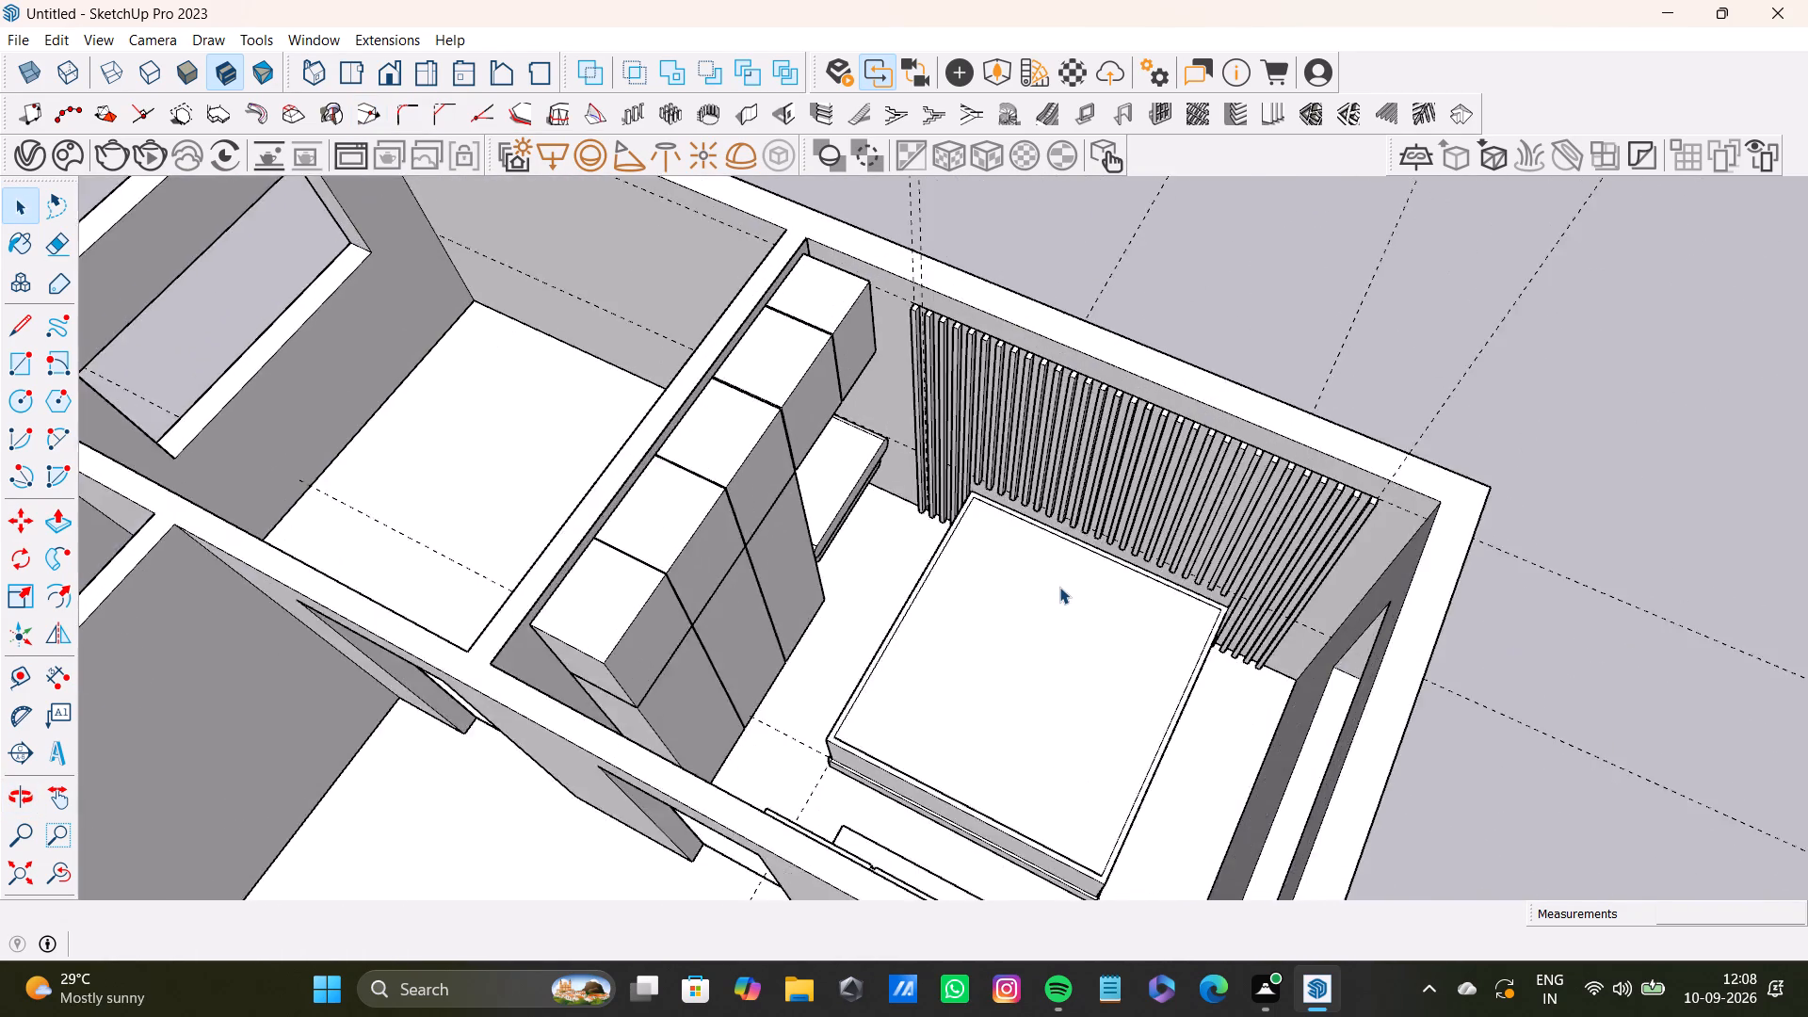
pyautogui.scroll(6, 1059, 587)
pyautogui.scroll(9, 935, 464)
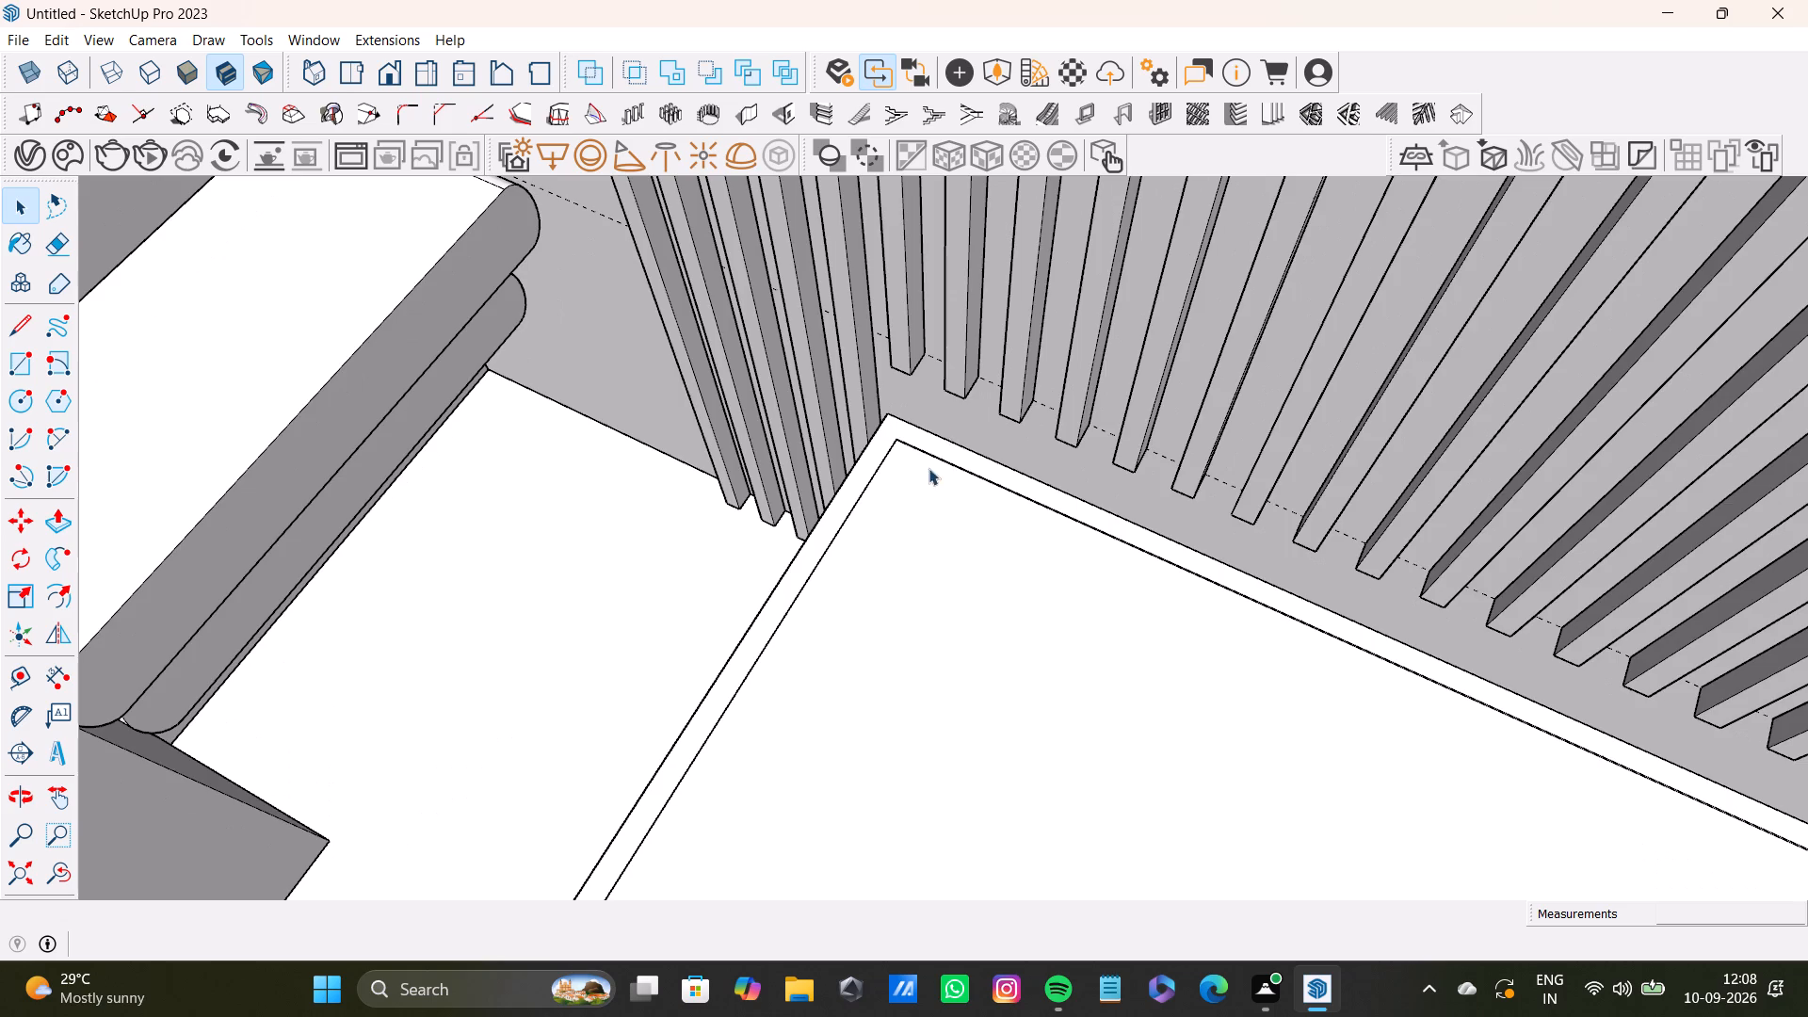
pyautogui.moveTo(928, 469); pyautogui.dragTo(977, 327, button='middle')
pyautogui.scroll(8, 903, 371)
pyautogui.moveTo(890, 376); pyautogui.dragTo(932, 208, button='middle')
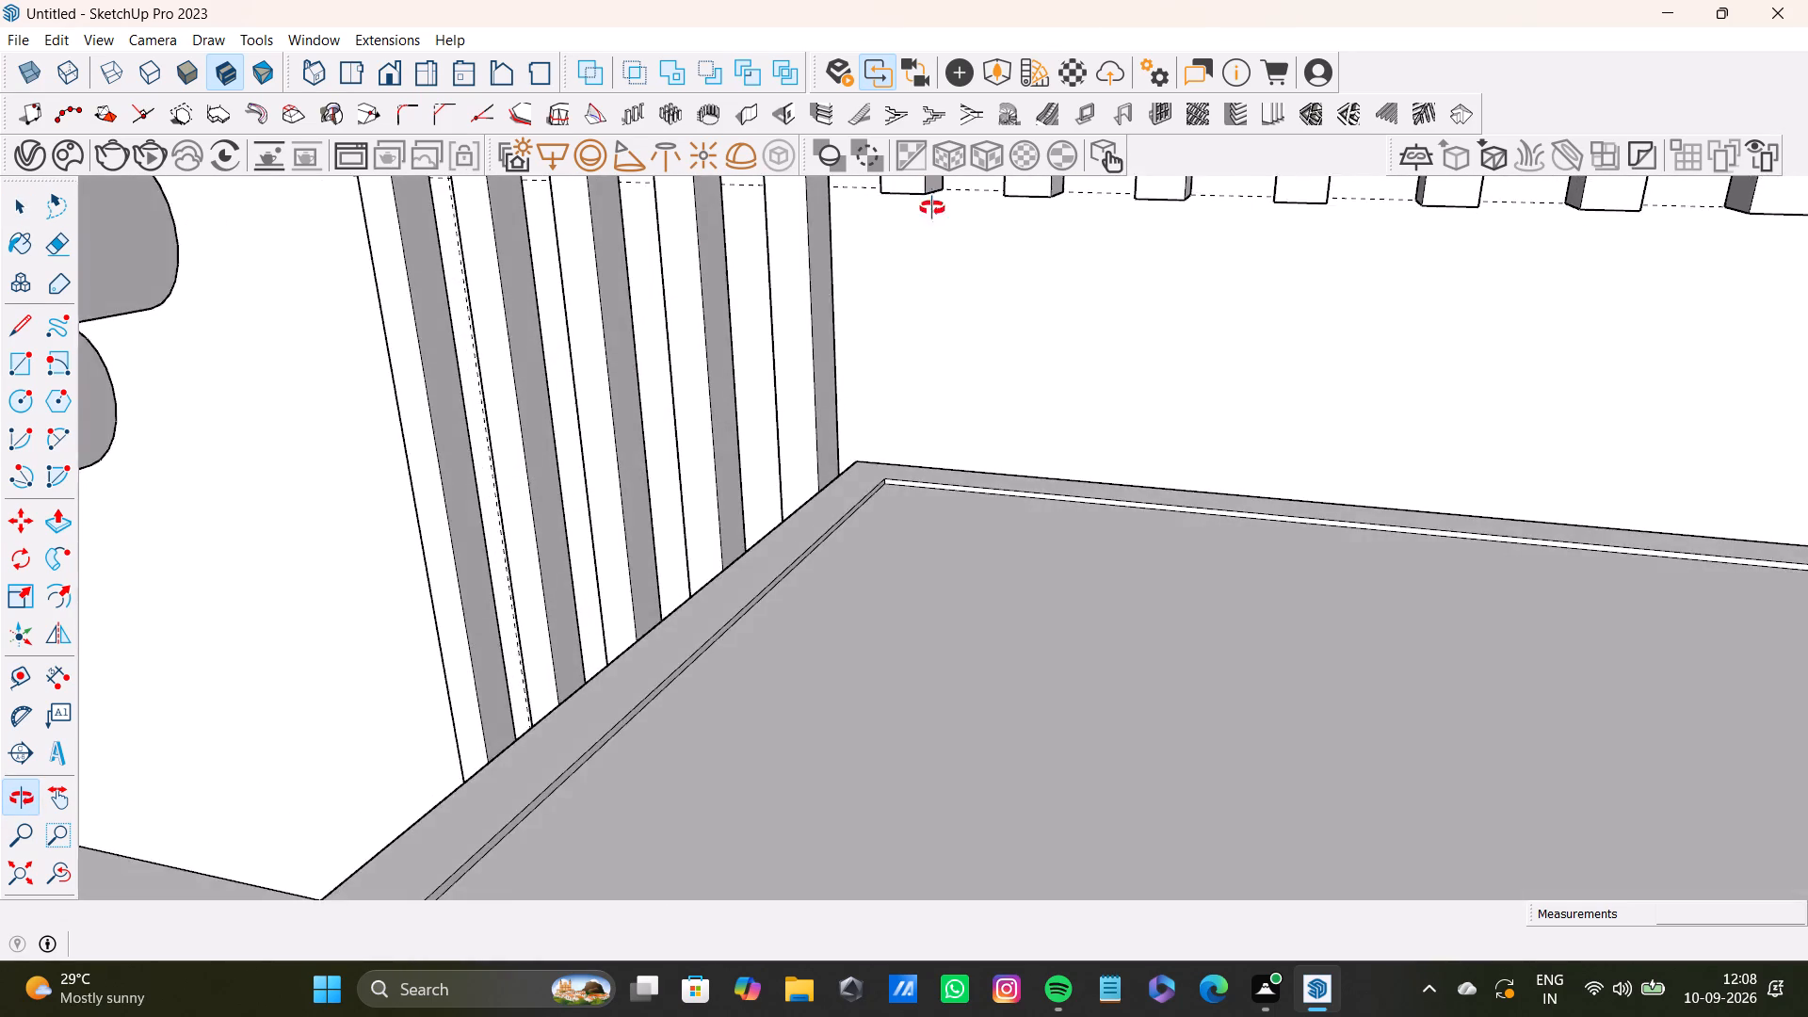
pyautogui.moveTo(932, 208); pyautogui.dragTo(935, 340, button='middle')
pyautogui.scroll(-5, 935, 349)
pyautogui.keyDown('shift'); pyautogui.scroll(-3, 948, 454); pyautogui.keyUp('shift')
pyautogui.keyDown('shift'); pyautogui.moveTo(973, 458); pyautogui.dragTo(782, 434, button='middle'); pyautogui.keyUp('shift')
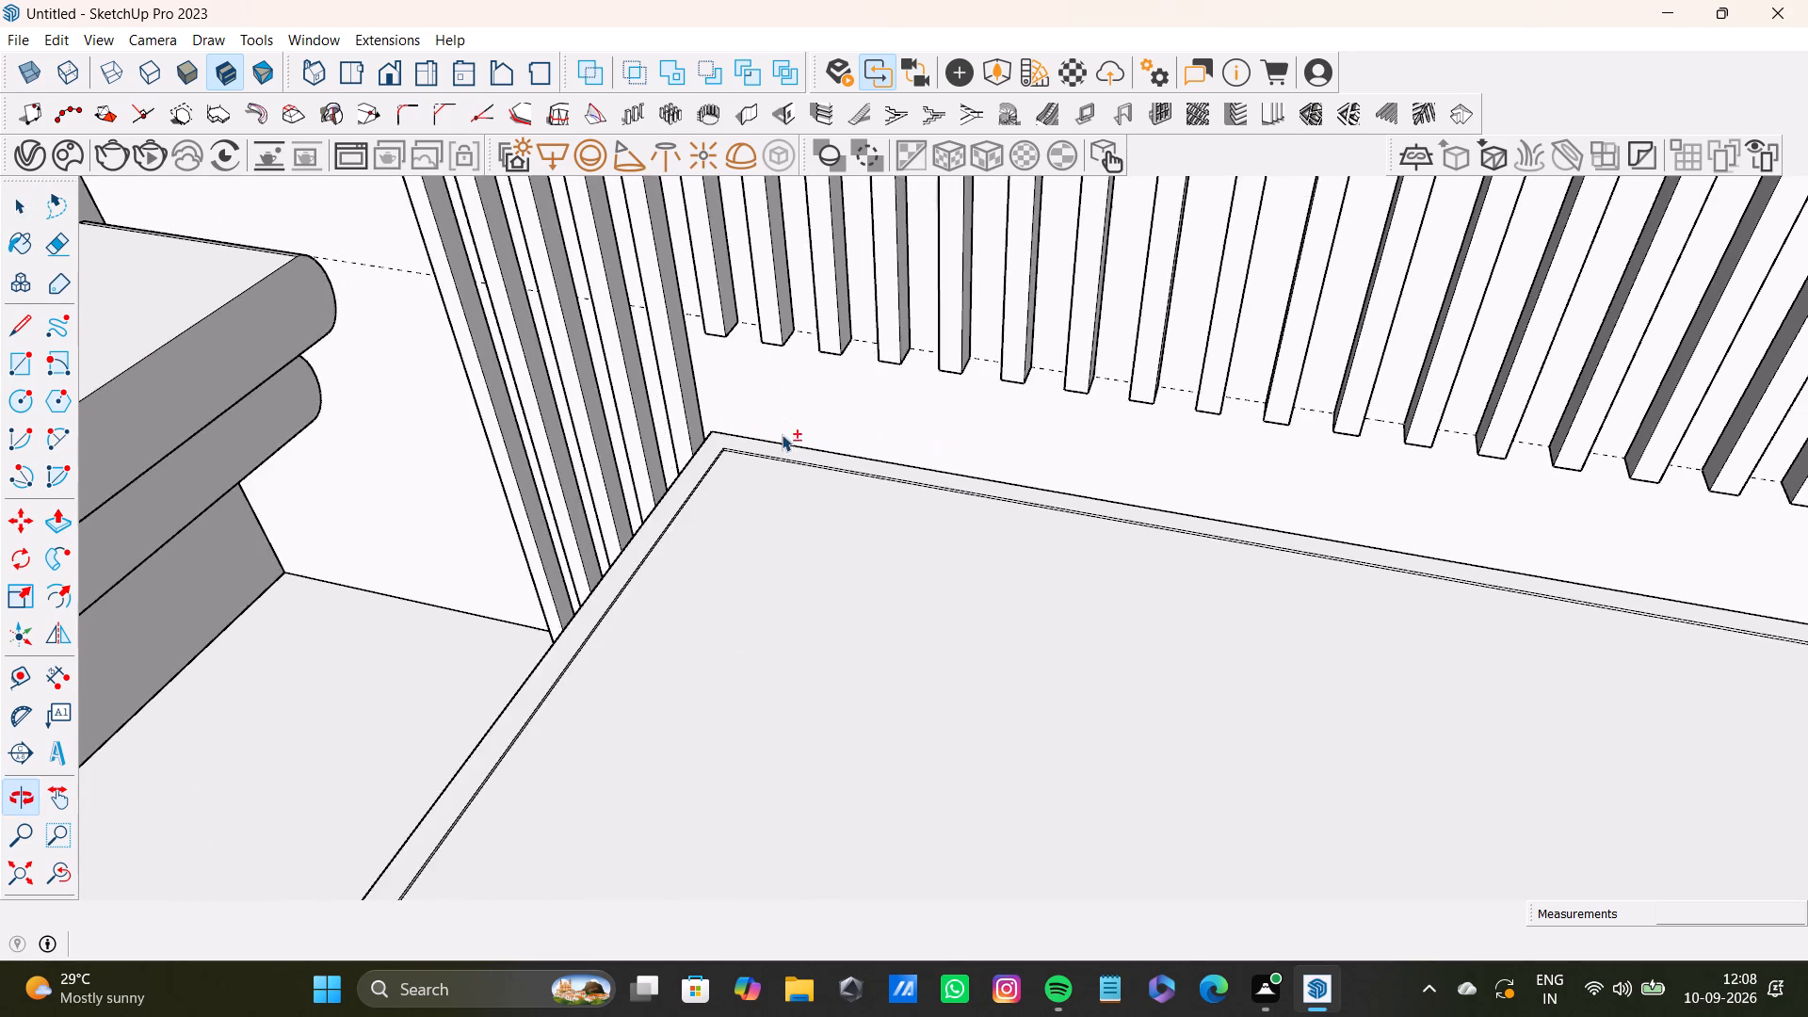
pyautogui.scroll(-4, 816, 469)
pyautogui.moveTo(835, 508); pyautogui.dragTo(1089, 641, button='middle')
pyautogui.scroll(-4, 1088, 646)
pyautogui.keyDown('shift'); pyautogui.moveTo(1081, 658); pyautogui.dragTo(1008, 465, button='middle'); pyautogui.keyUp('shift')
# Push/Pull the recessed inner face of the low box's top up about 3/16" to the rim.
pyautogui.click(959, 518)
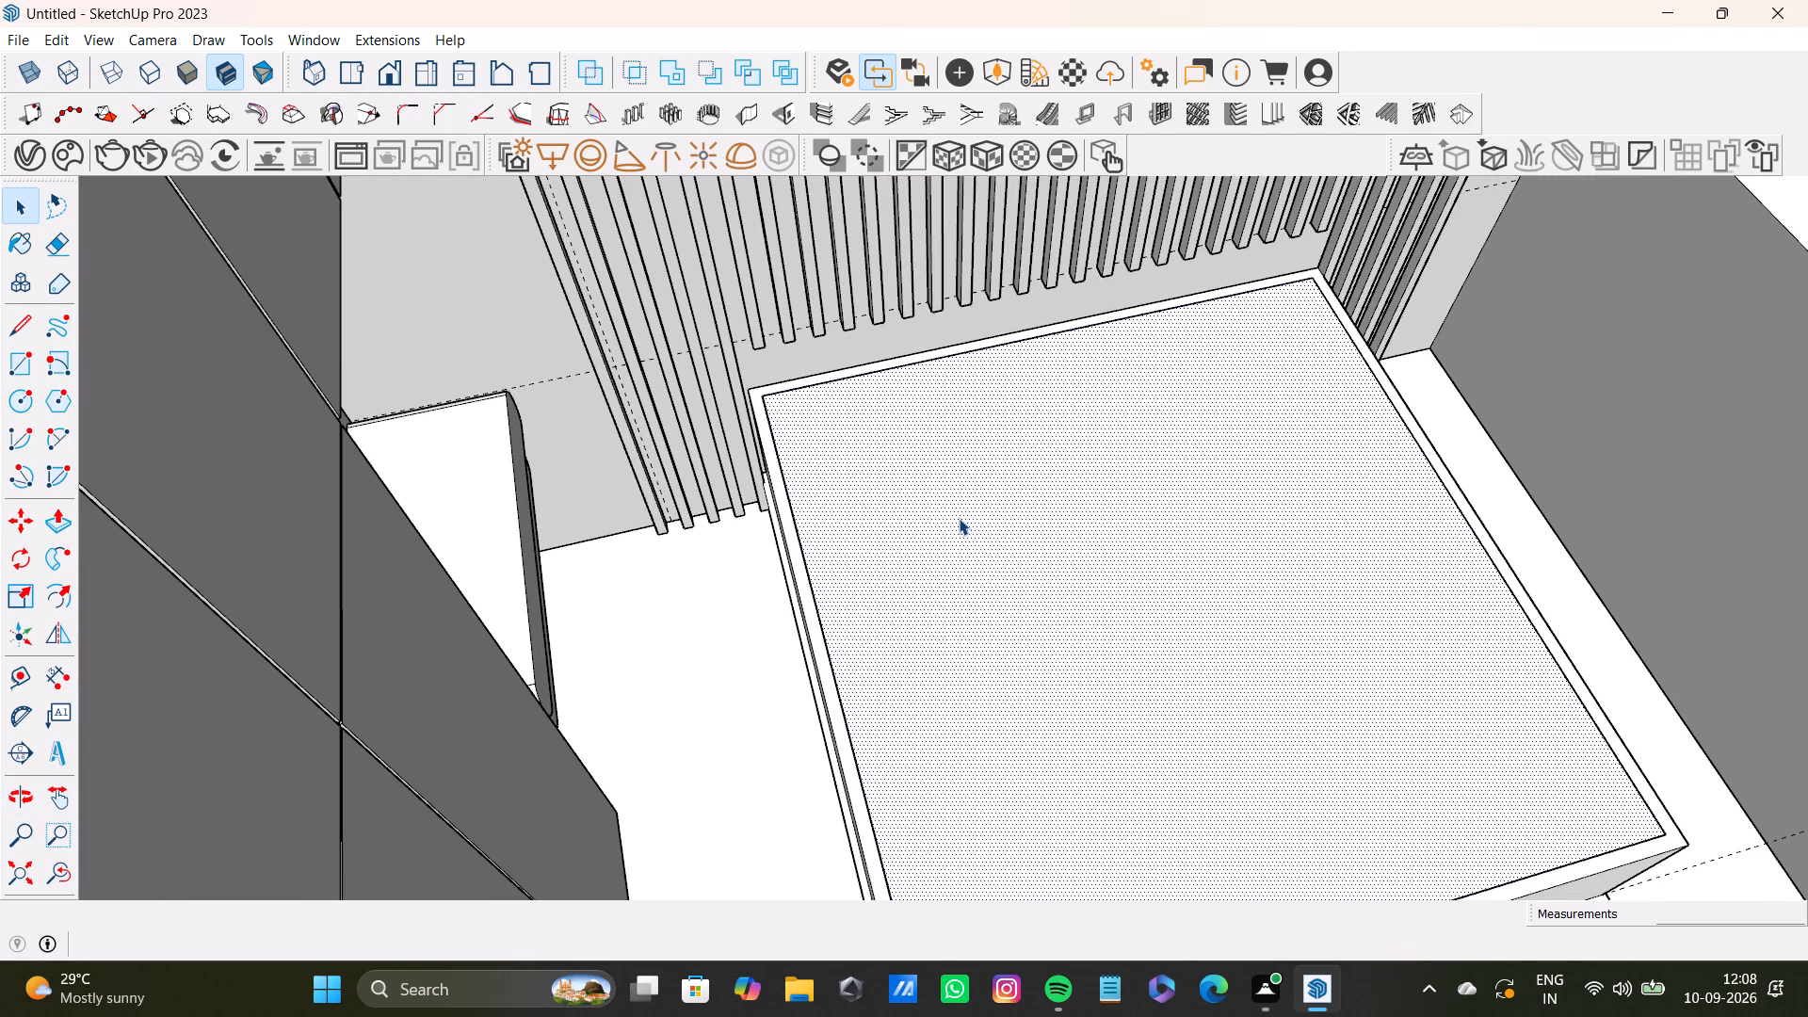
pyautogui.press('p')
pyautogui.moveTo(959, 518); pyautogui.dragTo(933, 487)
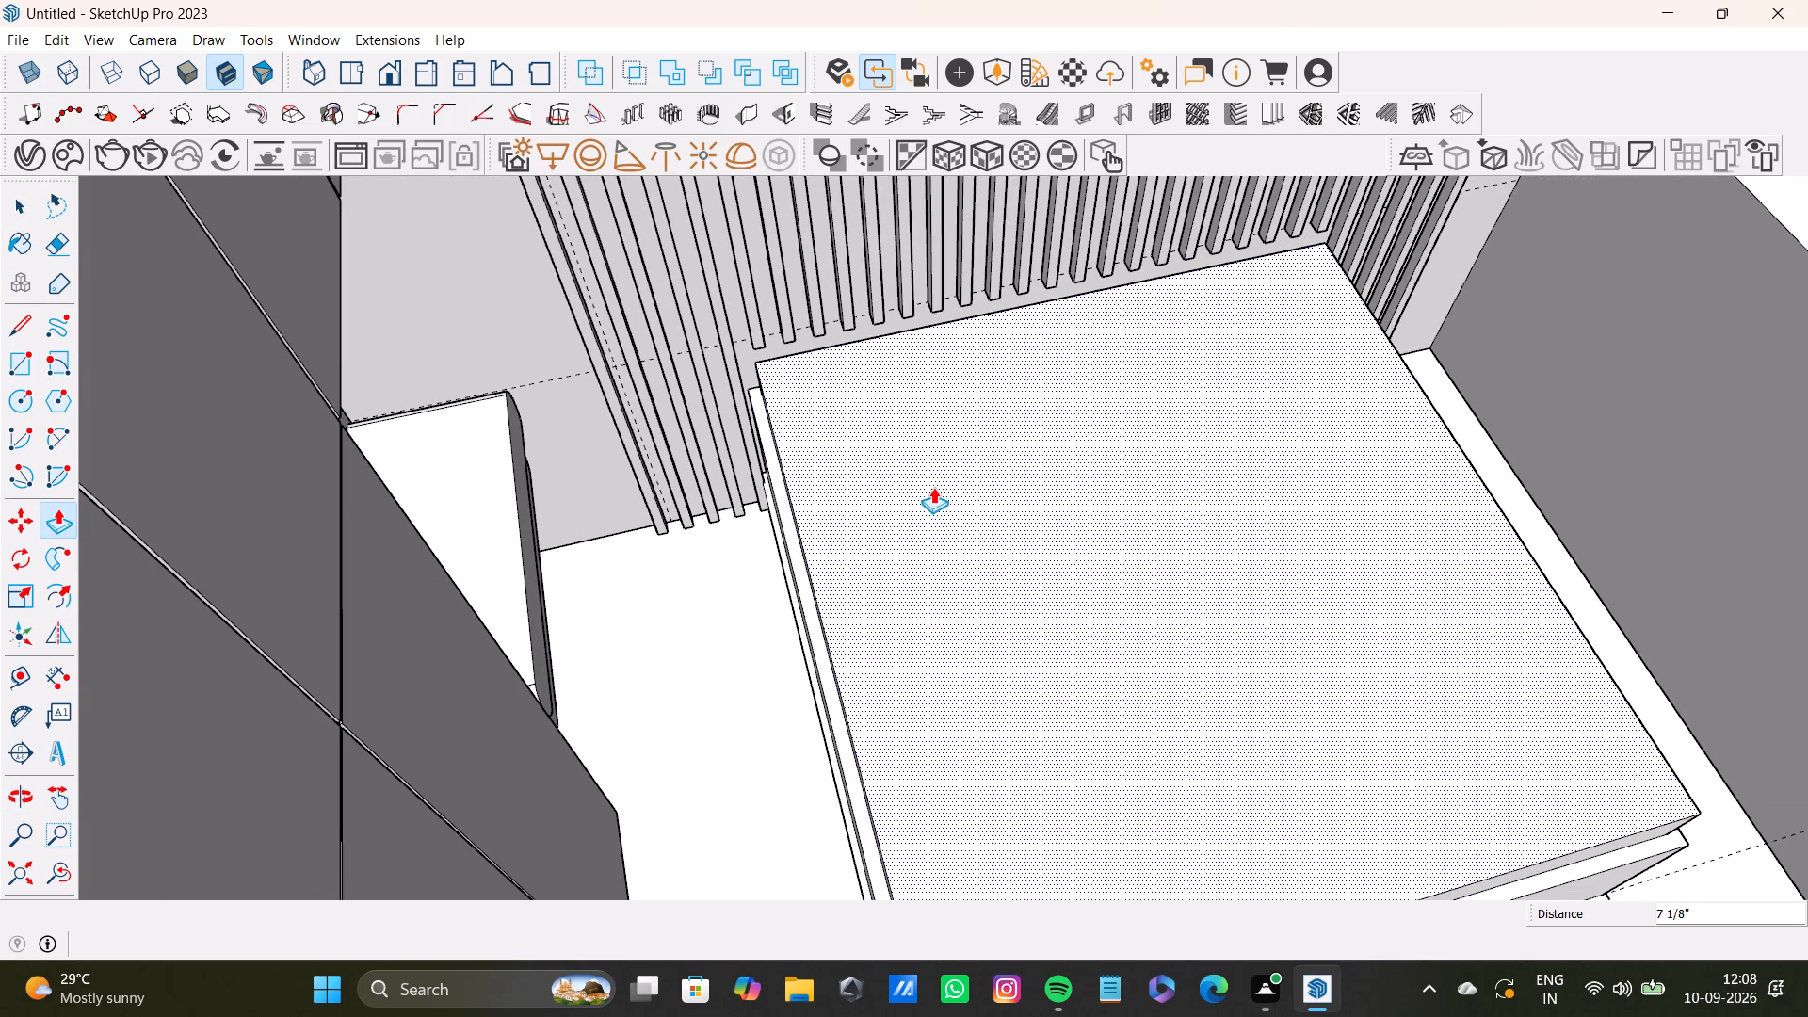
pyautogui.moveTo(933, 487); pyautogui.dragTo(801, 557)
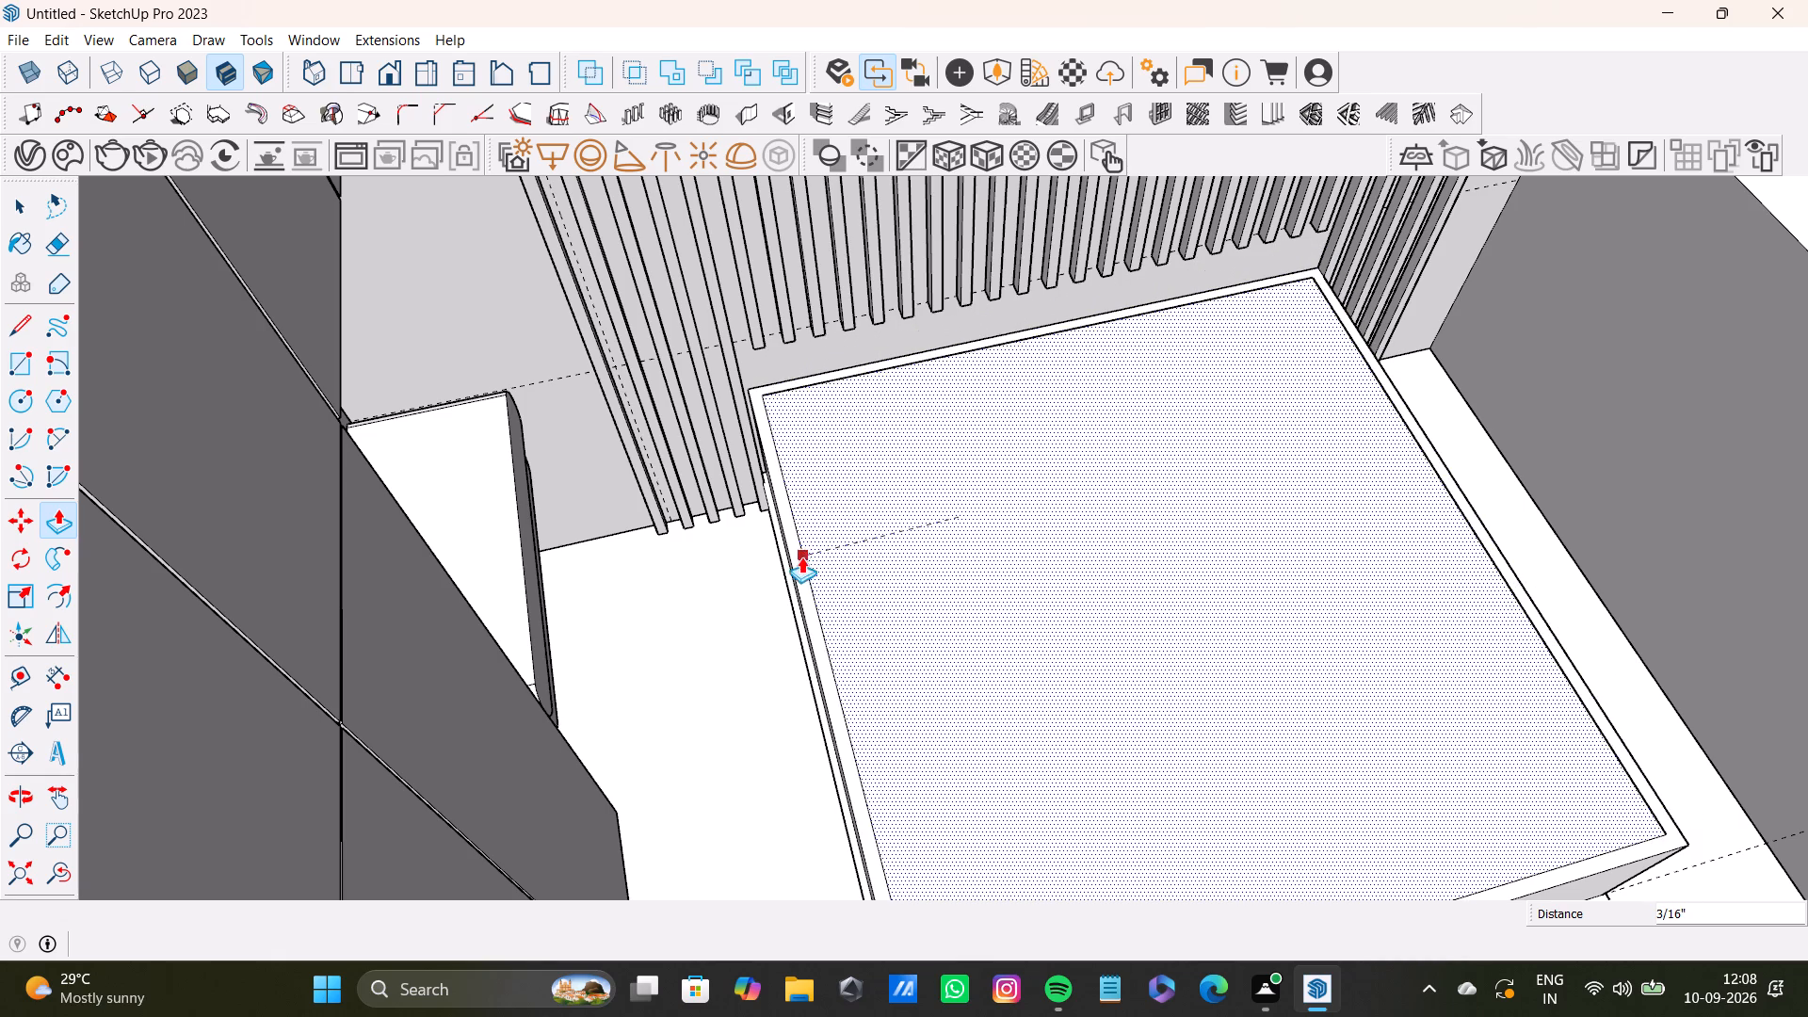
pyautogui.moveTo(801, 557); pyautogui.dragTo(799, 557)
# Examine the low box's top and front edge from above and from the doorway side.
pyautogui.scroll(-5, 815, 557)
pyautogui.moveTo(1012, 589); pyautogui.dragTo(820, 624, button='middle')
pyautogui.scroll(-2, 897, 589)
pyautogui.moveTo(940, 594); pyautogui.dragTo(671, 683, button='middle')
pyautogui.scroll(4, 737, 600)
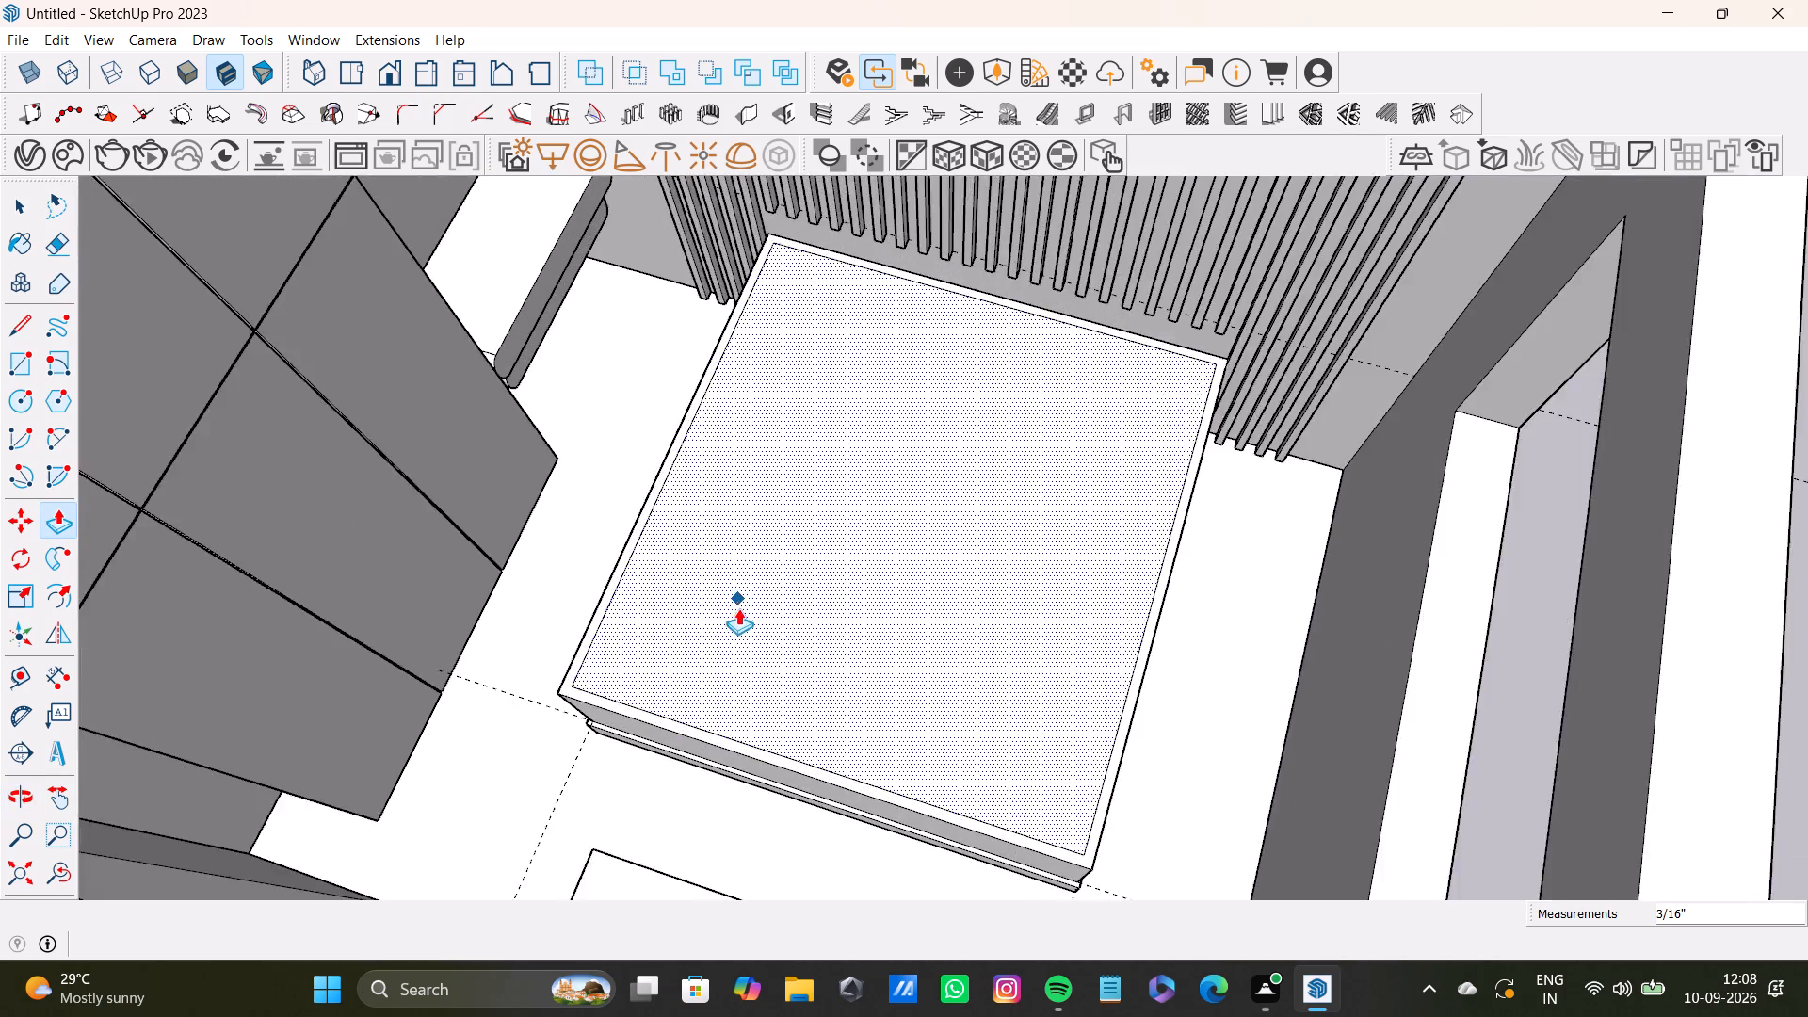
pyautogui.scroll(3, 738, 608)
pyautogui.moveTo(765, 648); pyautogui.dragTo(863, 502, button='middle')
pyautogui.keyDown('shift'); pyautogui.moveTo(819, 452); pyautogui.dragTo(837, 812, button='middle'); pyautogui.keyUp('shift')
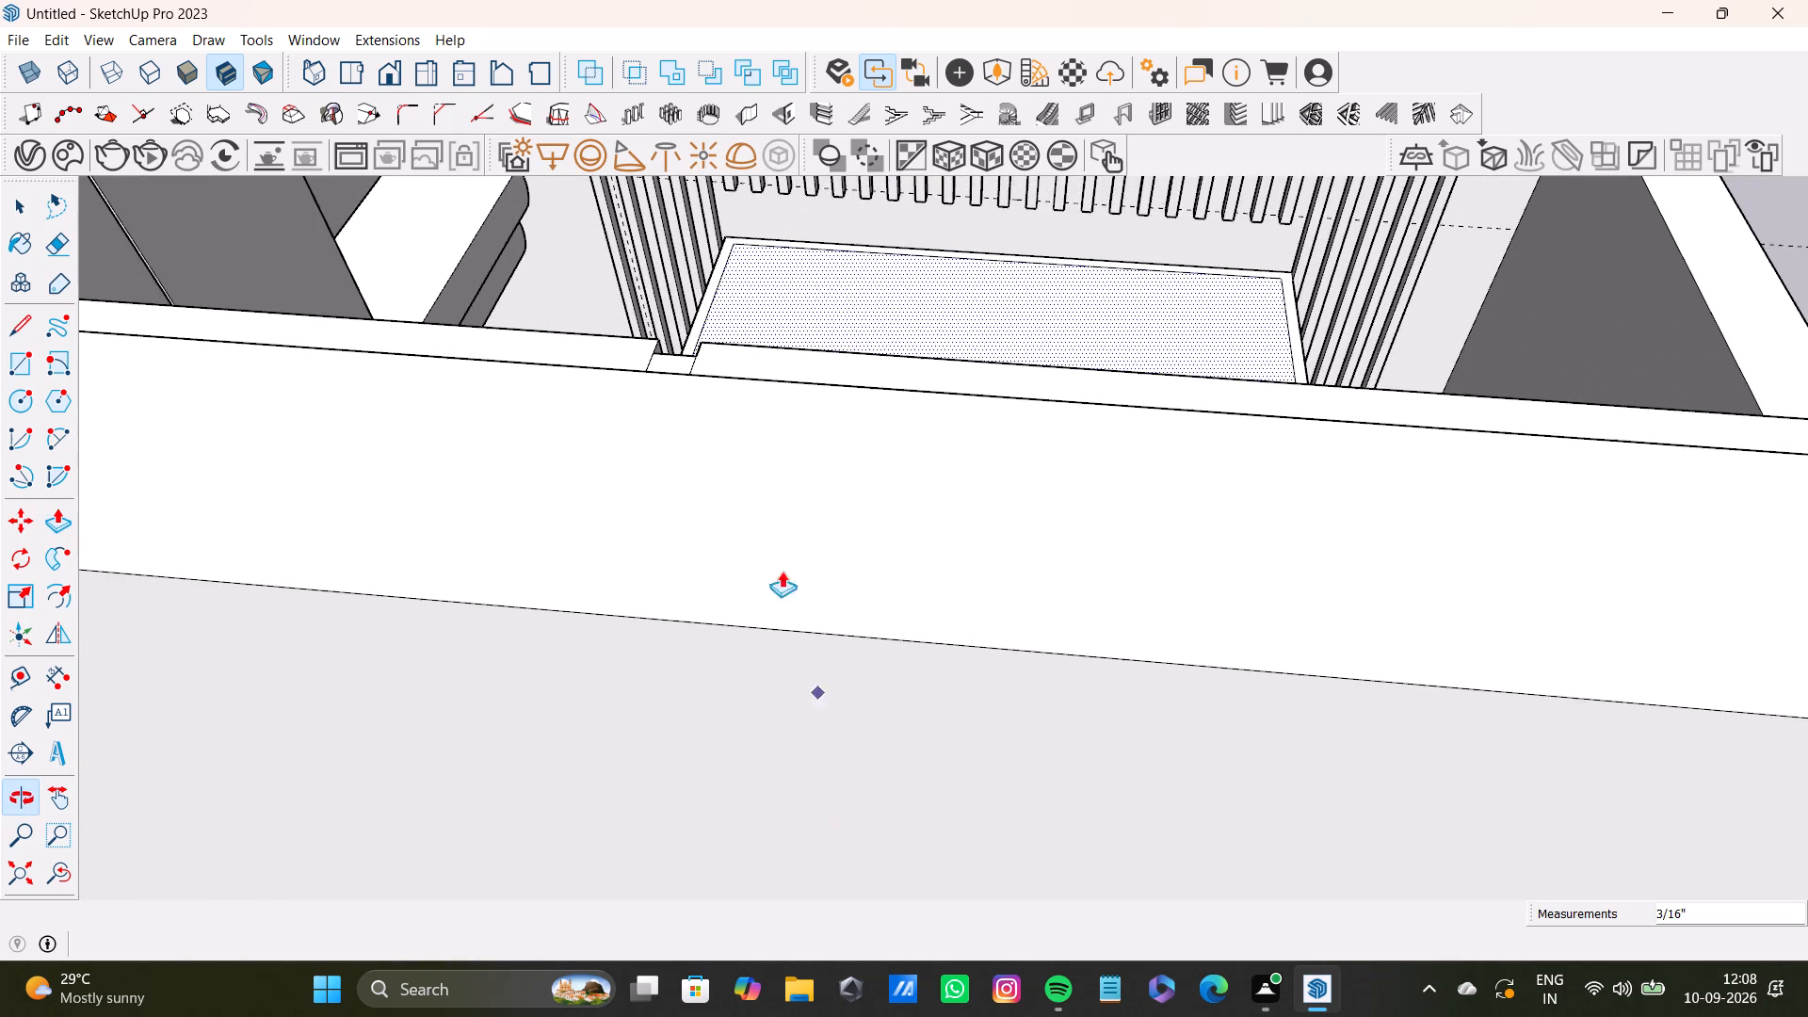
pyautogui.moveTo(783, 427); pyautogui.dragTo(789, 725, button='middle')
pyautogui.scroll(-4, 757, 452)
pyautogui.keyDown('shift'); pyautogui.moveTo(802, 304); pyautogui.dragTo(815, 579, button='middle'); pyautogui.keyUp('shift')
pyautogui.scroll(-3, 727, 512)
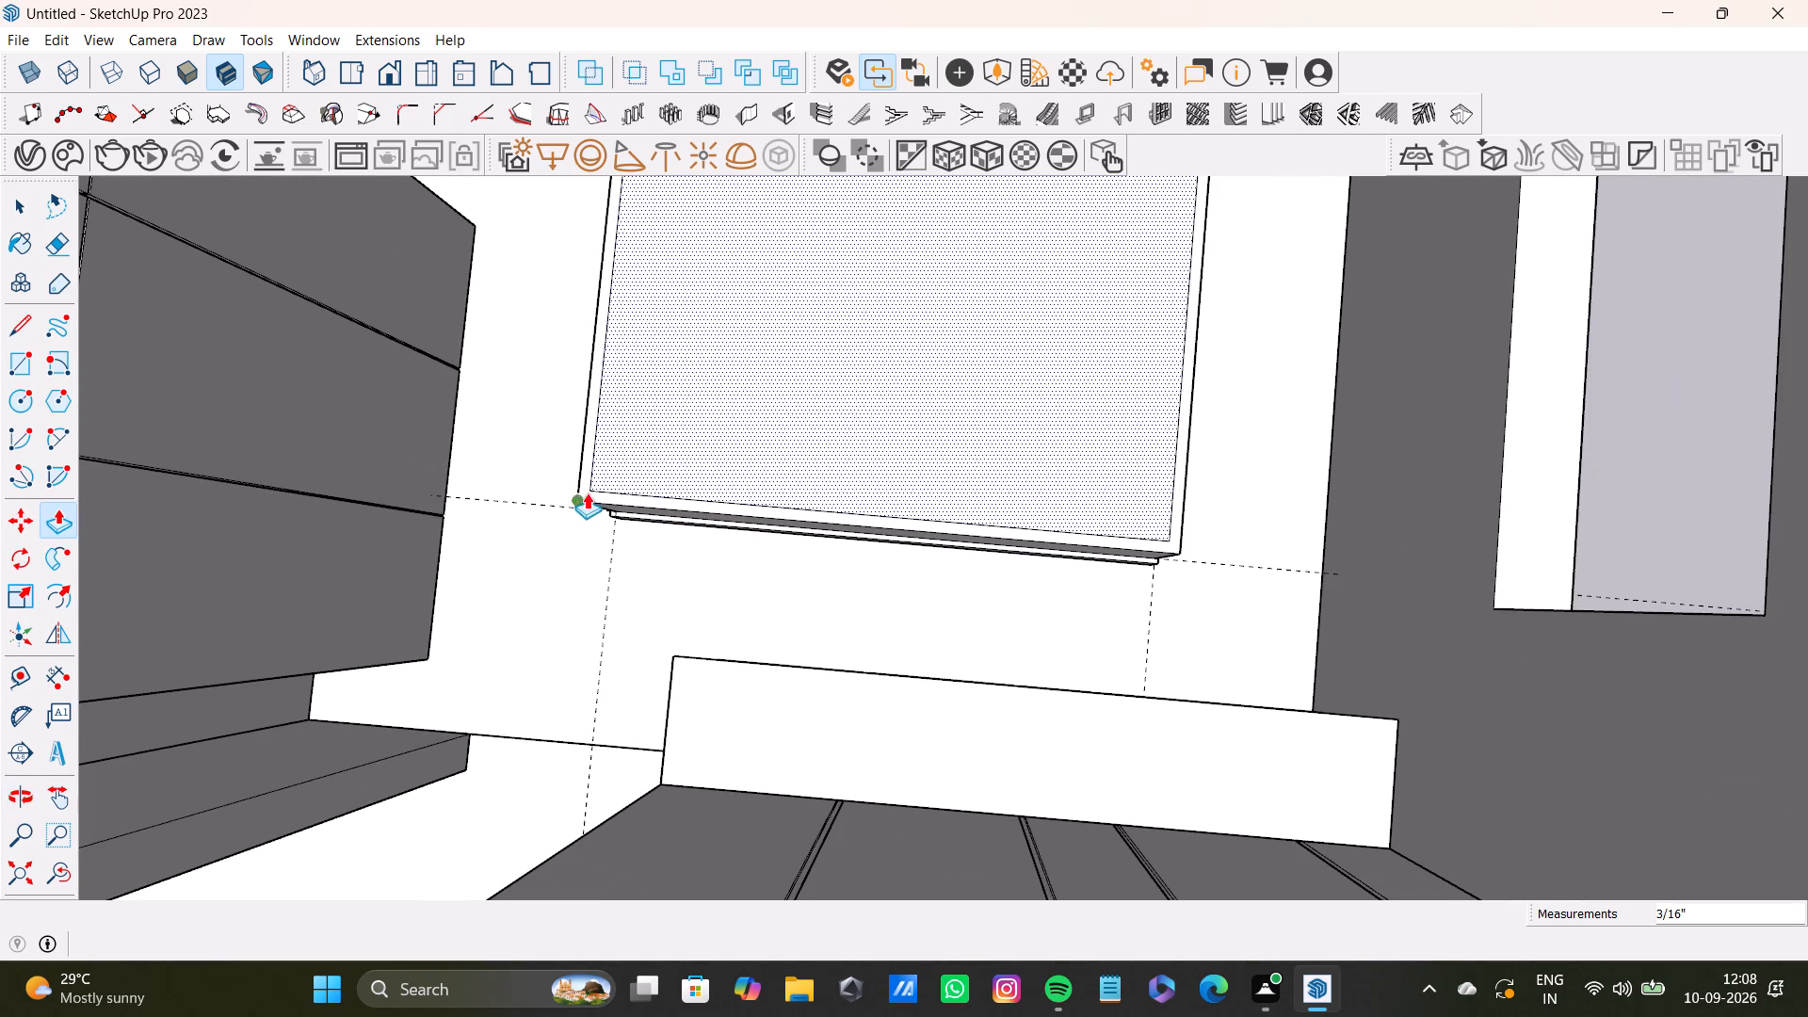
pyautogui.press('space')
# Draw a two-point arc rounding the inner face's front corner on the wardrobe side, about 1' 4 1/4" long with a radius of about 11 1/2".
pyautogui.scroll(15, 613, 505)
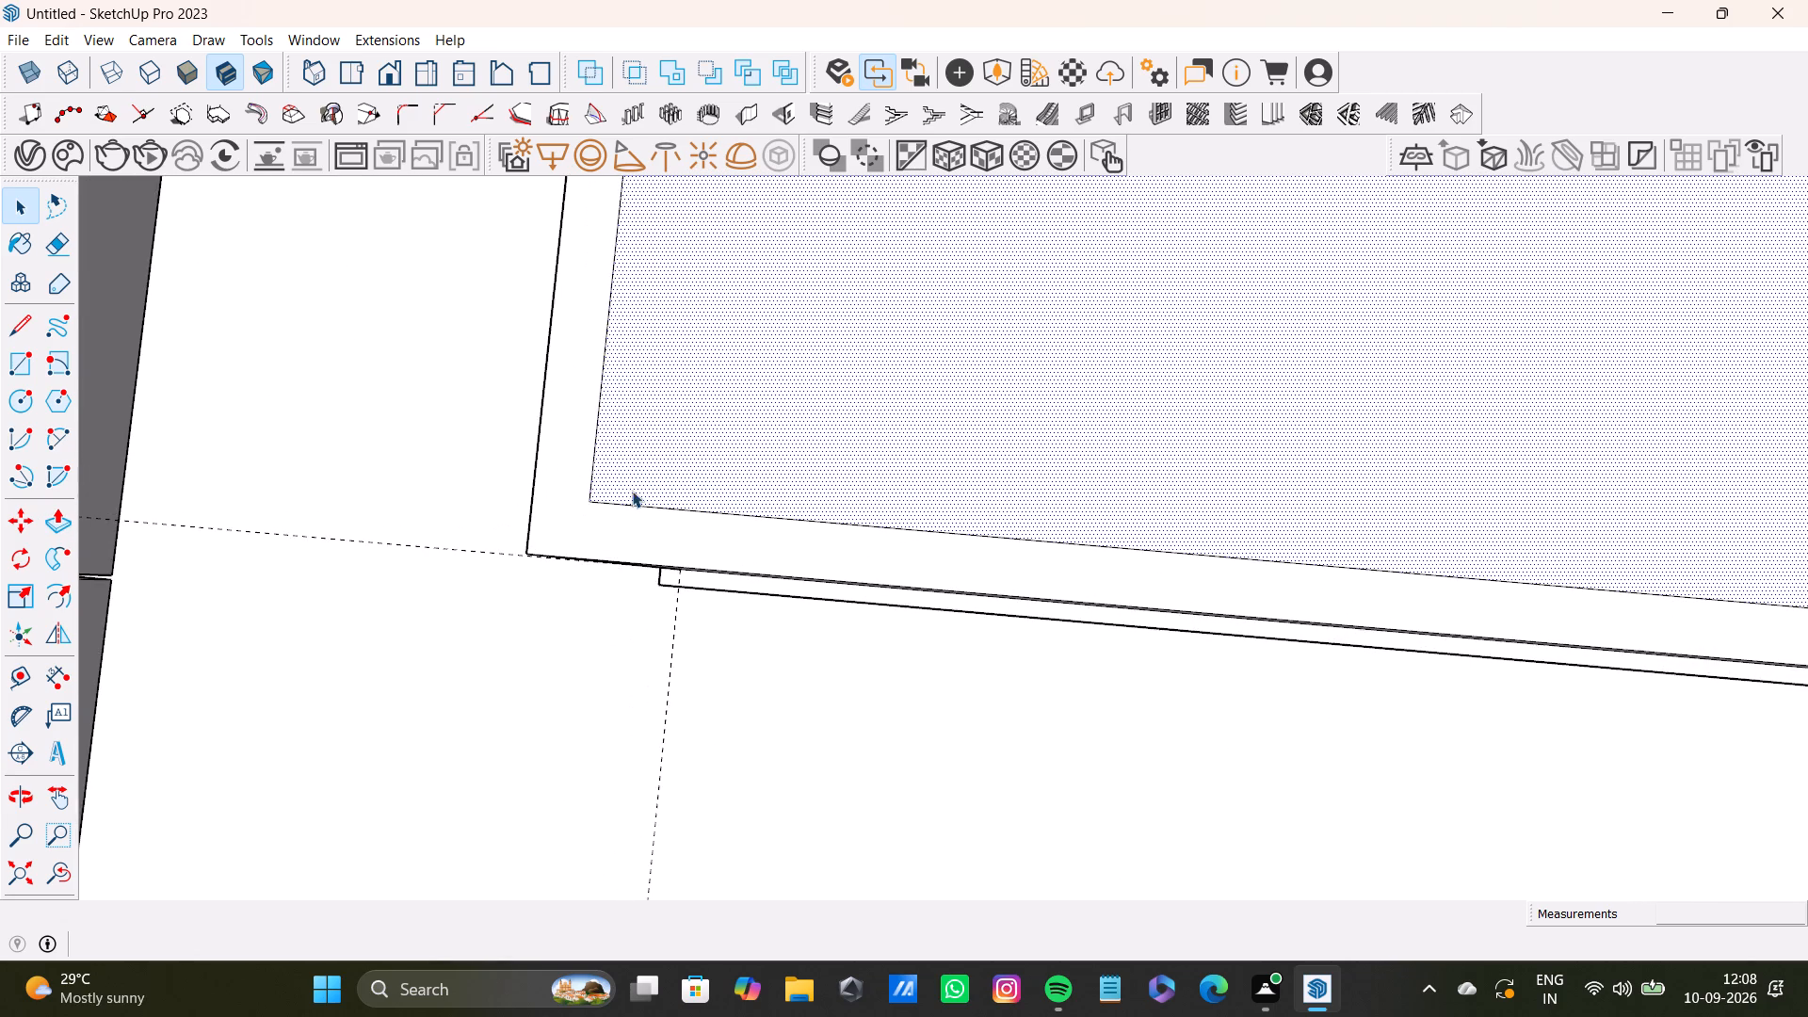
pyautogui.moveTo(632, 491); pyautogui.dragTo(701, 226, button='middle')
pyautogui.keyDown('shift'); pyautogui.scroll(-3, 650, 348); pyautogui.keyUp('shift')
pyautogui.keyDown('shift'); pyautogui.moveTo(666, 343); pyautogui.dragTo(660, 441, button='middle'); pyautogui.keyUp('shift')
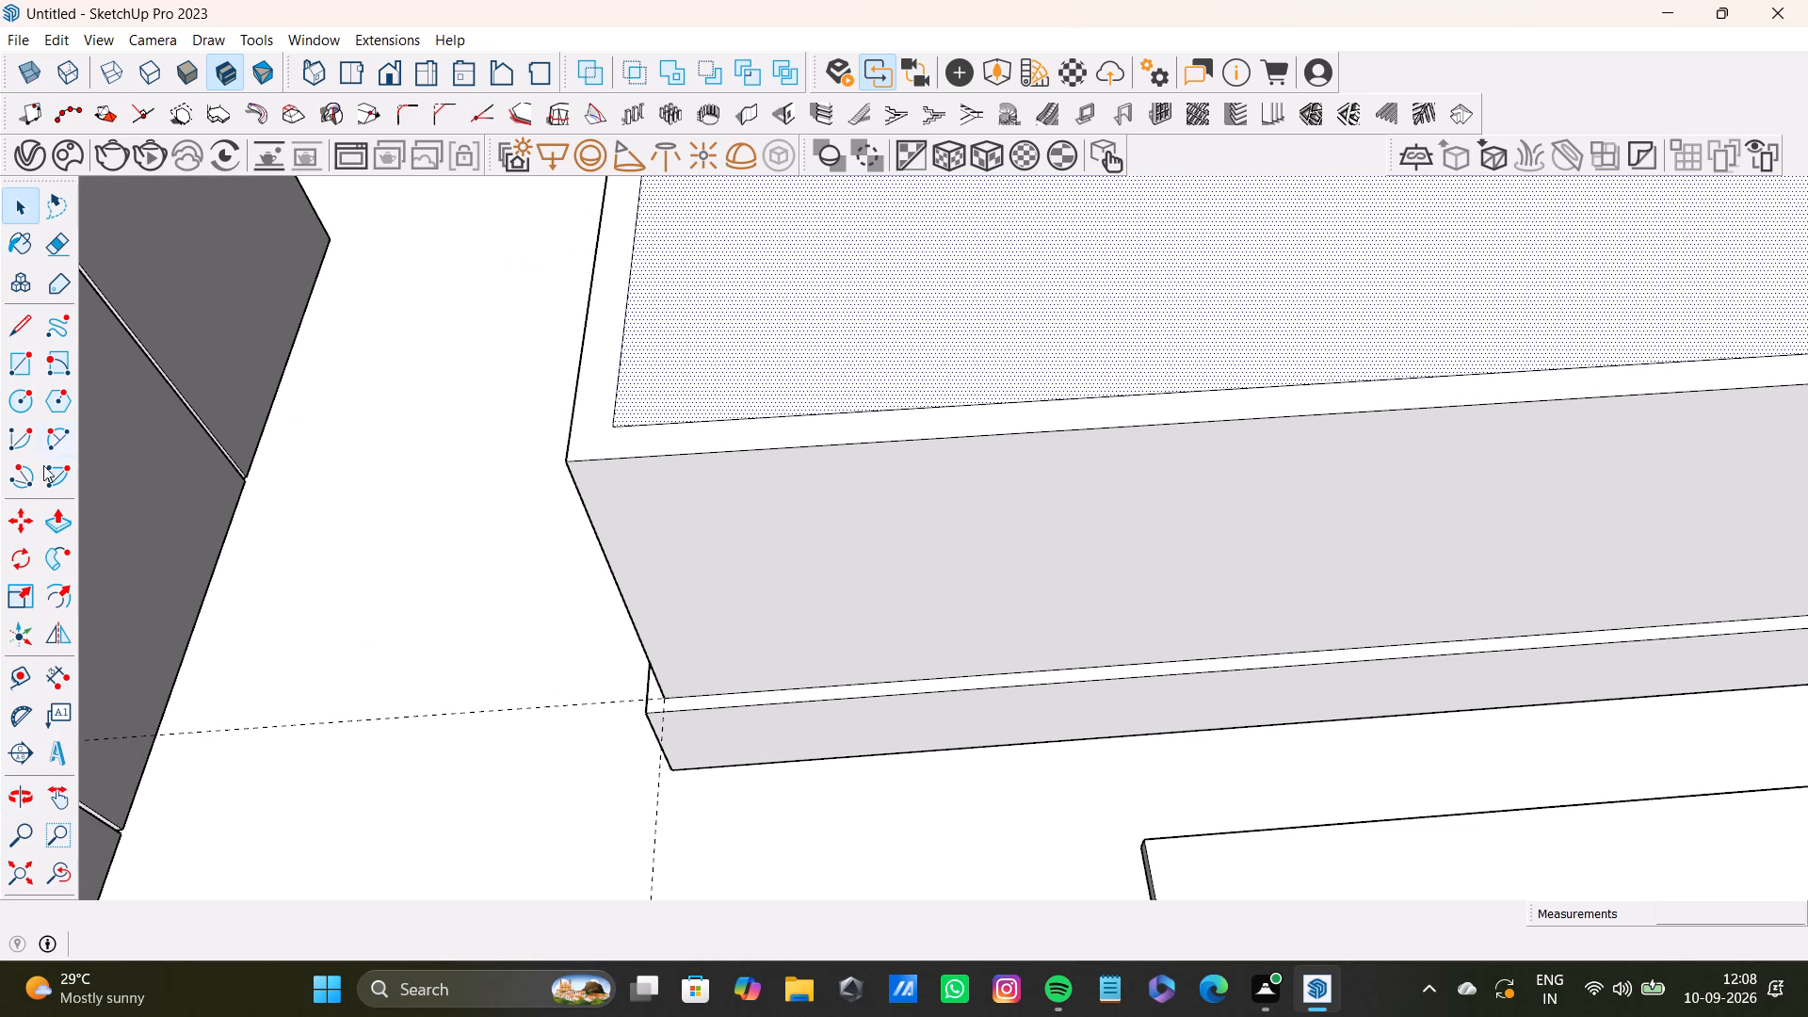
pyautogui.click(49, 438)
pyautogui.scroll(3, 600, 407)
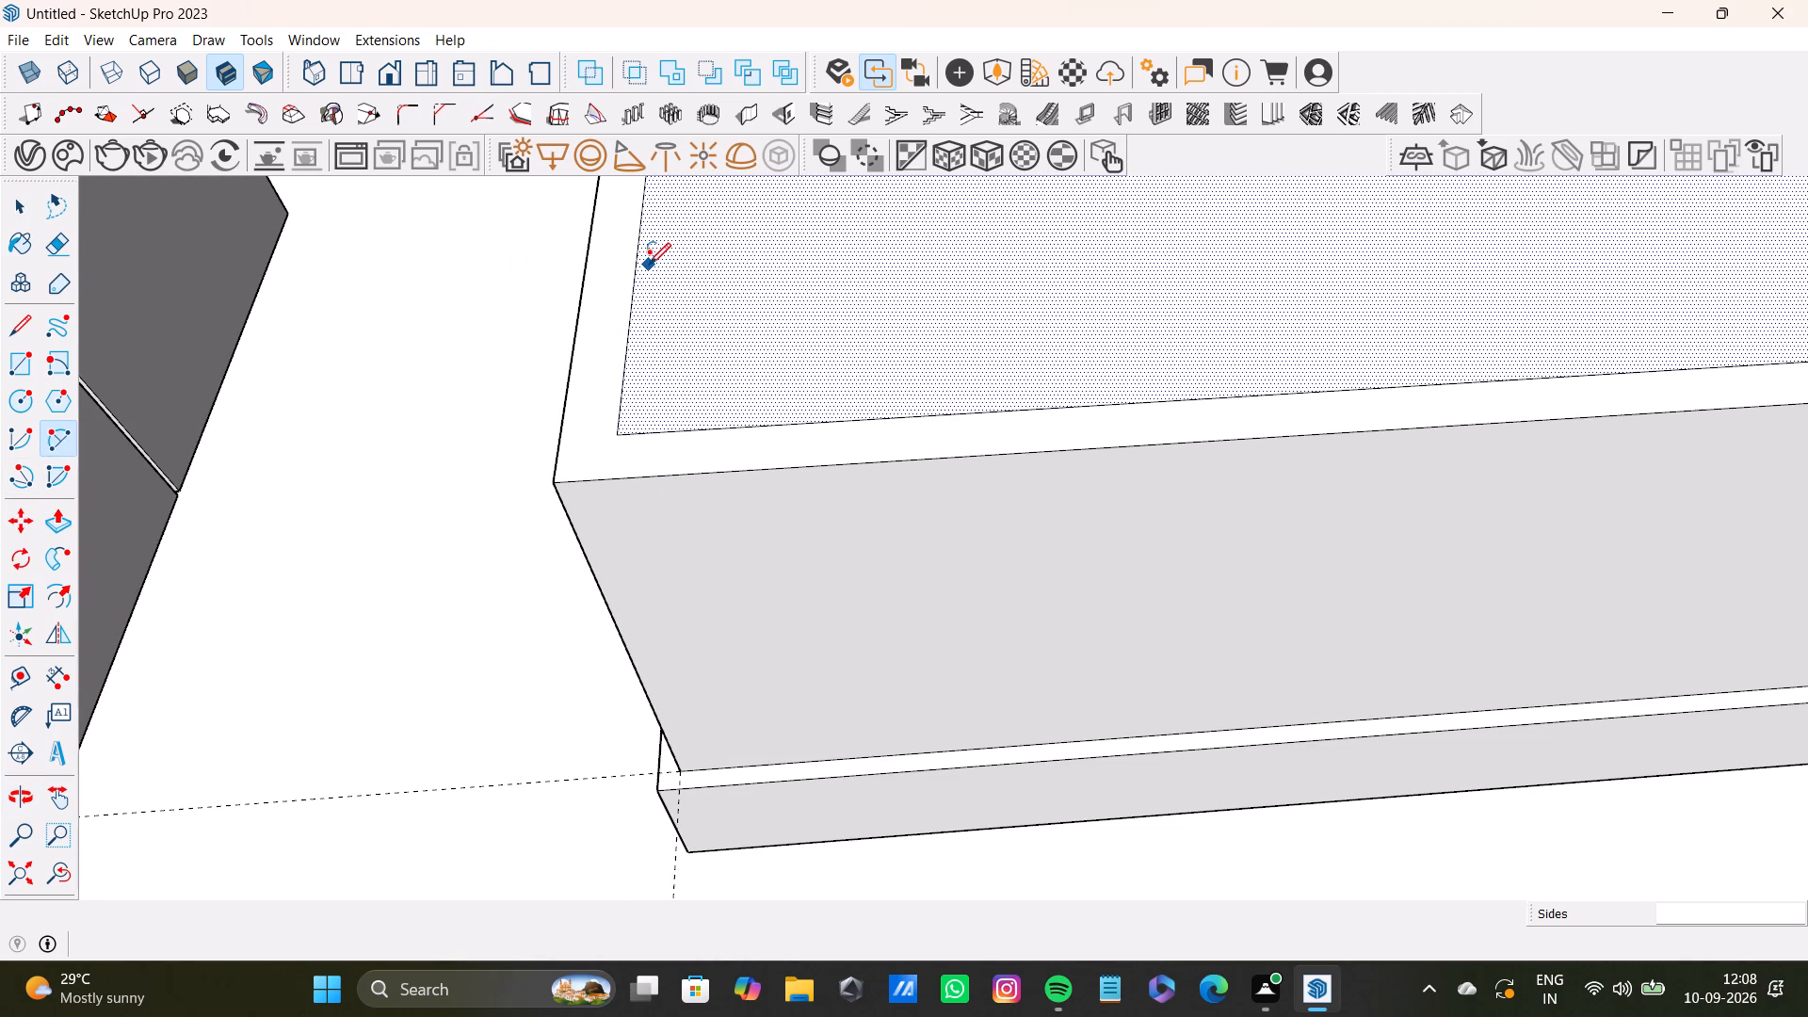
pyautogui.scroll(-3, 649, 265)
pyautogui.keyDown('shift'); pyautogui.moveTo(783, 256); pyautogui.dragTo(630, 470, button='middle'); pyautogui.keyUp('shift')
pyautogui.scroll(2, 534, 448)
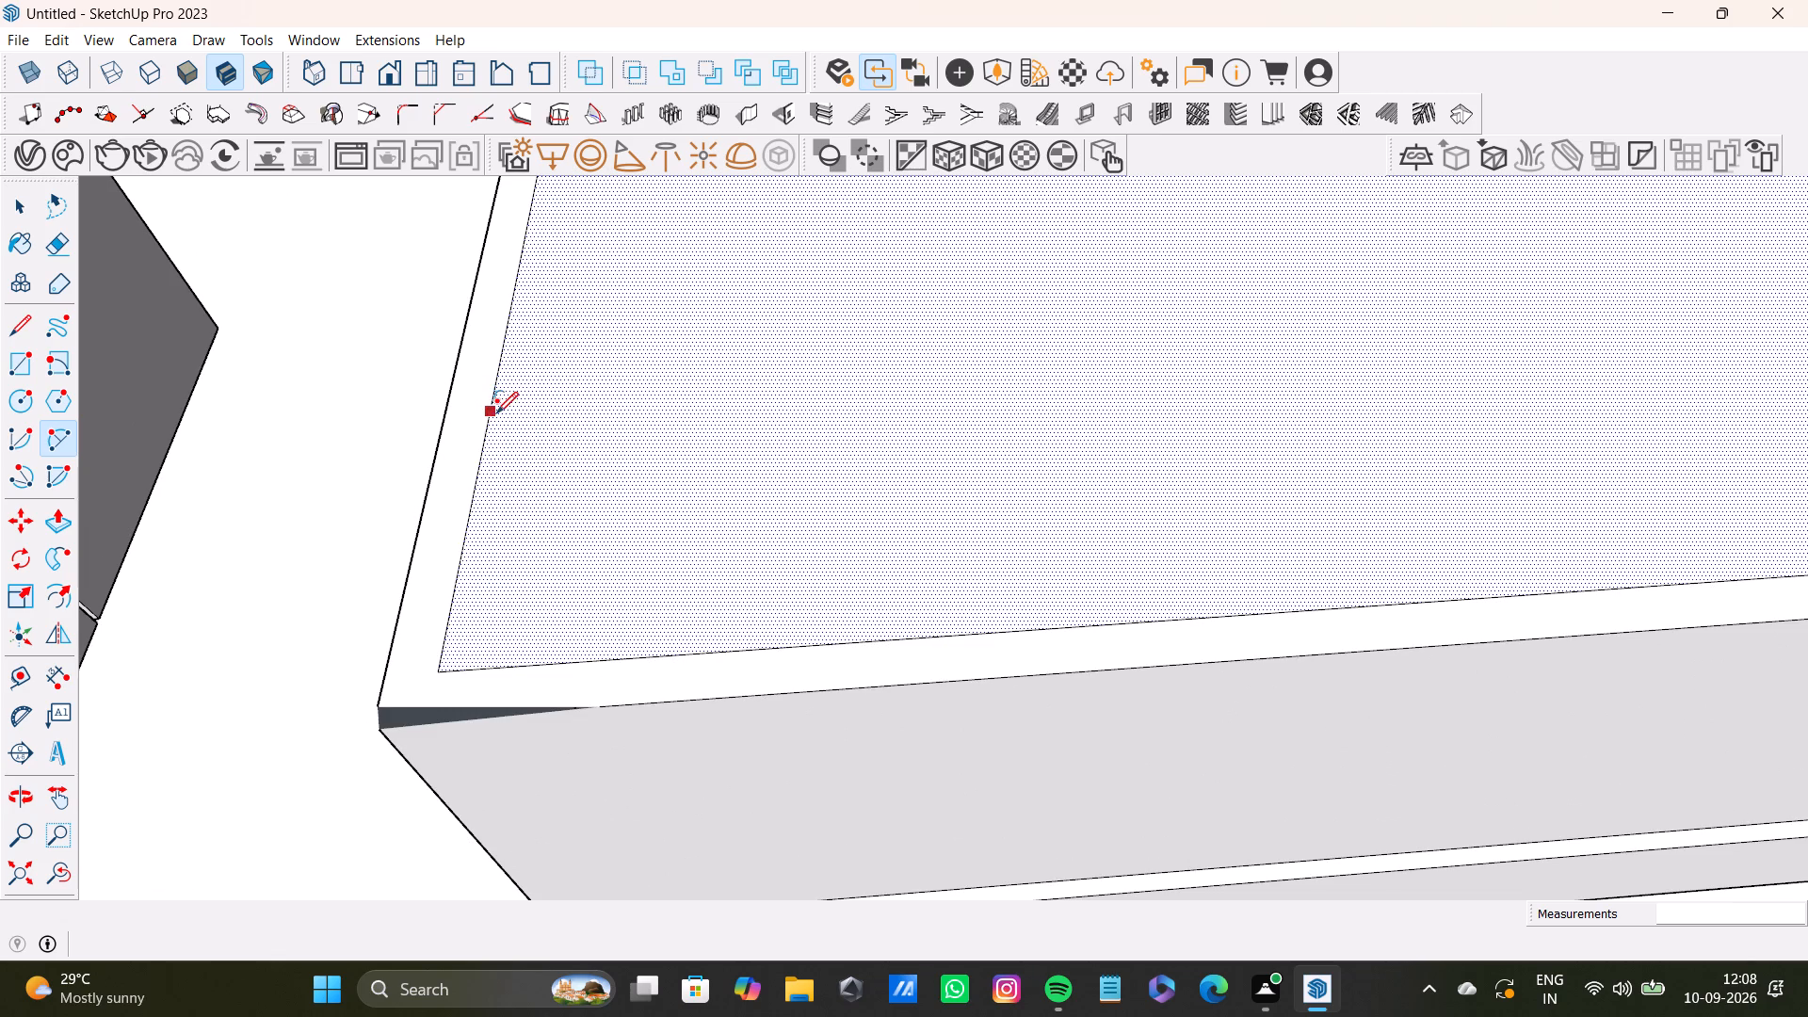
pyautogui.click(492, 410)
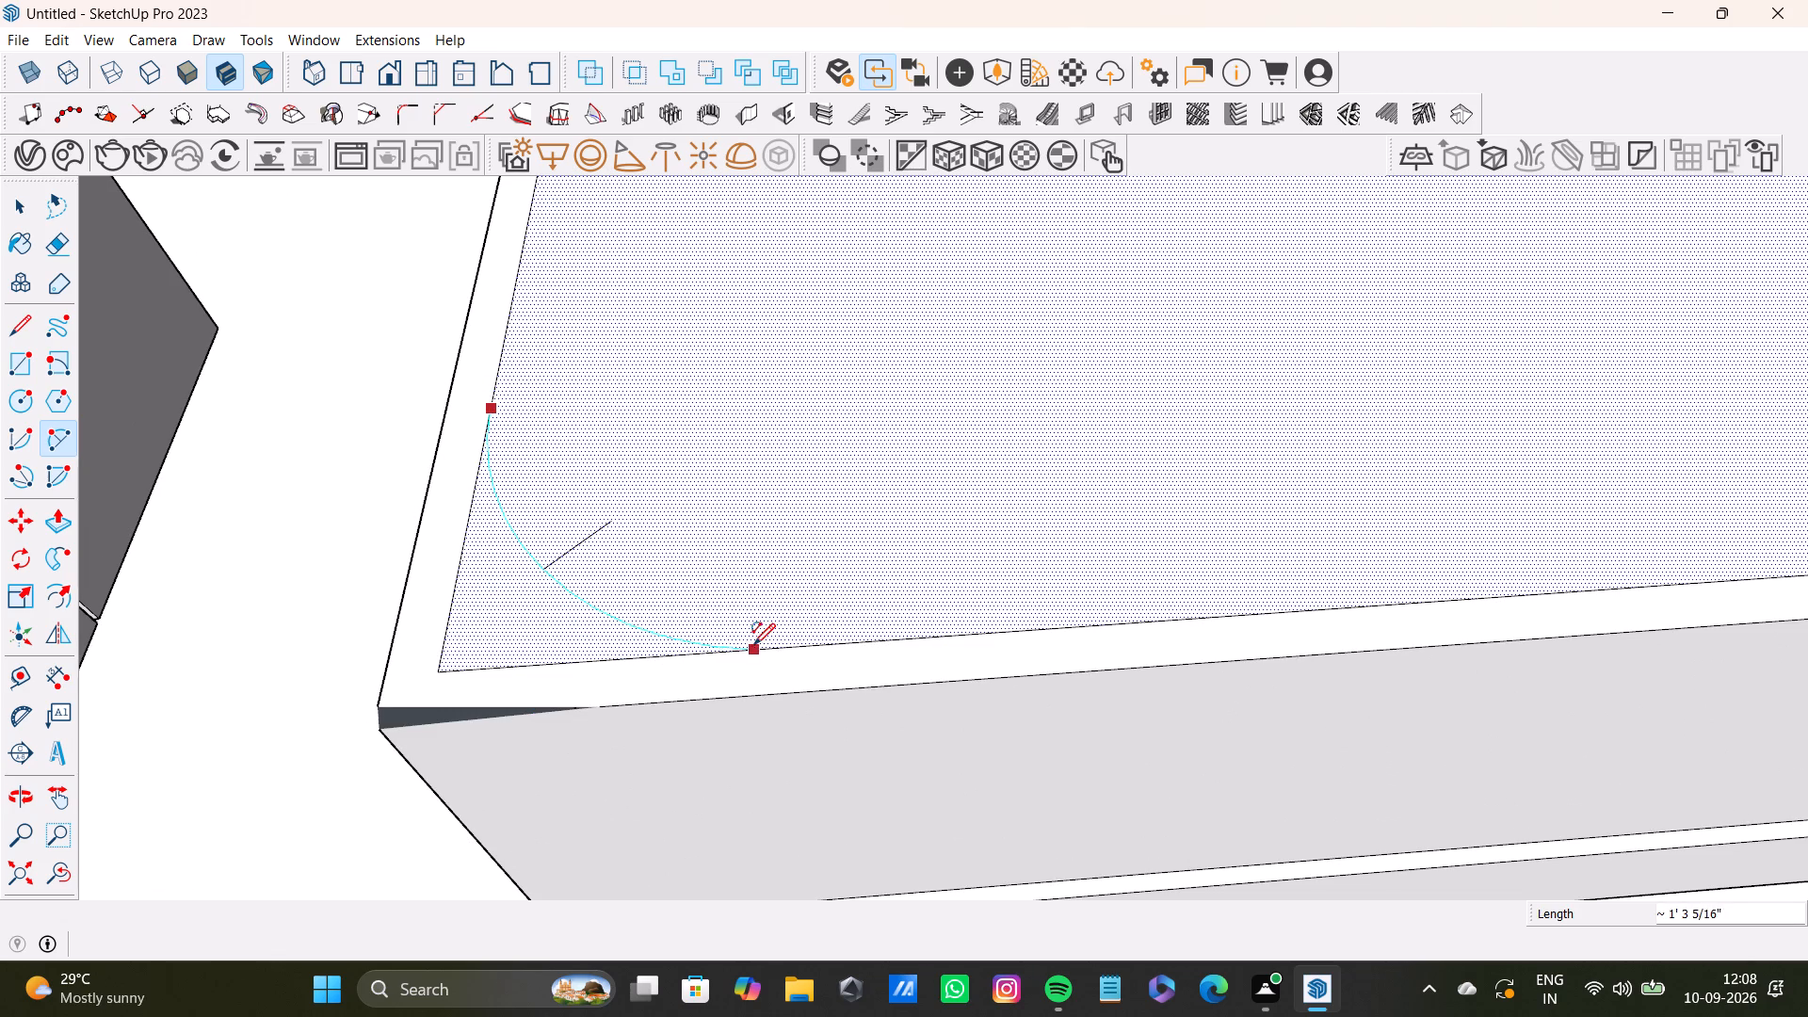
pyautogui.click(804, 650)
pyautogui.click(557, 585)
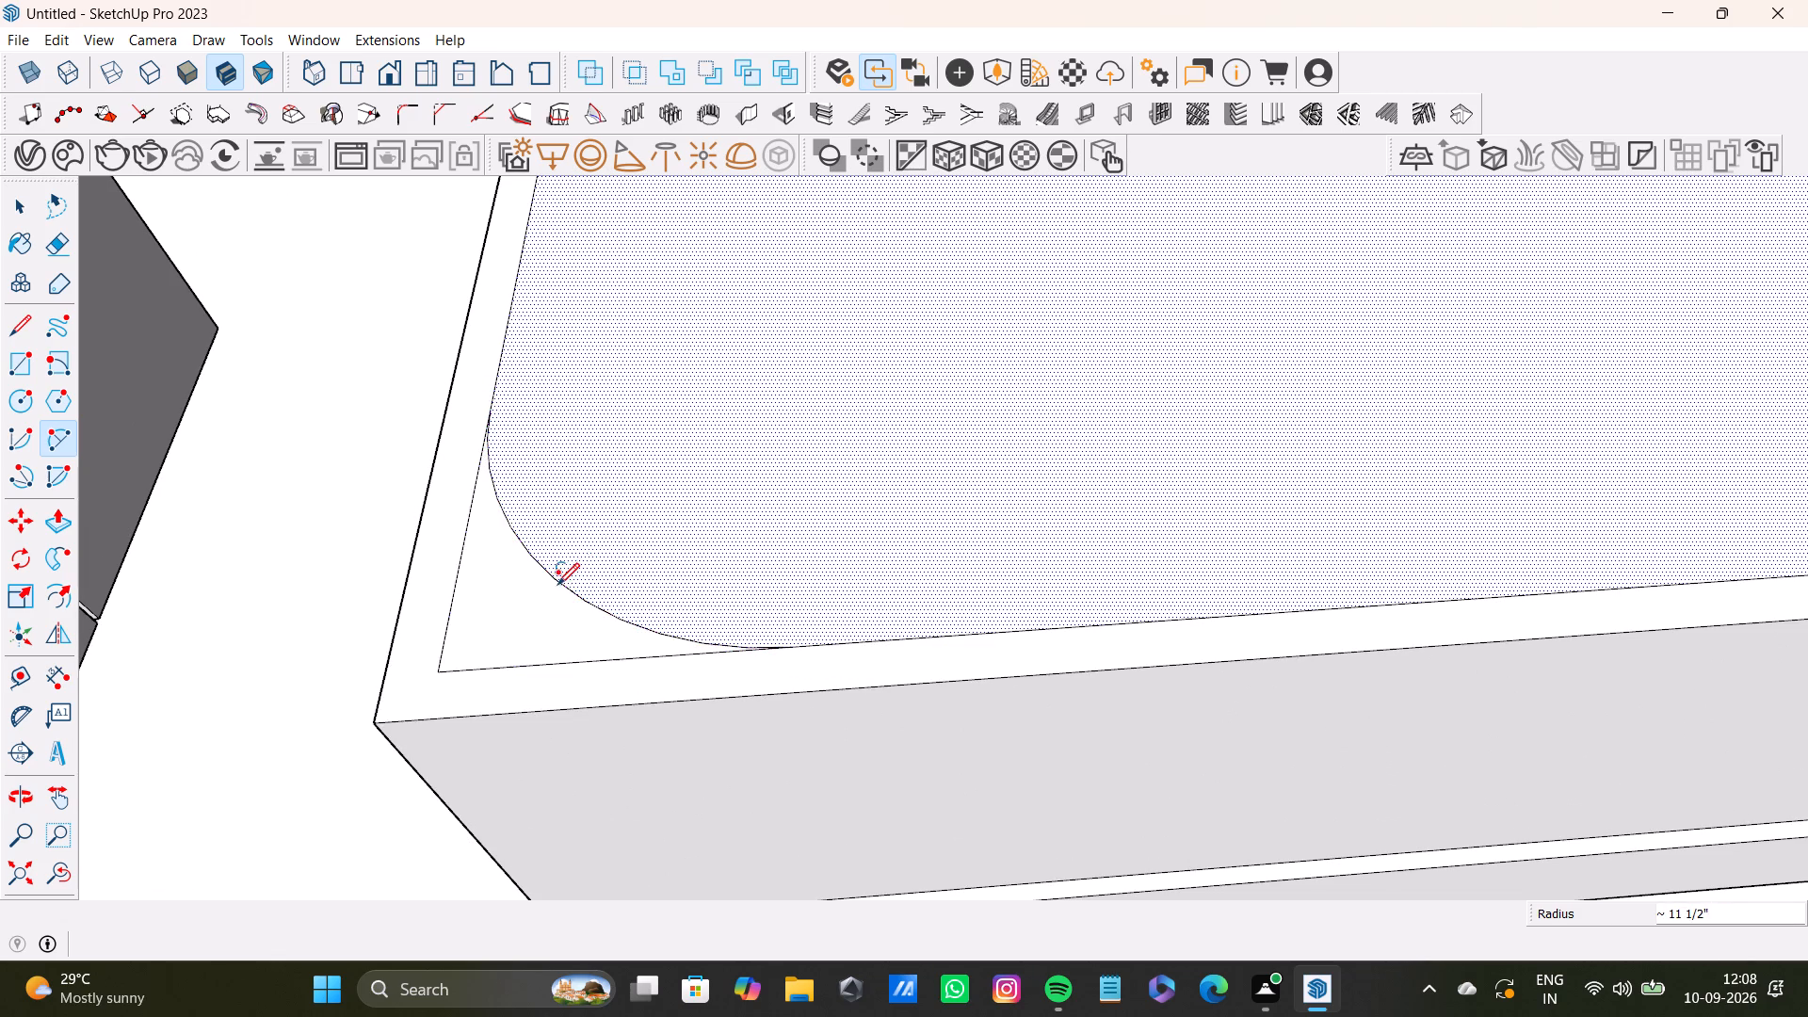
# Draw a matching two-point arc about 1' 4 1/16" long across the inner face's front corner on the window side.
pyautogui.scroll(-8, 568, 562)
pyautogui.keyDown('shift'); pyautogui.moveTo(1122, 579); pyautogui.dragTo(911, 644, button='middle'); pyautogui.keyUp('shift')
pyautogui.moveTo(64, 876); pyautogui.dragTo(75, 867)
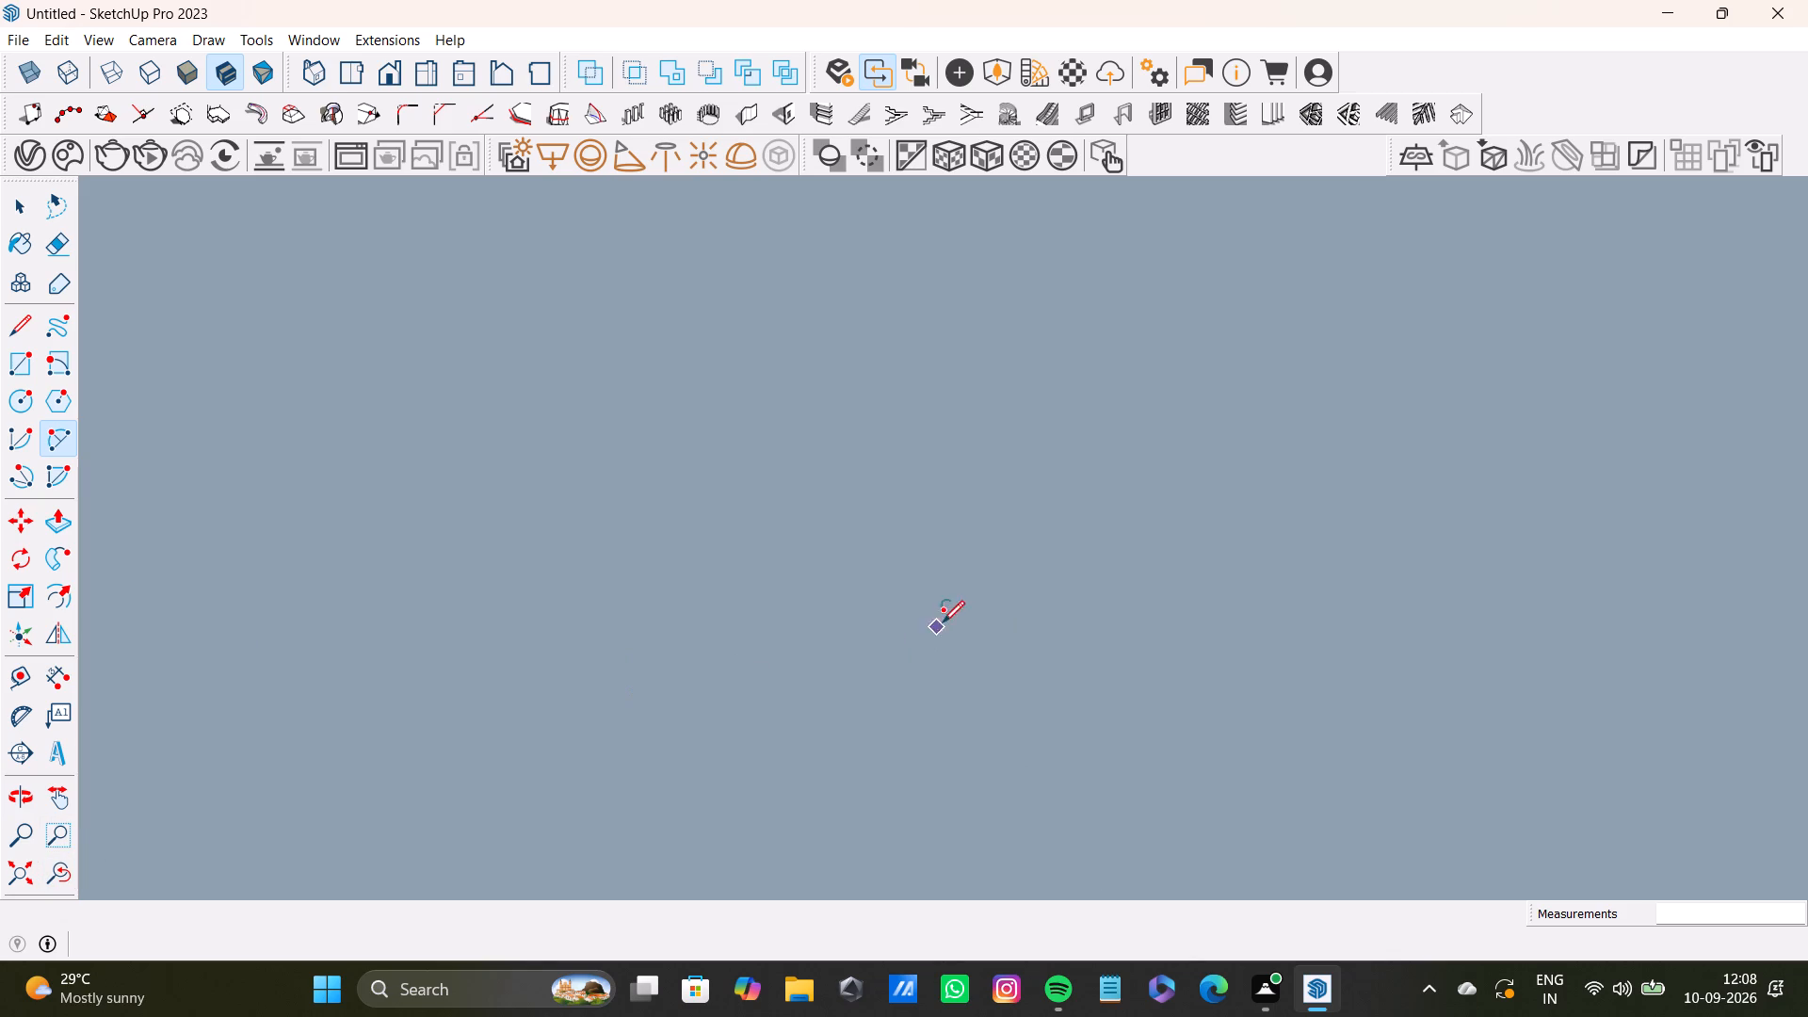
pyautogui.moveTo(21, 880); pyautogui.dragTo(33, 876)
pyautogui.moveTo(1142, 648); pyautogui.dragTo(1120, 791, button='middle')
pyautogui.scroll(3, 1270, 582)
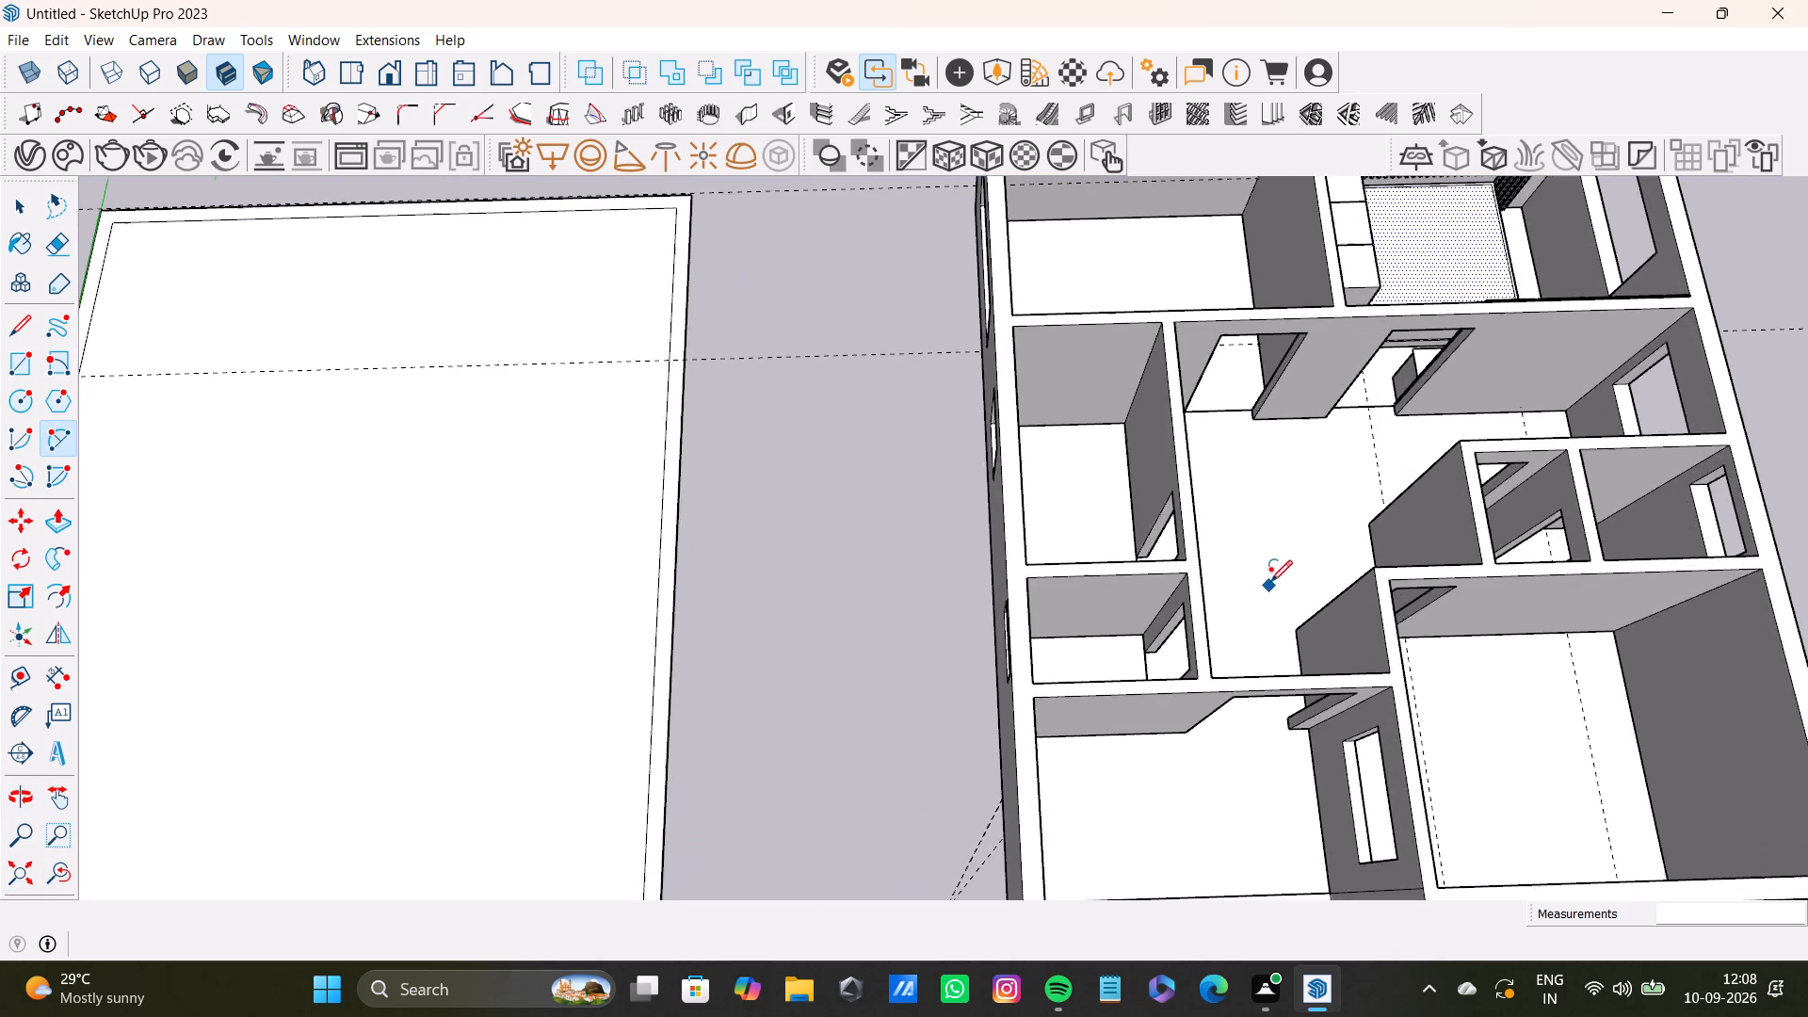
pyautogui.keyDown('shift'); pyautogui.moveTo(1324, 509); pyautogui.dragTo(770, 868, button='middle'); pyautogui.keyUp('shift')
pyautogui.scroll(14, 920, 699)
pyautogui.scroll(3, 1025, 670)
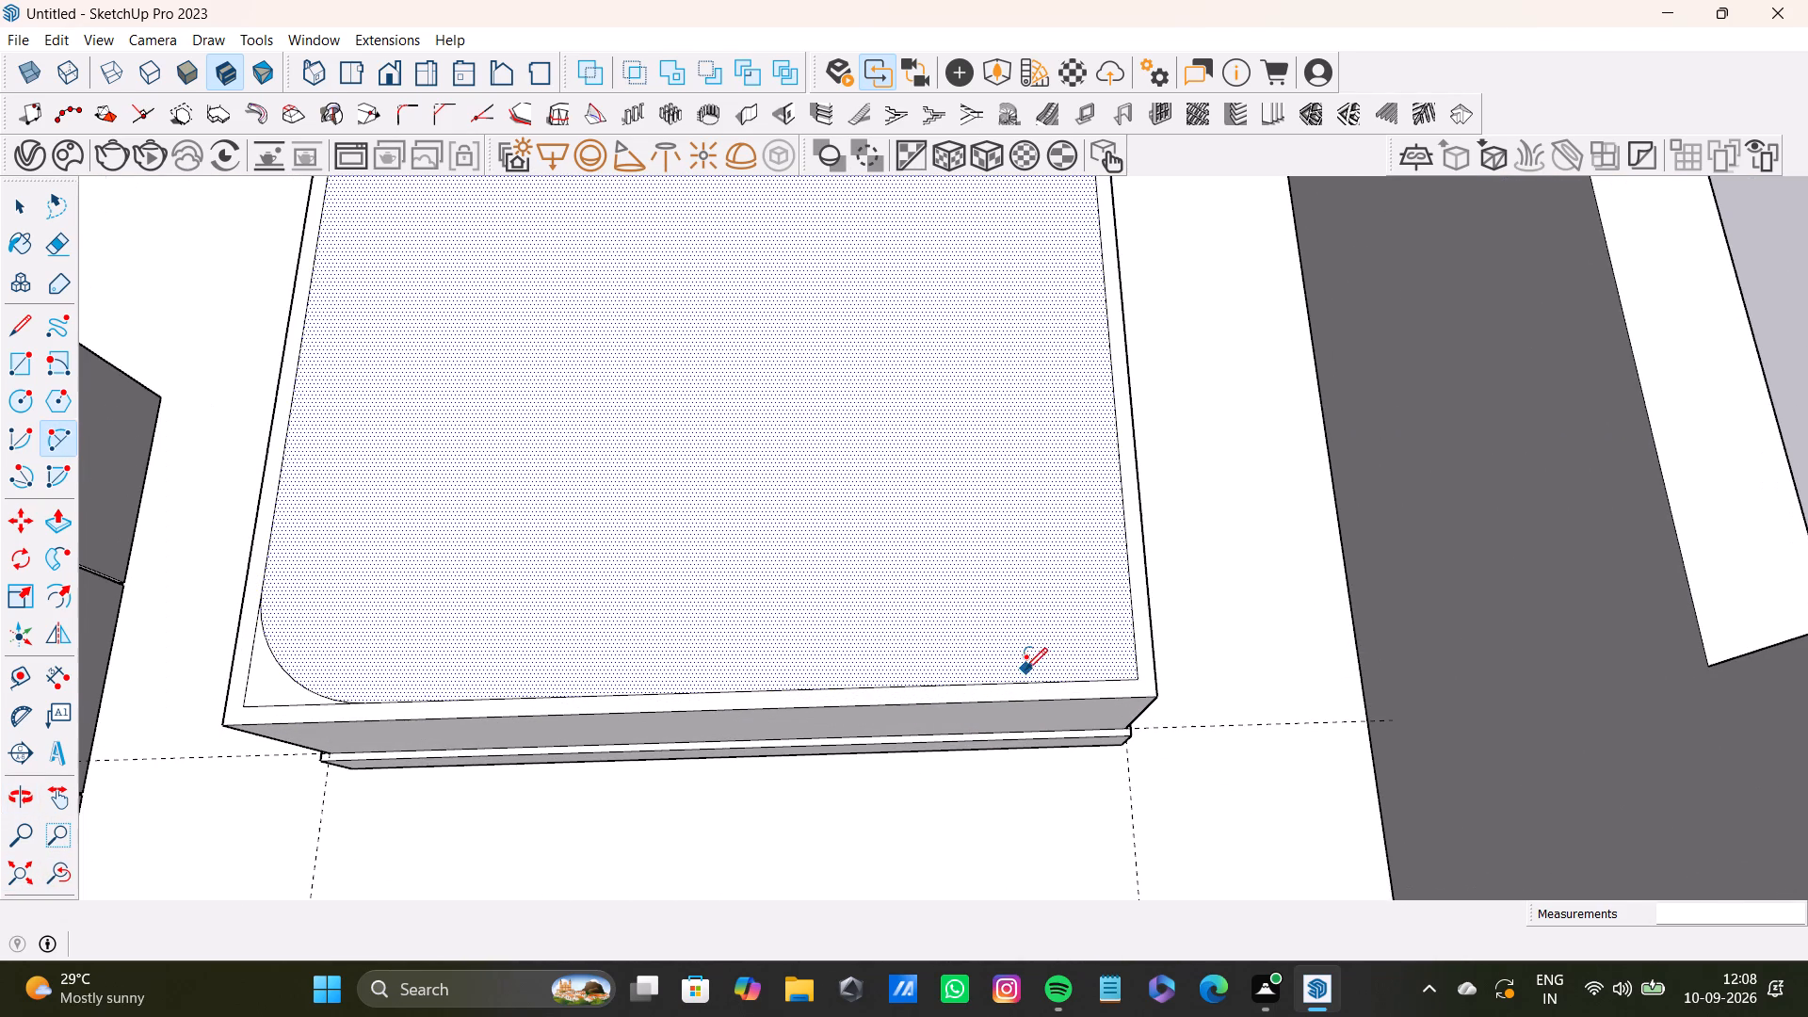
pyautogui.click(1019, 684)
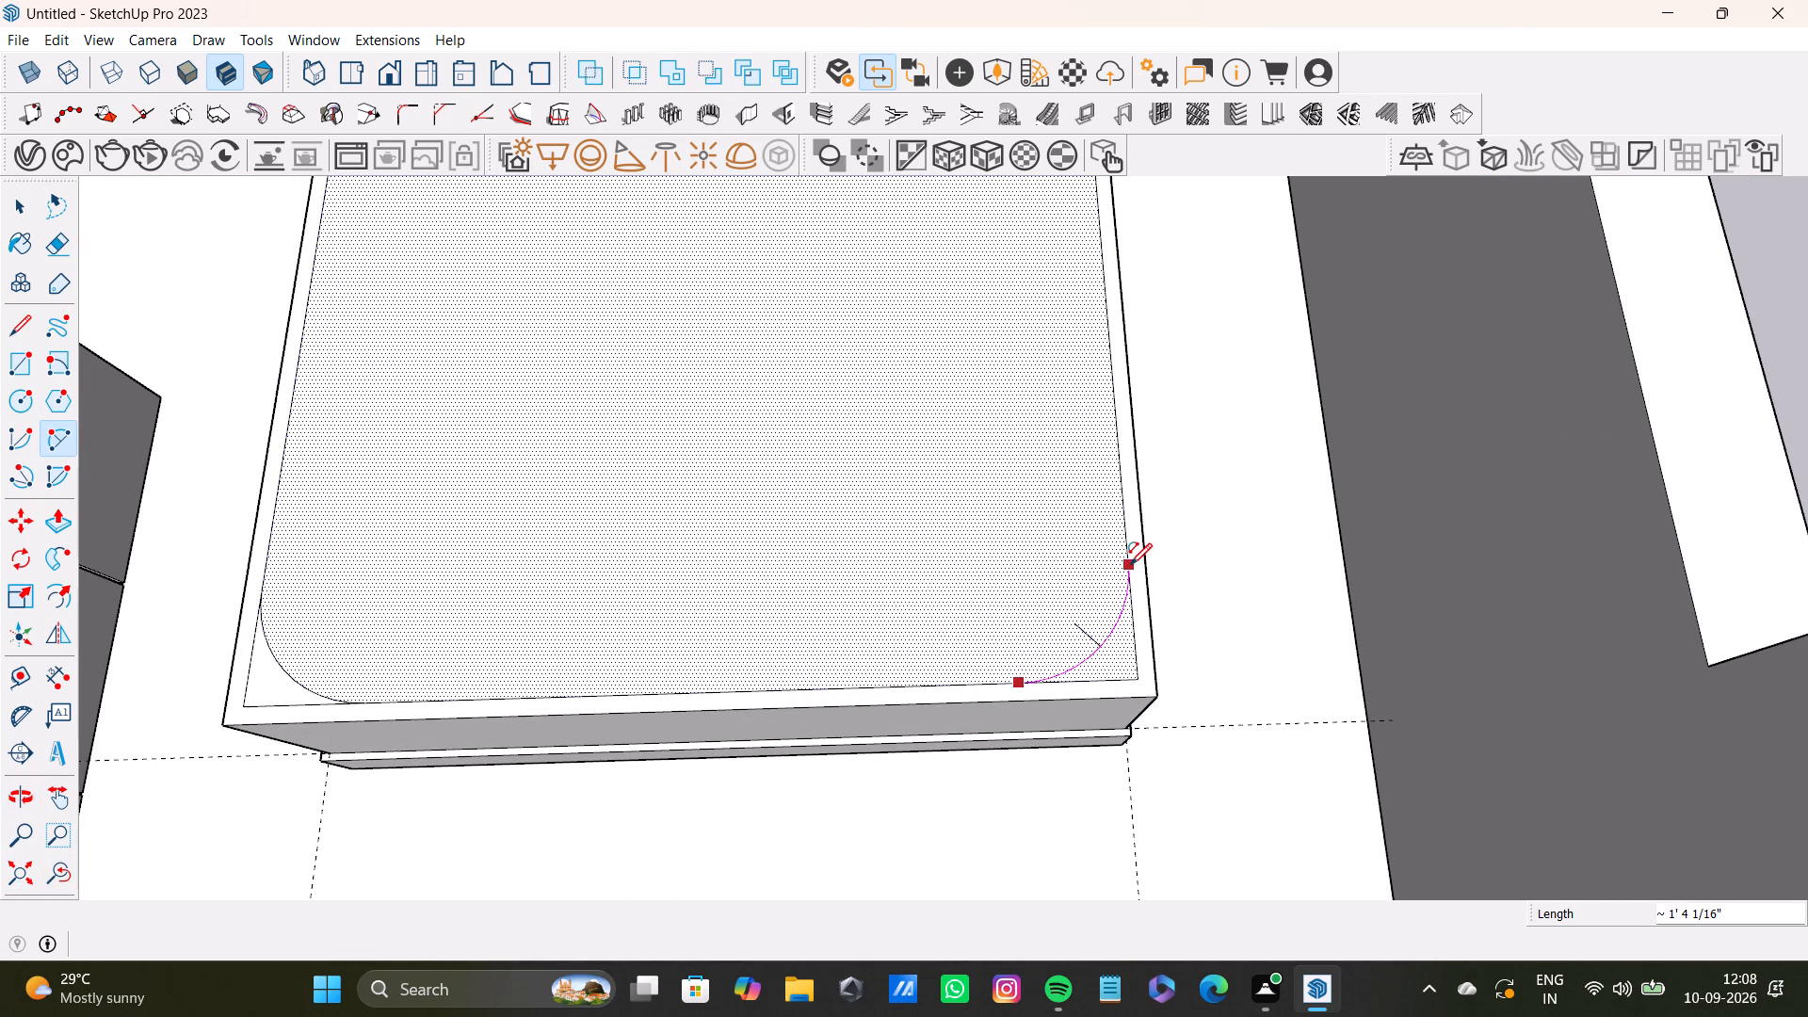
pyautogui.click(1130, 565)
pyautogui.click(1115, 636)
# Draw a two-point arc across the inner face's wardrobe-side corner at the slatted wall, about 1' 4 1/8" long with a radius of about 11 3/8".
pyautogui.scroll(-5, 853, 605)
pyautogui.keyDown('shift'); pyautogui.moveTo(847, 609); pyautogui.dragTo(915, 707, button='middle'); pyautogui.keyUp('shift')
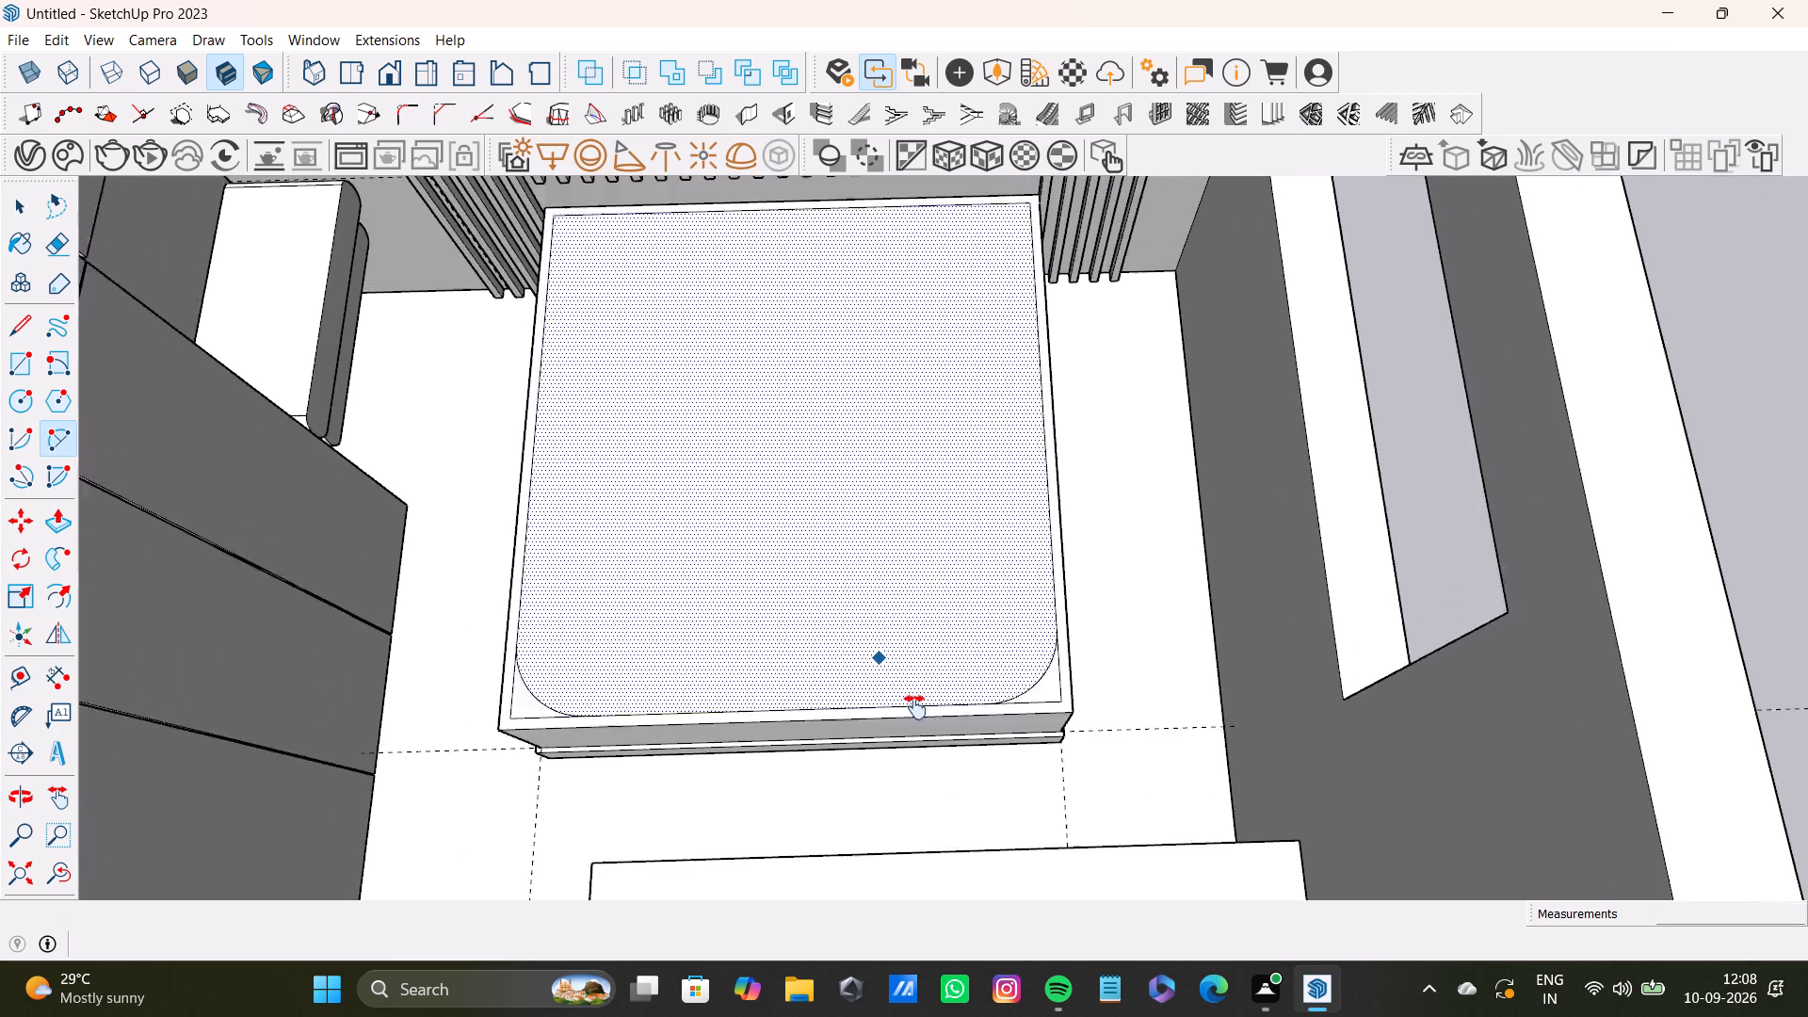
pyautogui.keyDown('shift'); pyautogui.moveTo(915, 707); pyautogui.dragTo(984, 794, button='middle'); pyautogui.keyUp('shift')
pyautogui.scroll(8, 643, 360)
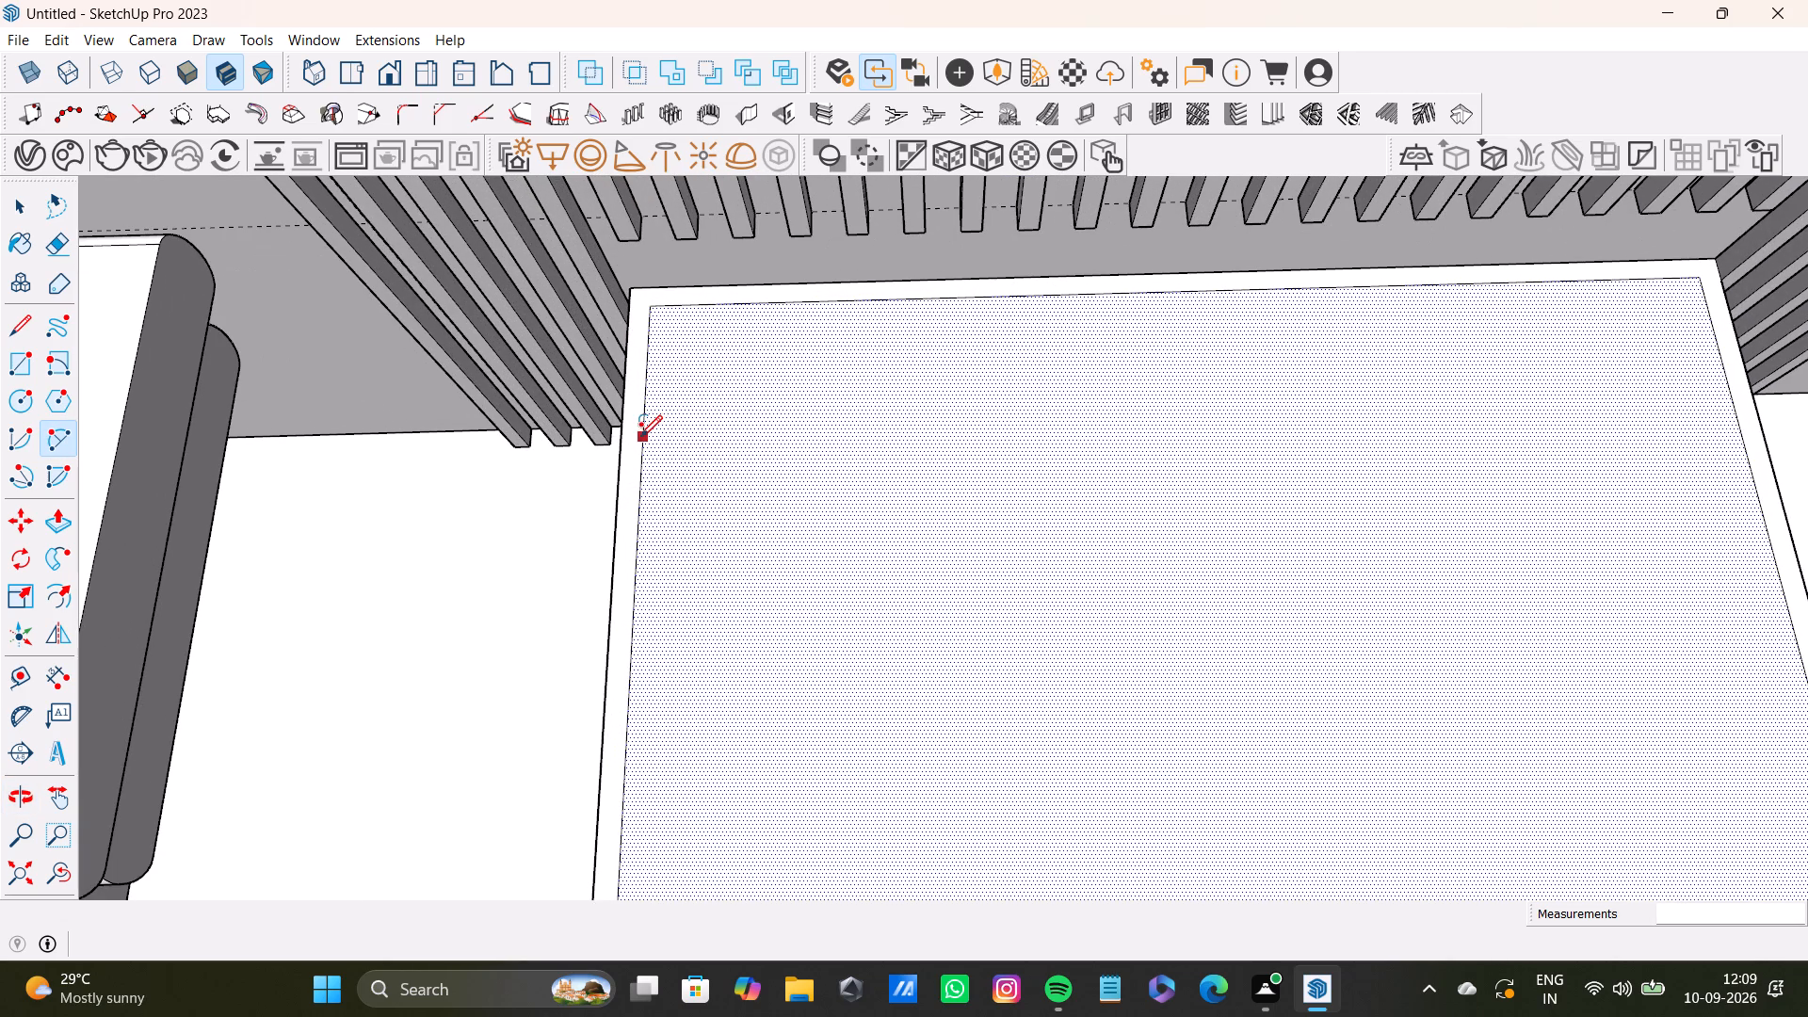
pyautogui.moveTo(640, 437); pyautogui.dragTo(640, 412)
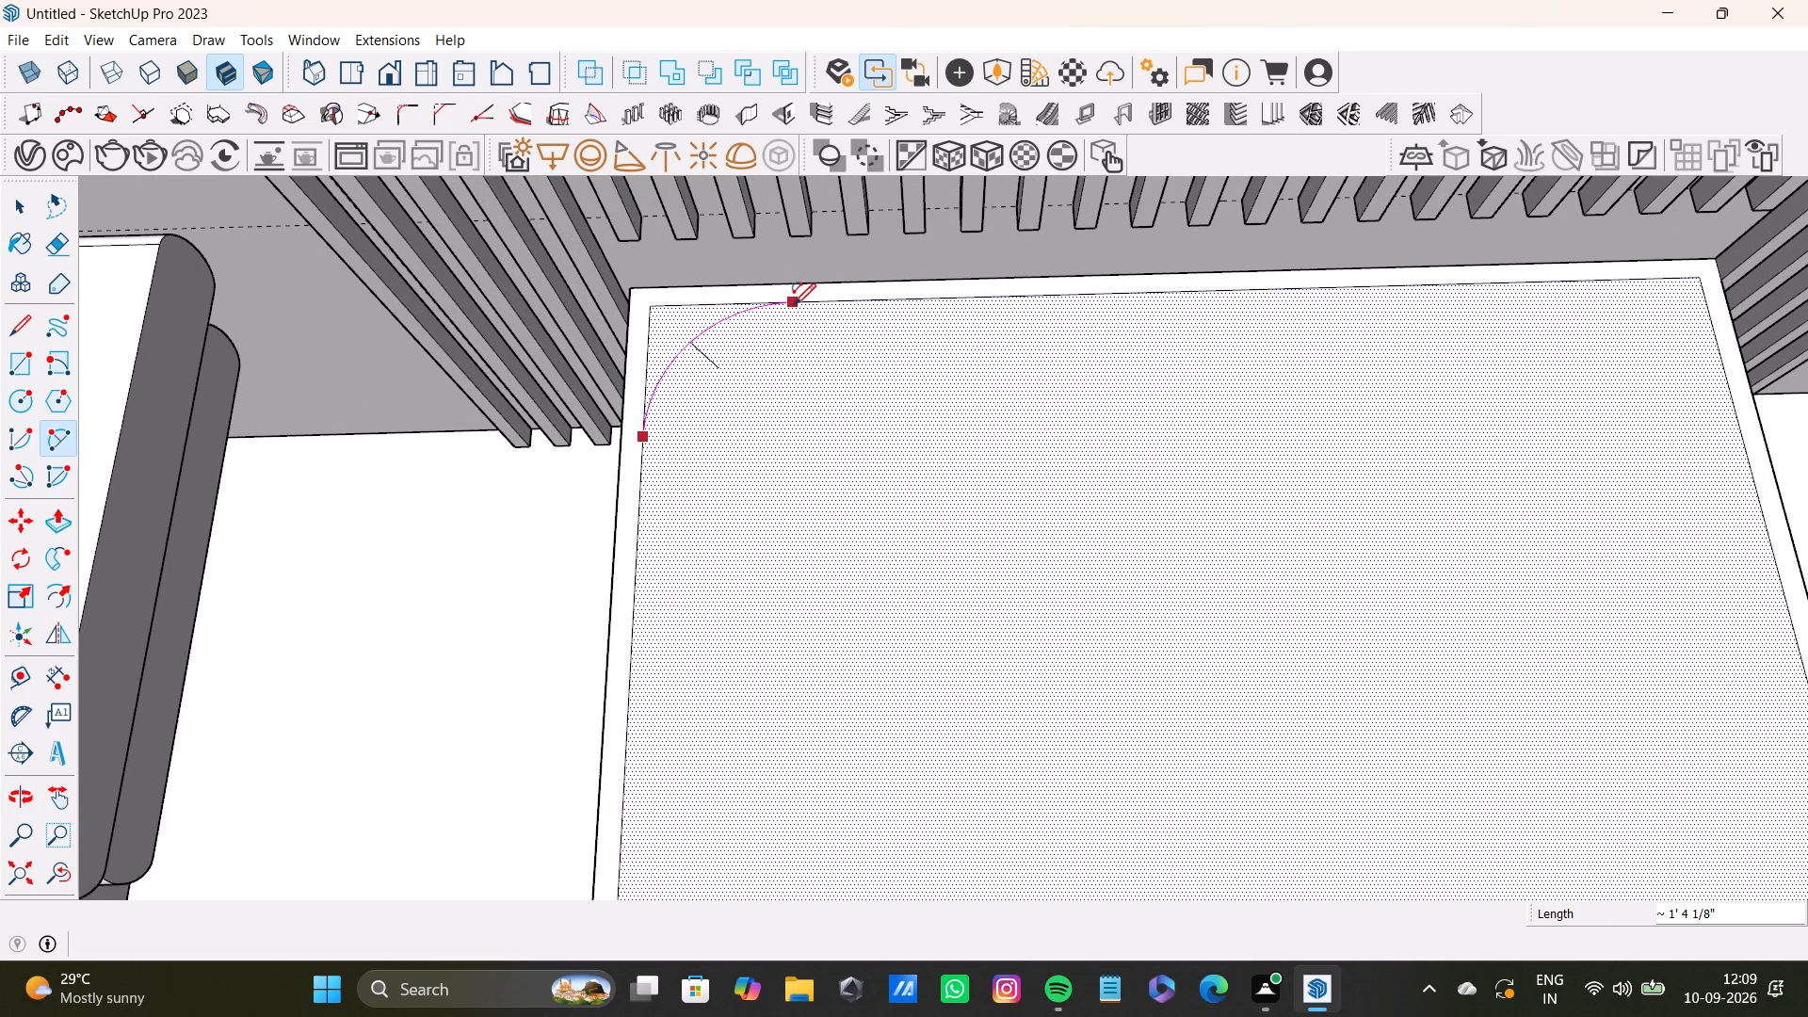
pyautogui.click(794, 305)
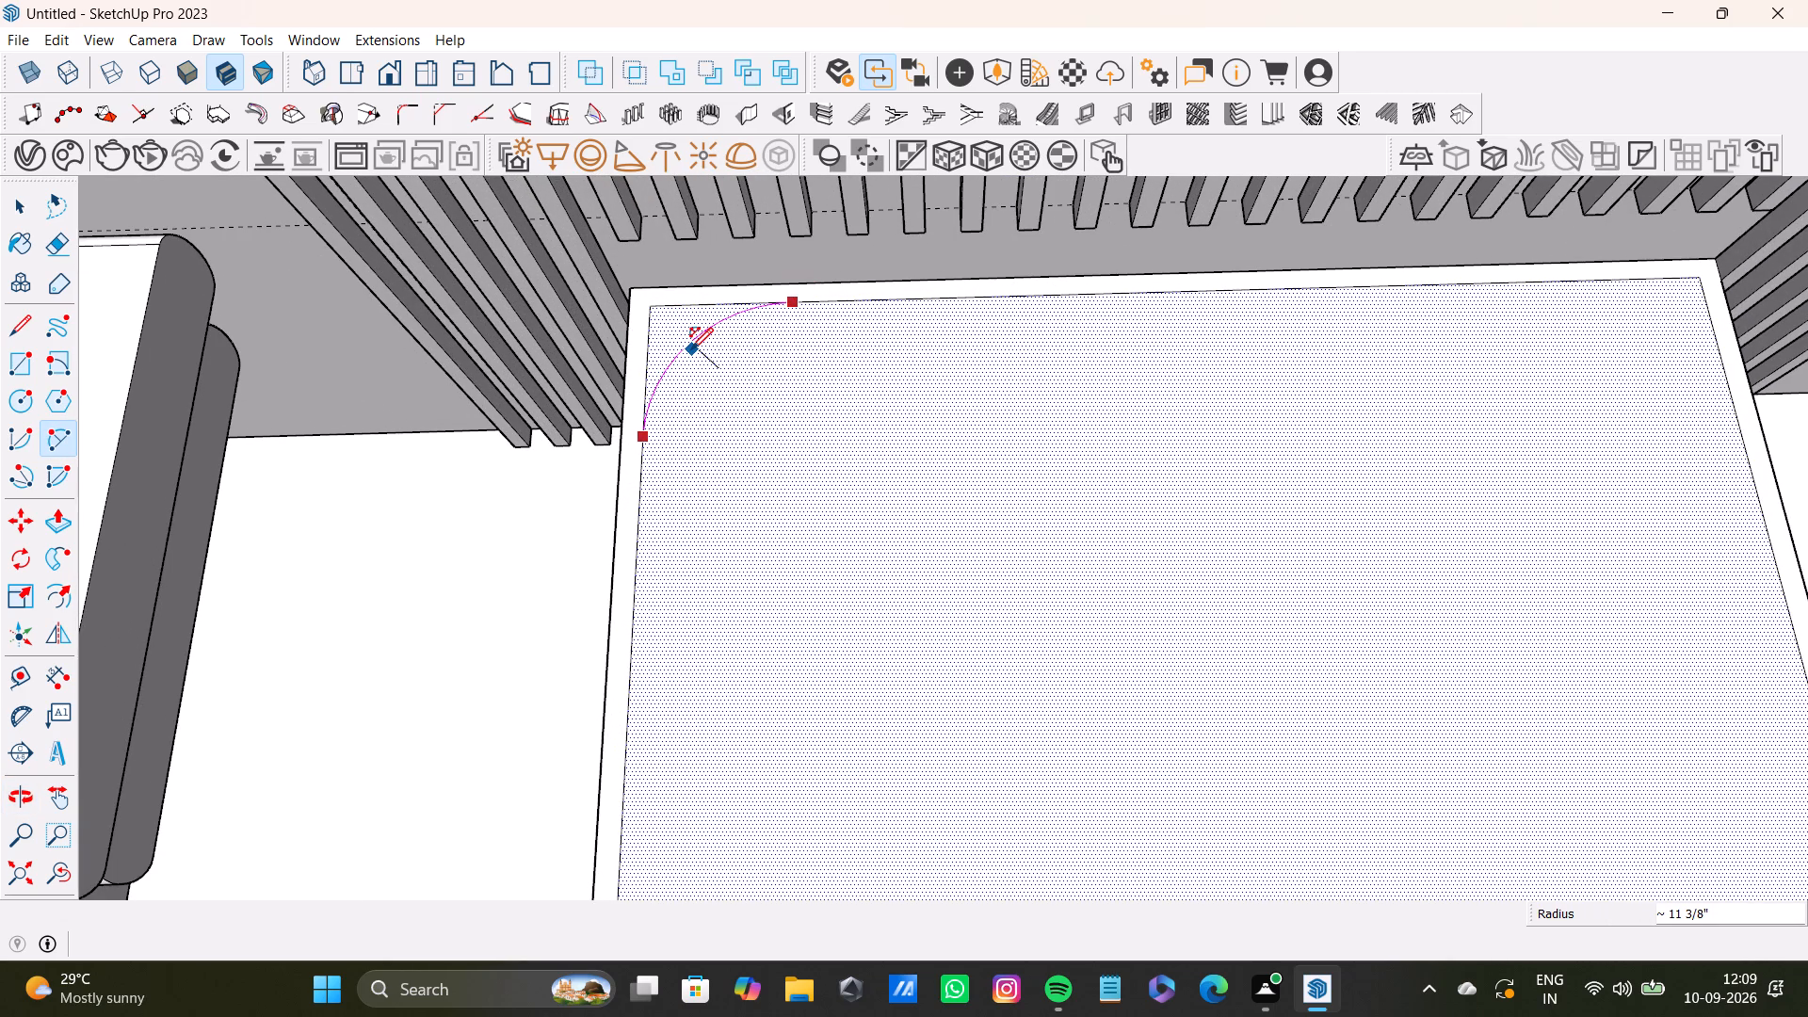
pyautogui.click(691, 349)
# Draw a two-point arc across the inner face's window-side corner at the slatted wall to round the last corner.
pyautogui.scroll(-6, 884, 392)
pyautogui.keyDown('shift'); pyautogui.moveTo(1043, 414); pyautogui.dragTo(937, 582, button='middle'); pyautogui.keyUp('shift')
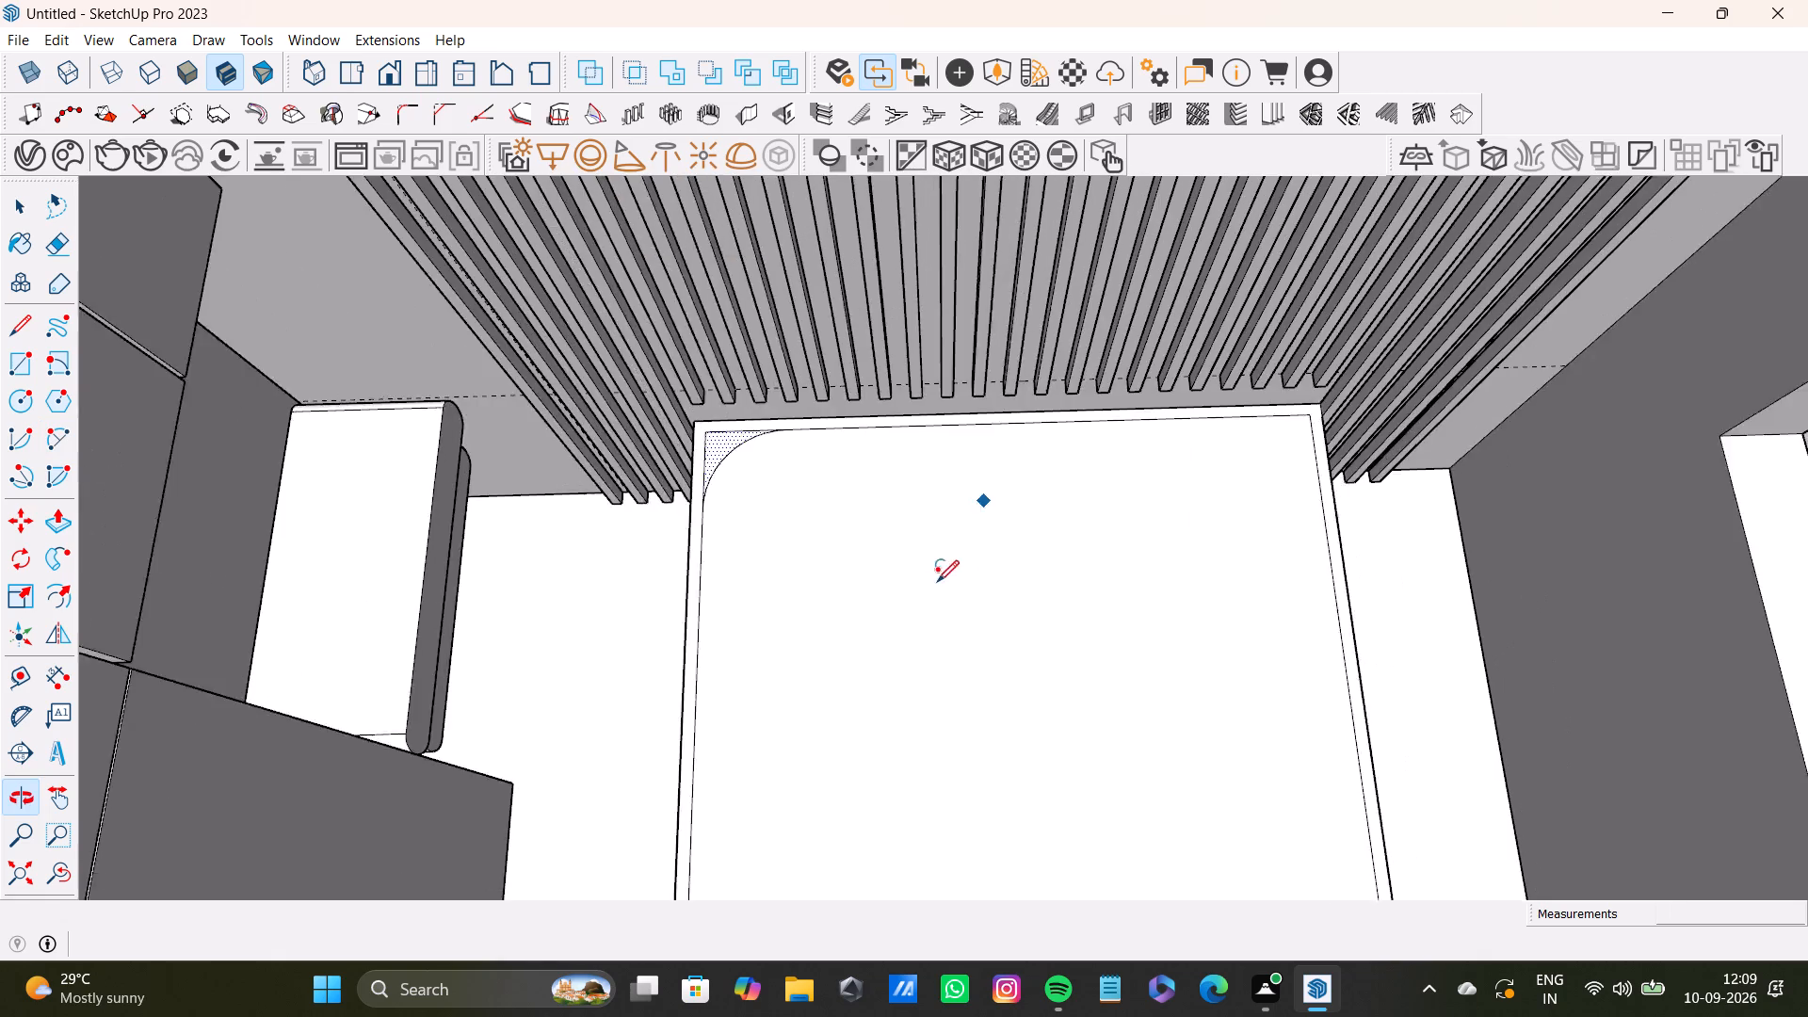
pyautogui.keyDown('shift'); pyautogui.moveTo(937, 582); pyautogui.dragTo(939, 576, button='middle'); pyautogui.keyUp('shift')
pyautogui.scroll(6, 1184, 521)
pyautogui.click(1144, 460)
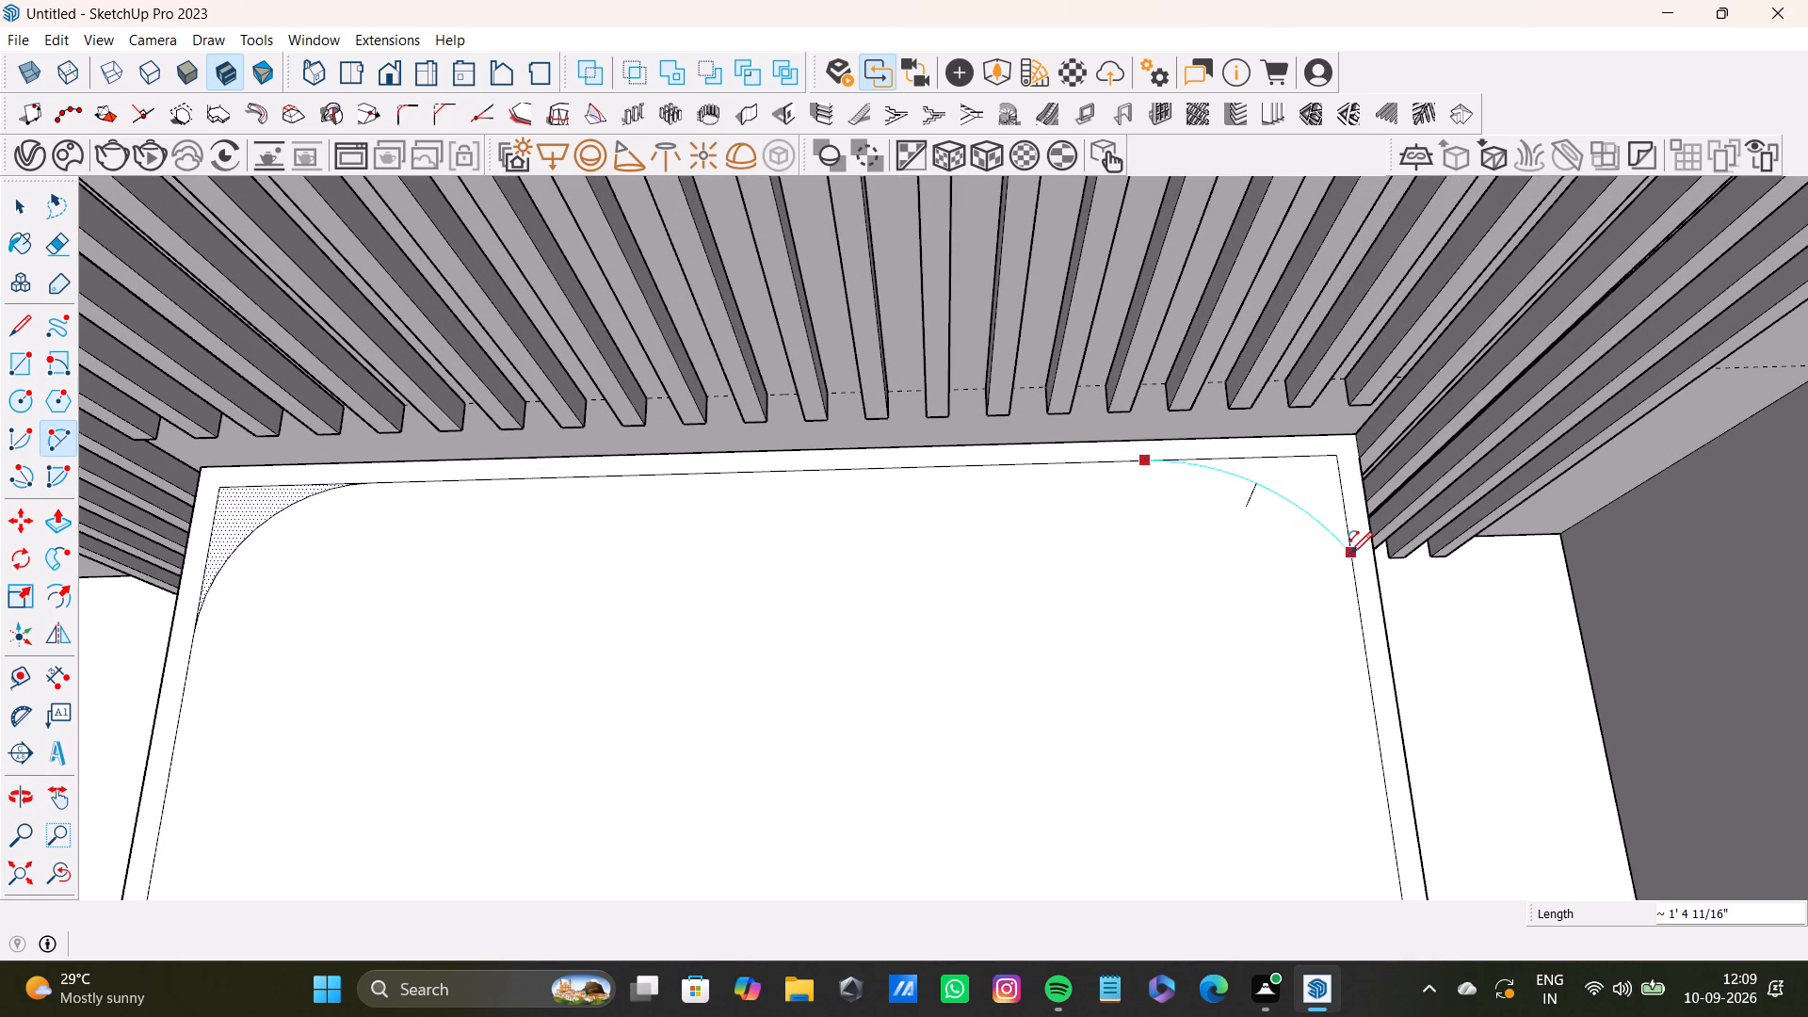
pyautogui.click(1351, 584)
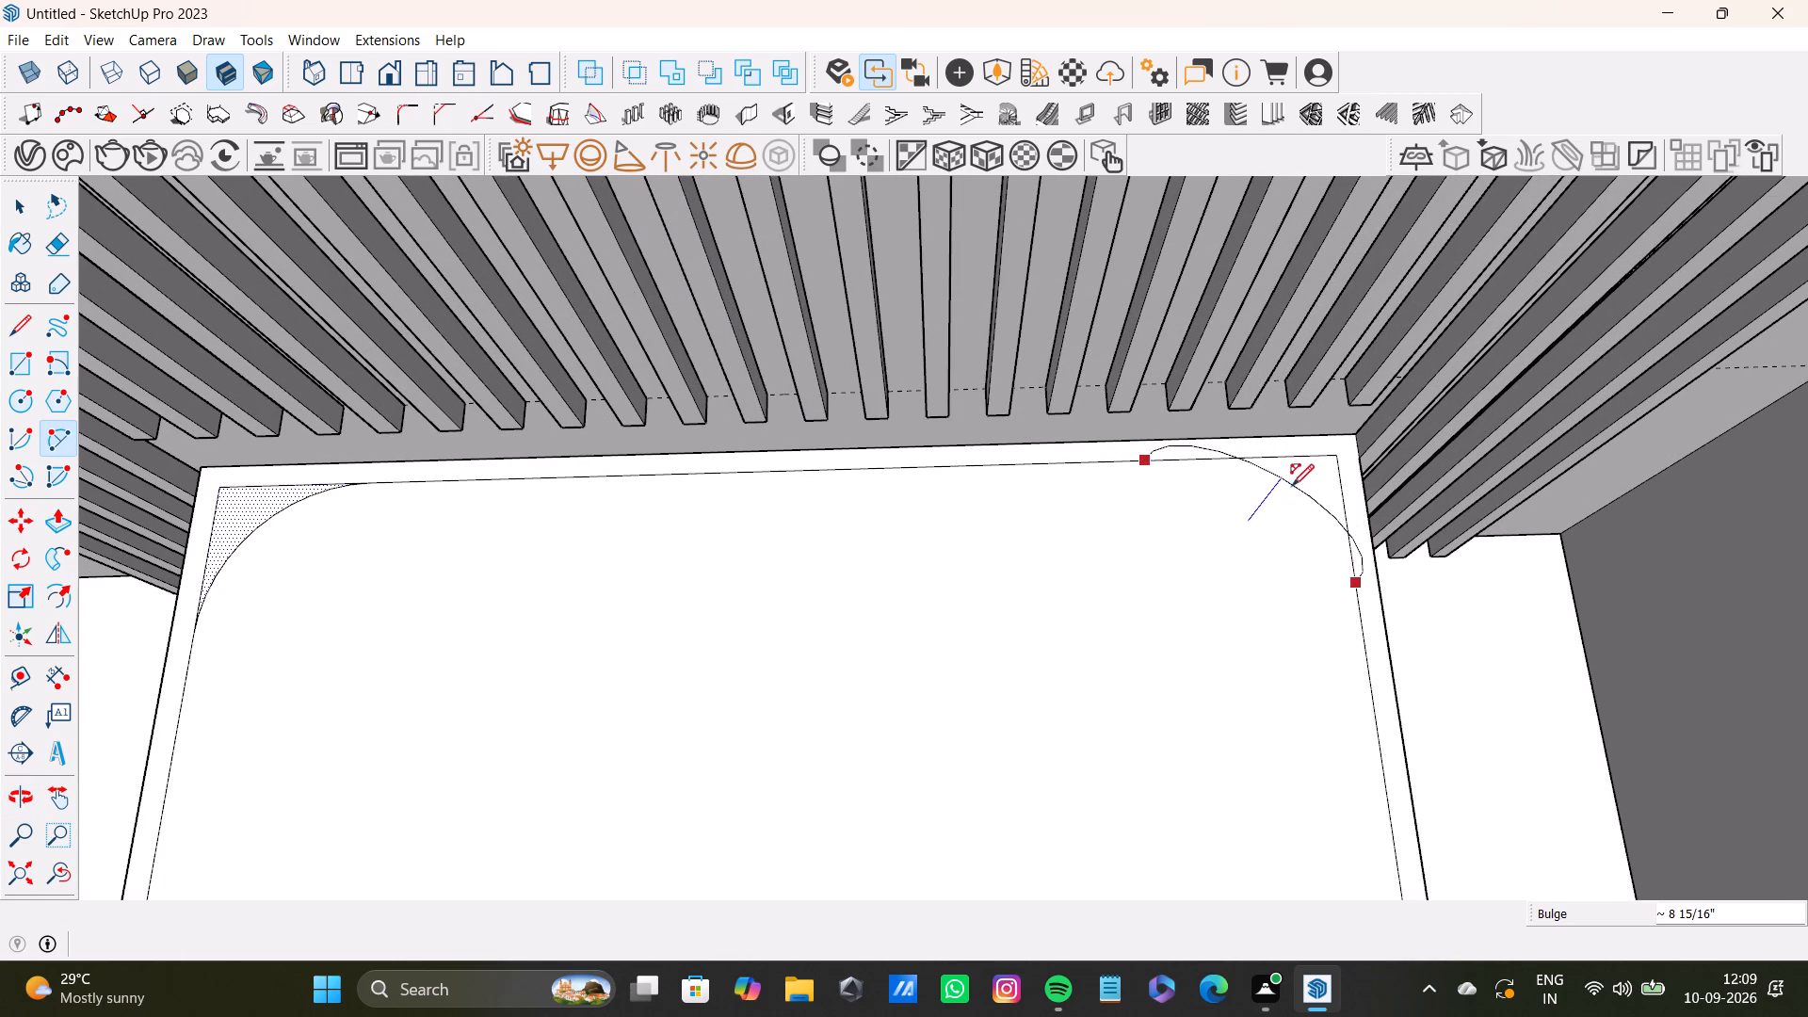
pyautogui.click(1311, 515)
# Push/Pull the rounded inner face of the low box's top down 1 1/2" to form a recess with rounded corners.
pyautogui.scroll(-9, 1135, 559)
pyautogui.keyDown('shift'); pyautogui.moveTo(1010, 709); pyautogui.dragTo(996, 520, button='middle'); pyautogui.keyUp('shift')
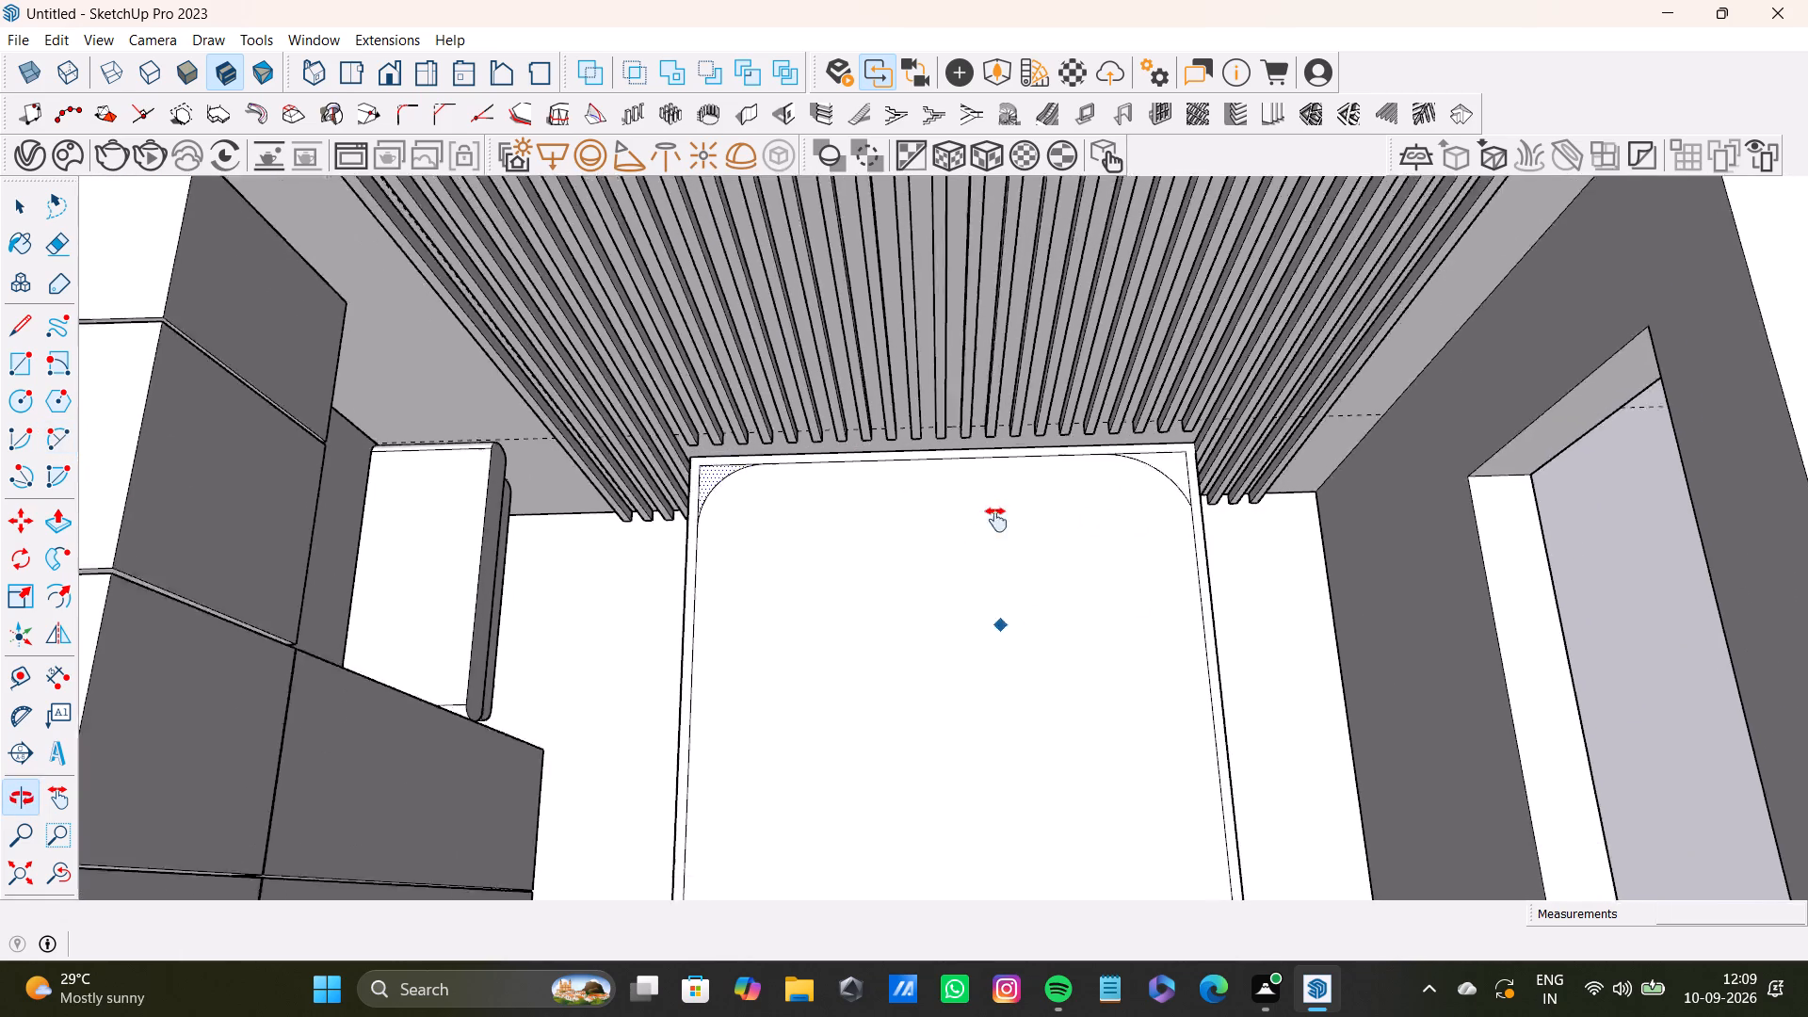
pyautogui.keyDown('shift'); pyautogui.moveTo(996, 520); pyautogui.dragTo(996, 508, button='middle'); pyautogui.keyUp('shift')
pyautogui.scroll(-4, 996, 508)
pyautogui.moveTo(996, 566); pyautogui.dragTo(993, 626, button='middle')
pyautogui.press('space')
pyautogui.click(968, 654)
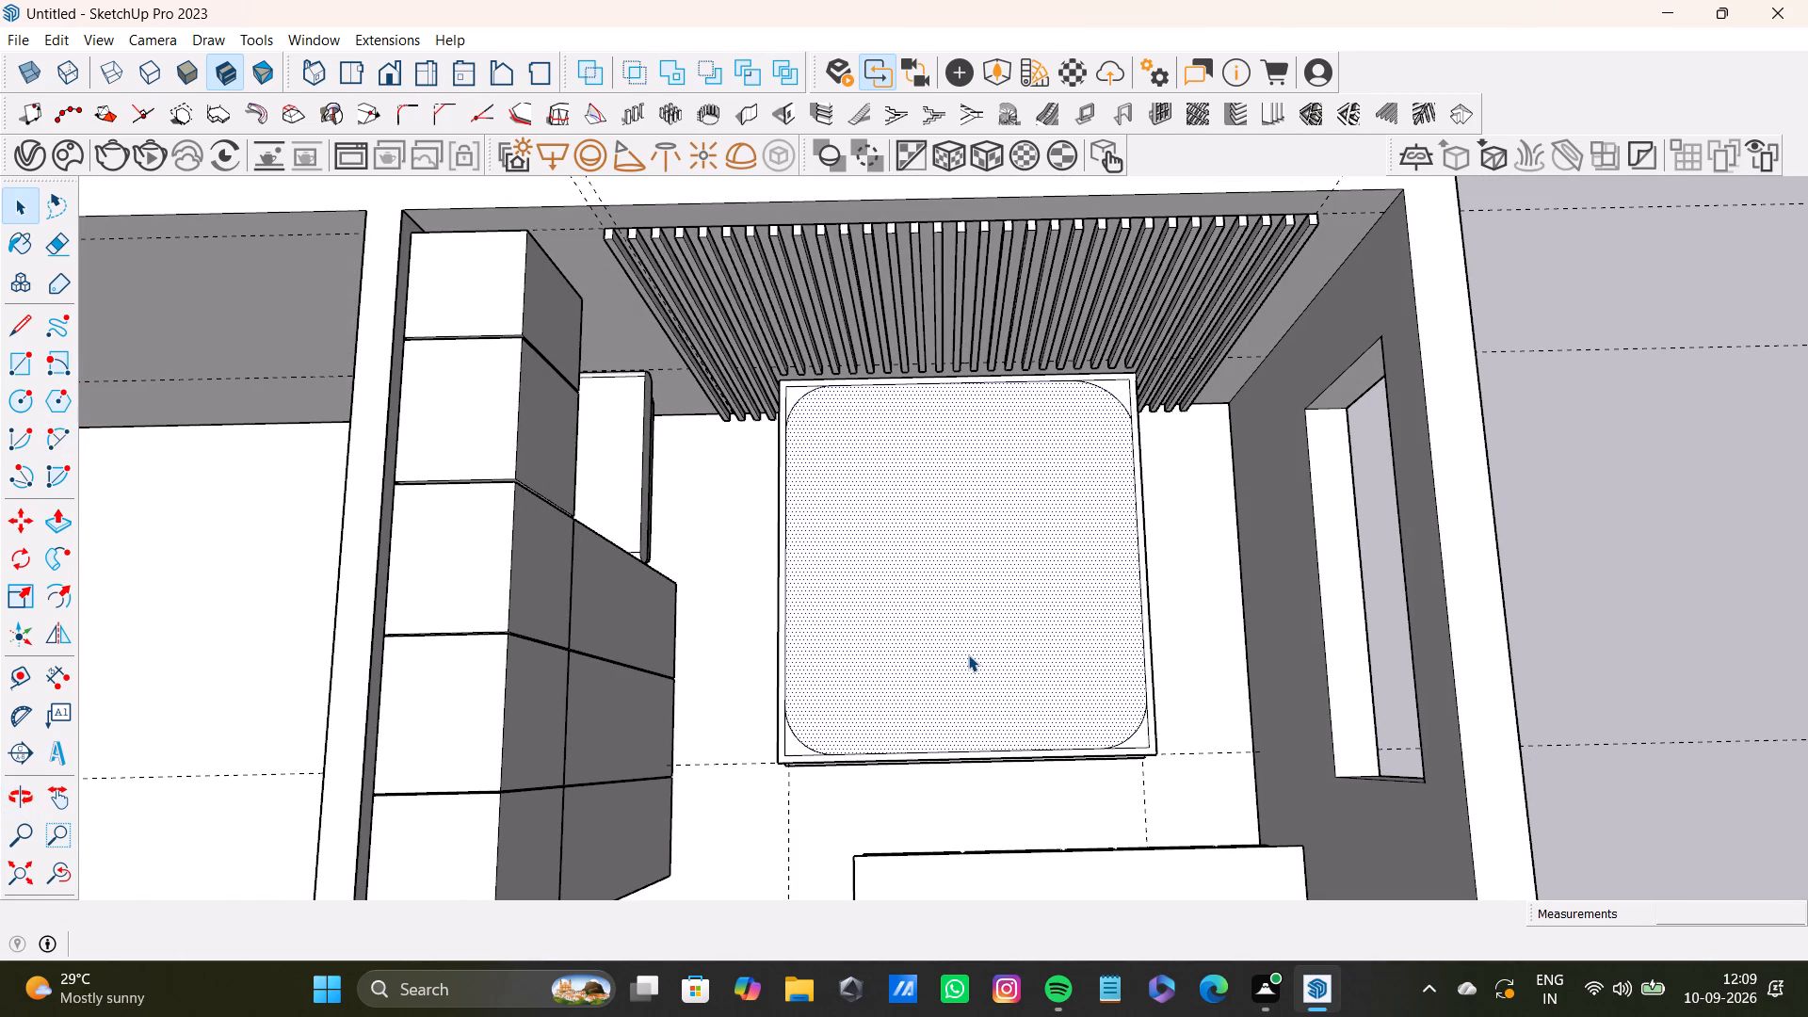
pyautogui.press('p')
pyautogui.moveTo(968, 654); pyautogui.dragTo(958, 654)
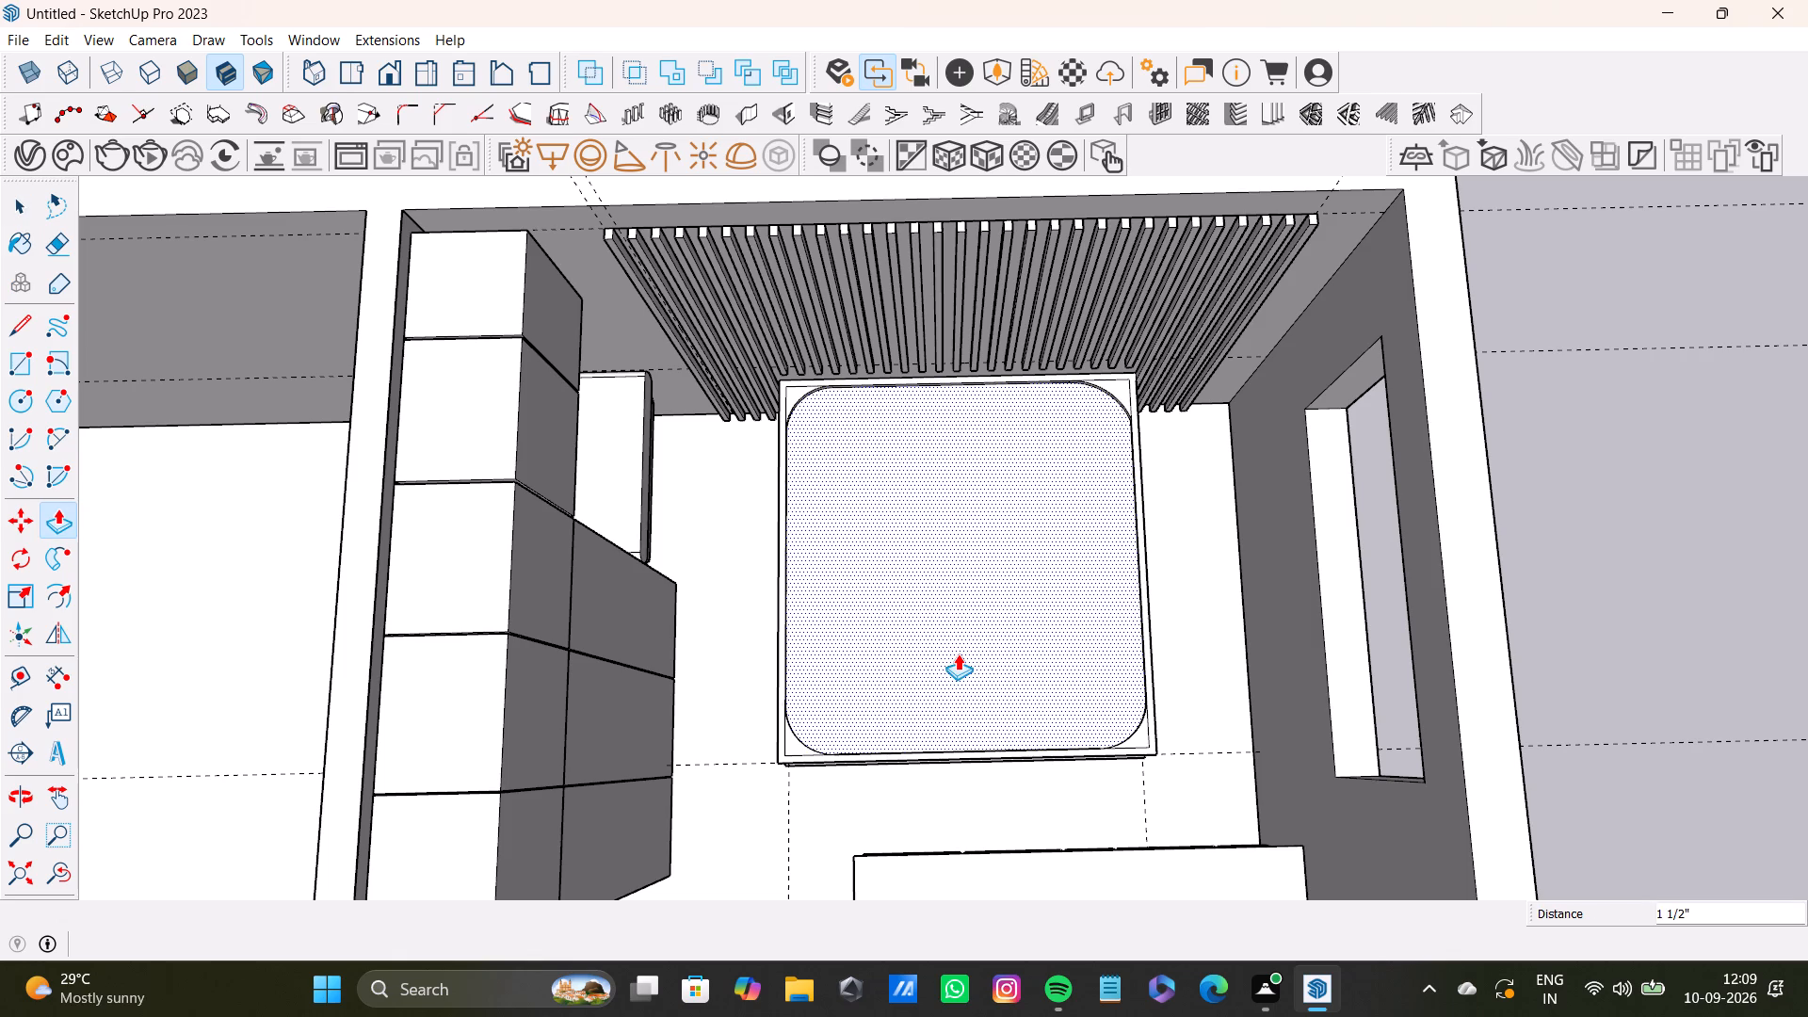
pyautogui.moveTo(994, 653); pyautogui.dragTo(549, 555, button='middle')
pyautogui.scroll(5, 890, 625)
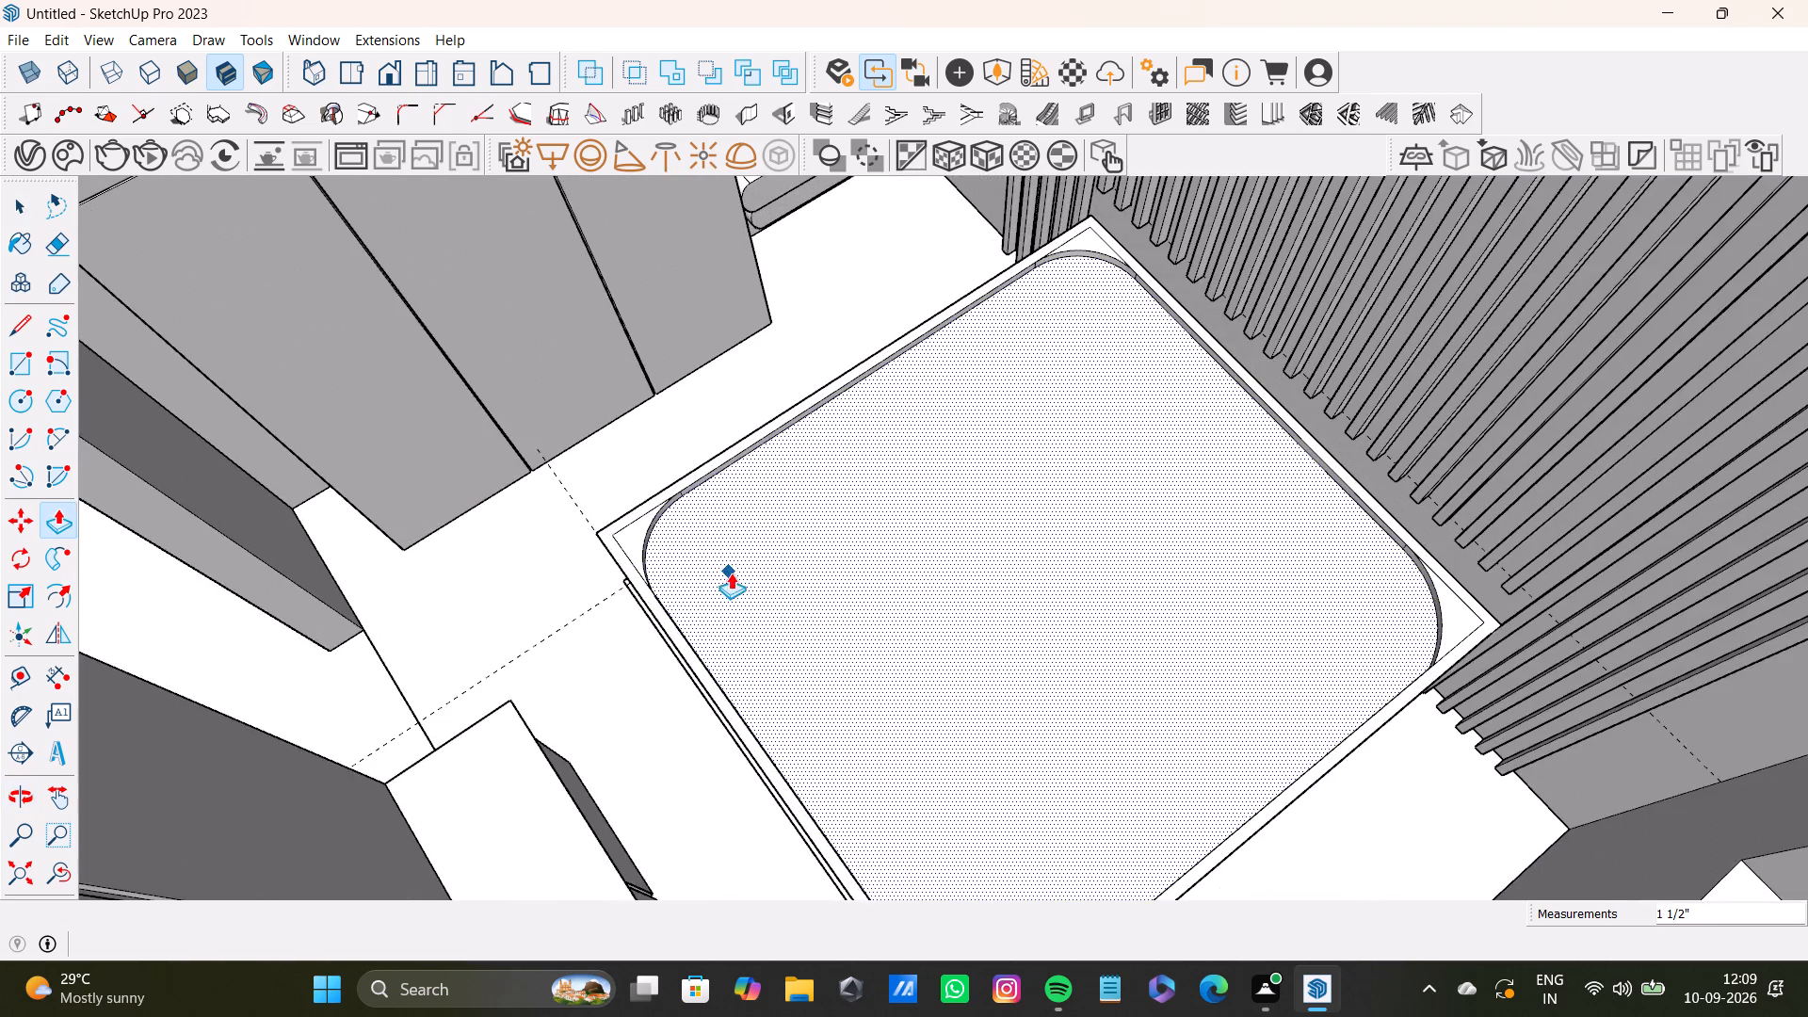
# Push/Pull the rounded inner face of the bed base's top again by about 4 9/16".
pyautogui.moveTo(731, 573); pyautogui.dragTo(1021, 547, button='middle')
pyautogui.moveTo(752, 669); pyautogui.dragTo(702, 686)
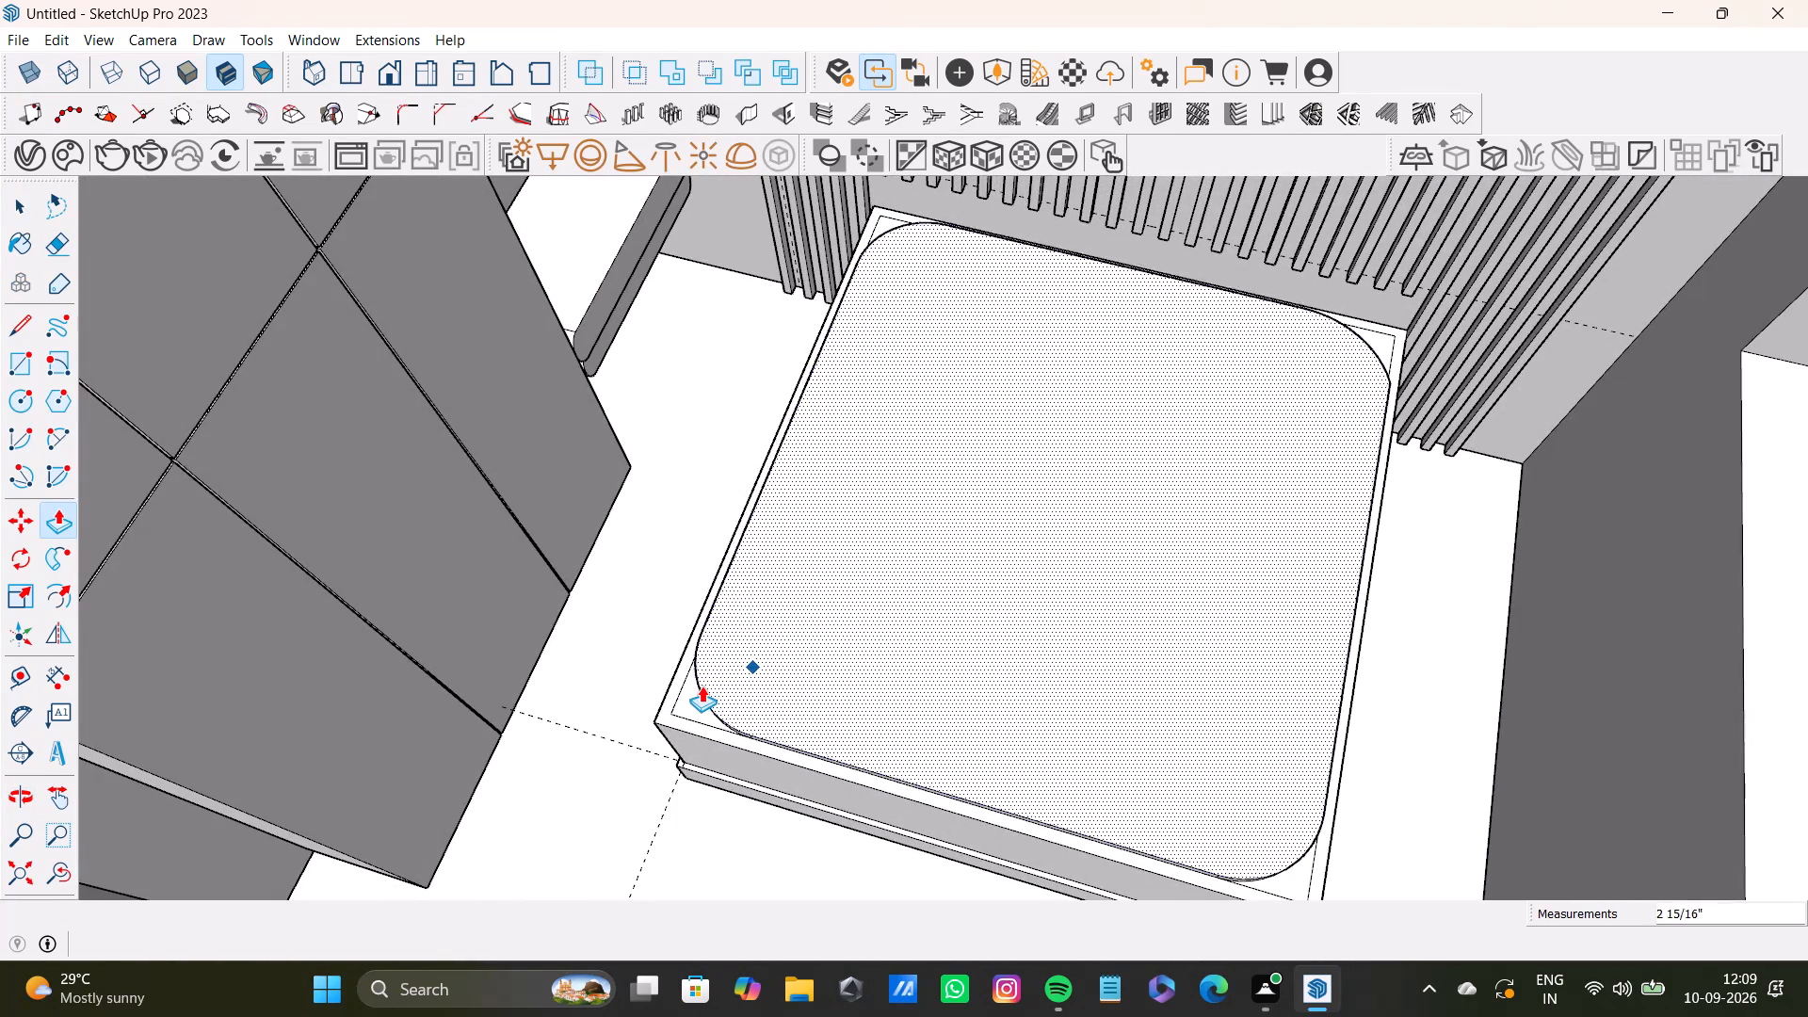
pyautogui.moveTo(702, 686); pyautogui.dragTo(699, 686)
# Examine the bed base's rounded top against the slatted wall, wardrobe and surrounding rooms from several angles.
pyautogui.scroll(-9, 698, 687)
pyautogui.moveTo(706, 691); pyautogui.dragTo(1057, 623, button='middle')
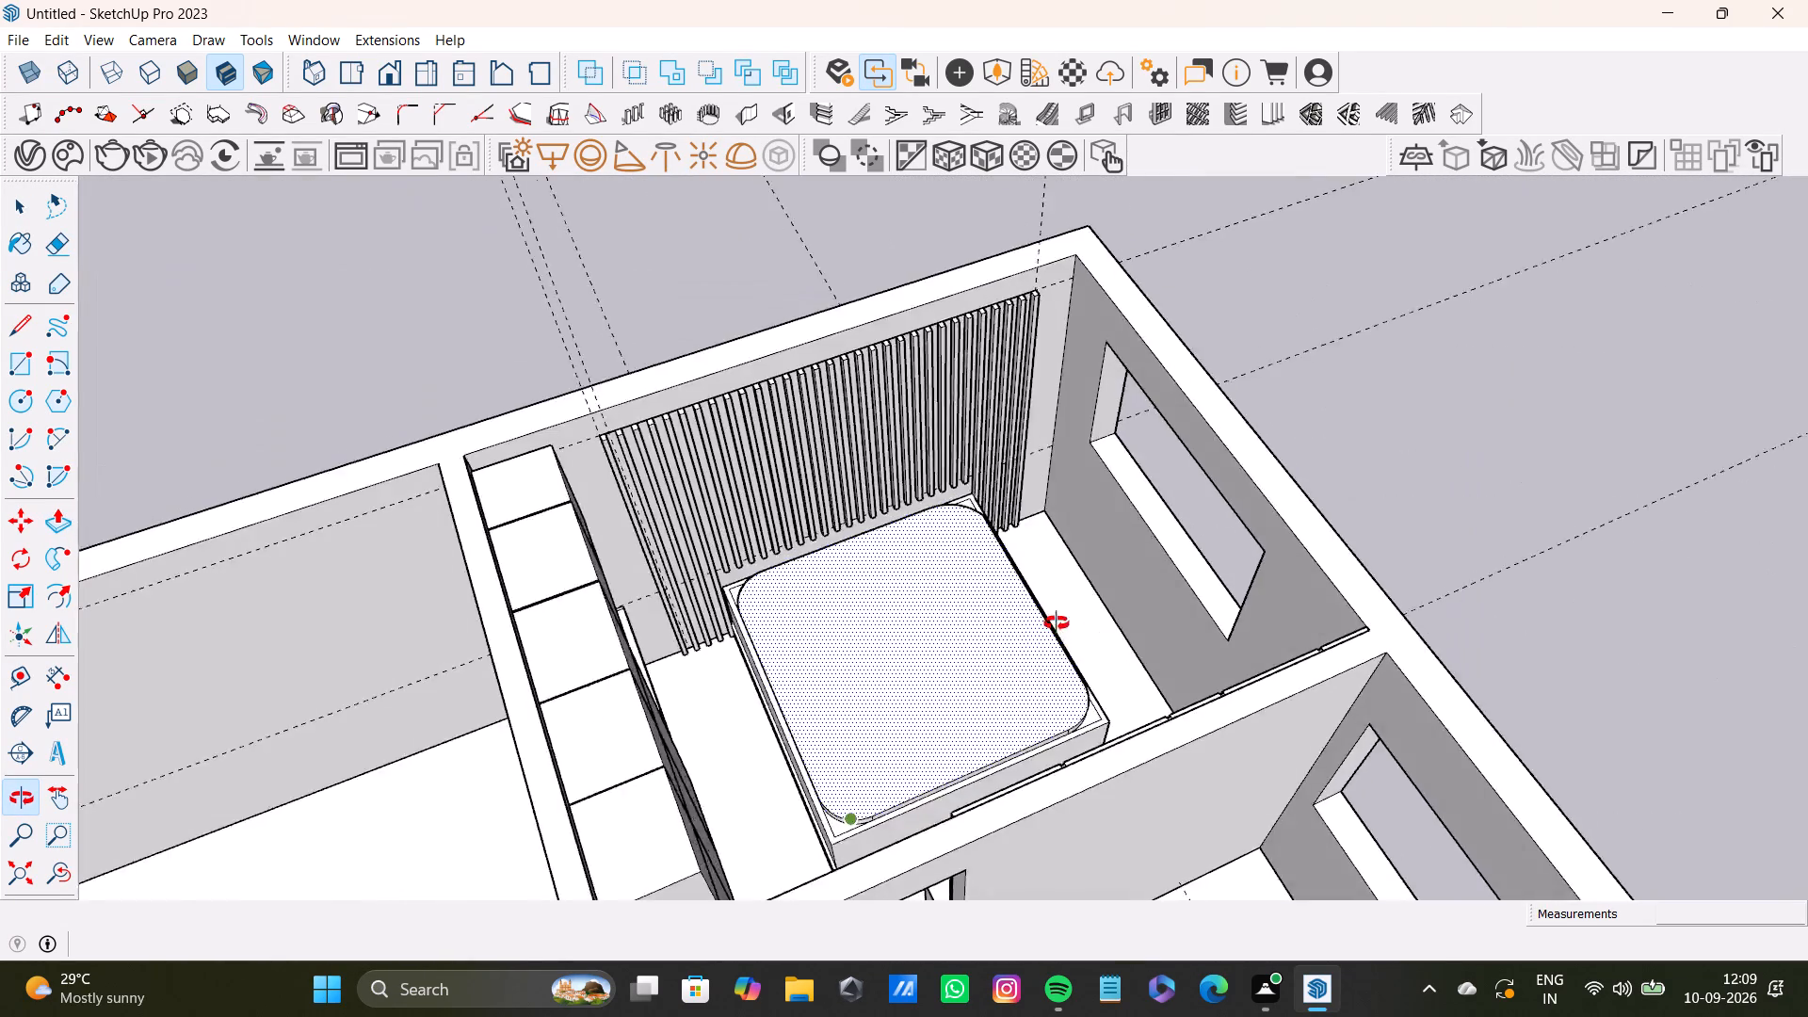
pyautogui.moveTo(1057, 623); pyautogui.dragTo(764, 611, button='middle')
pyautogui.scroll(-4, 791, 626)
pyautogui.keyDown('shift'); pyautogui.scroll(4, 792, 632); pyautogui.keyUp('shift')
pyautogui.keyDown('shift'); pyautogui.scroll(-1, 800, 605); pyautogui.keyUp('shift')
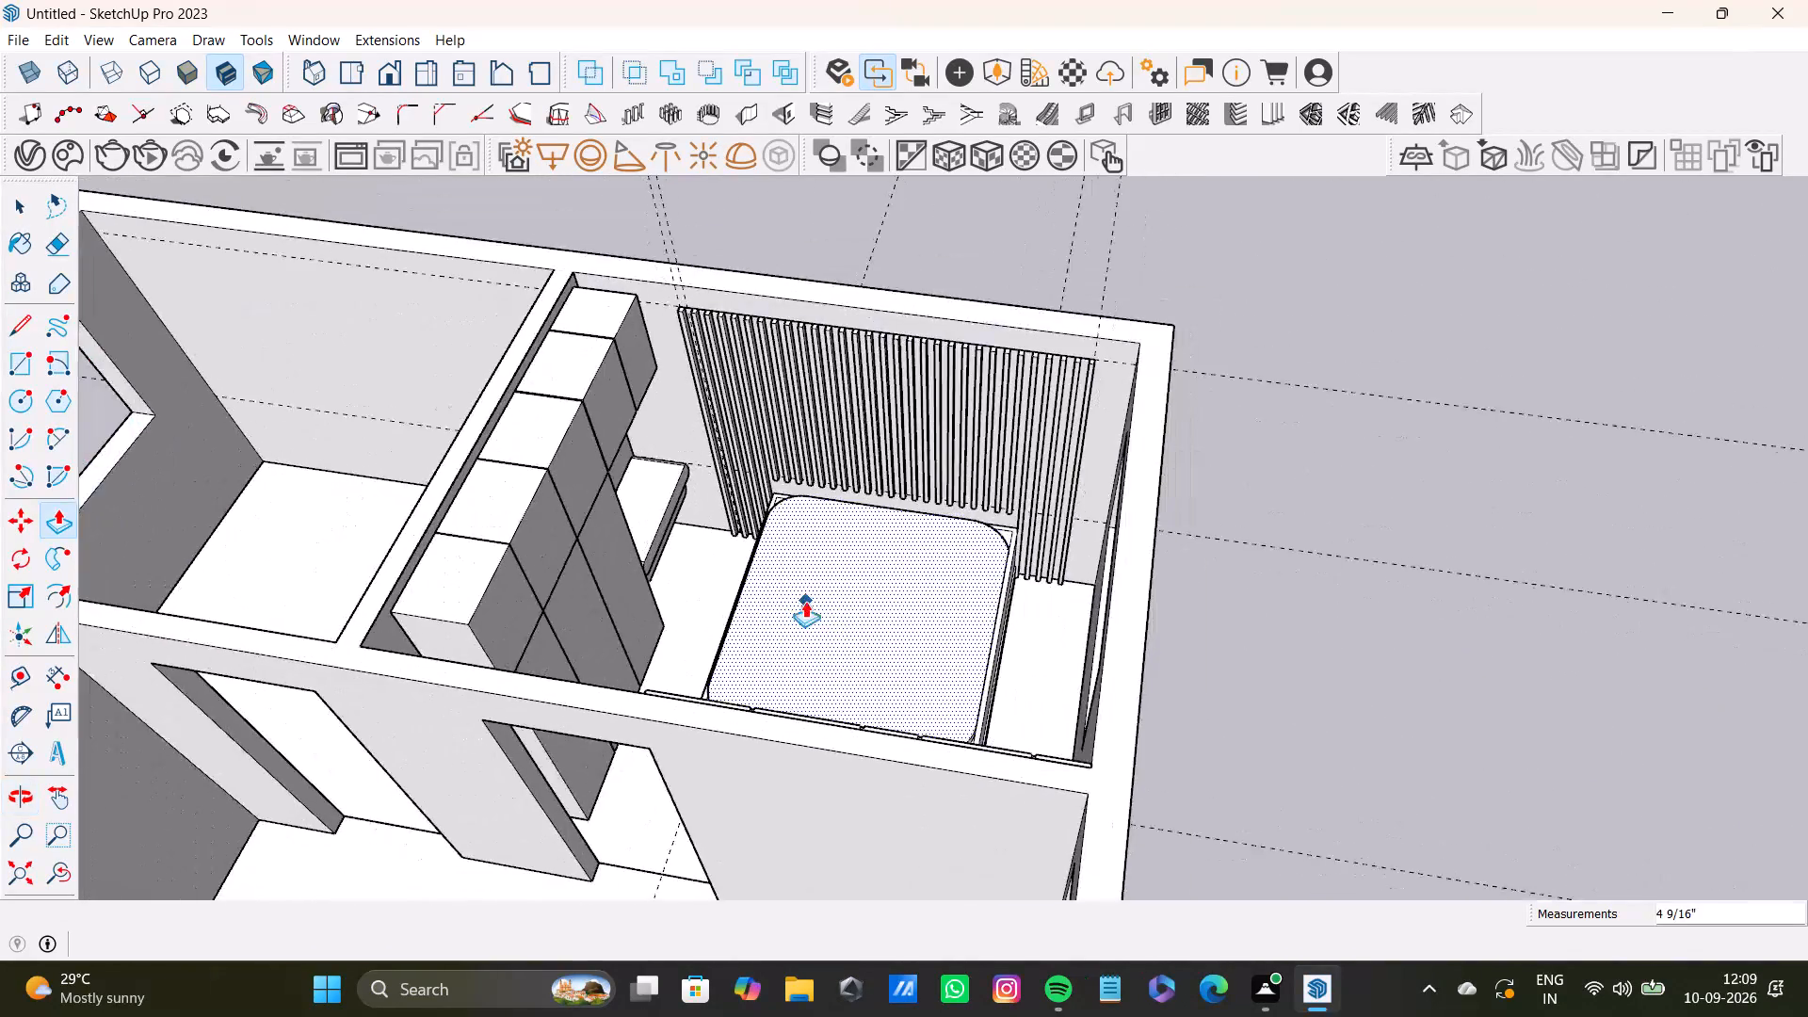
pyautogui.keyDown('shift'); pyautogui.moveTo(806, 600); pyautogui.dragTo(808, 731, button='middle'); pyautogui.keyUp('shift')
pyautogui.scroll(3, 811, 712)
pyautogui.keyDown('shift'); pyautogui.moveTo(811, 707); pyautogui.dragTo(816, 460, button='middle'); pyautogui.keyUp('shift')
pyautogui.scroll(4, 784, 555)
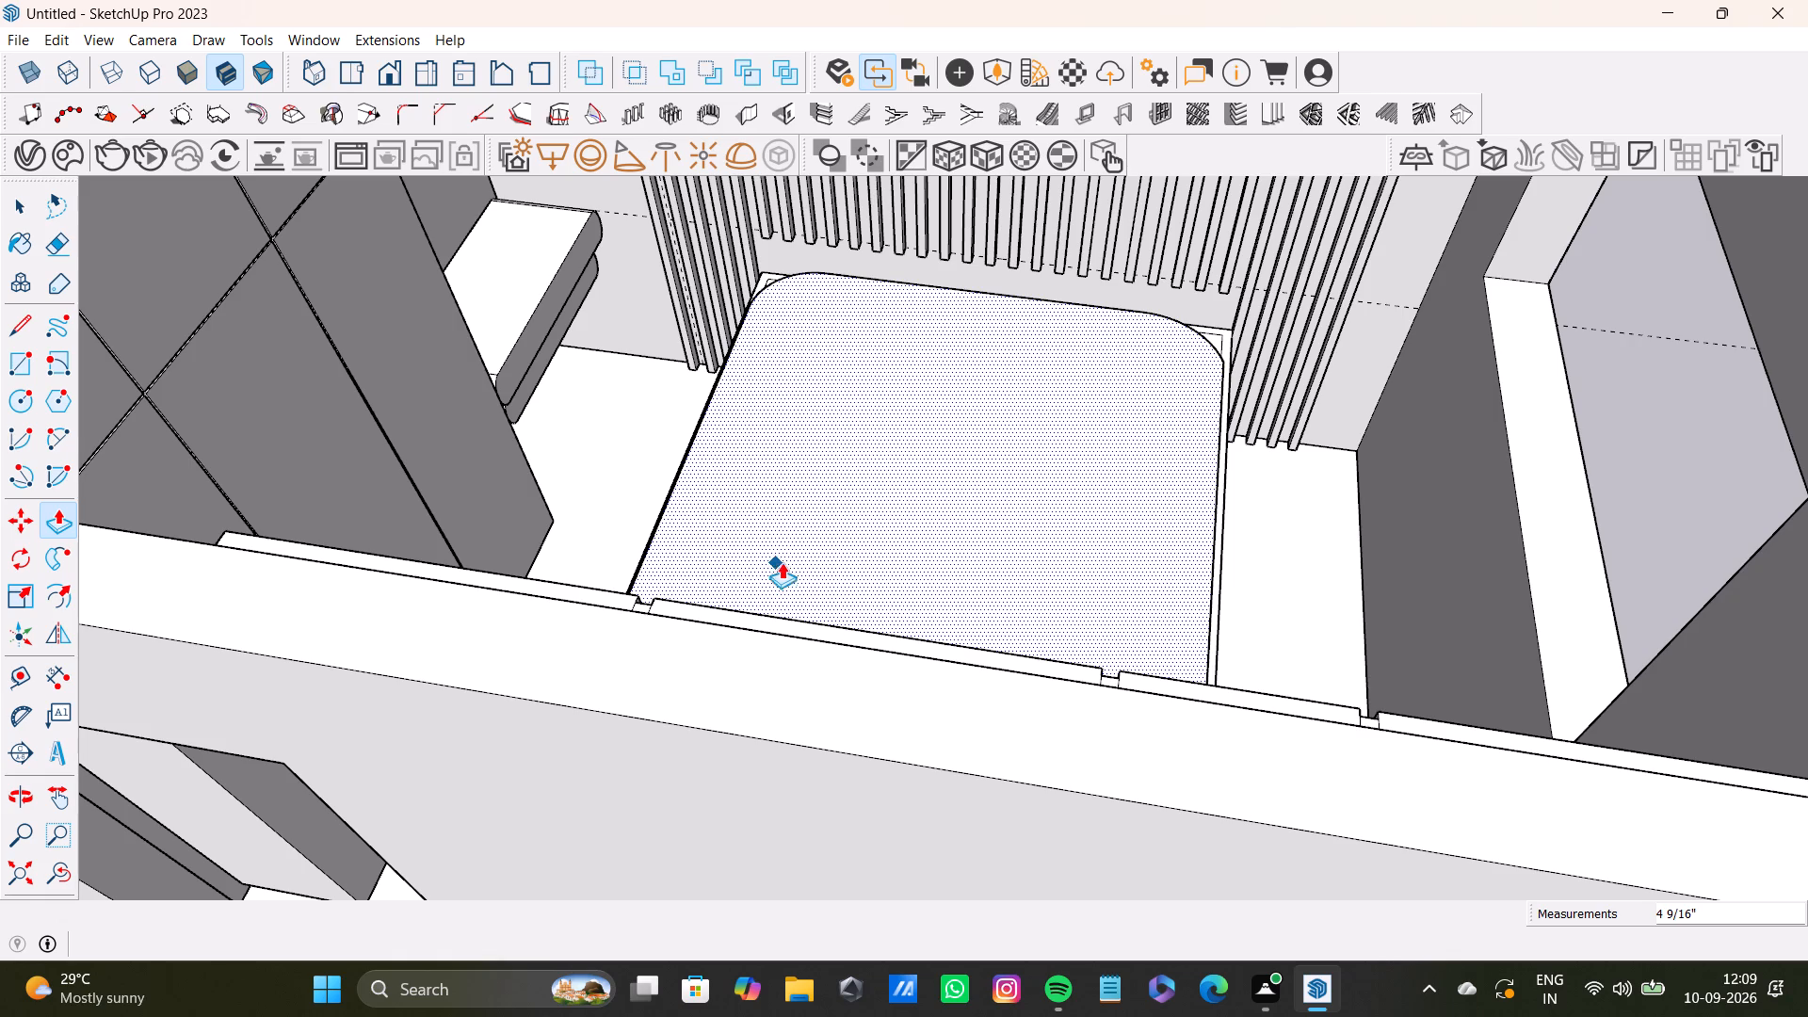
pyautogui.press('space')
pyautogui.scroll(-14, 831, 527)
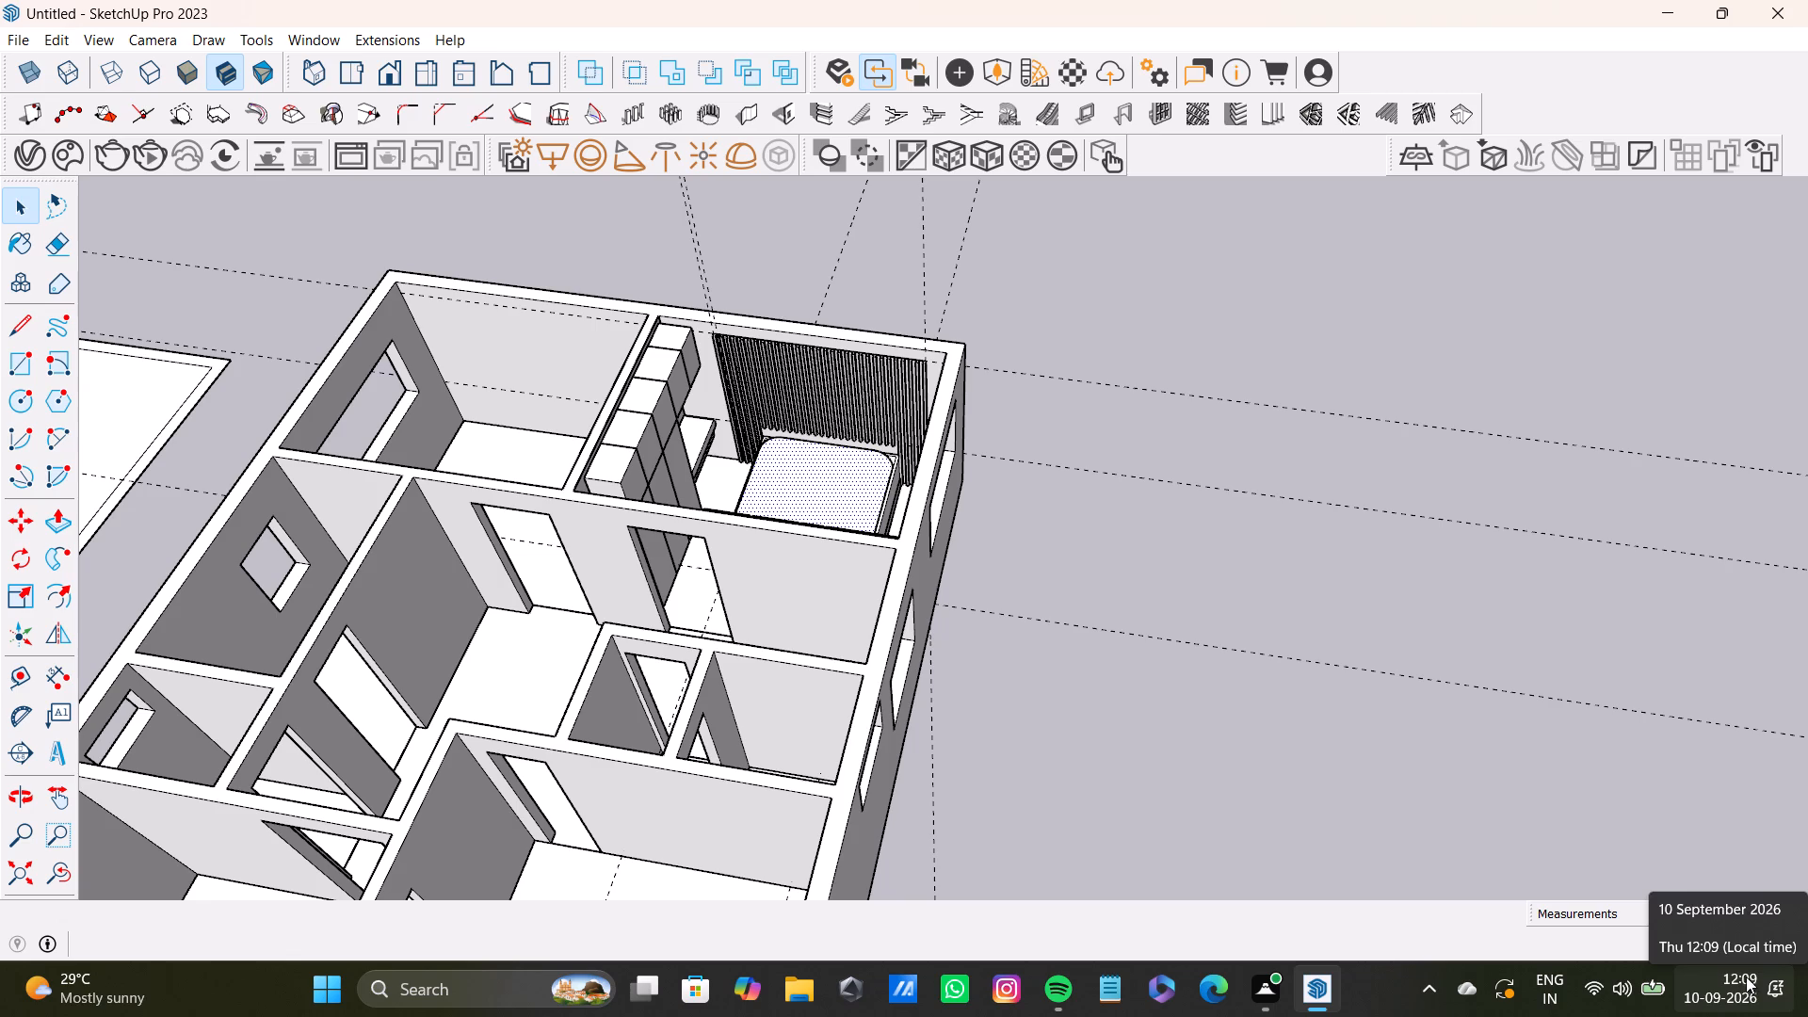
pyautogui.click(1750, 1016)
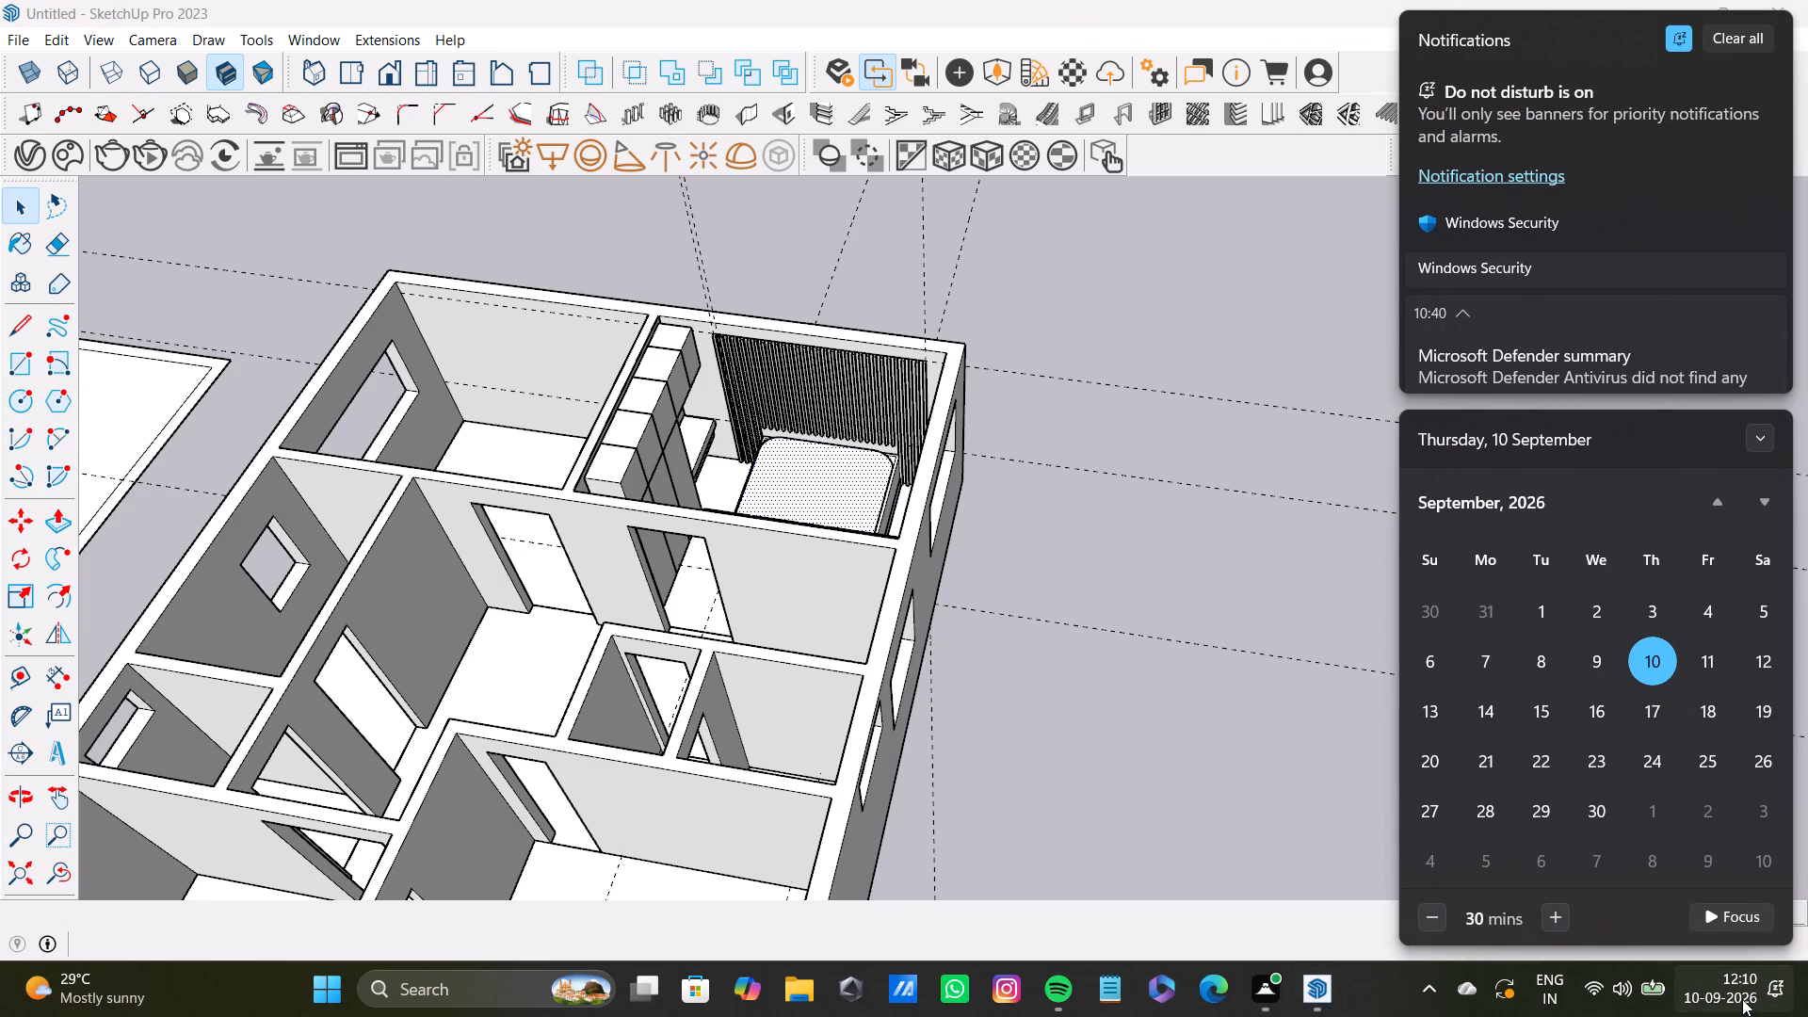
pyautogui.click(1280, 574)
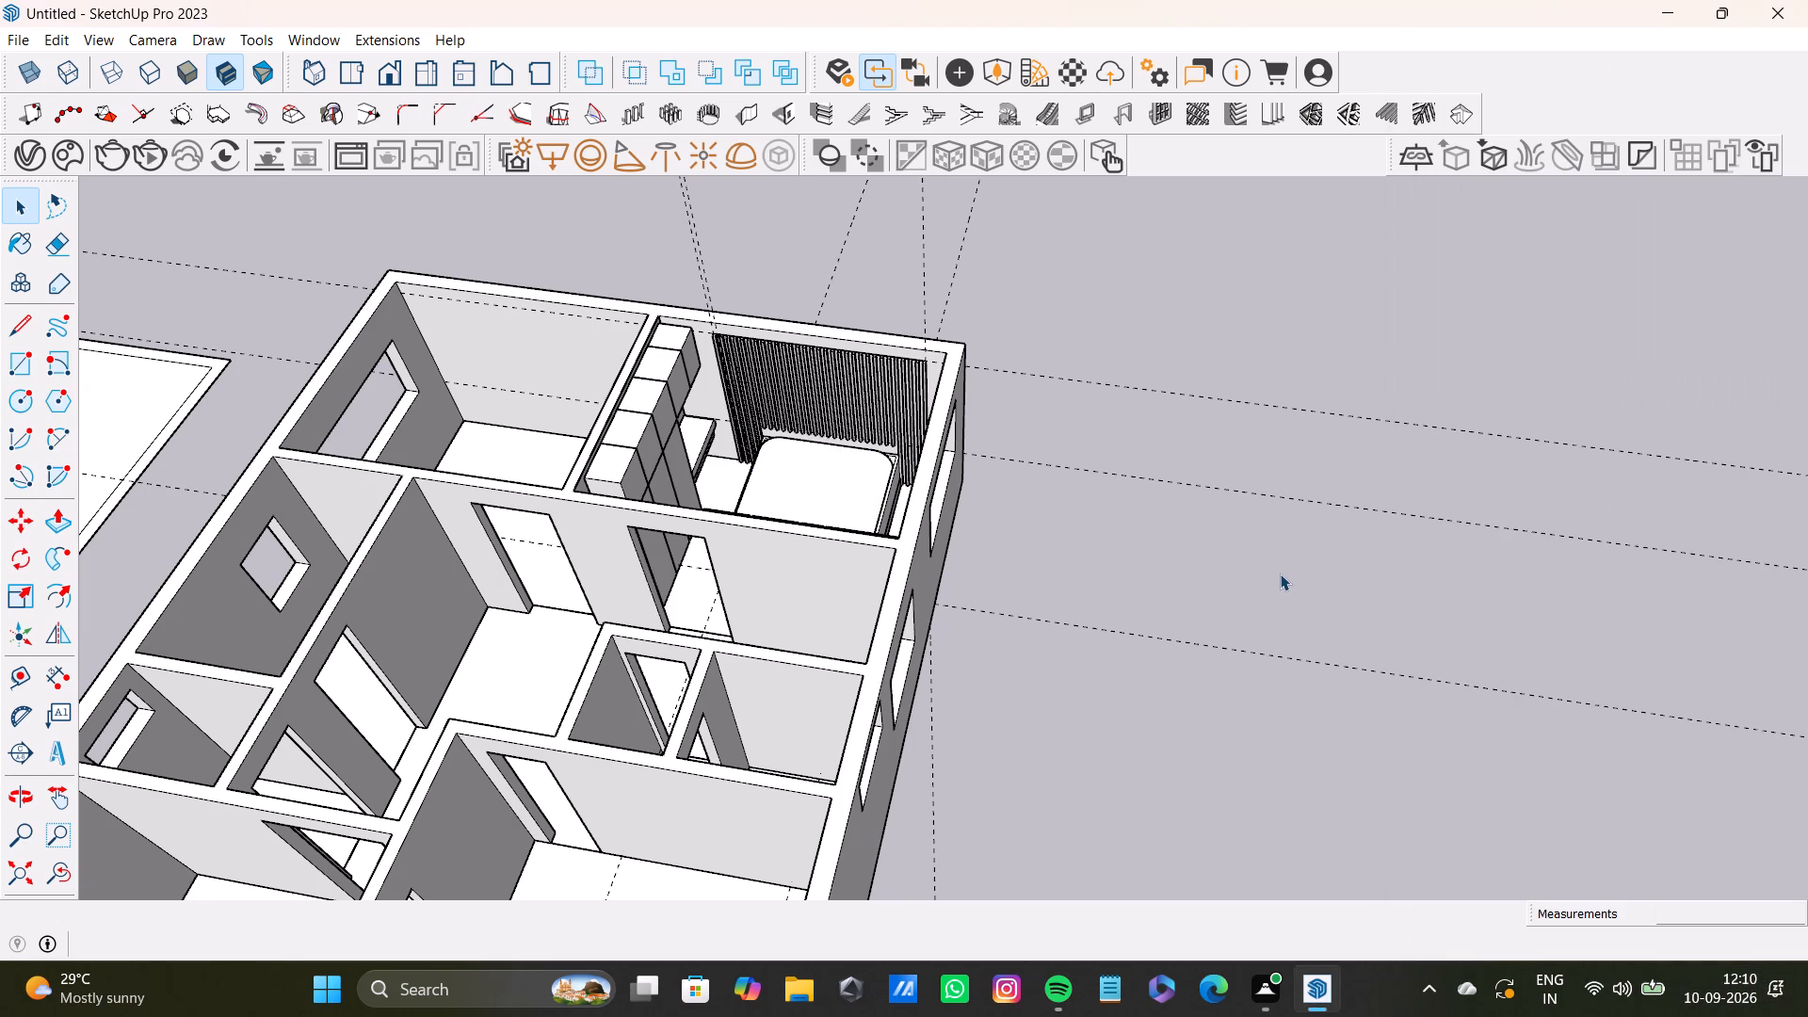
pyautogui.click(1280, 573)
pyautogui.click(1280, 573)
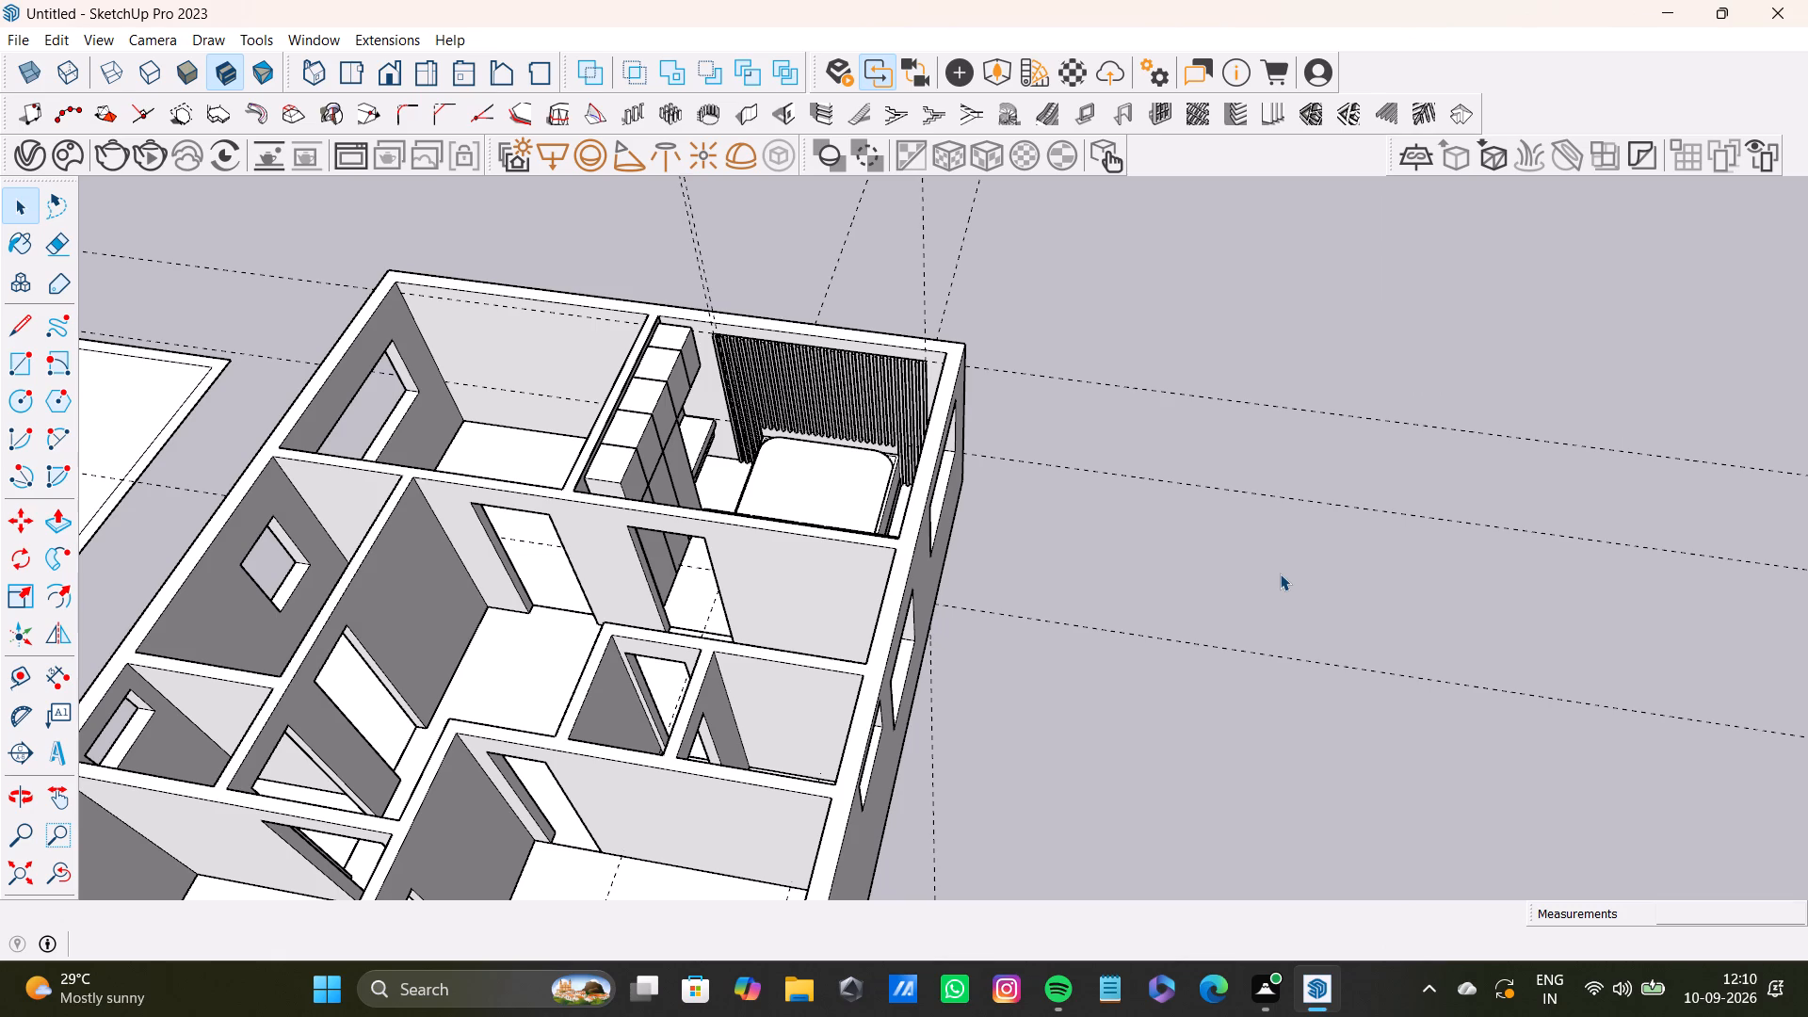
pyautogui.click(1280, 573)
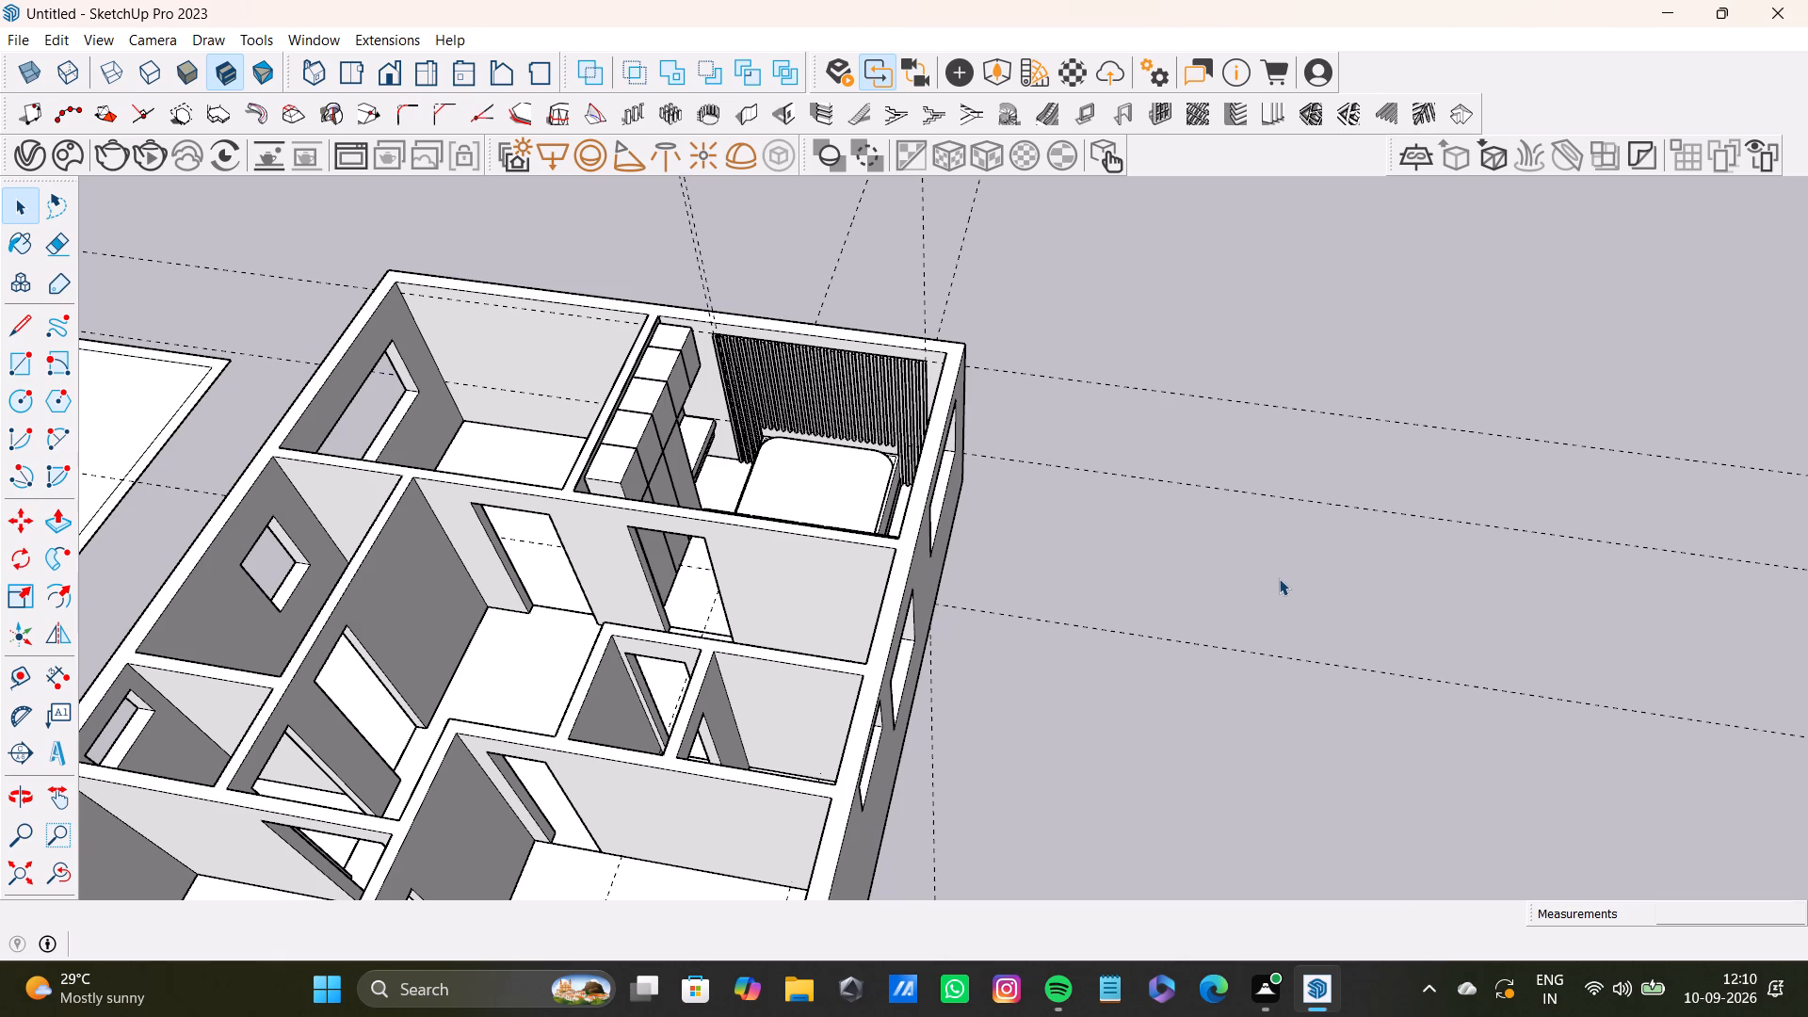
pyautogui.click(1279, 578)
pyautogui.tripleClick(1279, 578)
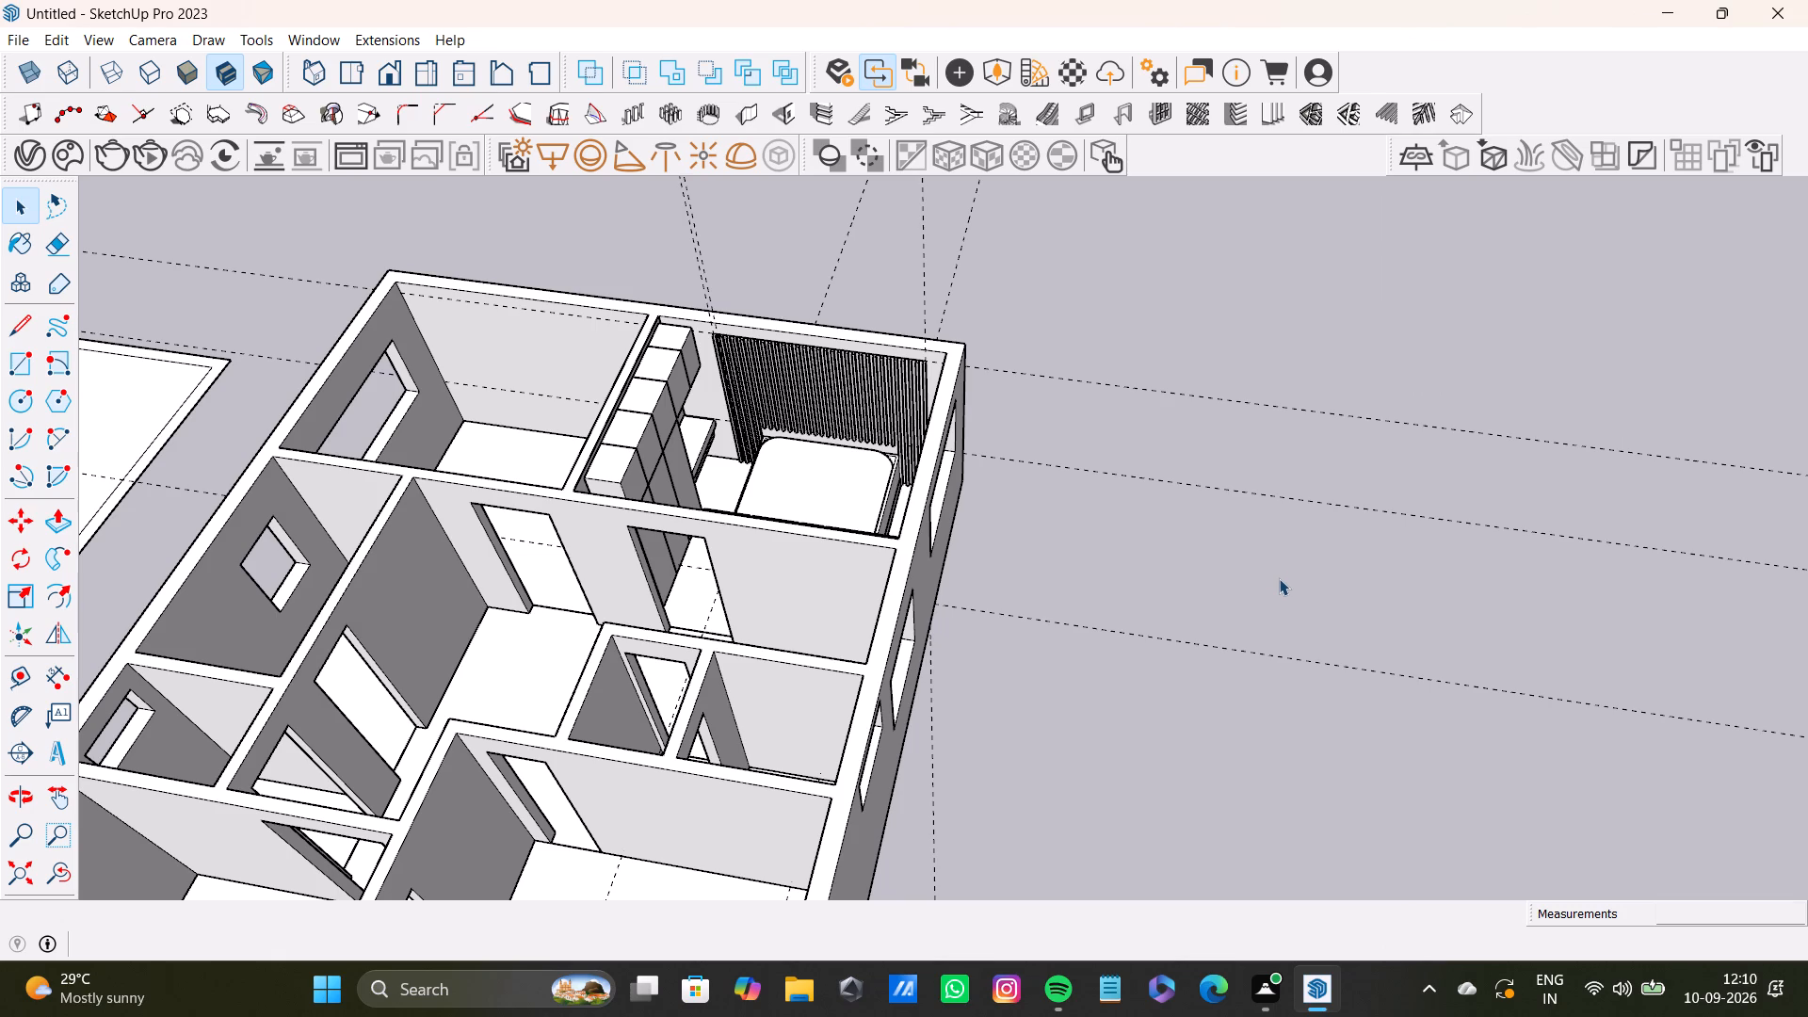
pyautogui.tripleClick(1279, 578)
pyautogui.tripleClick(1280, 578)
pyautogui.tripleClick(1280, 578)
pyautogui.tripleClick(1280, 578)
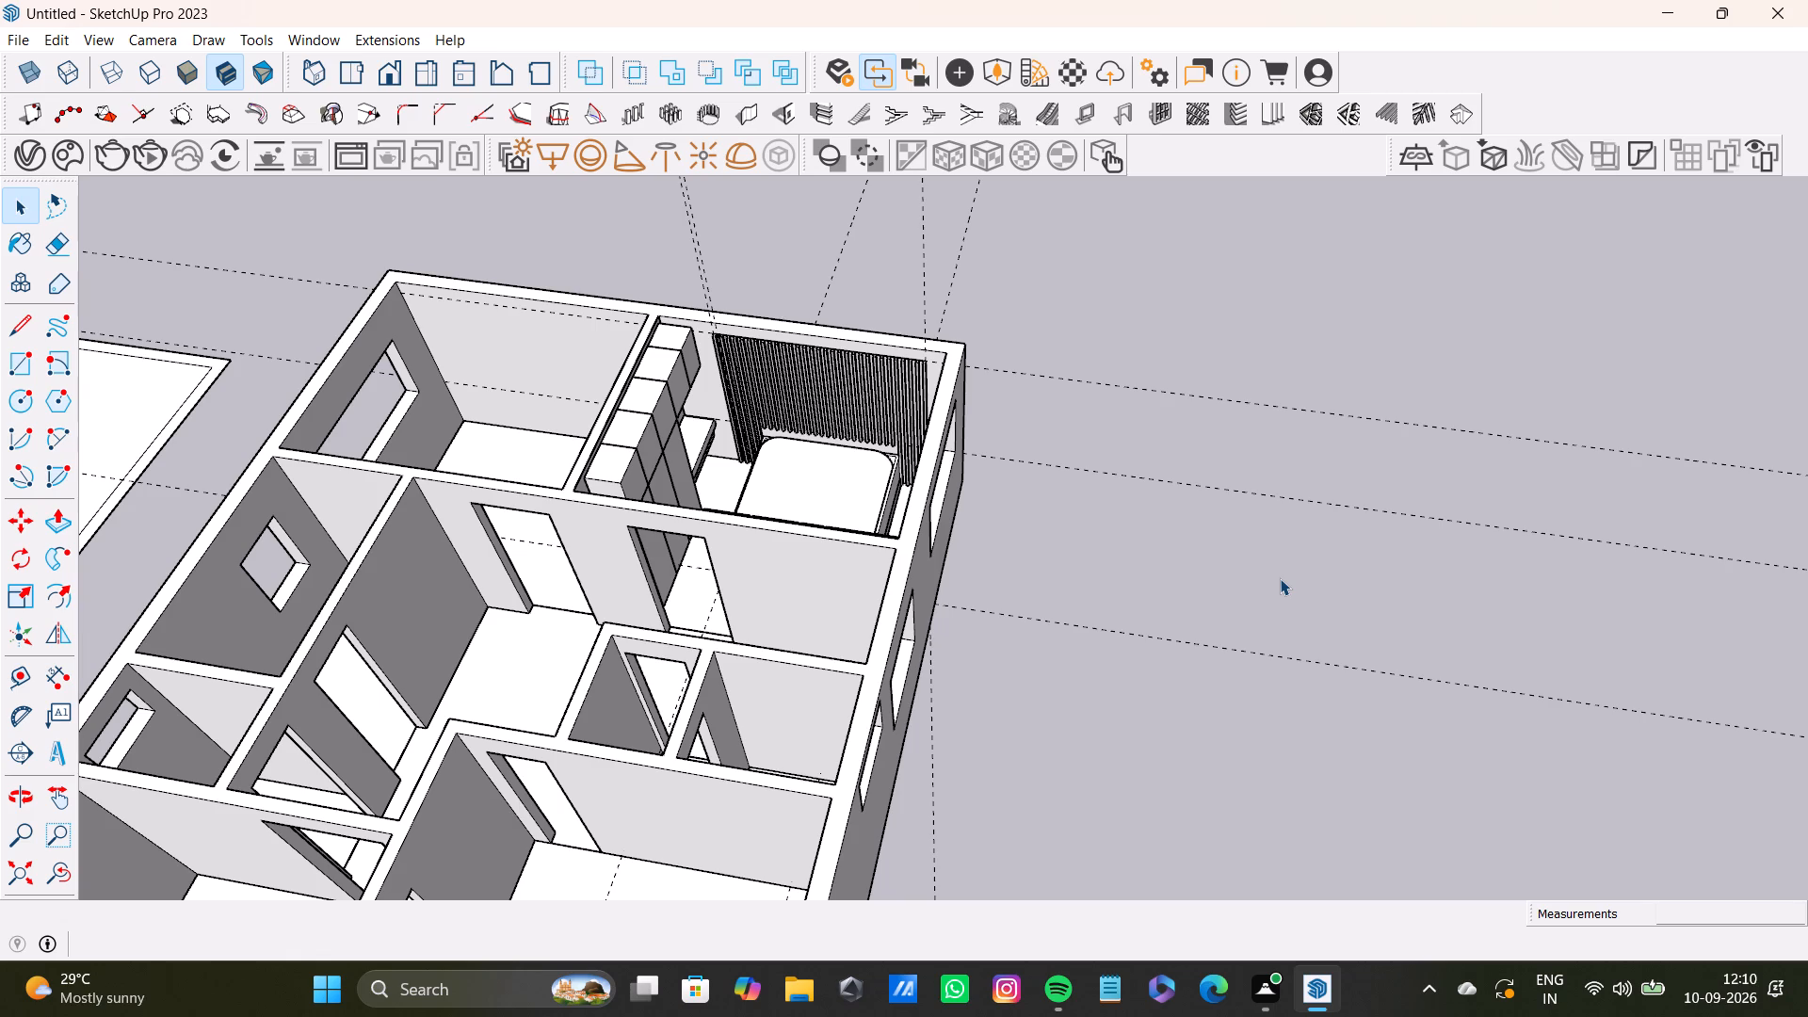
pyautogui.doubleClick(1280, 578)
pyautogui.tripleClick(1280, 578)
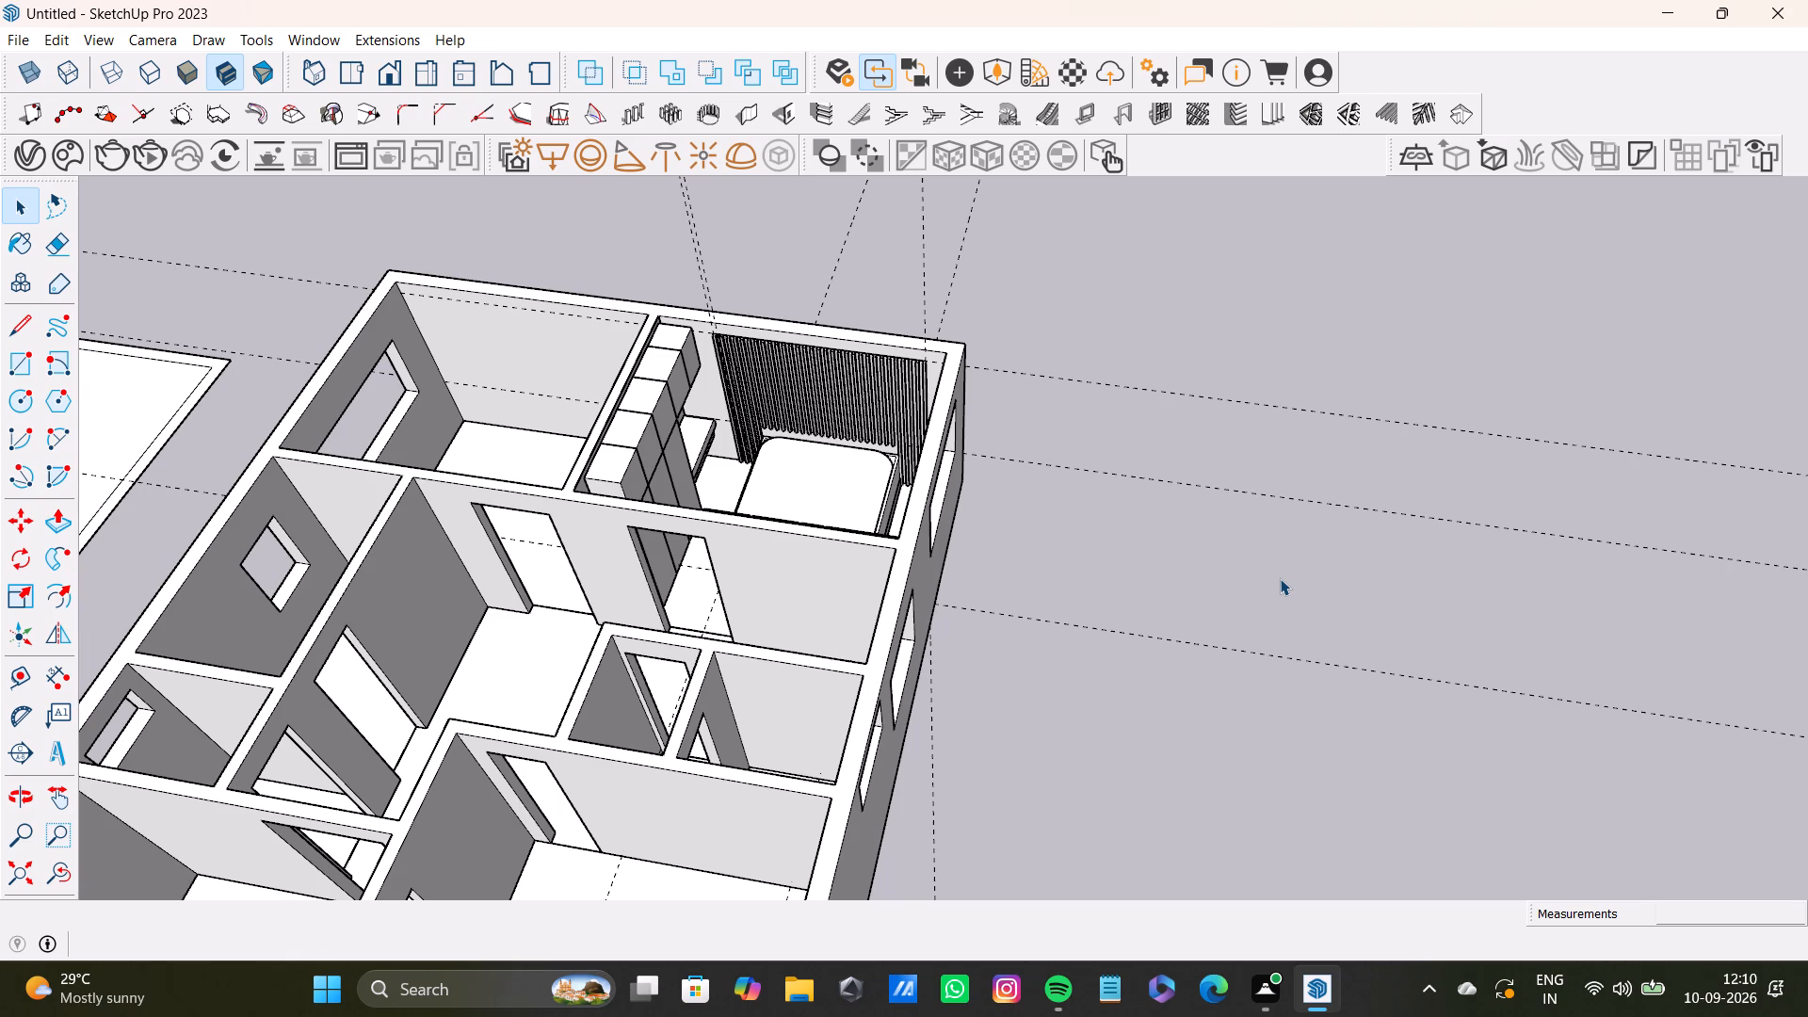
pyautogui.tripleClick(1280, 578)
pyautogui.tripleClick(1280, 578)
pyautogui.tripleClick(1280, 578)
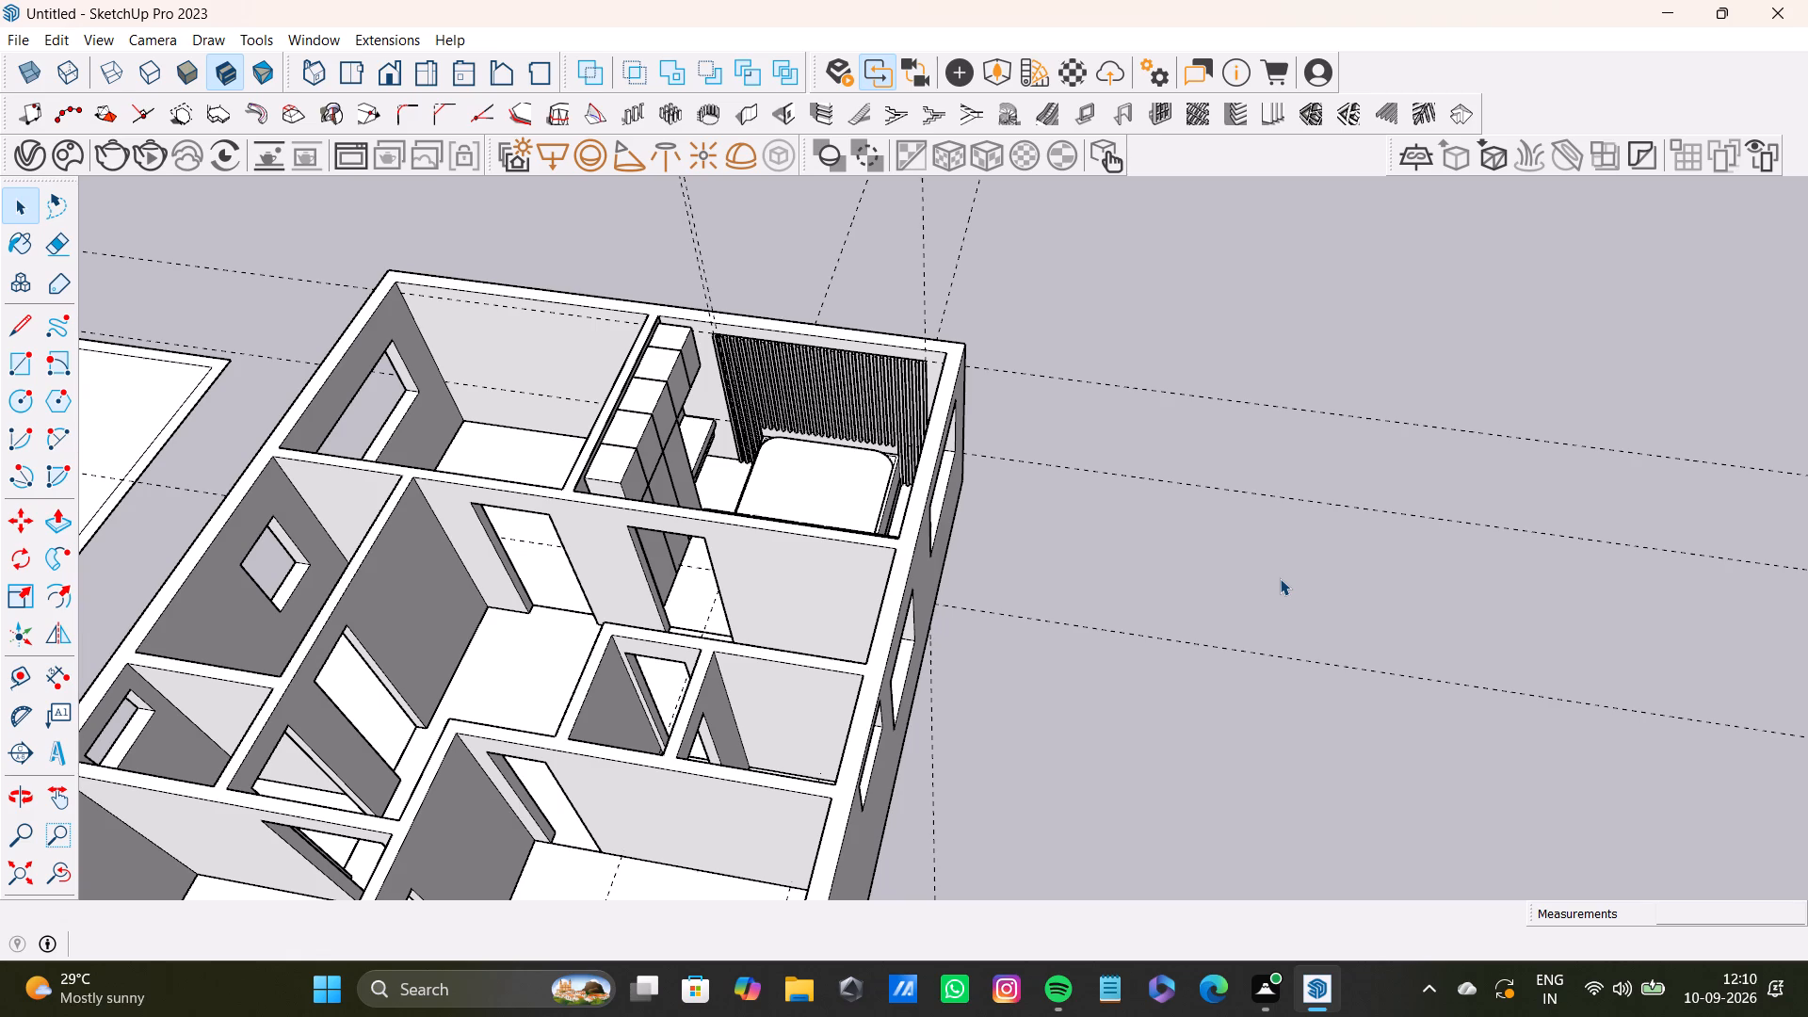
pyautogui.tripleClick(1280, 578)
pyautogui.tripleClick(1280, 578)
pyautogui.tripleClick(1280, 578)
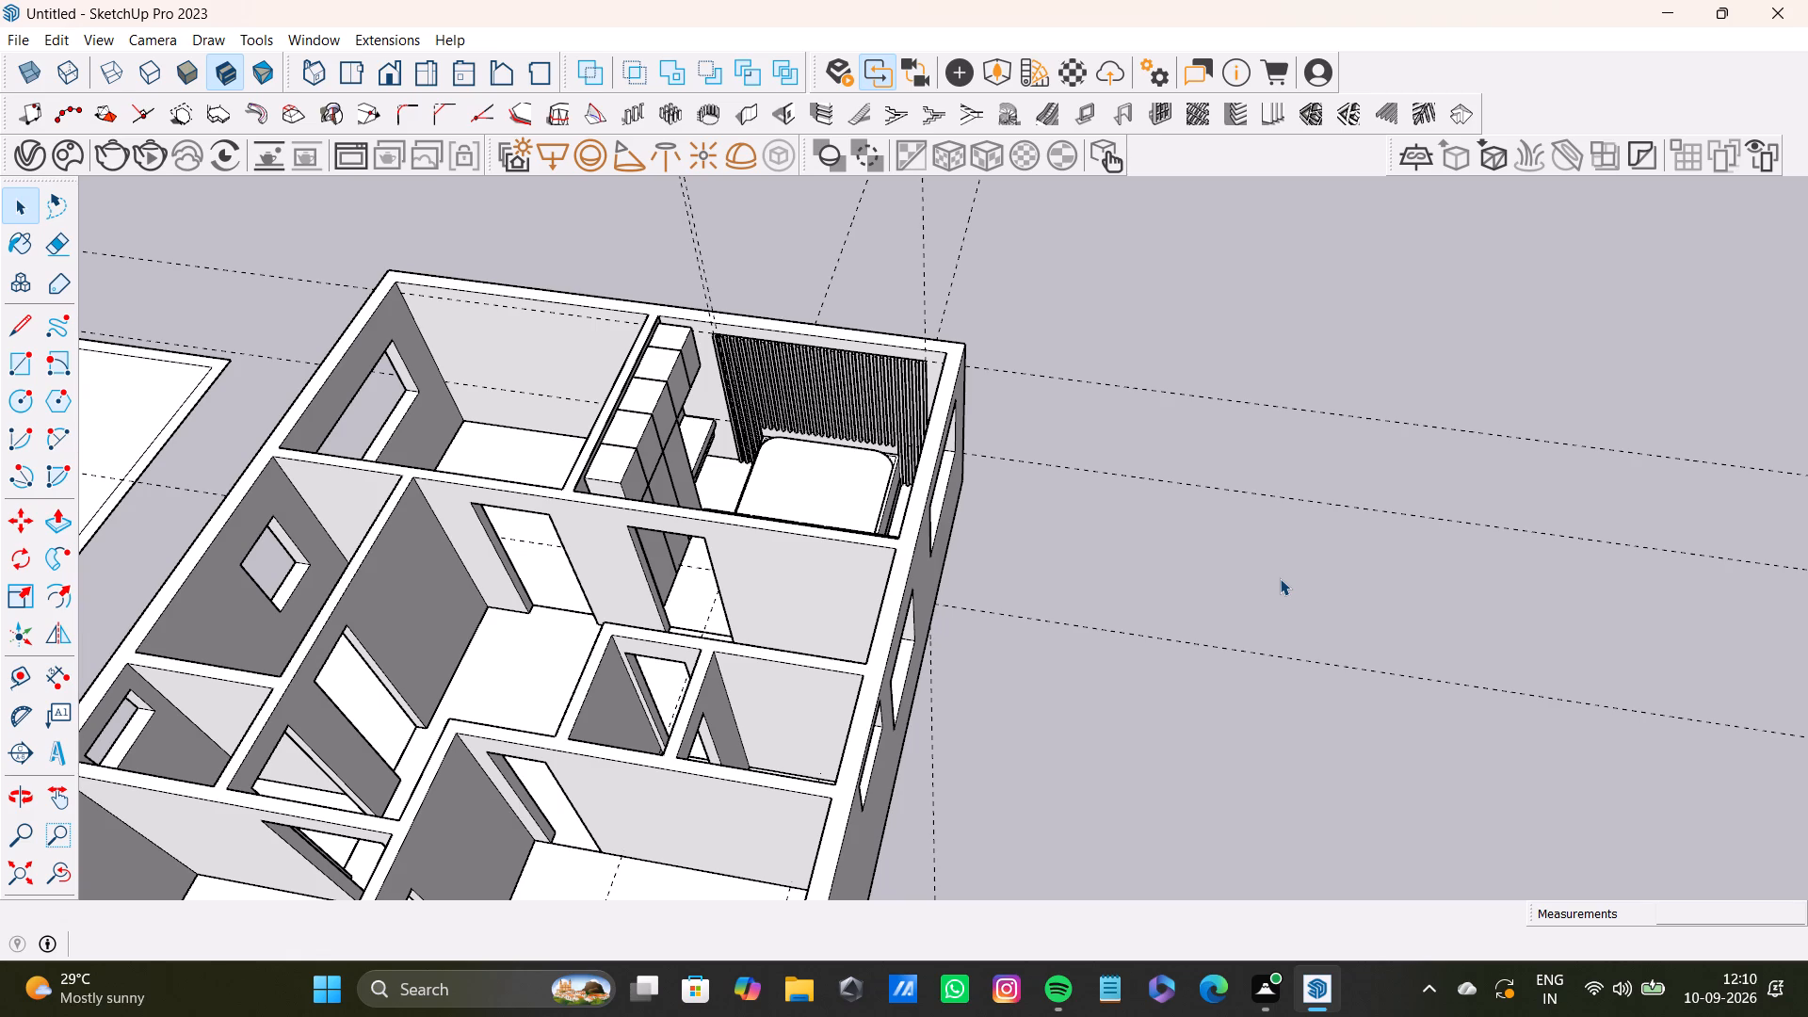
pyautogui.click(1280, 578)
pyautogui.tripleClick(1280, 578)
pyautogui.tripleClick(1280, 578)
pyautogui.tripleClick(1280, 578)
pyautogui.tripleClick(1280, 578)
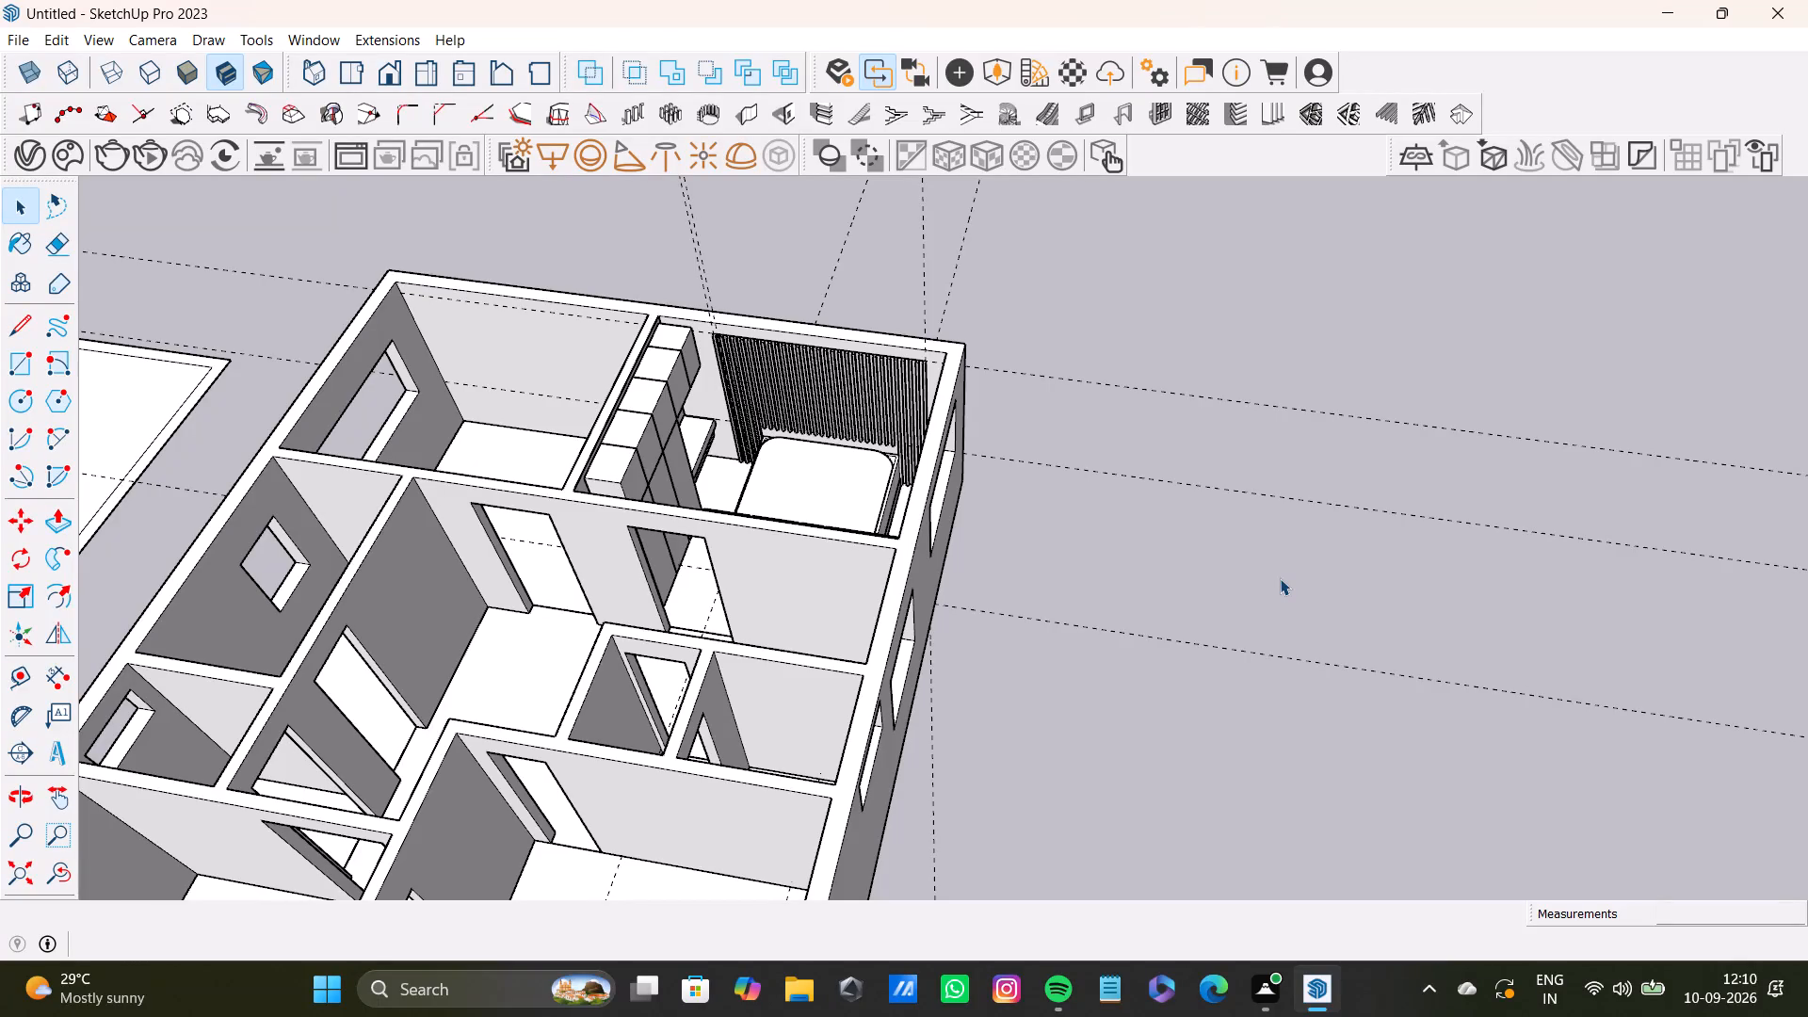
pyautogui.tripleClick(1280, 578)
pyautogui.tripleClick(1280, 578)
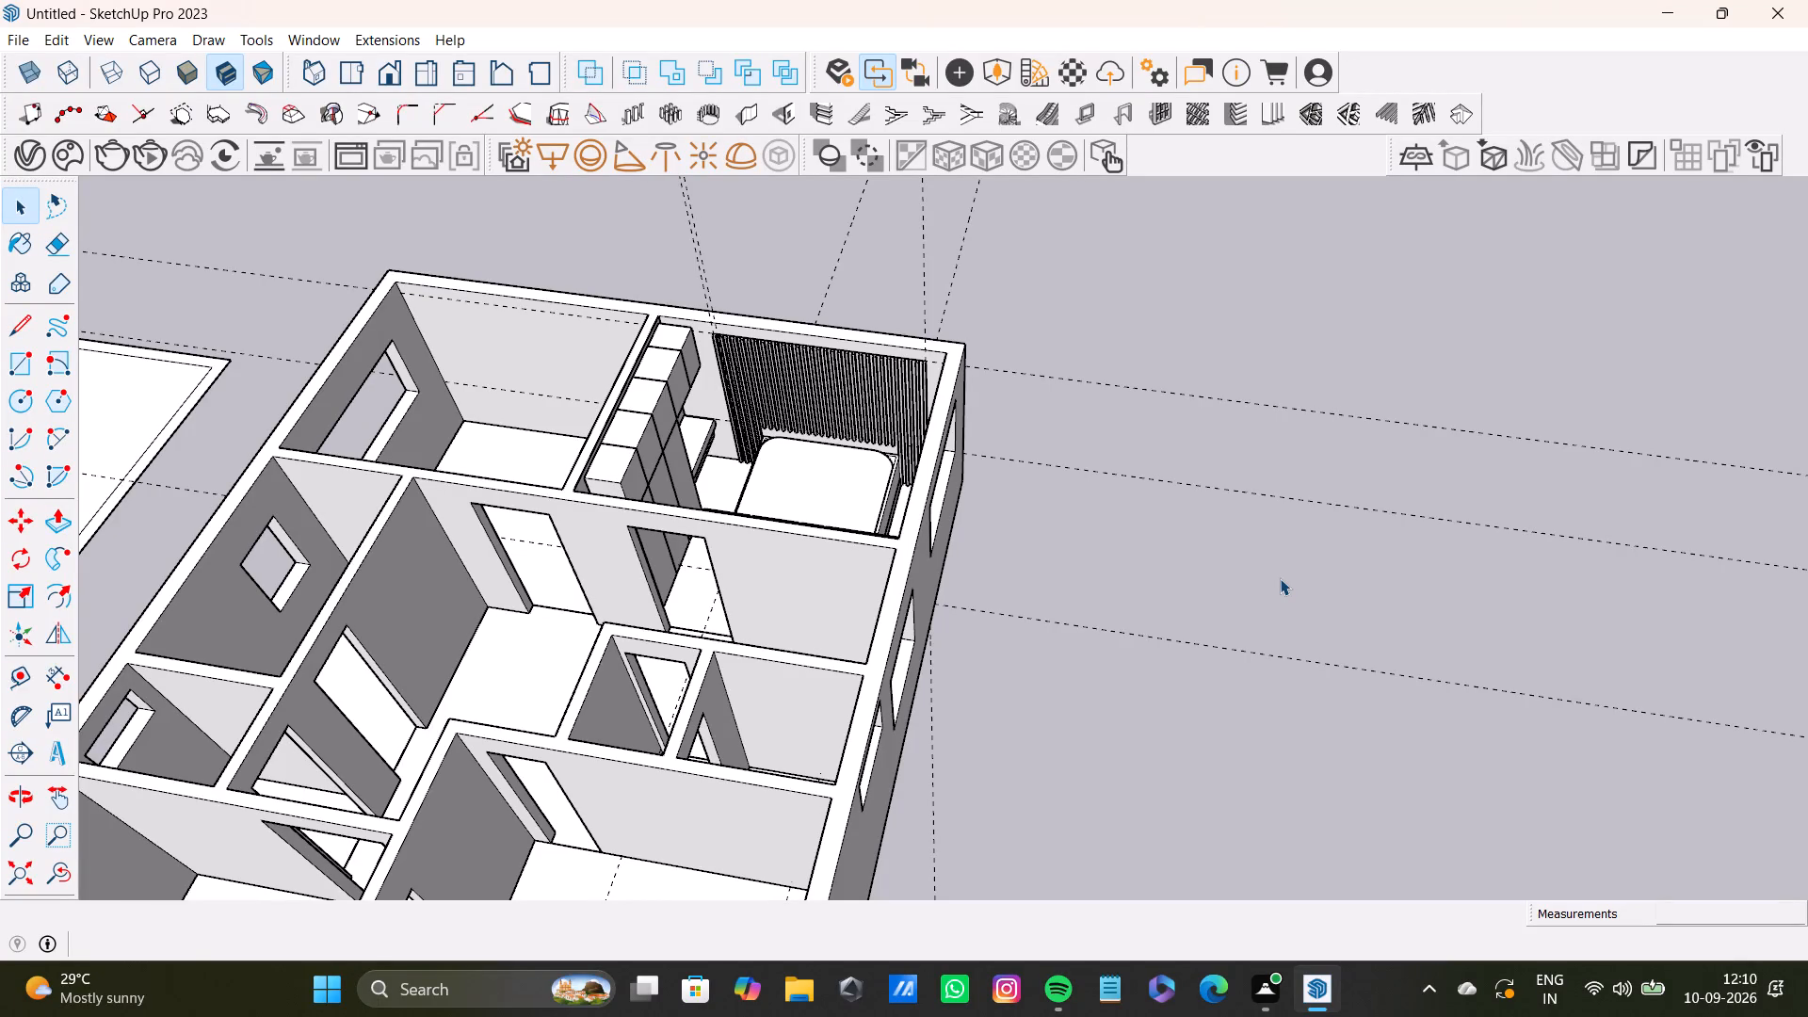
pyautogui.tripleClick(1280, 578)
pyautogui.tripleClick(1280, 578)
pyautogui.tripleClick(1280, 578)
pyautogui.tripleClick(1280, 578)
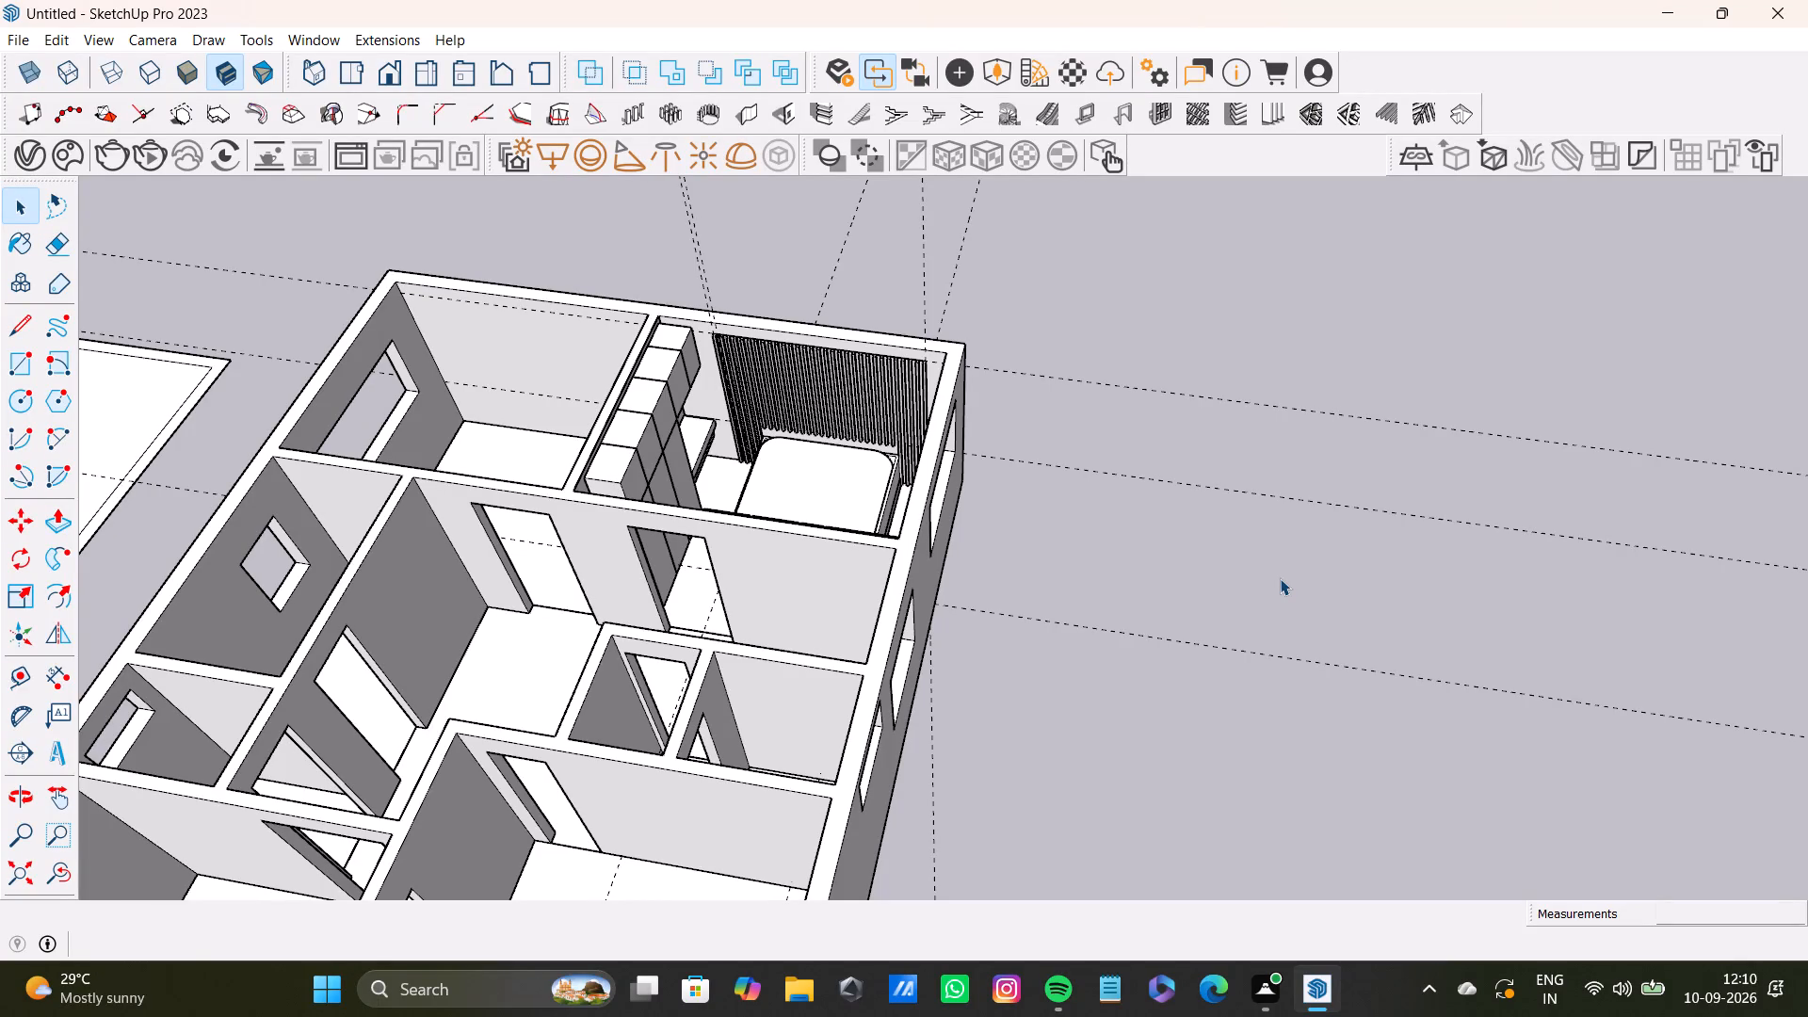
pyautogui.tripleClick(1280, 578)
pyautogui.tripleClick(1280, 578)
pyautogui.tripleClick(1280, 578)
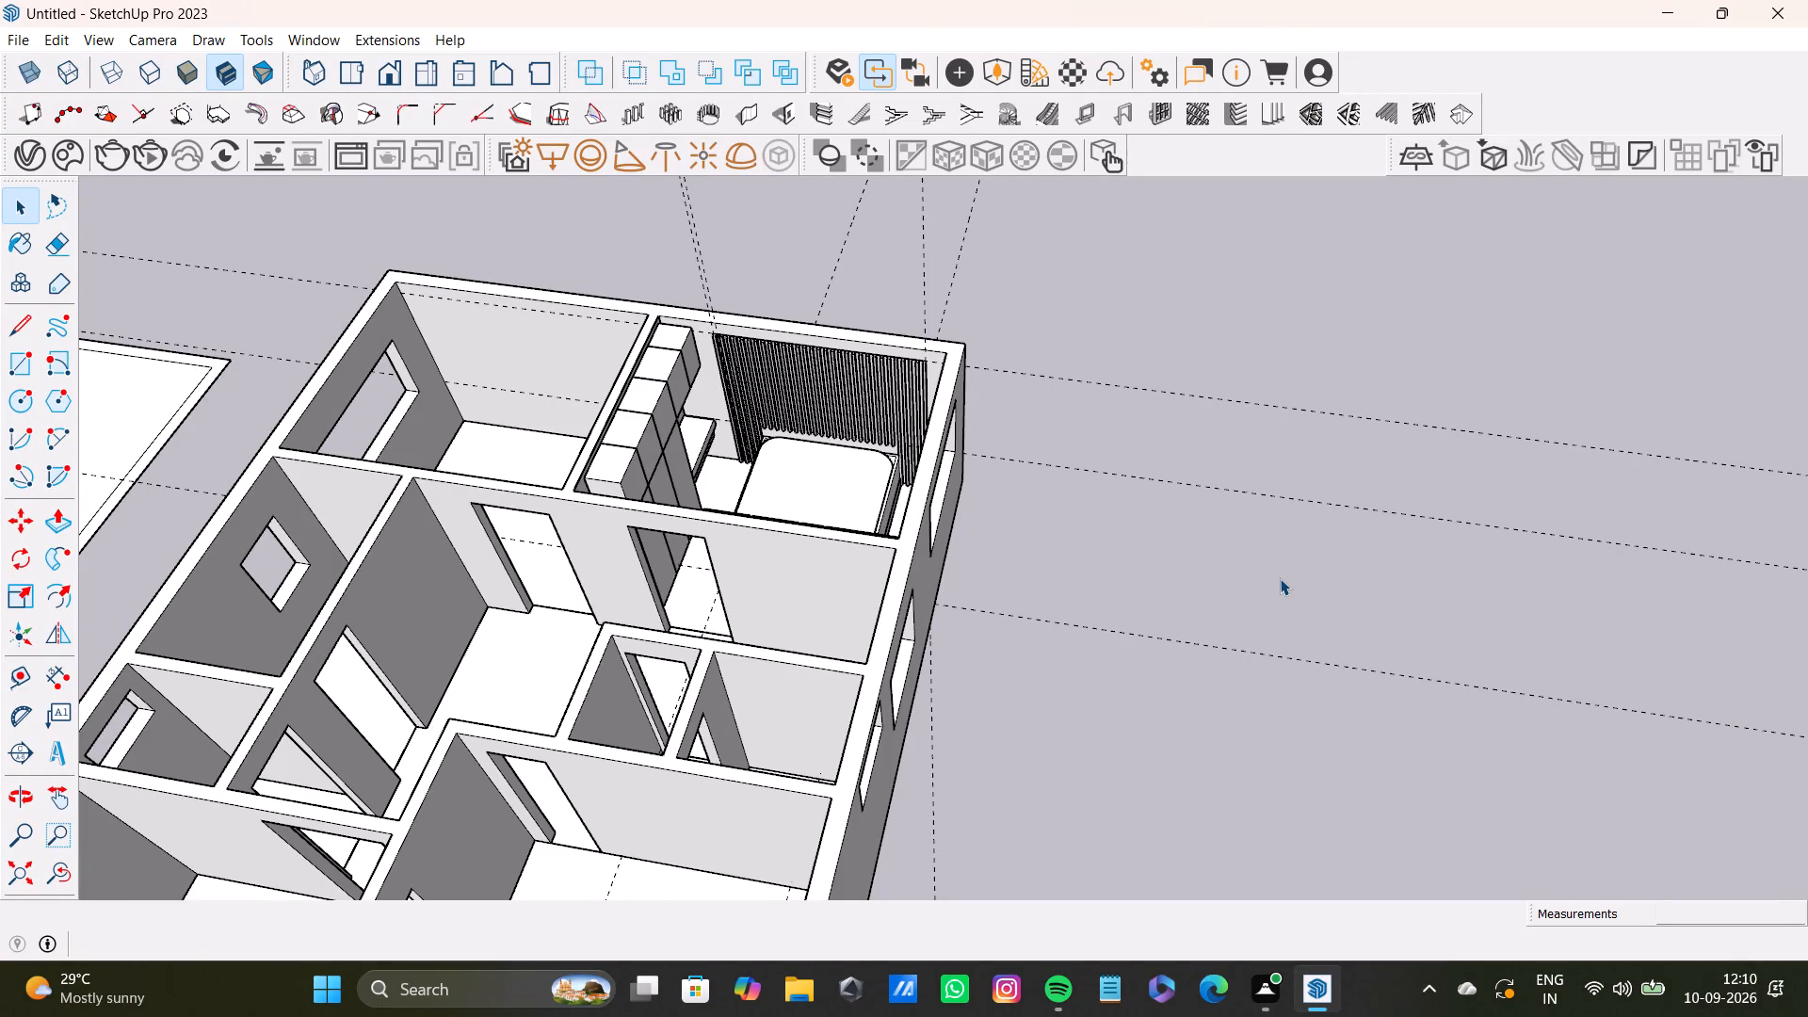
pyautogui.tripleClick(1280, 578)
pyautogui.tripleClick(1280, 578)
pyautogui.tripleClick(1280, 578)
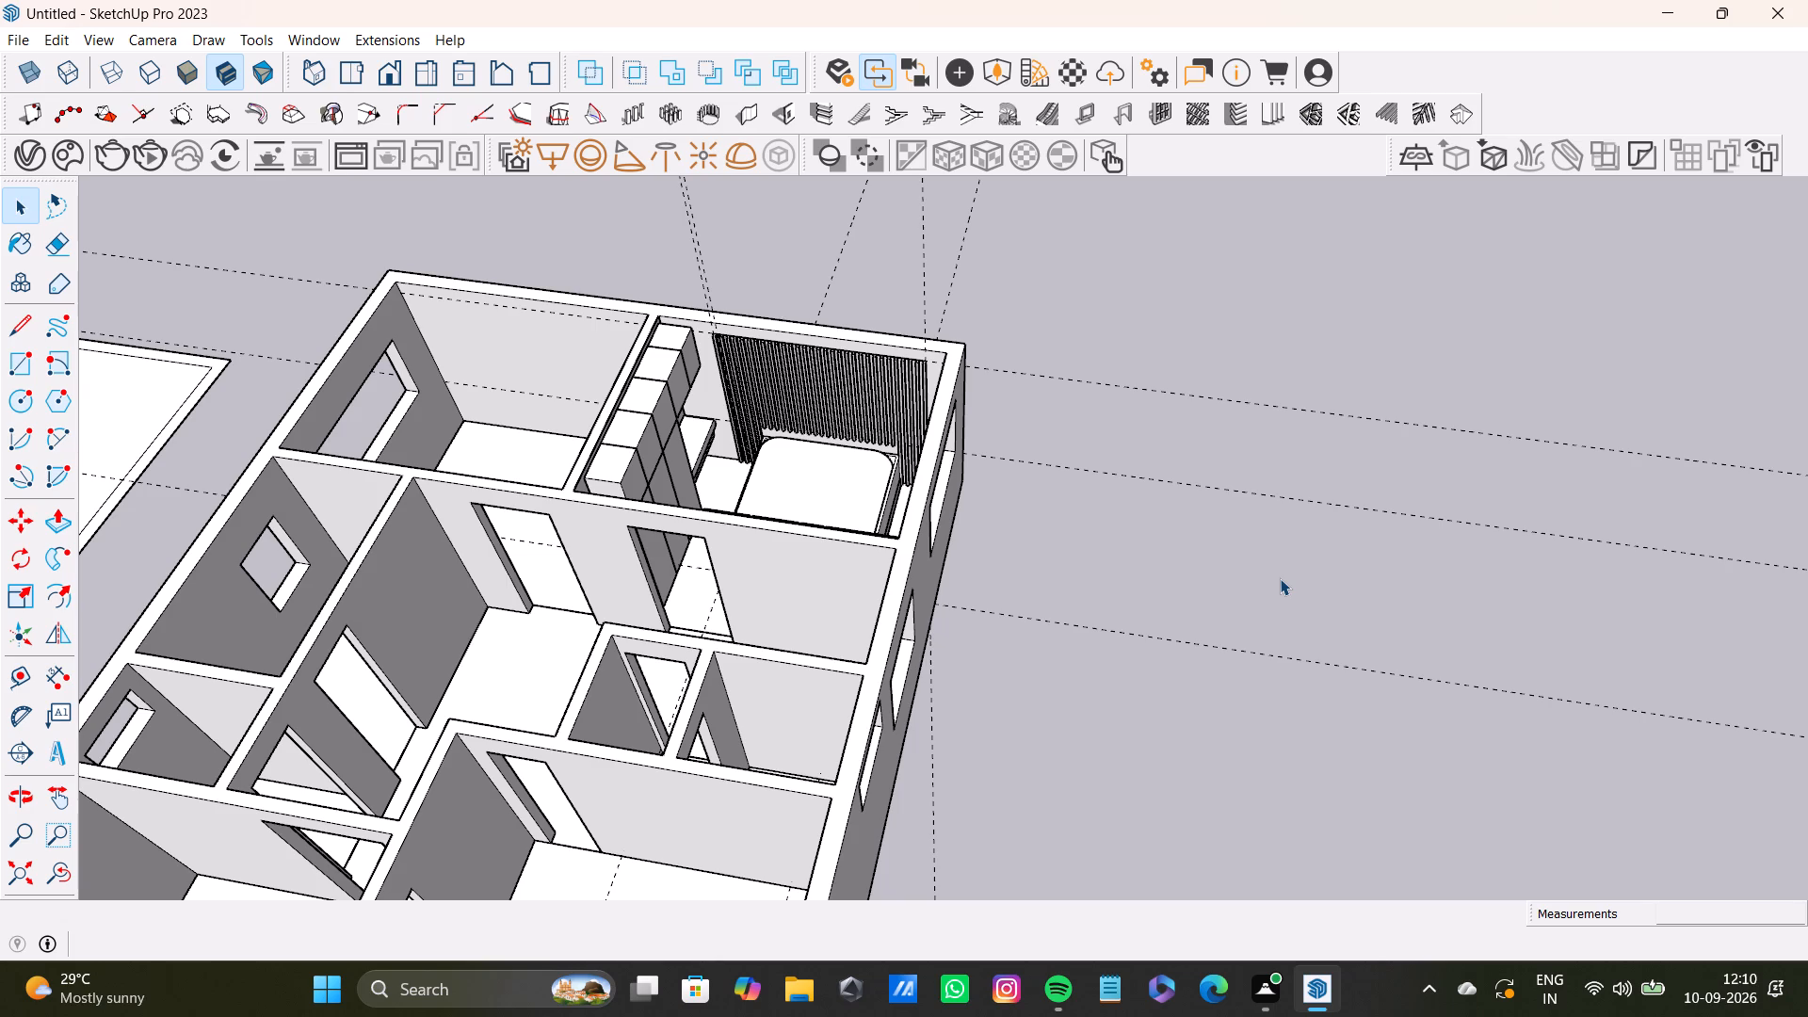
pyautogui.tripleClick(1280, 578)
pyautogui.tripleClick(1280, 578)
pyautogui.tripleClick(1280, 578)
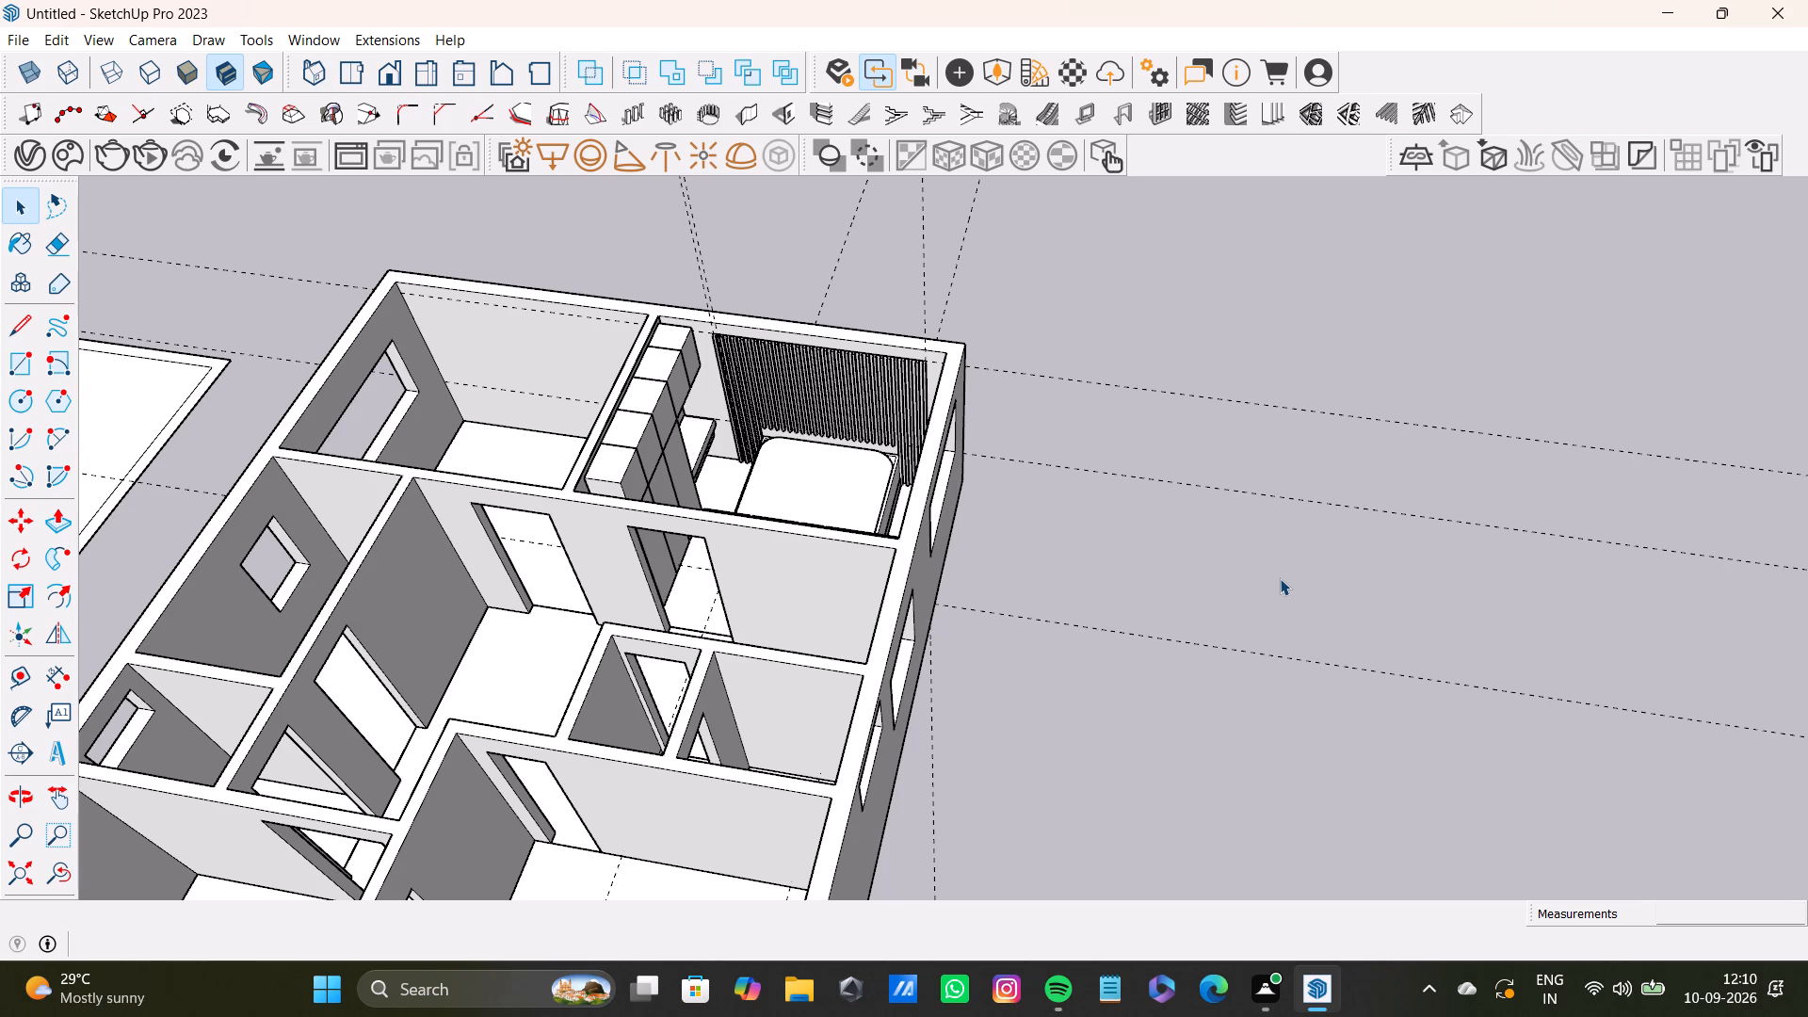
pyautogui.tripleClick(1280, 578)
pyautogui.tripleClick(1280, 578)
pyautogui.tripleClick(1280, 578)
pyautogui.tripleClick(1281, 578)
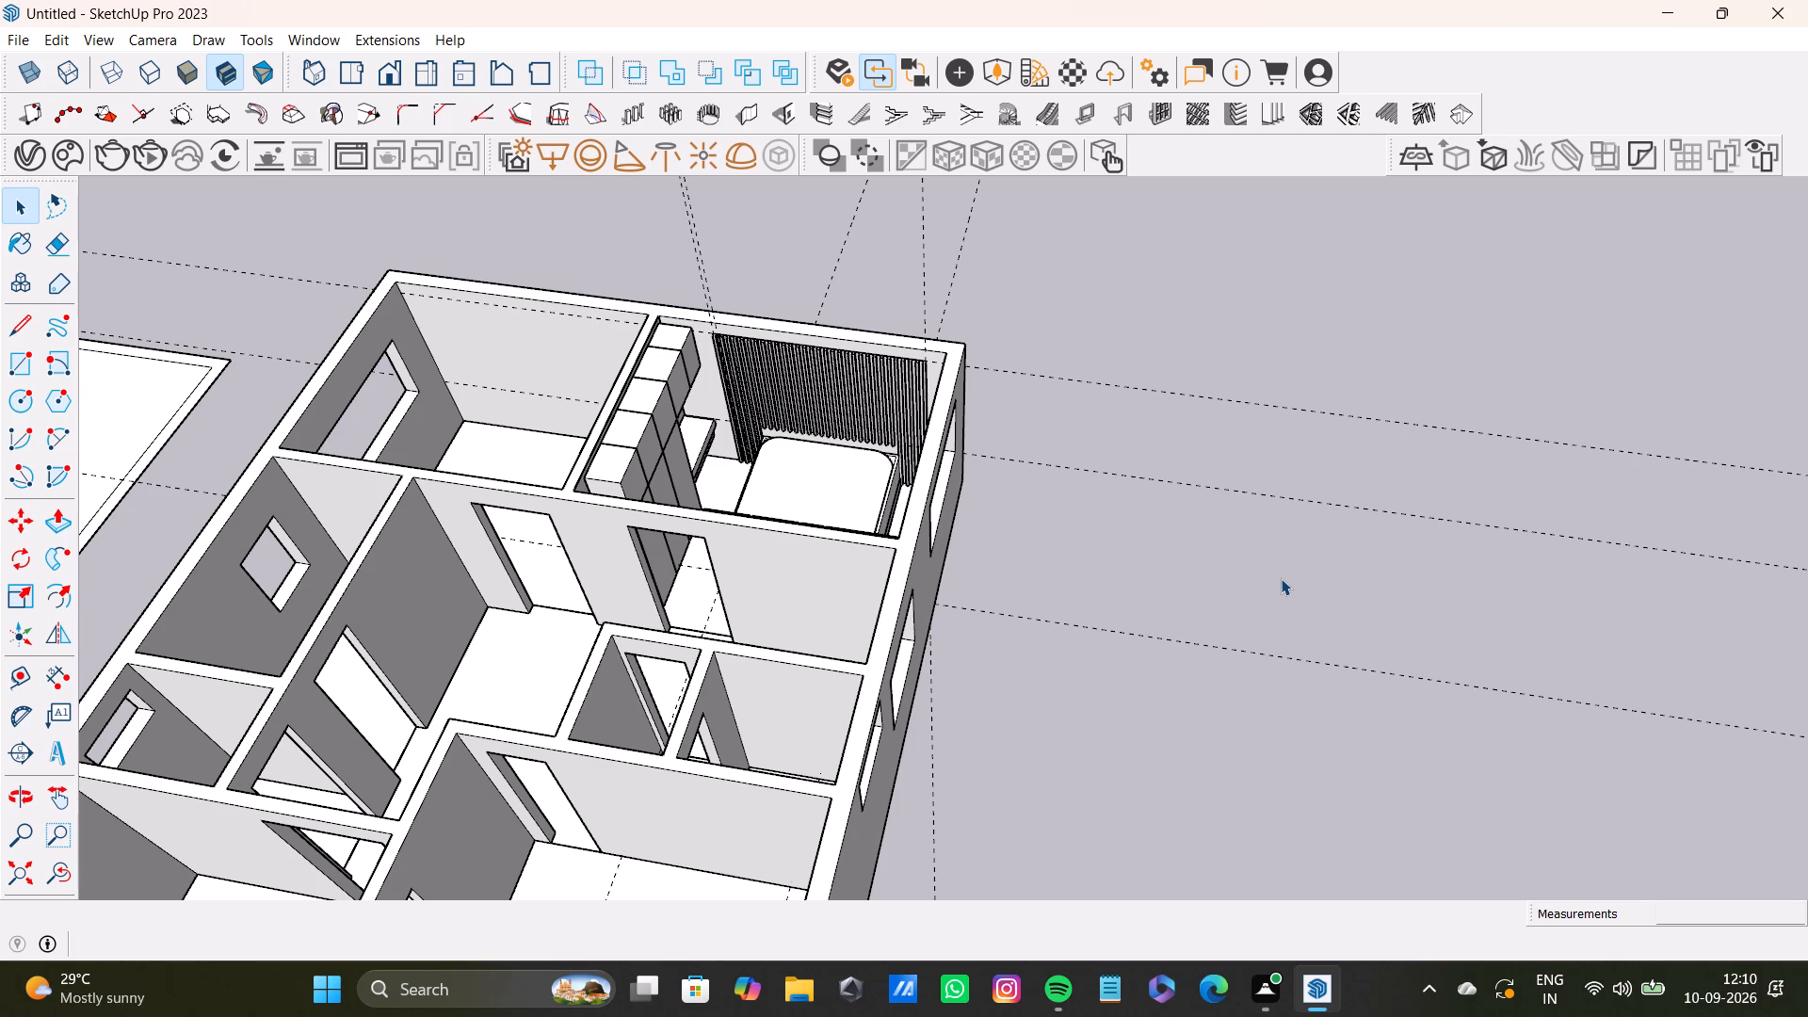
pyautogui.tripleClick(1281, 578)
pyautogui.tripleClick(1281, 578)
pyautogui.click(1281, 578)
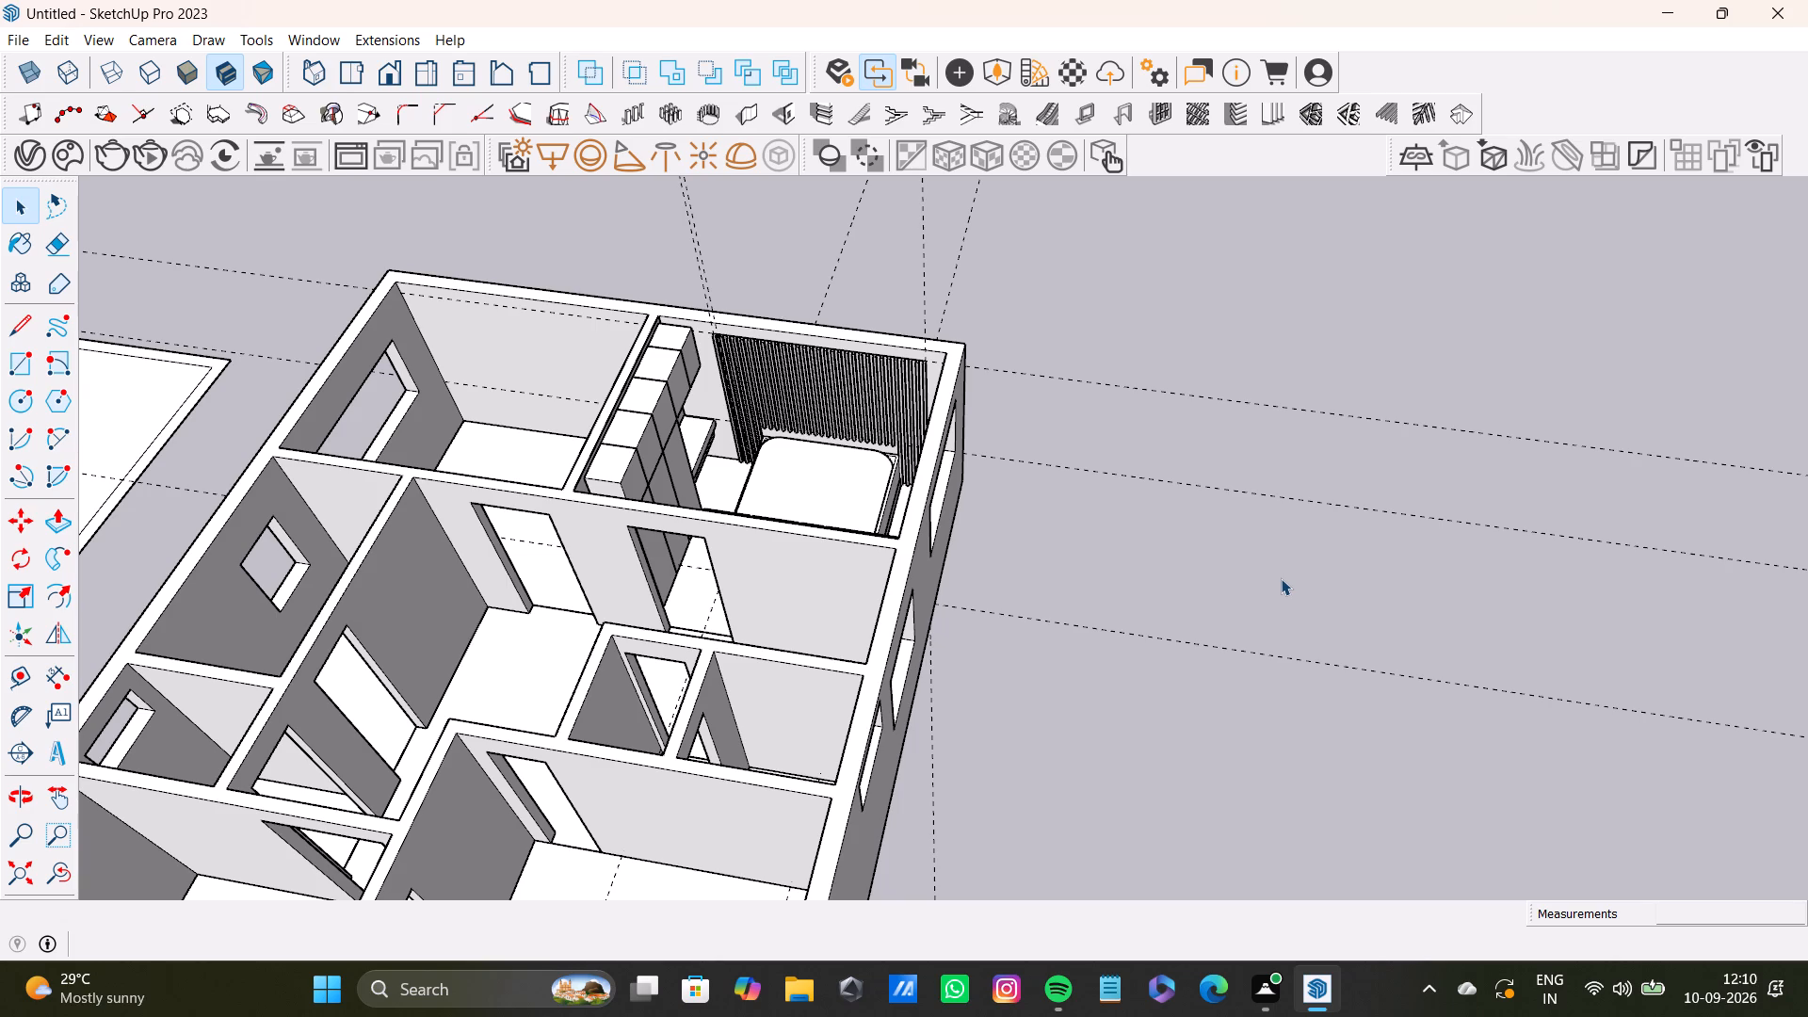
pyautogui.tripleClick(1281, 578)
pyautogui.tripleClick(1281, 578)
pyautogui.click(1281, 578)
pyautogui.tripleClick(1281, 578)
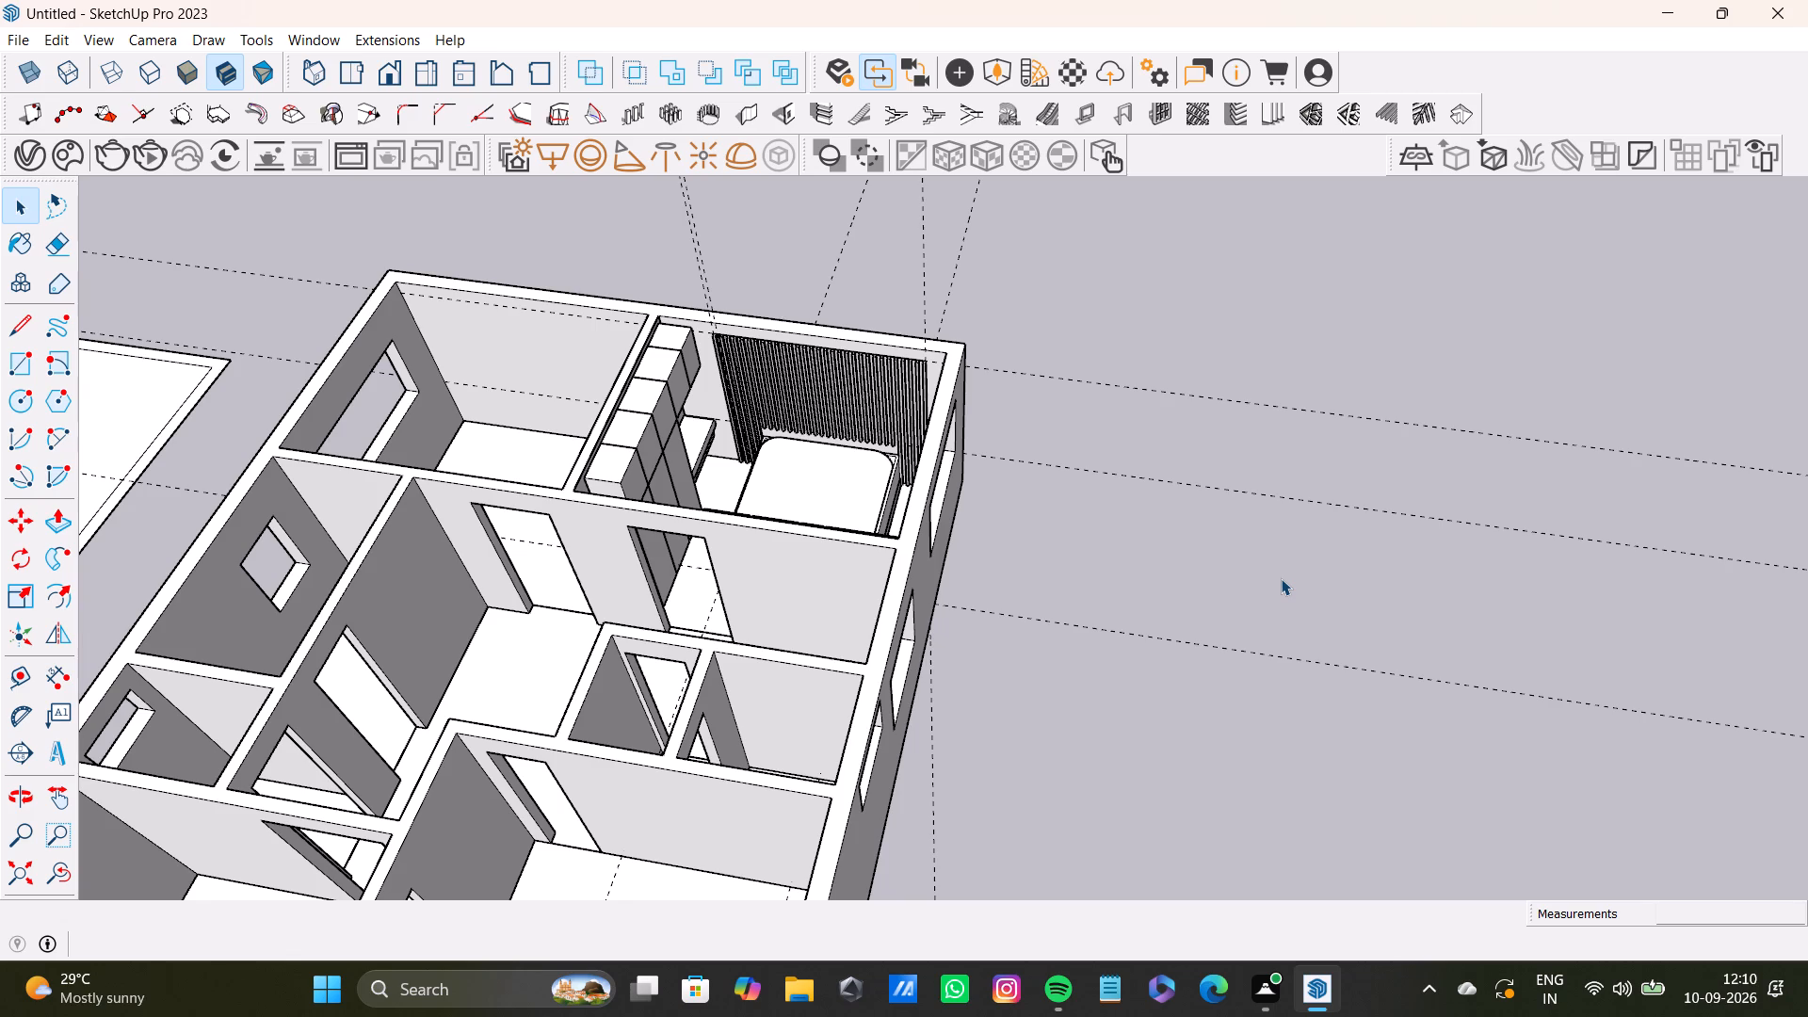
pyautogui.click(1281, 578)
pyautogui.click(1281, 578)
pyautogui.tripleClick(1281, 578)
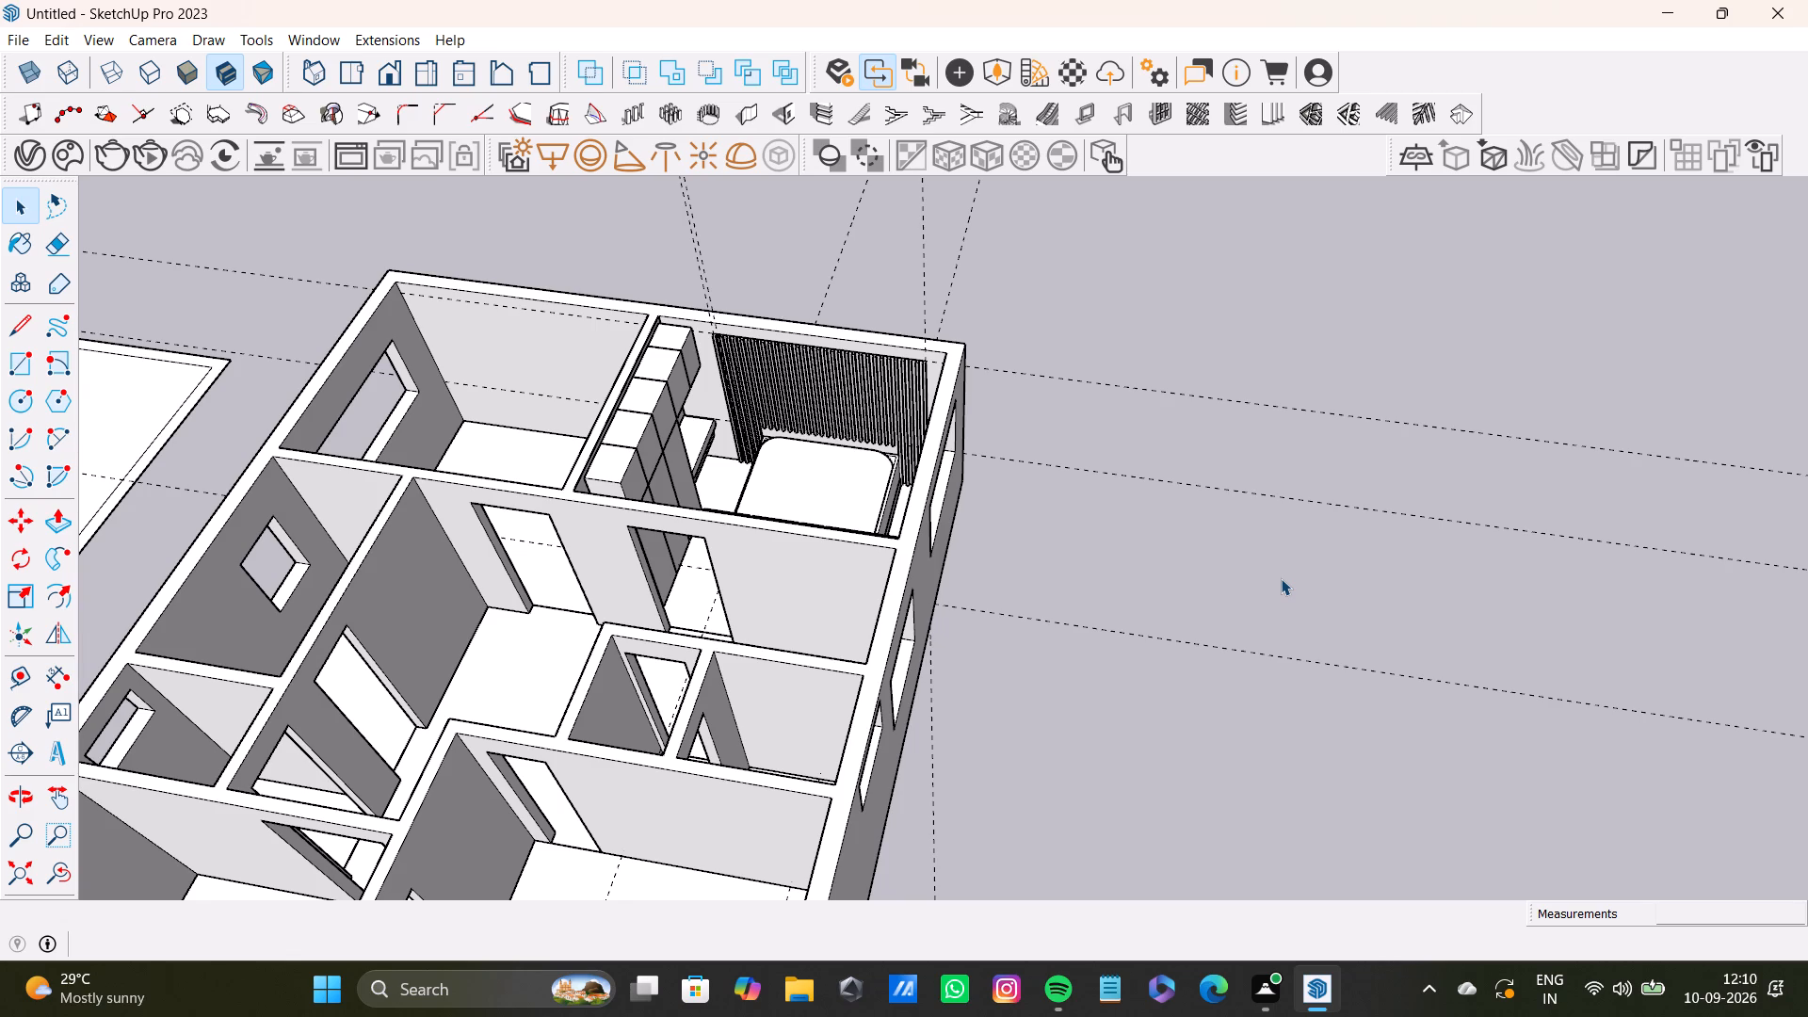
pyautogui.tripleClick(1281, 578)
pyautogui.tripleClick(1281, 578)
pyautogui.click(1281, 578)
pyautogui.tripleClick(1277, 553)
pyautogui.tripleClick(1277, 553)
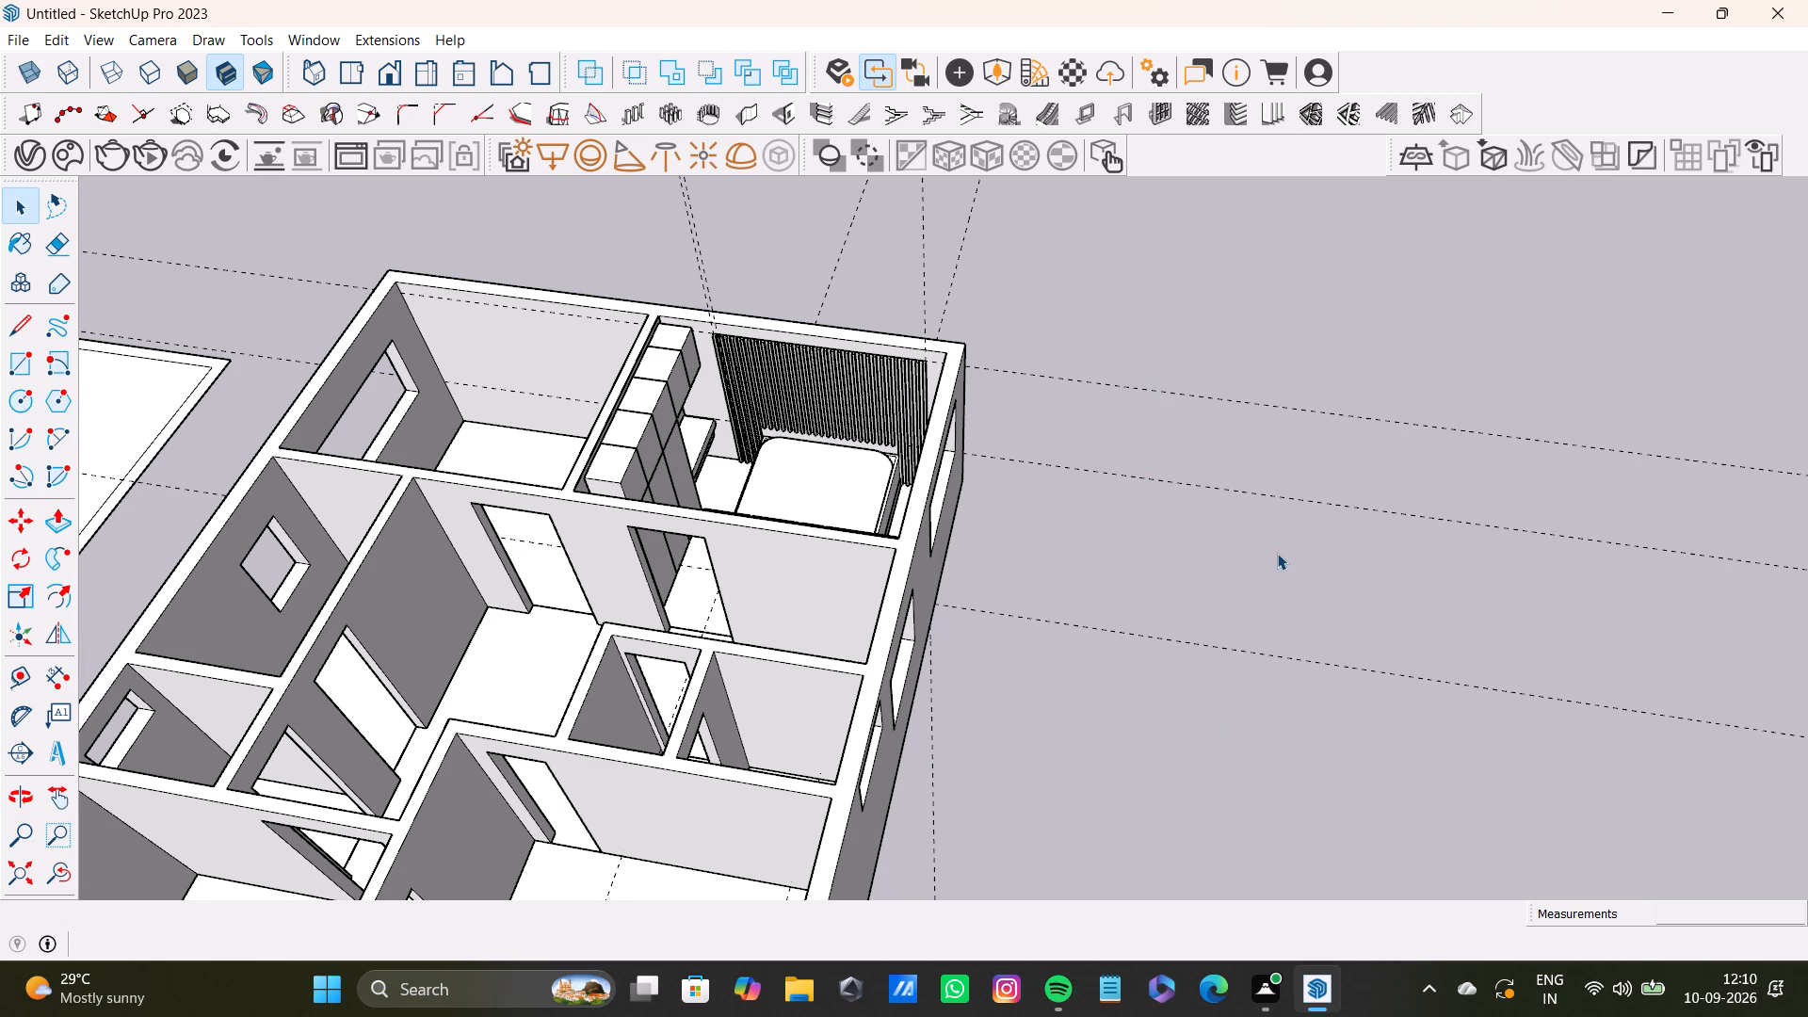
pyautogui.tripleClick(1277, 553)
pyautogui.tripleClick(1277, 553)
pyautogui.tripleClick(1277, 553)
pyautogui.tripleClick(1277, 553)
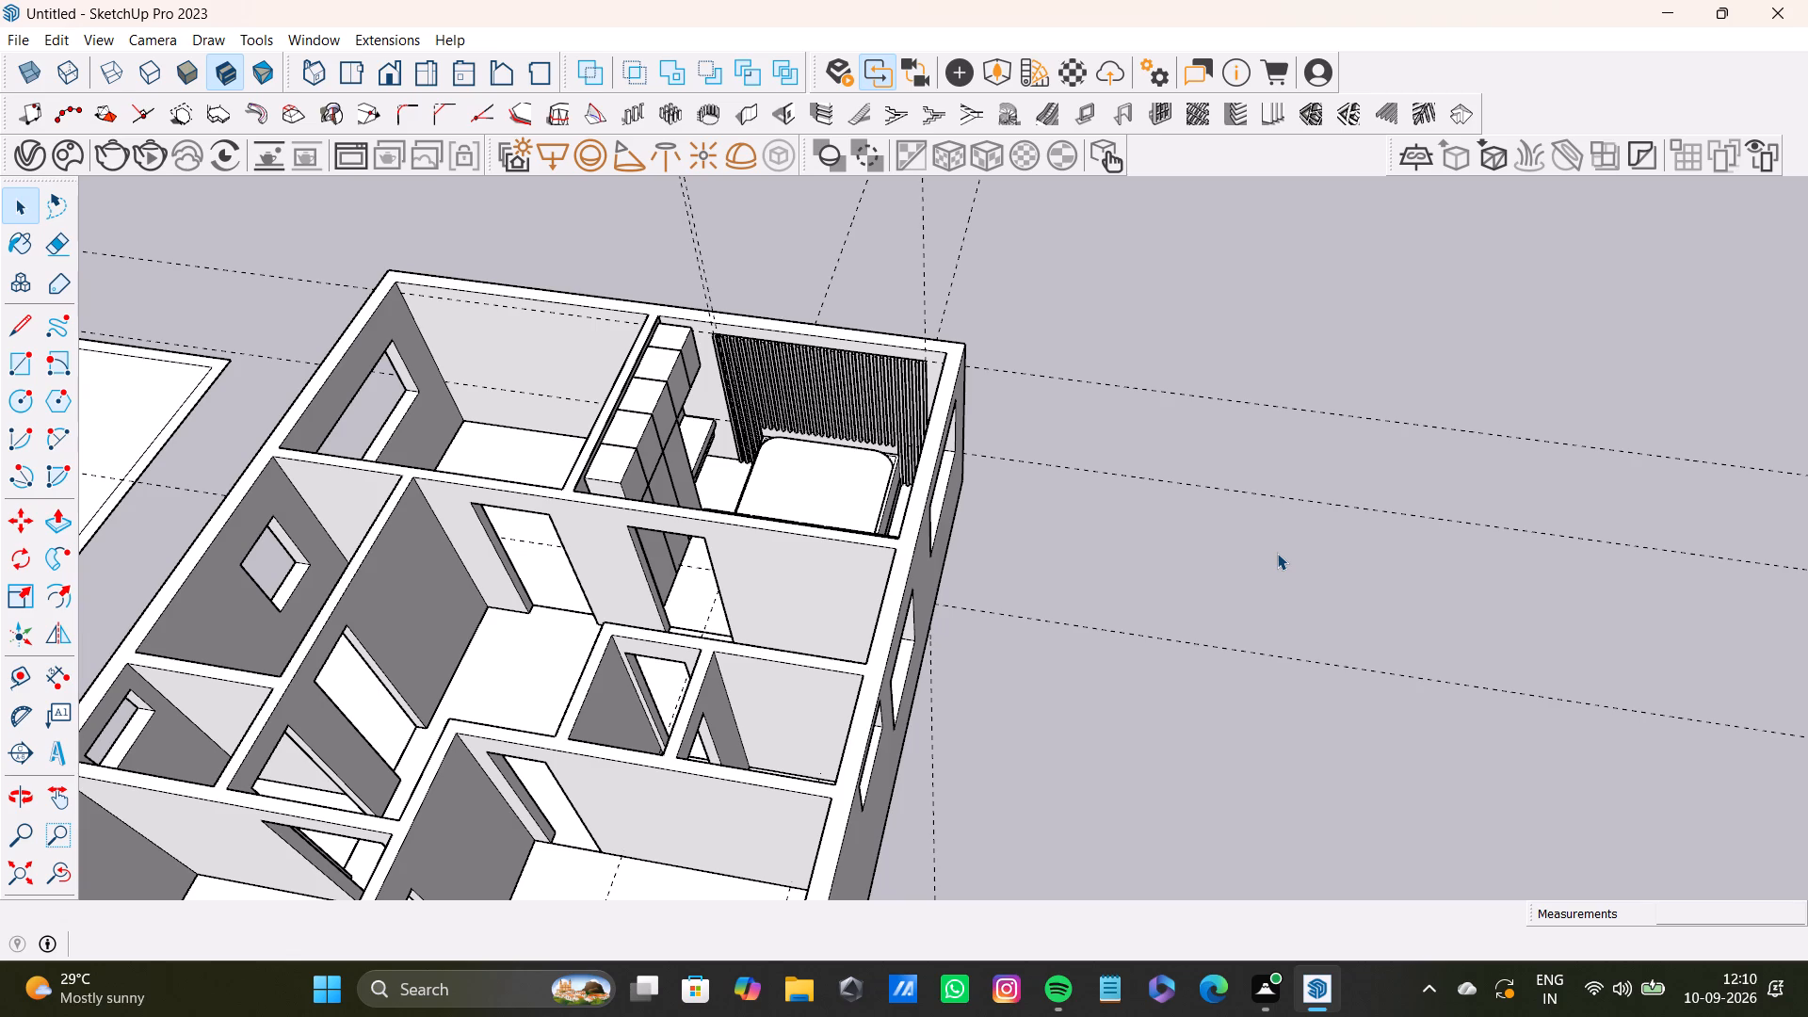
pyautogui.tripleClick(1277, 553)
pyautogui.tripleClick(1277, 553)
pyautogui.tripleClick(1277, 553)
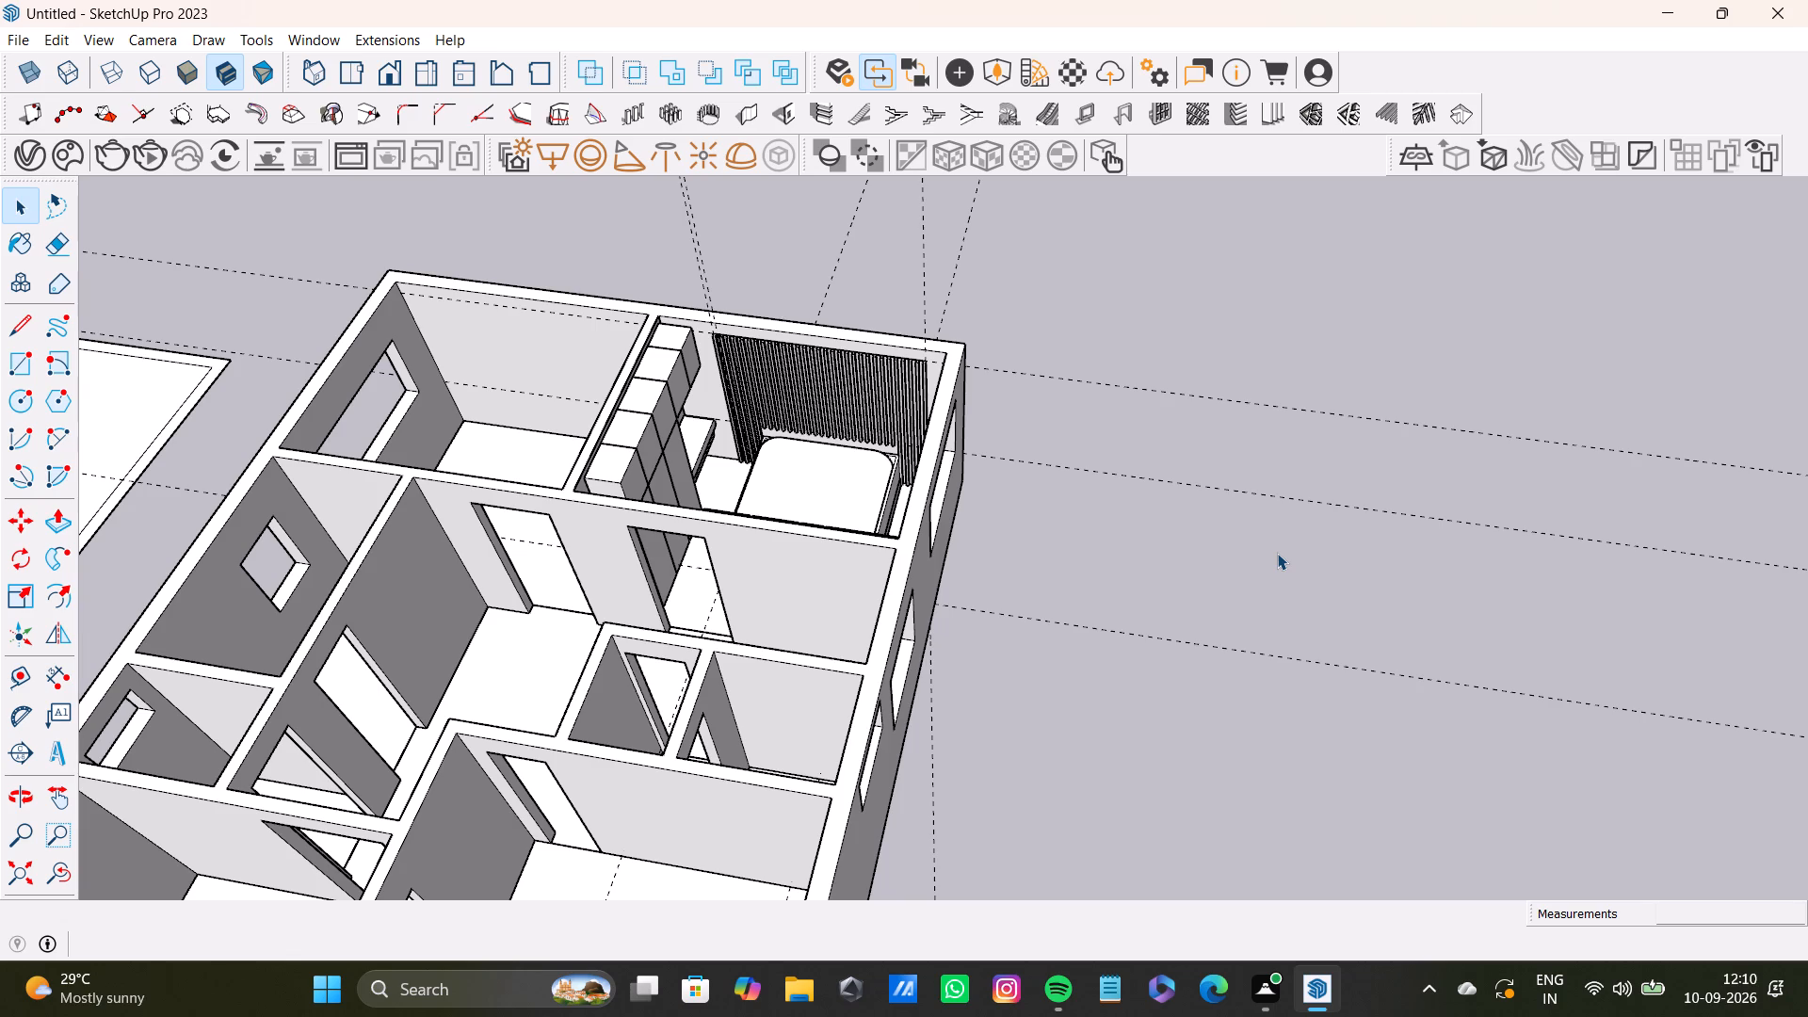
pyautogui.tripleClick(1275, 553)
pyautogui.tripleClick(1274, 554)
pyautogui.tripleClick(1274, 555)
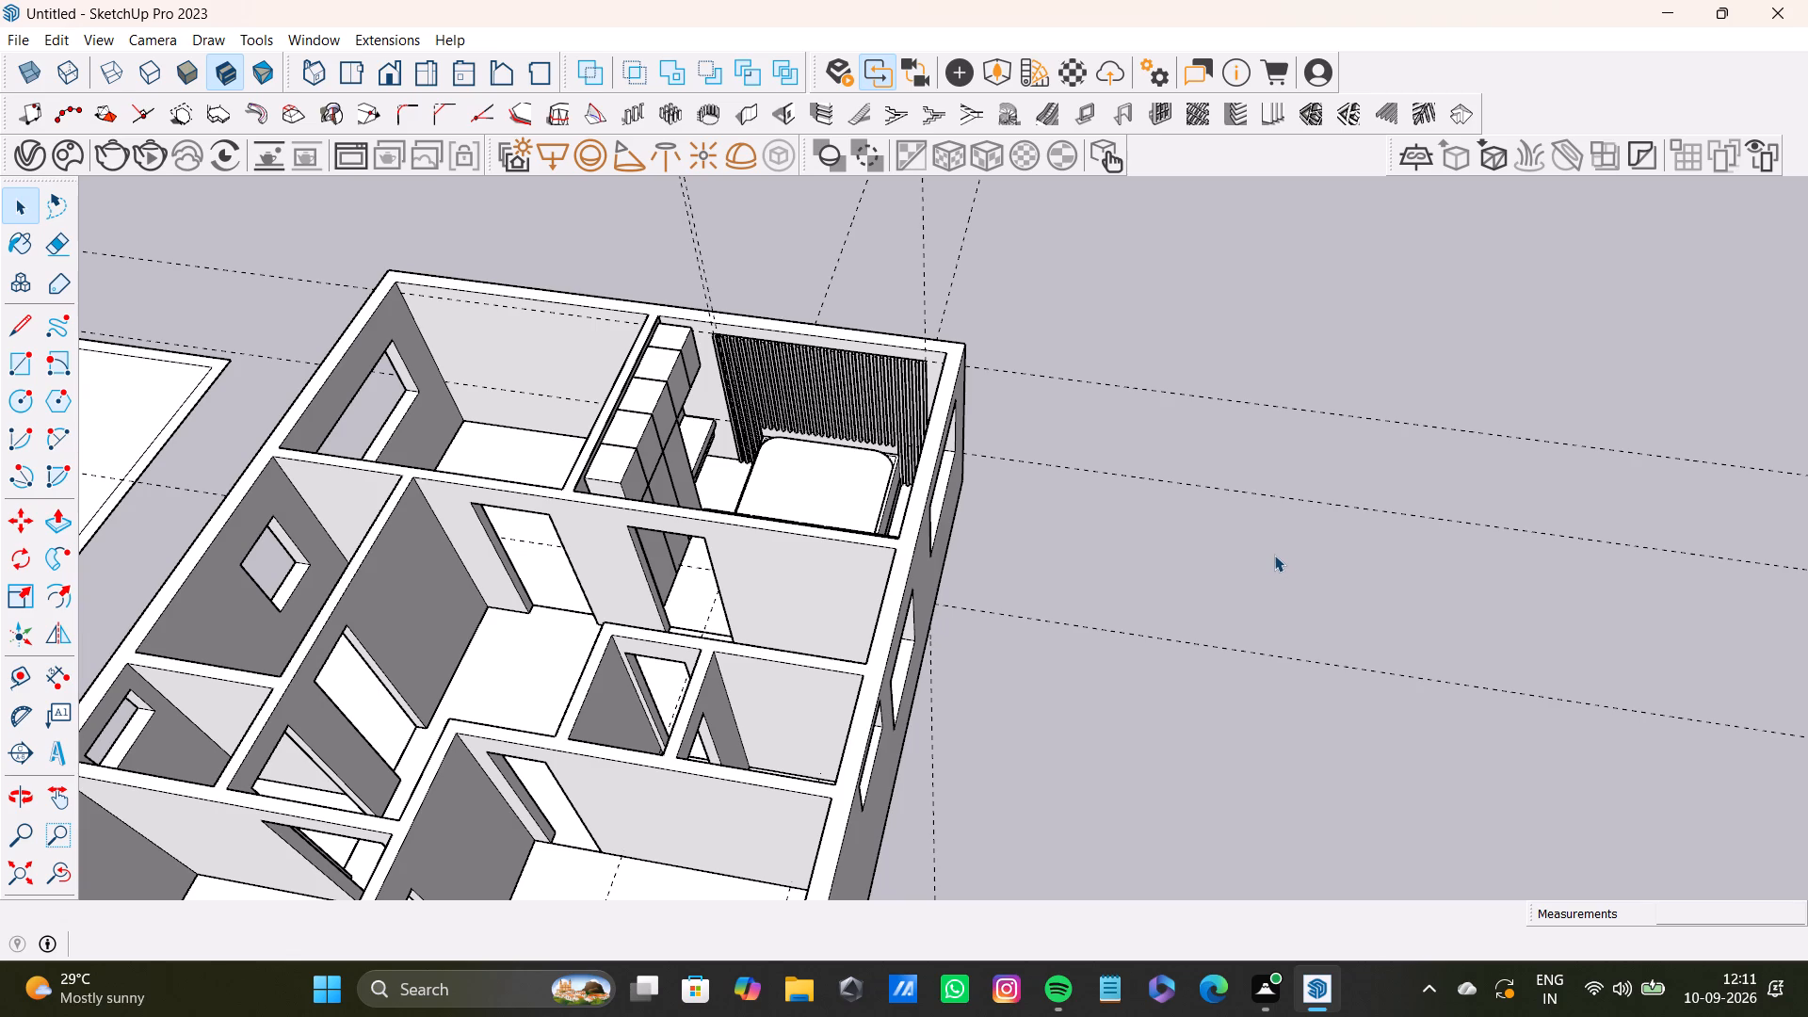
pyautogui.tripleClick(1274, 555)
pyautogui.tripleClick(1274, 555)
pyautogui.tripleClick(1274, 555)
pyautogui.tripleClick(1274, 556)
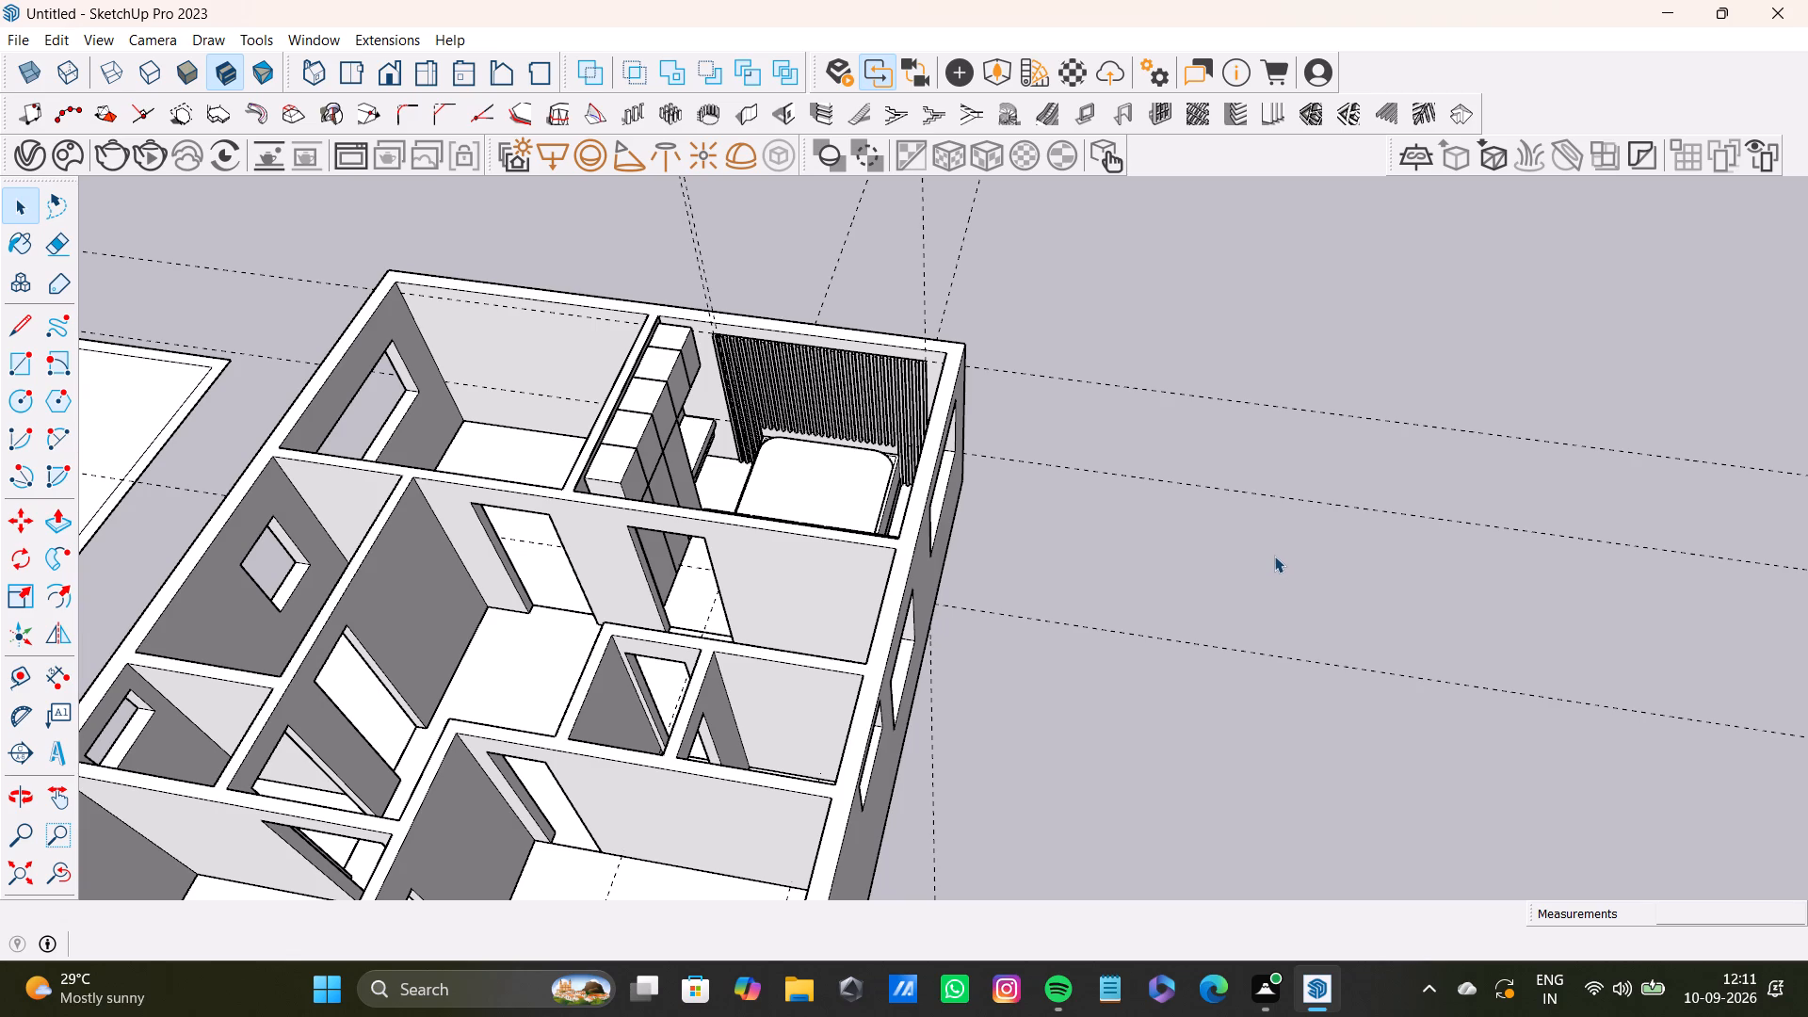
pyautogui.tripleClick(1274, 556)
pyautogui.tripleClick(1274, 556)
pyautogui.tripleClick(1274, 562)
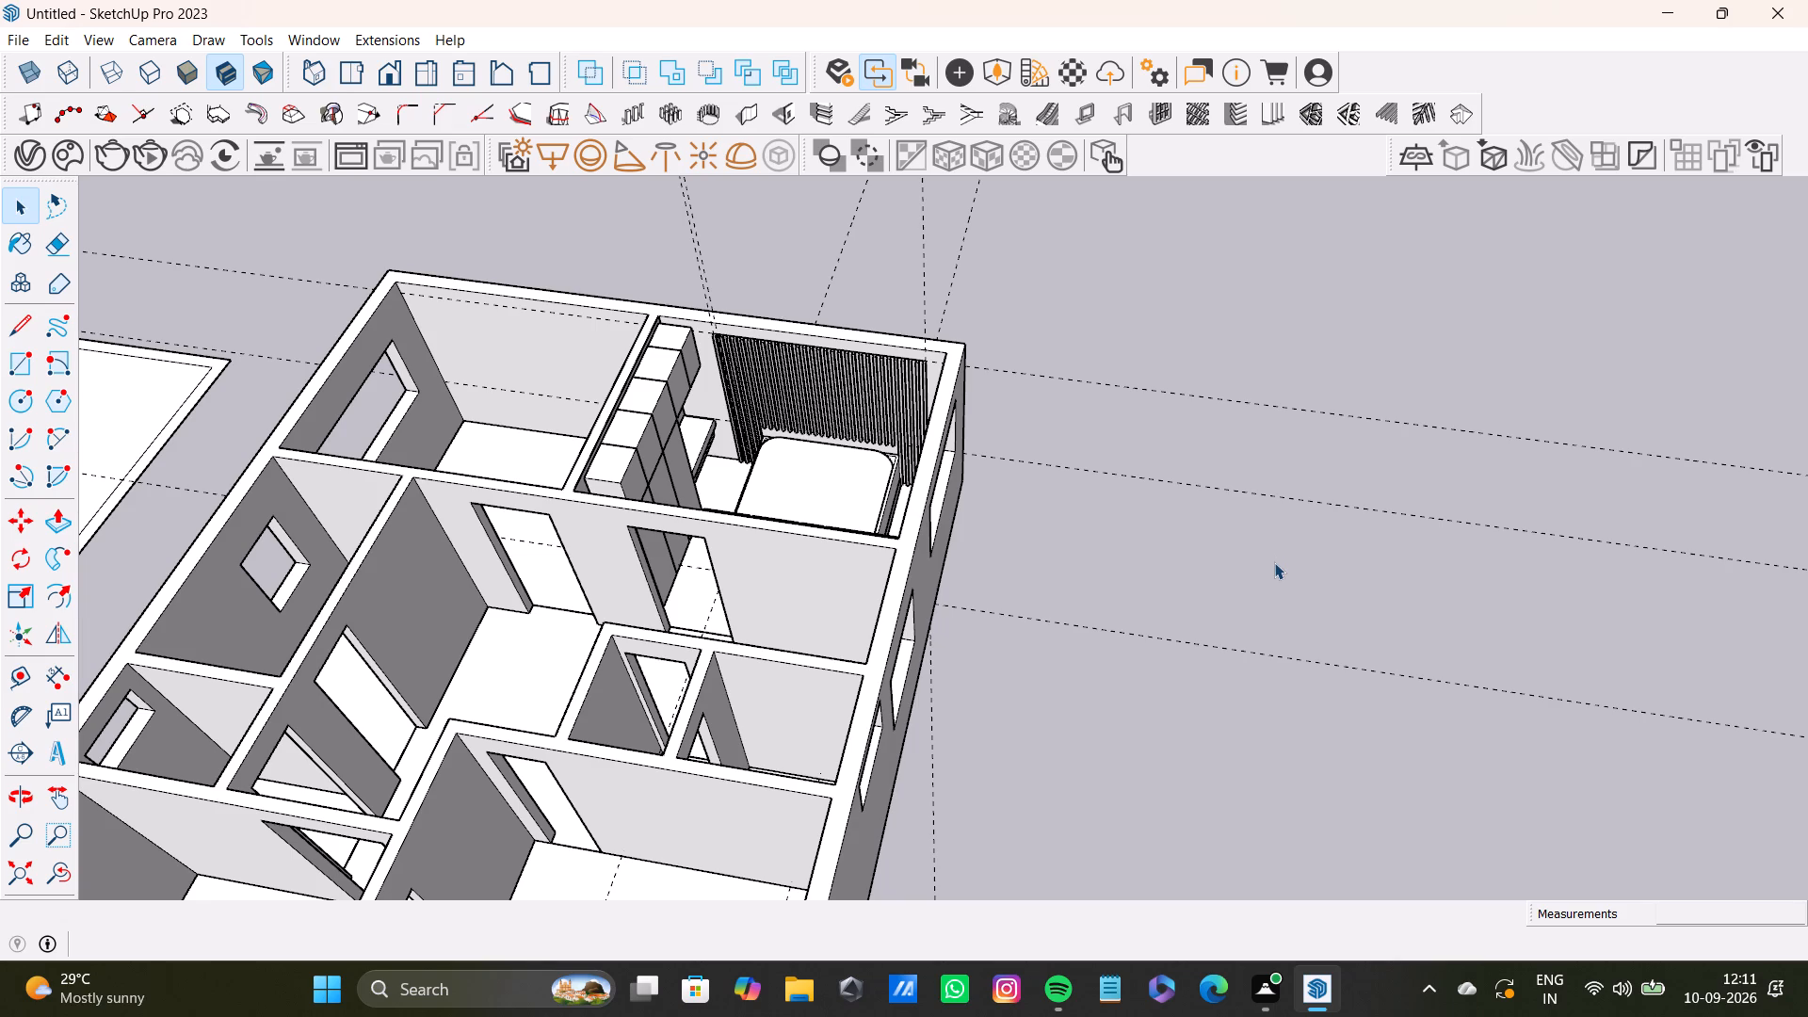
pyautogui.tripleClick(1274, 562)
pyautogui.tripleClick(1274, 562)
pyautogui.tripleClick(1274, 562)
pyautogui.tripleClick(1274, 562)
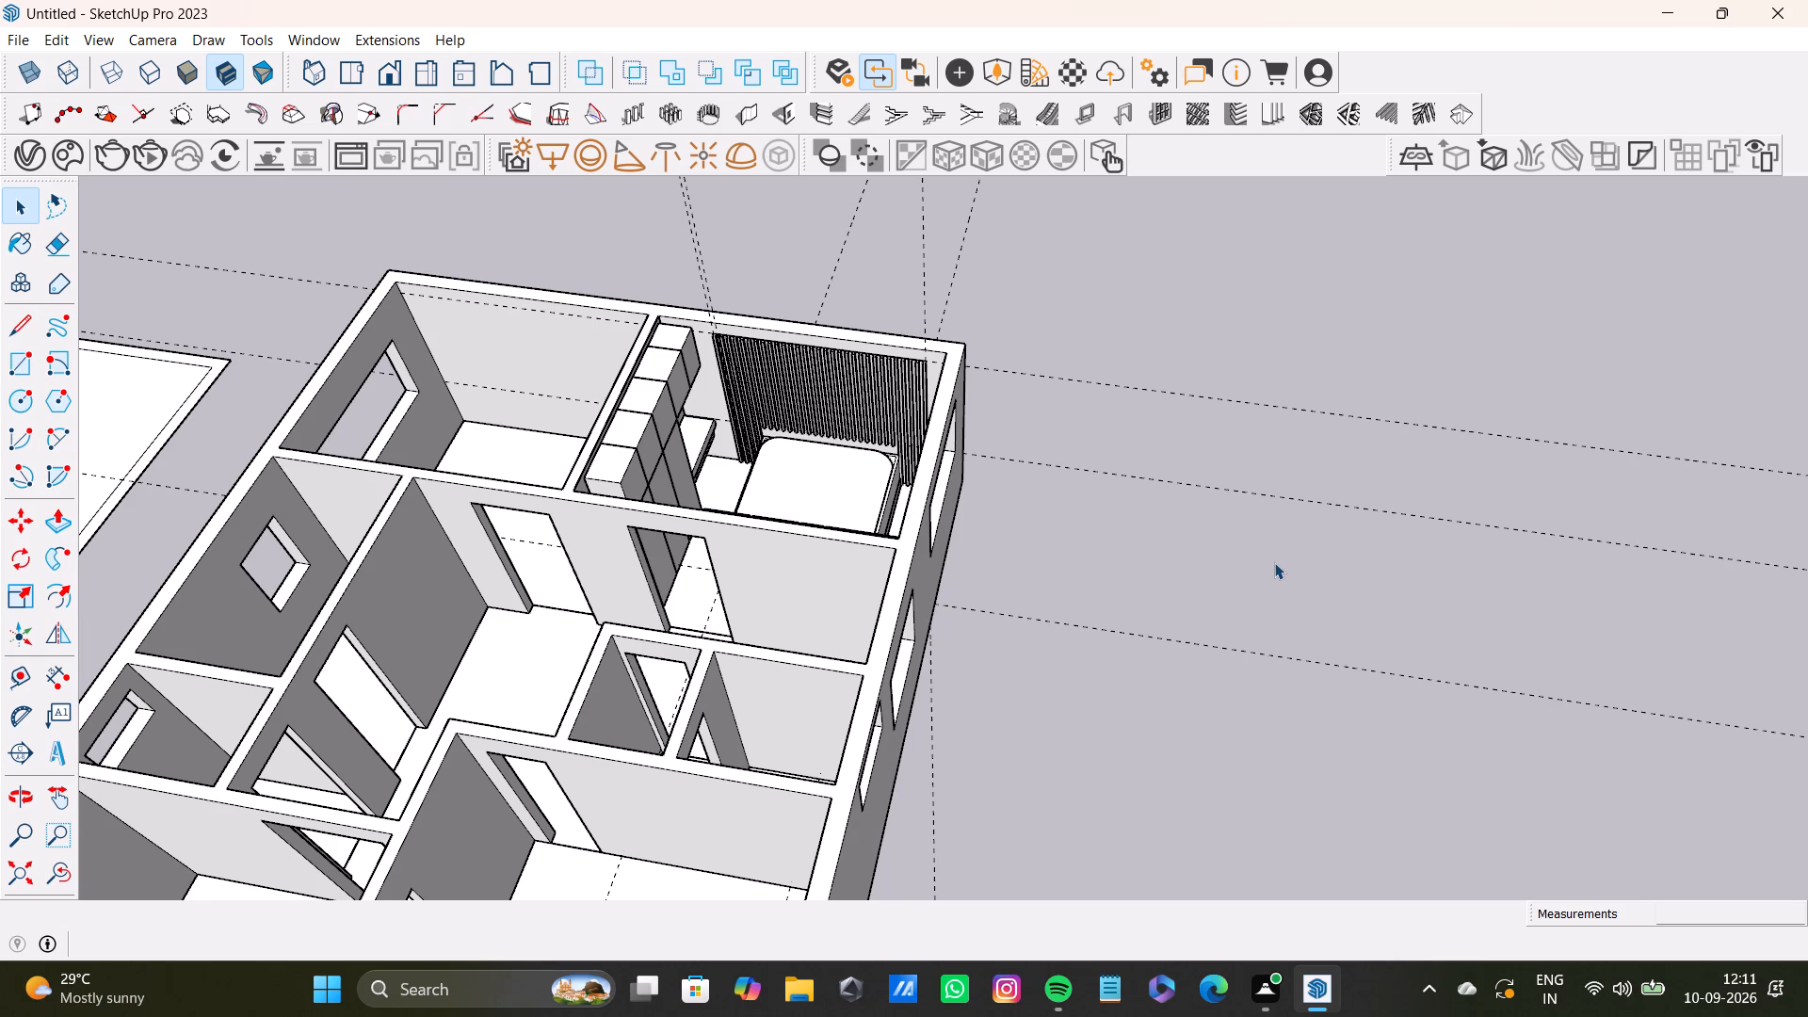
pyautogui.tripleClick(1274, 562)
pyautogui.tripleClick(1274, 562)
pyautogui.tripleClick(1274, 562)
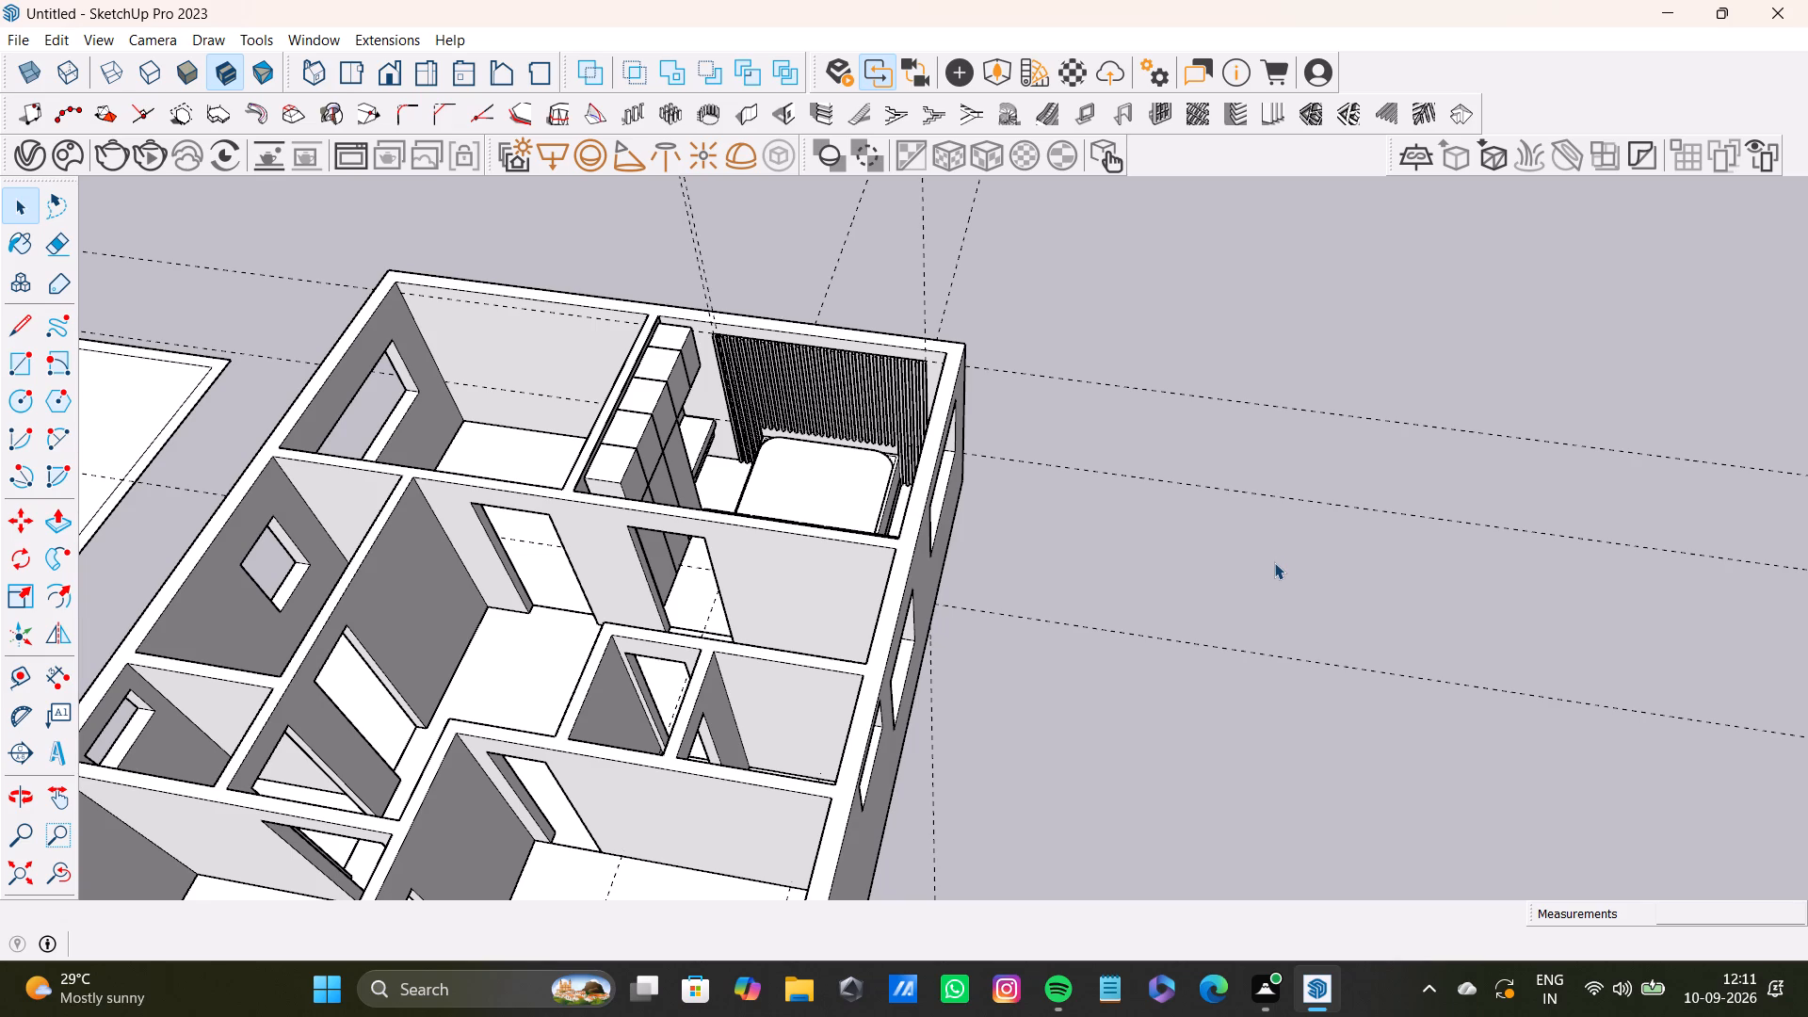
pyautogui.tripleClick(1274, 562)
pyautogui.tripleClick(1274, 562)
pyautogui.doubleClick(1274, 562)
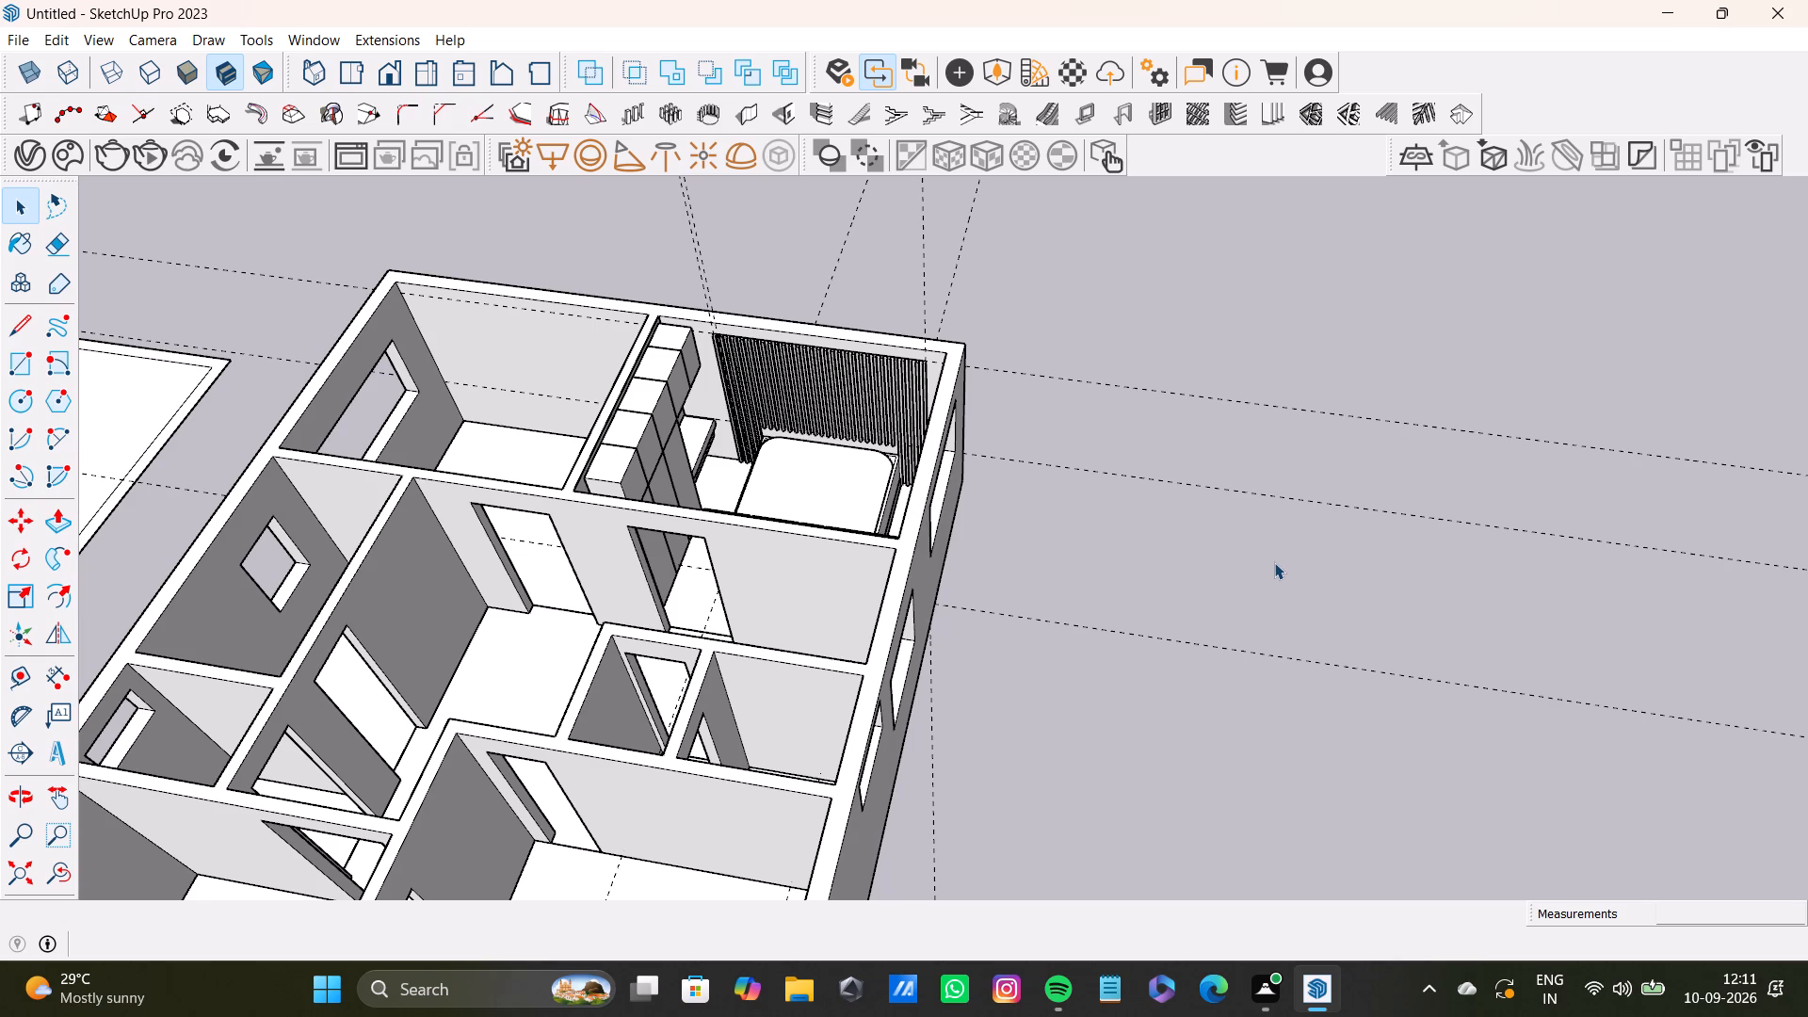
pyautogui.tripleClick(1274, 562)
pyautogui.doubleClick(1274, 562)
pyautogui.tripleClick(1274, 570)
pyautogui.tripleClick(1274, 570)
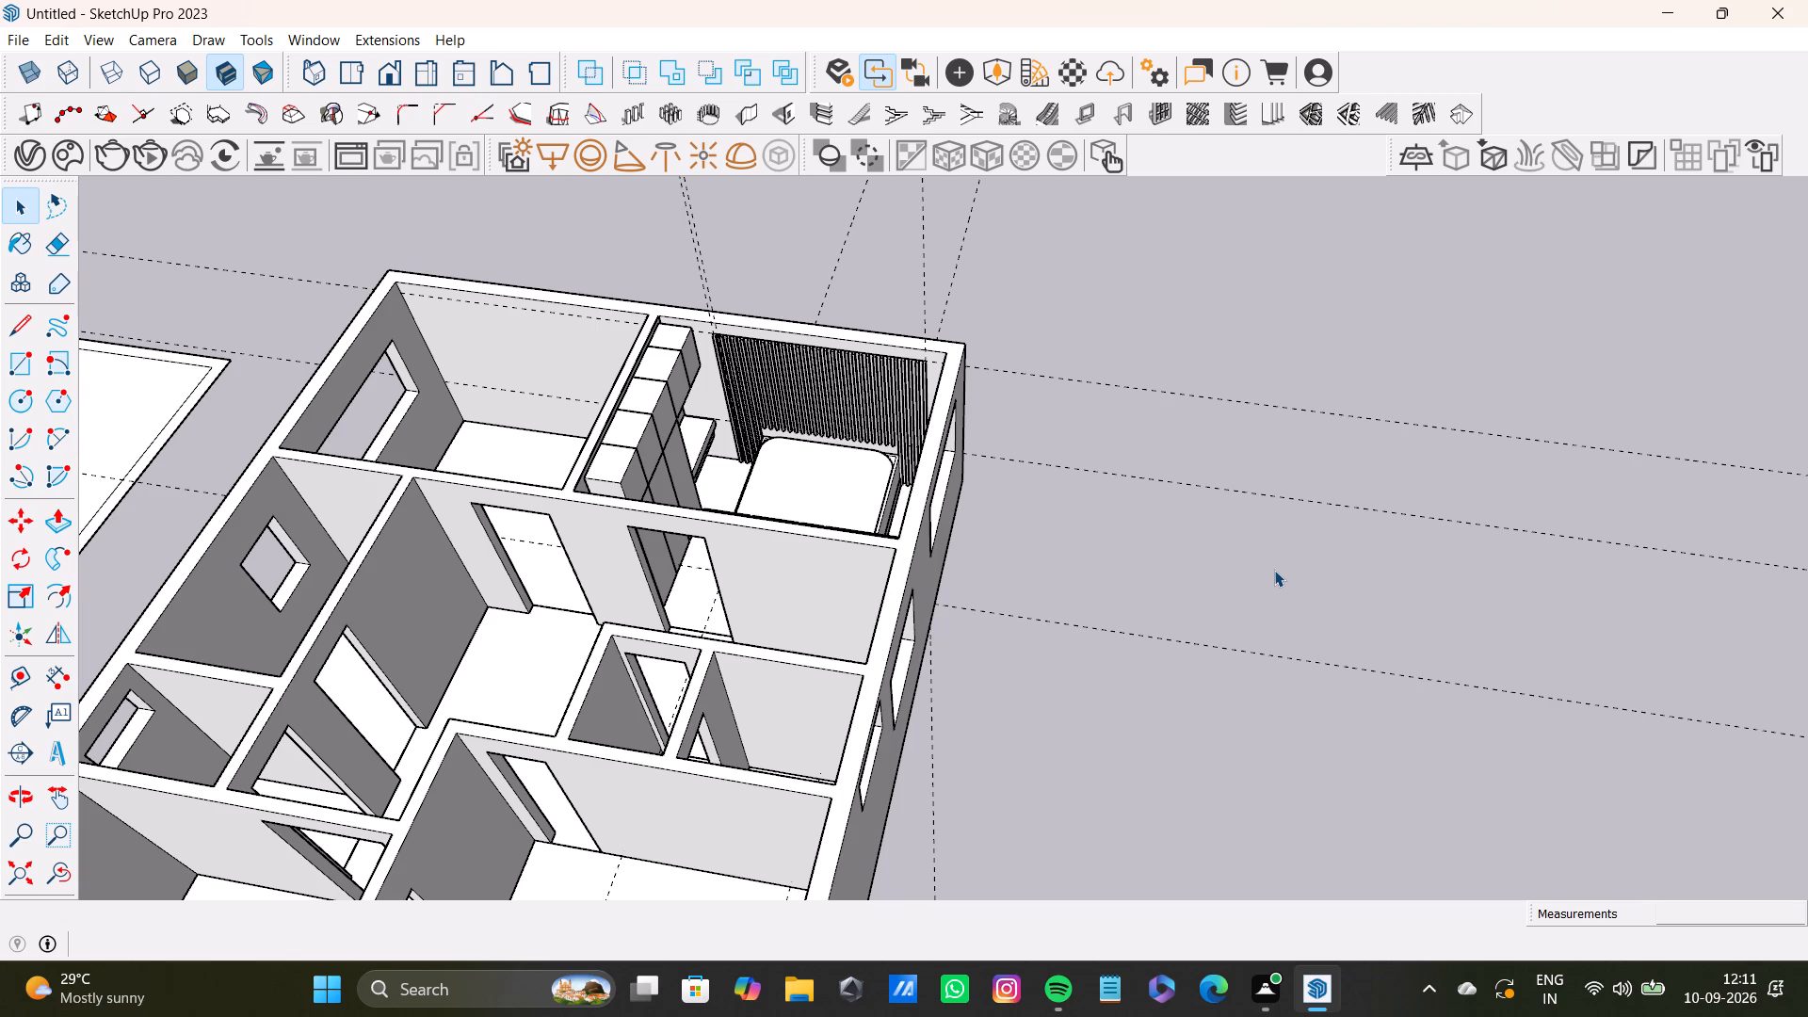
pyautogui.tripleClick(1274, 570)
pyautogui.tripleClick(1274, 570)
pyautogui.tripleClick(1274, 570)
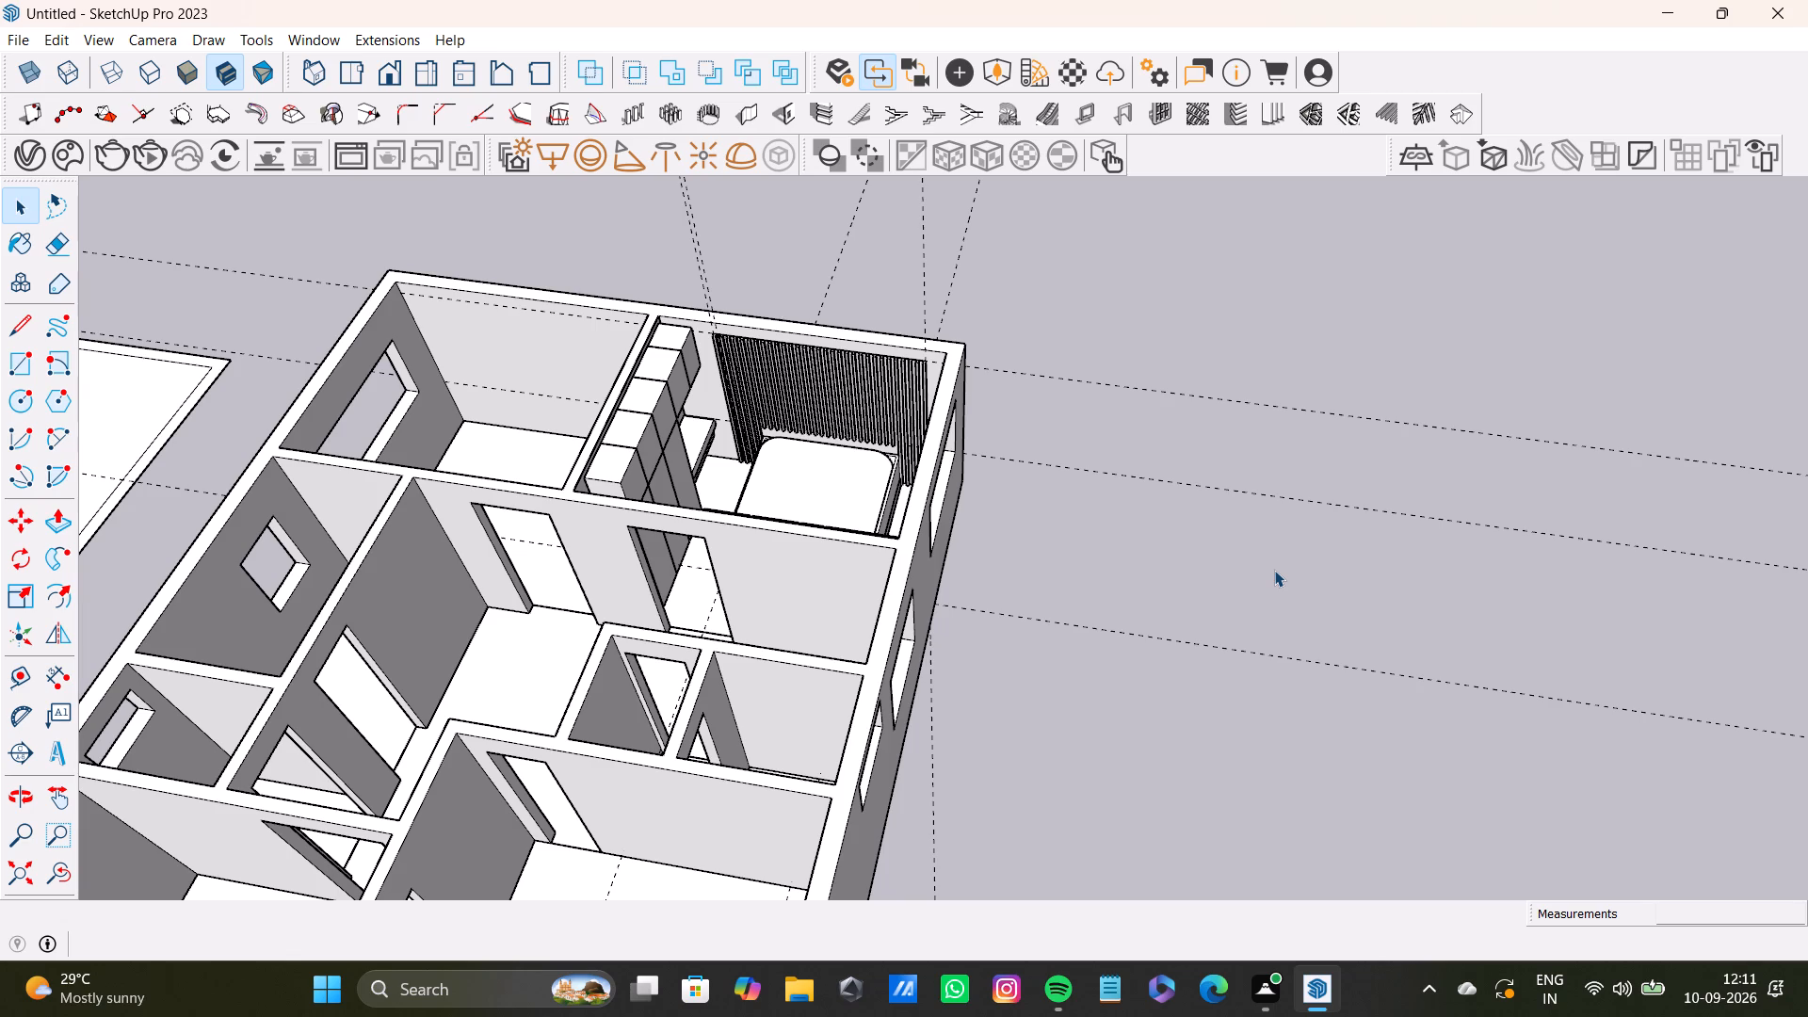
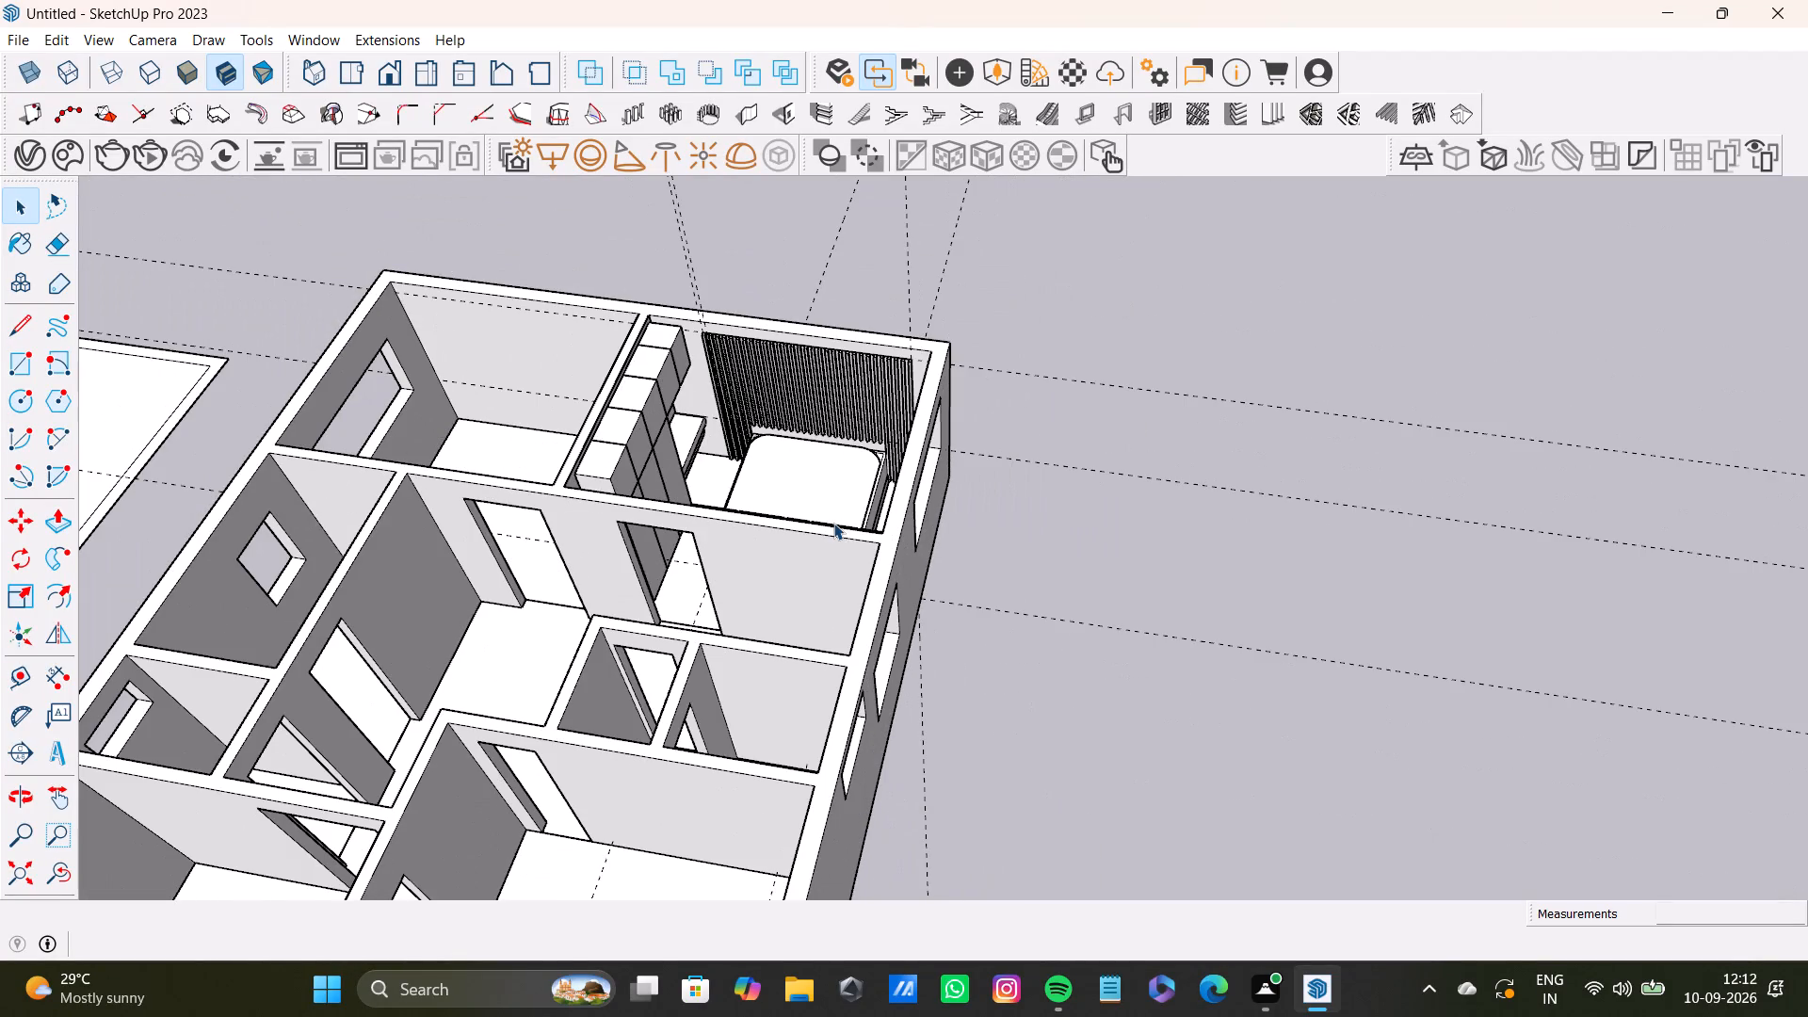
# Examine the bed base's rounded inset top and its corners up close and in relation to the whole floor plan.
pyautogui.keyDown('shift'); pyautogui.moveTo(815, 509); pyautogui.dragTo(1048, 545, button='middle'); pyautogui.keyUp('shift')
pyautogui.scroll(8, 993, 499)
pyautogui.moveTo(1058, 522); pyautogui.dragTo(827, 616, button='middle')
pyautogui.scroll(-1, 880, 617)
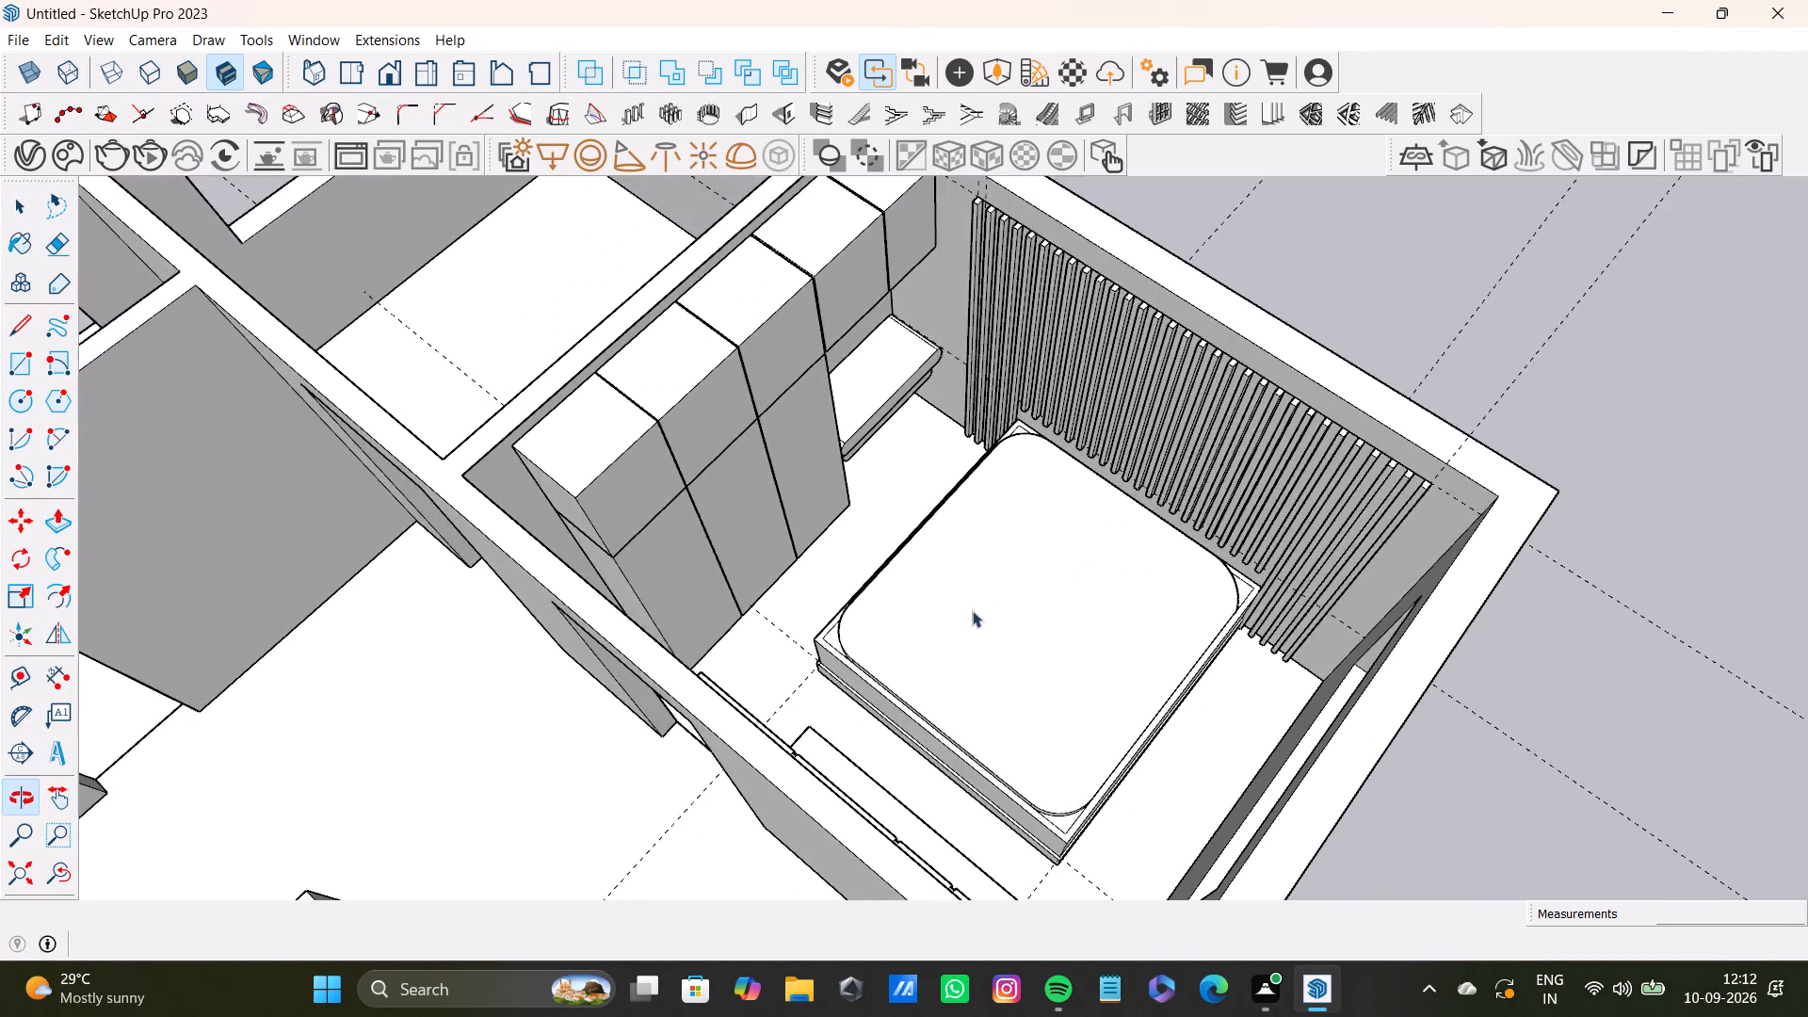
pyautogui.scroll(6, 993, 597)
pyautogui.keyDown('shift'); pyautogui.moveTo(993, 605); pyautogui.dragTo(825, 532, button='middle'); pyautogui.keyUp('shift')
pyautogui.scroll(4, 1225, 609)
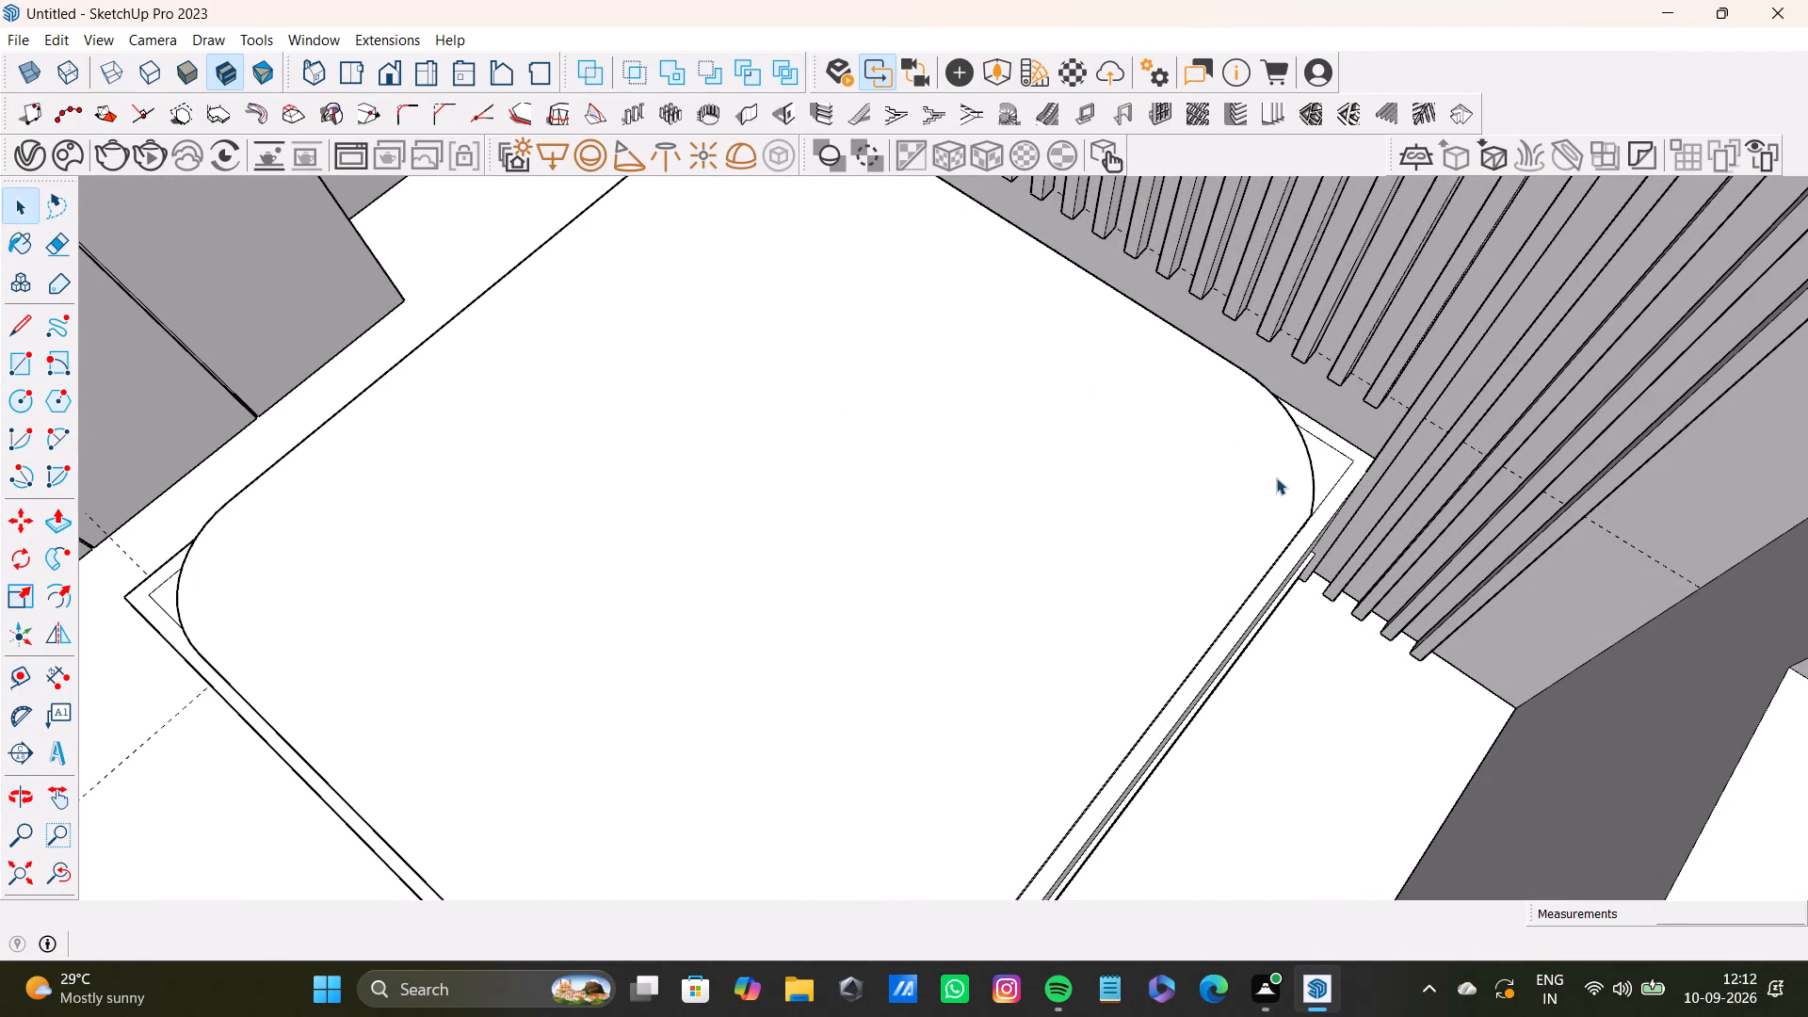
pyautogui.scroll(-7, 1149, 563)
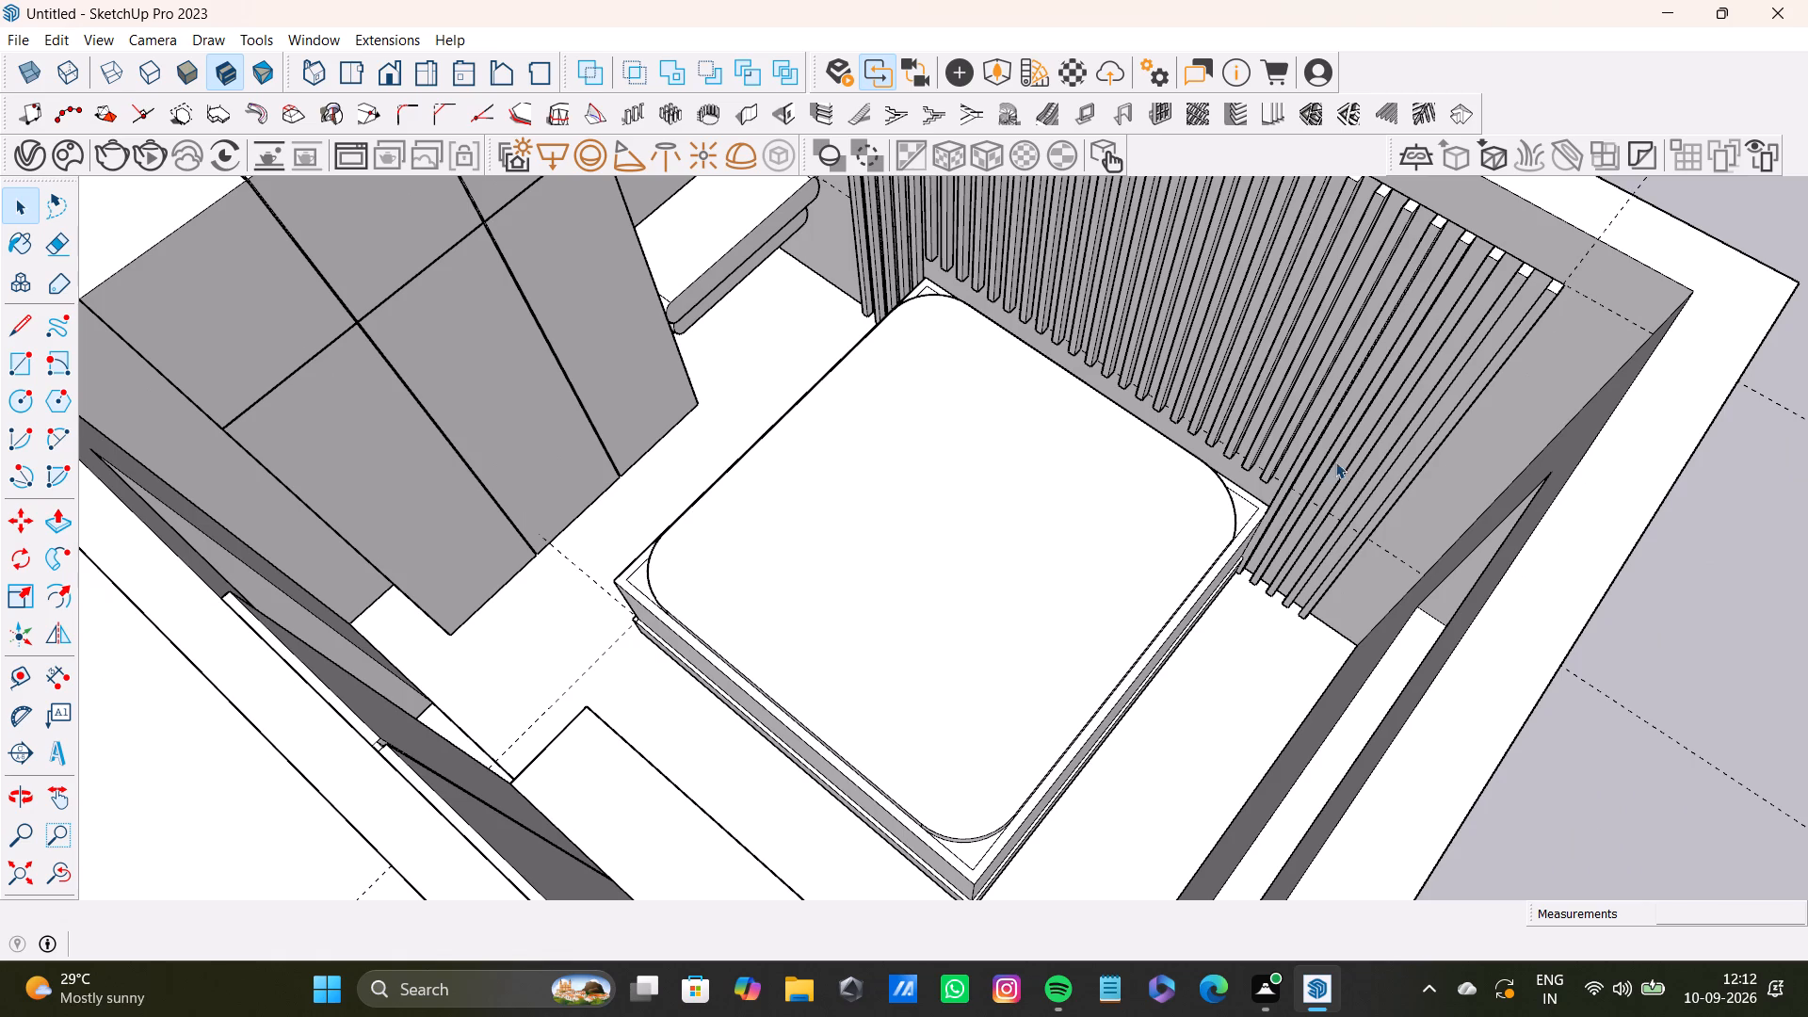
pyautogui.scroll(-9, 719, 426)
pyautogui.press('space')
pyautogui.click(1304, 343)
pyautogui.press('space')
pyautogui.scroll(9, 940, 415)
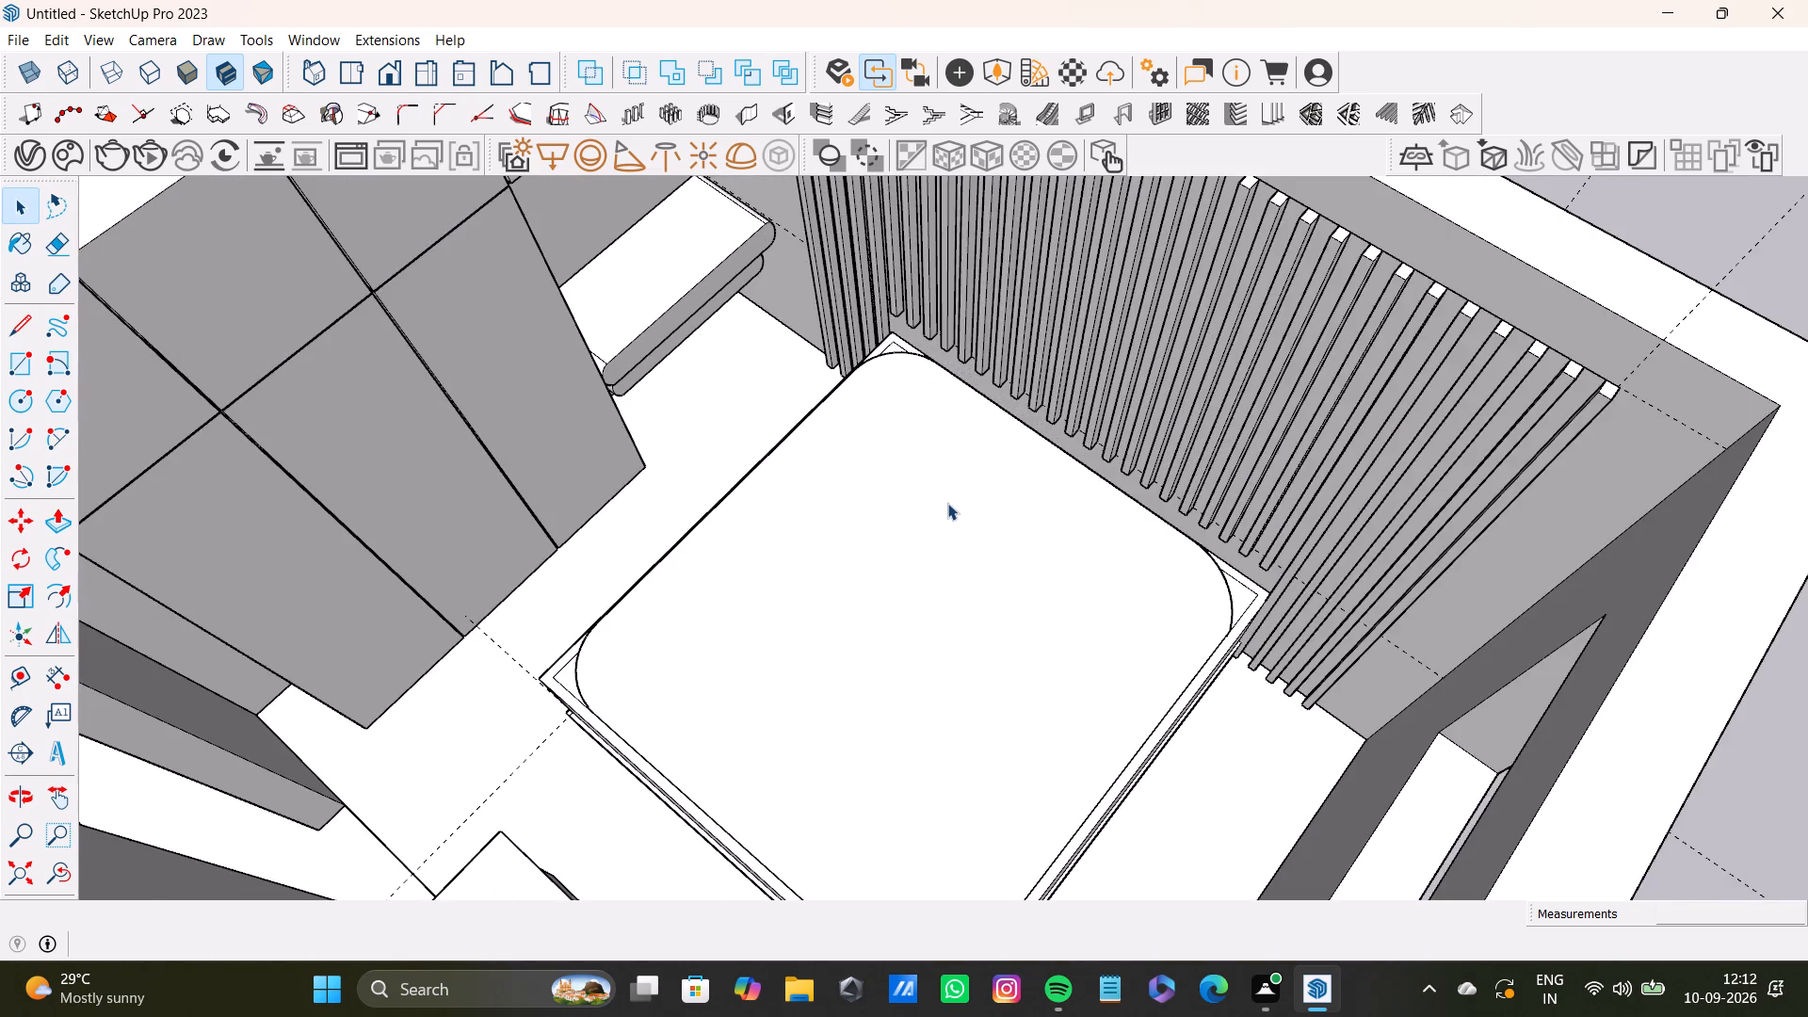
pyautogui.scroll(-16, 947, 503)
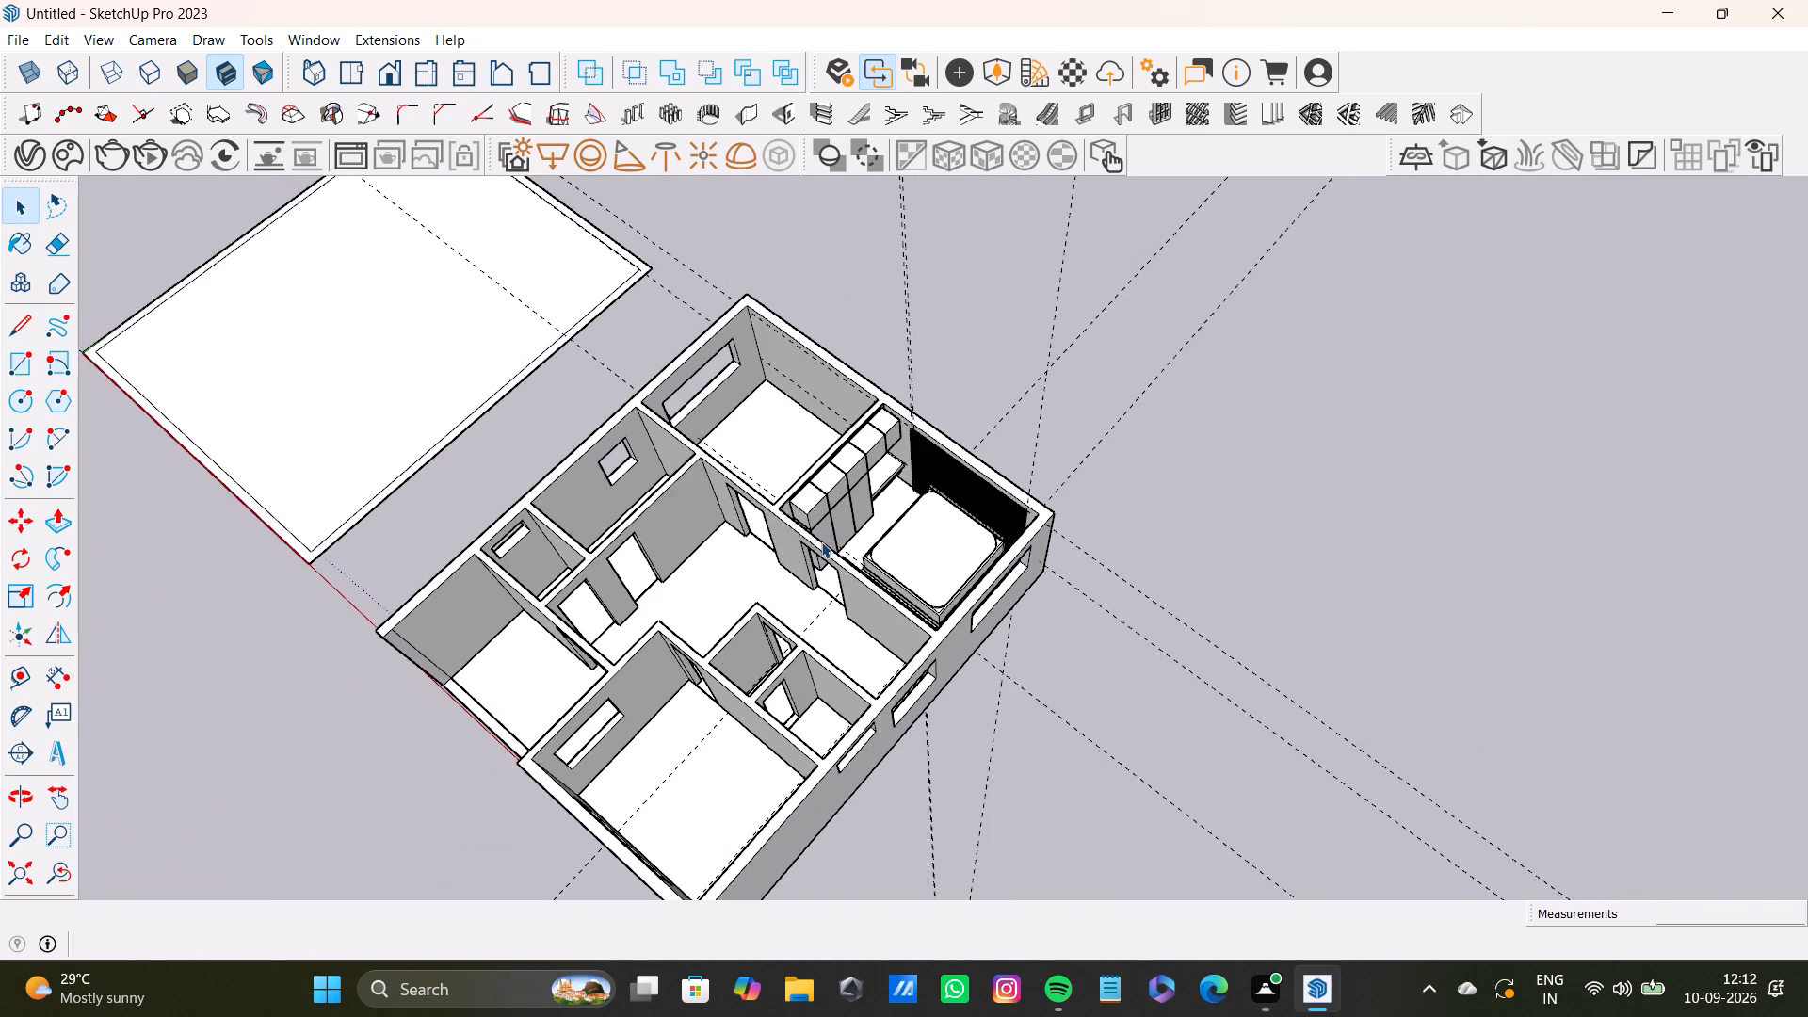
pyautogui.scroll(-2, 821, 541)
# Delete the two leftover square-corner edges outside the arc at the bed base's wardrobe-side corner by the slatted wall.
pyautogui.scroll(14, 875, 541)
pyautogui.keyDown('shift'); pyautogui.moveTo(982, 564); pyautogui.dragTo(855, 601, button='middle'); pyautogui.keyUp('shift')
pyautogui.scroll(7, 860, 474)
pyautogui.moveTo(893, 467); pyautogui.dragTo(894, 467, button='middle')
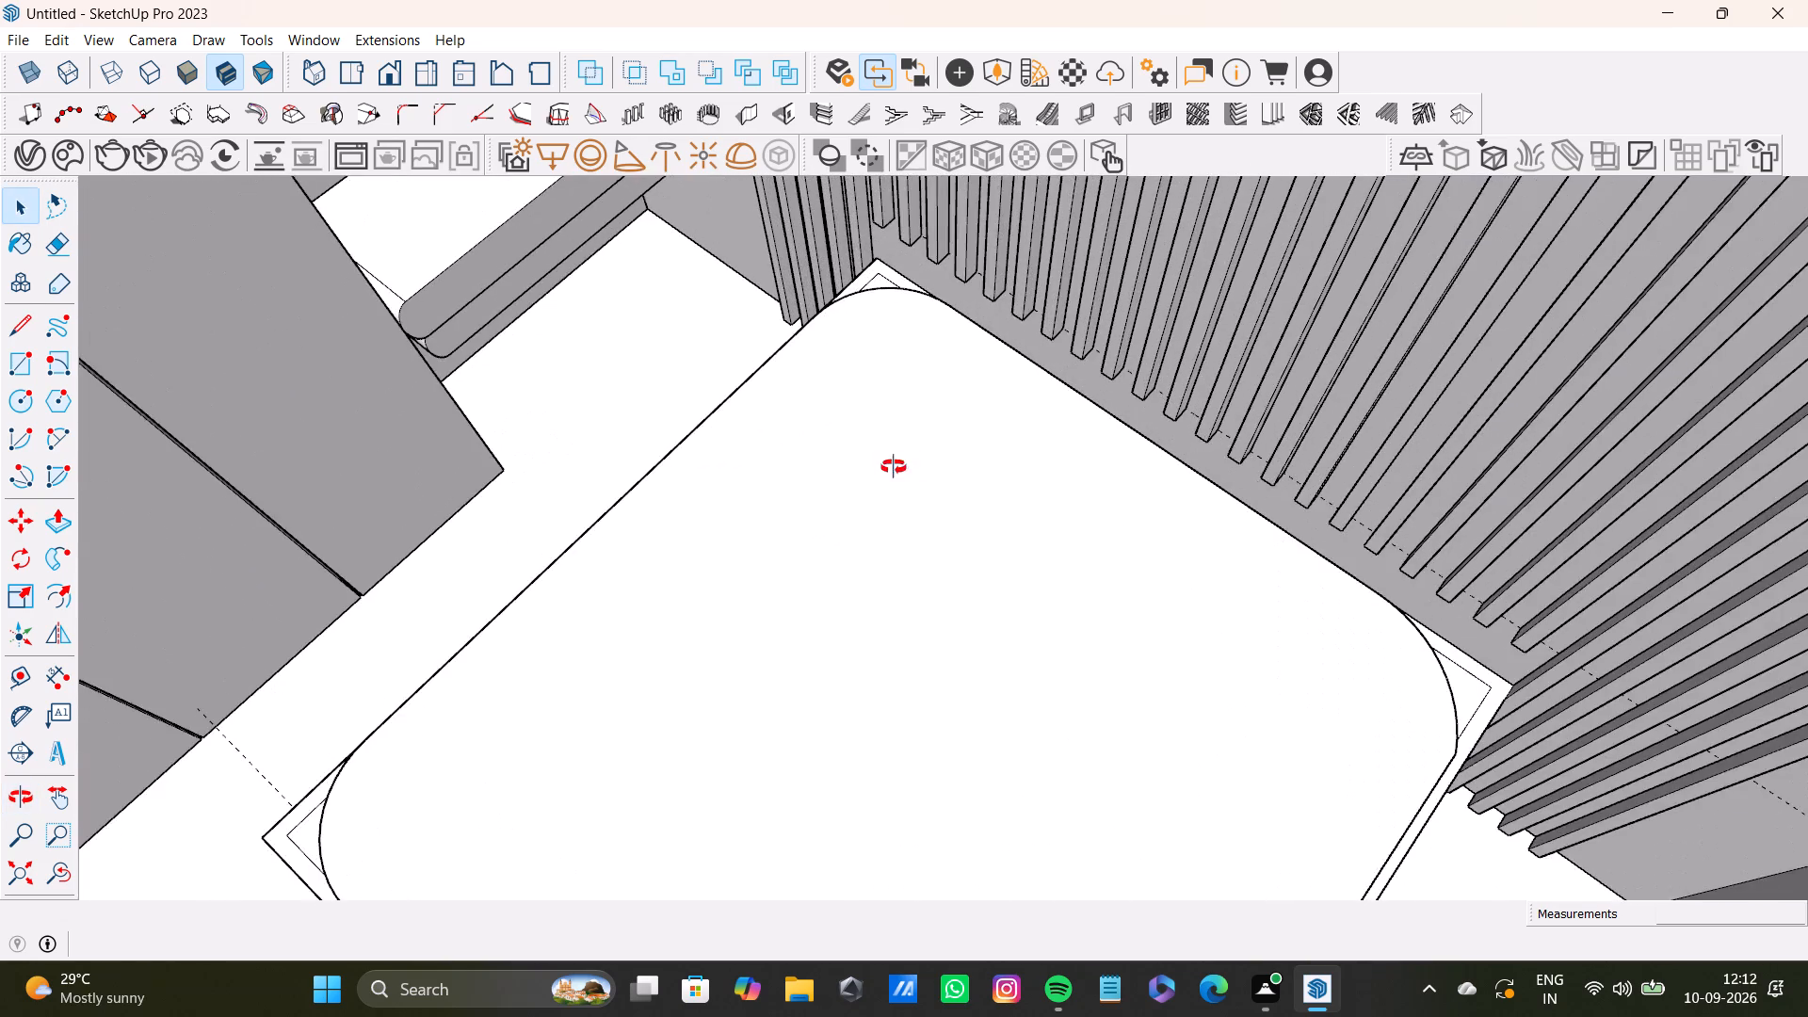
pyautogui.moveTo(894, 467); pyautogui.dragTo(1037, 522, button='middle')
pyautogui.scroll(11, 806, 236)
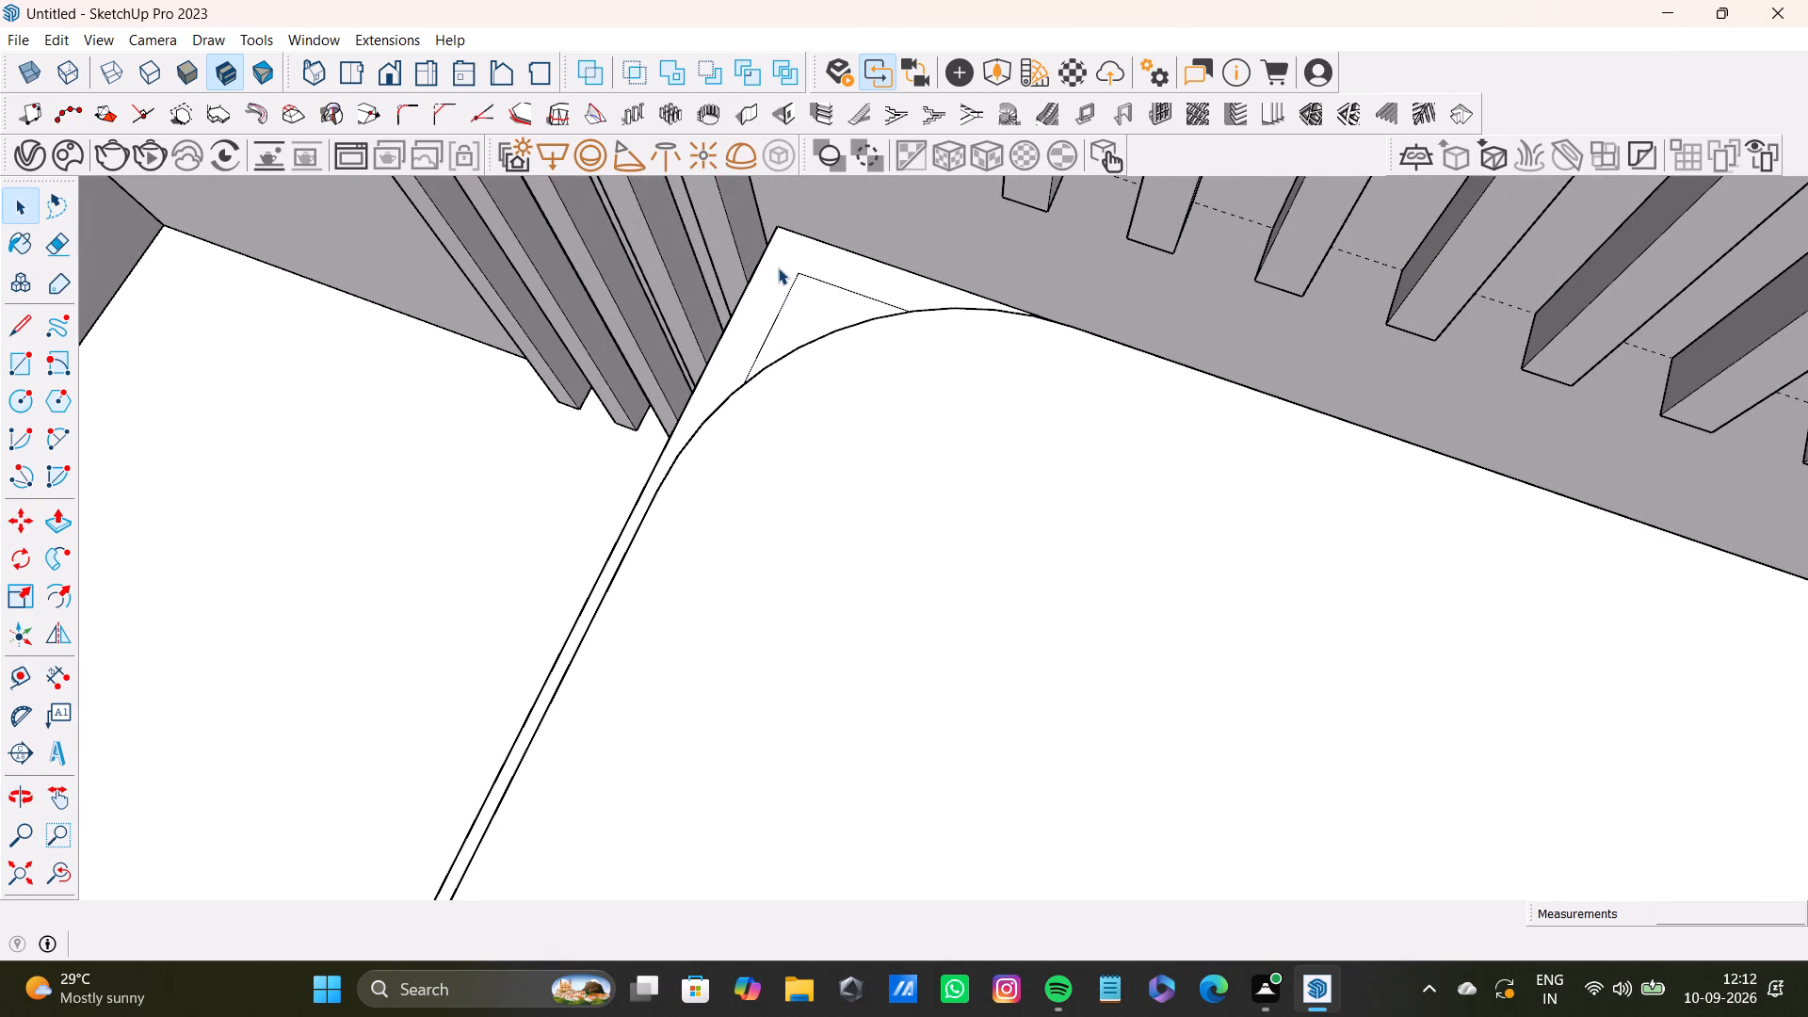
pyautogui.scroll(6, 799, 201)
pyautogui.click(742, 443)
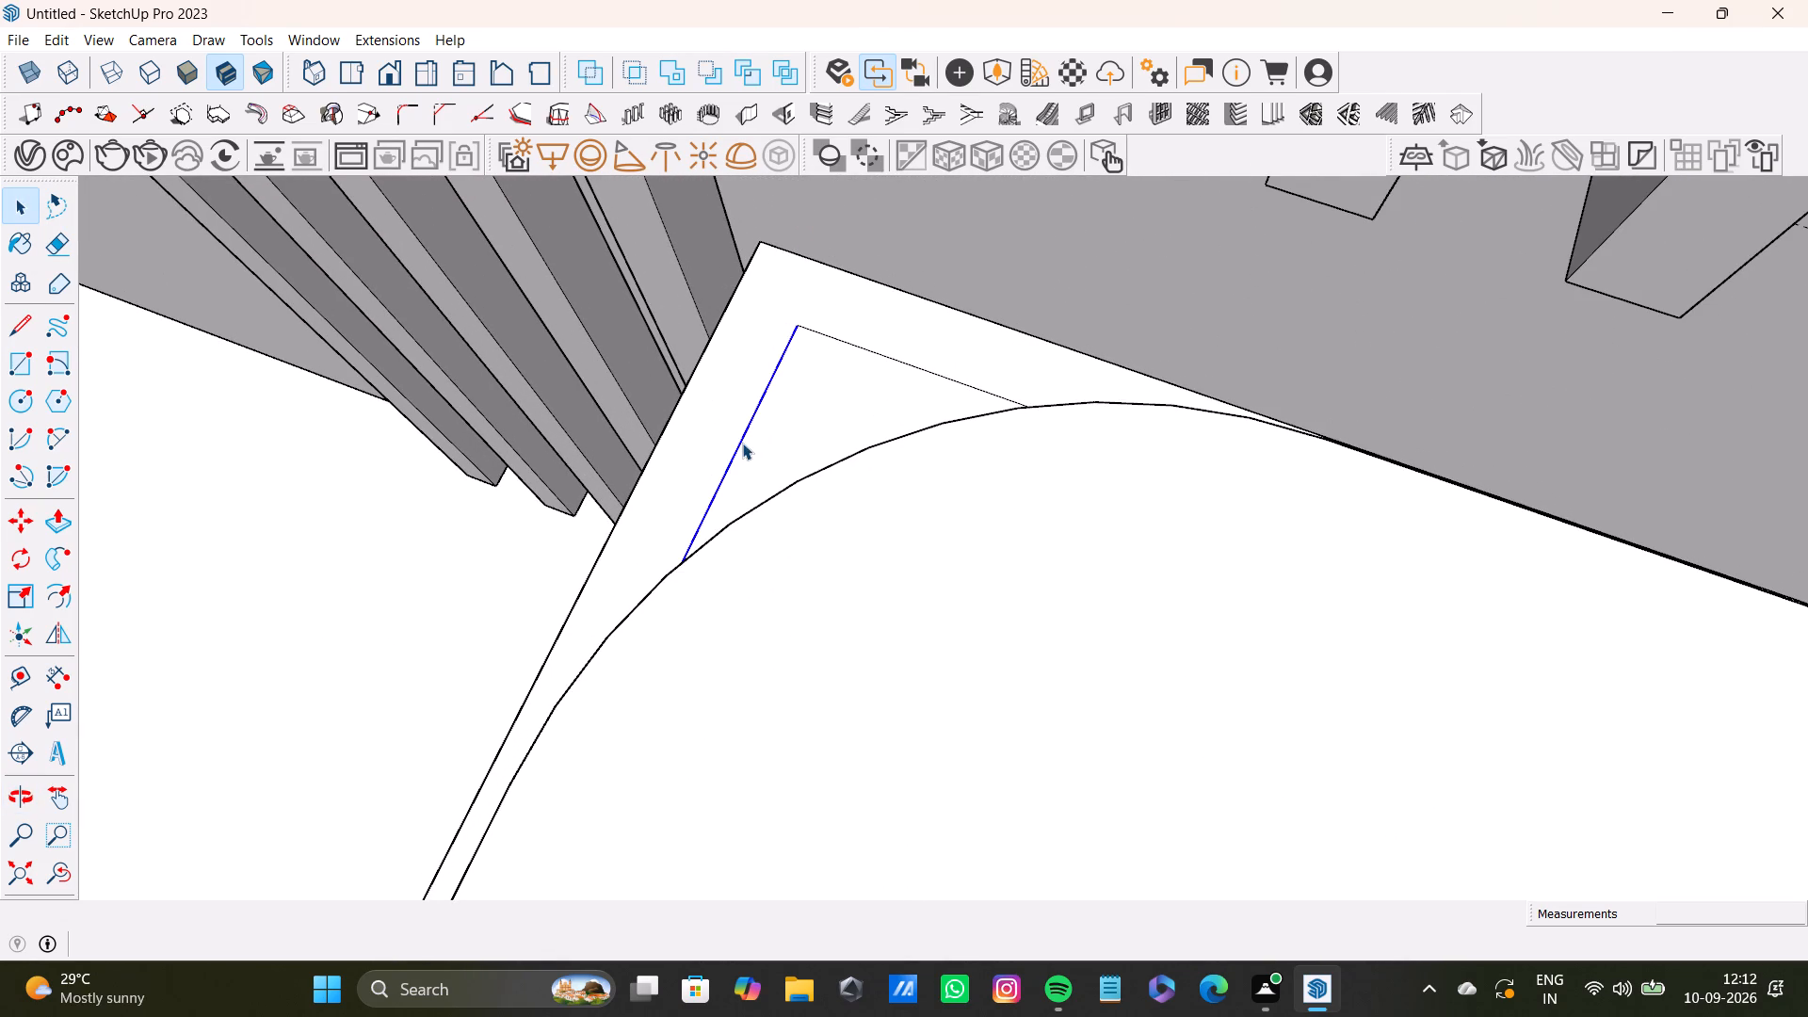
pyautogui.press('Delete')
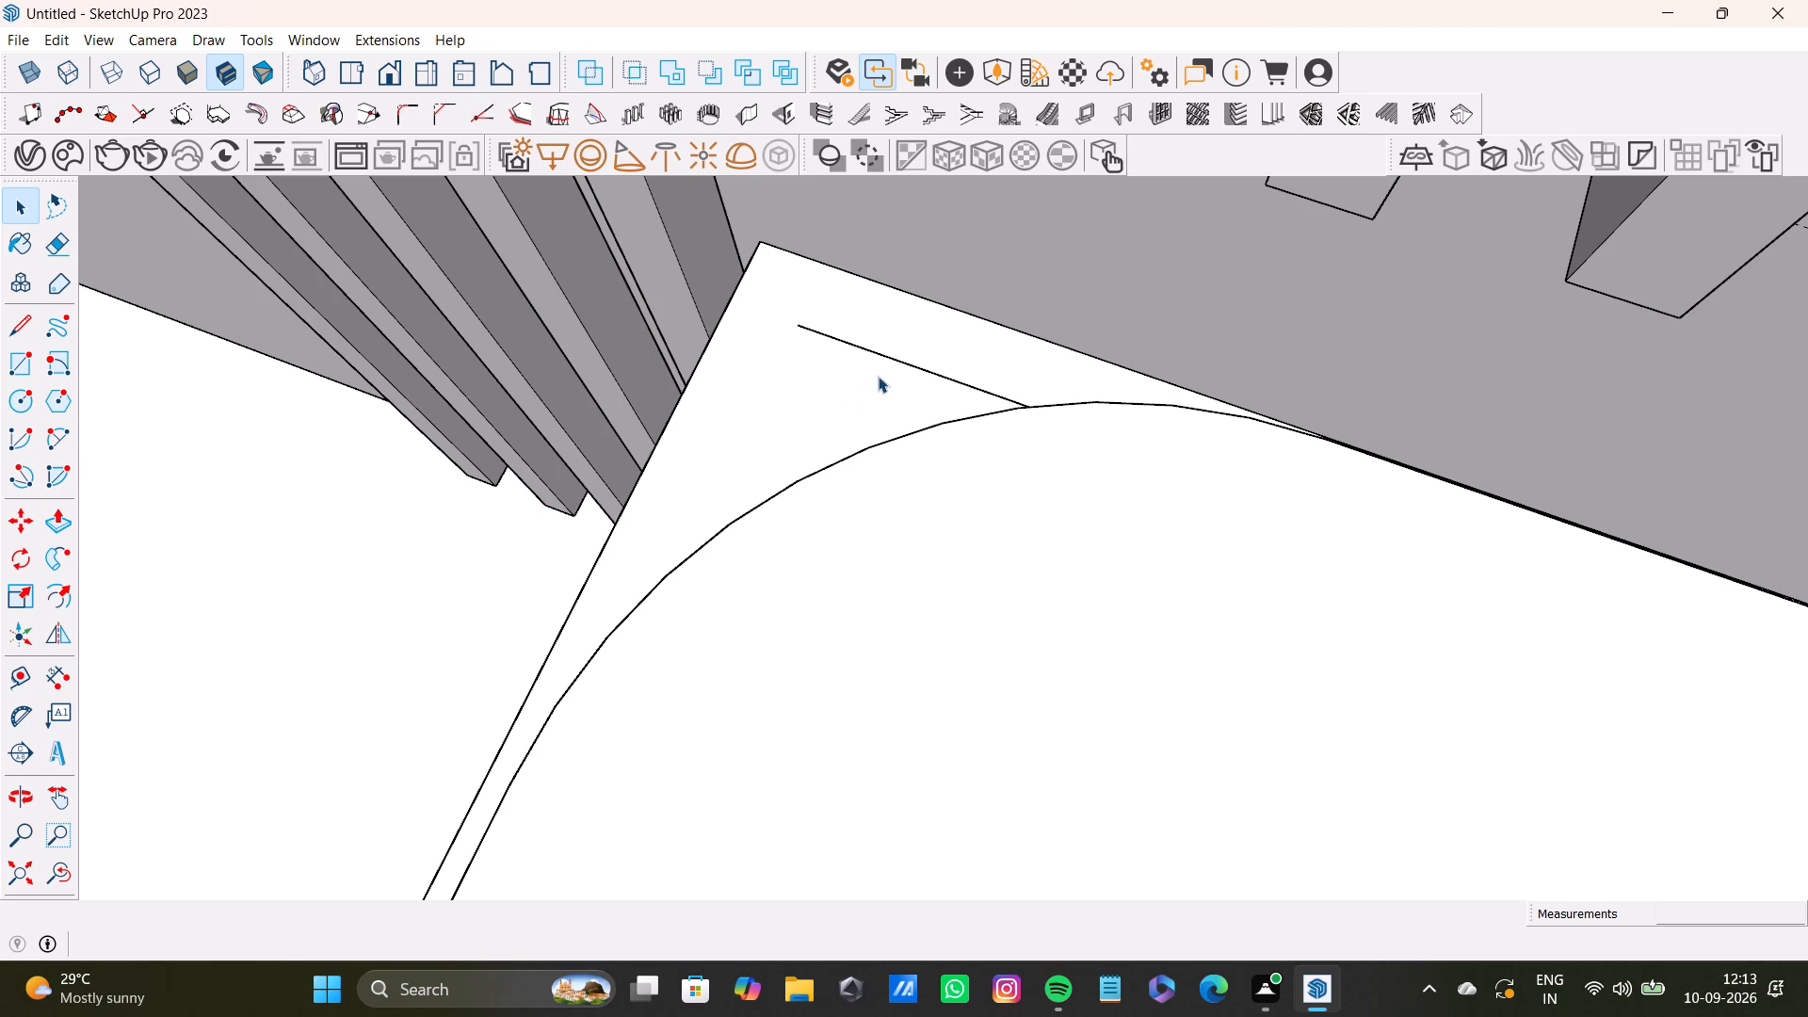
pyautogui.click(924, 372)
pyautogui.press('Delete')
# Delete the leftover square-corner edges and stray fragment outside the arc at the bed base's window-side corner by the slatted wall.
pyautogui.scroll(-20, 1015, 374)
pyautogui.scroll(-5, 1015, 374)
pyautogui.keyDown('shift'); pyautogui.moveTo(1115, 715); pyautogui.dragTo(1060, 659, button='middle'); pyautogui.keyUp('shift')
pyautogui.keyDown('shift'); pyautogui.scroll(2, 1282, 600); pyautogui.keyUp('shift')
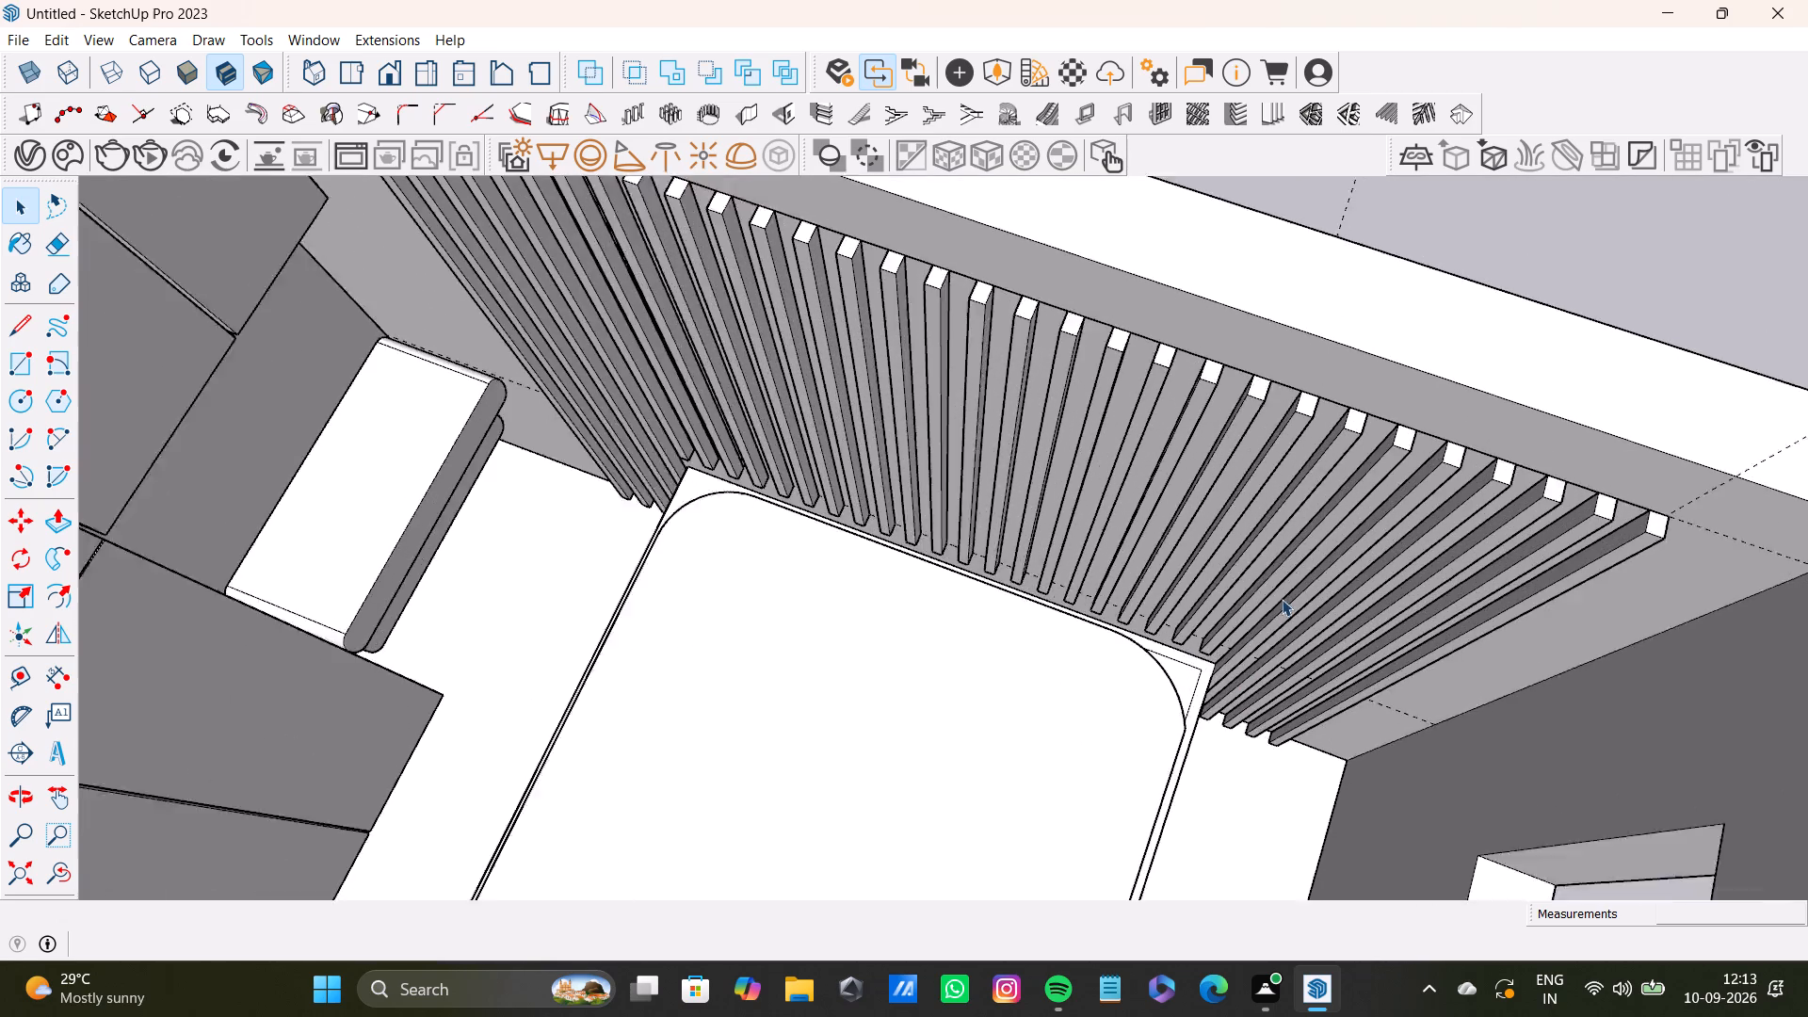
pyautogui.keyDown('shift'); pyautogui.scroll(14, 1282, 599); pyautogui.keyUp('shift')
pyautogui.click(1169, 713)
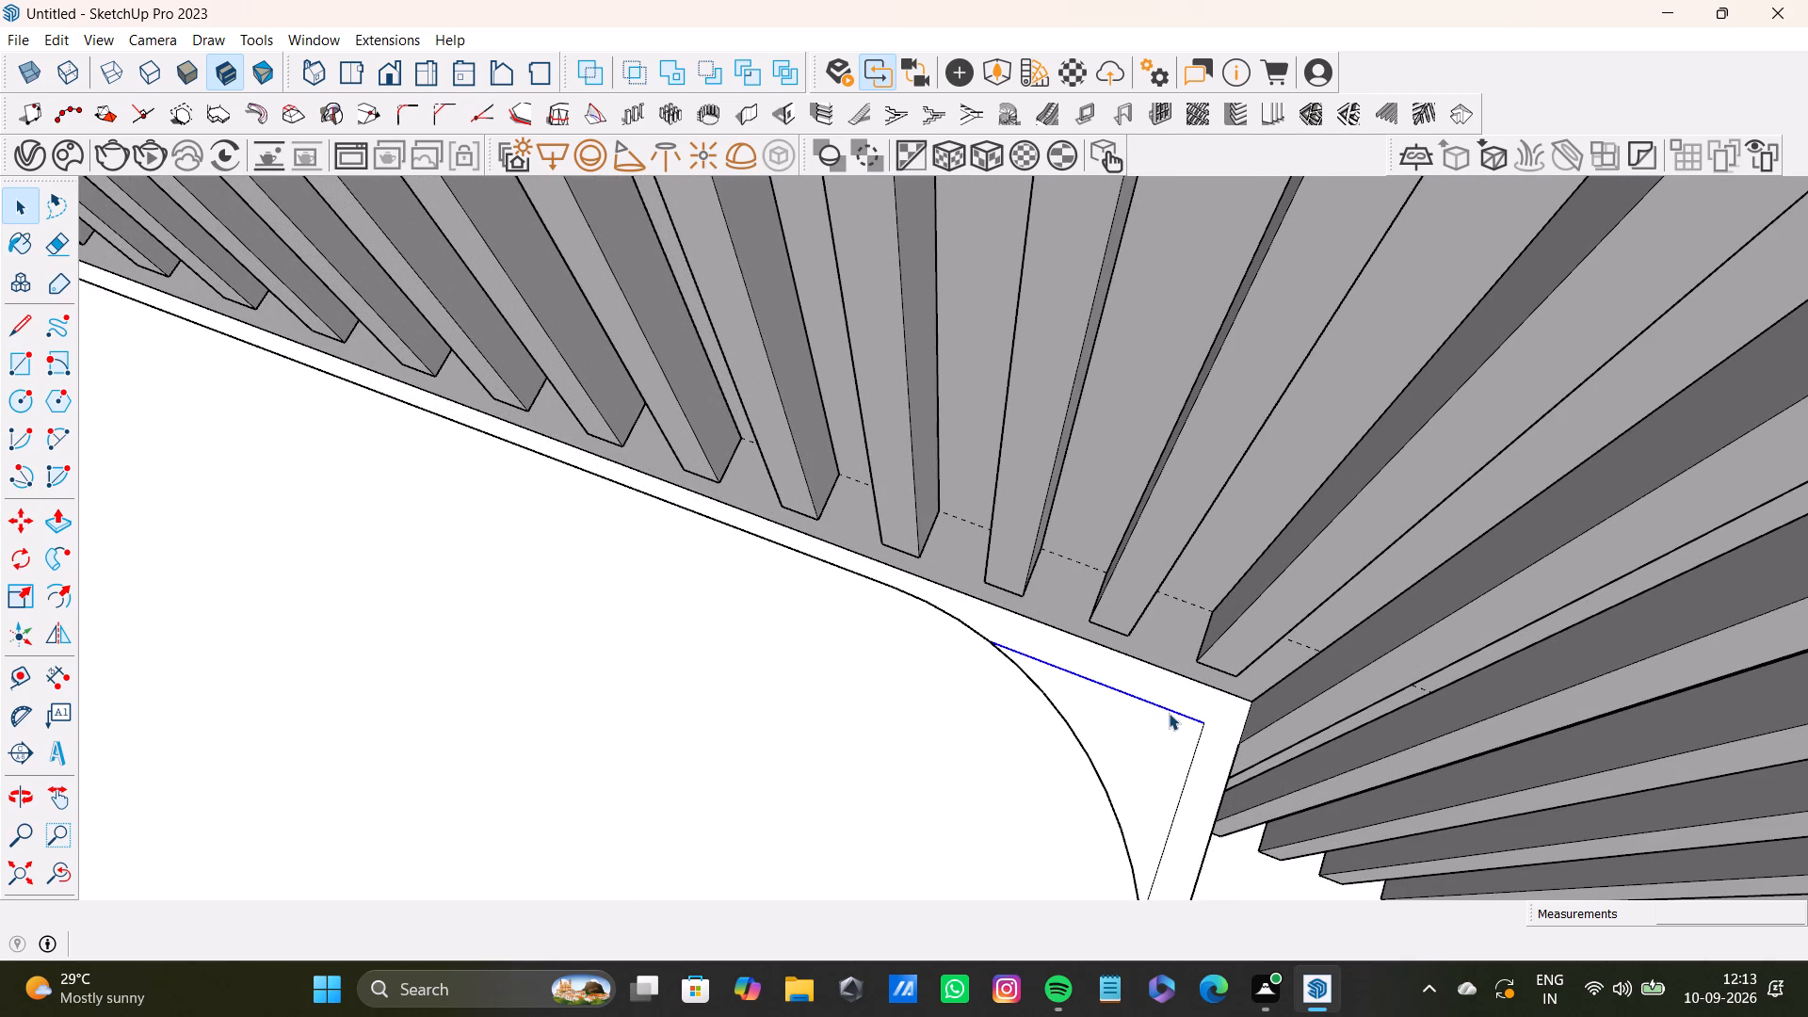
pyautogui.press('Delete')
pyautogui.click(1184, 774)
pyautogui.press('Delete')
pyautogui.scroll(-9, 1180, 774)
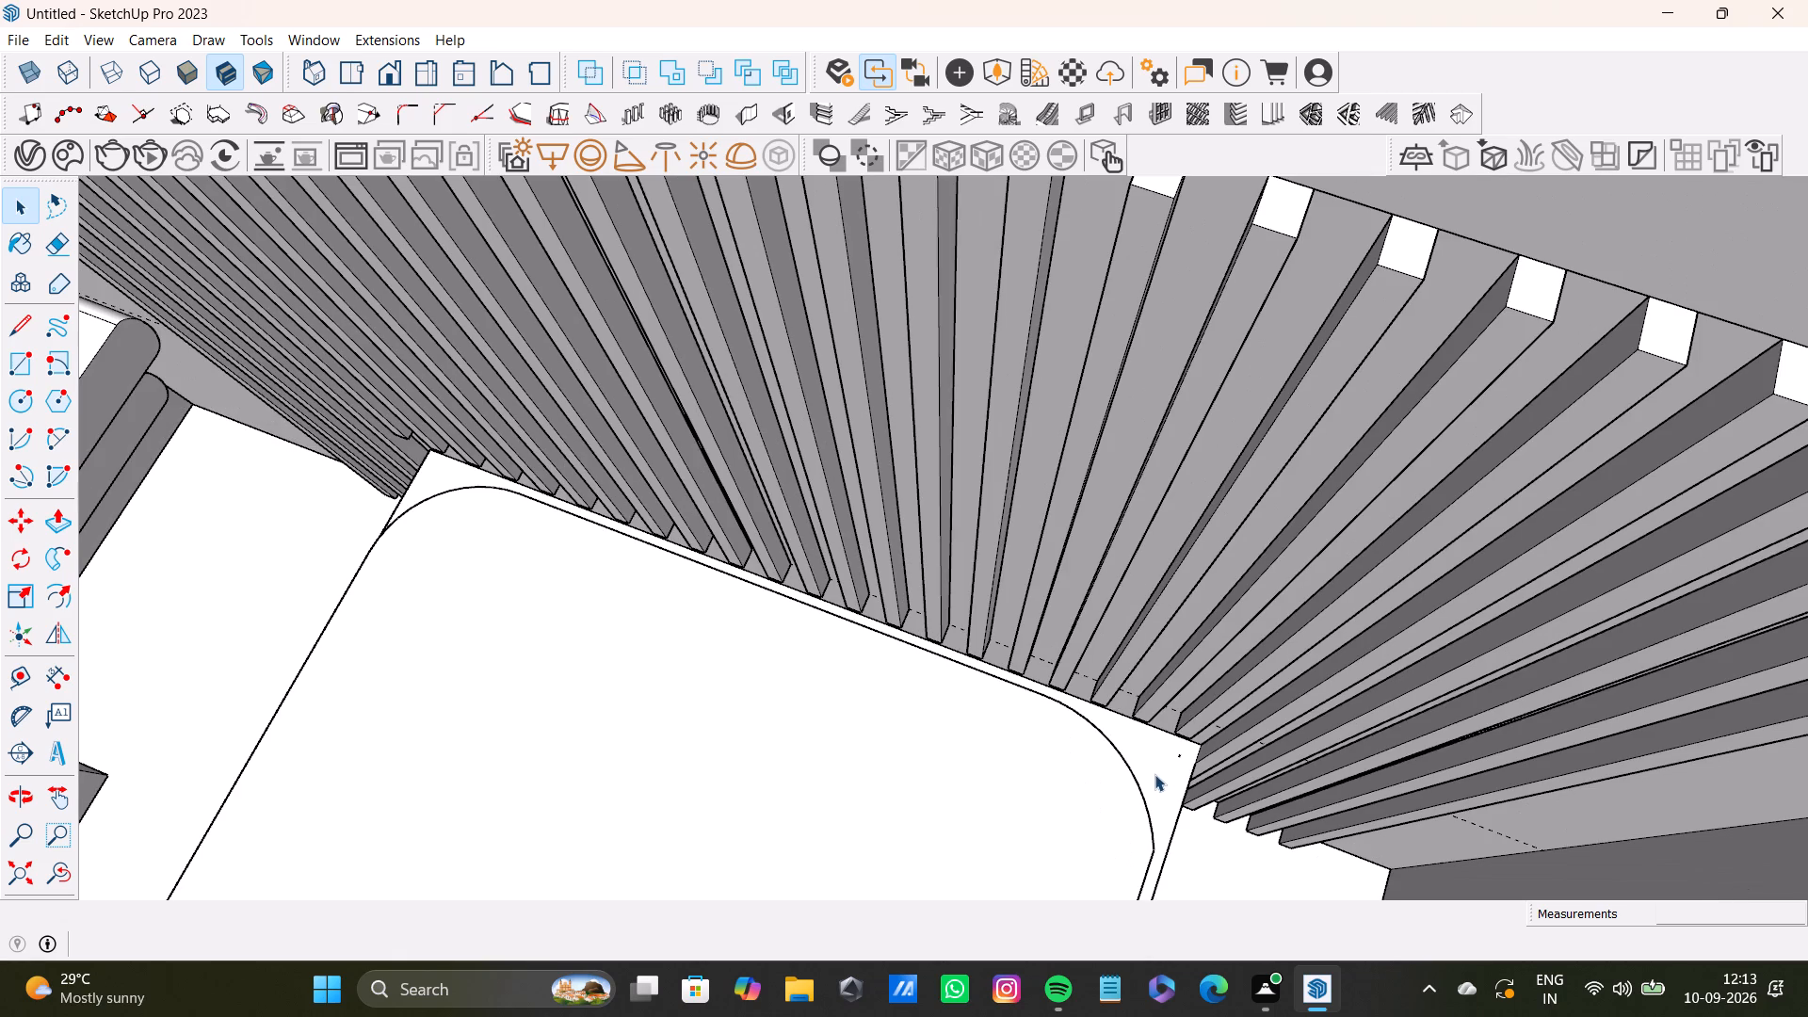
pyautogui.scroll(9, 1169, 764)
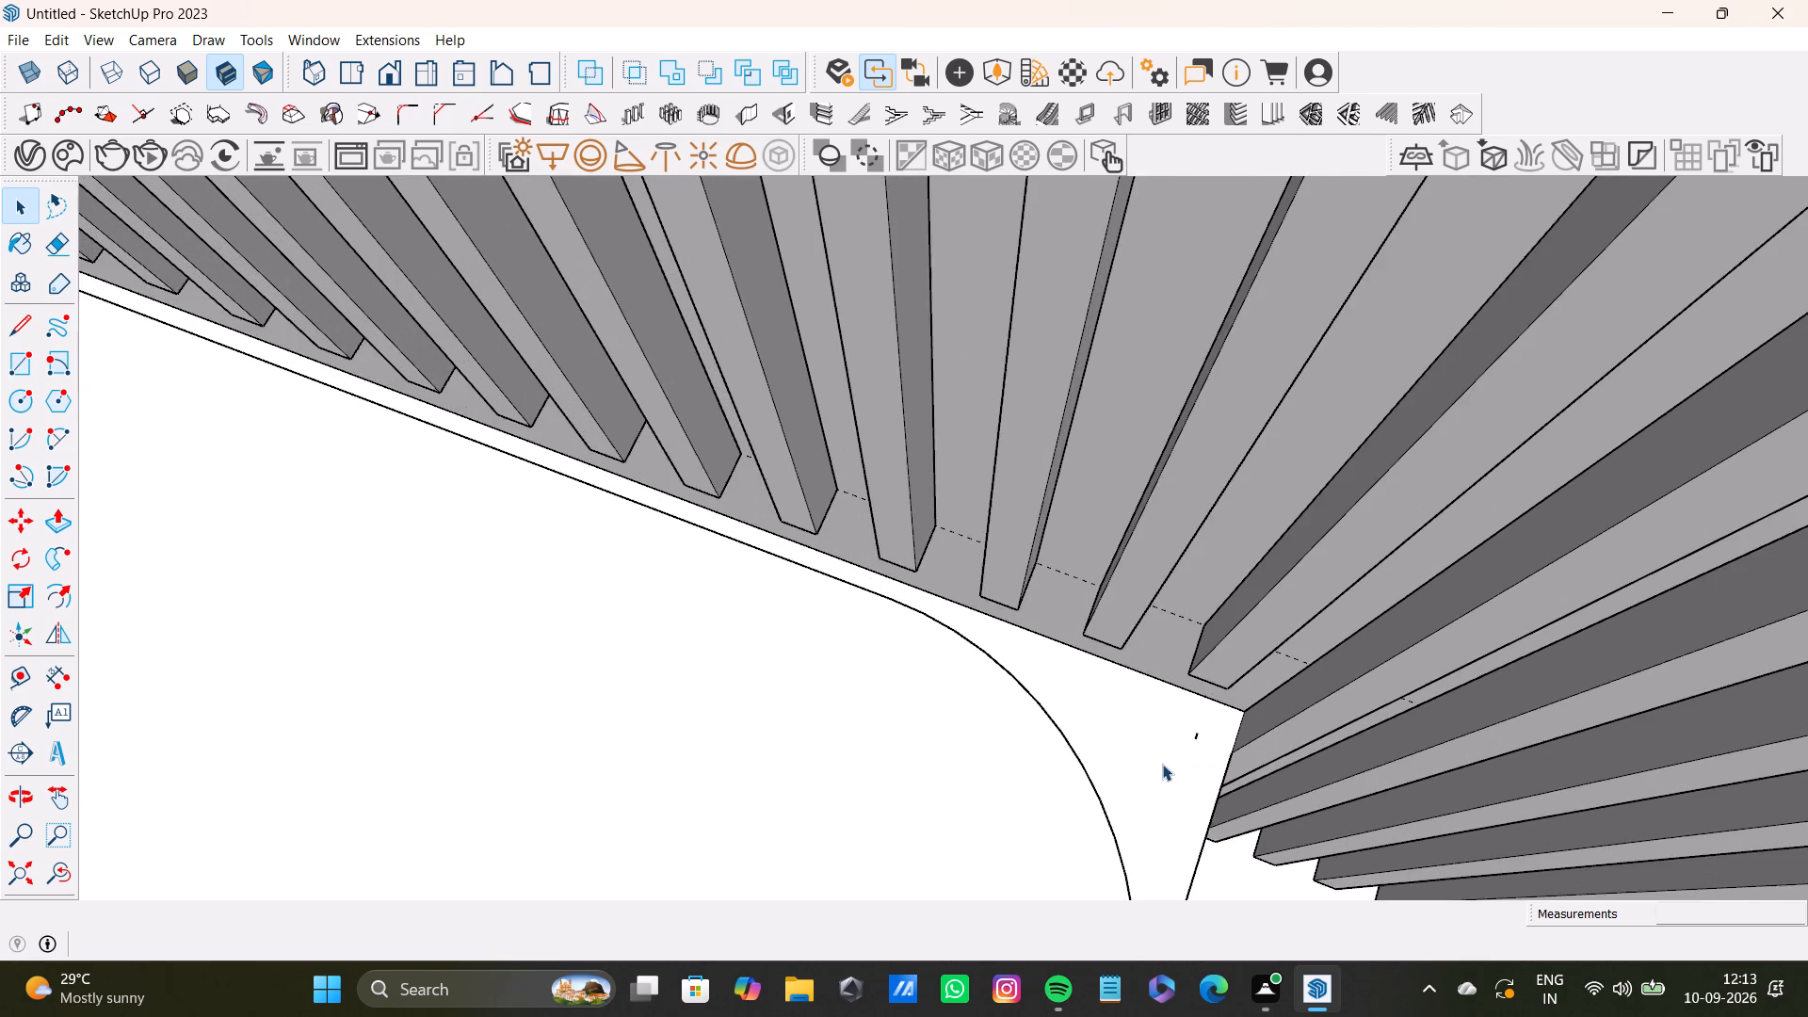
pyautogui.scroll(8, 1162, 764)
pyautogui.moveTo(1208, 705); pyautogui.dragTo(1283, 788)
pyautogui.press('Delete')
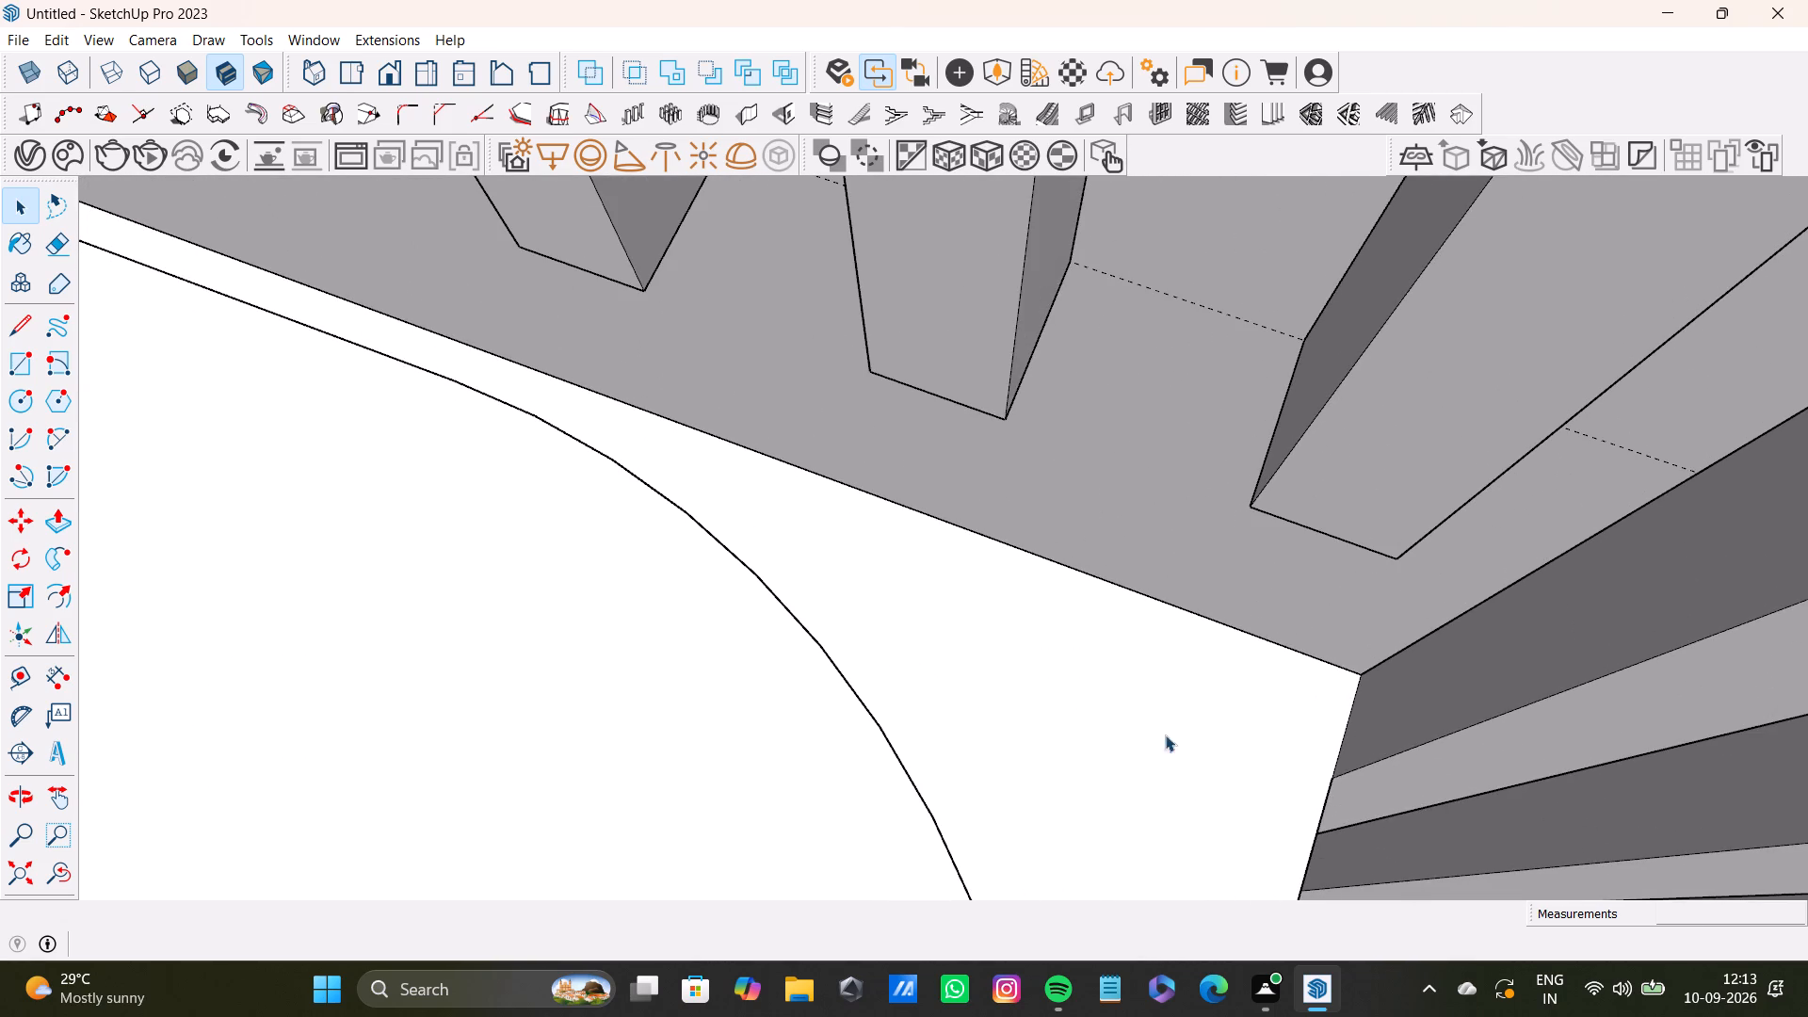
# Delete the two leftover square-corner edges outside the arc at the bed base's window-side corner away from the slatted wall.
pyautogui.scroll(-18, 1029, 692)
pyautogui.keyDown('shift'); pyautogui.moveTo(726, 666); pyautogui.dragTo(844, 423, button='middle'); pyautogui.keyUp('shift')
pyautogui.scroll(-7, 835, 451)
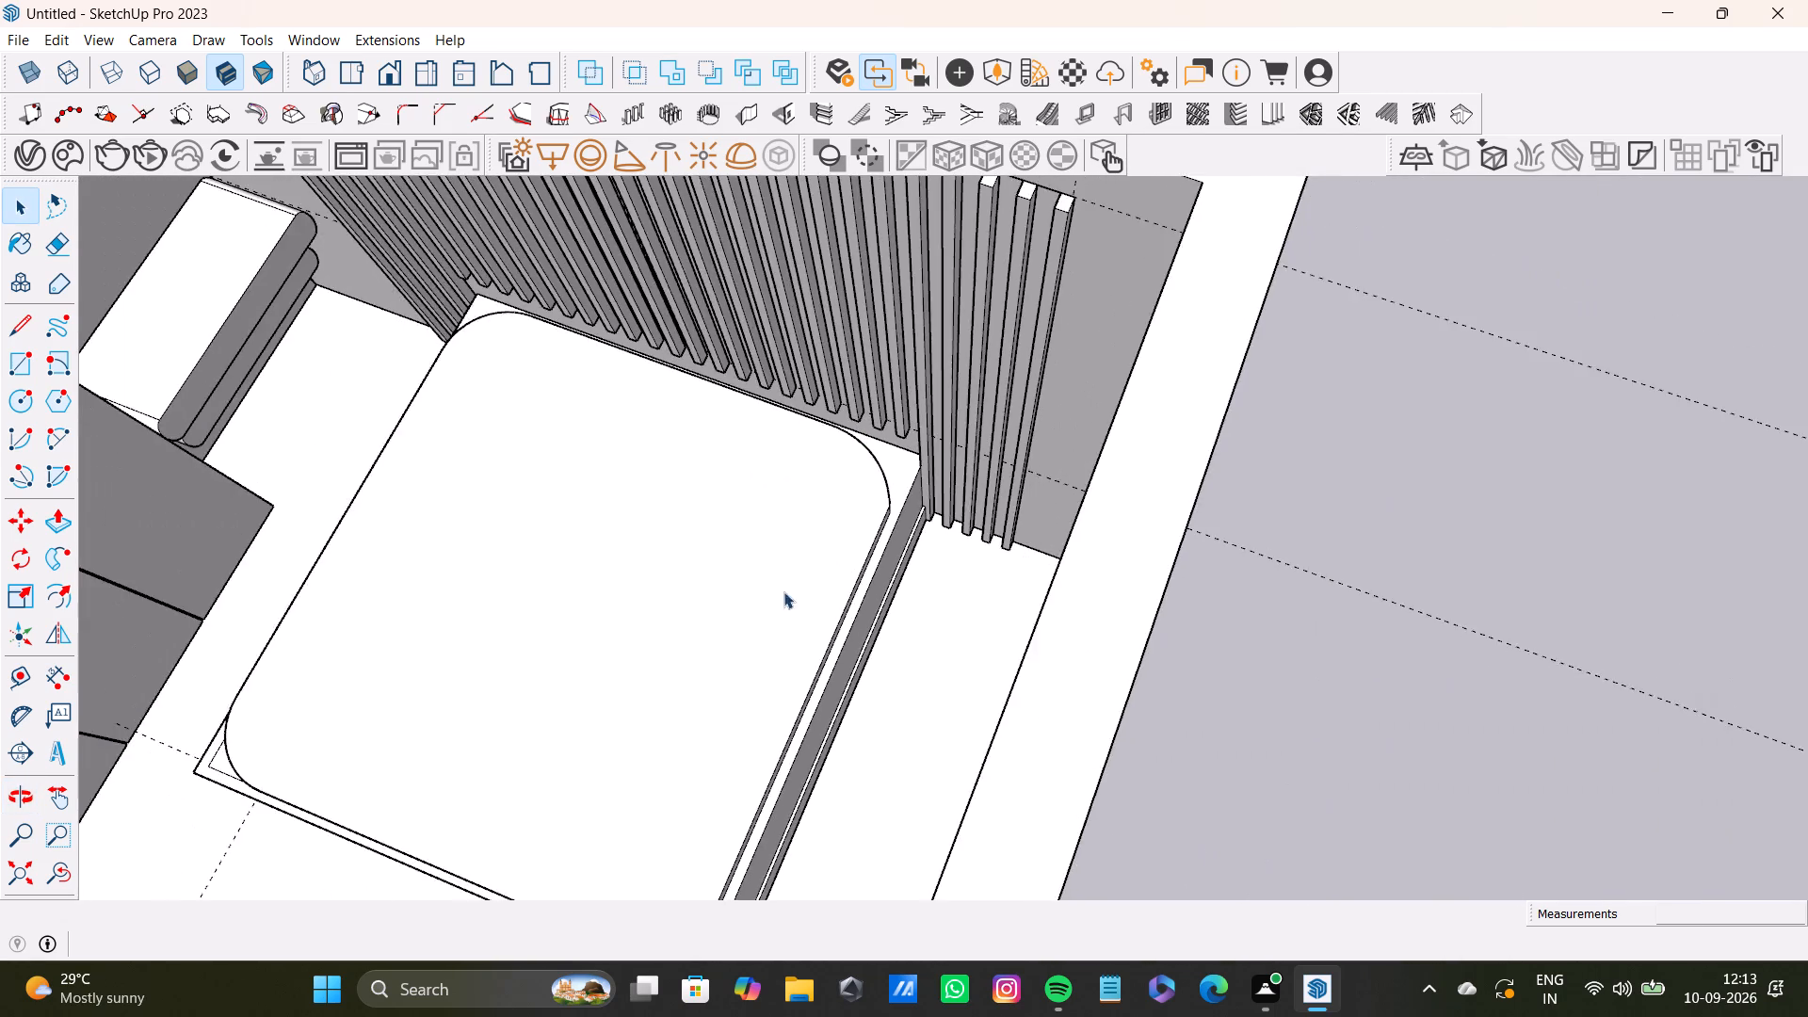
pyautogui.moveTo(783, 591); pyautogui.dragTo(1001, 468, button='middle')
pyautogui.moveTo(799, 542); pyautogui.dragTo(980, 668, button='middle')
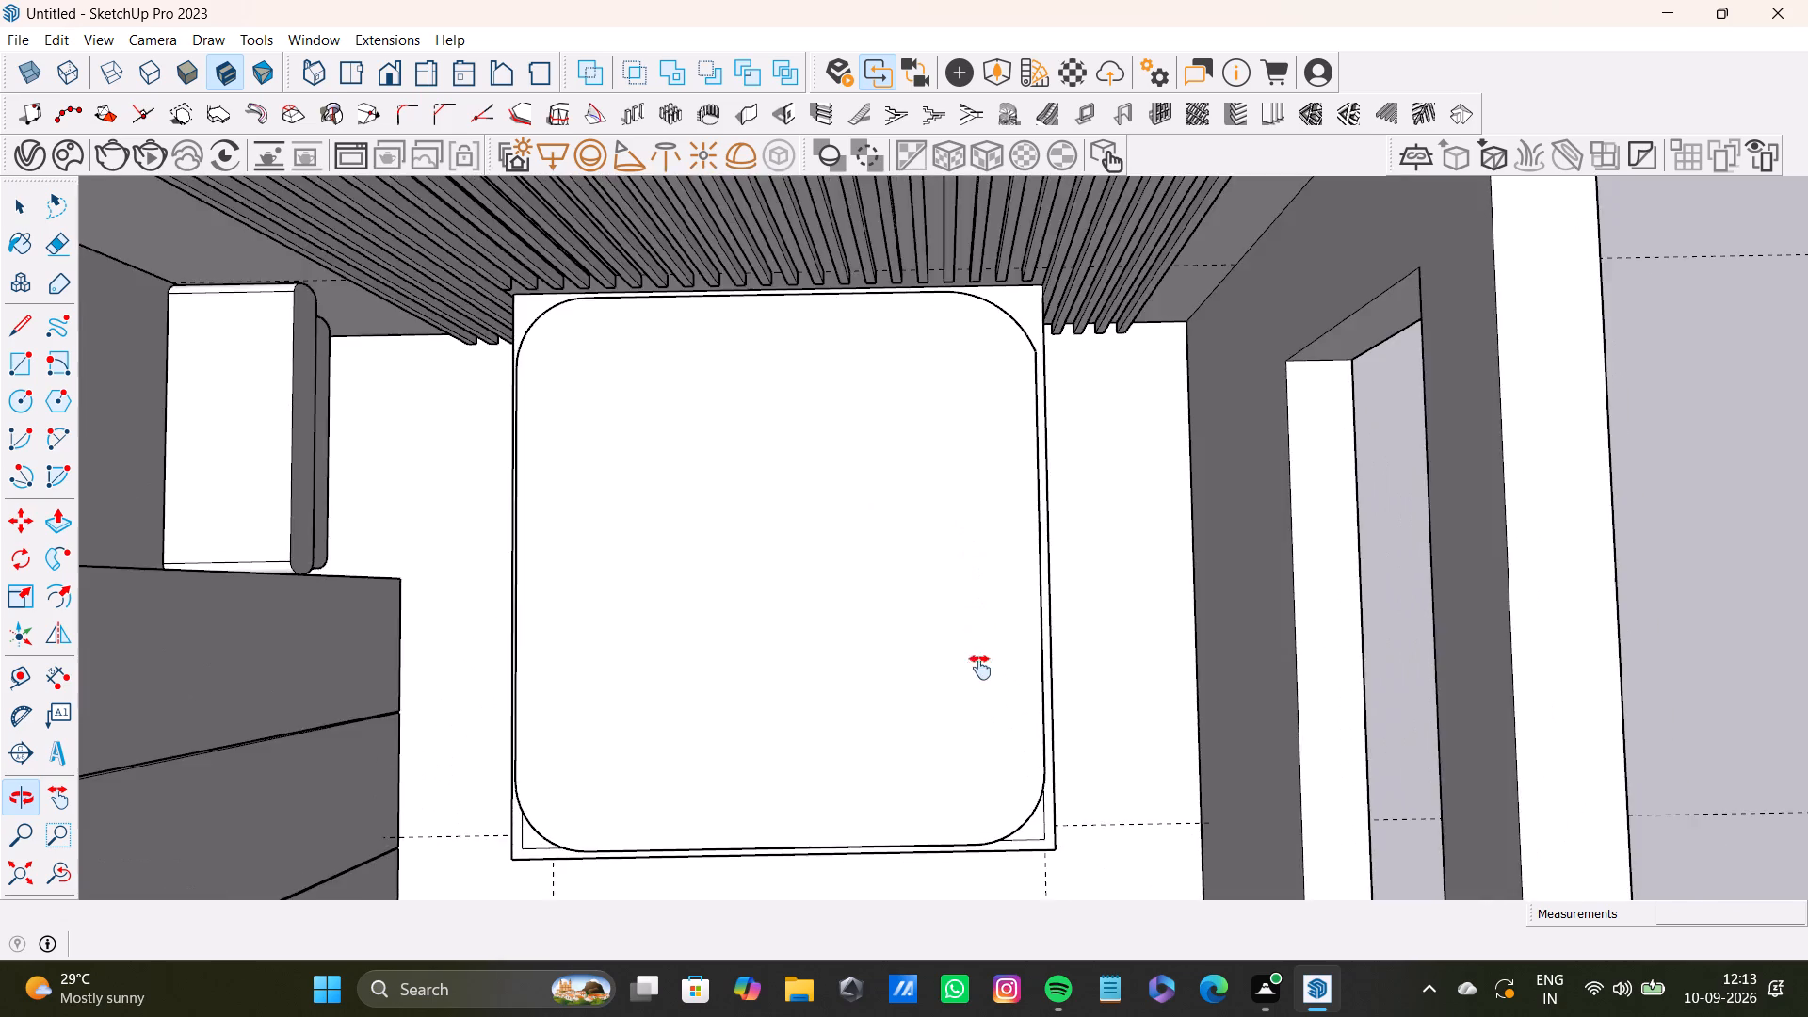
pyautogui.moveTo(980, 668); pyautogui.dragTo(976, 444, button='middle')
pyautogui.scroll(11, 1071, 540)
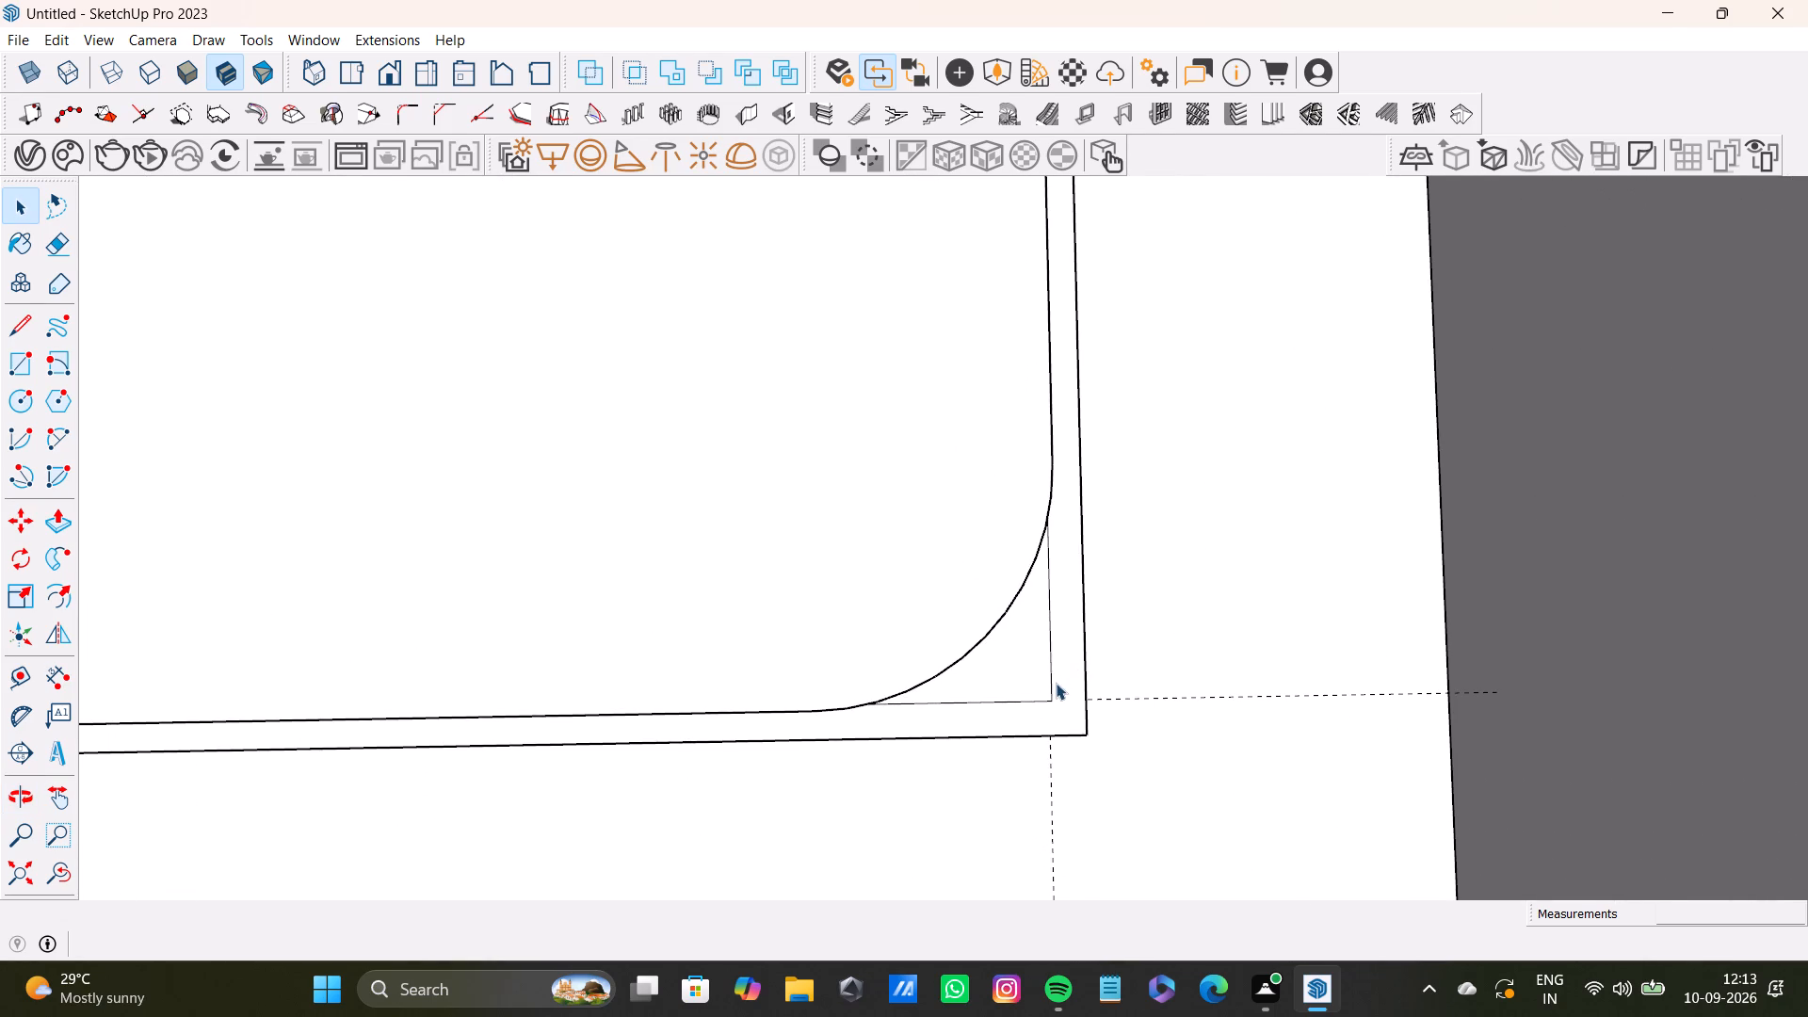
pyautogui.click(1049, 686)
pyautogui.press('Delete')
pyautogui.click(1031, 703)
pyautogui.press('Delete')
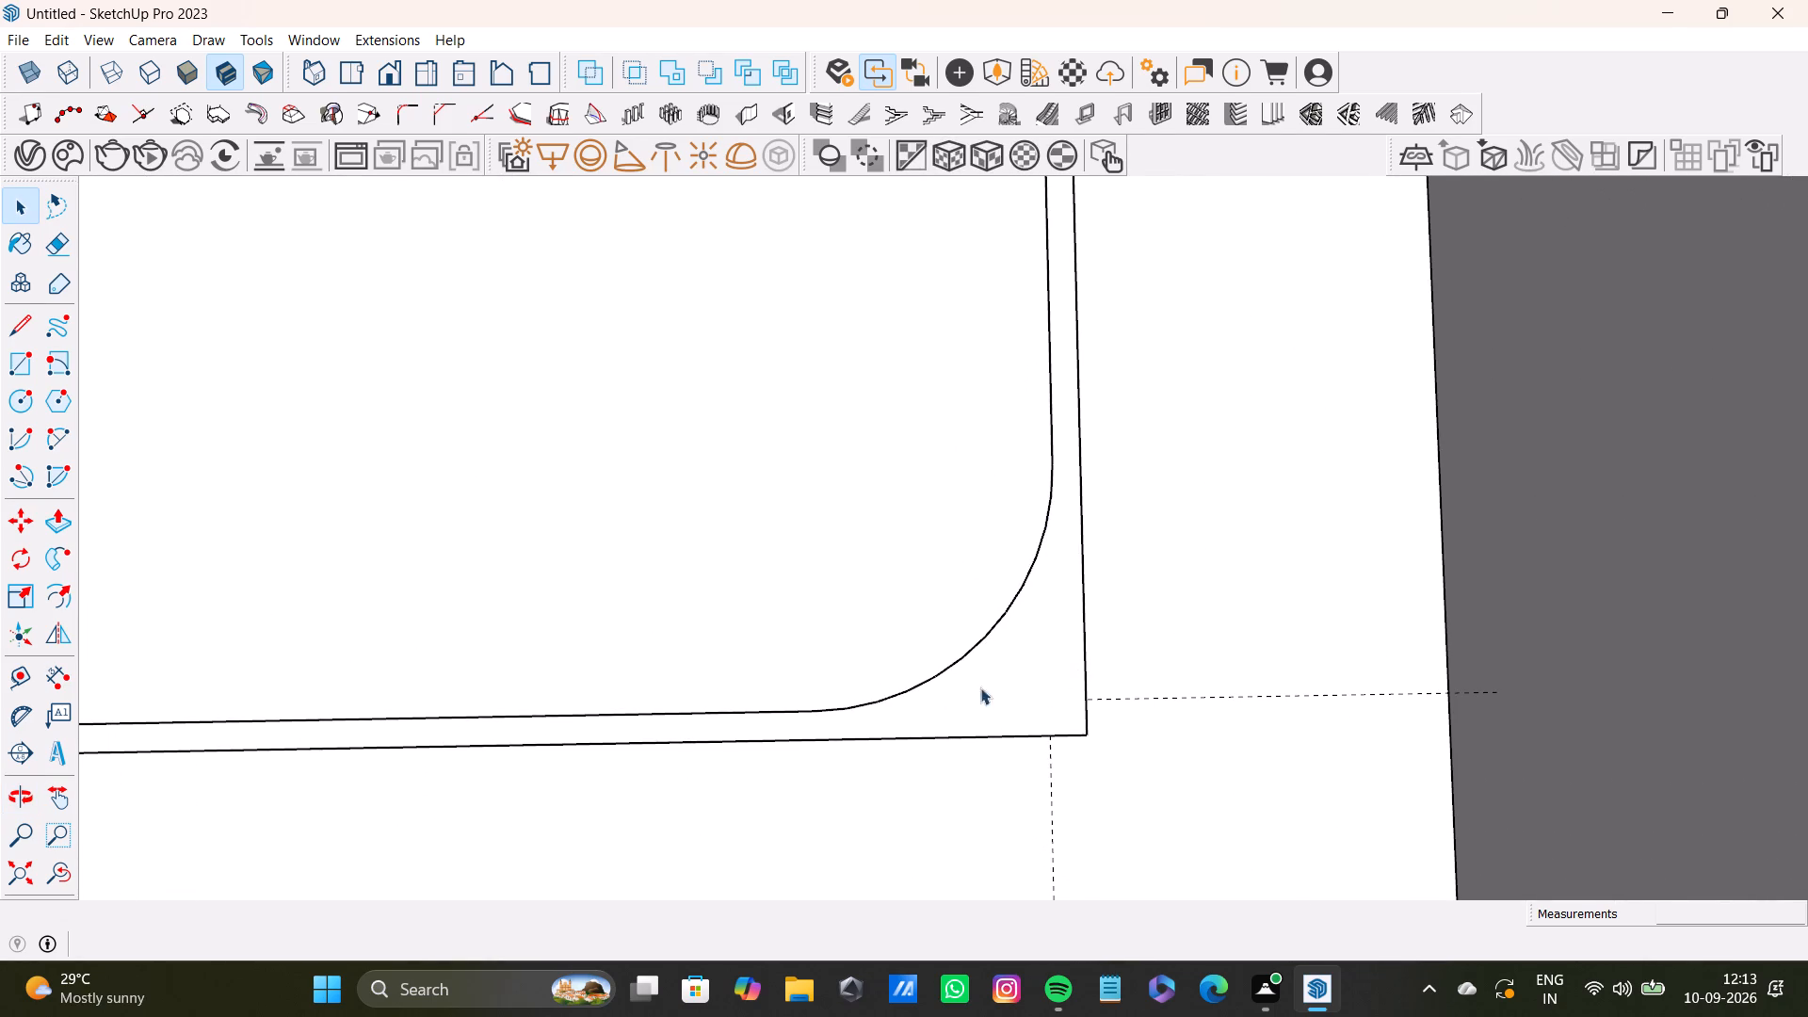
# Delete the two leftover square-corner edges outside the arc at the bed base's wardrobe-side corner away from the slatted wall.
pyautogui.scroll(-11, 930, 686)
pyautogui.moveTo(718, 624); pyautogui.dragTo(1093, 577, button='middle')
pyautogui.scroll(12, 664, 657)
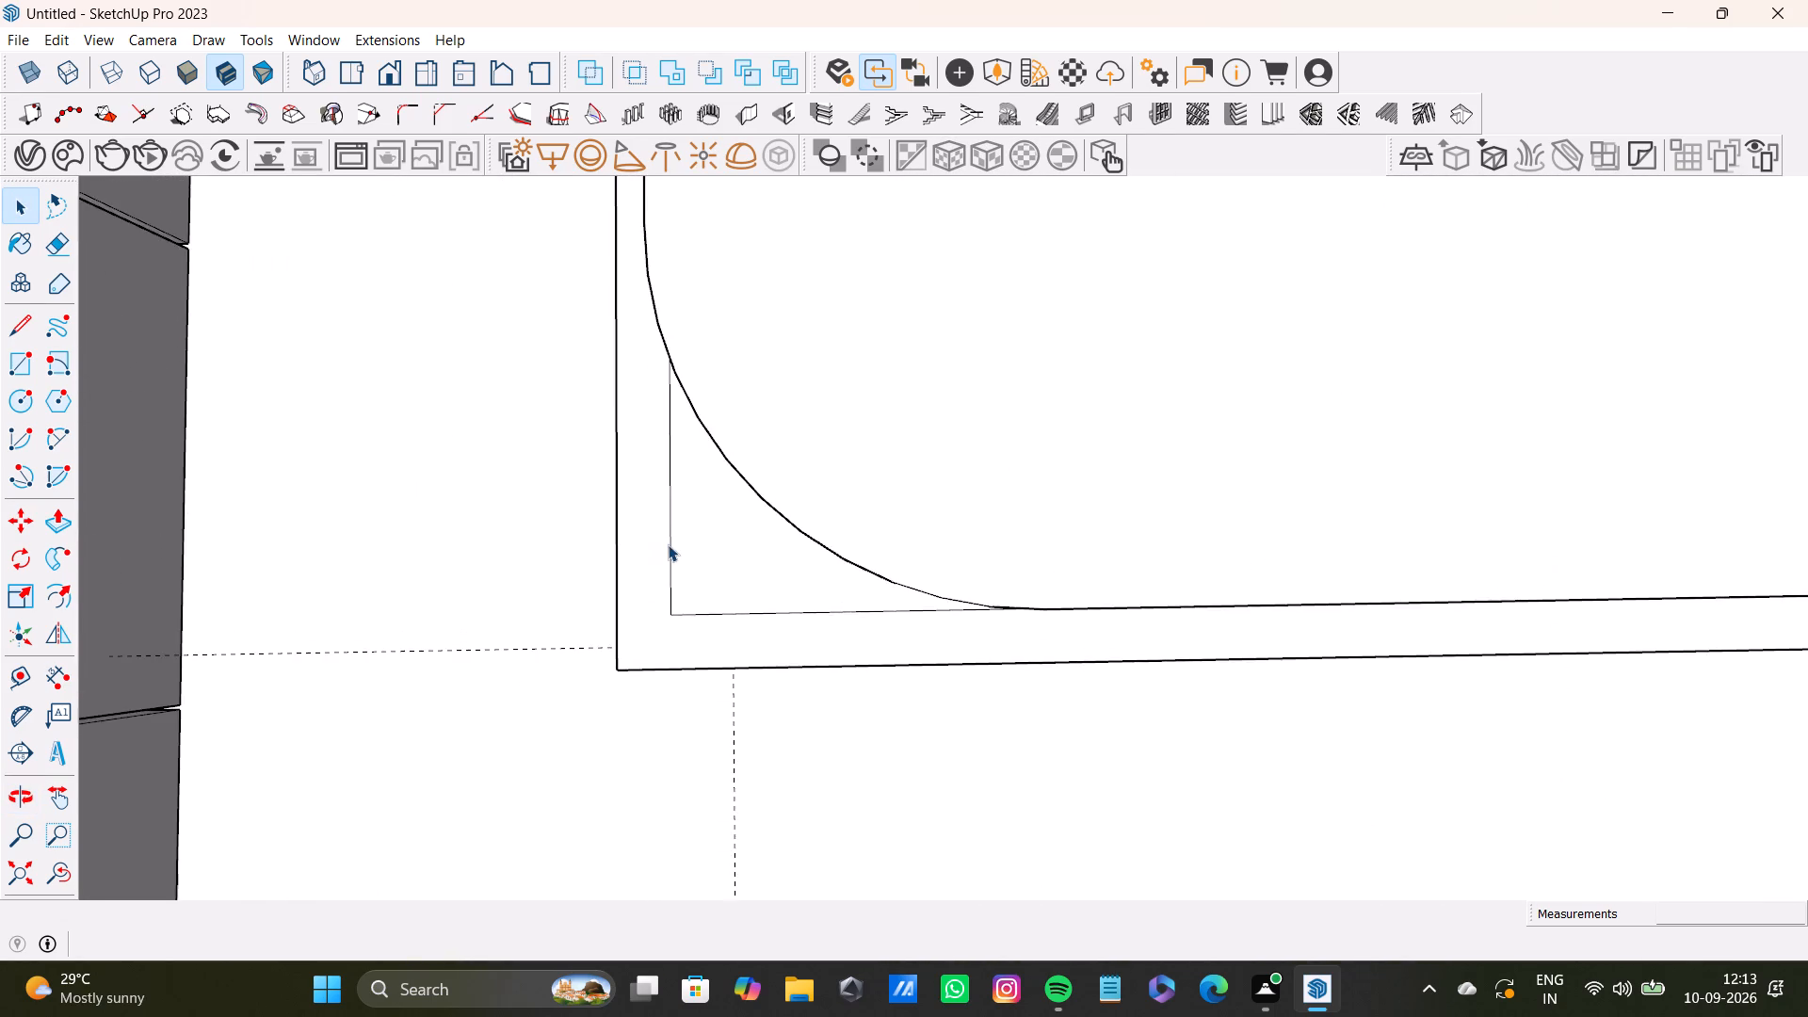
pyautogui.scroll(3, 668, 550)
pyautogui.click(668, 557)
pyautogui.click(673, 579)
pyautogui.press('Delete')
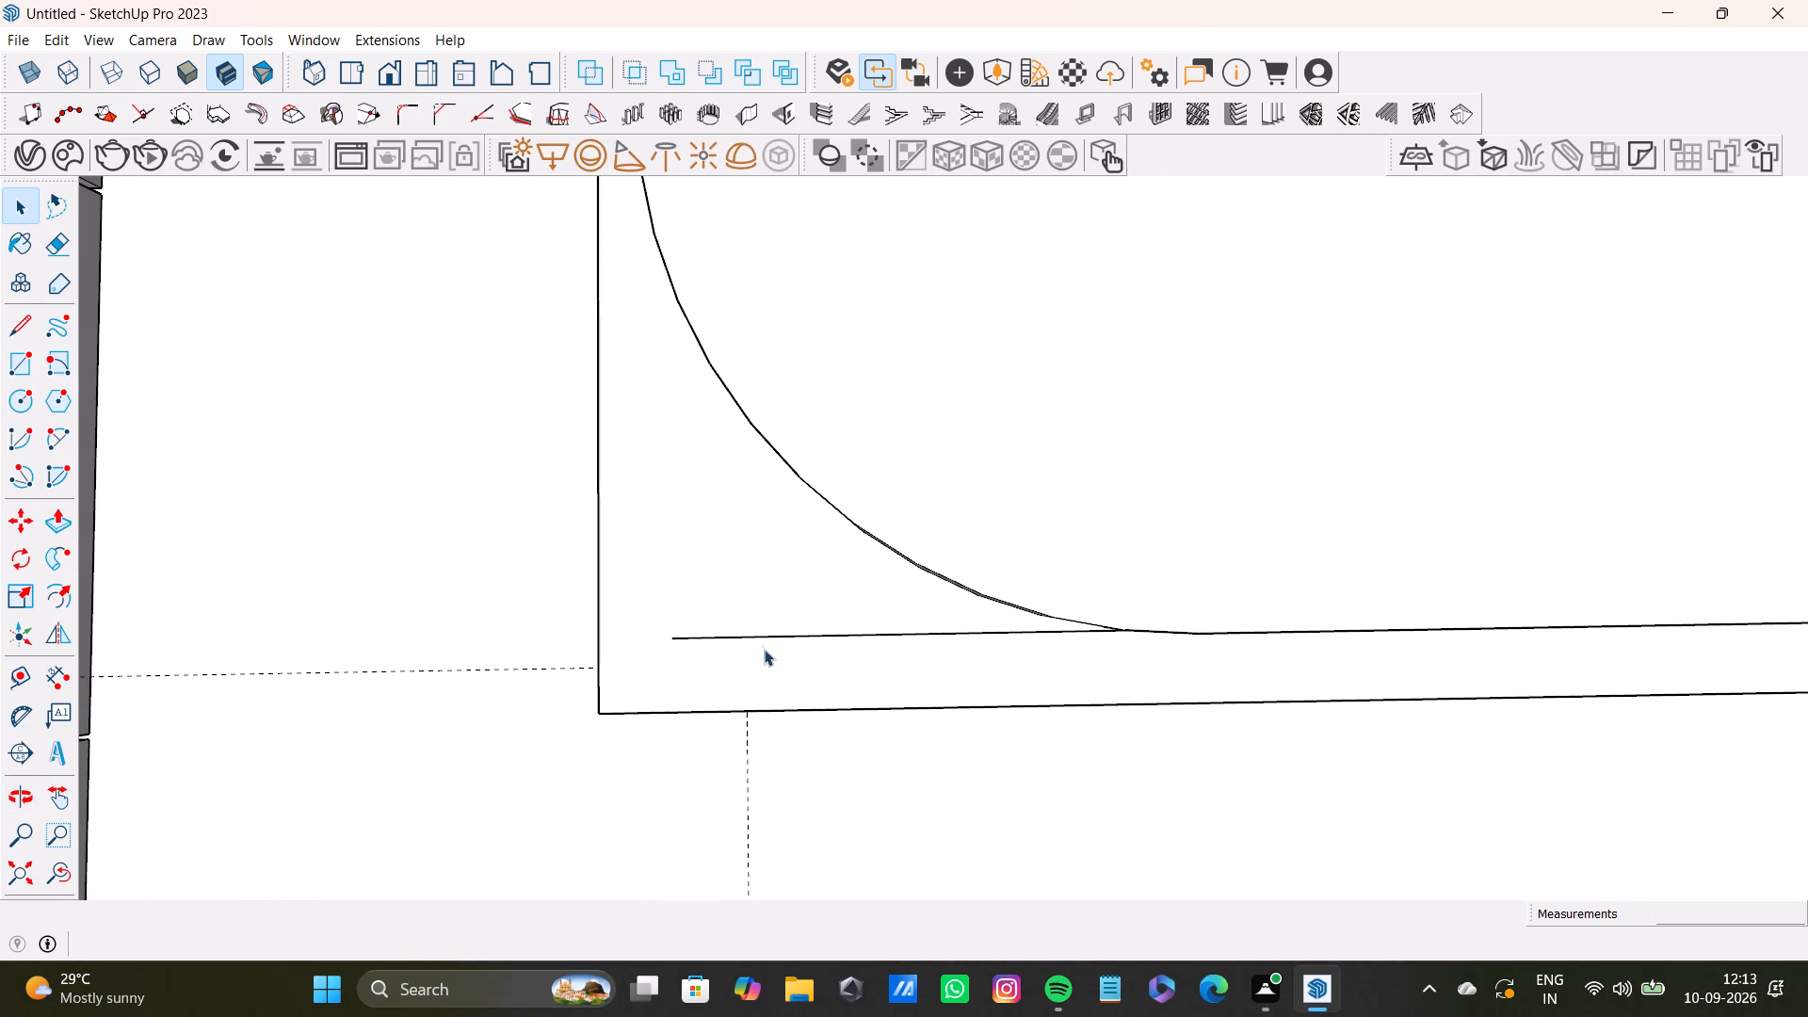
pyautogui.click(792, 633)
pyautogui.press('Delete')
# Examine the bed base's cleaned-up rim, recess and sides from several angles within the bedroom.
pyautogui.scroll(-17, 869, 610)
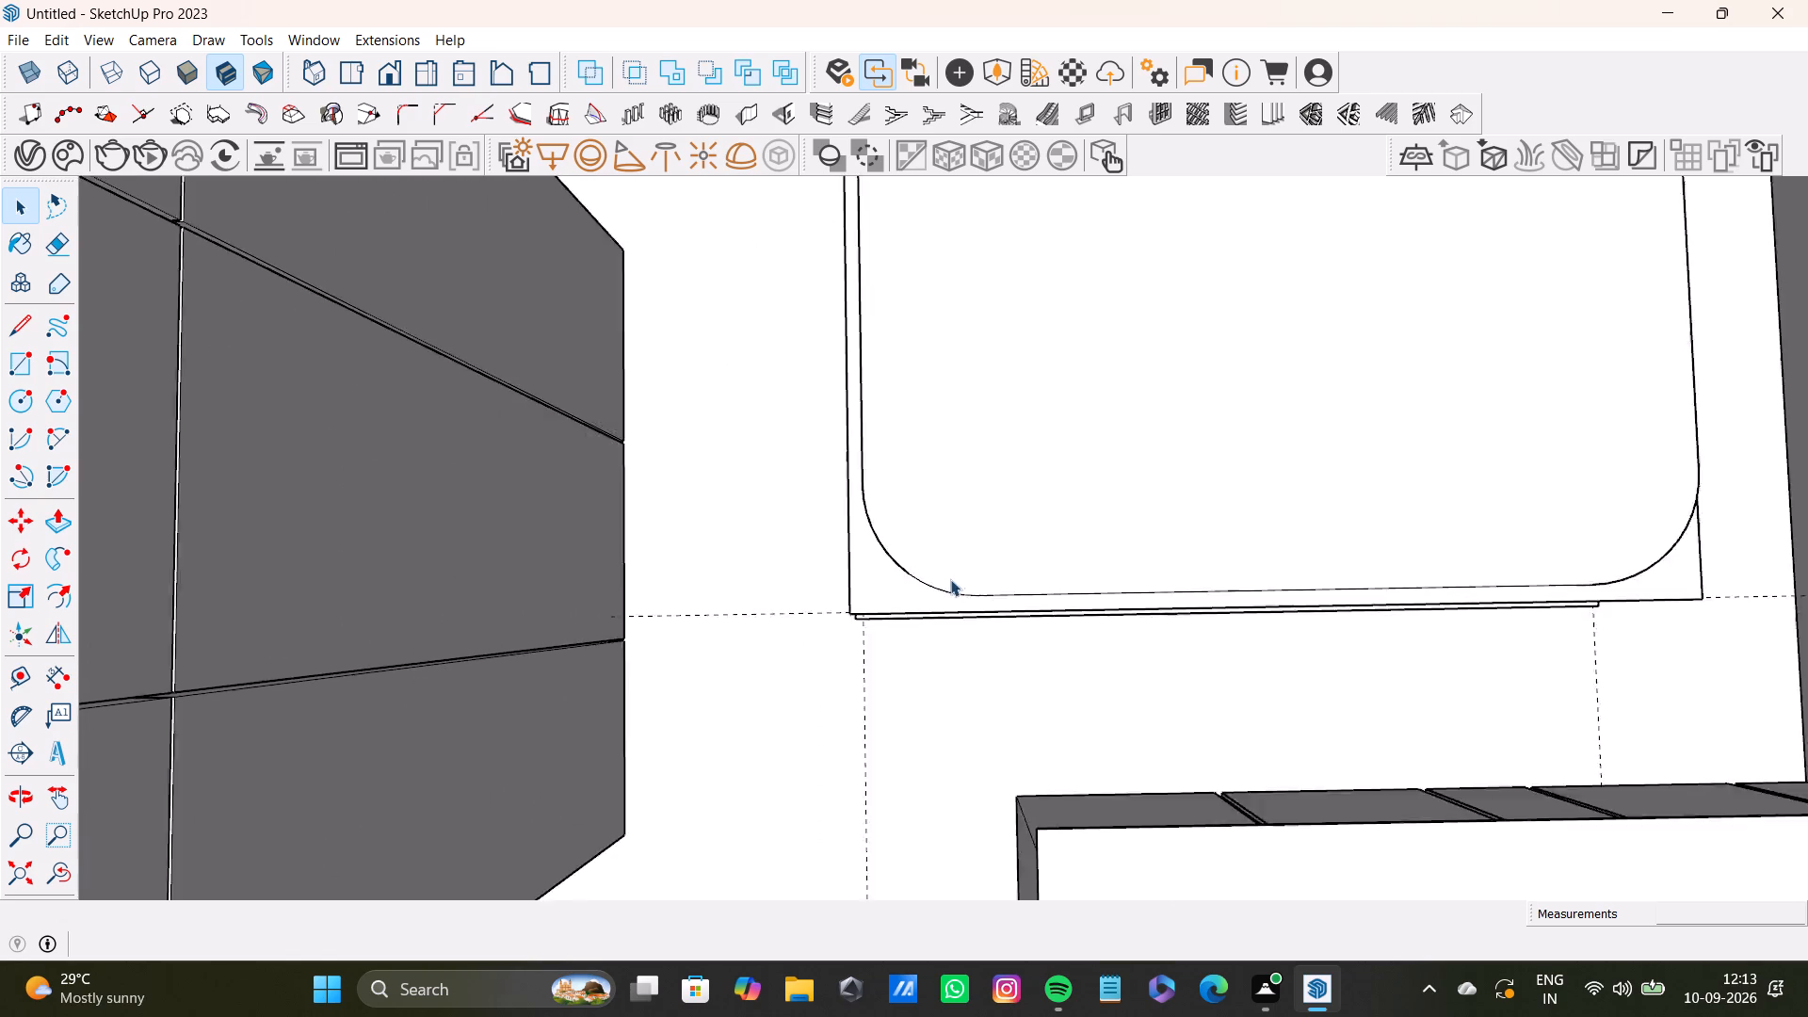
pyautogui.scroll(-2, 950, 579)
pyautogui.moveTo(1062, 566); pyautogui.dragTo(698, 444, button='middle')
pyautogui.scroll(-7, 761, 476)
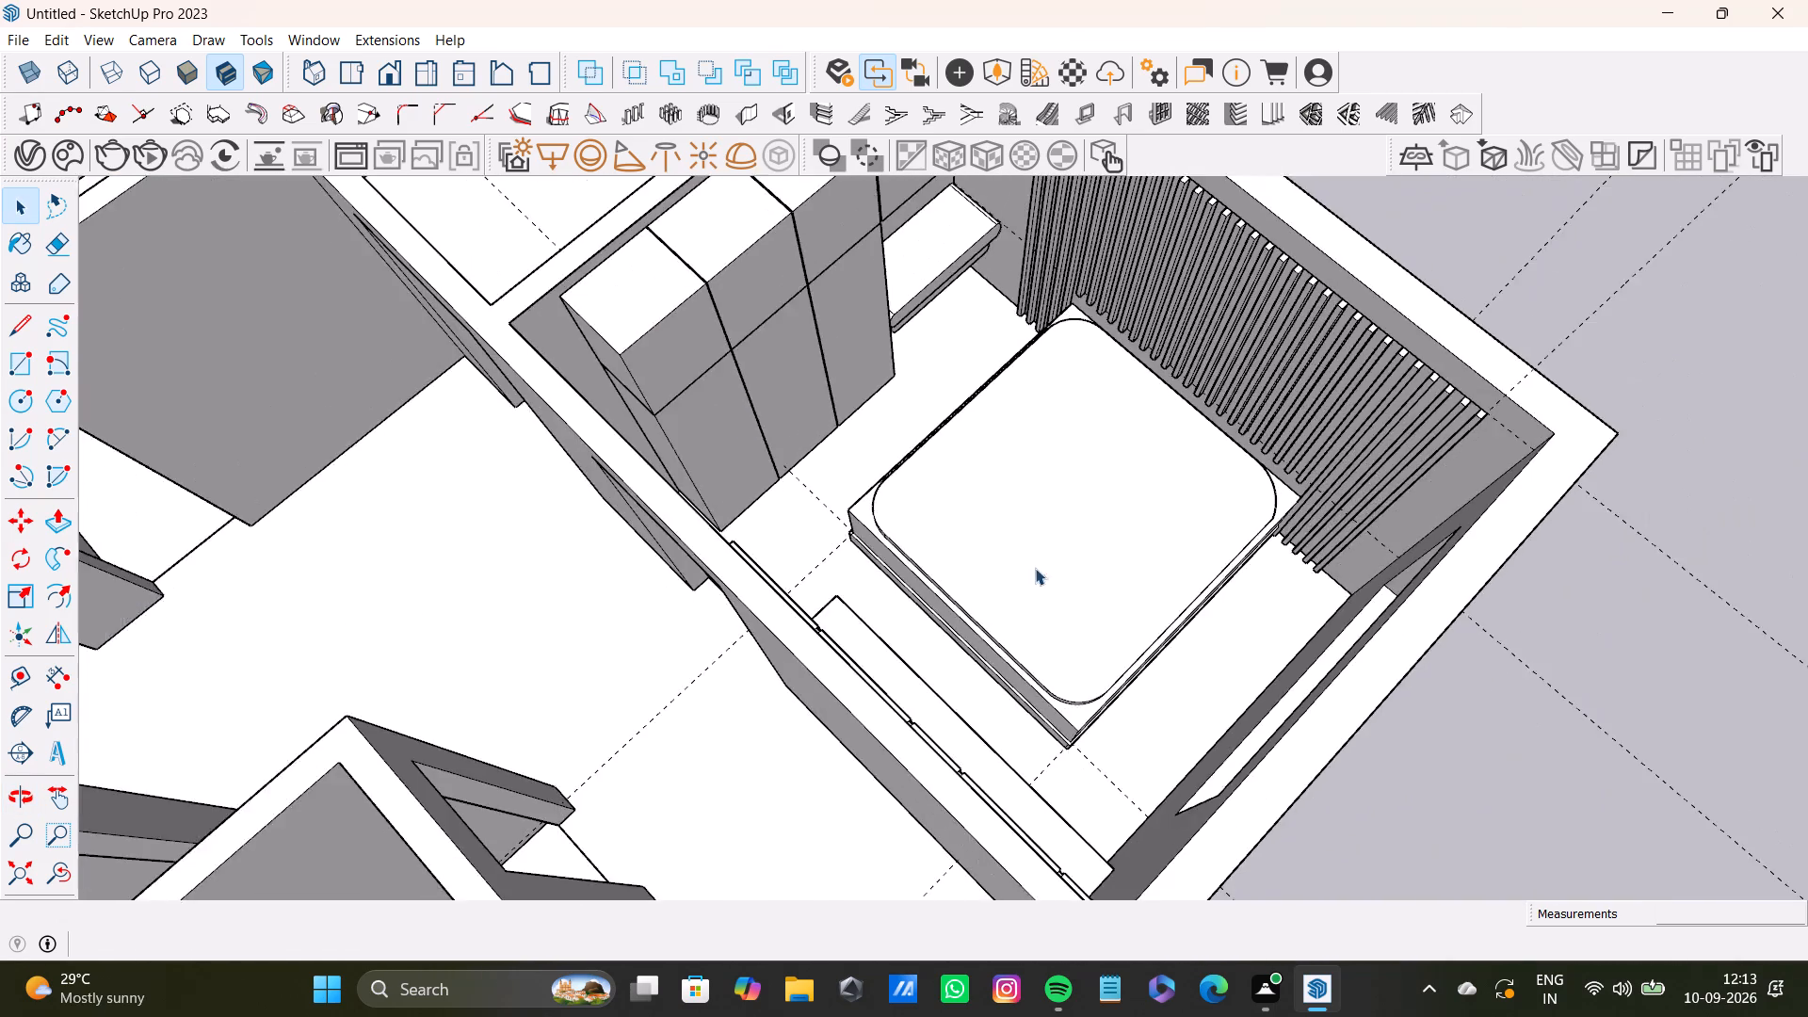
pyautogui.keyDown('shift'); pyautogui.moveTo(1054, 570); pyautogui.dragTo(898, 557, button='middle'); pyautogui.keyUp('shift')
pyautogui.scroll(6, 837, 577)
pyautogui.moveTo(807, 583); pyautogui.dragTo(898, 460, button='middle')
pyautogui.scroll(3, 956, 681)
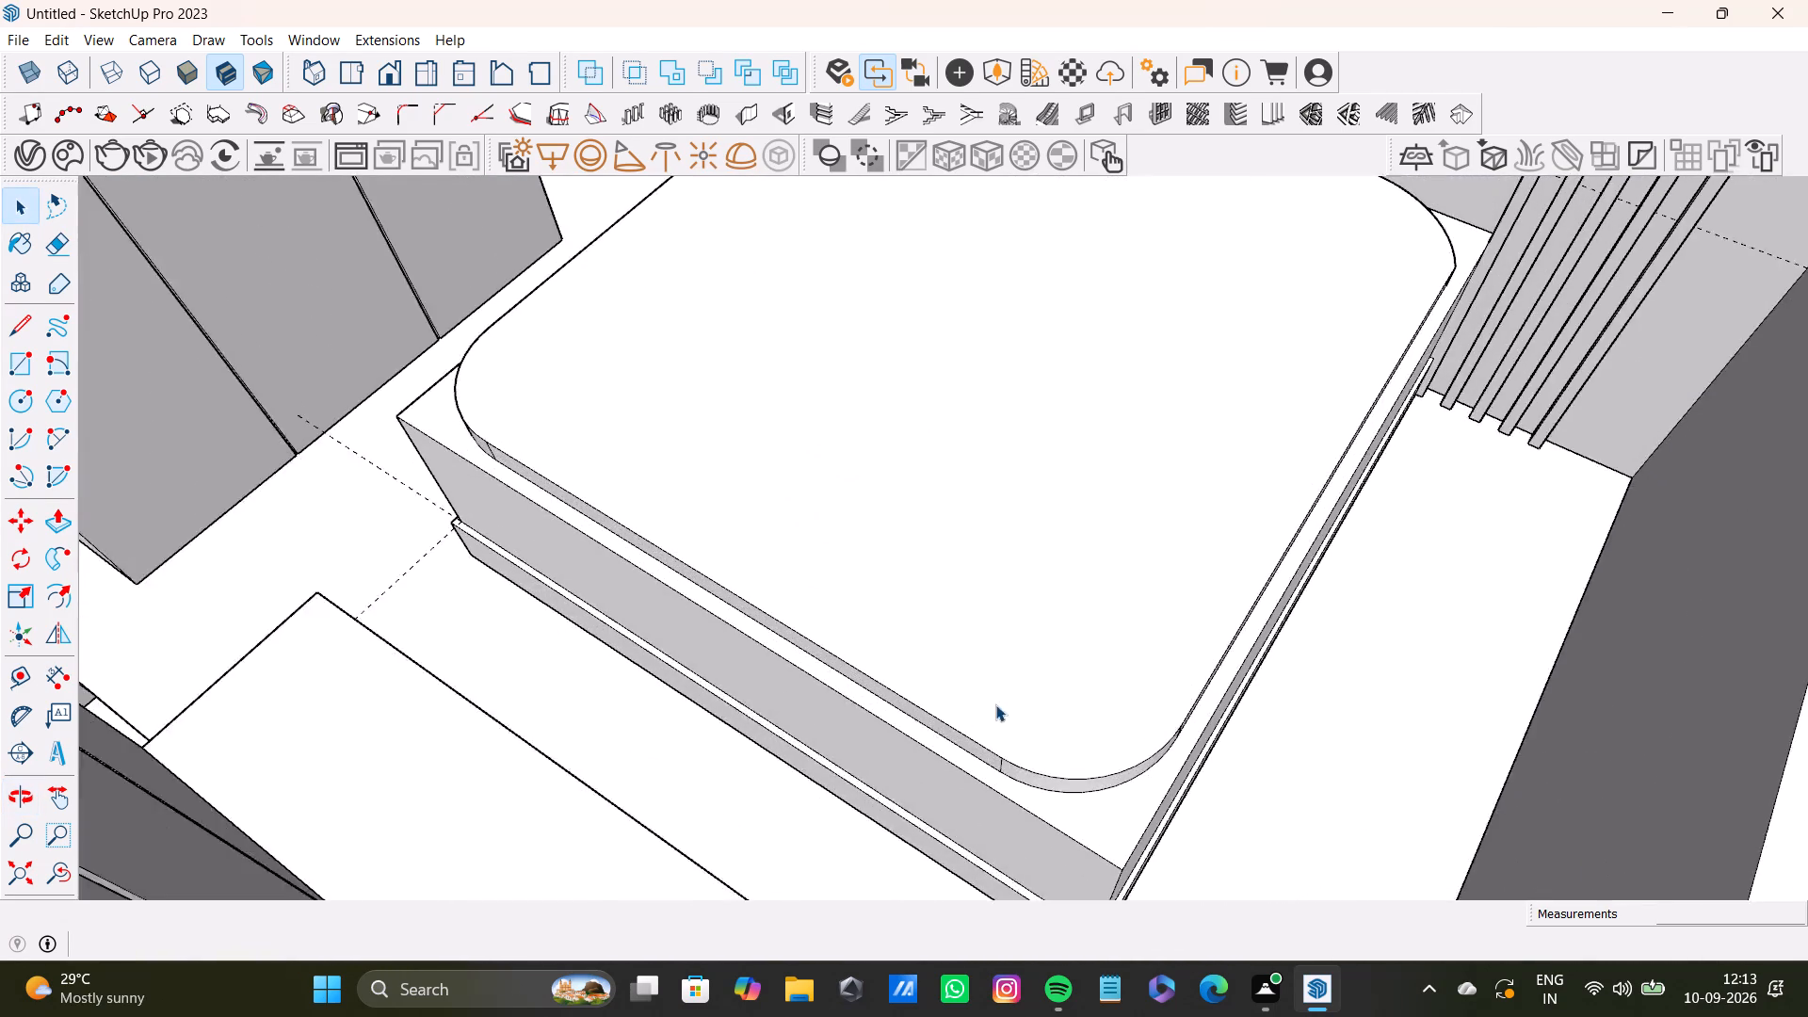
pyautogui.scroll(4, 995, 704)
pyautogui.scroll(-8, 899, 663)
pyautogui.scroll(-4, 956, 560)
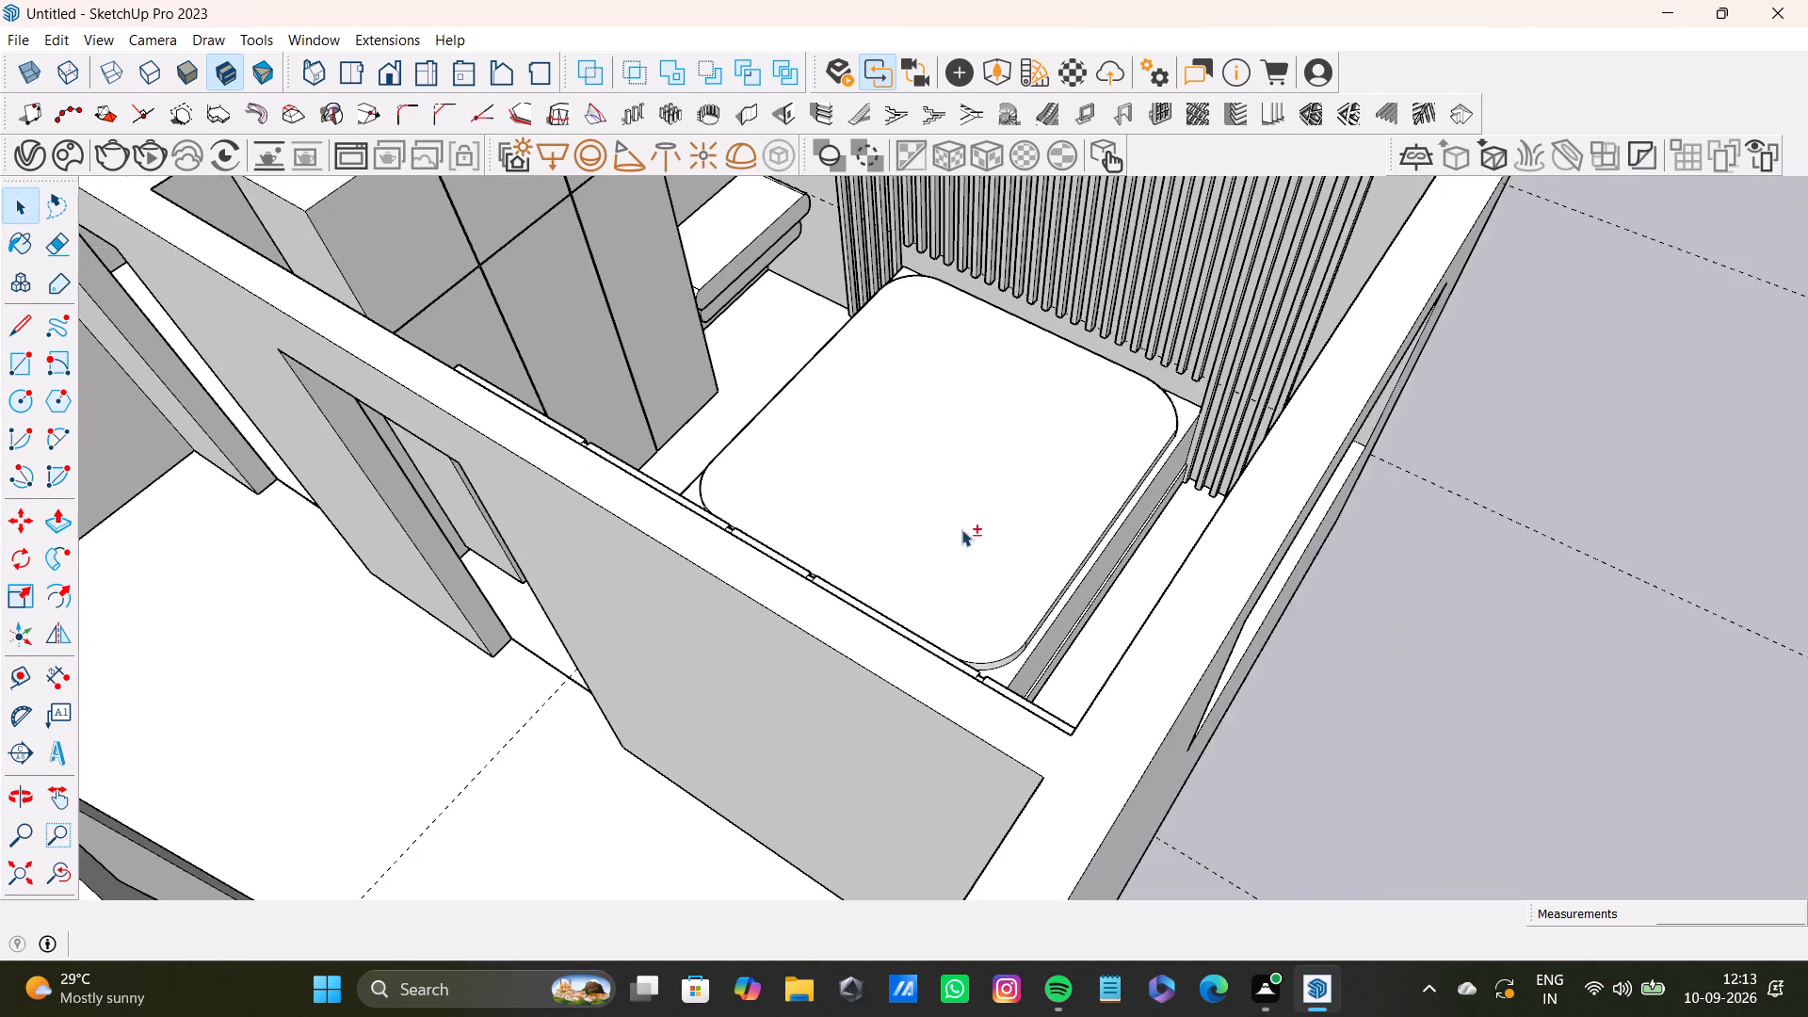
pyautogui.keyDown('shift'); pyautogui.moveTo(961, 529); pyautogui.dragTo(944, 735, button='middle'); pyautogui.keyUp('shift')
pyautogui.scroll(3, 1004, 622)
# Push/Pull the bottom face of the first slat behind the bed base's wardrobe-side corner down to the bed base's top.
pyautogui.moveTo(1007, 609); pyautogui.dragTo(1269, 744, button='middle')
pyautogui.scroll(7, 822, 420)
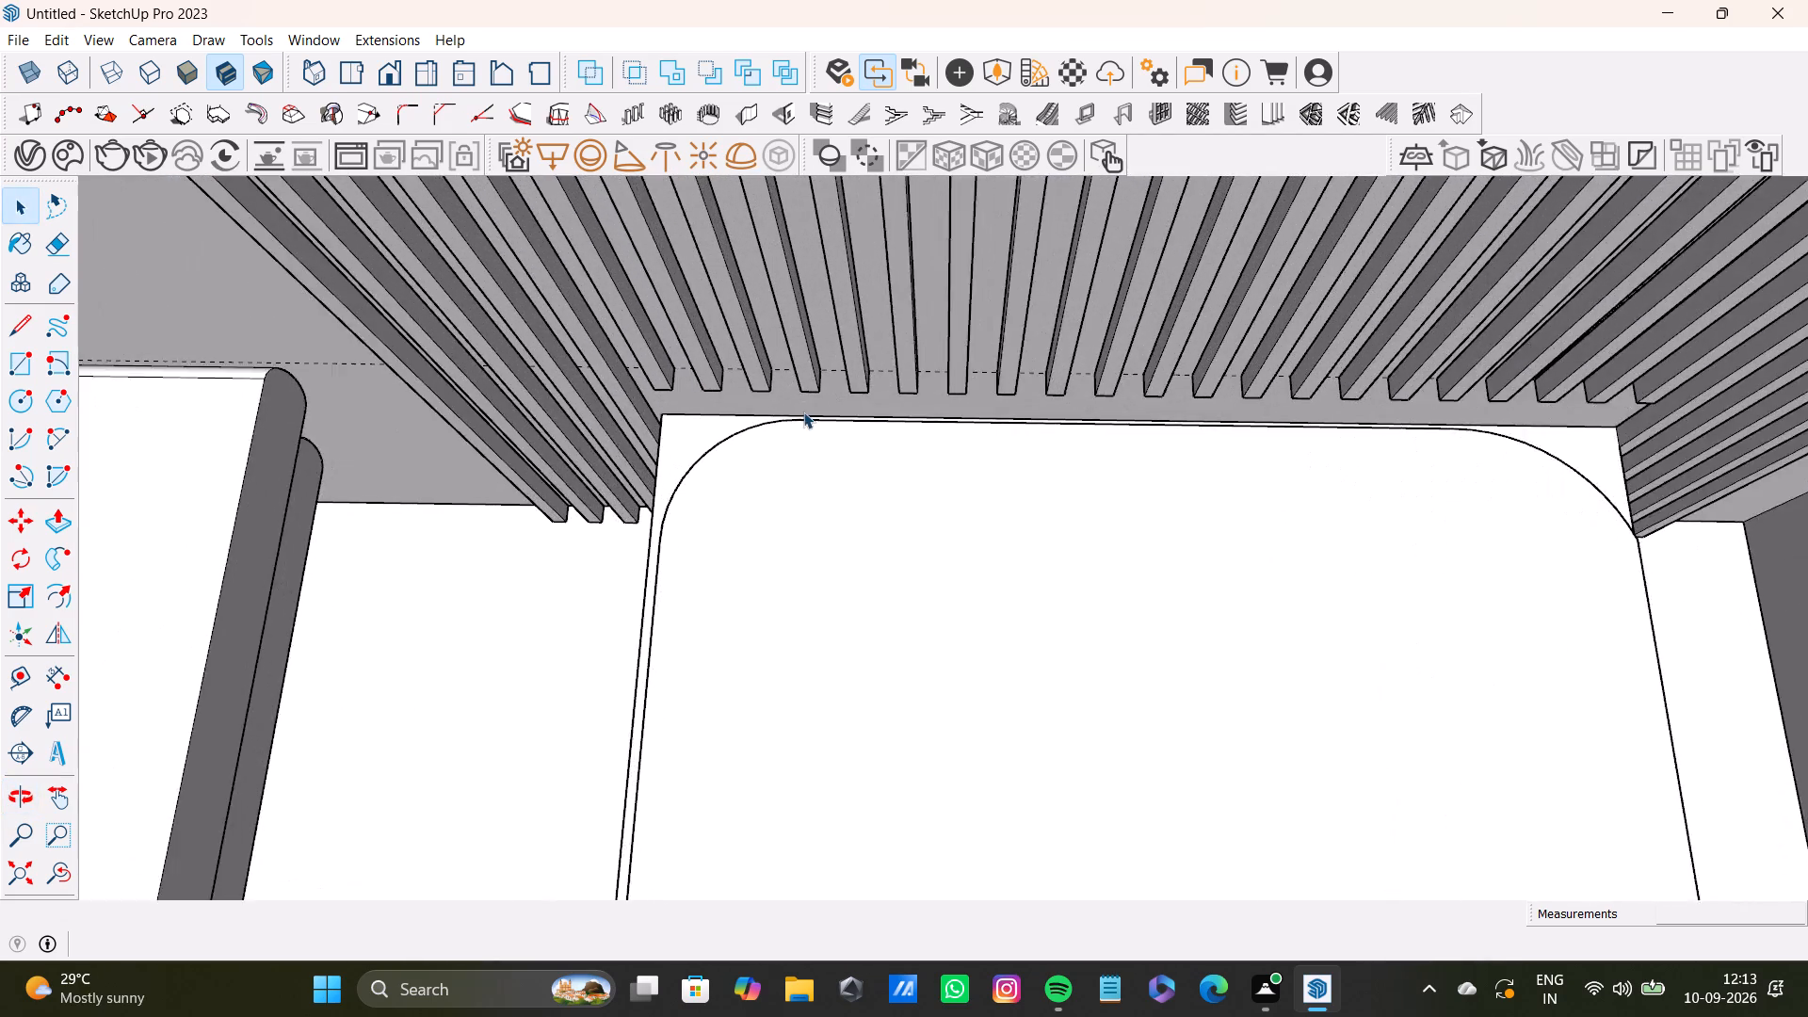
pyautogui.scroll(8, 803, 412)
pyautogui.moveTo(772, 412); pyautogui.dragTo(869, 590, button='middle')
pyautogui.moveTo(835, 573); pyautogui.dragTo(832, 357, button='middle')
pyautogui.scroll(6, 508, 414)
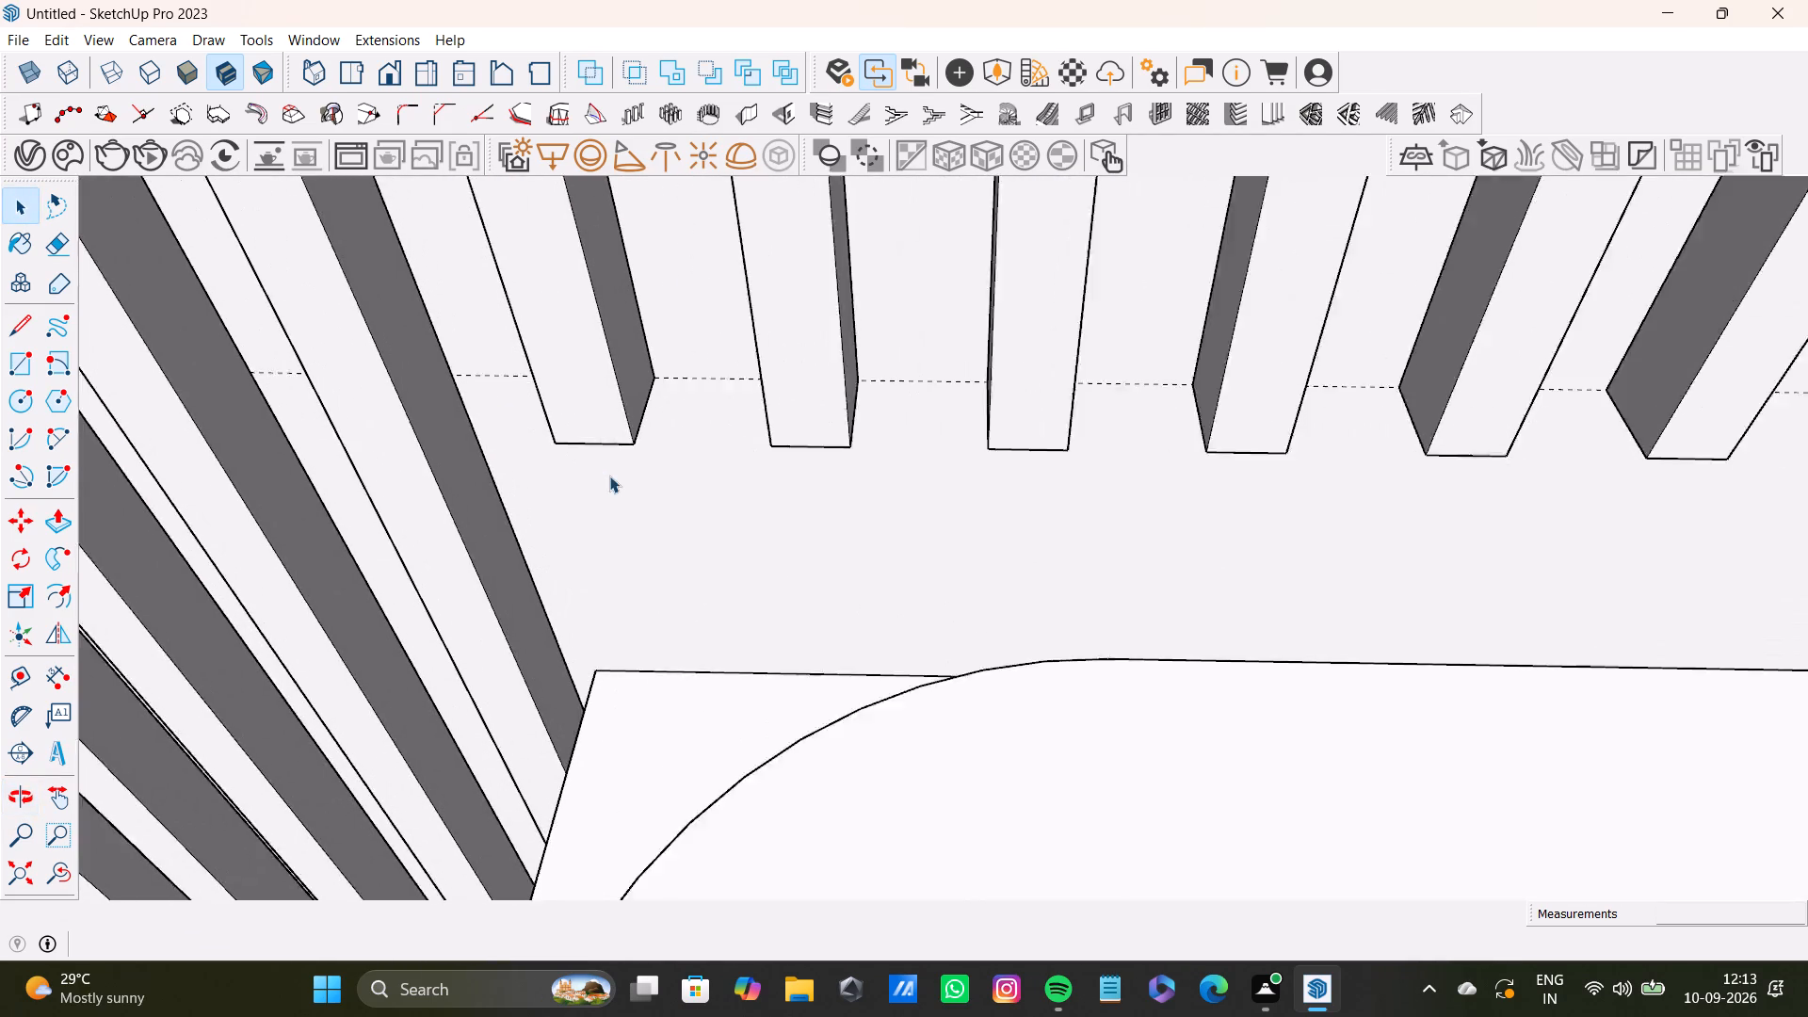
pyautogui.moveTo(609, 437); pyautogui.dragTo(609, 217, button='middle')
pyautogui.scroll(3, 612, 406)
pyautogui.moveTo(634, 460); pyautogui.dragTo(630, 232, button='middle')
pyautogui.moveTo(632, 338); pyautogui.dragTo(634, 529, button='middle')
pyautogui.moveTo(633, 500); pyautogui.dragTo(632, 378, button='middle')
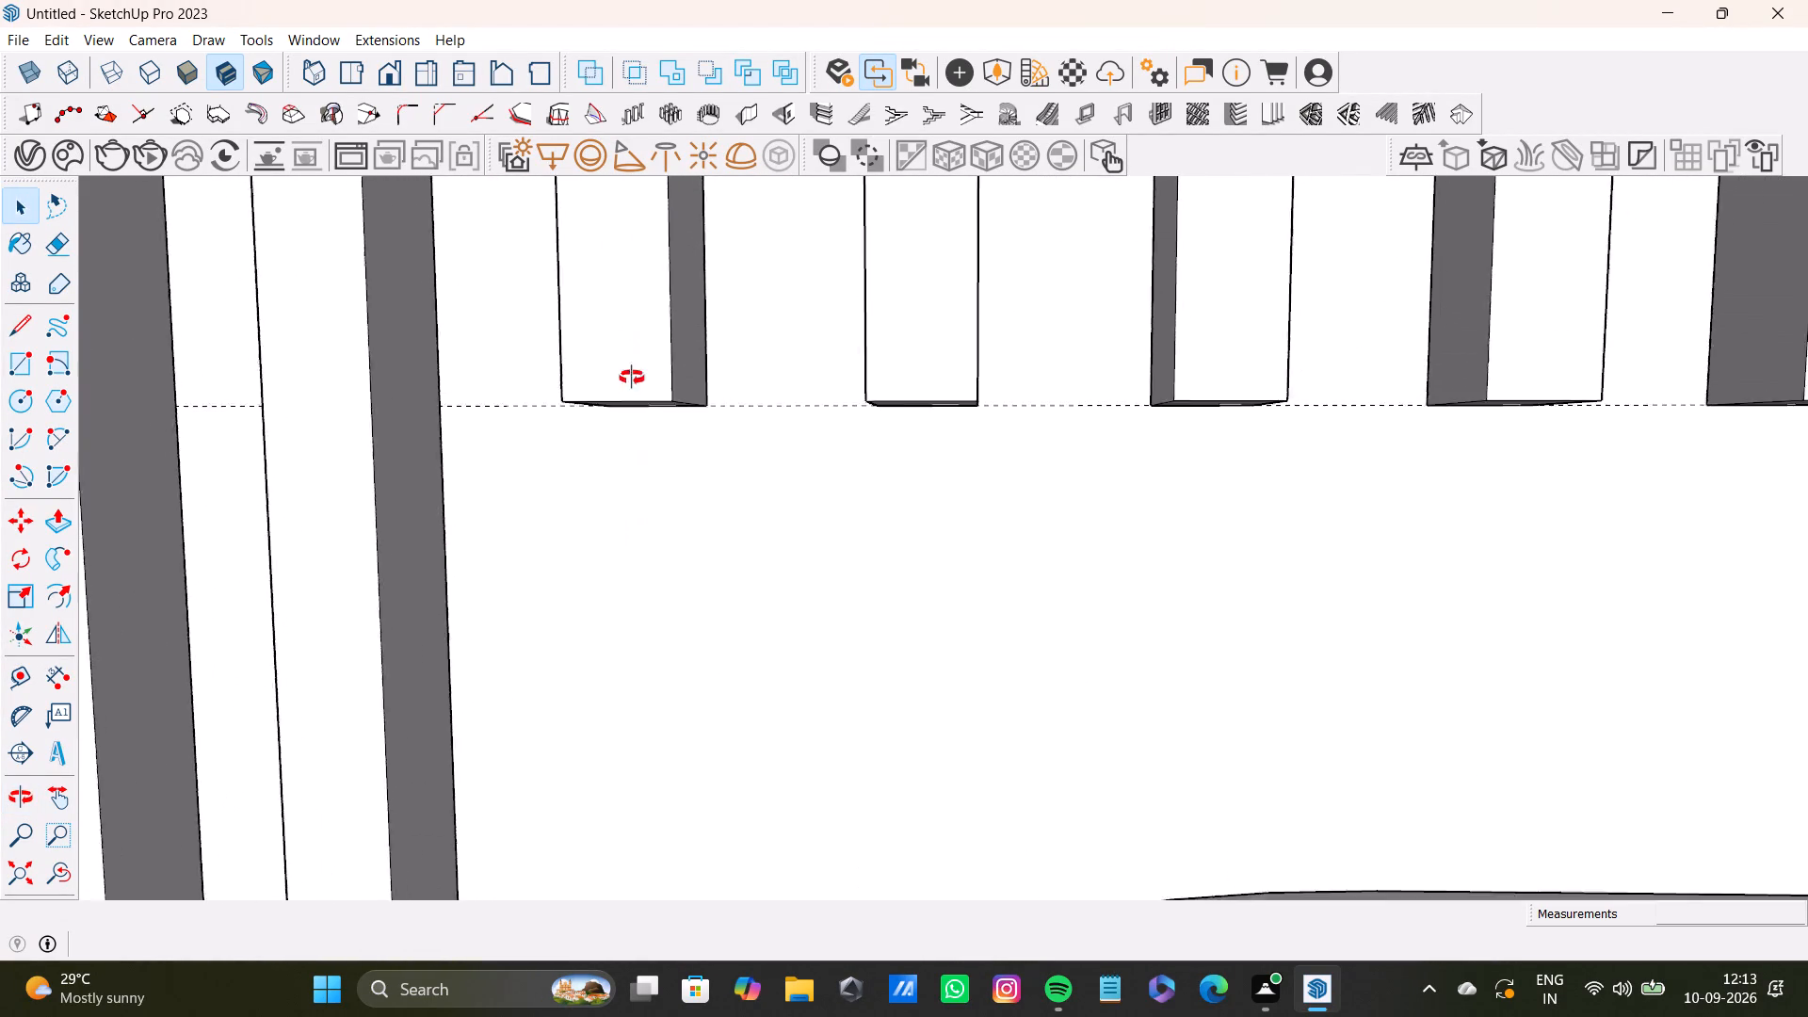
pyautogui.moveTo(632, 378); pyautogui.dragTo(615, 239, button='middle')
pyautogui.press('space')
pyautogui.click(664, 426)
pyautogui.press('p')
pyautogui.click(664, 426)
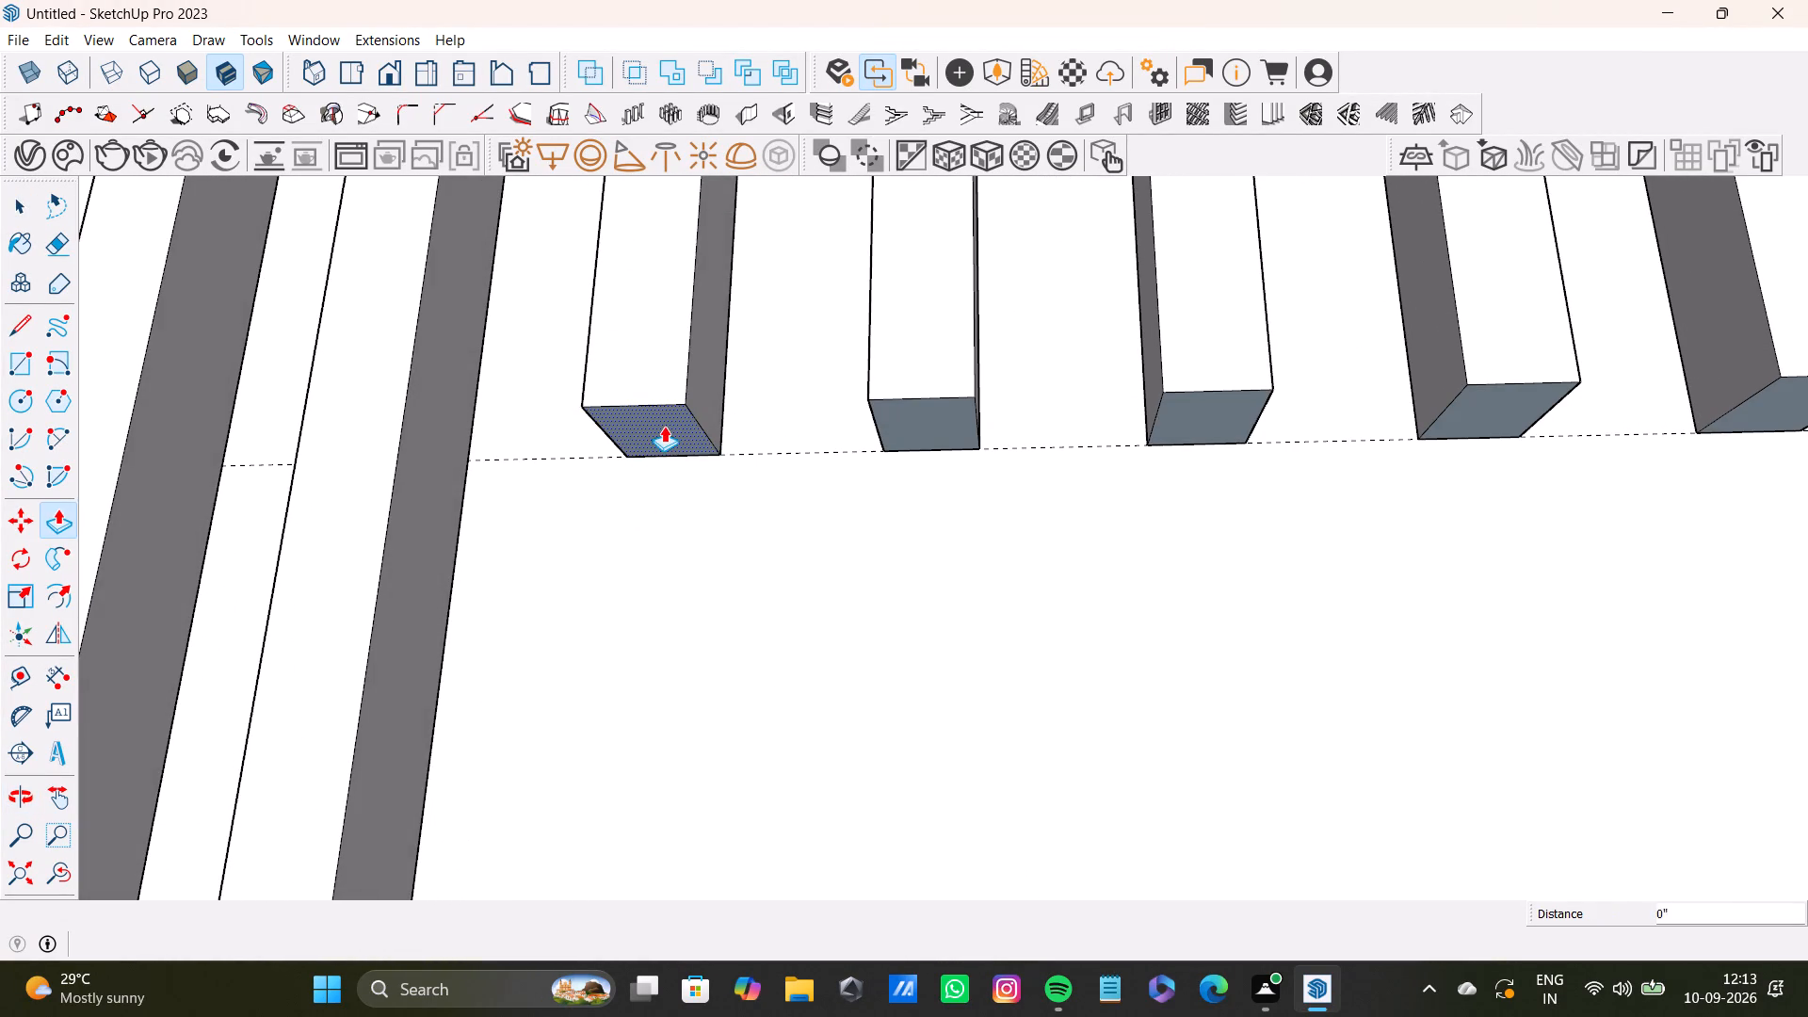
pyautogui.scroll(-5, 666, 597)
pyautogui.click(53, 872)
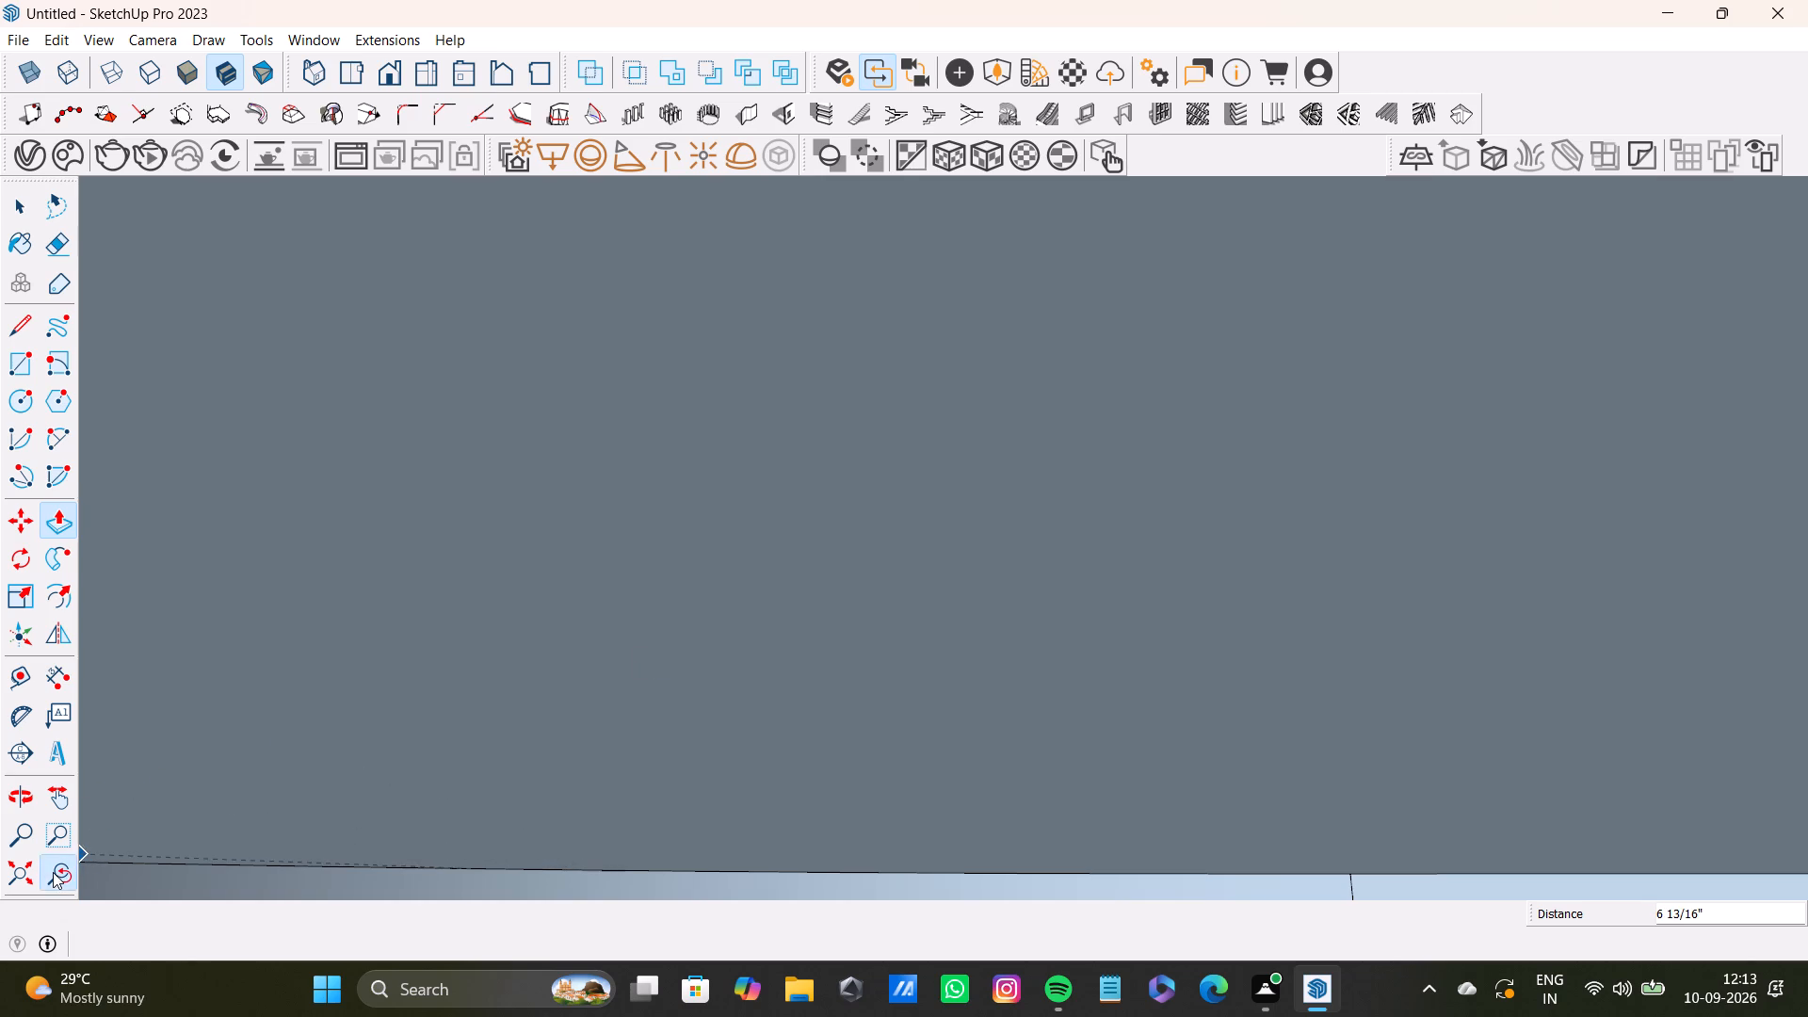
pyautogui.moveTo(718, 723); pyautogui.dragTo(714, 911, button='middle')
pyautogui.keyDown('shift'); pyautogui.moveTo(722, 866); pyautogui.dragTo(713, 731, button='middle'); pyautogui.keyUp('shift')
pyautogui.scroll(-1, 713, 701)
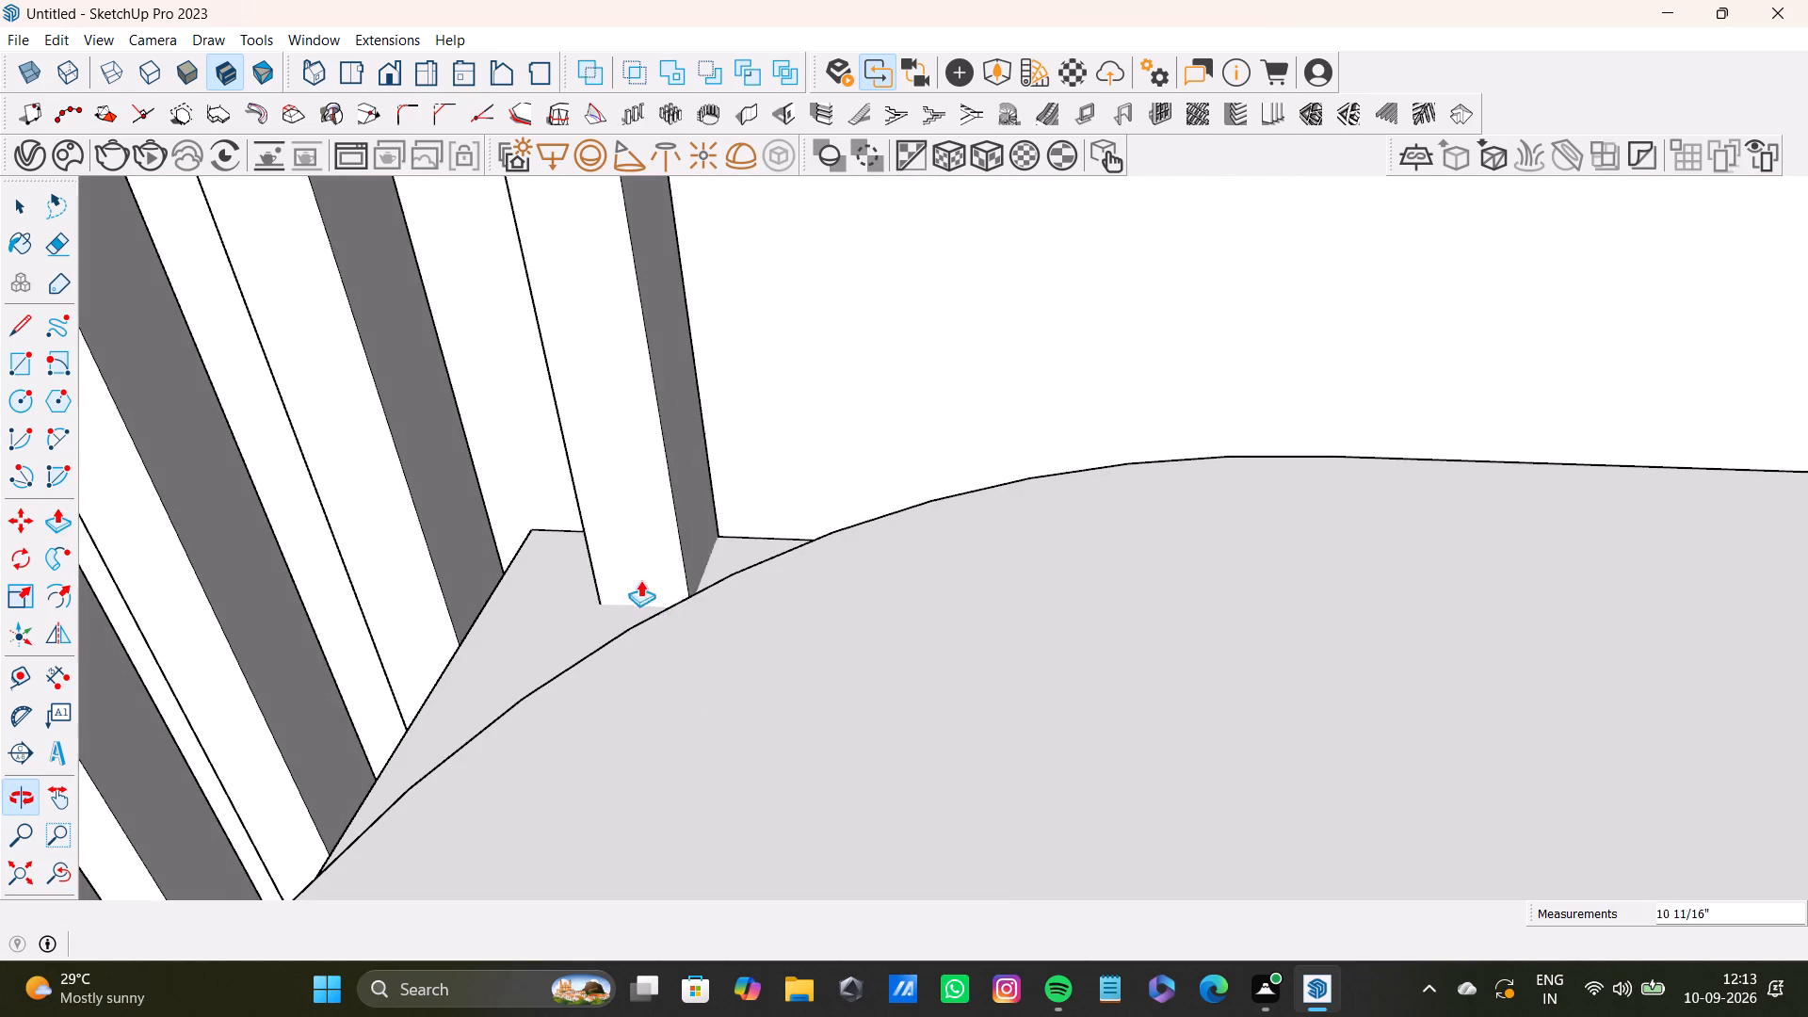
pyautogui.click(521, 585)
# Push/Pull the bottom face of the second slat from the bed base's wardrobe-side corner down to the bed base's top.
pyautogui.scroll(-4, 619, 557)
pyautogui.keyDown('shift'); pyautogui.moveTo(767, 516); pyautogui.dragTo(745, 755, button='middle'); pyautogui.keyUp('shift')
pyautogui.scroll(3, 732, 583)
pyautogui.moveTo(752, 594); pyautogui.dragTo(749, 363, button='middle')
pyautogui.scroll(4, 748, 484)
pyautogui.moveTo(760, 486); pyautogui.dragTo(757, 329, button='middle')
pyautogui.press('space')
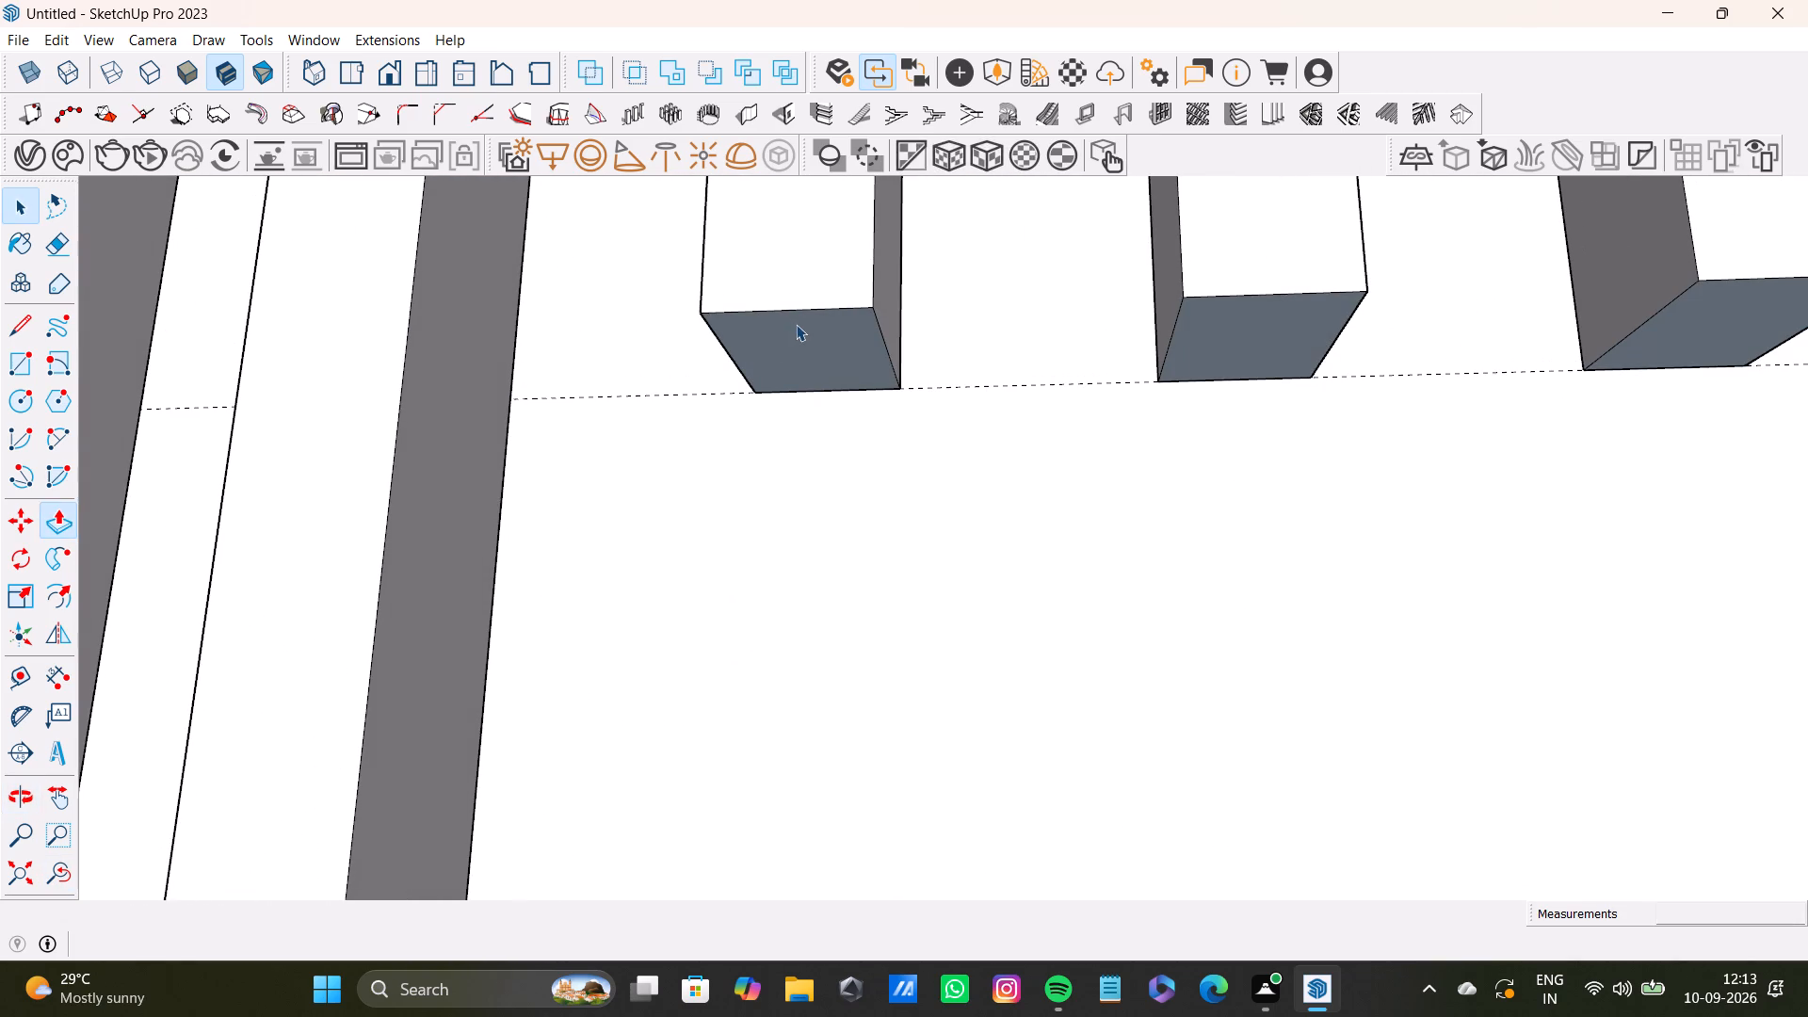
pyautogui.click(796, 324)
pyautogui.press('p')
pyautogui.moveTo(796, 341); pyautogui.dragTo(823, 547)
pyautogui.scroll(-6, 799, 666)
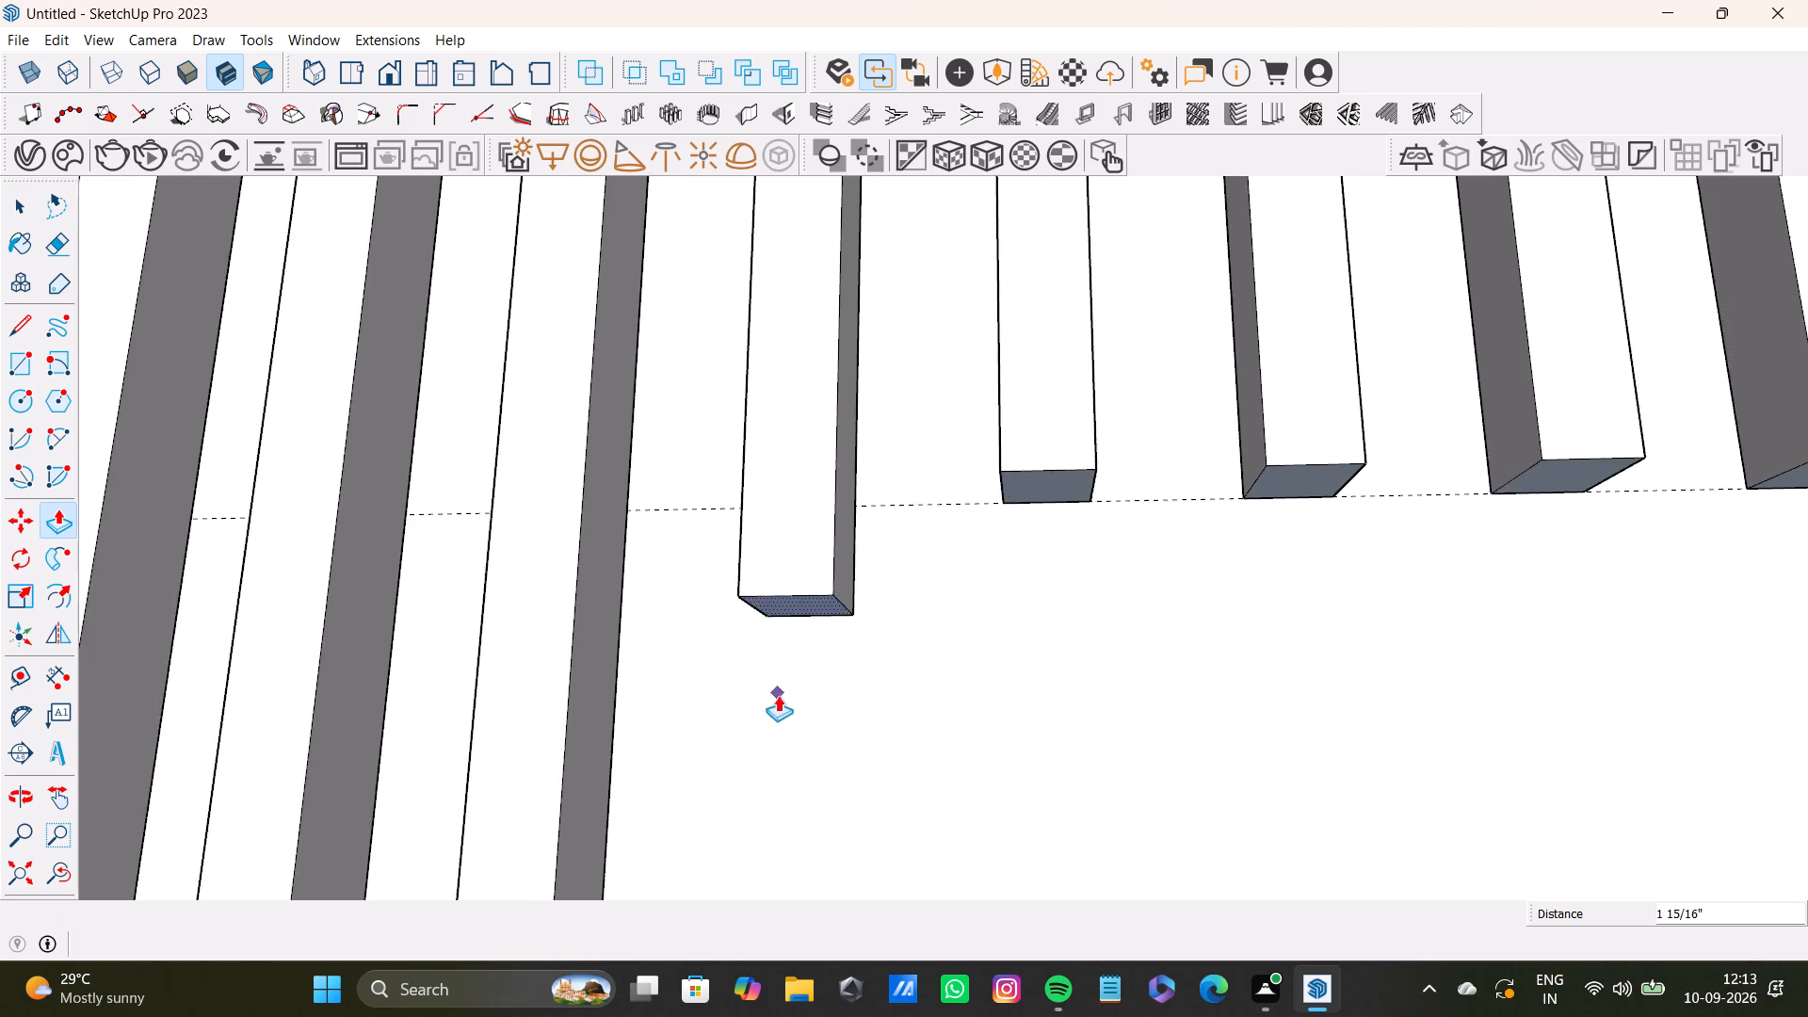
pyautogui.keyDown('shift'); pyautogui.moveTo(778, 695); pyautogui.dragTo(768, 431, button='middle'); pyautogui.keyUp('shift')
pyautogui.moveTo(767, 441); pyautogui.dragTo(767, 715, button='middle')
pyautogui.scroll(-3, 613, 585)
pyautogui.moveTo(589, 605); pyautogui.dragTo(879, 726, button='middle')
pyautogui.scroll(-3, 704, 719)
pyautogui.moveTo(648, 481); pyautogui.dragTo(688, 762)
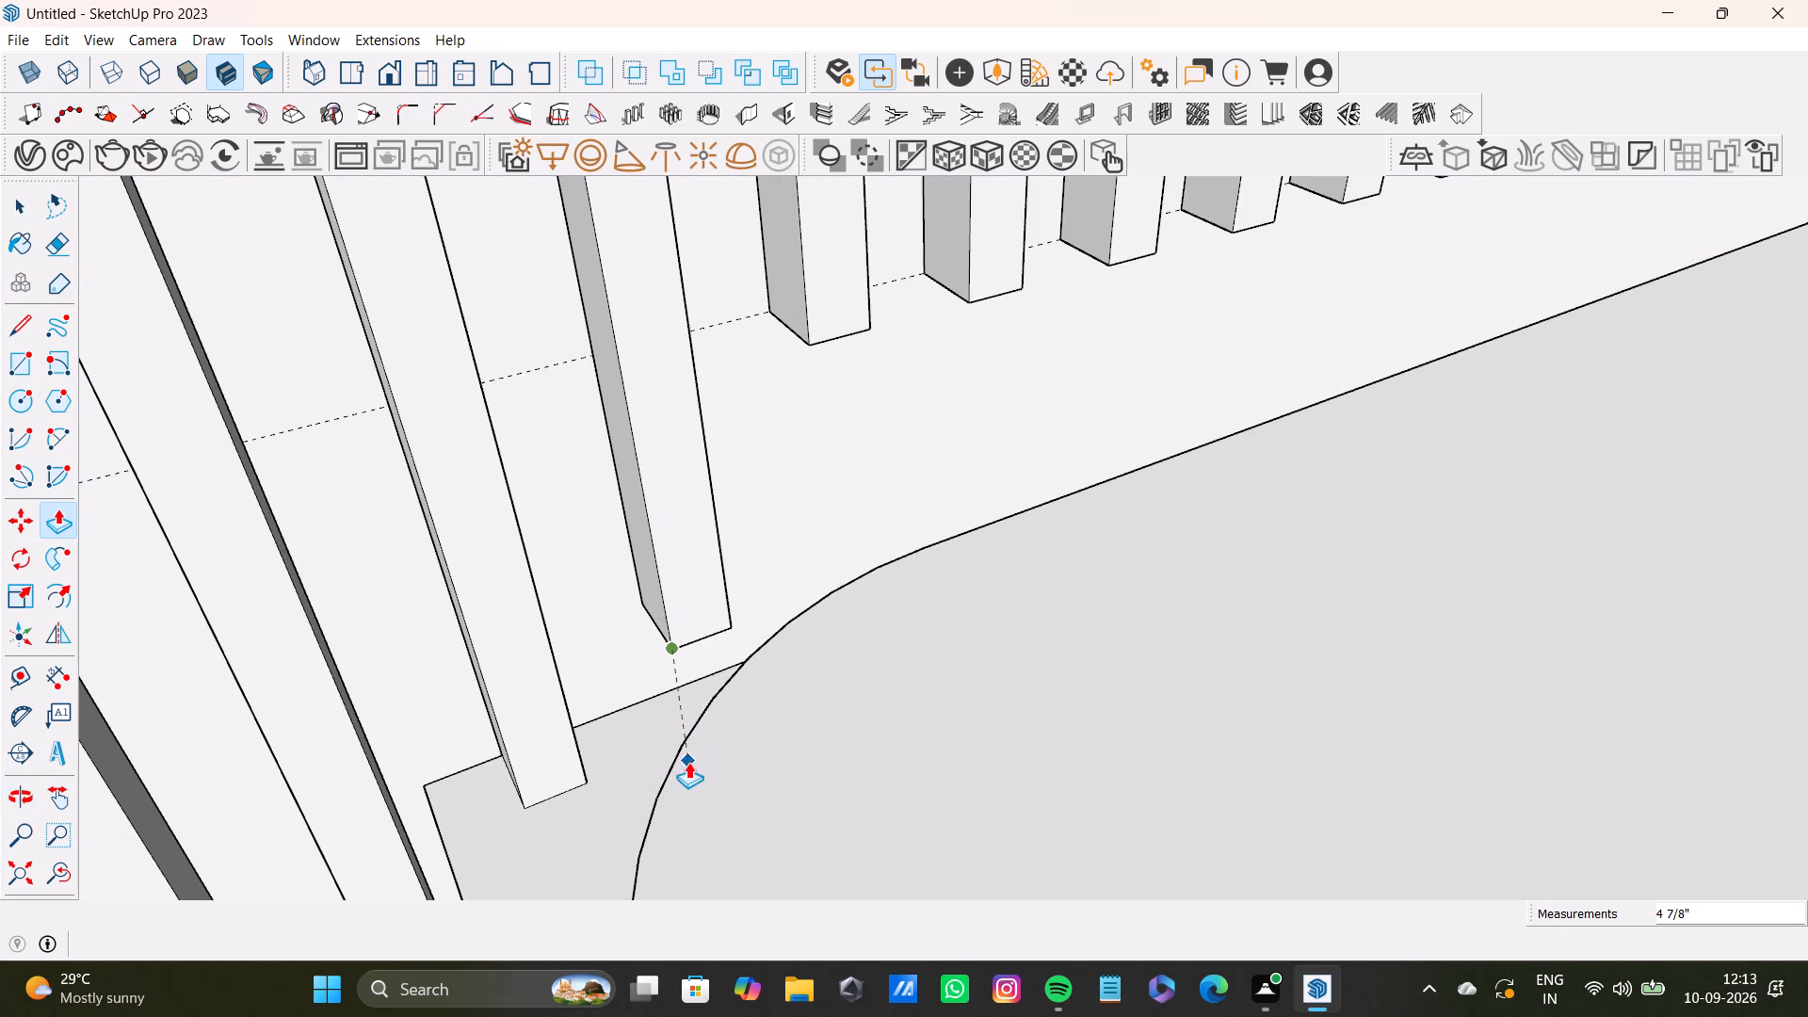
pyautogui.moveTo(688, 762); pyautogui.dragTo(670, 711)
pyautogui.scroll(-5, 649, 702)
pyautogui.scroll(12, 799, 514)
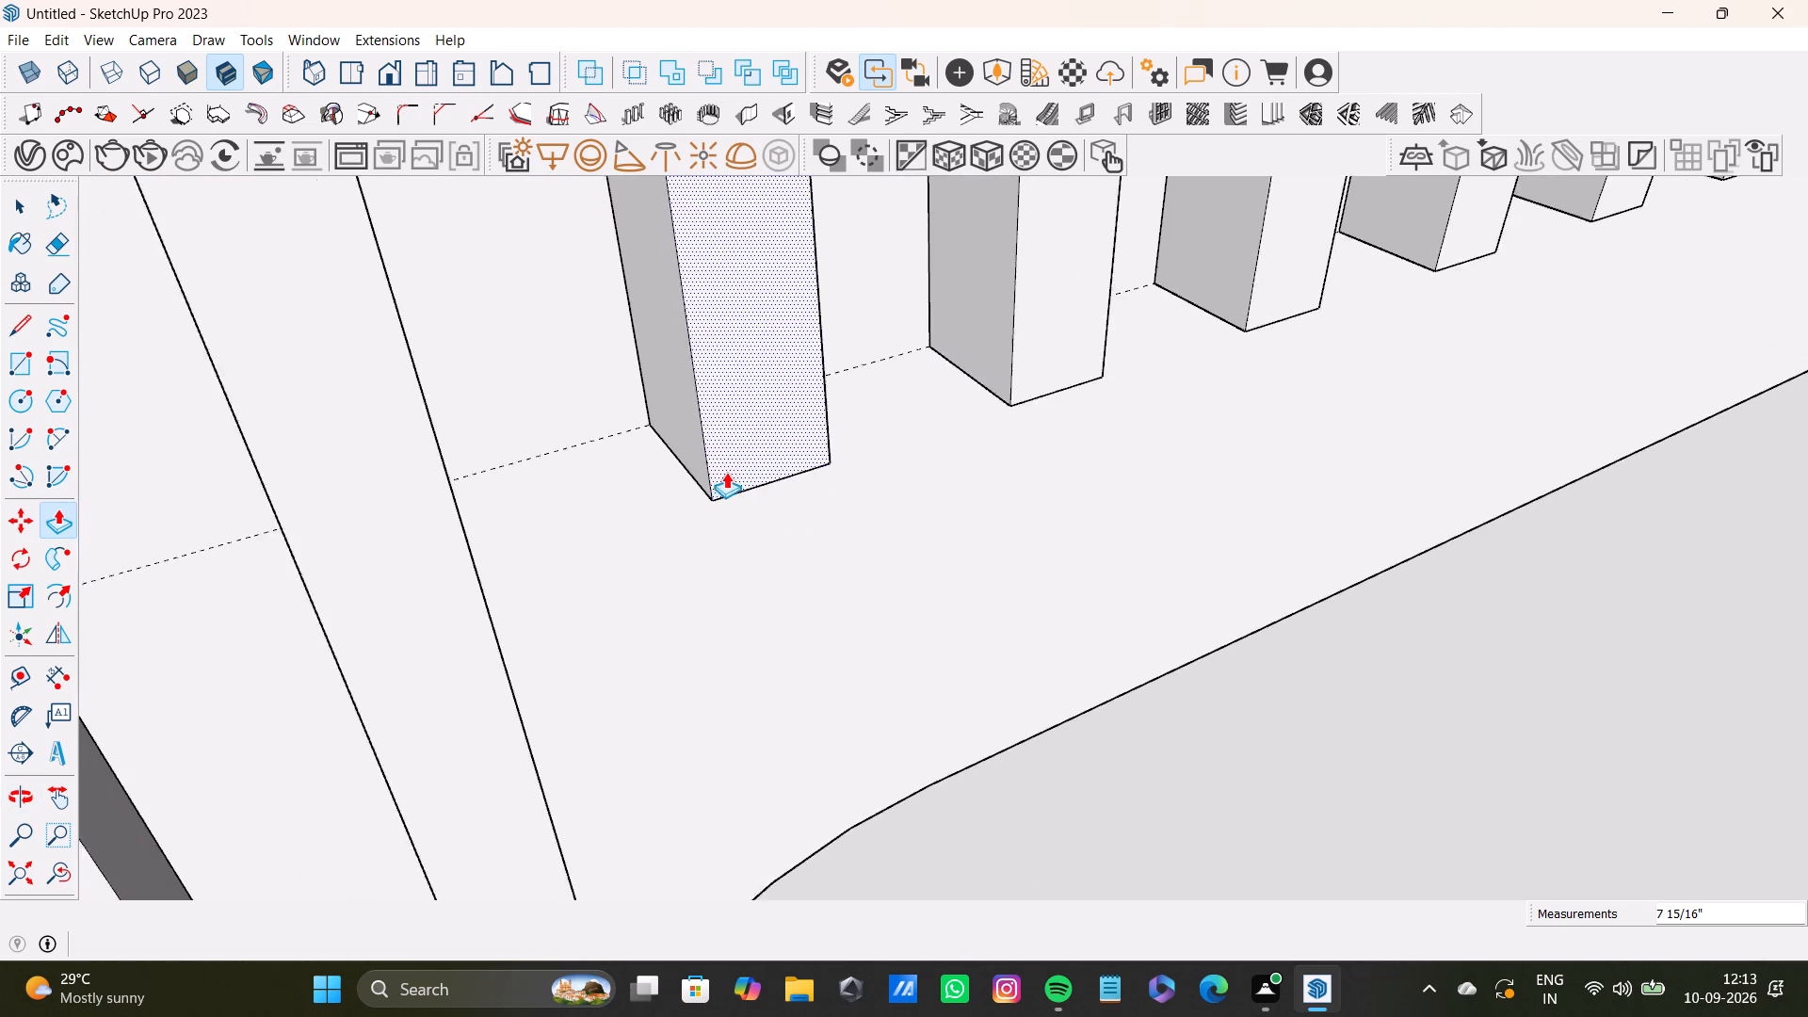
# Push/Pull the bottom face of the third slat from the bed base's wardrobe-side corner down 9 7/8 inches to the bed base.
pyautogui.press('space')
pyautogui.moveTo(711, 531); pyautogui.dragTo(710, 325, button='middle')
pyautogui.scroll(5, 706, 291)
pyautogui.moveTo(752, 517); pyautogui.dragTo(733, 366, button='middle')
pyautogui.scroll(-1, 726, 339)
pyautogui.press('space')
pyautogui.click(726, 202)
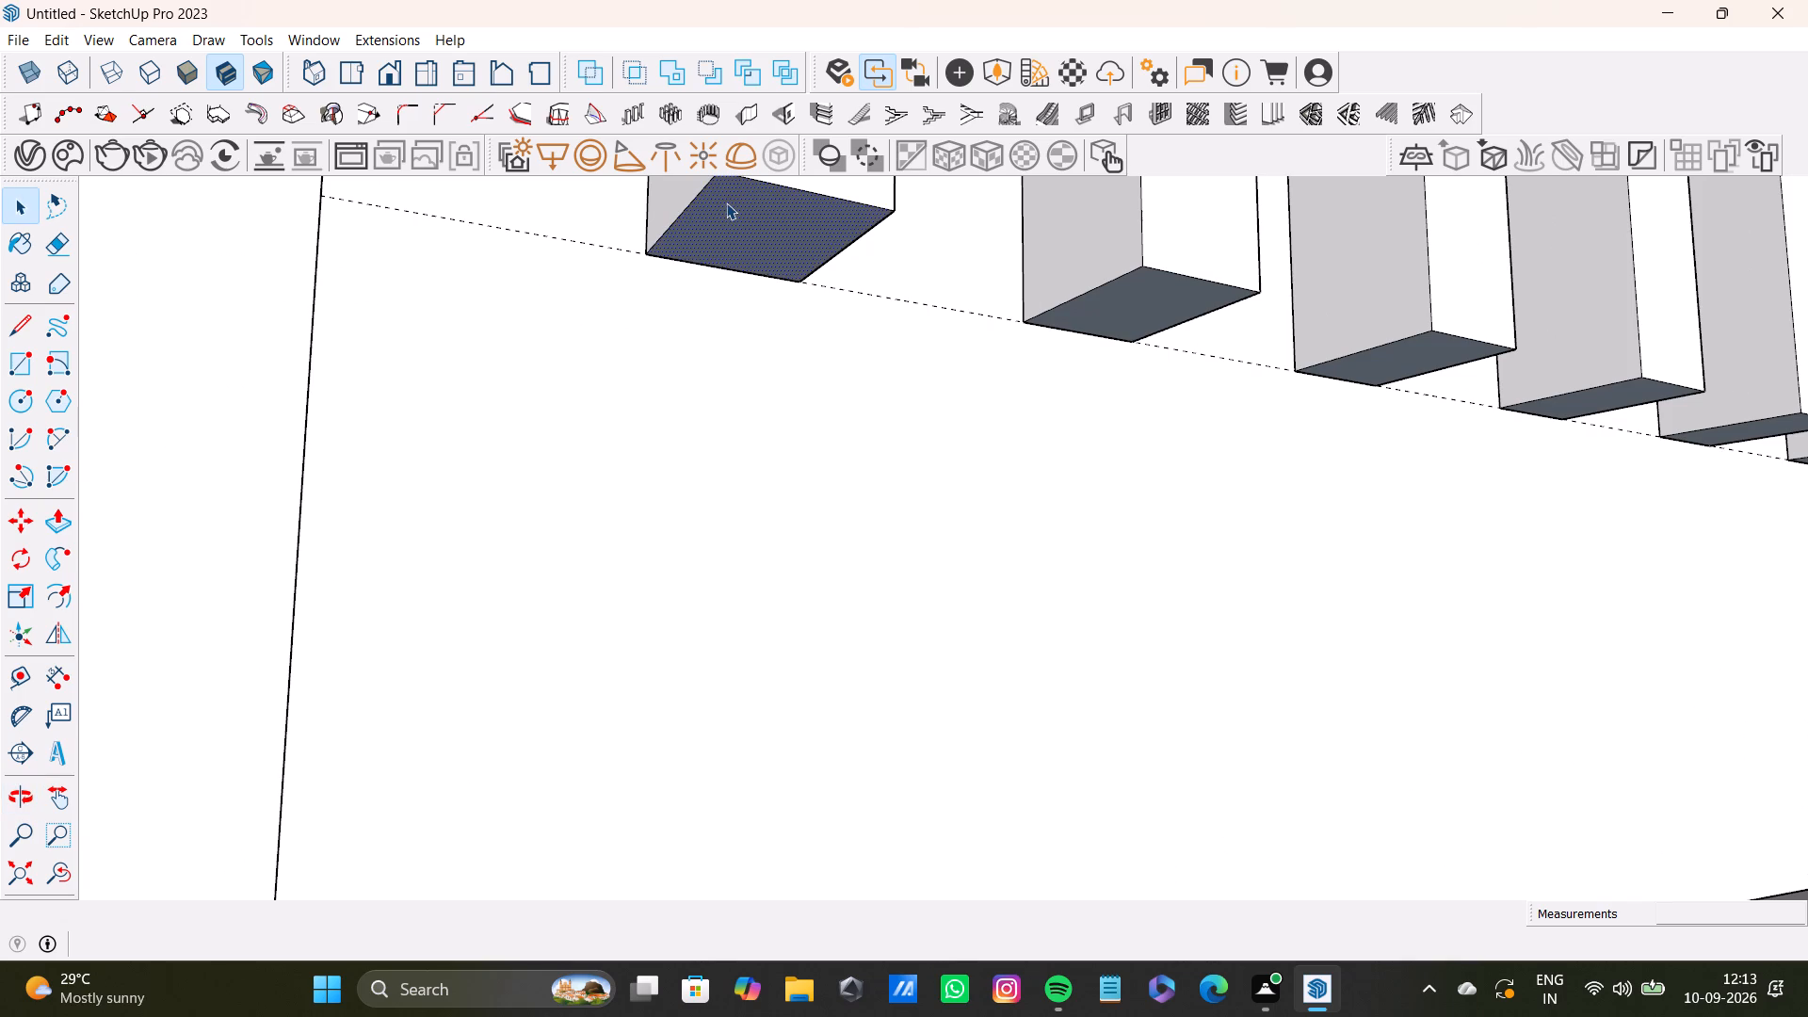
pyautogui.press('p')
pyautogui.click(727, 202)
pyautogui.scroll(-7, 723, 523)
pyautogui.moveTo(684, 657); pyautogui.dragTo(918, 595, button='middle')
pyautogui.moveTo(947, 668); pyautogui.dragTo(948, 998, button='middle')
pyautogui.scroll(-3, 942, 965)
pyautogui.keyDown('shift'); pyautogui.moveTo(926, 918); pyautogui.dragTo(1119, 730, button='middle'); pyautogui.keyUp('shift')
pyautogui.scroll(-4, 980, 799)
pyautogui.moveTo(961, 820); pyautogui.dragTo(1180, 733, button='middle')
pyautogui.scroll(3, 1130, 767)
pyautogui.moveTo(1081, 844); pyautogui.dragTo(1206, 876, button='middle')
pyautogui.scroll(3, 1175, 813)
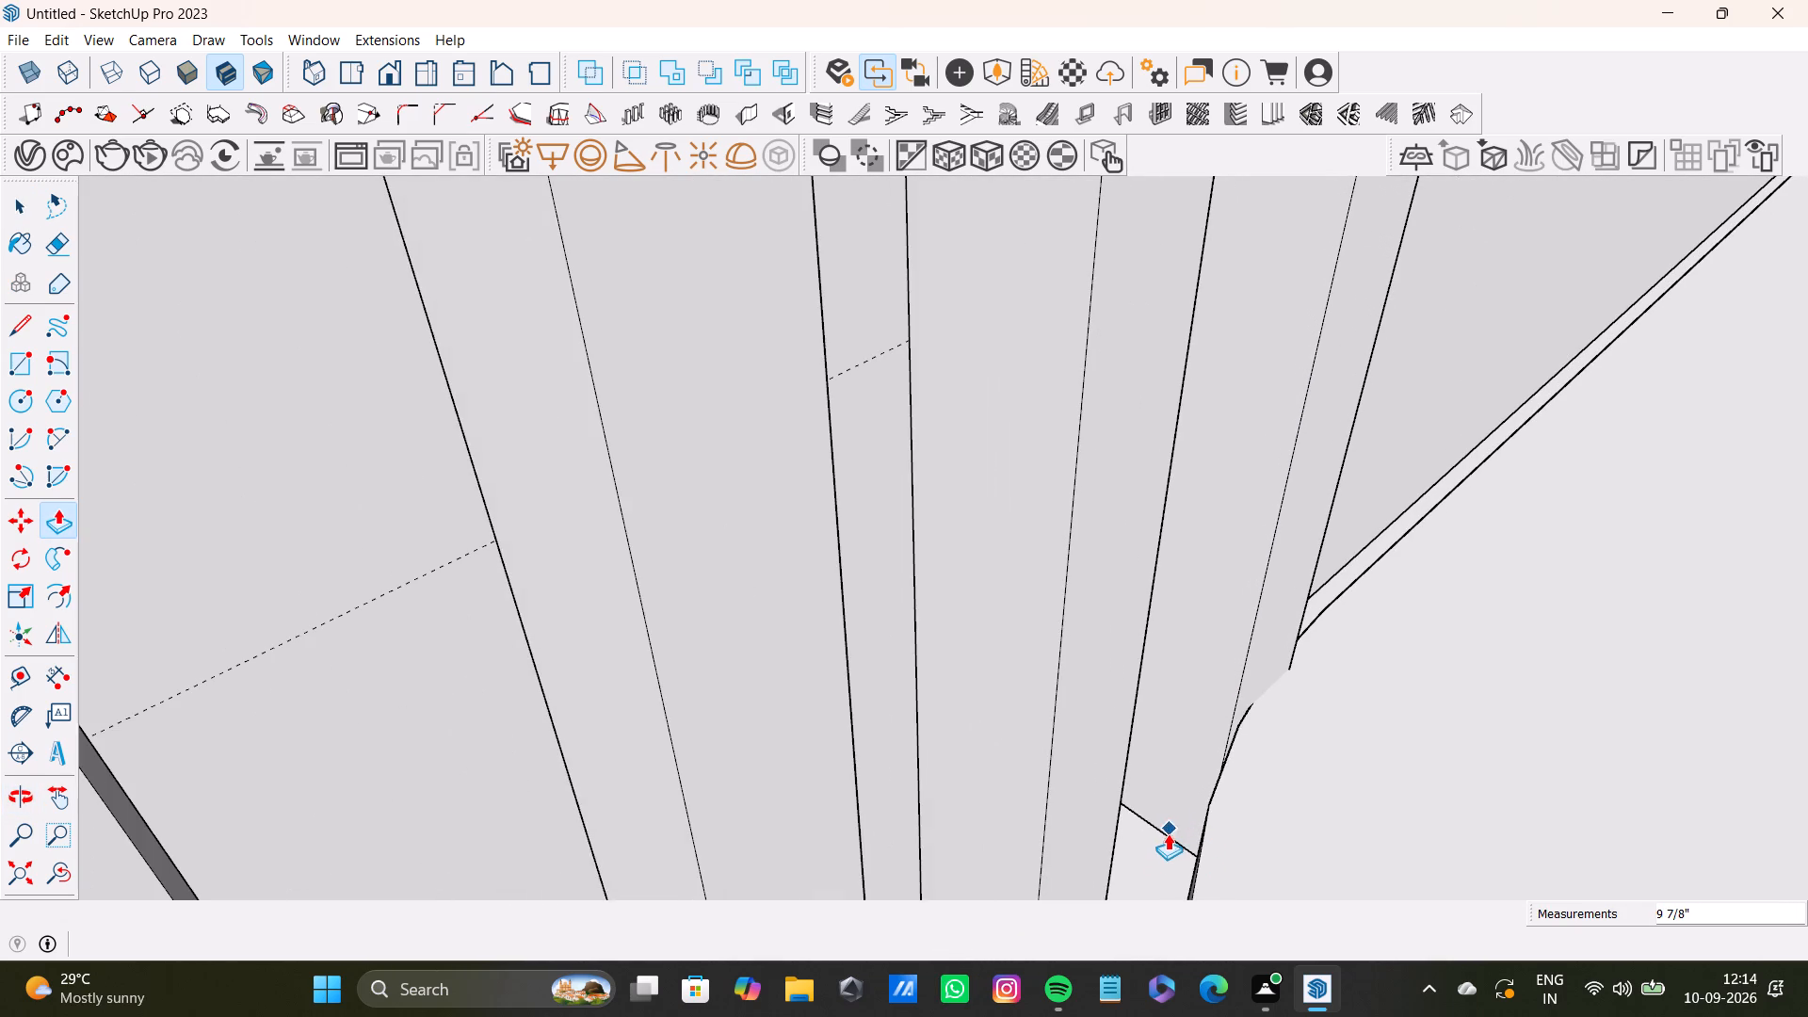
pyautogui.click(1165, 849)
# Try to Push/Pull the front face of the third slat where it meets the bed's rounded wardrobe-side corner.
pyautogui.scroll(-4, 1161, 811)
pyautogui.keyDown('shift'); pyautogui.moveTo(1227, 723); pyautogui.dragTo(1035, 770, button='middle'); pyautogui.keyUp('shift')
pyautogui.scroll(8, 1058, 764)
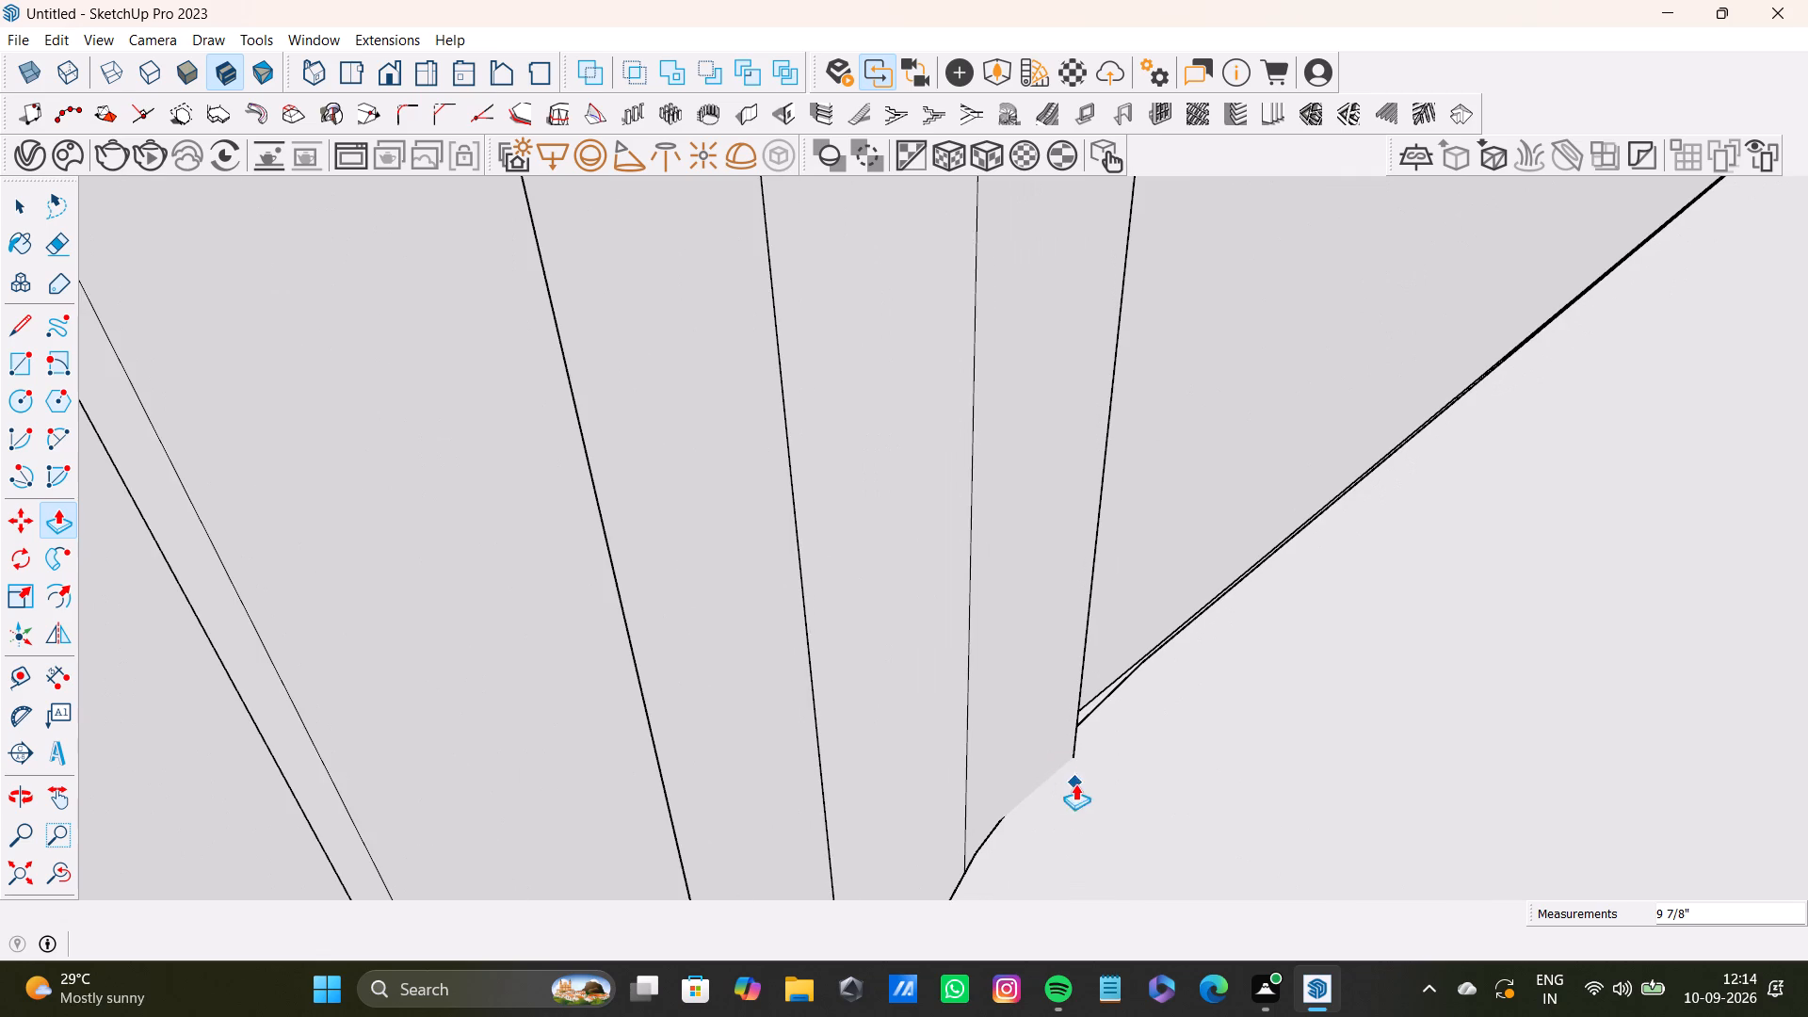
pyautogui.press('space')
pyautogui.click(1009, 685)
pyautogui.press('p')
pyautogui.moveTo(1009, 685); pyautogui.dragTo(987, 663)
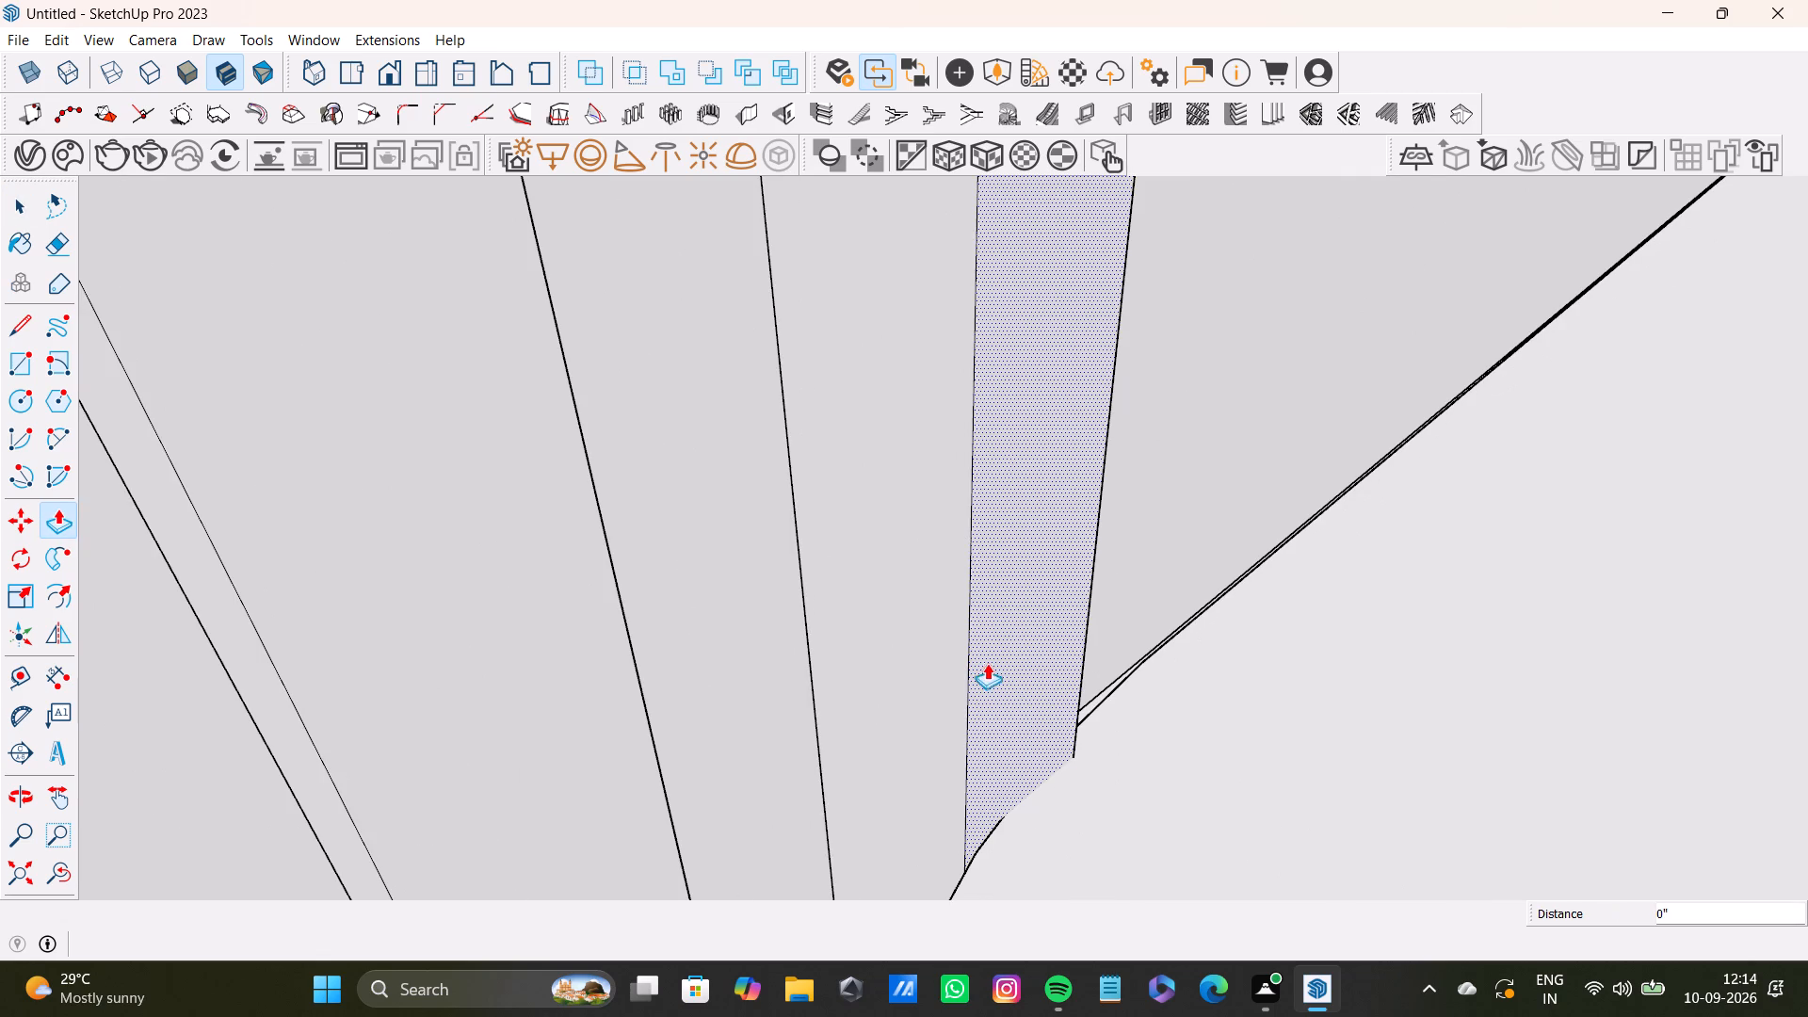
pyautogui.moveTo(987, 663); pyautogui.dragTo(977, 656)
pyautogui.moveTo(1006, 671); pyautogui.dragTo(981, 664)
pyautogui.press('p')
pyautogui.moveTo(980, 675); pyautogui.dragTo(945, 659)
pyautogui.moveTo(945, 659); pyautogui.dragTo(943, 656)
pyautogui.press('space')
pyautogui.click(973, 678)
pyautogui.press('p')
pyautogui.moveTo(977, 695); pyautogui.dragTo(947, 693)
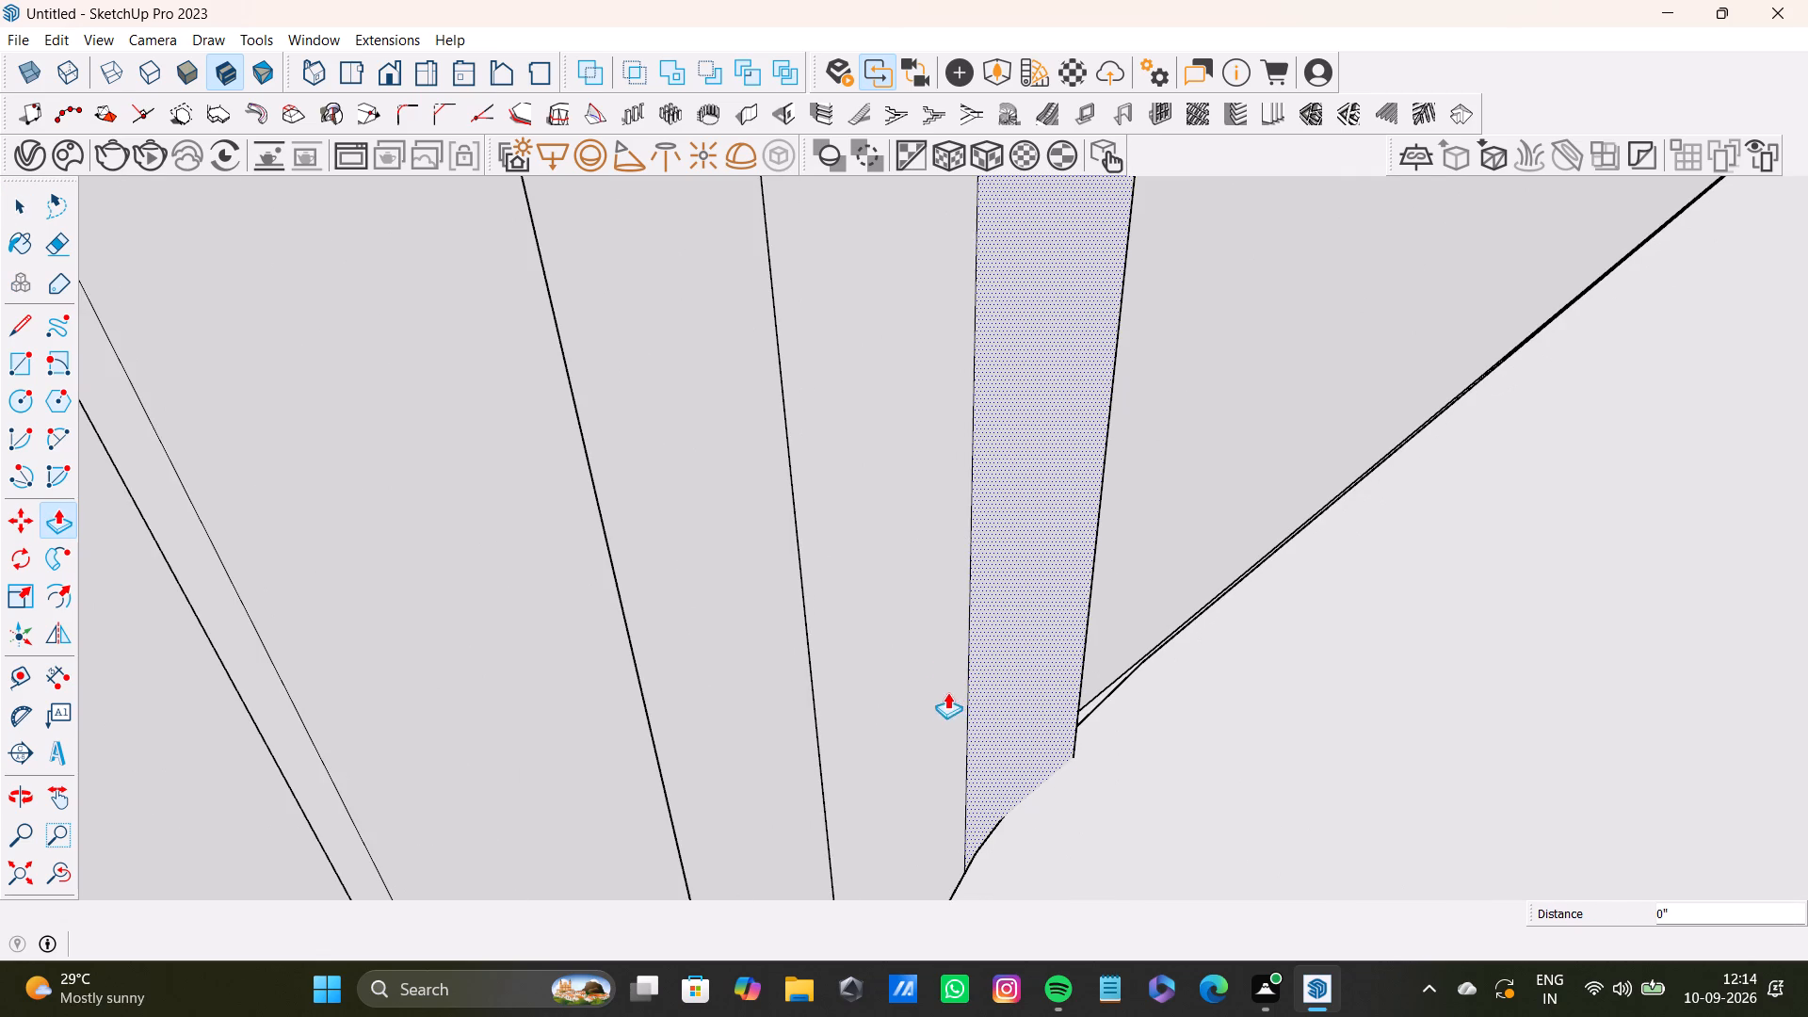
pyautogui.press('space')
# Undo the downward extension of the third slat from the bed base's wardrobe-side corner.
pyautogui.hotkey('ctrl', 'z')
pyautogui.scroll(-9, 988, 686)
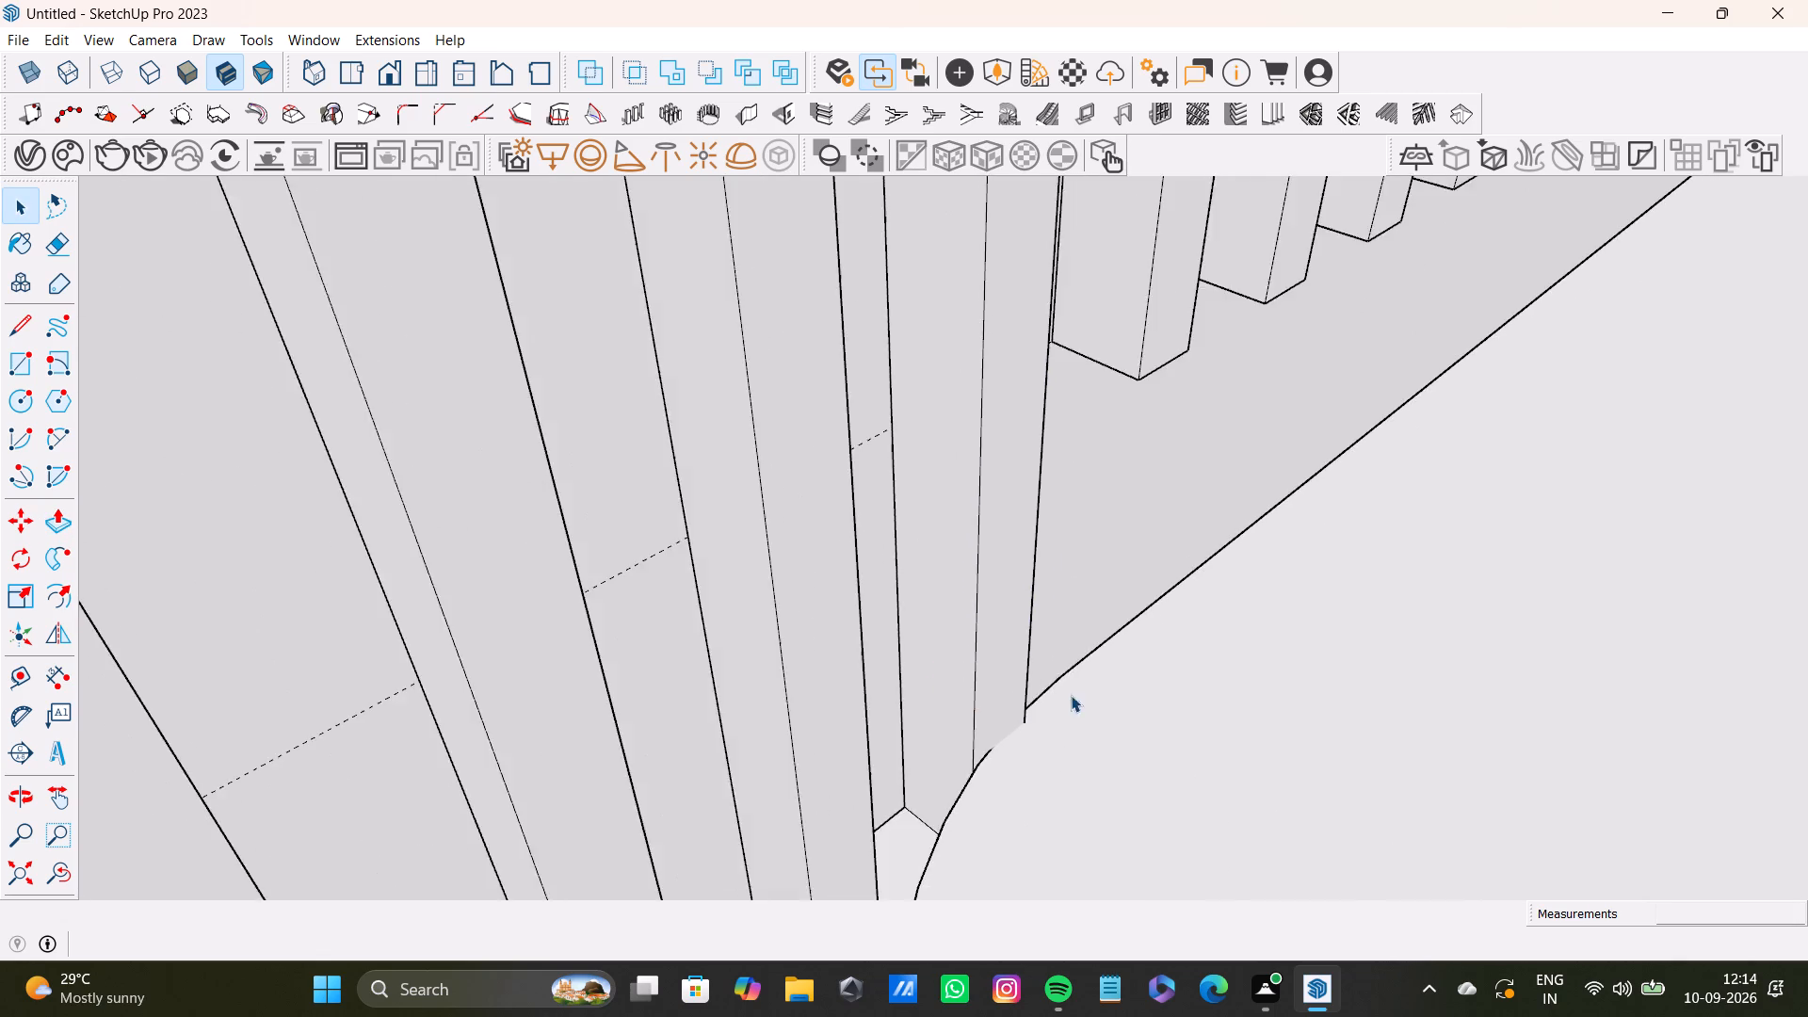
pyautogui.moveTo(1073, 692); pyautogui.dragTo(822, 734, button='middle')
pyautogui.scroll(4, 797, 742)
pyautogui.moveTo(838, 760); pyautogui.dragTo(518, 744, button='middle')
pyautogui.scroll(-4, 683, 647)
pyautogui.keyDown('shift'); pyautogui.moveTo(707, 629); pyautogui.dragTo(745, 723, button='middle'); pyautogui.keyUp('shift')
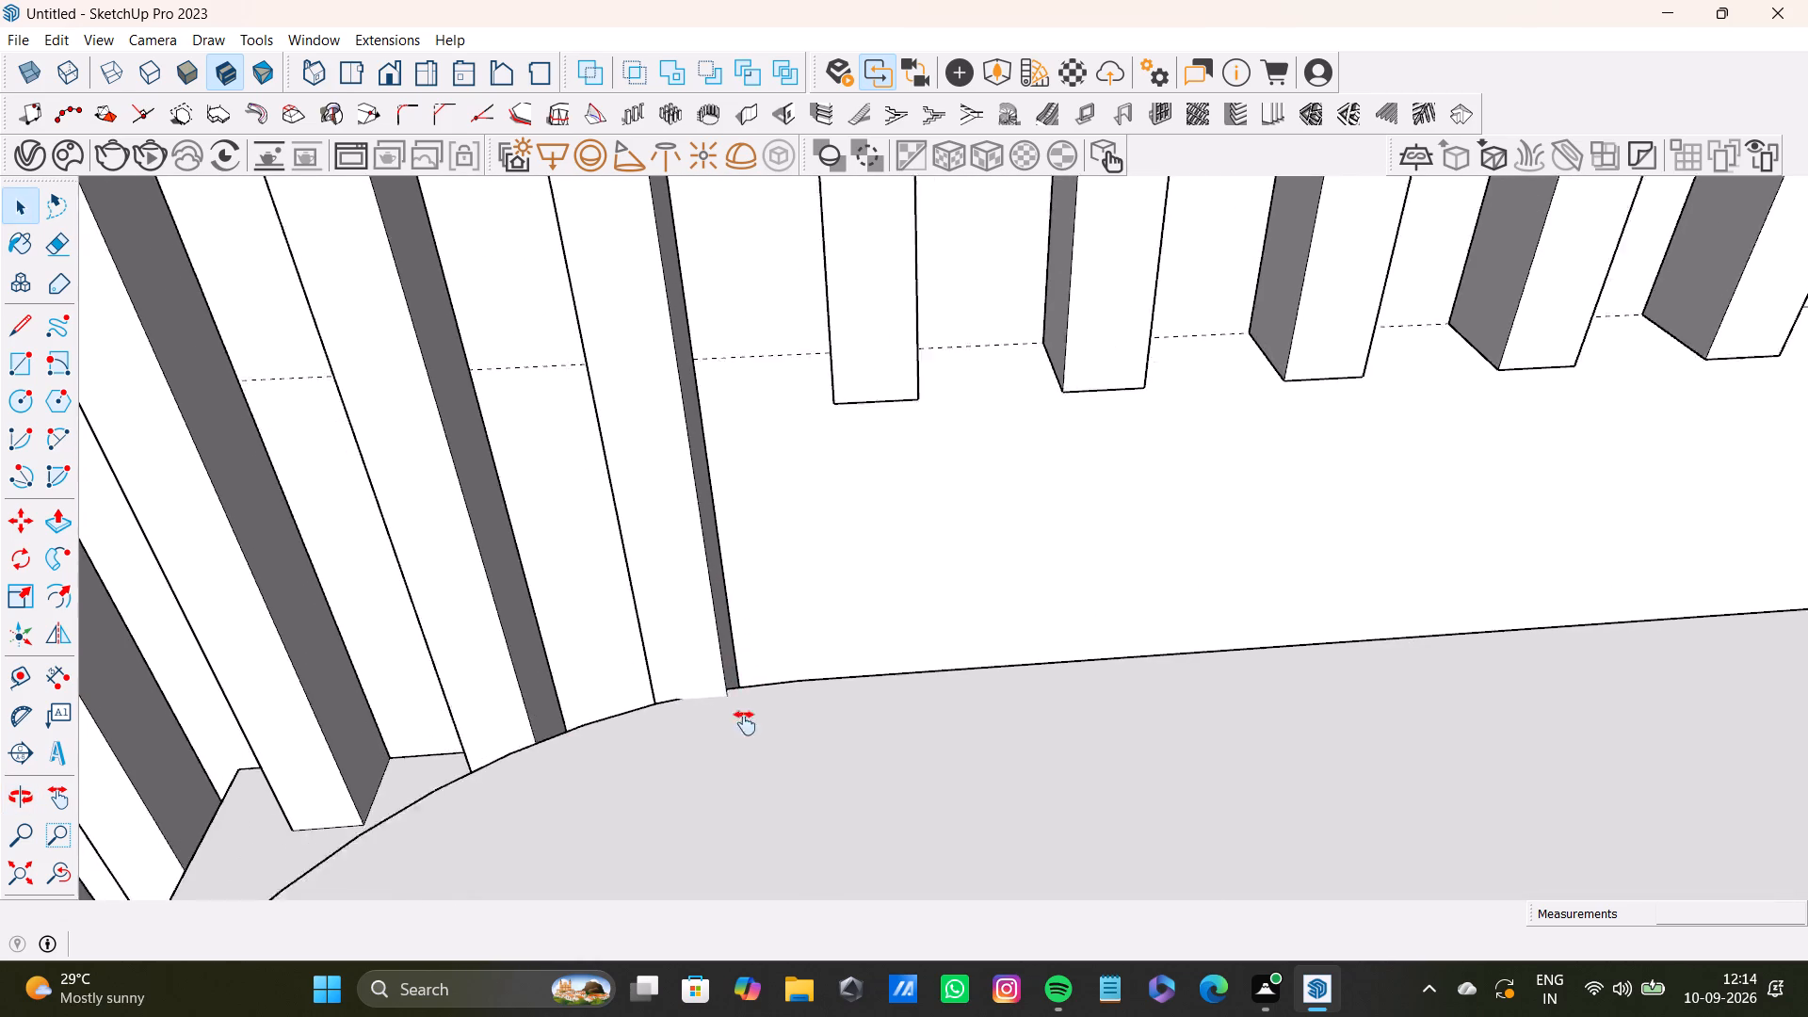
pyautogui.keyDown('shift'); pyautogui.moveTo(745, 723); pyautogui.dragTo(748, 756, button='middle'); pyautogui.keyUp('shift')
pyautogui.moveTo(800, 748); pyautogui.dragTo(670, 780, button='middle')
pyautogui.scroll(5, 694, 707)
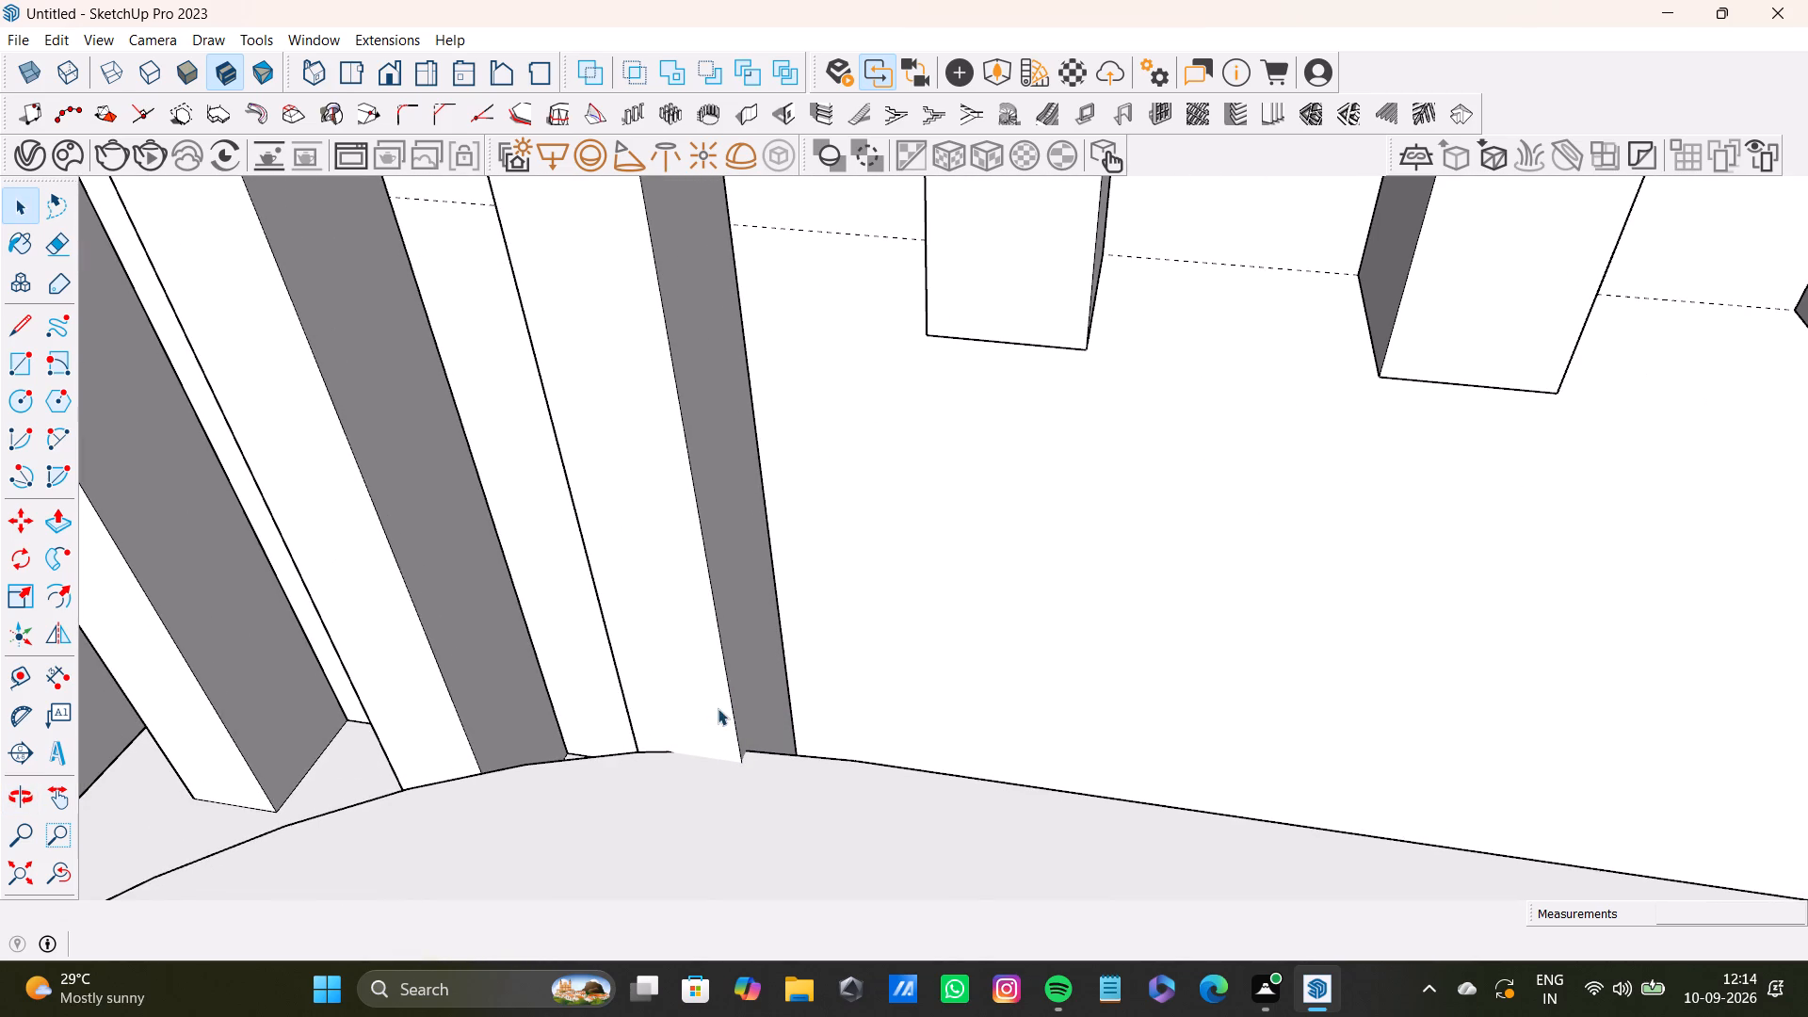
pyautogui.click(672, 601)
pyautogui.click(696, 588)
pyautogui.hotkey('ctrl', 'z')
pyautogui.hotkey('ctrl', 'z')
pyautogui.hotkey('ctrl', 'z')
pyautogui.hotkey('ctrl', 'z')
# Push/Pull the bottom face of the second short slat from the bed base's window-side corner down 9 7/8 inches to the base's top.
pyautogui.scroll(-8, 643, 517)
pyautogui.keyDown('shift'); pyautogui.moveTo(767, 533); pyautogui.dragTo(696, 622, button='middle'); pyautogui.keyUp('shift')
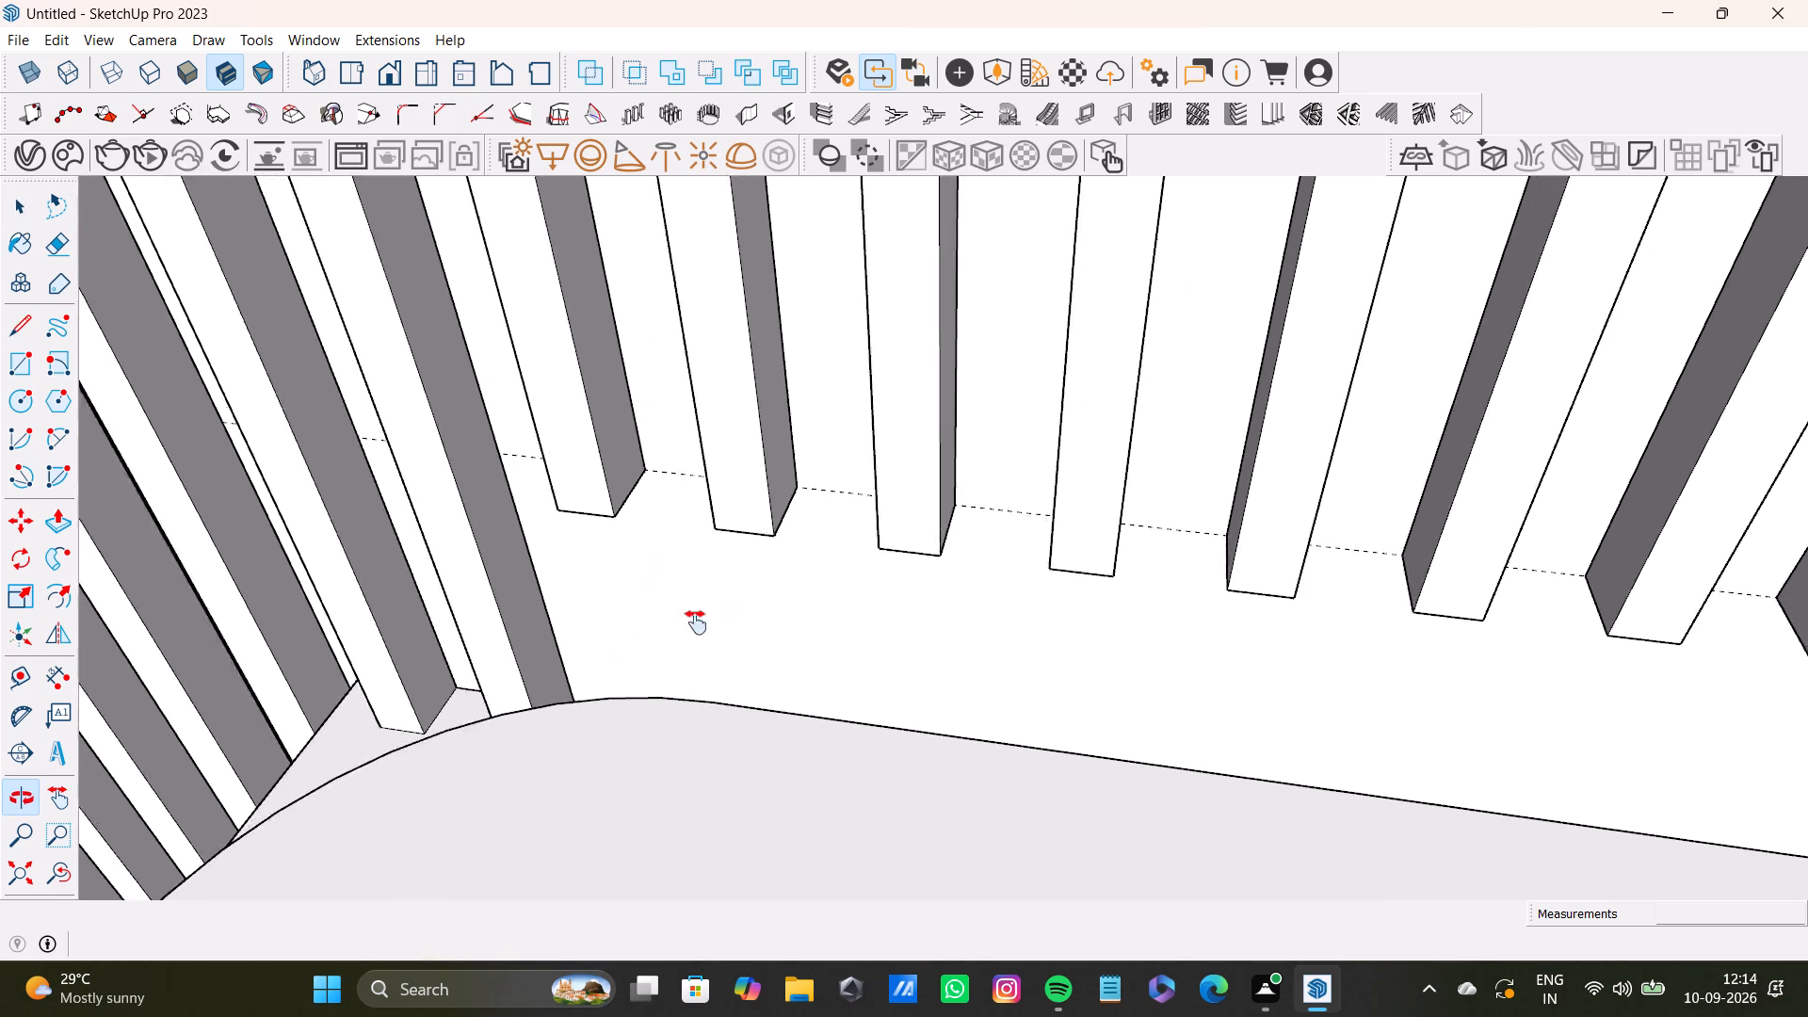
pyautogui.keyDown('shift'); pyautogui.moveTo(696, 622); pyautogui.dragTo(615, 661, button='middle'); pyautogui.keyUp('shift')
pyautogui.scroll(-20, 617, 640)
pyautogui.moveTo(916, 746); pyautogui.dragTo(903, 828, button='middle')
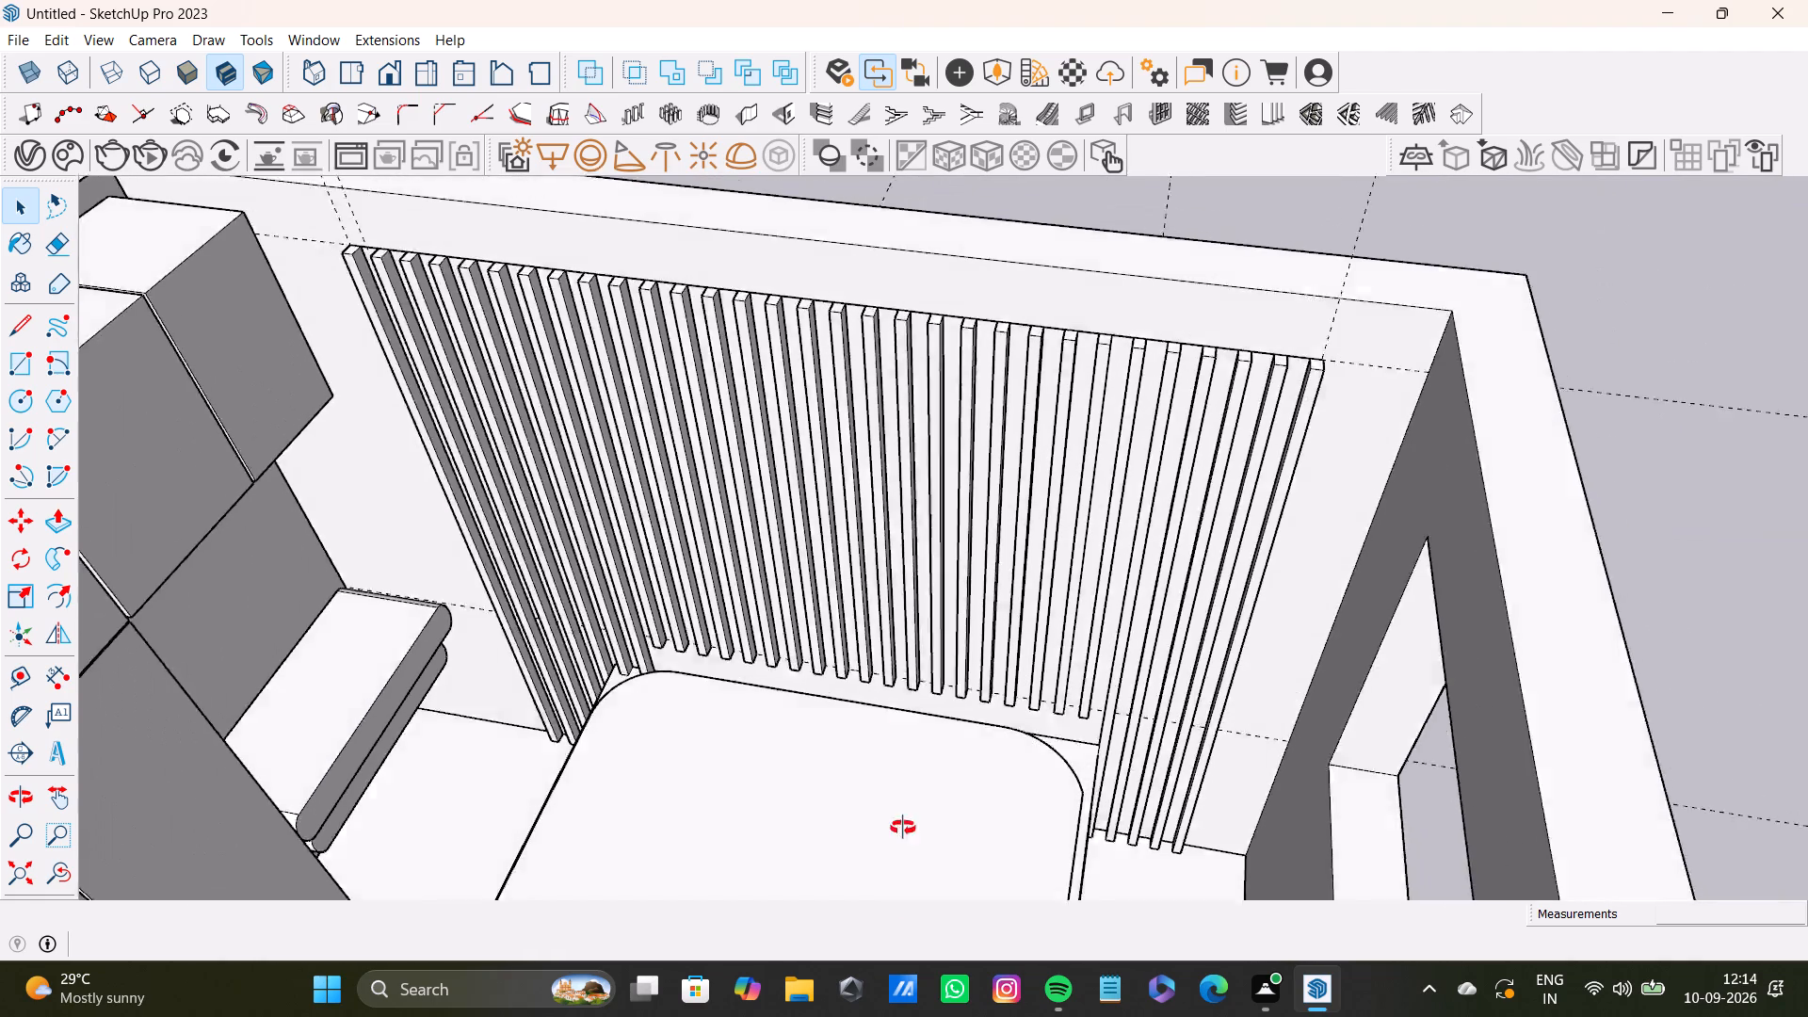
pyautogui.moveTo(903, 828); pyautogui.dragTo(973, 697, button='middle')
pyautogui.scroll(9, 1257, 838)
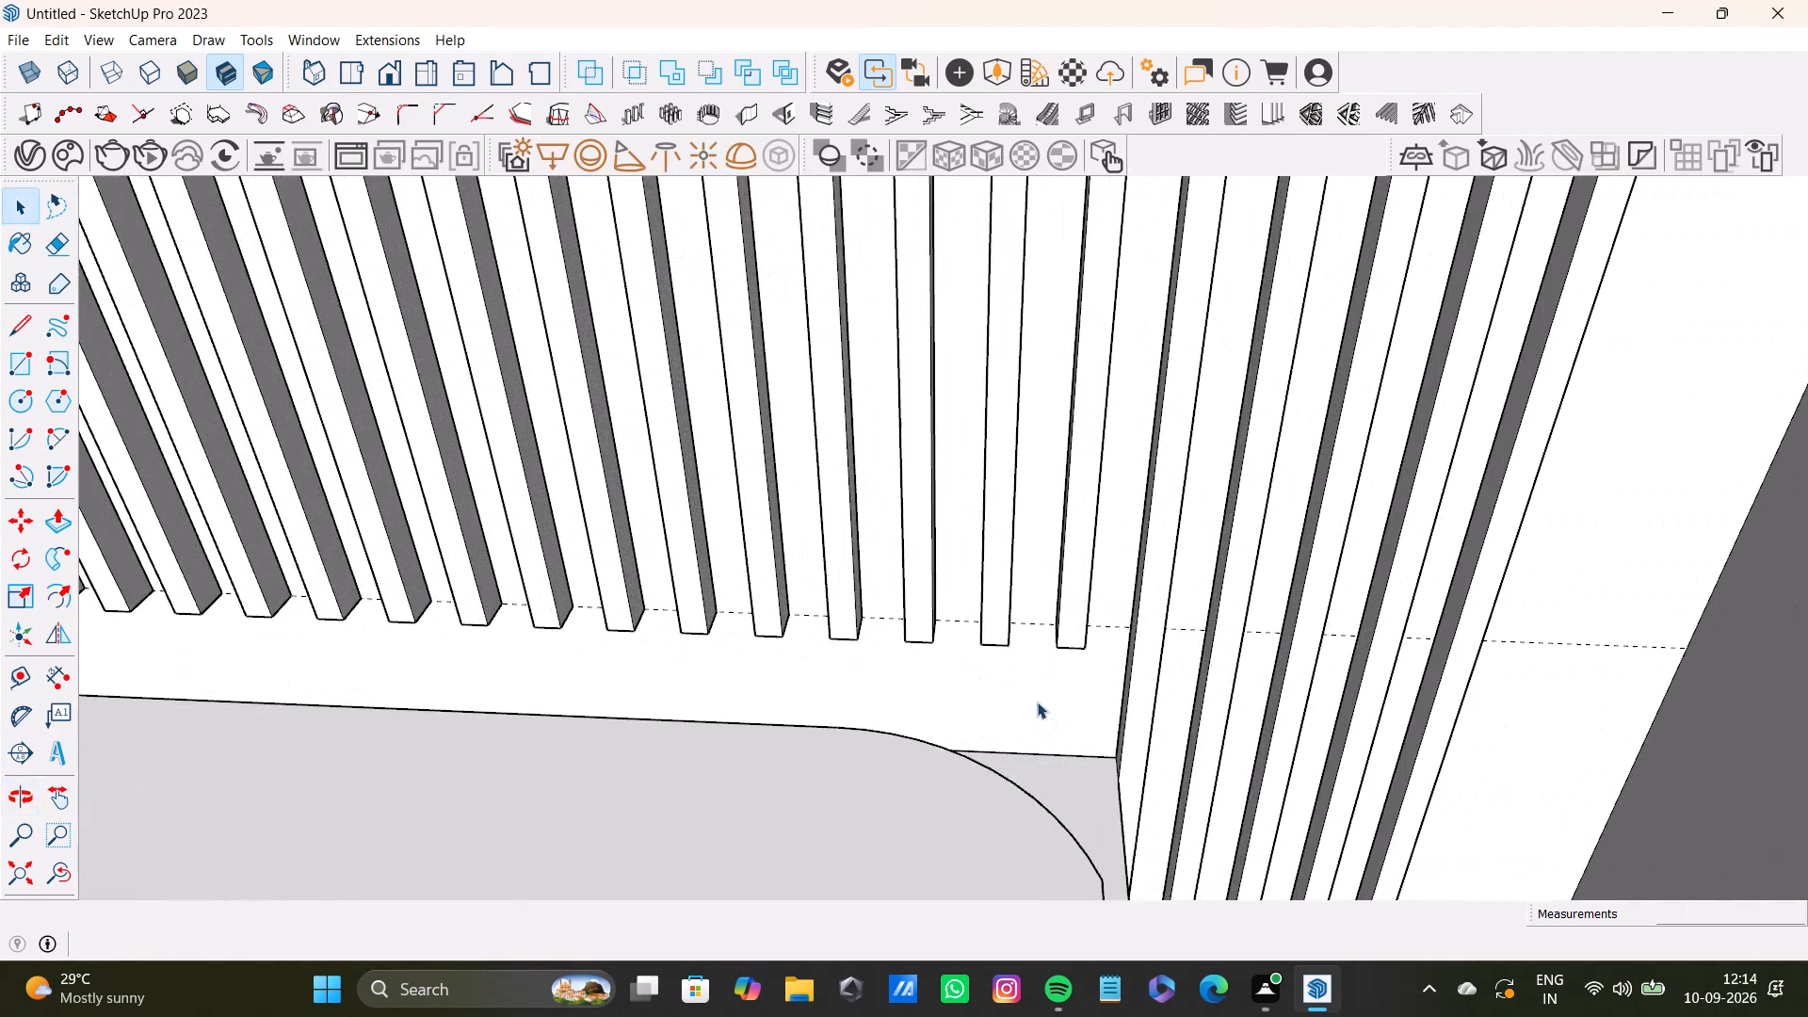
pyautogui.scroll(4, 1037, 702)
pyautogui.moveTo(1041, 702); pyautogui.dragTo(1042, 479, button='middle')
pyautogui.moveTo(1021, 676); pyautogui.dragTo(1001, 546, button='middle')
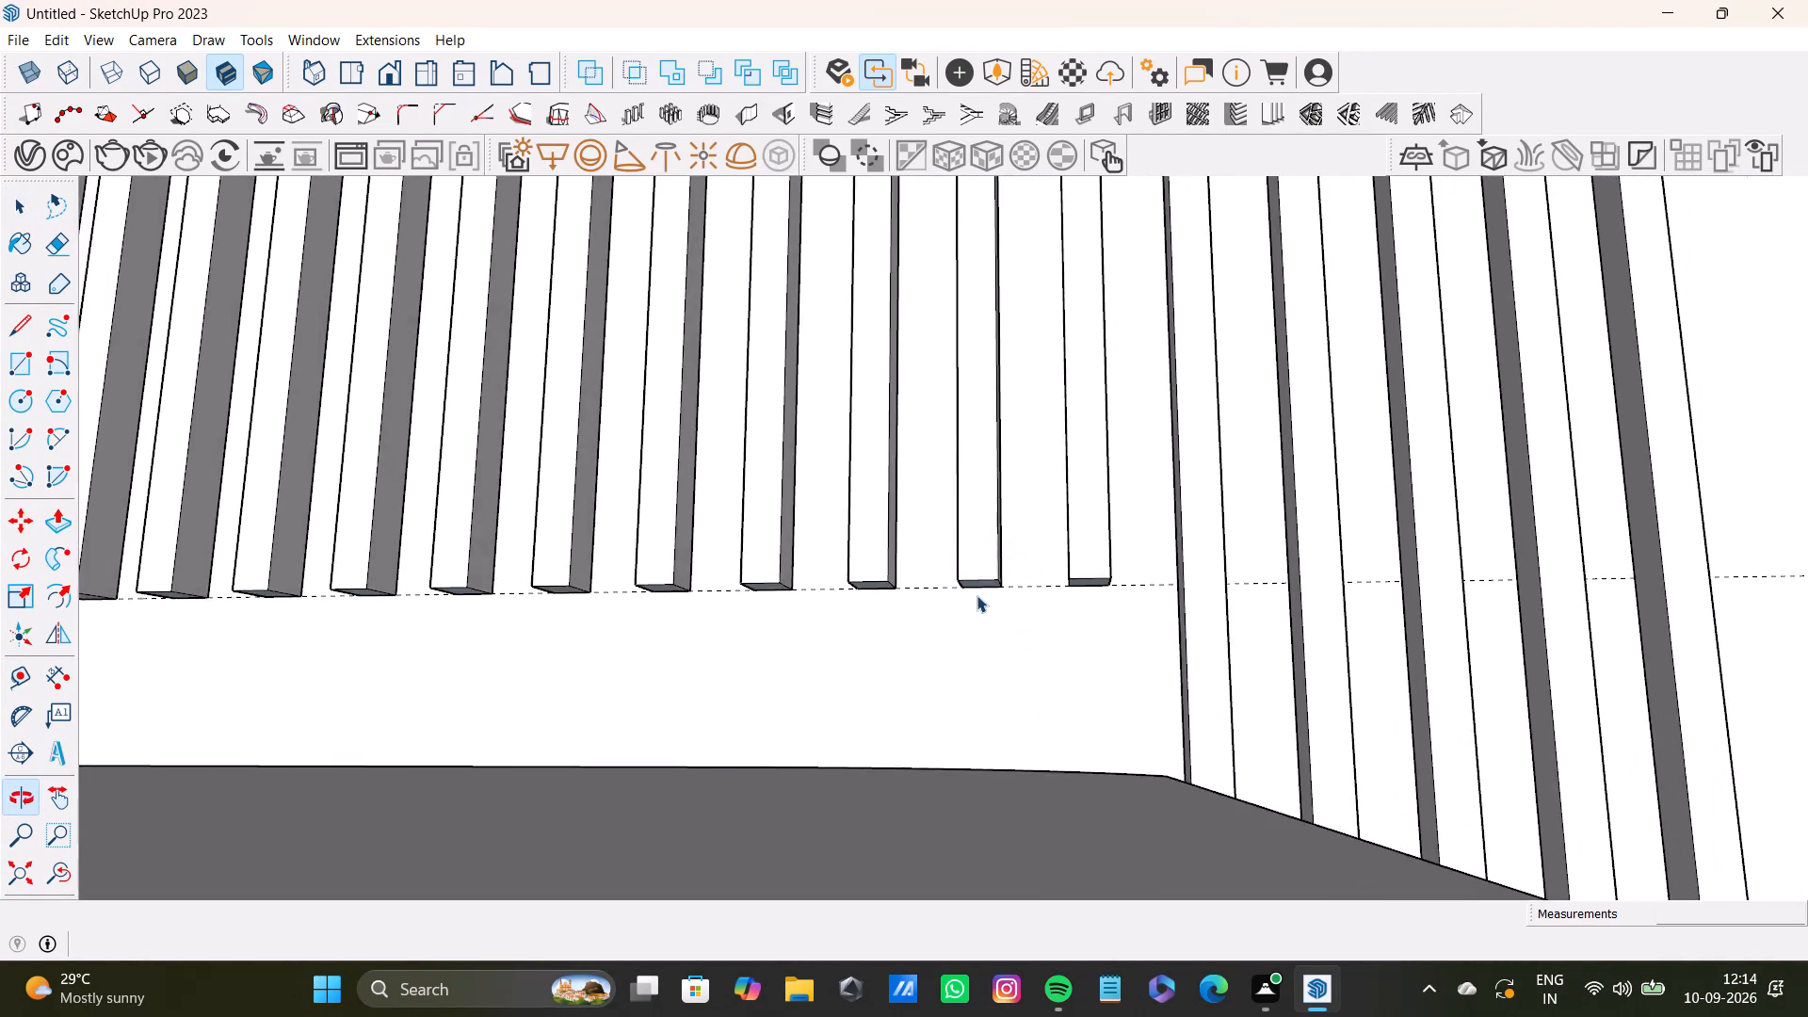
pyautogui.scroll(7, 977, 595)
pyautogui.press('space')
pyautogui.click(992, 576)
pyautogui.click(993, 571)
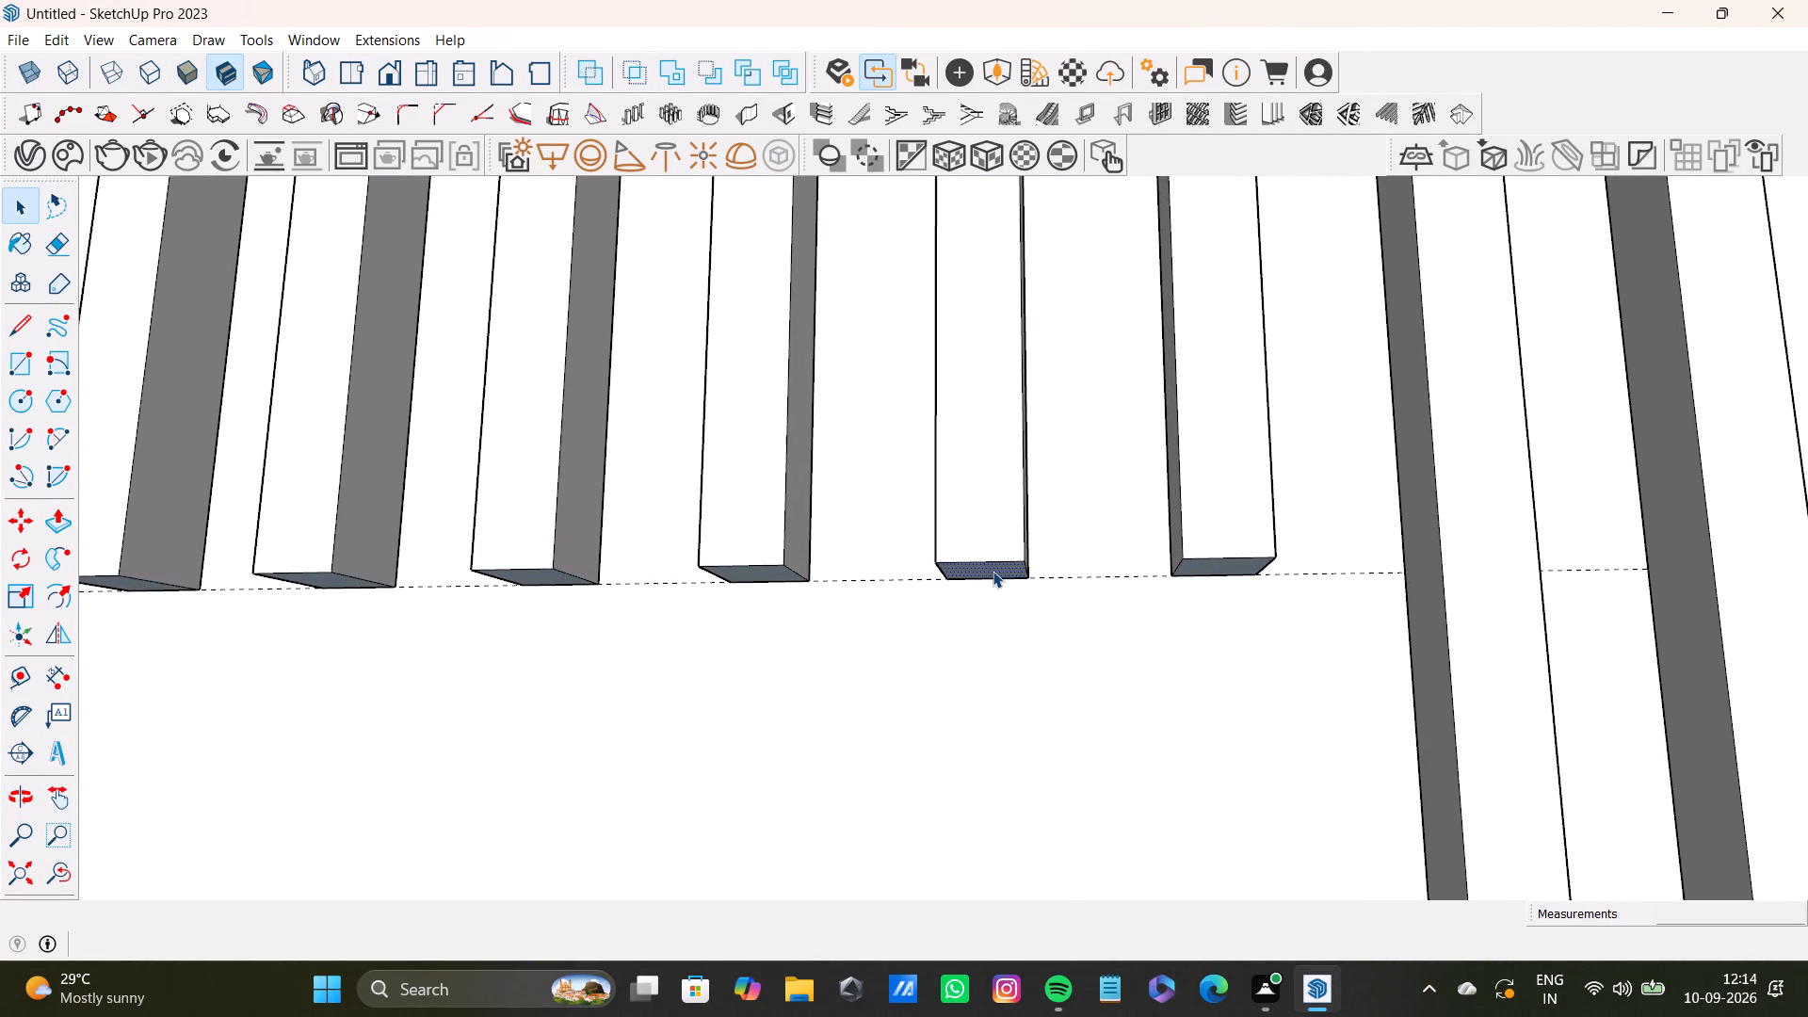
pyautogui.press('p')
pyautogui.click(994, 569)
pyautogui.scroll(-6, 984, 707)
pyautogui.keyDown('shift'); pyautogui.moveTo(982, 744); pyautogui.dragTo(920, 874, button='middle'); pyautogui.keyUp('shift')
pyautogui.scroll(-3, 1042, 551)
pyautogui.keyDown('shift'); pyautogui.moveTo(1077, 519); pyautogui.dragTo(402, 809, button='middle'); pyautogui.keyUp('shift')
pyautogui.moveTo(1142, 350); pyautogui.dragTo(490, 604, button='middle')
pyautogui.scroll(-3, 1223, 474)
pyautogui.keyDown('shift'); pyautogui.moveTo(1270, 374); pyautogui.dragTo(1007, 454, button='middle'); pyautogui.keyUp('shift')
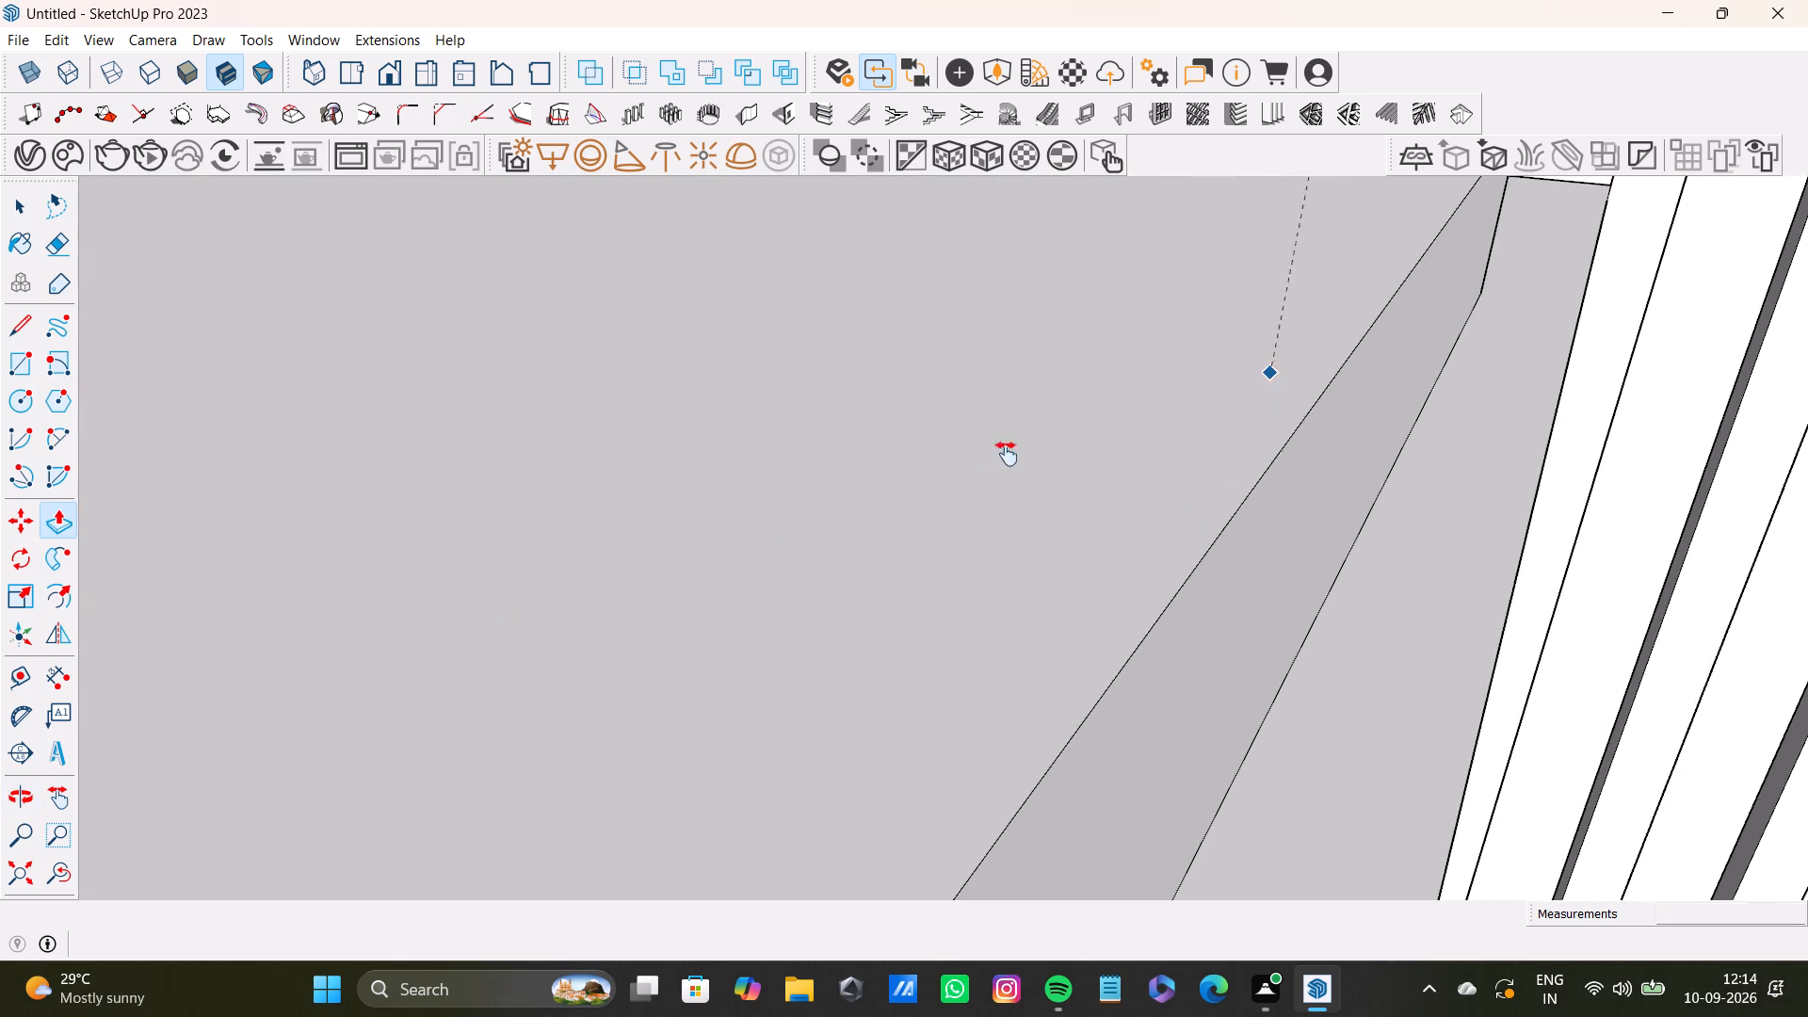
pyautogui.keyDown('shift'); pyautogui.moveTo(1007, 454); pyautogui.dragTo(323, 834, button='middle'); pyautogui.keyUp('shift')
pyautogui.scroll(2, 924, 492)
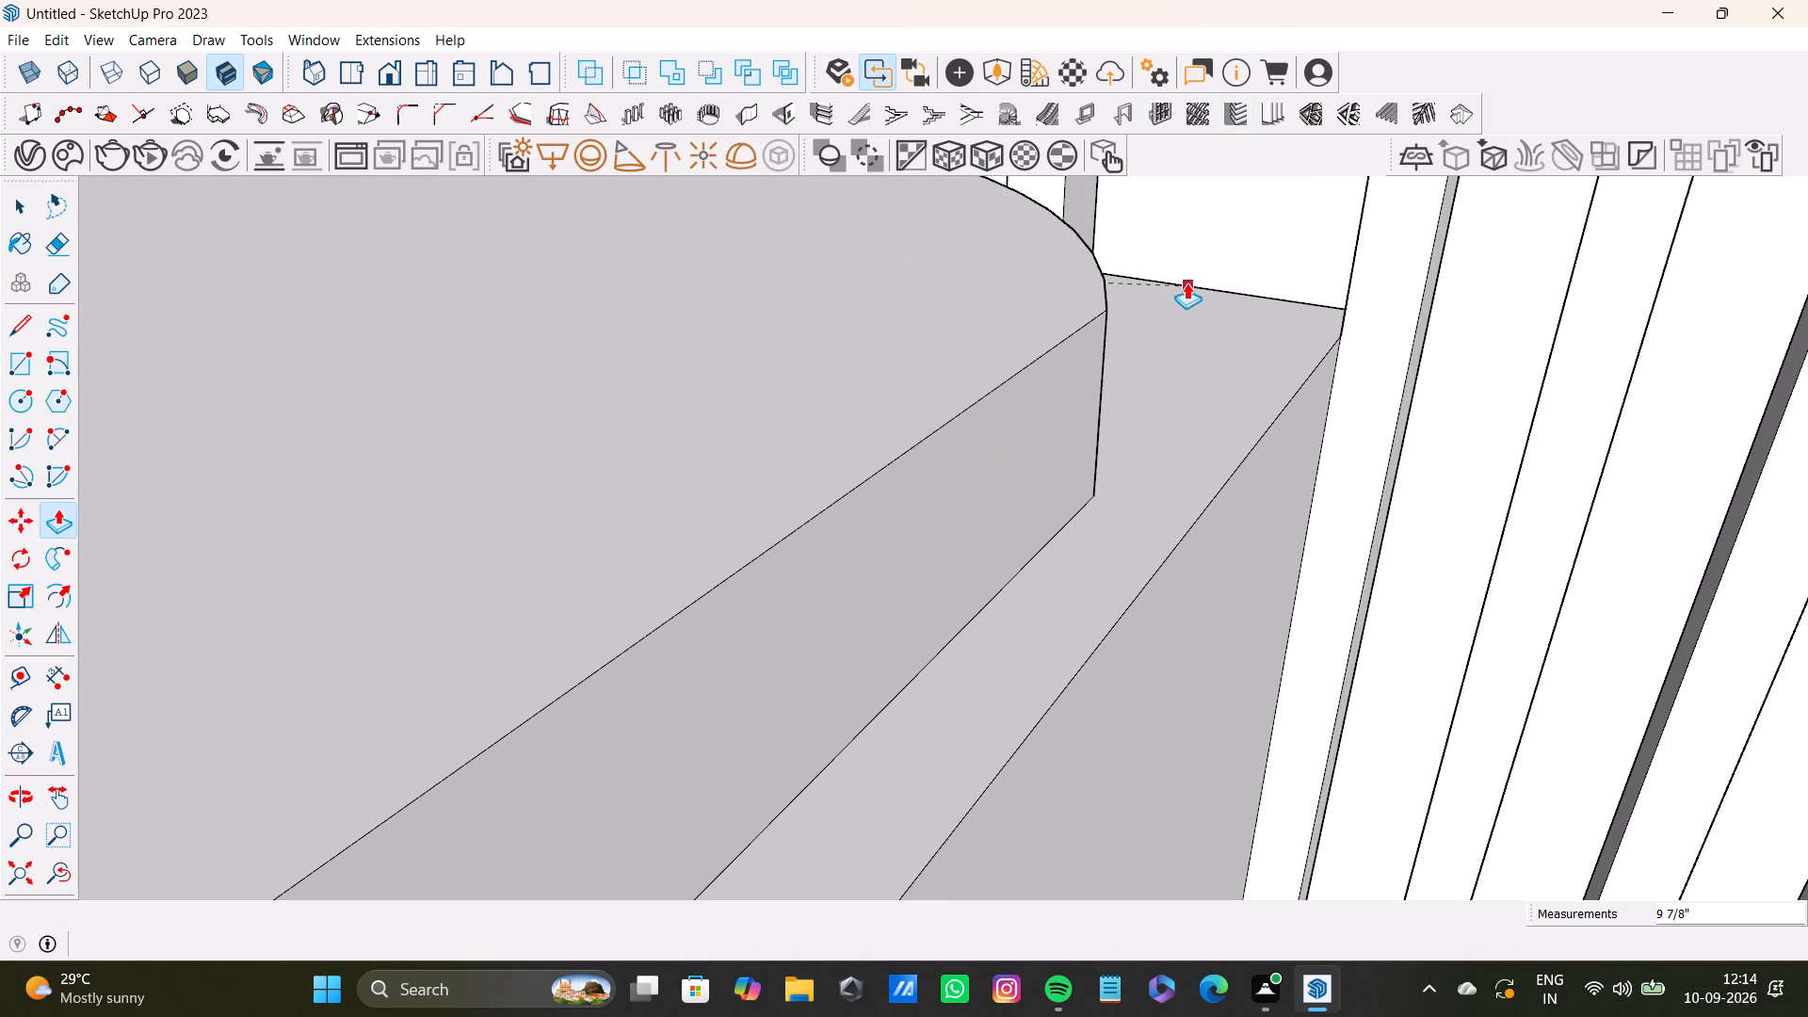
pyautogui.click(1183, 282)
# Push/Pull the bottom face of the outermost short slat at the bed base's window-side corner down 9 7/8 inches to the base's top.
pyautogui.scroll(-9, 1074, 299)
pyautogui.keyDown('shift'); pyautogui.moveTo(848, 395); pyautogui.dragTo(821, 639, button='middle'); pyautogui.keyUp('shift')
pyautogui.scroll(3, 904, 482)
pyautogui.moveTo(893, 493); pyautogui.dragTo(1089, 431, button='middle')
pyautogui.scroll(-4, 1047, 428)
pyautogui.keyDown('shift'); pyautogui.moveTo(1025, 412); pyautogui.dragTo(960, 635, button='middle'); pyautogui.keyUp('shift')
pyautogui.scroll(8, 991, 523)
pyautogui.moveTo(977, 555); pyautogui.dragTo(1041, 308, button='middle')
pyautogui.scroll(4, 1006, 355)
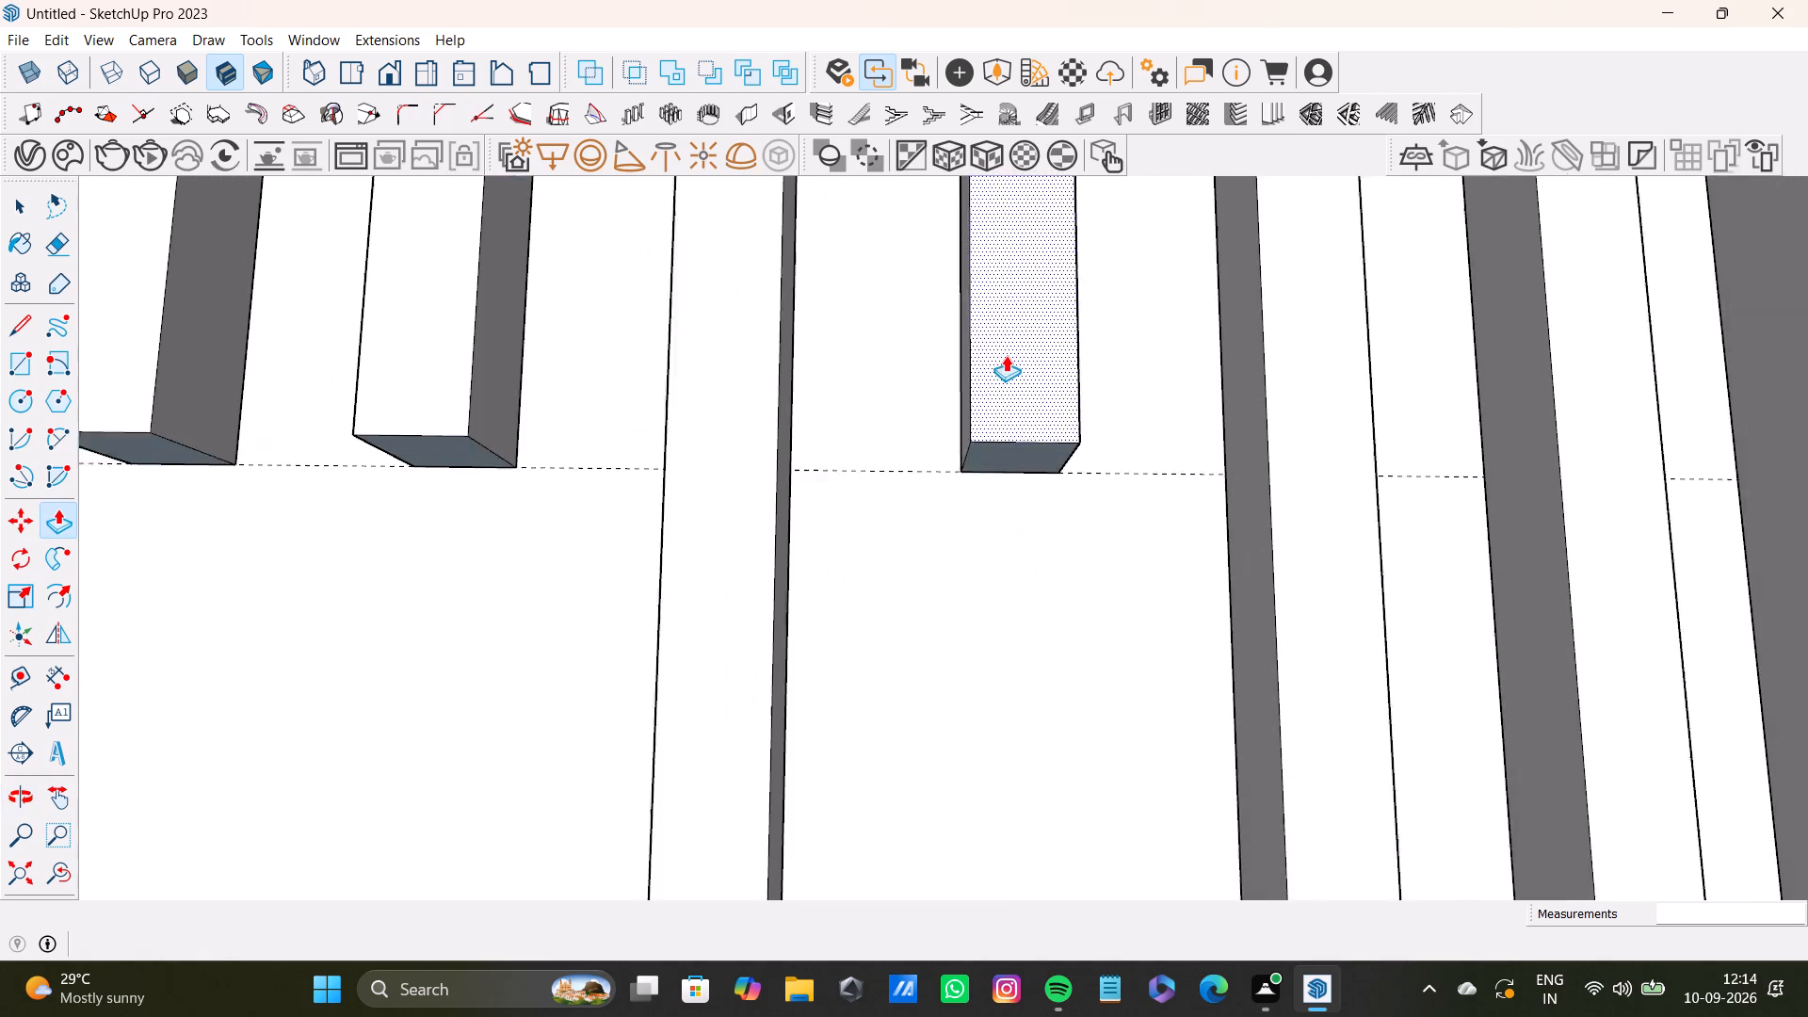
pyautogui.press('space')
pyautogui.click(1024, 469)
pyautogui.press('p')
pyautogui.click(1025, 472)
pyautogui.scroll(-2, 1000, 611)
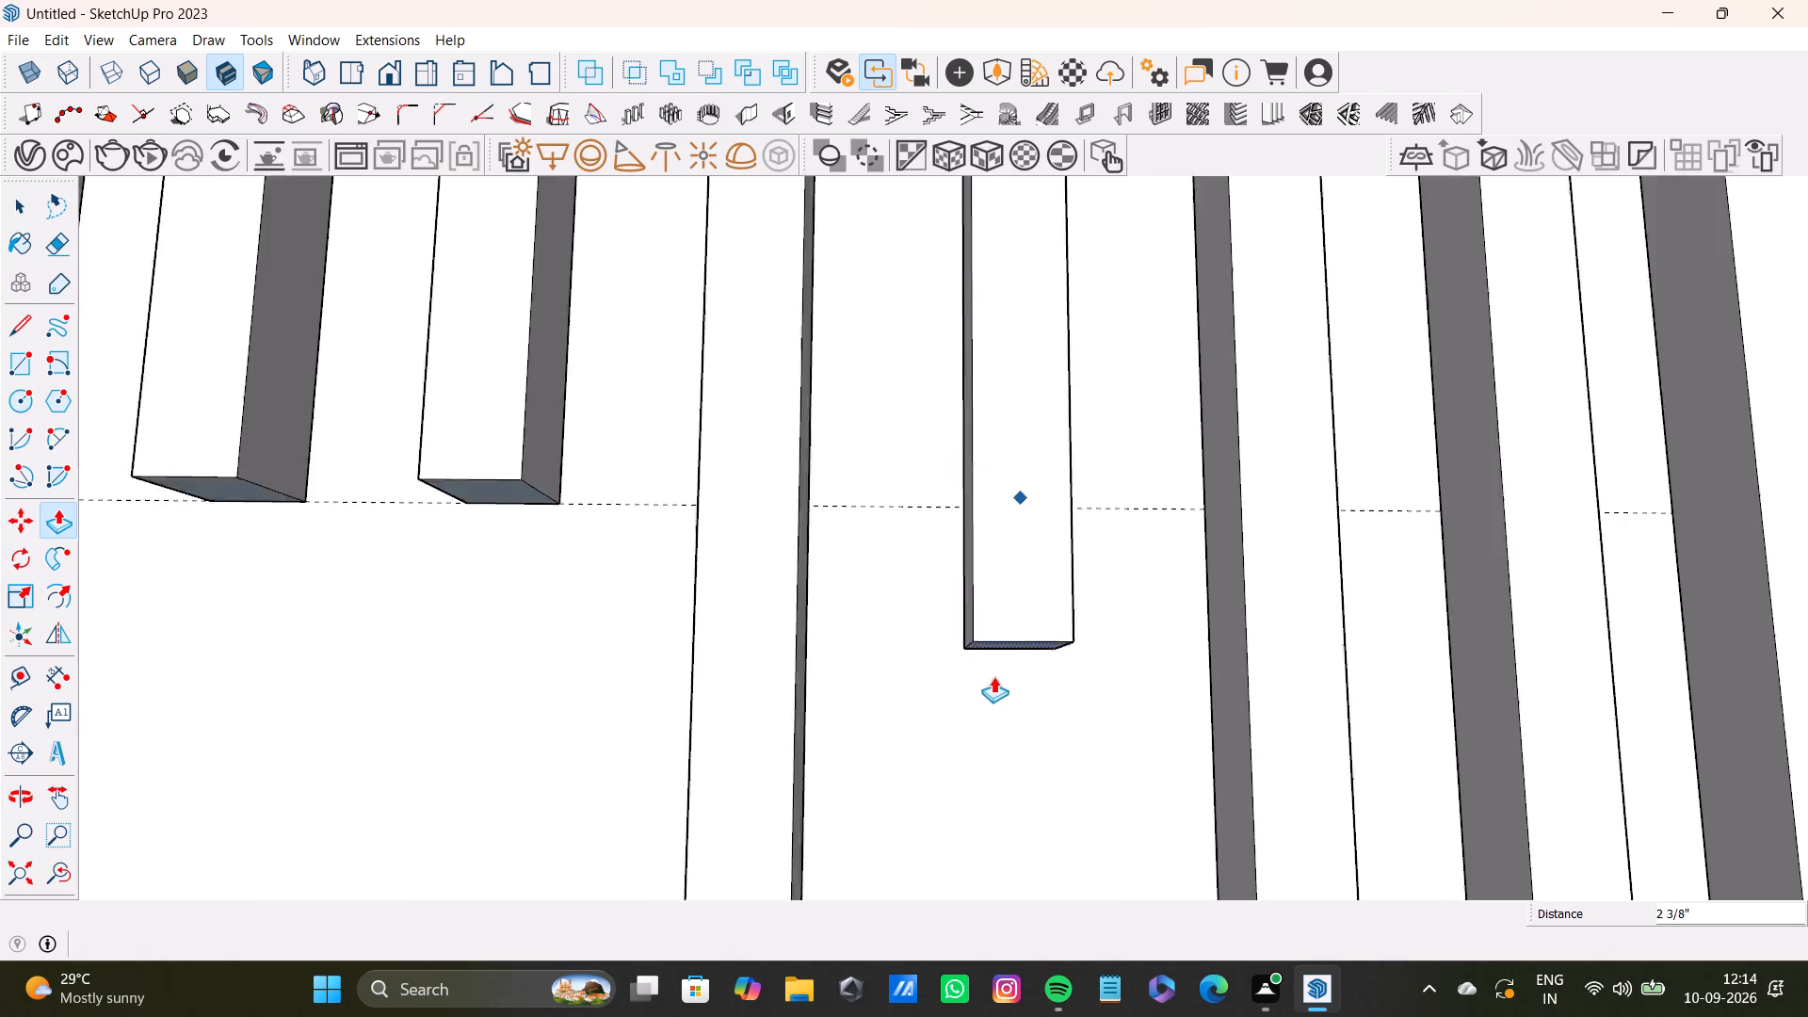
pyautogui.scroll(-6, 993, 676)
pyautogui.keyDown('shift'); pyautogui.moveTo(1022, 734); pyautogui.dragTo(792, 741, button='middle'); pyautogui.keyUp('shift')
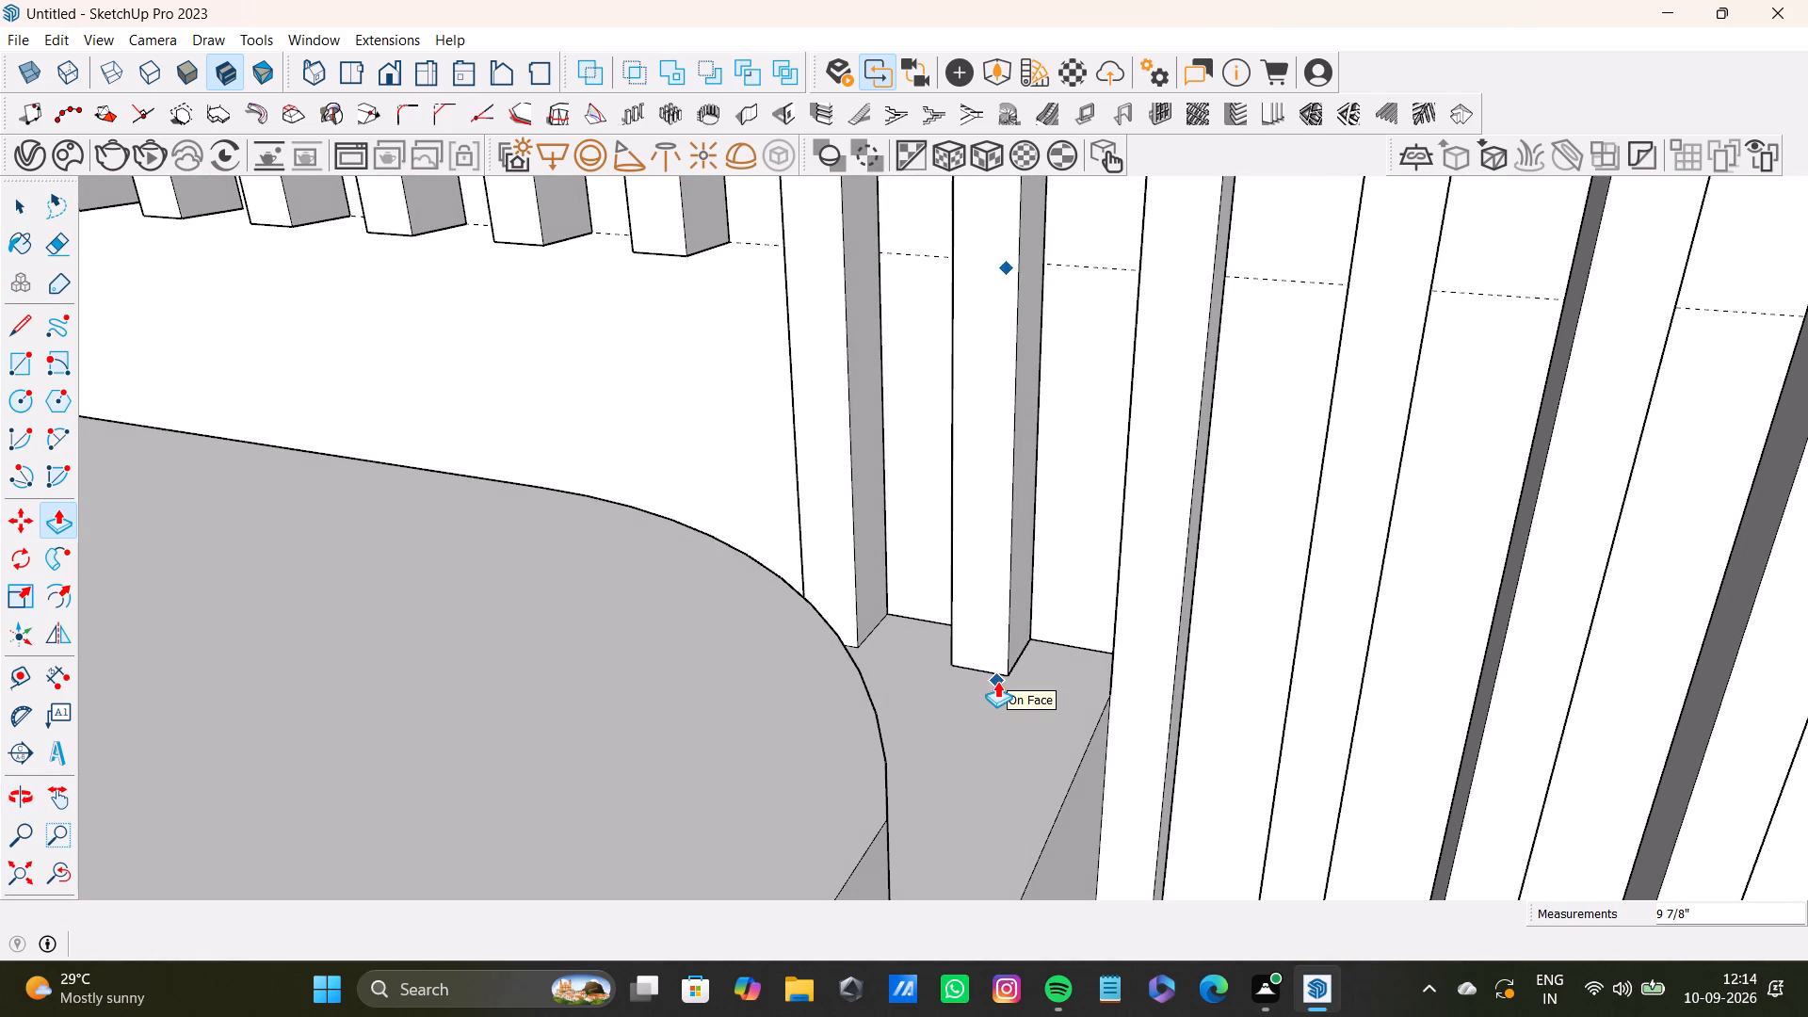
pyautogui.click(997, 681)
# Examine the slat ends along the bed's back edge and at its window-side rounded corner.
pyautogui.scroll(-9, 728, 623)
pyautogui.moveTo(744, 665); pyautogui.dragTo(1073, 692, button='middle')
pyautogui.scroll(-4, 1015, 643)
pyautogui.moveTo(916, 597); pyautogui.dragTo(575, 825, button='middle')
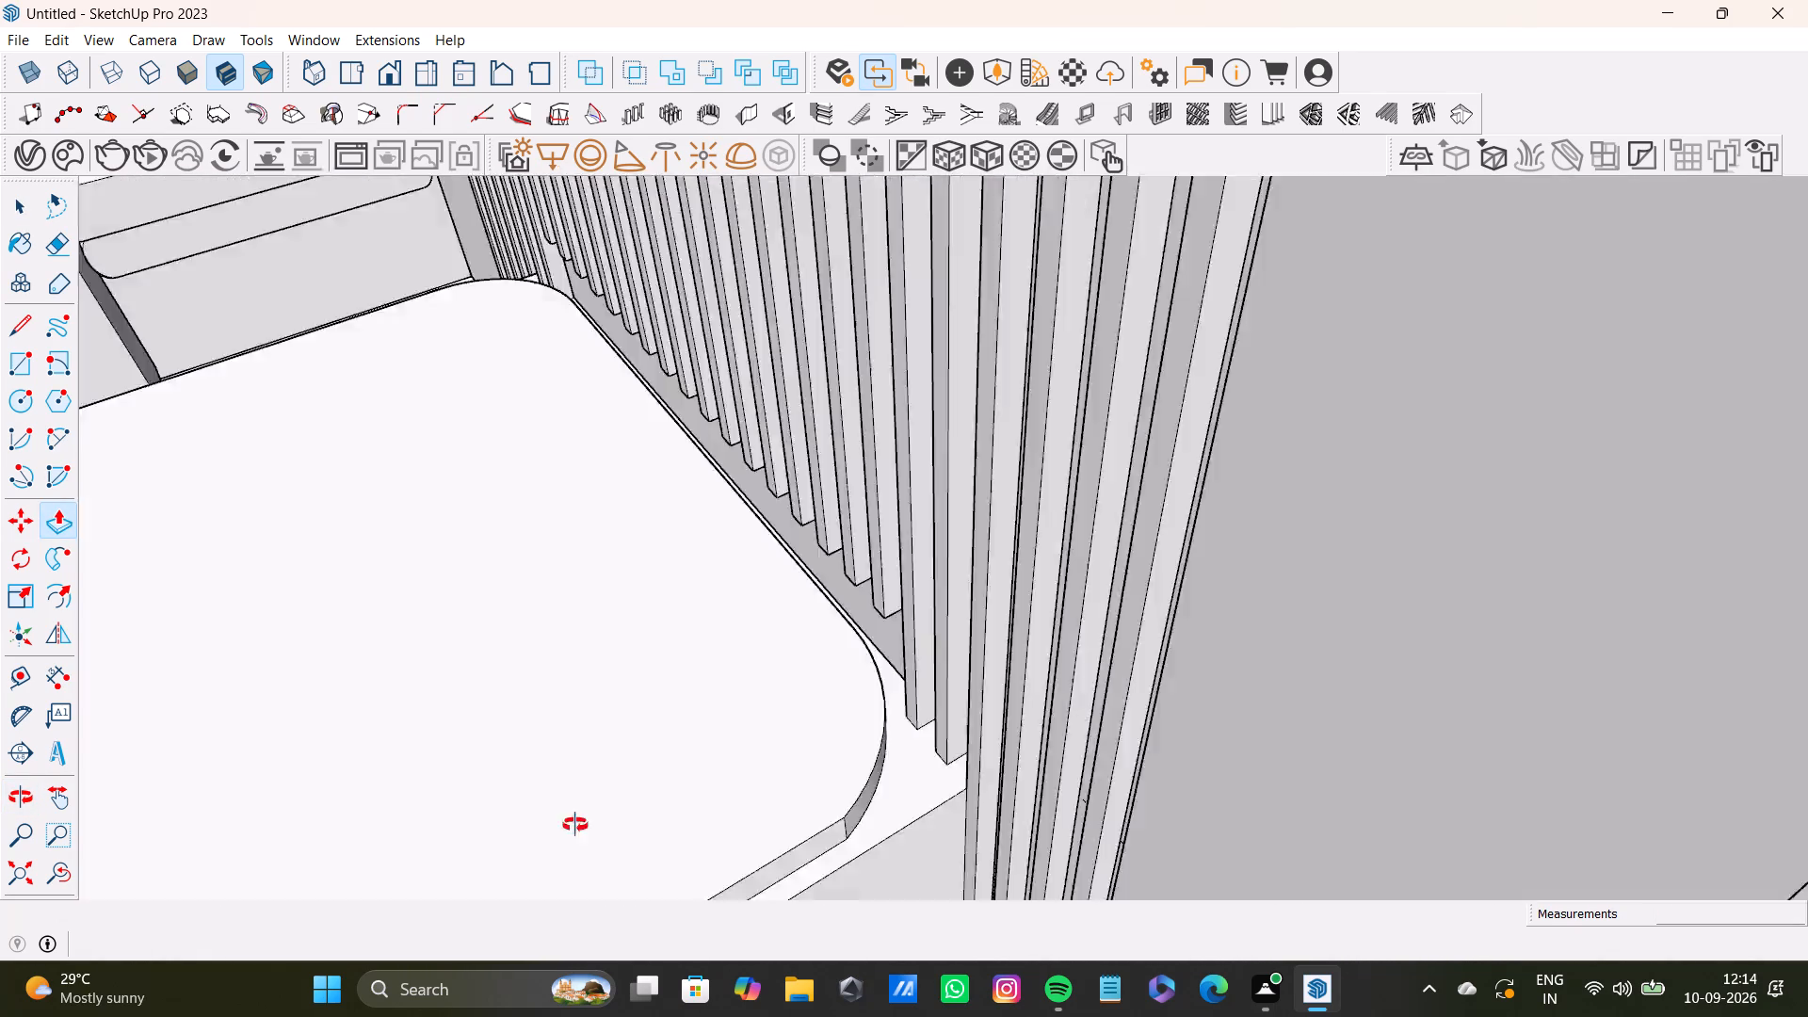
pyautogui.moveTo(575, 825); pyautogui.dragTo(777, 905, button='middle')
pyautogui.scroll(14, 863, 665)
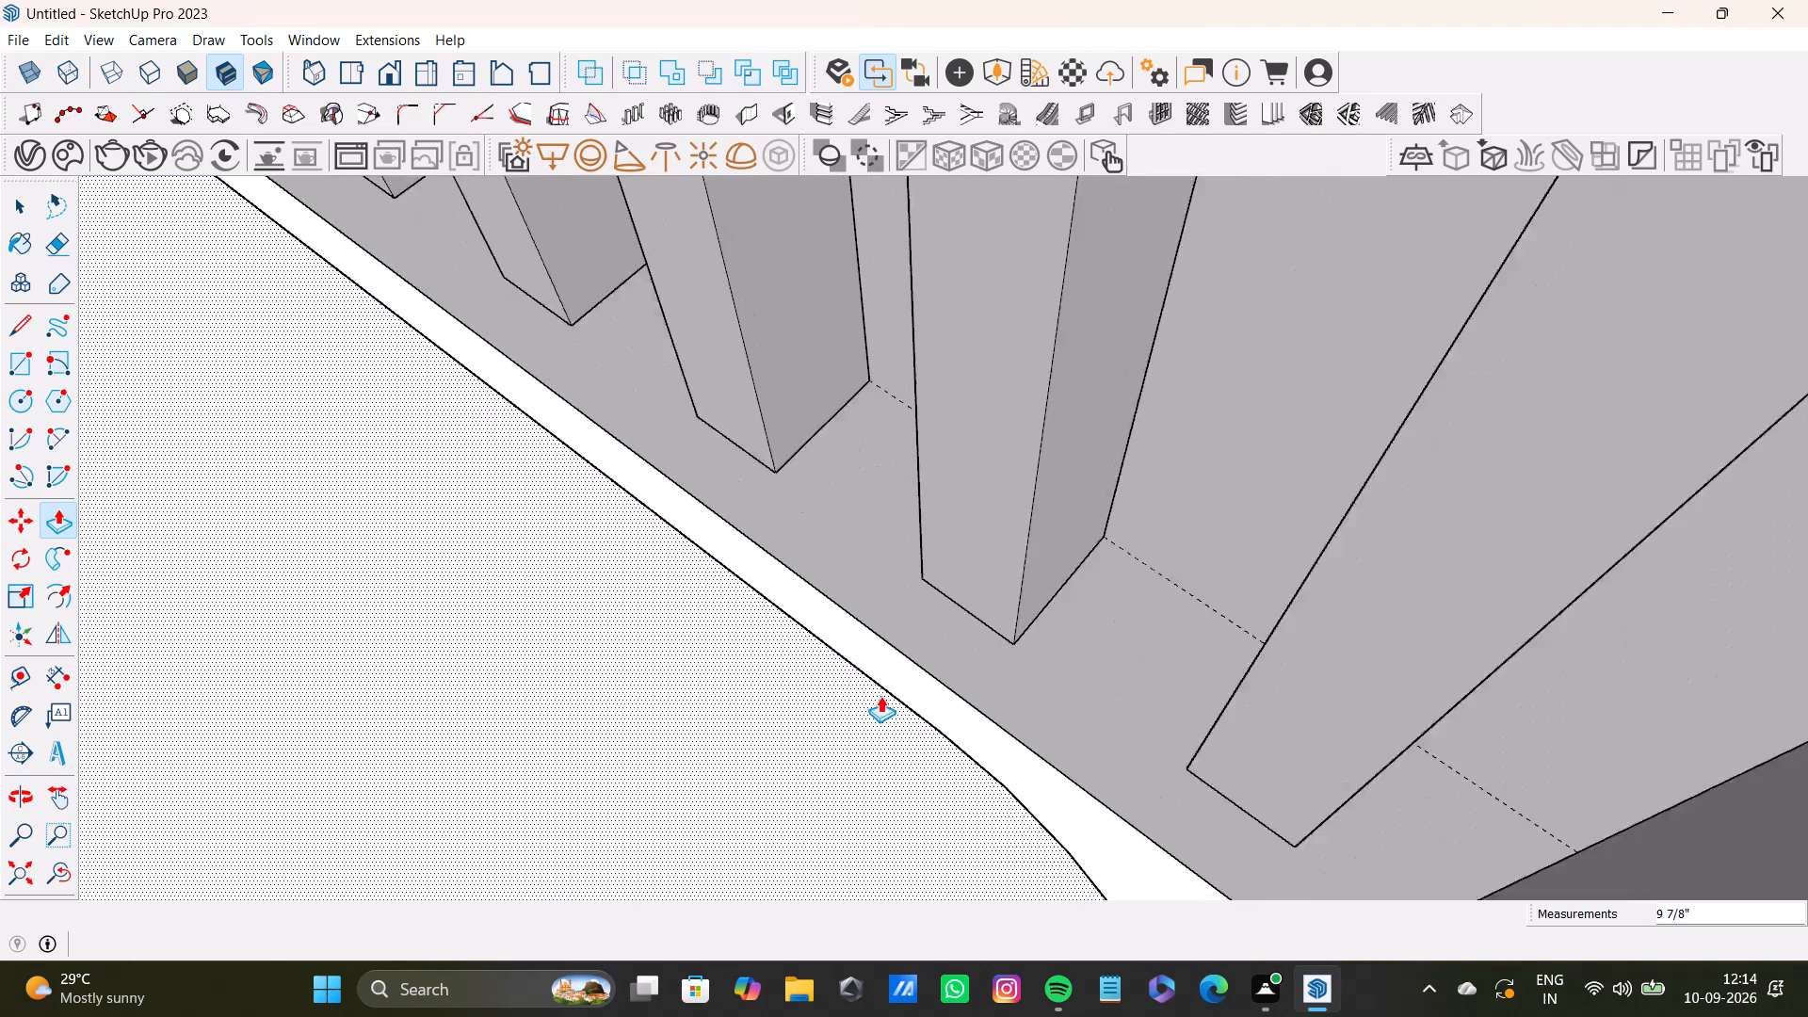
pyautogui.scroll(1, 880, 696)
pyautogui.scroll(-5, 888, 692)
pyautogui.scroll(1, 888, 696)
pyautogui.scroll(-14, 893, 695)
pyautogui.moveTo(774, 791); pyautogui.dragTo(935, 670, button='middle')
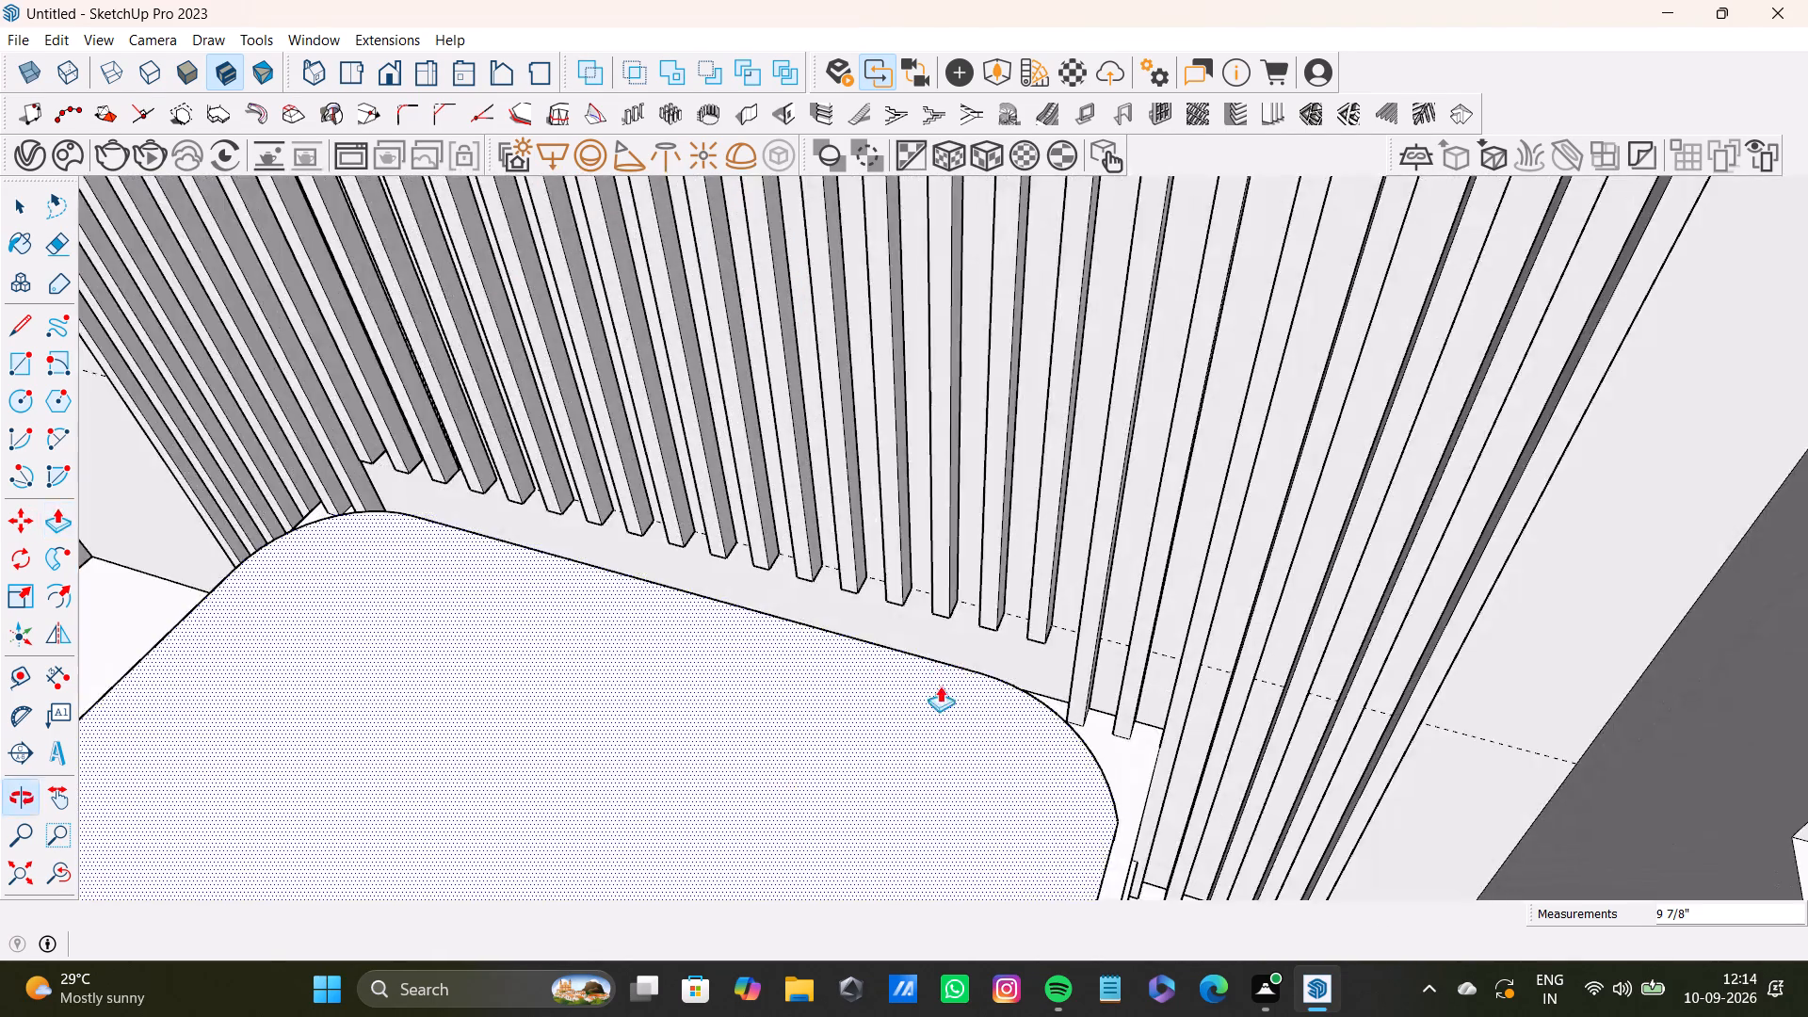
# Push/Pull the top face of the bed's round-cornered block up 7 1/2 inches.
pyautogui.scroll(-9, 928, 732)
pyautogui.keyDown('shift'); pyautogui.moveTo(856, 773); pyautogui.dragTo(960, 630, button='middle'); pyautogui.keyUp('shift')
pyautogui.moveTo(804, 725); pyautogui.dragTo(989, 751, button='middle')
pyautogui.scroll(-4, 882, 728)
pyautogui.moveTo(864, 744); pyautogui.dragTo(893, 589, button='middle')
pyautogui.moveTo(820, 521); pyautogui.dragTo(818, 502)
# Push/Pull the top face of the bed's round-cornered block down below the bottoms of the short slats.
pyautogui.scroll(-4, 734, 612)
pyautogui.moveTo(735, 698); pyautogui.dragTo(766, 653, button='middle')
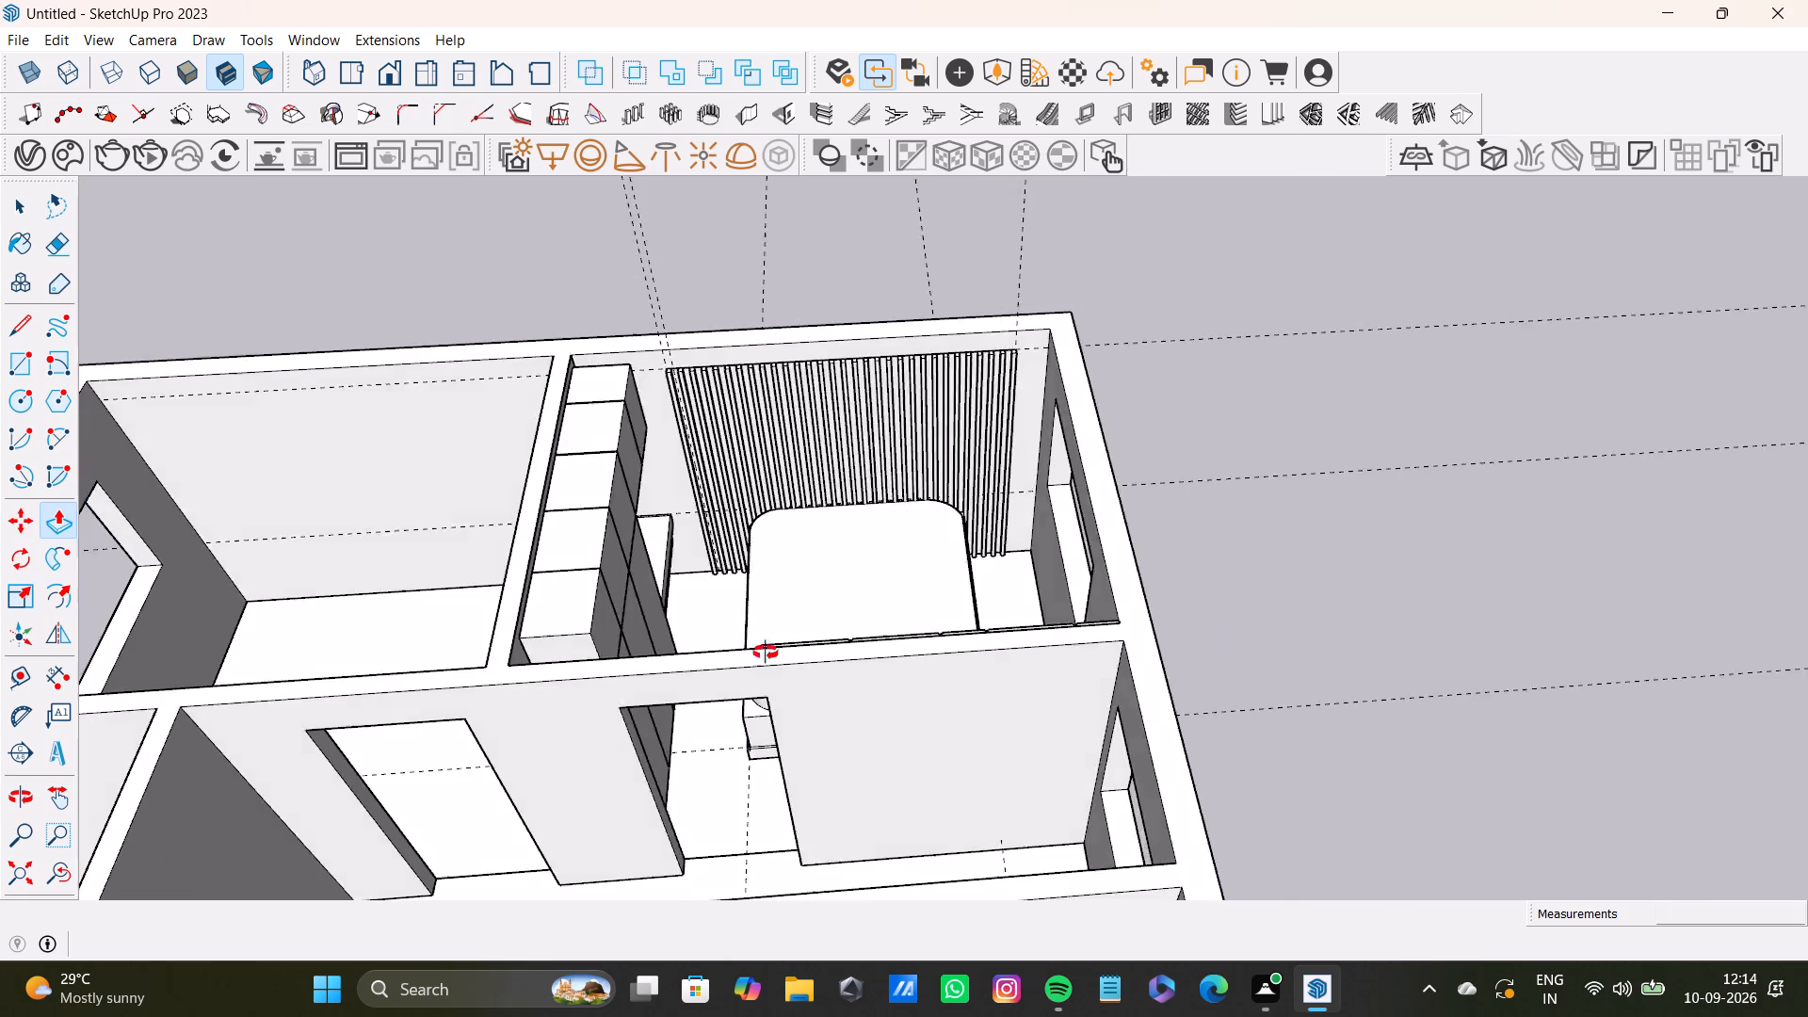
pyautogui.moveTo(766, 653); pyautogui.dragTo(939, 479, button='middle')
pyautogui.scroll(13, 824, 695)
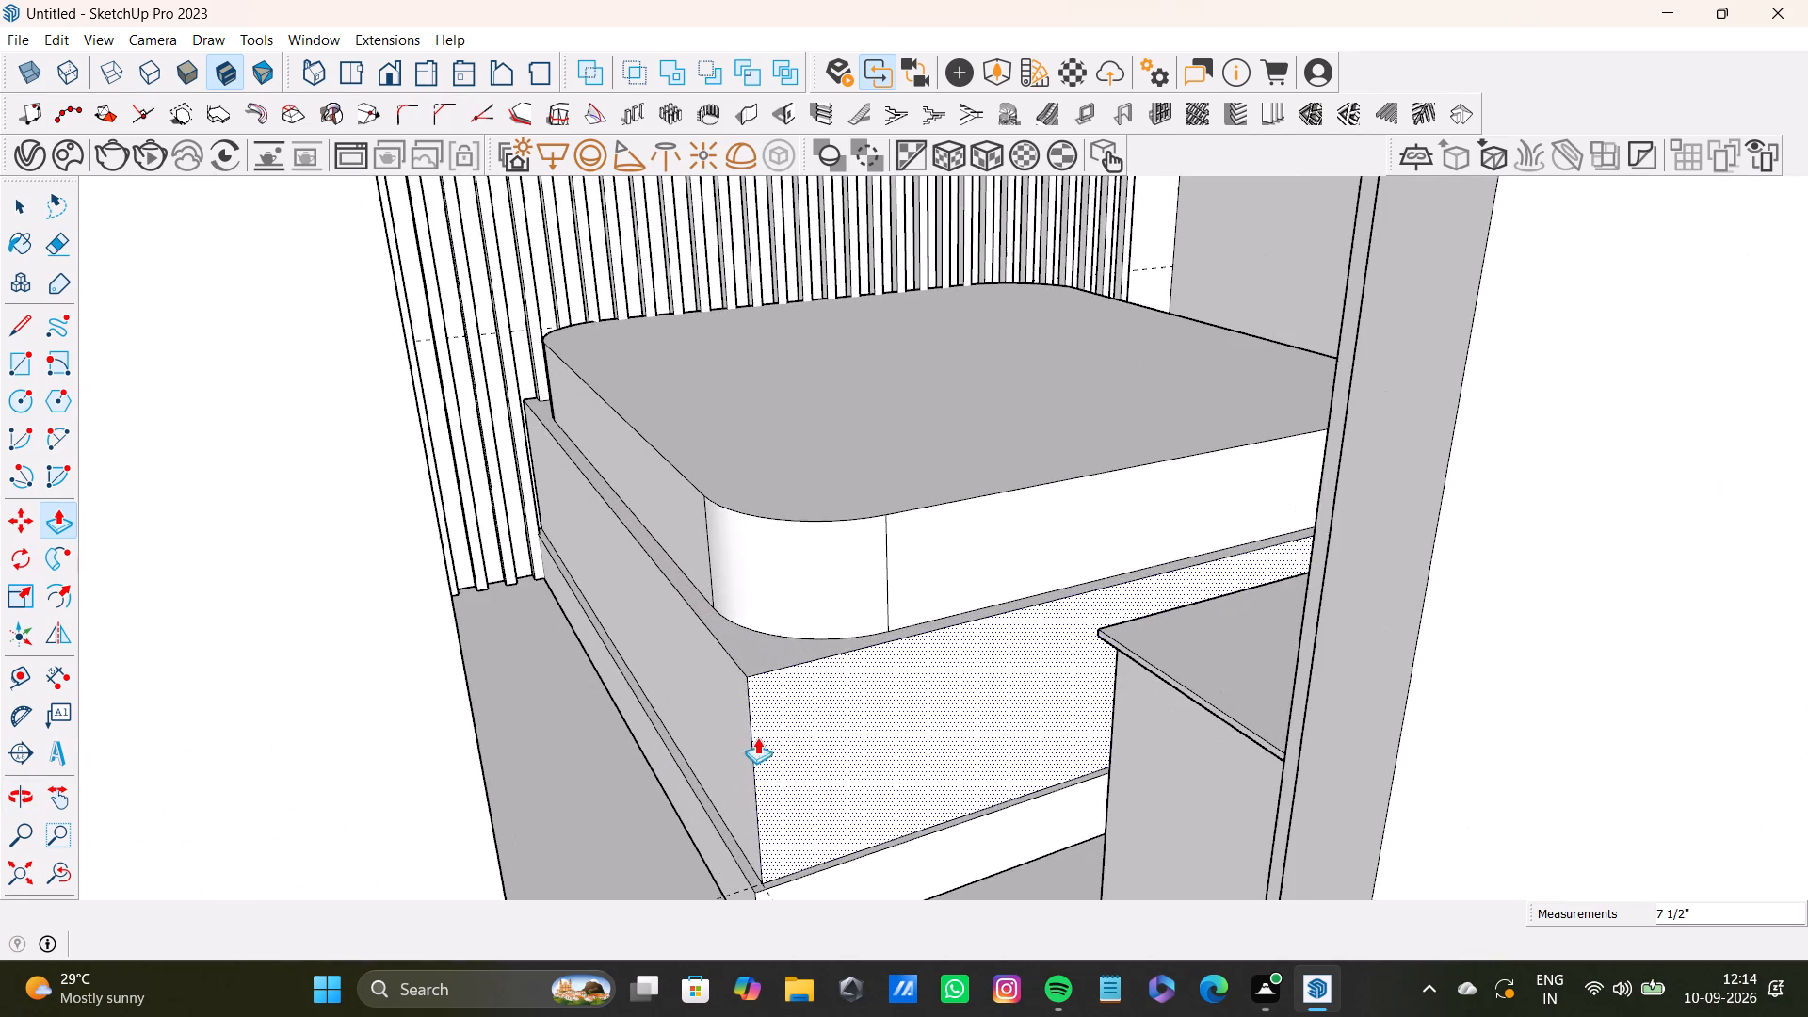
pyautogui.moveTo(799, 453); pyautogui.dragTo(790, 532)
# Push/Pull the bed base's rim face around the round-cornered block down 1' 2 9/16".
pyautogui.scroll(-4, 847, 585)
pyautogui.moveTo(883, 602); pyautogui.dragTo(864, 633, button='middle')
pyautogui.moveTo(770, 664); pyautogui.dragTo(771, 692)
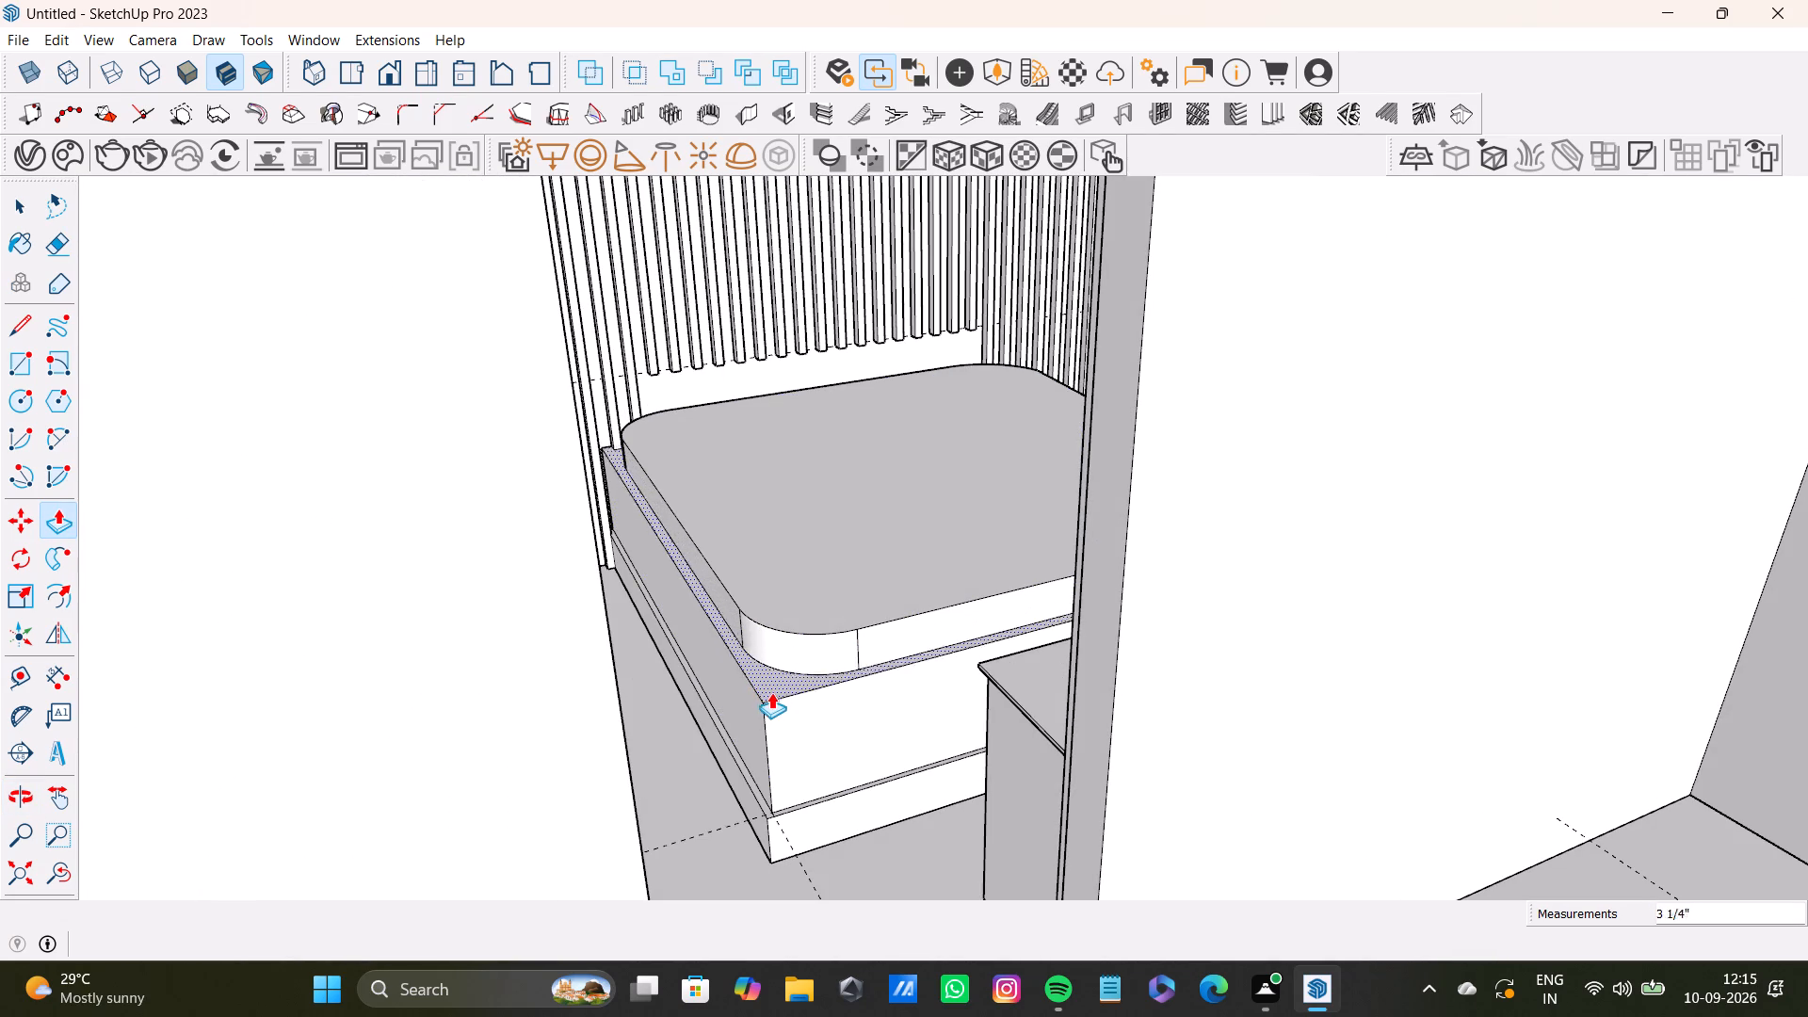
pyautogui.moveTo(771, 692); pyautogui.dragTo(778, 744)
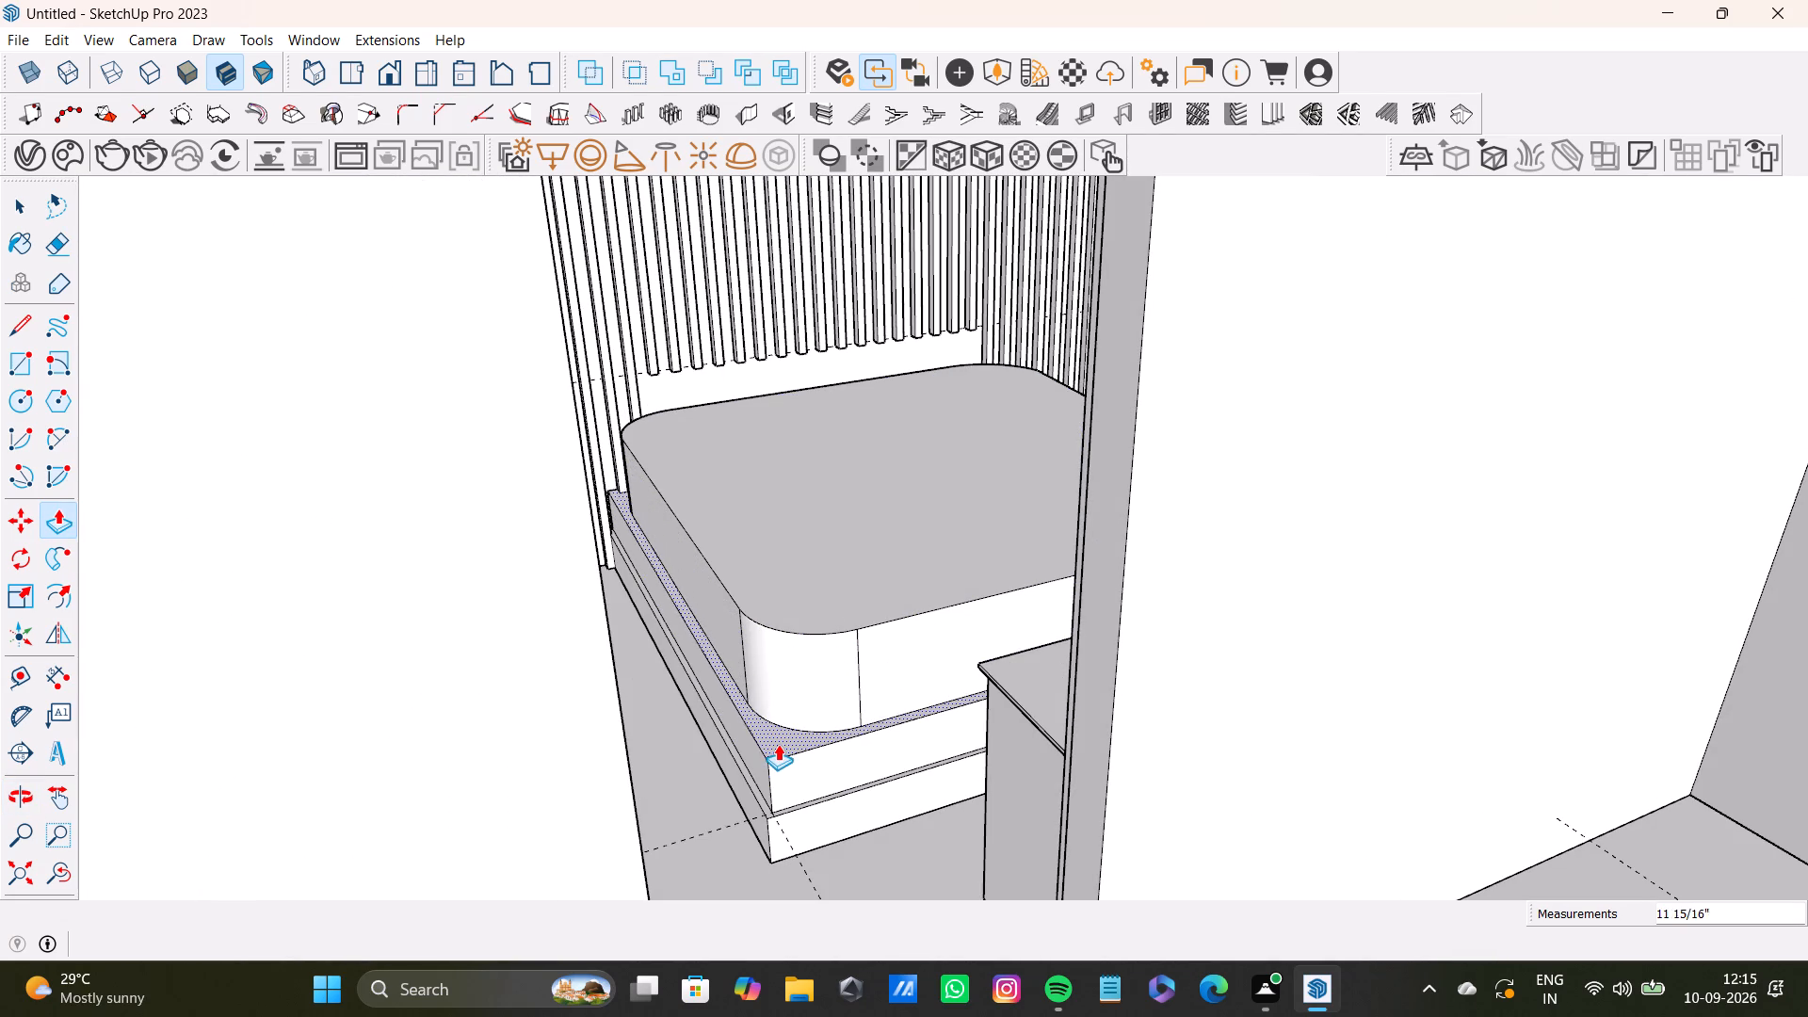
pyautogui.moveTo(778, 744); pyautogui.dragTo(781, 761)
# Examine the bed's block, lowered rim and slatted wall from above and from several angles within the bedroom.
pyautogui.scroll(-5, 765, 692)
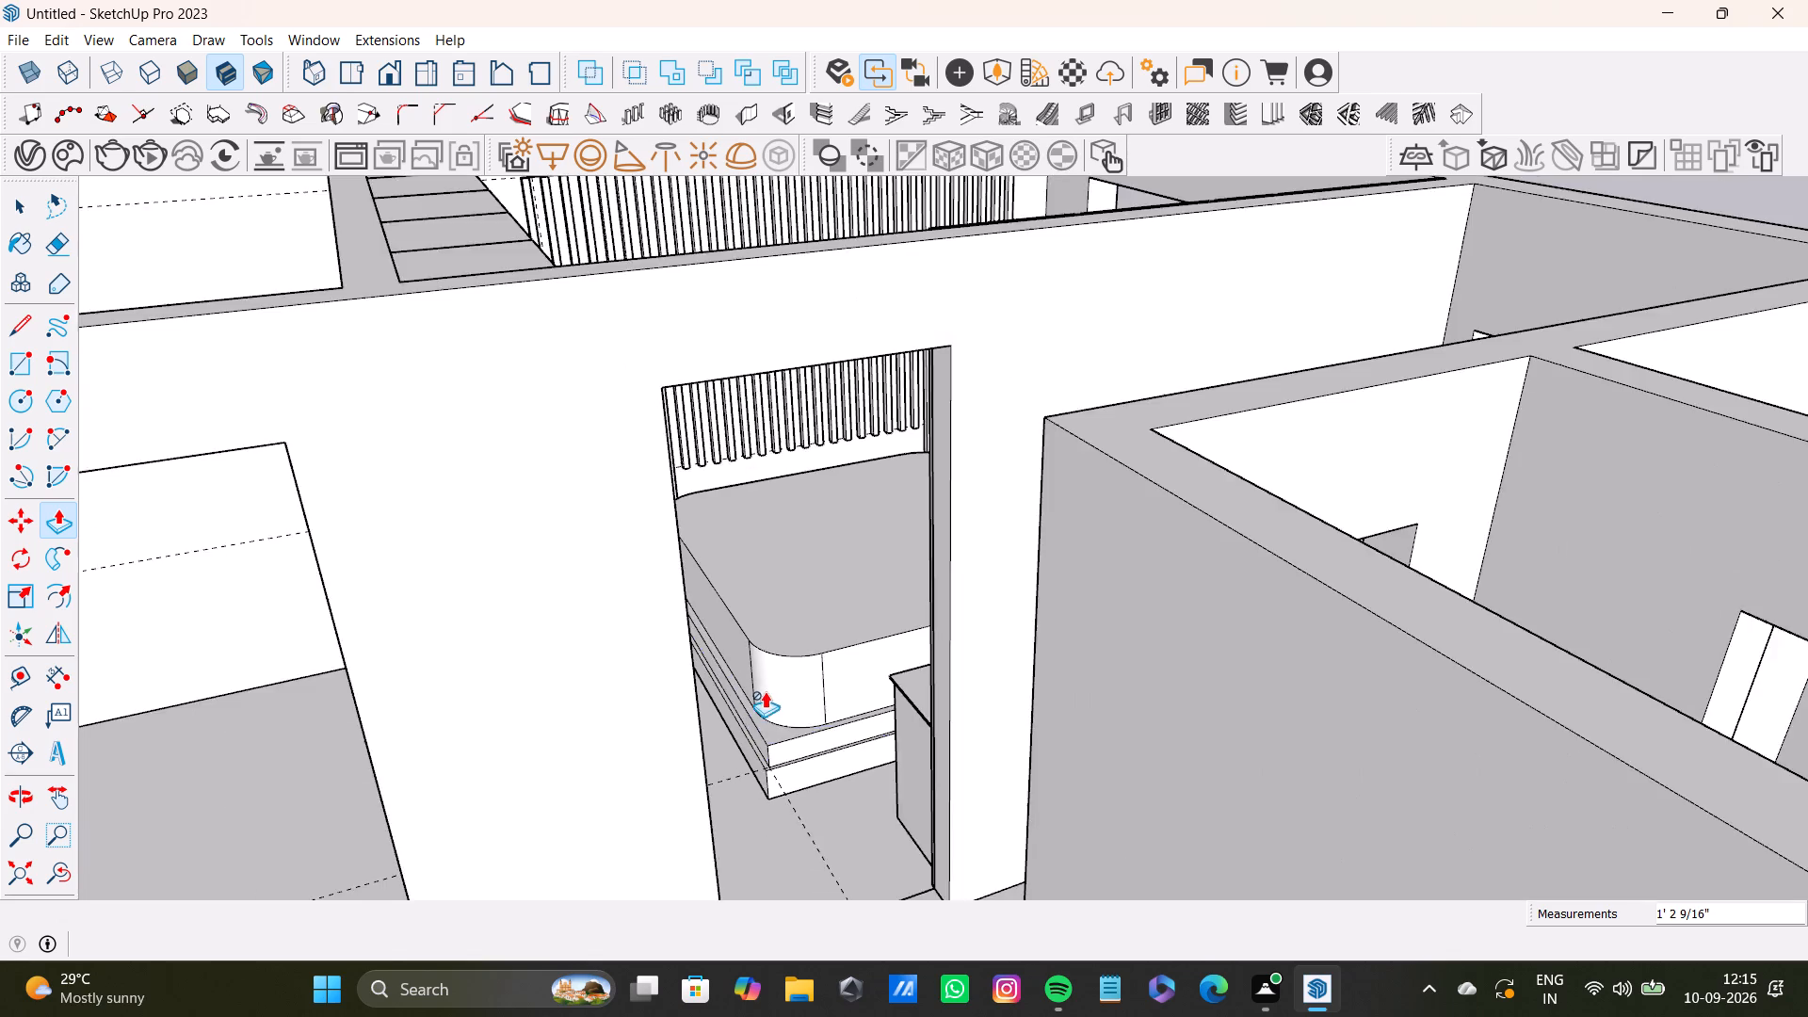
pyautogui.moveTo(793, 680); pyautogui.dragTo(379, 940, button='middle')
pyautogui.scroll(-4, 1009, 668)
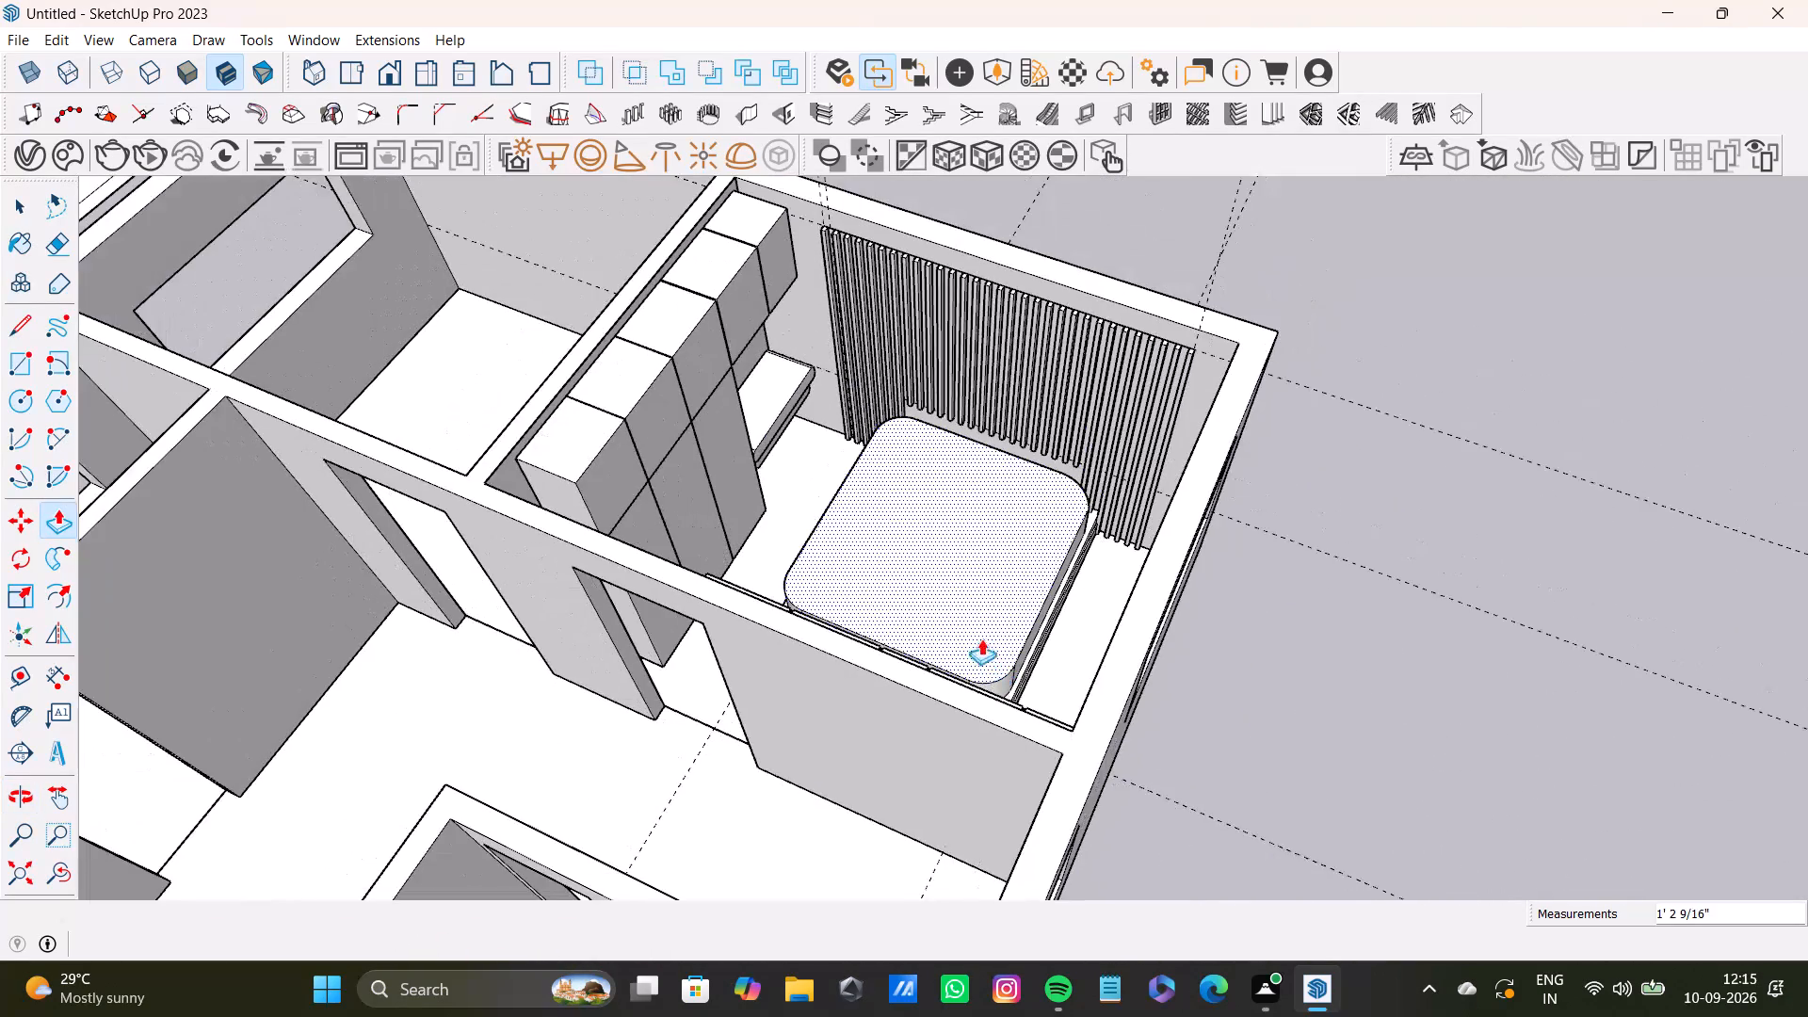
pyautogui.middleClick(981, 636)
pyautogui.moveTo(991, 608); pyautogui.dragTo(1144, 816, button='middle')
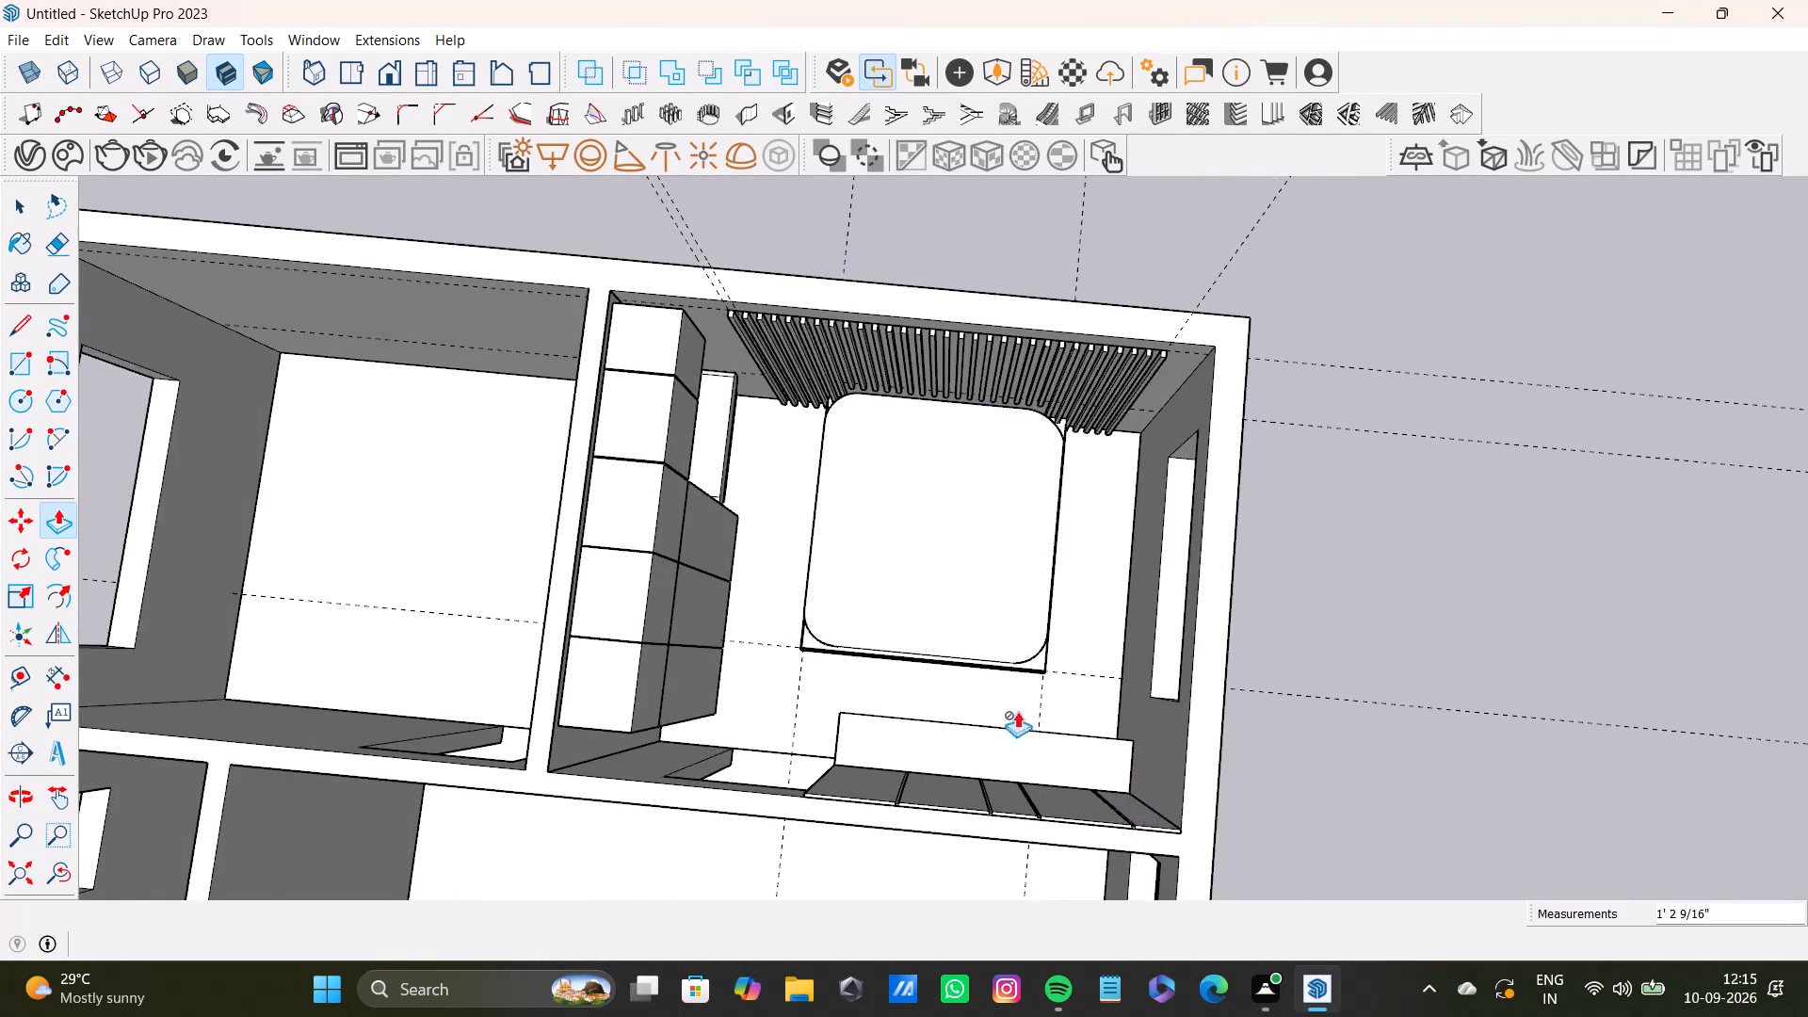
pyautogui.scroll(-8, 941, 667)
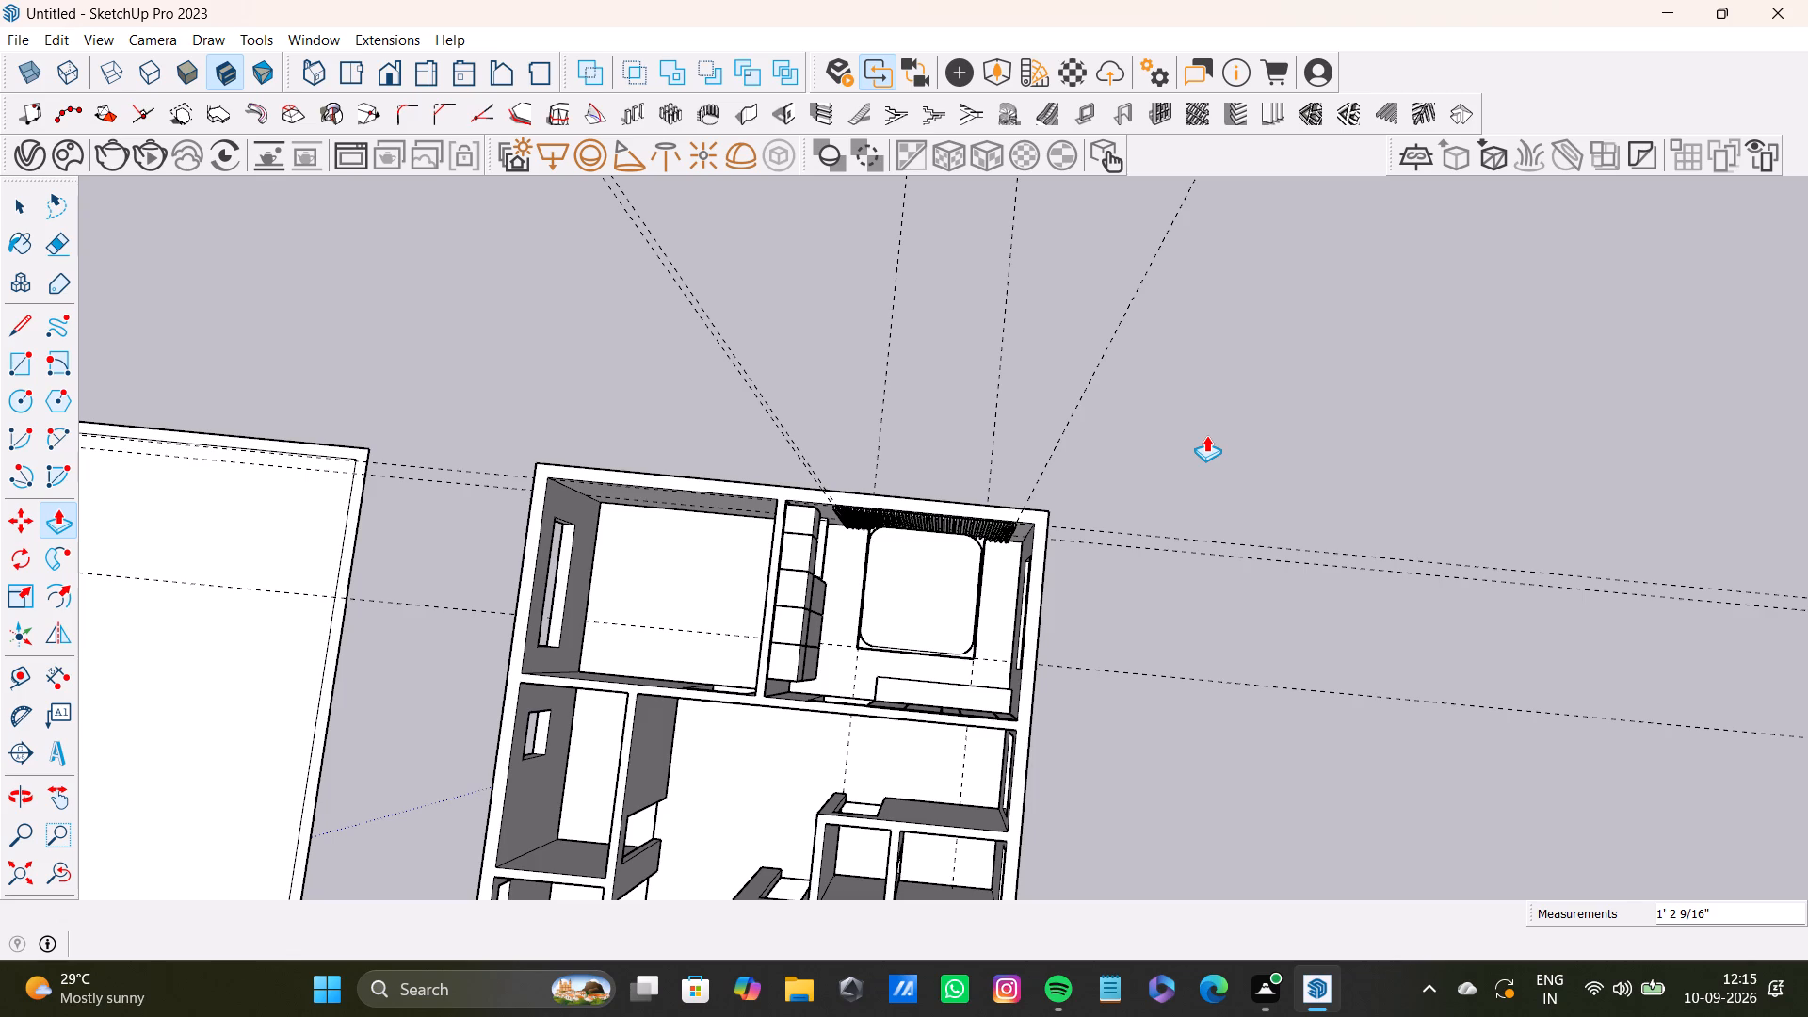
pyautogui.press('space')
pyautogui.scroll(8, 911, 567)
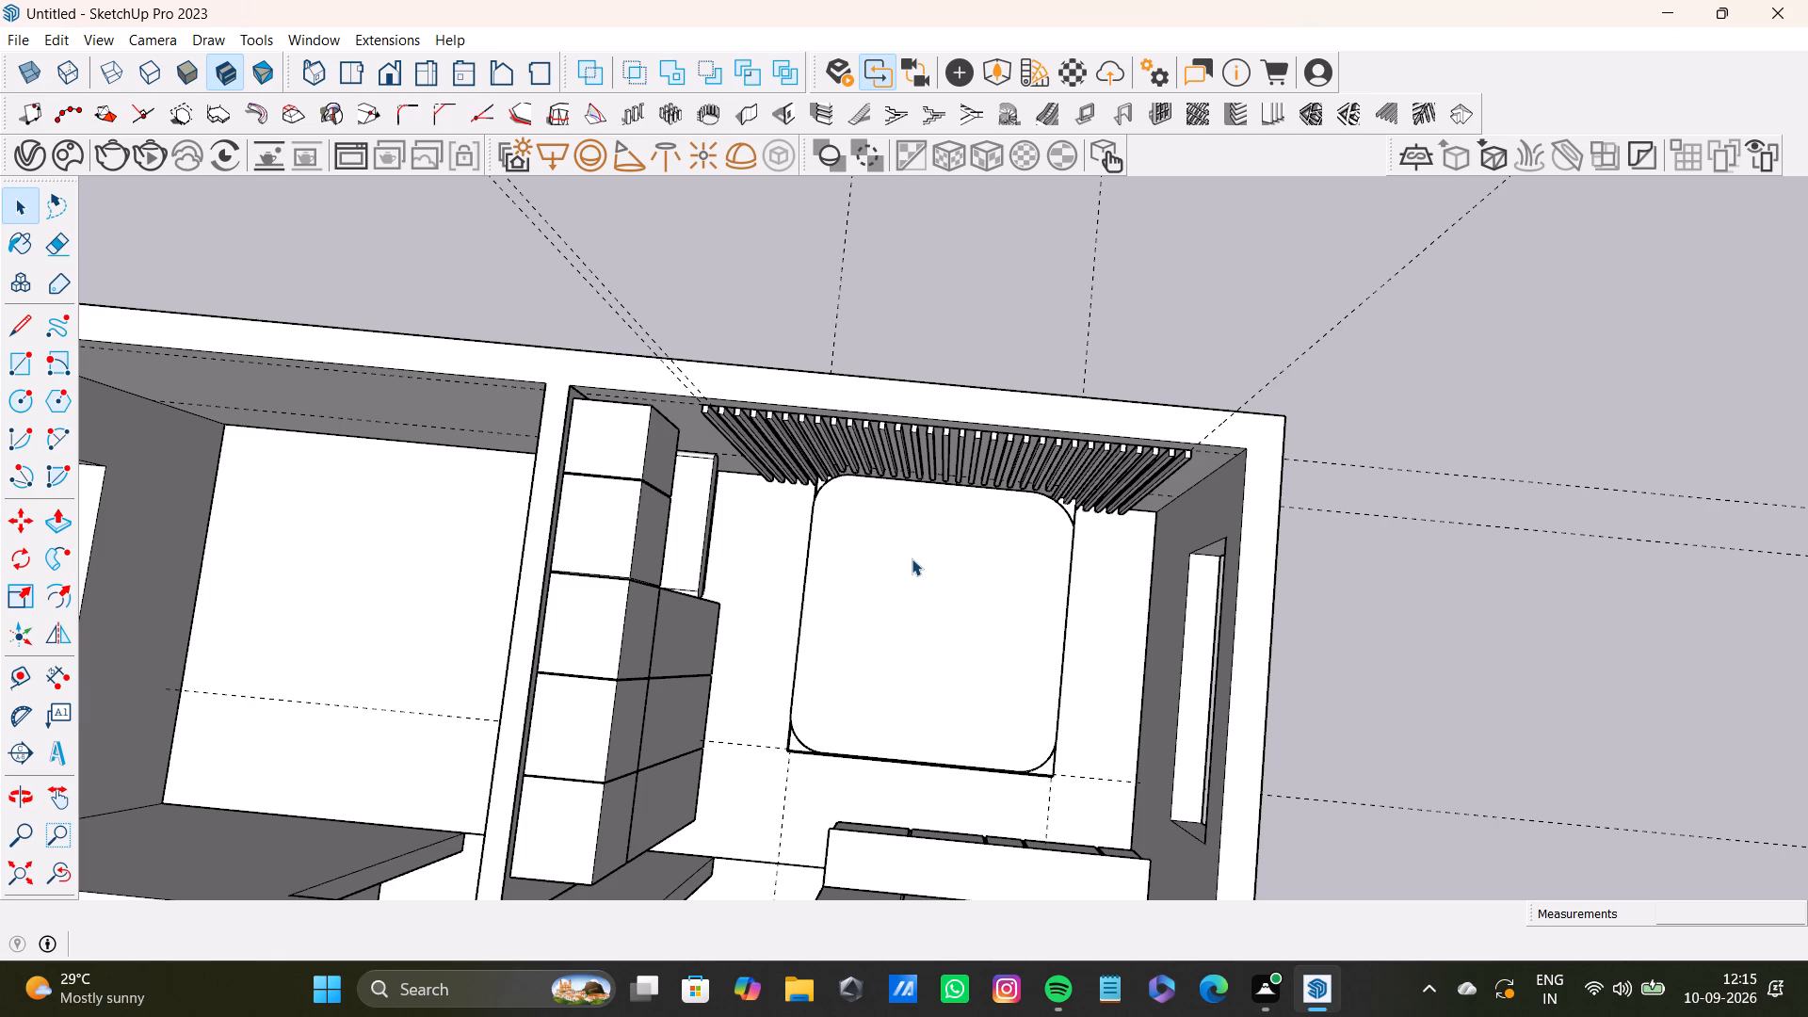
pyautogui.press('space')
pyautogui.scroll(14, 886, 499)
pyautogui.scroll(-4, 890, 466)
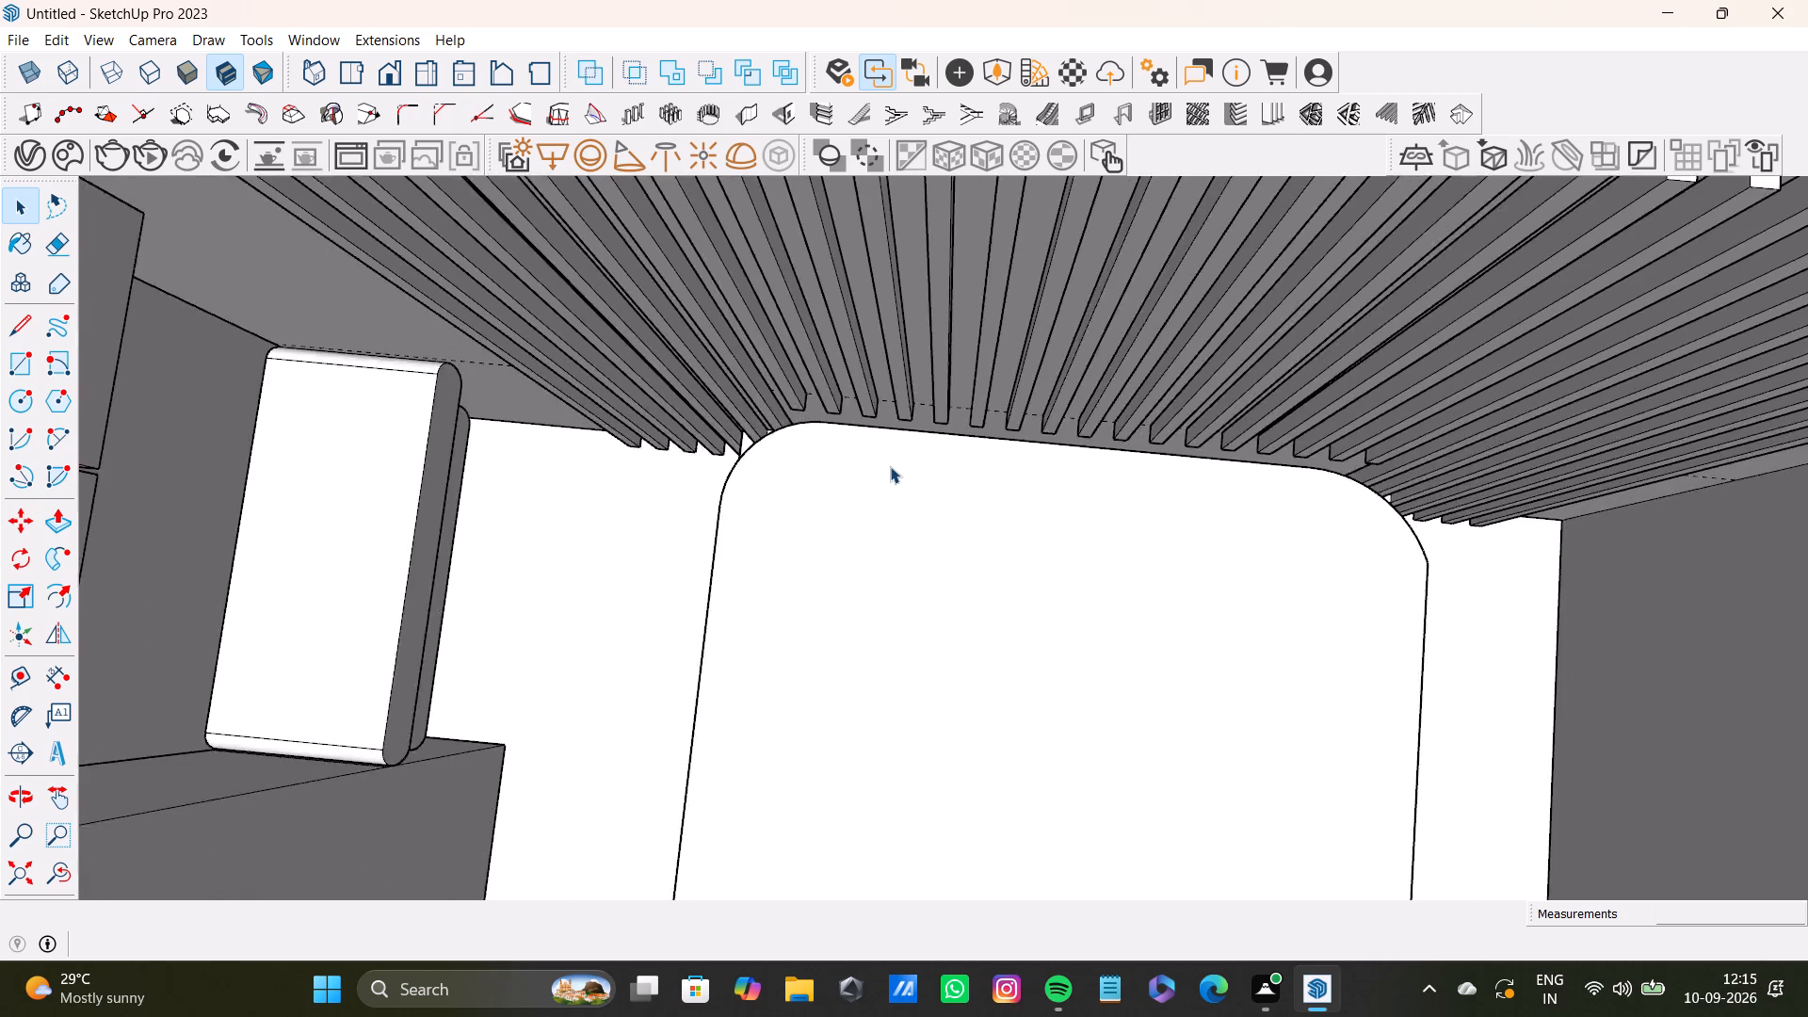
pyautogui.scroll(-15, 890, 466)
pyautogui.moveTo(1015, 595); pyautogui.dragTo(523, 267, button='middle')
pyautogui.scroll(12, 1000, 490)
pyautogui.moveTo(980, 557); pyautogui.dragTo(1236, 497, button='middle')
pyautogui.scroll(7, 1072, 485)
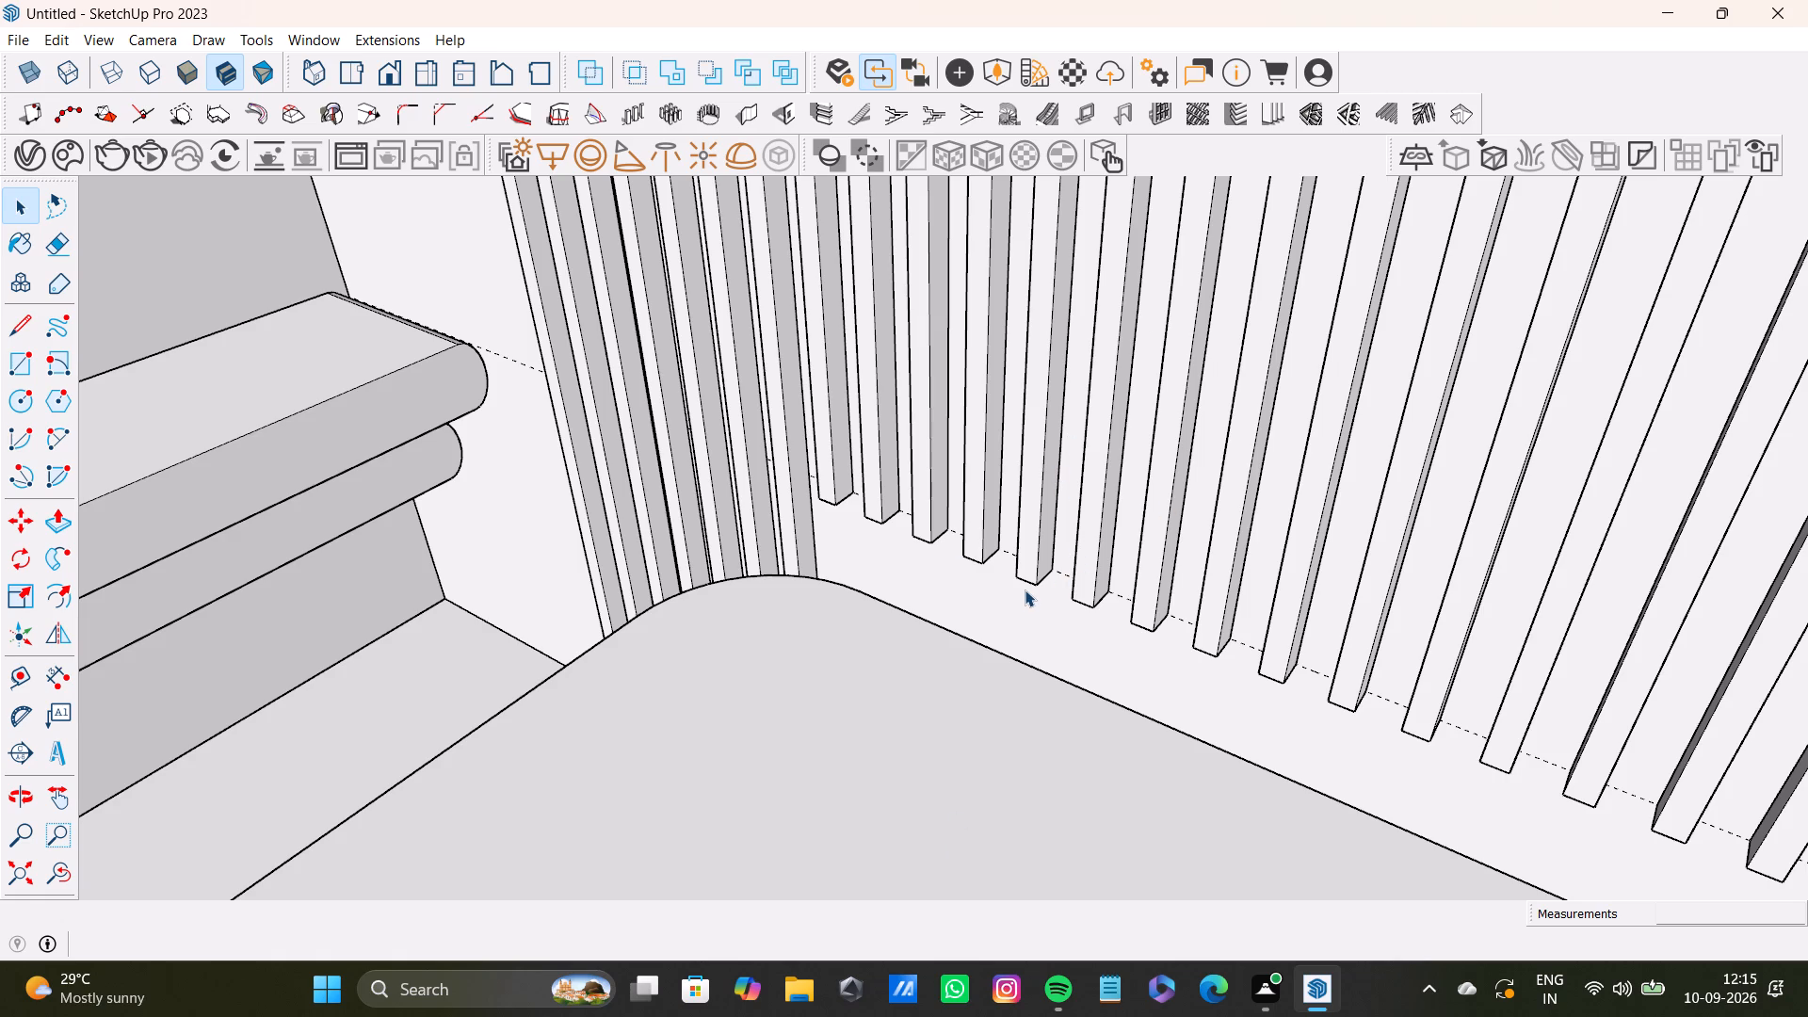
pyautogui.press('space')
pyautogui.scroll(-15, 704, 520)
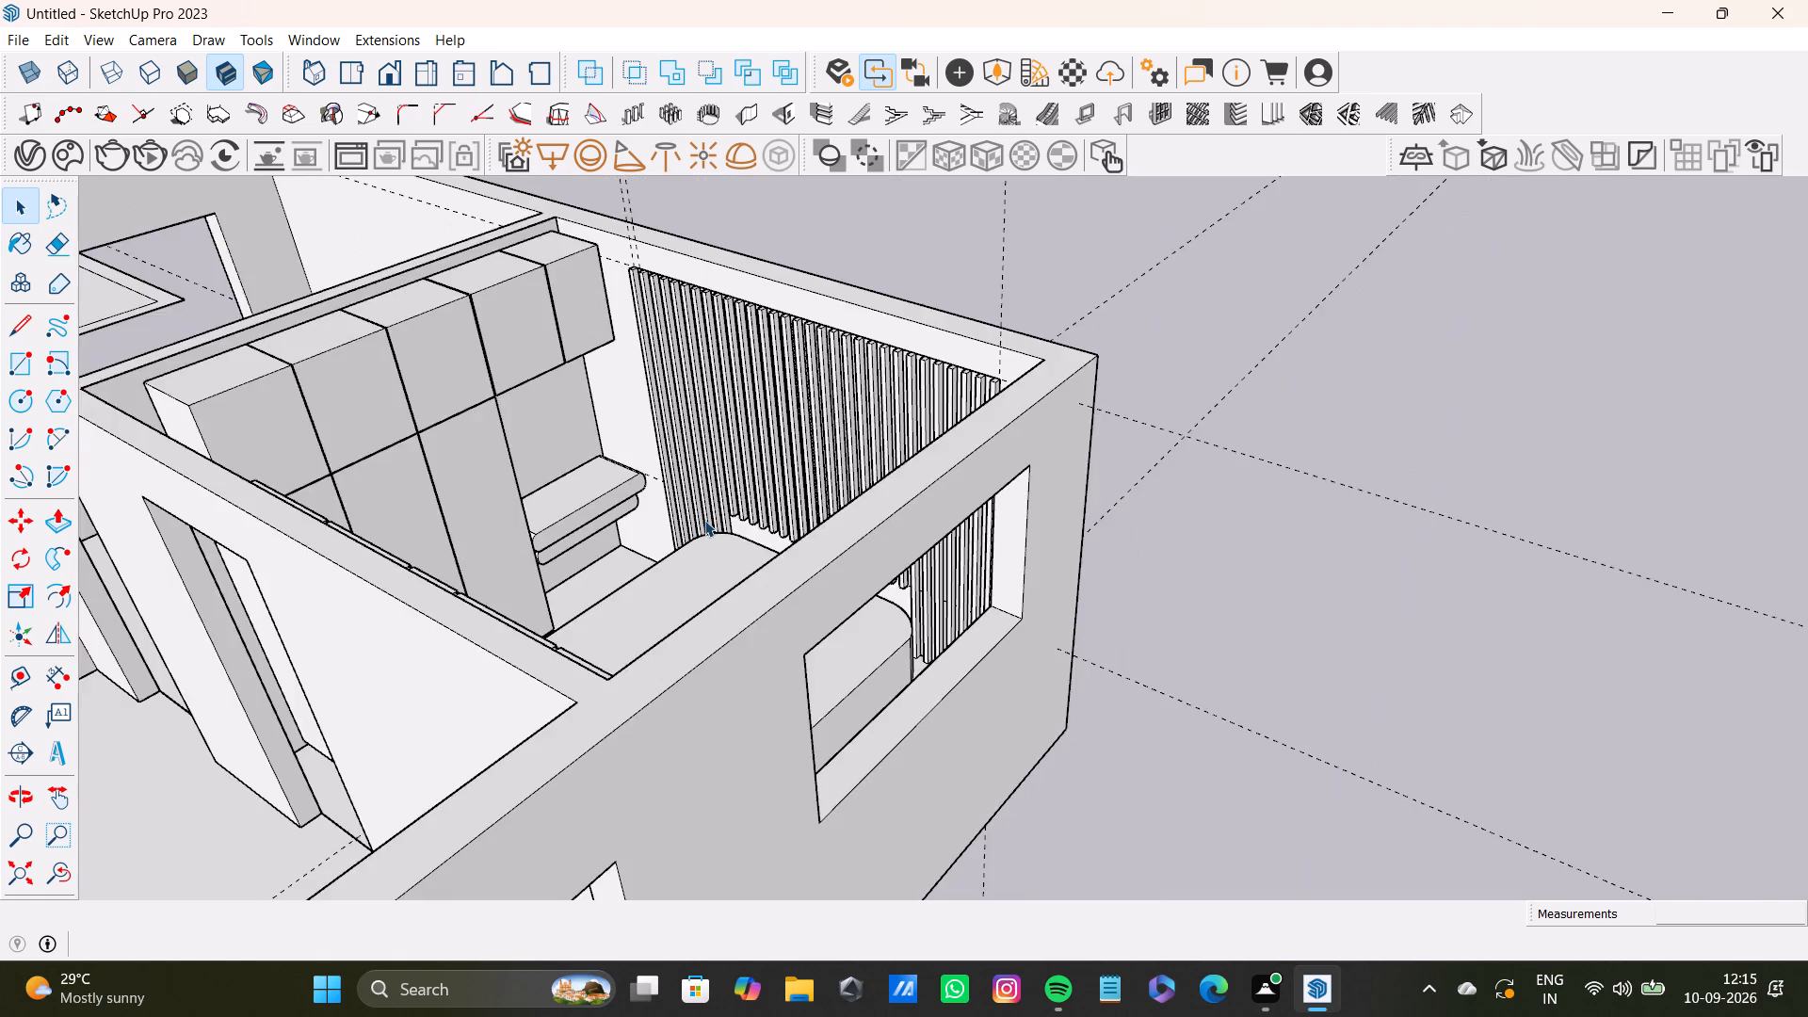
pyautogui.moveTo(704, 522); pyautogui.dragTo(874, 697, button='middle')
pyautogui.scroll(-1, 867, 683)
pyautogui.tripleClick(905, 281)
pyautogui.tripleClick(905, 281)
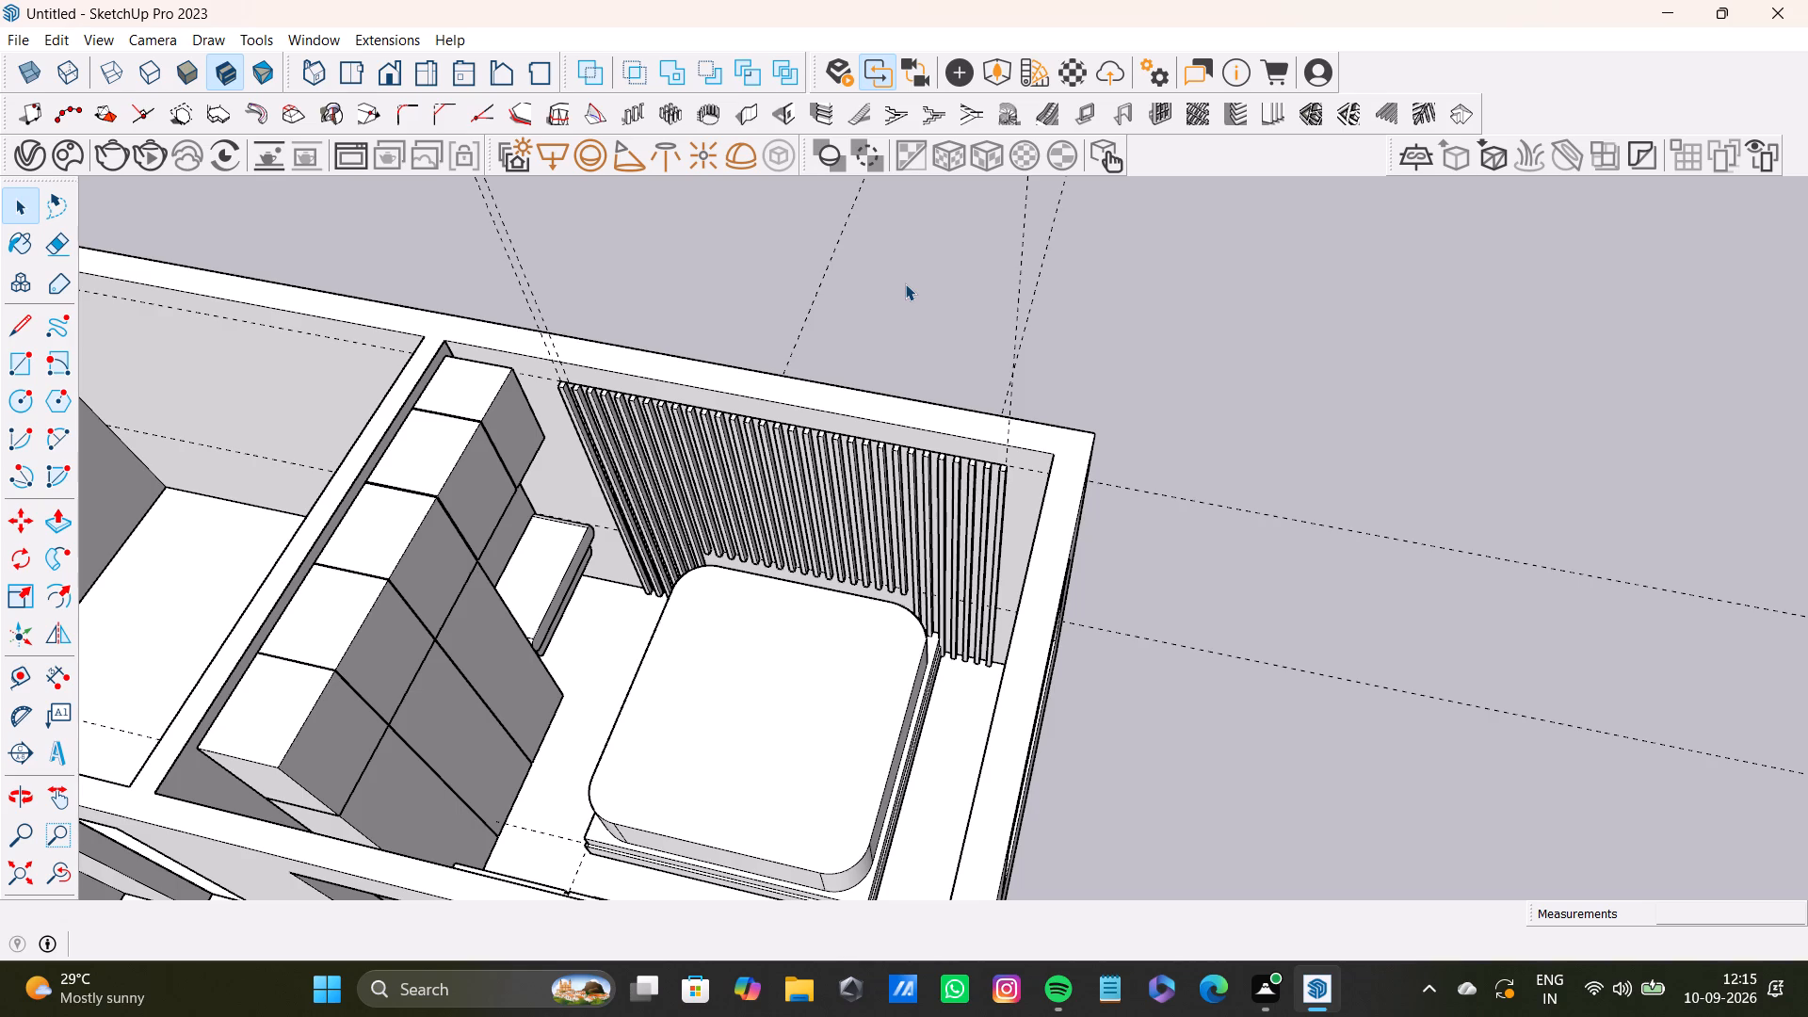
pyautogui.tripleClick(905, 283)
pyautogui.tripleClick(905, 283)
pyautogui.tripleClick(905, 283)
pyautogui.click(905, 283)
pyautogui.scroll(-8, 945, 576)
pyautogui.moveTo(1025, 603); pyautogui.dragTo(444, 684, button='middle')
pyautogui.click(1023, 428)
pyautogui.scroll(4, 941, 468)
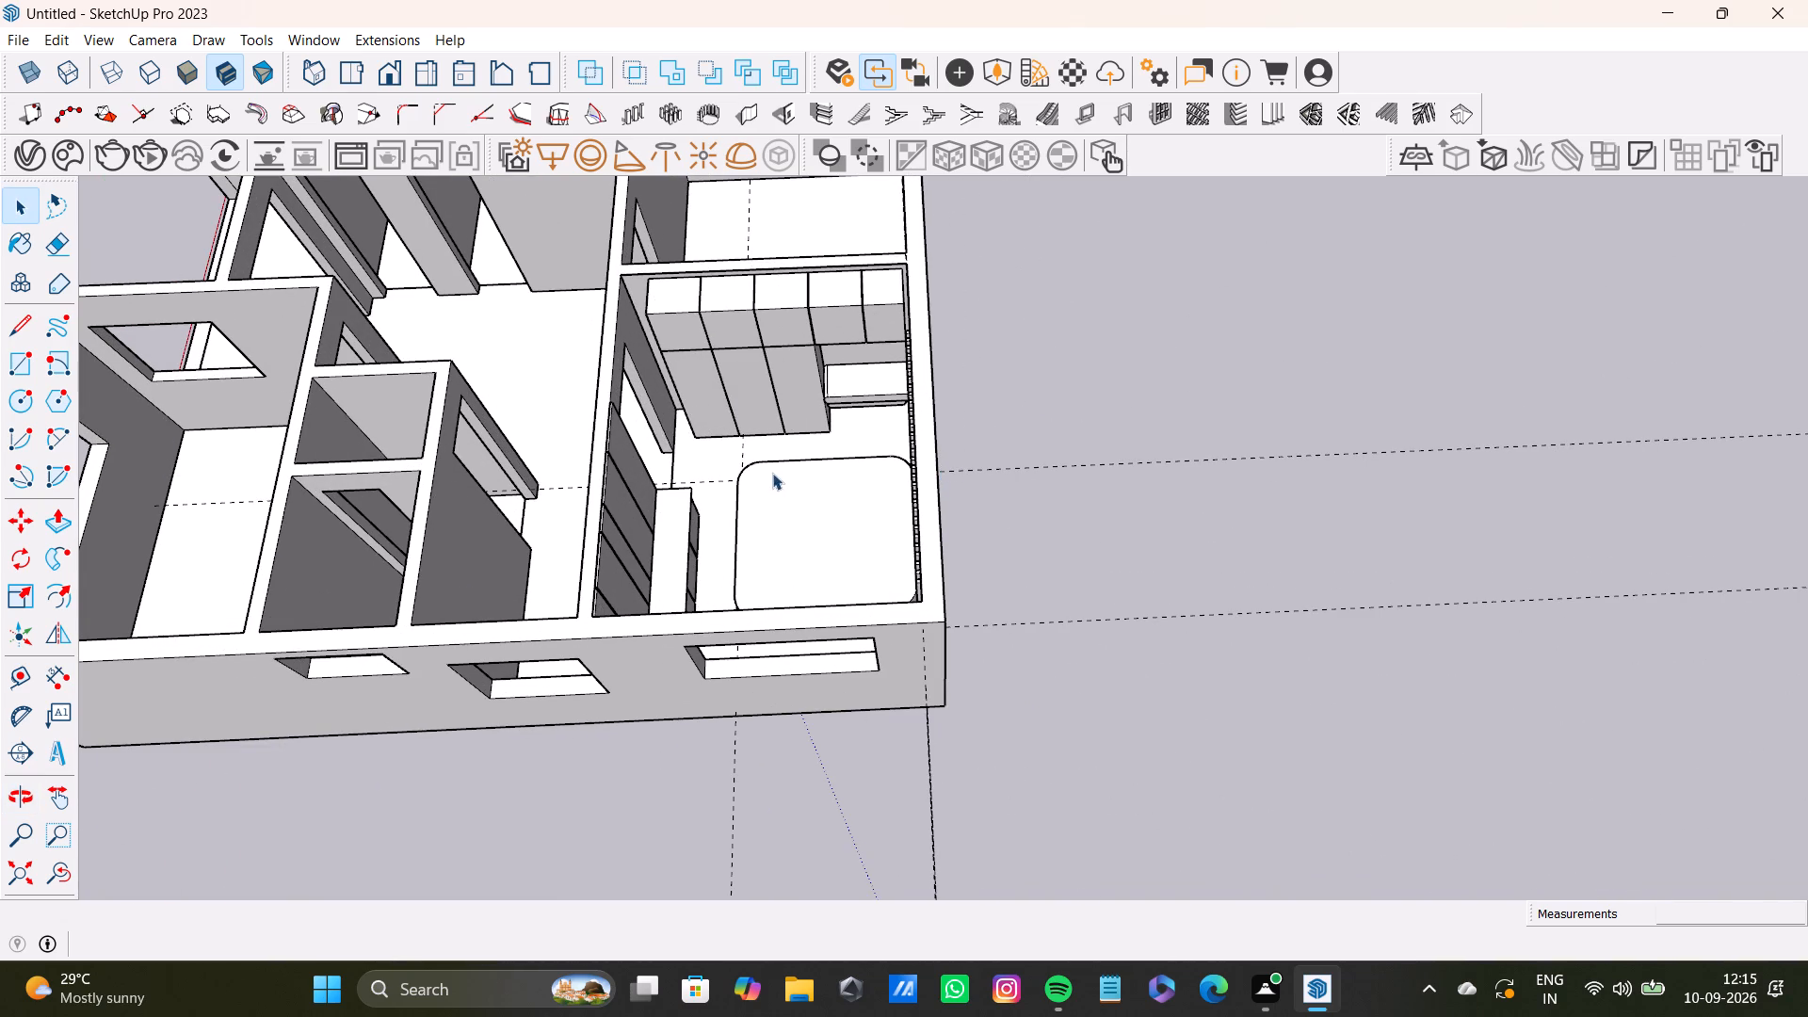
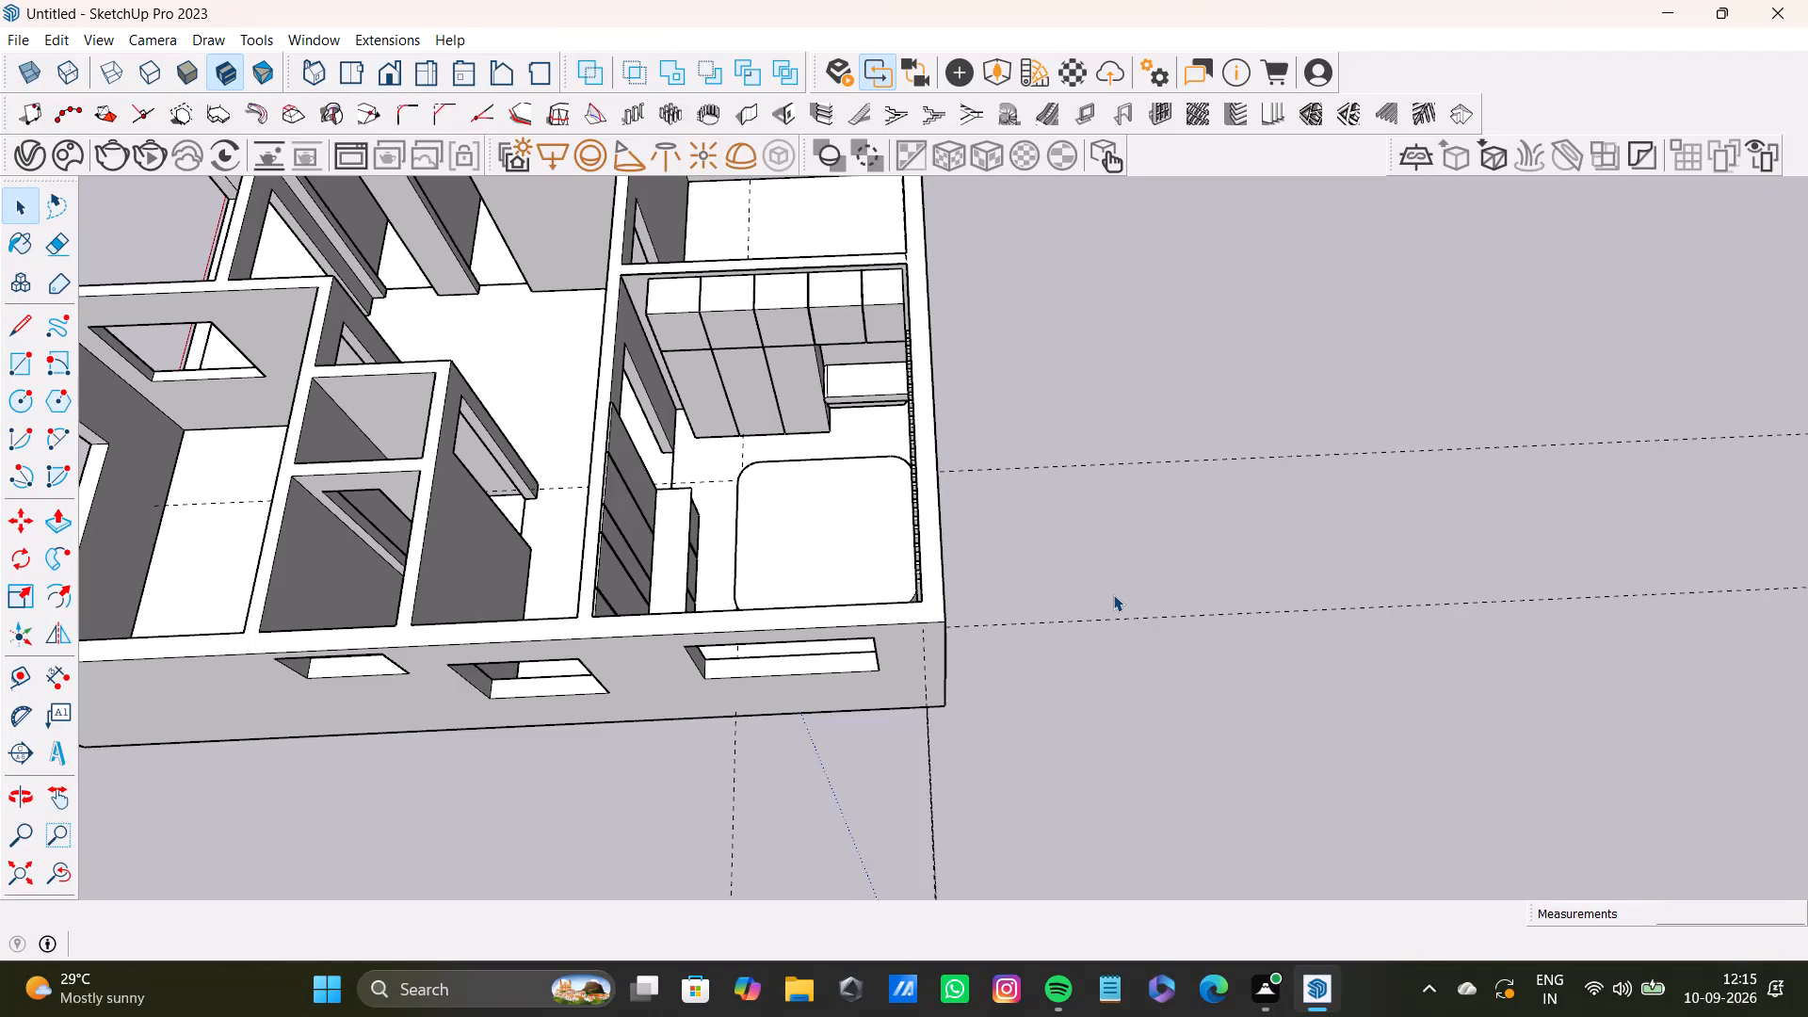
# Paint the bedroom wall behind the wardrobe and desk with 0099_LightSteelBlue from the Colors-Named materials.
pyautogui.press('space')
pyautogui.scroll(4, 767, 621)
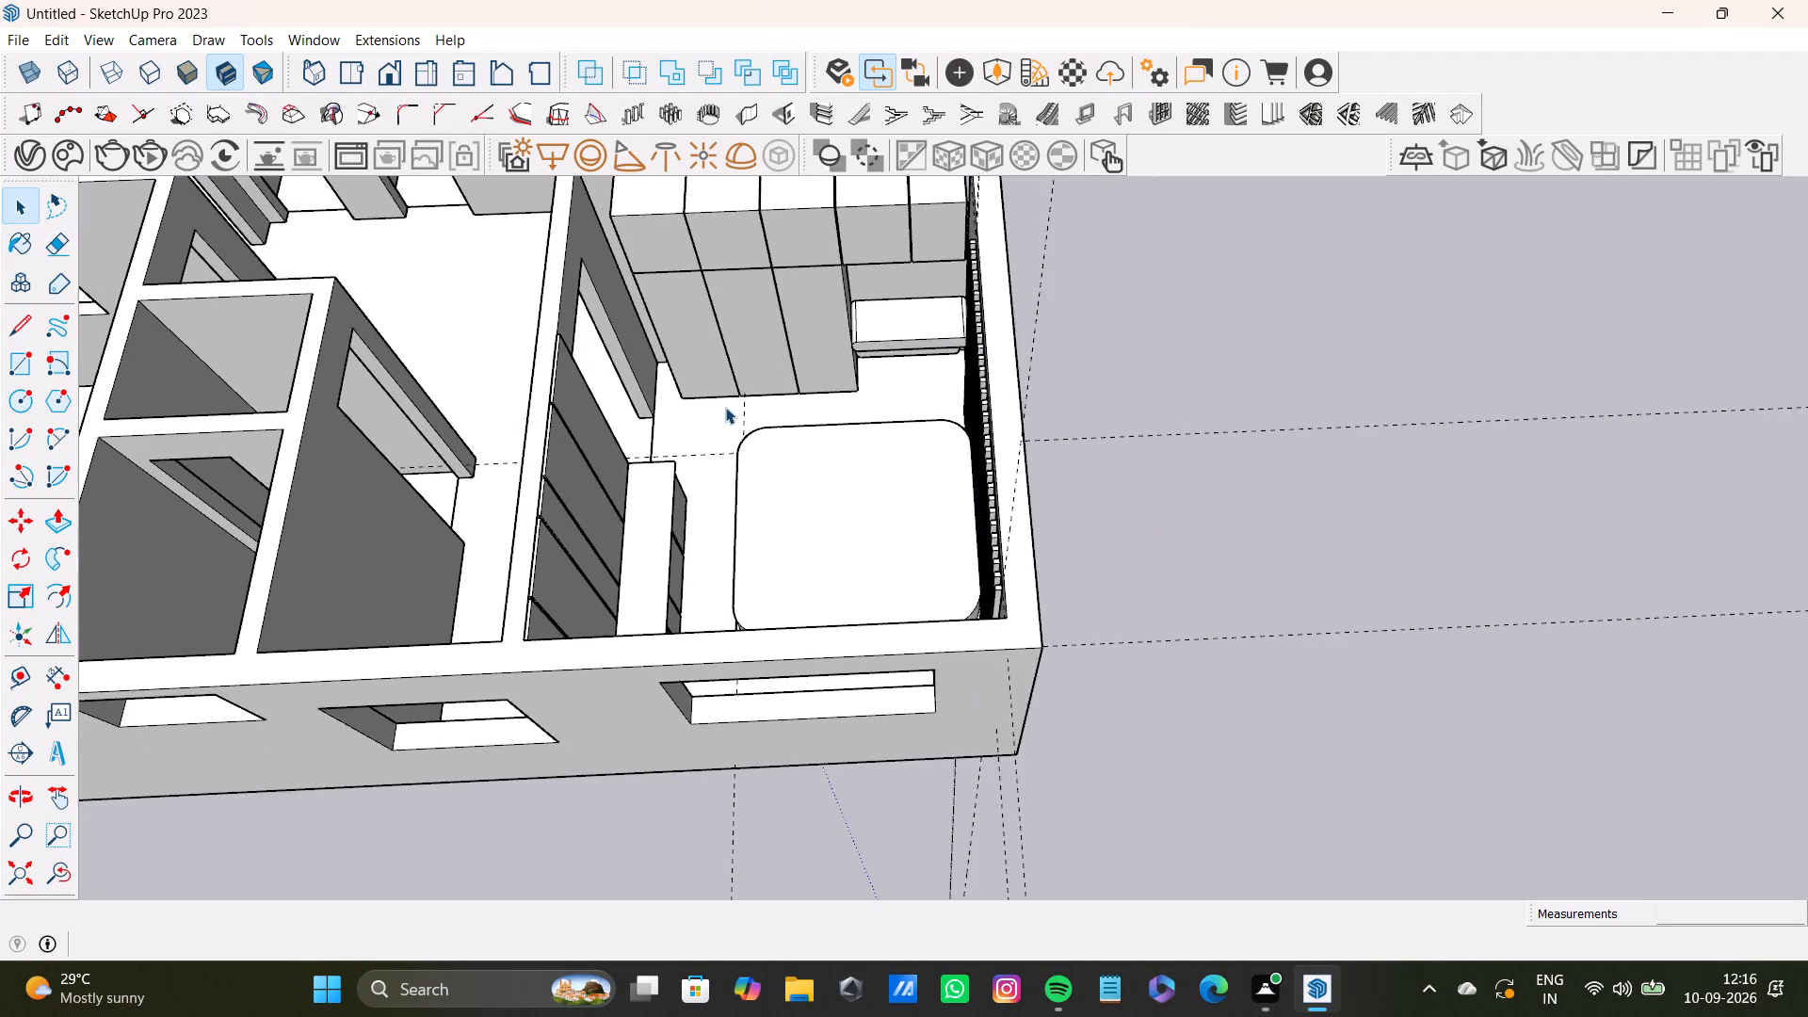
pyautogui.scroll(3, 725, 407)
pyautogui.keyDown('shift'); pyautogui.moveTo(769, 281); pyautogui.dragTo(776, 645, button='middle'); pyautogui.keyUp('shift')
pyautogui.scroll(7, 722, 572)
pyautogui.moveTo(749, 558); pyautogui.dragTo(674, 275, button='middle')
pyautogui.scroll(-3, 647, 290)
pyautogui.keyDown('shift'); pyautogui.moveTo(652, 352); pyautogui.dragTo(701, 481, button='middle'); pyautogui.keyUp('shift')
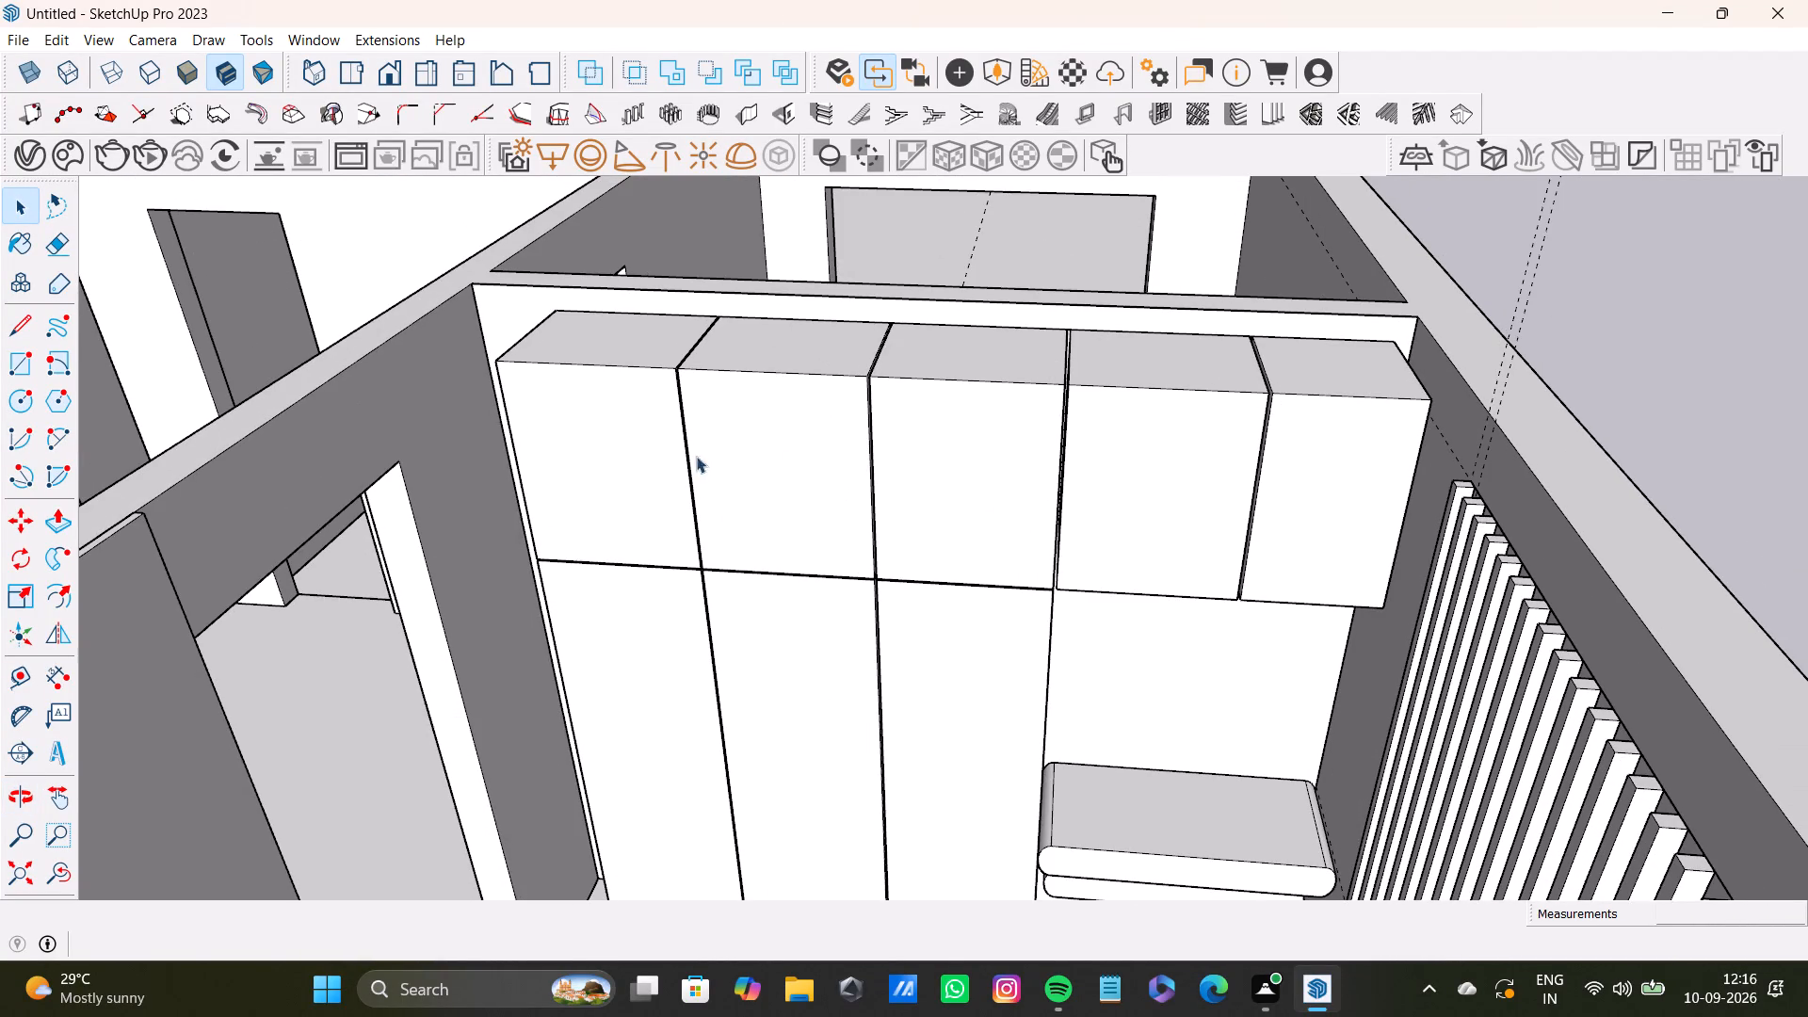
pyautogui.scroll(-4, 1027, 559)
pyautogui.scroll(4, 1093, 749)
pyautogui.keyDown('shift'); pyautogui.moveTo(1096, 742); pyautogui.dragTo(954, 653, button='middle'); pyautogui.keyUp('shift')
pyautogui.scroll(4, 912, 599)
pyautogui.scroll(-8, 900, 567)
pyautogui.tripleClick(938, 508)
pyautogui.doubleClick(949, 516)
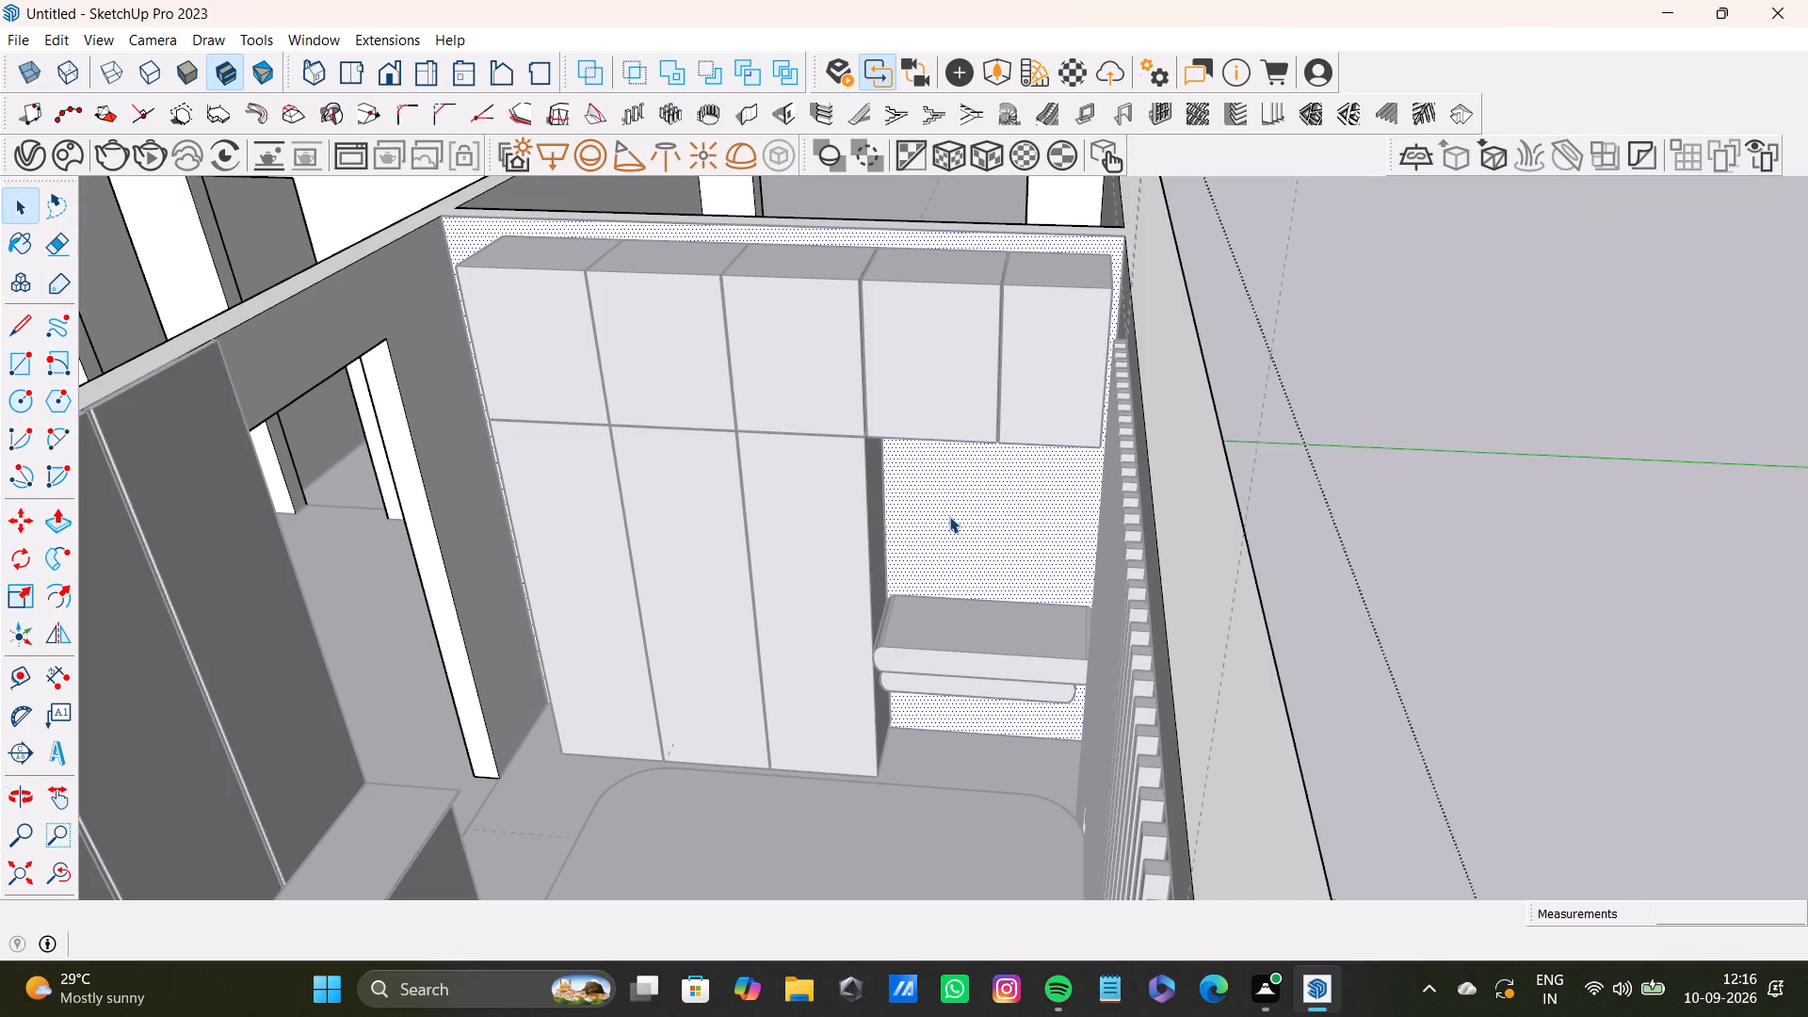
pyautogui.keyDown('shift'); pyautogui.moveTo(457, 395); pyautogui.dragTo(666, 394, button='middle'); pyautogui.keyUp('shift')
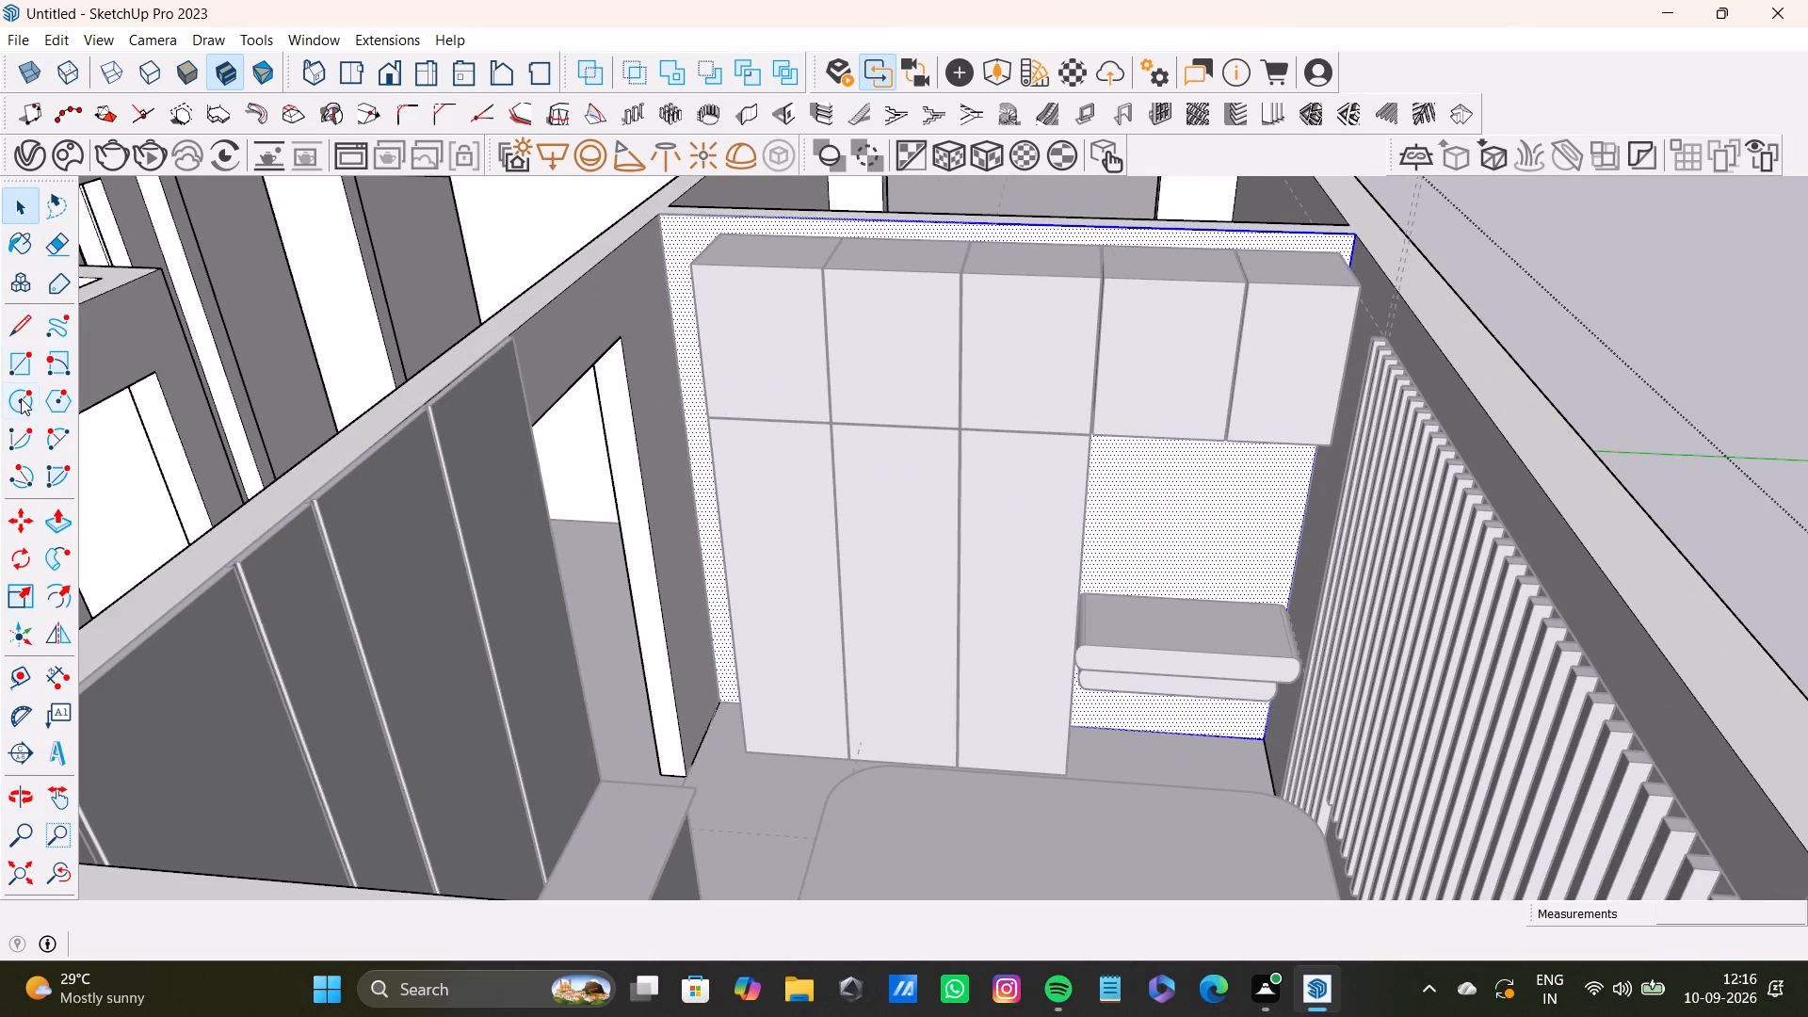
pyautogui.keyDown('shift'); pyautogui.click(35, 245); pyautogui.keyUp('shift')
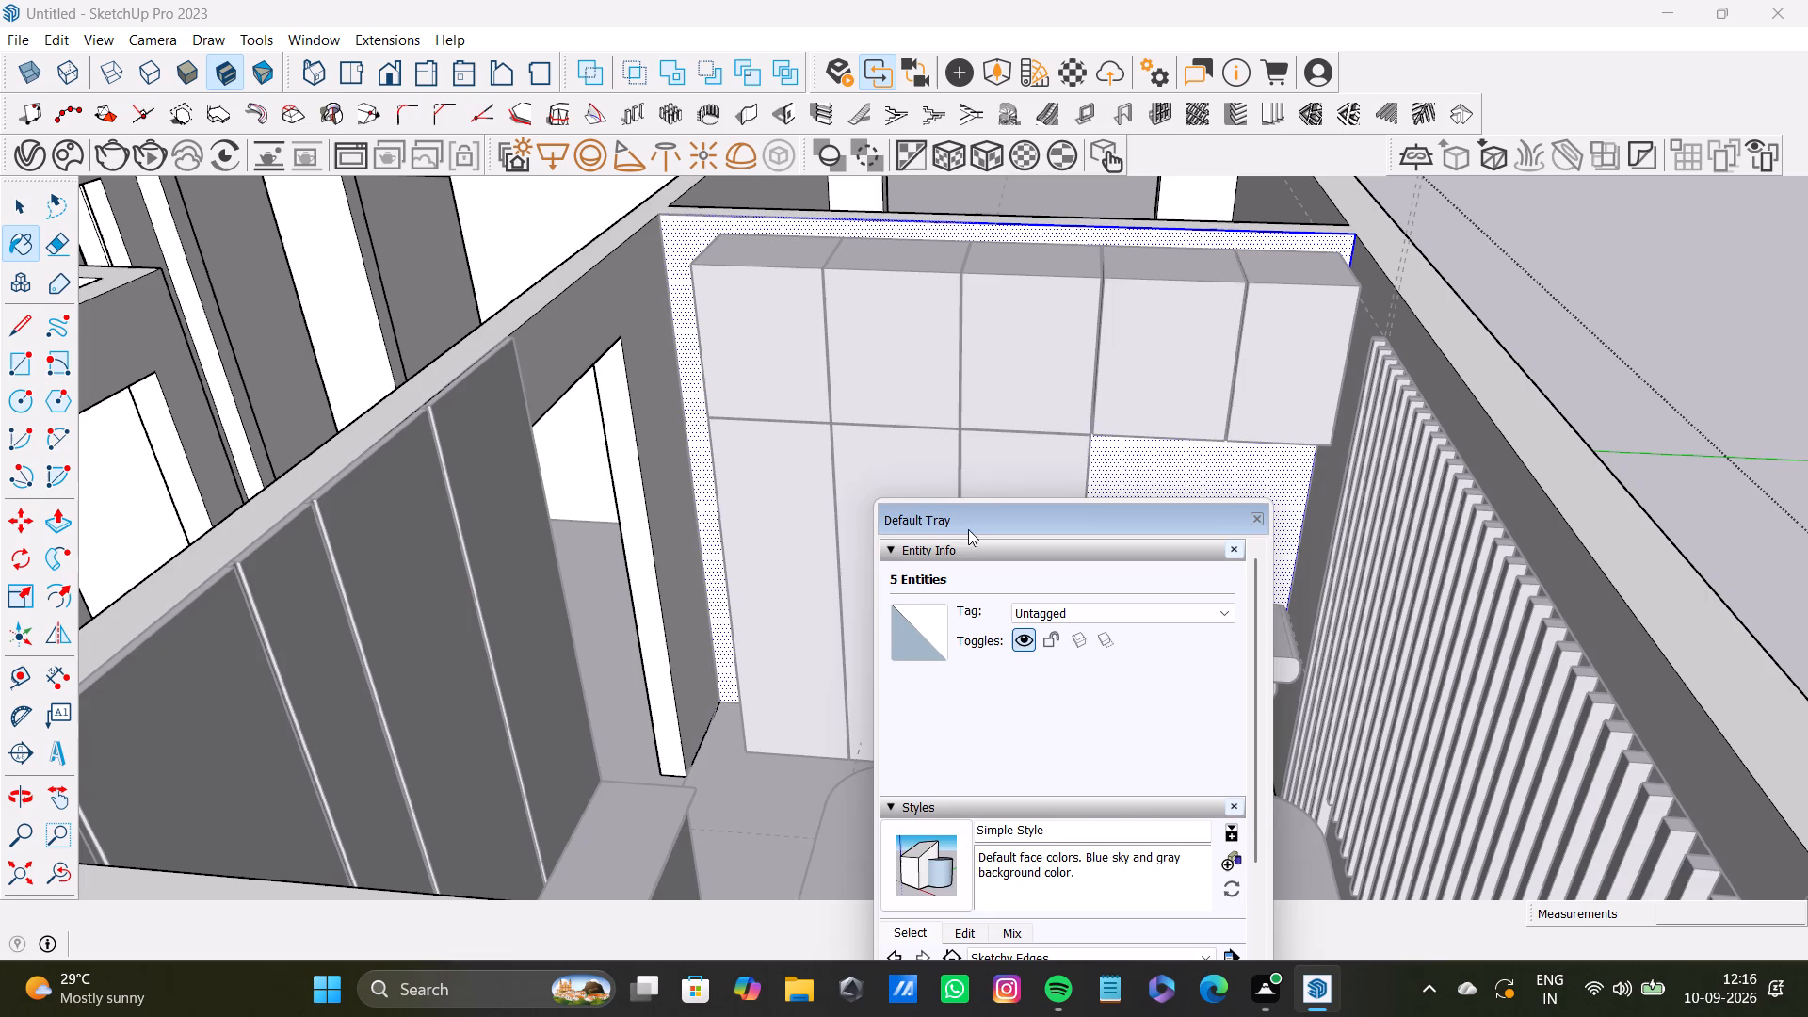
pyautogui.keyDown('shift'); pyautogui.moveTo(979, 520); pyautogui.dragTo(898, 129); pyautogui.keyUp('shift')
pyautogui.keyDown('shift'); pyautogui.scroll(-7, 979, 598); pyautogui.keyUp('shift')
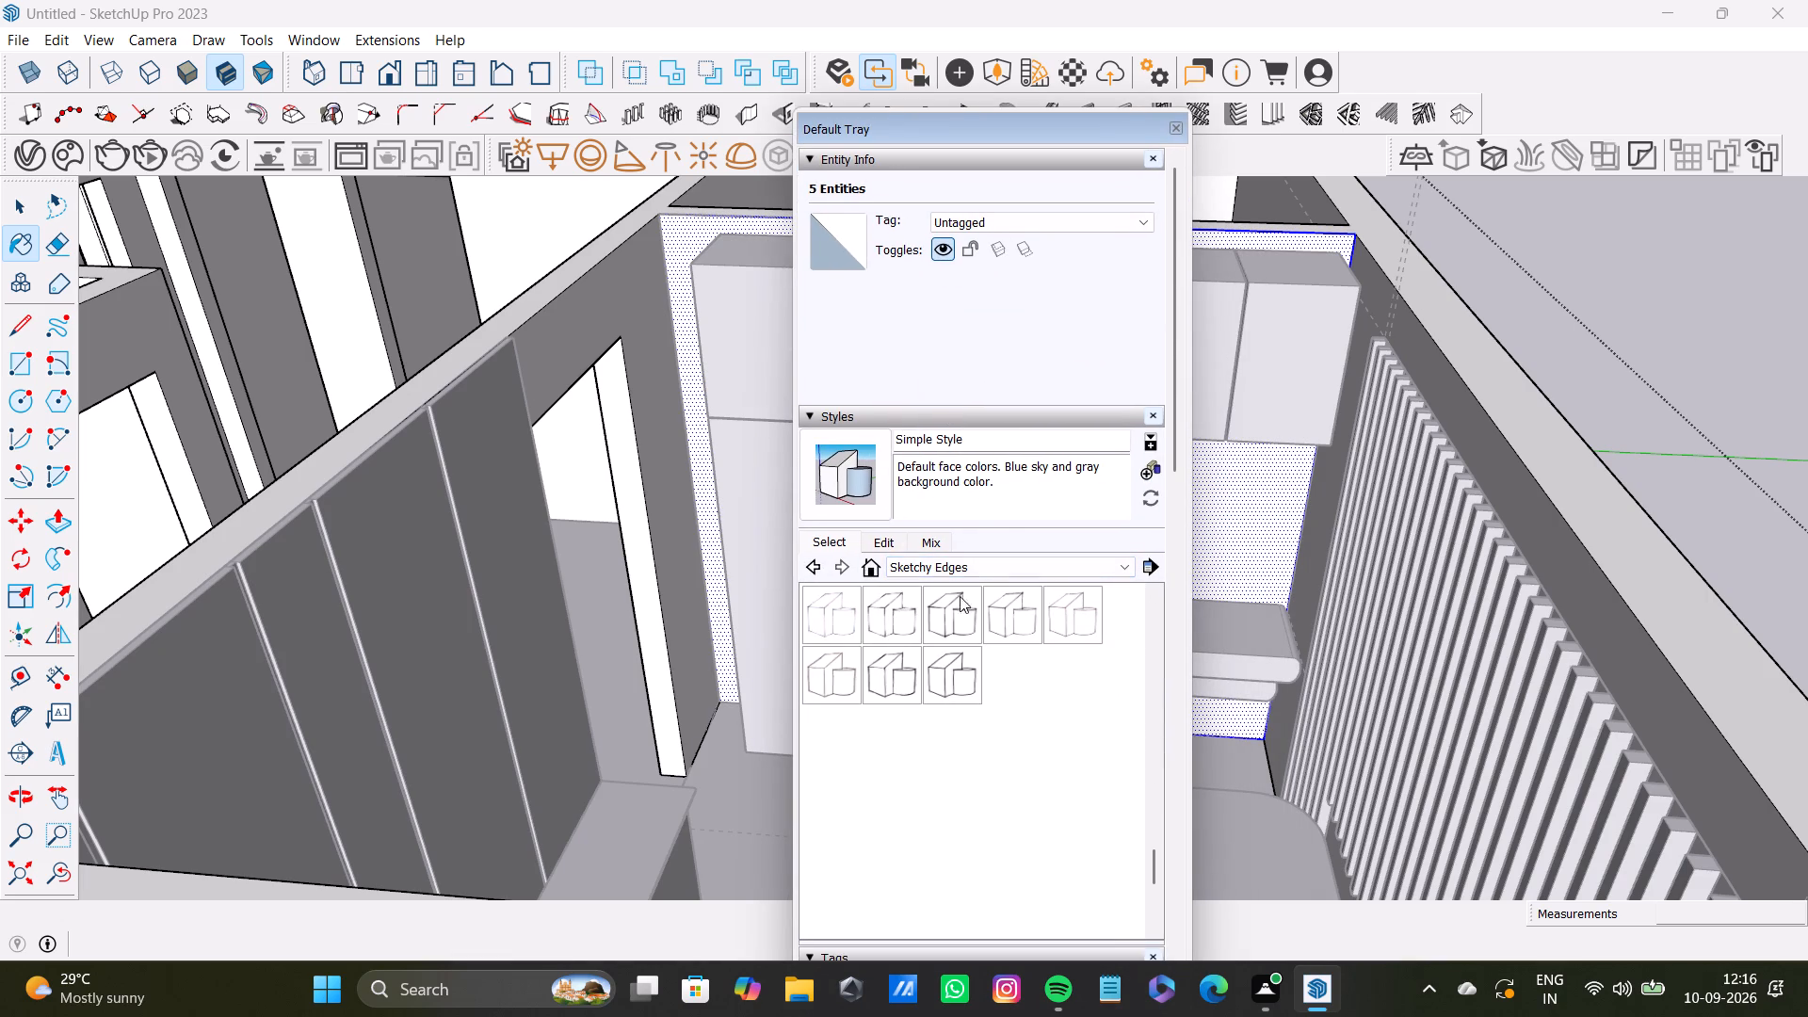
pyautogui.keyDown('shift'); pyautogui.moveTo(1174, 427); pyautogui.dragTo(1169, 887); pyautogui.keyUp('shift')
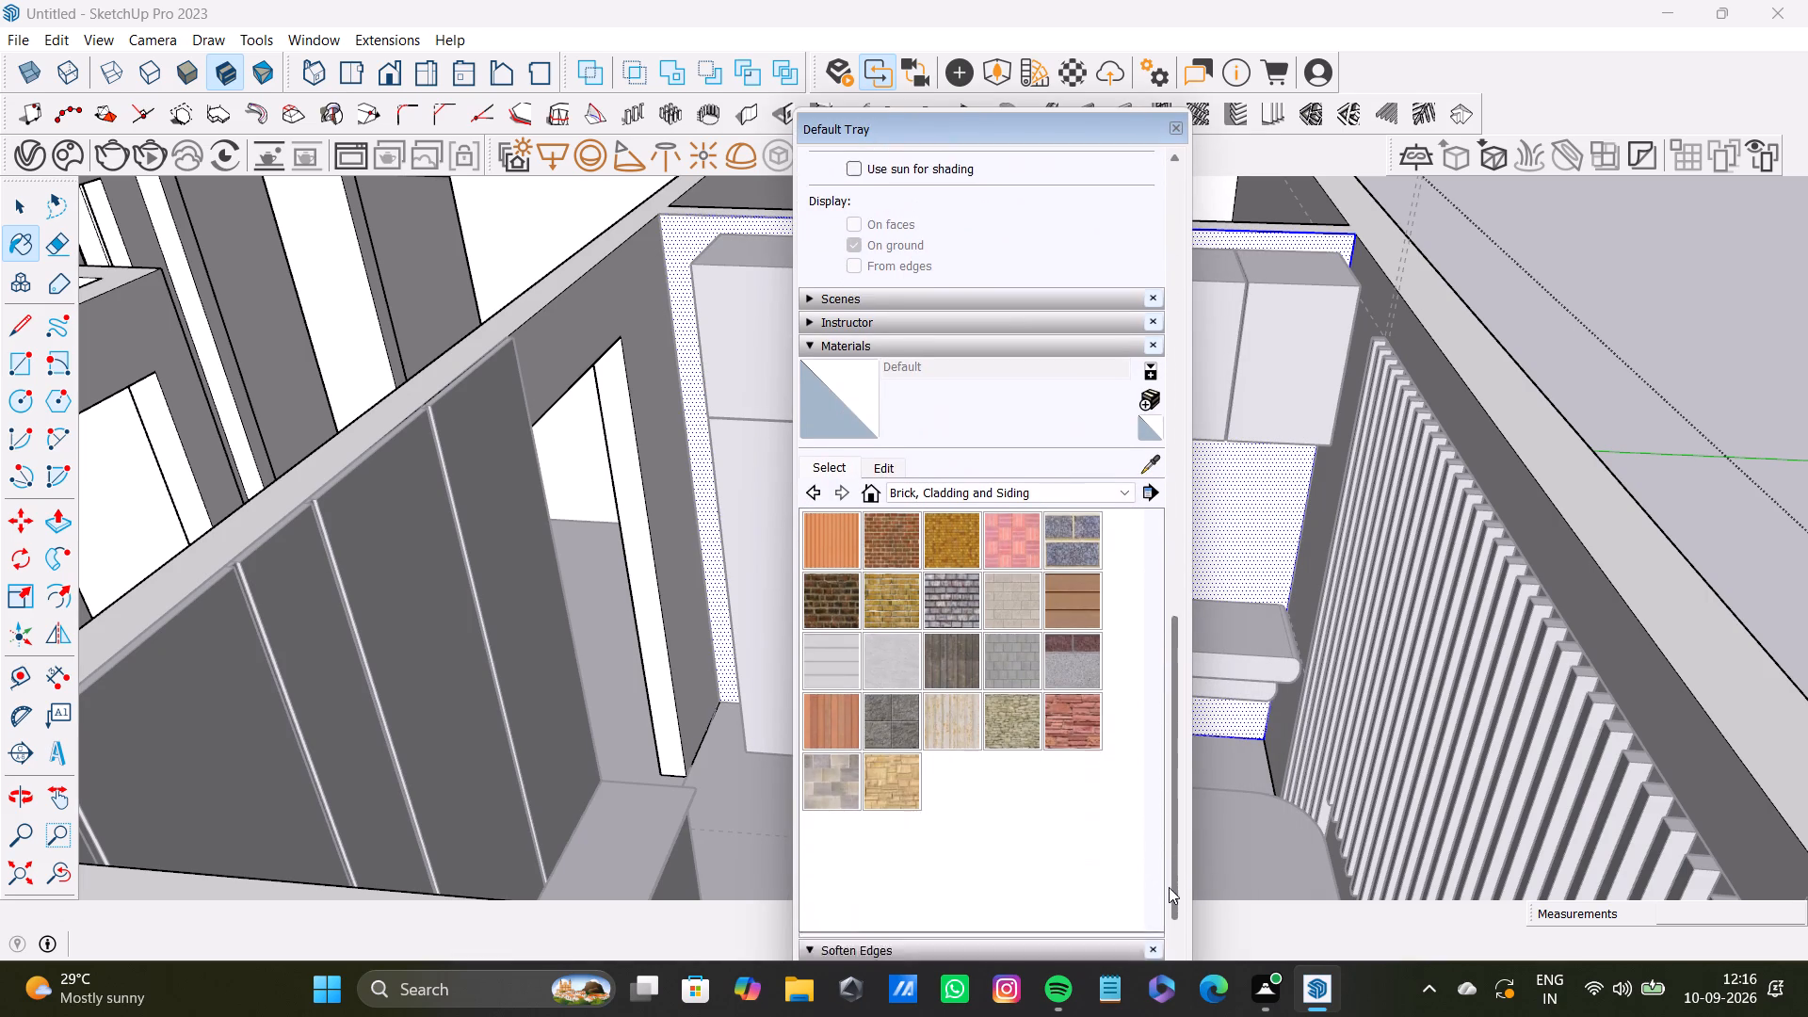
pyautogui.keyDown('shift'); pyautogui.moveTo(1169, 887); pyautogui.dragTo(1170, 891); pyautogui.keyUp('shift')
pyautogui.keyDown('shift'); pyautogui.click(1009, 448); pyautogui.keyUp('shift')
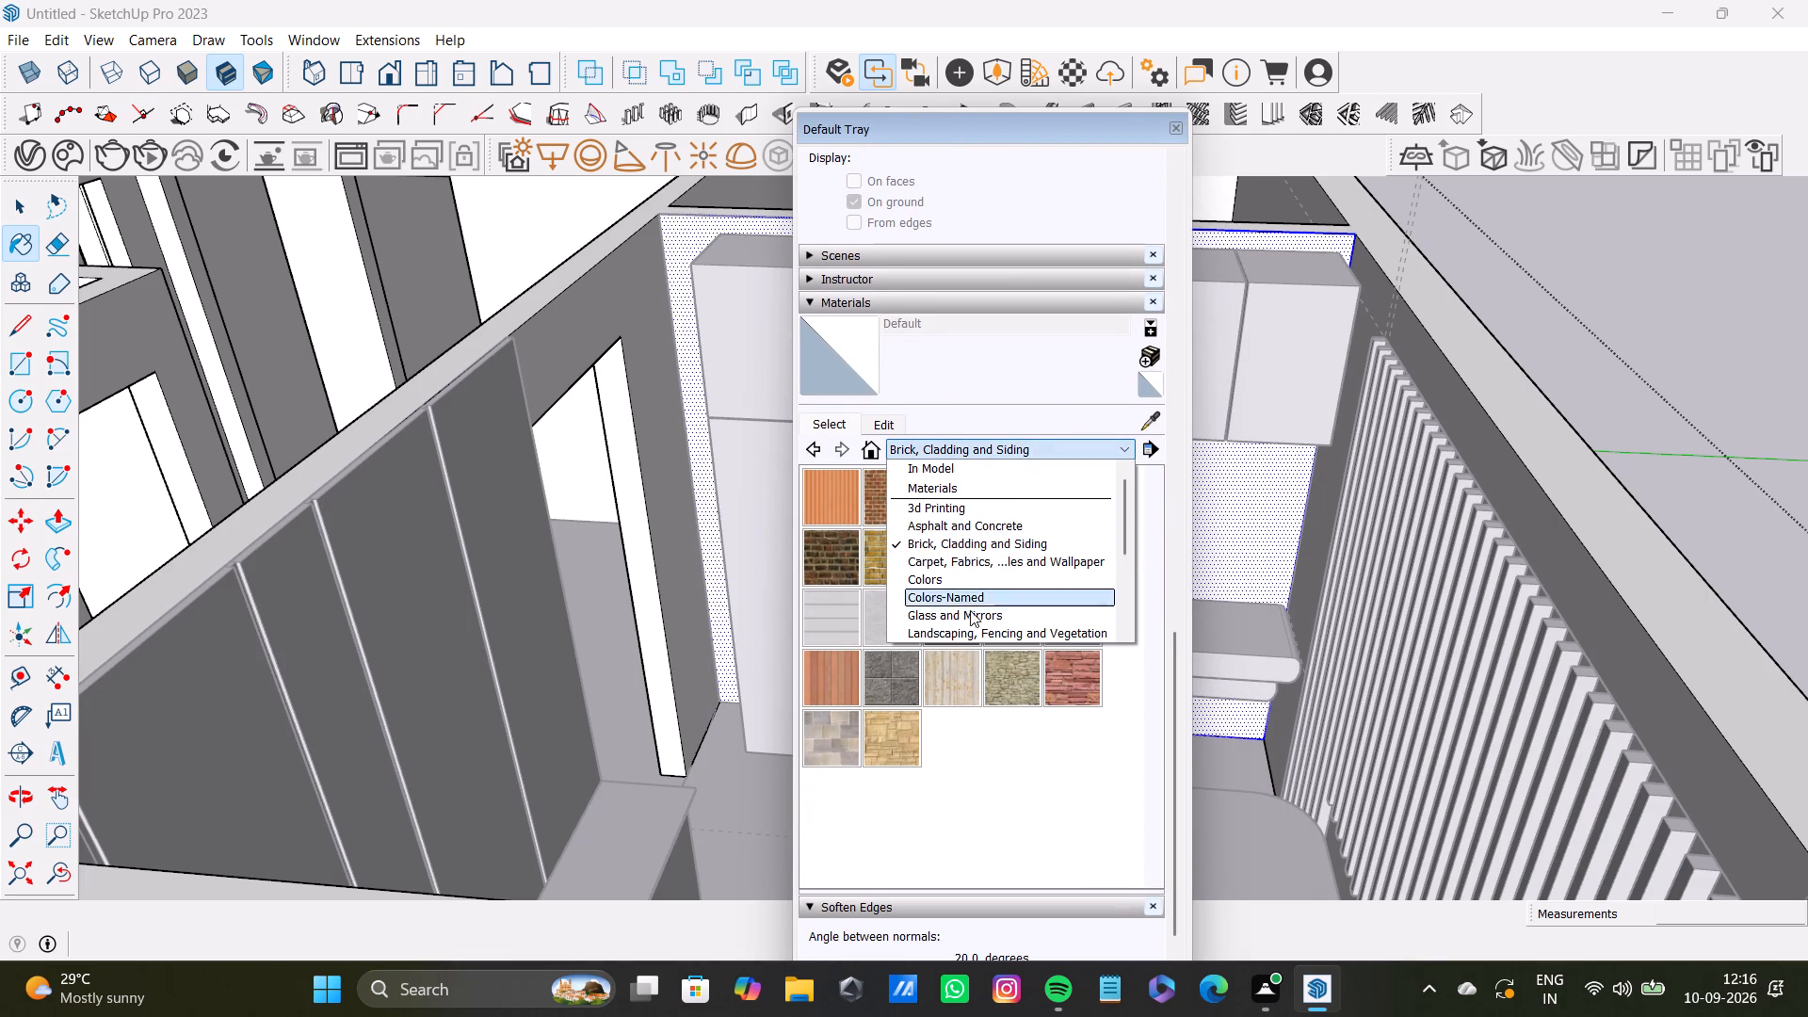
pyautogui.keyDown('shift'); pyautogui.click(983, 595); pyautogui.keyUp('shift')
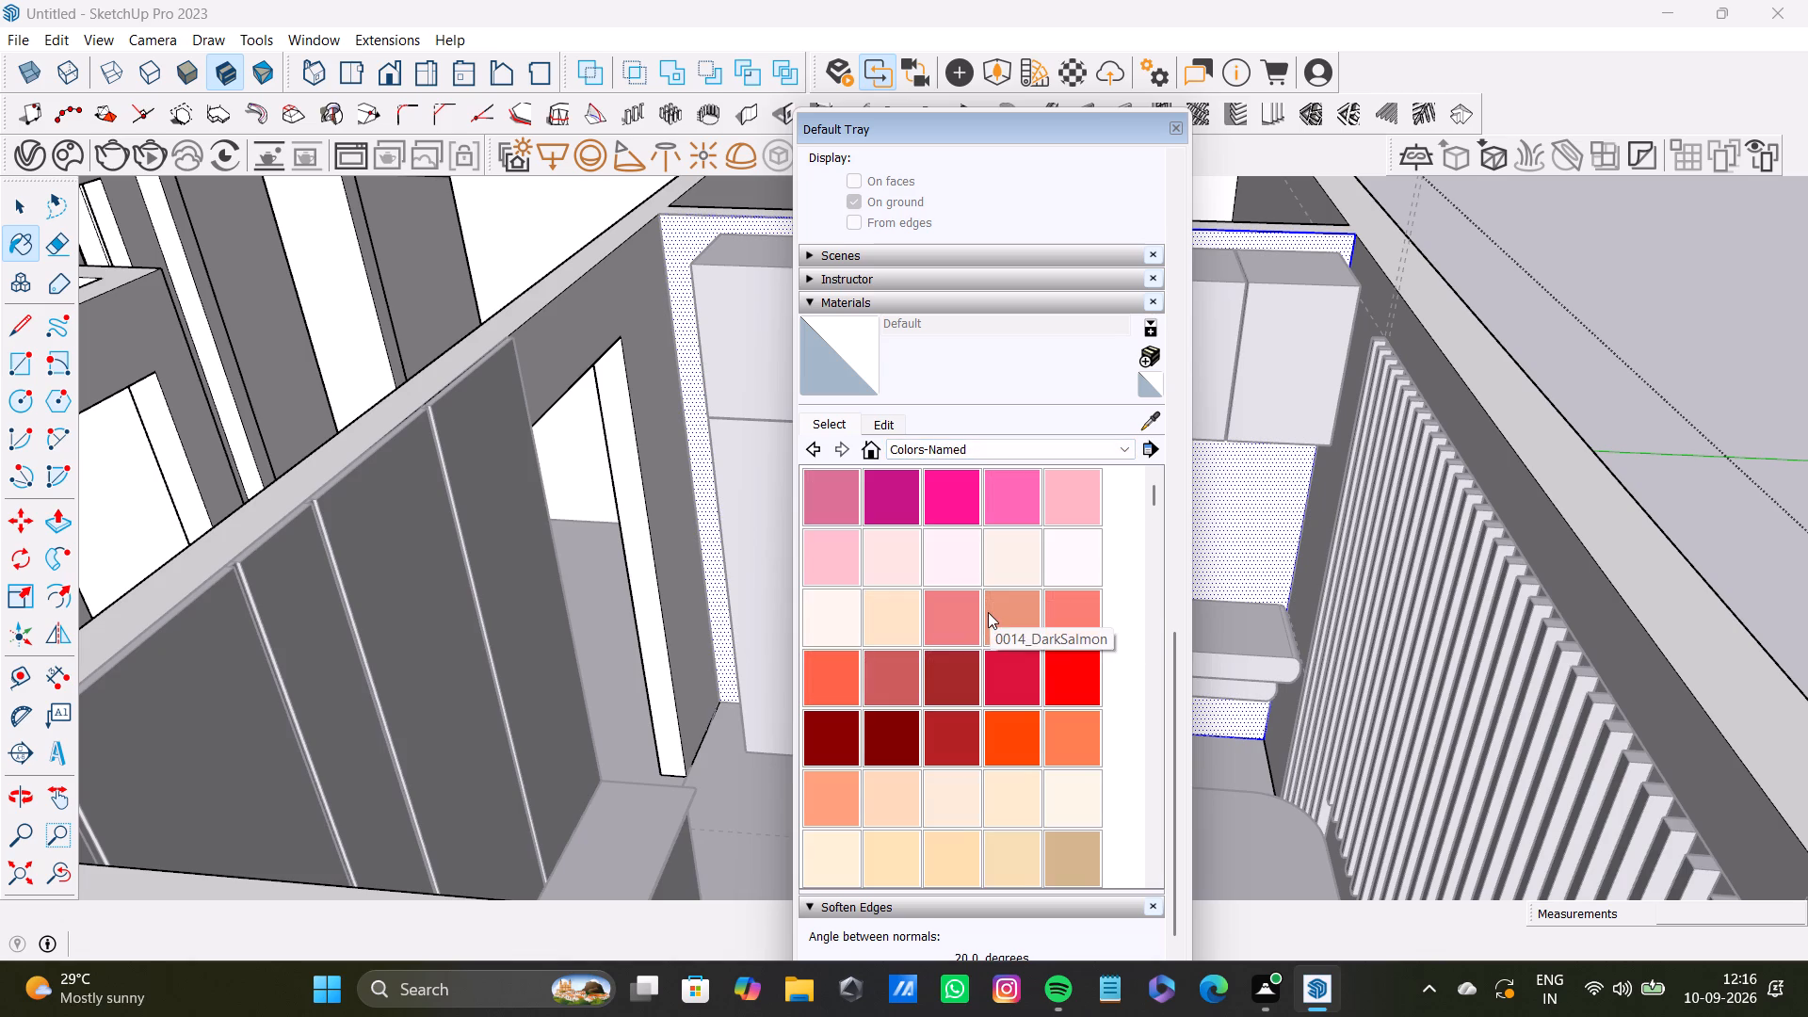
pyautogui.keyDown('shift'); pyautogui.scroll(-7, 882, 569); pyautogui.keyUp('shift')
pyautogui.keyDown('shift'); pyautogui.scroll(-3, 1059, 664); pyautogui.keyUp('shift')
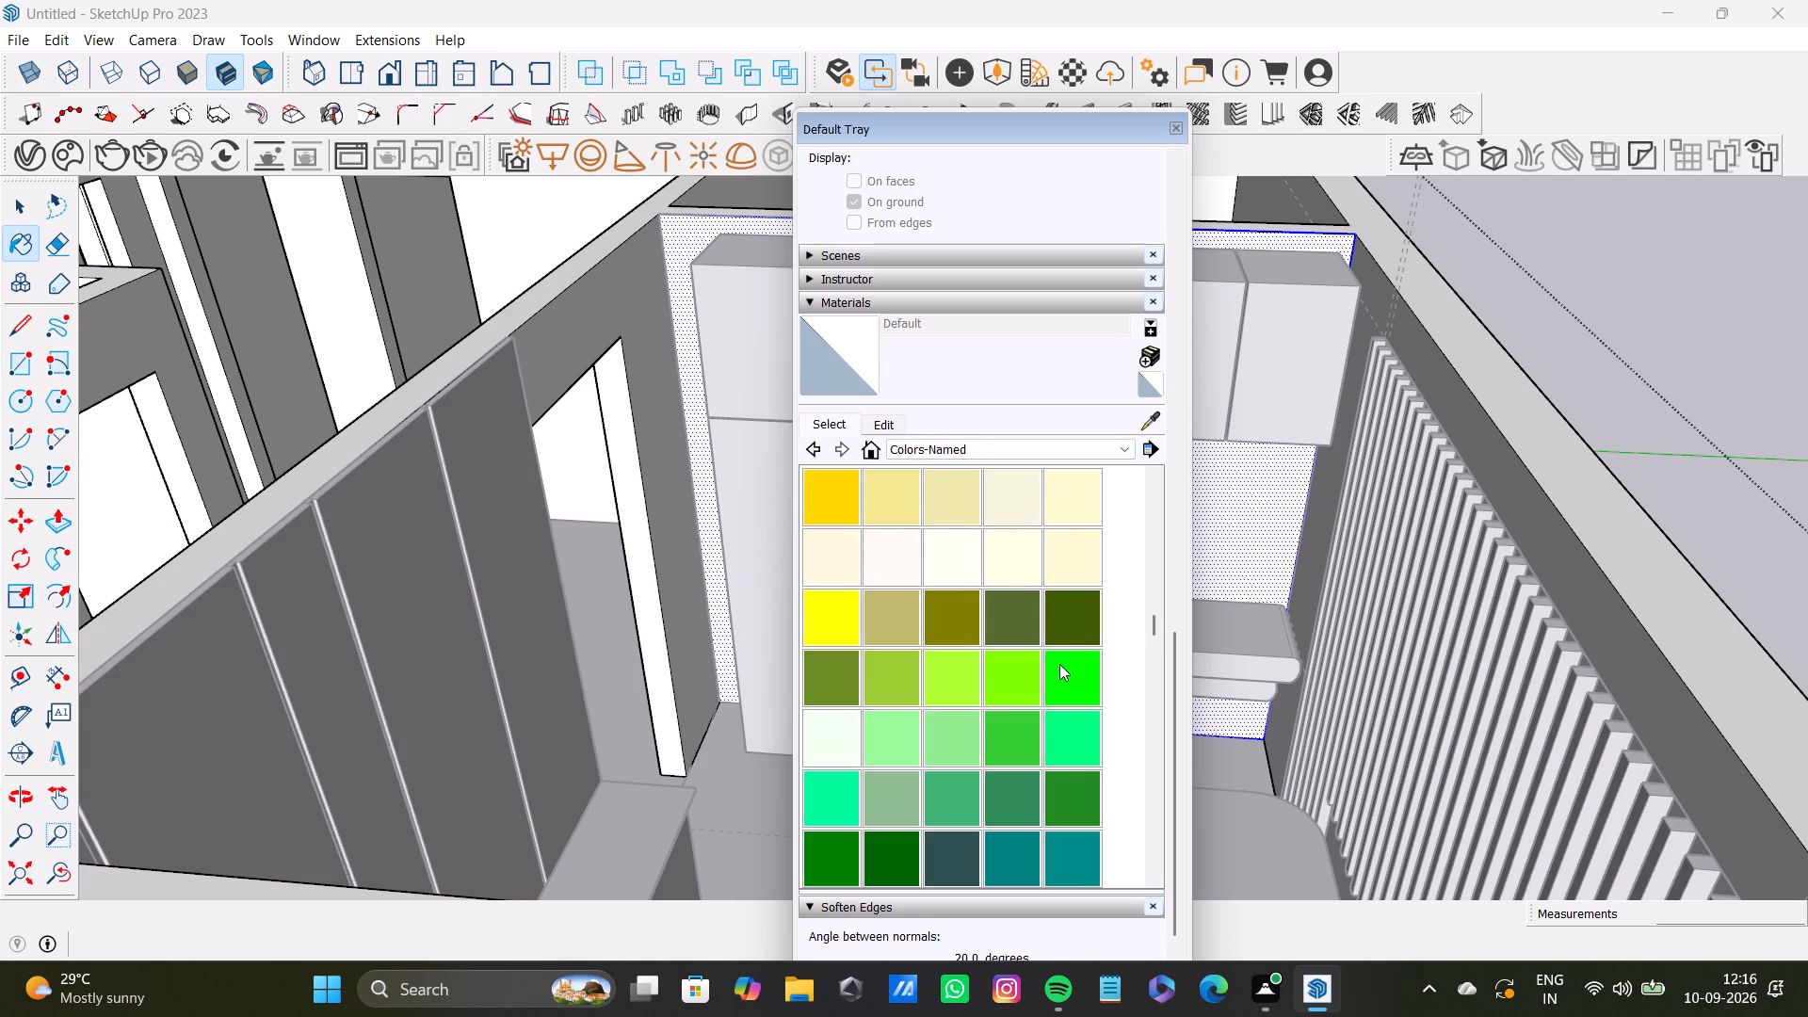
pyautogui.keyDown('shift'); pyautogui.scroll(-4, 991, 621); pyautogui.keyUp('shift')
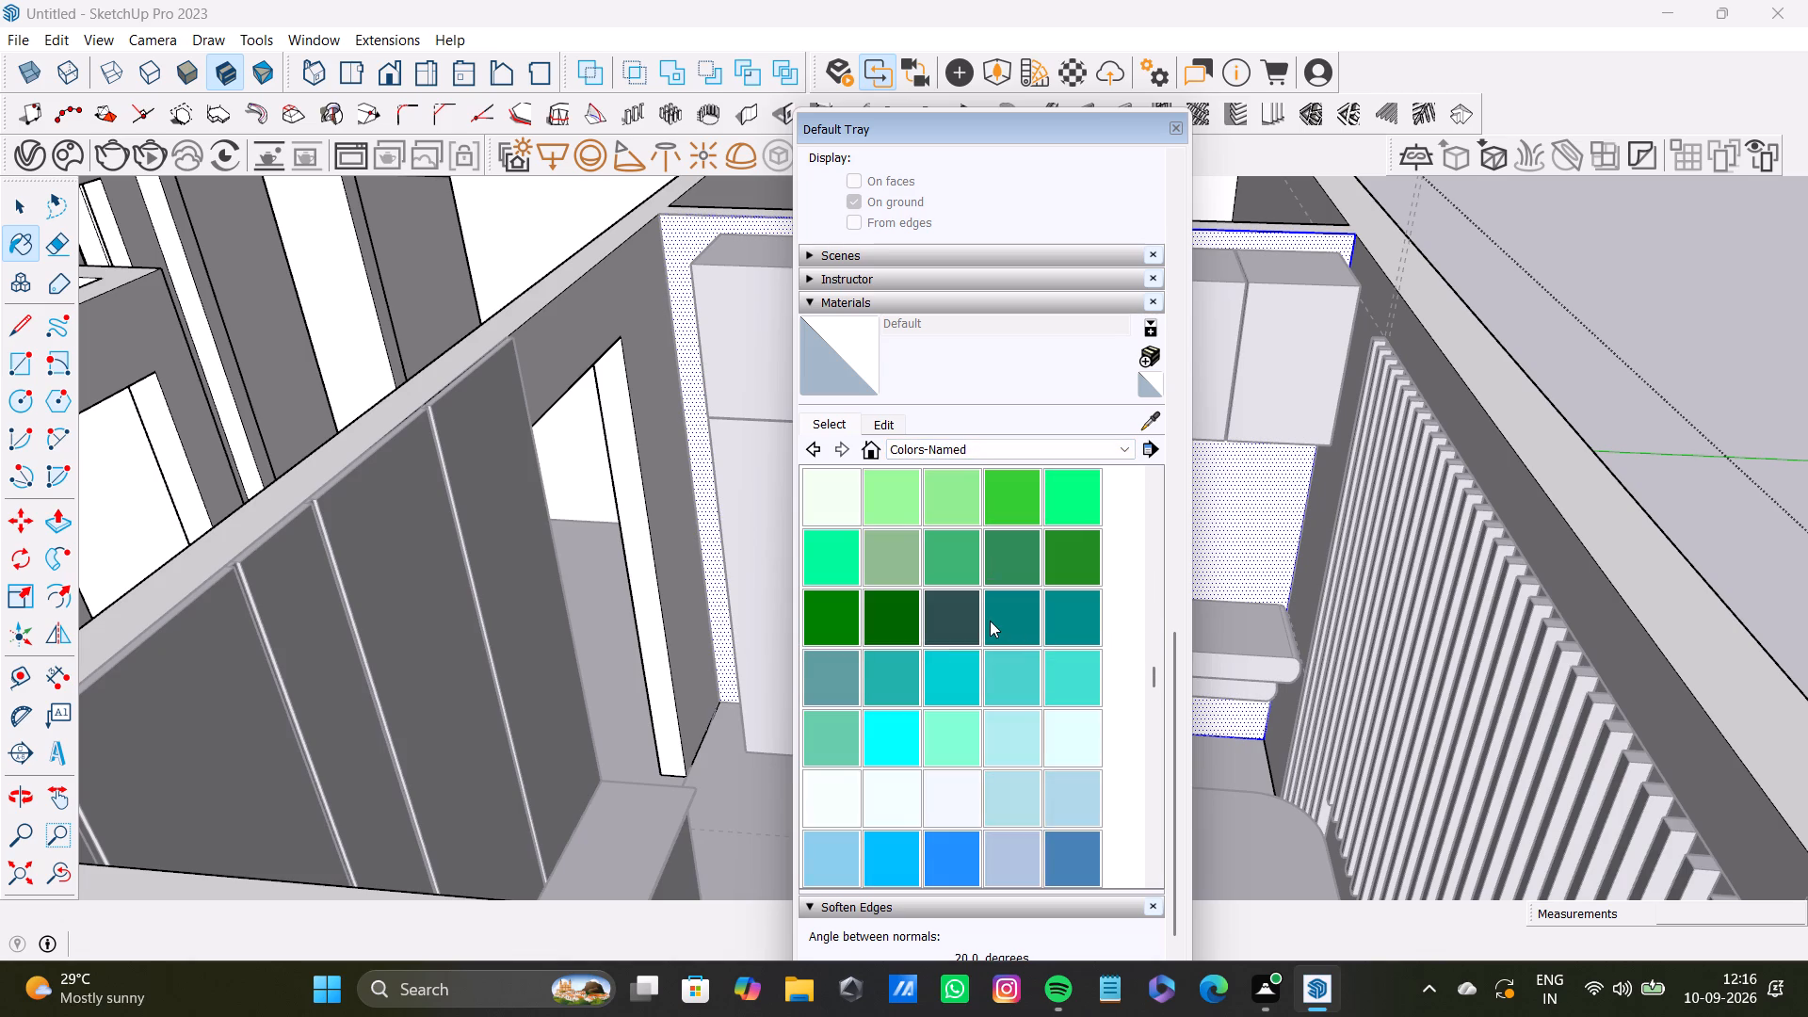
pyautogui.keyDown('shift'); pyautogui.scroll(-4, 989, 621); pyautogui.keyUp('shift')
pyautogui.keyDown('shift'); pyautogui.scroll(1, 995, 598); pyautogui.keyUp('shift')
pyautogui.keyDown('shift'); pyautogui.click(1015, 677); pyautogui.keyUp('shift')
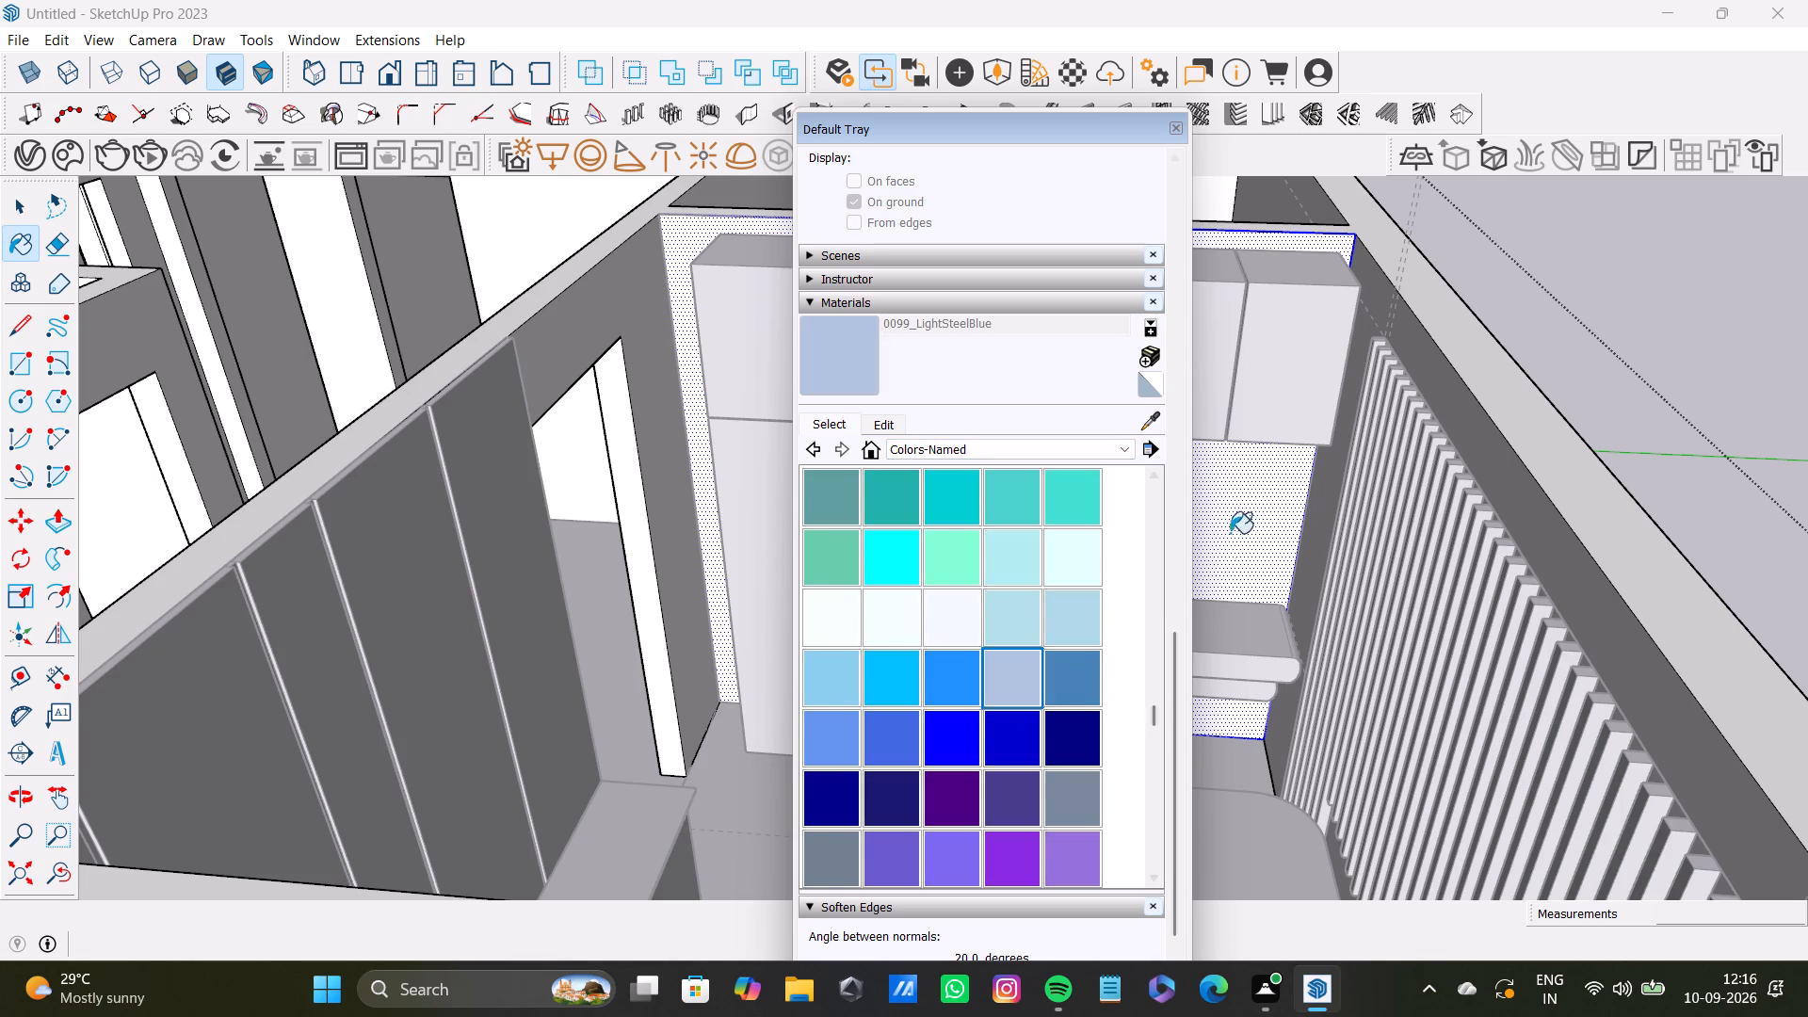
pyautogui.keyDown('shift'); pyautogui.click(1240, 503); pyautogui.keyUp('shift')
pyautogui.moveTo(1258, 505); pyautogui.dragTo(1124, 514, button='middle')
pyautogui.press('space')
pyautogui.click(1664, 394)
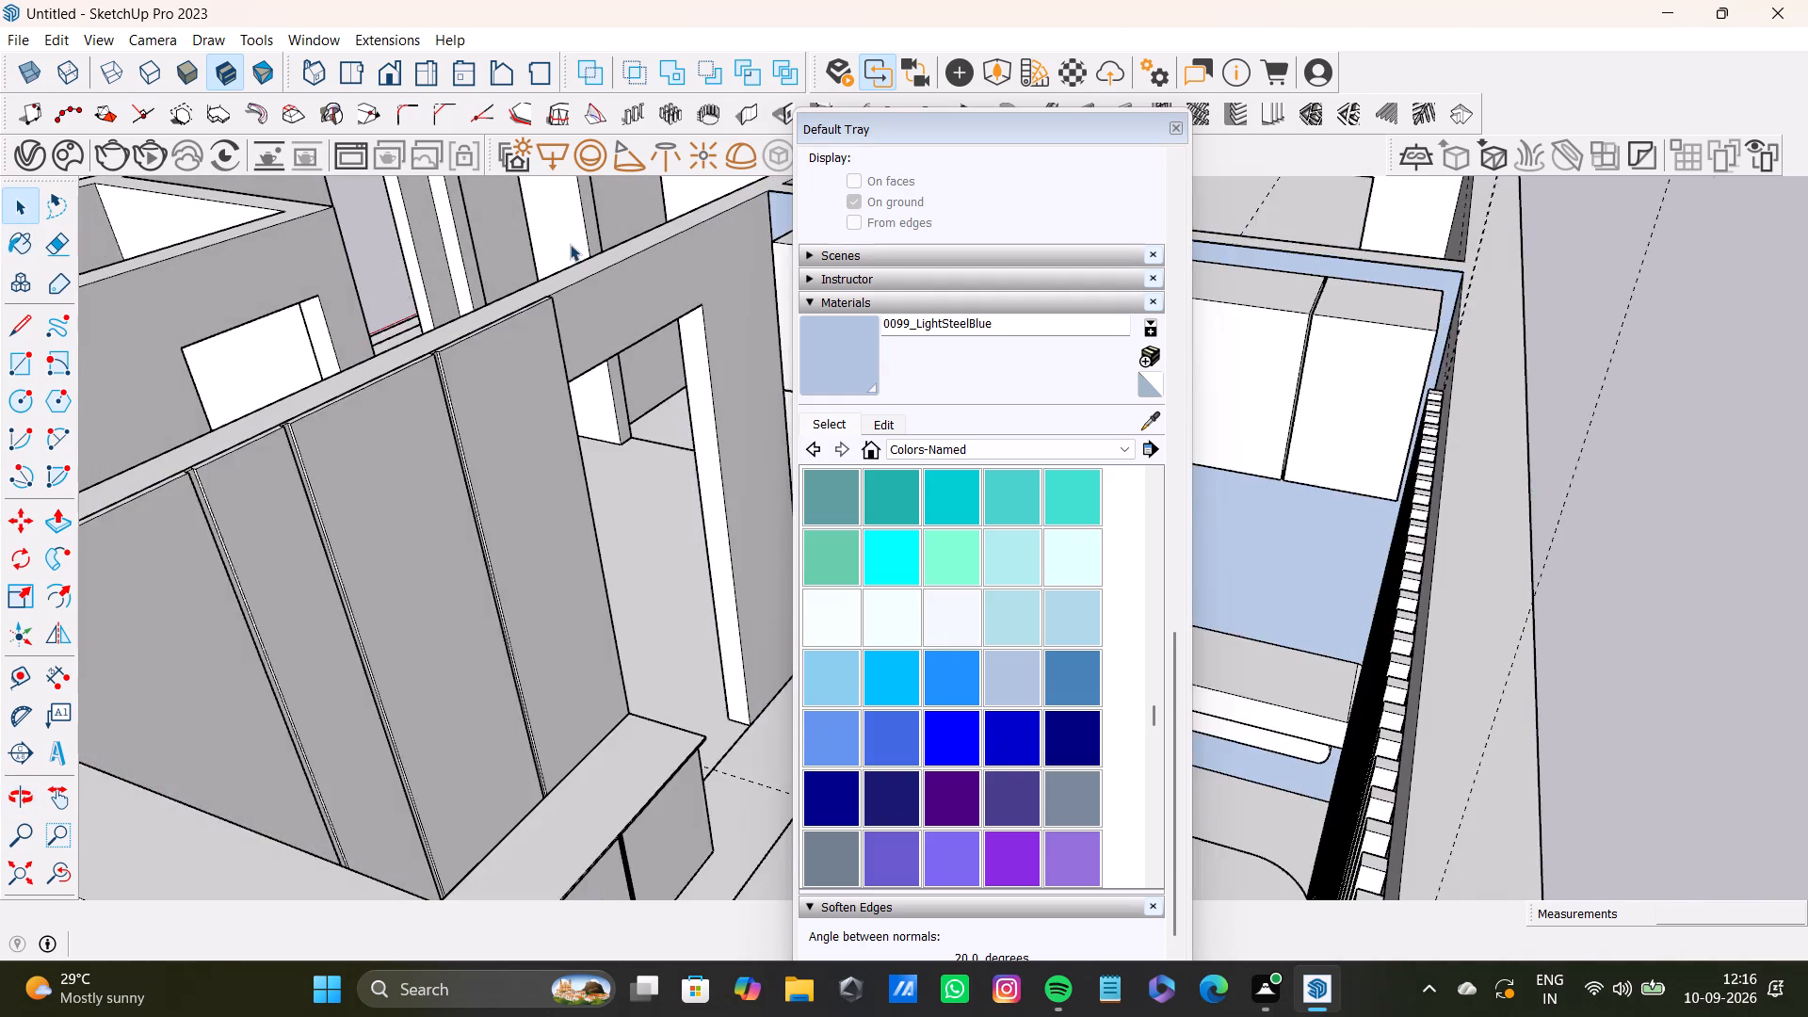
# Paint the bedroom wall face around the door opening with 0099_LightSteelBlue.
pyautogui.scroll(4, 570, 244)
pyautogui.click(715, 314)
pyautogui.tripleClick(714, 325)
pyautogui.click(715, 337)
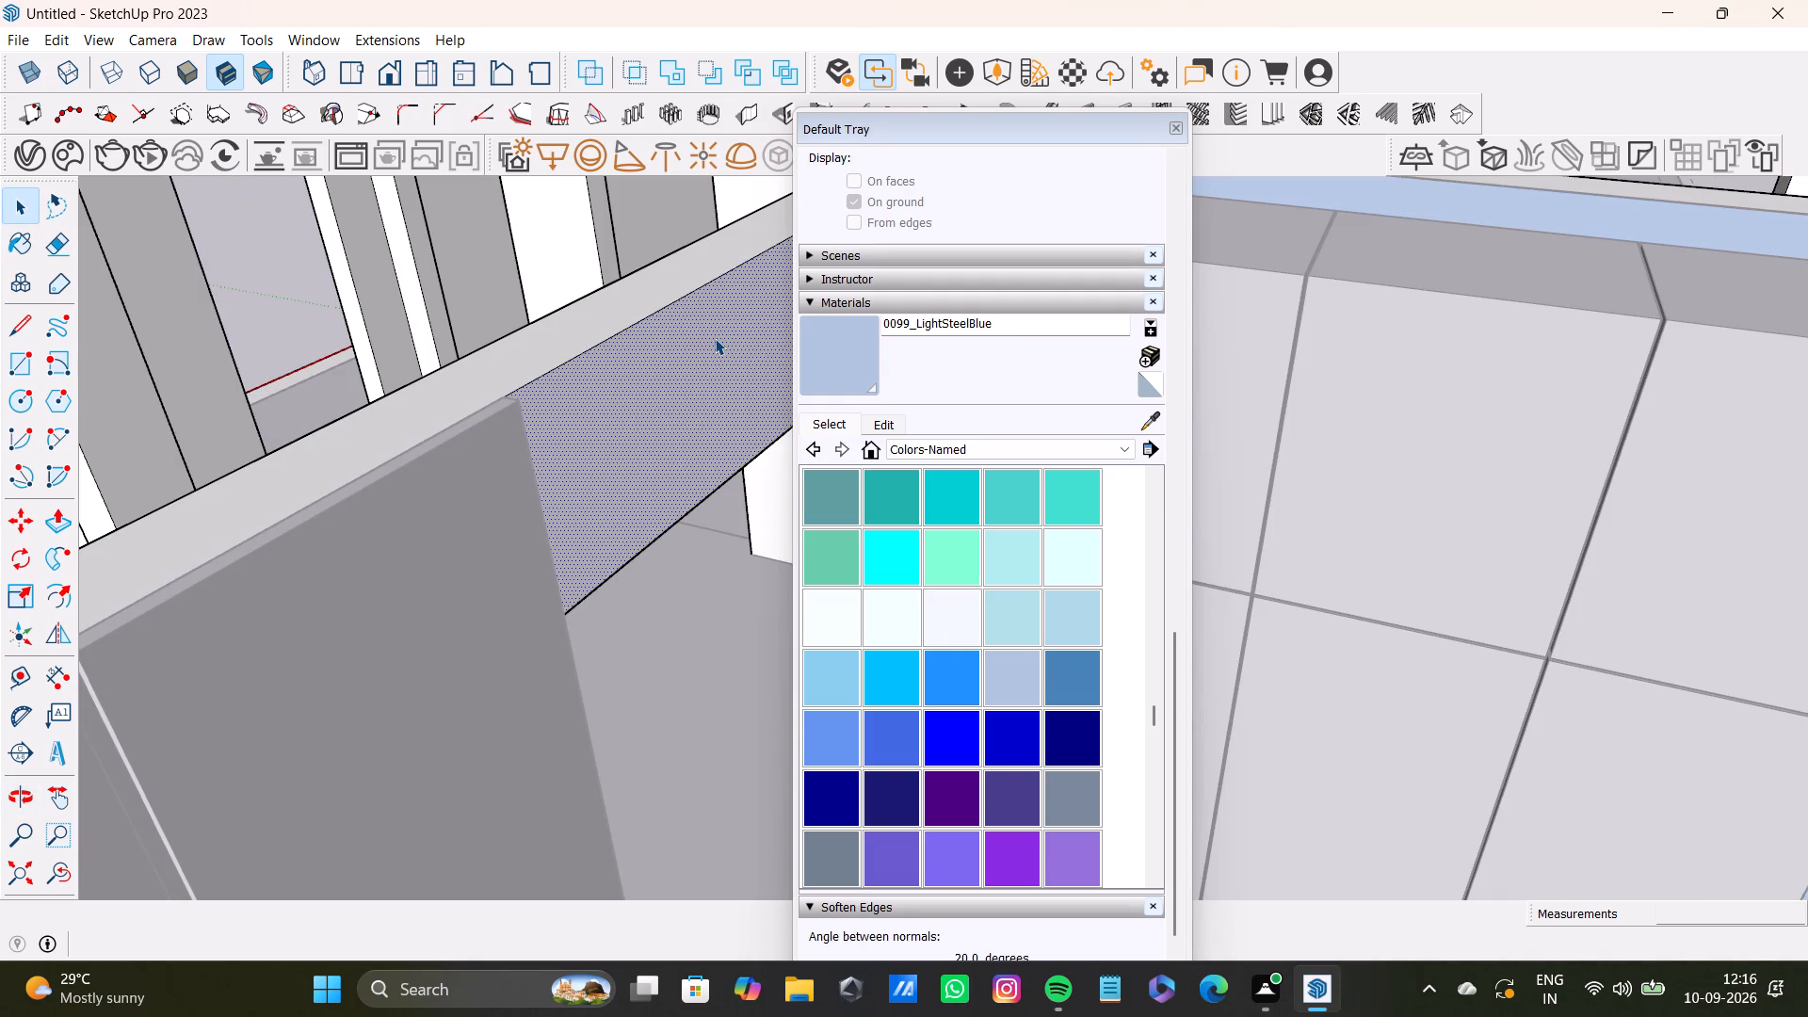
pyautogui.keyDown('shift'); pyautogui.click(1020, 670); pyautogui.keyUp('shift')
pyautogui.keyDown('shift'); pyautogui.click(708, 405); pyautogui.keyUp('shift')
pyautogui.keyDown('shift'); pyautogui.scroll(-6, 702, 414); pyautogui.keyUp('shift')
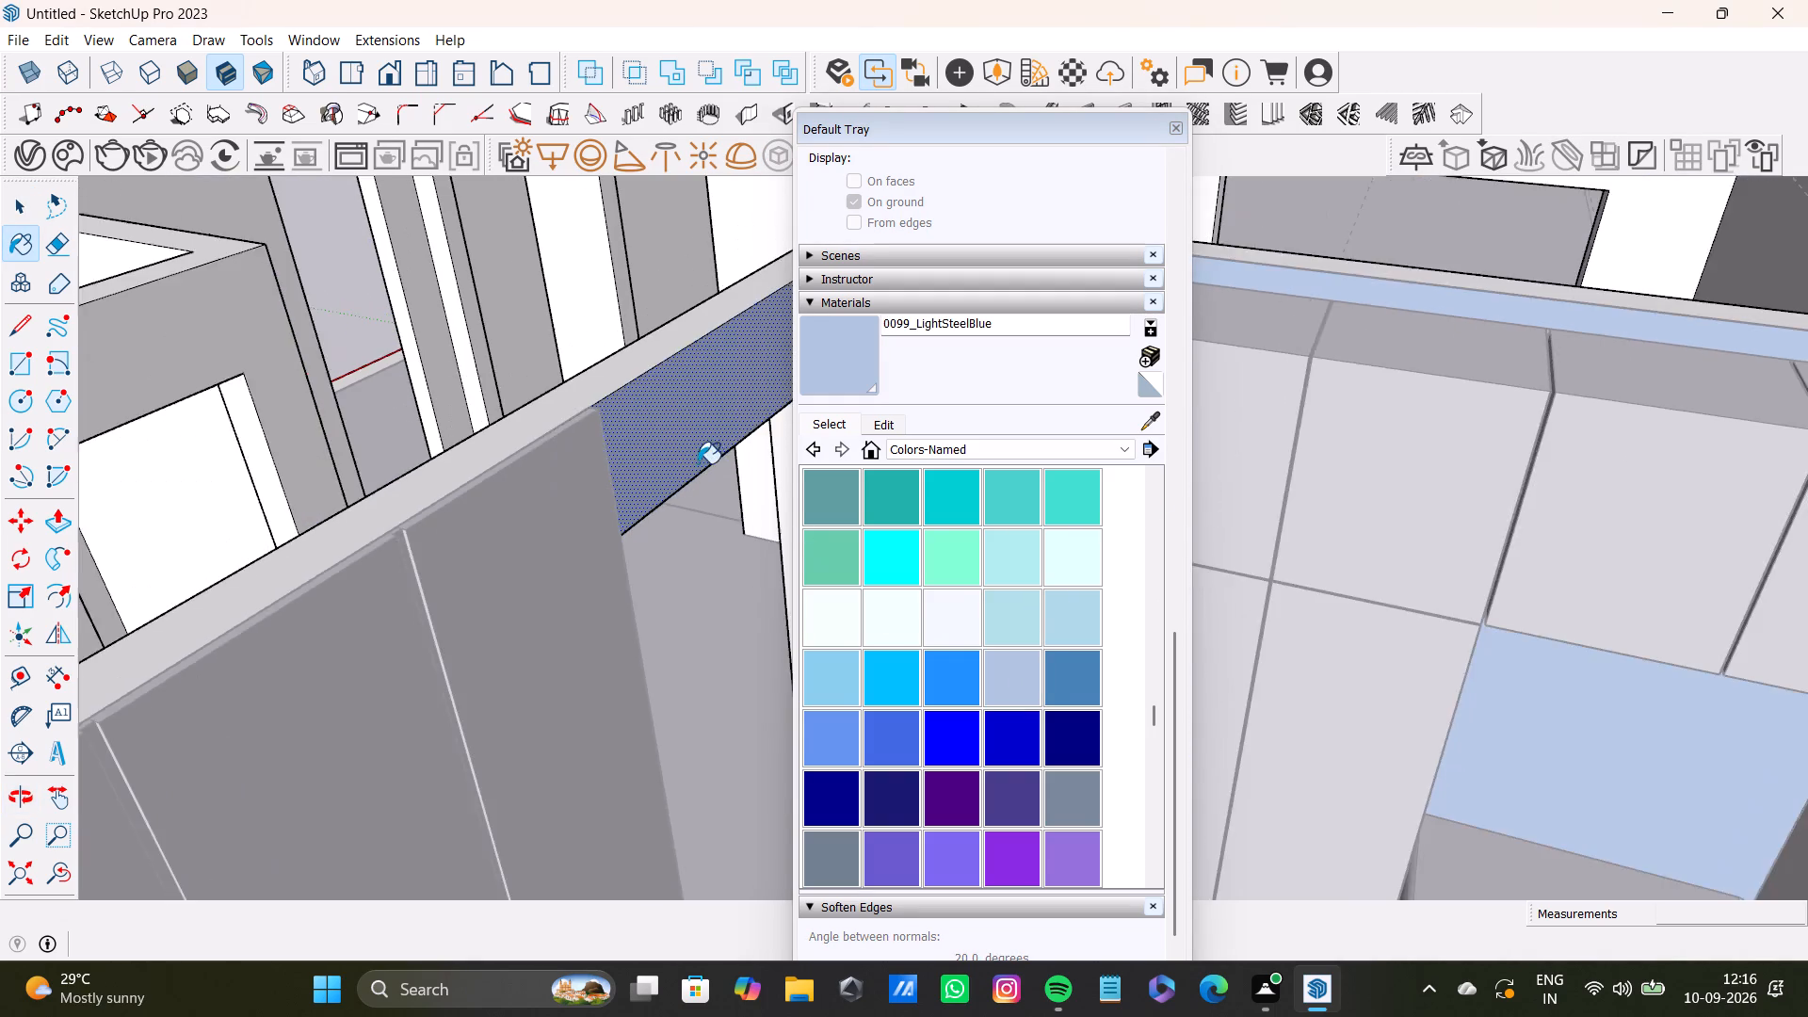
pyautogui.keyDown('shift'); pyautogui.scroll(-8, 698, 463); pyautogui.keyUp('shift')
pyautogui.keyDown('shift'); pyautogui.moveTo(741, 472); pyautogui.dragTo(654, 524, button='middle'); pyautogui.keyUp('shift')
pyautogui.moveTo(957, 122); pyautogui.dragTo(1719, 251)
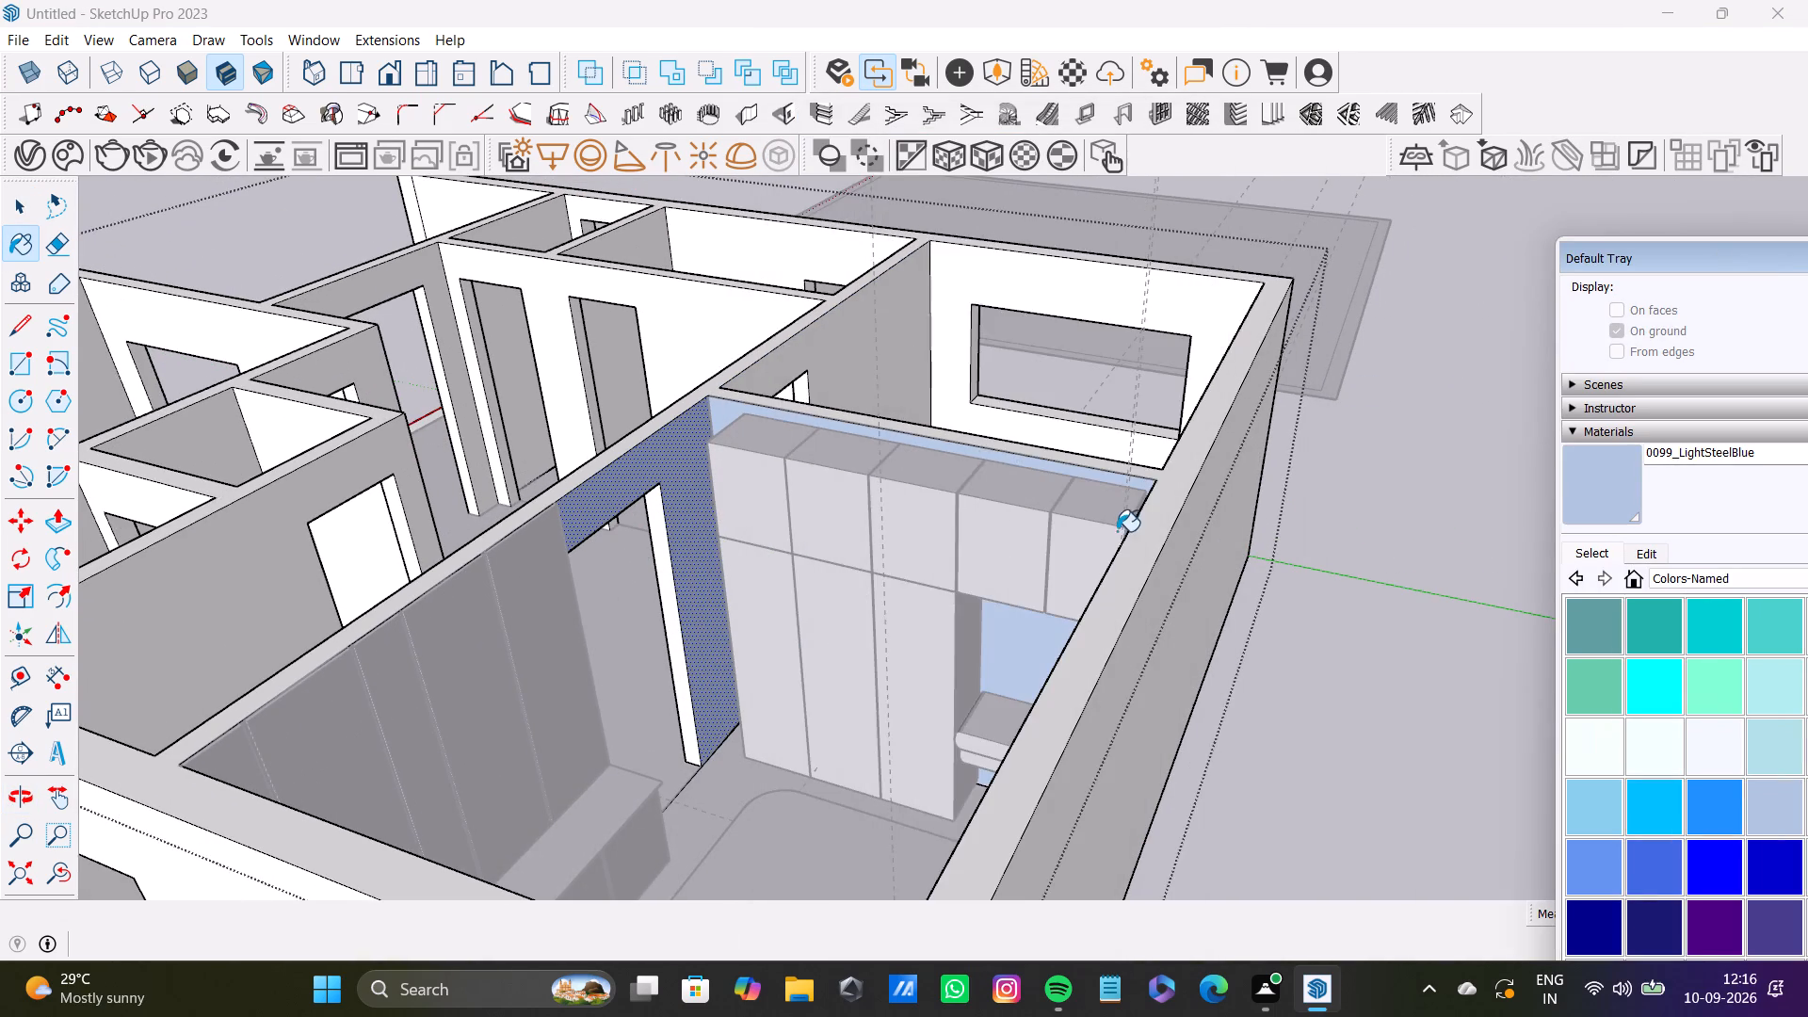
pyautogui.scroll(-4, 1117, 531)
pyautogui.moveTo(1194, 592); pyautogui.dragTo(865, 762, button='middle')
pyautogui.press('space')
pyautogui.click(1172, 755)
# Paint the bedroom's window wall with 0099_LightSteelBlue.
pyautogui.moveTo(1195, 749); pyautogui.dragTo(432, 790, button='middle')
pyautogui.scroll(-4, 504, 545)
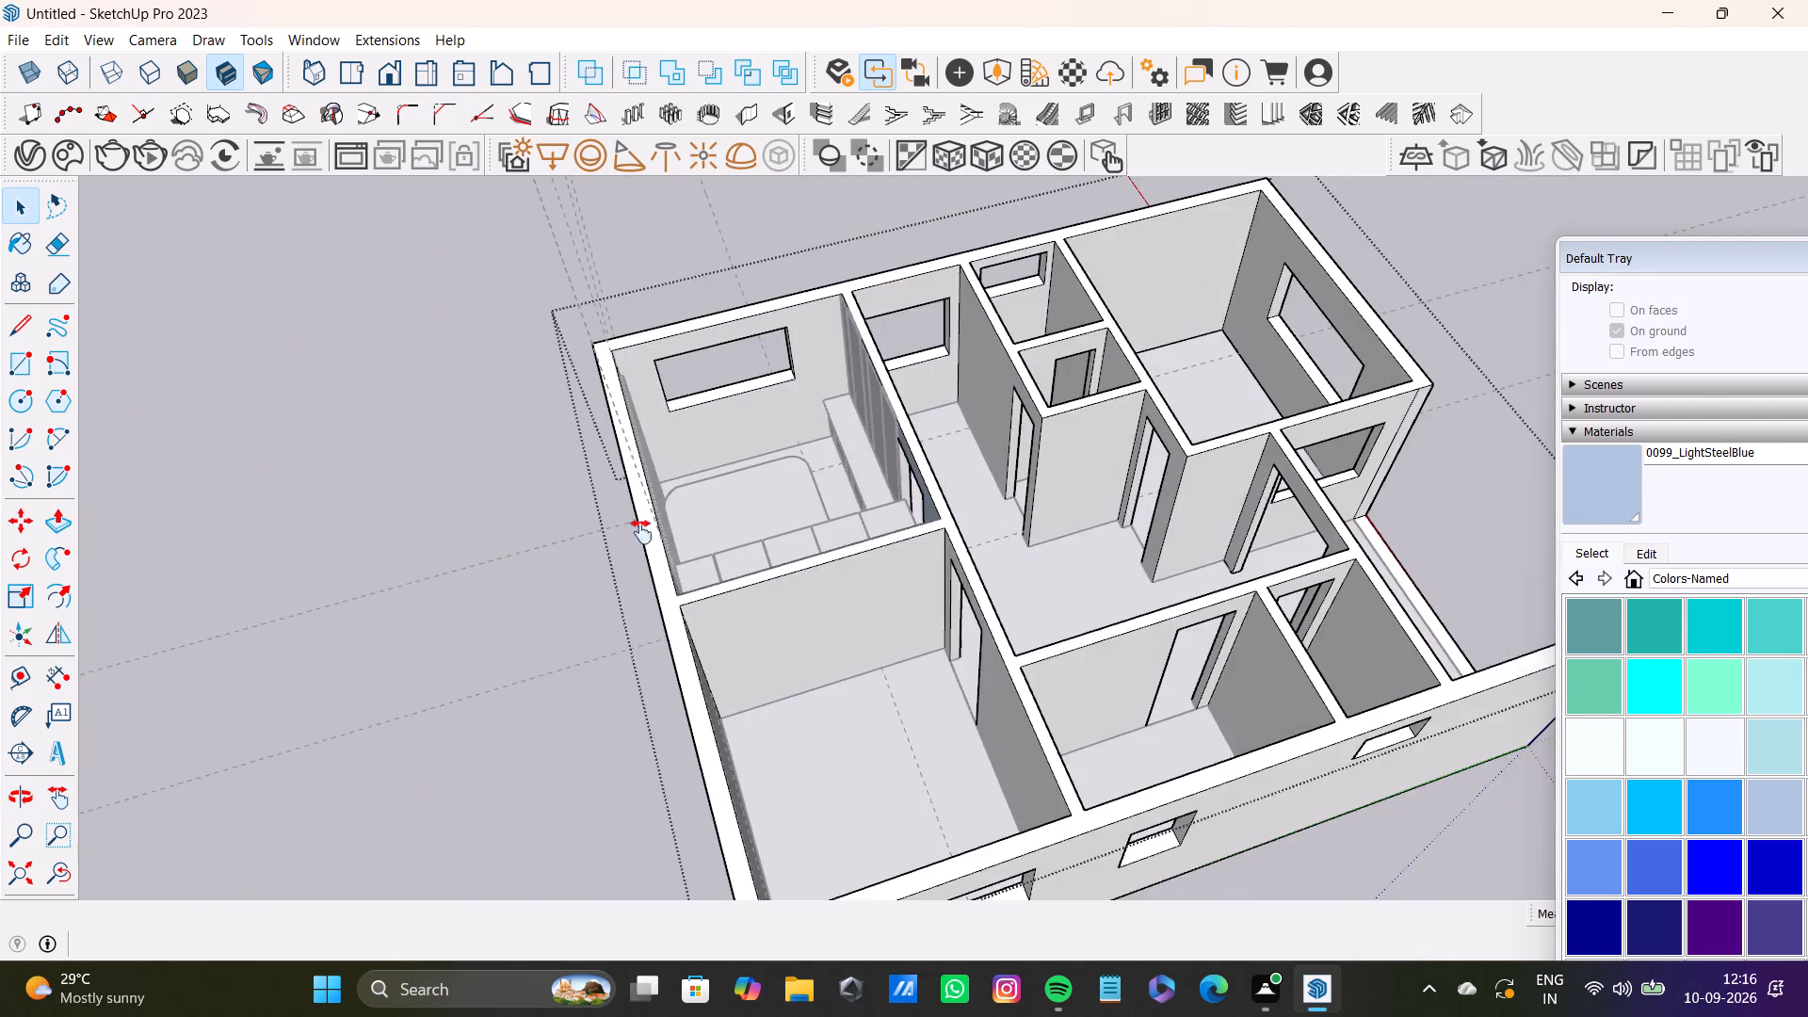
pyautogui.keyDown('shift'); pyautogui.moveTo(641, 532); pyautogui.dragTo(654, 772, button='middle'); pyautogui.keyUp('shift')
pyautogui.scroll(4, 684, 649)
pyautogui.press('space')
pyautogui.doubleClick(722, 592)
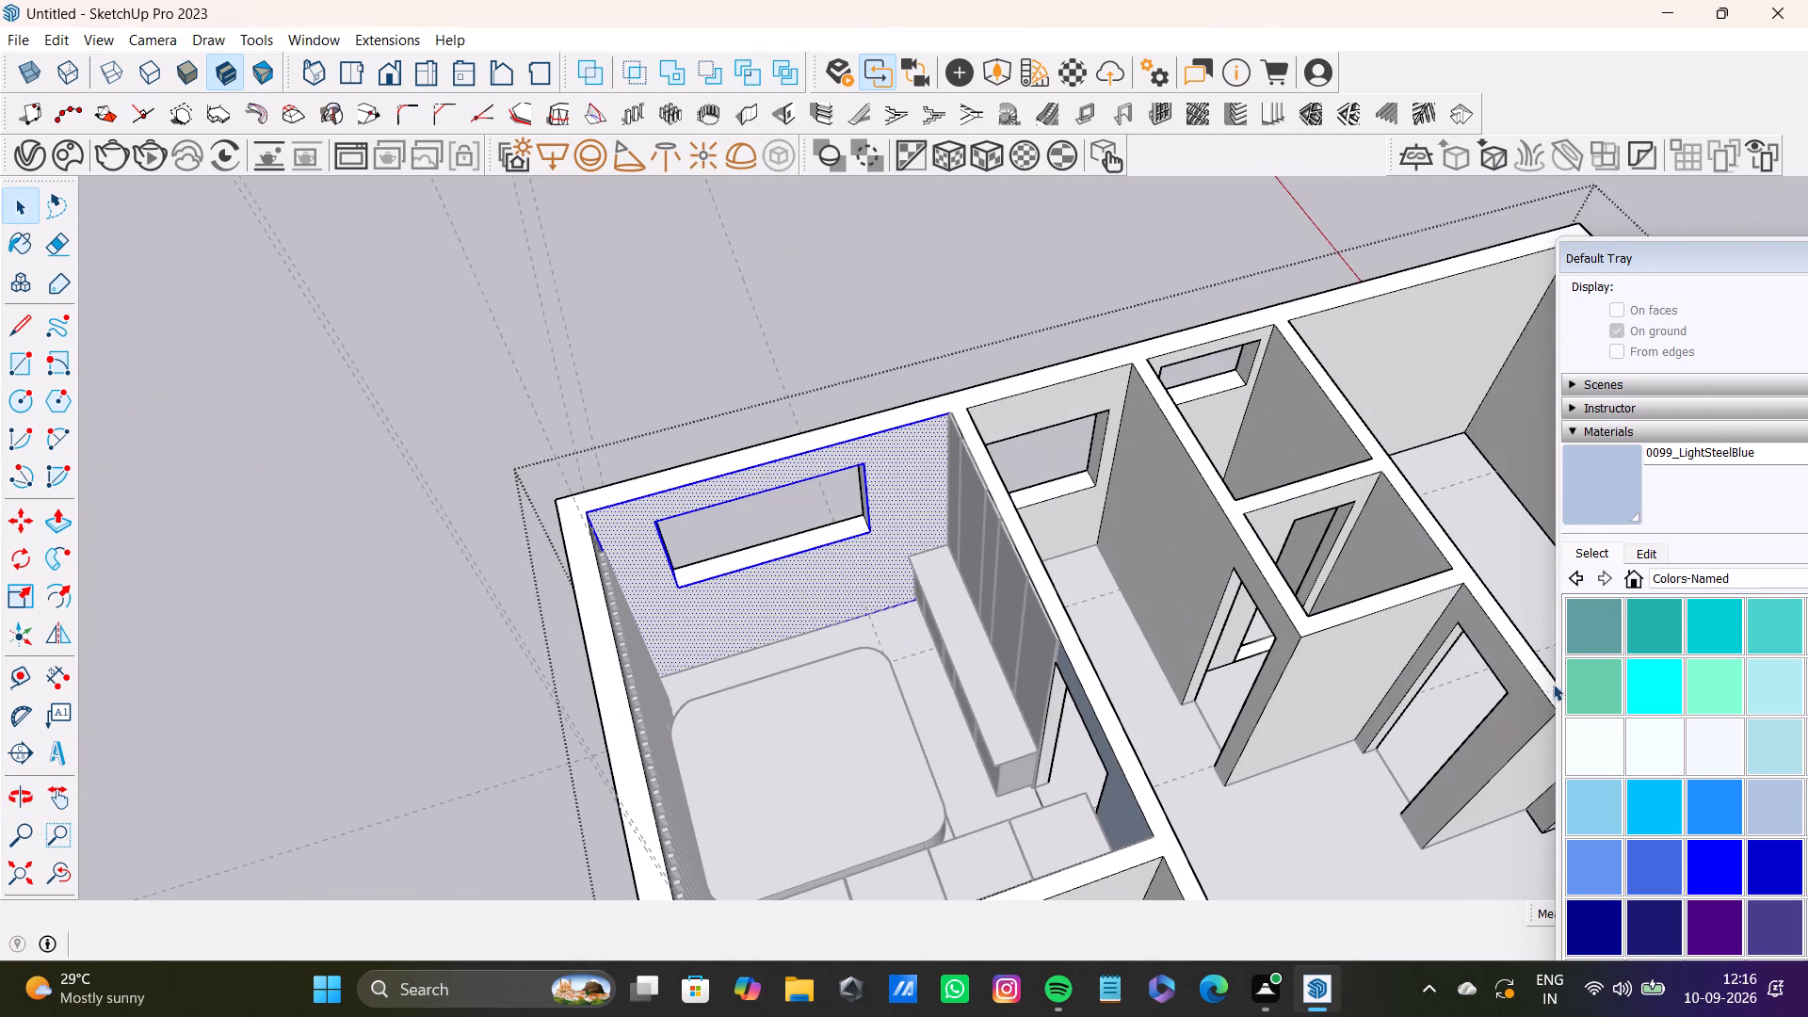
pyautogui.scroll(-4, 765, 454)
pyautogui.keyDown('shift'); pyautogui.moveTo(812, 464); pyautogui.dragTo(433, 349, button='middle'); pyautogui.keyUp('shift')
pyautogui.click(1599, 477)
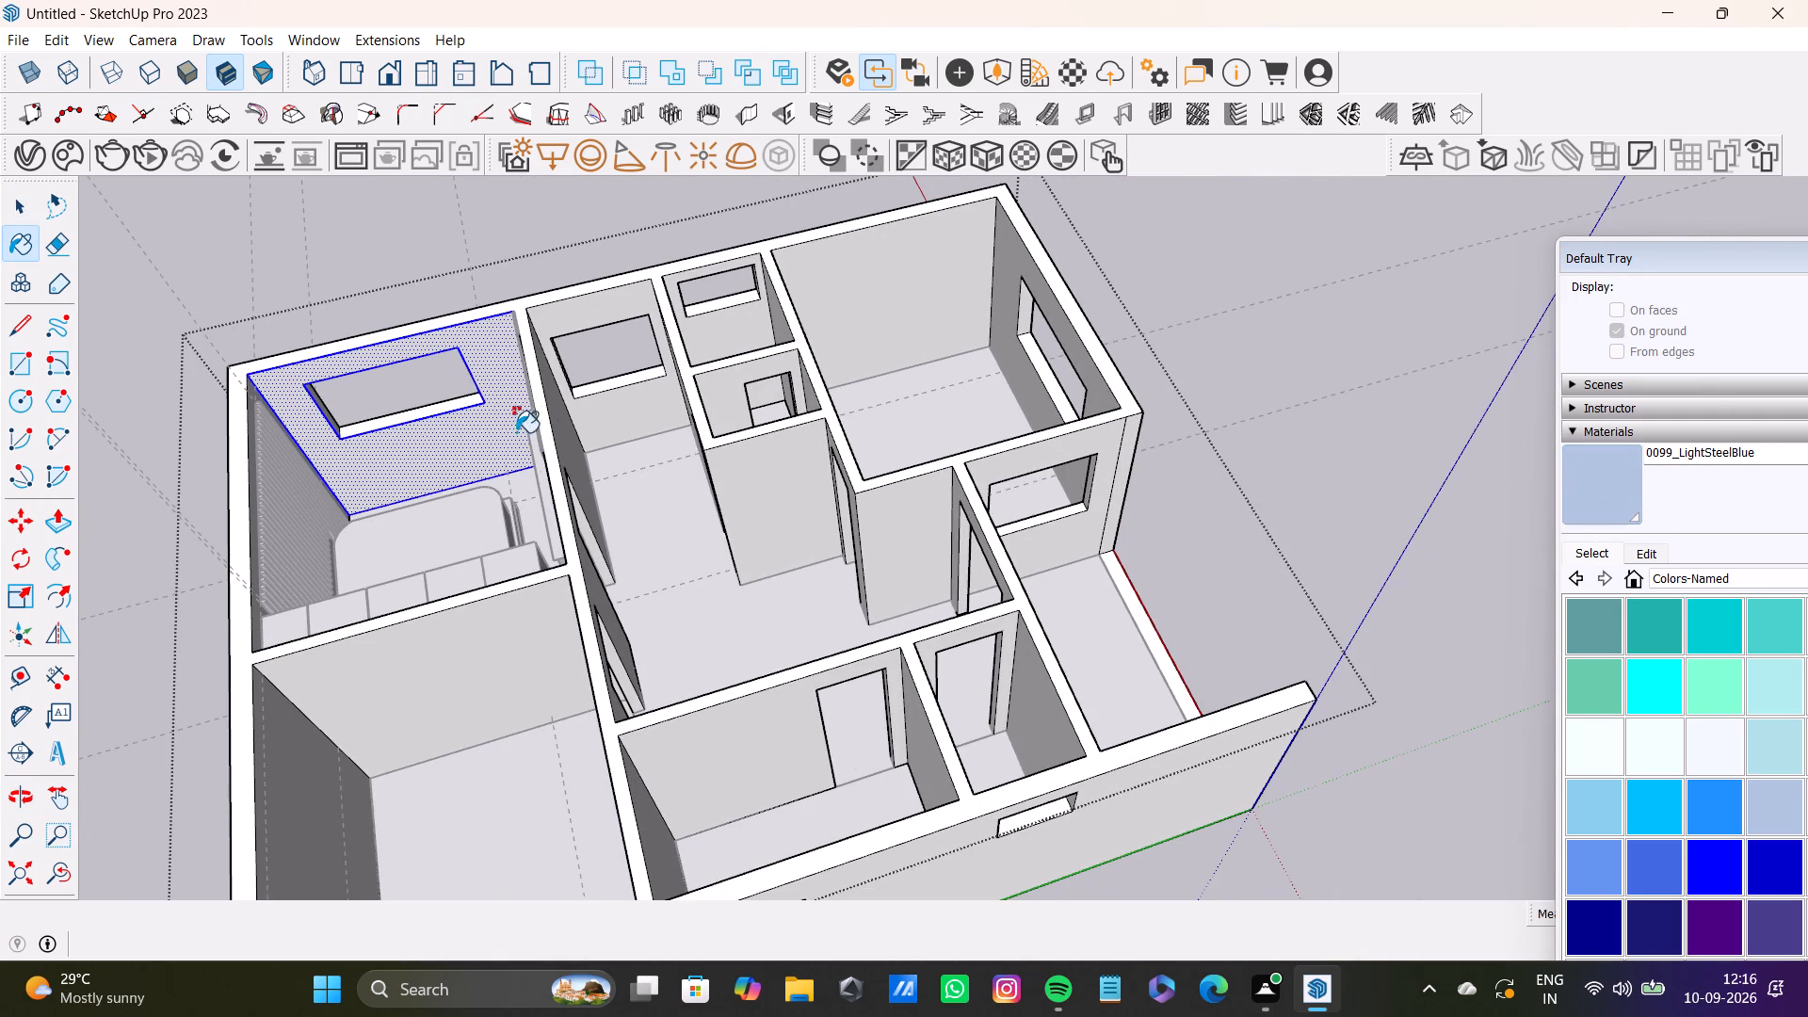
pyautogui.keyDown('shift'); pyautogui.scroll(4, 513, 432); pyautogui.keyUp('shift')
pyautogui.keyDown('shift'); pyautogui.click(511, 376); pyautogui.keyUp('shift')
pyautogui.keyDown('shift'); pyautogui.scroll(-4, 478, 379); pyautogui.keyUp('shift')
pyautogui.keyDown('shift'); pyautogui.moveTo(464, 438); pyautogui.dragTo(658, 432, button='middle'); pyautogui.keyUp('shift')
pyautogui.press('space')
pyautogui.click(494, 252)
# Paint the bedroom wall face behind the vertical slats with 0099_LightSteelBlue, leaving the slats unpainted.
pyautogui.scroll(-4, 660, 374)
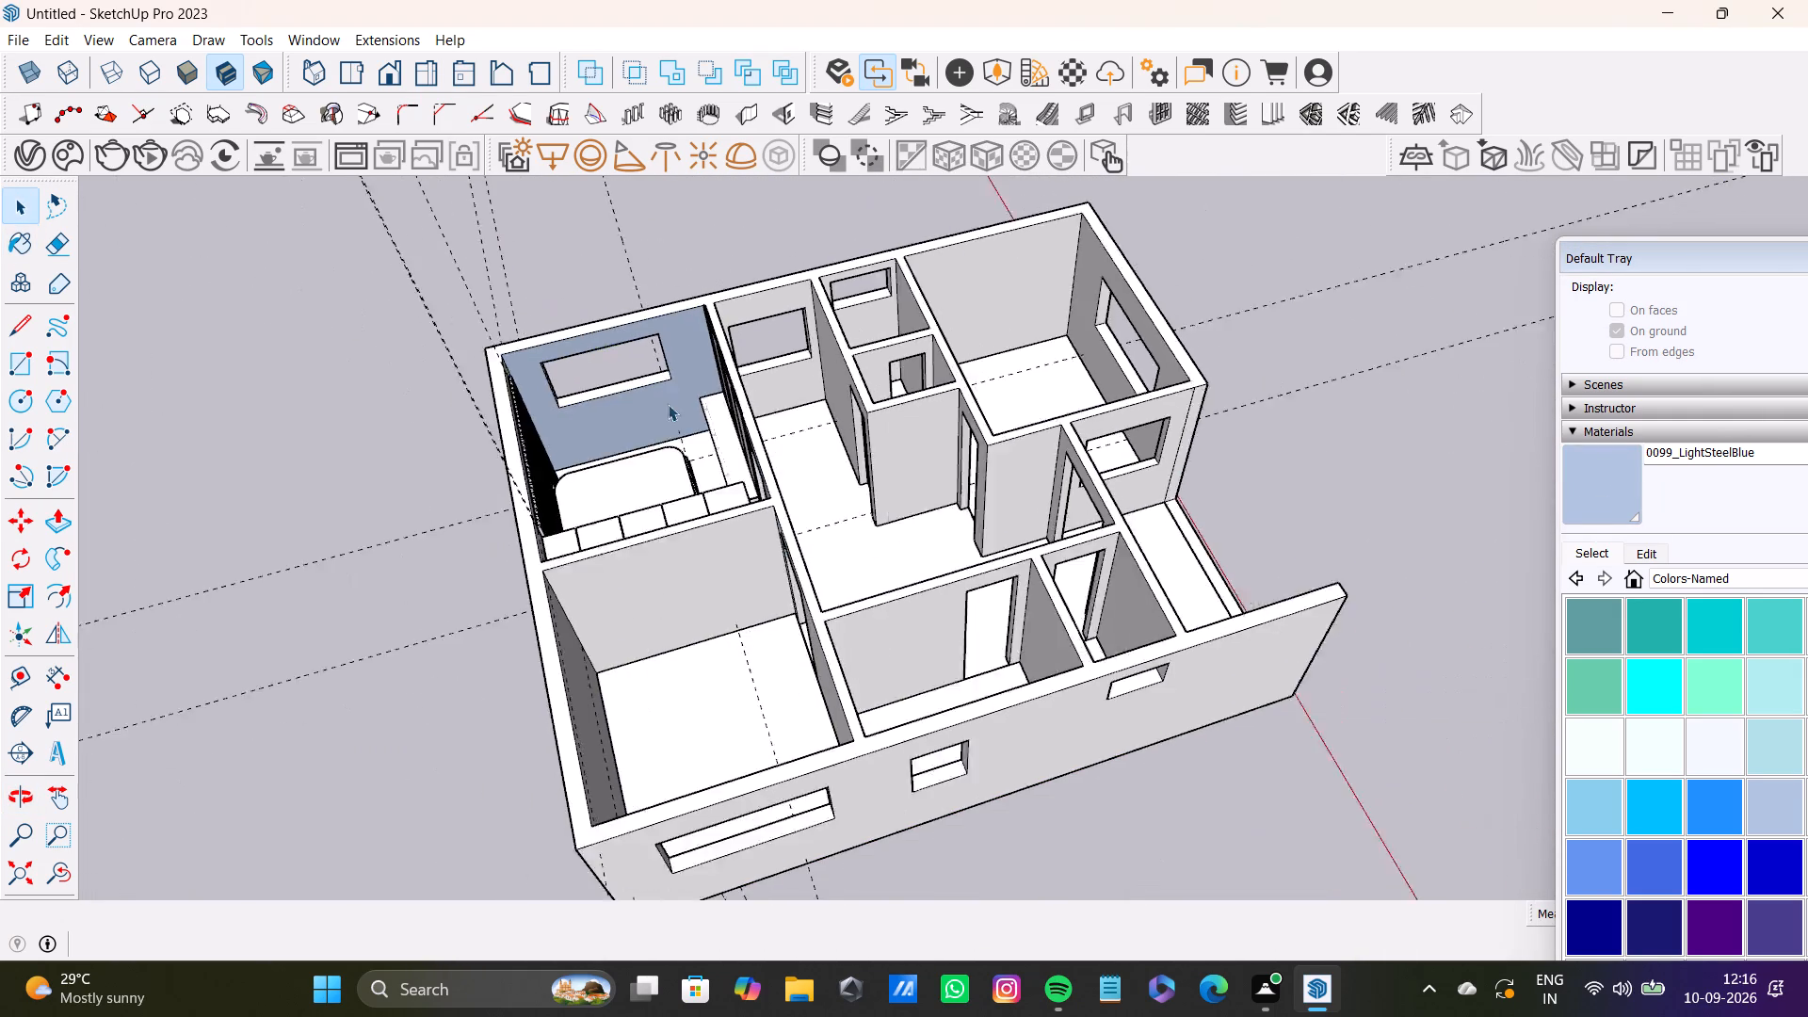
pyautogui.moveTo(737, 424); pyautogui.dragTo(257, 530, button='middle')
pyautogui.scroll(-4, 534, 390)
pyautogui.keyDown('shift'); pyautogui.moveTo(640, 382); pyautogui.dragTo(720, 730, button='middle'); pyautogui.keyUp('shift')
pyautogui.scroll(13, 778, 630)
pyautogui.moveTo(896, 642); pyautogui.dragTo(328, 577, button='middle')
pyautogui.scroll(-4, 588, 468)
pyautogui.keyDown('shift'); pyautogui.moveTo(611, 482); pyautogui.dragTo(691, 691, button='middle'); pyautogui.keyUp('shift')
pyautogui.scroll(8, 663, 593)
pyautogui.moveTo(827, 700); pyautogui.dragTo(852, 432, button='middle')
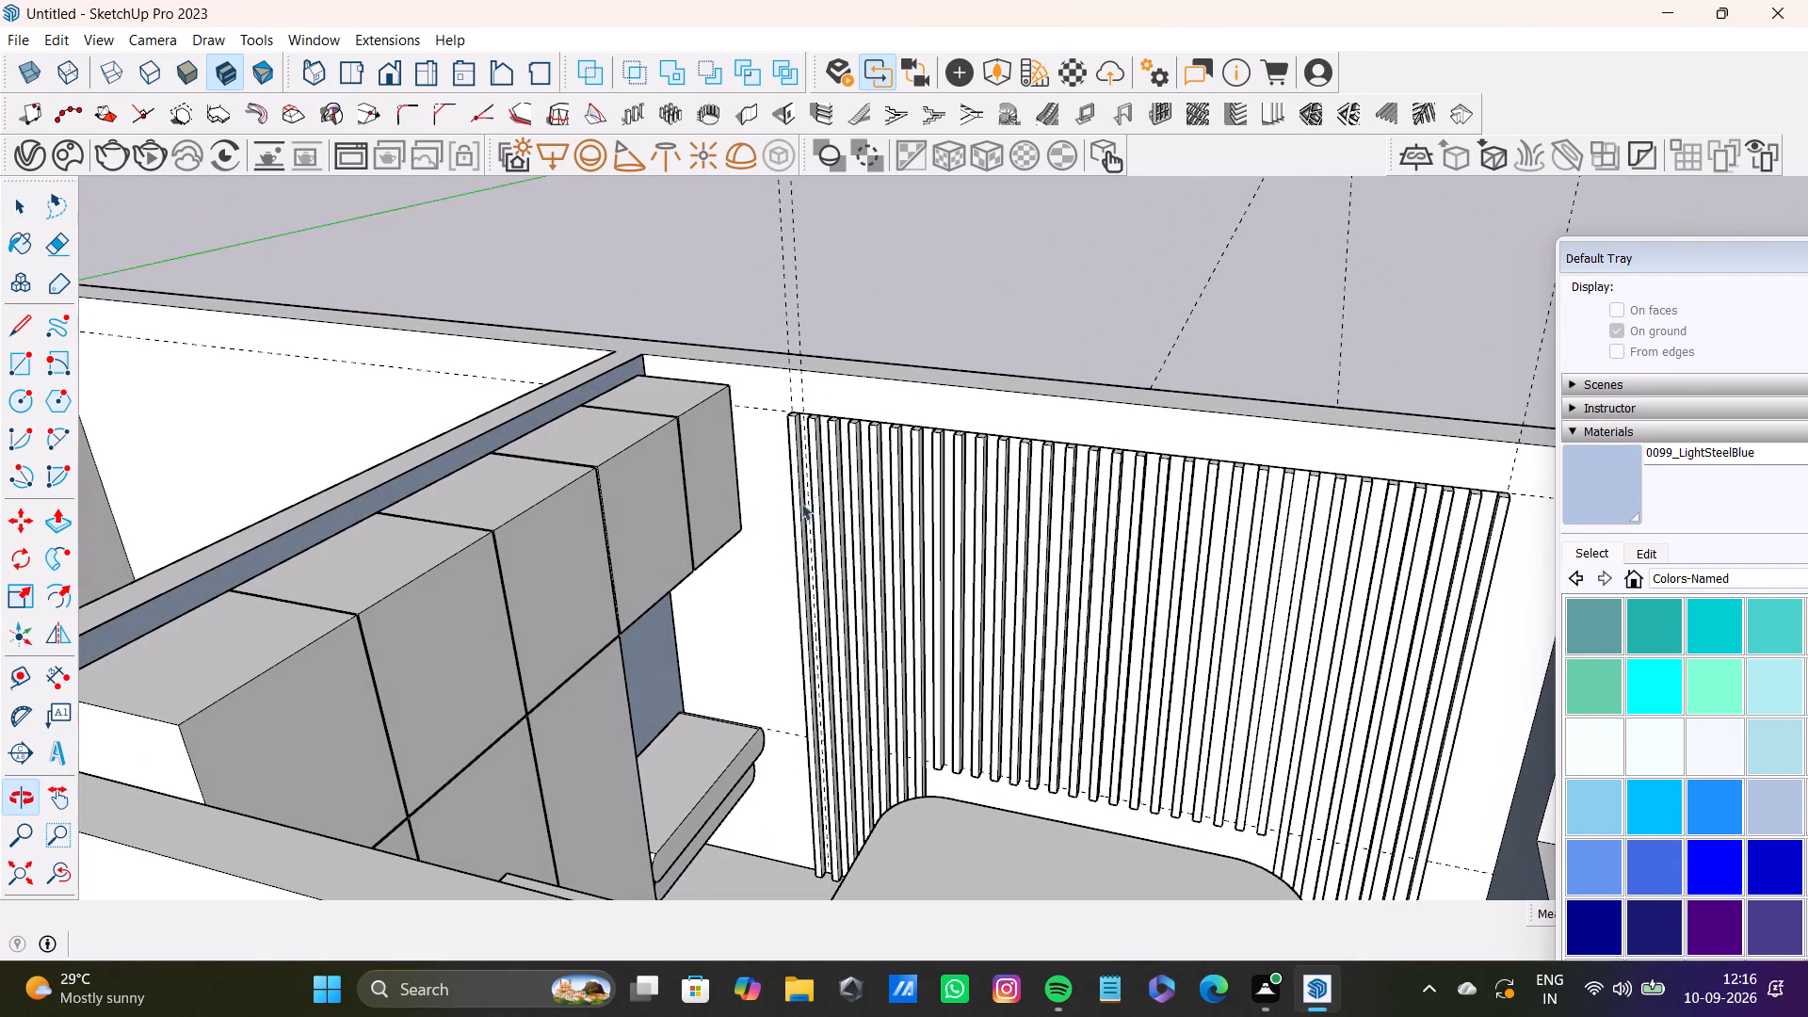
pyautogui.press('space')
pyautogui.click(792, 528)
pyautogui.doubleClick(778, 539)
pyautogui.click(778, 551)
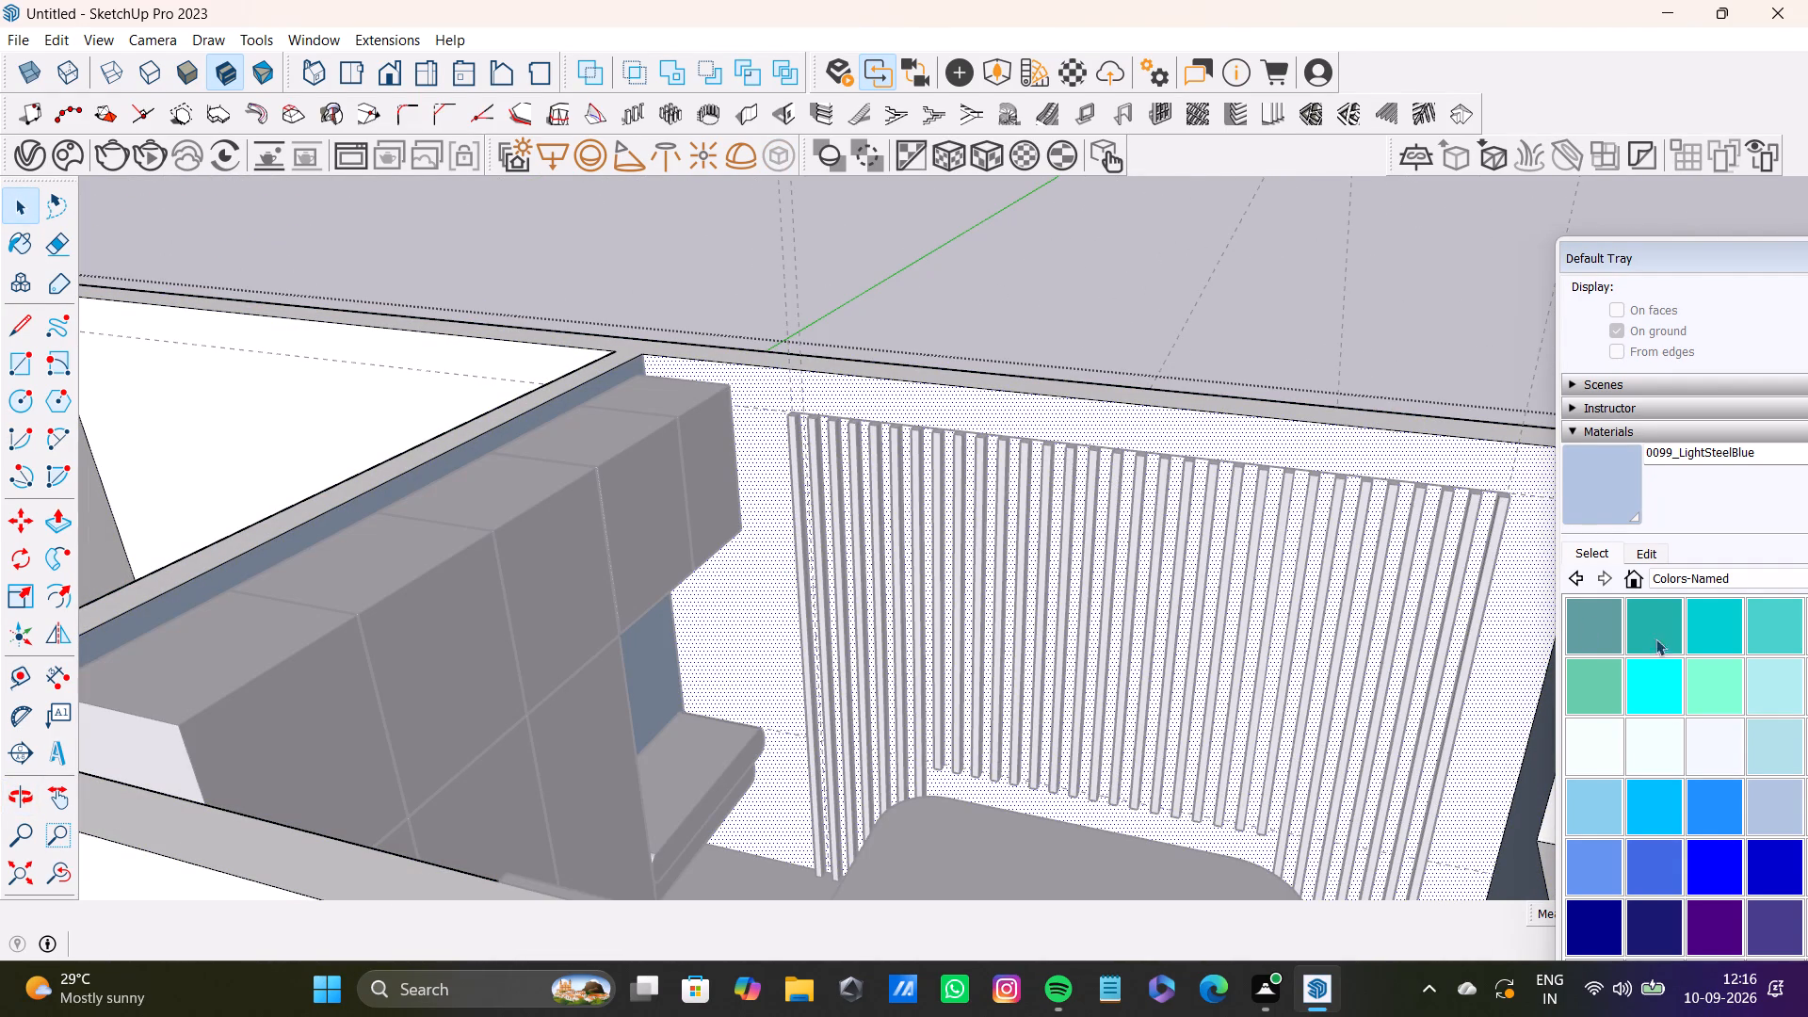
pyautogui.keyDown('shift'); pyautogui.click(1574, 474); pyautogui.keyUp('shift')
pyautogui.keyDown('shift'); pyautogui.click(1081, 420); pyautogui.keyUp('shift')
pyautogui.keyDown('shift'); pyautogui.scroll(-4, 1030, 483); pyautogui.keyUp('shift')
pyautogui.keyDown('shift'); pyautogui.moveTo(1022, 504); pyautogui.dragTo(988, 517, button='middle'); pyautogui.keyUp('shift')
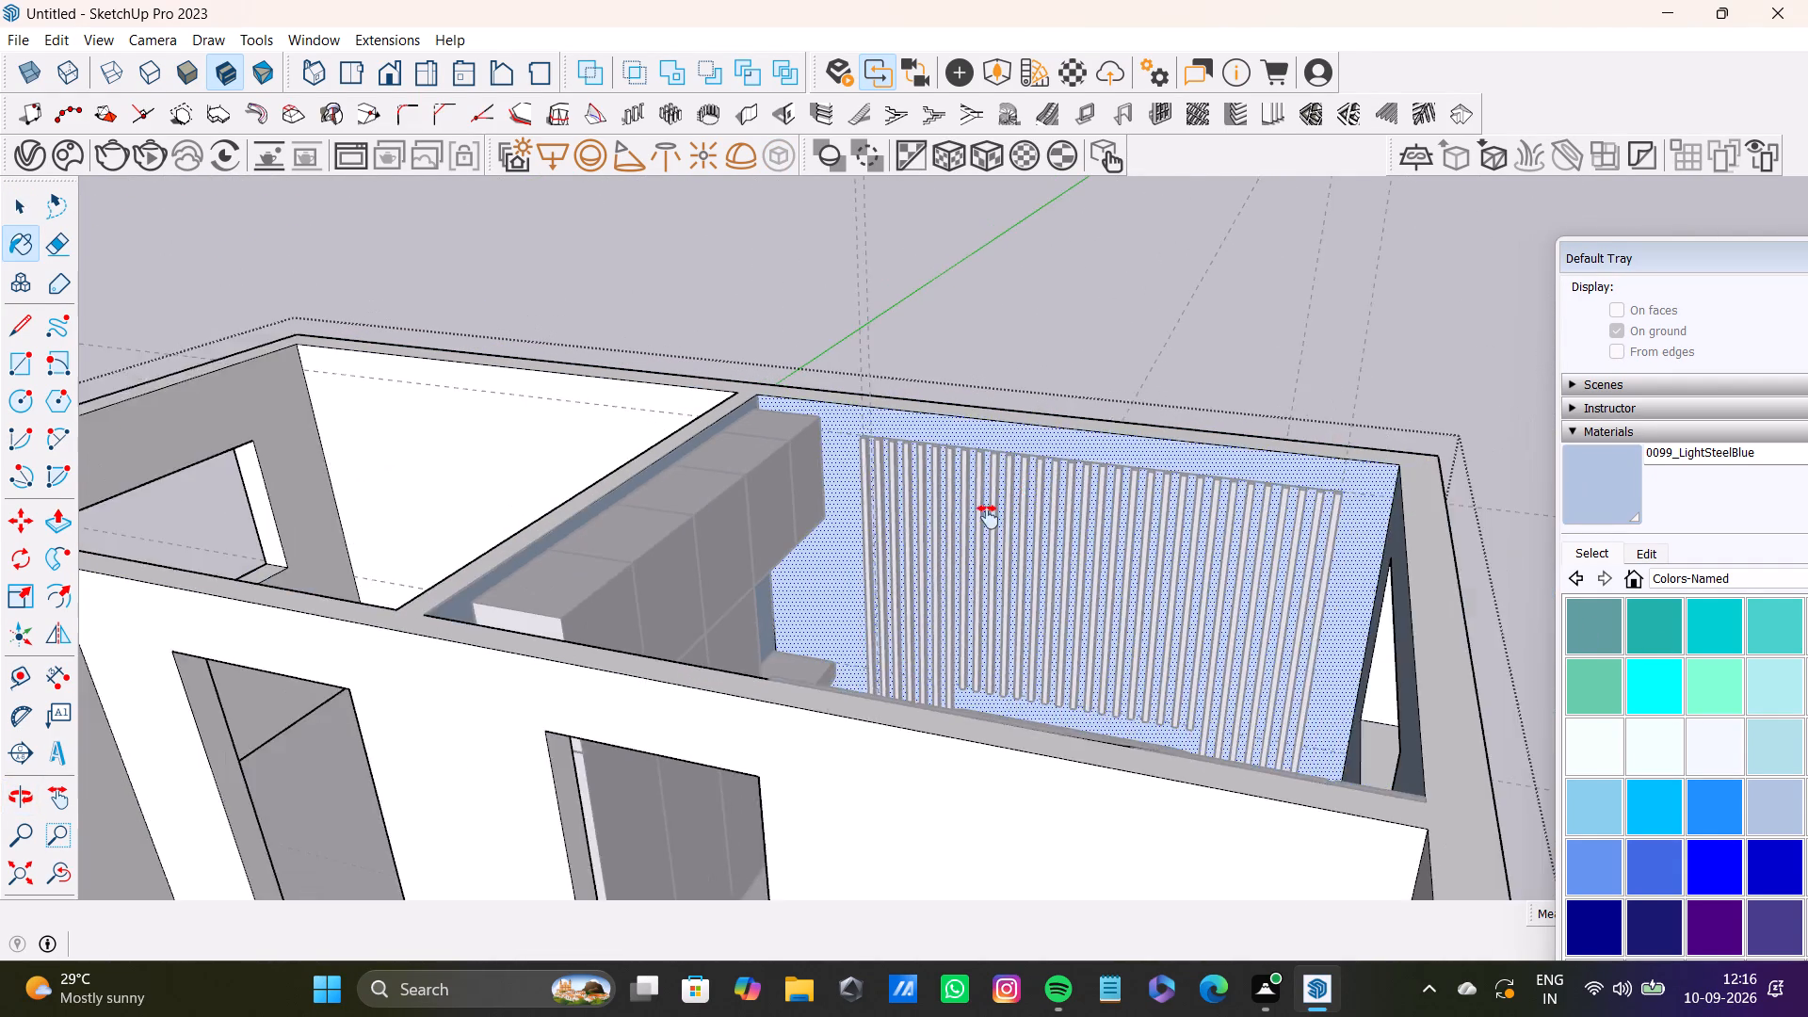
pyautogui.keyDown('shift'); pyautogui.moveTo(988, 517); pyautogui.dragTo(722, 615, button='middle'); pyautogui.keyUp('shift')
pyautogui.press('space')
pyautogui.click(899, 397)
# Examine the painted bedroom walls, wardrobe, bed and slats from above and from several angles.
pyautogui.scroll(-5, 851, 479)
pyautogui.moveTo(809, 639); pyautogui.dragTo(977, 600, button='middle')
pyautogui.moveTo(989, 610); pyautogui.dragTo(1124, 839, button='middle')
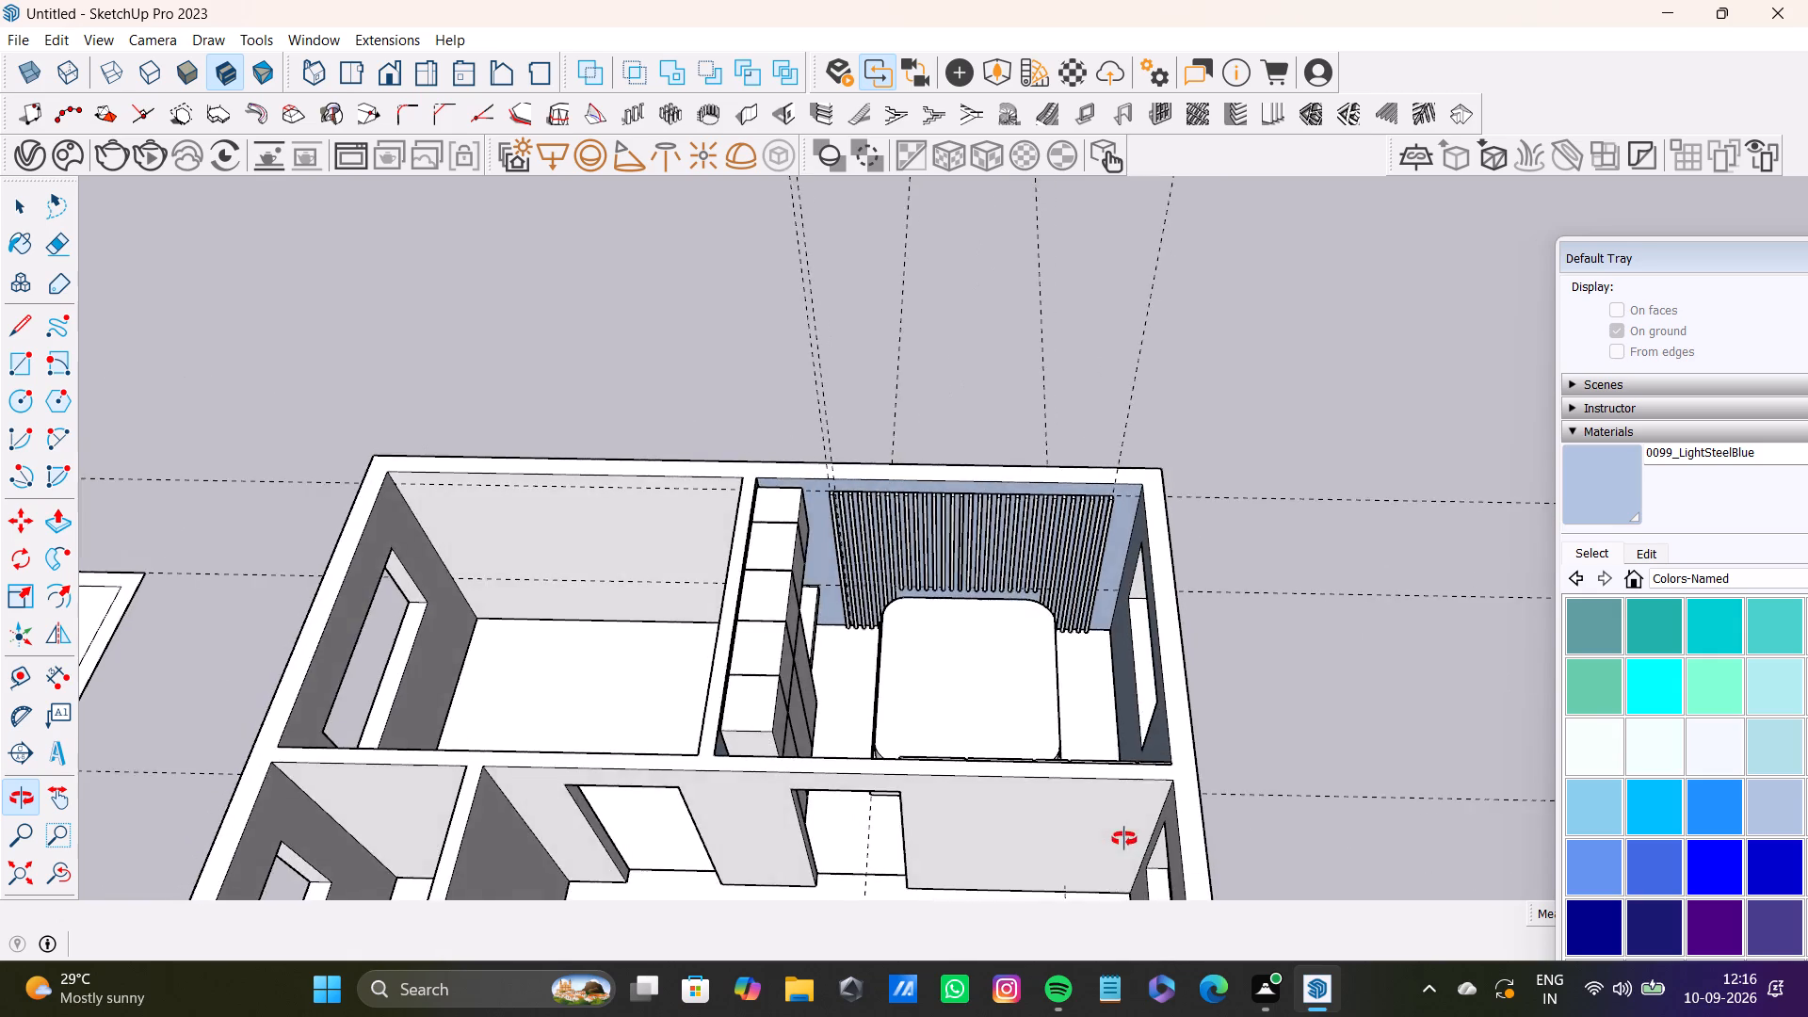
pyautogui.moveTo(1124, 839); pyautogui.dragTo(1160, 969, button='middle')
pyautogui.scroll(4, 1027, 745)
pyautogui.moveTo(1027, 734); pyautogui.dragTo(1412, 719, button='middle')
pyautogui.keyDown('shift'); pyautogui.moveTo(1282, 601); pyautogui.dragTo(1210, 818, button='middle'); pyautogui.keyUp('shift')
pyautogui.scroll(4, 1007, 730)
pyautogui.moveTo(1056, 397); pyautogui.dragTo(458, 314, button='middle')
pyautogui.scroll(-5, 756, 454)
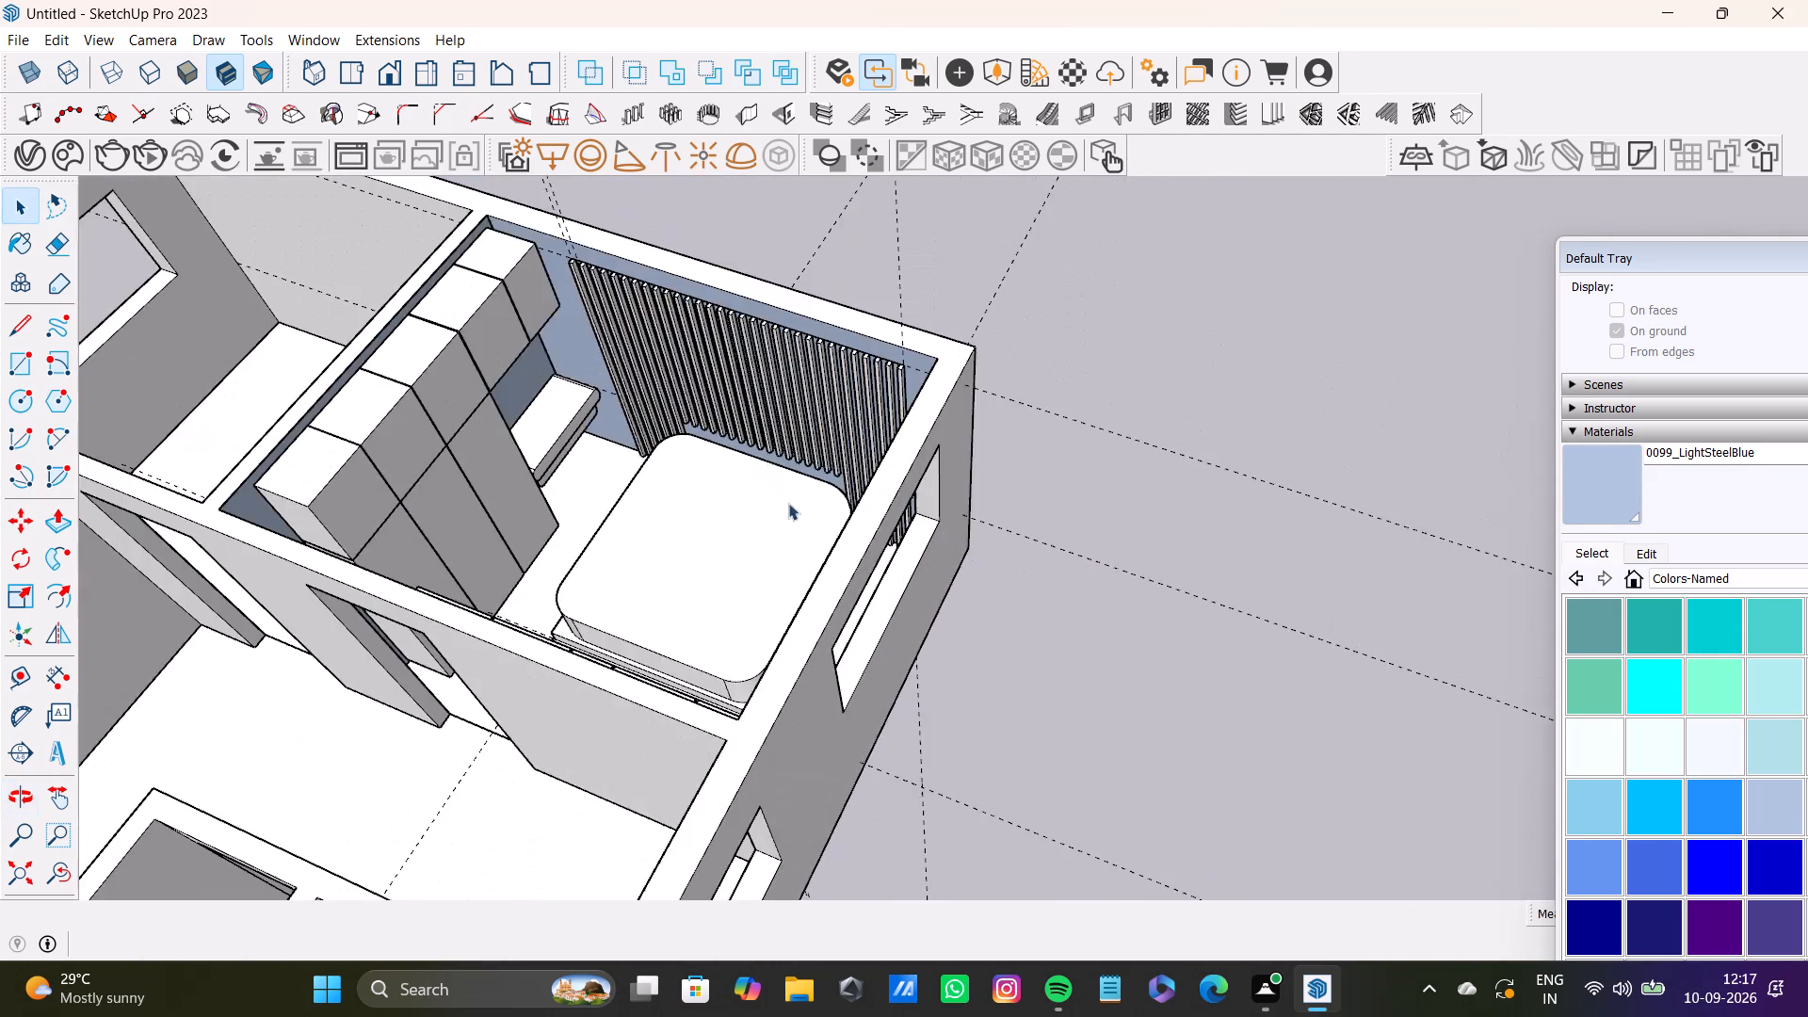
pyautogui.keyDown('shift'); pyautogui.moveTo(788, 503); pyautogui.dragTo(947, 621, button='middle'); pyautogui.keyUp('shift')
pyautogui.scroll(-1, 947, 630)
pyautogui.moveTo(939, 667); pyautogui.dragTo(559, 653, button='middle')
pyautogui.scroll(3, 711, 426)
pyautogui.keyDown('shift'); pyautogui.moveTo(718, 424); pyautogui.dragTo(808, 576, button='middle'); pyautogui.keyUp('shift')
pyautogui.moveTo(919, 621); pyautogui.dragTo(595, 687, button='middle')
pyautogui.scroll(-4, 574, 463)
pyautogui.keyDown('shift'); pyautogui.moveTo(637, 511); pyautogui.dragTo(775, 715, button='middle'); pyautogui.keyUp('shift')
pyautogui.moveTo(891, 754); pyautogui.dragTo(344, 652, button='middle')
pyautogui.scroll(-3, 492, 537)
pyautogui.keyDown('shift'); pyautogui.moveTo(562, 546); pyautogui.dragTo(815, 602, button='middle'); pyautogui.keyUp('shift')
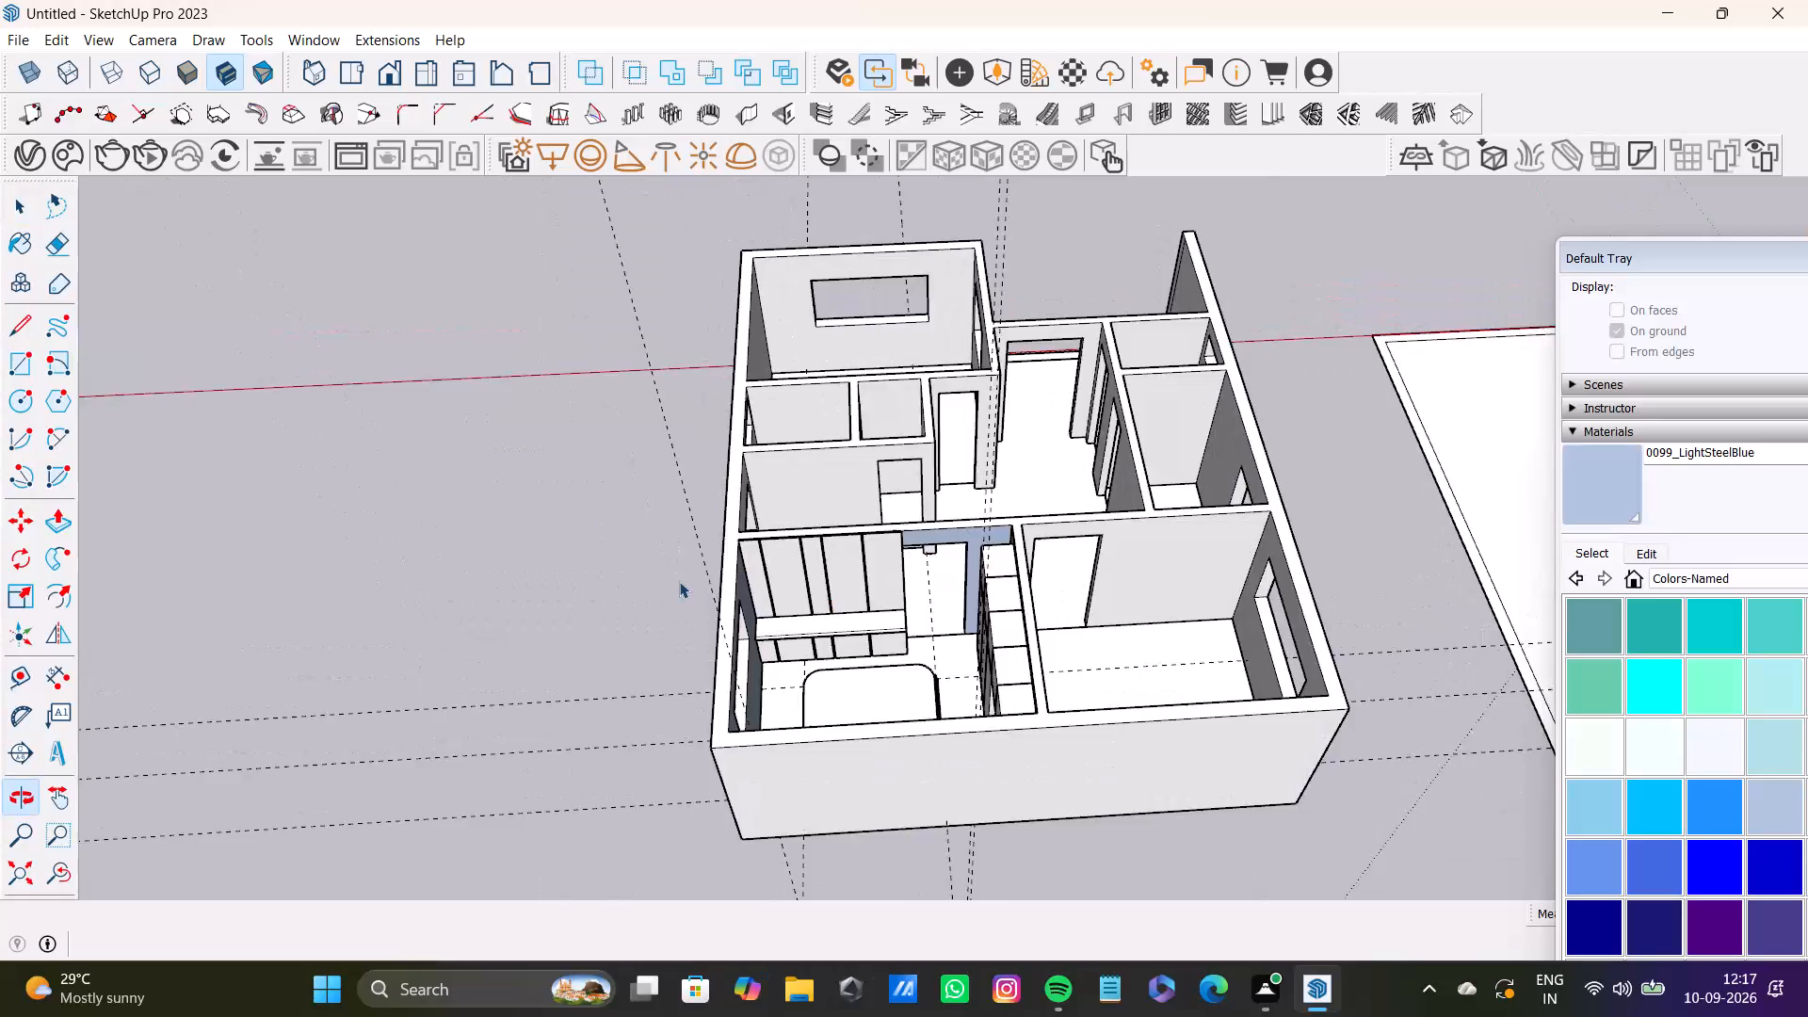
# Select the top and front faces of the first three wall panels behind the low cabinet, starting at the window-wall corner.
pyautogui.scroll(15, 679, 581)
pyautogui.press('space')
pyautogui.scroll(4, 743, 395)
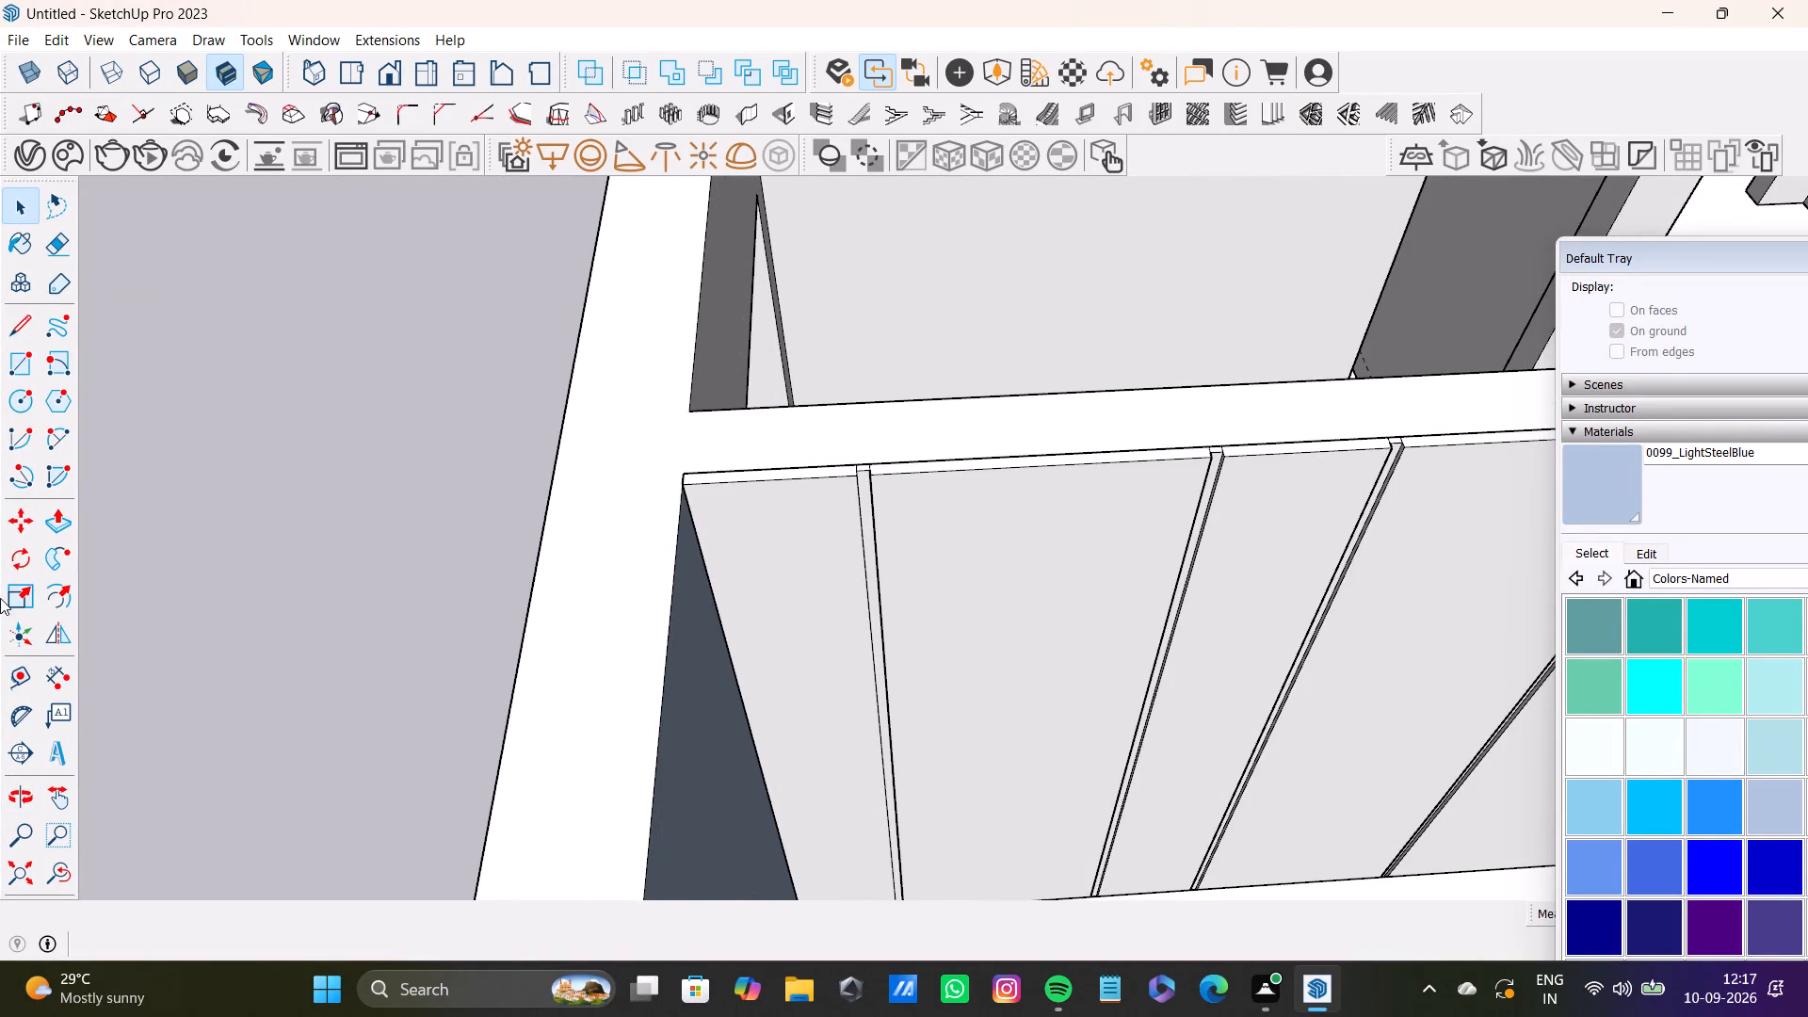
pyautogui.scroll(7, 793, 453)
pyautogui.keyDown('shift'); pyautogui.click(870, 492); pyautogui.keyUp('shift')
pyautogui.keyDown('shift'); pyautogui.click(873, 518); pyautogui.keyUp('shift')
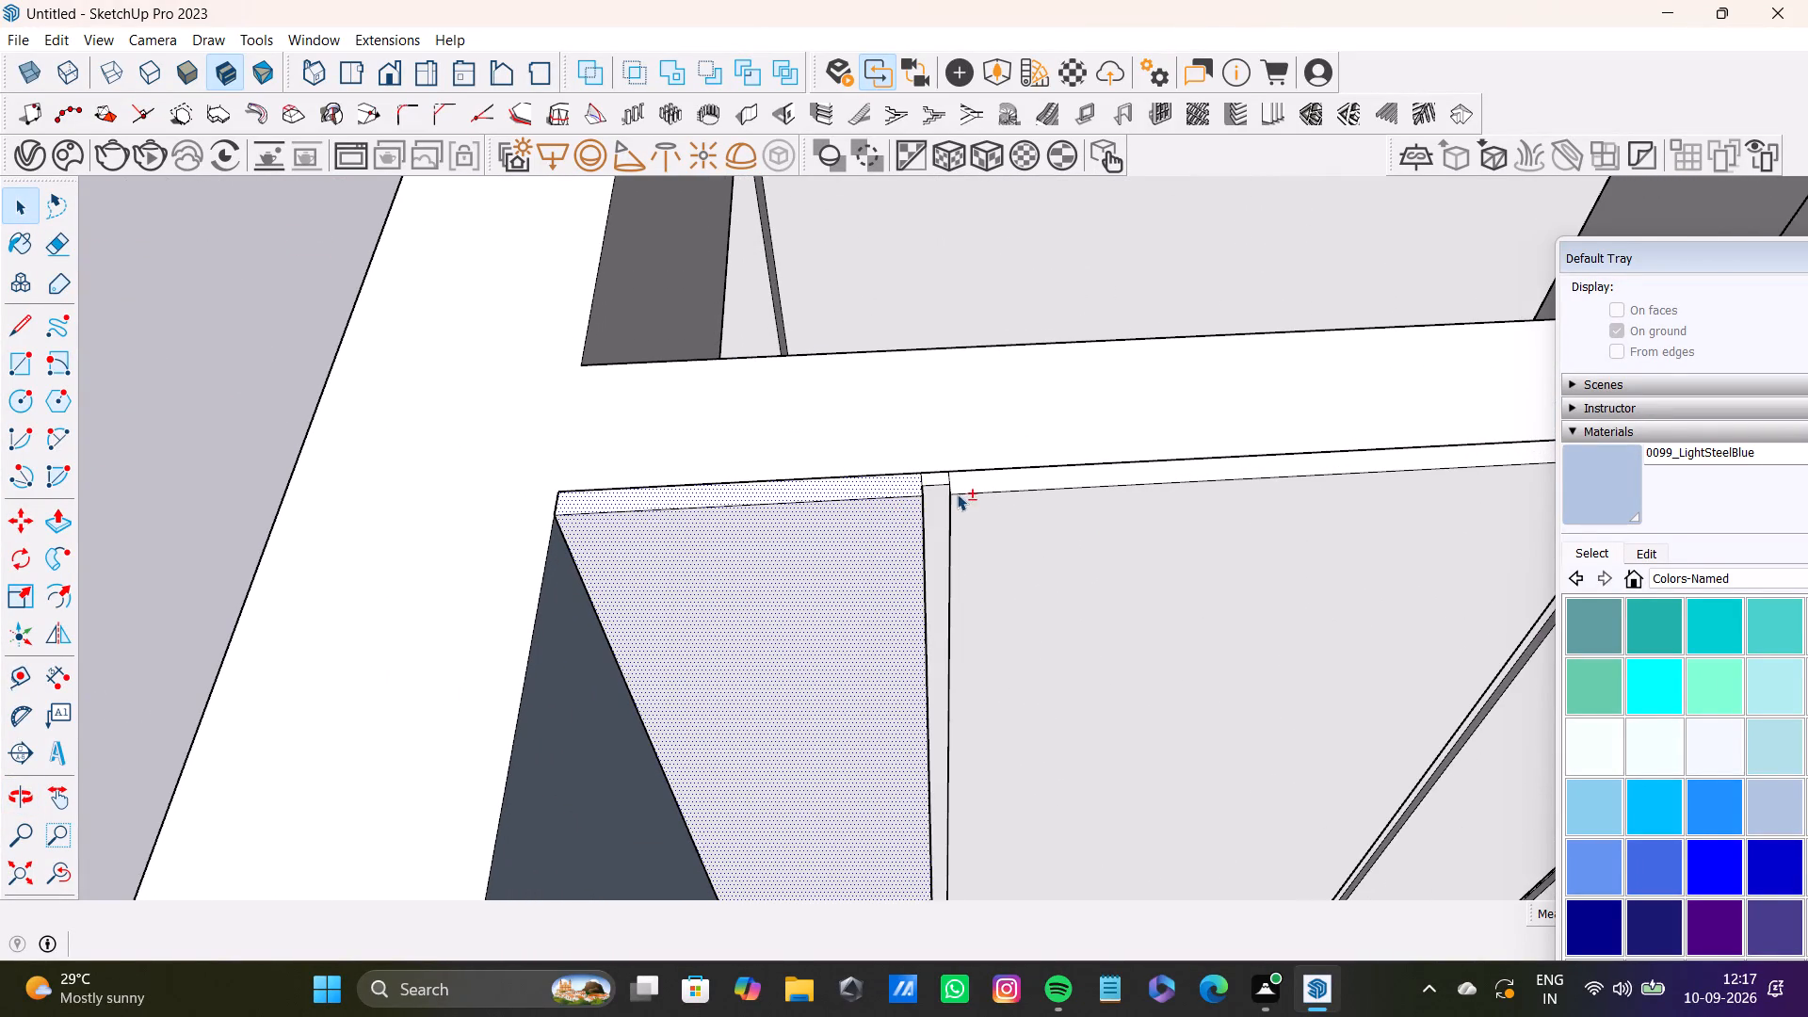
pyautogui.keyDown('shift'); pyautogui.scroll(4, 937, 491); pyautogui.keyUp('shift')
pyautogui.keyDown('shift'); pyautogui.click(1018, 480); pyautogui.keyUp('shift')
pyautogui.keyDown('shift'); pyautogui.click(1030, 542); pyautogui.keyUp('shift')
pyautogui.keyDown('shift'); pyautogui.scroll(8, 956, 505); pyautogui.keyUp('shift')
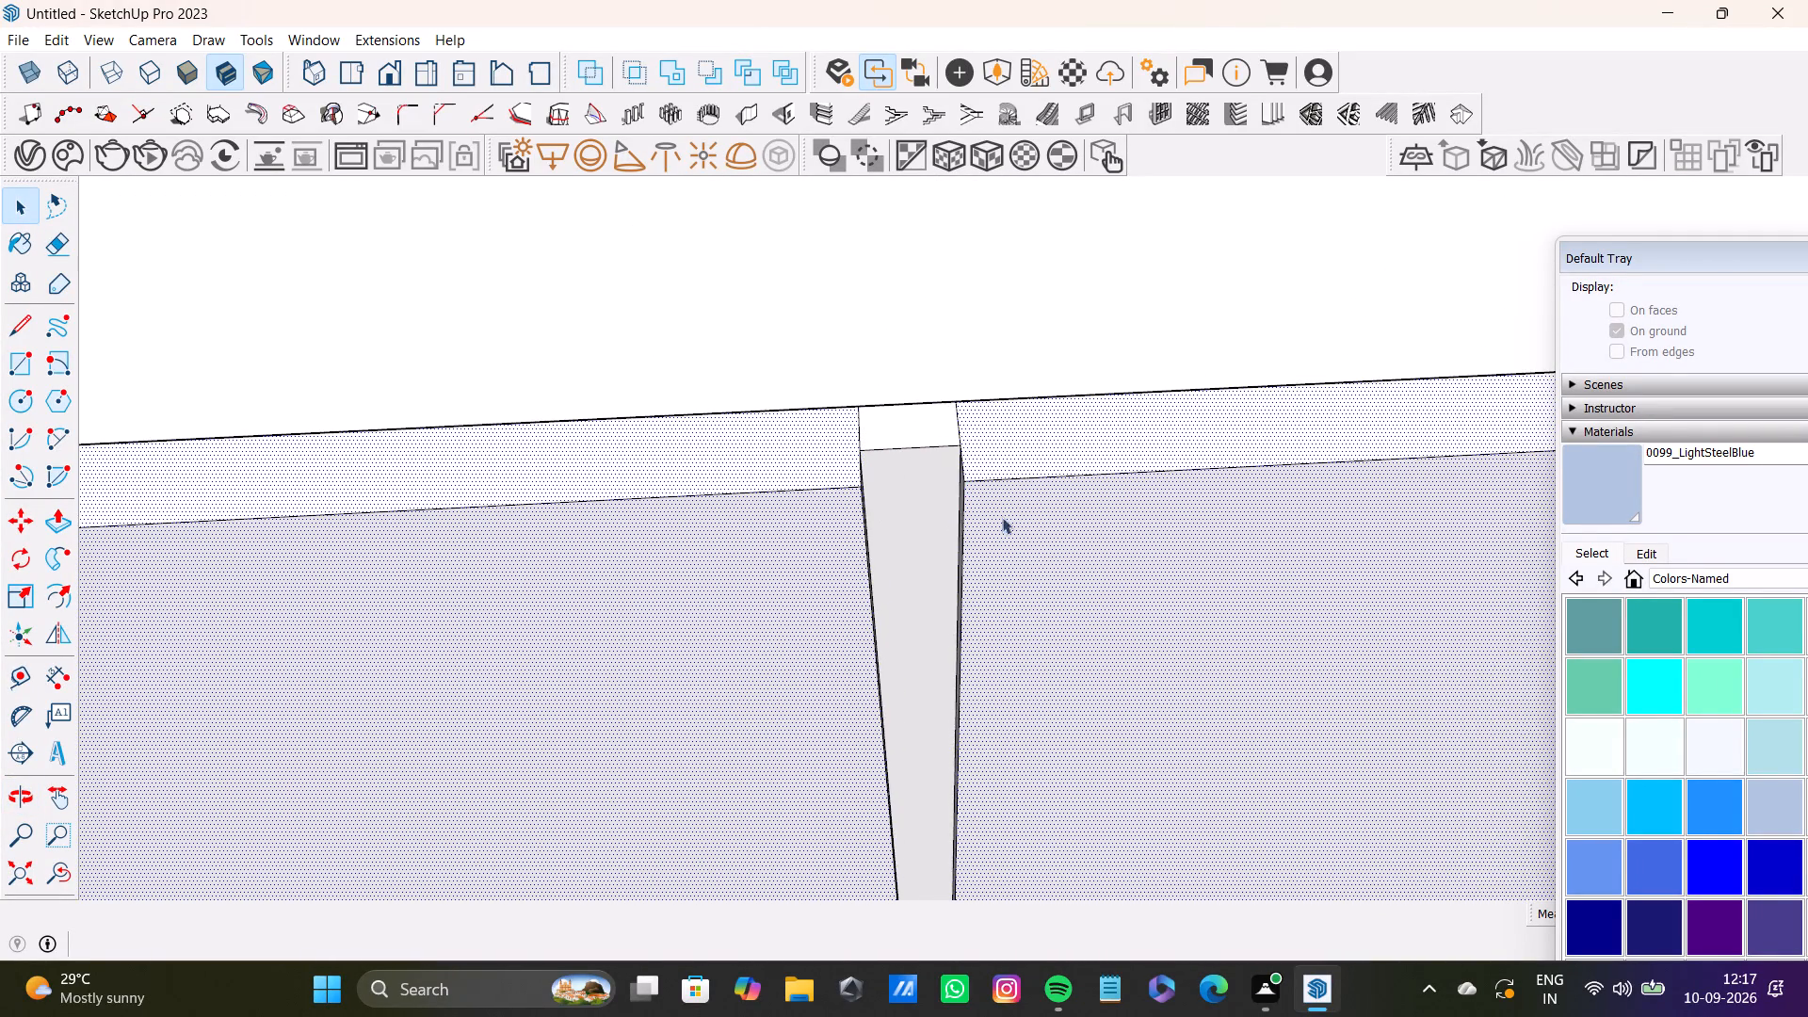
pyautogui.moveTo(1002, 516); pyautogui.dragTo(781, 511, button='middle')
pyautogui.keyDown('shift'); pyautogui.scroll(-15, 899, 498); pyautogui.keyUp('shift')
pyautogui.keyDown('shift'); pyautogui.moveTo(1053, 525); pyautogui.dragTo(589, 433, button='middle'); pyautogui.keyUp('shift')
pyautogui.keyDown('shift'); pyautogui.scroll(3, 1286, 615); pyautogui.keyUp('shift')
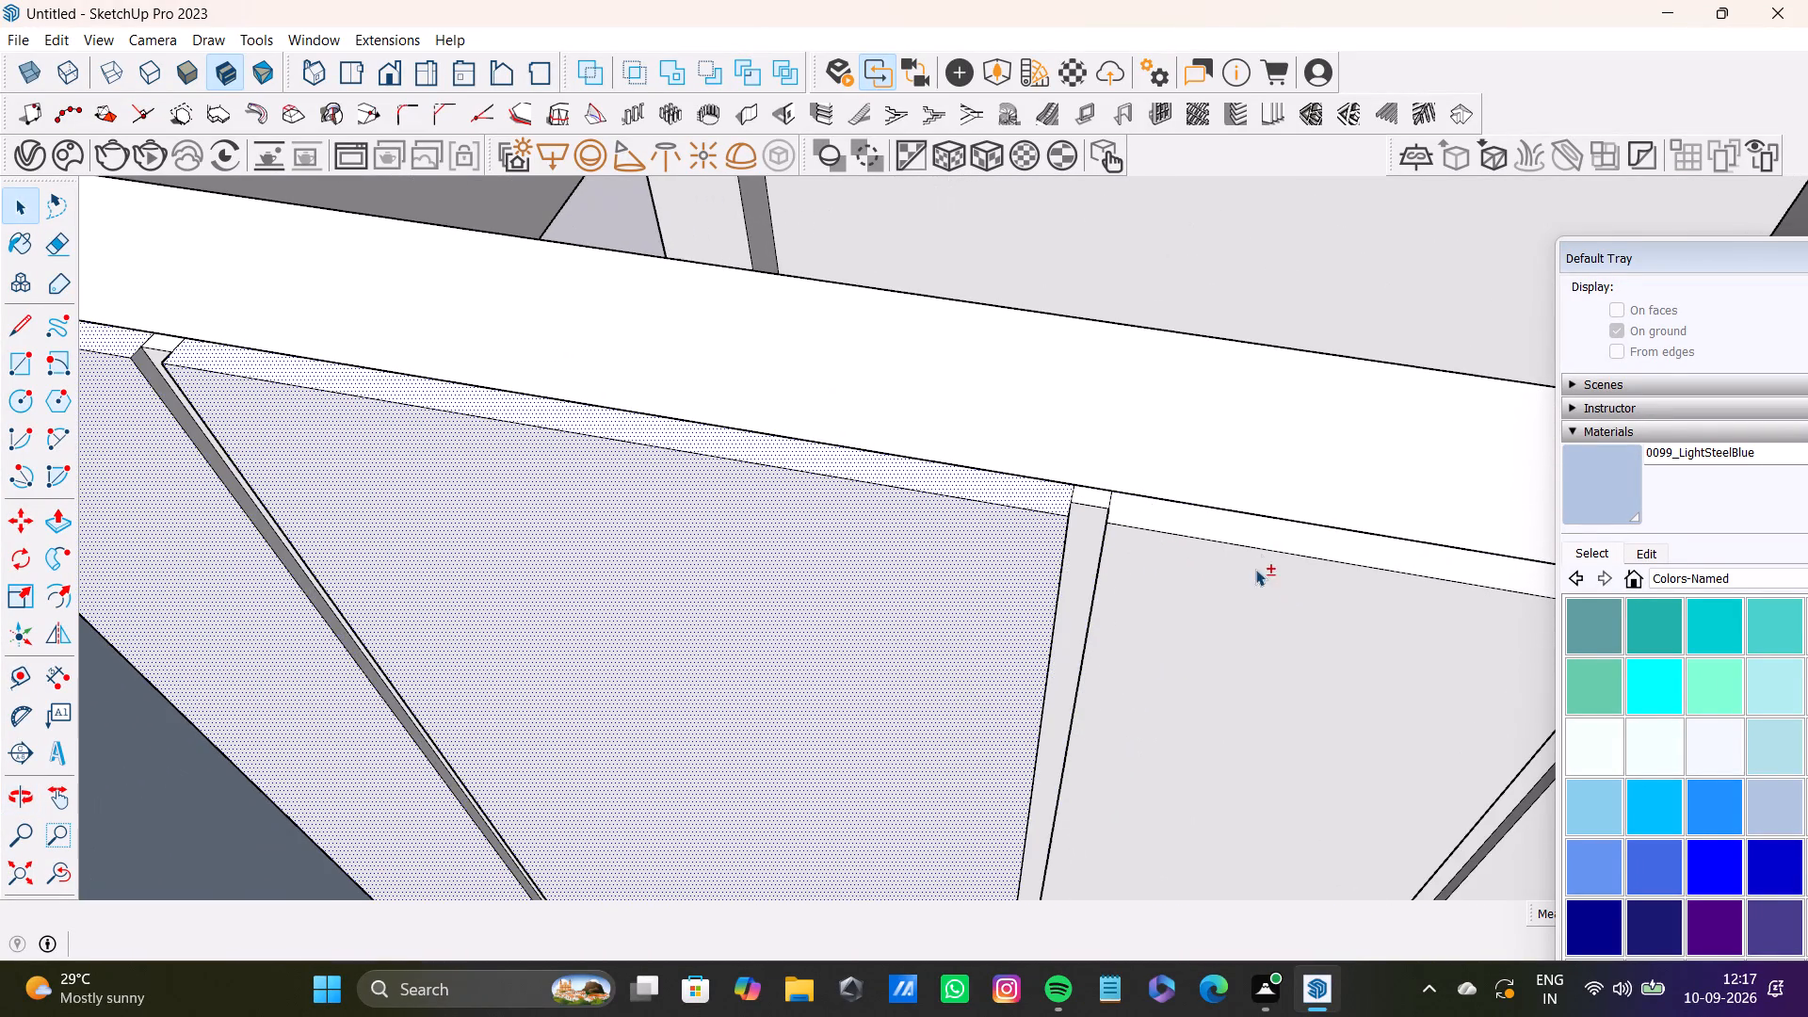
pyautogui.keyDown('shift'); pyautogui.click(1286, 533); pyautogui.keyUp('shift')
pyautogui.keyDown('shift'); pyautogui.click(1287, 598); pyautogui.keyUp('shift')
# Add the top and front faces of the last two wall panels and the exposed end face beside the doorway to the selection.
pyautogui.keyDown('shift'); pyautogui.moveTo(1337, 584); pyautogui.dragTo(516, 319, button='middle'); pyautogui.keyUp('shift')
pyautogui.keyDown('shift'); pyautogui.click(1134, 374); pyautogui.keyUp('shift')
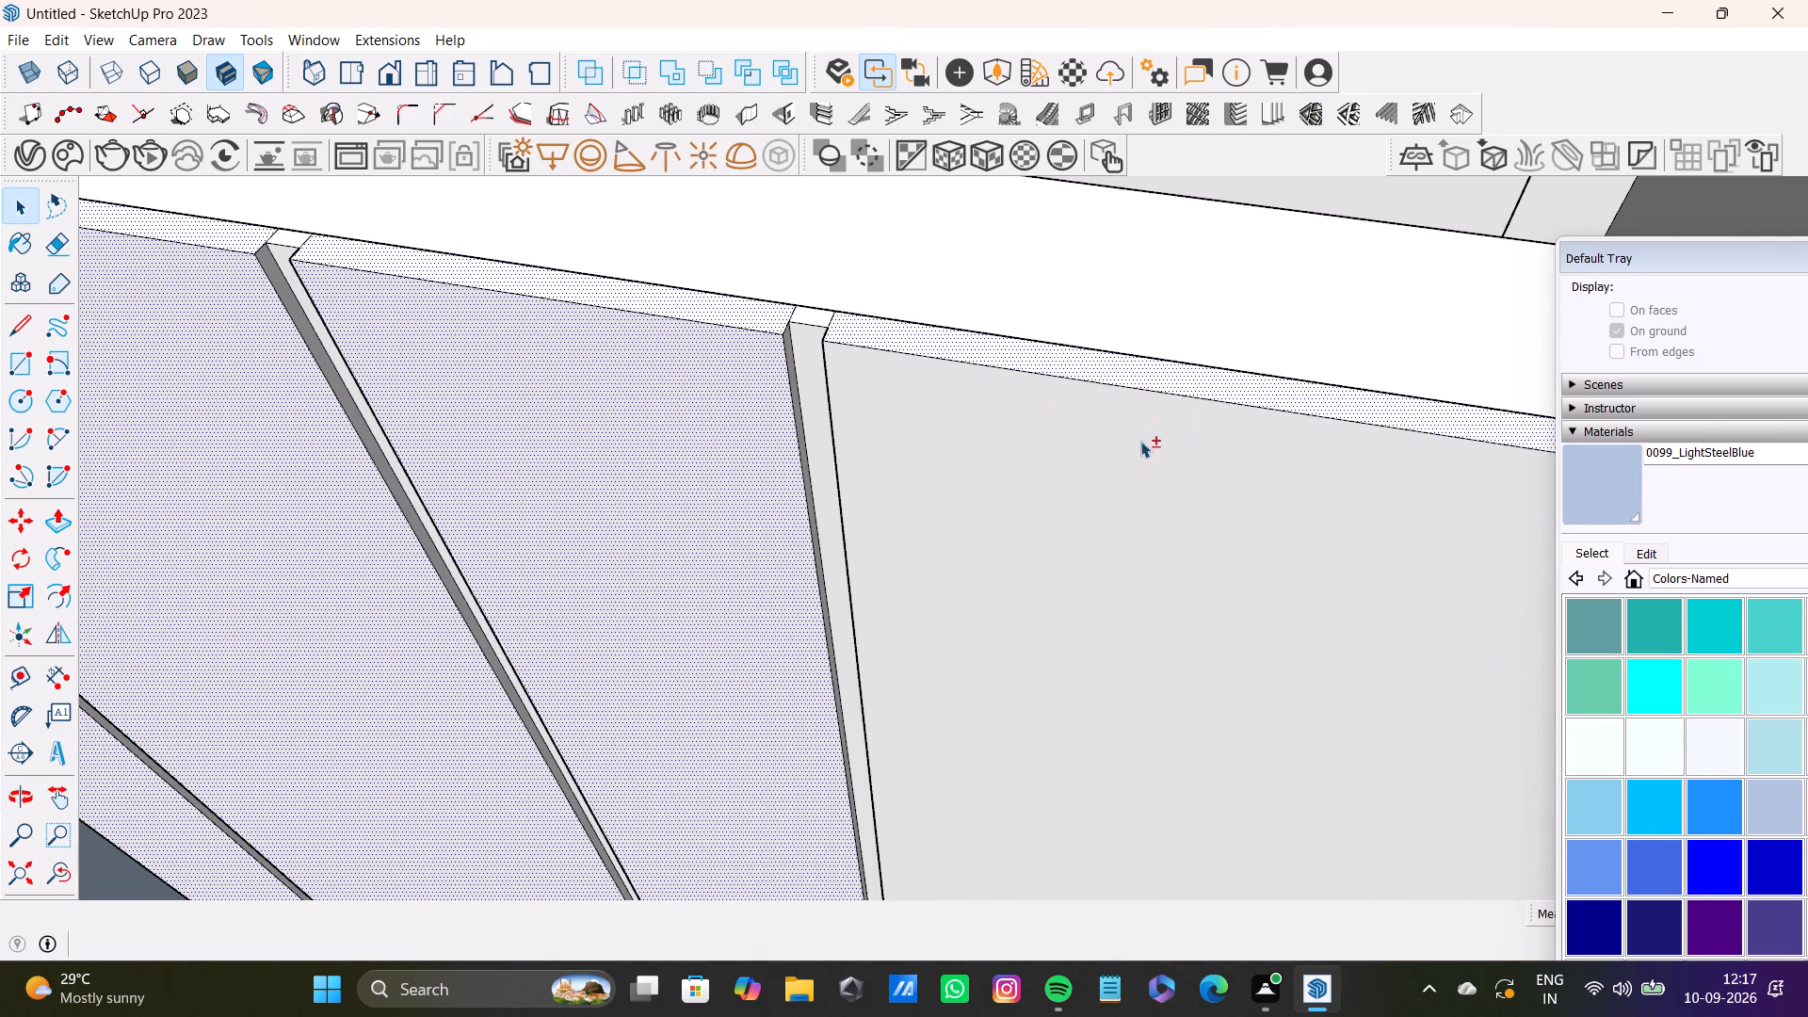
pyautogui.keyDown('shift'); pyautogui.click(1140, 441); pyautogui.keyUp('shift')
pyautogui.keyDown('shift'); pyautogui.scroll(-4, 1144, 433); pyautogui.keyUp('shift')
pyautogui.keyDown('shift'); pyautogui.moveTo(1260, 412); pyautogui.dragTo(766, 329, button='middle'); pyautogui.keyUp('shift')
pyautogui.keyDown('shift'); pyautogui.click(1400, 426); pyautogui.keyUp('shift')
pyautogui.keyDown('shift'); pyautogui.click(1406, 462); pyautogui.keyUp('shift')
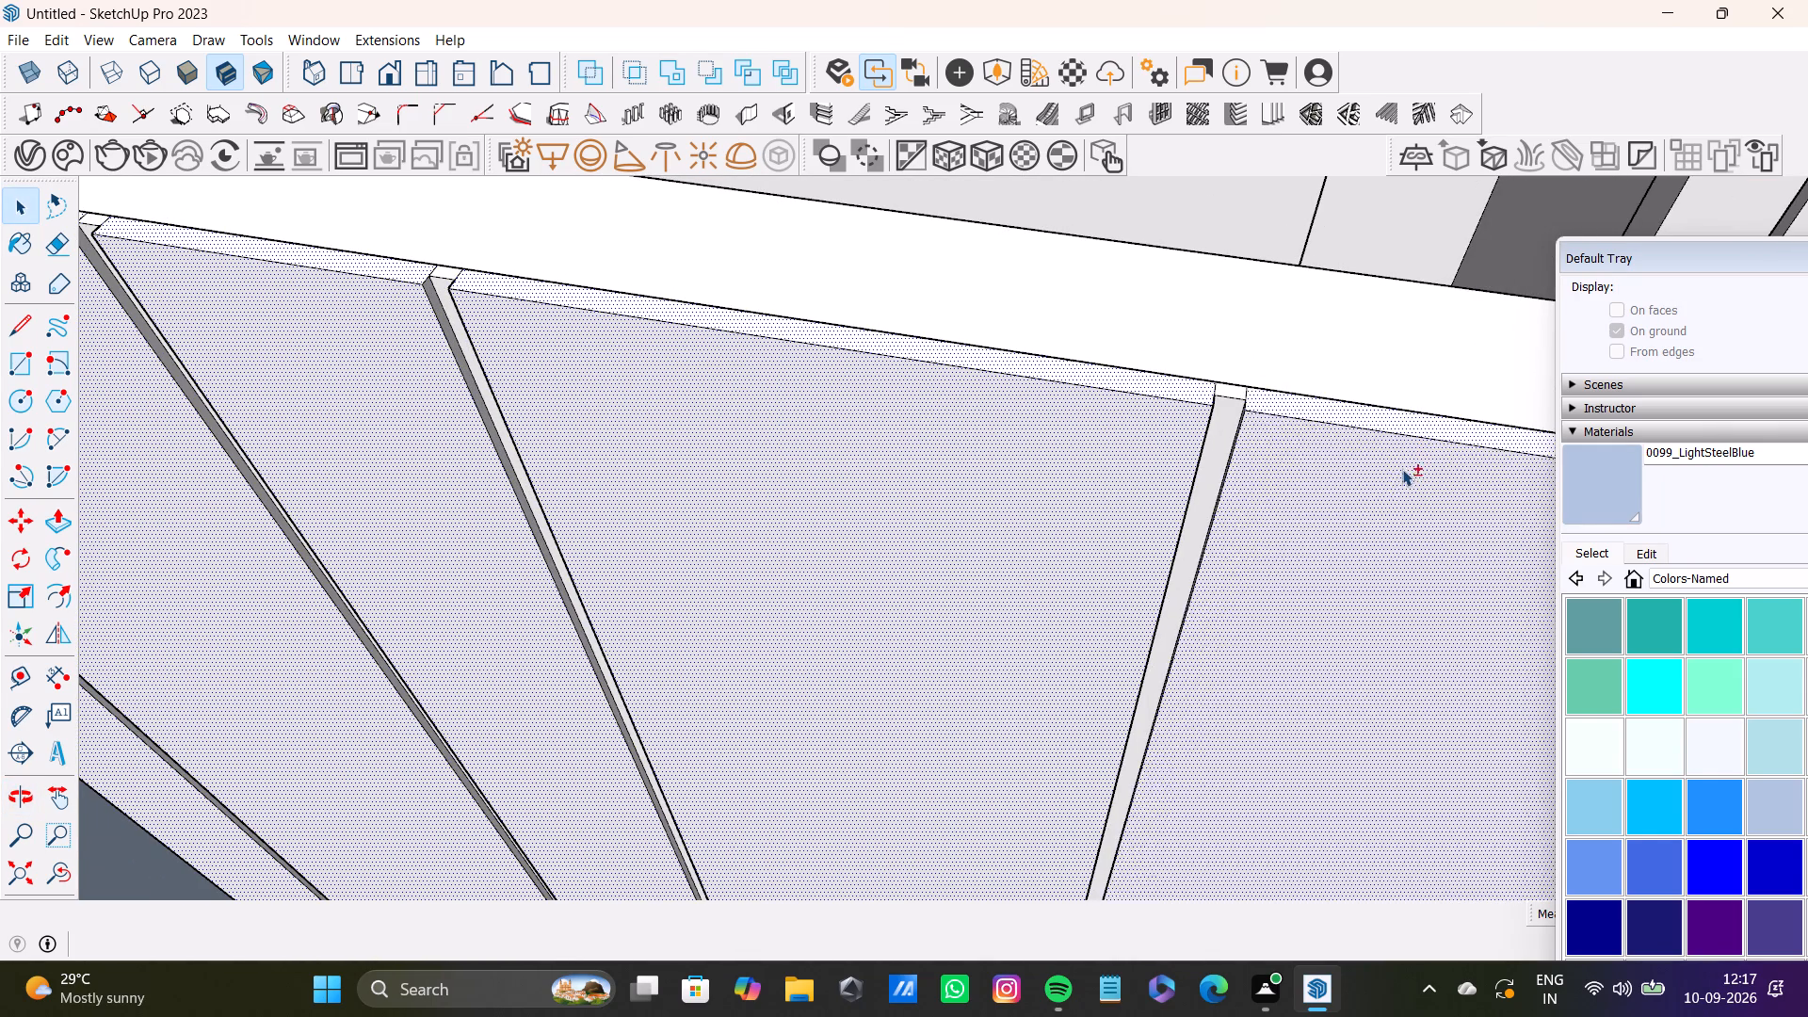
pyautogui.keyDown('shift'); pyautogui.scroll(-11, 1399, 475); pyautogui.keyUp('shift')
pyautogui.keyDown('shift'); pyautogui.moveTo(1431, 508); pyautogui.dragTo(1075, 479, button='middle'); pyautogui.keyUp('shift')
pyautogui.keyDown('shift'); pyautogui.scroll(4, 1233, 510); pyautogui.keyUp('shift')
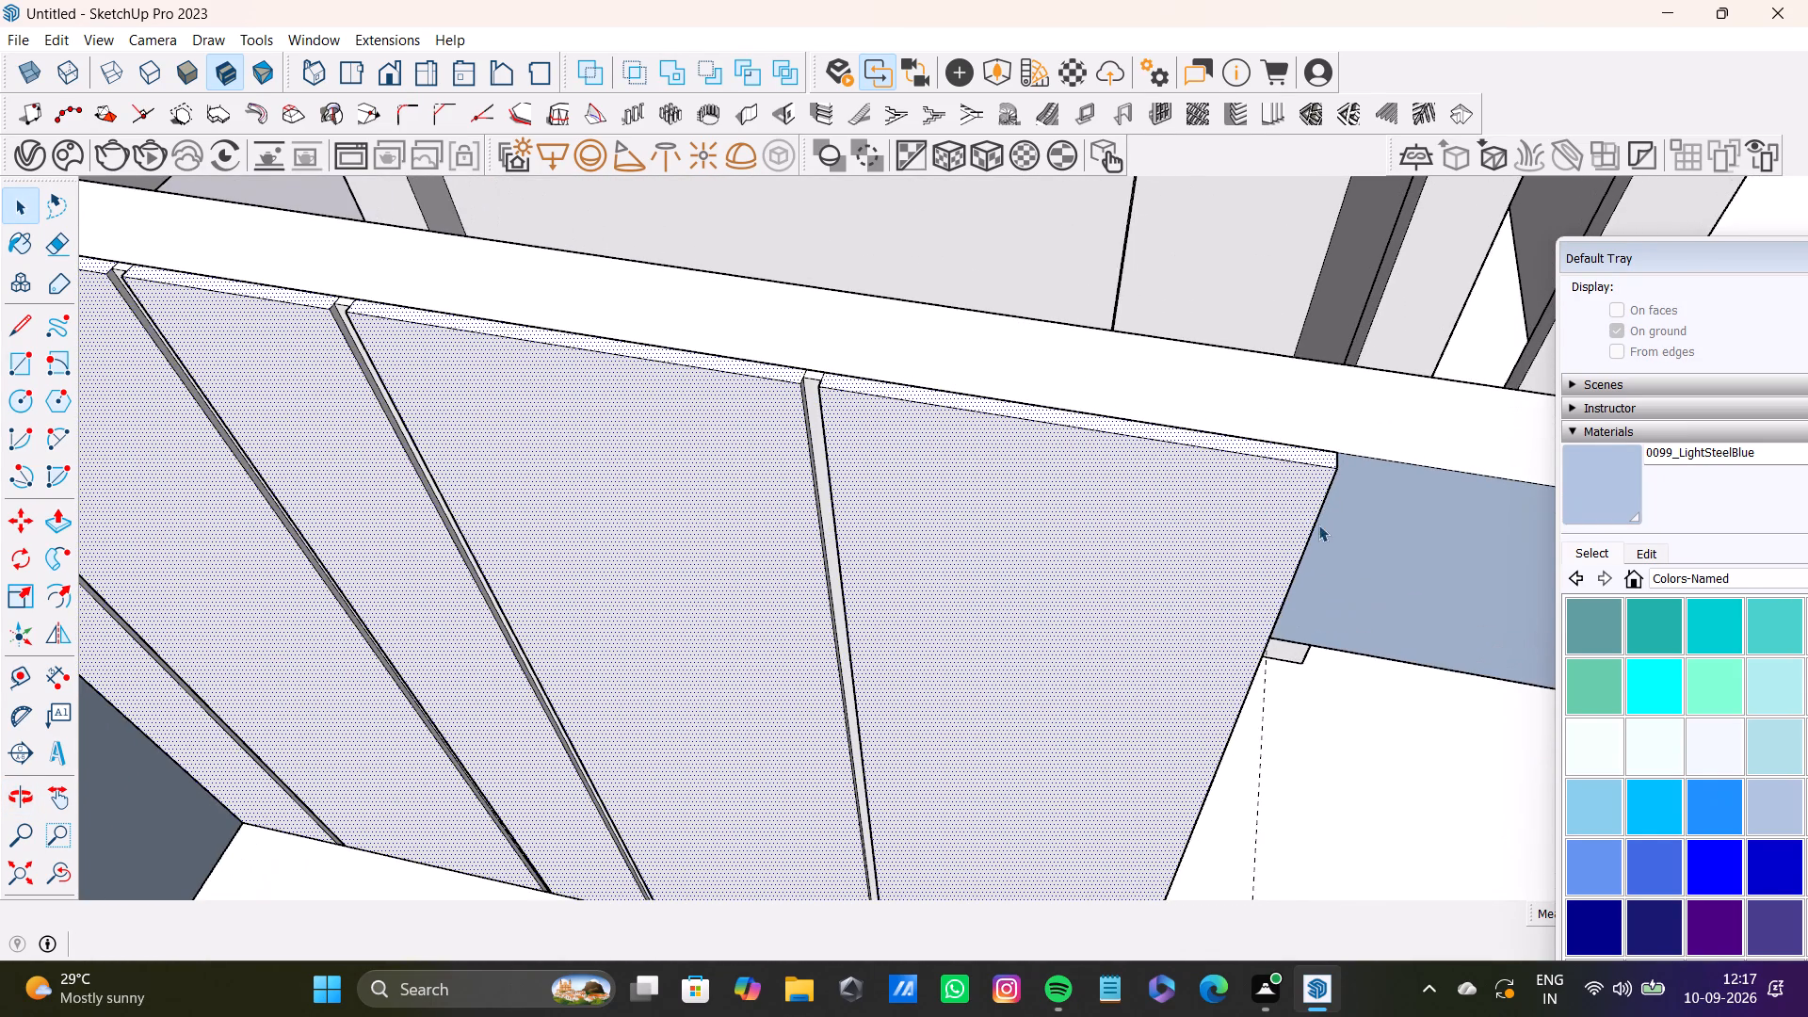
pyautogui.moveTo(1319, 525); pyautogui.dragTo(992, 457, button='middle')
pyautogui.keyDown('shift'); pyautogui.scroll(2, 1114, 541); pyautogui.keyUp('shift')
pyautogui.keyDown('shift'); pyautogui.moveTo(1092, 512); pyautogui.dragTo(995, 334, button='middle'); pyautogui.keyUp('shift')
pyautogui.keyDown('shift'); pyautogui.scroll(2, 1119, 433); pyautogui.keyUp('shift')
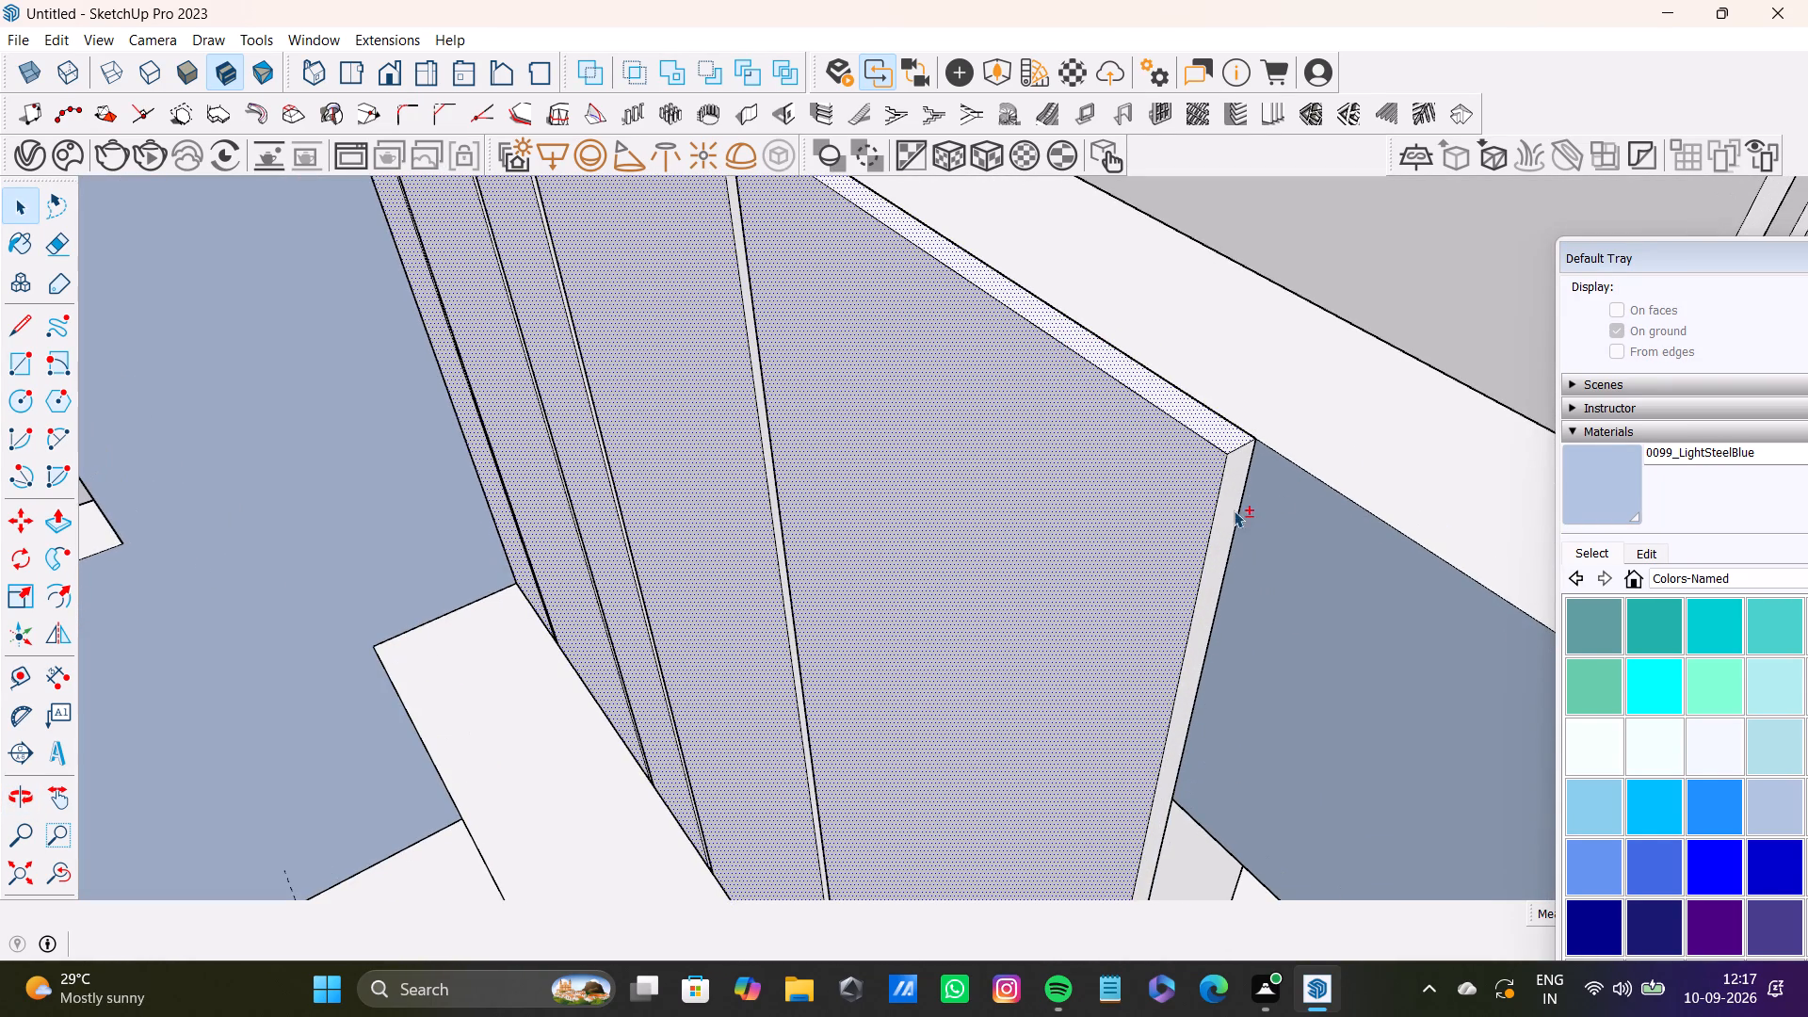
pyautogui.keyDown('shift'); pyautogui.click(1232, 512); pyautogui.keyUp('shift')
# Paint the selected panel faces with Wallpaper Thin Brown Stripes from the Carpet, Fabrics, Leathers, Textiles and Wallpaper collection.
pyautogui.keyDown('shift'); pyautogui.scroll(-17, 1227, 513); pyautogui.keyUp('shift')
pyautogui.keyDown('shift'); pyautogui.moveTo(864, 568); pyautogui.dragTo(947, 415, button='middle'); pyautogui.keyUp('shift')
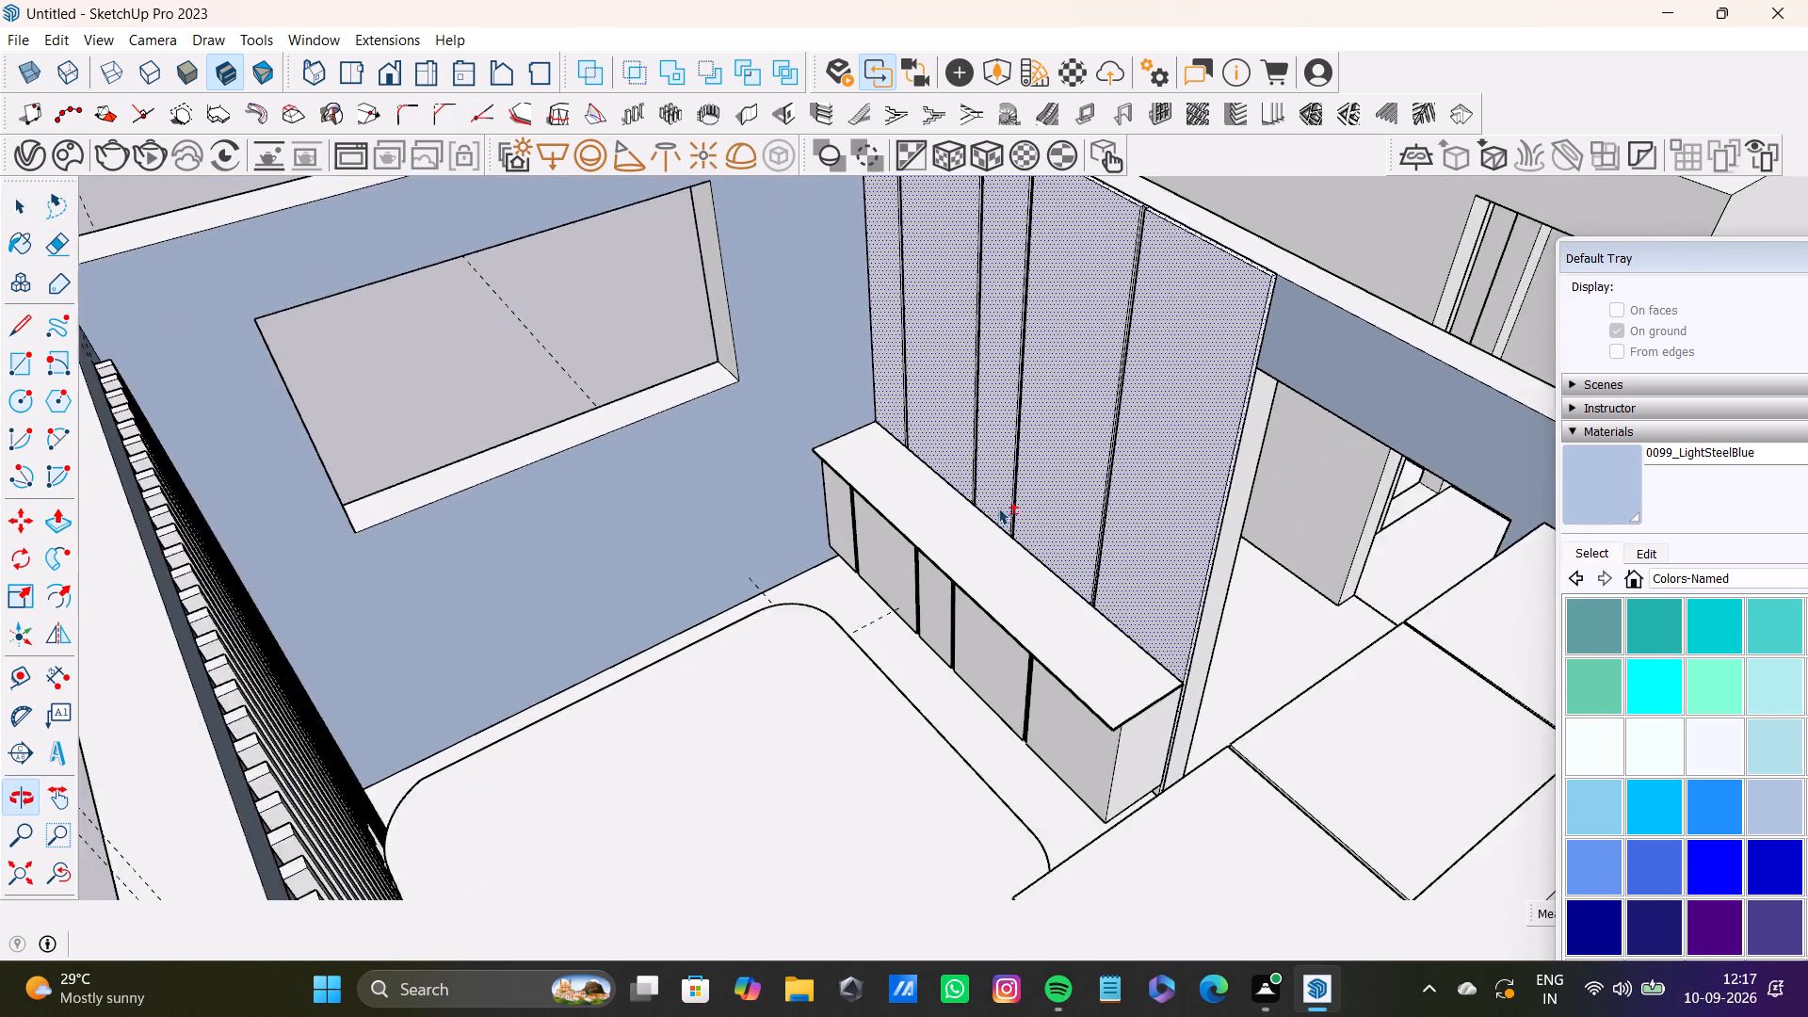
pyautogui.keyDown('shift'); pyautogui.scroll(5, 1025, 561); pyautogui.keyUp('shift')
pyautogui.keyDown('shift'); pyautogui.moveTo(1048, 634); pyautogui.dragTo(1003, 656, button='middle'); pyautogui.keyUp('shift')
pyautogui.moveTo(925, 598); pyautogui.dragTo(1238, 574, button='middle')
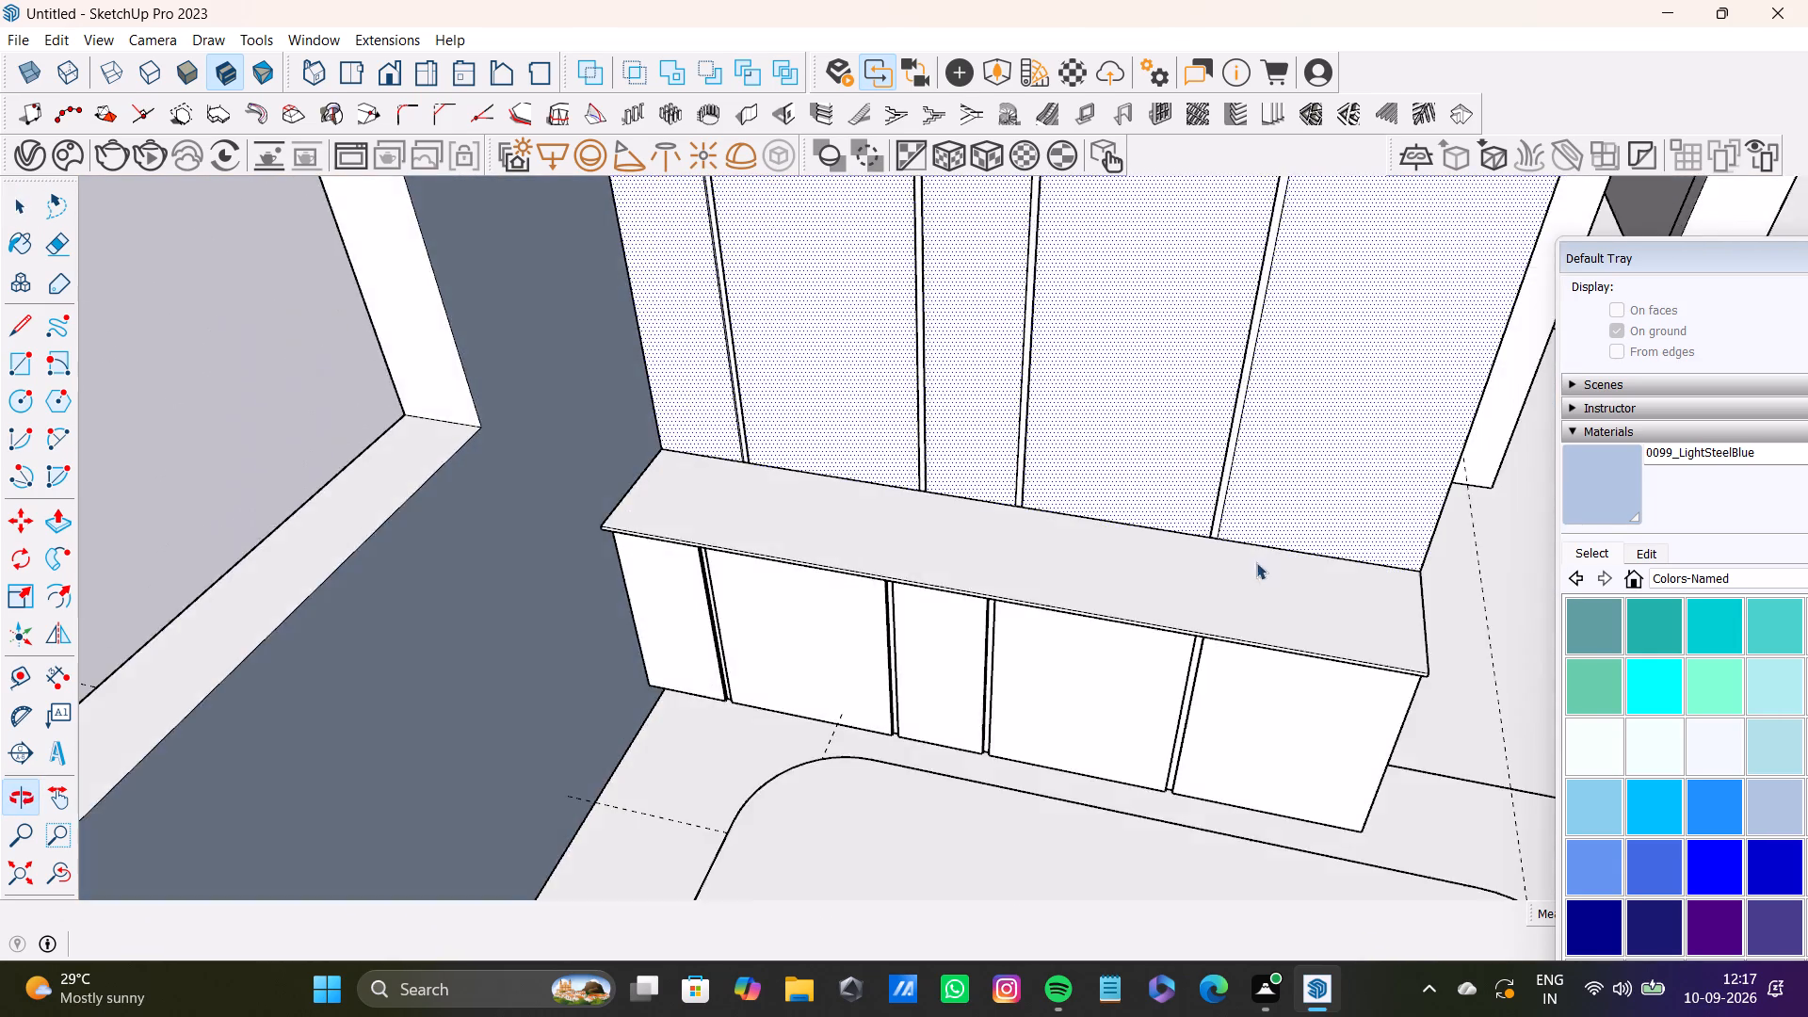
pyautogui.scroll(-4, 1173, 532)
pyautogui.keyDown('shift'); pyautogui.moveTo(964, 437); pyautogui.dragTo(931, 683, button='middle'); pyautogui.keyUp('shift')
pyautogui.scroll(4, 796, 464)
pyautogui.moveTo(783, 419); pyautogui.dragTo(992, 563, button='middle')
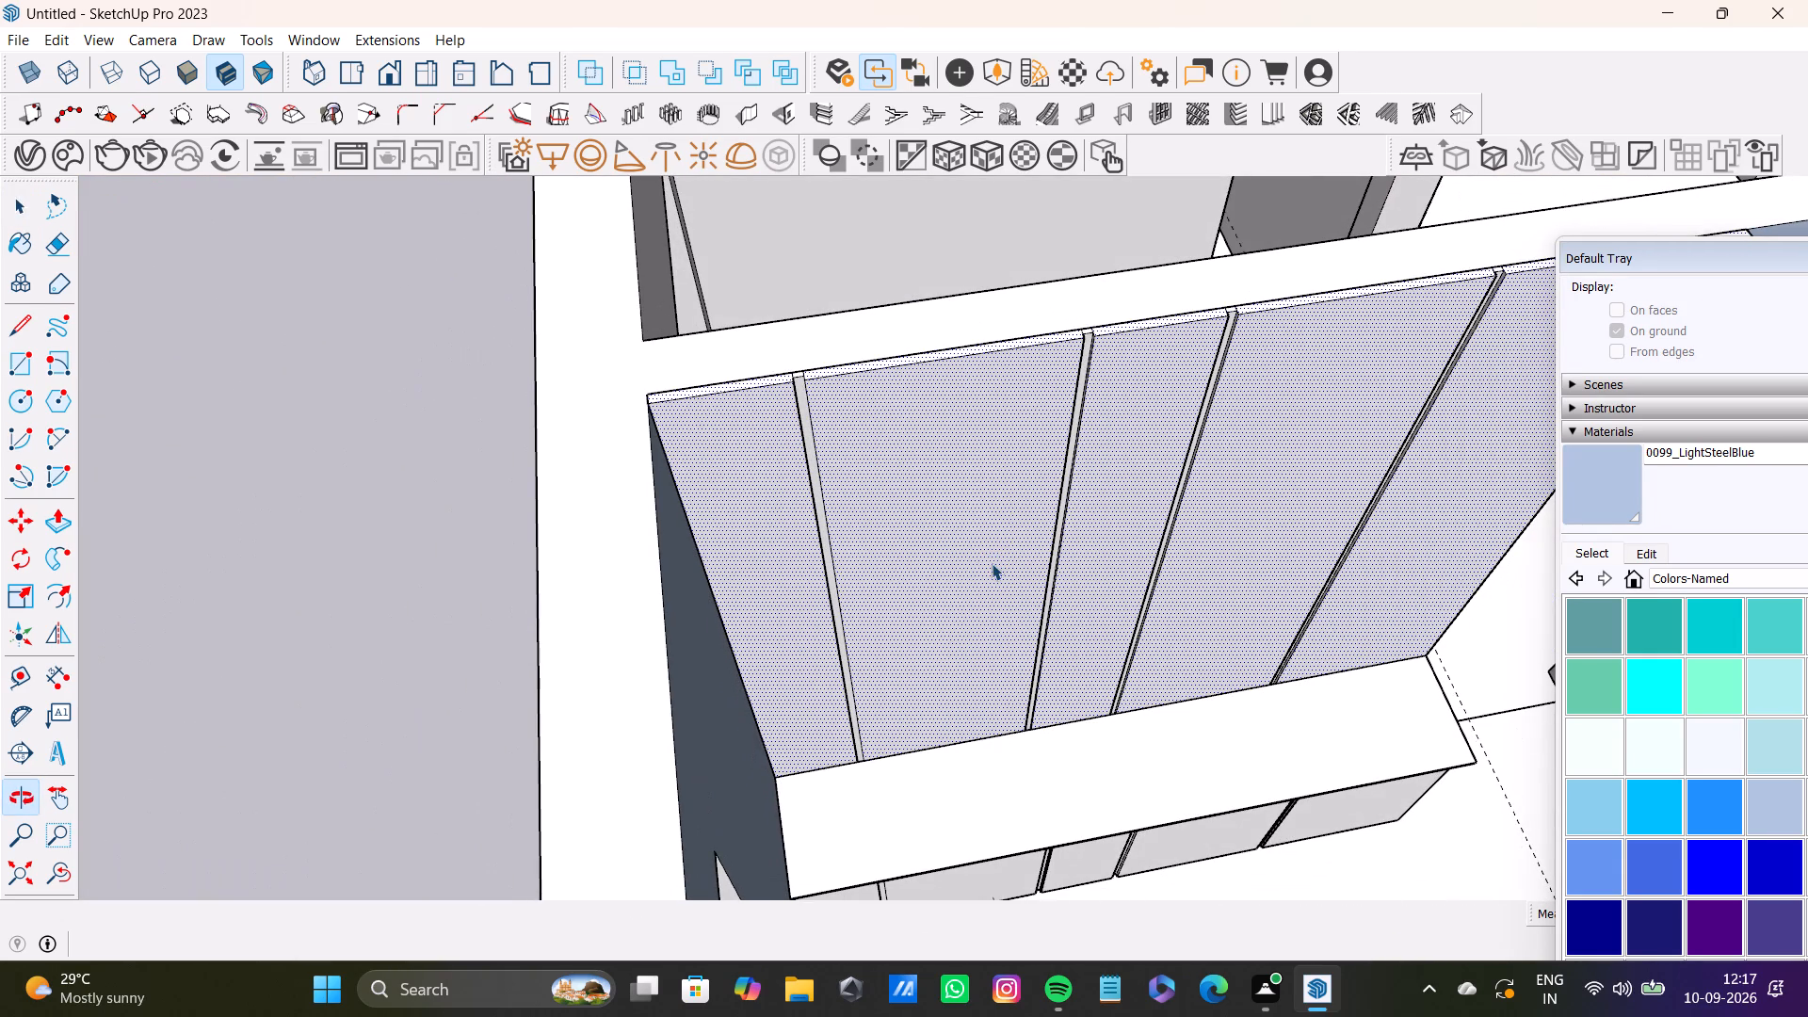
pyautogui.moveTo(1700, 260); pyautogui.dragTo(1345, 55)
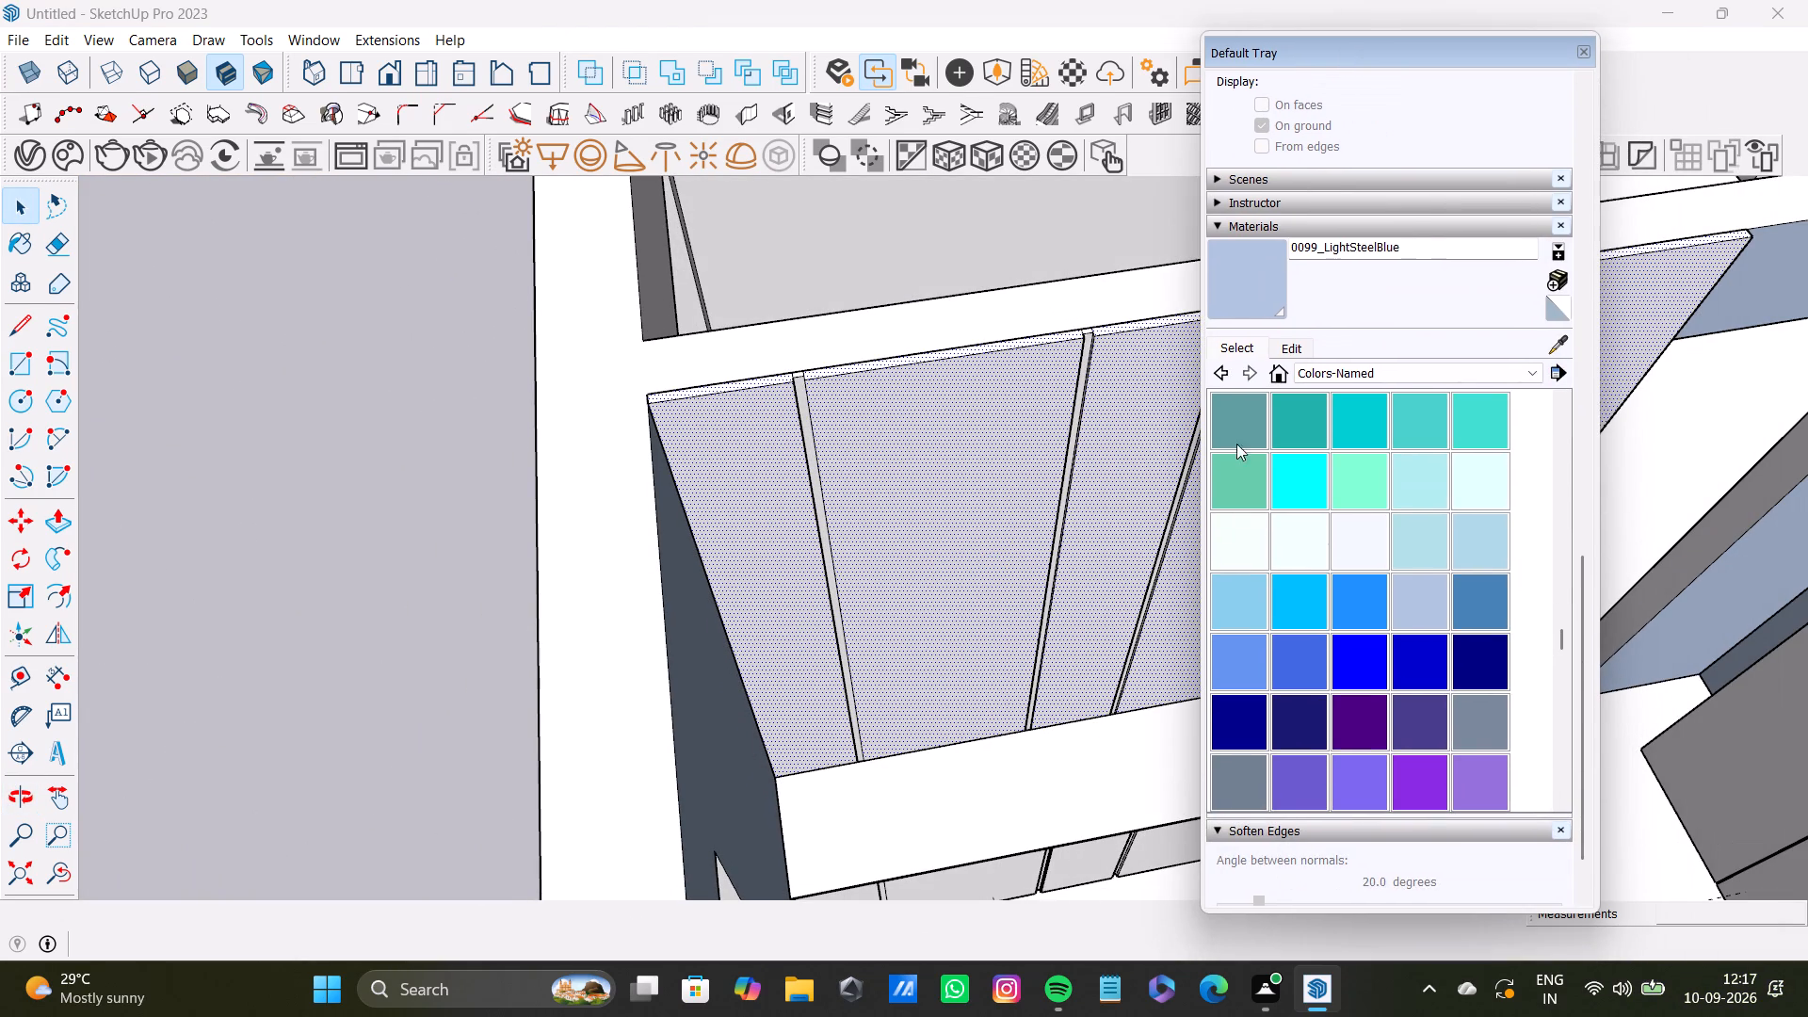
pyautogui.scroll(-1, 1260, 461)
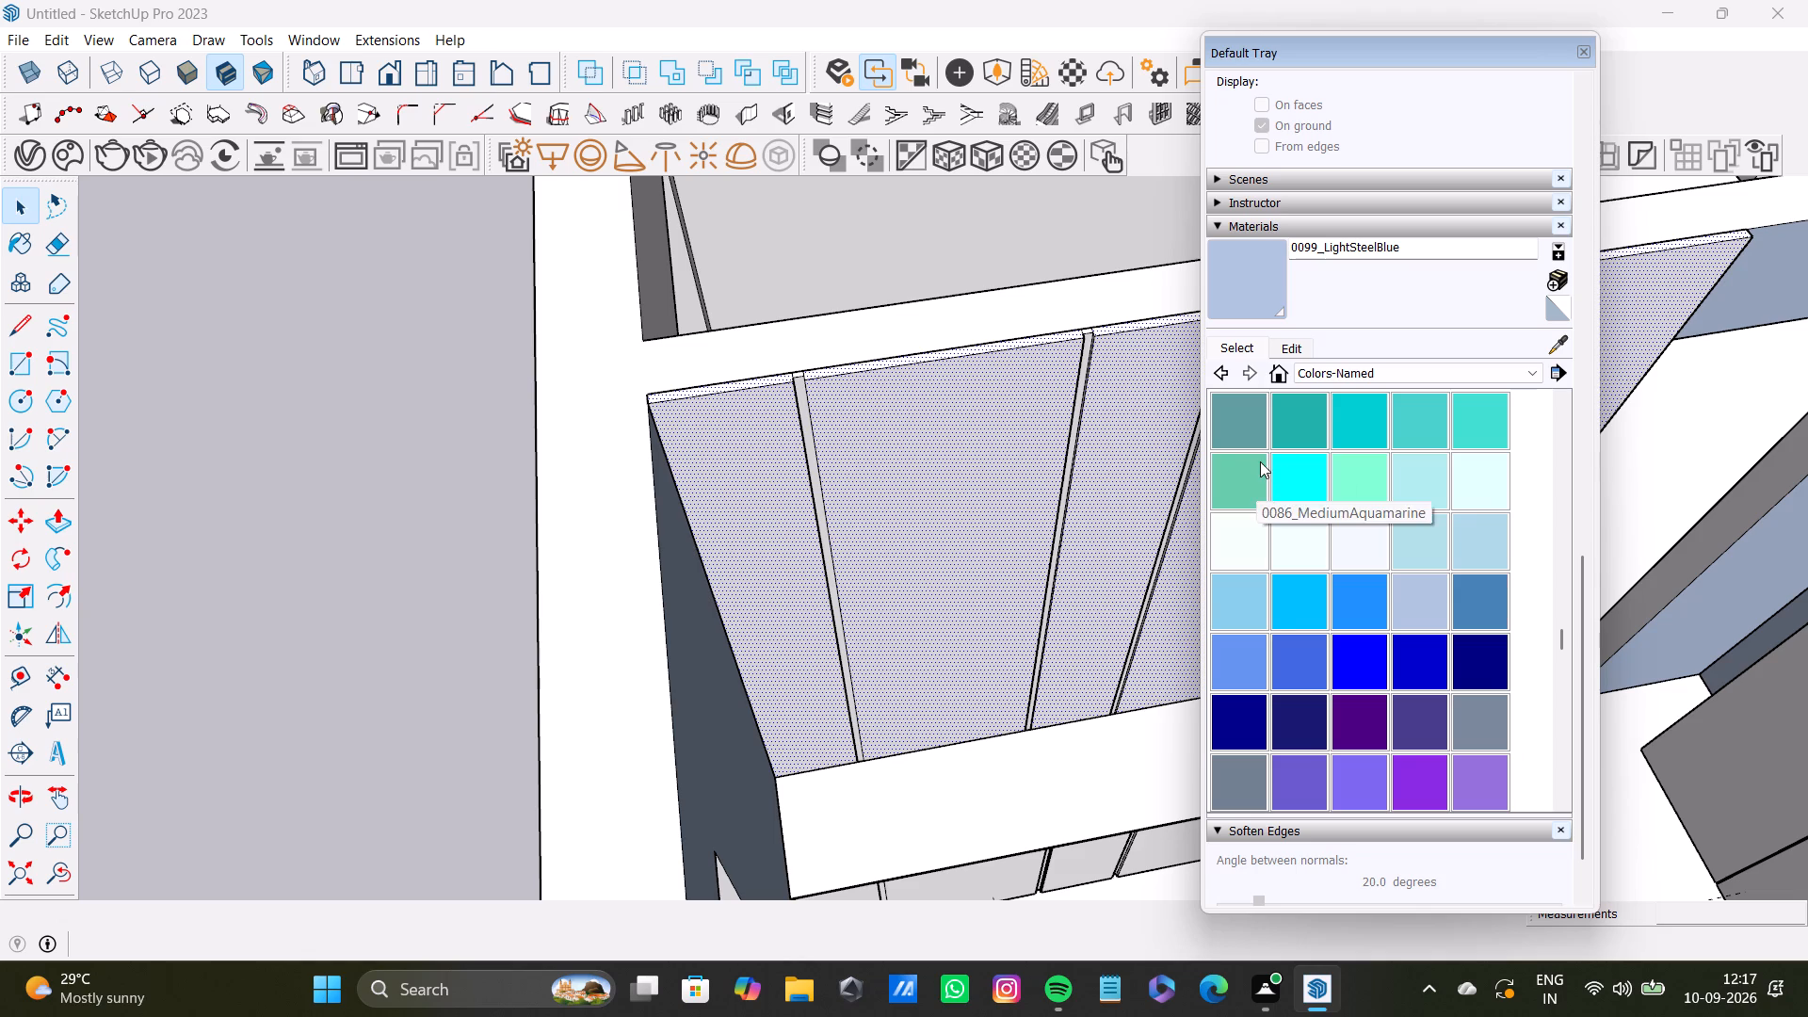
pyautogui.scroll(-10, 1260, 461)
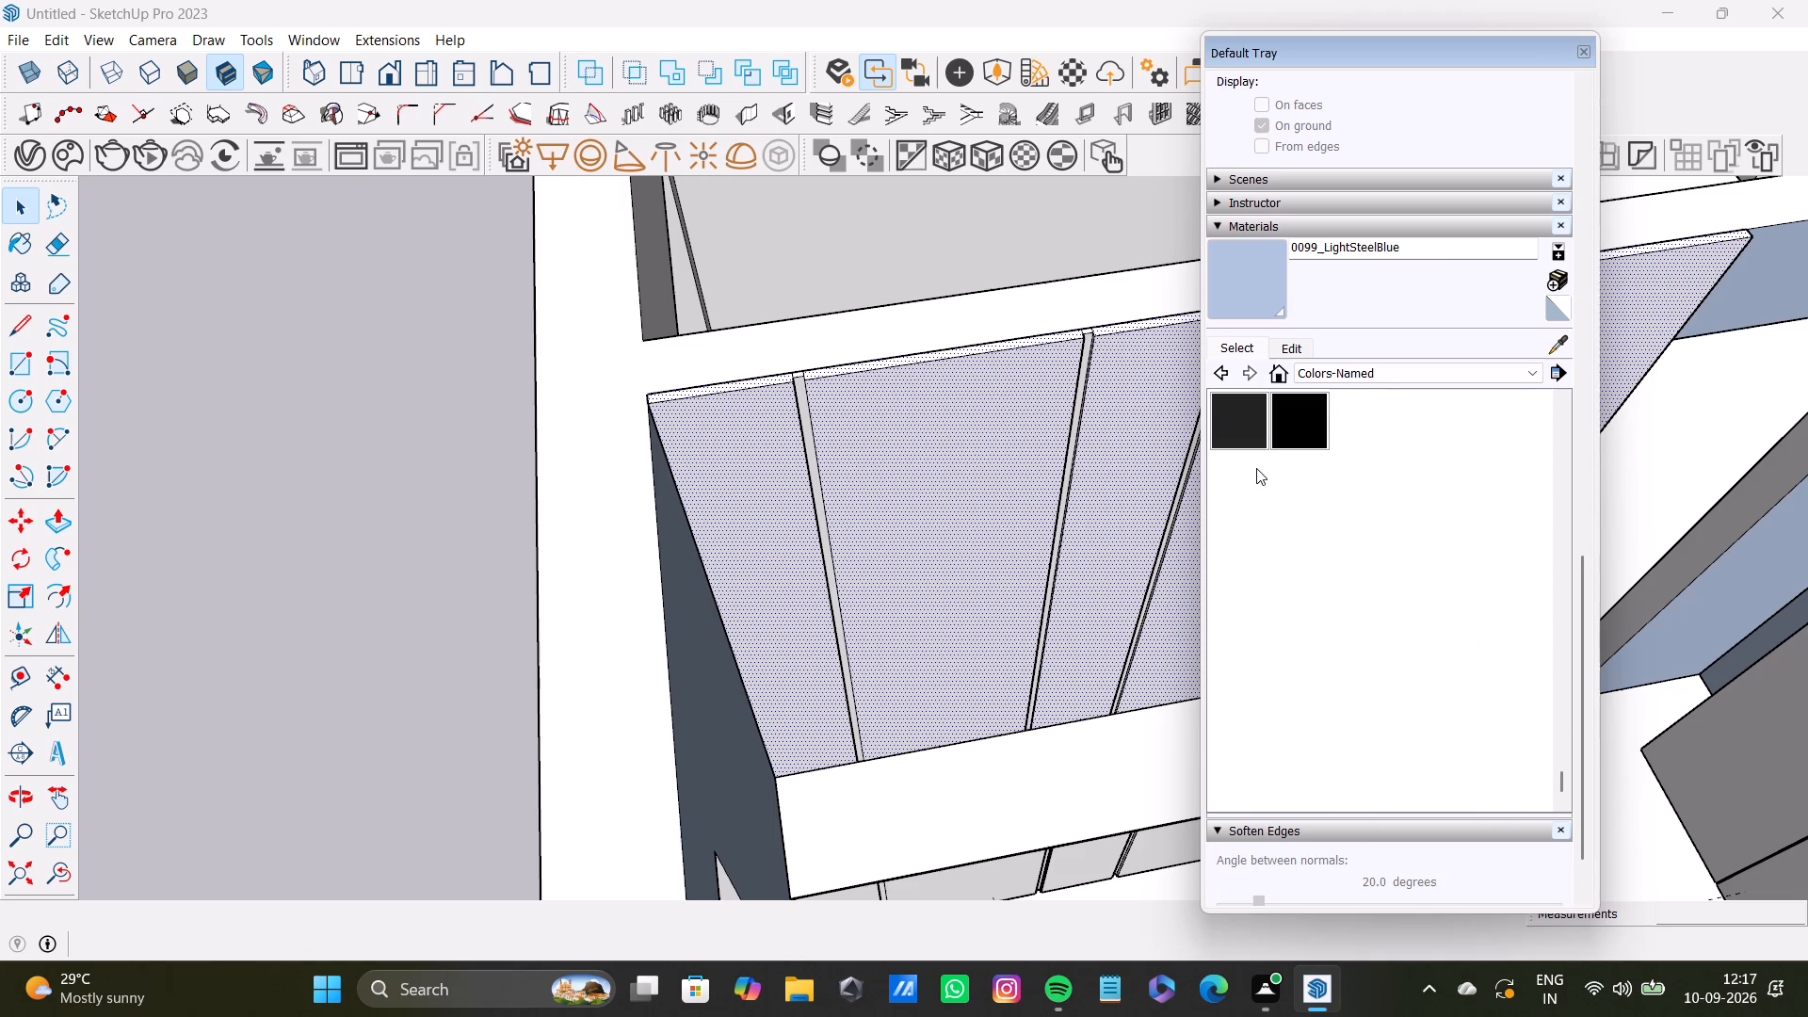
pyautogui.click(1366, 371)
pyautogui.scroll(-4, 1344, 503)
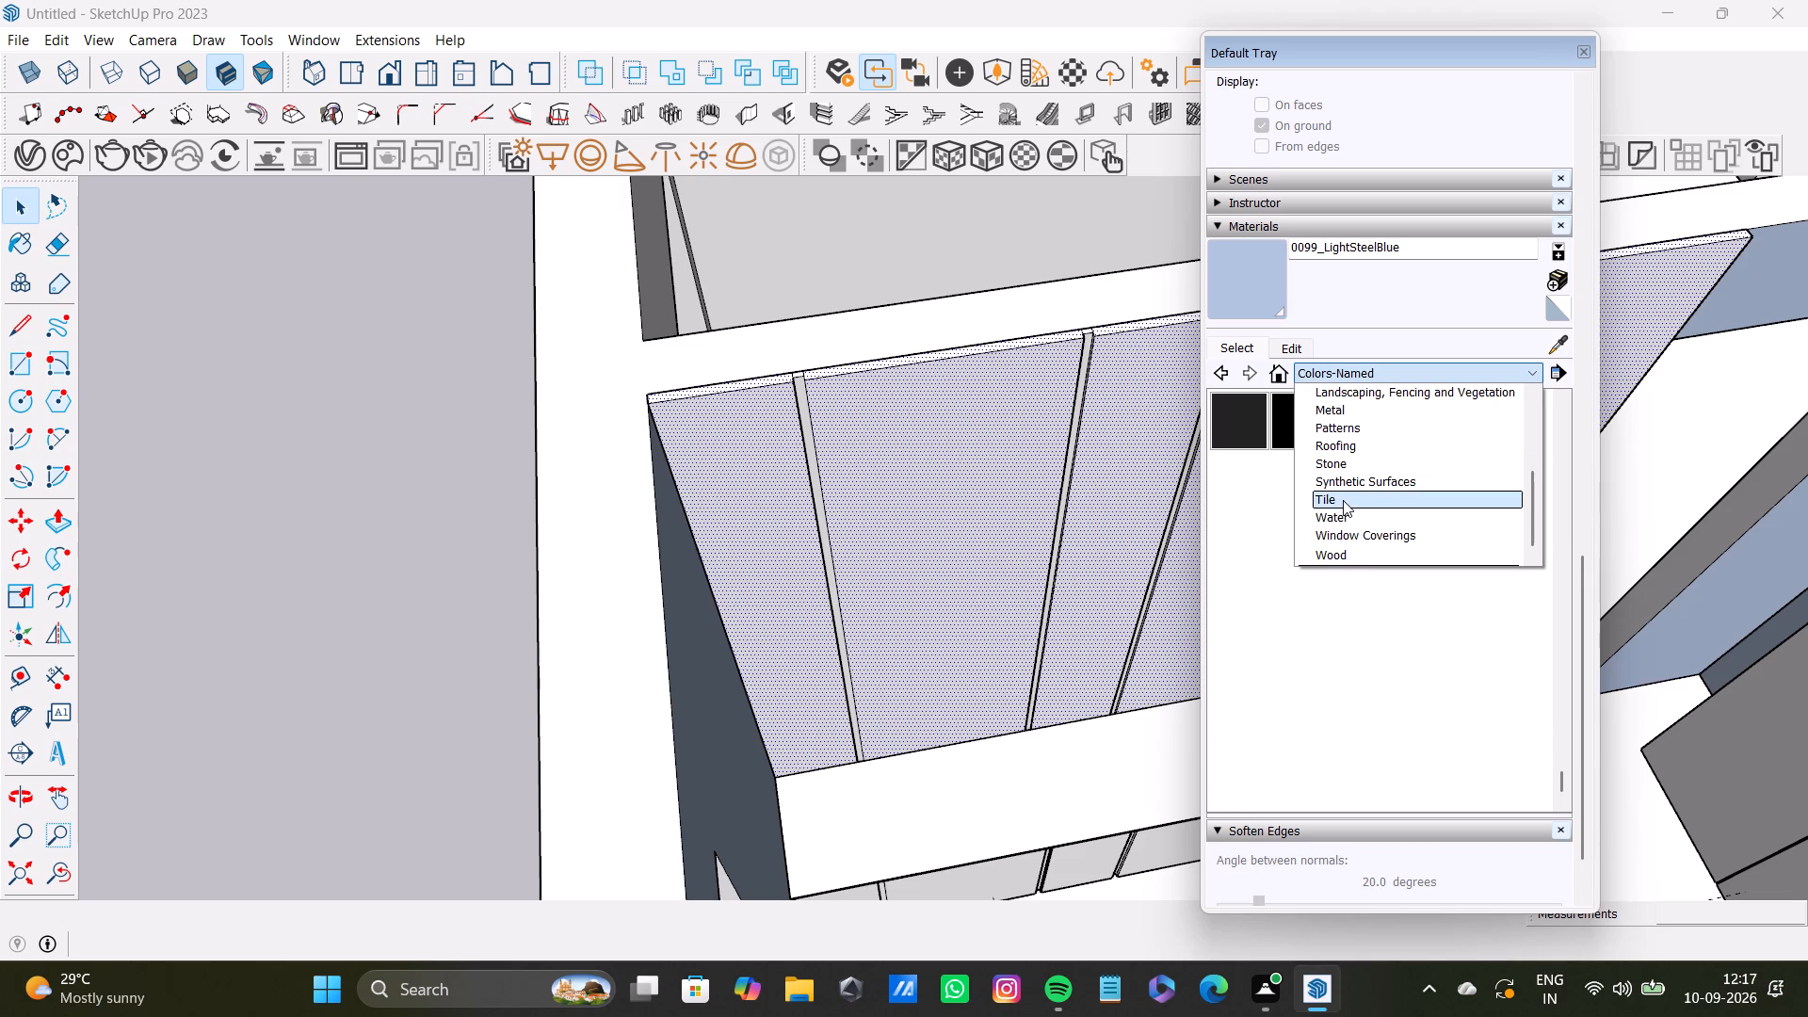
pyautogui.scroll(-3, 1343, 487)
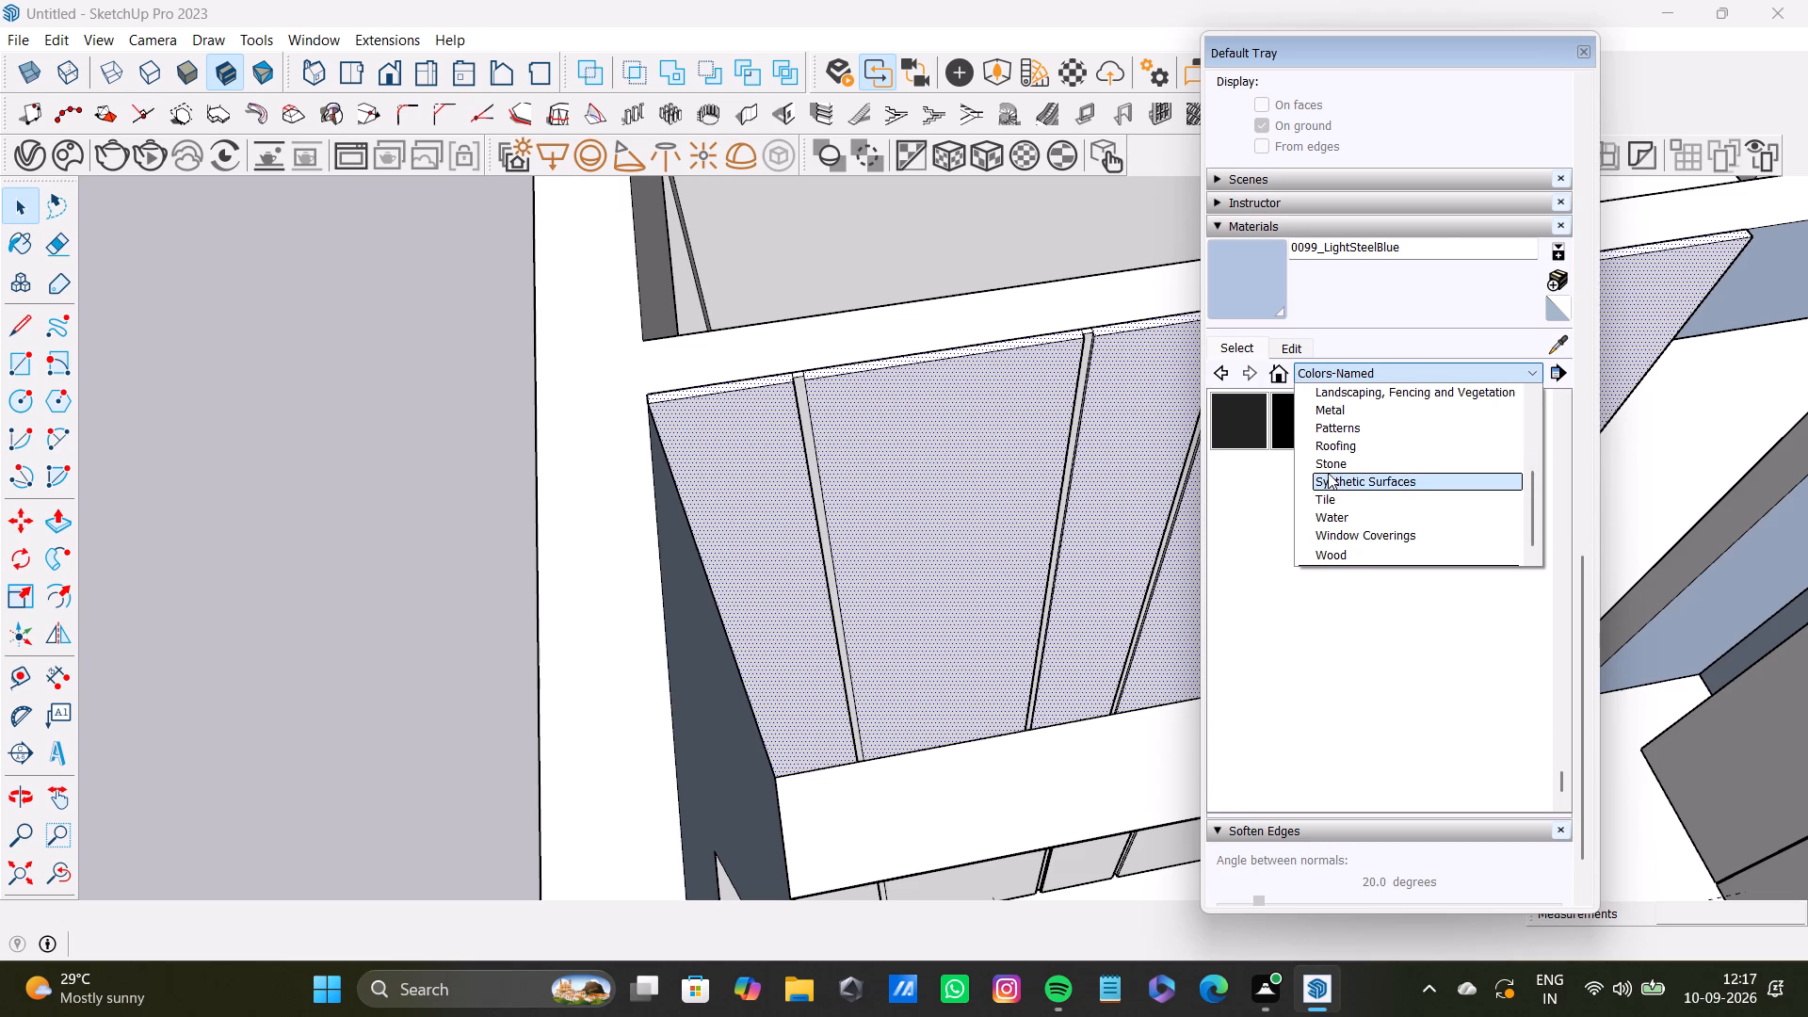
pyautogui.scroll(2, 1328, 473)
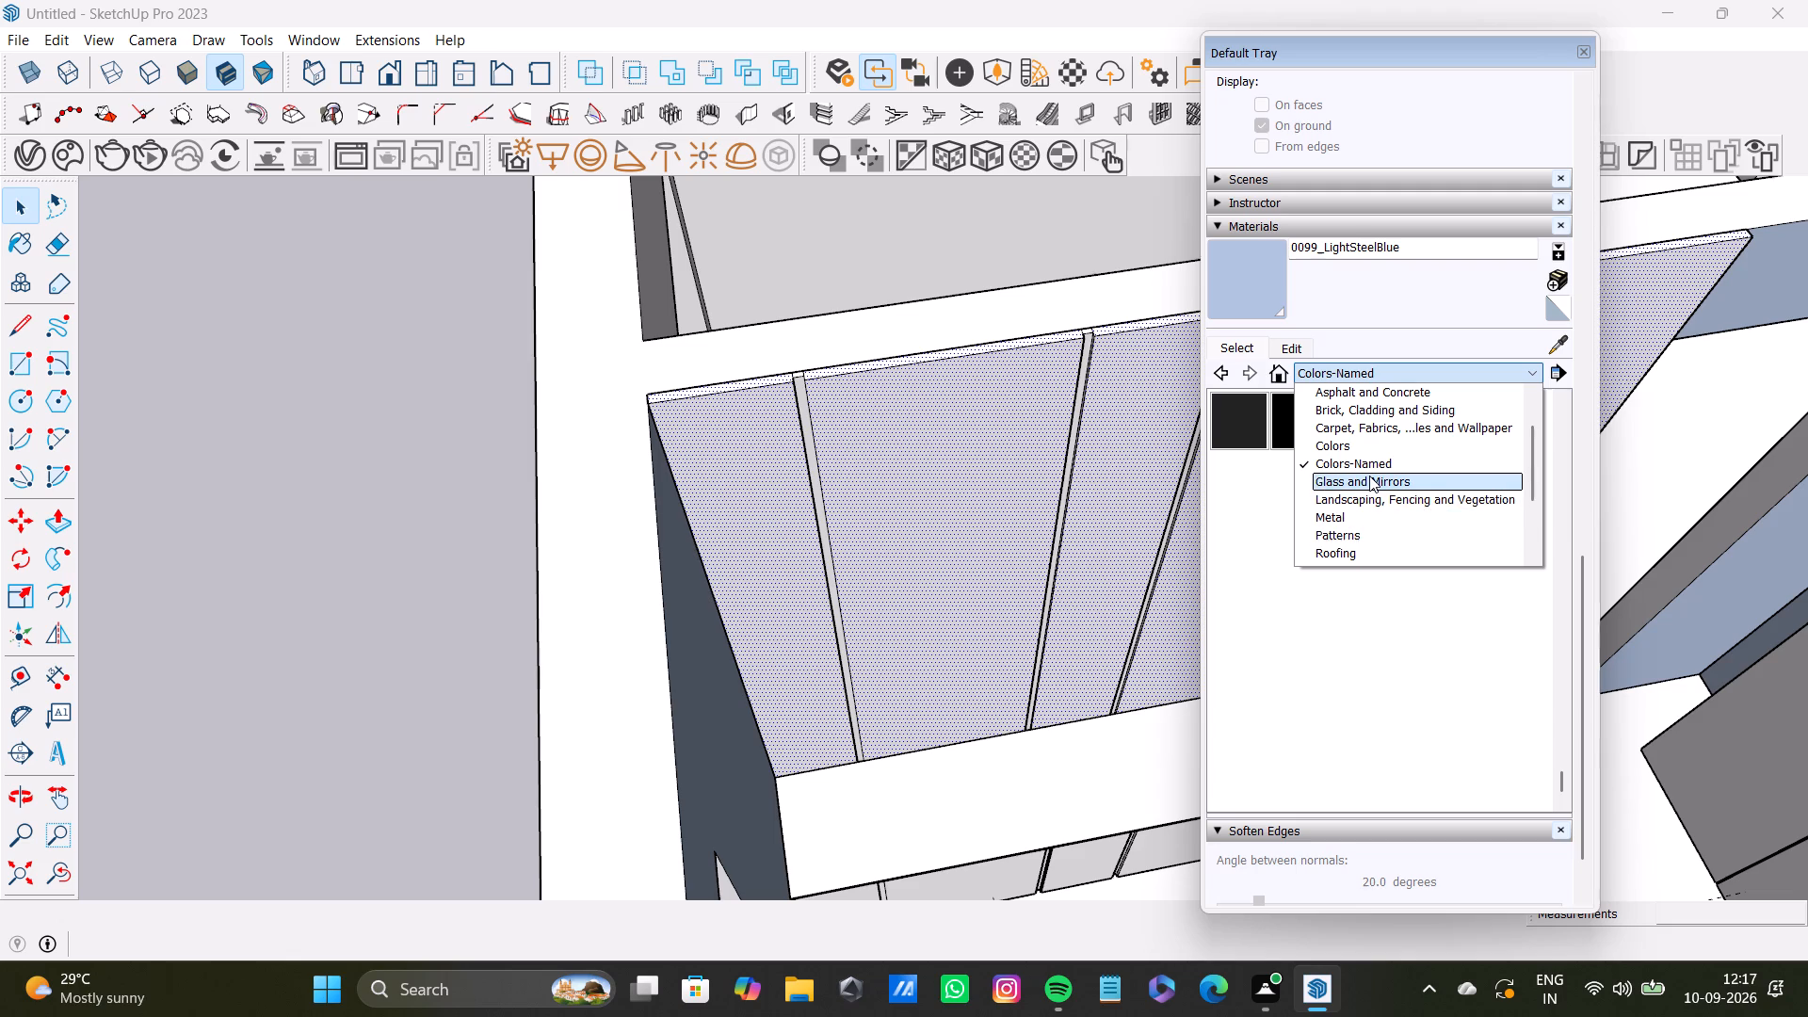
pyautogui.click(1377, 431)
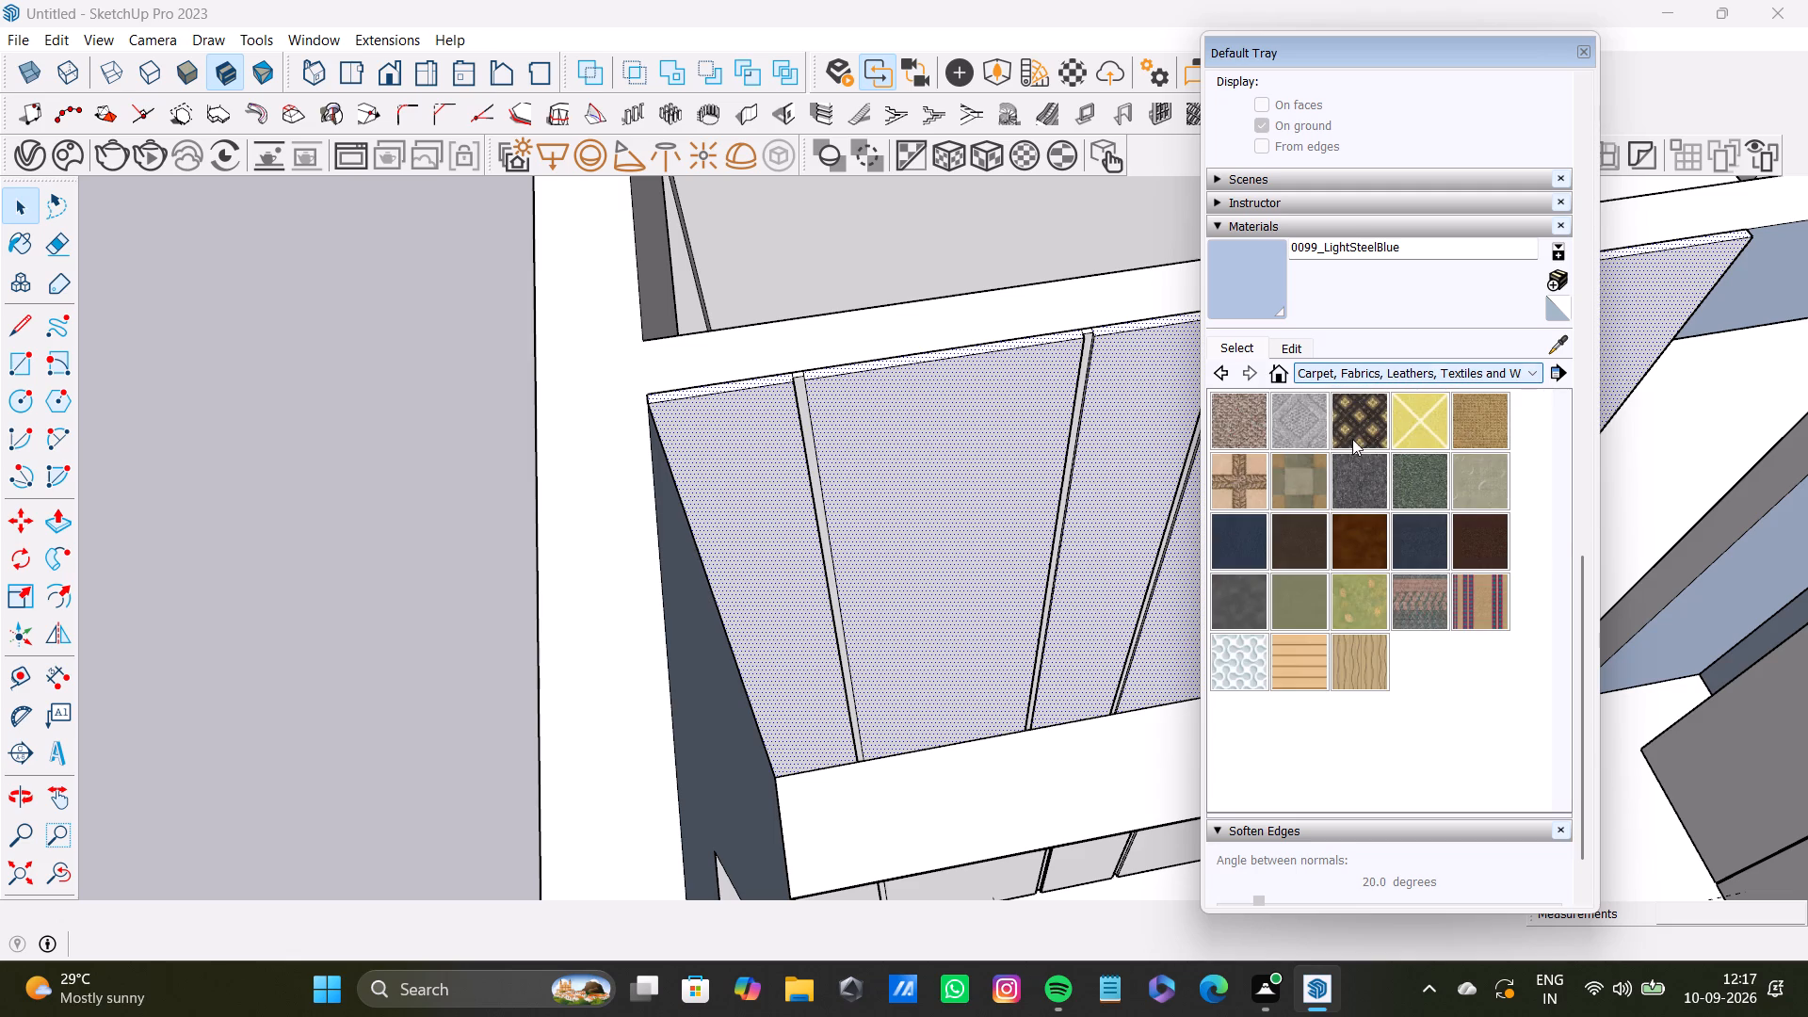
pyautogui.click(1364, 664)
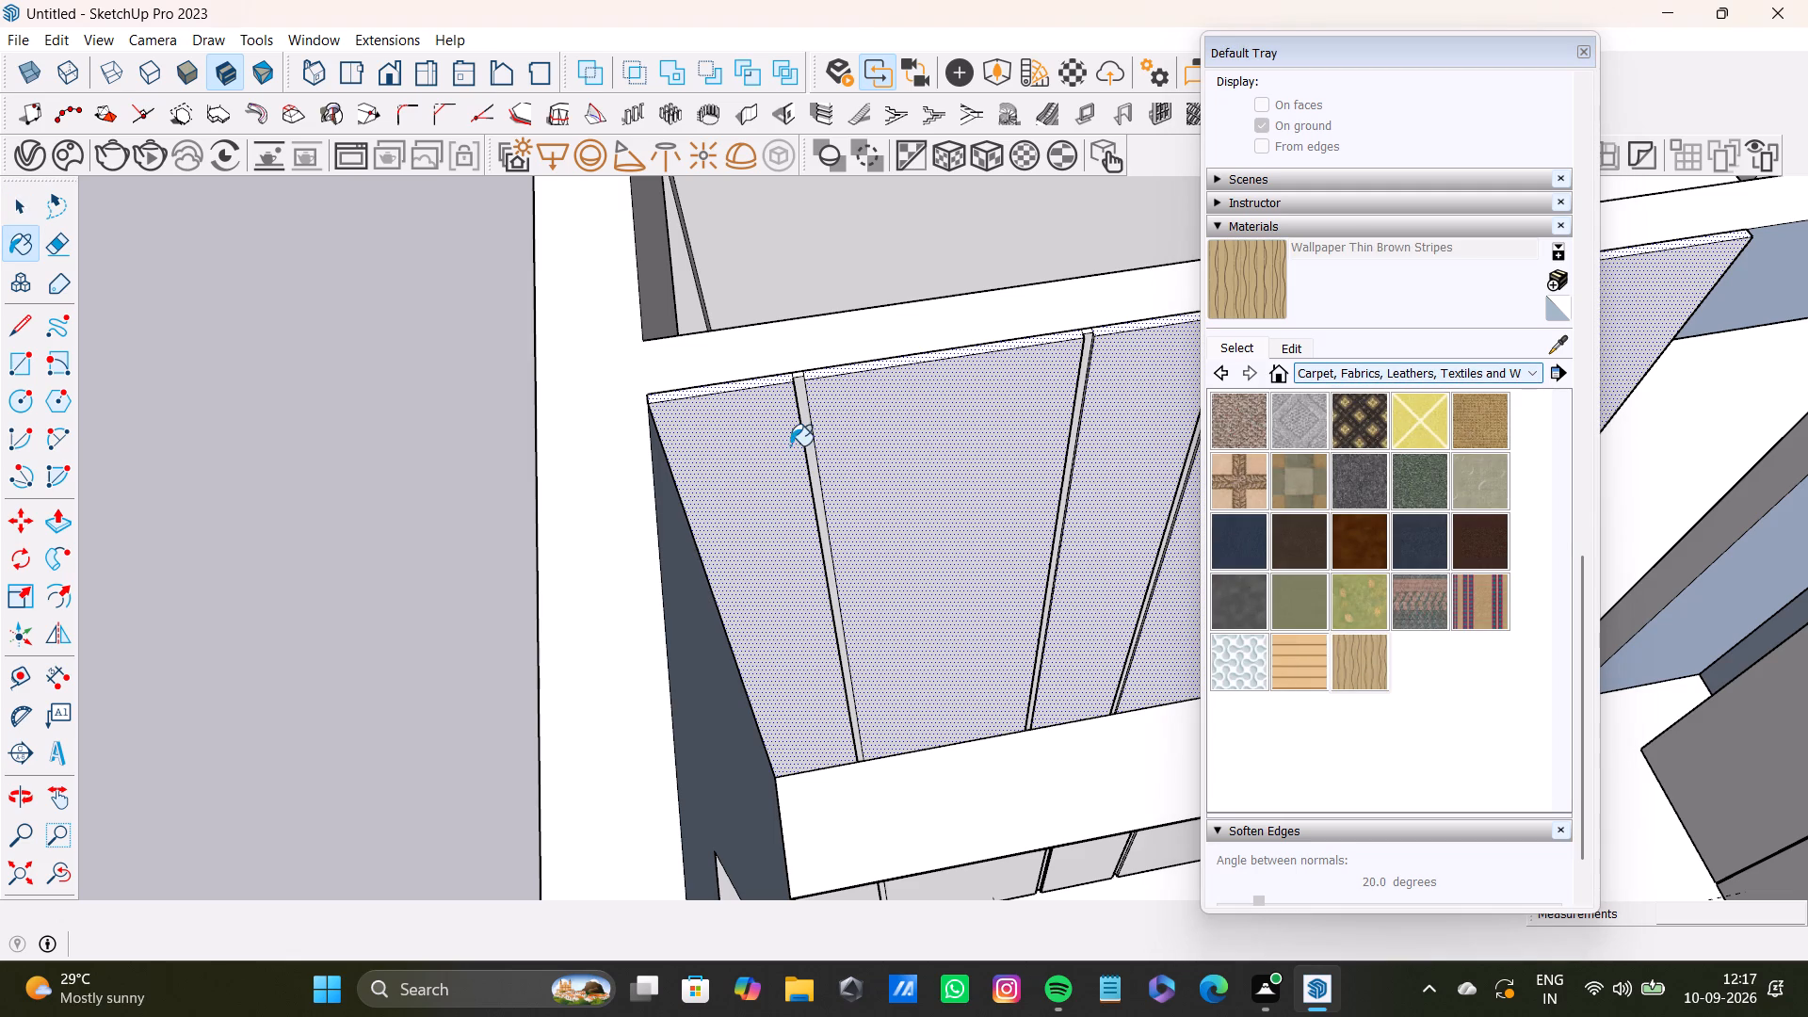
pyautogui.click(790, 445)
pyautogui.scroll(-9, 993, 460)
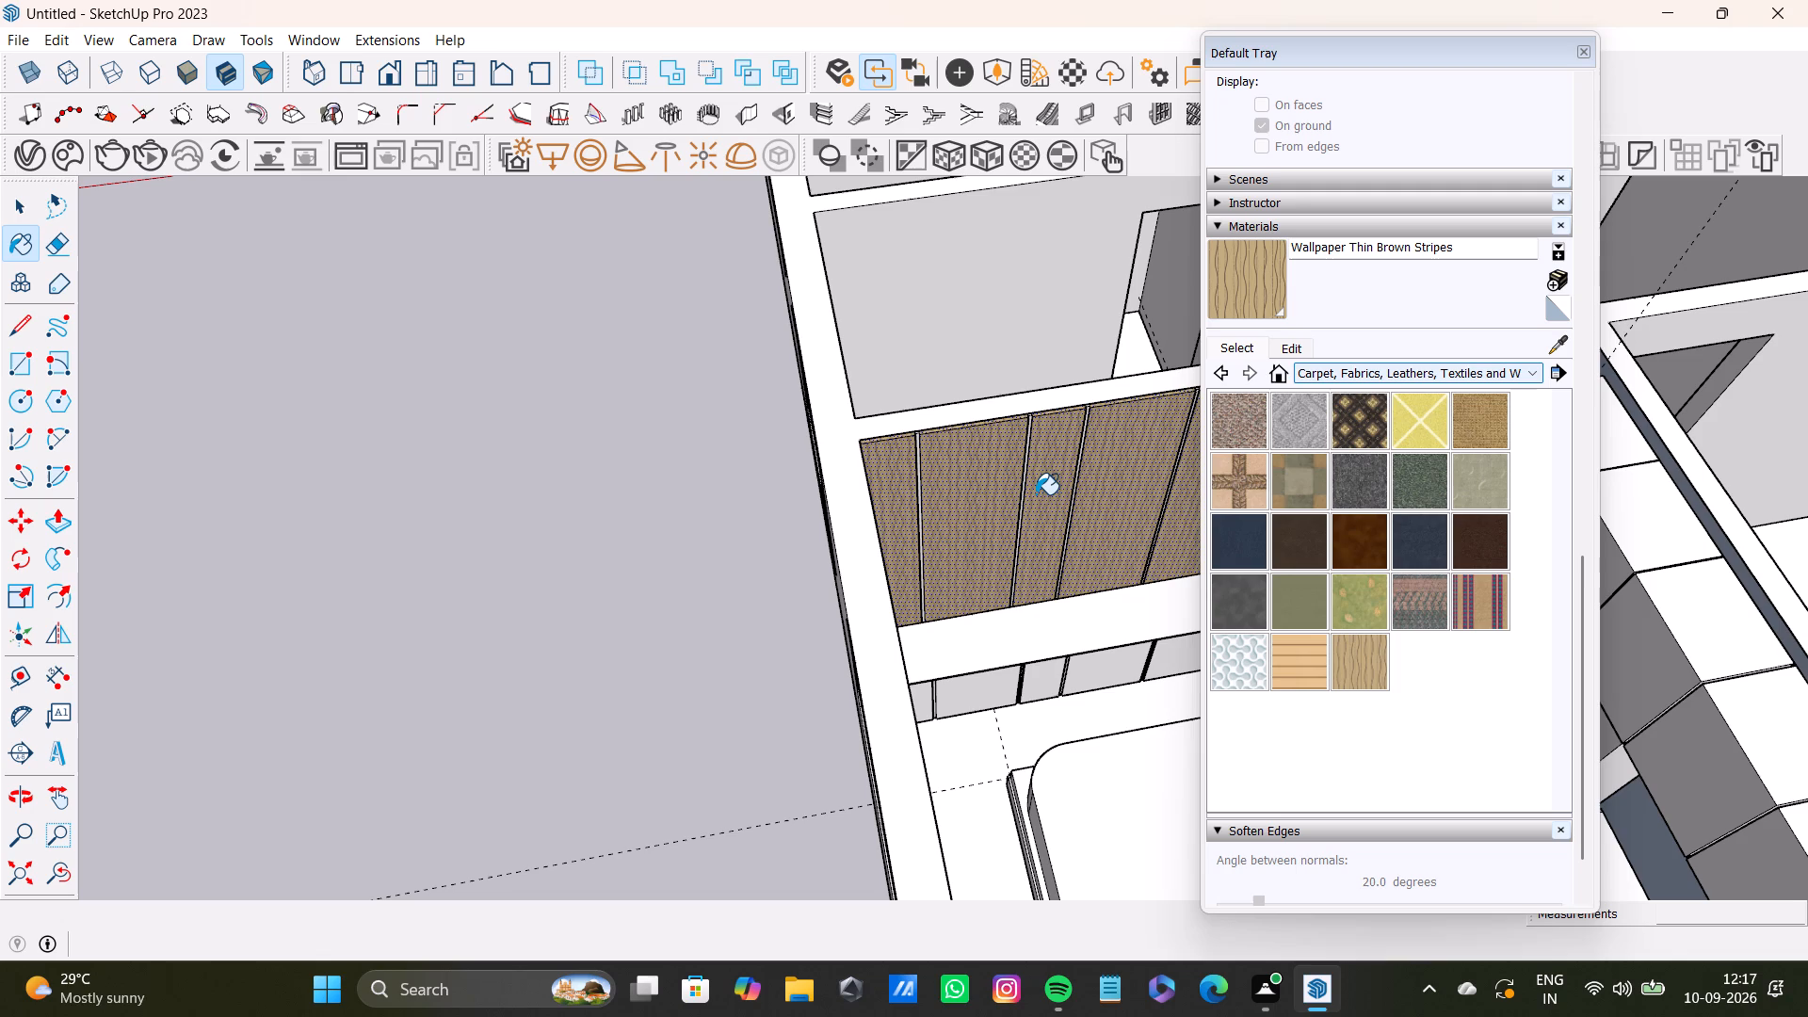
# Add the top, back and both side faces of the groove between the first and second wall panels to the selection.
pyautogui.press('space')
pyautogui.scroll(14, 1032, 443)
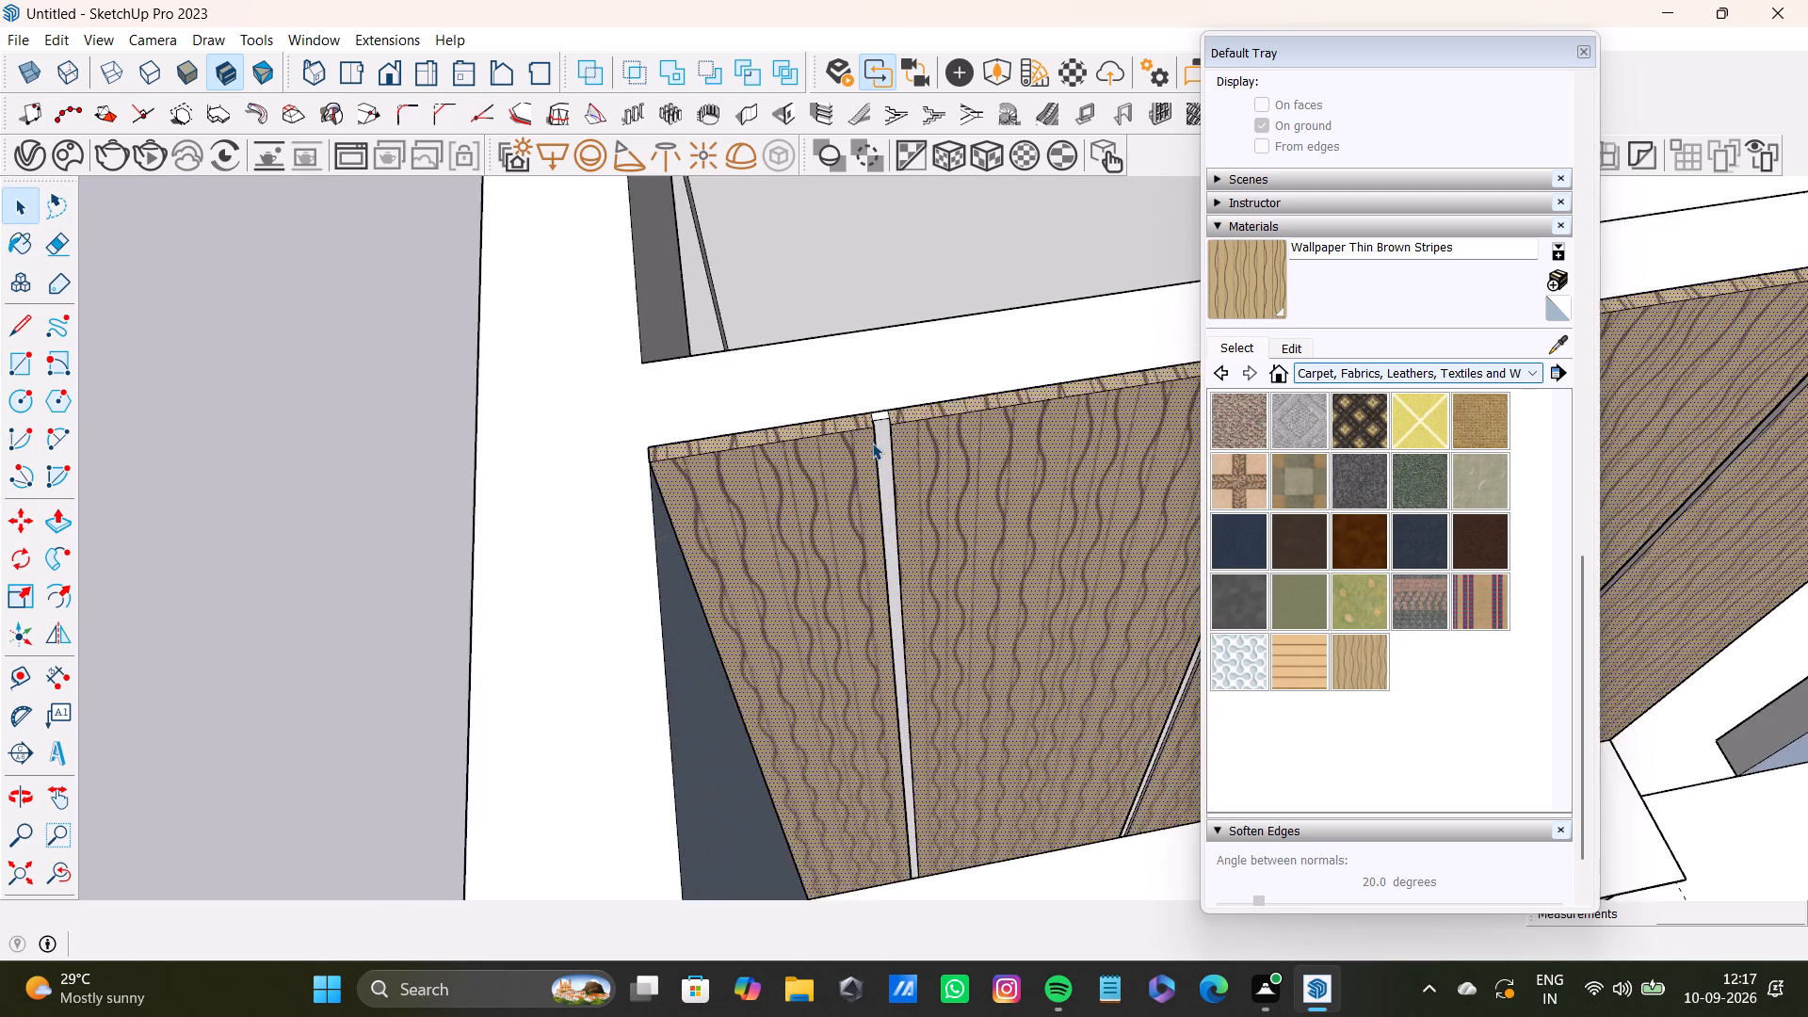
pyautogui.scroll(14, 872, 443)
pyautogui.keyDown('shift'); pyautogui.click(893, 344); pyautogui.keyUp('shift')
pyautogui.keyDown('shift'); pyautogui.click(902, 384); pyautogui.keyUp('shift')
pyautogui.keyDown('shift'); pyautogui.moveTo(913, 405); pyautogui.dragTo(704, 461, button='middle'); pyautogui.keyUp('shift')
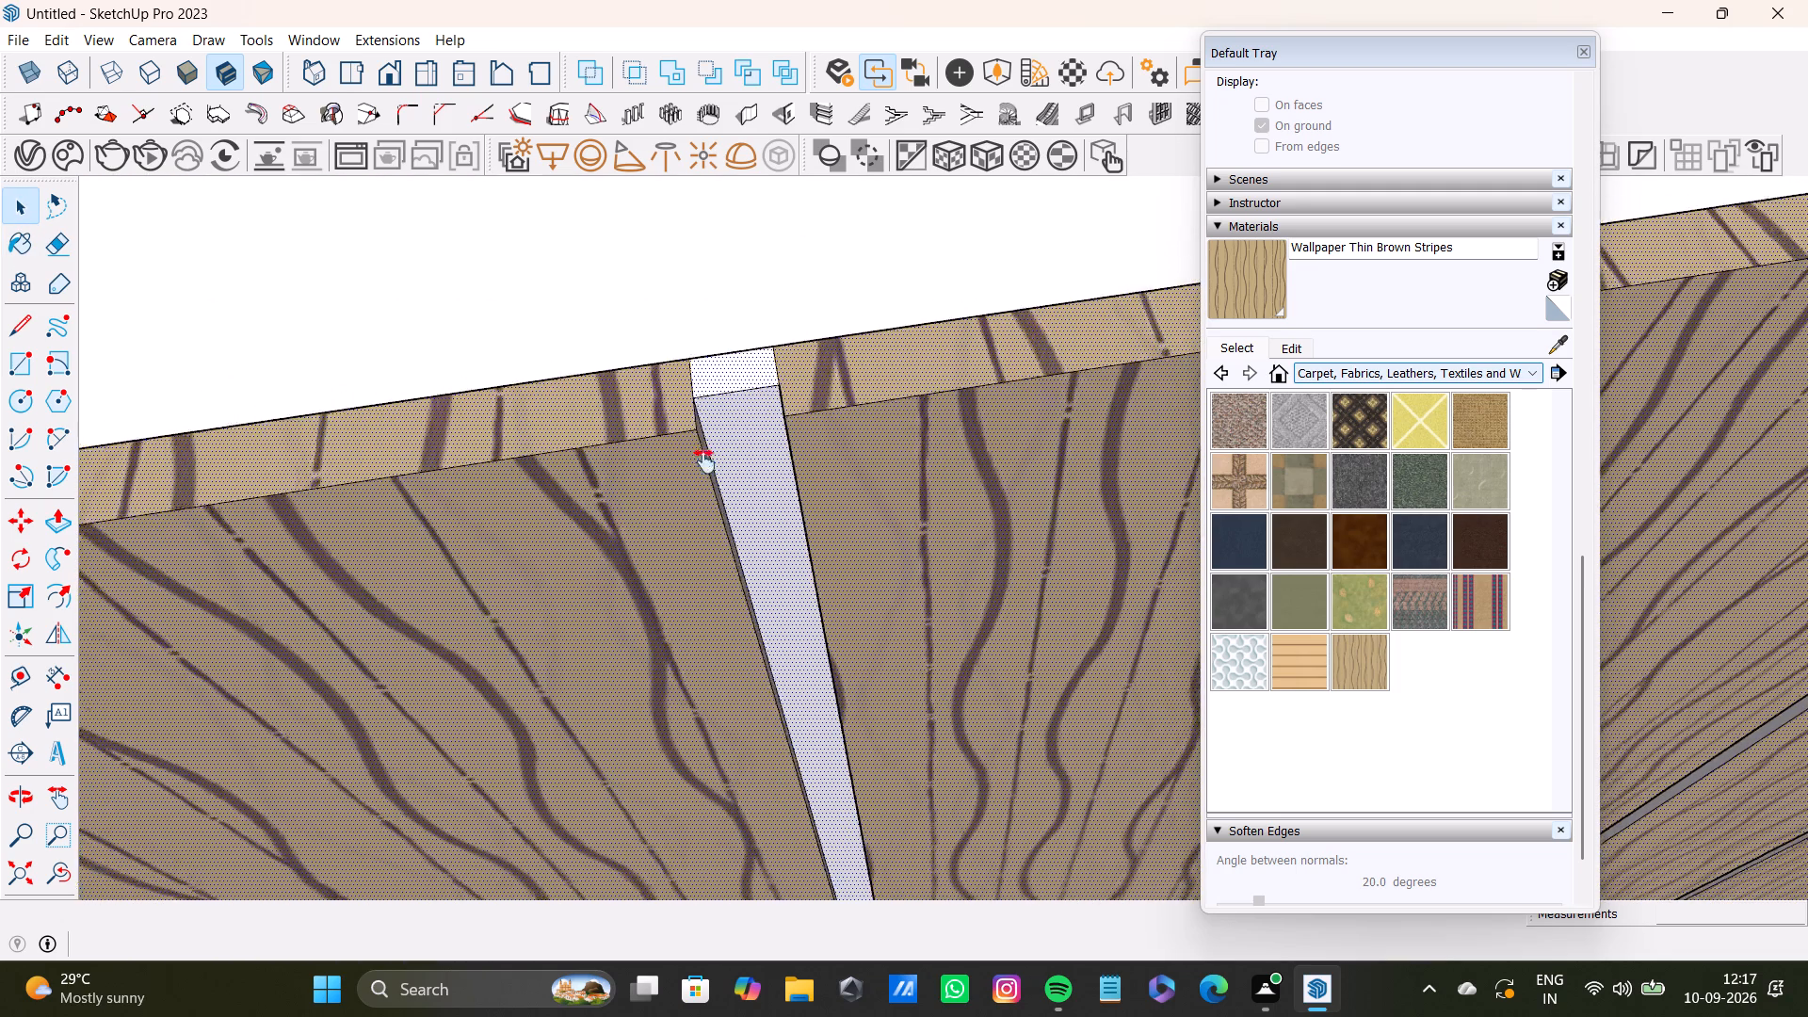
pyautogui.keyDown('shift'); pyautogui.moveTo(704, 461); pyautogui.dragTo(699, 465, button='middle'); pyautogui.keyUp('shift')
pyautogui.keyDown('shift'); pyautogui.scroll(-1, 696, 466); pyautogui.keyUp('shift')
pyautogui.keyDown('shift'); pyautogui.scroll(4, 689, 468); pyautogui.keyUp('shift')
pyautogui.moveTo(721, 469); pyautogui.dragTo(573, 507, button='middle')
pyautogui.keyDown('shift'); pyautogui.scroll(4, 626, 411); pyautogui.keyUp('shift')
pyautogui.keyDown('shift'); pyautogui.click(692, 360); pyautogui.keyUp('shift')
pyautogui.keyDown('shift'); pyautogui.scroll(-5, 706, 388); pyautogui.keyUp('shift')
pyautogui.moveTo(704, 487); pyautogui.dragTo(802, 478, button='middle')
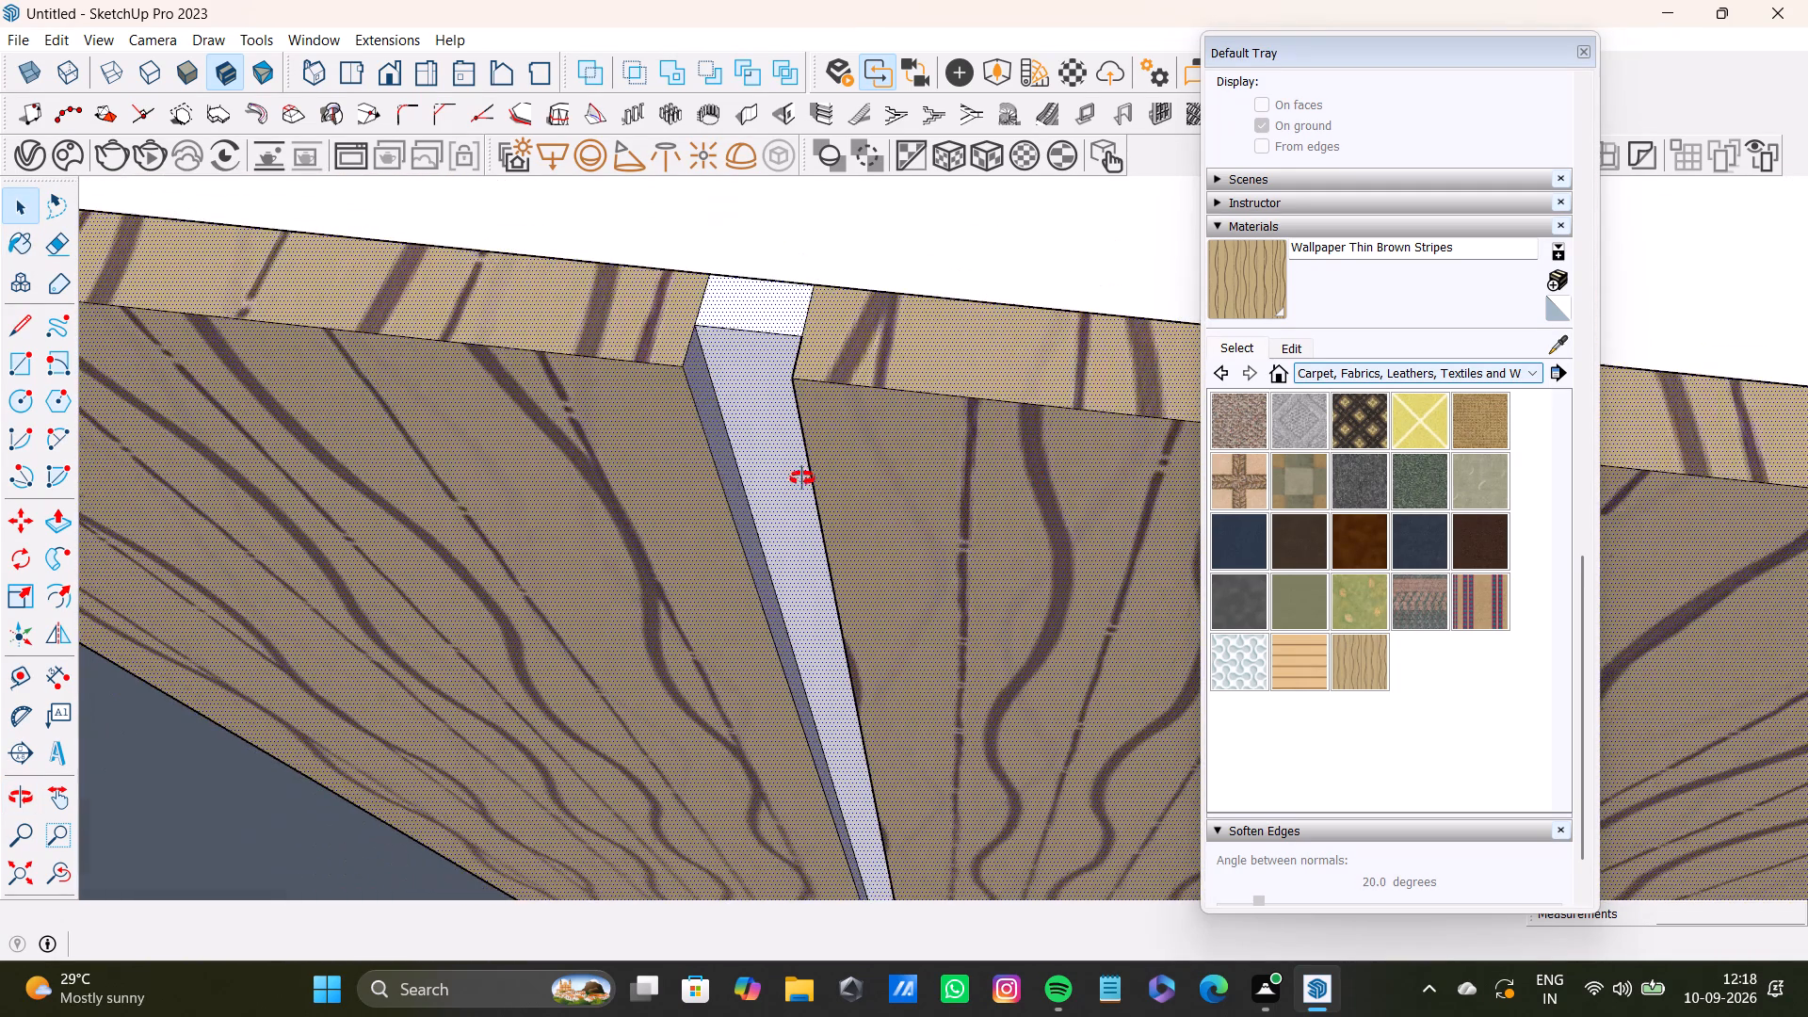
pyautogui.moveTo(802, 478); pyautogui.dragTo(1154, 419, button='middle')
pyautogui.scroll(4, 902, 480)
pyautogui.moveTo(757, 529); pyautogui.dragTo(836, 376, button='middle')
pyautogui.keyDown('shift'); pyautogui.scroll(3, 671, 441); pyautogui.keyUp('shift')
pyautogui.keyDown('shift'); pyautogui.click(720, 405); pyautogui.keyUp('shift')
pyautogui.keyDown('shift'); pyautogui.scroll(-8, 723, 409); pyautogui.keyUp('shift')
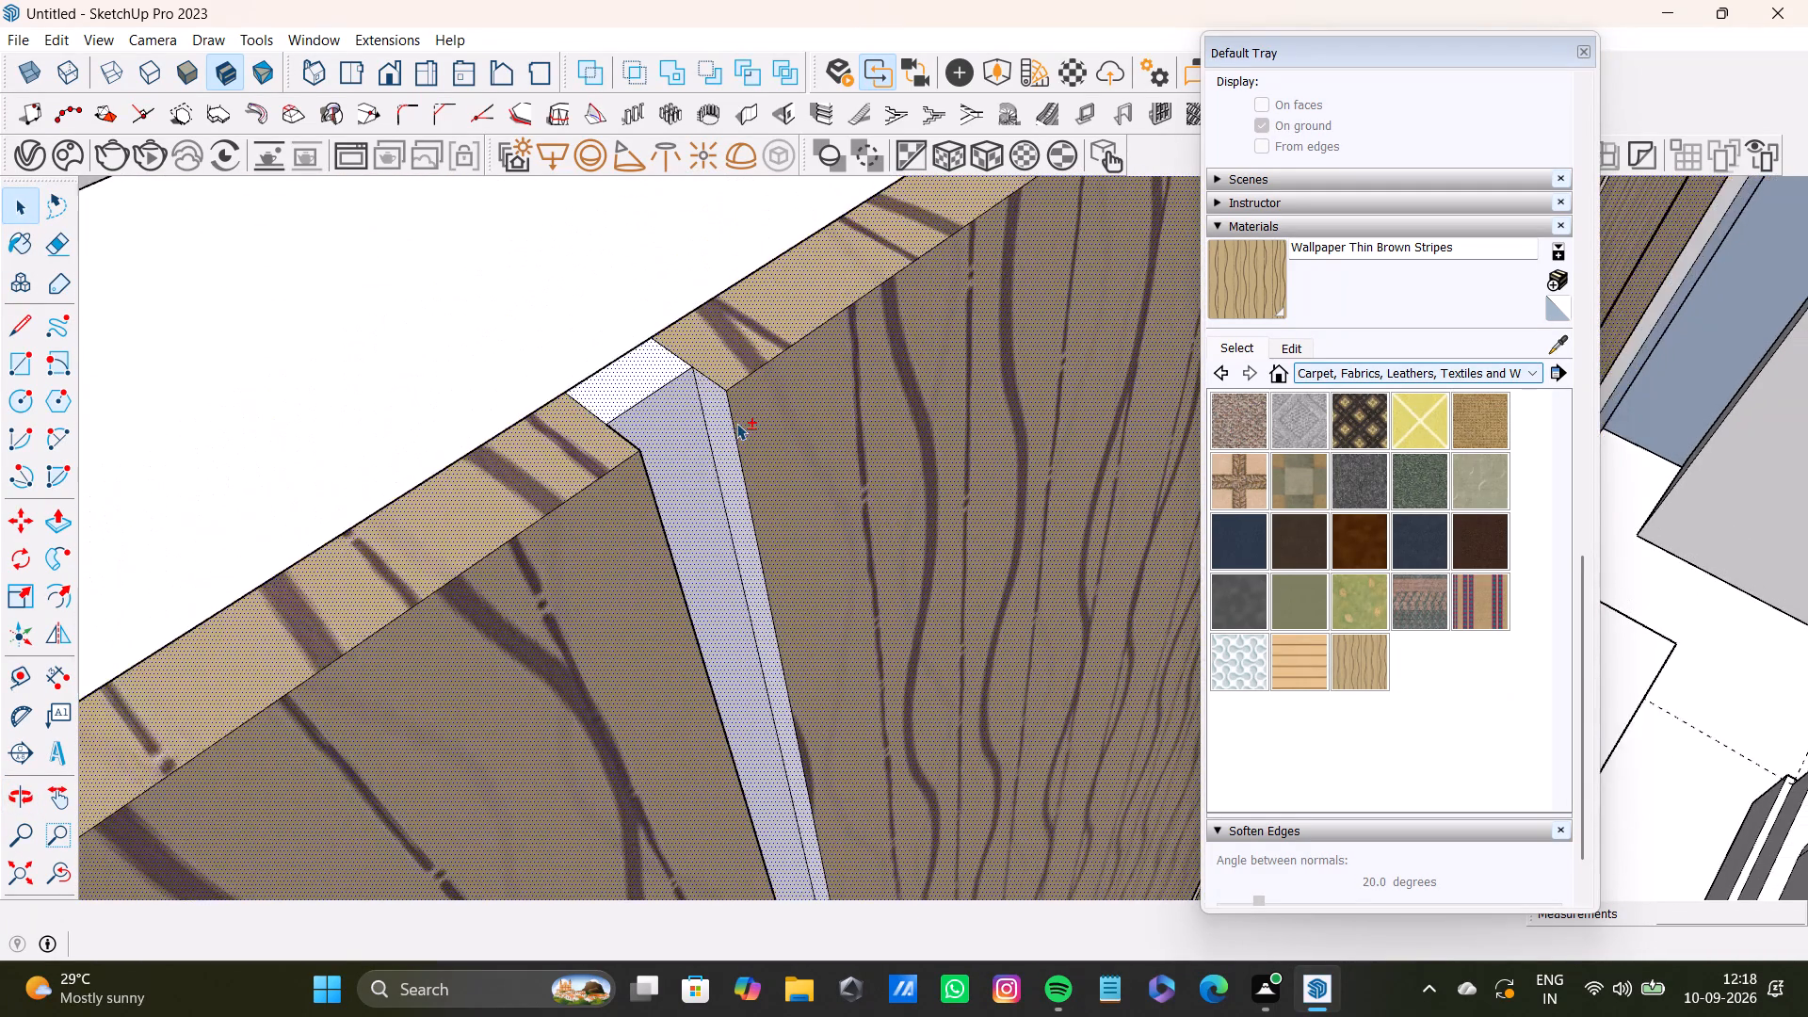
# Add the top, back and both side faces of the groove between the second and third wall panels to the selection.
pyautogui.keyDown('shift'); pyautogui.scroll(-6, 736, 423); pyautogui.keyUp('shift')
pyautogui.keyDown('shift'); pyautogui.moveTo(886, 393); pyautogui.dragTo(472, 643, button='middle'); pyautogui.keyUp('shift')
pyautogui.keyDown('shift'); pyautogui.scroll(-11, 470, 649); pyautogui.keyUp('shift')
pyautogui.keyDown('shift'); pyautogui.moveTo(962, 459); pyautogui.dragTo(735, 726, button='middle'); pyautogui.keyUp('shift')
pyautogui.keyDown('shift'); pyautogui.scroll(5, 822, 541); pyautogui.keyUp('shift')
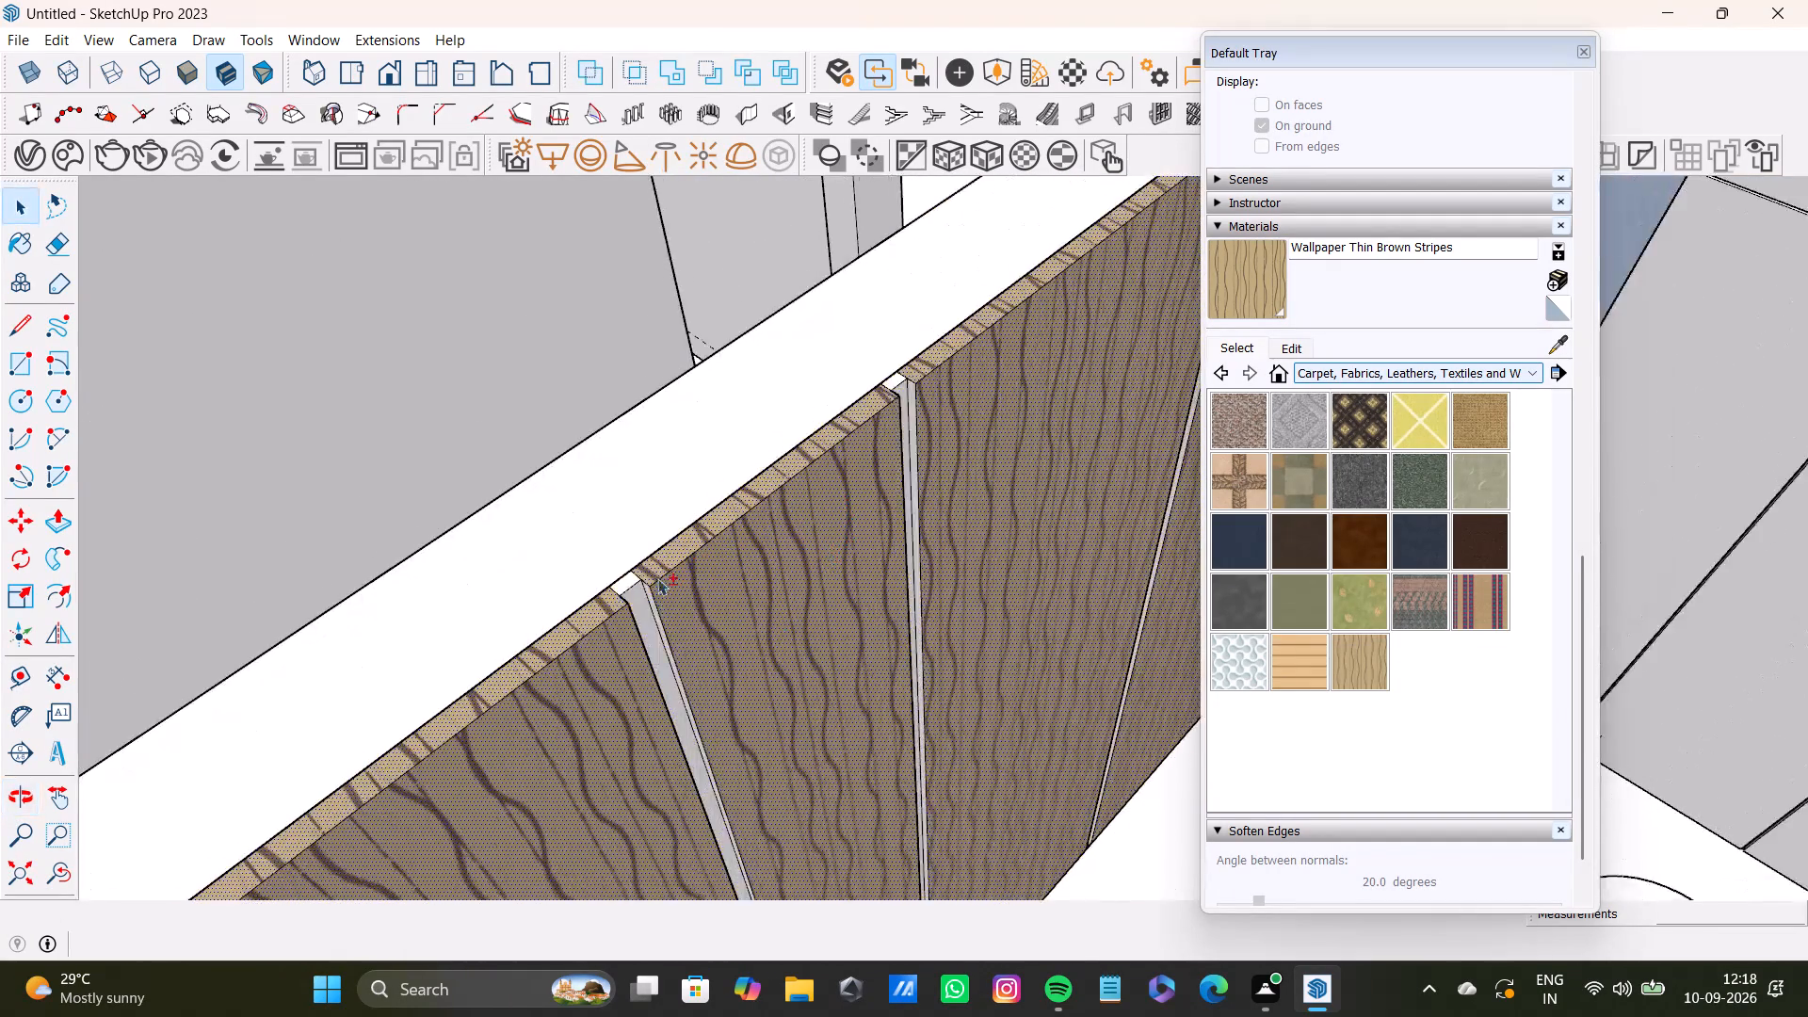
pyautogui.keyDown('shift'); pyautogui.scroll(11, 657, 578); pyautogui.keyUp('shift')
pyautogui.keyDown('shift'); pyautogui.click(617, 576); pyautogui.keyUp('shift')
pyautogui.keyDown('shift'); pyautogui.click(673, 604); pyautogui.keyUp('shift')
pyautogui.moveTo(702, 630); pyautogui.dragTo(370, 686, button='middle')
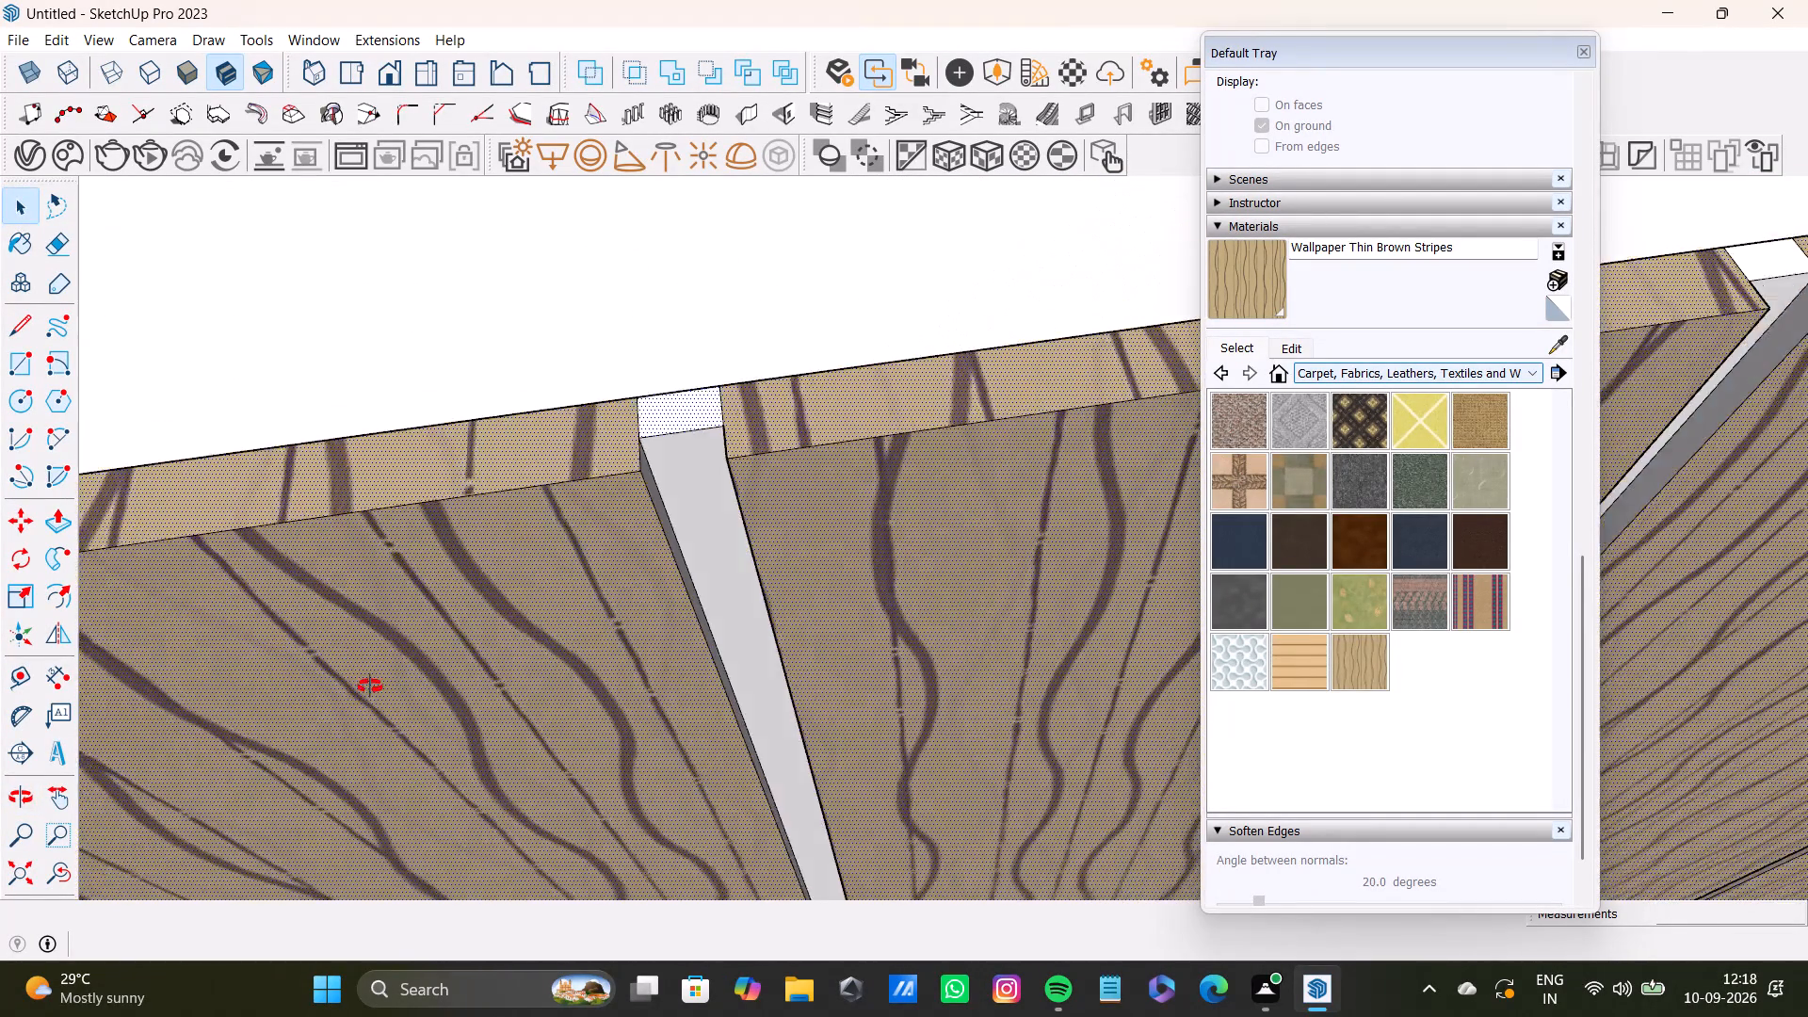
pyautogui.moveTo(370, 686); pyautogui.dragTo(367, 663, button='middle')
pyautogui.scroll(3, 670, 506)
pyautogui.moveTo(745, 498); pyautogui.dragTo(566, 541, button='middle')
pyautogui.scroll(4, 709, 406)
pyautogui.keyDown('shift'); pyautogui.click(725, 364); pyautogui.keyUp('shift')
pyautogui.keyDown('shift'); pyautogui.click(799, 337); pyautogui.keyUp('shift')
pyautogui.scroll(-2, 782, 391)
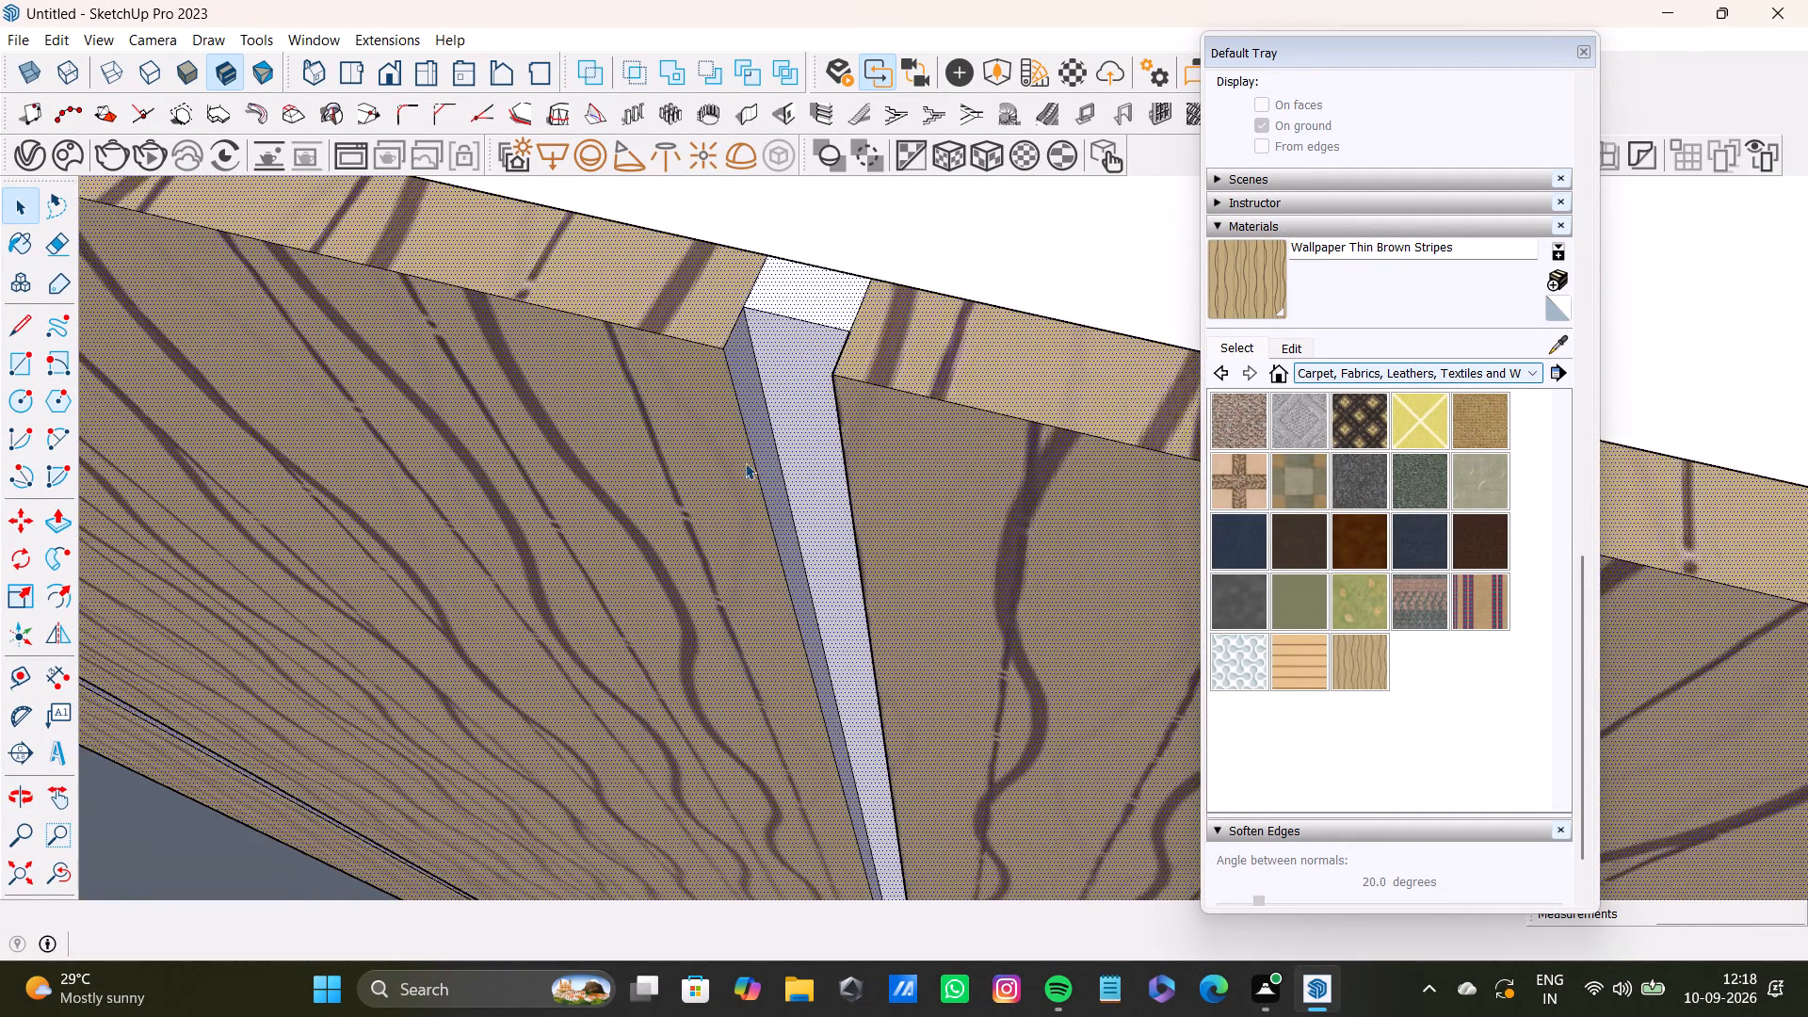
# Add the top, back and both side faces of the groove between the third and fourth wall panels to the selection.
pyautogui.scroll(-4, 745, 462)
pyautogui.moveTo(840, 541); pyautogui.dragTo(1085, 506, button='middle')
pyautogui.scroll(-9, 981, 539)
pyautogui.keyDown('shift'); pyautogui.moveTo(857, 484); pyautogui.dragTo(385, 605, button='middle'); pyautogui.keyUp('shift')
pyautogui.keyDown('shift'); pyautogui.scroll(5, 900, 495); pyautogui.keyUp('shift')
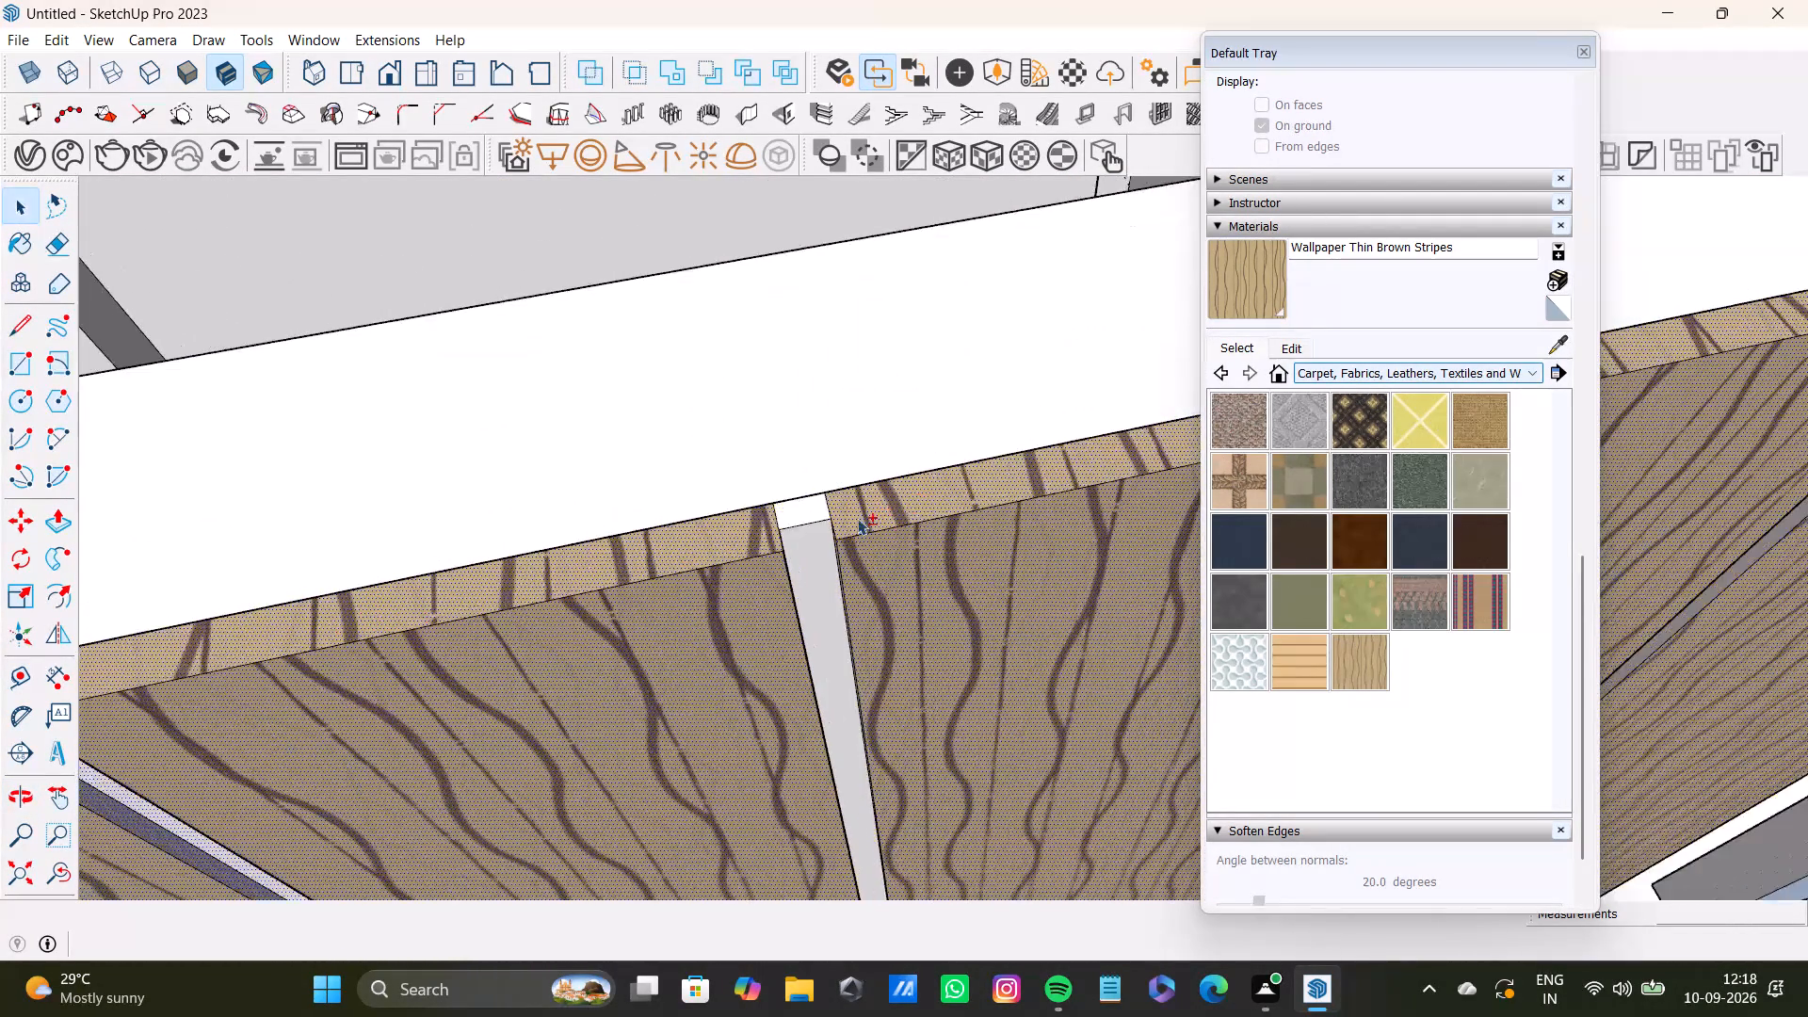
pyautogui.keyDown('shift'); pyautogui.scroll(7, 857, 518); pyautogui.keyUp('shift')
pyautogui.keyDown('shift'); pyautogui.click(782, 503); pyautogui.keyUp('shift')
pyautogui.keyDown('shift'); pyautogui.click(795, 557); pyautogui.keyUp('shift')
pyautogui.moveTo(840, 577); pyautogui.dragTo(1010, 532, button='middle')
pyautogui.keyDown('shift'); pyautogui.scroll(3, 819, 608); pyautogui.keyUp('shift')
pyautogui.keyDown('shift'); pyautogui.click(880, 594); pyautogui.keyUp('shift')
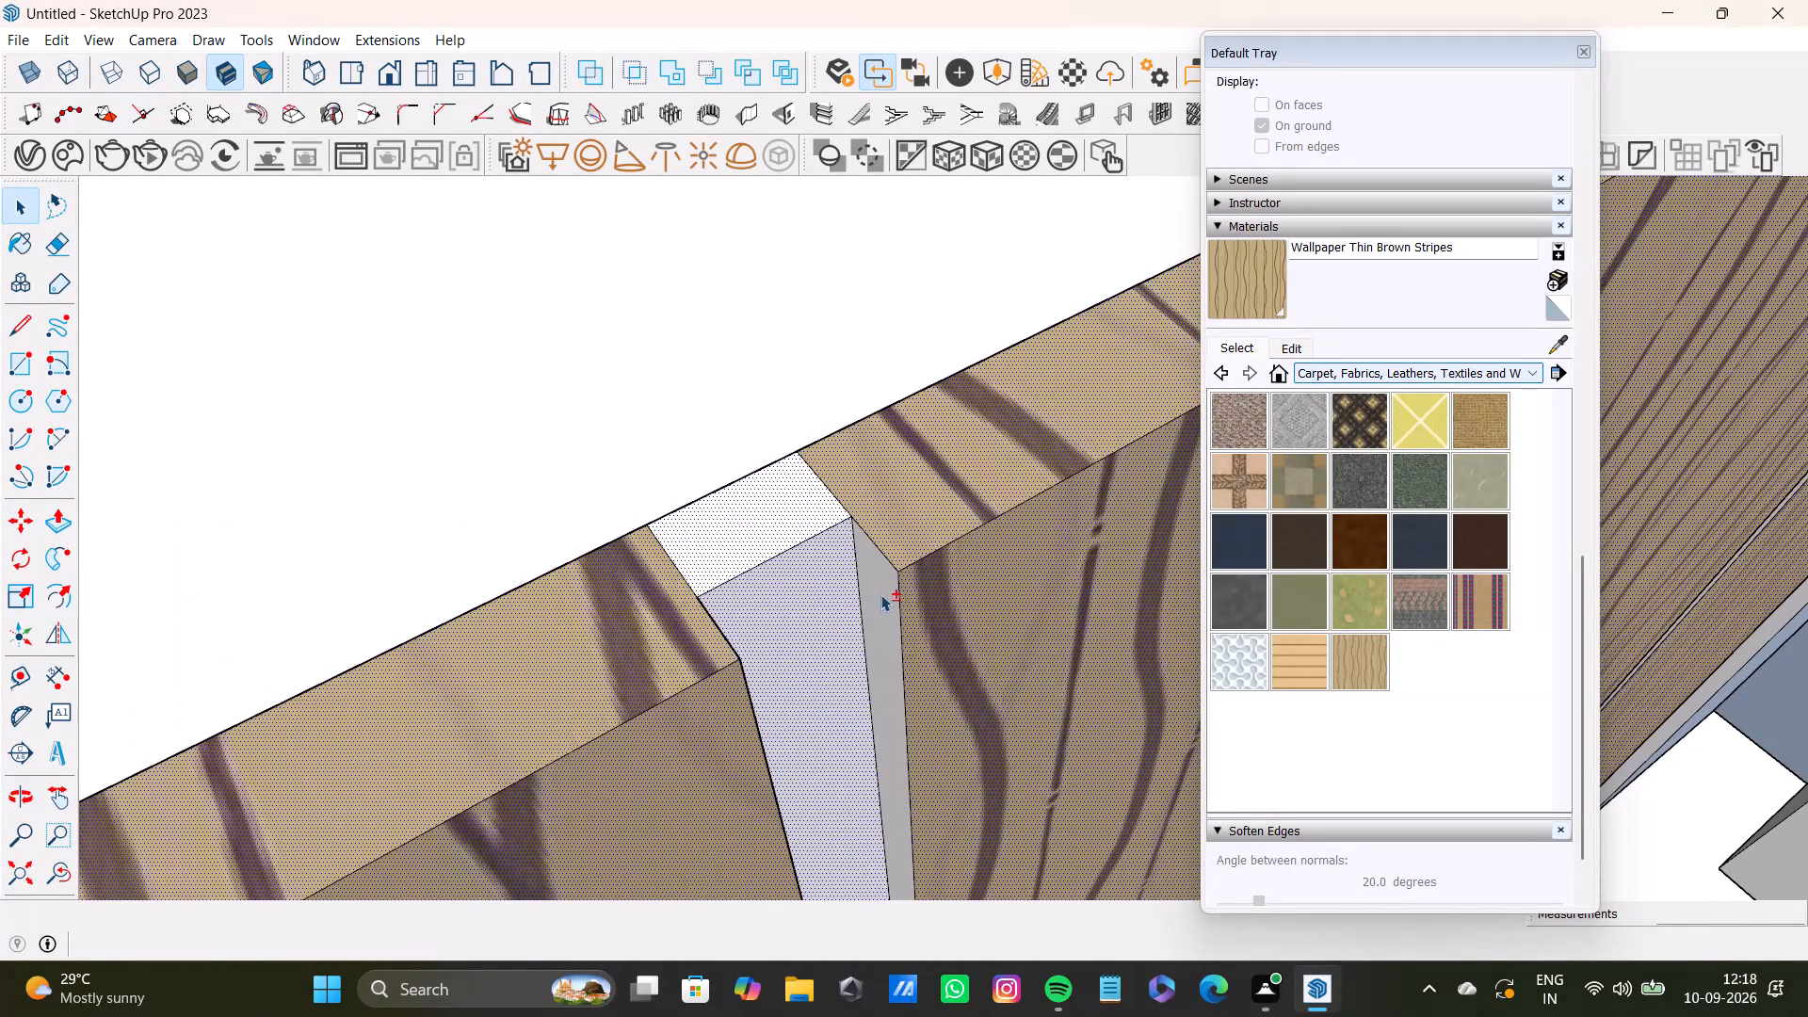
pyautogui.moveTo(948, 601); pyautogui.dragTo(428, 616, button='middle')
pyautogui.keyDown('shift'); pyautogui.scroll(3, 773, 490); pyautogui.keyUp('shift')
pyautogui.keyDown('shift'); pyautogui.click(782, 472); pyautogui.keyUp('shift')
pyautogui.keyDown('shift'); pyautogui.scroll(-10, 778, 492); pyautogui.keyUp('shift')
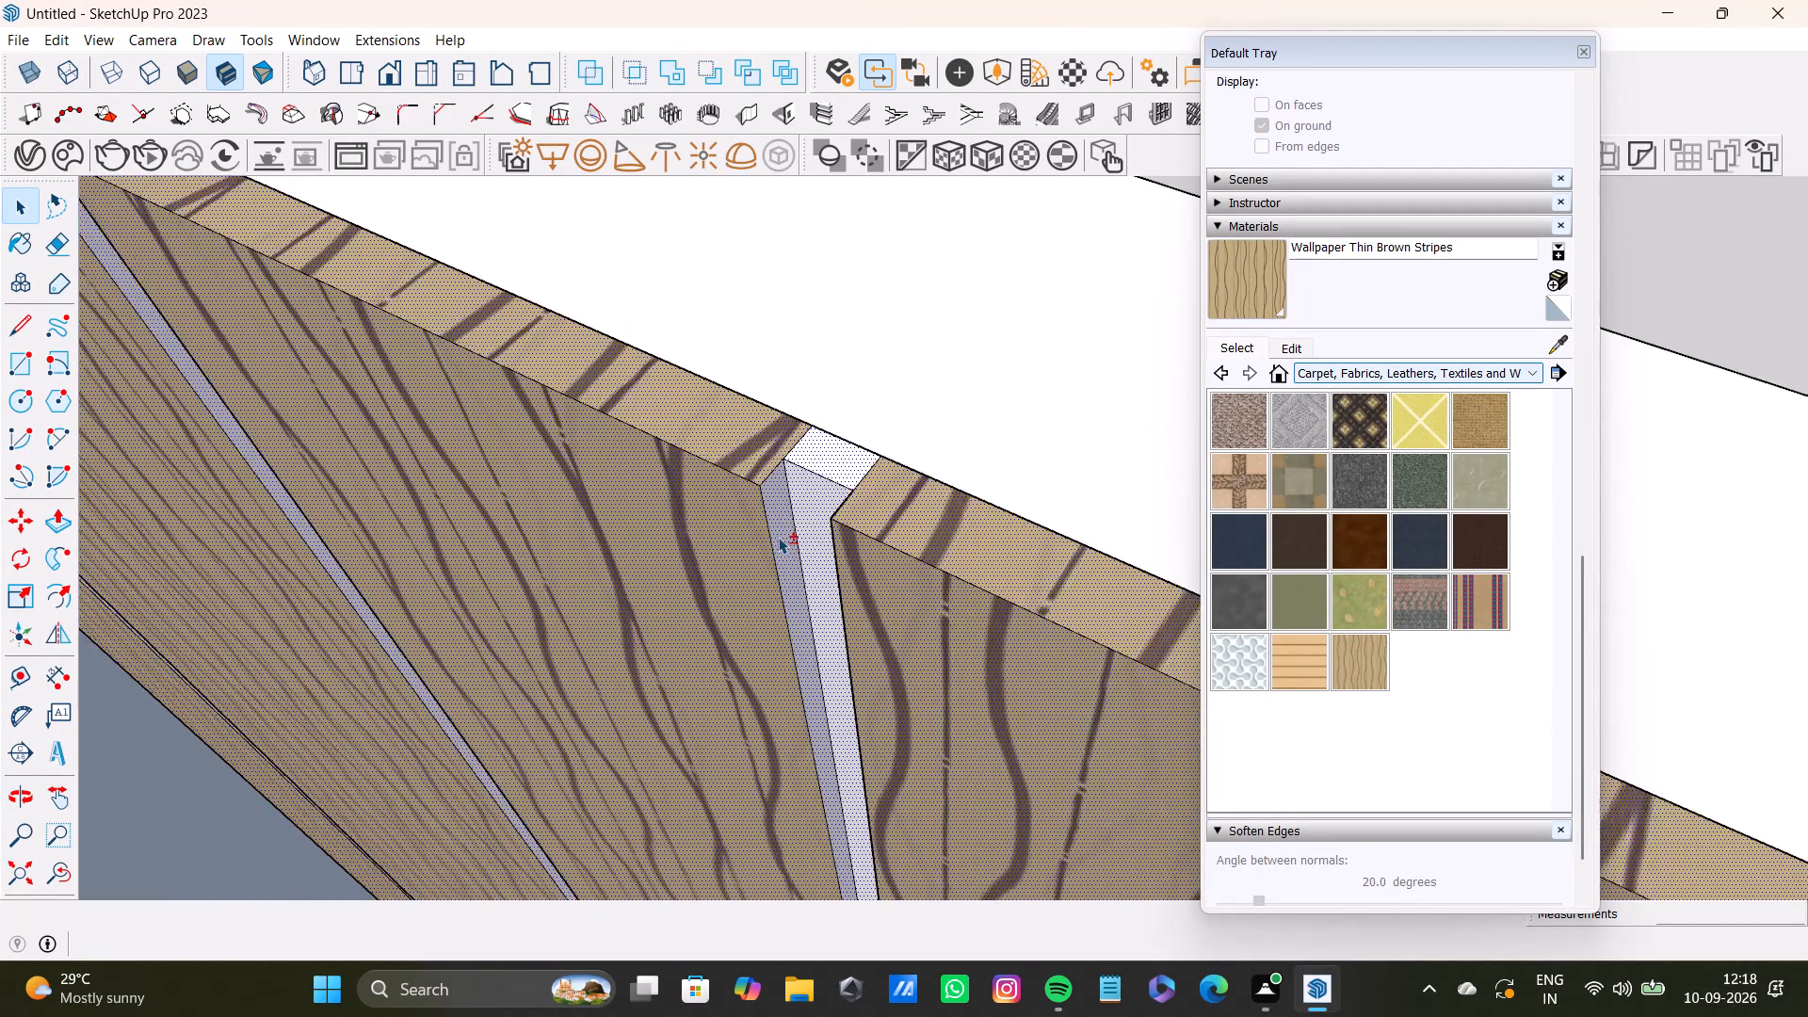
# Add the top, back and both side faces of the groove between the fourth and fifth wall panels to the selection.
pyautogui.keyDown('shift'); pyautogui.scroll(-12, 778, 537); pyautogui.keyUp('shift')
pyautogui.keyDown('shift'); pyautogui.moveTo(924, 629); pyautogui.dragTo(540, 404, button='middle'); pyautogui.keyUp('shift')
pyautogui.keyDown('shift'); pyautogui.scroll(7, 818, 515); pyautogui.keyUp('shift')
pyautogui.keyDown('shift'); pyautogui.moveTo(994, 590); pyautogui.dragTo(727, 437, button='middle'); pyautogui.keyUp('shift')
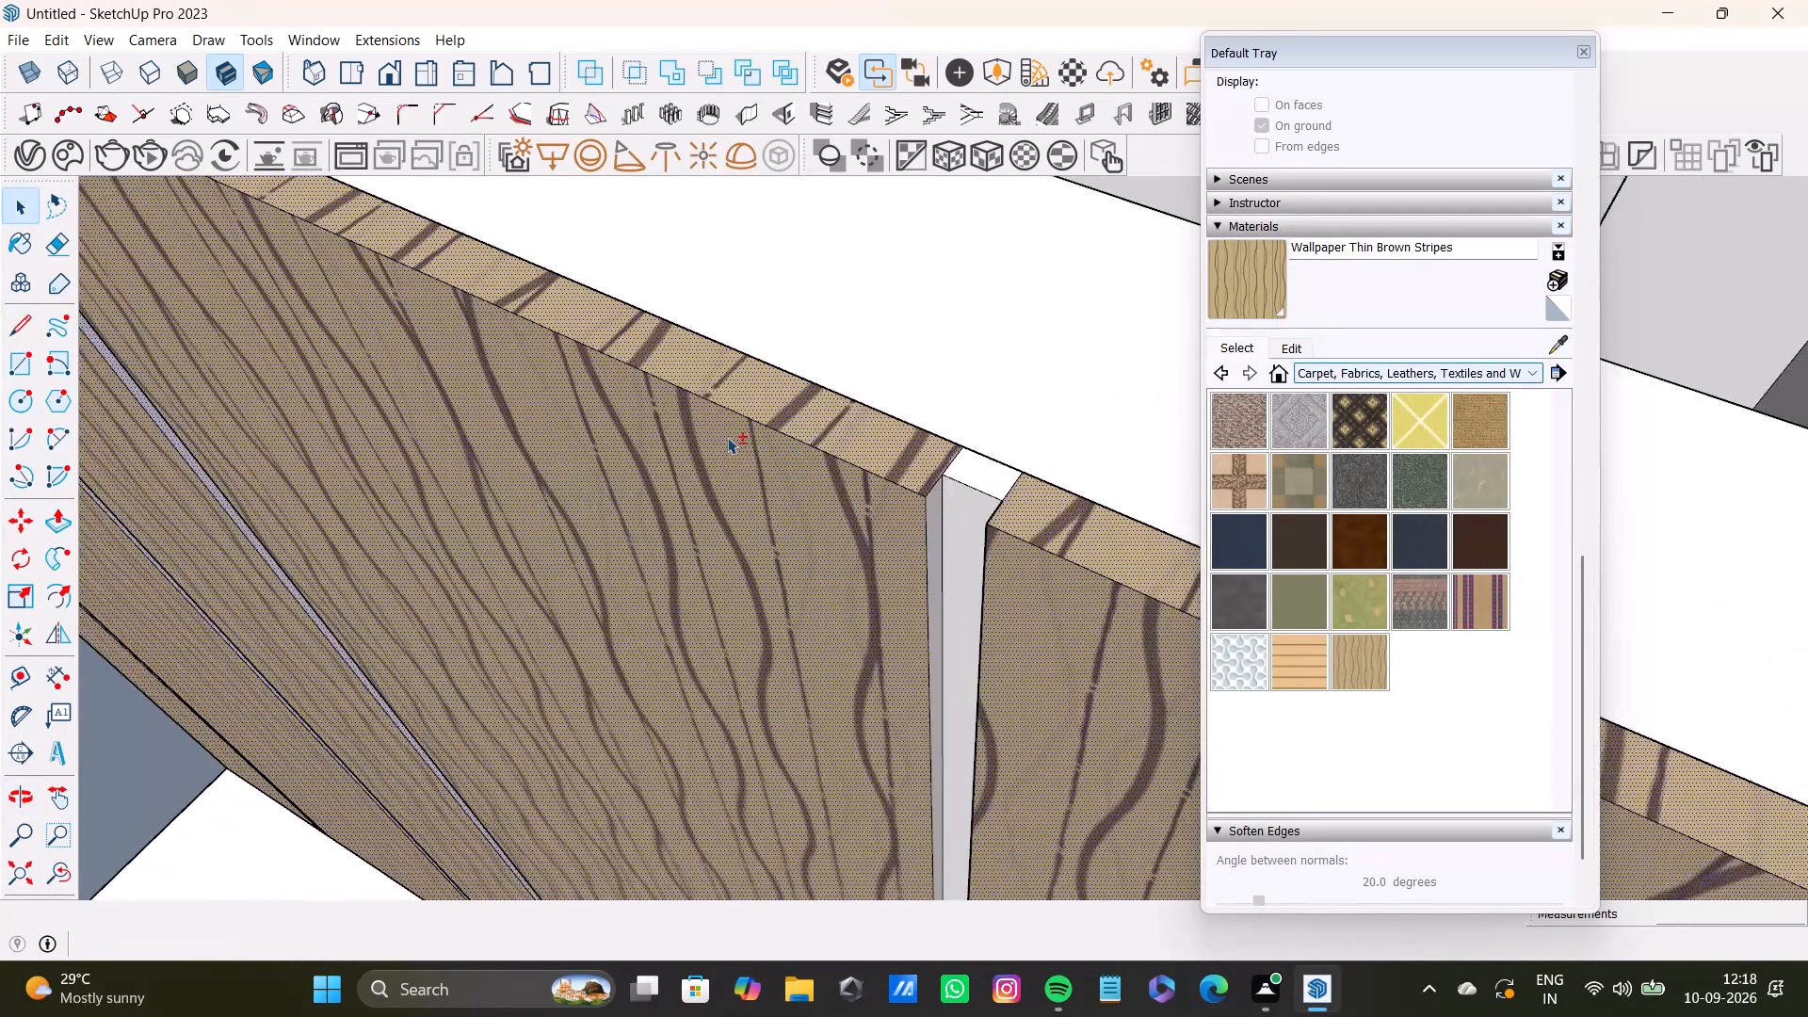
pyautogui.keyDown('shift'); pyautogui.scroll(7, 901, 472); pyautogui.keyUp('shift')
pyautogui.keyDown('shift'); pyautogui.click(1032, 476); pyautogui.keyUp('shift')
pyautogui.keyDown('shift'); pyautogui.click(1013, 519); pyautogui.keyUp('shift')
pyautogui.keyDown('shift'); pyautogui.click(916, 507); pyautogui.keyUp('shift')
pyautogui.keyDown('shift'); pyautogui.click(940, 521); pyautogui.keyUp('shift')
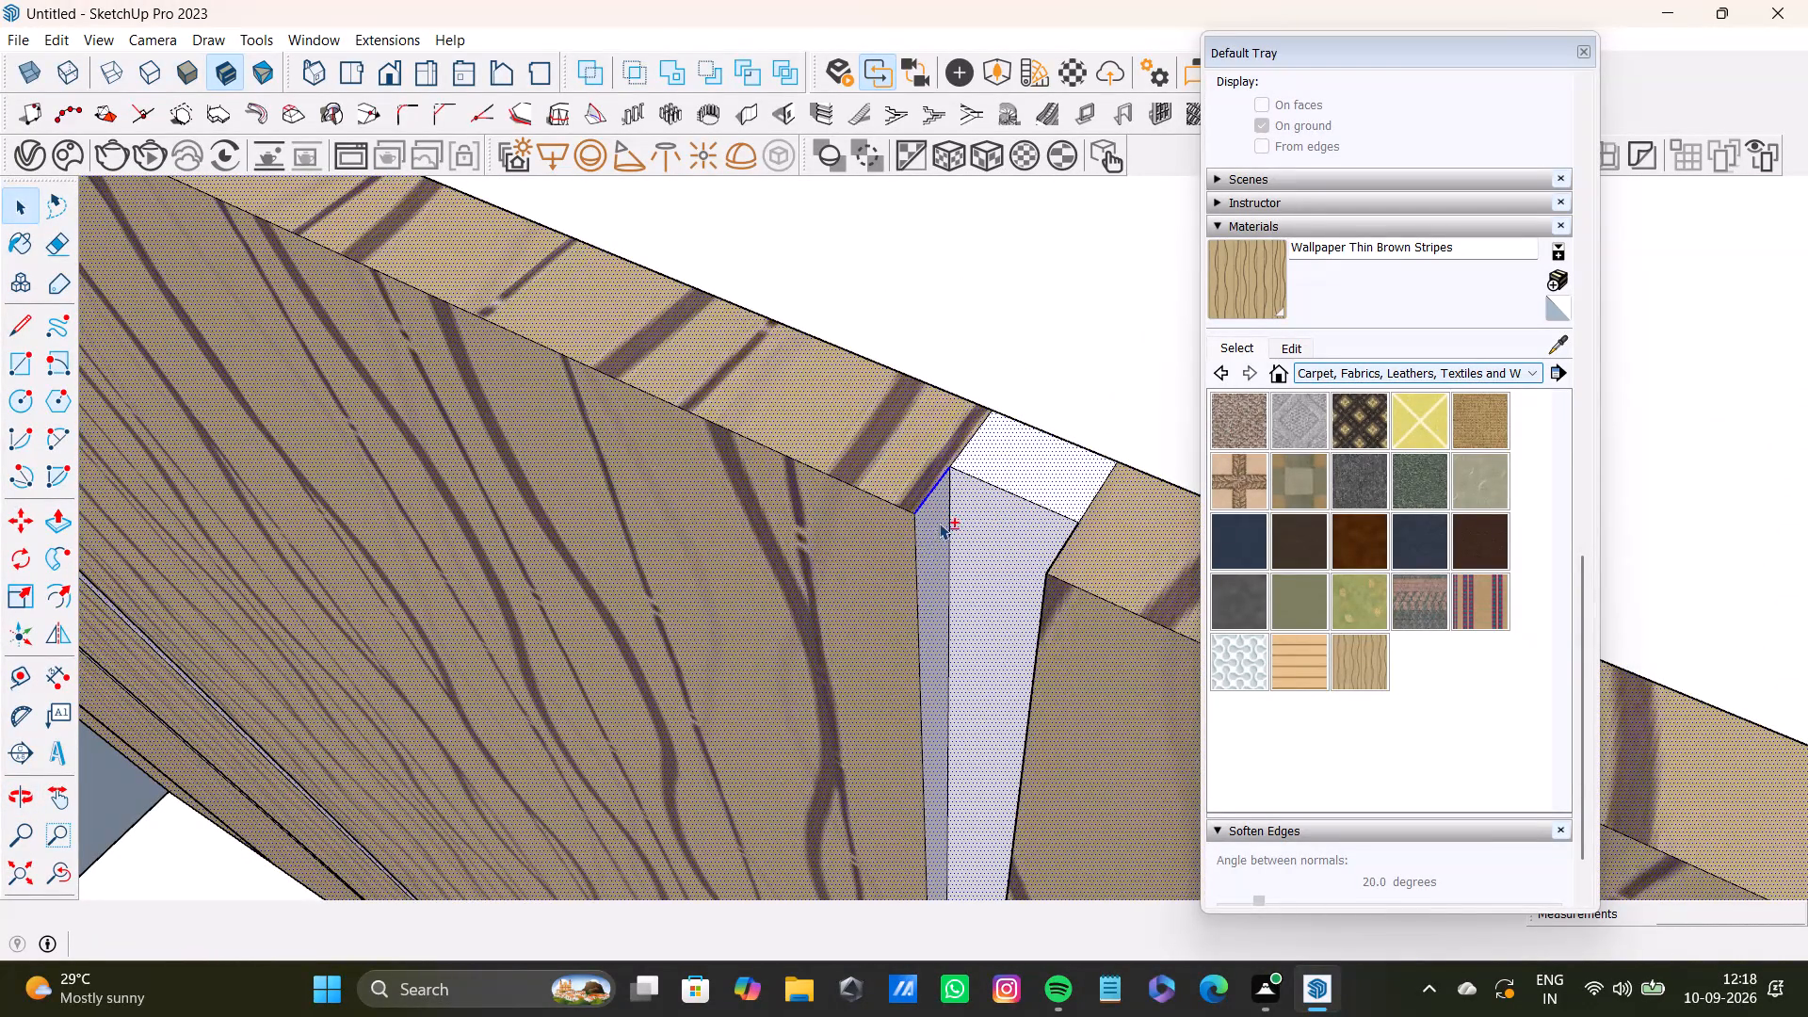
pyautogui.keyDown('shift'); pyautogui.click(934, 496); pyautogui.keyUp('shift')
pyautogui.keyDown('shift'); pyautogui.click(943, 522); pyautogui.keyUp('shift')
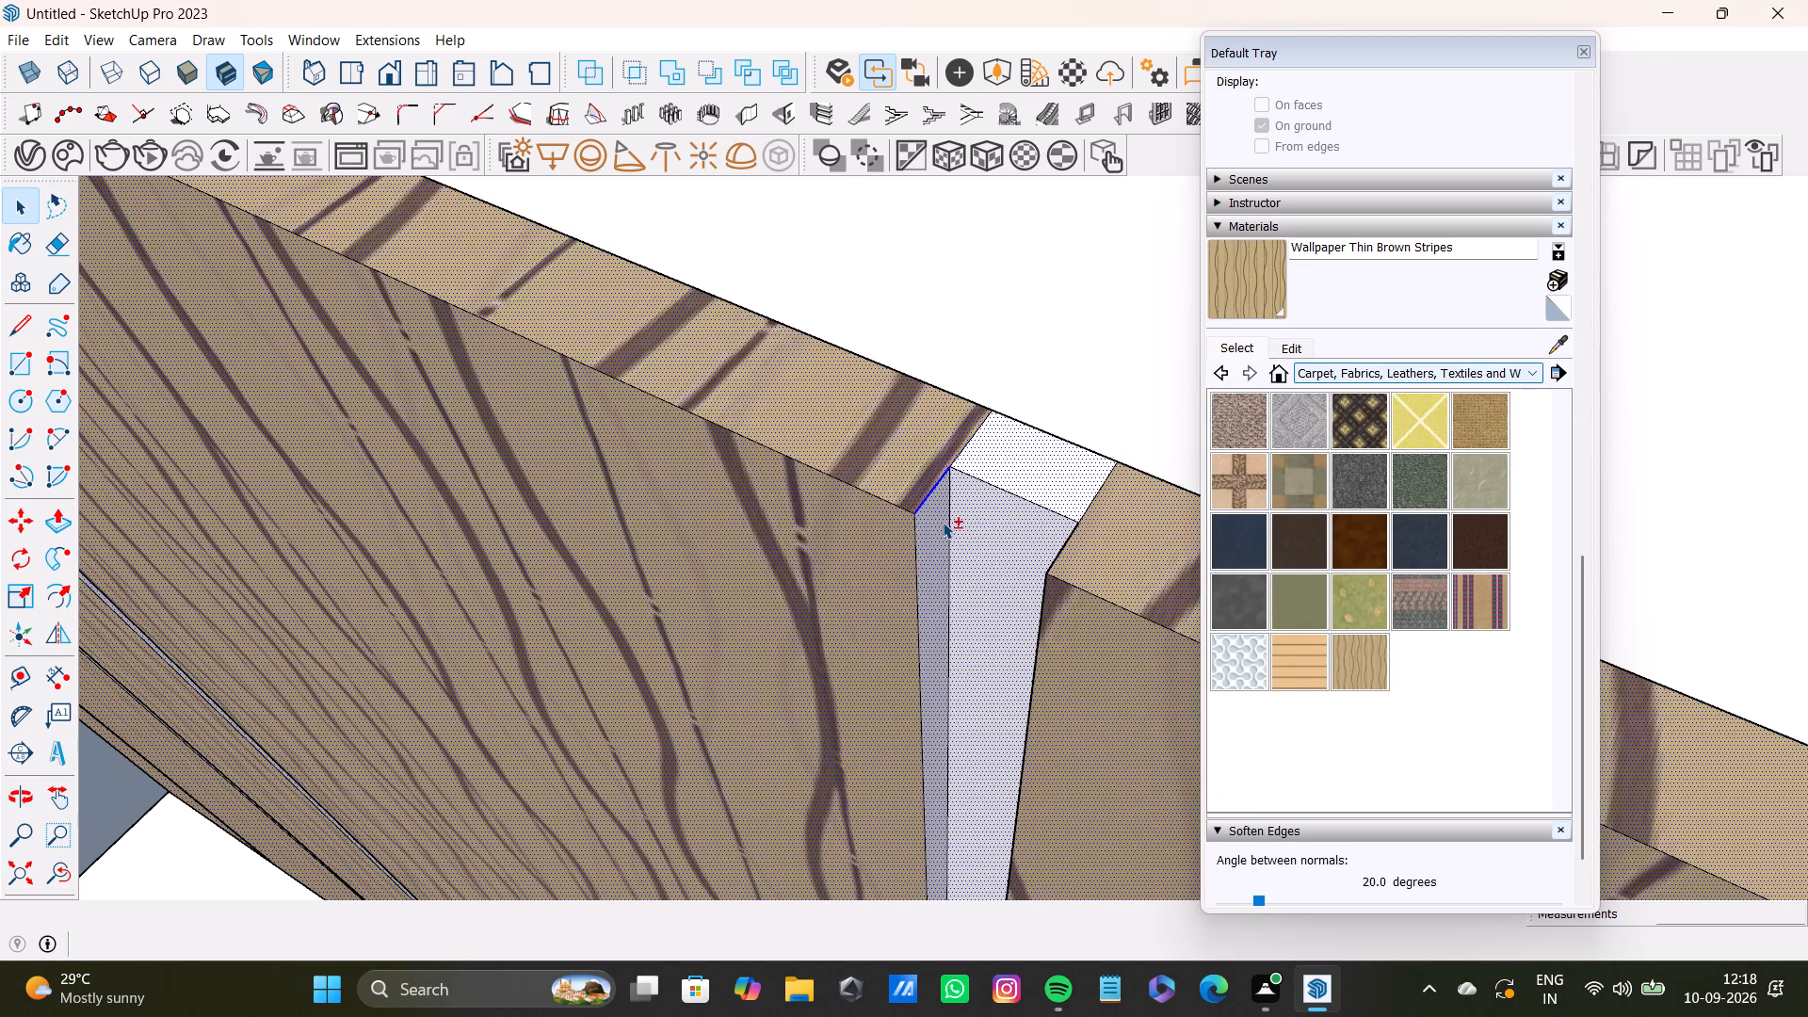
pyautogui.keyDown('shift'); pyautogui.scroll(7, 942, 523); pyautogui.keyUp('shift')
pyautogui.keyDown('shift'); pyautogui.click(918, 470); pyautogui.keyUp('shift')
pyautogui.keyDown('shift'); pyautogui.scroll(-2, 913, 502); pyautogui.keyUp('shift')
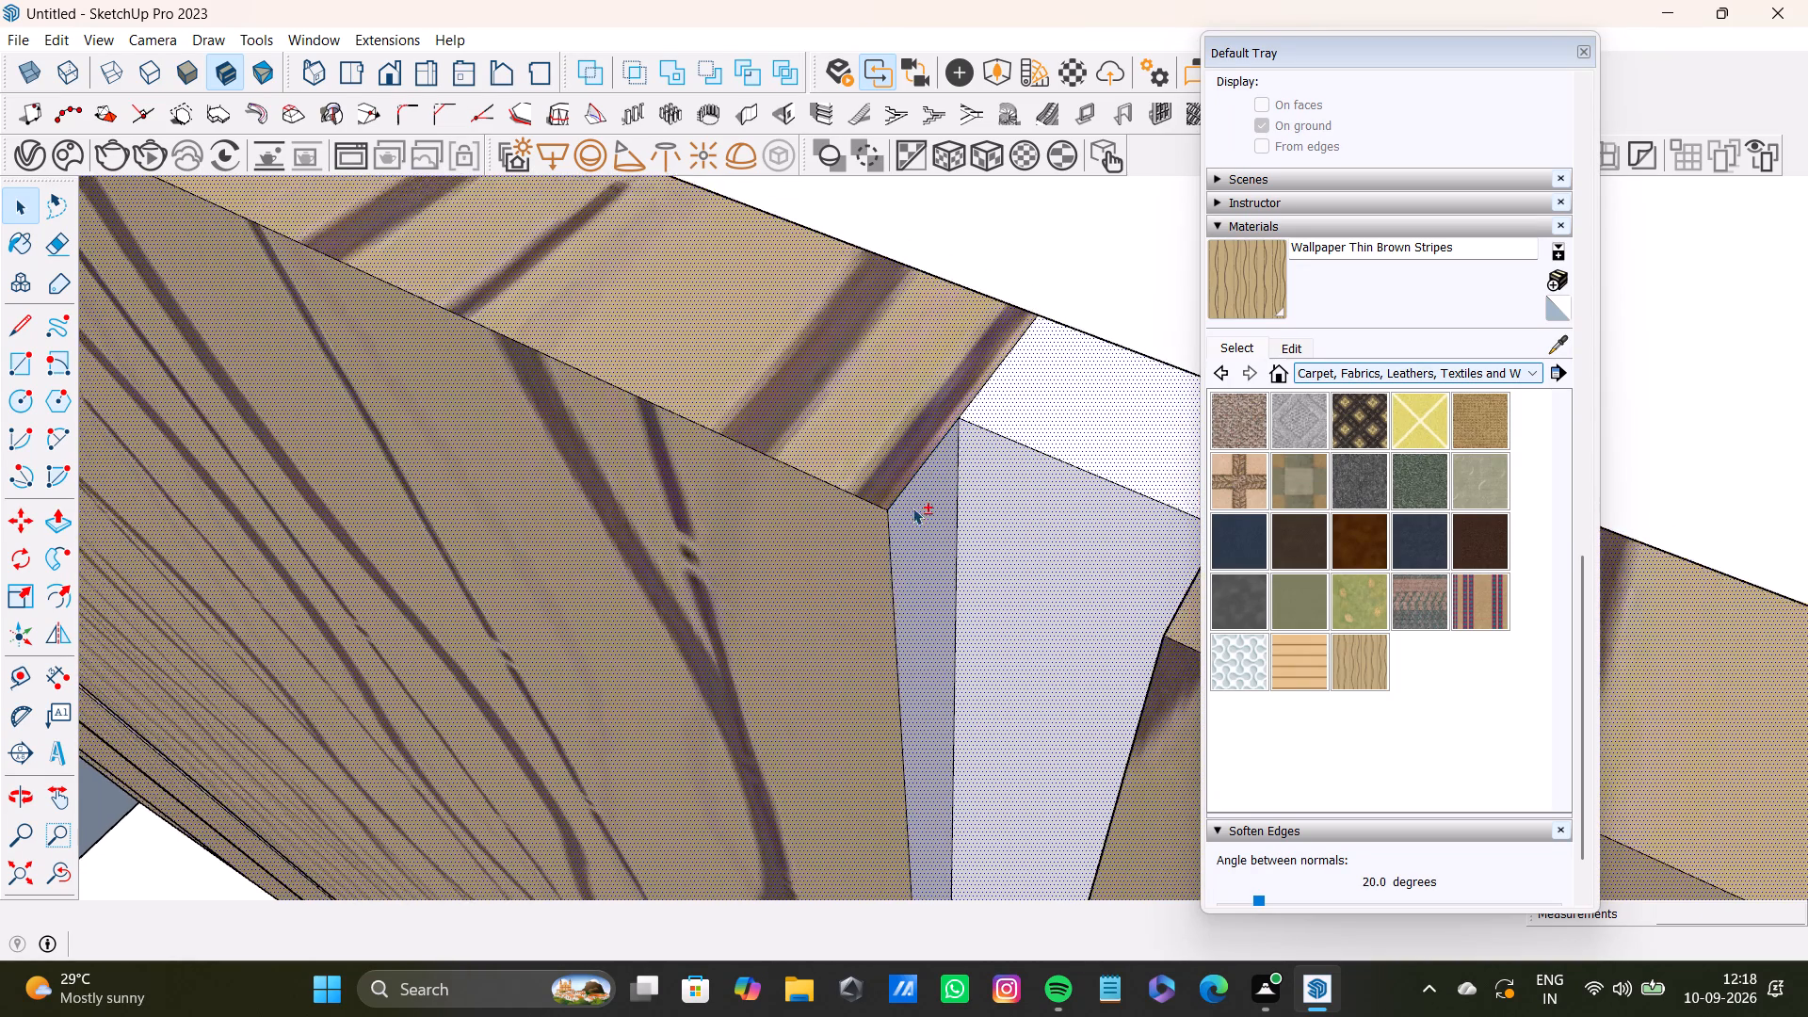
pyautogui.keyDown('shift'); pyautogui.scroll(-2, 912, 508); pyautogui.keyUp('shift')
pyautogui.moveTo(889, 595); pyautogui.dragTo(1351, 672, button='middle')
pyautogui.scroll(3, 1073, 548)
pyautogui.keyDown('shift'); pyautogui.click(1087, 495); pyautogui.keyUp('shift')
pyautogui.keyDown('shift'); pyautogui.scroll(-9, 1082, 494); pyautogui.keyUp('shift')
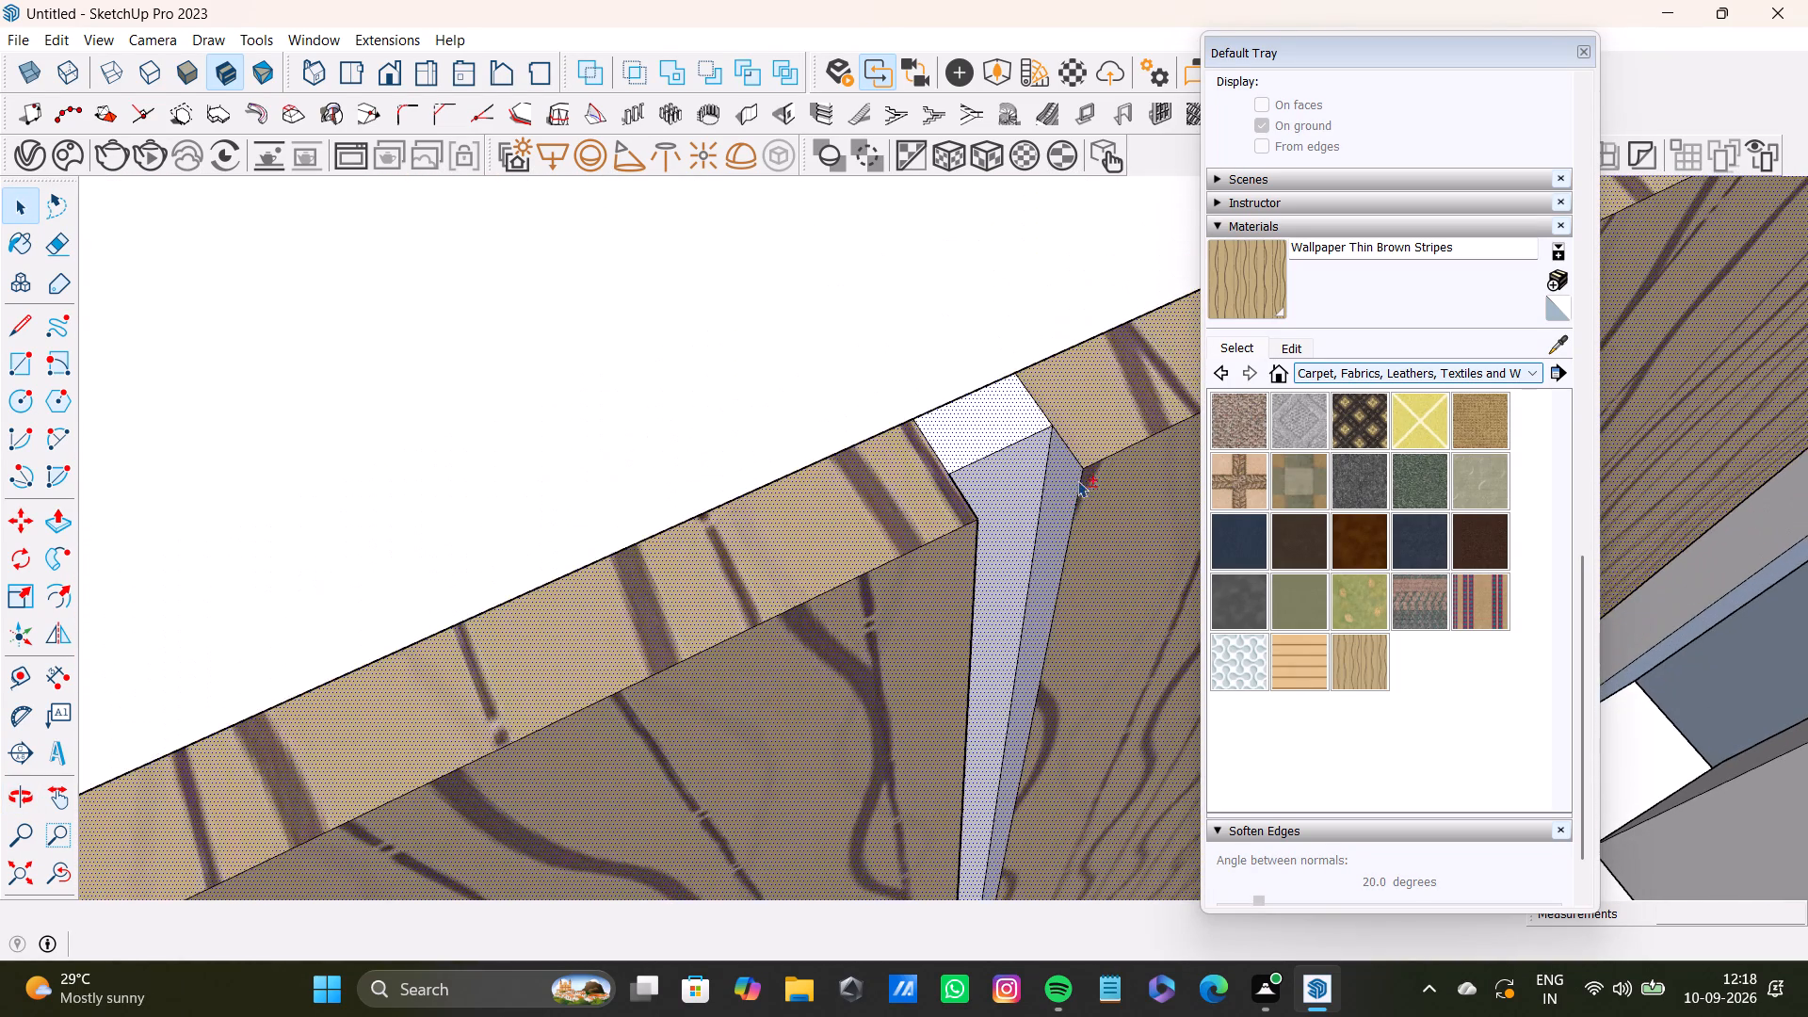
# Switch the material library to the Colors collection and browse its yellow and brown swatches.
pyautogui.keyDown('shift'); pyautogui.moveTo(1077, 476); pyautogui.dragTo(406, 657, button='middle'); pyautogui.keyUp('shift')
pyautogui.keyDown('shift'); pyautogui.scroll(-15, 703, 465); pyautogui.keyUp('shift')
pyautogui.keyDown('shift'); pyautogui.moveTo(971, 476); pyautogui.dragTo(628, 686, button='middle'); pyautogui.keyUp('shift')
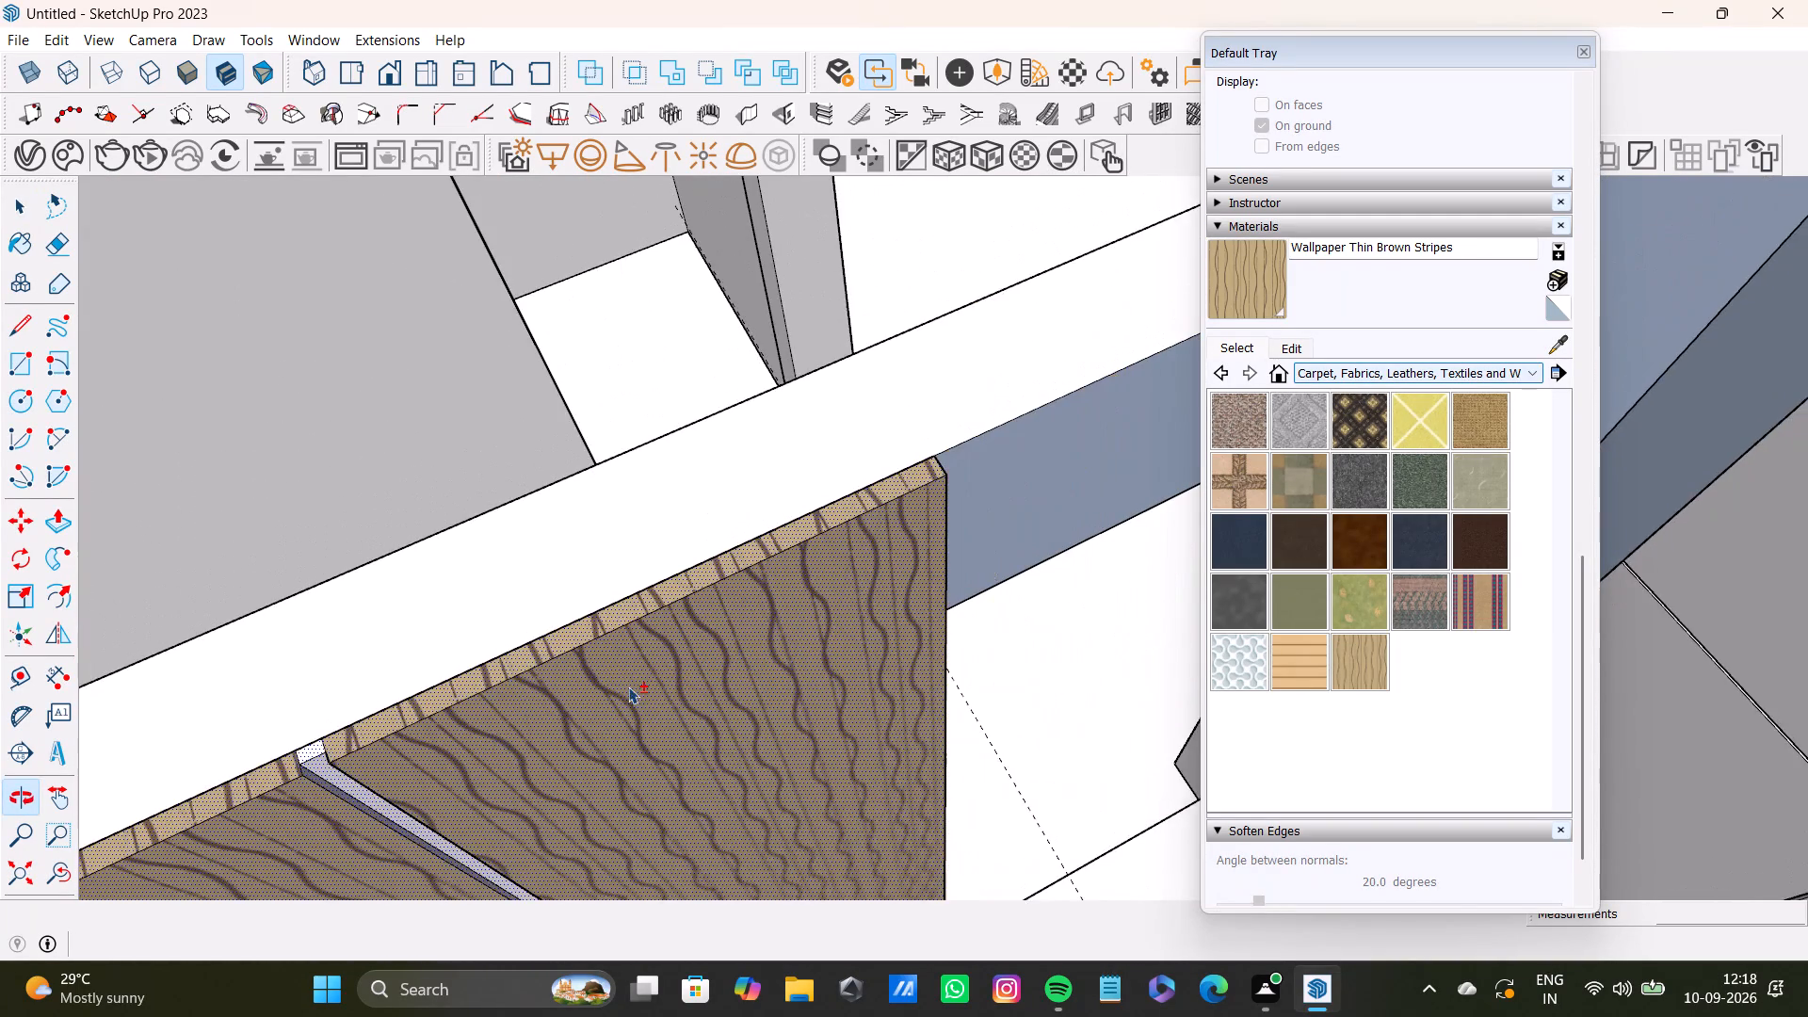
pyautogui.keyDown('shift'); pyautogui.scroll(-4, 786, 541); pyautogui.keyUp('shift')
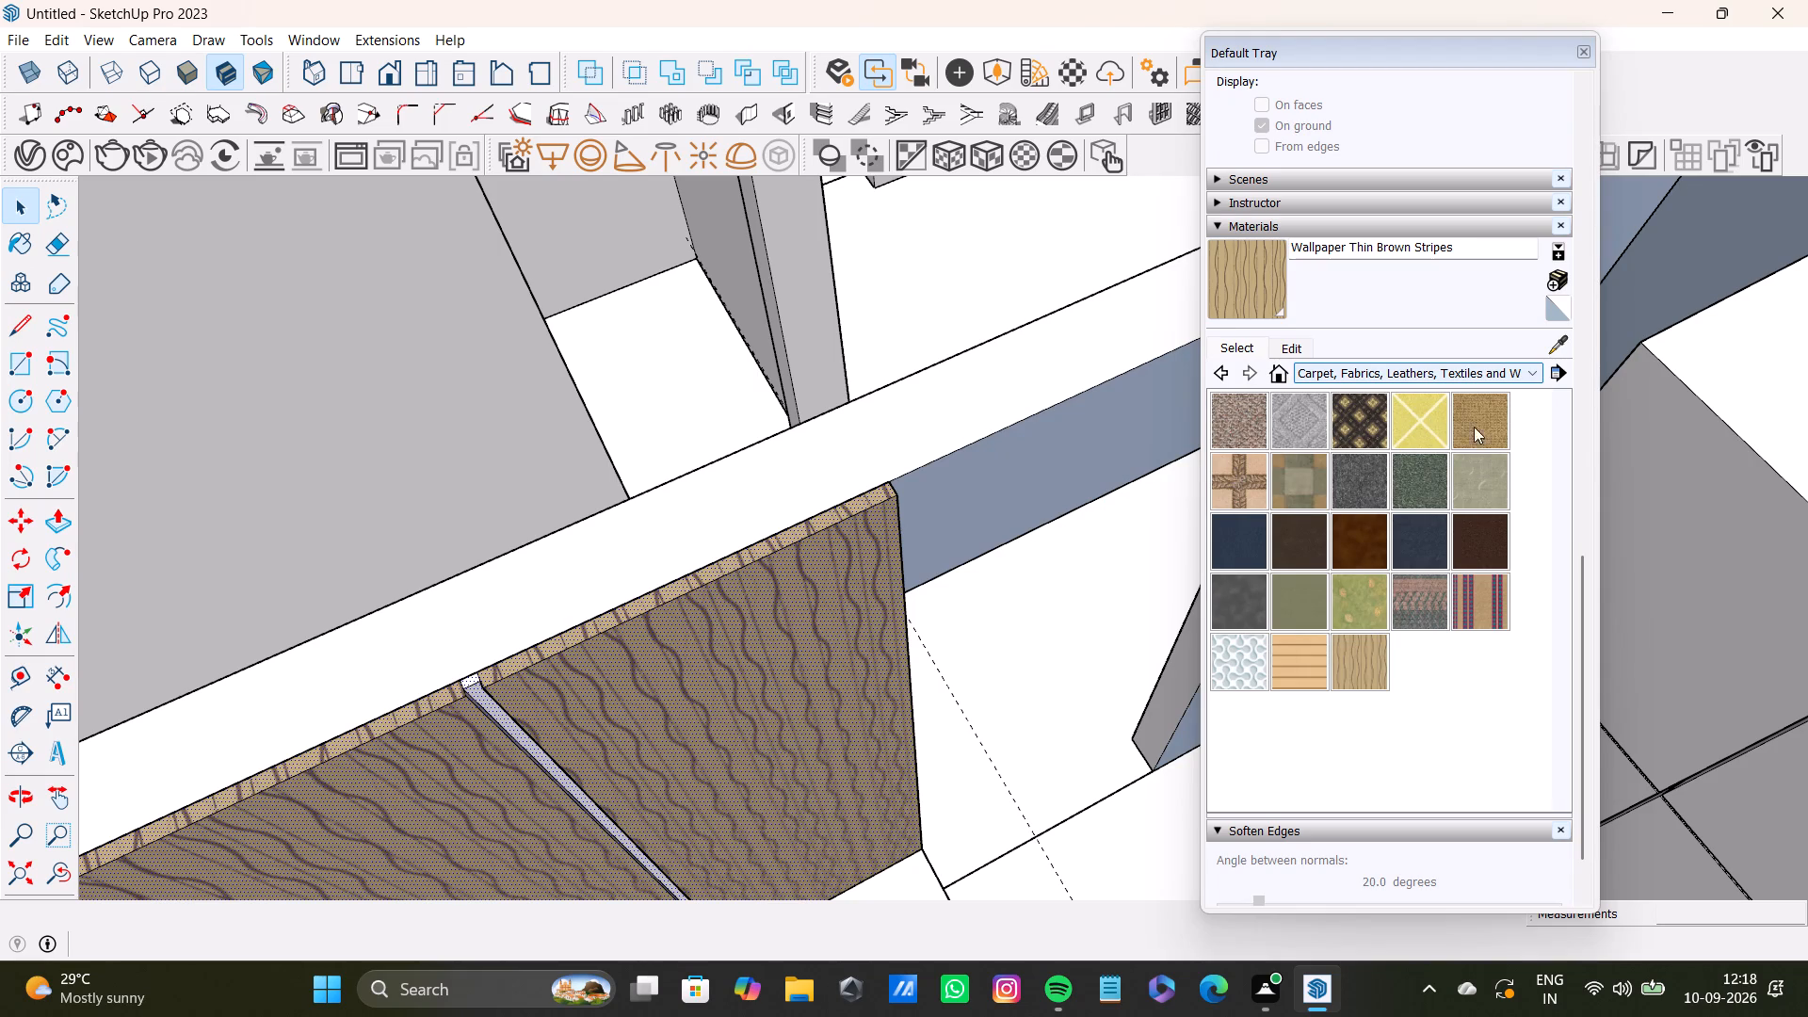
pyautogui.click(1410, 385)
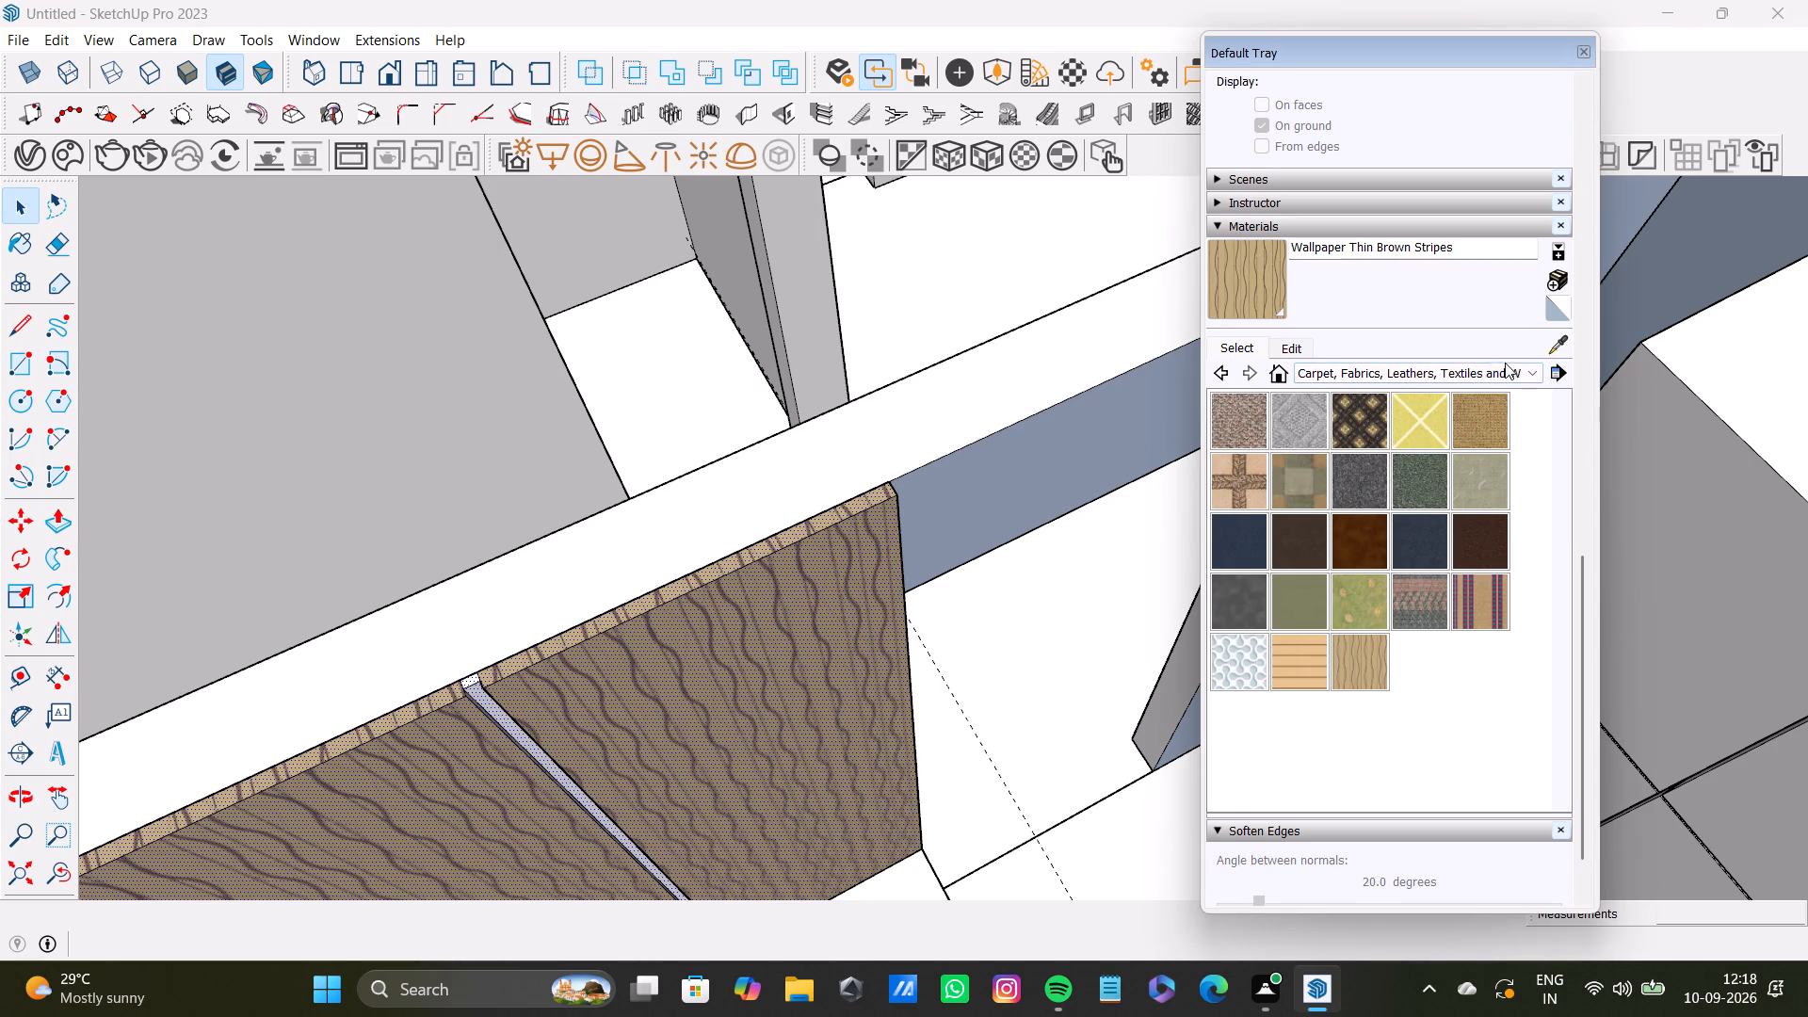
pyautogui.click(1535, 376)
pyautogui.click(1350, 443)
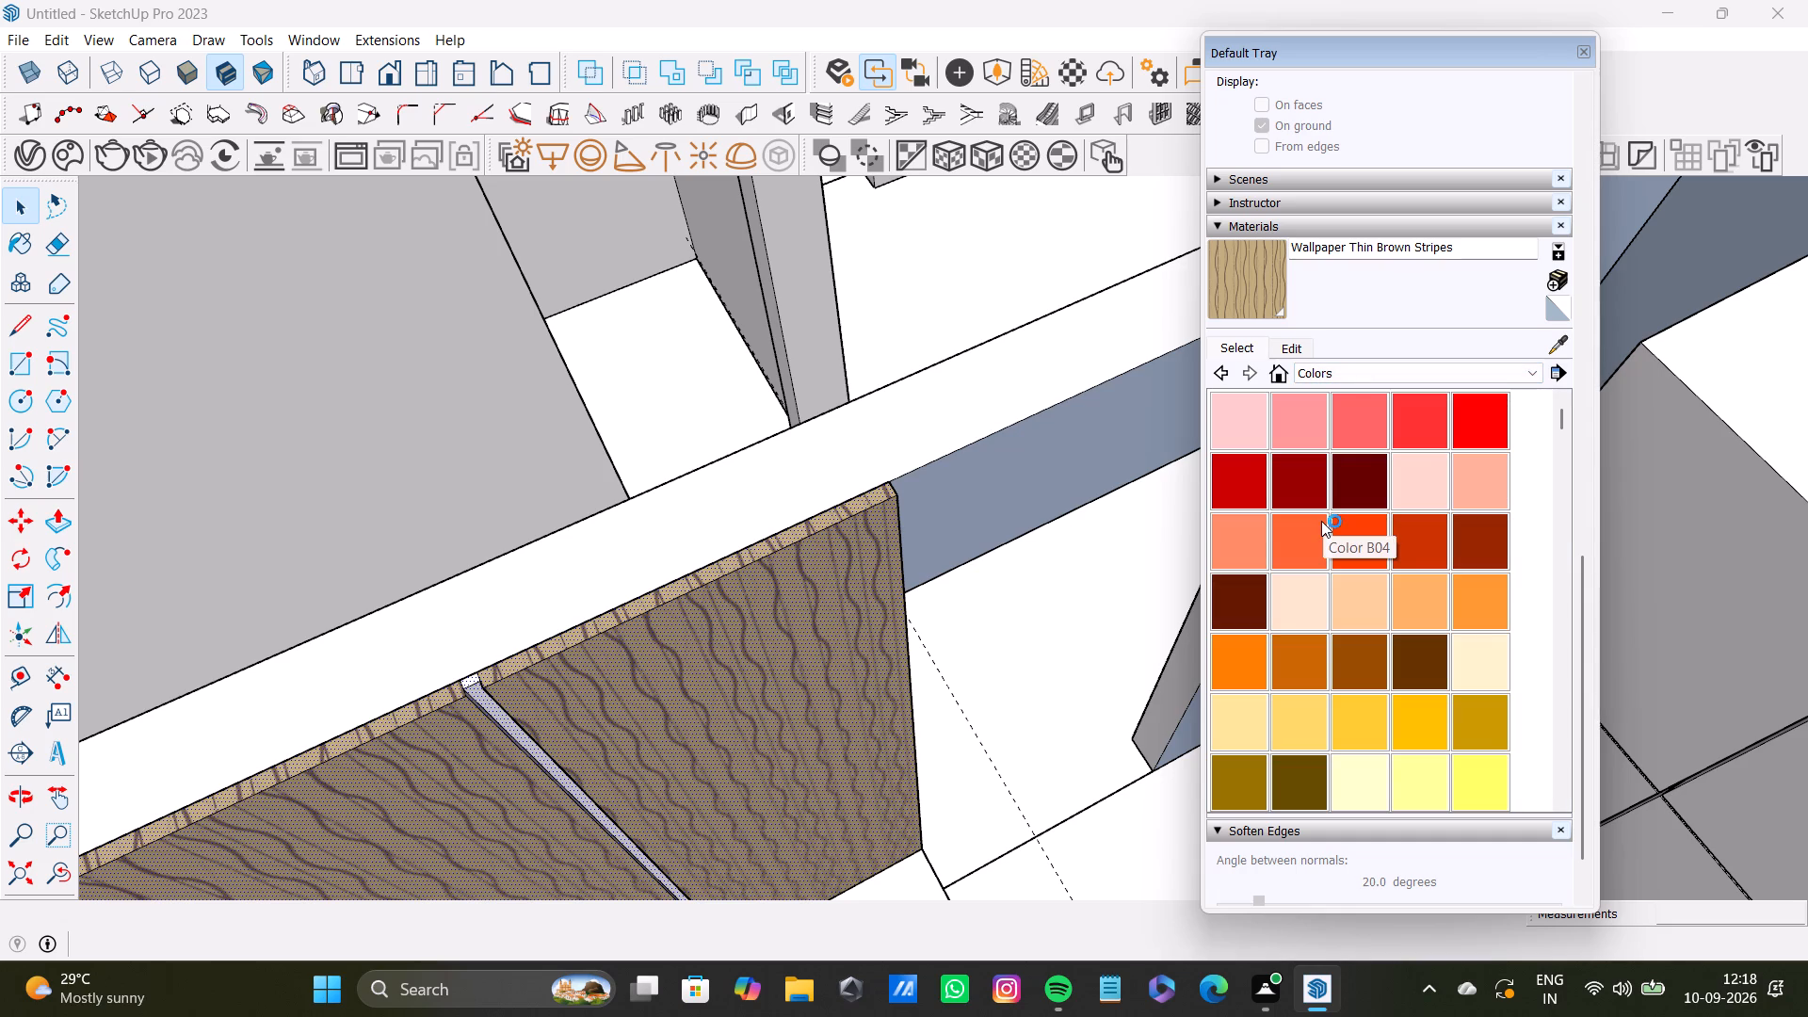
pyautogui.scroll(-1, 1333, 558)
pyautogui.scroll(3, 1395, 574)
pyautogui.scroll(-4, 1395, 589)
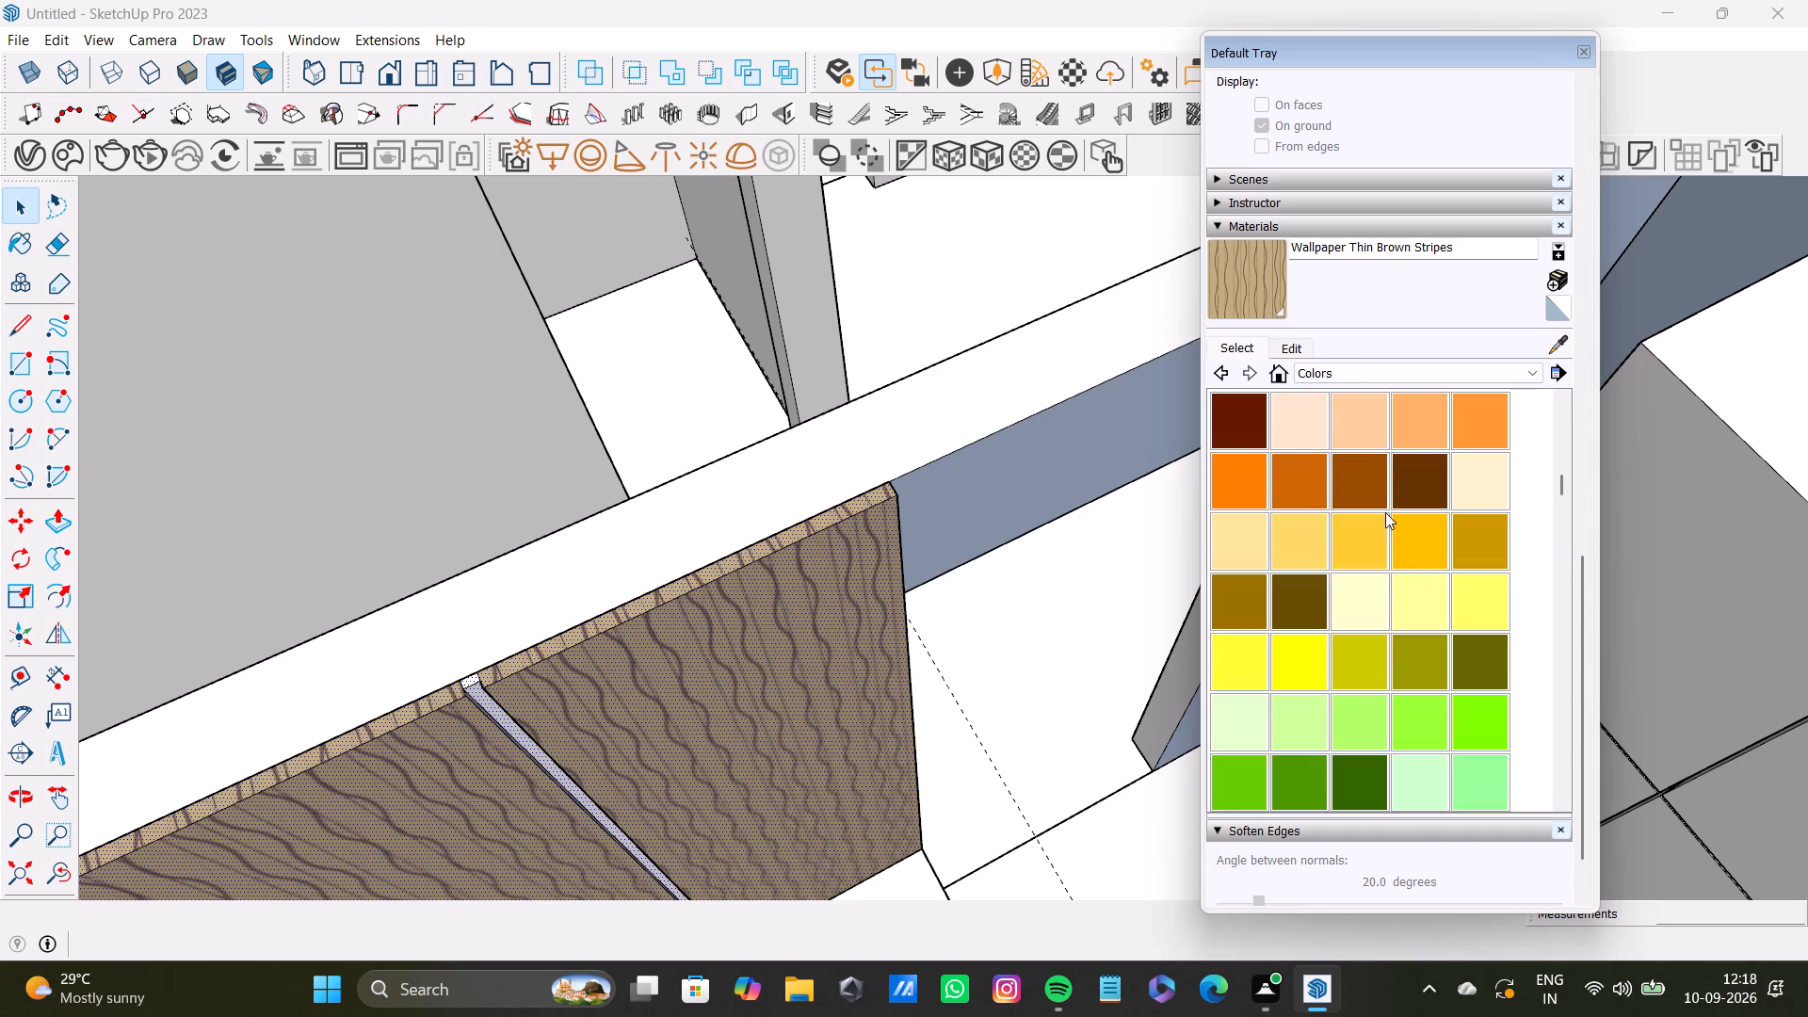
pyautogui.scroll(-1, 1428, 547)
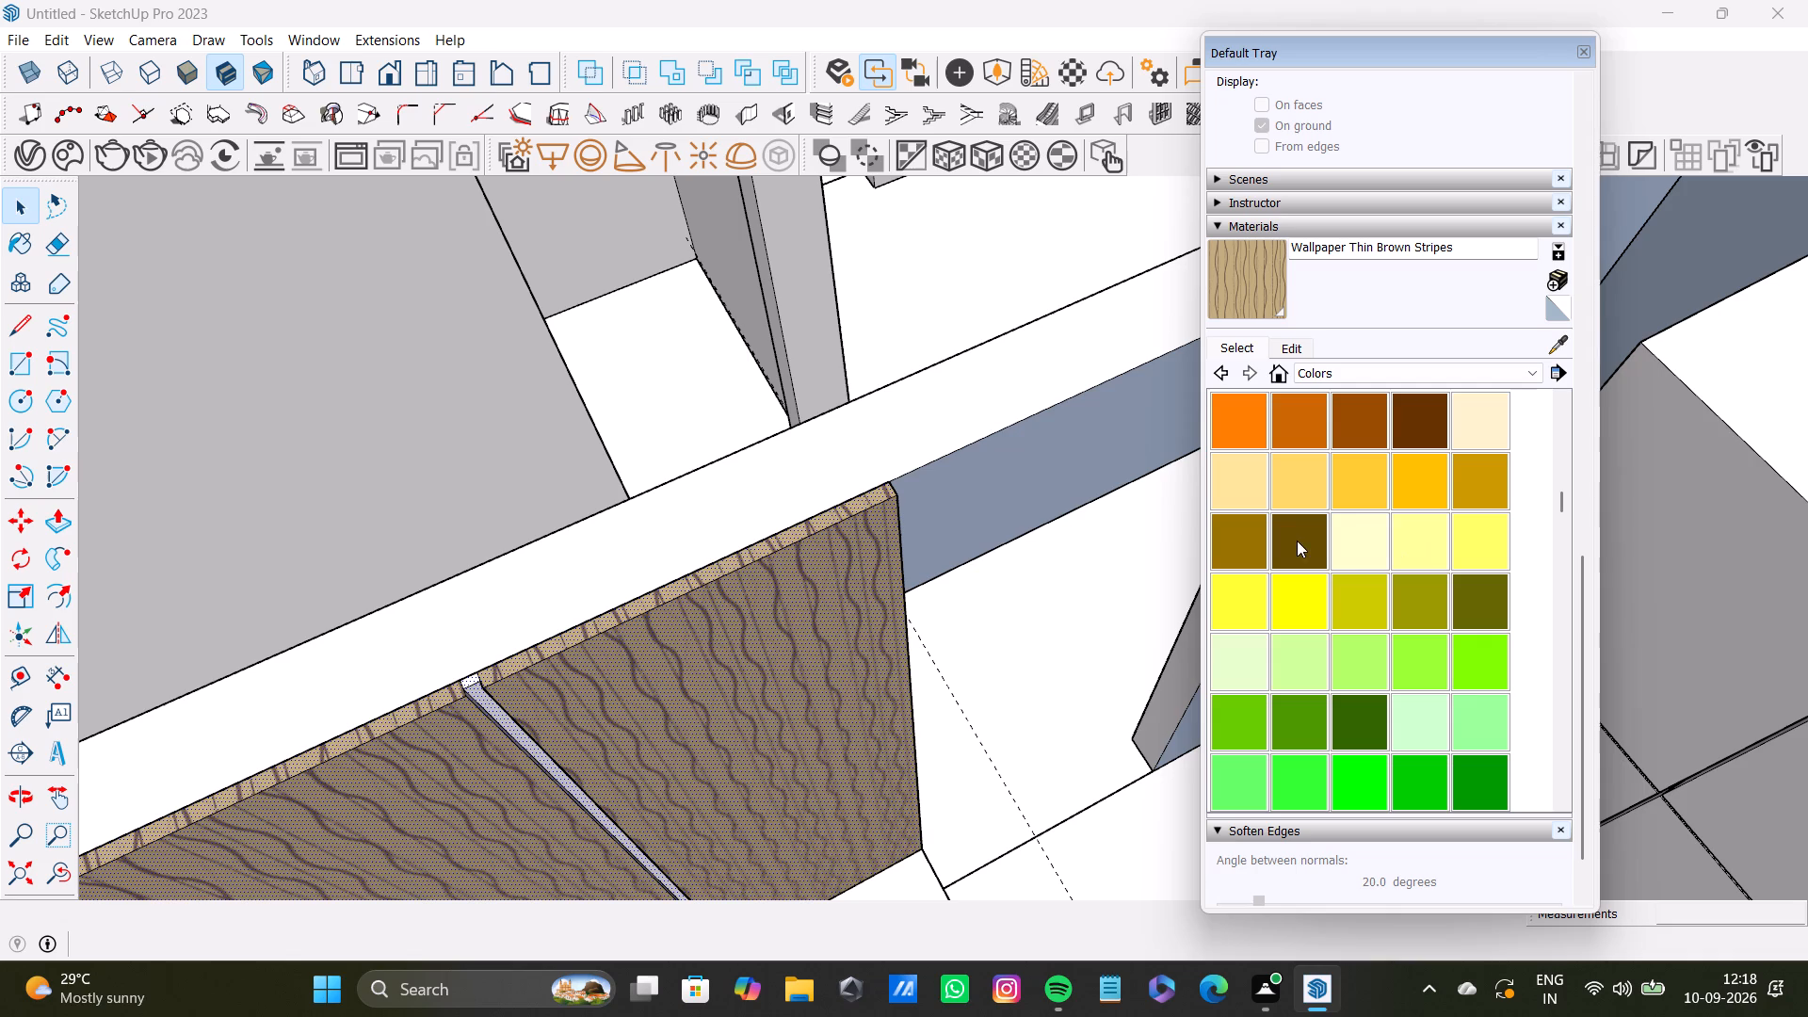
pyautogui.scroll(-1, 1443, 512)
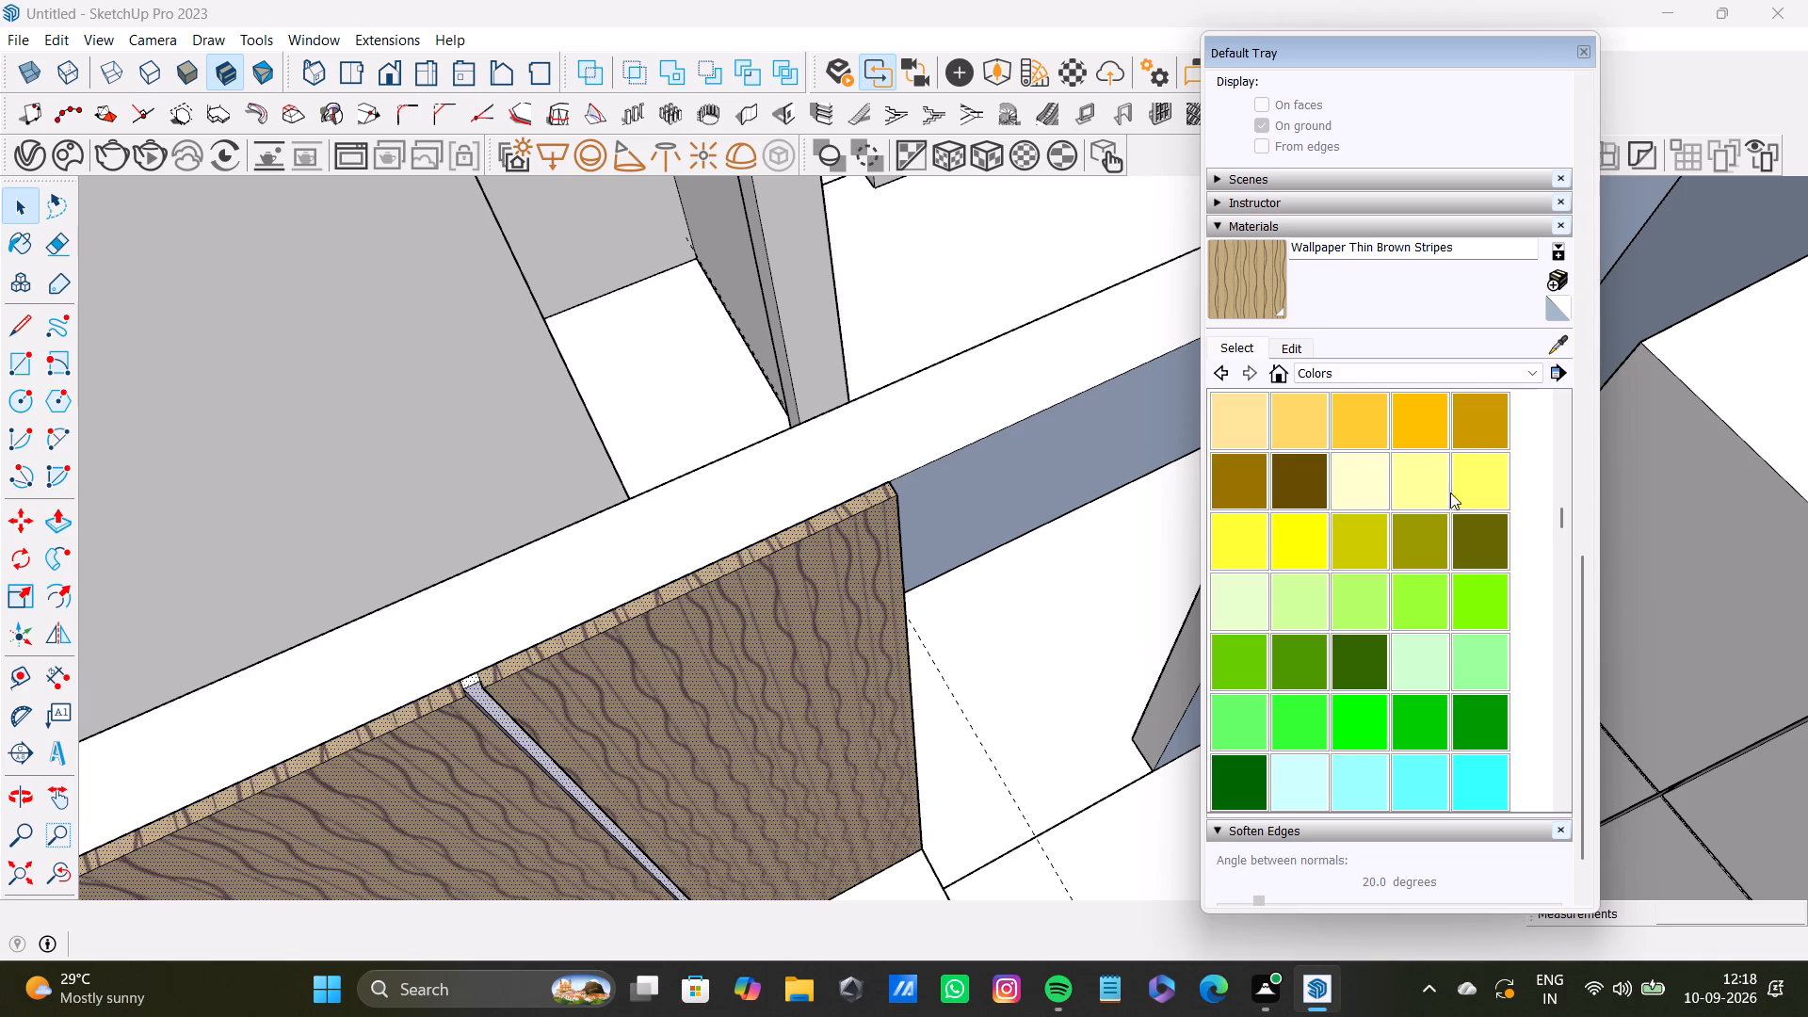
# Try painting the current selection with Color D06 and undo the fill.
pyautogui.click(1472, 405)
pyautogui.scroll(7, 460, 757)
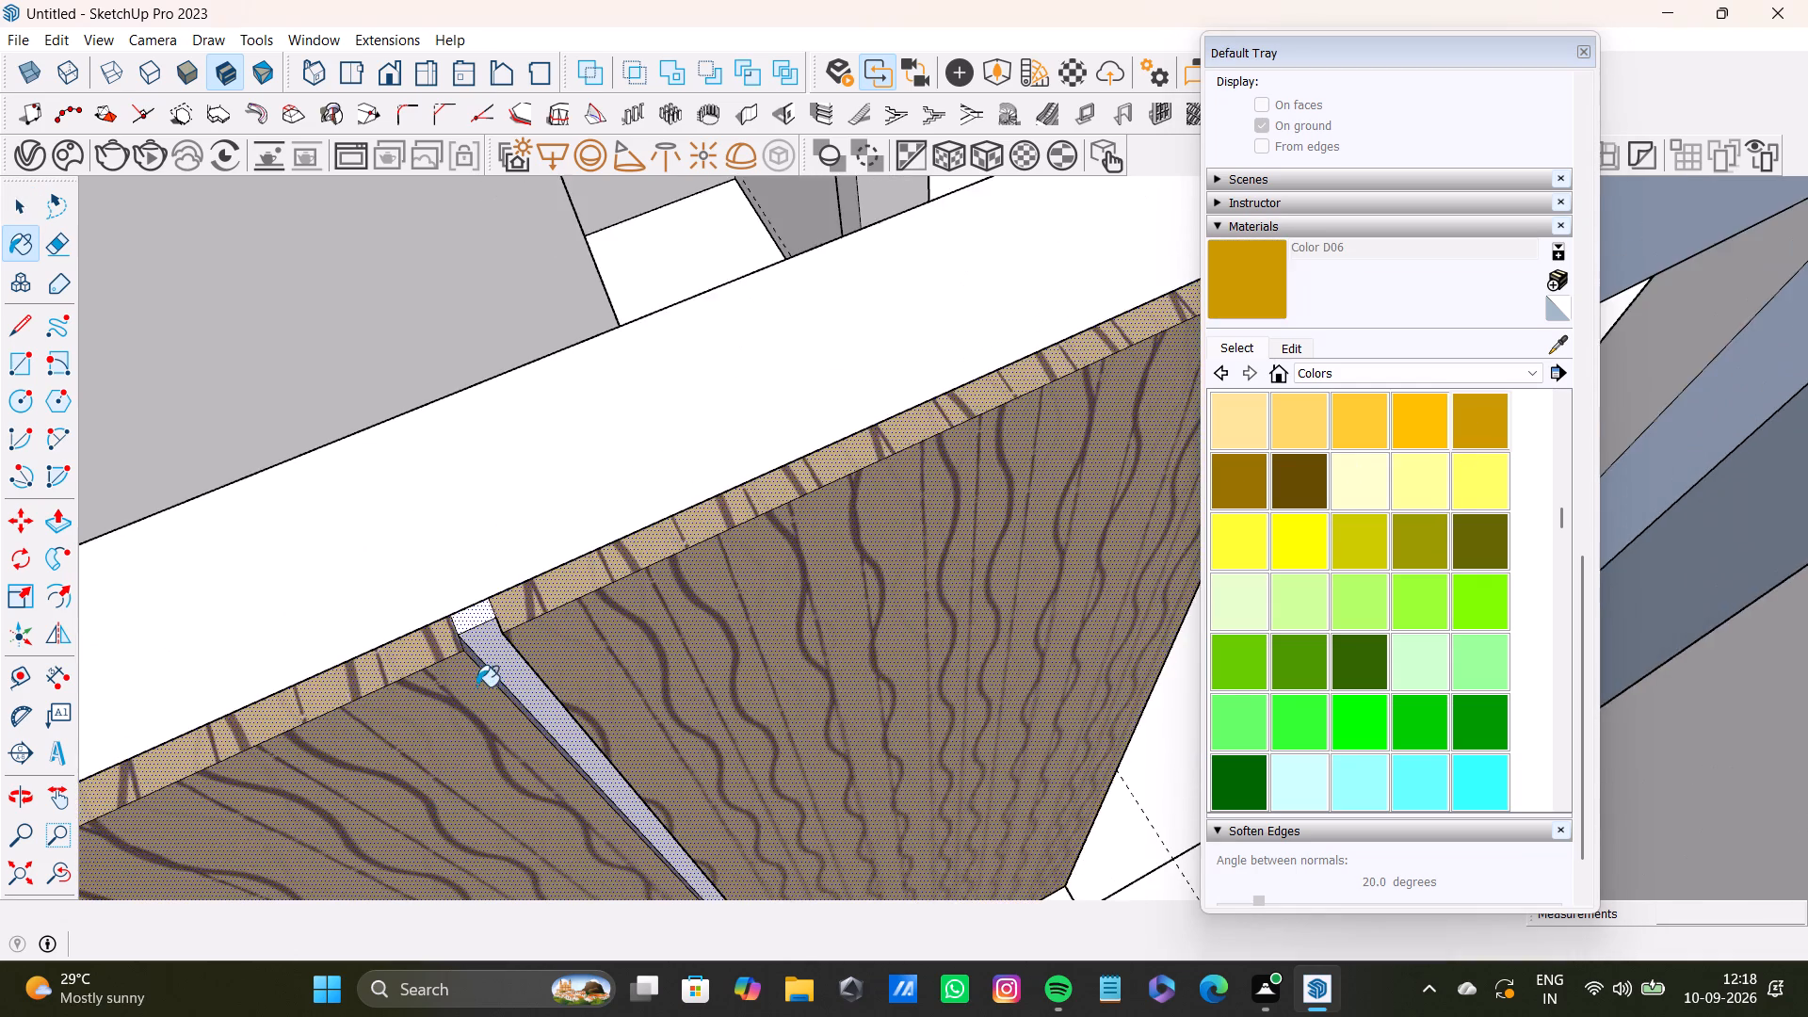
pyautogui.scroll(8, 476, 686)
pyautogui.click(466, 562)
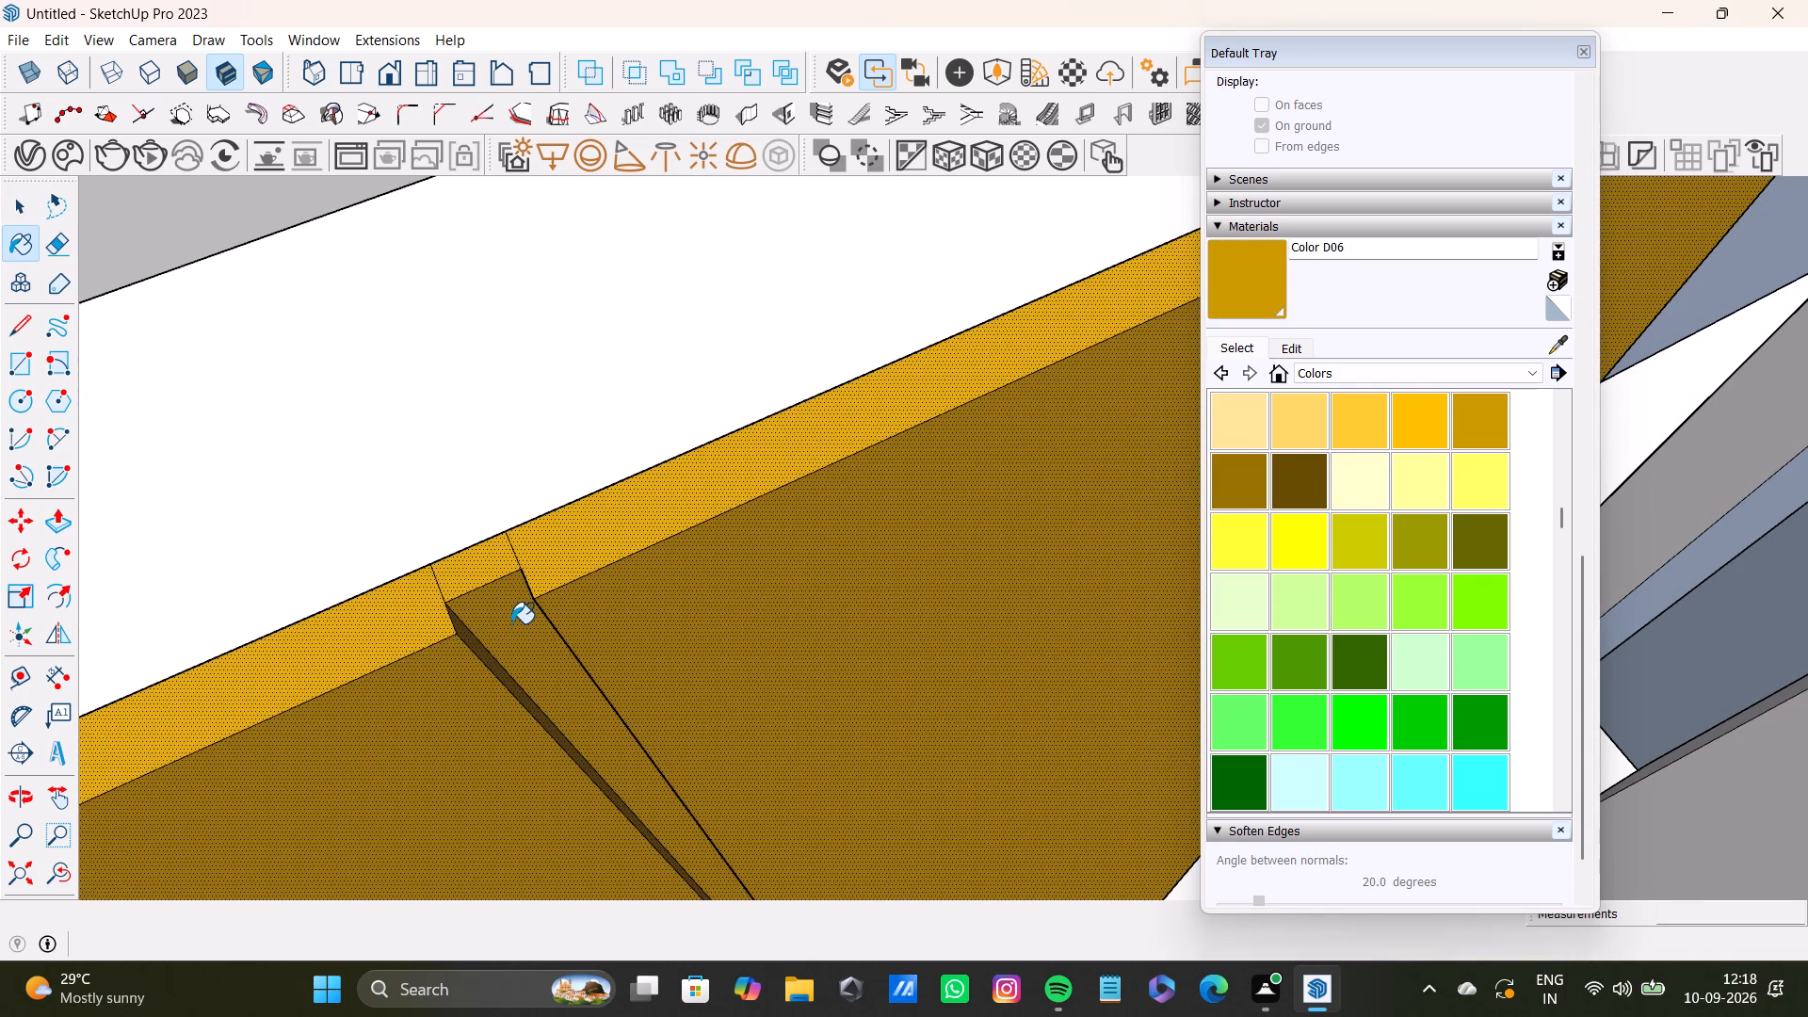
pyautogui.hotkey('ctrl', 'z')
# Remove the front and top faces of the fifth and fourth wall panels from the selection.
pyautogui.press('space')
pyautogui.keyDown('shift'); pyautogui.click(698, 626); pyautogui.keyUp('shift')
pyautogui.keyDown('shift'); pyautogui.click(596, 526); pyautogui.keyUp('shift')
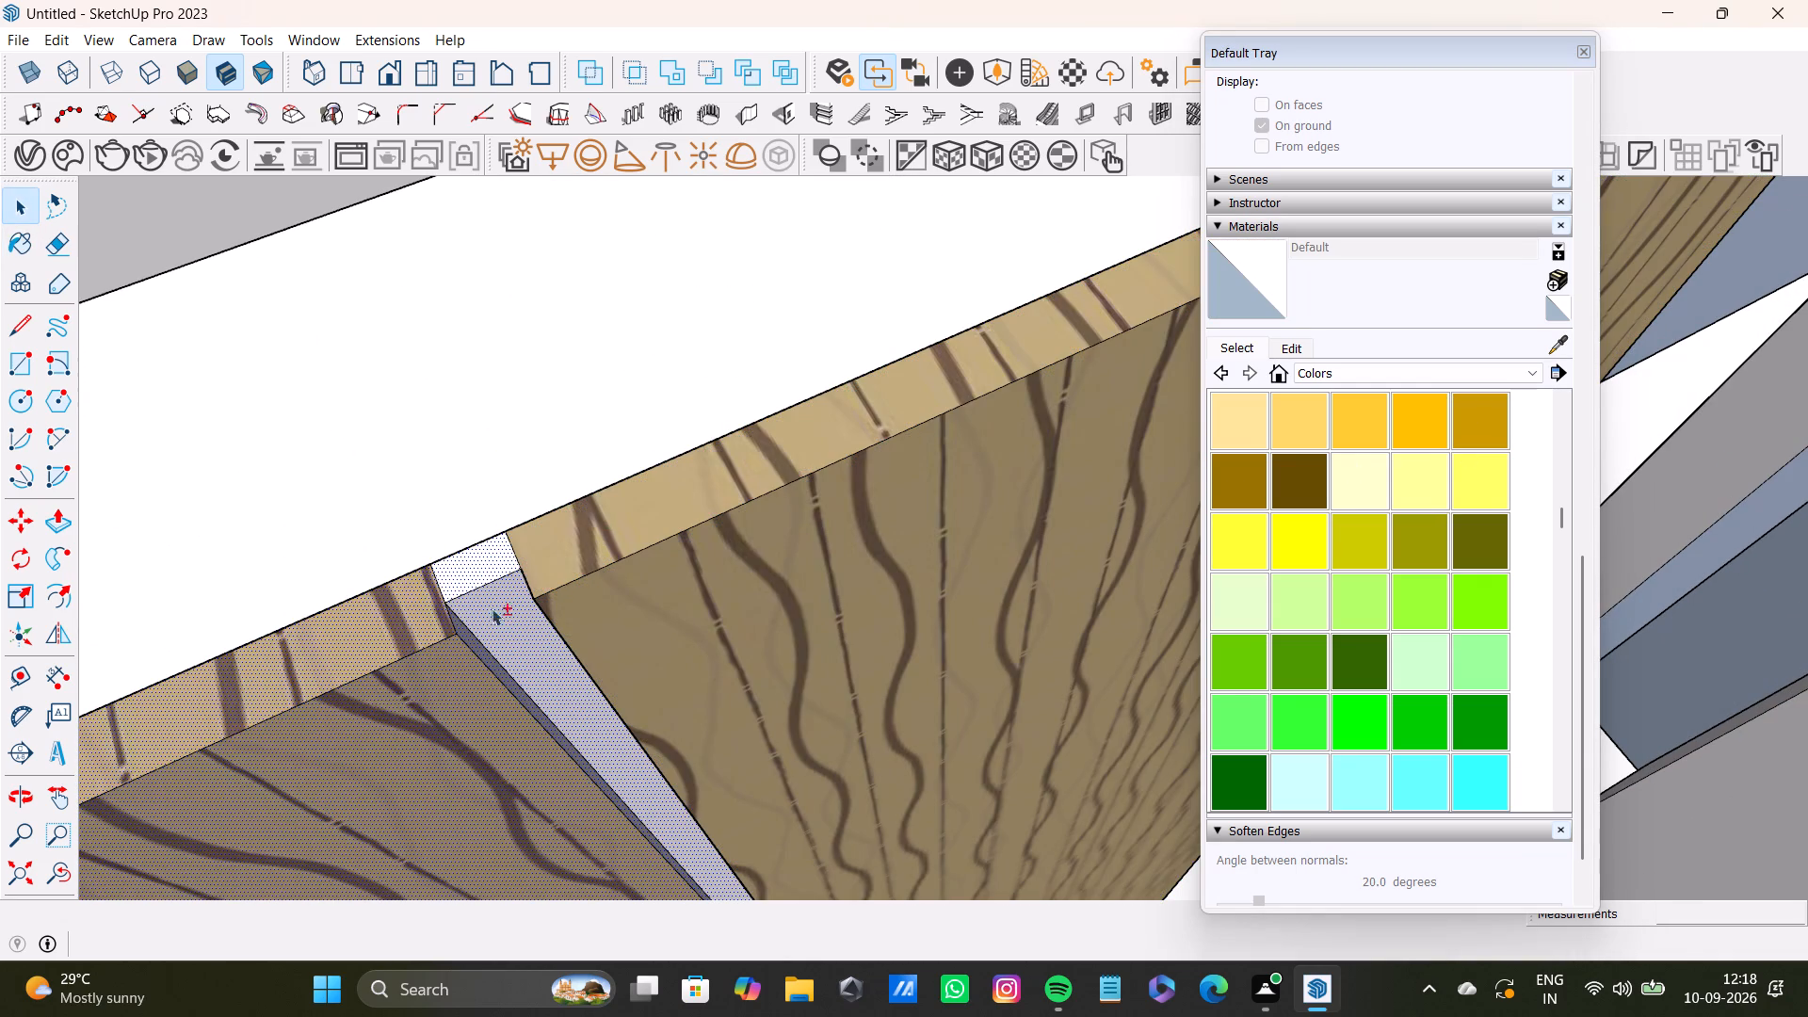
pyautogui.keyDown('shift'); pyautogui.click(336, 628); pyautogui.keyUp('shift')
pyautogui.keyDown('shift'); pyautogui.click(426, 713); pyautogui.keyUp('shift')
pyautogui.keyDown('shift'); pyautogui.scroll(-17, 427, 714); pyautogui.keyUp('shift')
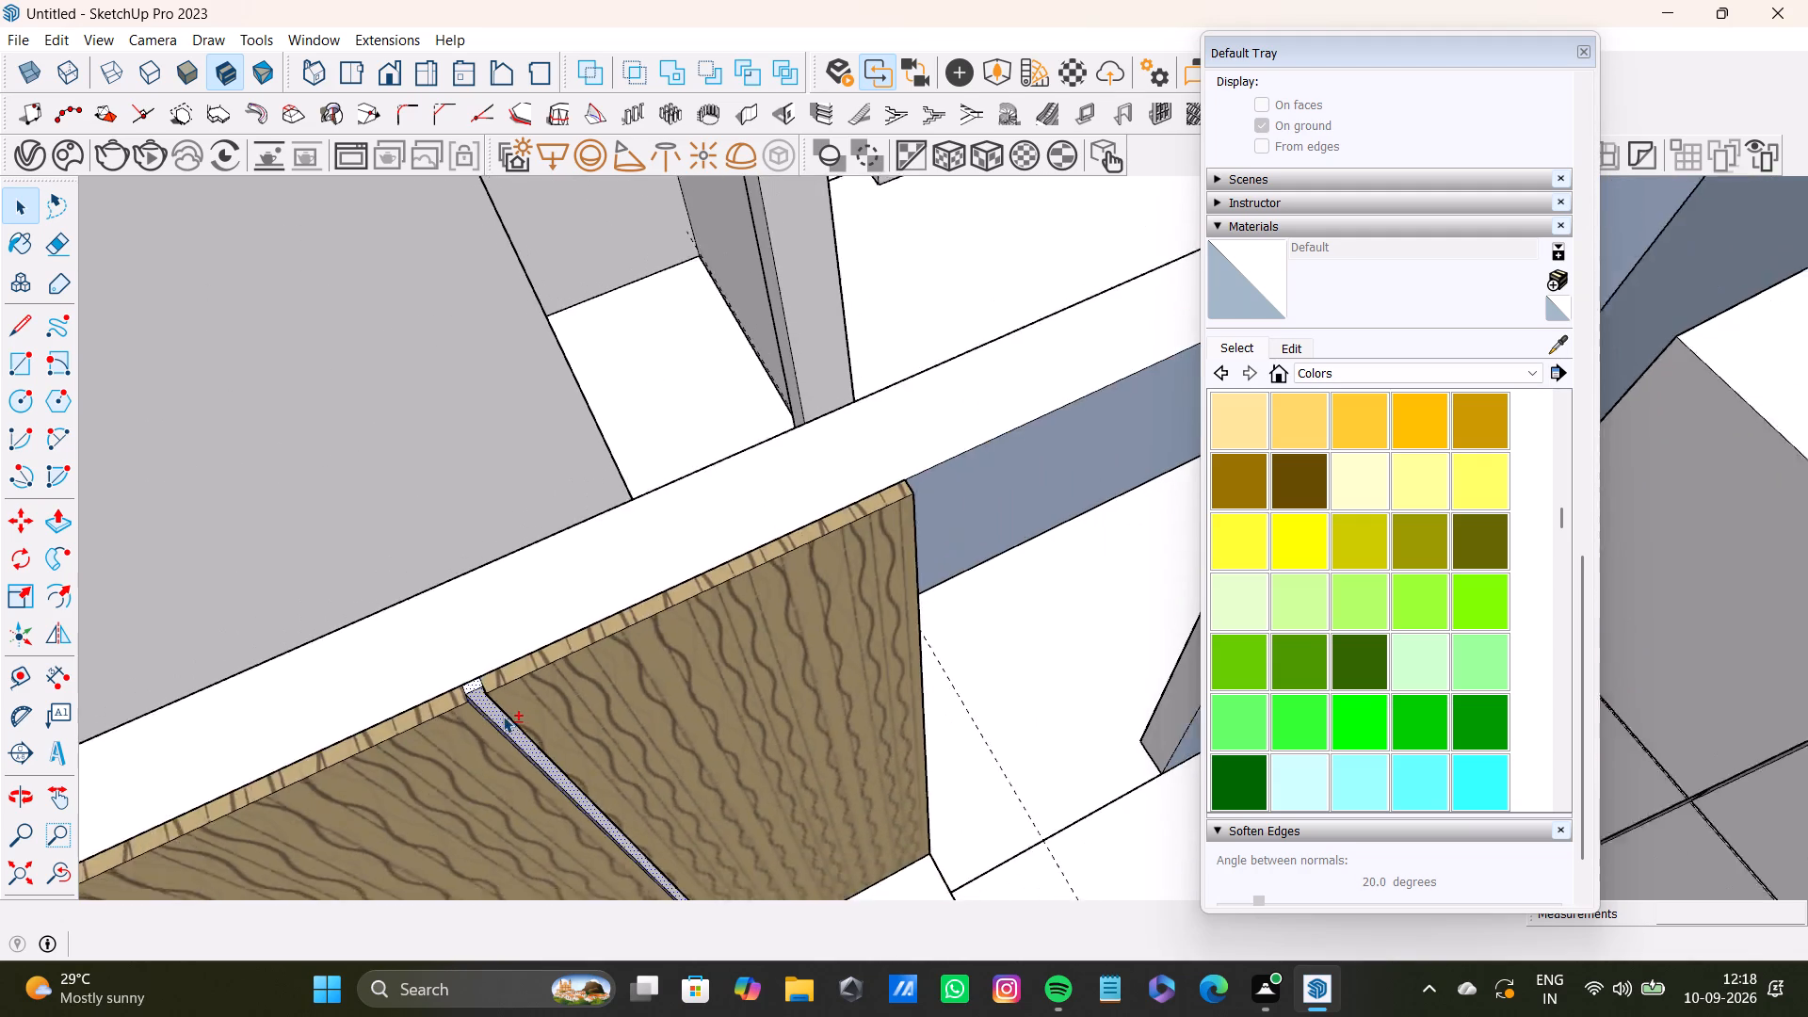
pyautogui.keyDown('shift'); pyautogui.scroll(-1, 503, 716); pyautogui.keyUp('shift')
# Remove the front and top faces of the third, second and first wall panels from the selection, keeping only the groove faces.
pyautogui.keyDown('shift'); pyautogui.moveTo(460, 766); pyautogui.dragTo(875, 554, button='middle'); pyautogui.keyUp('shift')
pyautogui.keyDown('shift'); pyautogui.scroll(8, 441, 750); pyautogui.keyUp('shift')
pyautogui.keyDown('shift'); pyautogui.click(470, 690); pyautogui.keyUp('shift')
pyautogui.keyDown('shift'); pyautogui.click(456, 622); pyautogui.keyUp('shift')
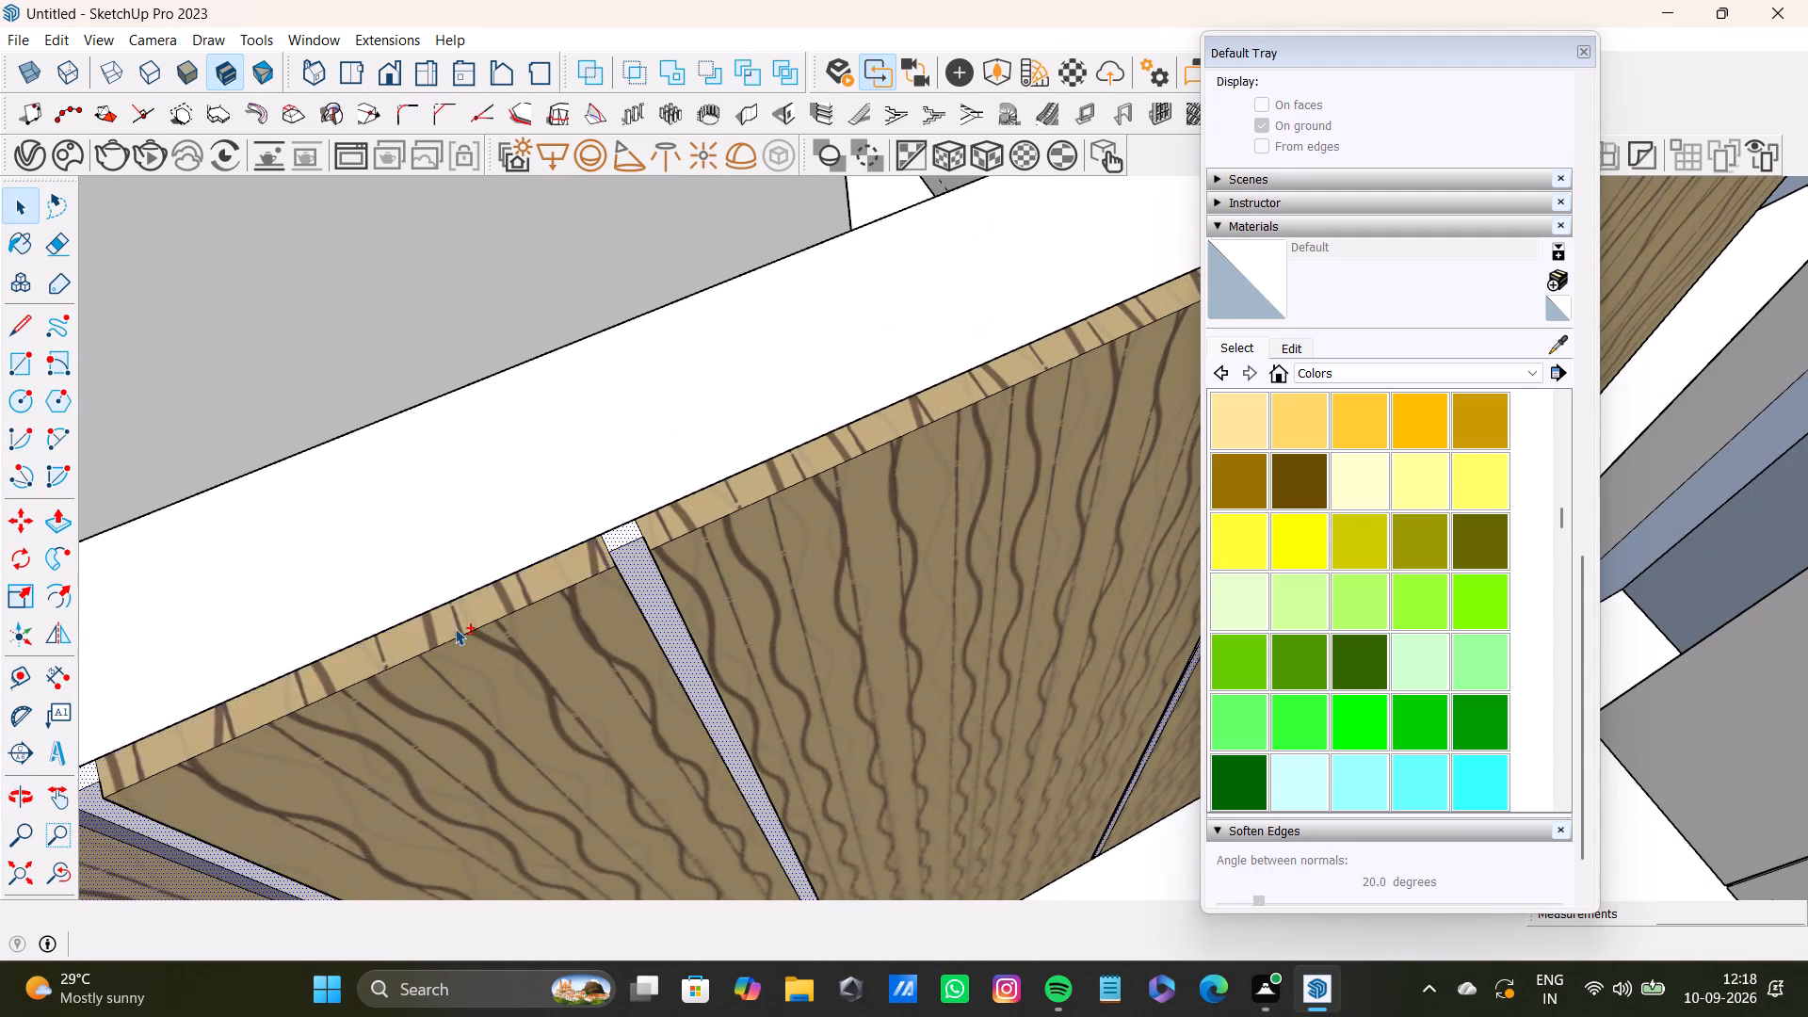
pyautogui.keyDown('shift'); pyautogui.scroll(-10, 452, 638); pyautogui.keyUp('shift')
pyautogui.keyDown('shift'); pyautogui.moveTo(434, 767); pyautogui.dragTo(780, 467, button='middle'); pyautogui.keyUp('shift')
pyautogui.keyDown('shift'); pyautogui.click(621, 535); pyautogui.keyUp('shift')
pyautogui.keyDown('shift'); pyautogui.click(596, 389); pyautogui.keyUp('shift')
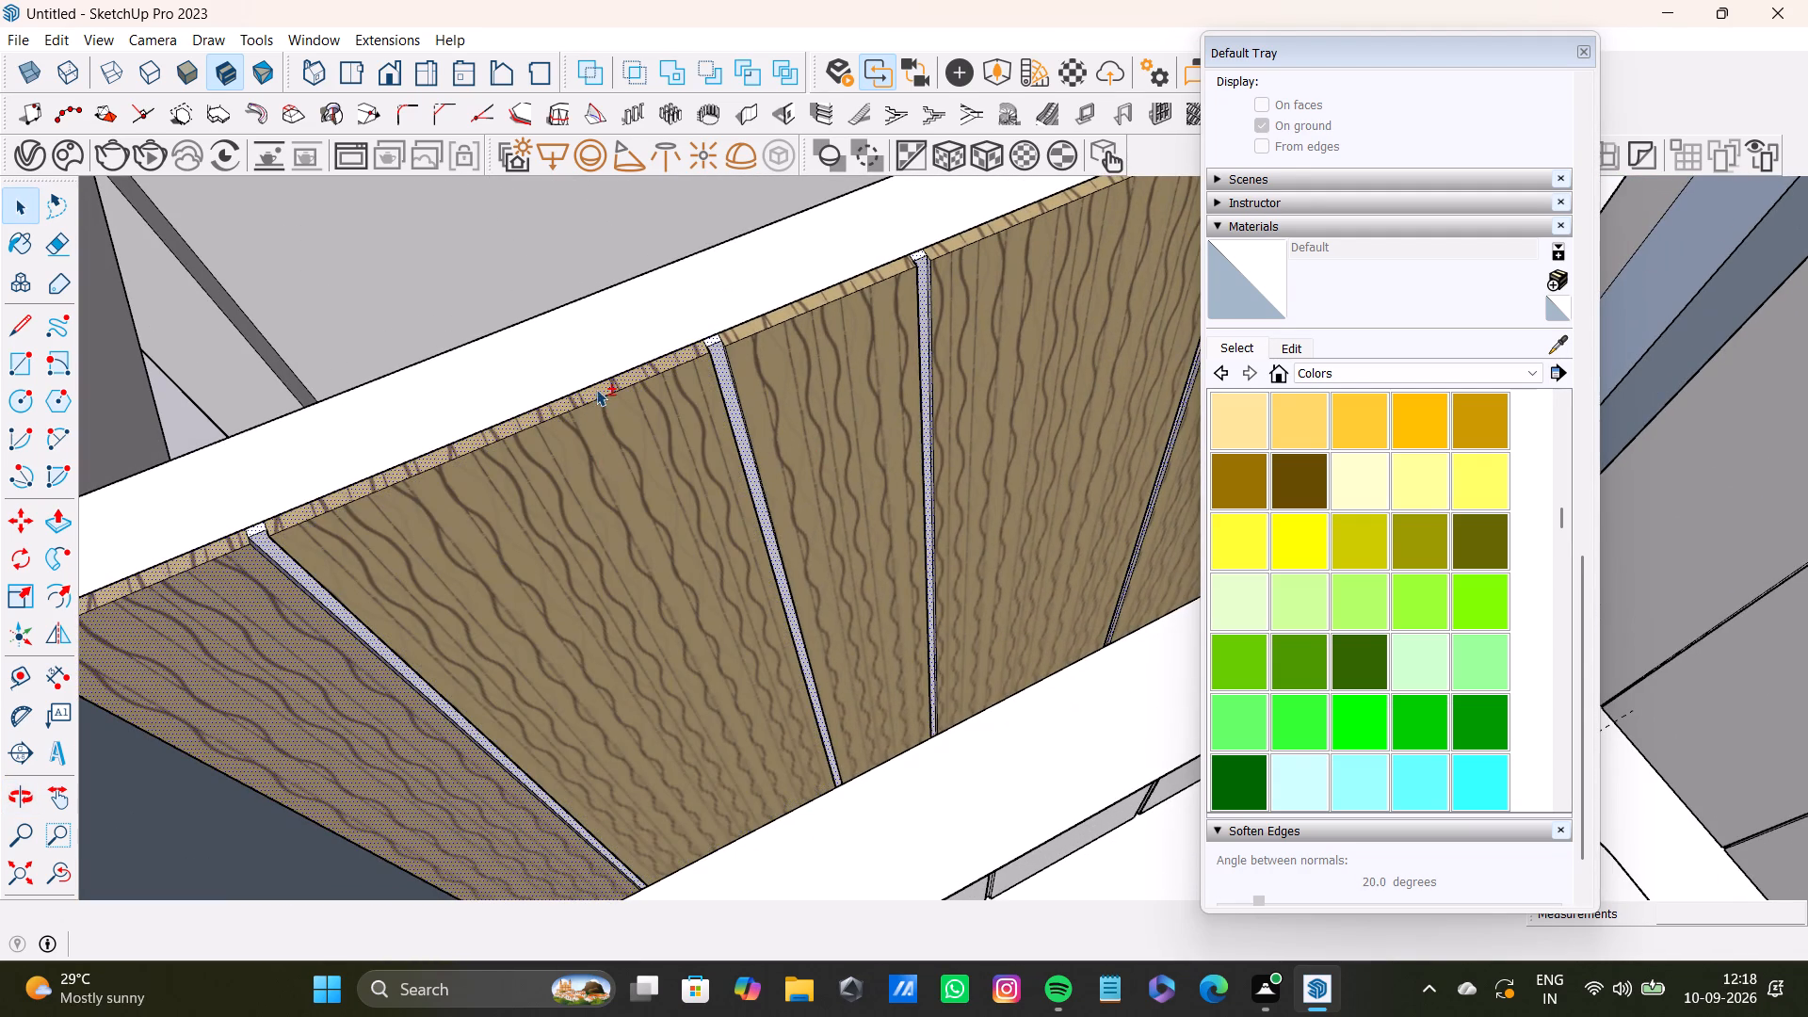
pyautogui.keyDown('shift'); pyautogui.click(208, 638); pyautogui.keyUp('shift')
pyautogui.keyDown('shift'); pyautogui.click(217, 549); pyautogui.keyUp('shift')
pyautogui.keyDown('shift'); pyautogui.scroll(4, 267, 537); pyautogui.keyUp('shift')
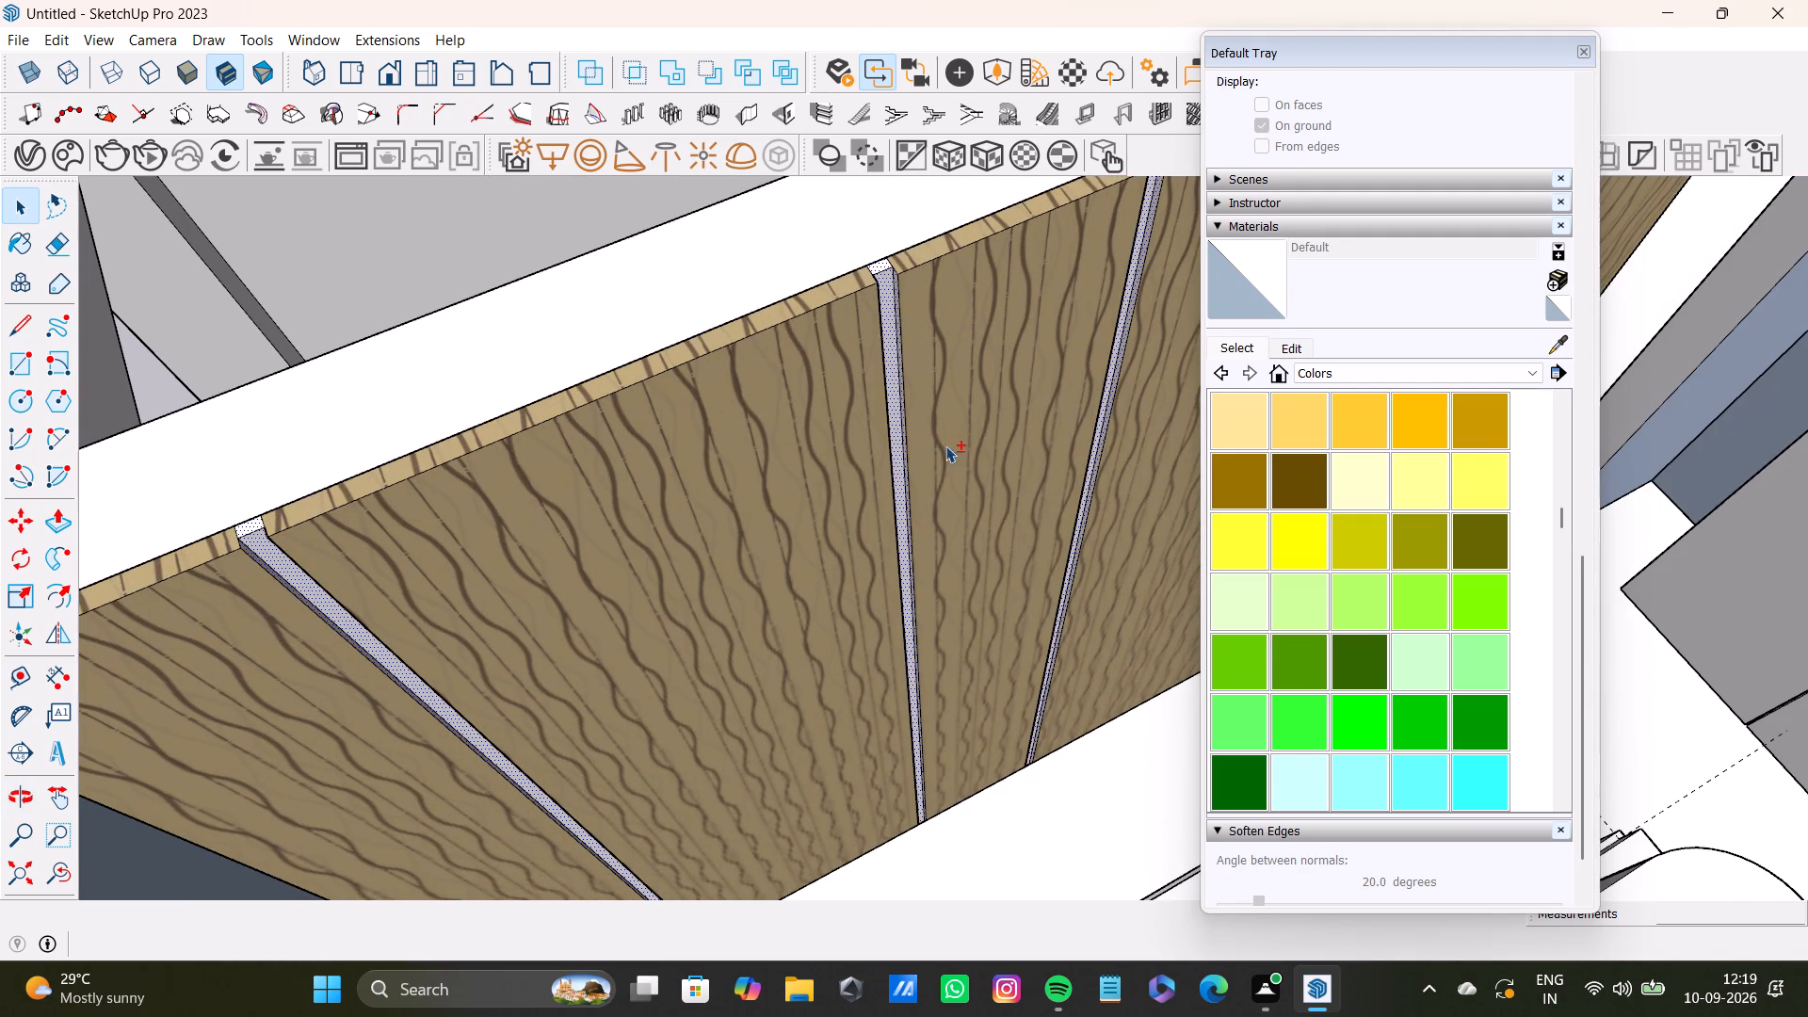
# Paint the selected groove faces between the wall panels with Color D06.
pyautogui.keyDown('shift'); pyautogui.click(1484, 420); pyautogui.keyUp('shift')
pyautogui.keyDown('shift'); pyautogui.scroll(10, 995, 326); pyautogui.keyUp('shift')
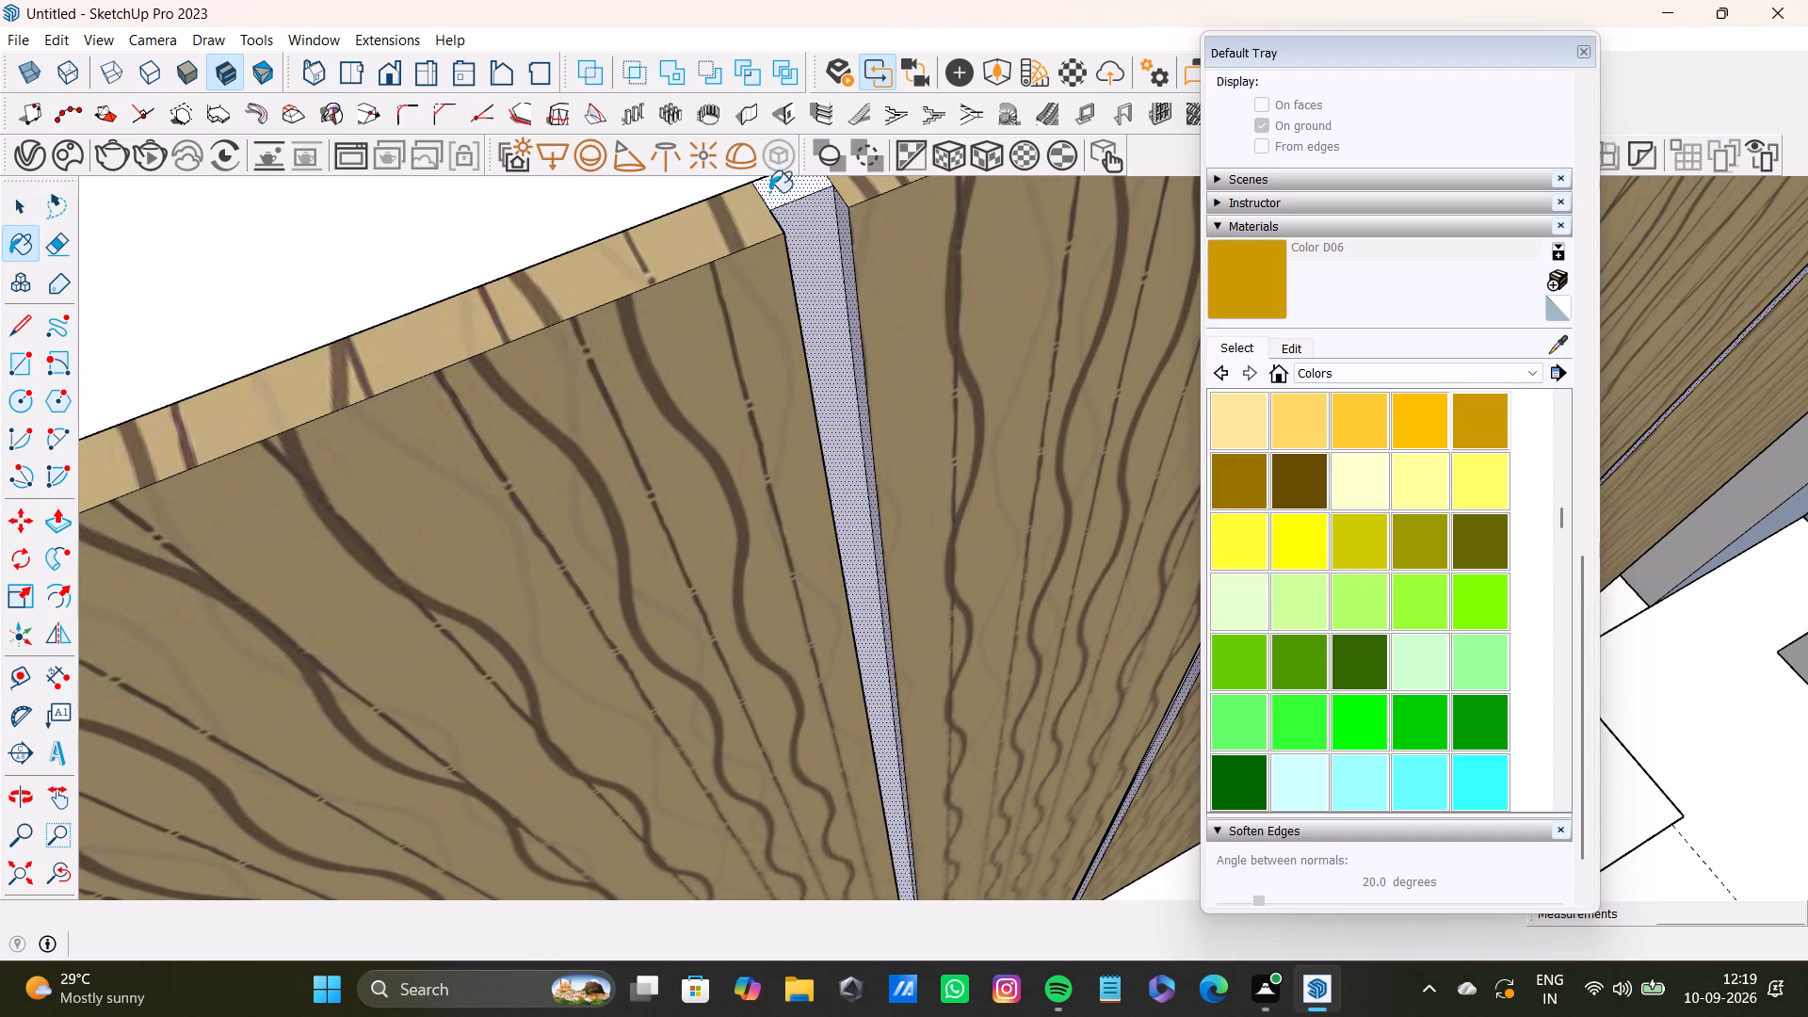
pyautogui.keyDown('shift'); pyautogui.click(805, 198); pyautogui.keyUp('shift')
pyautogui.keyDown('shift'); pyautogui.click(815, 220); pyautogui.keyUp('shift')
pyautogui.keyDown('shift'); pyautogui.scroll(-17, 831, 266); pyautogui.keyUp('shift')
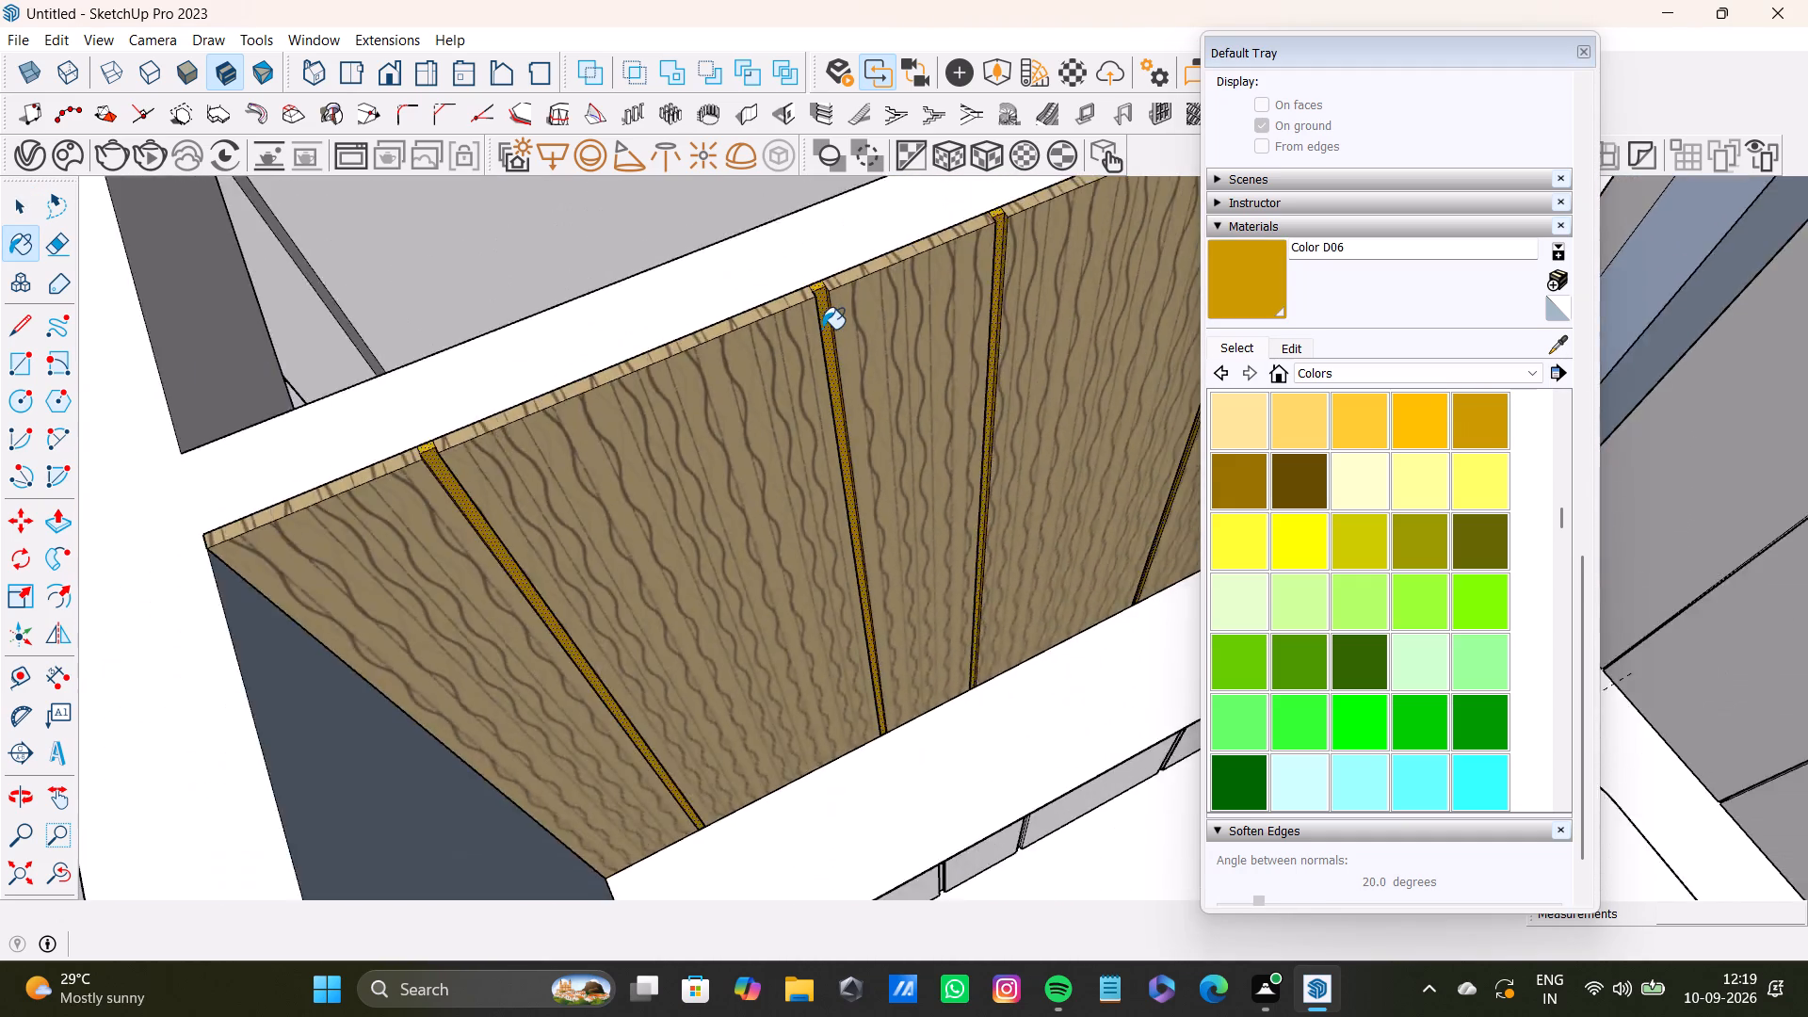
pyautogui.keyDown('shift'); pyautogui.scroll(-5, 822, 329); pyautogui.keyUp('shift')
pyautogui.keyDown('shift'); pyautogui.moveTo(855, 375); pyautogui.dragTo(668, 478, button='middle'); pyautogui.keyUp('shift')
pyautogui.keyDown('shift'); pyautogui.scroll(-5, 796, 517); pyautogui.keyUp('shift')
pyautogui.keyDown('shift'); pyautogui.moveTo(950, 598); pyautogui.dragTo(780, 670, button='middle'); pyautogui.keyUp('shift')
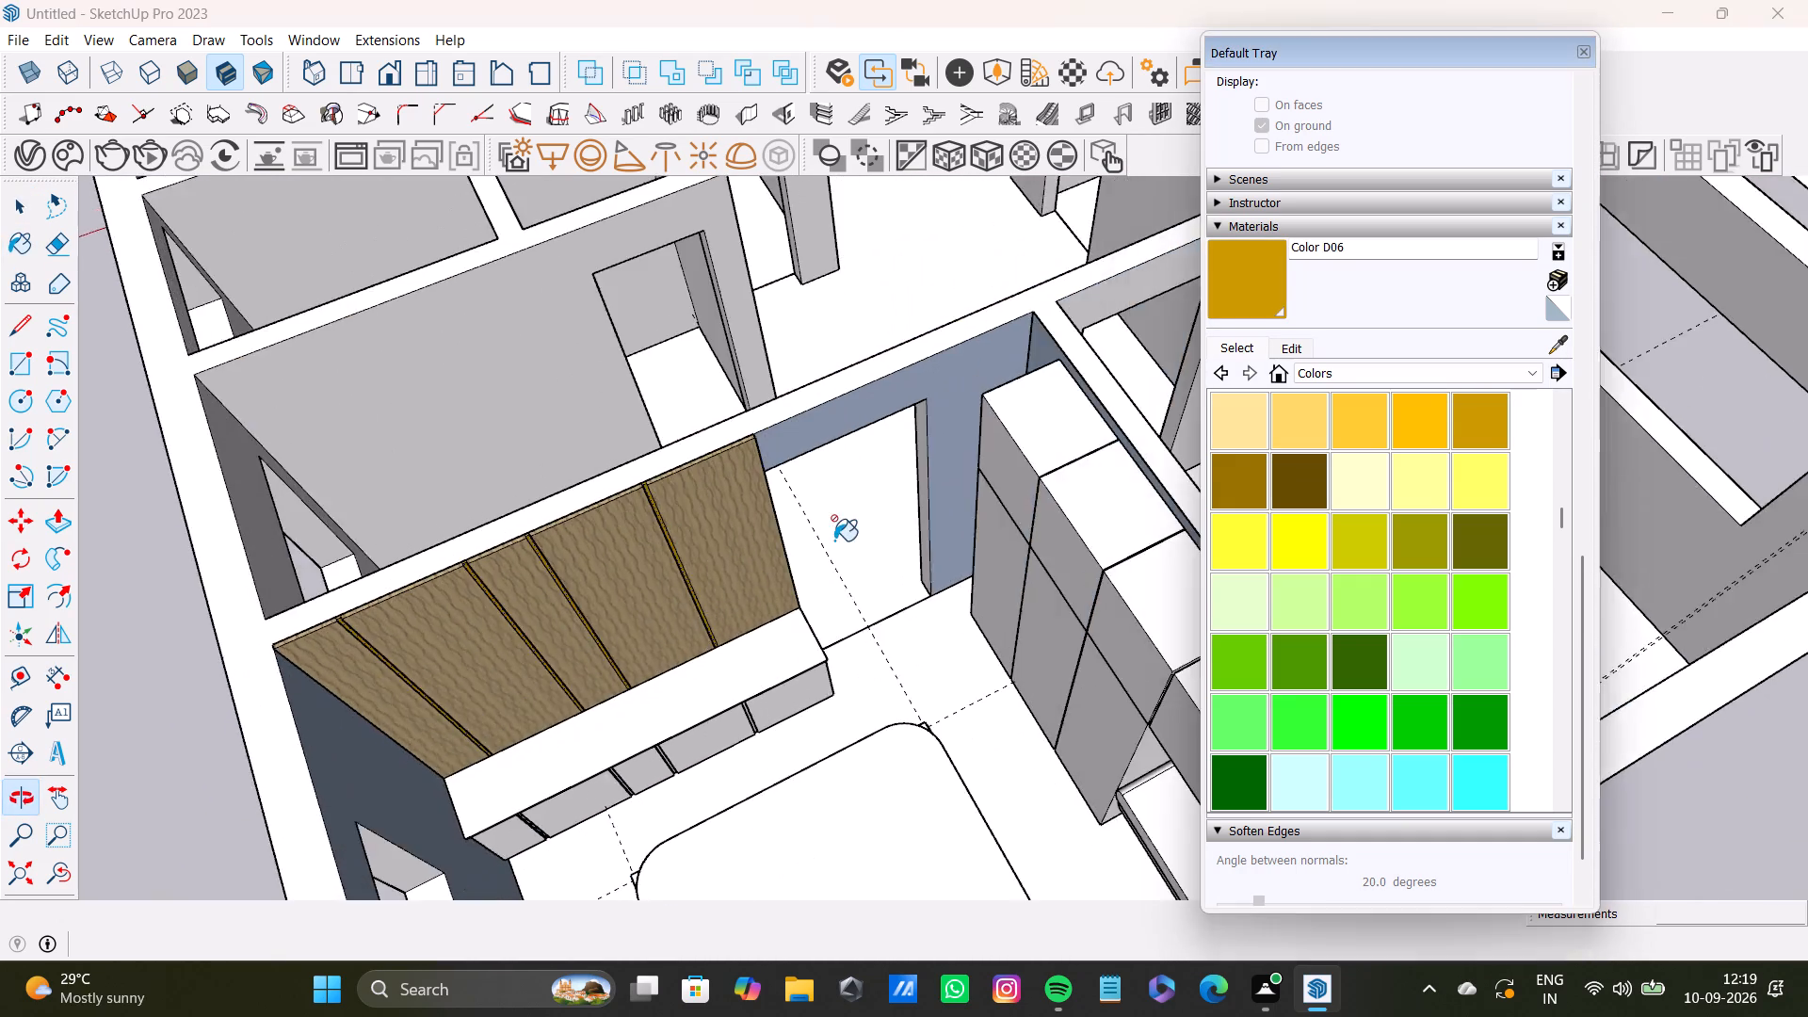
pyautogui.scroll(4, 838, 522)
pyautogui.moveTo(830, 512); pyautogui.dragTo(426, 541, button='middle')
pyautogui.scroll(-4, 497, 458)
pyautogui.keyDown('shift'); pyautogui.moveTo(497, 458); pyautogui.dragTo(915, 584, button='middle'); pyautogui.keyUp('shift')
pyautogui.press('space')
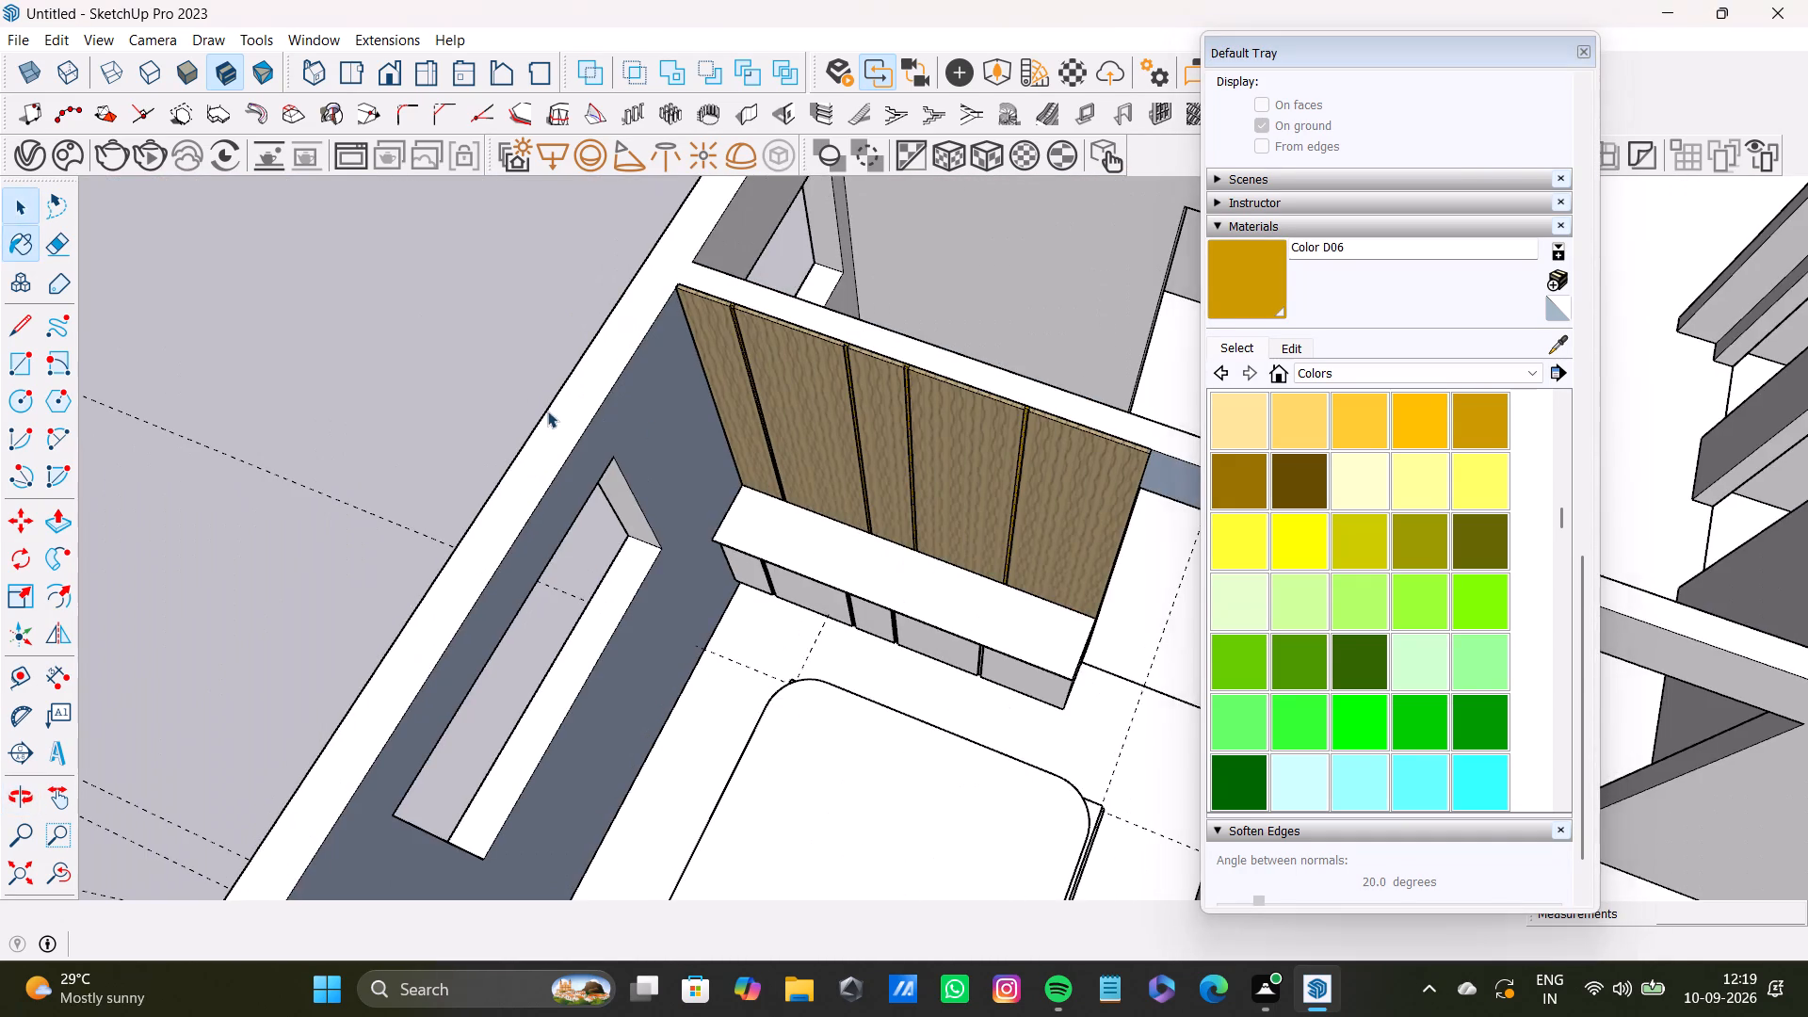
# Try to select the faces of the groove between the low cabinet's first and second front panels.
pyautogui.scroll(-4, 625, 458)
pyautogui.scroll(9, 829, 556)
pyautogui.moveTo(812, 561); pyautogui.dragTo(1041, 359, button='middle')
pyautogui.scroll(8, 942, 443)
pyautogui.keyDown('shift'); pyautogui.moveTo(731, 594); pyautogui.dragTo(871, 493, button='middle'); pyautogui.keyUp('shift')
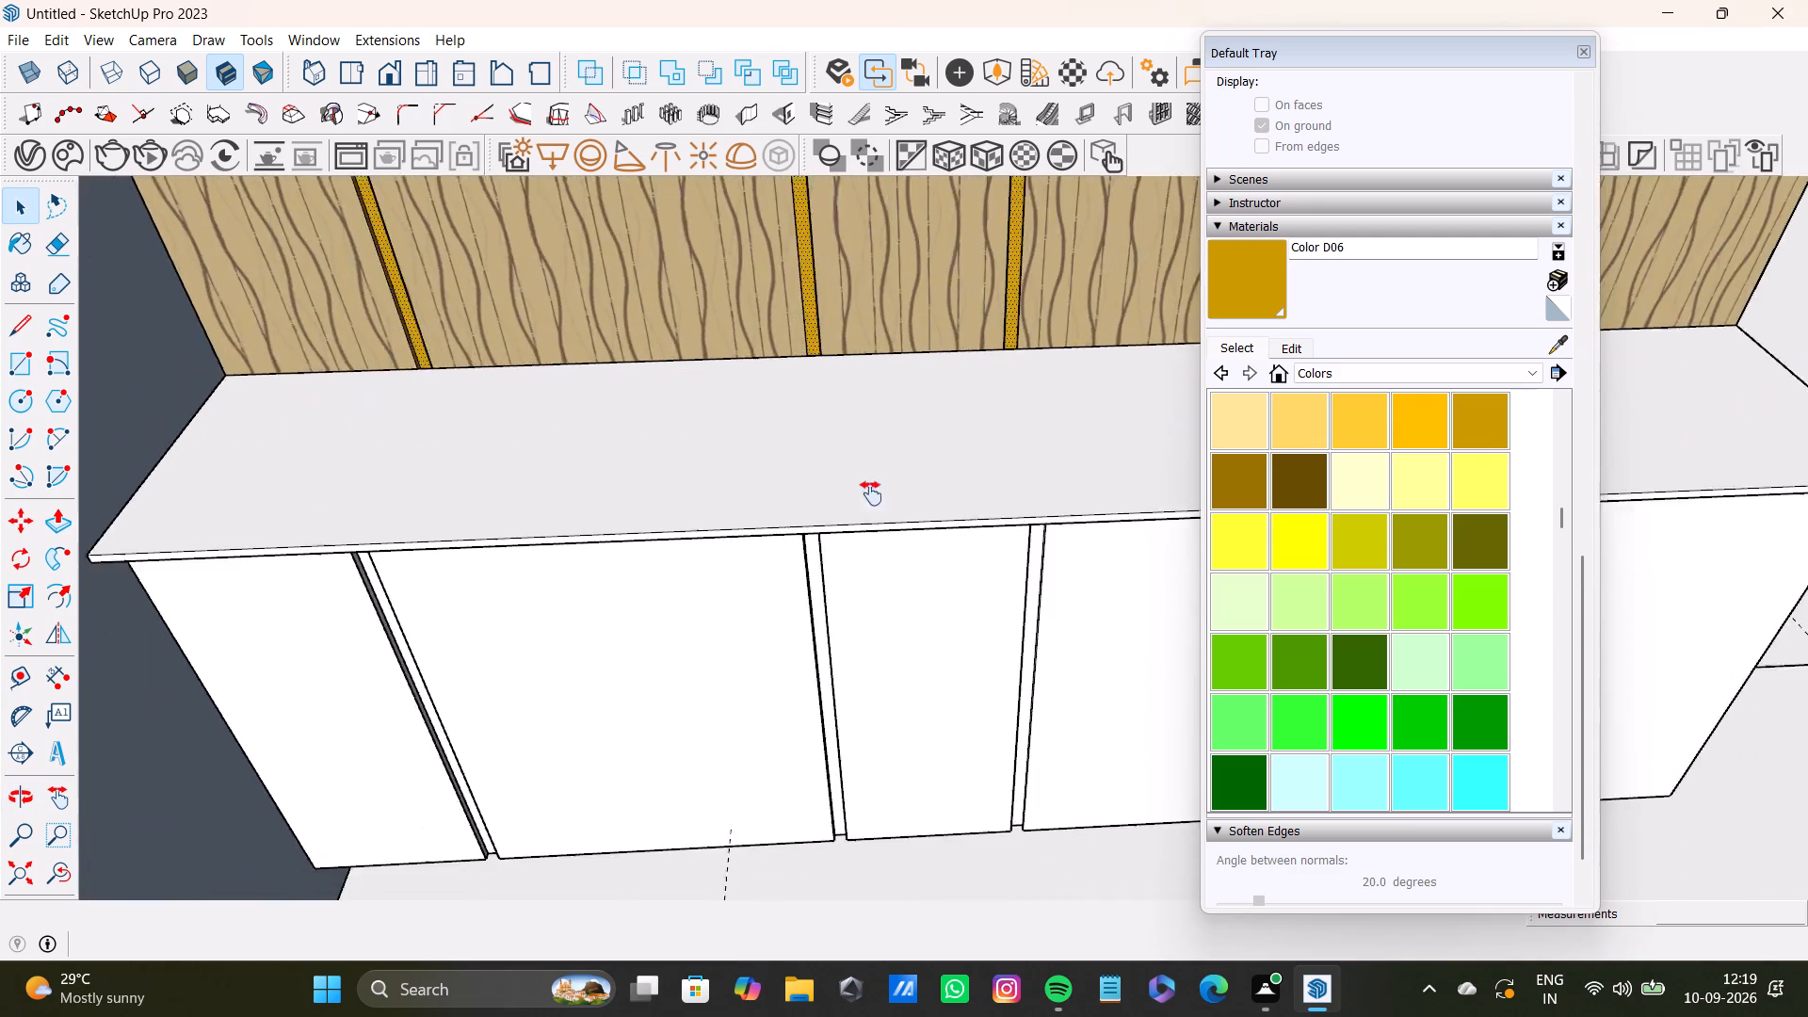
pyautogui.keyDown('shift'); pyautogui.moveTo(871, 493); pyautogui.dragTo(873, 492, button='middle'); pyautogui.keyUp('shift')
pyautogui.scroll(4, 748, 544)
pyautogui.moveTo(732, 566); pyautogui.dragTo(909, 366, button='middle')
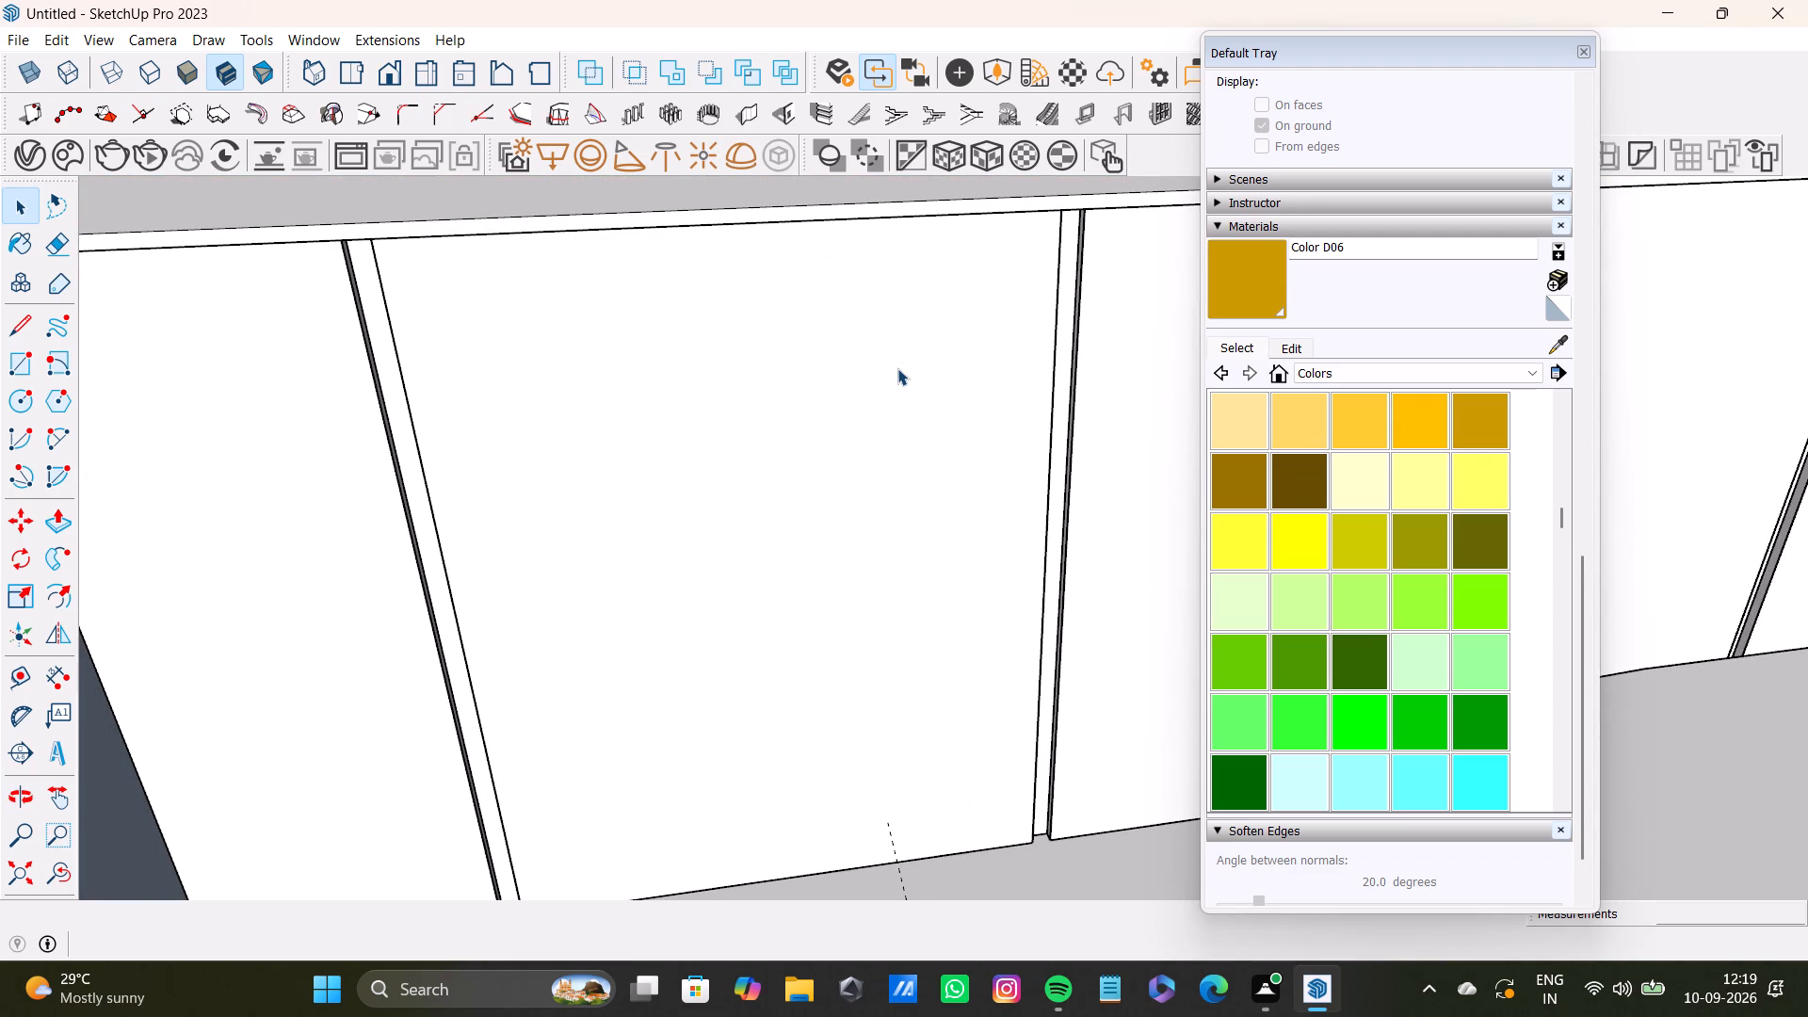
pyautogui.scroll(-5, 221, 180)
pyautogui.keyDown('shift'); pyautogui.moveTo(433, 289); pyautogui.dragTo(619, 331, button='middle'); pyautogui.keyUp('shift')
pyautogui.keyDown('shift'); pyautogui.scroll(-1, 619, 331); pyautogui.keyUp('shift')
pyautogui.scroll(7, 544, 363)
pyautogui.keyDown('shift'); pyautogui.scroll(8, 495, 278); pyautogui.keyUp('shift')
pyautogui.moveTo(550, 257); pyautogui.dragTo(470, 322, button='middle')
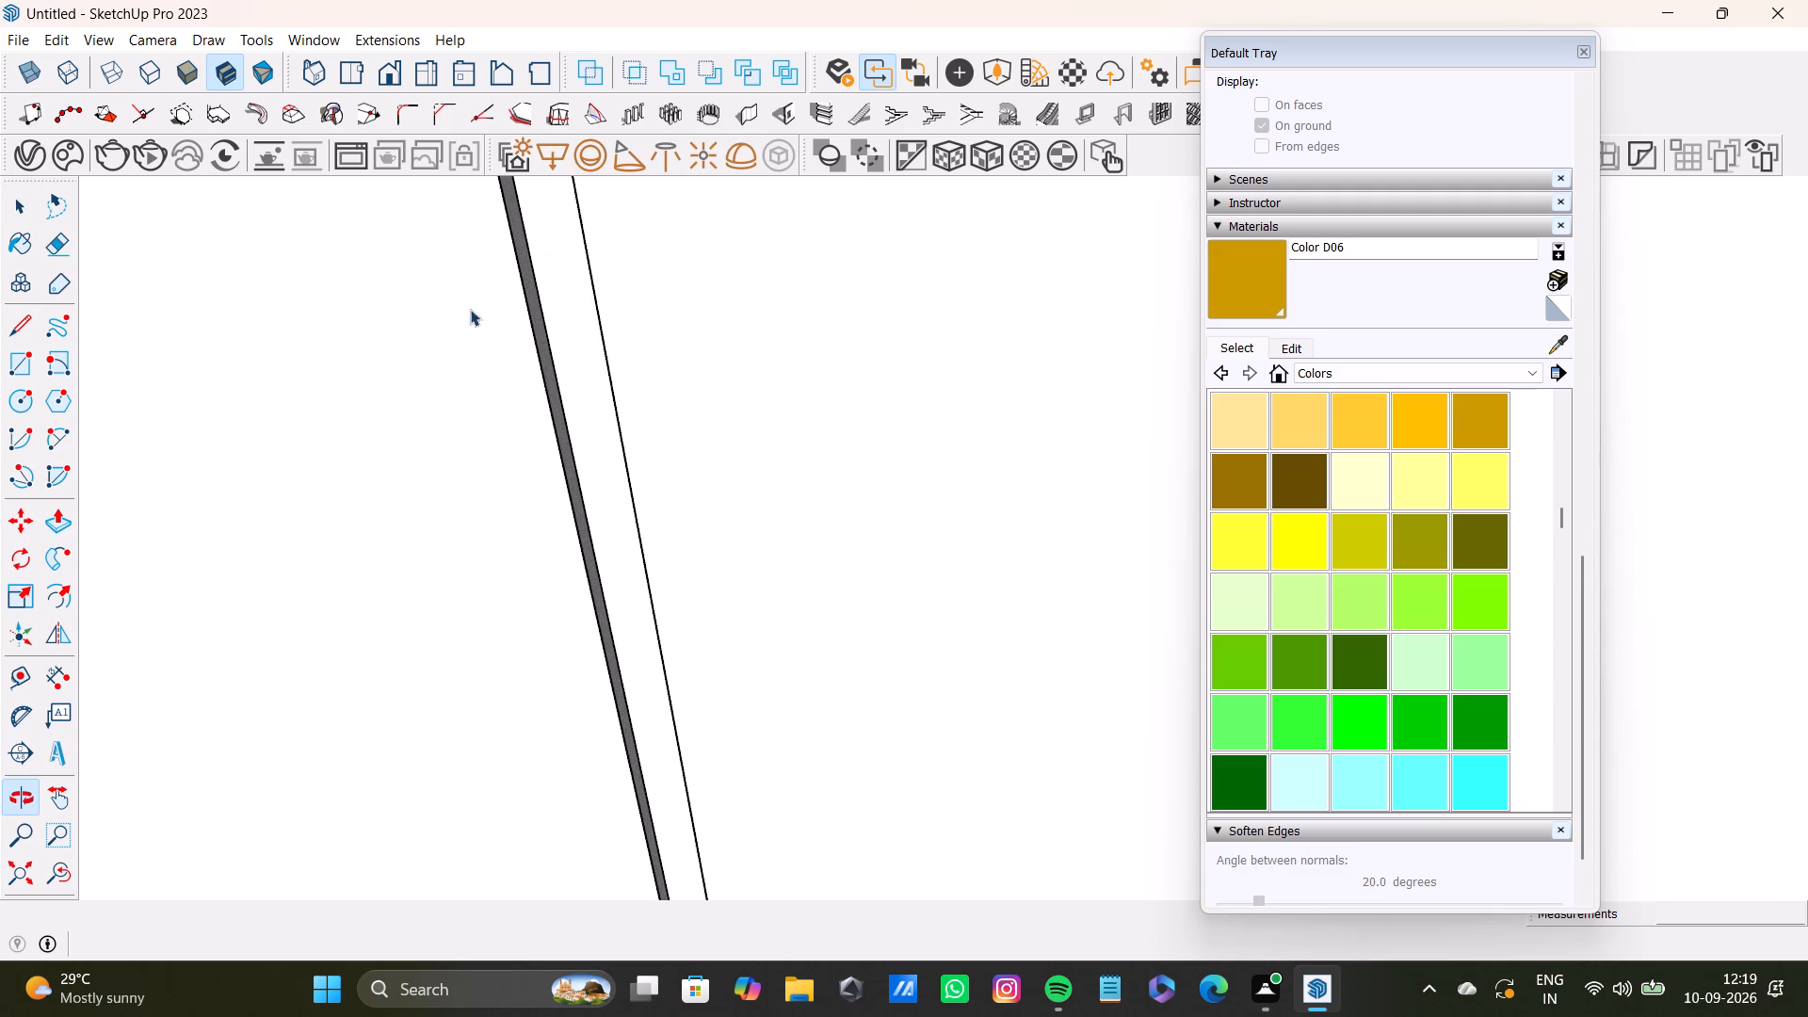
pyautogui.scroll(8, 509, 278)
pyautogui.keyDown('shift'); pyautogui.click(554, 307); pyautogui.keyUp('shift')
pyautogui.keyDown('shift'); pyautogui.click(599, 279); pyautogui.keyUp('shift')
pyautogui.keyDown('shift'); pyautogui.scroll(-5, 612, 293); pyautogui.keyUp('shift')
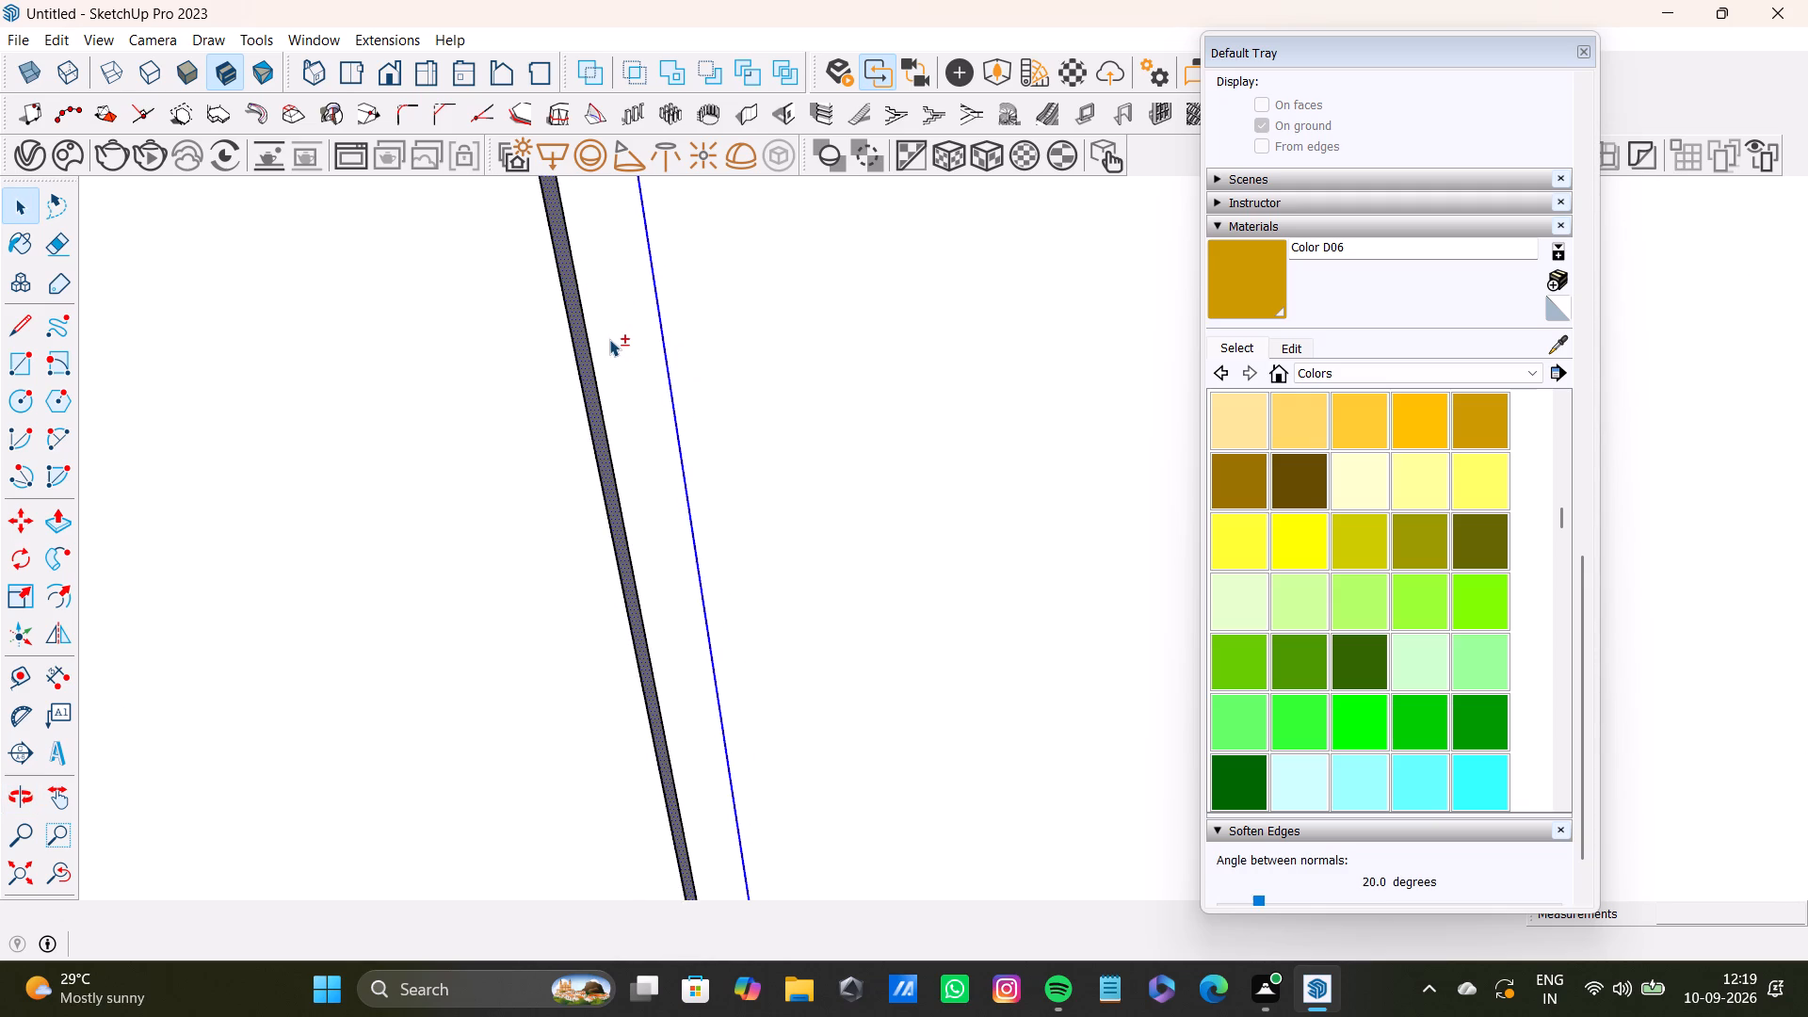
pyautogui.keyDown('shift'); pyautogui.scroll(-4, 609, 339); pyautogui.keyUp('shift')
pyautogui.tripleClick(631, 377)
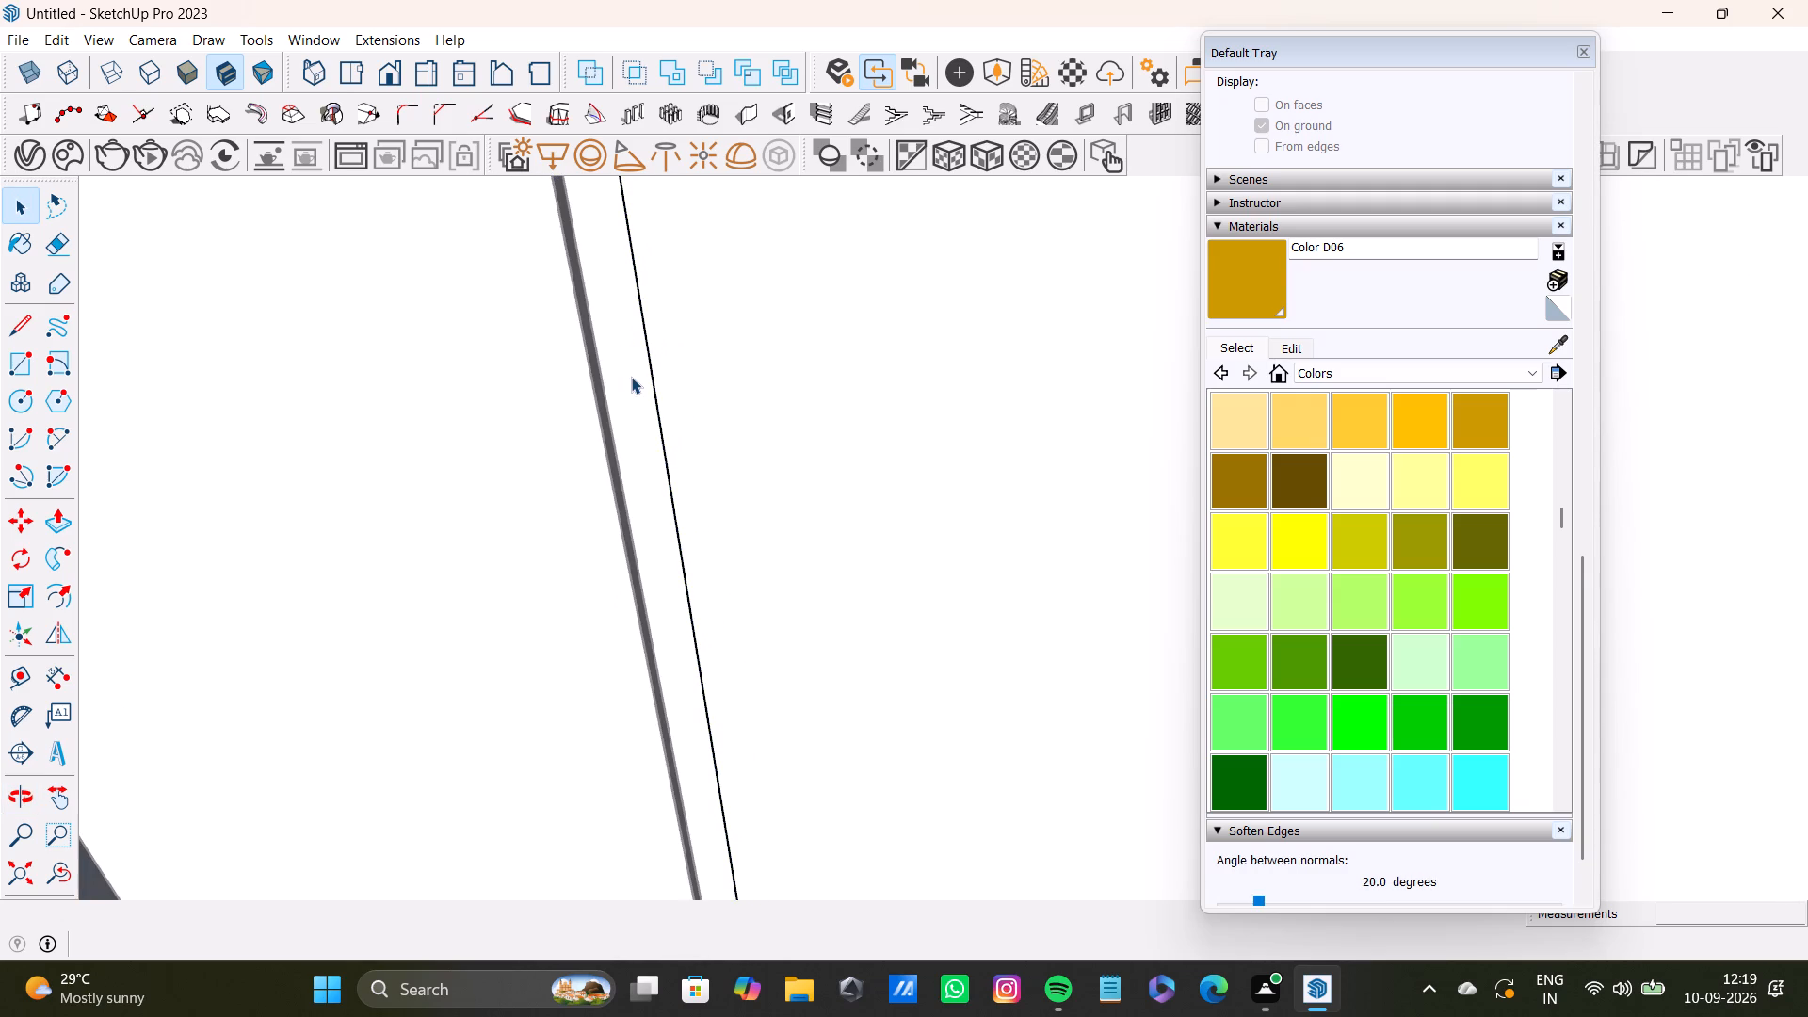
# Select the back and side faces of the groove between the low cabinet's first and second front panels.
pyautogui.click(630, 386)
pyautogui.keyDown('shift'); pyautogui.scroll(10, 620, 395); pyautogui.keyUp('shift')
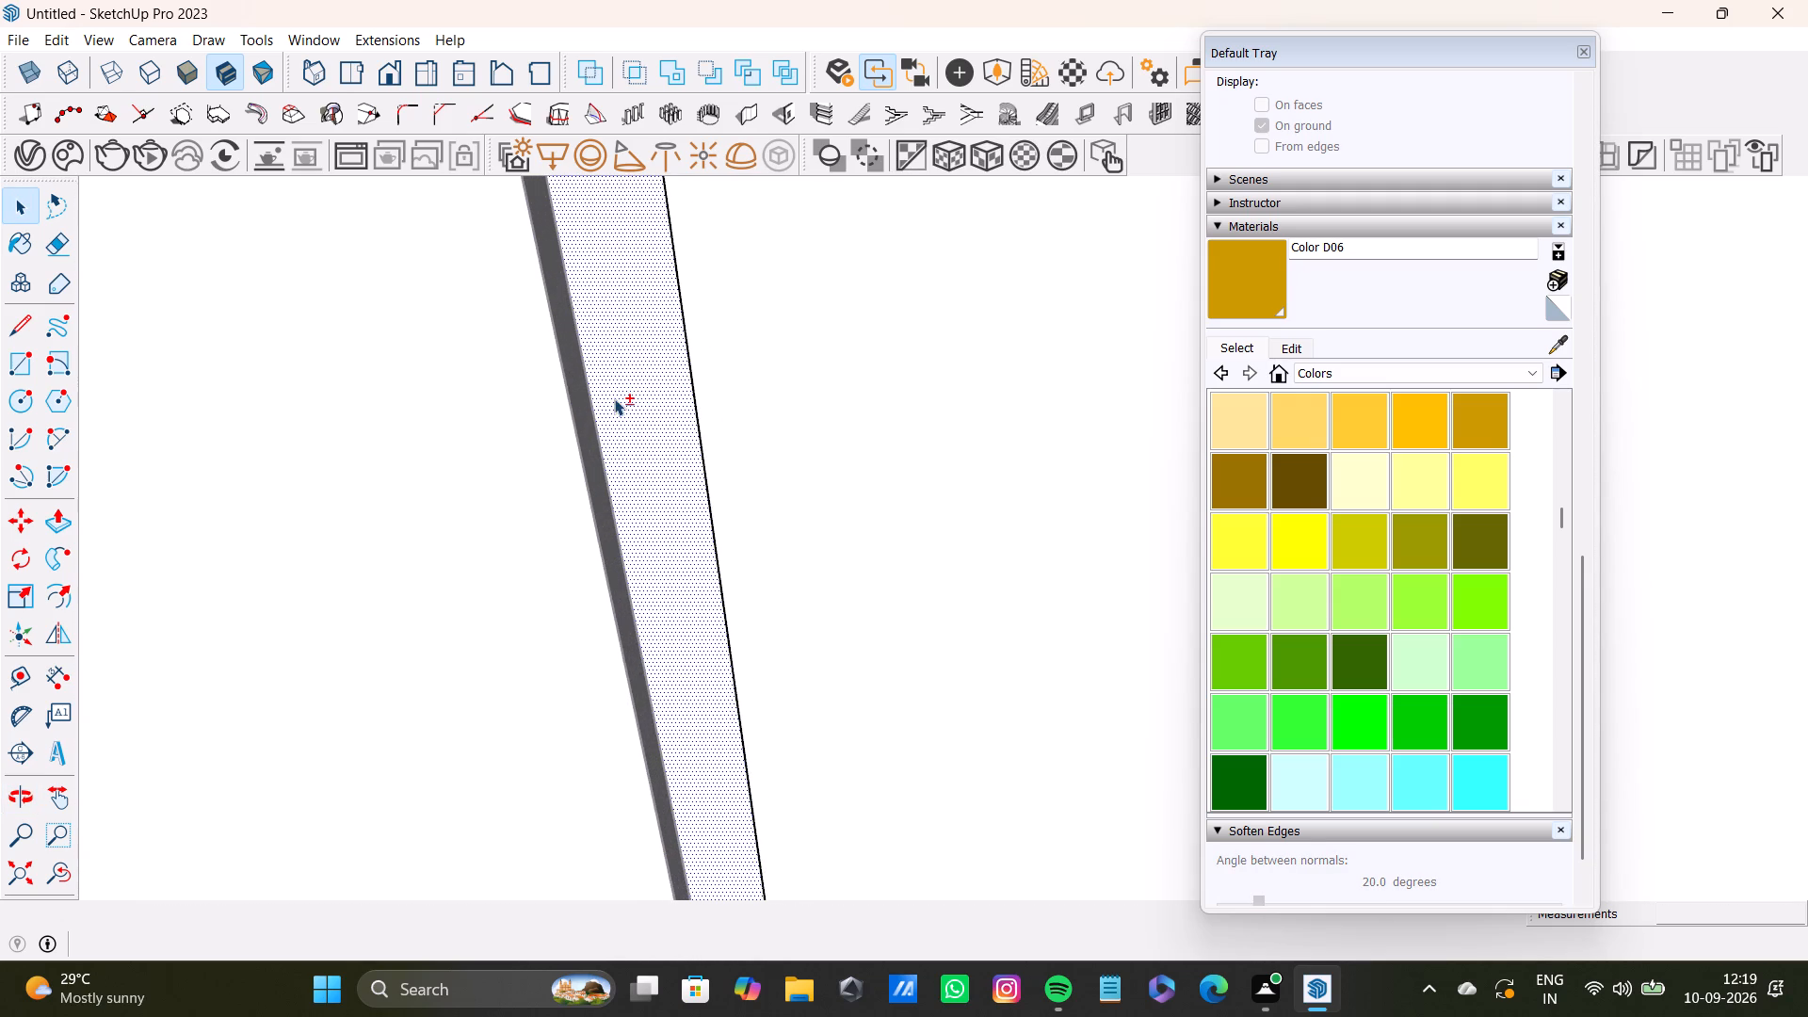
pyautogui.keyDown('shift'); pyautogui.scroll(2, 614, 398); pyautogui.keyUp('shift')
pyautogui.keyDown('shift'); pyautogui.click(567, 431); pyautogui.keyUp('shift')
pyautogui.keyDown('shift'); pyautogui.scroll(-9, 567, 431); pyautogui.keyUp('shift')
pyautogui.moveTo(567, 518); pyautogui.dragTo(818, 488, button='middle')
pyautogui.scroll(2, 723, 491)
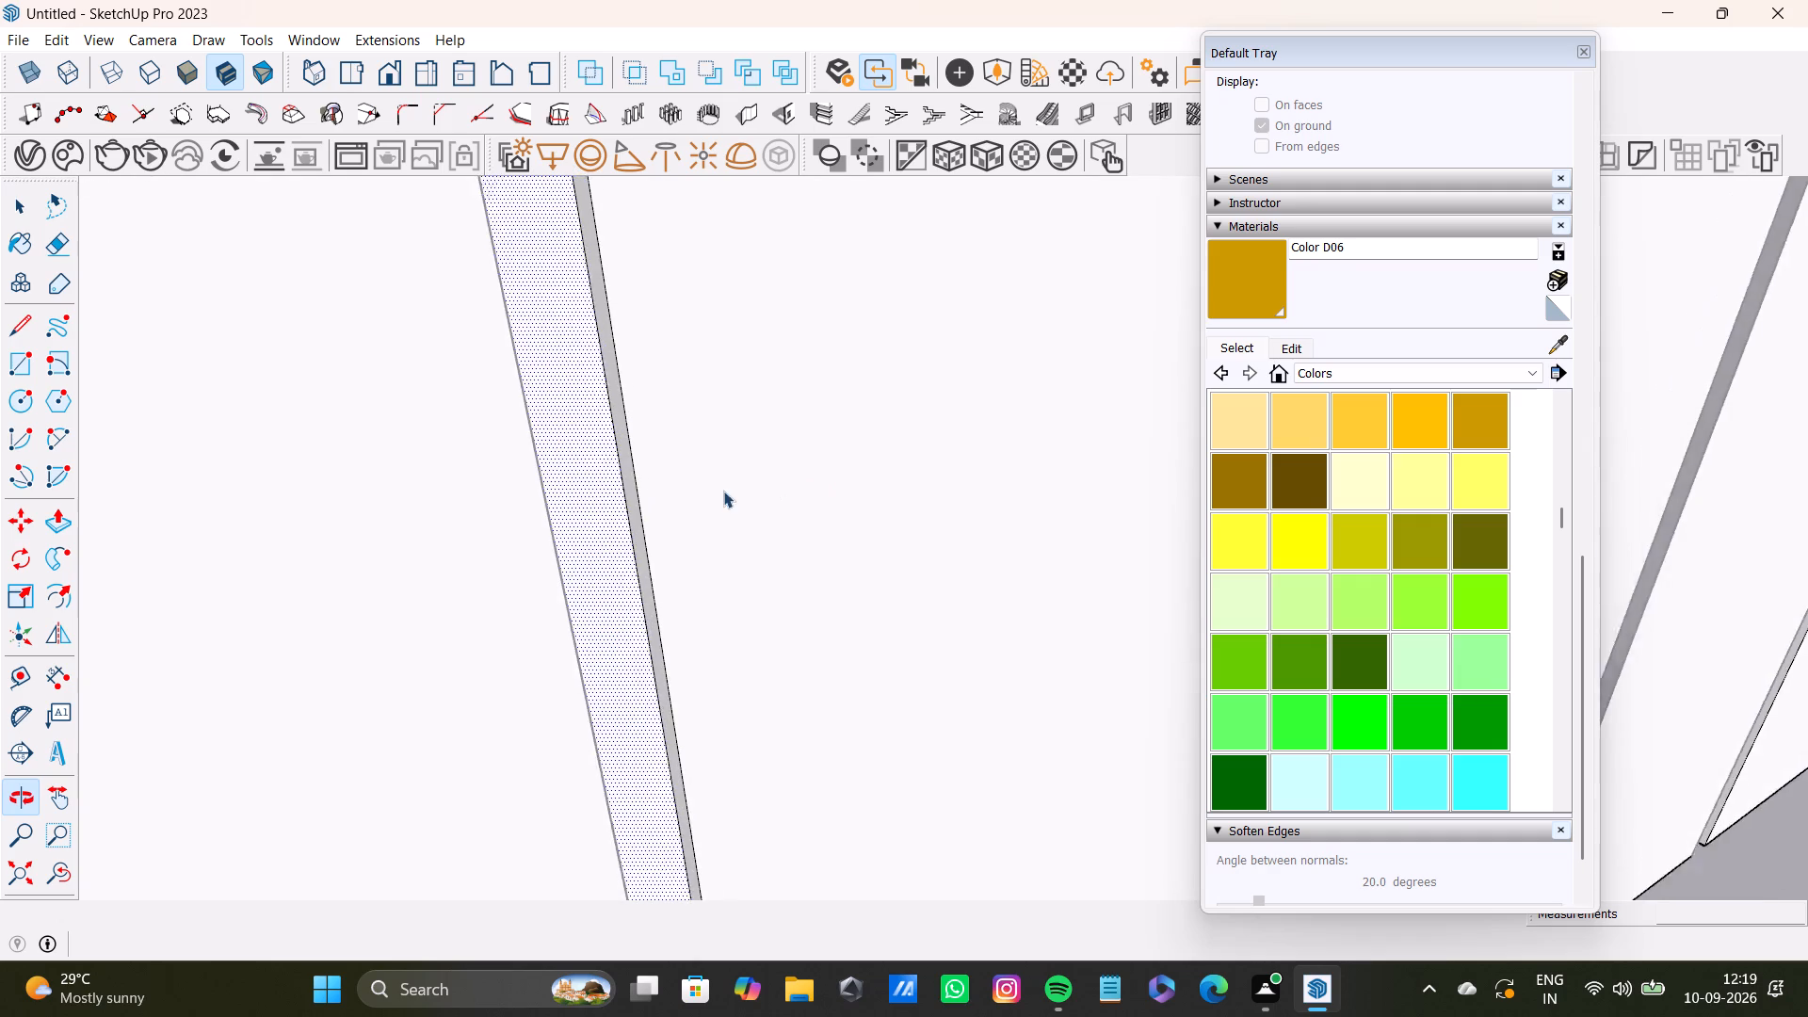
pyautogui.scroll(2, 723, 491)
pyautogui.keyDown('shift'); pyautogui.moveTo(658, 517); pyautogui.dragTo(756, 469, button='middle'); pyautogui.keyUp('shift')
pyautogui.moveTo(702, 492); pyautogui.dragTo(805, 465, button='middle')
pyautogui.keyDown('shift'); pyautogui.click(698, 447); pyautogui.keyUp('shift')
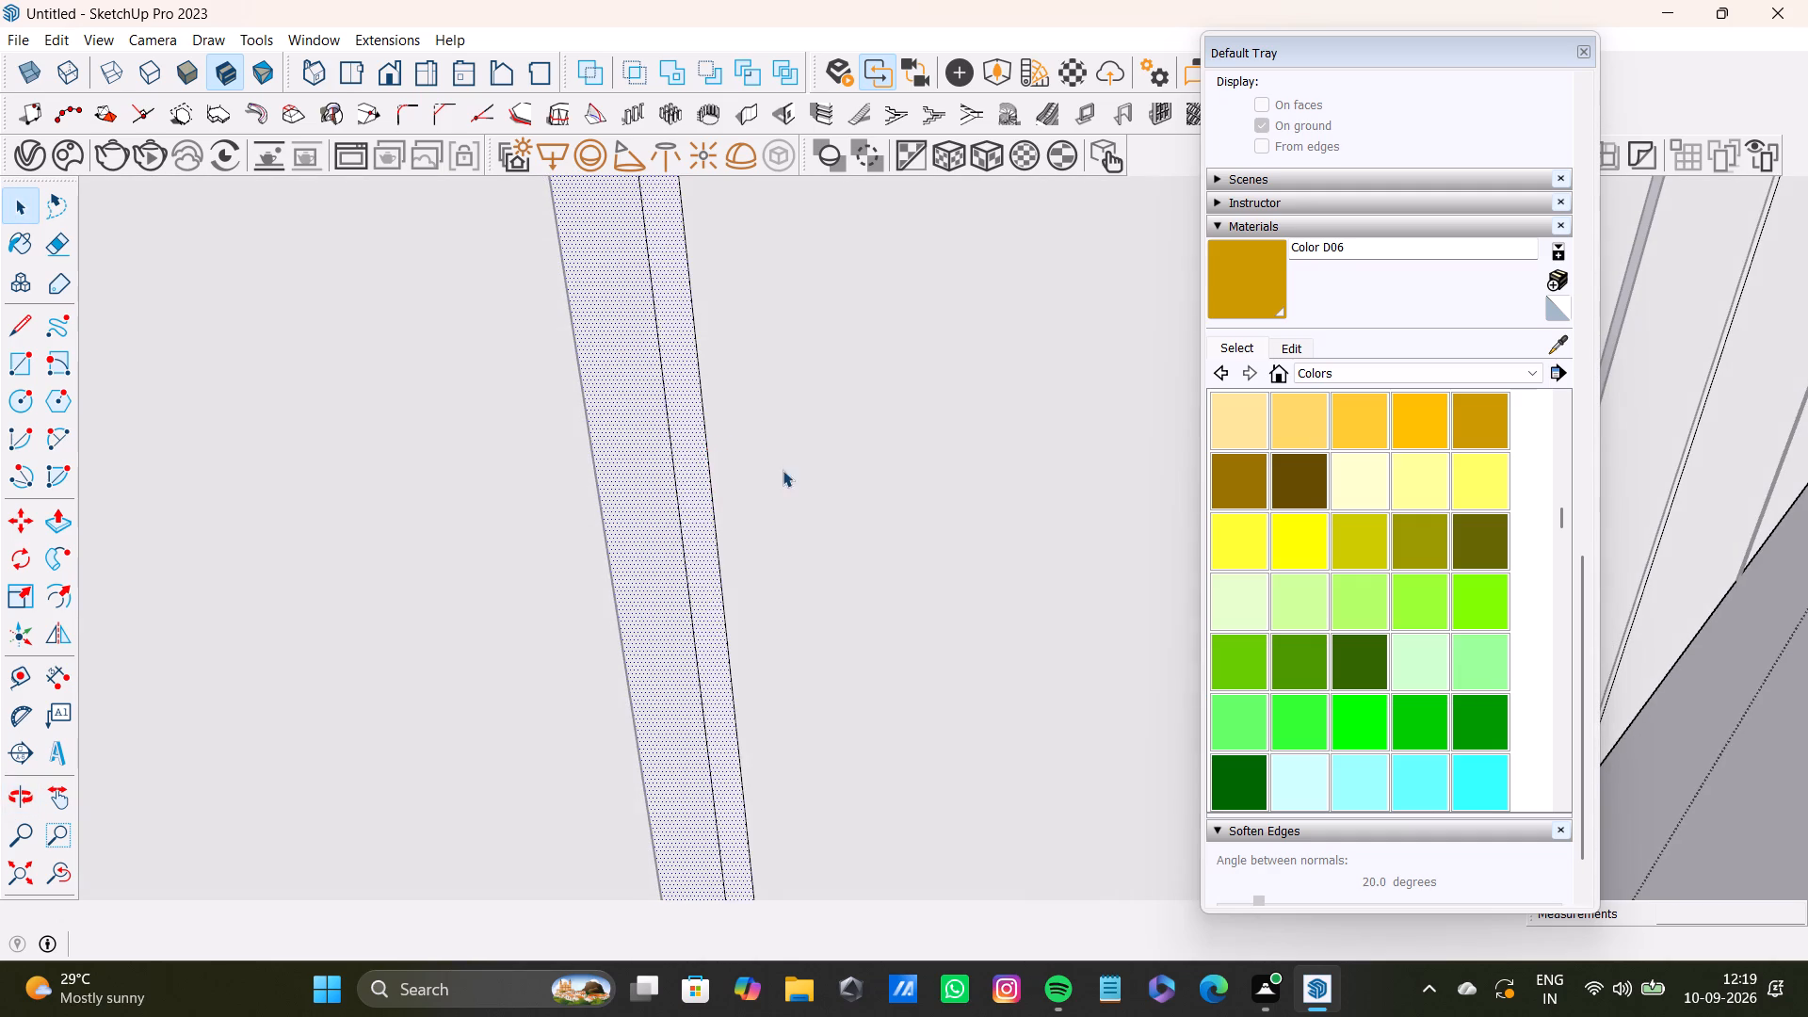
pyautogui.scroll(-3, 783, 470)
pyautogui.moveTo(816, 474); pyautogui.dragTo(456, 558, button='middle')
pyautogui.moveTo(625, 488); pyautogui.dragTo(427, 523, button='middle')
pyautogui.scroll(4, 652, 438)
pyautogui.keyDown('shift'); pyautogui.click(733, 417); pyautogui.keyUp('shift')
pyautogui.keyDown('shift'); pyautogui.scroll(-3, 731, 432); pyautogui.keyUp('shift')
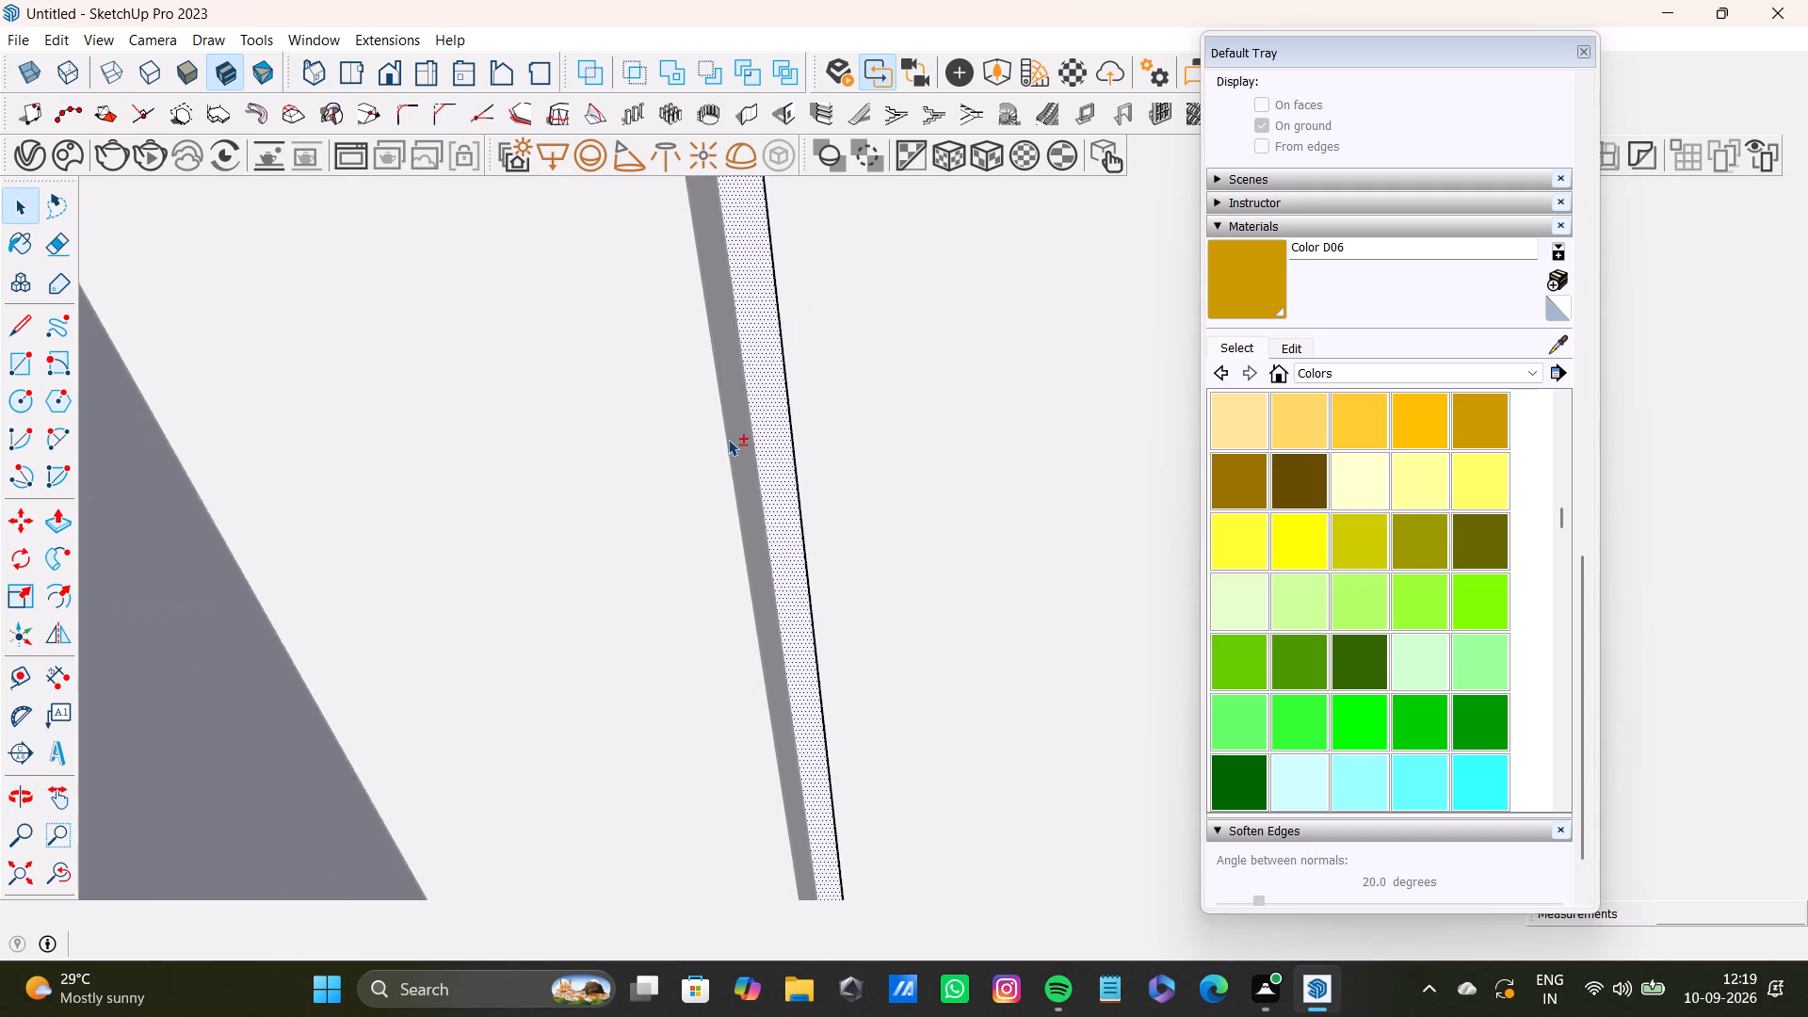
# Add the back and right-hand side faces of the groove between the cabinet's second and third front panels to the selection.
pyautogui.keyDown('shift'); pyautogui.scroll(-16, 728, 439); pyautogui.keyUp('shift')
pyautogui.keyDown('shift'); pyautogui.moveTo(911, 547); pyautogui.dragTo(386, 382, button='middle'); pyautogui.keyUp('shift')
pyautogui.keyDown('shift'); pyautogui.scroll(13, 594, 372); pyautogui.keyUp('shift')
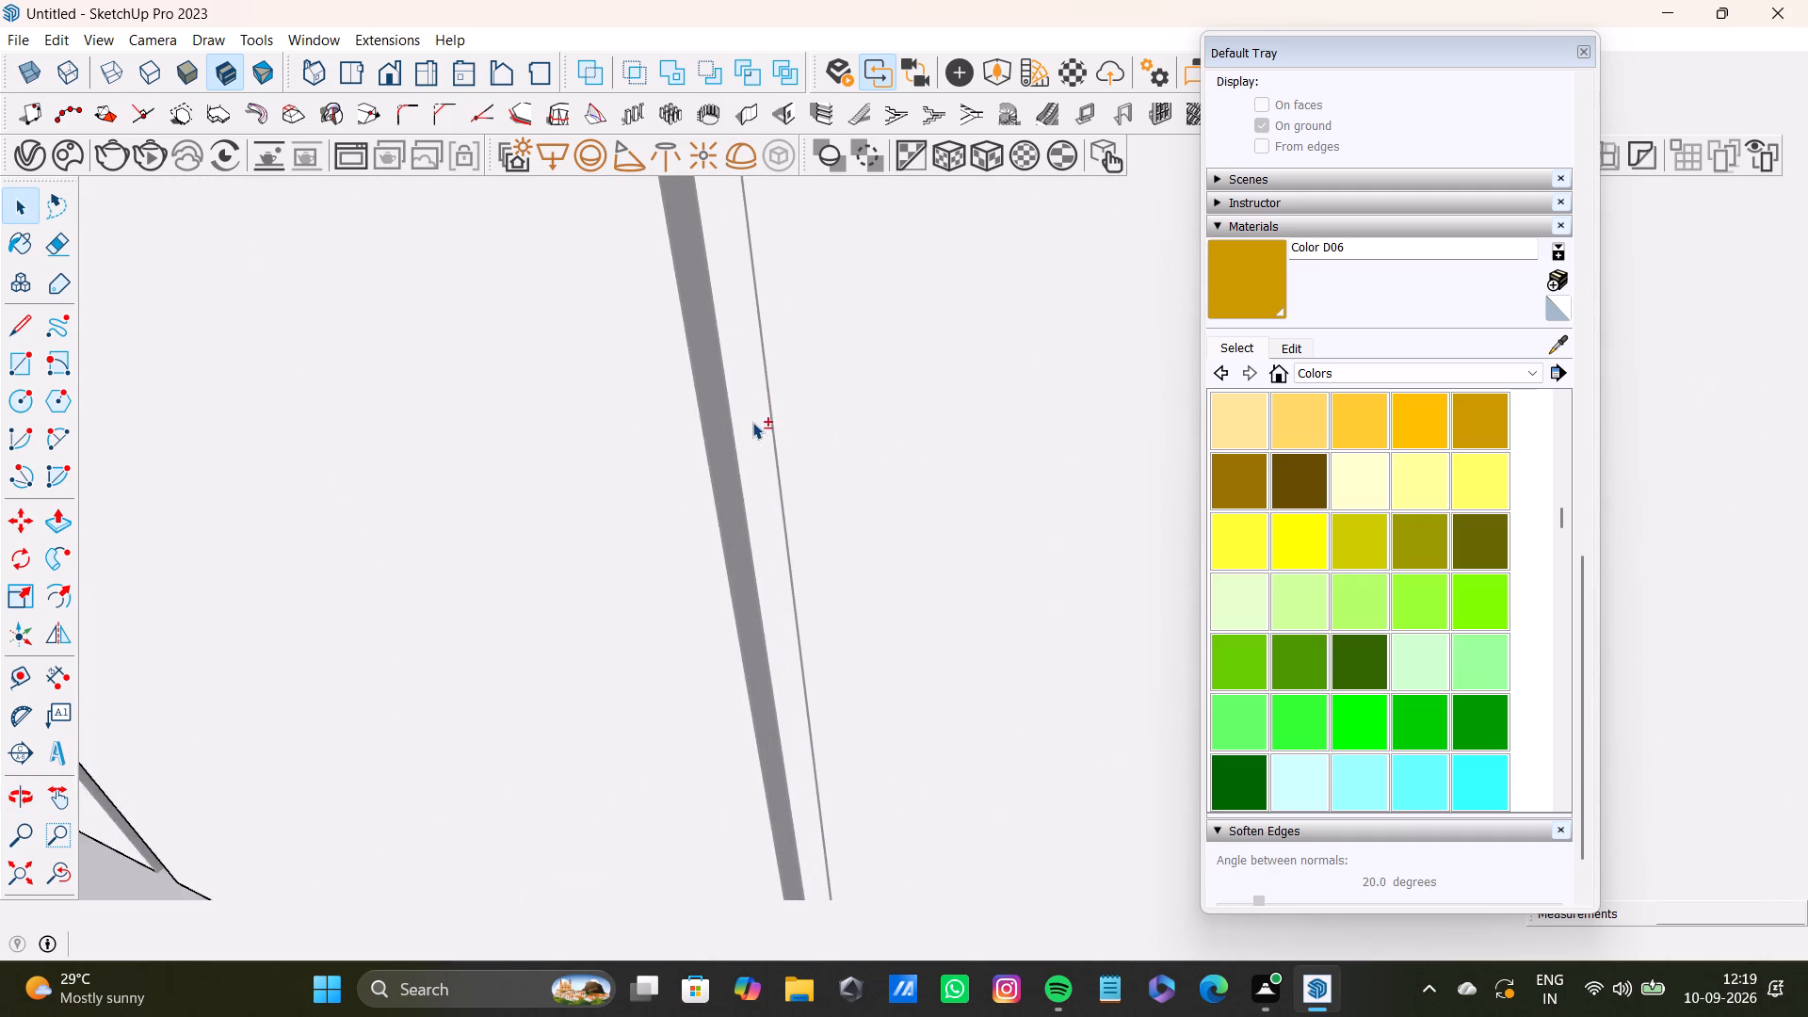
pyautogui.keyDown('shift'); pyautogui.scroll(2, 752, 422); pyautogui.keyUp('shift')
pyautogui.keyDown('shift'); pyautogui.click(764, 414); pyautogui.keyUp('shift')
pyautogui.keyDown('shift'); pyautogui.scroll(-17, 758, 414); pyautogui.keyUp('shift')
pyautogui.moveTo(722, 449); pyautogui.dragTo(885, 426, button='middle')
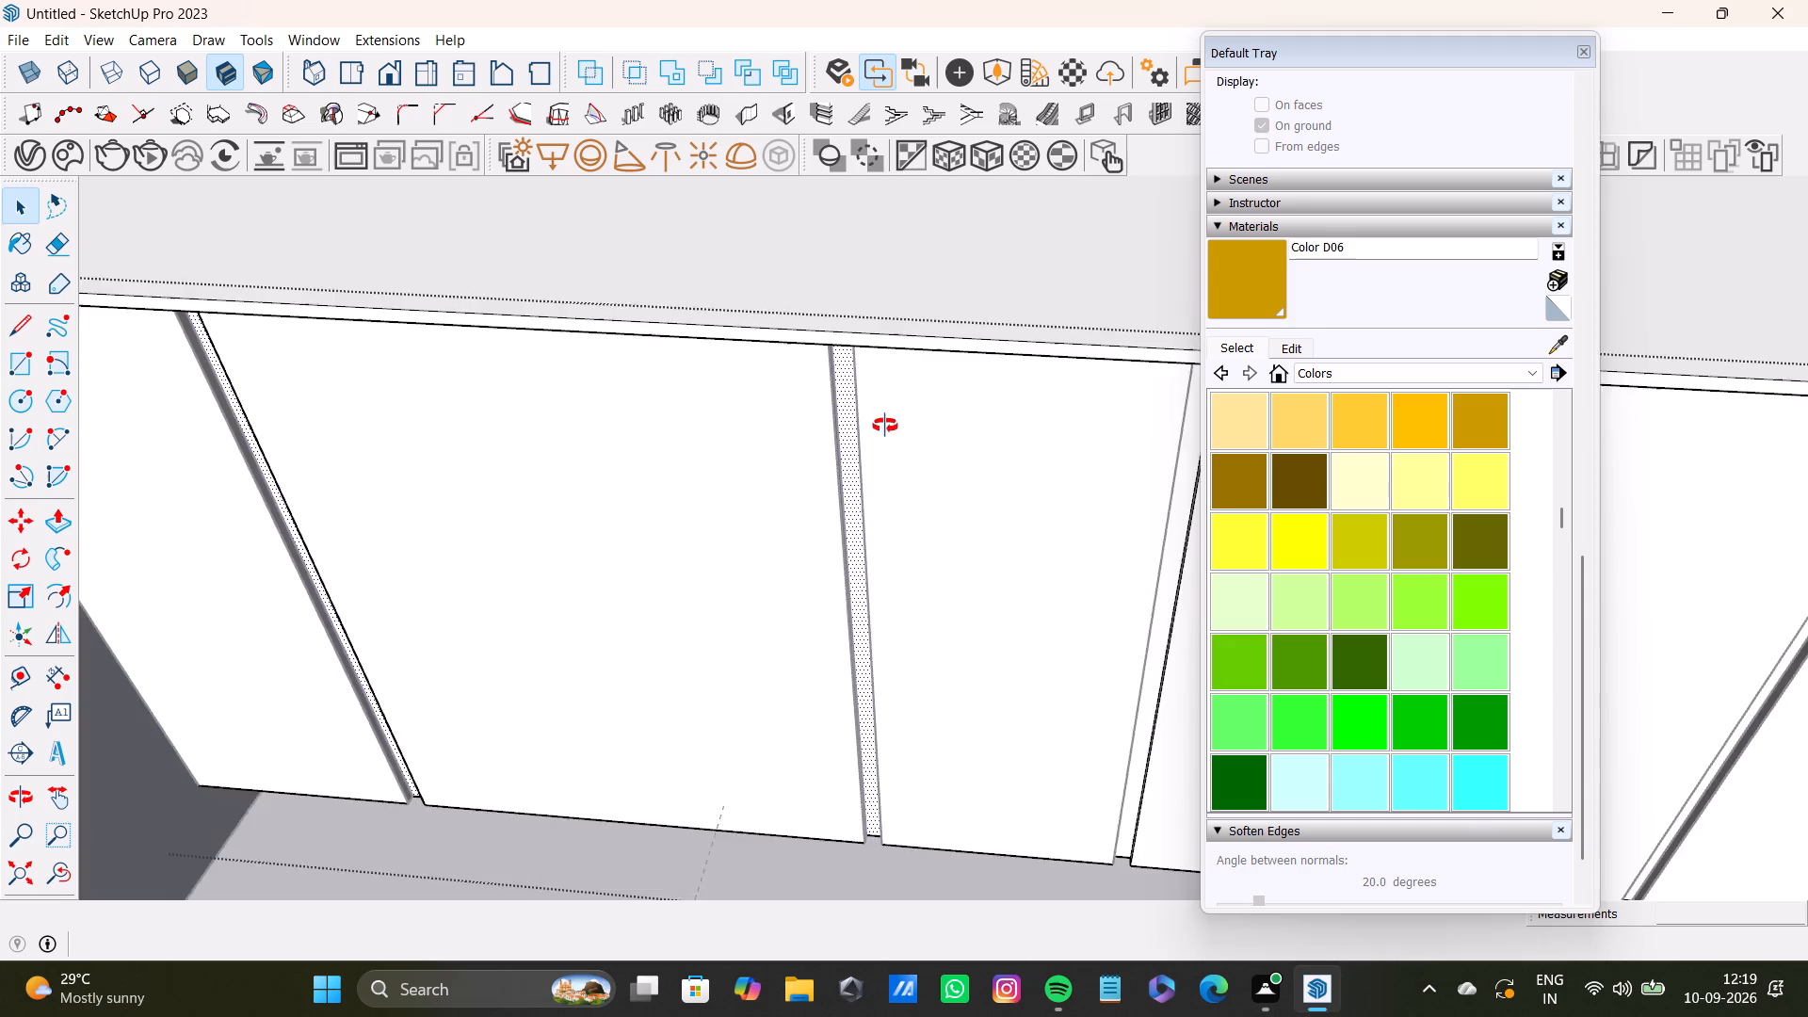
pyautogui.moveTo(885, 426); pyautogui.dragTo(920, 414, button='middle')
pyautogui.scroll(8, 920, 411)
pyautogui.moveTo(869, 441); pyautogui.dragTo(1088, 425, button='middle')
pyautogui.scroll(-1, 1095, 423)
pyautogui.scroll(4, 973, 435)
pyautogui.keyDown('shift'); pyautogui.click(859, 425); pyautogui.keyUp('shift')
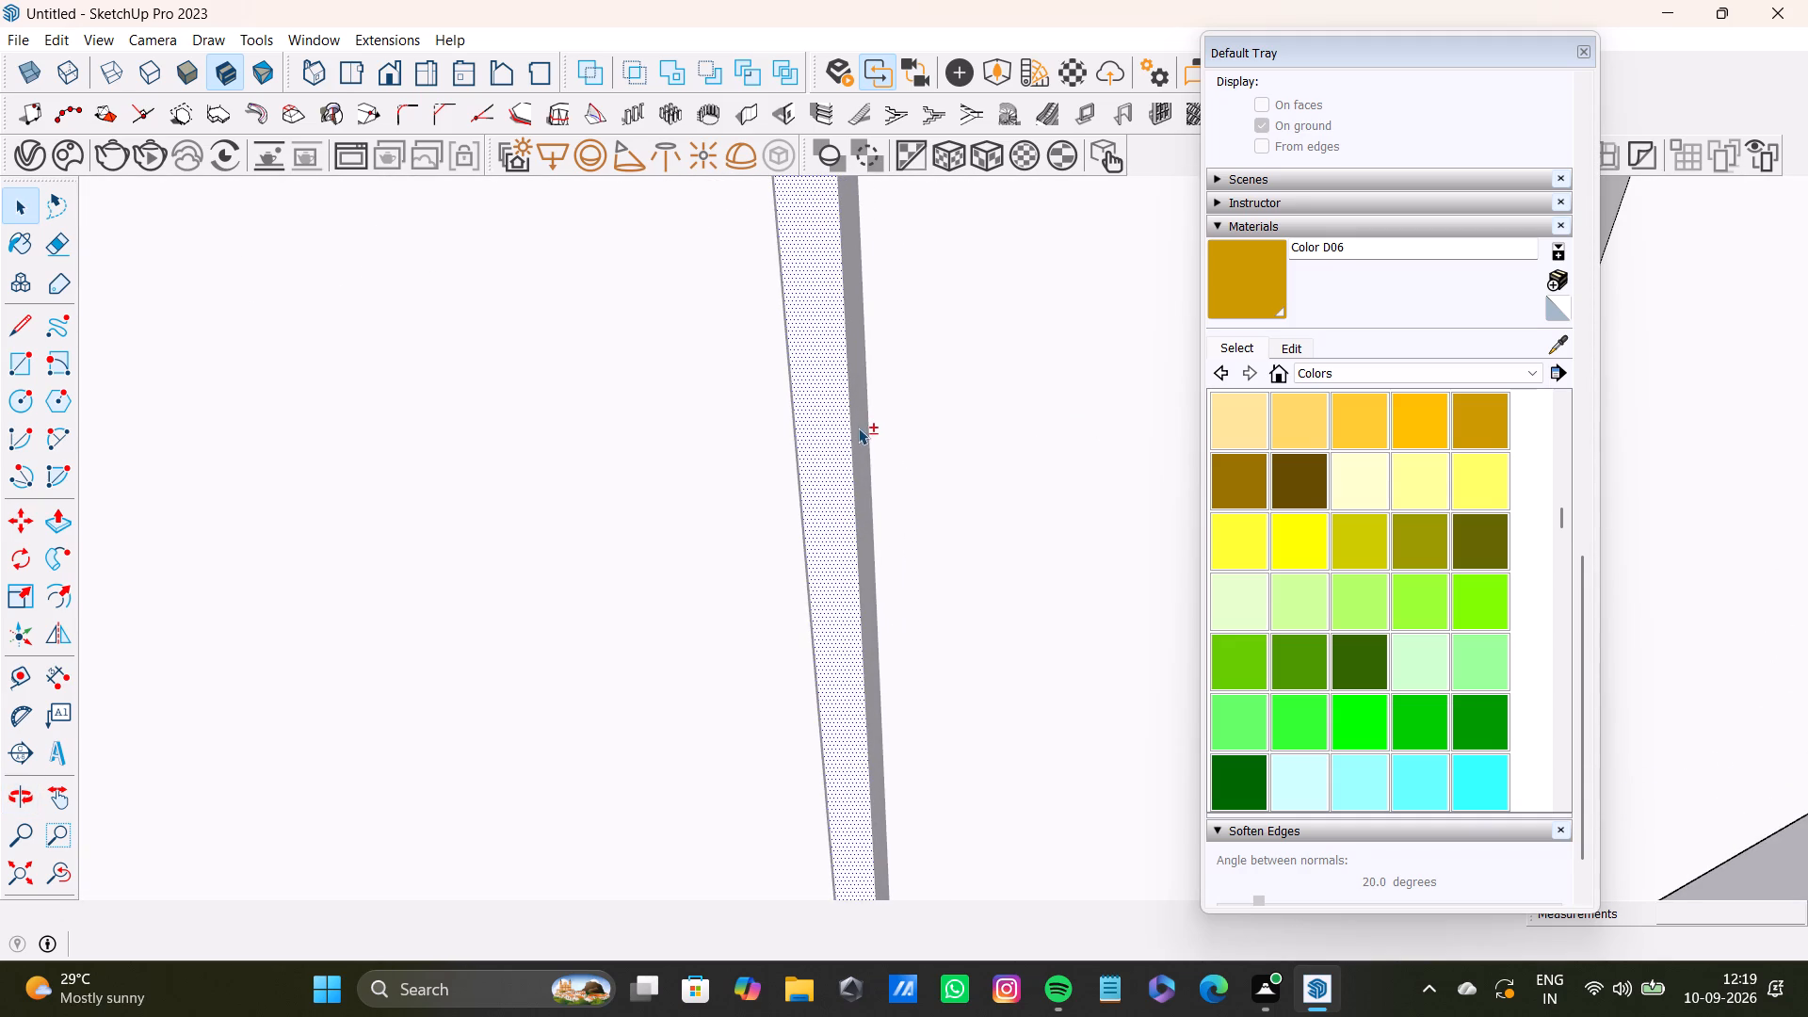
pyautogui.keyDown('shift'); pyautogui.scroll(-10, 858, 428); pyautogui.keyUp('shift')
# Add the back and right-hand side faces of the groove between the cabinet's third and fourth front panels to the selection.
pyautogui.keyDown('shift'); pyautogui.moveTo(1038, 382); pyautogui.dragTo(618, 469, button='middle'); pyautogui.keyUp('shift')
pyautogui.keyDown('shift'); pyautogui.scroll(12, 823, 367); pyautogui.keyUp('shift')
pyautogui.keyDown('shift'); pyautogui.click(779, 366); pyautogui.keyUp('shift')
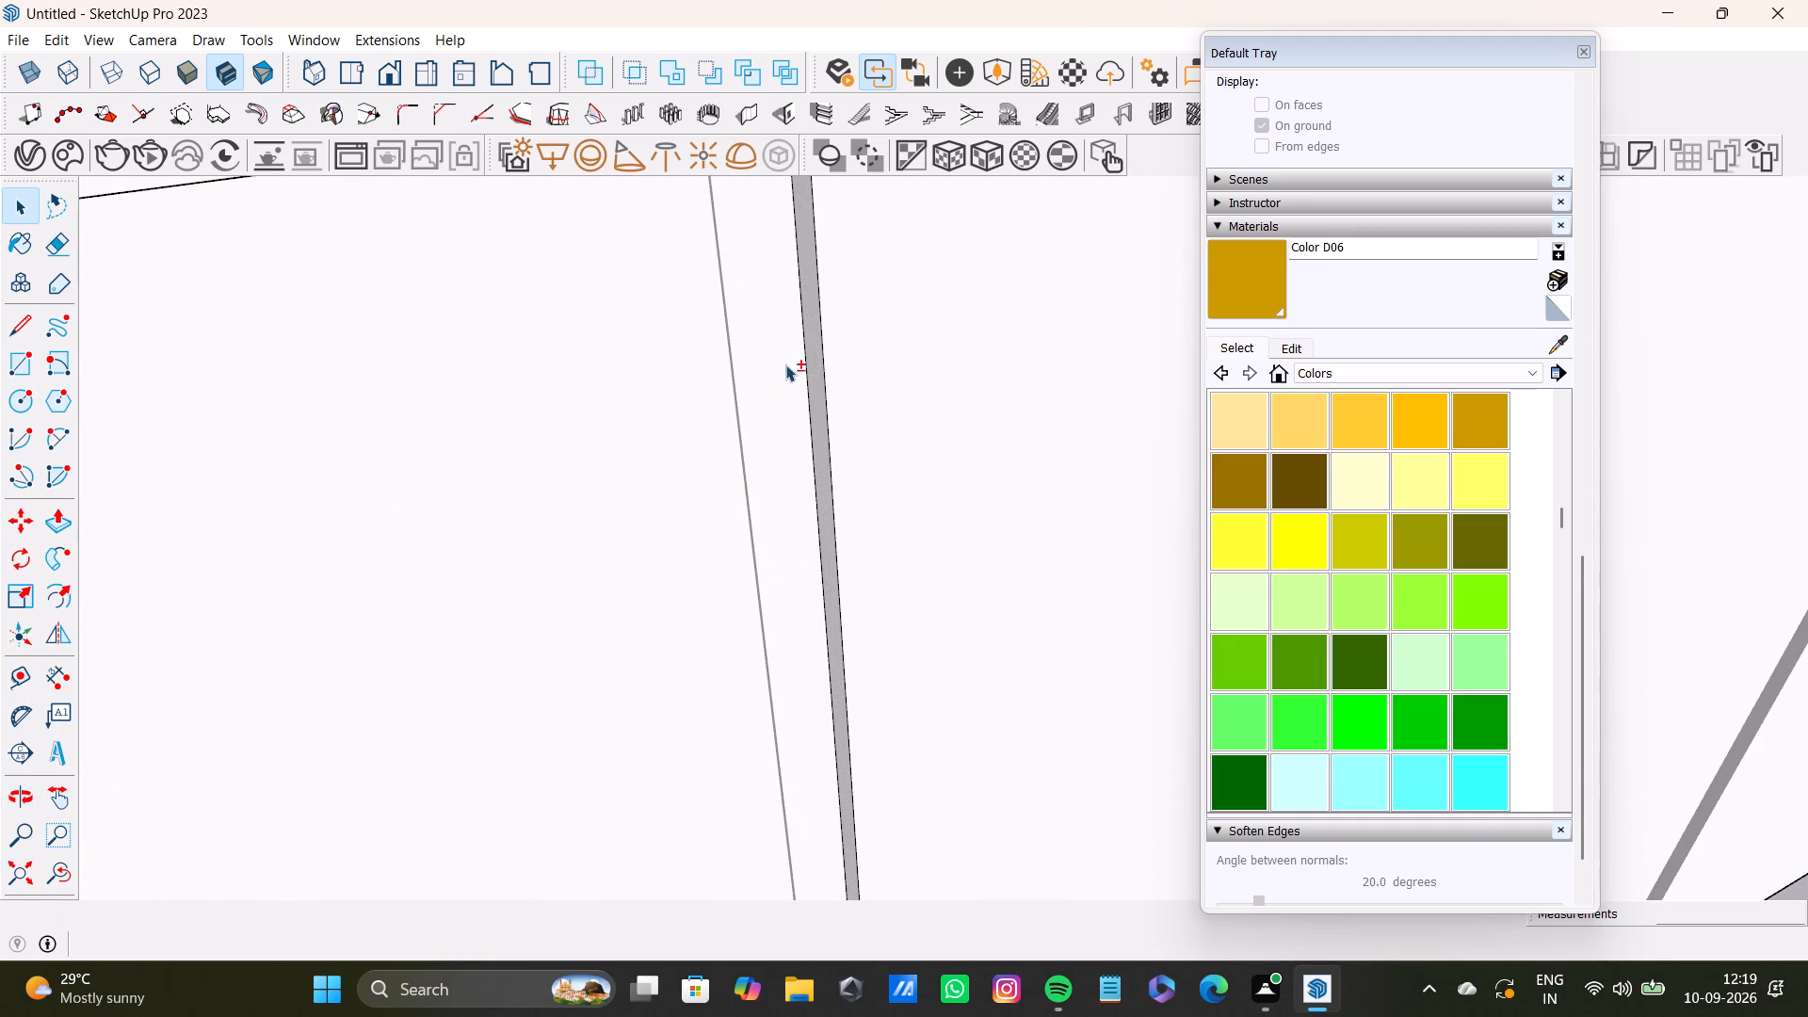
pyautogui.keyDown('shift'); pyautogui.click(815, 379); pyautogui.keyUp('shift')
pyautogui.keyDown('shift'); pyautogui.scroll(-9, 815, 386); pyautogui.keyUp('shift')
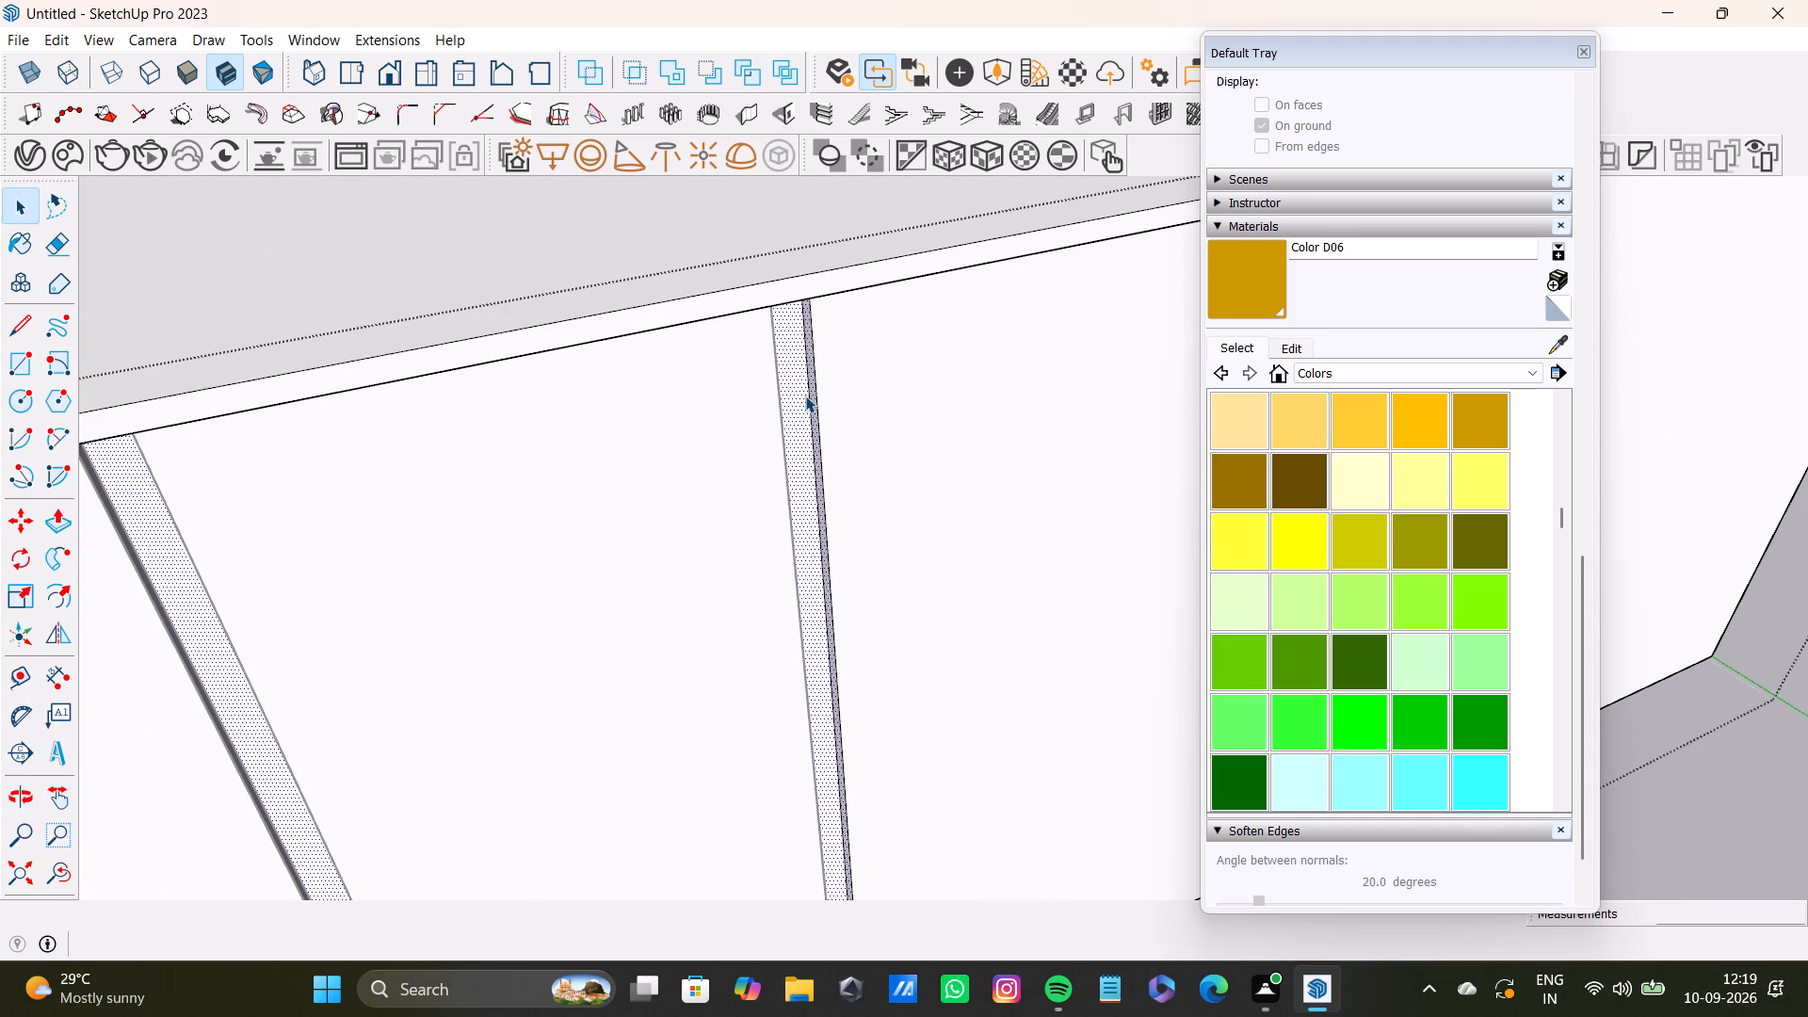
# Add the back face of the fourth groove to the selection and paint all the selected cabinet groove faces with Color D06.
pyautogui.scroll(-7, 804, 388)
pyautogui.keyDown('shift'); pyautogui.moveTo(939, 419); pyautogui.dragTo(559, 607, button='middle'); pyautogui.keyUp('shift')
pyautogui.scroll(8, 861, 506)
pyautogui.moveTo(905, 476); pyautogui.dragTo(741, 515, button='middle')
pyautogui.scroll(-1, 747, 507)
pyautogui.scroll(4, 815, 478)
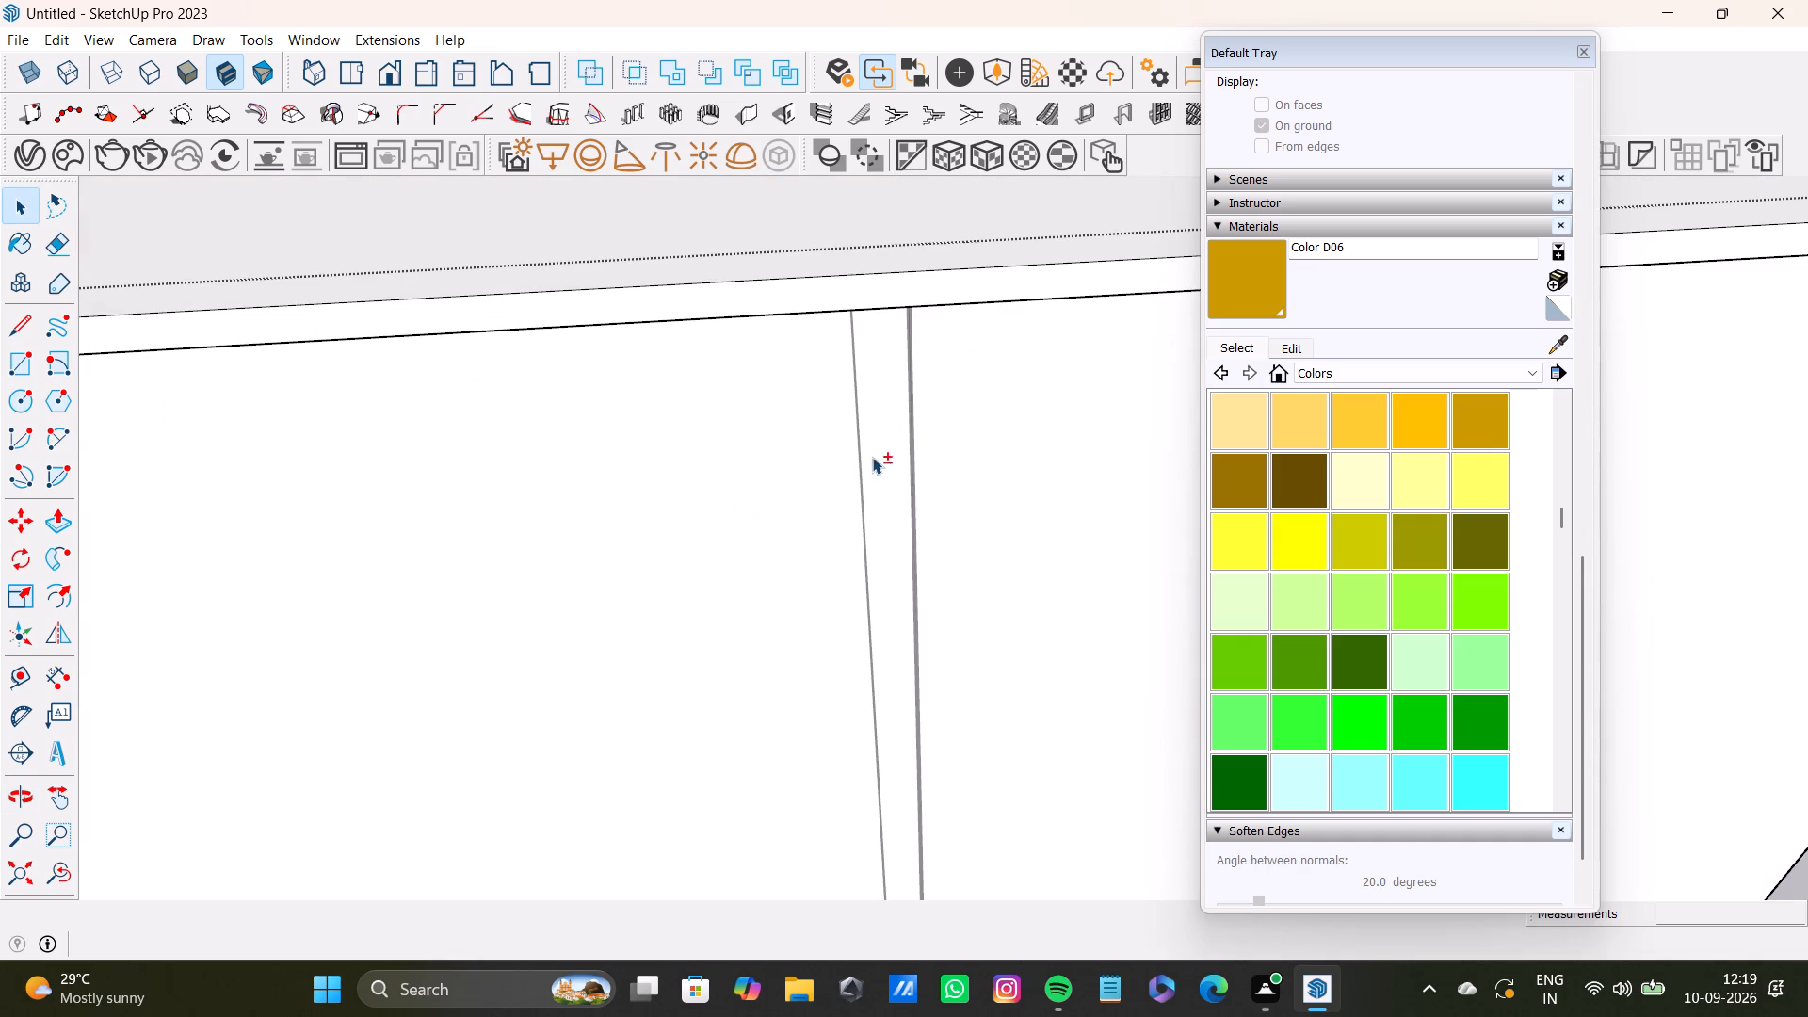
pyautogui.keyDown('shift'); pyautogui.click(891, 447); pyautogui.keyUp('shift')
pyautogui.scroll(-4, 888, 495)
pyautogui.moveTo(877, 525); pyautogui.dragTo(1088, 486, button='middle')
pyautogui.scroll(3, 1104, 475)
pyautogui.keyDown('shift'); pyautogui.moveTo(1095, 462); pyautogui.dragTo(686, 545, button='middle'); pyautogui.keyUp('shift')
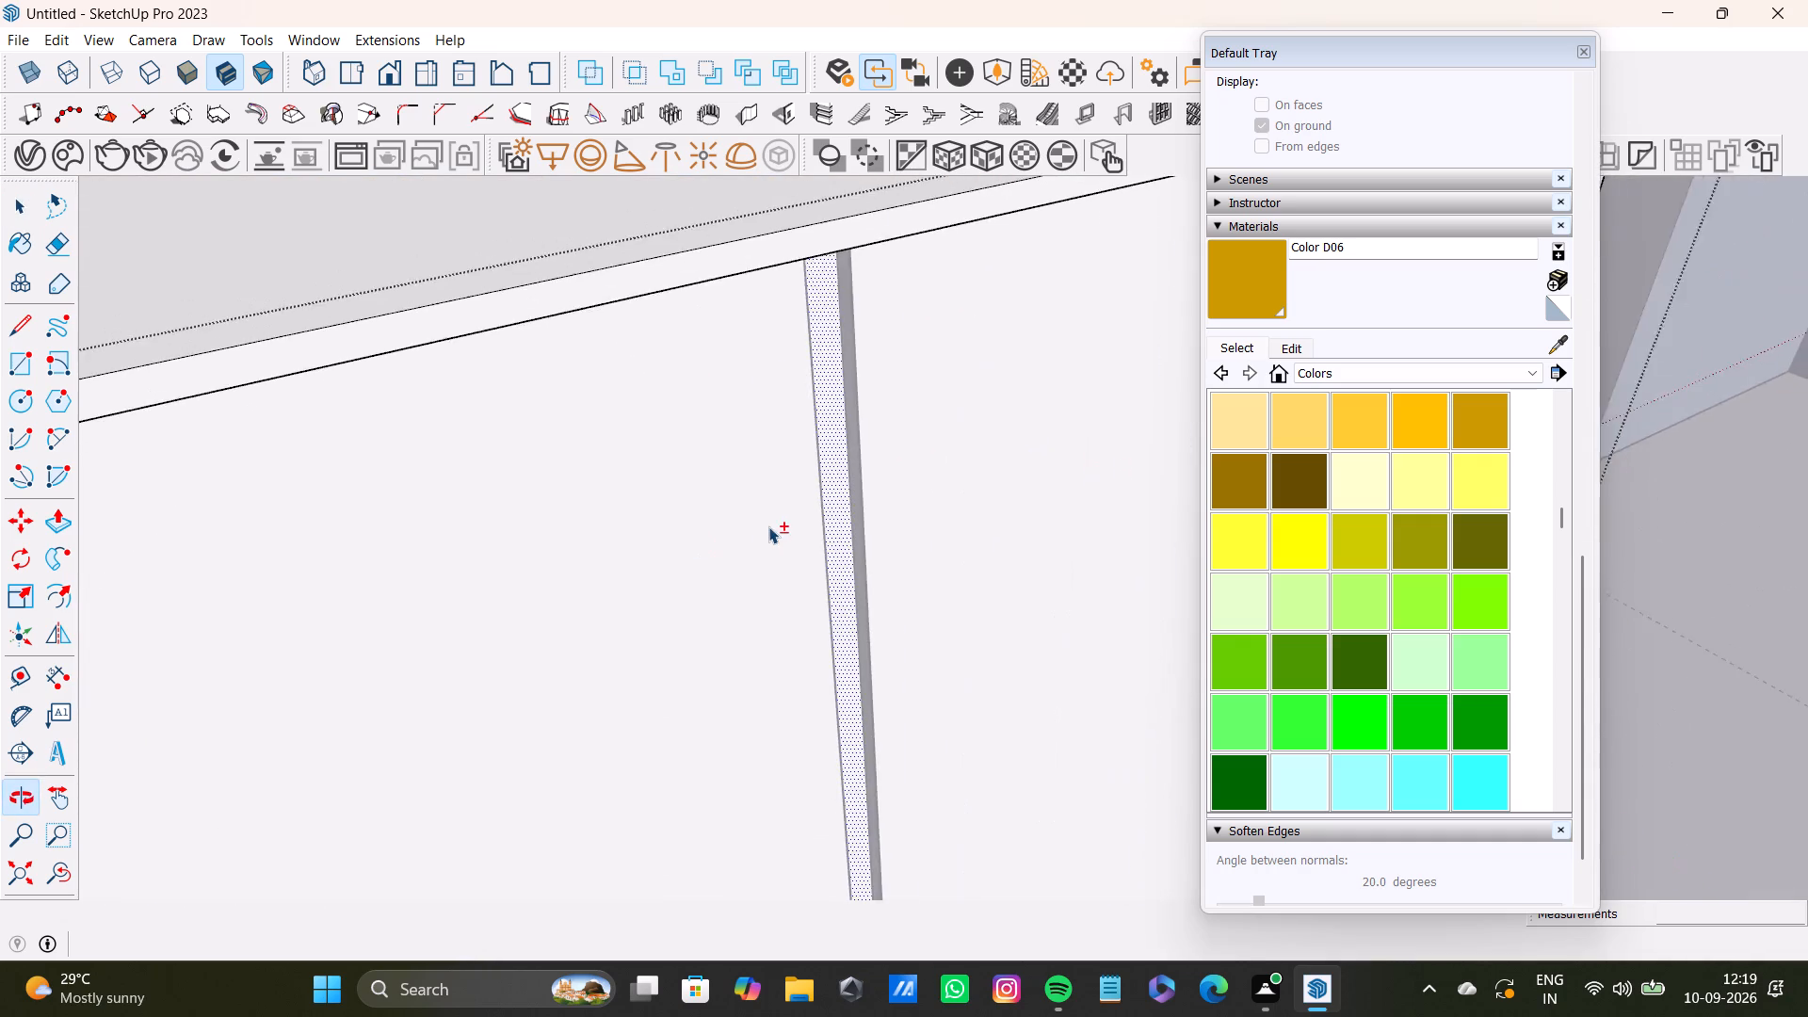
pyautogui.keyDown('shift'); pyautogui.scroll(3, 768, 526); pyautogui.keyUp('shift')
pyautogui.moveTo(771, 526); pyautogui.dragTo(868, 538, button='middle')
pyautogui.keyDown('shift'); pyautogui.scroll(3, 887, 535); pyautogui.keyUp('shift')
pyautogui.keyDown('shift'); pyautogui.click(1278, 275); pyautogui.keyUp('shift')
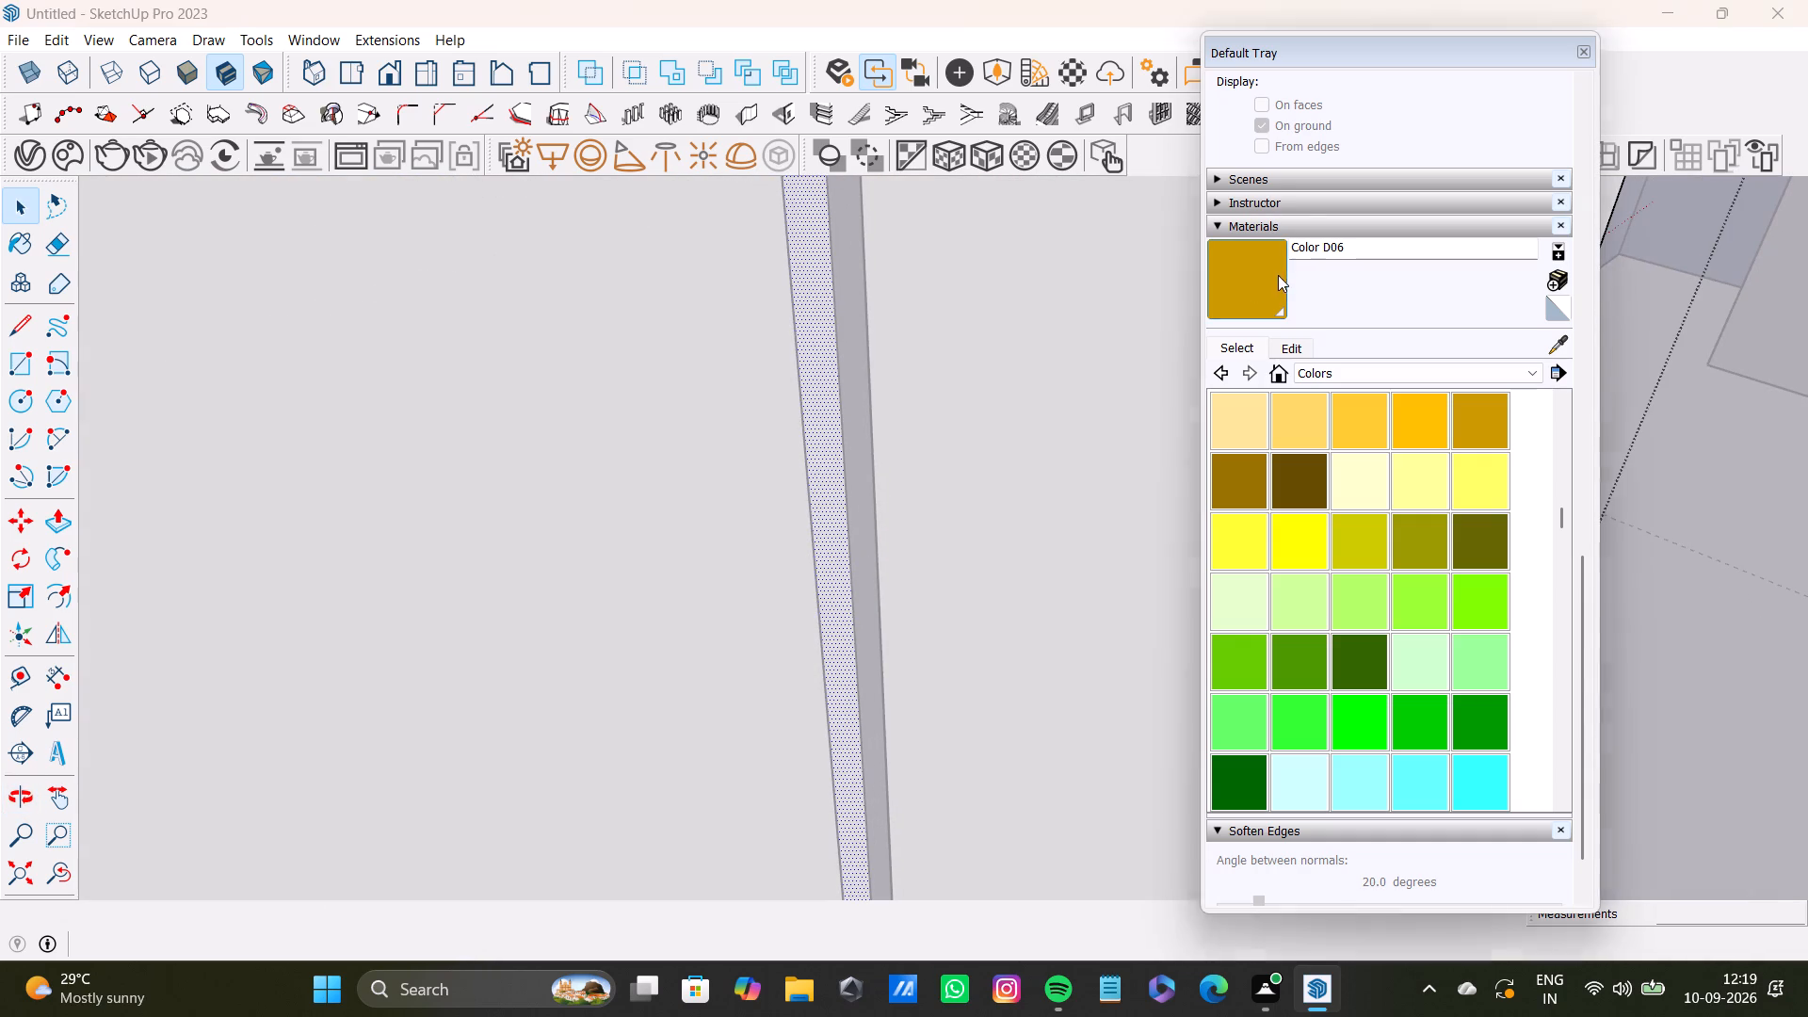
pyautogui.keyDown('shift'); pyautogui.click(822, 303); pyautogui.keyUp('shift')
pyautogui.keyDown('shift'); pyautogui.scroll(-19, 822, 303); pyautogui.keyUp('shift')
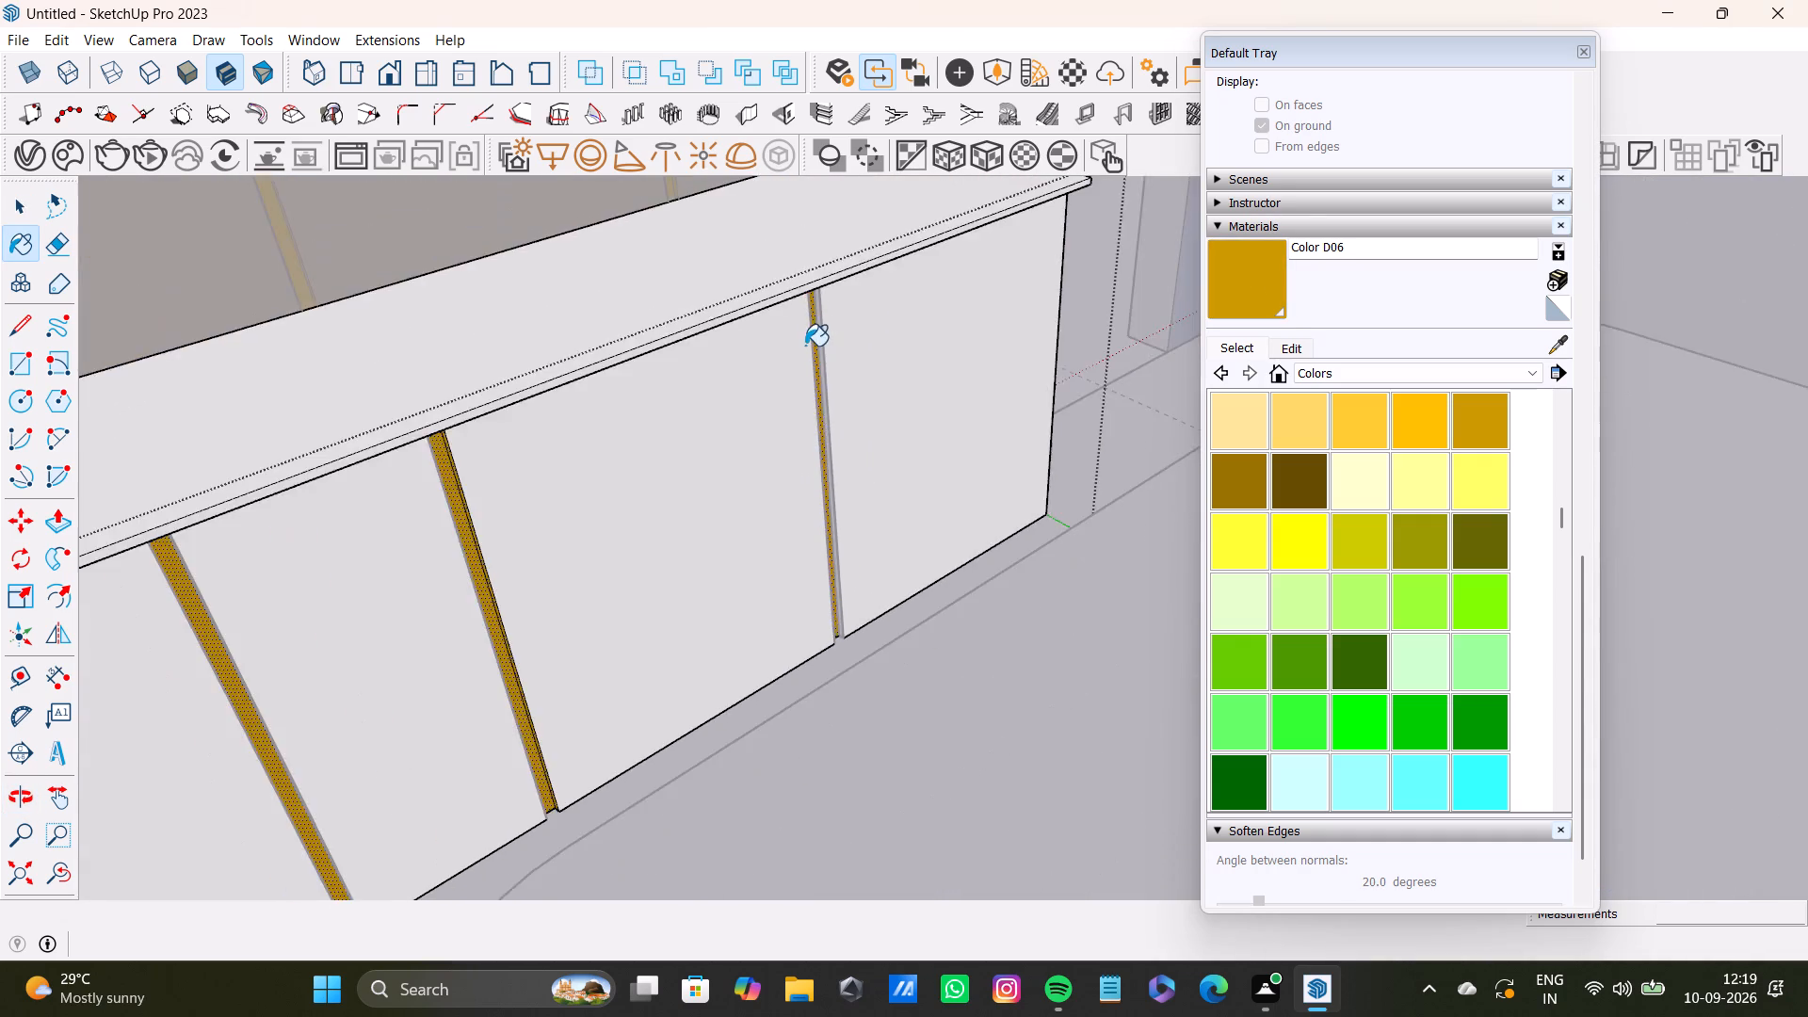
pyautogui.keyDown('shift'); pyautogui.scroll(-5, 805, 346); pyautogui.keyUp('shift')
pyautogui.press('space')
pyautogui.scroll(-5, 687, 425)
pyautogui.moveTo(773, 429); pyautogui.dragTo(630, 506, button='middle')
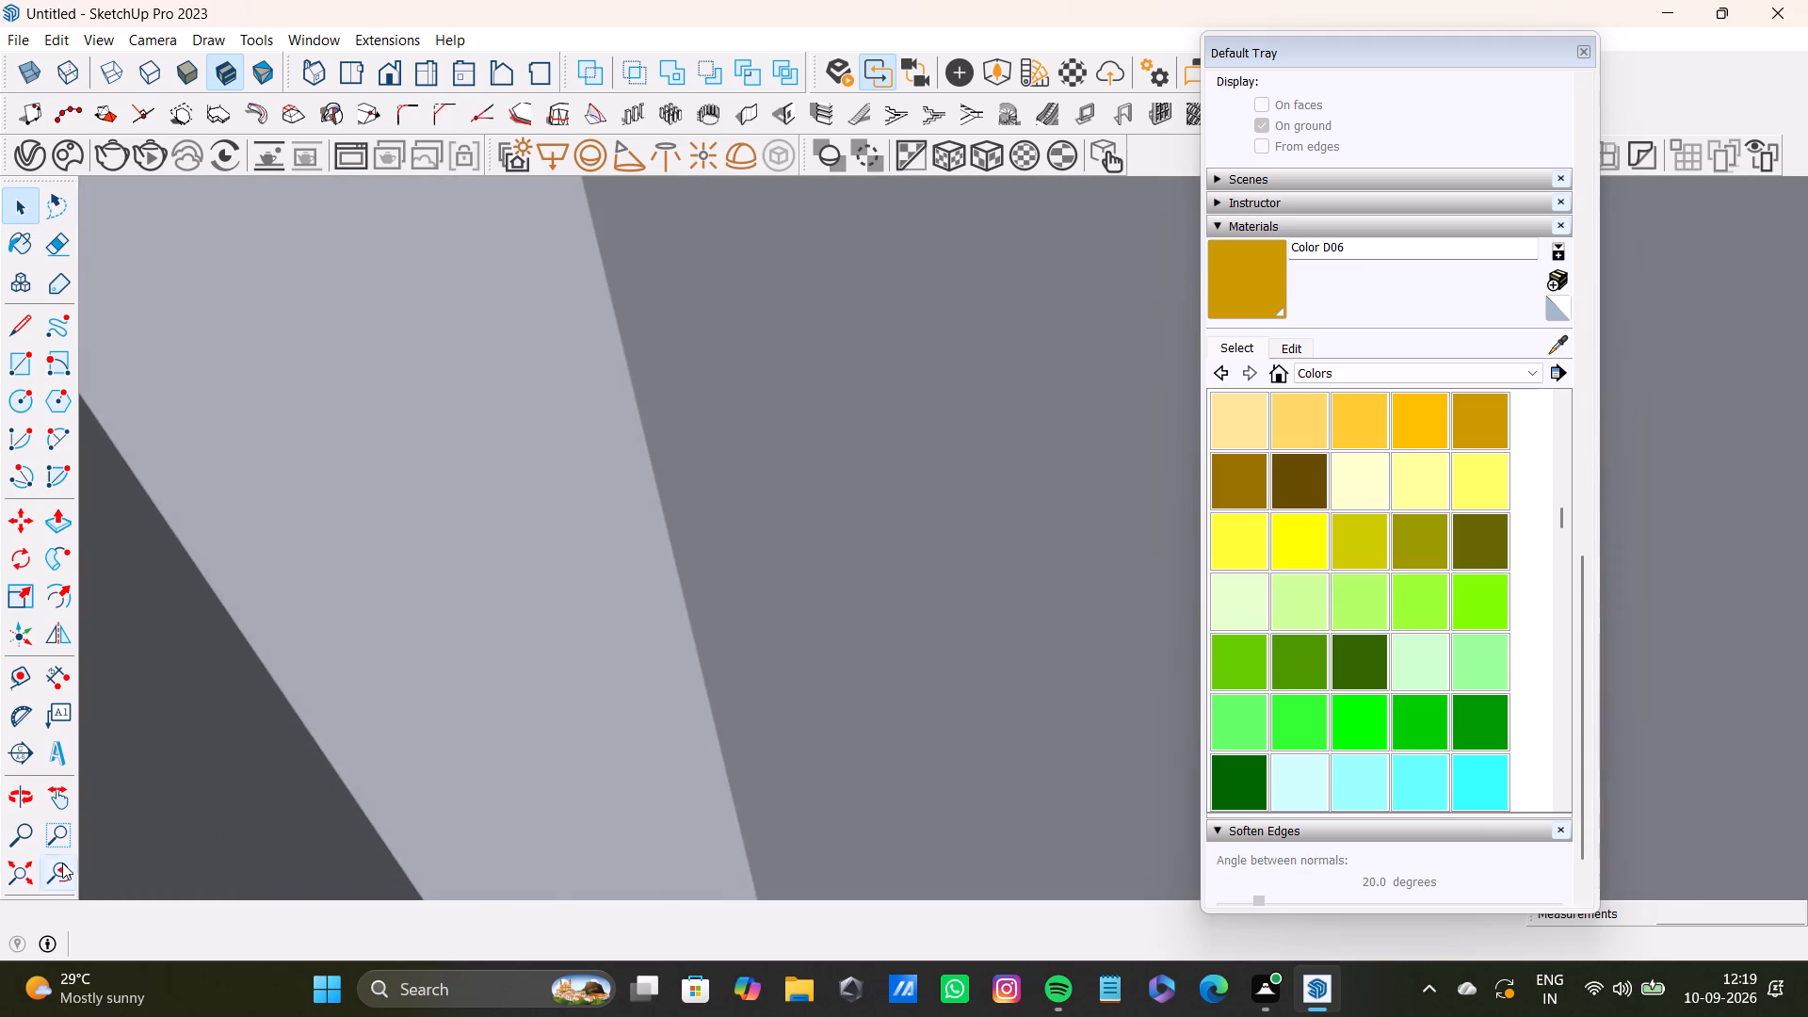
pyautogui.click(62, 863)
pyautogui.moveTo(705, 619); pyautogui.dragTo(322, 702, button='middle')
pyautogui.click(22, 874)
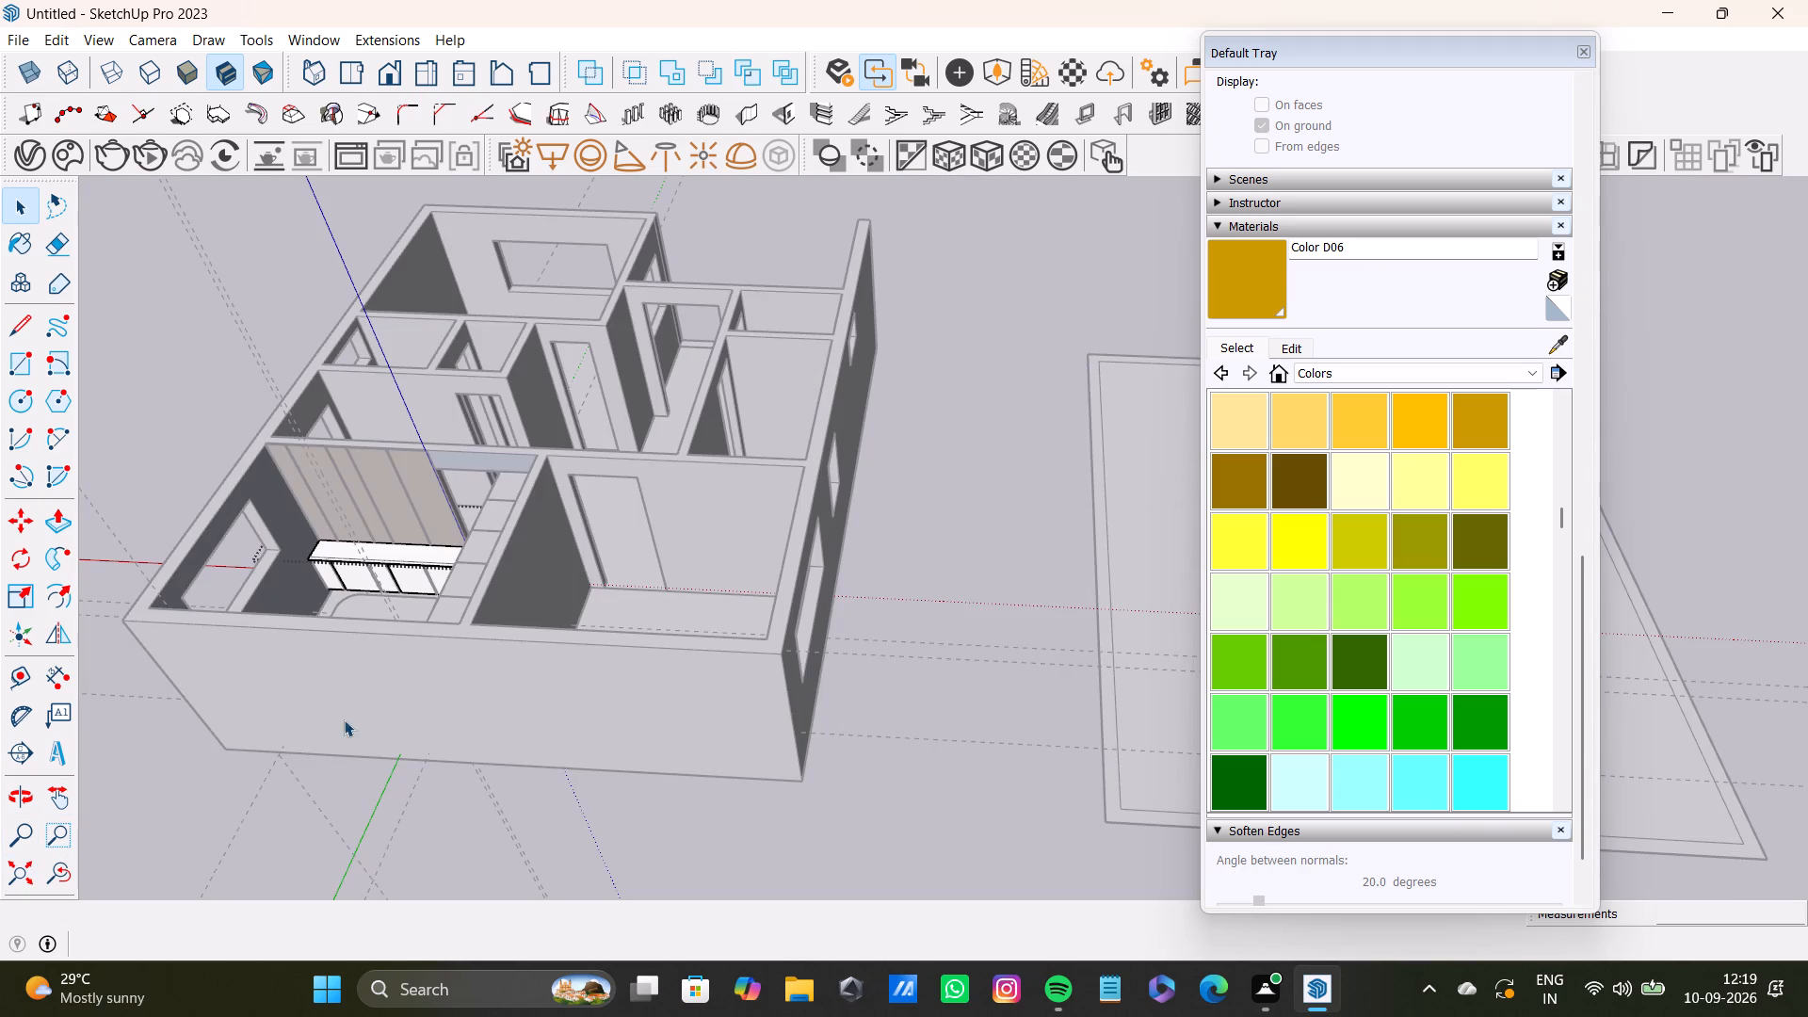
pyautogui.press('space')
pyautogui.click(1050, 299)
# Paint the unpainted left-hand side face of the cabinet's first front groove with Color D06.
pyautogui.scroll(16, 372, 588)
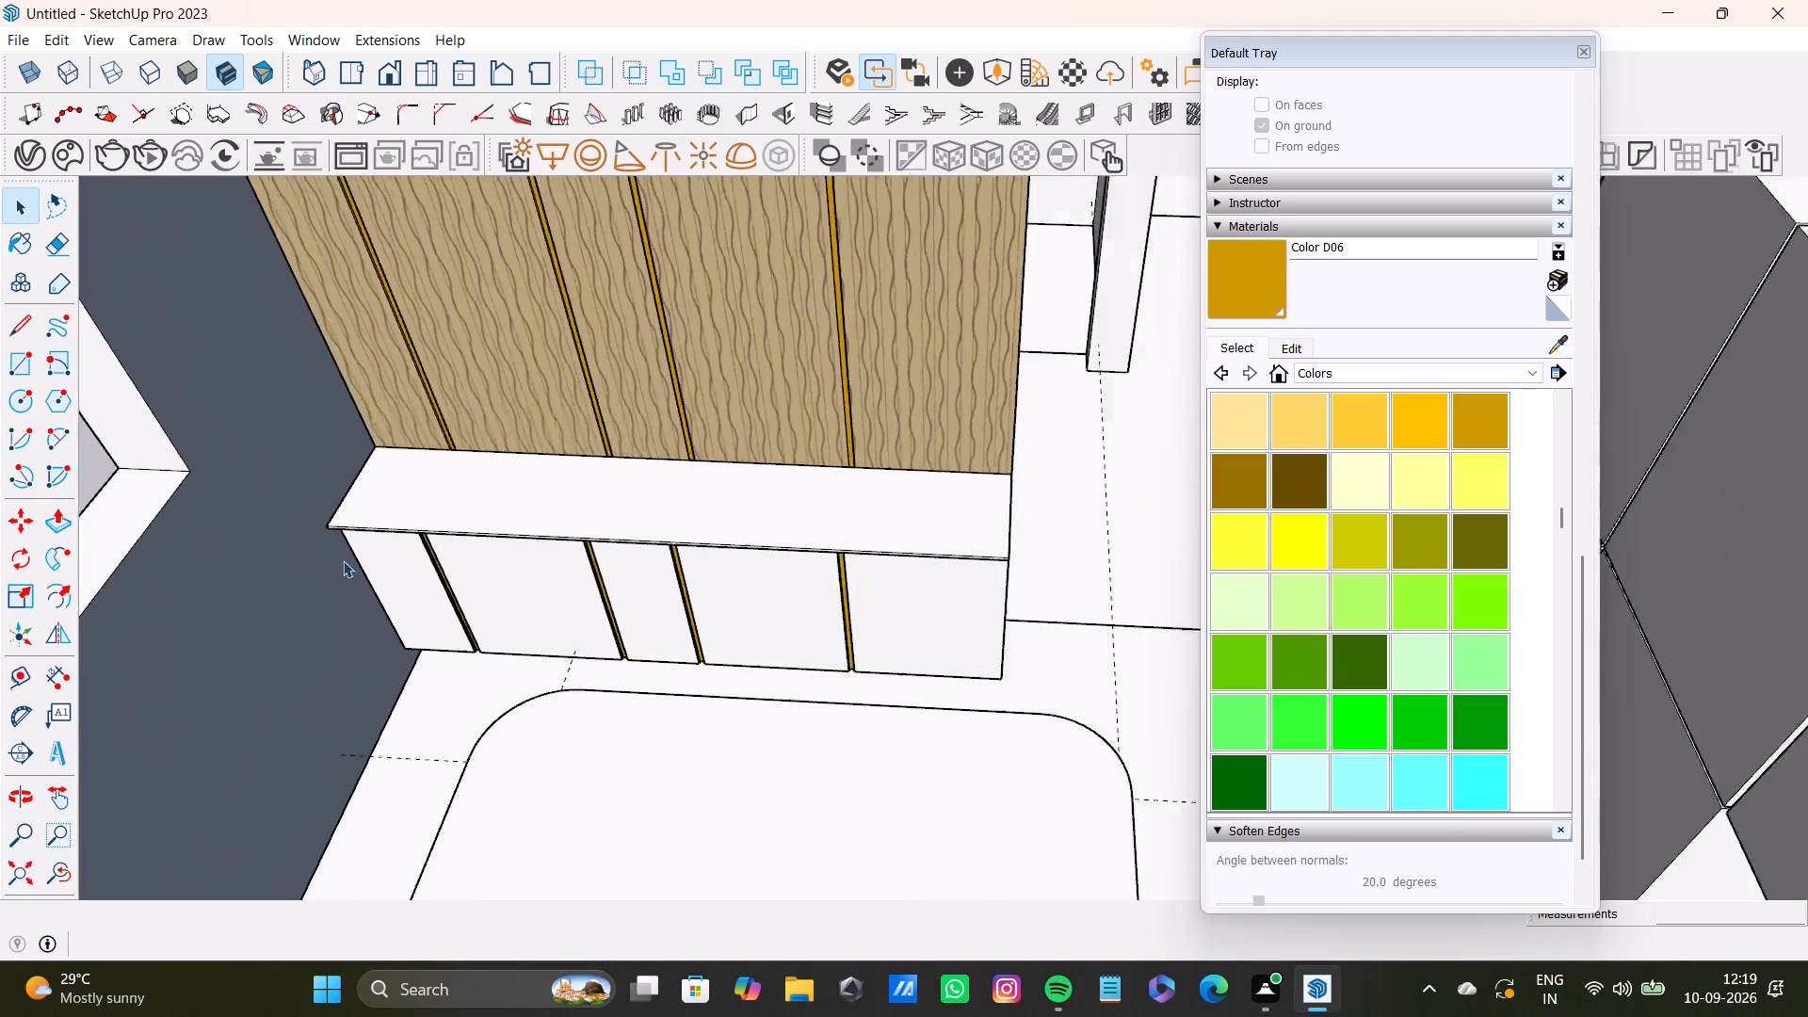
pyautogui.scroll(20, 343, 560)
pyautogui.scroll(9, 343, 560)
pyautogui.moveTo(521, 496); pyautogui.dragTo(522, 486, button='middle')
pyautogui.moveTo(508, 467); pyautogui.dragTo(481, 280, button='middle')
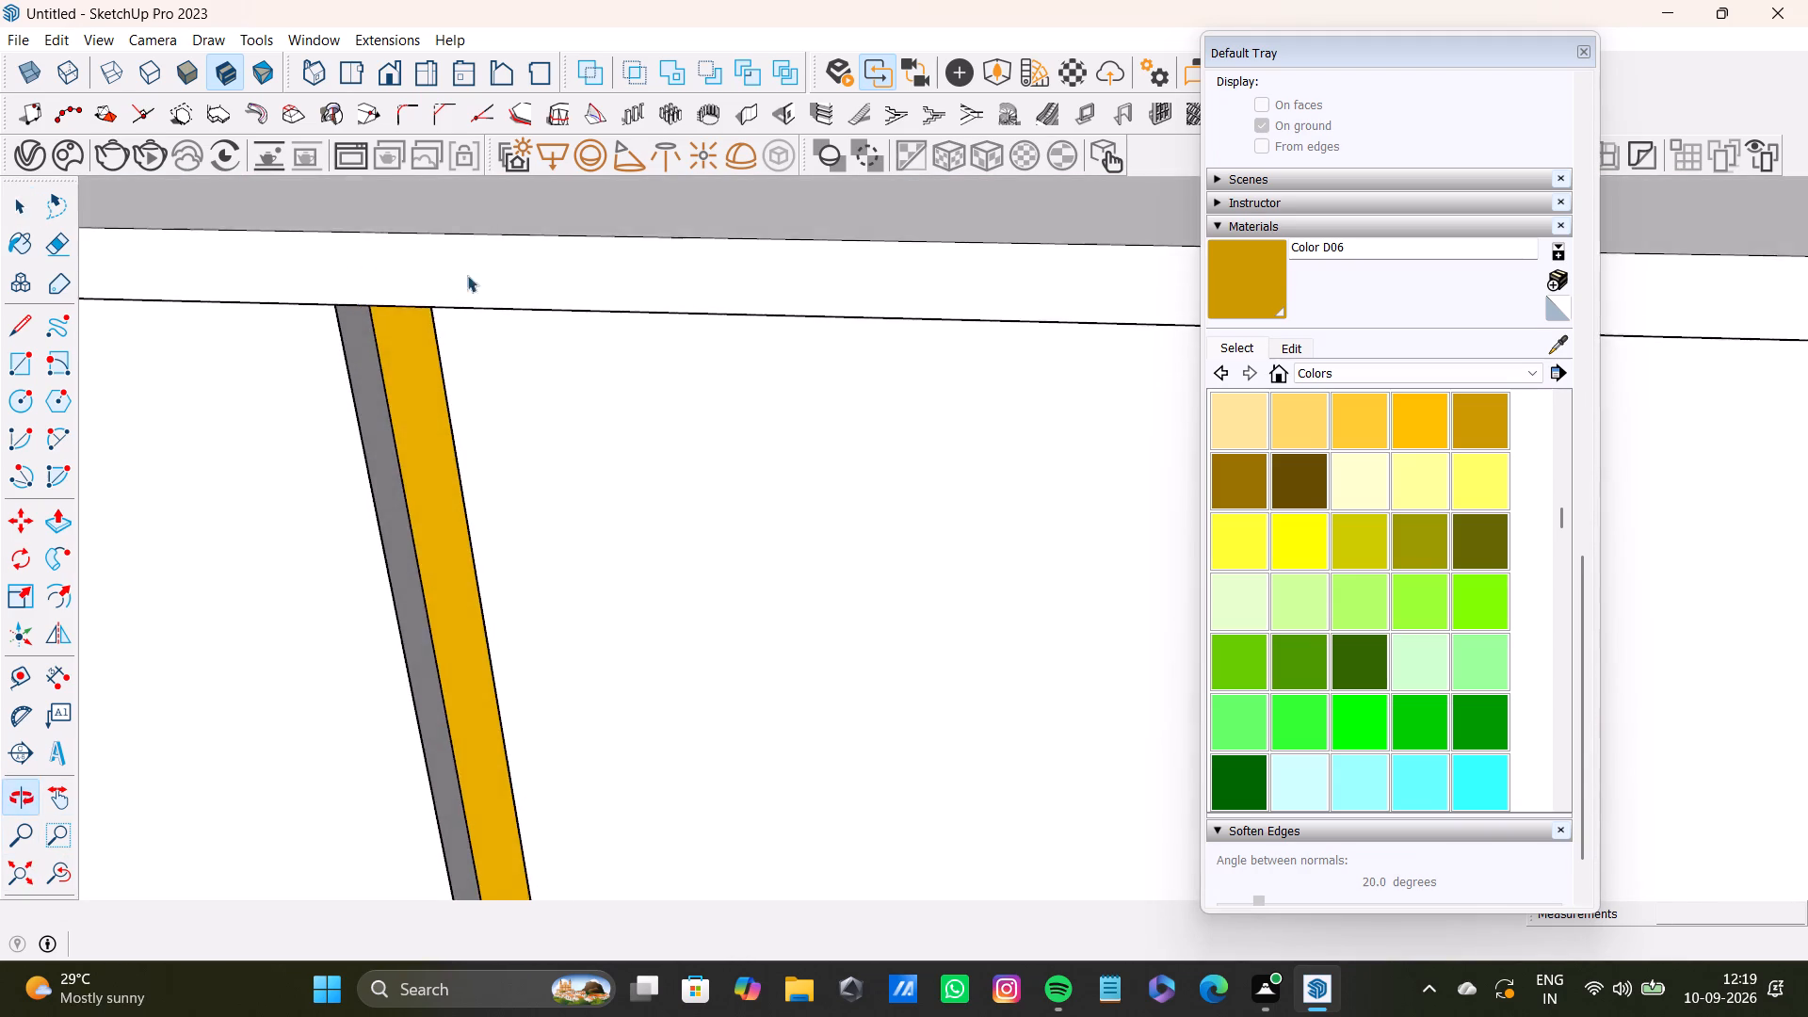
pyautogui.scroll(4, 356, 333)
pyautogui.keyDown('shift'); pyautogui.click(363, 335); pyautogui.keyUp('shift')
pyautogui.moveTo(419, 463); pyautogui.dragTo(773, 381, button='middle')
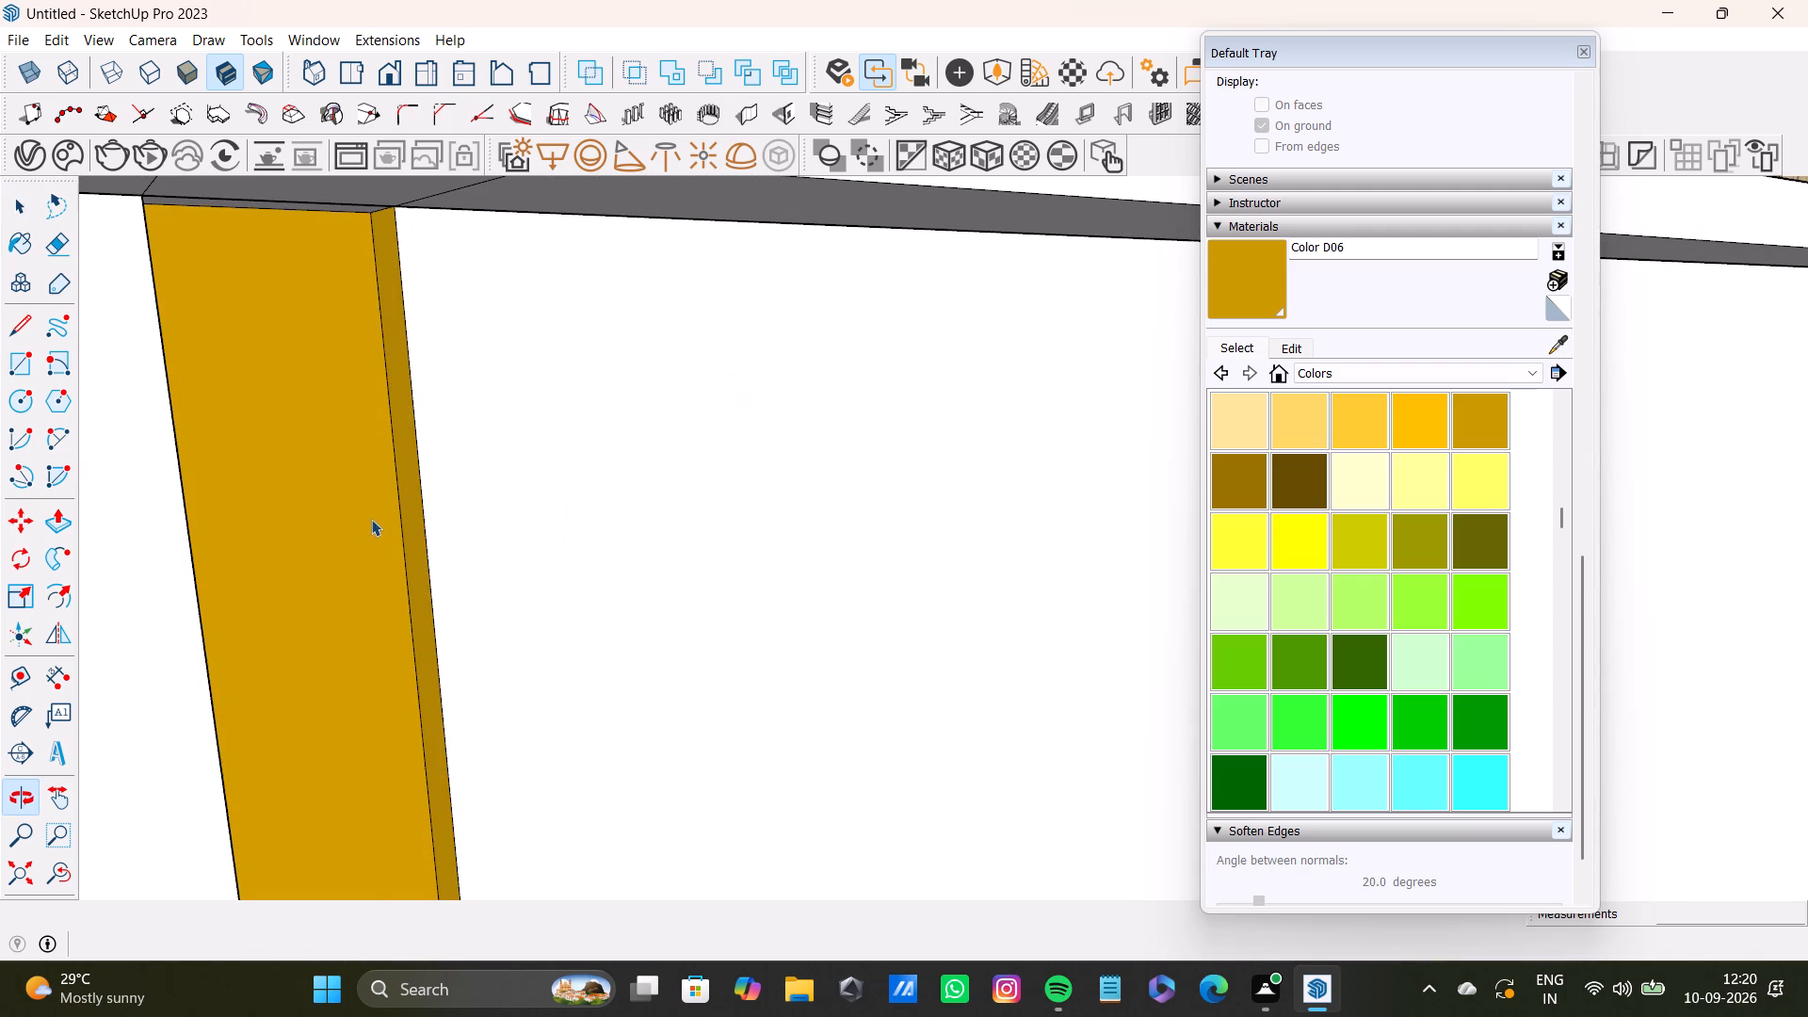
pyautogui.click(1267, 267)
pyautogui.moveTo(888, 517); pyautogui.dragTo(195, 589, button='middle')
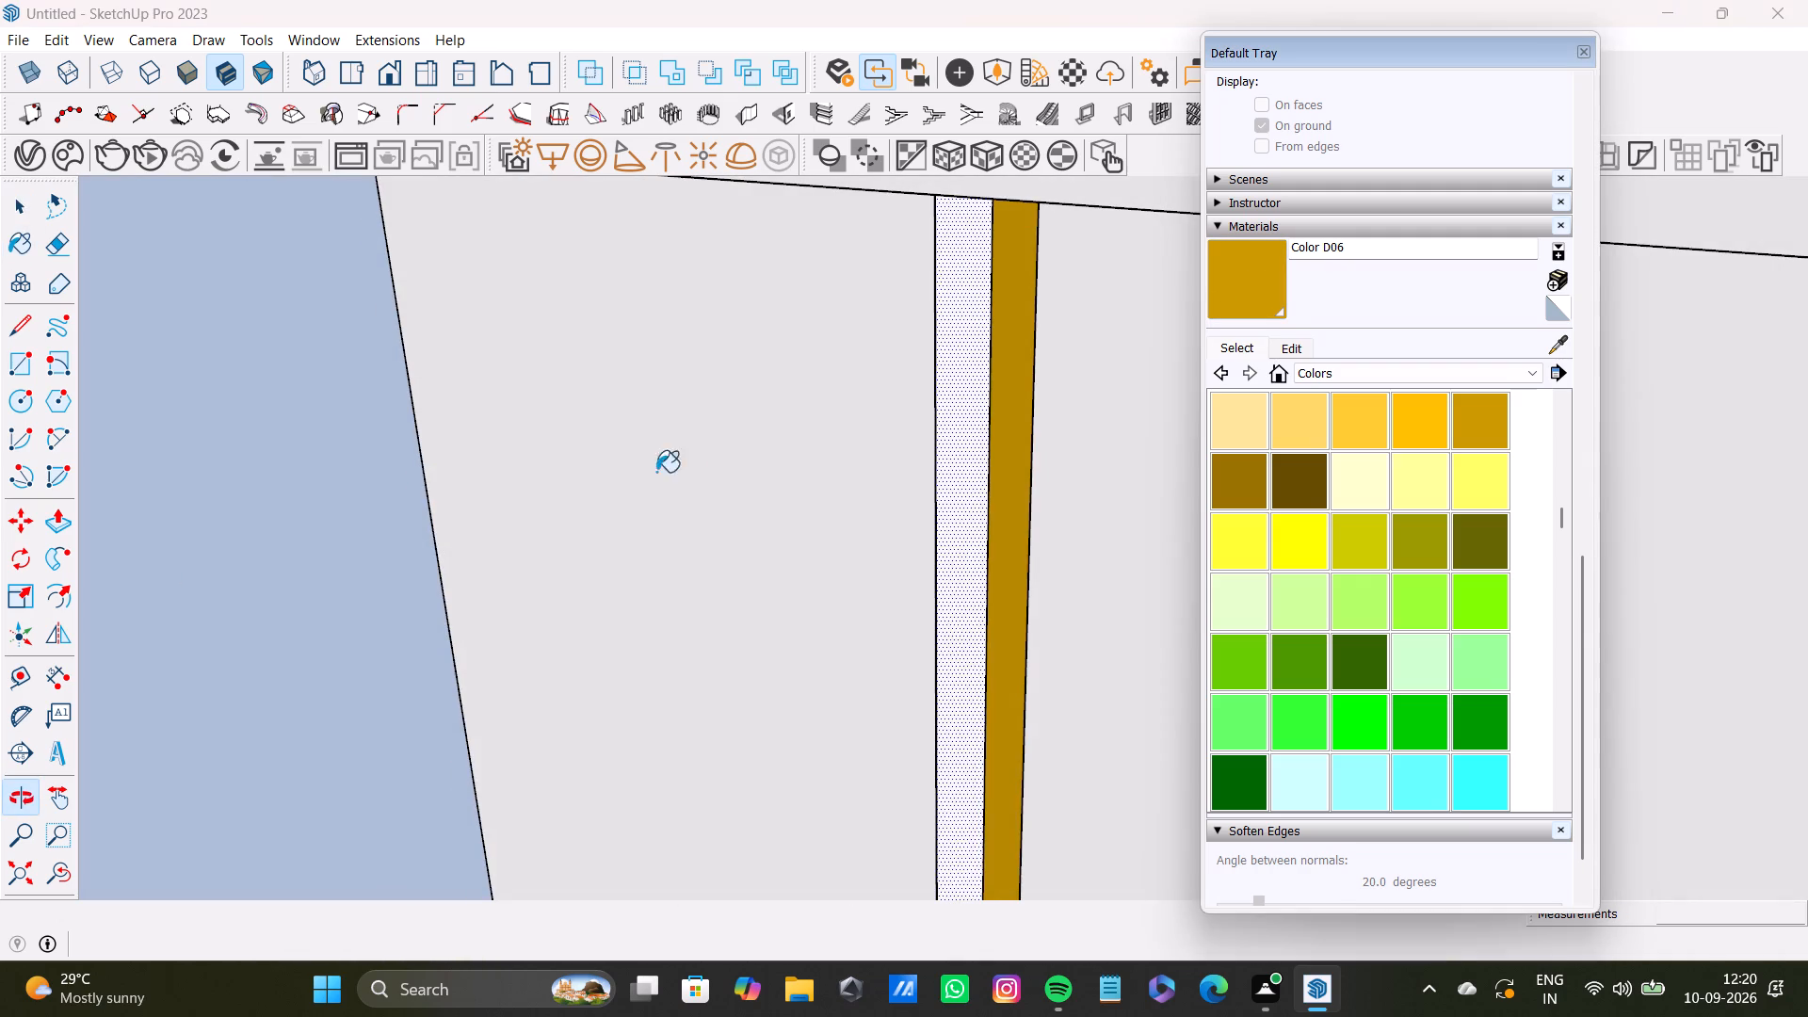
pyautogui.click(958, 340)
pyautogui.scroll(-15, 962, 333)
# Paint the left-hand side face of the groove between the cabinet's second and third front panels with Color D06.
pyautogui.keyDown('shift'); pyautogui.moveTo(964, 481); pyautogui.dragTo(920, 446, button='middle'); pyautogui.keyUp('shift')
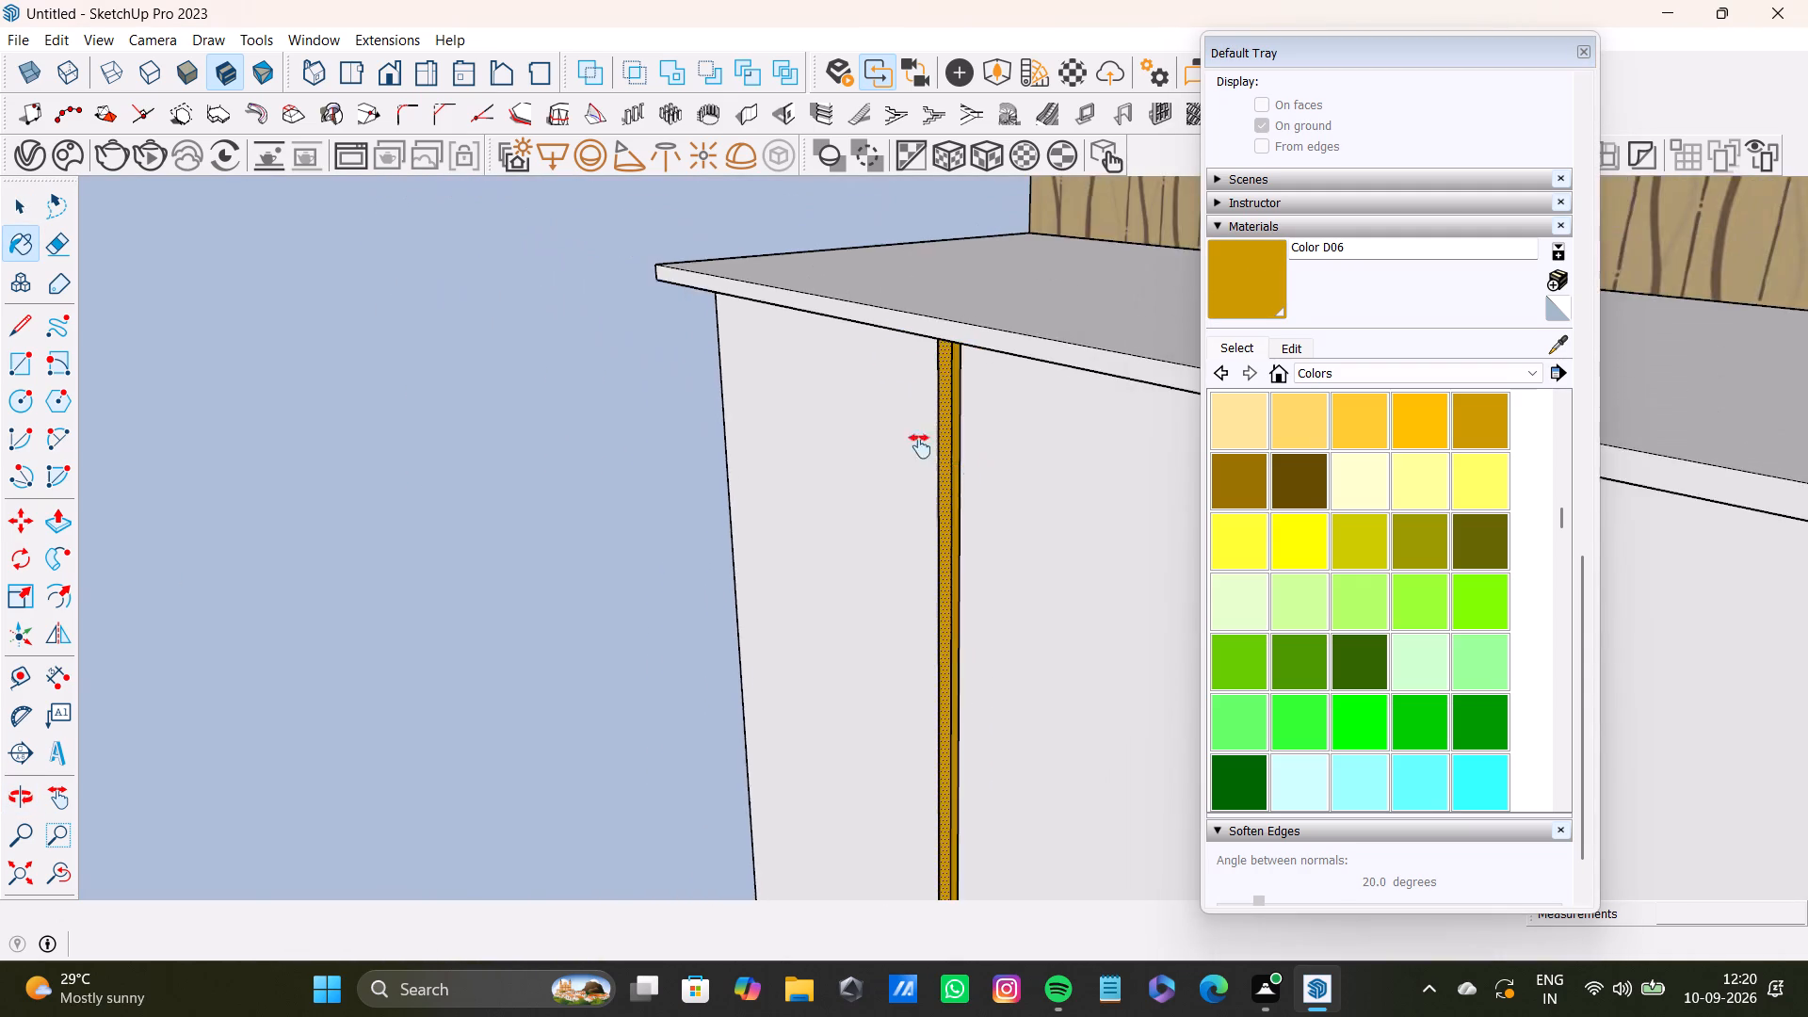
pyautogui.keyDown('shift'); pyautogui.moveTo(920, 446); pyautogui.dragTo(643, 269, button='middle'); pyautogui.keyUp('shift')
pyautogui.scroll(-8, 644, 267)
pyautogui.keyDown('shift'); pyautogui.moveTo(728, 409); pyautogui.dragTo(585, 428, button='middle'); pyautogui.keyUp('shift')
pyautogui.scroll(12, 749, 329)
pyautogui.press('space')
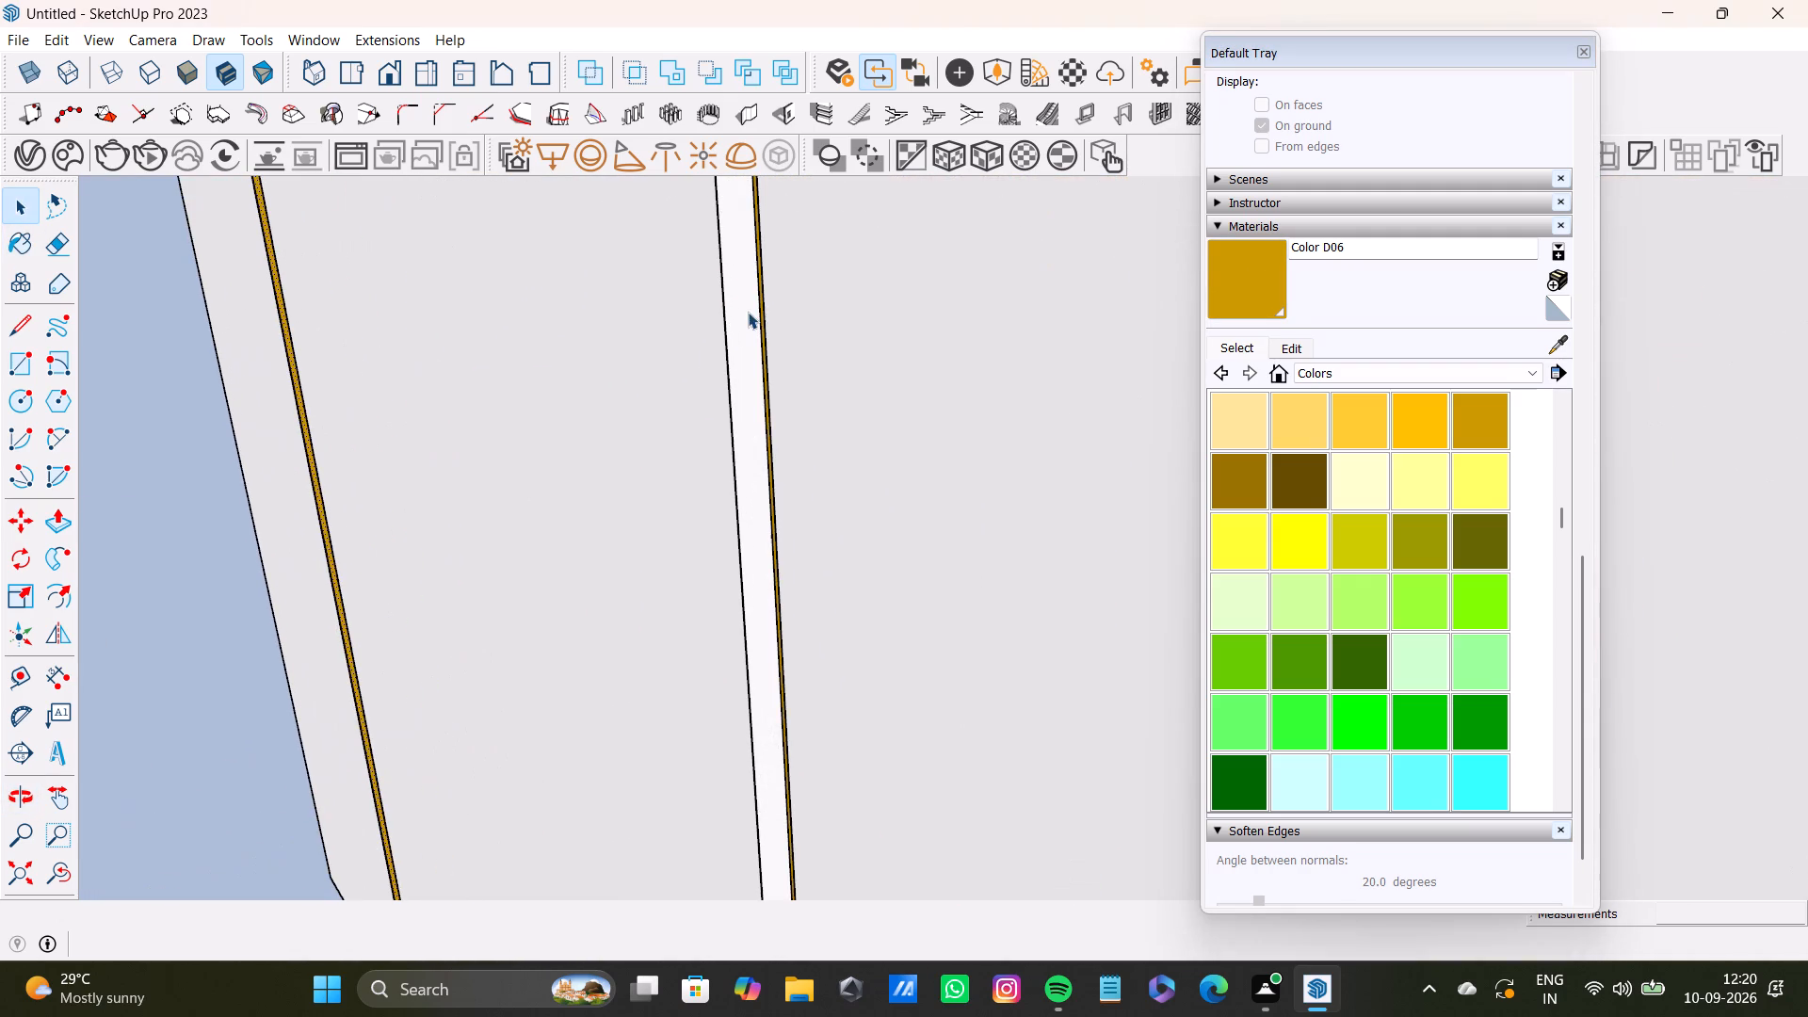
pyautogui.click(748, 312)
pyautogui.keyDown('shift'); pyautogui.click(1257, 262); pyautogui.keyUp('shift')
pyautogui.keyDown('shift'); pyautogui.click(740, 269); pyautogui.keyUp('shift')
pyautogui.keyDown('shift'); pyautogui.scroll(-11, 735, 284); pyautogui.keyUp('shift')
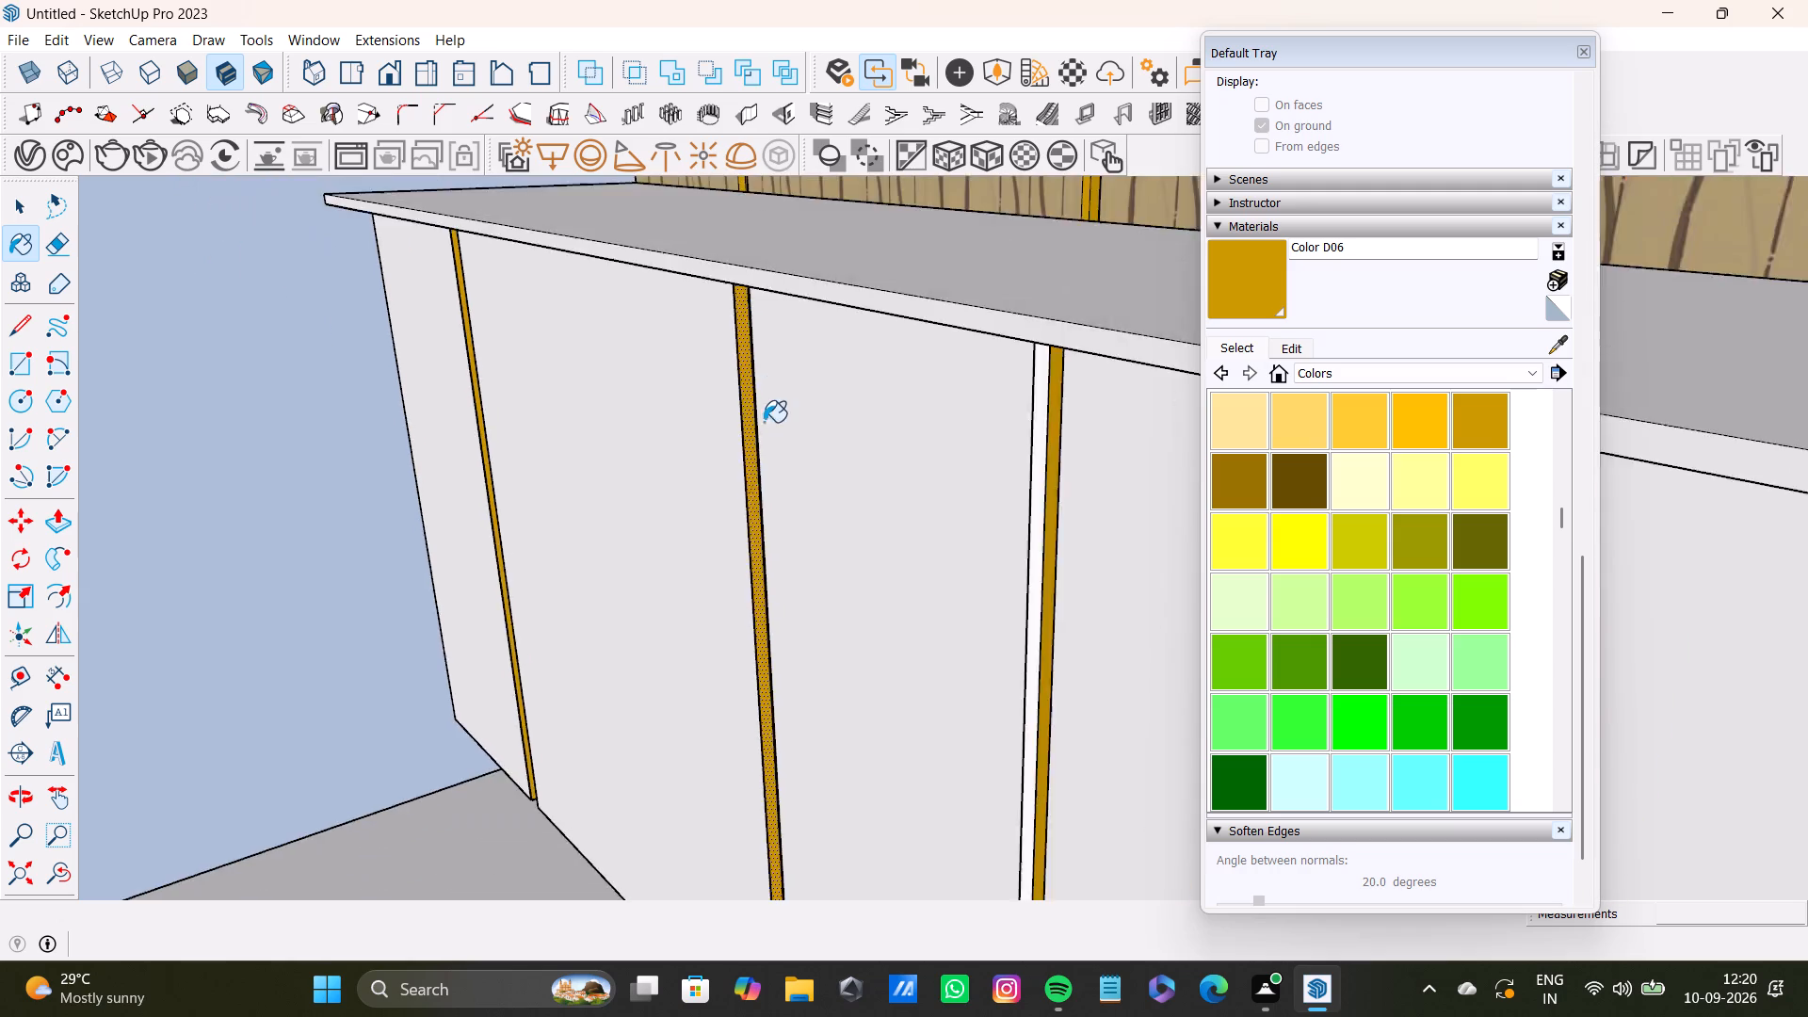
# Paint the left-hand side face of the groove between the cabinet's third and fourth front panels with Color D06.
pyautogui.keyDown('shift'); pyautogui.scroll(-4, 764, 422); pyautogui.keyUp('shift')
pyautogui.keyDown('shift'); pyautogui.moveTo(929, 481); pyautogui.dragTo(864, 449, button='middle'); pyautogui.keyUp('shift')
pyautogui.keyDown('shift'); pyautogui.scroll(14, 875, 426); pyautogui.keyUp('shift')
pyautogui.press('space')
pyautogui.click(904, 362)
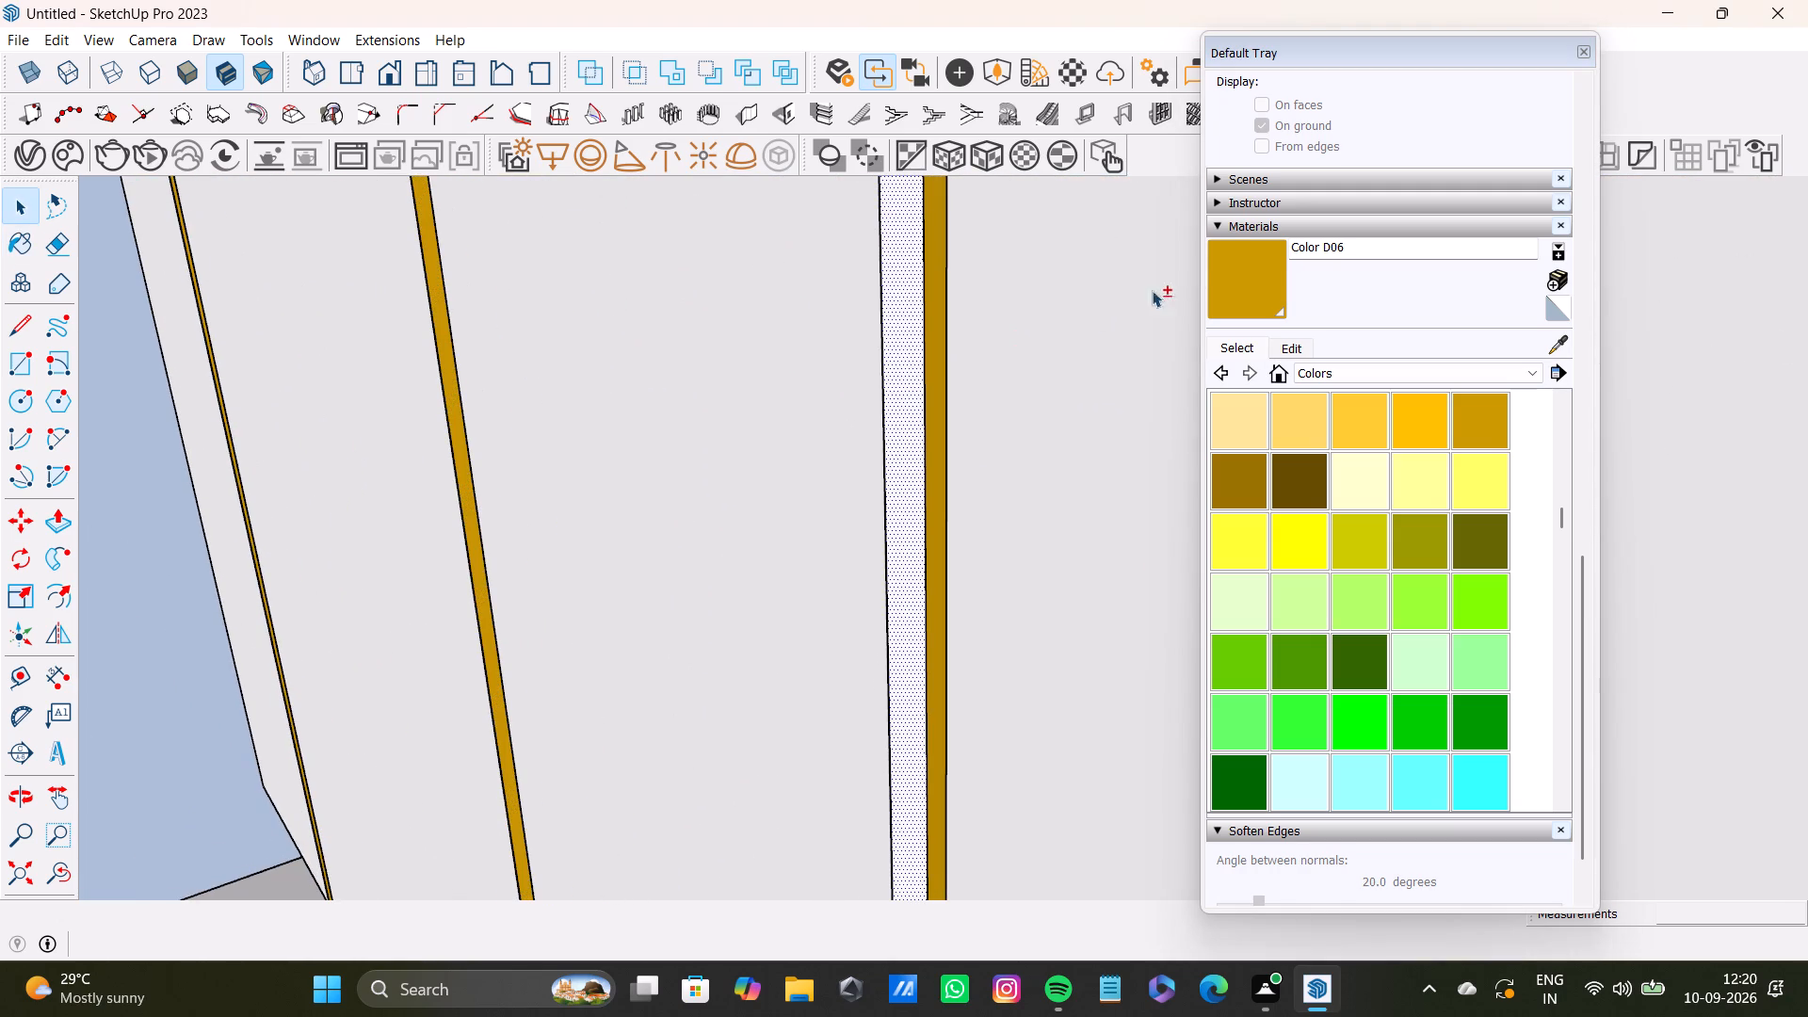
pyautogui.keyDown('shift'); pyautogui.click(1227, 258); pyautogui.keyUp('shift')
pyautogui.keyDown('shift'); pyautogui.click(899, 311); pyautogui.keyUp('shift')
pyautogui.keyDown('shift'); pyautogui.scroll(-6, 888, 316); pyautogui.keyUp('shift')
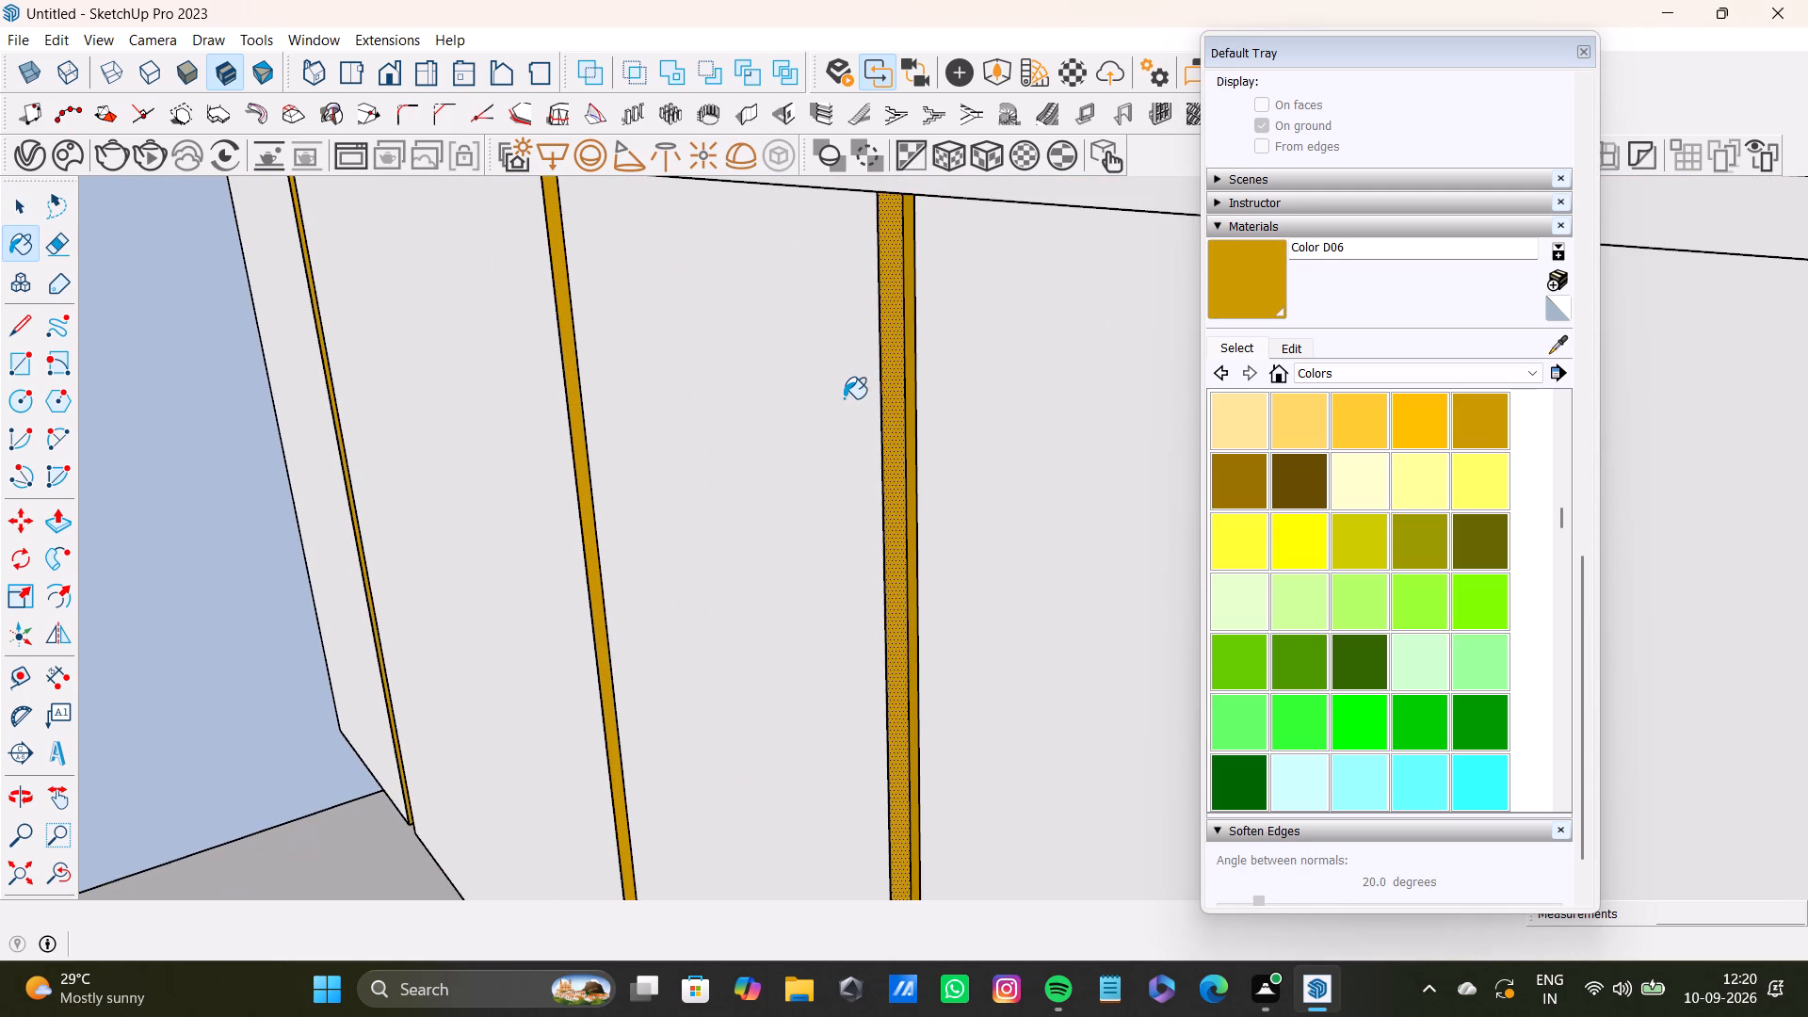
# Paint the left-hand side face of the groove between the cabinet's fourth and fifth front panels with Color D06.
pyautogui.scroll(-10, 1035, 452)
pyautogui.keyDown('shift'); pyautogui.moveTo(921, 436); pyautogui.dragTo(825, 377, button='middle'); pyautogui.keyUp('shift')
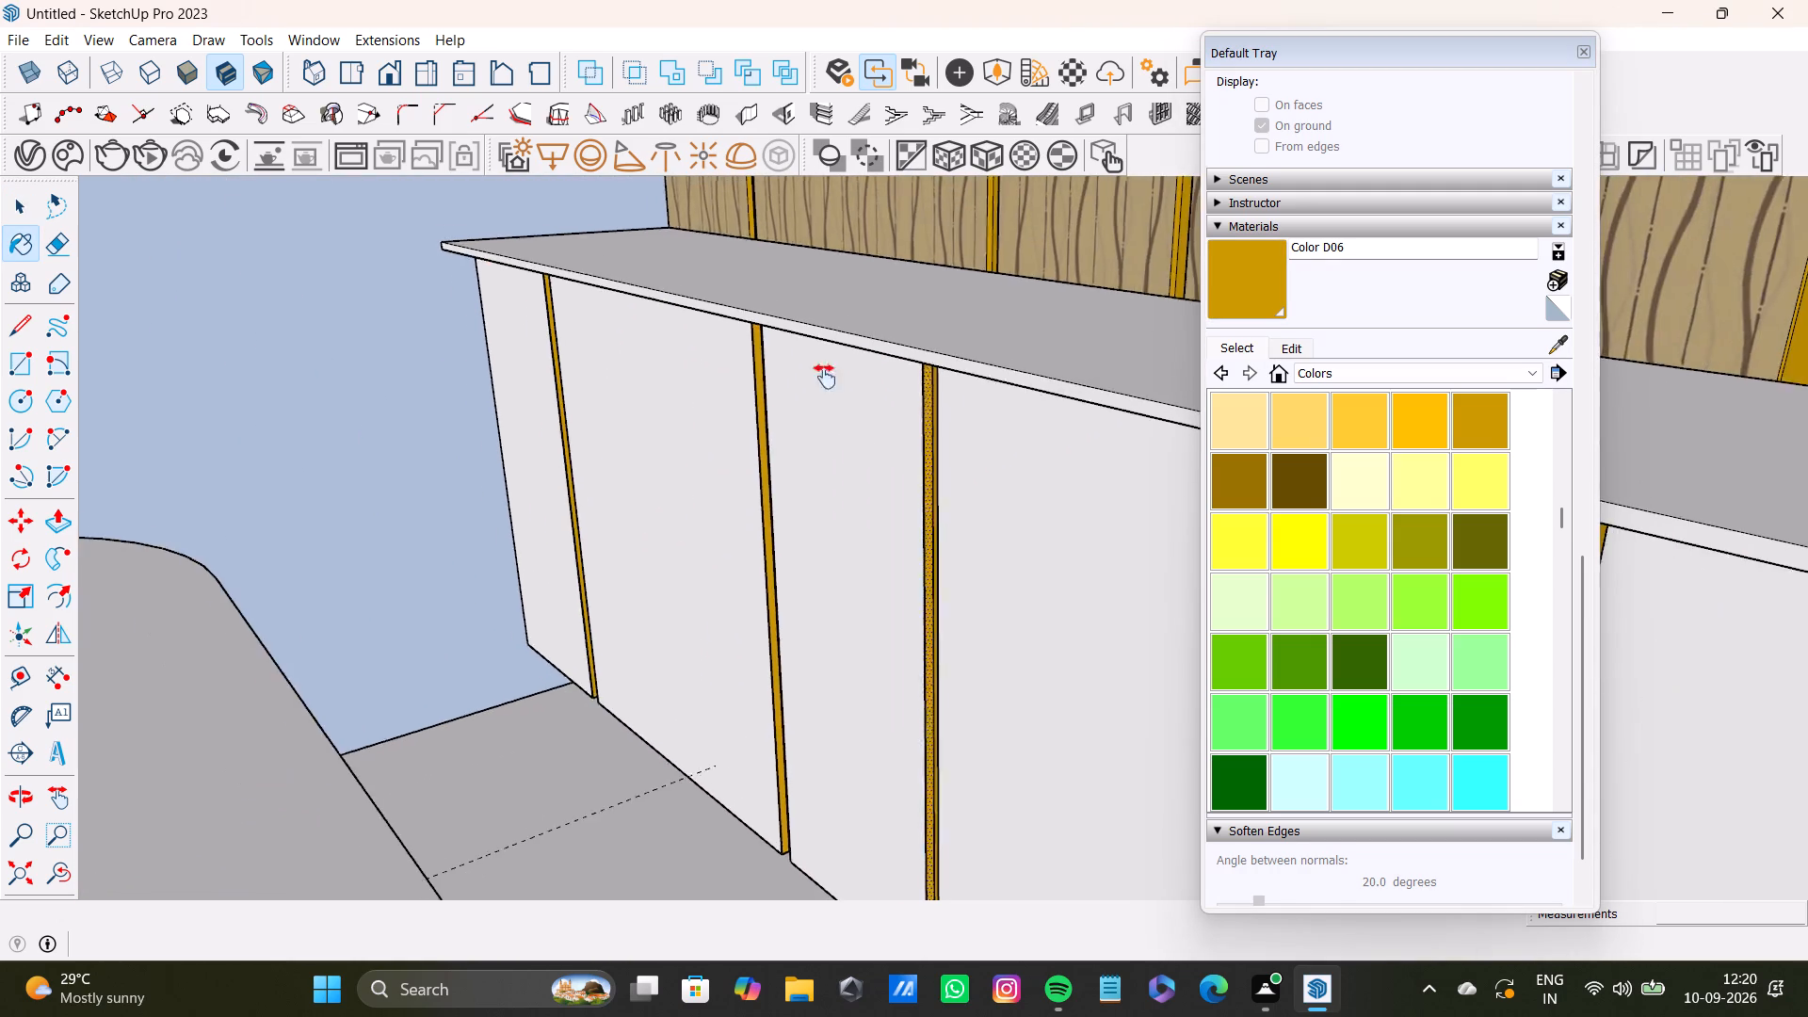
pyautogui.keyDown('shift'); pyautogui.moveTo(825, 377); pyautogui.dragTo(686, 335, button='middle'); pyautogui.keyUp('shift')
pyautogui.scroll(4, 978, 427)
pyautogui.keyDown('shift'); pyautogui.moveTo(1035, 414); pyautogui.dragTo(614, 319, button='middle'); pyautogui.keyUp('shift')
pyautogui.scroll(3, 819, 266)
pyautogui.press('space')
pyautogui.click(784, 279)
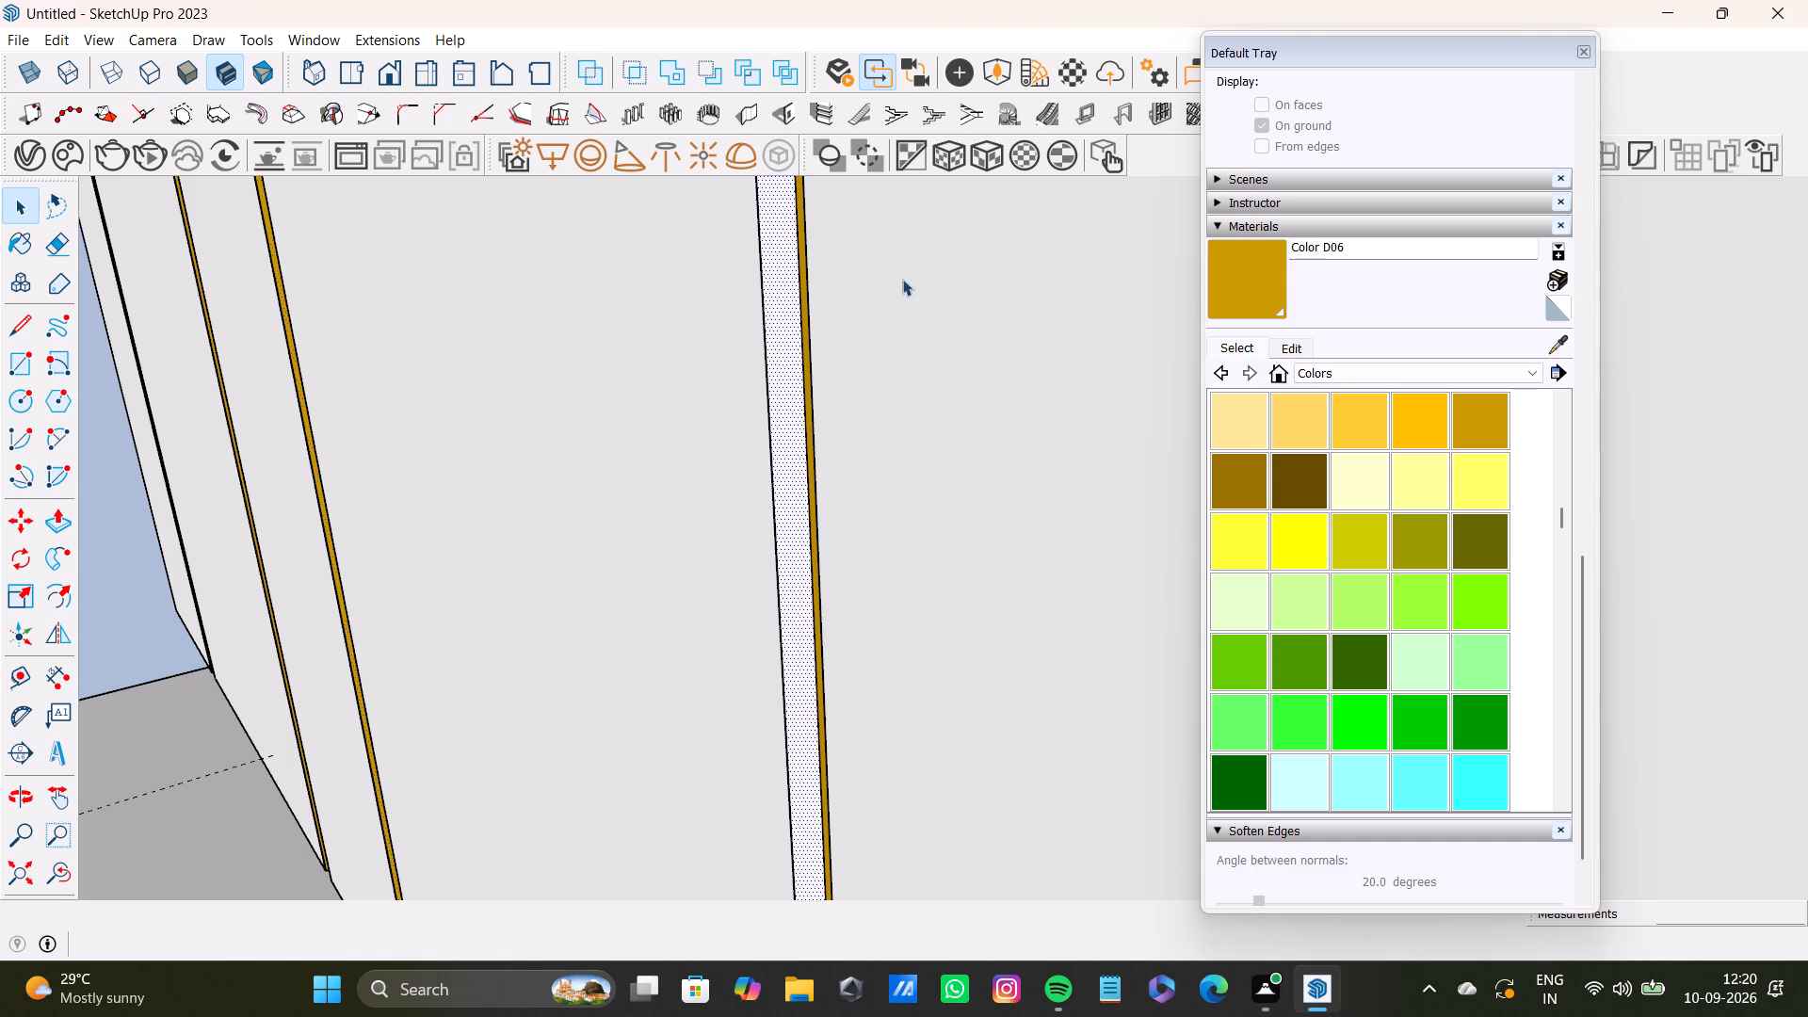
pyautogui.keyDown('shift'); pyautogui.click(1269, 262); pyautogui.keyUp('shift')
pyautogui.keyDown('shift'); pyautogui.click(769, 324); pyautogui.keyUp('shift')
pyautogui.keyDown('shift'); pyautogui.scroll(-6, 764, 341); pyautogui.keyUp('shift')
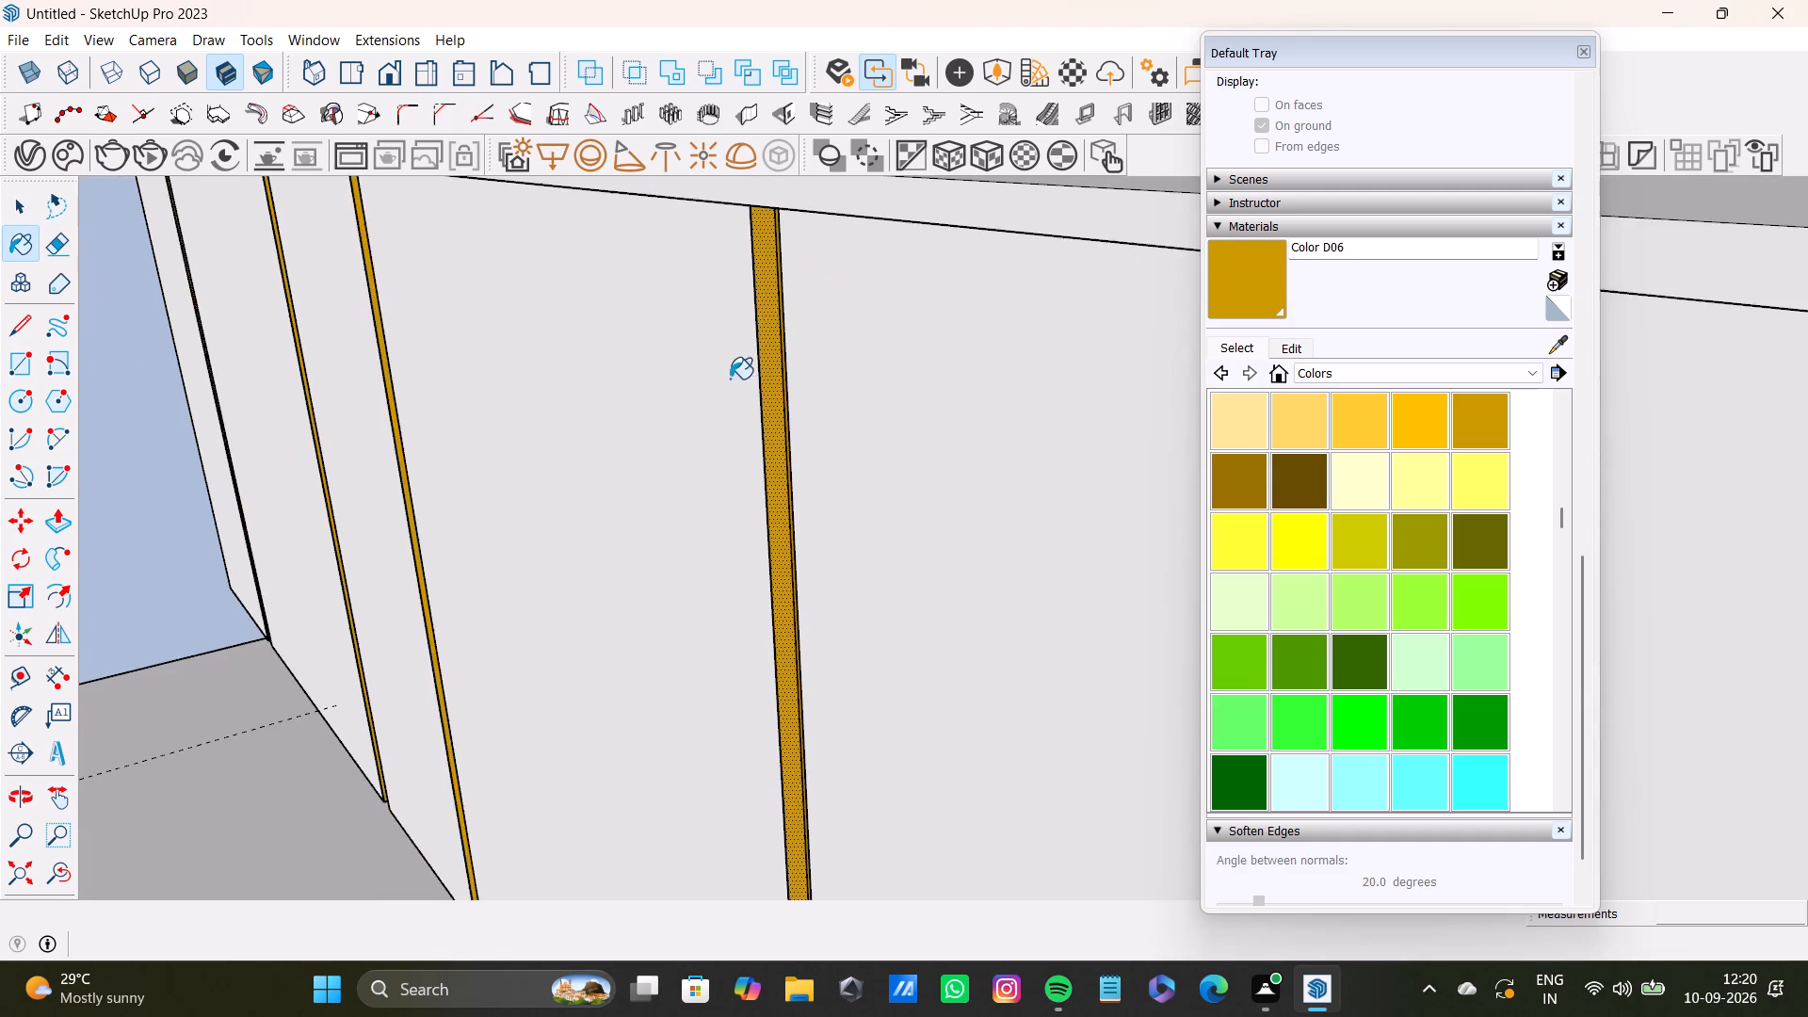
# Clear the selection and sample the Wallpaper Thin Brown Stripes material from the panelled wall above the cabinet.
pyautogui.keyDown('shift'); pyautogui.scroll(-9, 730, 379); pyautogui.keyUp('shift')
pyautogui.keyDown('shift'); pyautogui.moveTo(951, 517); pyautogui.dragTo(703, 315, button='middle'); pyautogui.keyUp('shift')
pyautogui.keyDown('shift'); pyautogui.moveTo(542, 370); pyautogui.dragTo(565, 593, button='middle'); pyautogui.keyUp('shift')
pyautogui.moveTo(520, 587); pyautogui.dragTo(994, 657, button='middle')
pyautogui.scroll(-4, 978, 637)
pyautogui.keyDown('shift'); pyautogui.moveTo(881, 650); pyautogui.dragTo(887, 488, button='middle'); pyautogui.keyUp('shift')
pyautogui.moveTo(896, 483); pyautogui.dragTo(864, 604, button='middle')
pyautogui.press('space')
pyautogui.scroll(-6, 654, 541)
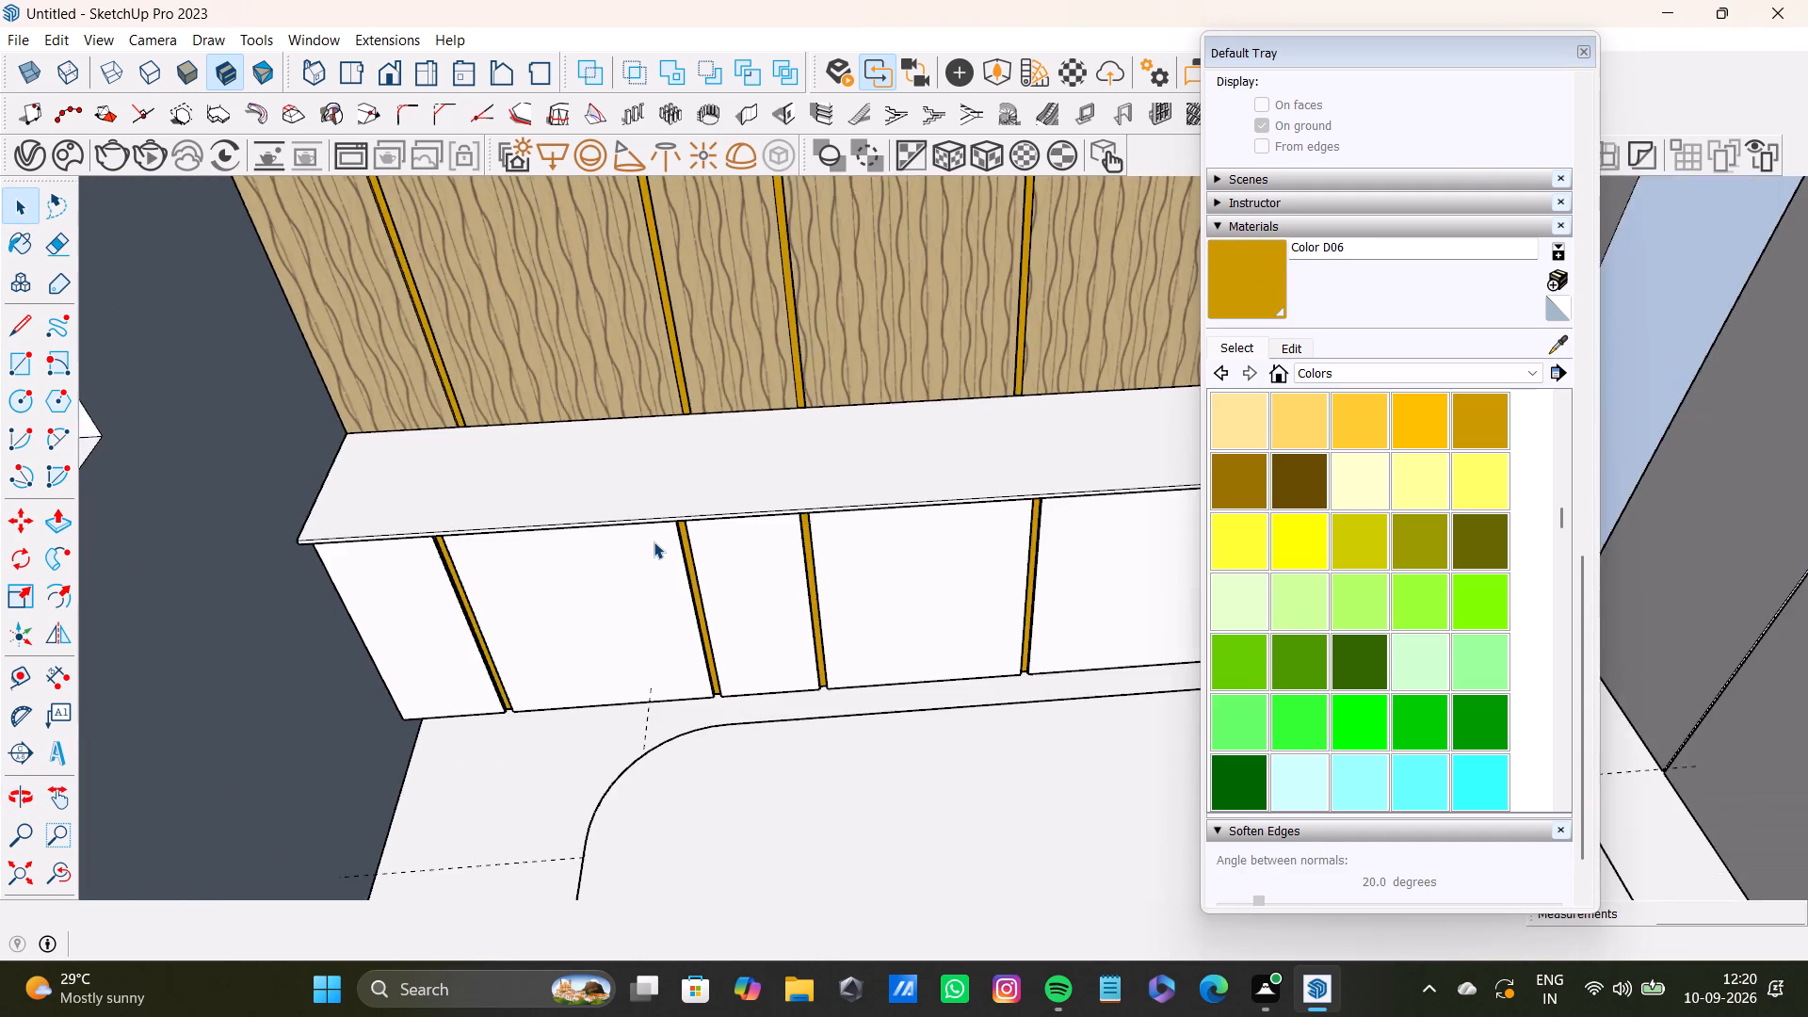
pyautogui.scroll(-2, 654, 541)
pyautogui.keyDown('shift'); pyautogui.moveTo(652, 549); pyautogui.dragTo(715, 643, button='middle'); pyautogui.keyUp('shift')
pyautogui.press('space')
pyautogui.click(156, 518)
pyautogui.scroll(3, 865, 629)
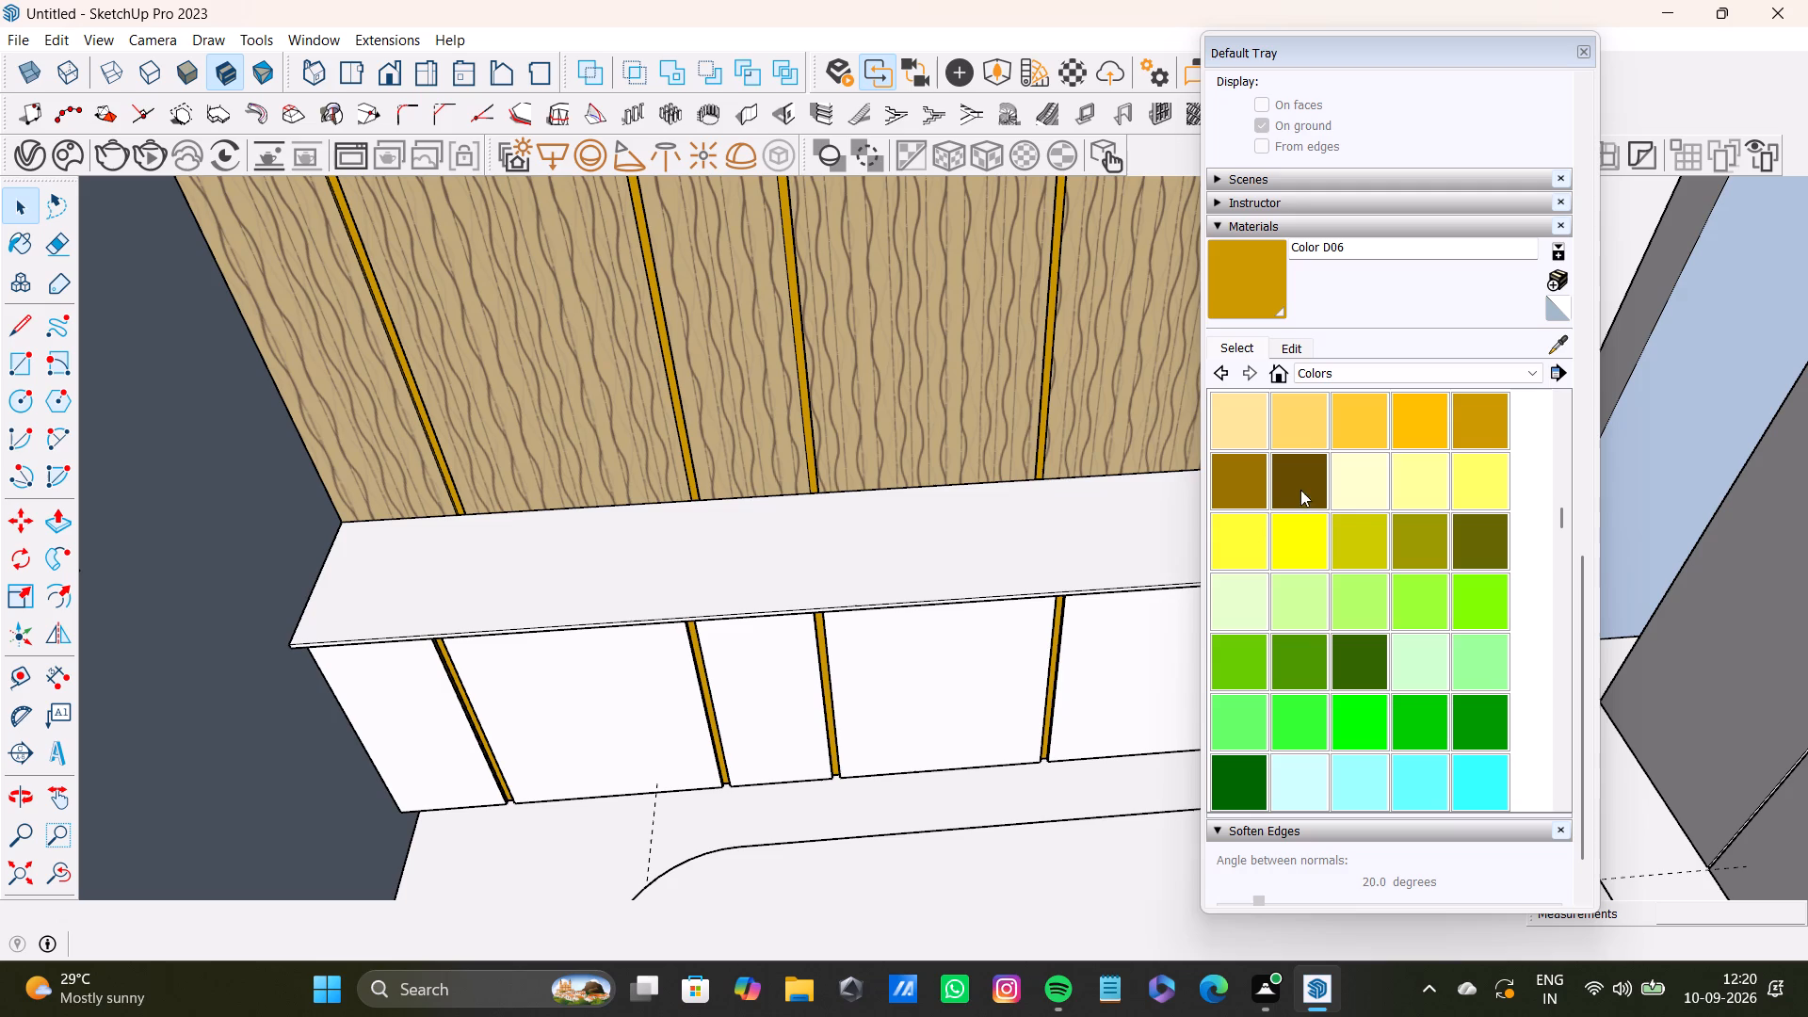
pyautogui.click(1558, 342)
pyautogui.click(1147, 341)
pyautogui.click(1254, 253)
# Open the low cabinet for editing and select its first and second front panel faces.
pyautogui.scroll(4, 417, 679)
pyautogui.moveTo(412, 689); pyautogui.dragTo(447, 547, button='middle')
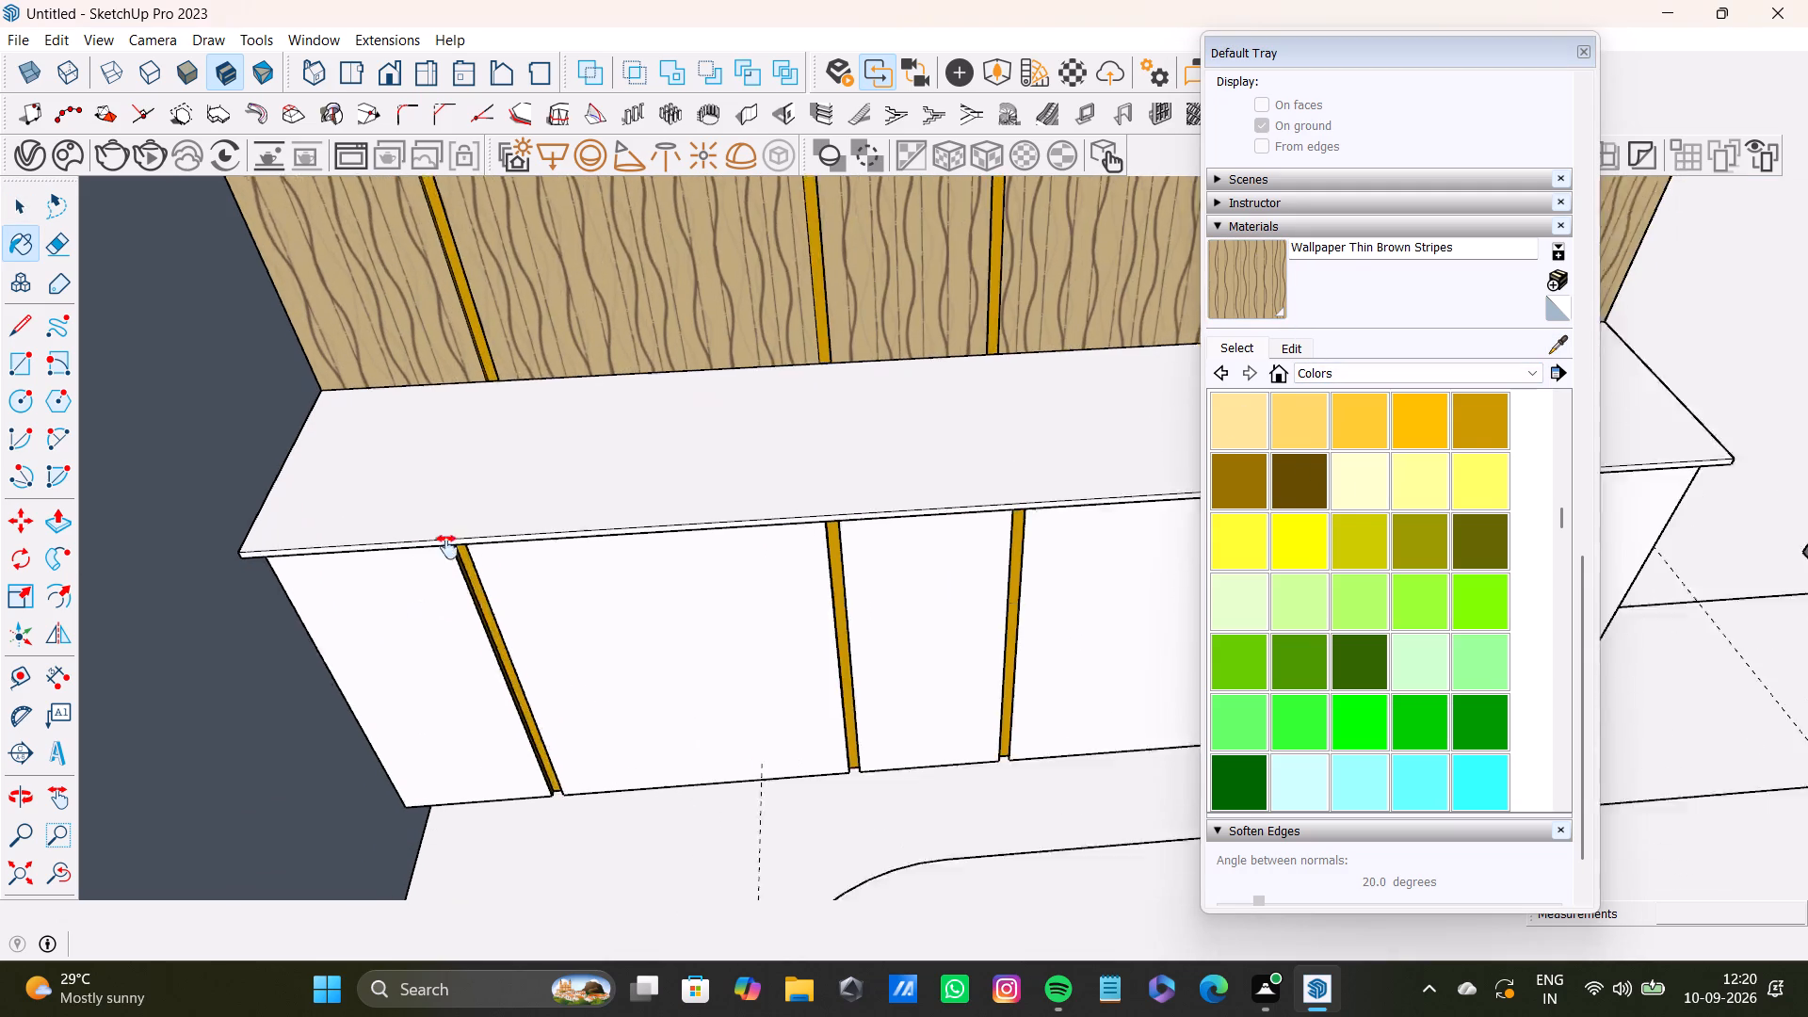
pyautogui.moveTo(447, 547); pyautogui.dragTo(456, 514, button='middle')
pyautogui.press('space')
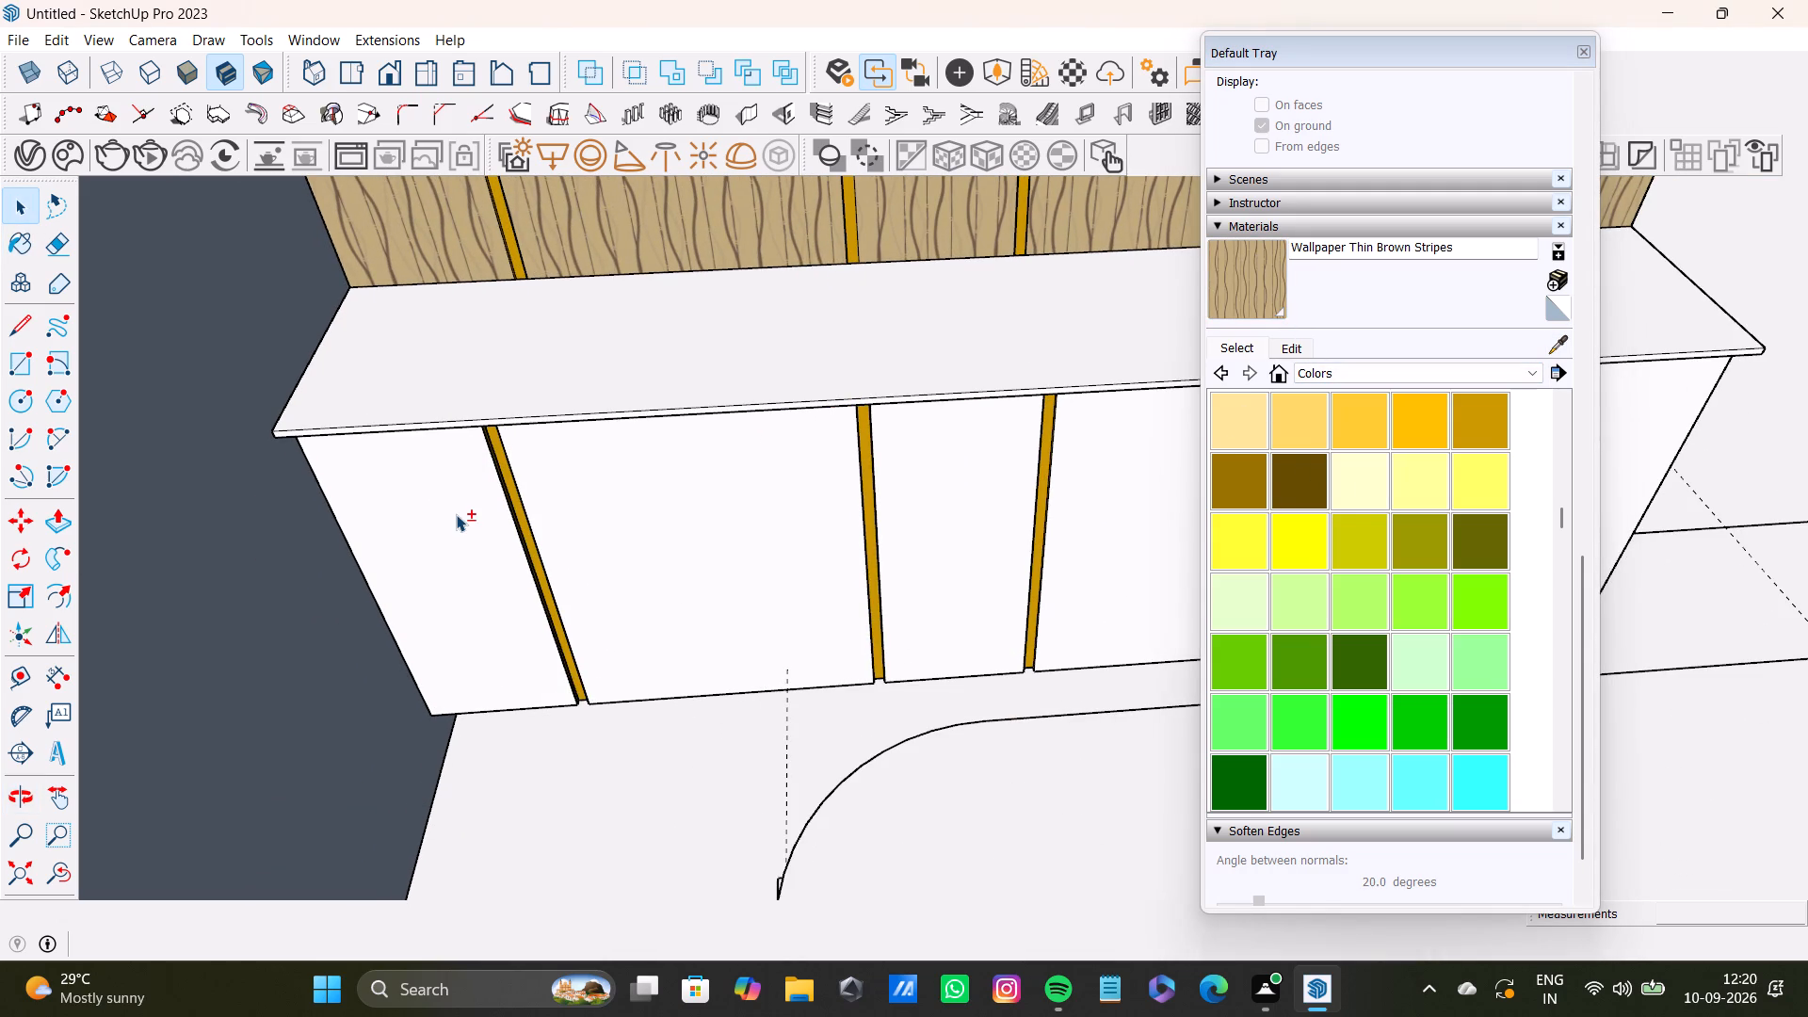
pyautogui.keyDown('shift'); pyautogui.click(456, 516); pyautogui.keyUp('shift')
pyautogui.keyDown('shift'); pyautogui.doubleClick(456, 516); pyautogui.keyUp('shift')
pyautogui.keyDown('shift'); pyautogui.doubleClick(458, 514); pyautogui.keyUp('shift')
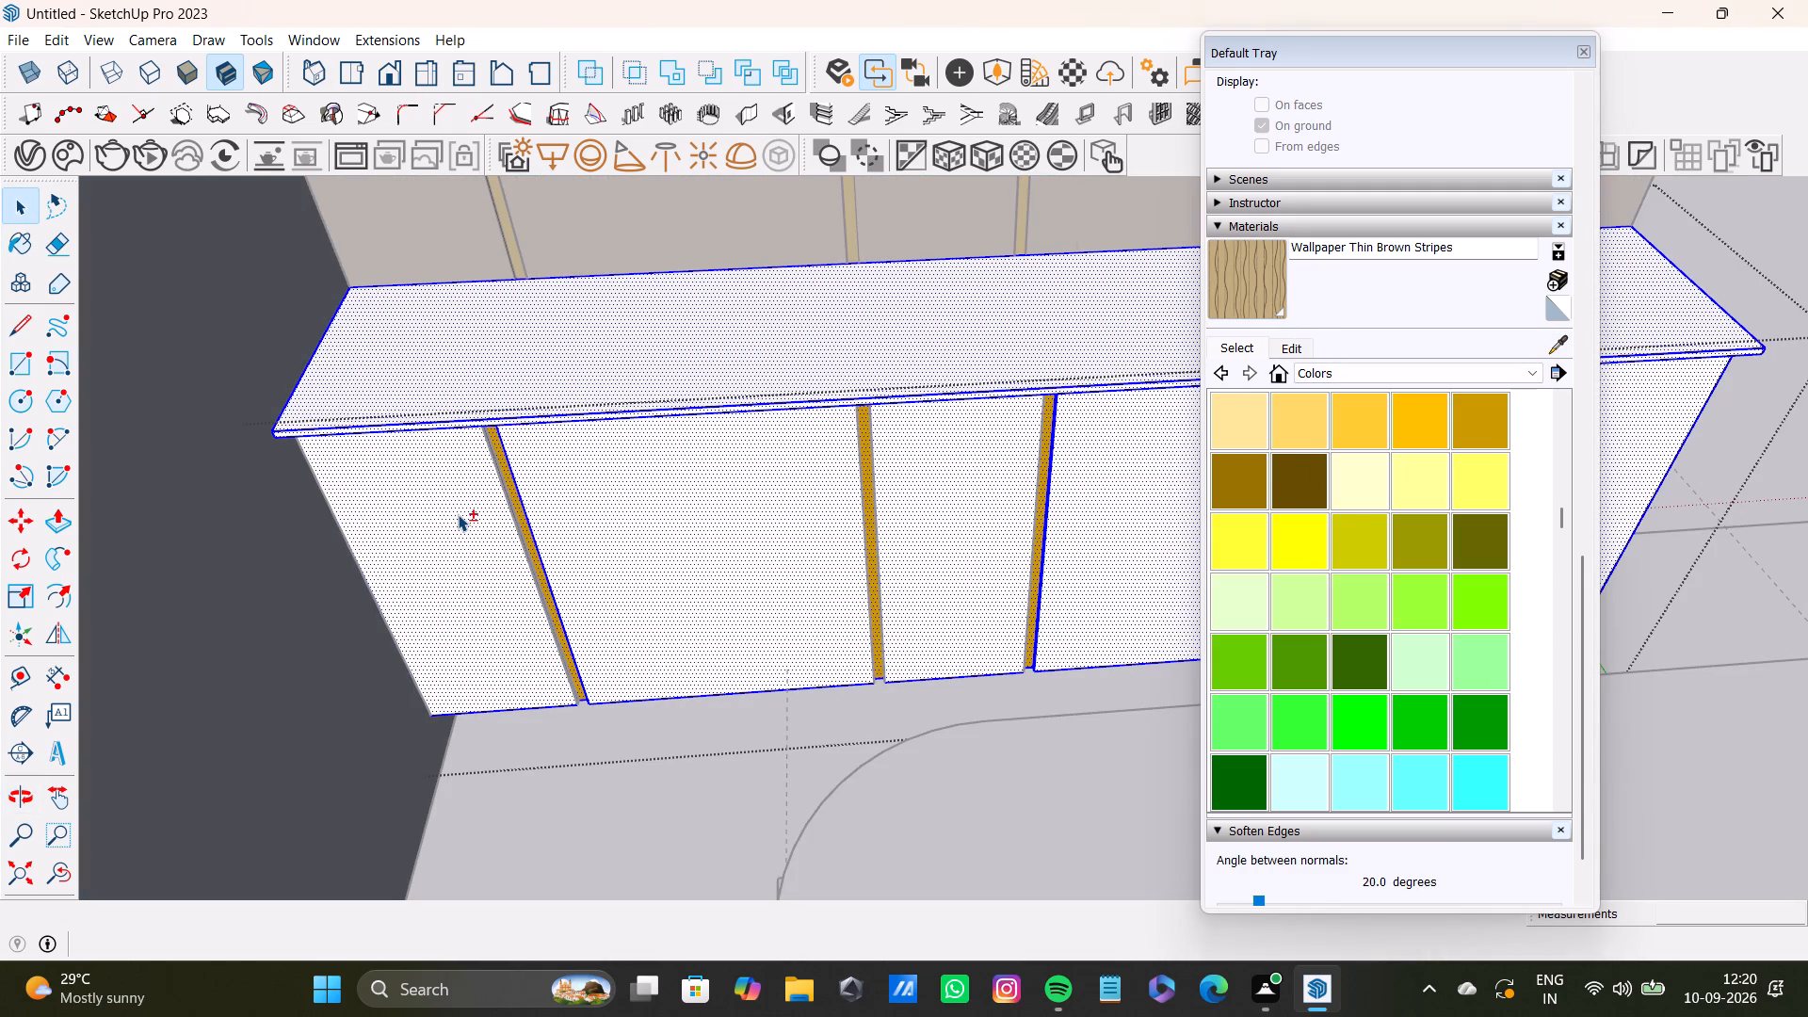
pyautogui.keyDown('shift'); pyautogui.click(464, 526); pyautogui.keyUp('shift')
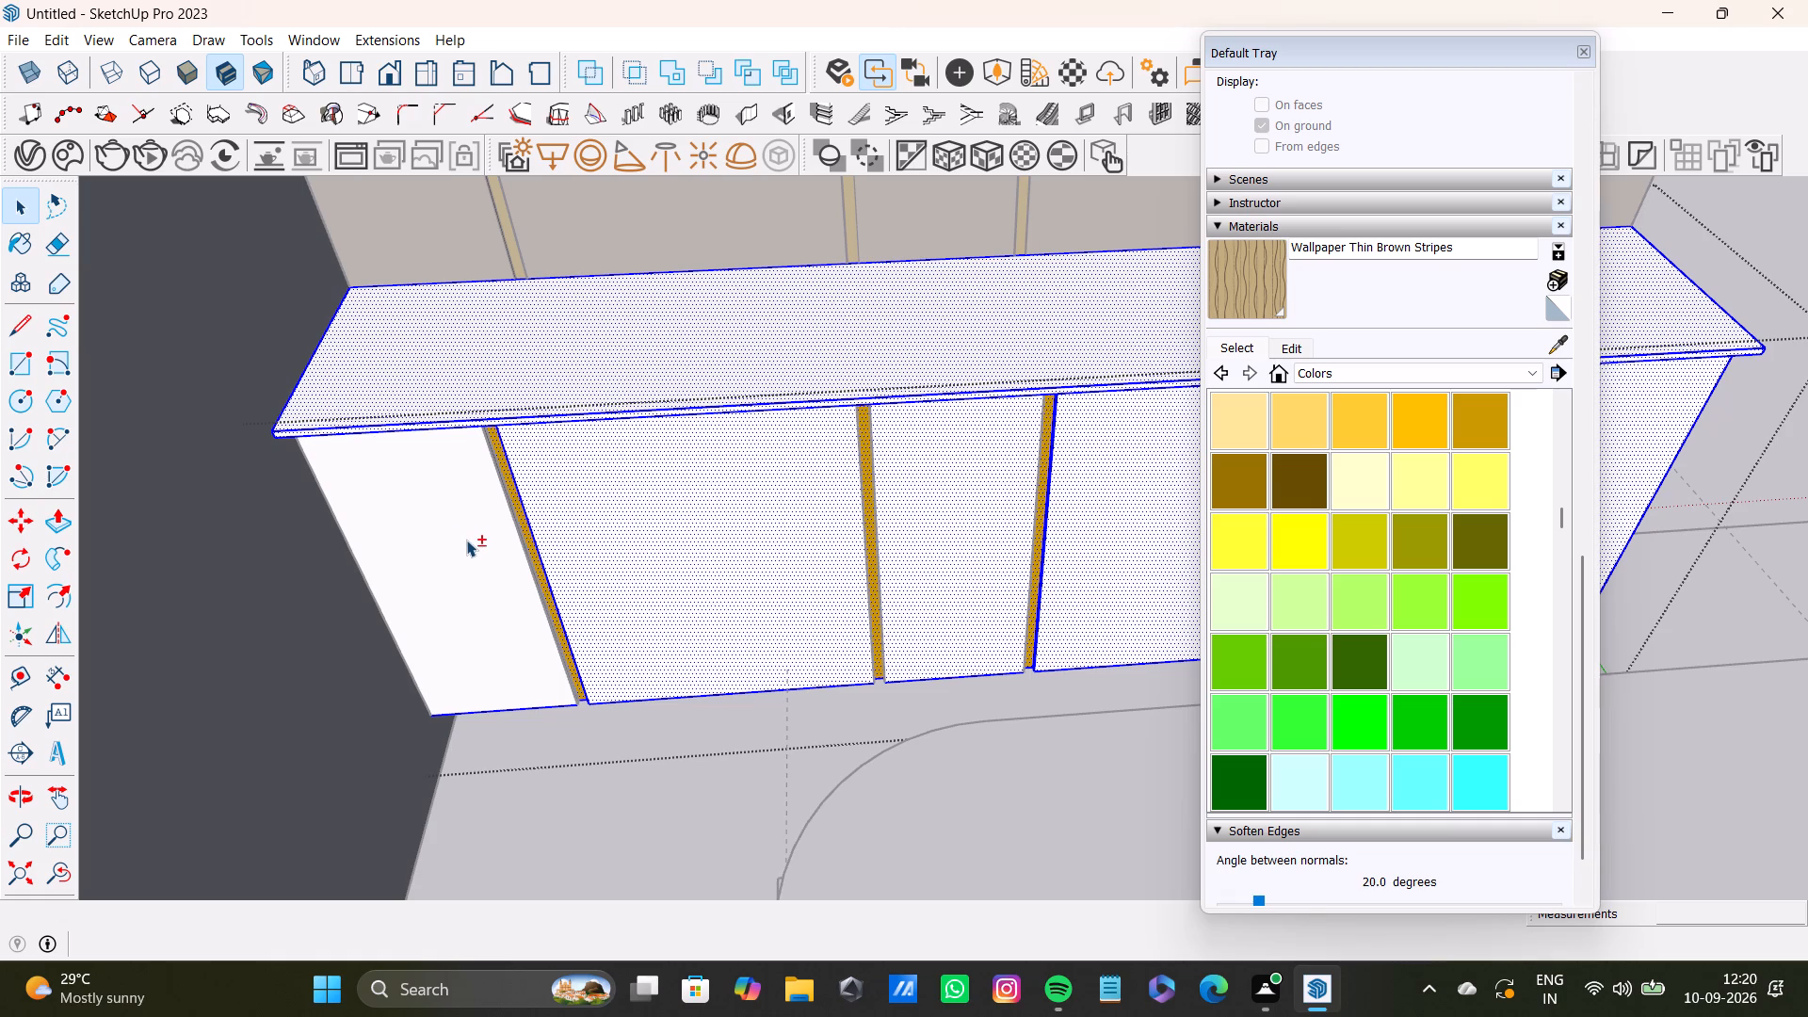
pyautogui.doubleClick(466, 540)
pyautogui.scroll(9, 473, 536)
pyautogui.moveTo(525, 518); pyautogui.dragTo(347, 502, button='middle')
pyautogui.scroll(8, 480, 424)
pyautogui.keyDown('shift'); pyautogui.doubleClick(630, 480); pyautogui.keyUp('shift')
pyautogui.keyDown('shift'); pyautogui.scroll(-15, 626, 492); pyautogui.keyUp('shift')
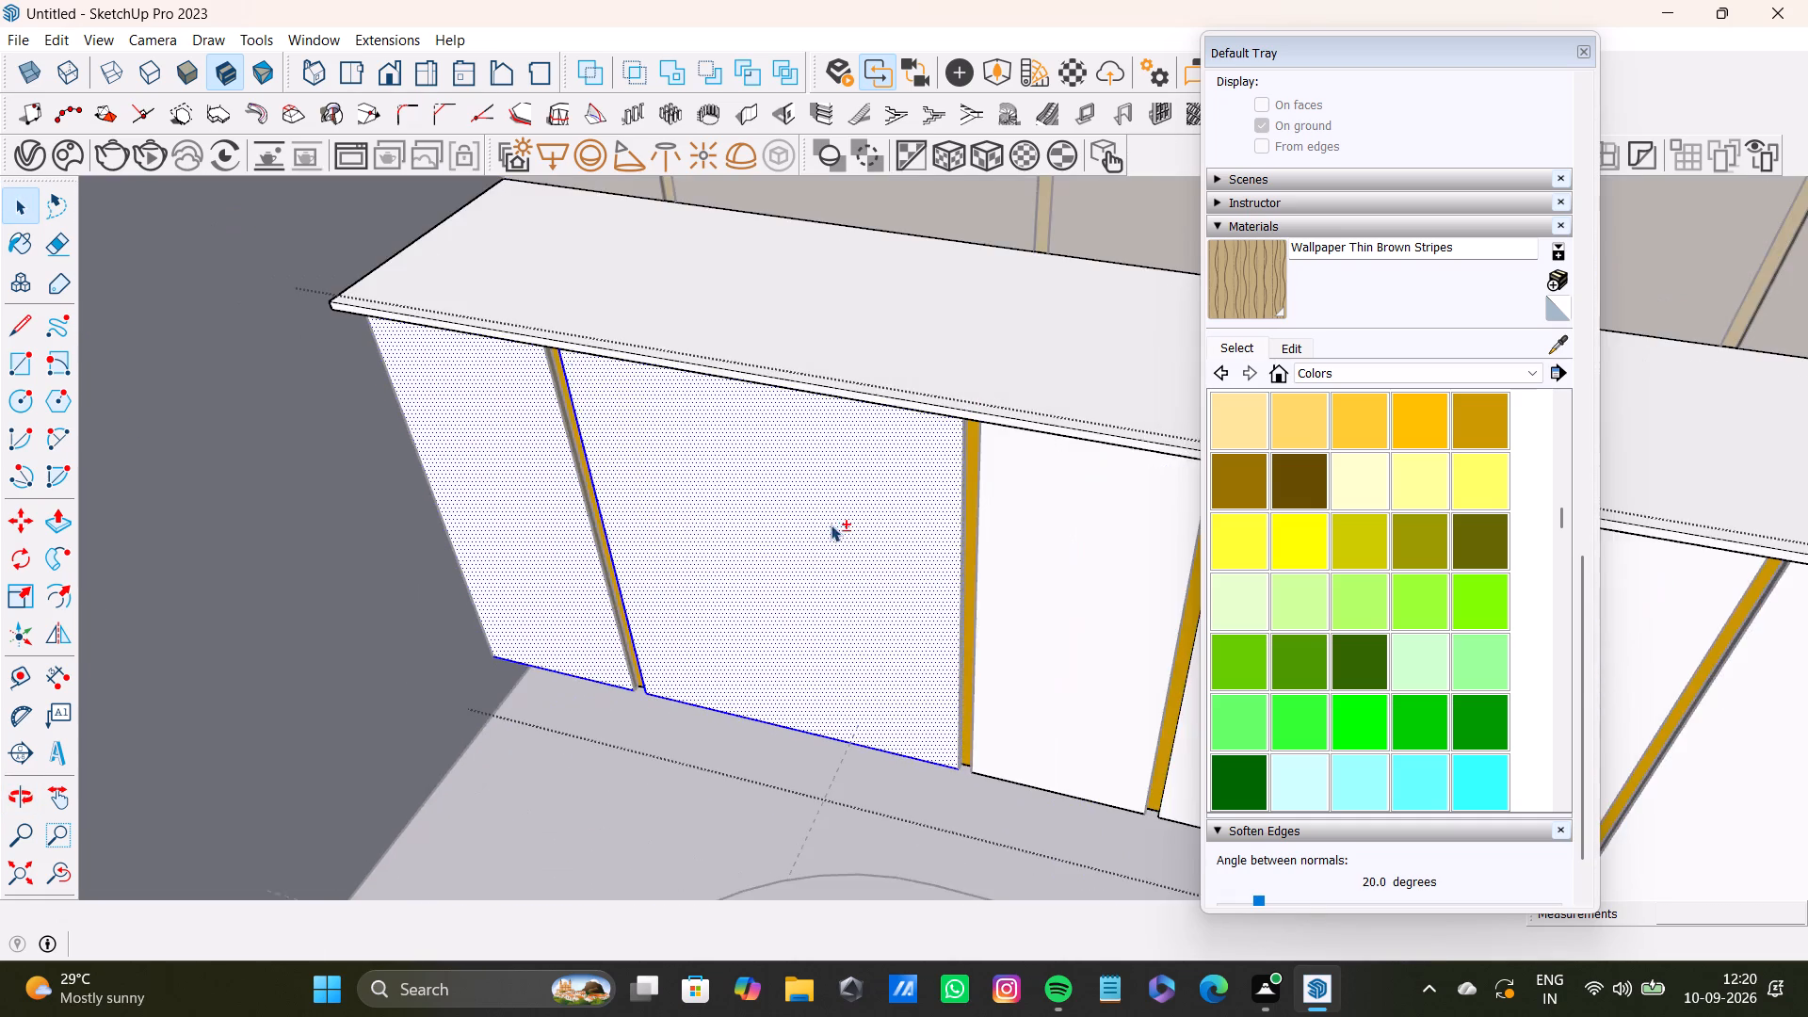
# Add the cabinet's third, fourth and fifth front panel faces and its right-hand end face to the selection.
pyautogui.keyDown('shift'); pyautogui.moveTo(831, 525); pyautogui.dragTo(597, 518, button='middle'); pyautogui.keyUp('shift')
pyautogui.keyDown('shift'); pyautogui.doubleClick(848, 518); pyautogui.keyUp('shift')
pyautogui.keyDown('shift'); pyautogui.moveTo(956, 524); pyautogui.dragTo(599, 442, button='middle'); pyautogui.keyUp('shift')
pyautogui.keyDown('shift'); pyautogui.doubleClick(708, 472); pyautogui.keyUp('shift')
pyautogui.keyDown('shift'); pyautogui.moveTo(919, 534); pyautogui.dragTo(607, 434, button='middle'); pyautogui.keyUp('shift')
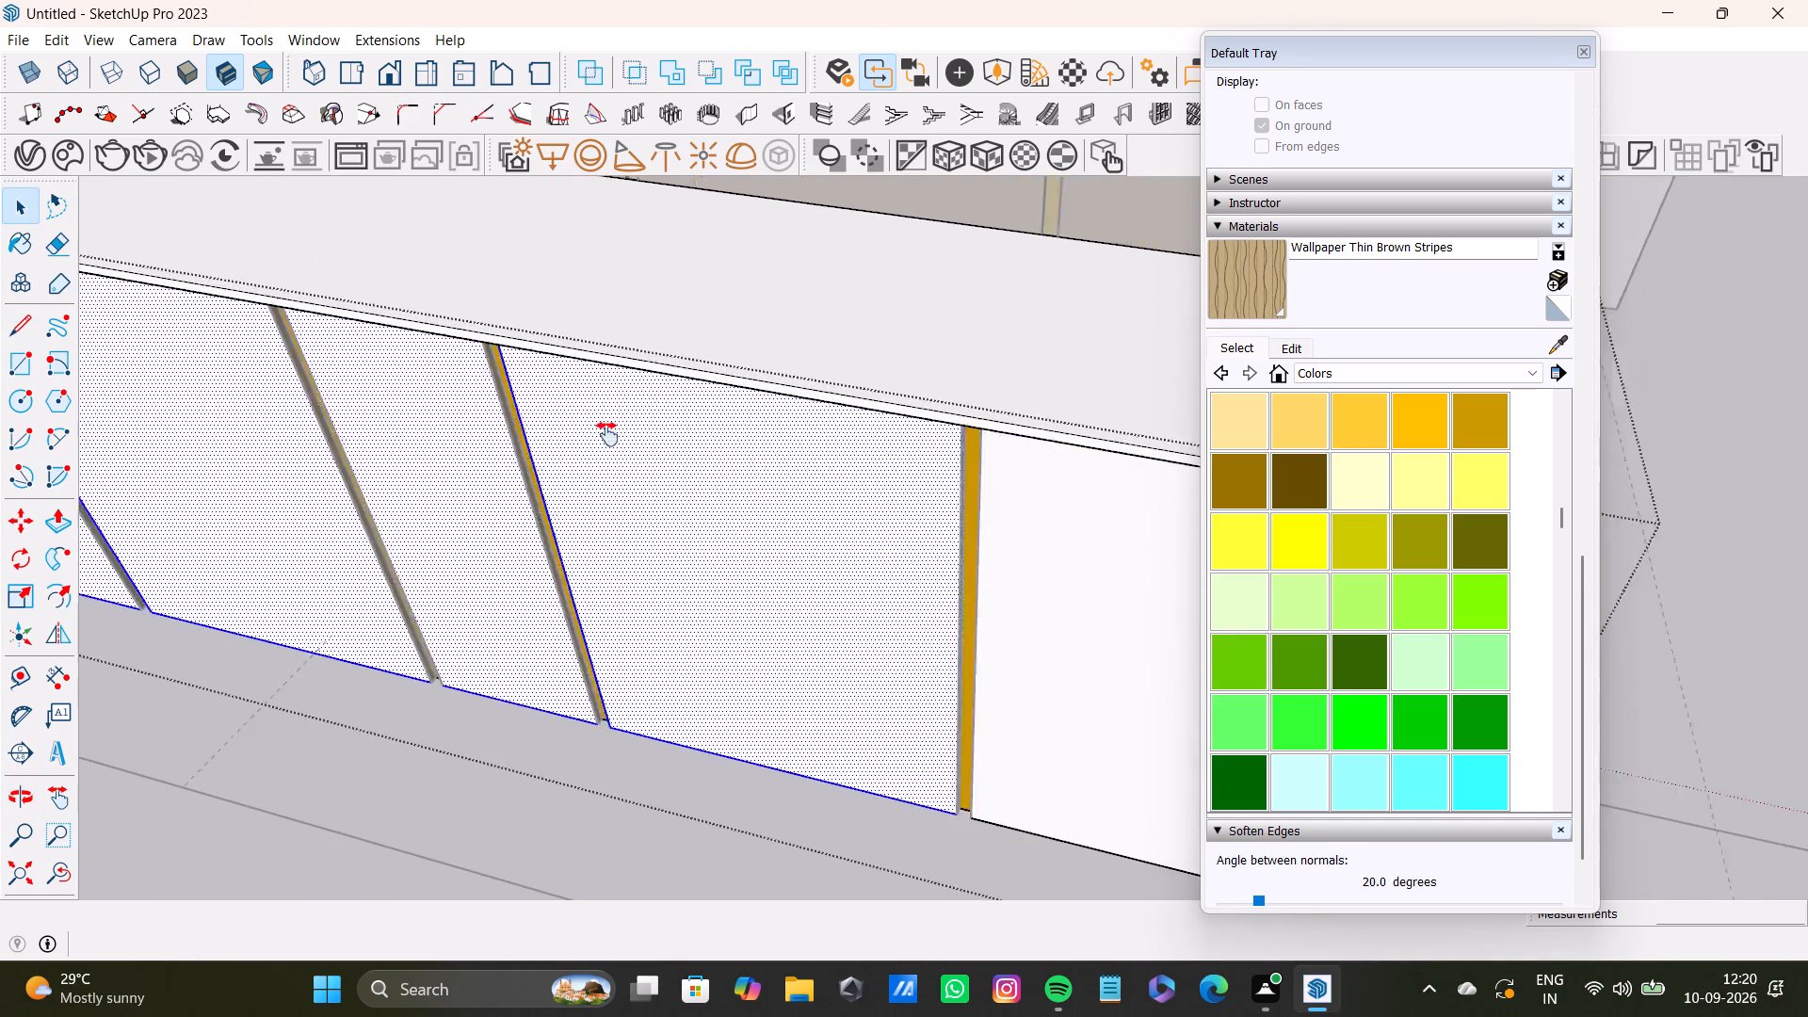
pyautogui.keyDown('shift'); pyautogui.moveTo(607, 434); pyautogui.dragTo(420, 385, button='middle'); pyautogui.keyUp('shift')
pyautogui.keyDown('shift'); pyautogui.doubleClick(783, 498); pyautogui.keyUp('shift')
pyautogui.moveTo(1054, 500); pyautogui.dragTo(739, 489, button='middle')
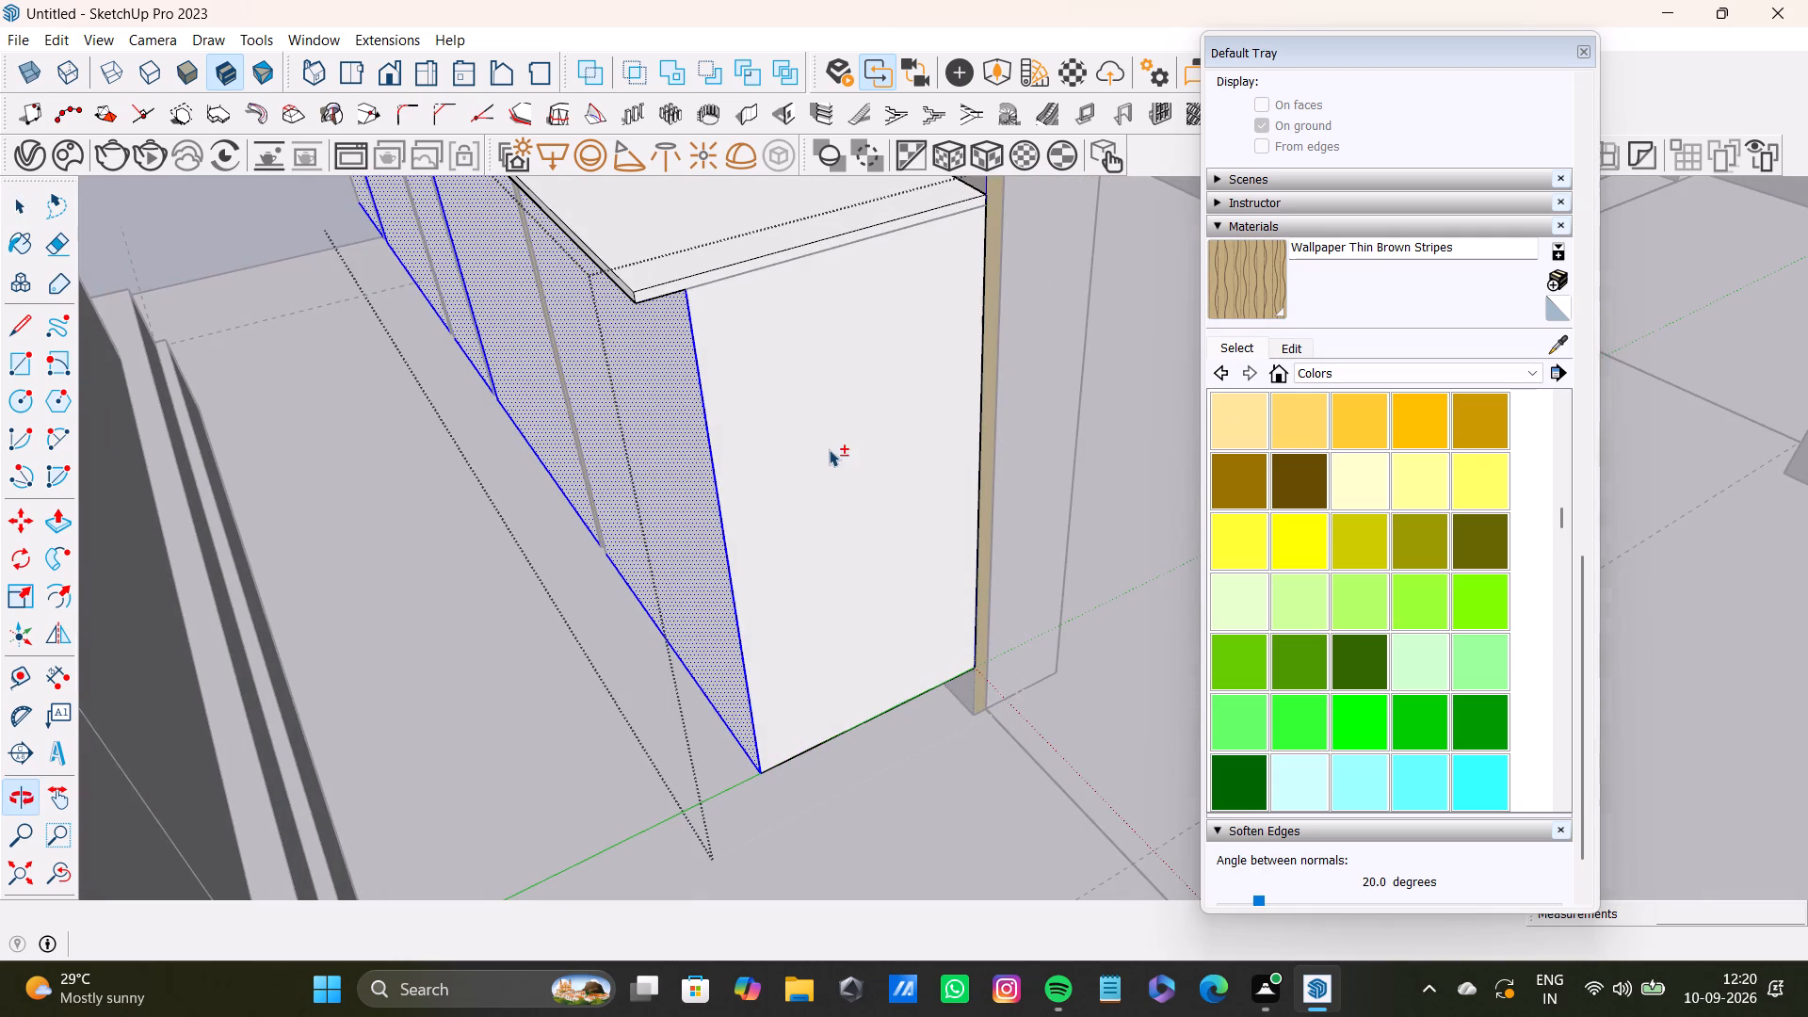
pyautogui.keyDown('shift'); pyautogui.click(829, 443); pyautogui.keyUp('shift')
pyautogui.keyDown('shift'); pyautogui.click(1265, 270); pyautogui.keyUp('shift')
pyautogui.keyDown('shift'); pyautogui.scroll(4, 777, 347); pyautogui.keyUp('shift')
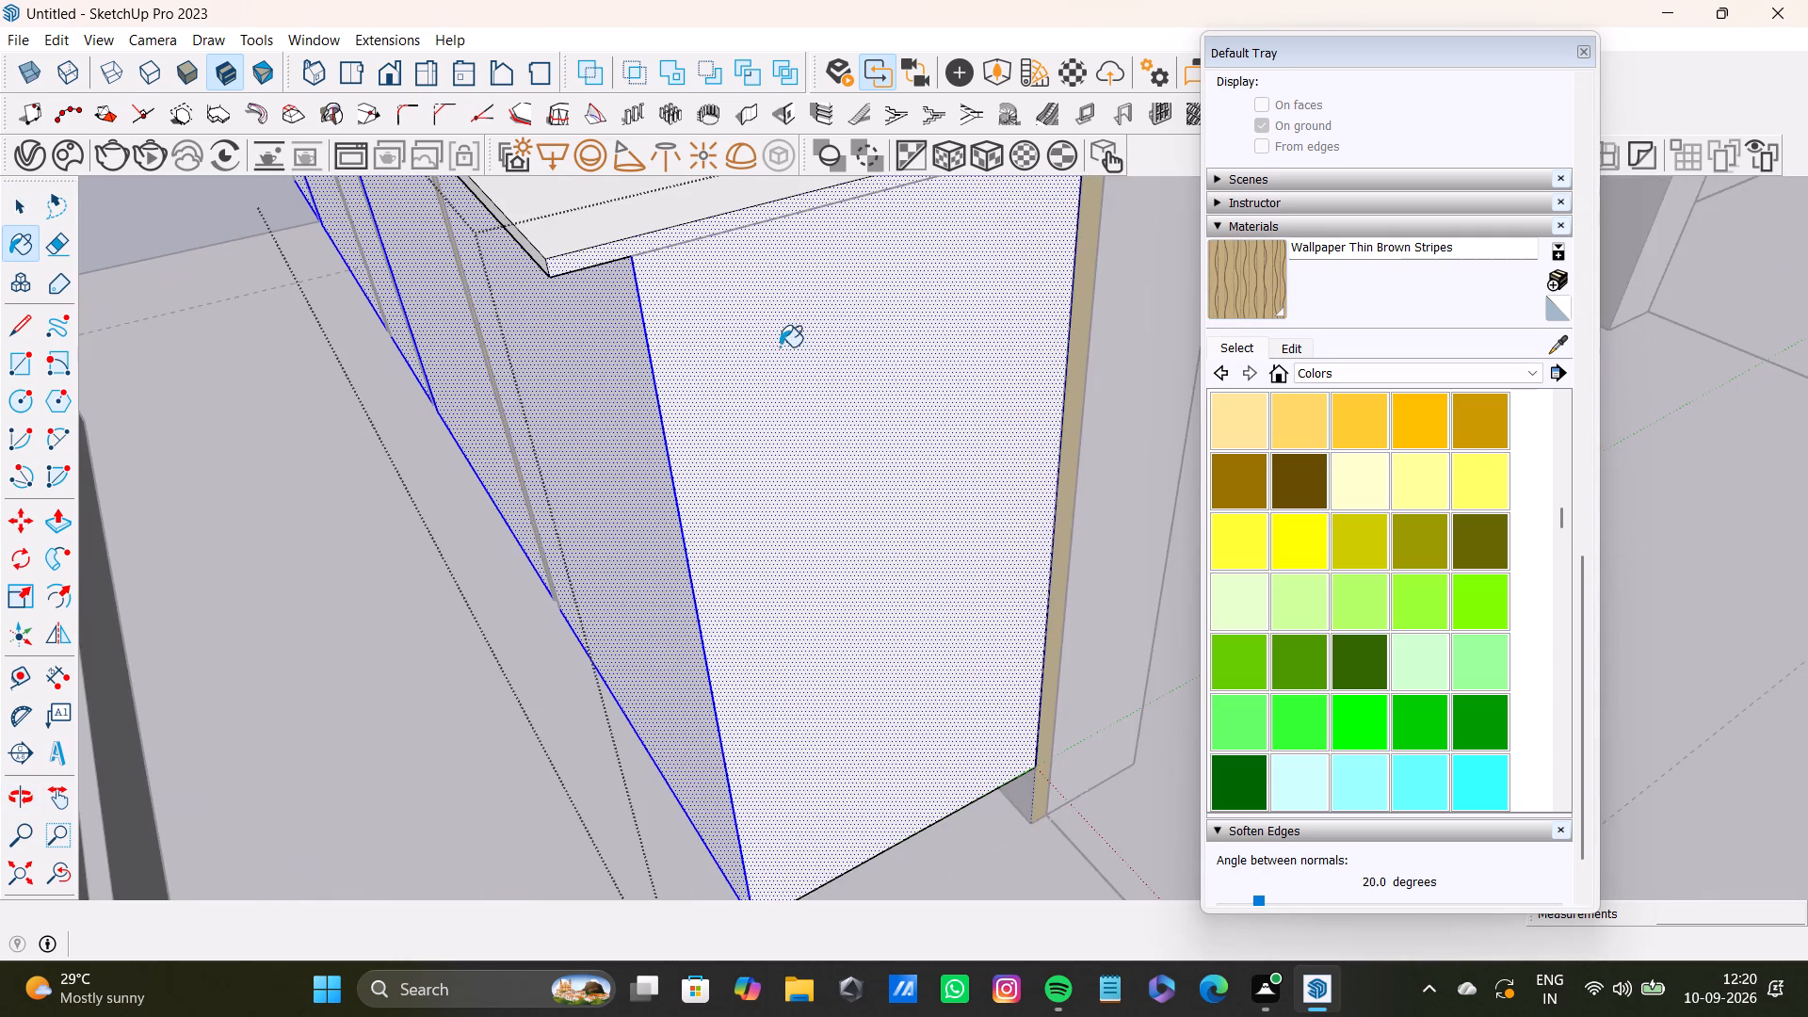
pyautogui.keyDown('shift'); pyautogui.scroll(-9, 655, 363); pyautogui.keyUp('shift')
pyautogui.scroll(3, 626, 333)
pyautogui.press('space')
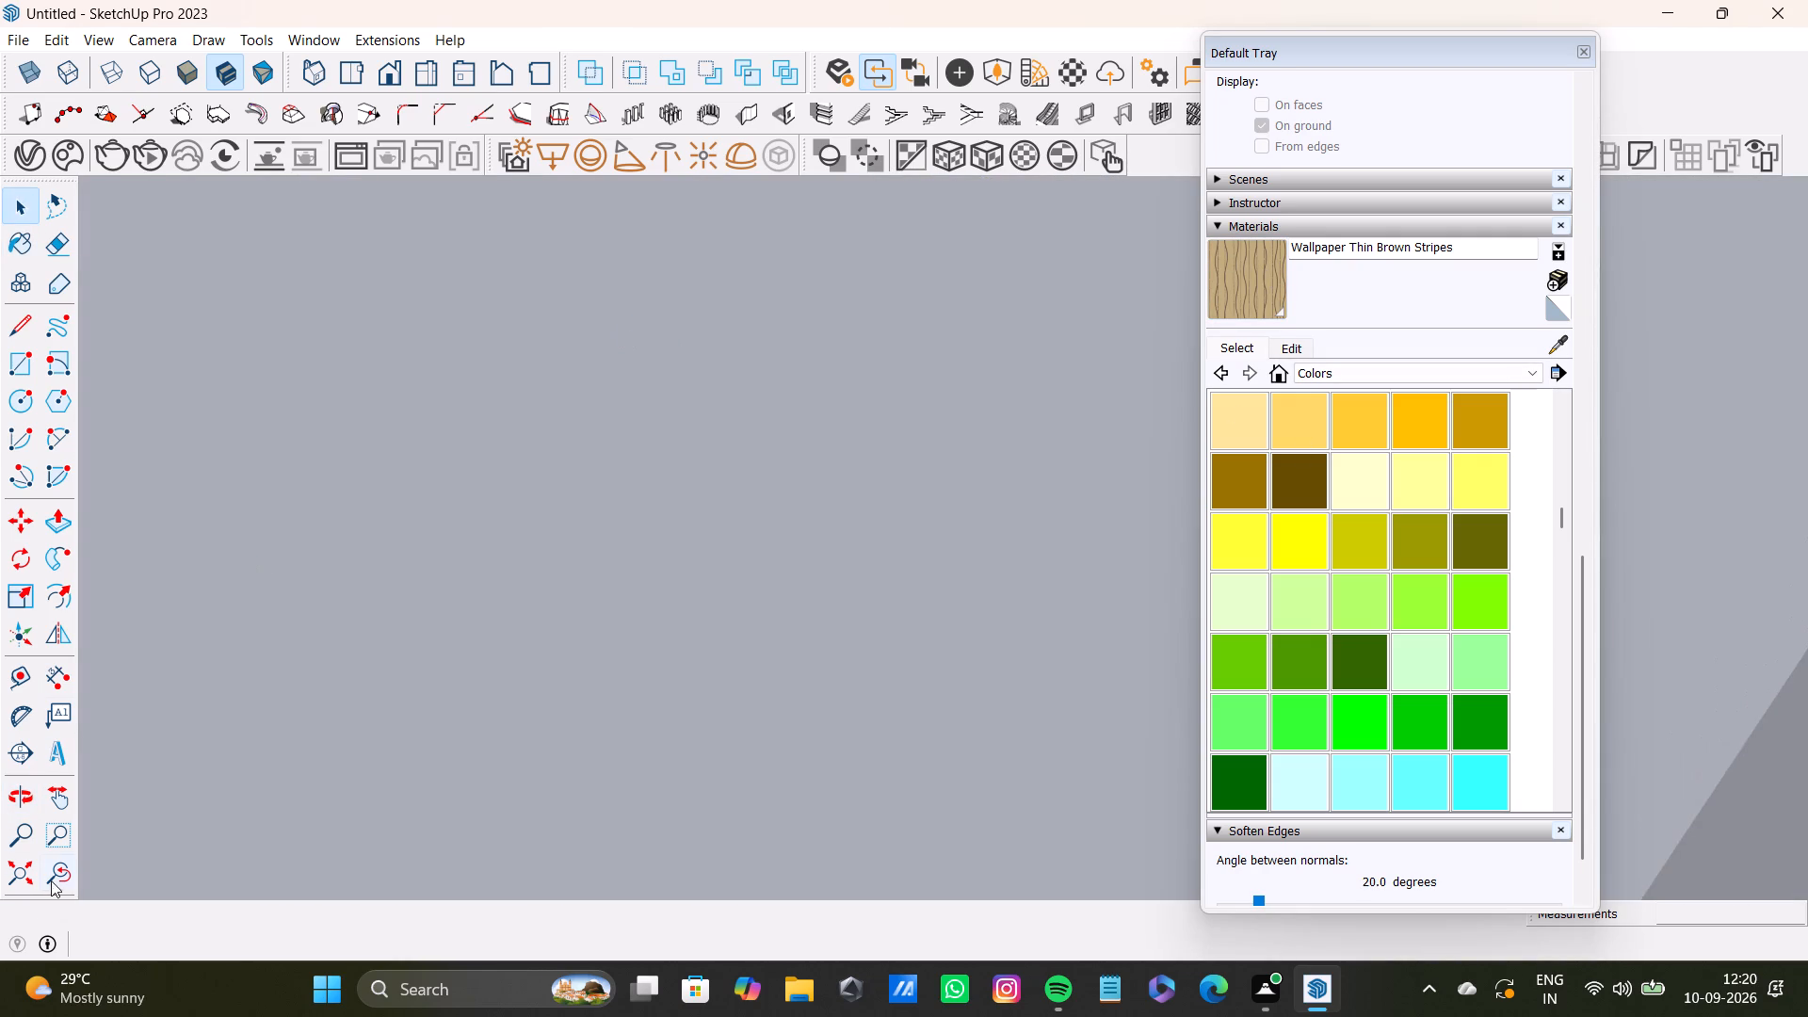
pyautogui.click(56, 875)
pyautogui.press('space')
# Remove the cabinet's right-hand end face from the selection, keeping the front panel faces selected.
pyautogui.scroll(8, 758, 278)
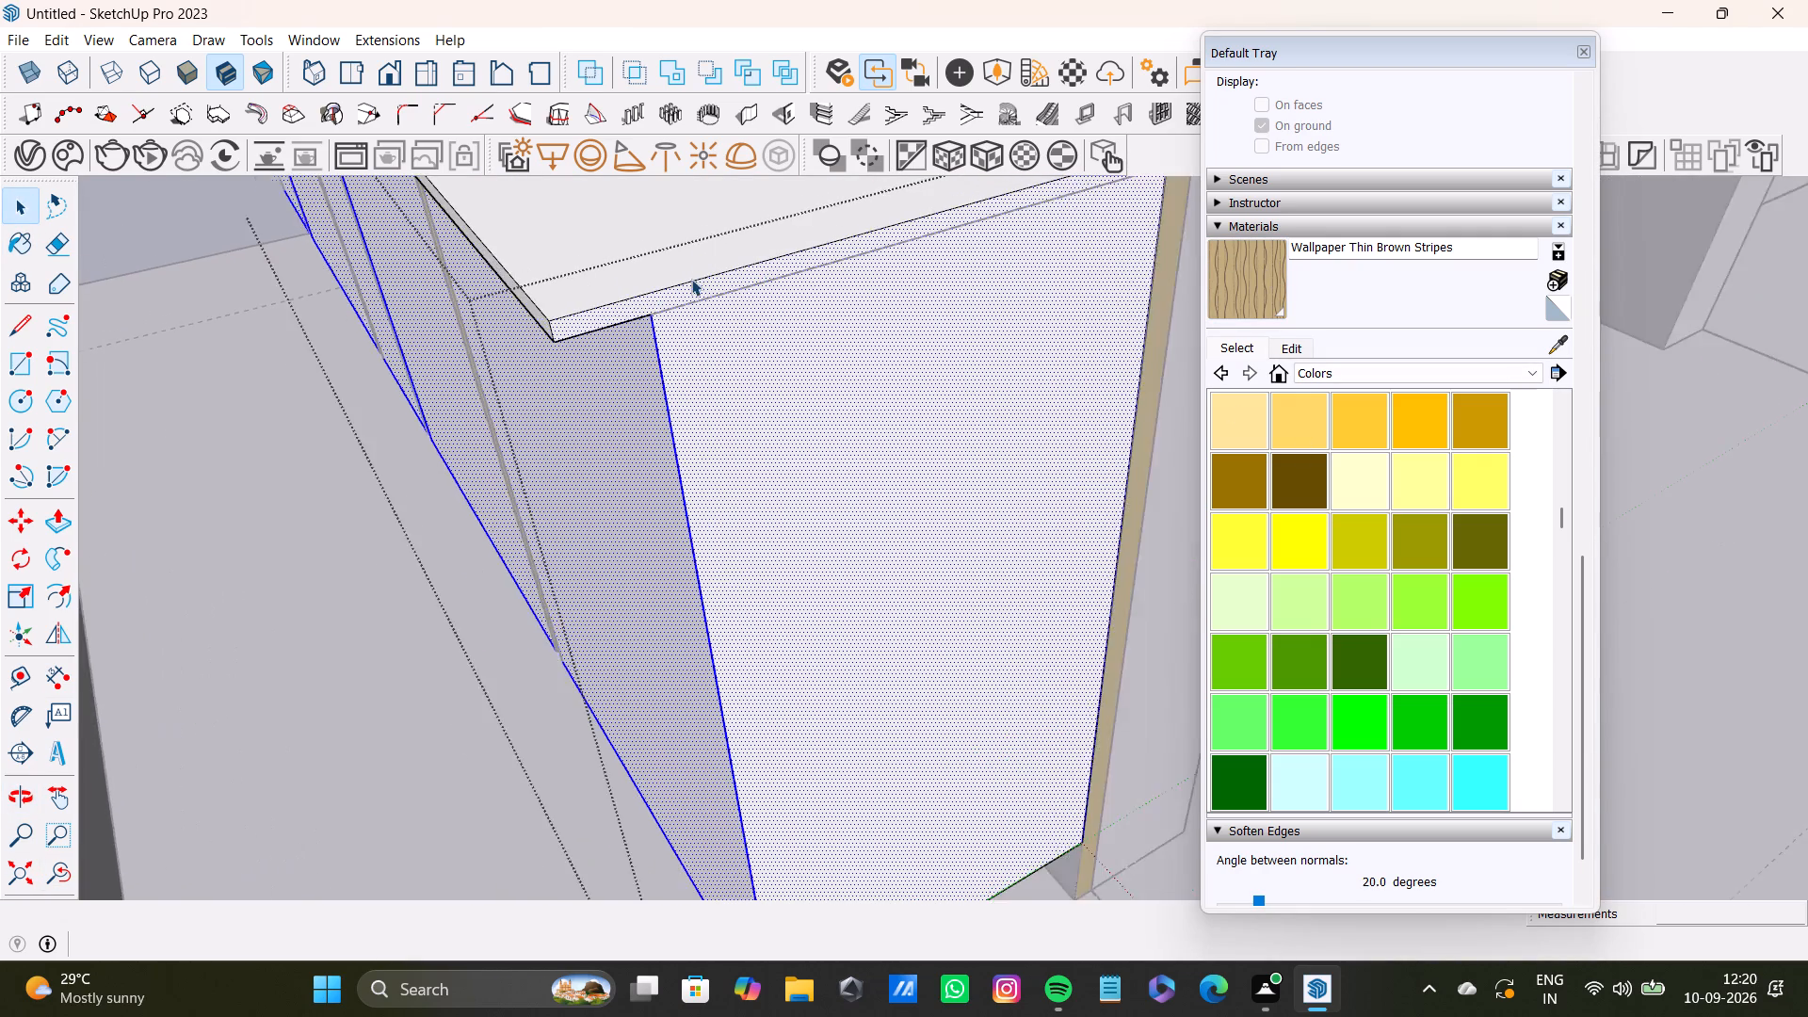
pyautogui.scroll(2, 691, 279)
pyautogui.keyDown('shift'); pyautogui.click(695, 301); pyautogui.keyUp('shift')
pyautogui.keyDown('shift'); pyautogui.click(1031, 382); pyautogui.keyUp('shift')
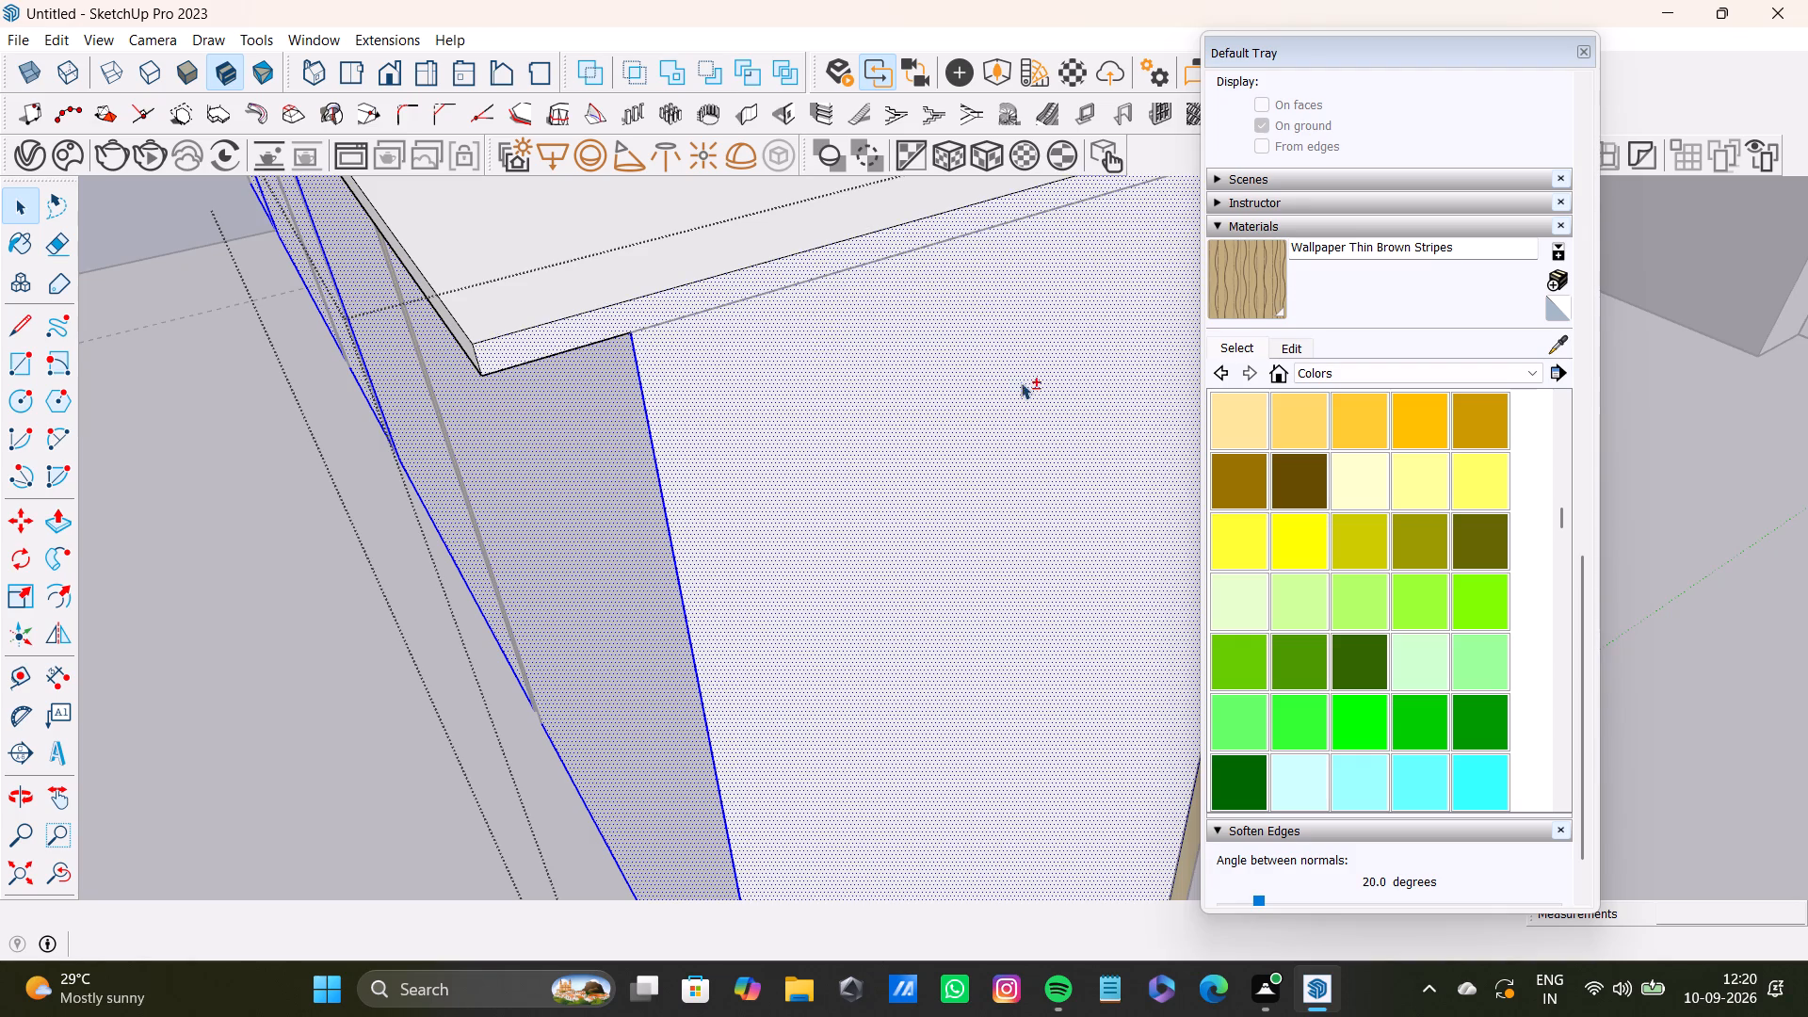
pyautogui.keyDown('shift'); pyautogui.click(848, 340); pyautogui.keyUp('shift')
pyautogui.scroll(-4, 603, 353)
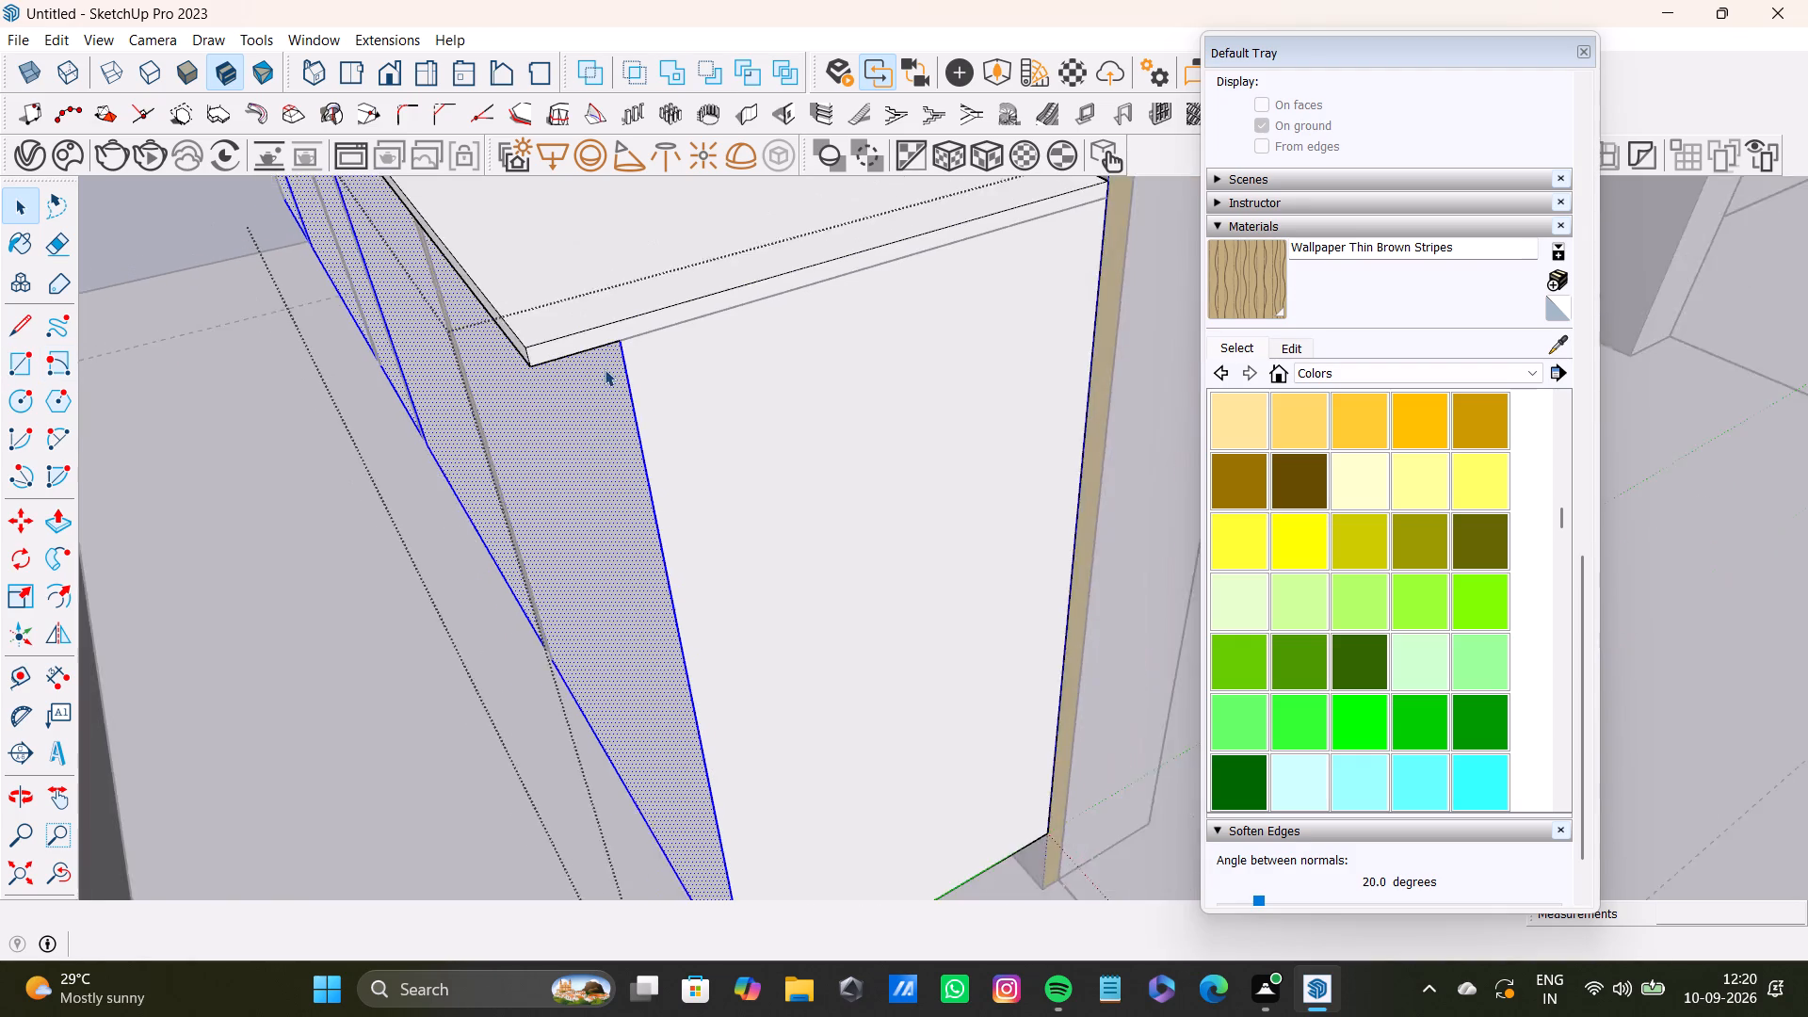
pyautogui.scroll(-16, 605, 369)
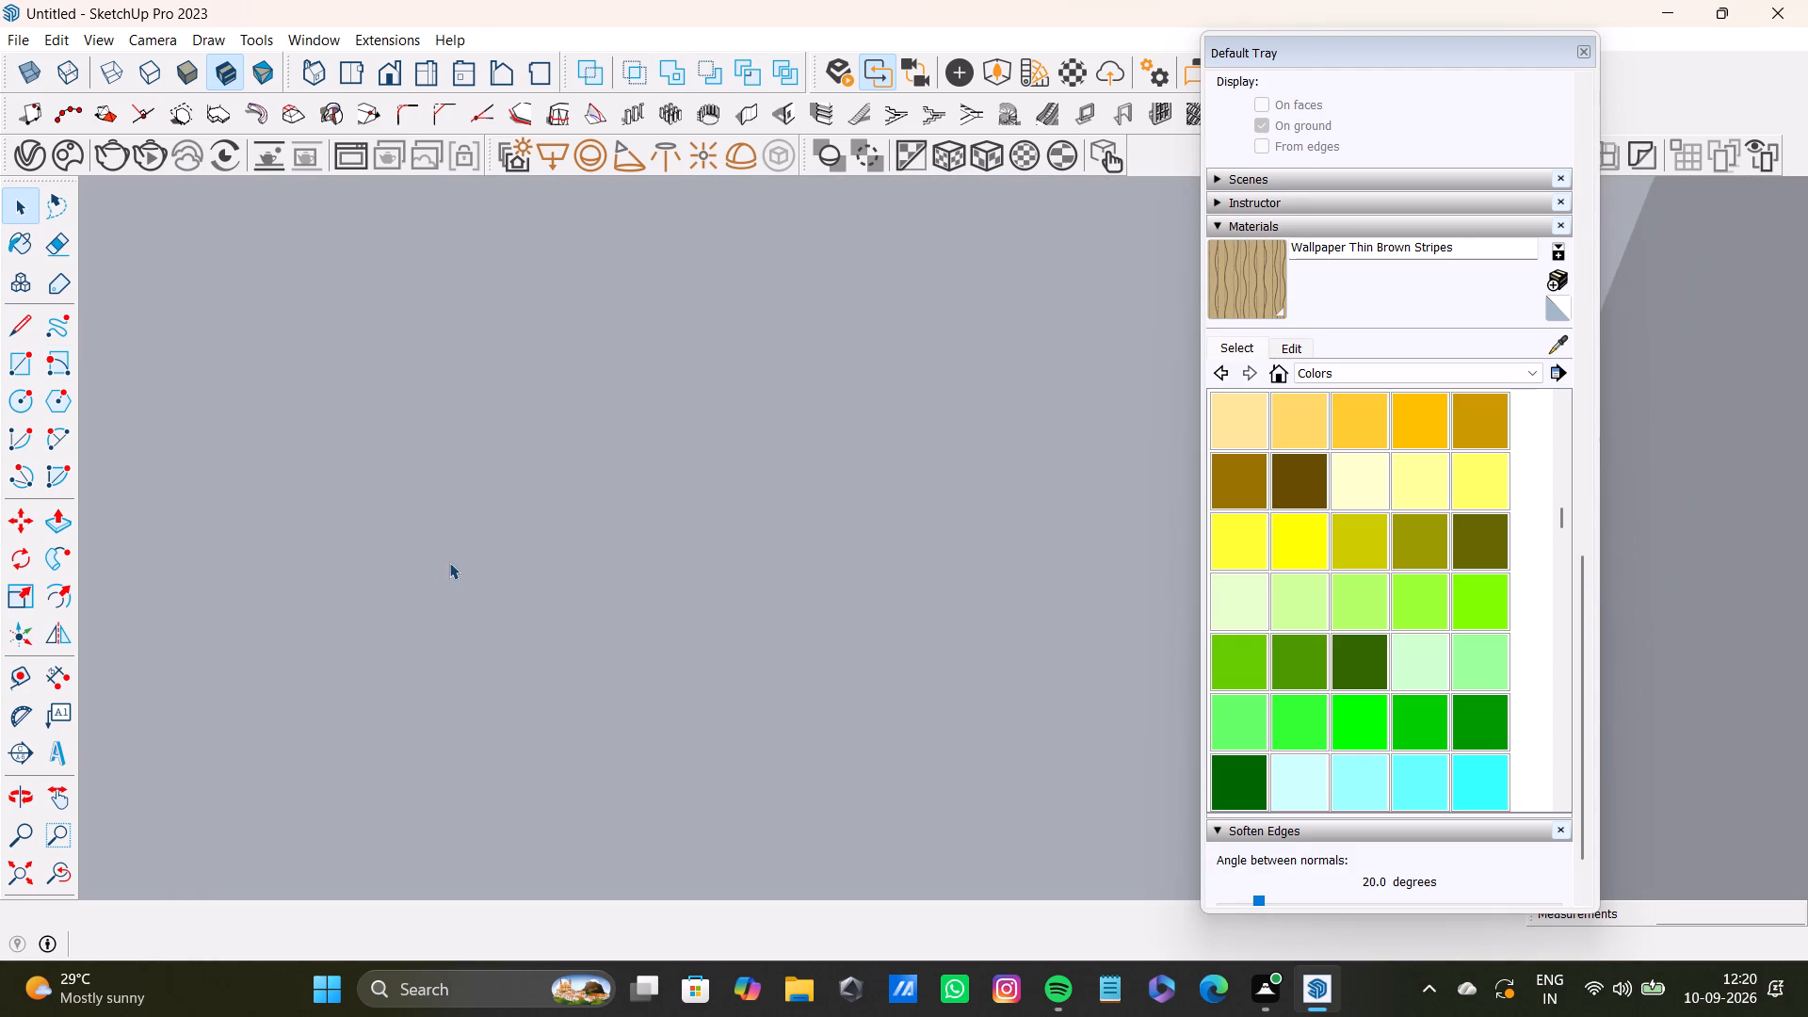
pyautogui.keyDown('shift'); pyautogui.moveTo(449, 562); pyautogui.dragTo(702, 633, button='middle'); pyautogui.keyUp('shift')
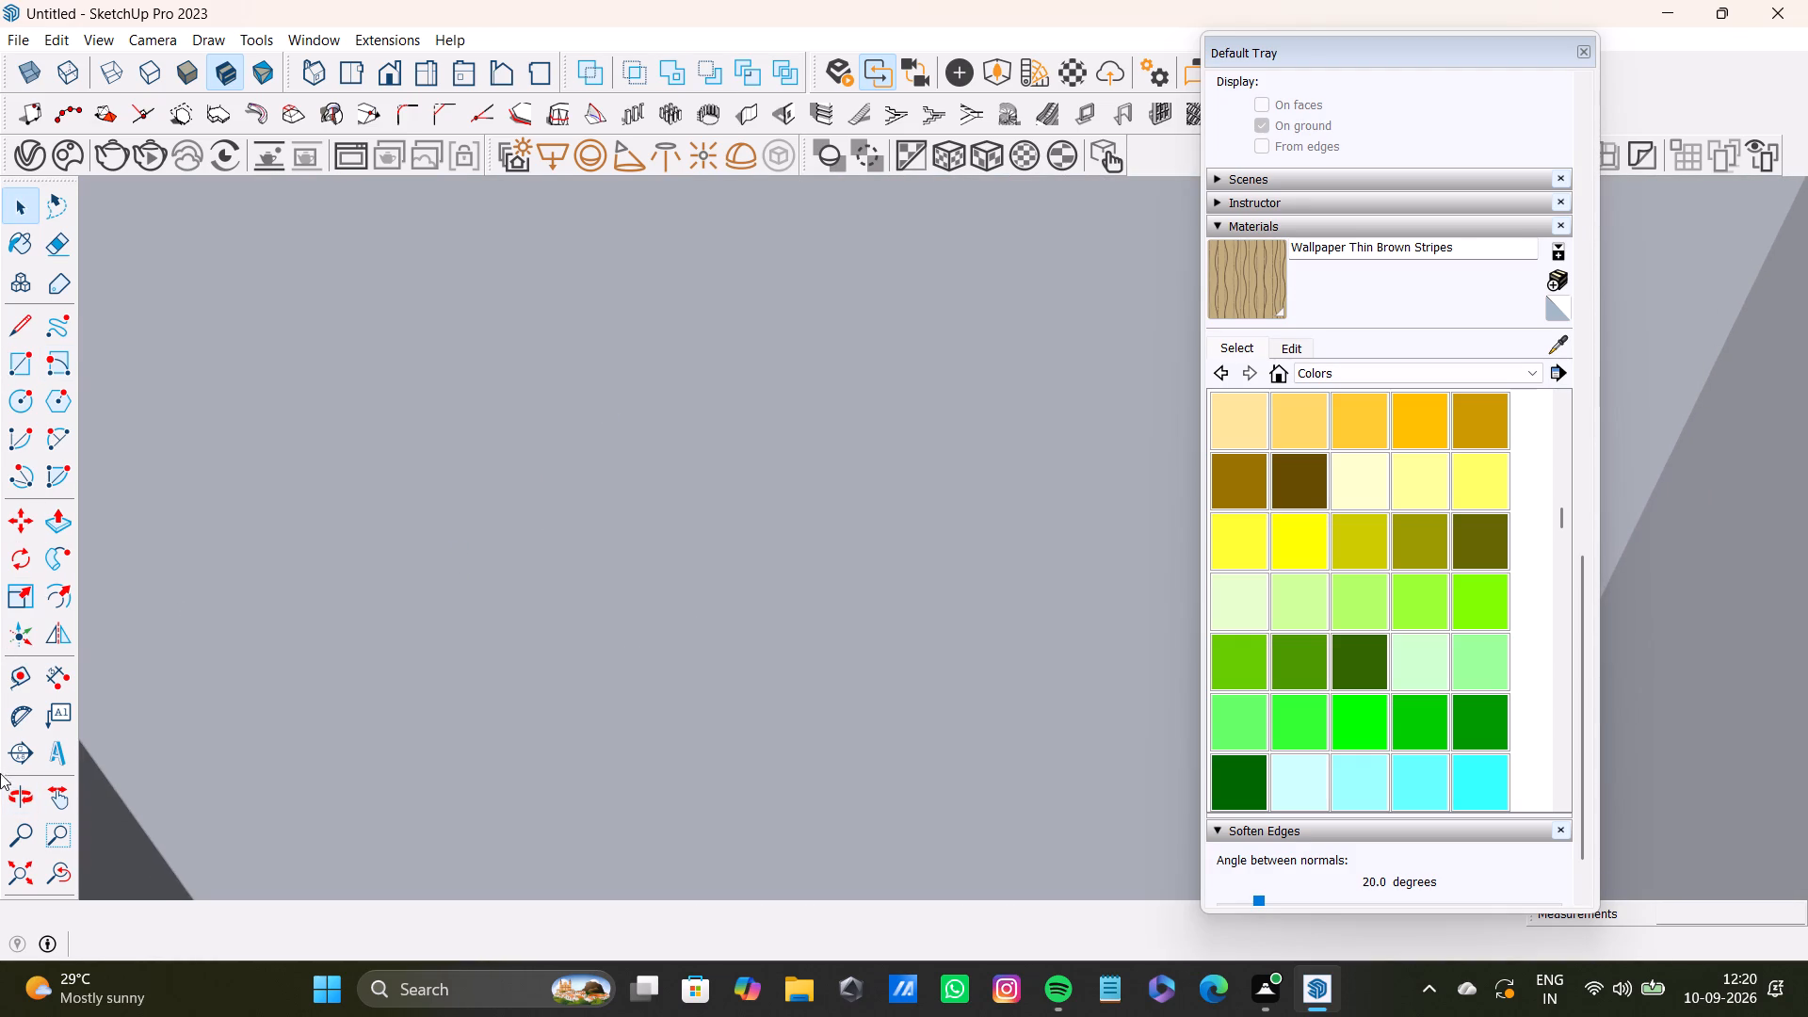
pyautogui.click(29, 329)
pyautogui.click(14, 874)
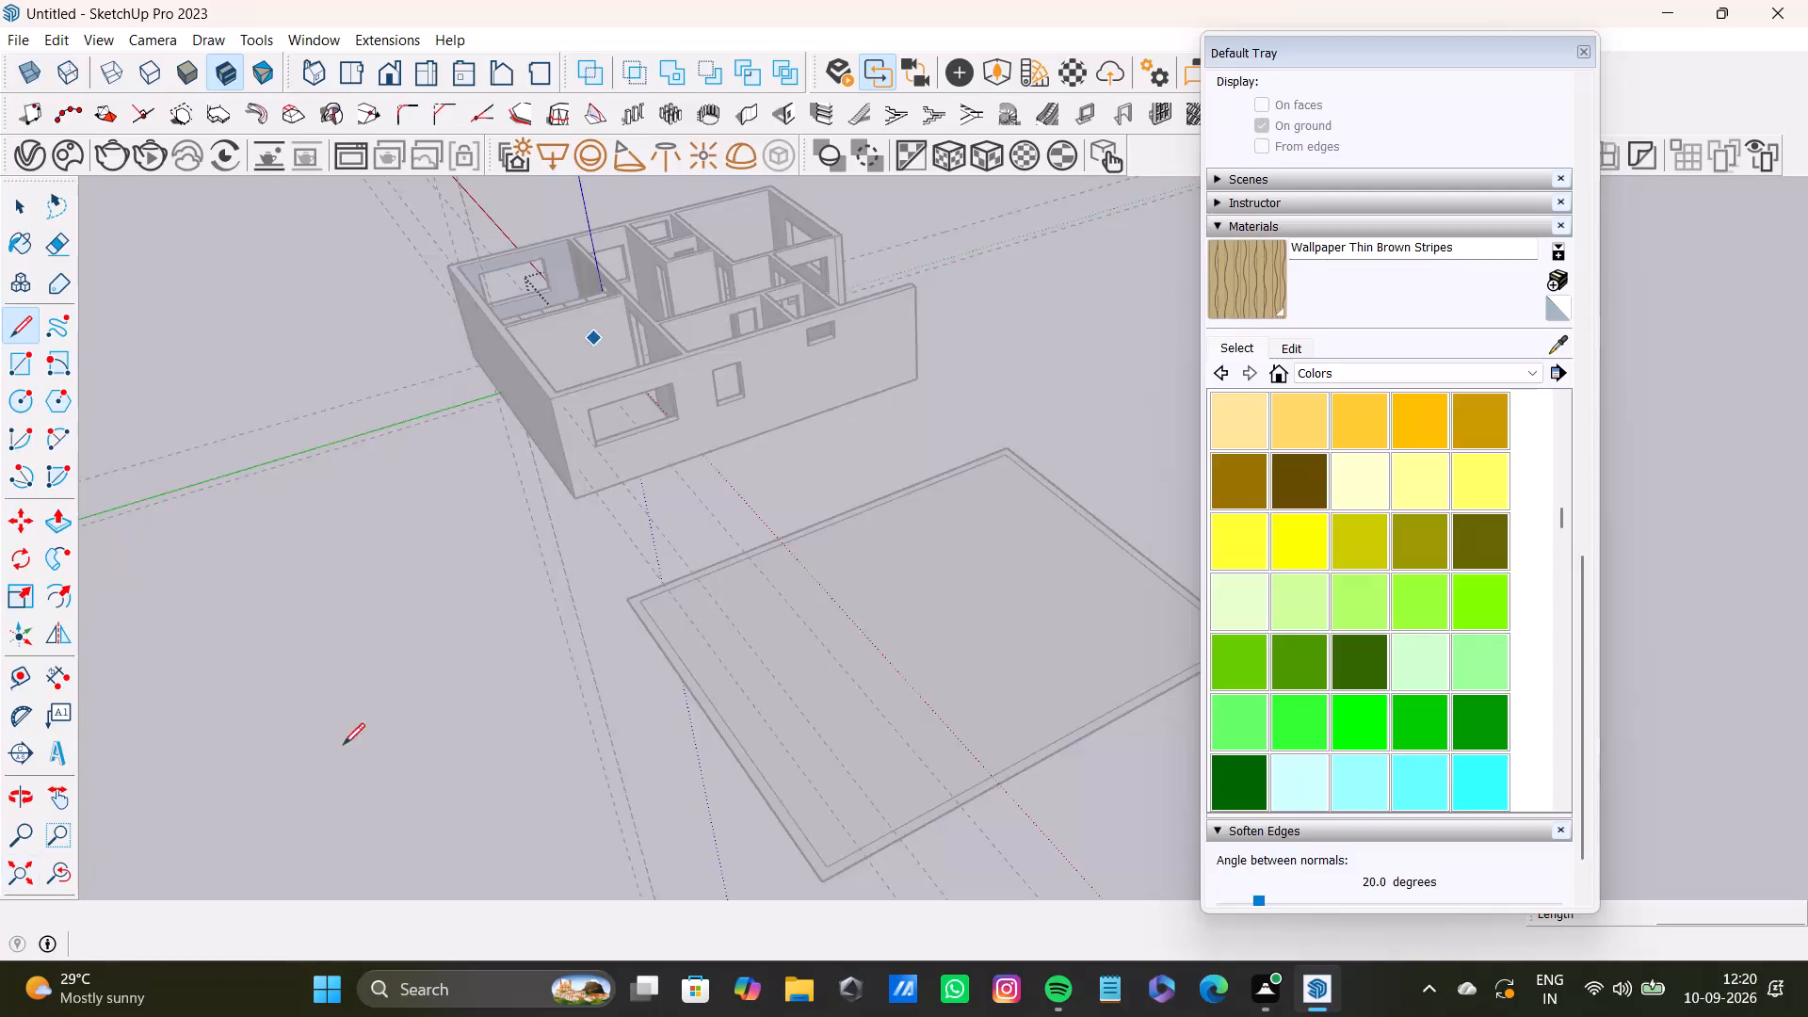
# Draw a line about 1 ft 3 in long on the cabinet's right-hand end, under the top slab to the wall, and close the cabinet.
pyautogui.scroll(8, 936, 492)
pyautogui.keyDown('shift'); pyautogui.moveTo(641, 279); pyautogui.dragTo(705, 464, button='middle'); pyautogui.keyUp('shift')
pyautogui.moveTo(769, 464); pyautogui.dragTo(417, 498, button='middle')
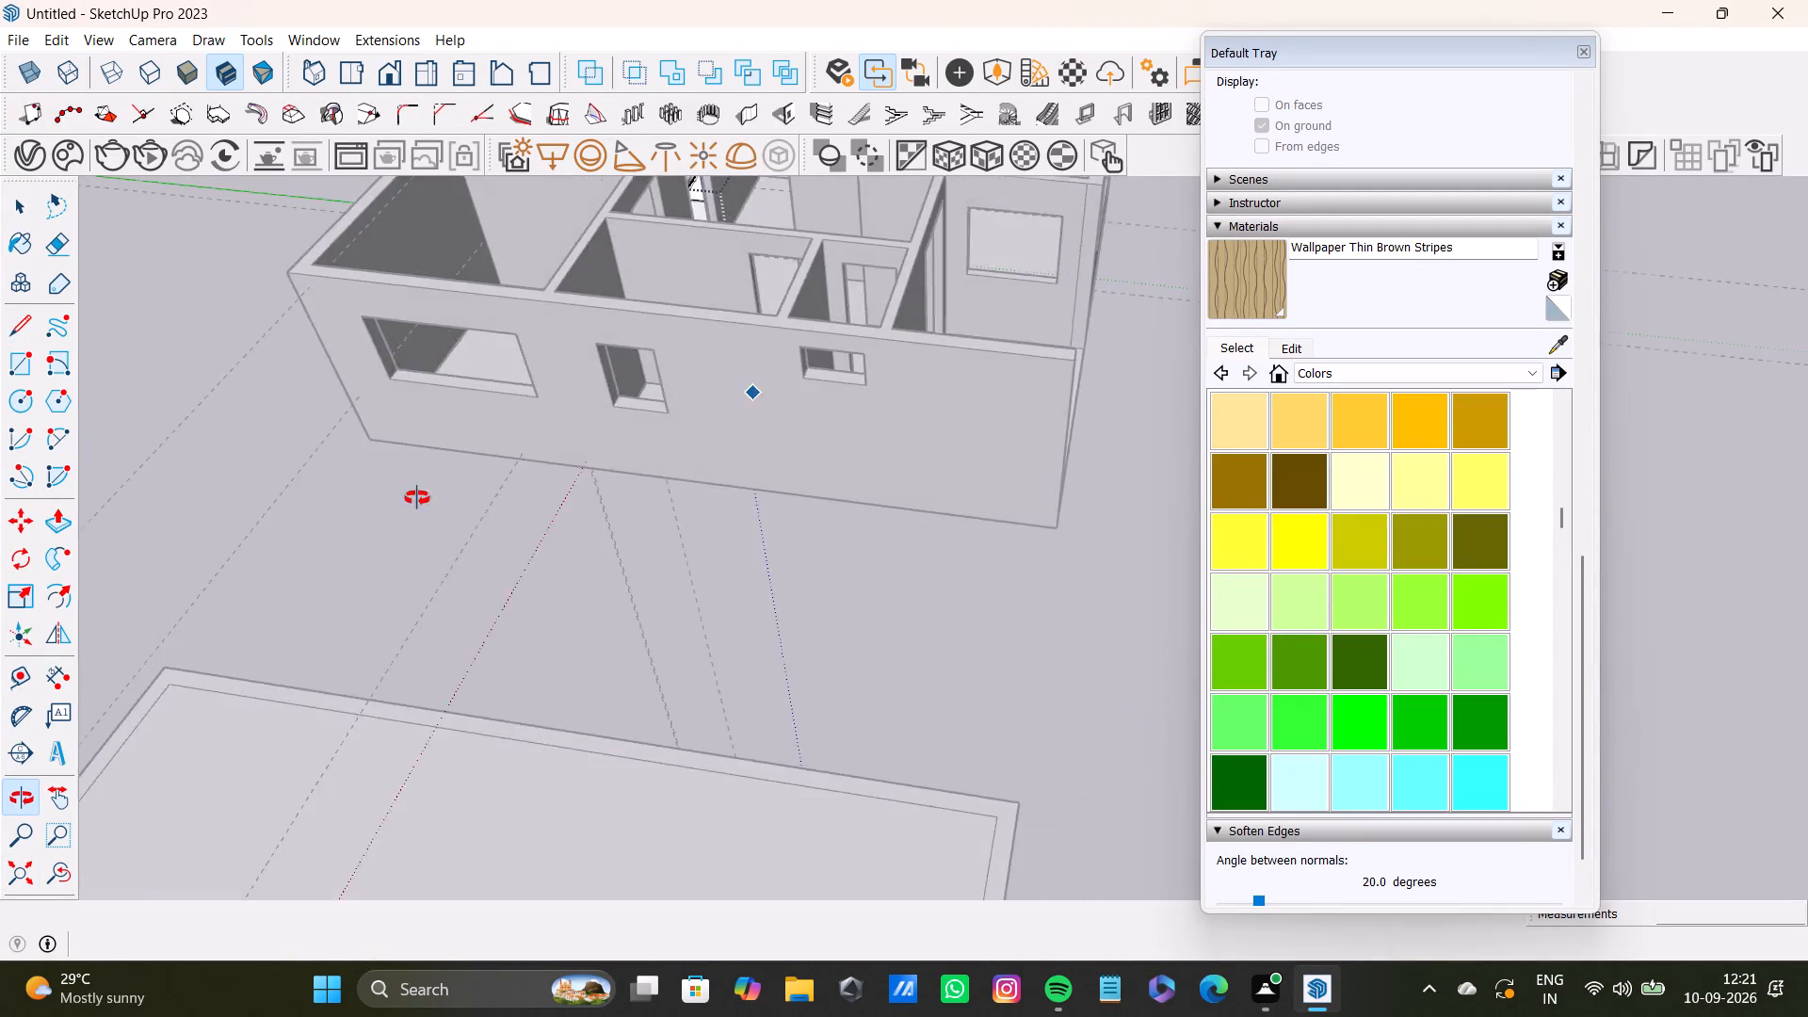
pyautogui.moveTo(417, 498); pyautogui.dragTo(412, 513, button='middle')
pyautogui.scroll(4, 822, 206)
pyautogui.keyDown('shift'); pyautogui.moveTo(816, 207); pyautogui.dragTo(766, 632, button='middle'); pyautogui.keyUp('shift')
pyautogui.scroll(13, 547, 497)
pyautogui.moveTo(640, 604); pyautogui.dragTo(806, 509, button='middle')
pyautogui.scroll(4, 712, 623)
pyautogui.moveTo(699, 624); pyautogui.dragTo(959, 891, button='middle')
pyautogui.scroll(5, 476, 461)
pyautogui.moveTo(446, 444); pyautogui.dragTo(732, 536, button='middle')
pyautogui.scroll(-13, 576, 513)
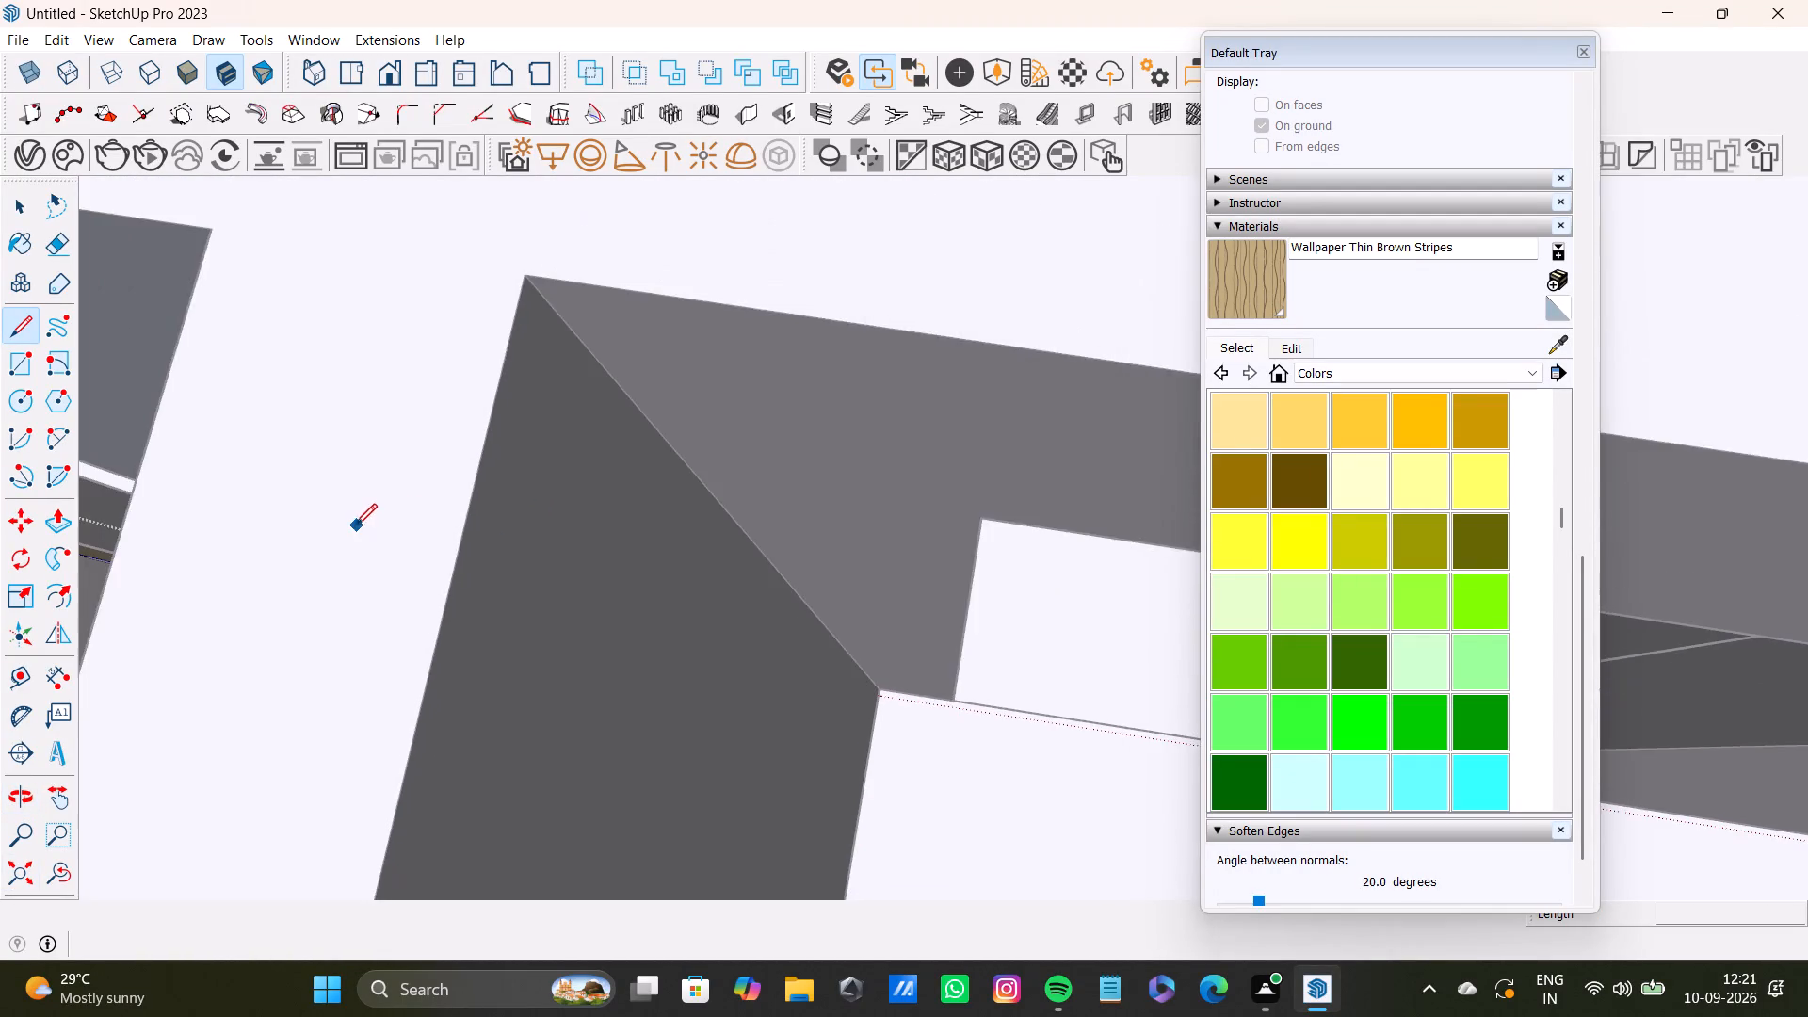
pyautogui.scroll(-8, 355, 525)
pyautogui.moveTo(206, 511); pyautogui.dragTo(852, 421, button='middle')
pyautogui.scroll(8, 728, 488)
pyautogui.moveTo(814, 545); pyautogui.dragTo(650, 466, button='middle')
pyautogui.scroll(4, 941, 548)
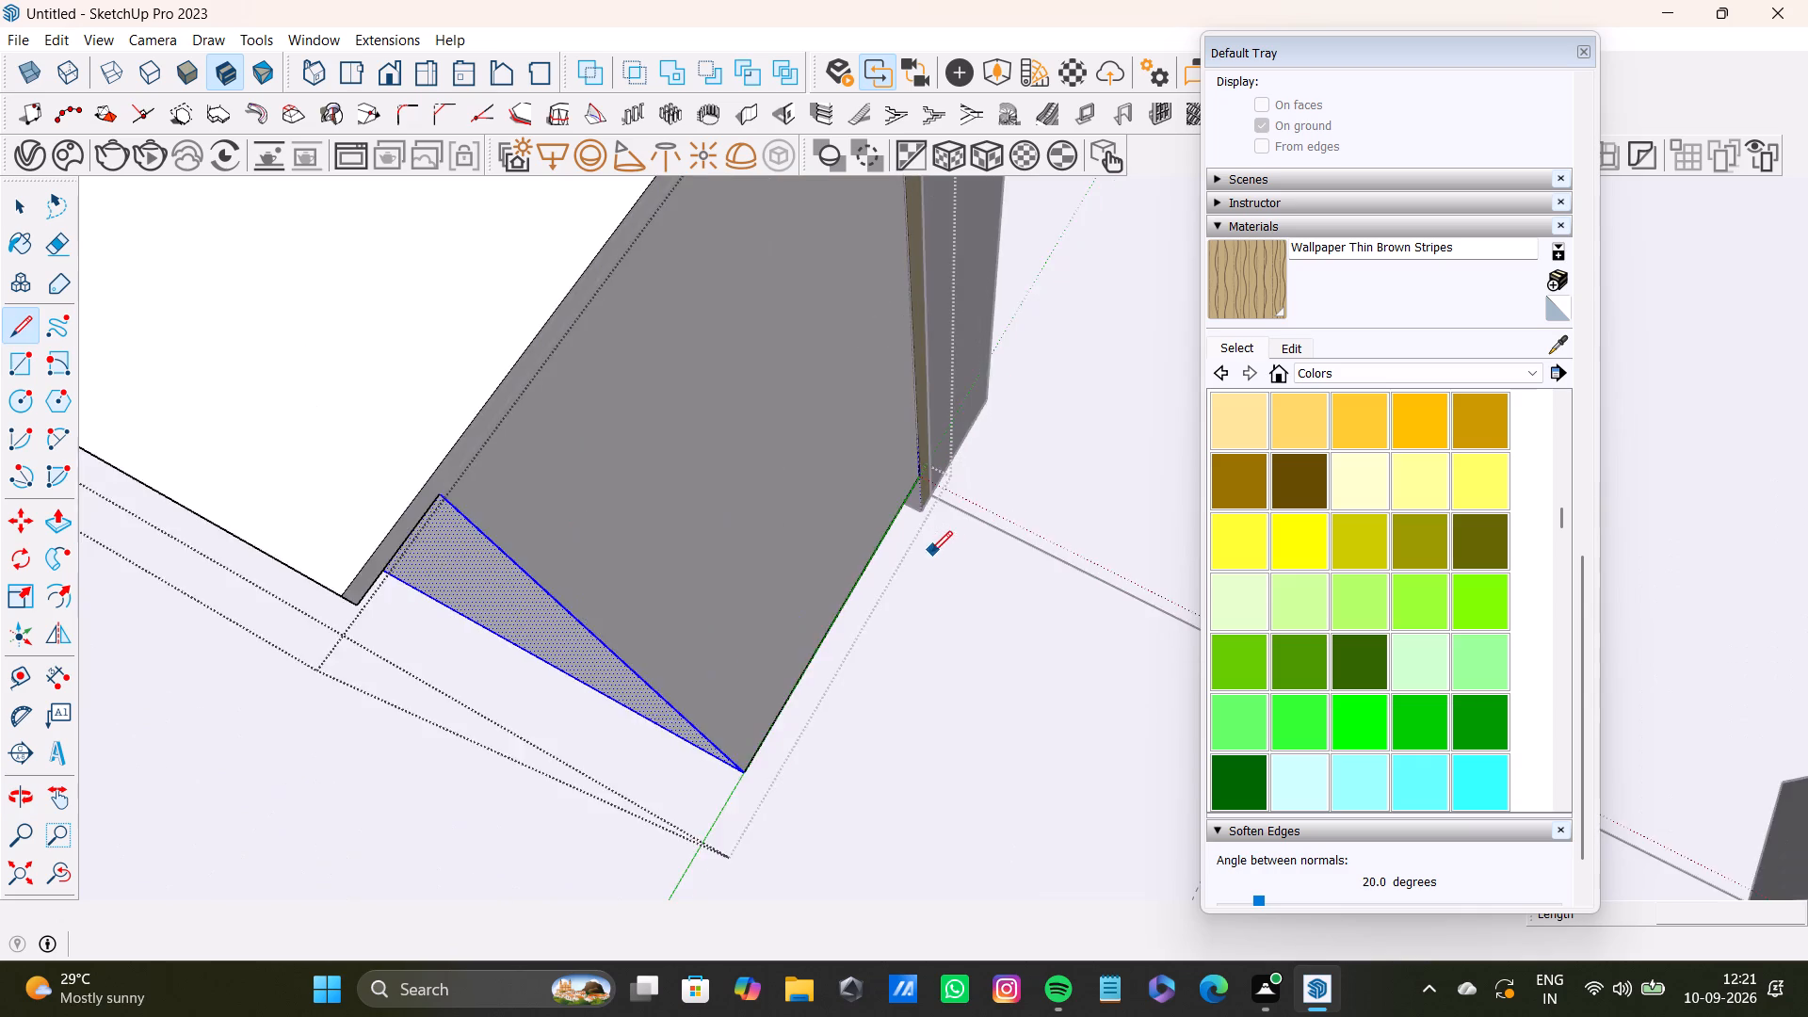
pyautogui.scroll(2, 930, 553)
pyautogui.moveTo(913, 553); pyautogui.dragTo(1247, 802, button='middle')
pyautogui.moveTo(1203, 787); pyautogui.dragTo(677, 335, button='middle')
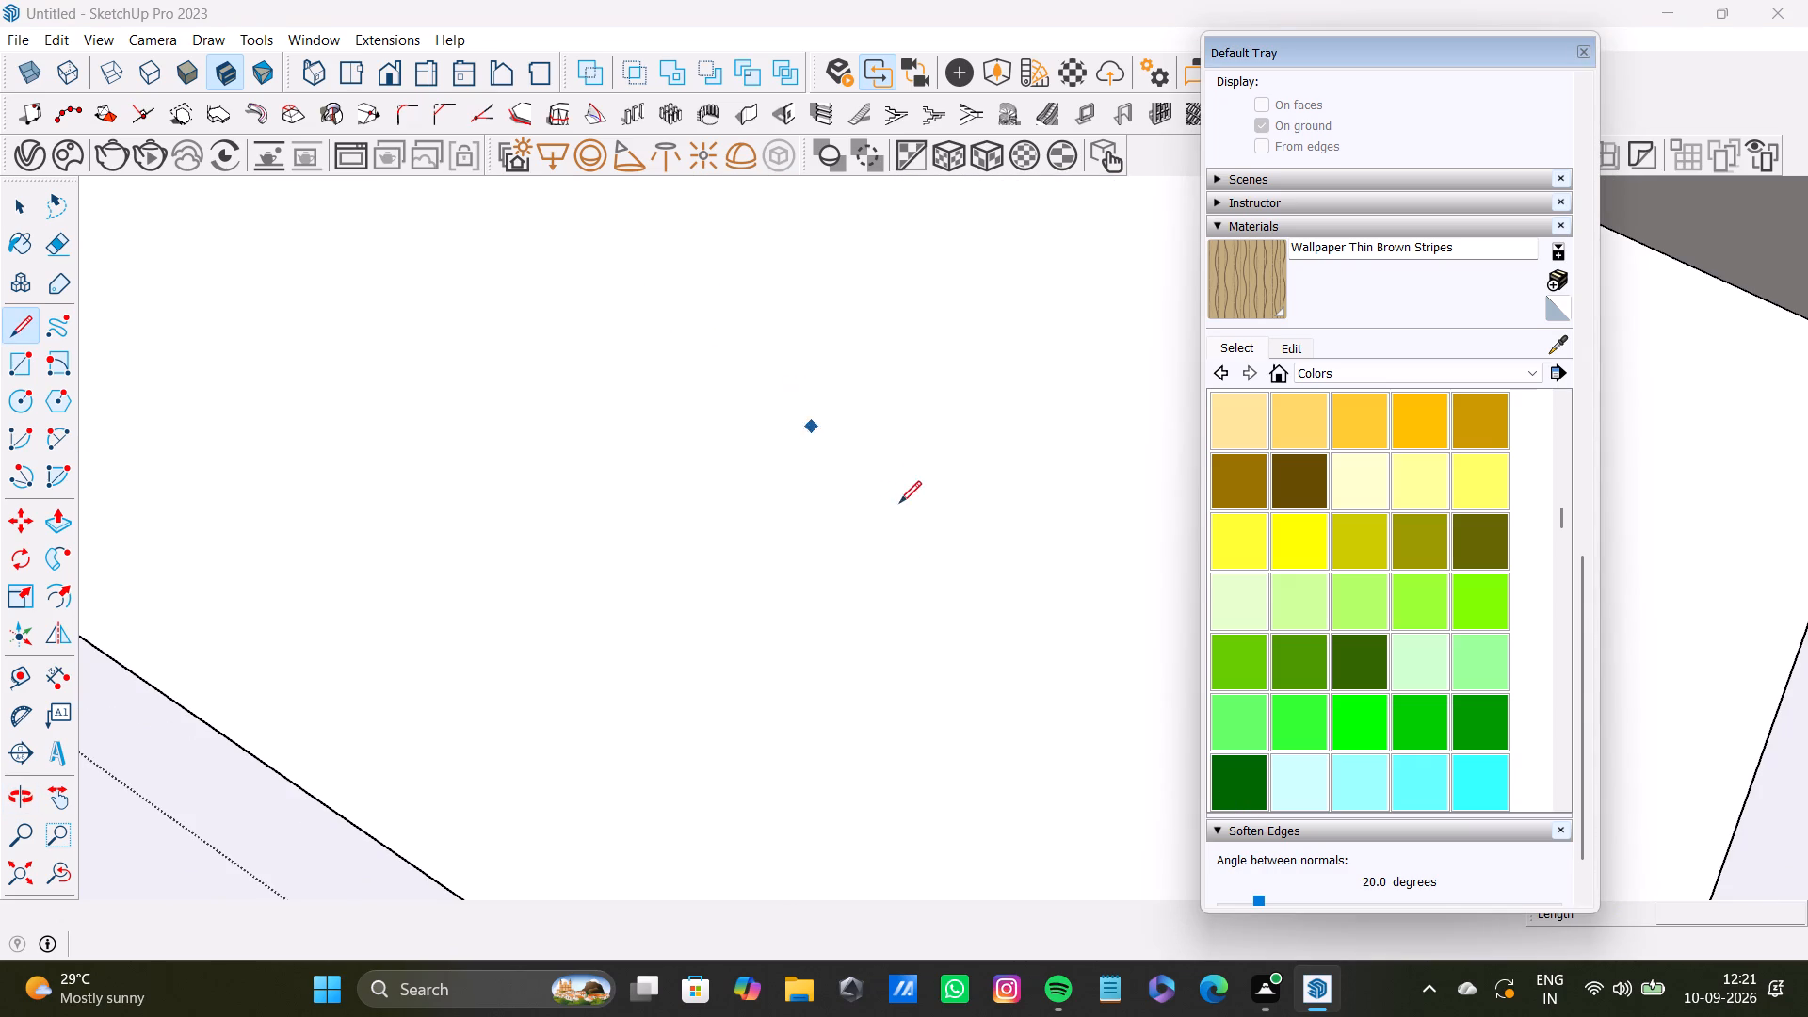
pyautogui.scroll(-8, 907, 541)
pyautogui.moveTo(990, 533); pyautogui.dragTo(725, 291, button='middle')
pyautogui.scroll(5, 951, 544)
pyautogui.moveTo(960, 545); pyautogui.dragTo(801, 391, button='middle')
pyautogui.scroll(3, 825, 655)
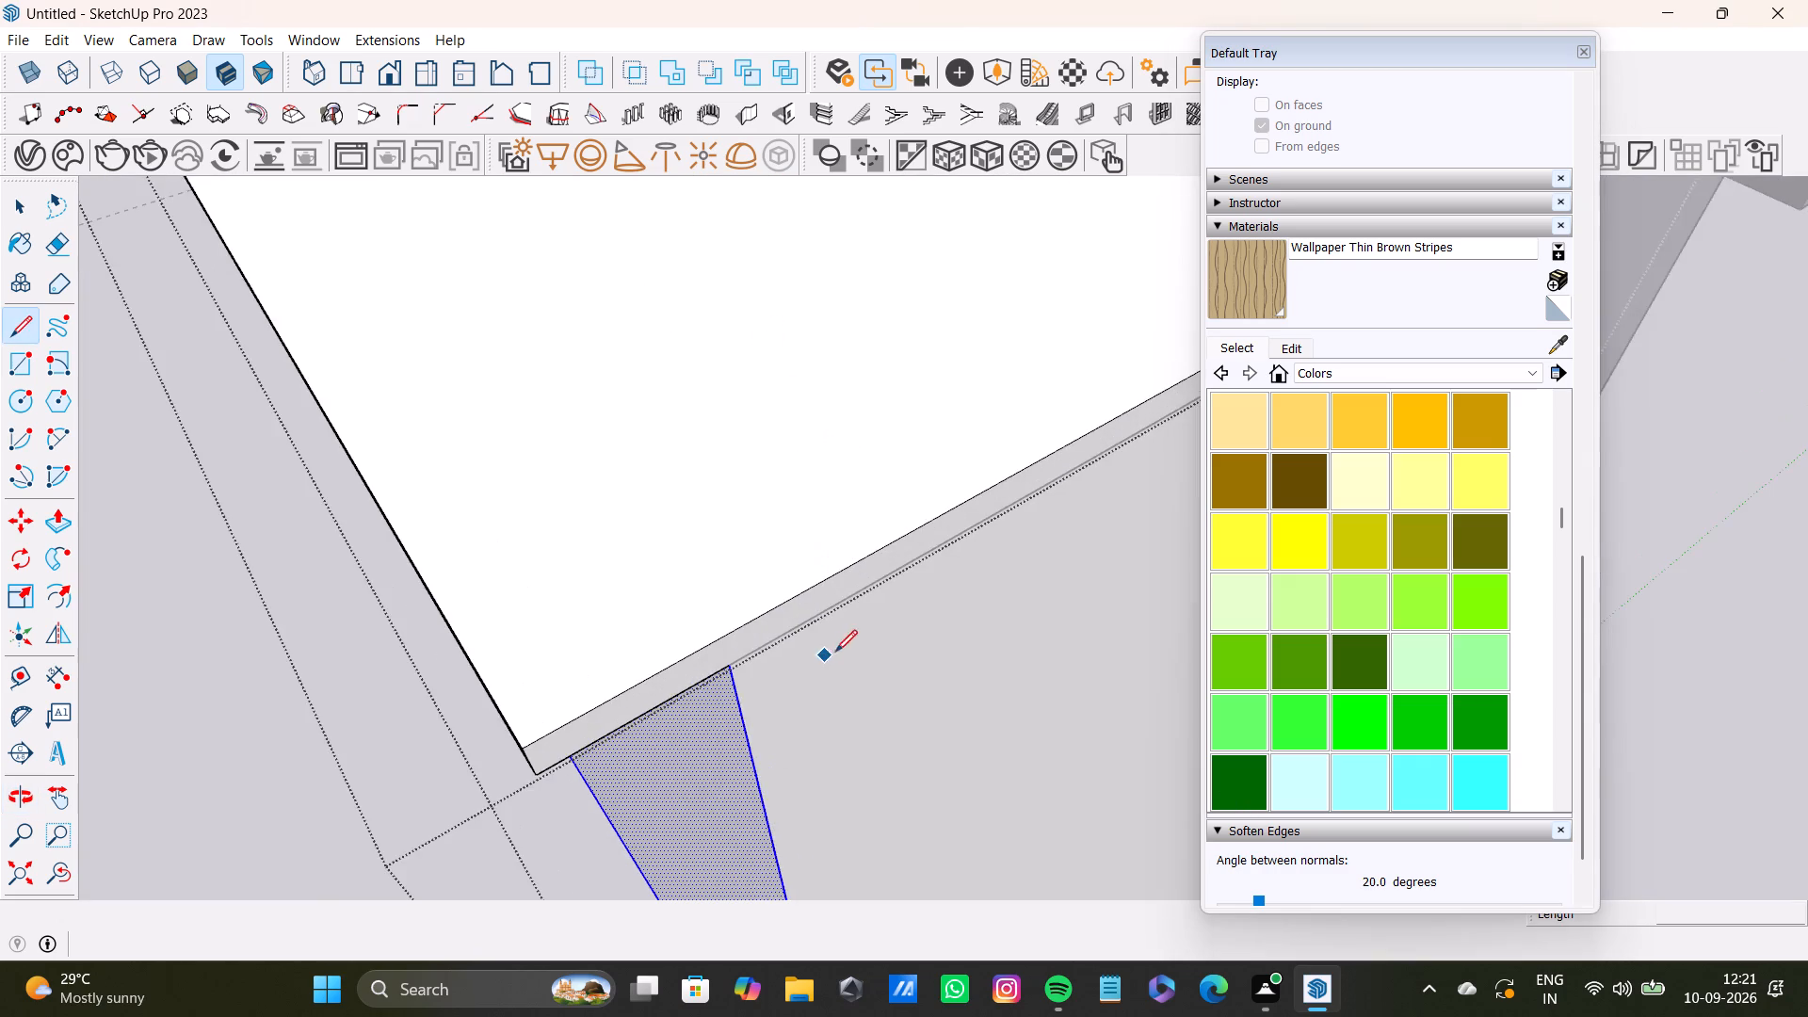
pyautogui.keyDown('shift'); pyautogui.moveTo(820, 617); pyautogui.dragTo(601, 462, button='middle'); pyautogui.keyUp('shift')
pyautogui.scroll(6, 596, 466)
pyautogui.moveTo(483, 533); pyautogui.dragTo(493, 533)
pyautogui.scroll(-2, 918, 461)
pyautogui.moveTo(957, 360); pyautogui.dragTo(841, 360, button='middle')
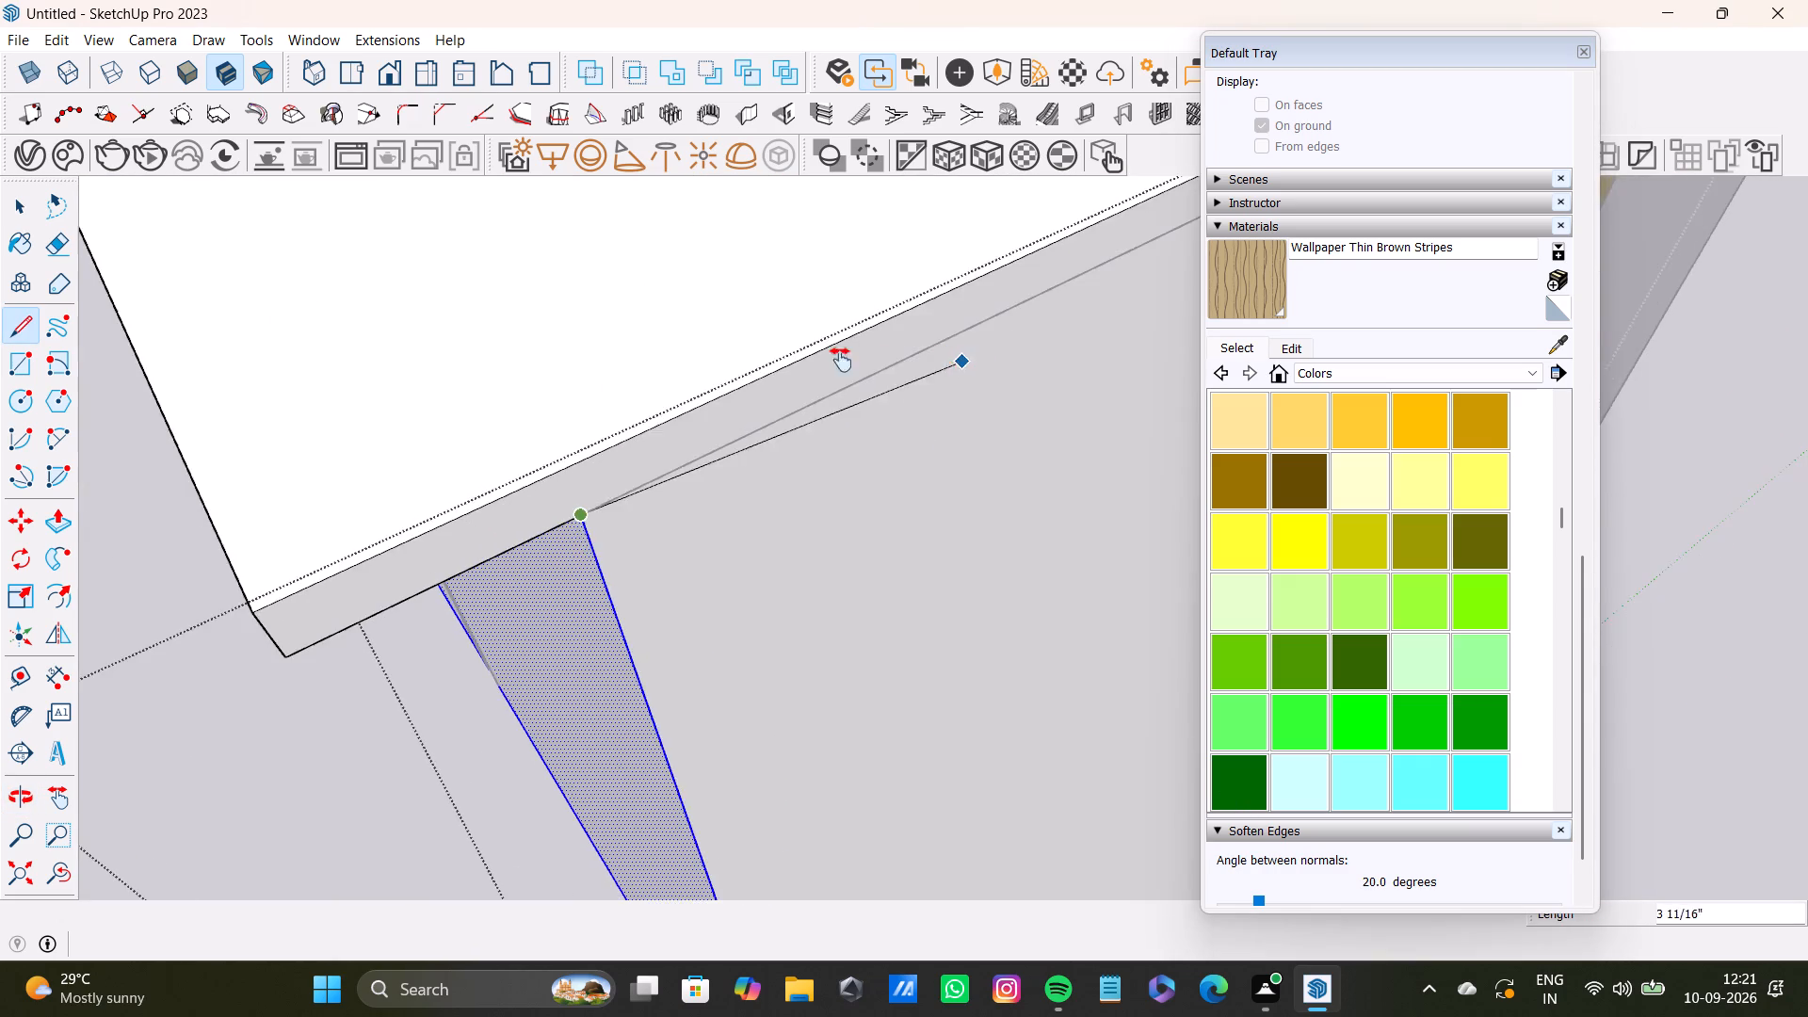
pyautogui.moveTo(841, 360); pyautogui.dragTo(450, 447, button='middle')
pyautogui.moveTo(1013, 296); pyautogui.dragTo(479, 444, button='middle')
pyautogui.click(1112, 234)
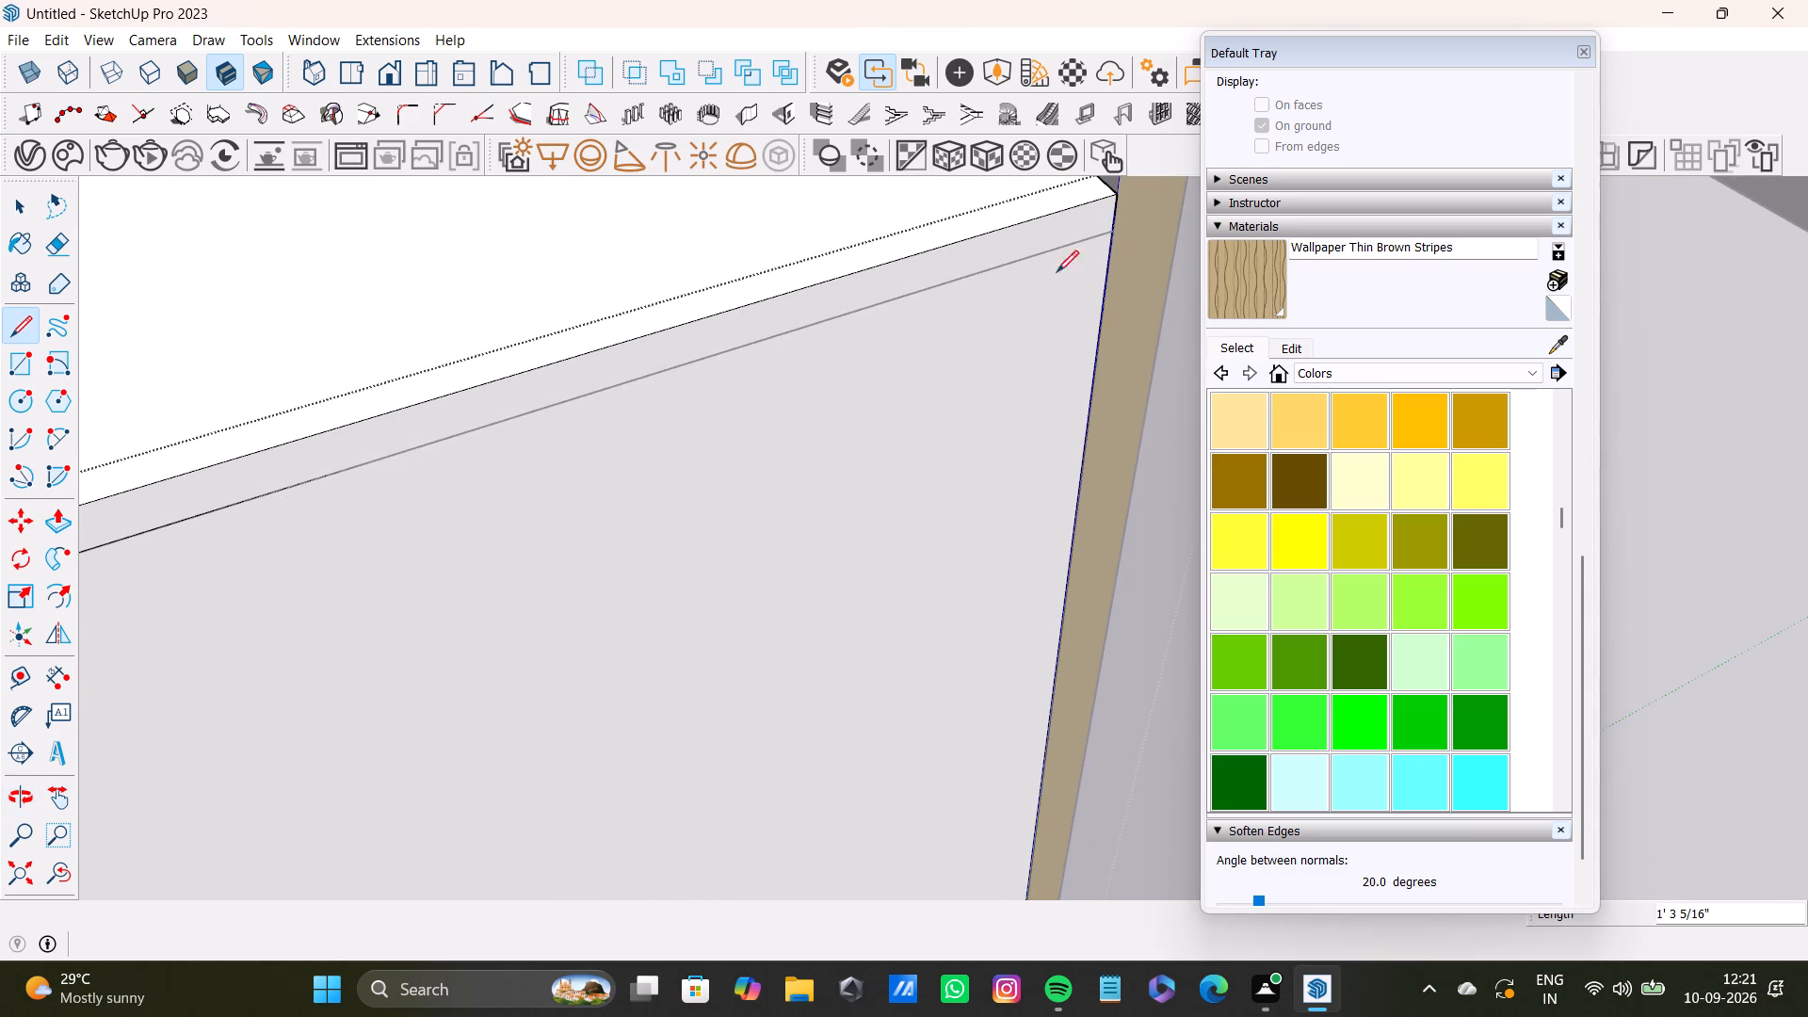
pyautogui.scroll(-14, 1004, 332)
pyautogui.moveTo(870, 546); pyautogui.dragTo(1025, 508, button='middle')
pyautogui.press('space')
pyautogui.click(663, 675)
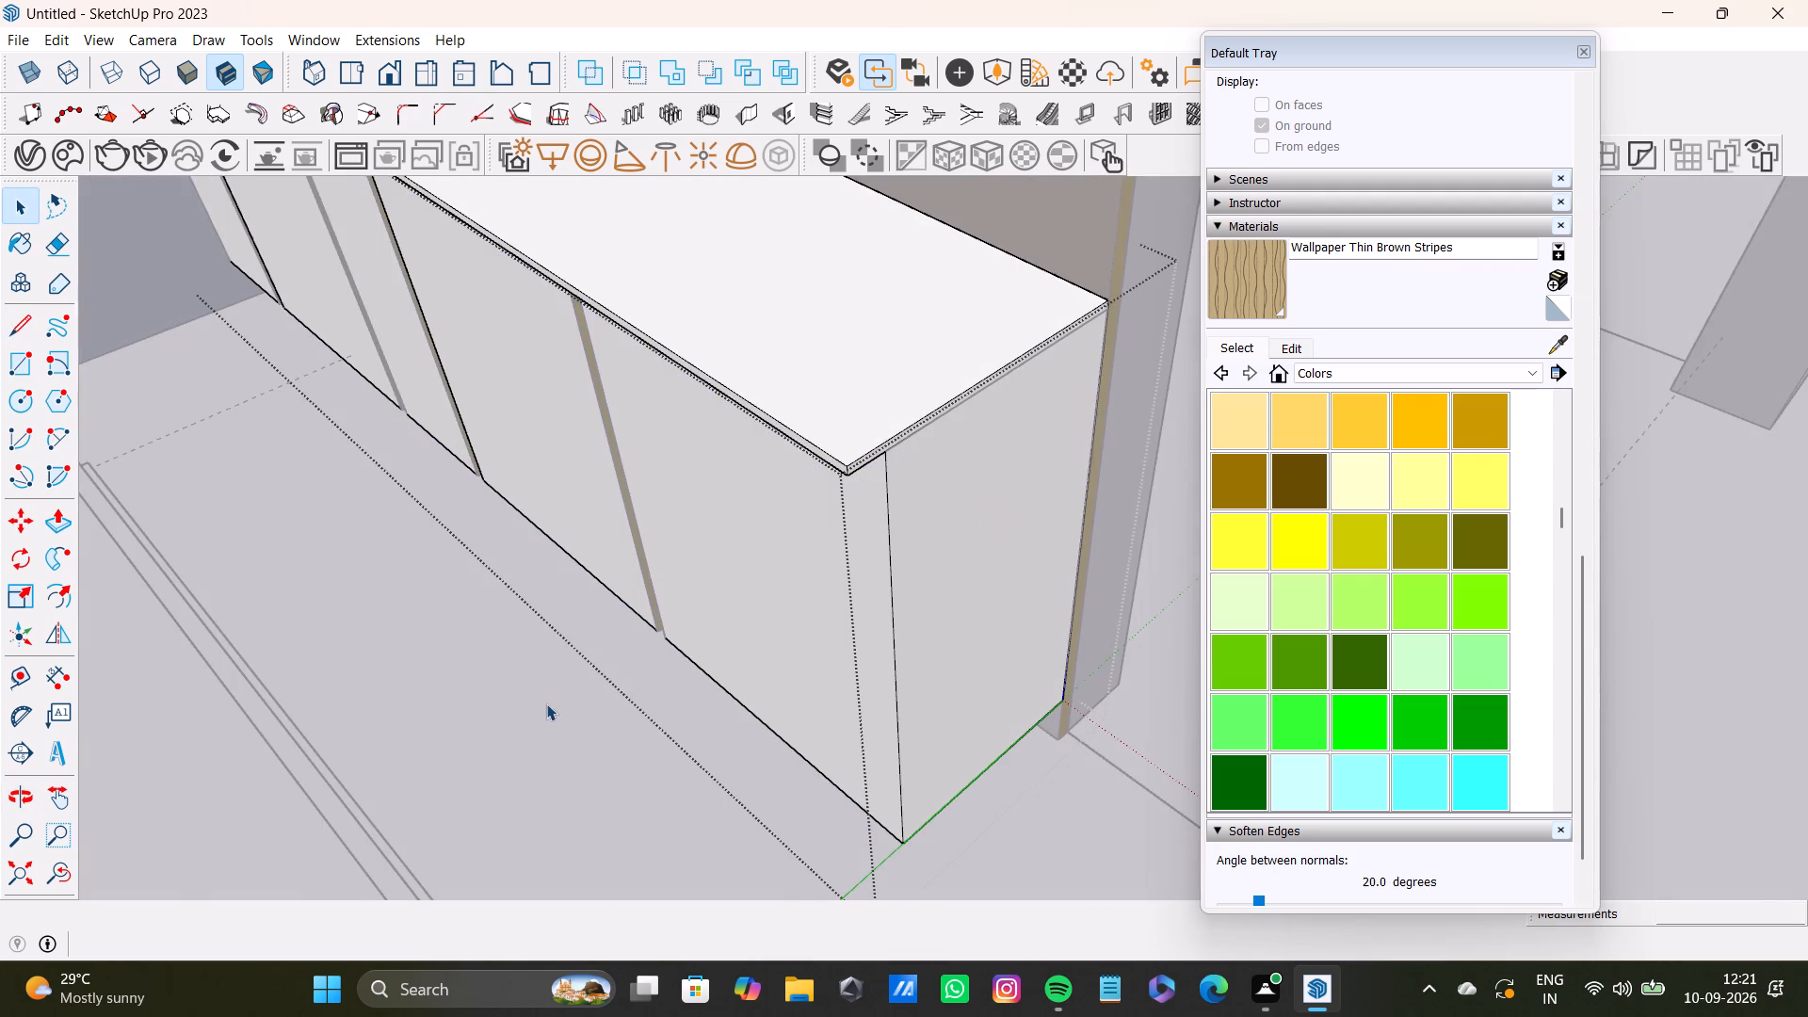
pyautogui.click(546, 703)
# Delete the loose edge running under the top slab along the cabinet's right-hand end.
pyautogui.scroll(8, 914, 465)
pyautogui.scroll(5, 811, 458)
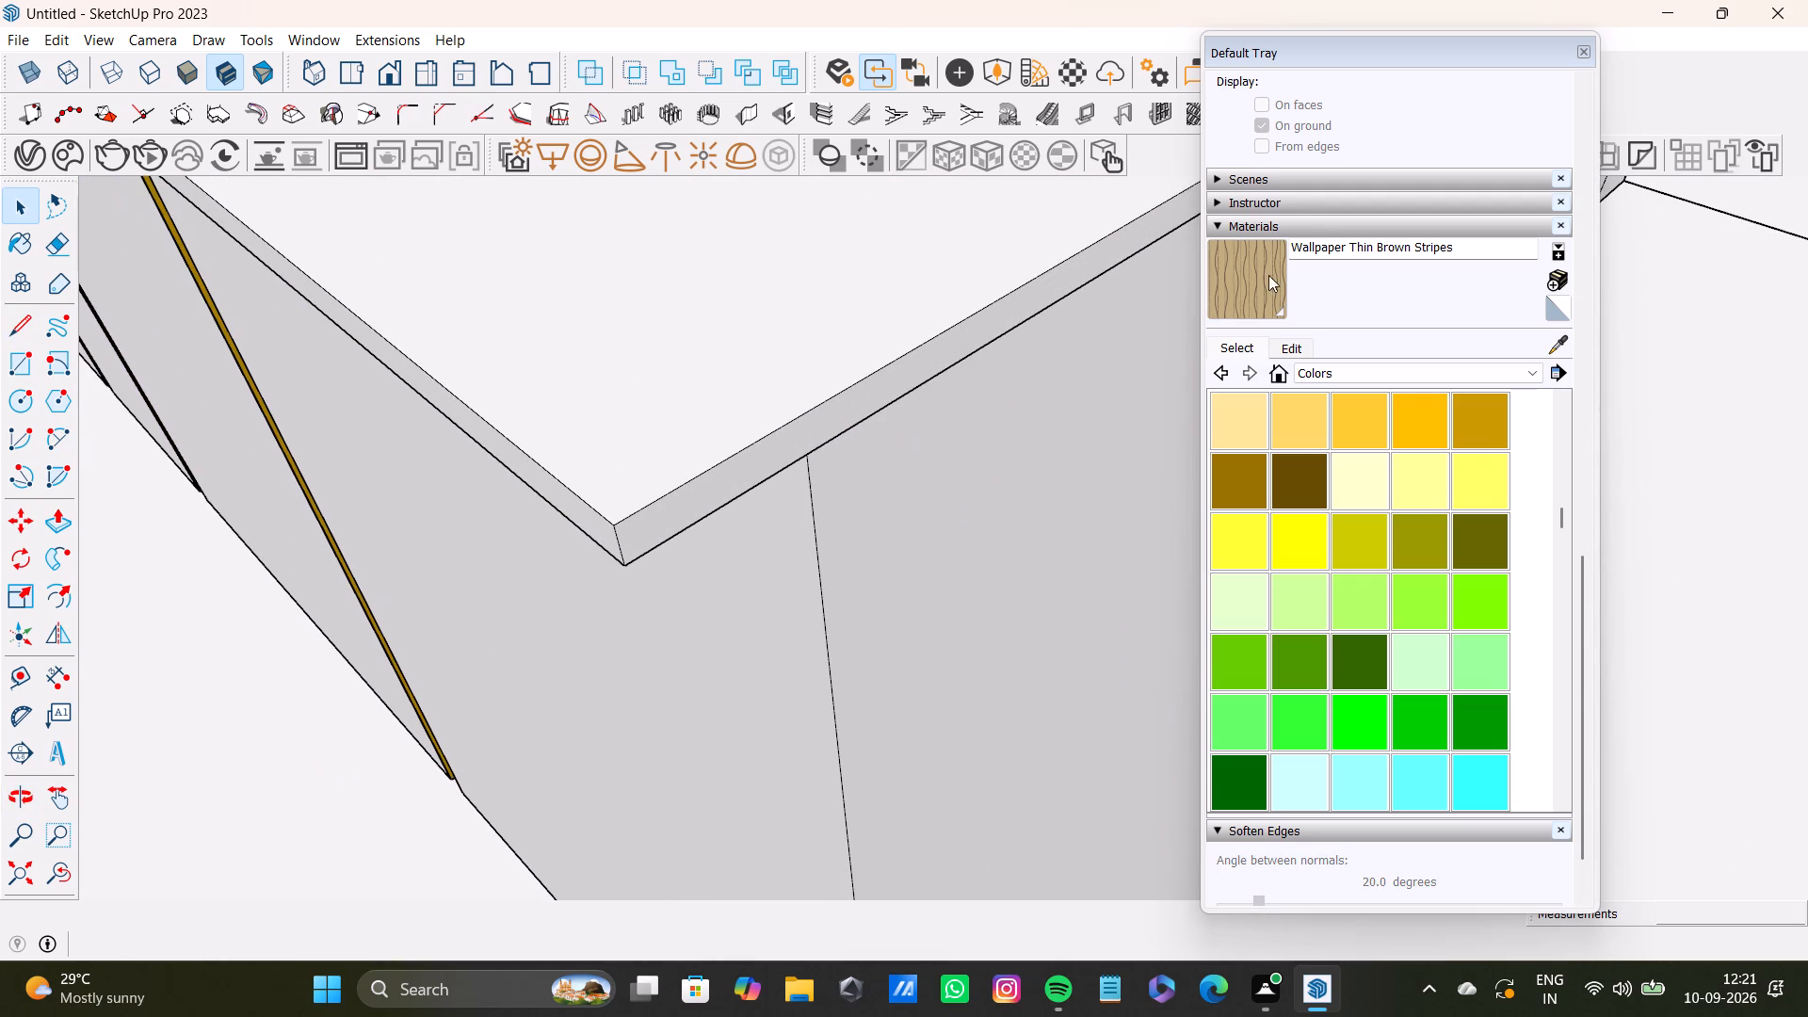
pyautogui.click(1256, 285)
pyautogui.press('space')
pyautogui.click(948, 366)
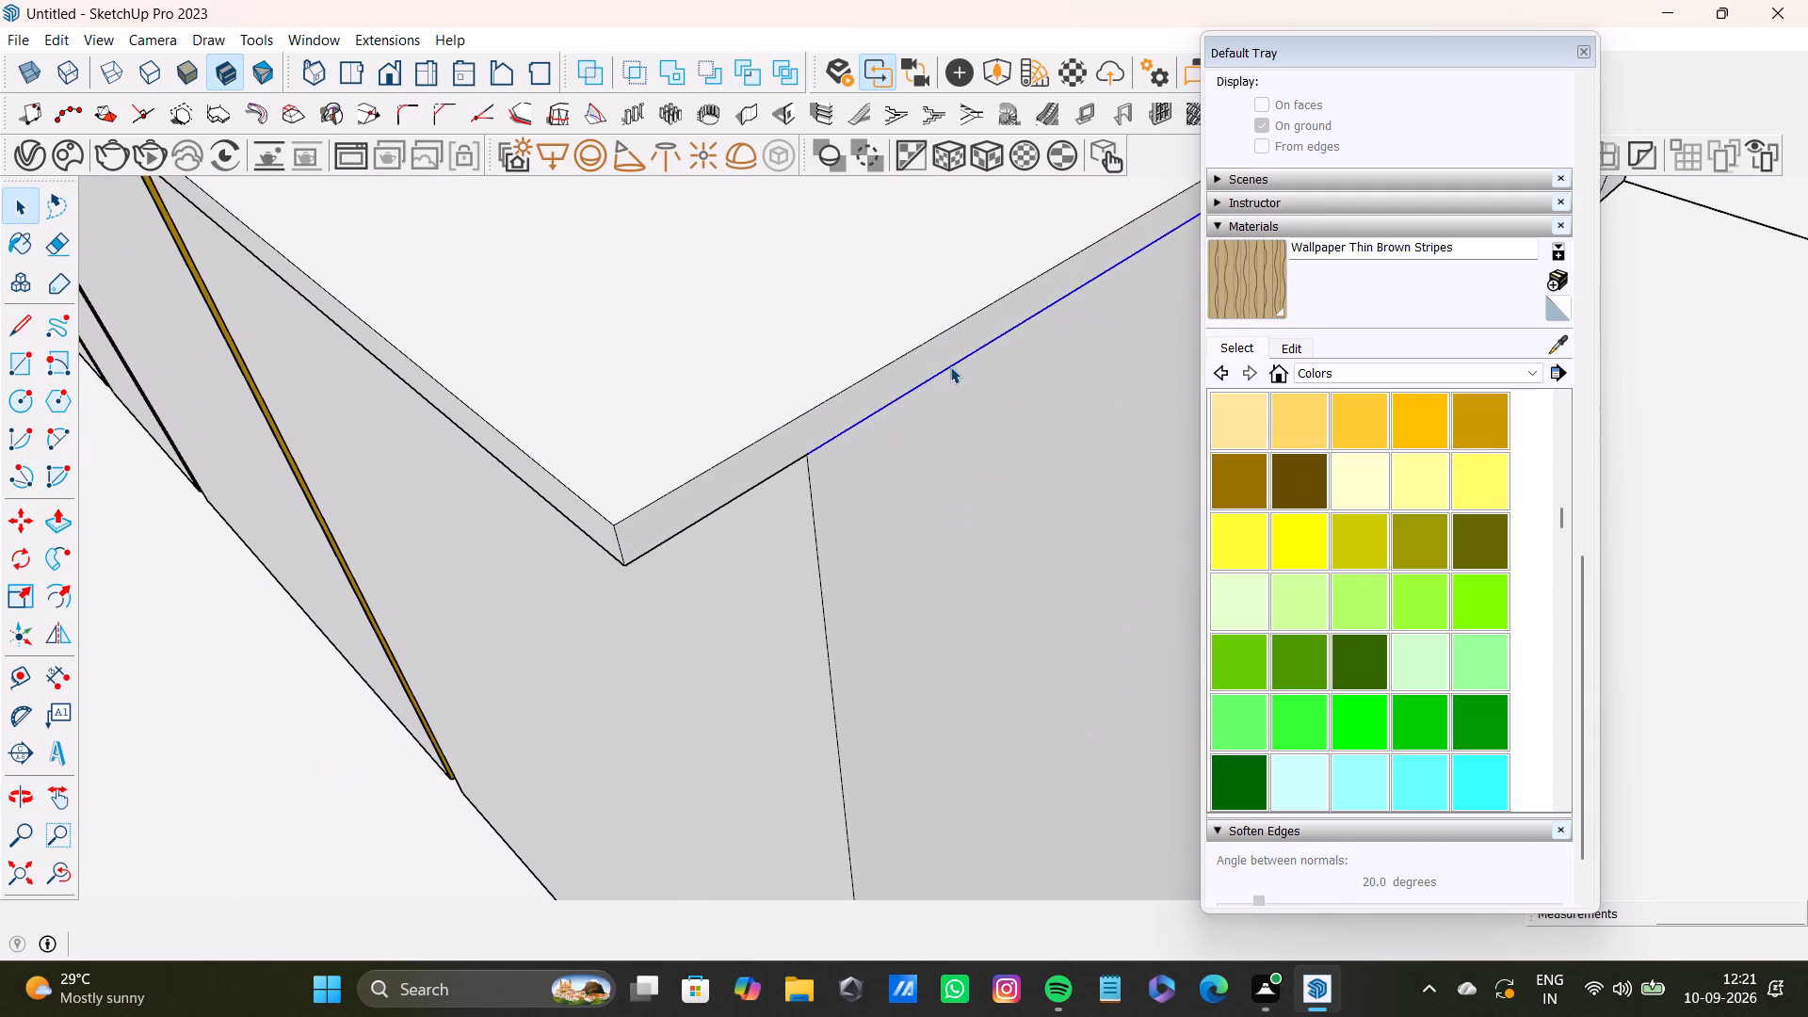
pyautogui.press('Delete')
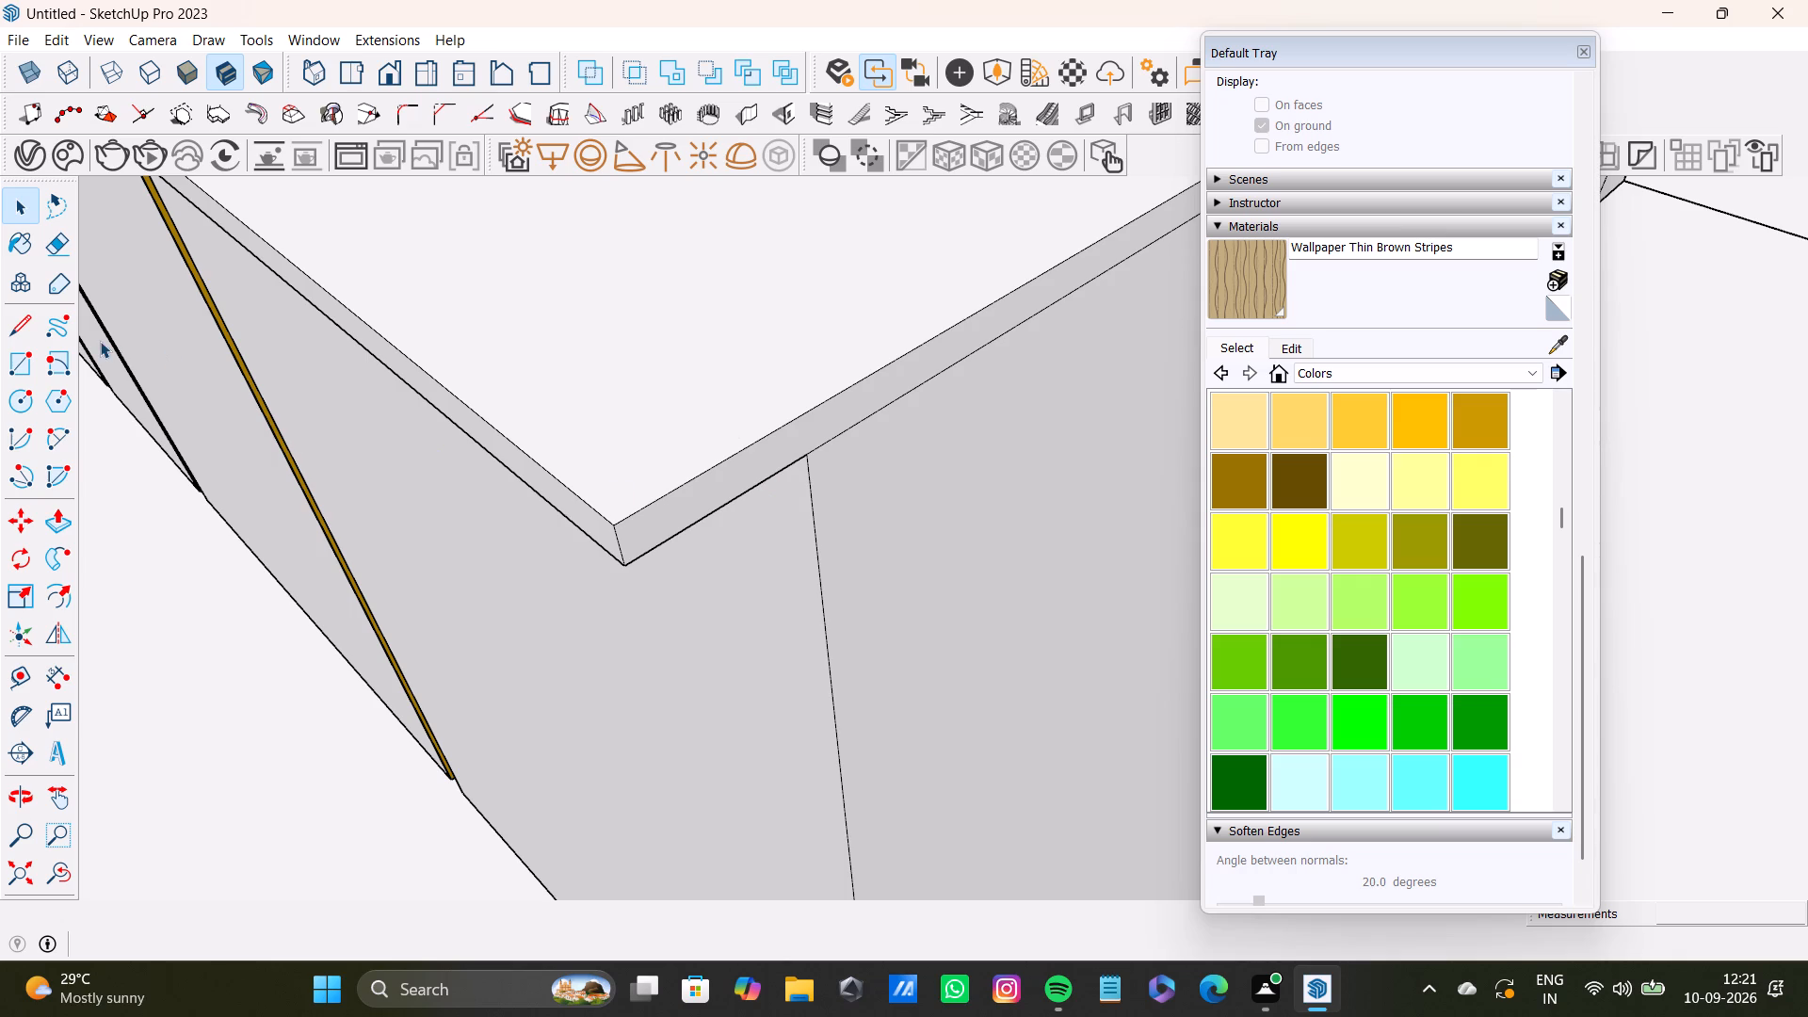
# Draw a line under the top slab from the front panel's rear corner to the wall panel on the cabinet's right-hand end.
pyautogui.click(4, 330)
pyautogui.scroll(4, 1071, 360)
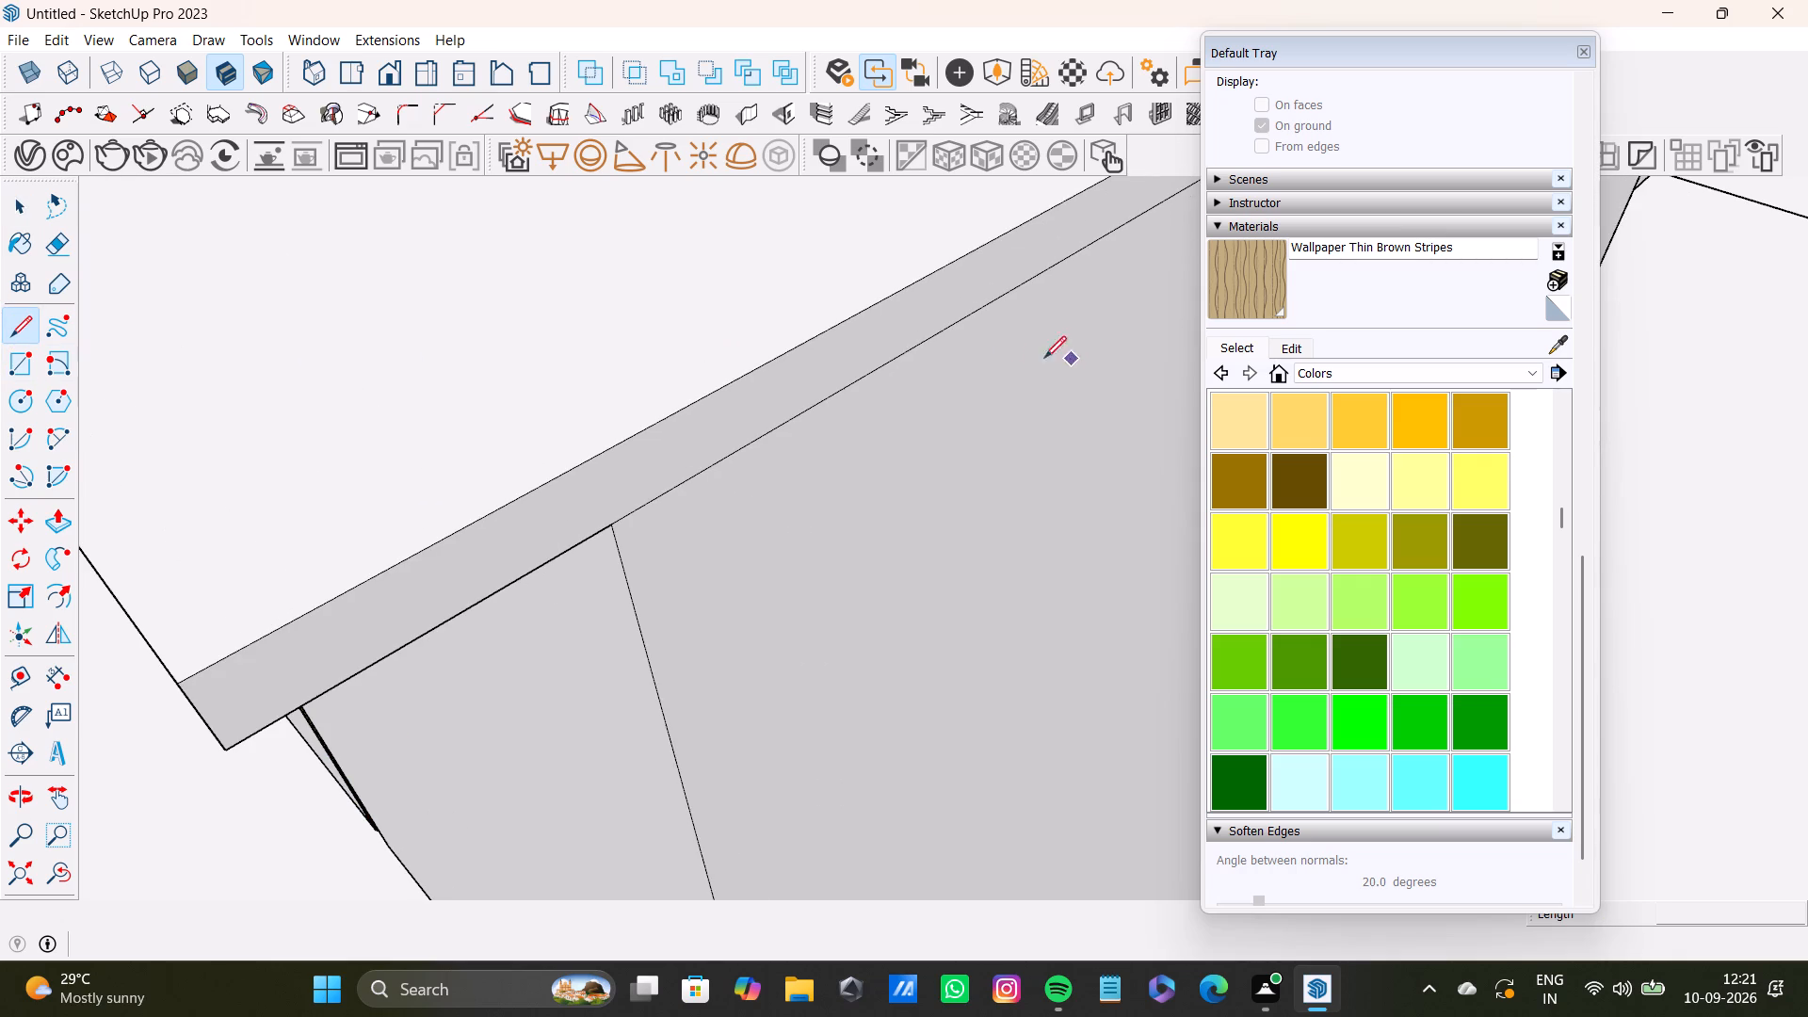
pyautogui.keyDown('shift'); pyautogui.click(609, 522); pyautogui.keyUp('shift')
pyautogui.keyDown('shift'); pyautogui.scroll(-3, 931, 395); pyautogui.keyUp('shift')
pyautogui.keyDown('shift'); pyautogui.moveTo(985, 322); pyautogui.dragTo(150, 498, button='middle'); pyautogui.keyUp('shift')
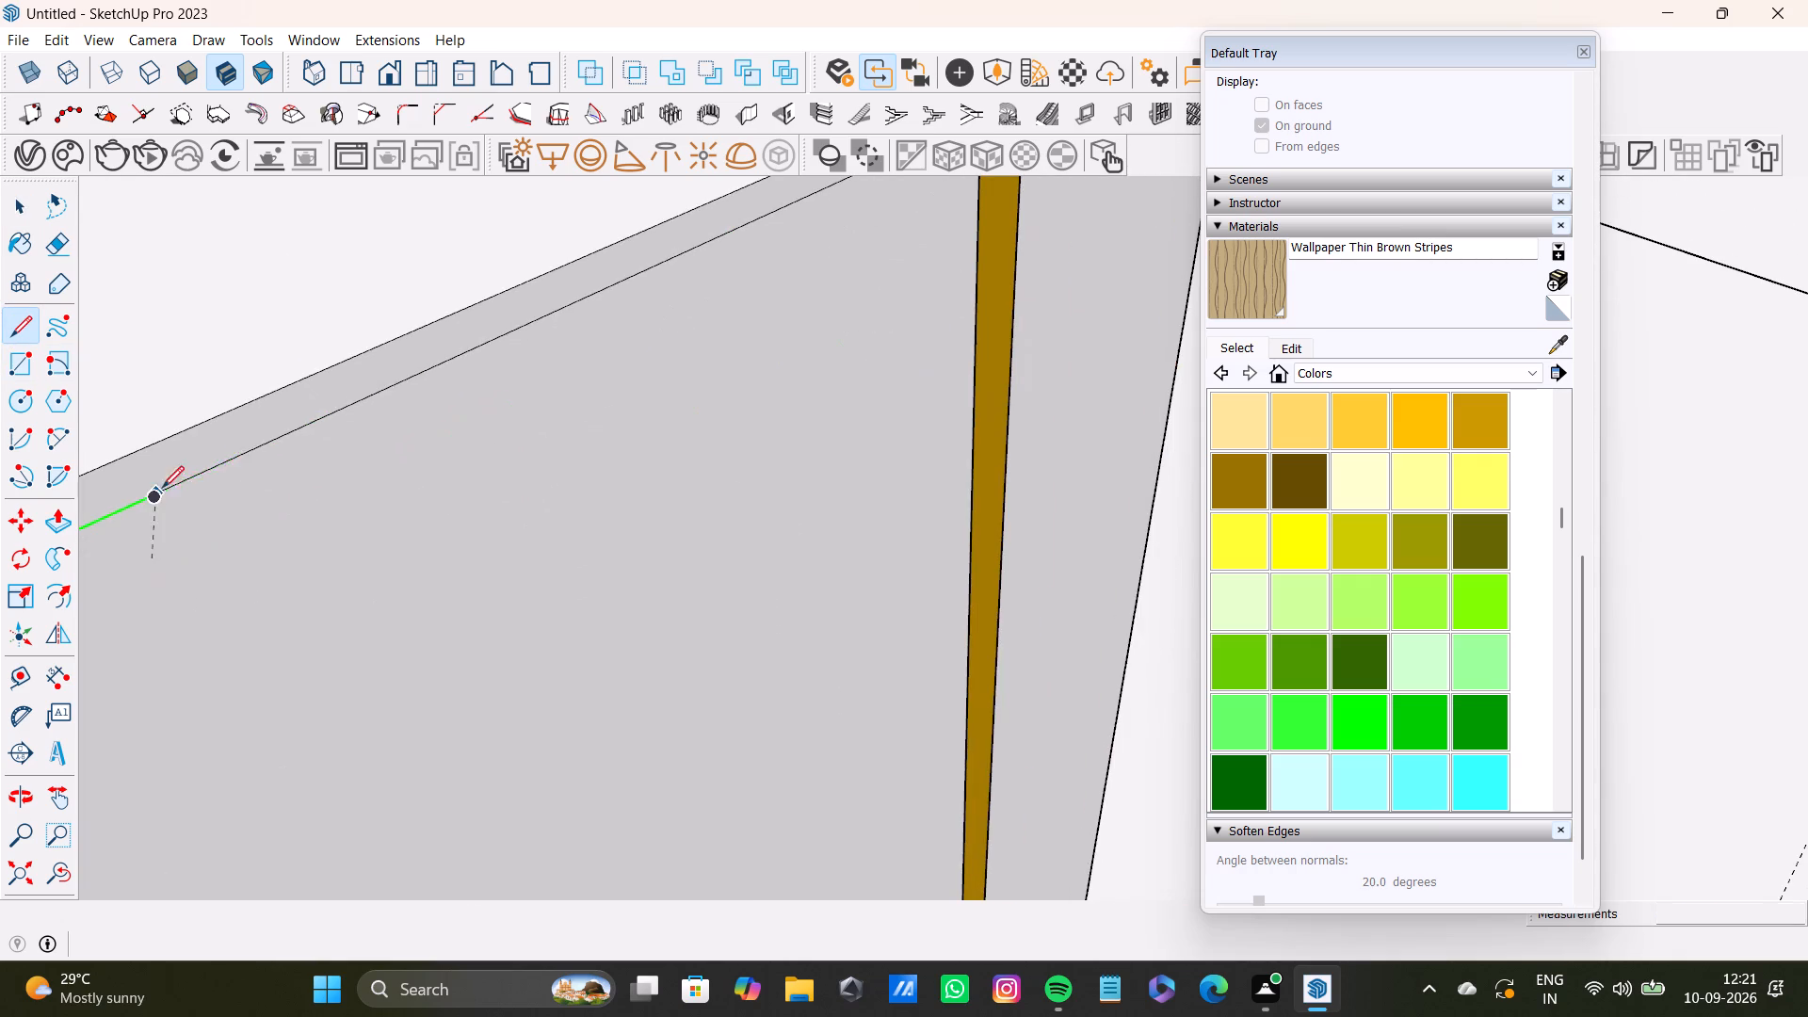
pyautogui.keyDown('shift'); pyautogui.moveTo(707, 250); pyautogui.dragTo(683, 428, button='middle'); pyautogui.keyUp('shift')
pyautogui.click(961, 274)
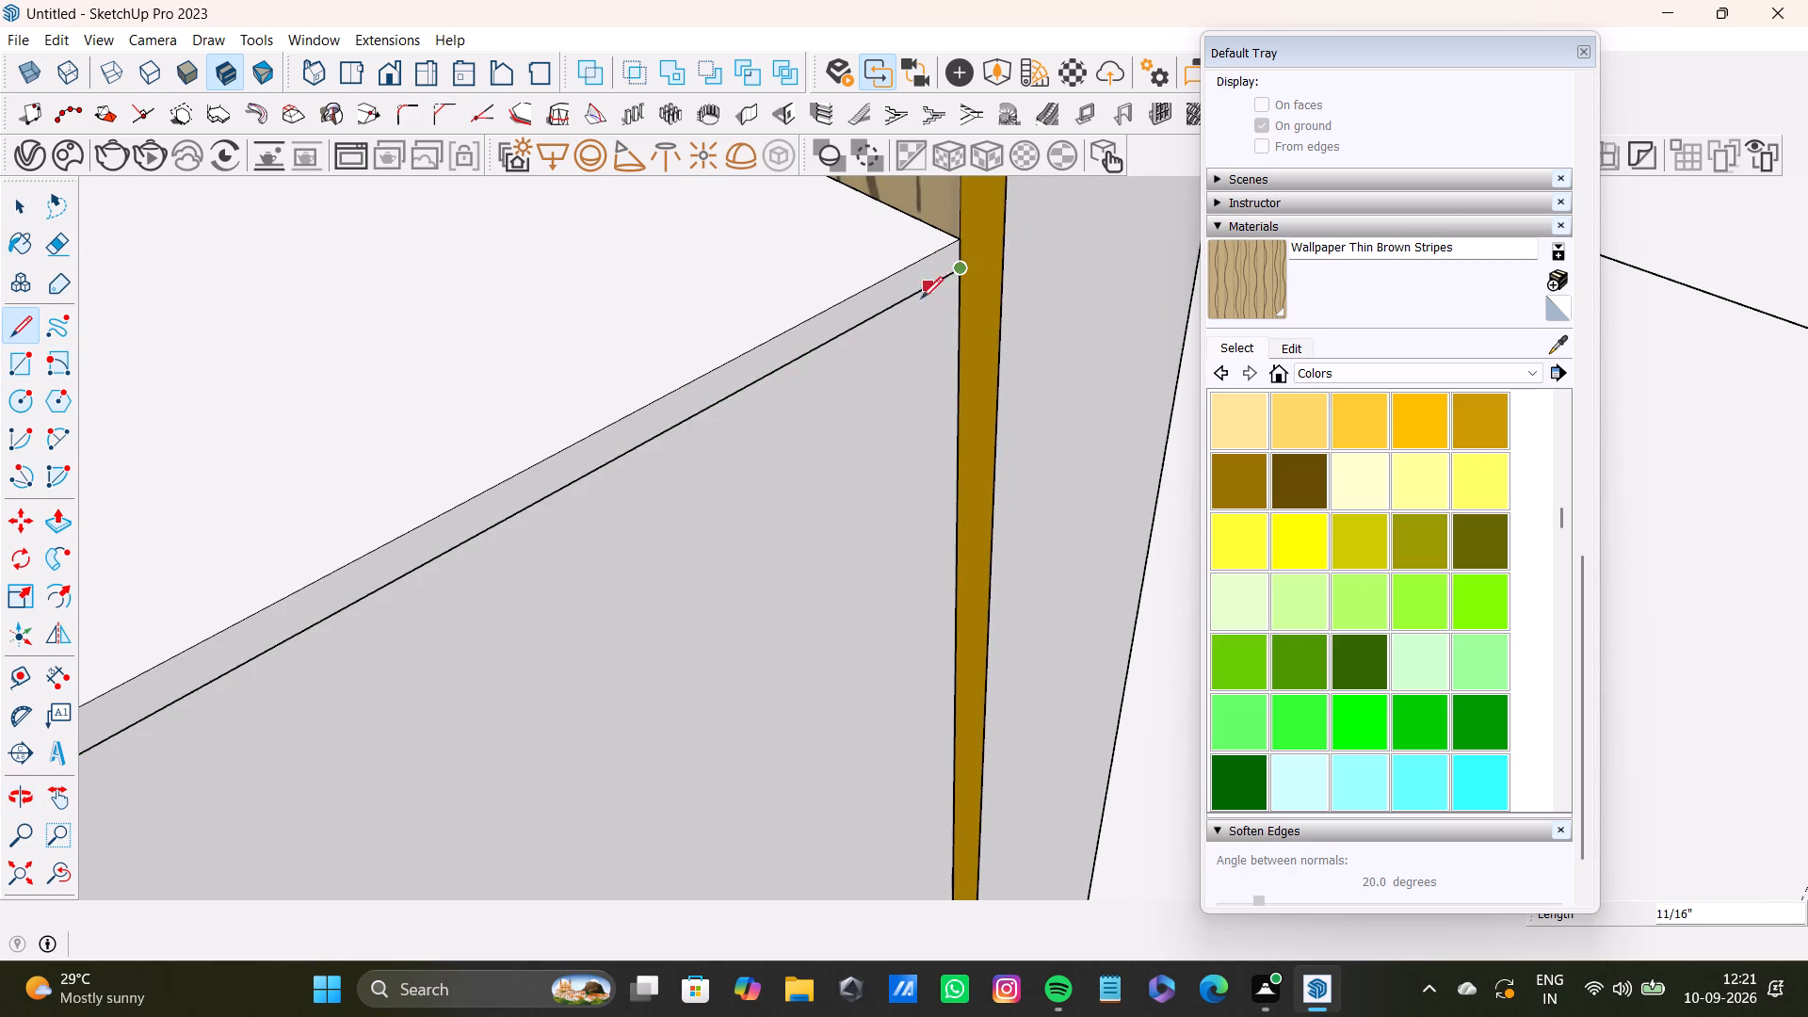
# Open the low cabinet and apply Wallpaper Thin Brown Stripes to its right-hand end face and all five front panels.
pyautogui.scroll(-12, 912, 311)
pyautogui.press('space')
pyautogui.scroll(-5, 818, 417)
pyautogui.moveTo(803, 454); pyautogui.dragTo(914, 436, button='middle')
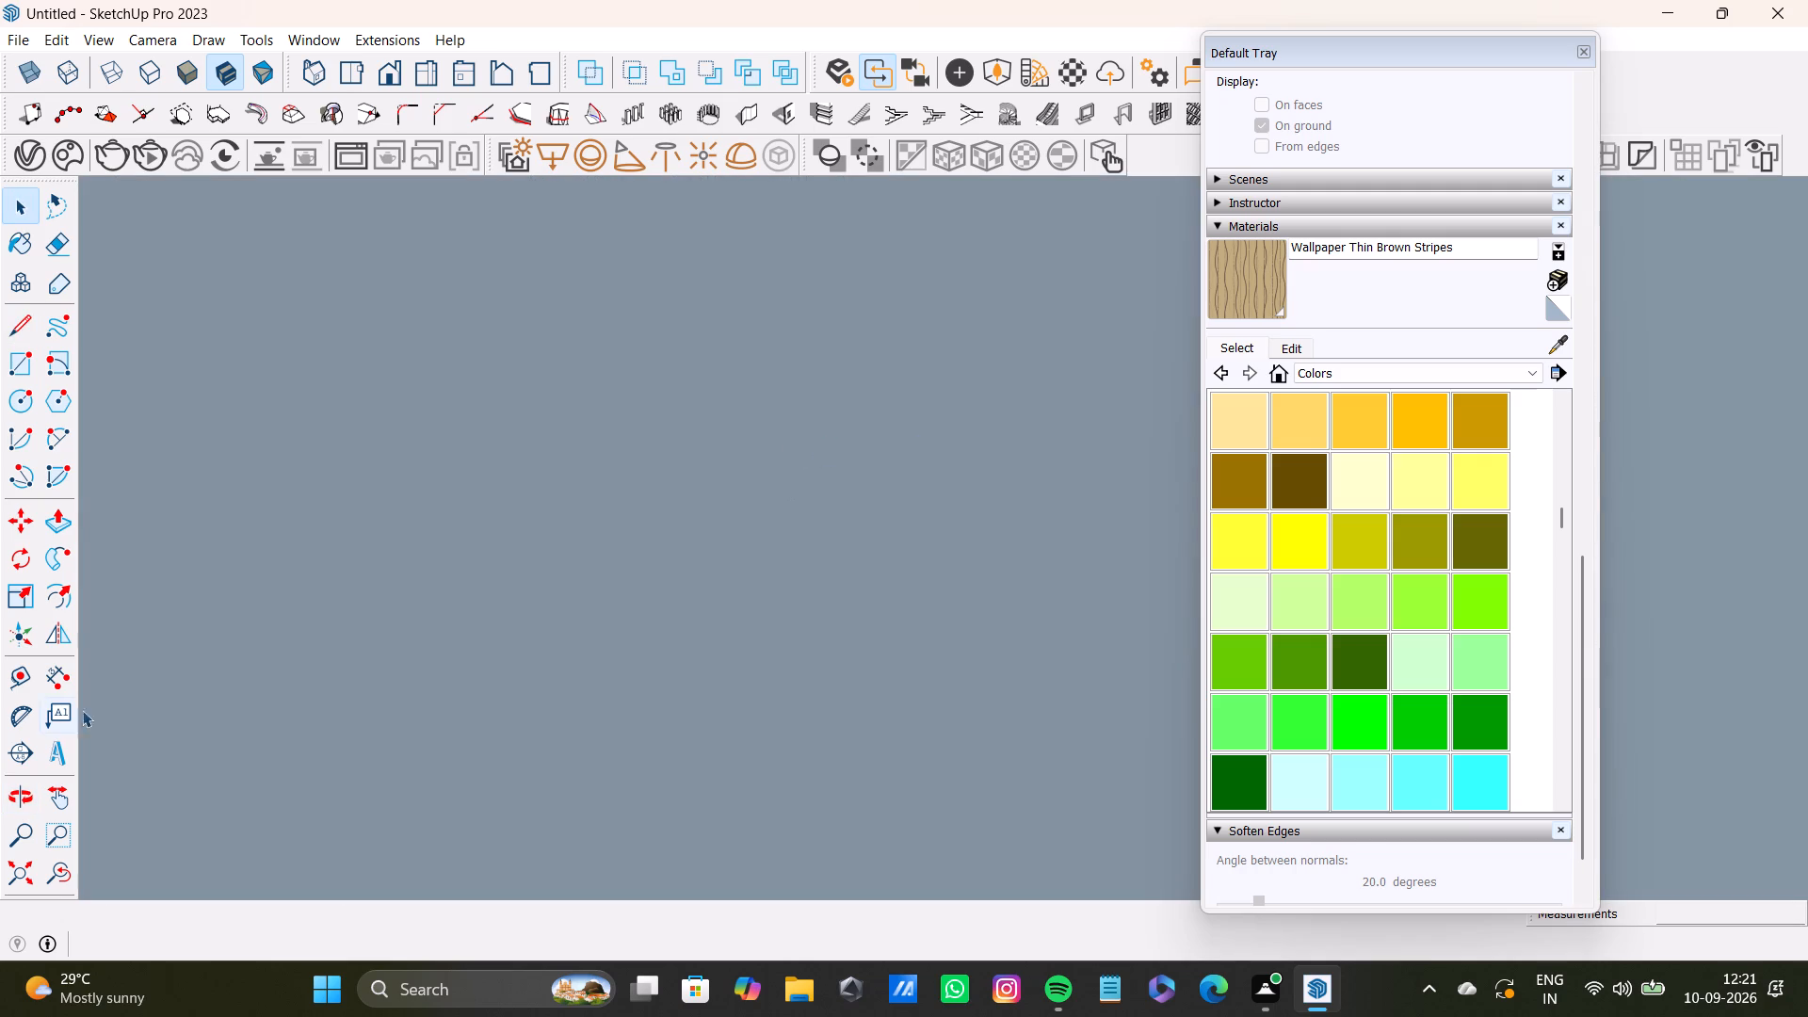
pyautogui.click(74, 876)
pyautogui.click(40, 869)
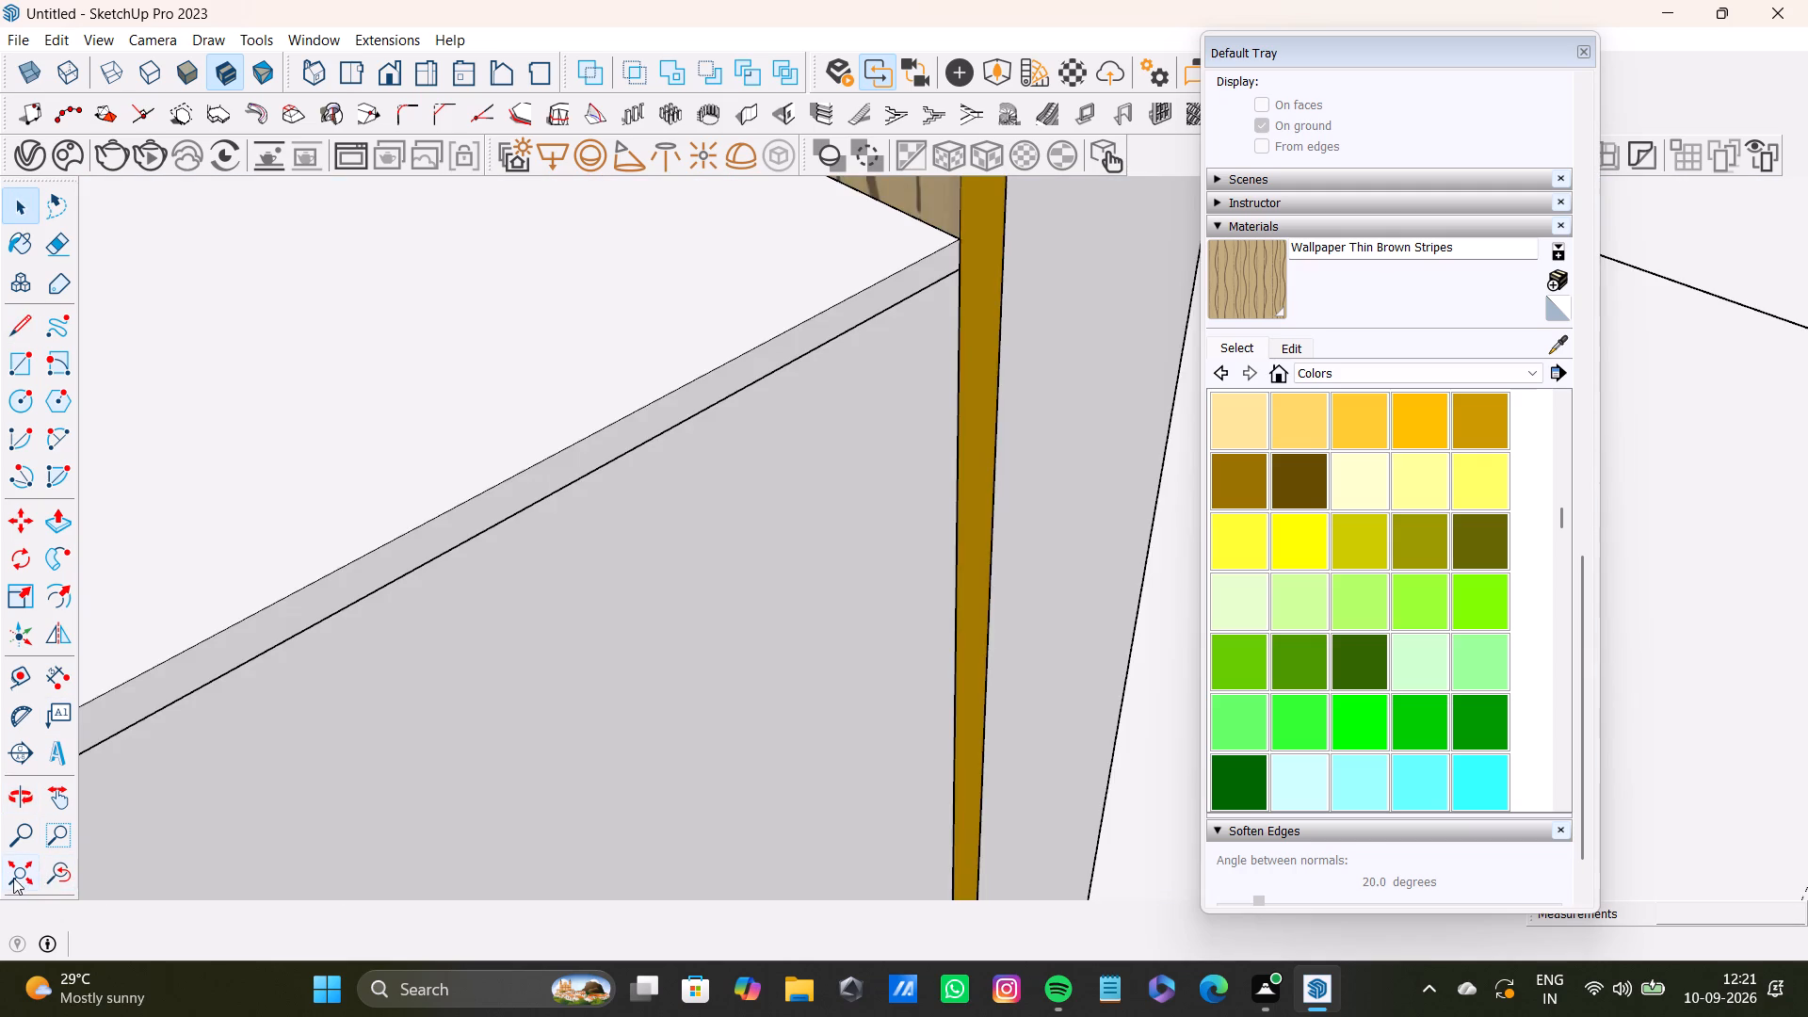
pyautogui.click(13, 874)
pyautogui.scroll(-3, 501, 702)
pyautogui.scroll(20, 617, 436)
pyautogui.scroll(4, 617, 436)
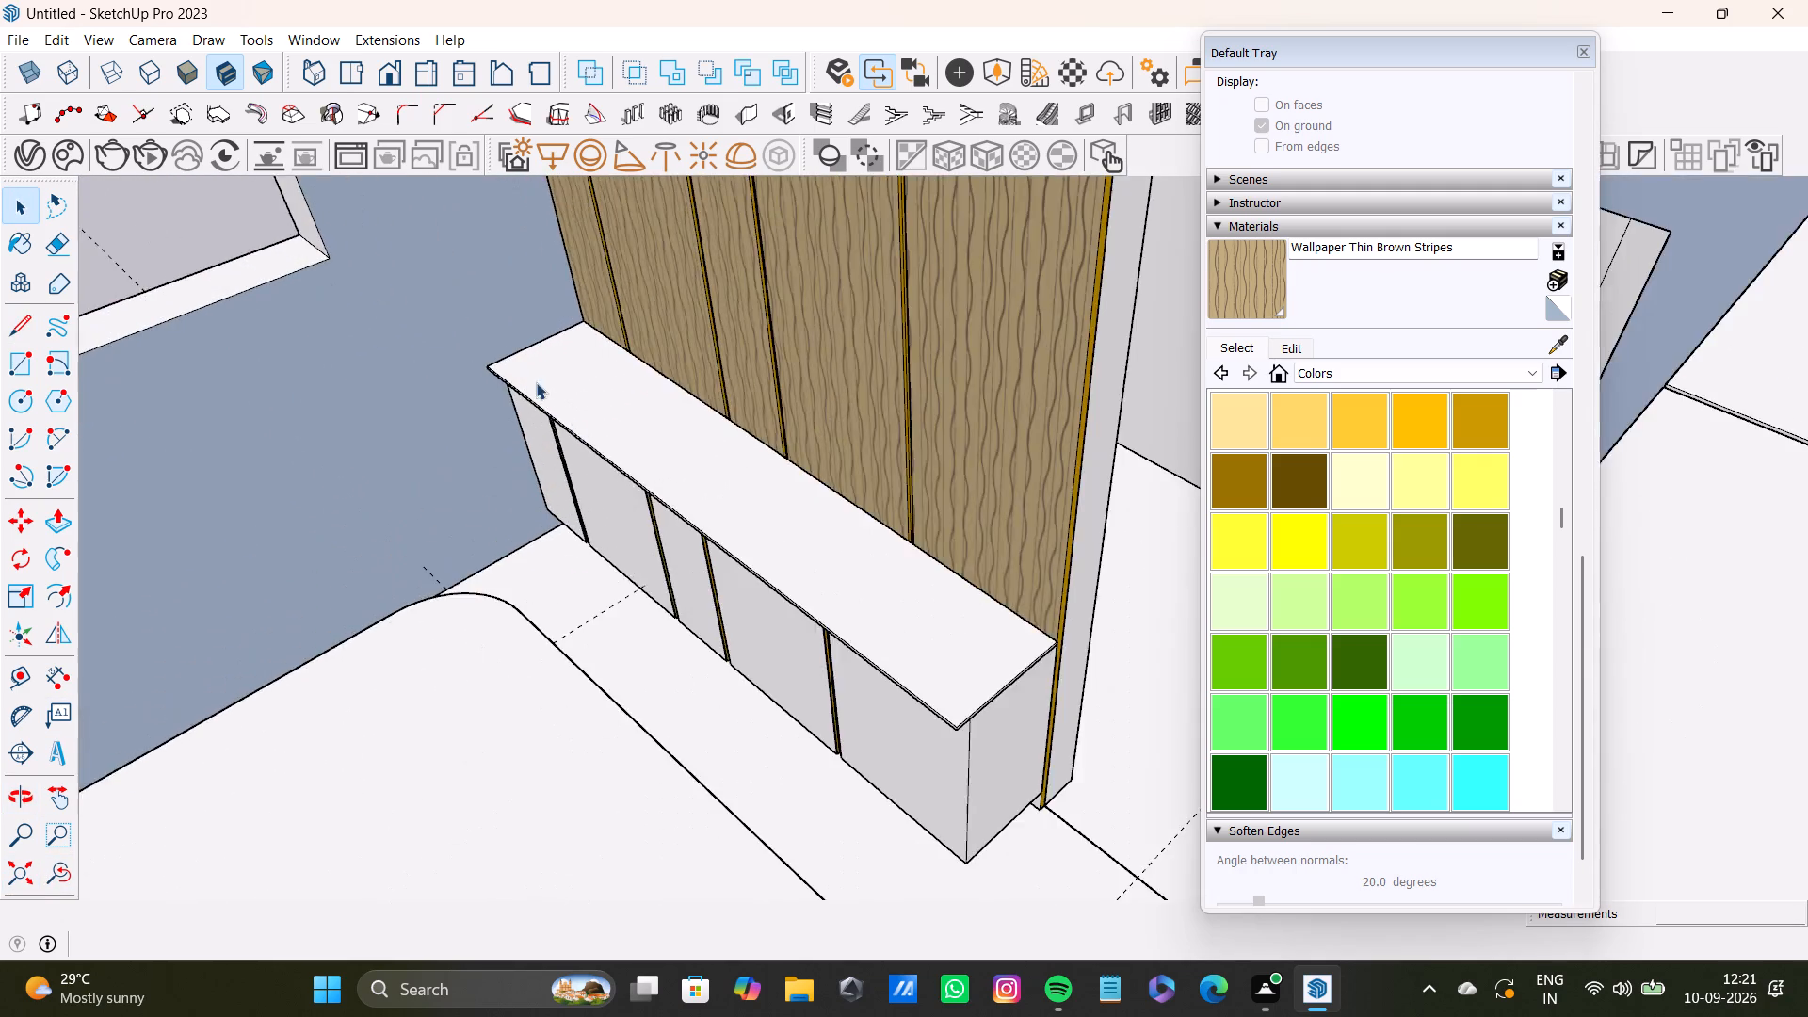
pyautogui.moveTo(573, 423); pyautogui.dragTo(633, 394, button='middle')
pyautogui.scroll(4, 698, 517)
pyautogui.keyDown('shift'); pyautogui.moveTo(803, 556); pyautogui.dragTo(605, 308, button='middle'); pyautogui.keyUp('shift')
pyautogui.scroll(4, 879, 454)
pyautogui.moveTo(979, 548); pyautogui.dragTo(694, 391, button='middle')
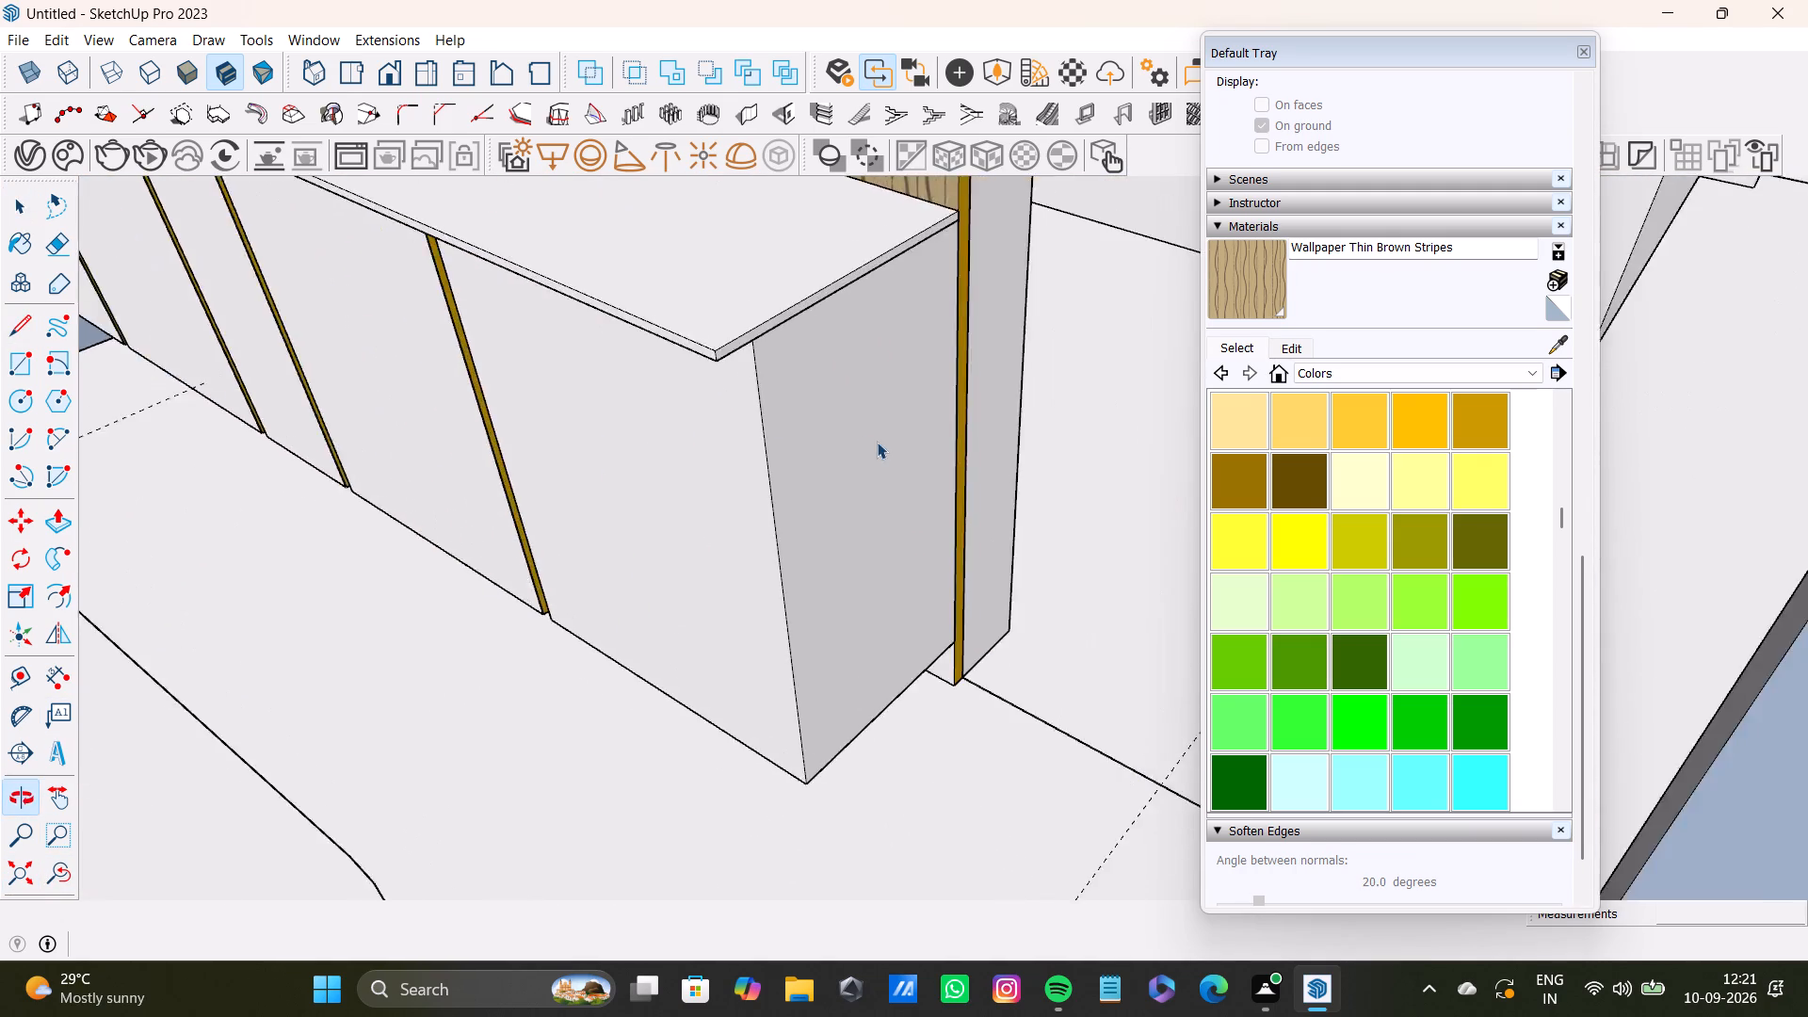
pyautogui.scroll(4, 877, 442)
pyautogui.keyDown('shift'); pyautogui.click(870, 442); pyautogui.keyUp('shift')
pyautogui.keyDown('shift'); pyautogui.tripleClick(817, 456); pyautogui.keyUp('shift')
pyautogui.keyDown('shift'); pyautogui.click(824, 476); pyautogui.keyUp('shift')
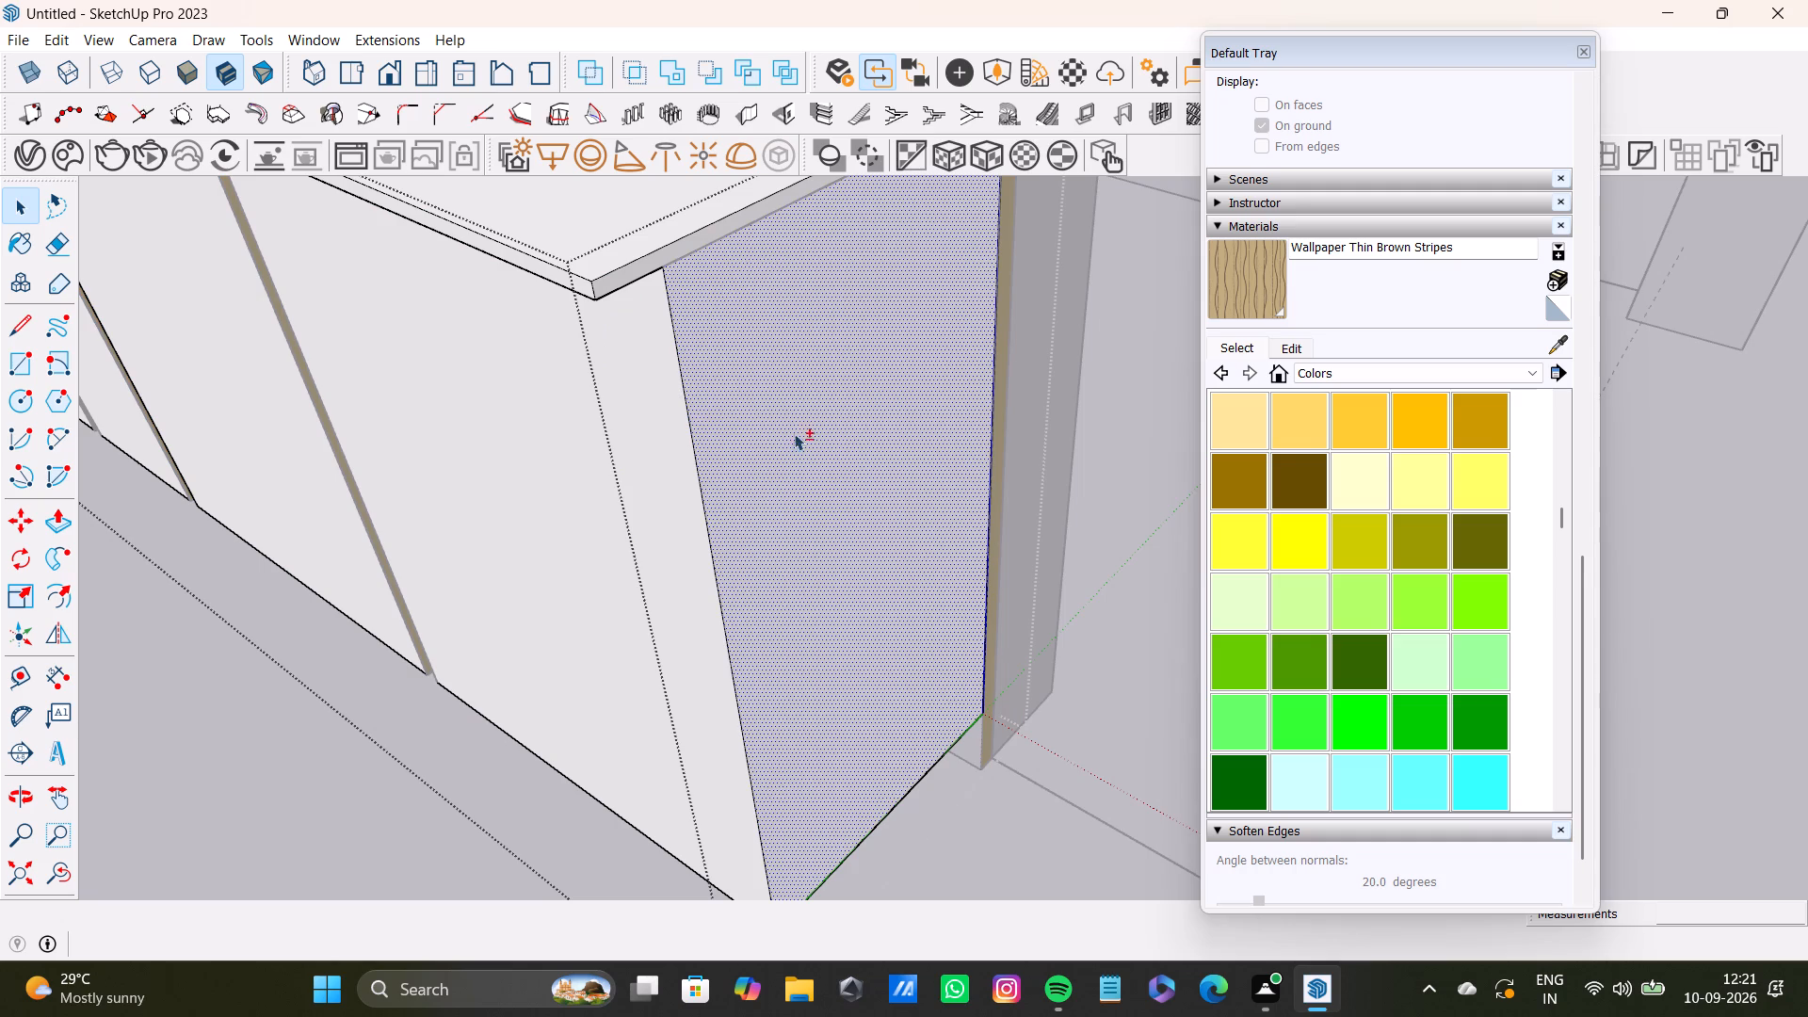
pyautogui.keyDown('shift'); pyautogui.click(675, 413); pyautogui.keyUp('shift')
pyautogui.keyDown('shift'); pyautogui.scroll(-5, 654, 416); pyautogui.keyUp('shift')
pyautogui.keyDown('shift'); pyautogui.moveTo(493, 427); pyautogui.dragTo(749, 426, button='middle'); pyautogui.keyUp('shift')
pyautogui.keyDown('shift'); pyautogui.click(597, 379); pyautogui.keyUp('shift')
pyautogui.keyDown('shift'); pyautogui.scroll(-5, 592, 378); pyautogui.keyUp('shift')
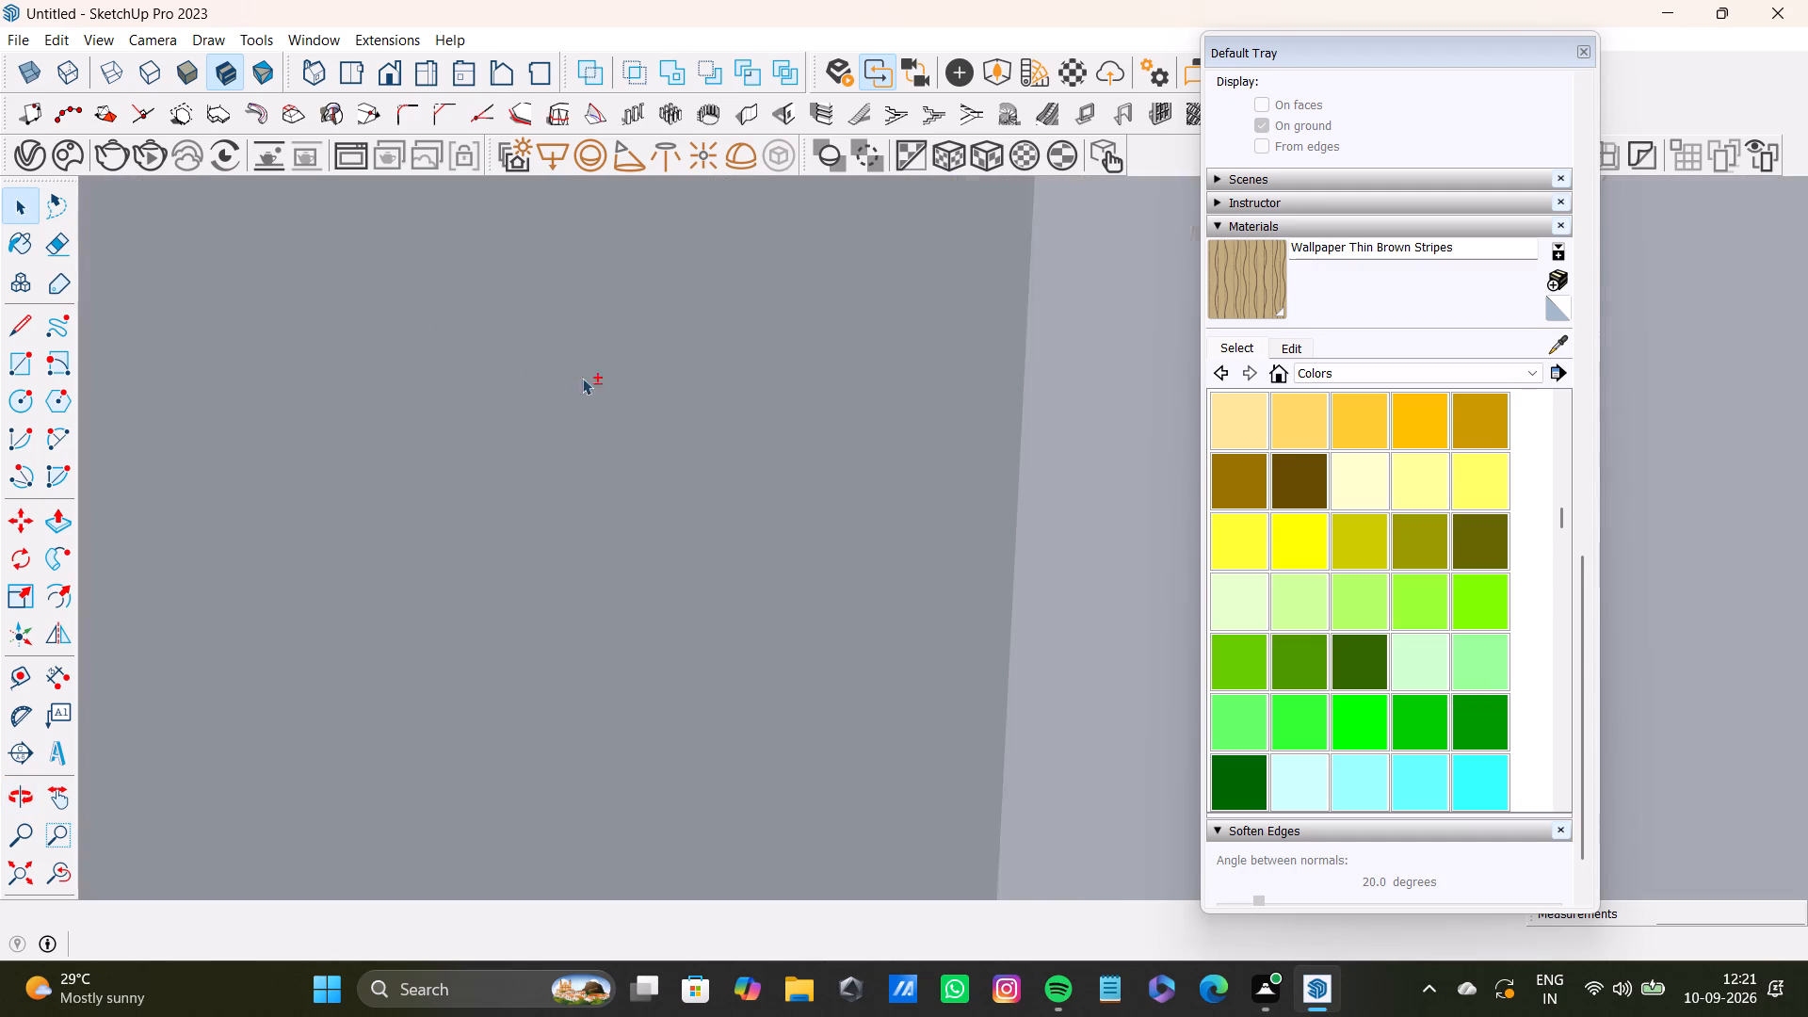
pyautogui.keyDown('shift'); pyautogui.moveTo(443, 318); pyautogui.dragTo(694, 392, button='middle'); pyautogui.keyUp('shift')
pyautogui.keyDown('shift'); pyautogui.click(58, 870); pyautogui.keyUp('shift')
pyautogui.keyDown('shift'); pyautogui.click(26, 871); pyautogui.keyUp('shift')
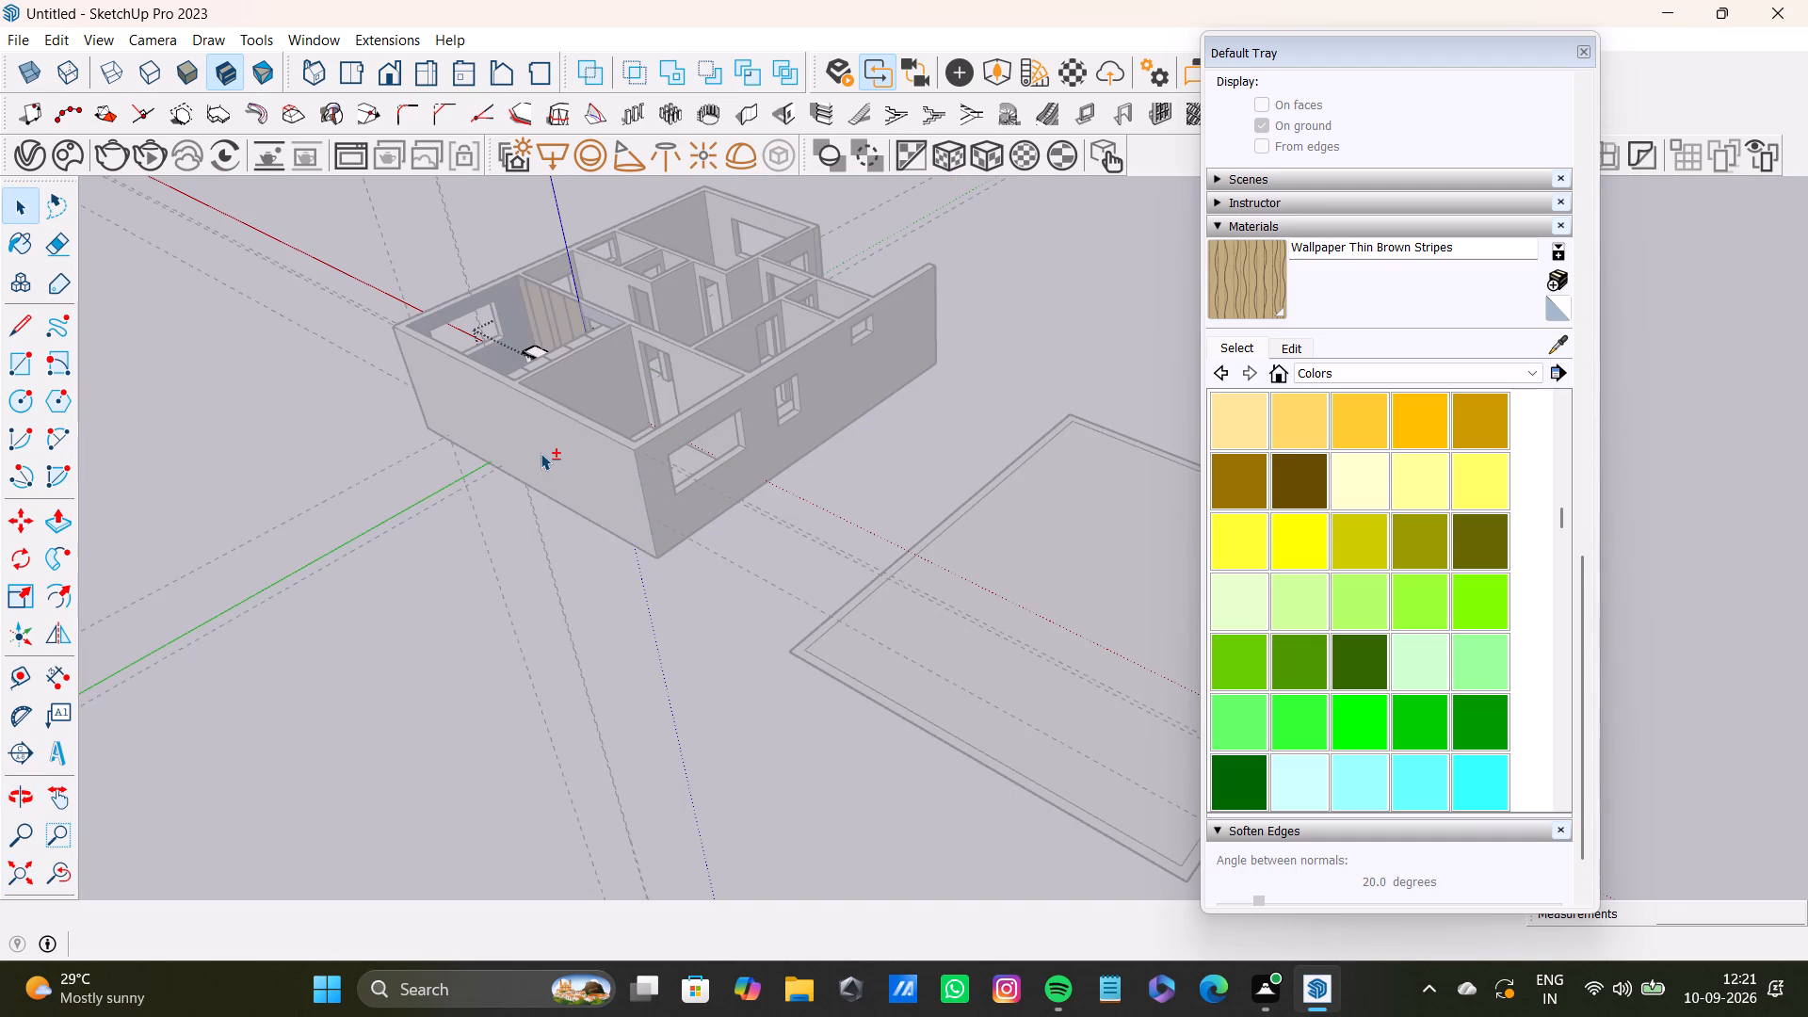
pyautogui.keyDown('shift'); pyautogui.moveTo(534, 375); pyautogui.dragTo(718, 468, button='middle'); pyautogui.keyUp('shift')
pyautogui.keyDown('shift'); pyautogui.scroll(20, 618, 397); pyautogui.keyUp('shift')
pyautogui.keyDown('shift'); pyautogui.scroll(1, 618, 397); pyautogui.keyUp('shift')
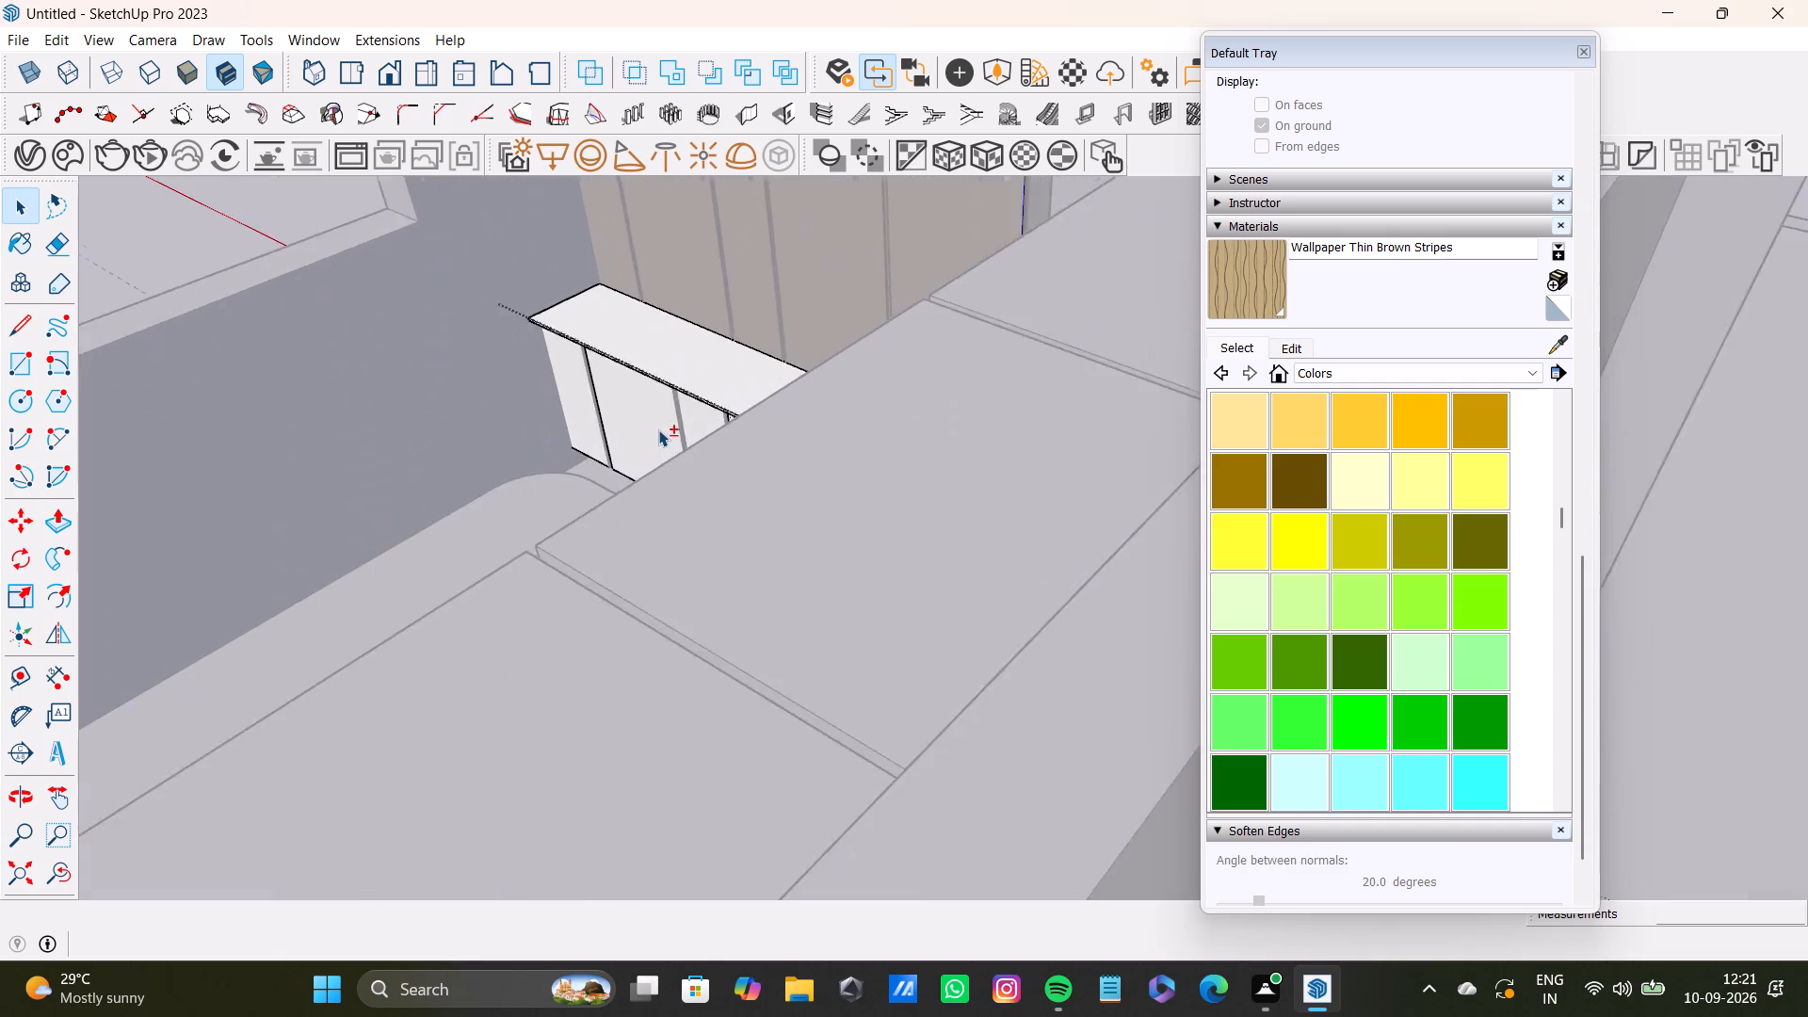
pyautogui.keyDown('shift'); pyautogui.scroll(9, 658, 429); pyautogui.keyUp('shift')
pyautogui.keyDown('shift'); pyautogui.click(753, 429); pyautogui.keyUp('shift')
pyautogui.keyDown('shift'); pyautogui.click(646, 403); pyautogui.keyUp('shift')
pyautogui.keyDown('shift'); pyautogui.click(465, 330); pyautogui.keyUp('shift')
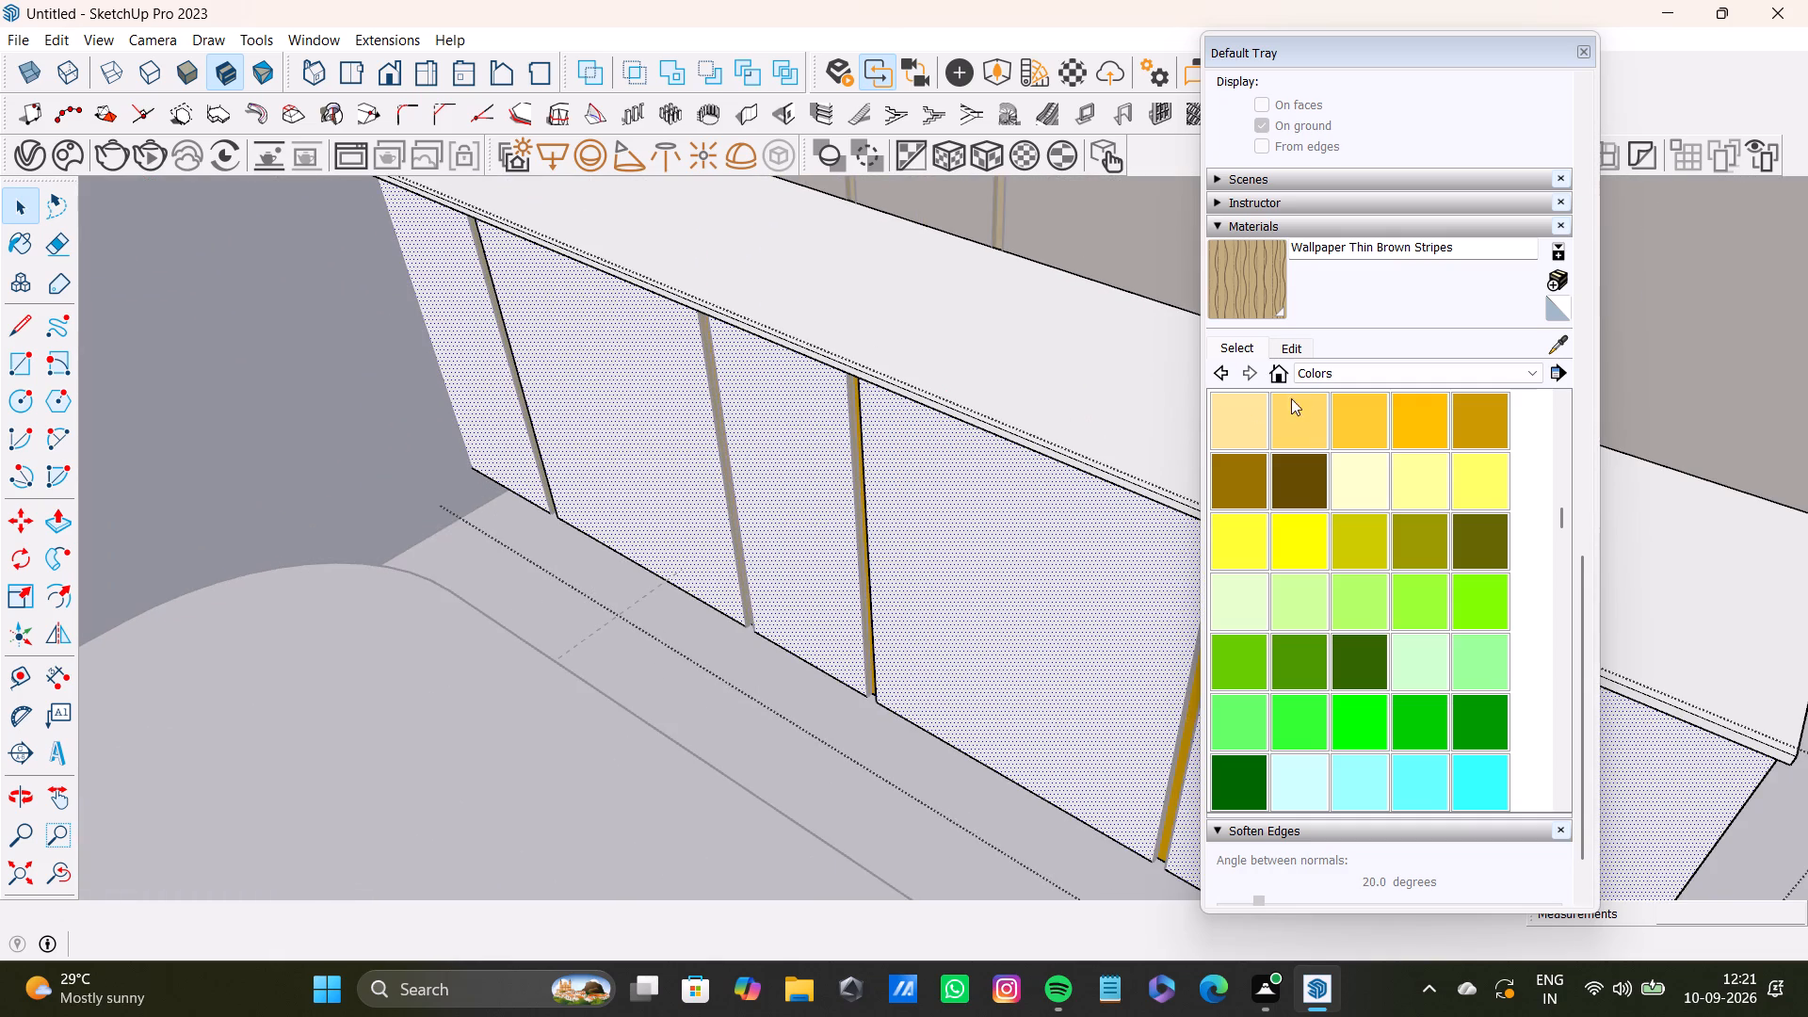
pyautogui.keyDown('shift'); pyautogui.click(1241, 299); pyautogui.keyUp('shift')
pyautogui.keyDown('shift'); pyautogui.click(923, 536); pyautogui.keyUp('shift')
pyautogui.keyDown('shift'); pyautogui.scroll(-10, 923, 533); pyautogui.keyUp('shift')
pyautogui.keyDown('shift'); pyautogui.moveTo(922, 529); pyautogui.dragTo(675, 576, button='middle'); pyautogui.keyUp('shift')
pyautogui.press('space')
pyautogui.click(199, 272)
# Inspect the low cabinet's painted fronts and the surrounding room.
pyautogui.scroll(14, 720, 435)
pyautogui.scroll(-3, 912, 478)
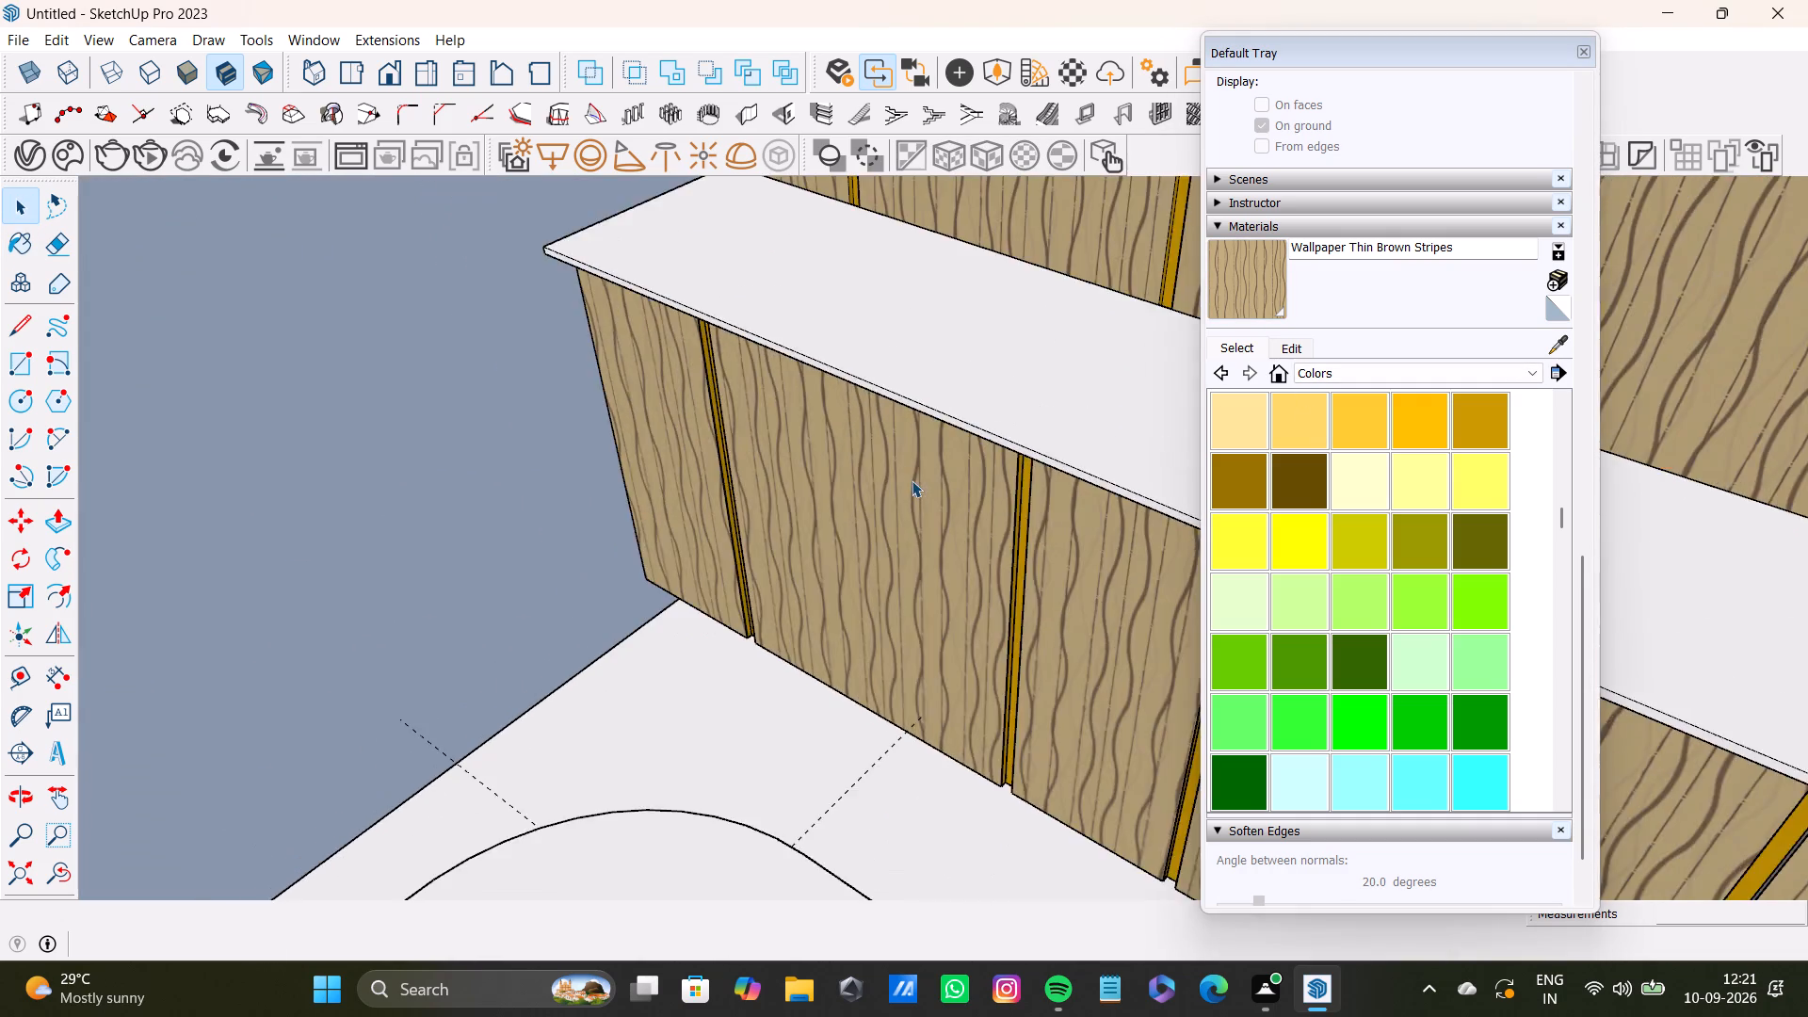
pyautogui.scroll(-6, 912, 480)
pyautogui.keyDown('shift'); pyautogui.moveTo(932, 506); pyautogui.dragTo(428, 406, button='middle'); pyautogui.keyUp('shift')
pyautogui.scroll(-4, 602, 427)
pyautogui.moveTo(746, 541); pyautogui.dragTo(562, 503, button='middle')
pyautogui.keyDown('shift'); pyautogui.moveTo(356, 540); pyautogui.dragTo(622, 559, button='middle'); pyautogui.keyUp('shift')
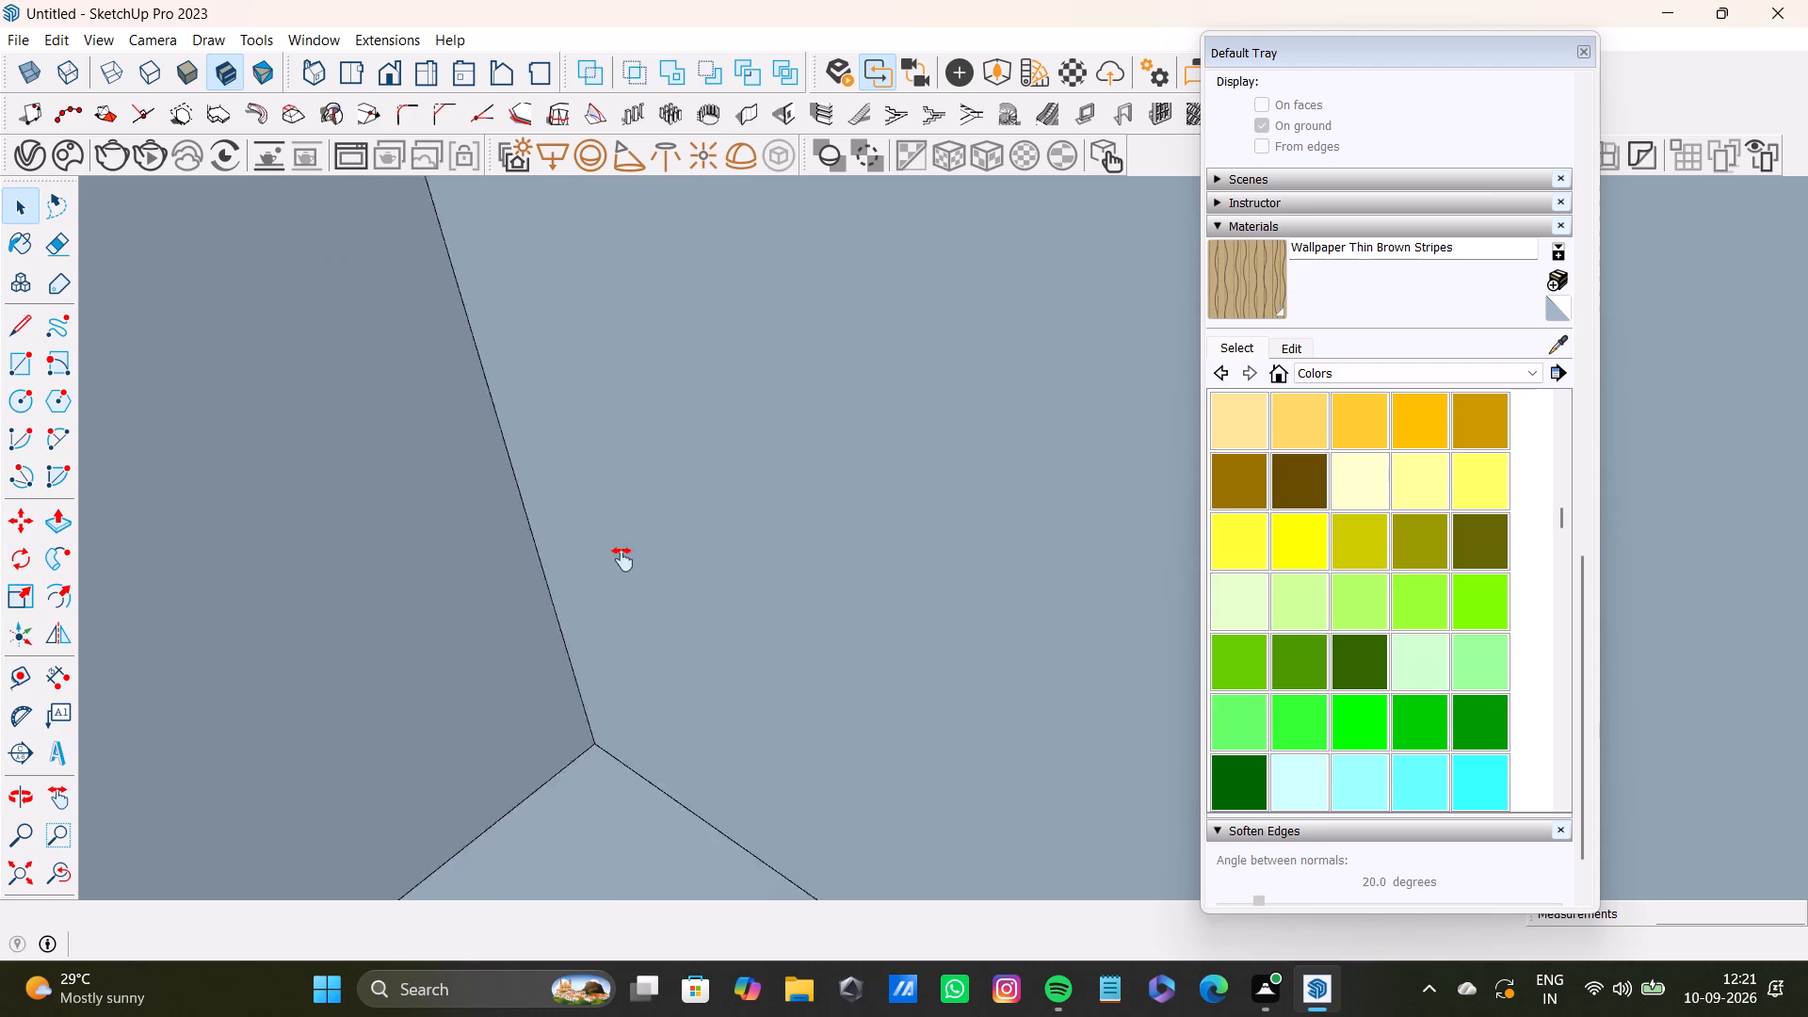
pyautogui.keyDown('shift'); pyautogui.moveTo(622, 559); pyautogui.dragTo(722, 566, button='middle'); pyautogui.keyUp('shift')
# Open the low cabinet for editing and select the top slab's upper face, front edge face and right-hand edge face.
pyautogui.moveTo(48, 880); pyautogui.dragTo(57, 874)
pyautogui.scroll(1, 629, 700)
pyautogui.moveTo(629, 700); pyautogui.dragTo(693, 752, button='middle')
pyautogui.scroll(-1, 700, 750)
pyautogui.scroll(8, 861, 598)
pyautogui.press('space')
pyautogui.scroll(-8, 972, 593)
pyautogui.keyDown('shift'); pyautogui.moveTo(993, 621); pyautogui.dragTo(982, 570, button='middle'); pyautogui.keyUp('shift')
pyautogui.keyDown('shift'); pyautogui.scroll(4, 1026, 534); pyautogui.keyUp('shift')
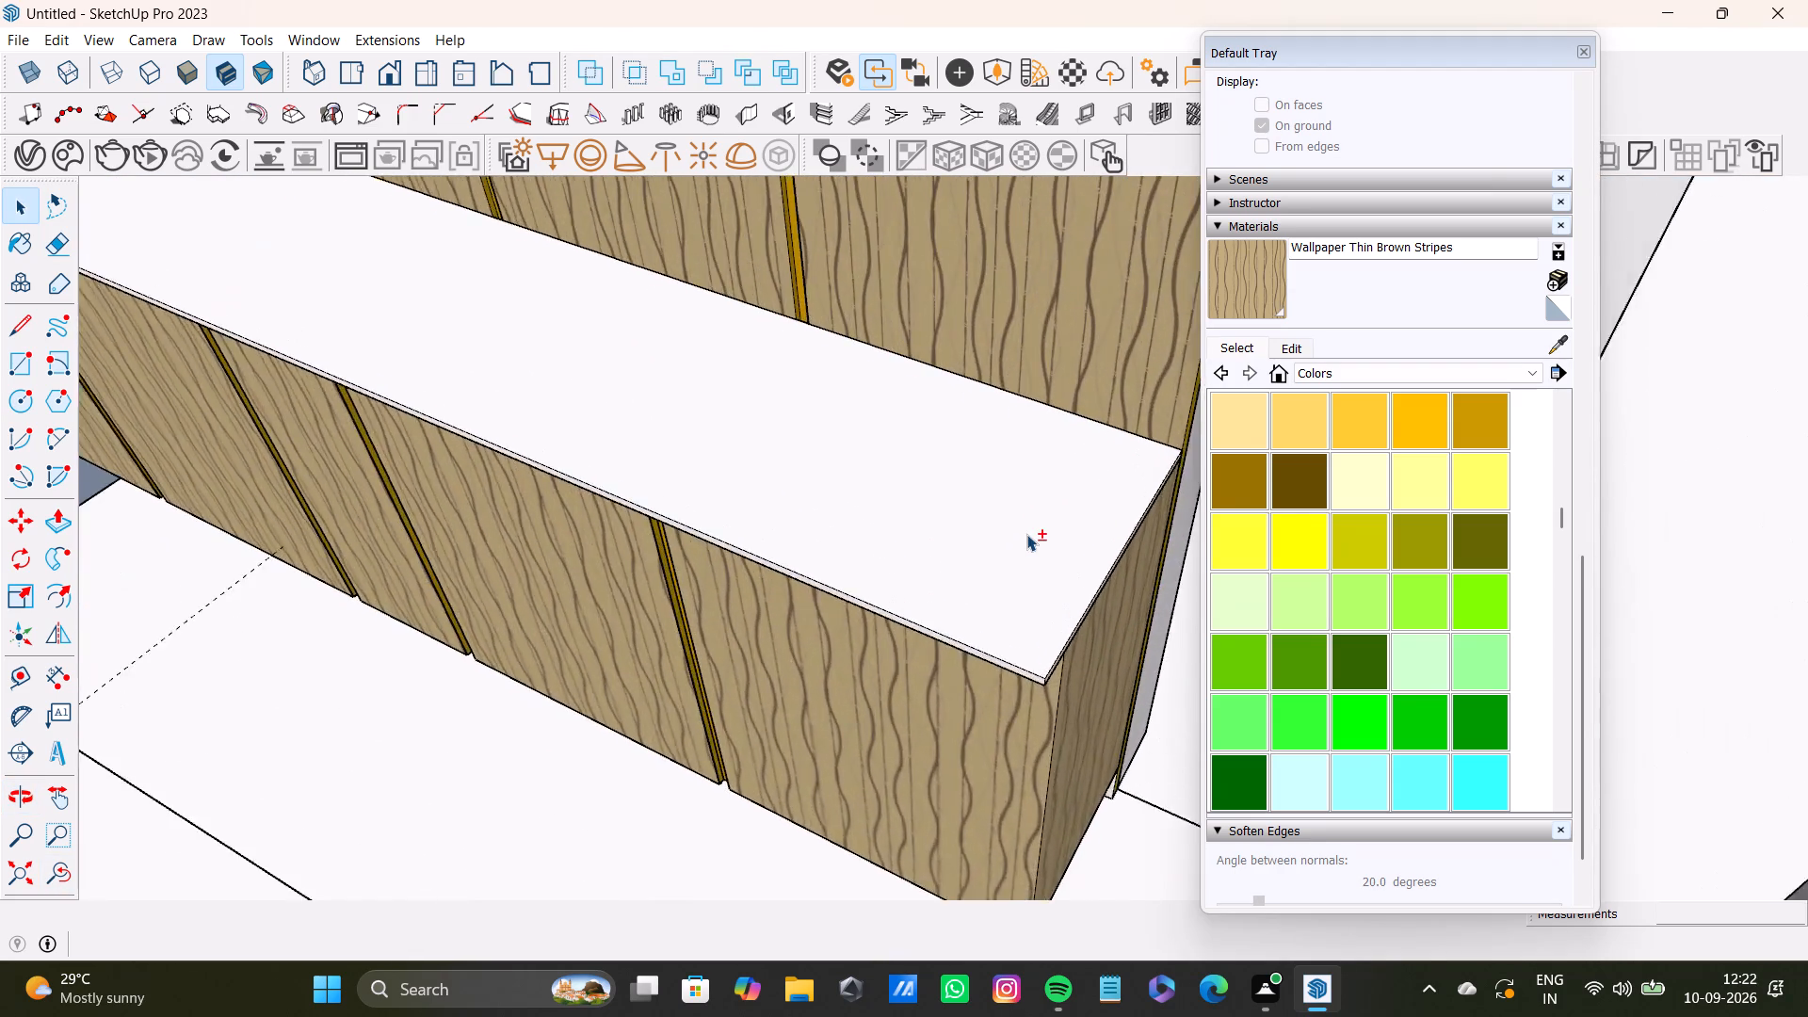
pyautogui.keyDown('shift'); pyautogui.scroll(5, 1026, 534); pyautogui.keyUp('shift')
pyautogui.keyDown('shift'); pyautogui.moveTo(1028, 541); pyautogui.dragTo(994, 392, button='middle'); pyautogui.keyUp('shift')
pyautogui.keyDown('shift'); pyautogui.scroll(4, 1025, 484); pyautogui.keyUp('shift')
pyautogui.moveTo(1023, 497); pyautogui.dragTo(1003, 379, button='middle')
pyautogui.keyDown('shift'); pyautogui.scroll(4, 1025, 437); pyautogui.keyUp('shift')
pyautogui.keyDown('shift'); pyautogui.doubleClick(1031, 466); pyautogui.keyUp('shift')
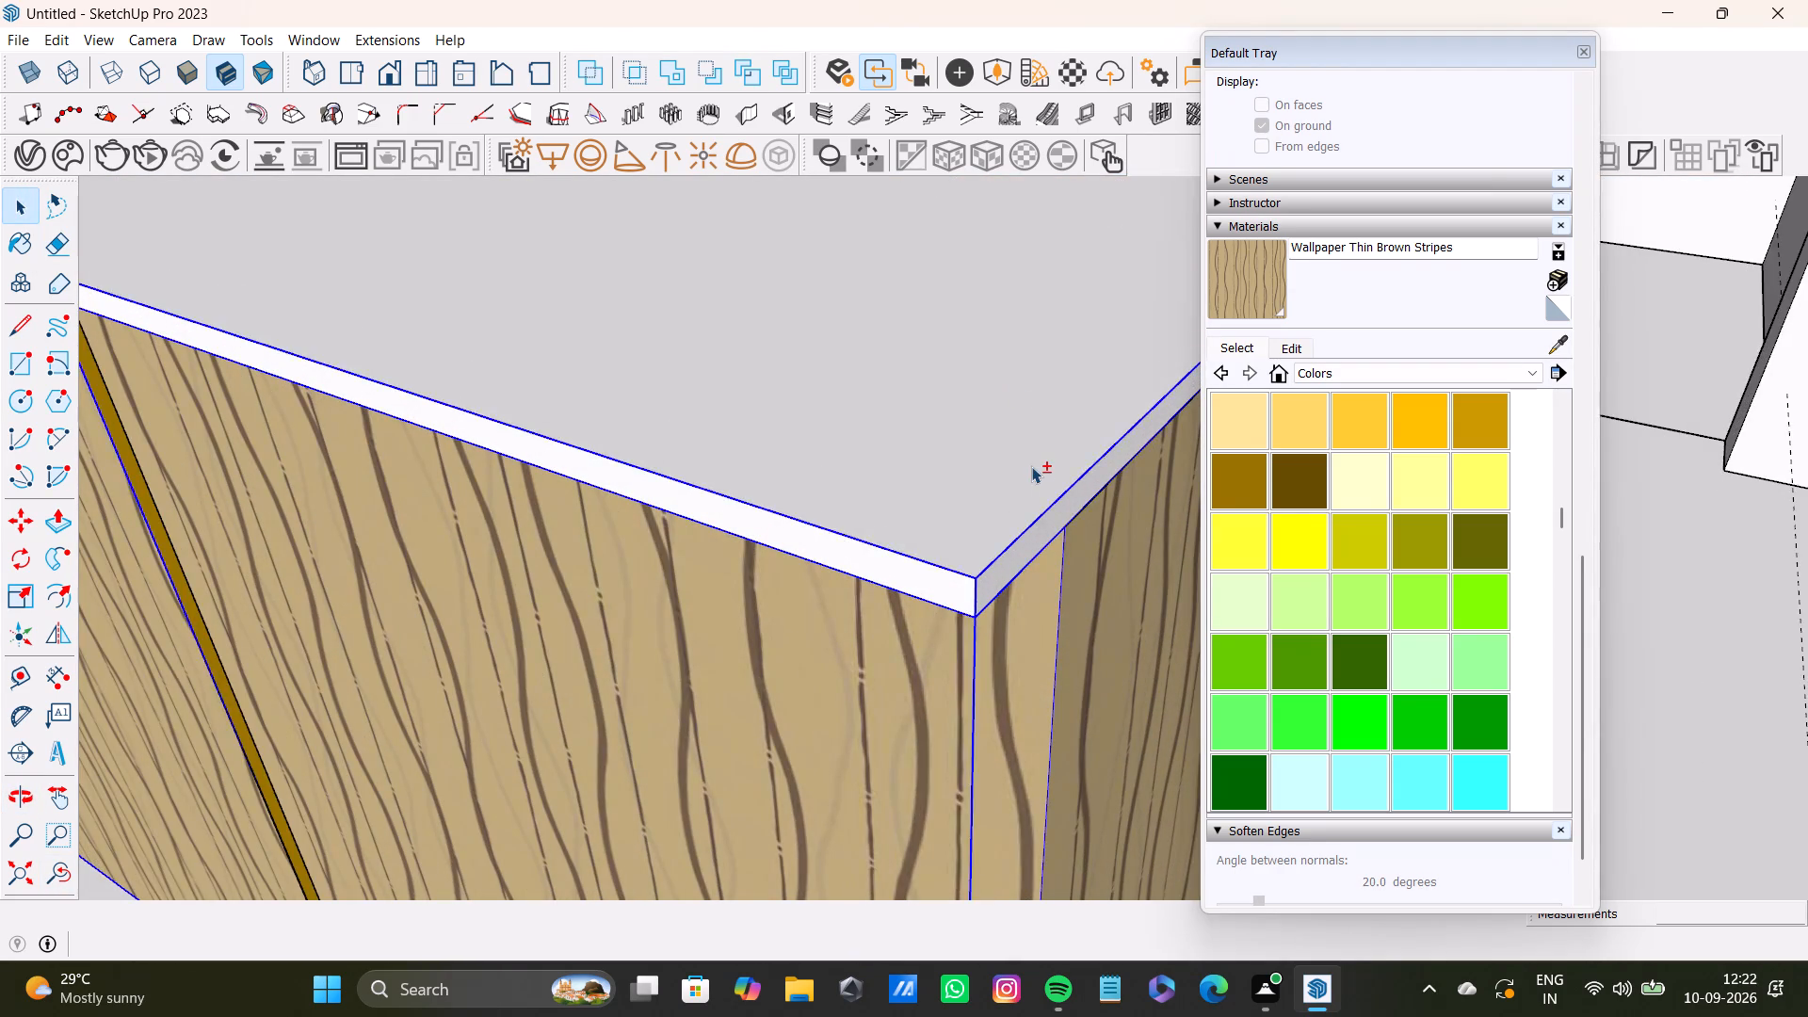
pyautogui.keyDown('shift'); pyautogui.doubleClick(1050, 508); pyautogui.keyUp('shift')
pyautogui.keyDown('shift'); pyautogui.tripleClick(946, 472); pyautogui.keyUp('shift')
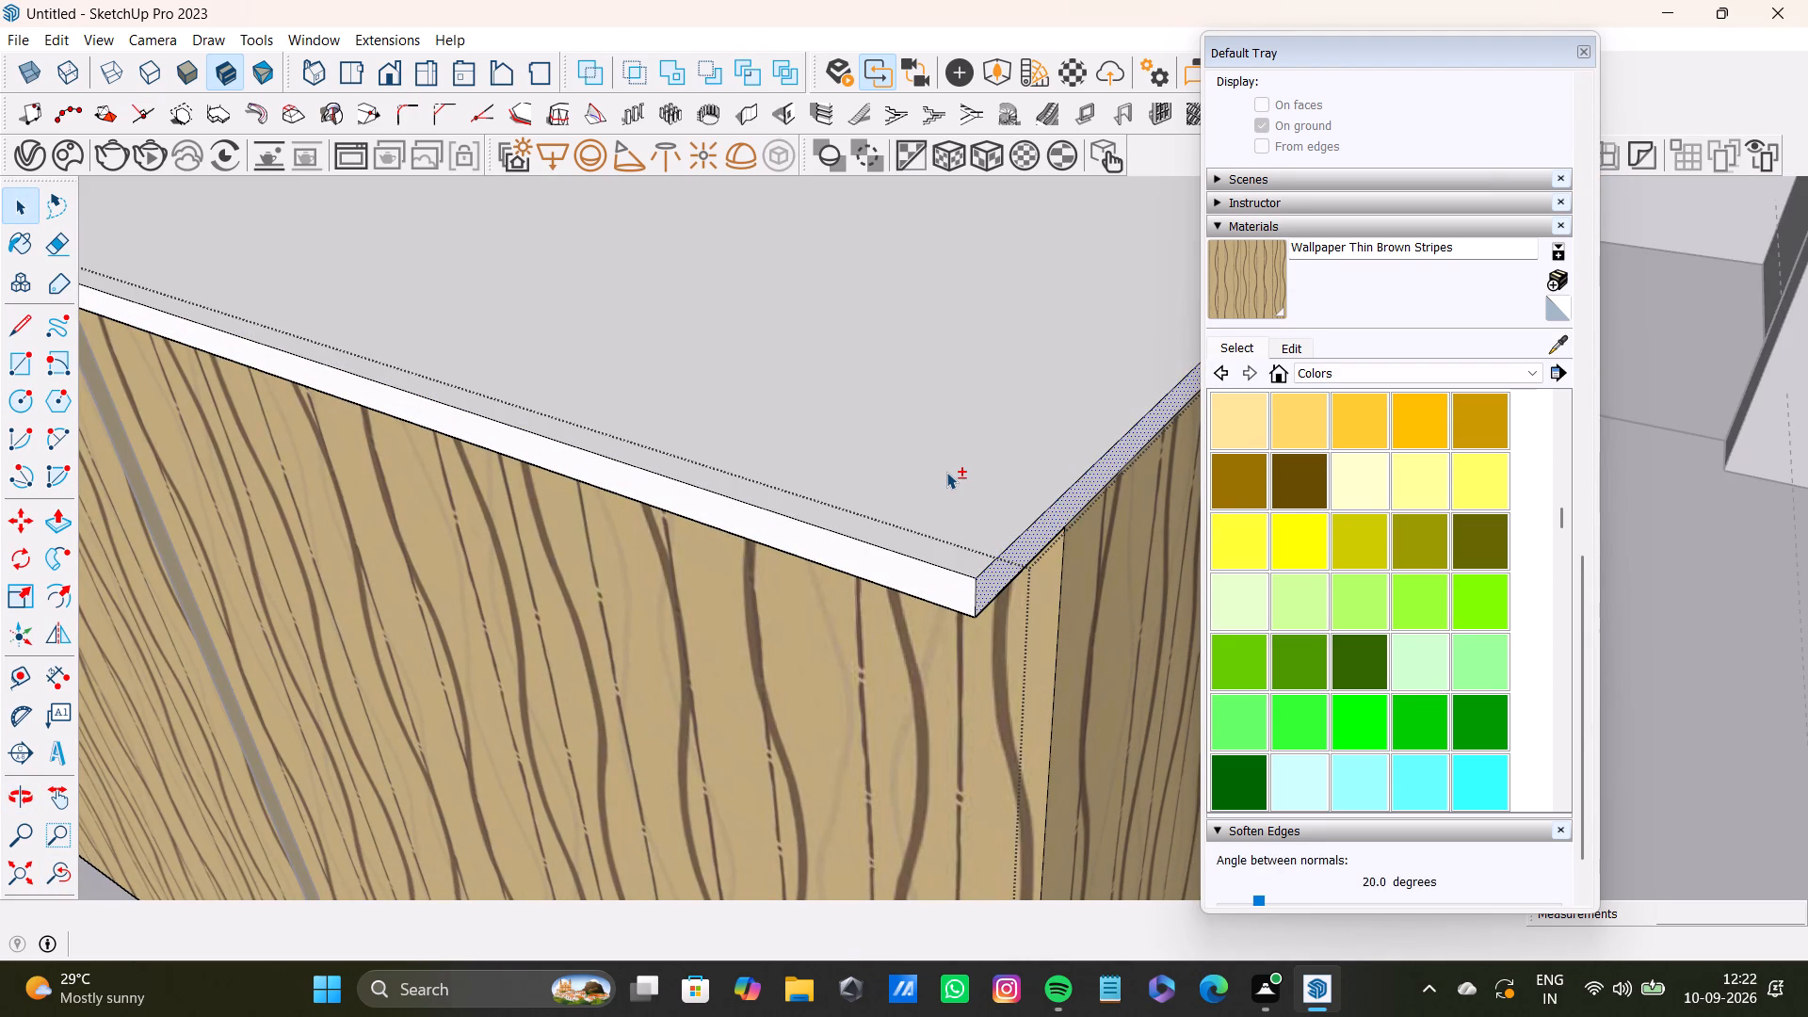
pyautogui.keyDown('shift'); pyautogui.click(946, 472); pyautogui.keyUp('shift')
pyautogui.keyDown('shift'); pyautogui.doubleClick(977, 526); pyautogui.keyUp('shift')
pyautogui.keyDown('shift'); pyautogui.doubleClick(950, 590); pyautogui.keyUp('shift')
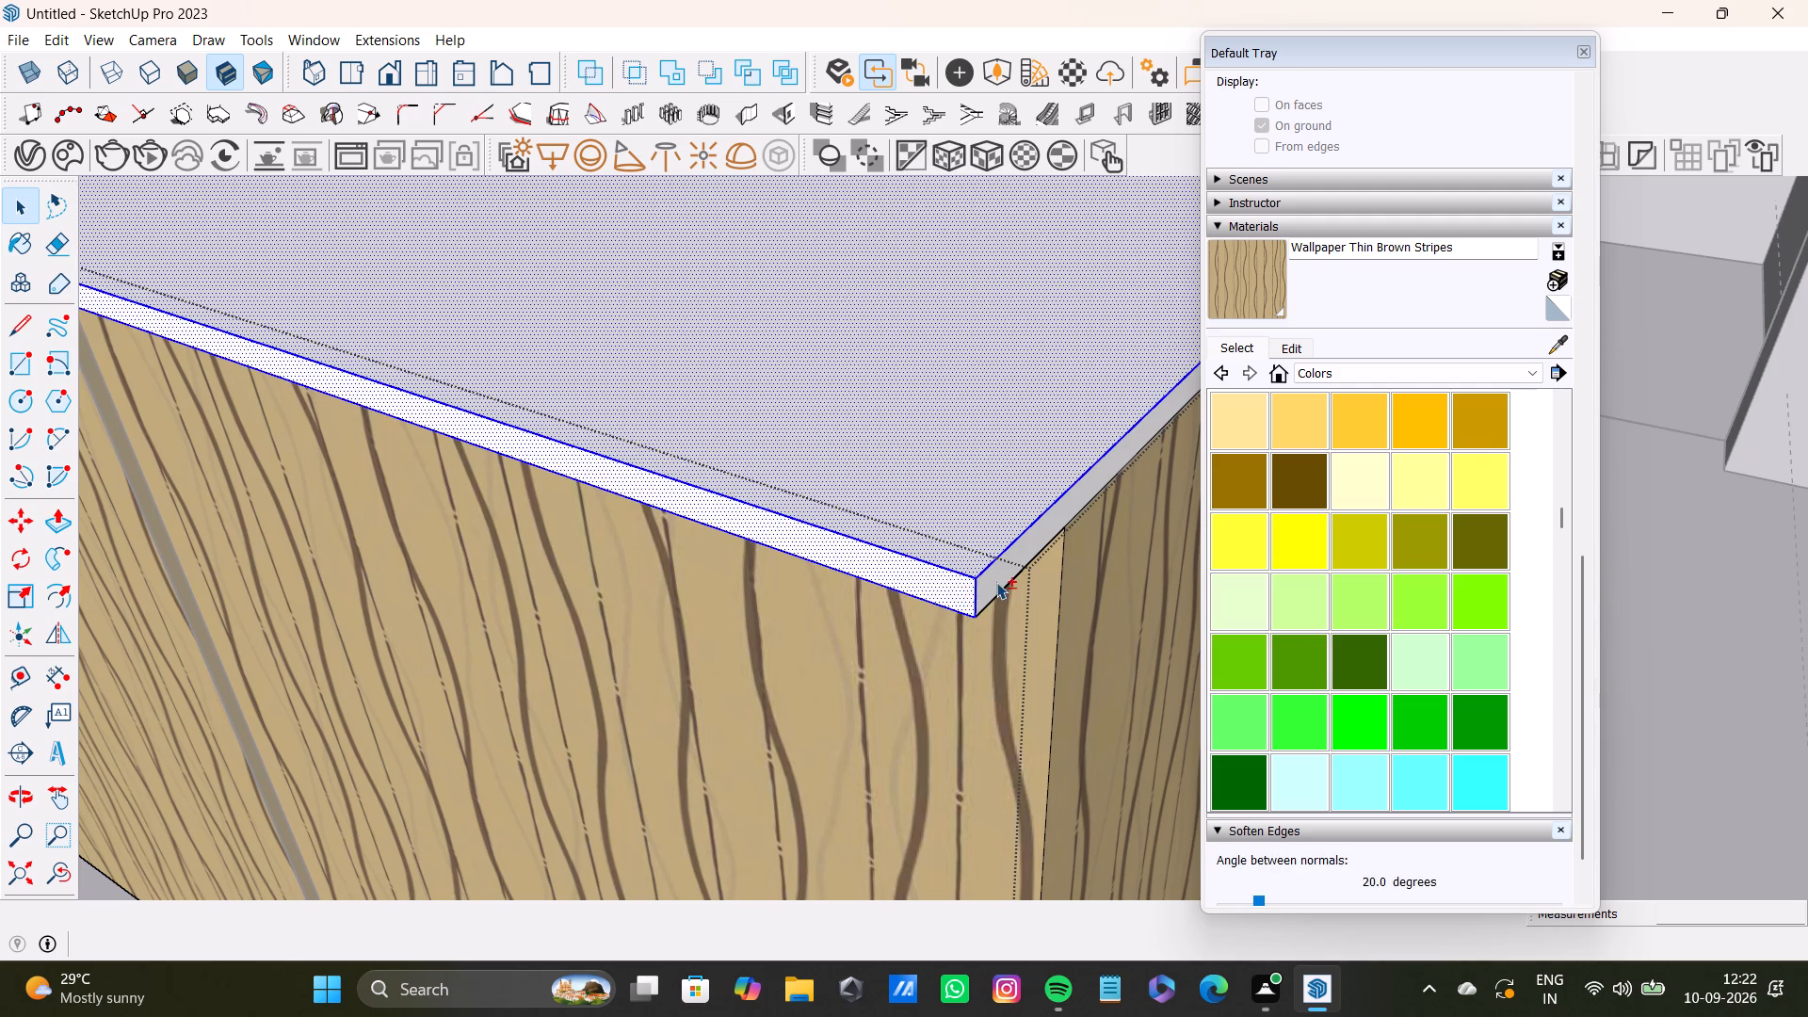
pyautogui.keyDown('shift'); pyautogui.doubleClick(996, 582); pyautogui.keyUp('shift')
pyautogui.keyDown('shift'); pyautogui.scroll(-10, 963, 570); pyautogui.keyUp('shift')
pyautogui.keyDown('shift'); pyautogui.moveTo(708, 494); pyautogui.dragTo(1321, 632, button='middle'); pyautogui.keyUp('shift')
pyautogui.scroll(-8, 634, 414)
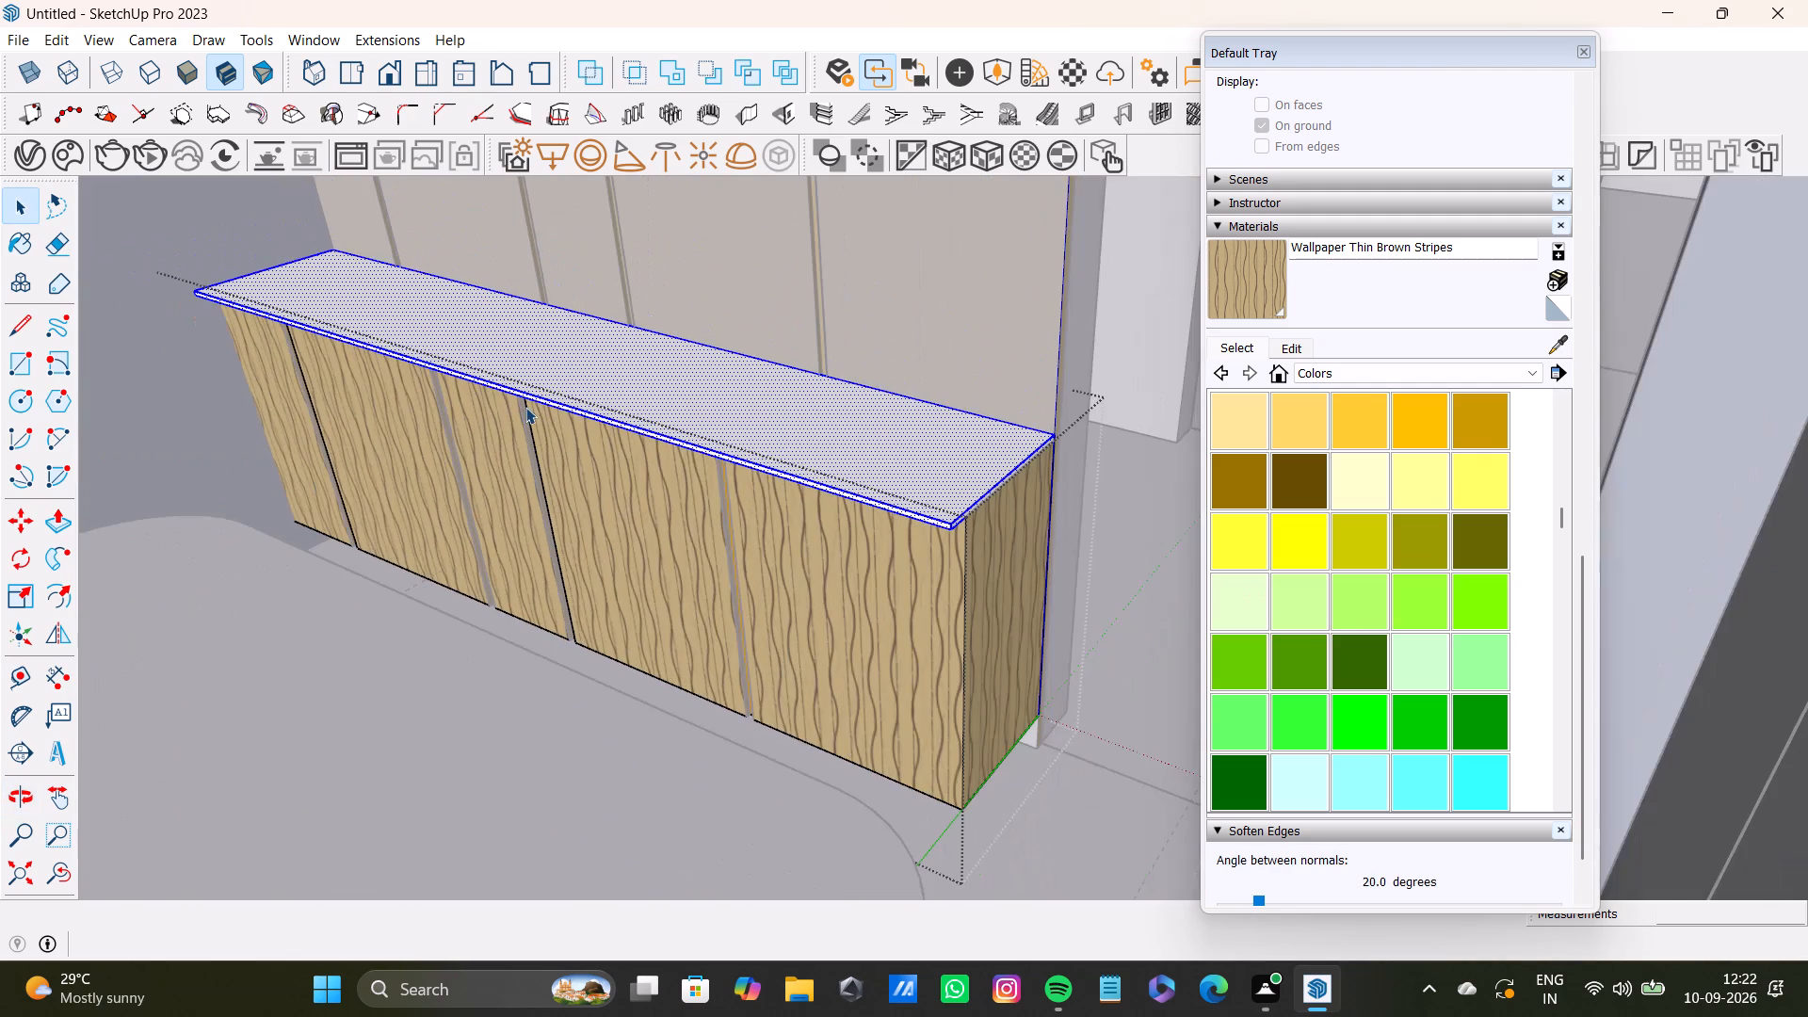
# Apply the Carrera Marble stone material to the low cabinet's selected top slab faces and leave the cabinet's editing context.
pyautogui.click(1358, 384)
pyautogui.click(1357, 375)
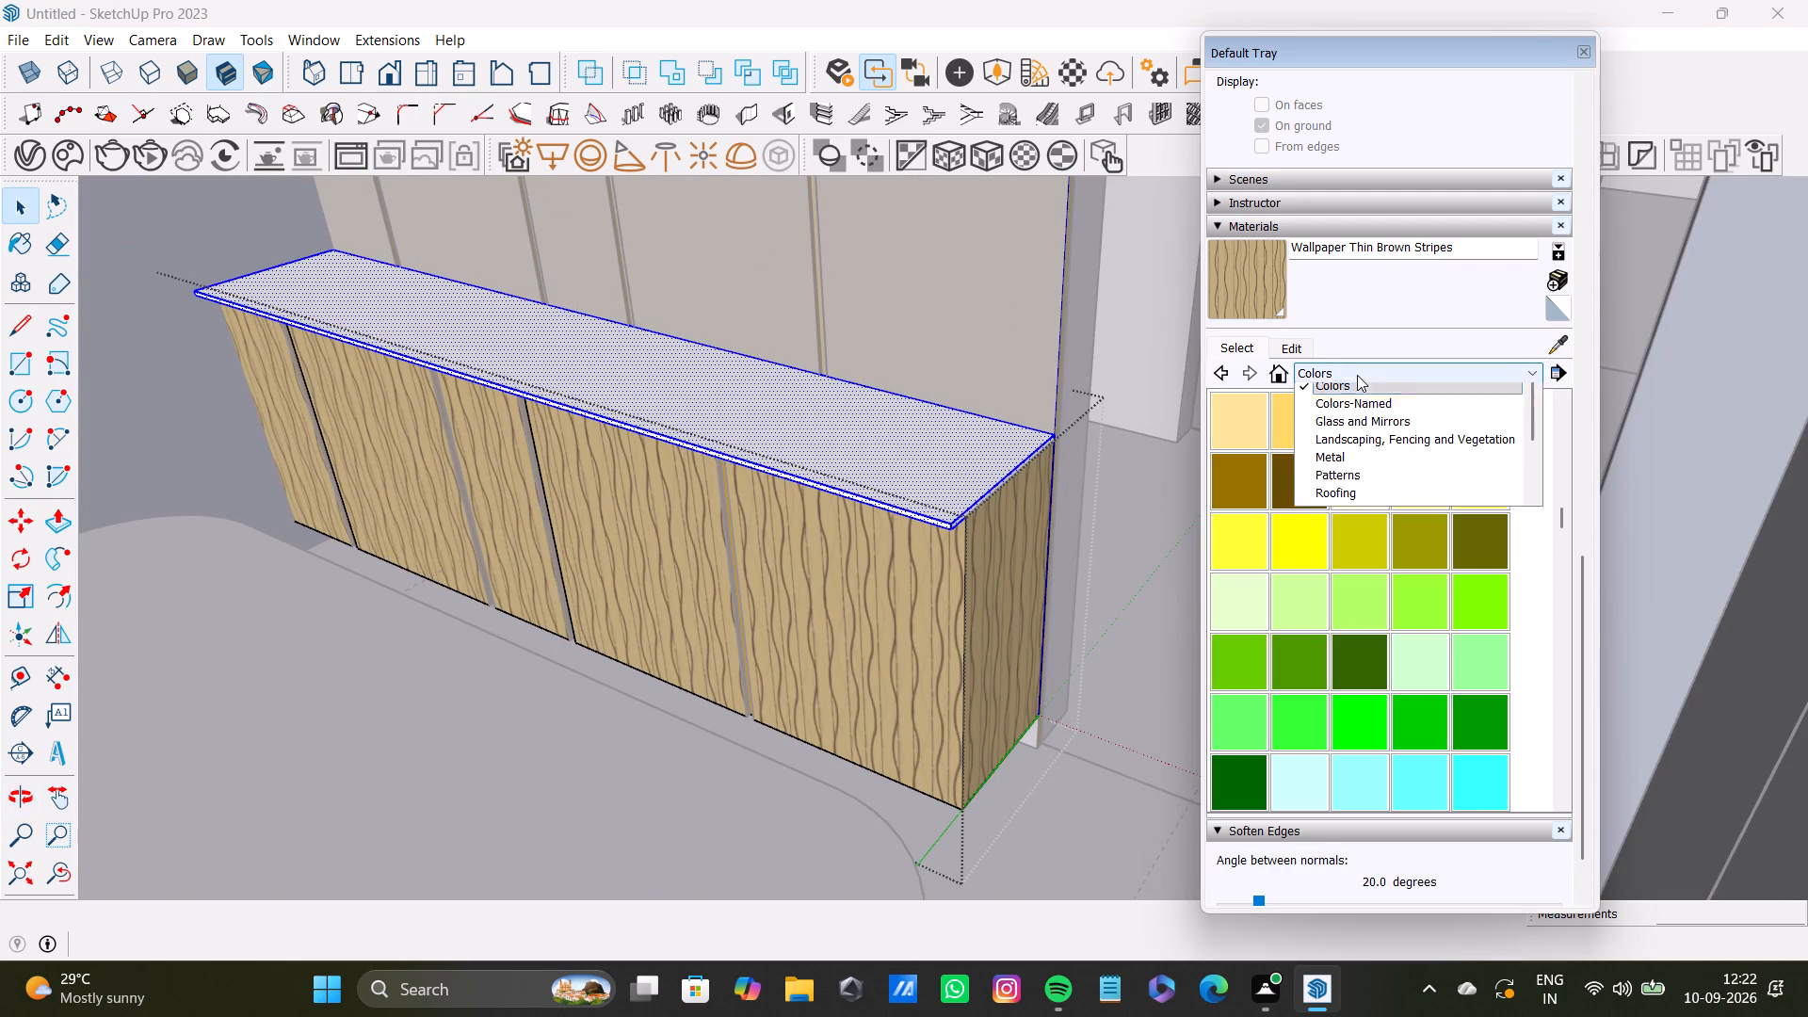
pyautogui.scroll(-2, 1337, 452)
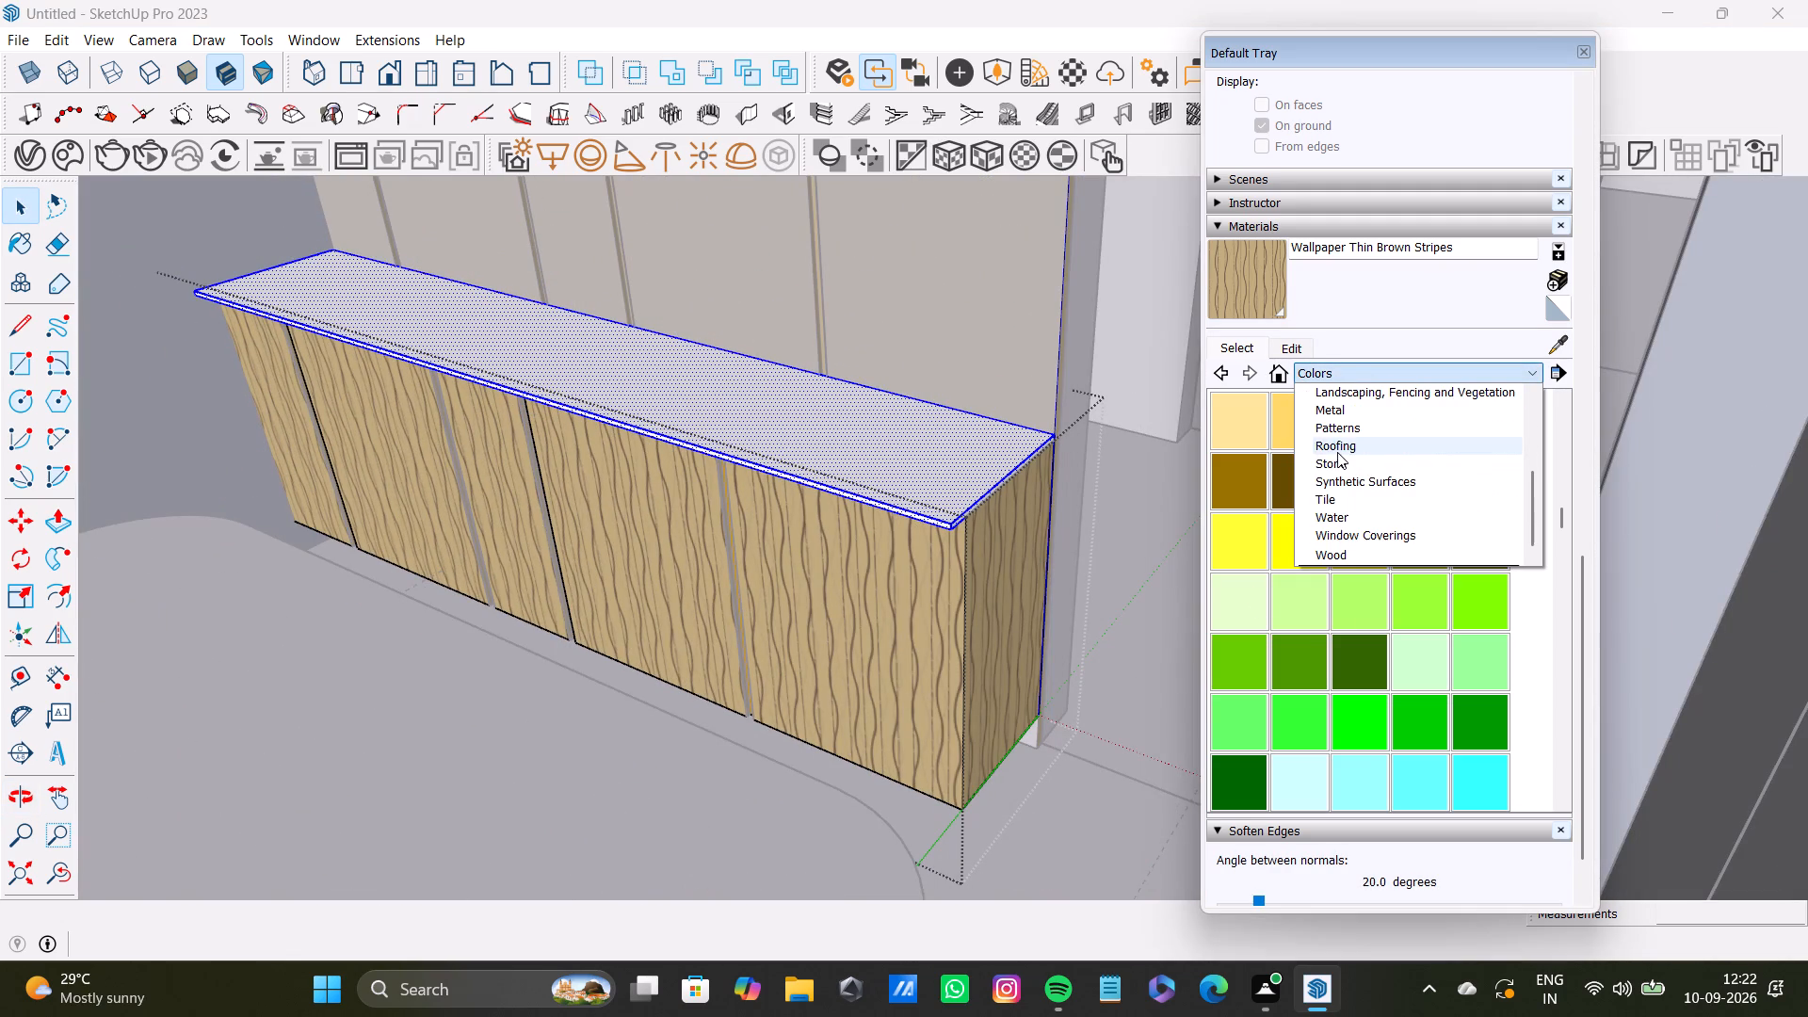
pyautogui.scroll(-4, 1337, 452)
pyautogui.scroll(2, 1329, 508)
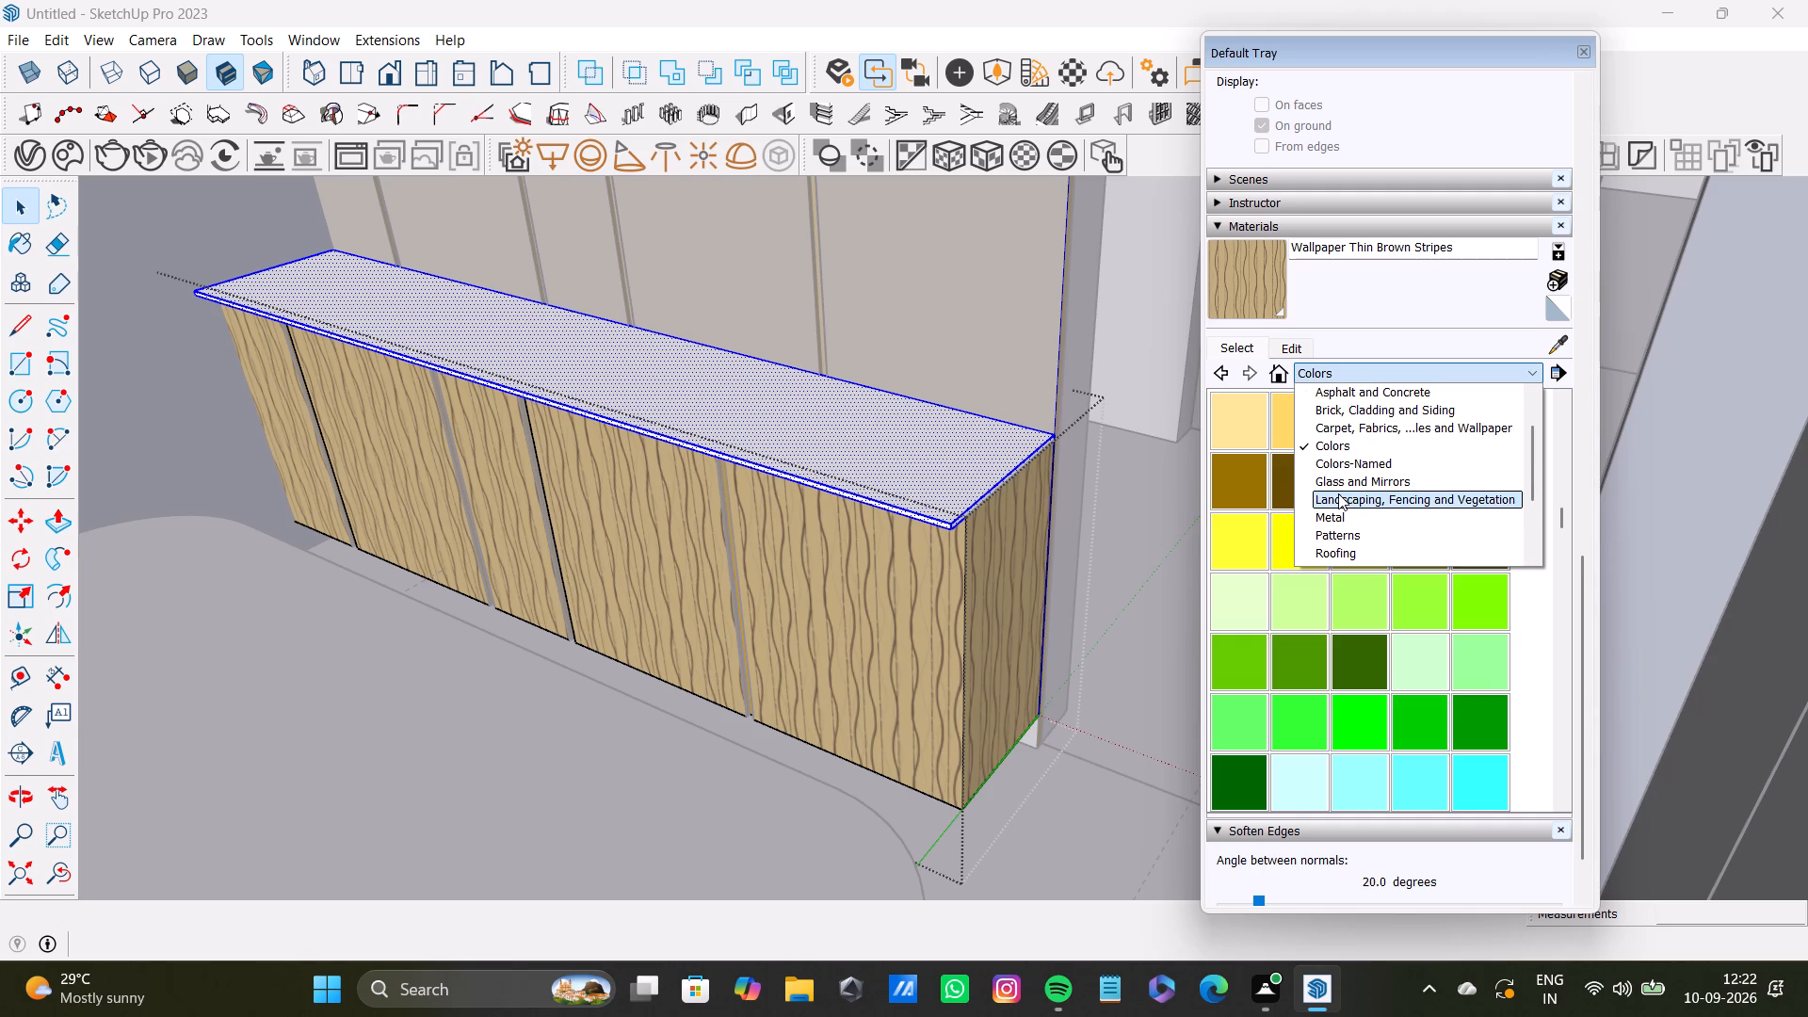
pyautogui.scroll(1, 1342, 480)
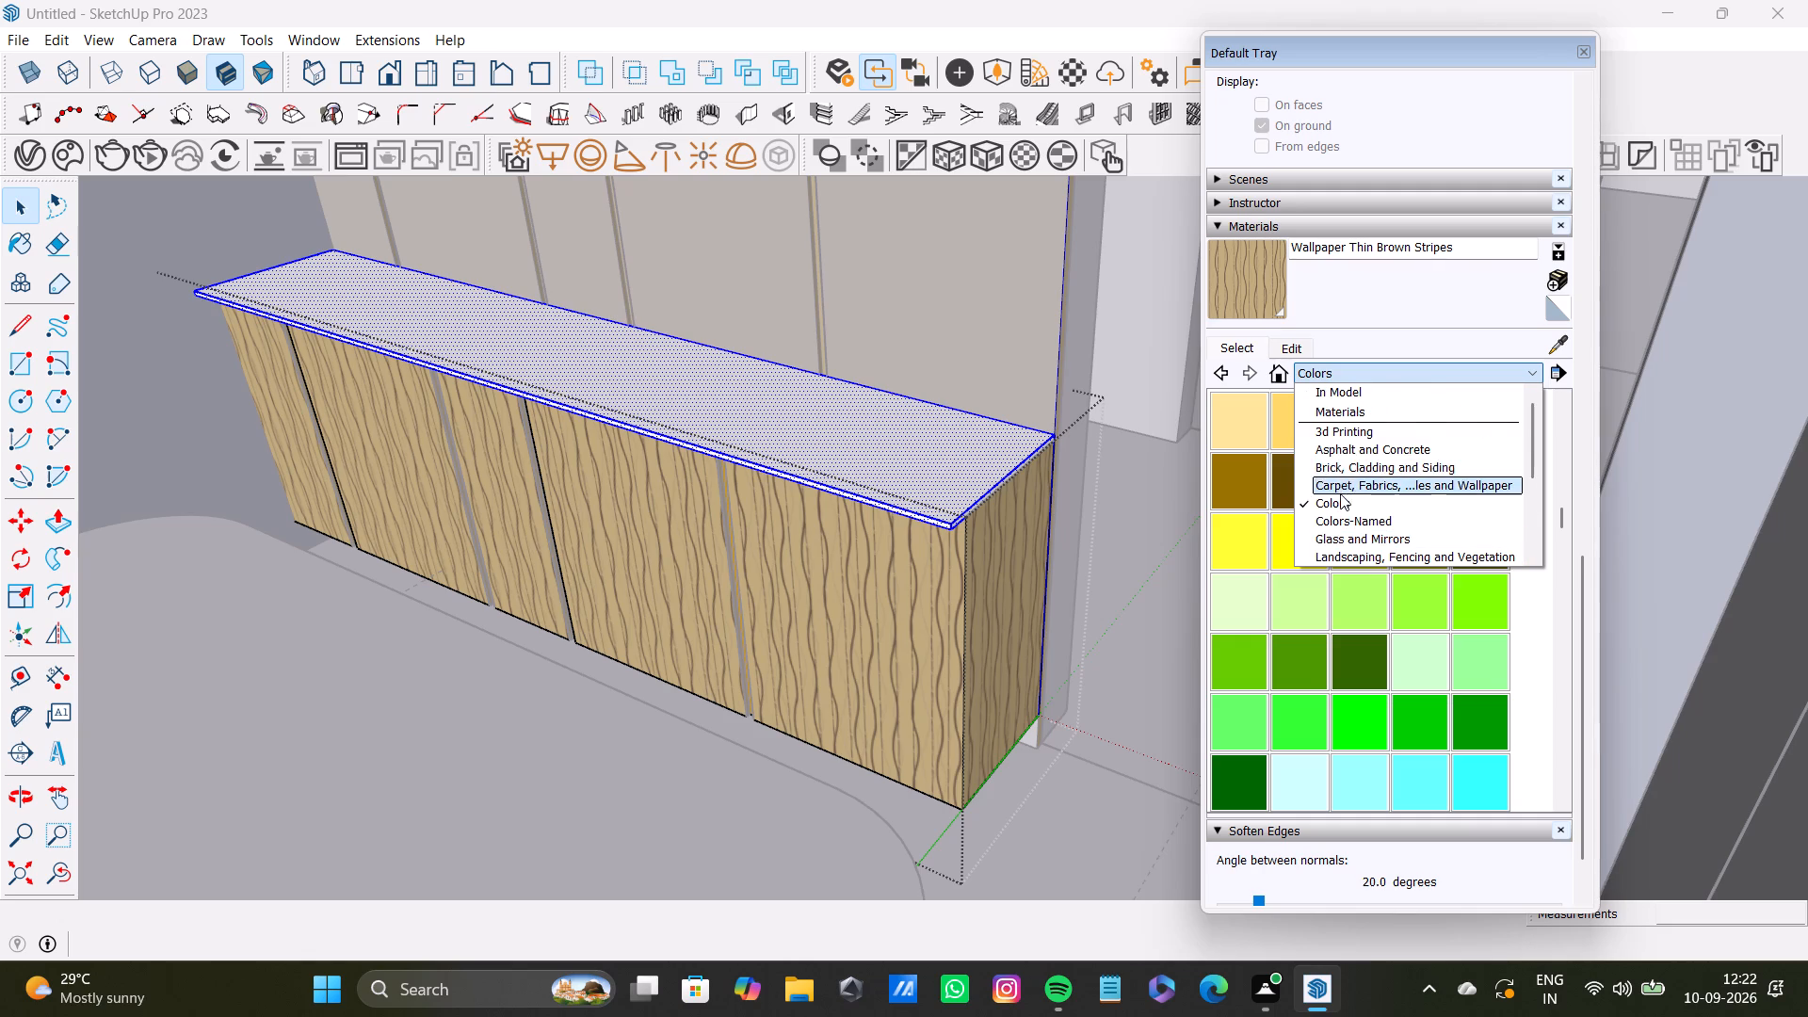
pyautogui.scroll(-3, 1339, 508)
pyautogui.click(1353, 469)
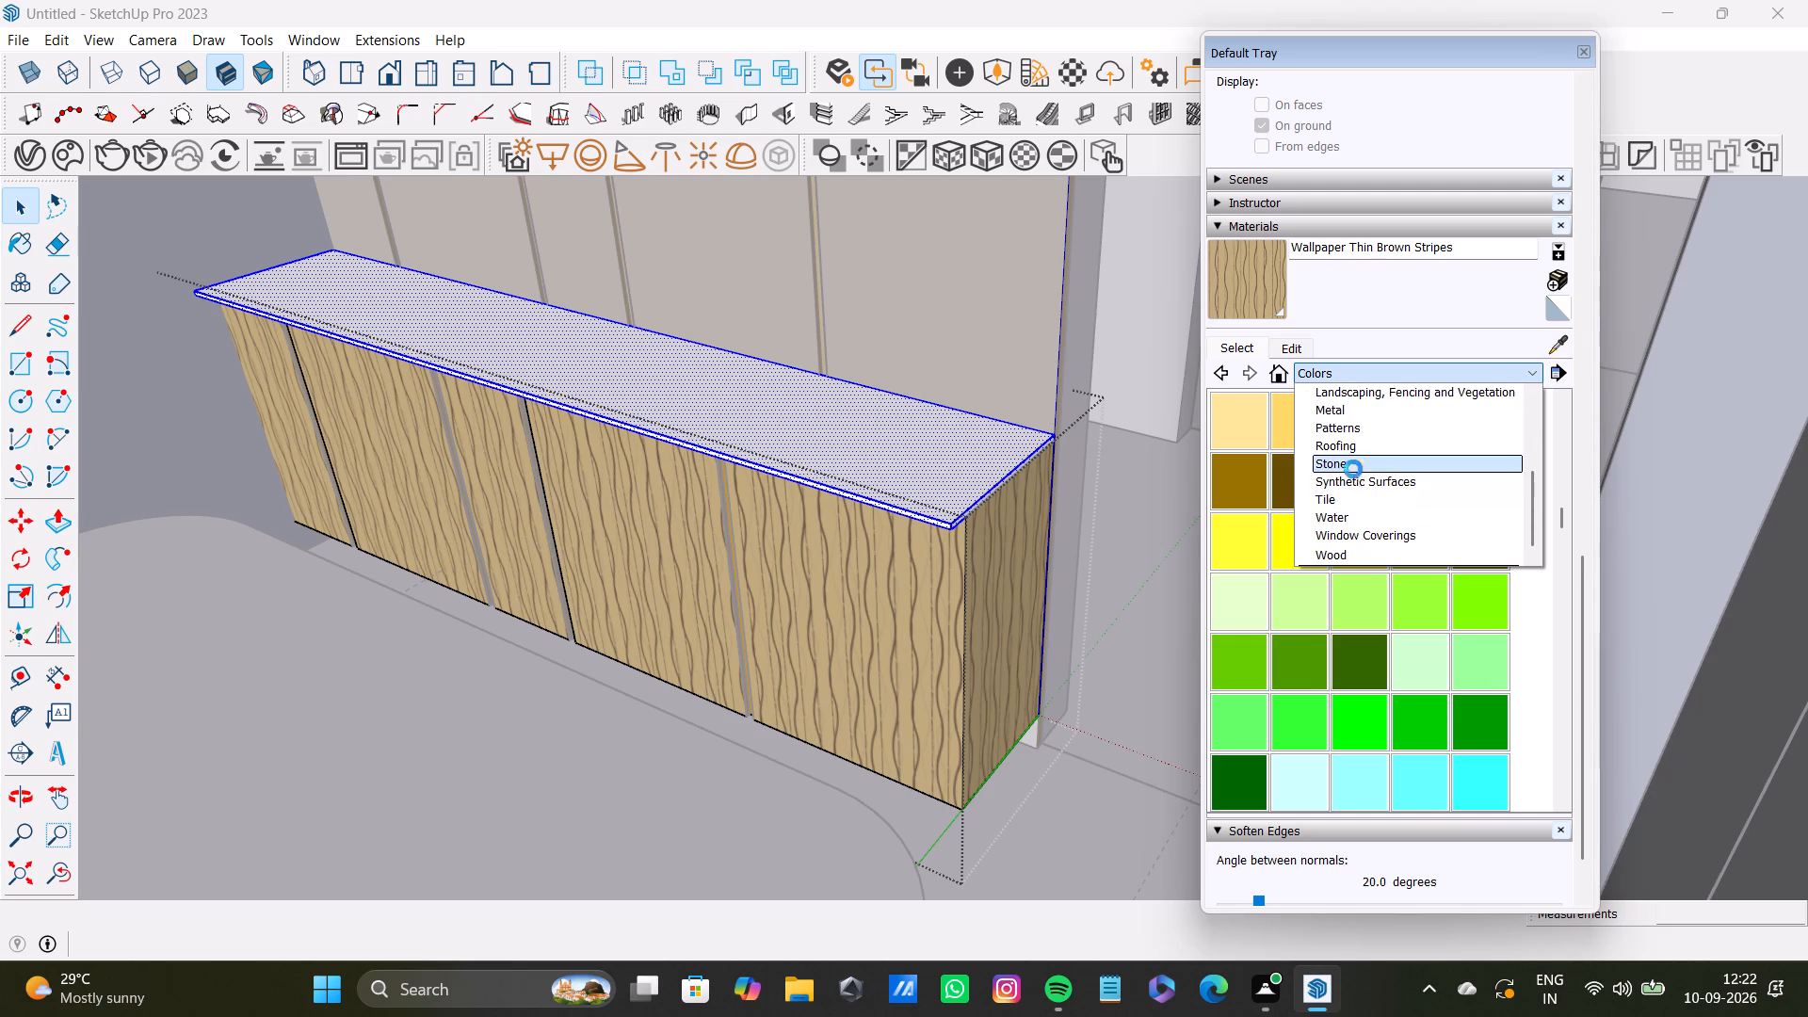
pyautogui.click(1231, 423)
pyautogui.click(892, 434)
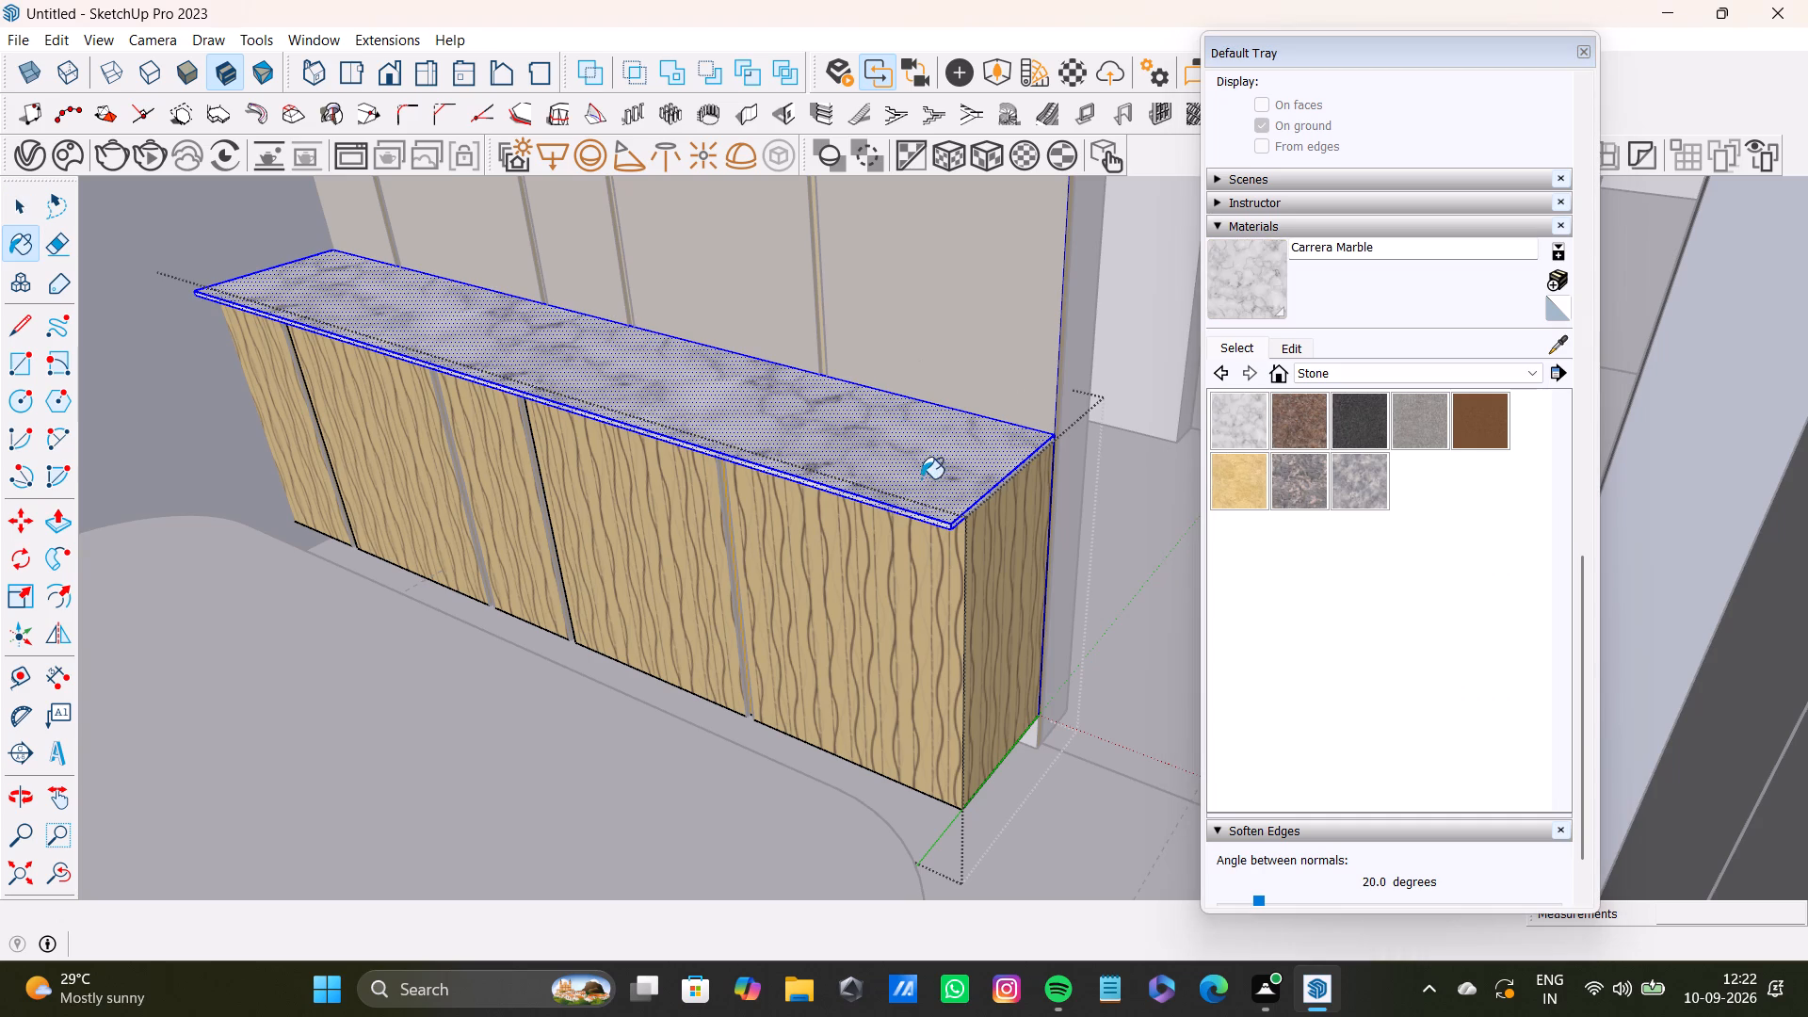
pyautogui.moveTo(989, 540); pyautogui.dragTo(1097, 654, button='middle')
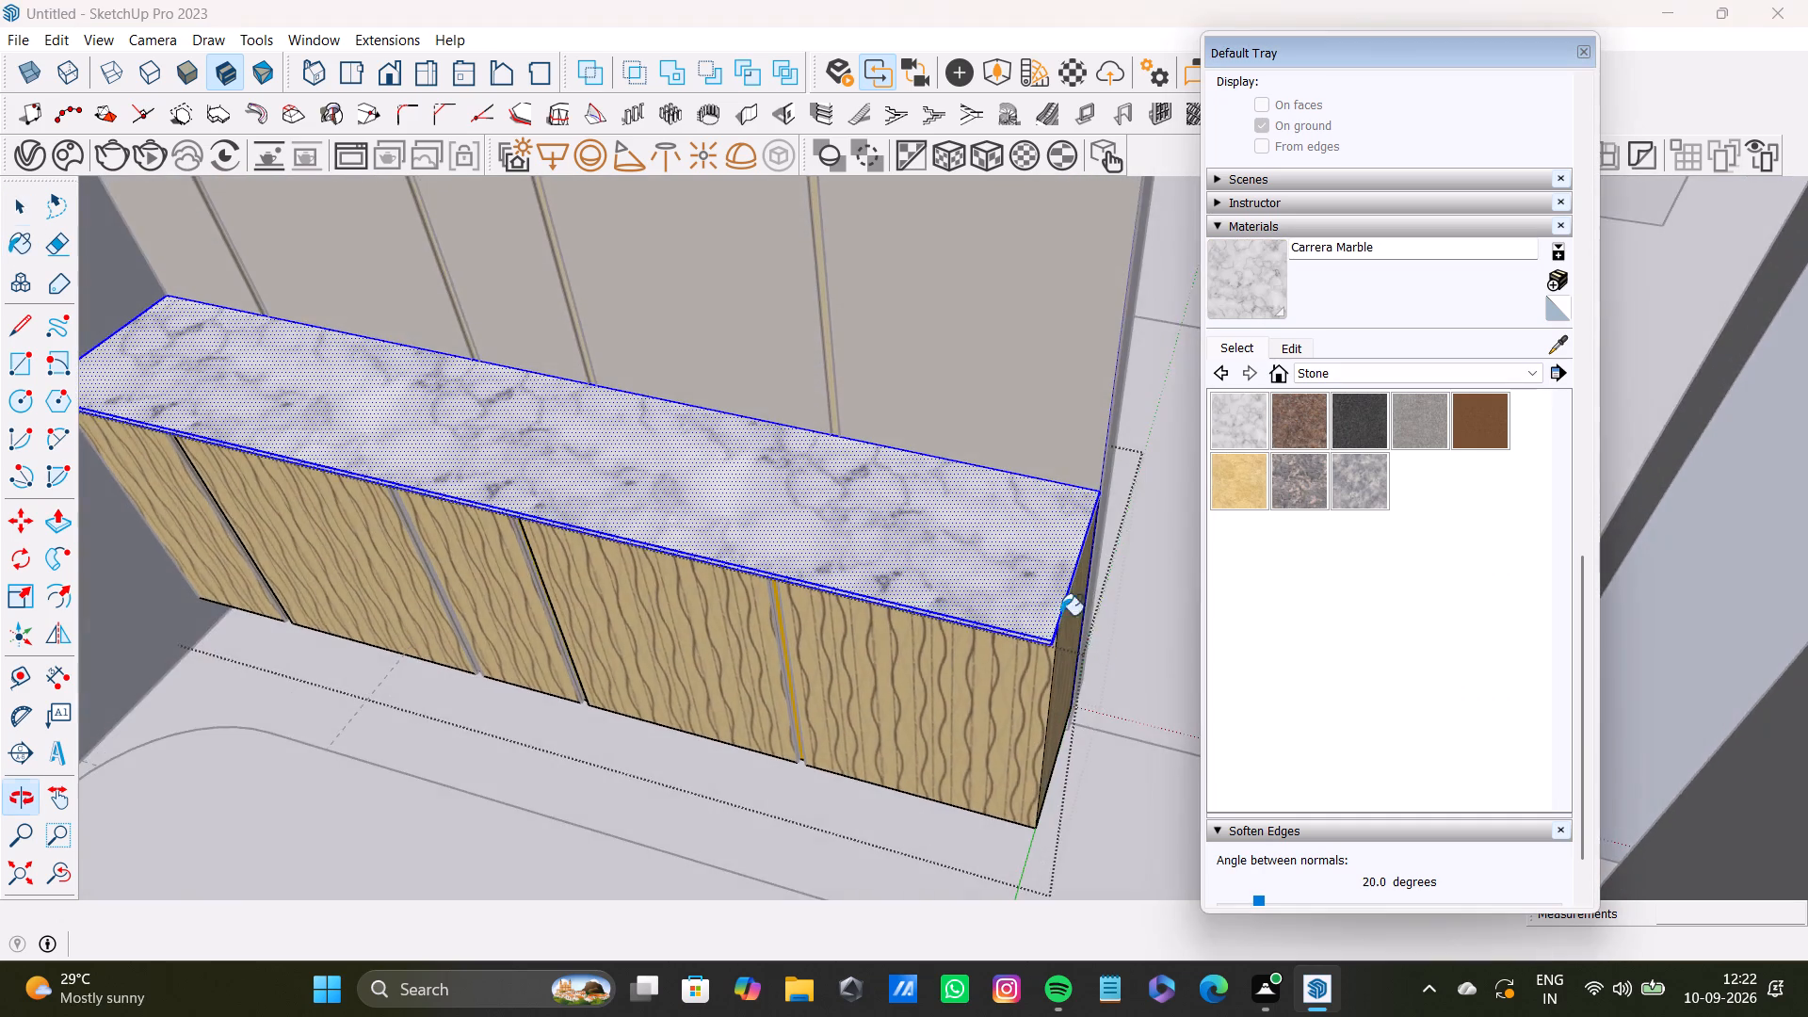
pyautogui.scroll(-8, 1015, 589)
pyautogui.press('space')
pyautogui.press('space')
pyautogui.click(284, 441)
pyautogui.scroll(-5, 337, 417)
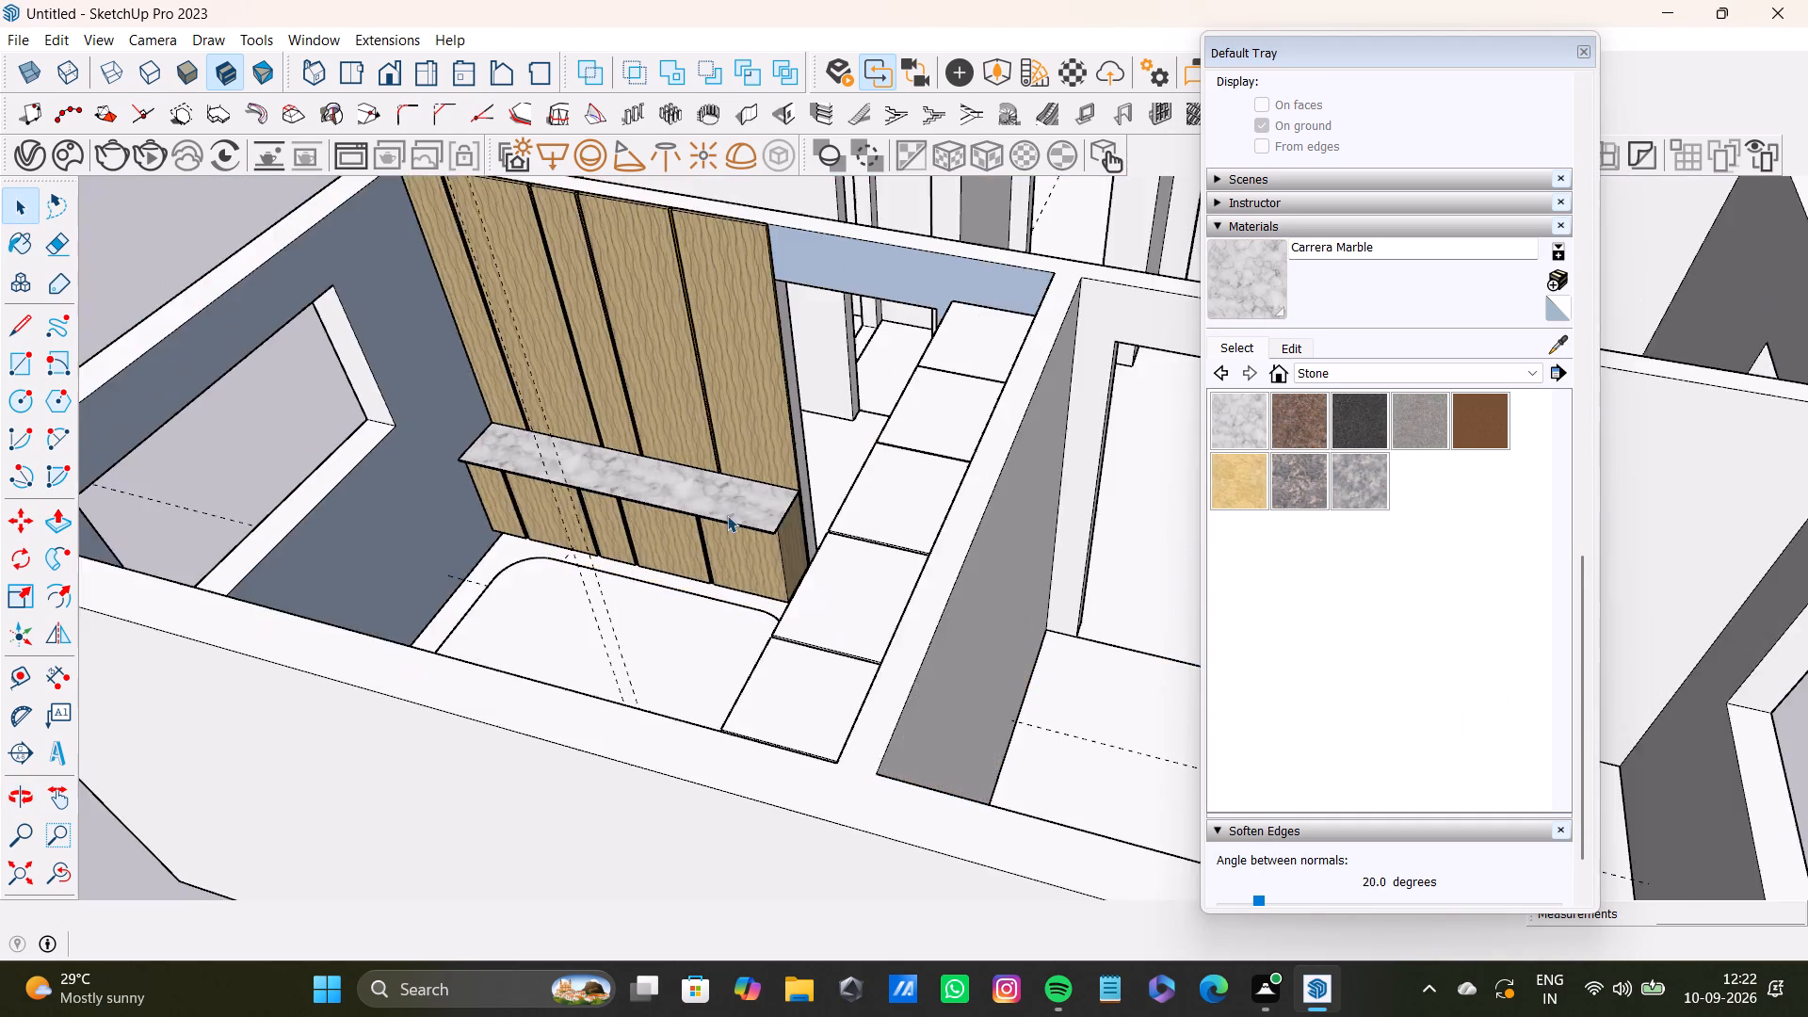
# Examine the coloured bedroom from above, from the marble-topped cabinet round to the unpainted wardrobe.
pyautogui.moveTo(727, 515); pyautogui.dragTo(386, 562, button='middle')
pyautogui.scroll(-4, 712, 373)
pyautogui.keyDown('shift'); pyautogui.moveTo(705, 385); pyautogui.dragTo(757, 622, button='middle'); pyautogui.keyUp('shift')
pyautogui.scroll(-1, 758, 623)
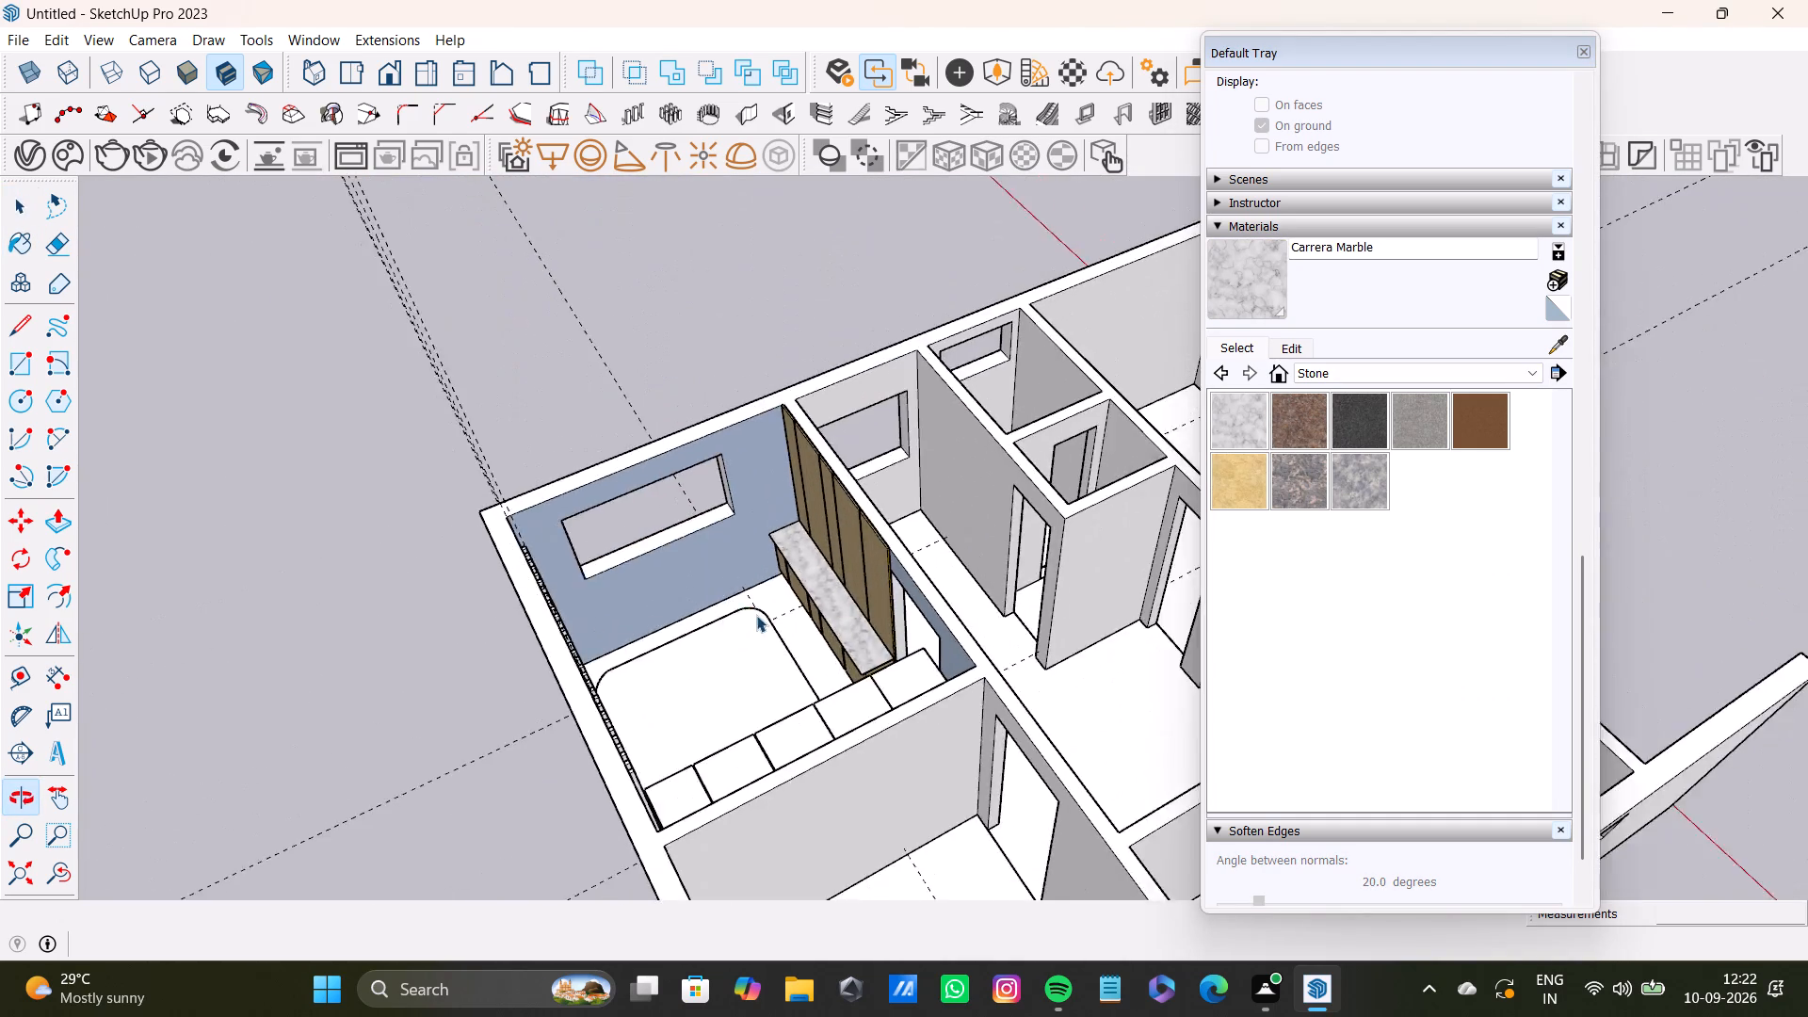
pyautogui.moveTo(756, 615); pyautogui.dragTo(1305, 670, button='middle')
pyautogui.keyDown('shift'); pyautogui.moveTo(1071, 606); pyautogui.dragTo(681, 545, button='middle'); pyautogui.keyUp('shift')
pyautogui.moveTo(665, 561); pyautogui.dragTo(1109, 537, button='middle')
pyautogui.scroll(3, 940, 619)
pyautogui.keyDown('shift'); pyautogui.moveTo(910, 629); pyautogui.dragTo(863, 362, button='middle'); pyautogui.keyUp('shift')
pyautogui.moveTo(774, 521); pyautogui.dragTo(926, 488, button='middle')
pyautogui.scroll(8, 785, 449)
# Open the wall-to-wall wardrobe for editing at its first upper unit.
pyautogui.press('space')
pyautogui.keyDown('shift'); pyautogui.click(489, 338); pyautogui.keyUp('shift')
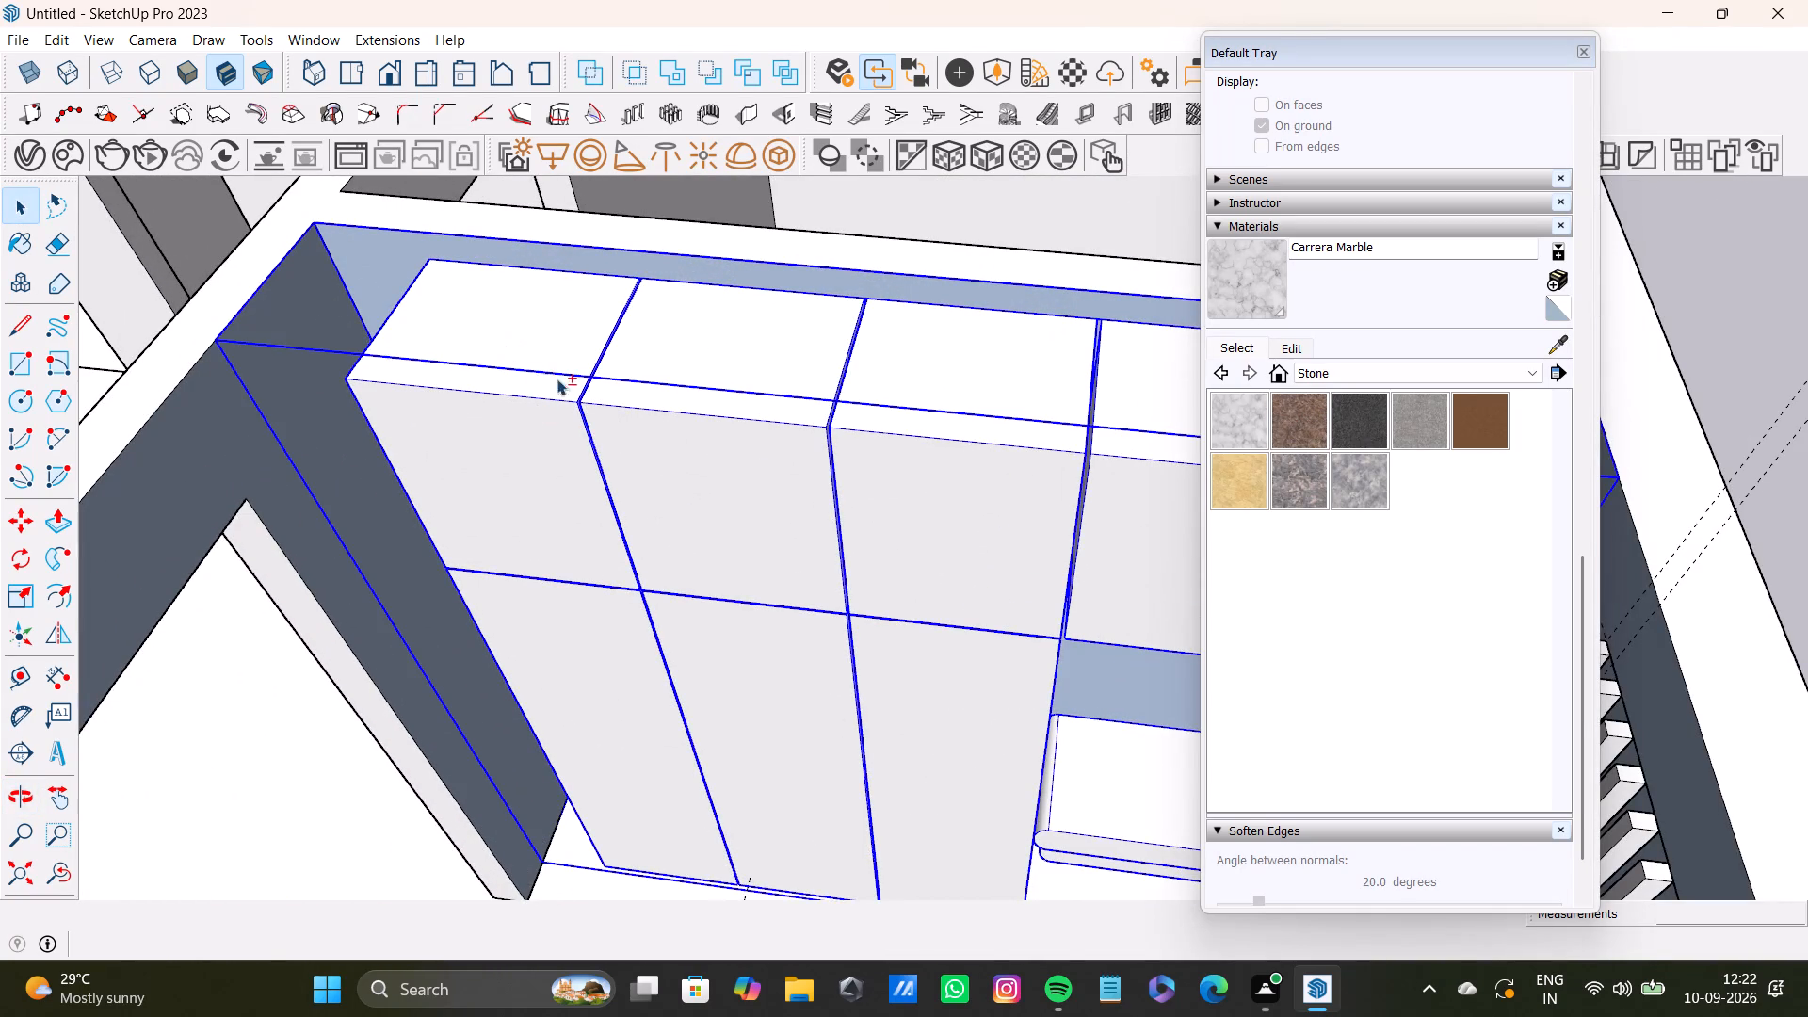
pyautogui.scroll(-5, 202, 366)
pyautogui.keyDown('shift'); pyautogui.moveTo(376, 395); pyautogui.dragTo(823, 558, button='middle'); pyautogui.keyUp('shift')
pyautogui.click(479, 563)
pyautogui.scroll(2, 770, 530)
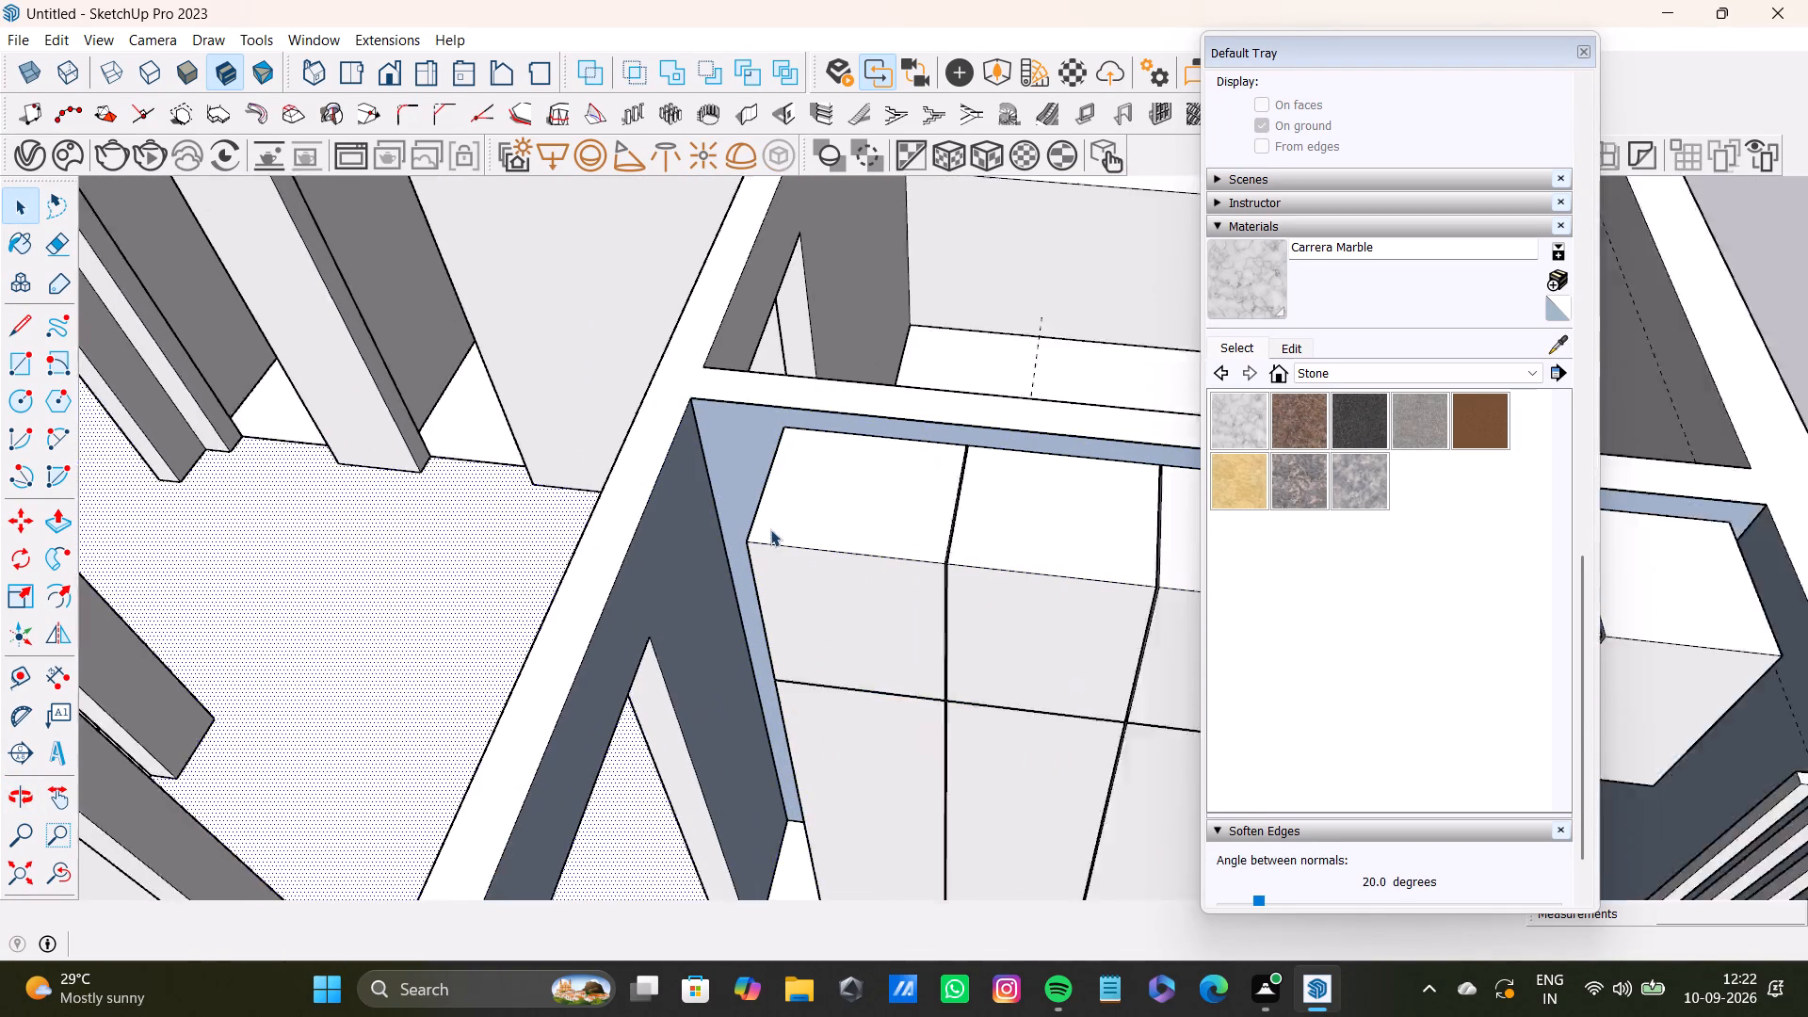
pyautogui.scroll(5, 770, 529)
pyautogui.keyDown('shift'); pyautogui.moveTo(912, 518); pyautogui.dragTo(825, 501, button='middle'); pyautogui.keyUp('shift')
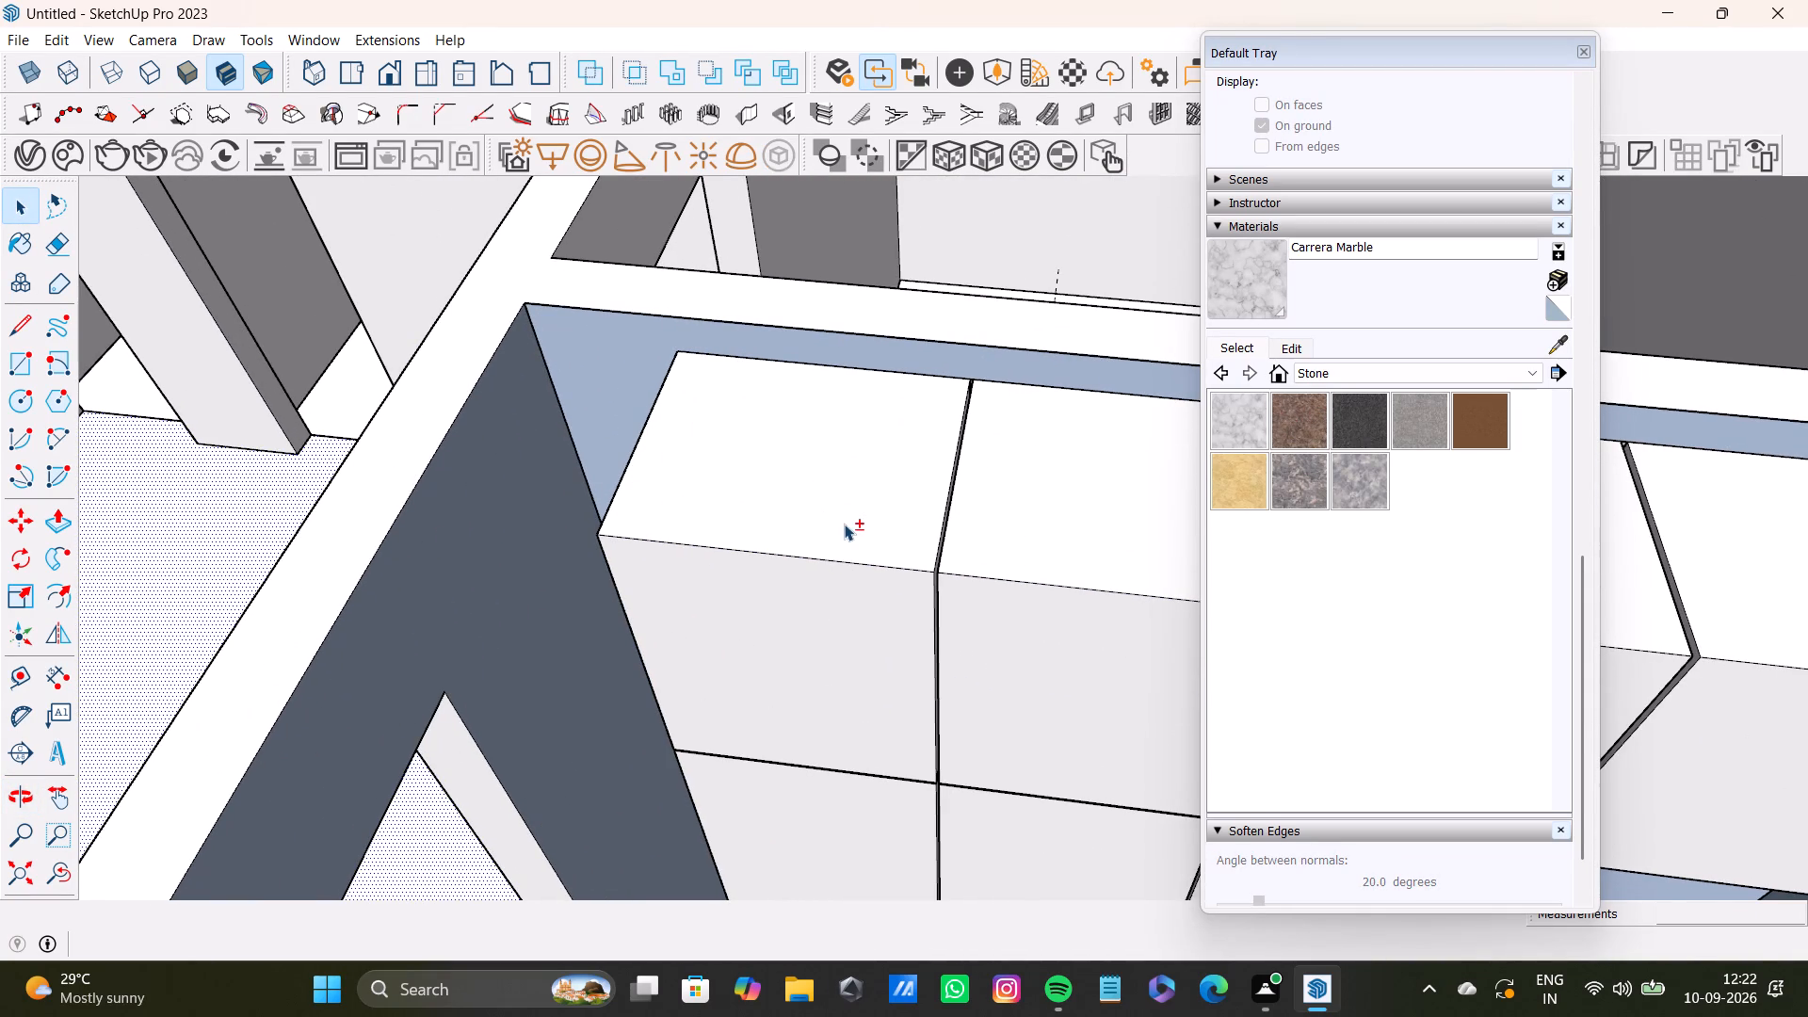
pyautogui.keyDown('shift'); pyautogui.doubleClick(850, 516); pyautogui.keyUp('shift')
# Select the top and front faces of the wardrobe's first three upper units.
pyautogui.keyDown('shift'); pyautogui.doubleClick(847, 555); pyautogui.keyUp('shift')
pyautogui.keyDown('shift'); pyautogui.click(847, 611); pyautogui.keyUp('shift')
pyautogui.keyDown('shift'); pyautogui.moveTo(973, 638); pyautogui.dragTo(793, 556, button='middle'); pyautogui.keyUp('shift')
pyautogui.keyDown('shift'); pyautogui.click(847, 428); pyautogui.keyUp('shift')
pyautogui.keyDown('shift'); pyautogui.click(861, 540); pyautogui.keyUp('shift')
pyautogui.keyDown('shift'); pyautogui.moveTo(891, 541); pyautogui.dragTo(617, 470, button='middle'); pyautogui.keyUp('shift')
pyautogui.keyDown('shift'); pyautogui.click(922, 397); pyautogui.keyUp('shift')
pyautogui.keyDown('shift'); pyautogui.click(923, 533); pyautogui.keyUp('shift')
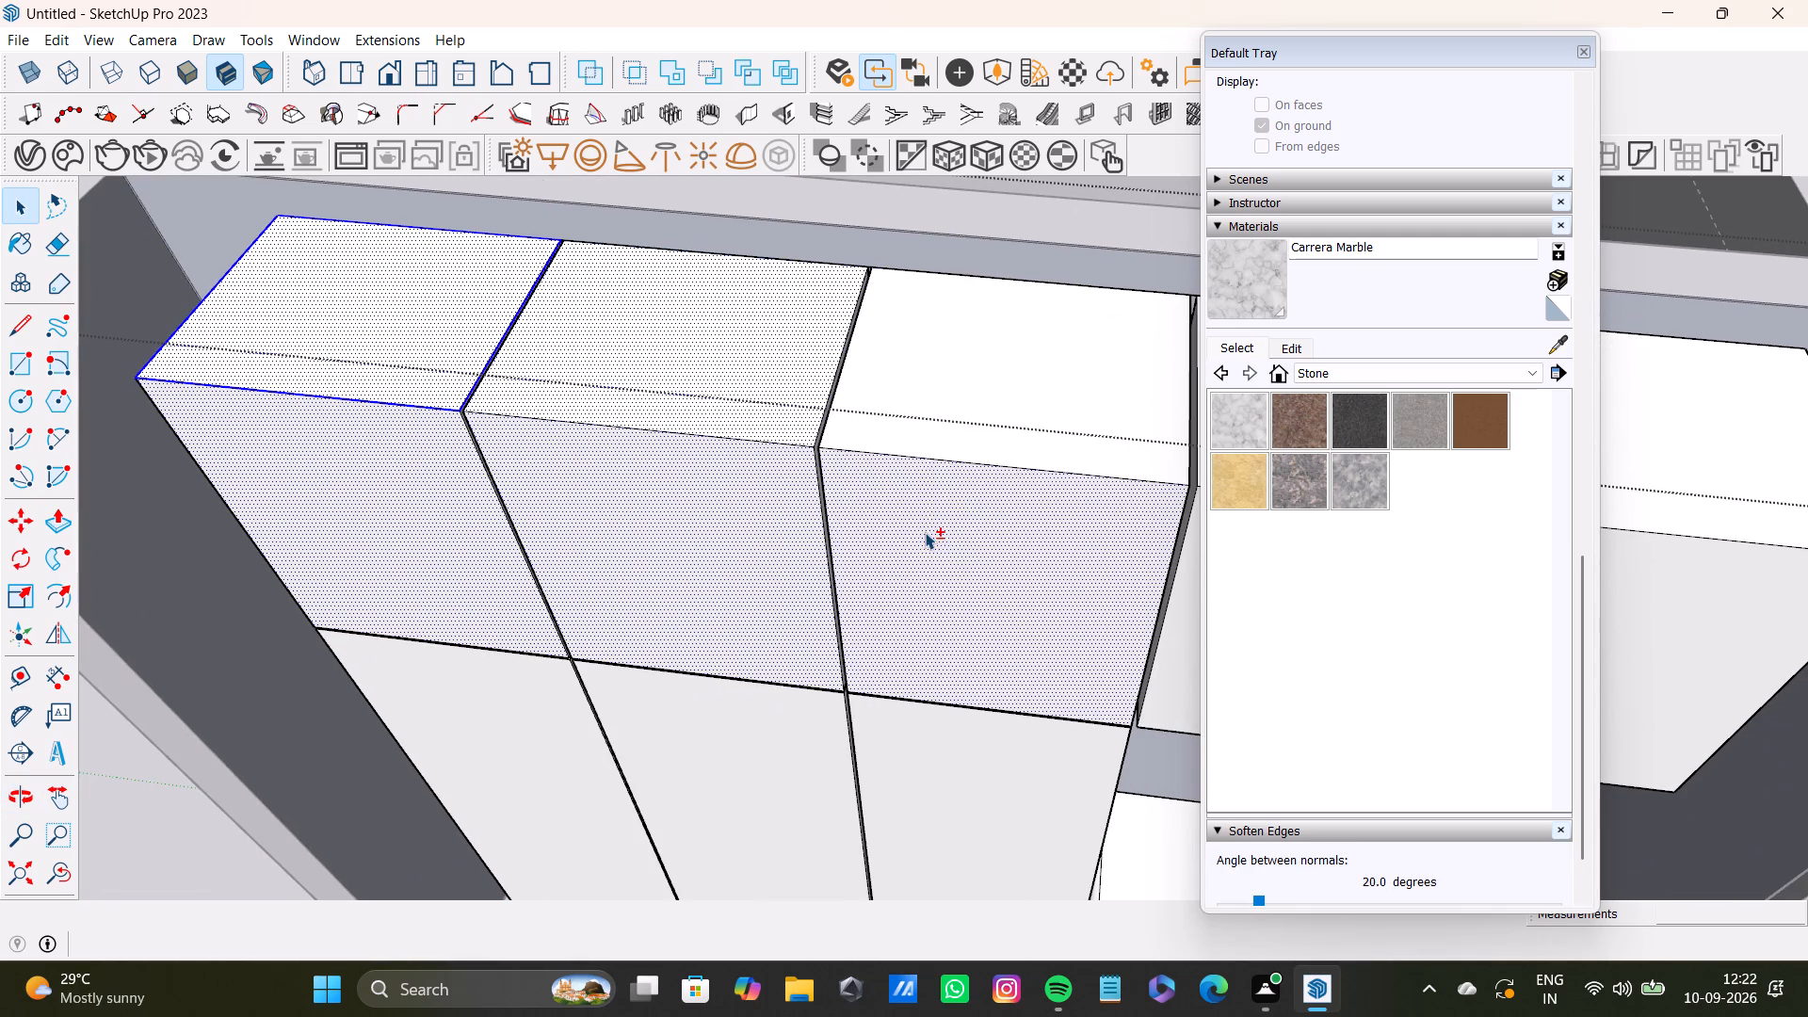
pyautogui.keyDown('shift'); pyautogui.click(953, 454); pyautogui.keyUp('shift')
# Push/Pull the fourth upper wardrobe unit's side face towards the third unit to narrow the gap between them.
pyautogui.keyDown('shift'); pyautogui.moveTo(1035, 470); pyautogui.dragTo(540, 444, button='middle'); pyautogui.keyUp('shift')
pyautogui.keyDown('shift'); pyautogui.scroll(3, 739, 405); pyautogui.keyUp('shift')
pyautogui.moveTo(710, 446); pyautogui.dragTo(937, 593, button='middle')
pyautogui.scroll(-4, 593, 458)
pyautogui.keyDown('shift'); pyautogui.moveTo(485, 397); pyautogui.dragTo(803, 392, button='middle'); pyautogui.keyUp('shift')
pyautogui.scroll(2, 875, 292)
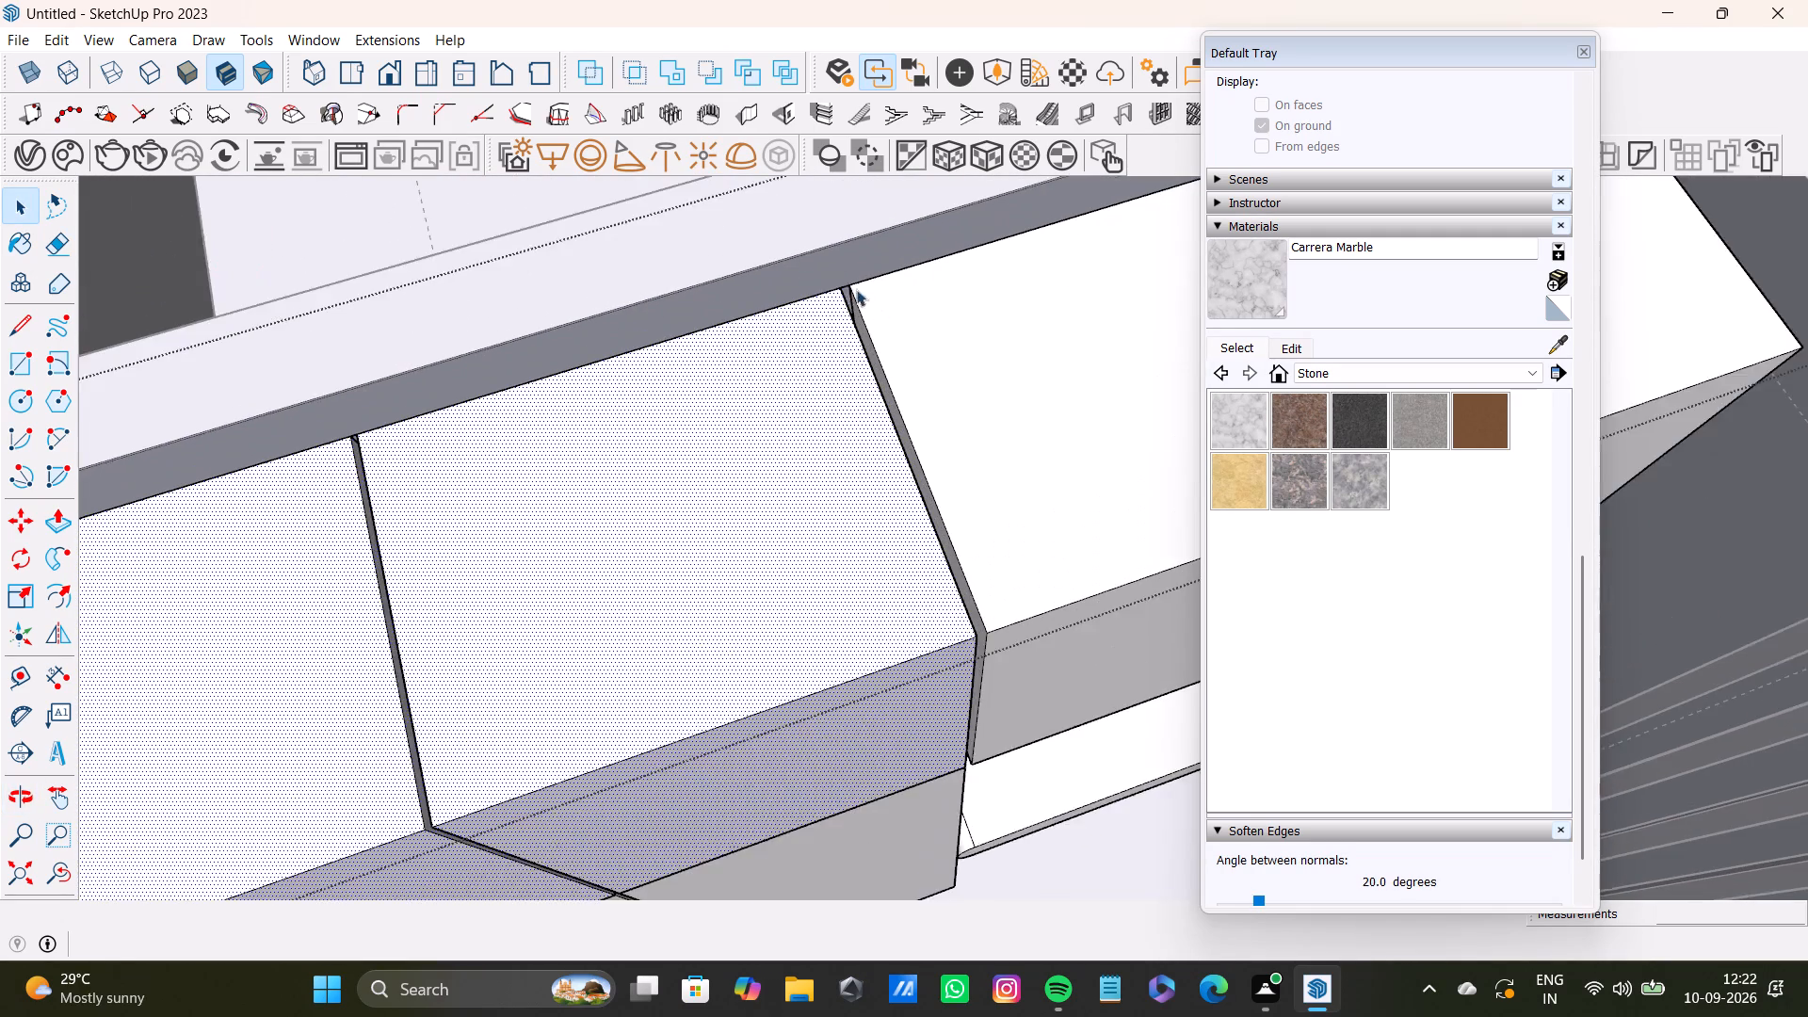
pyautogui.scroll(13, 856, 289)
pyautogui.click(881, 333)
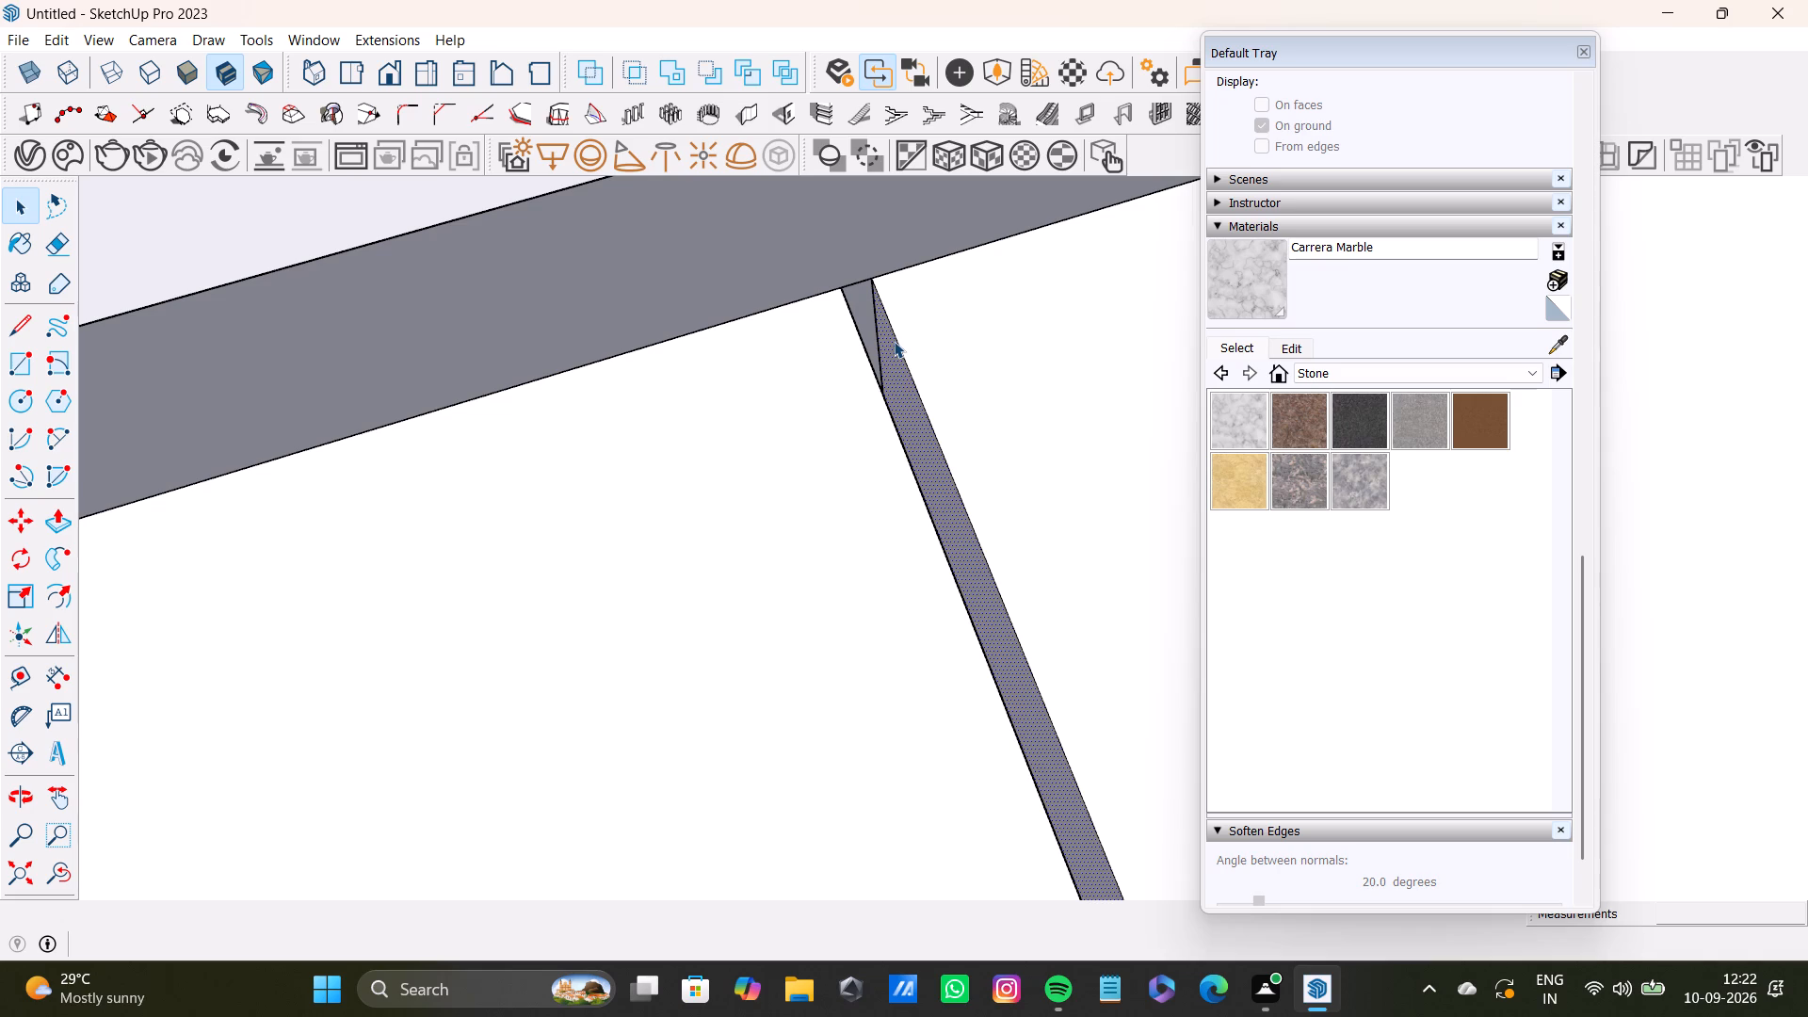
pyautogui.press('p')
pyautogui.moveTo(894, 341); pyautogui.dragTo(881, 344)
pyautogui.press('space')
# Examine the wardrobe's upper units, fronts and the gaps between them.
pyautogui.scroll(-11, 877, 347)
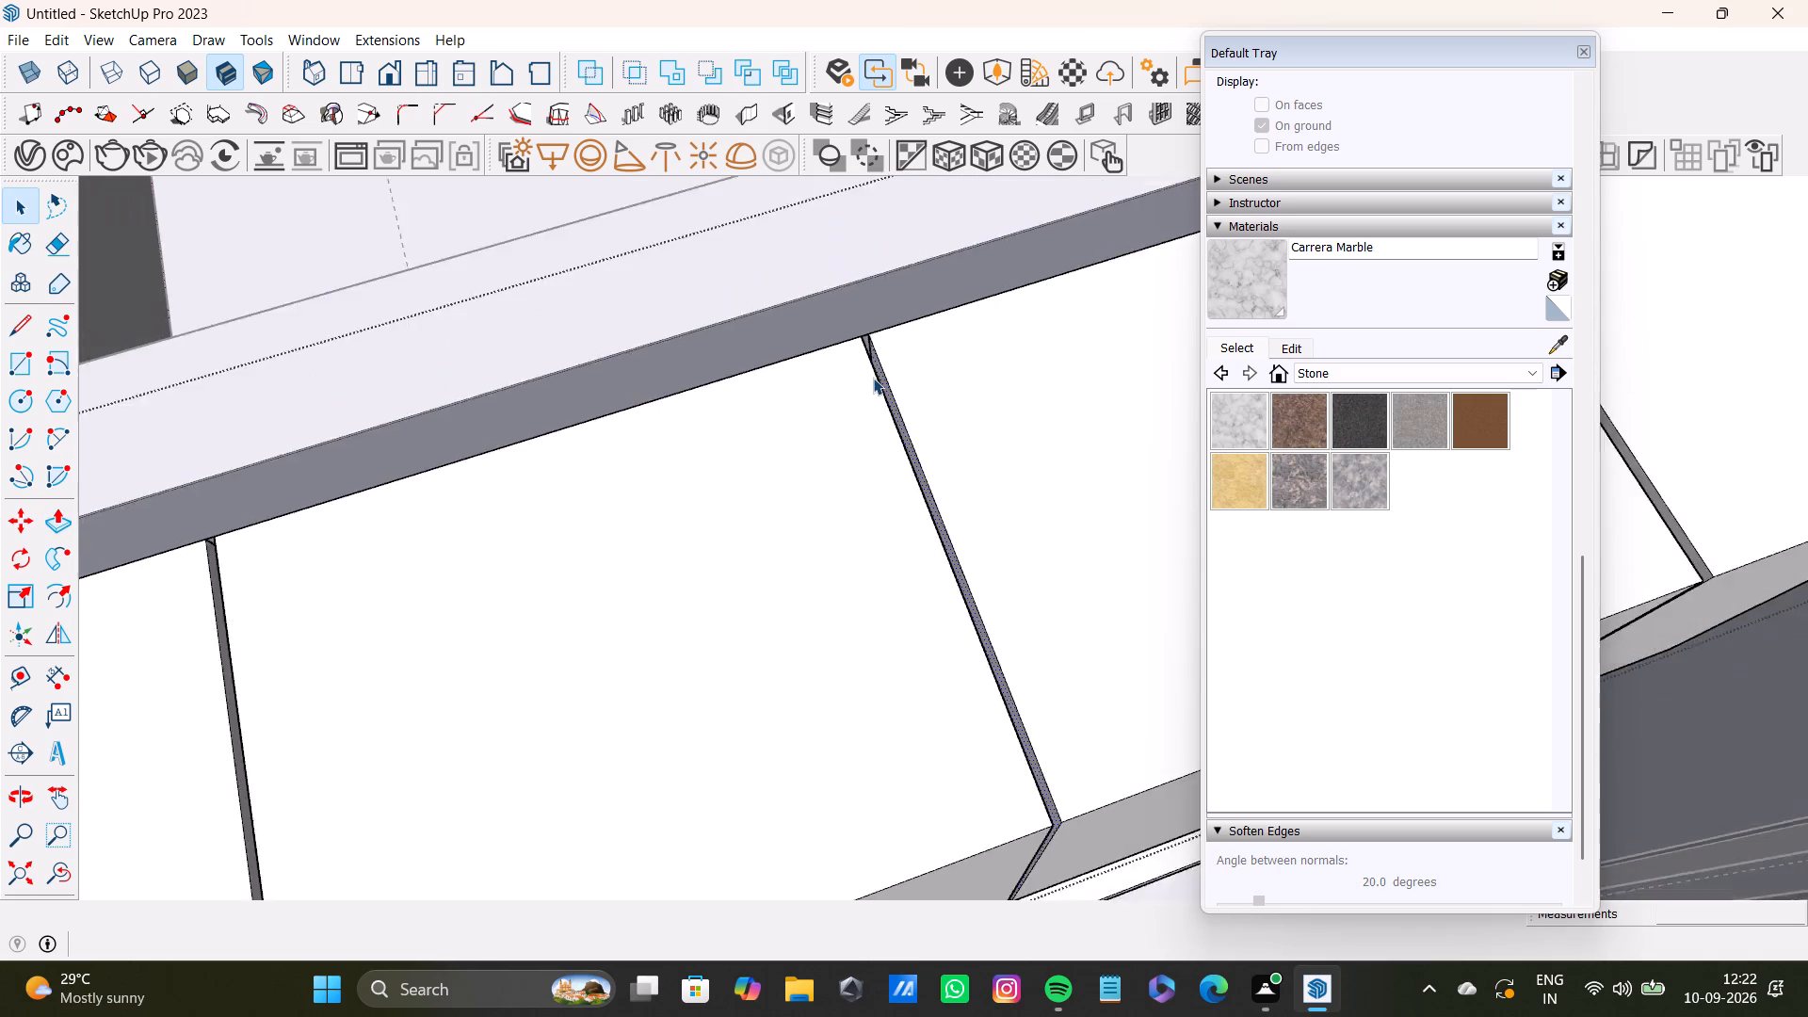
pyautogui.scroll(-9, 873, 378)
pyautogui.keyDown('shift'); pyautogui.moveTo(990, 374); pyautogui.dragTo(844, 459, button='middle'); pyautogui.keyUp('shift')
pyautogui.scroll(-5, 842, 448)
pyautogui.keyDown('shift'); pyautogui.moveTo(651, 494); pyautogui.dragTo(747, 447, button='middle'); pyautogui.keyUp('shift')
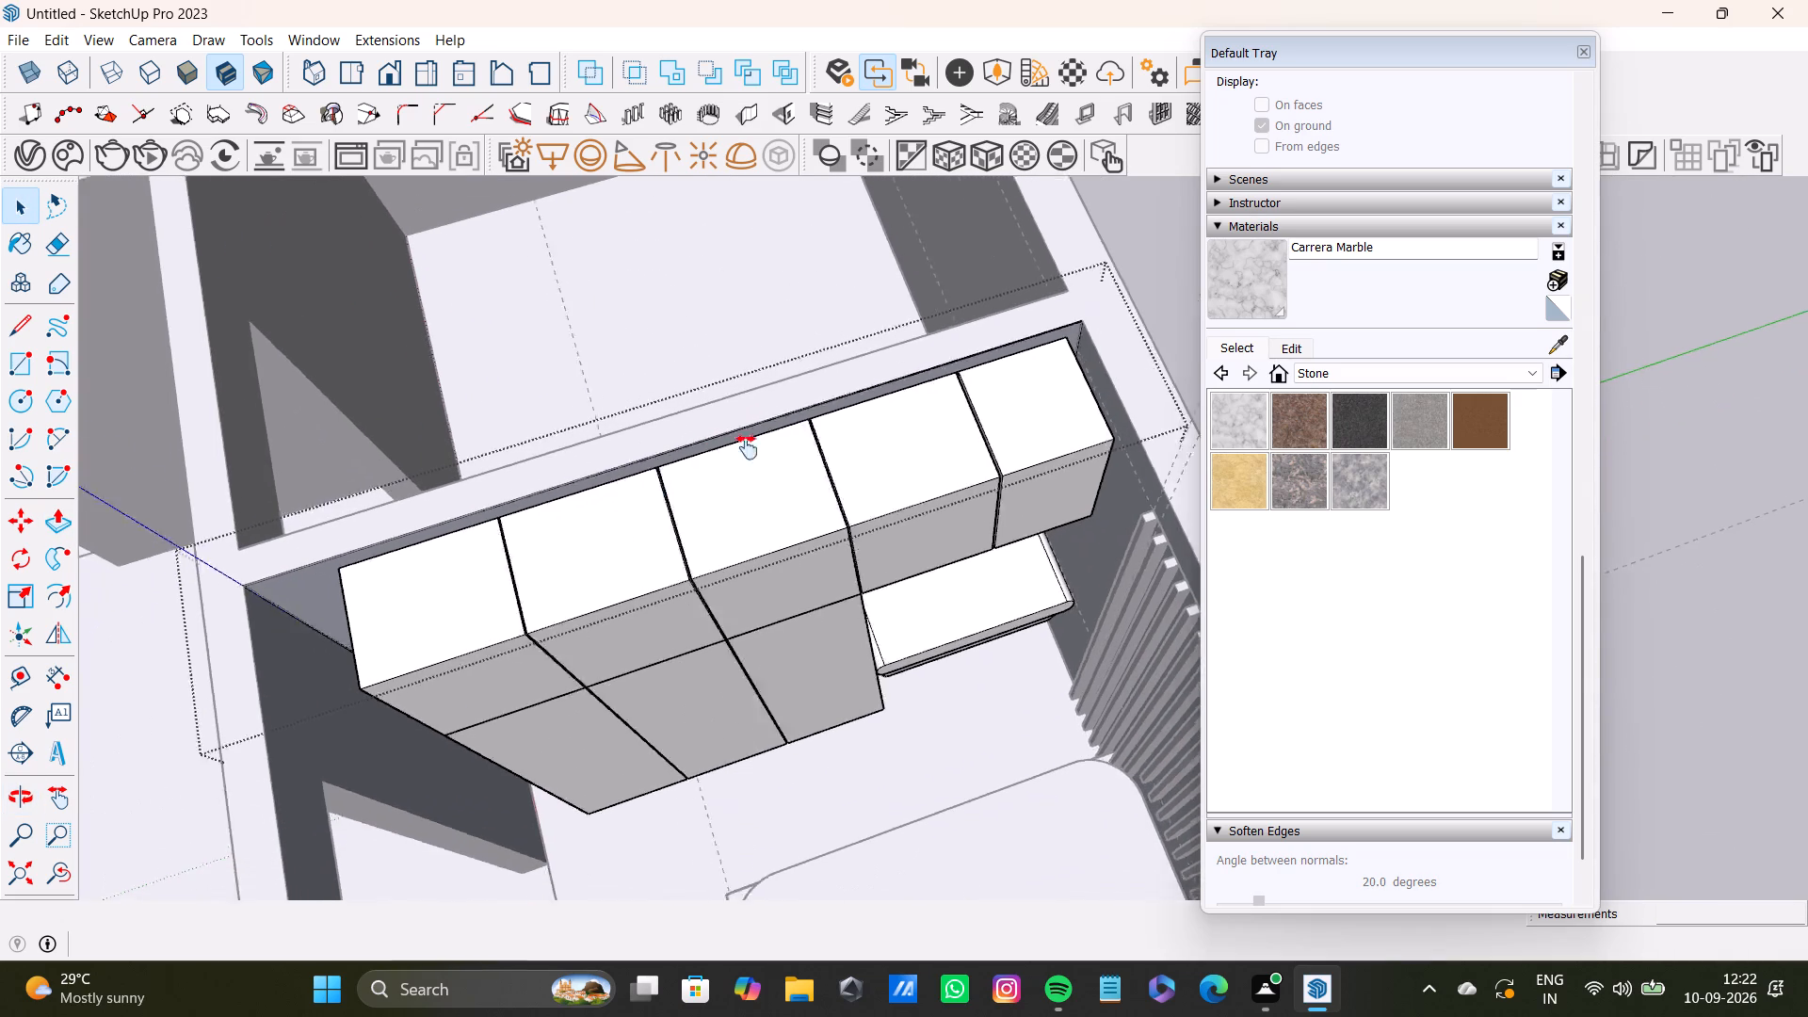
pyautogui.keyDown('shift'); pyautogui.moveTo(747, 447); pyautogui.dragTo(793, 429, button='middle'); pyautogui.keyUp('shift')
pyautogui.scroll(3, 628, 521)
pyautogui.moveTo(826, 513); pyautogui.dragTo(686, 468, button='middle')
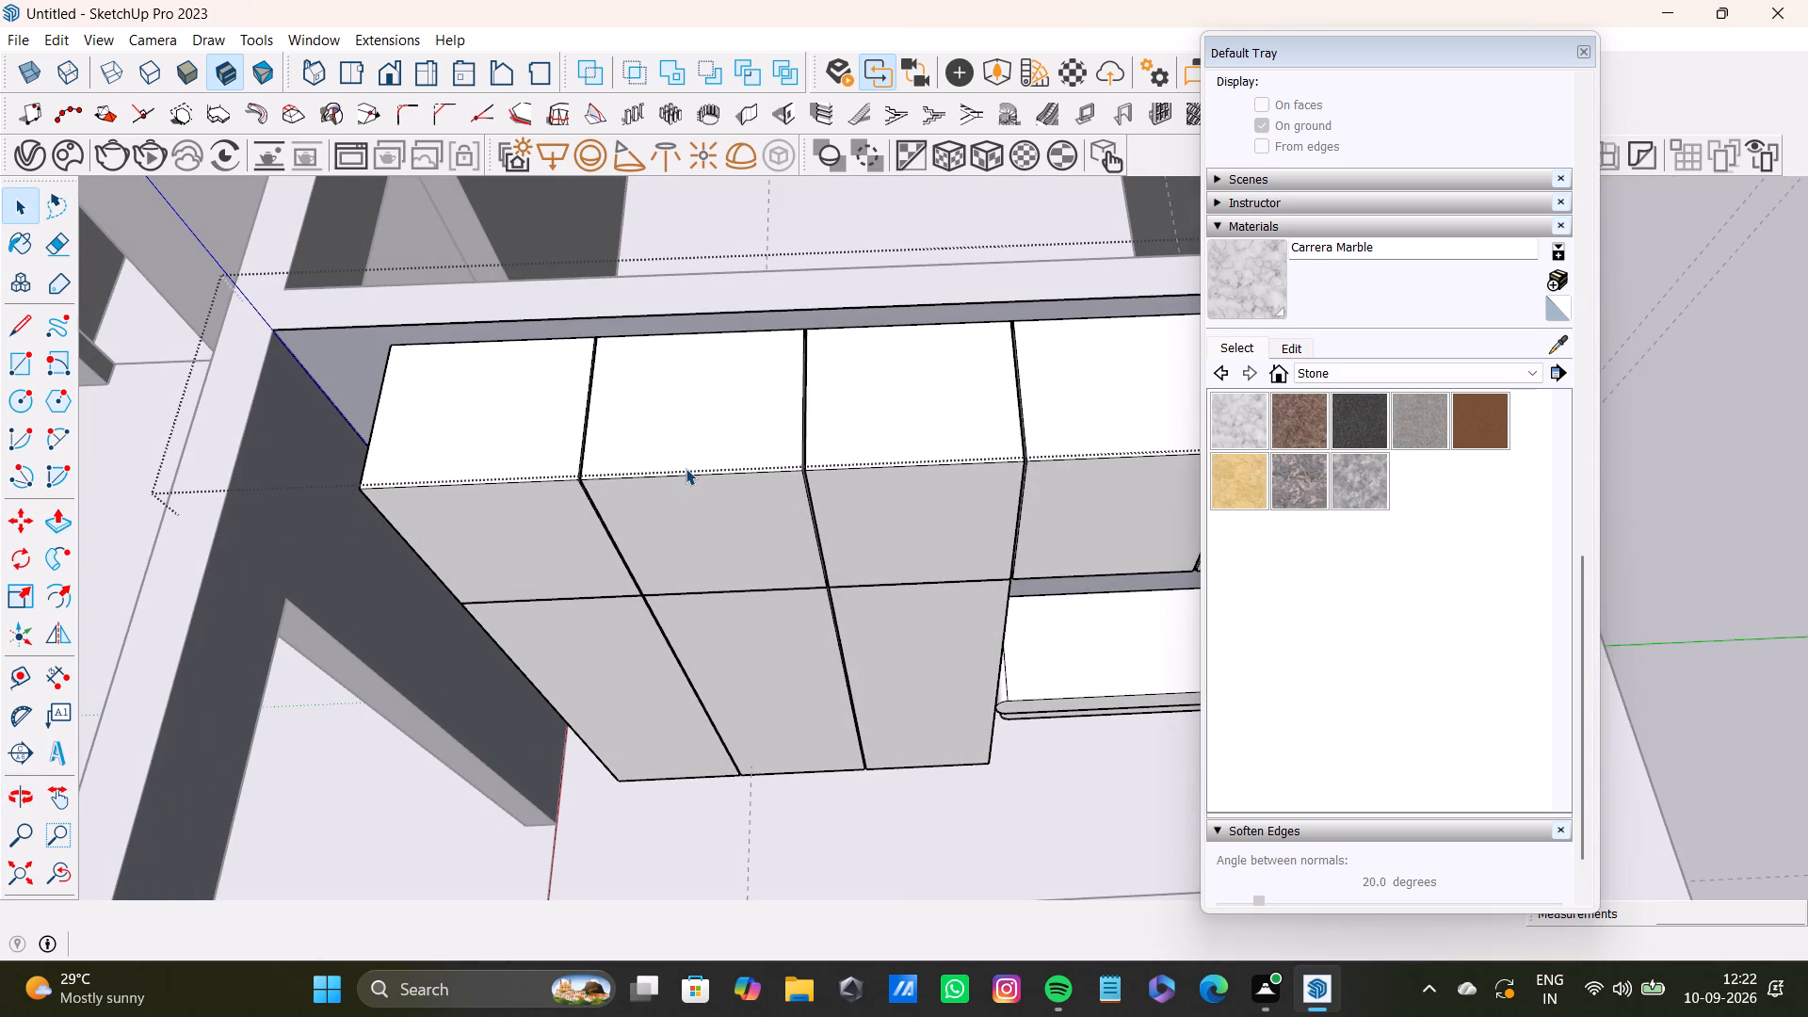
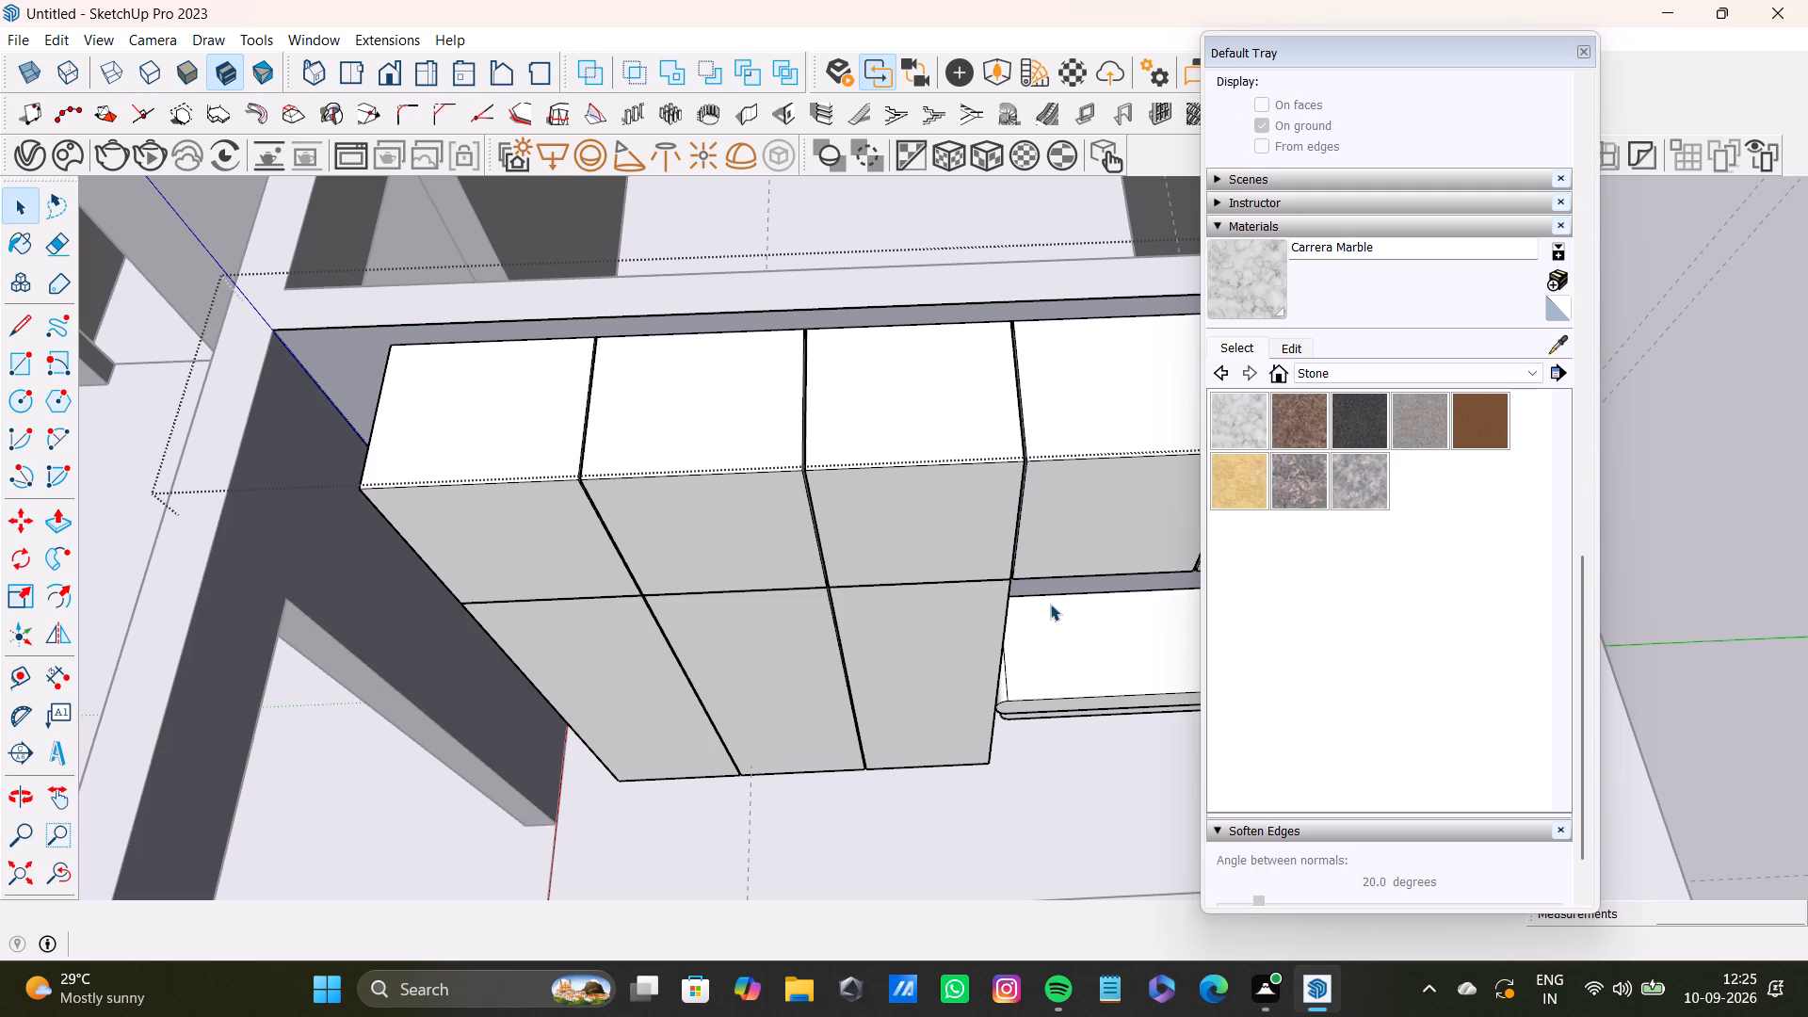
# Paint the top and front faces of all five upper wardrobe units with Color C07 from the Colors collection.
pyautogui.press('space')
pyautogui.press('space')
pyautogui.scroll(-4, 797, 467)
pyautogui.click(1368, 367)
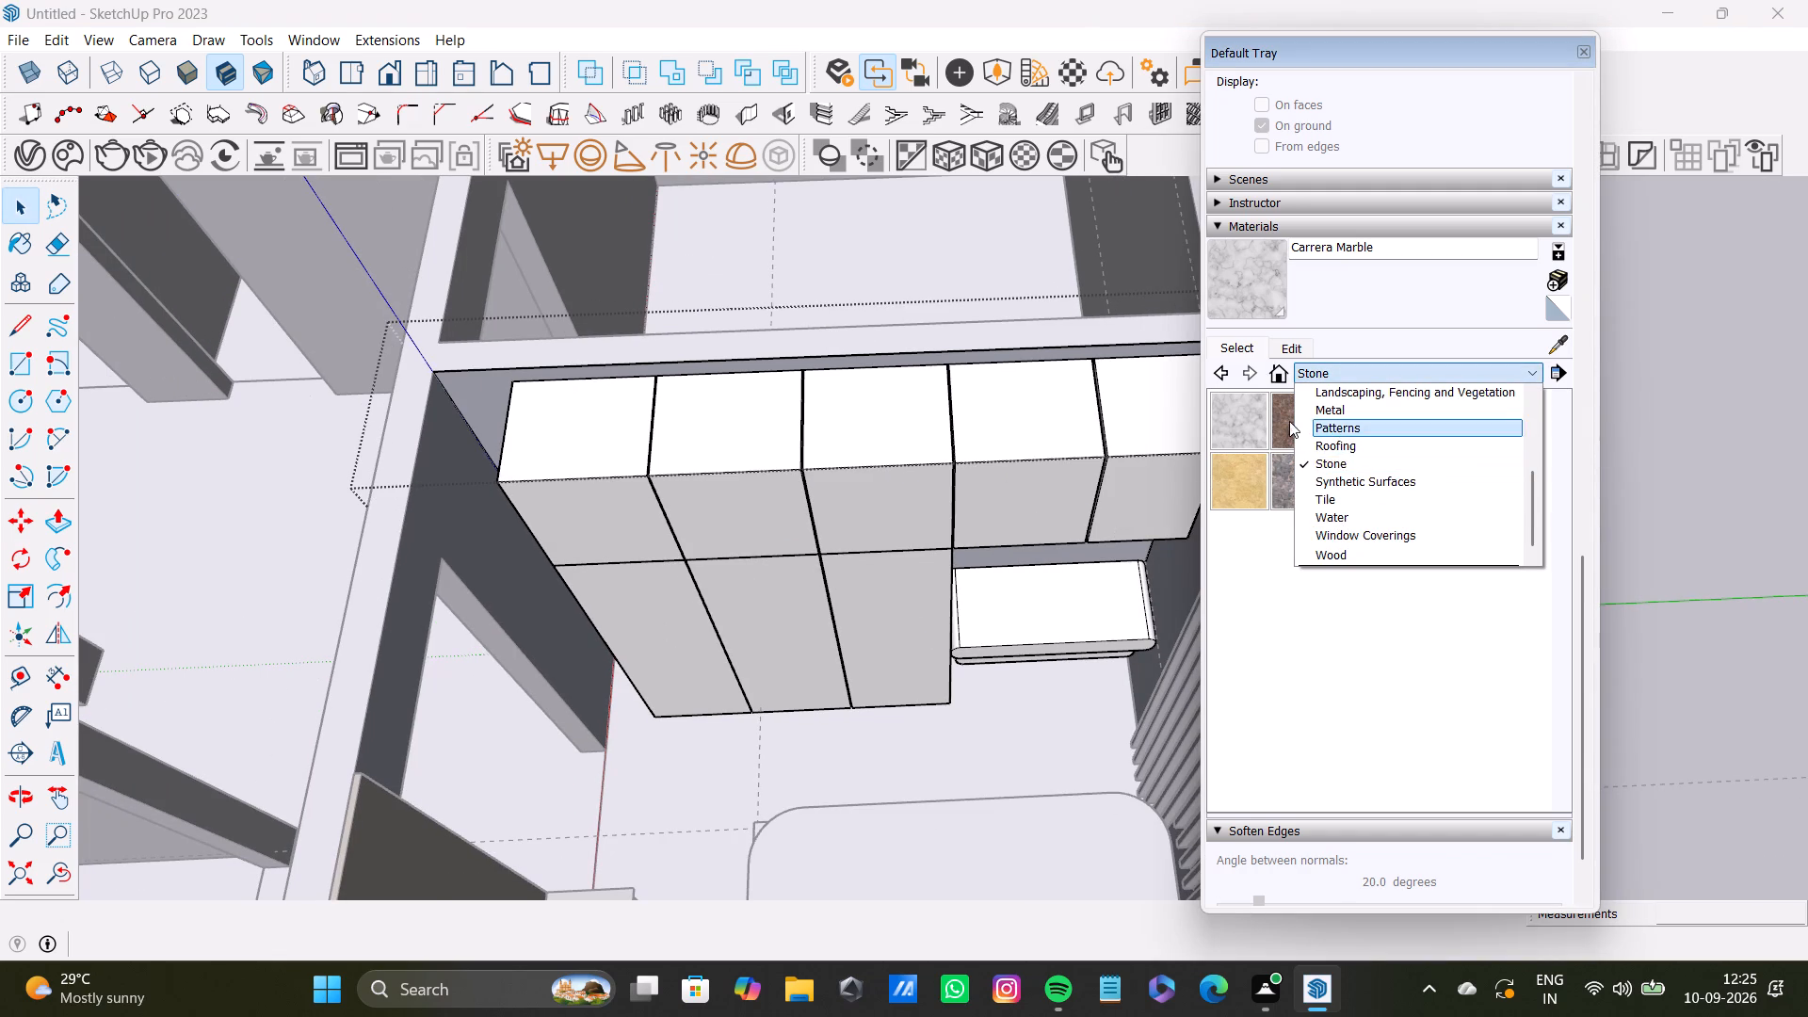
pyautogui.scroll(4, 1334, 431)
pyautogui.click(1346, 504)
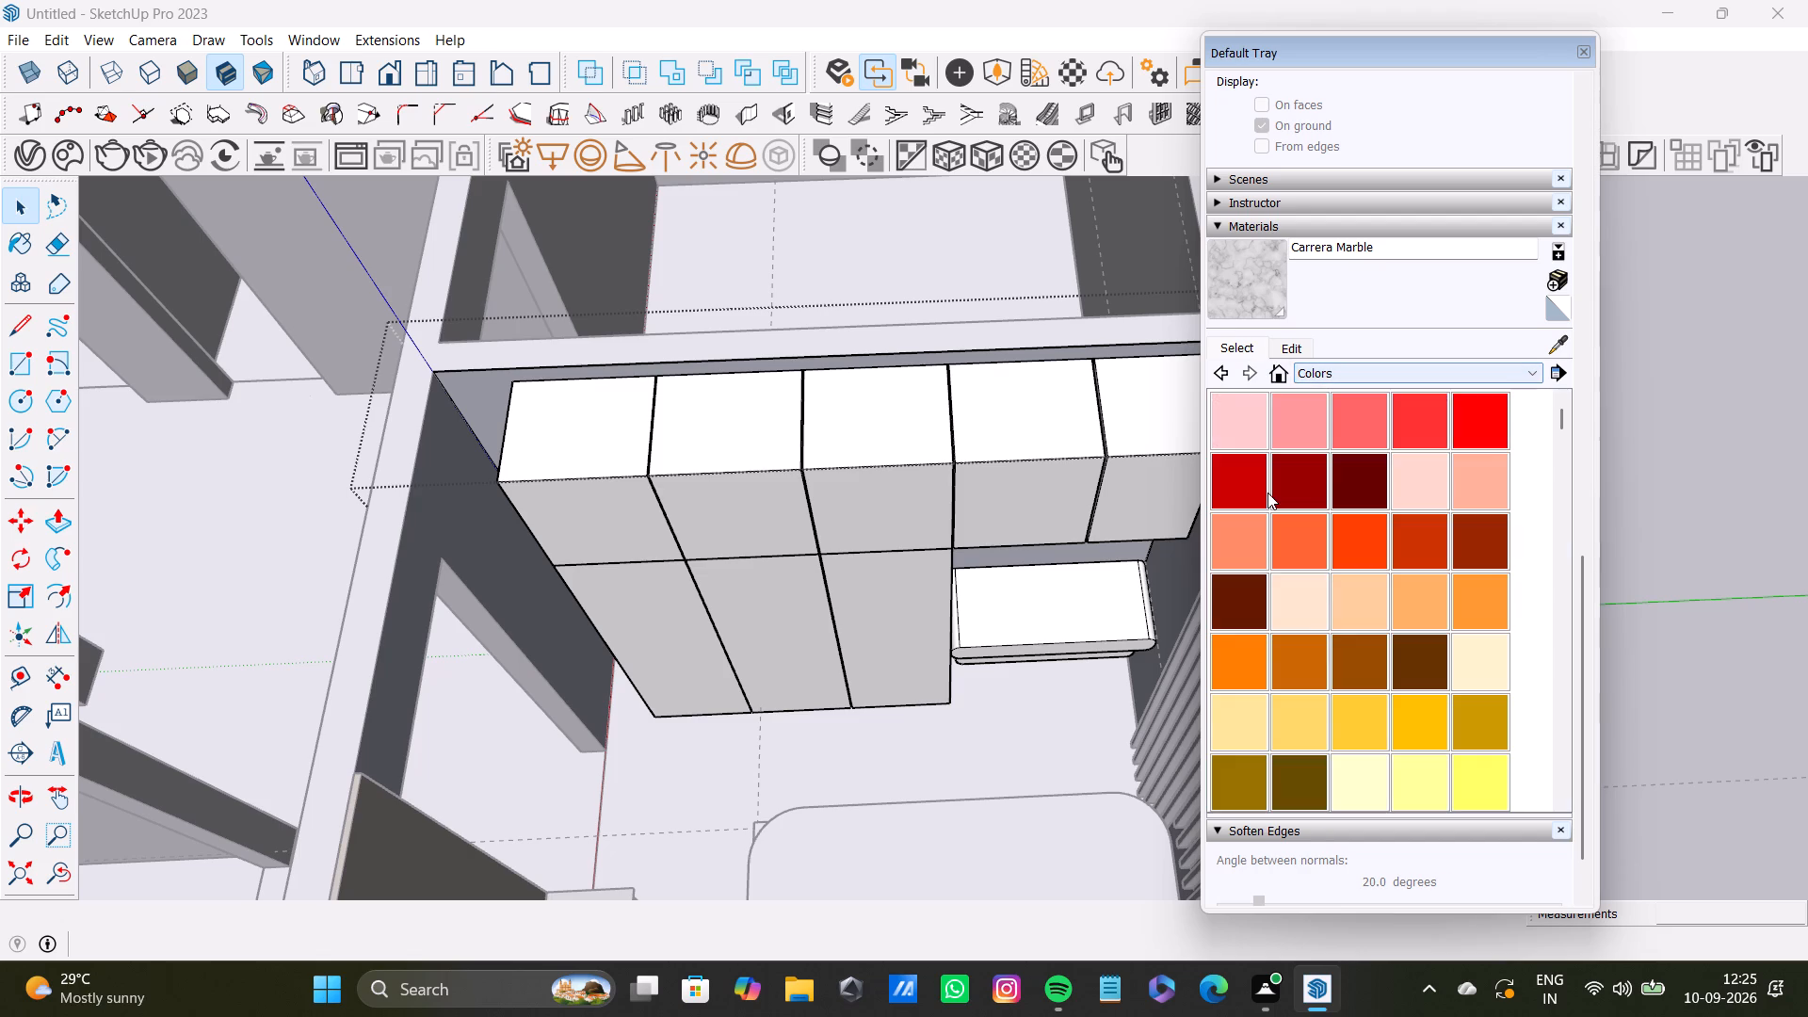
pyautogui.scroll(-8, 1308, 542)
pyautogui.press('space')
pyautogui.scroll(9, 498, 457)
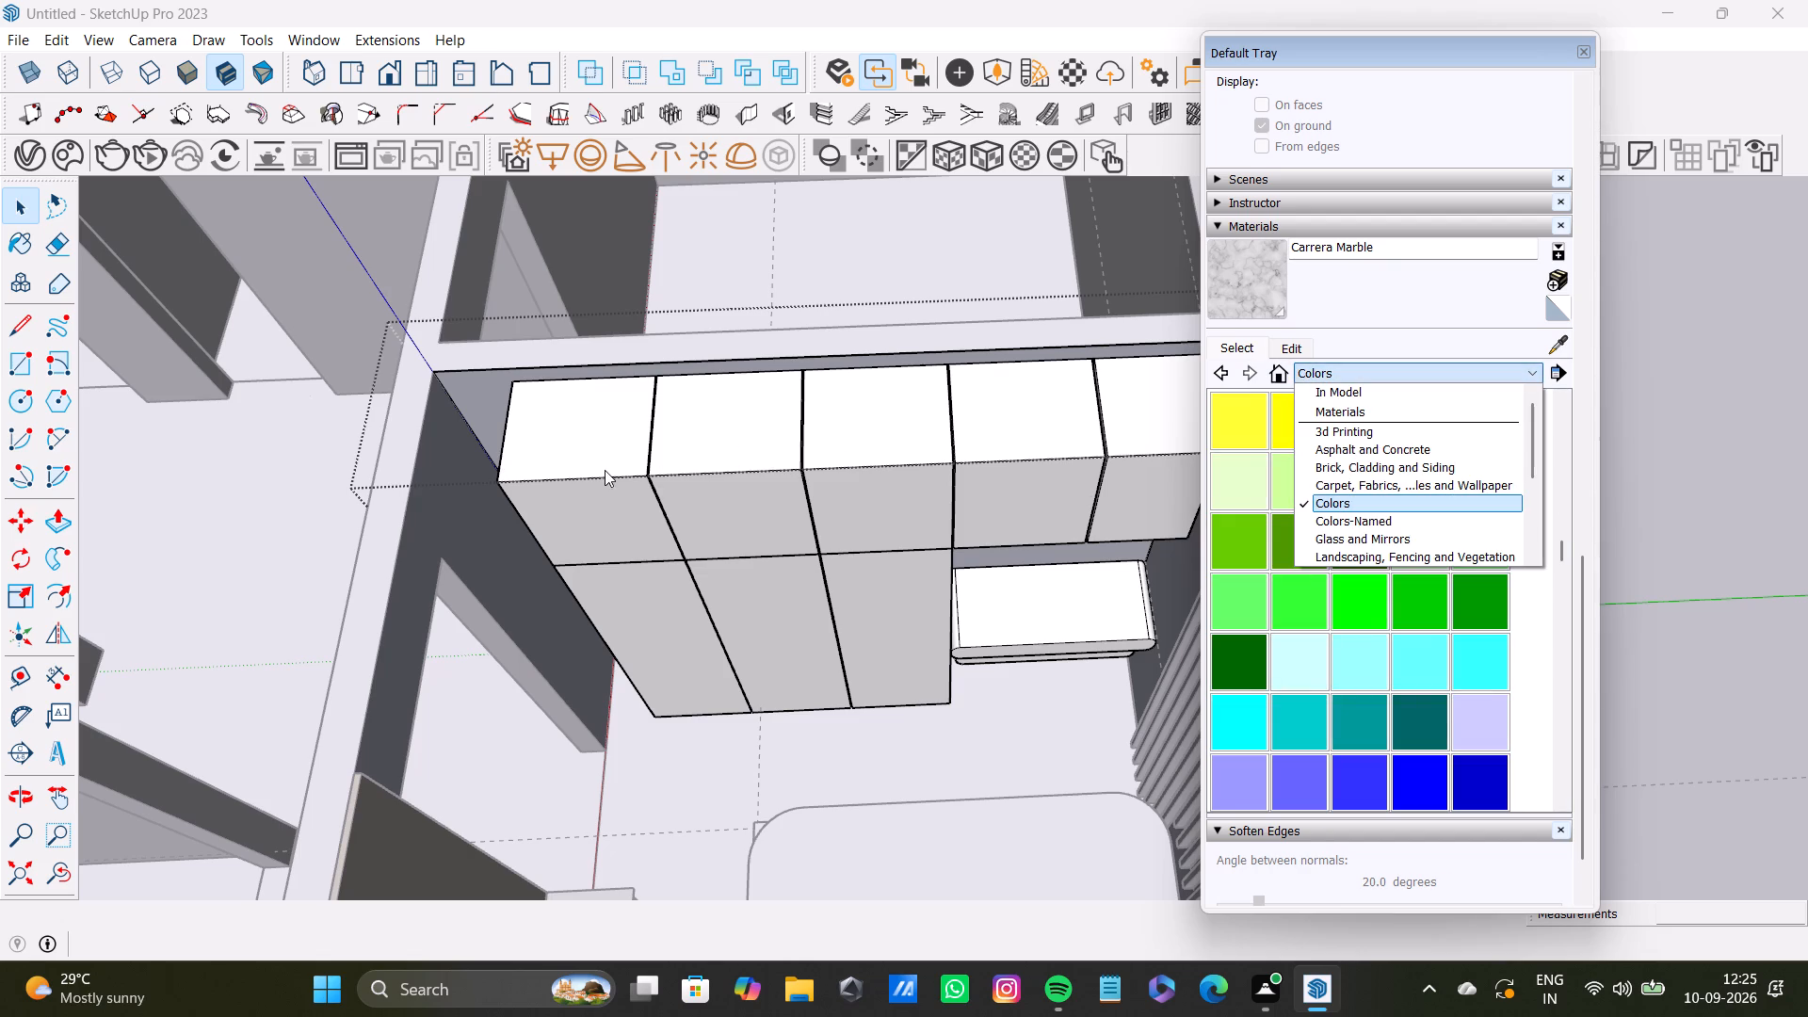
pyautogui.scroll(1, 605, 470)
pyautogui.keyDown('shift'); pyautogui.doubleClick(589, 442); pyautogui.keyUp('shift')
pyautogui.keyDown('shift'); pyautogui.doubleClick(619, 502); pyautogui.keyUp('shift')
pyautogui.keyDown('shift'); pyautogui.doubleClick(605, 450); pyautogui.keyUp('shift')
pyautogui.keyDown('shift'); pyautogui.doubleClick(718, 452); pyautogui.keyUp('shift')
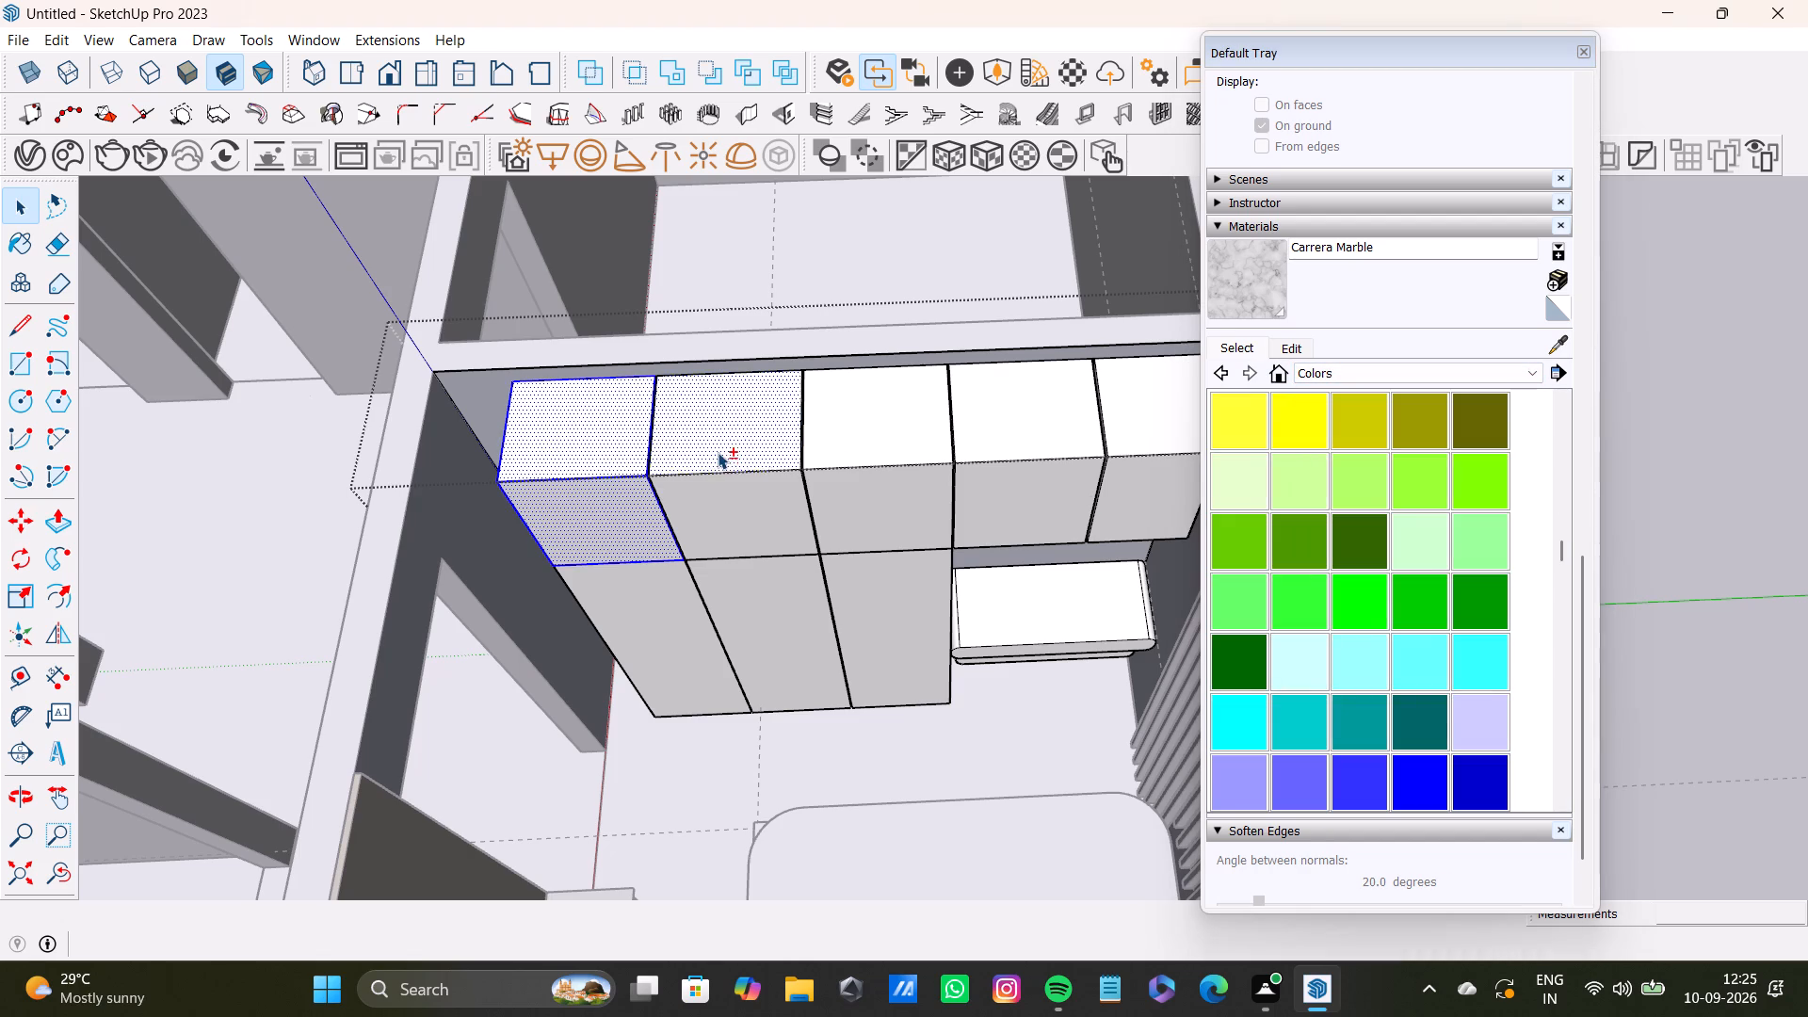
pyautogui.keyDown('shift'); pyautogui.doubleClick(742, 504); pyautogui.keyUp('shift')
pyautogui.keyDown('shift'); pyautogui.doubleClick(871, 442); pyautogui.keyUp('shift')
pyautogui.keyDown('shift'); pyautogui.click(891, 517); pyautogui.keyUp('shift')
pyautogui.keyDown('shift'); pyautogui.click(894, 507); pyautogui.keyUp('shift')
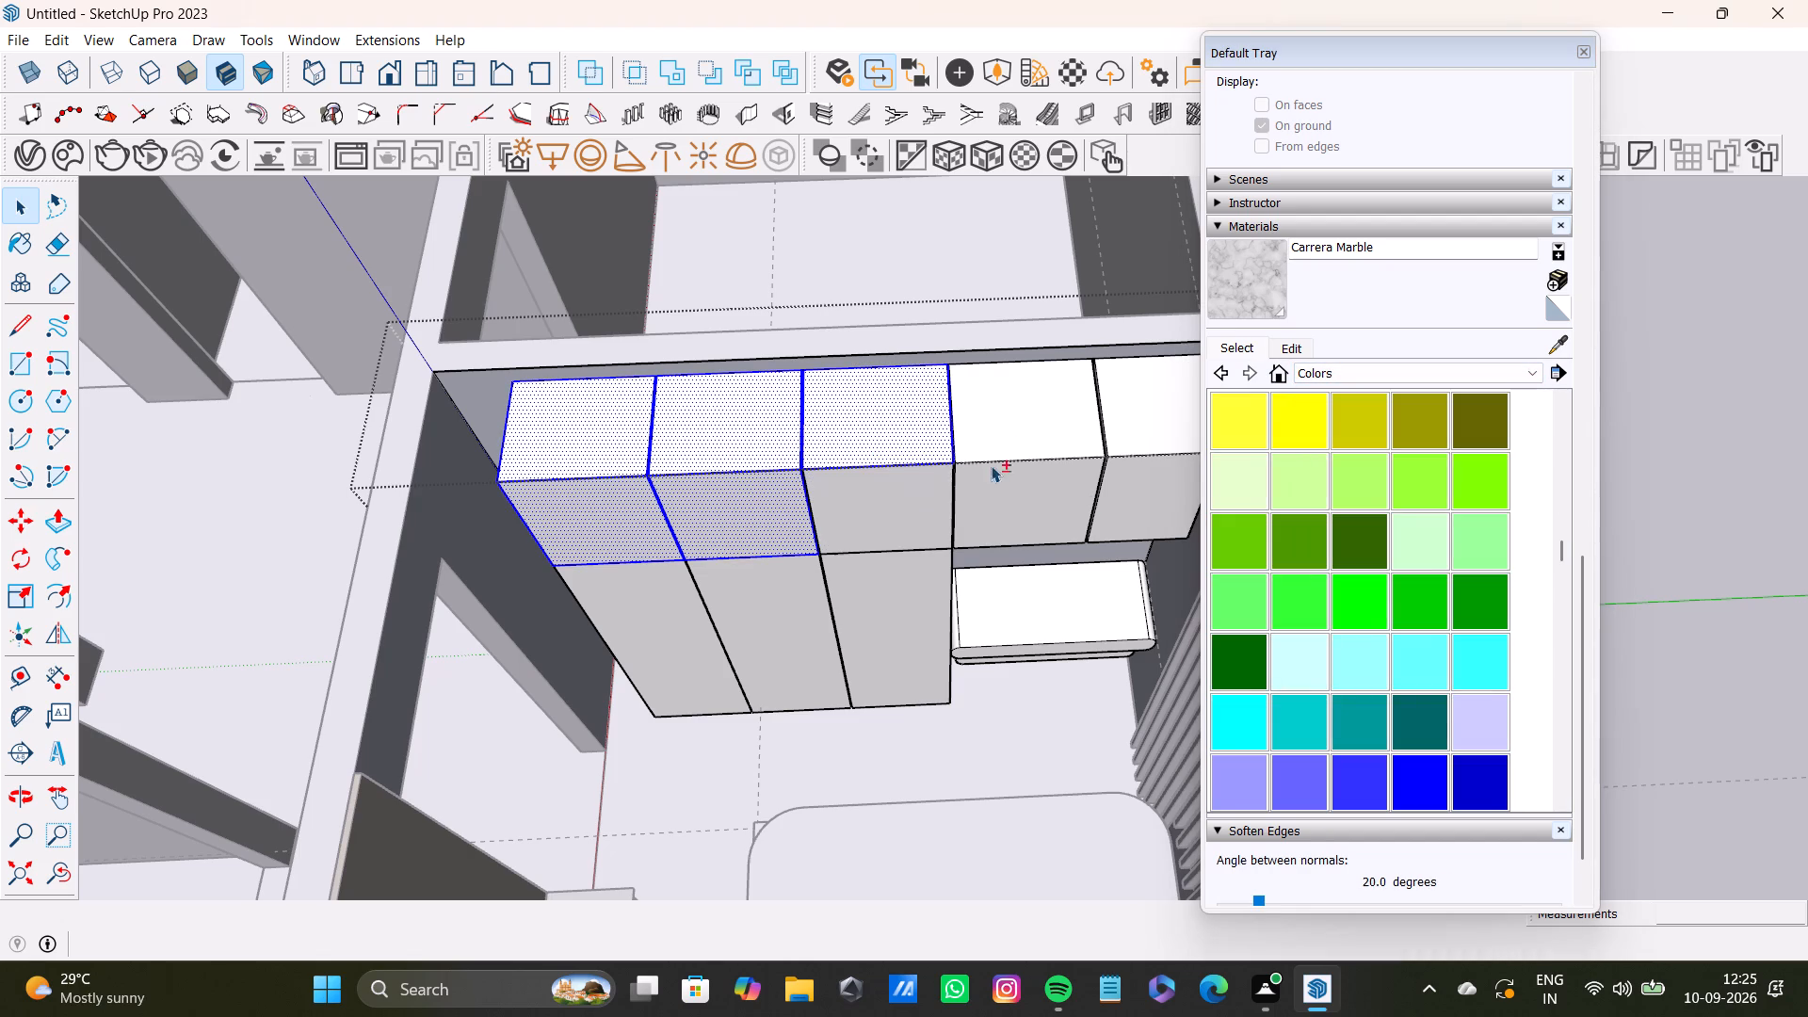
pyautogui.keyDown('shift'); pyautogui.doubleClick(1020, 415); pyautogui.keyUp('shift')
pyautogui.keyDown('shift'); pyautogui.doubleClick(1027, 491); pyautogui.keyUp('shift')
pyautogui.keyDown('shift'); pyautogui.doubleClick(890, 485); pyautogui.keyUp('shift')
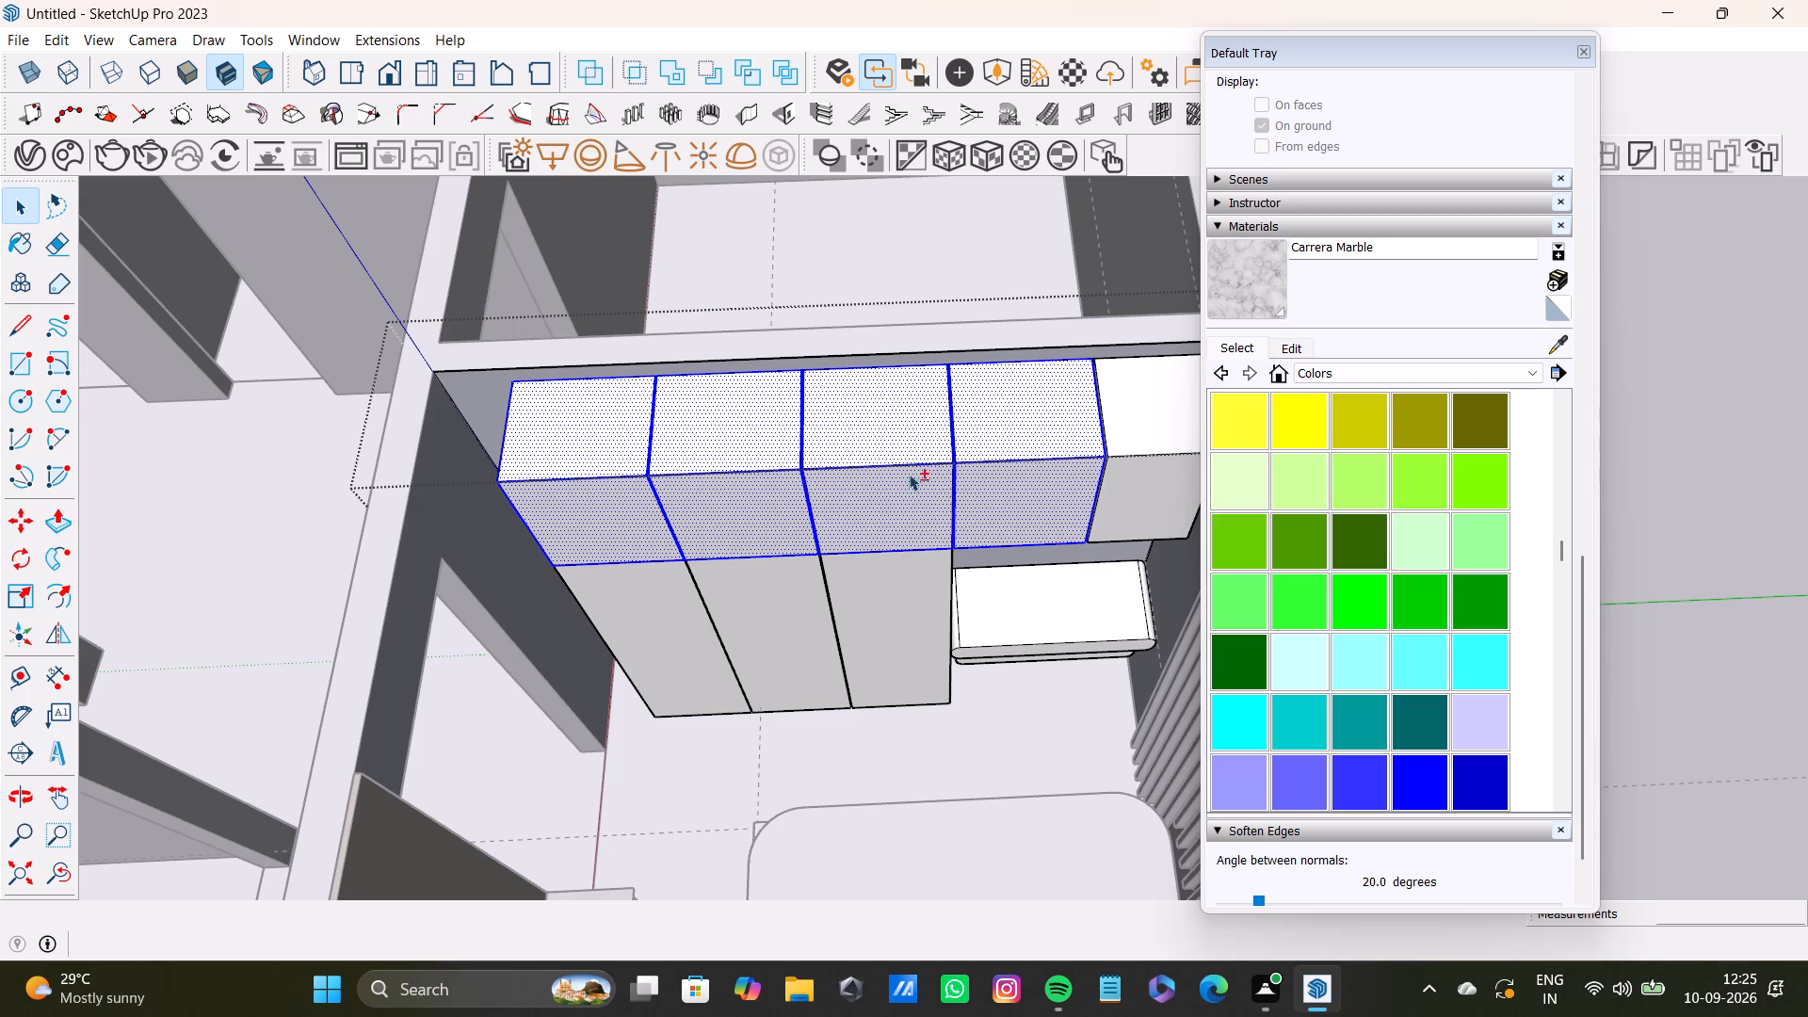
pyautogui.keyDown('shift'); pyautogui.moveTo(1107, 462); pyautogui.dragTo(926, 466, button='middle'); pyautogui.keyUp('shift')
pyautogui.keyDown('shift'); pyautogui.doubleClick(952, 438); pyautogui.keyUp('shift')
pyautogui.keyDown('shift'); pyautogui.doubleClick(959, 492); pyautogui.keyUp('shift')
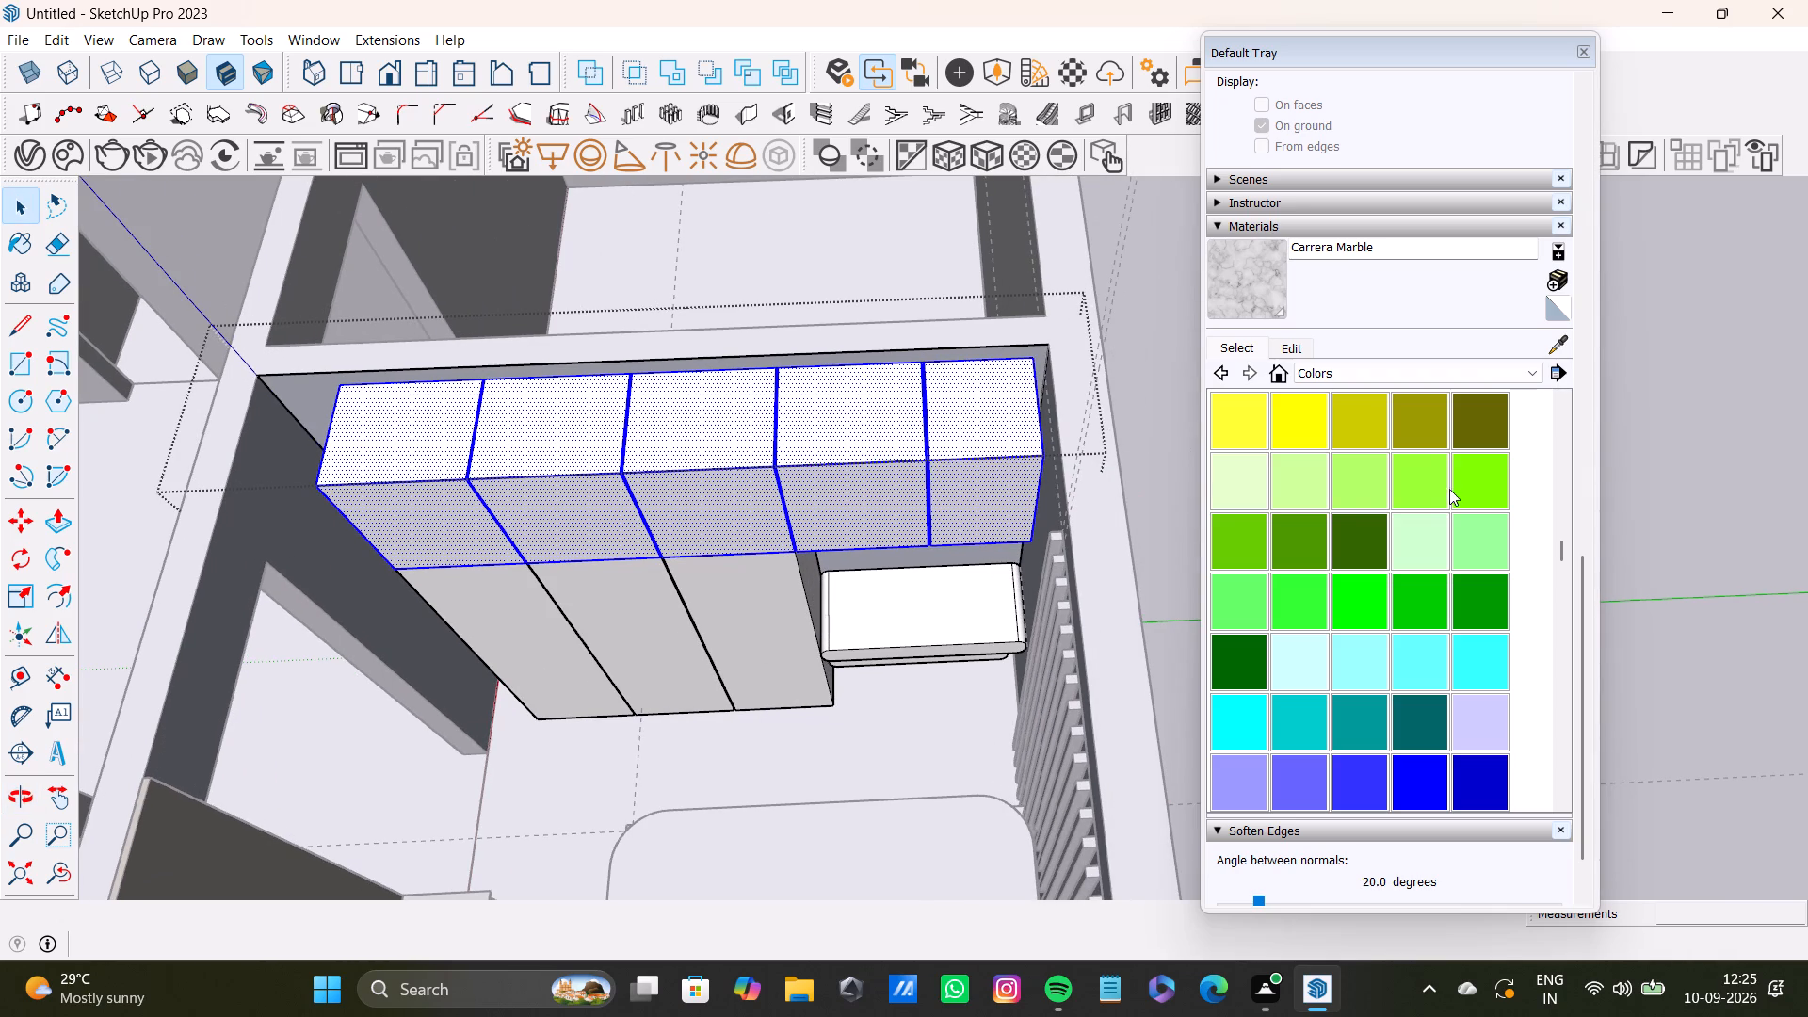
pyautogui.keyDown('shift'); pyautogui.scroll(4, 1426, 487); pyautogui.keyUp('shift')
pyautogui.keyDown('shift'); pyautogui.scroll(2, 1369, 552); pyautogui.keyUp('shift')
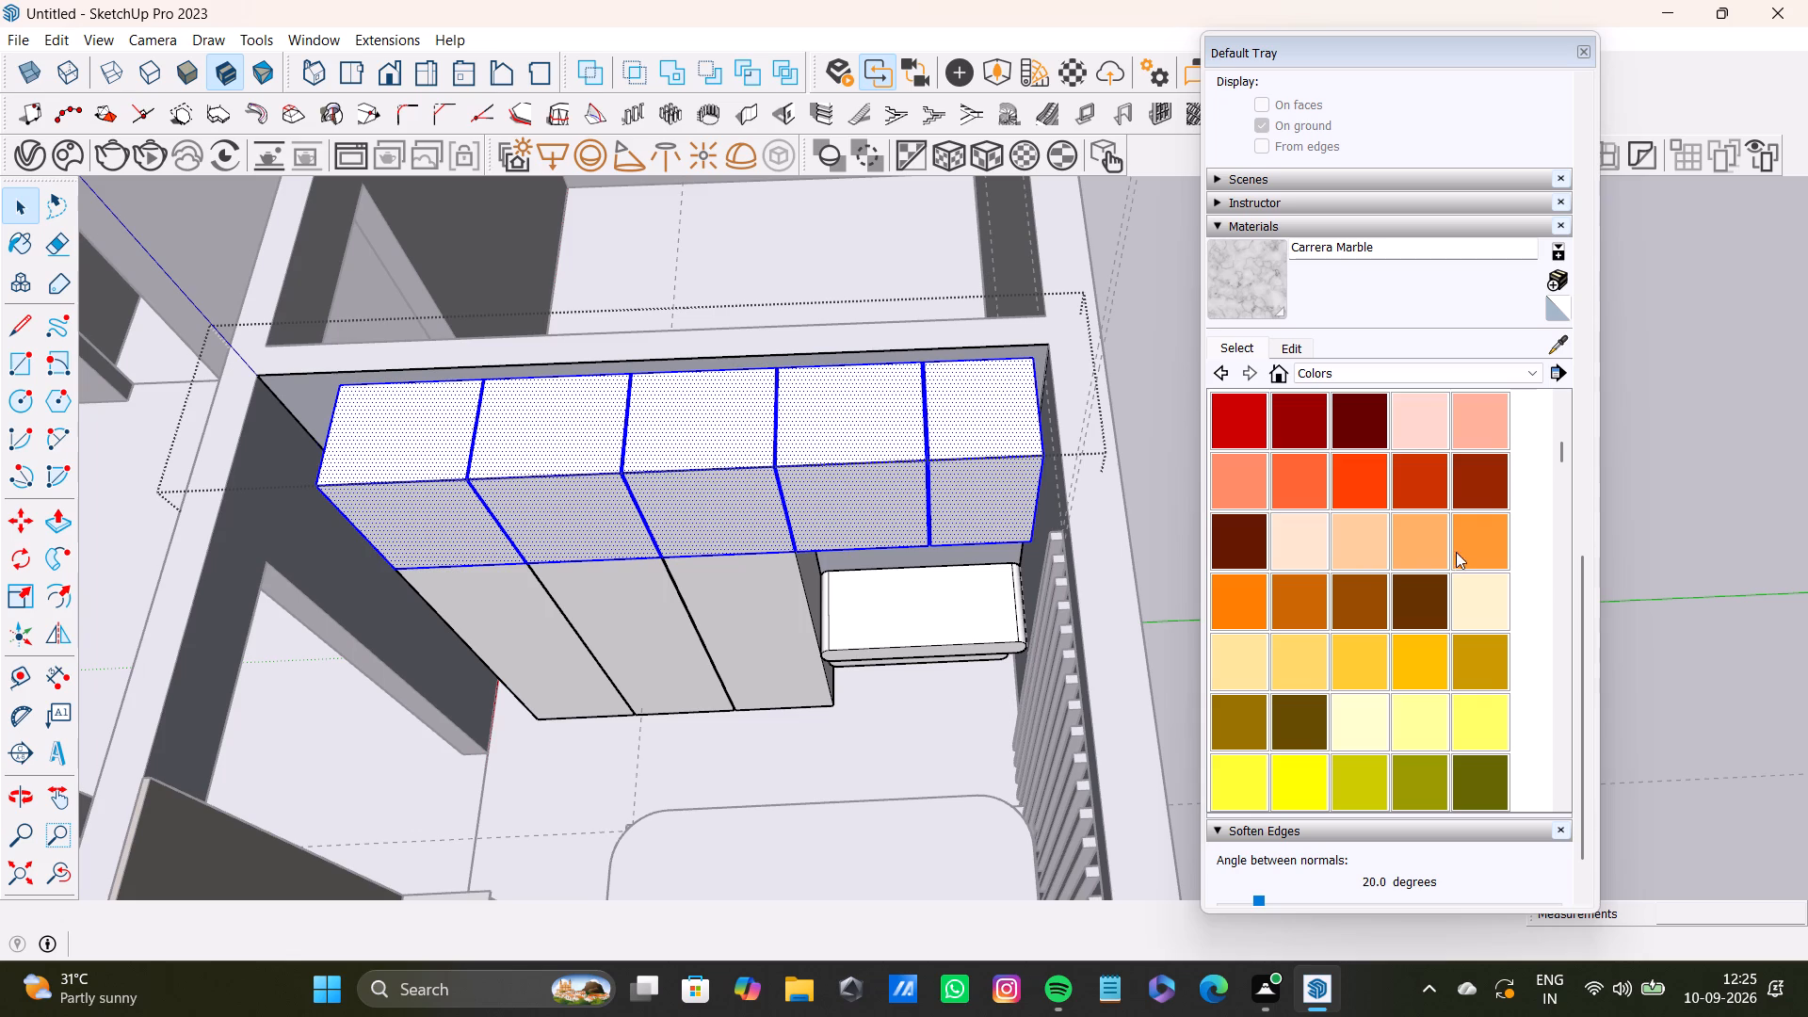
pyautogui.click(1419, 555)
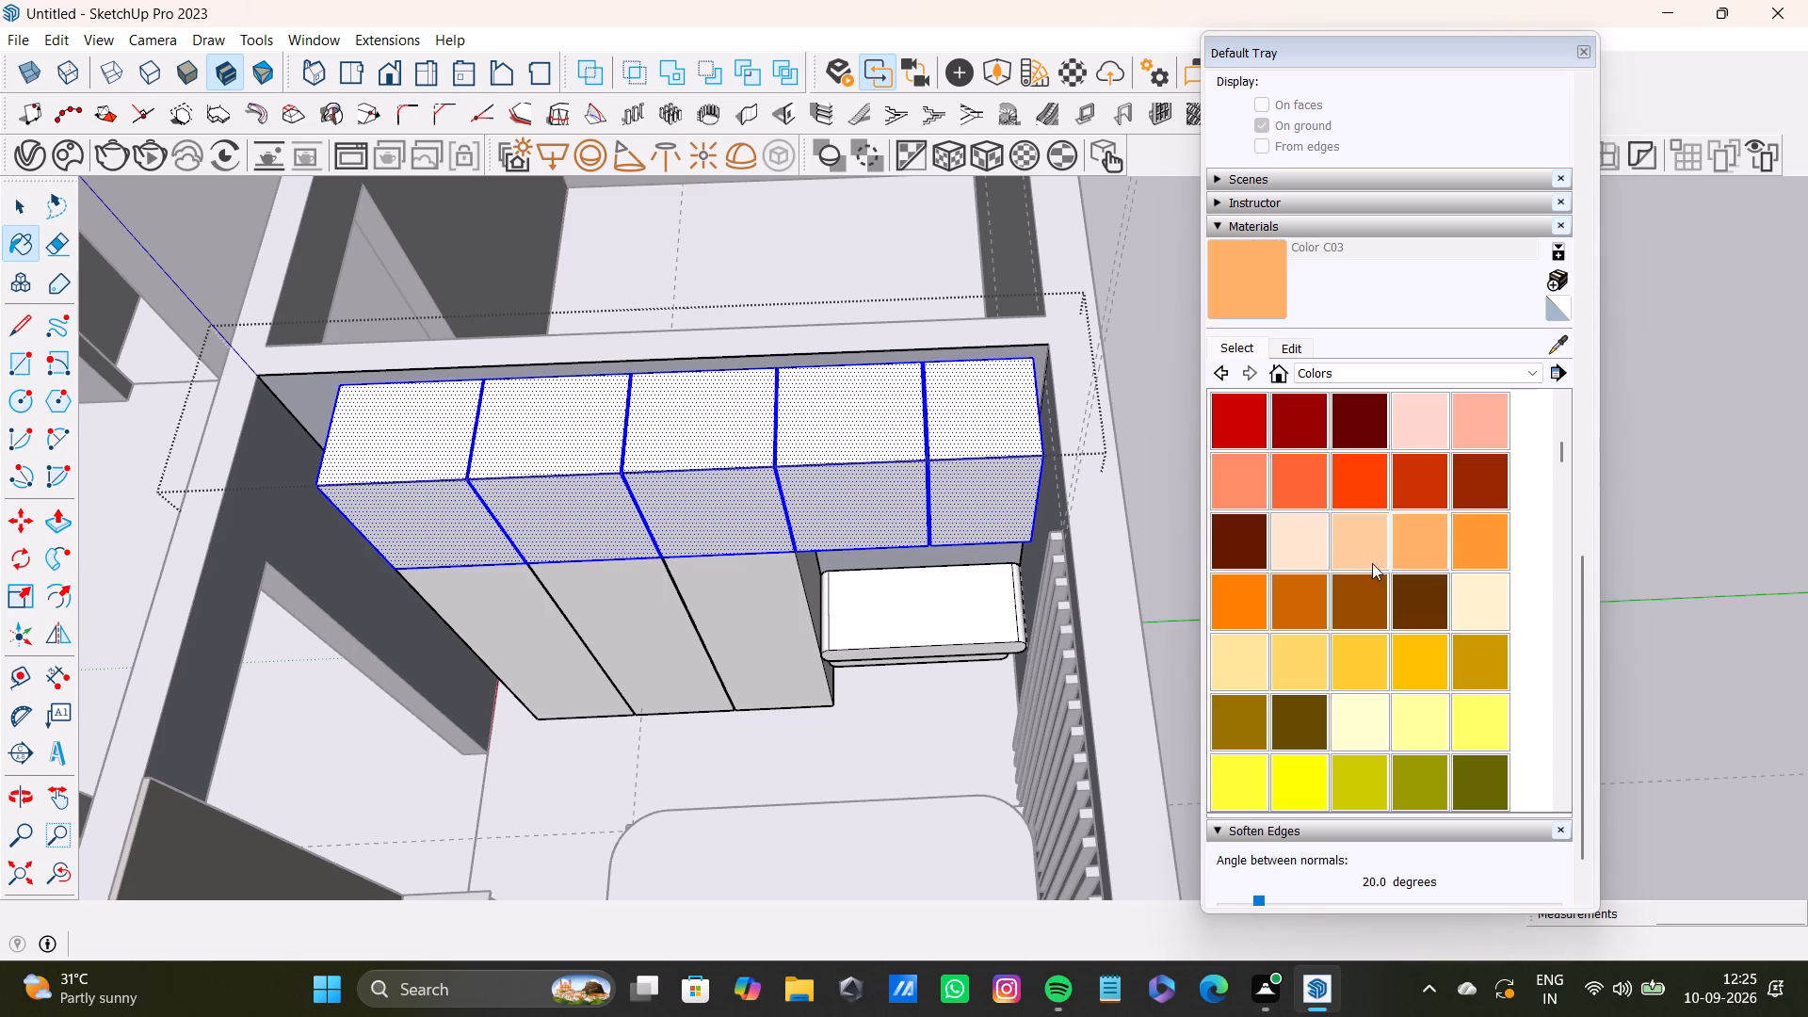
pyautogui.click(1364, 604)
pyautogui.click(979, 430)
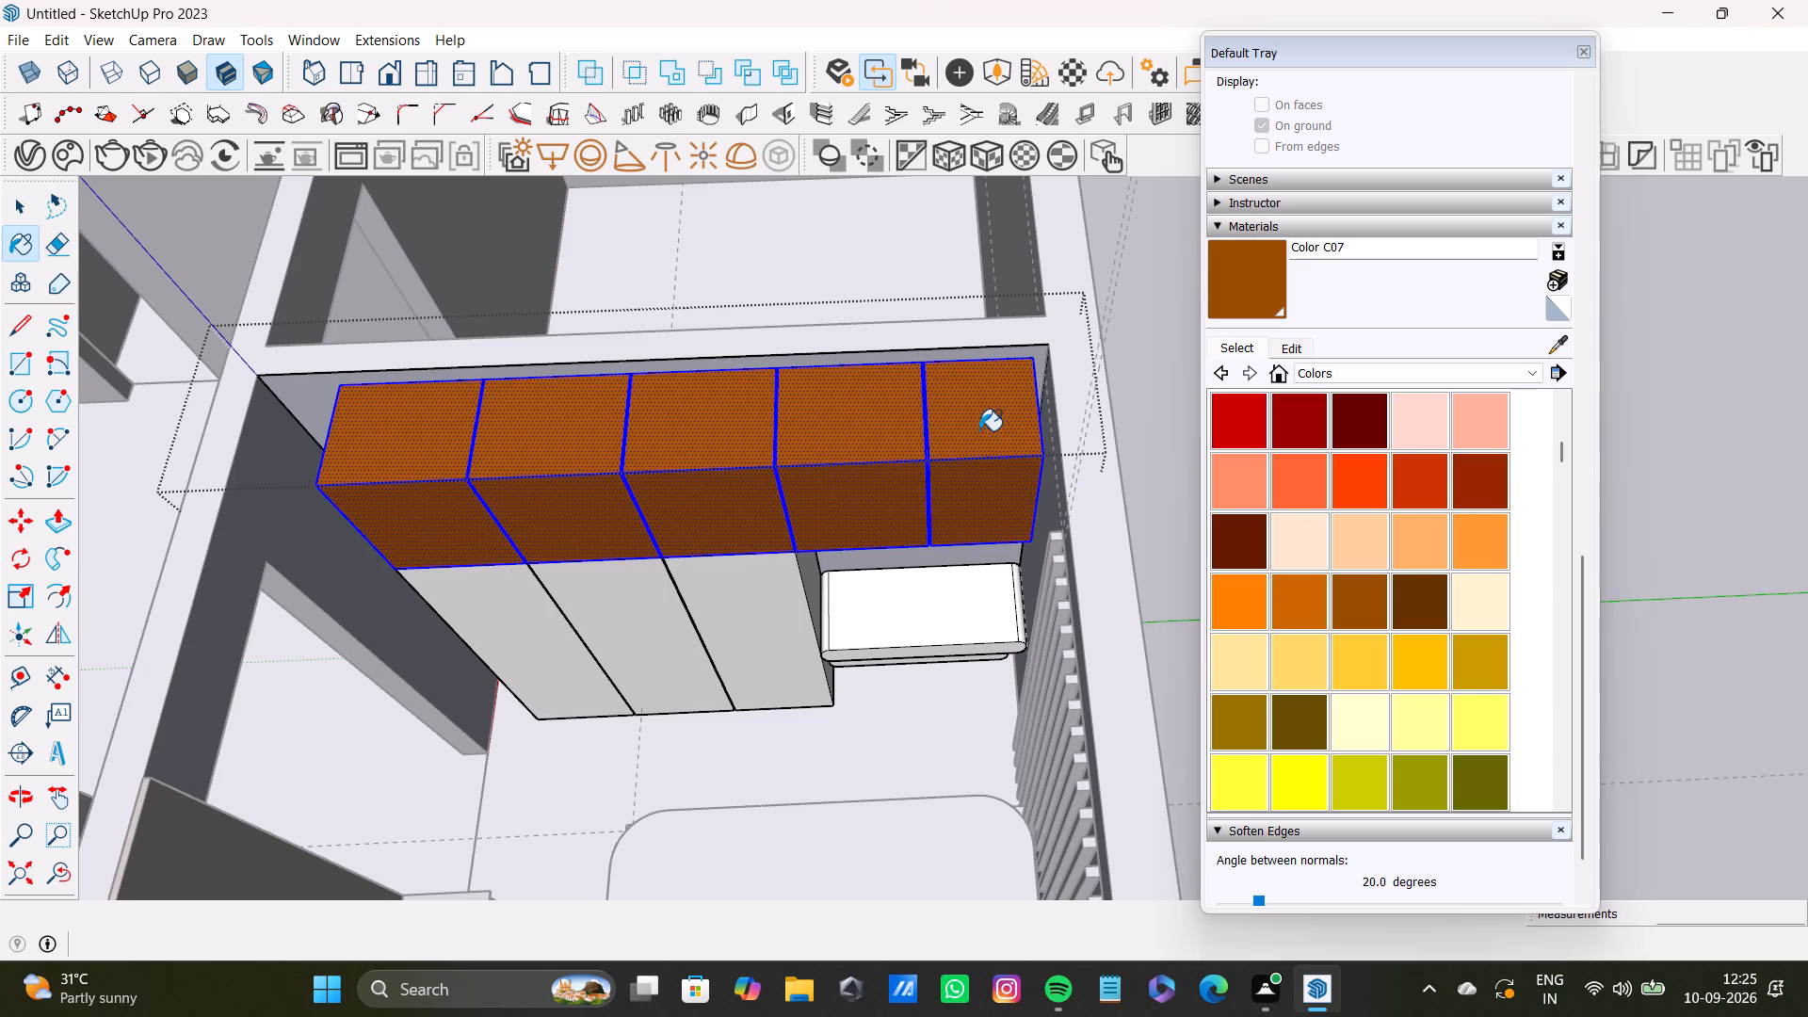
pyautogui.scroll(-4, 943, 475)
pyautogui.press('space')
# Paint the three lower wardrobe units' front faces, exposed end side and inner gap sides with Wood Veneer 02 from the Wood collection.
pyautogui.scroll(6, 738, 507)
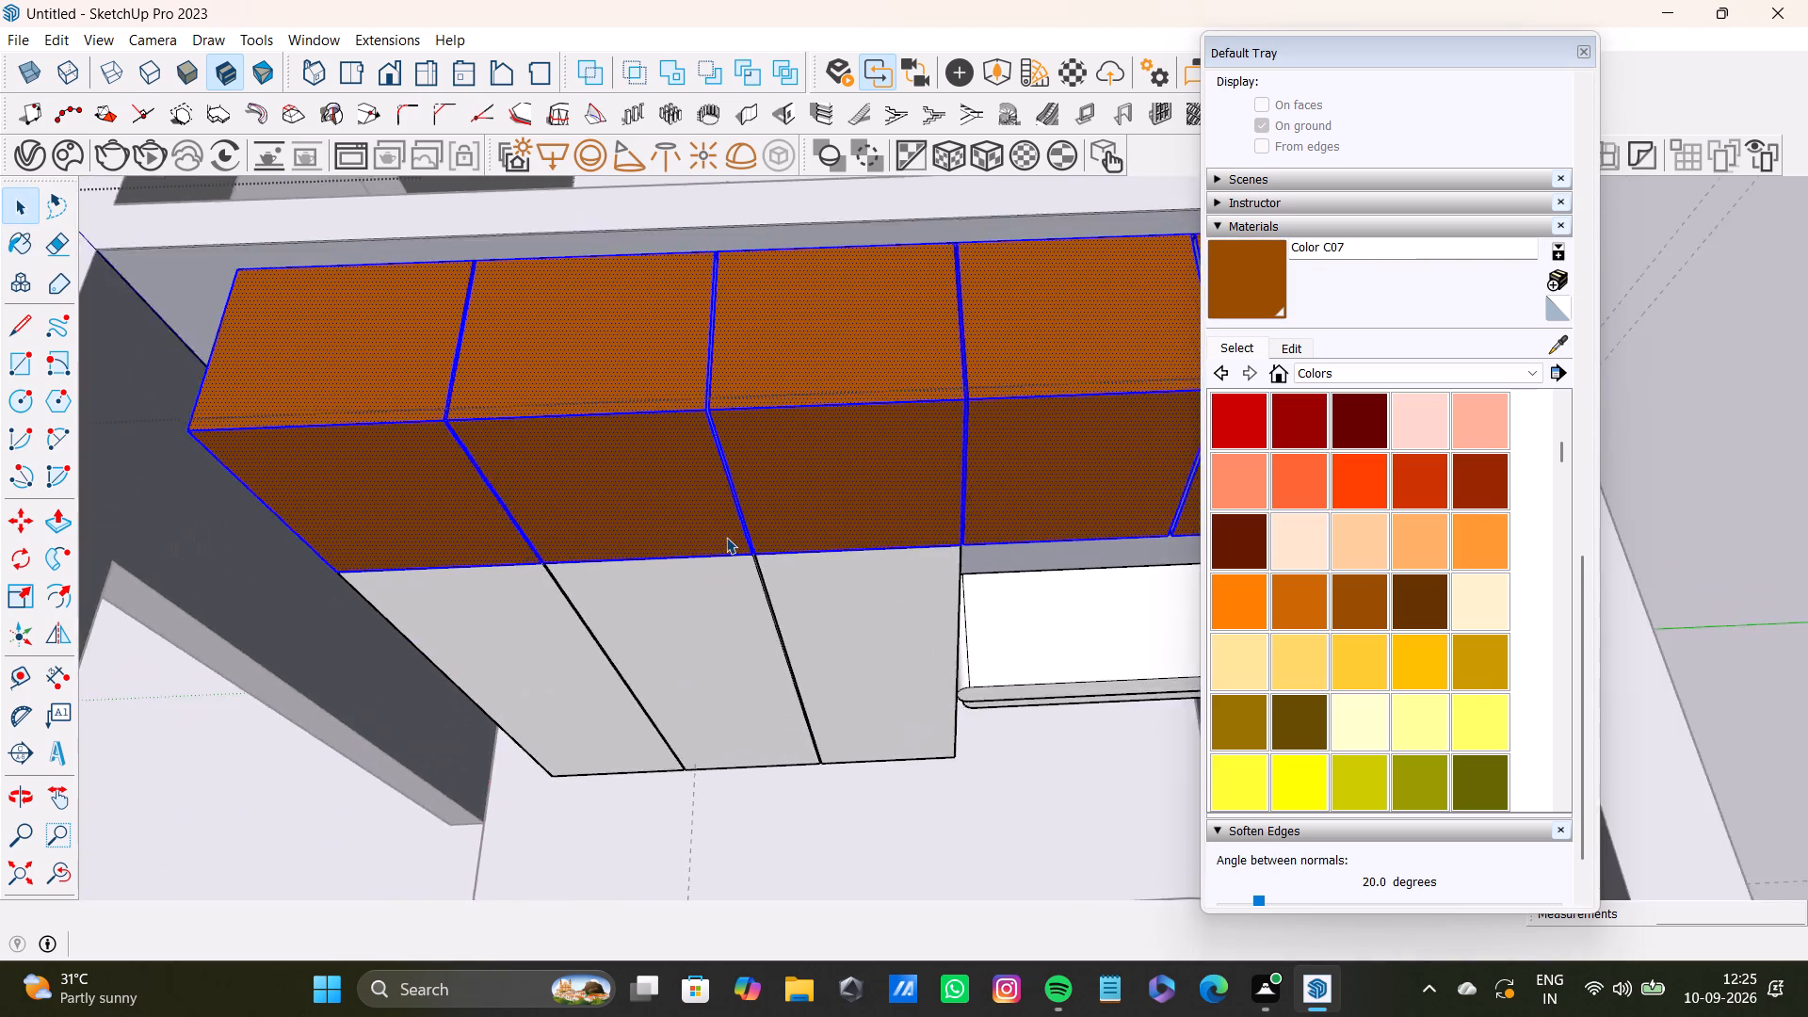
pyautogui.scroll(3, 726, 537)
pyautogui.keyDown('shift'); pyautogui.moveTo(723, 538); pyautogui.dragTo(918, 433, button='middle'); pyautogui.keyUp('shift')
pyautogui.keyDown('shift'); pyautogui.scroll(6, 559, 506); pyautogui.keyUp('shift')
pyautogui.keyDown('shift'); pyautogui.moveTo(565, 517); pyautogui.dragTo(591, 405, button='middle'); pyautogui.keyUp('shift')
pyautogui.press('space')
pyautogui.click(694, 413)
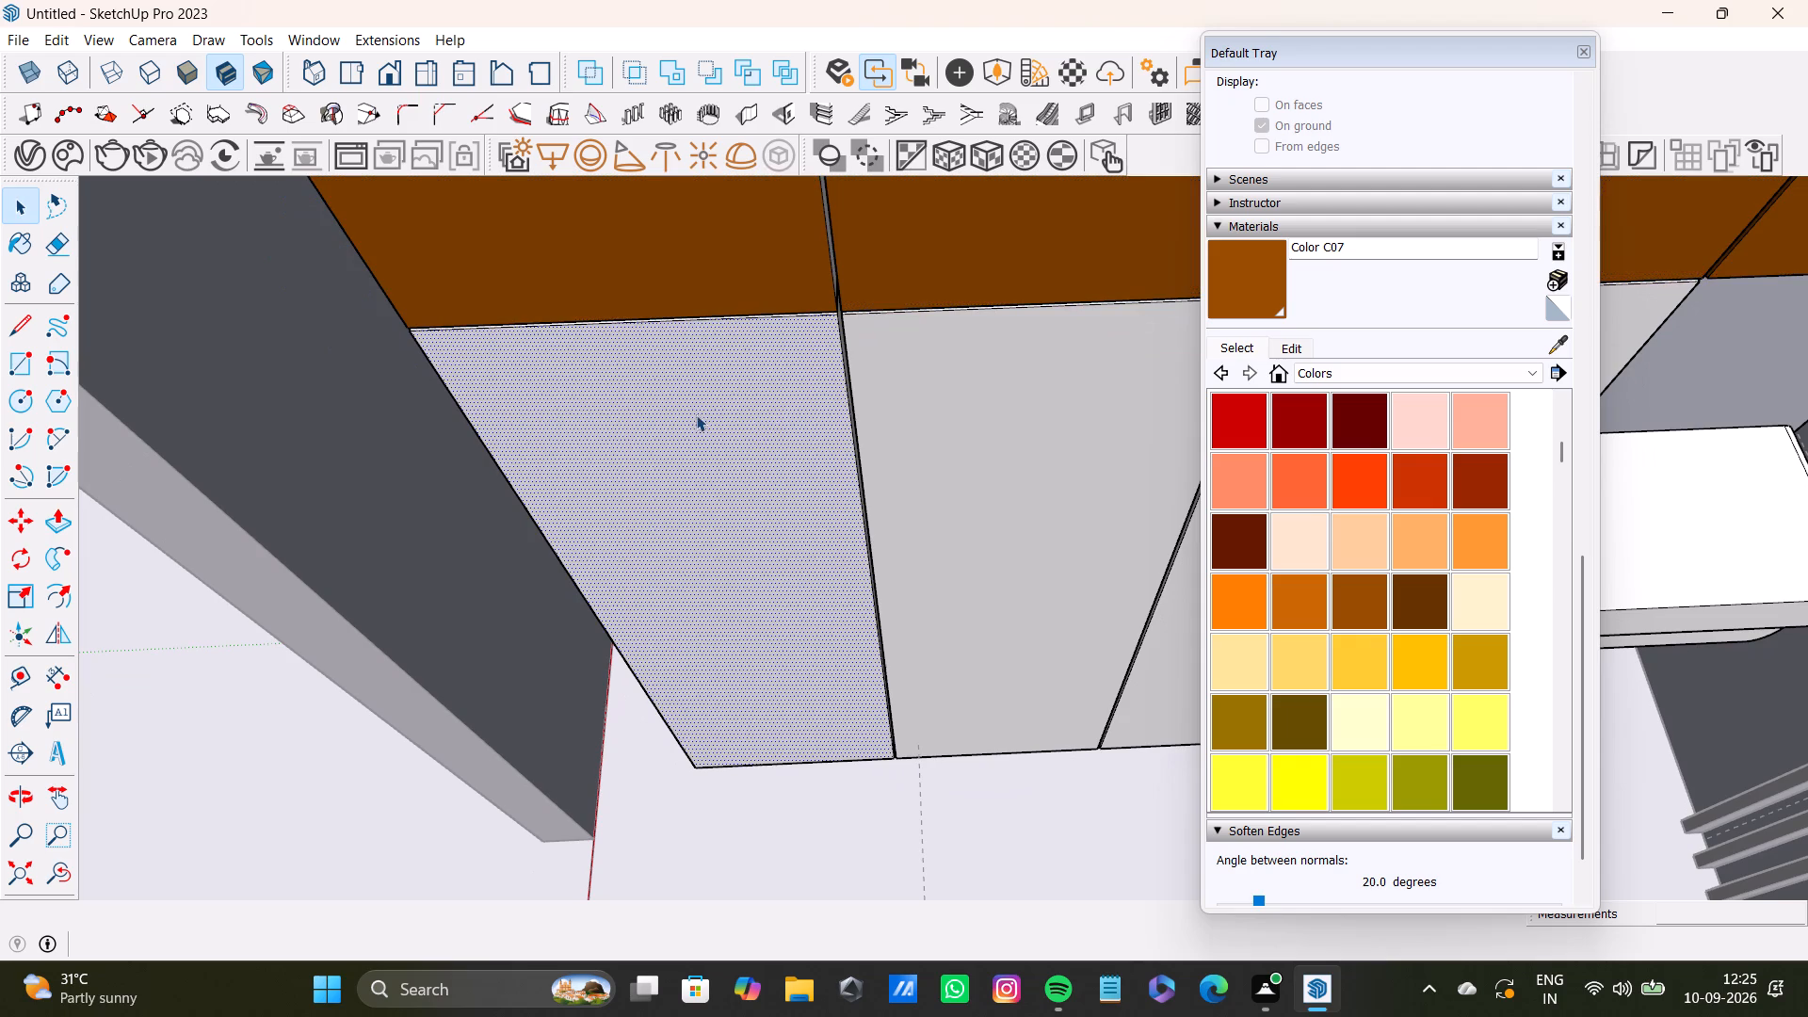
pyautogui.keyDown('shift'); pyautogui.click(990, 432); pyautogui.keyUp('shift')
pyautogui.keyDown('shift'); pyautogui.moveTo(994, 428); pyautogui.dragTo(666, 422, button='middle'); pyautogui.keyUp('shift')
pyautogui.keyDown('shift'); pyautogui.click(1028, 392); pyautogui.keyUp('shift')
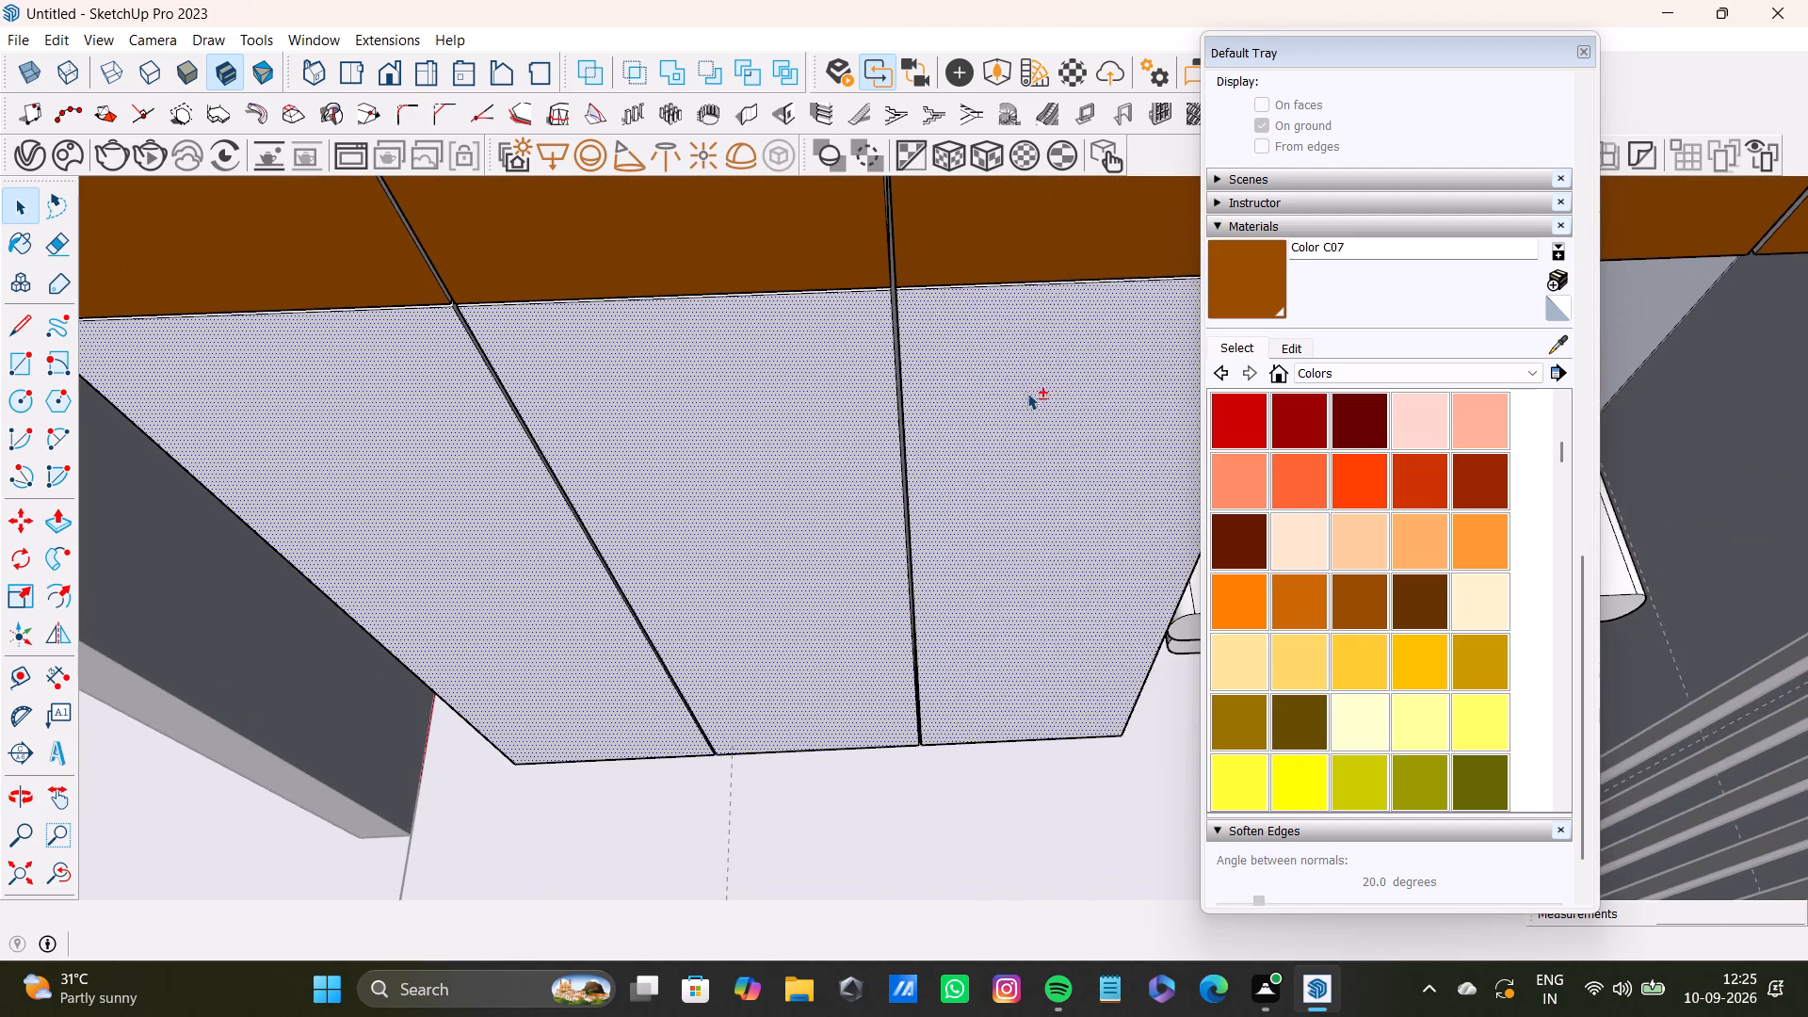
pyautogui.keyDown('shift'); pyautogui.moveTo(1014, 381); pyautogui.dragTo(766, 425, button='middle'); pyautogui.keyUp('shift')
pyautogui.keyDown('shift'); pyautogui.moveTo(968, 404); pyautogui.dragTo(823, 415, button='middle'); pyautogui.keyUp('shift')
pyautogui.moveTo(921, 428); pyautogui.dragTo(666, 444, button='middle')
pyautogui.keyDown('shift'); pyautogui.scroll(2, 702, 414); pyautogui.keyUp('shift')
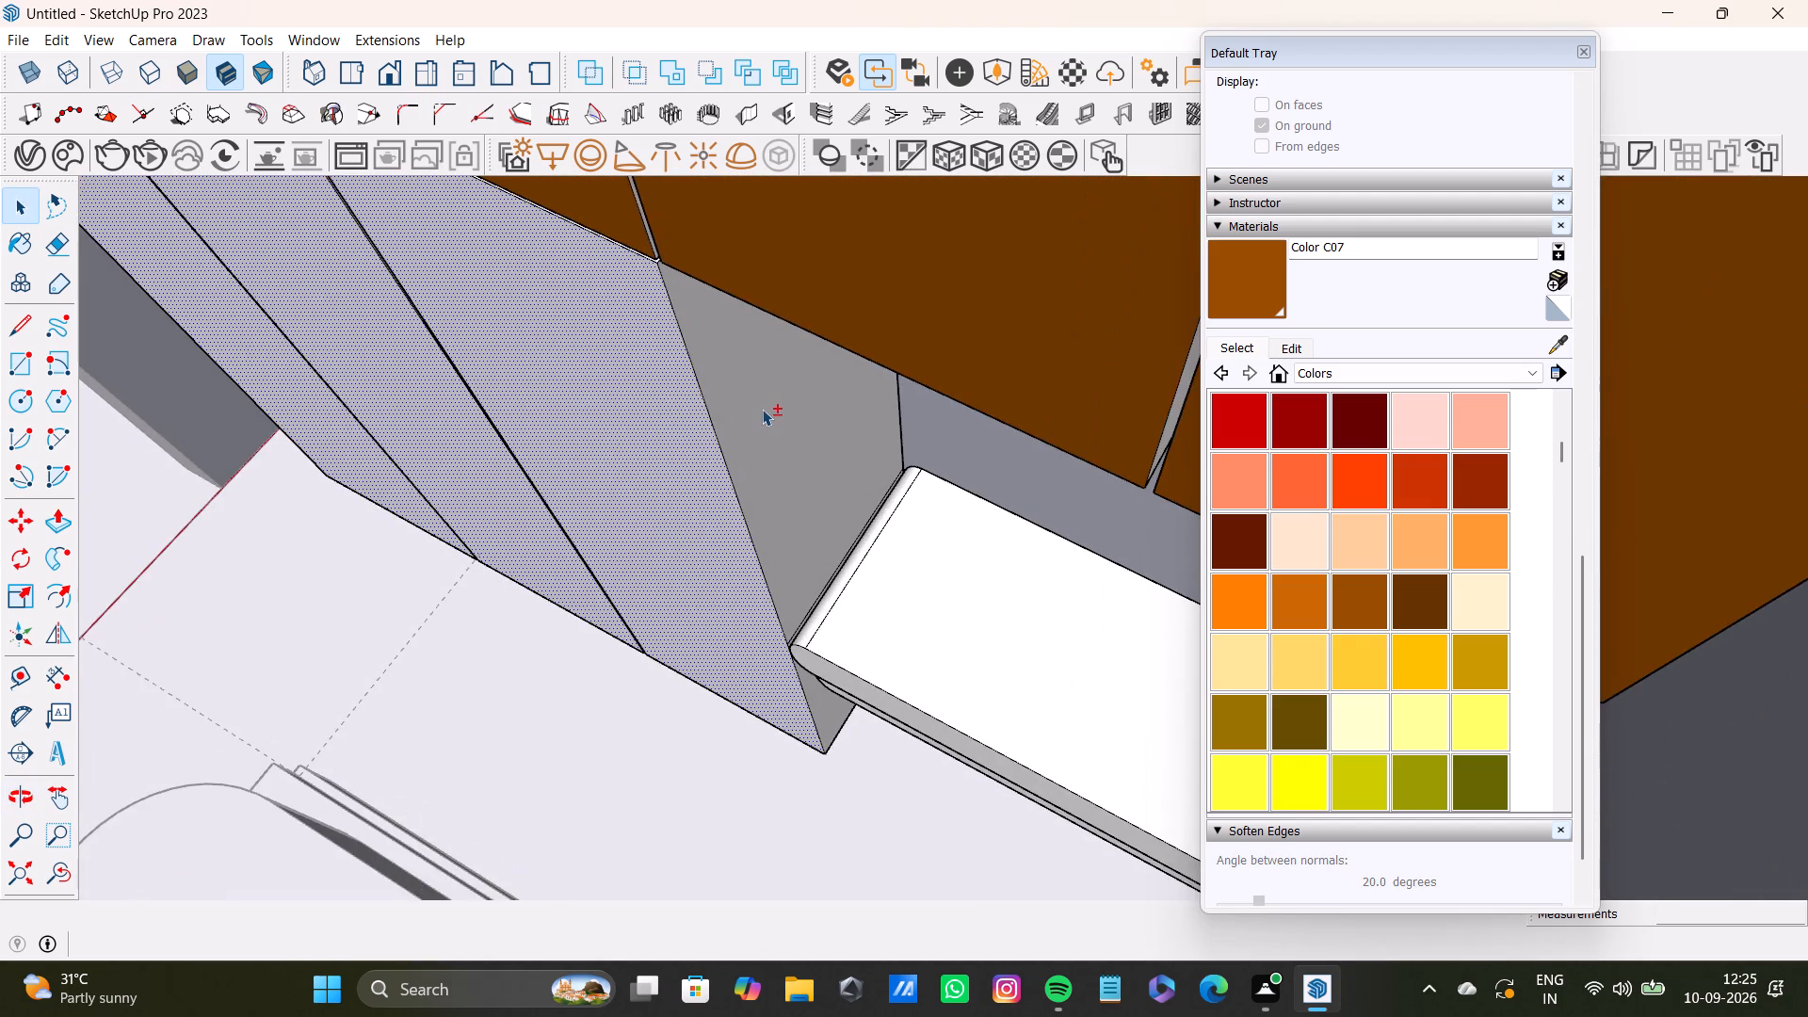
pyautogui.keyDown('shift'); pyautogui.click(763, 409); pyautogui.keyUp('shift')
pyautogui.keyDown('shift'); pyautogui.scroll(-7, 761, 409); pyautogui.keyUp('shift')
pyautogui.keyDown('shift'); pyautogui.moveTo(690, 434); pyautogui.dragTo(1212, 402, button='middle'); pyautogui.keyUp('shift')
pyautogui.keyDown('shift'); pyautogui.scroll(-4, 1034, 377); pyautogui.keyUp('shift')
pyautogui.keyDown('shift'); pyautogui.moveTo(1025, 370); pyautogui.dragTo(828, 488, button='middle'); pyautogui.keyUp('shift')
pyautogui.keyDown('shift'); pyautogui.moveTo(820, 492); pyautogui.dragTo(1110, 329, button='middle'); pyautogui.keyUp('shift')
pyautogui.scroll(14, 836, 470)
pyautogui.moveTo(844, 429); pyautogui.dragTo(814, 452, button='middle')
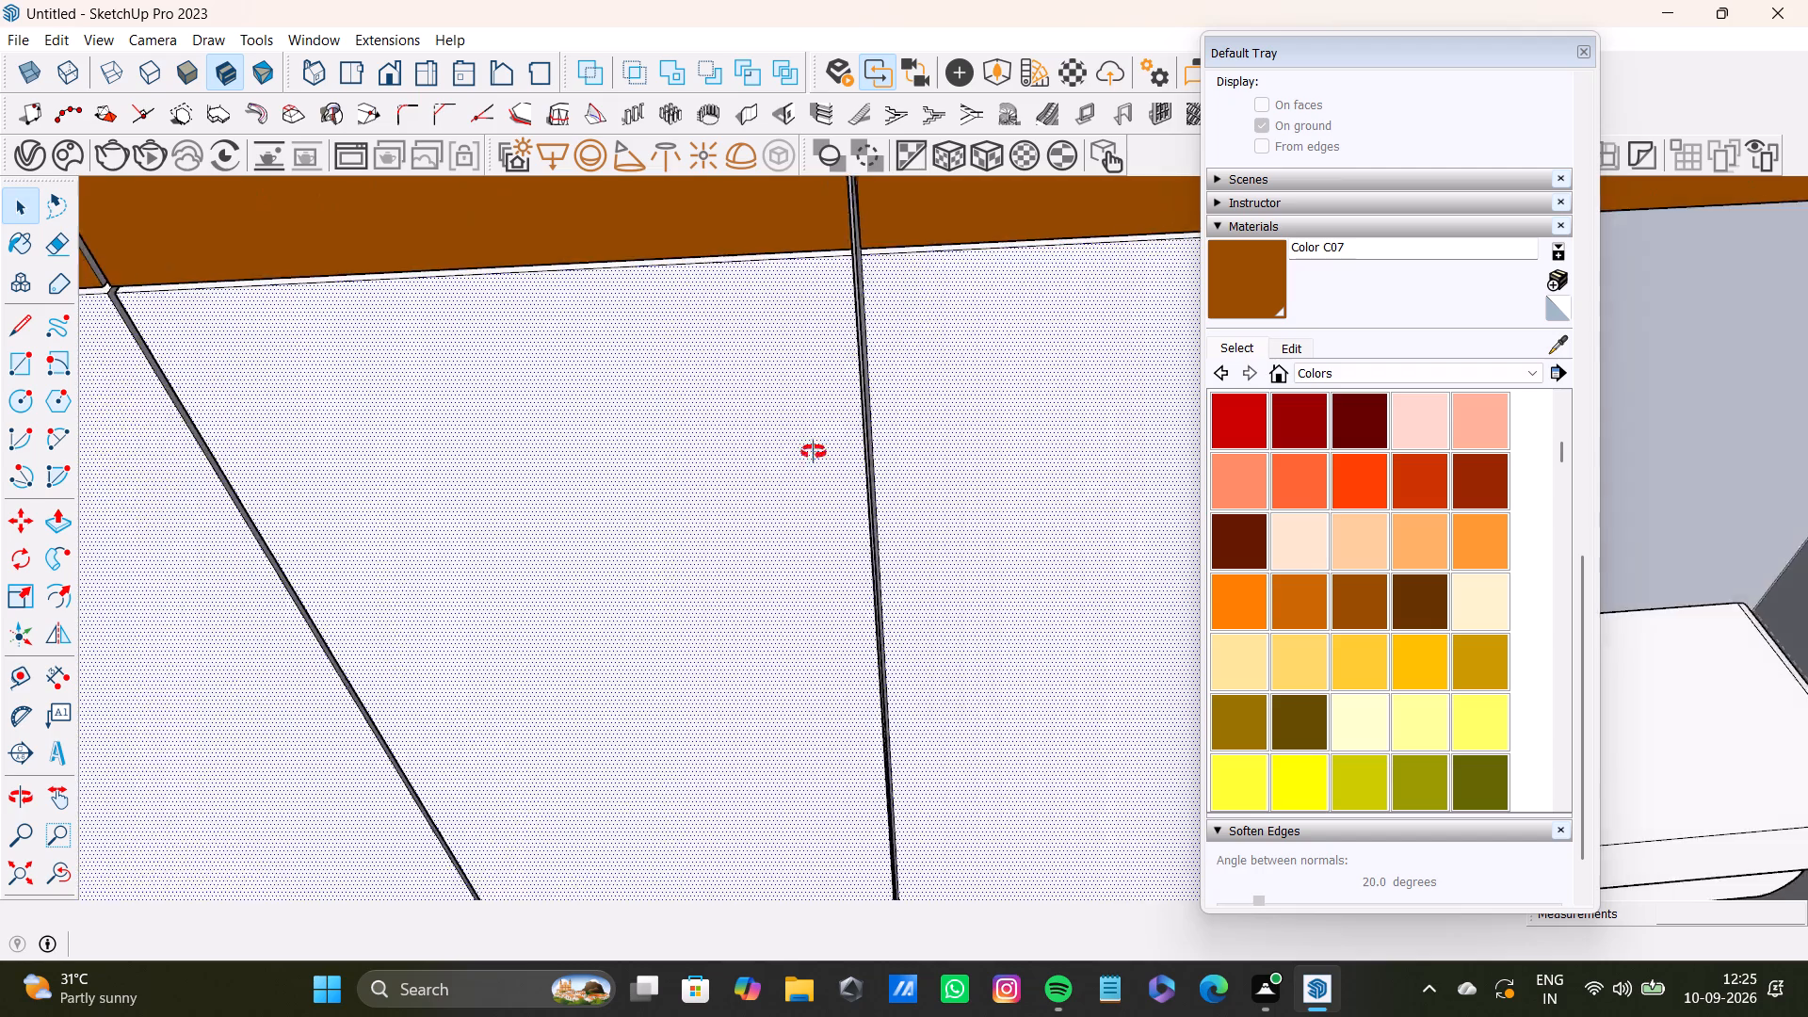
pyautogui.moveTo(814, 452); pyautogui.dragTo(772, 480, button='middle')
pyautogui.scroll(-1, 771, 474)
pyautogui.scroll(11, 869, 379)
pyautogui.keyDown('shift'); pyautogui.click(861, 335); pyautogui.keyUp('shift')
pyautogui.keyDown('shift'); pyautogui.scroll(-4, 853, 343); pyautogui.keyUp('shift')
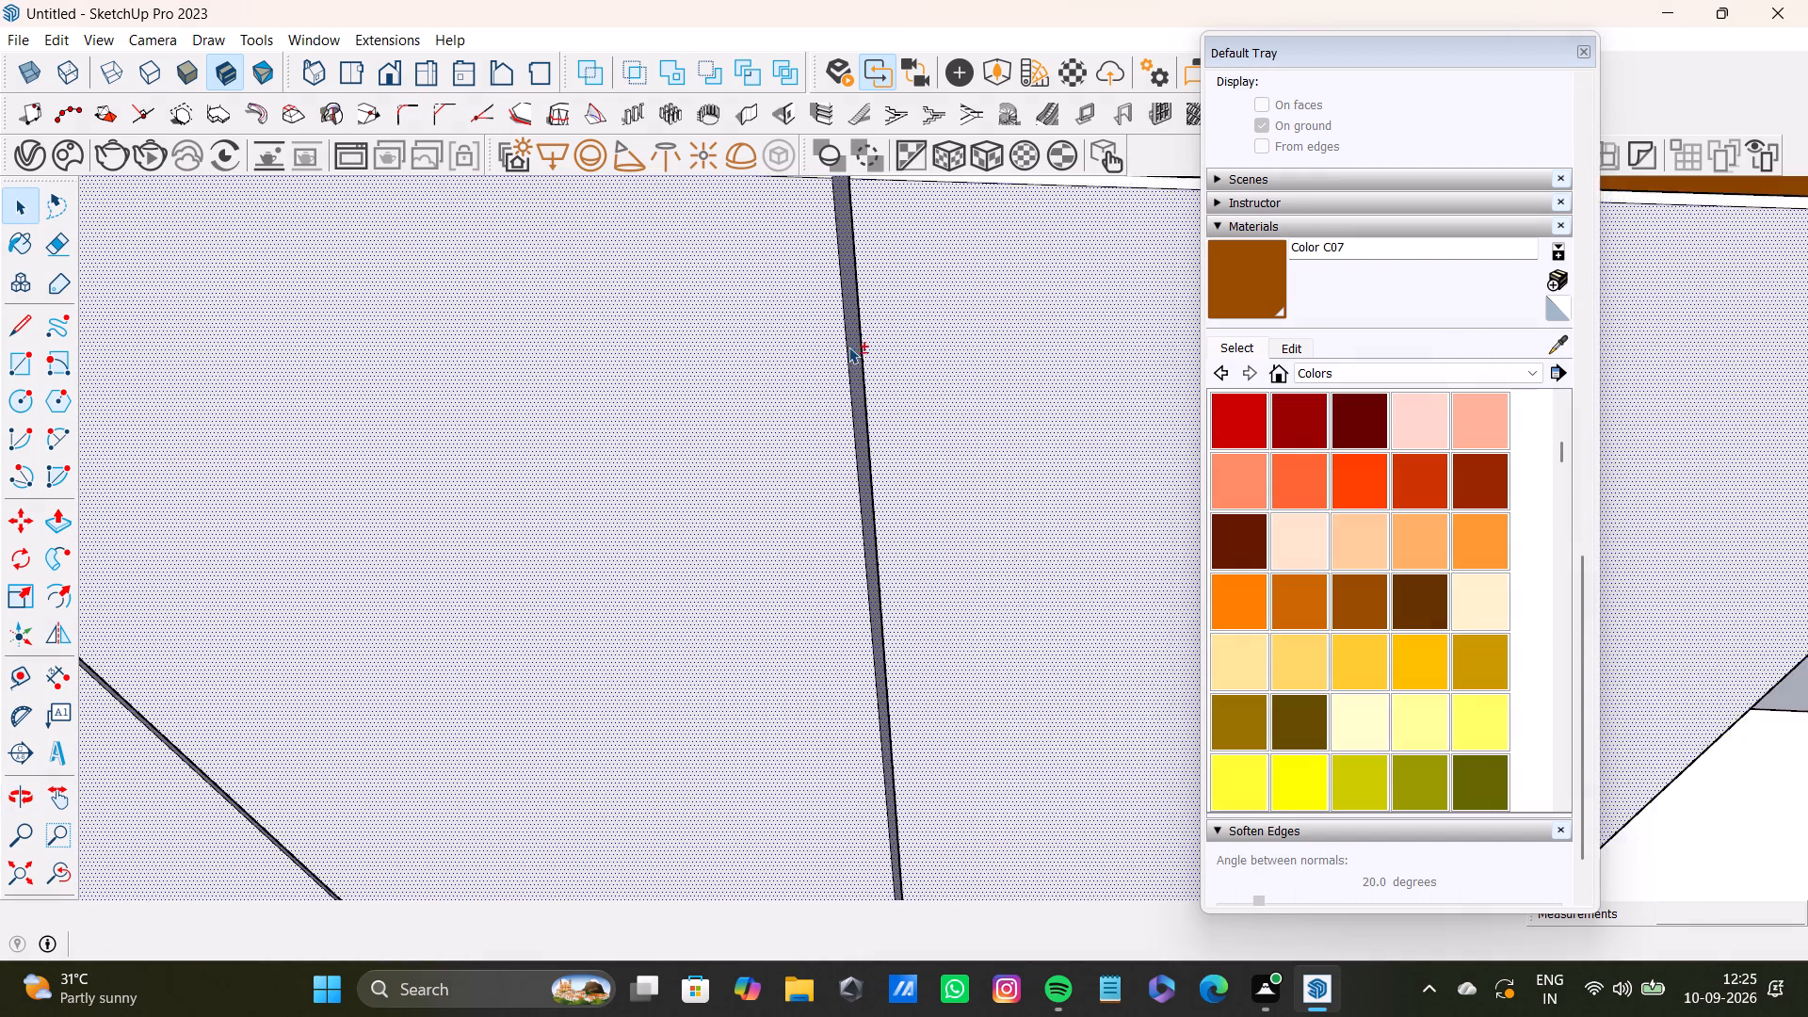
pyautogui.keyDown('shift'); pyautogui.scroll(-10, 848, 347); pyautogui.keyUp('shift')
pyautogui.keyDown('shift'); pyautogui.moveTo(588, 397); pyautogui.dragTo(978, 373, button='middle'); pyautogui.keyUp('shift')
pyautogui.keyDown('shift'); pyautogui.scroll(13, 626, 392); pyautogui.keyUp('shift')
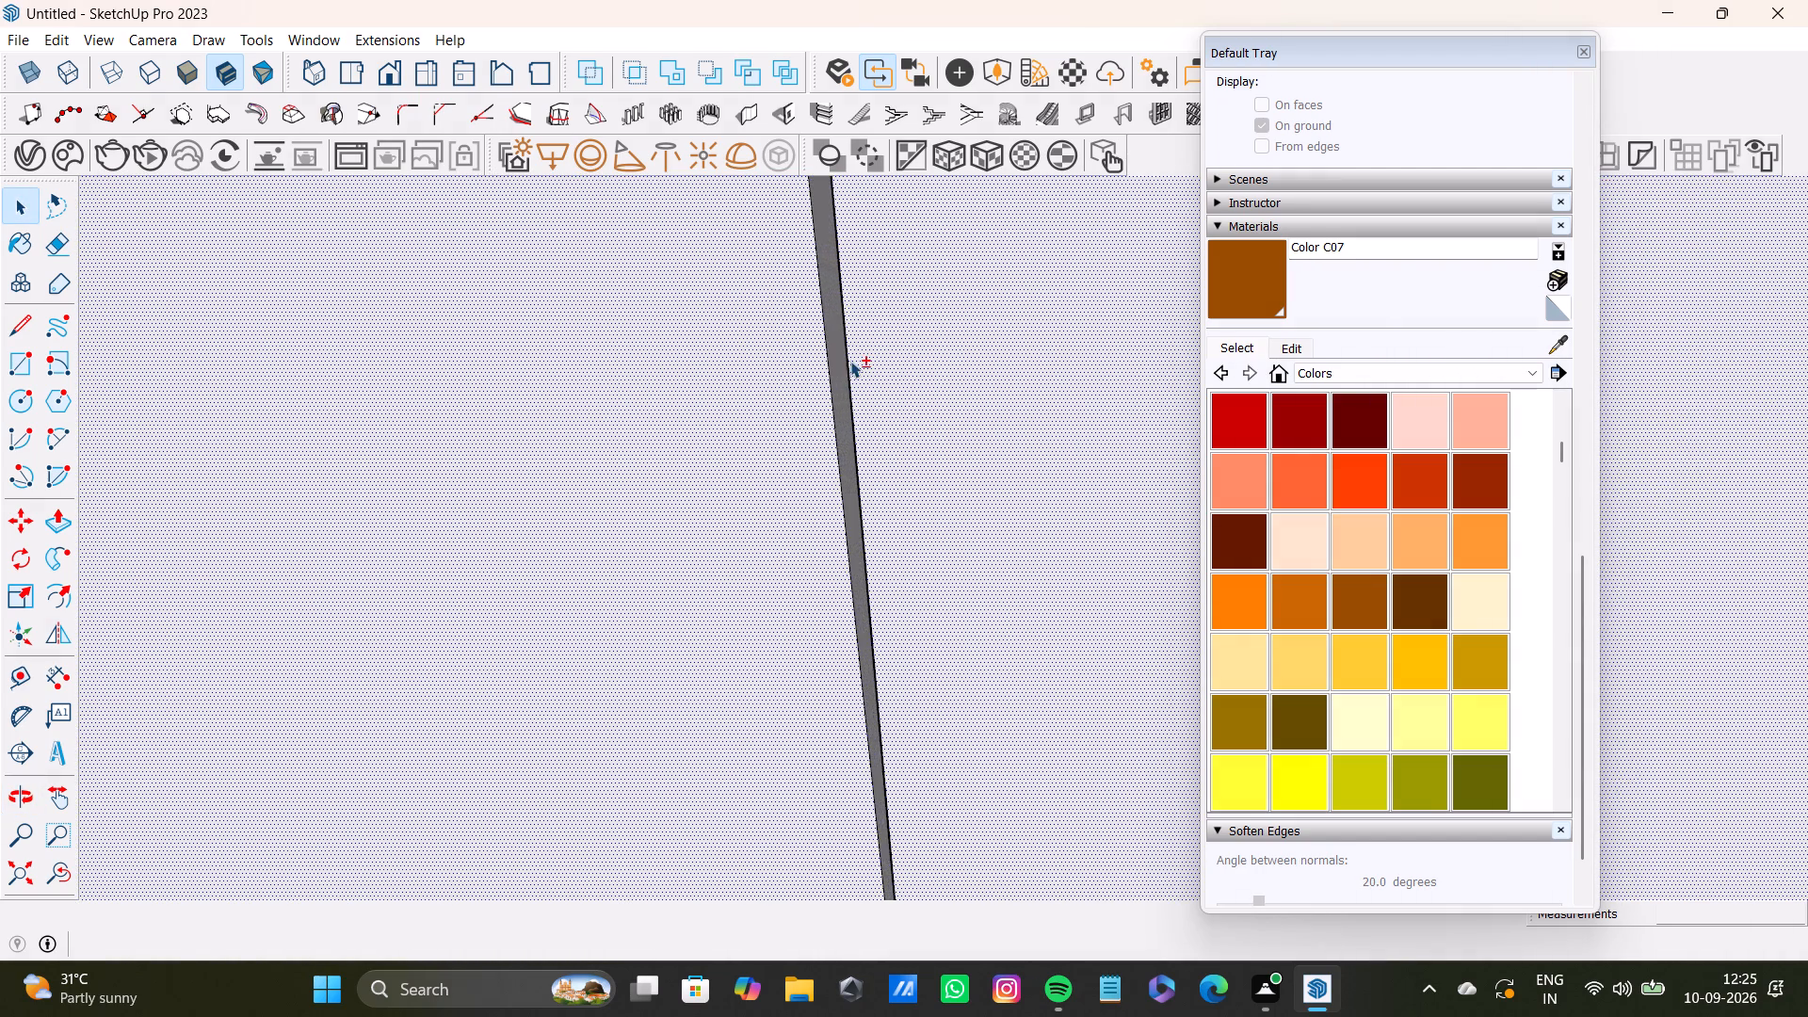
pyautogui.keyDown('shift'); pyautogui.scroll(4, 850, 361); pyautogui.keyUp('shift')
pyautogui.keyDown('shift'); pyautogui.click(843, 365); pyautogui.keyUp('shift')
pyautogui.keyDown('shift'); pyautogui.scroll(-20, 841, 373); pyautogui.keyUp('shift')
pyautogui.keyDown('shift'); pyautogui.scroll(-4, 841, 373); pyautogui.keyUp('shift')
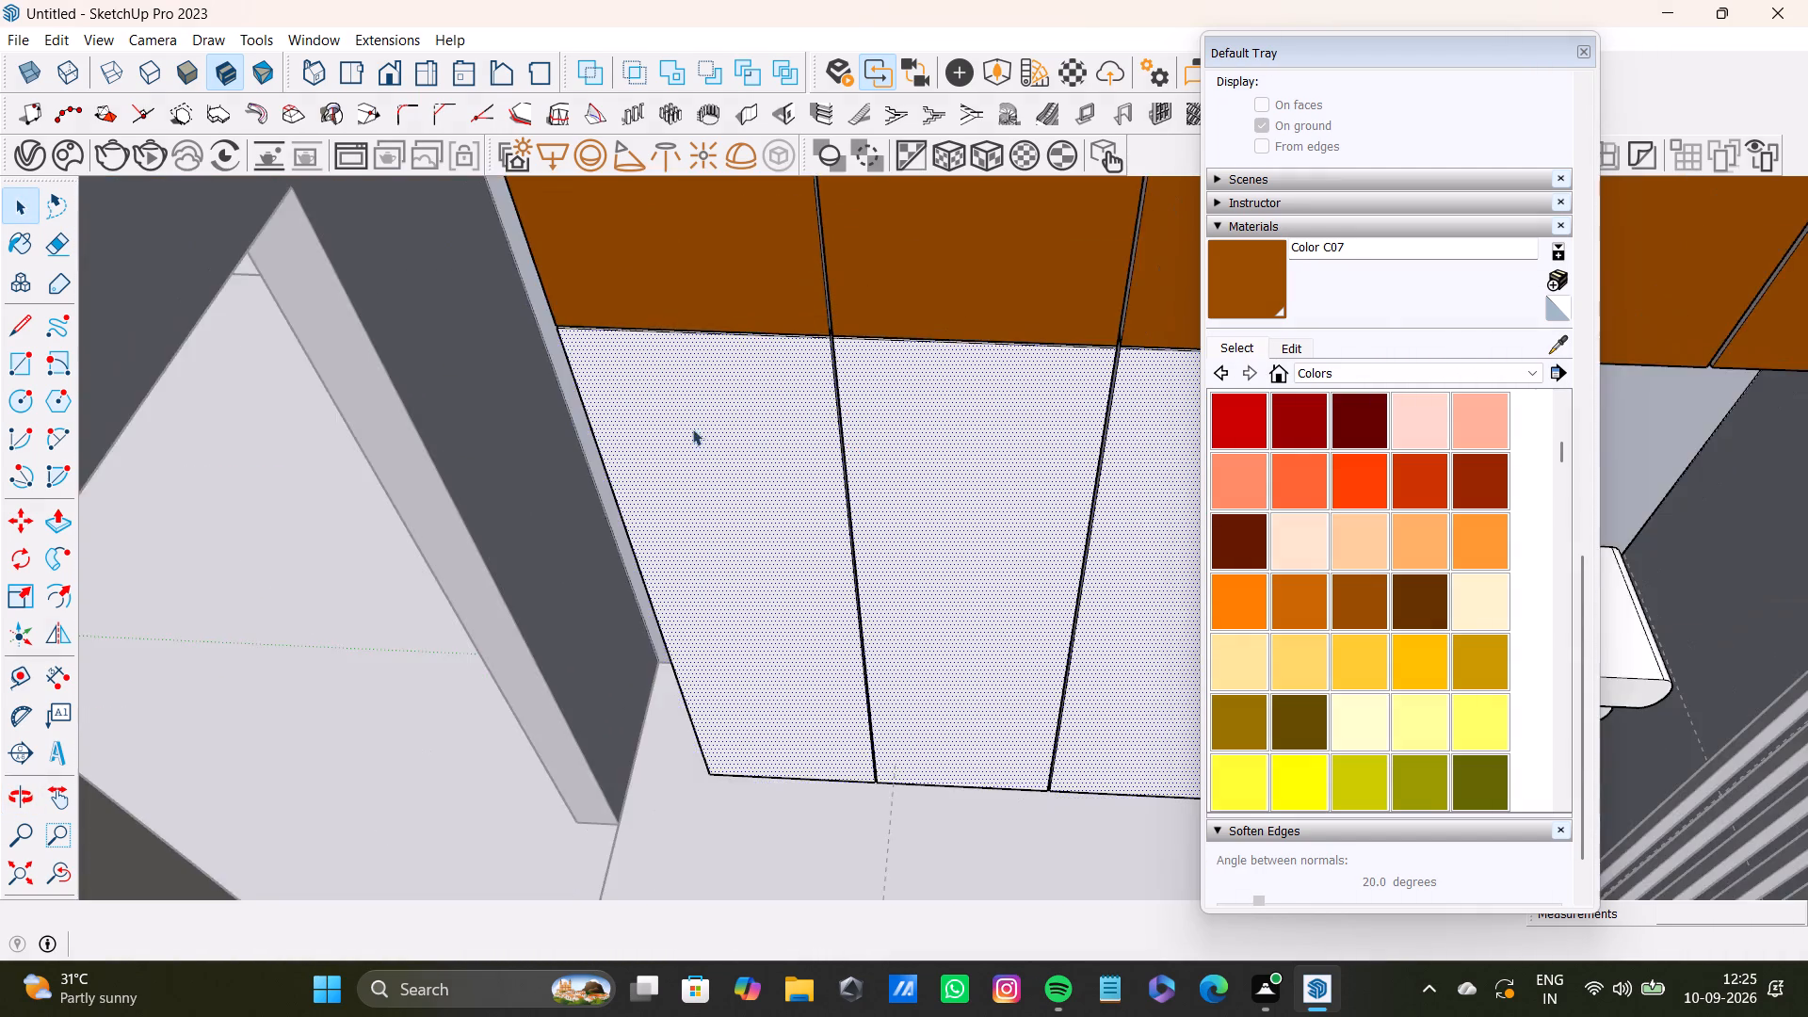
pyautogui.moveTo(654, 417); pyautogui.dragTo(919, 370, button='middle')
pyautogui.keyDown('shift'); pyautogui.moveTo(903, 373); pyautogui.dragTo(654, 514, button='middle'); pyautogui.keyUp('shift')
pyautogui.keyDown('shift'); pyautogui.scroll(6, 683, 421); pyautogui.keyUp('shift')
pyautogui.keyDown('shift'); pyautogui.moveTo(740, 384); pyautogui.dragTo(587, 478, button='middle'); pyautogui.keyUp('shift')
pyautogui.keyDown('shift'); pyautogui.scroll(6, 682, 414); pyautogui.keyUp('shift')
pyautogui.keyDown('shift'); pyautogui.click(653, 400); pyautogui.keyUp('shift')
pyautogui.keyDown('shift'); pyautogui.scroll(-4, 931, 421); pyautogui.keyUp('shift')
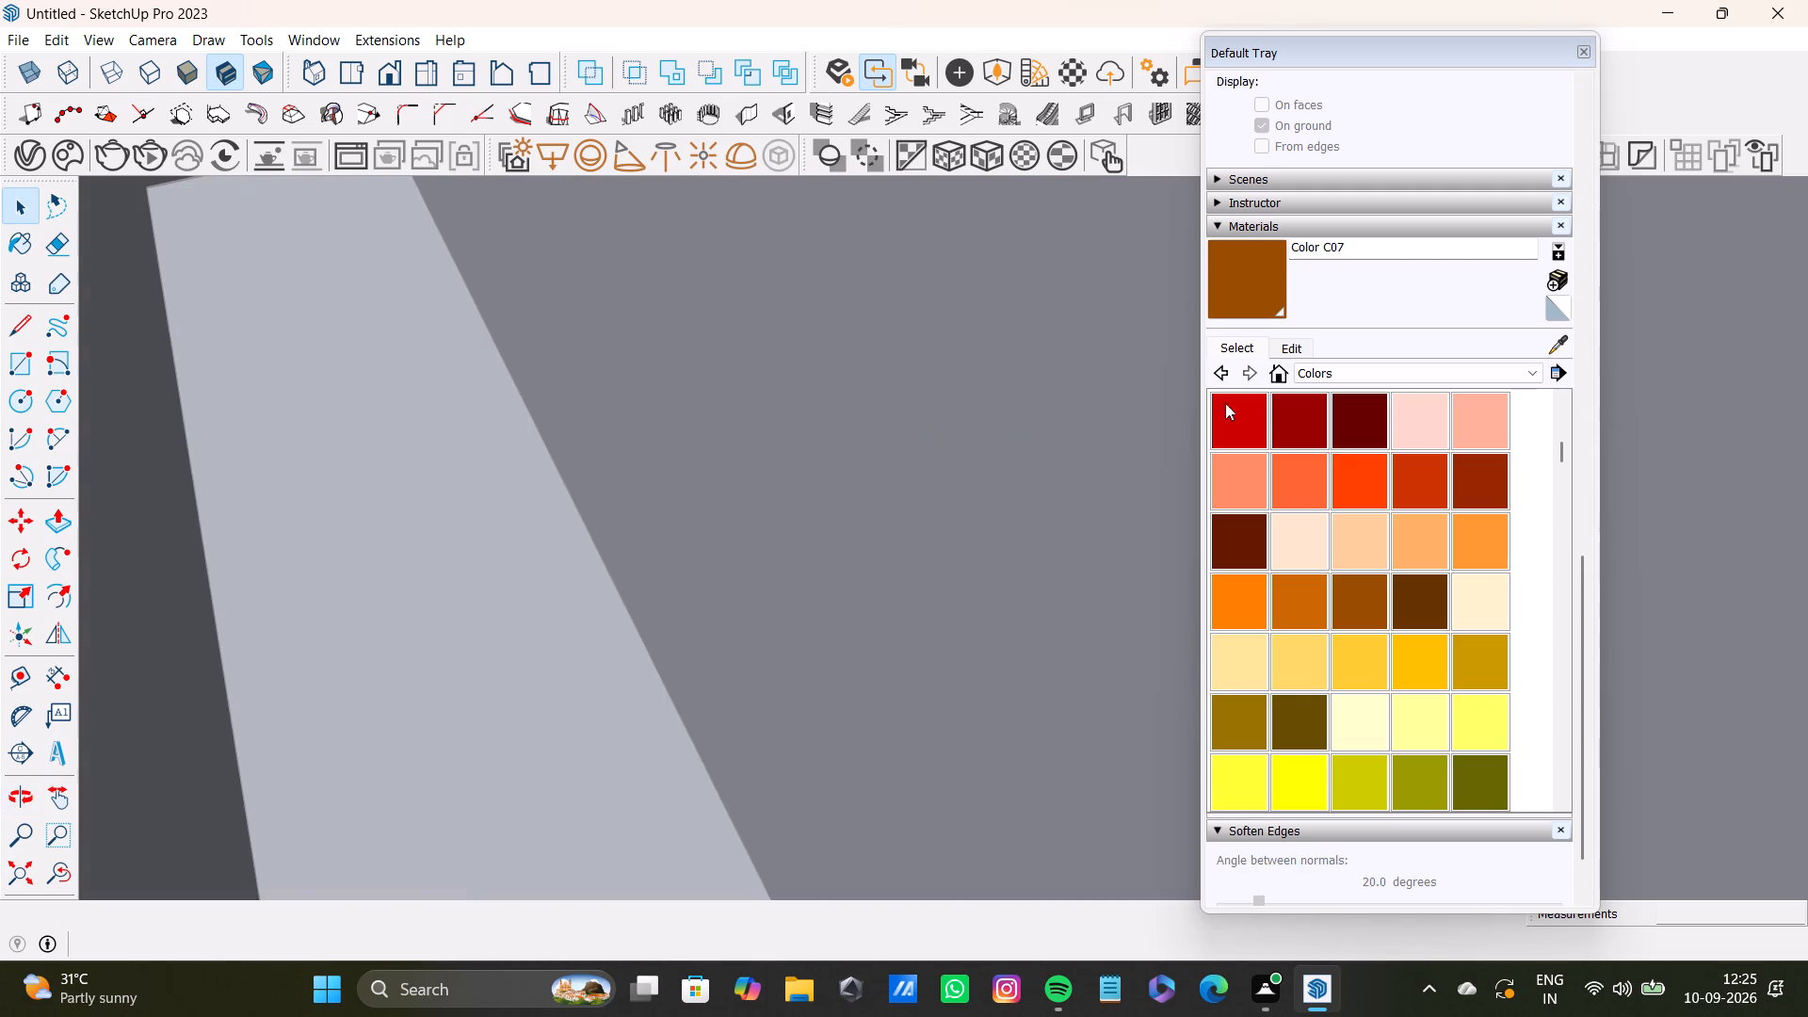
pyautogui.keyDown('shift'); pyautogui.click(1389, 381); pyautogui.keyUp('shift')
pyautogui.keyDown('shift'); pyautogui.scroll(-3, 1328, 505); pyautogui.keyUp('shift')
pyautogui.keyDown('shift'); pyautogui.click(1334, 556); pyautogui.keyUp('shift')
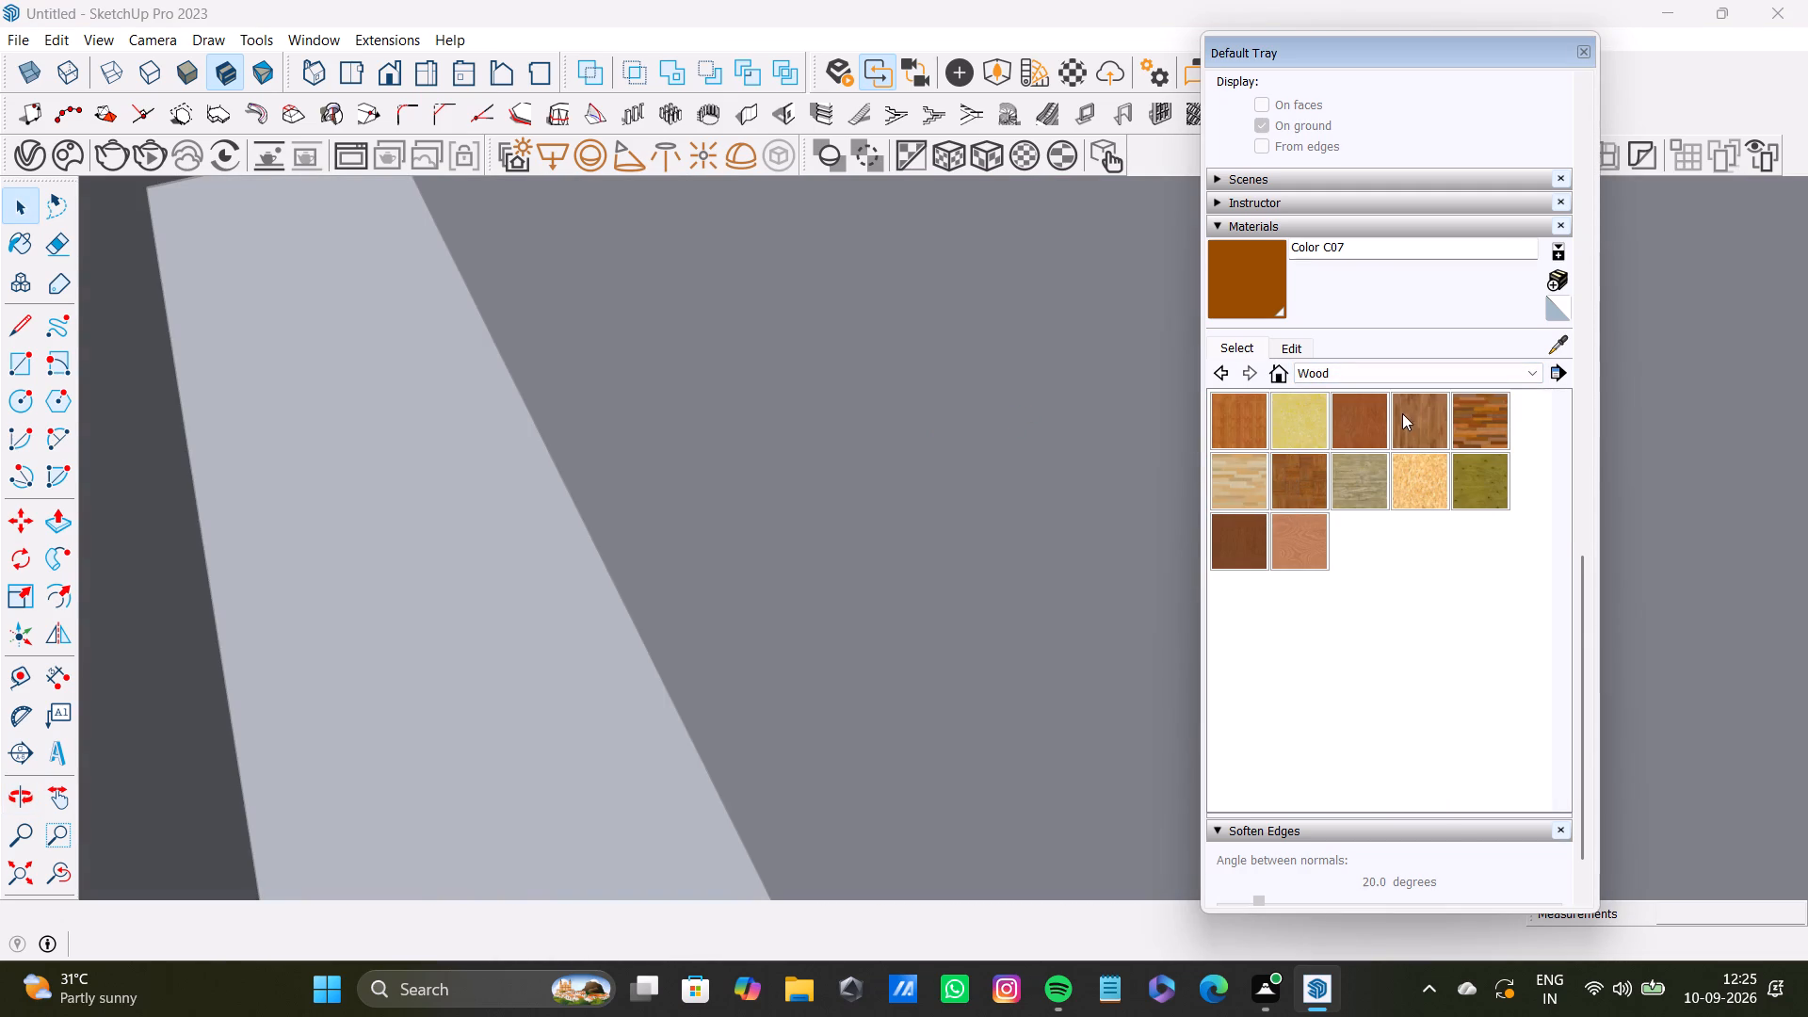
pyautogui.keyDown('shift'); pyautogui.click(1288, 549); pyautogui.keyUp('shift')
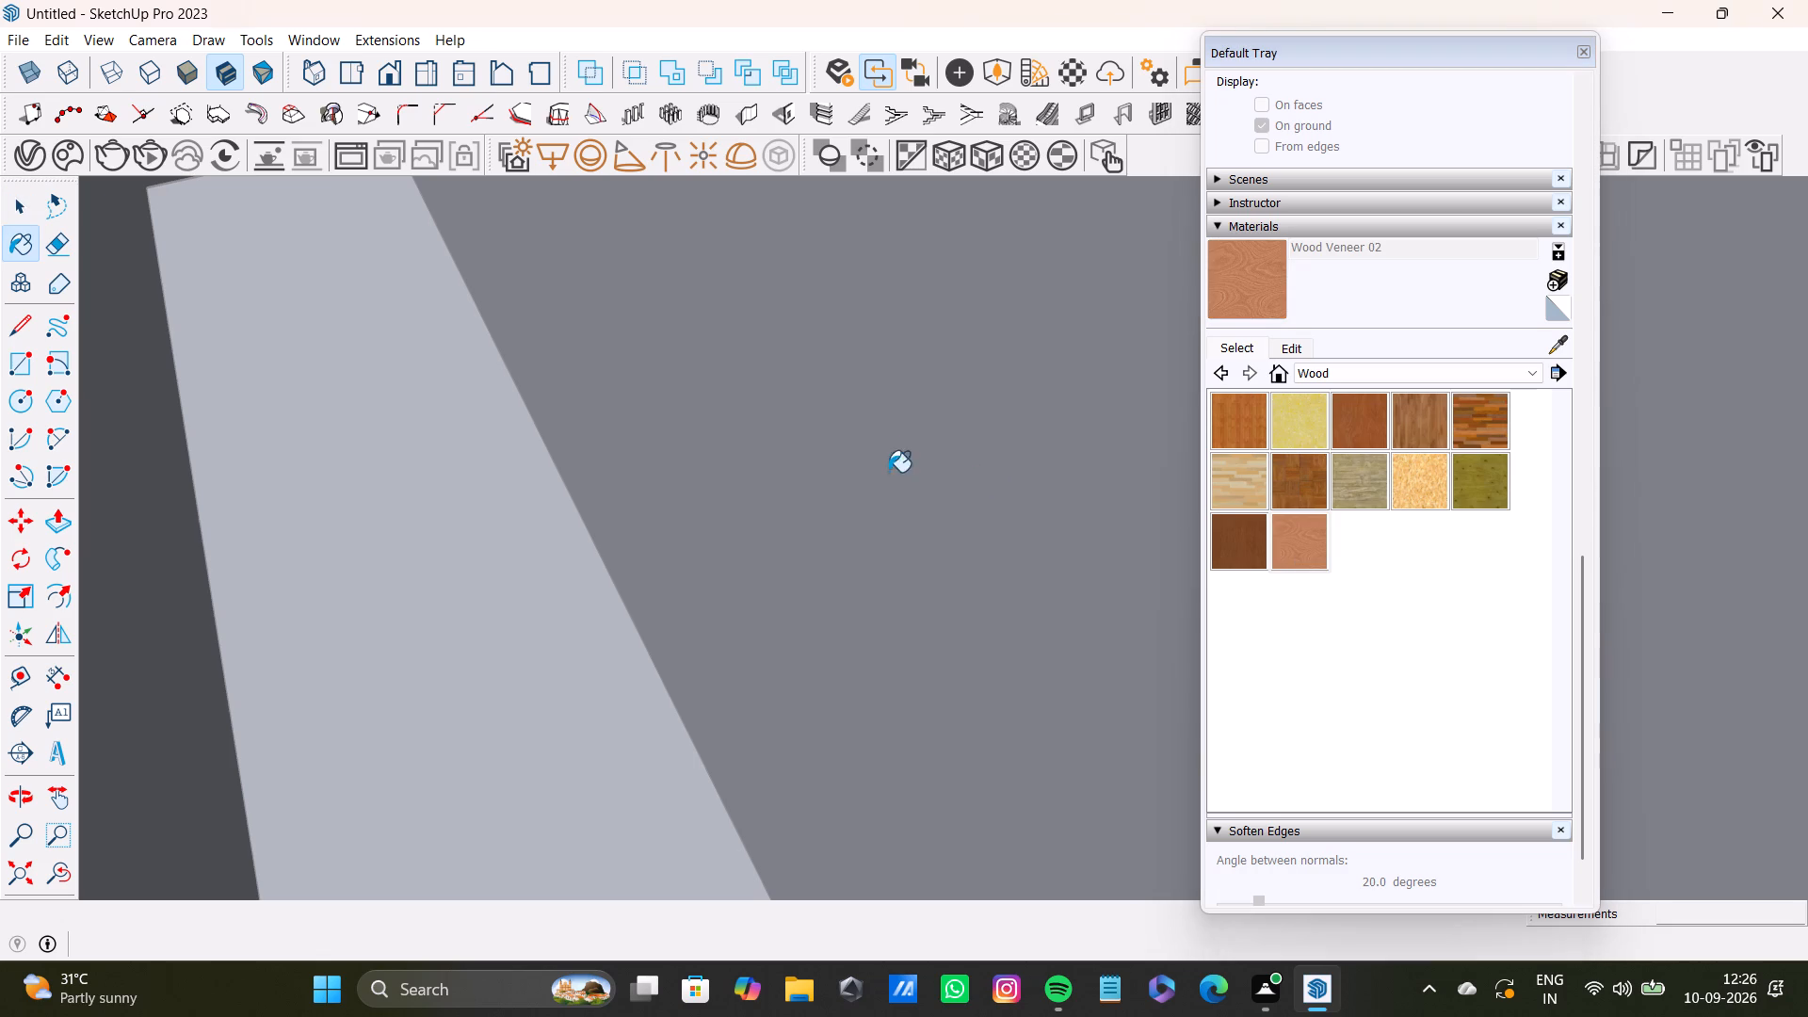
pyautogui.moveTo(936, 435); pyautogui.dragTo(601, 458, button='middle')
pyautogui.scroll(-11, 703, 429)
pyautogui.keyDown('shift'); pyautogui.moveTo(921, 486); pyautogui.dragTo(550, 444, button='middle'); pyautogui.keyUp('shift')
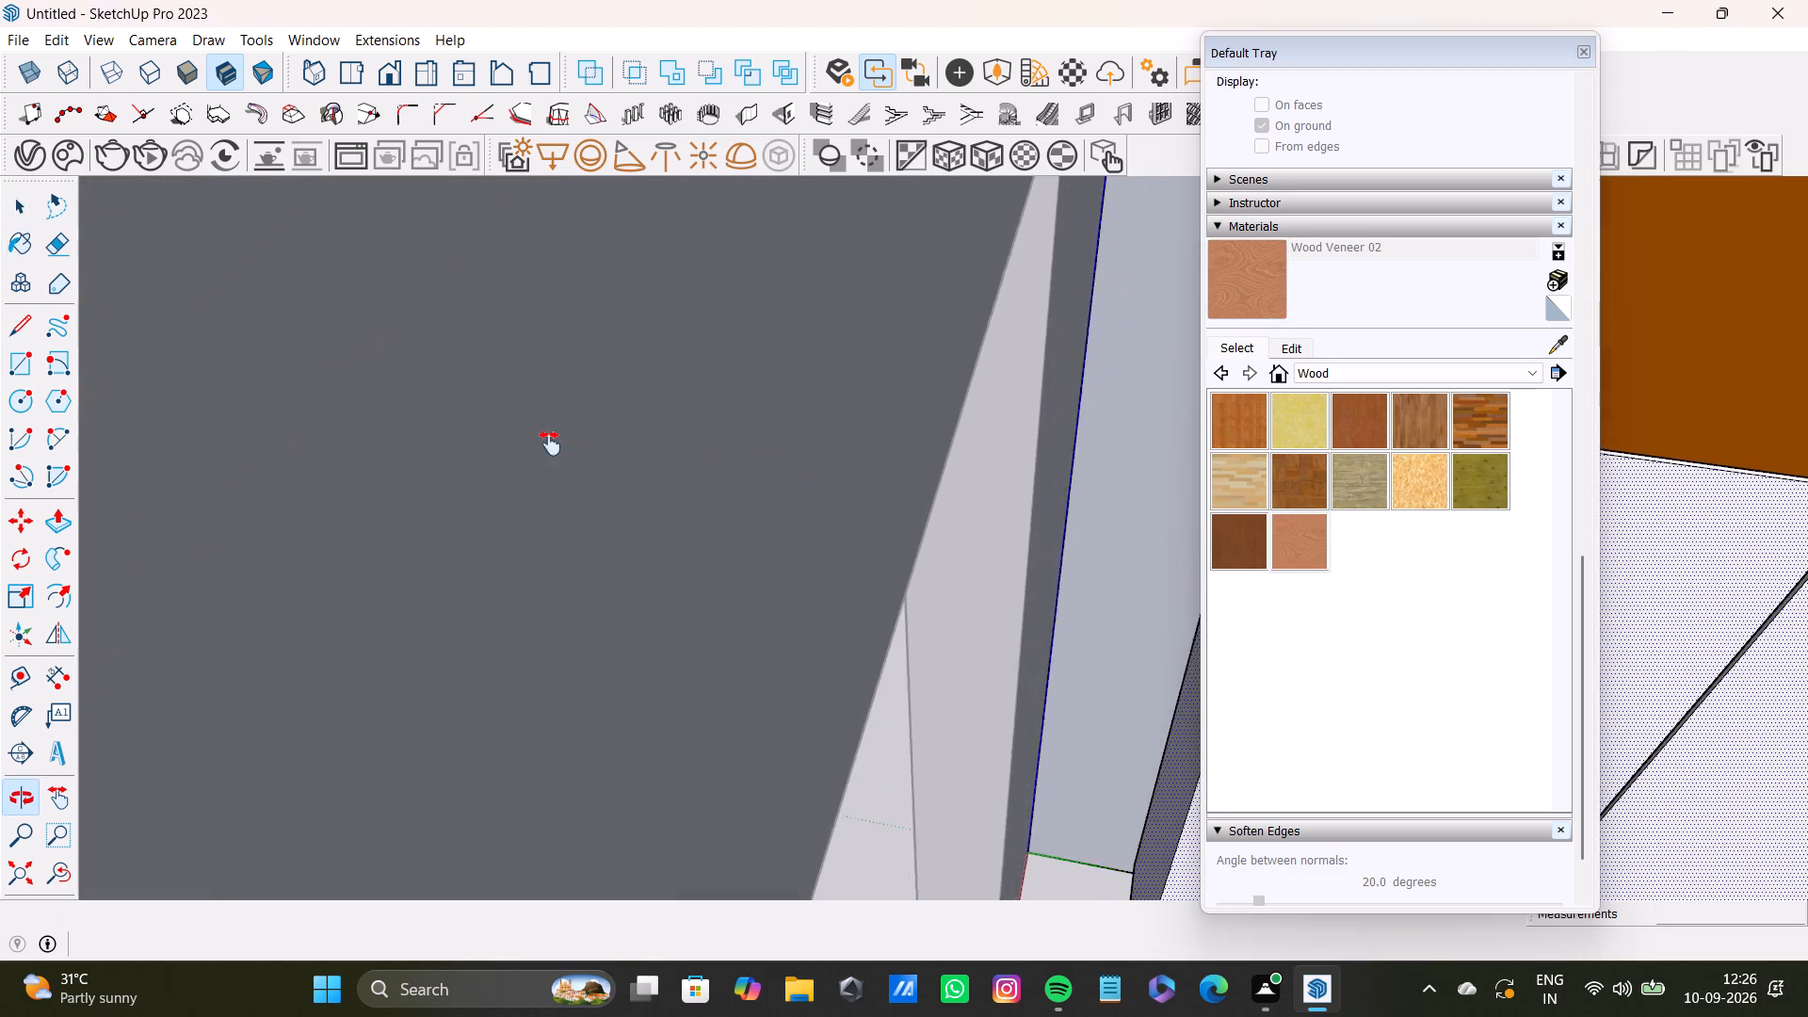
pyautogui.keyDown('shift'); pyautogui.moveTo(550, 444); pyautogui.dragTo(549, 444, button='middle'); pyautogui.keyUp('shift')
pyautogui.scroll(-3, 1215, 500)
pyautogui.keyDown('shift'); pyautogui.moveTo(967, 418); pyautogui.dragTo(307, 394, button='middle'); pyautogui.keyUp('shift')
pyautogui.scroll(-3, 1049, 371)
pyautogui.keyDown('shift'); pyautogui.moveTo(1031, 392); pyautogui.dragTo(573, 325, button='middle'); pyautogui.keyUp('shift')
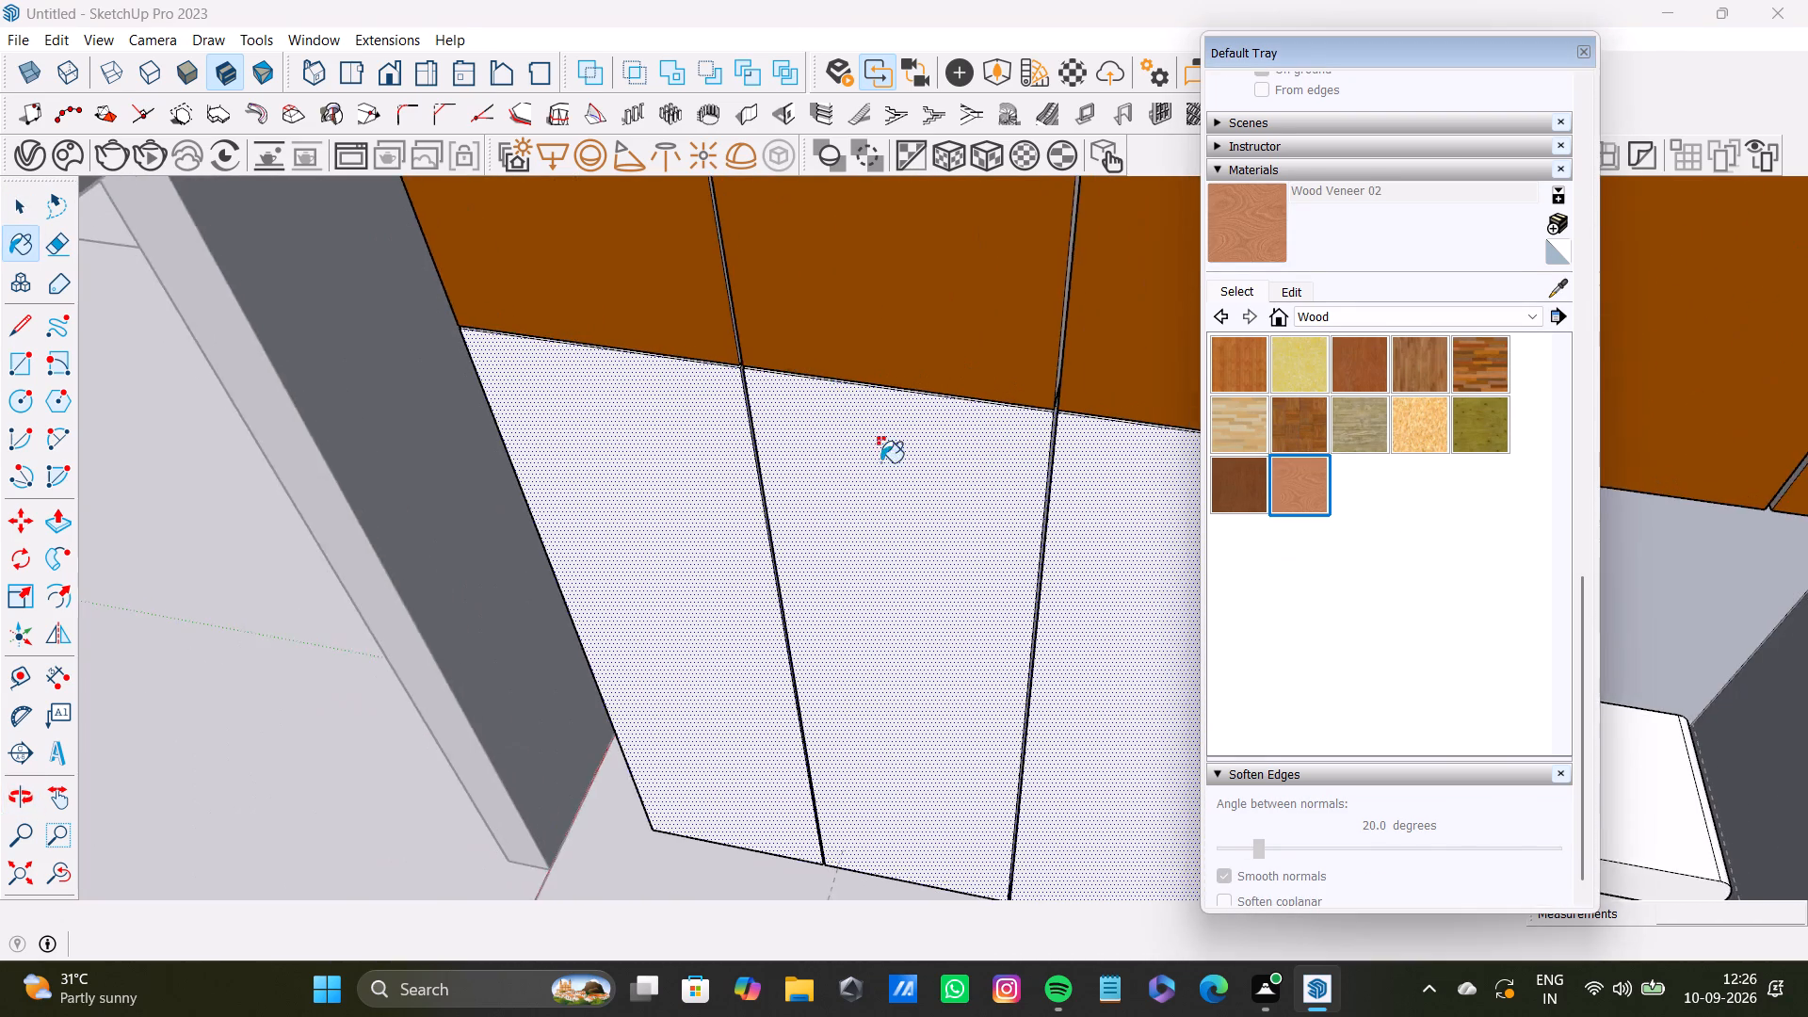
pyautogui.scroll(-3, 880, 460)
pyautogui.moveTo(880, 475); pyautogui.dragTo(966, 463, button='middle')
pyautogui.scroll(2, 718, 473)
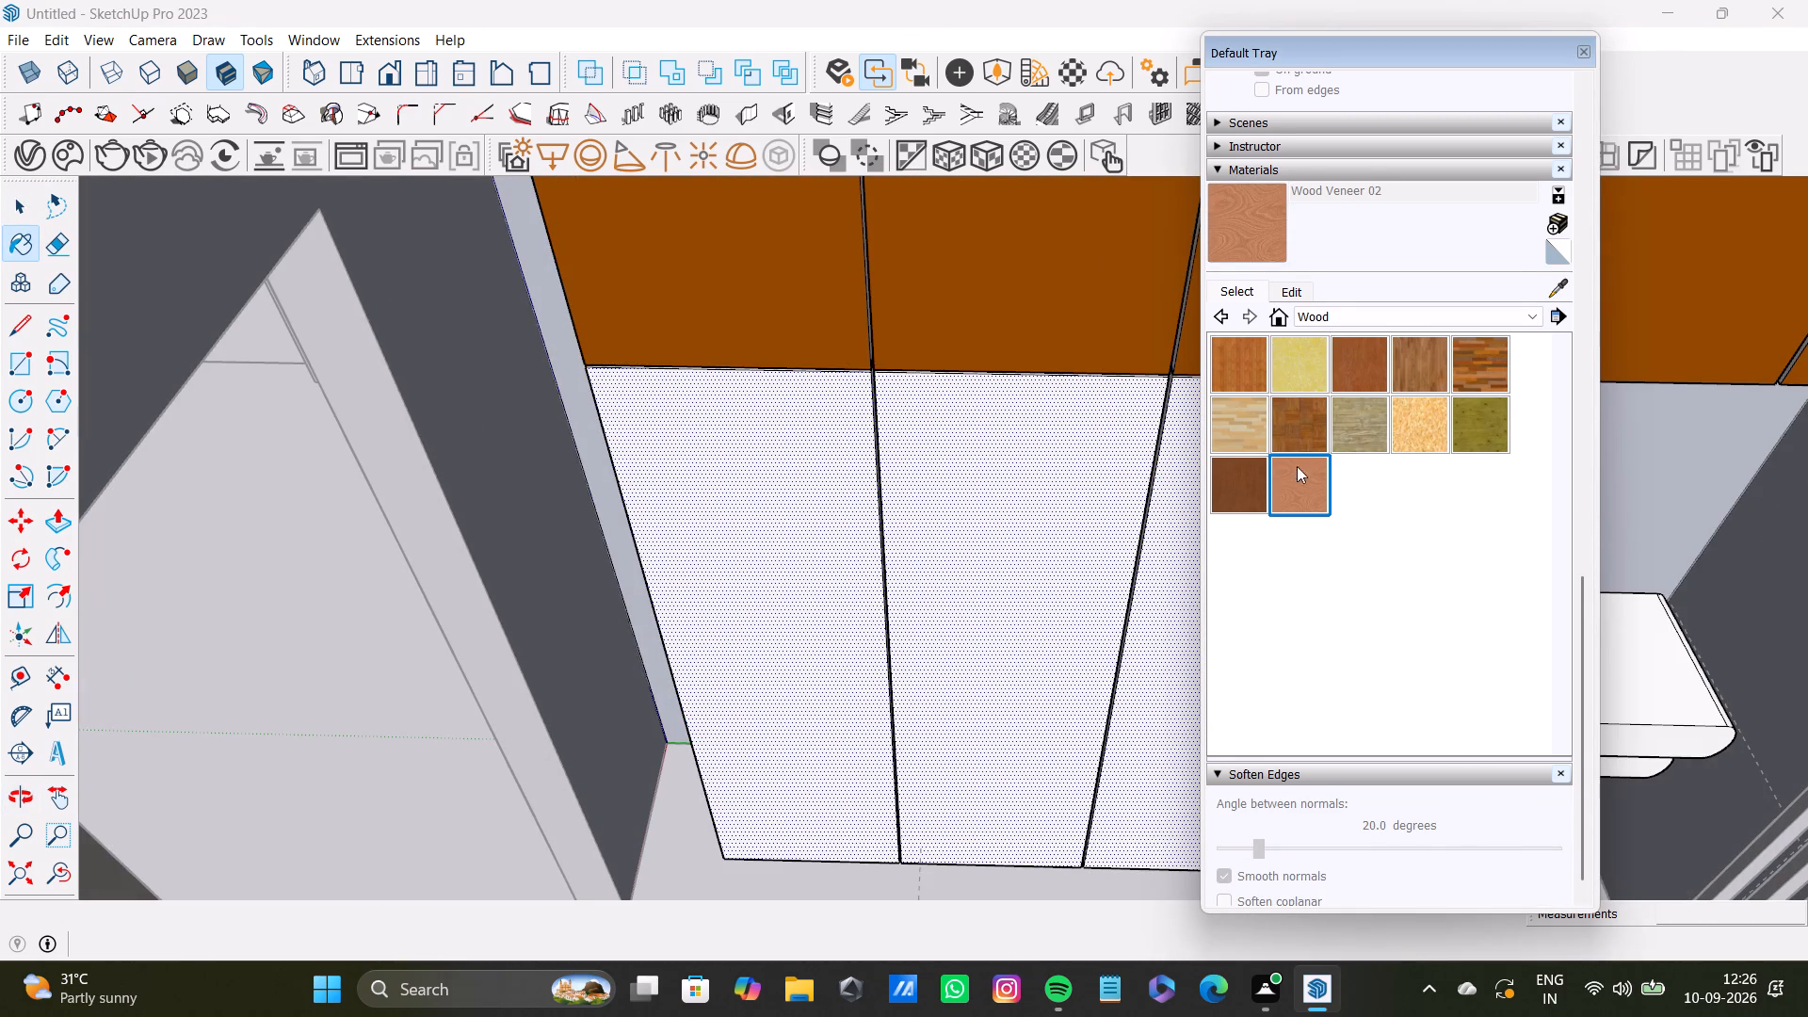
pyautogui.click(823, 528)
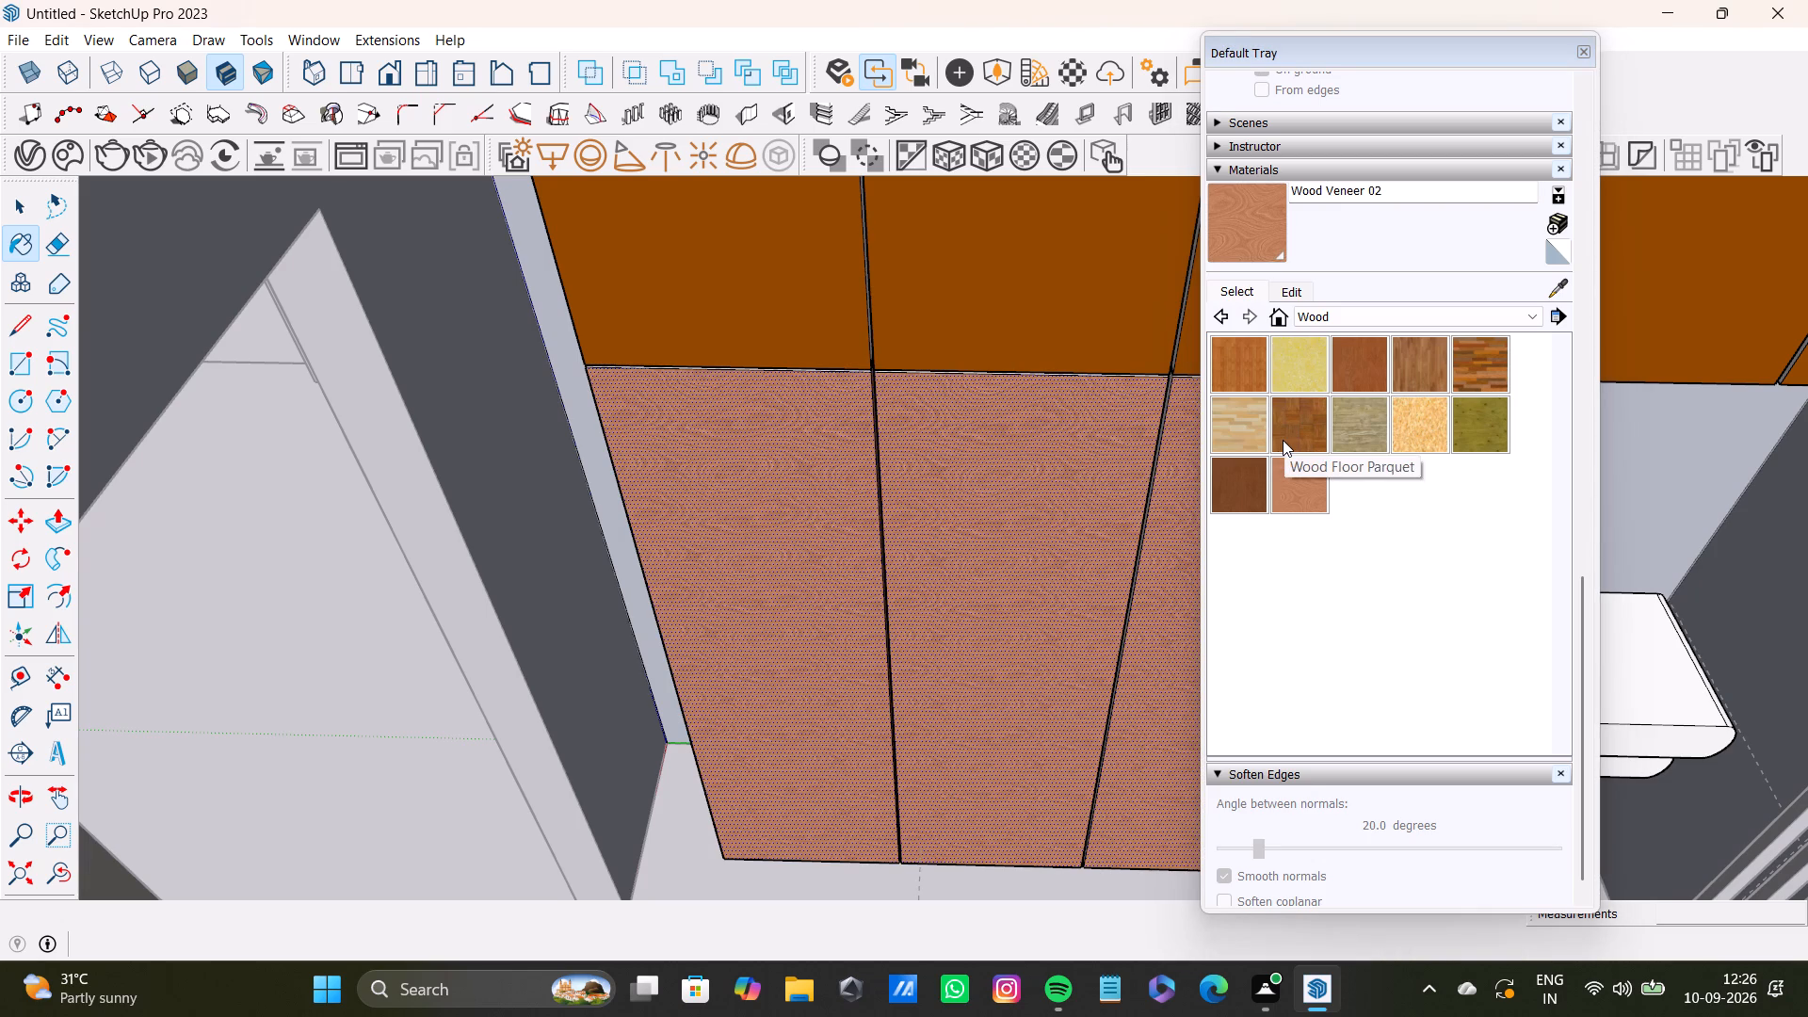
# Paint the narrow top strips of the three lower wardrobe units, just beneath the upper units, with Wood Veneer 02.
pyautogui.press('space')
pyautogui.scroll(20, 942, 400)
pyautogui.scroll(4, 942, 400)
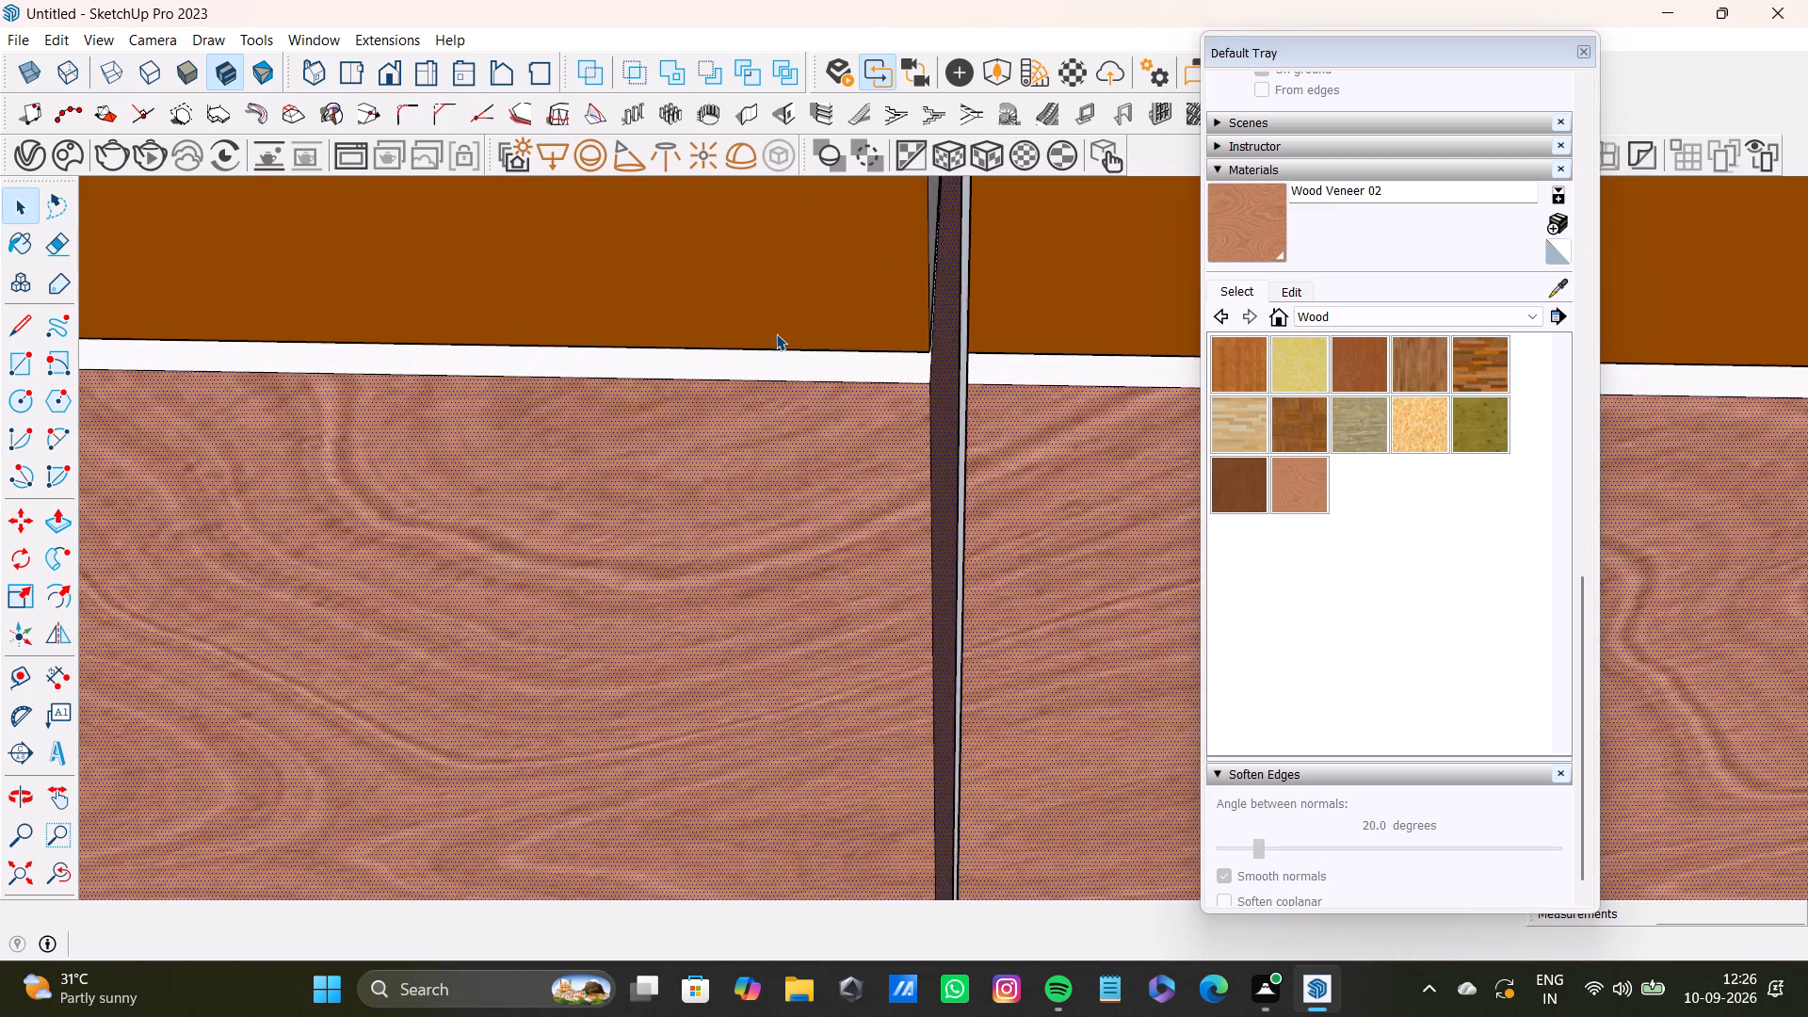
pyautogui.scroll(4, 776, 333)
pyautogui.keyDown('shift'); pyautogui.click(912, 371); pyautogui.keyUp('shift')
pyautogui.keyDown('shift'); pyautogui.click(1058, 368); pyautogui.keyUp('shift')
pyautogui.keyDown('shift'); pyautogui.scroll(-5, 1050, 373); pyautogui.keyUp('shift')
pyautogui.keyDown('shift'); pyautogui.moveTo(991, 401); pyautogui.dragTo(319, 403, button='middle'); pyautogui.keyUp('shift')
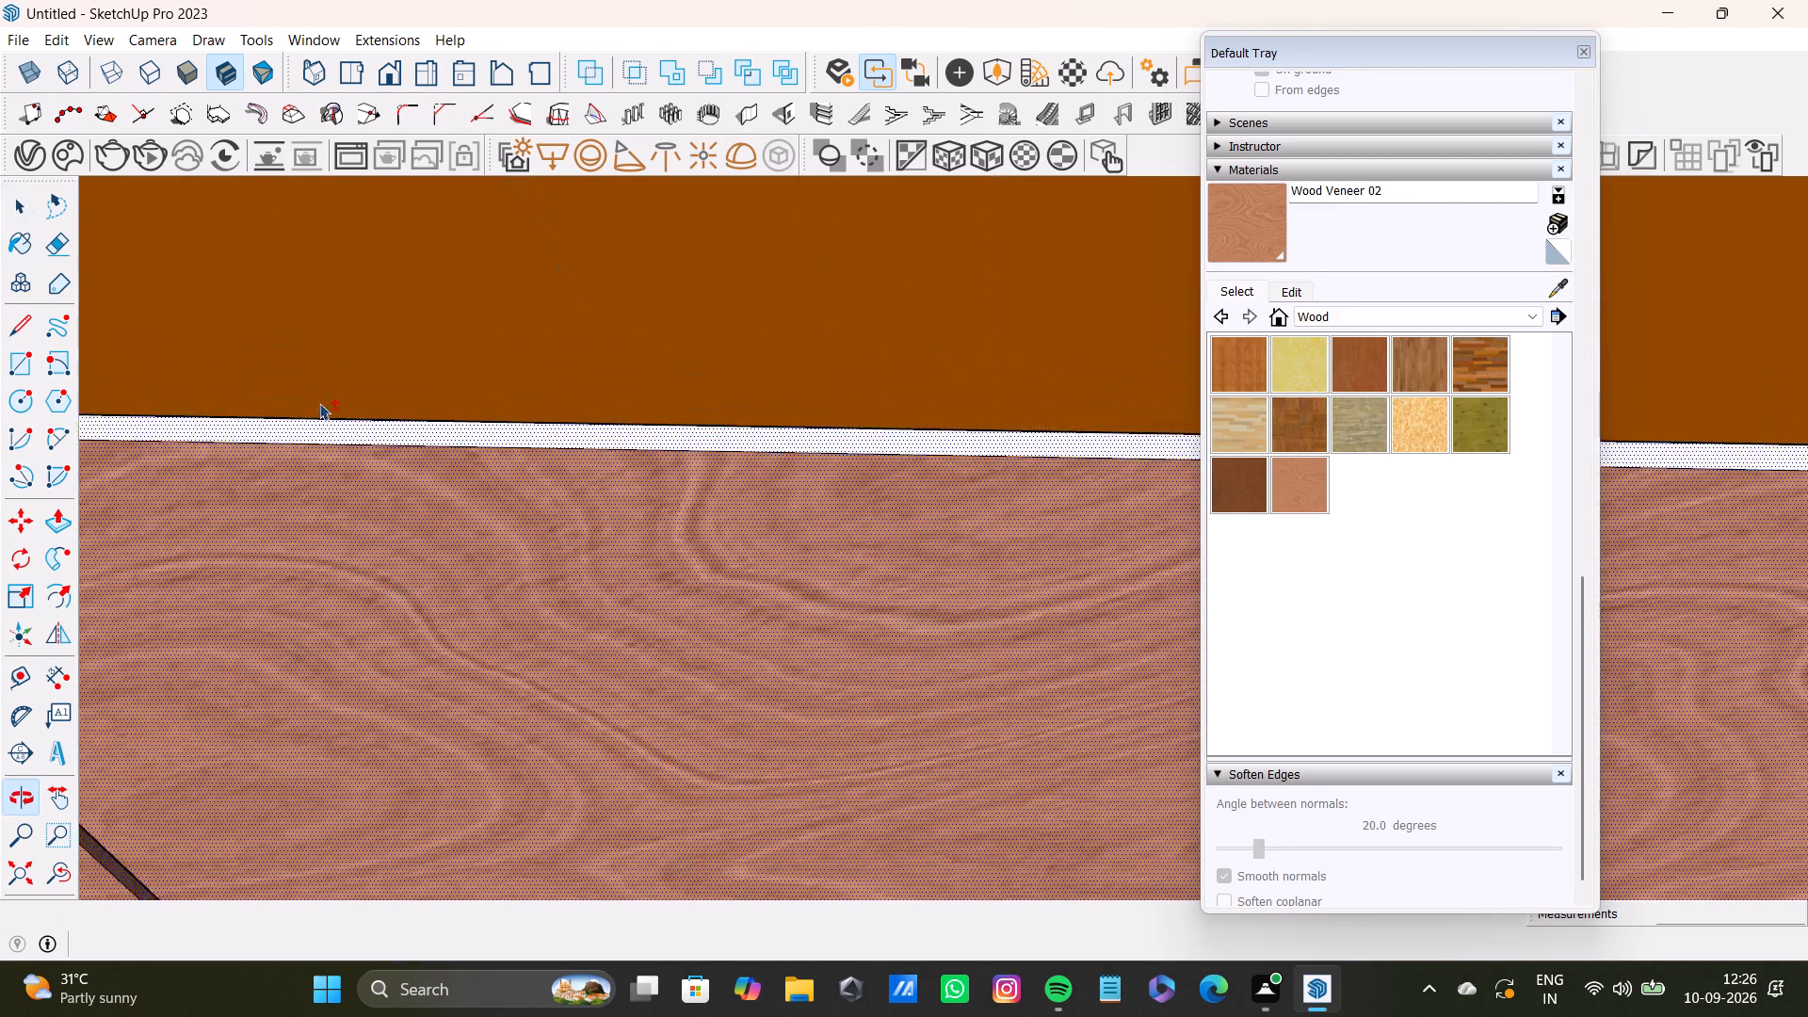
pyautogui.keyDown('shift'); pyautogui.moveTo(319, 403); pyautogui.dragTo(313, 418, button='middle'); pyautogui.keyUp('shift')
pyautogui.keyDown('shift'); pyautogui.scroll(-17, 591, 360); pyautogui.keyUp('shift')
pyautogui.keyDown('shift'); pyautogui.moveTo(987, 410); pyautogui.dragTo(478, 417, button='middle'); pyautogui.keyUp('shift')
pyautogui.keyDown('shift'); pyautogui.scroll(7, 866, 400); pyautogui.keyUp('shift')
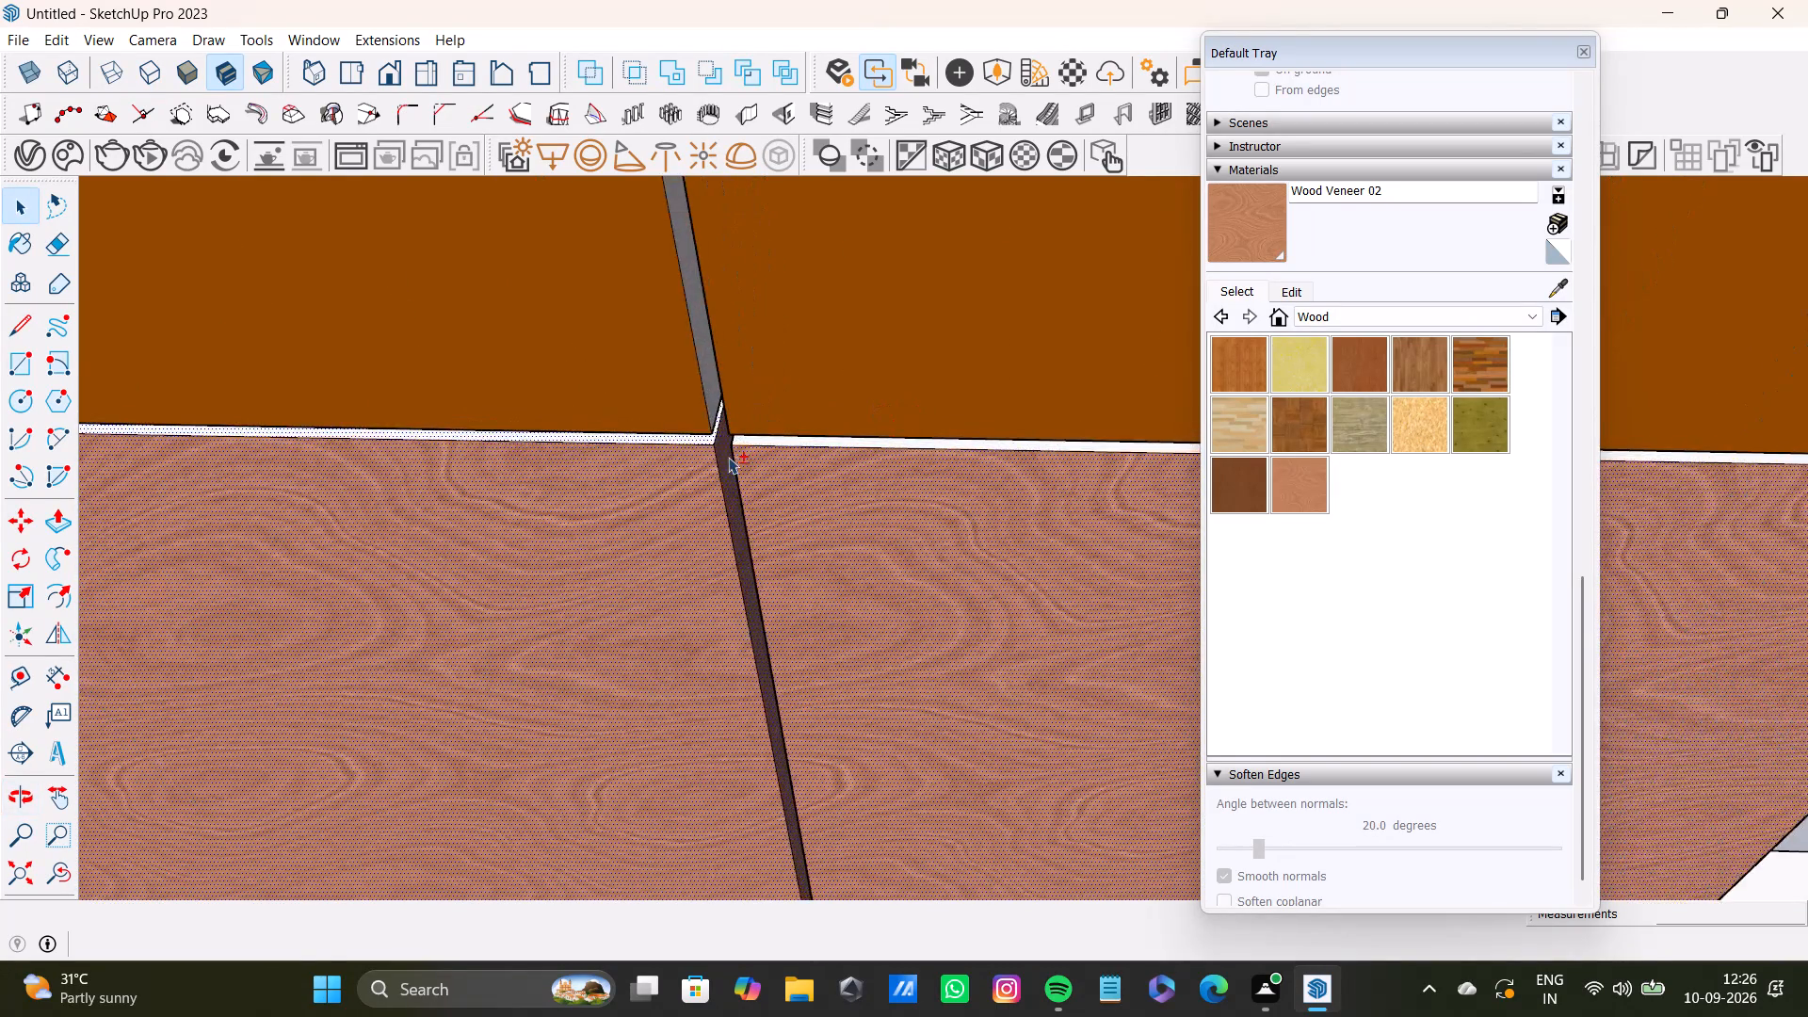
pyautogui.keyDown('shift'); pyautogui.scroll(12, 728, 457); pyautogui.keyUp('shift')
pyautogui.keyDown('shift'); pyautogui.click(782, 439); pyautogui.keyUp('shift')
pyautogui.keyDown('shift'); pyautogui.scroll(-12, 782, 439); pyautogui.keyUp('shift')
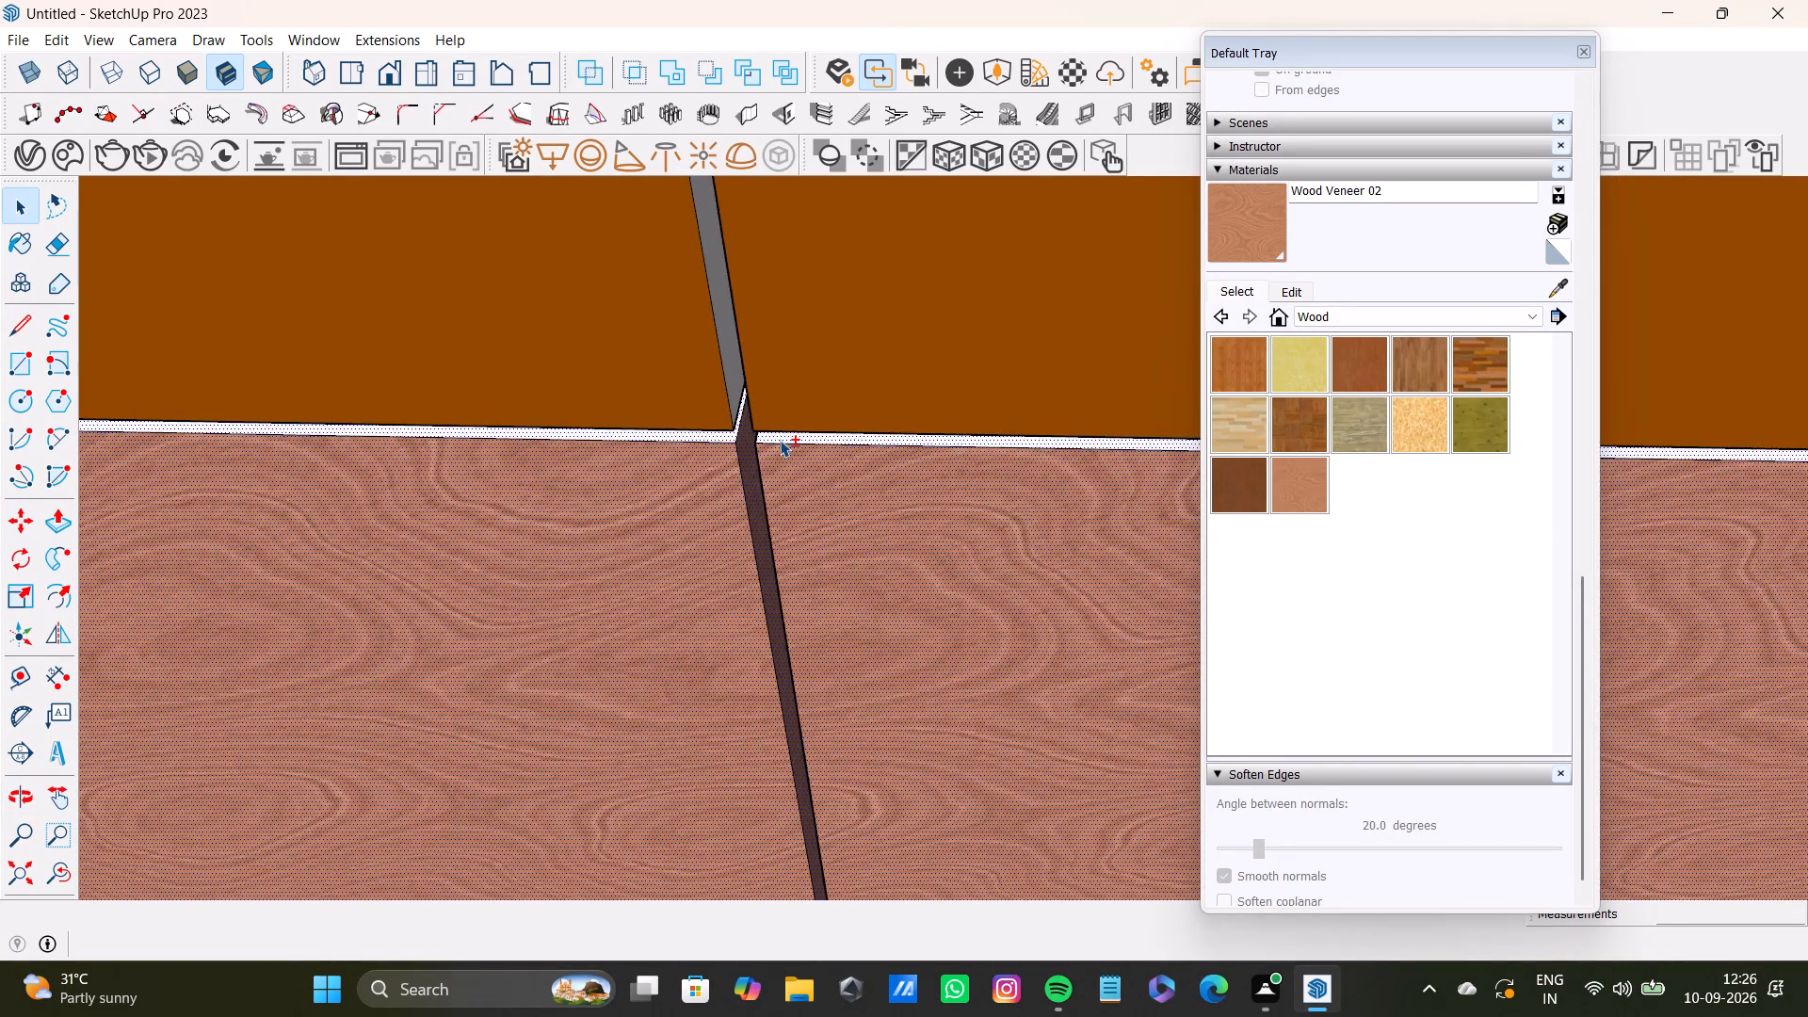
pyautogui.keyDown('shift'); pyautogui.moveTo(850, 436); pyautogui.dragTo(318, 476, button='middle'); pyautogui.keyUp('shift')
pyautogui.keyDown('shift'); pyautogui.scroll(-15, 504, 440); pyautogui.keyUp('shift')
pyautogui.keyDown('shift'); pyautogui.moveTo(949, 542); pyautogui.dragTo(776, 570, button='middle'); pyautogui.keyUp('shift')
pyautogui.keyDown('shift'); pyautogui.click(1254, 213); pyautogui.keyUp('shift')
pyautogui.keyDown('shift'); pyautogui.scroll(12, 842, 517); pyautogui.keyUp('shift')
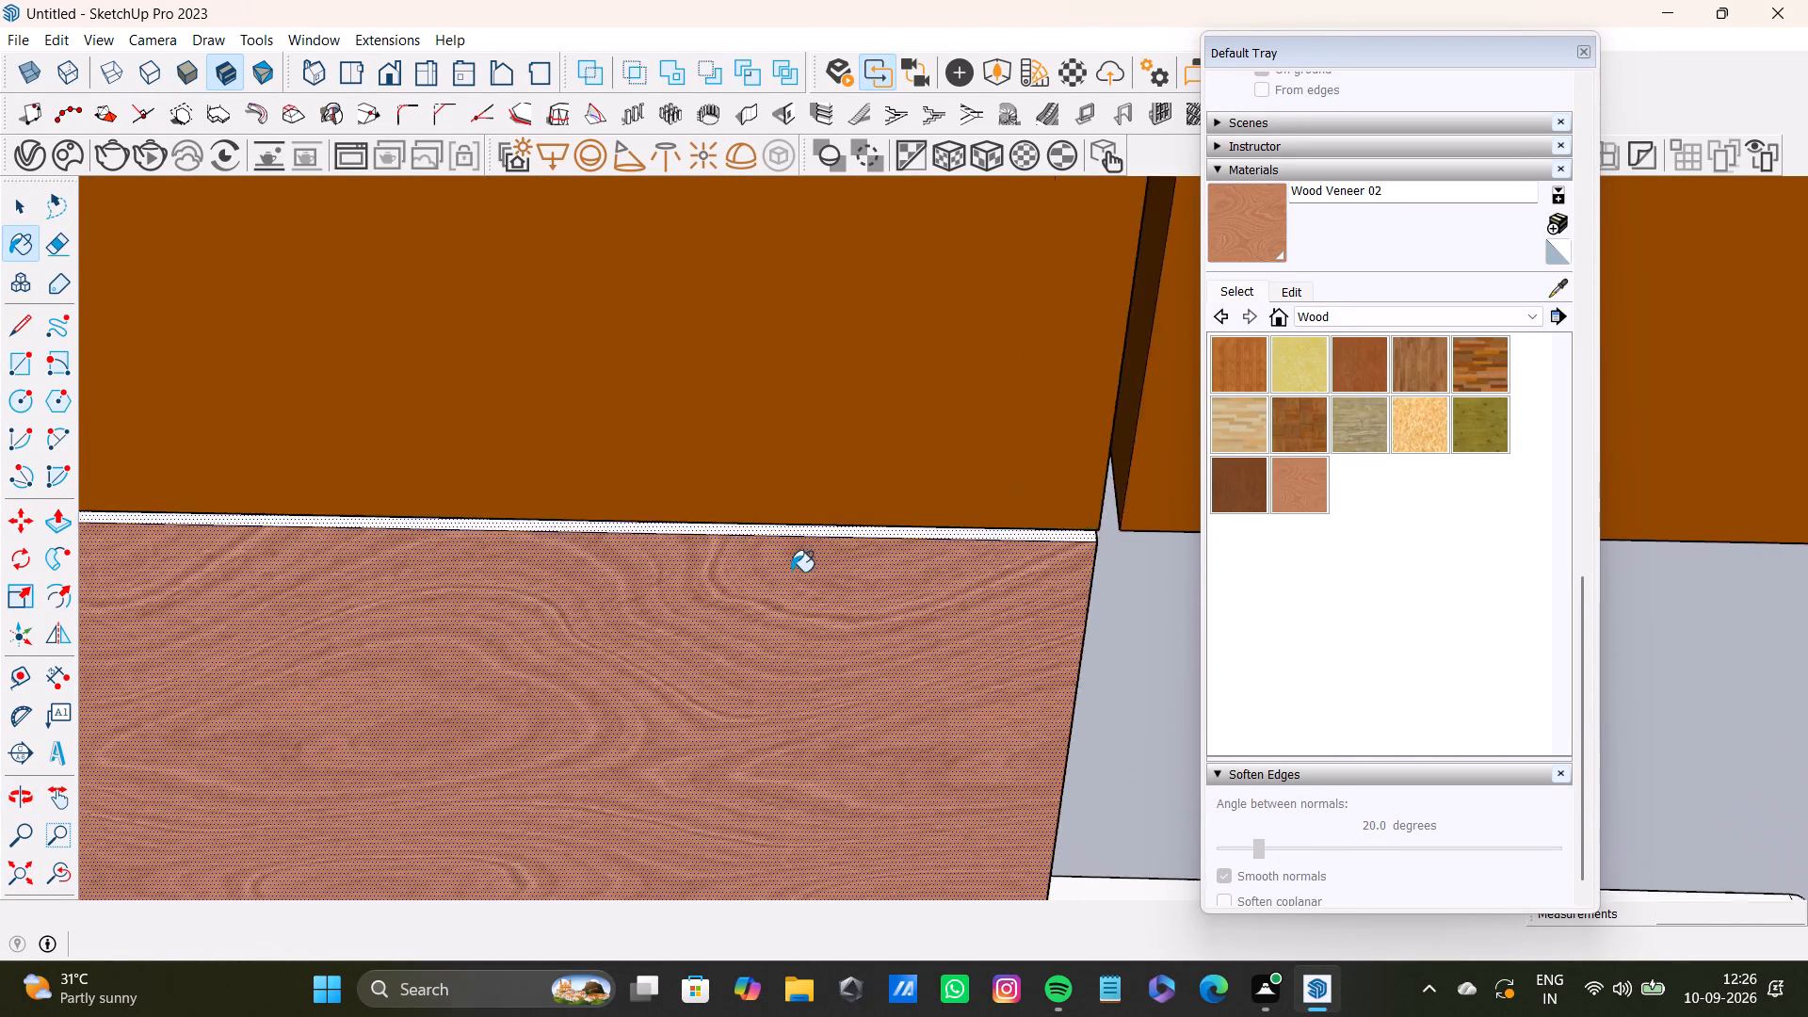
pyautogui.keyDown('shift'); pyautogui.scroll(12, 791, 572); pyautogui.keyUp('shift')
pyautogui.keyDown('shift'); pyautogui.click(958, 467); pyautogui.keyUp('shift')
pyautogui.keyDown('shift'); pyautogui.scroll(-7, 926, 508); pyautogui.keyUp('shift')
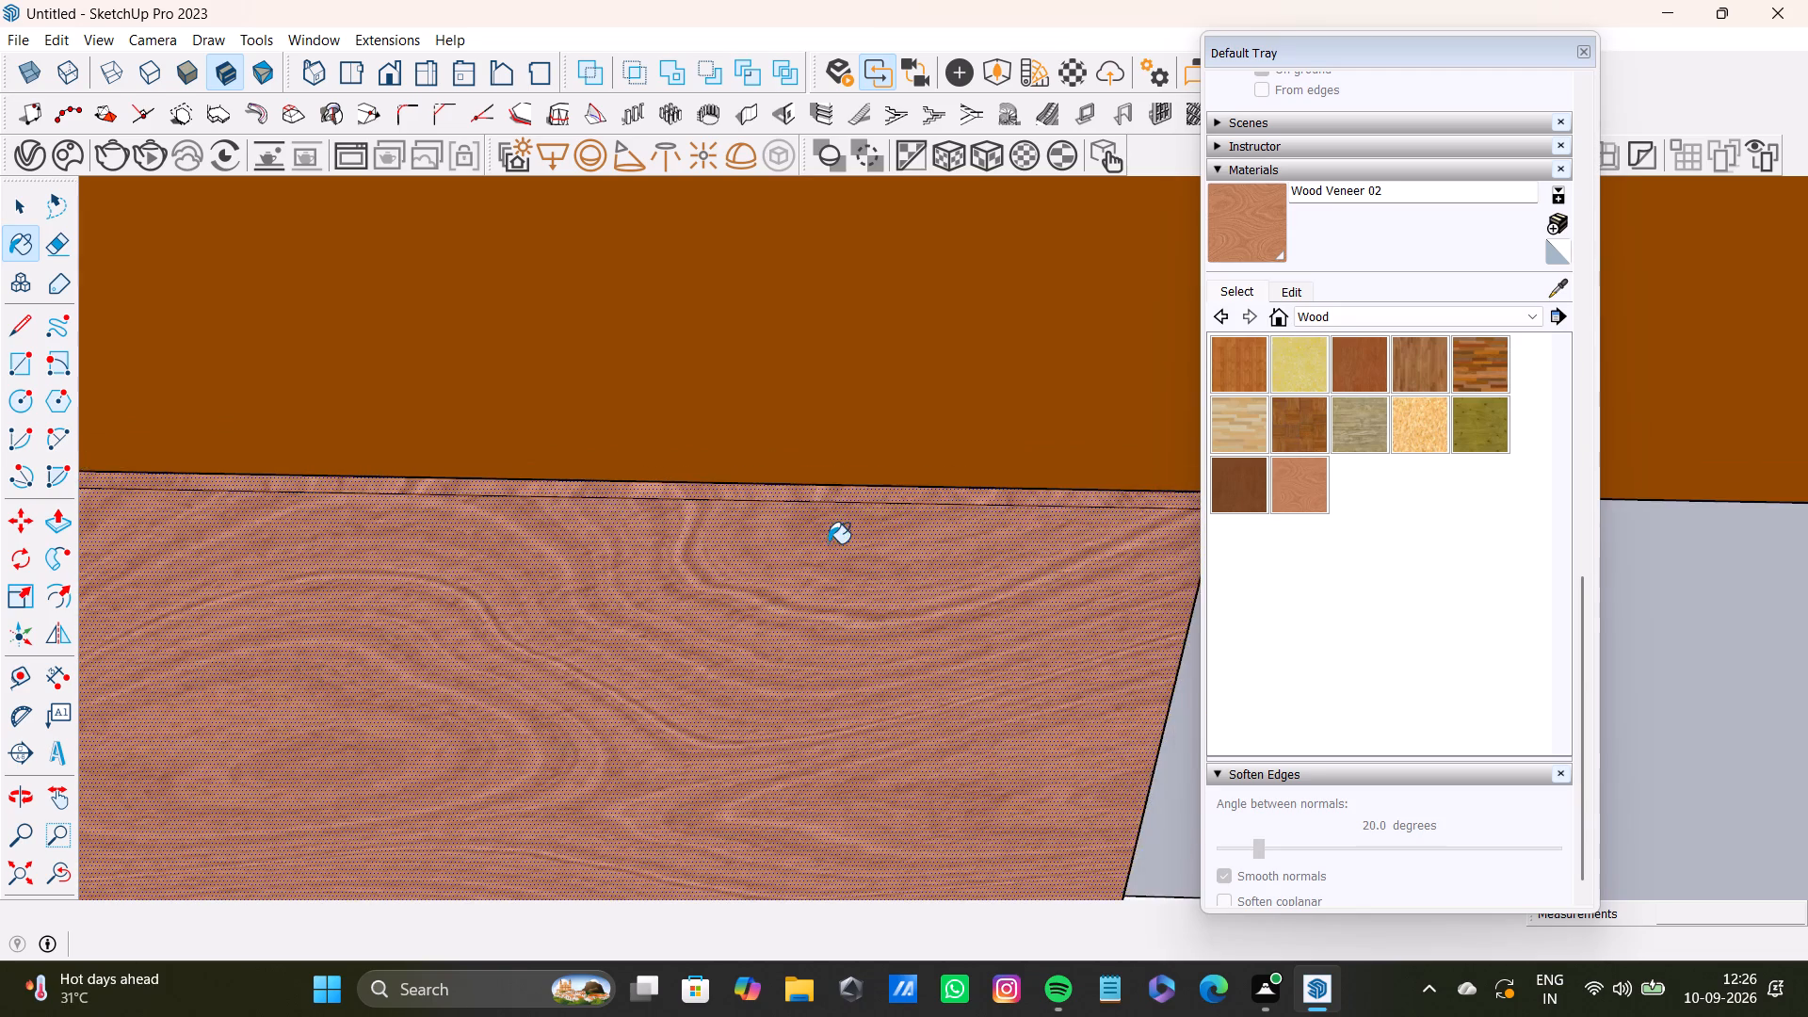
# Paint the remaining bare gap side between the first and second lower wardrobe units with Wood Veneer 02.
pyautogui.keyDown('shift'); pyautogui.scroll(-14, 828, 543); pyautogui.keyUp('shift')
pyautogui.keyDown('shift'); pyautogui.moveTo(510, 568); pyautogui.dragTo(1179, 573, button='middle'); pyautogui.keyUp('shift')
pyautogui.scroll(-5, 973, 605)
pyautogui.moveTo(796, 595); pyautogui.dragTo(873, 572, button='middle')
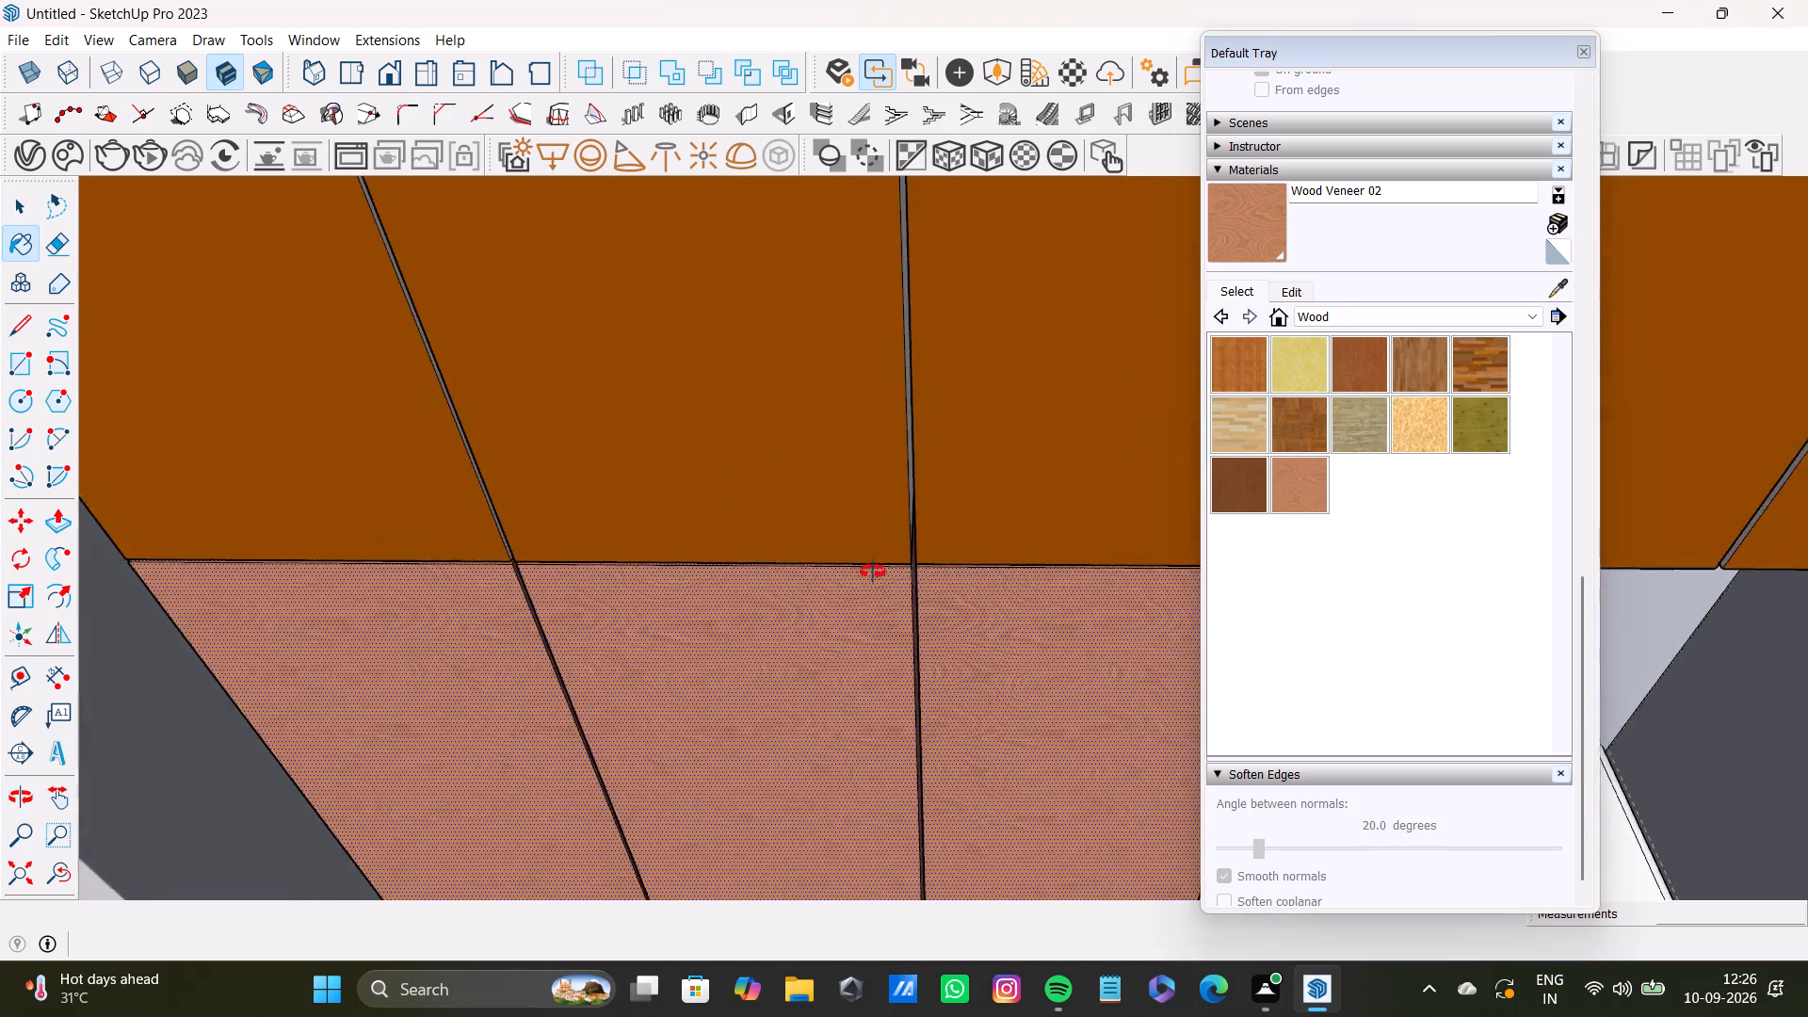
pyautogui.moveTo(873, 572); pyautogui.dragTo(1100, 539, button='middle')
pyautogui.scroll(7, 803, 555)
pyautogui.moveTo(650, 595); pyautogui.dragTo(686, 346, button='middle')
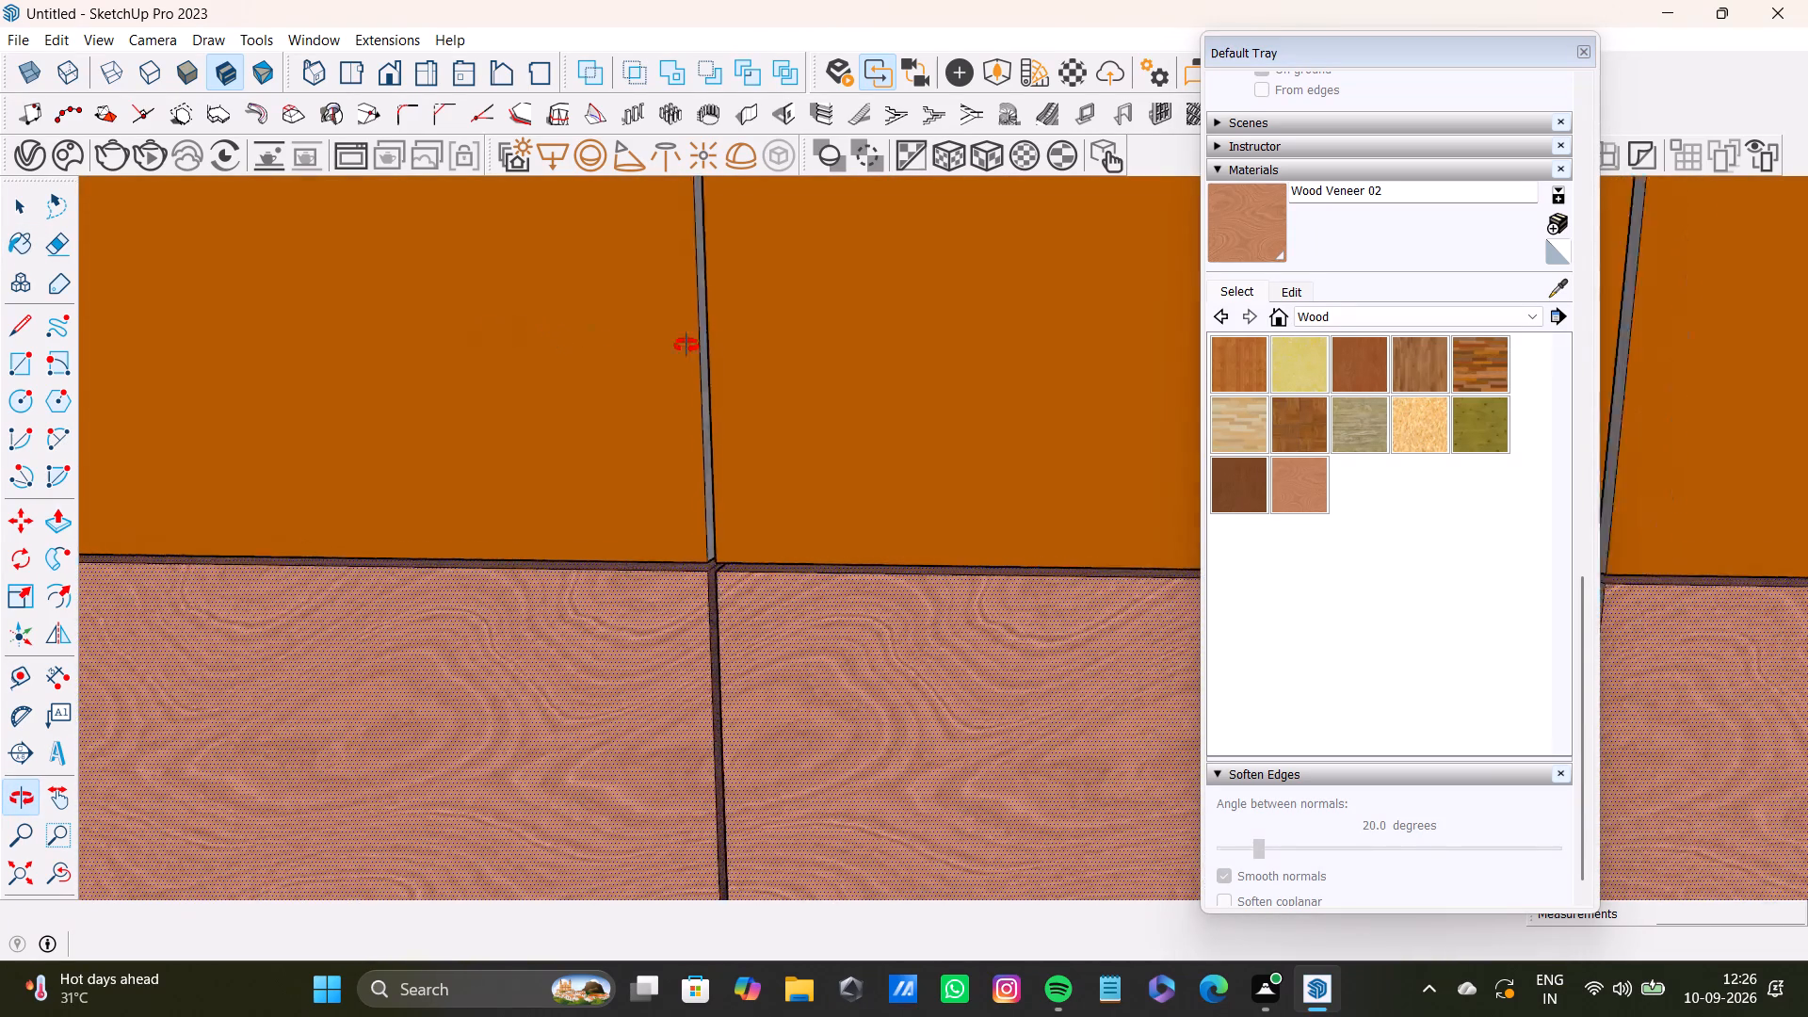
pyautogui.moveTo(686, 346); pyautogui.dragTo(745, 507, button='middle')
pyautogui.scroll(-1, 732, 508)
pyautogui.scroll(12, 729, 508)
pyautogui.scroll(3, 718, 603)
pyautogui.press('space')
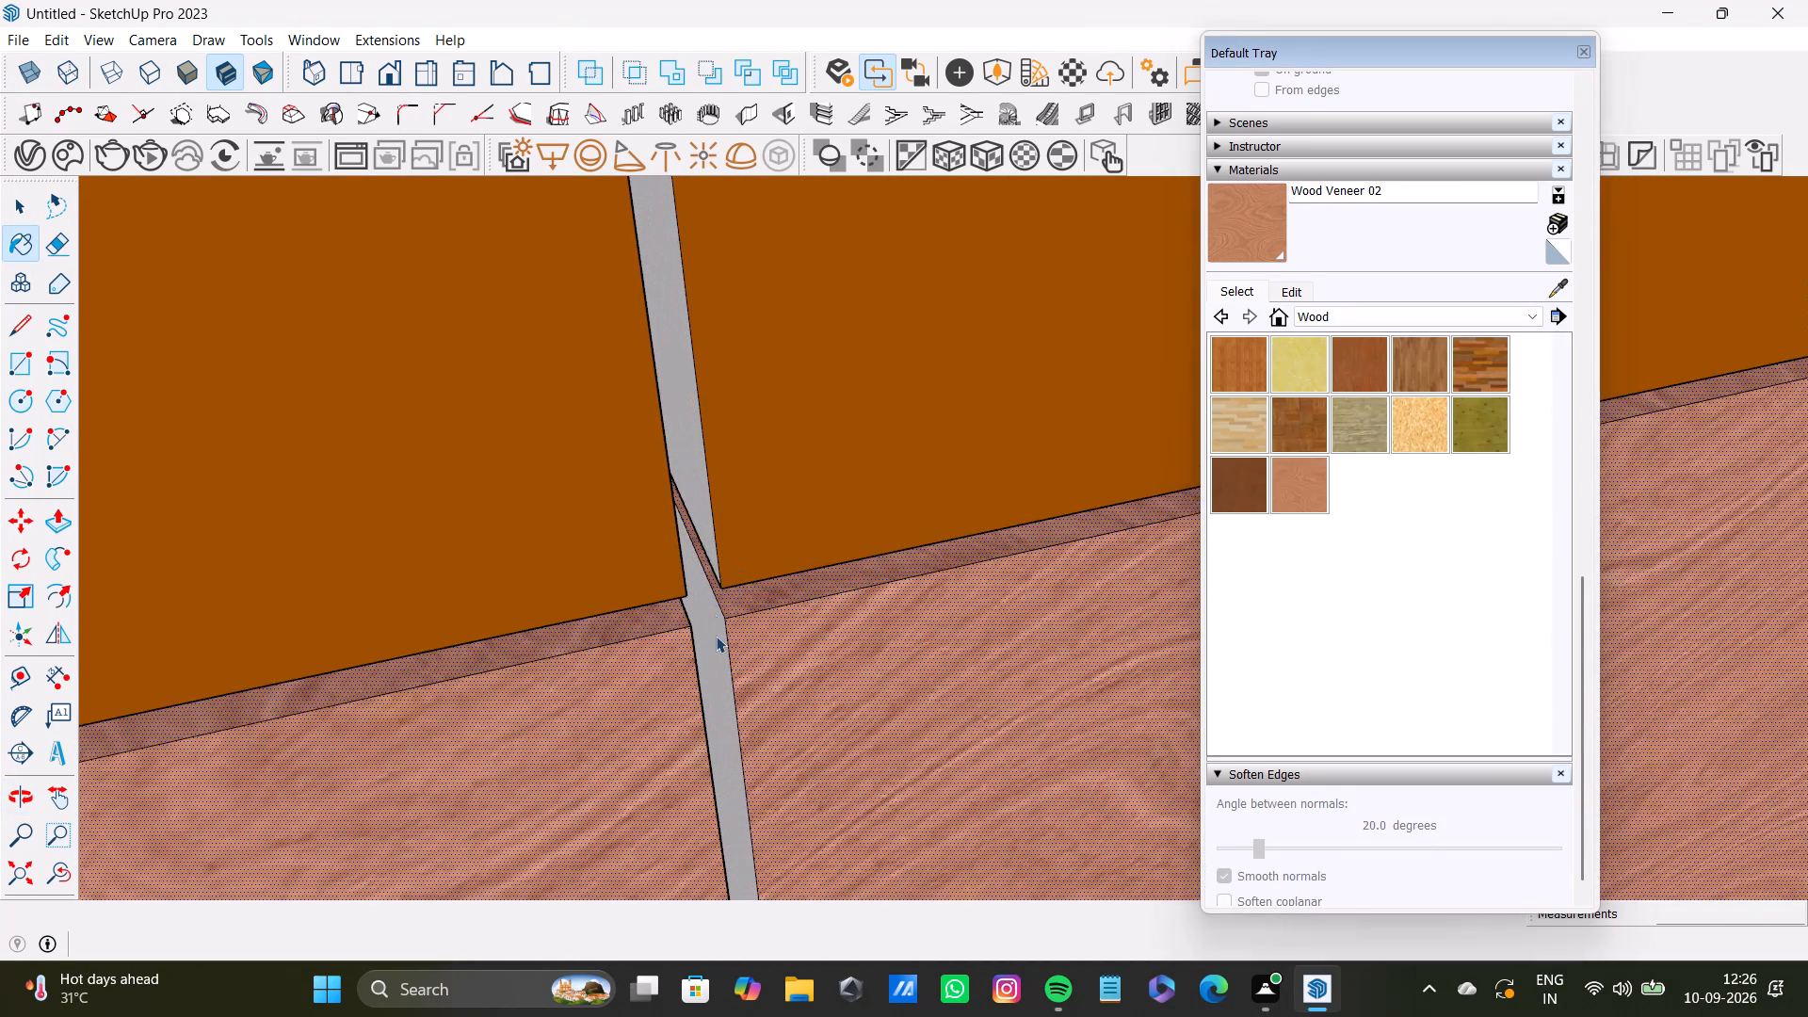
pyautogui.click(716, 636)
pyautogui.keyDown('shift'); pyautogui.click(723, 640); pyautogui.keyUp('shift')
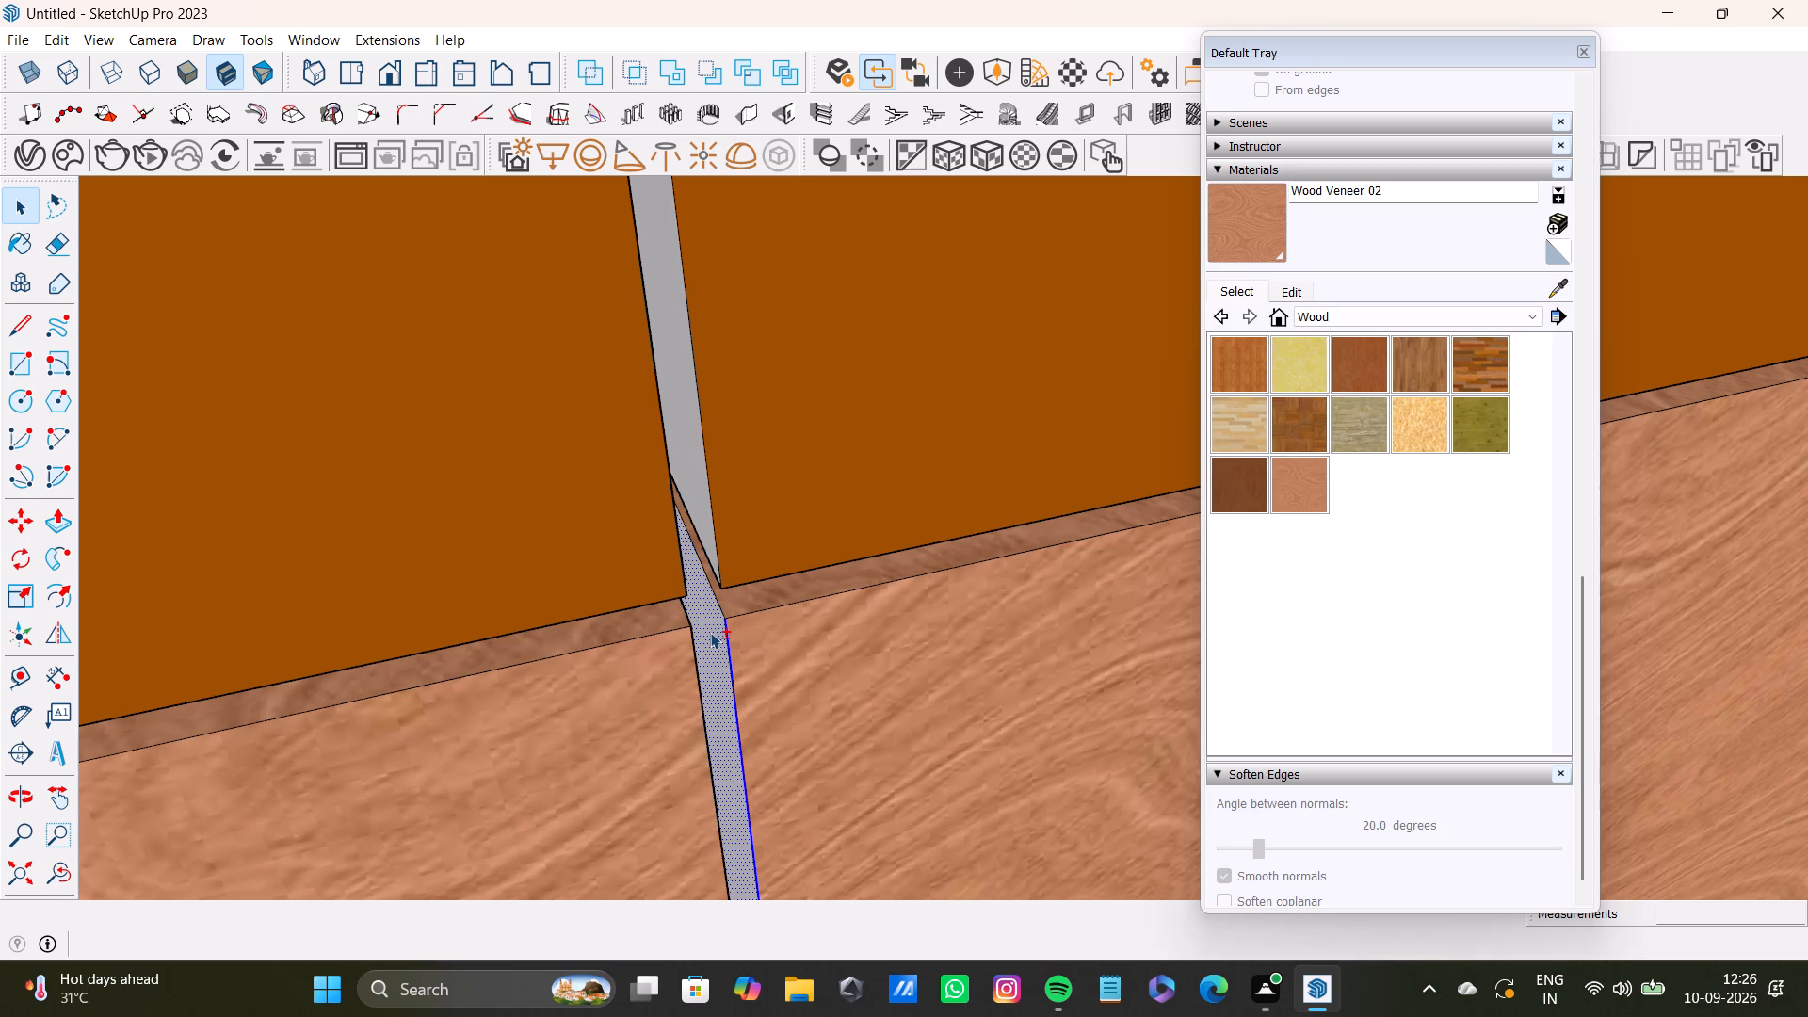
pyautogui.keyDown('shift'); pyautogui.click(1238, 210); pyautogui.keyUp('shift')
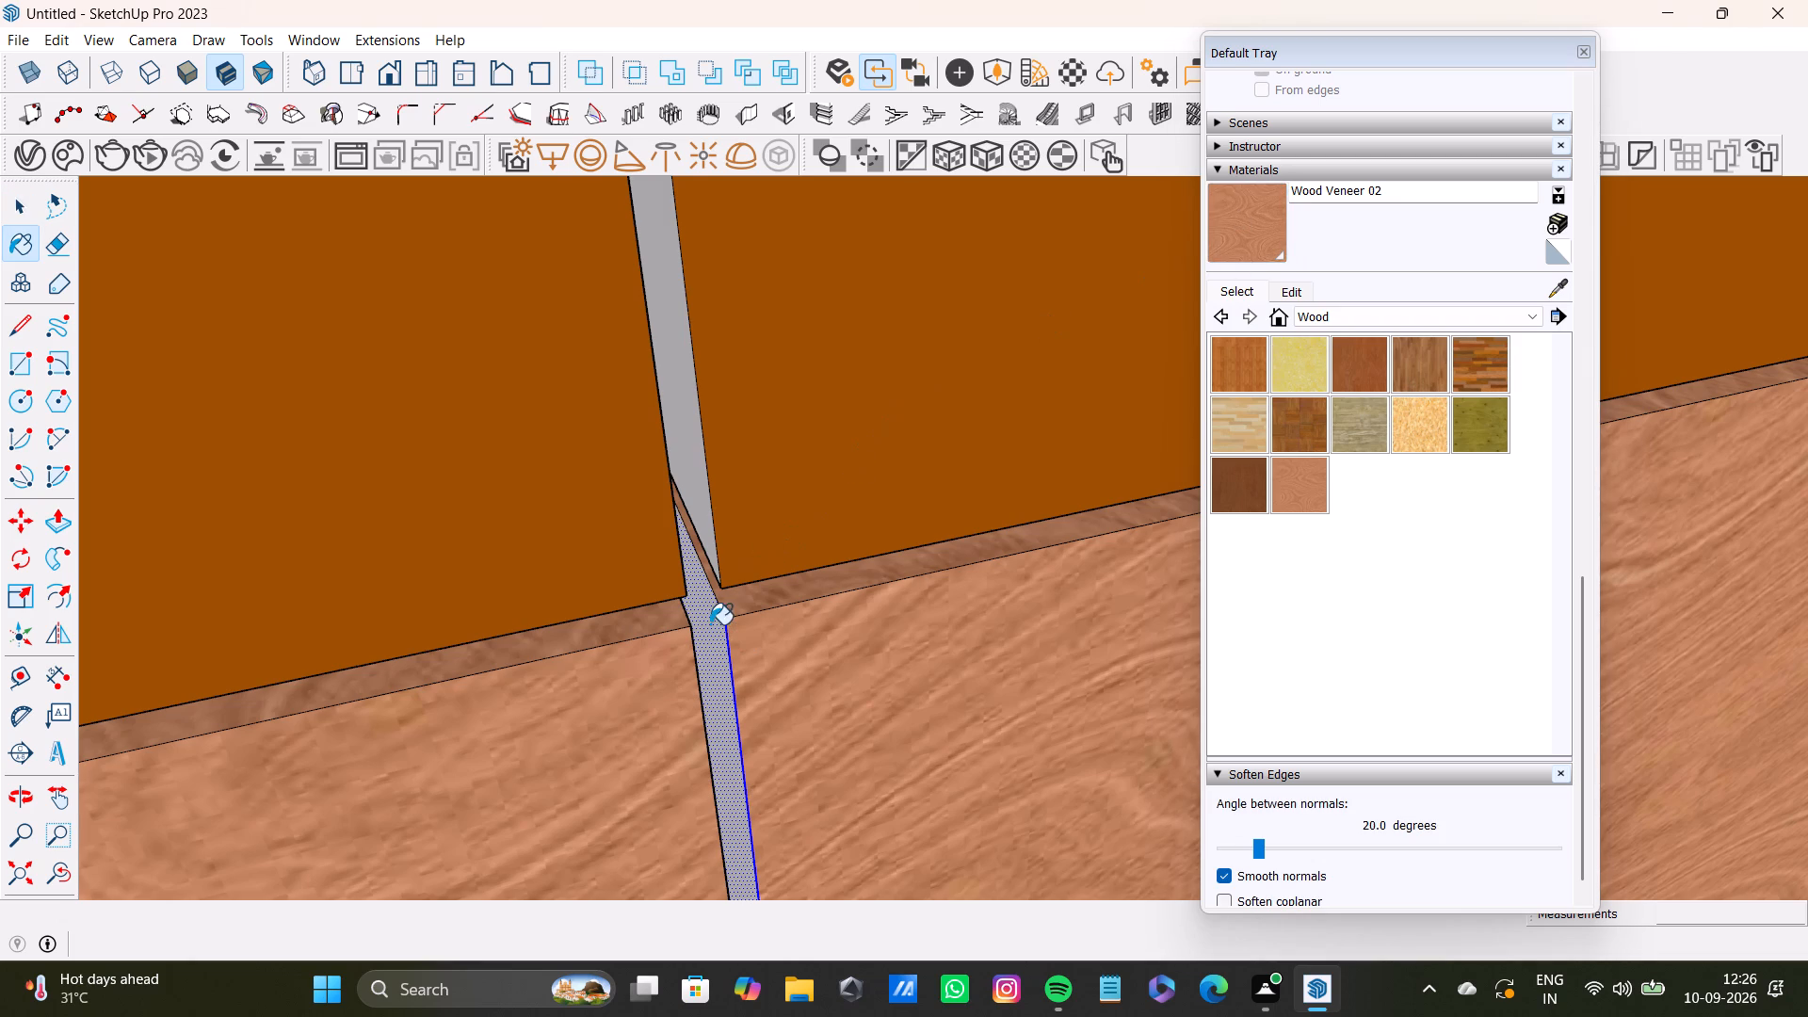
pyautogui.keyDown('shift'); pyautogui.click(710, 624); pyautogui.keyUp('shift')
pyautogui.keyDown('shift'); pyautogui.scroll(-17, 775, 597); pyautogui.keyUp('shift')
pyautogui.keyDown('shift'); pyautogui.scroll(-4, 801, 634); pyautogui.keyUp('shift')
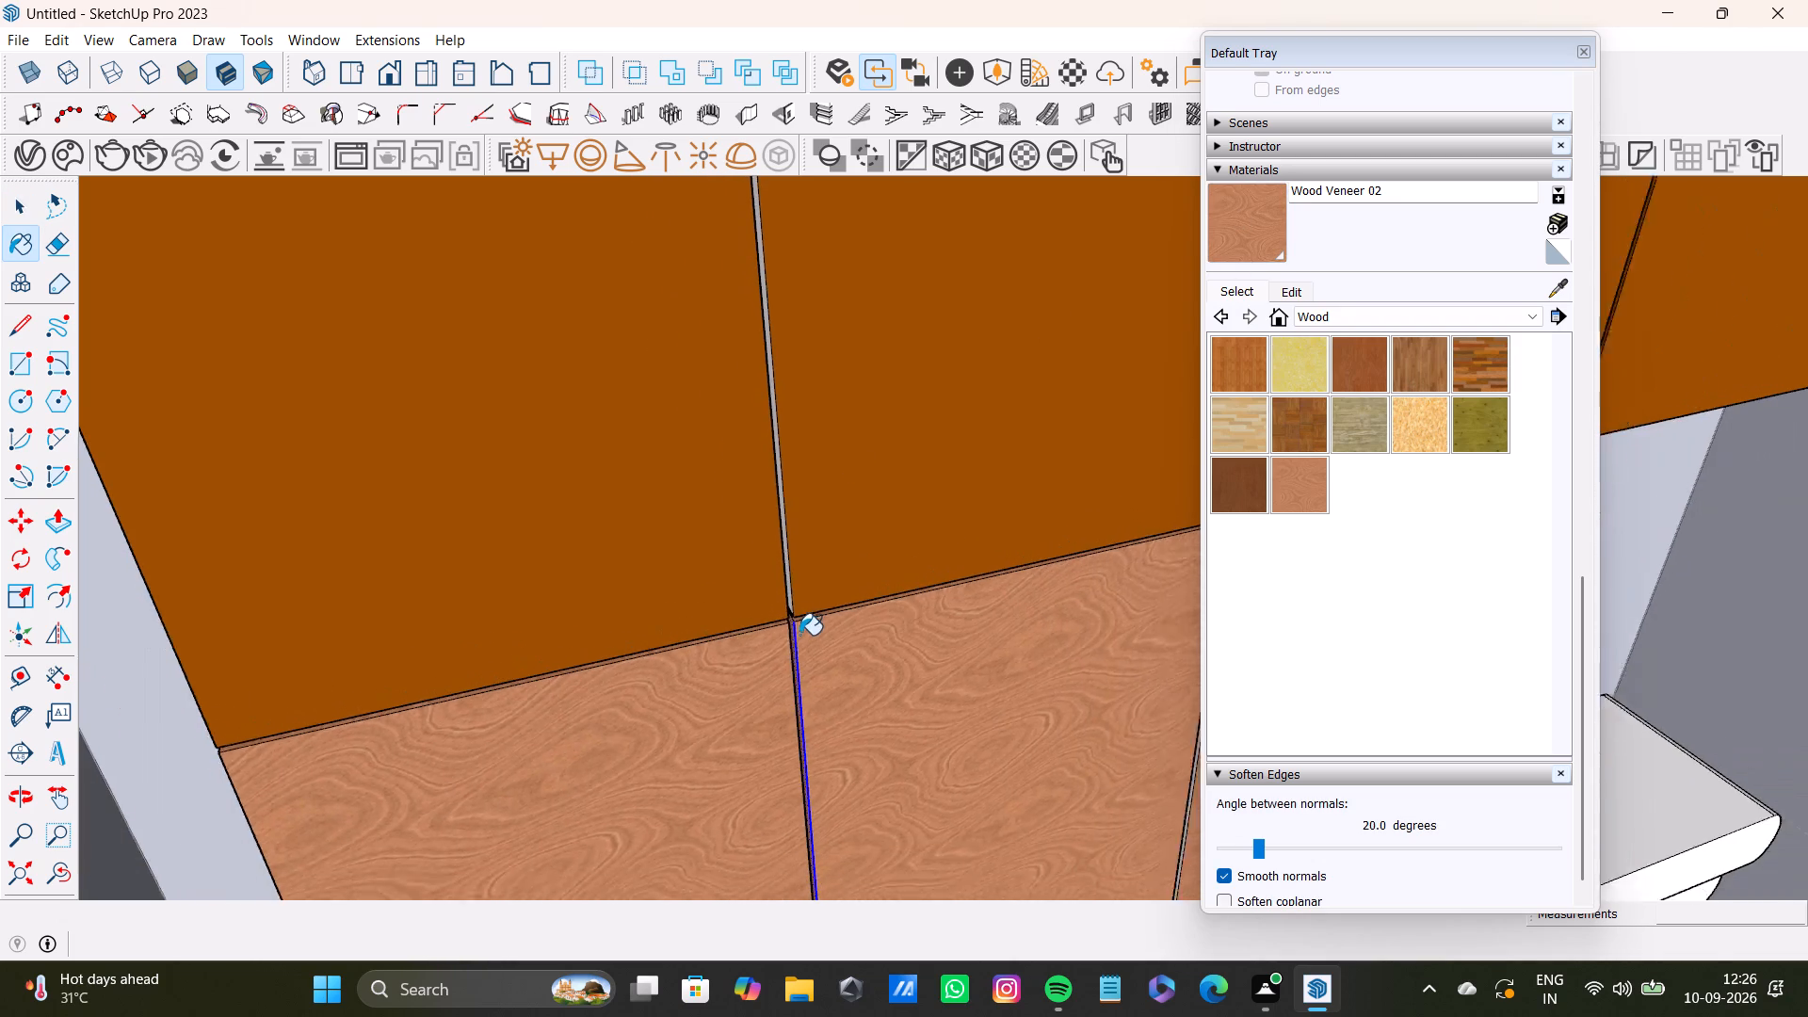
pyautogui.keyDown('shift'); pyautogui.scroll(-1, 799, 635); pyautogui.keyUp('shift')
# Paint the remaining bare gap side between the second and third lower wardrobe units with Wood Veneer 02.
pyautogui.keyDown('shift'); pyautogui.moveTo(799, 635); pyautogui.dragTo(729, 640, button='middle'); pyautogui.keyUp('shift')
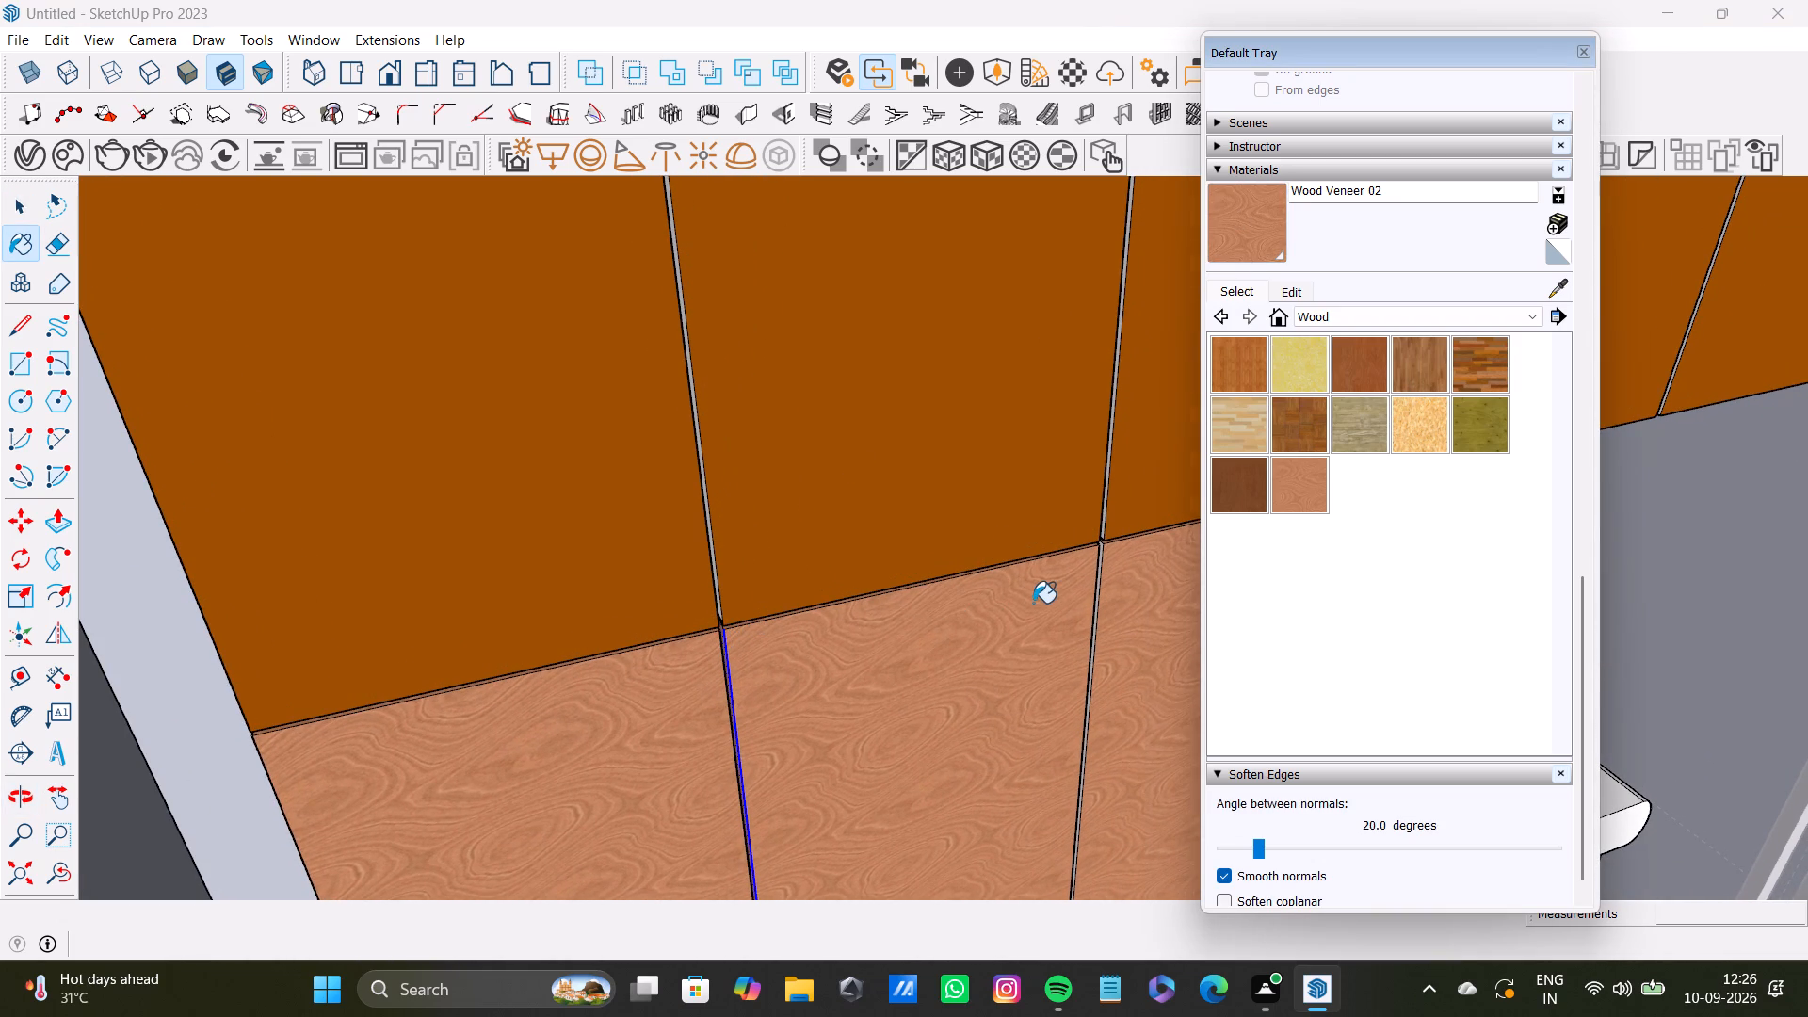
pyautogui.moveTo(1057, 615); pyautogui.dragTo(692, 744, button='middle')
pyautogui.scroll(-4, 749, 683)
pyautogui.keyDown('shift'); pyautogui.moveTo(788, 686); pyautogui.dragTo(816, 574, button='middle'); pyautogui.keyUp('shift')
pyautogui.scroll(5, 891, 610)
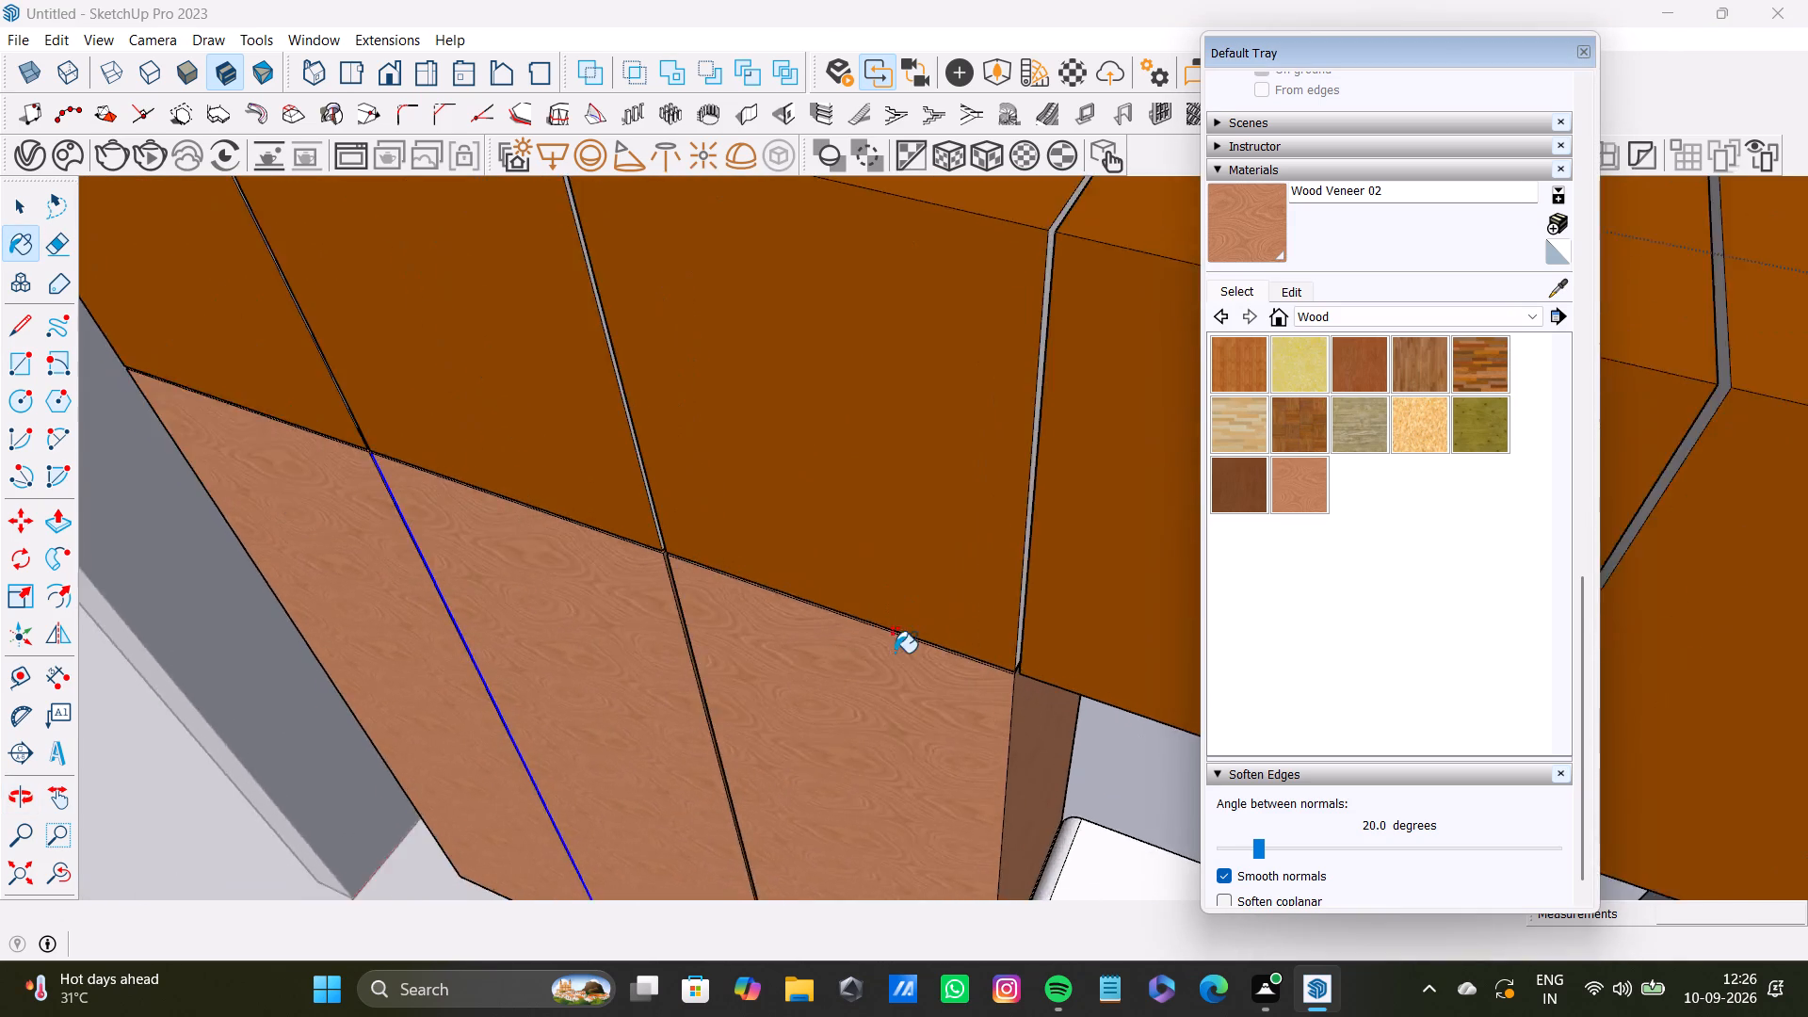
pyautogui.scroll(2, 895, 653)
pyautogui.scroll(-9, 766, 637)
pyautogui.moveTo(716, 661); pyautogui.dragTo(1032, 667, button='middle')
pyautogui.scroll(3, 612, 672)
pyautogui.keyDown('shift'); pyautogui.moveTo(613, 669); pyautogui.dragTo(767, 465, button='middle'); pyautogui.keyUp('shift')
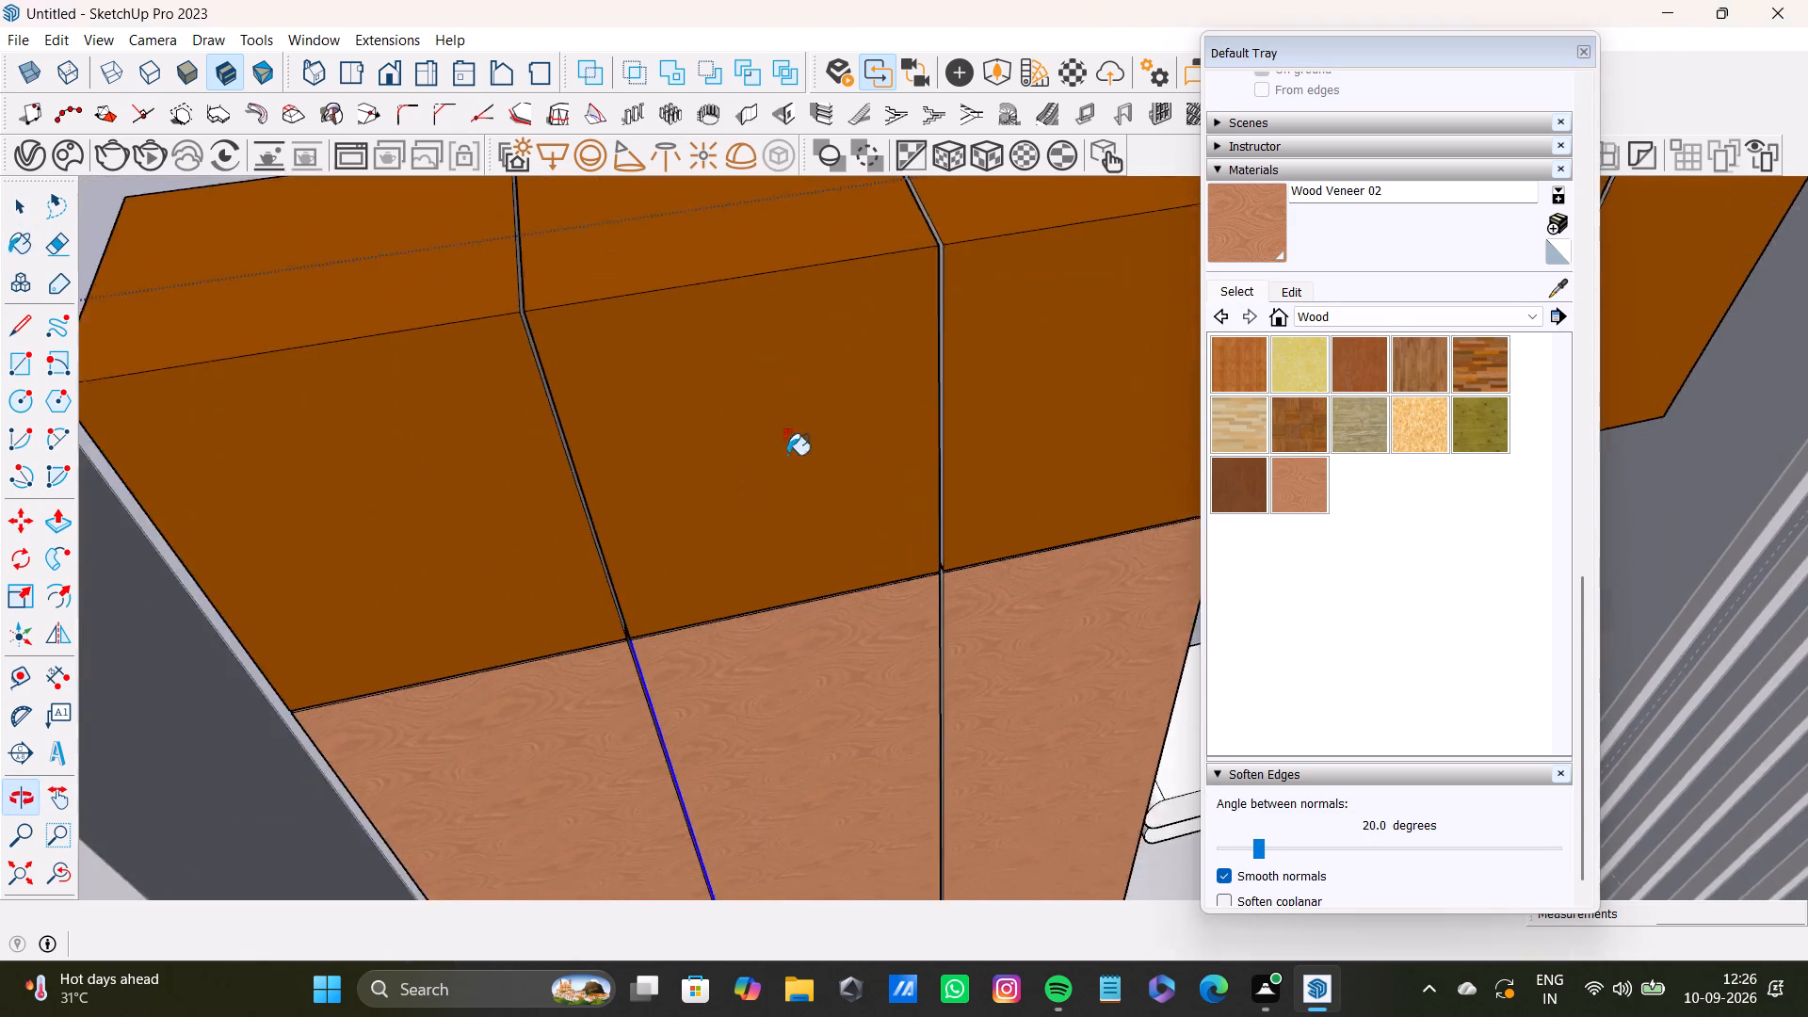
pyautogui.scroll(19, 931, 574)
pyautogui.press('space')
pyautogui.click(1028, 495)
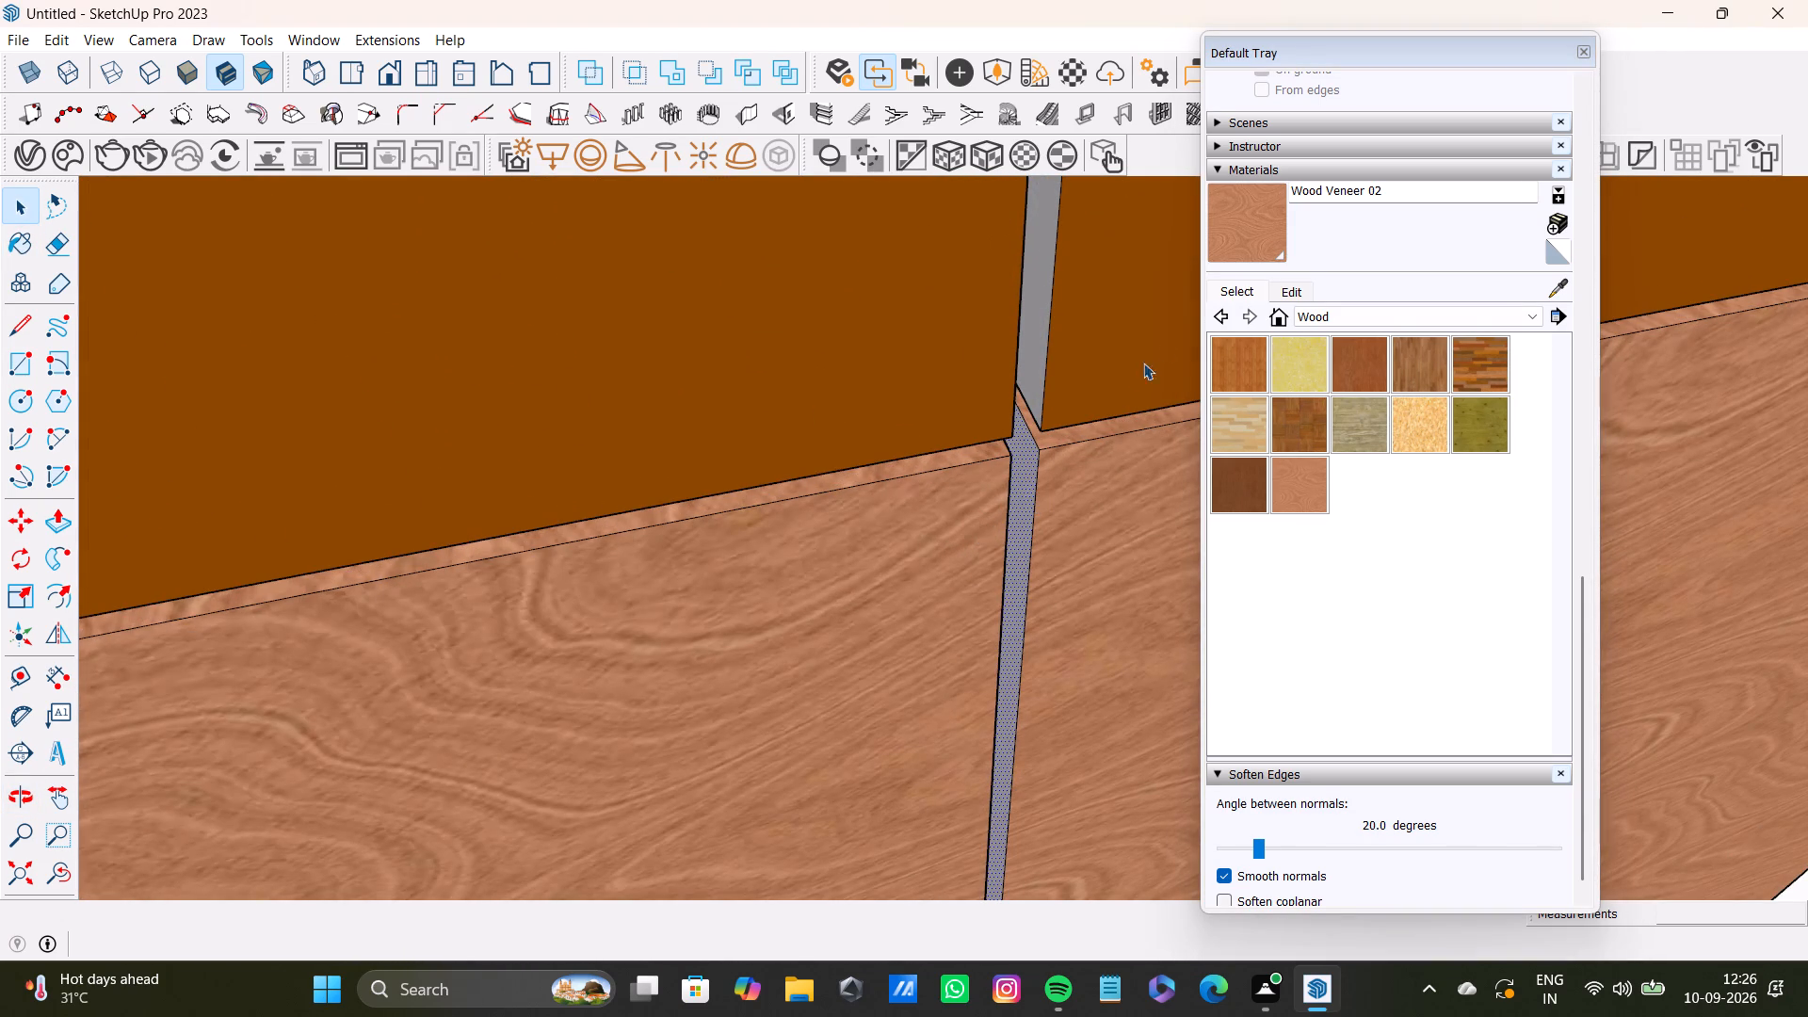
pyautogui.click(1251, 245)
pyautogui.click(1020, 486)
# Select the upper wardrobe units' exposed end side and all their inner gap sides, and paint them with Color C07 sampled from a neighbouring face.
pyautogui.scroll(-6, 1010, 559)
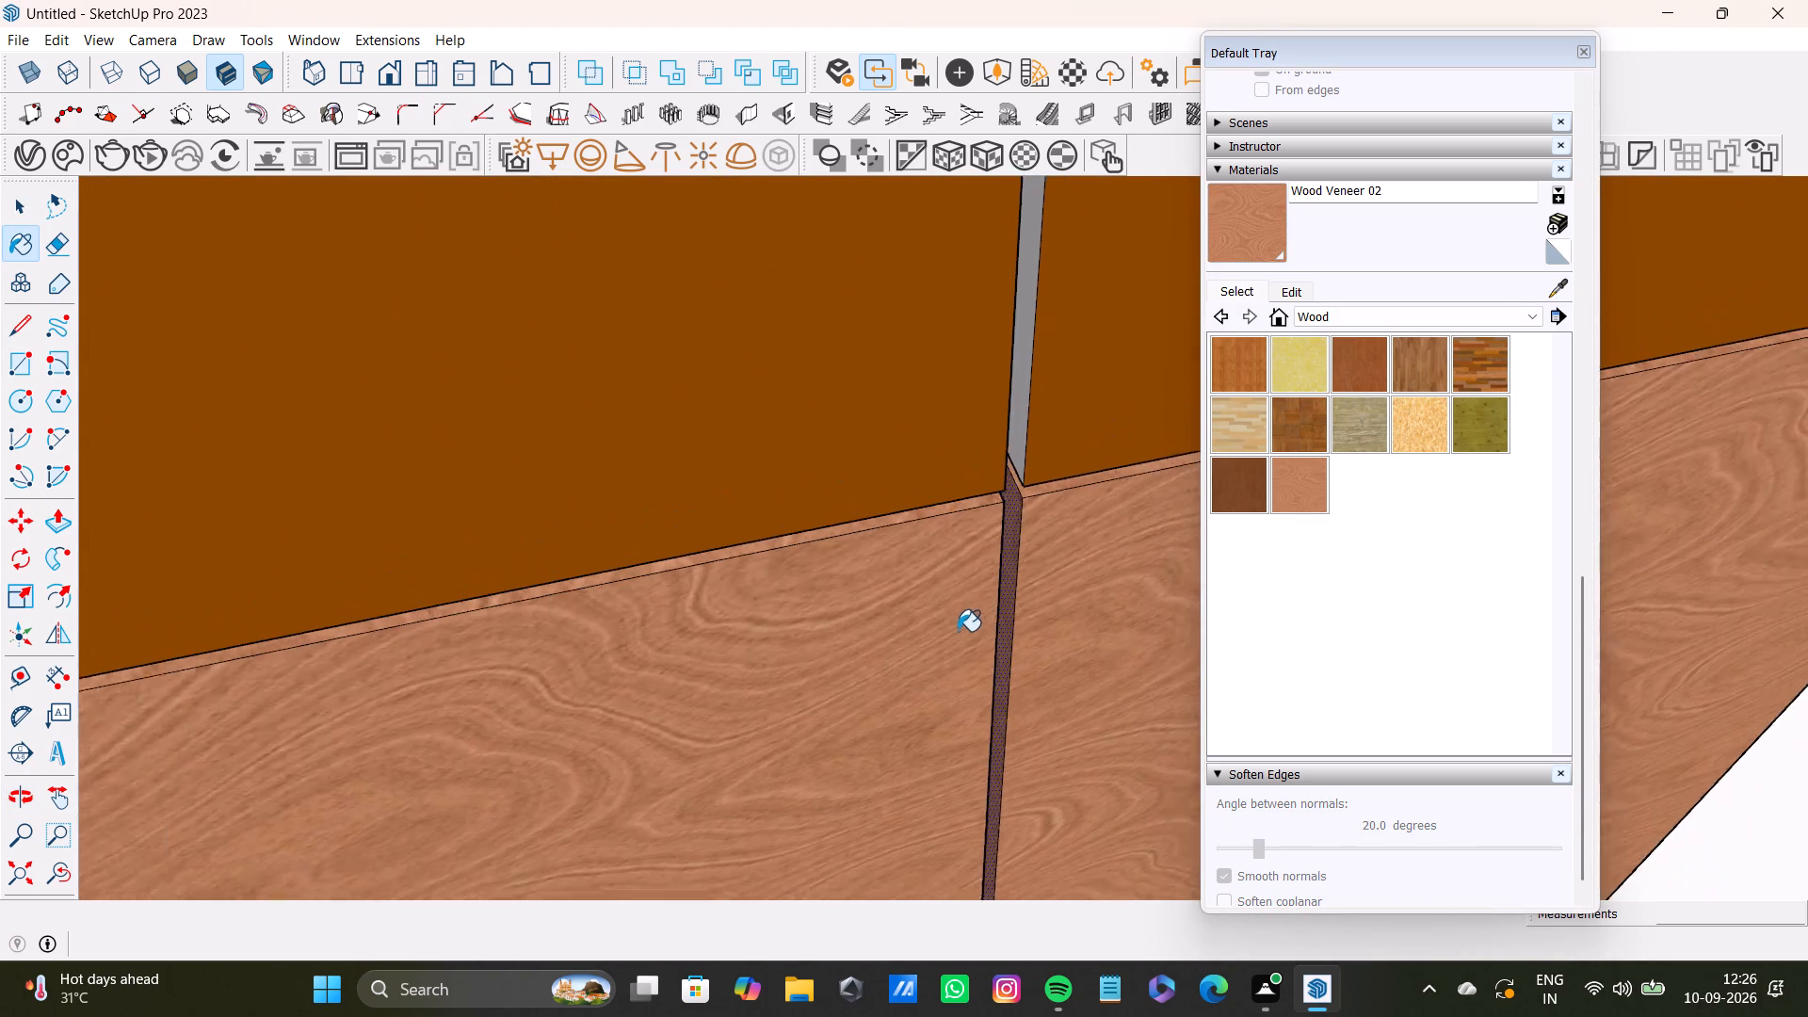
pyautogui.scroll(-10, 958, 631)
pyautogui.keyDown('shift'); pyautogui.moveTo(902, 649); pyautogui.dragTo(993, 486, button='middle'); pyautogui.keyUp('shift')
pyautogui.scroll(-7, 867, 563)
pyautogui.keyDown('shift'); pyautogui.moveTo(662, 561); pyautogui.dragTo(845, 490, button='middle'); pyautogui.keyUp('shift')
pyautogui.scroll(2, 642, 535)
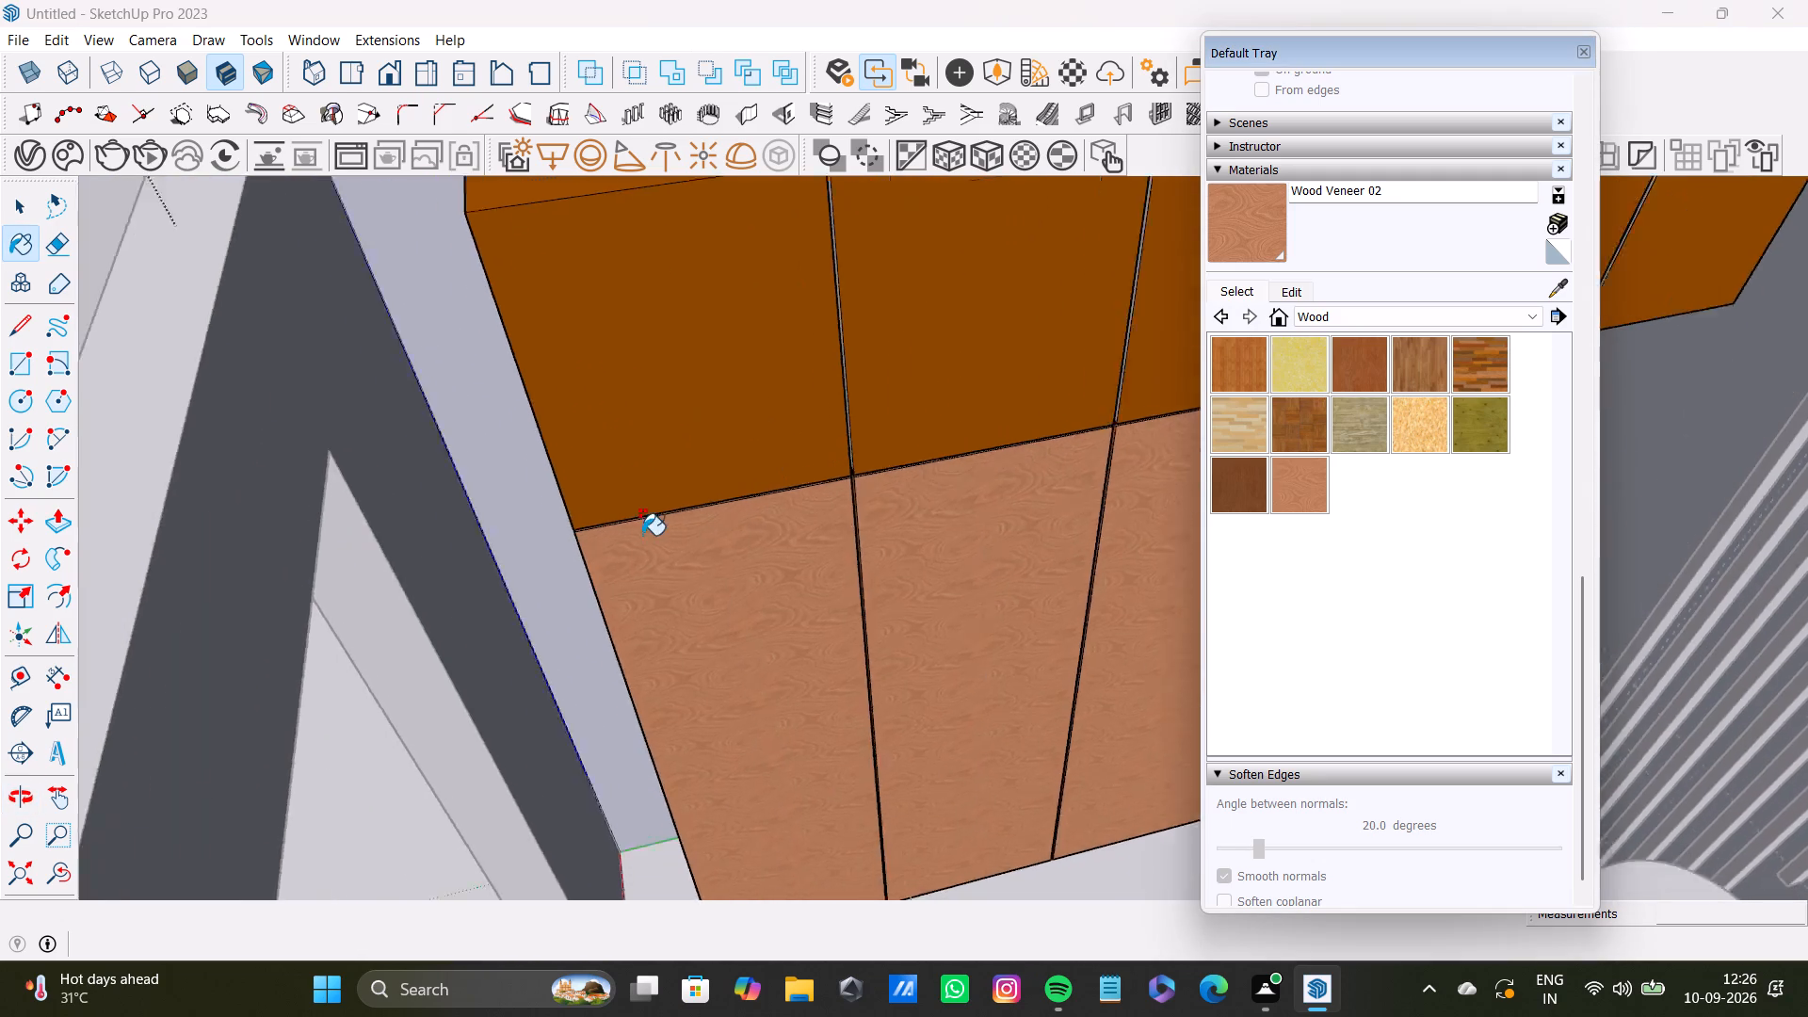
pyautogui.scroll(6, 642, 535)
pyautogui.moveTo(563, 591); pyautogui.dragTo(693, 687, button='middle')
pyautogui.scroll(3, 717, 672)
pyautogui.keyDown('shift'); pyautogui.moveTo(793, 654); pyautogui.dragTo(707, 586, button='middle'); pyautogui.keyUp('shift')
pyautogui.scroll(-15, 725, 563)
pyautogui.press('space')
pyautogui.click(789, 632)
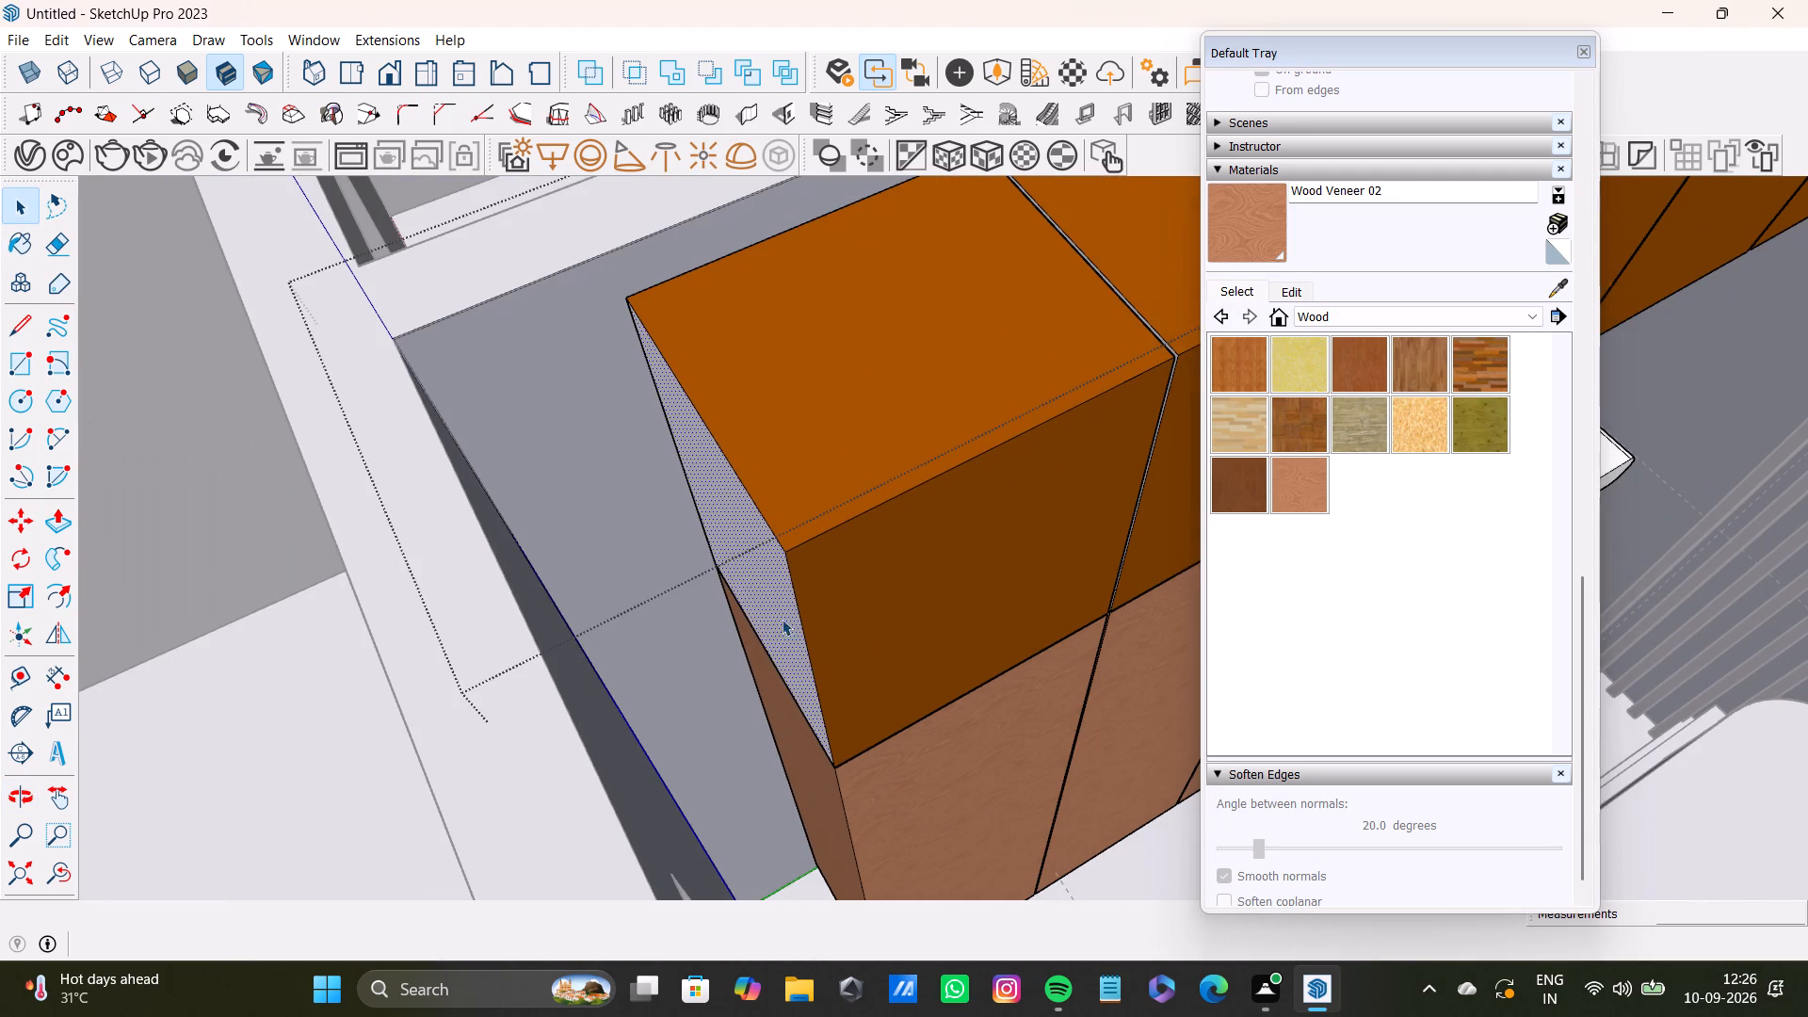
pyautogui.keyDown('shift'); pyautogui.moveTo(917, 488); pyautogui.dragTo(628, 594, button='middle'); pyautogui.keyUp('shift')
pyautogui.keyDown('shift'); pyautogui.scroll(19, 842, 476); pyautogui.keyUp('shift')
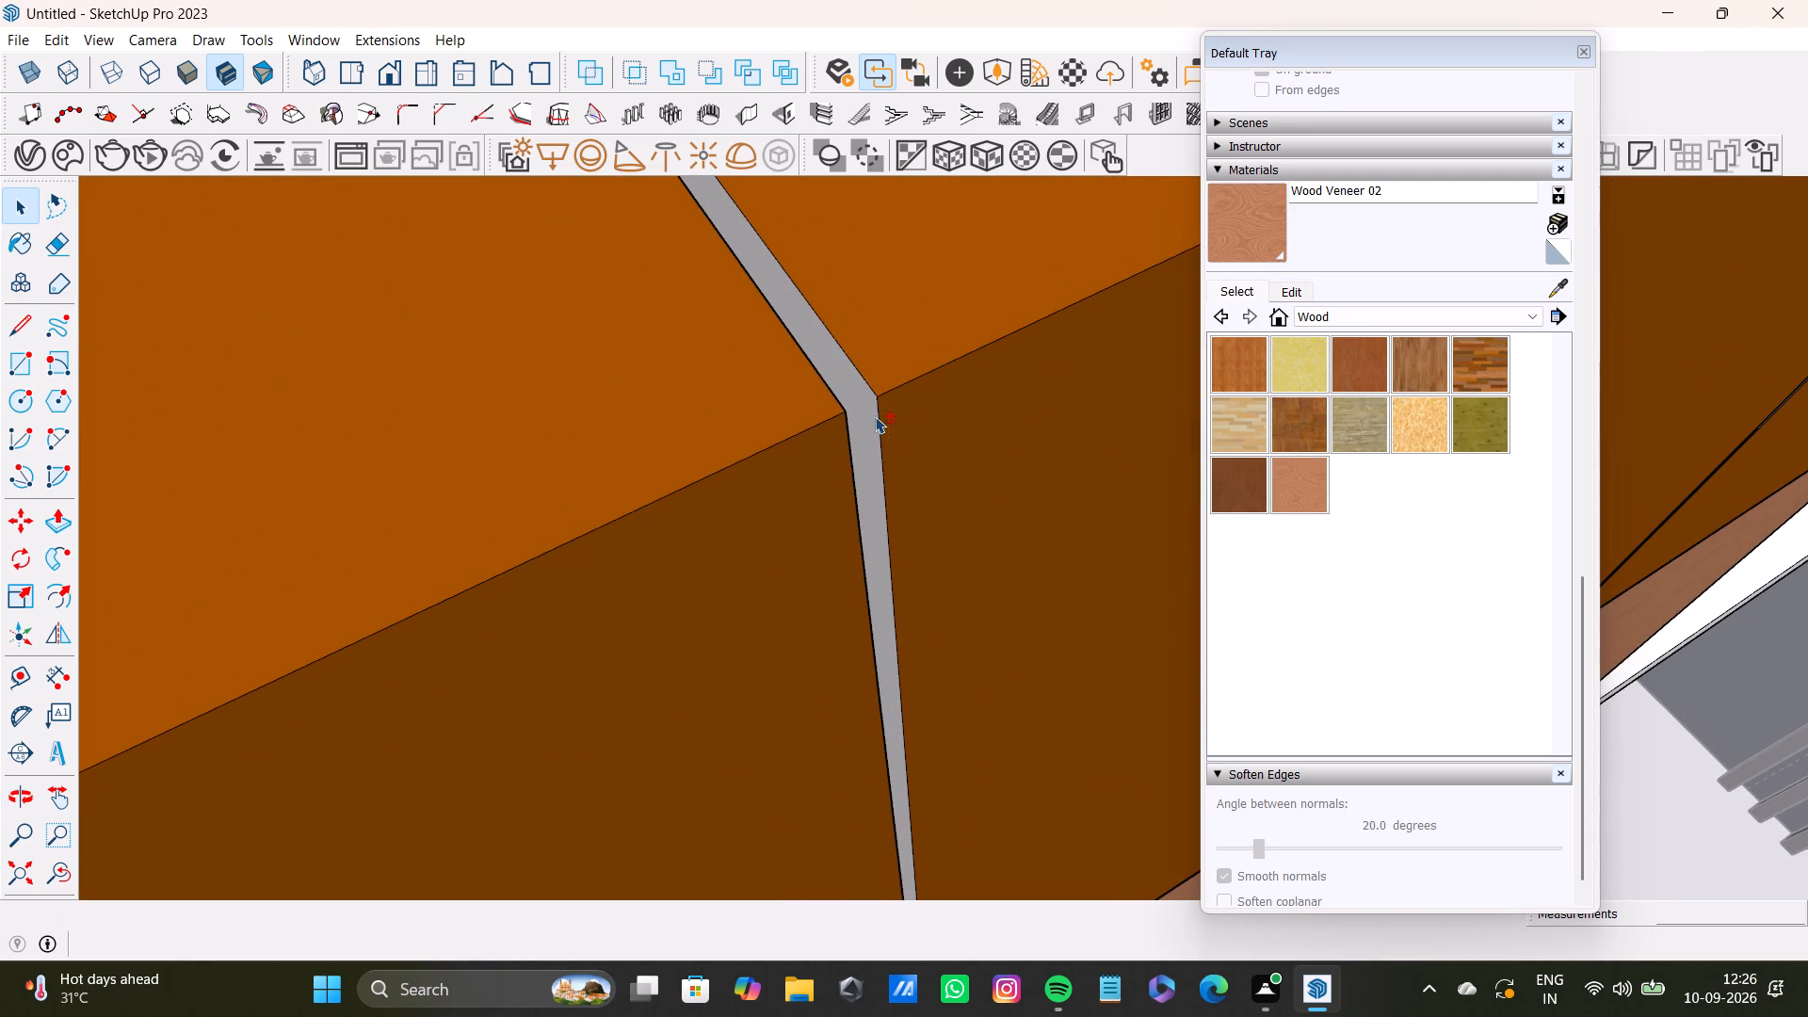
pyautogui.keyDown('shift'); pyautogui.click(867, 416); pyautogui.keyUp('shift')
pyautogui.keyDown('shift'); pyautogui.moveTo(963, 452); pyautogui.dragTo(633, 506, button='middle'); pyautogui.keyUp('shift')
pyautogui.scroll(4, 877, 438)
pyautogui.keyDown('shift'); pyautogui.click(928, 395); pyautogui.keyUp('shift')
pyautogui.keyDown('shift'); pyautogui.scroll(-2, 912, 420); pyautogui.keyUp('shift')
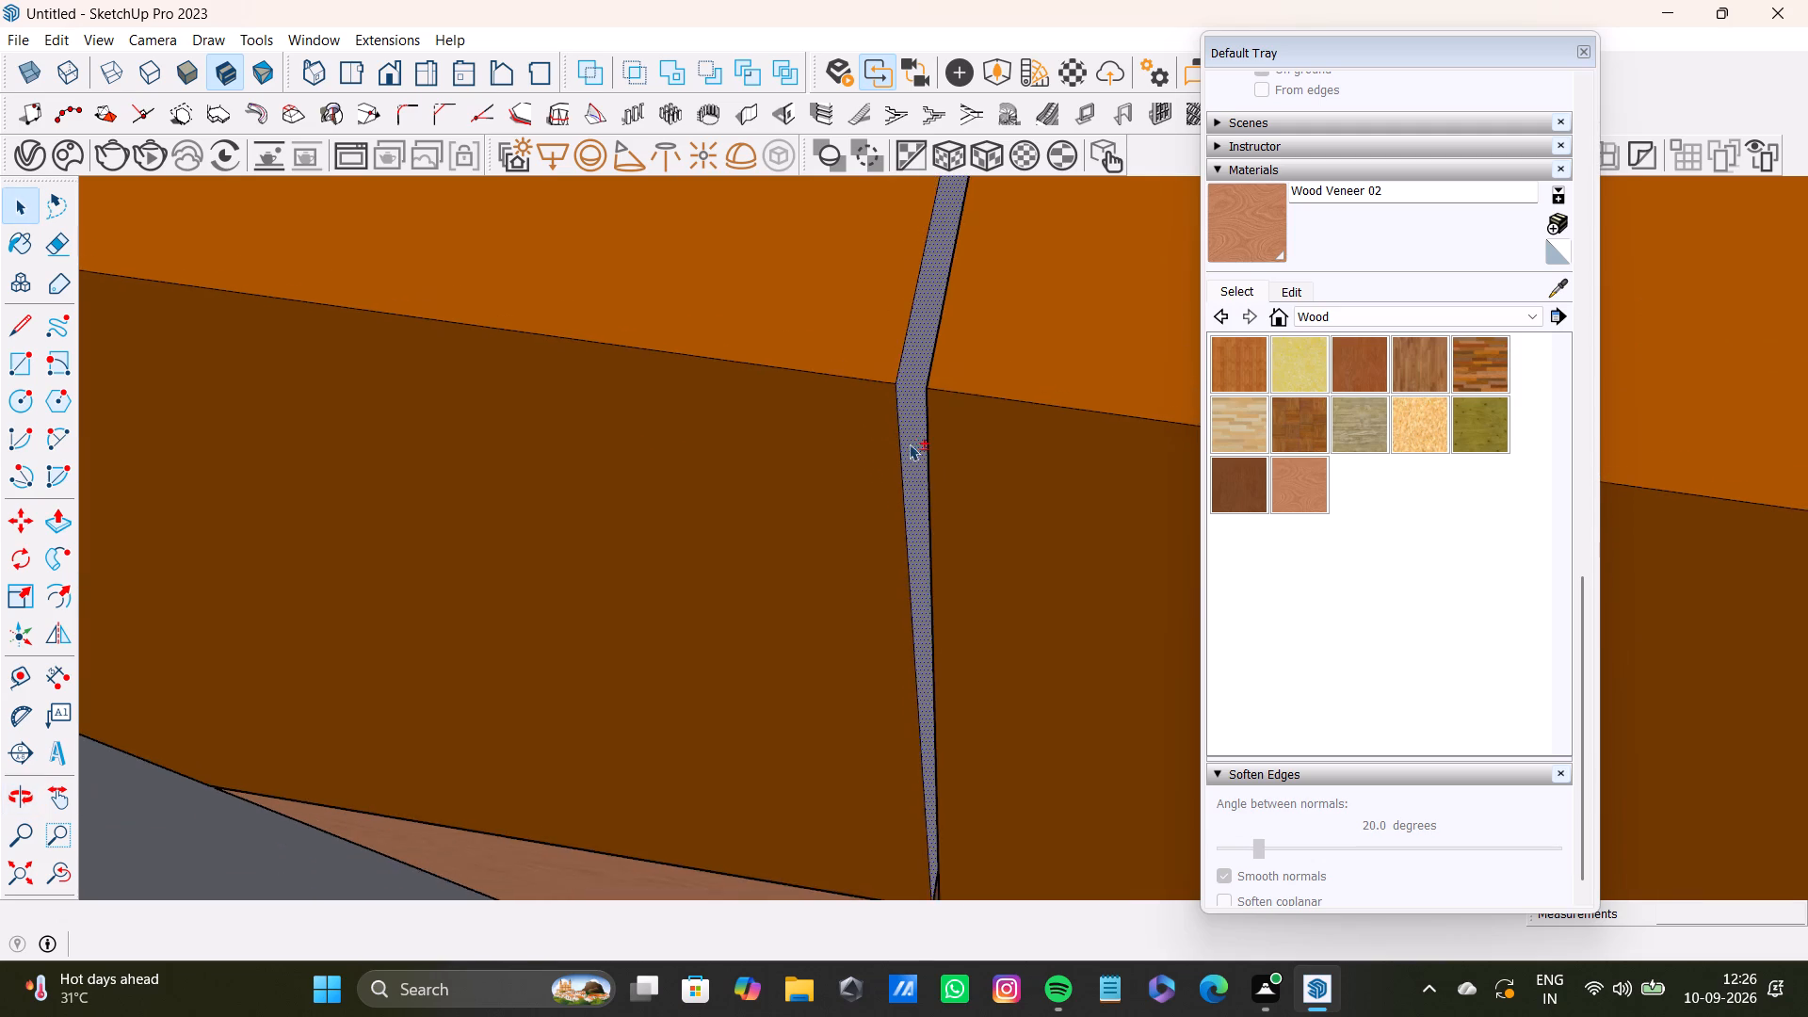
pyautogui.keyDown('shift'); pyautogui.scroll(-19, 909, 444); pyautogui.keyUp('shift')
pyautogui.keyDown('shift'); pyautogui.moveTo(922, 510); pyautogui.dragTo(575, 535, button='middle'); pyautogui.keyUp('shift')
pyautogui.keyDown('shift'); pyautogui.scroll(4, 957, 531); pyautogui.keyUp('shift')
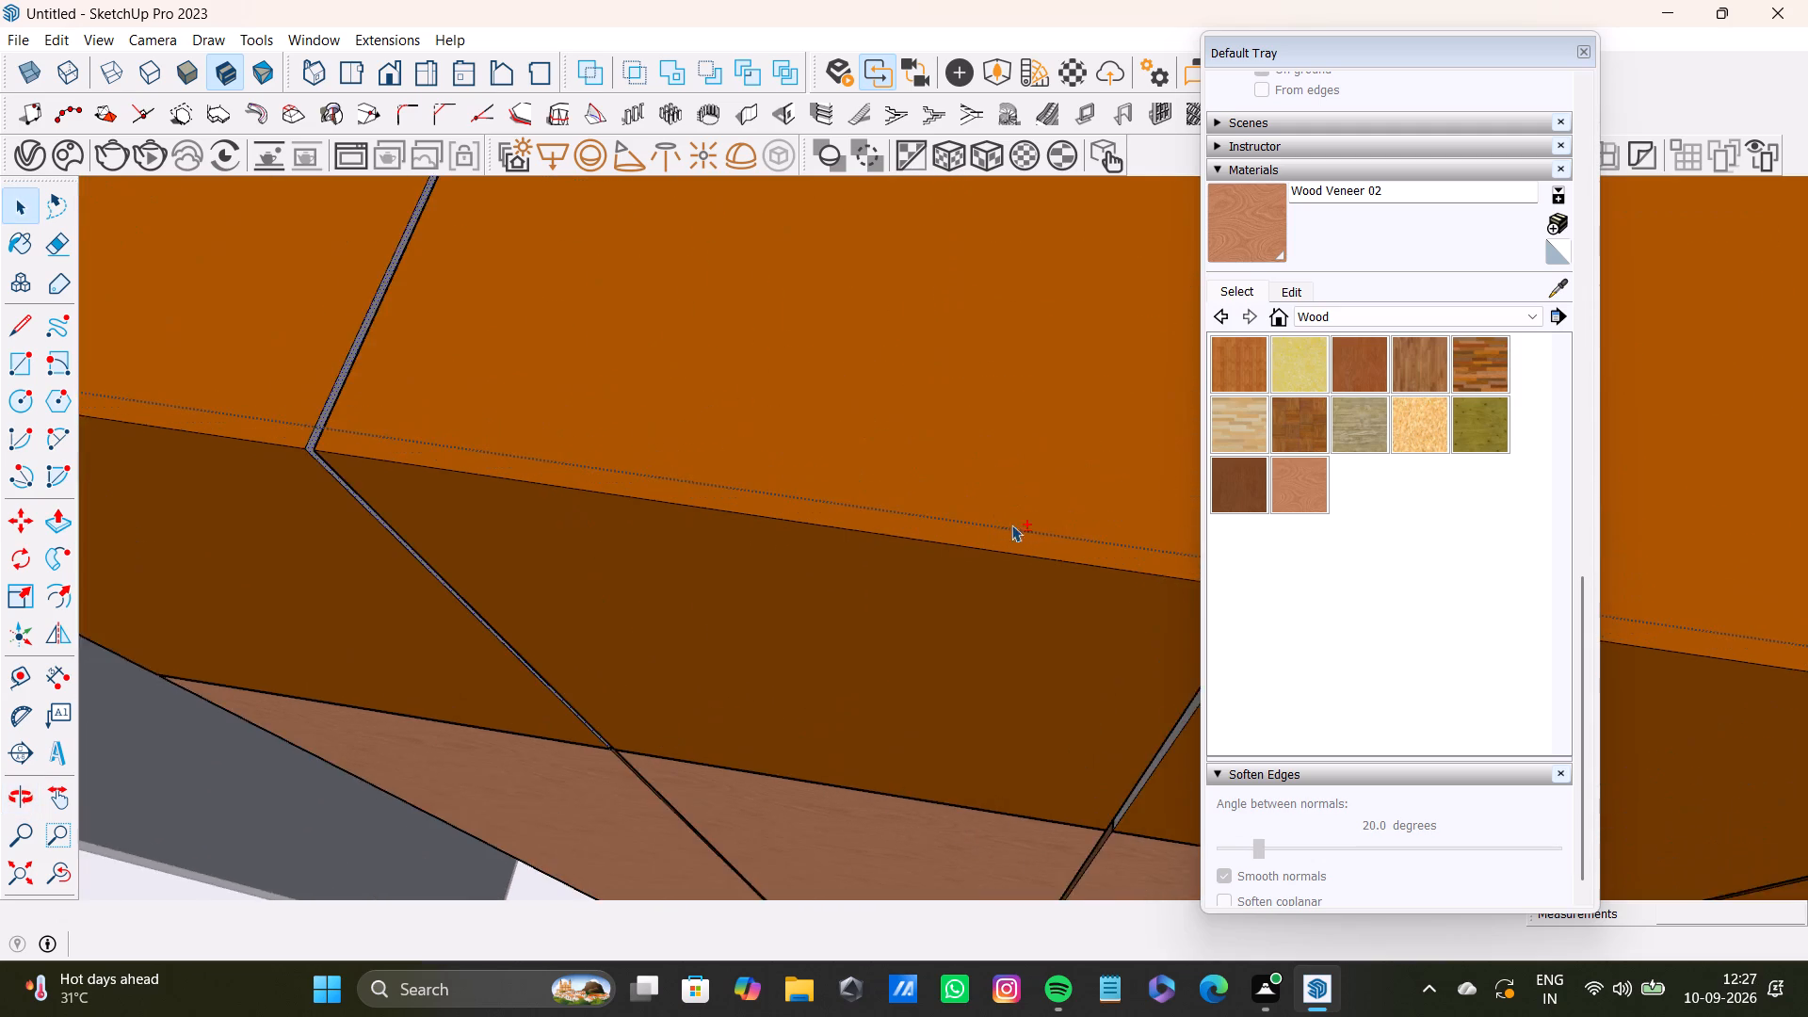
pyautogui.keyDown('shift'); pyautogui.moveTo(1018, 519); pyautogui.dragTo(654, 490, button='middle'); pyautogui.keyUp('shift')
pyautogui.keyDown('shift'); pyautogui.scroll(12, 802, 494); pyautogui.keyUp('shift')
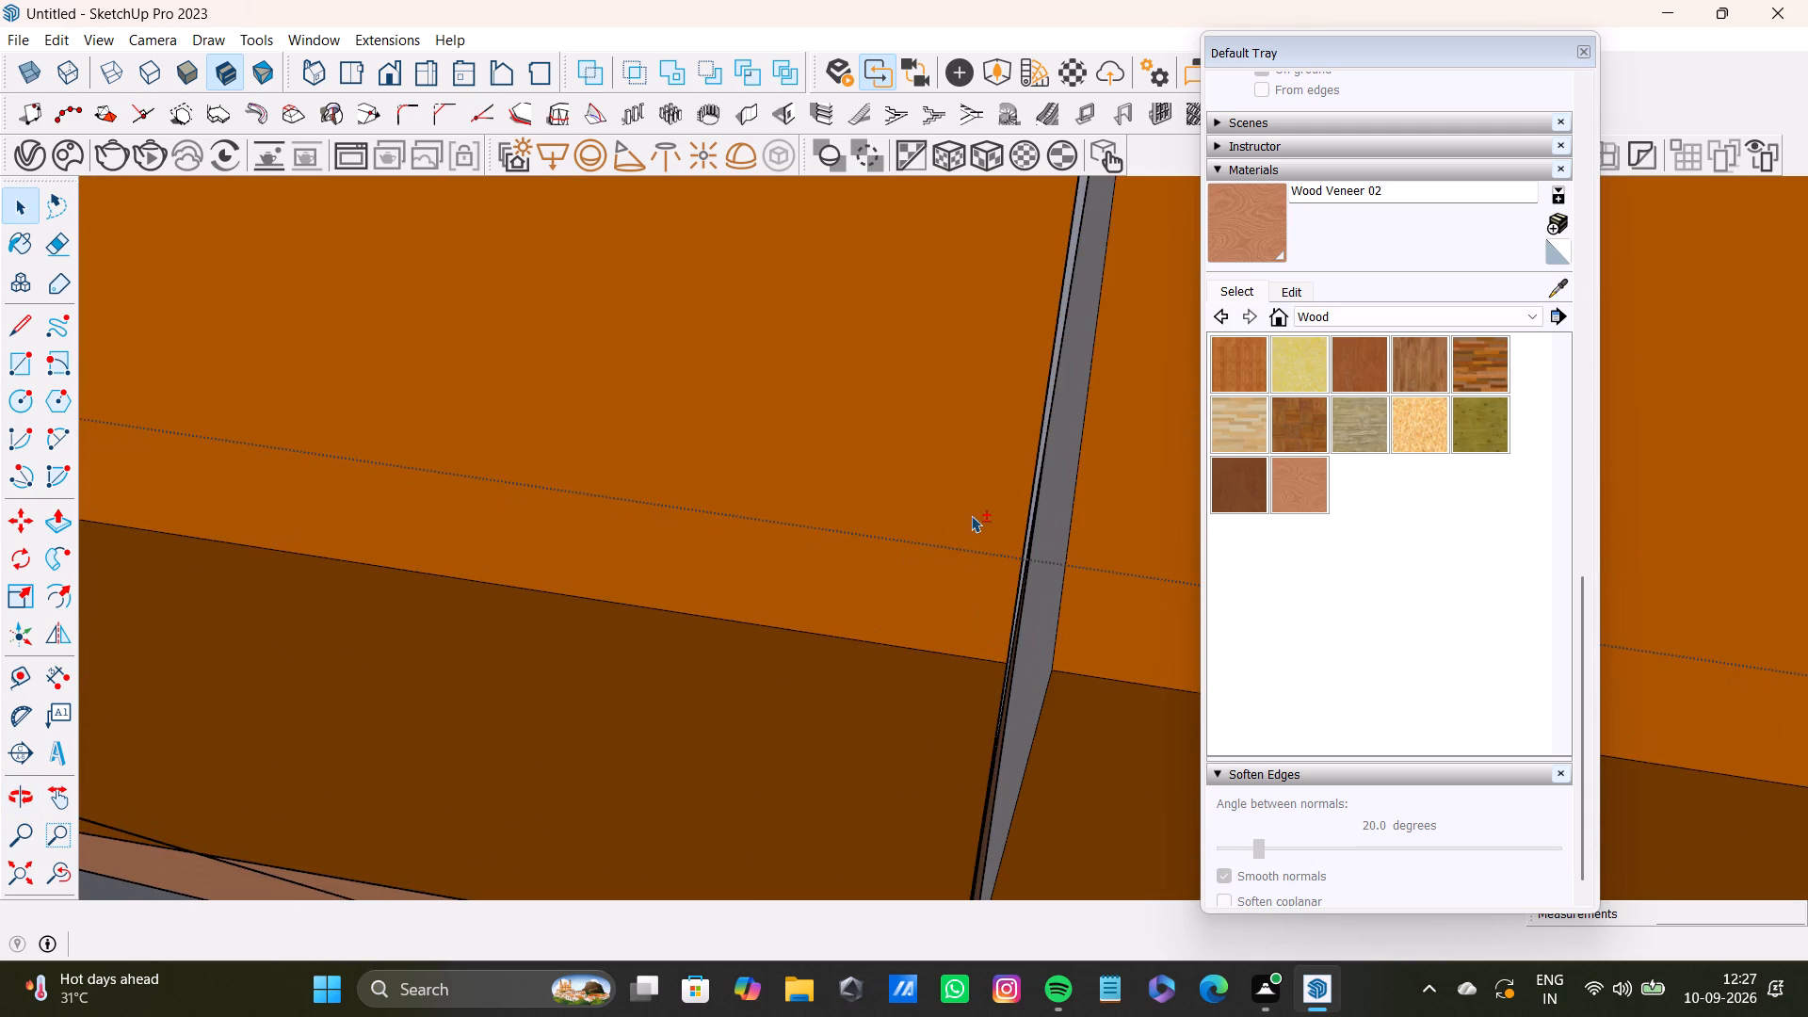
pyautogui.keyDown('shift'); pyautogui.scroll(7, 942, 571); pyautogui.keyUp('shift')
pyautogui.keyDown('shift'); pyautogui.moveTo(1079, 603); pyautogui.dragTo(840, 536, button='middle'); pyautogui.keyUp('shift')
pyautogui.keyDown('shift'); pyautogui.click(570, 501); pyautogui.keyUp('shift')
pyautogui.keyDown('shift'); pyautogui.scroll(-2, 569, 541); pyautogui.keyUp('shift')
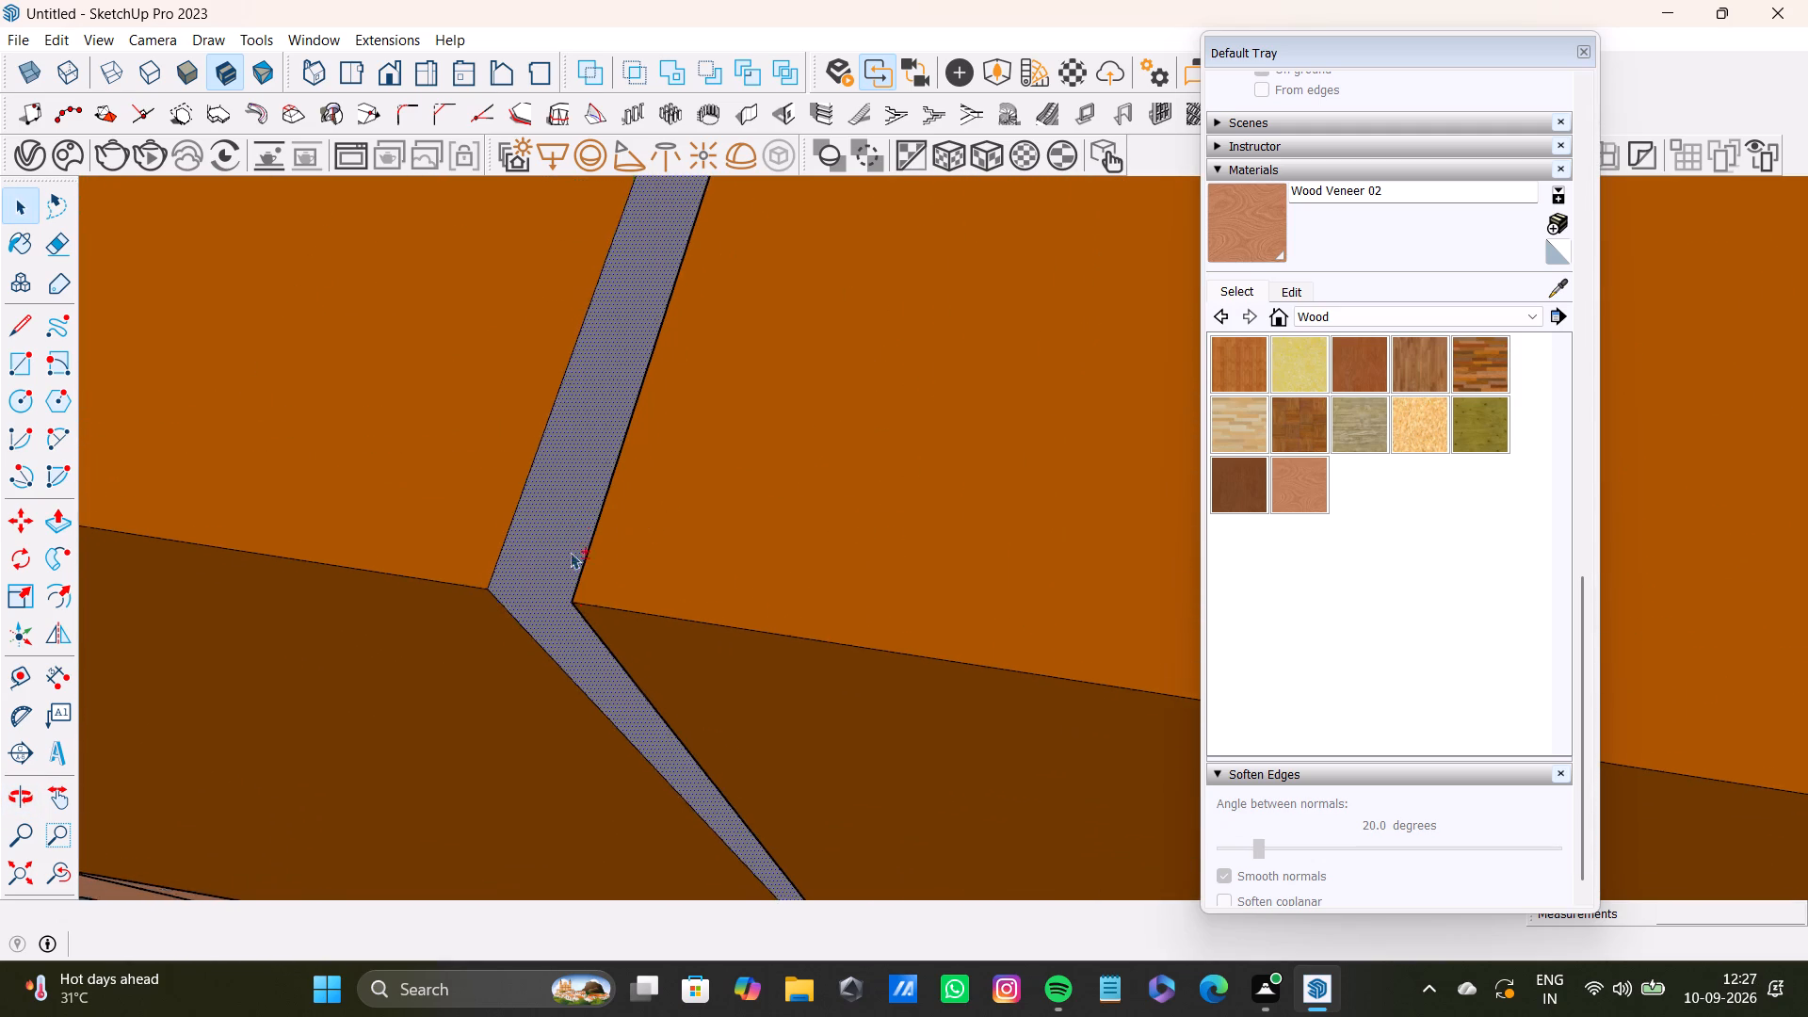
pyautogui.keyDown('shift'); pyautogui.scroll(-2, 570, 552); pyautogui.keyUp('shift')
pyautogui.moveTo(570, 598); pyautogui.dragTo(878, 515, button='middle')
pyautogui.keyDown('shift'); pyautogui.scroll(3, 654, 621); pyautogui.keyUp('shift')
pyautogui.keyDown('shift'); pyautogui.moveTo(640, 657); pyautogui.dragTo(719, 512, button='middle'); pyautogui.keyUp('shift')
pyautogui.keyDown('shift'); pyautogui.click(1031, 464); pyautogui.keyUp('shift')
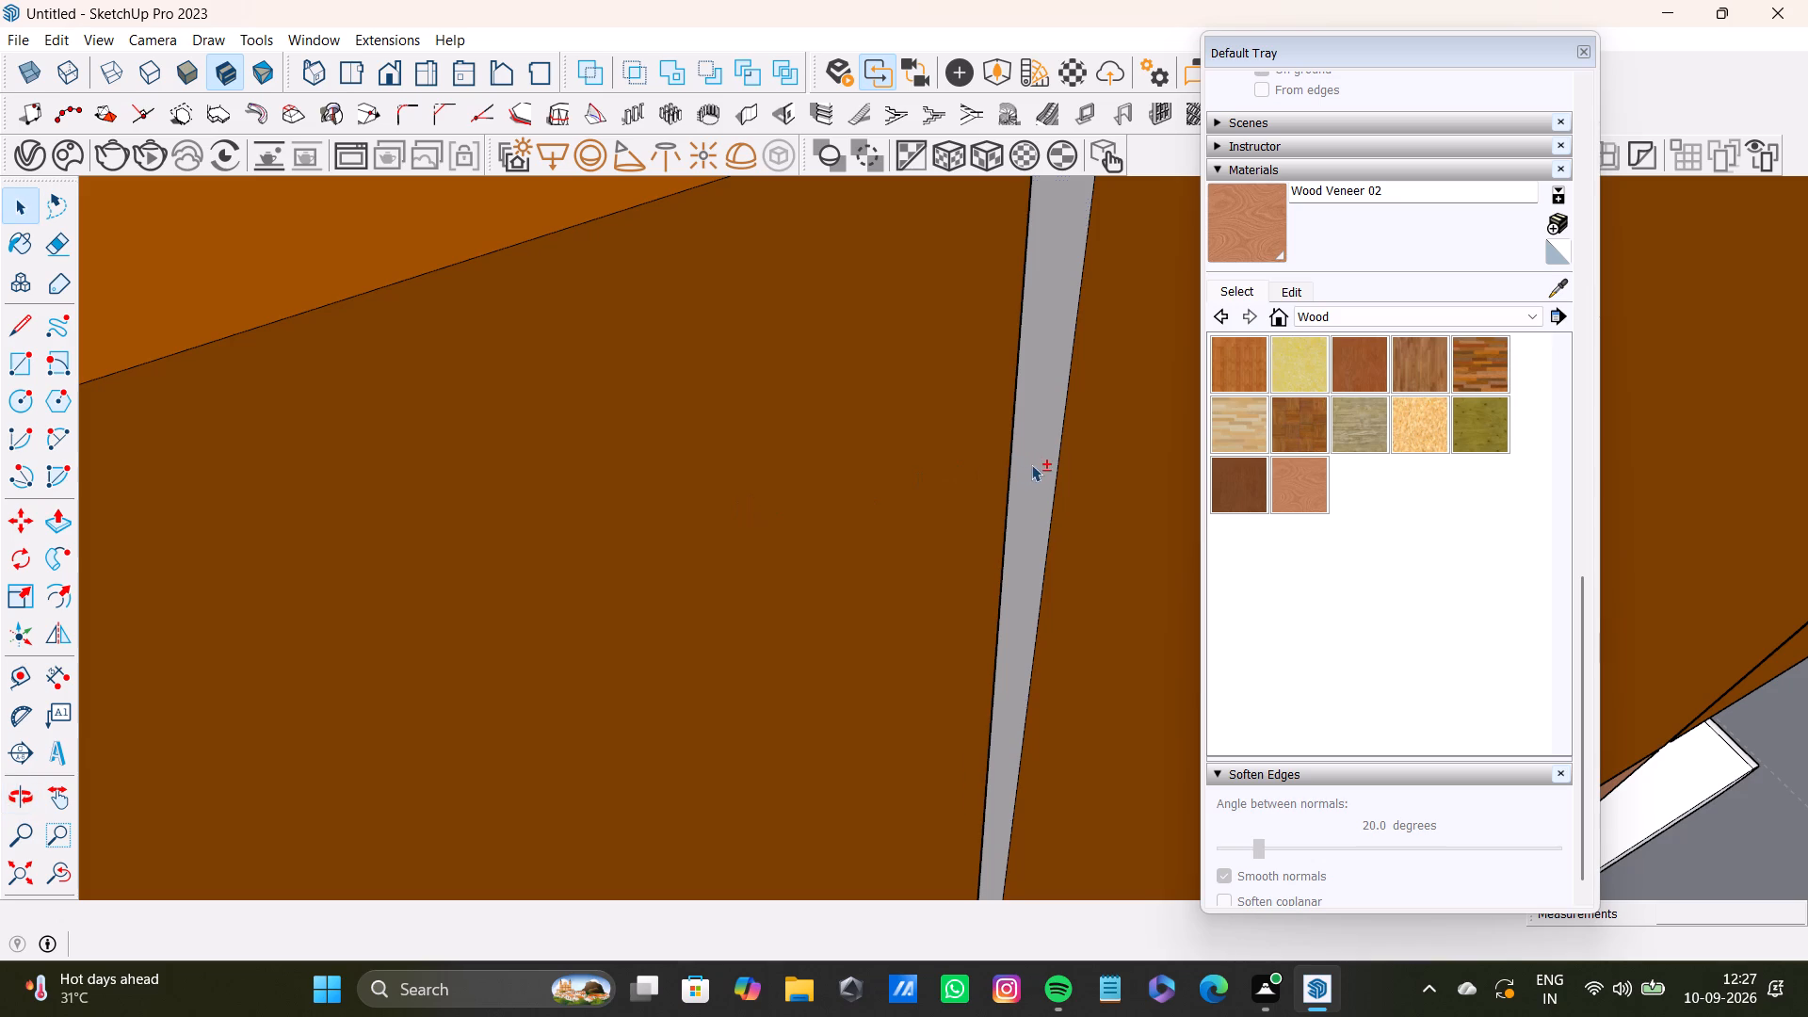
pyautogui.keyDown('shift'); pyautogui.scroll(-9, 1064, 493); pyautogui.keyUp('shift')
pyautogui.keyDown('shift'); pyautogui.scroll(-4, 966, 502); pyautogui.keyUp('shift')
pyautogui.keyDown('shift'); pyautogui.moveTo(965, 502); pyautogui.dragTo(258, 577, button='middle'); pyautogui.keyUp('shift')
pyautogui.keyDown('shift'); pyautogui.scroll(-2, 407, 483); pyautogui.keyUp('shift')
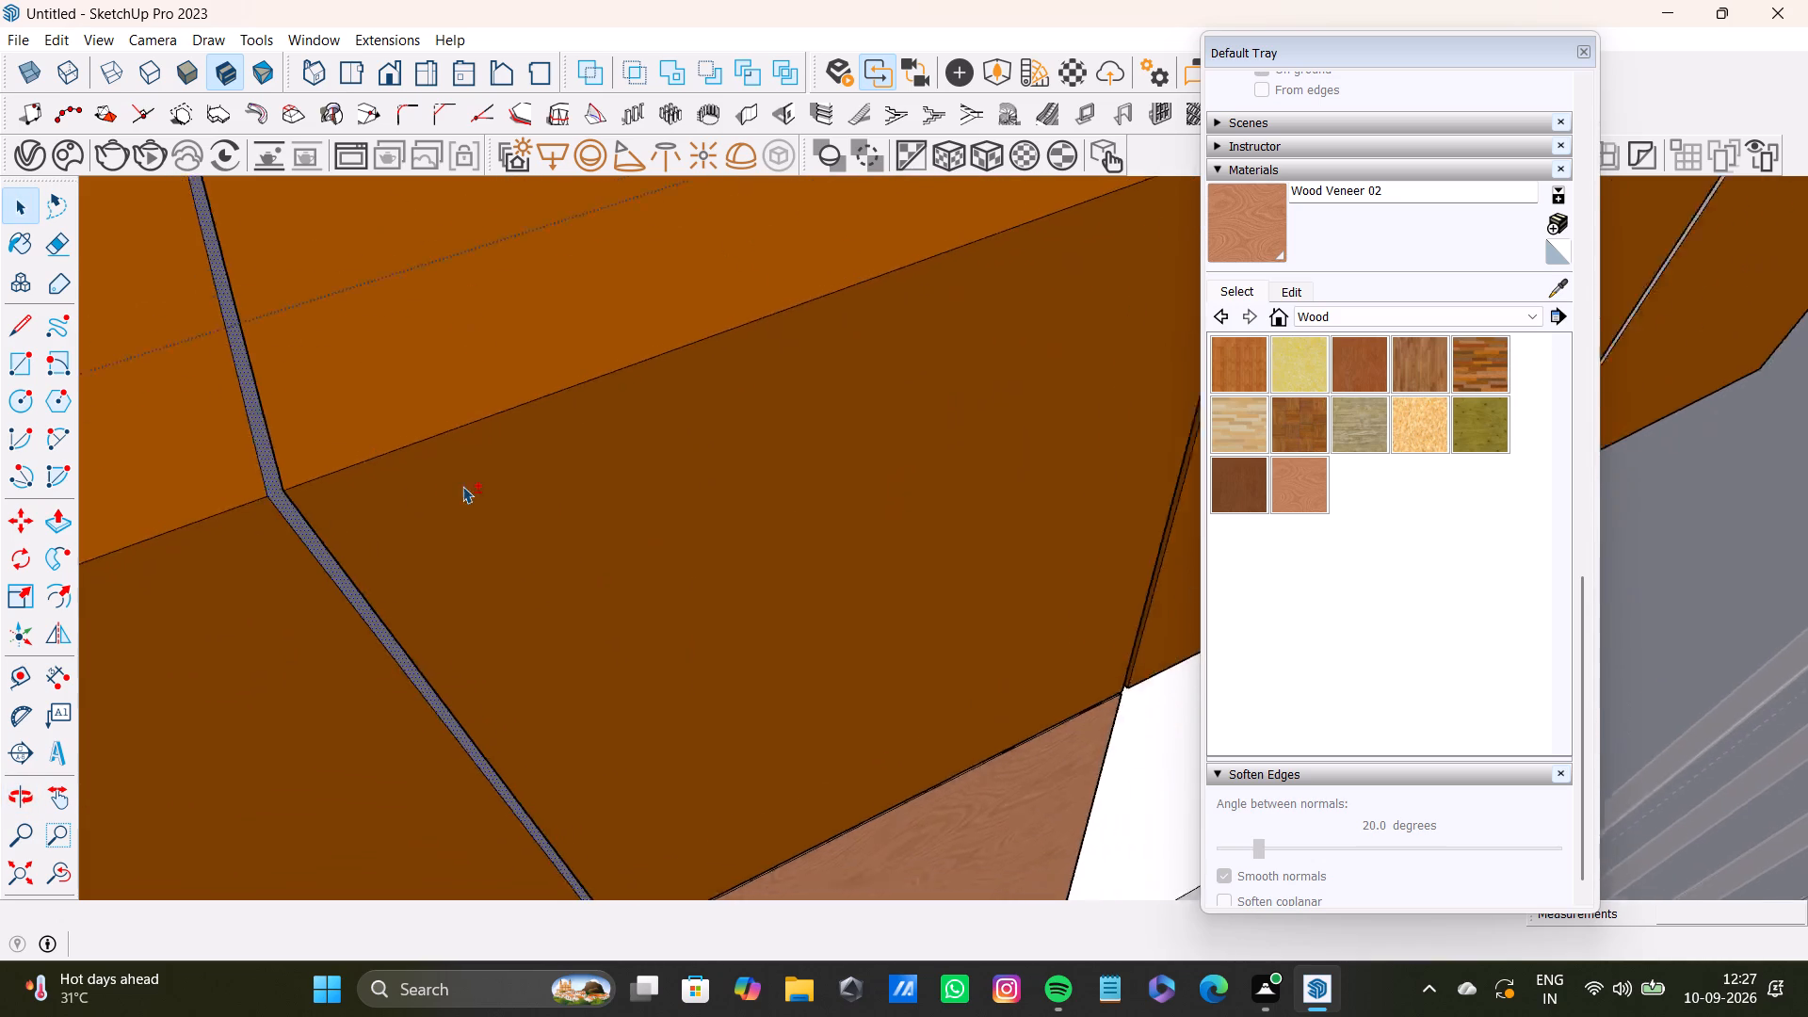
pyautogui.keyDown('shift'); pyautogui.scroll(-6, 462, 486); pyautogui.keyUp('shift')
pyautogui.keyDown('shift'); pyautogui.moveTo(880, 439); pyautogui.dragTo(492, 589, button='middle'); pyautogui.keyUp('shift')
pyautogui.keyDown('shift'); pyautogui.moveTo(1003, 327); pyautogui.dragTo(873, 556, button='middle'); pyautogui.keyUp('shift')
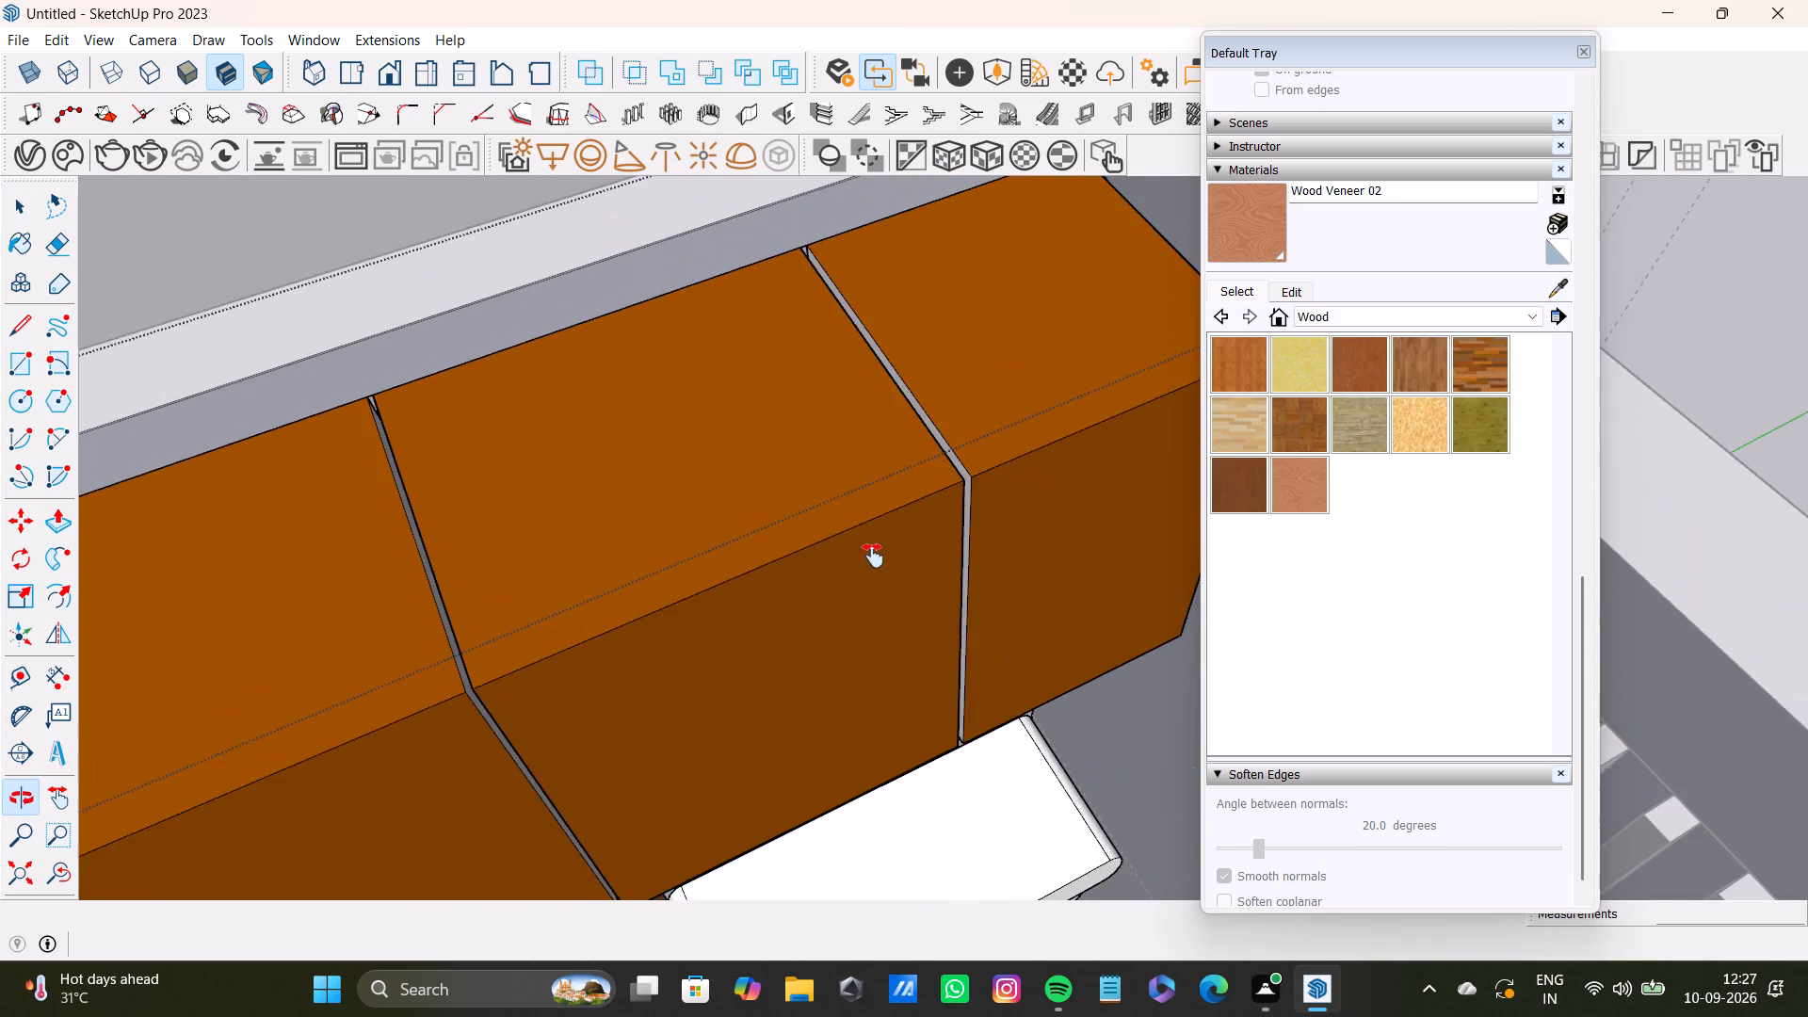
pyautogui.keyDown('shift'); pyautogui.moveTo(873, 556); pyautogui.dragTo(870, 562, button='middle'); pyautogui.keyUp('shift')
pyautogui.keyDown('shift'); pyautogui.scroll(13, 462, 646); pyautogui.keyUp('shift')
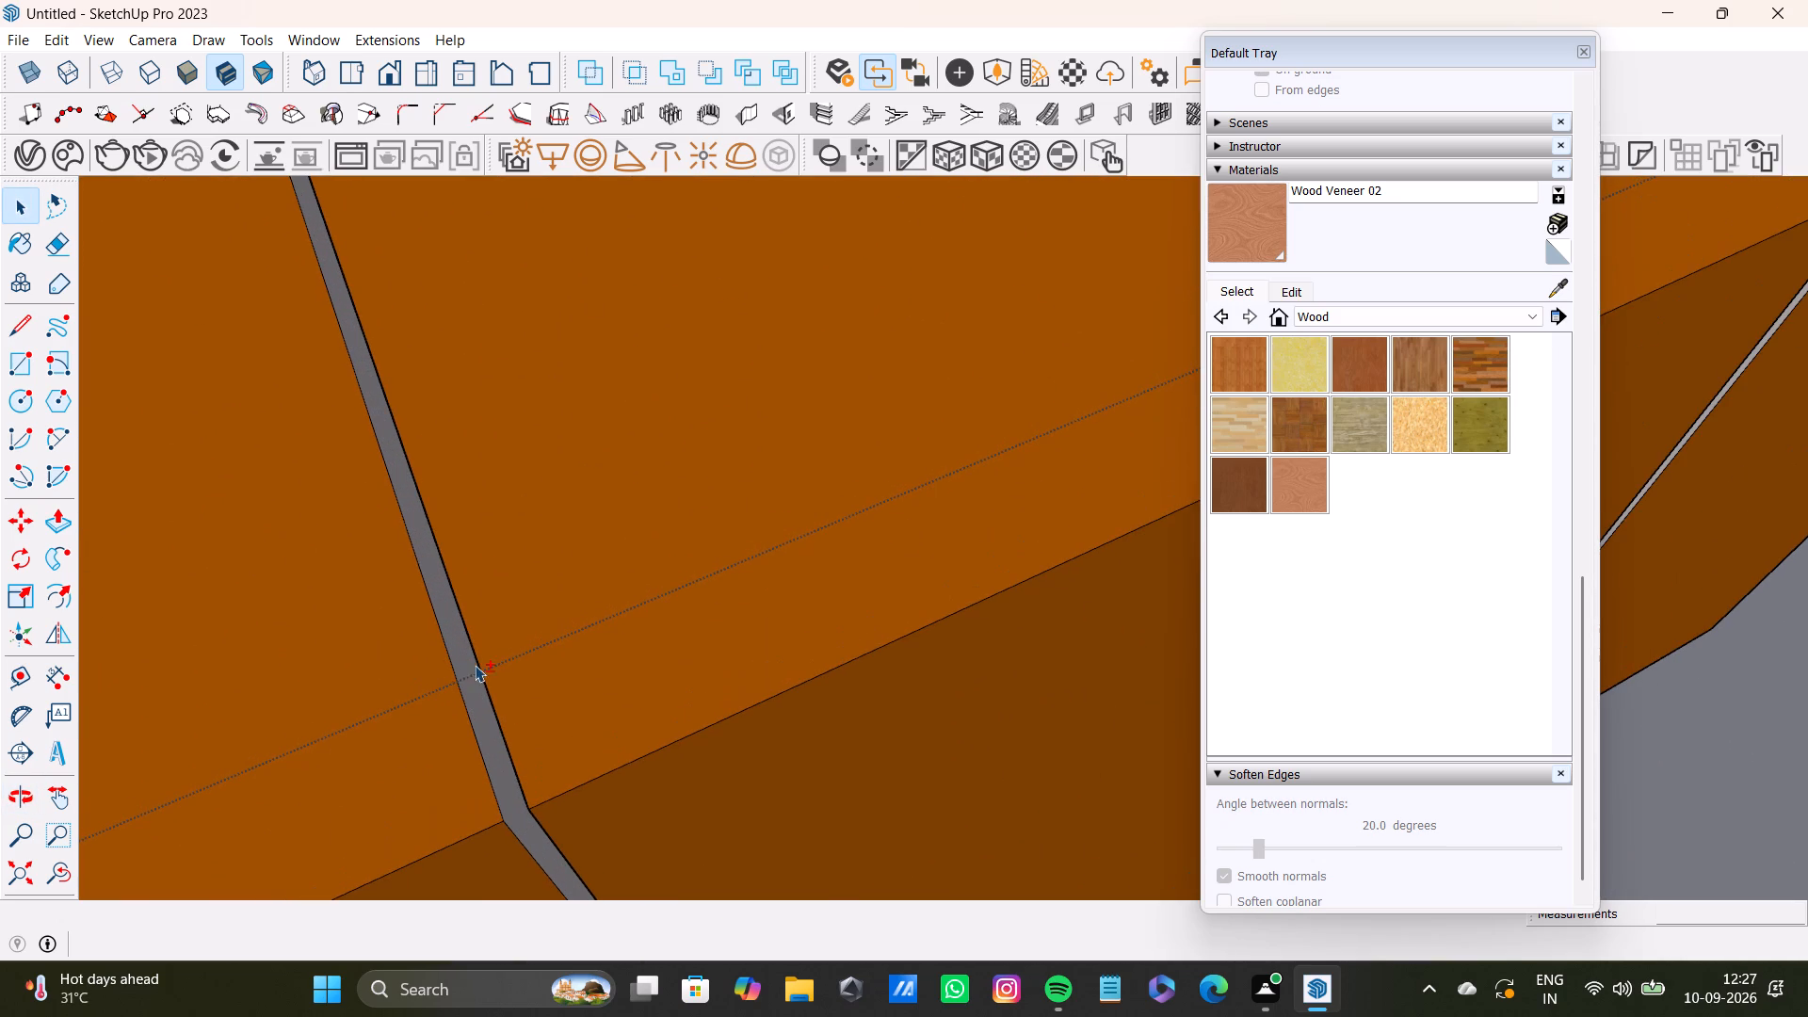
pyautogui.keyDown('shift'); pyautogui.click(473, 700); pyautogui.keyUp('shift')
pyautogui.keyDown('shift'); pyautogui.scroll(-9, 771, 602); pyautogui.keyUp('shift')
pyautogui.keyDown('shift'); pyautogui.moveTo(849, 528); pyautogui.dragTo(729, 608, button='middle'); pyautogui.keyUp('shift')
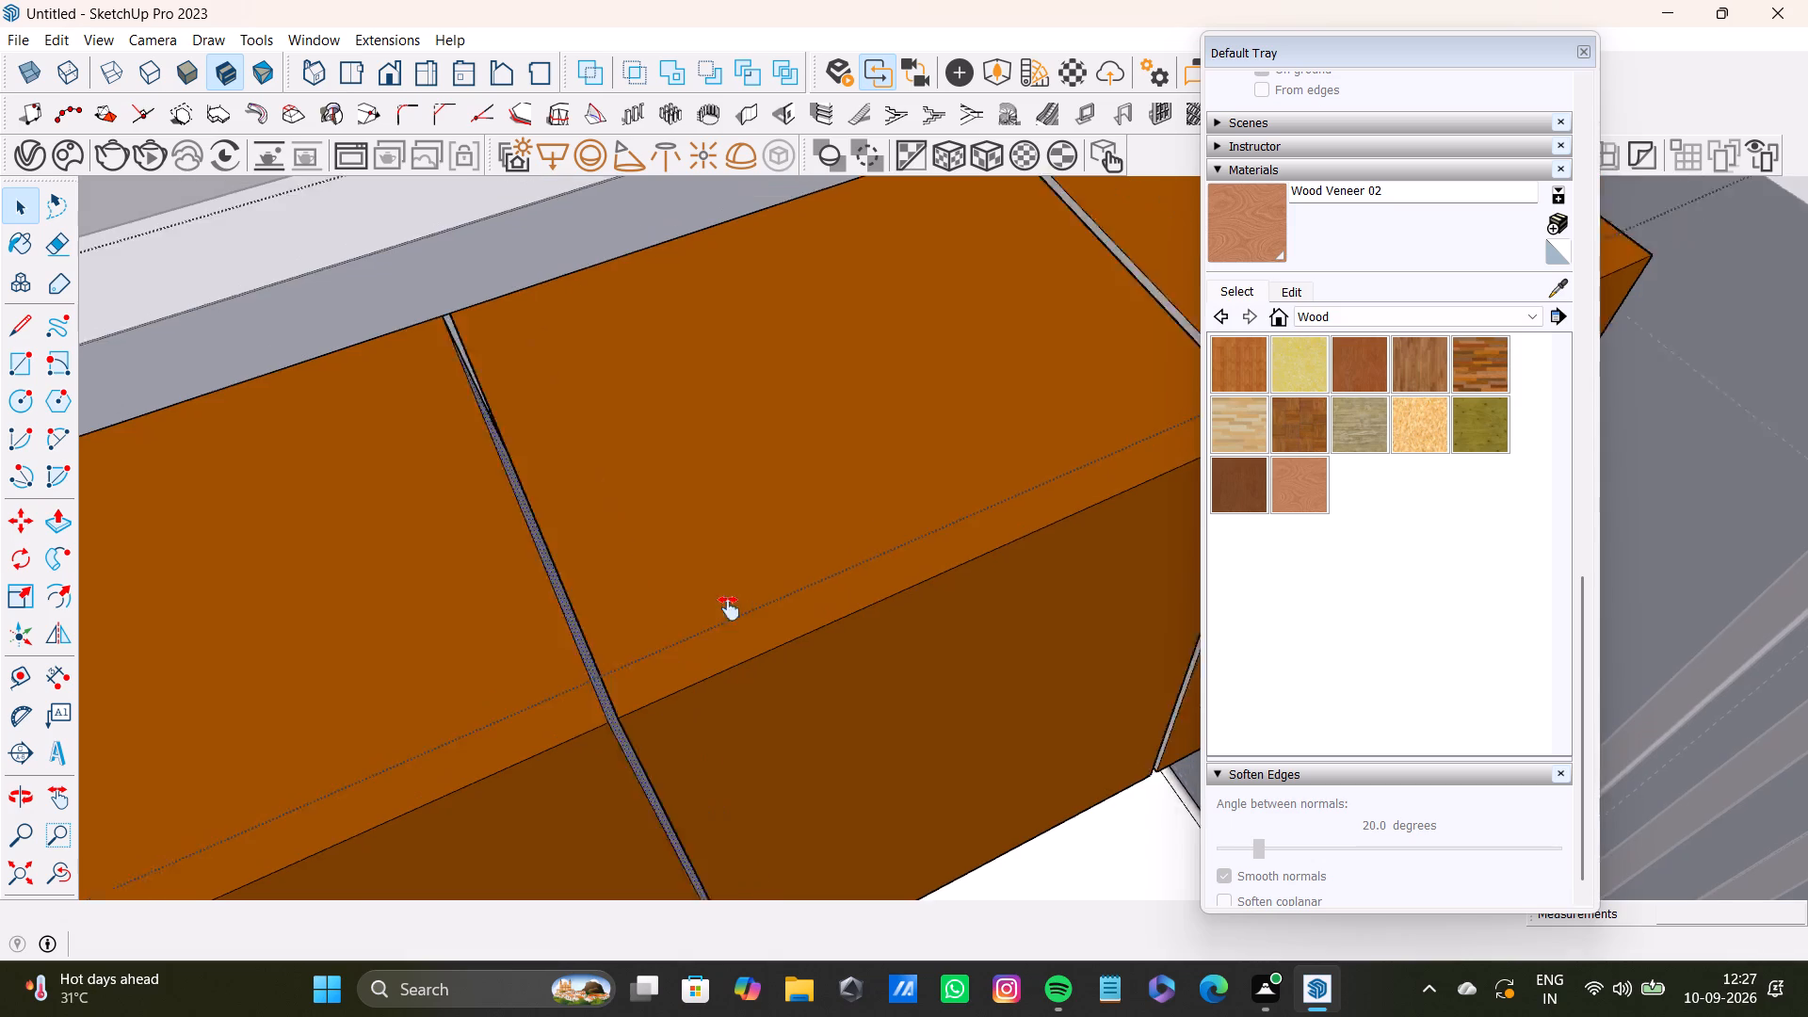
pyautogui.keyDown('shift'); pyautogui.moveTo(729, 608); pyautogui.dragTo(463, 676, button='middle'); pyautogui.keyUp('shift')
pyautogui.keyDown('shift'); pyautogui.scroll(5, 956, 572); pyautogui.keyUp('shift')
pyautogui.keyDown('shift'); pyautogui.moveTo(1022, 545); pyautogui.dragTo(882, 649, button='middle'); pyautogui.keyUp('shift')
pyautogui.keyDown('shift'); pyautogui.scroll(7, 859, 623); pyautogui.keyUp('shift')
pyautogui.keyDown('shift'); pyautogui.click(837, 577); pyautogui.keyUp('shift')
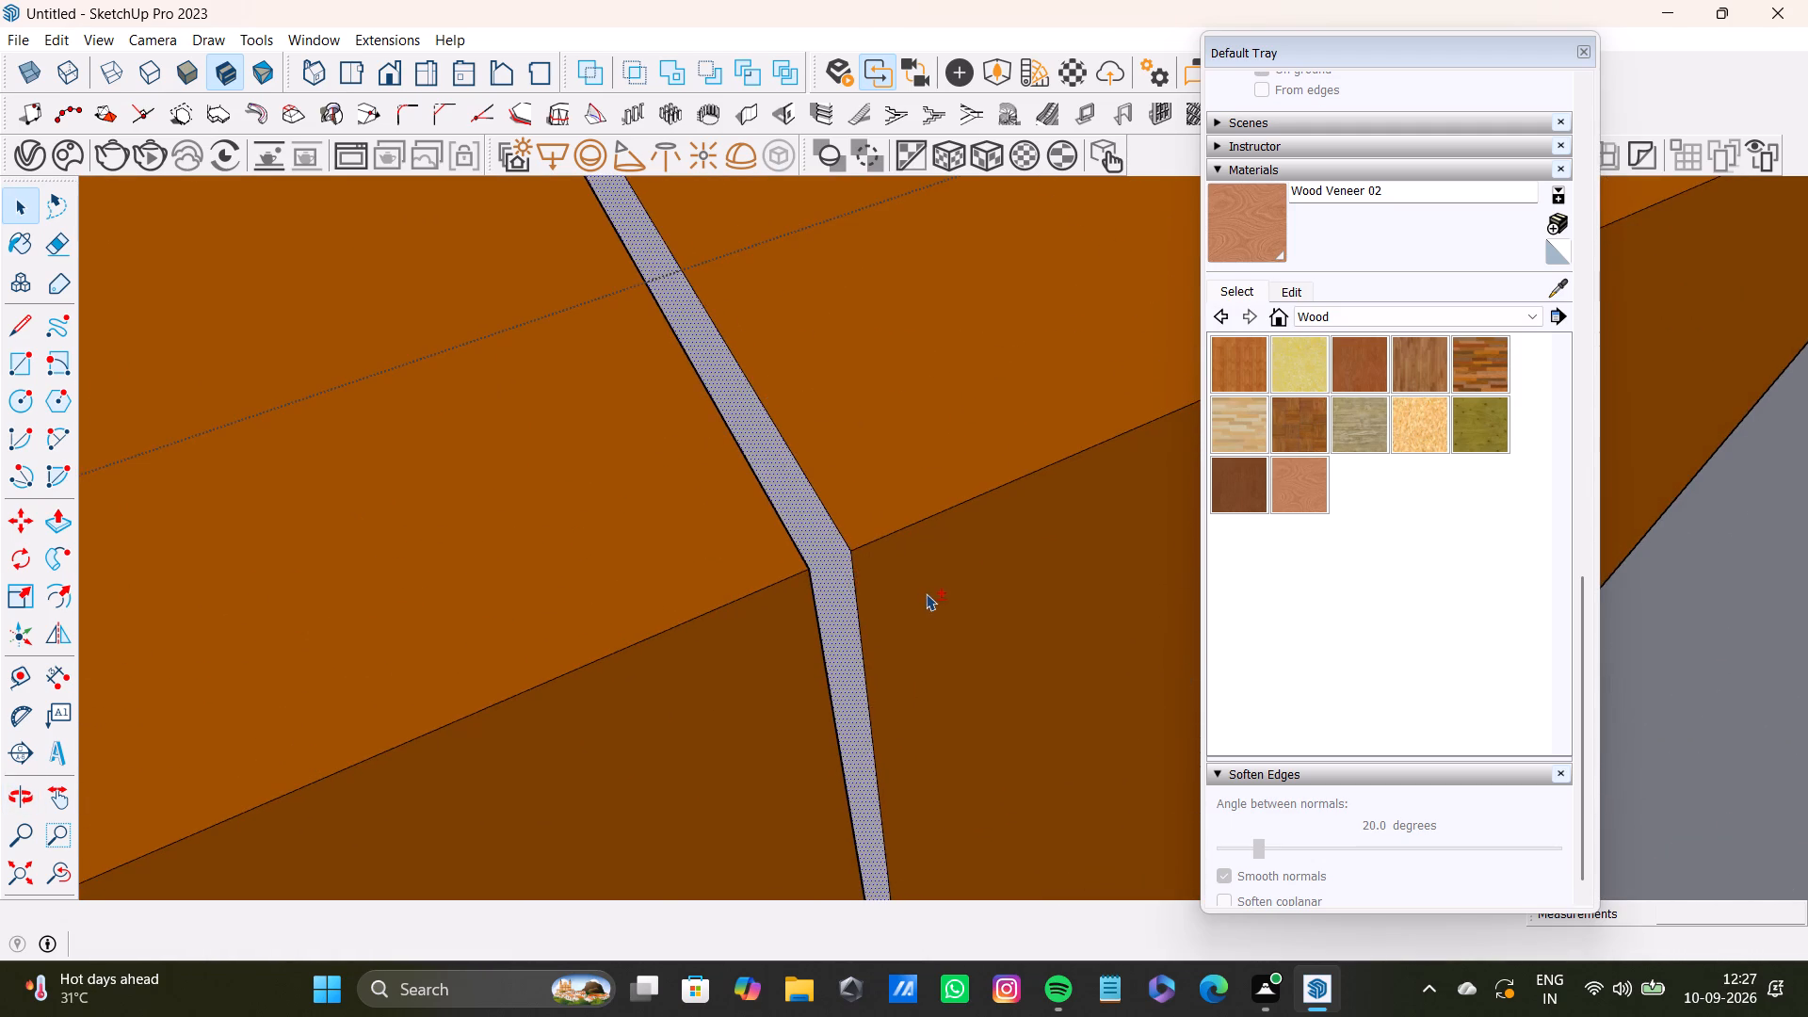
pyautogui.keyDown('shift'); pyautogui.moveTo(926, 594); pyautogui.dragTo(673, 670, button='middle'); pyautogui.keyUp('shift')
pyautogui.keyDown('shift'); pyautogui.click(551, 658); pyautogui.keyUp('shift')
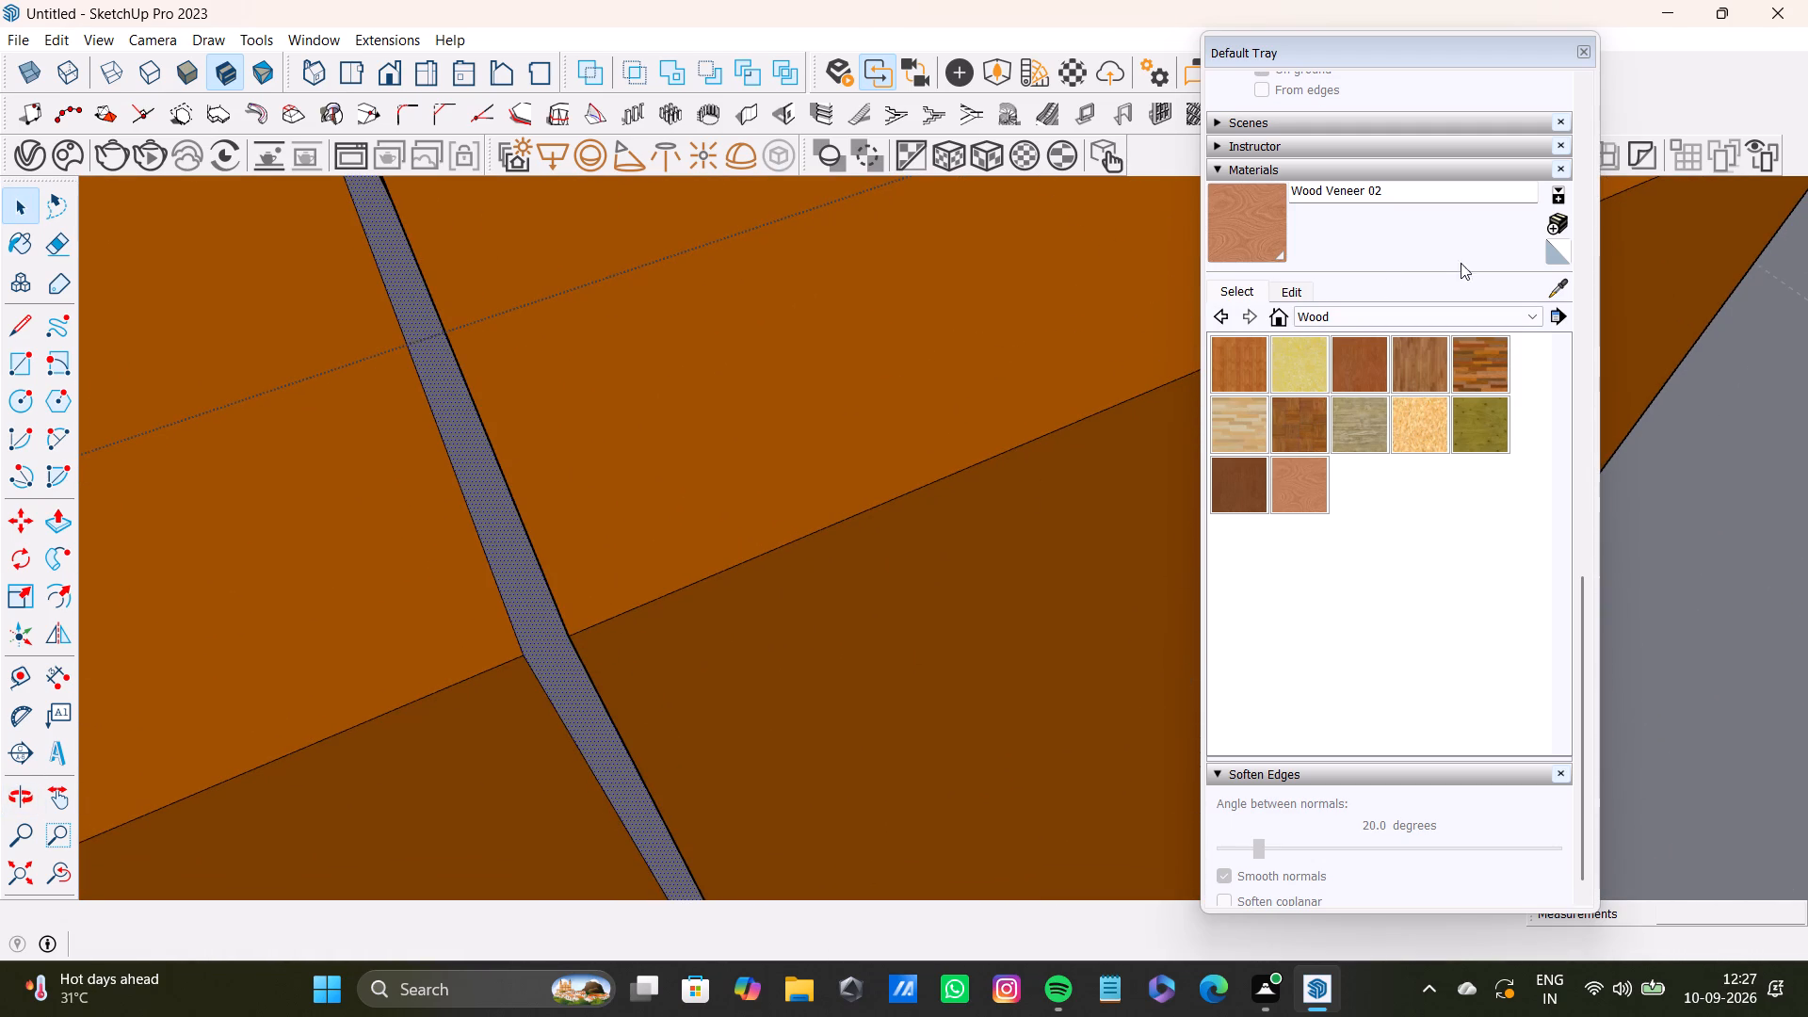
pyautogui.keyDown('shift'); pyautogui.click(1554, 288); pyautogui.keyUp('shift')
pyautogui.keyDown('shift'); pyautogui.click(746, 468); pyautogui.keyUp('shift')
pyautogui.keyDown('shift'); pyautogui.click(507, 577); pyautogui.keyUp('shift')
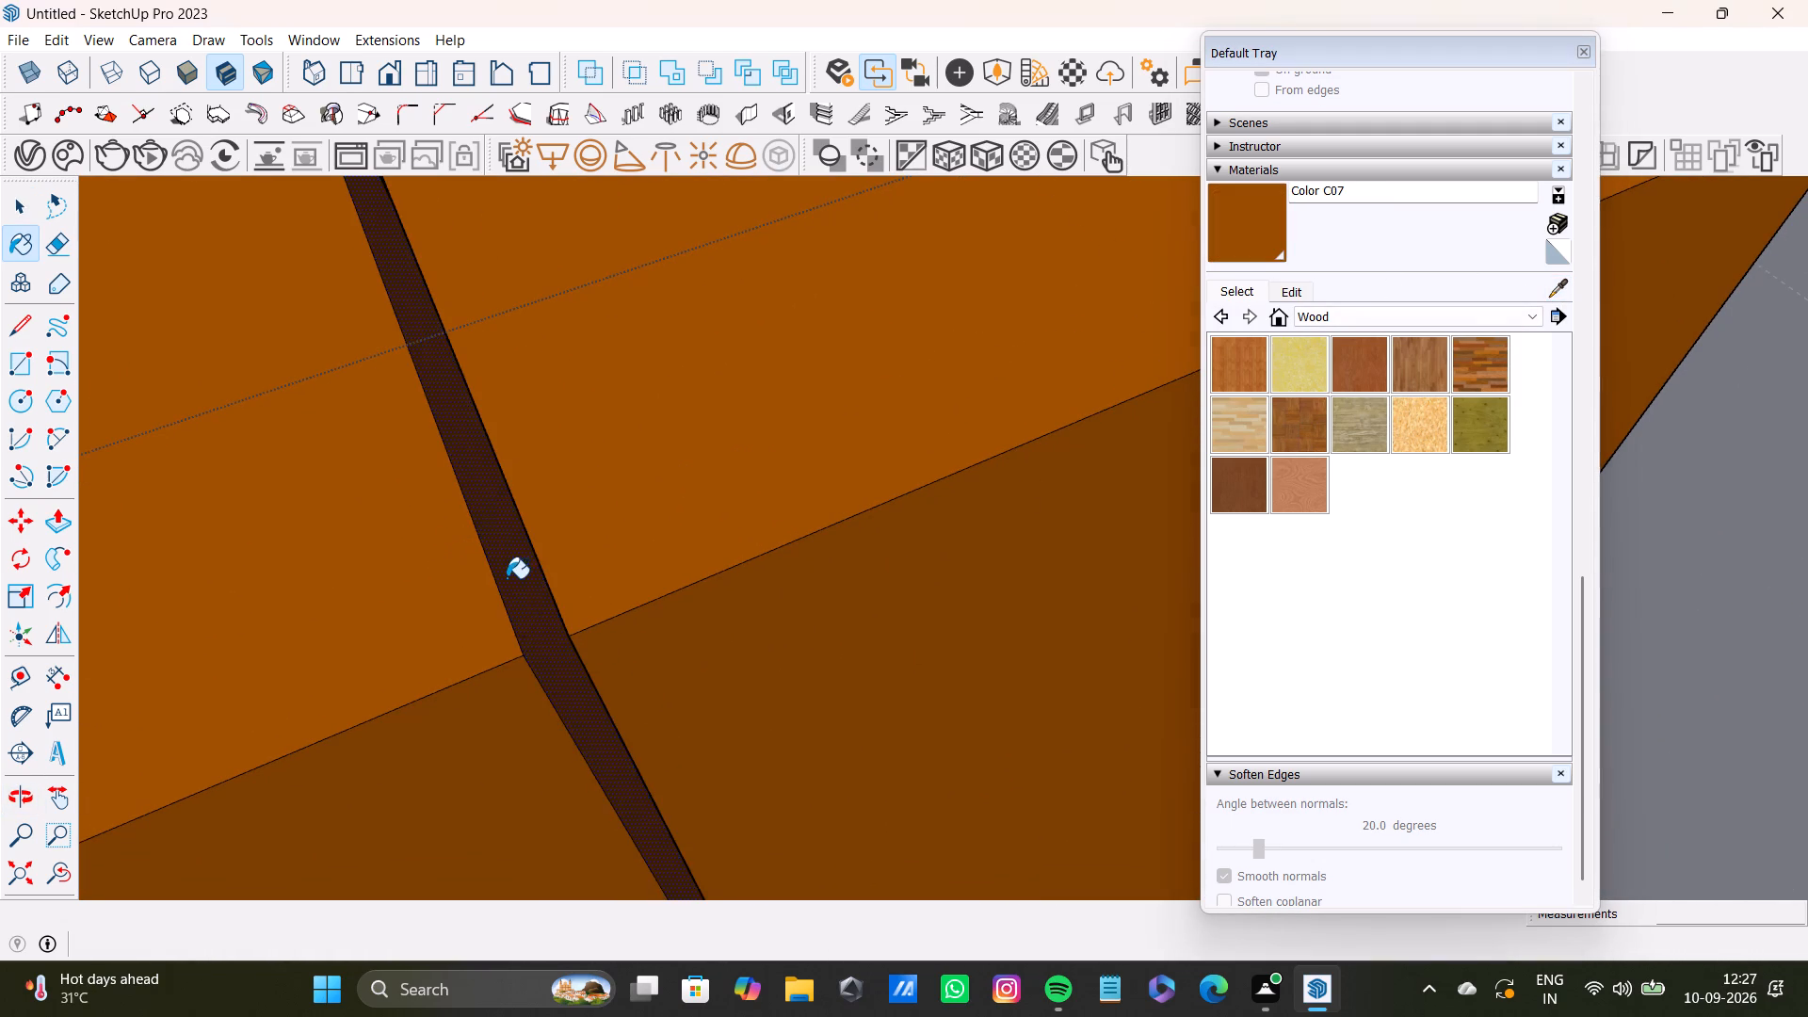
# Examine the whole wardrobe and its gaps from above and the front, and leave its group editing.
pyautogui.keyDown('shift'); pyautogui.scroll(-8, 508, 579); pyautogui.keyUp('shift')
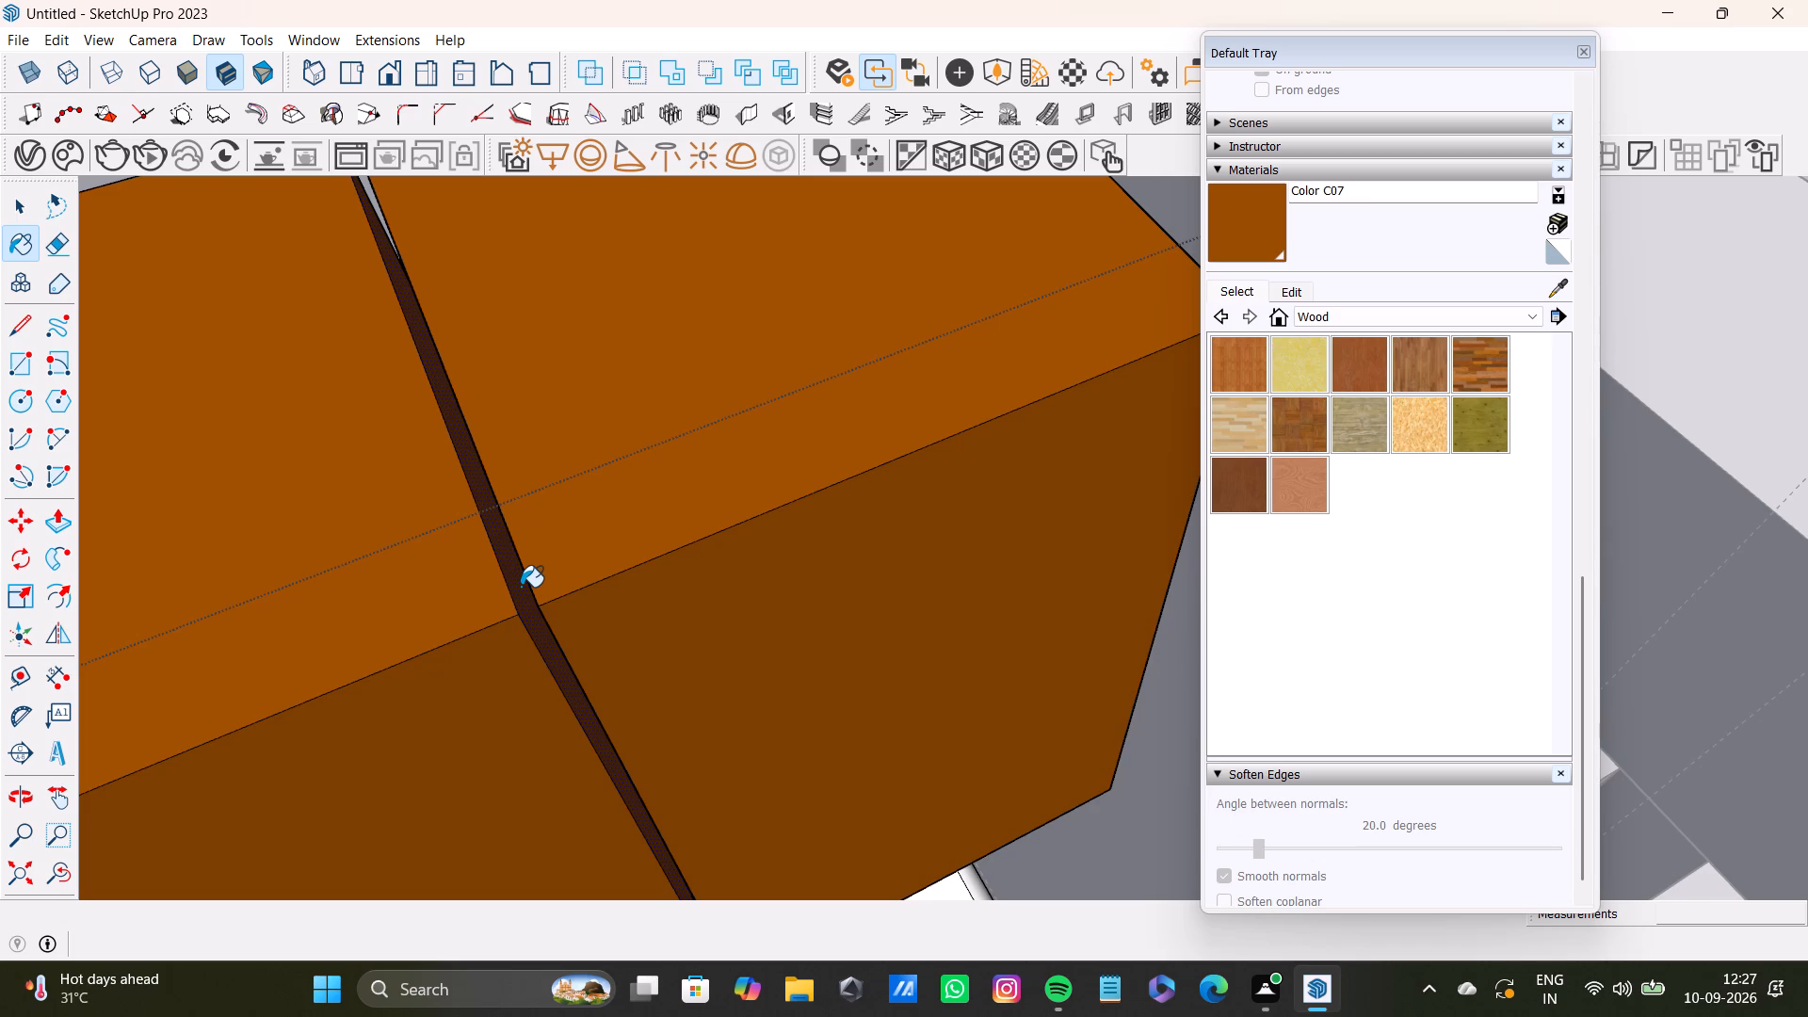
pyautogui.scroll(-13, 521, 587)
pyautogui.keyDown('shift'); pyautogui.moveTo(501, 635); pyautogui.dragTo(821, 456, button='middle'); pyautogui.keyUp('shift')
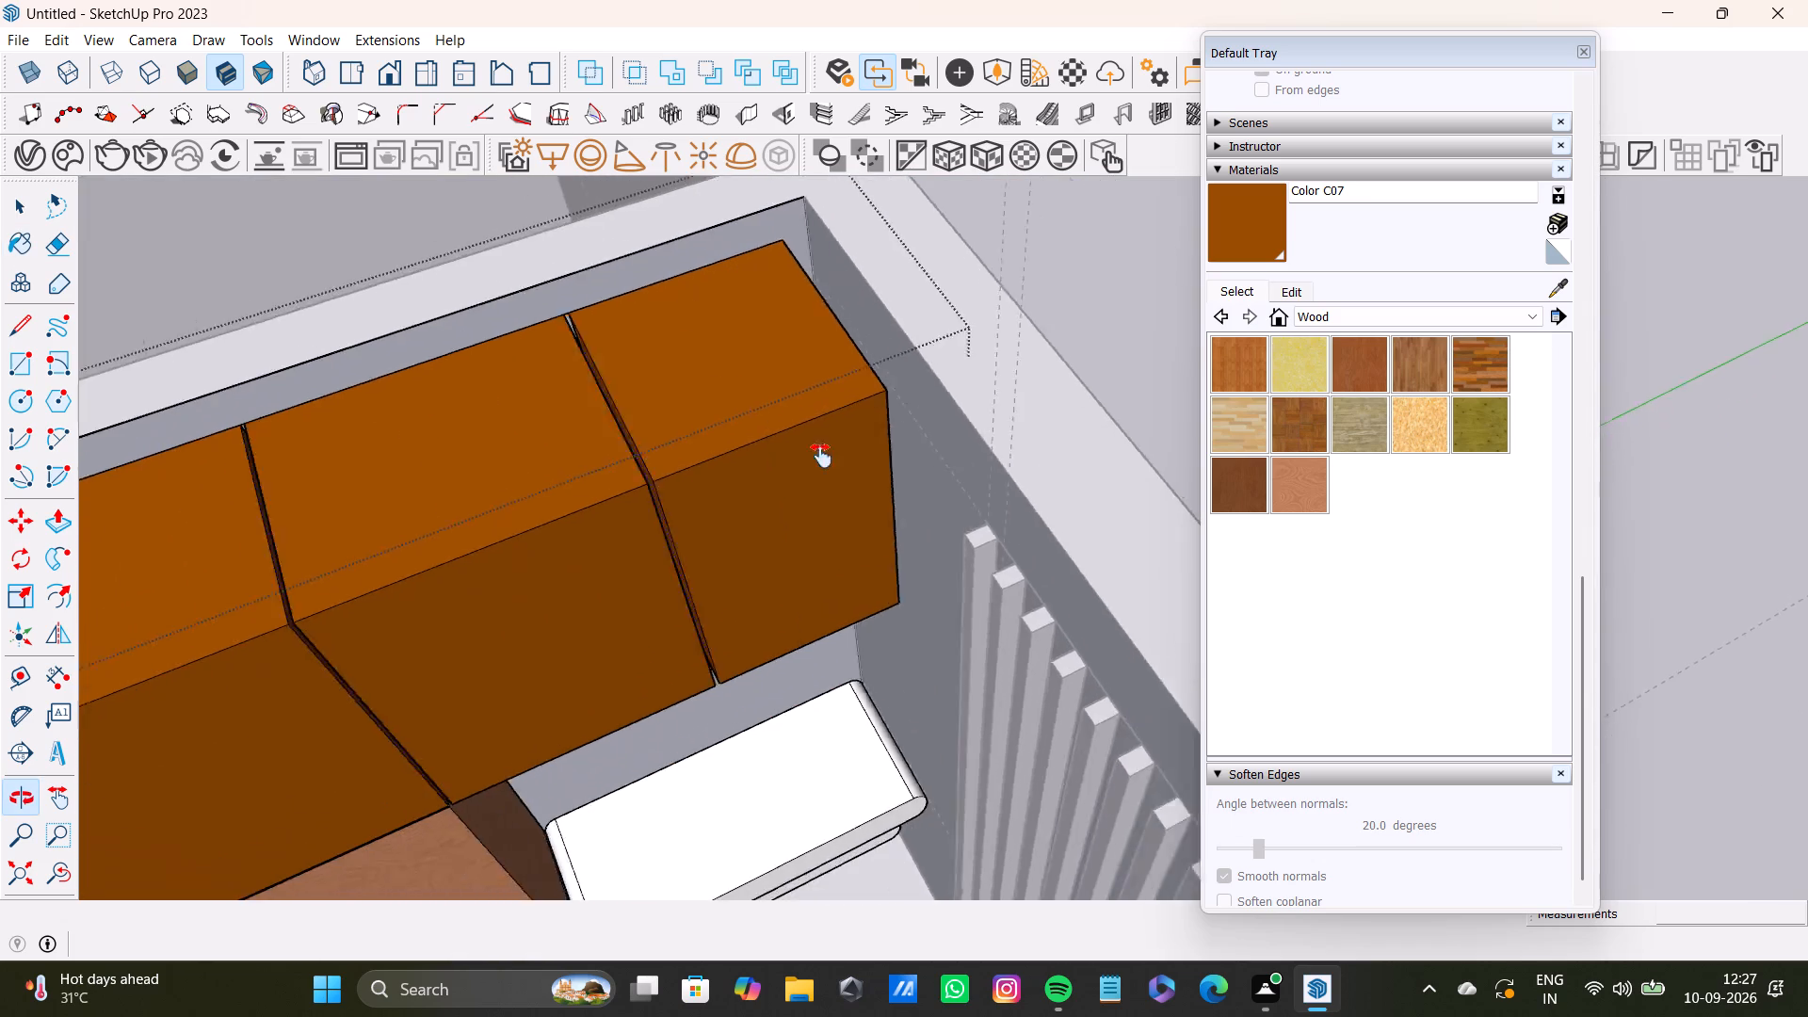
pyautogui.keyDown('shift'); pyautogui.moveTo(821, 456); pyautogui.dragTo(951, 440, button='middle'); pyautogui.keyUp('shift')
pyautogui.scroll(-8, 918, 504)
pyautogui.moveTo(749, 596); pyautogui.dragTo(923, 440, button='middle')
pyautogui.moveTo(954, 438); pyautogui.dragTo(939, 552, button='middle')
pyautogui.scroll(7, 727, 598)
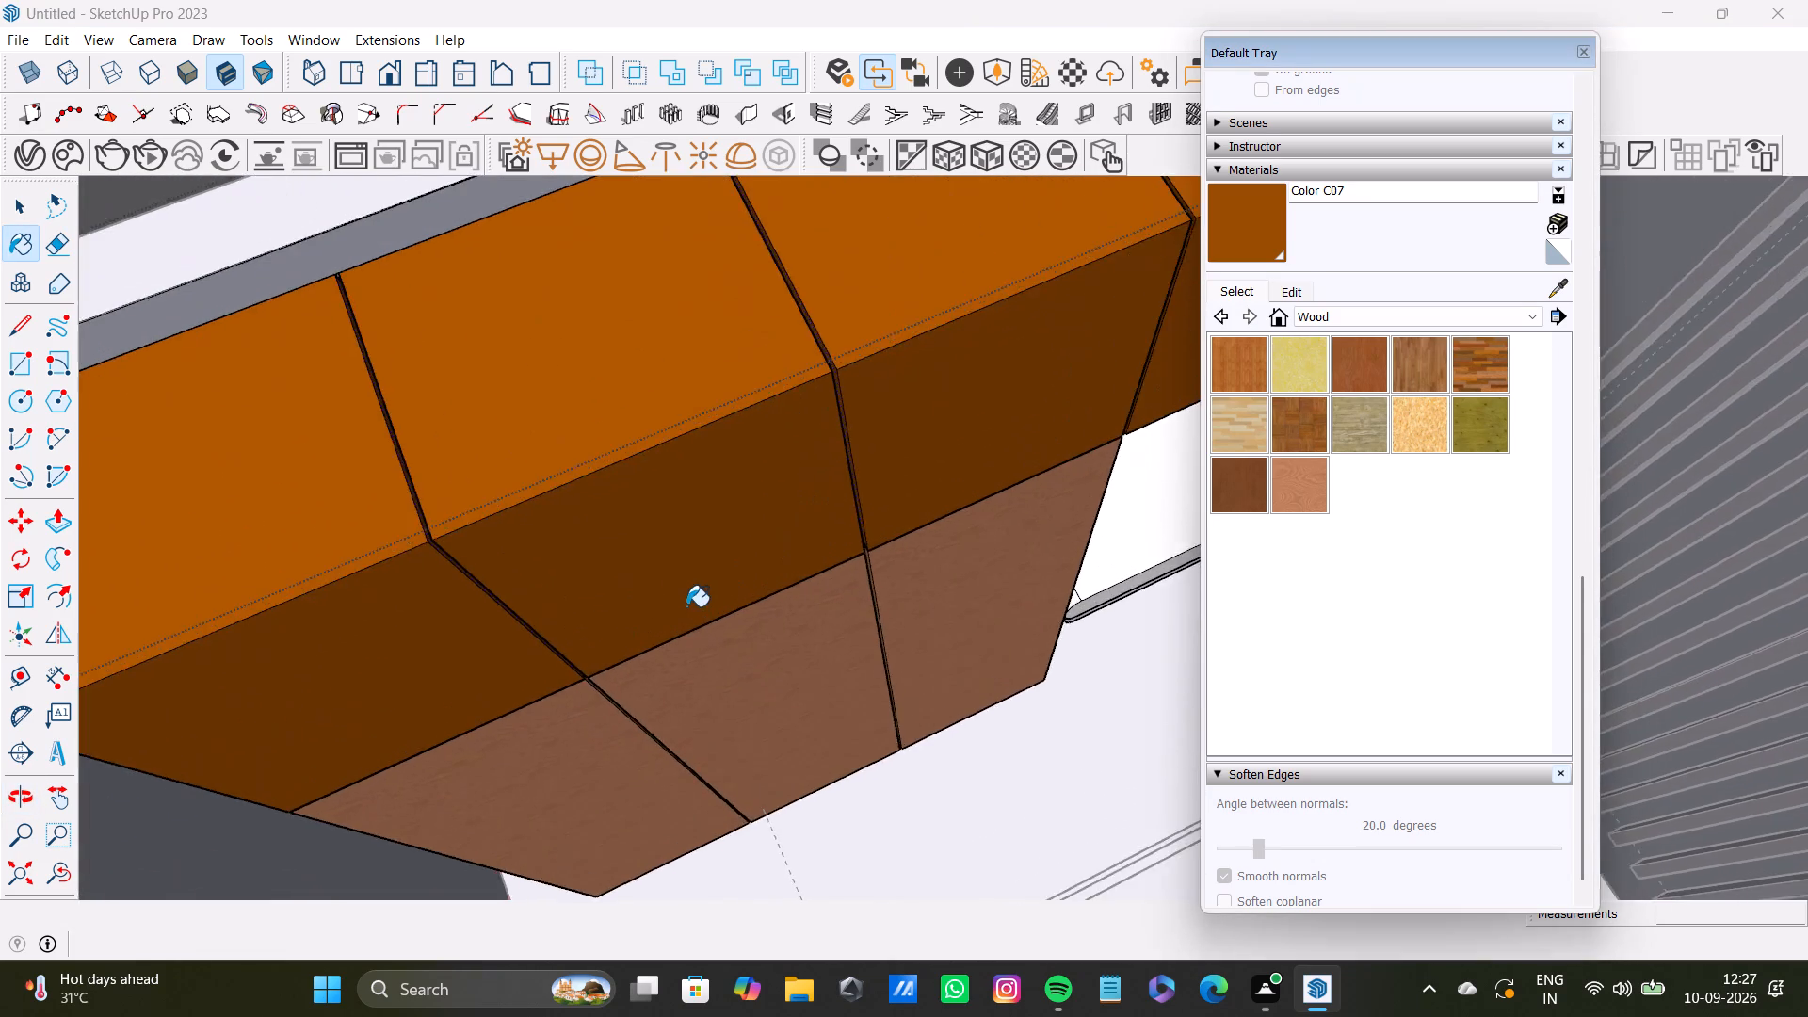
pyautogui.moveTo(686, 603); pyautogui.dragTo(699, 314, button='middle')
pyautogui.scroll(-8, 772, 418)
pyautogui.moveTo(799, 502); pyautogui.dragTo(529, 582, button='middle')
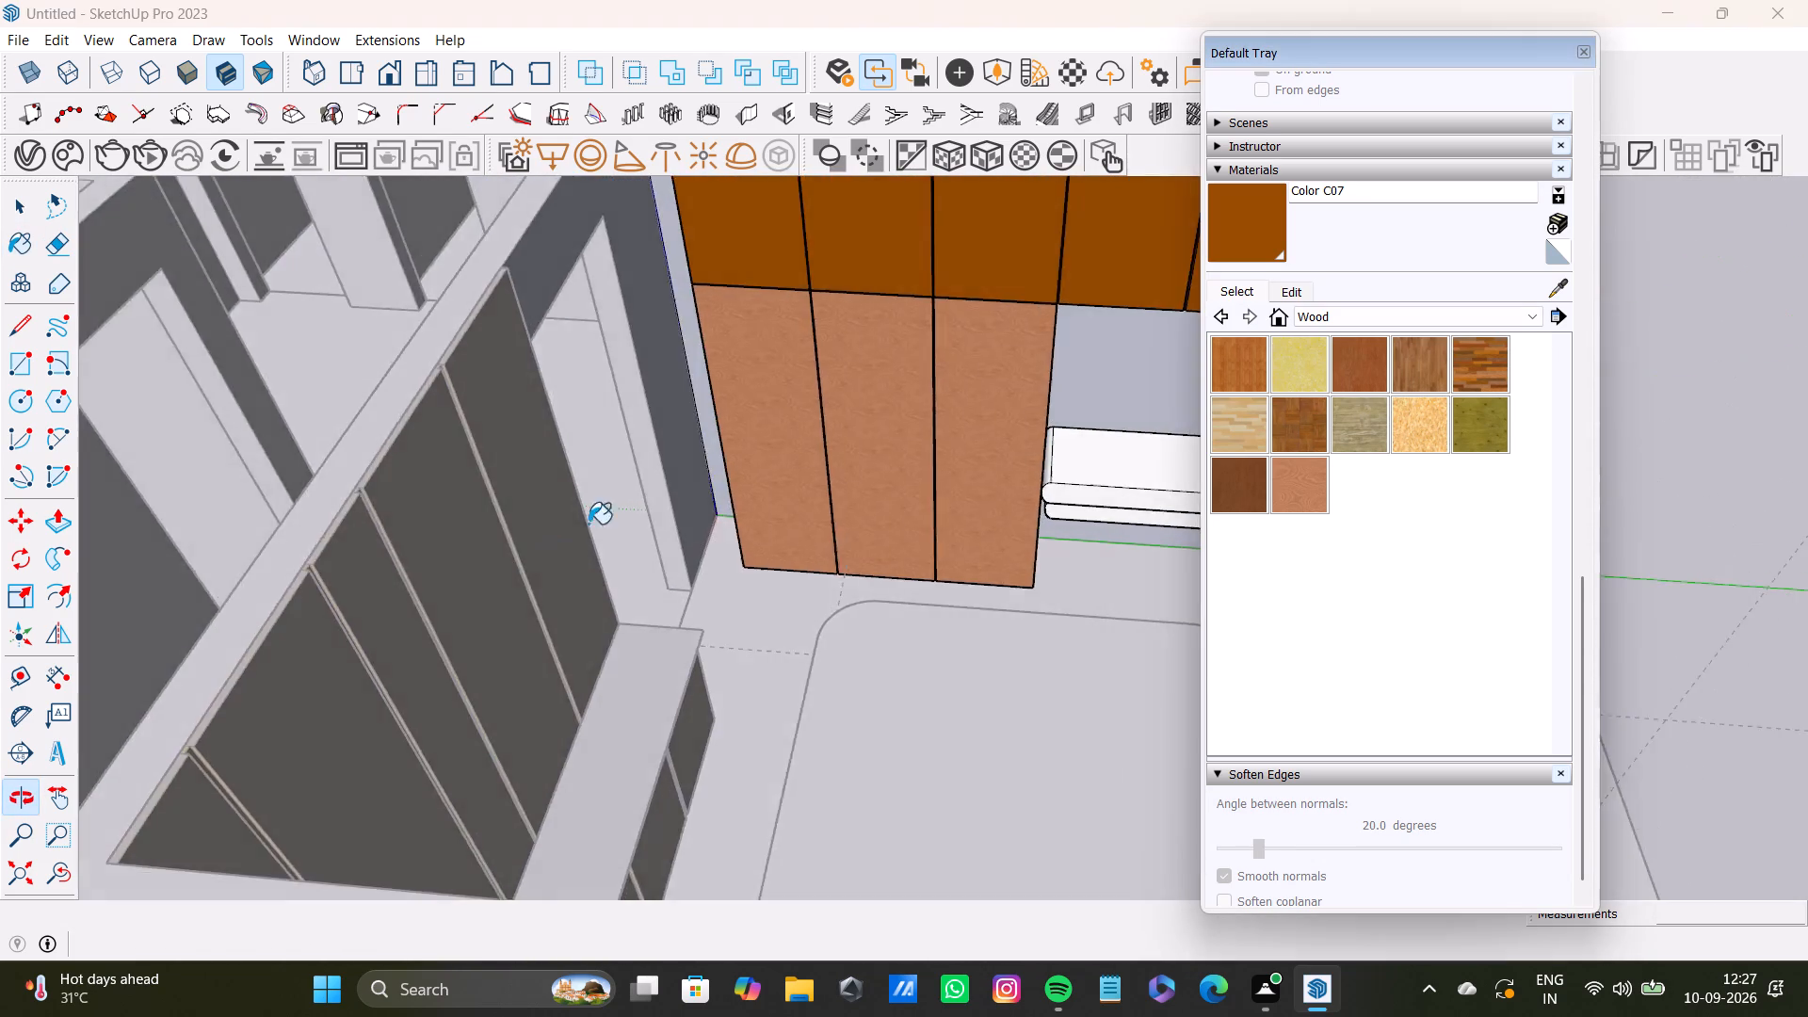
pyautogui.scroll(-7, 619, 517)
pyautogui.keyDown('shift'); pyautogui.moveTo(736, 543); pyautogui.dragTo(729, 608, button='middle'); pyautogui.keyUp('shift')
pyautogui.press('space')
pyautogui.click(1130, 383)
# Inside the white two-tier unit beside the wardrobe, select the faces of both rounded slabs and paint them with Carrera Marble from the Stone materials.
pyautogui.scroll(9, 868, 493)
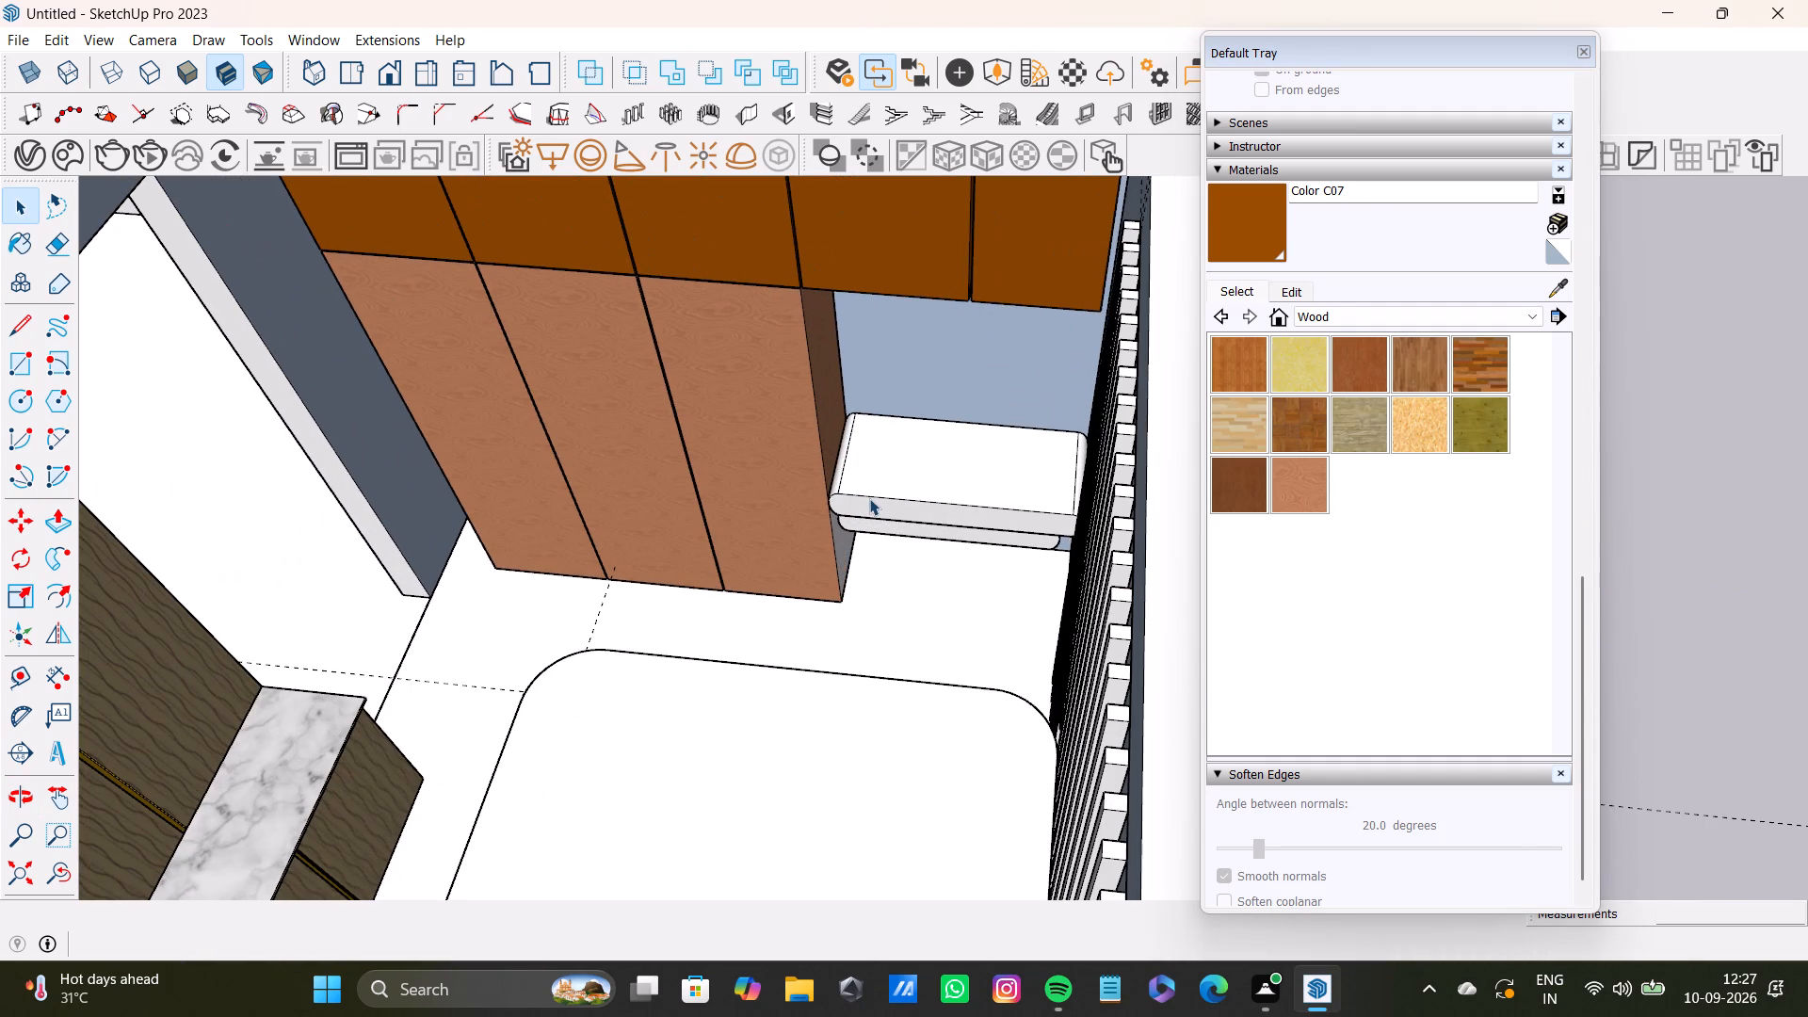
pyautogui.keyDown('shift'); pyautogui.doubleClick(948, 465); pyautogui.keyUp('shift')
pyautogui.keyDown('shift'); pyautogui.doubleClick(948, 472); pyautogui.keyUp('shift')
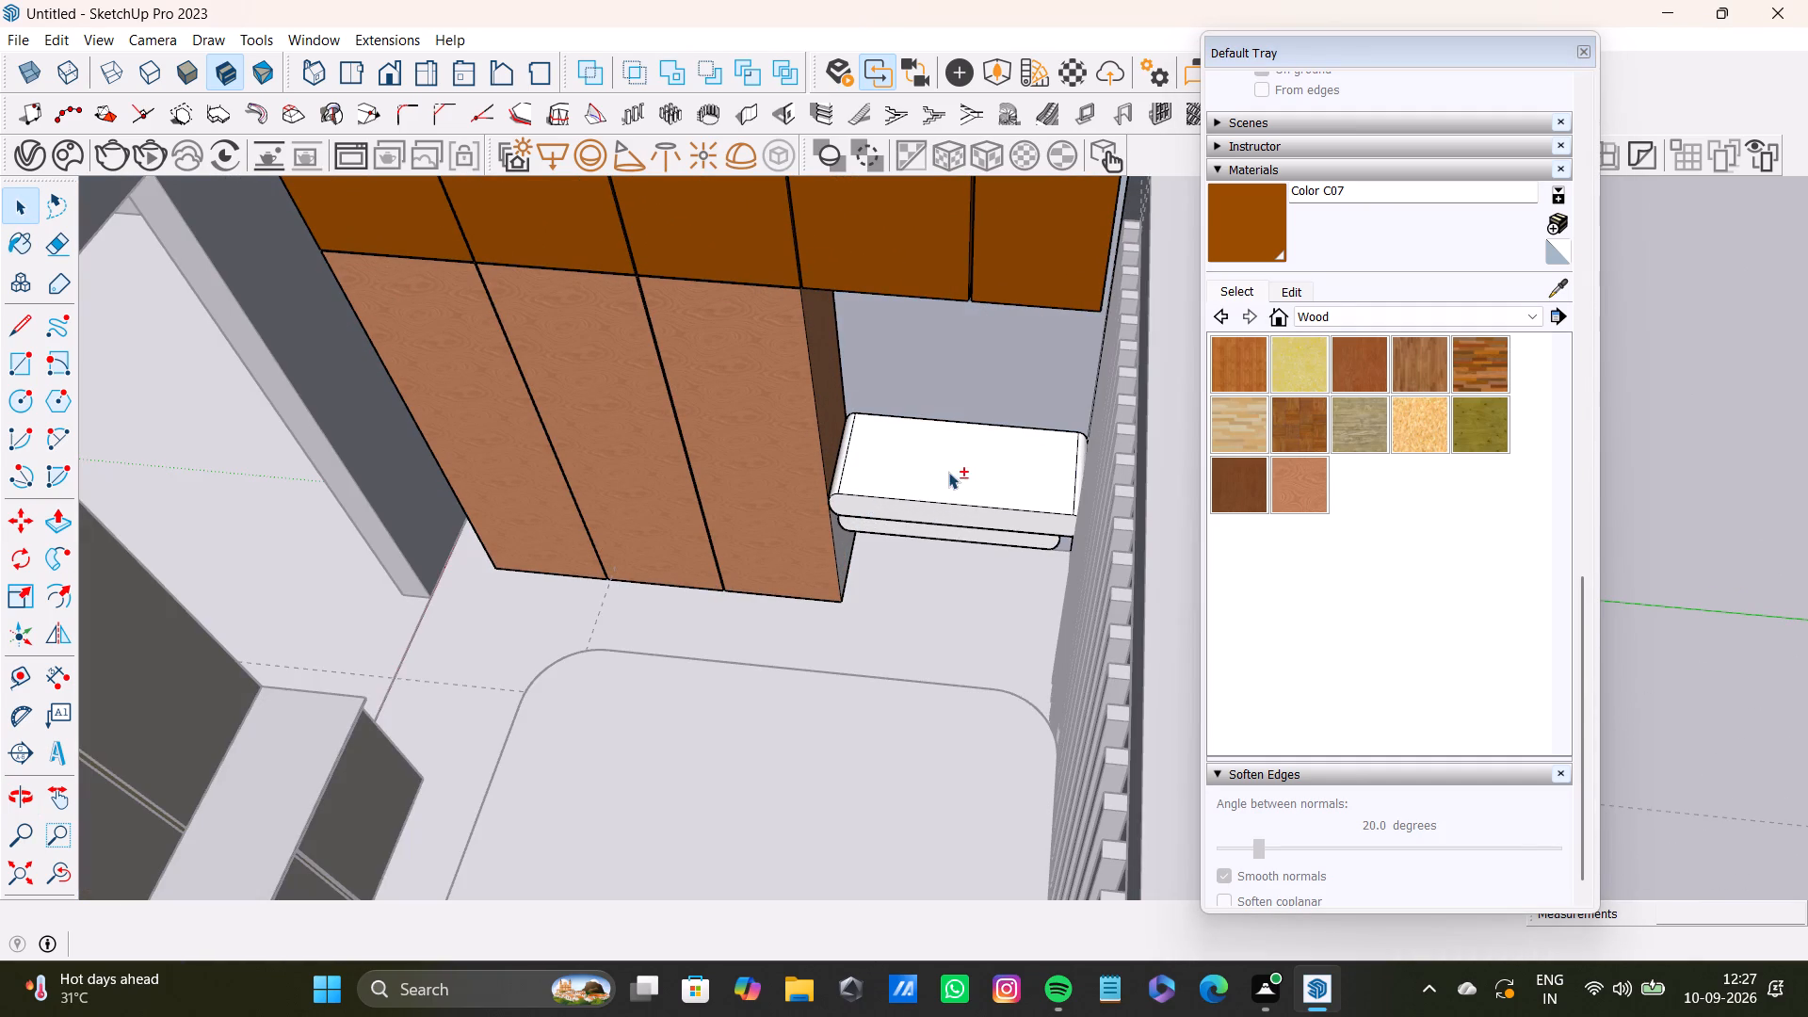
pyautogui.keyDown('shift'); pyautogui.doubleClick(931, 517); pyautogui.keyUp('shift')
pyautogui.keyDown('shift'); pyautogui.scroll(12, 816, 446); pyautogui.keyUp('shift')
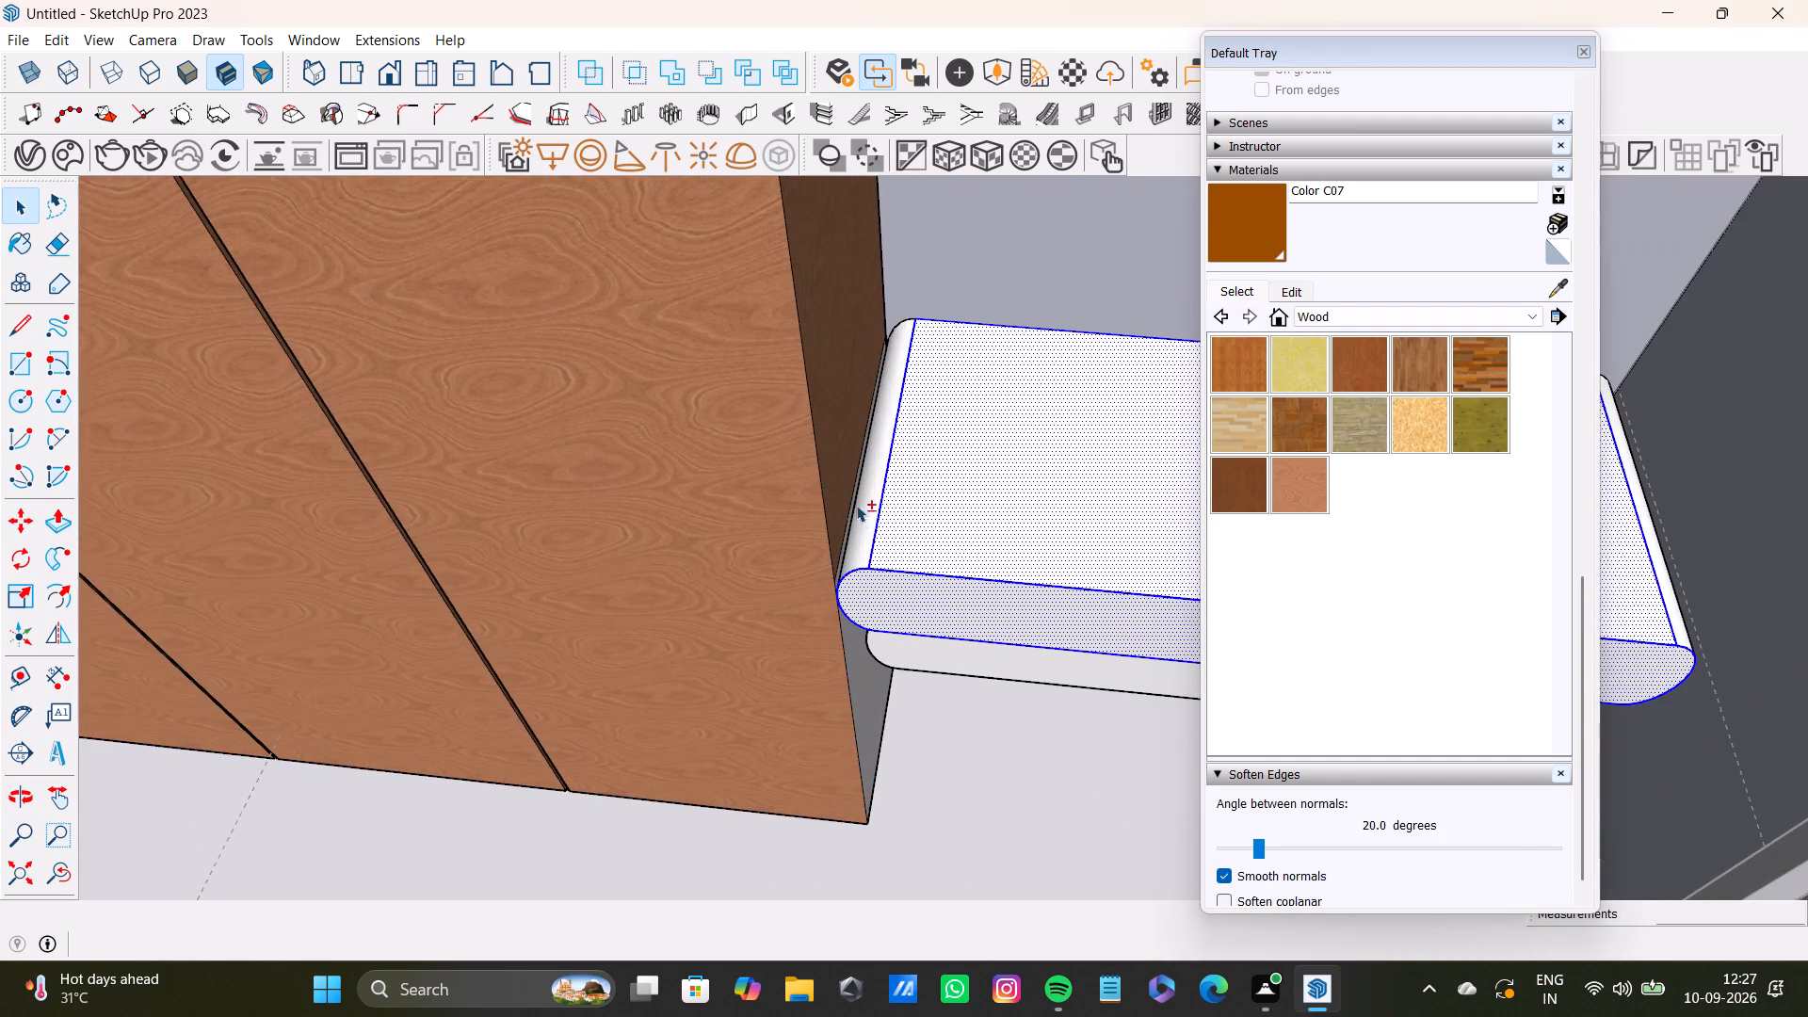
pyautogui.keyDown('shift'); pyautogui.doubleClick(864, 521); pyautogui.keyUp('shift')
pyautogui.keyDown('shift'); pyautogui.scroll(-5, 866, 523); pyautogui.keyUp('shift')
pyautogui.keyDown('shift'); pyautogui.moveTo(1092, 480); pyautogui.dragTo(587, 492, button='middle'); pyautogui.keyUp('shift')
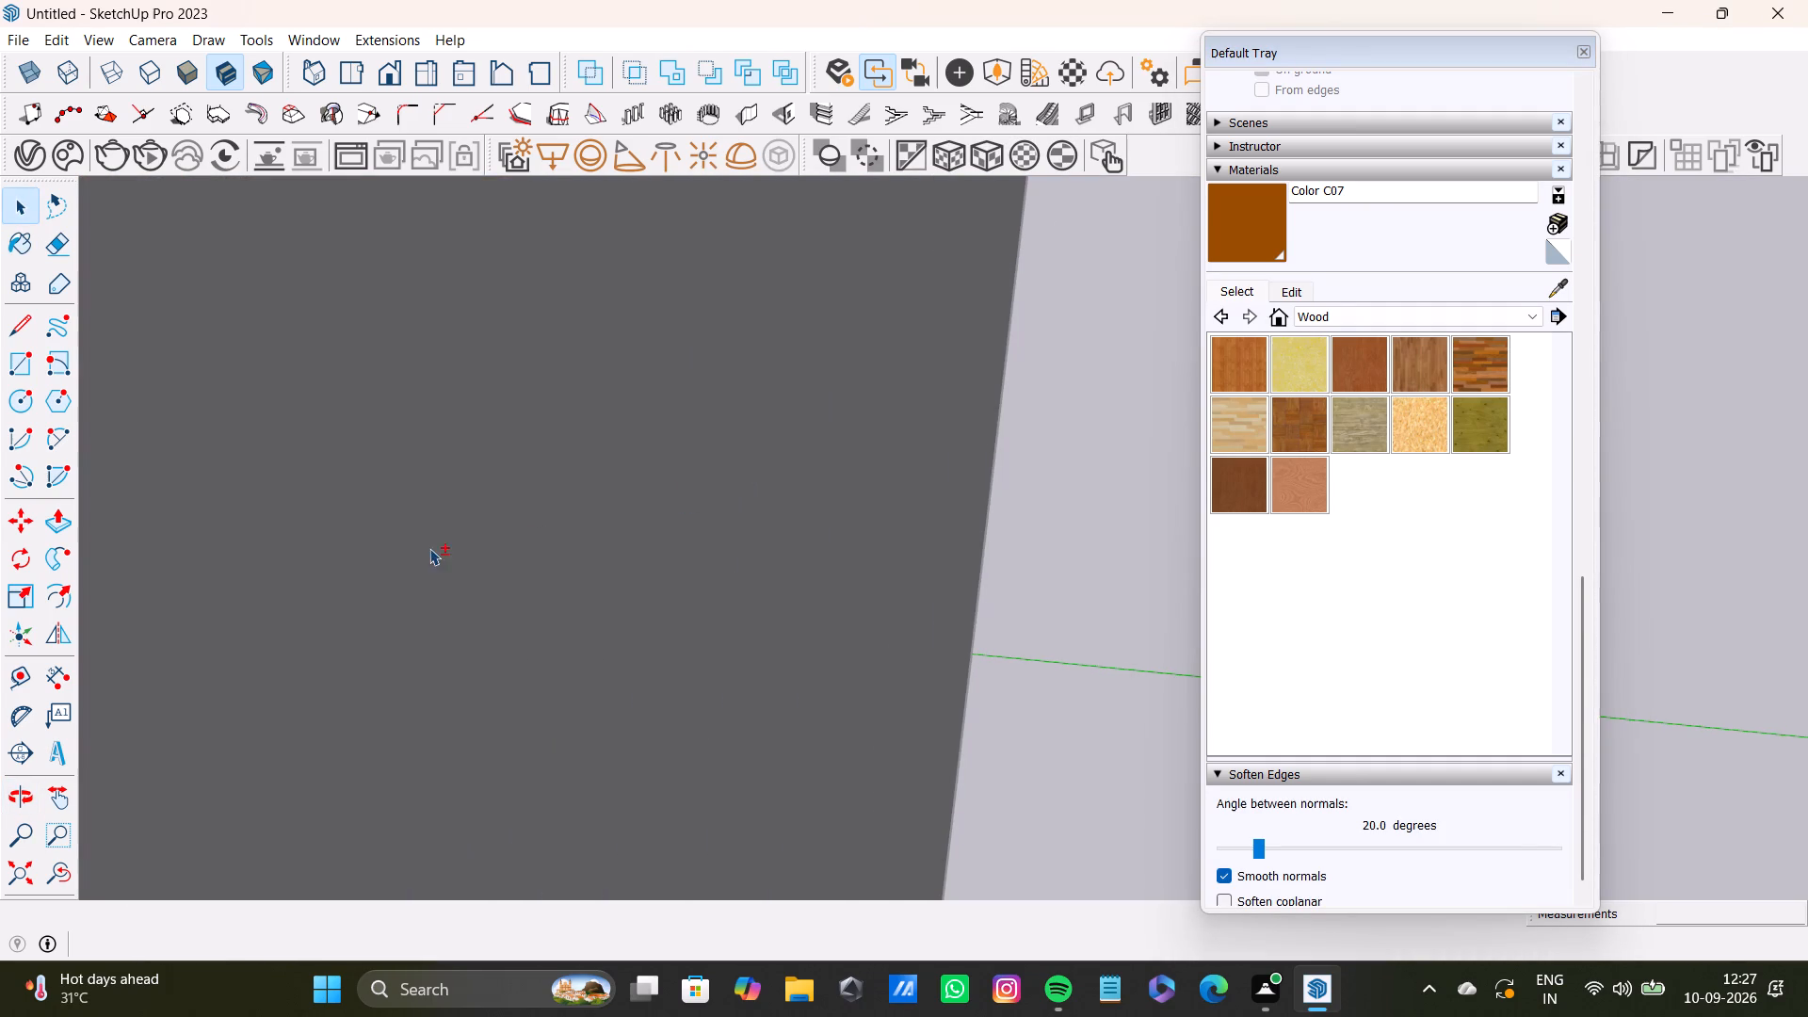
pyautogui.keyDown('shift'); pyautogui.moveTo(403, 537); pyautogui.dragTo(911, 506, button='middle'); pyautogui.keyUp('shift')
pyautogui.keyDown('shift'); pyautogui.moveTo(185, 670); pyautogui.dragTo(1029, 653, button='middle'); pyautogui.keyUp('shift')
pyautogui.keyDown('shift'); pyautogui.moveTo(127, 535); pyautogui.dragTo(808, 554, button='middle'); pyautogui.keyUp('shift')
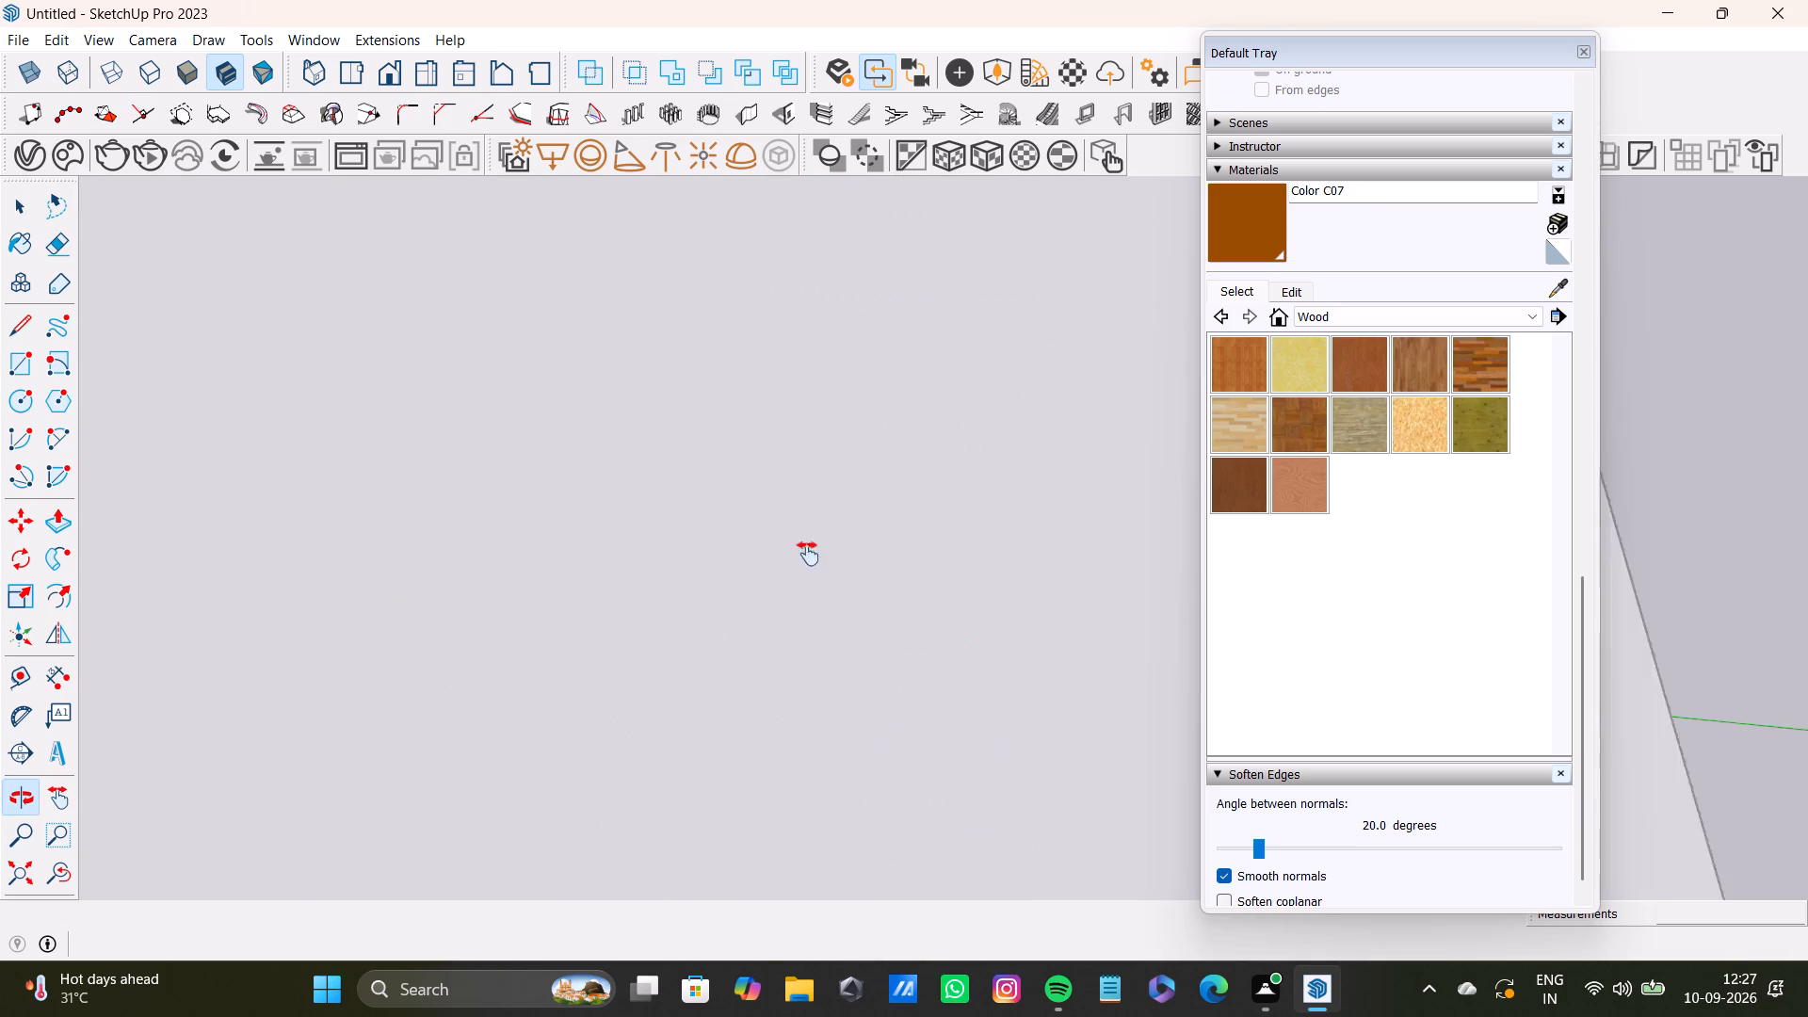
pyautogui.keyDown('shift'); pyautogui.moveTo(808, 554); pyautogui.dragTo(932, 580, button='middle'); pyautogui.keyUp('shift')
pyautogui.keyDown('shift'); pyautogui.click(49, 879); pyautogui.keyUp('shift')
pyautogui.keyDown('shift'); pyautogui.moveTo(791, 567); pyautogui.dragTo(530, 572, button='middle'); pyautogui.keyUp('shift')
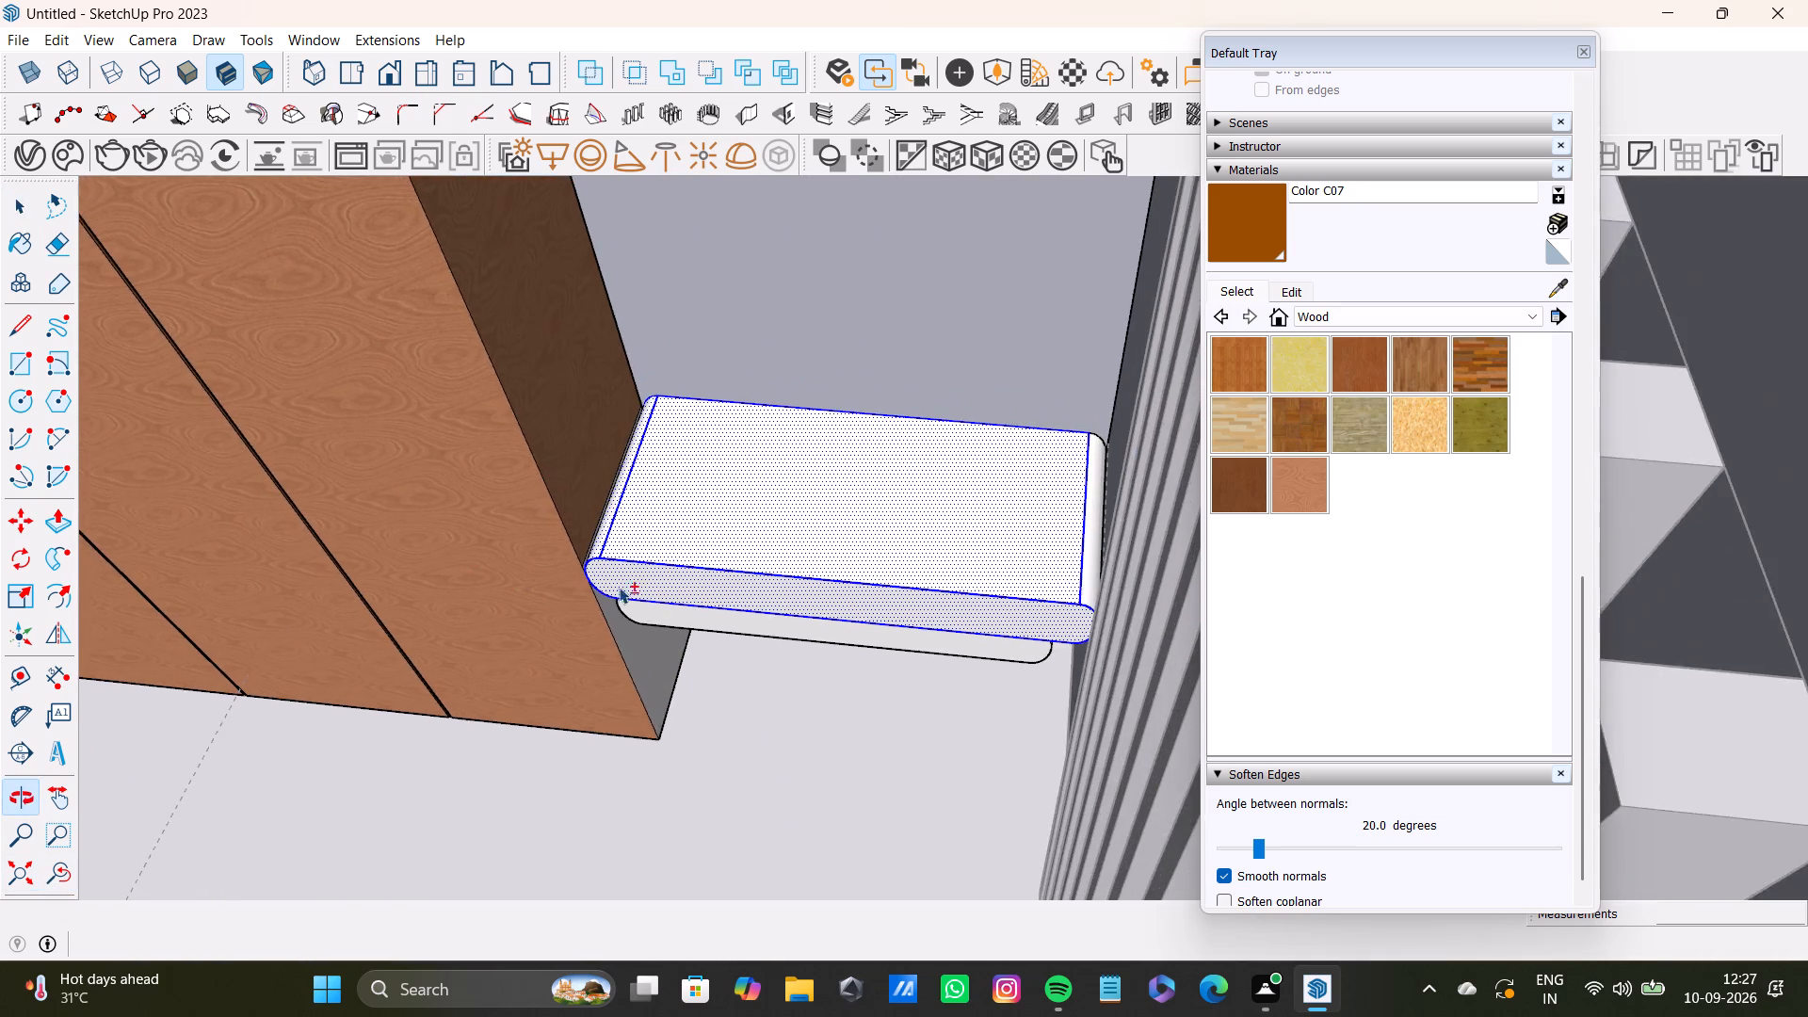
pyautogui.keyDown('shift'); pyautogui.moveTo(678, 594); pyautogui.dragTo(709, 594, button='middle'); pyautogui.keyUp('shift')
pyautogui.keyDown('shift'); pyautogui.scroll(4, 855, 643); pyautogui.keyUp('shift')
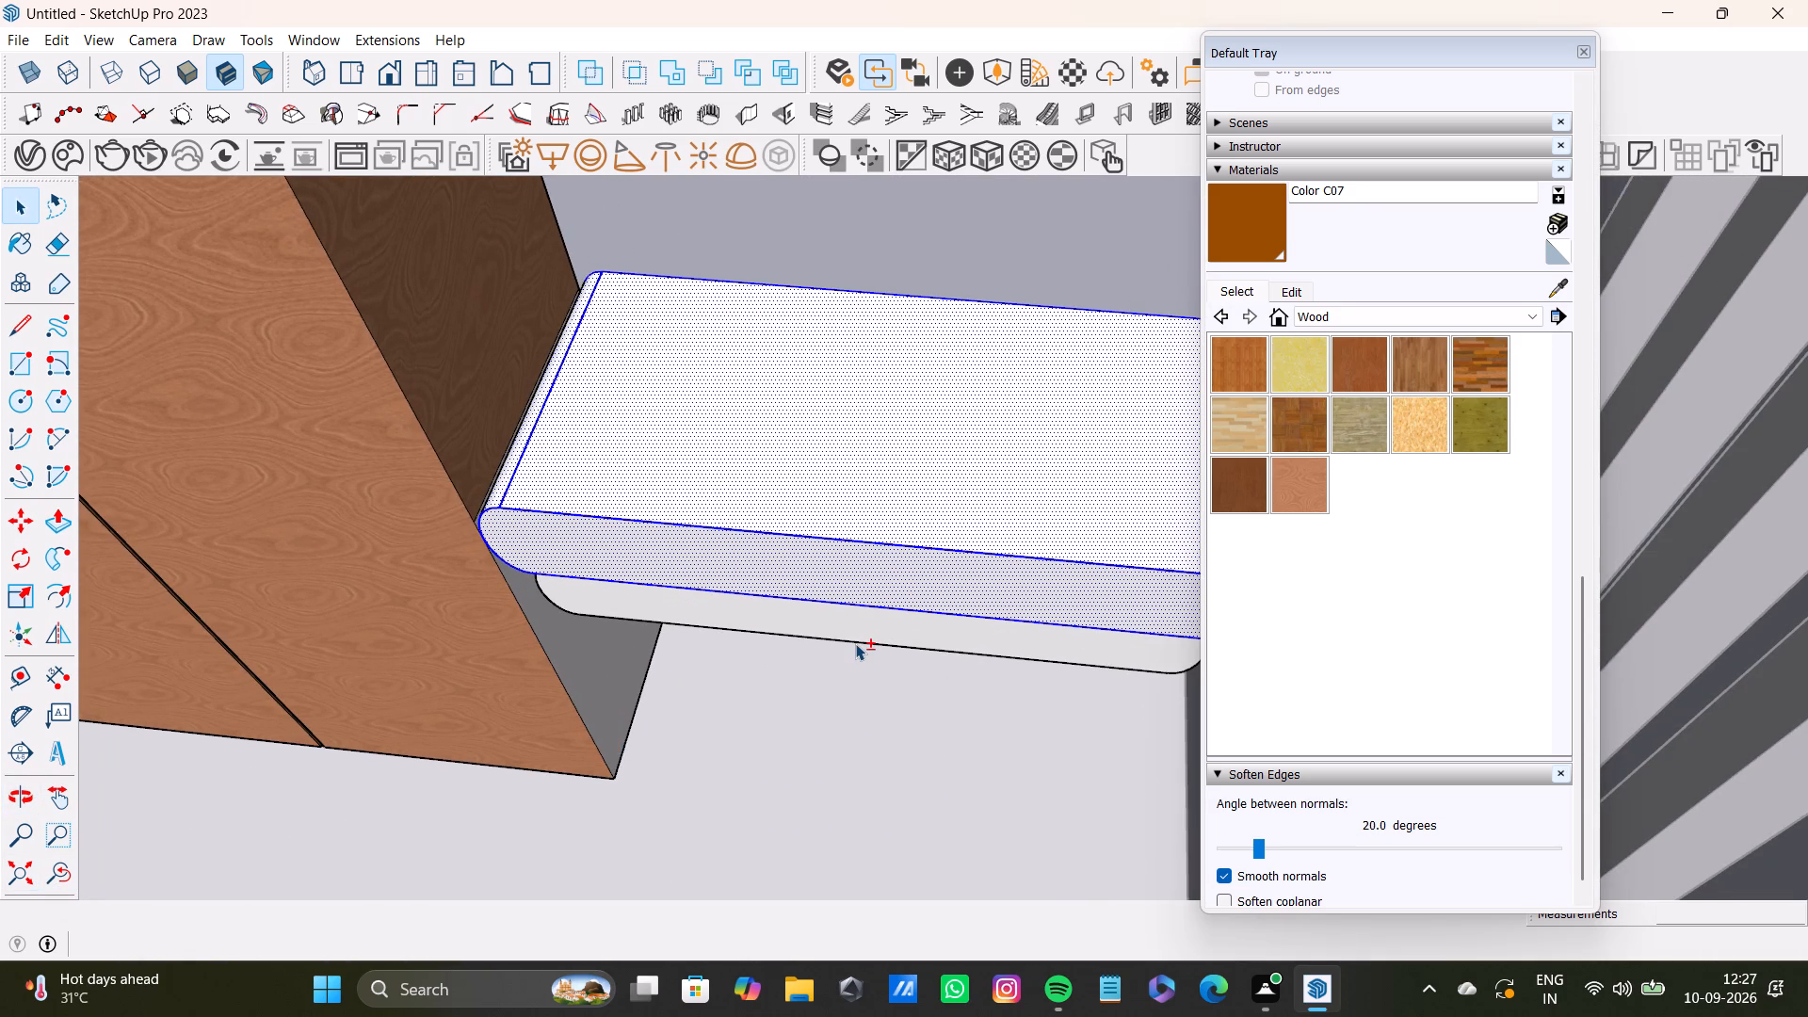
pyautogui.moveTo(881, 654); pyautogui.dragTo(951, 491, button='middle')
pyautogui.scroll(3, 862, 579)
pyautogui.moveTo(857, 567); pyautogui.dragTo(874, 443, button='middle')
pyautogui.keyDown('shift'); pyautogui.doubleClick(828, 511); pyautogui.keyUp('shift')
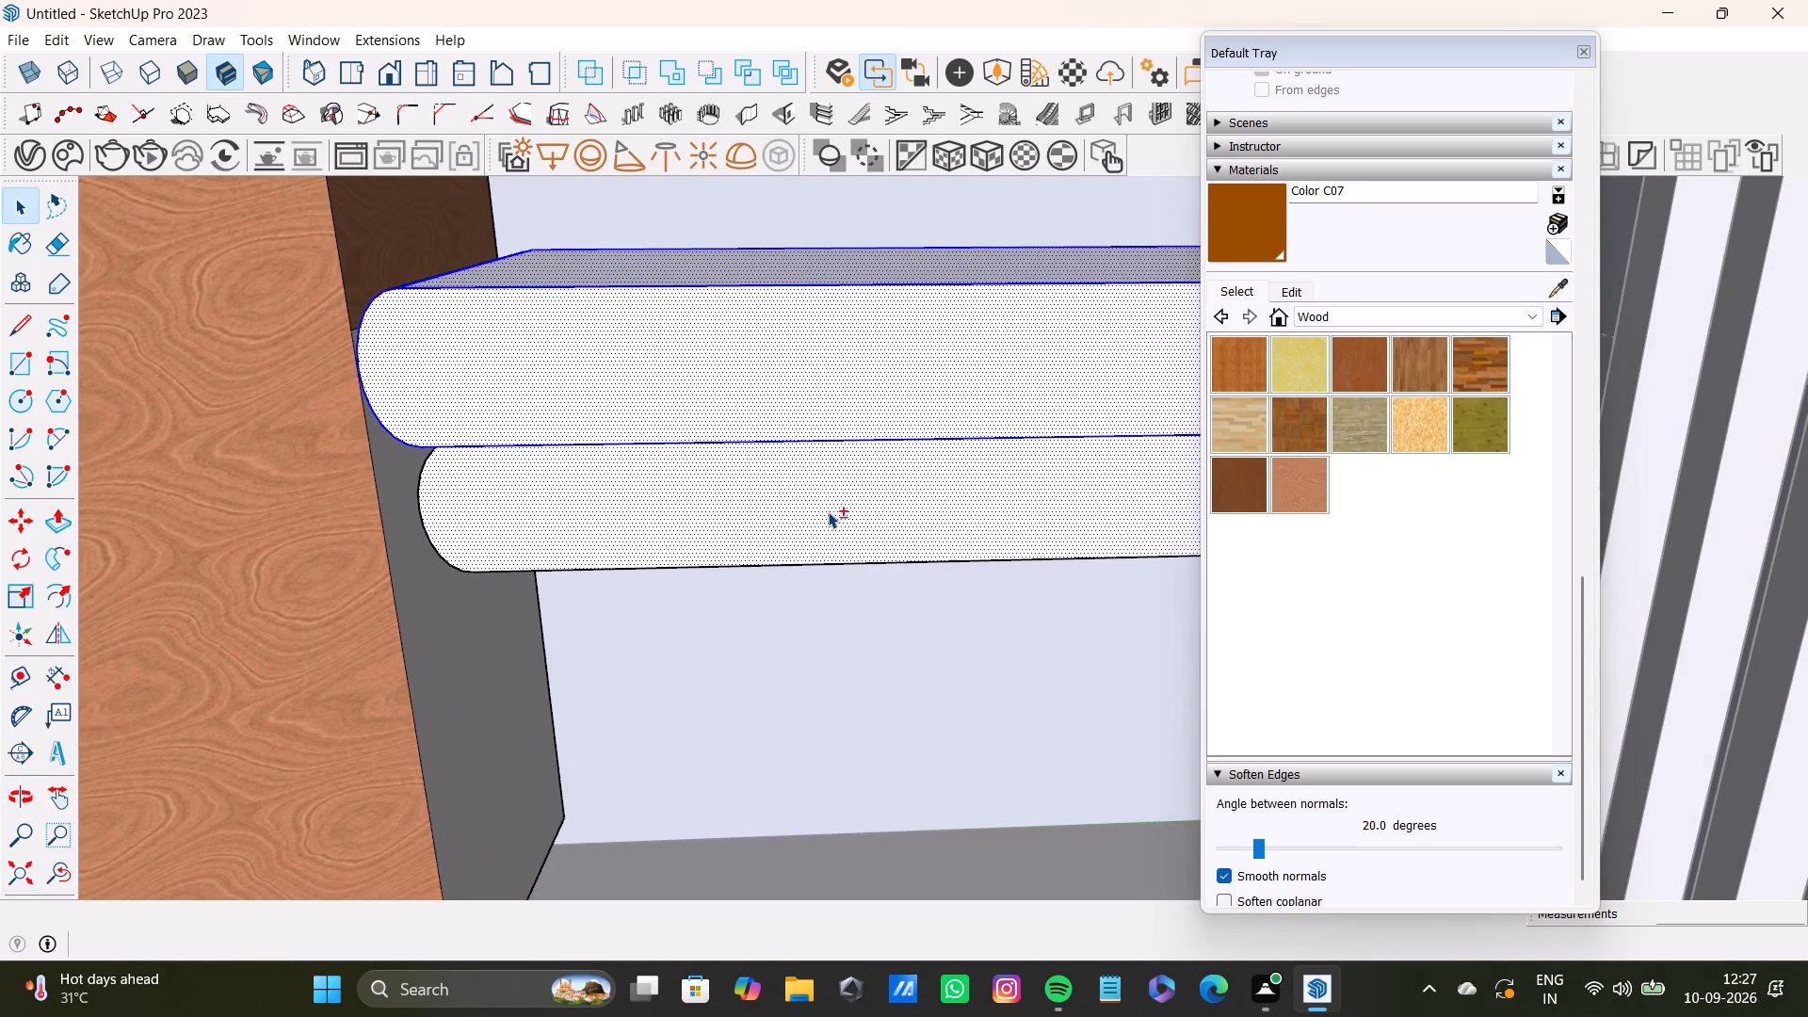
pyautogui.moveTo(697, 537); pyautogui.dragTo(717, 351, button='middle')
pyautogui.moveTo(717, 351); pyautogui.dragTo(549, 700, button='middle')
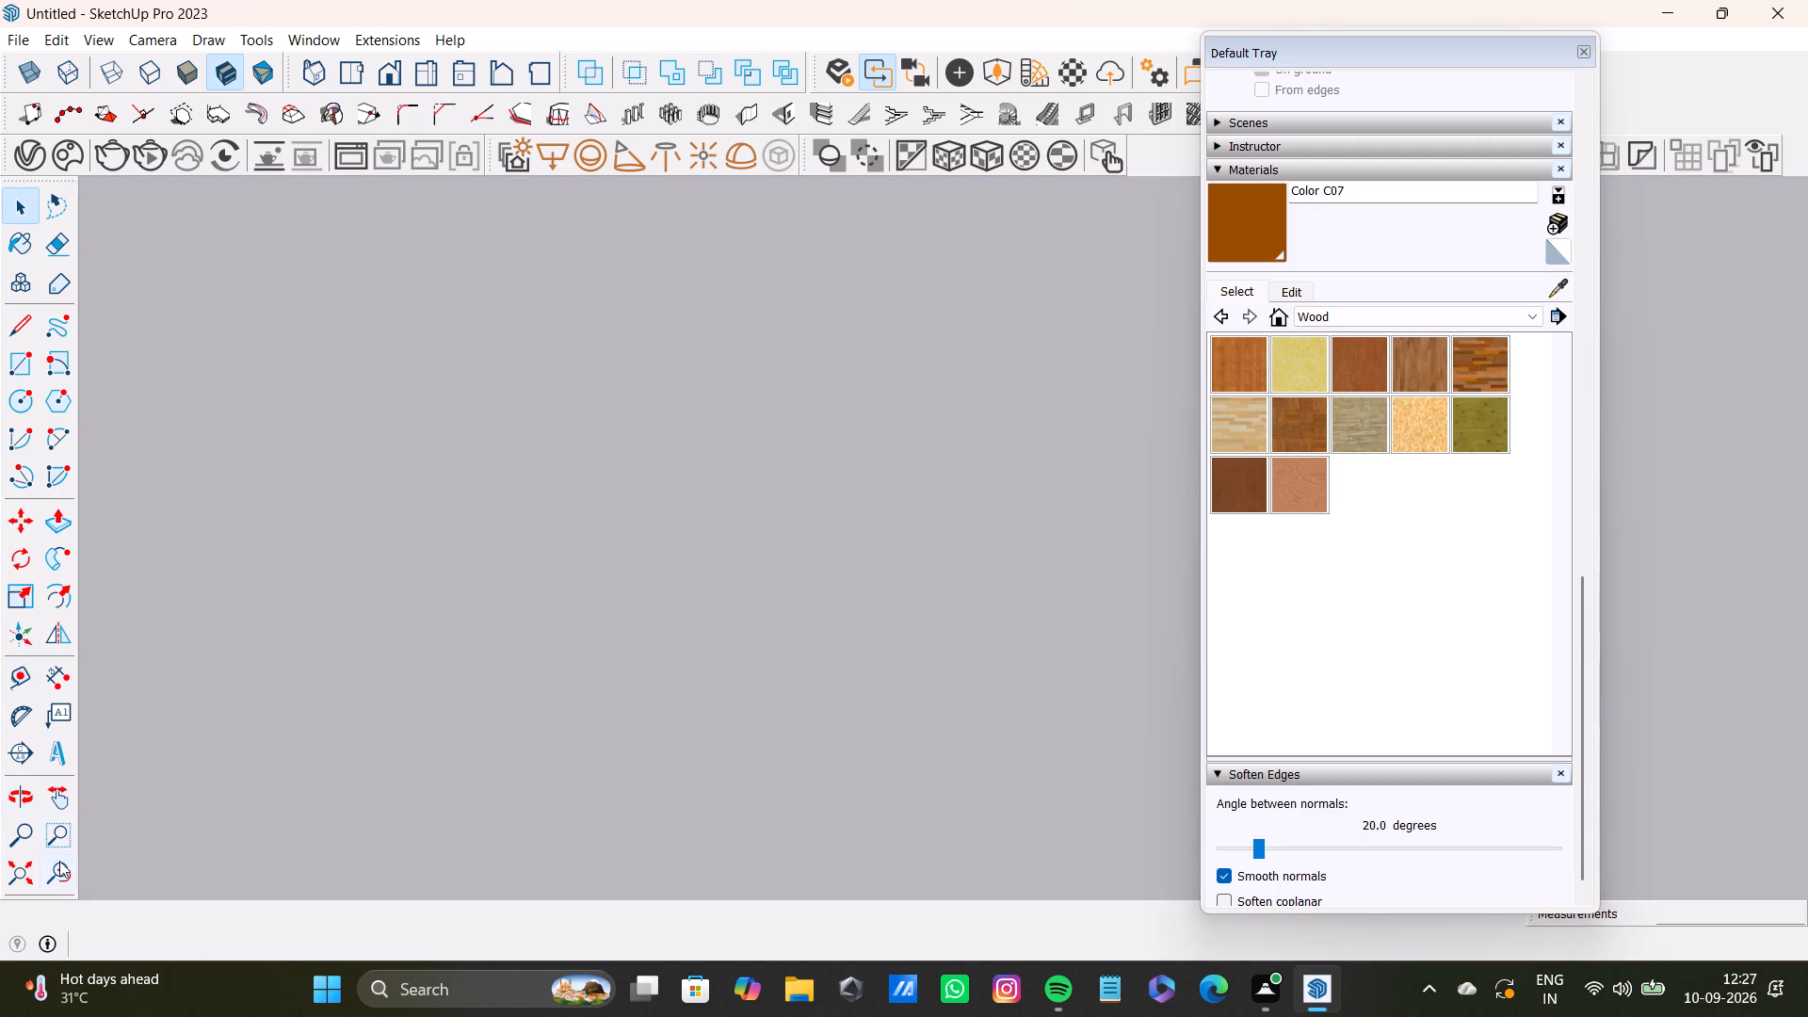
pyautogui.click(58, 882)
pyautogui.keyDown('shift'); pyautogui.moveTo(696, 555); pyautogui.dragTo(639, 732, button='middle'); pyautogui.keyUp('shift')
pyautogui.scroll(8, 639, 713)
pyautogui.moveTo(638, 687); pyautogui.dragTo(643, 623, button='middle')
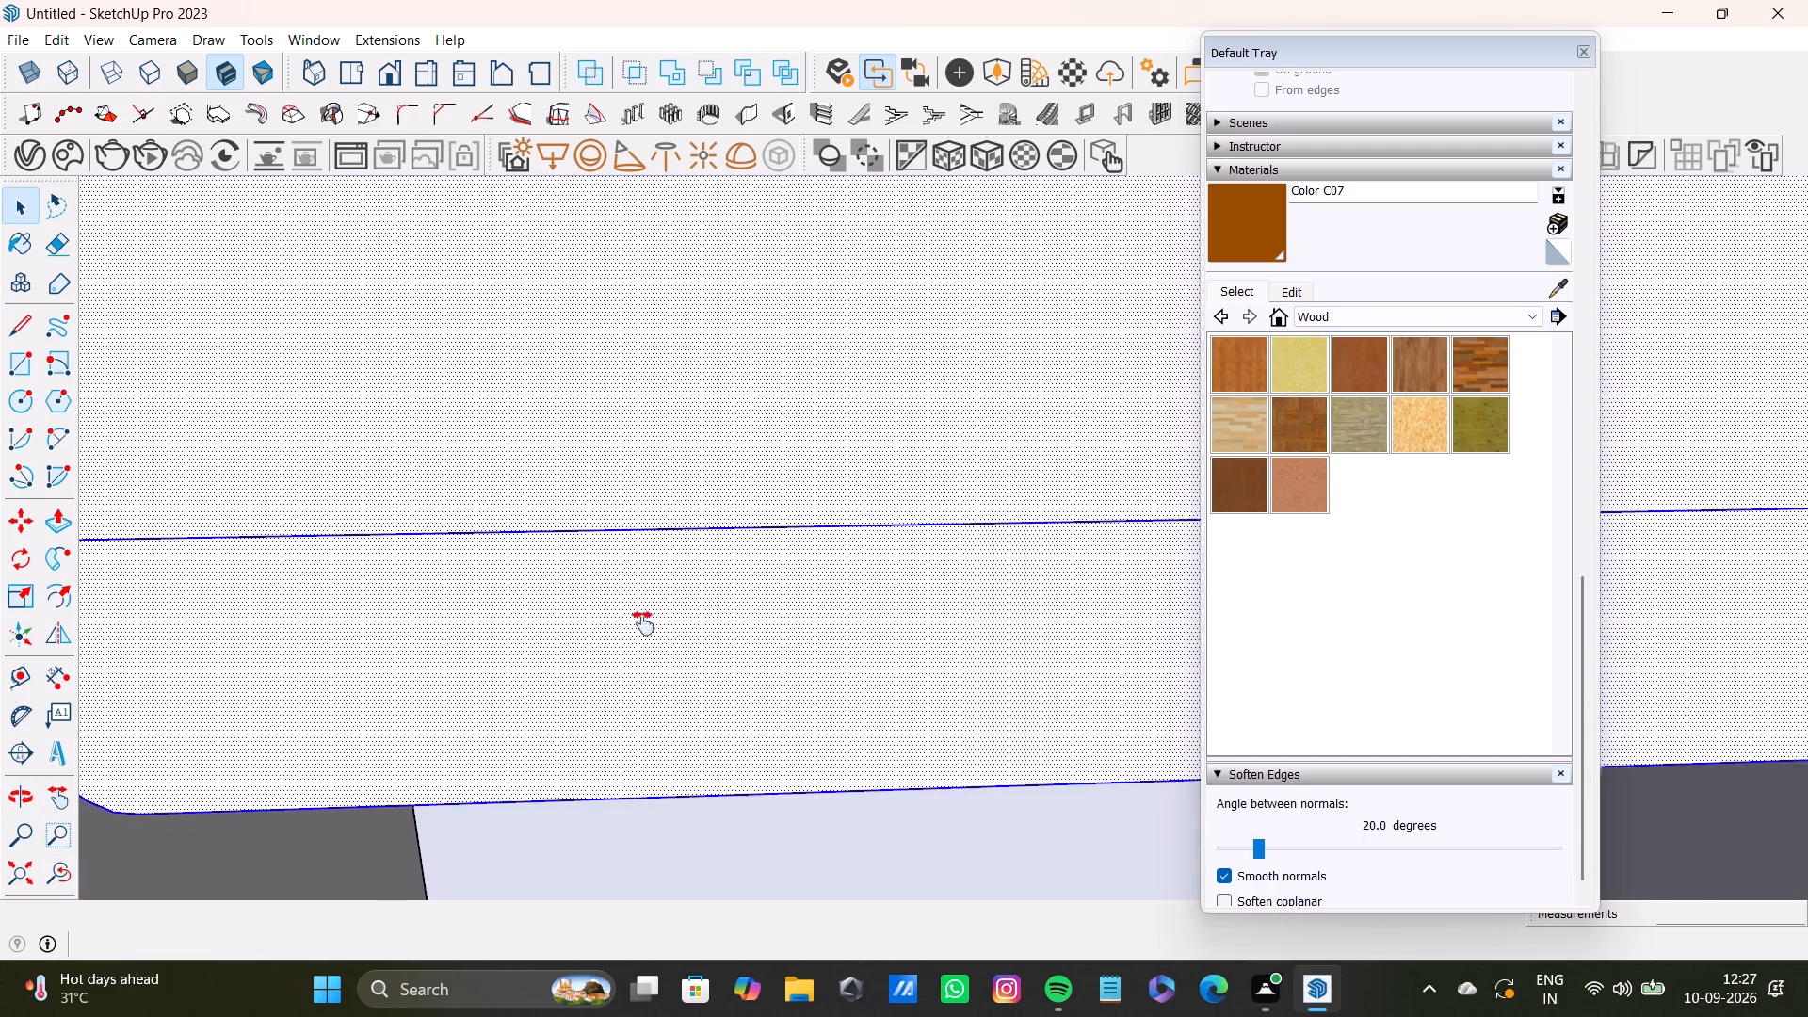
pyautogui.moveTo(643, 623); pyautogui.dragTo(660, 376, button='middle')
pyautogui.moveTo(607, 529); pyautogui.dragTo(635, 335, button='middle')
pyautogui.keyDown('shift'); pyautogui.doubleClick(612, 614); pyautogui.keyUp('shift')
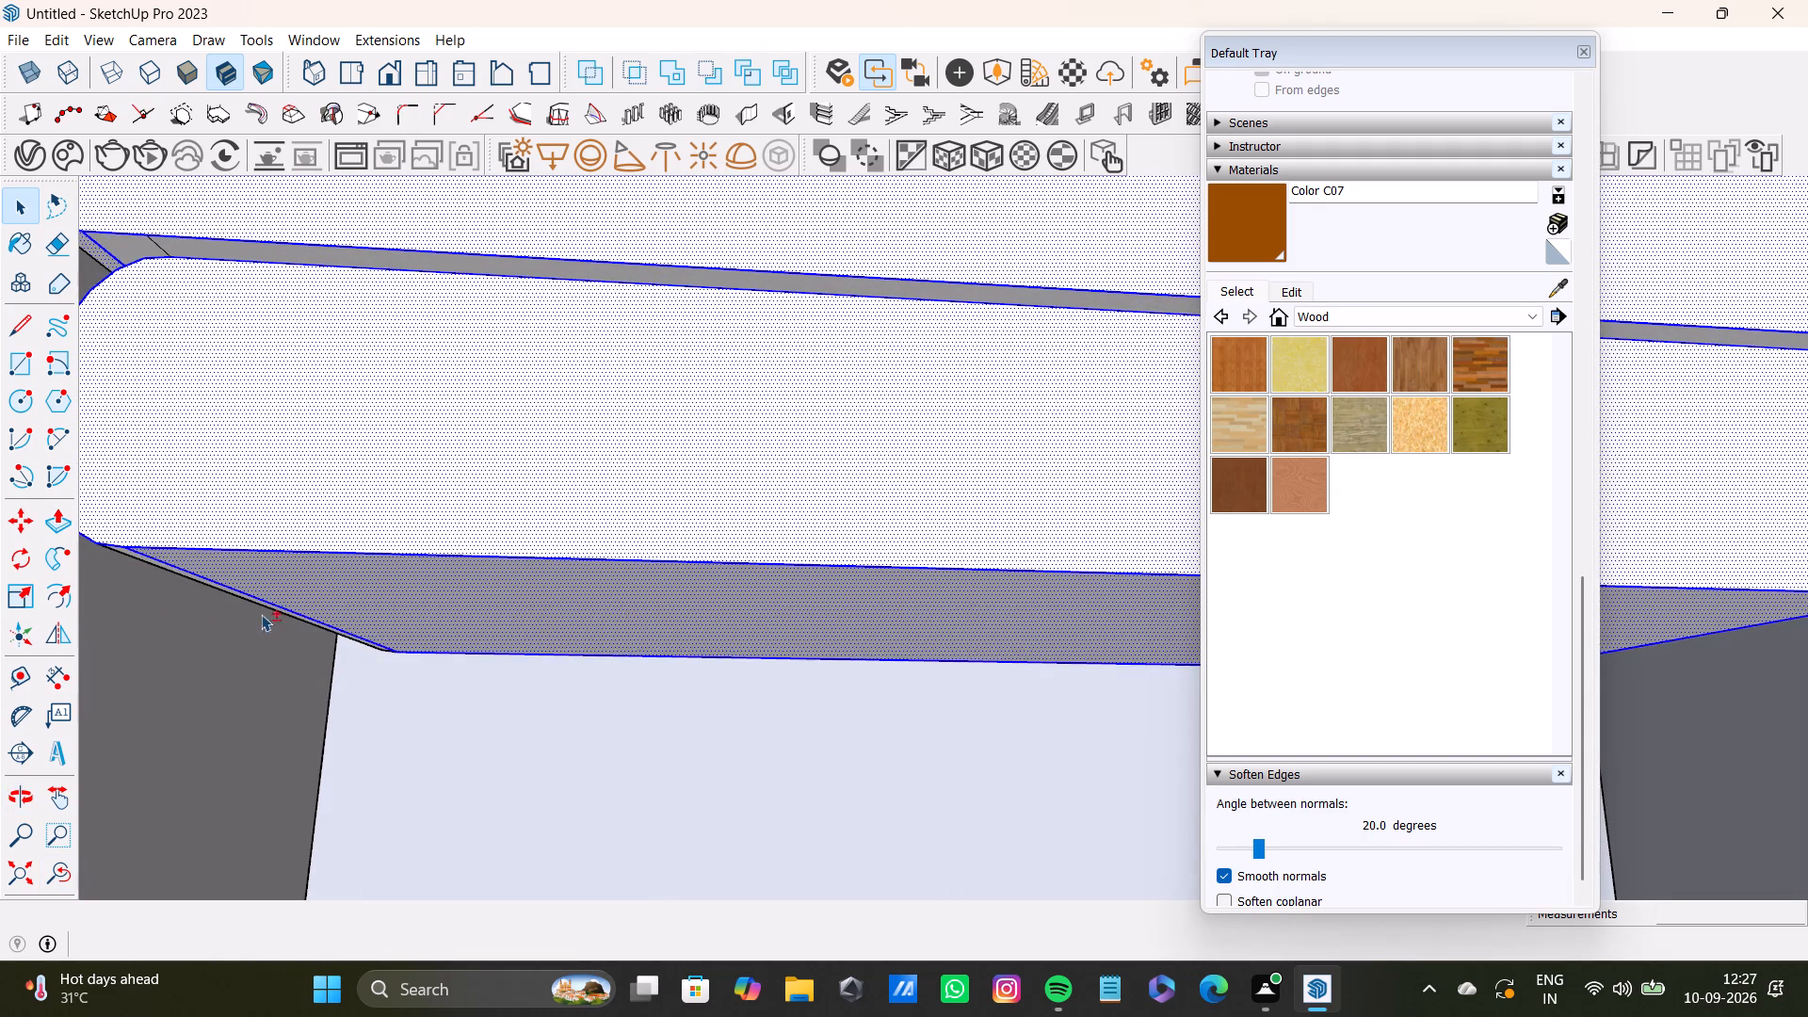
pyautogui.keyDown('shift'); pyautogui.scroll(4, 253, 617); pyautogui.keyUp('shift')
pyautogui.keyDown('shift'); pyautogui.moveTo(238, 566); pyautogui.dragTo(636, 441, button='middle'); pyautogui.keyUp('shift')
pyautogui.keyDown('shift'); pyautogui.scroll(3, 548, 416); pyautogui.keyUp('shift')
pyautogui.keyDown('shift'); pyautogui.doubleClick(553, 412); pyautogui.keyUp('shift')
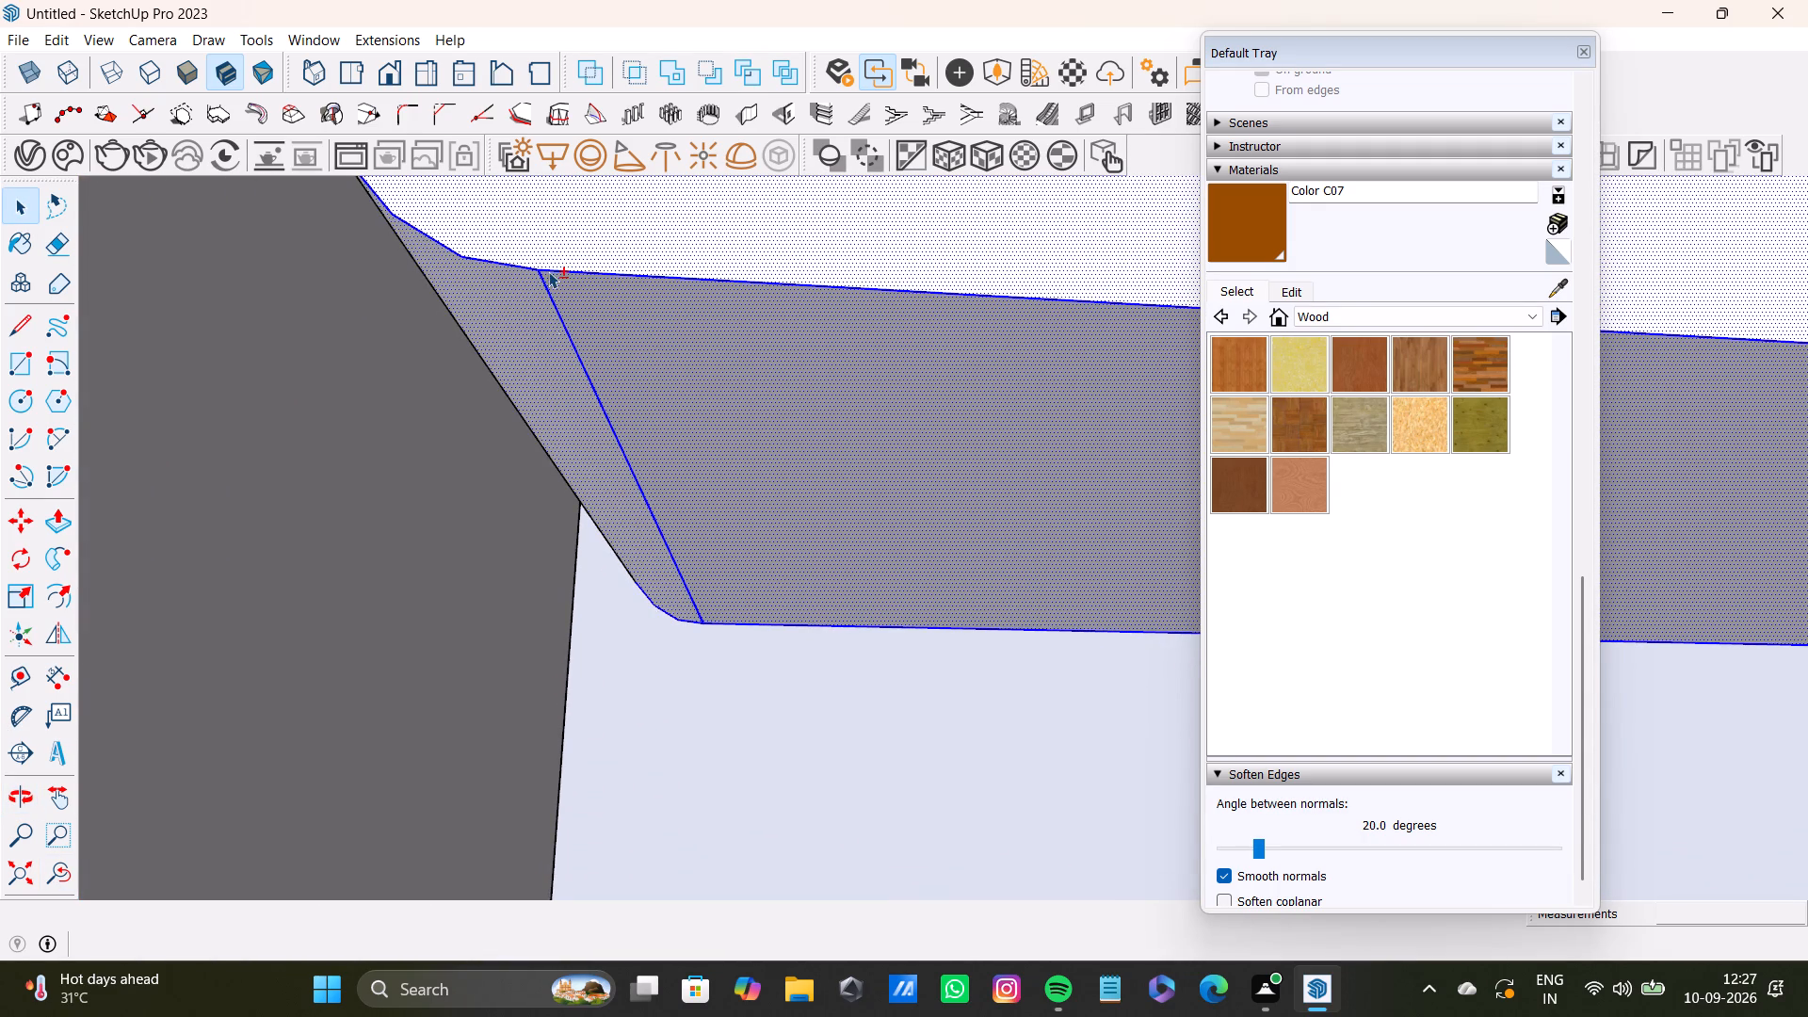
pyautogui.keyDown('shift'); pyautogui.scroll(-8, 547, 270); pyautogui.keyUp('shift')
pyautogui.keyDown('shift'); pyautogui.scroll(-3, 701, 292); pyautogui.keyUp('shift')
pyautogui.keyDown('shift'); pyautogui.moveTo(732, 312); pyautogui.dragTo(306, 378, button='middle'); pyautogui.keyUp('shift')
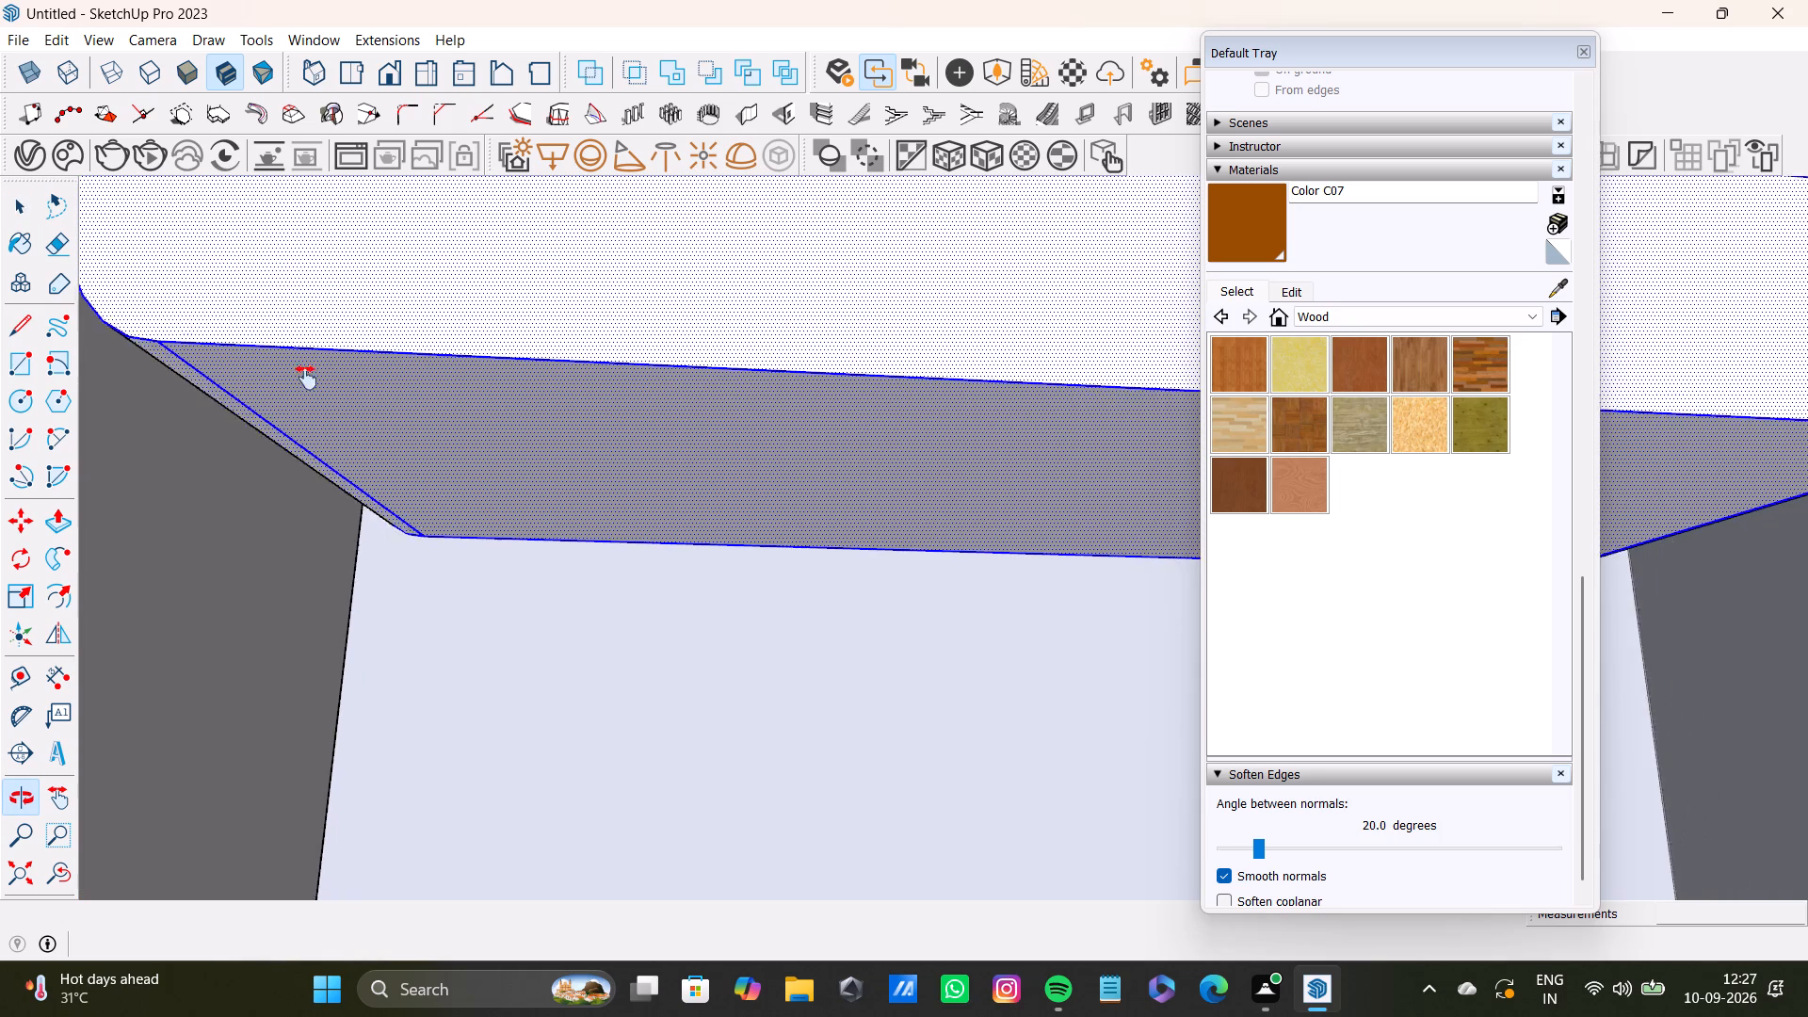
pyautogui.keyDown('shift'); pyautogui.moveTo(306, 378); pyautogui.dragTo(245, 388, button='middle'); pyautogui.keyUp('shift')
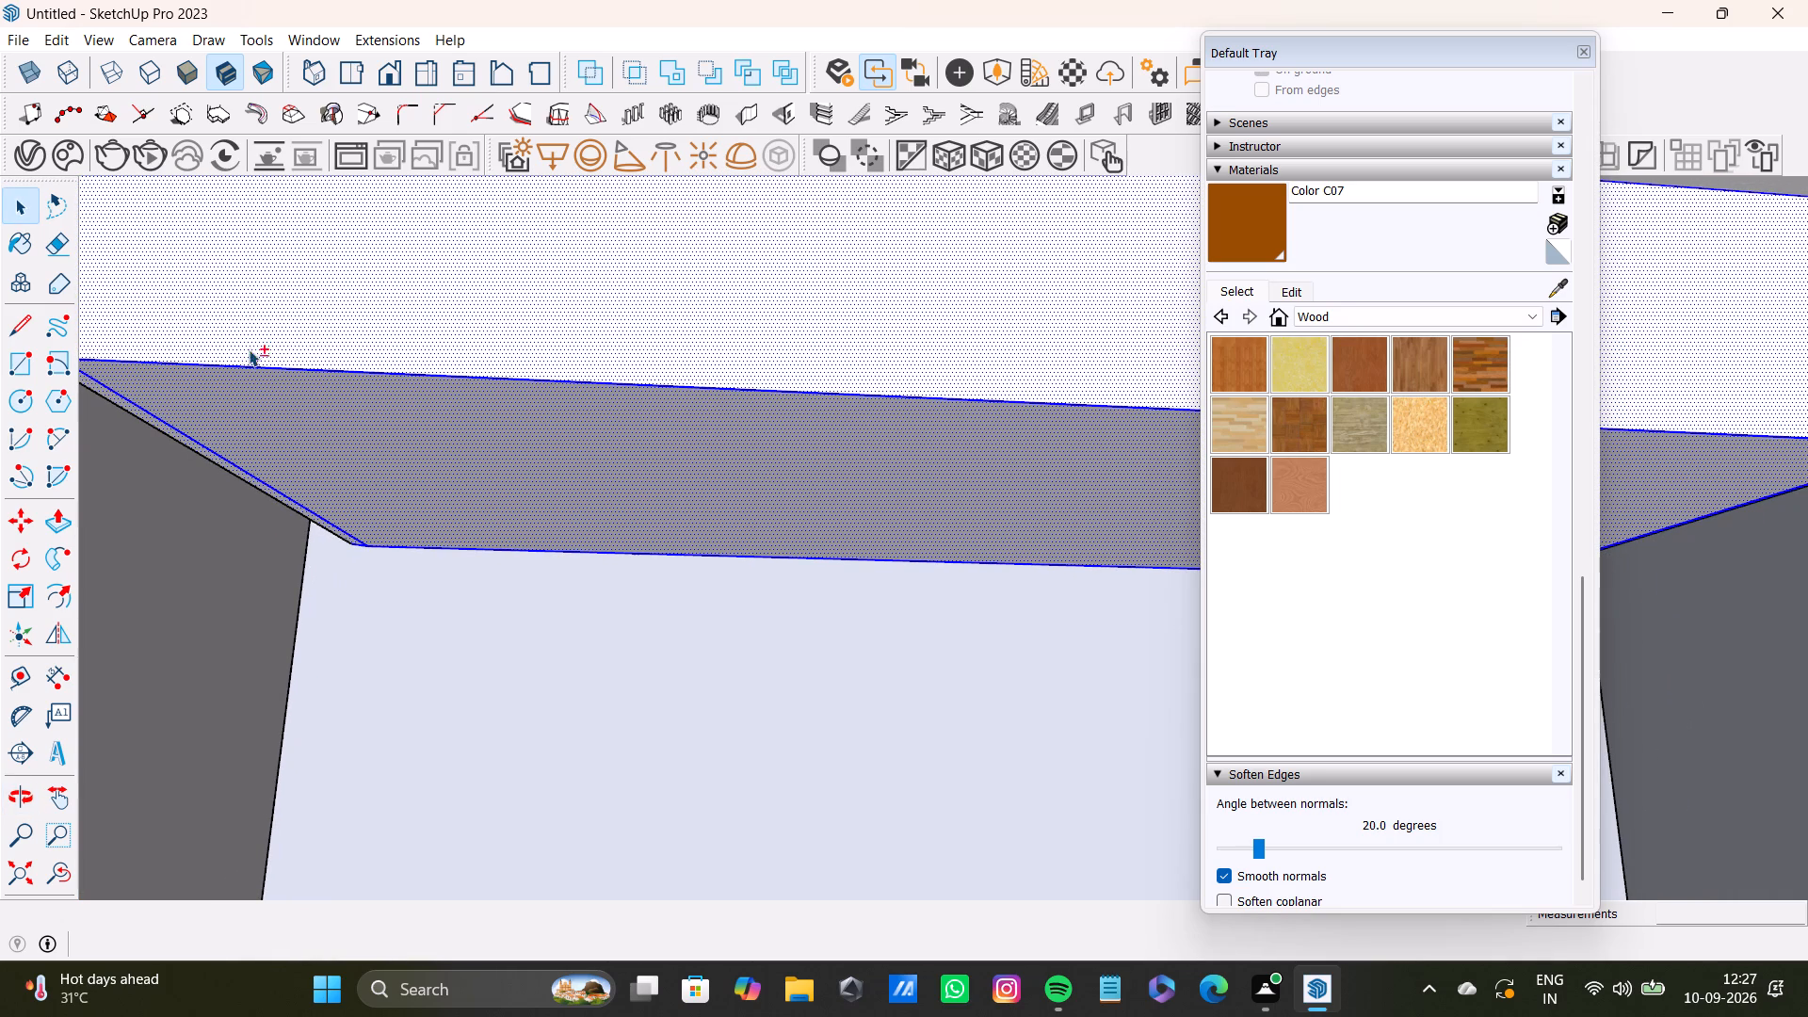
pyautogui.moveTo(856, 388); pyautogui.dragTo(848, 489, button='middle')
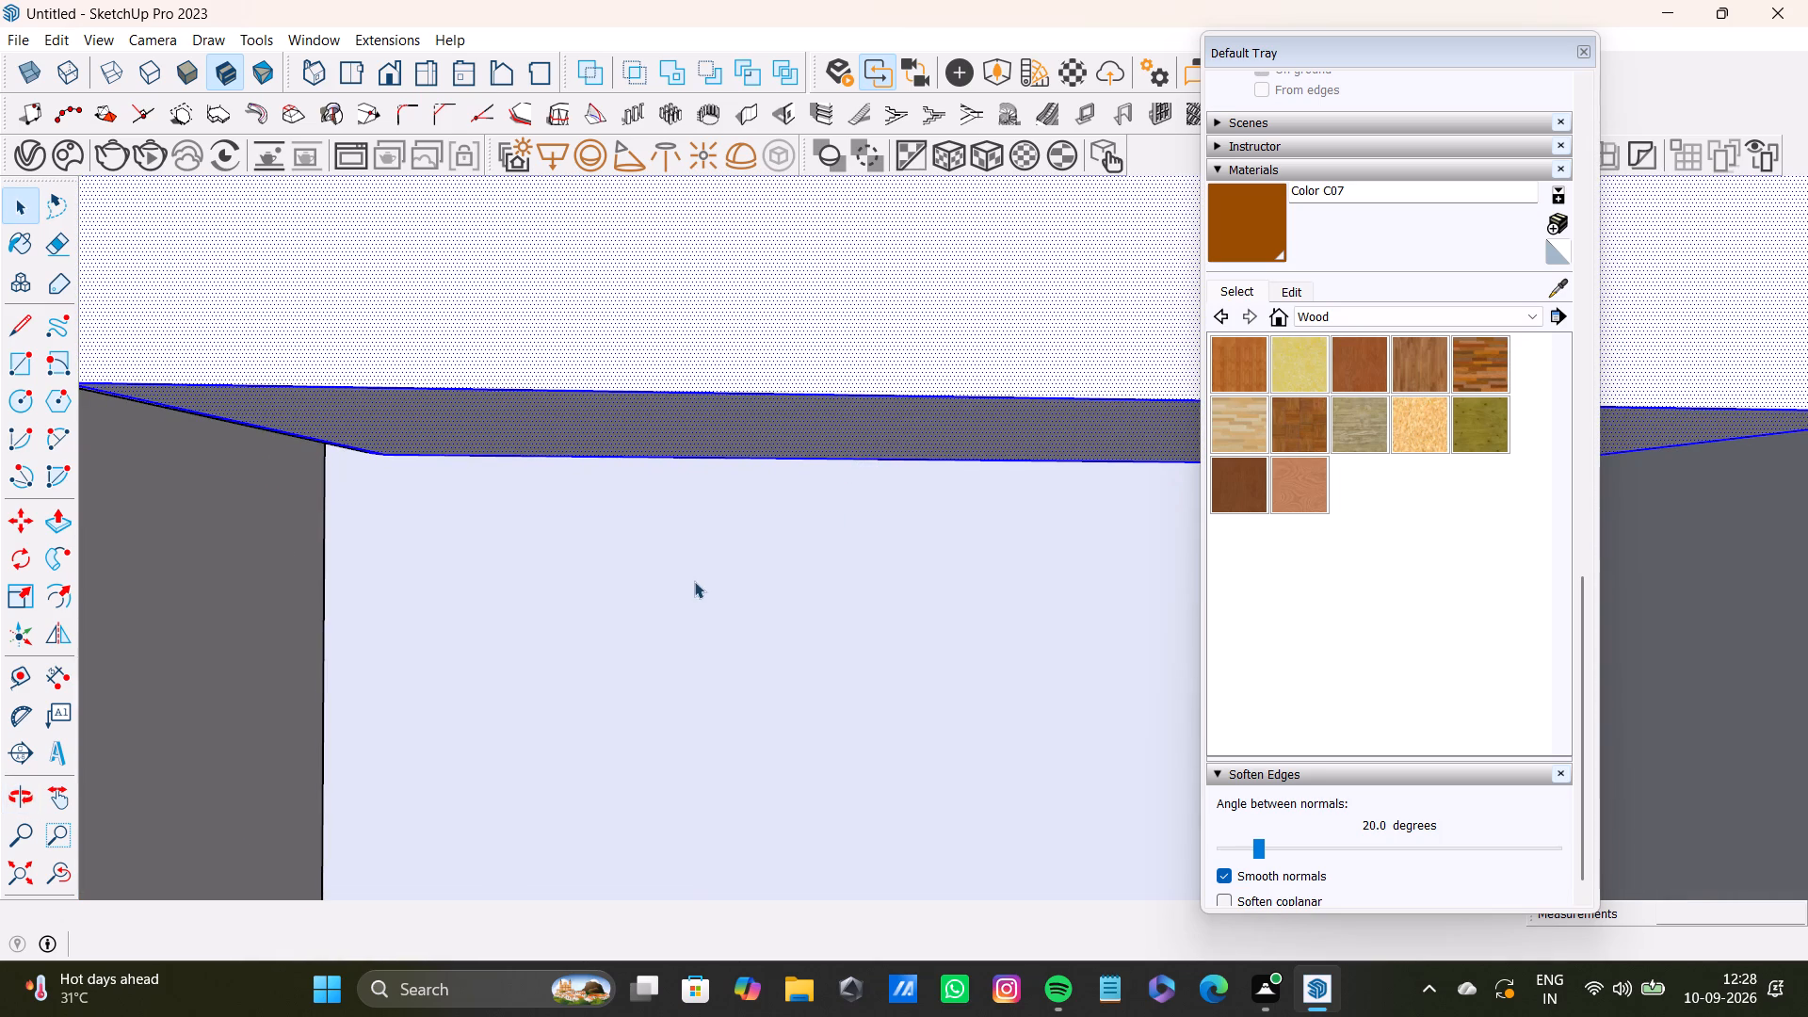
pyautogui.moveTo(627, 434); pyautogui.dragTo(621, 631, button='middle')
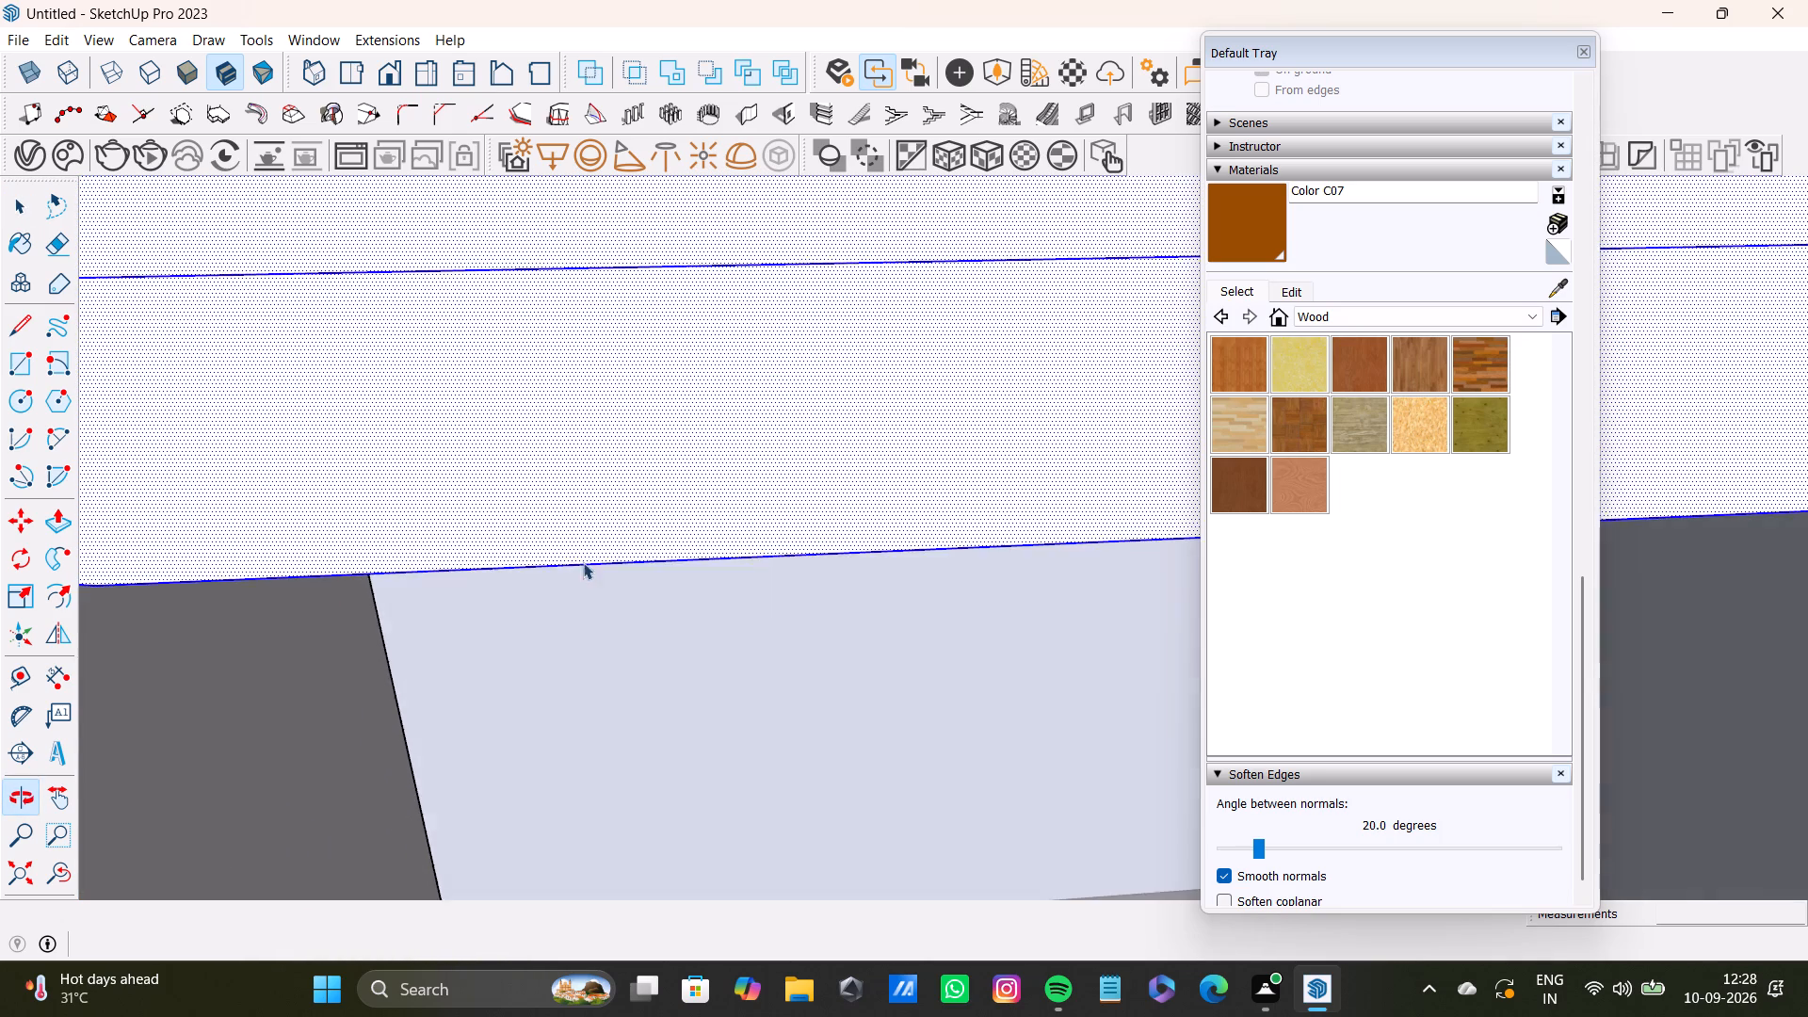
pyautogui.scroll(-10, 571, 528)
pyautogui.keyDown('shift'); pyautogui.moveTo(673, 470); pyautogui.dragTo(521, 604, button='middle'); pyautogui.keyUp('shift')
pyautogui.keyDown('shift'); pyautogui.moveTo(581, 398); pyautogui.dragTo(467, 527, button='middle'); pyautogui.keyUp('shift')
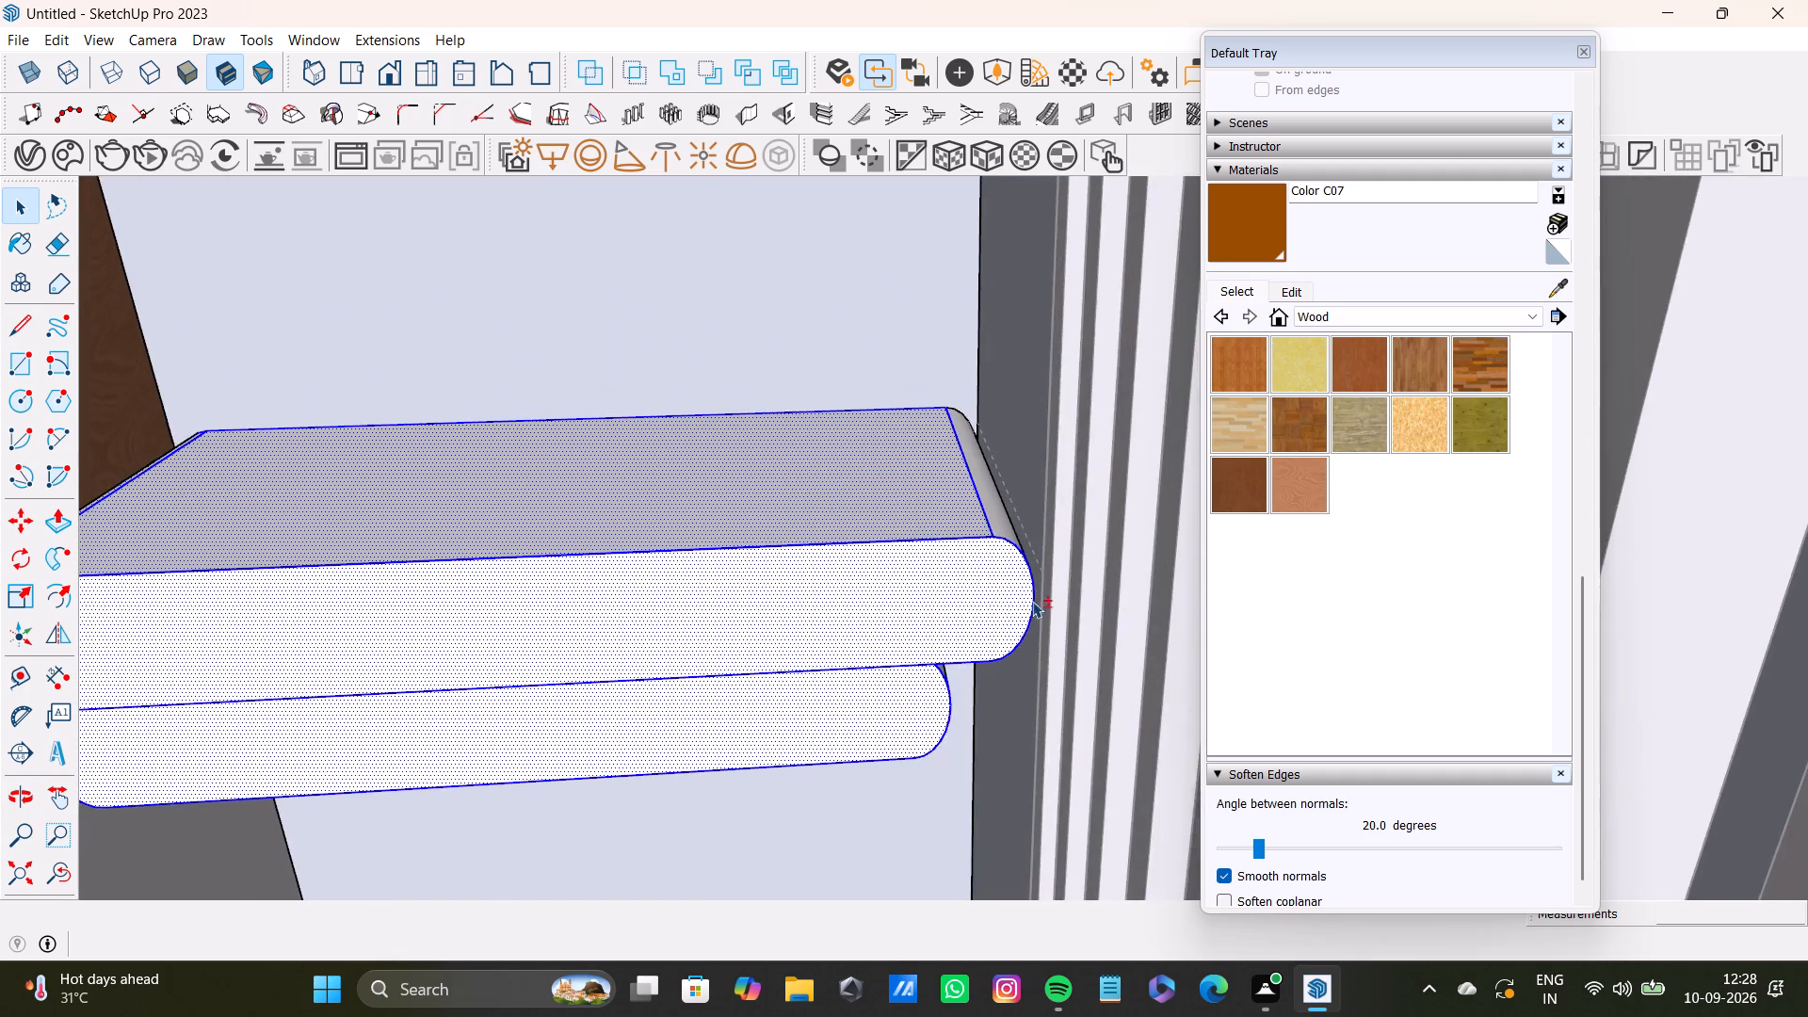
pyautogui.keyDown('shift'); pyautogui.scroll(10, 1033, 602); pyautogui.keyUp('shift')
pyautogui.keyDown('shift'); pyautogui.click(993, 470); pyautogui.keyUp('shift')
pyautogui.keyDown('shift'); pyautogui.scroll(-4, 936, 499); pyautogui.keyUp('shift')
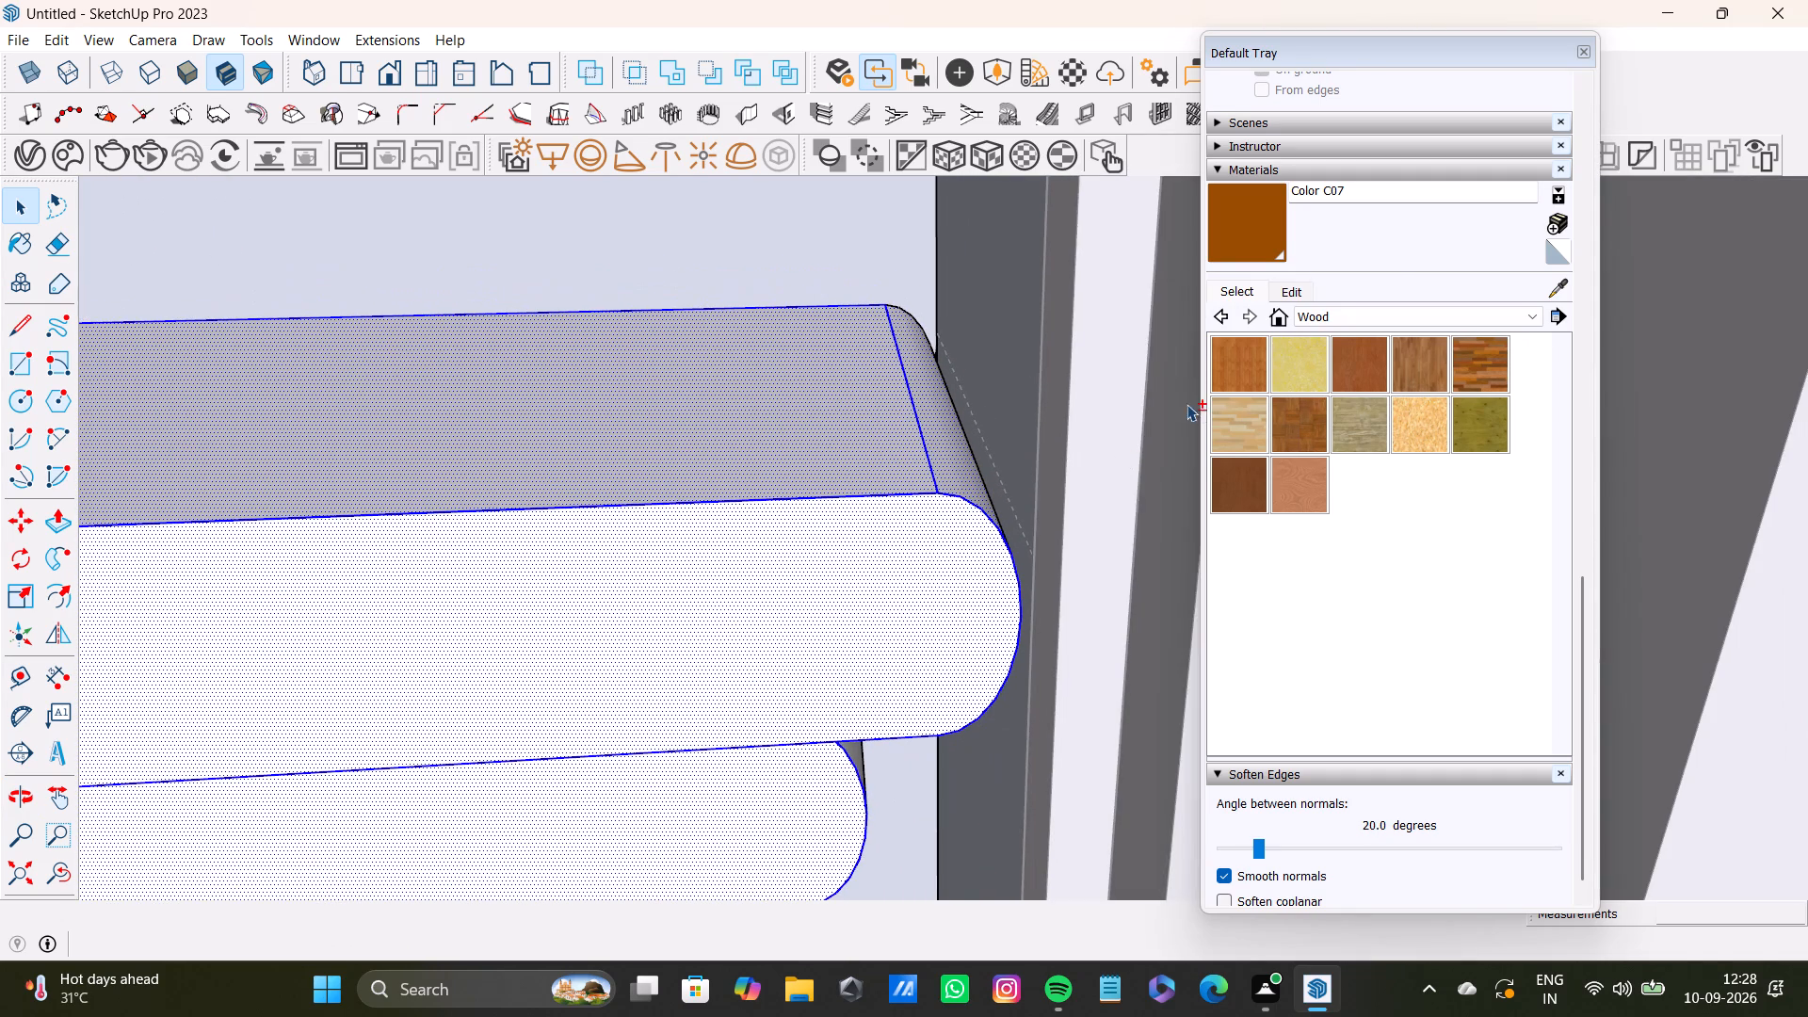
pyautogui.keyDown('shift'); pyautogui.click(1326, 315); pyautogui.keyUp('shift')
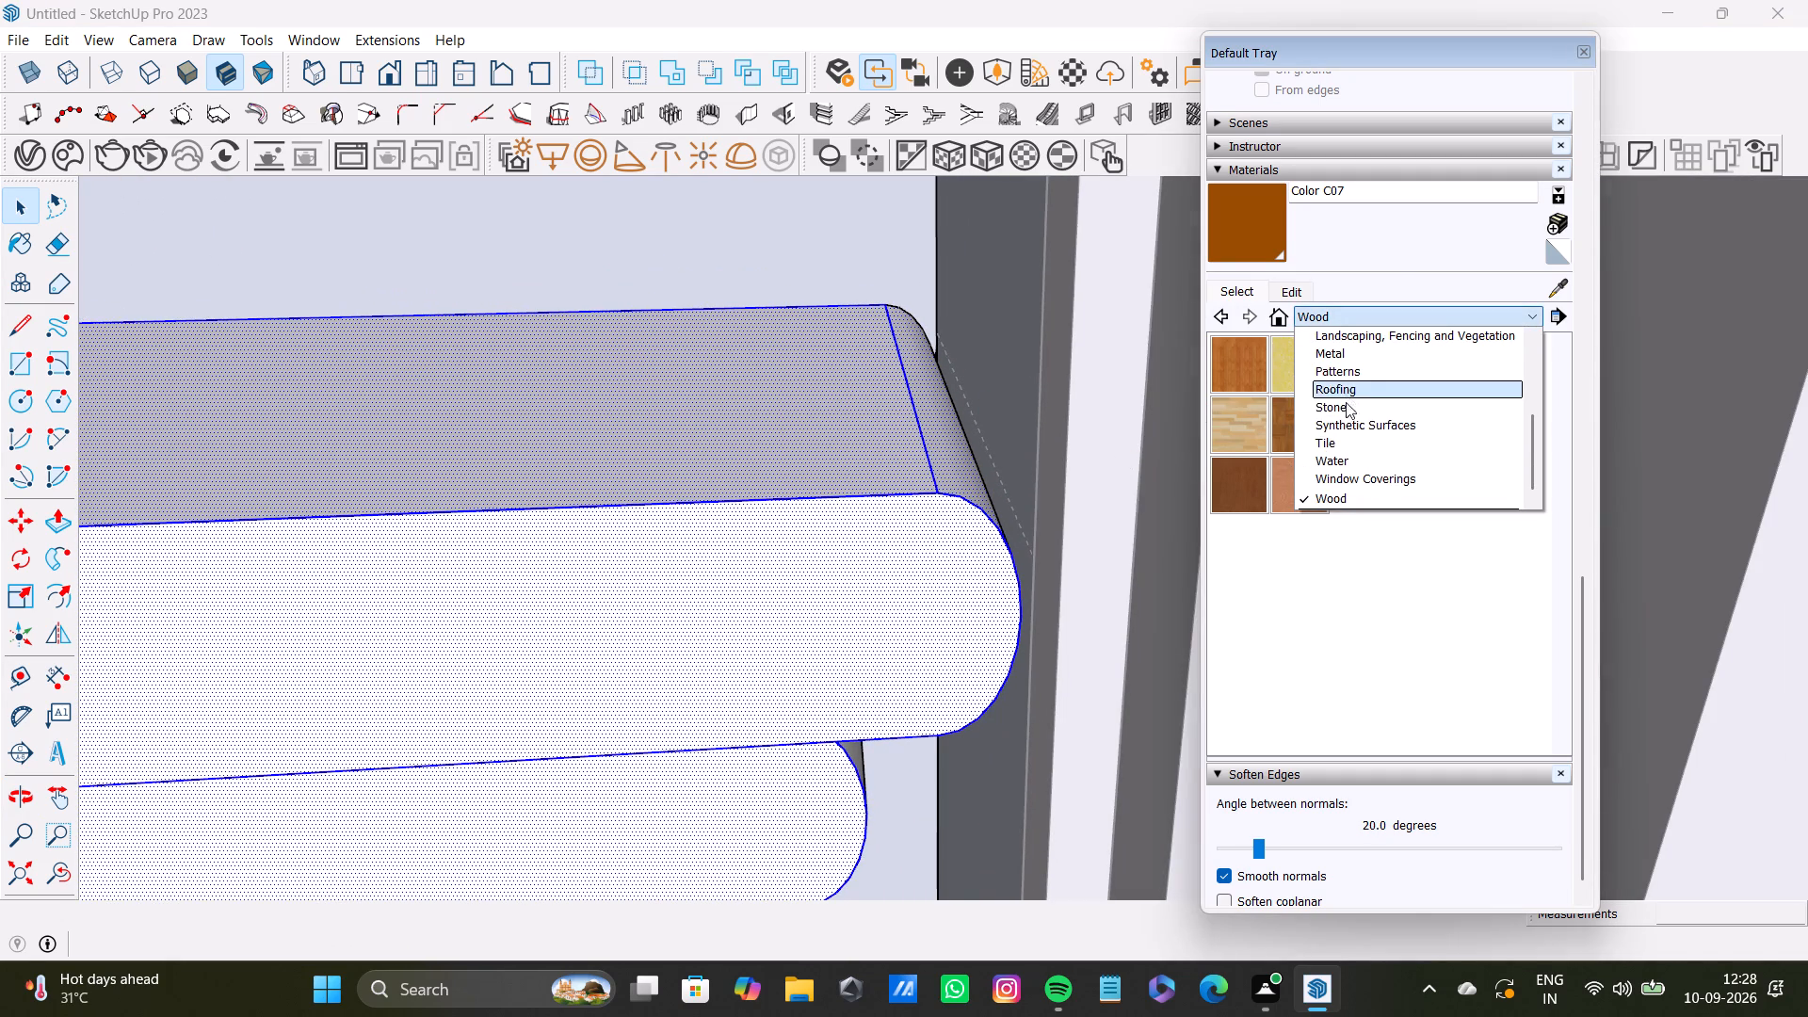
pyautogui.keyDown('shift'); pyautogui.scroll(3, 1345, 412); pyautogui.keyUp('shift')
pyautogui.keyDown('shift'); pyautogui.scroll(-5, 1335, 448); pyautogui.keyUp('shift')
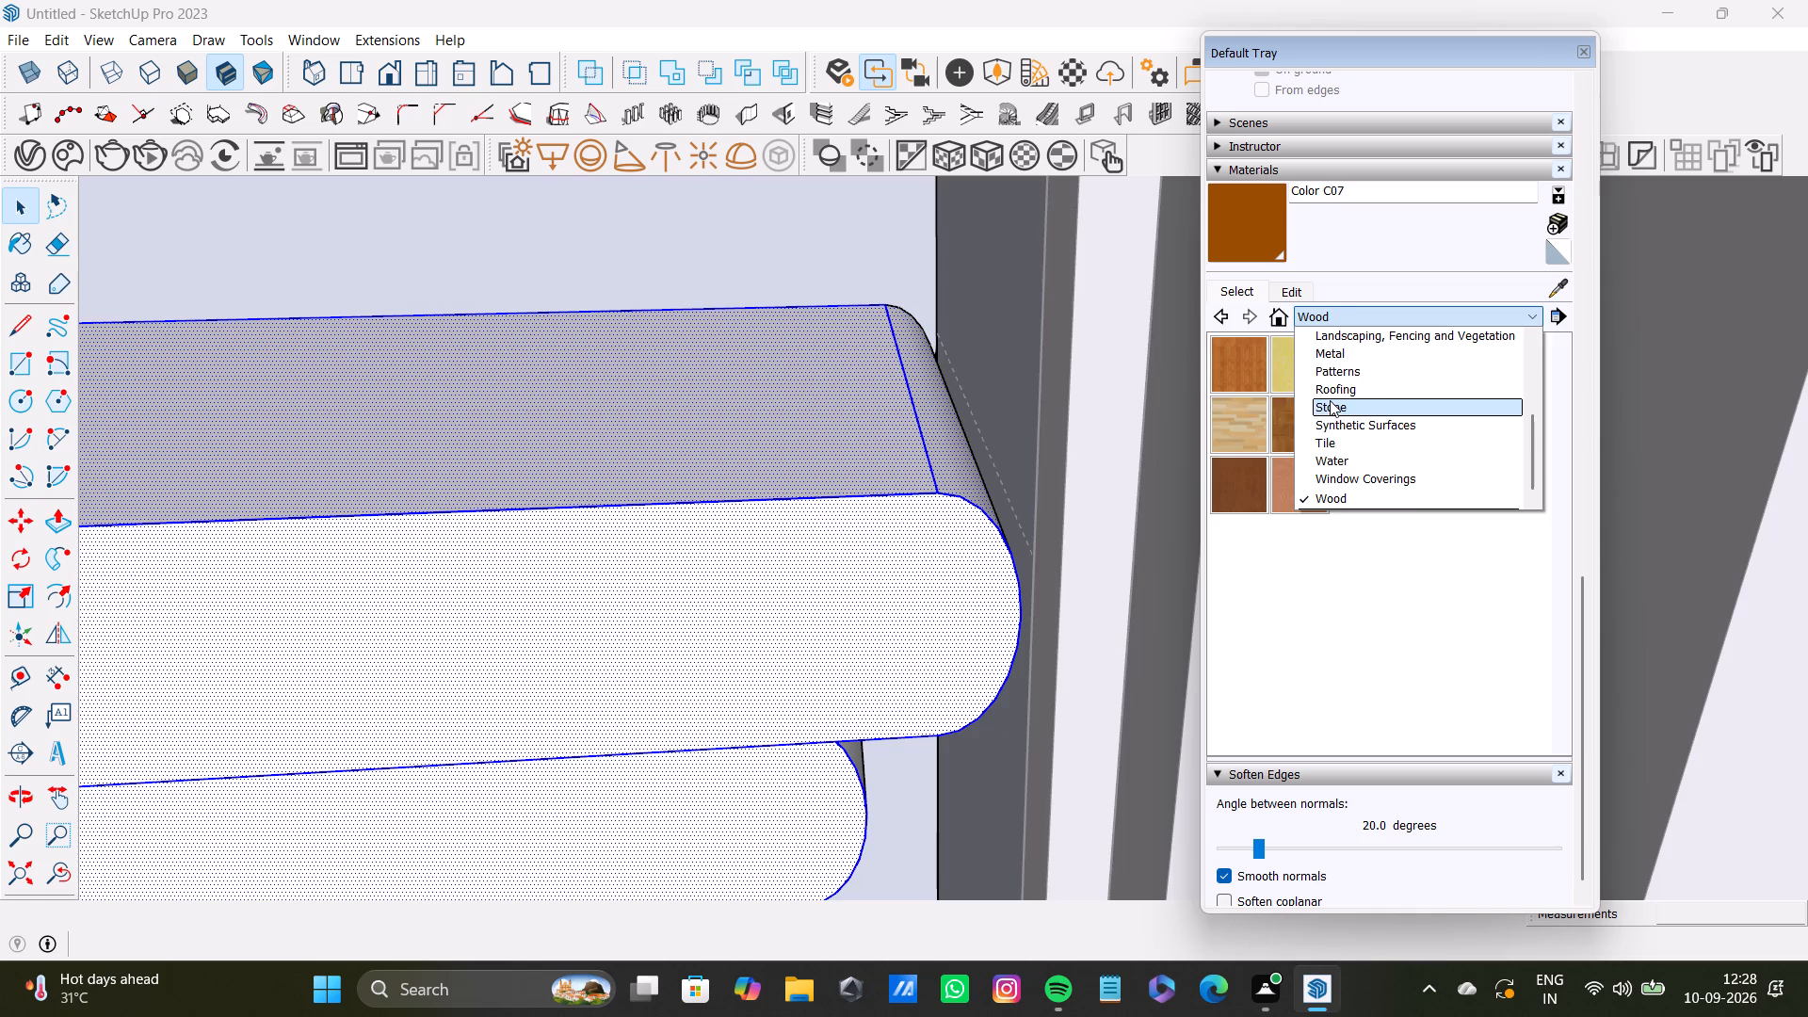
pyautogui.keyDown('shift'); pyautogui.click(1330, 400); pyautogui.keyUp('shift')
pyautogui.keyDown('shift'); pyautogui.click(1251, 362); pyautogui.keyUp('shift')
pyautogui.keyDown('shift'); pyautogui.click(658, 419); pyautogui.keyUp('shift')
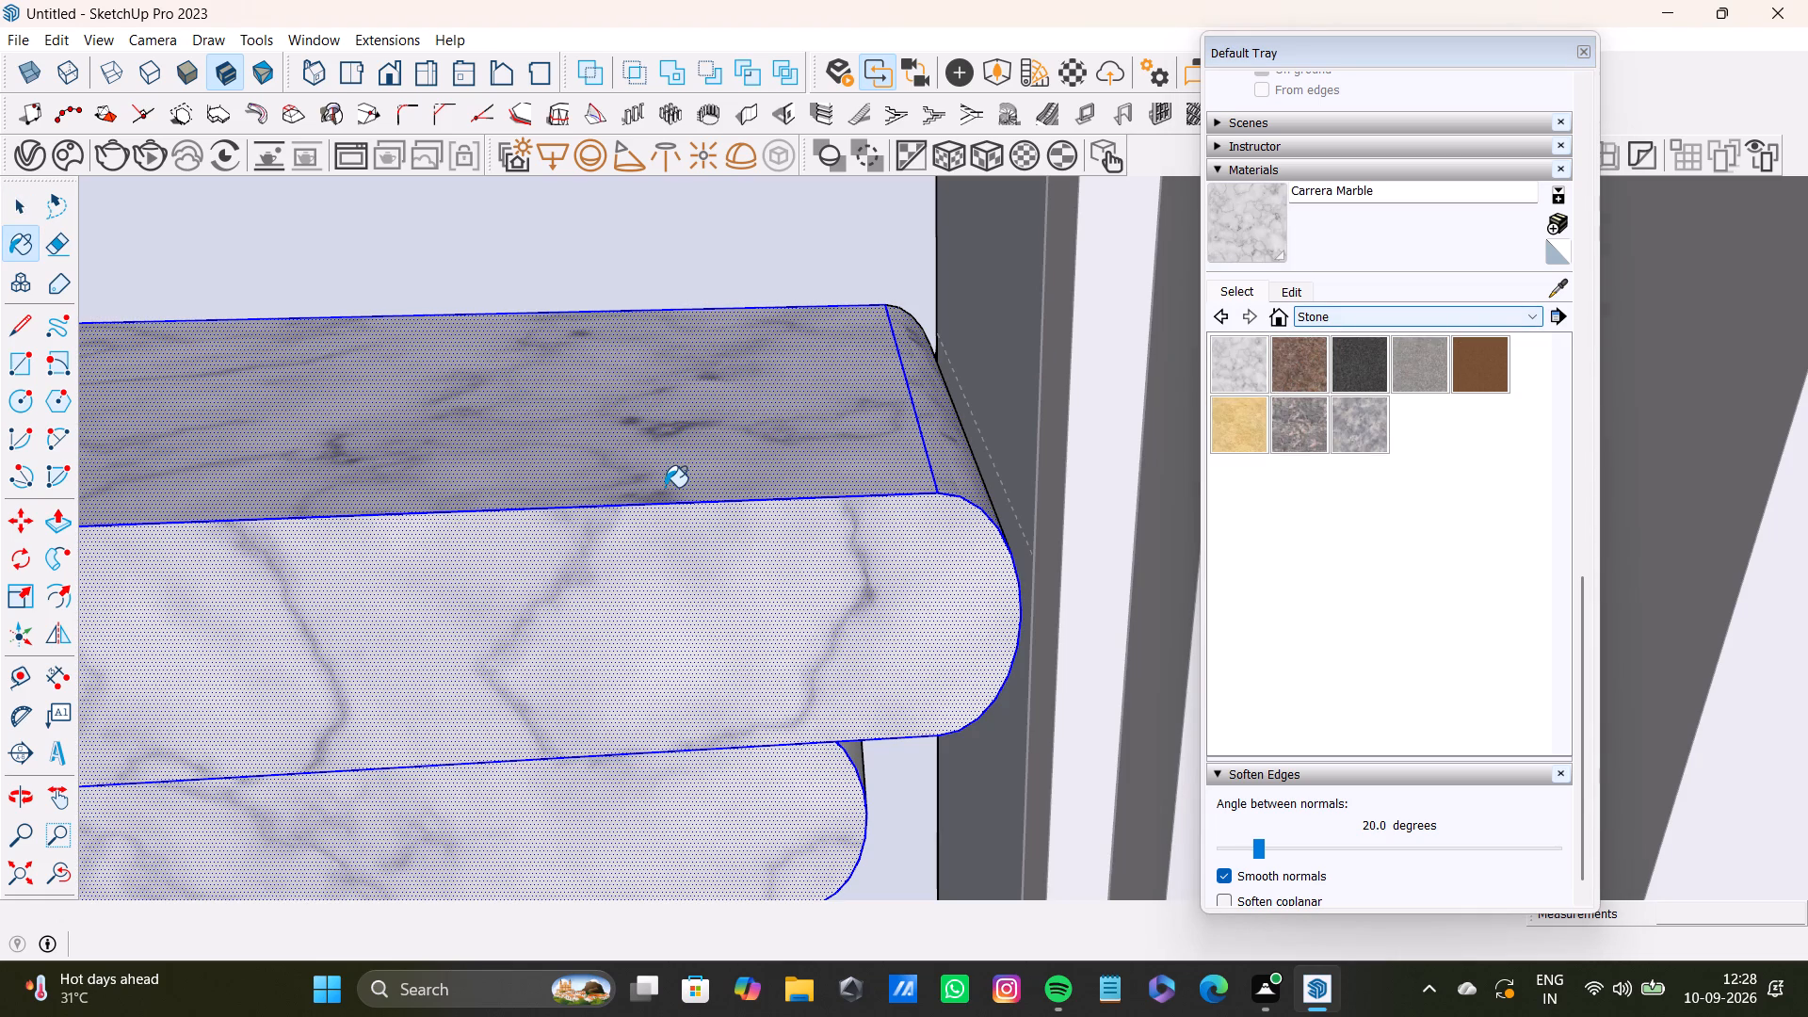
pyautogui.press('space')
# Leave the marble unit's group editing and examine the surrounding rooms and the painted bedroom from above.
pyautogui.scroll(-9, 585, 516)
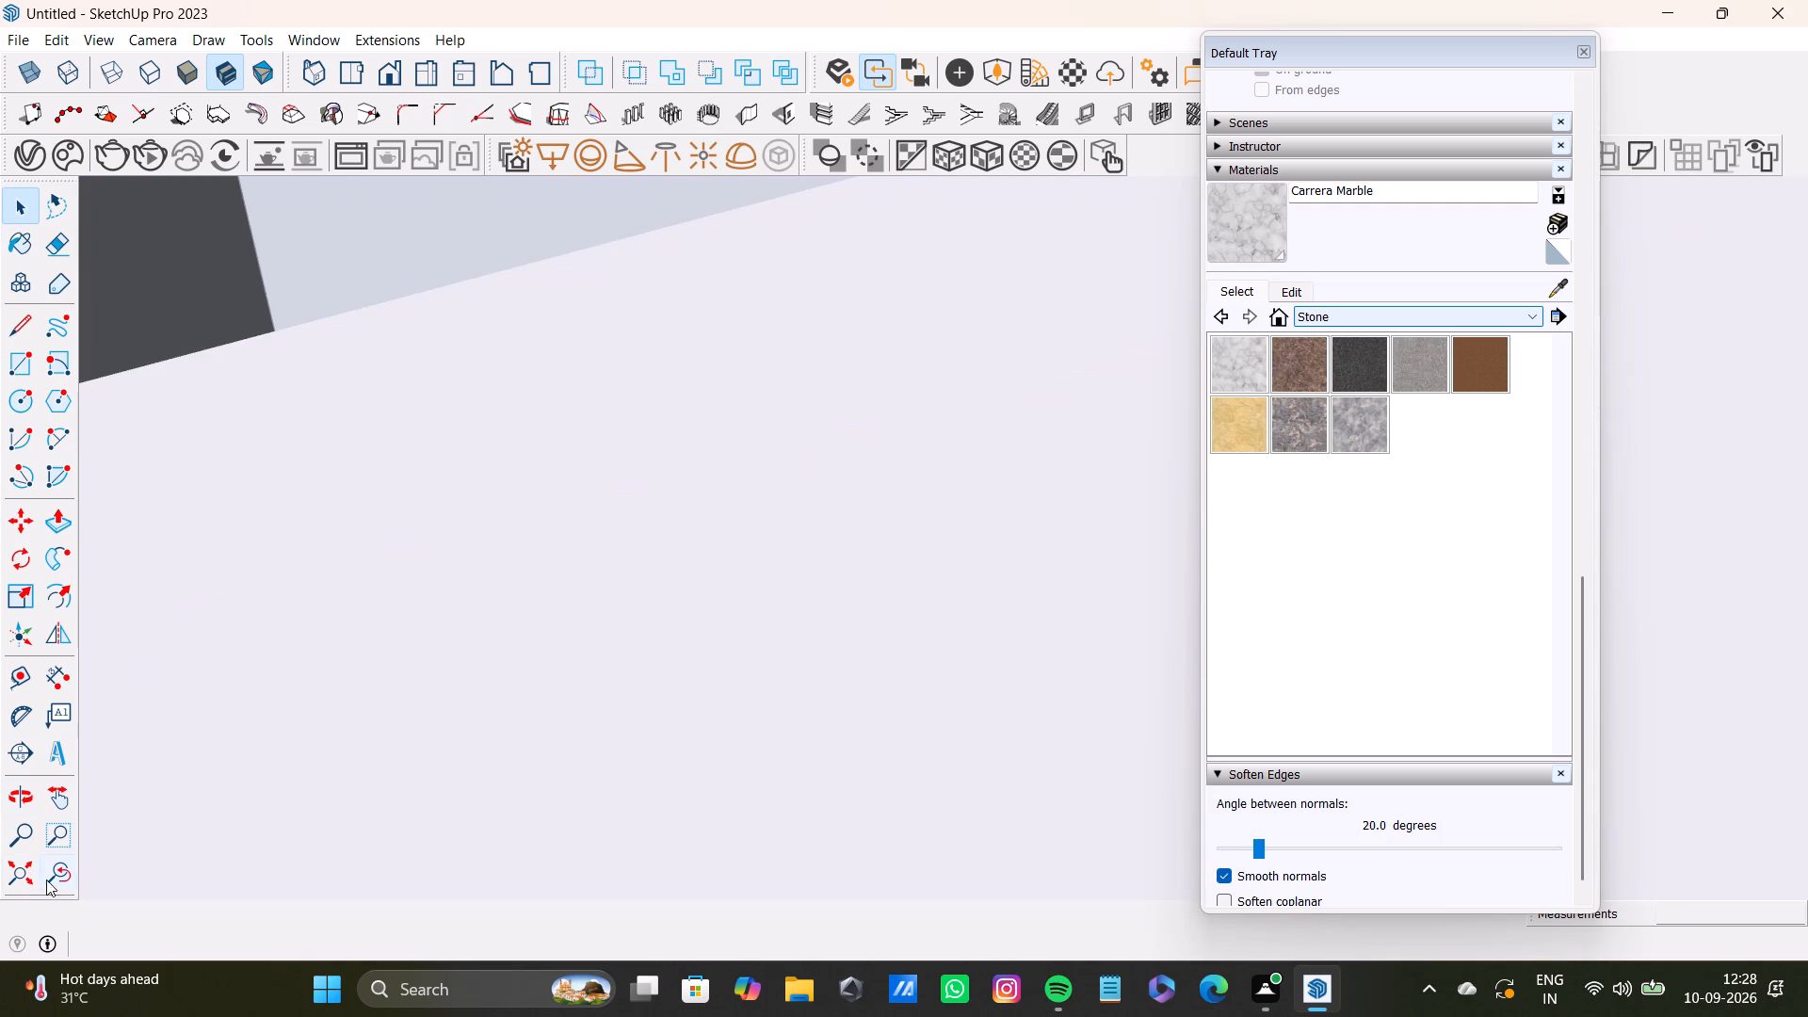
pyautogui.click(48, 876)
pyautogui.click(16, 873)
pyautogui.keyDown('shift'); pyautogui.moveTo(476, 631); pyautogui.dragTo(592, 869, button='middle'); pyautogui.keyUp('shift')
pyautogui.scroll(-1, 592, 871)
pyautogui.moveTo(781, 508); pyautogui.dragTo(295, 686, button='middle')
pyautogui.keyDown('shift'); pyautogui.scroll(4, 627, 646); pyautogui.keyUp('shift')
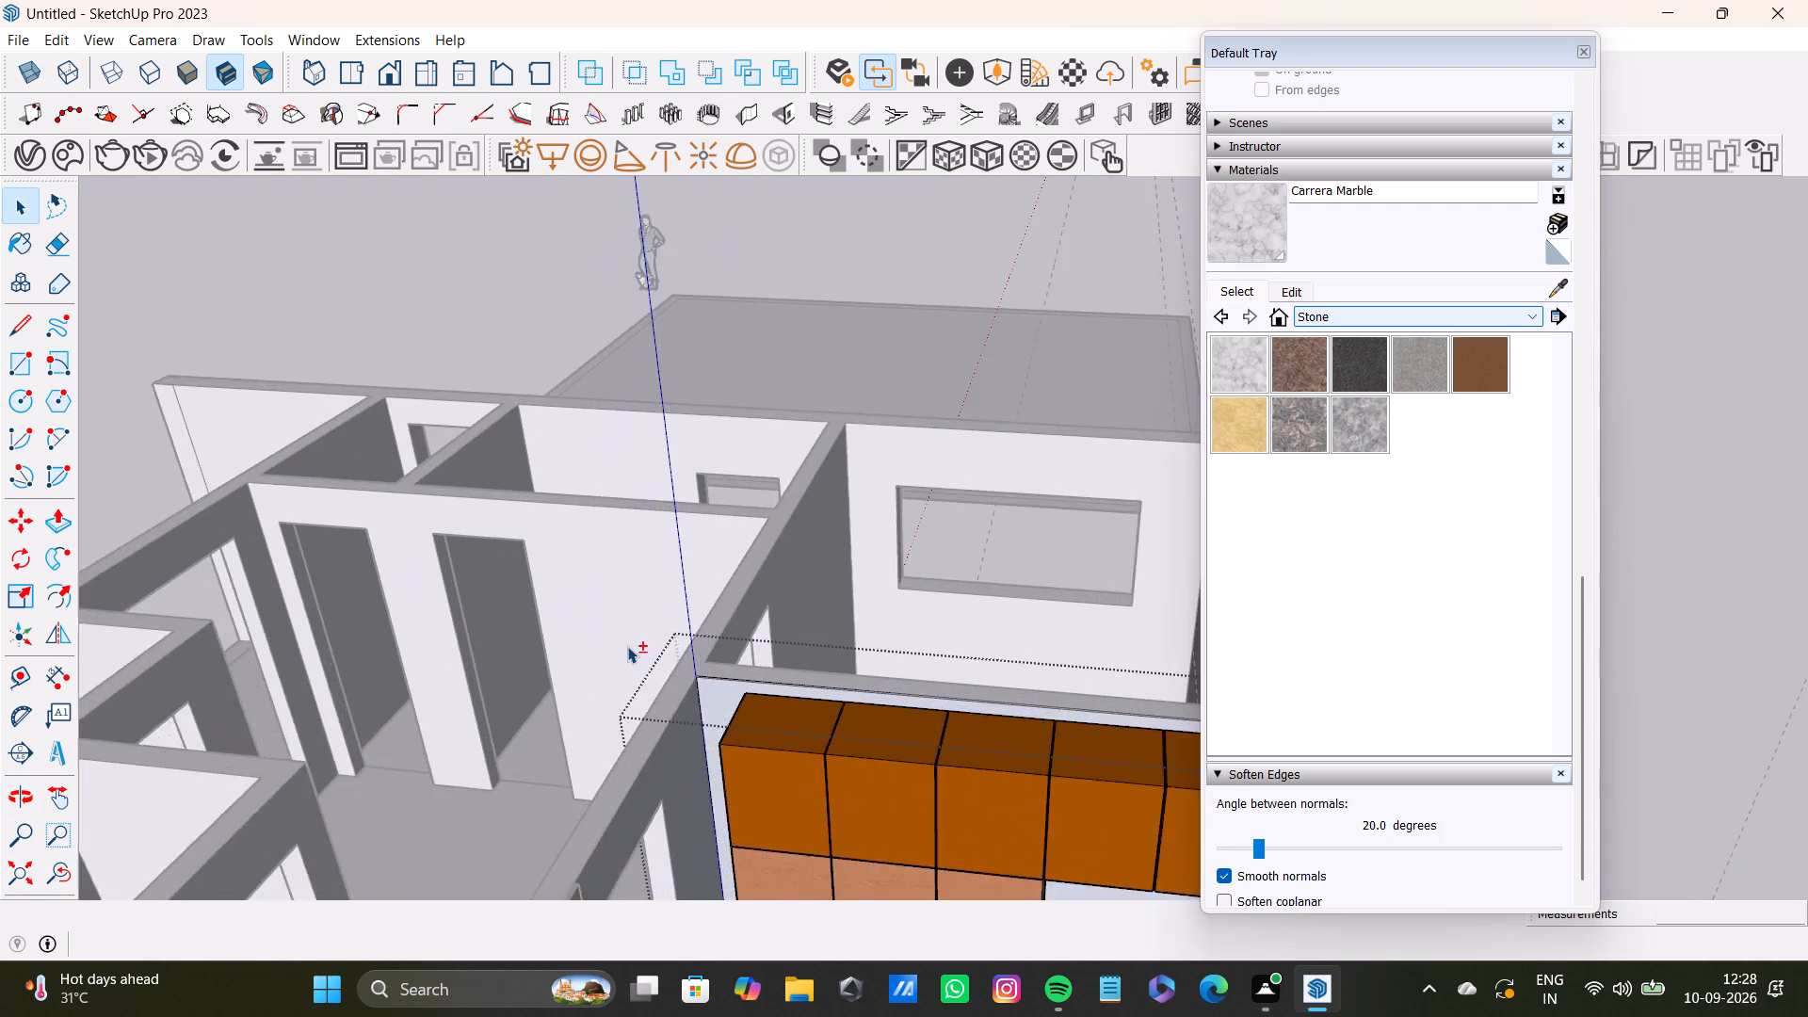
pyautogui.keyDown('shift'); pyautogui.scroll(3, 627, 646); pyautogui.keyUp('shift')
pyautogui.moveTo(660, 633); pyautogui.dragTo(682, 783, button='middle')
pyautogui.scroll(-4, 498, 581)
pyautogui.press('space')
pyautogui.click(203, 232)
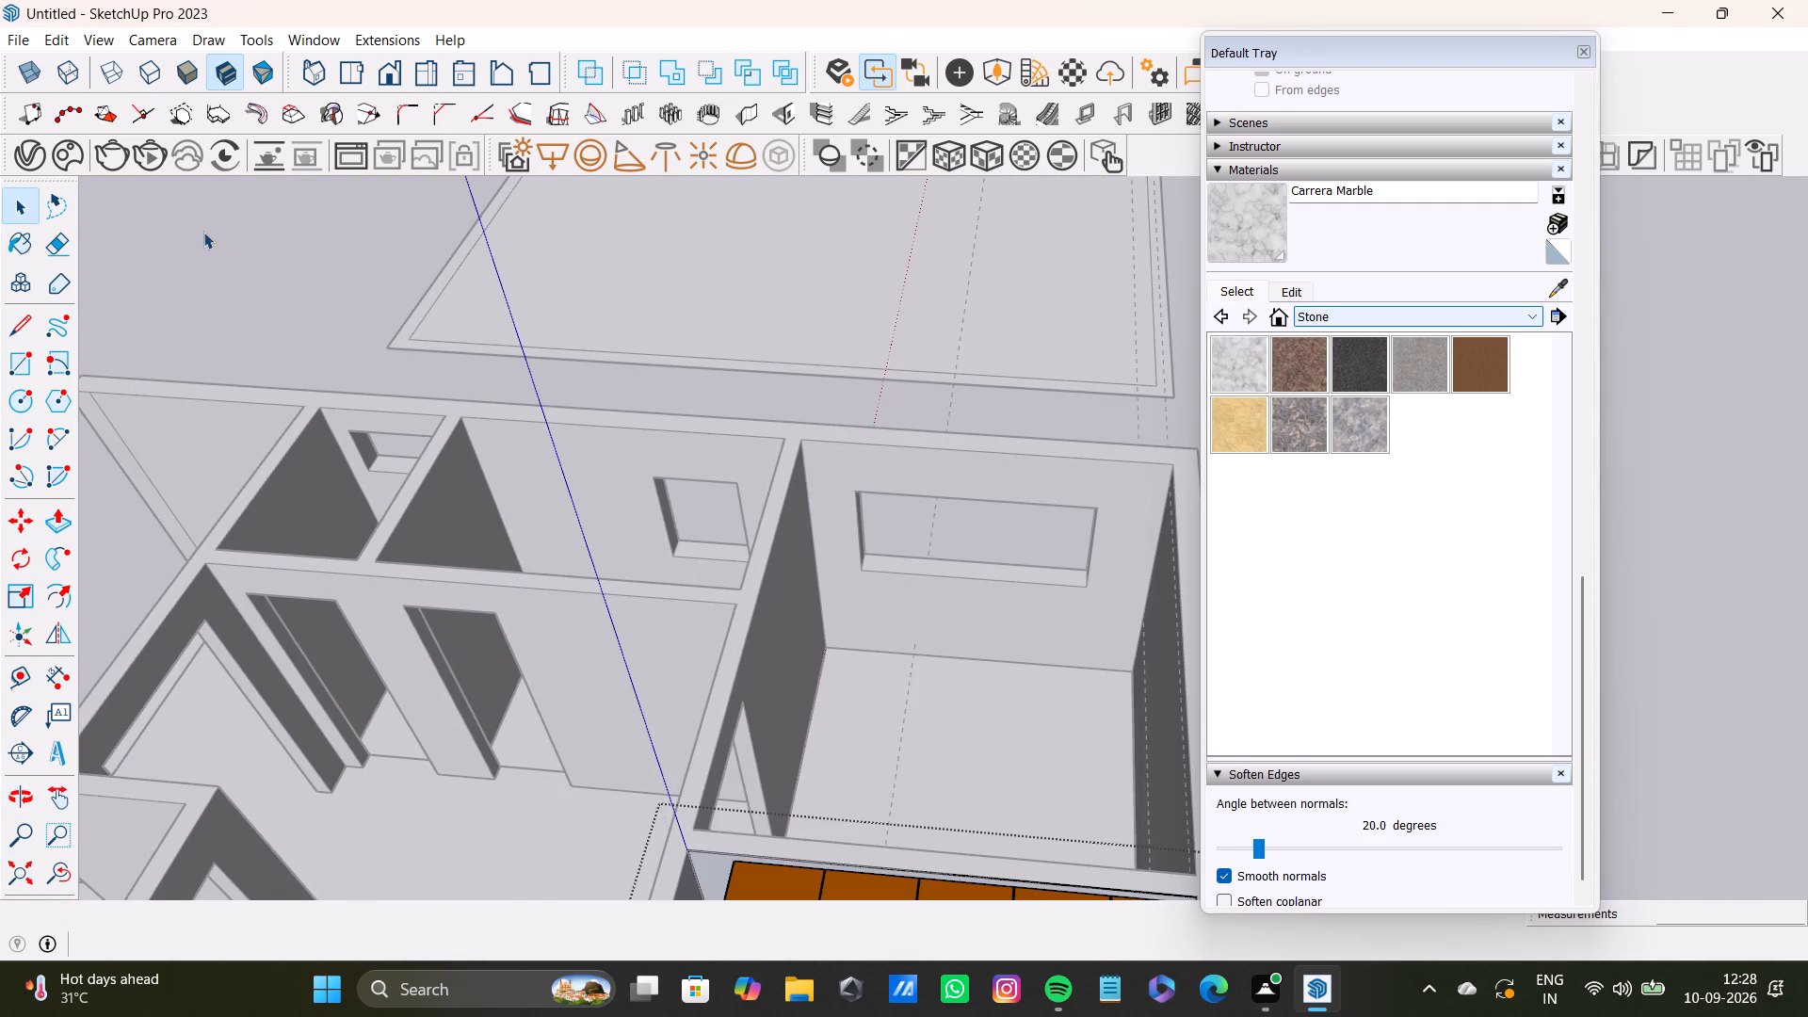
pyautogui.scroll(3, 415, 556)
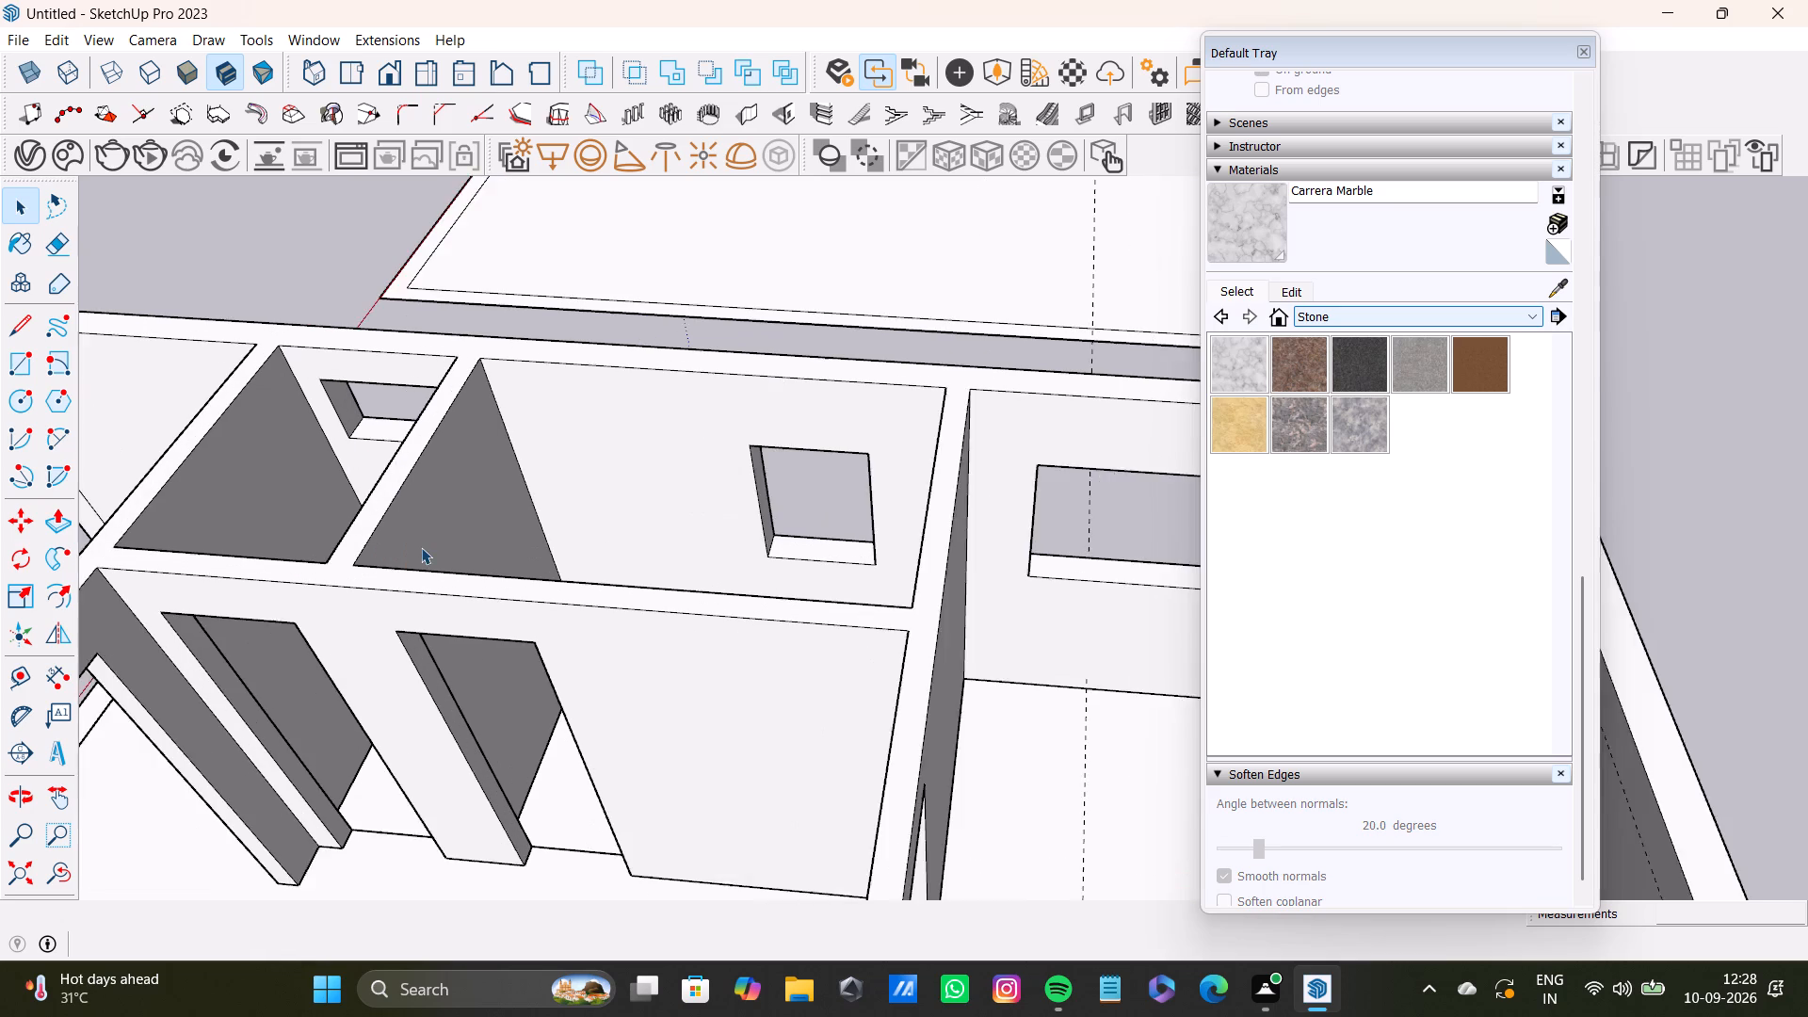
pyautogui.scroll(3, 421, 547)
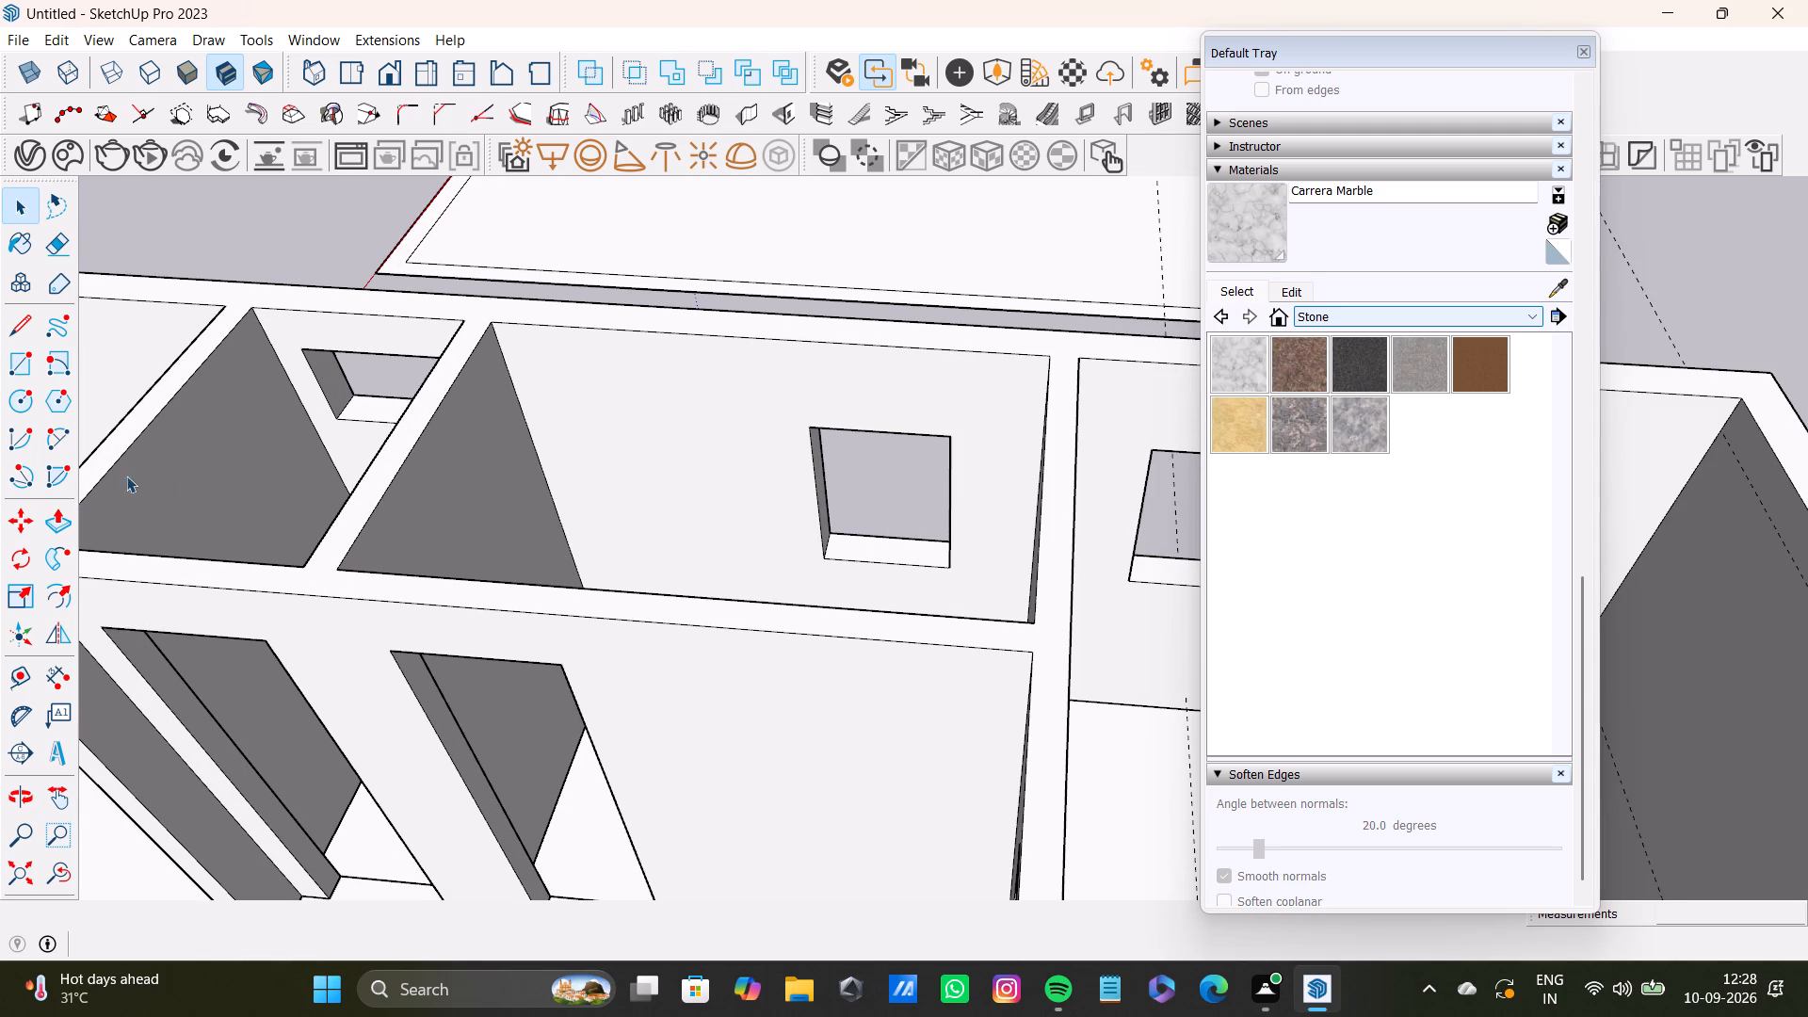
pyautogui.scroll(-7, 179, 469)
pyautogui.press('space')
pyautogui.moveTo(282, 513); pyautogui.dragTo(465, 499, button='middle')
pyautogui.press('space')
pyautogui.click(349, 244)
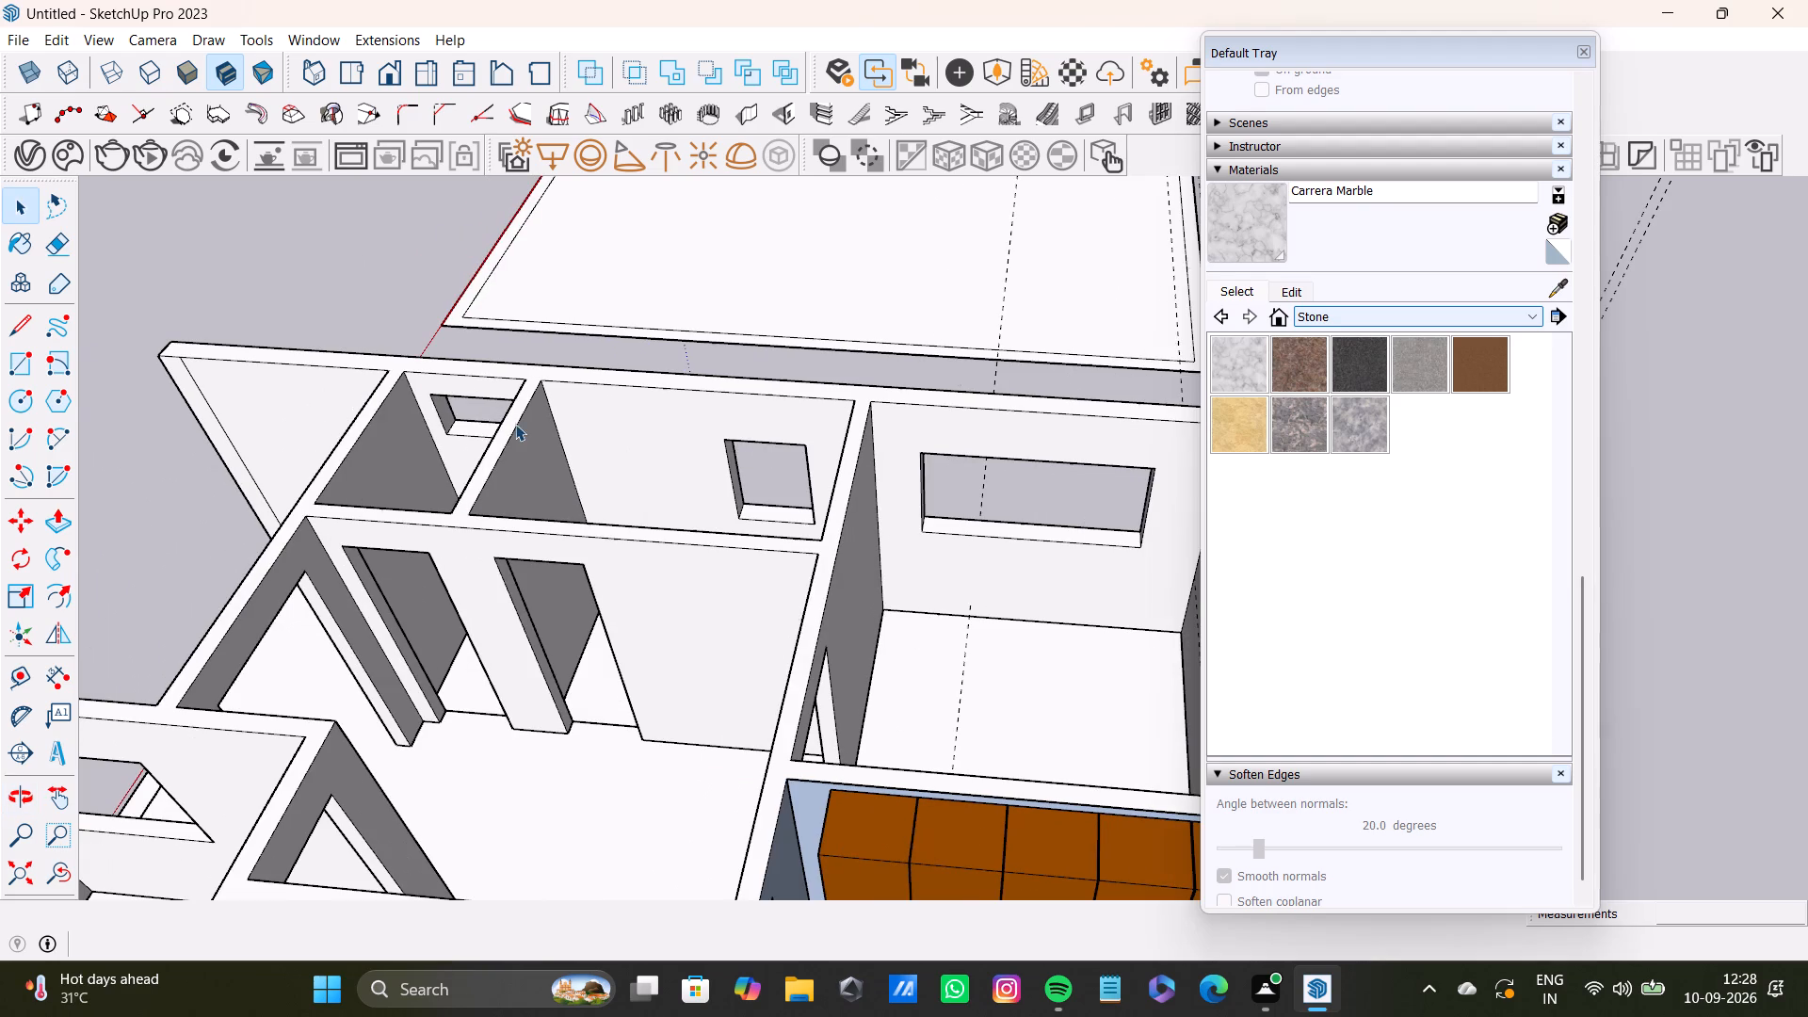
pyautogui.scroll(8, 544, 523)
pyautogui.scroll(-13, 602, 546)
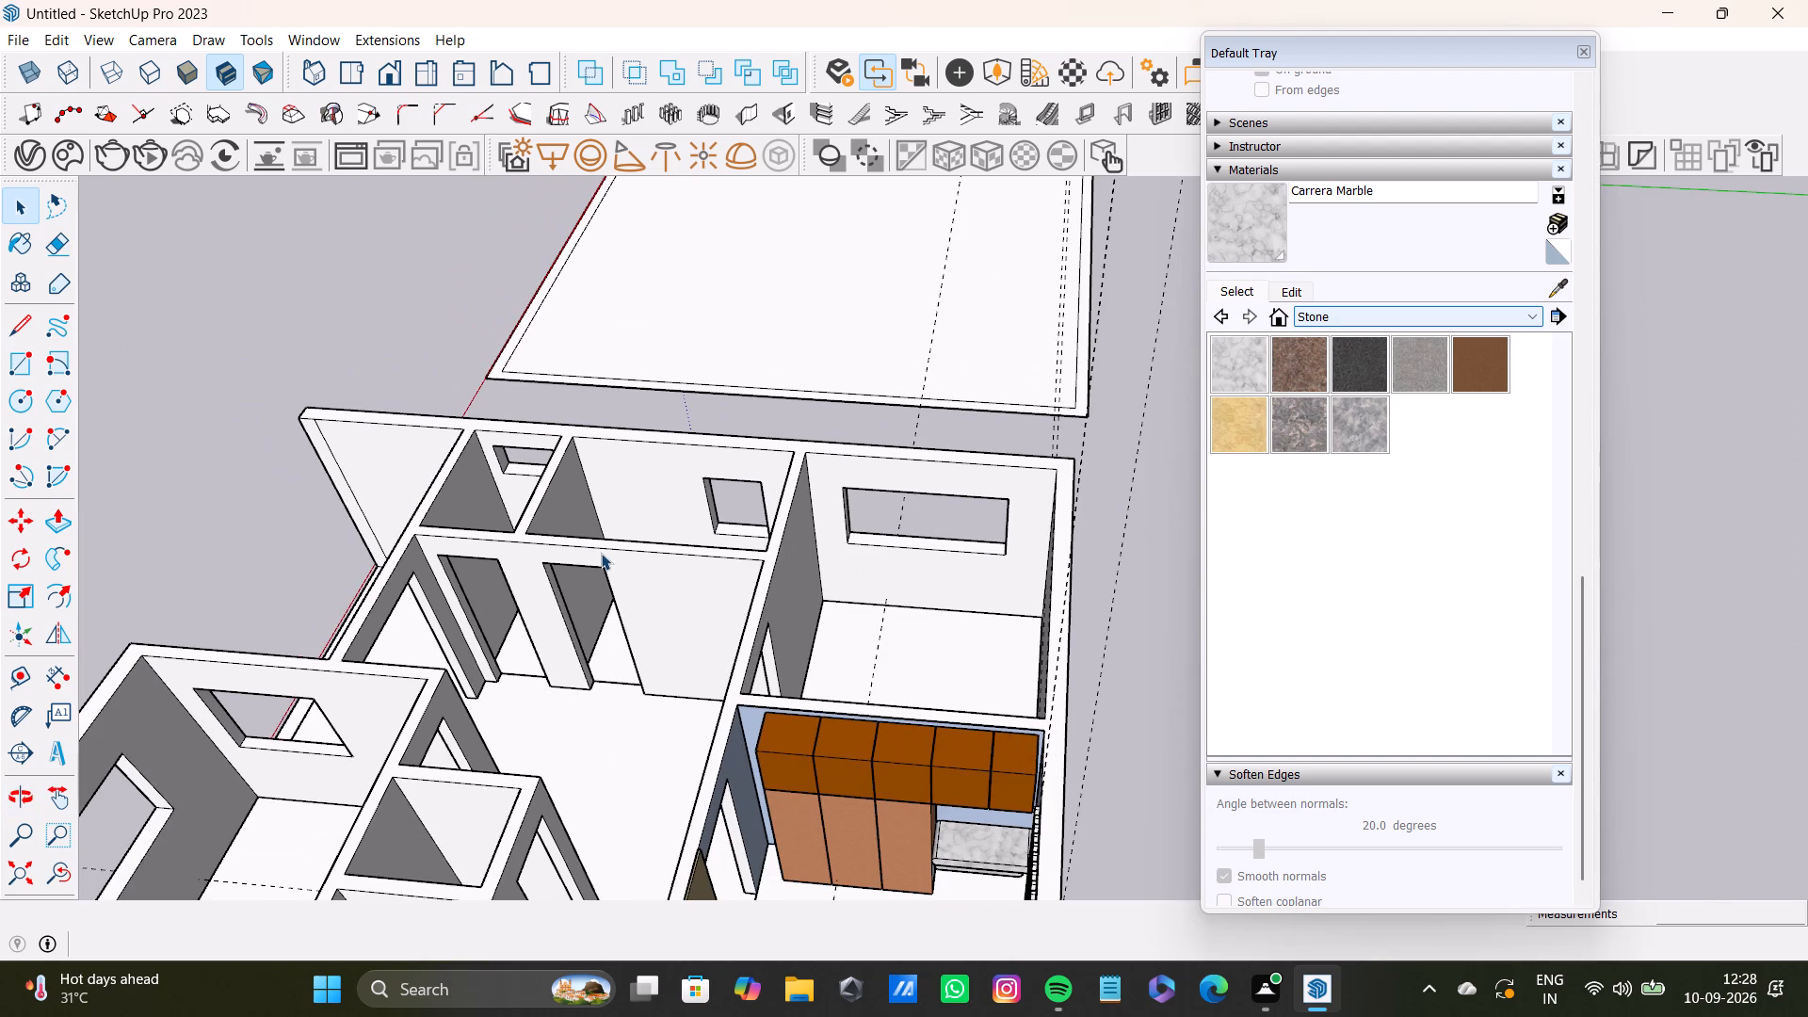
pyautogui.moveTo(661, 543); pyautogui.dragTo(540, 562, button='middle')
pyautogui.scroll(3, 991, 689)
pyautogui.click(1017, 664)
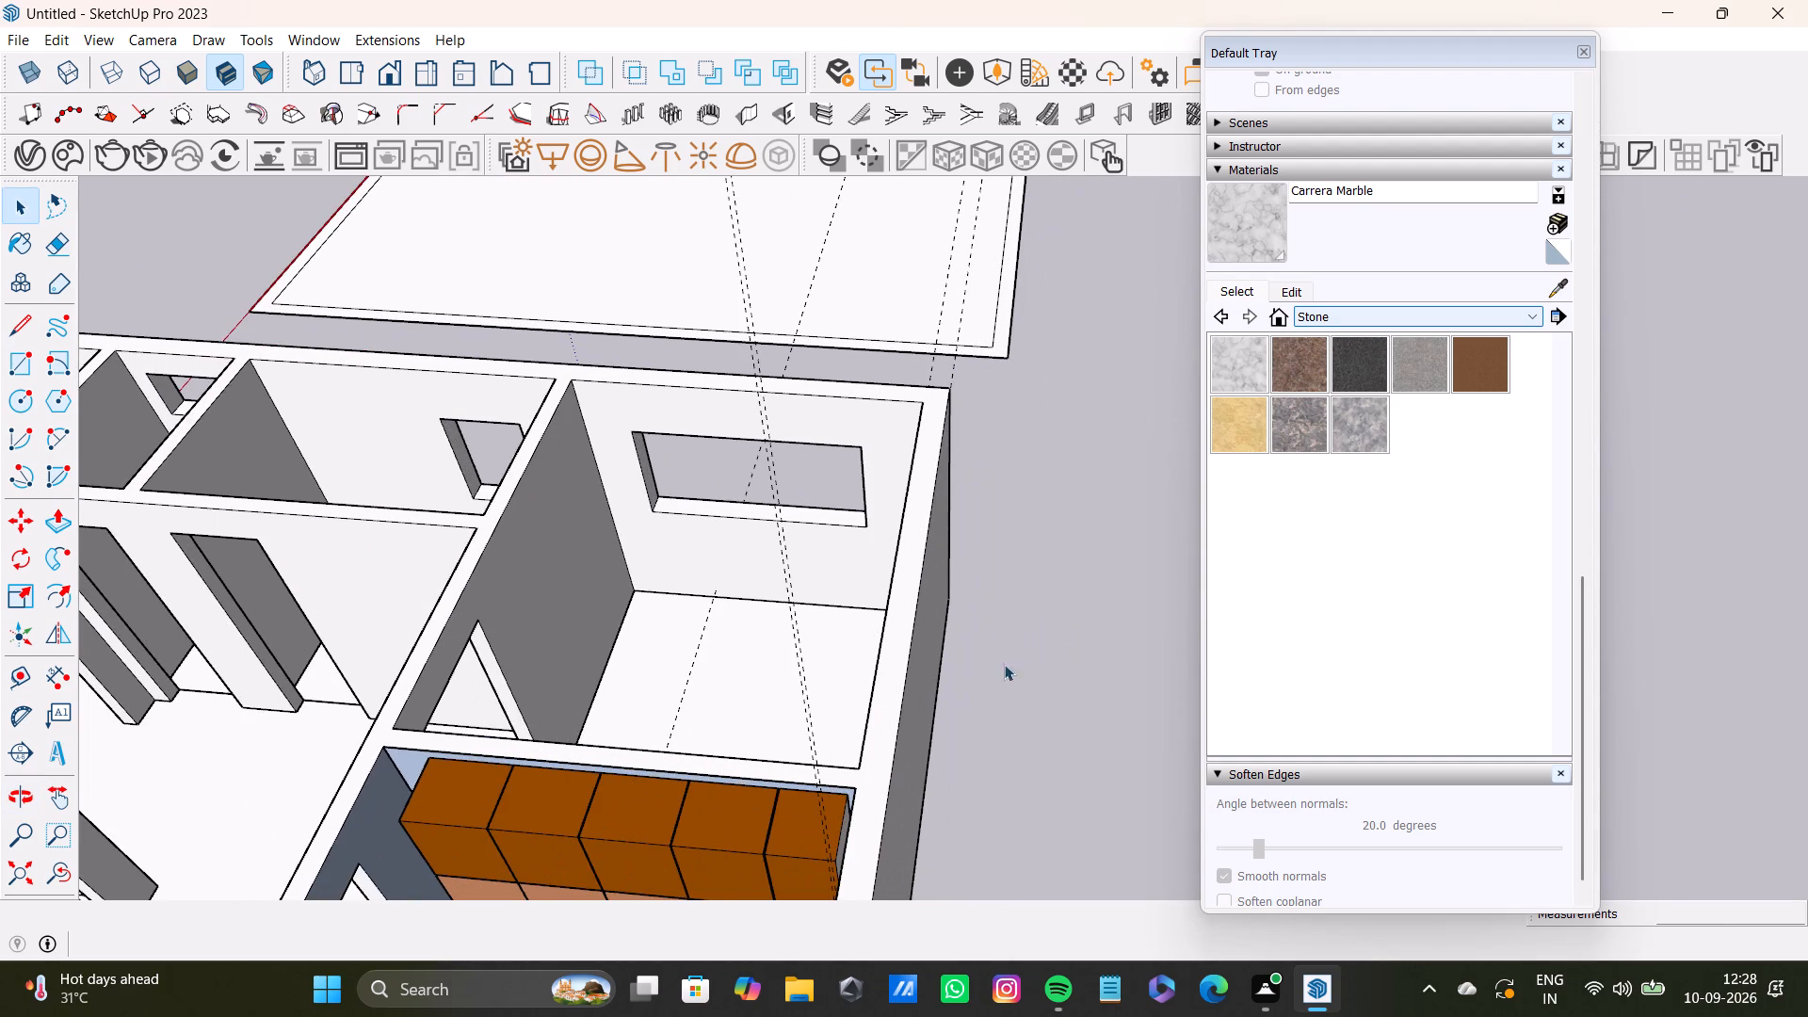
pyautogui.press('space')
pyautogui.scroll(-3, 783, 758)
pyautogui.keyDown('shift'); pyautogui.moveTo(770, 776); pyautogui.dragTo(786, 535, button='middle'); pyautogui.keyUp('shift')
pyautogui.scroll(4, 801, 622)
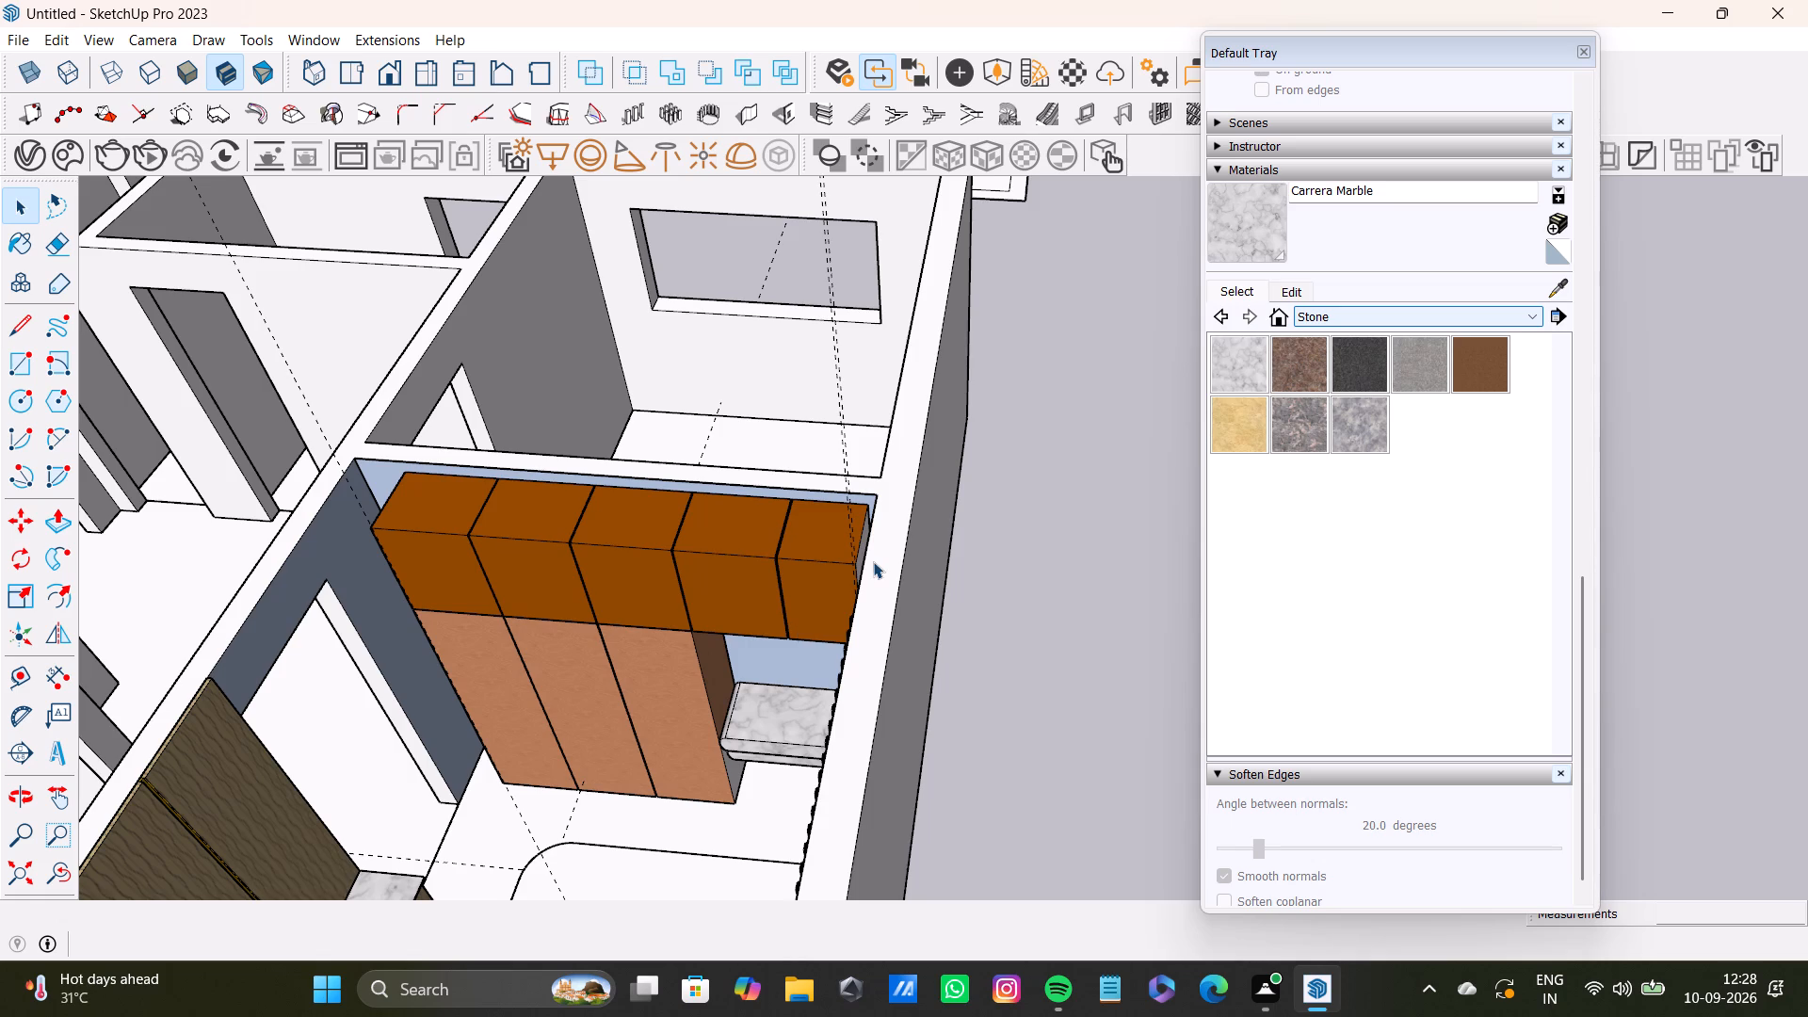
# Inside the room's group, select the bedroom floor face around the bed and paint it with Field Square Tile from the Tile materials.
pyautogui.scroll(-6, 552, 752)
pyautogui.keyDown('shift'); pyautogui.moveTo(520, 757); pyautogui.dragTo(534, 480, button='middle'); pyautogui.keyUp('shift')
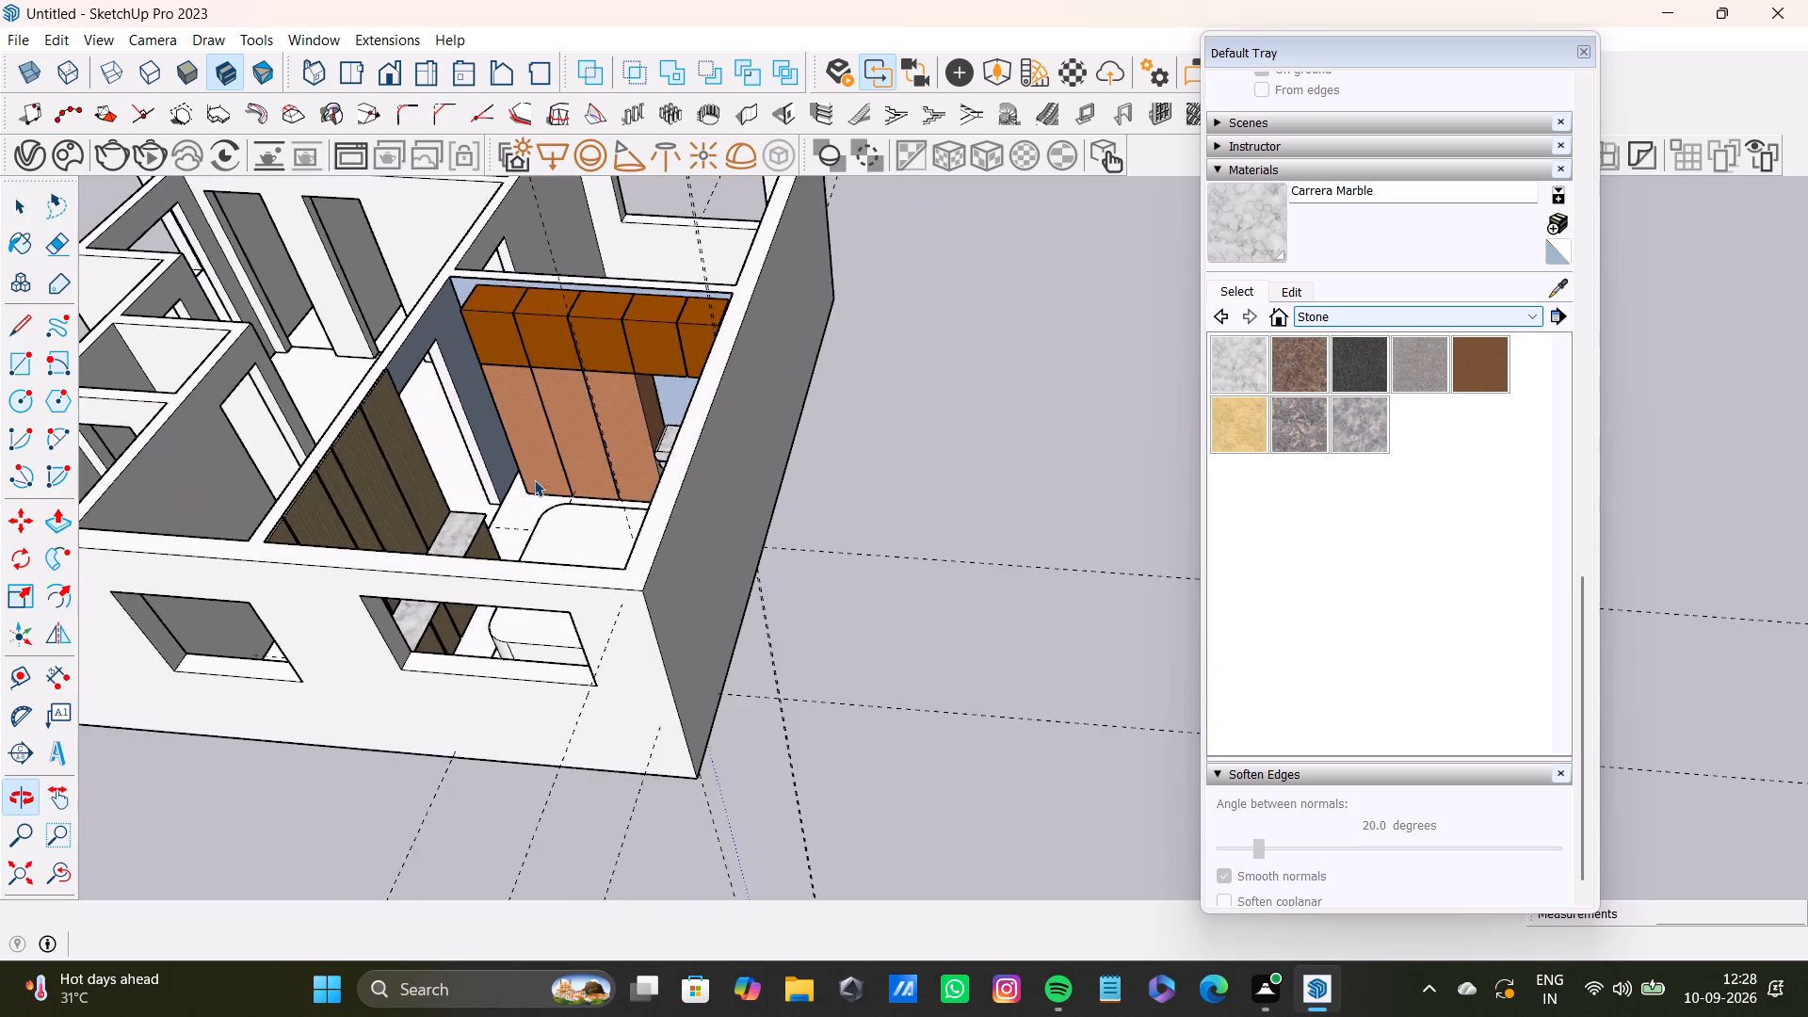
pyautogui.scroll(7, 511, 508)
pyautogui.moveTo(506, 524); pyautogui.dragTo(705, 711, button='middle')
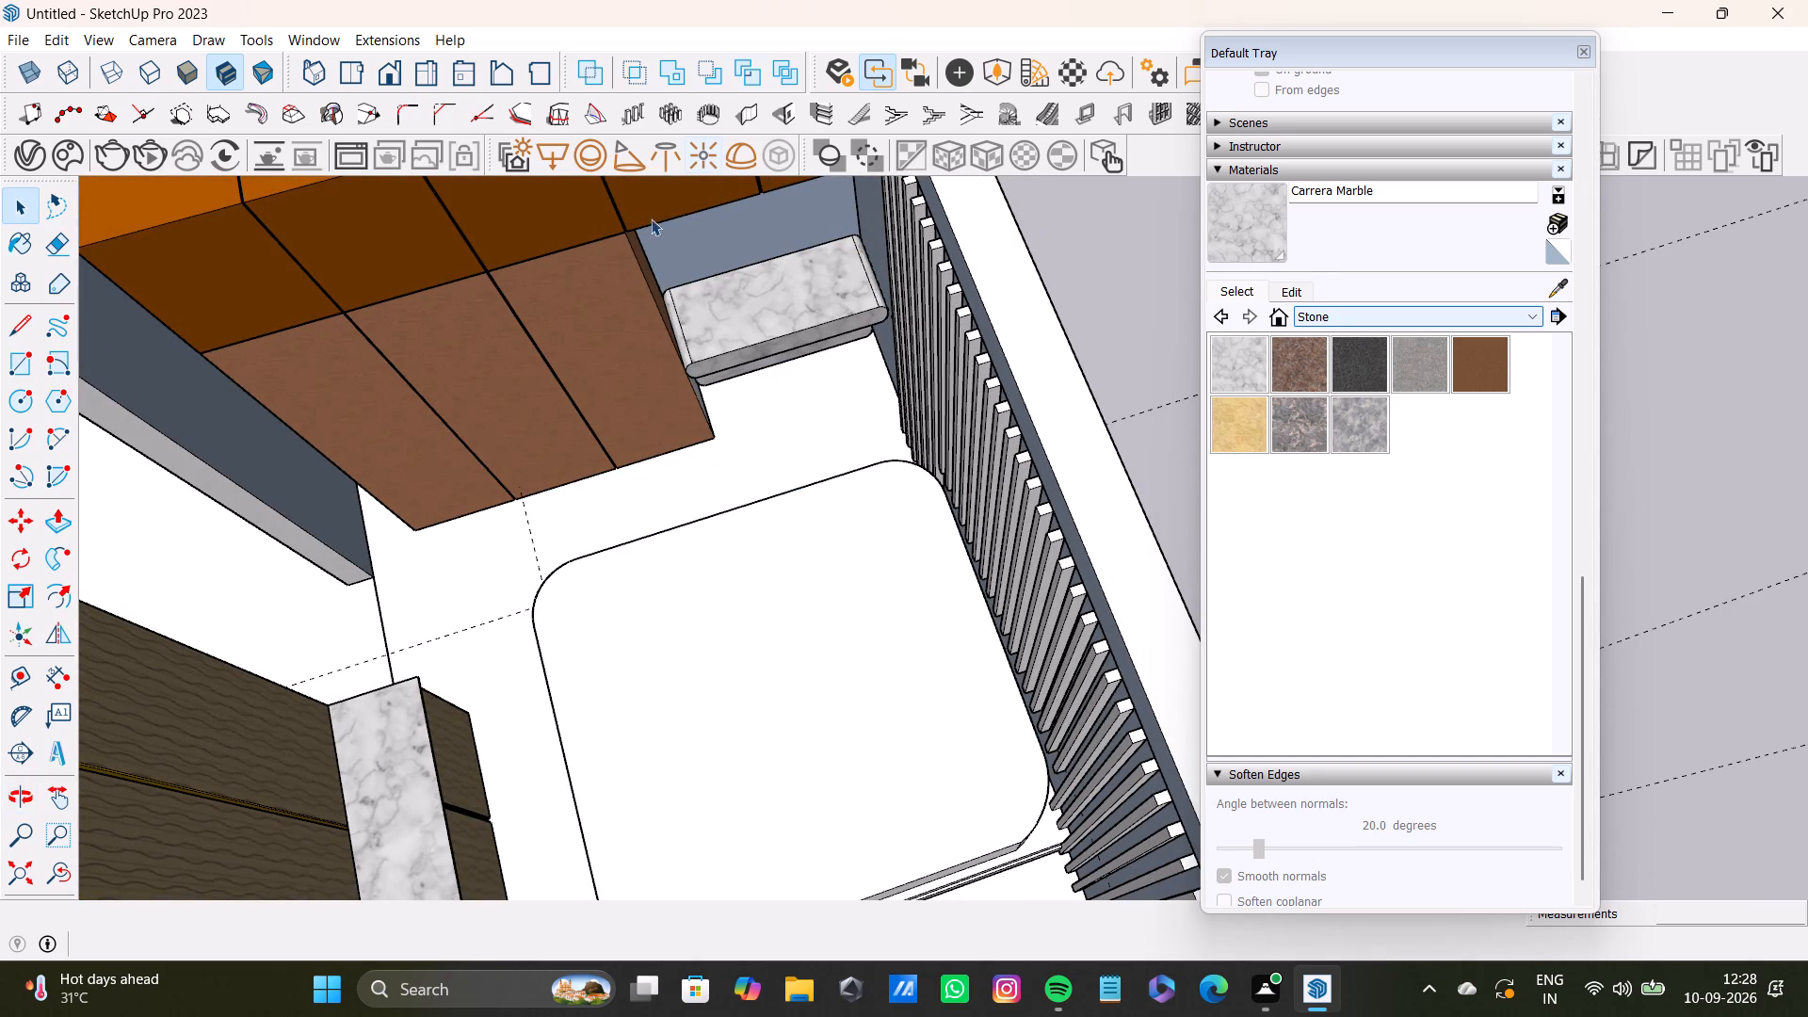
pyautogui.tripleClick(478, 557)
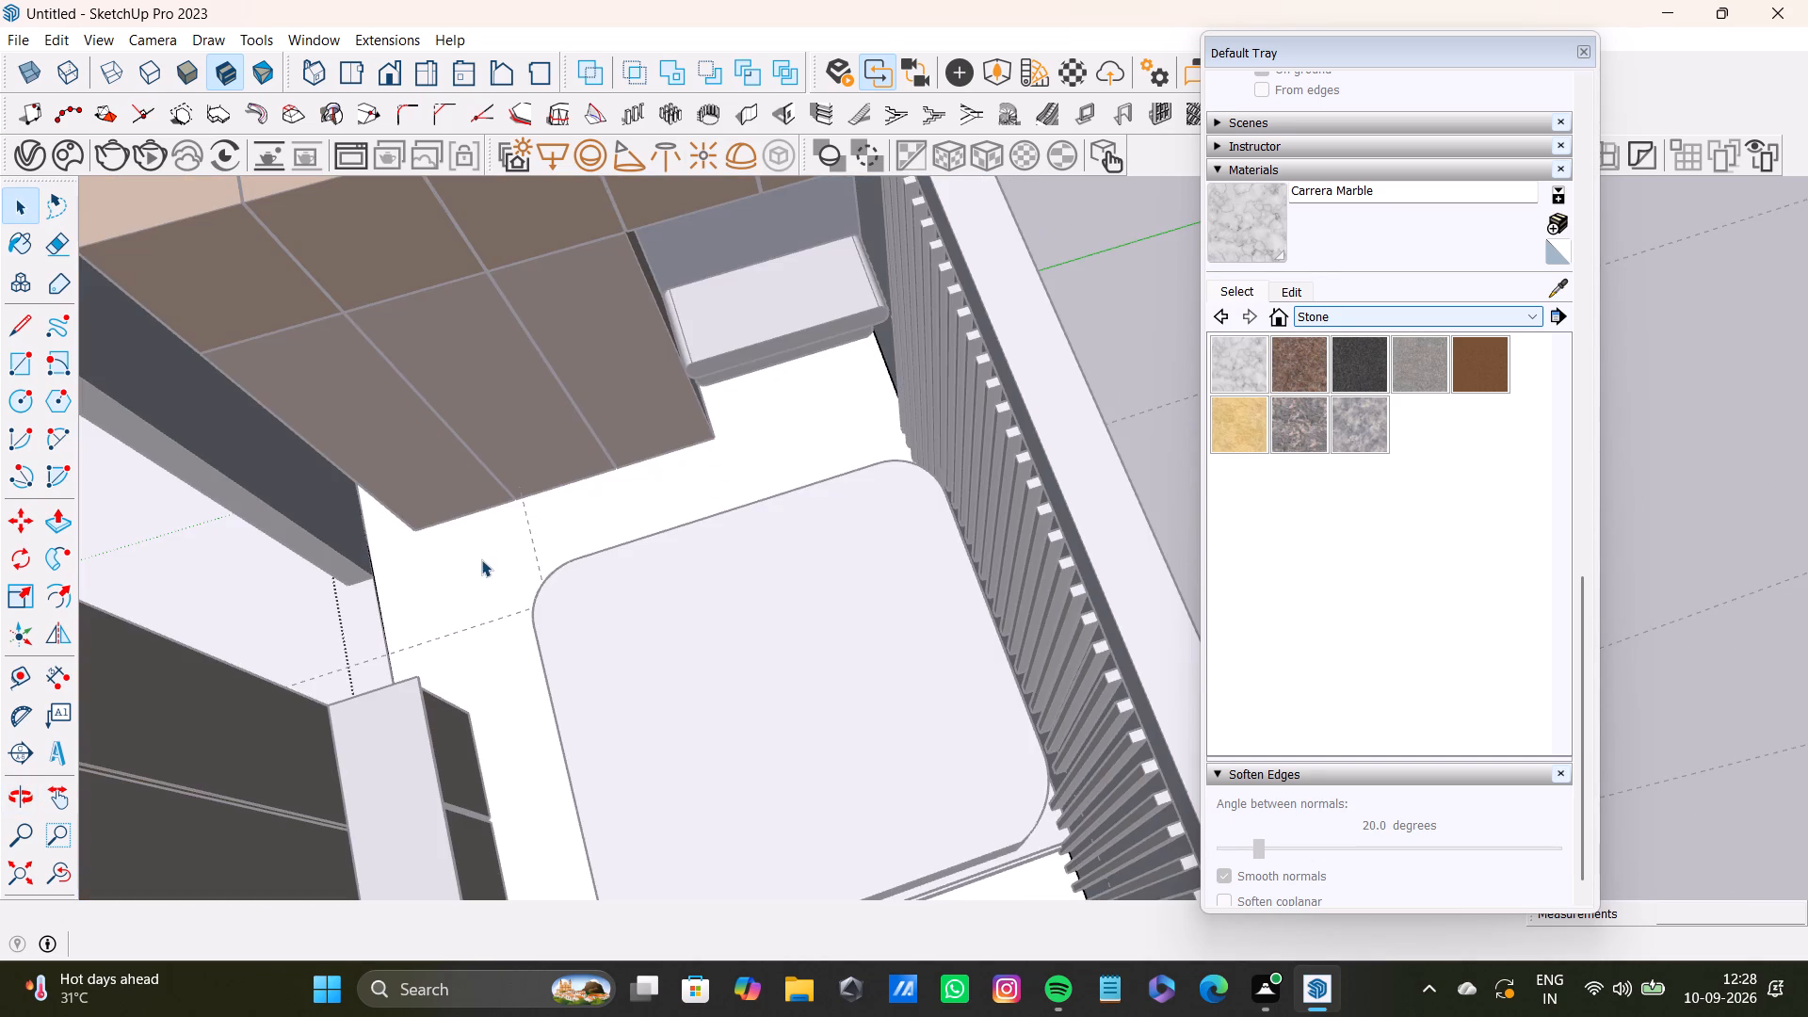
pyautogui.click(481, 561)
pyautogui.click(1451, 319)
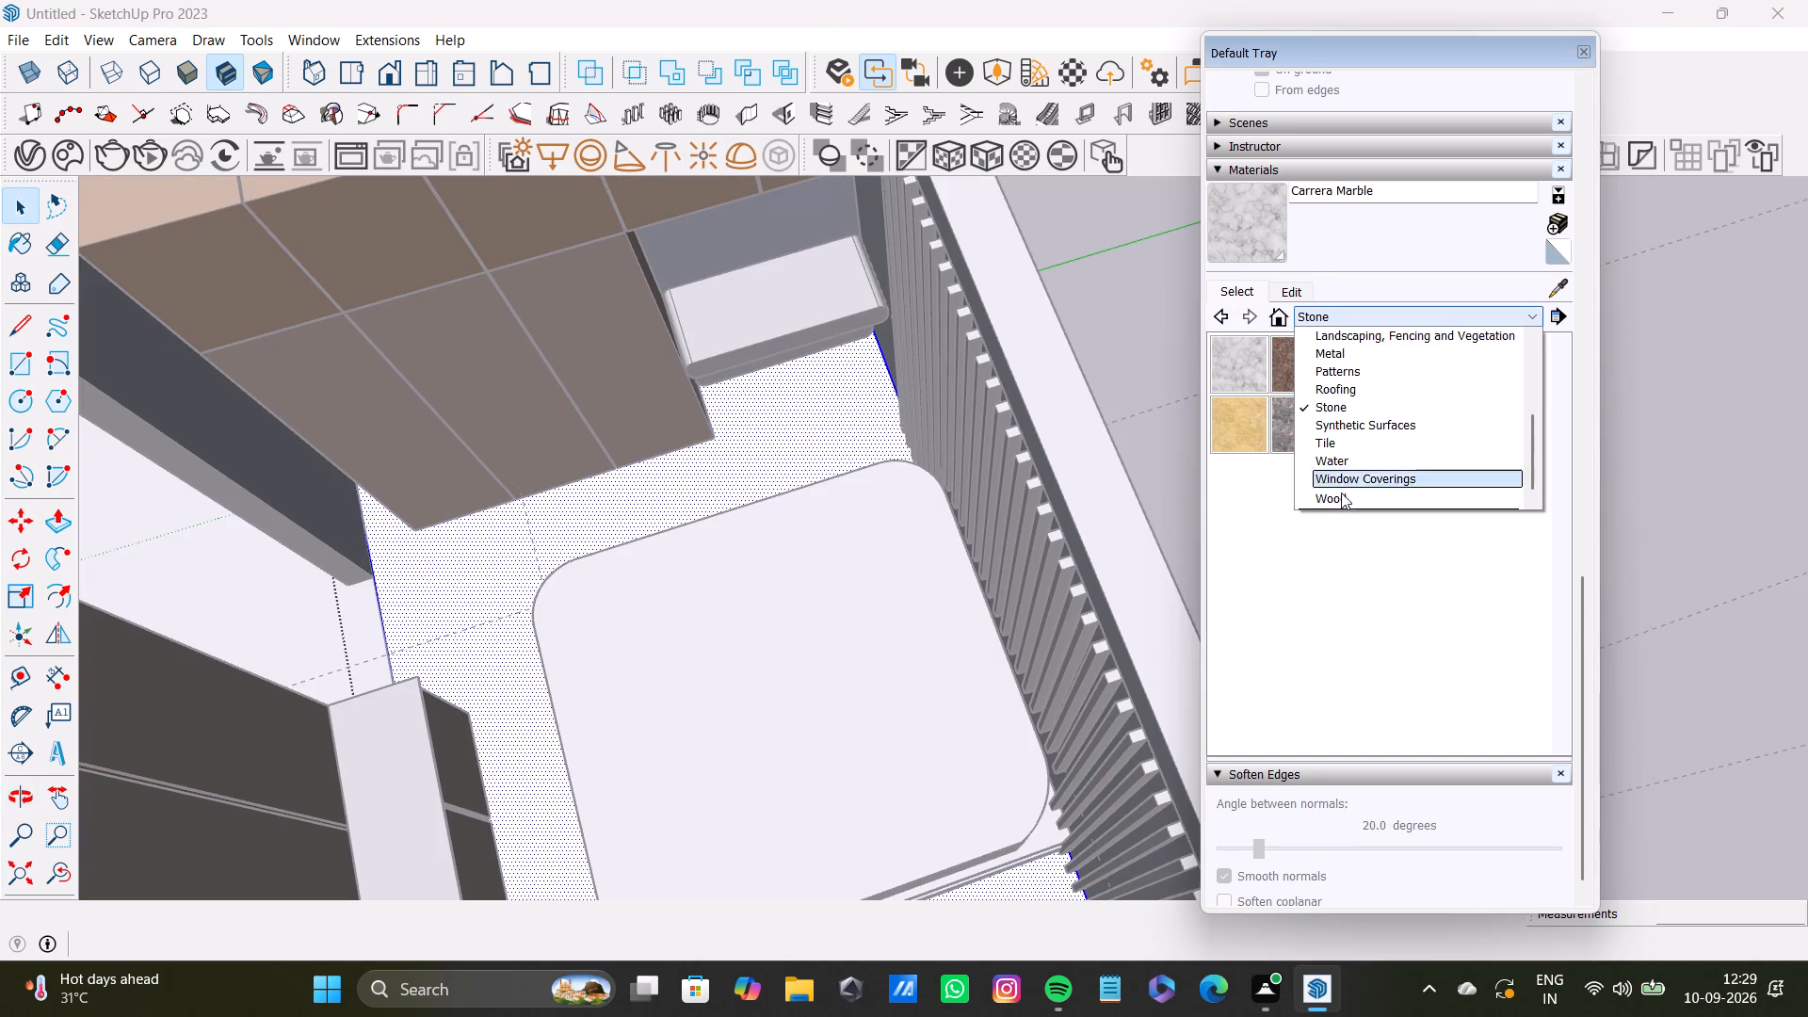
pyautogui.scroll(-4, 1337, 485)
pyautogui.click(1330, 450)
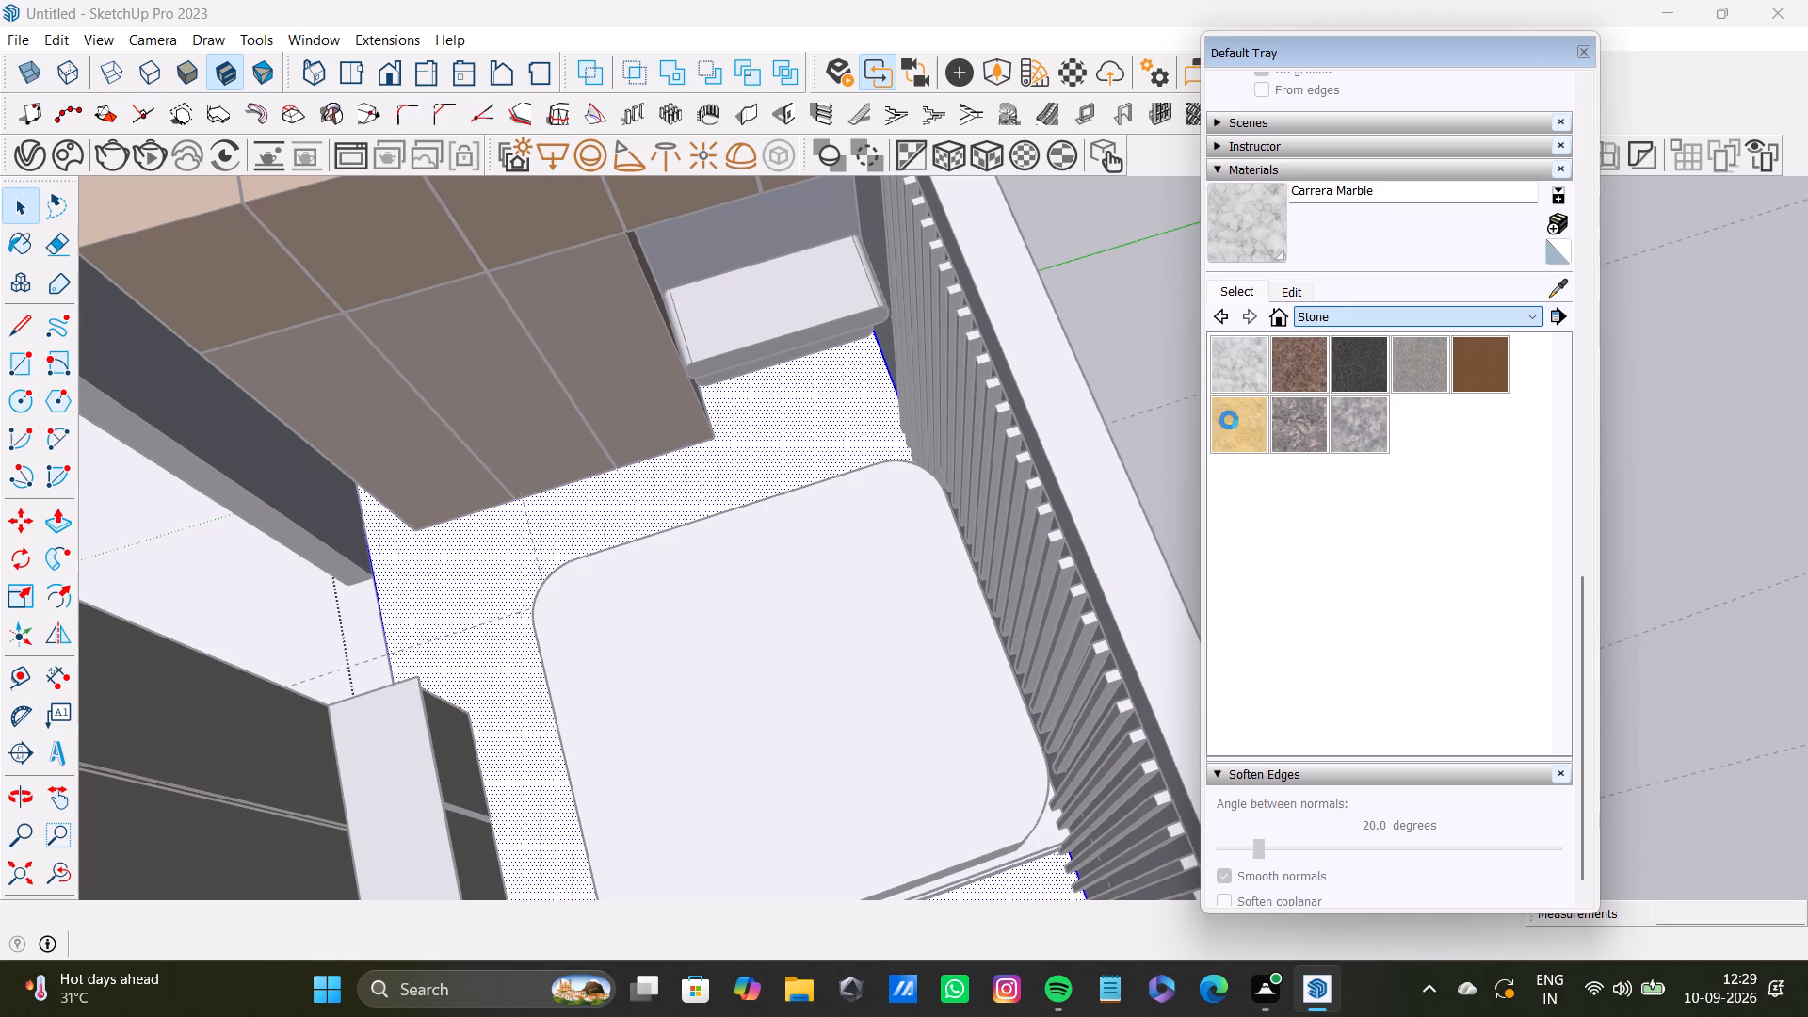
pyautogui.scroll(-2, 1304, 513)
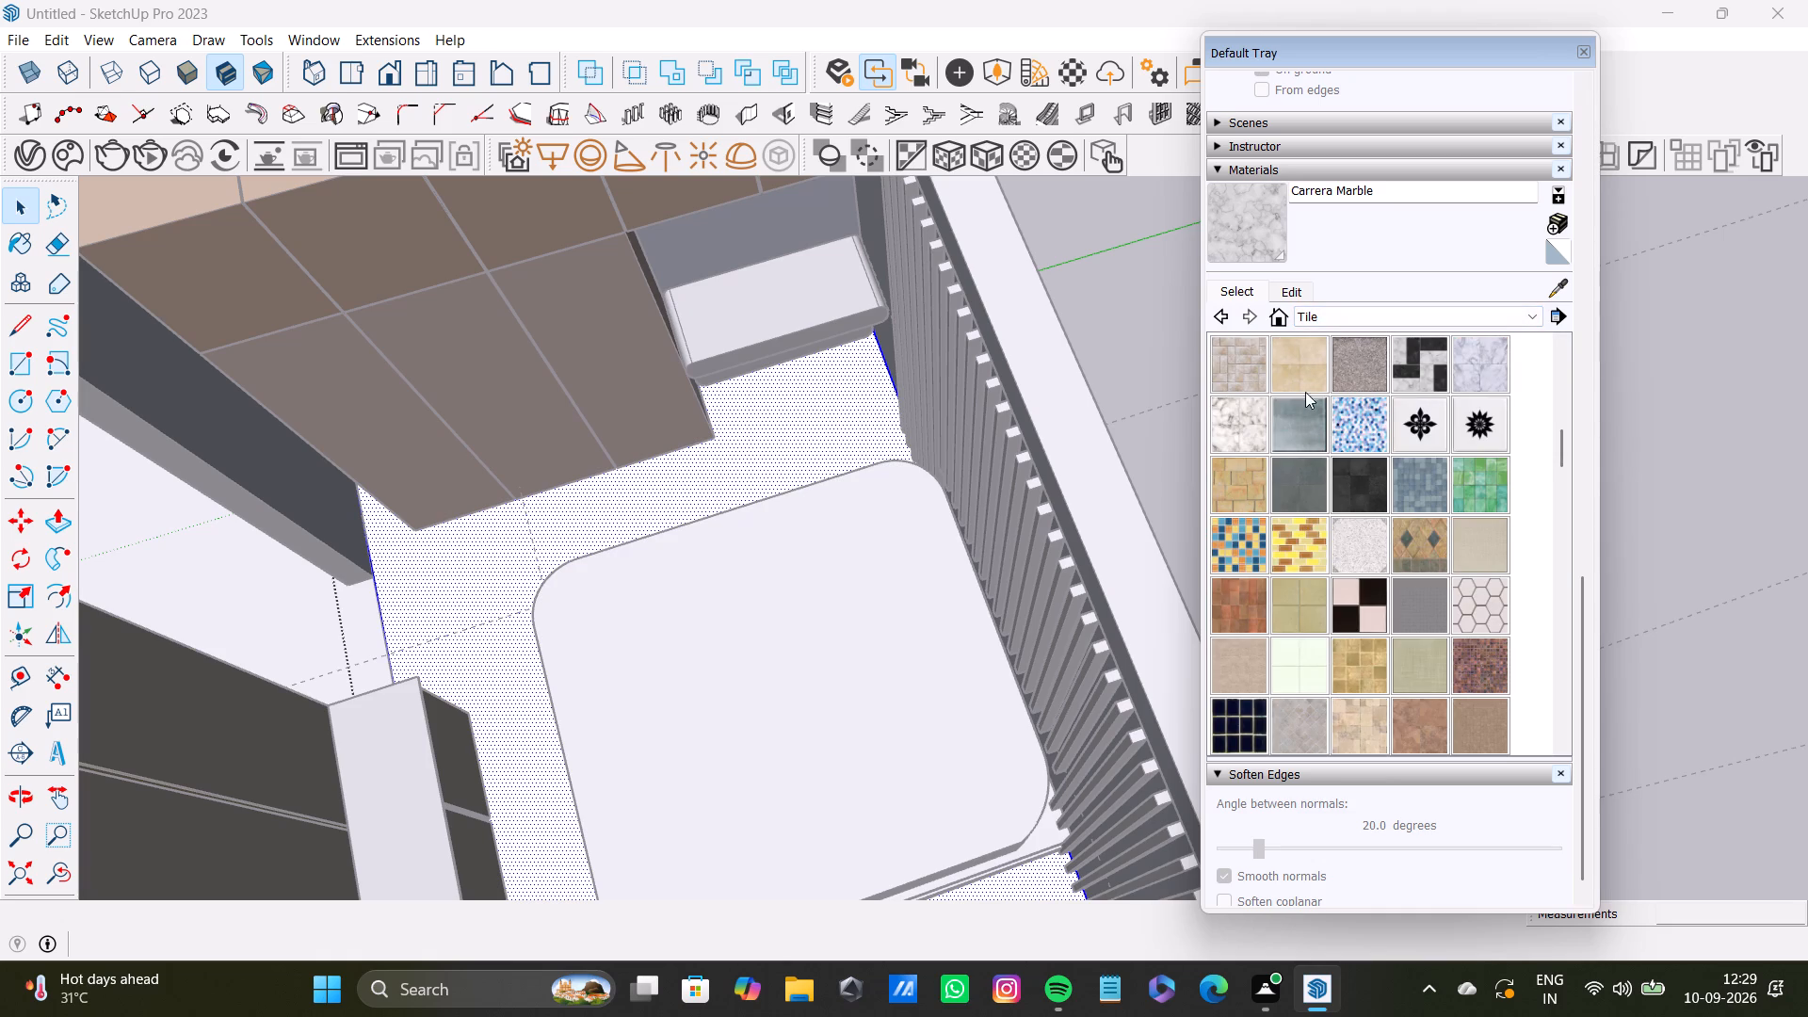
pyautogui.click(1306, 380)
pyautogui.click(575, 527)
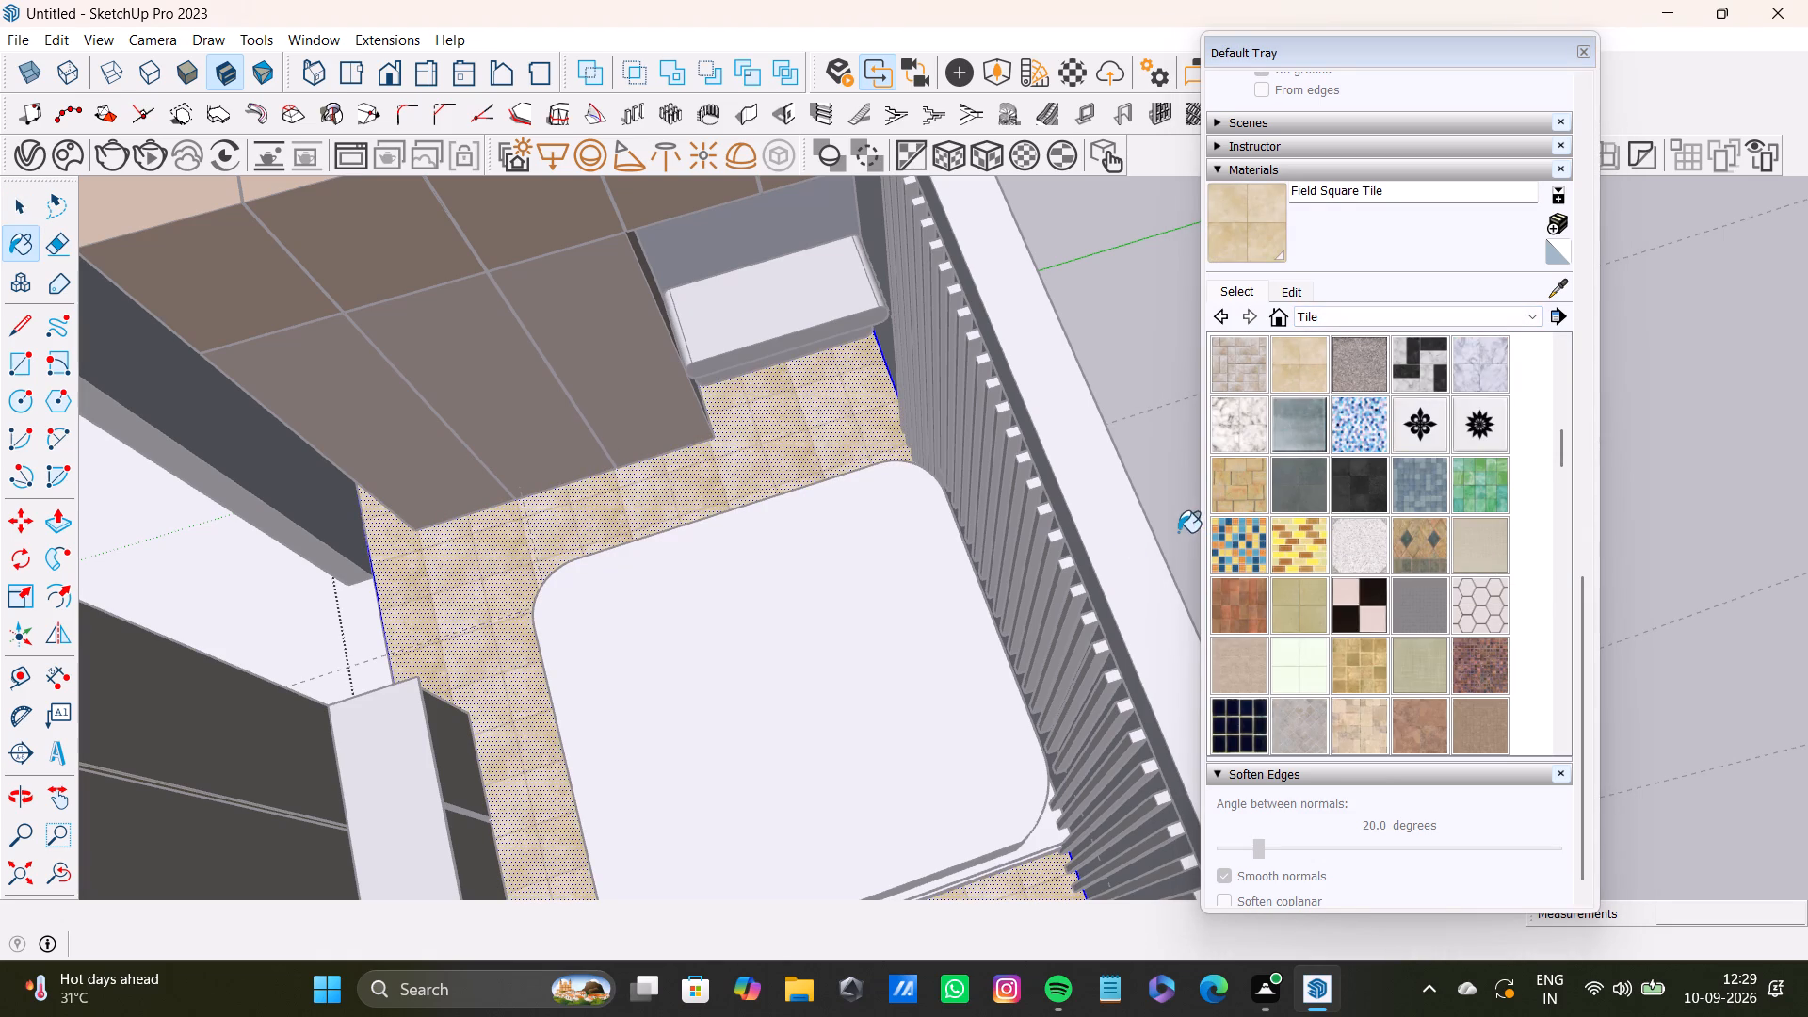
pyautogui.press('space')
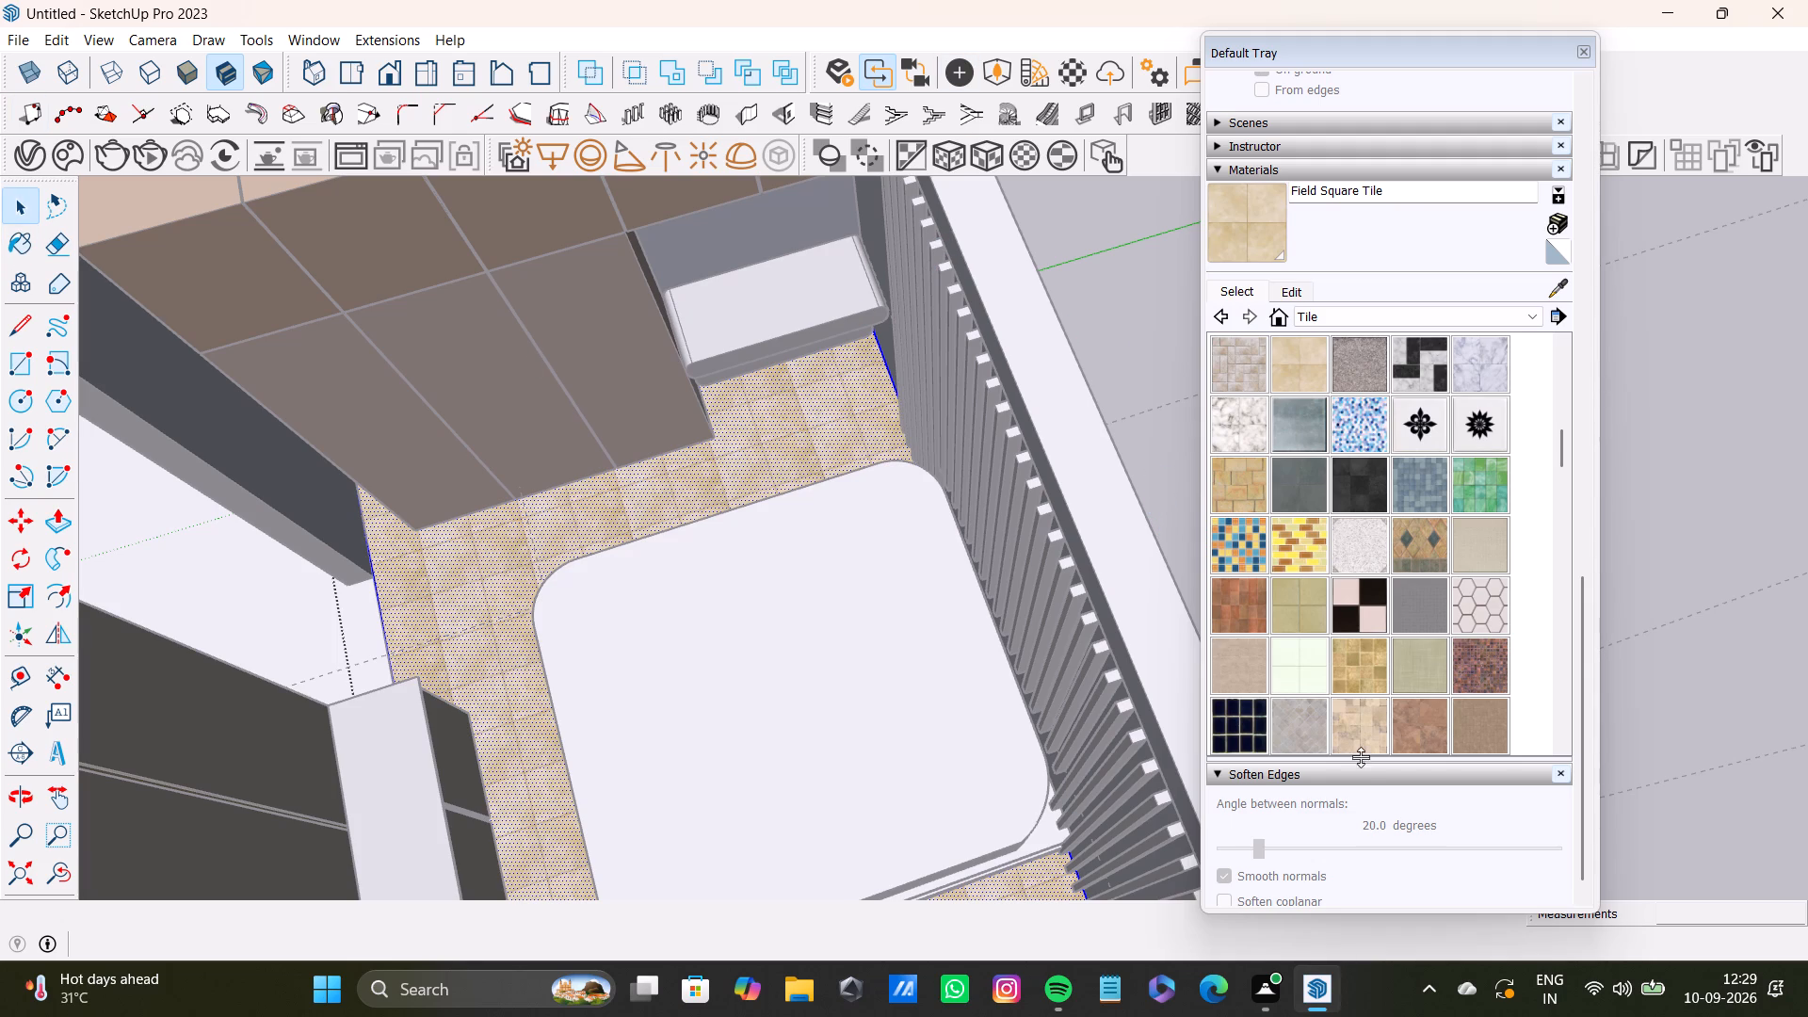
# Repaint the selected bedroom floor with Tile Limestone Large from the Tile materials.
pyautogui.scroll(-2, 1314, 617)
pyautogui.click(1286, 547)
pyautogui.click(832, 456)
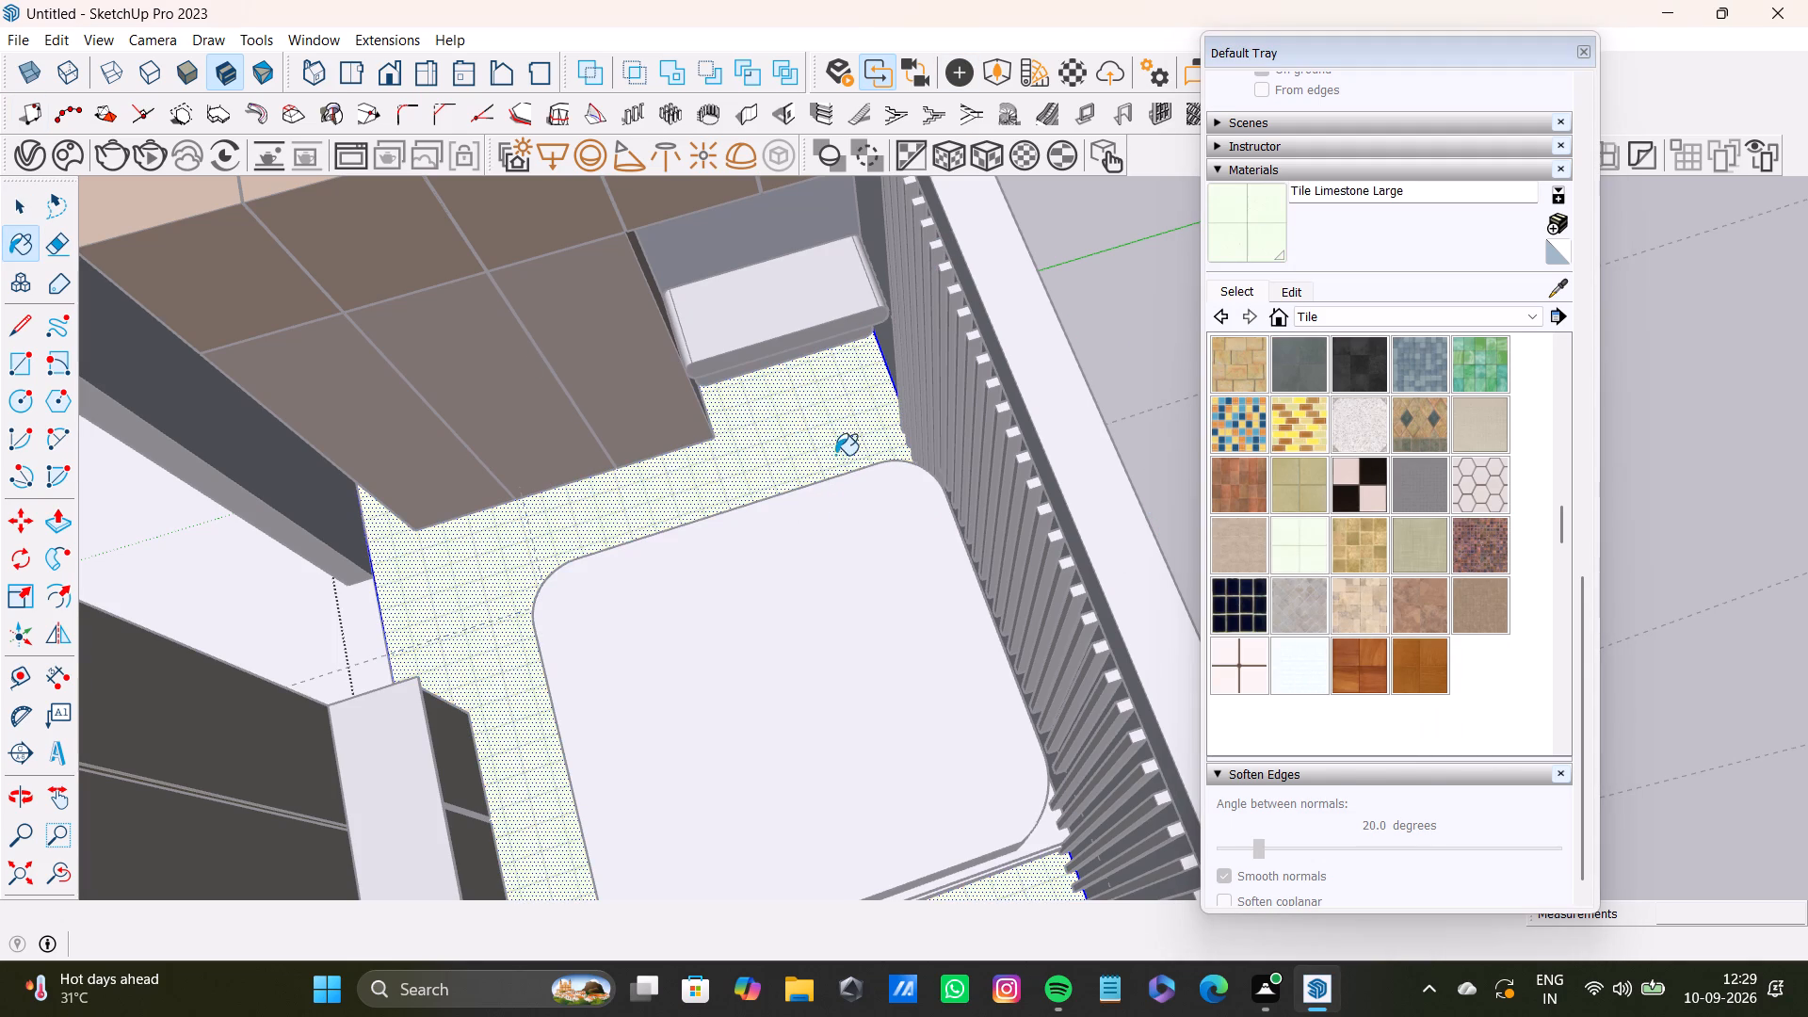
# Repaint the selected bedroom floor with Tile Various Tan from the Tile materials.
pyautogui.click(1350, 605)
pyautogui.click(839, 434)
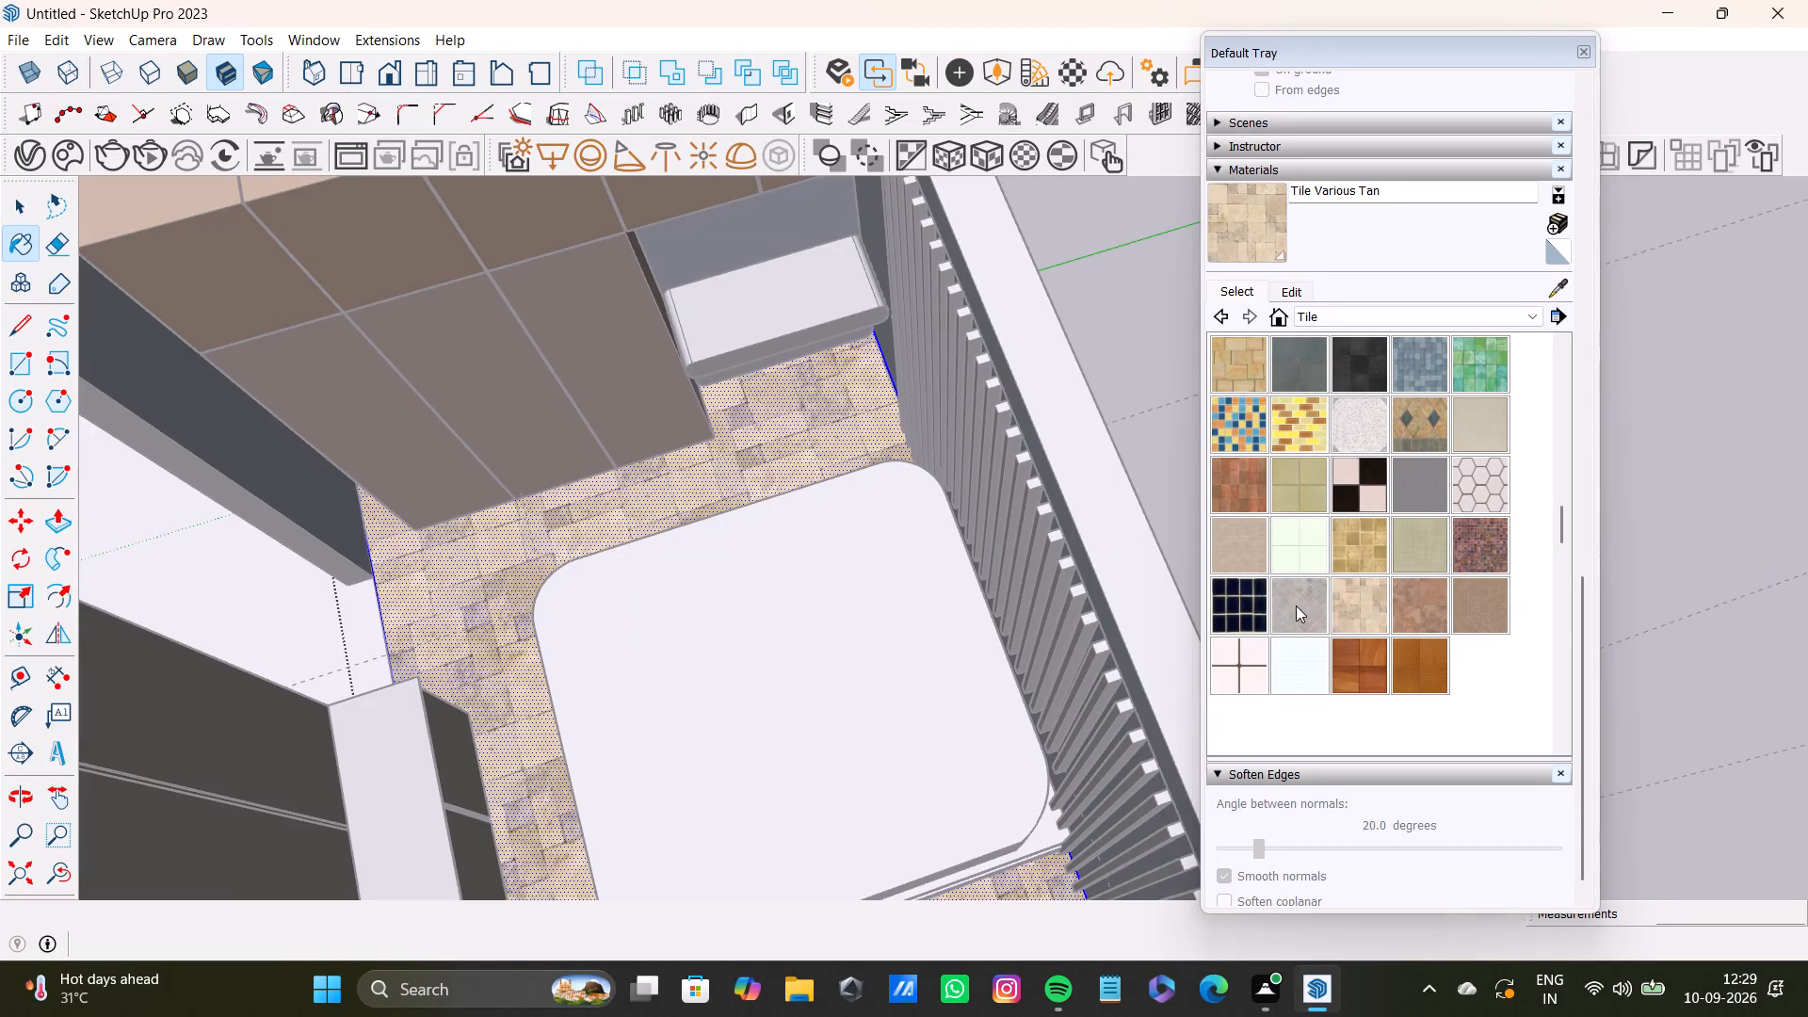
pyautogui.press('space')
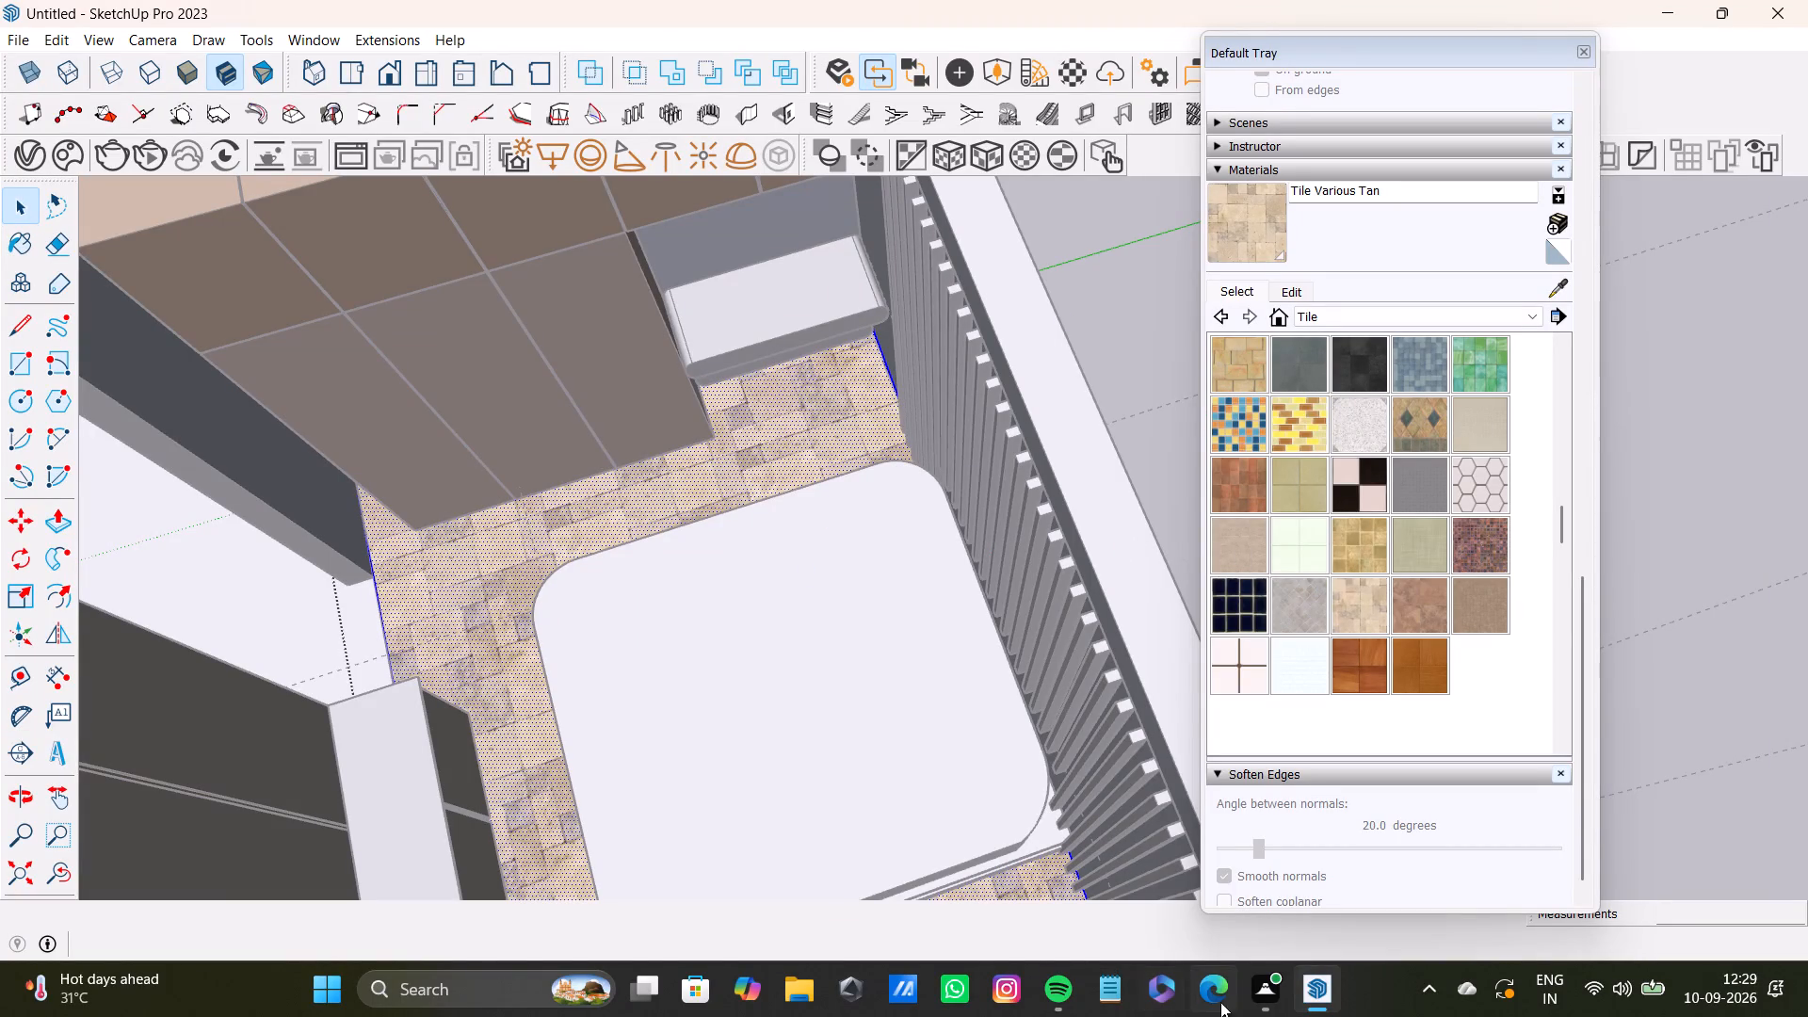
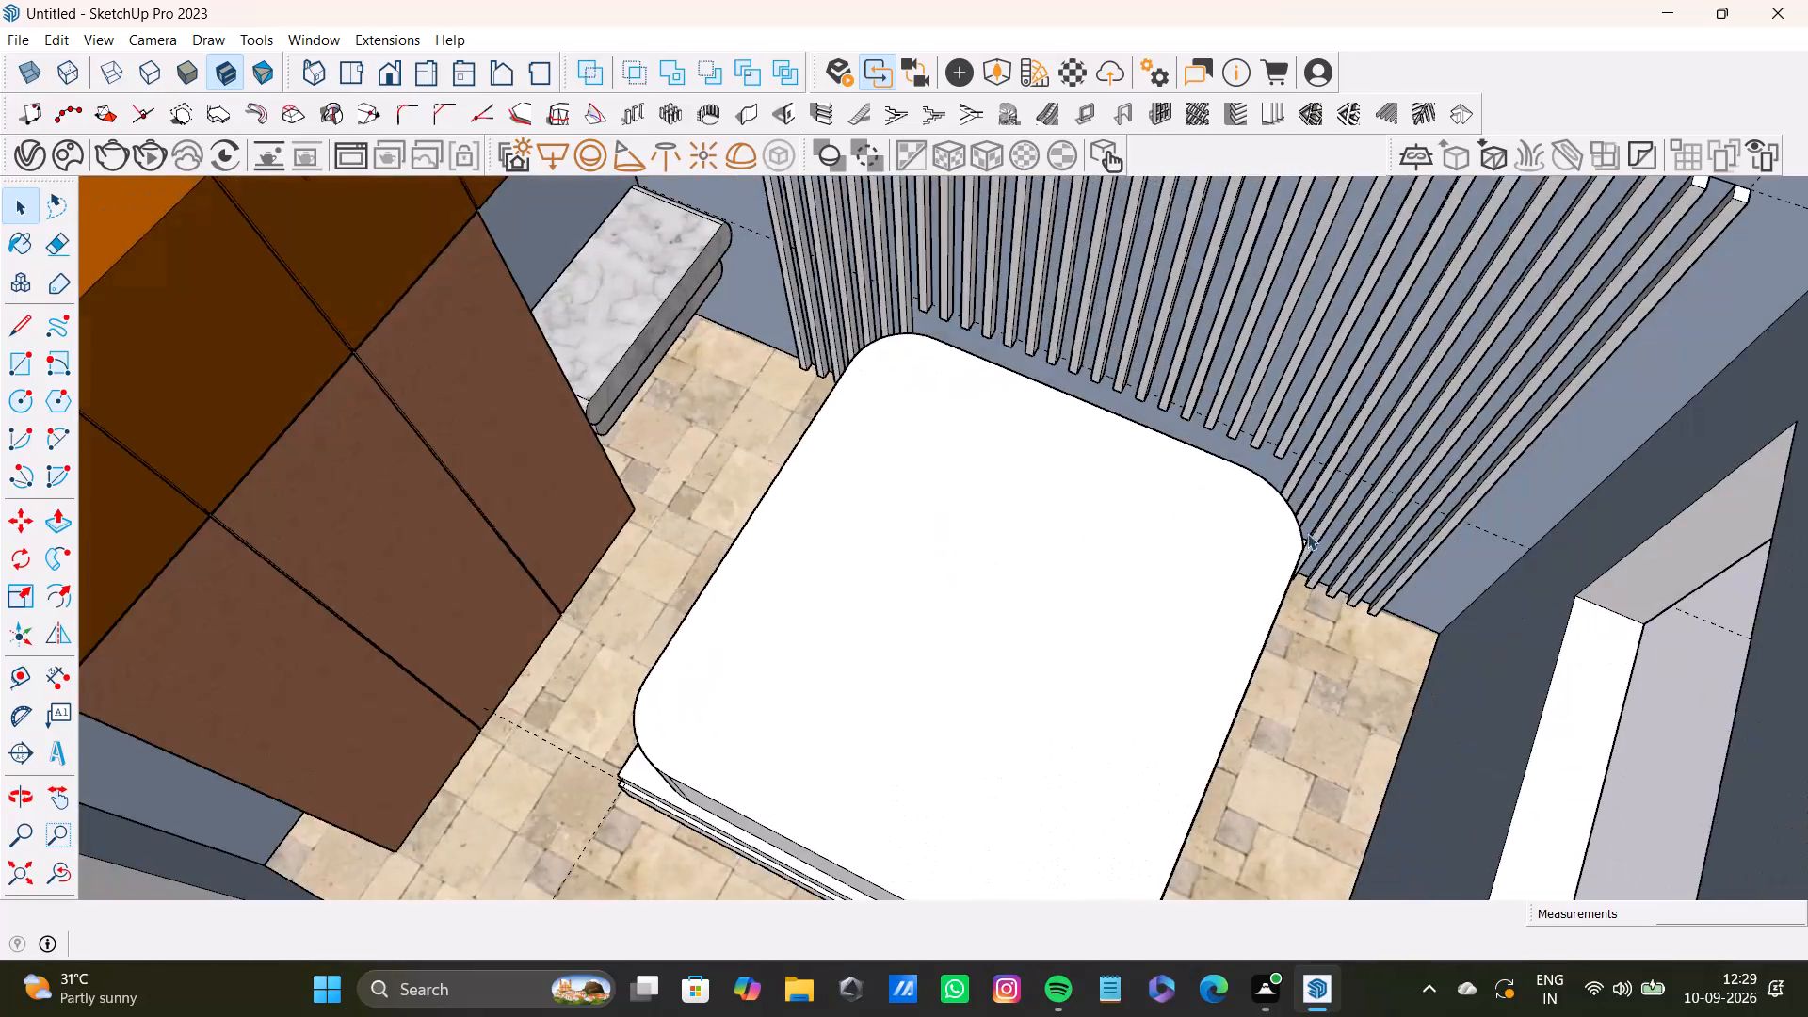
# Examine the tiled bedroom floor, wardrobe, marble unit and slatted wall panel from above and from several angles.
pyautogui.scroll(-9, 1274, 545)
pyautogui.keyDown('shift'); pyautogui.scroll(1, 1227, 552); pyautogui.keyUp('shift')
pyautogui.keyDown('shift'); pyautogui.moveTo(1227, 552); pyautogui.dragTo(1157, 645, button='middle'); pyautogui.keyUp('shift')
pyautogui.scroll(-1, 1156, 646)
pyautogui.scroll(9, 1057, 549)
pyautogui.keyDown('shift'); pyautogui.moveTo(998, 451); pyautogui.dragTo(990, 471, button='middle'); pyautogui.keyUp('shift')
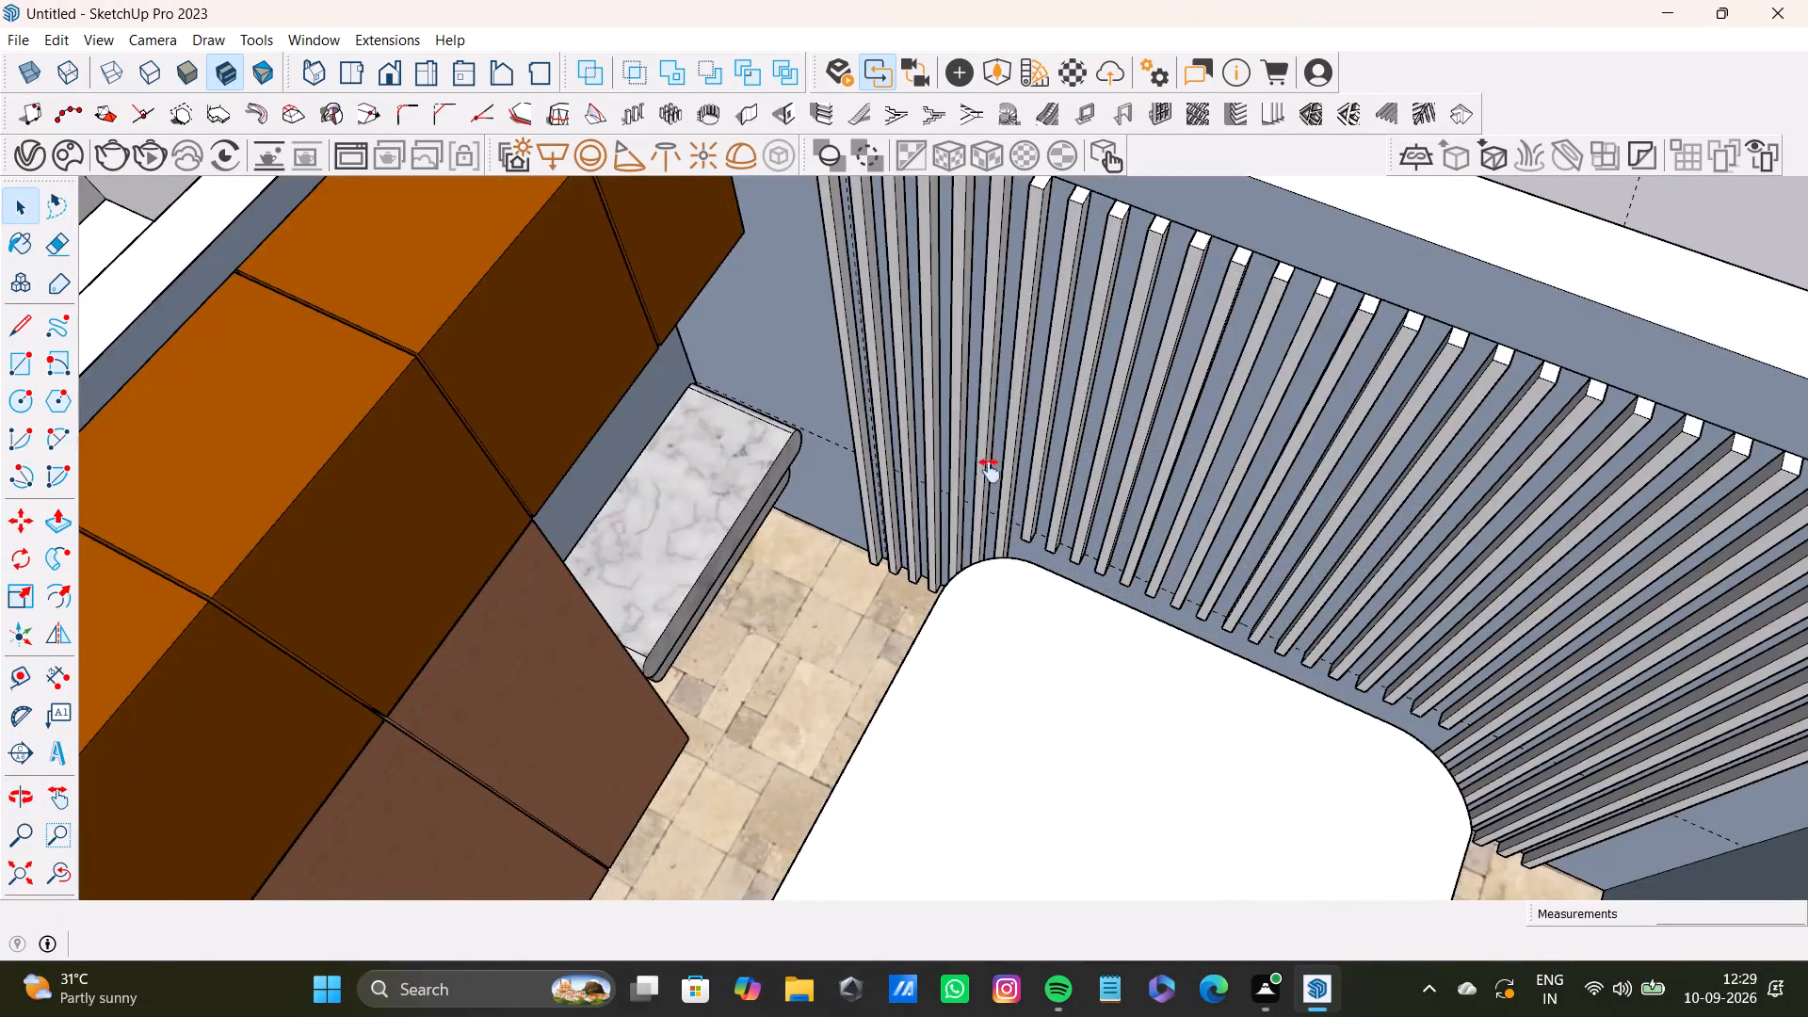
pyautogui.keyDown('shift'); pyautogui.moveTo(990, 471); pyautogui.dragTo(928, 669, button='middle'); pyautogui.keyUp('shift')
pyautogui.moveTo(900, 597); pyautogui.dragTo(991, 602, button='middle')
pyautogui.scroll(7, 640, 508)
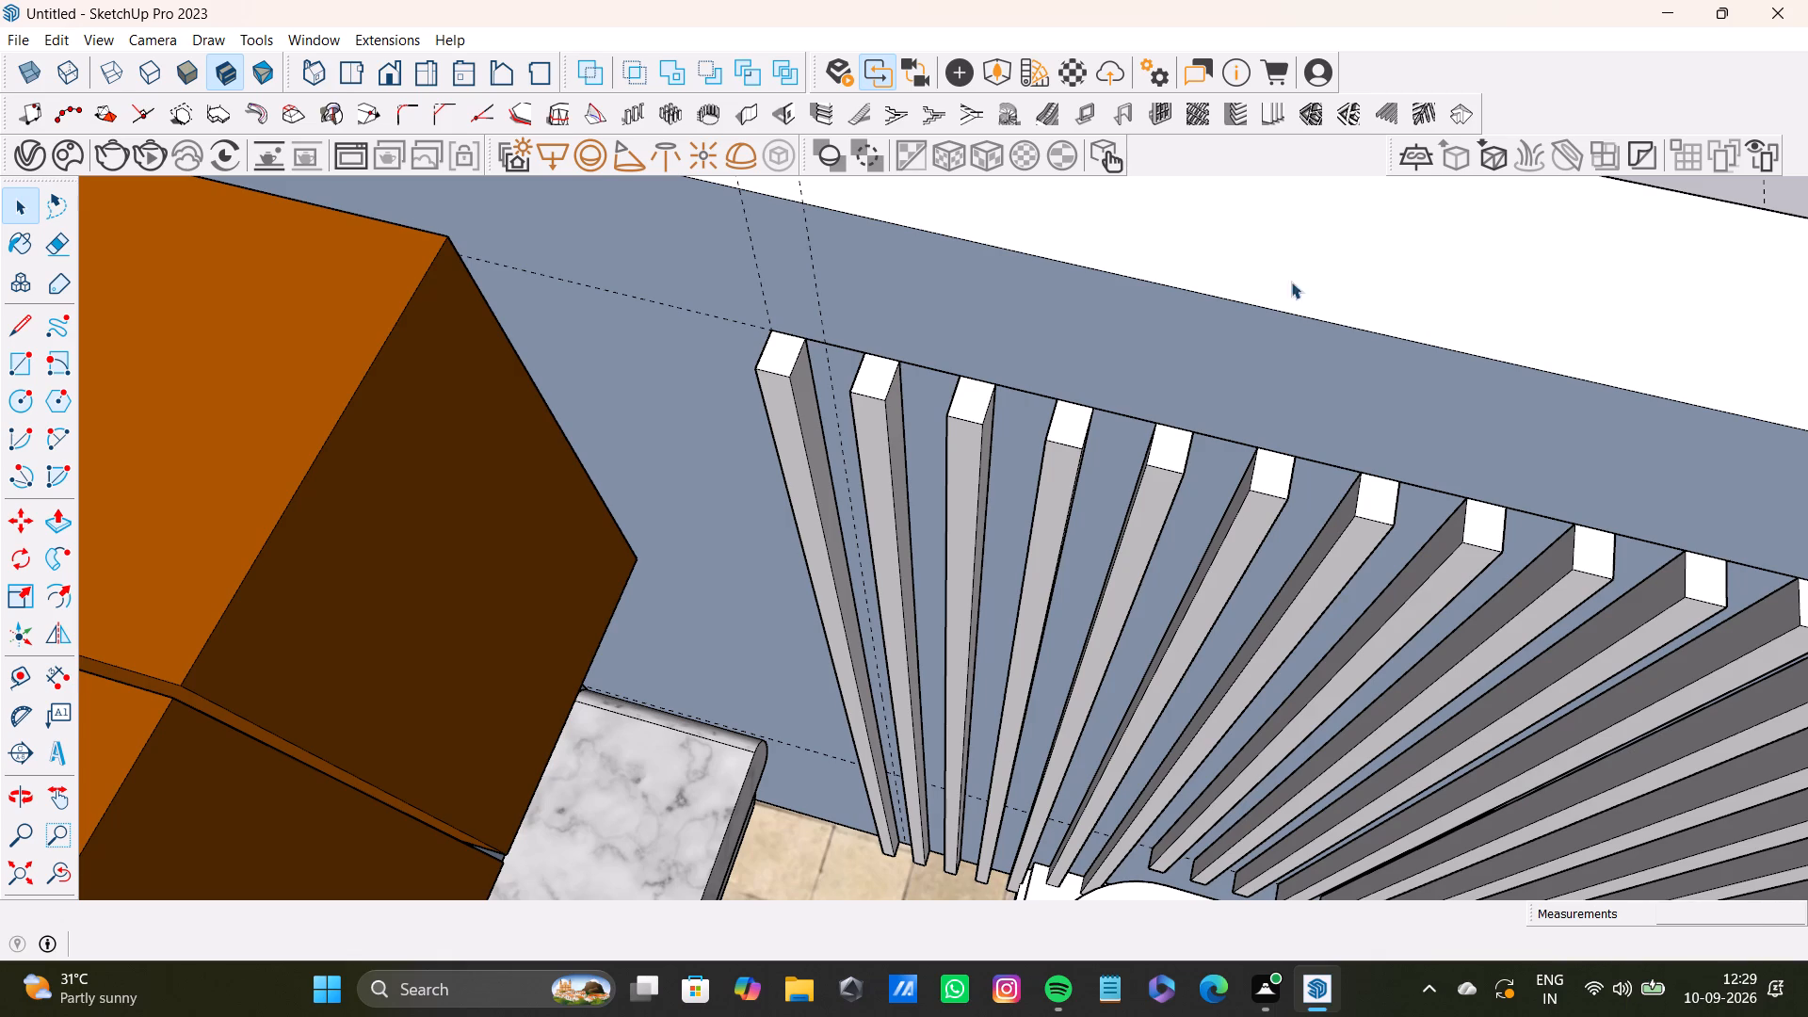
pyautogui.scroll(3, 861, 329)
pyautogui.scroll(-13, 713, 384)
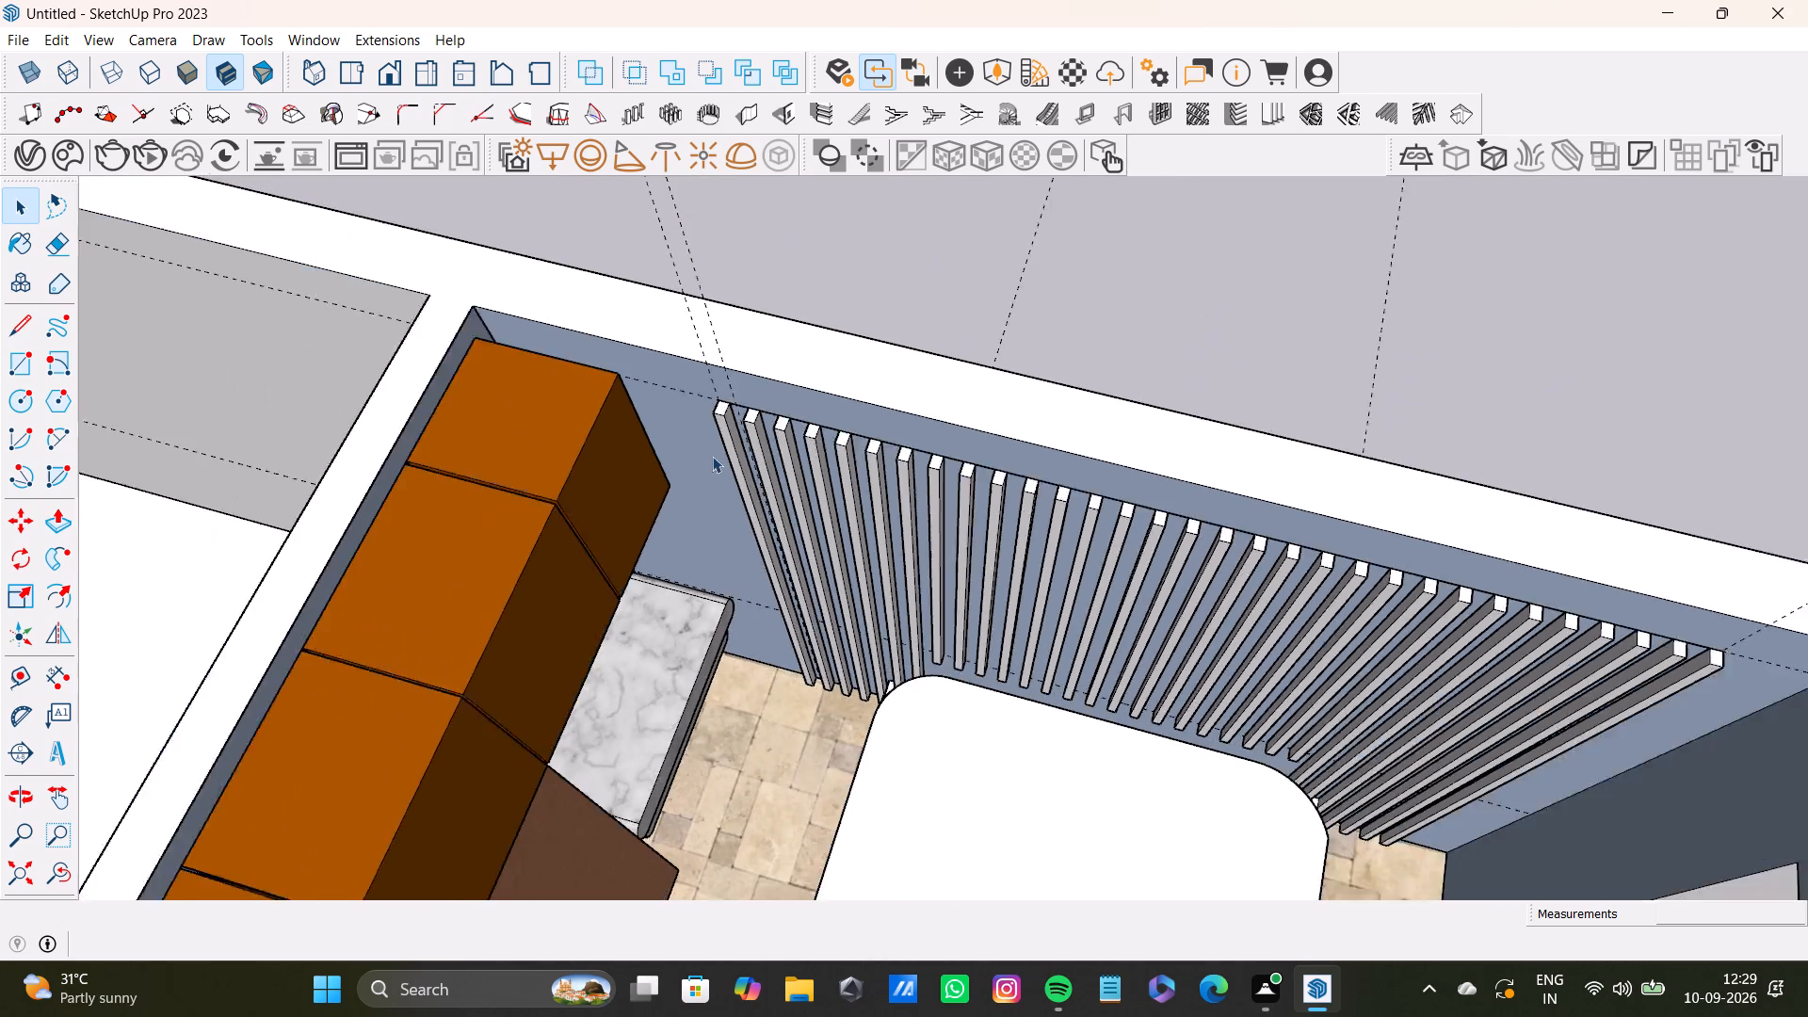
pyautogui.scroll(-11, 712, 456)
pyautogui.keyDown('shift'); pyautogui.moveTo(768, 540); pyautogui.dragTo(779, 445, button='middle'); pyautogui.keyUp('shift')
pyautogui.scroll(3, 857, 522)
pyautogui.moveTo(870, 517); pyautogui.dragTo(343, 386, button='middle')
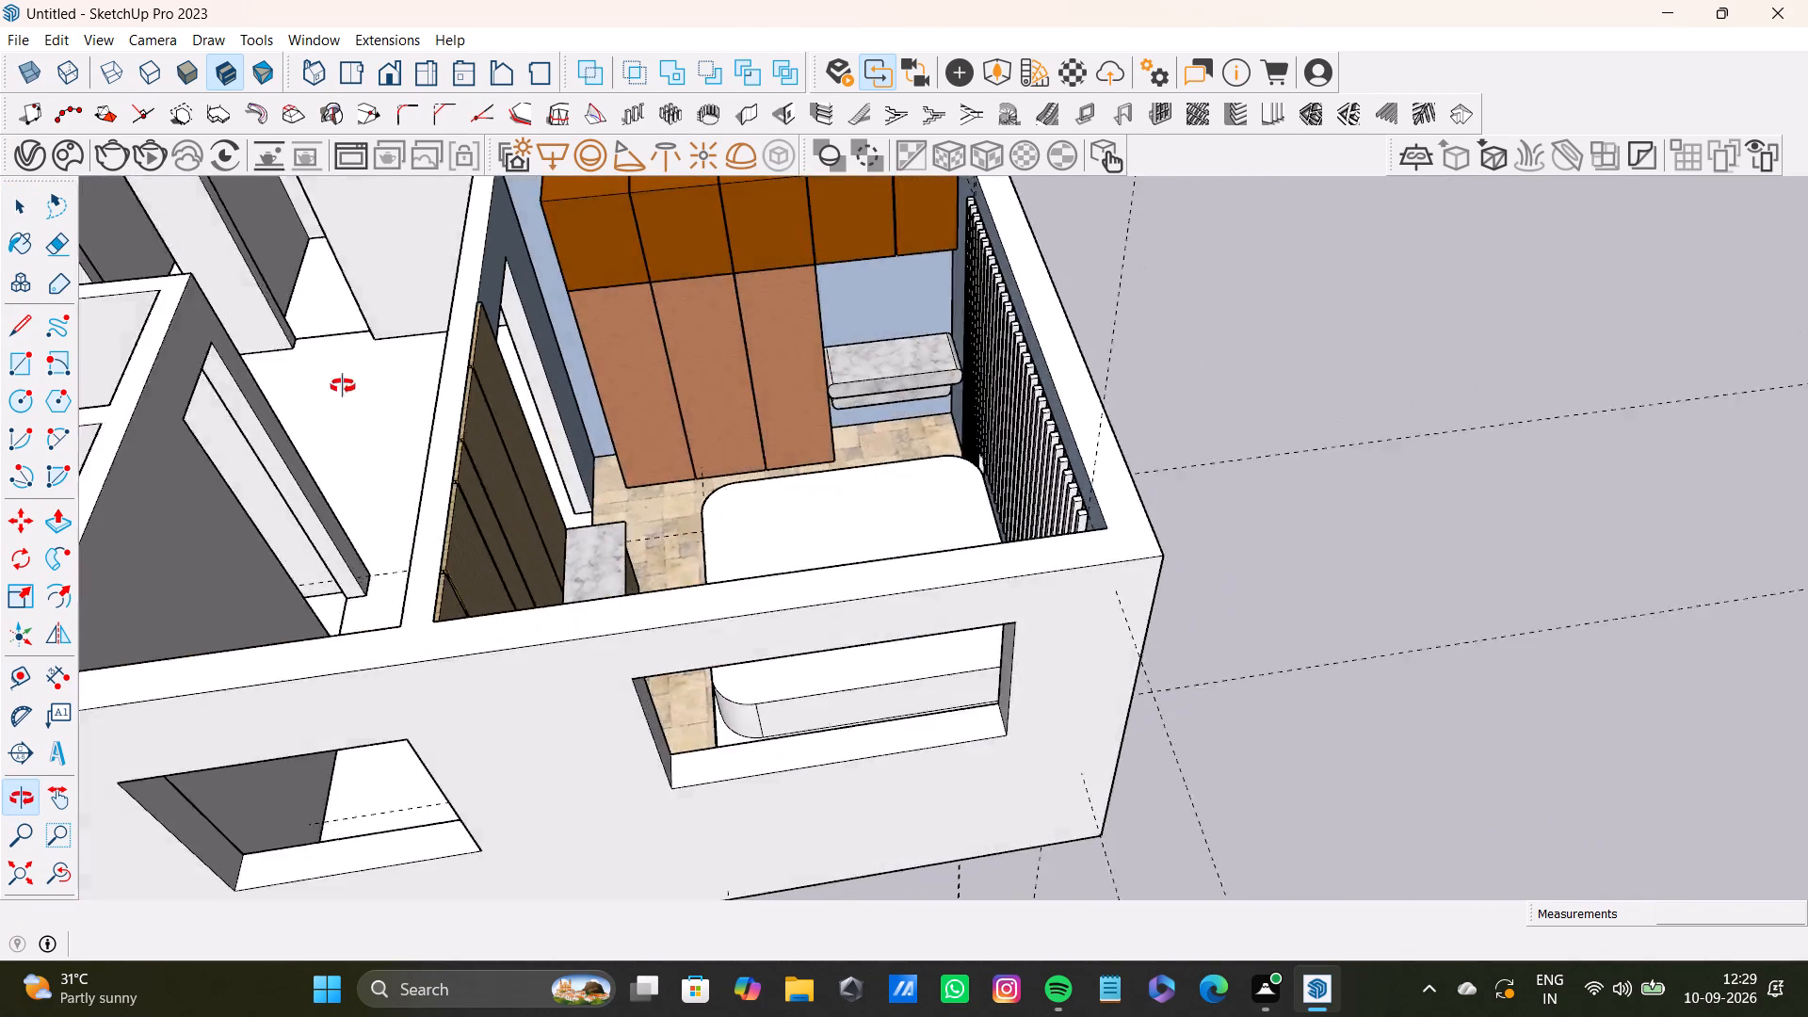
pyautogui.moveTo(343, 386); pyautogui.dragTo(343, 379, button='middle')
pyautogui.scroll(8, 738, 334)
pyautogui.moveTo(781, 357); pyautogui.dragTo(467, 564, button='middle')
pyautogui.moveTo(484, 570); pyautogui.dragTo(1346, 670, button='middle')
pyautogui.scroll(-1, 1351, 641)
pyautogui.keyDown('shift'); pyautogui.scroll(-4, 1251, 482); pyautogui.keyUp('shift')
# Select the exposed top, front and side faces of the first three vertical wall slats nearest the wardrobe.
pyautogui.keyDown('shift'); pyautogui.moveTo(1265, 420); pyautogui.dragTo(1010, 589, button='middle'); pyautogui.keyUp('shift')
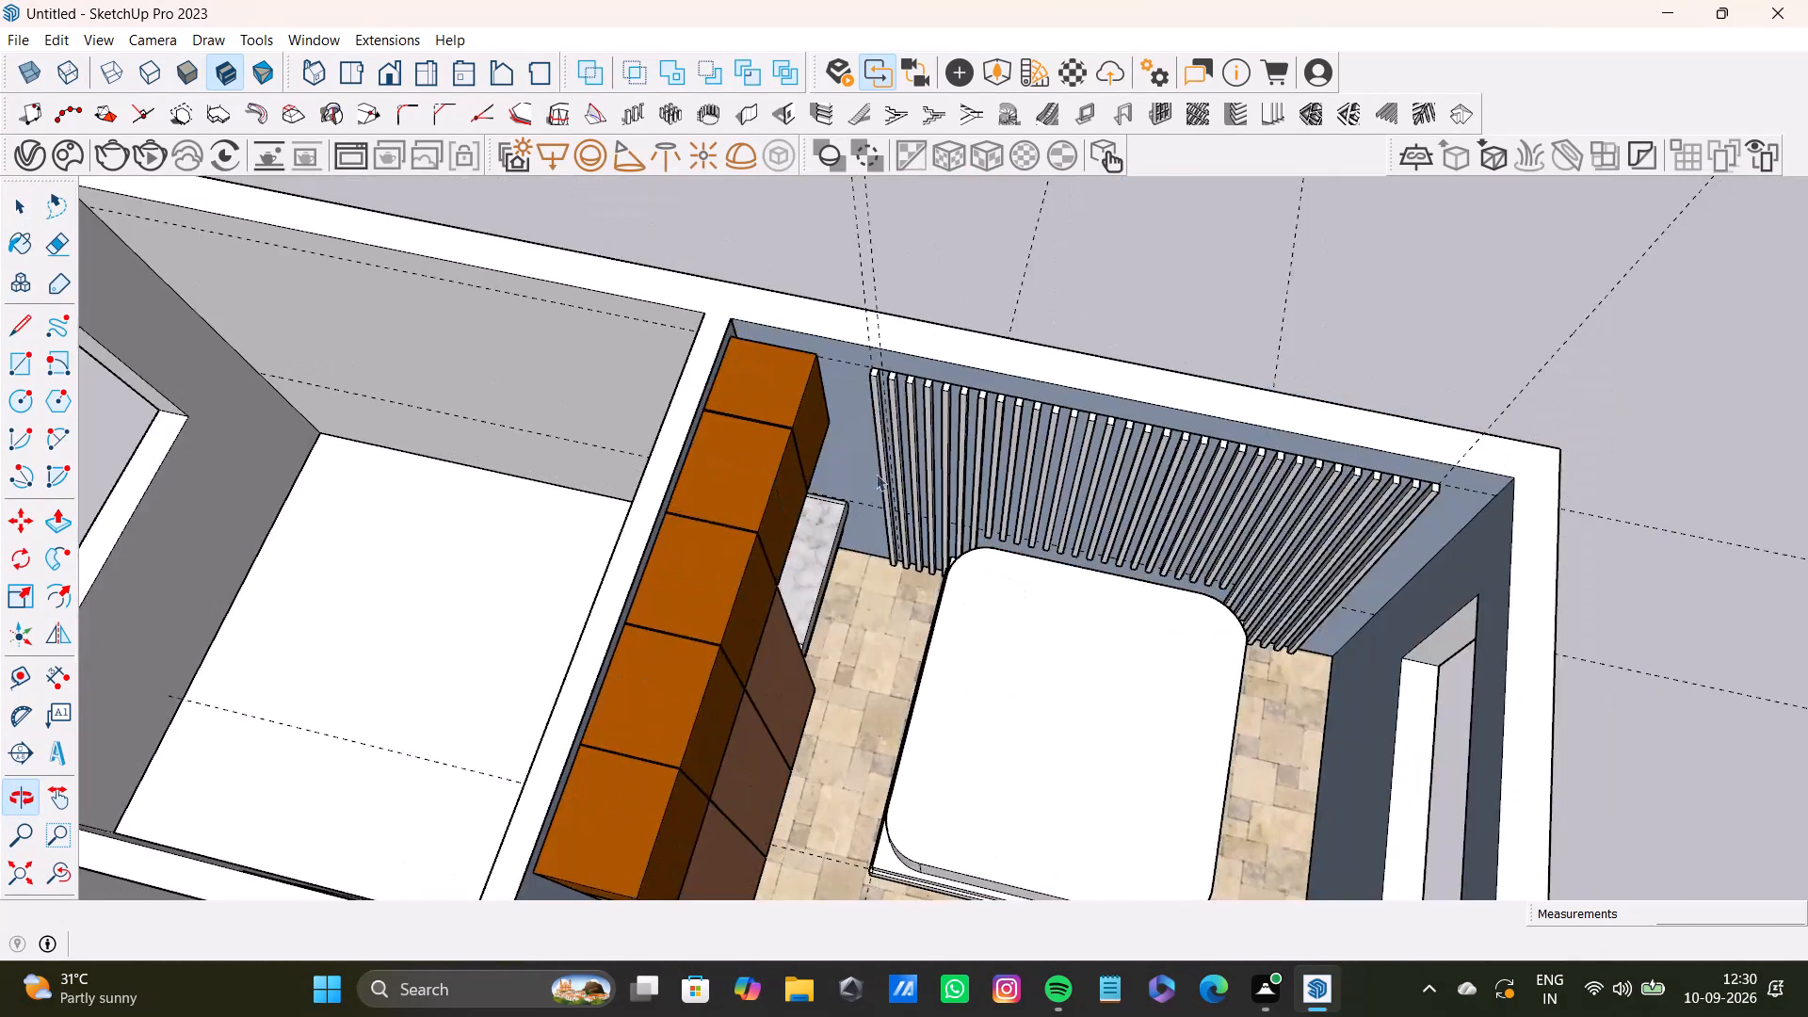
pyautogui.scroll(7, 839, 458)
pyautogui.keyDown('shift'); pyautogui.moveTo(929, 339); pyautogui.dragTo(889, 488, button='middle'); pyautogui.keyUp('shift')
pyautogui.keyDown('shift'); pyautogui.scroll(12, 896, 454); pyautogui.keyUp('shift')
pyautogui.keyDown('shift'); pyautogui.click(882, 421); pyautogui.keyUp('shift')
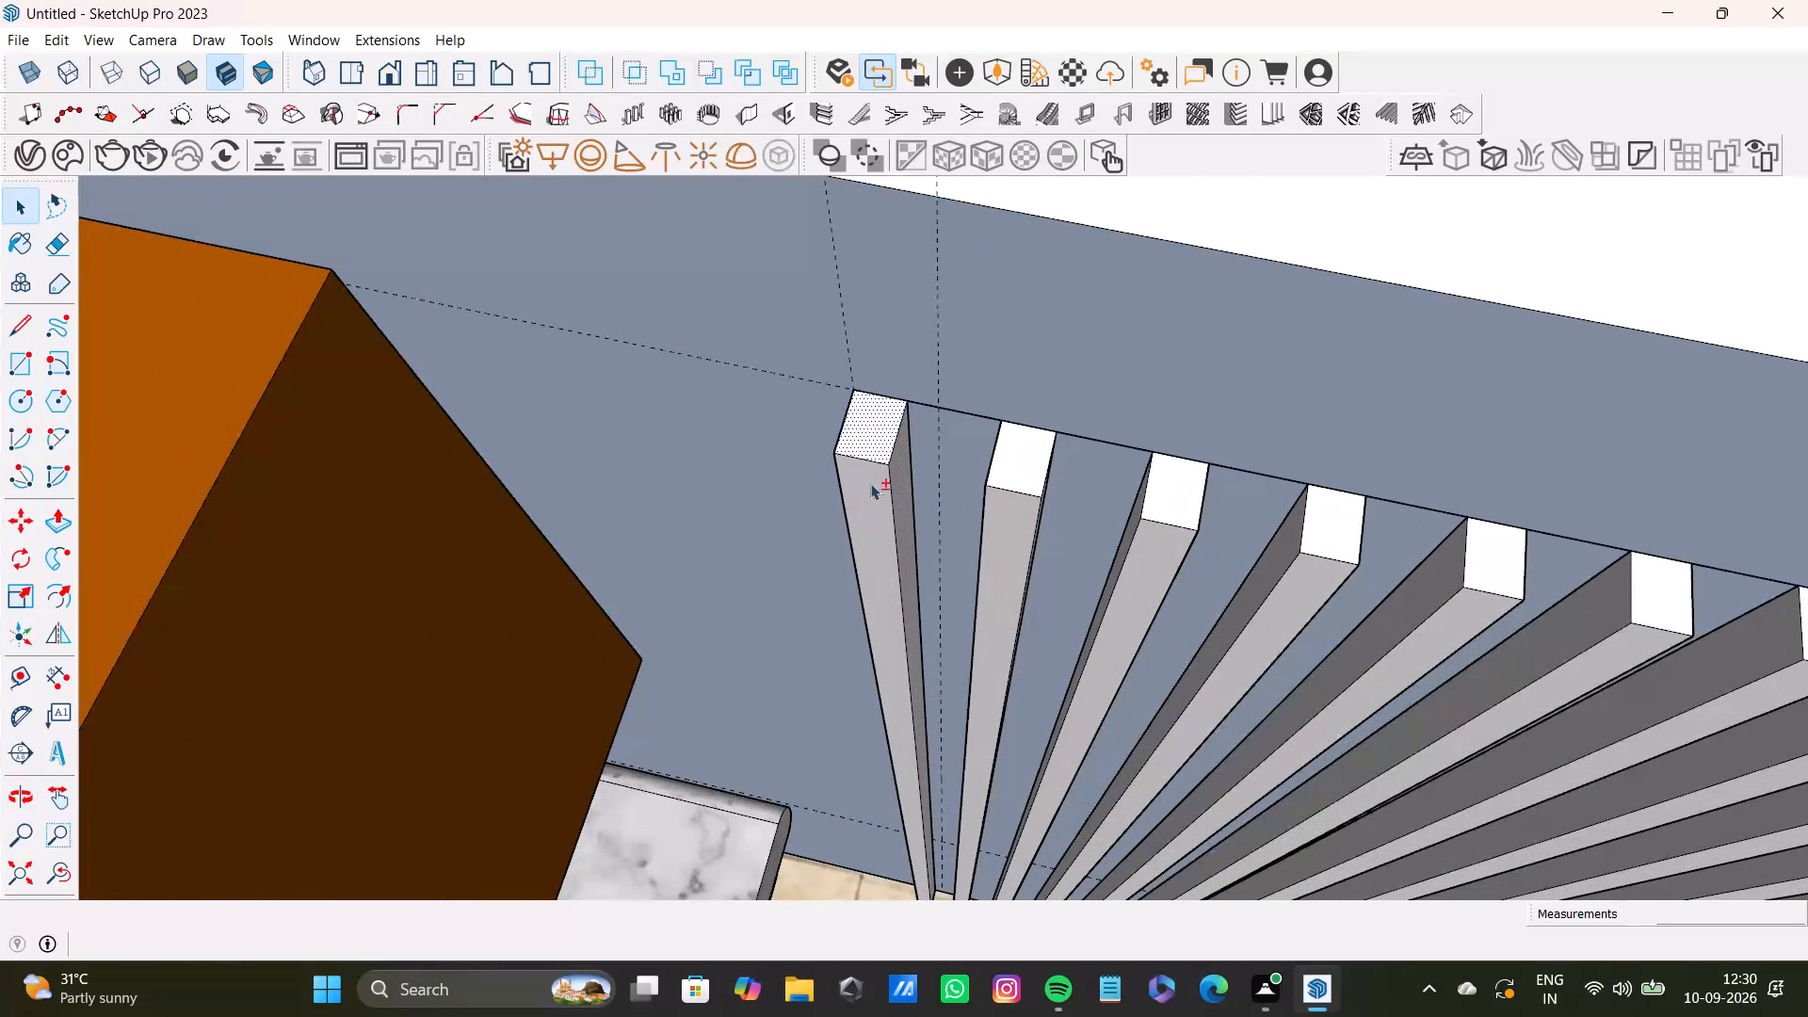
pyautogui.keyDown('shift'); pyautogui.click(862, 497); pyautogui.keyUp('shift')
pyautogui.keyDown('shift'); pyautogui.click(897, 482); pyautogui.keyUp('shift')
pyautogui.keyDown('shift'); pyautogui.click(1027, 476); pyautogui.keyUp('shift')
pyautogui.keyDown('shift'); pyautogui.click(1020, 508); pyautogui.keyUp('shift')
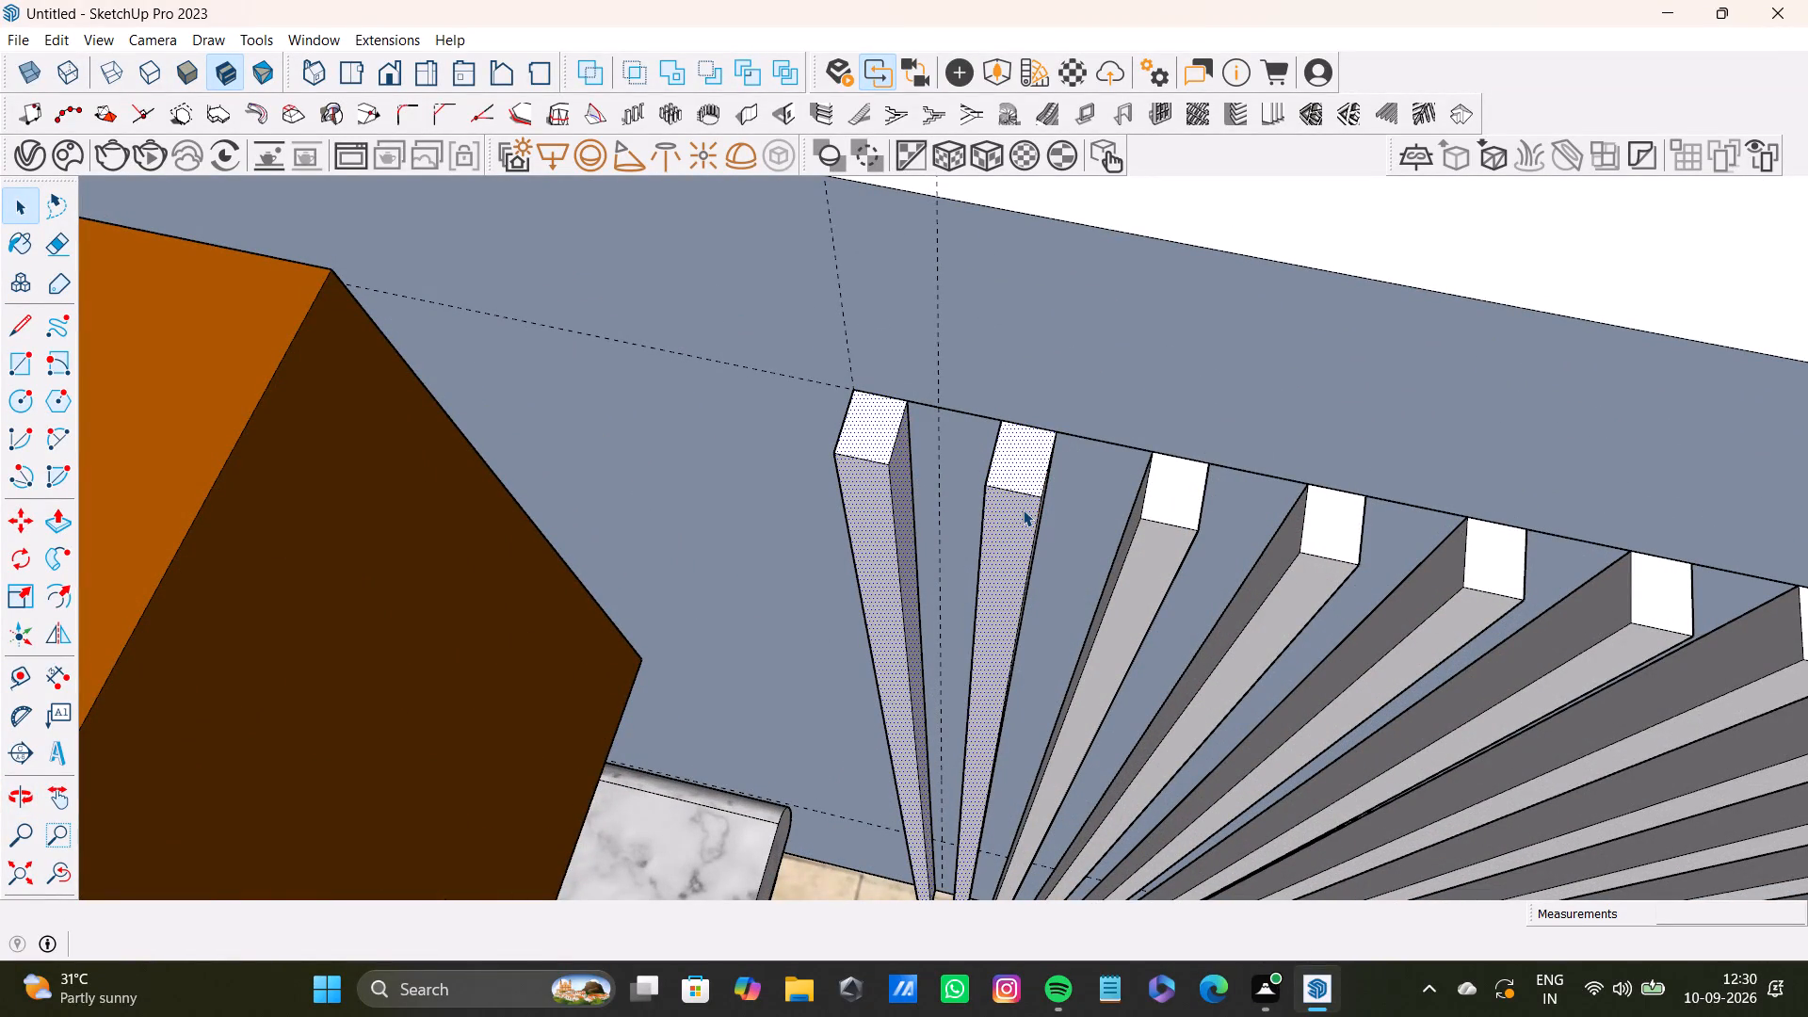
pyautogui.click(1187, 506)
pyautogui.click(1159, 565)
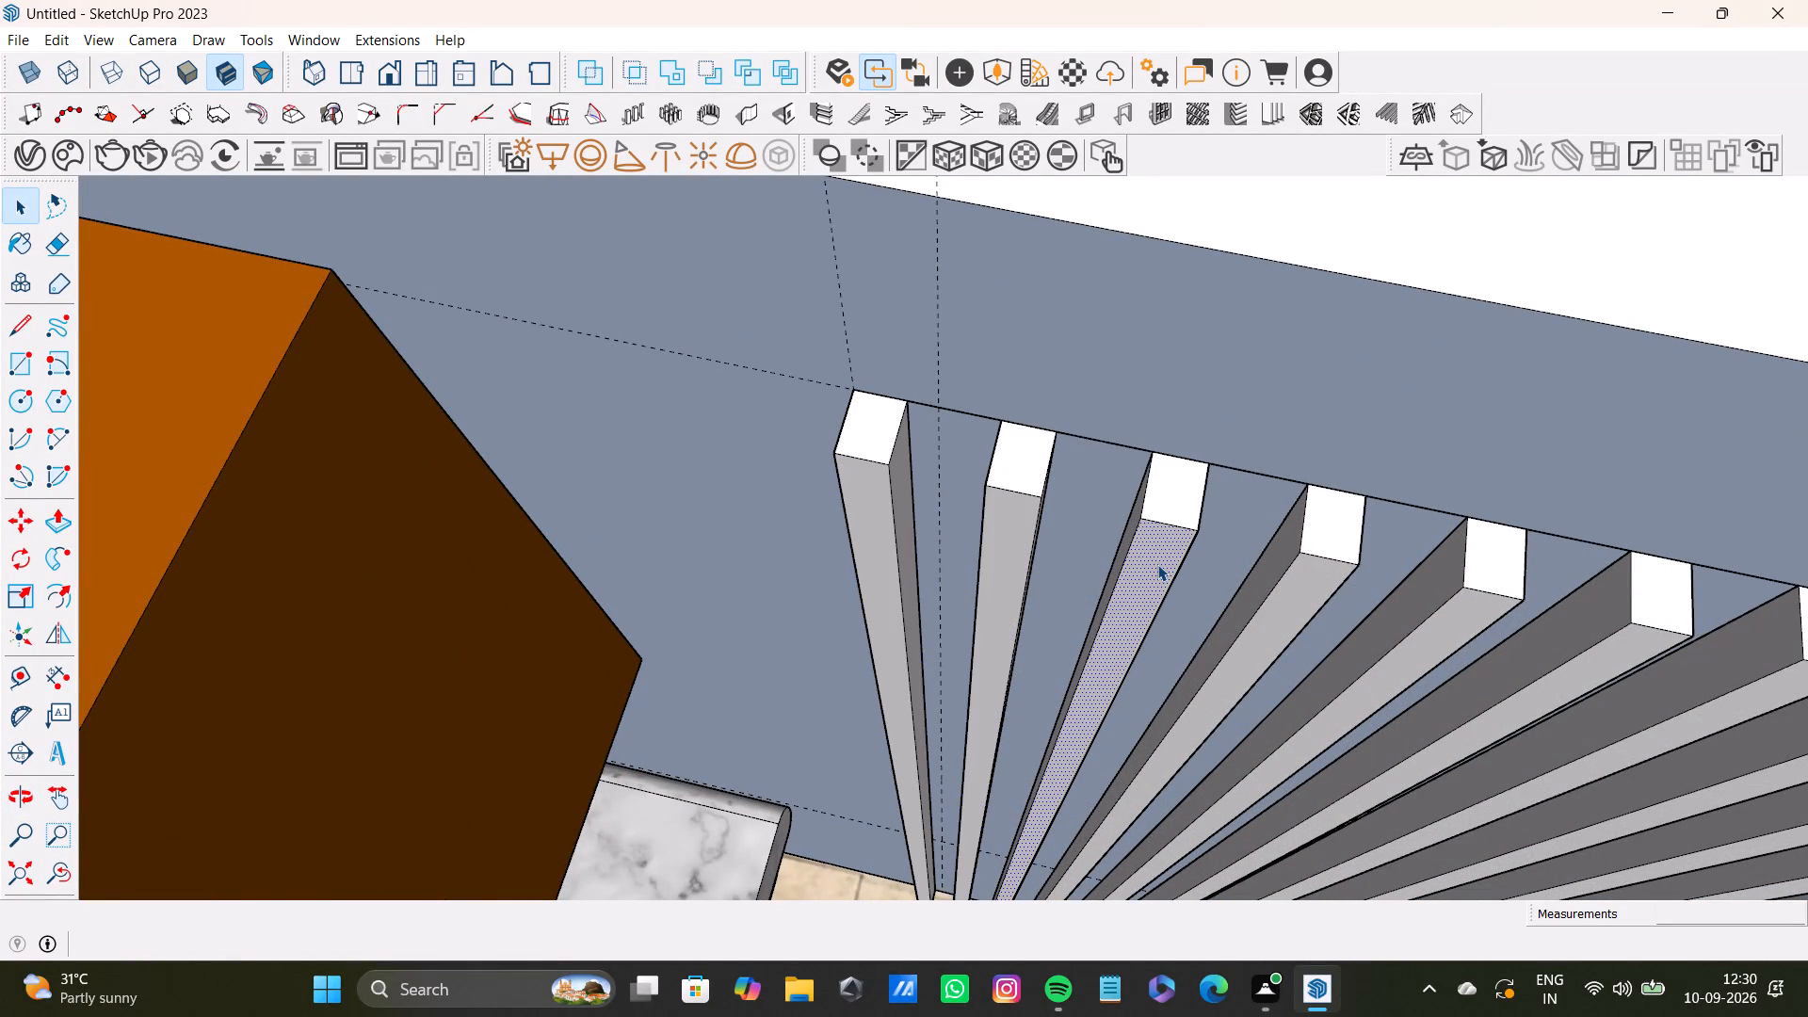
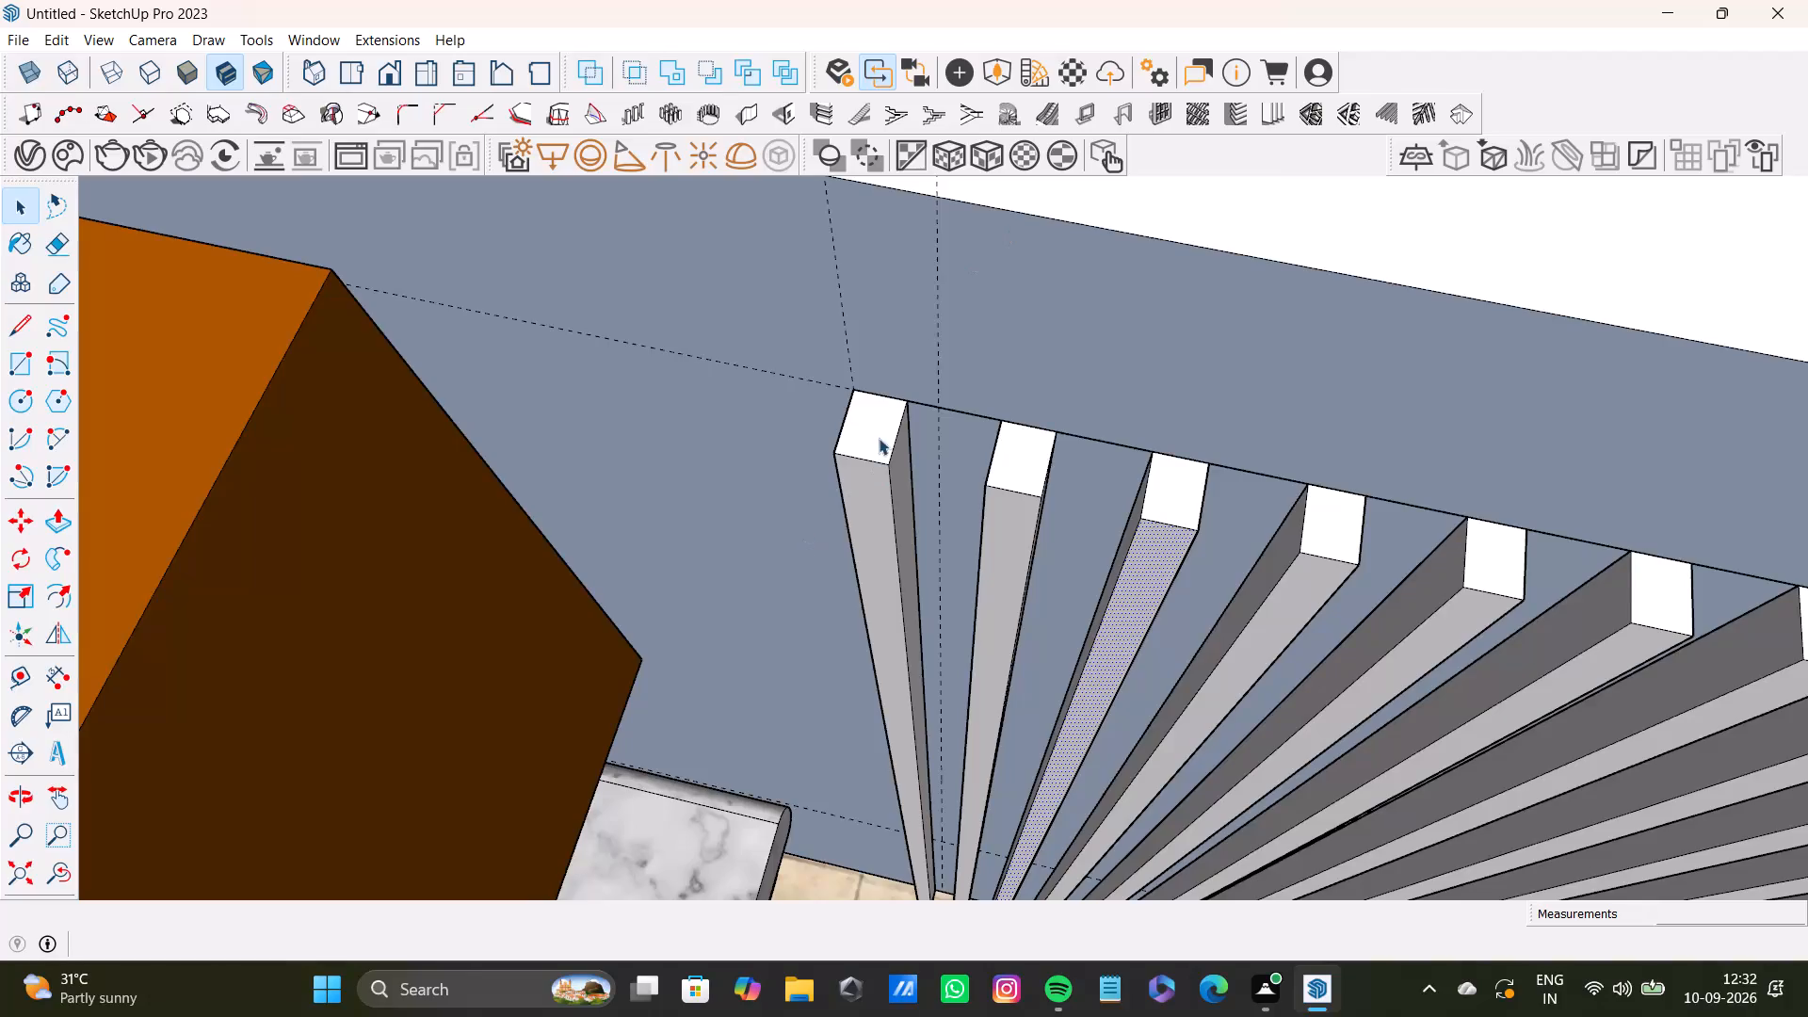
# Clear the slat face selection and examine the whole house model from above and from several outside angles.
pyautogui.scroll(-20, 879, 438)
pyautogui.scroll(-3, 879, 438)
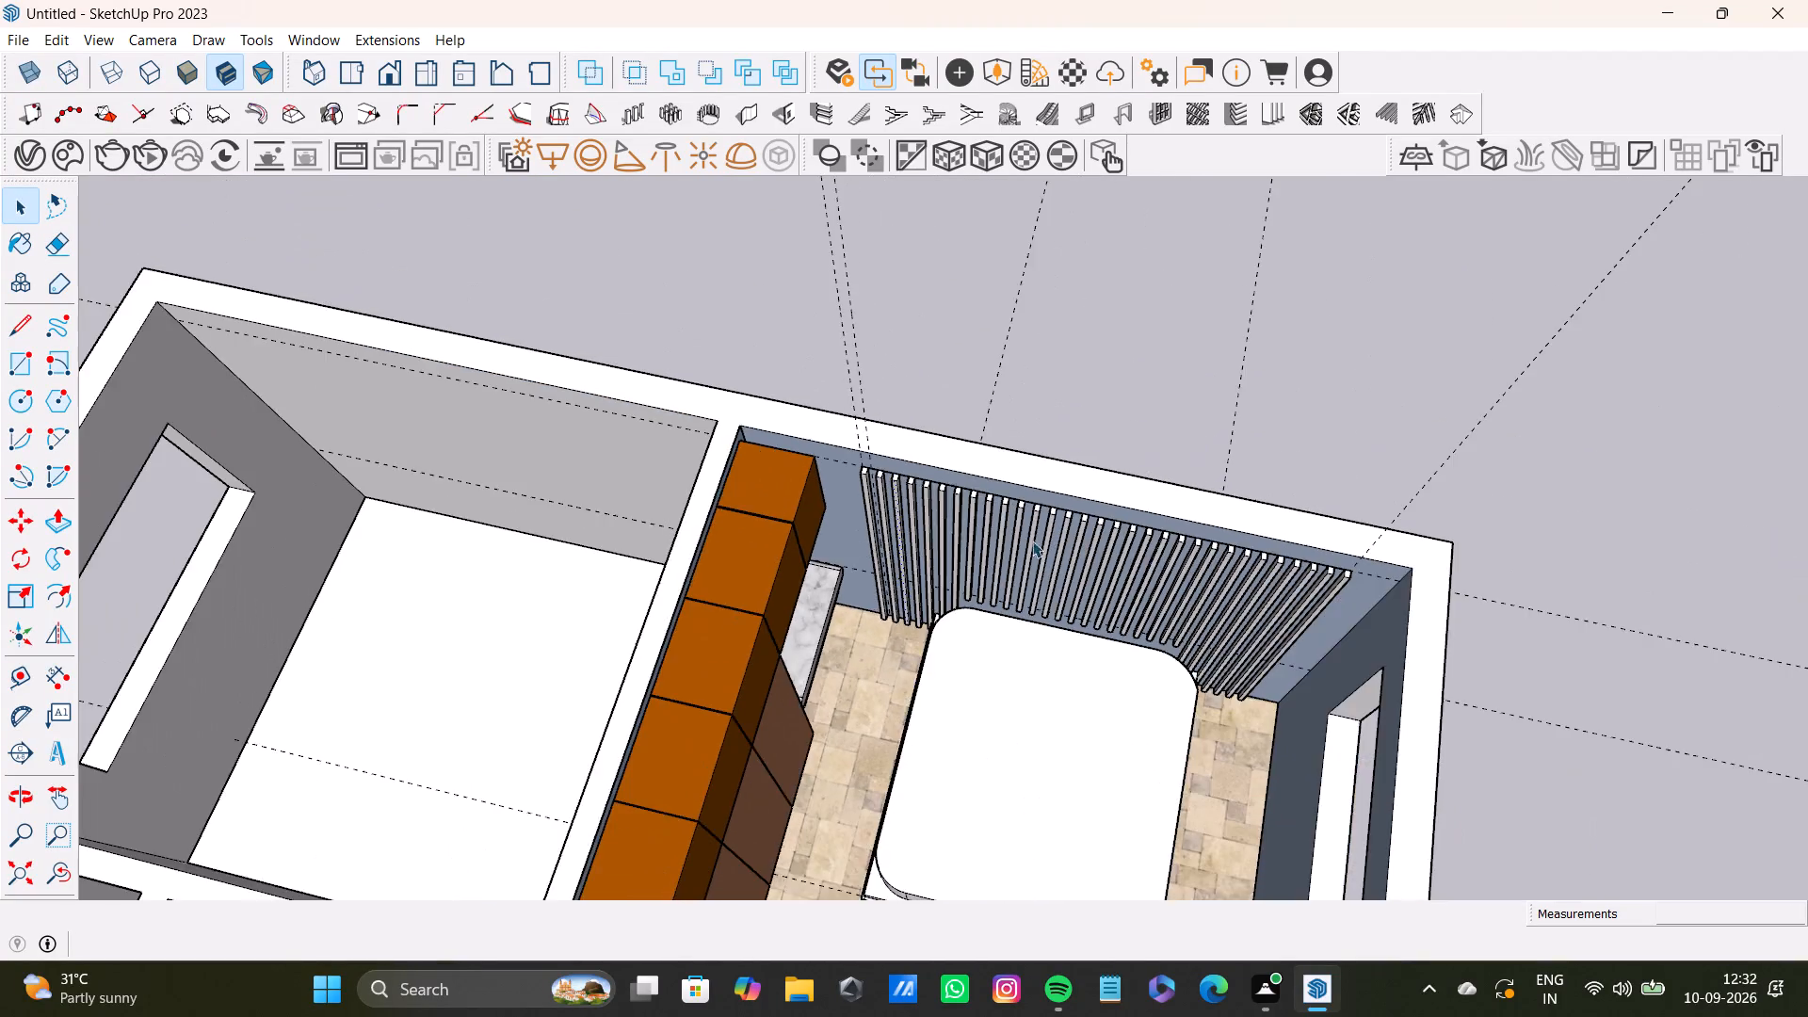
pyautogui.moveTo(1032, 542); pyautogui.dragTo(293, 636, button='middle')
pyautogui.scroll(-4, 773, 492)
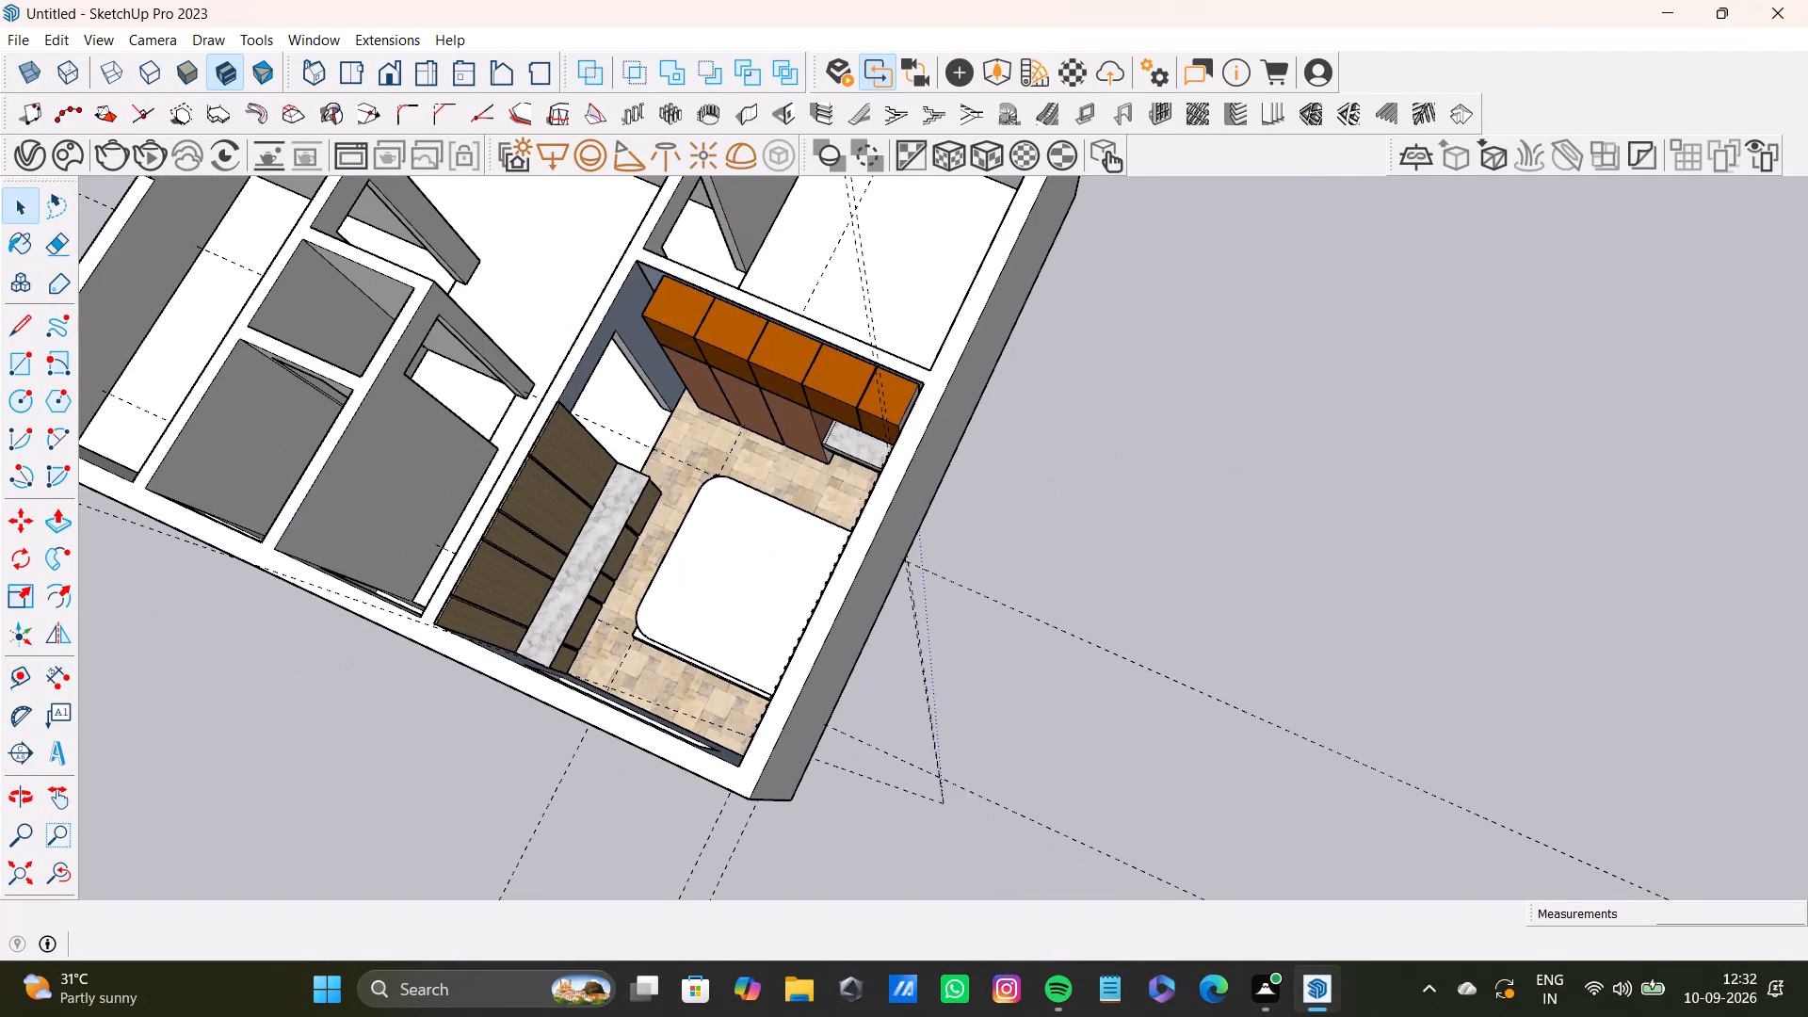
pyautogui.moveTo(1372, 388); pyautogui.dragTo(933, 518)
pyautogui.scroll(-4, 1044, 638)
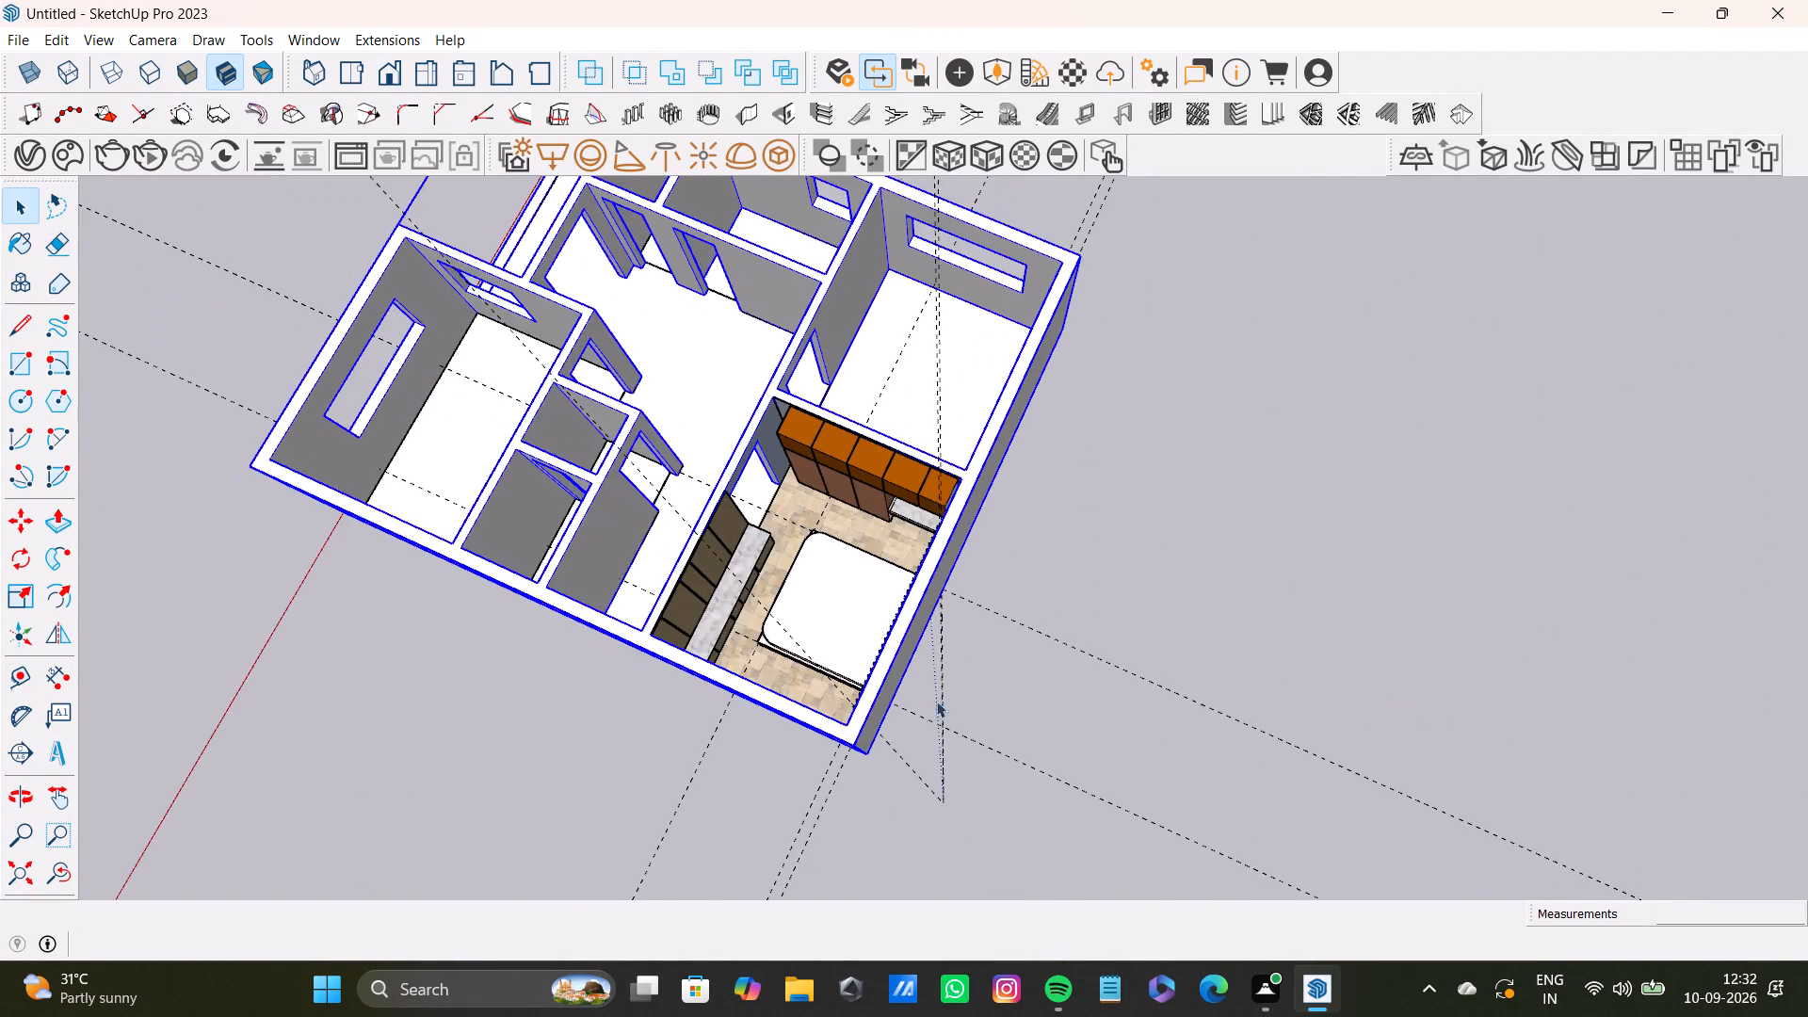
pyautogui.moveTo(572, 660); pyautogui.dragTo(780, 511, button='middle')
pyautogui.scroll(-5, 989, 636)
pyautogui.moveTo(1262, 719); pyautogui.dragTo(418, 575, button='middle')
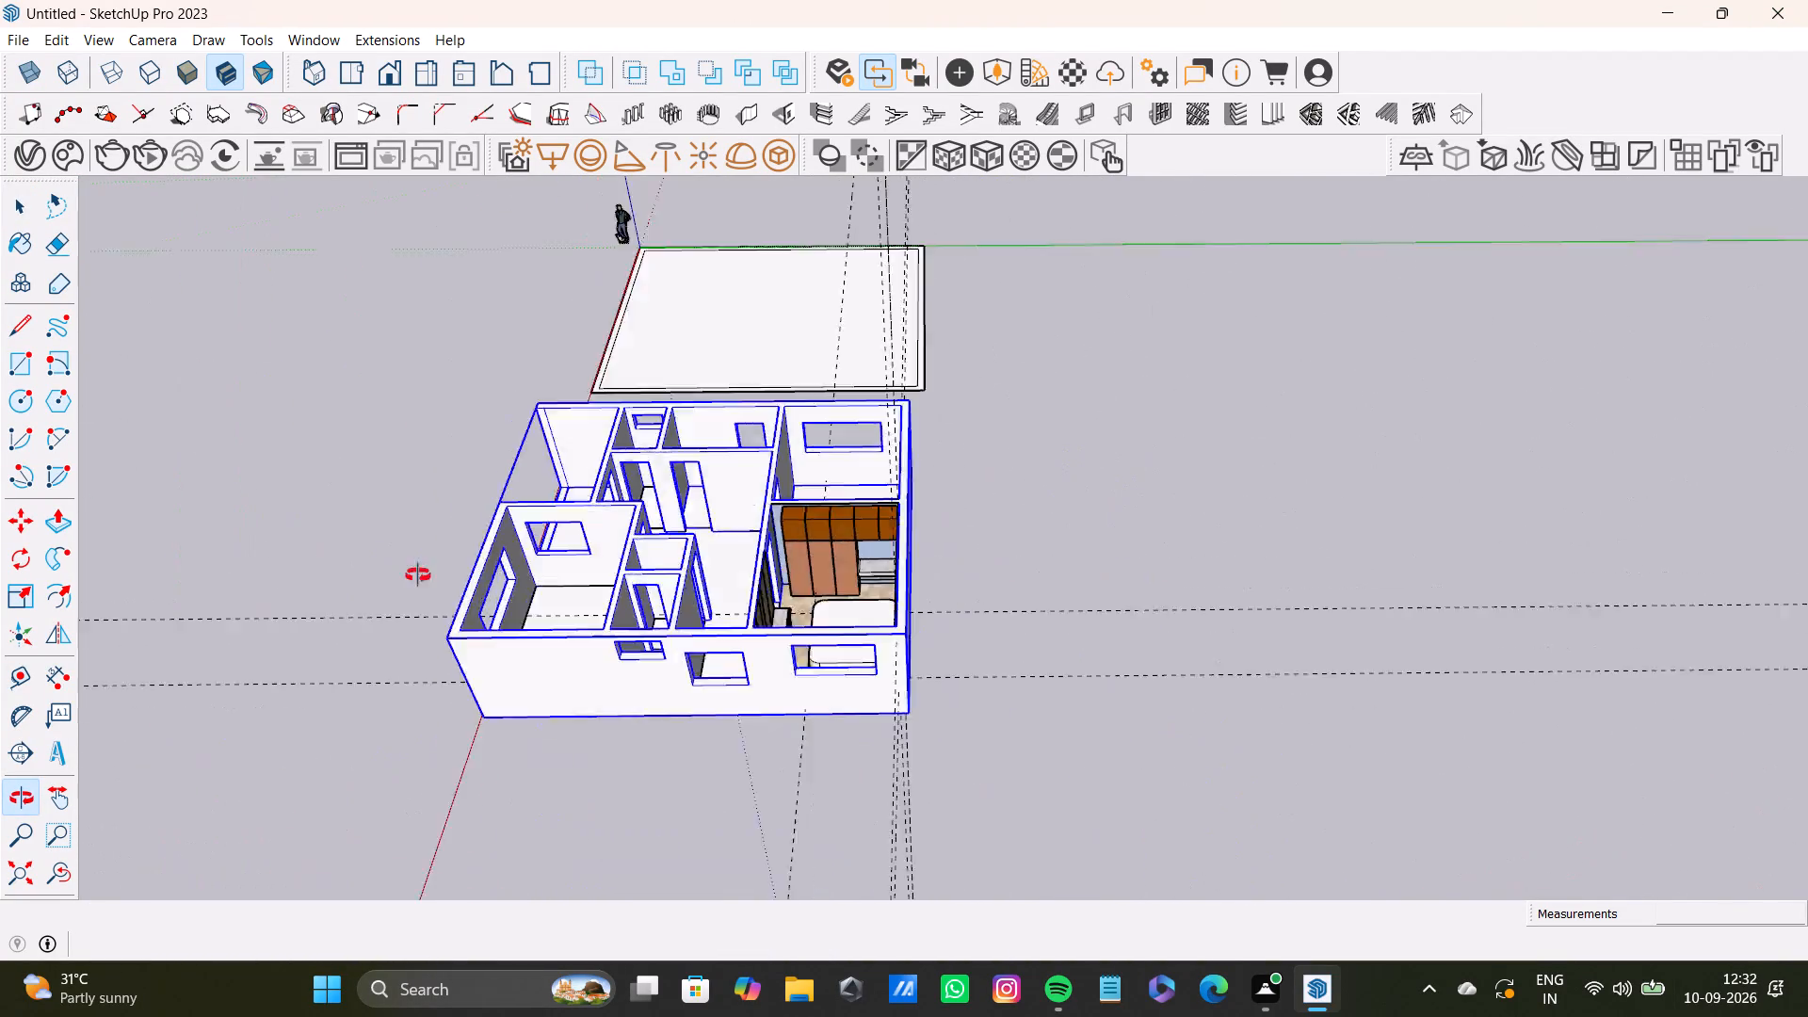
pyautogui.moveTo(418, 575); pyautogui.dragTo(524, 644, button='middle')
pyautogui.scroll(-1, 548, 635)
pyautogui.click(1272, 620)
pyautogui.moveTo(1223, 767); pyautogui.dragTo(984, 422, button='middle')
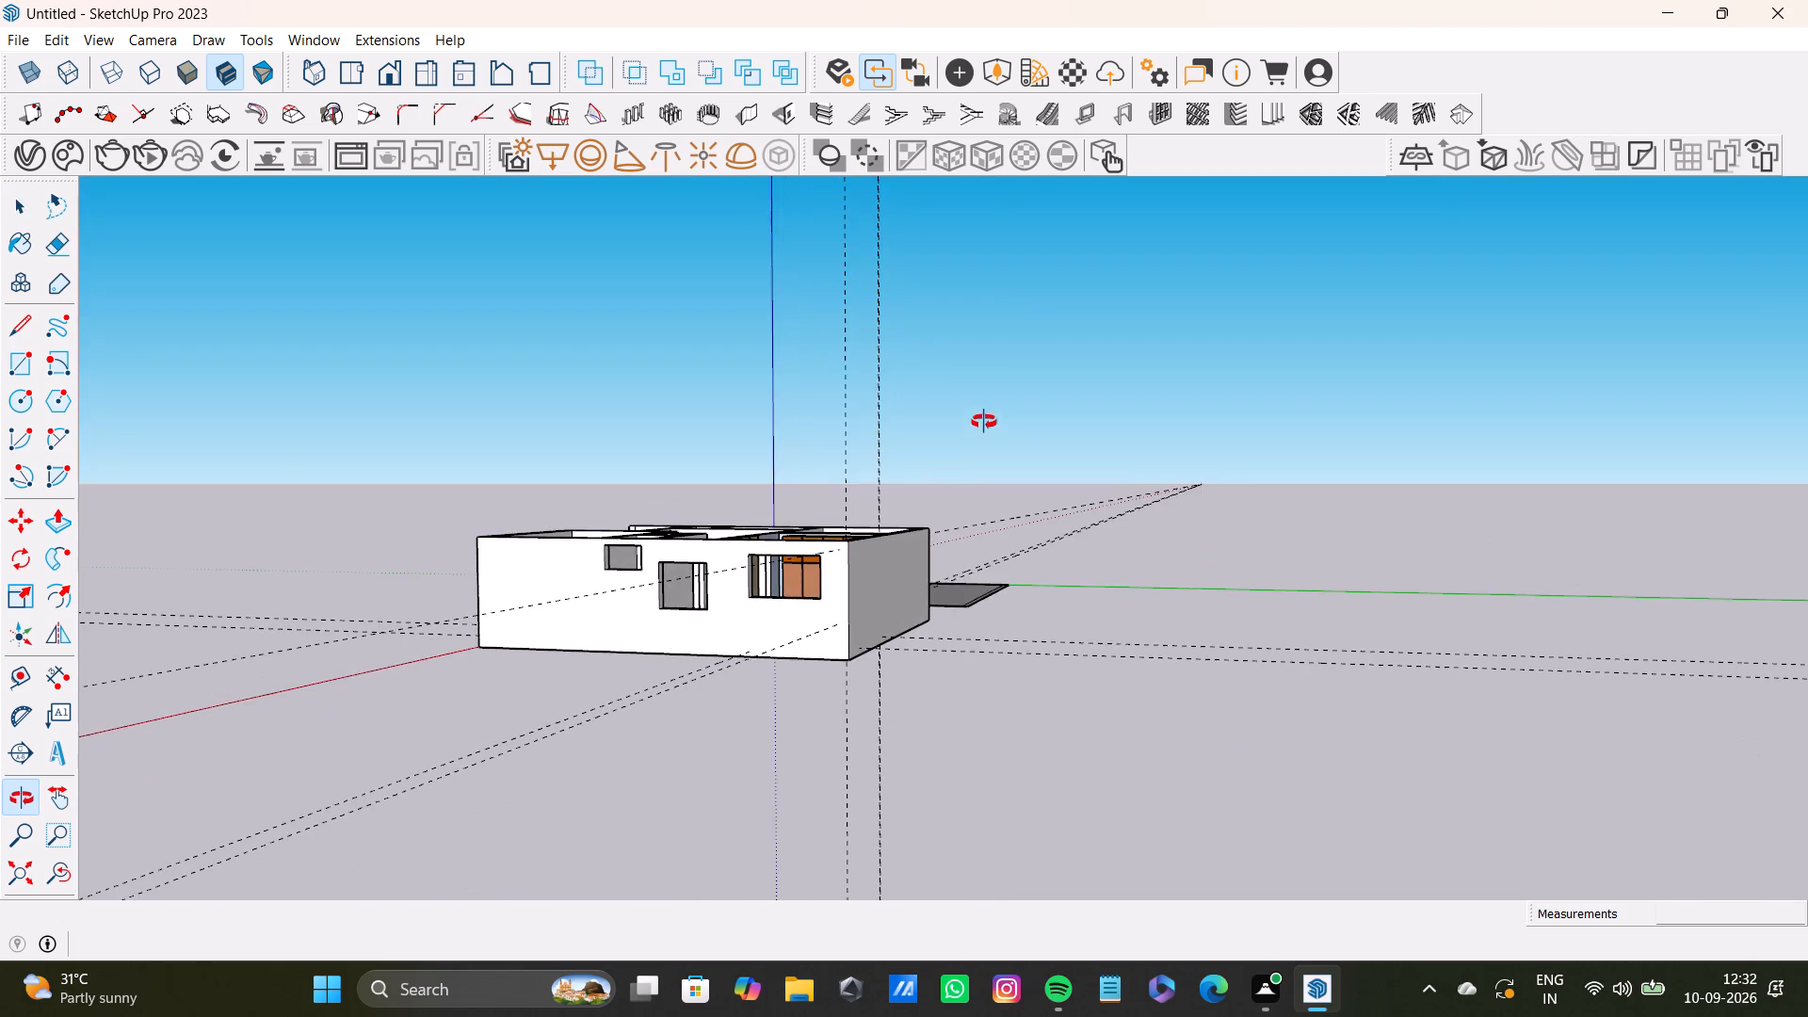
pyautogui.moveTo(984, 422); pyautogui.dragTo(1000, 443, button='middle')
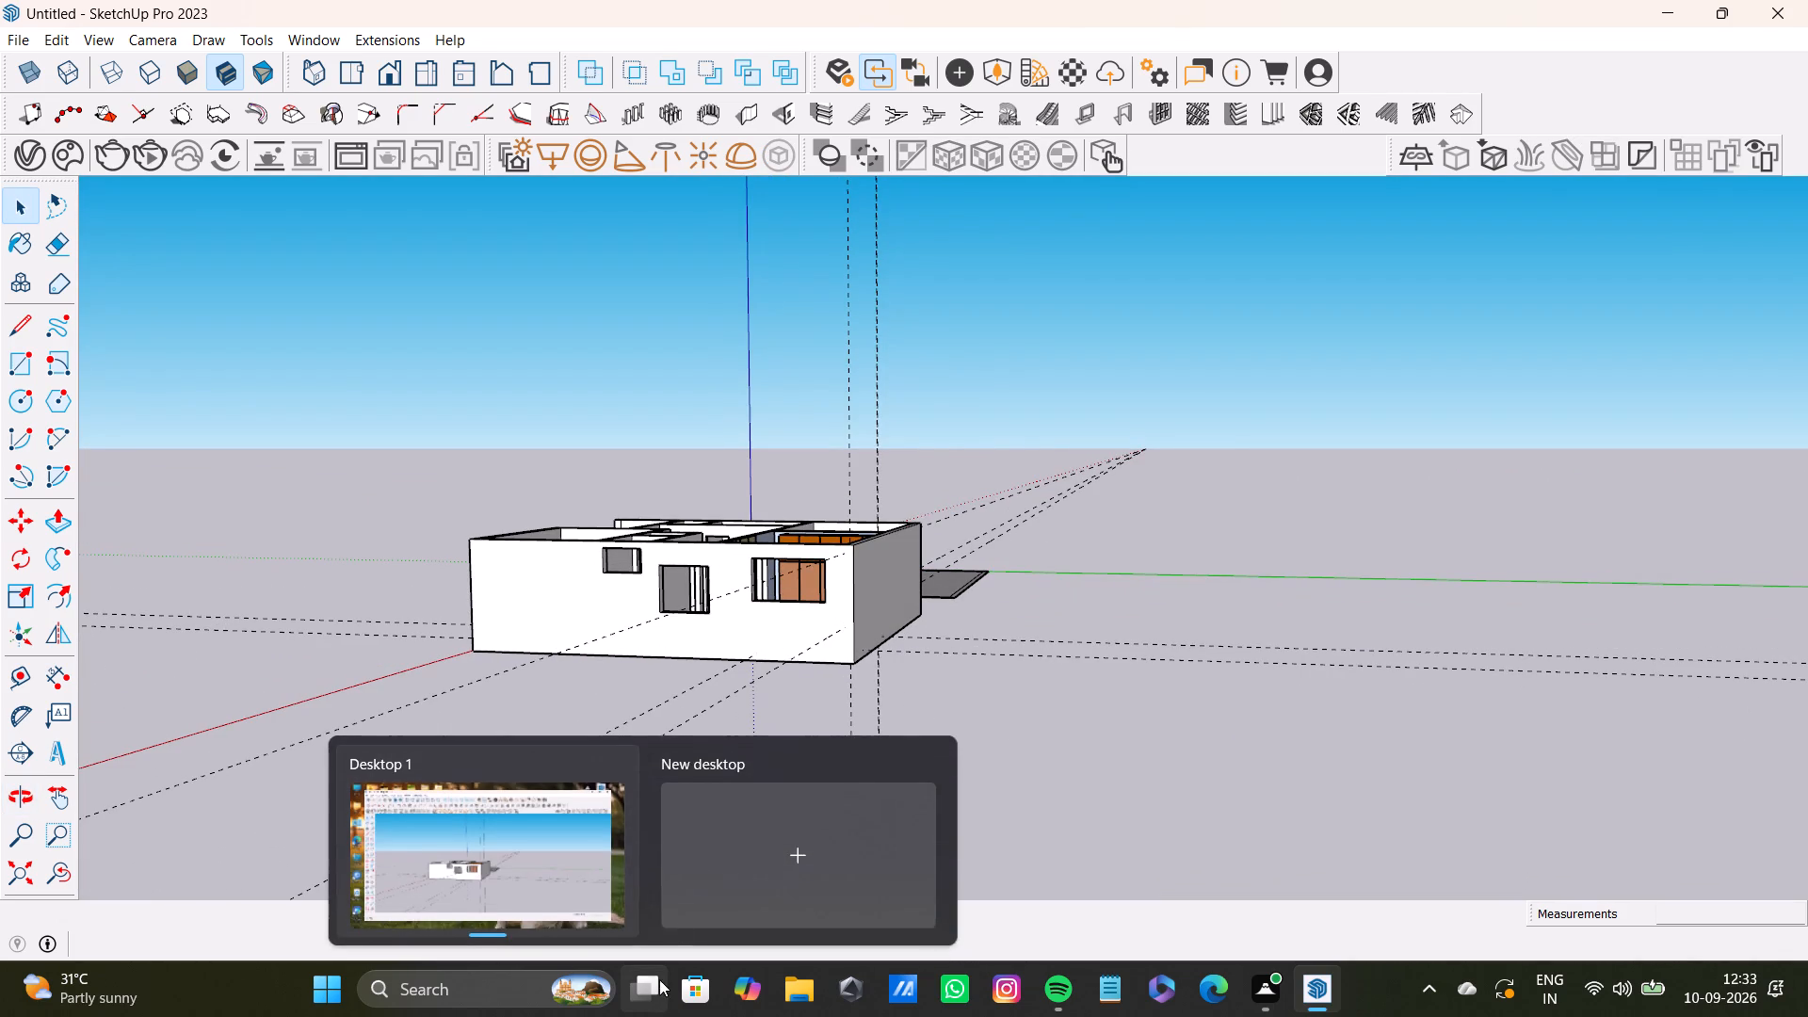
pyautogui.click(1154, 460)
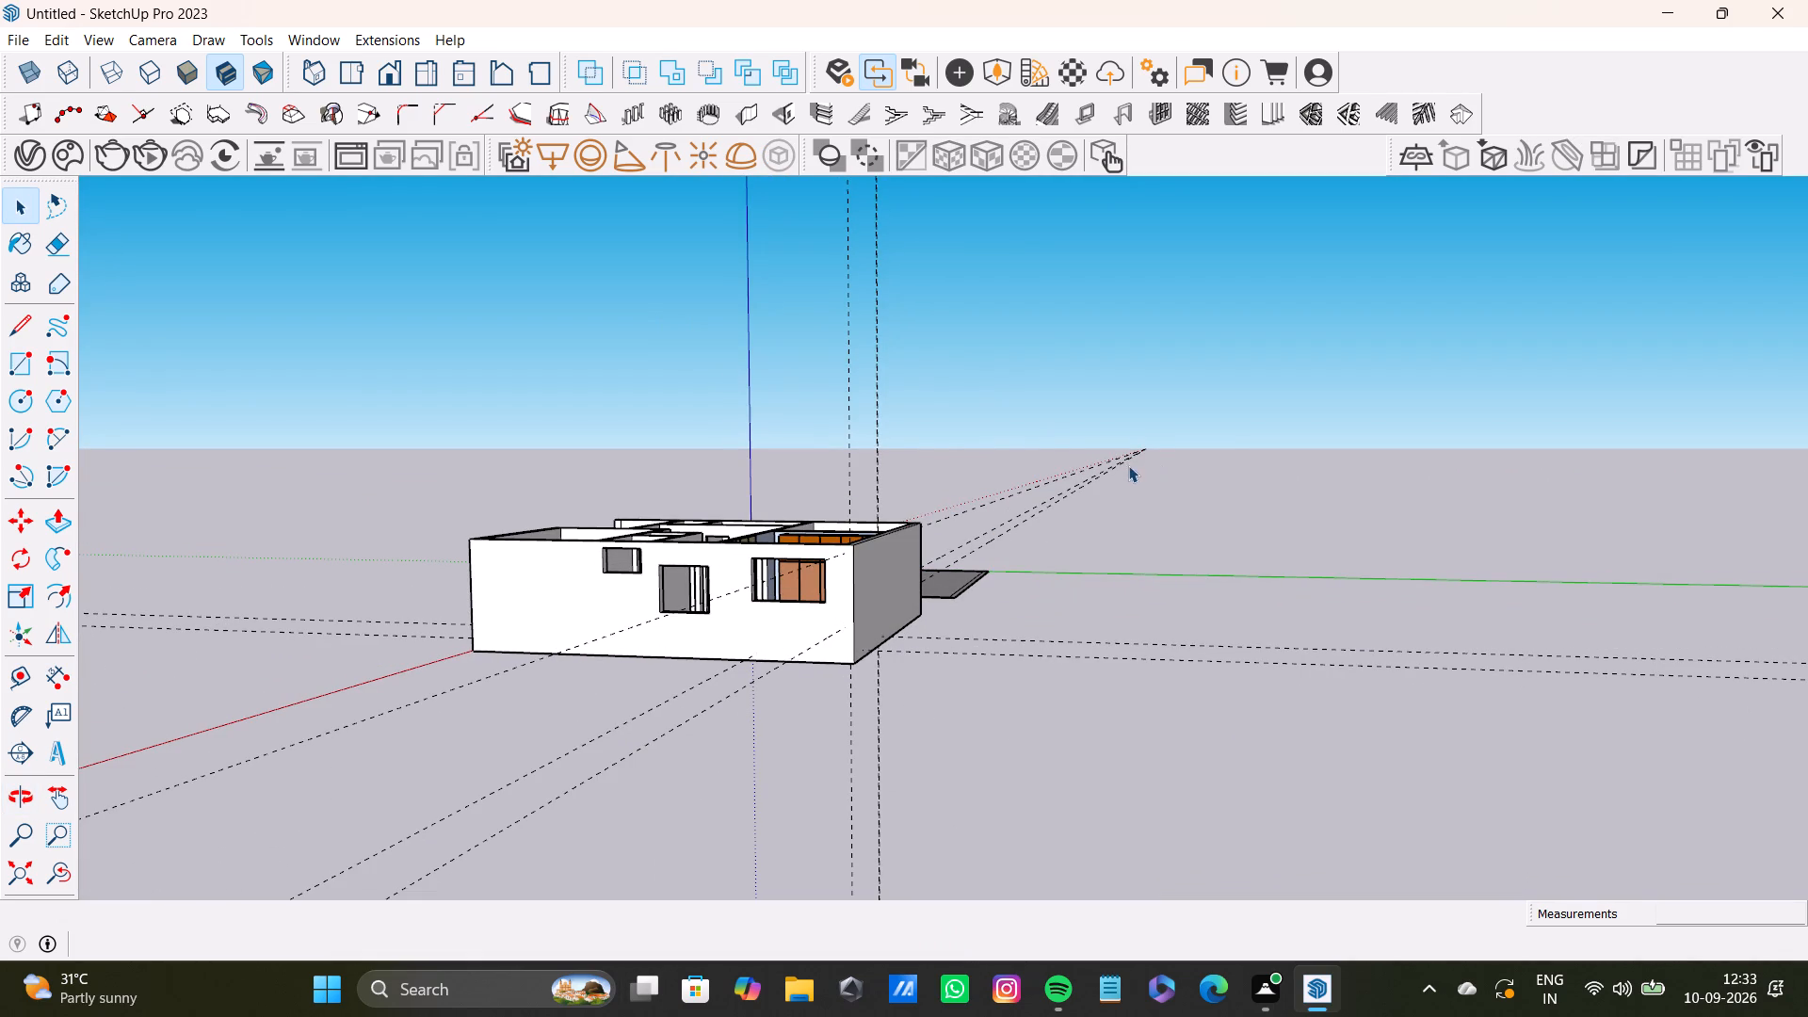
pyautogui.moveTo(1056, 489); pyautogui.dragTo(1031, 806, button='middle')
pyautogui.click(1131, 391)
pyautogui.moveTo(871, 412); pyautogui.dragTo(1389, 414, button='middle')
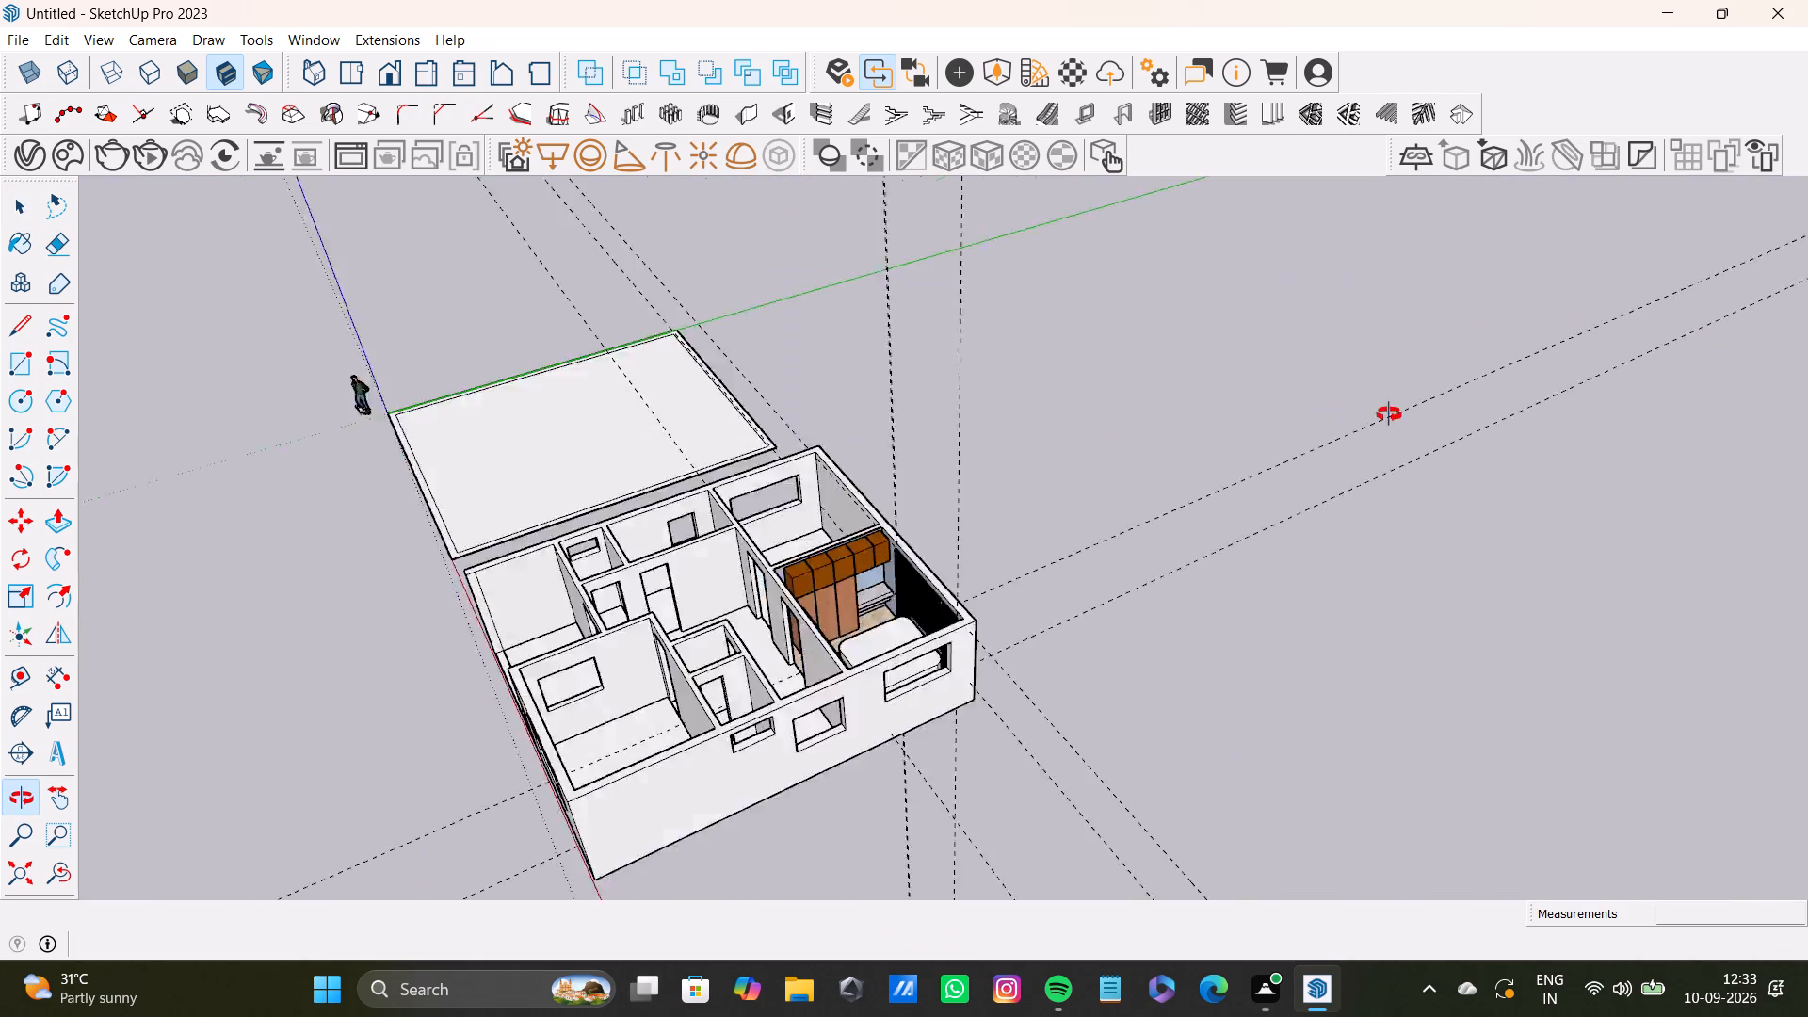
pyautogui.moveTo(1389, 414); pyautogui.dragTo(1397, 636, button='middle')
pyautogui.scroll(-4, 1262, 569)
pyautogui.moveTo(1247, 598); pyautogui.dragTo(685, 528, button='middle')
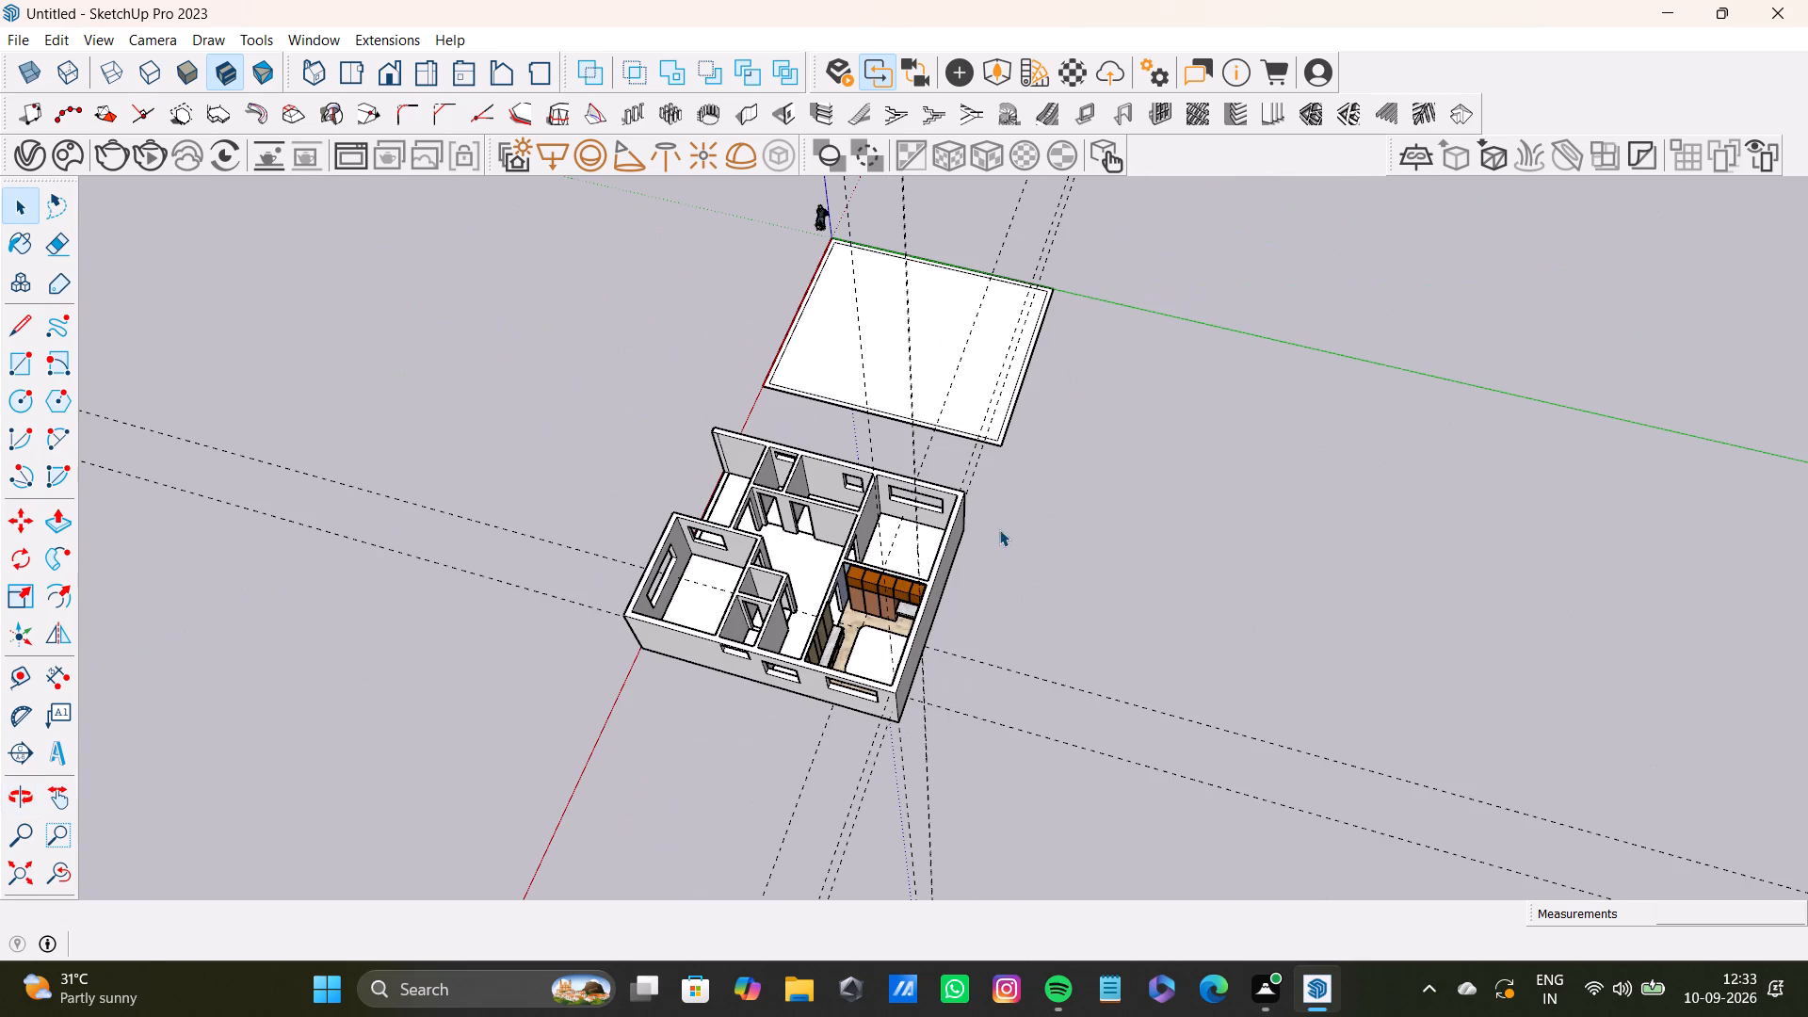
pyautogui.scroll(-5, 1053, 517)
pyautogui.moveTo(1035, 527); pyautogui.dragTo(995, 647, button='middle')
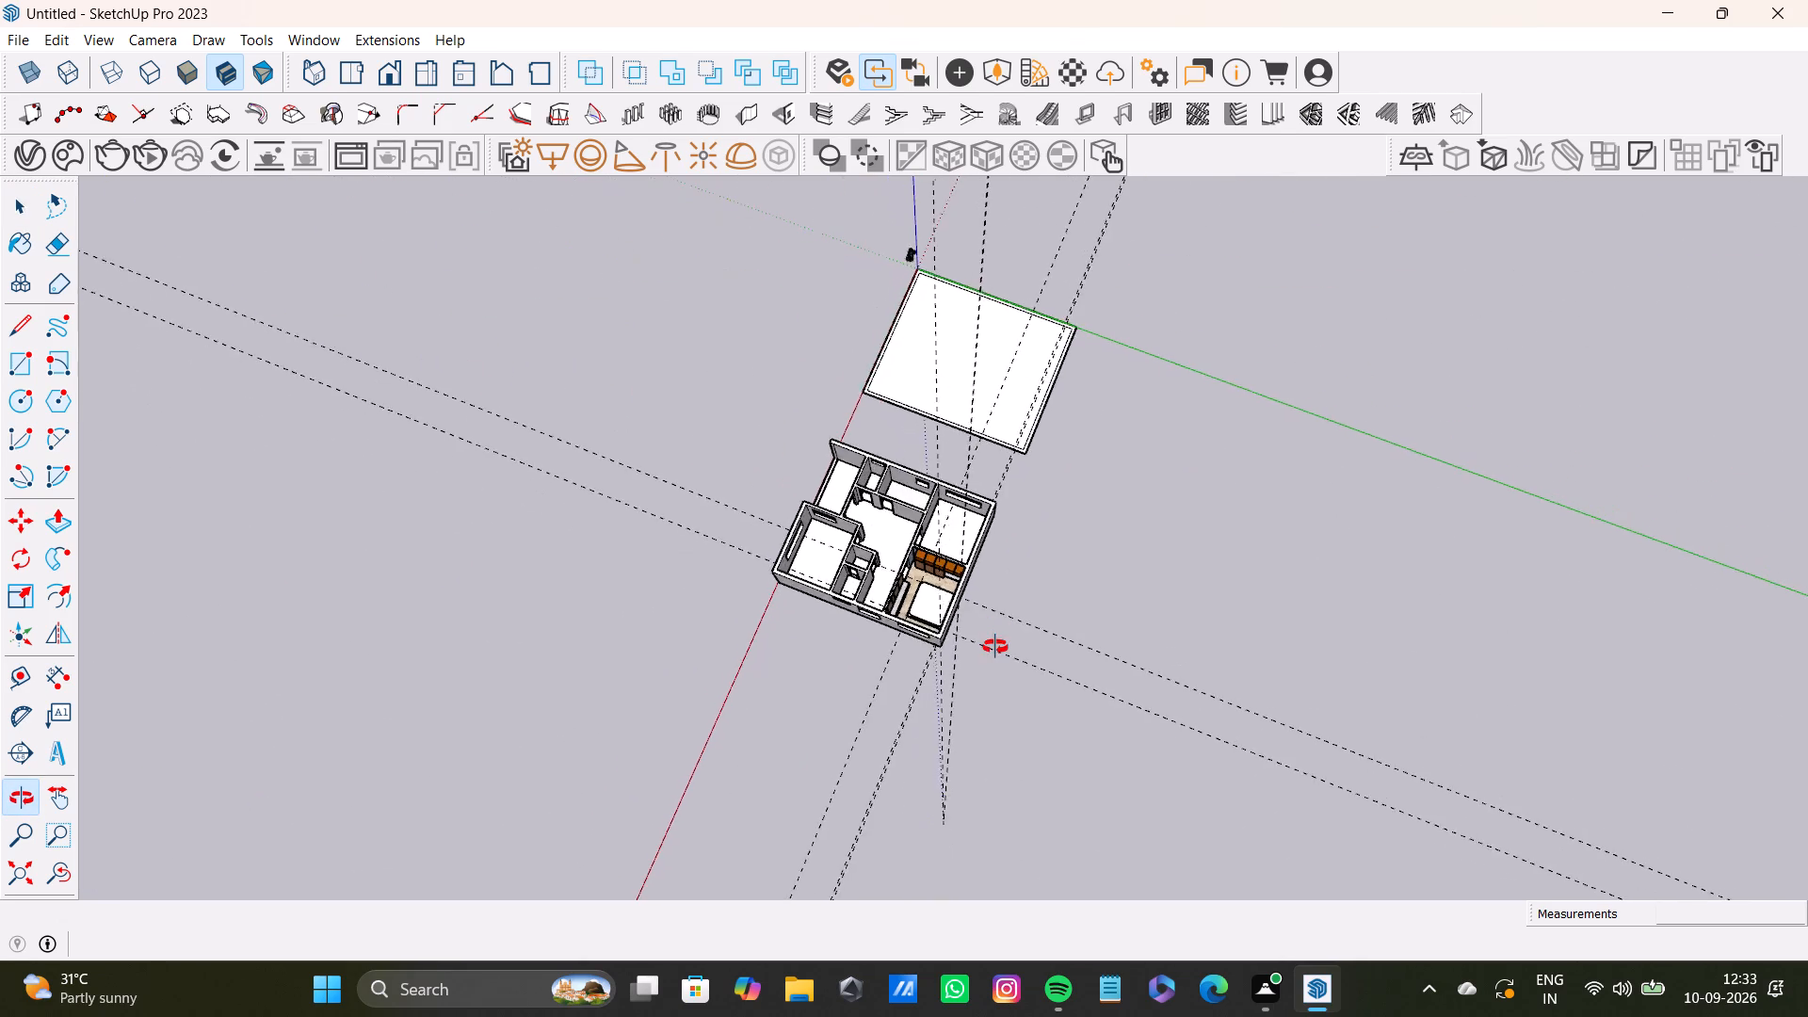
pyautogui.moveTo(995, 647); pyautogui.dragTo(1103, 756, button='middle')
pyautogui.click(1278, 474)
pyautogui.scroll(1, 1299, 635)
pyautogui.moveTo(1299, 635); pyautogui.dragTo(1068, 635, button='middle')
pyautogui.click(1291, 491)
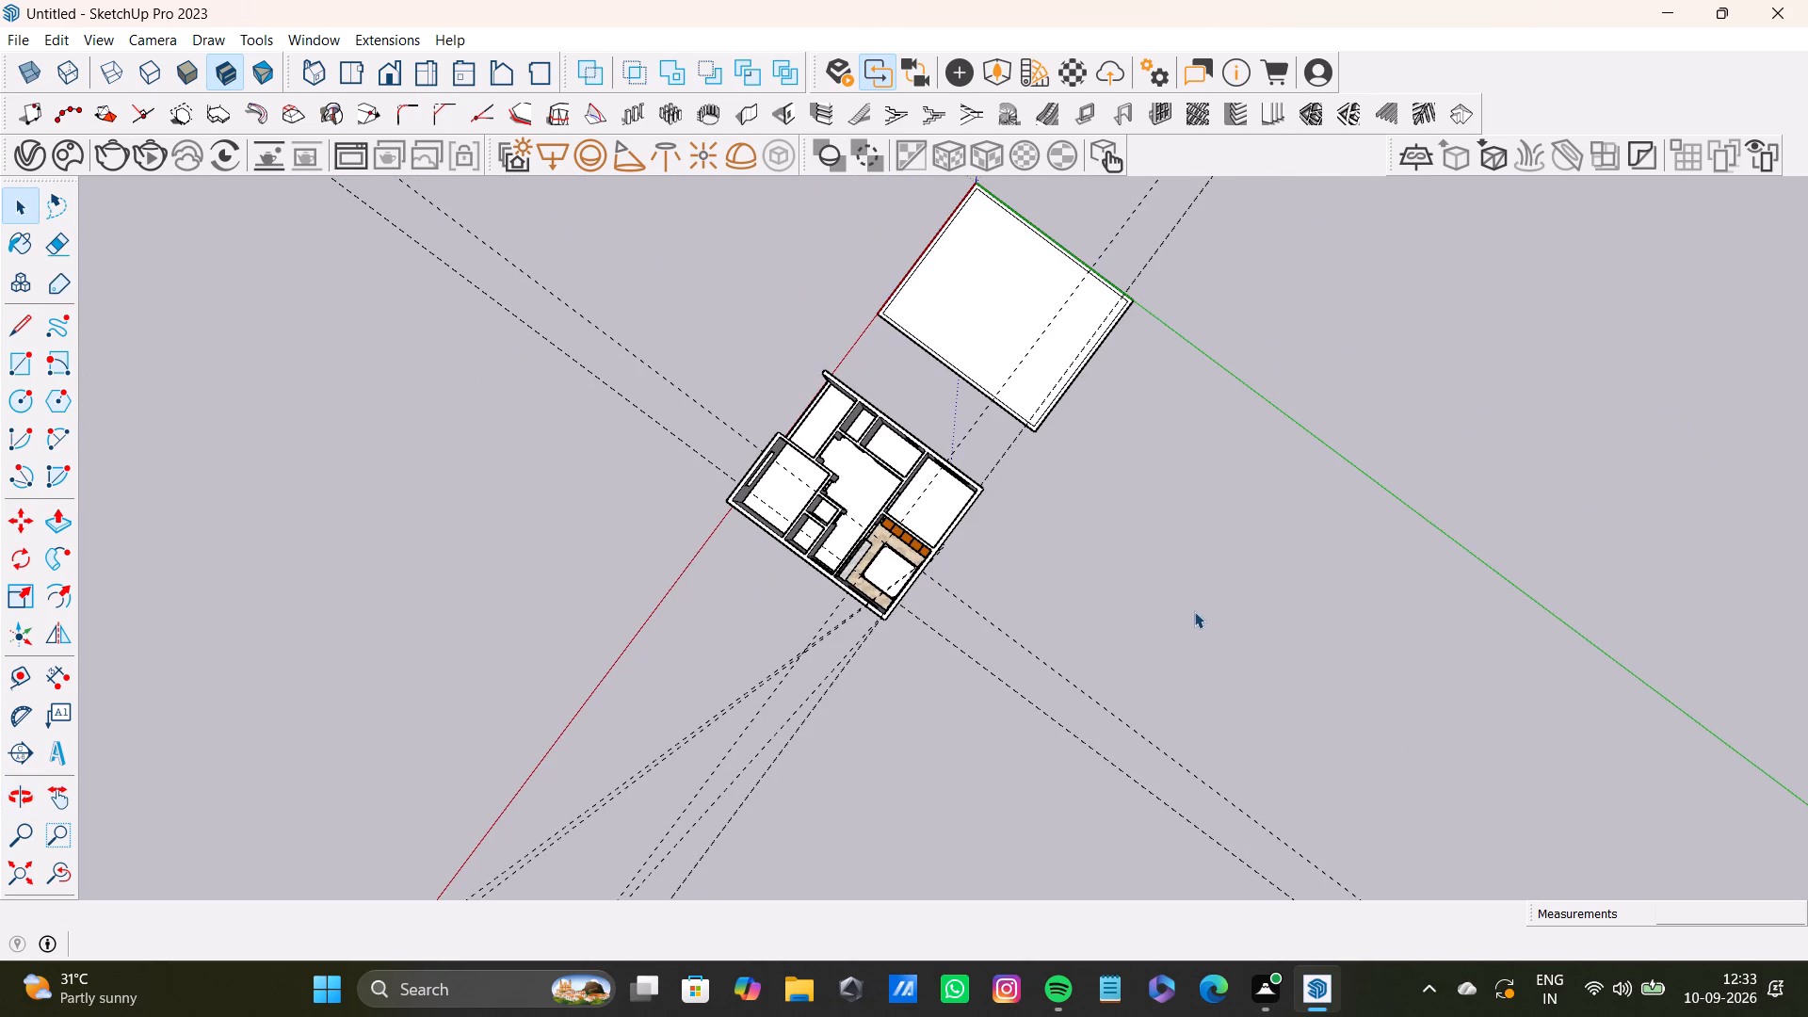
pyautogui.moveTo(1191, 574); pyautogui.dragTo(1257, 590, button='middle')
pyautogui.click(1257, 514)
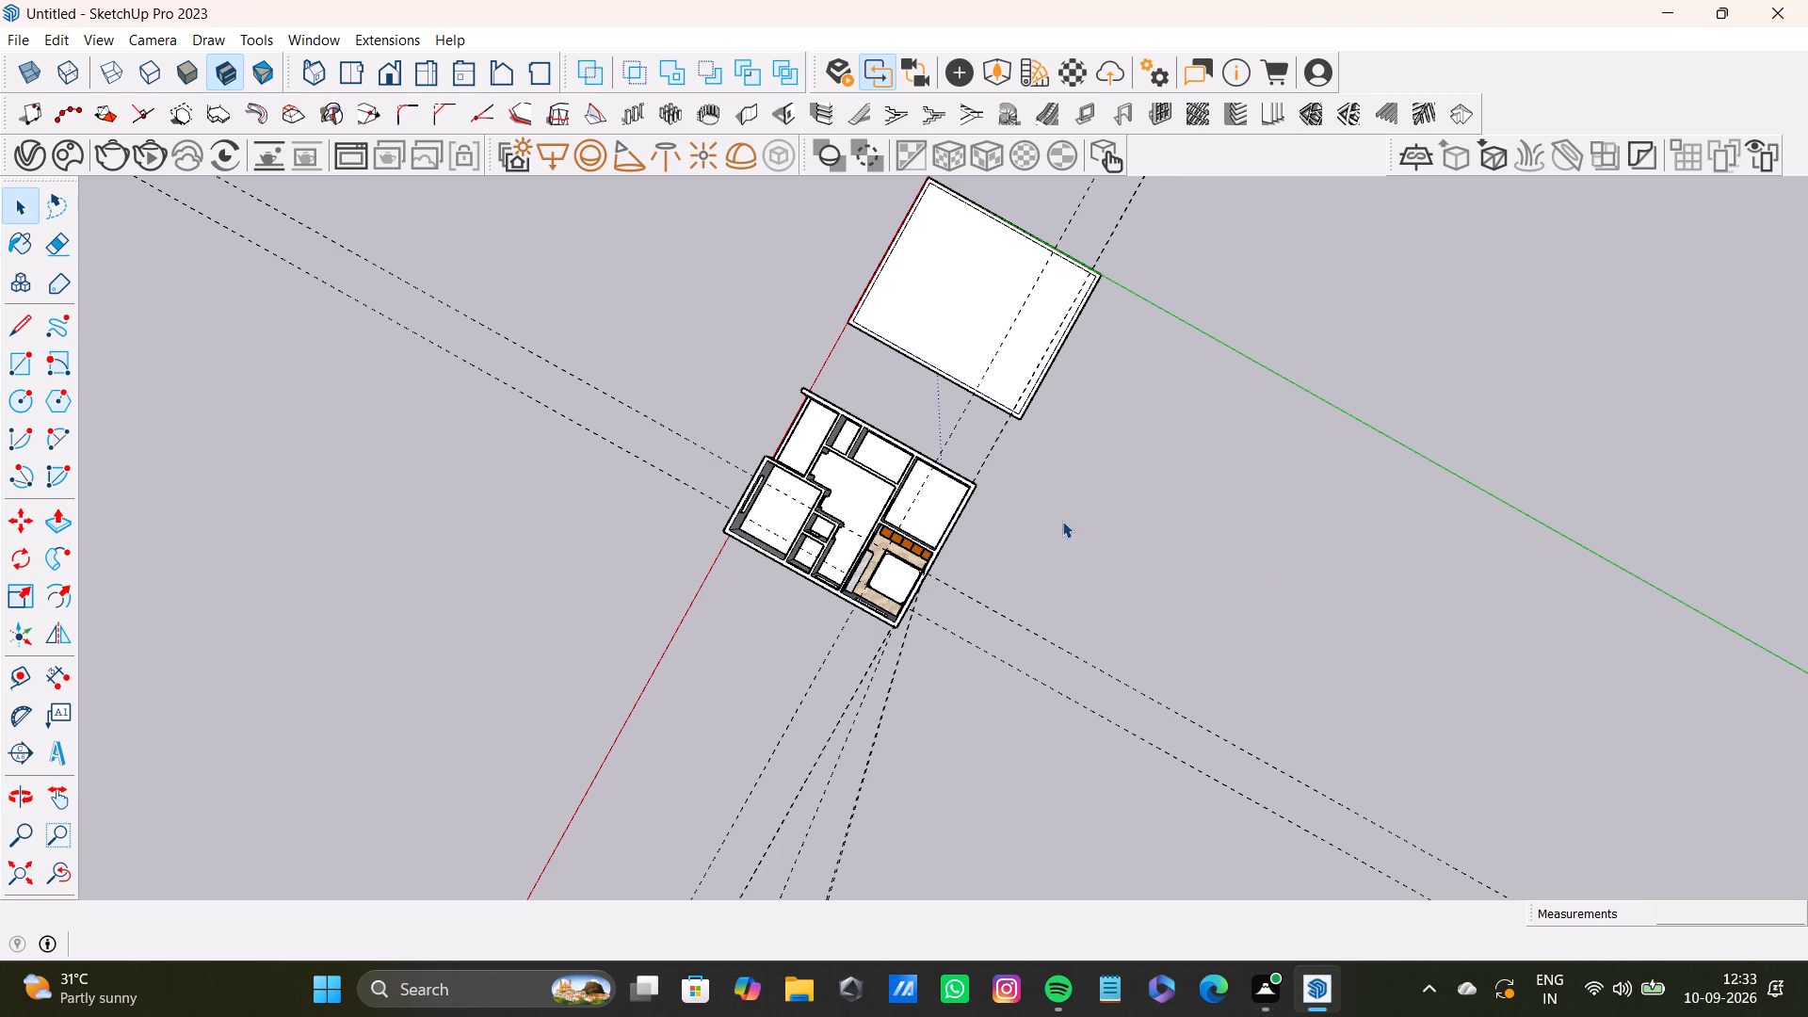
pyautogui.moveTo(1060, 540); pyautogui.dragTo(1285, 443, button='middle')
pyautogui.scroll(5, 1249, 483)
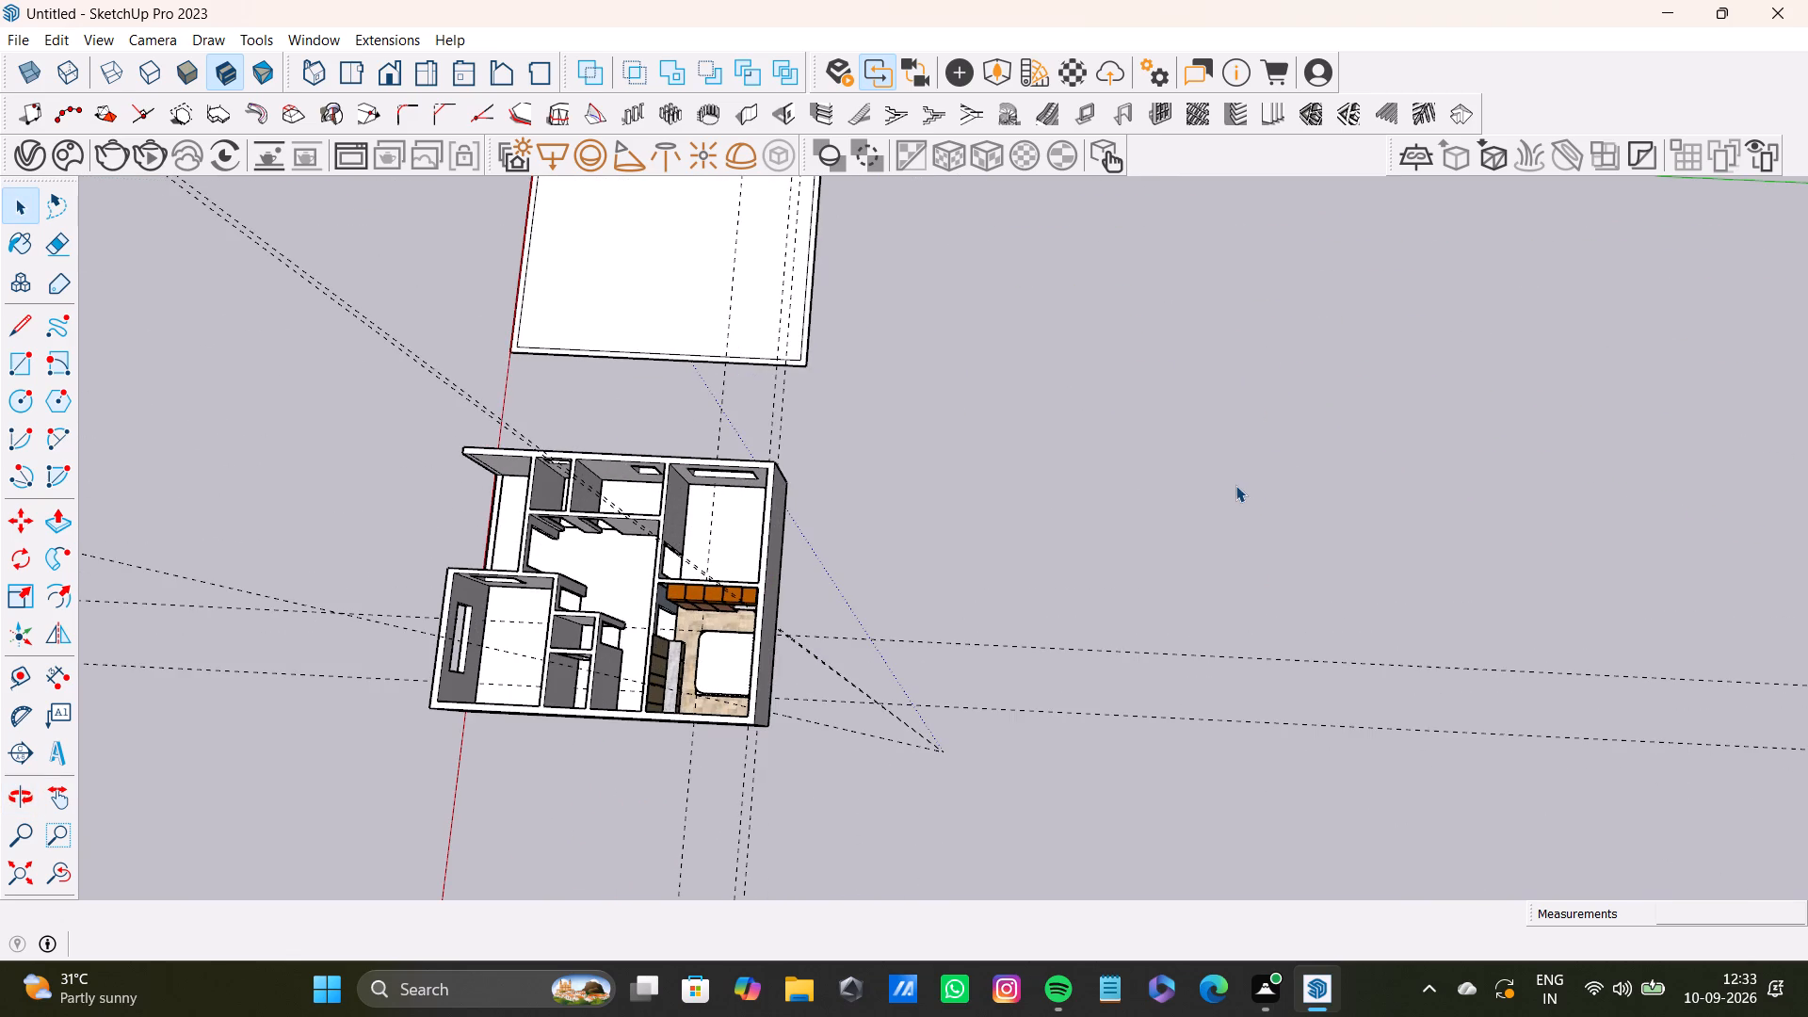
pyautogui.click(1114, 444)
pyautogui.scroll(-3, 1081, 470)
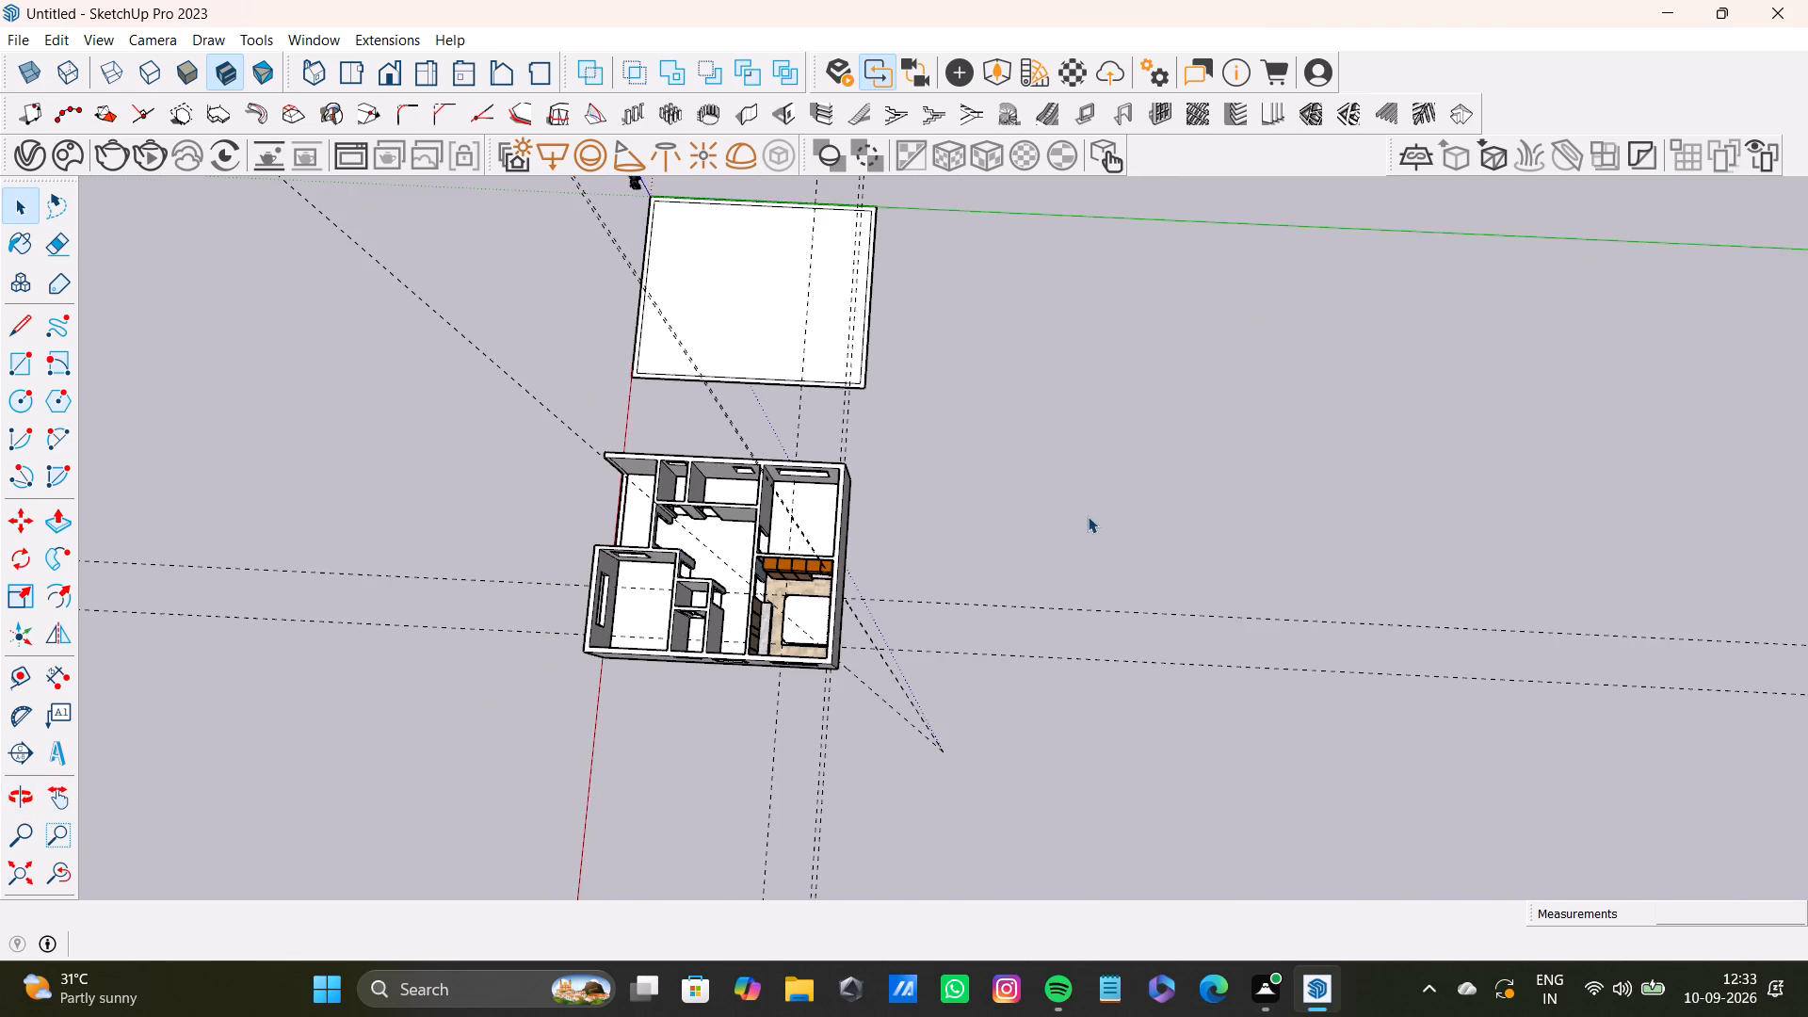
pyautogui.moveTo(1088, 516); pyautogui.dragTo(862, 370, button='middle')
pyautogui.scroll(-4, 896, 385)
pyautogui.middleClick(1035, 456)
pyautogui.moveTo(1016, 462); pyautogui.dragTo(888, 446, button='middle')
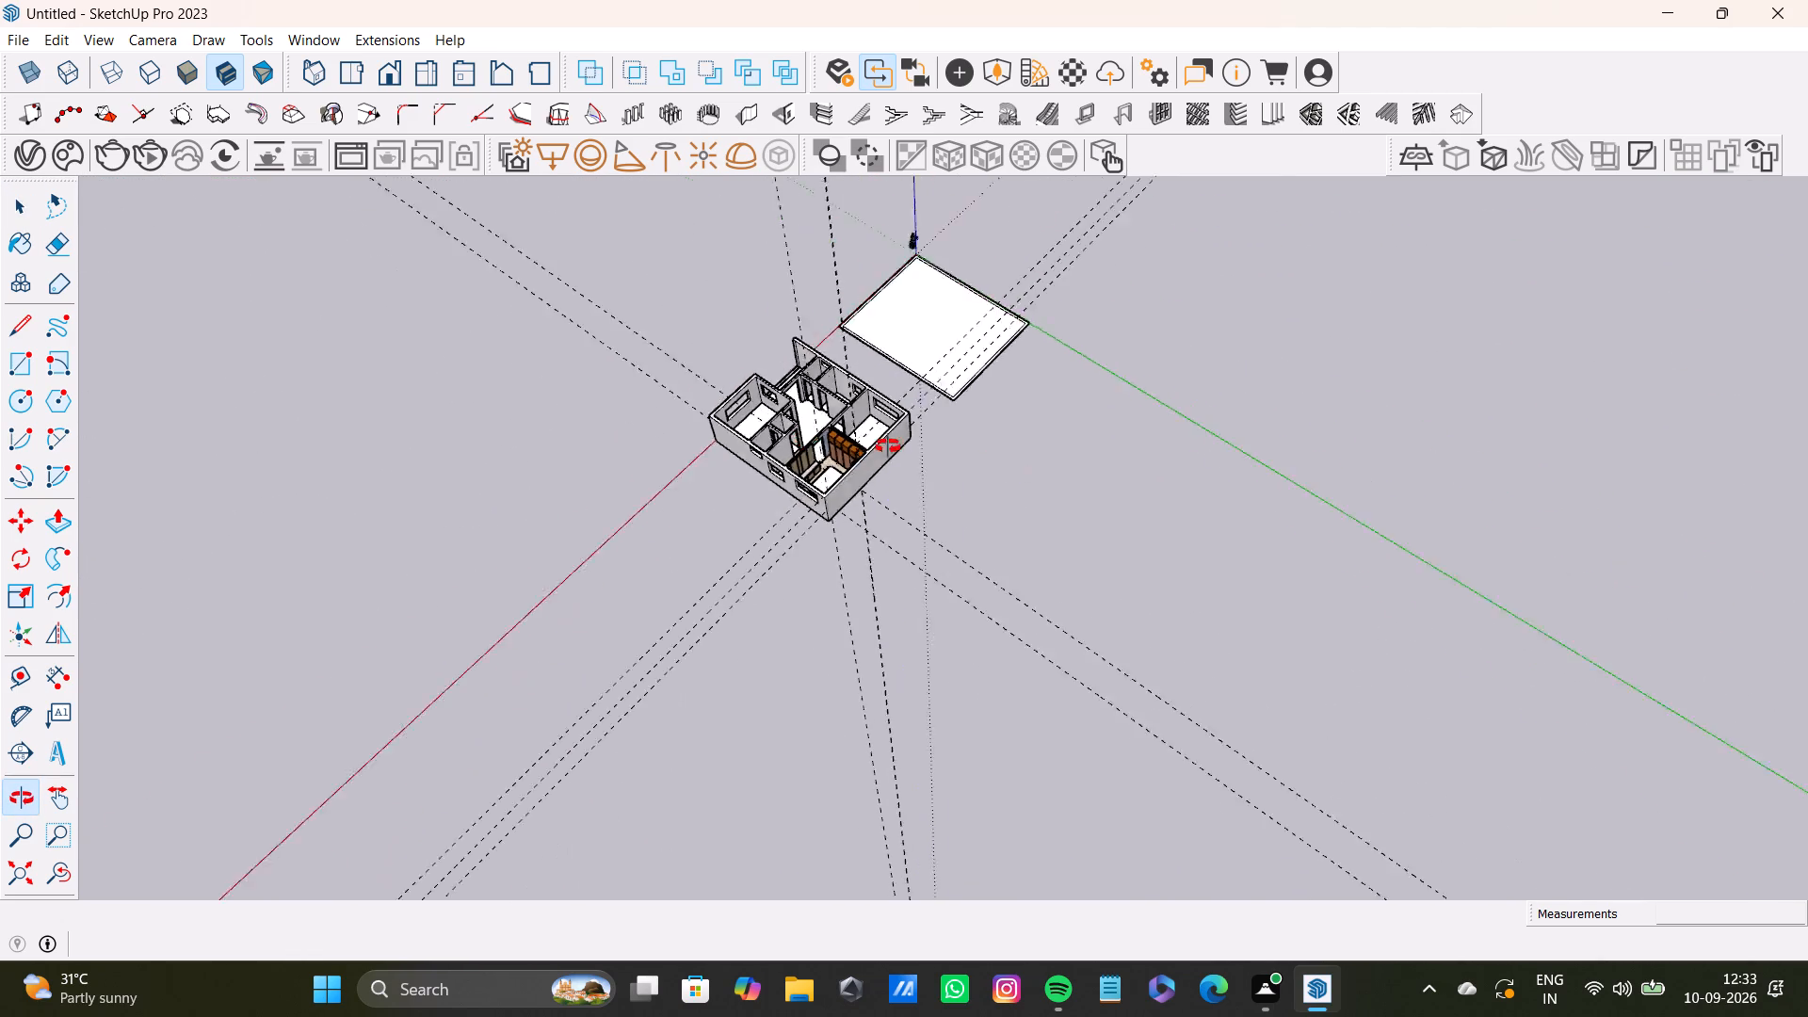
pyautogui.moveTo(888, 446); pyautogui.dragTo(707, 369, button='middle')
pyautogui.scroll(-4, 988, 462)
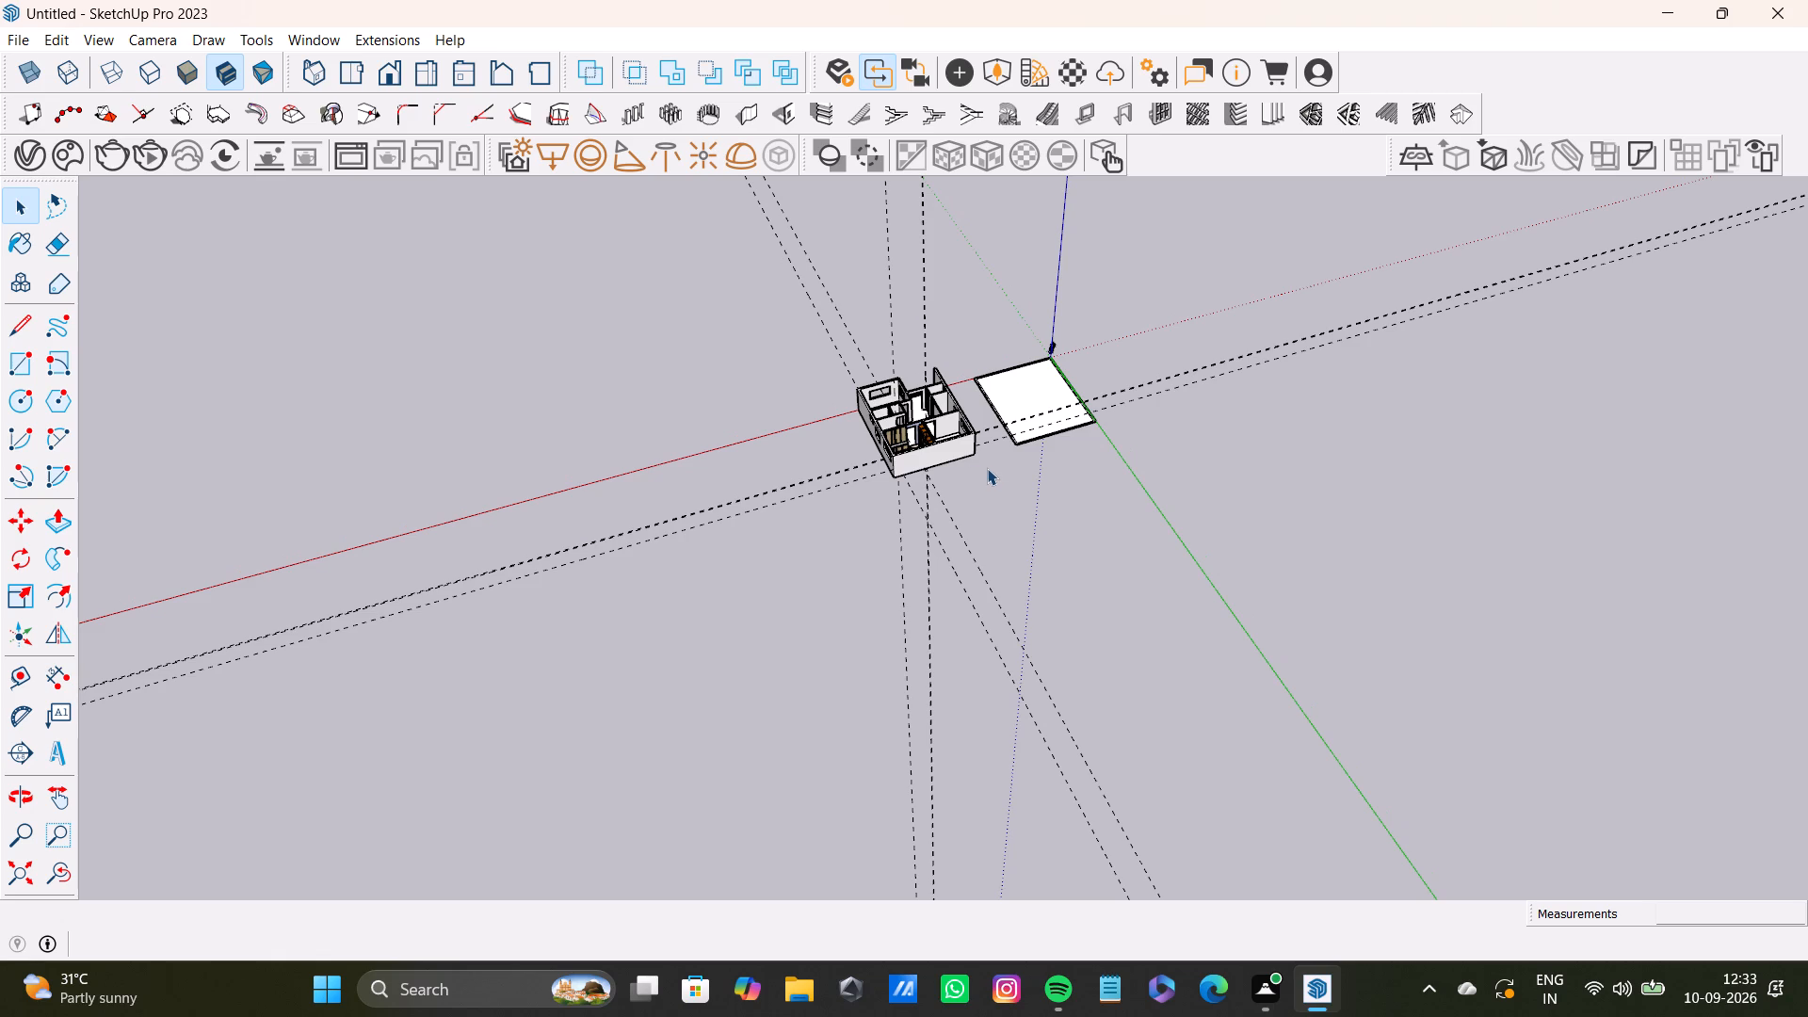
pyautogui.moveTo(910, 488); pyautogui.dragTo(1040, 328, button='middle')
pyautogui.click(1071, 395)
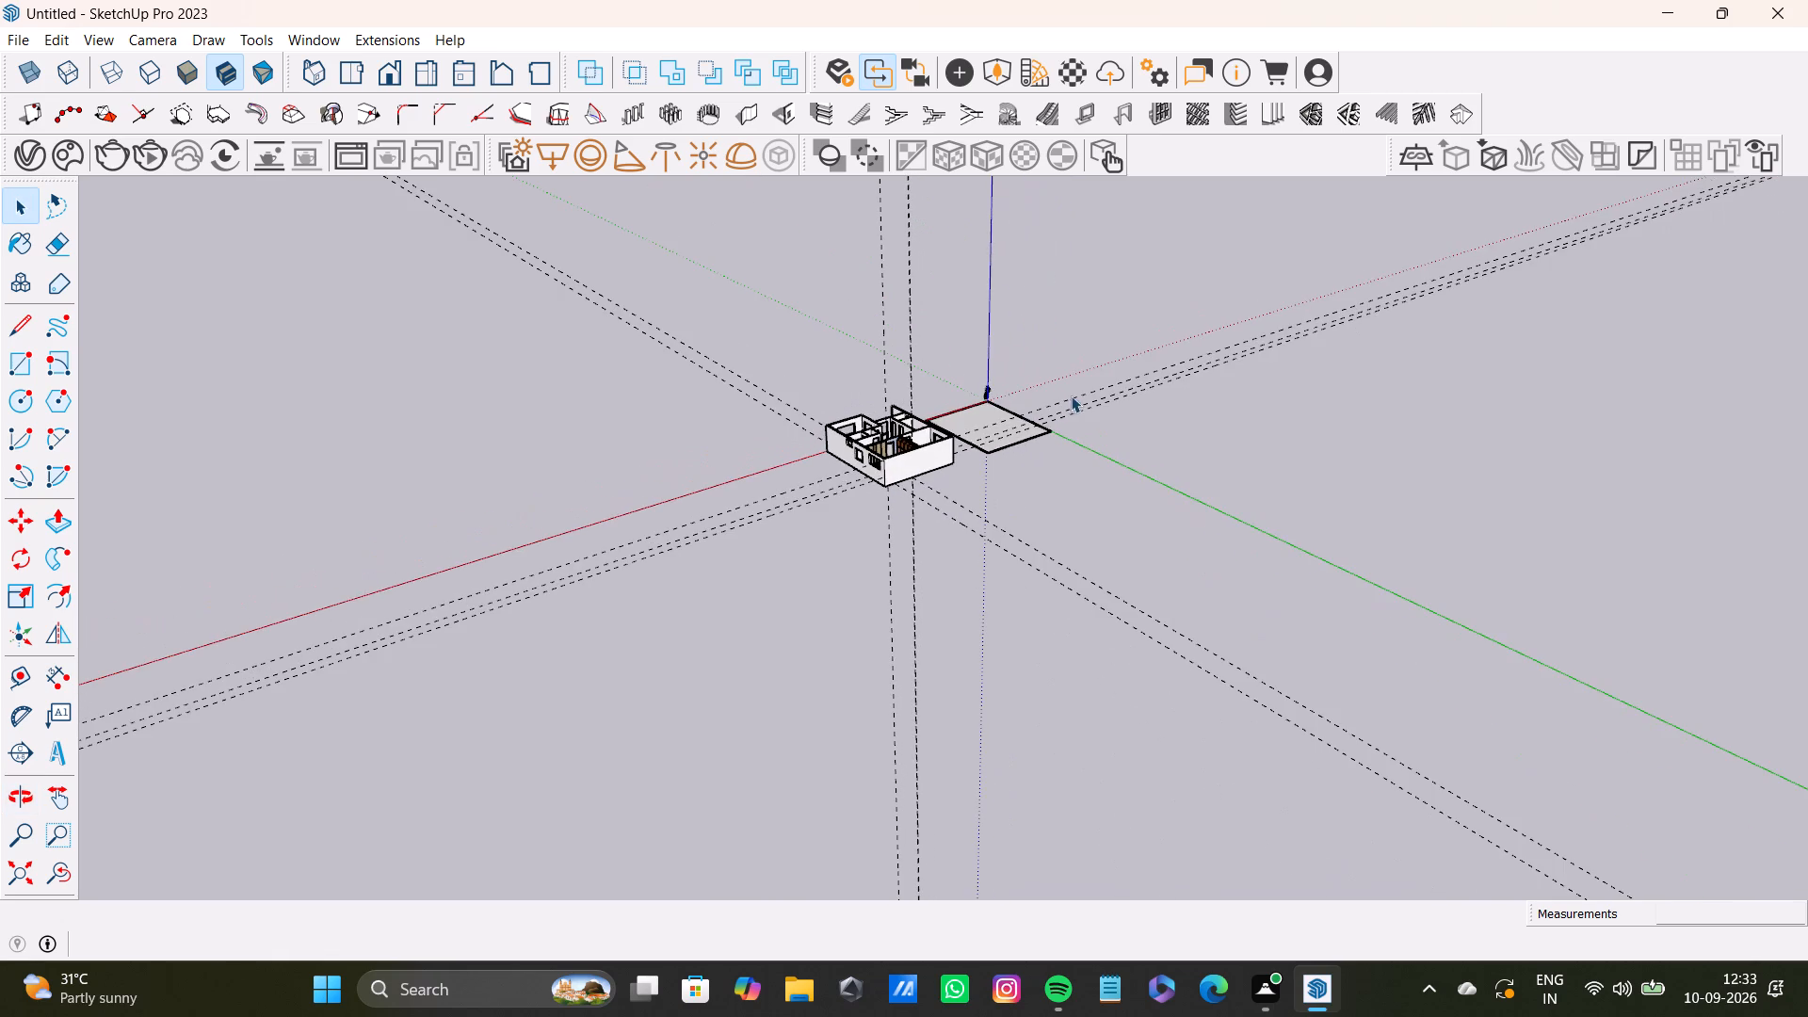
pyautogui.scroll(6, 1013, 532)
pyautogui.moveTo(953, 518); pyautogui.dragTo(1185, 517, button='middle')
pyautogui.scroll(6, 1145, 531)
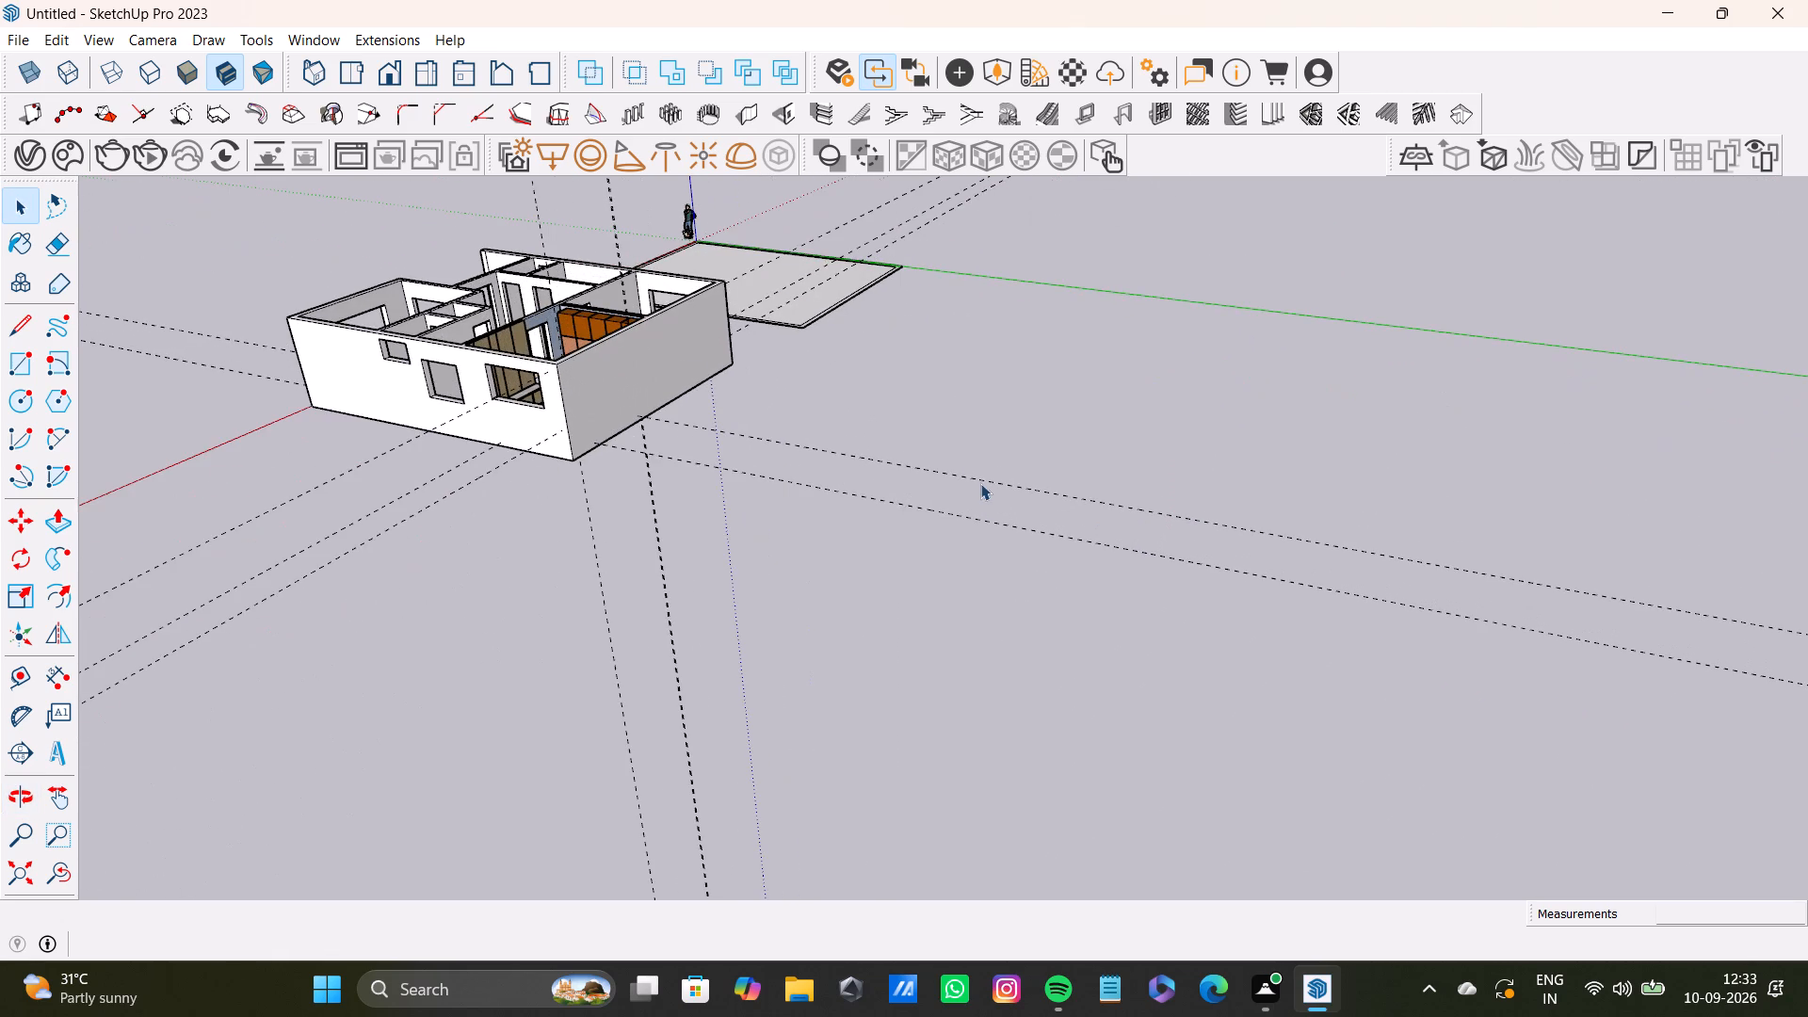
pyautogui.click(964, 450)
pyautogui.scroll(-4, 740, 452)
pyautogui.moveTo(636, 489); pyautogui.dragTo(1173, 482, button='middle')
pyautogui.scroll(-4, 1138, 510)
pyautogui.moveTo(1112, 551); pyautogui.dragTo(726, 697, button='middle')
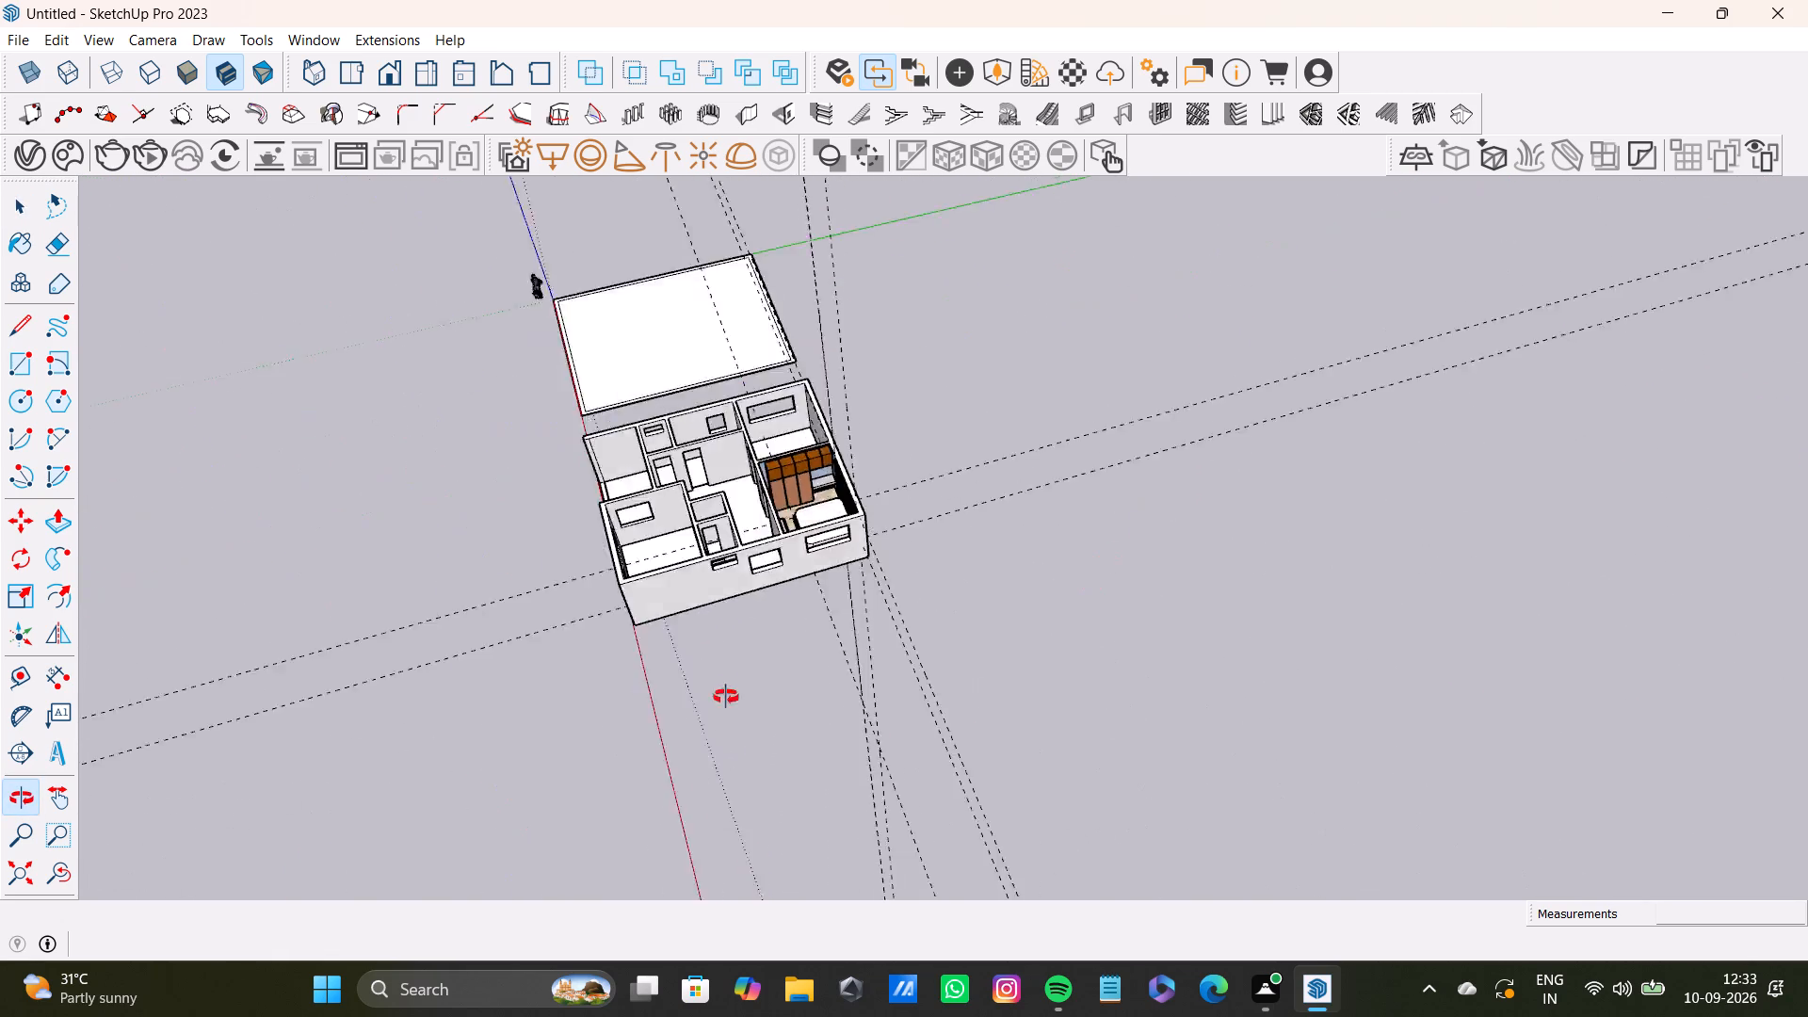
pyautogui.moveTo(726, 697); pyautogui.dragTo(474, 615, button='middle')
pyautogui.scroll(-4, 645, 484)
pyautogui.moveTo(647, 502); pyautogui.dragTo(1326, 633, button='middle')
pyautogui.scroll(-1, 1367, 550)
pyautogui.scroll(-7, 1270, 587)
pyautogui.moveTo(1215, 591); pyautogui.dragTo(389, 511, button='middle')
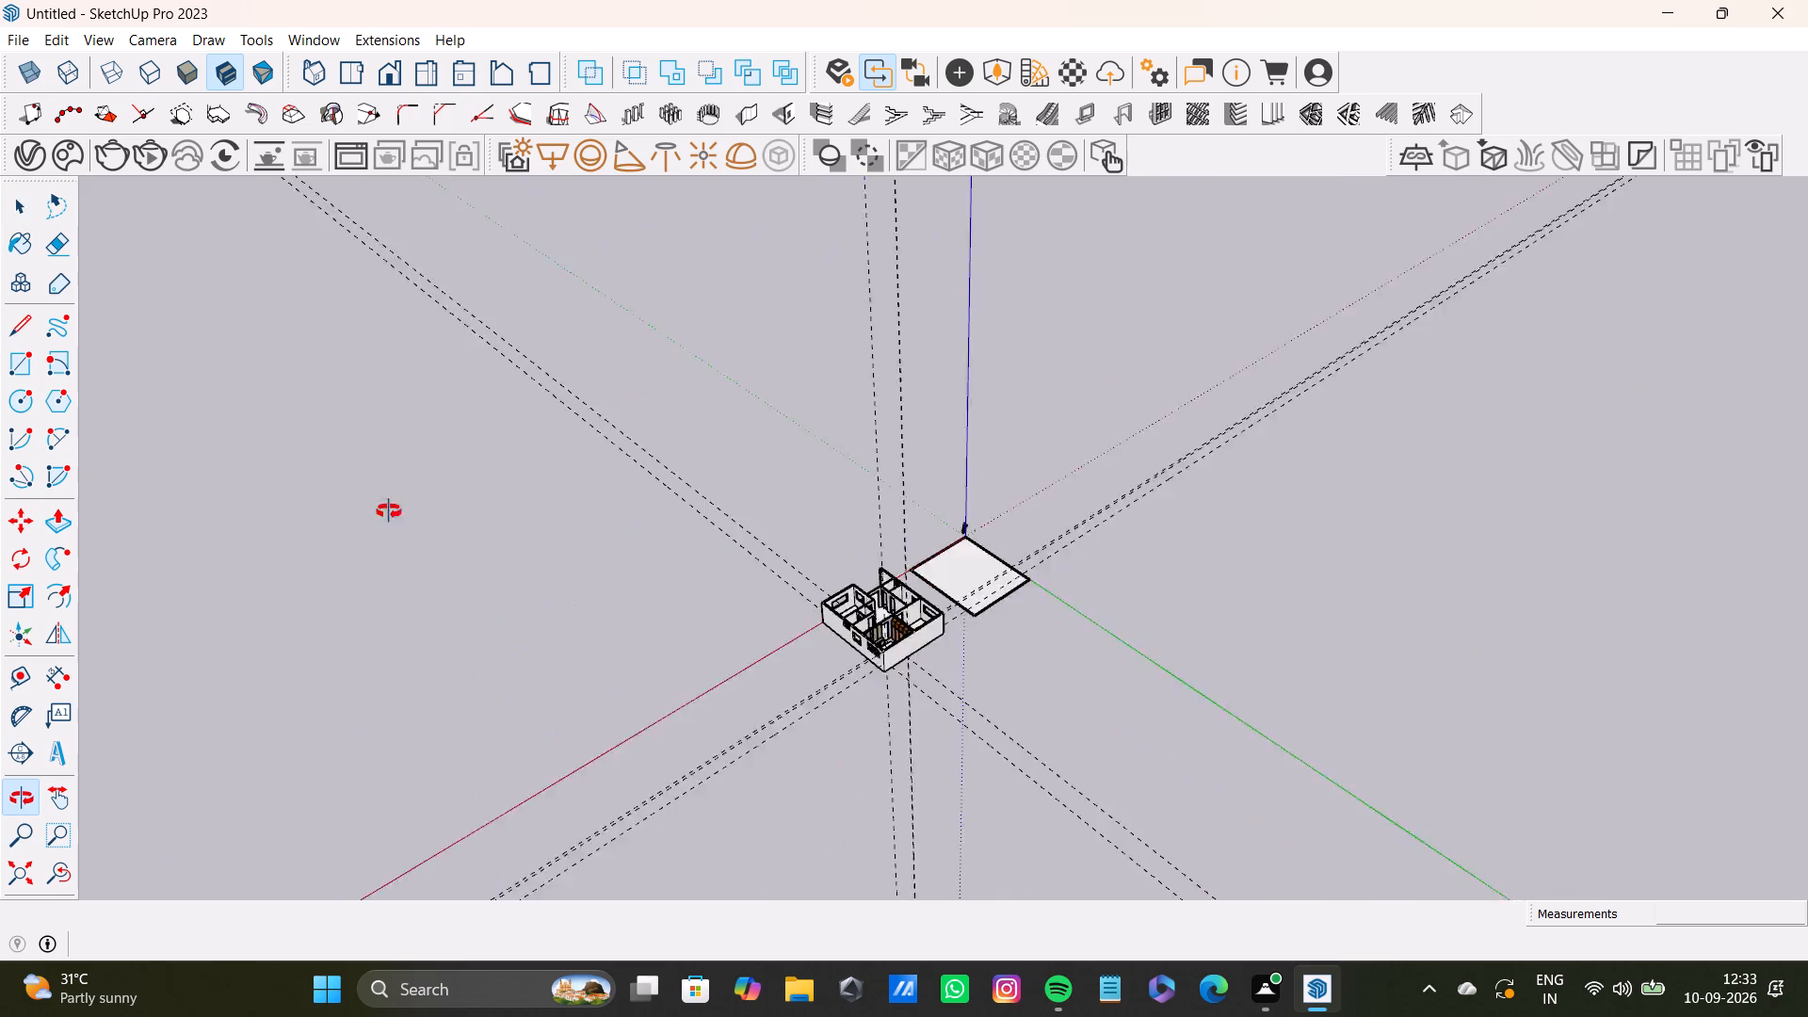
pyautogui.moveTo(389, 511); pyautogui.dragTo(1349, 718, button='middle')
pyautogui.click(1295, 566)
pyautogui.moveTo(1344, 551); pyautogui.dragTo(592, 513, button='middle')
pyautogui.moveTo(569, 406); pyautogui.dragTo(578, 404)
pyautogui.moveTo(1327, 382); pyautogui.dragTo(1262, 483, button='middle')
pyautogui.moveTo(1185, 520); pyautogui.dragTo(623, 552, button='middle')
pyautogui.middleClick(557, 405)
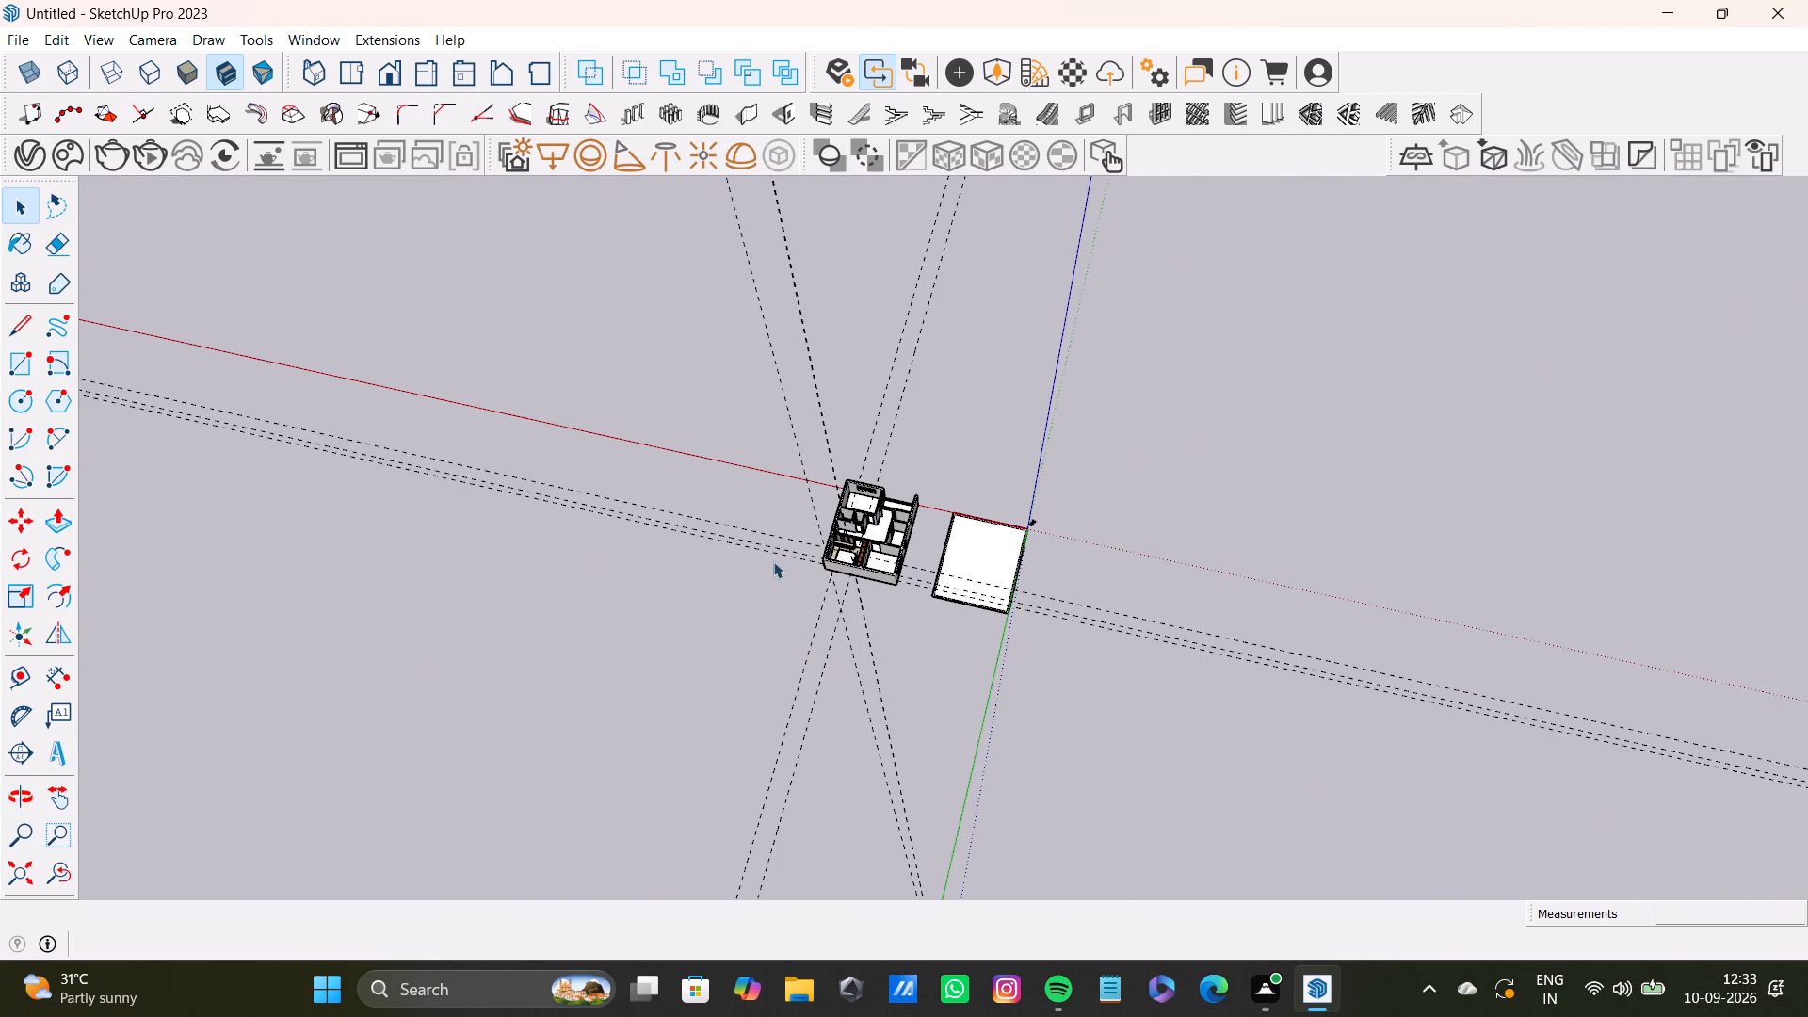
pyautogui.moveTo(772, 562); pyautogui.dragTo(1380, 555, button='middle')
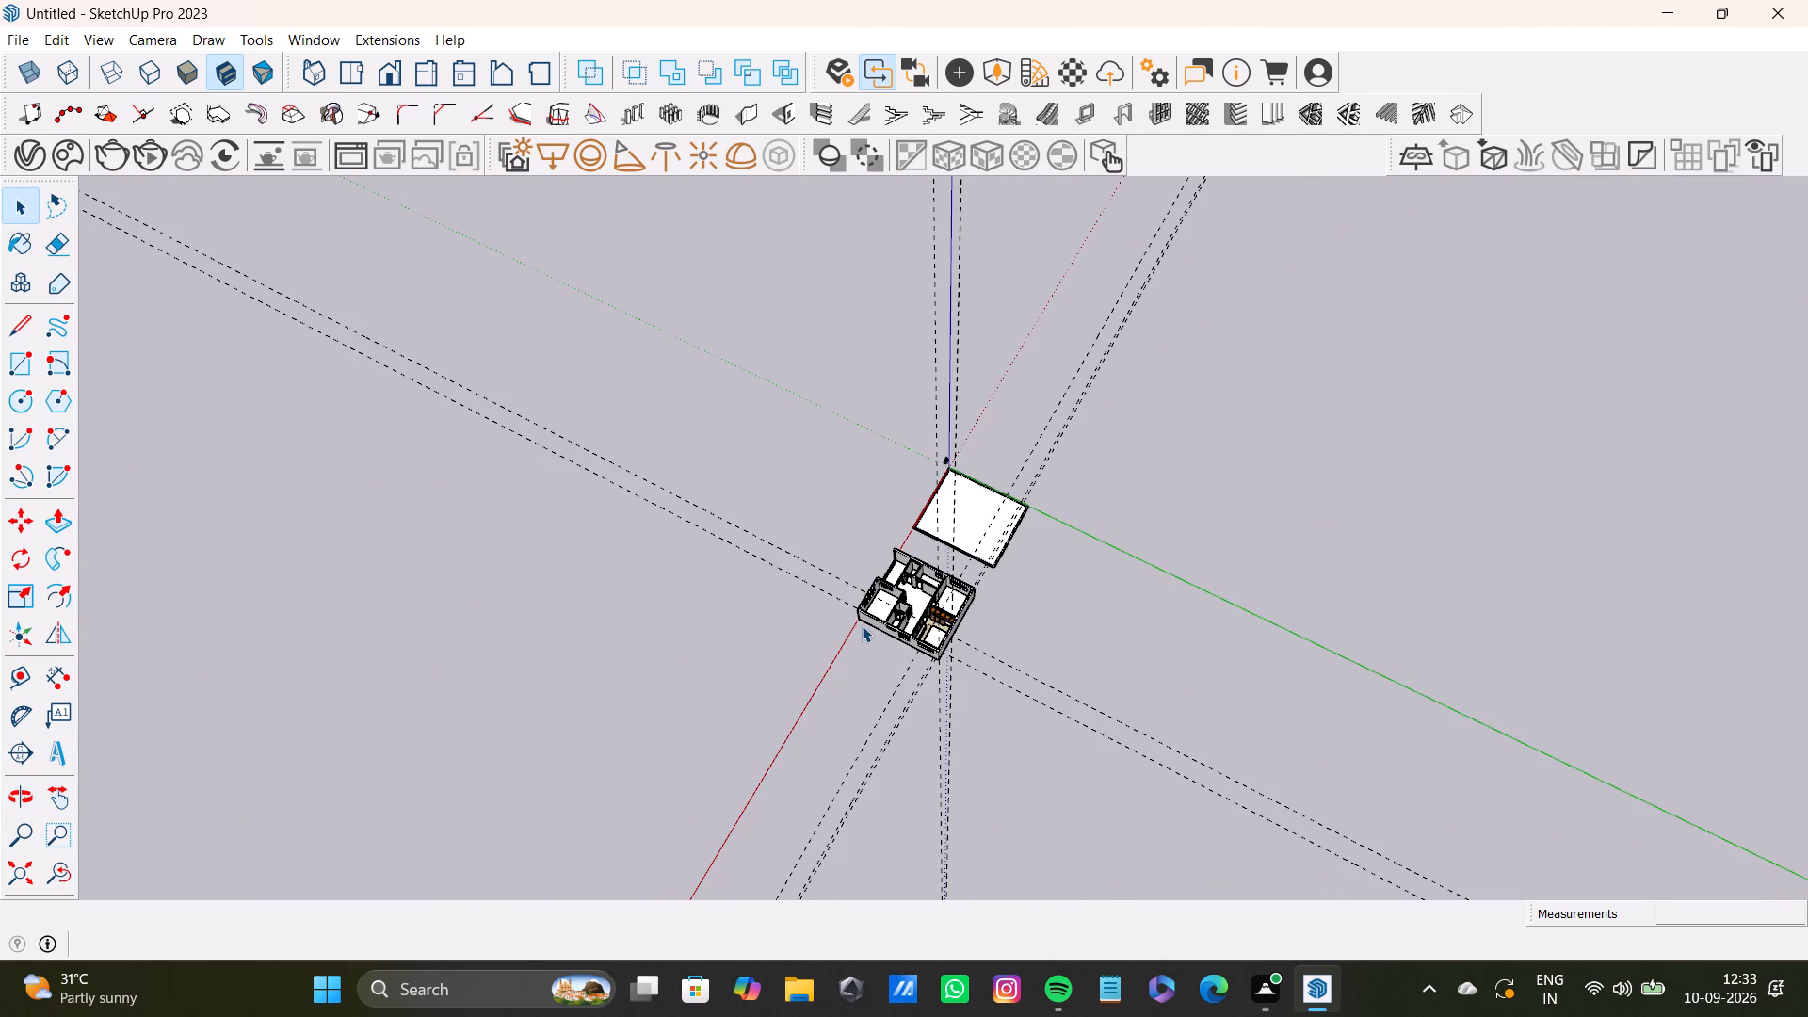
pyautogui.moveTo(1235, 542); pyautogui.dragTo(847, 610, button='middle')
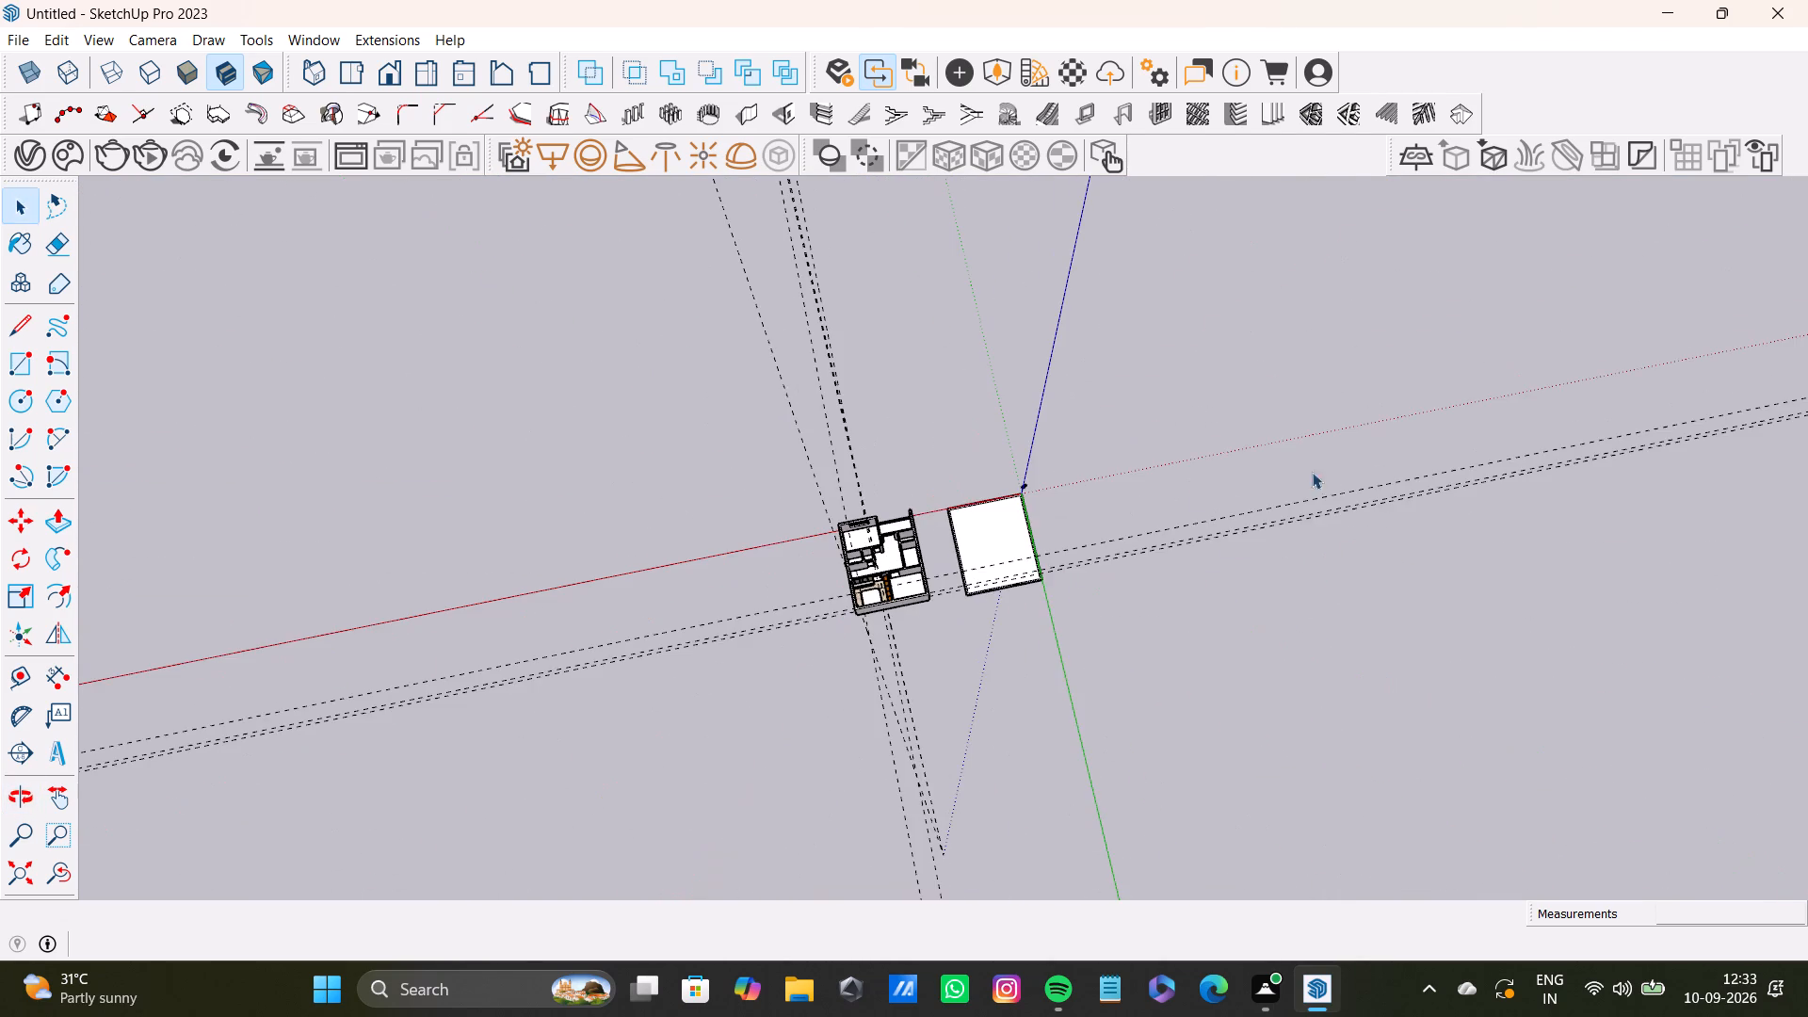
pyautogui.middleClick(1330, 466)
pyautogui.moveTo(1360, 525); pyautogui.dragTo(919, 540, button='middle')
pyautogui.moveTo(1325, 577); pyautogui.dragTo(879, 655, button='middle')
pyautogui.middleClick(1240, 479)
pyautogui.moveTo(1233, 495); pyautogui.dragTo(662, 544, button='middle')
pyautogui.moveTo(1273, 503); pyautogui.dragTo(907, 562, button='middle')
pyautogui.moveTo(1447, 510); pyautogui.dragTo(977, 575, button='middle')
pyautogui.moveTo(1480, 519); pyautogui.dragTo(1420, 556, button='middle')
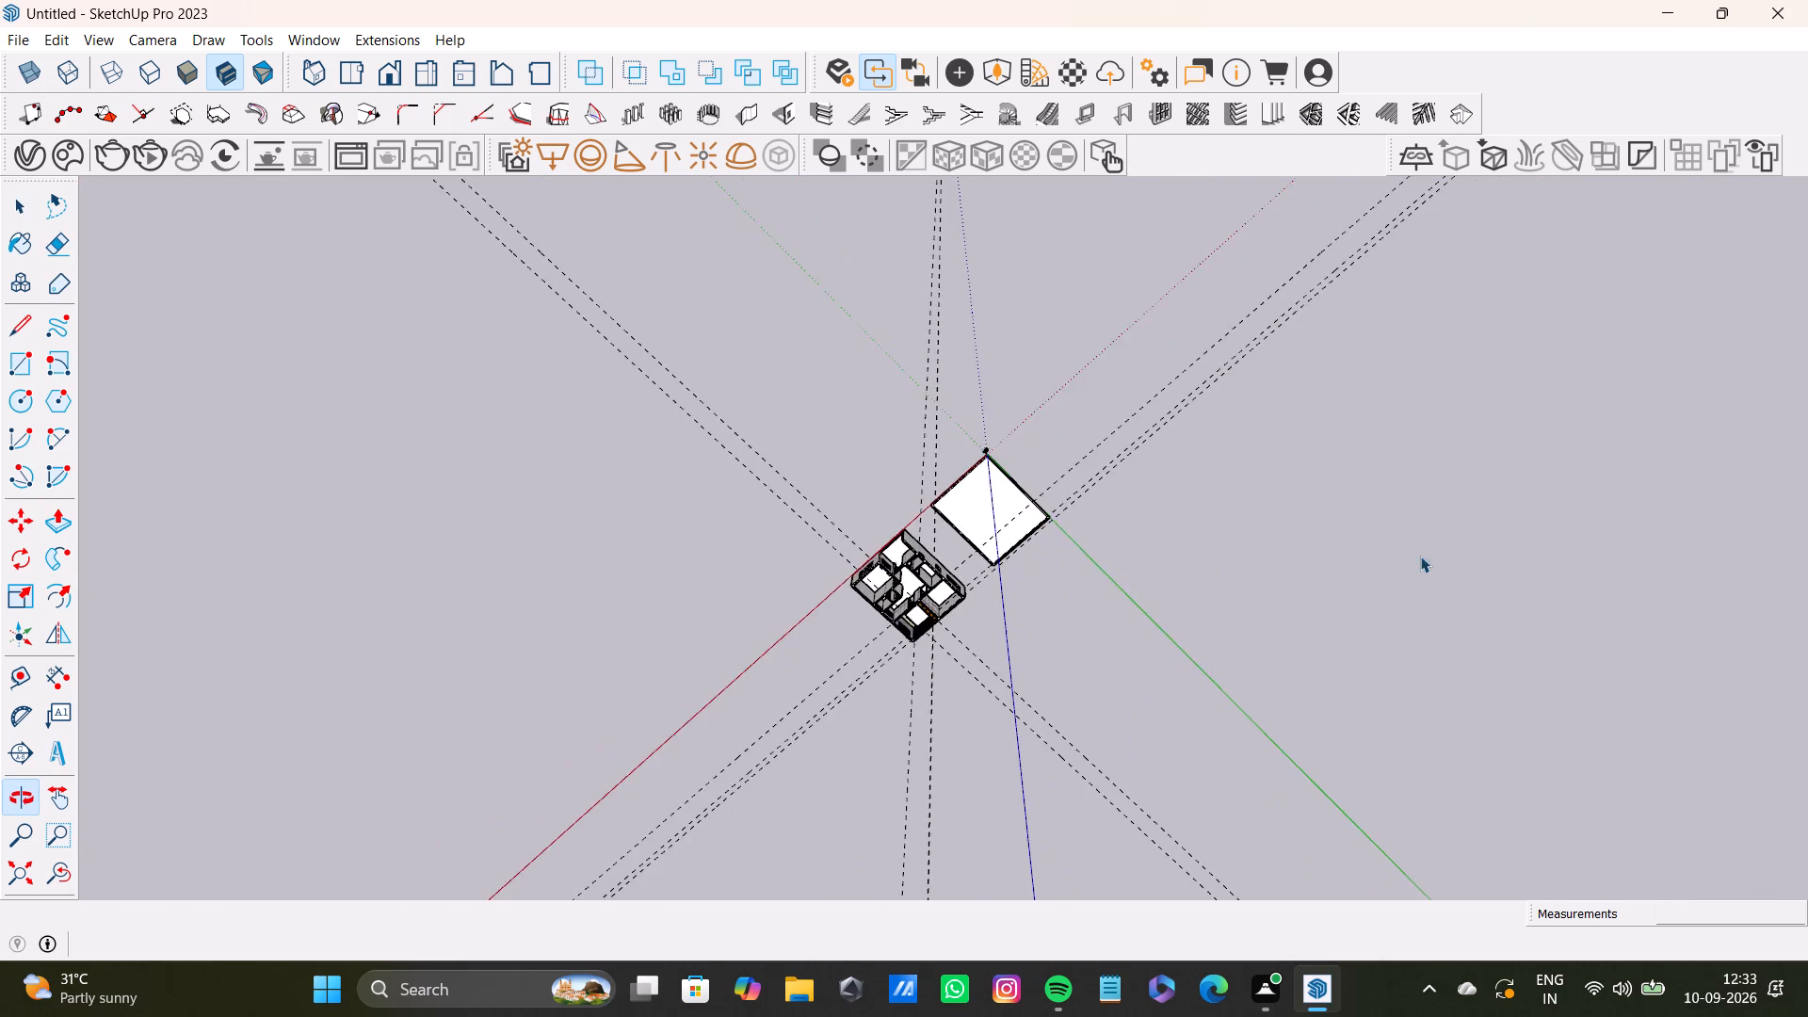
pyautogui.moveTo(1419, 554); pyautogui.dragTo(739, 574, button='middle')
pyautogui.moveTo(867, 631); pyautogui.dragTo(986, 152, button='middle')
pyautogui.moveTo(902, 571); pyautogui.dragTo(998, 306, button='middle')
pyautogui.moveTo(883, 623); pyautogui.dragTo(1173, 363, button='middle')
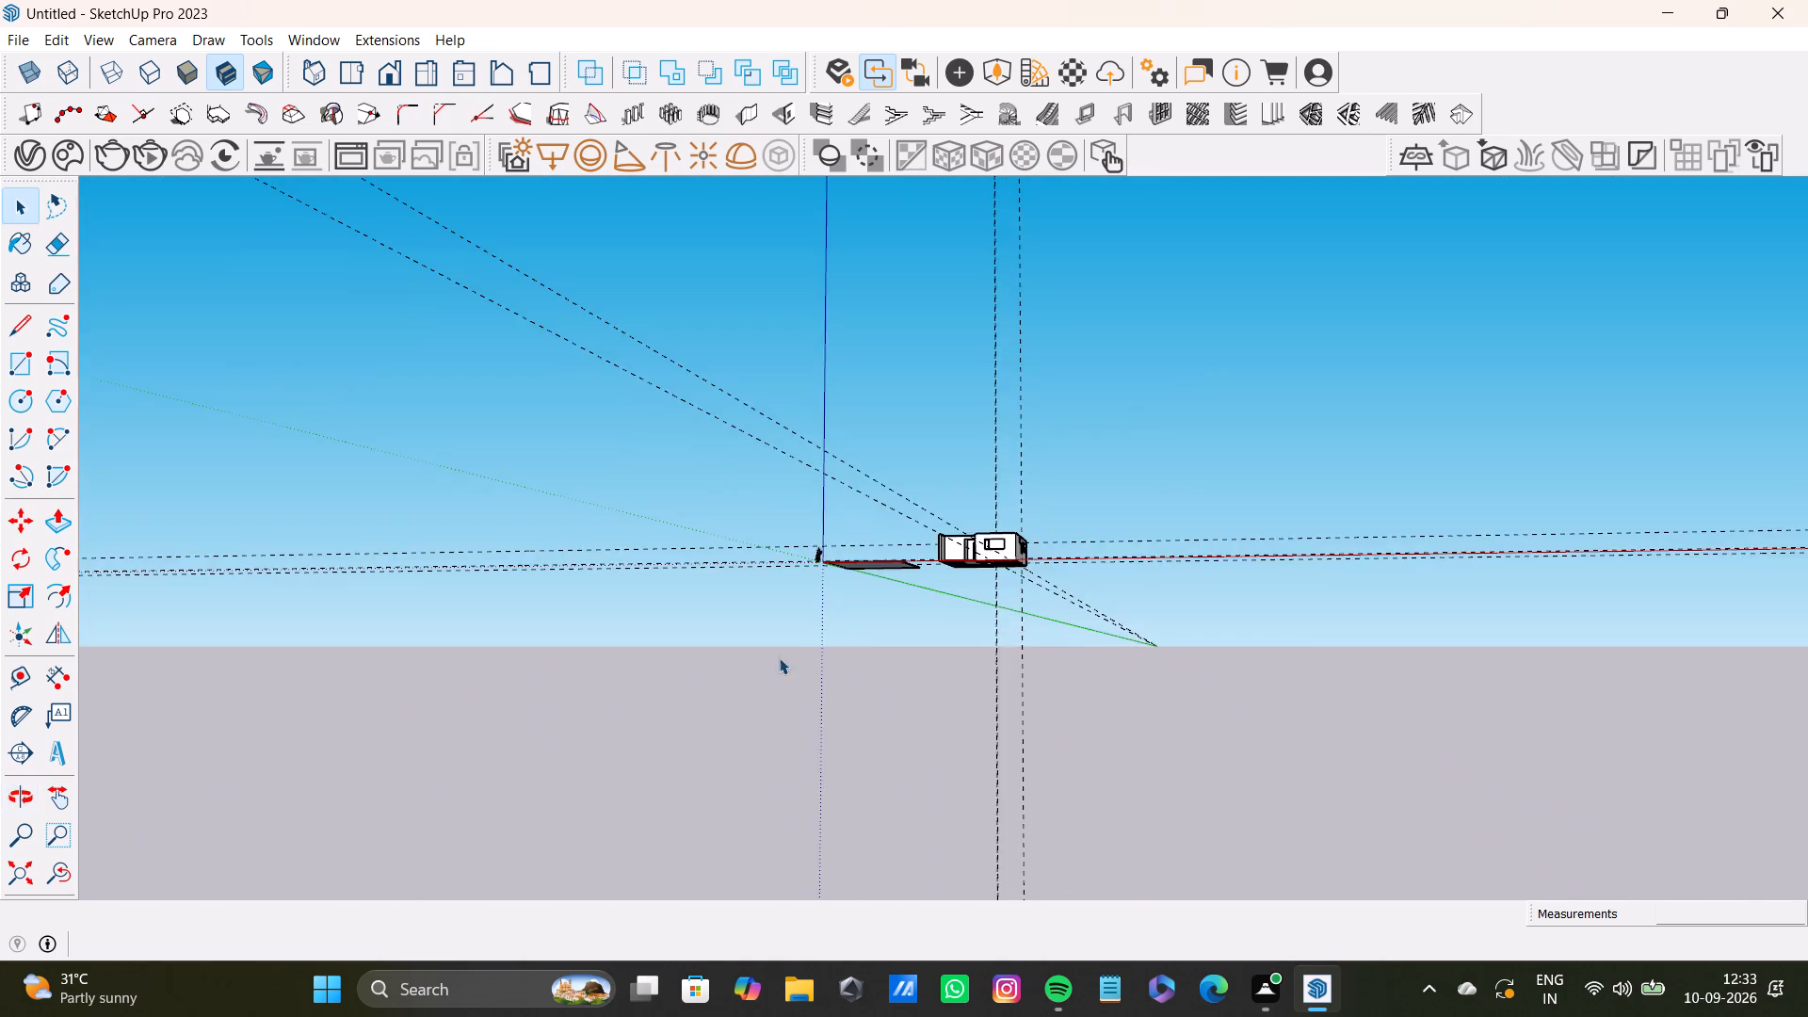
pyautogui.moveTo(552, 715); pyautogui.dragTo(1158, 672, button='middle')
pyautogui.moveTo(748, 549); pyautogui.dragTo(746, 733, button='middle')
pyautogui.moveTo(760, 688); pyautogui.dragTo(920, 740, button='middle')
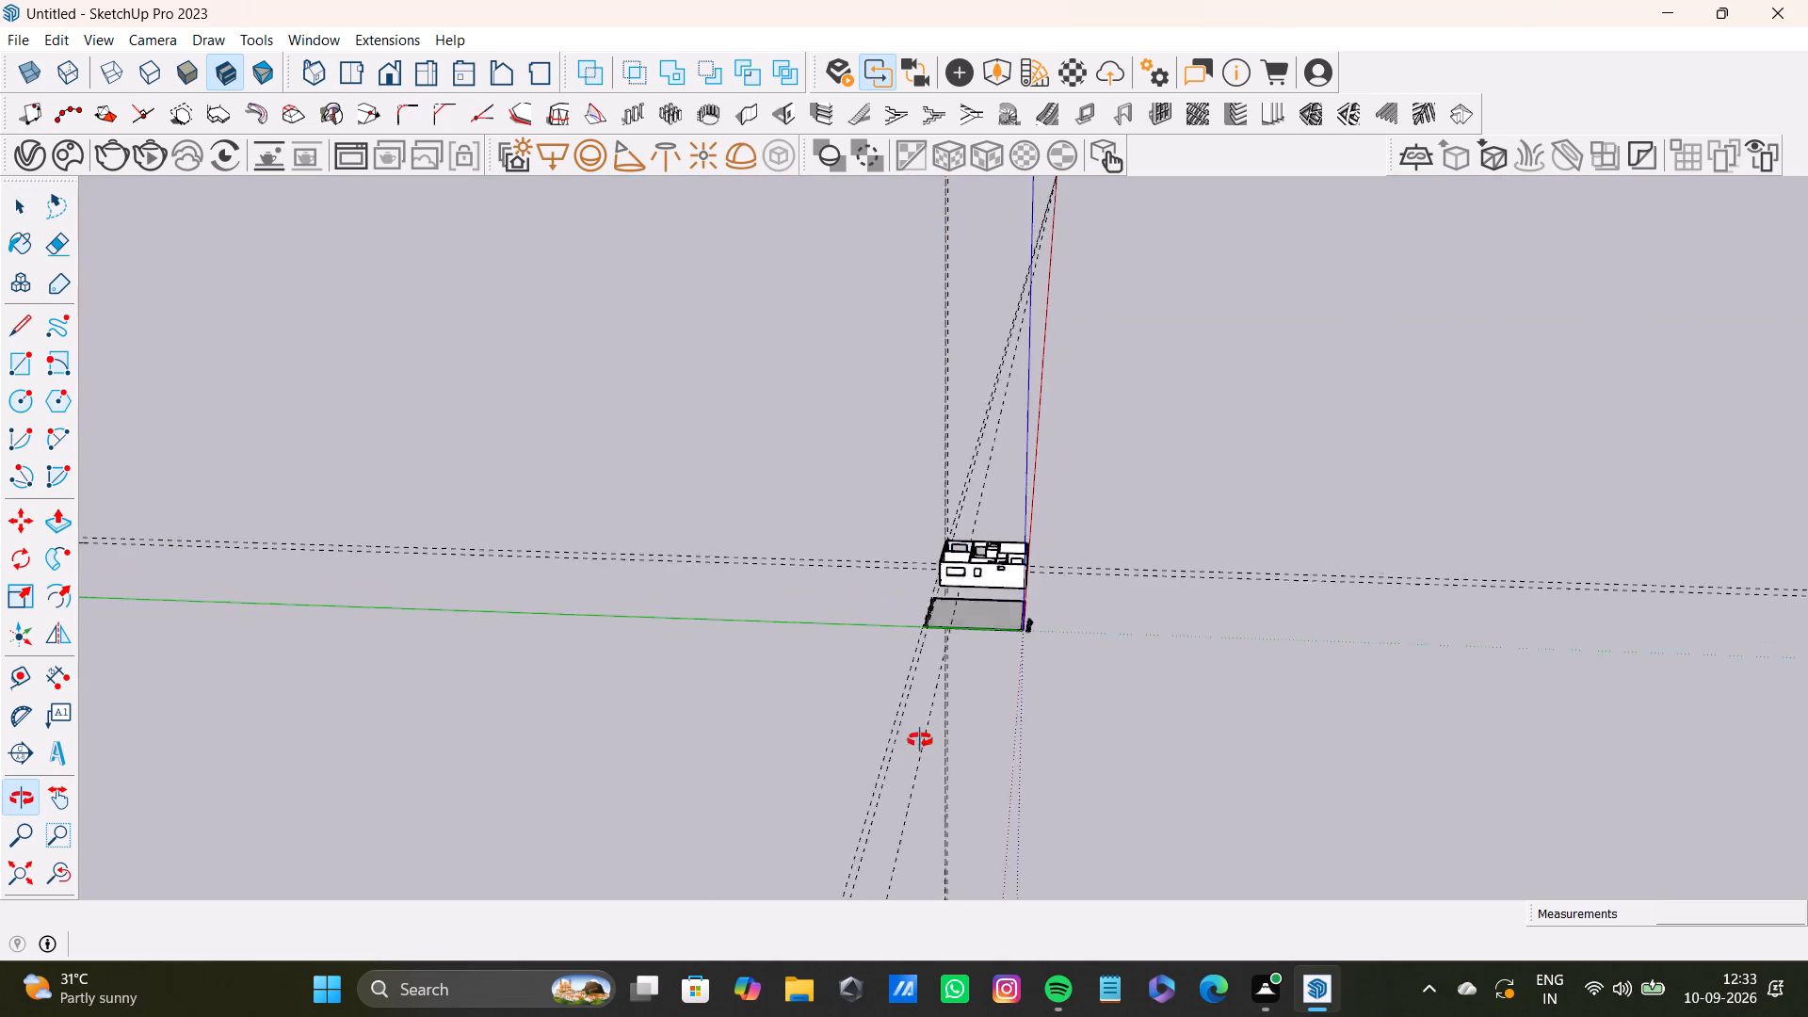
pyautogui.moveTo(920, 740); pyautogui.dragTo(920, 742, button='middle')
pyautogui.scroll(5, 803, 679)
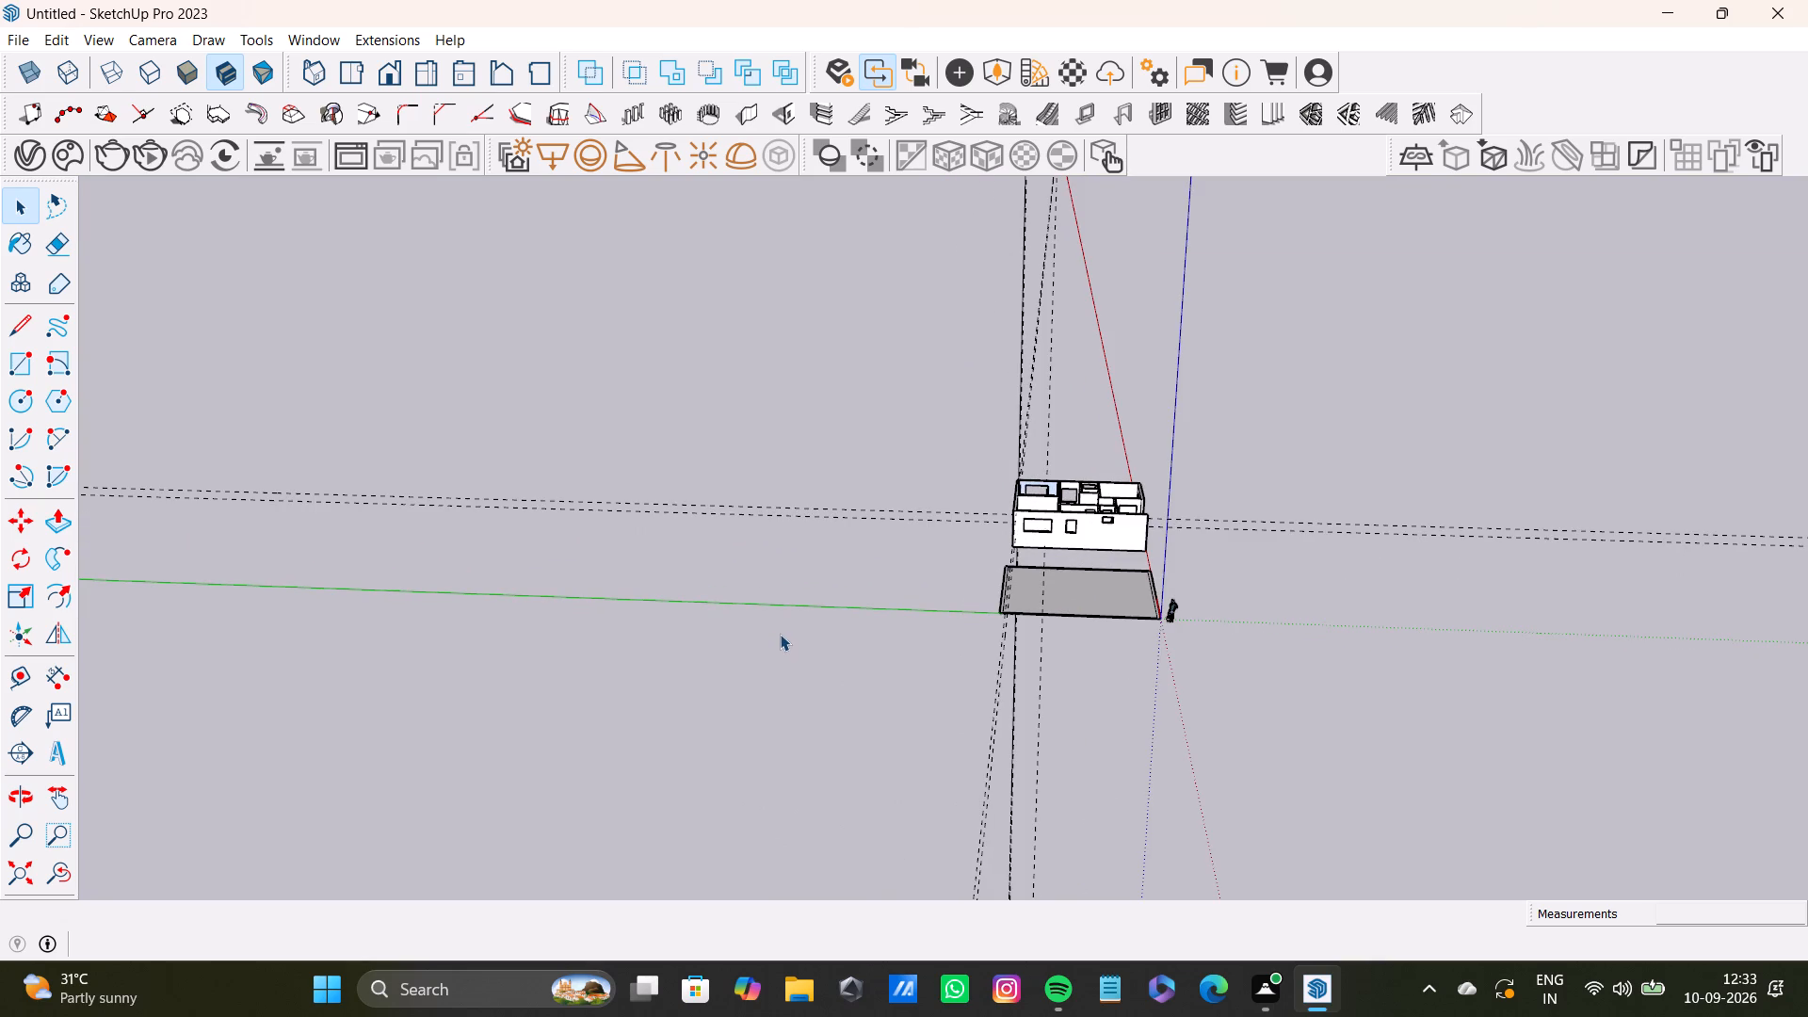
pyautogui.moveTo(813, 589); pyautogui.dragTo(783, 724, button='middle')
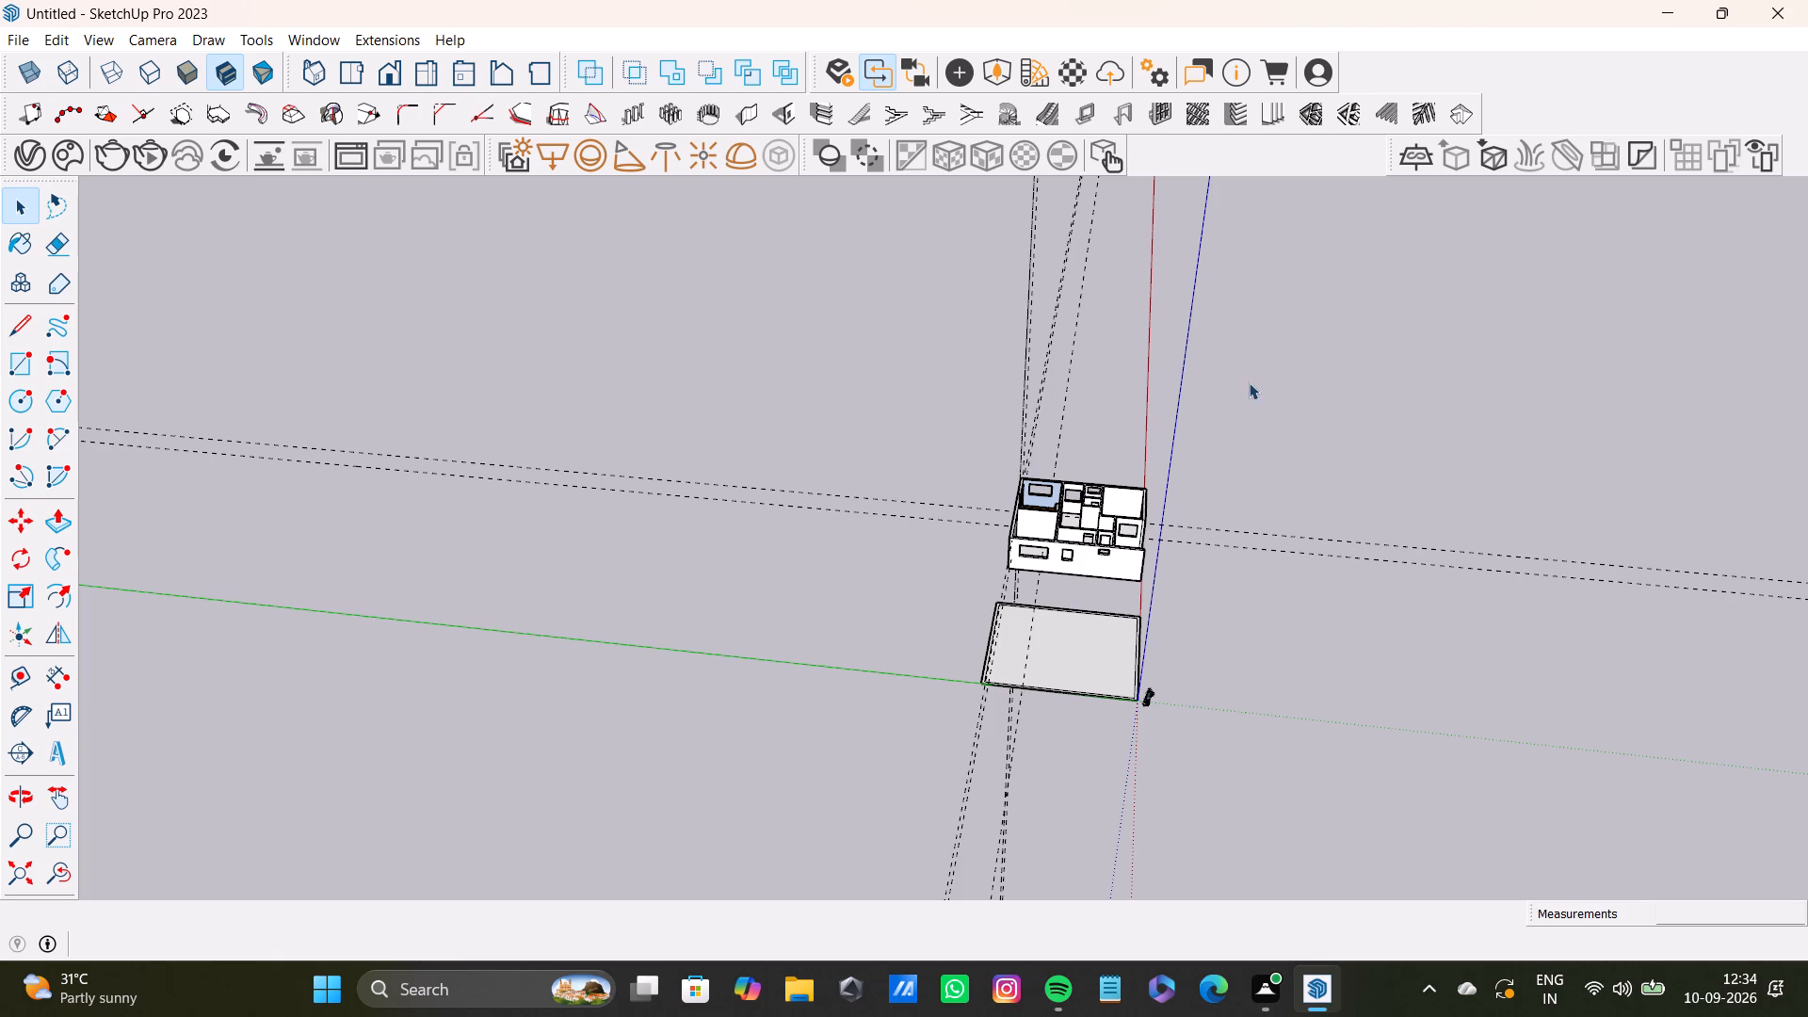
# Examine the bedroom's slatted wall, wardrobe, bed, marble unit and tiled floor, along with the adjoining unfinished rooms, from above.
pyautogui.press('space')
pyautogui.doubleClick(1203, 423)
pyautogui.scroll(7, 1078, 546)
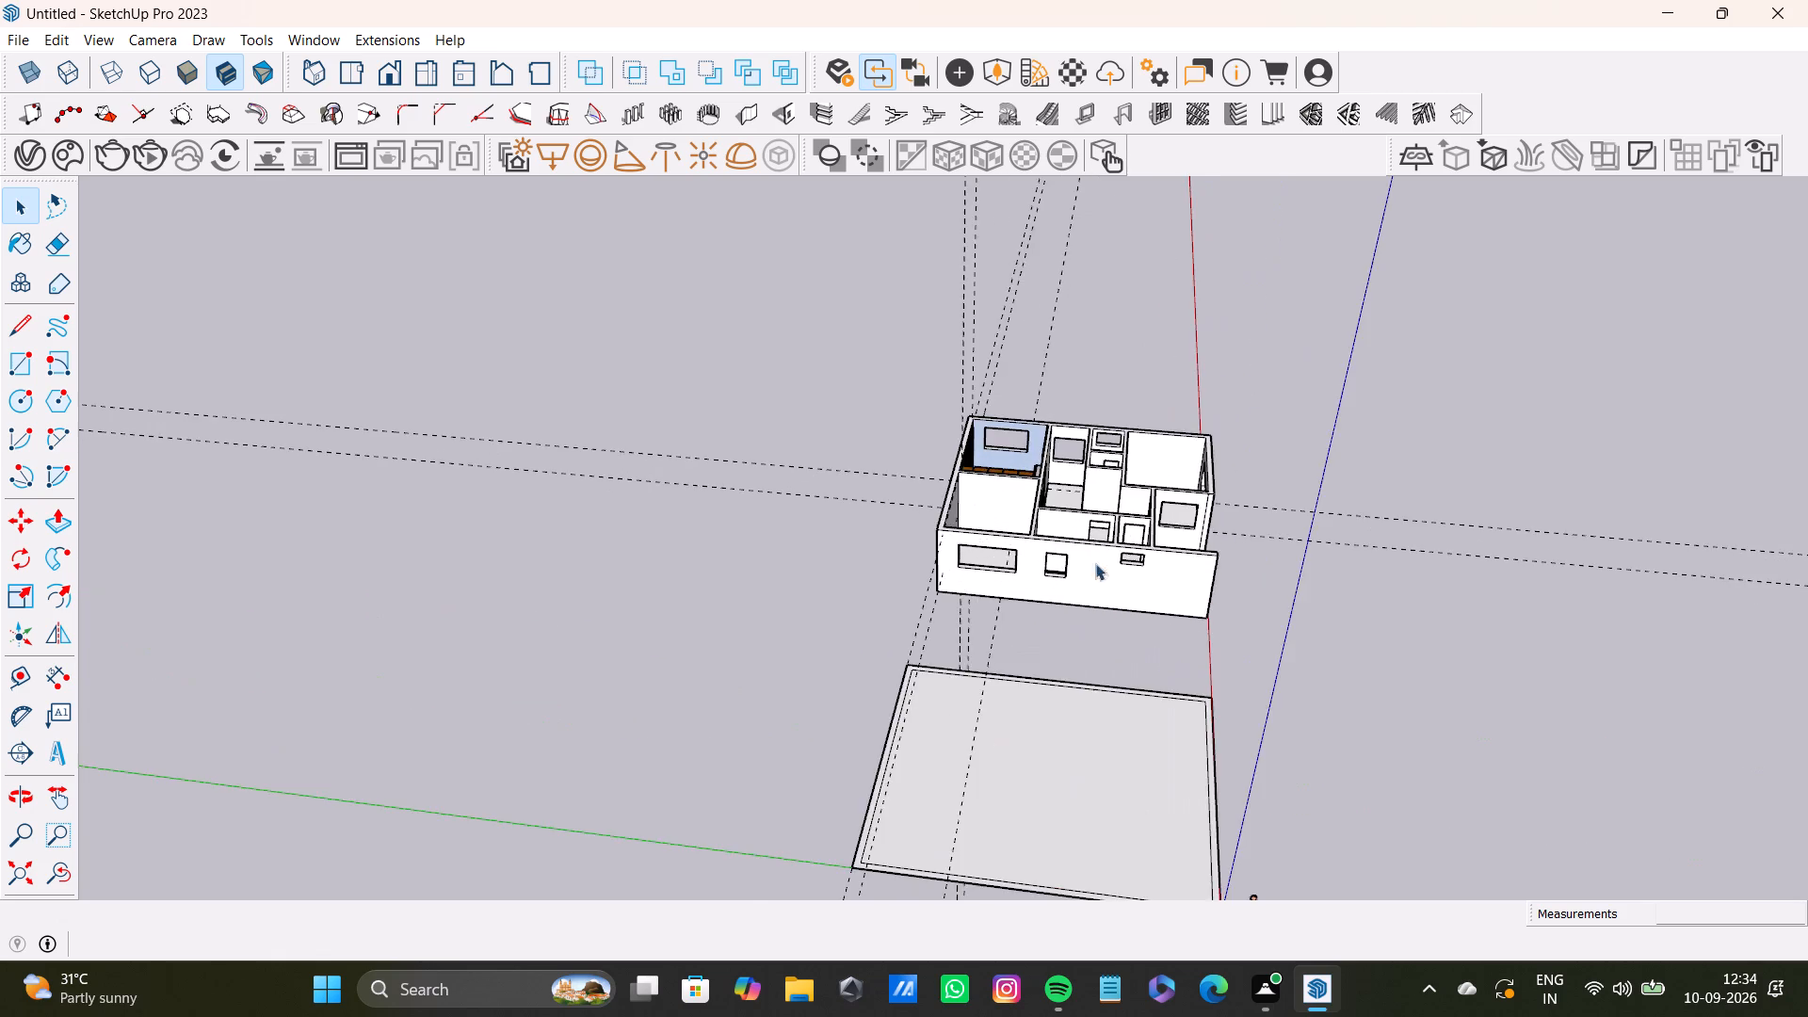
pyautogui.moveTo(1204, 574); pyautogui.dragTo(656, 704, button='middle')
pyautogui.scroll(4, 1112, 635)
pyautogui.click(1163, 614)
pyautogui.keyDown('shift'); pyautogui.scroll(-5, 1163, 614); pyautogui.keyUp('shift')
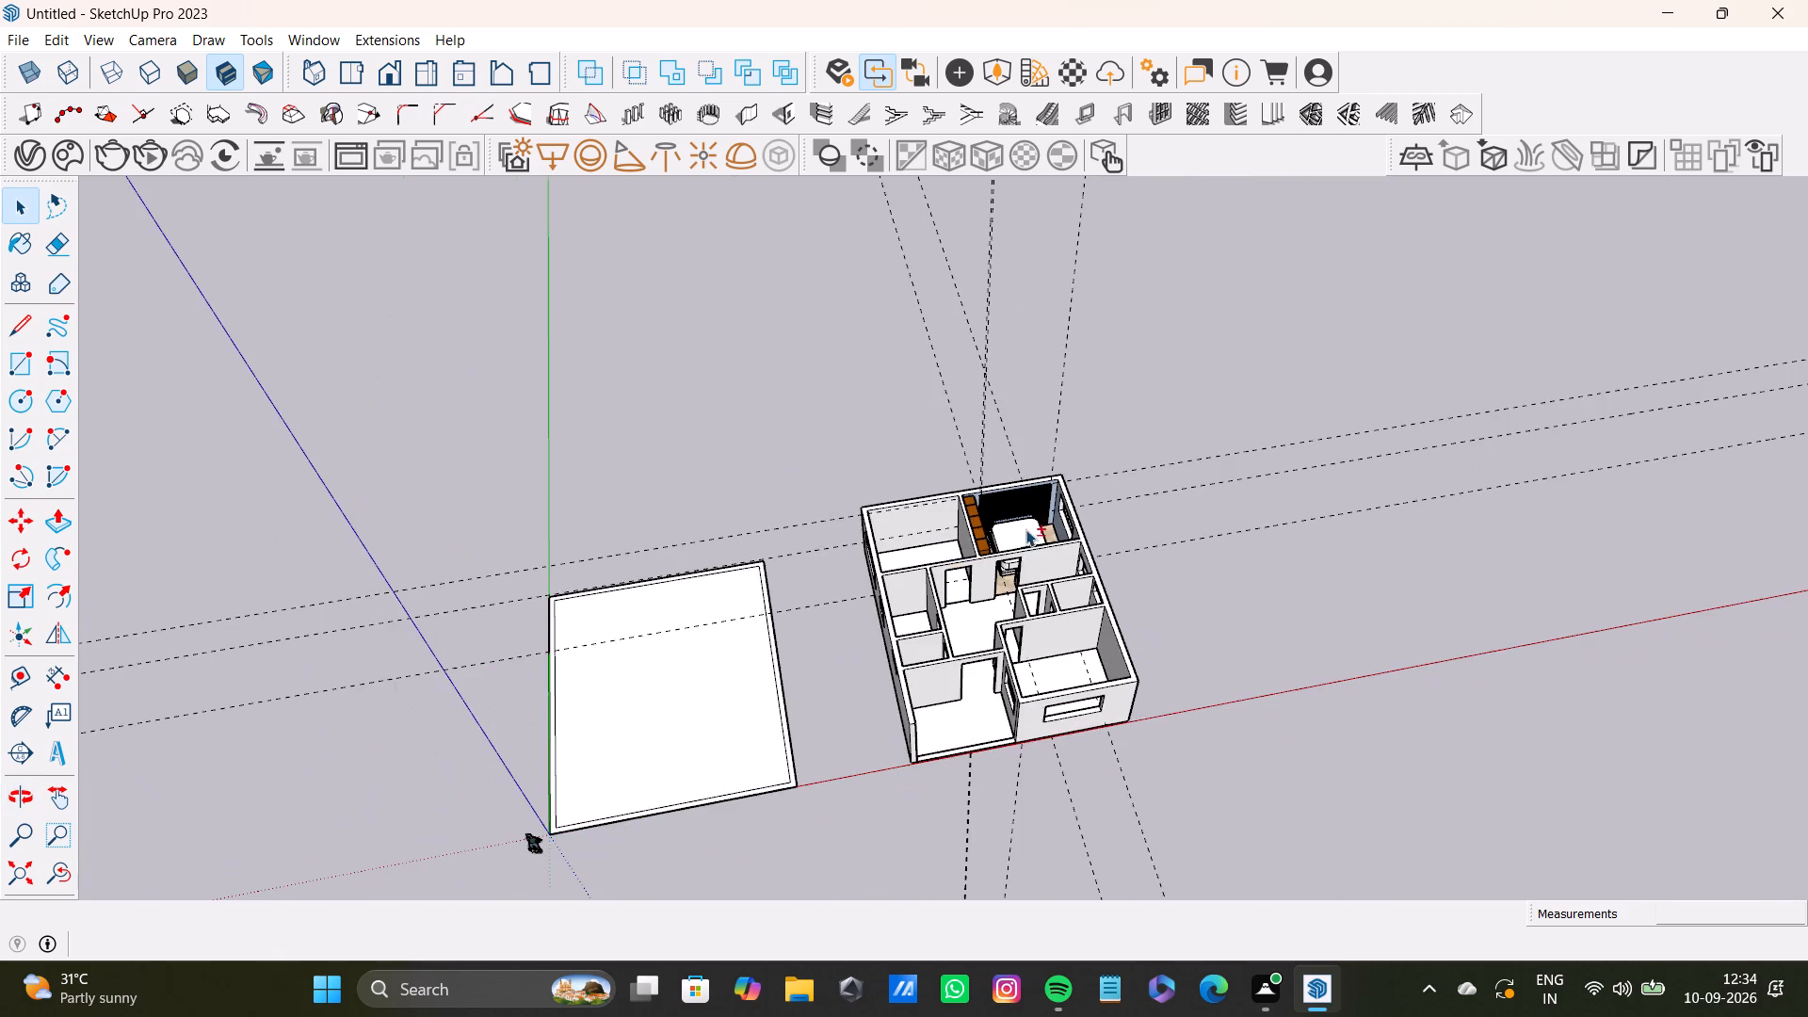
pyautogui.keyDown('shift'); pyautogui.scroll(16, 1025, 525); pyautogui.keyUp('shift')
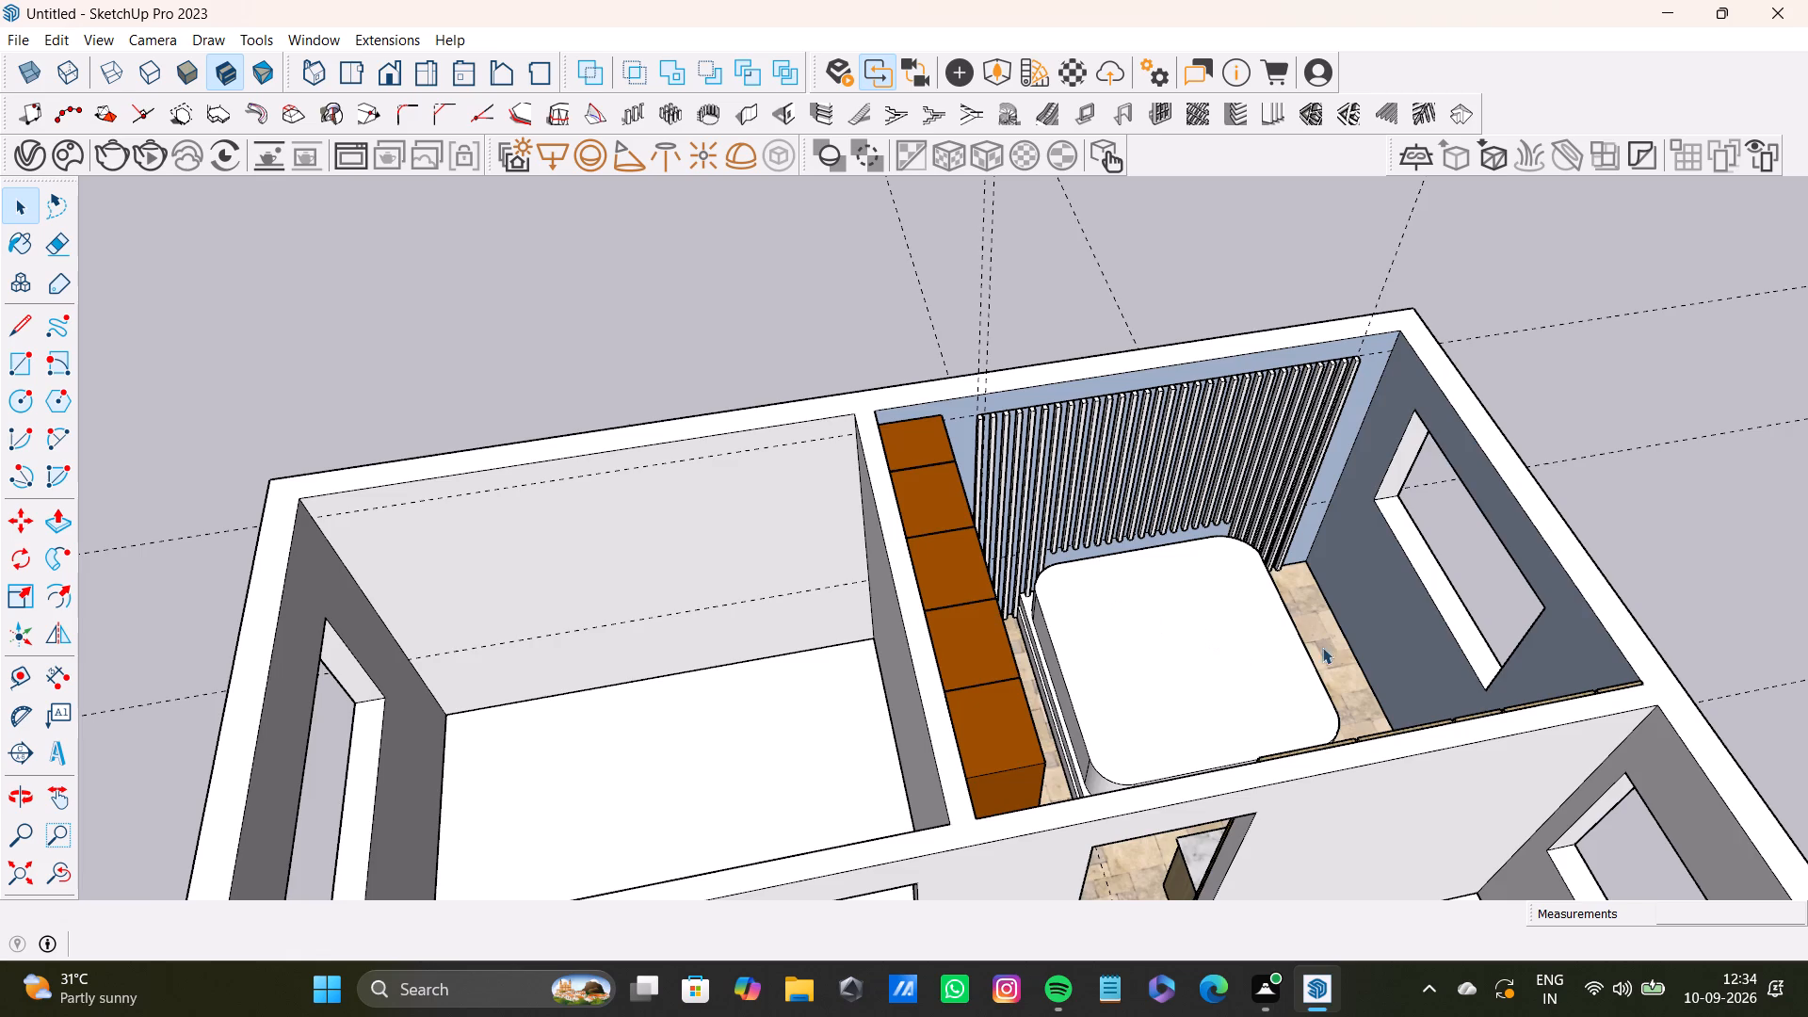
pyautogui.moveTo(1369, 659); pyautogui.dragTo(1312, 679, button='middle')
pyautogui.moveTo(1363, 687); pyautogui.dragTo(1327, 704, button='middle')
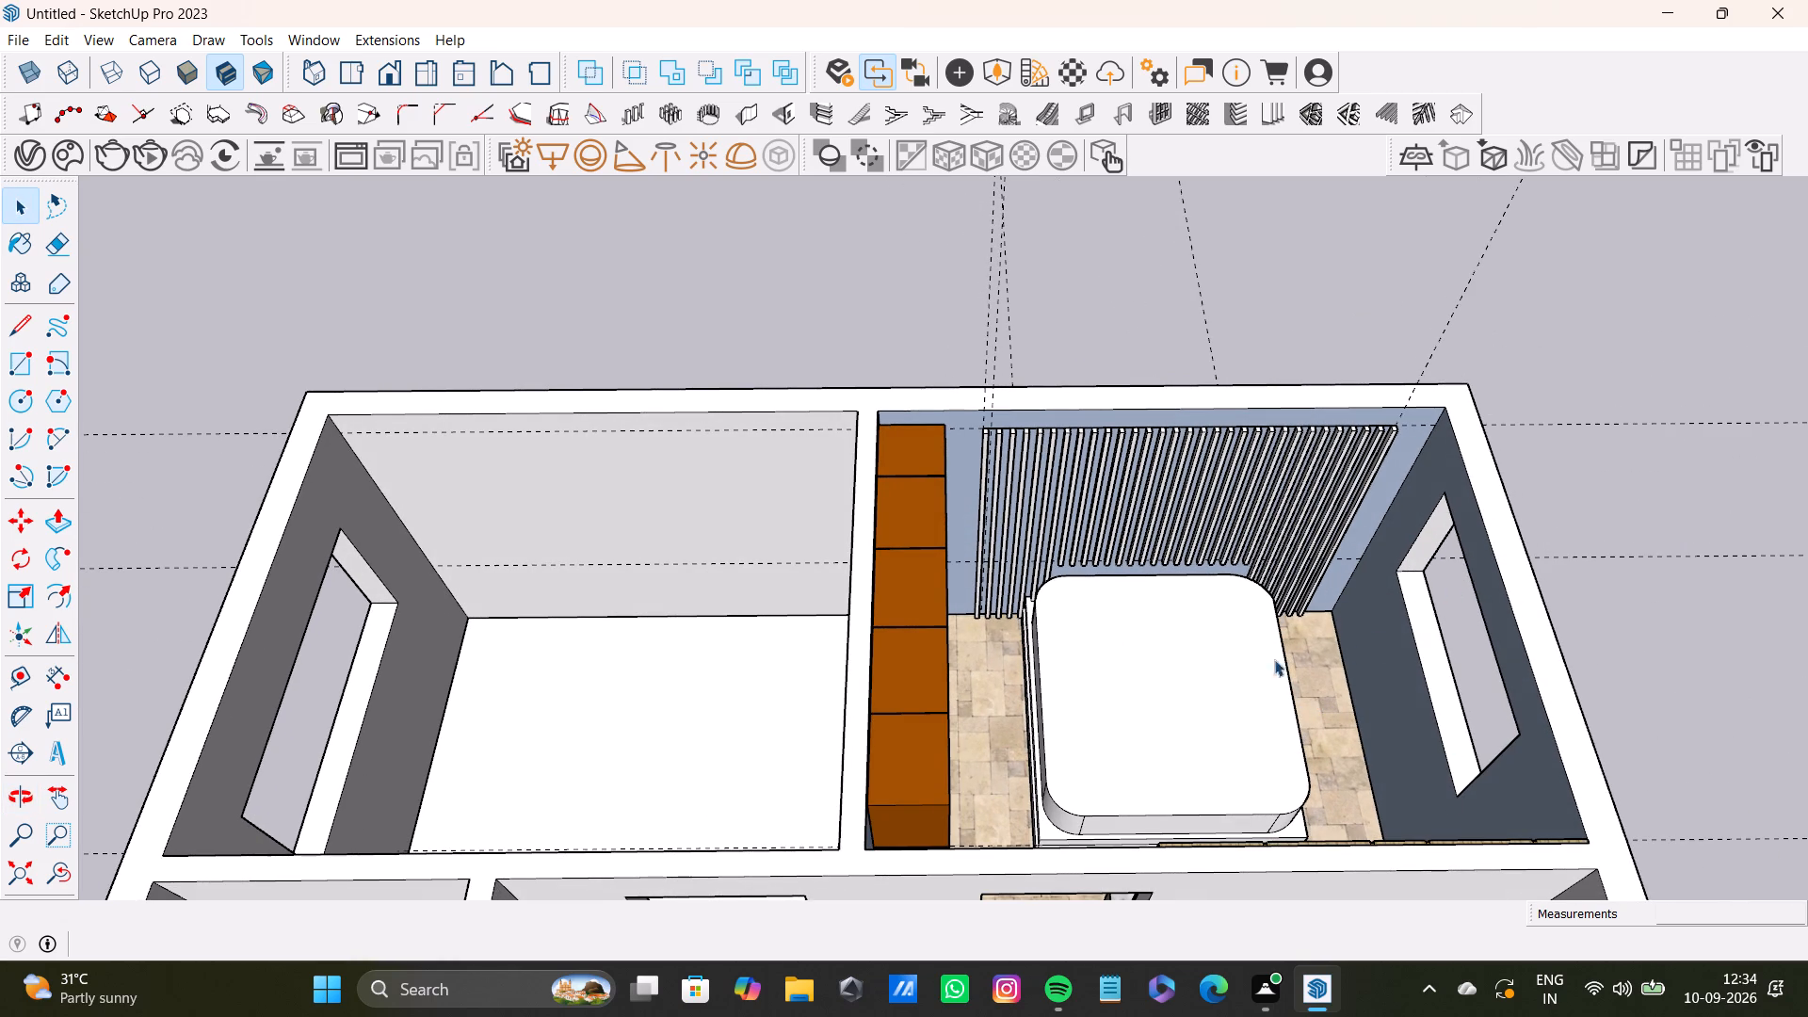
pyautogui.scroll(-3, 1020, 654)
pyautogui.keyDown('shift'); pyautogui.moveTo(1020, 654); pyautogui.dragTo(1049, 555, button='middle'); pyautogui.keyUp('shift')
pyautogui.moveTo(984, 616); pyautogui.dragTo(1423, 769, button='middle')
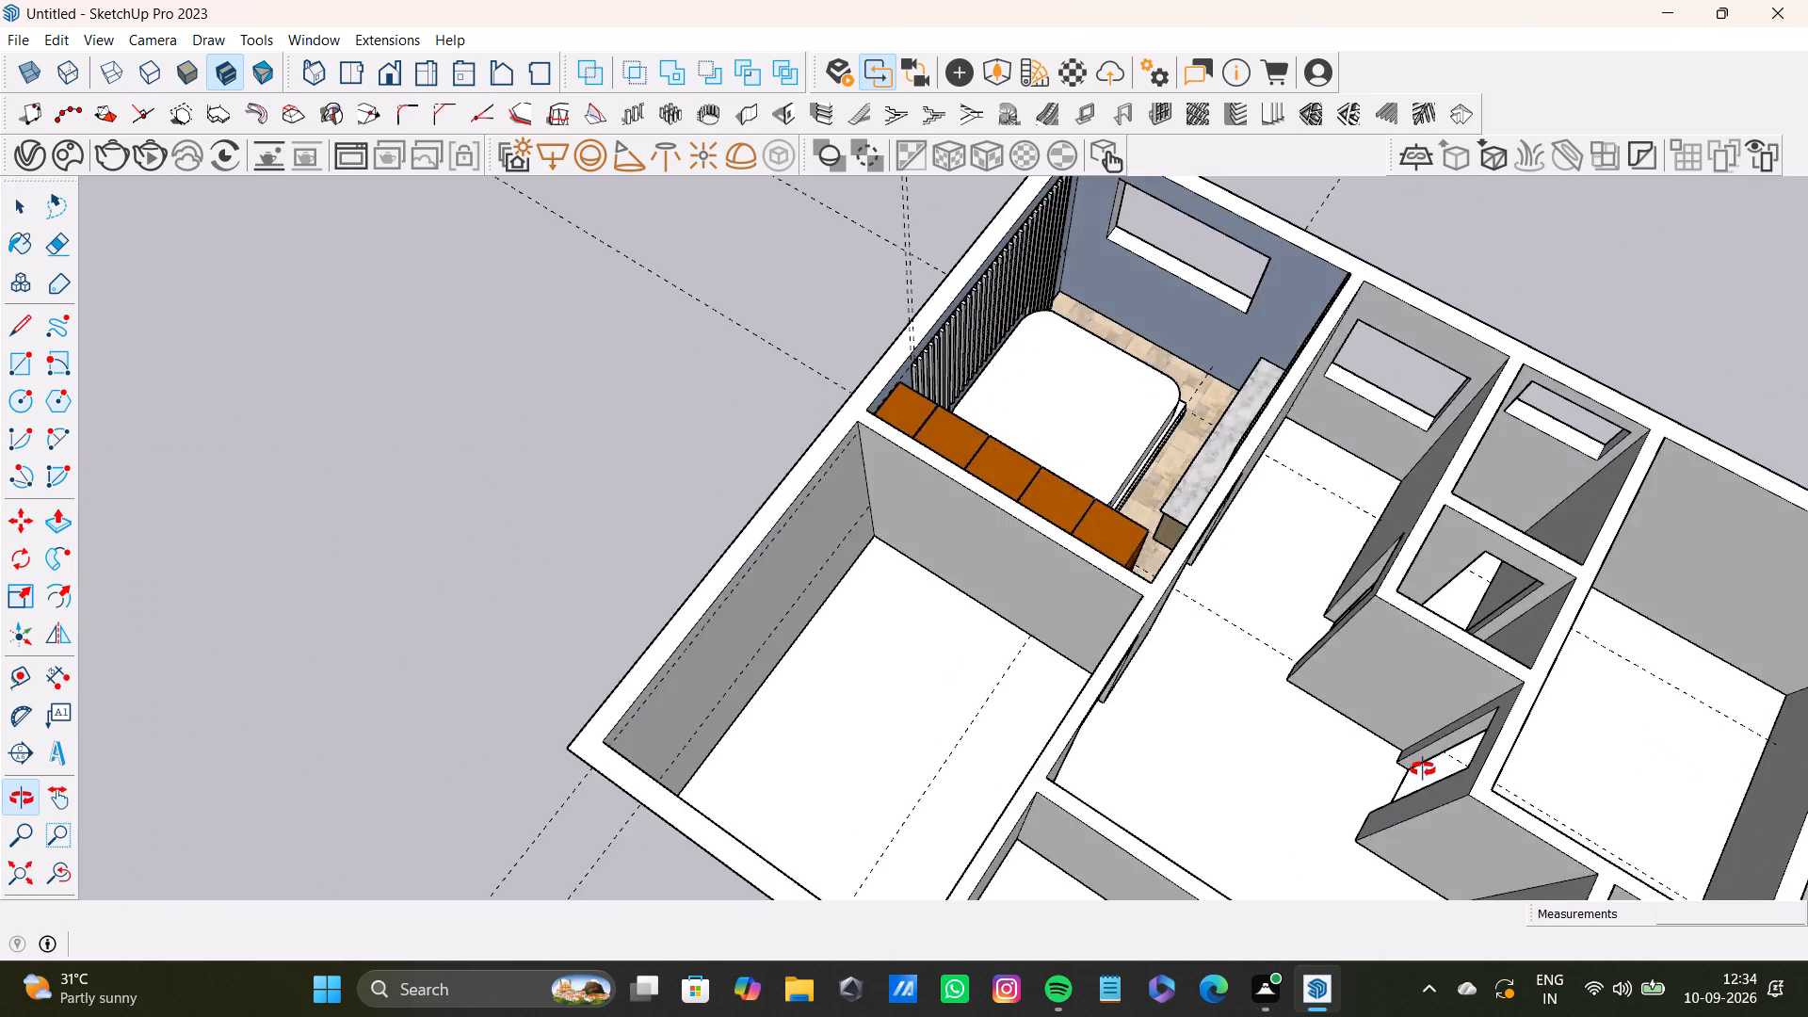
pyautogui.moveTo(1423, 769); pyautogui.dragTo(1426, 815, button='middle')
pyautogui.click(589, 410)
pyautogui.scroll(-4, 805, 502)
pyautogui.moveTo(835, 521); pyautogui.dragTo(879, 396, button='middle')
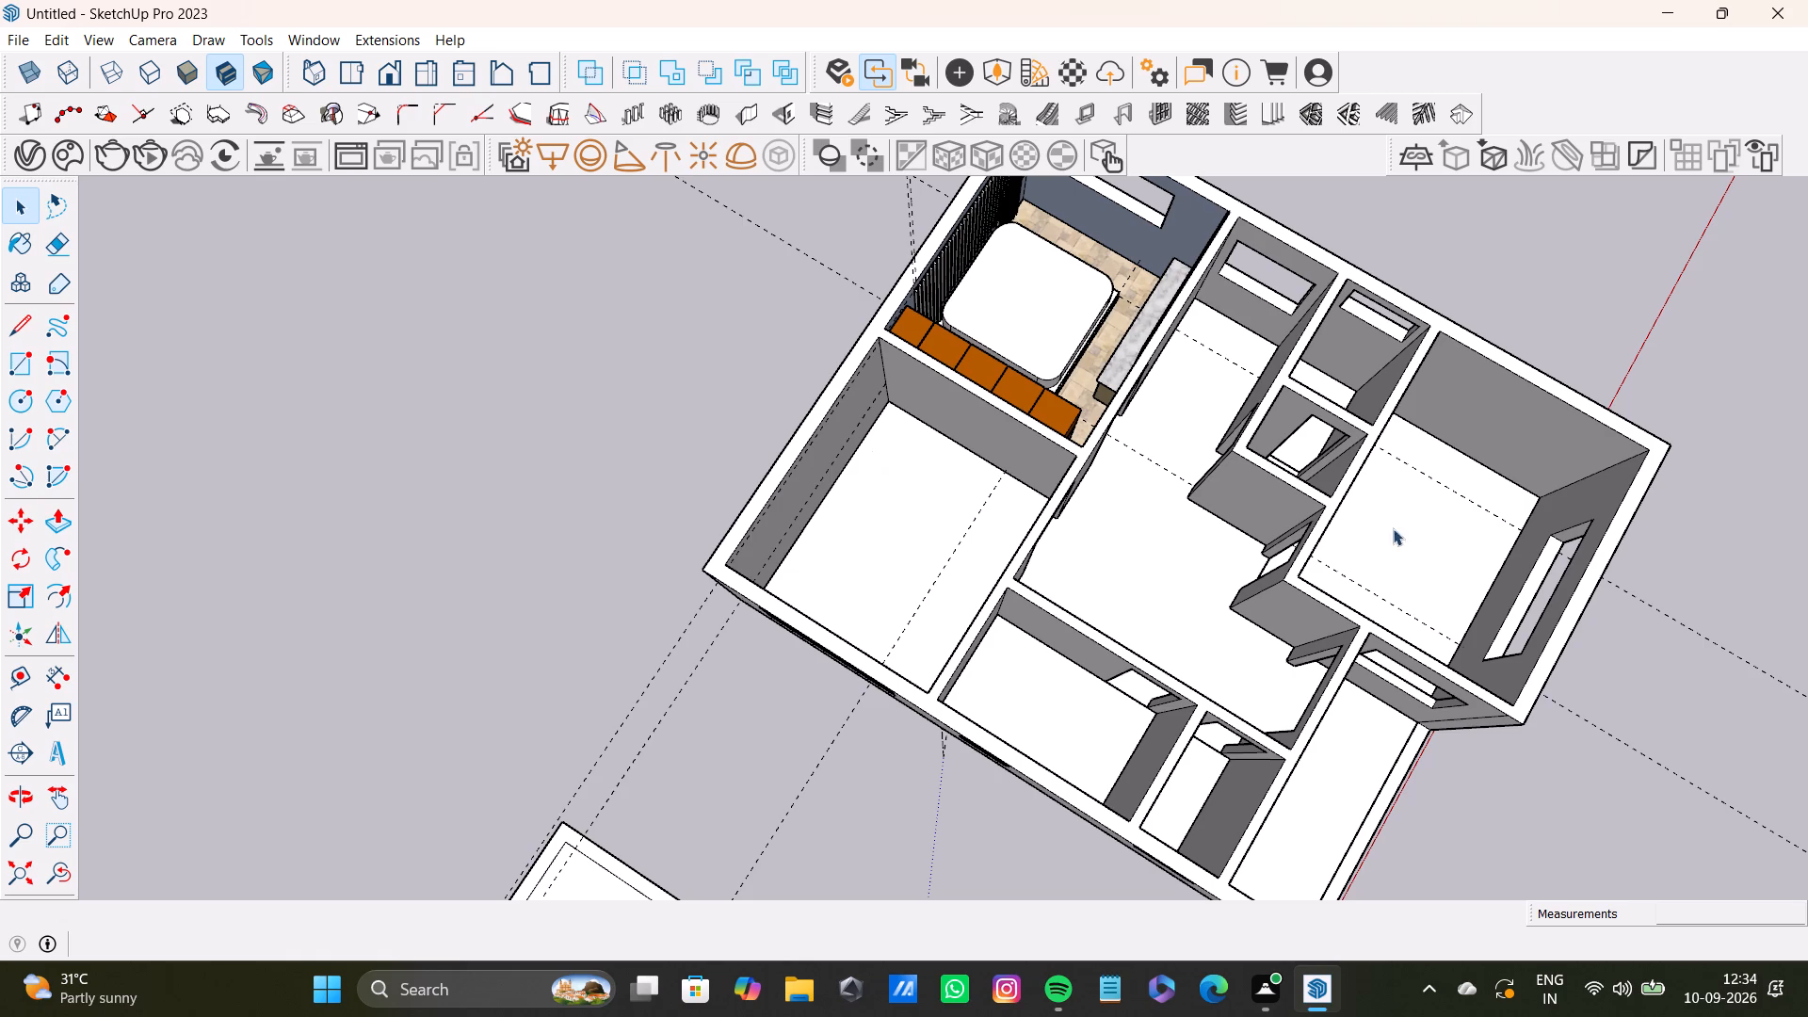
pyautogui.moveTo(1345, 542); pyautogui.dragTo(990, 668, button='middle')
pyautogui.click(1507, 438)
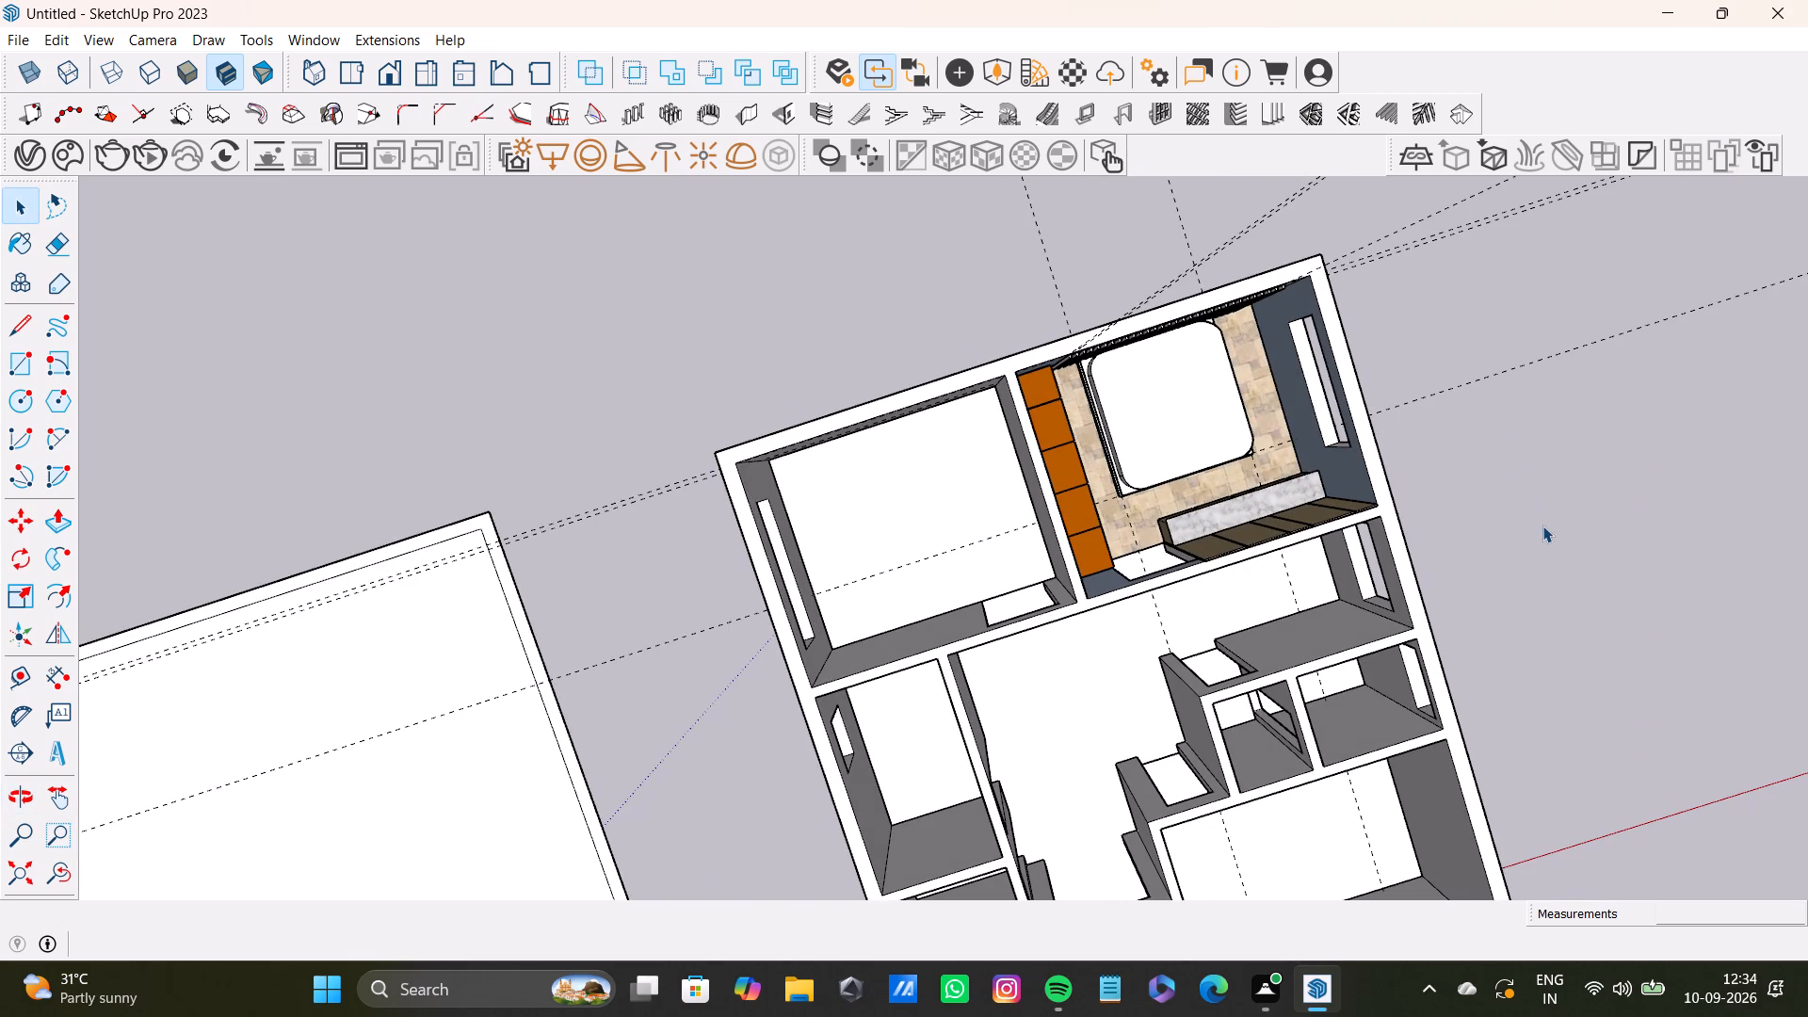
# Examine the whole house model from above, from the front outside and from below the floor slab.
pyautogui.click(1542, 525)
pyautogui.scroll(2, 1504, 606)
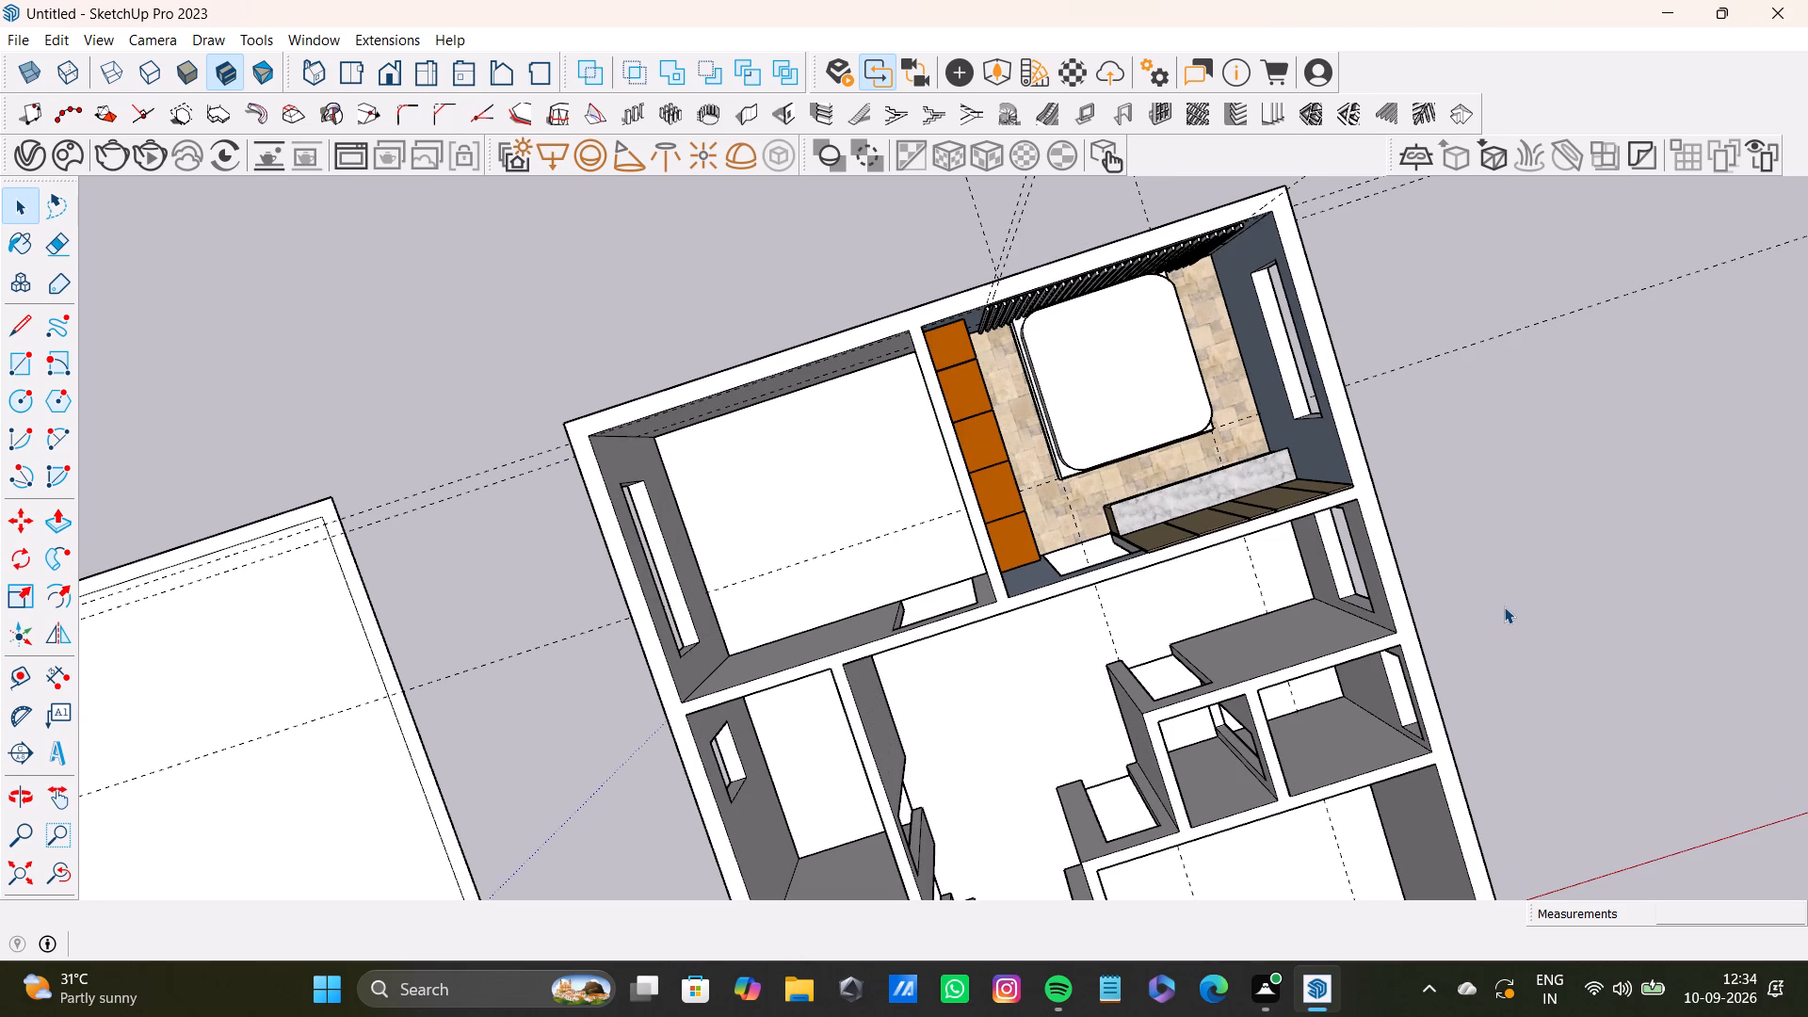
pyautogui.scroll(3, 1504, 606)
pyautogui.scroll(-8, 1504, 606)
pyautogui.moveTo(1488, 616); pyautogui.dragTo(1495, 406, button='middle')
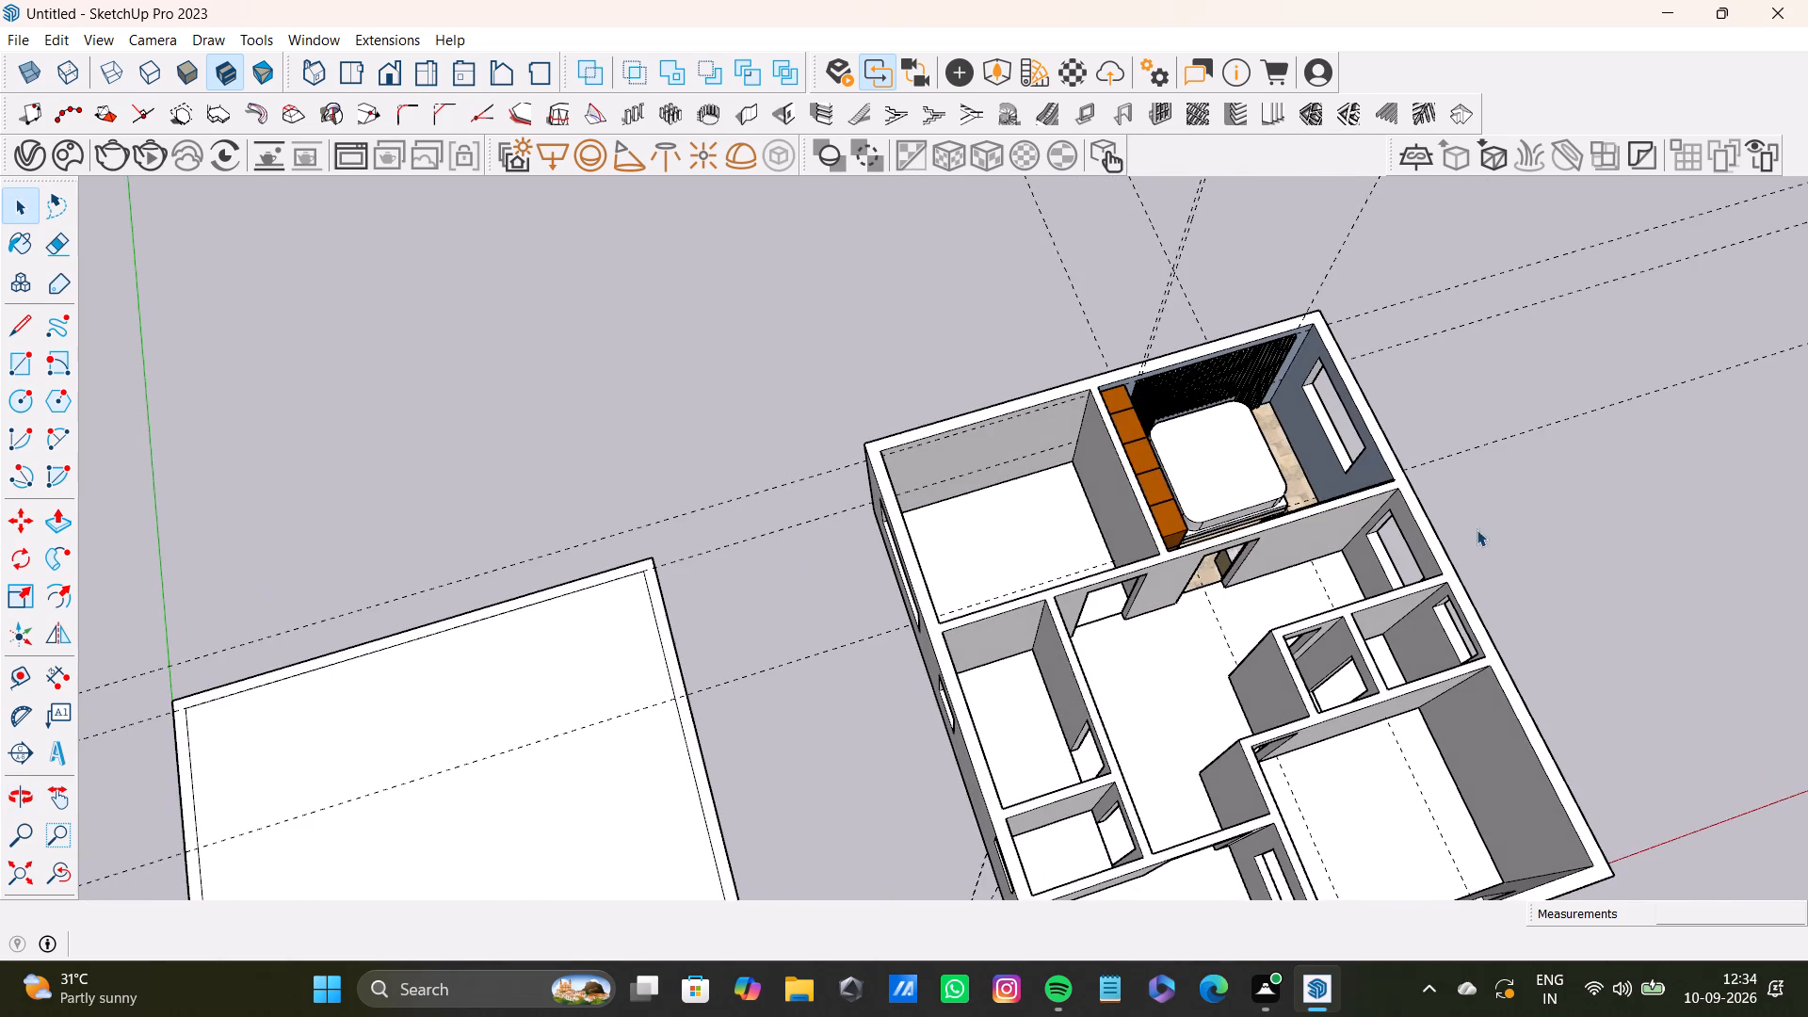
pyautogui.moveTo(1471, 563); pyautogui.dragTo(1471, 404, button='middle')
pyautogui.moveTo(1480, 566); pyautogui.dragTo(1462, 326, button='middle')
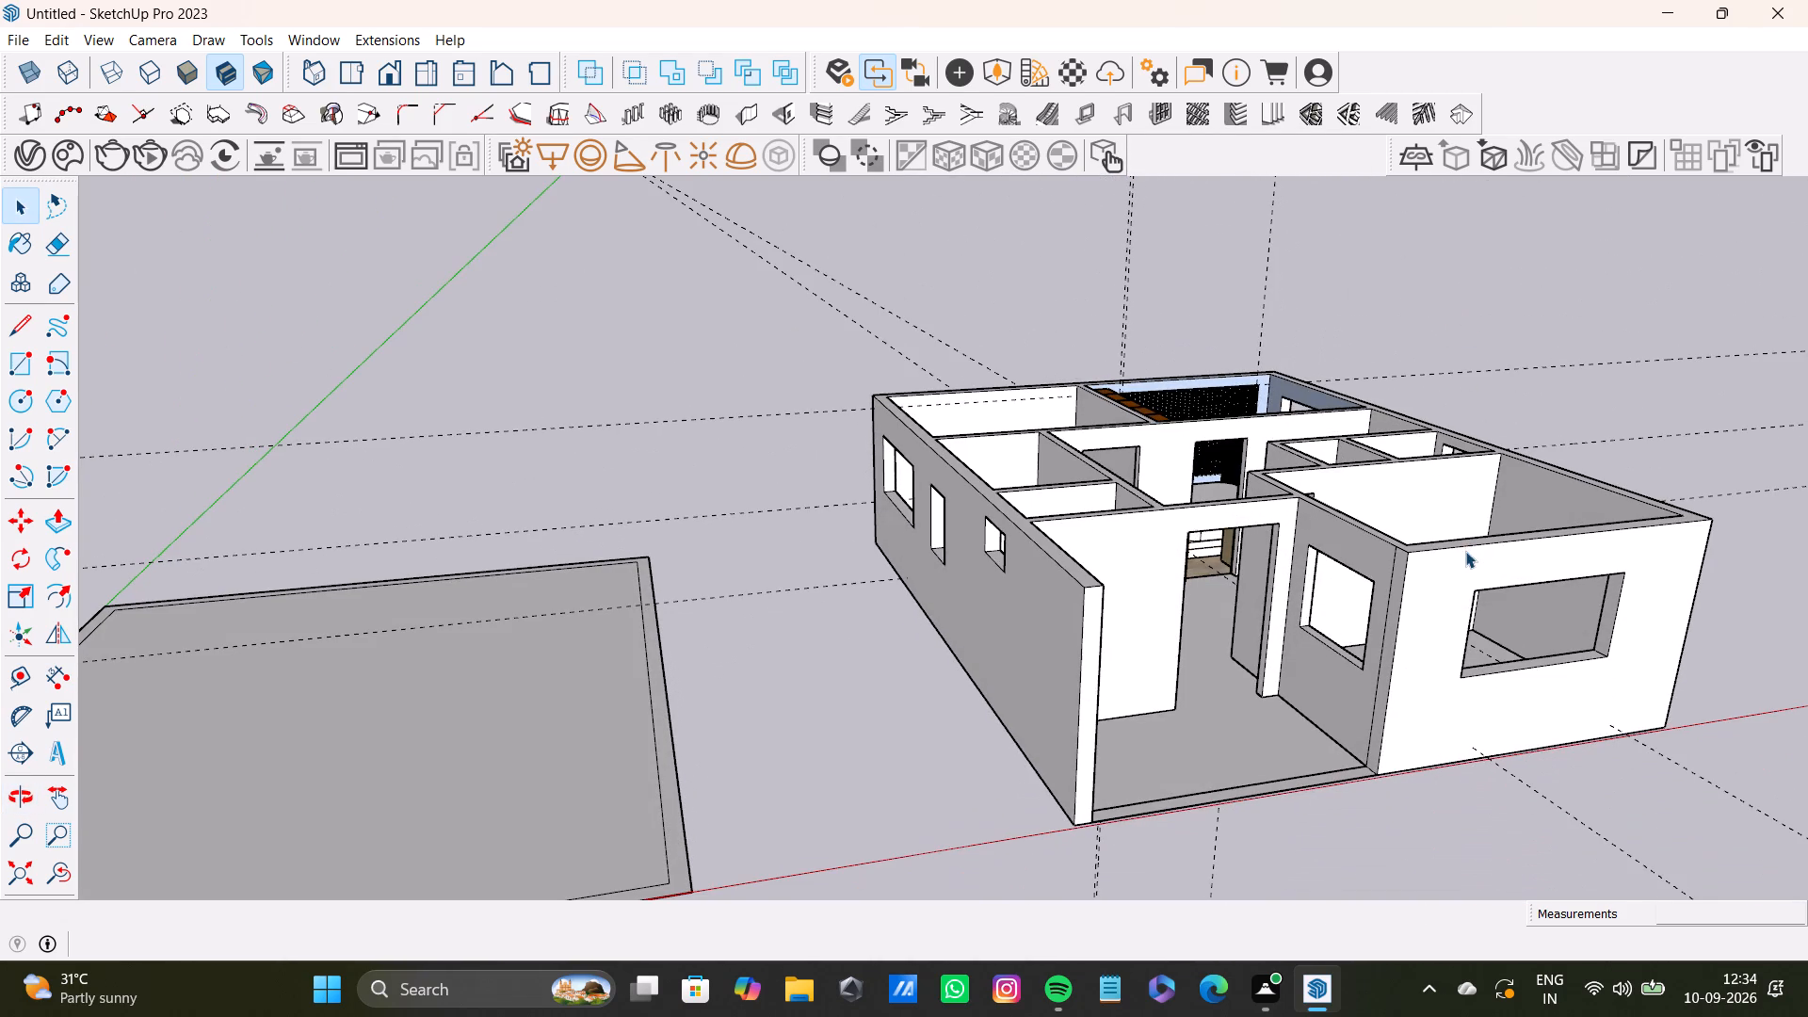
pyautogui.moveTo(1461, 553); pyautogui.dragTo(1458, 345, button='middle')
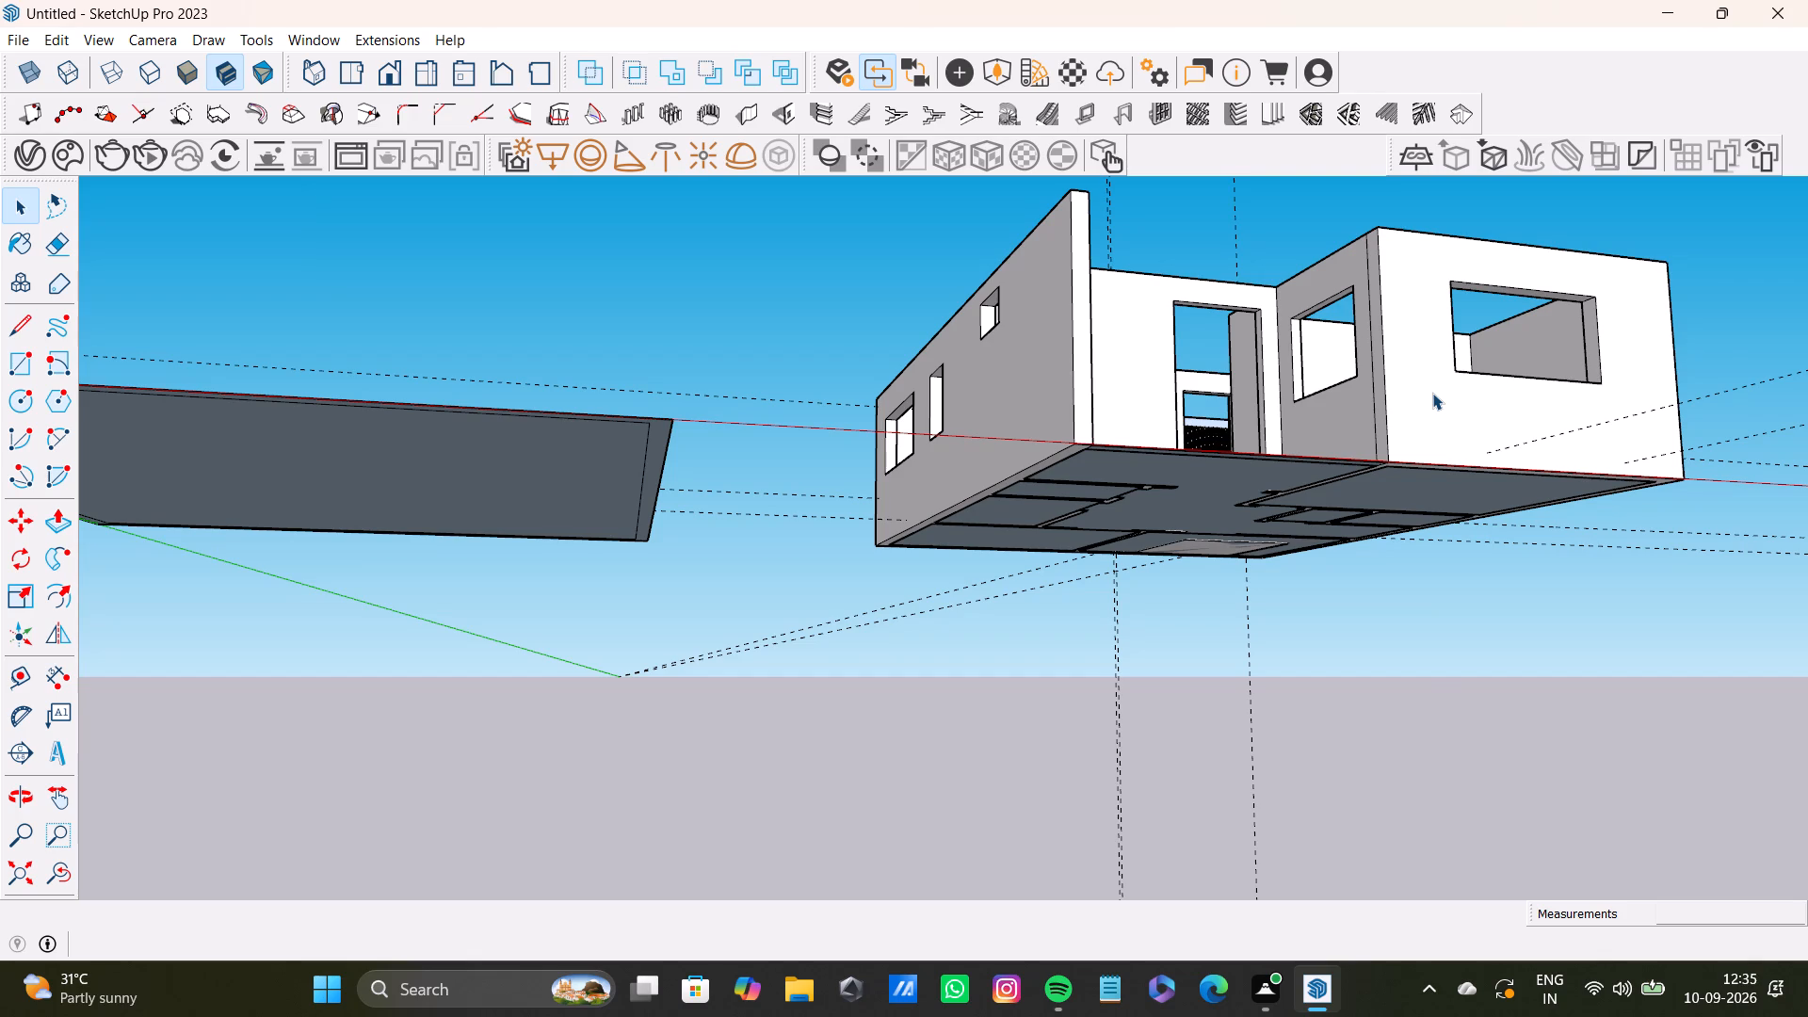
pyautogui.scroll(-4, 1400, 405)
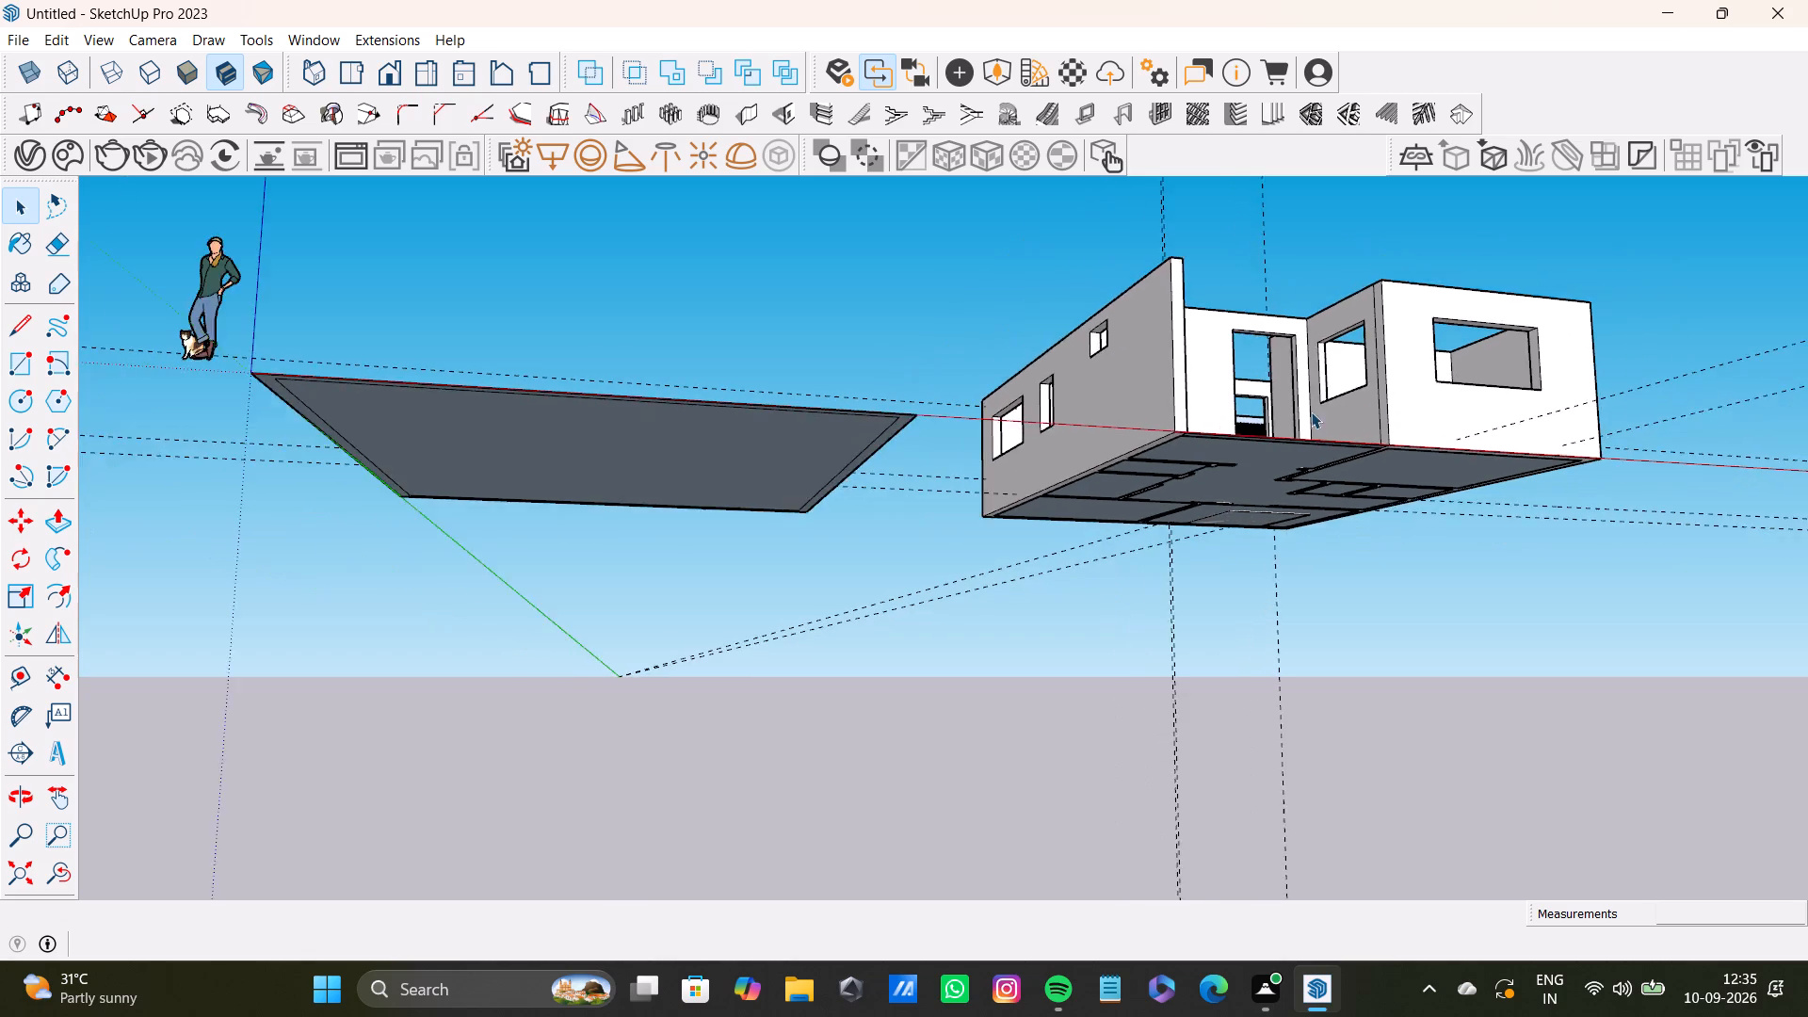
pyautogui.scroll(-3, 1311, 412)
pyautogui.keyDown('shift'); pyautogui.moveTo(1310, 375); pyautogui.dragTo(1179, 770, button='middle'); pyautogui.keyUp('shift')
pyautogui.scroll(-3, 1192, 687)
pyautogui.moveTo(1186, 670); pyautogui.dragTo(1140, 904, button='middle')
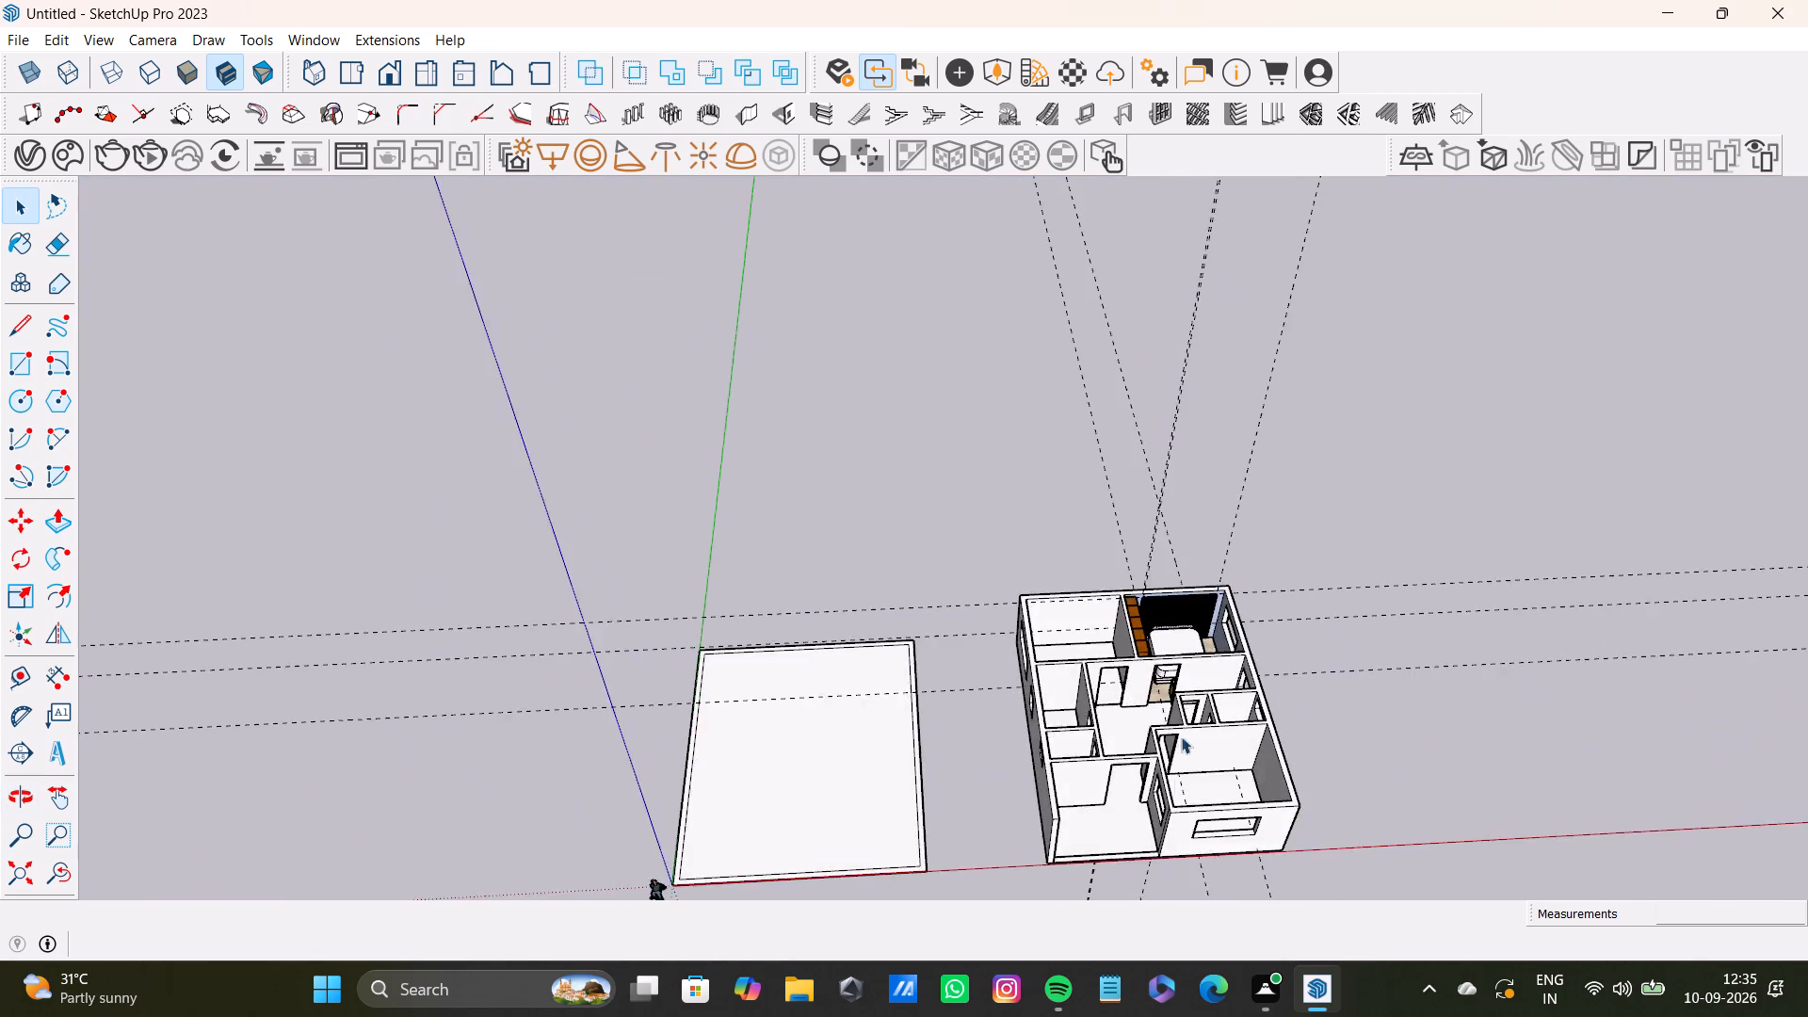
# Examine the bedroom's vertical wall slats close up, beside the wardrobe and behind the bed.
pyautogui.scroll(12, 1181, 692)
pyautogui.moveTo(1151, 634); pyautogui.dragTo(1138, 758, button='middle')
pyautogui.scroll(7, 1142, 653)
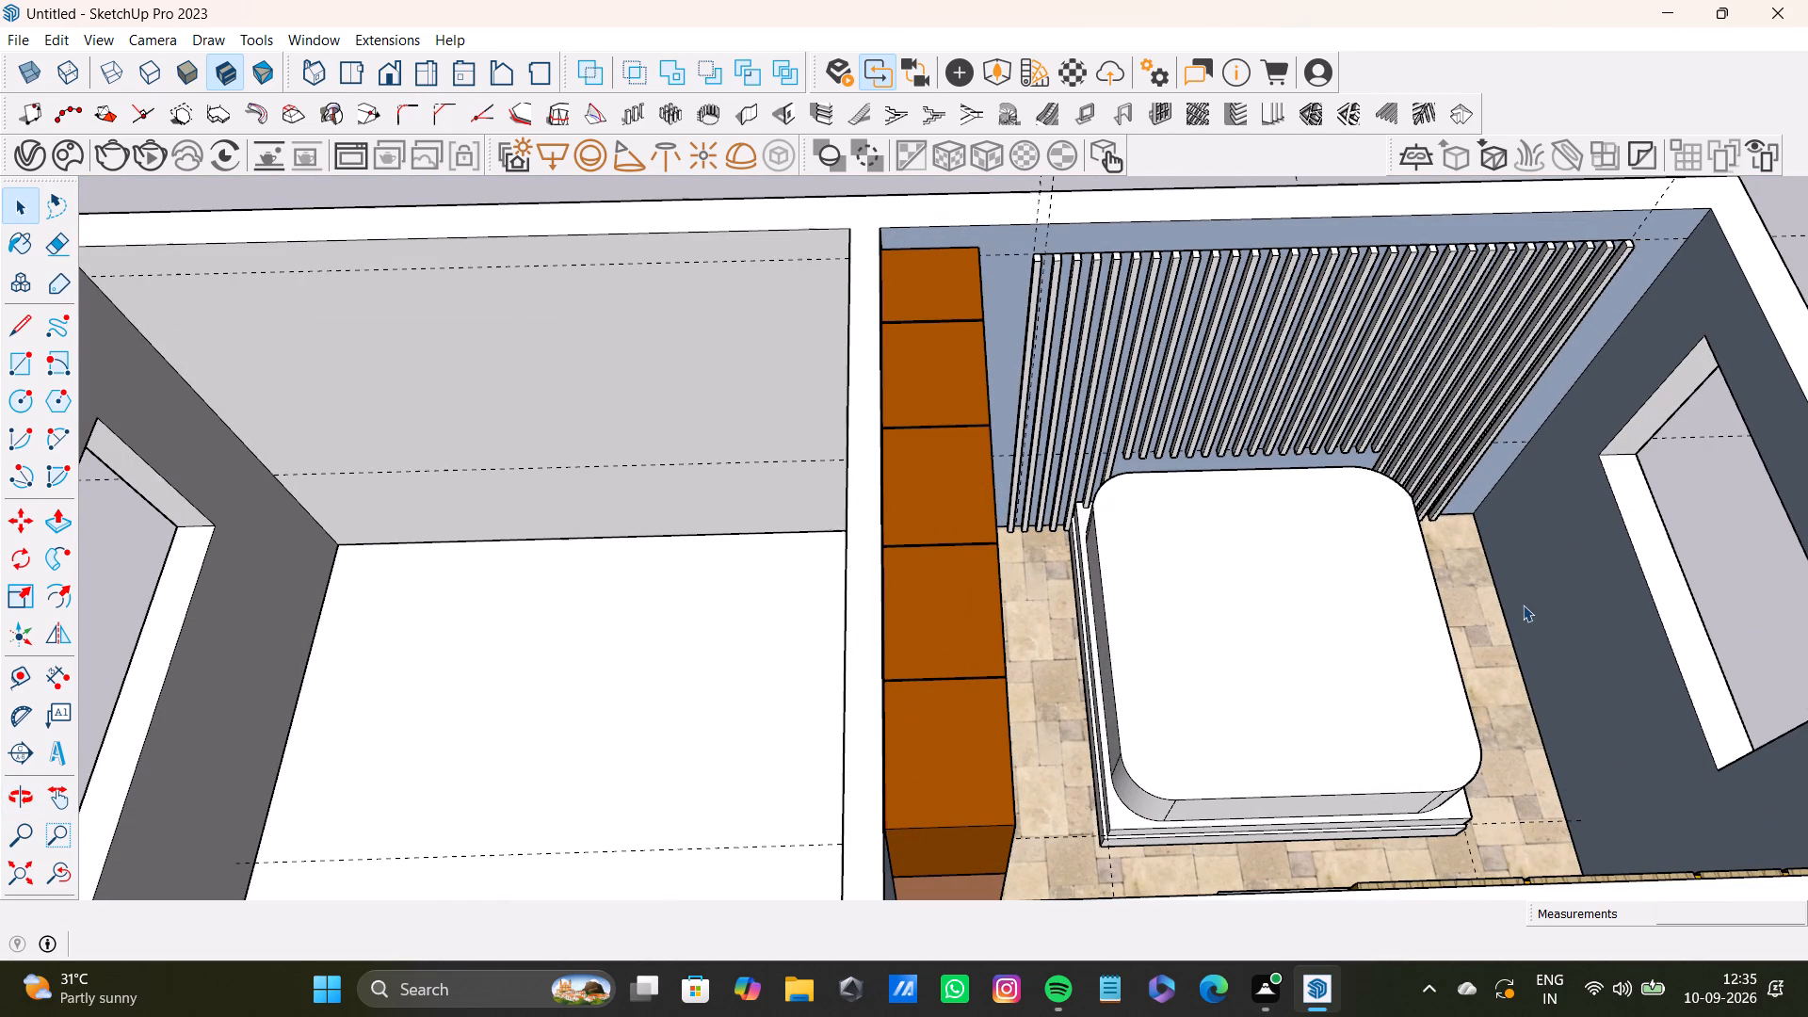
pyautogui.scroll(6, 1077, 415)
pyautogui.keyDown('shift'); pyautogui.moveTo(1103, 302); pyautogui.dragTo(976, 592, button='middle'); pyautogui.keyUp('shift')
pyautogui.scroll(2, 816, 447)
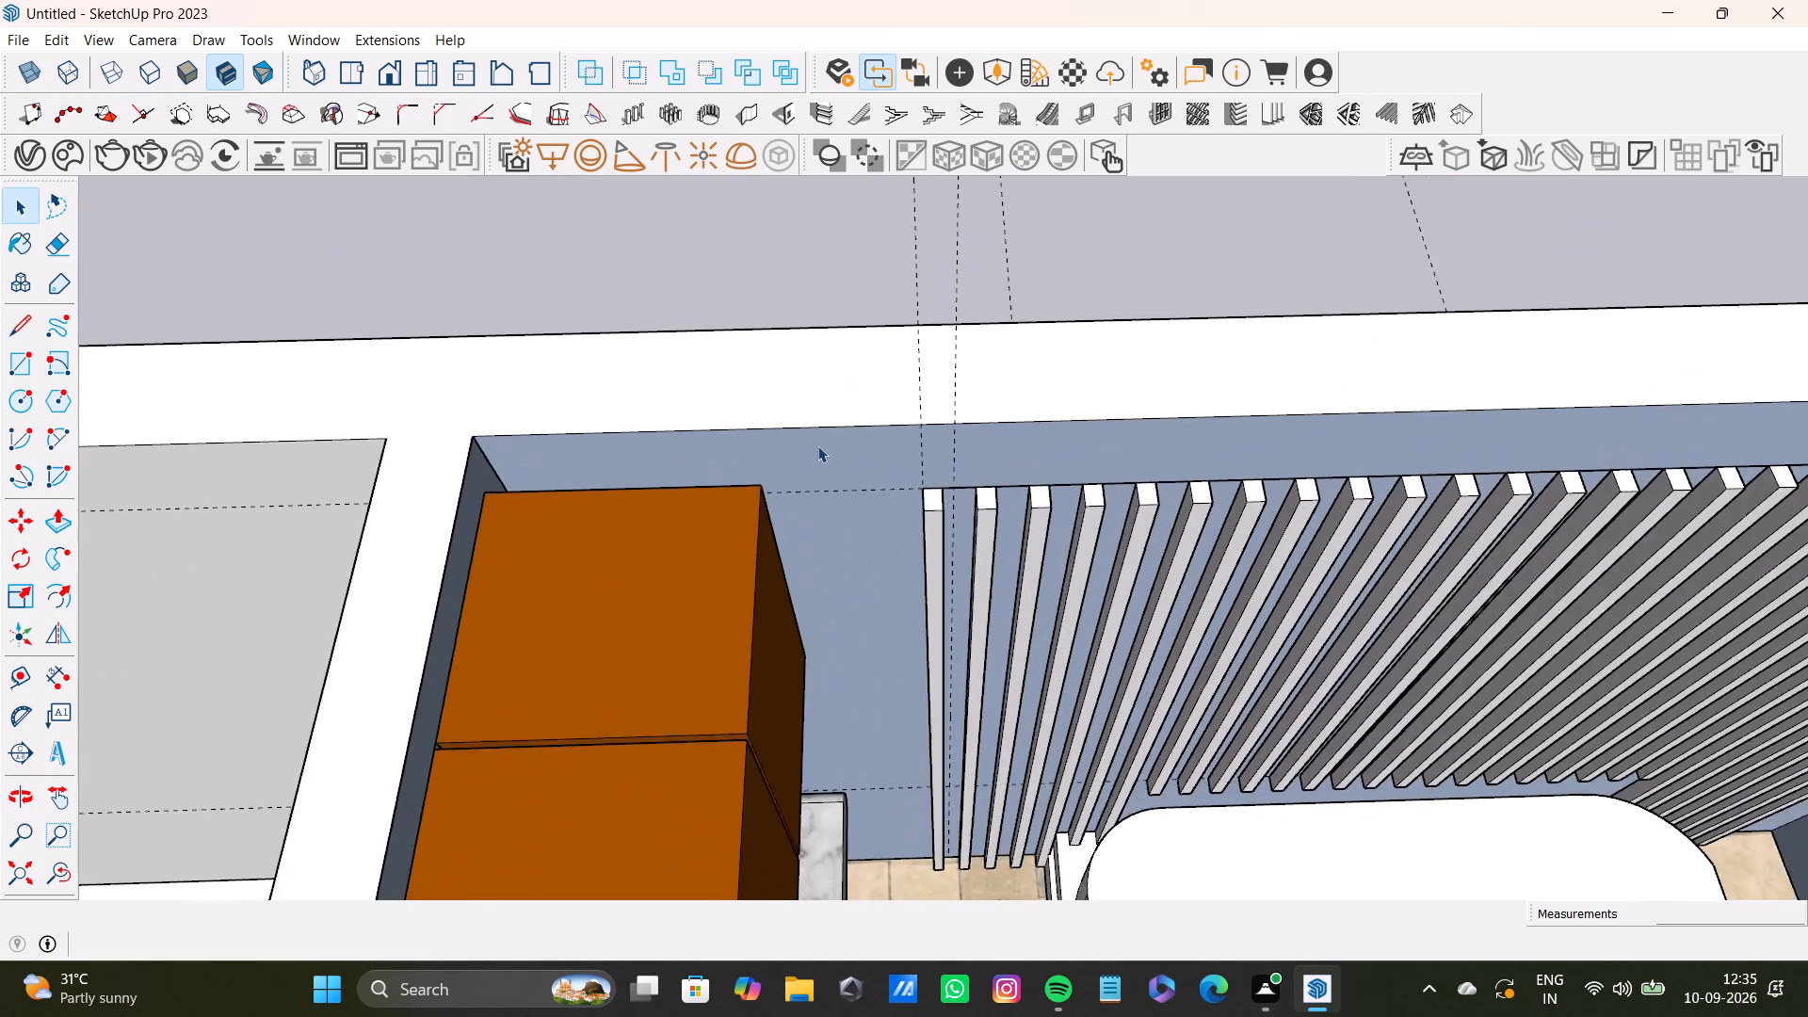
pyautogui.scroll(4, 817, 445)
pyautogui.scroll(-5, 899, 508)
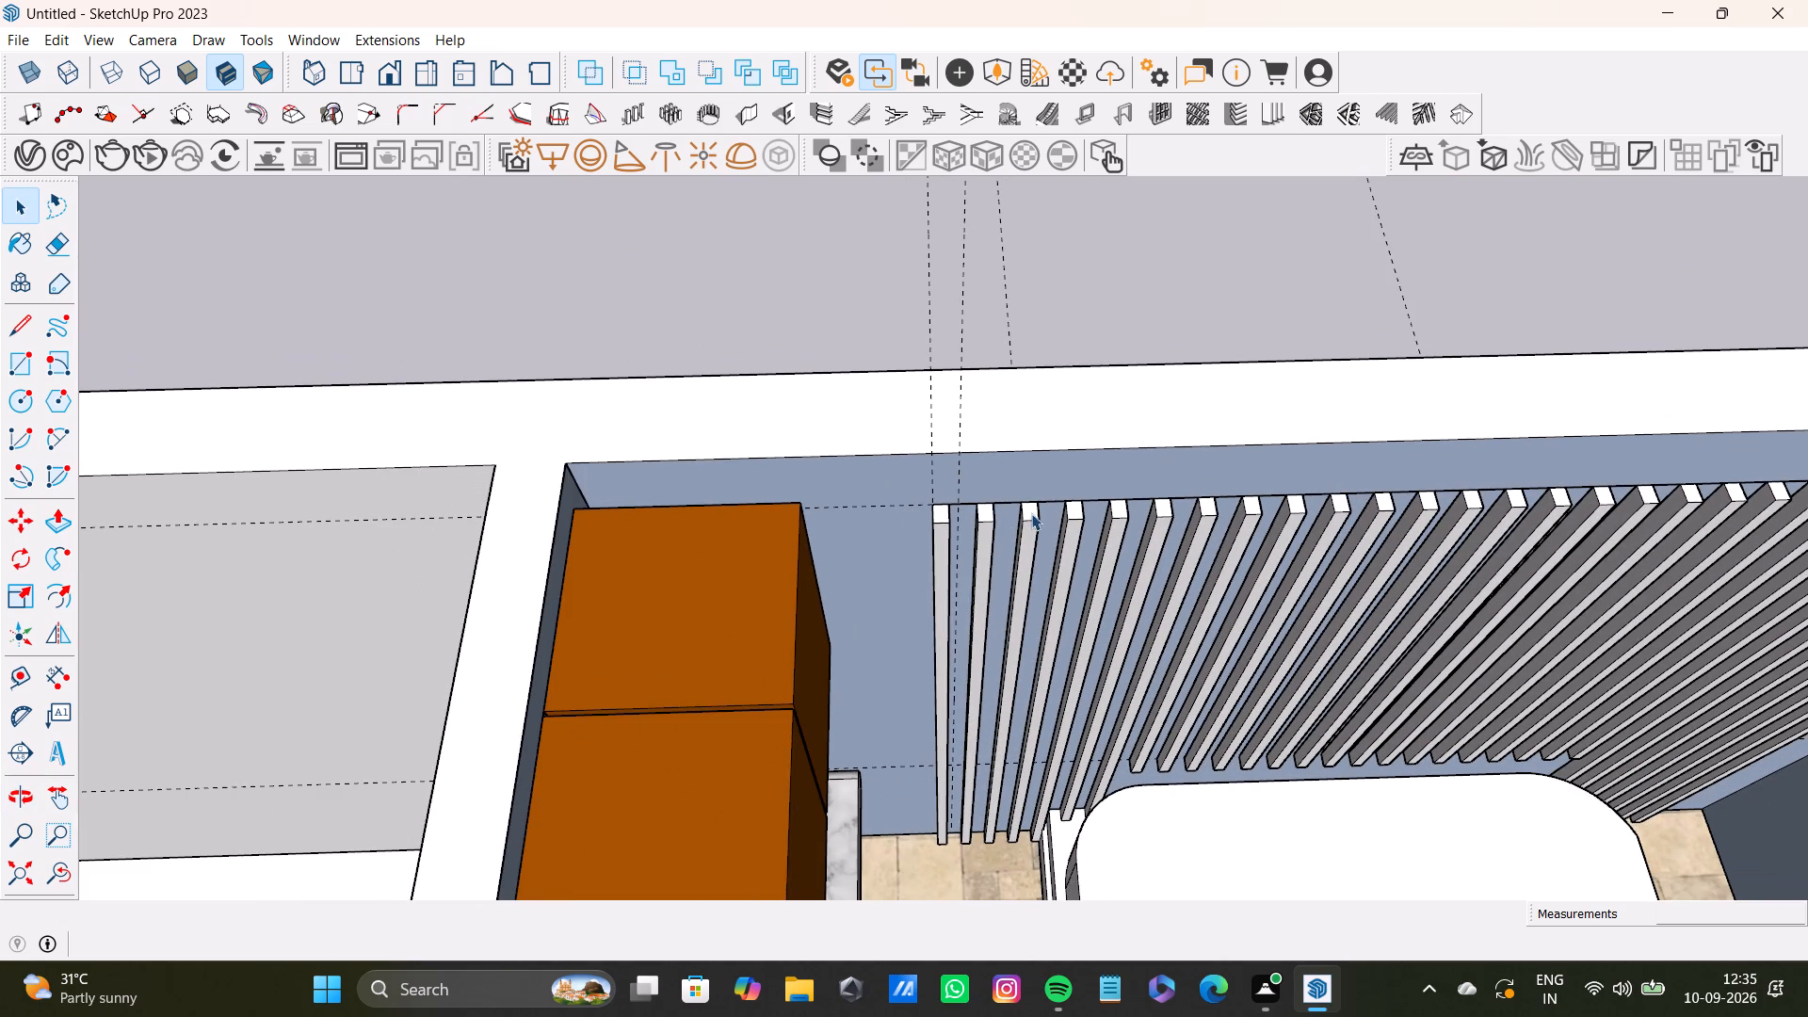
pyautogui.scroll(-13, 853, 483)
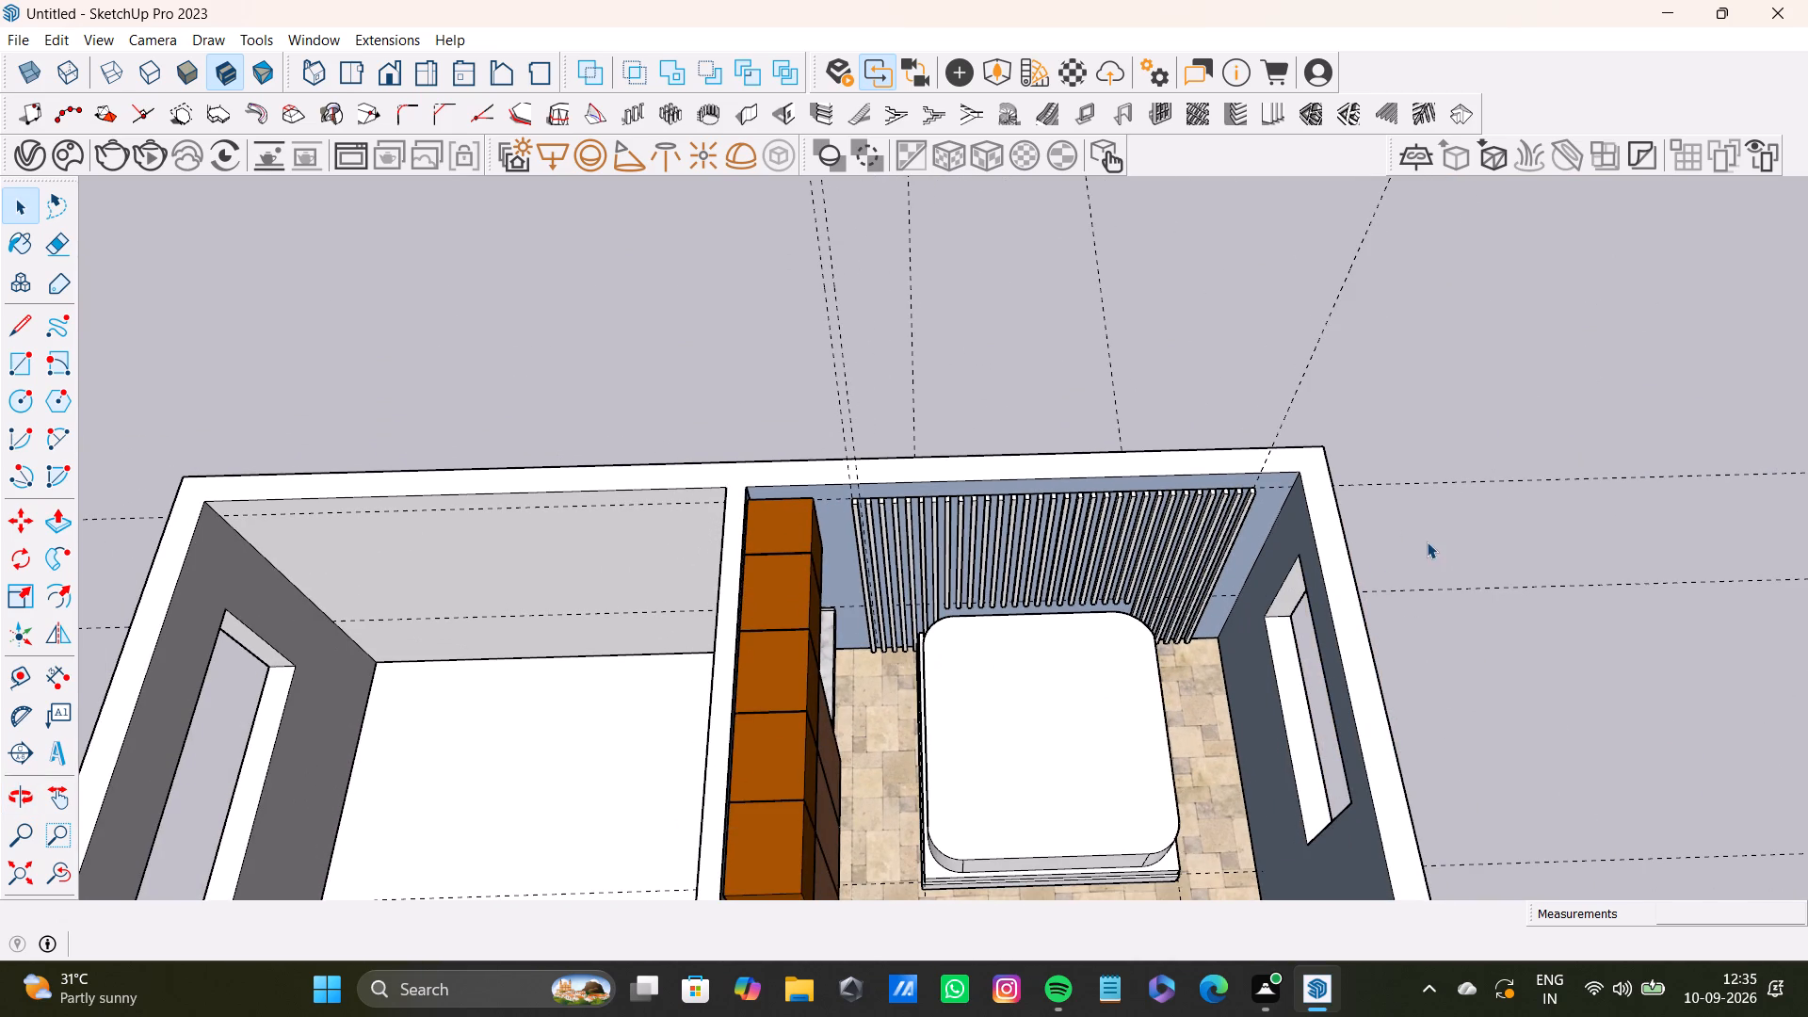
pyautogui.doubleClick(1427, 541)
# Examine the bedroom's wardrobe, marble units and wood-panelled wall from several sides.
pyautogui.scroll(-4, 1359, 641)
pyautogui.moveTo(1347, 649); pyautogui.dragTo(912, 651, button='middle')
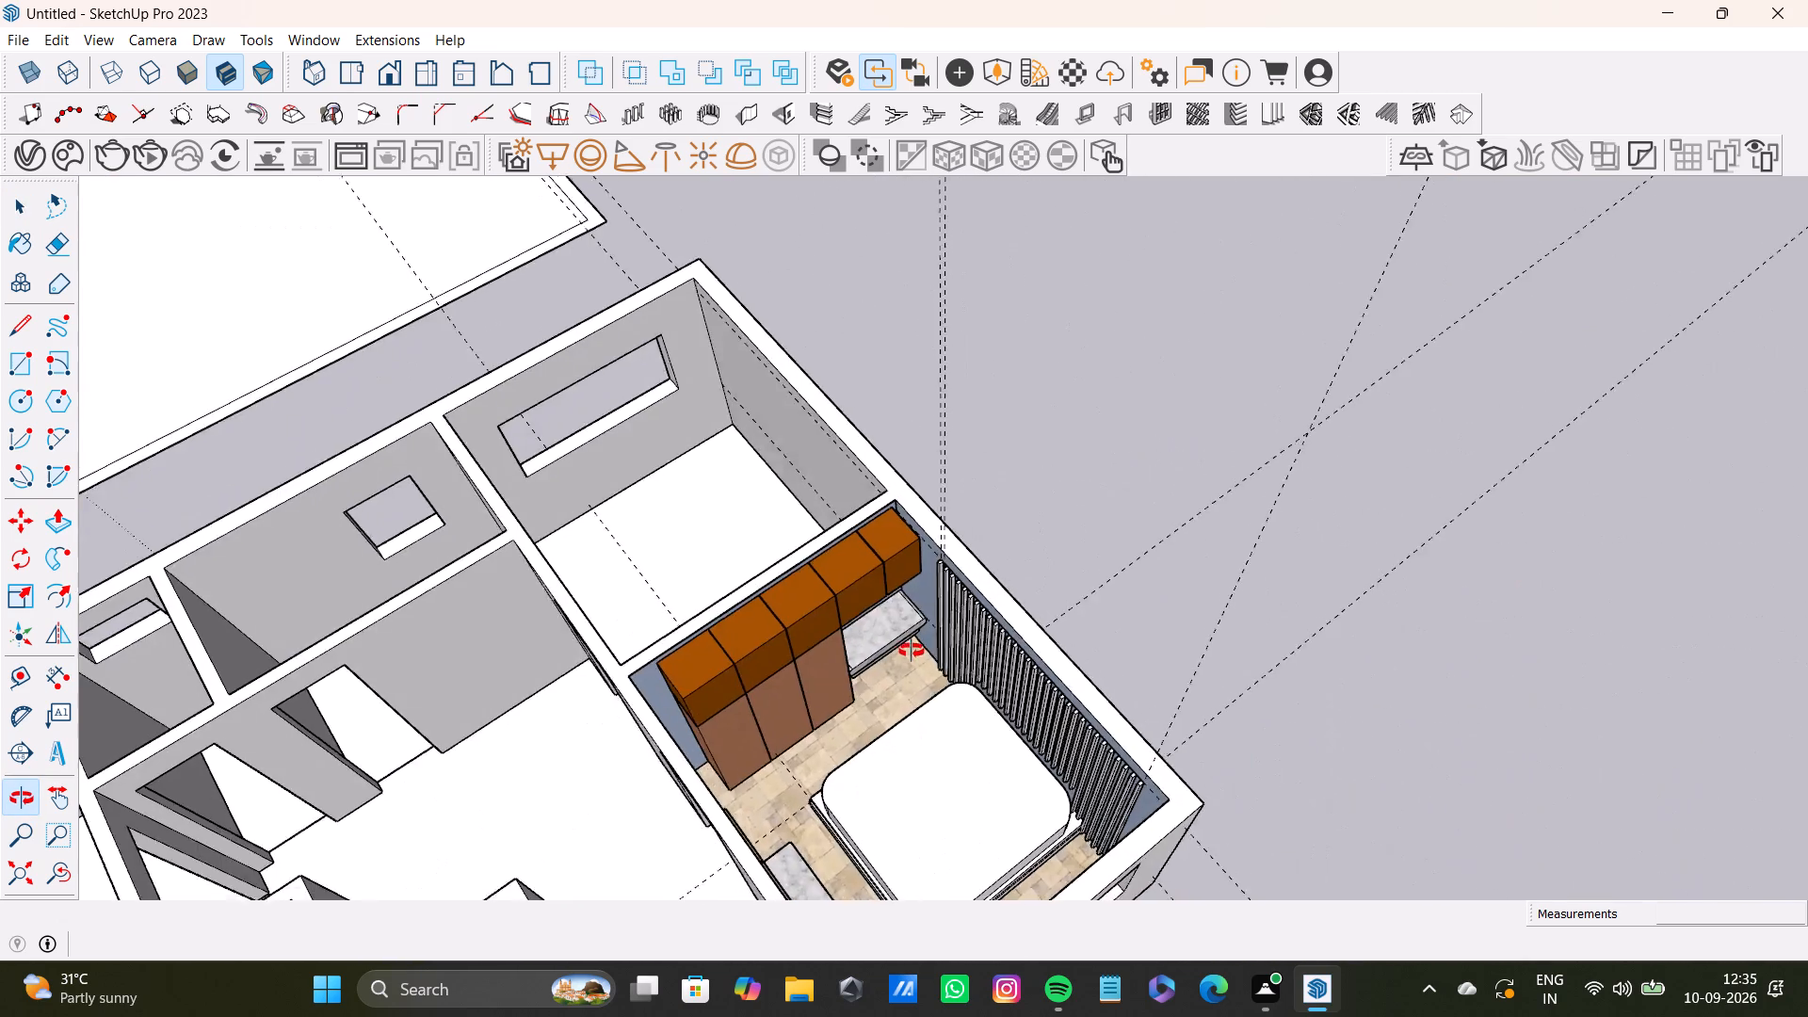
pyautogui.moveTo(912, 651); pyautogui.dragTo(736, 647, button='middle')
pyautogui.scroll(3, 796, 624)
pyautogui.moveTo(889, 638); pyautogui.dragTo(907, 627, button='middle')
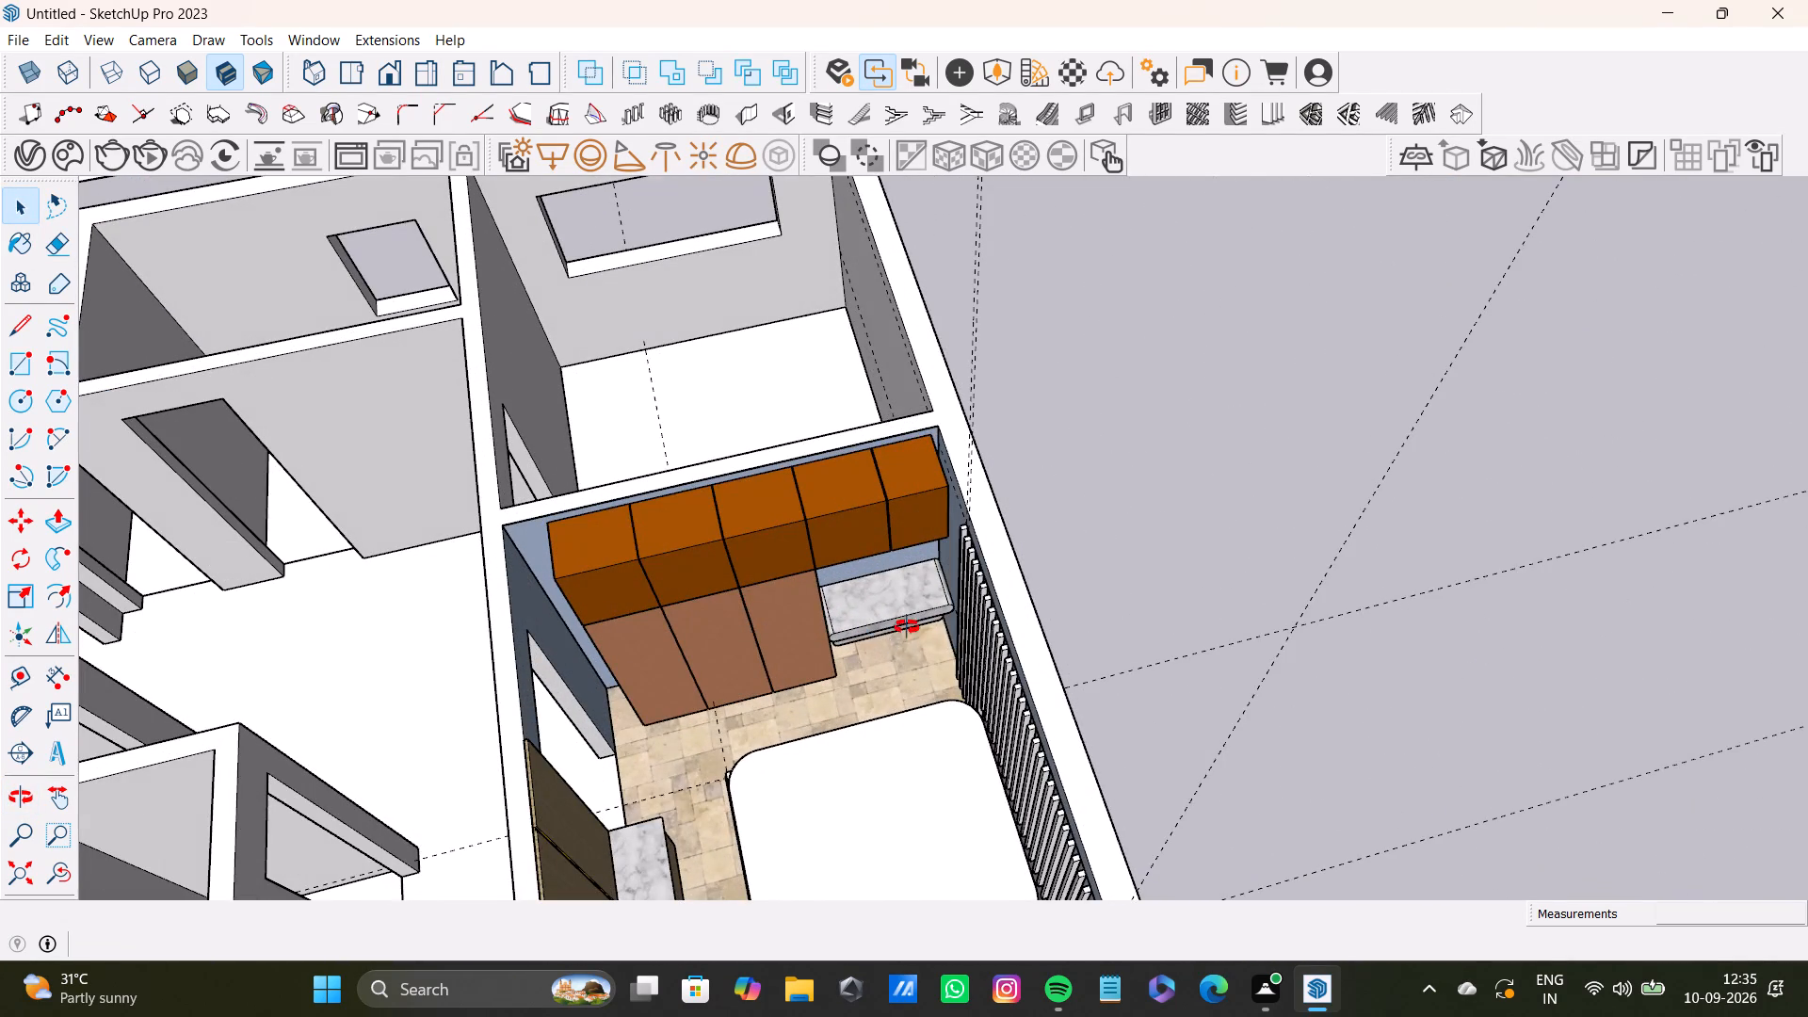
pyautogui.moveTo(907, 627); pyautogui.dragTo(1236, 642, button='middle')
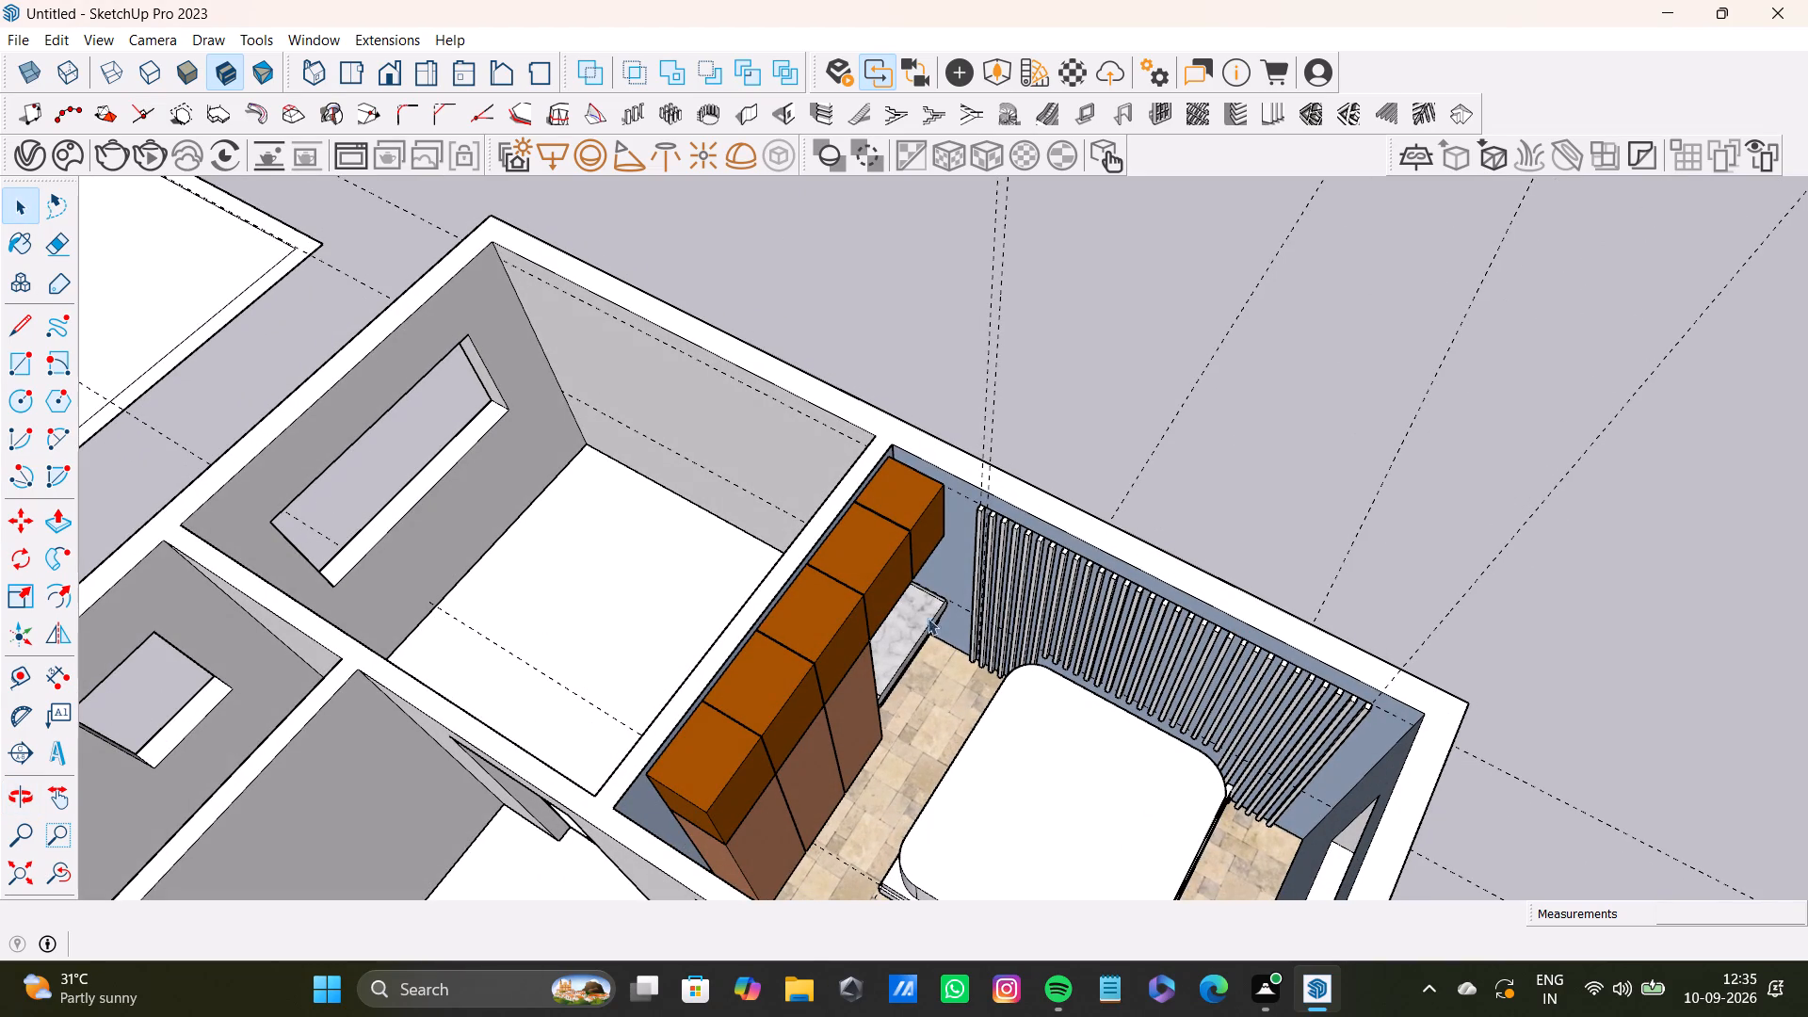
pyautogui.moveTo(1065, 645); pyautogui.dragTo(868, 766, button='middle')
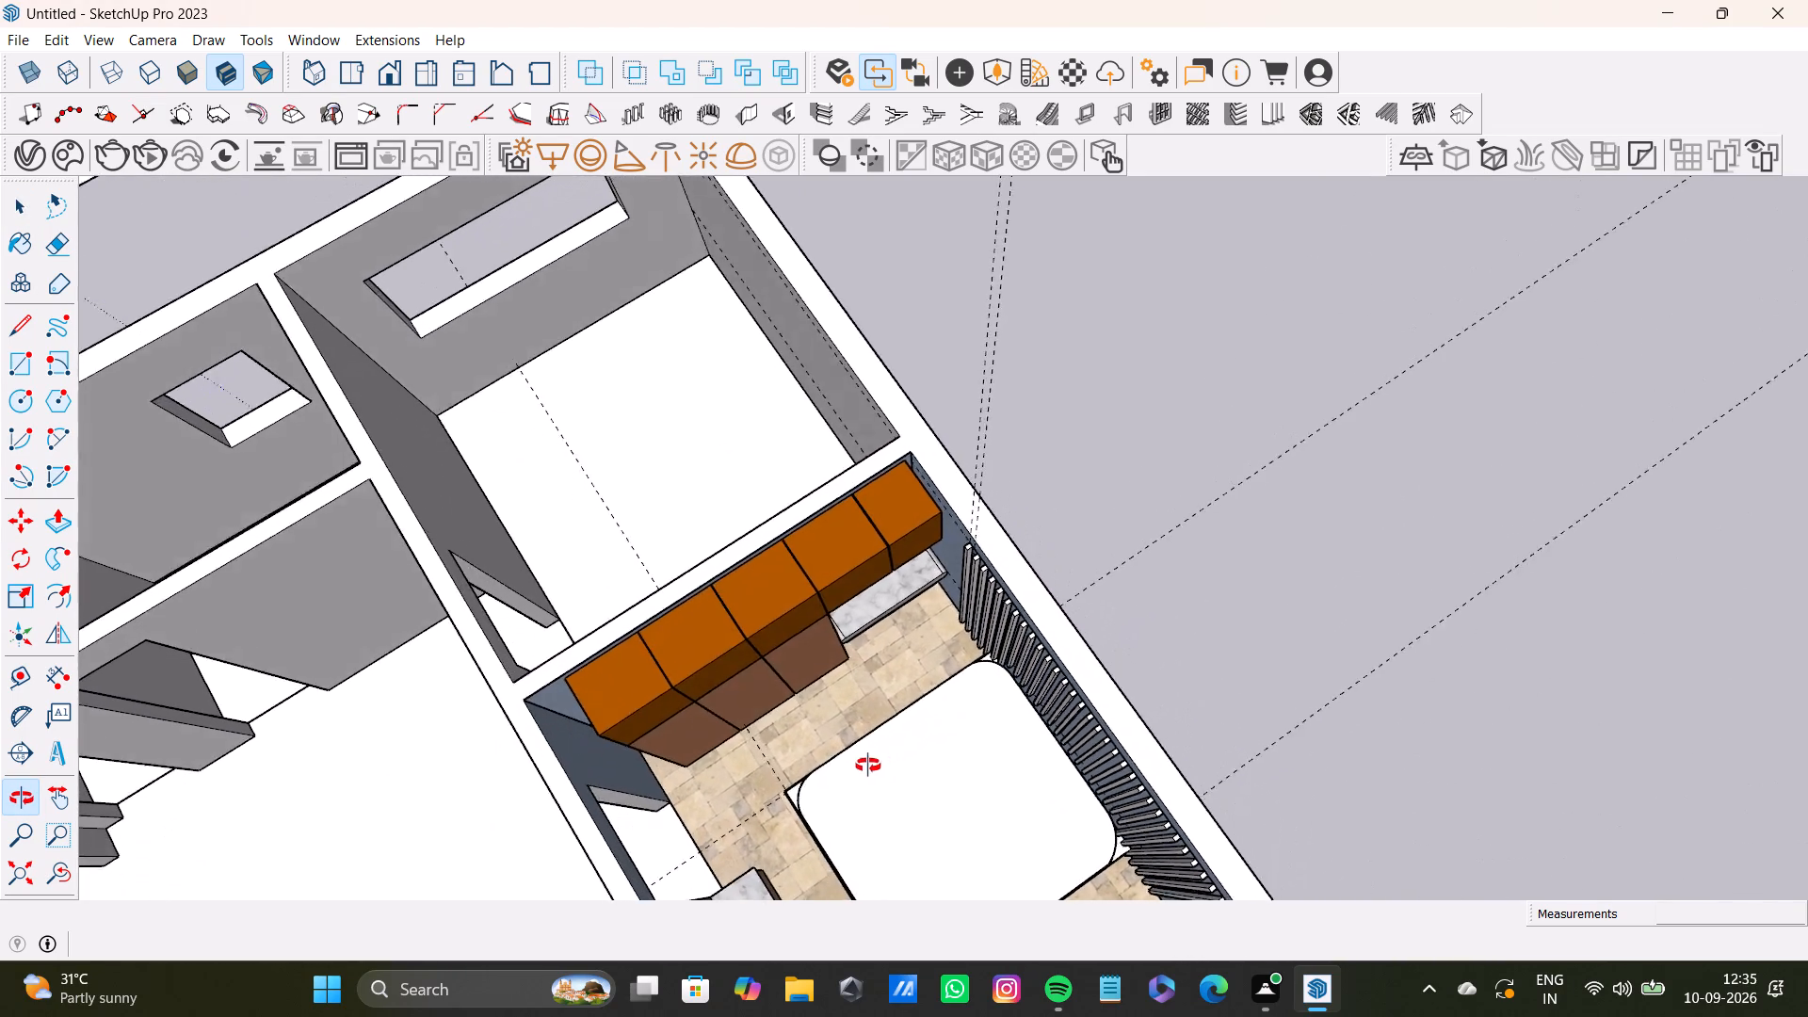
pyautogui.moveTo(868, 766); pyautogui.dragTo(643, 774, button='middle')
pyautogui.scroll(-1, 684, 743)
pyautogui.scroll(7, 765, 721)
pyautogui.scroll(-8, 782, 702)
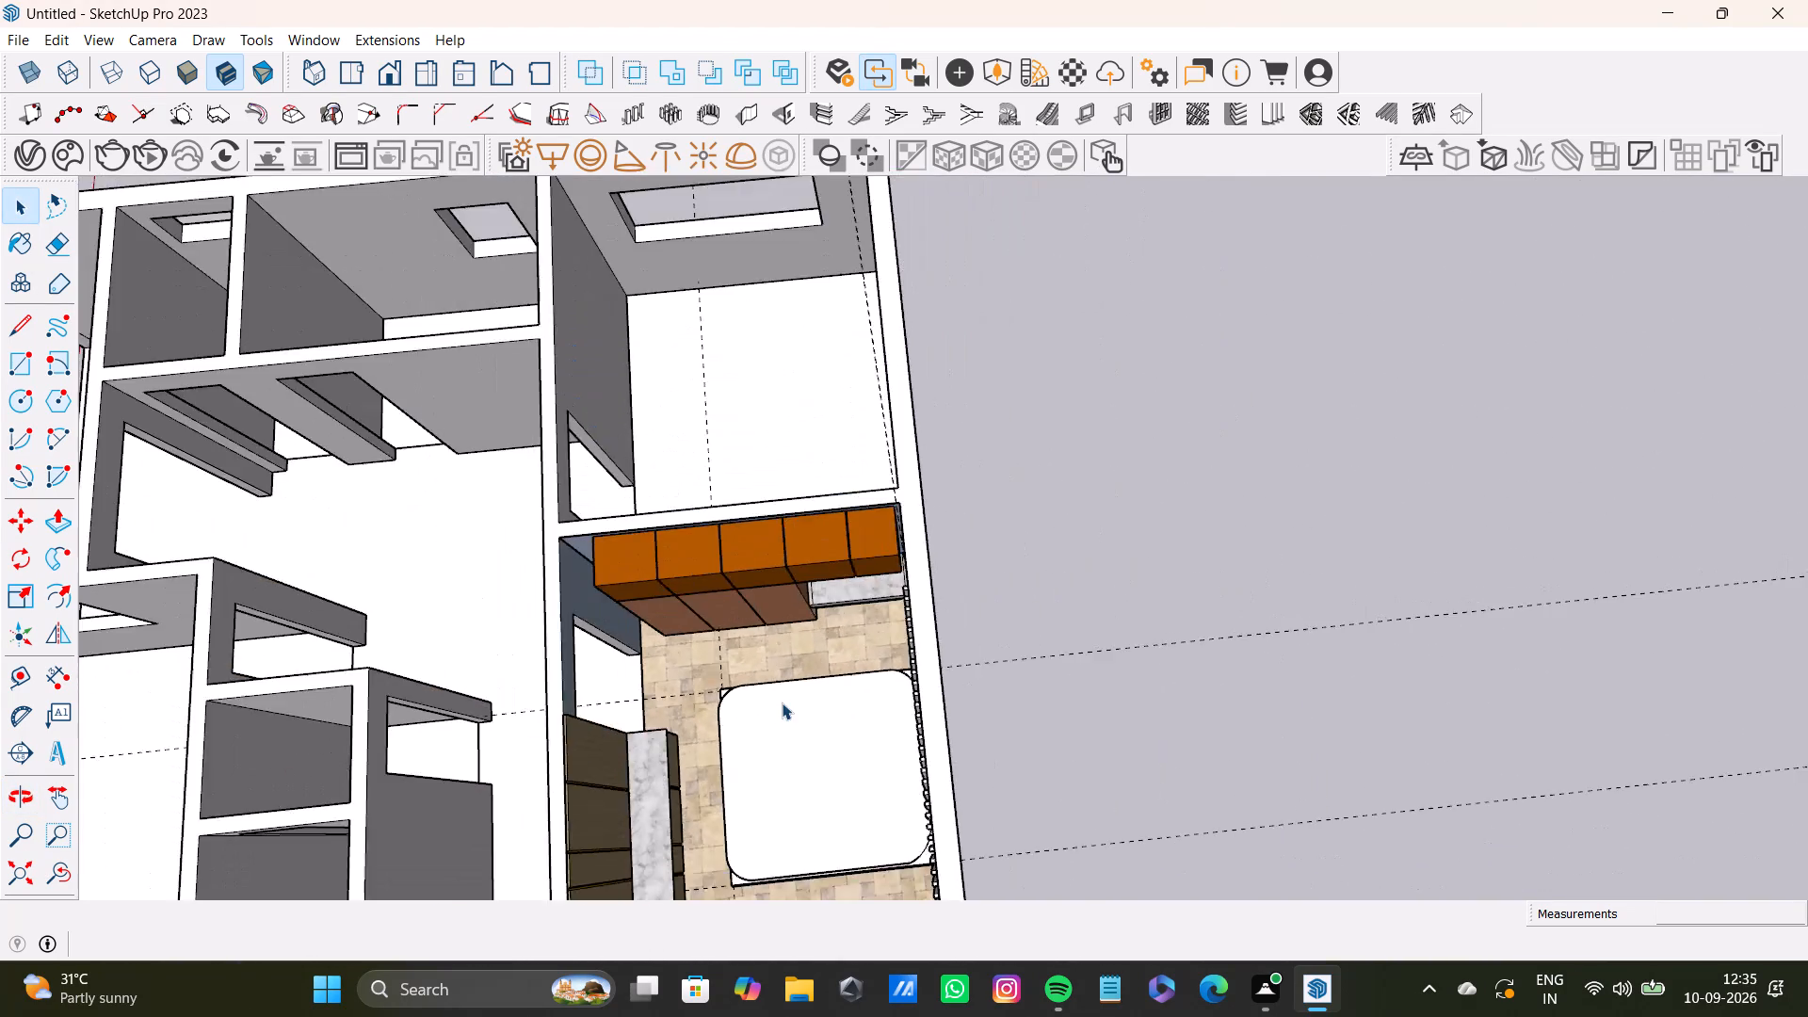
pyautogui.scroll(-4, 782, 702)
pyautogui.moveTo(773, 718); pyautogui.dragTo(405, 668, button='middle')
pyautogui.scroll(9, 653, 587)
pyautogui.moveTo(787, 574); pyautogui.dragTo(480, 502, button='middle')
pyautogui.scroll(-5, 804, 404)
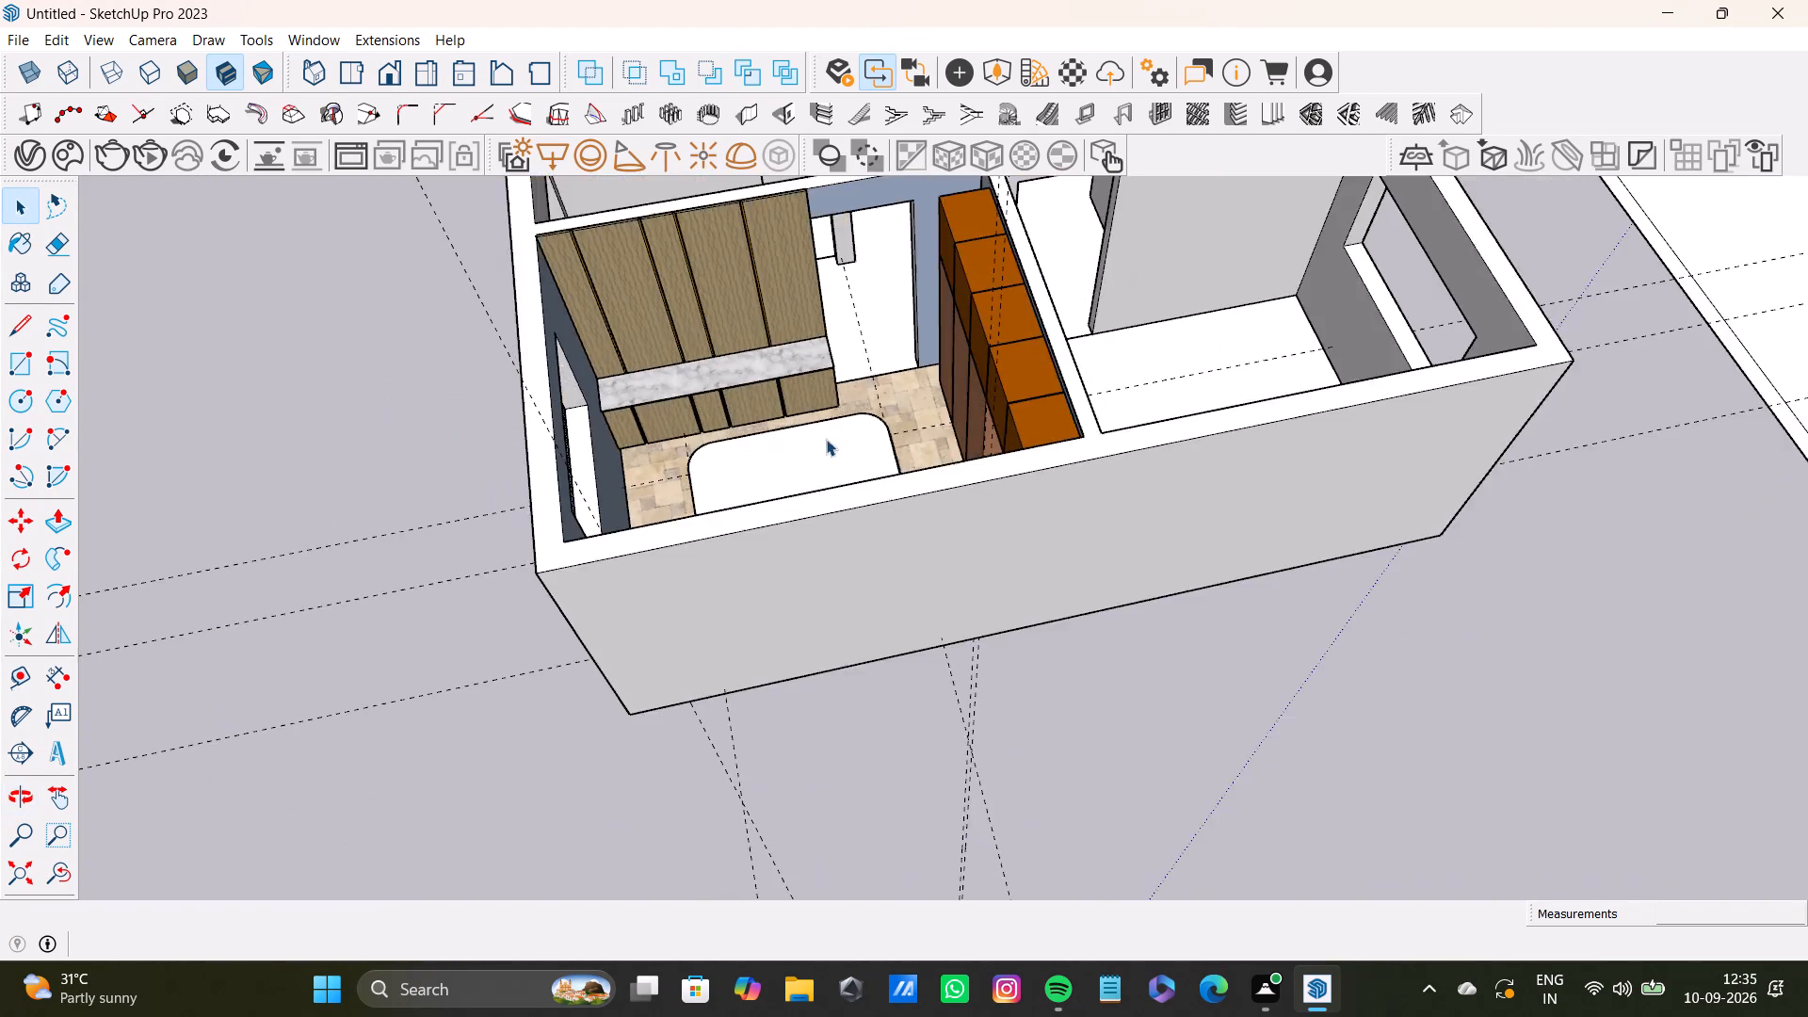
pyautogui.moveTo(951, 450); pyautogui.dragTo(603, 475, button='middle')
pyautogui.scroll(5, 747, 323)
pyautogui.scroll(-3, 836, 406)
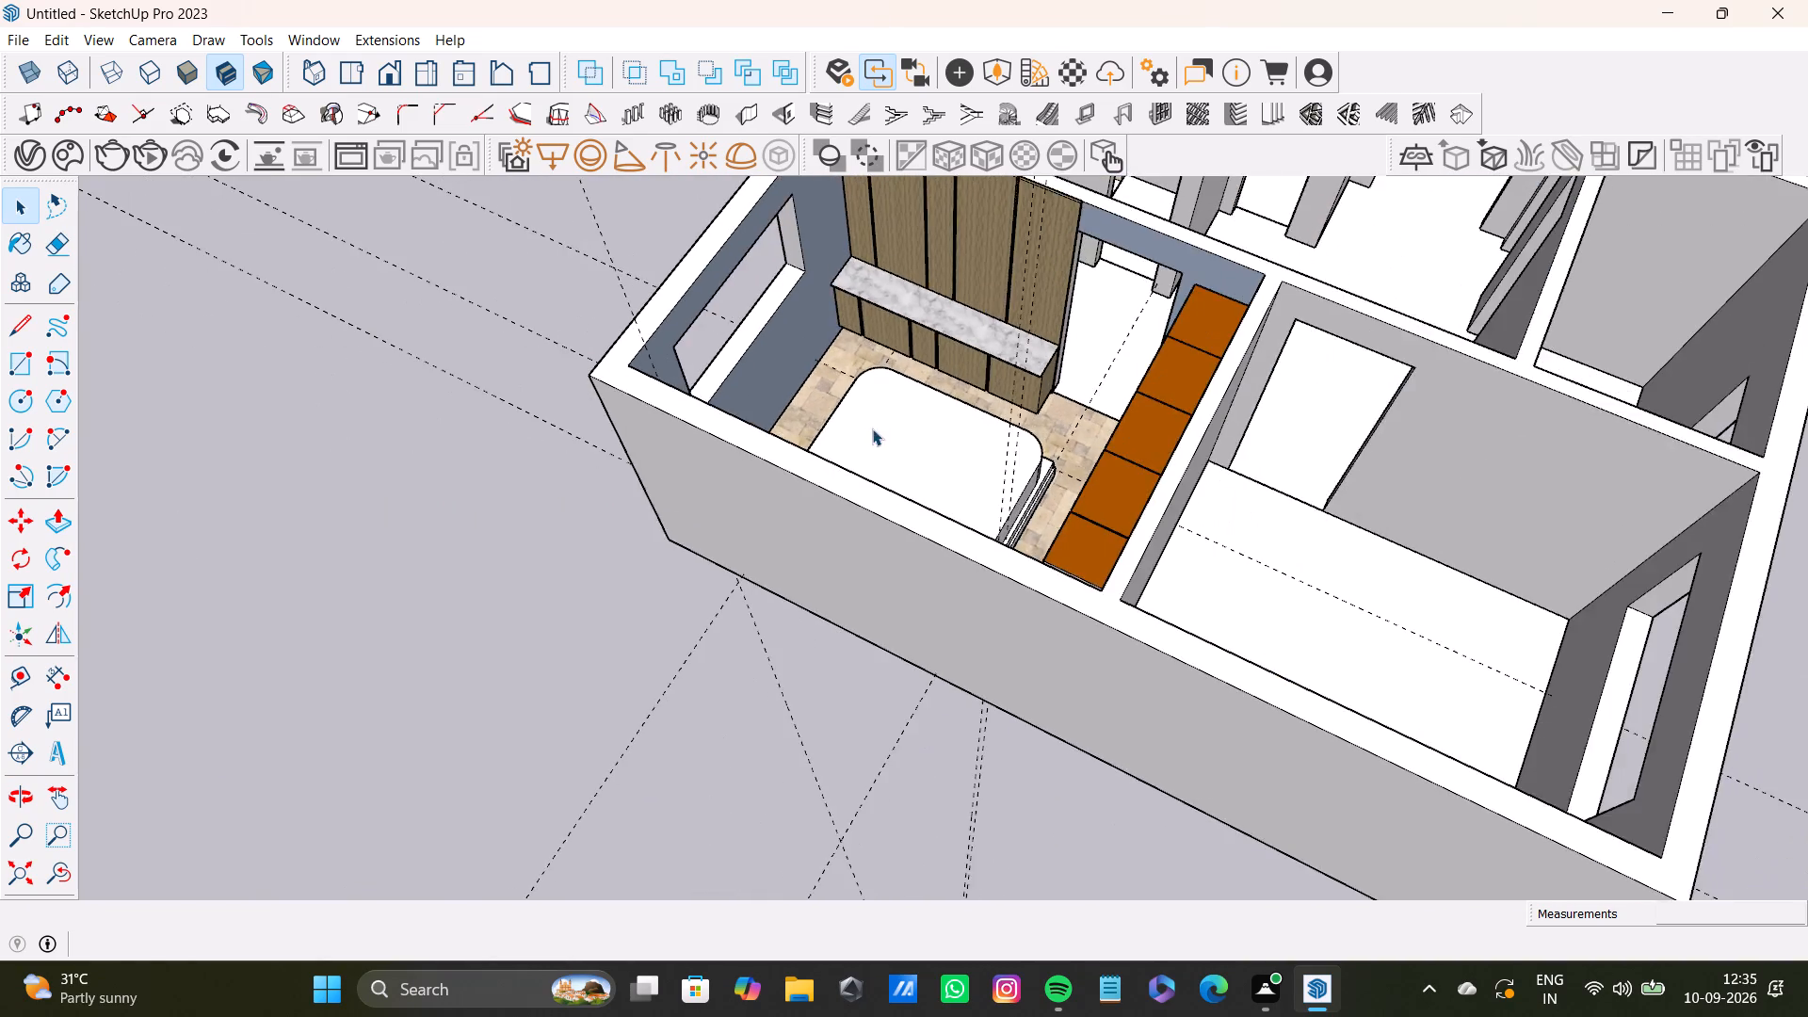
pyautogui.scroll(-3, 872, 428)
pyautogui.moveTo(1103, 475); pyautogui.dragTo(399, 531, button='middle')
# Examine the slatted wall, bed, tiled floor and window wall of the bedroom from several angles.
pyautogui.scroll(8, 865, 420)
pyautogui.moveTo(1047, 537); pyautogui.dragTo(1006, 476, button='middle')
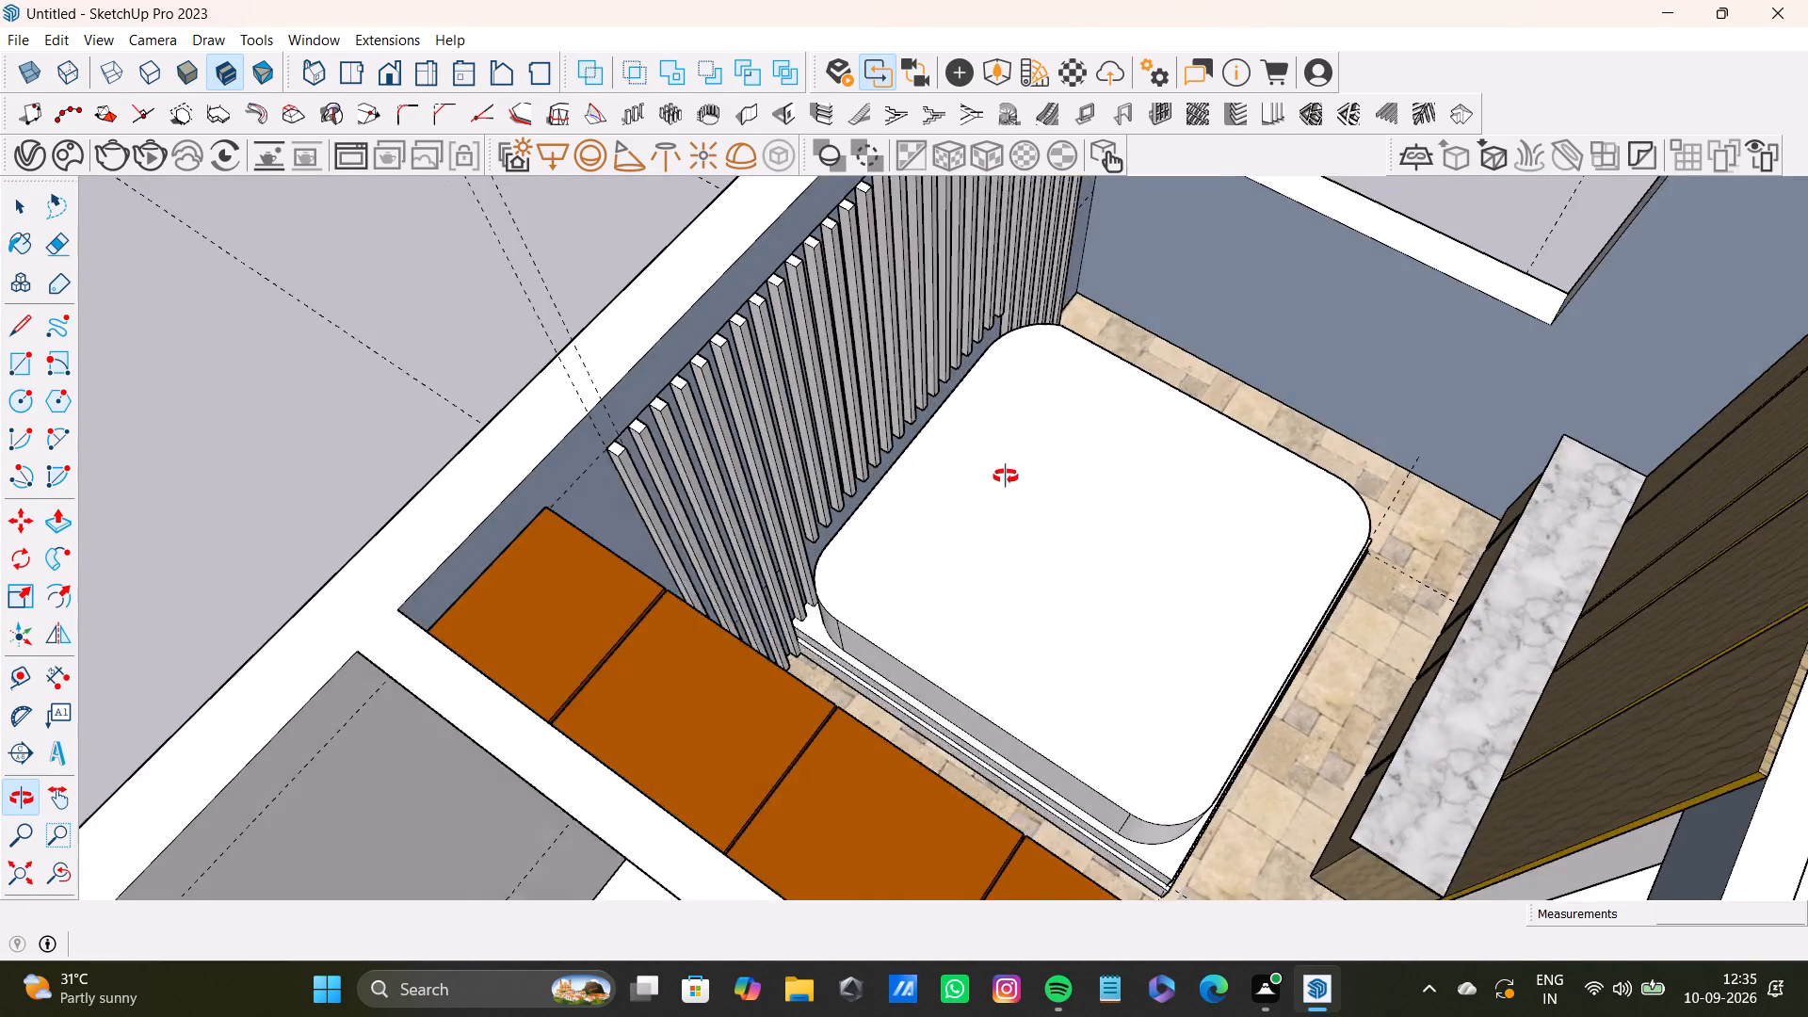
pyautogui.moveTo(1006, 476); pyautogui.dragTo(857, 444, button='middle')
pyautogui.scroll(5, 1017, 578)
pyautogui.scroll(-9, 1125, 670)
pyautogui.moveTo(1240, 704); pyautogui.dragTo(1237, 719, button='middle')
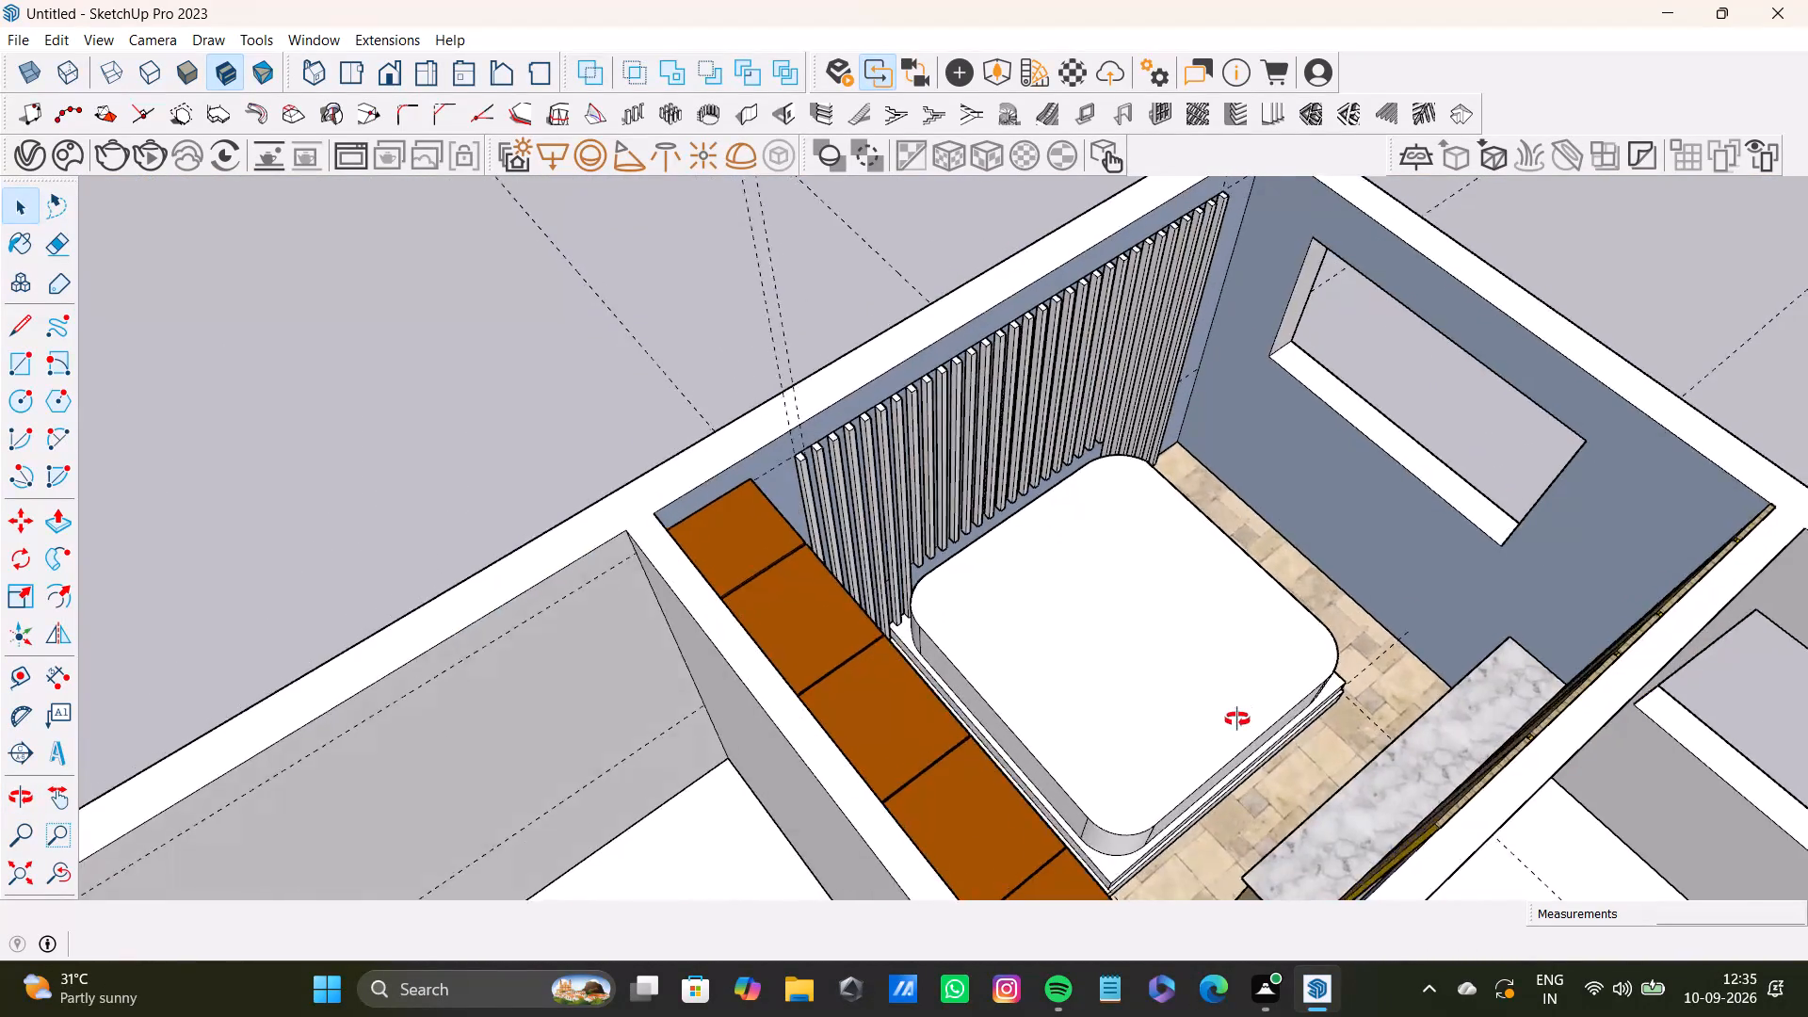
pyautogui.moveTo(1237, 719); pyautogui.dragTo(663, 630, button='middle')
pyautogui.scroll(-5, 1014, 641)
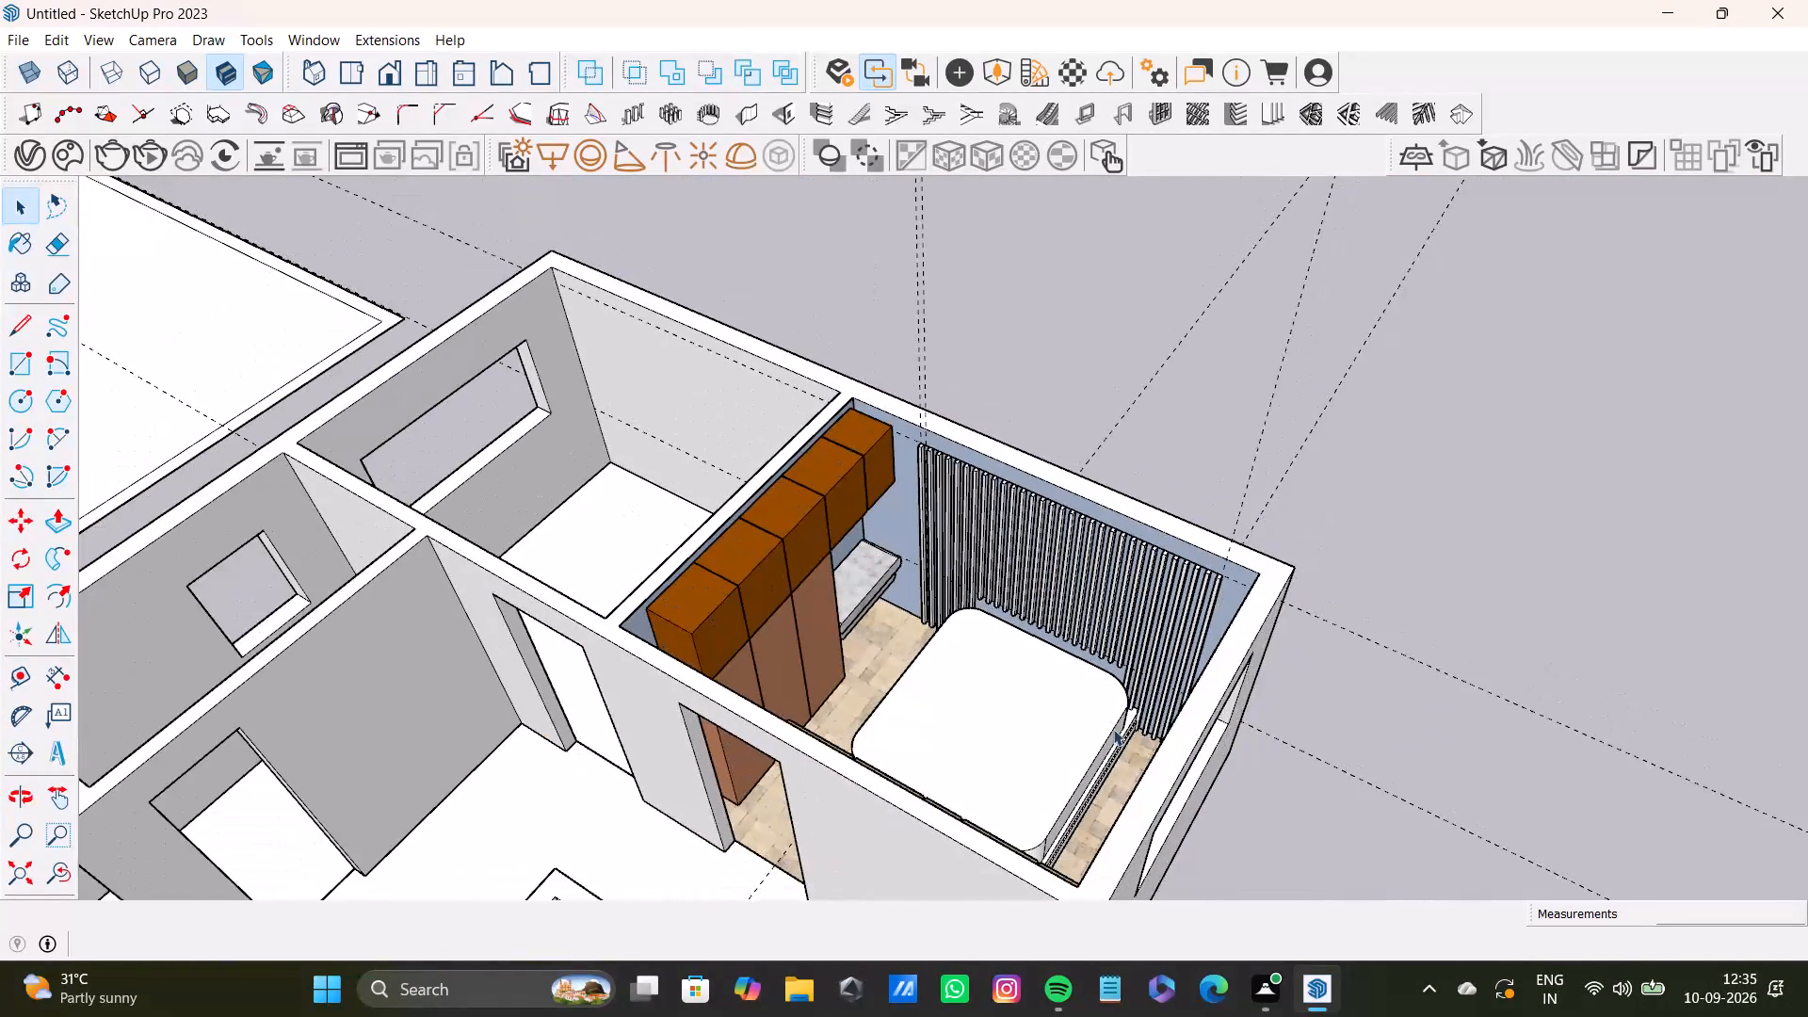
pyautogui.moveTo(1113, 729); pyautogui.dragTo(891, 826, button='middle')
pyautogui.scroll(7, 896, 764)
pyautogui.moveTo(891, 747); pyautogui.dragTo(1019, 569, button='middle')
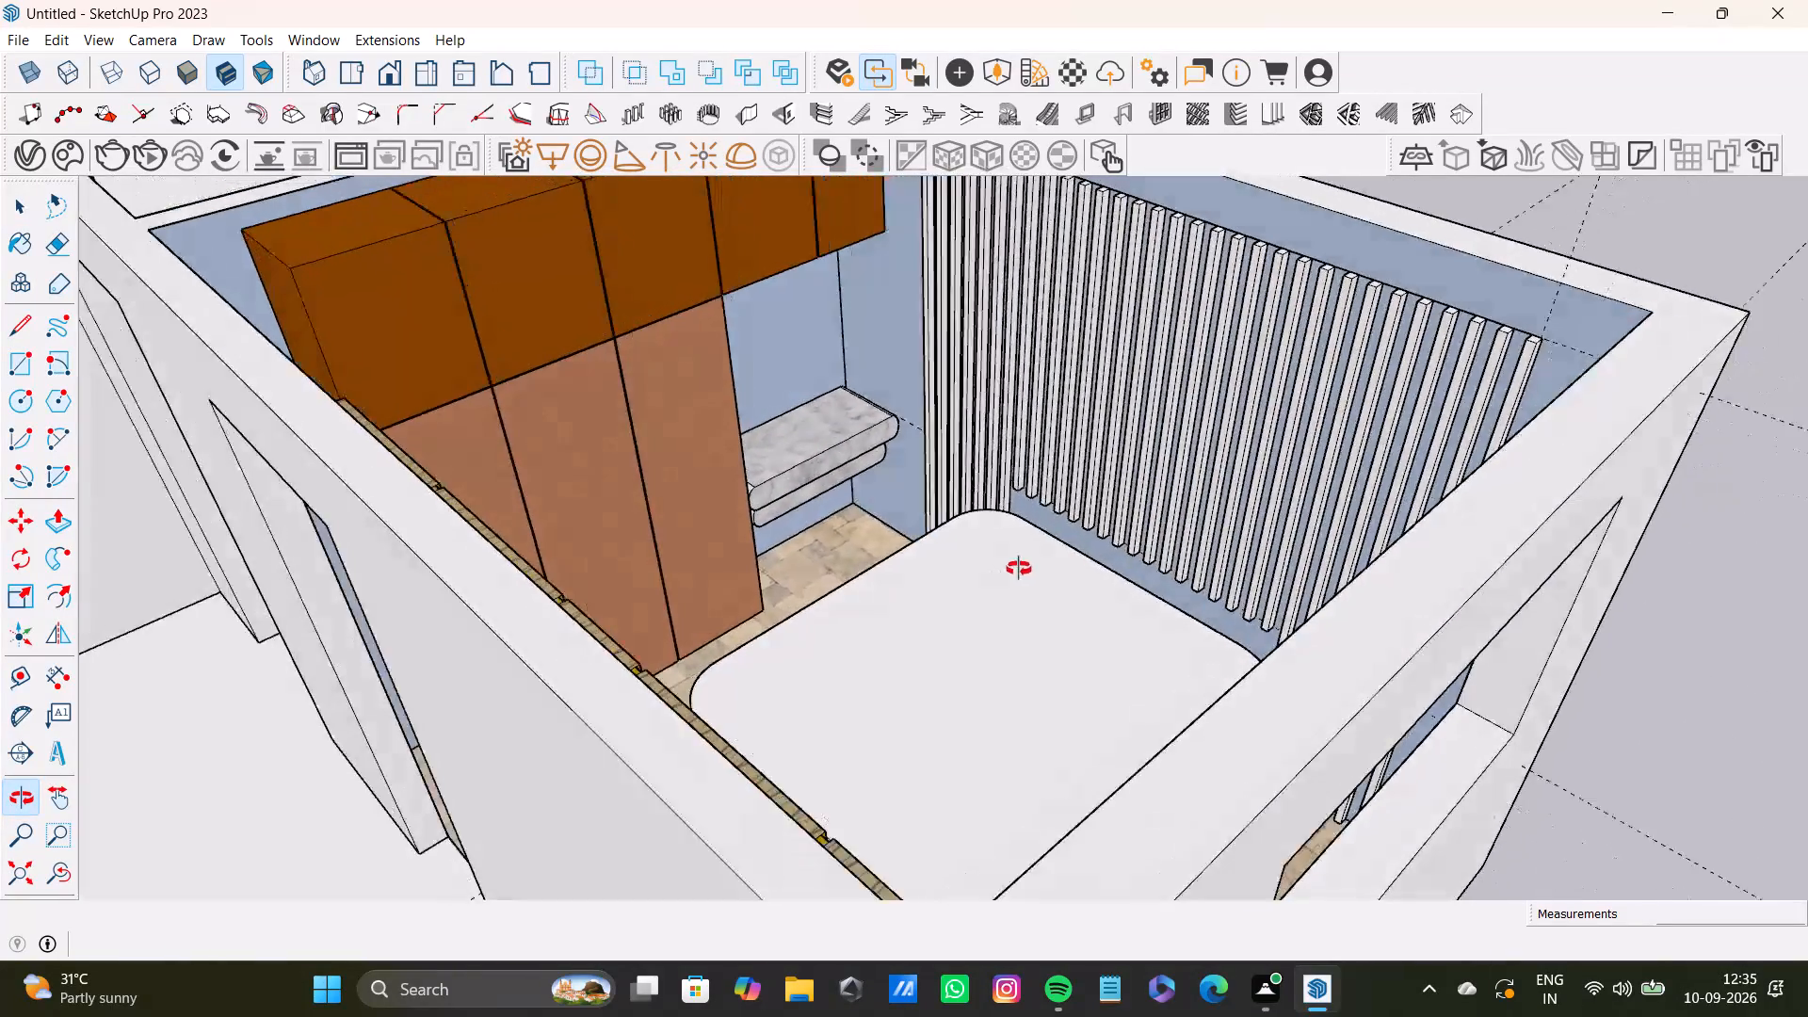
pyautogui.moveTo(1019, 569); pyautogui.dragTo(1272, 659, button='middle')
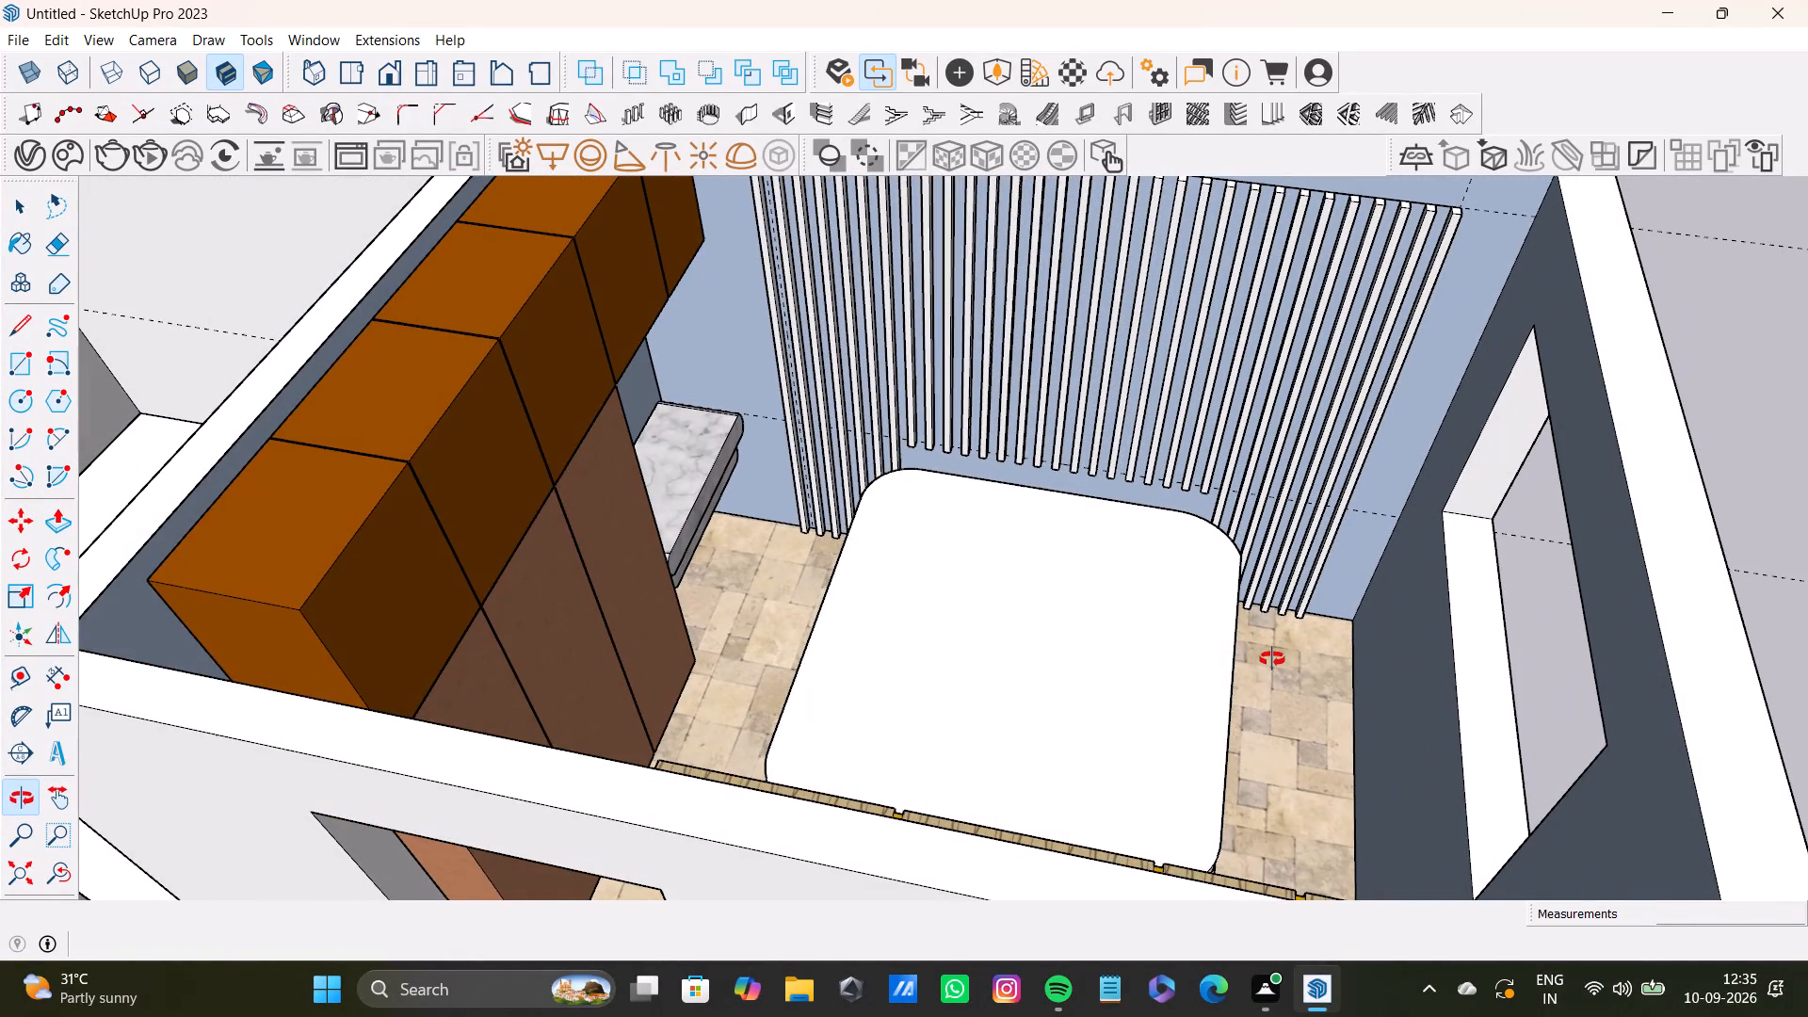
pyautogui.moveTo(1272, 659); pyautogui.dragTo(1308, 665, button='middle')
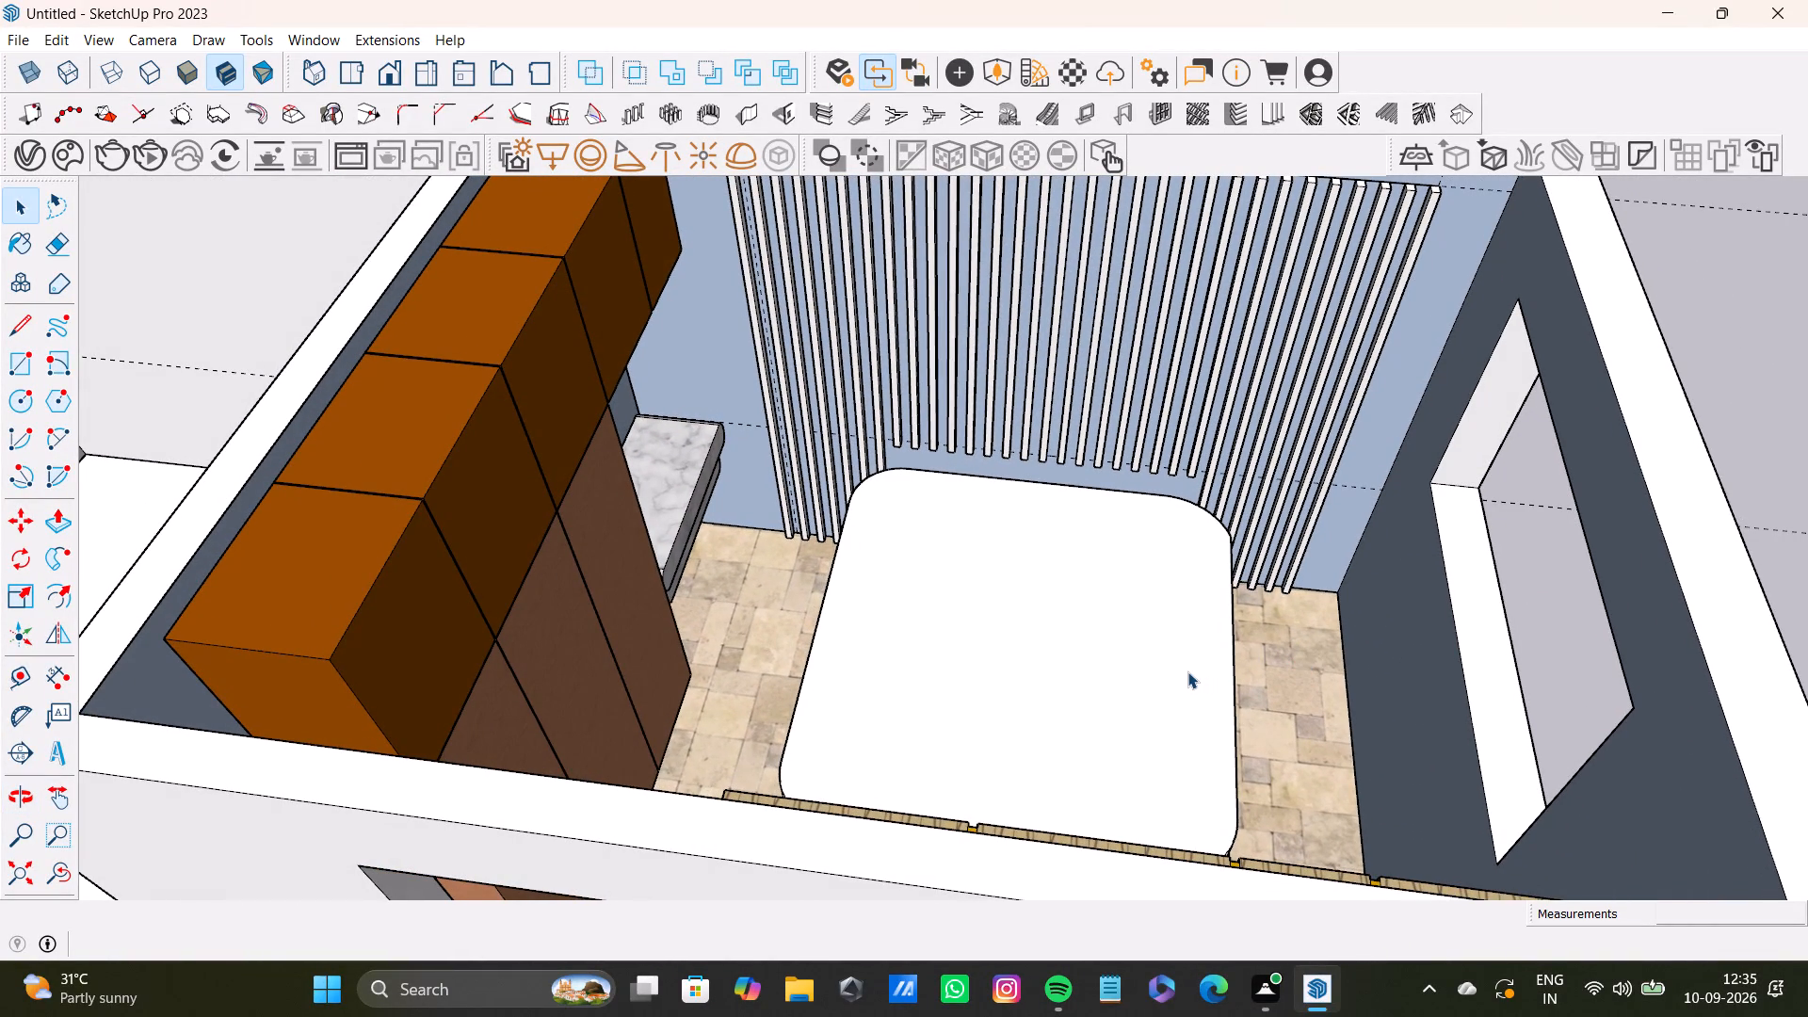
pyautogui.moveTo(1307, 734); pyautogui.dragTo(952, 777, button='middle')
# Examine the finished bedroom in relation to the rest of the house and the separate floor slab from above.
pyautogui.scroll(-7, 996, 709)
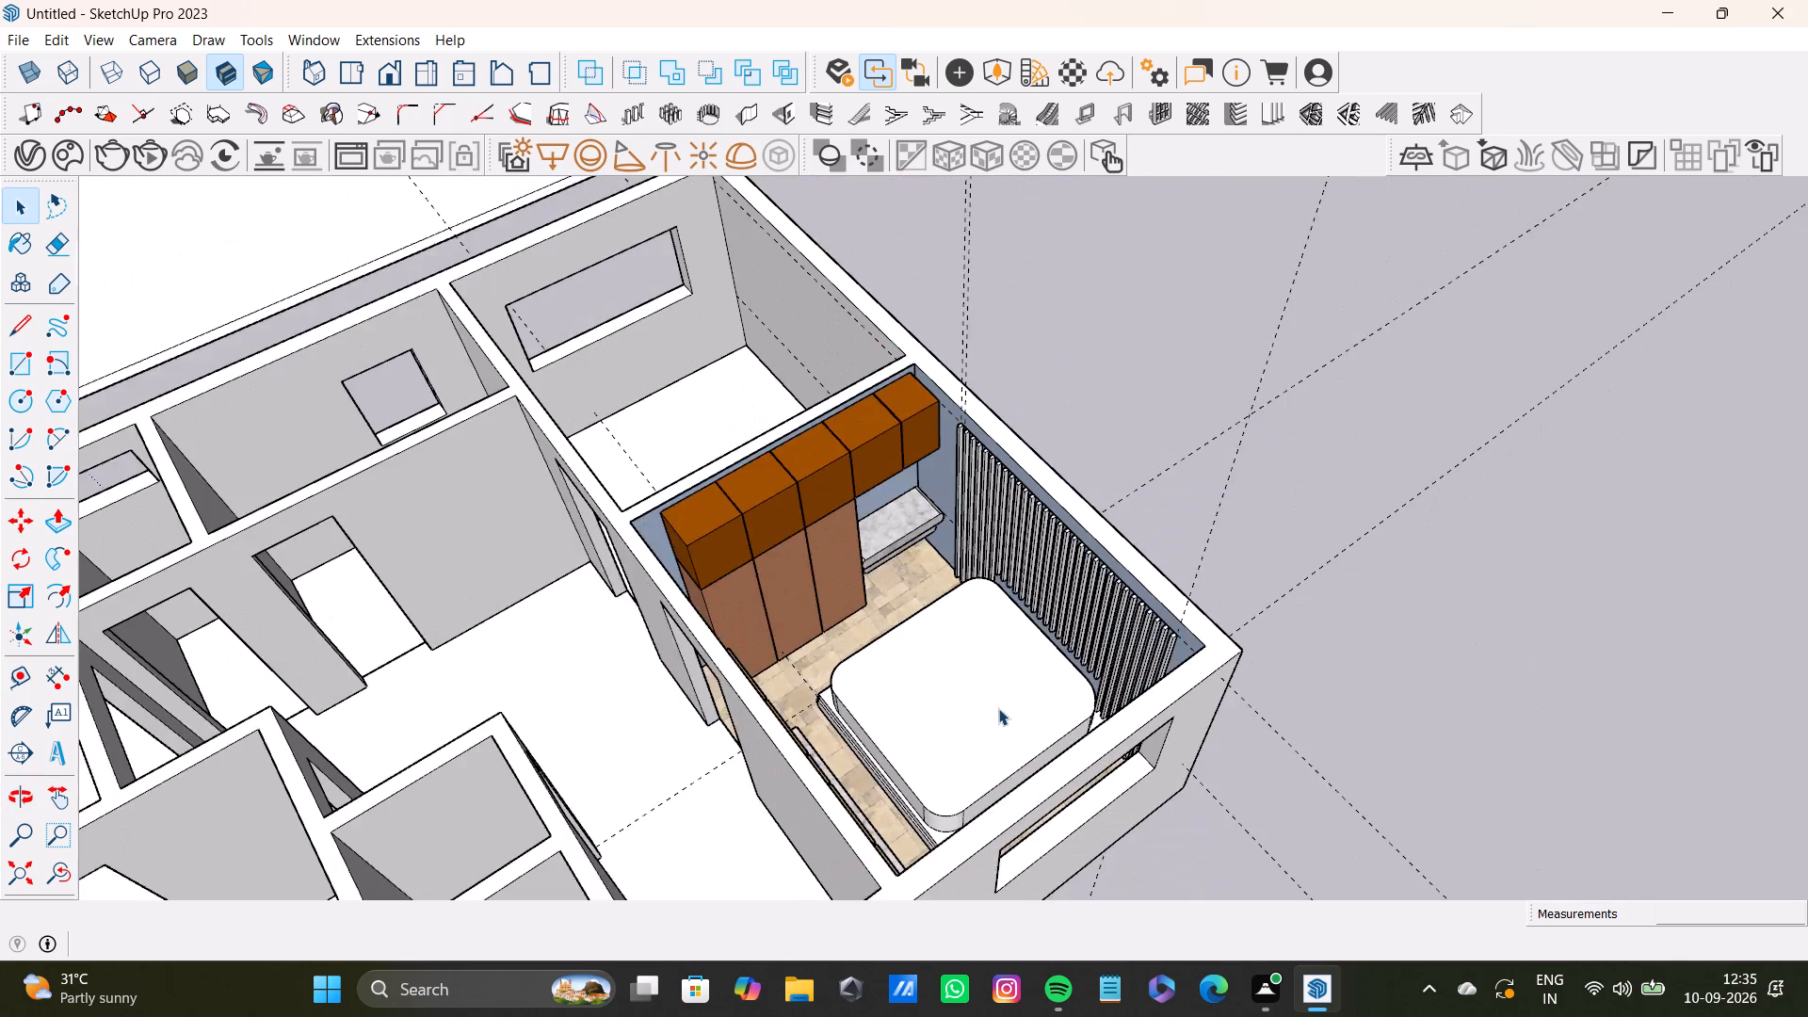
pyautogui.scroll(-12, 998, 708)
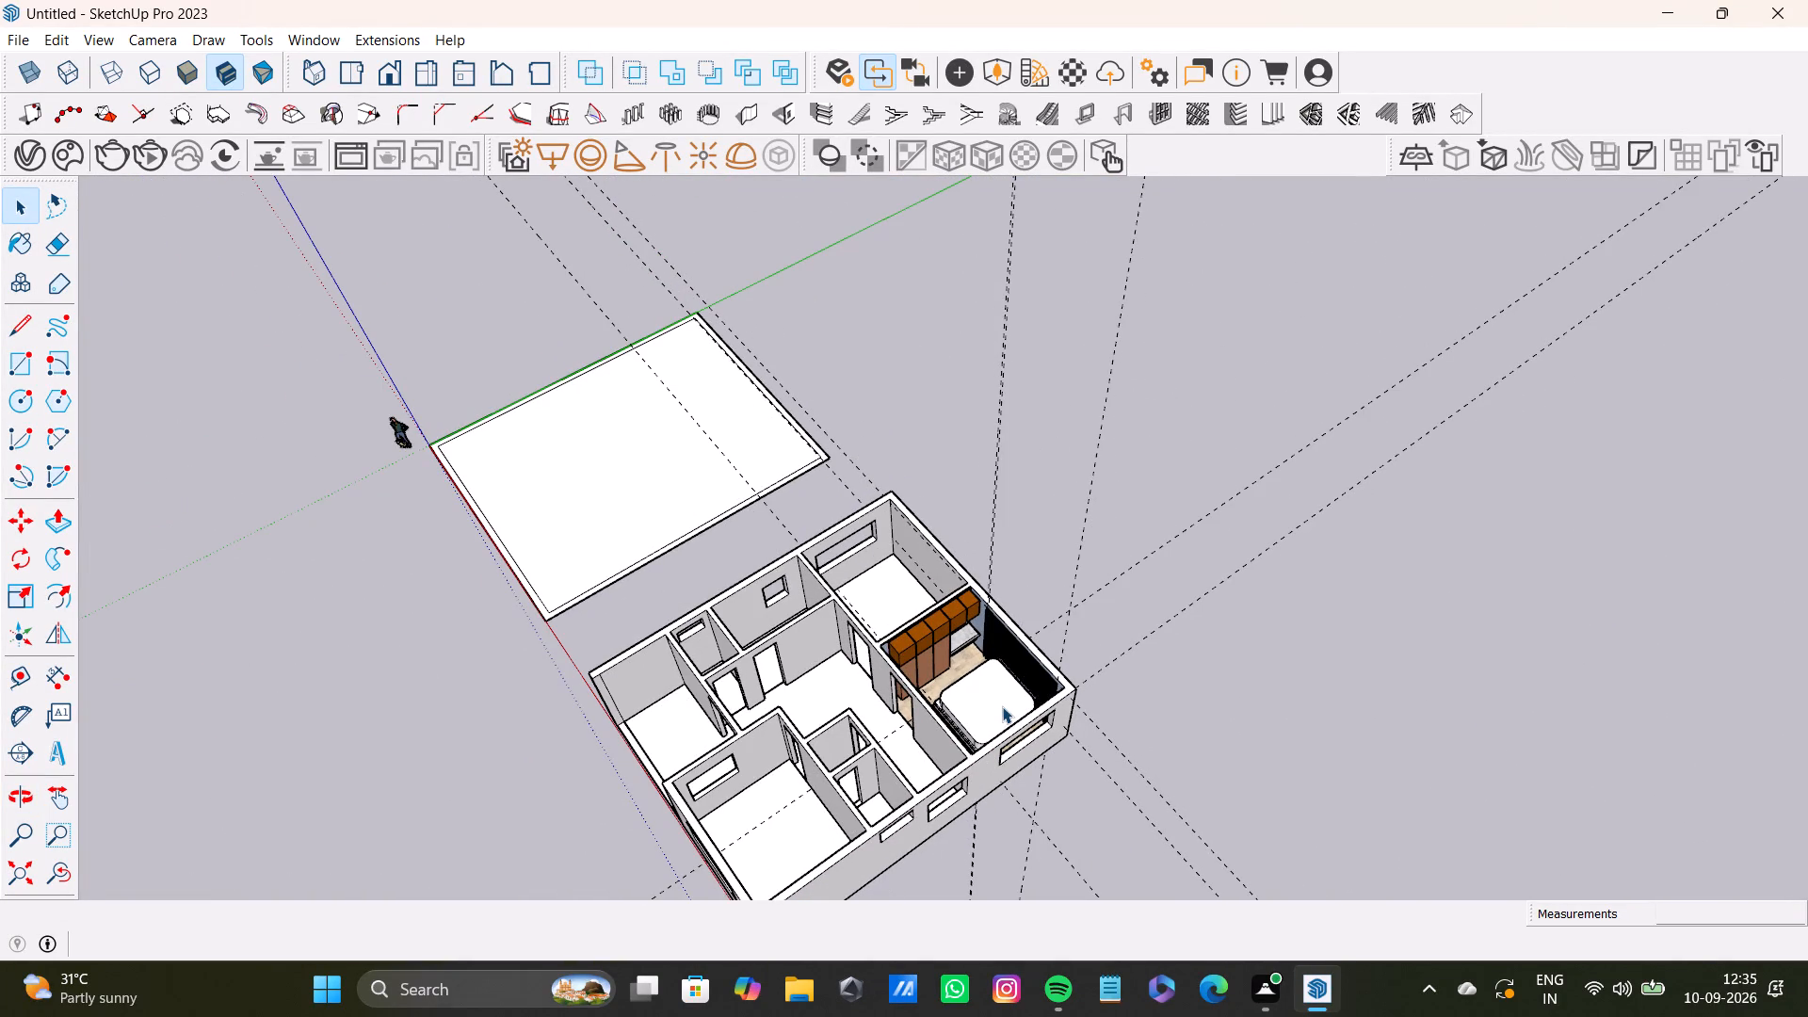
pyautogui.moveTo(895, 722); pyautogui.dragTo(972, 750, button='middle')
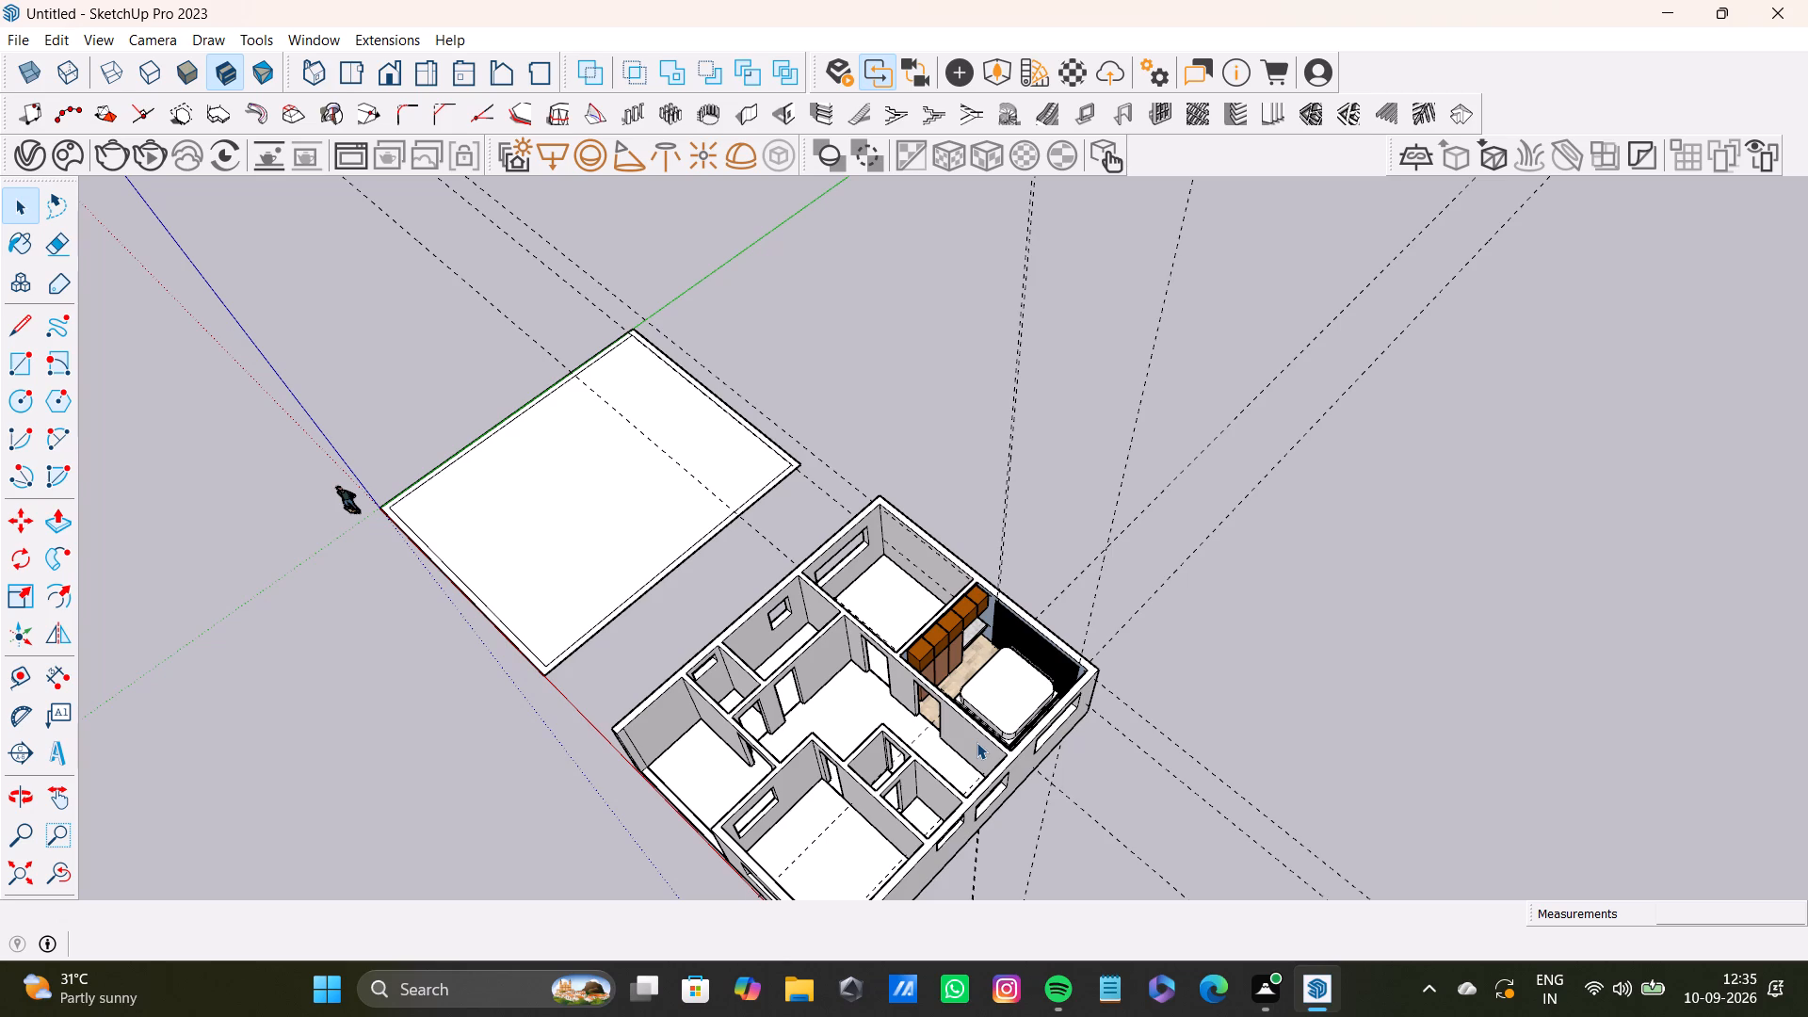
pyautogui.moveTo(884, 773); pyautogui.dragTo(903, 768, button='middle')
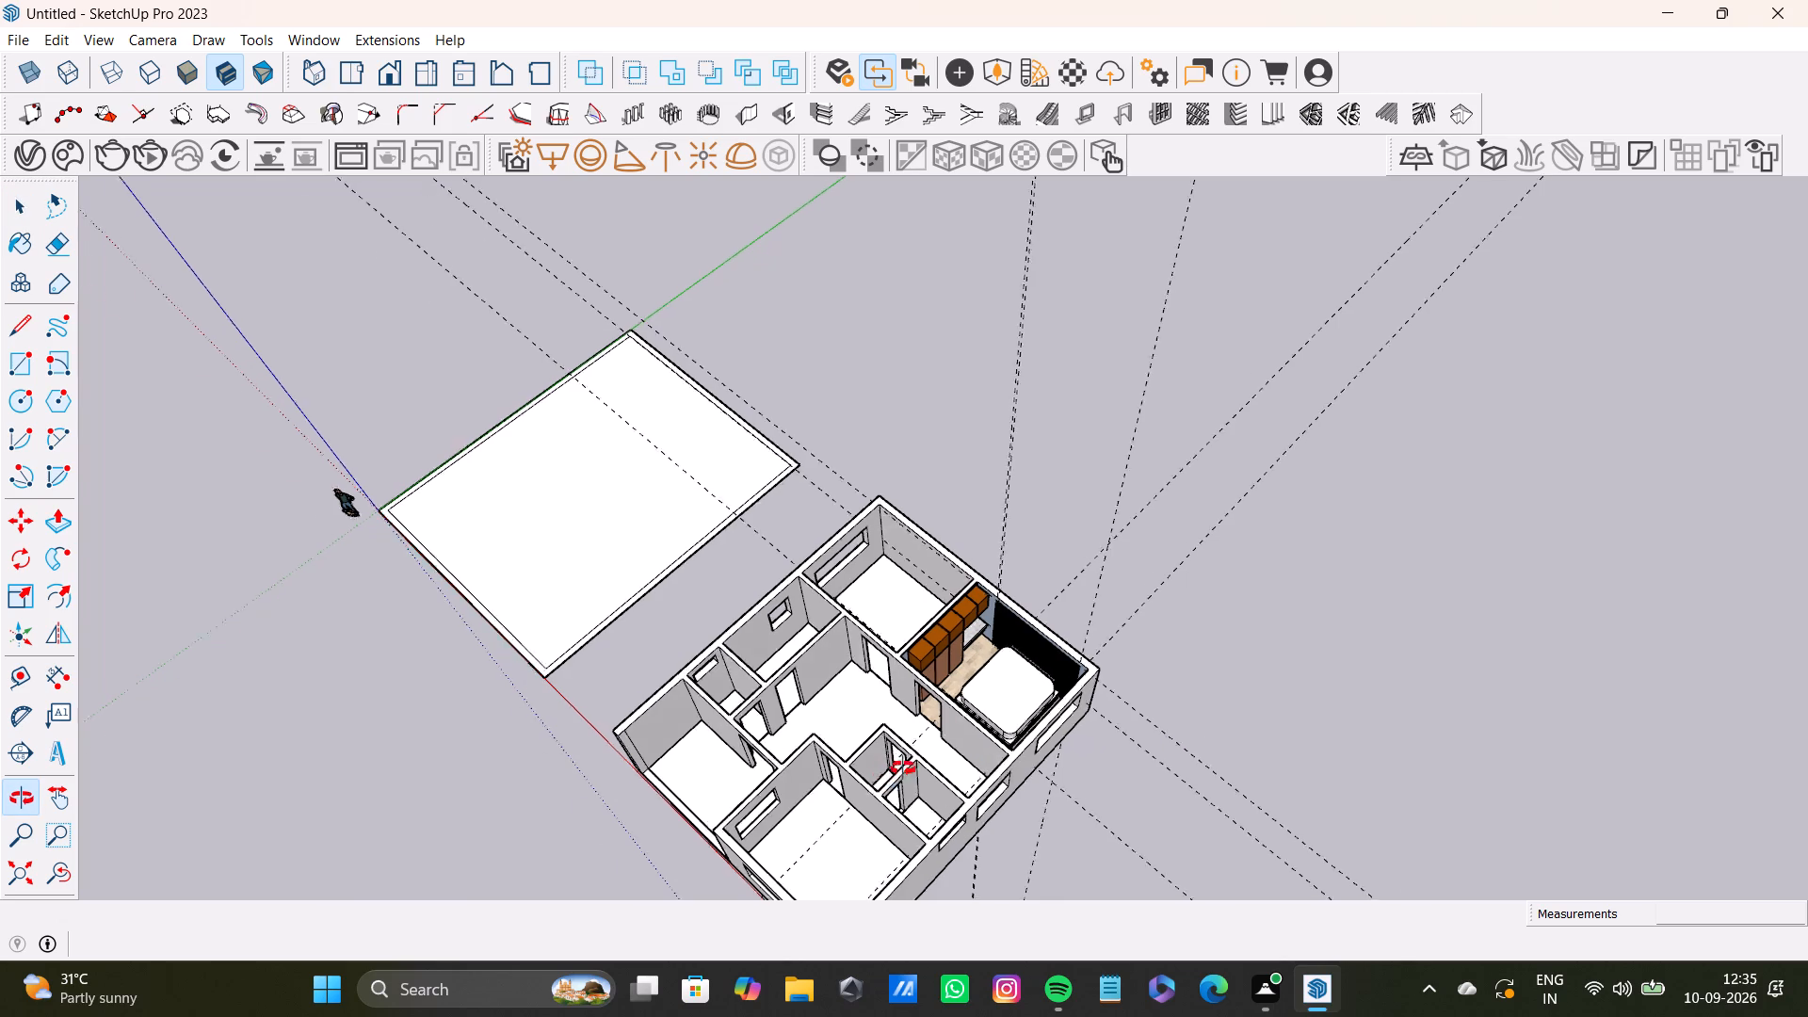
pyautogui.moveTo(903, 768); pyautogui.dragTo(1143, 892, button='middle')
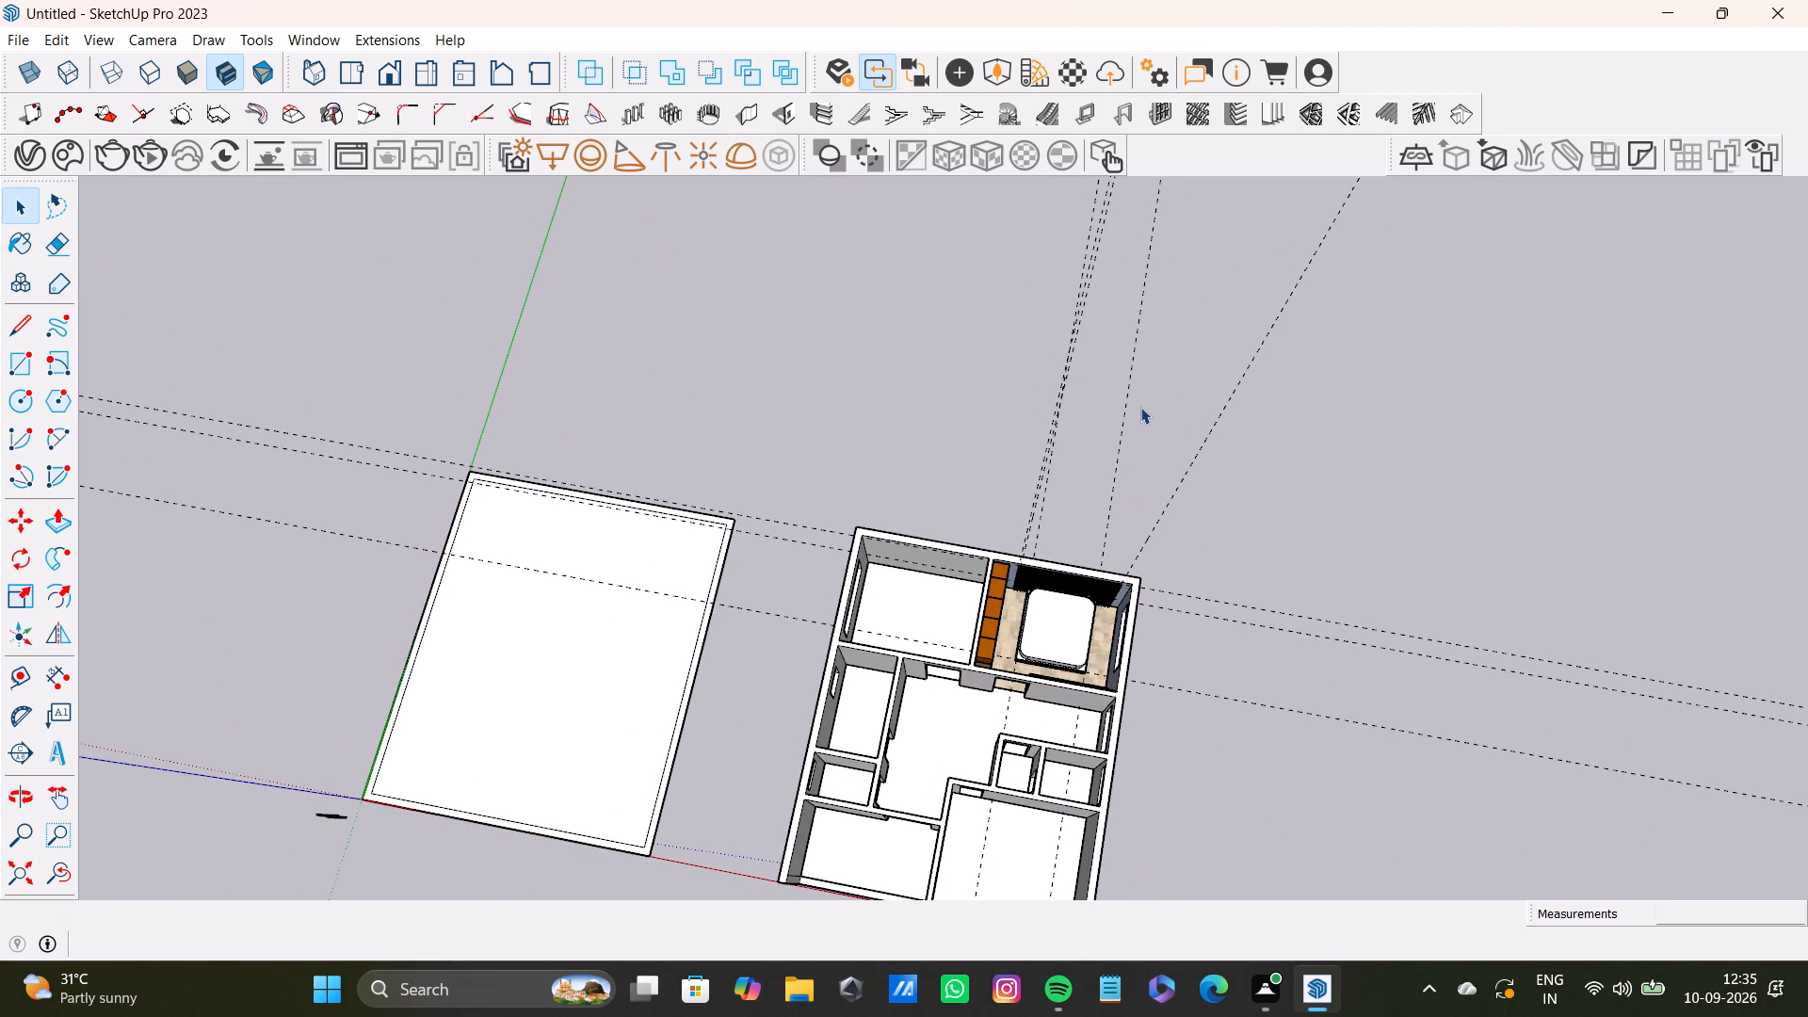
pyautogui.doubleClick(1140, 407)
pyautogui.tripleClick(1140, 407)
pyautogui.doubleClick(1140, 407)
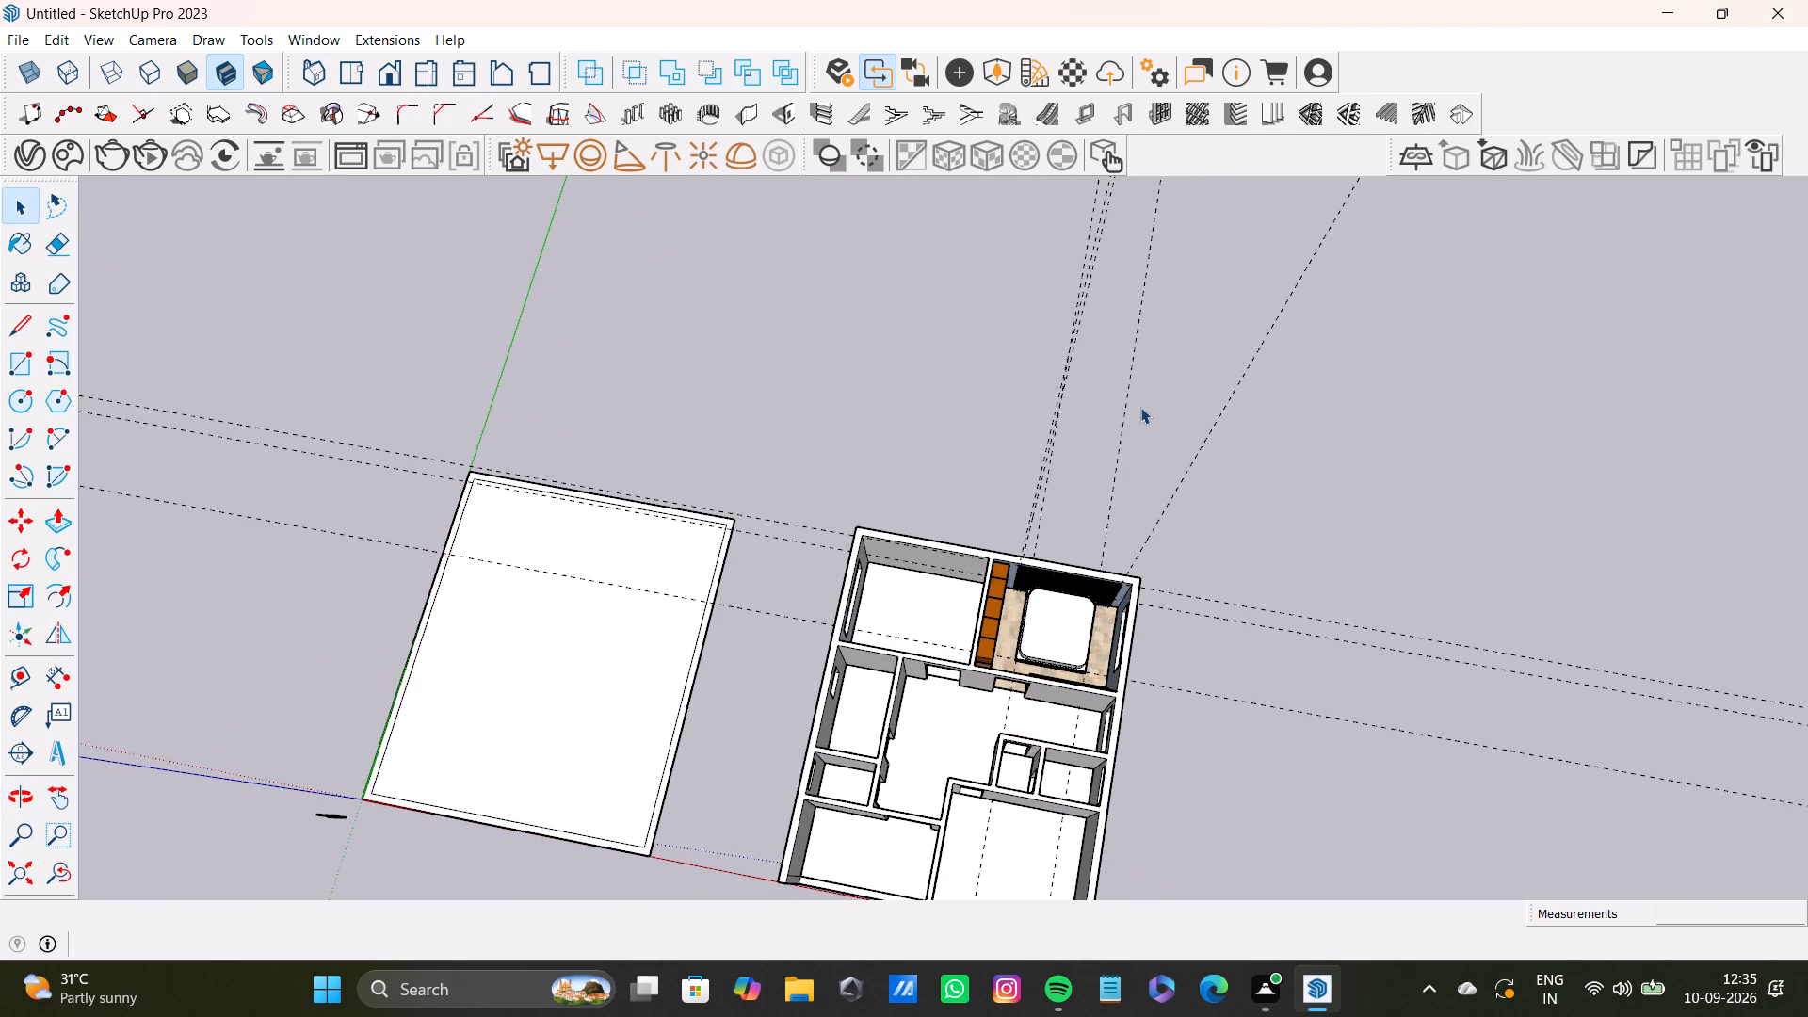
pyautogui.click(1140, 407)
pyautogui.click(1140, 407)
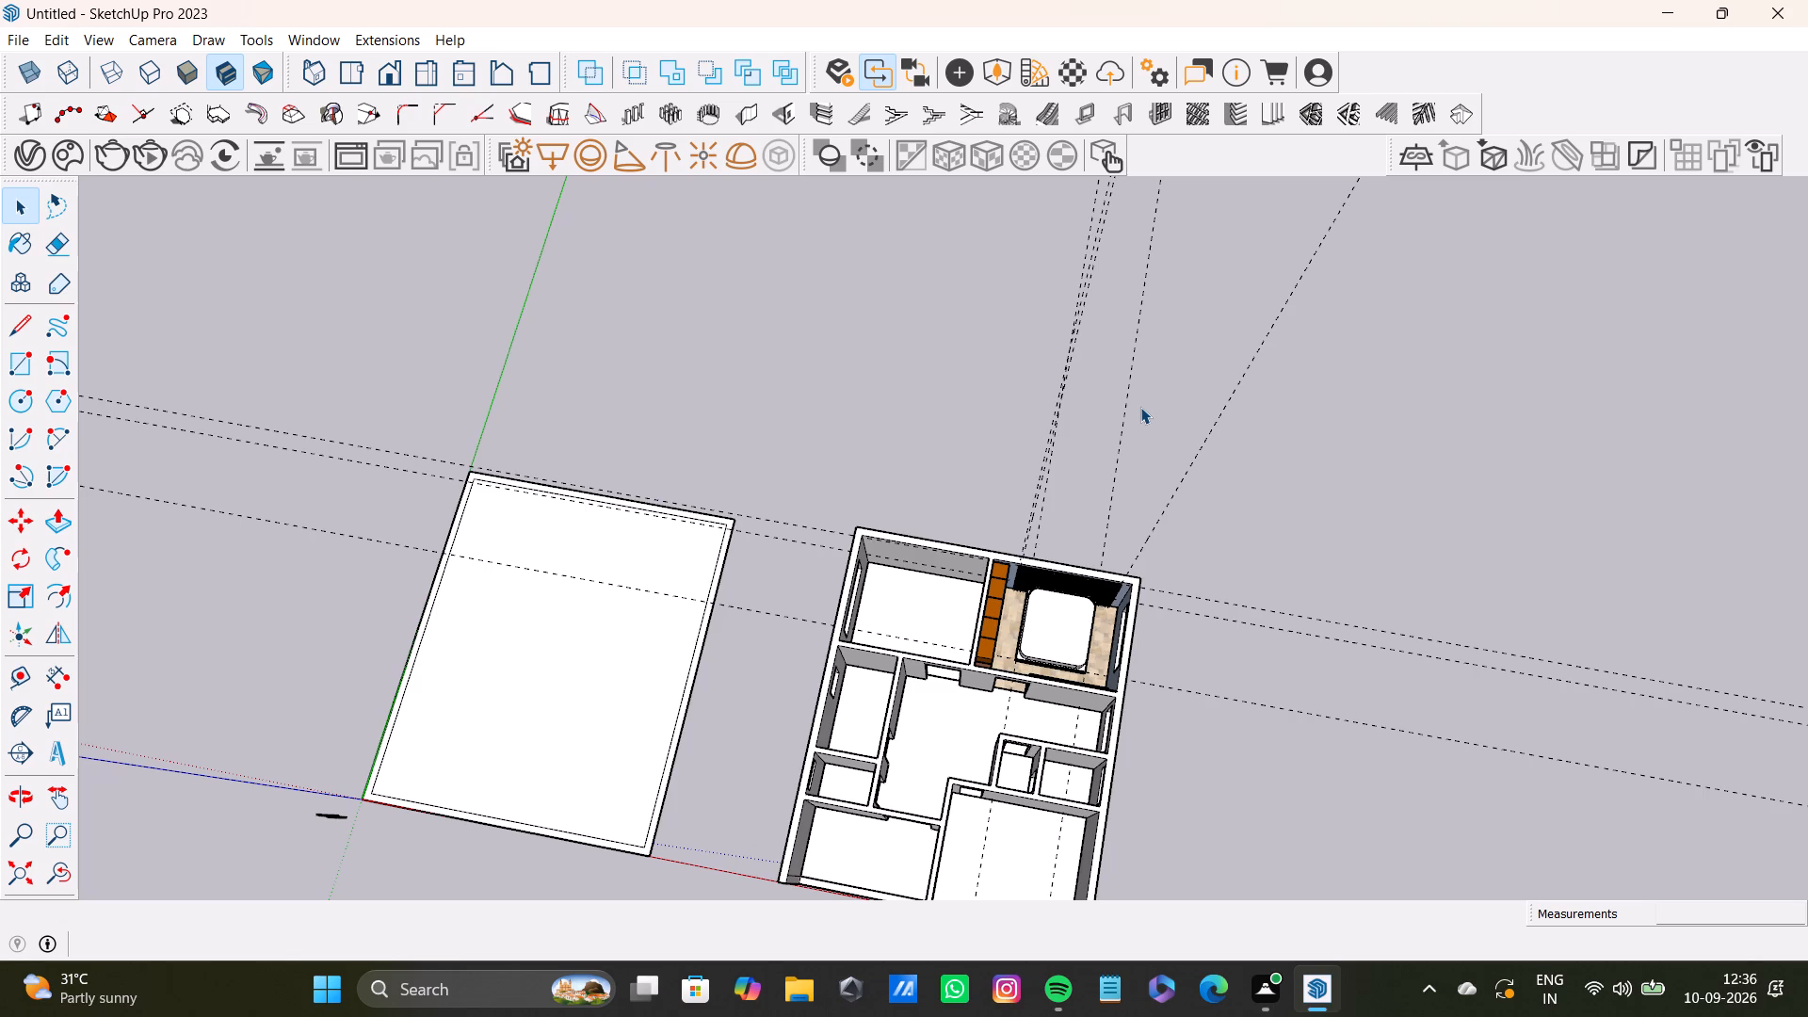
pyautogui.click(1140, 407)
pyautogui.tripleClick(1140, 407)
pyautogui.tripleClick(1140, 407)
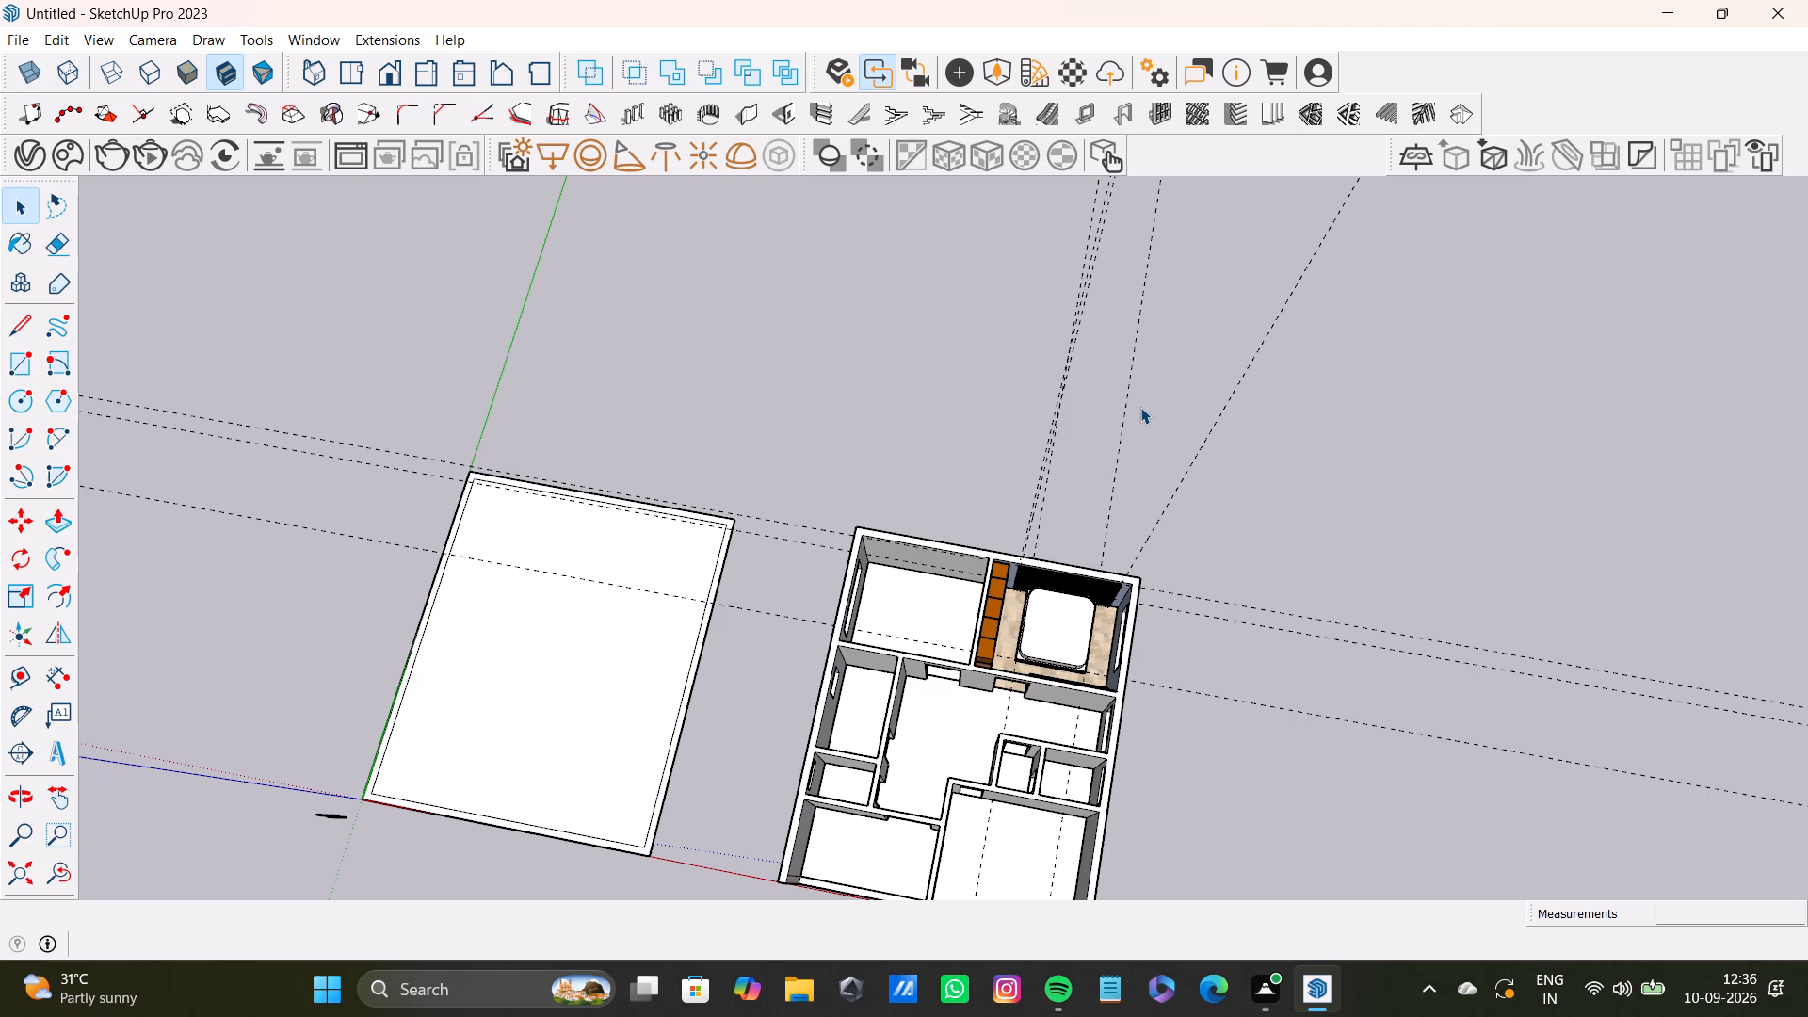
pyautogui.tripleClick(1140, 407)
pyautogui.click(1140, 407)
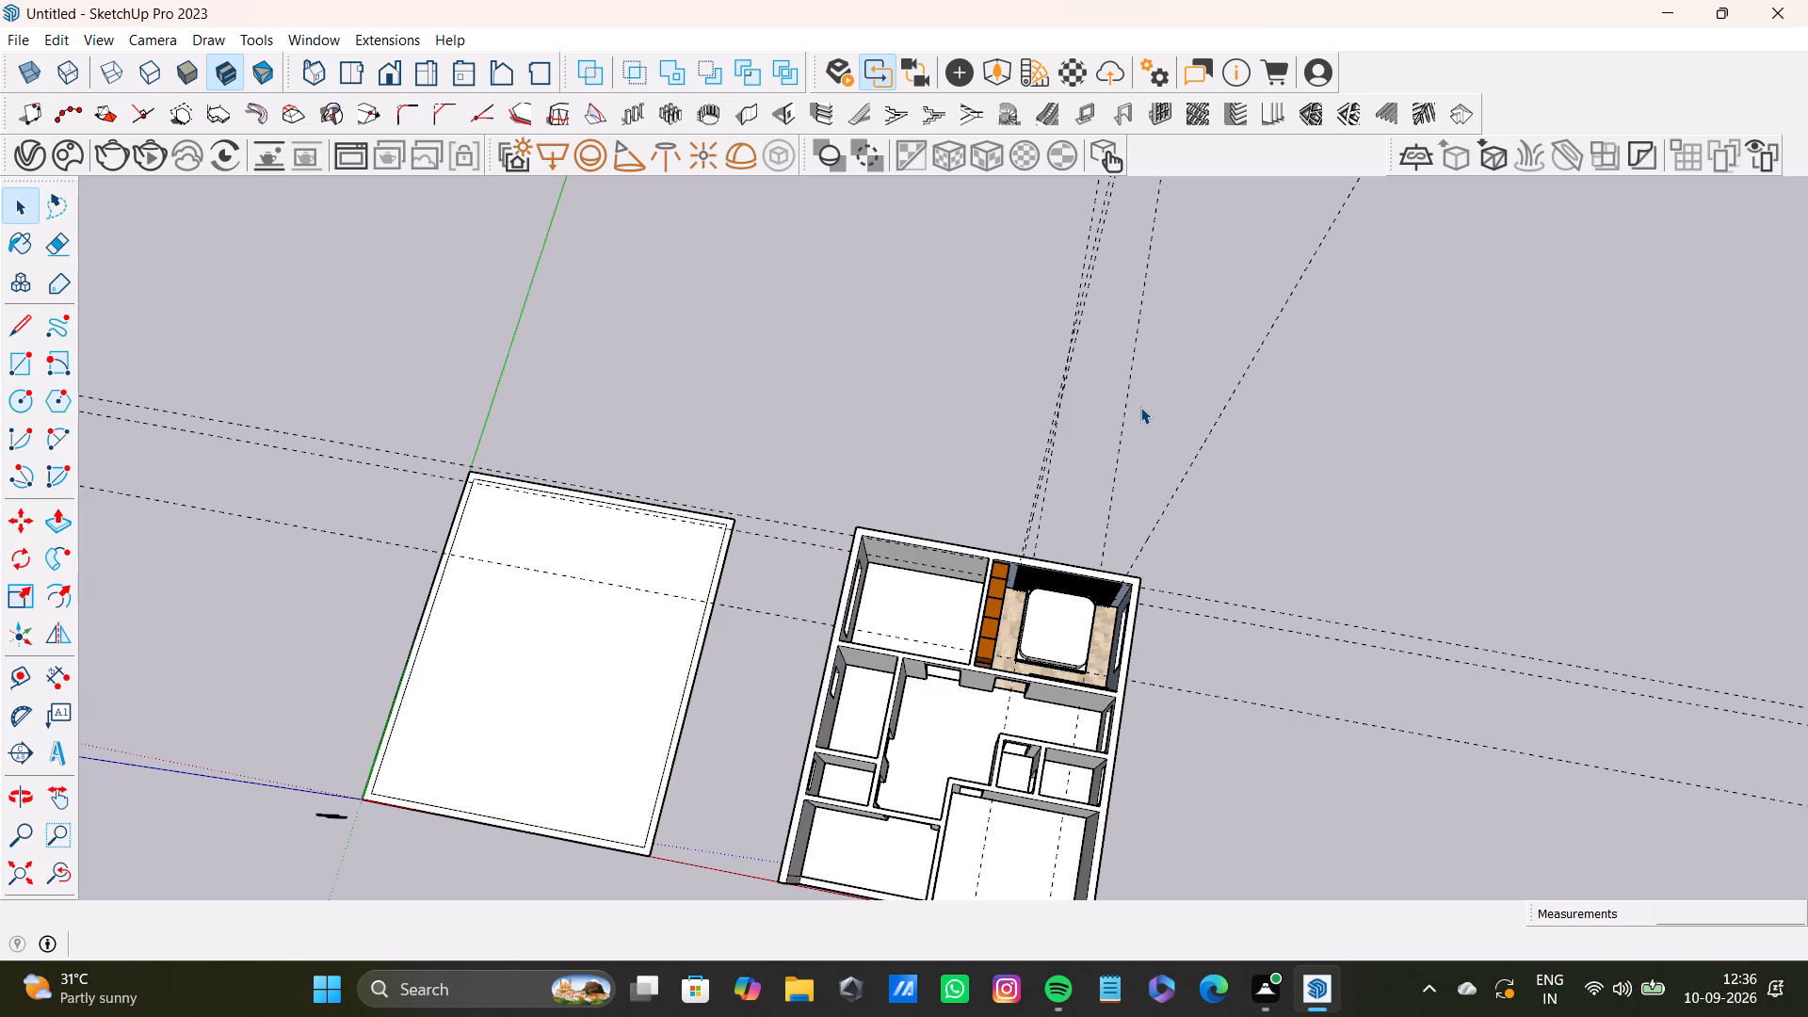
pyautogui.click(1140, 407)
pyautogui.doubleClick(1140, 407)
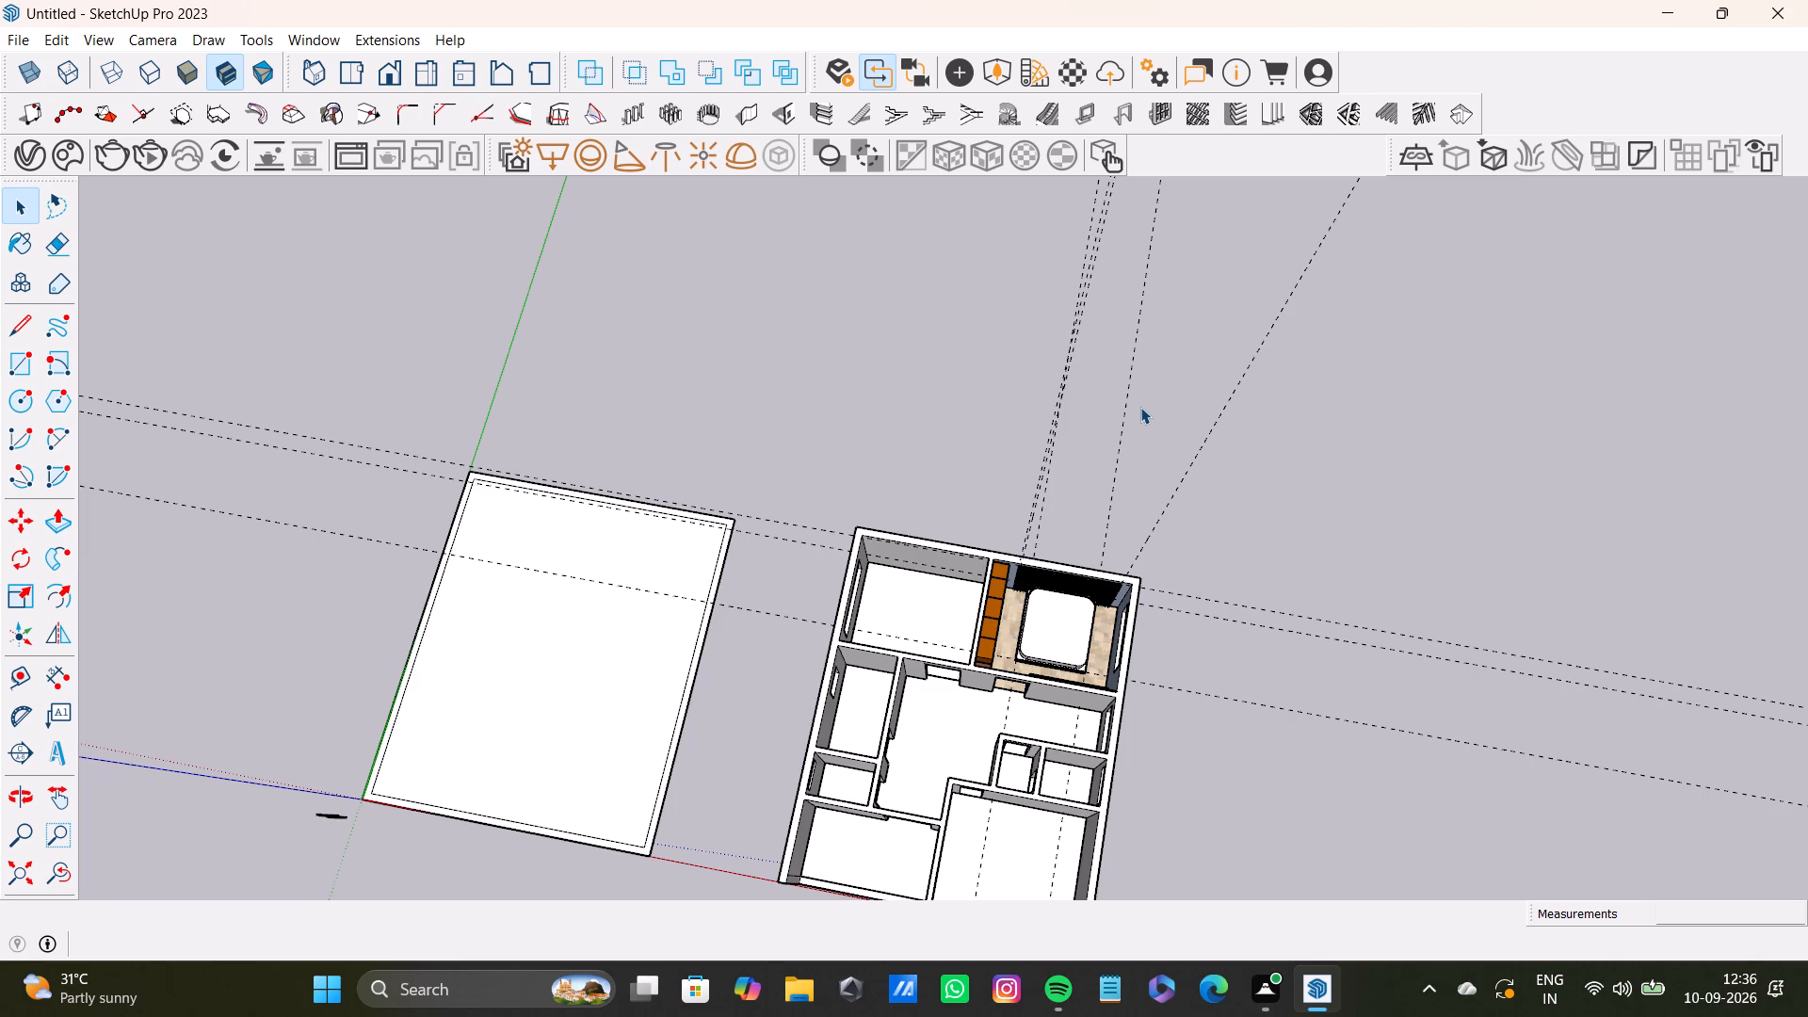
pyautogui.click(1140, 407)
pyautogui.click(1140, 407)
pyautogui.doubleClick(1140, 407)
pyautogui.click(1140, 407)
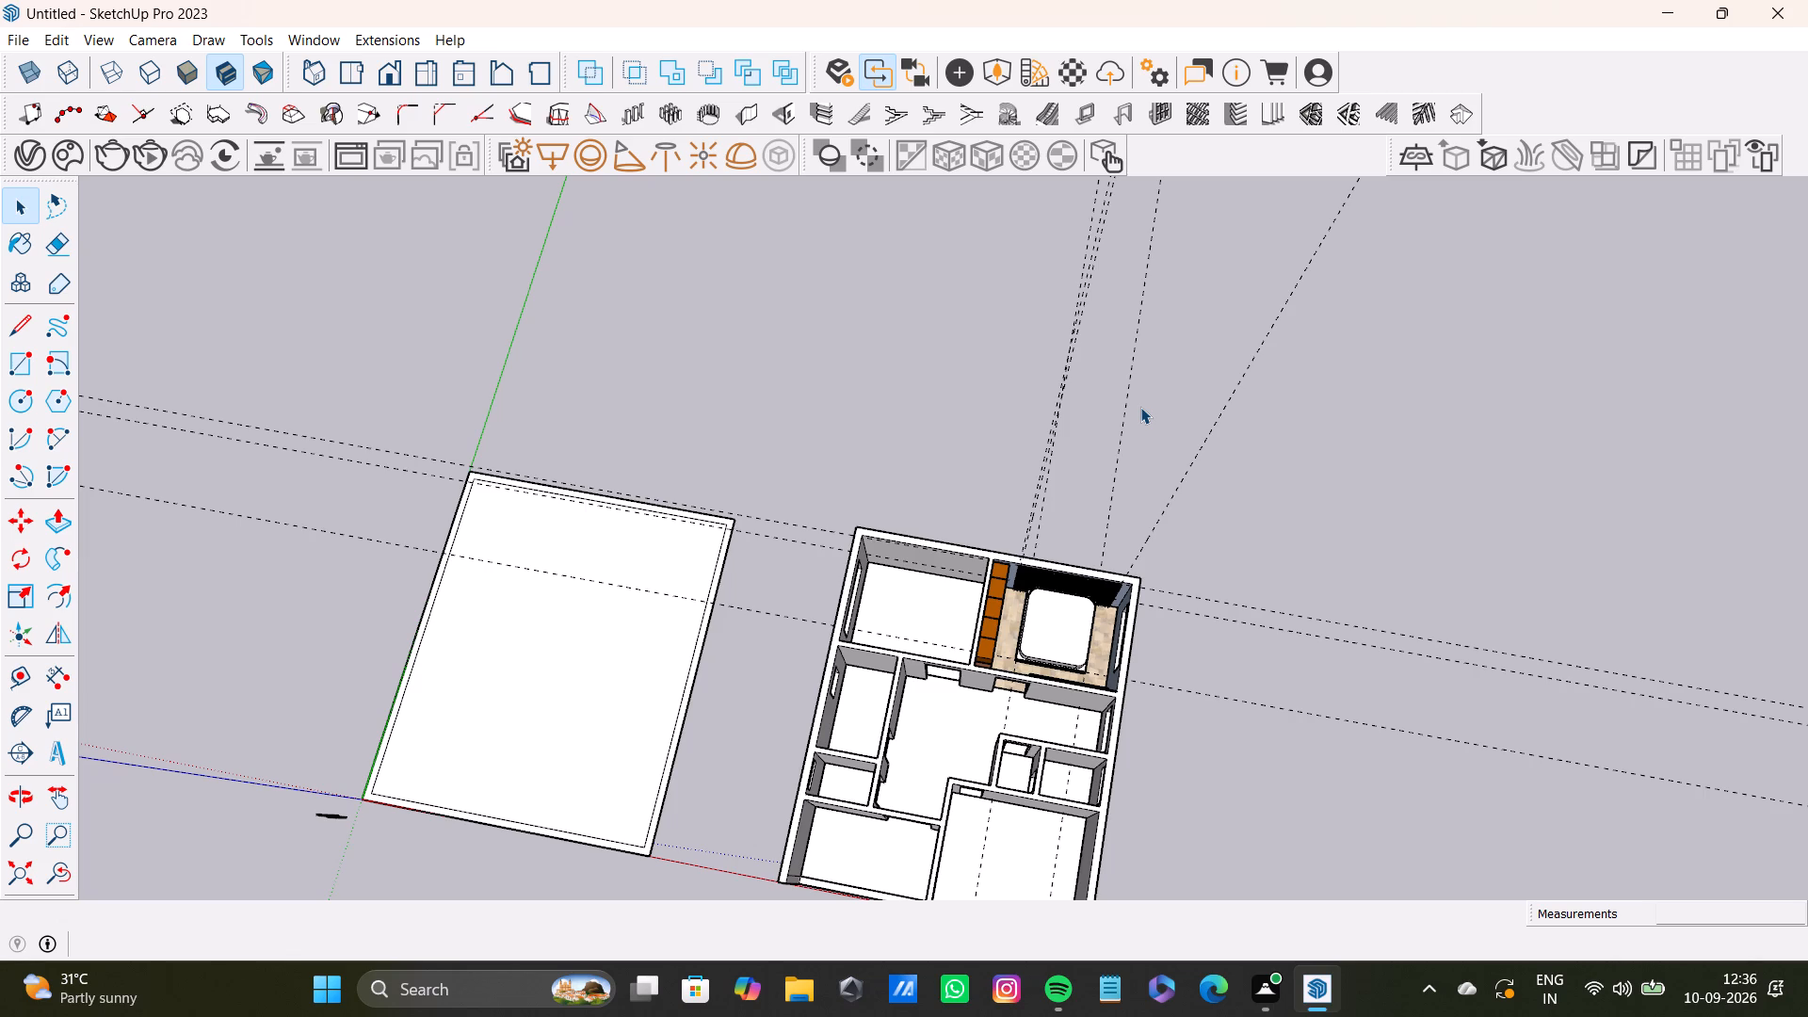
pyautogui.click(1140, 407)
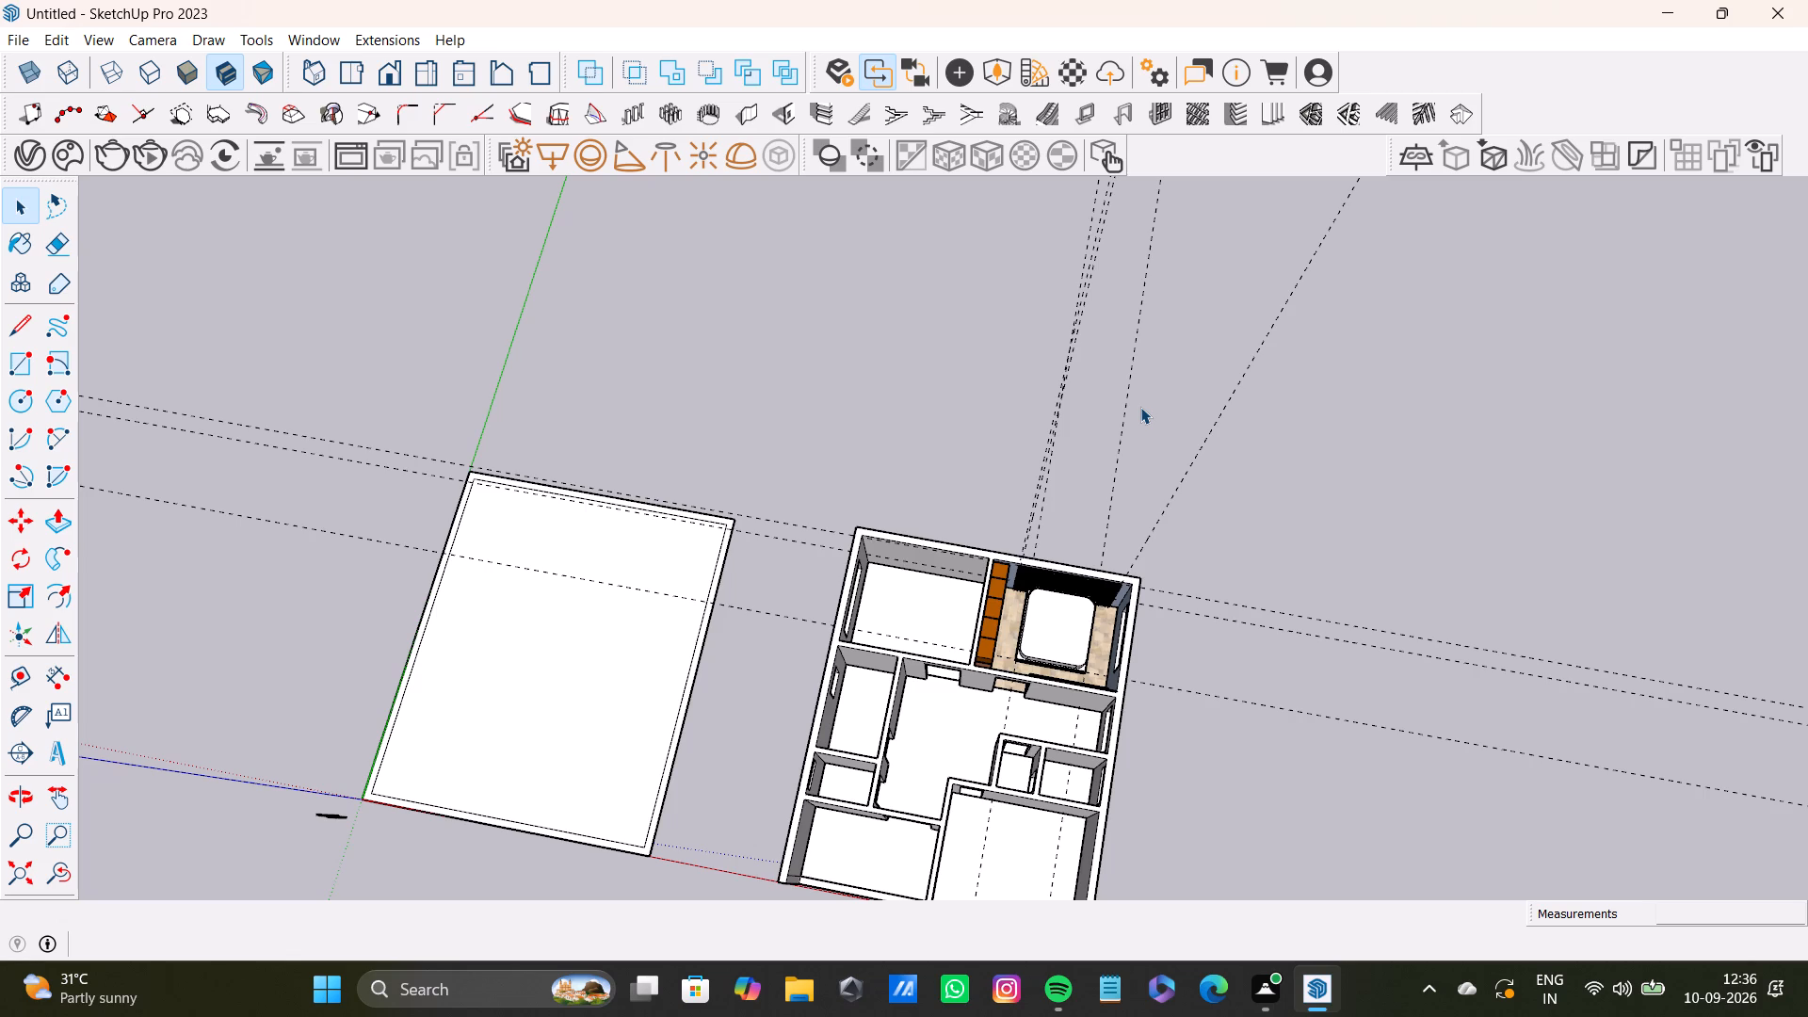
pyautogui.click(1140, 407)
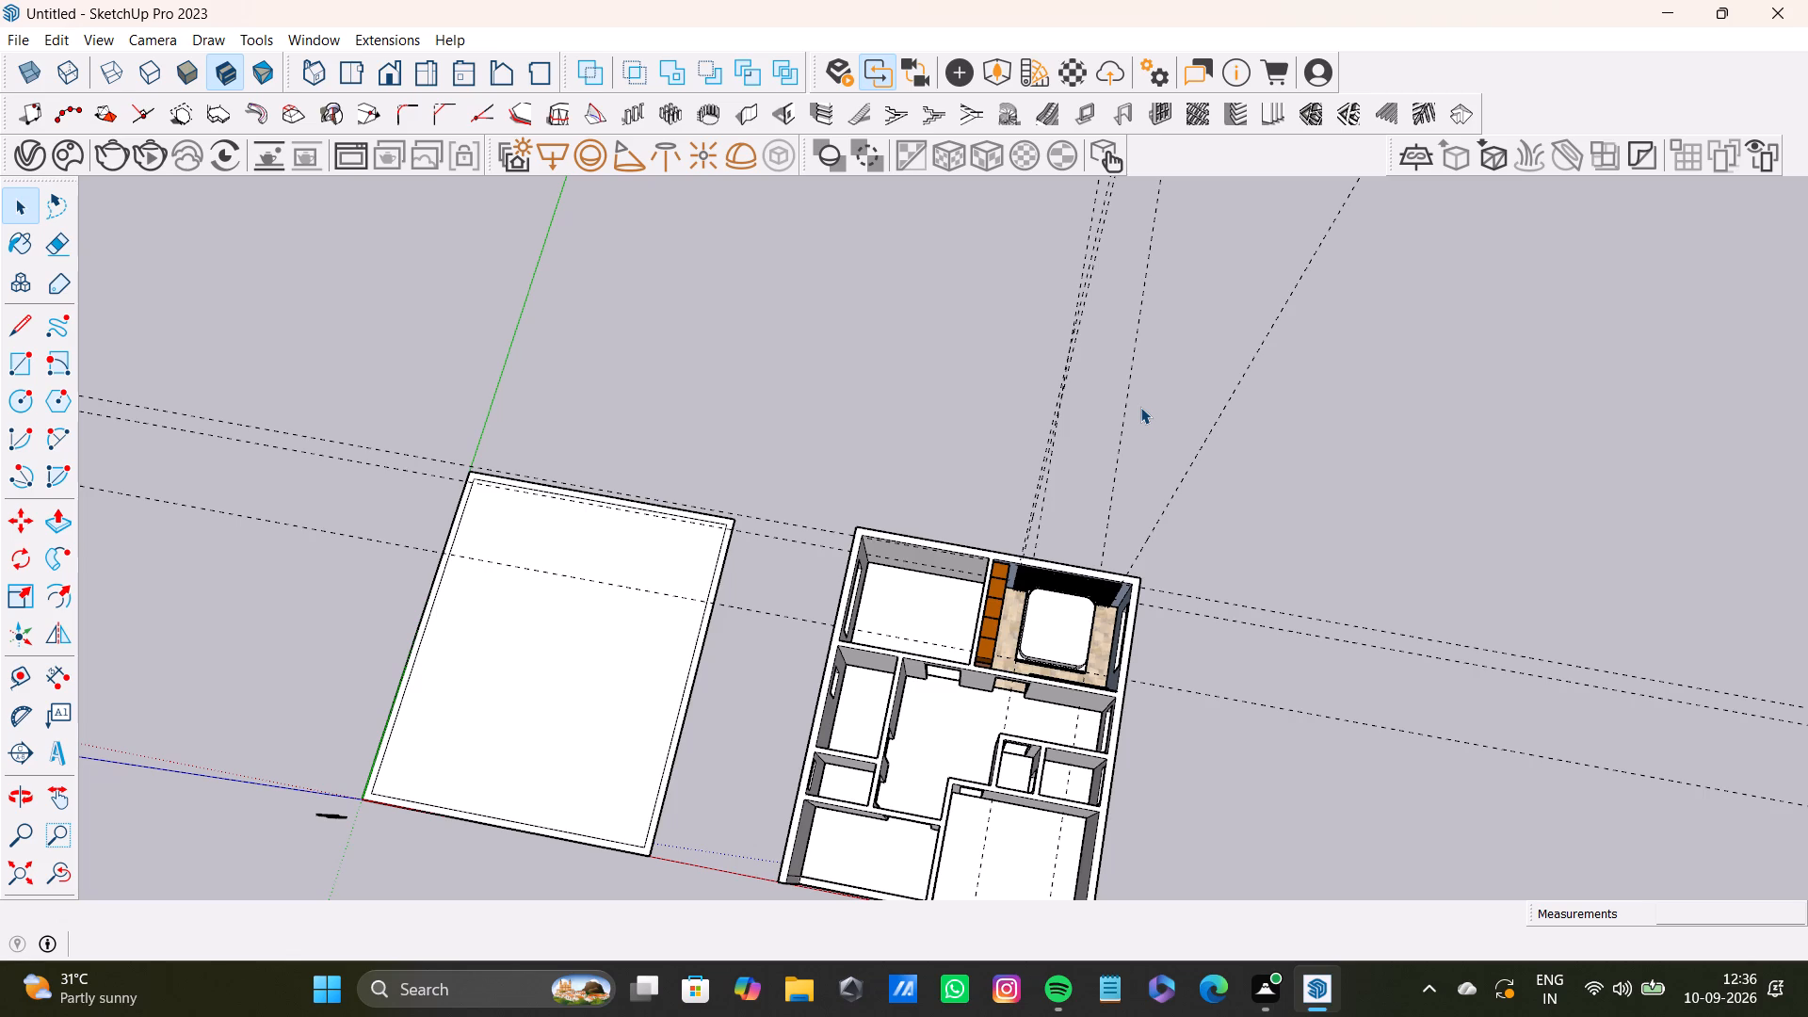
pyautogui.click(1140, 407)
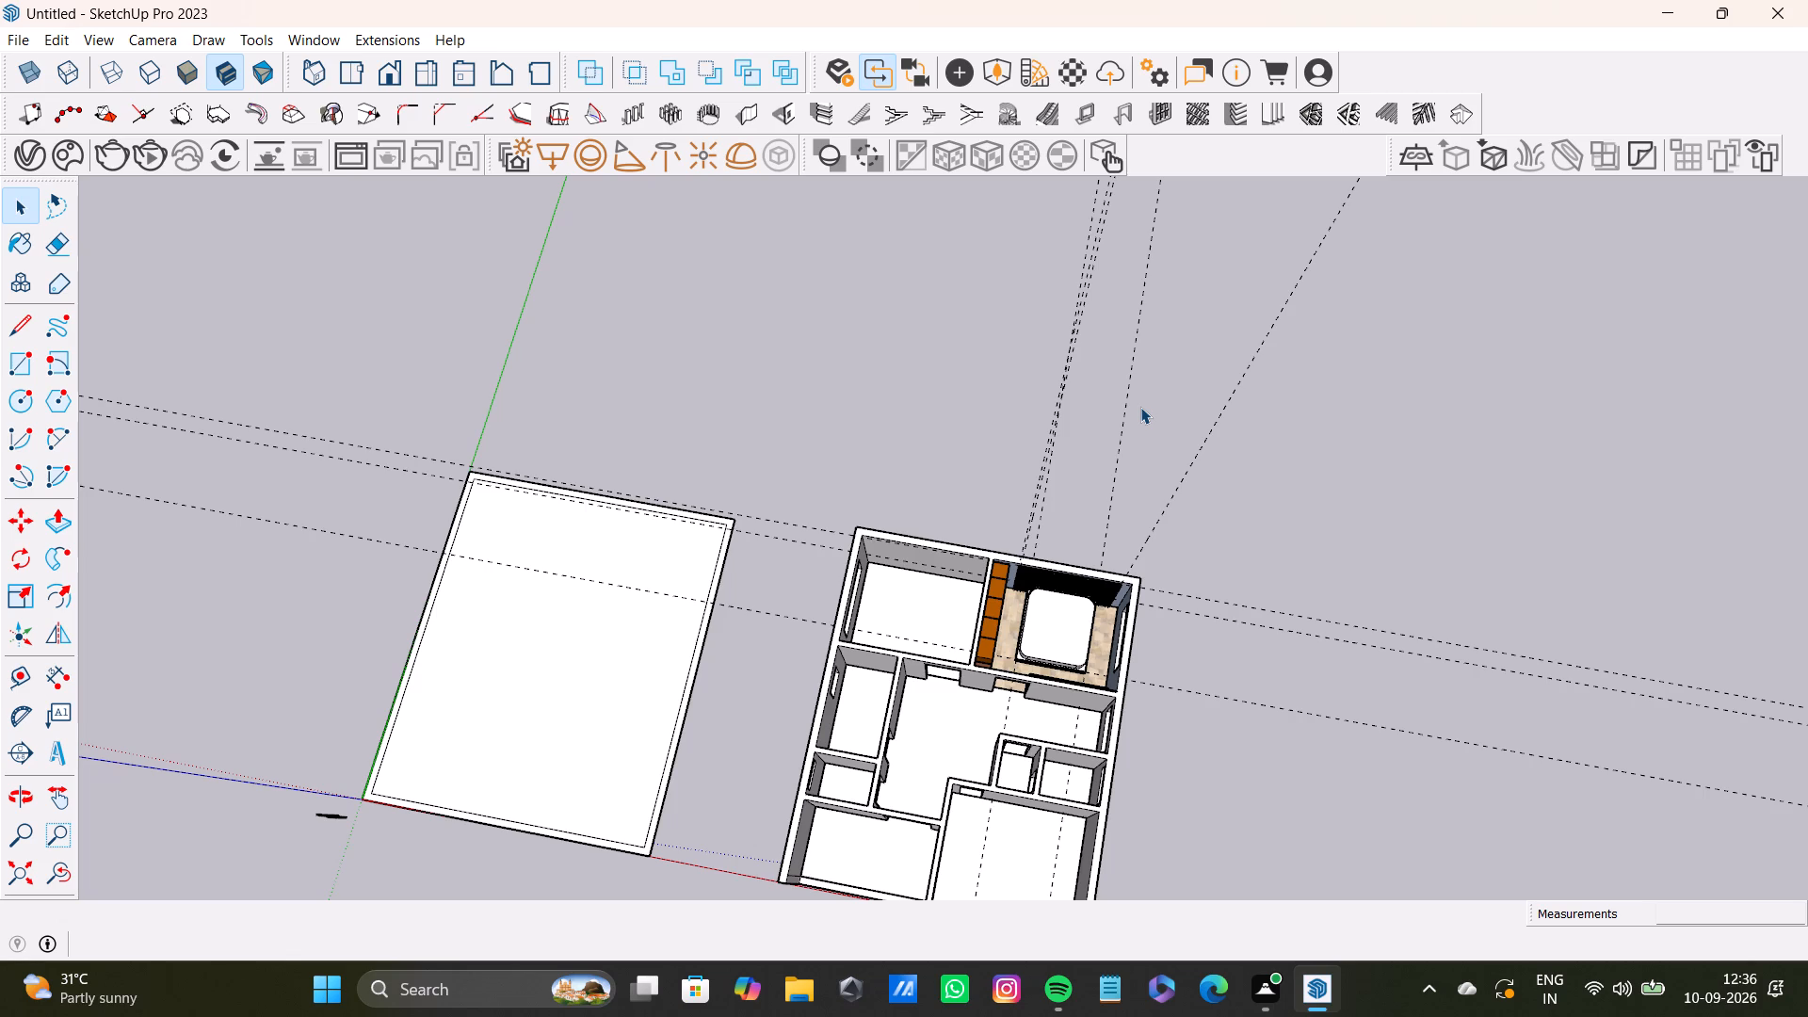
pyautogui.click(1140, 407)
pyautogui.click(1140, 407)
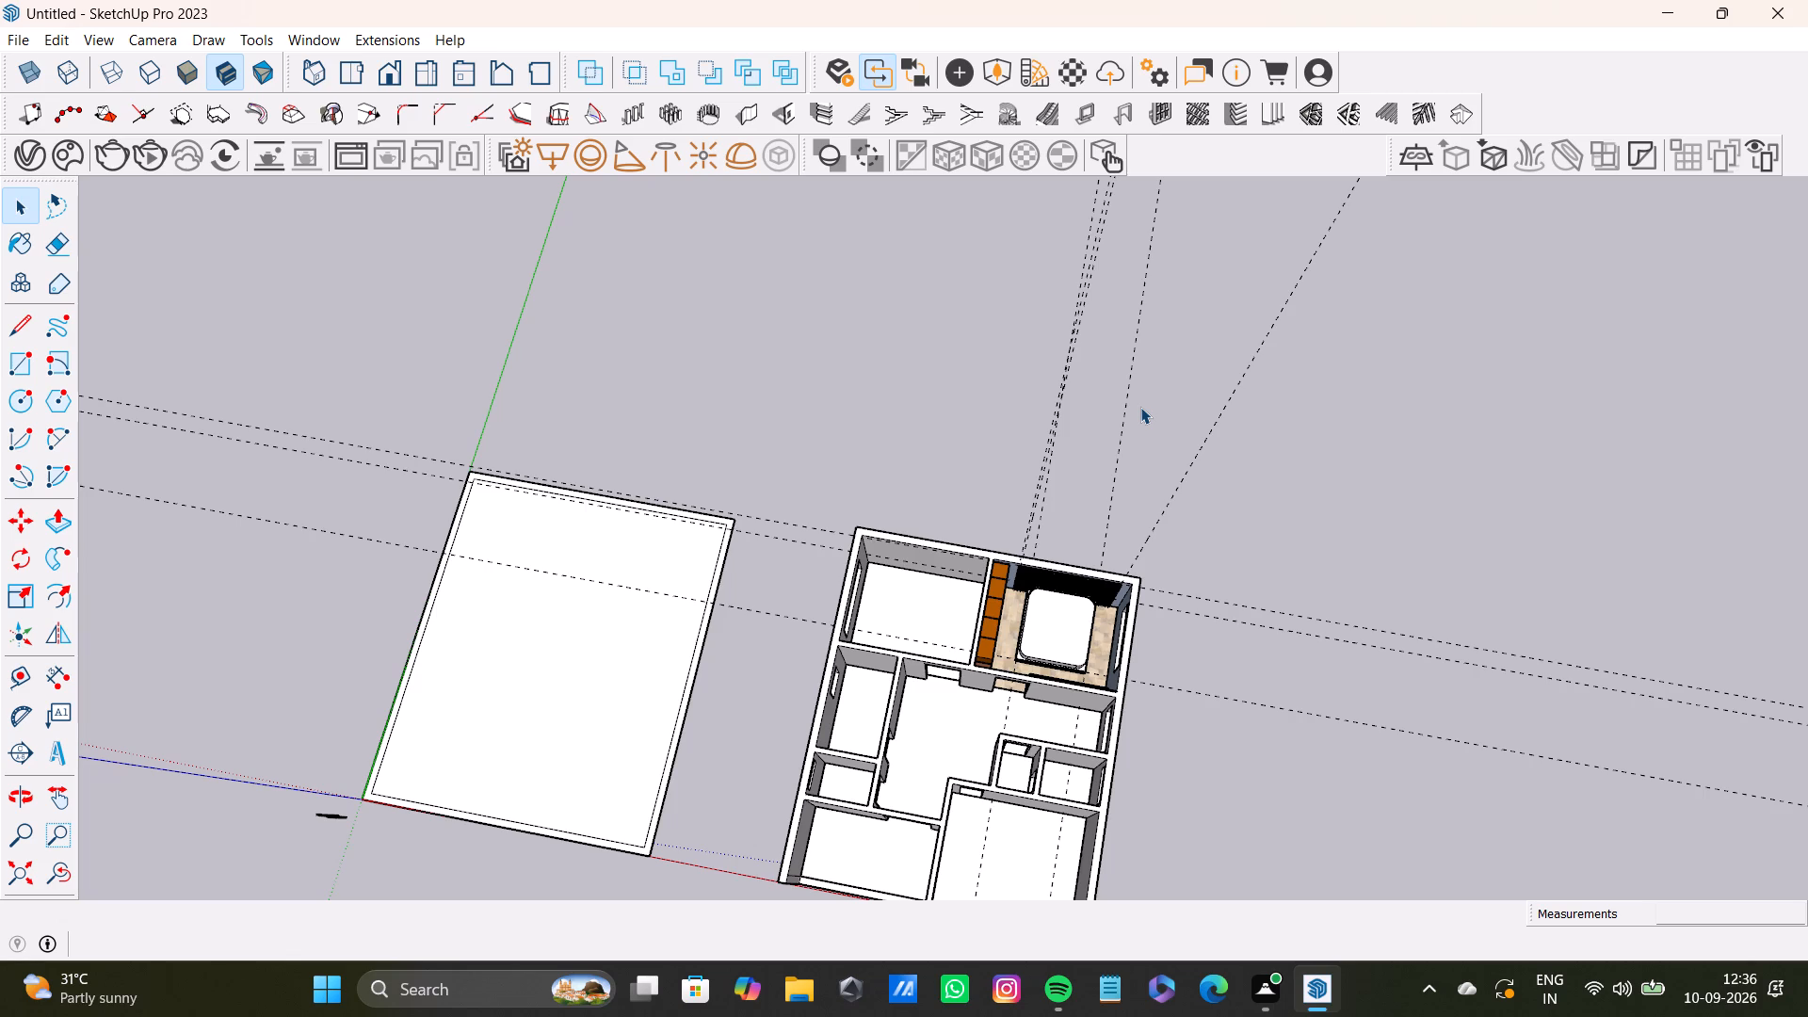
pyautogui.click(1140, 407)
# Examine the house and the separate floor slab together from several directions above.
pyautogui.moveTo(1288, 530); pyautogui.dragTo(621, 559, button='middle')
pyautogui.click(452, 418)
pyautogui.scroll(-3, 452, 418)
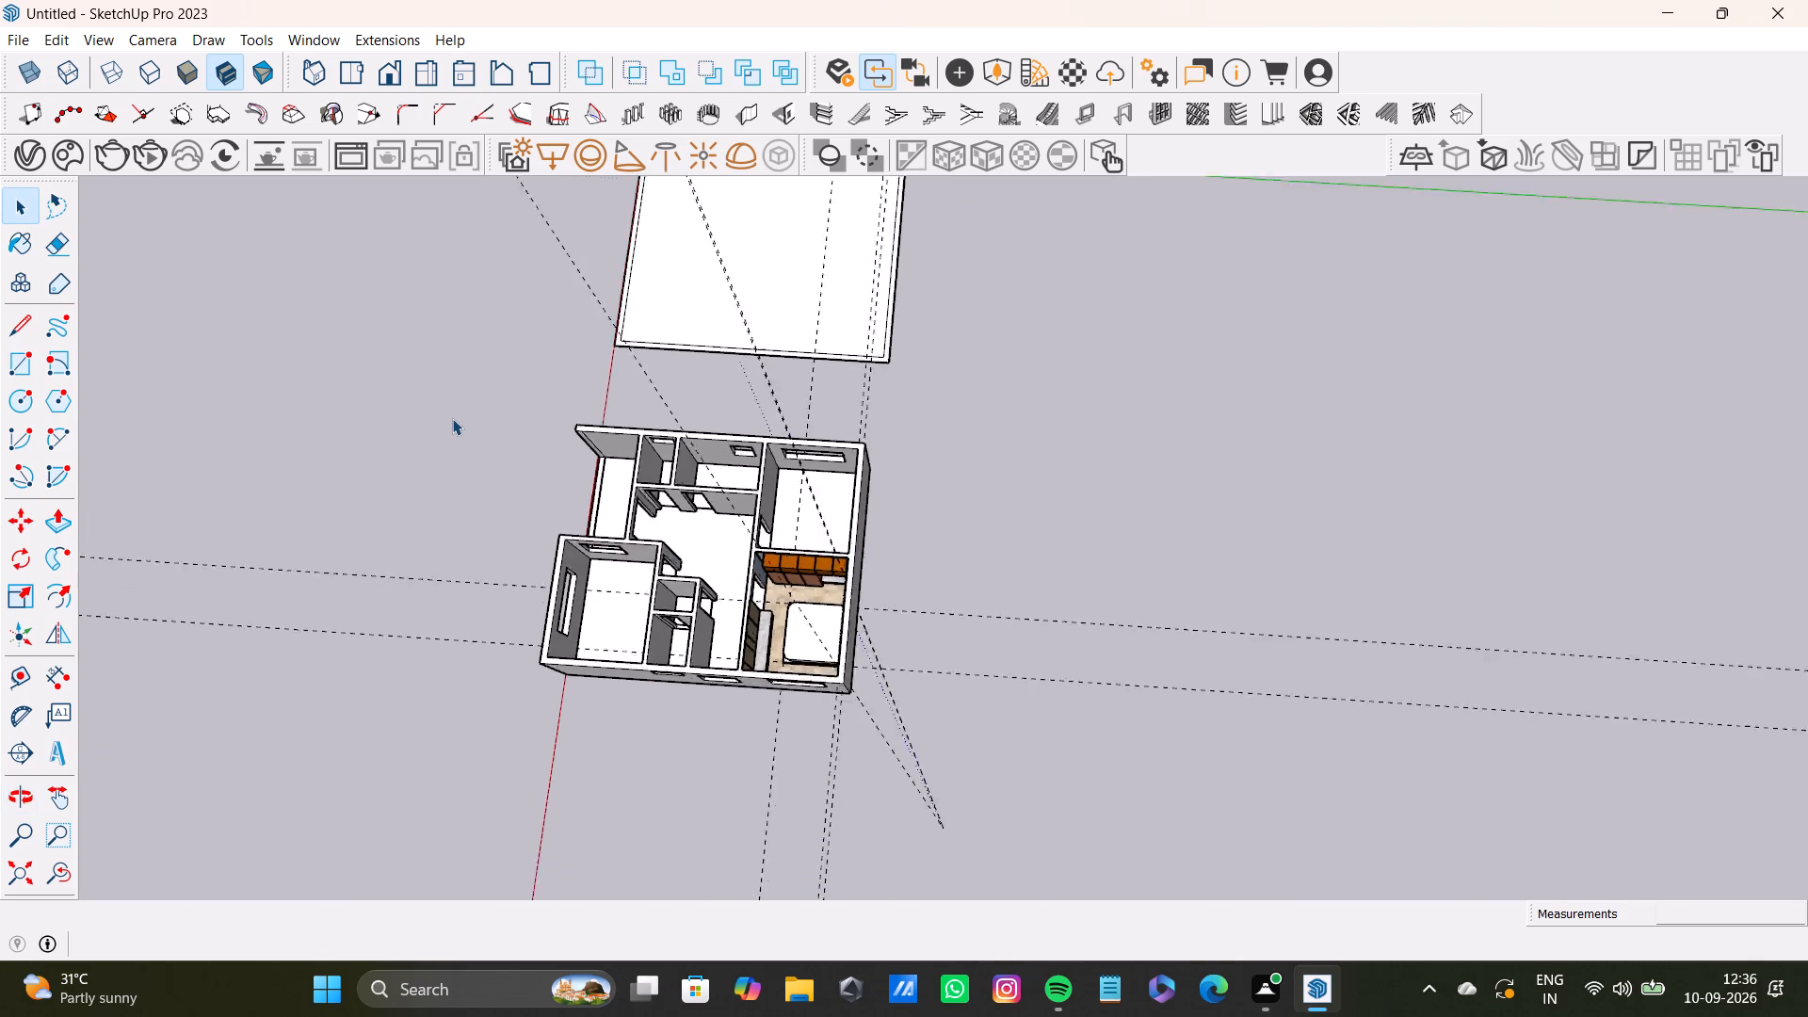
pyautogui.scroll(-2, 452, 418)
pyautogui.moveTo(444, 427); pyautogui.dragTo(679, 484, button='middle')
pyautogui.click(474, 475)
pyautogui.scroll(-4, 480, 471)
pyautogui.moveTo(527, 464); pyautogui.dragTo(528, 476, button='middle')
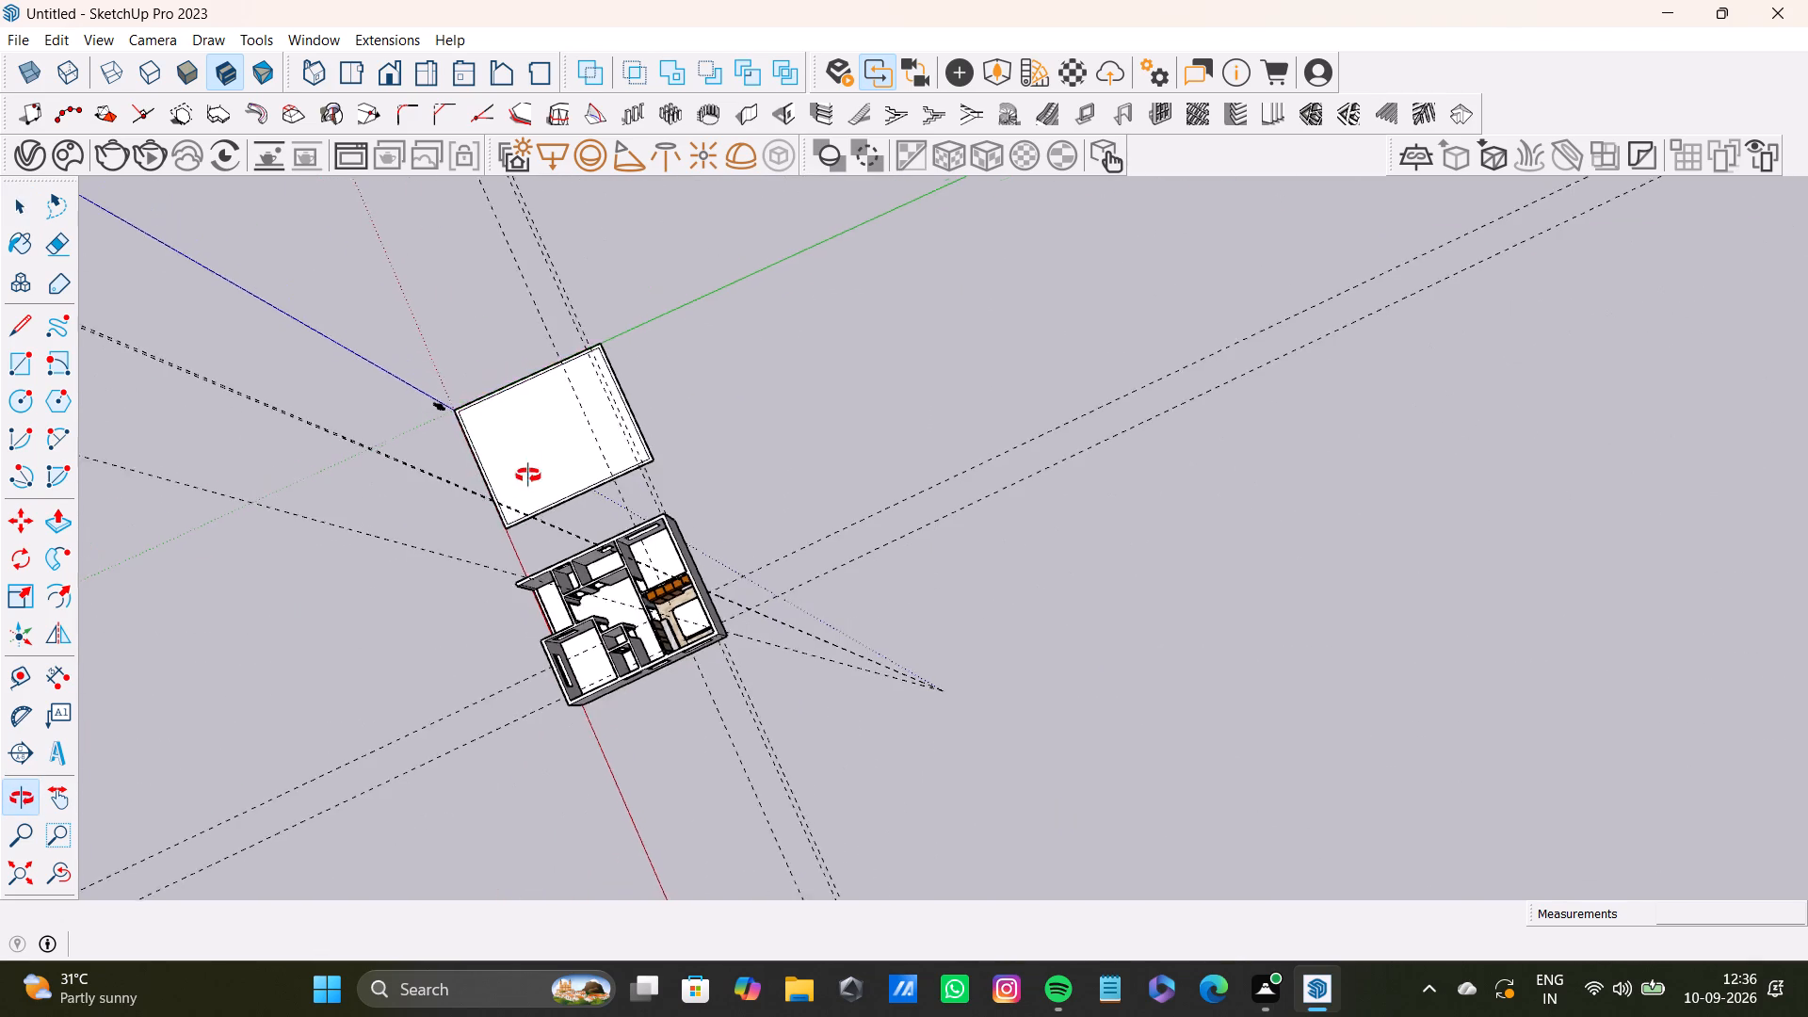
pyautogui.moveTo(528, 476); pyautogui.dragTo(463, 624, button='middle')
pyautogui.click(302, 452)
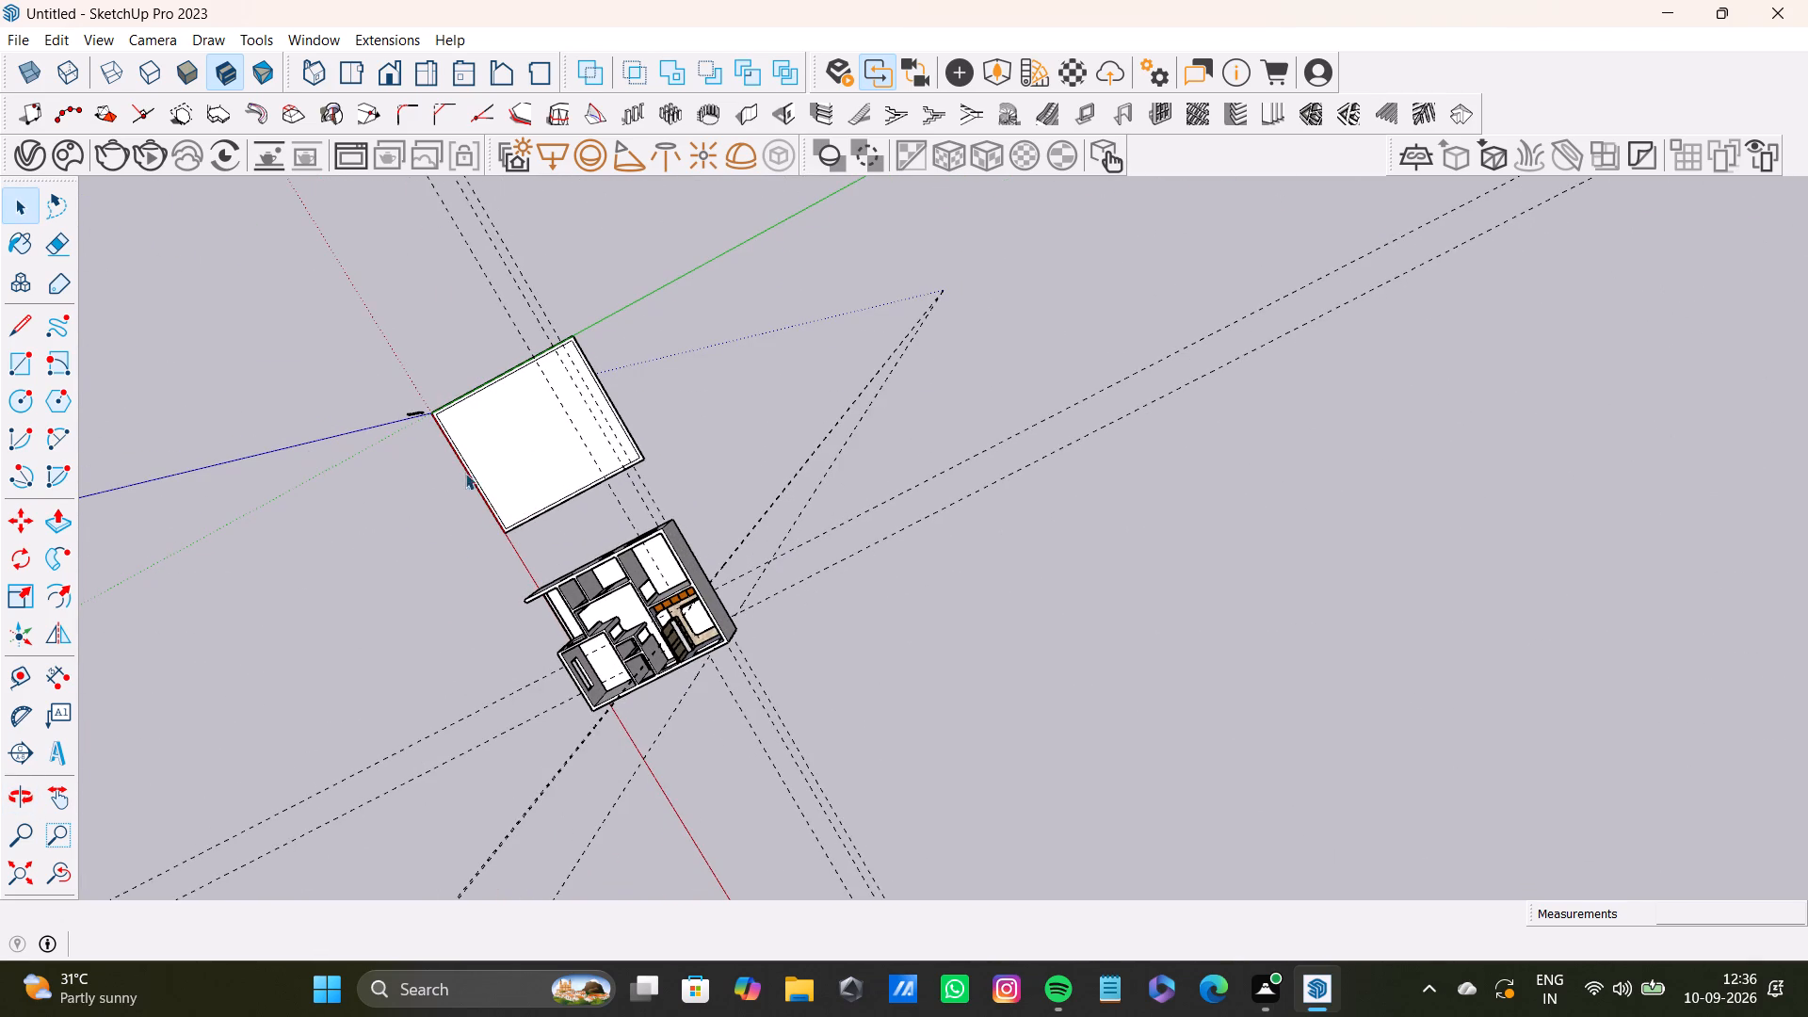
pyautogui.moveTo(836, 563); pyautogui.dragTo(370, 562, button='middle')
# Examine the bedroom's bed, vertical wall slats, wardrobe and tiled floor close up from above.
pyautogui.scroll(5, 879, 698)
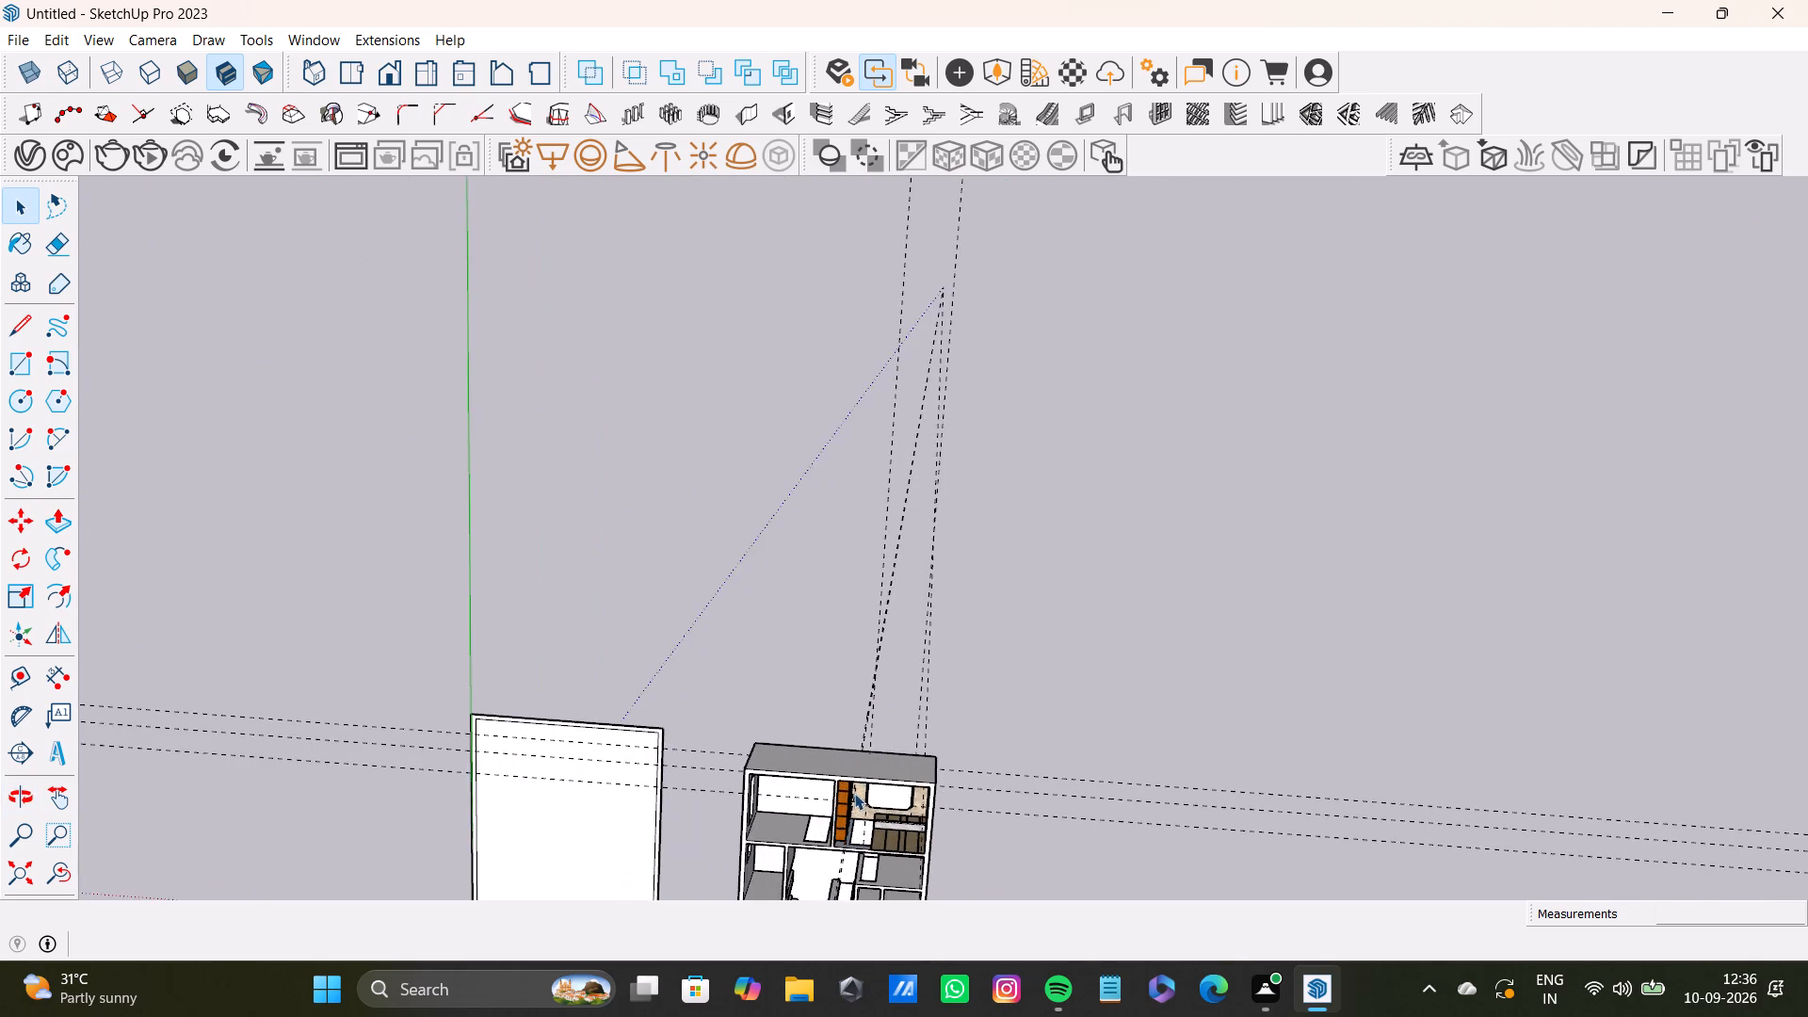
pyautogui.scroll(5, 854, 793)
pyautogui.moveTo(783, 789); pyautogui.dragTo(789, 771, button='middle')
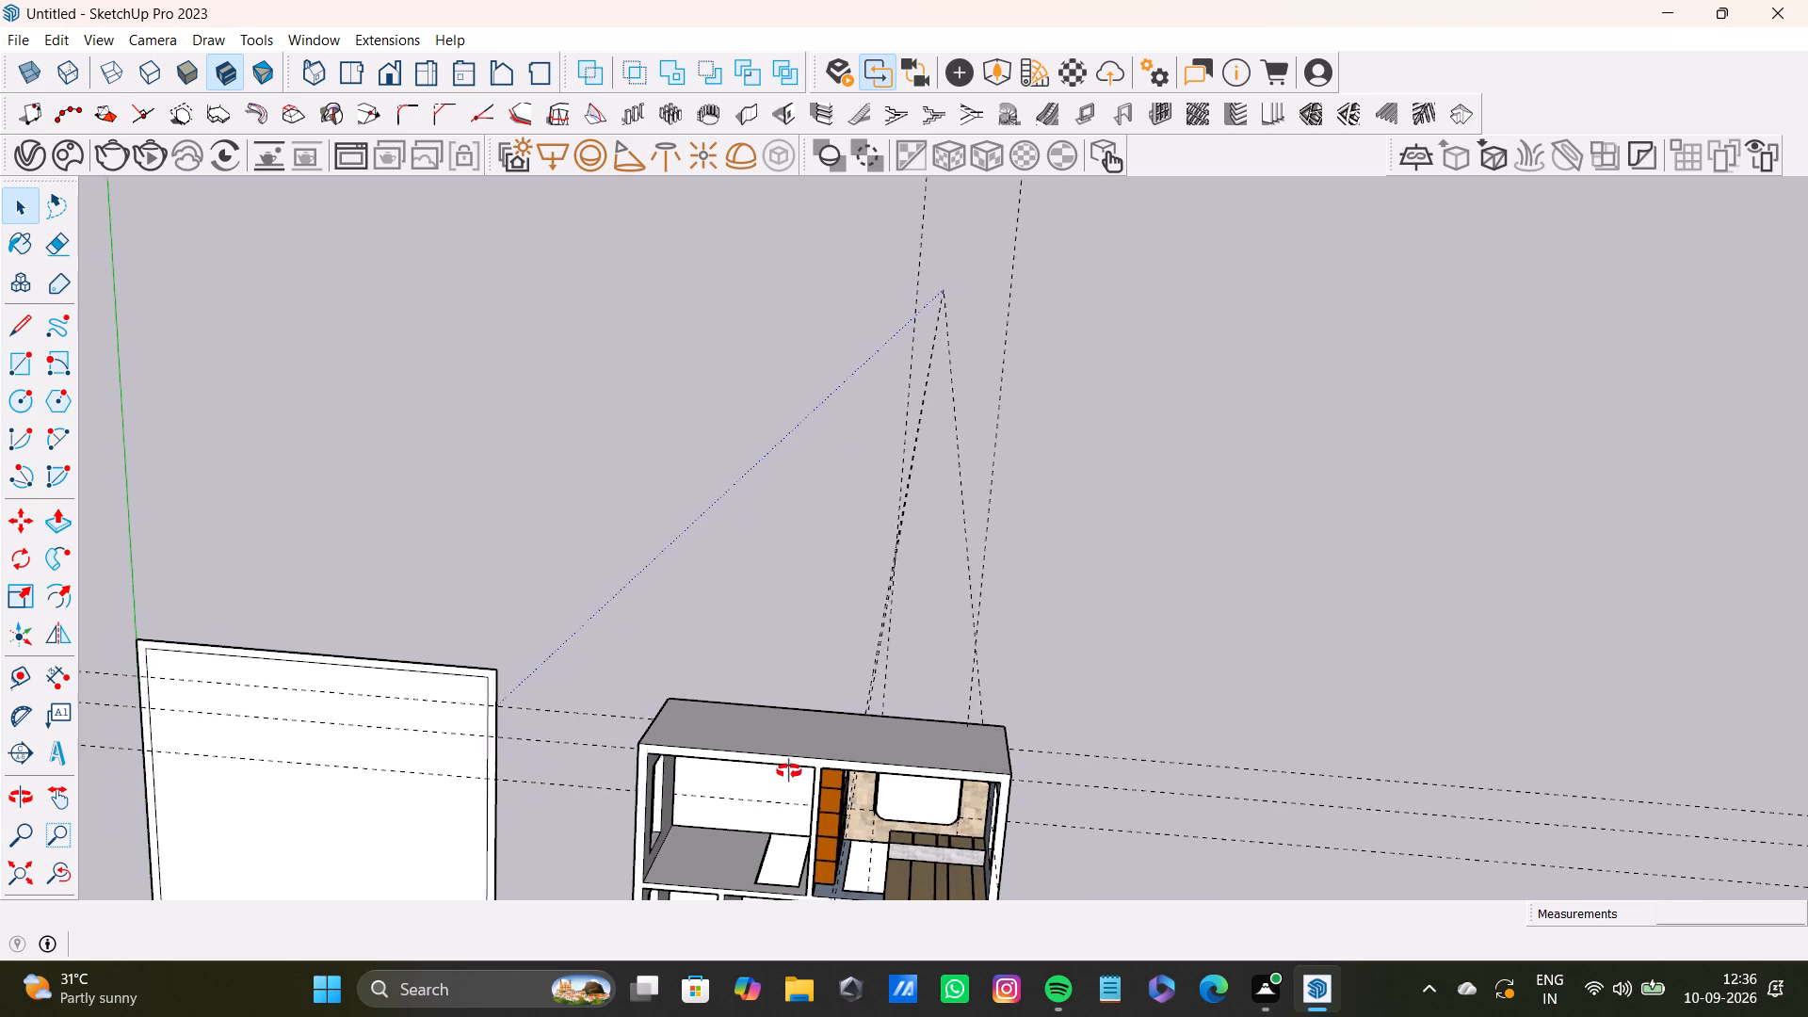
pyautogui.moveTo(789, 771); pyautogui.dragTo(877, 424, button='middle')
pyautogui.scroll(-4, 774, 667)
pyautogui.keyDown('shift'); pyautogui.moveTo(817, 776); pyautogui.dragTo(864, 541, button='middle'); pyautogui.keyUp('shift')
pyautogui.scroll(8, 867, 590)
pyautogui.moveTo(861, 626); pyautogui.dragTo(1050, 393, button='middle')
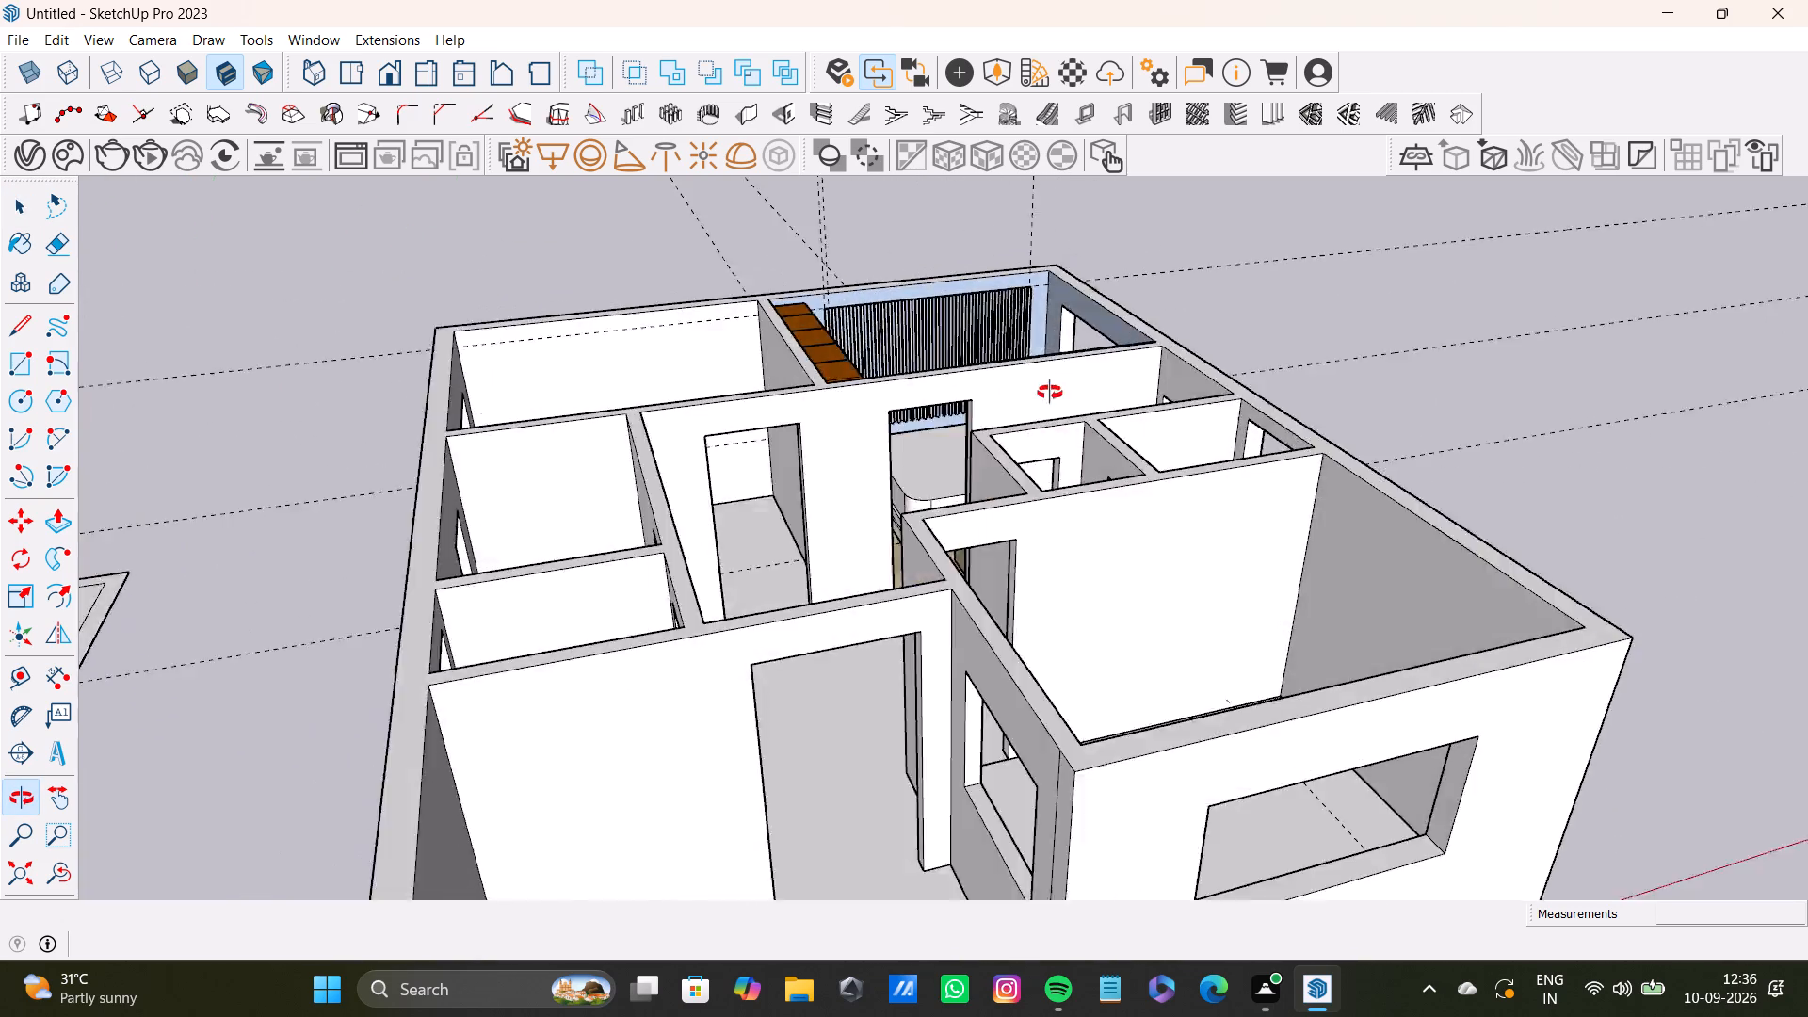
pyautogui.moveTo(1050, 393); pyautogui.dragTo(1122, 411, button='middle')
pyautogui.scroll(11, 1028, 362)
pyautogui.moveTo(943, 422); pyautogui.dragTo(919, 615, button='middle')
pyautogui.scroll(4, 880, 668)
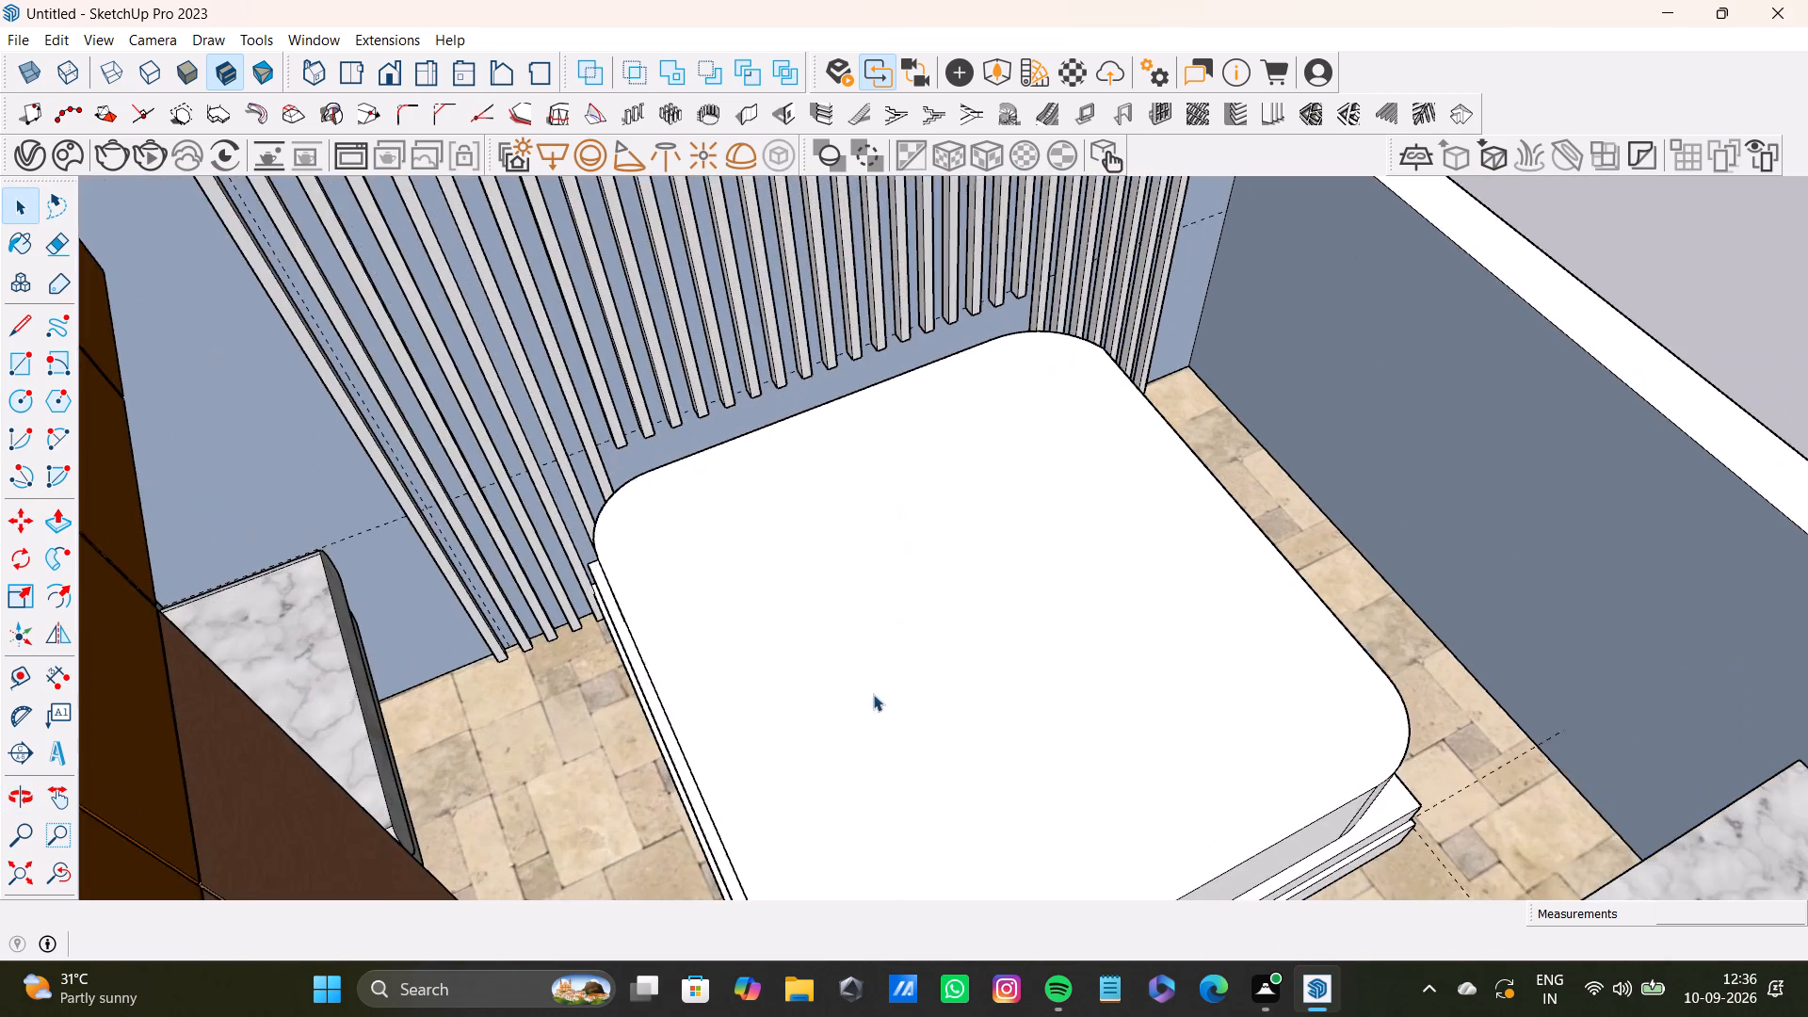
pyautogui.moveTo(921, 755); pyautogui.dragTo(935, 571, button='middle')
pyautogui.scroll(3, 960, 614)
pyautogui.scroll(-6, 1057, 711)
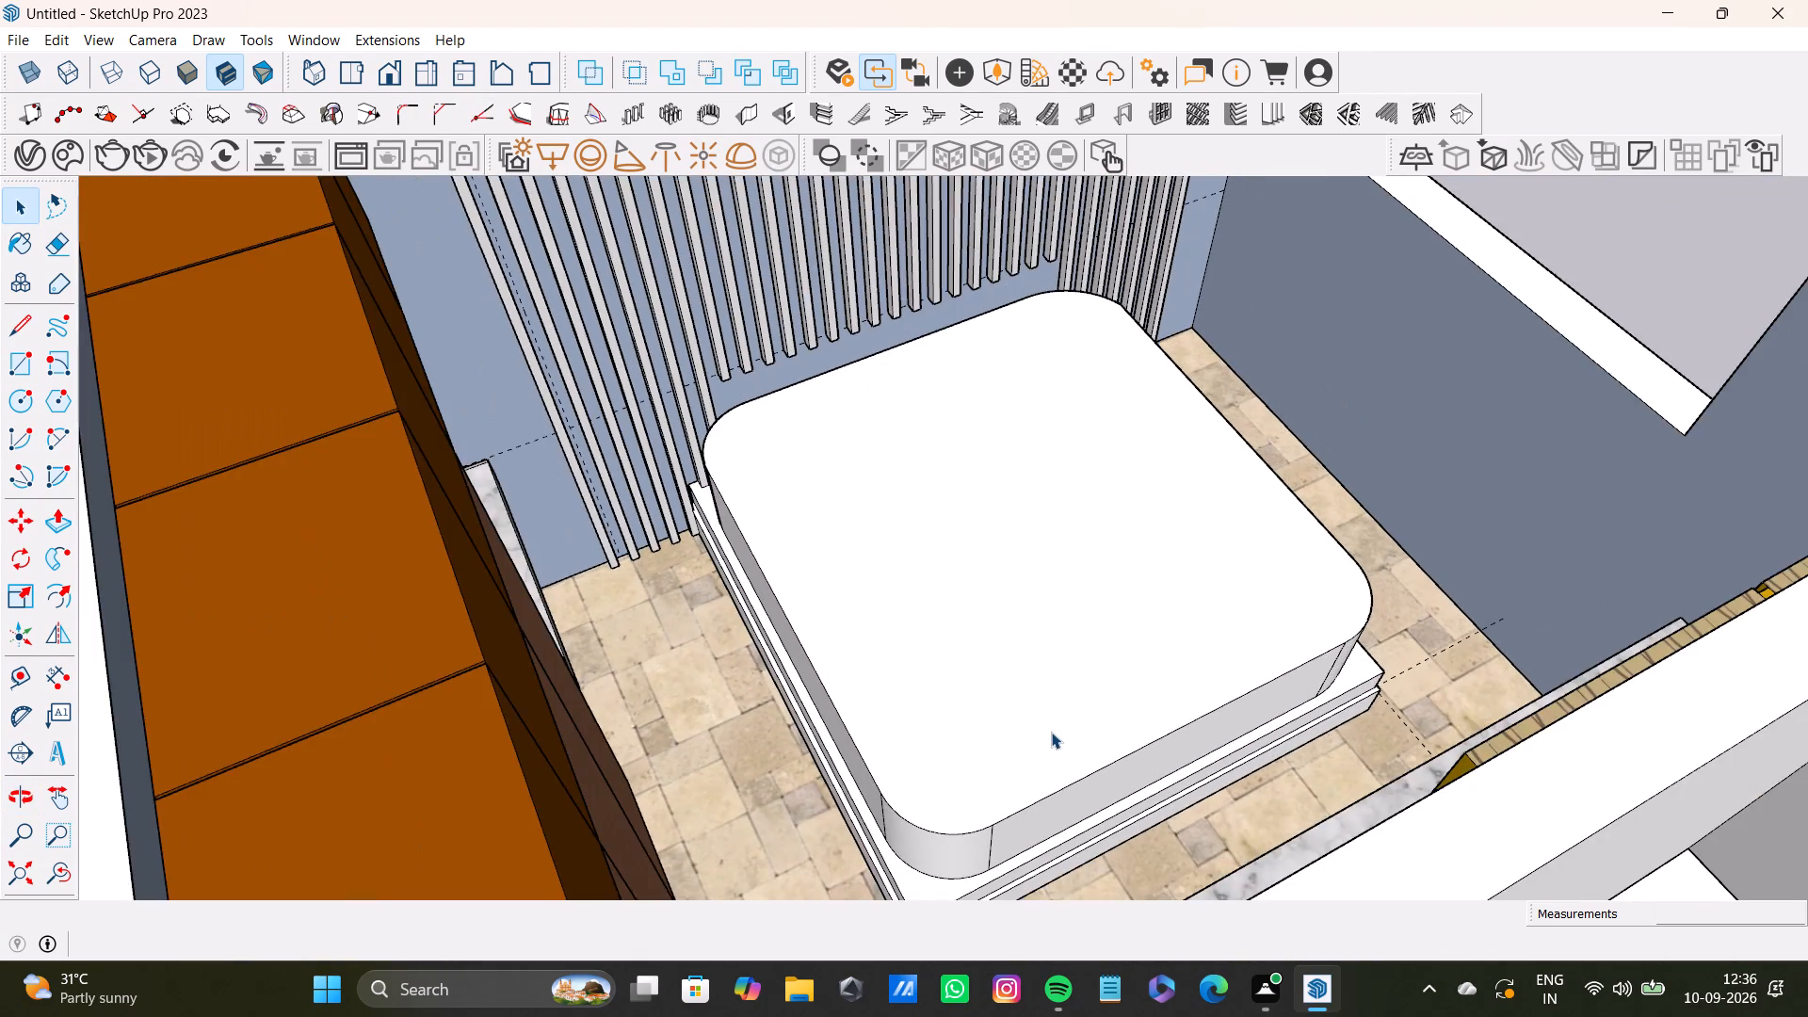
pyautogui.moveTo(1050, 741); pyautogui.dragTo(925, 837, button='middle')
pyautogui.scroll(6, 1256, 790)
pyautogui.scroll(-5, 1050, 727)
pyautogui.scroll(1, 1050, 727)
pyautogui.scroll(-4, 1050, 727)
pyautogui.moveTo(1169, 714); pyautogui.dragTo(1130, 755, button='middle')
pyautogui.scroll(2, 876, 429)
pyautogui.scroll(-4, 929, 429)
# Examine the bedroom through its outer window opening and its doorway, including the bed base and marble-topped unit.
pyautogui.moveTo(1008, 460); pyautogui.dragTo(372, 143, button='middle')
pyautogui.scroll(2, 801, 367)
pyautogui.scroll(-5, 1082, 455)
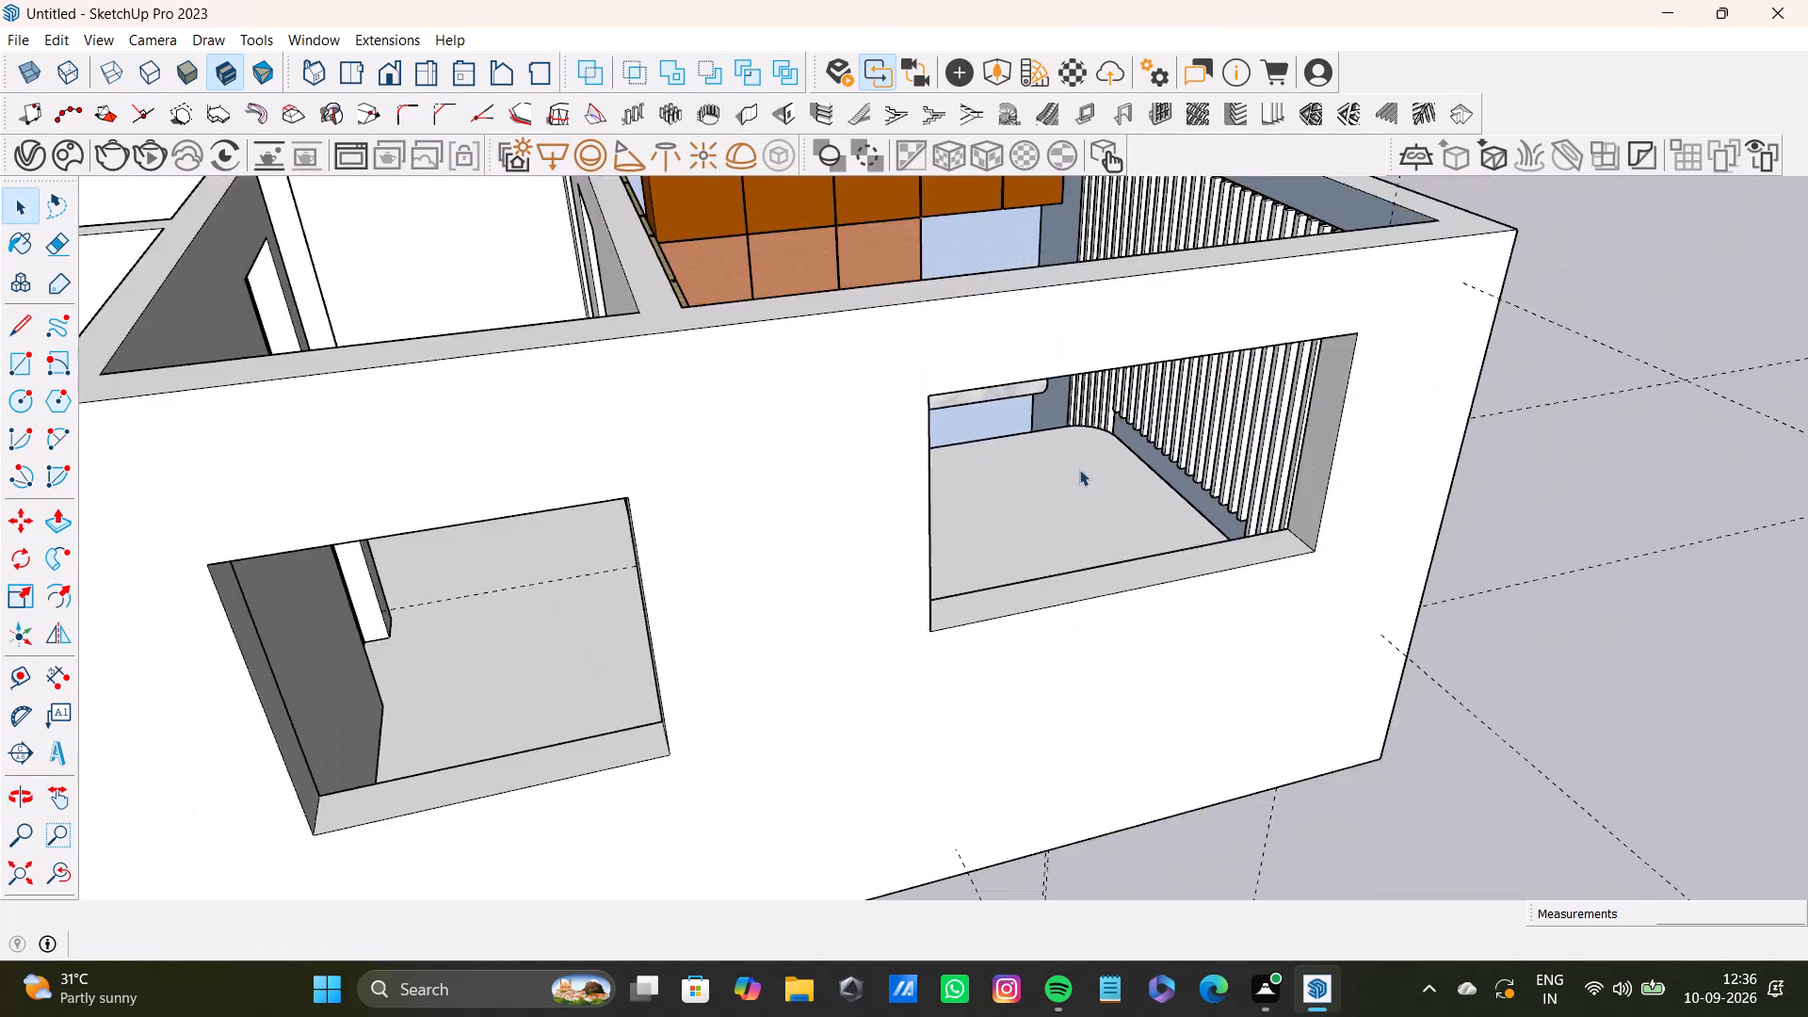
pyautogui.scroll(-3, 1079, 469)
pyautogui.moveTo(826, 496); pyautogui.dragTo(1634, 589, button='middle')
pyautogui.scroll(12, 832, 601)
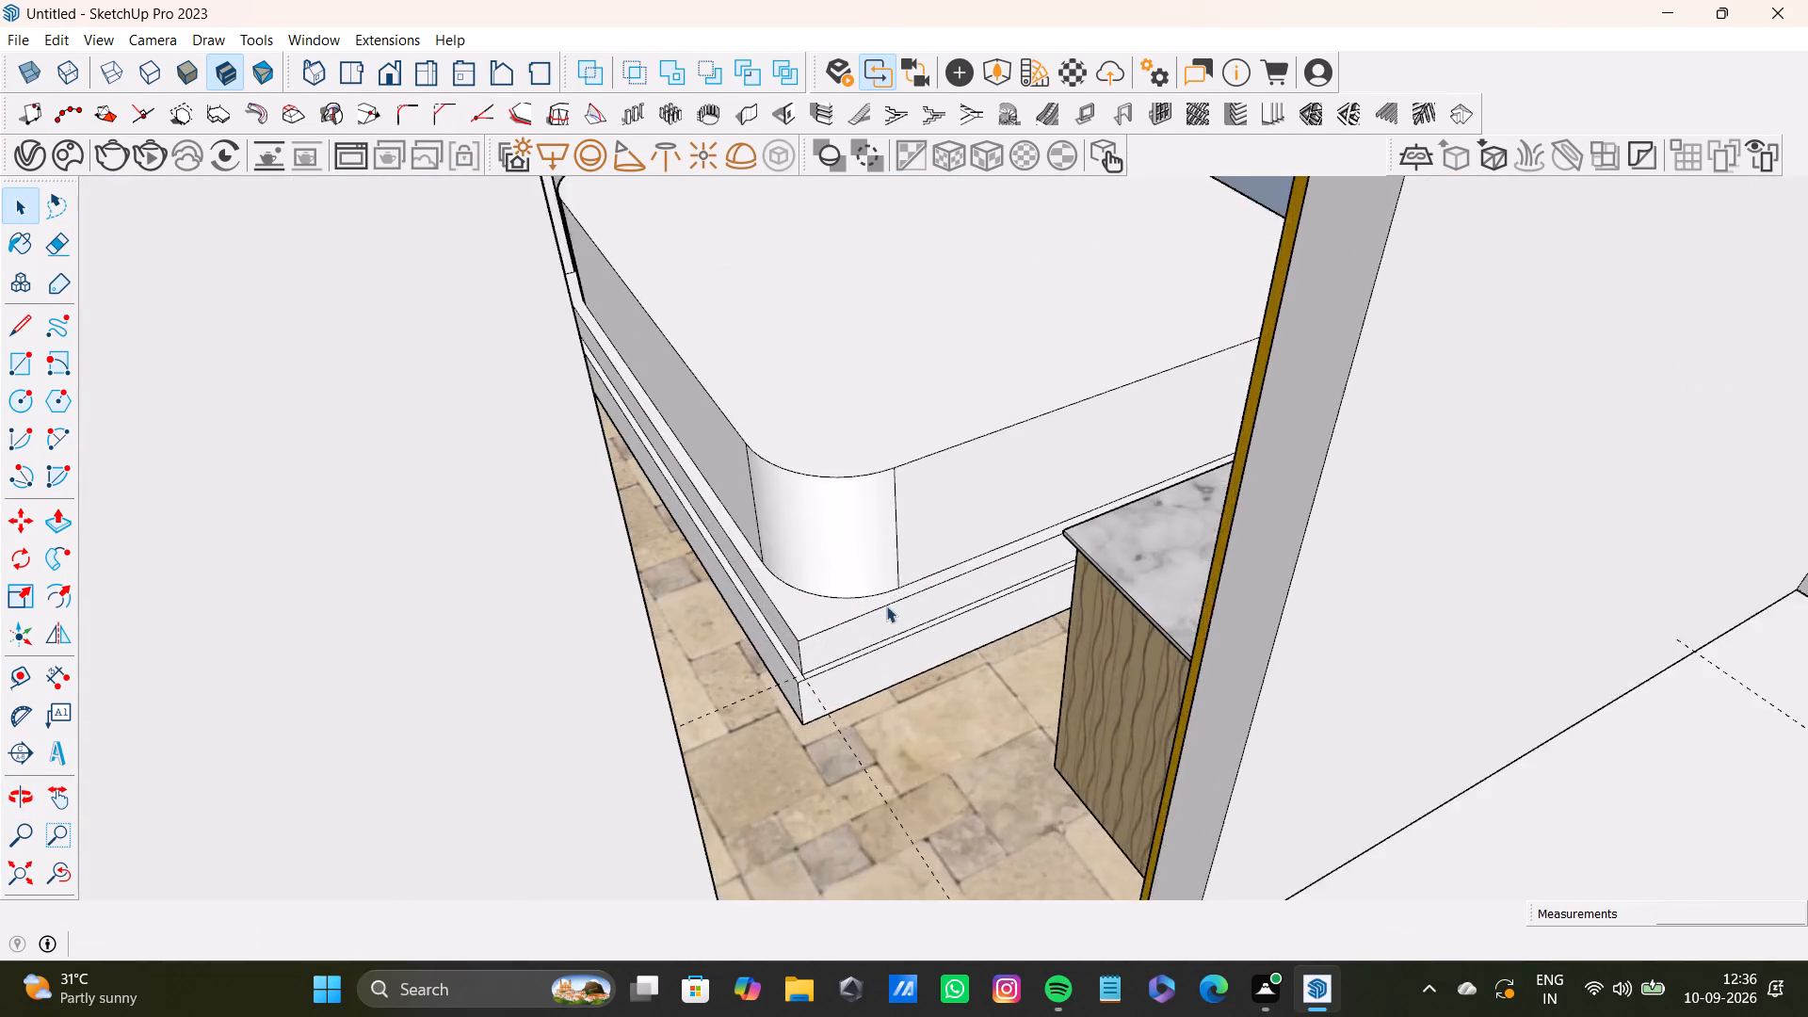
pyautogui.scroll(4, 886, 605)
pyautogui.moveTo(880, 621); pyautogui.dragTo(913, 464, button='middle')
pyautogui.scroll(-3, 1106, 410)
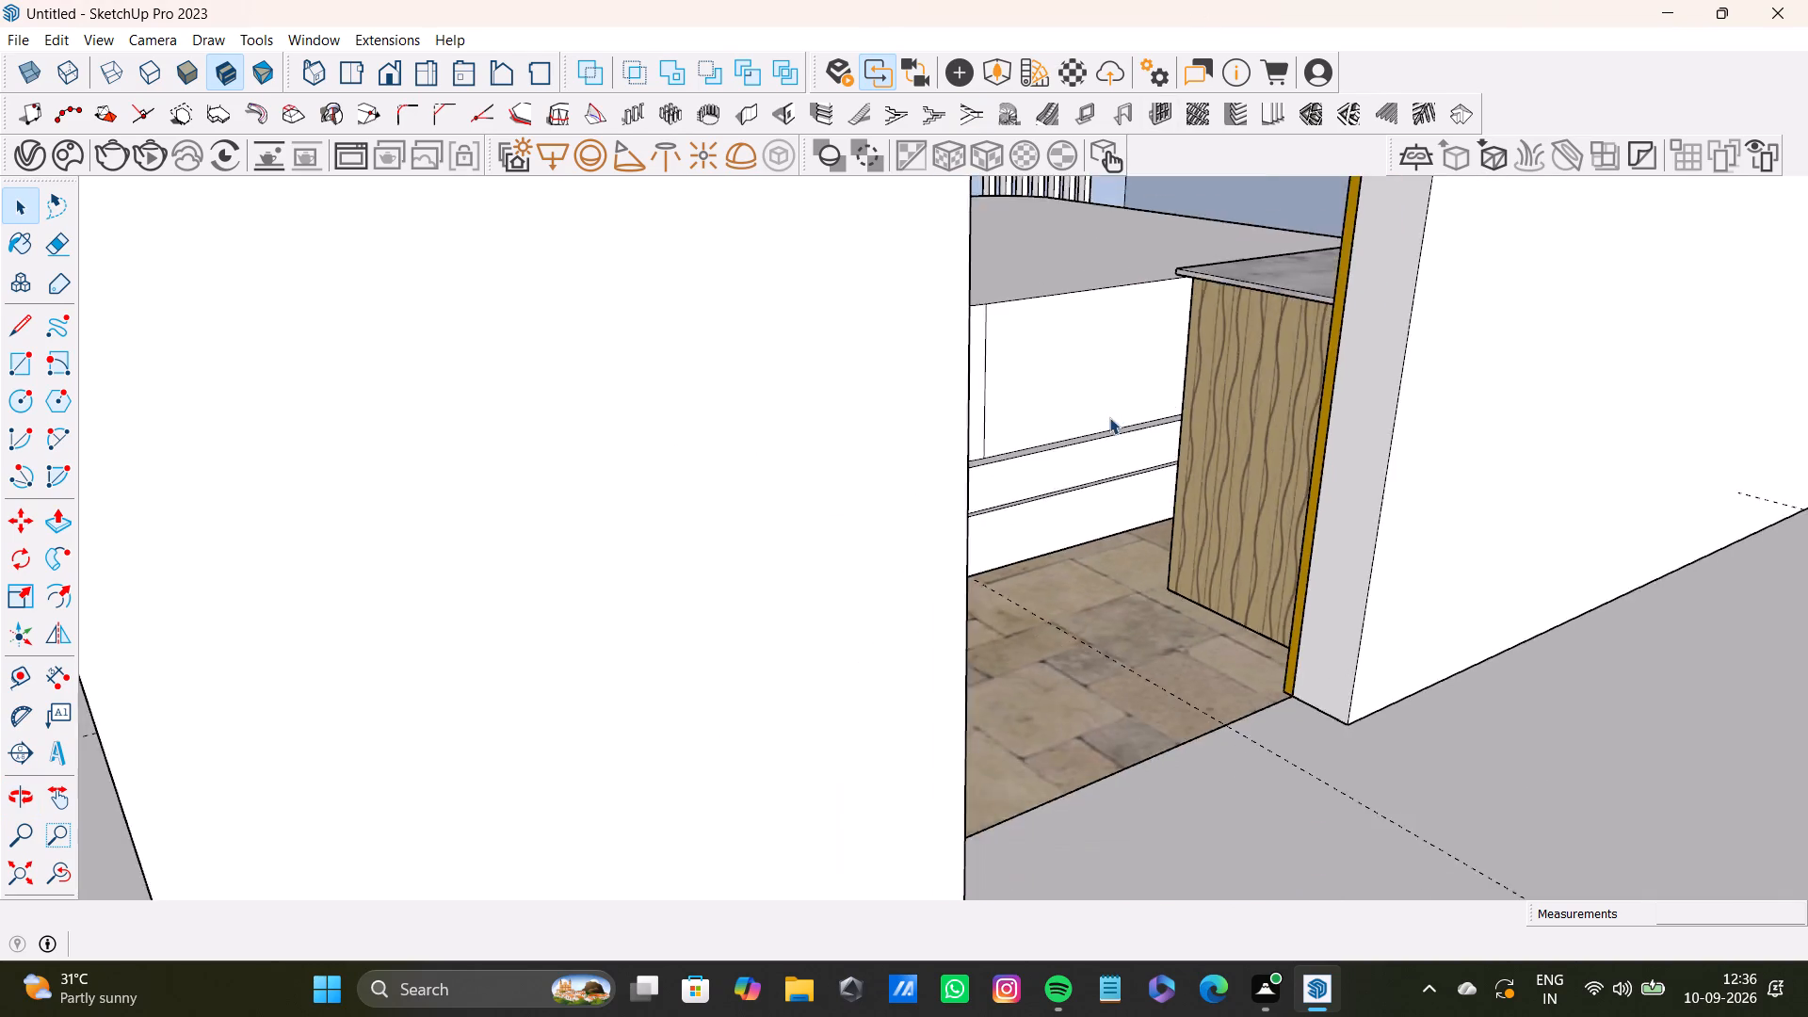
pyautogui.scroll(-8, 1109, 417)
pyautogui.moveTo(1170, 445); pyautogui.dragTo(958, 621, button='middle')
# Fit the whole model in view and look over the house beside the separate floor slab.
pyautogui.click(27, 875)
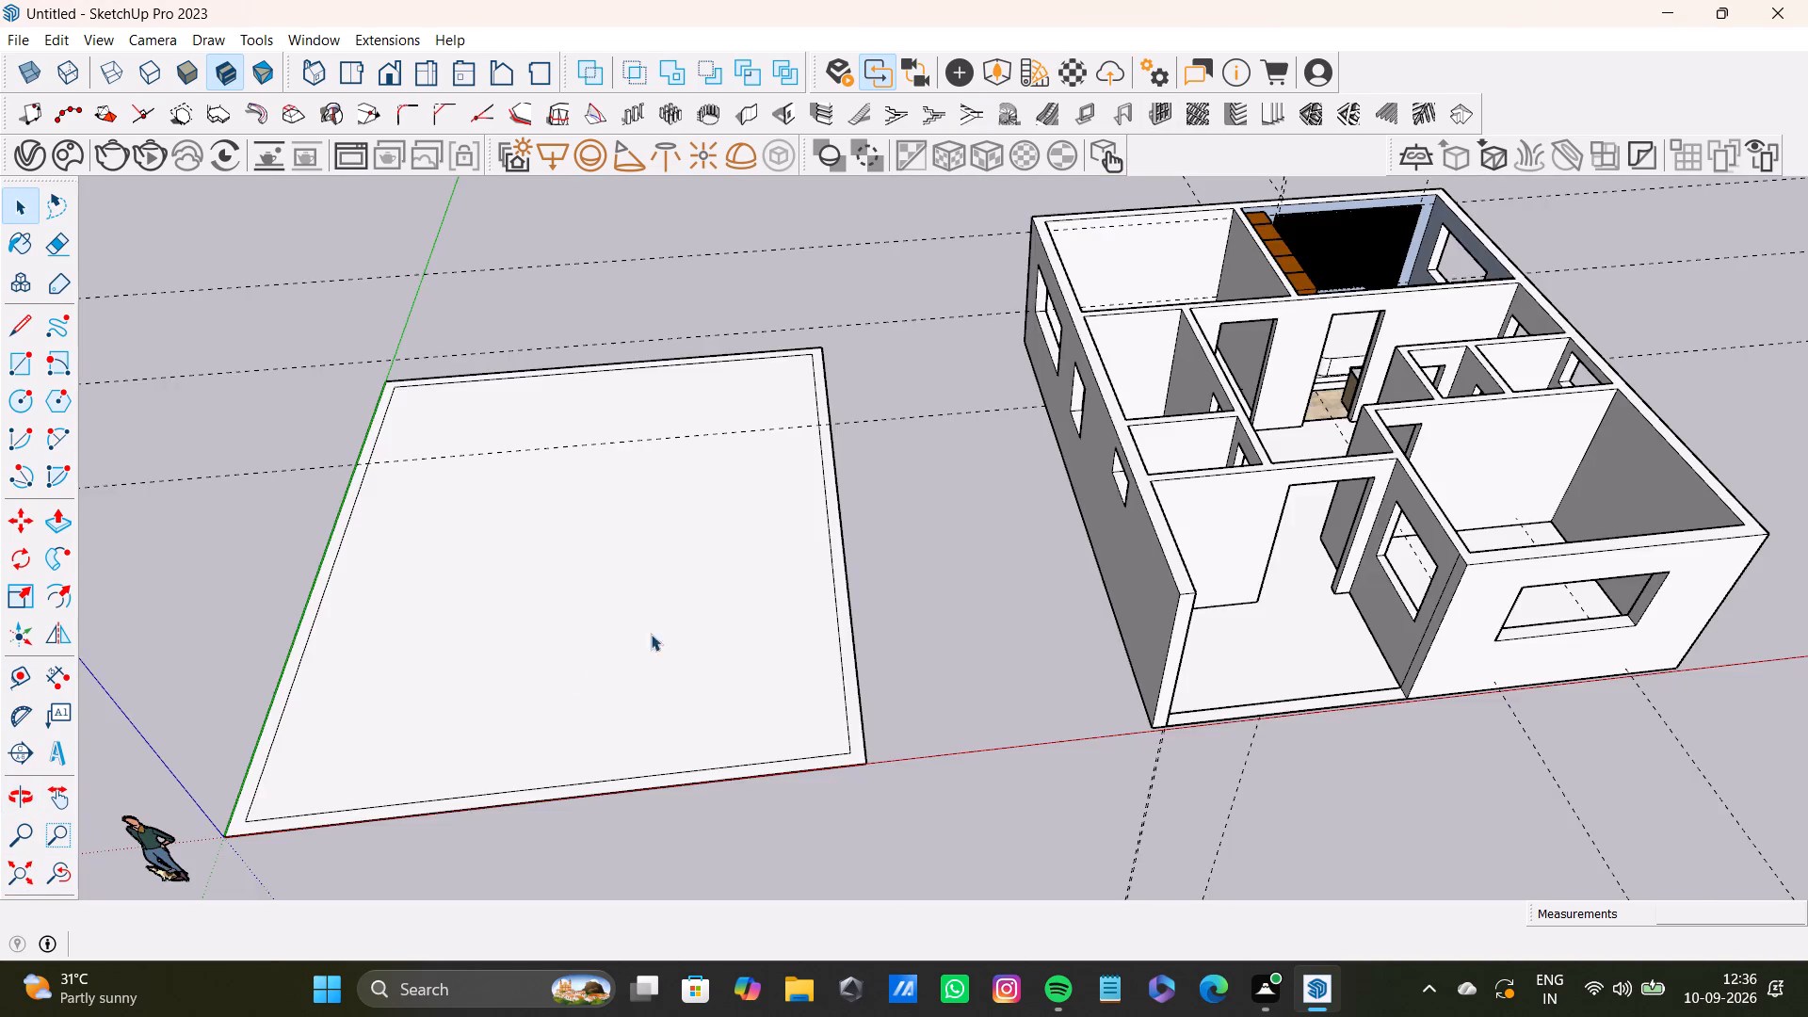
pyautogui.scroll(7, 1215, 339)
pyautogui.scroll(-17, 1239, 375)
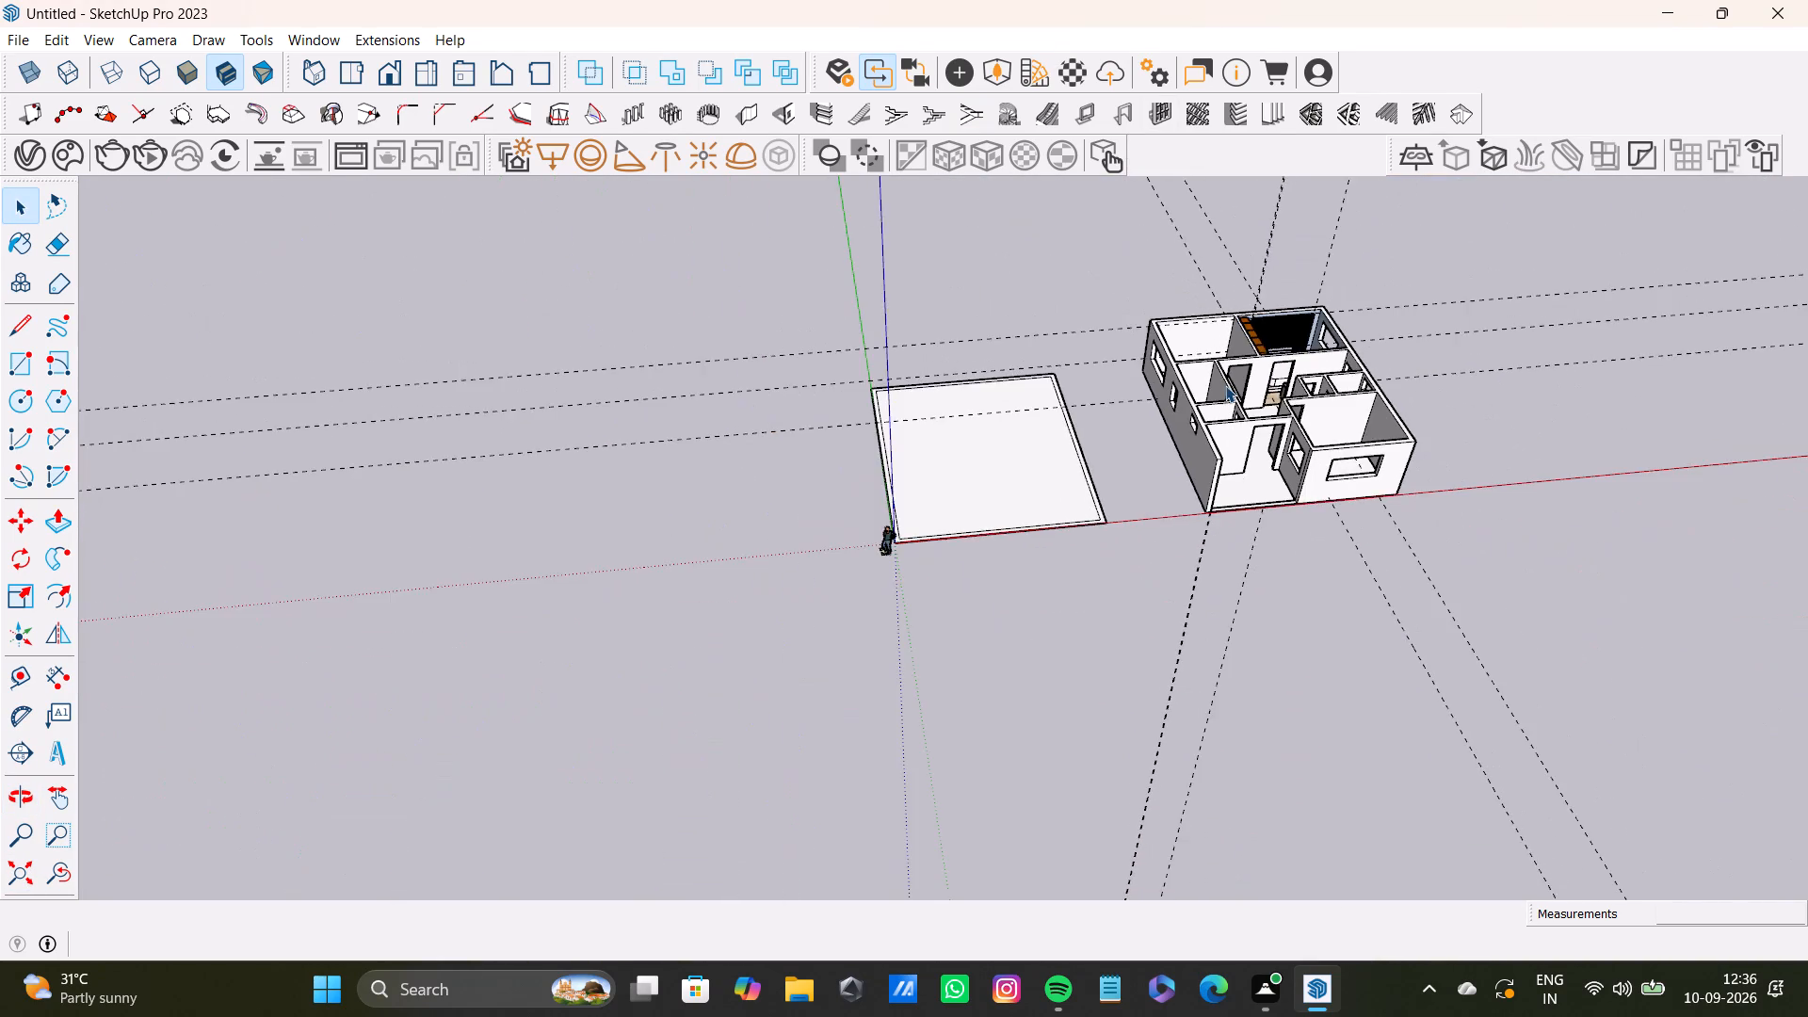
pyautogui.scroll(-4, 1225, 385)
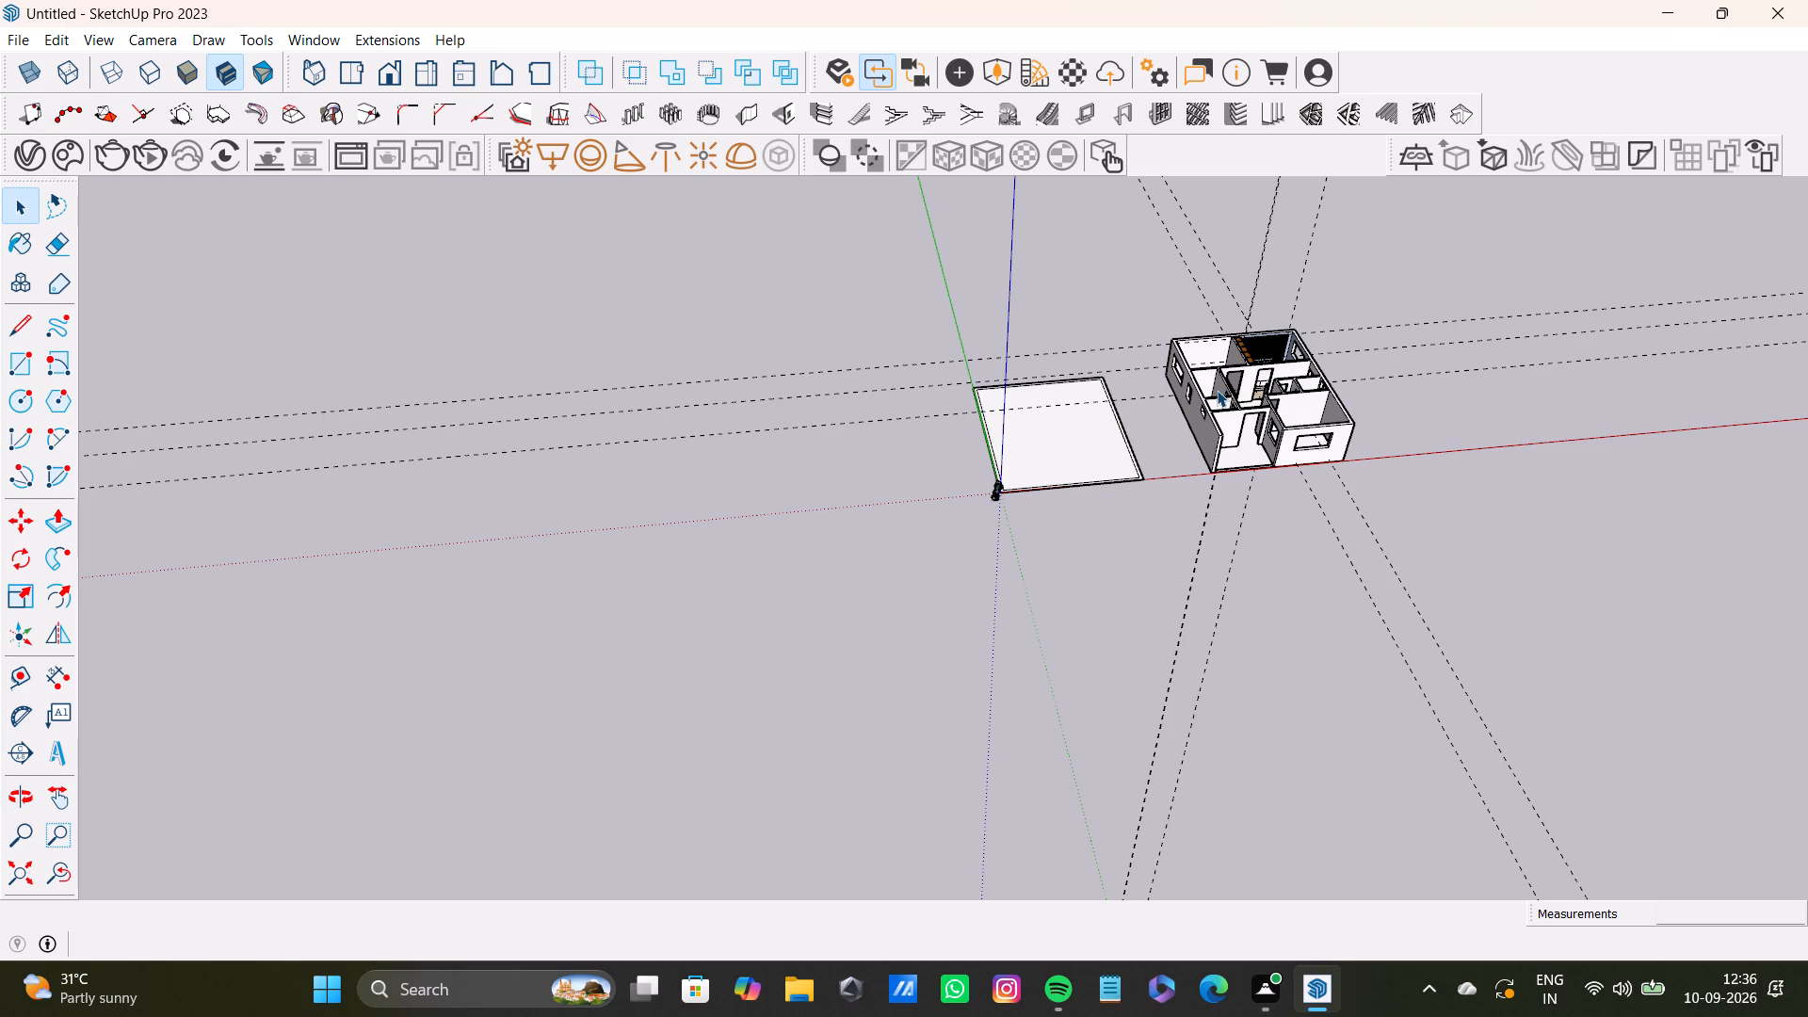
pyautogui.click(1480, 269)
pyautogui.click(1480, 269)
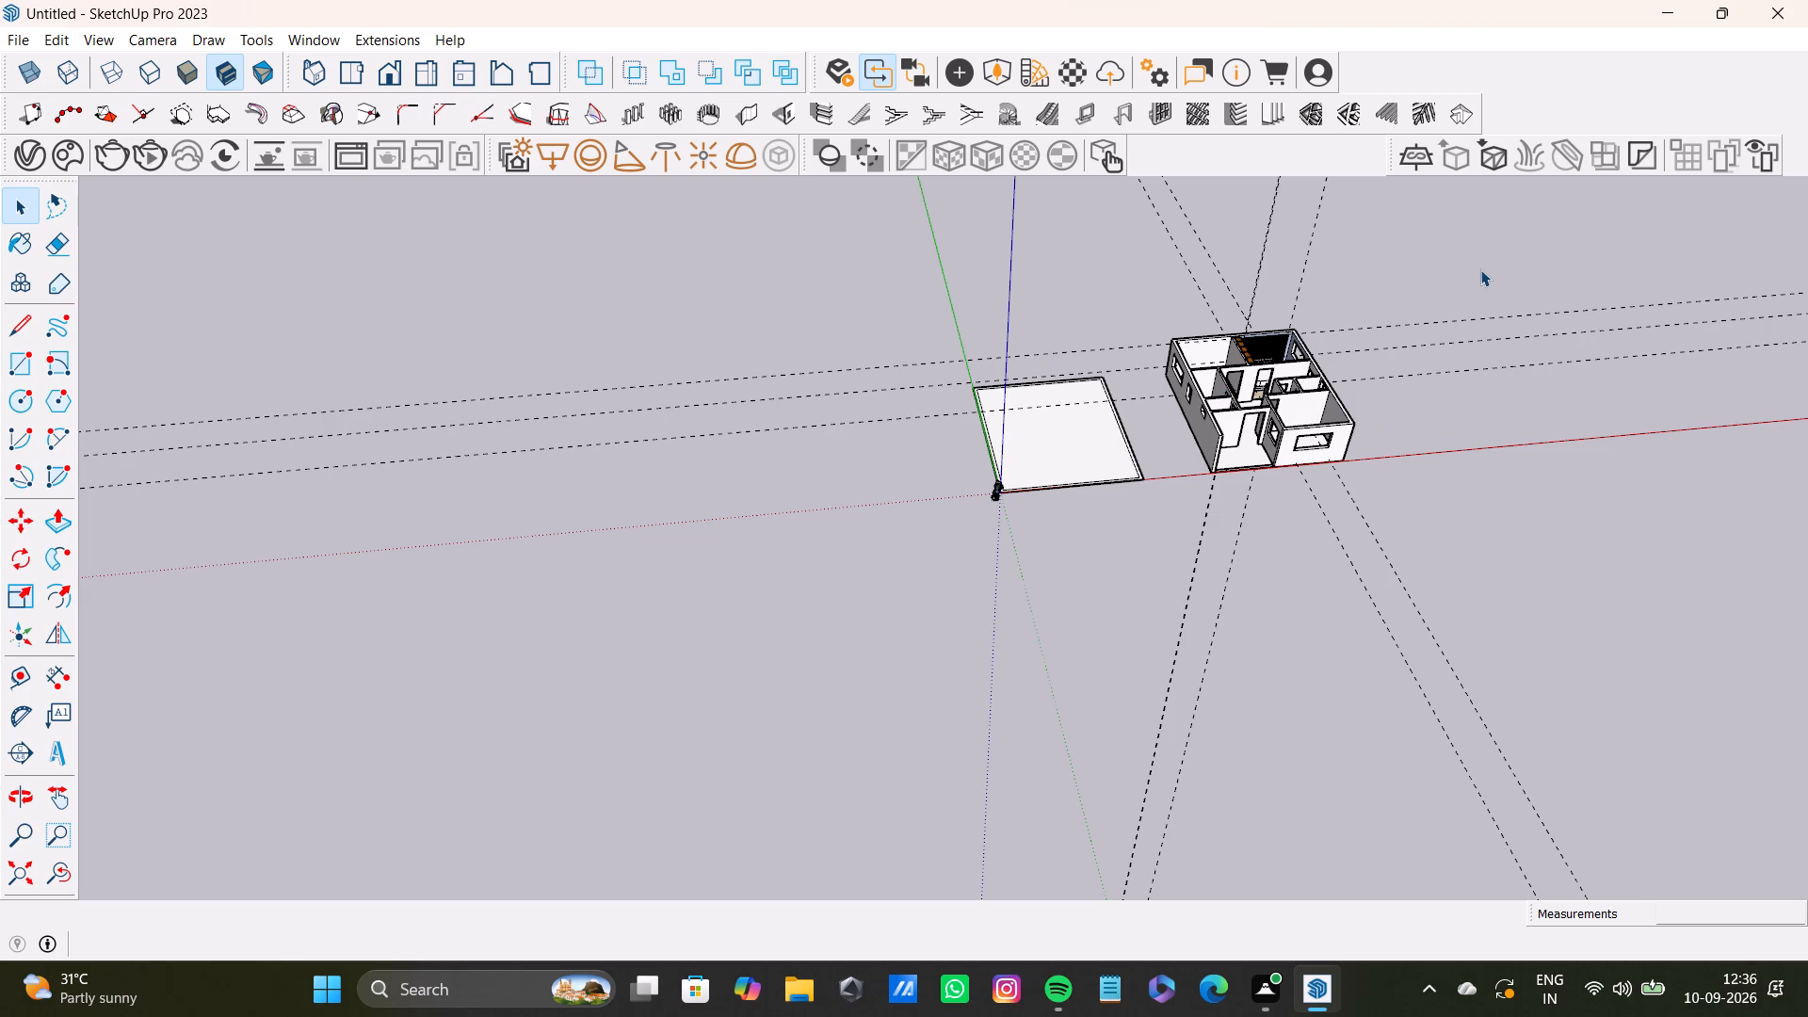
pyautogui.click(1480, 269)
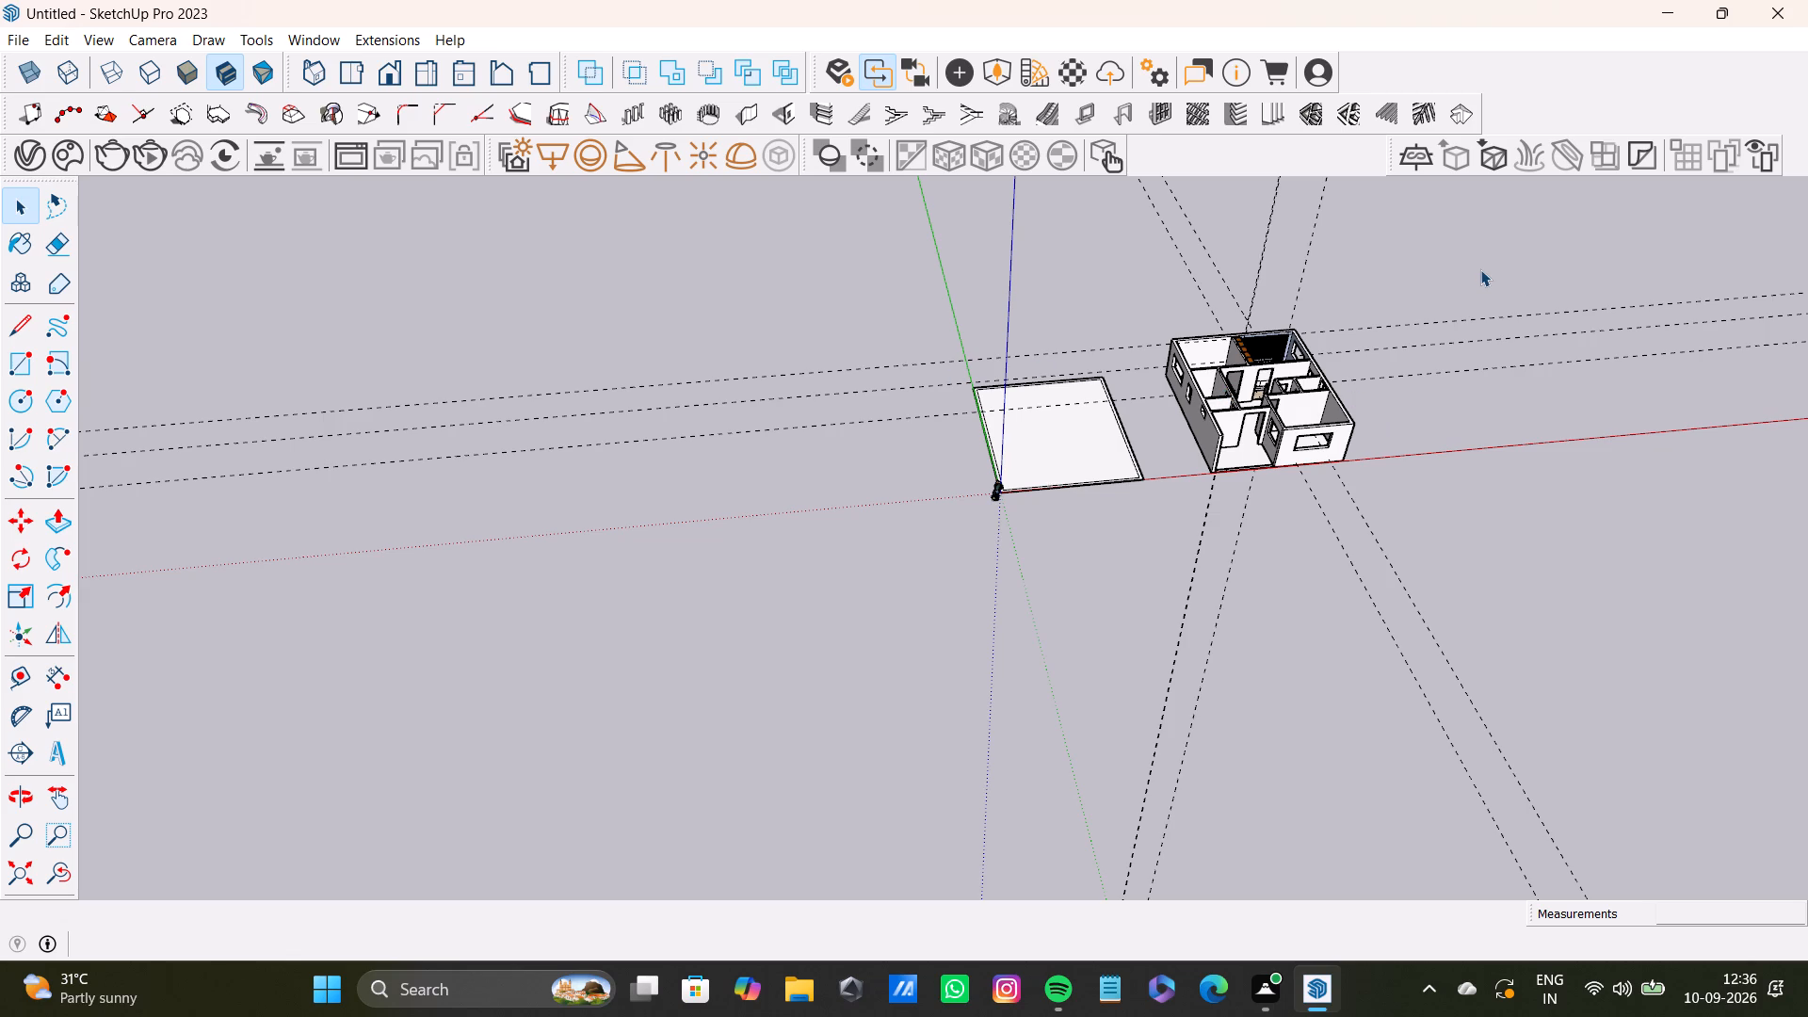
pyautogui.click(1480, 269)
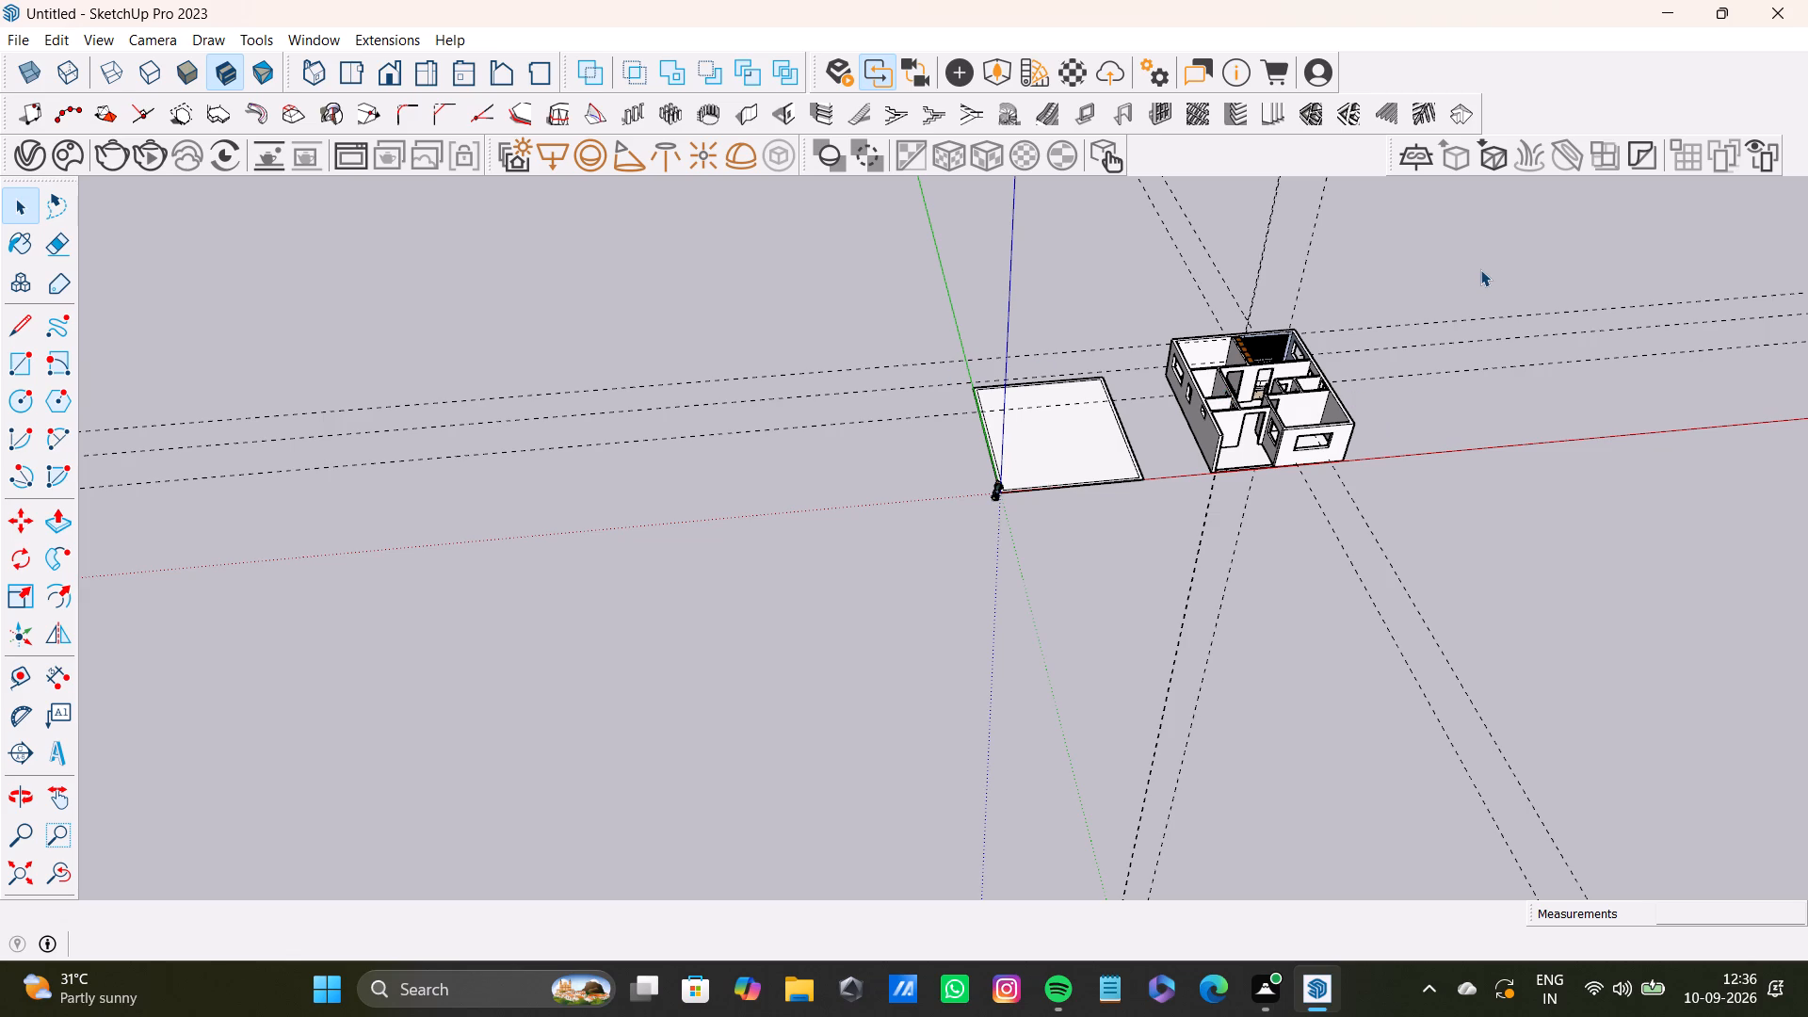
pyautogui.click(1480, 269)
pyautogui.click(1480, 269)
# Examine the house's room layout from above, with the finished bedroom at its corner.
pyautogui.moveTo(1445, 310); pyautogui.dragTo(1387, 335, button='middle')
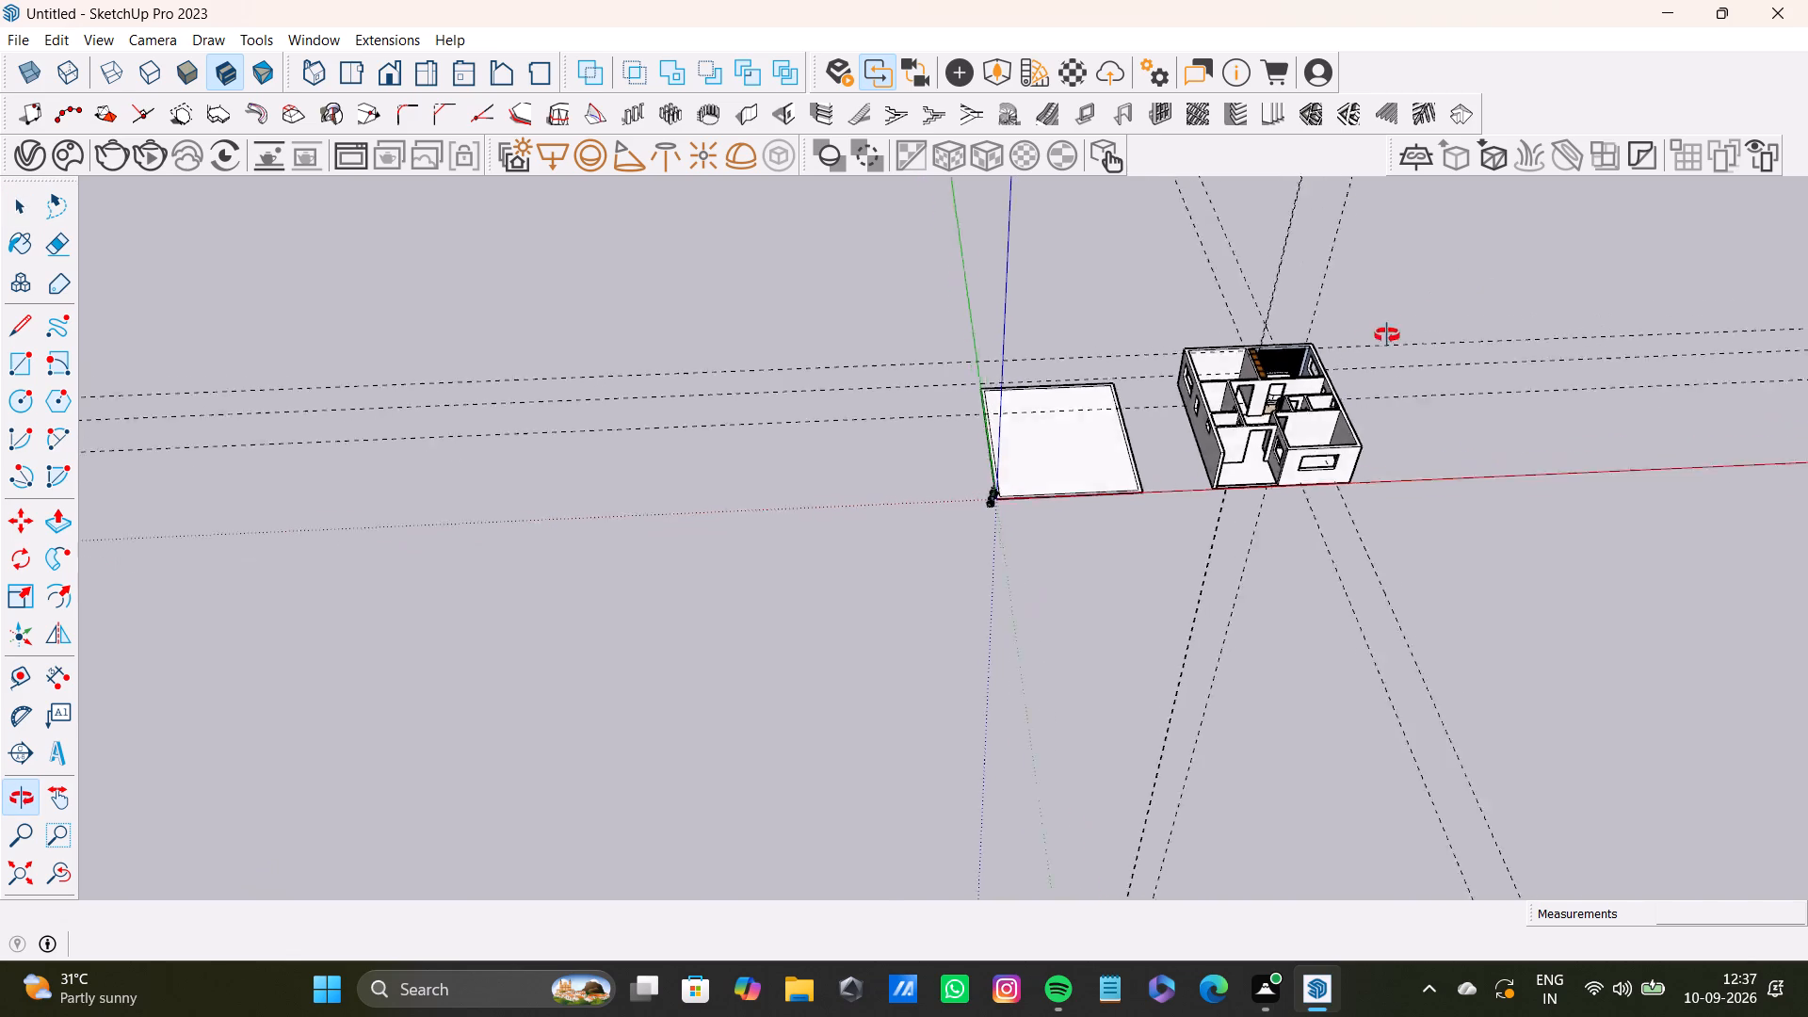
pyautogui.moveTo(1387, 335); pyautogui.dragTo(1348, 472, button='middle')
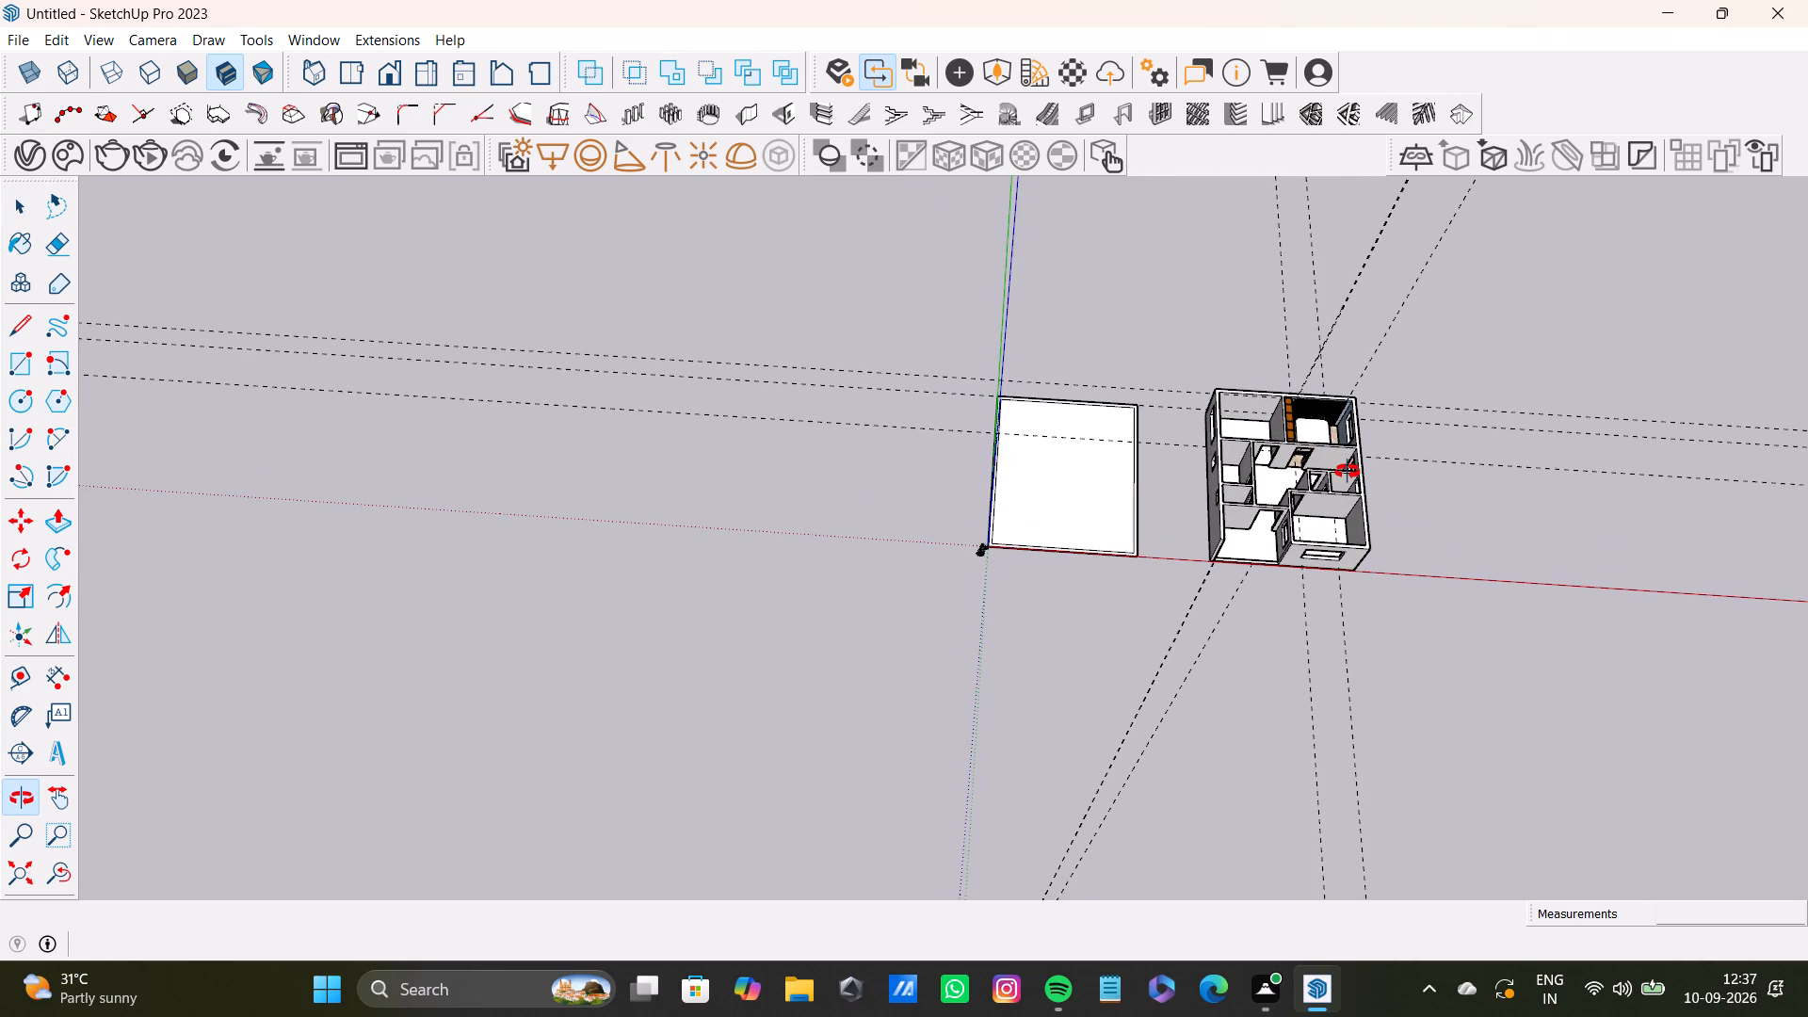
pyautogui.moveTo(1348, 472); pyautogui.dragTo(1348, 473, button='middle')
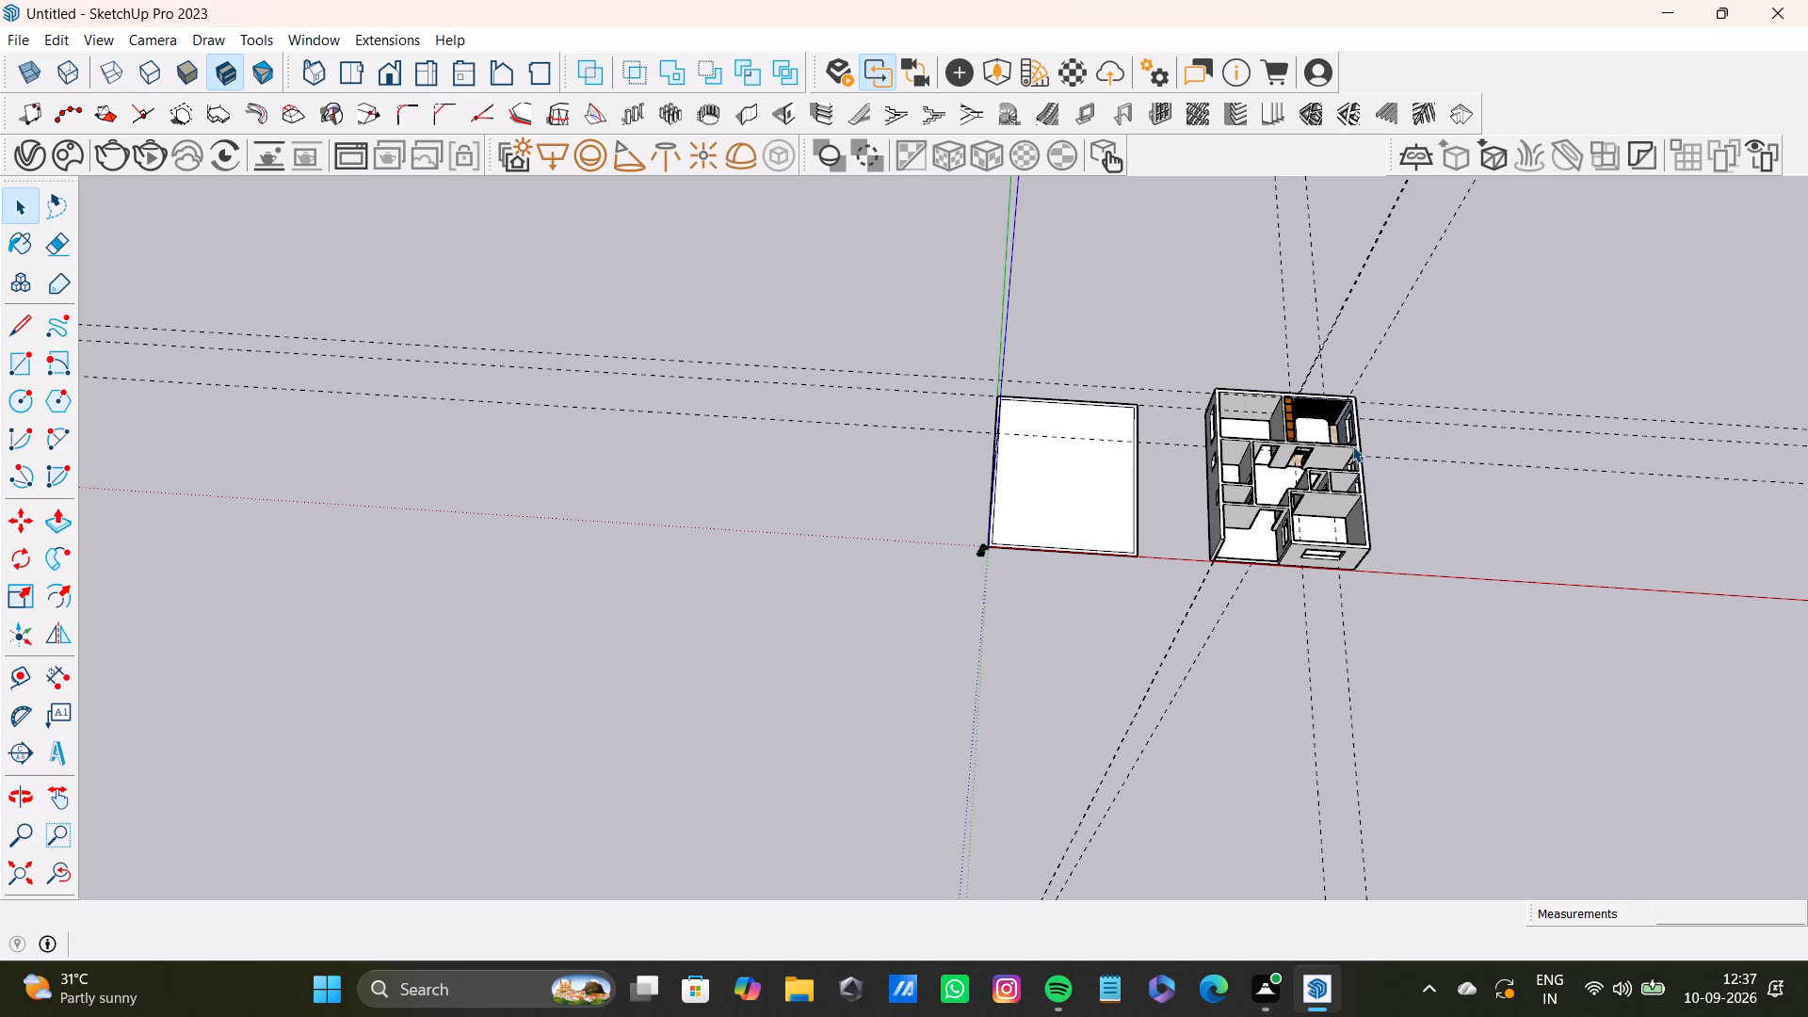
pyautogui.scroll(8, 1250, 444)
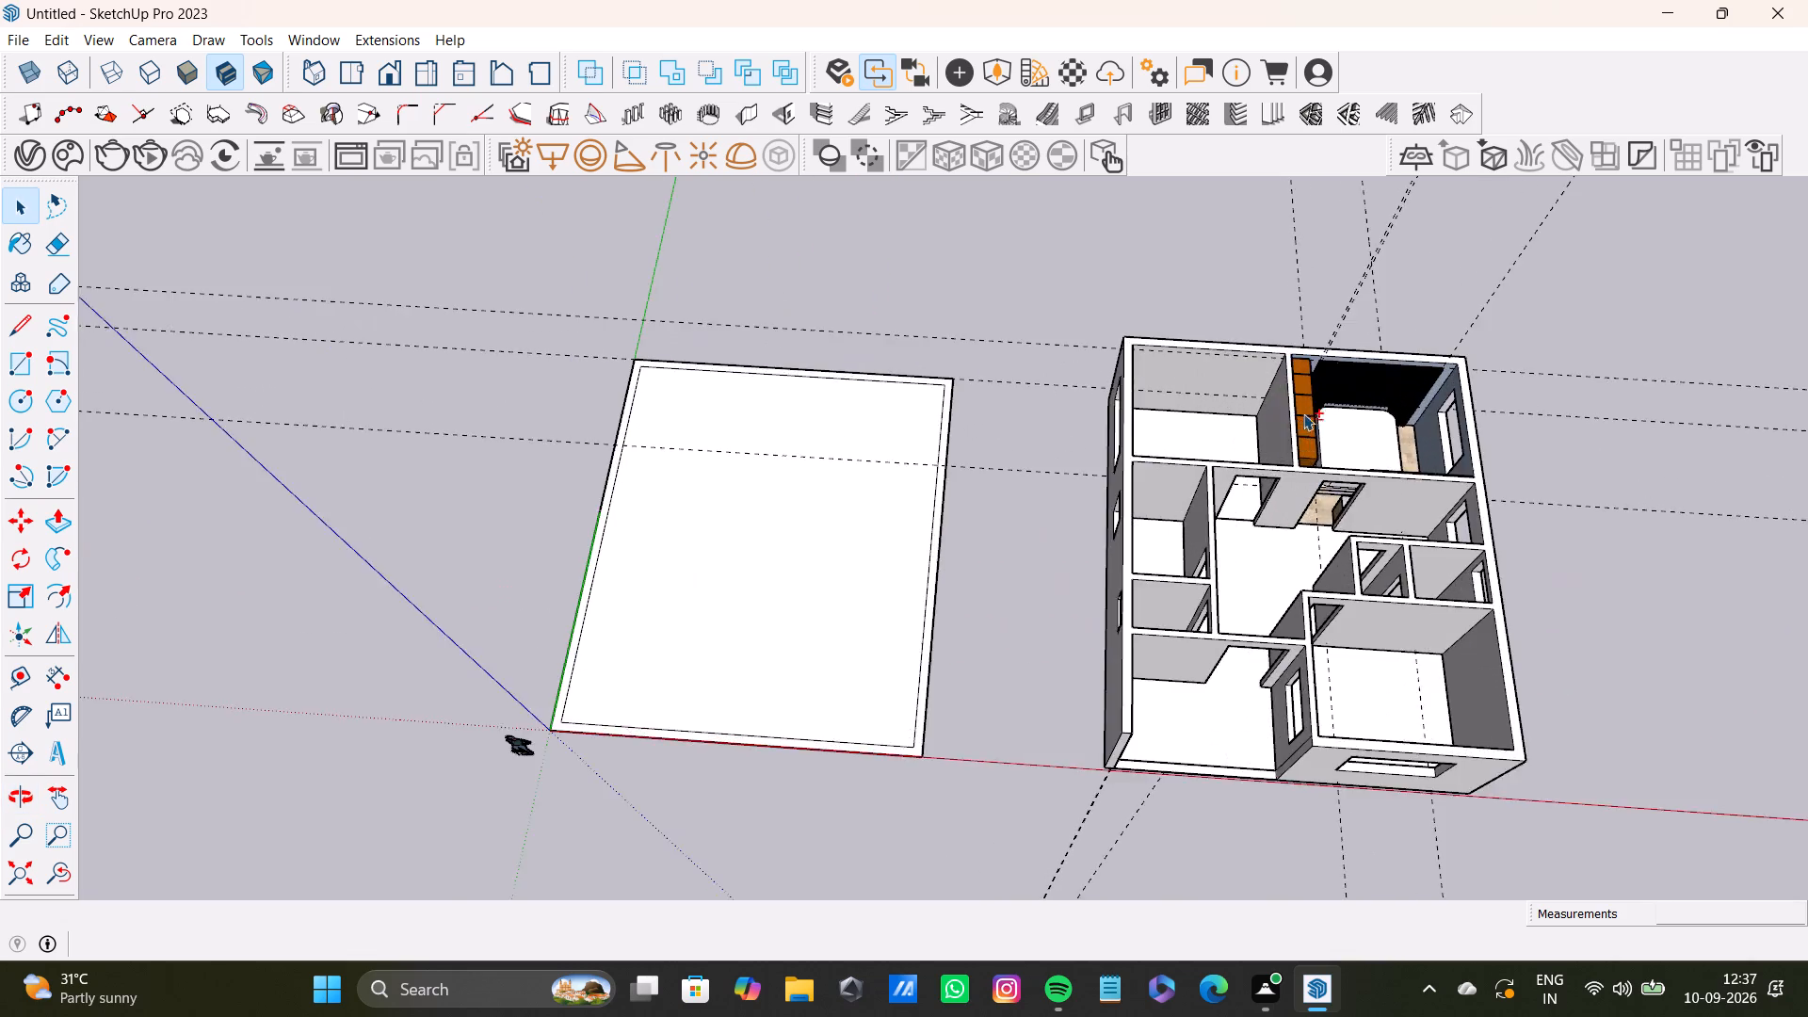
pyautogui.scroll(2, 1303, 413)
pyautogui.keyDown('shift'); pyautogui.moveTo(1307, 411); pyautogui.dragTo(908, 391, button='middle'); pyautogui.keyUp('shift')
pyautogui.click(1218, 311)
pyautogui.scroll(3, 1182, 325)
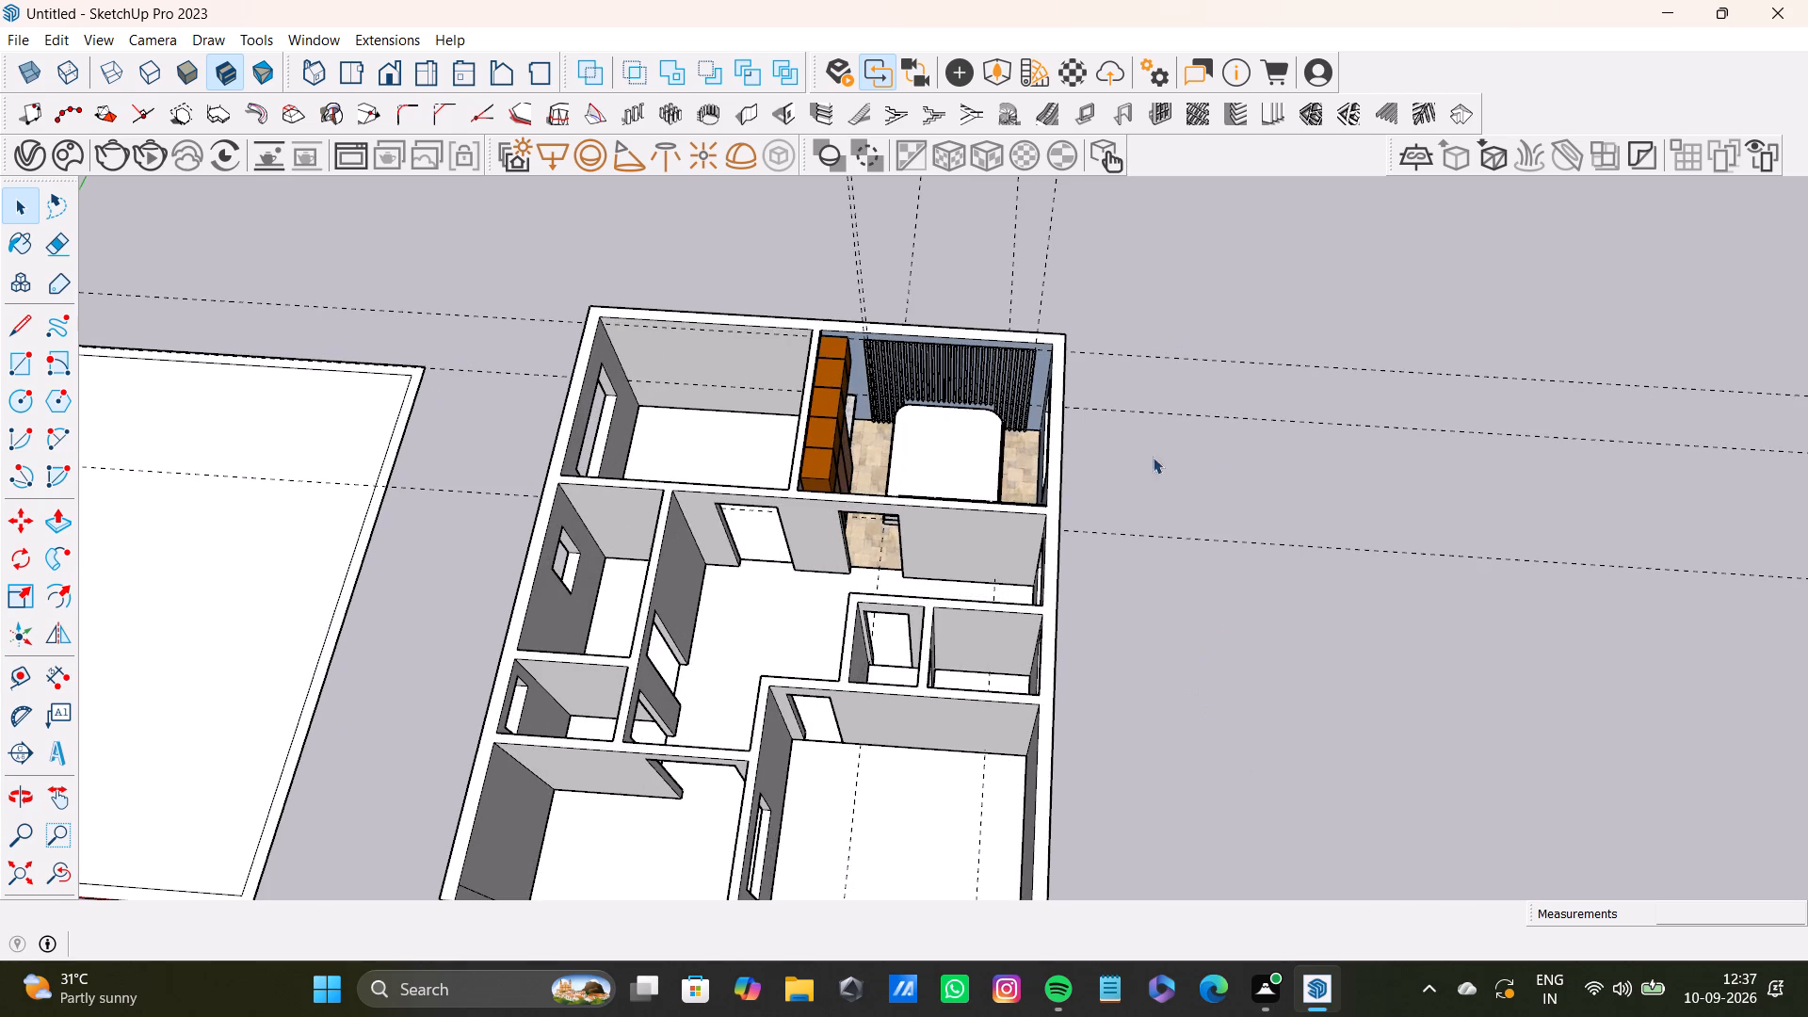
pyautogui.scroll(-4, 1157, 492)
# Examine the house's rooms, window openings and bedroom from the outer sides and from above.
pyautogui.moveTo(1157, 540); pyautogui.dragTo(584, 555, button='middle')
pyautogui.scroll(5, 686, 455)
pyautogui.moveTo(682, 460); pyautogui.dragTo(644, 182, button='middle')
pyautogui.scroll(2, 682, 463)
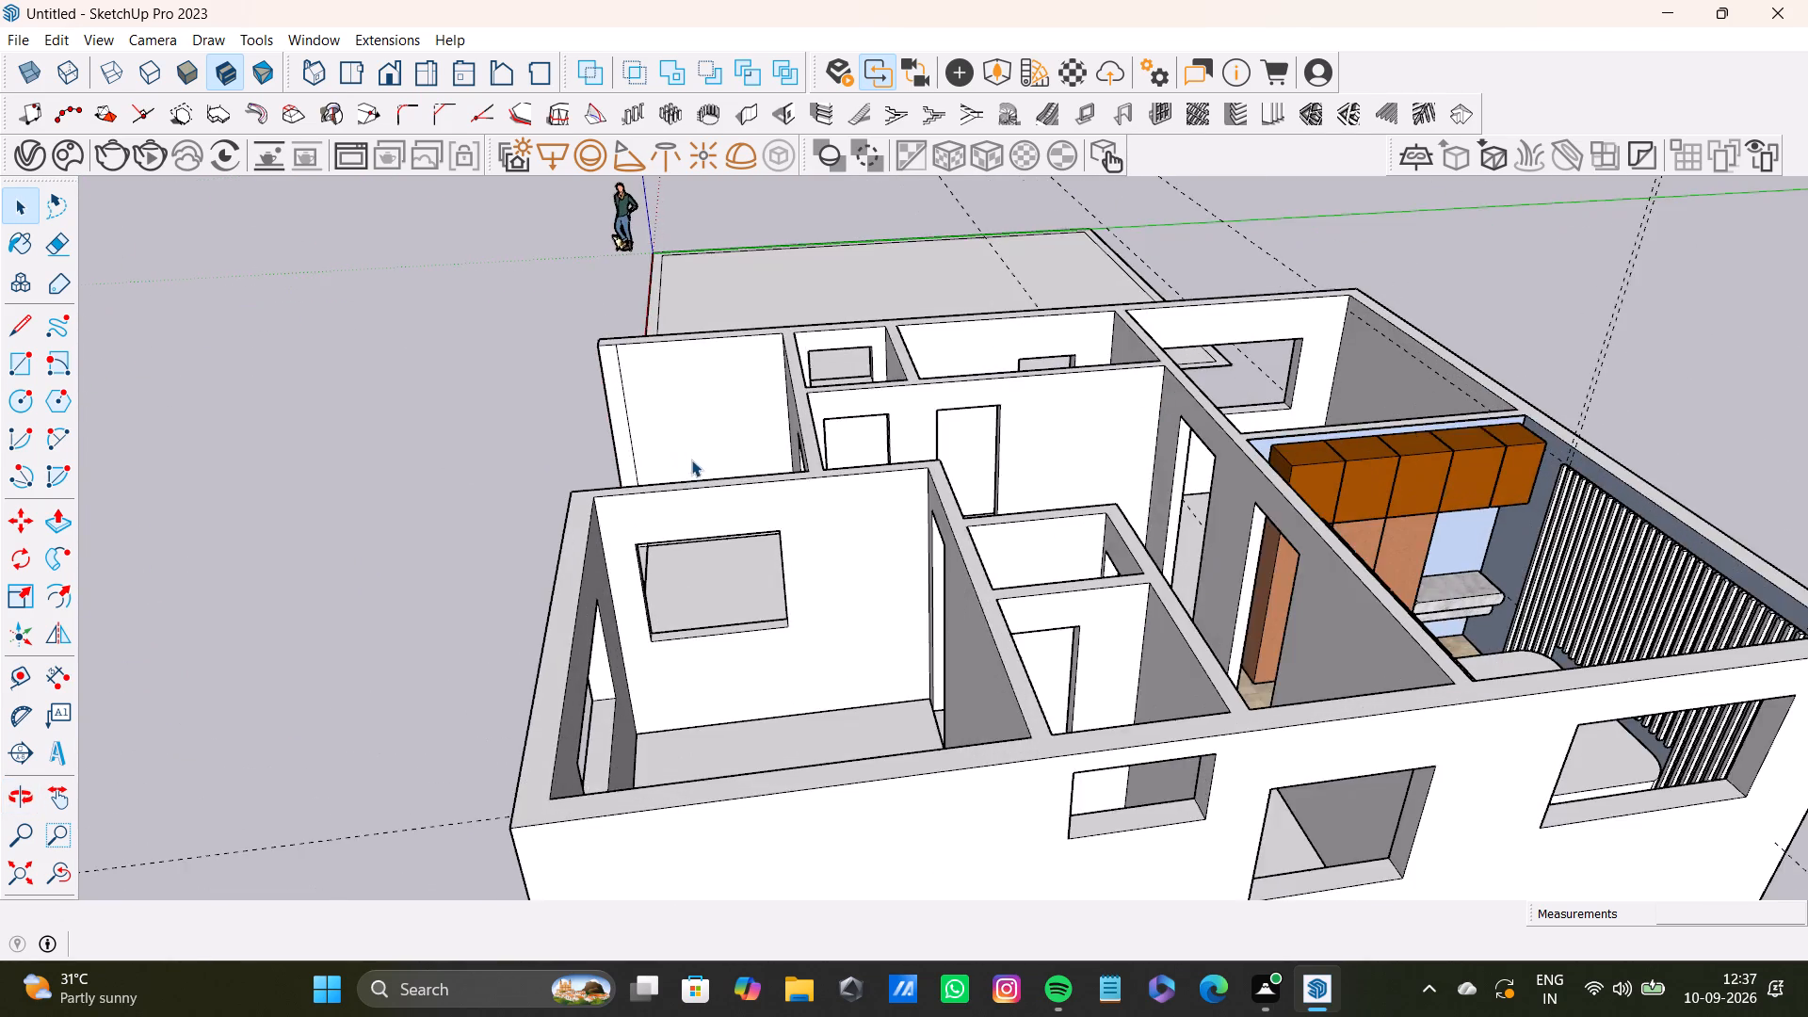
pyautogui.scroll(-9, 691, 460)
pyautogui.moveTo(651, 549); pyautogui.dragTo(1090, 279, button='middle')
pyautogui.moveTo(850, 557); pyautogui.dragTo(990, 257, button='middle')
pyautogui.scroll(6, 892, 472)
pyautogui.moveTo(912, 427); pyautogui.dragTo(841, 783, button='middle')
pyautogui.scroll(-1, 873, 748)
pyautogui.moveTo(1087, 582); pyautogui.dragTo(1055, 821, button='middle')
pyautogui.scroll(-1, 1084, 598)
pyautogui.click(1334, 436)
pyautogui.scroll(-5, 1241, 472)
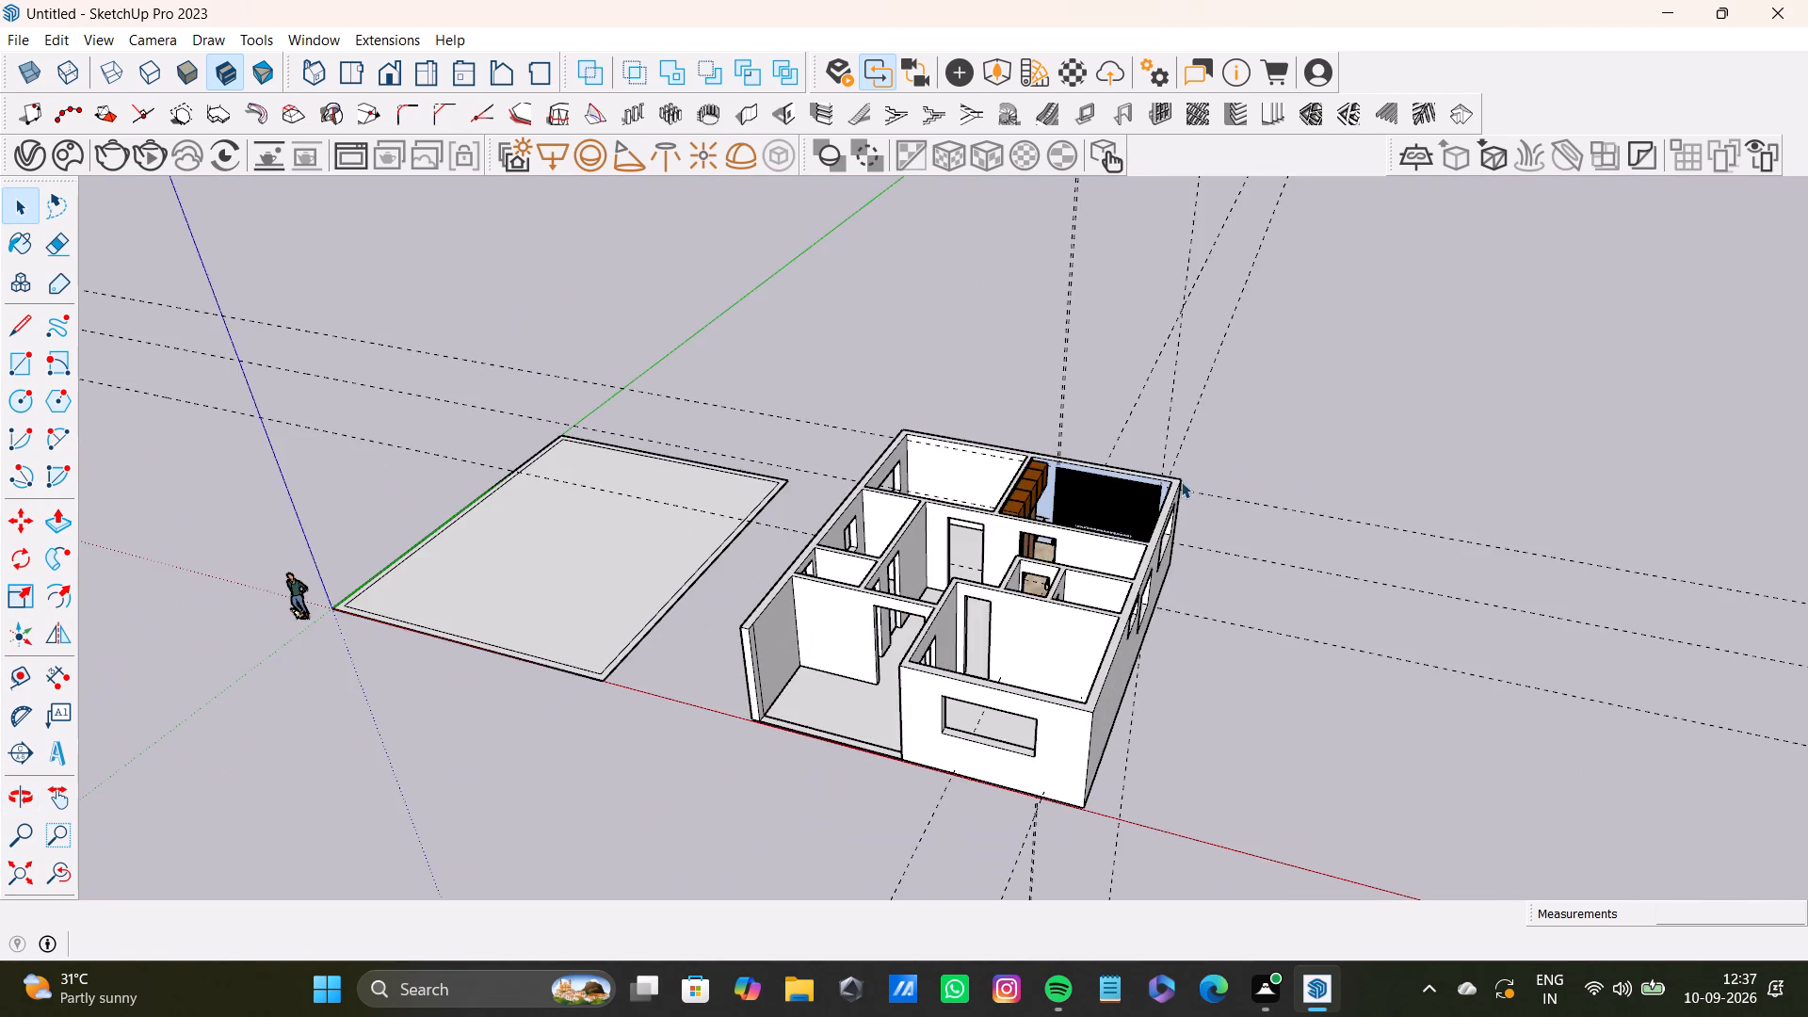
pyautogui.moveTo(1181, 485); pyautogui.dragTo(1132, 691, button='middle')
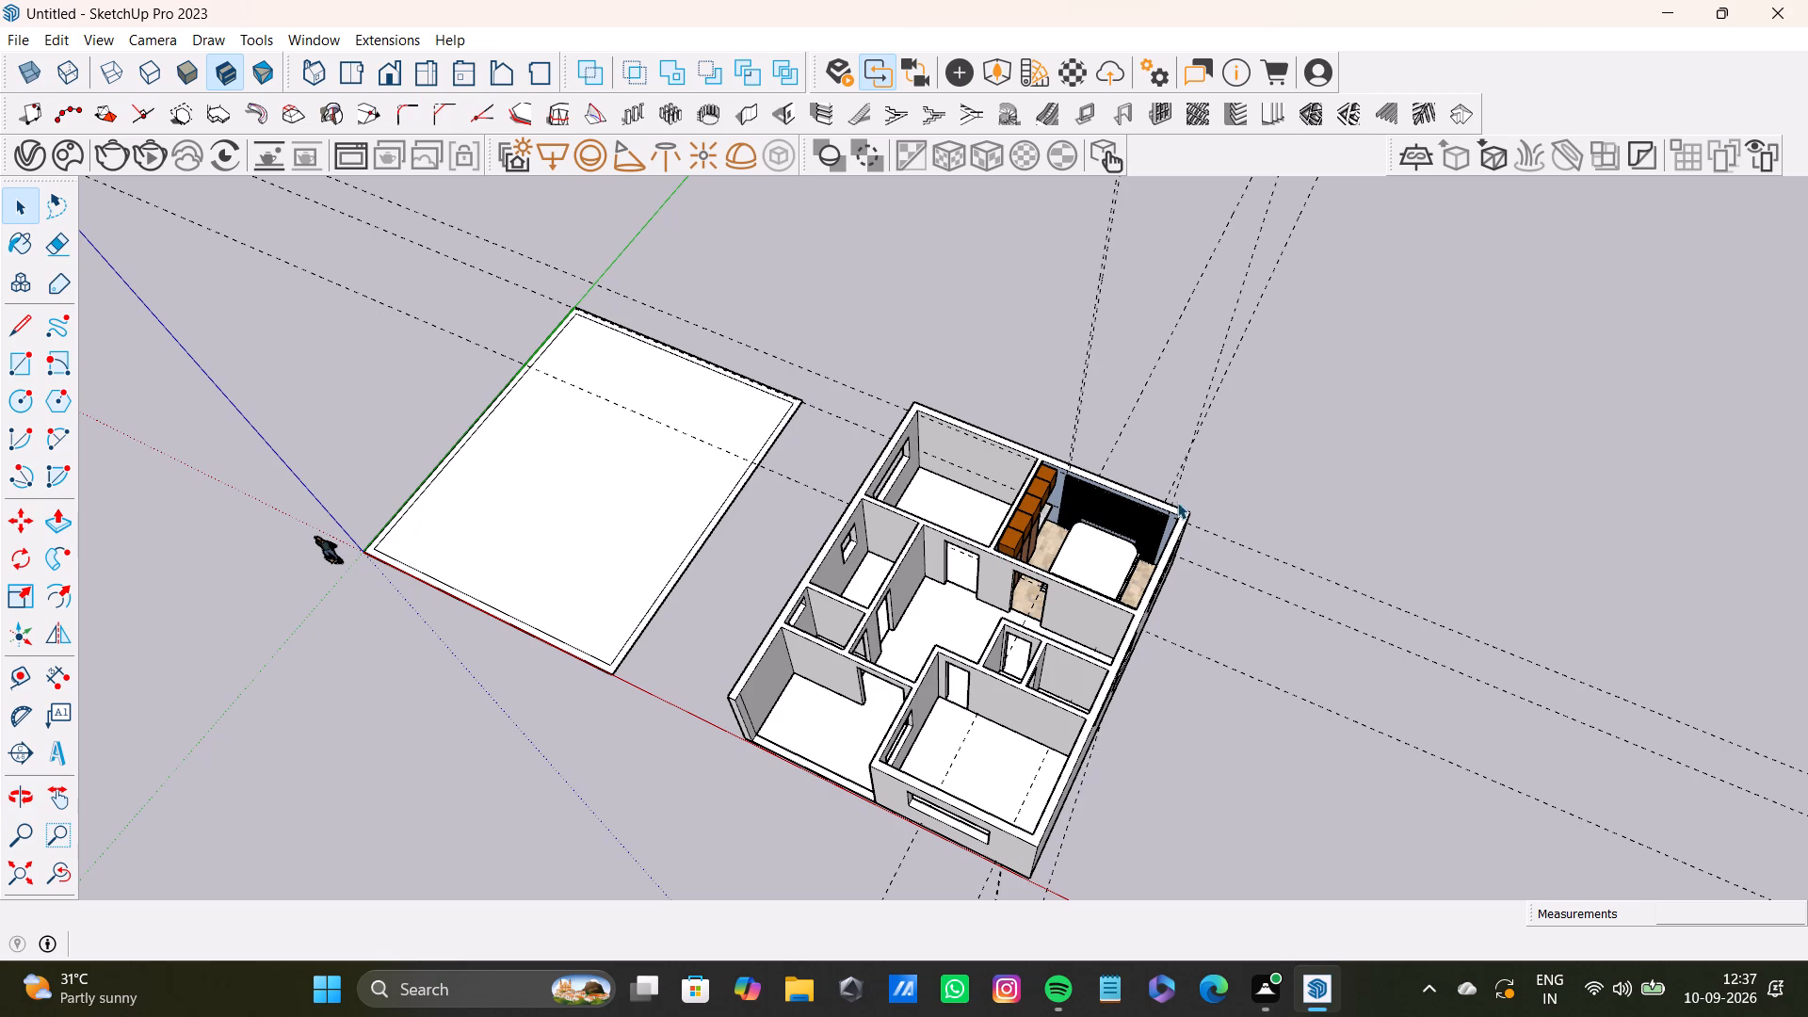
pyautogui.click(1400, 426)
pyautogui.moveTo(1321, 526); pyautogui.dragTo(1280, 596, button='middle')
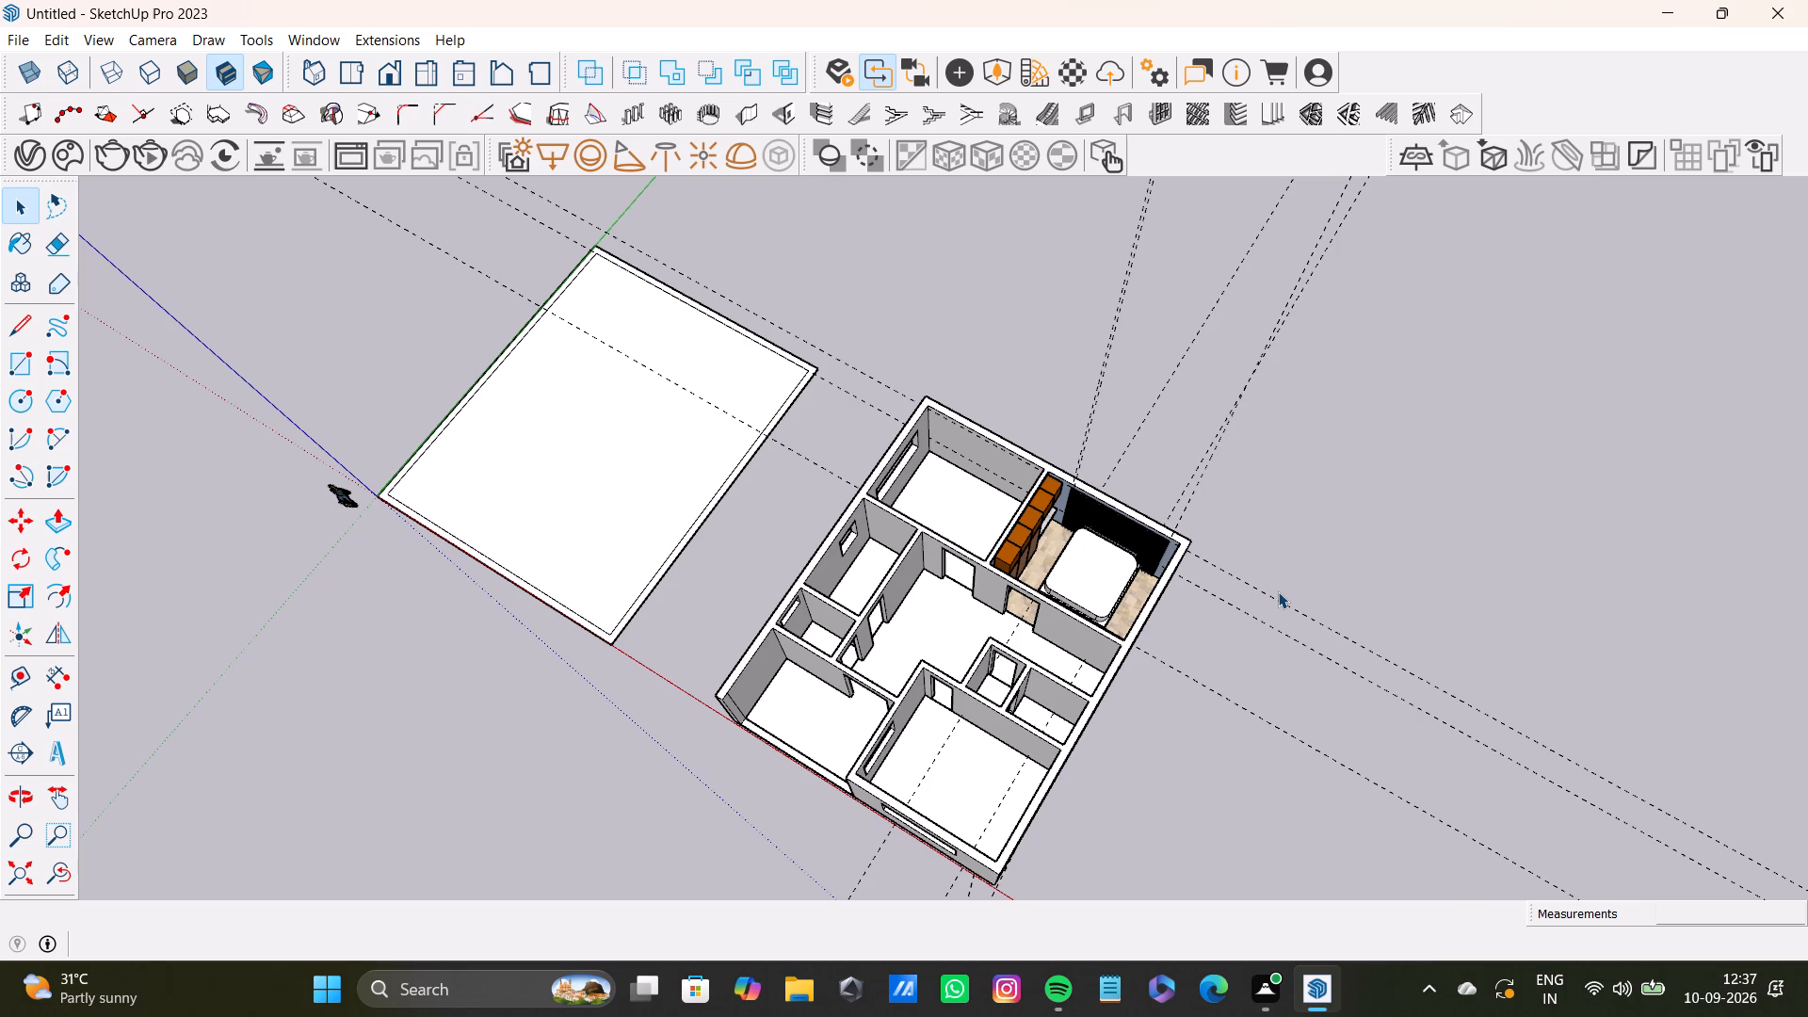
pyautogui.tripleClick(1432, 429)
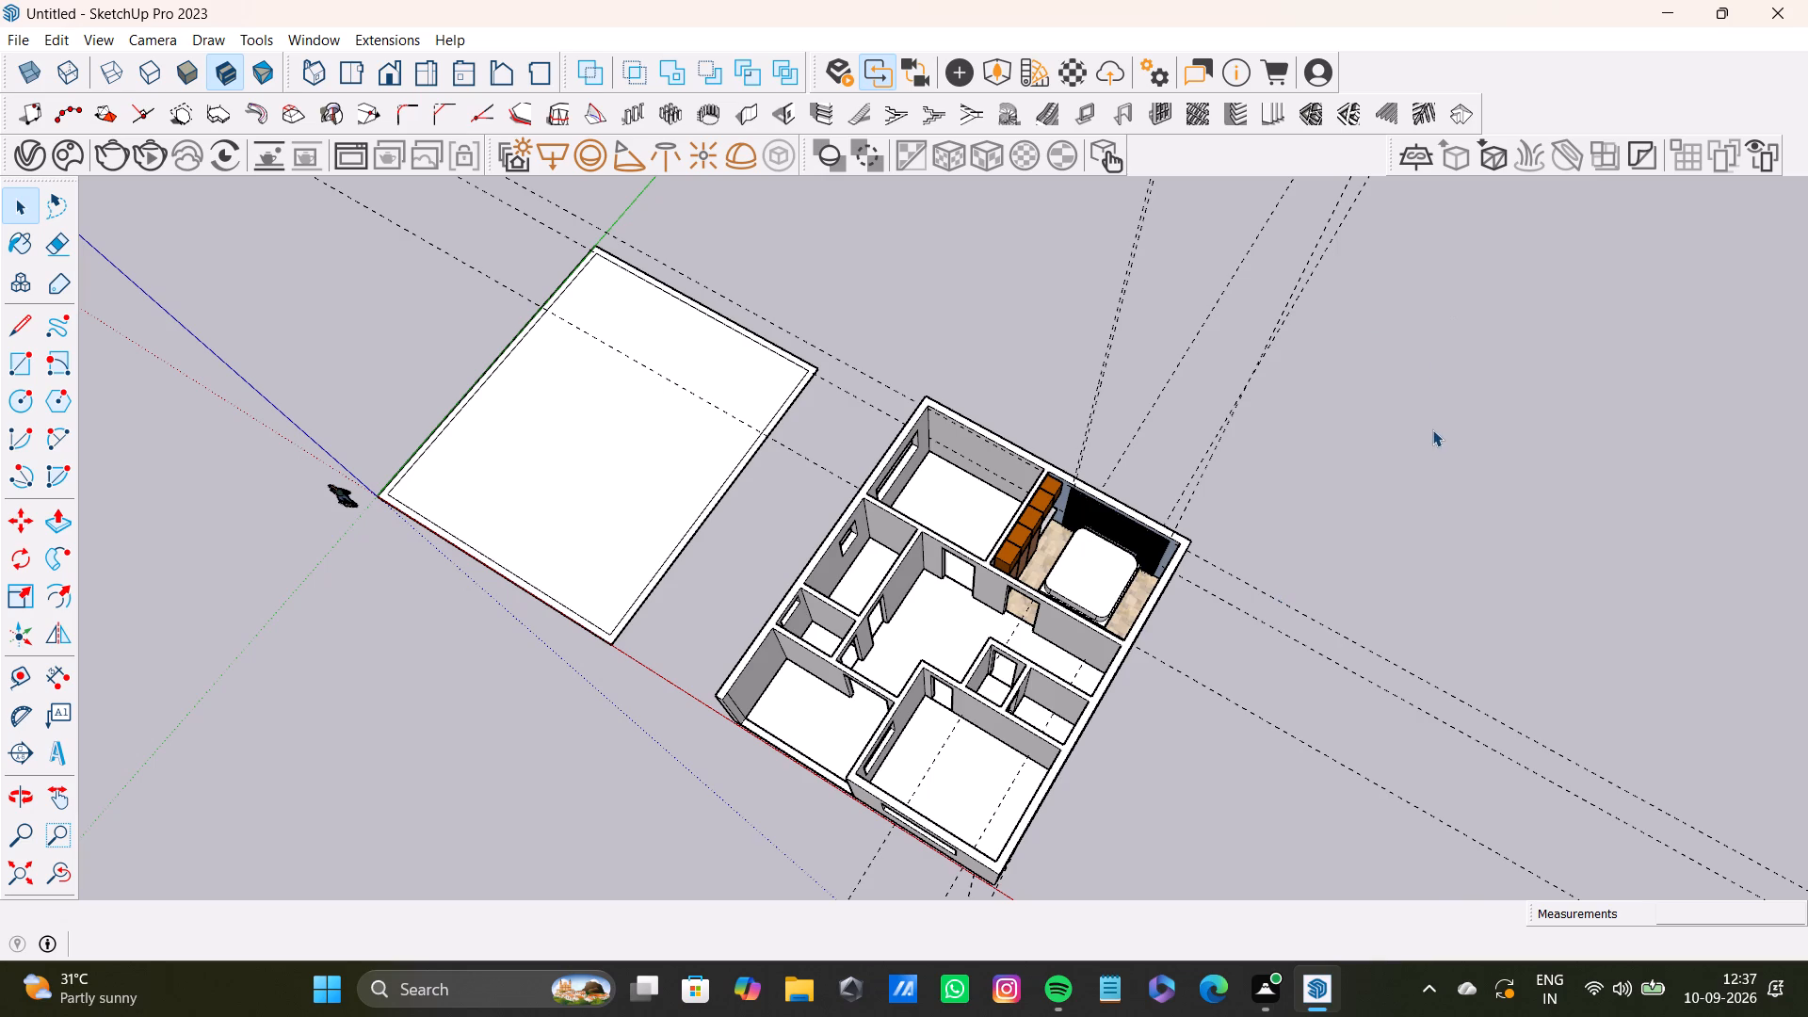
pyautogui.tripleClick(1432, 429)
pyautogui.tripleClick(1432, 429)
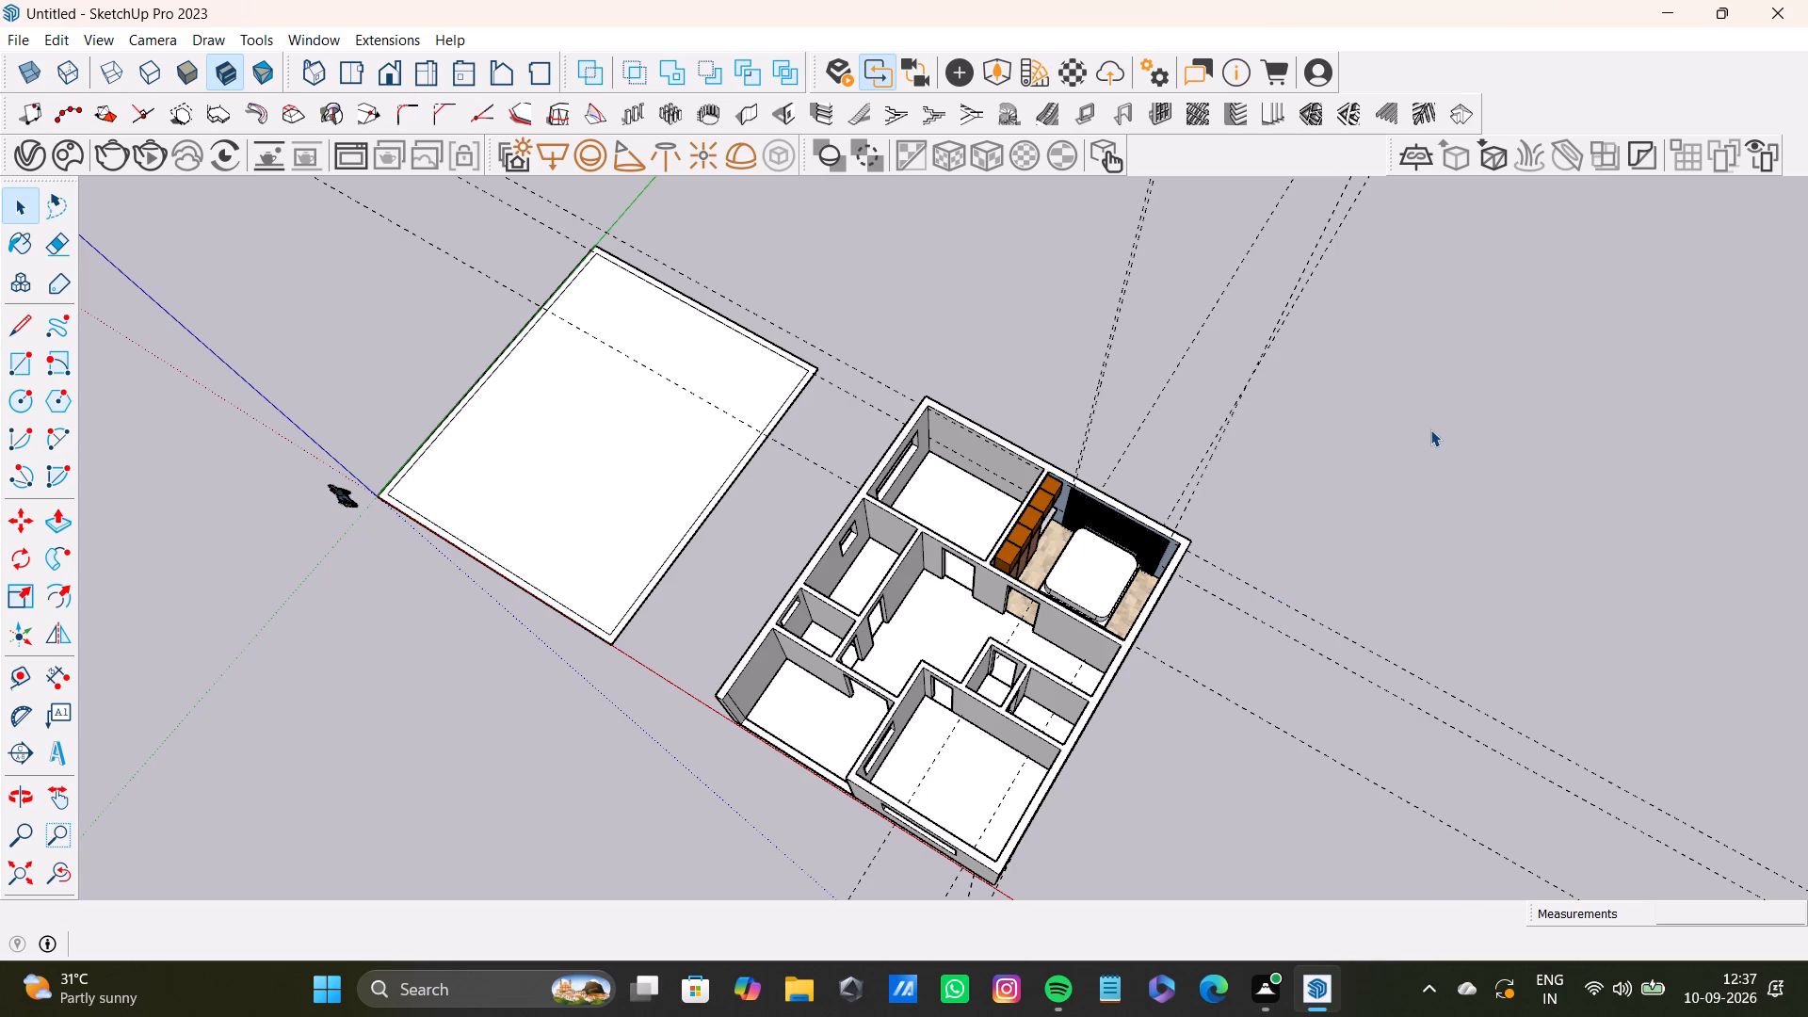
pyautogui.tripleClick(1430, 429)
# Examine the house's room layout, front wall and window openings from above and from ground level.
pyautogui.scroll(-5, 772, 579)
pyautogui.moveTo(833, 573); pyautogui.dragTo(745, 640, button='middle')
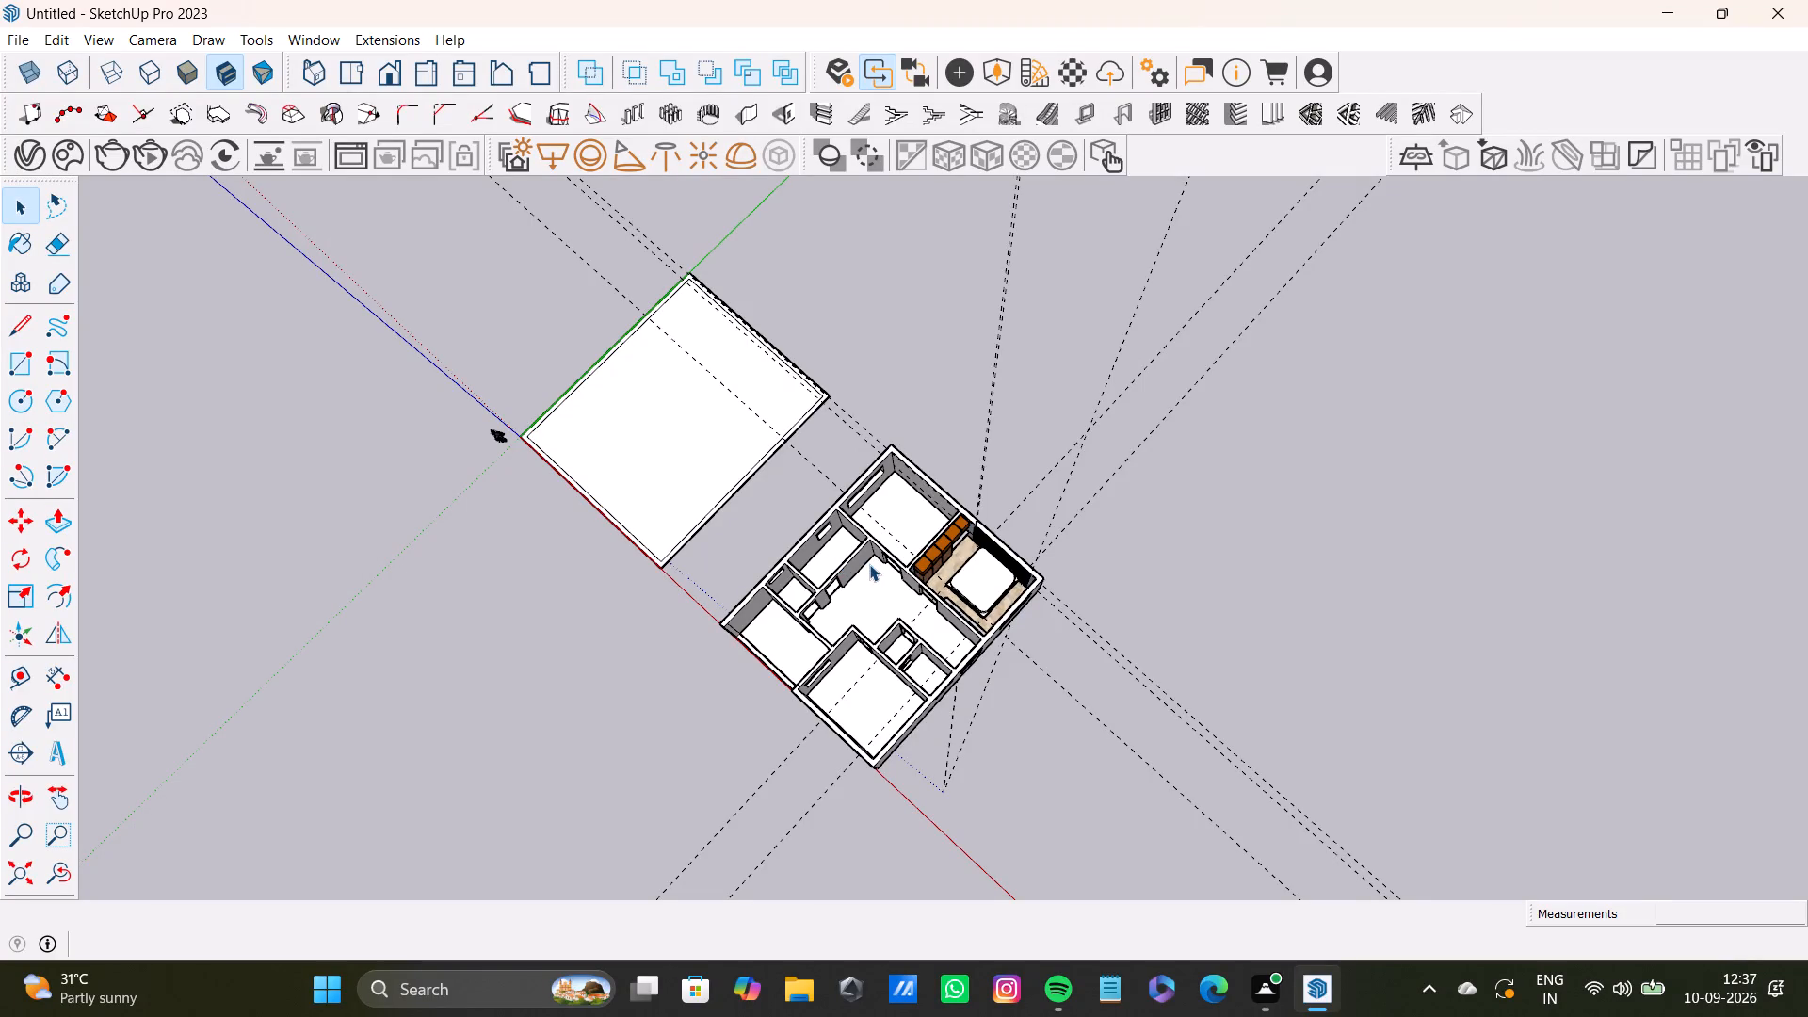
pyautogui.scroll(3, 866, 579)
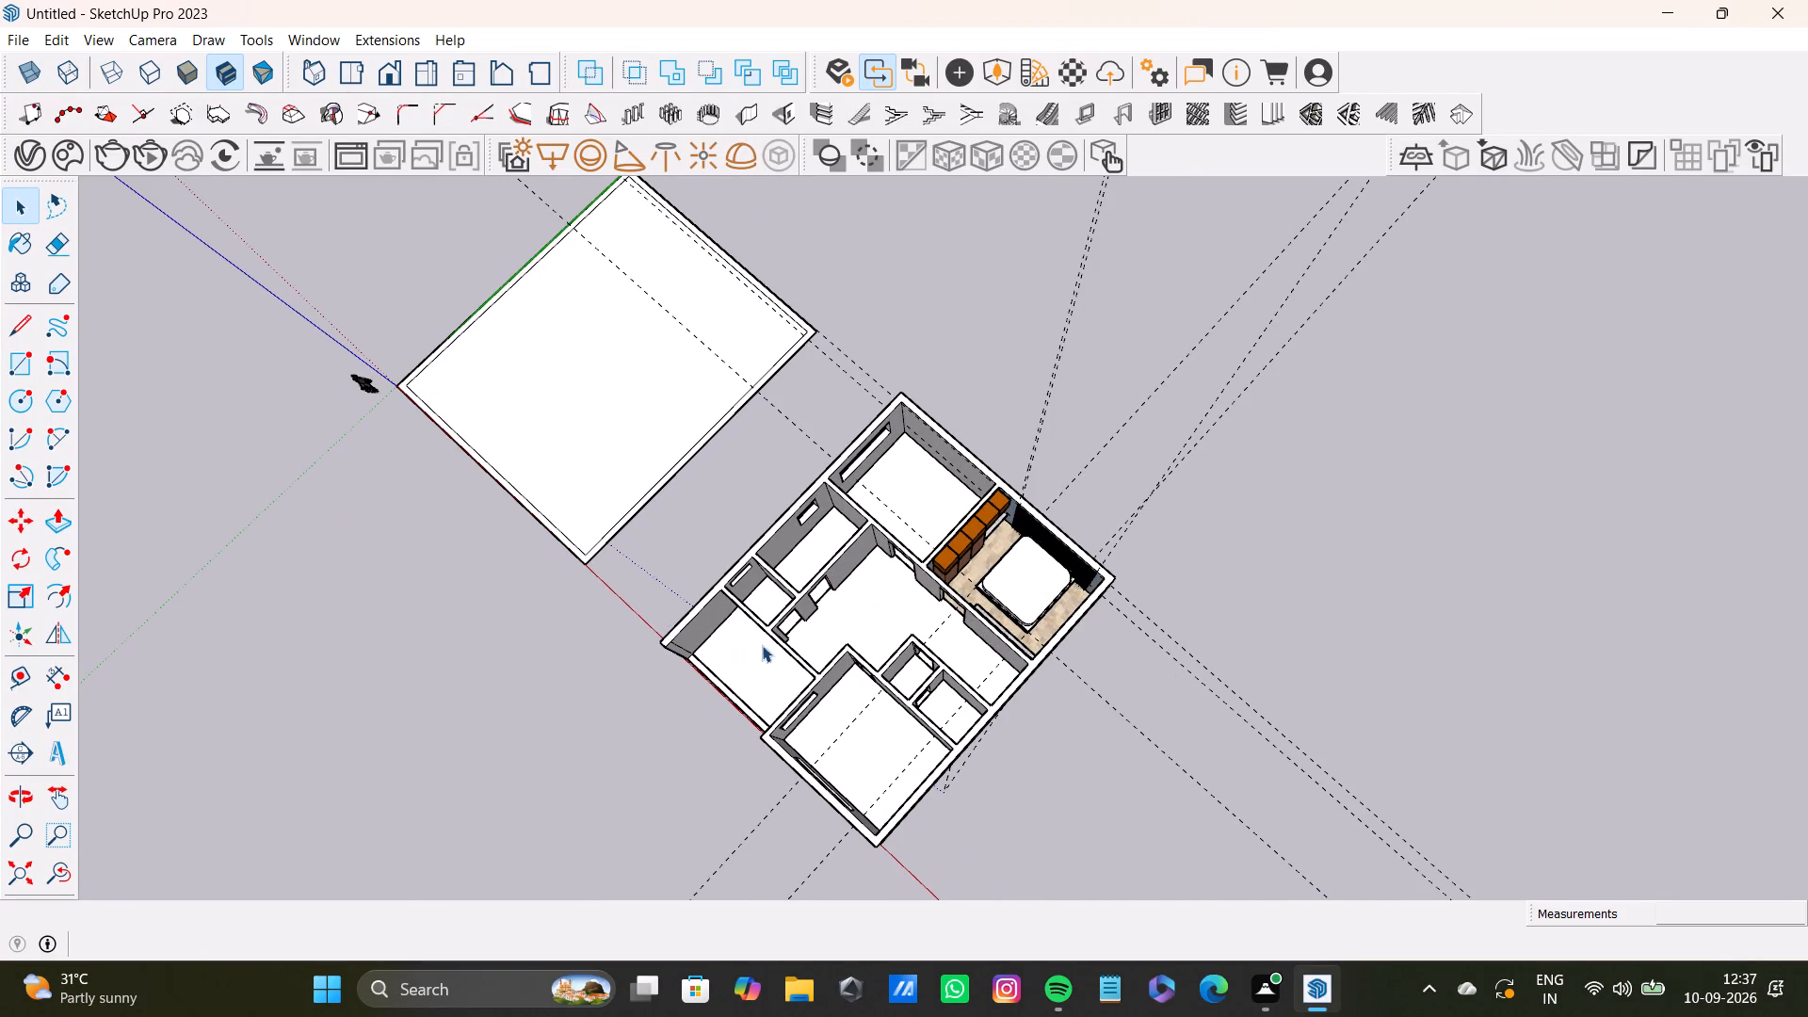
pyautogui.moveTo(737, 698); pyautogui.dragTo(1175, 546, button='middle')
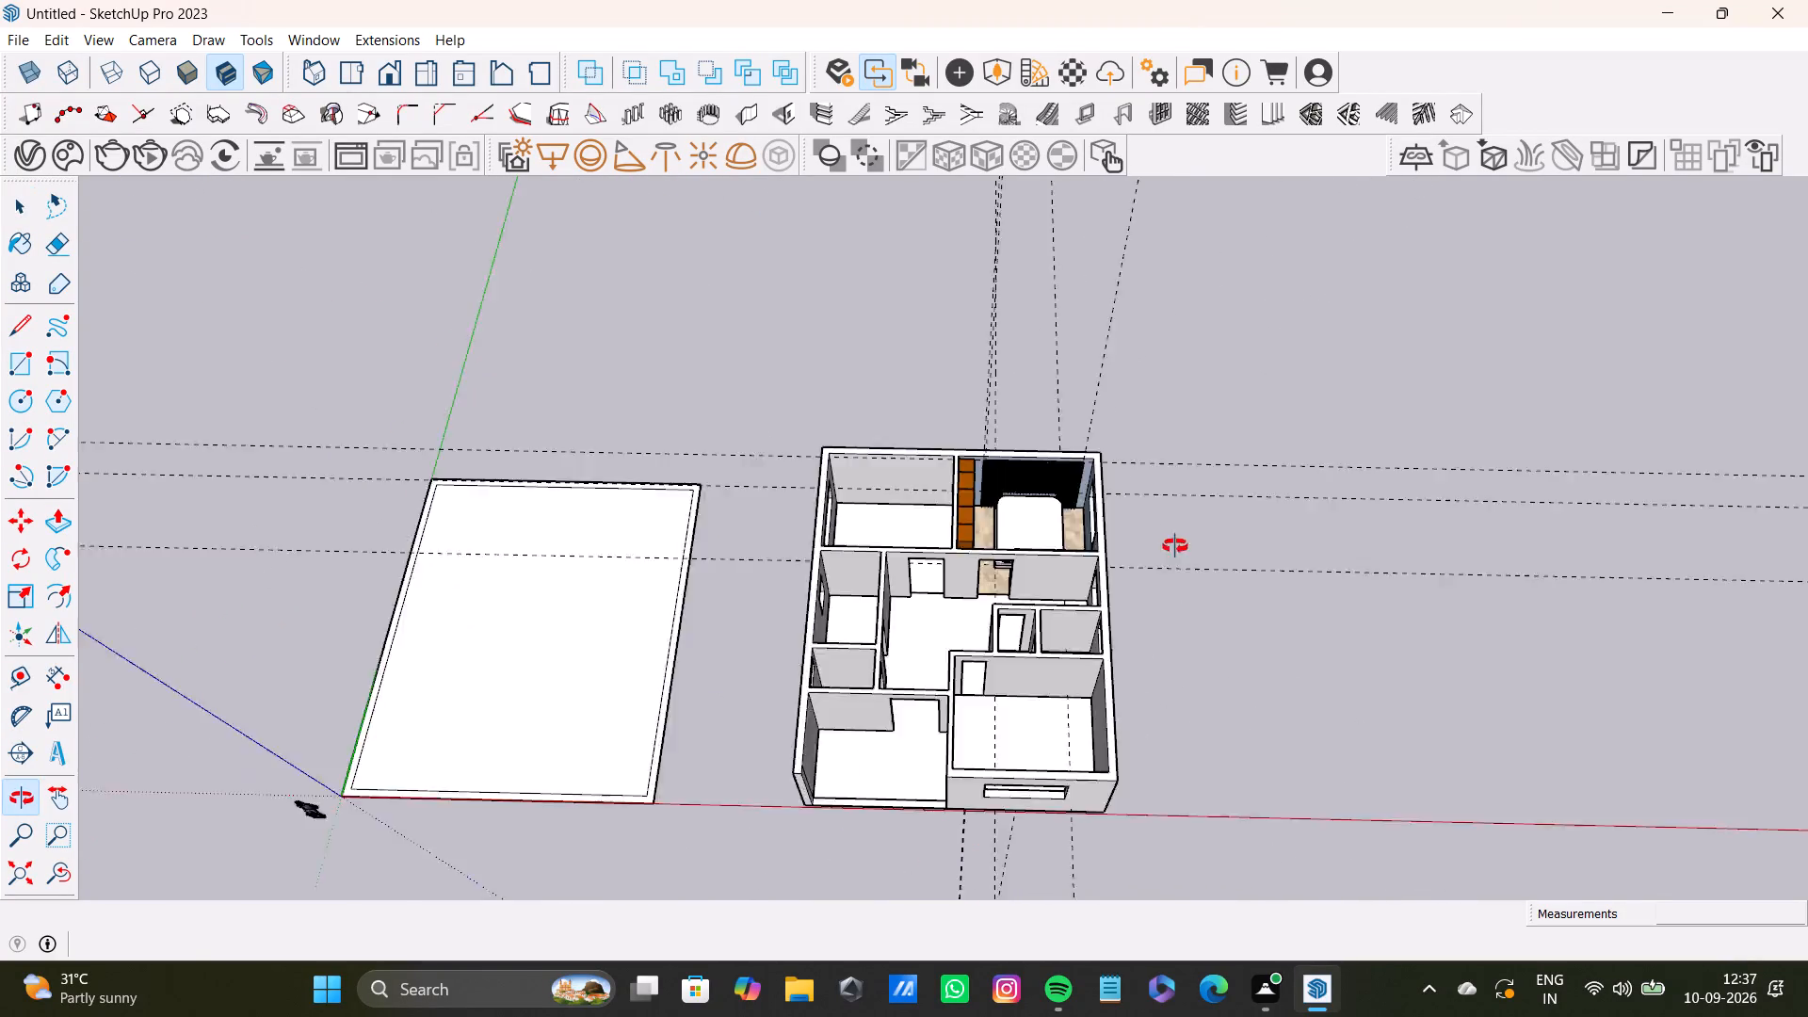
pyautogui.moveTo(1175, 546); pyautogui.dragTo(1199, 542, button='middle')
pyautogui.scroll(4, 1157, 622)
pyautogui.moveTo(1157, 622); pyautogui.dragTo(1160, 441, button='middle')
pyautogui.click(1377, 492)
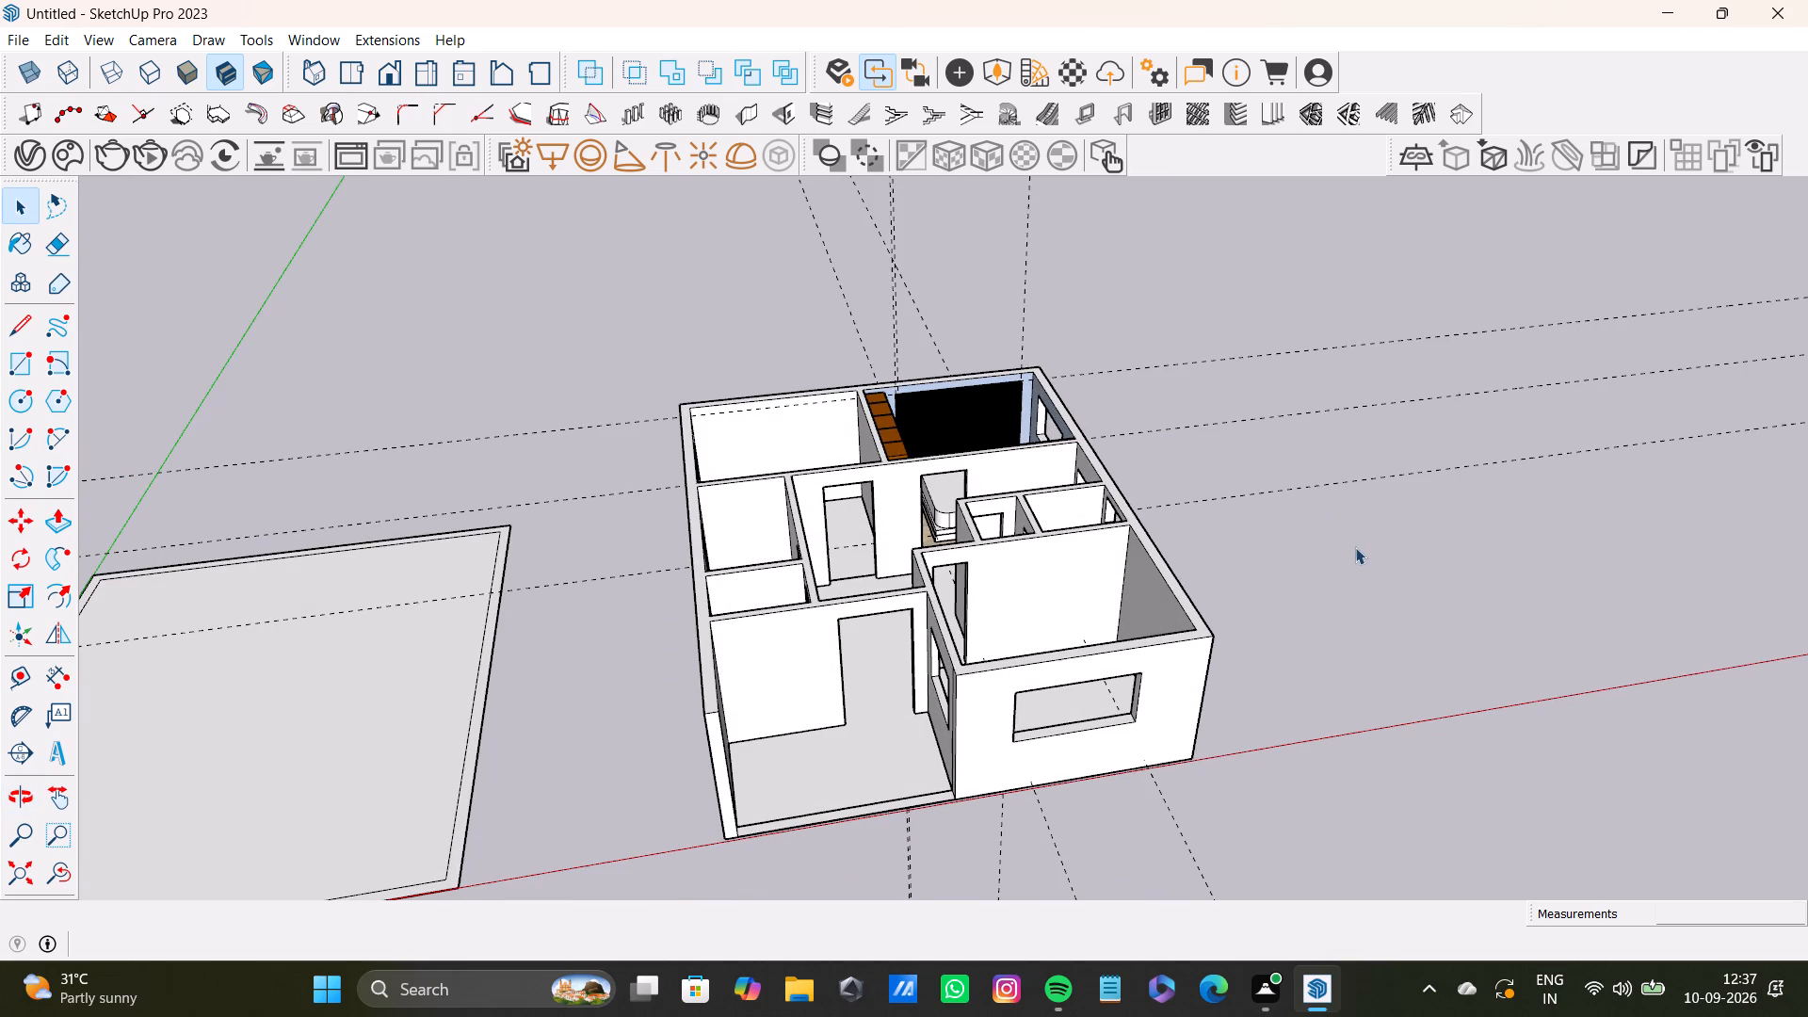
pyautogui.moveTo(1350, 540); pyautogui.dragTo(1248, 369, button='middle')
pyautogui.click(1476, 433)
pyautogui.scroll(1, 1387, 565)
pyautogui.moveTo(1387, 565); pyautogui.dragTo(1386, 493, button='middle')
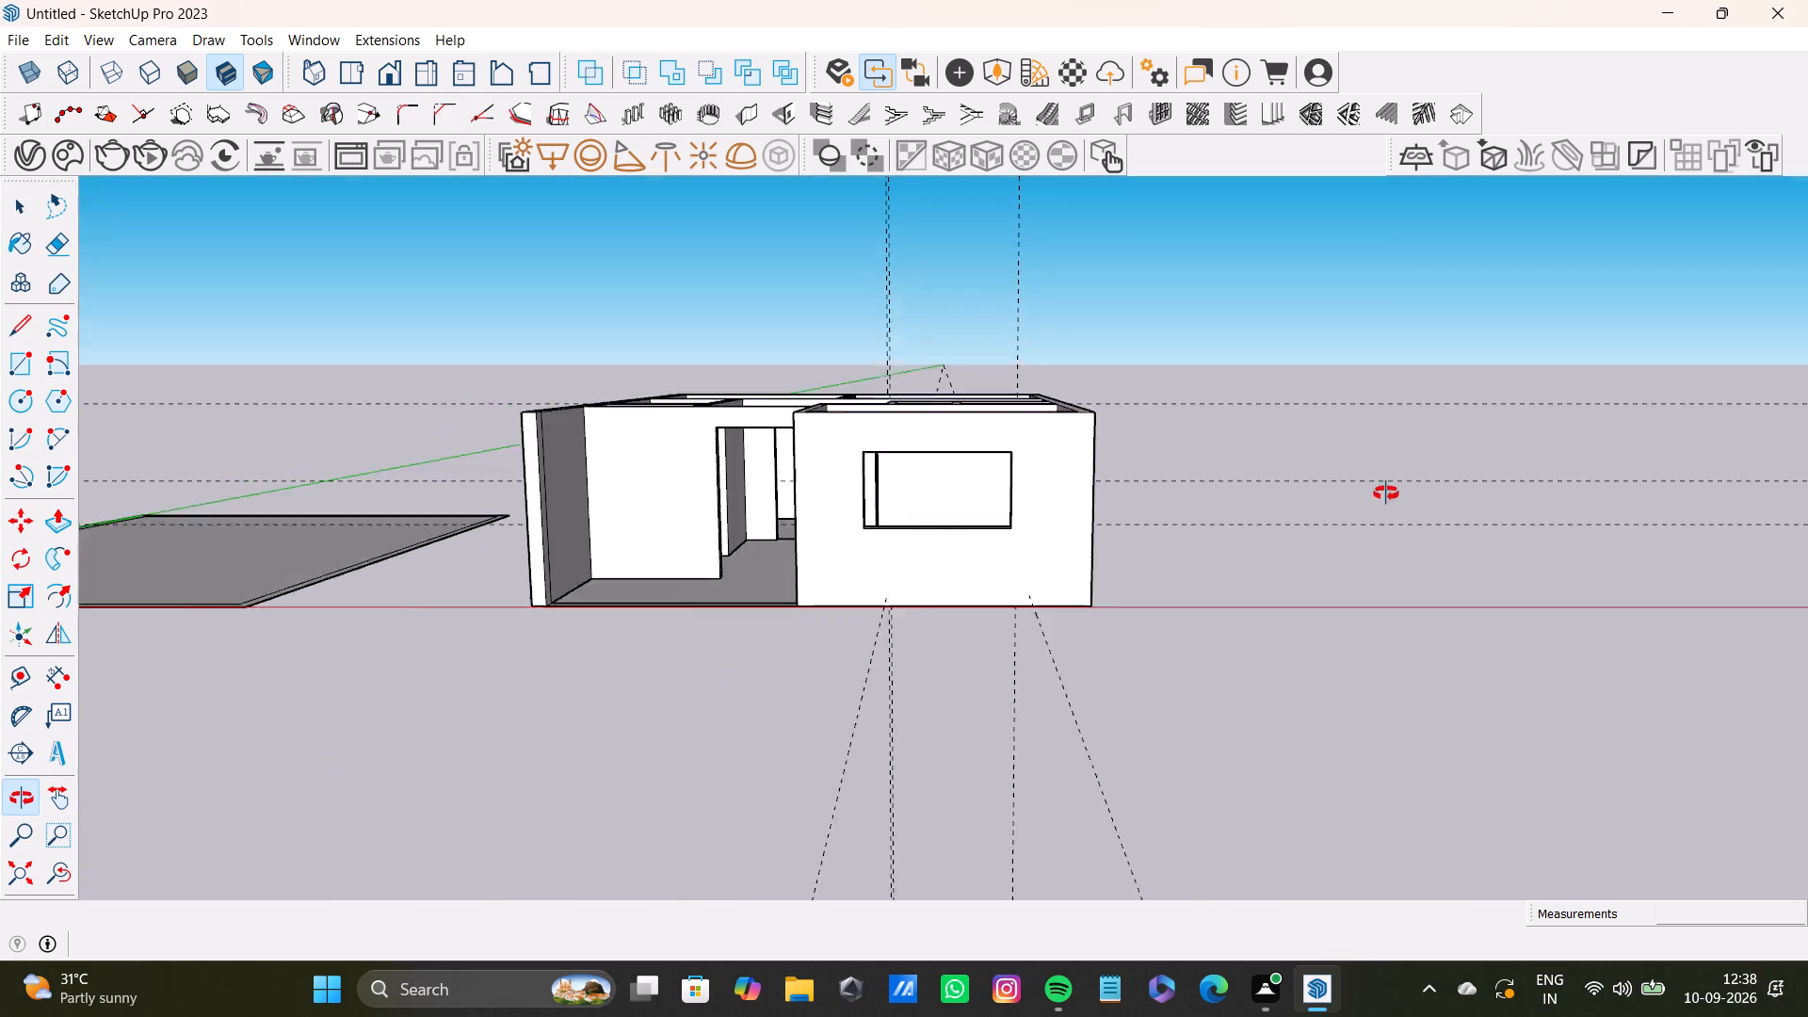
pyautogui.moveTo(1386, 493); pyautogui.dragTo(1366, 705, button='middle')
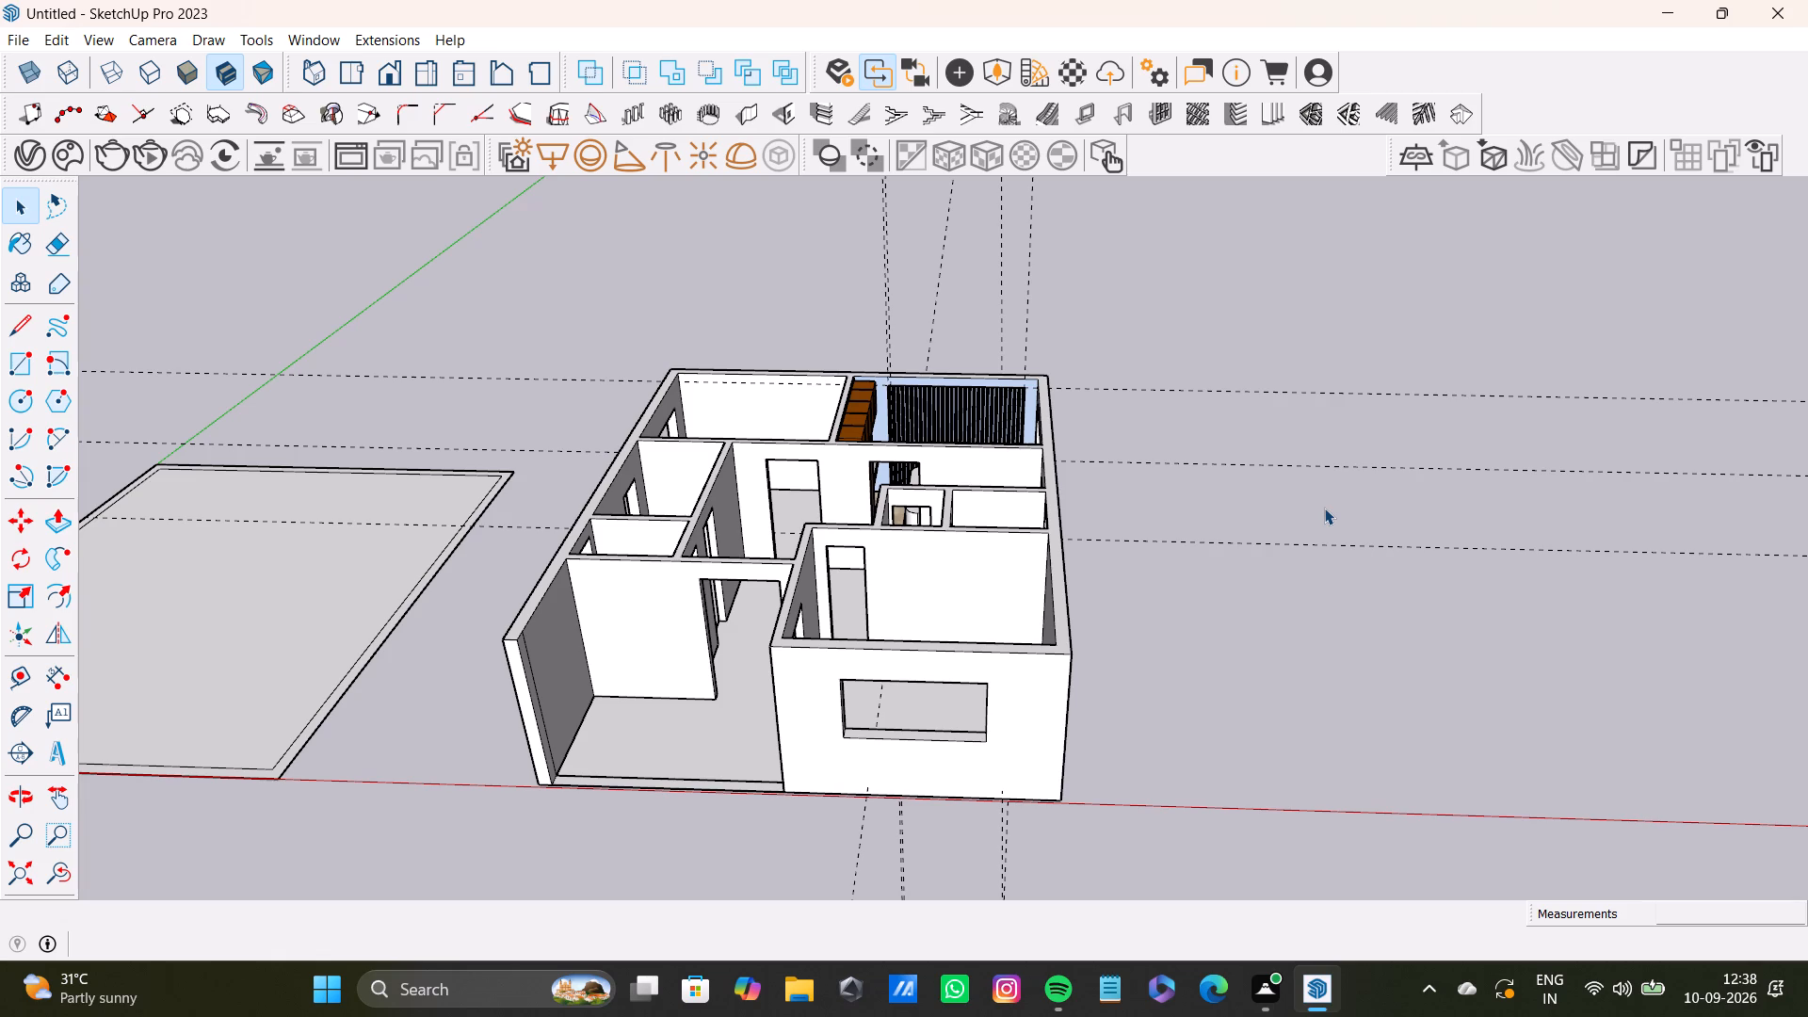
# Examine the house together with the separate floor slab from above and from its outer sides.
pyautogui.moveTo(1332, 497); pyautogui.dragTo(1488, 626, button='middle')
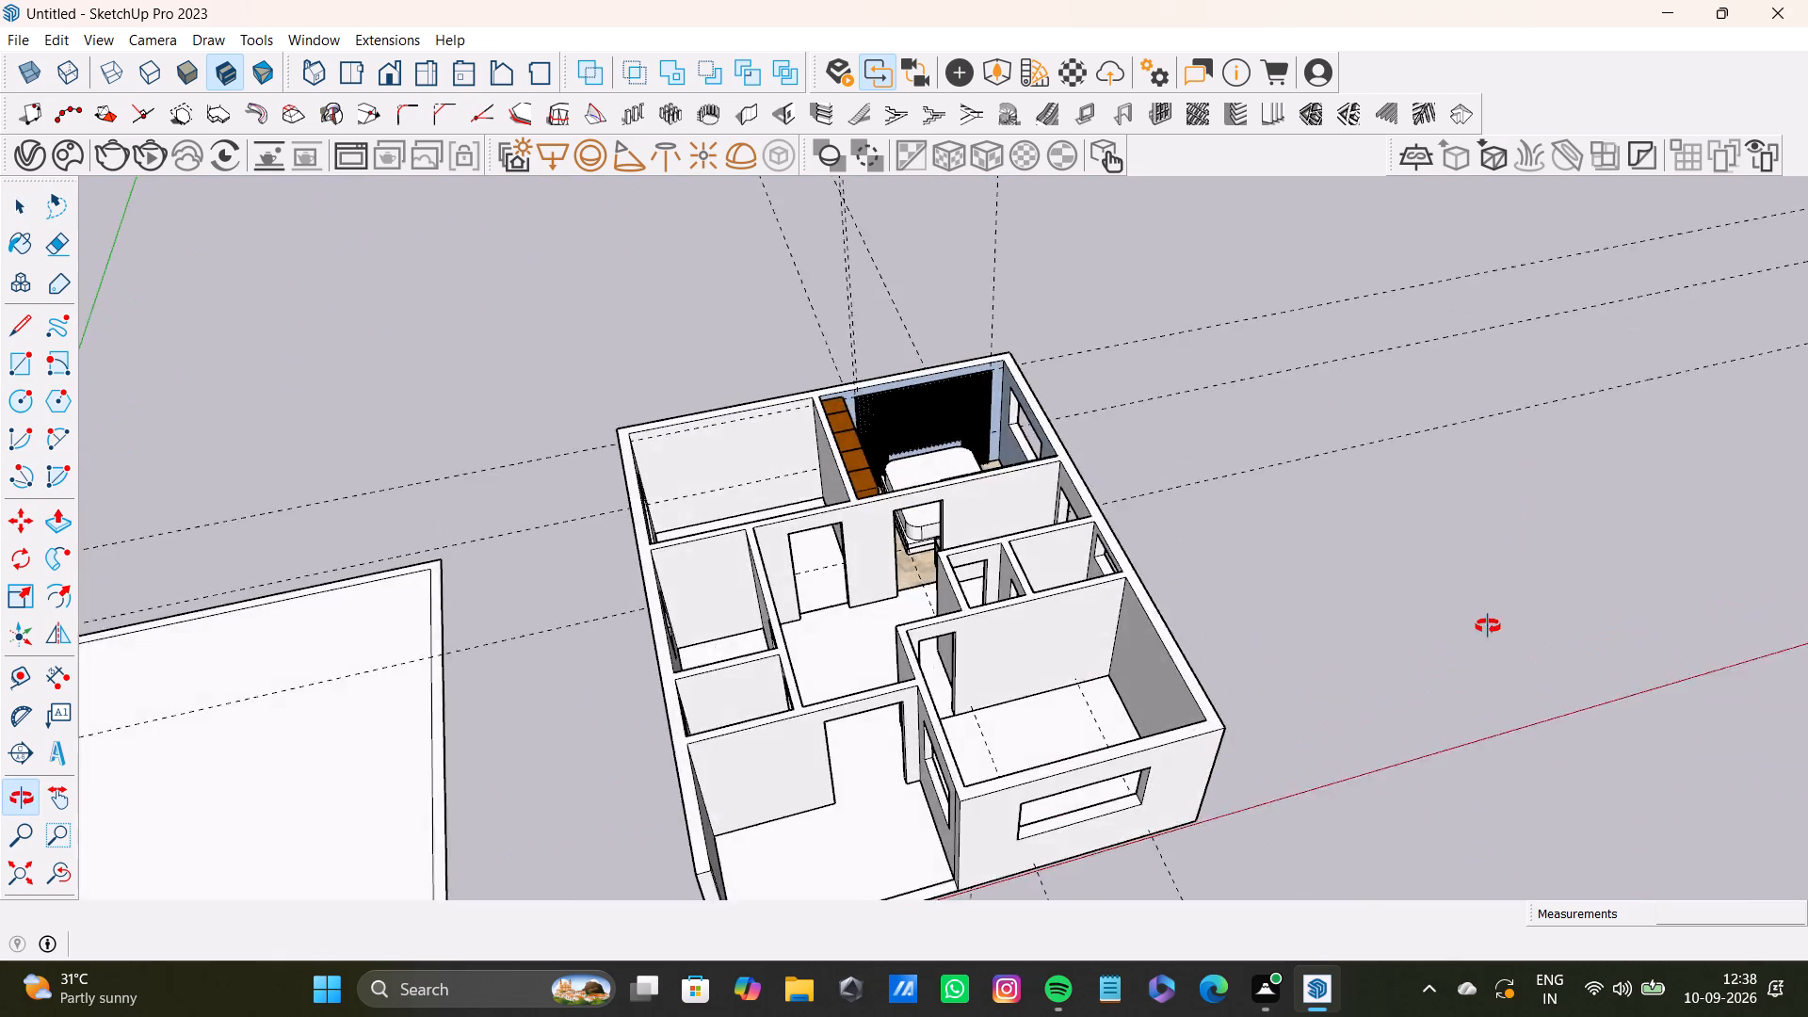
pyautogui.moveTo(1488, 626); pyautogui.dragTo(1246, 696, button='middle')
pyautogui.scroll(-6, 1288, 594)
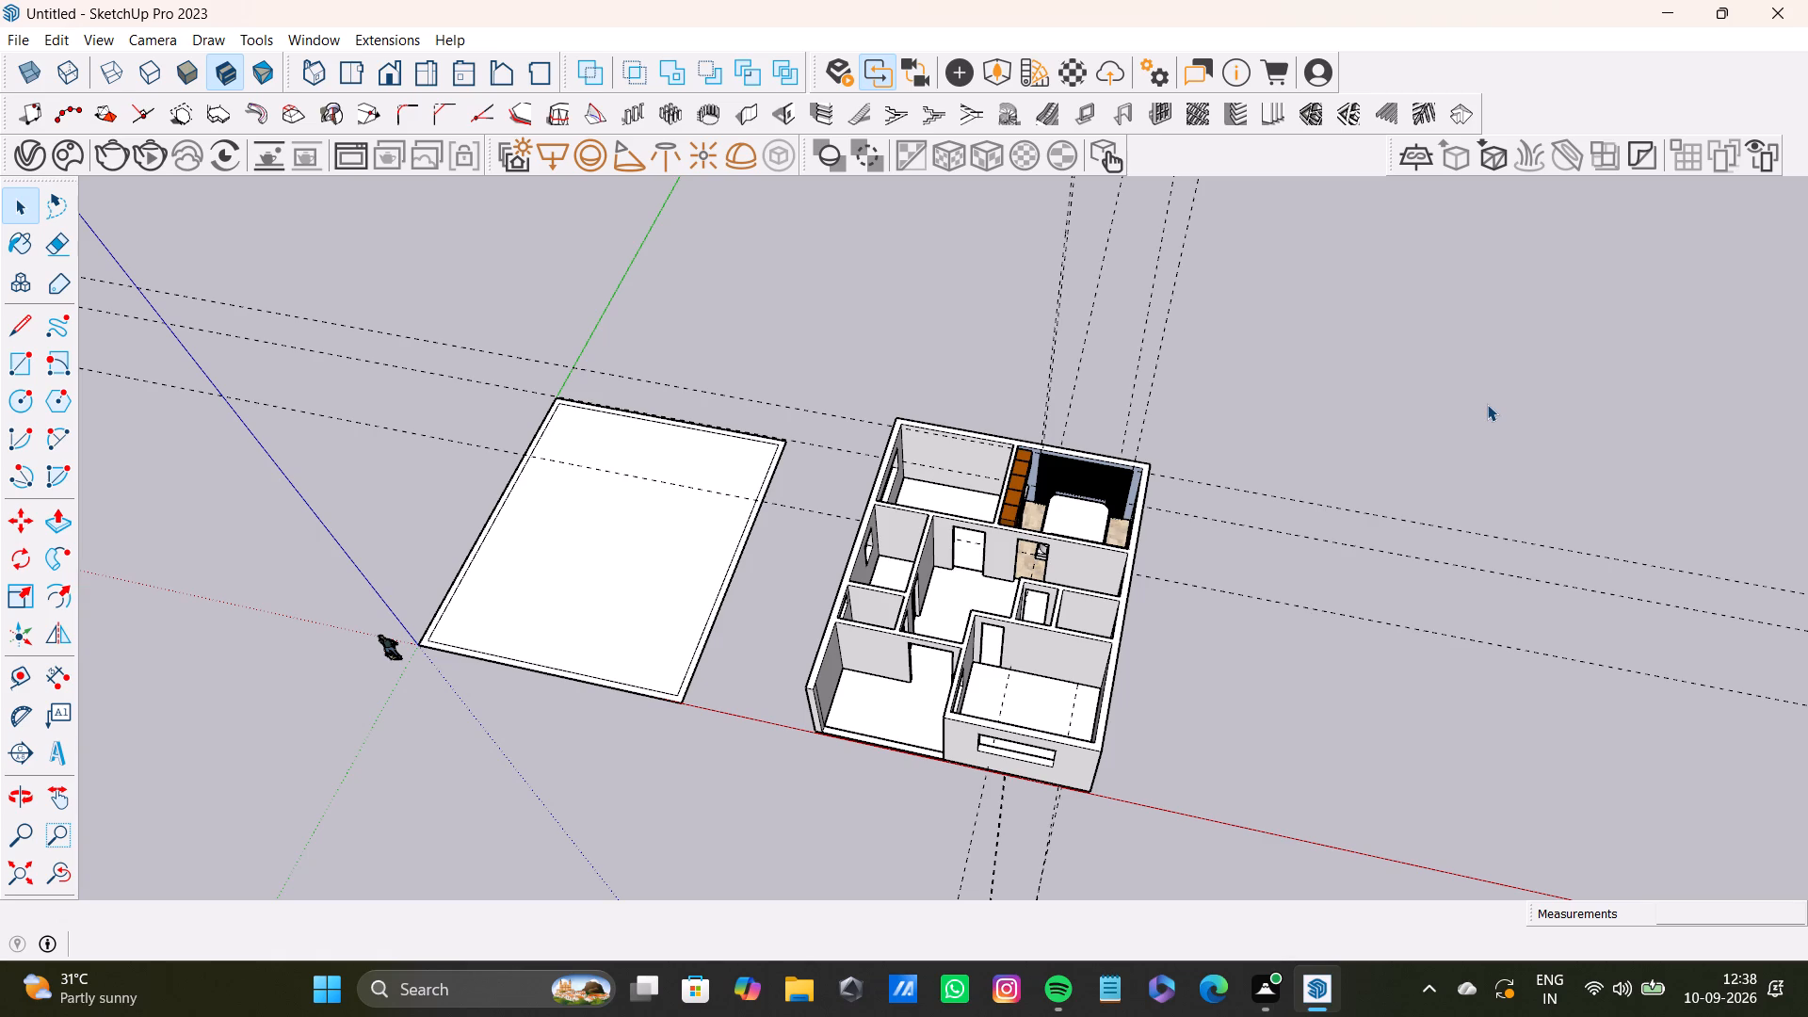
pyautogui.scroll(-4, 1230, 495)
pyautogui.moveTo(1181, 558); pyautogui.dragTo(733, 477, button='middle')
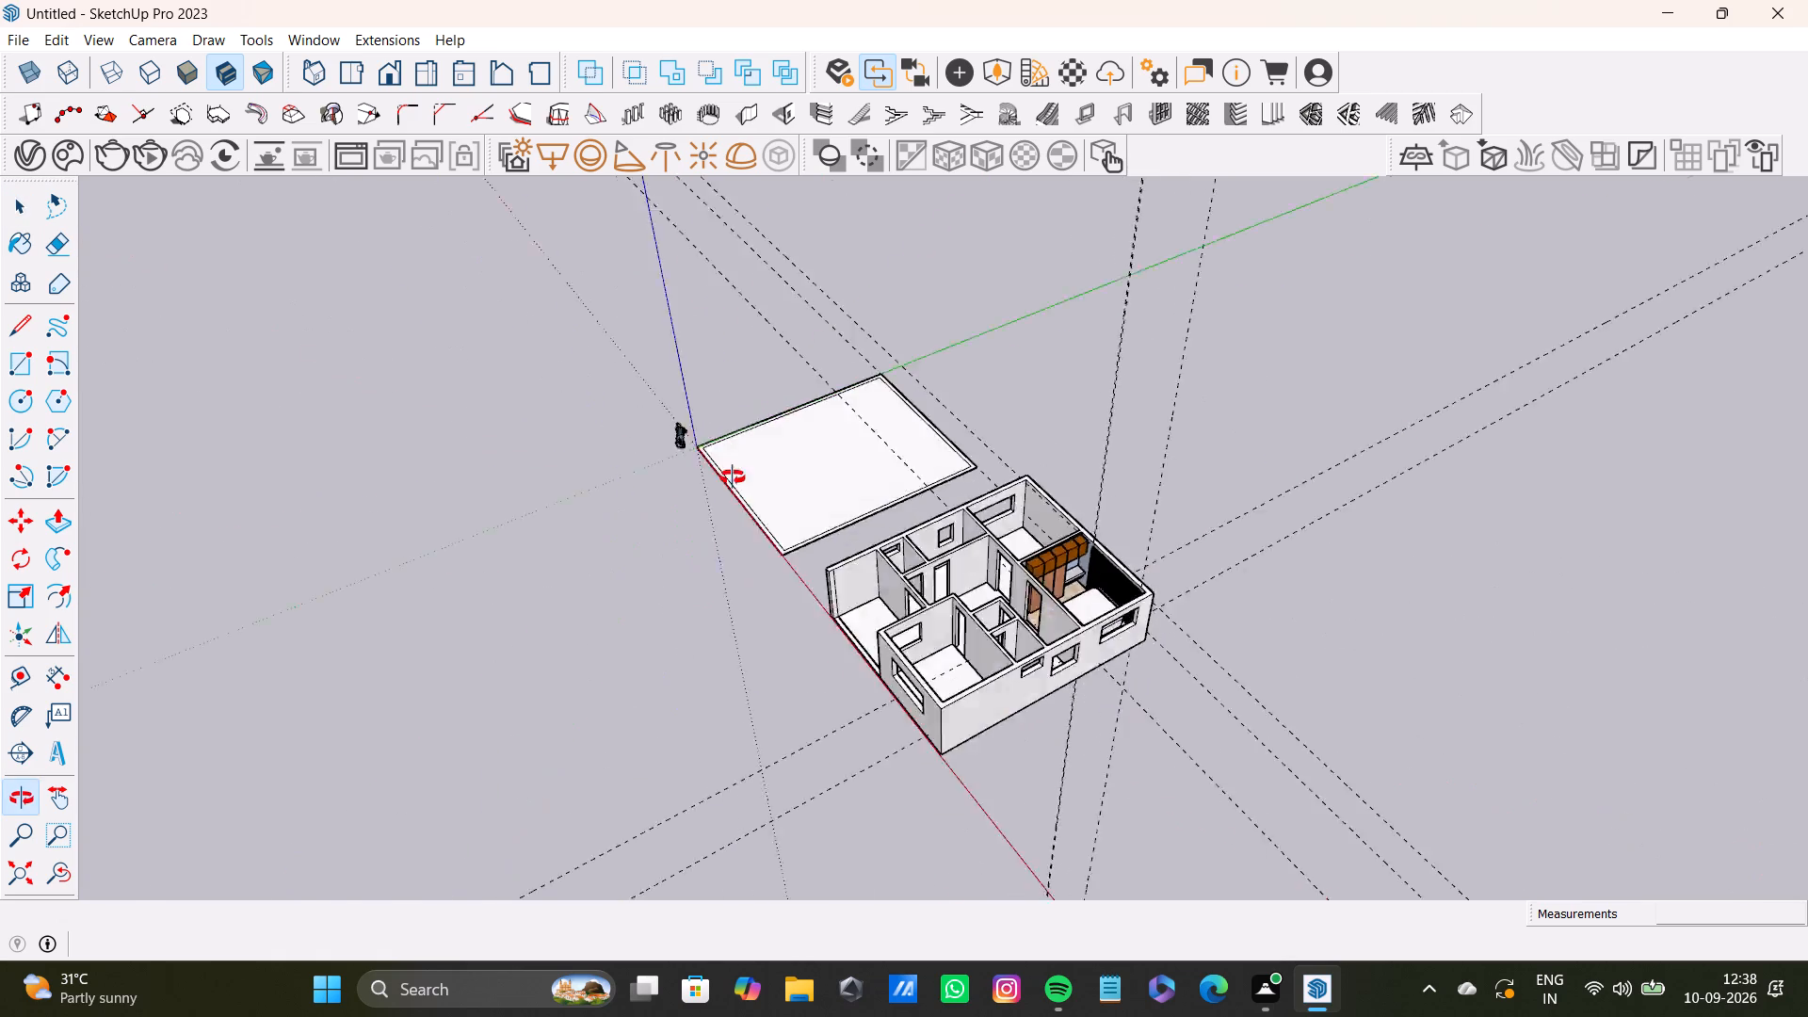
pyautogui.moveTo(733, 477); pyautogui.dragTo(716, 480, button='middle')
pyautogui.scroll(9, 767, 467)
pyautogui.moveTo(1086, 484); pyautogui.dragTo(1670, 713, button='middle')
pyautogui.scroll(-5, 1624, 647)
pyautogui.keyDown('shift'); pyautogui.moveTo(1471, 606); pyautogui.dragTo(1313, 606, button='middle'); pyautogui.keyUp('shift')
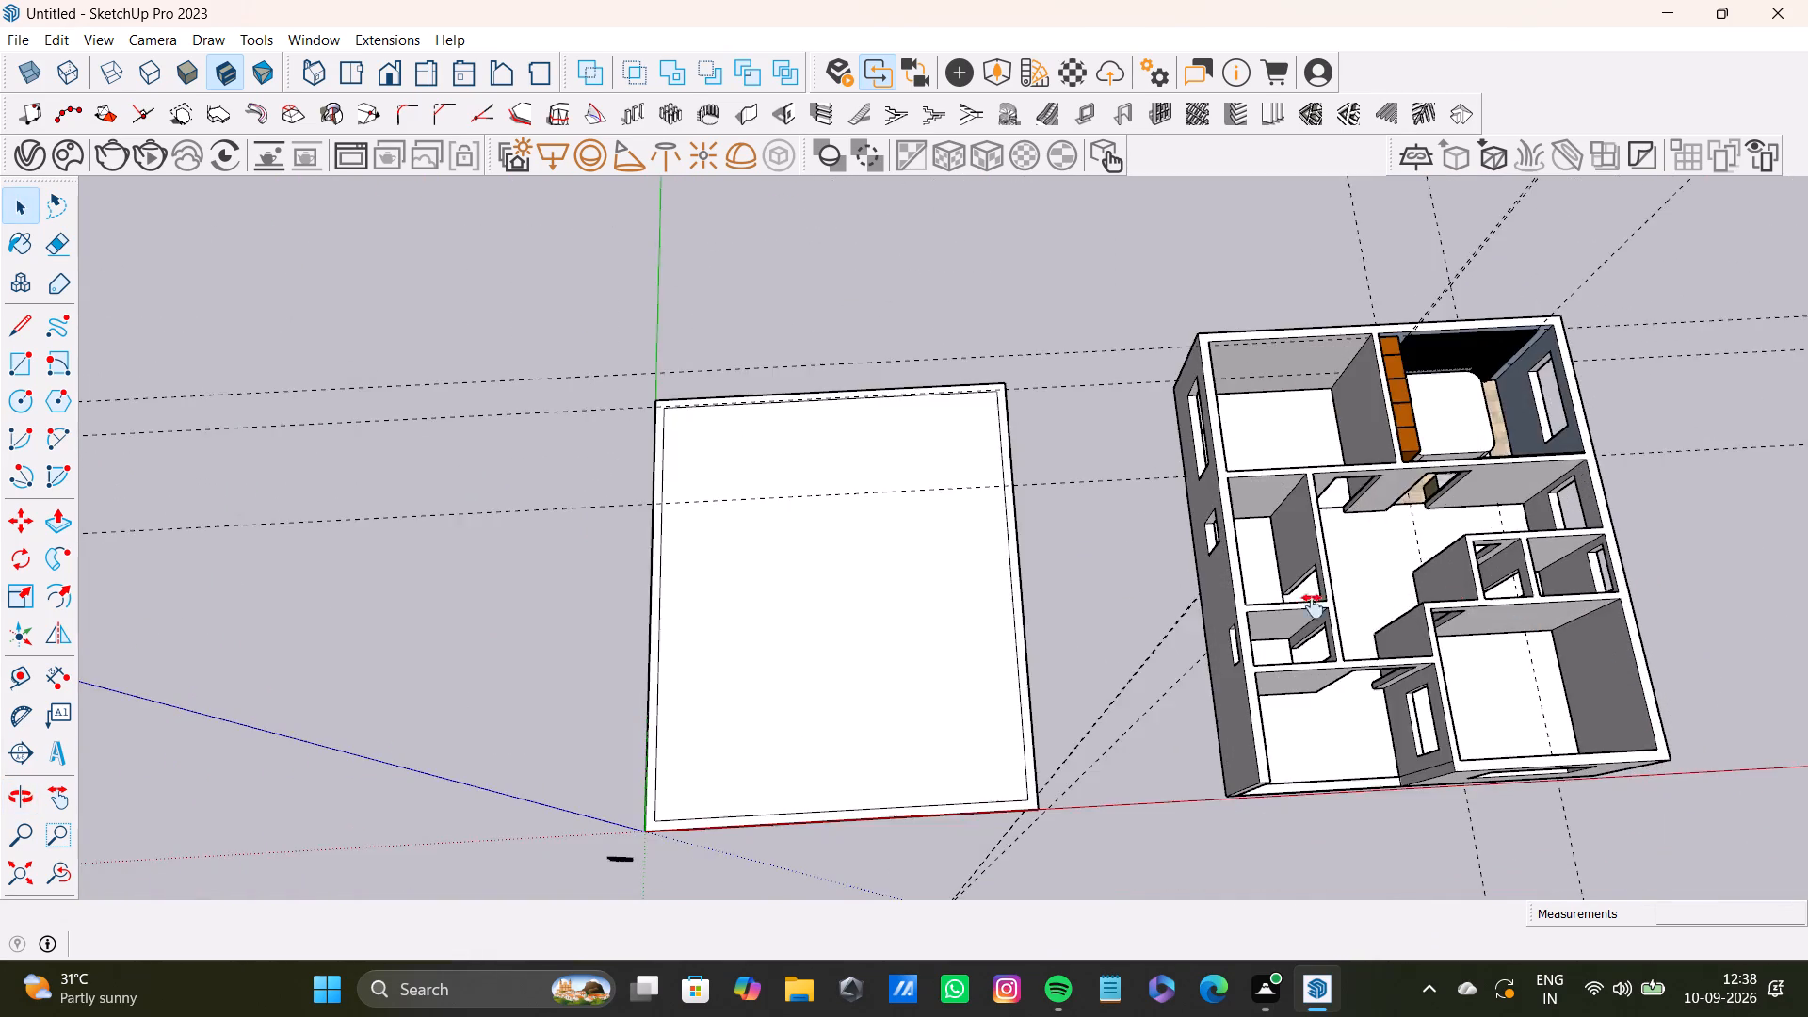
pyautogui.keyDown('shift'); pyautogui.moveTo(1313, 606); pyautogui.dragTo(1053, 644, button='middle'); pyautogui.keyUp('shift')
pyautogui.keyDown('shift'); pyautogui.scroll(-1, 1053, 625); pyautogui.keyUp('shift')
# Select the top, front and visible side faces of the first two bedroom wall slats at the wardrobe end.
pyautogui.scroll(17, 1043, 481)
pyautogui.keyDown('shift'); pyautogui.moveTo(1080, 379); pyautogui.dragTo(992, 607, button='middle'); pyautogui.keyUp('shift')
pyautogui.scroll(5, 833, 476)
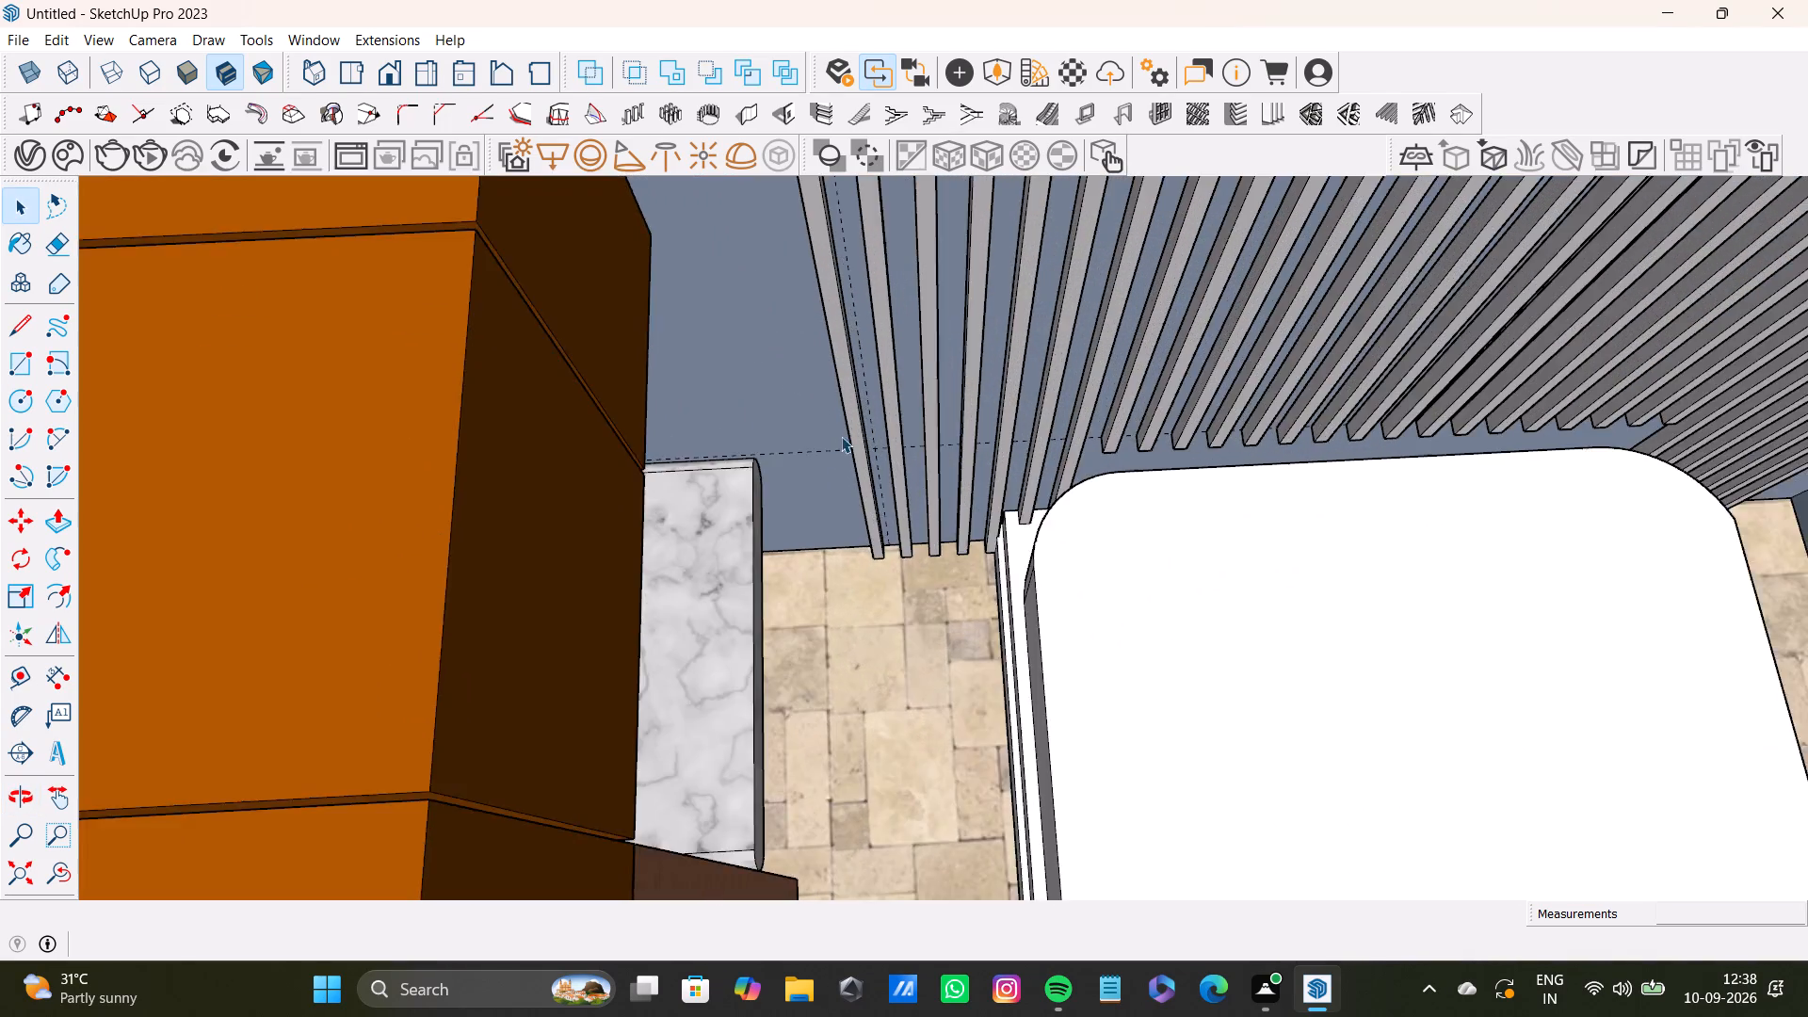
pyautogui.scroll(2, 841, 436)
pyautogui.keyDown('shift'); pyautogui.moveTo(880, 410); pyautogui.dragTo(880, 654, button='middle'); pyautogui.keyUp('shift')
pyautogui.scroll(-9, 859, 514)
pyautogui.scroll(13, 786, 423)
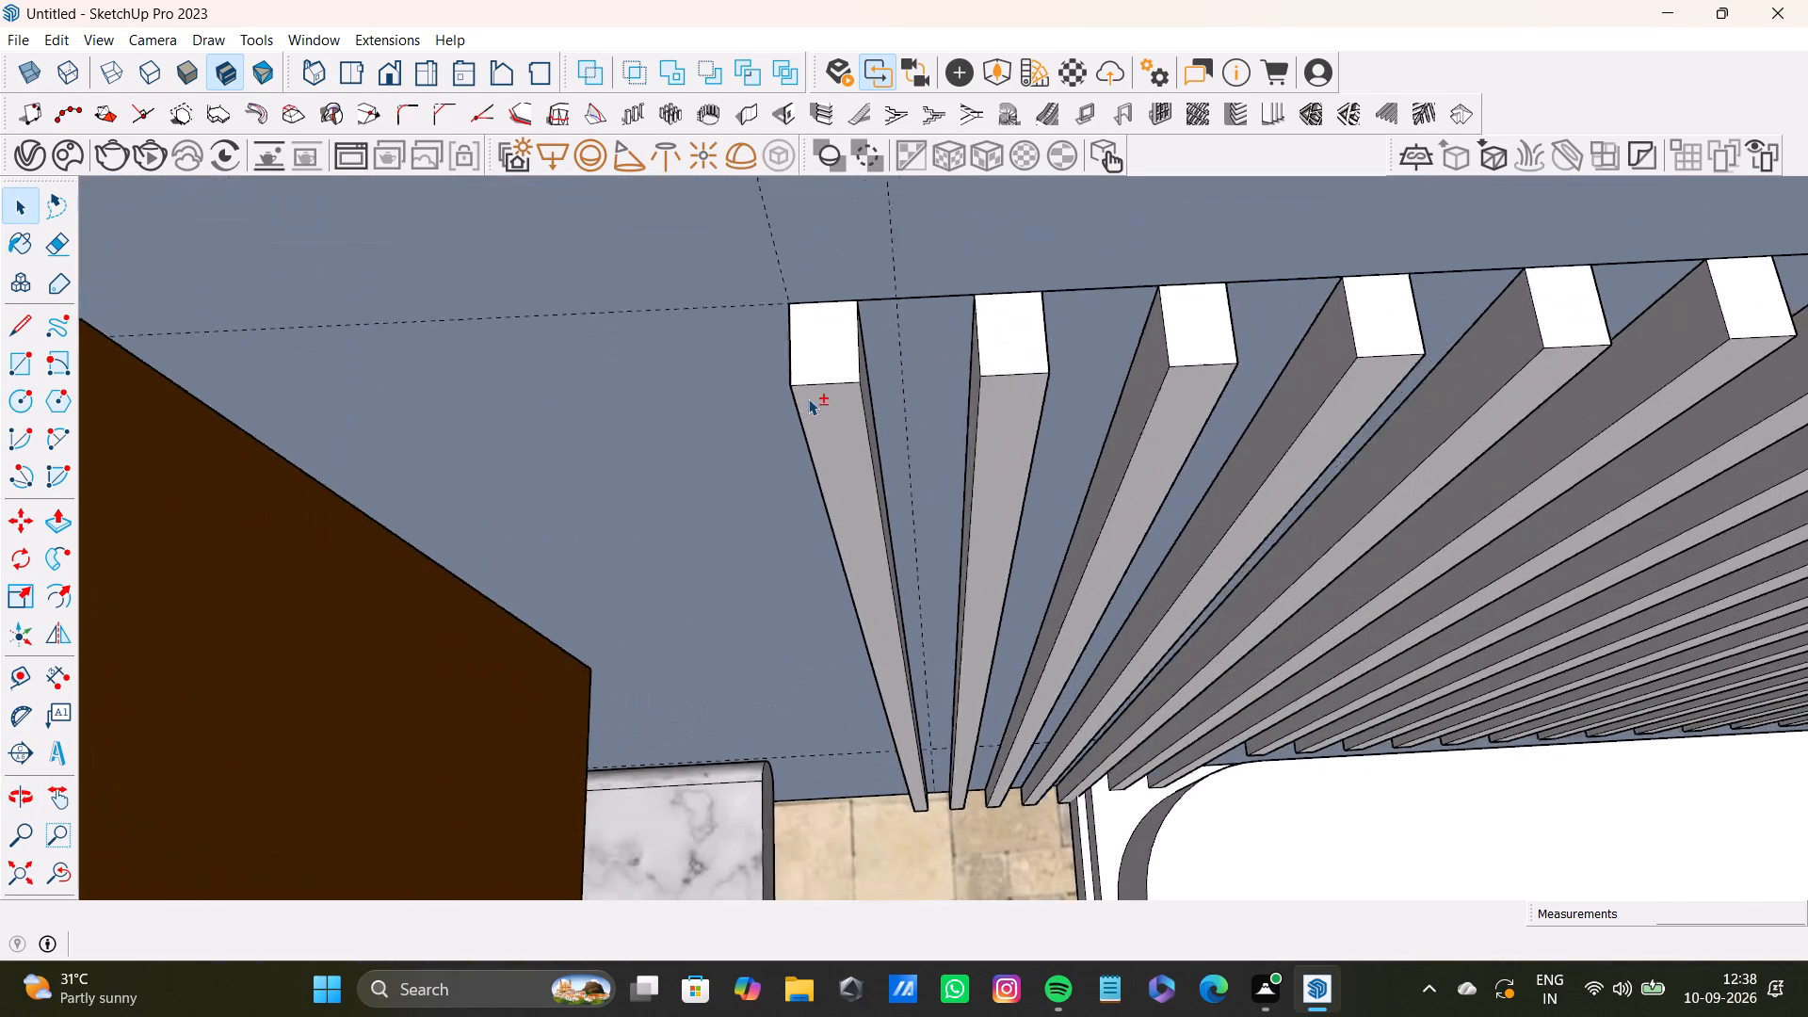
pyautogui.keyDown('shift'); pyautogui.click(825, 323); pyautogui.keyUp('shift')
pyautogui.keyDown('shift'); pyautogui.click(829, 409); pyautogui.keyUp('shift')
pyautogui.keyDown('shift'); pyautogui.click(1037, 324); pyautogui.keyUp('shift')
pyautogui.keyDown('shift'); pyautogui.click(1027, 406); pyautogui.keyUp('shift')
pyautogui.moveTo(1016, 420); pyautogui.dragTo(819, 451, button='middle')
pyautogui.scroll(3, 976, 377)
pyautogui.keyDown('shift'); pyautogui.click(928, 364); pyautogui.keyUp('shift')
pyautogui.keyDown('shift'); pyautogui.scroll(-4, 940, 426); pyautogui.keyUp('shift')
pyautogui.moveTo(949, 480); pyautogui.dragTo(1234, 415, button='middle')
pyautogui.scroll(4, 944, 404)
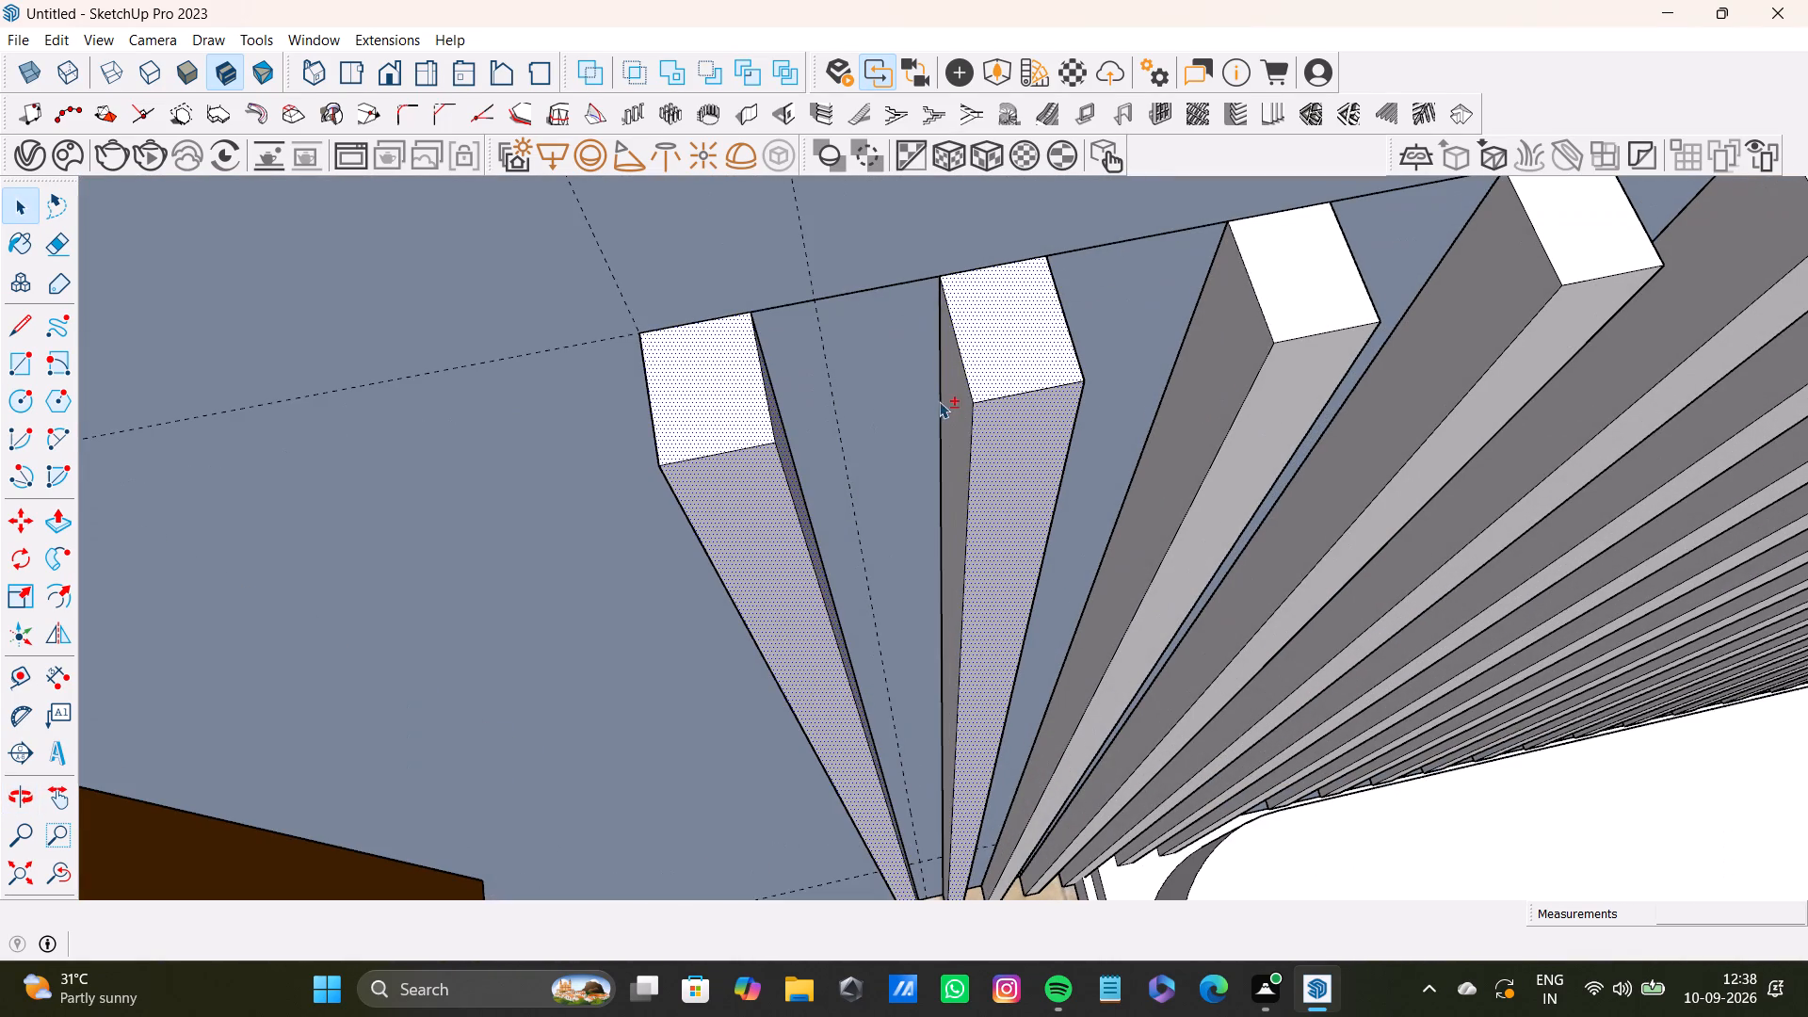
pyautogui.keyDown('shift'); pyautogui.click(956, 395); pyautogui.keyUp('shift')
# Add the top, front and side faces of the third, fourth and fifth slats to the selection.
pyautogui.keyDown('shift'); pyautogui.click(1315, 283); pyautogui.keyUp('shift')
pyautogui.keyDown('shift'); pyautogui.click(1287, 387); pyautogui.keyUp('shift')
pyautogui.keyDown('shift'); pyautogui.click(1240, 362); pyautogui.keyUp('shift')
pyautogui.keyDown('shift'); pyautogui.moveTo(1281, 342); pyautogui.dragTo(1162, 362, button='middle'); pyautogui.keyUp('shift')
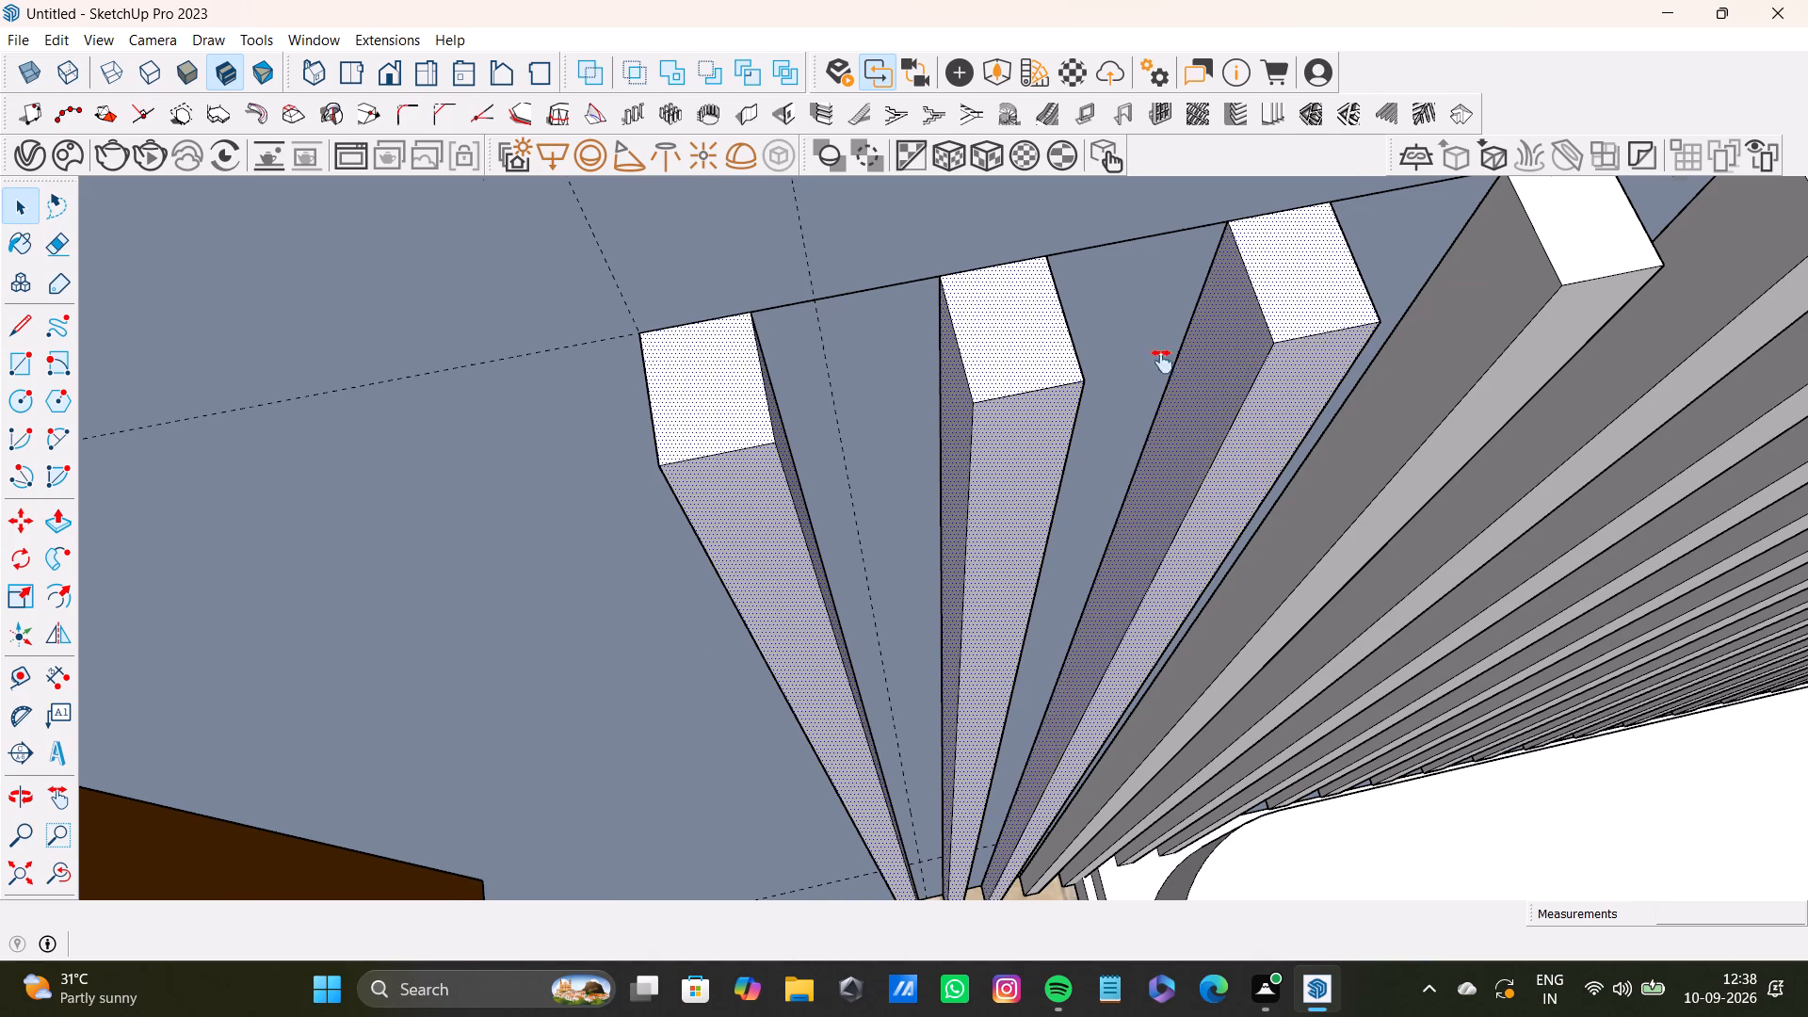
pyautogui.keyDown('shift'); pyautogui.moveTo(1162, 362); pyautogui.dragTo(986, 400, button='middle'); pyautogui.keyUp('shift')
pyautogui.keyDown('shift'); pyautogui.click(1267, 271); pyautogui.keyUp('shift')
pyautogui.keyDown('shift'); pyautogui.click(1283, 380); pyautogui.keyUp('shift')
pyautogui.keyDown('shift'); pyautogui.click(1249, 362); pyautogui.keyUp('shift')
pyautogui.keyDown('shift'); pyautogui.moveTo(1297, 347); pyautogui.dragTo(931, 429, button='middle'); pyautogui.keyUp('shift')
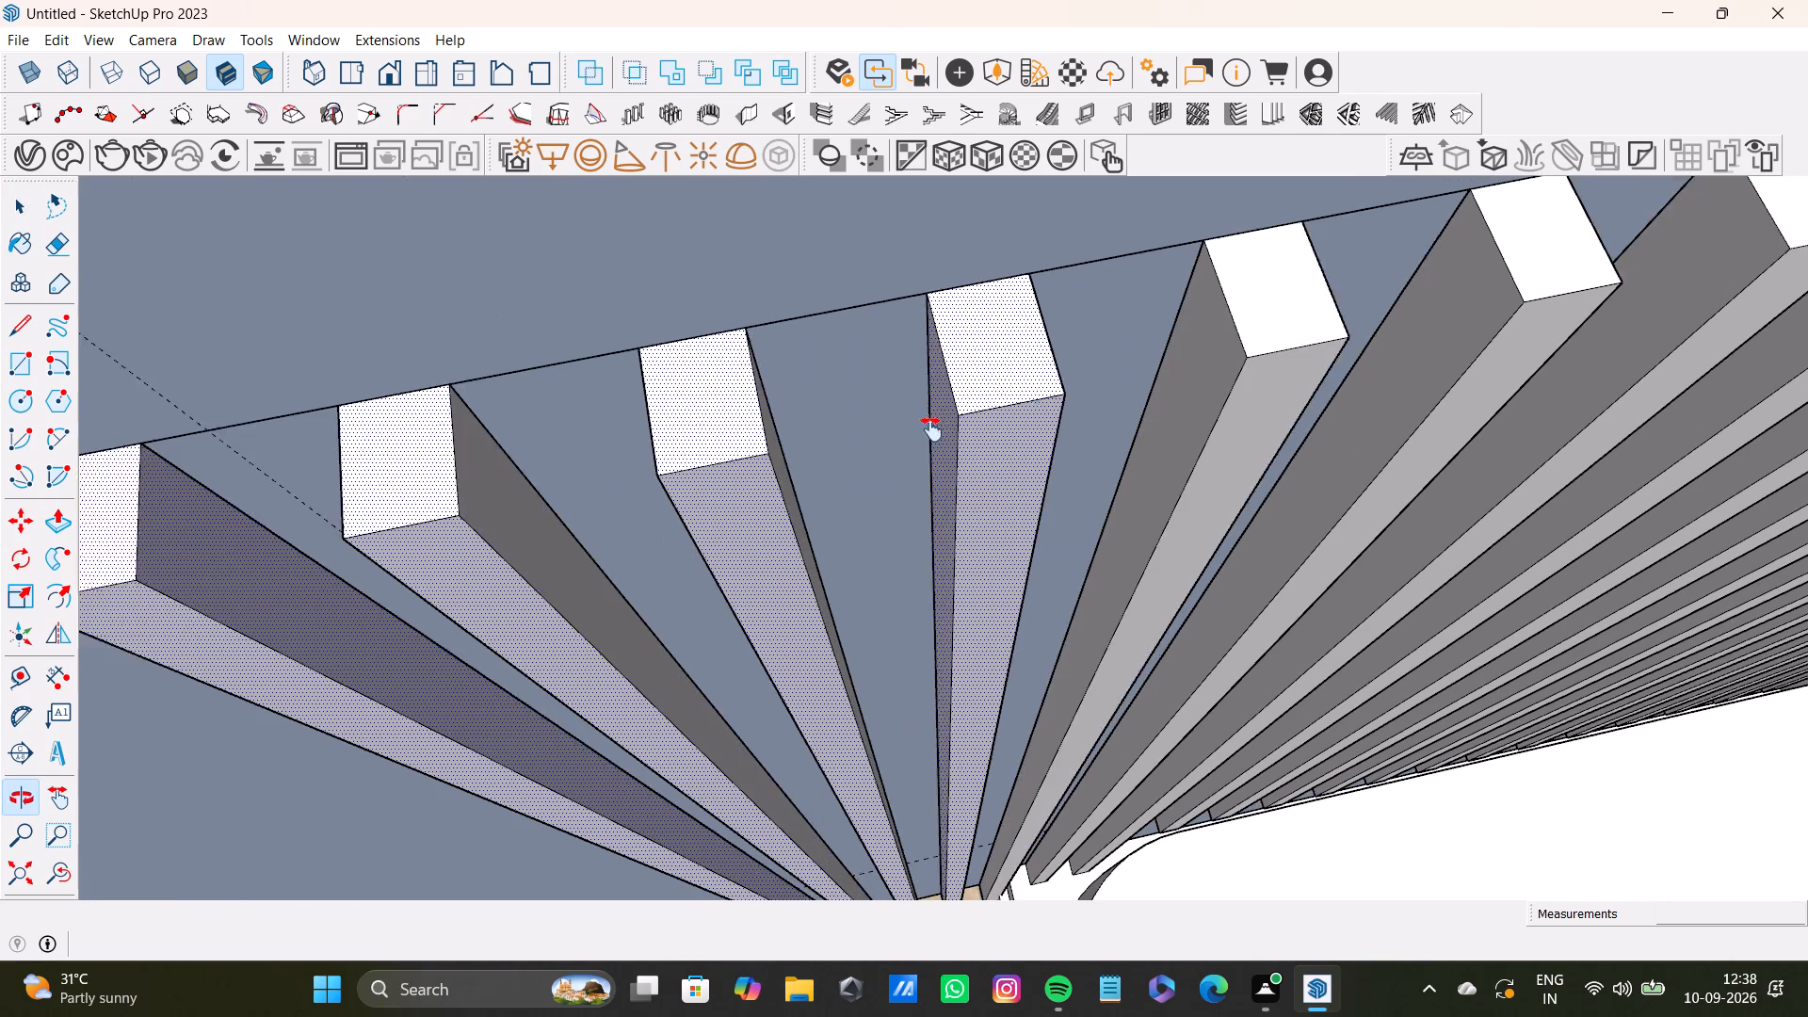
pyautogui.keyDown('shift'); pyautogui.moveTo(931, 429); pyautogui.dragTo(929, 429, button='middle'); pyautogui.keyUp('shift')
pyautogui.keyDown('shift'); pyautogui.click(1206, 322); pyautogui.keyUp('shift')
pyautogui.keyDown('shift'); pyautogui.click(1203, 397); pyautogui.keyUp('shift')
pyautogui.keyDown('shift'); pyautogui.click(1169, 381); pyautogui.keyUp('shift')
# Add the top, front and side faces of the sixth, seventh and eighth slats to the selection.
pyautogui.keyDown('shift'); pyautogui.moveTo(1203, 379); pyautogui.dragTo(917, 478, button='middle'); pyautogui.keyUp('shift')
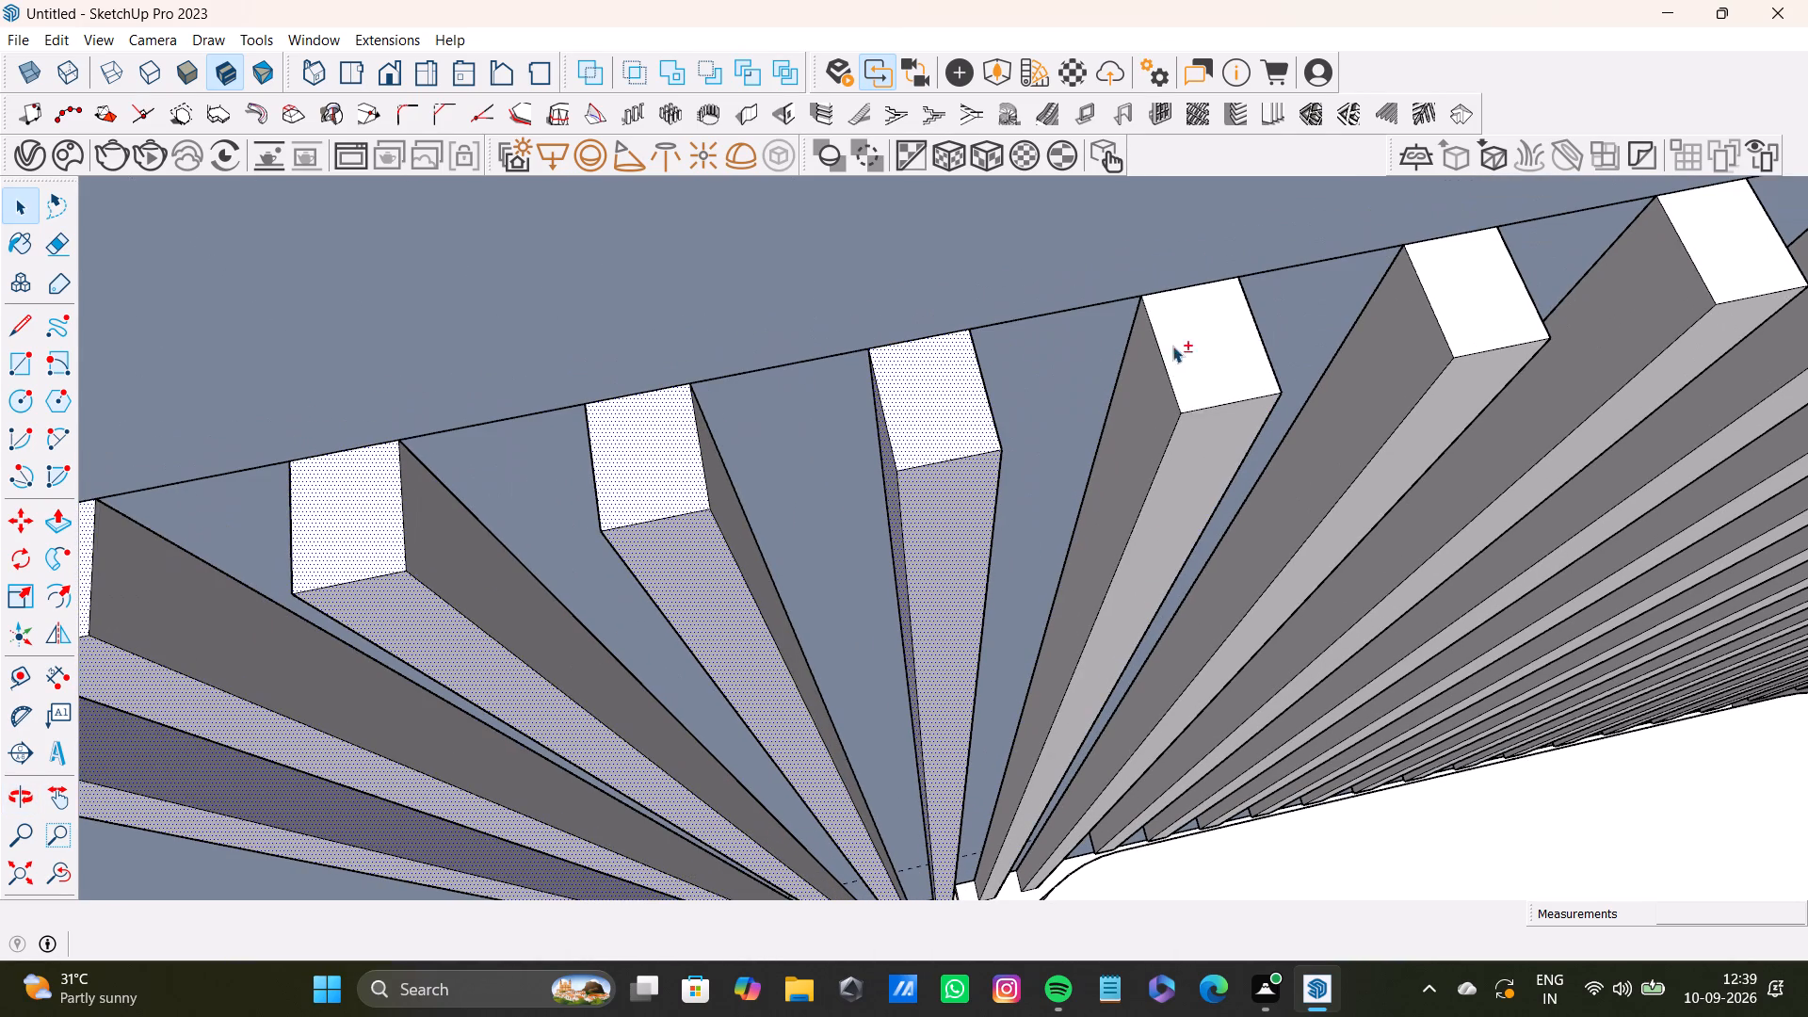
pyautogui.keyDown('shift'); pyautogui.click(1201, 341); pyautogui.keyUp('shift')
pyautogui.keyDown('shift'); pyautogui.click(1198, 461); pyautogui.keyUp('shift')
pyautogui.keyDown('shift'); pyautogui.click(1153, 444); pyautogui.keyUp('shift')
pyautogui.keyDown('shift'); pyautogui.moveTo(1206, 423); pyautogui.dragTo(890, 548, button='middle'); pyautogui.keyUp('shift')
pyautogui.keyDown('shift'); pyautogui.click(1141, 421); pyautogui.keyUp('shift')
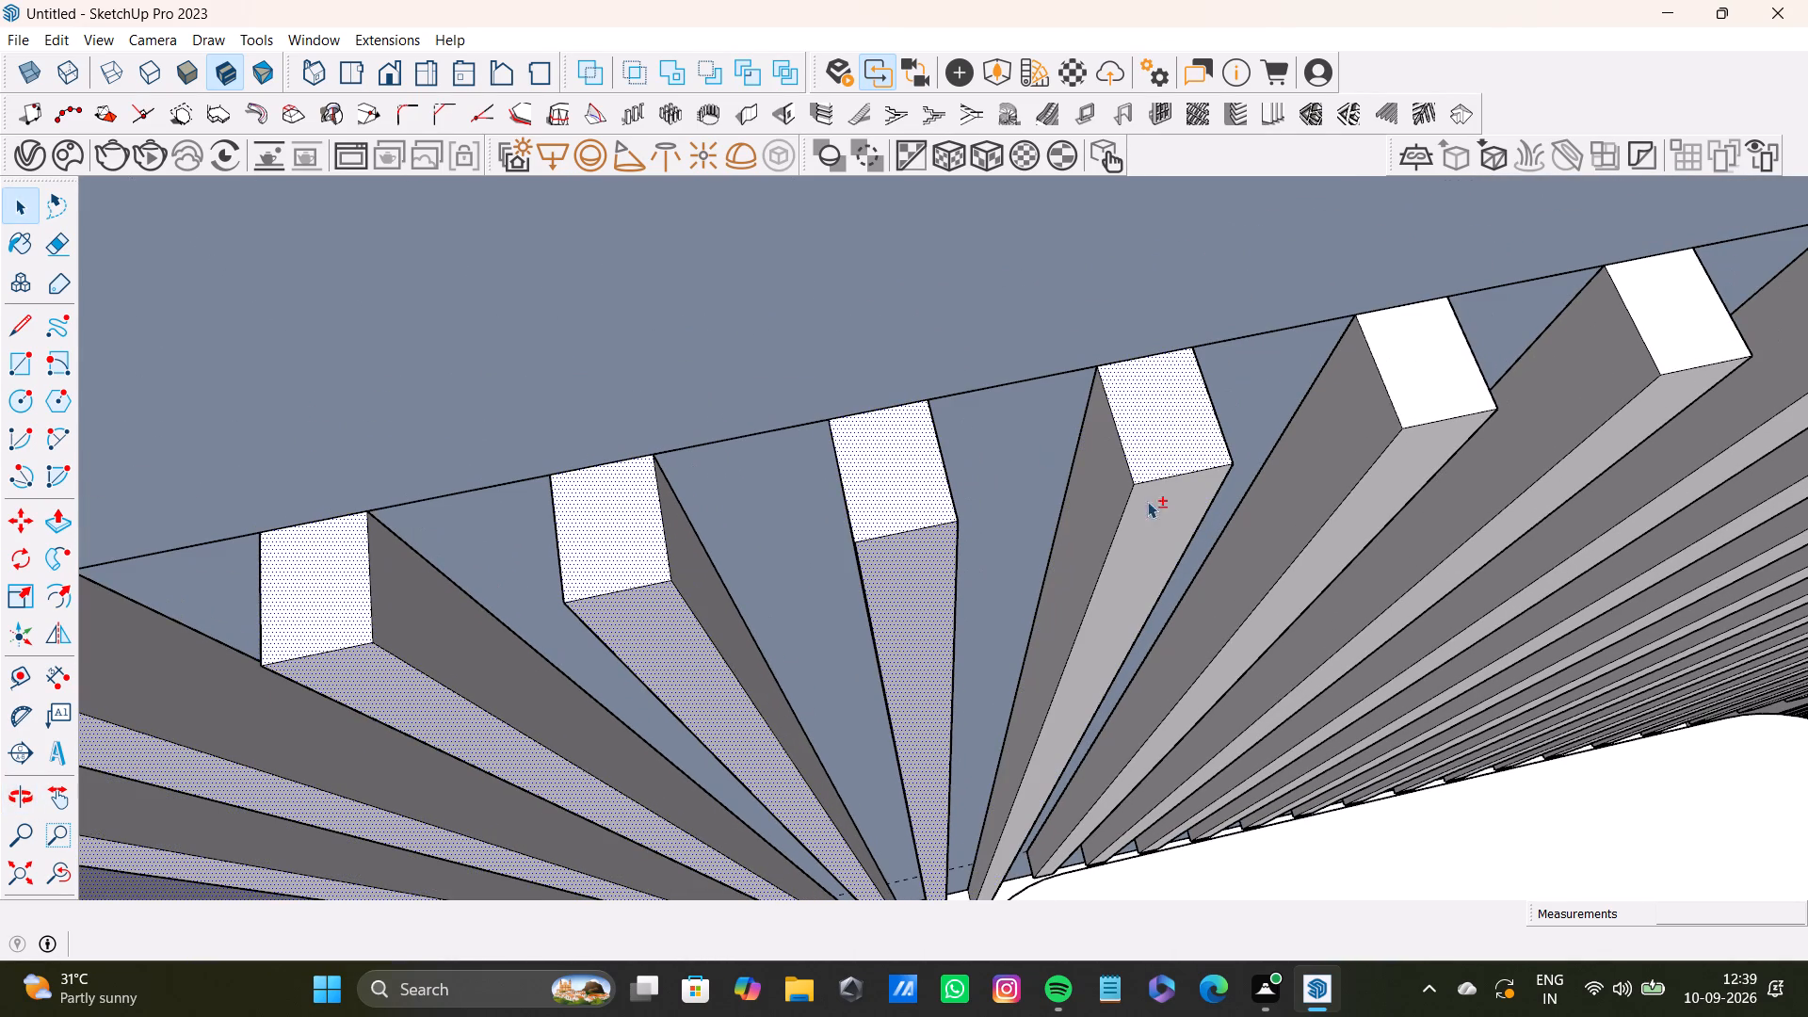
pyautogui.keyDown('shift'); pyautogui.click(1142, 521); pyautogui.keyUp('shift')
pyautogui.keyDown('shift'); pyautogui.click(1094, 503); pyautogui.keyUp('shift')
pyautogui.keyDown('shift'); pyautogui.moveTo(1179, 480); pyautogui.dragTo(882, 569, button='middle'); pyautogui.keyUp('shift')
pyautogui.keyDown('shift'); pyautogui.click(1105, 444); pyautogui.keyUp('shift')
pyautogui.keyDown('shift'); pyautogui.click(1119, 532); pyautogui.keyUp('shift')
pyautogui.keyDown('shift'); pyautogui.click(1083, 511); pyautogui.keyUp('shift')
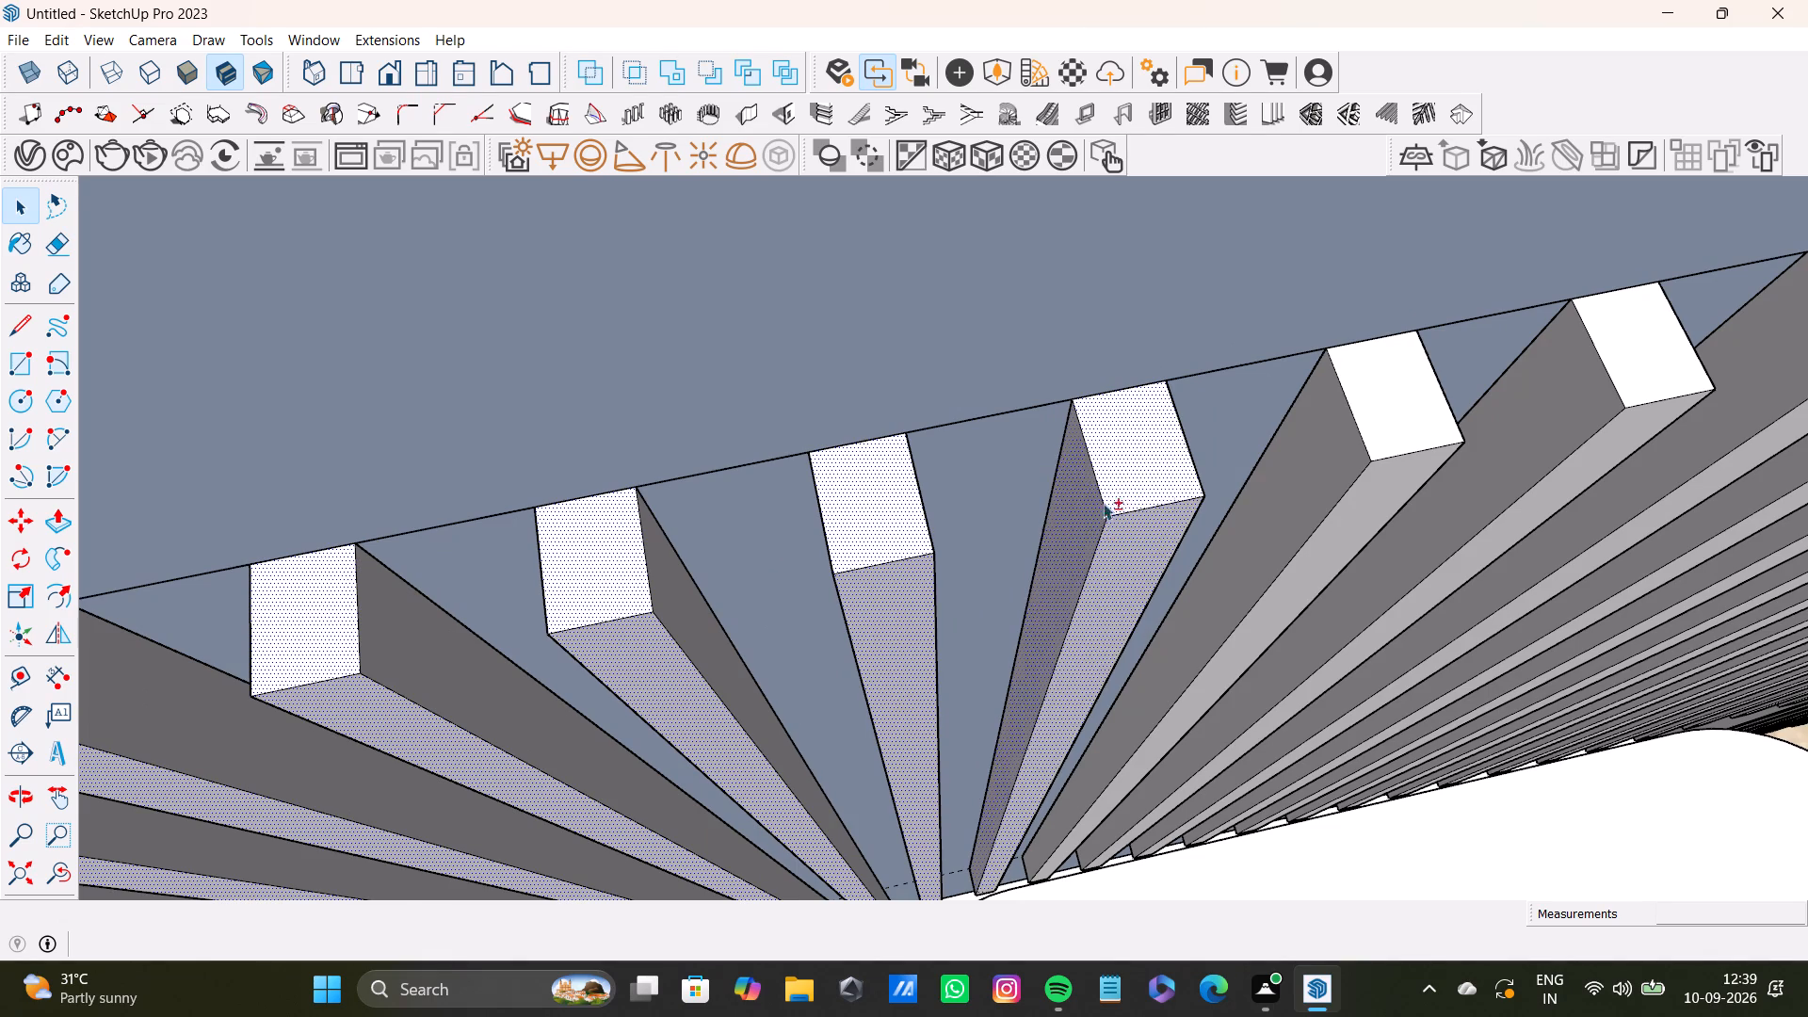
# Add the top, front and side faces of the next three slats, the ninth through eleventh, to the selection.
pyautogui.keyDown('shift'); pyautogui.moveTo(1206, 495); pyautogui.dragTo(978, 577, button='middle'); pyautogui.keyUp('shift')
pyautogui.keyDown('shift'); pyautogui.click(1211, 492); pyautogui.keyUp('shift')
pyautogui.keyDown('shift'); pyautogui.click(1177, 569); pyautogui.keyUp('shift')
pyautogui.keyDown('shift'); pyautogui.click(1121, 537); pyautogui.keyUp('shift')
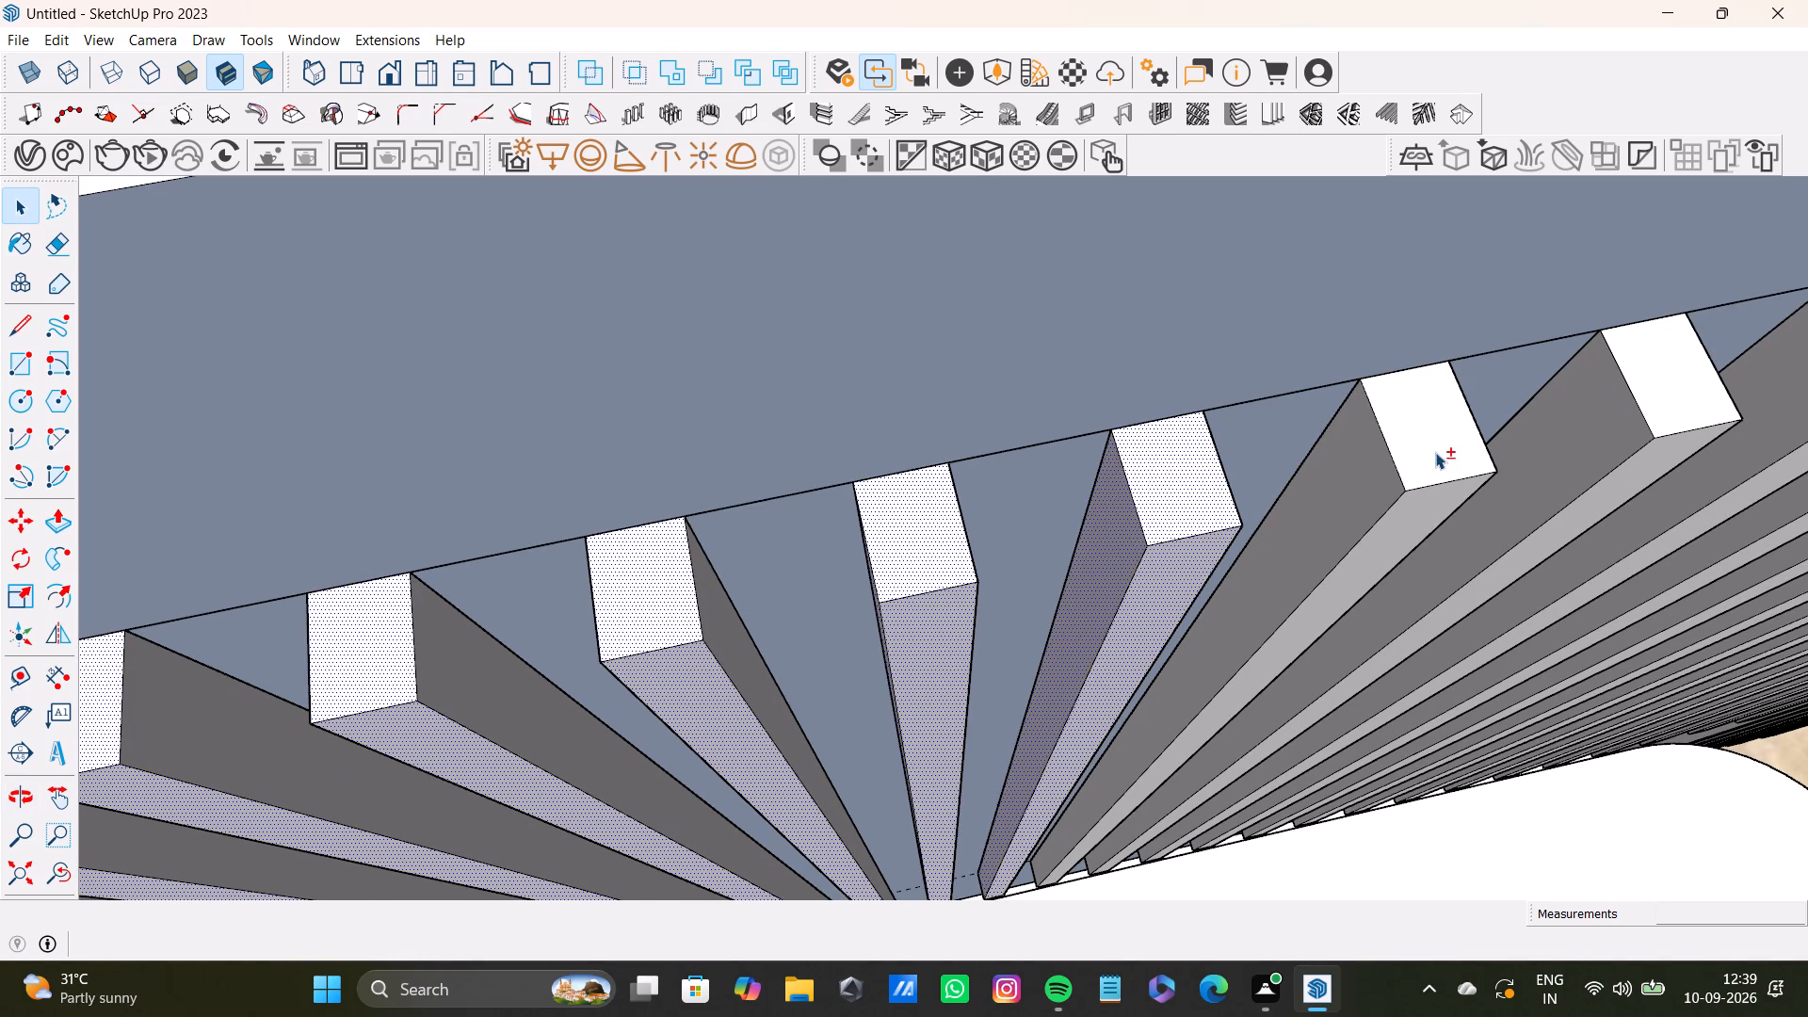
pyautogui.keyDown('shift'); pyautogui.moveTo(1435, 450); pyautogui.dragTo(1433, 460); pyautogui.keyUp('shift')
pyautogui.keyDown('shift'); pyautogui.click(1410, 524); pyautogui.keyUp('shift')
pyautogui.keyDown('shift'); pyautogui.click(1348, 493); pyautogui.keyUp('shift')
pyautogui.keyDown('shift'); pyautogui.moveTo(1340, 493); pyautogui.dragTo(958, 599, button='middle'); pyautogui.keyUp('shift')
pyautogui.keyDown('shift'); pyautogui.click(1234, 511); pyautogui.keyUp('shift')
pyautogui.keyDown('shift'); pyautogui.click(1224, 586); pyautogui.keyUp('shift')
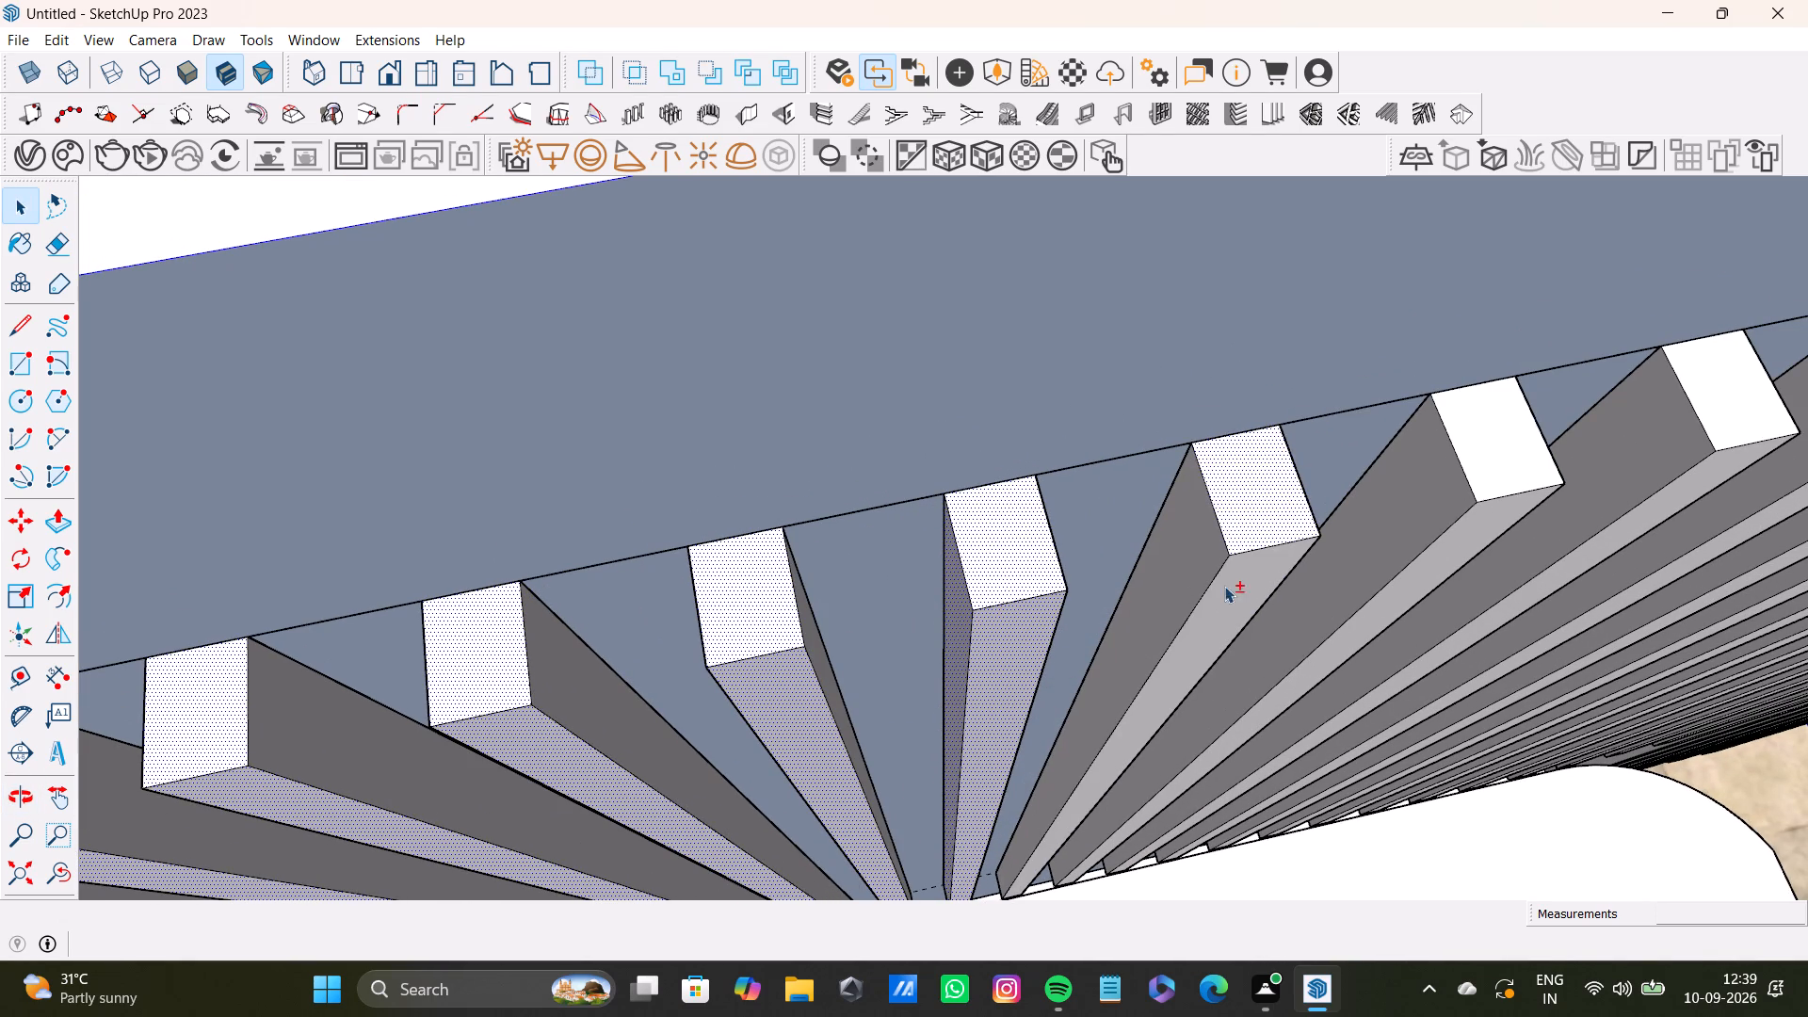
pyautogui.keyDown('shift'); pyautogui.click(1183, 570); pyautogui.keyUp('shift')
# Extend the selection along the slat wall with the exposed faces of the next three slats, the twelfth through fourteenth.
pyautogui.keyDown('shift'); pyautogui.moveTo(1284, 537); pyautogui.dragTo(979, 599, button='middle'); pyautogui.keyUp('shift')
pyautogui.keyDown('shift'); pyautogui.click(1226, 501); pyautogui.keyUp('shift')
pyautogui.keyDown('shift'); pyautogui.click(1193, 587); pyautogui.keyUp('shift')
pyautogui.keyDown('shift'); pyautogui.click(1138, 549); pyautogui.keyUp('shift')
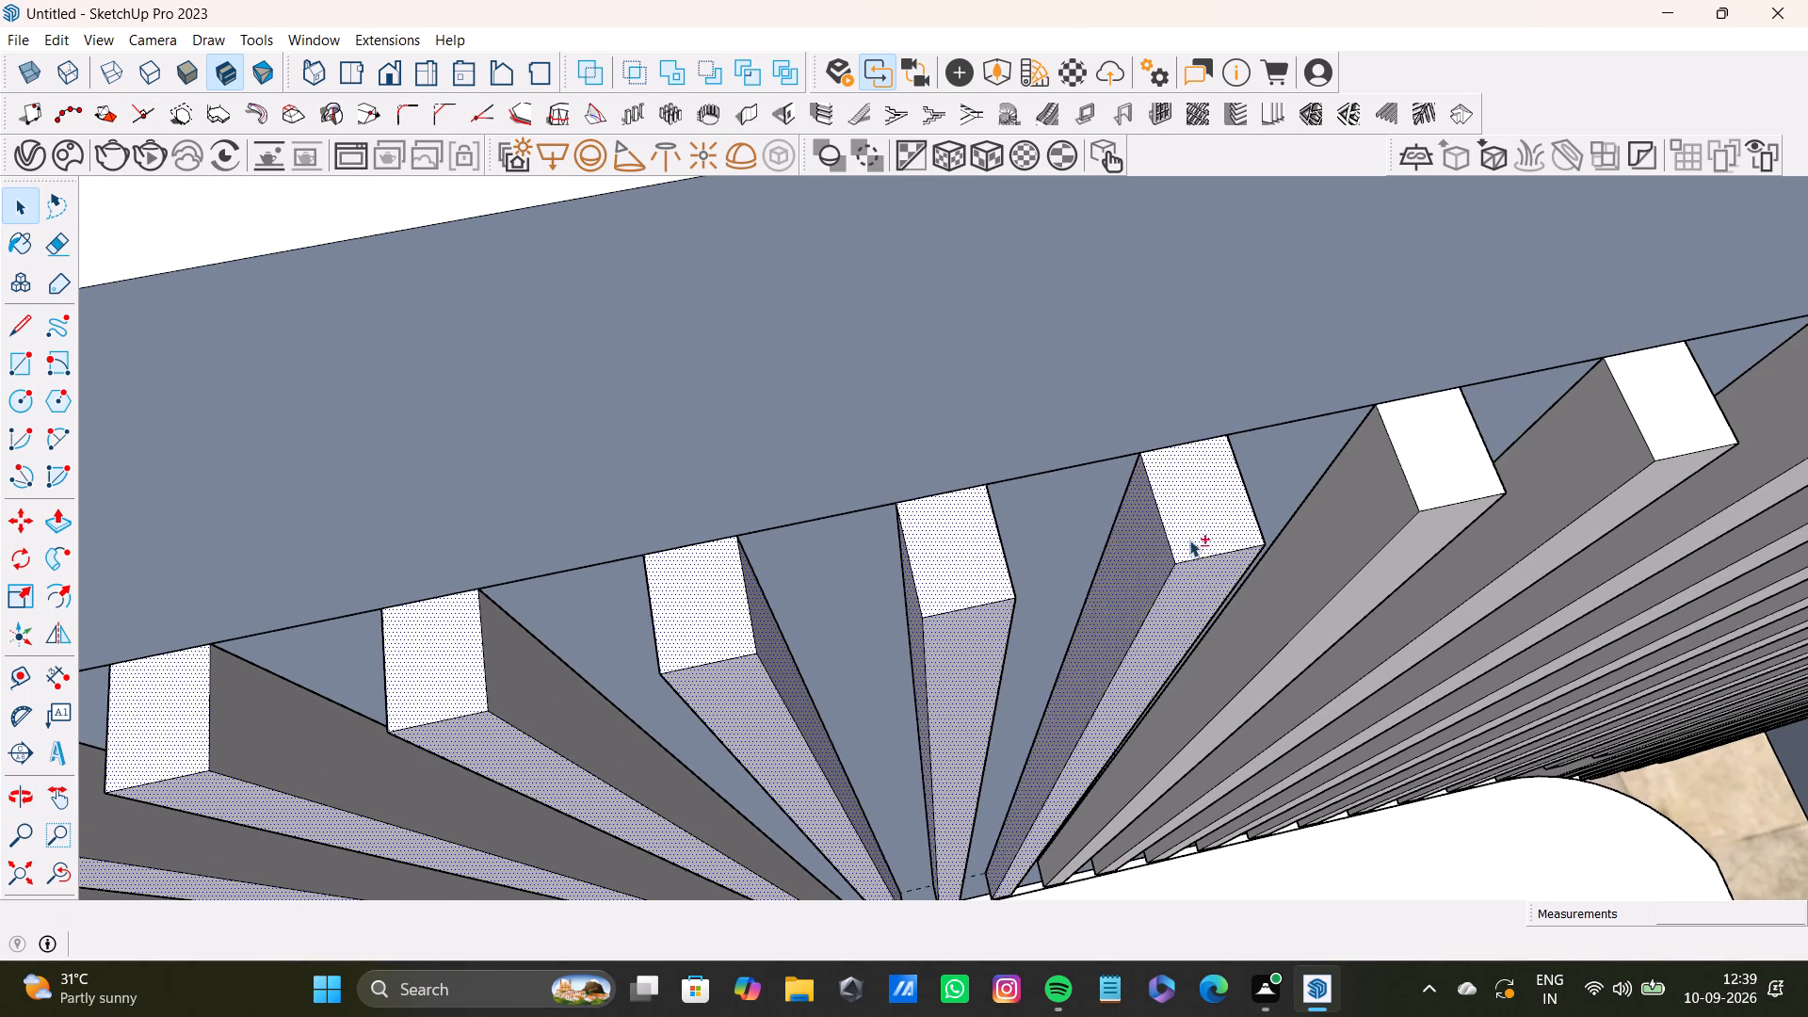
pyautogui.keyDown('shift'); pyautogui.moveTo(1208, 534); pyautogui.dragTo(985, 601, button='middle'); pyautogui.keyUp('shift')
pyautogui.keyDown('shift'); pyautogui.click(1210, 522); pyautogui.keyUp('shift')
pyautogui.keyDown('shift'); pyautogui.click(1207, 574); pyautogui.keyUp('shift')
pyautogui.keyDown('shift'); pyautogui.click(1156, 566); pyautogui.keyUp('shift')
pyautogui.keyDown('shift'); pyautogui.moveTo(1221, 557); pyautogui.dragTo(1007, 619, button='middle'); pyautogui.keyUp('shift')
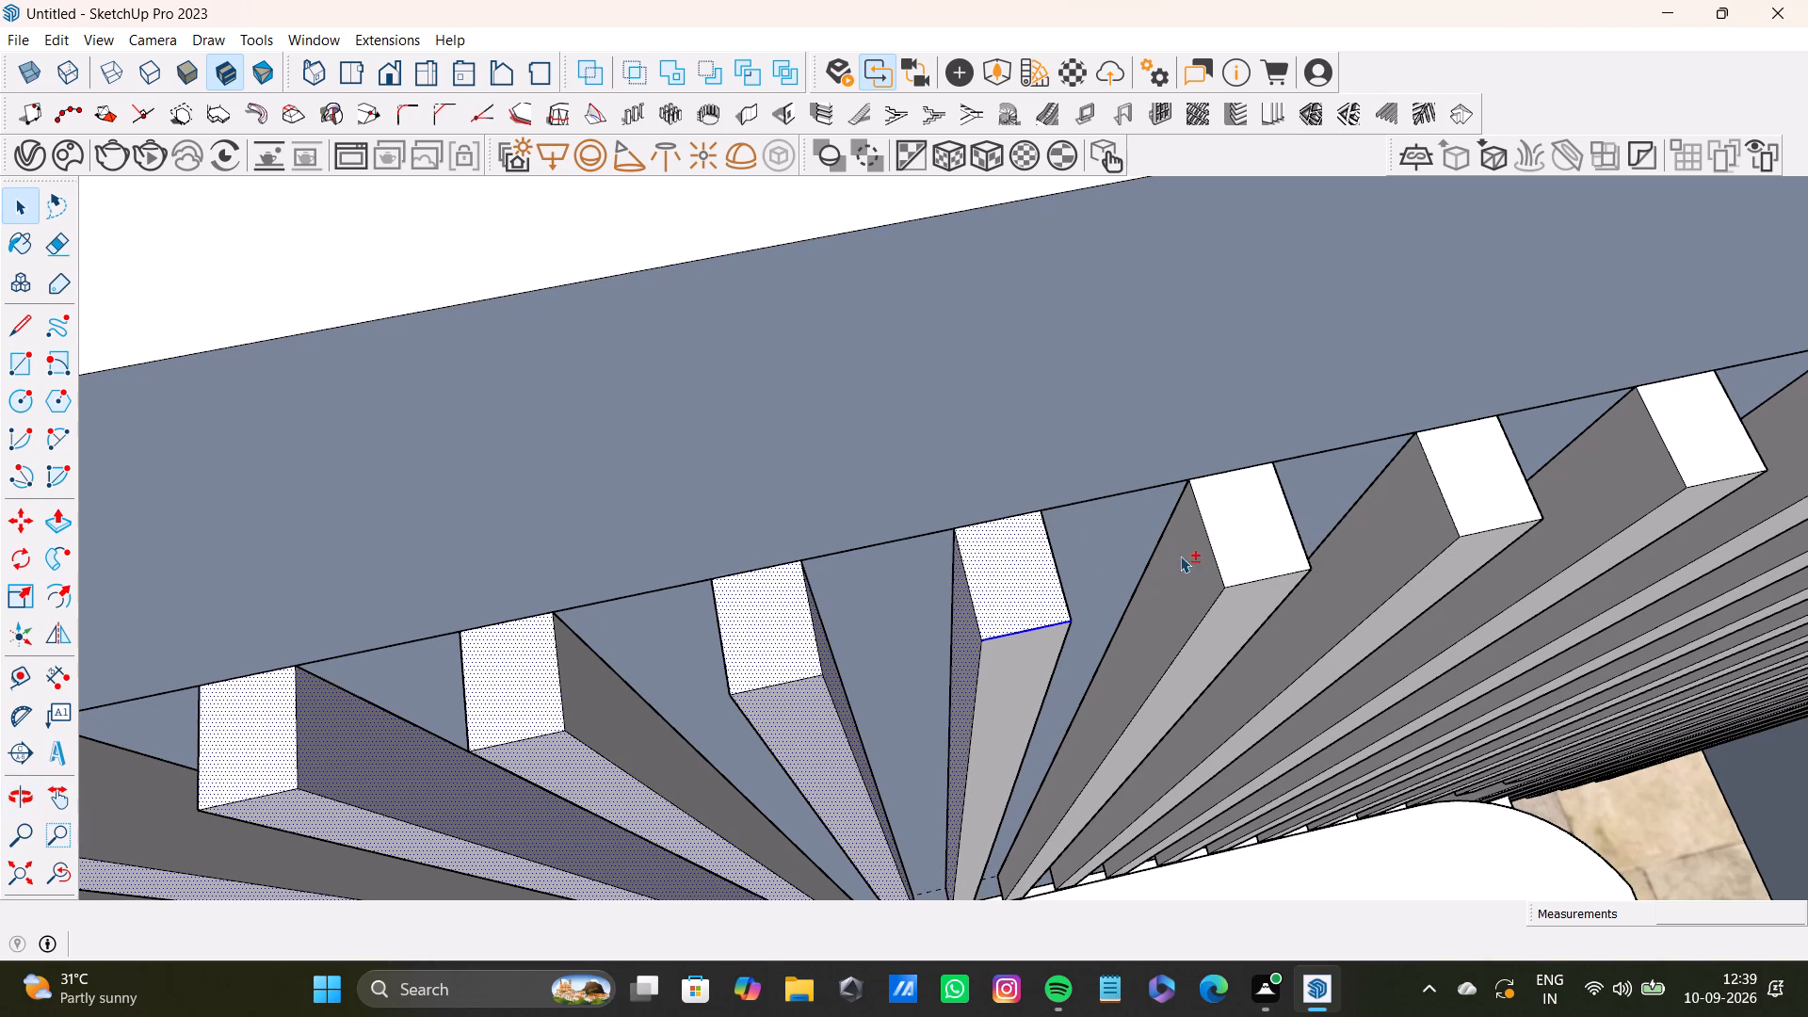
pyautogui.keyDown('shift'); pyautogui.click(1279, 546); pyautogui.keyUp('shift')
pyautogui.keyDown('shift'); pyautogui.click(1264, 596); pyautogui.keyUp('shift')
pyautogui.keyDown('shift'); pyautogui.click(1025, 656); pyautogui.keyUp('shift')
# Add the top, front and side faces of the following three slats, the fifteenth through seventeenth, to the selection.
pyautogui.keyDown('shift'); pyautogui.moveTo(1130, 592); pyautogui.dragTo(983, 635, button='middle'); pyautogui.keyUp('shift')
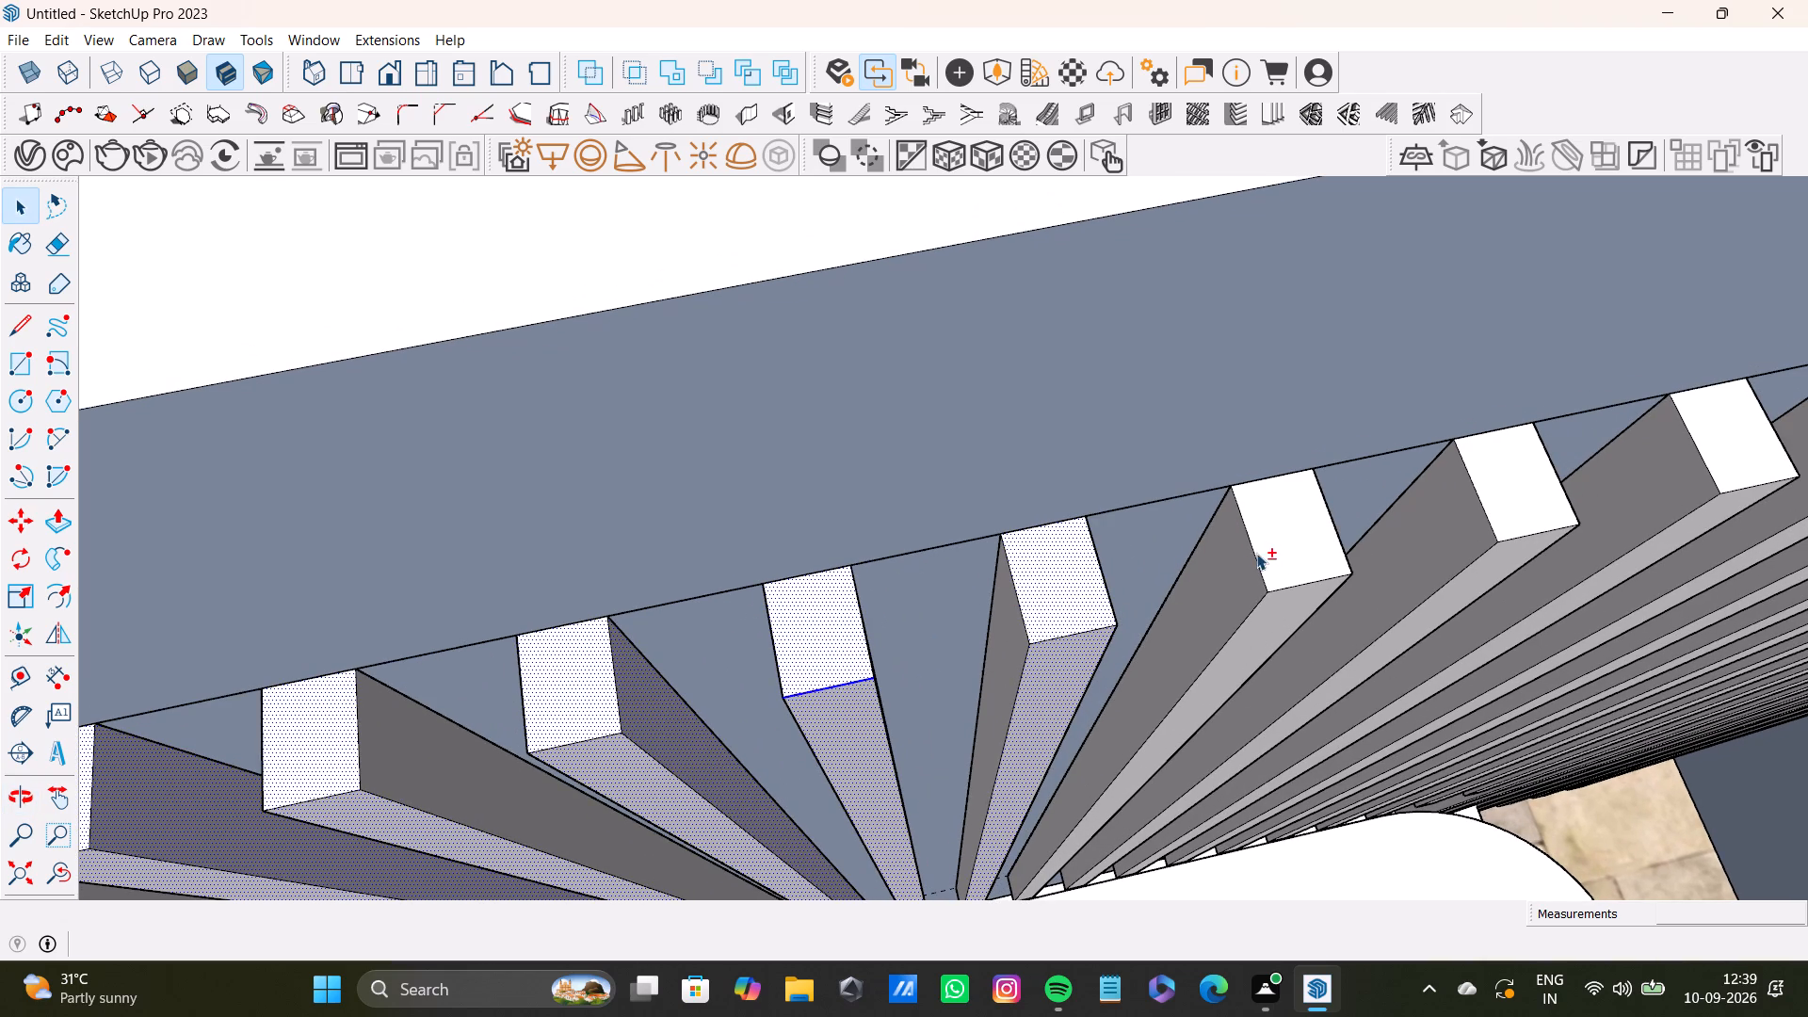
pyautogui.keyDown('shift'); pyautogui.click(1317, 522); pyautogui.keyUp('shift')
pyautogui.keyDown('shift'); pyautogui.click(1289, 603); pyautogui.keyUp('shift')
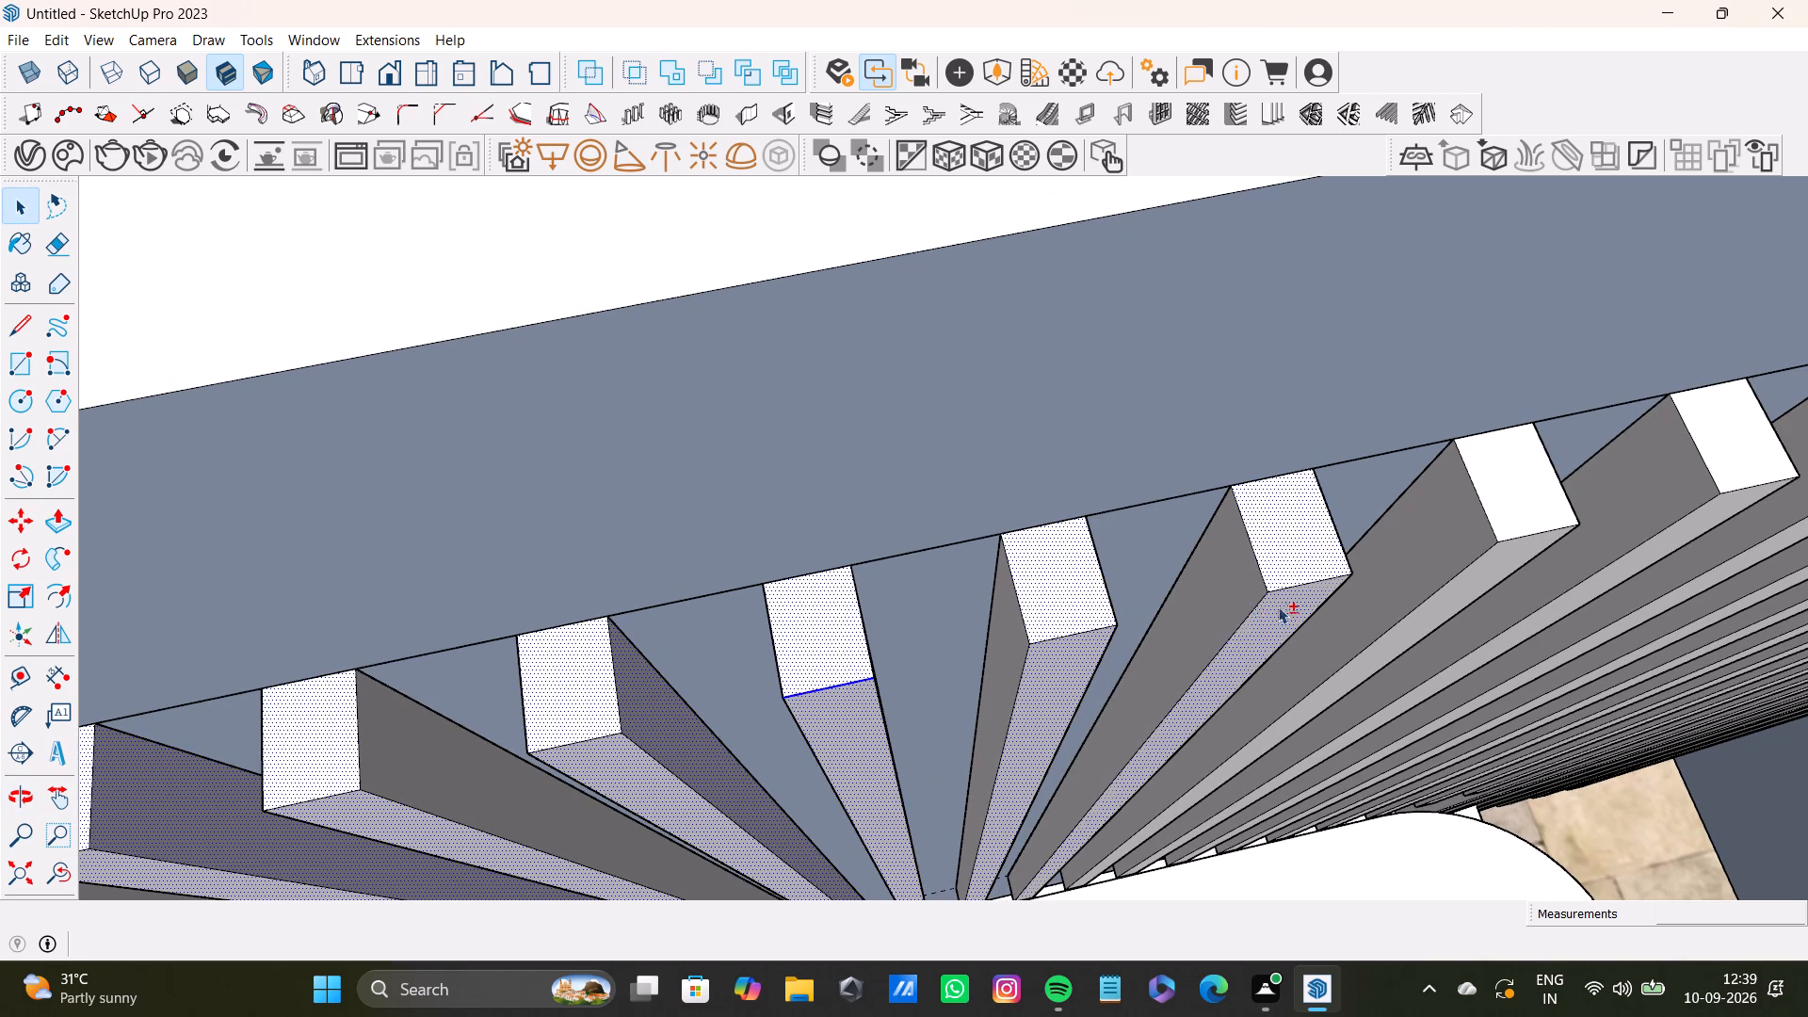
pyautogui.keyDown('shift'); pyautogui.click(1229, 592); pyautogui.keyUp('shift')
pyautogui.keyDown('shift'); pyautogui.moveTo(1317, 565); pyautogui.dragTo(1231, 599, button='middle'); pyautogui.keyUp('shift')
pyautogui.keyDown('shift'); pyautogui.click(1457, 518); pyautogui.keyUp('shift')
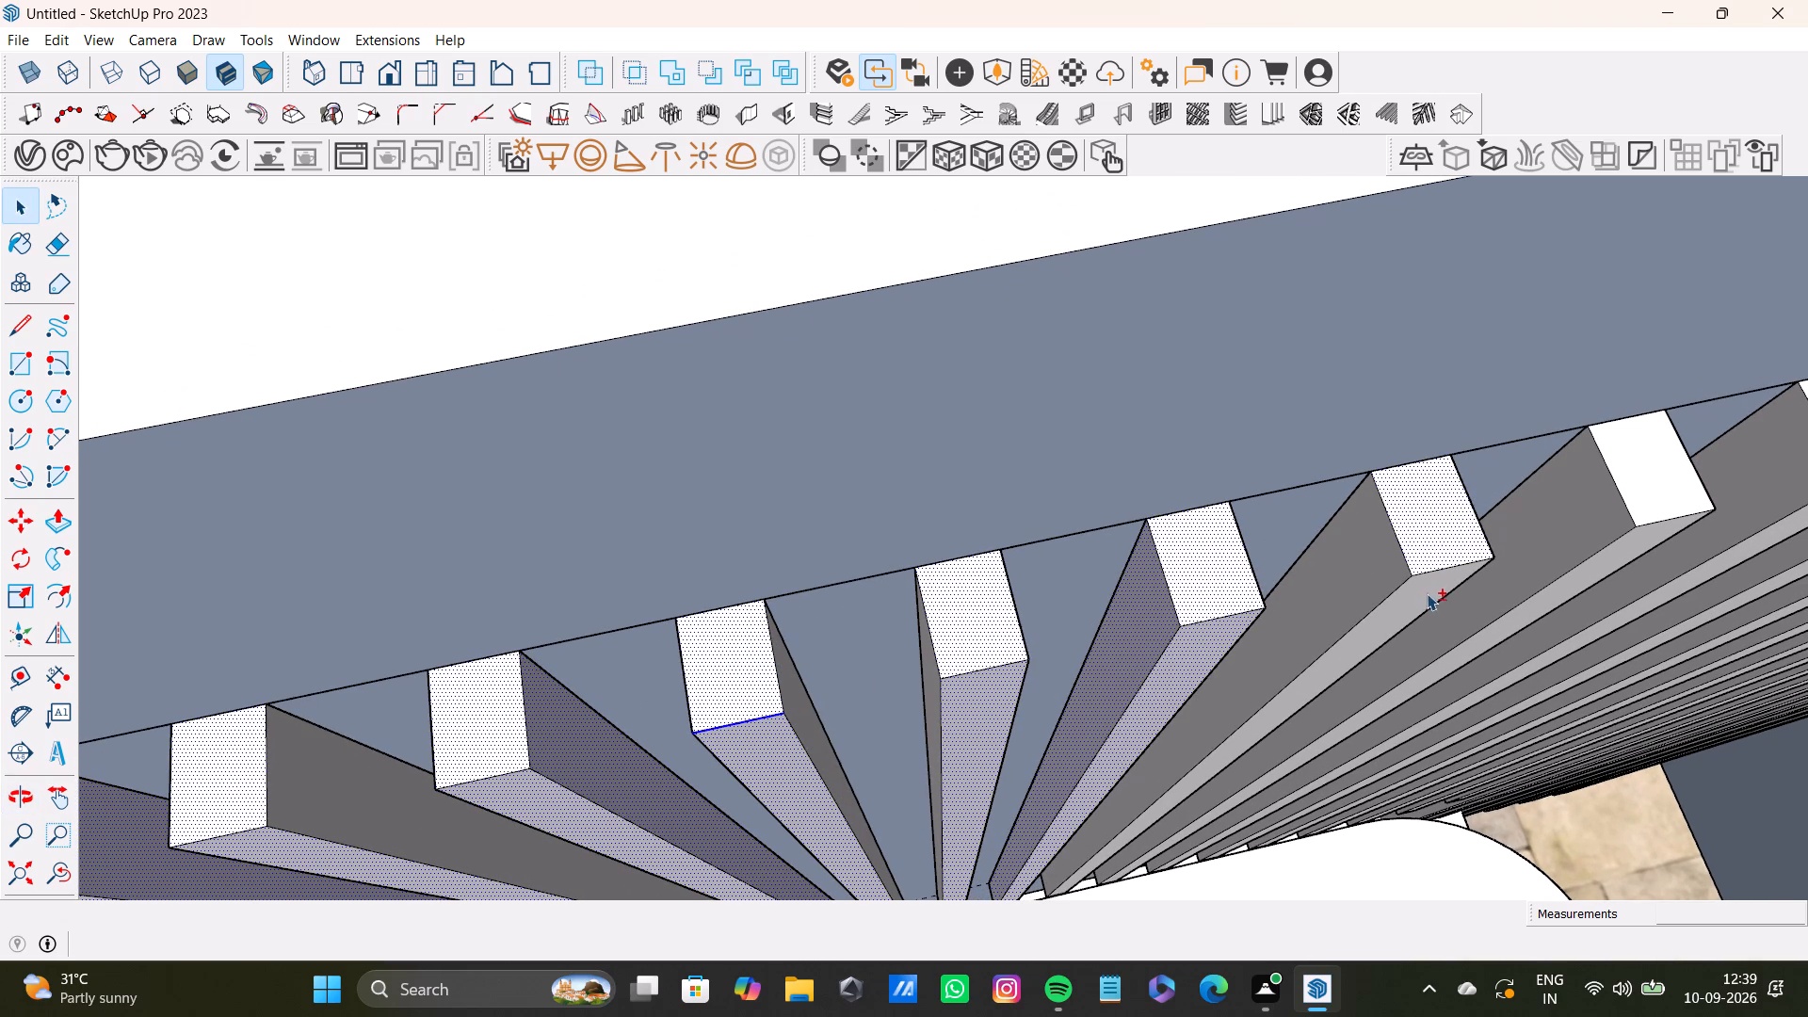
pyautogui.keyDown('shift'); pyautogui.click(1427, 594); pyautogui.keyUp('shift')
pyautogui.keyDown('shift'); pyautogui.click(1343, 579); pyautogui.keyUp('shift')
pyautogui.keyDown('shift'); pyautogui.moveTo(1424, 554); pyautogui.dragTo(1002, 645, button='middle'); pyautogui.keyUp('shift')
pyautogui.keyDown('shift'); pyautogui.click(1251, 569); pyautogui.keyUp('shift')
pyautogui.keyDown('shift'); pyautogui.click(1235, 628); pyautogui.keyUp('shift')
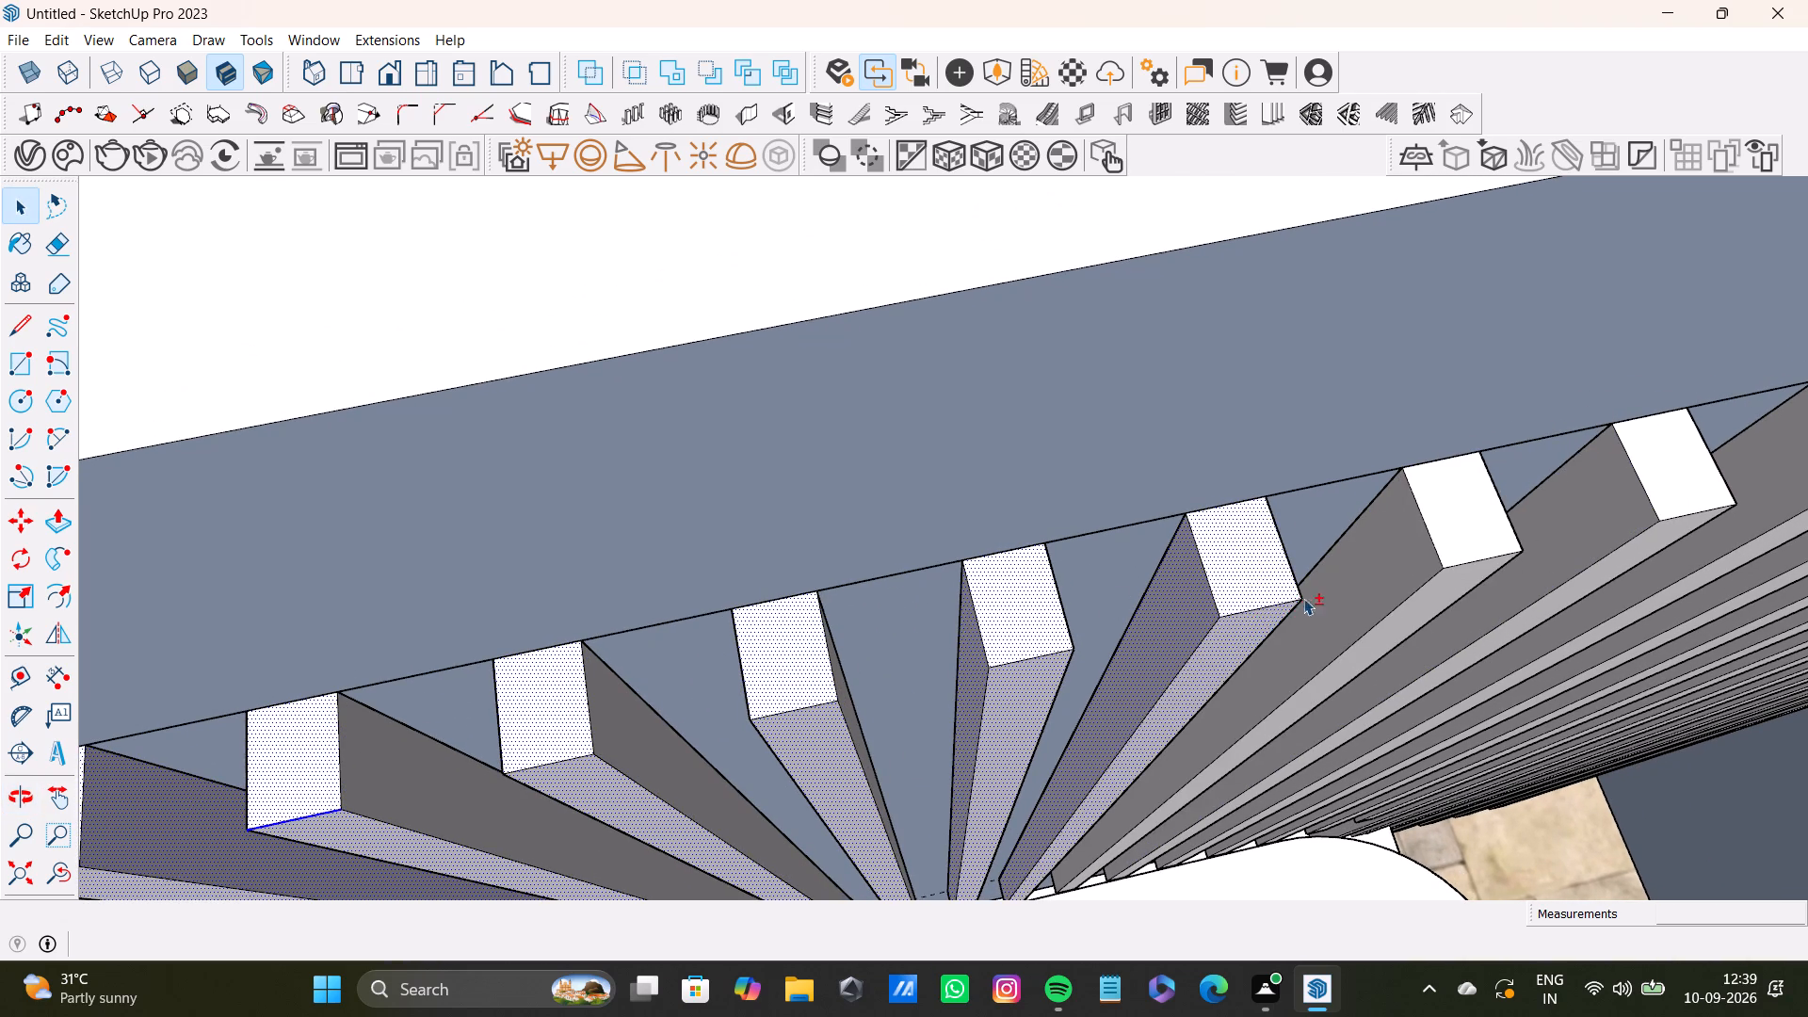
# Add the exposed faces of the eighteenth, nineteenth and twentieth slats to the selection.
pyautogui.keyDown('shift'); pyautogui.moveTo(1293, 598); pyautogui.dragTo(1010, 658, button='middle'); pyautogui.keyUp('shift')
pyautogui.keyDown('shift'); pyautogui.click(1188, 578); pyautogui.keyUp('shift')
pyautogui.keyDown('shift'); pyautogui.click(1183, 632); pyautogui.keyUp('shift')
pyautogui.keyDown('shift'); pyautogui.moveTo(1142, 623); pyautogui.dragTo(1153, 618); pyautogui.keyUp('shift')
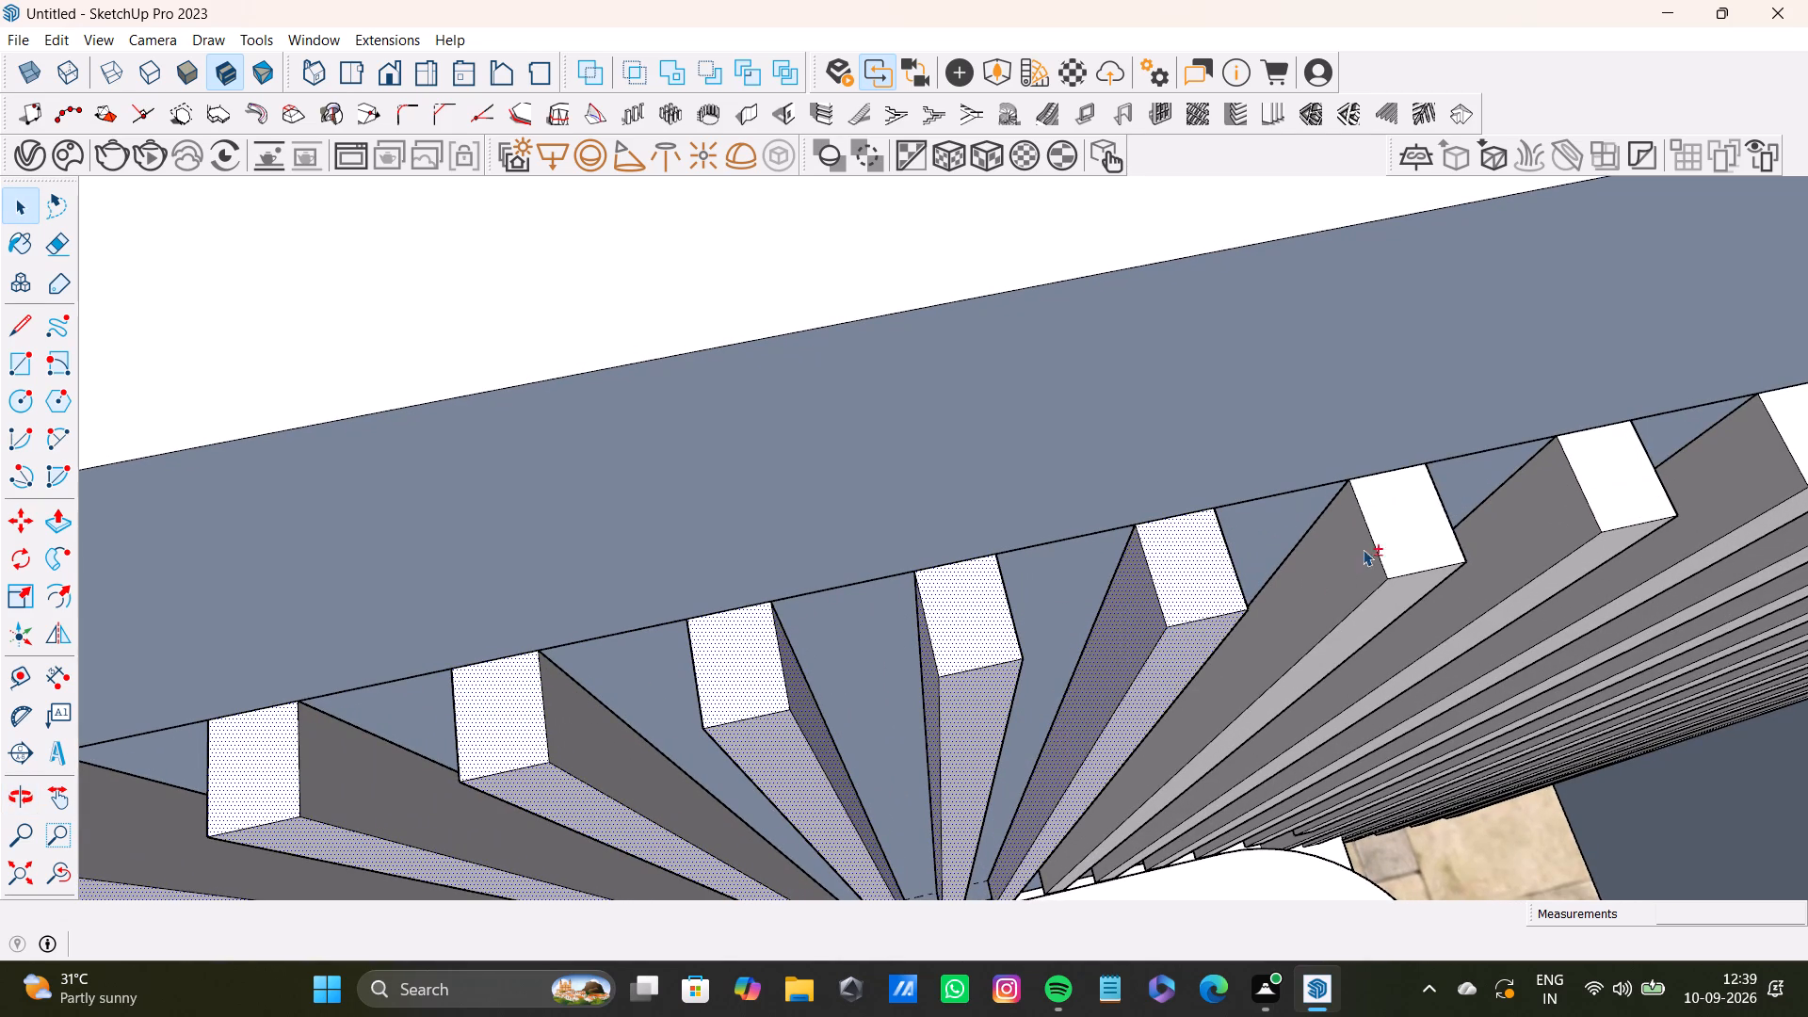
pyautogui.keyDown('shift'); pyautogui.click(1379, 540); pyautogui.keyUp('shift')
pyautogui.keyDown('shift'); pyautogui.click(1383, 600); pyautogui.keyUp('shift')
pyautogui.keyDown('shift'); pyautogui.click(1334, 587); pyautogui.keyUp('shift')
pyautogui.keyDown('shift'); pyautogui.click(1586, 485); pyautogui.keyUp('shift')
pyautogui.keyDown('shift'); pyautogui.click(1593, 547); pyautogui.keyUp('shift')
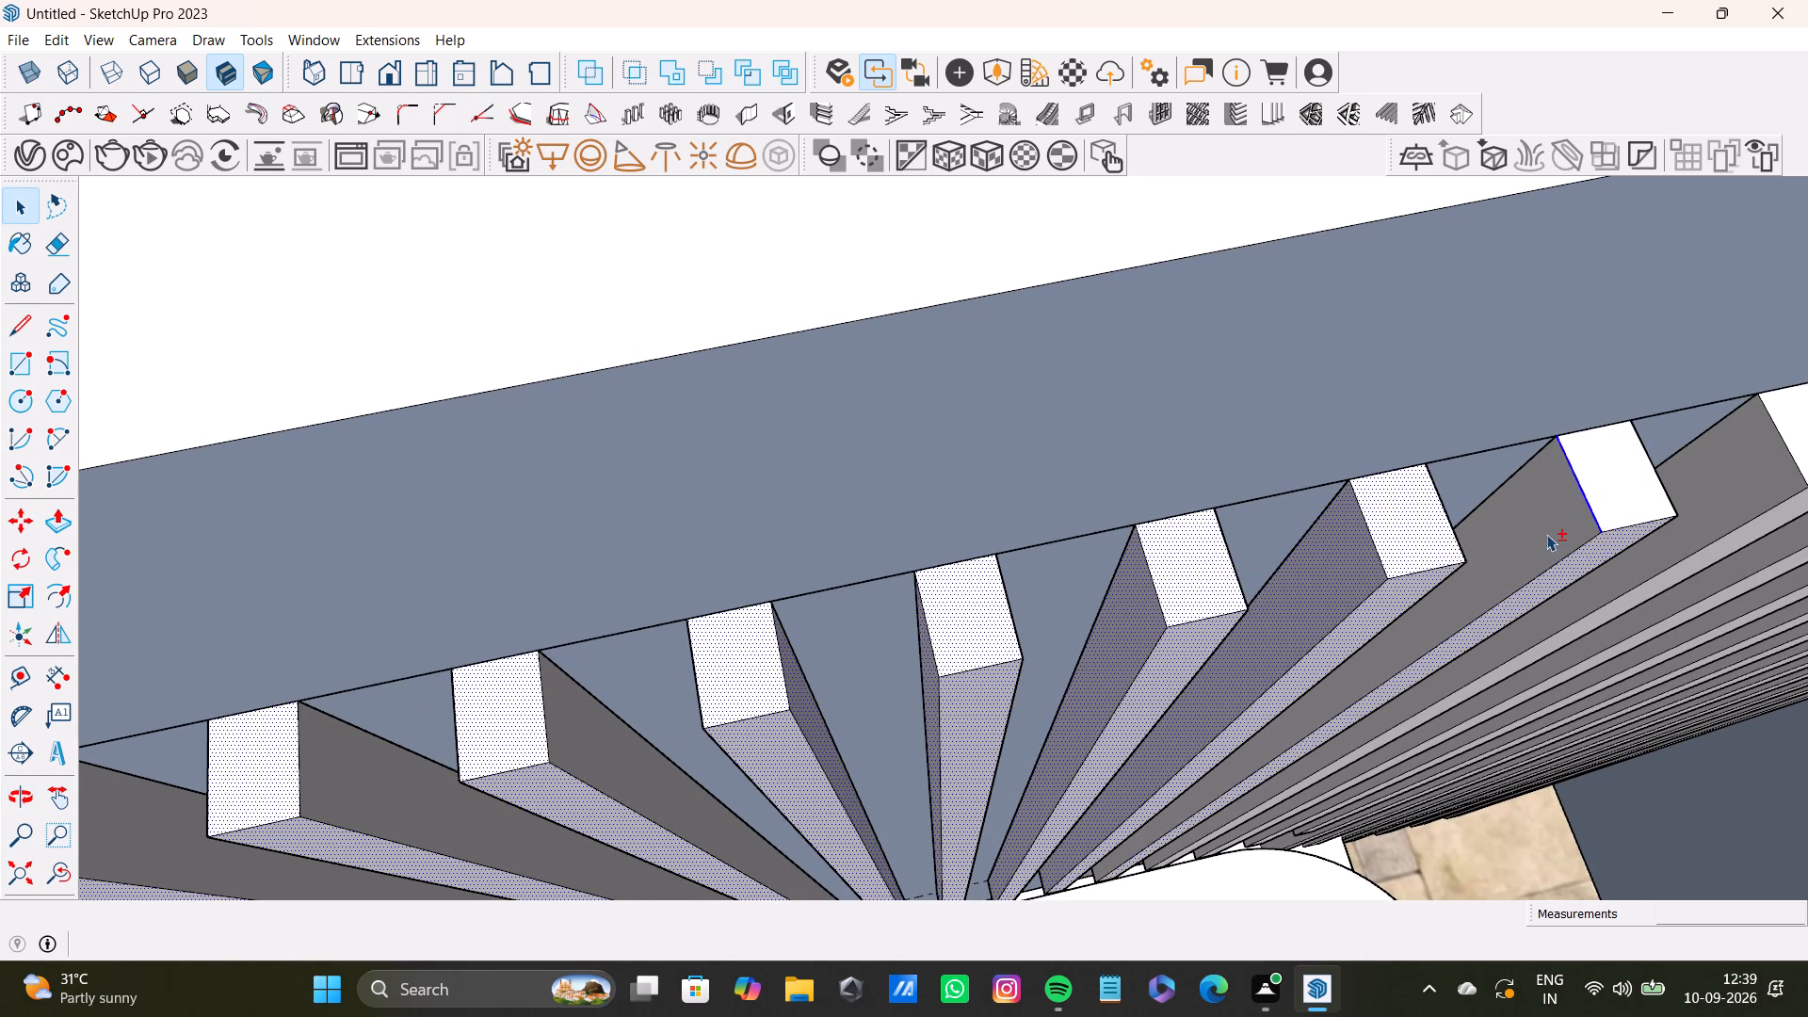
pyautogui.keyDown('shift'); pyautogui.click(1546, 534); pyautogui.keyUp('shift')
# Add the next three slats' top, front and side faces to the selection, including the previous slat's missed top face.
pyautogui.keyDown('shift'); pyautogui.moveTo(1558, 500); pyautogui.dragTo(1034, 576, button='middle'); pyautogui.keyUp('shift')
pyautogui.keyDown('shift'); pyautogui.click(1284, 510); pyautogui.keyUp('shift')
pyautogui.keyDown('shift'); pyautogui.click(1265, 580); pyautogui.keyUp('shift')
pyautogui.keyDown('shift'); pyautogui.click(1212, 562); pyautogui.keyUp('shift')
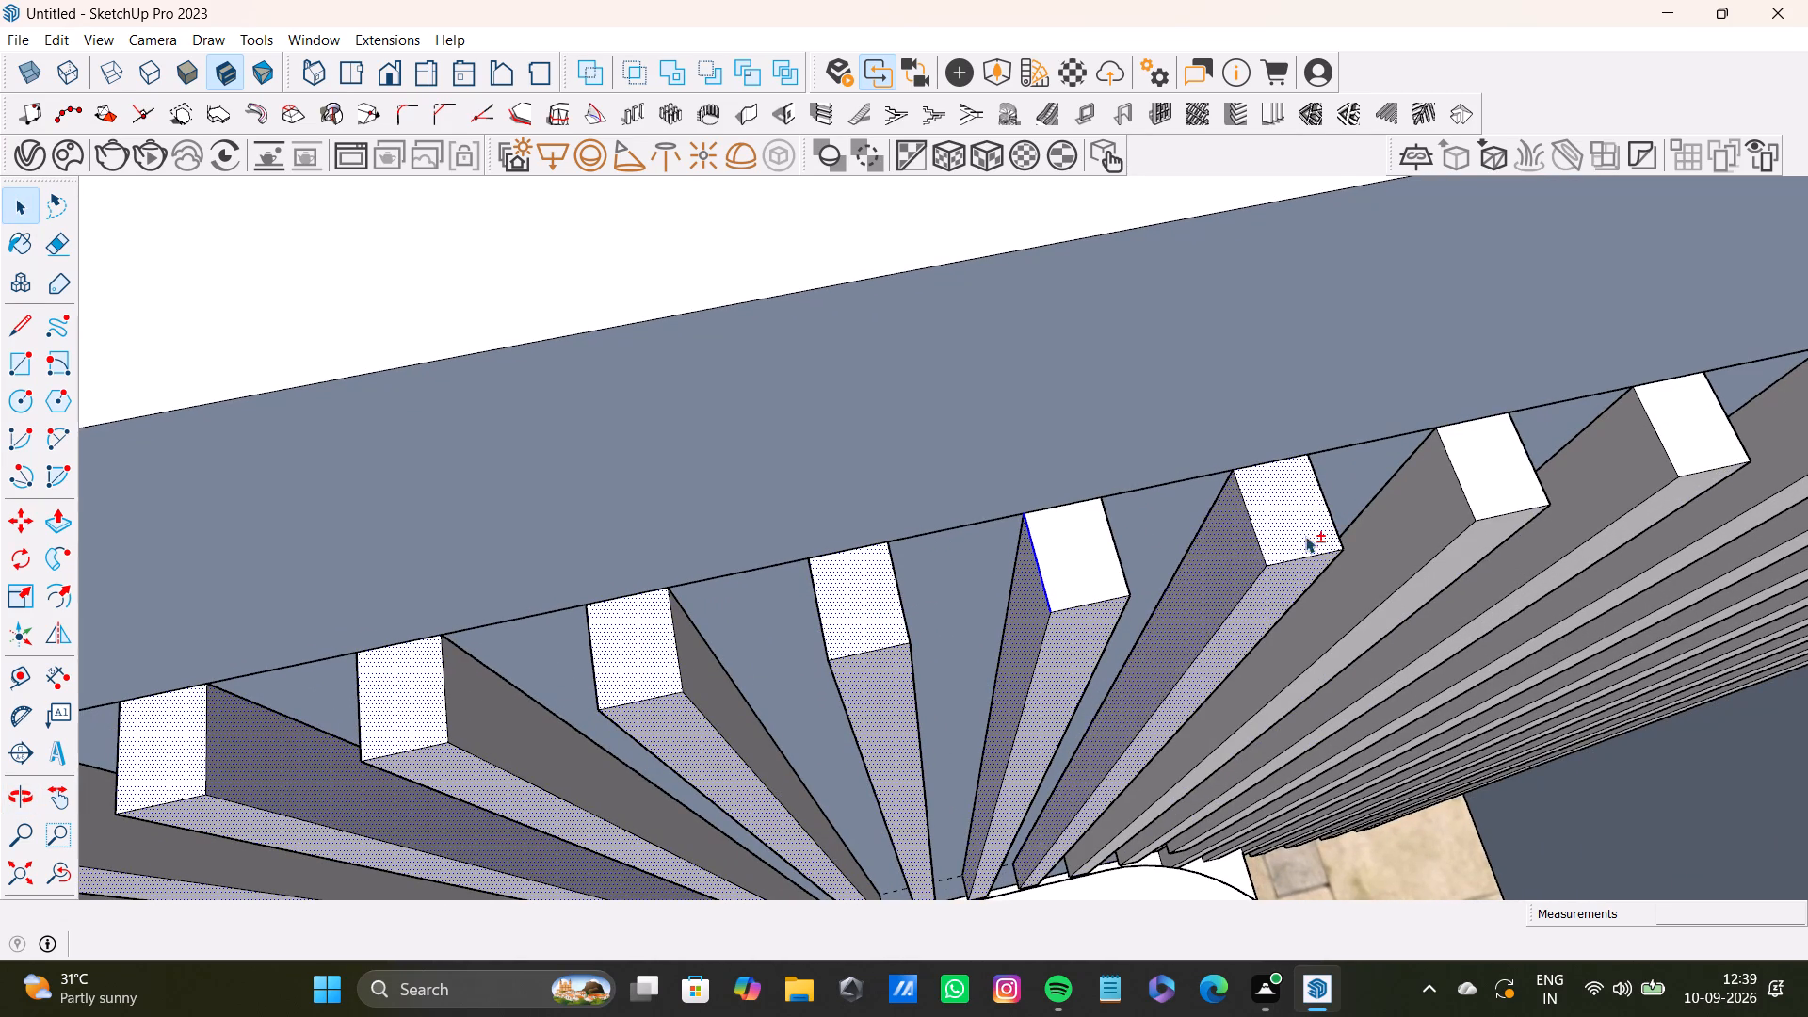
pyautogui.keyDown('shift'); pyautogui.moveTo(1305, 537); pyautogui.dragTo(1021, 609, button='middle'); pyautogui.keyUp('shift')
pyautogui.keyDown('shift'); pyautogui.click(796, 633); pyautogui.keyUp('shift')
pyautogui.keyDown('shift'); pyautogui.click(1213, 540); pyautogui.keyUp('shift')
pyautogui.keyDown('shift'); pyautogui.click(1205, 621); pyautogui.keyUp('shift')
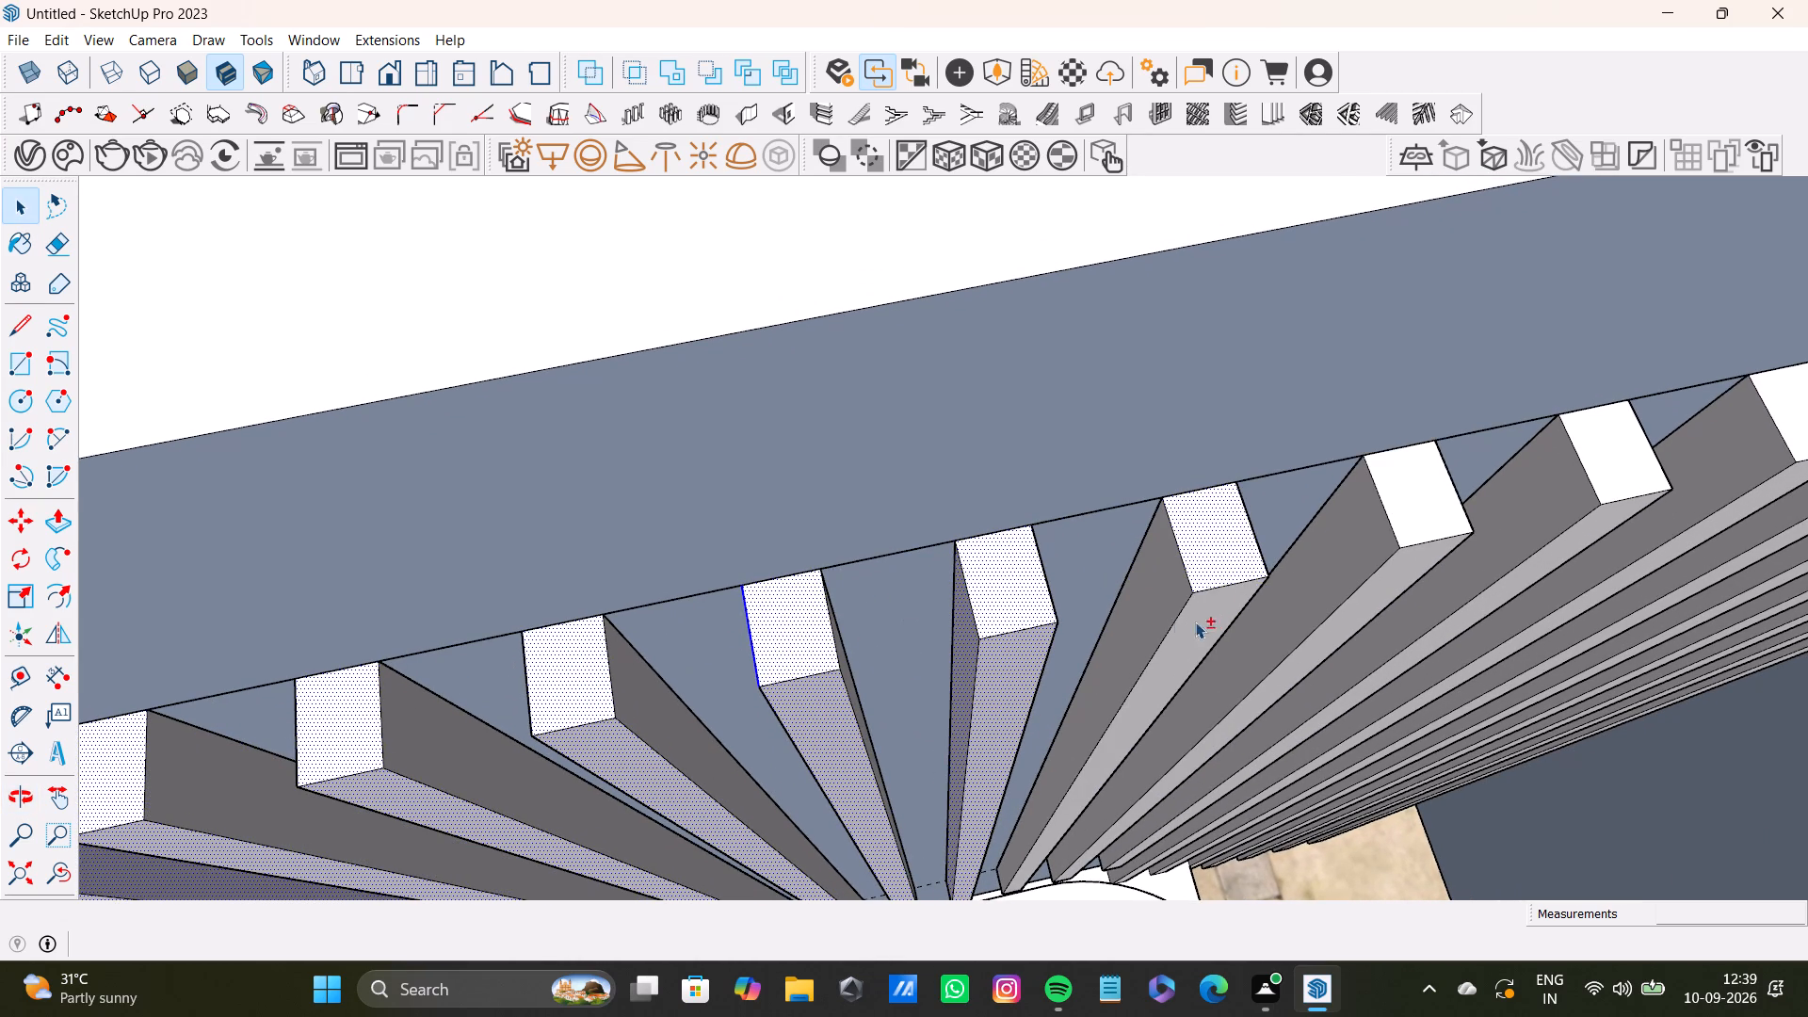
pyautogui.keyDown('shift'); pyautogui.click(1164, 594); pyautogui.keyUp('shift')
pyautogui.keyDown('shift'); pyautogui.moveTo(1238, 576); pyautogui.dragTo(1051, 629, button='middle'); pyautogui.keyUp('shift')
pyautogui.keyDown('shift'); pyautogui.click(1219, 564); pyautogui.keyUp('shift')
pyautogui.keyDown('shift'); pyautogui.click(1219, 617); pyautogui.keyUp('shift')
pyautogui.keyDown('shift'); pyautogui.click(1171, 606); pyautogui.keyUp('shift')
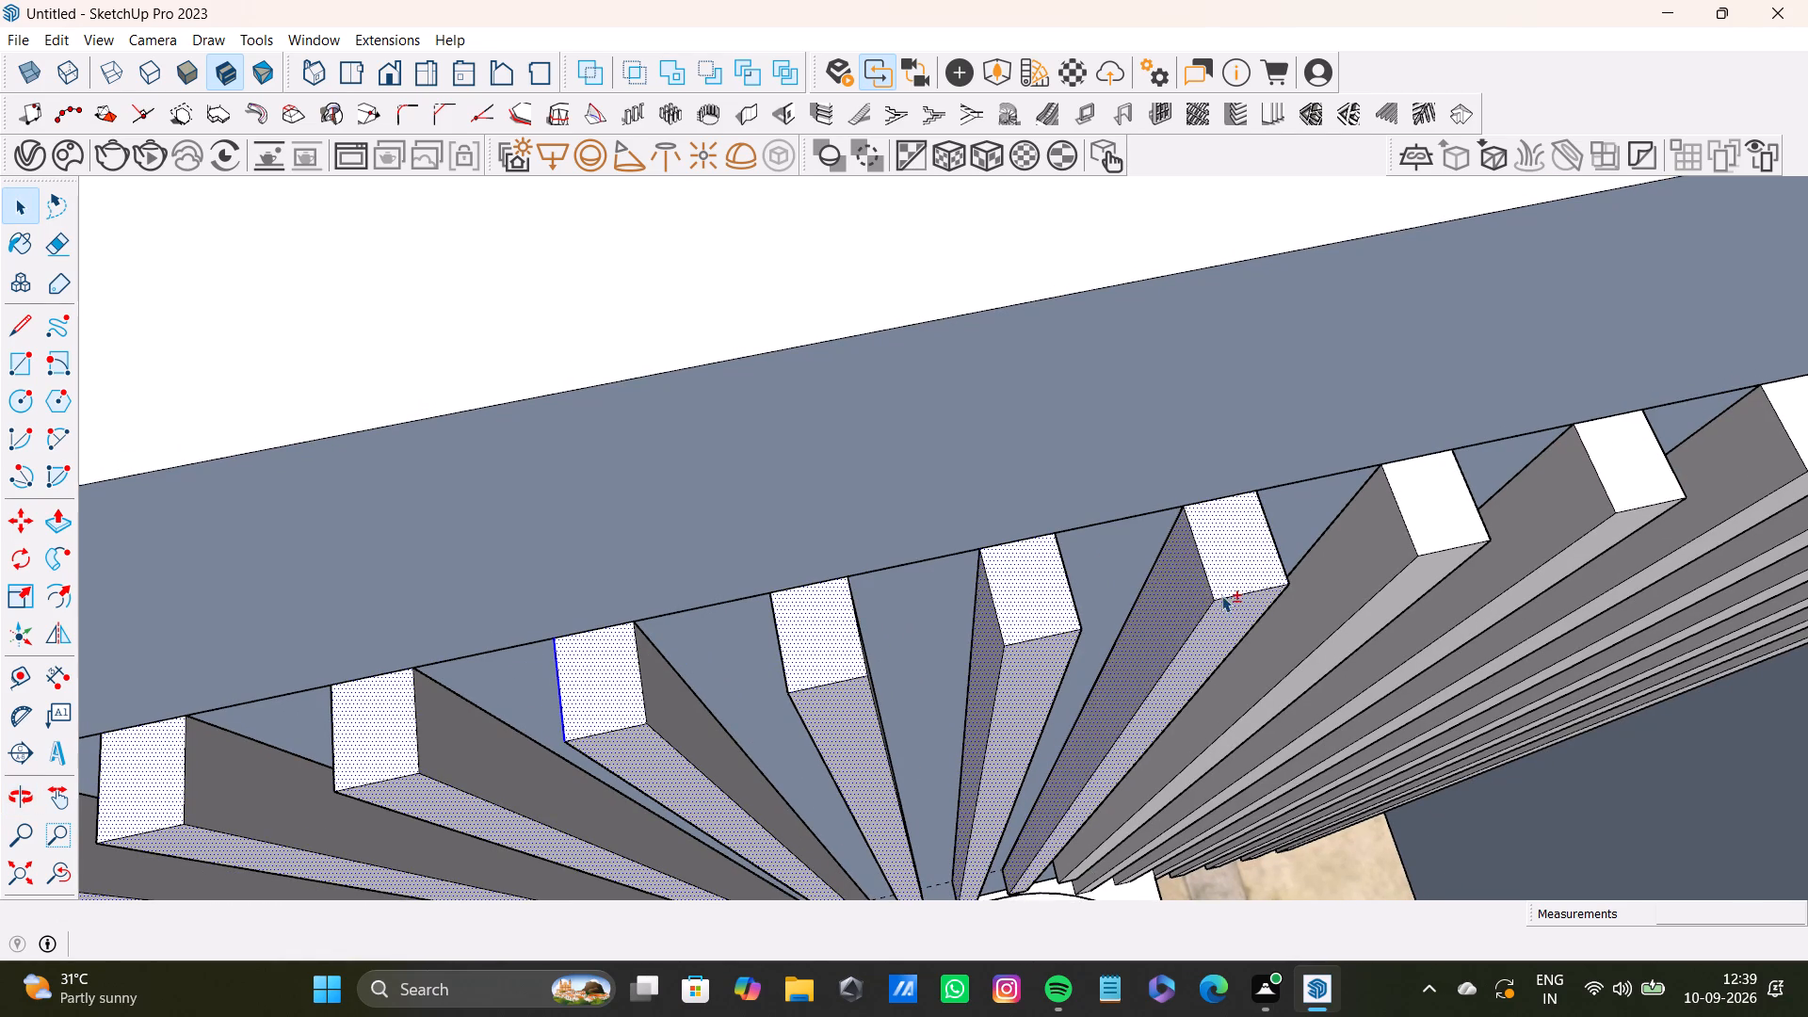
# Add the top, front and side faces of the next three slats towards the window-side wall to the selection.
pyautogui.keyDown('shift'); pyautogui.moveTo(1215, 595); pyautogui.dragTo(949, 674, button='middle'); pyautogui.keyUp('shift')
pyautogui.keyDown('shift'); pyautogui.scroll(3, 1124, 595); pyautogui.keyUp('shift')
pyautogui.keyDown('shift'); pyautogui.click(1220, 573); pyautogui.keyUp('shift')
pyautogui.keyDown('shift'); pyautogui.click(1192, 664); pyautogui.keyUp('shift')
pyautogui.keyDown('shift'); pyautogui.click(1143, 637); pyautogui.keyUp('shift')
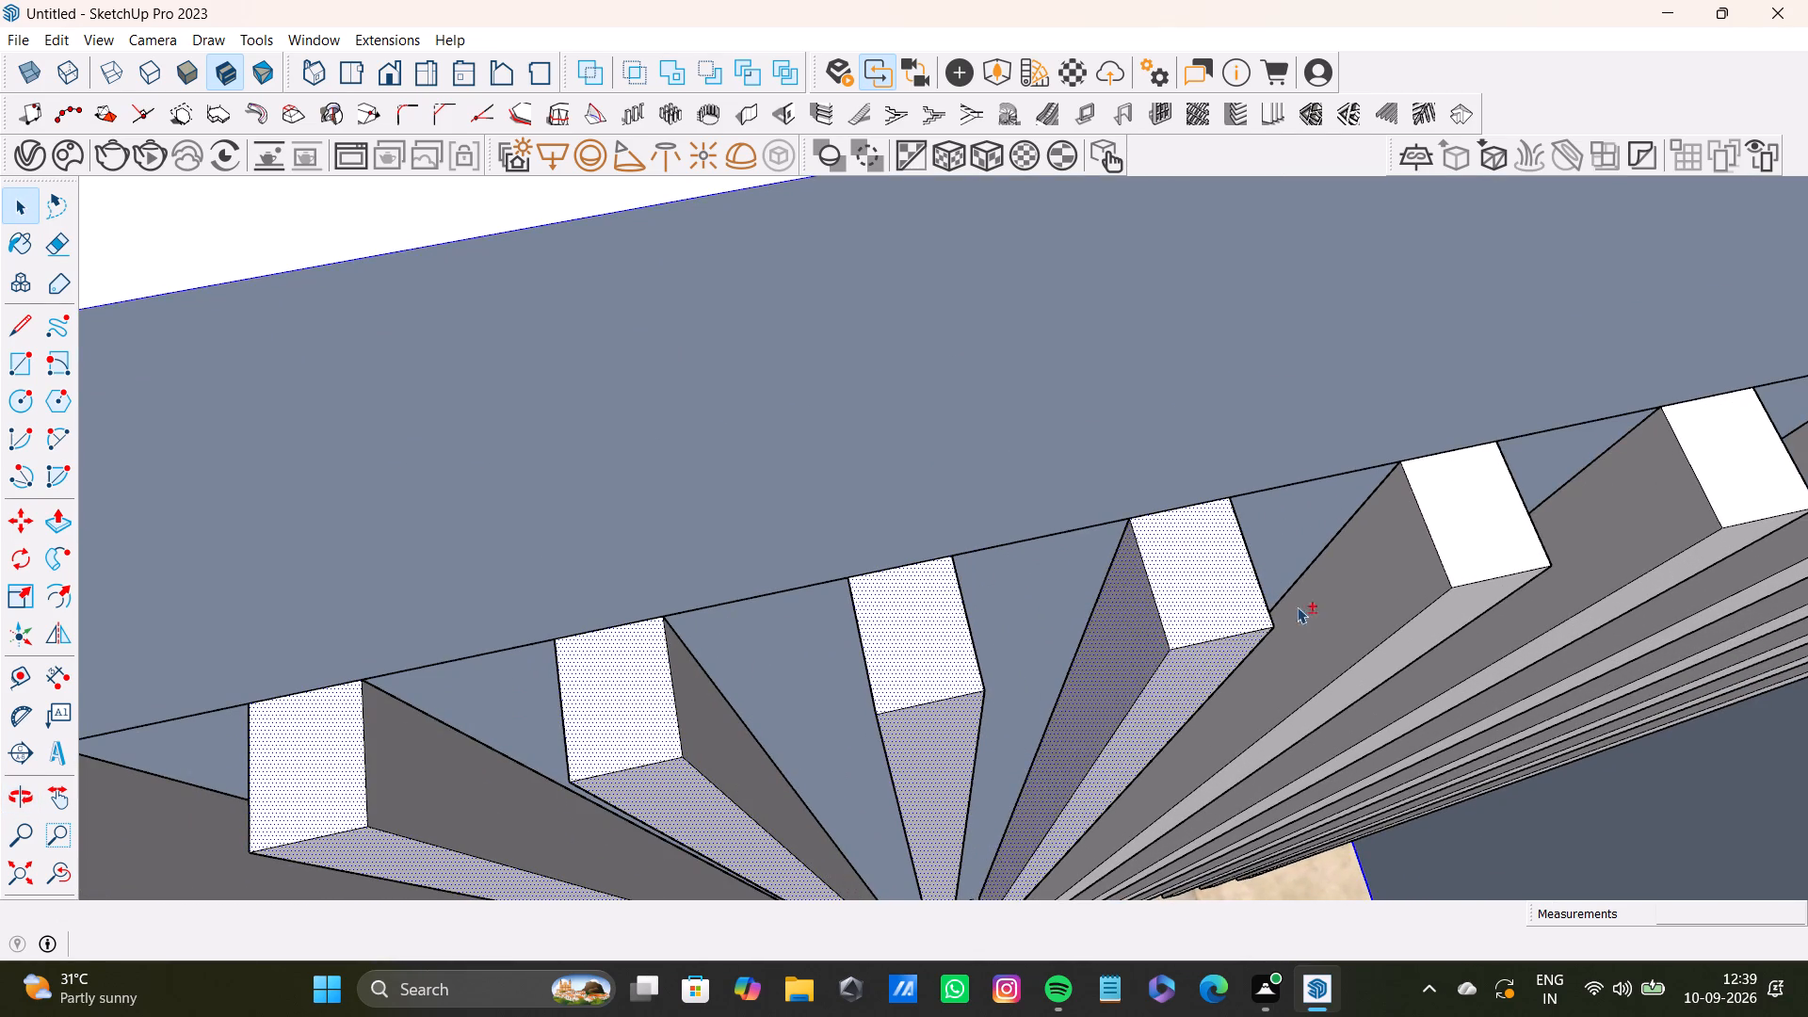
pyautogui.keyDown('shift'); pyautogui.moveTo(1297, 606); pyautogui.dragTo(1020, 665, button='middle'); pyautogui.keyUp('shift')
pyautogui.keyDown('shift'); pyautogui.click(1106, 594); pyautogui.keyUp('shift')
pyautogui.keyDown('shift'); pyautogui.click(1113, 696); pyautogui.keyUp('shift')
pyautogui.keyDown('shift'); pyautogui.click(1032, 649); pyautogui.keyUp('shift')
pyautogui.keyDown('shift'); pyautogui.click(1352, 543); pyautogui.keyUp('shift')
pyautogui.keyDown('shift'); pyautogui.click(1342, 622); pyautogui.keyUp('shift')
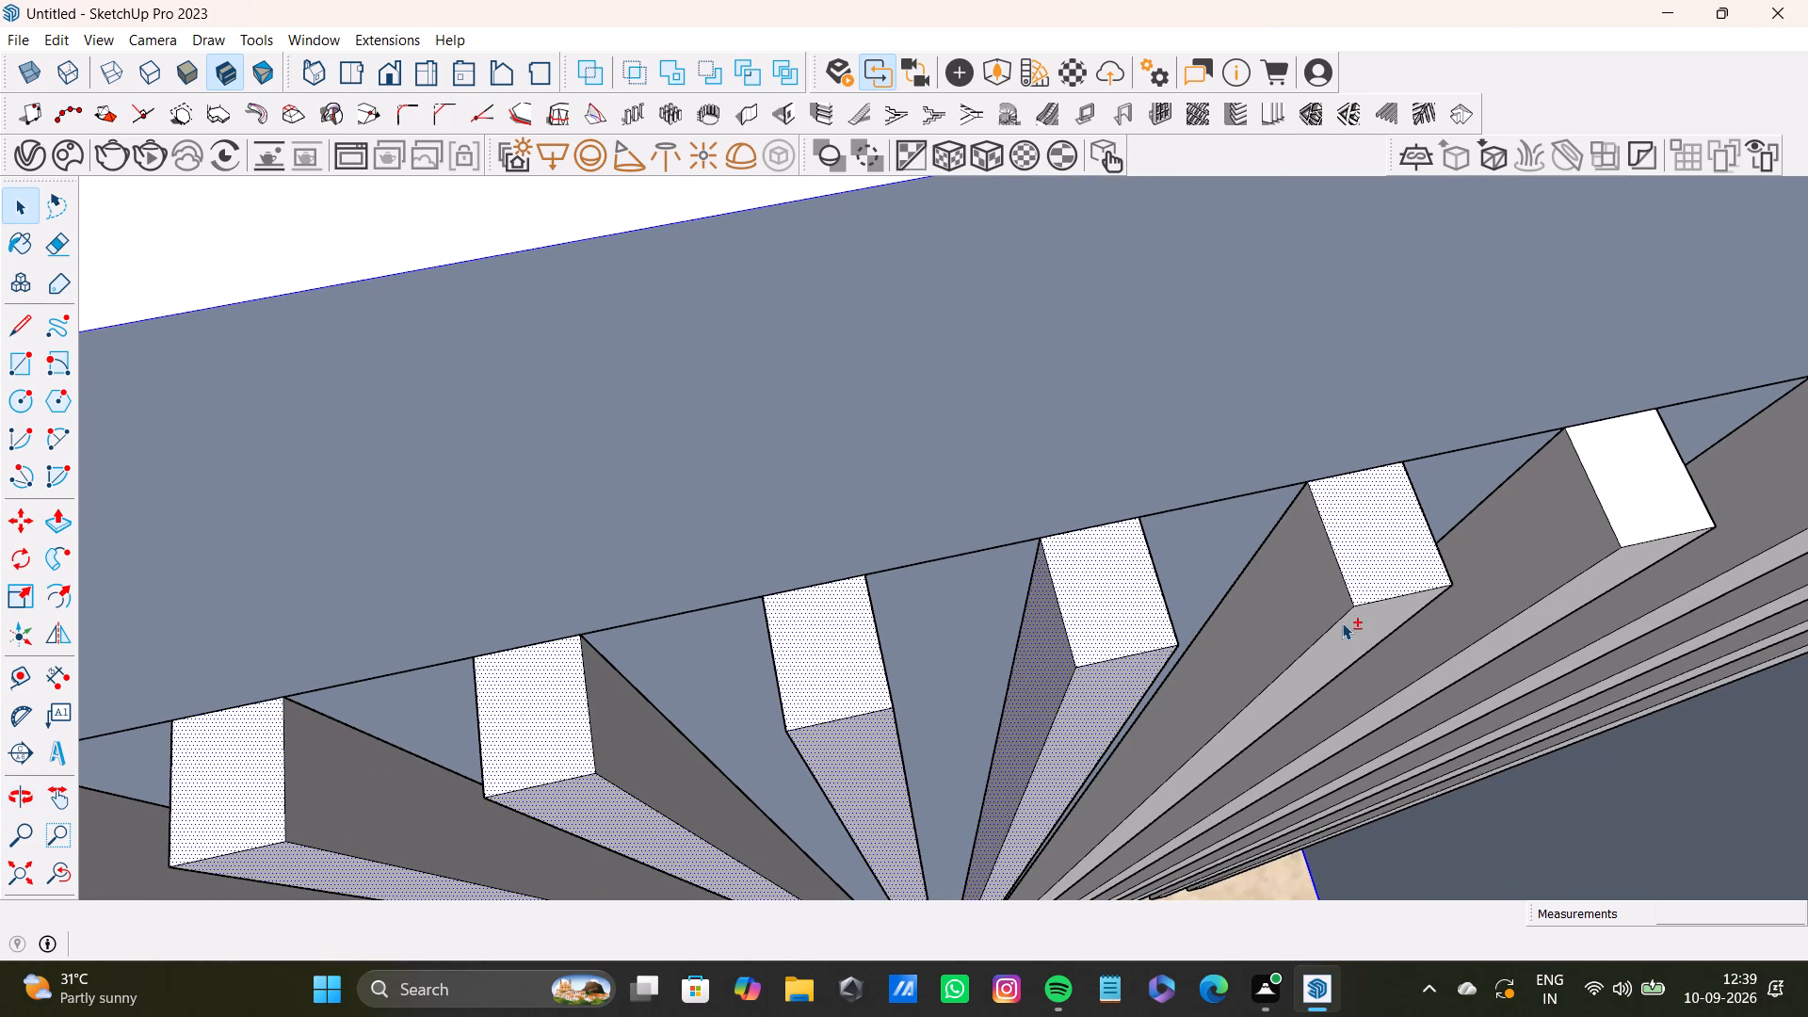
pyautogui.keyDown('shift'); pyautogui.click(1307, 602); pyautogui.keyUp('shift')
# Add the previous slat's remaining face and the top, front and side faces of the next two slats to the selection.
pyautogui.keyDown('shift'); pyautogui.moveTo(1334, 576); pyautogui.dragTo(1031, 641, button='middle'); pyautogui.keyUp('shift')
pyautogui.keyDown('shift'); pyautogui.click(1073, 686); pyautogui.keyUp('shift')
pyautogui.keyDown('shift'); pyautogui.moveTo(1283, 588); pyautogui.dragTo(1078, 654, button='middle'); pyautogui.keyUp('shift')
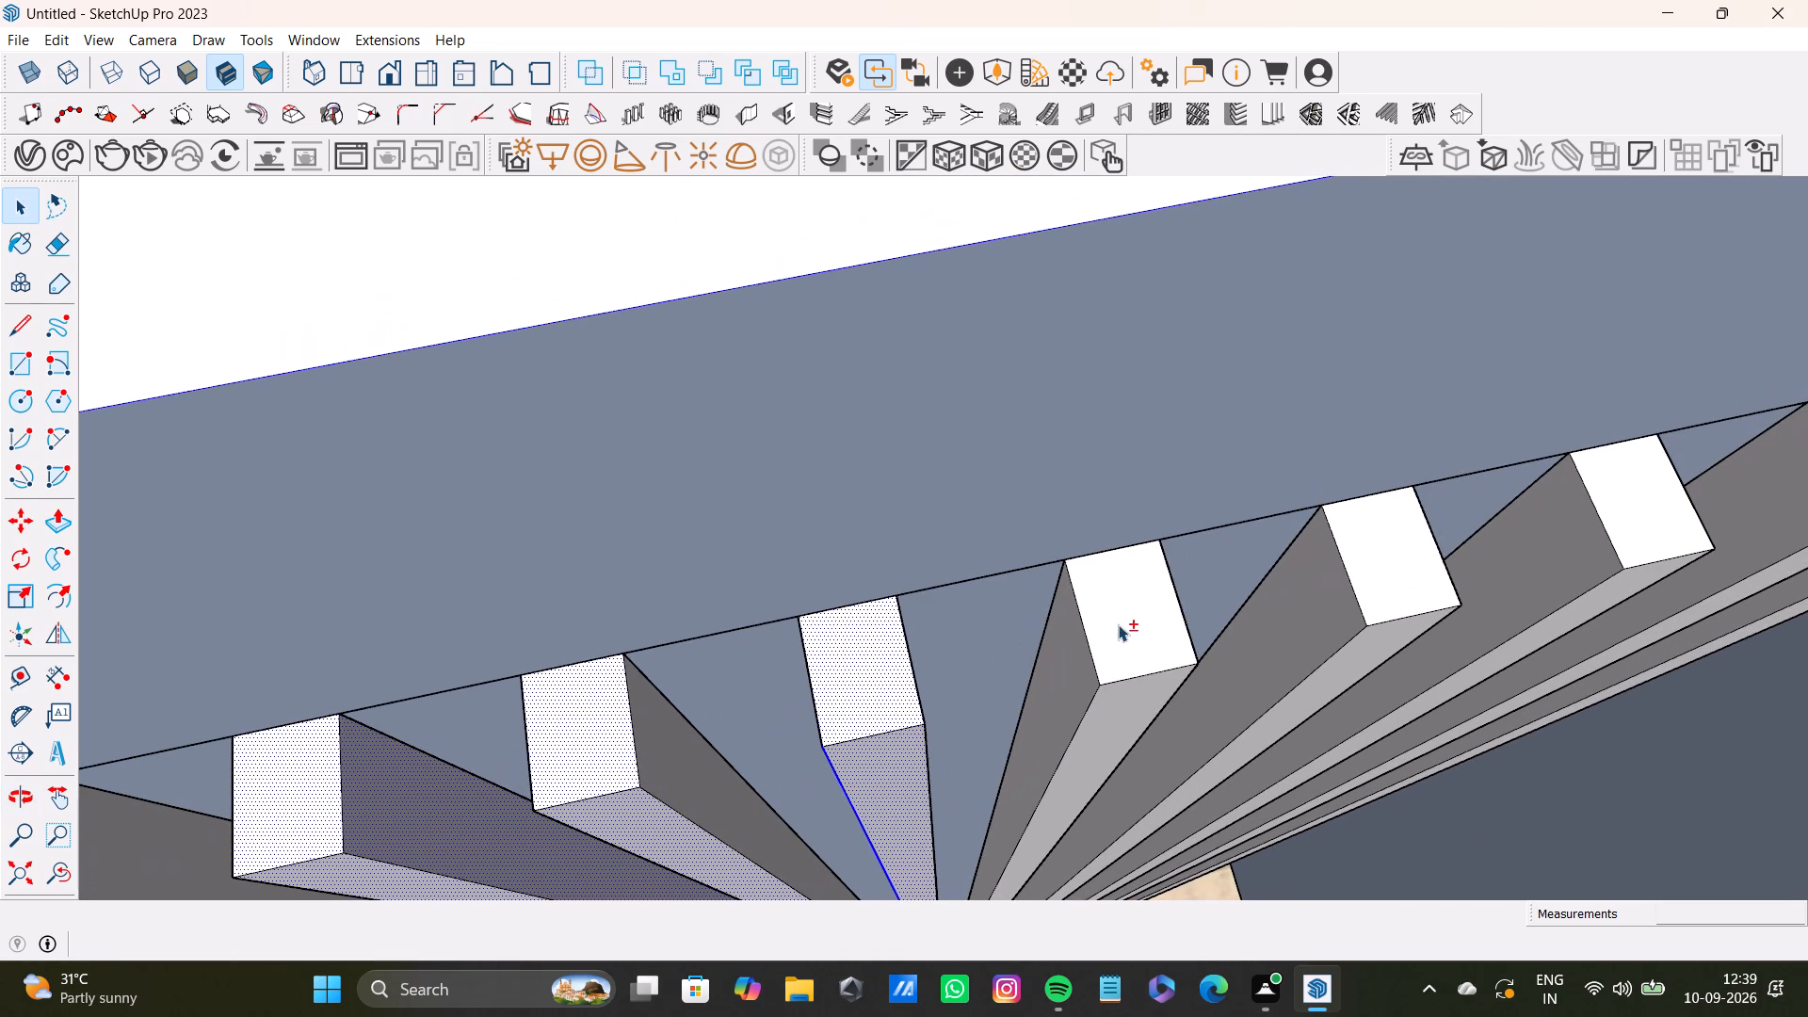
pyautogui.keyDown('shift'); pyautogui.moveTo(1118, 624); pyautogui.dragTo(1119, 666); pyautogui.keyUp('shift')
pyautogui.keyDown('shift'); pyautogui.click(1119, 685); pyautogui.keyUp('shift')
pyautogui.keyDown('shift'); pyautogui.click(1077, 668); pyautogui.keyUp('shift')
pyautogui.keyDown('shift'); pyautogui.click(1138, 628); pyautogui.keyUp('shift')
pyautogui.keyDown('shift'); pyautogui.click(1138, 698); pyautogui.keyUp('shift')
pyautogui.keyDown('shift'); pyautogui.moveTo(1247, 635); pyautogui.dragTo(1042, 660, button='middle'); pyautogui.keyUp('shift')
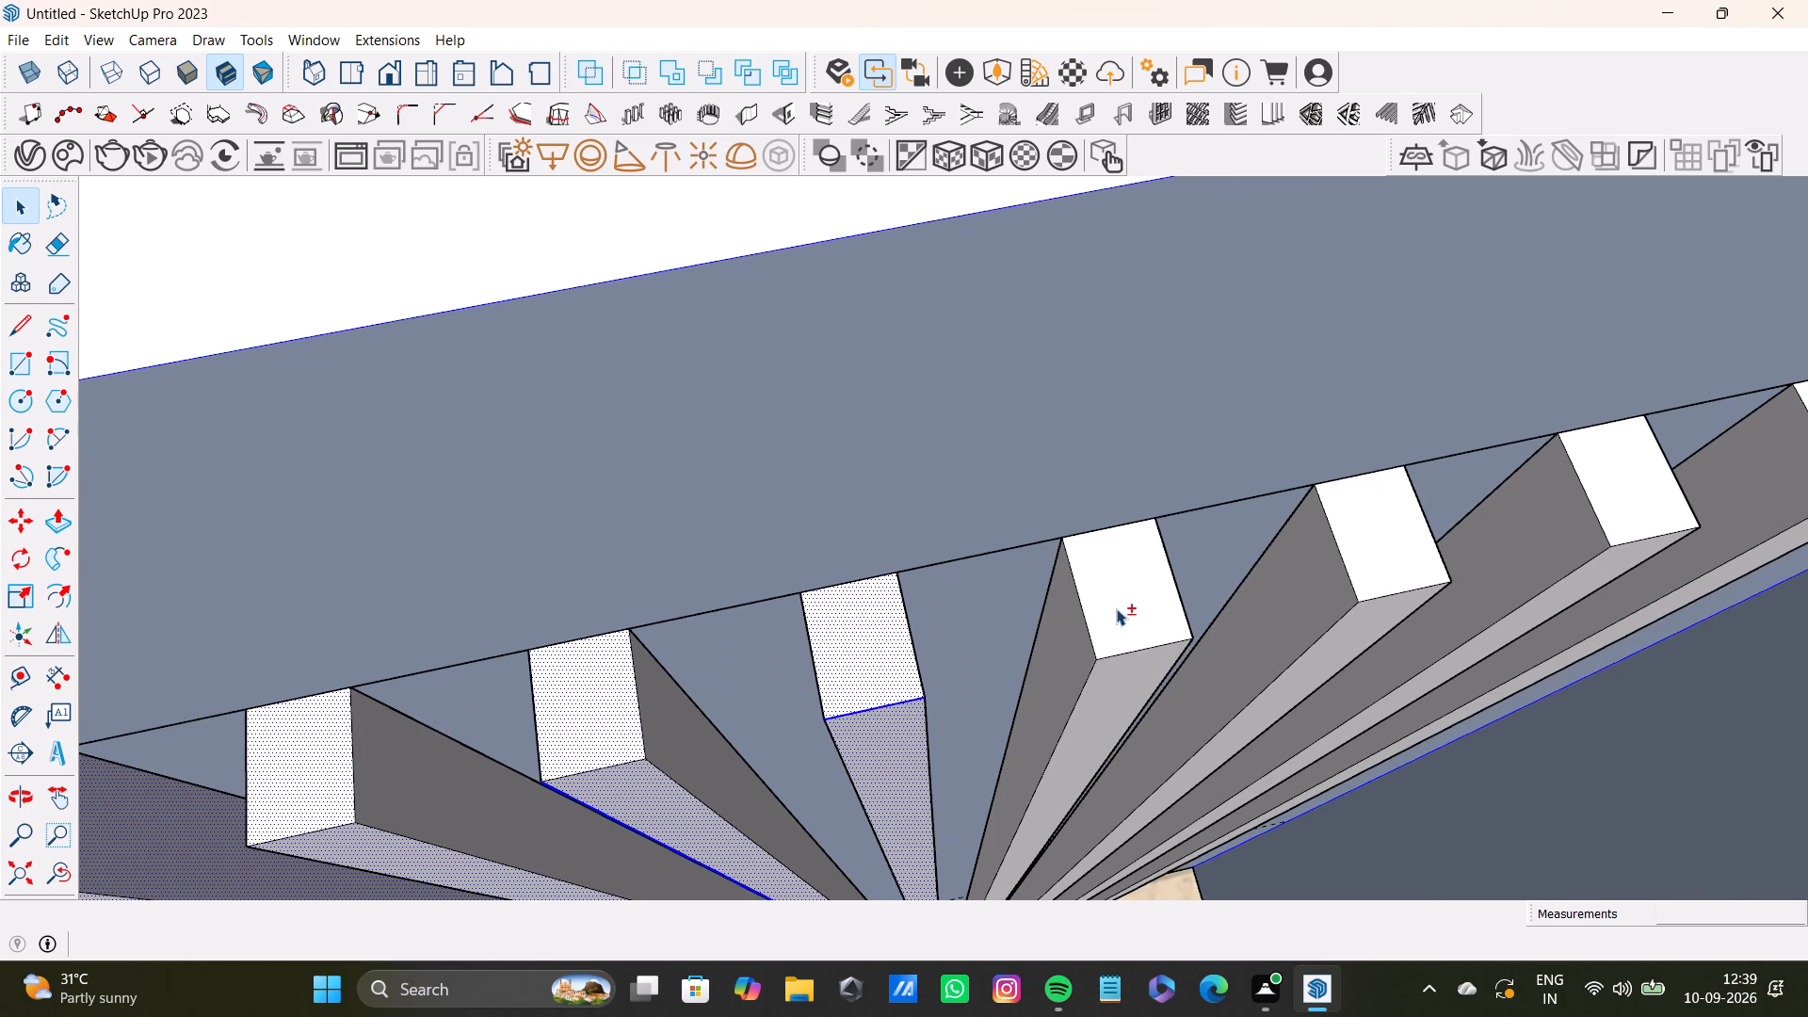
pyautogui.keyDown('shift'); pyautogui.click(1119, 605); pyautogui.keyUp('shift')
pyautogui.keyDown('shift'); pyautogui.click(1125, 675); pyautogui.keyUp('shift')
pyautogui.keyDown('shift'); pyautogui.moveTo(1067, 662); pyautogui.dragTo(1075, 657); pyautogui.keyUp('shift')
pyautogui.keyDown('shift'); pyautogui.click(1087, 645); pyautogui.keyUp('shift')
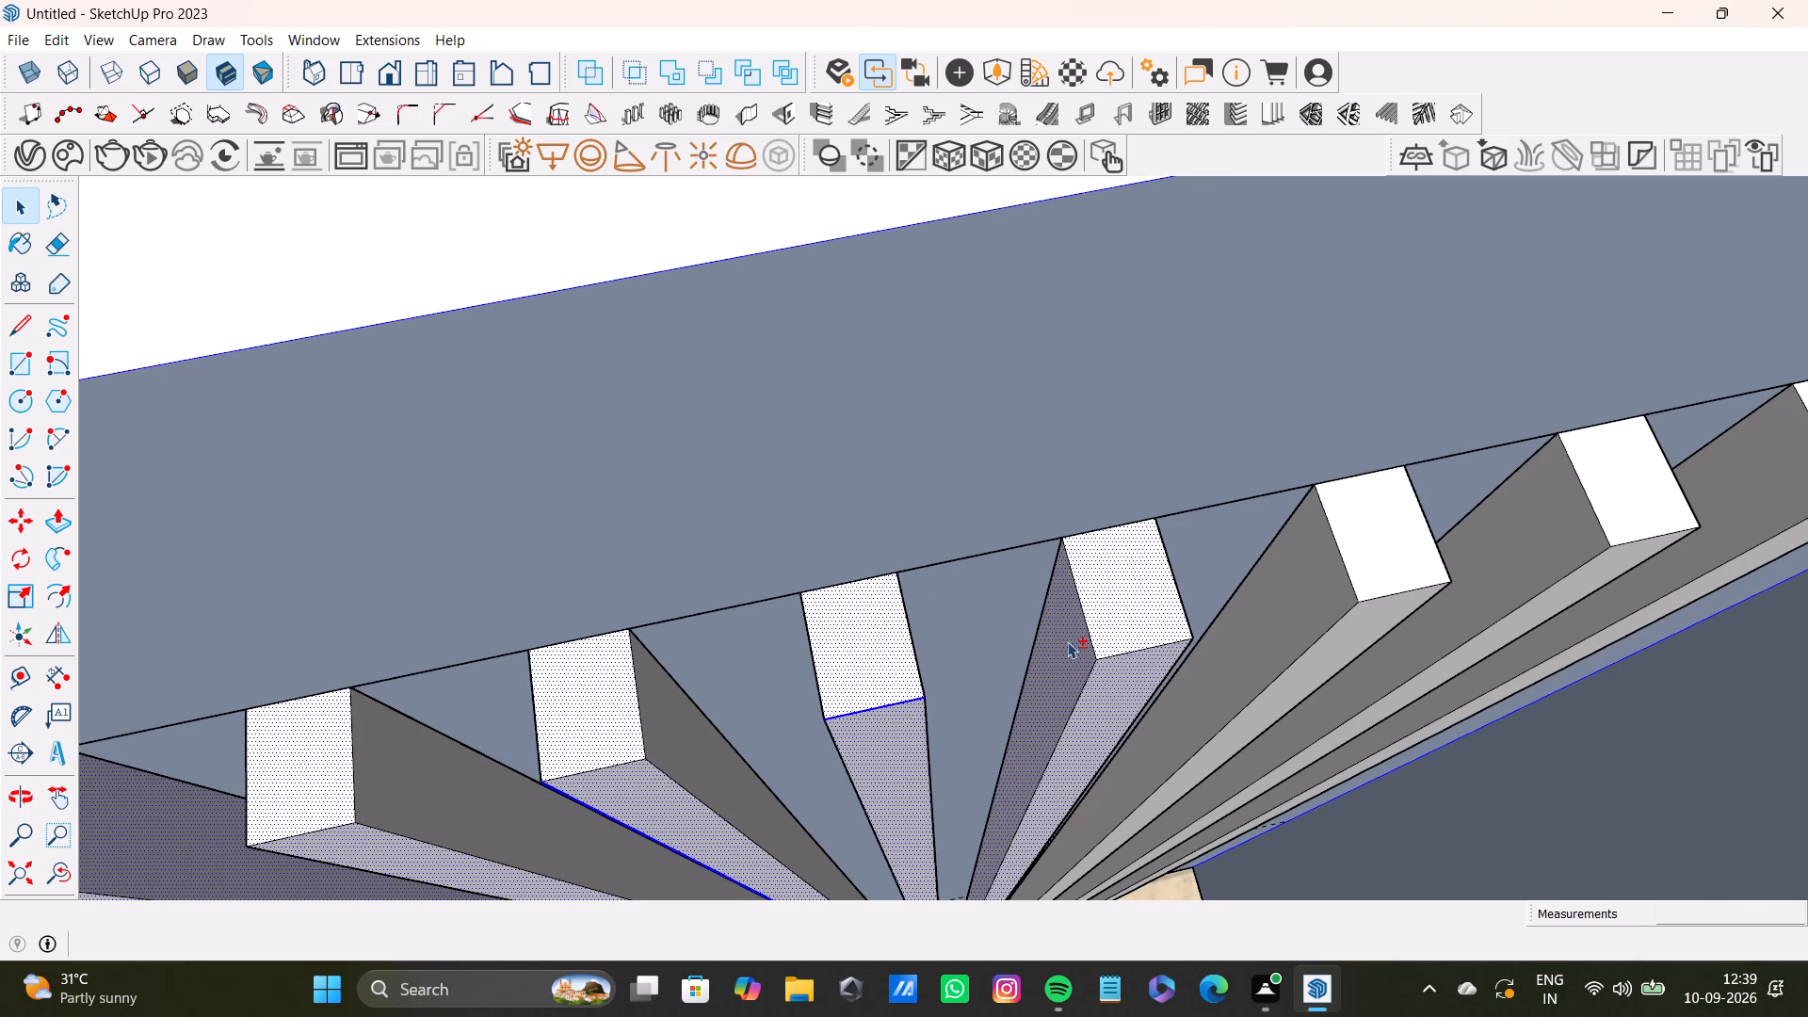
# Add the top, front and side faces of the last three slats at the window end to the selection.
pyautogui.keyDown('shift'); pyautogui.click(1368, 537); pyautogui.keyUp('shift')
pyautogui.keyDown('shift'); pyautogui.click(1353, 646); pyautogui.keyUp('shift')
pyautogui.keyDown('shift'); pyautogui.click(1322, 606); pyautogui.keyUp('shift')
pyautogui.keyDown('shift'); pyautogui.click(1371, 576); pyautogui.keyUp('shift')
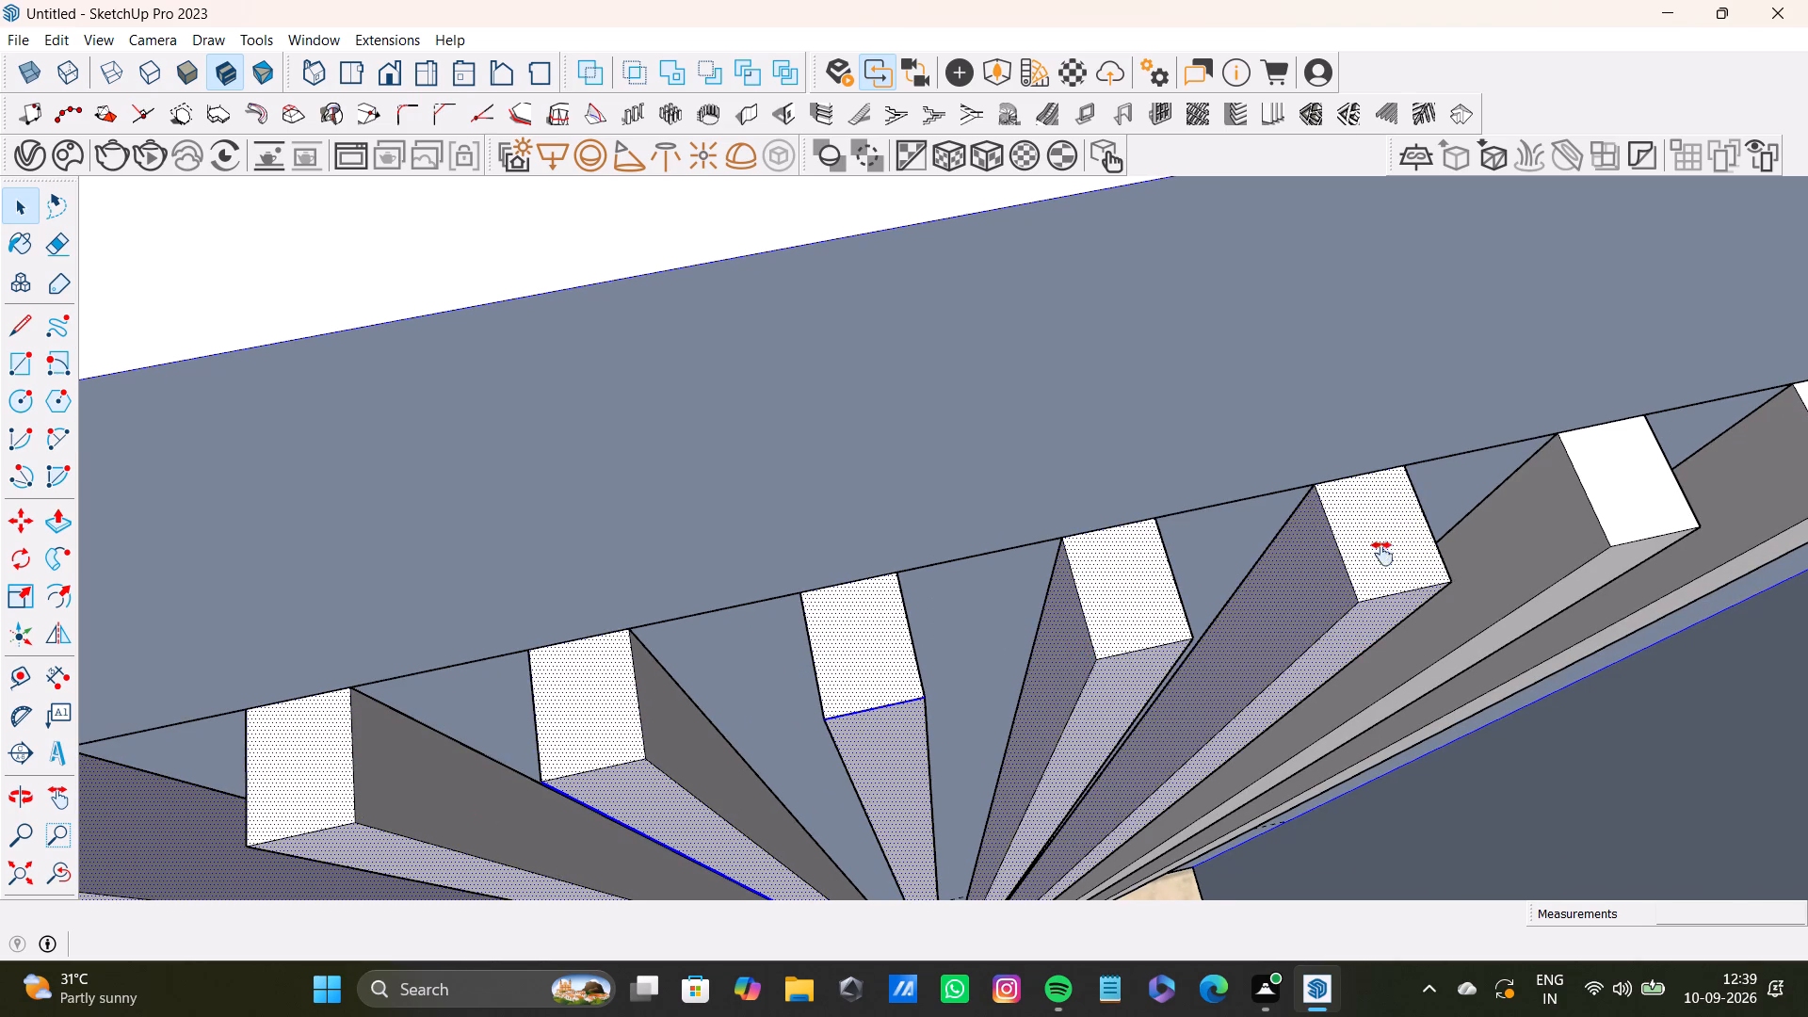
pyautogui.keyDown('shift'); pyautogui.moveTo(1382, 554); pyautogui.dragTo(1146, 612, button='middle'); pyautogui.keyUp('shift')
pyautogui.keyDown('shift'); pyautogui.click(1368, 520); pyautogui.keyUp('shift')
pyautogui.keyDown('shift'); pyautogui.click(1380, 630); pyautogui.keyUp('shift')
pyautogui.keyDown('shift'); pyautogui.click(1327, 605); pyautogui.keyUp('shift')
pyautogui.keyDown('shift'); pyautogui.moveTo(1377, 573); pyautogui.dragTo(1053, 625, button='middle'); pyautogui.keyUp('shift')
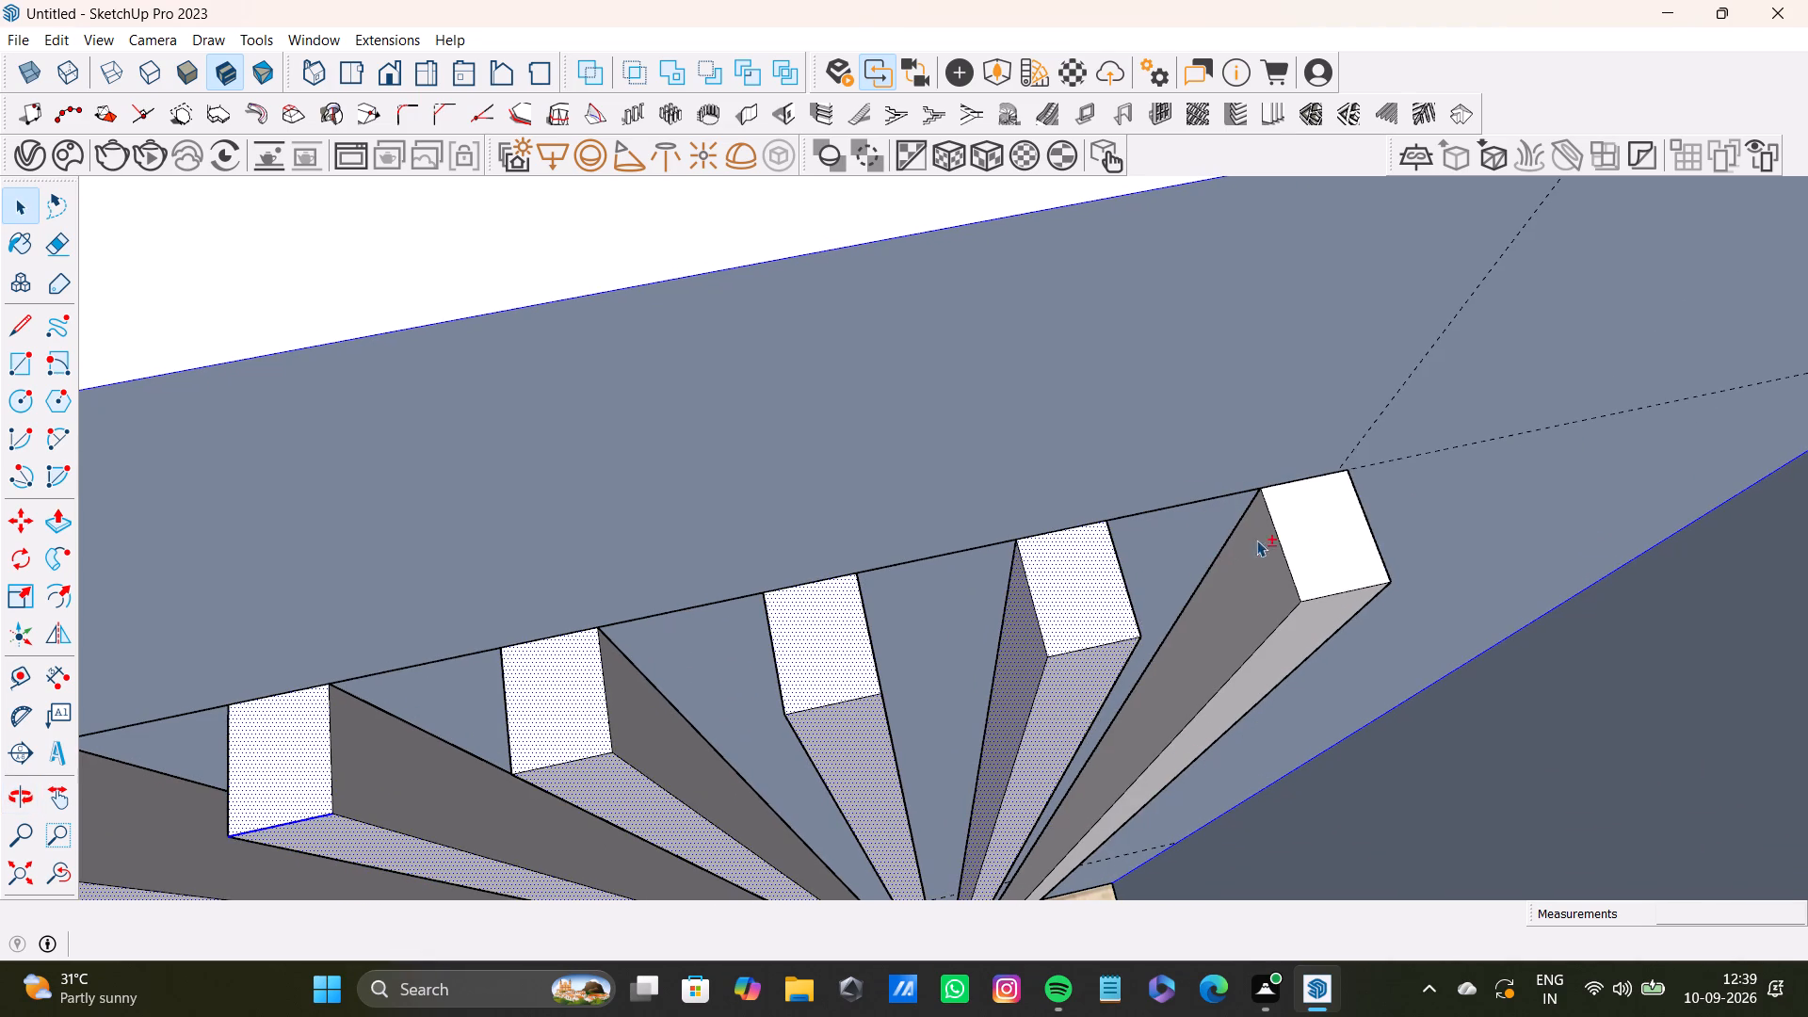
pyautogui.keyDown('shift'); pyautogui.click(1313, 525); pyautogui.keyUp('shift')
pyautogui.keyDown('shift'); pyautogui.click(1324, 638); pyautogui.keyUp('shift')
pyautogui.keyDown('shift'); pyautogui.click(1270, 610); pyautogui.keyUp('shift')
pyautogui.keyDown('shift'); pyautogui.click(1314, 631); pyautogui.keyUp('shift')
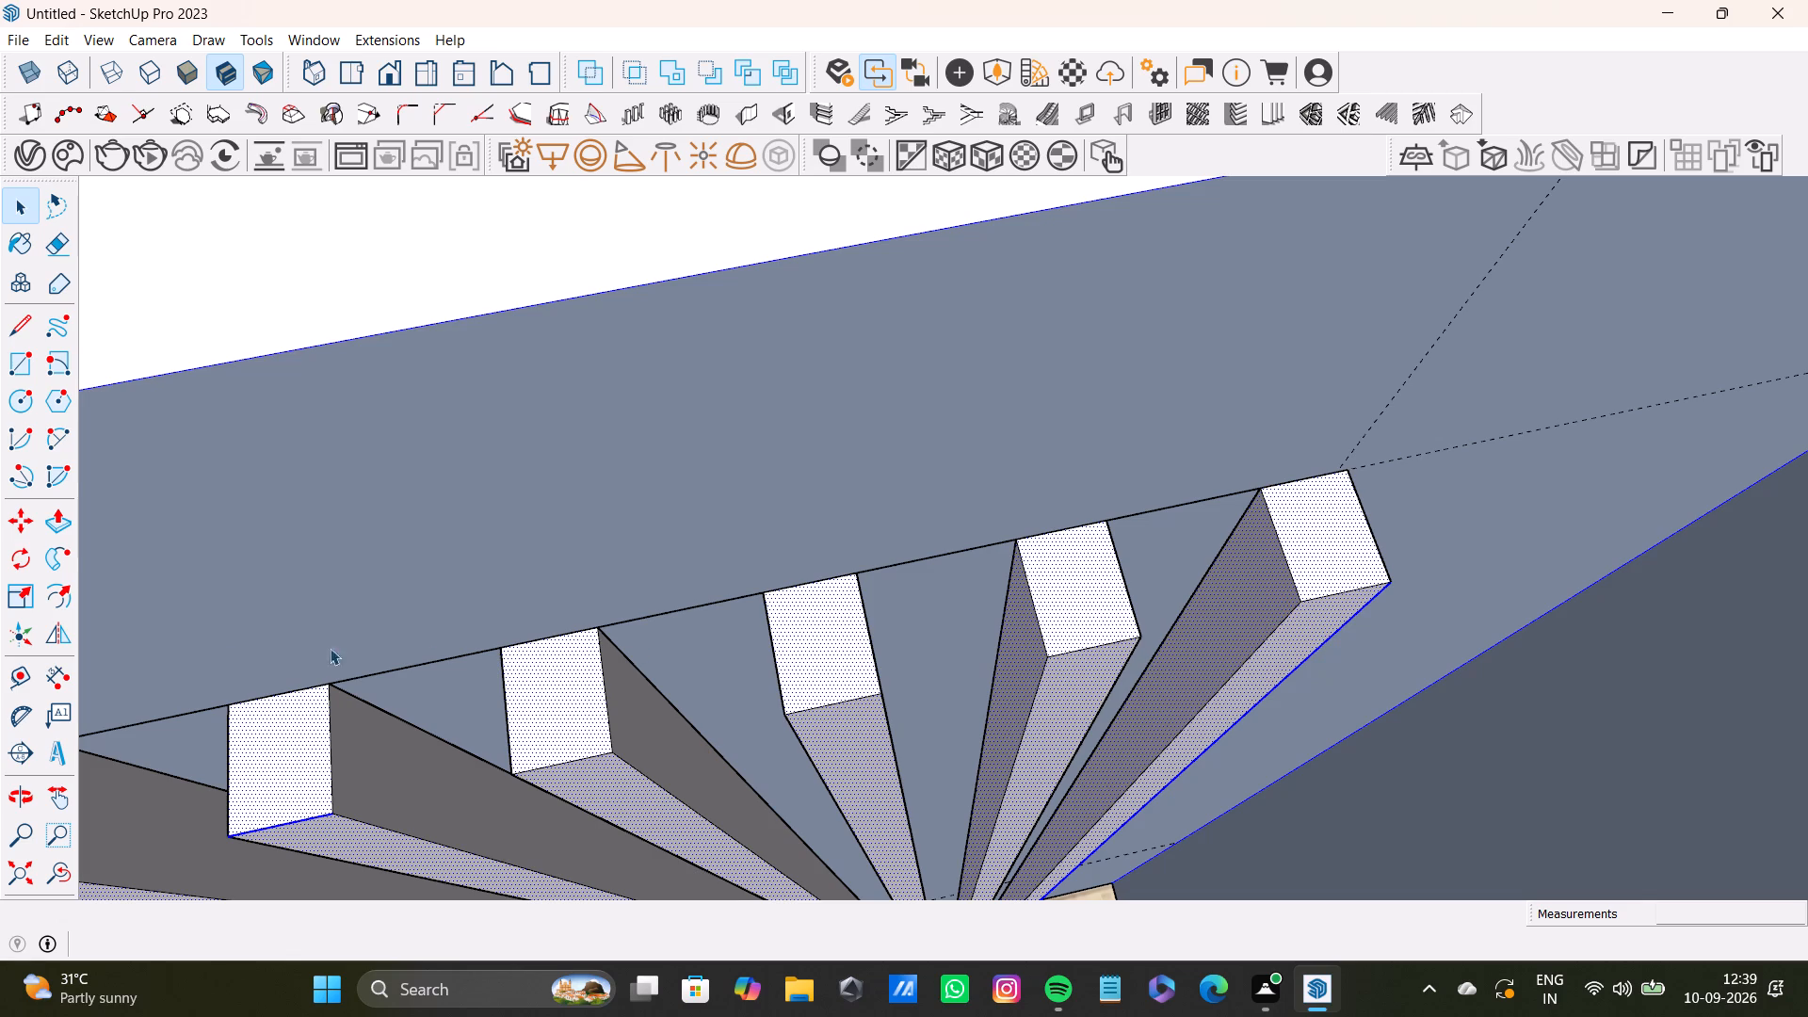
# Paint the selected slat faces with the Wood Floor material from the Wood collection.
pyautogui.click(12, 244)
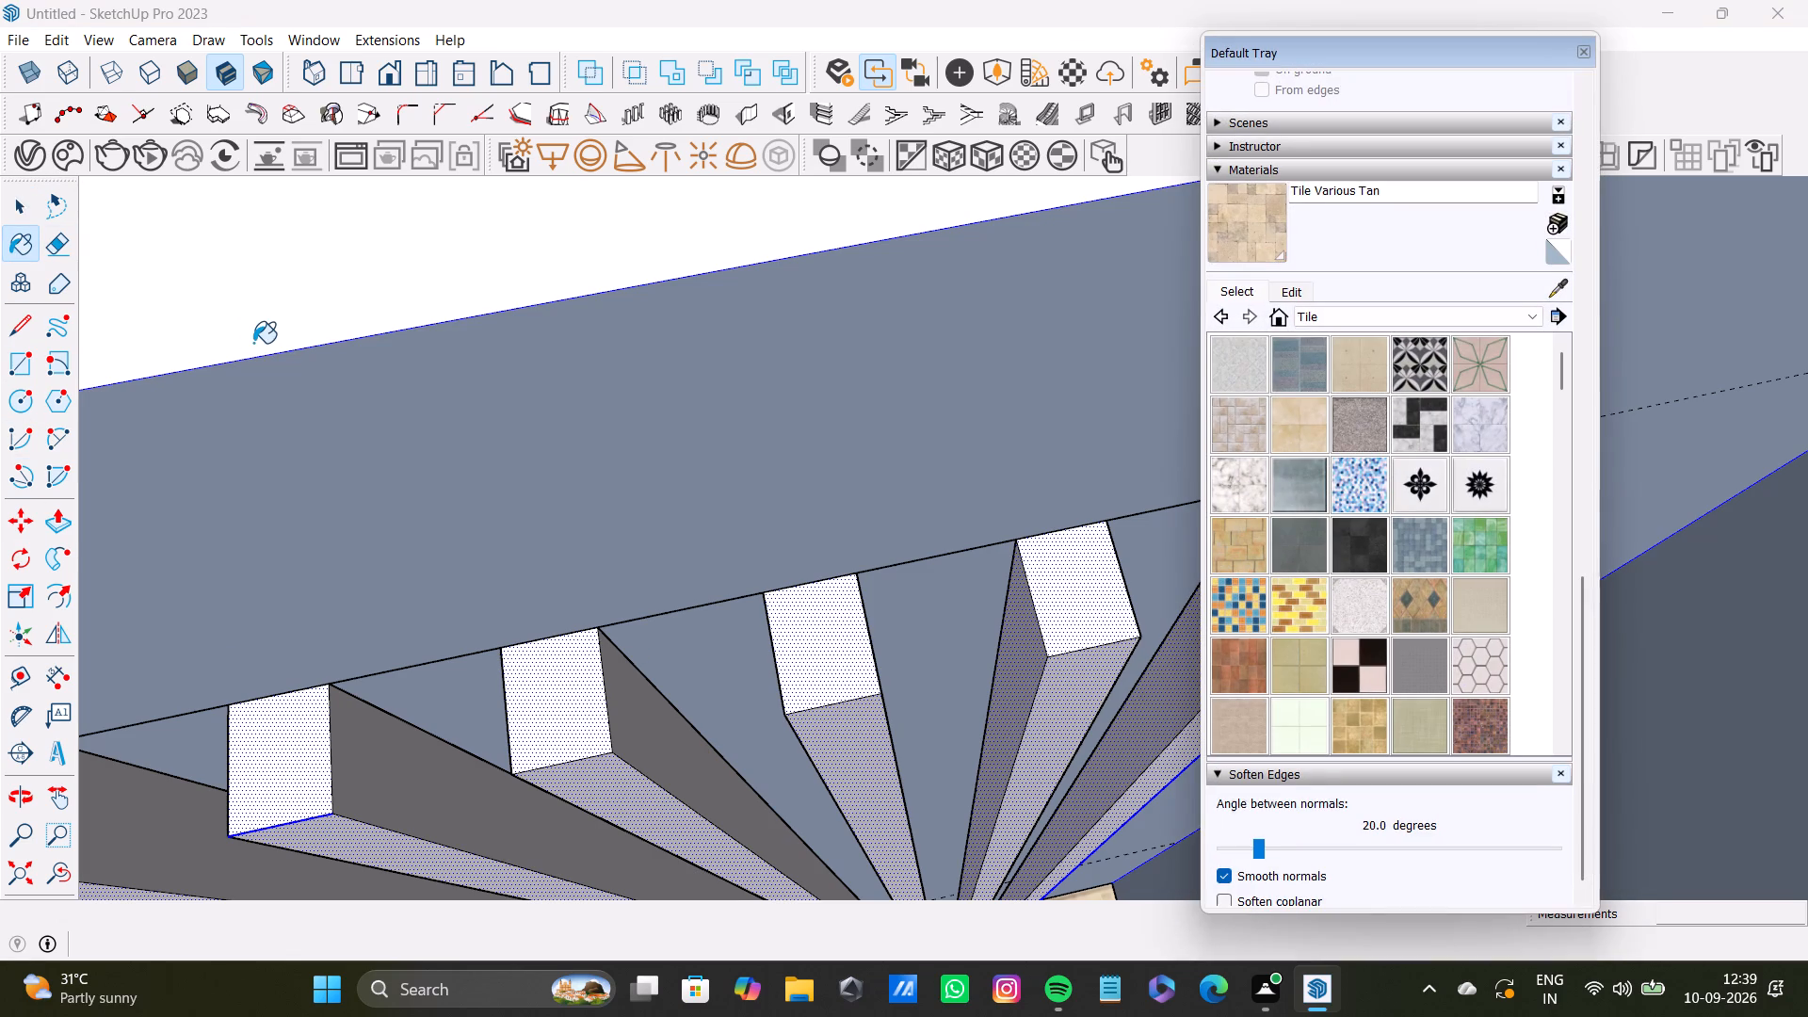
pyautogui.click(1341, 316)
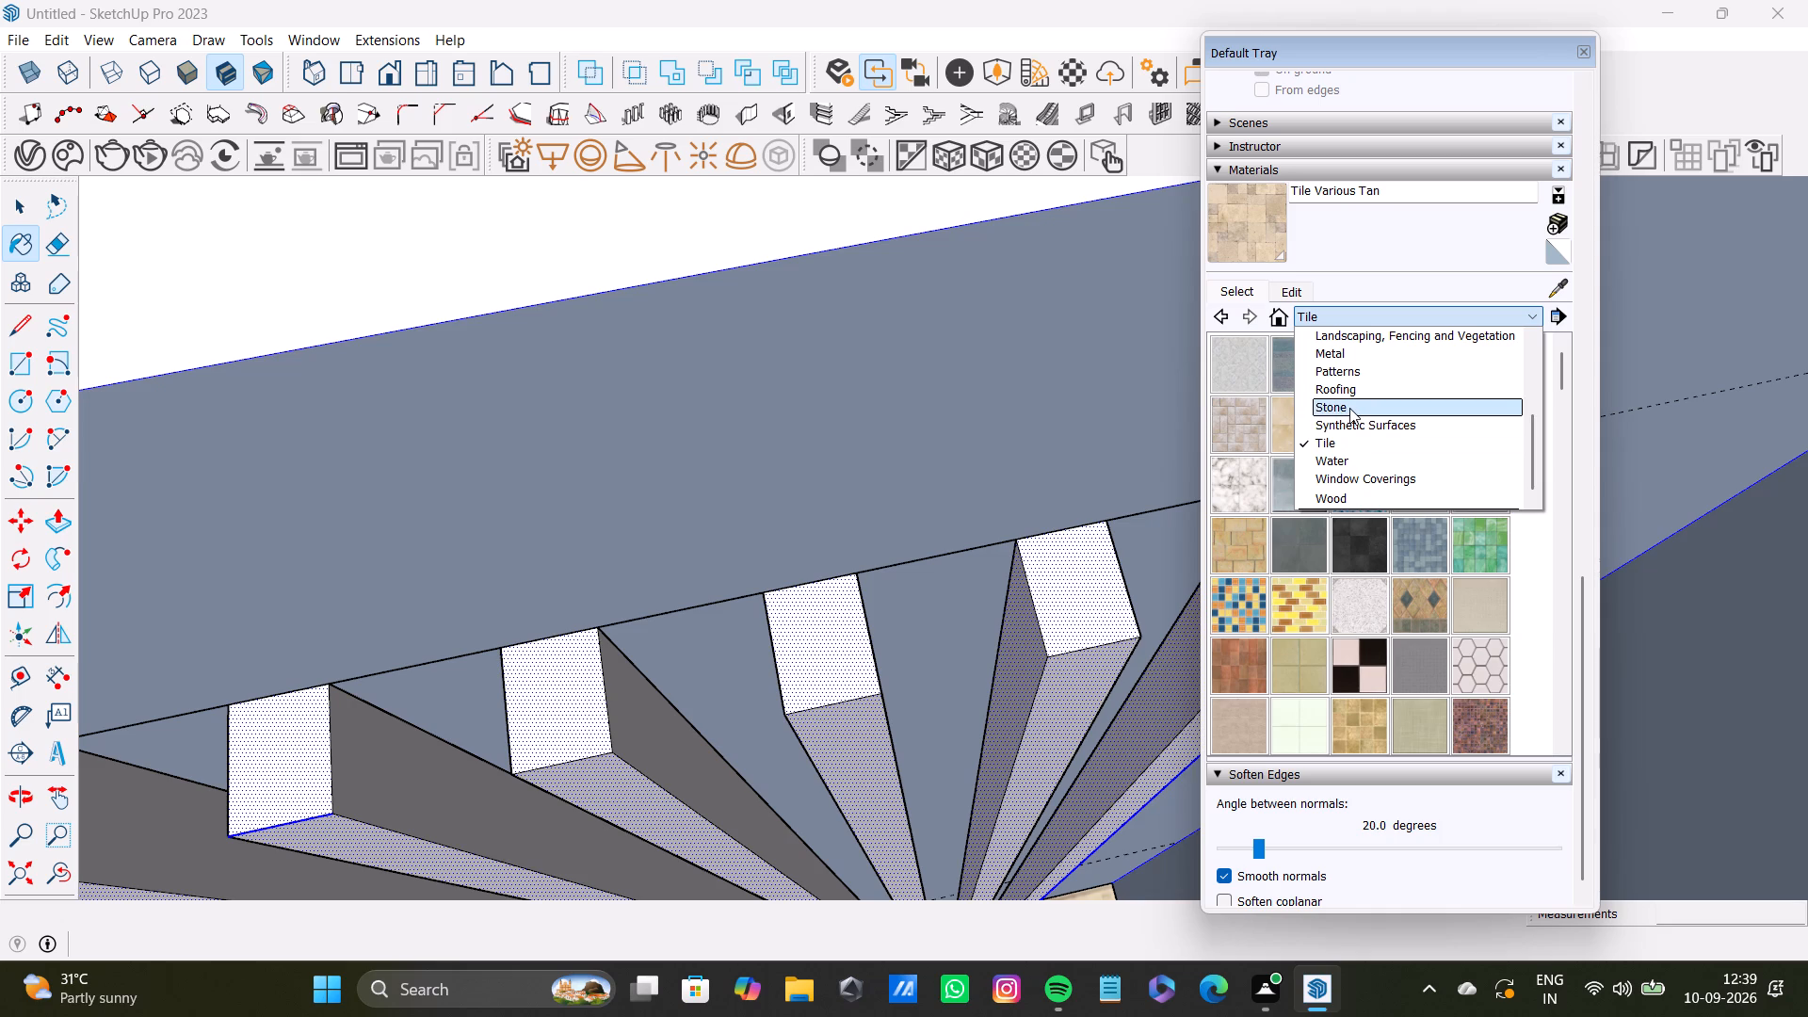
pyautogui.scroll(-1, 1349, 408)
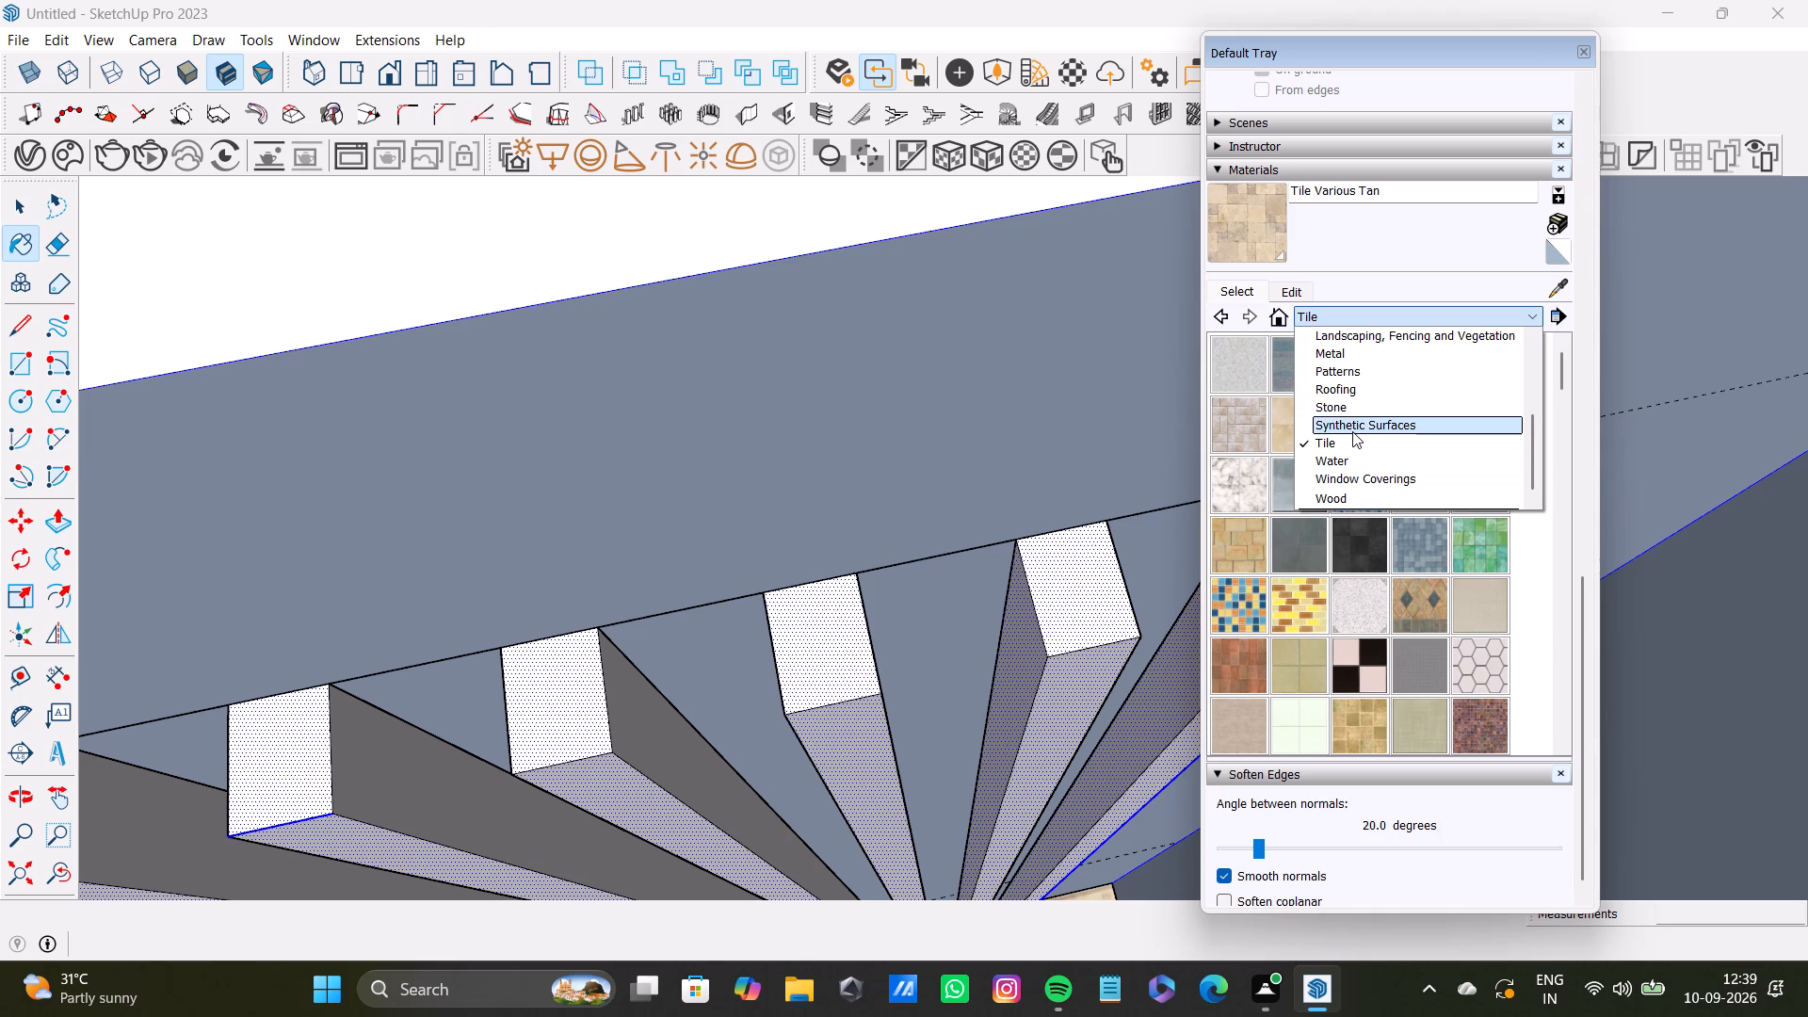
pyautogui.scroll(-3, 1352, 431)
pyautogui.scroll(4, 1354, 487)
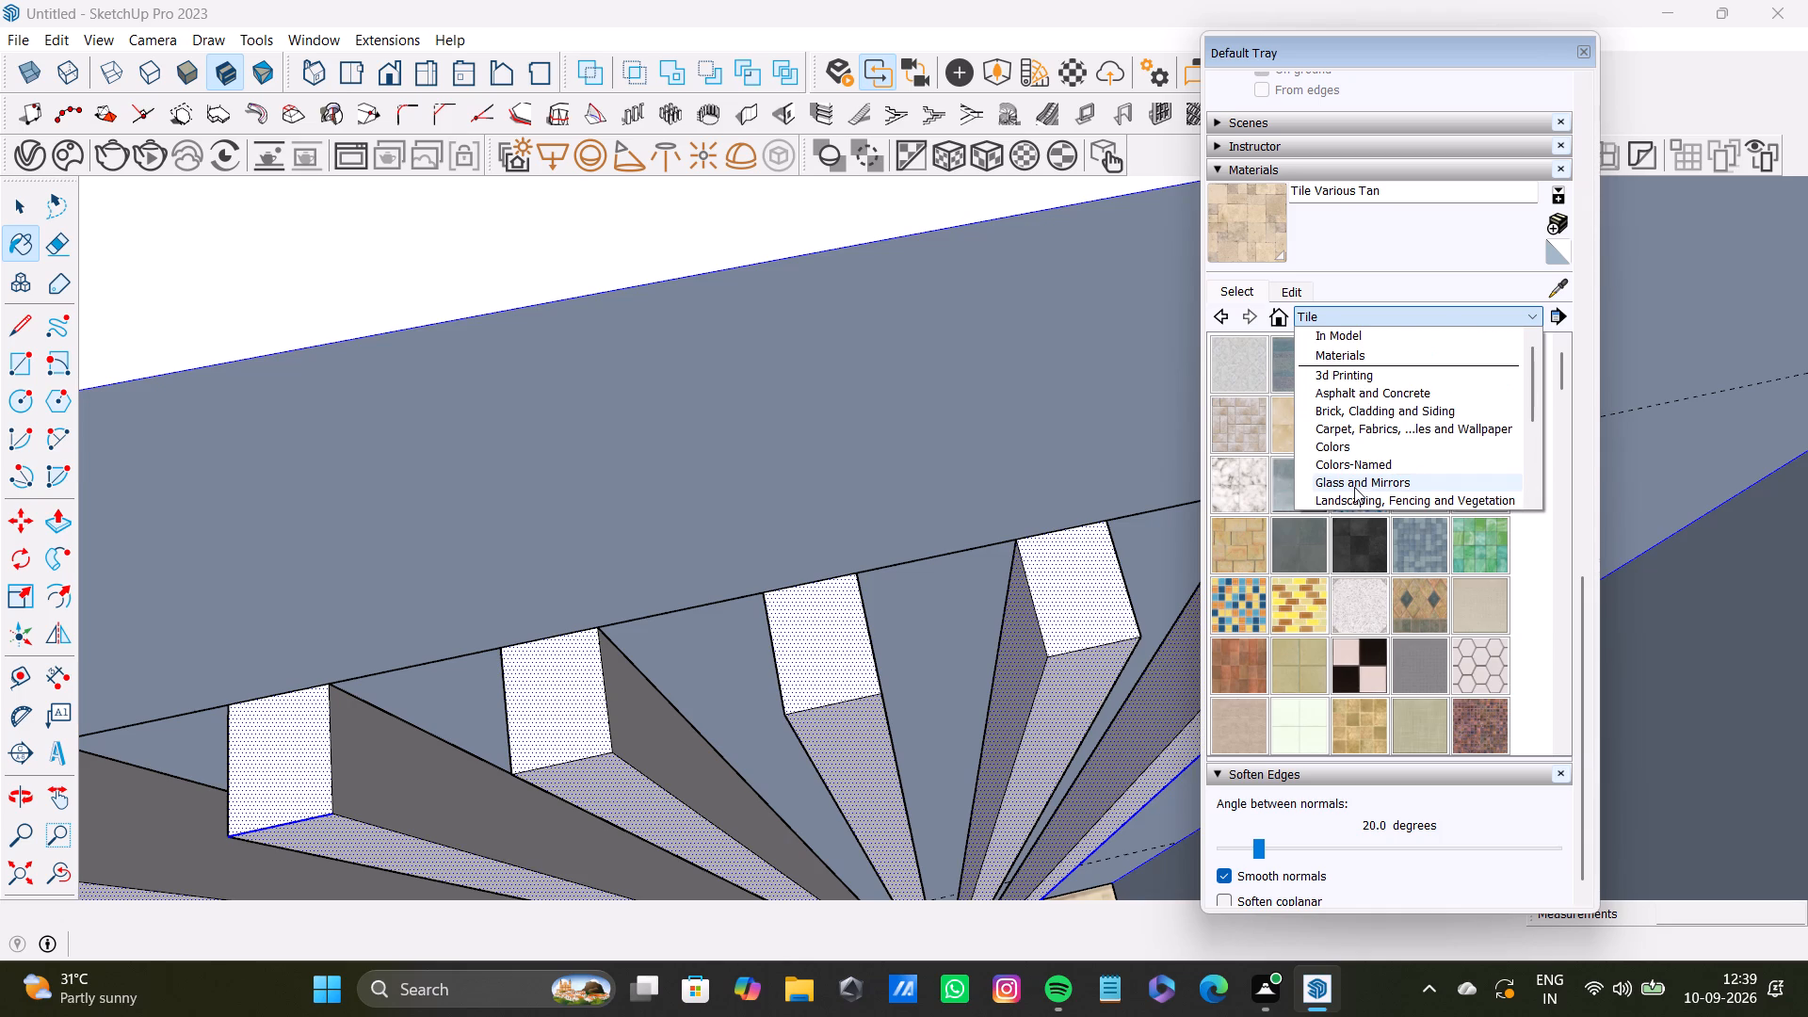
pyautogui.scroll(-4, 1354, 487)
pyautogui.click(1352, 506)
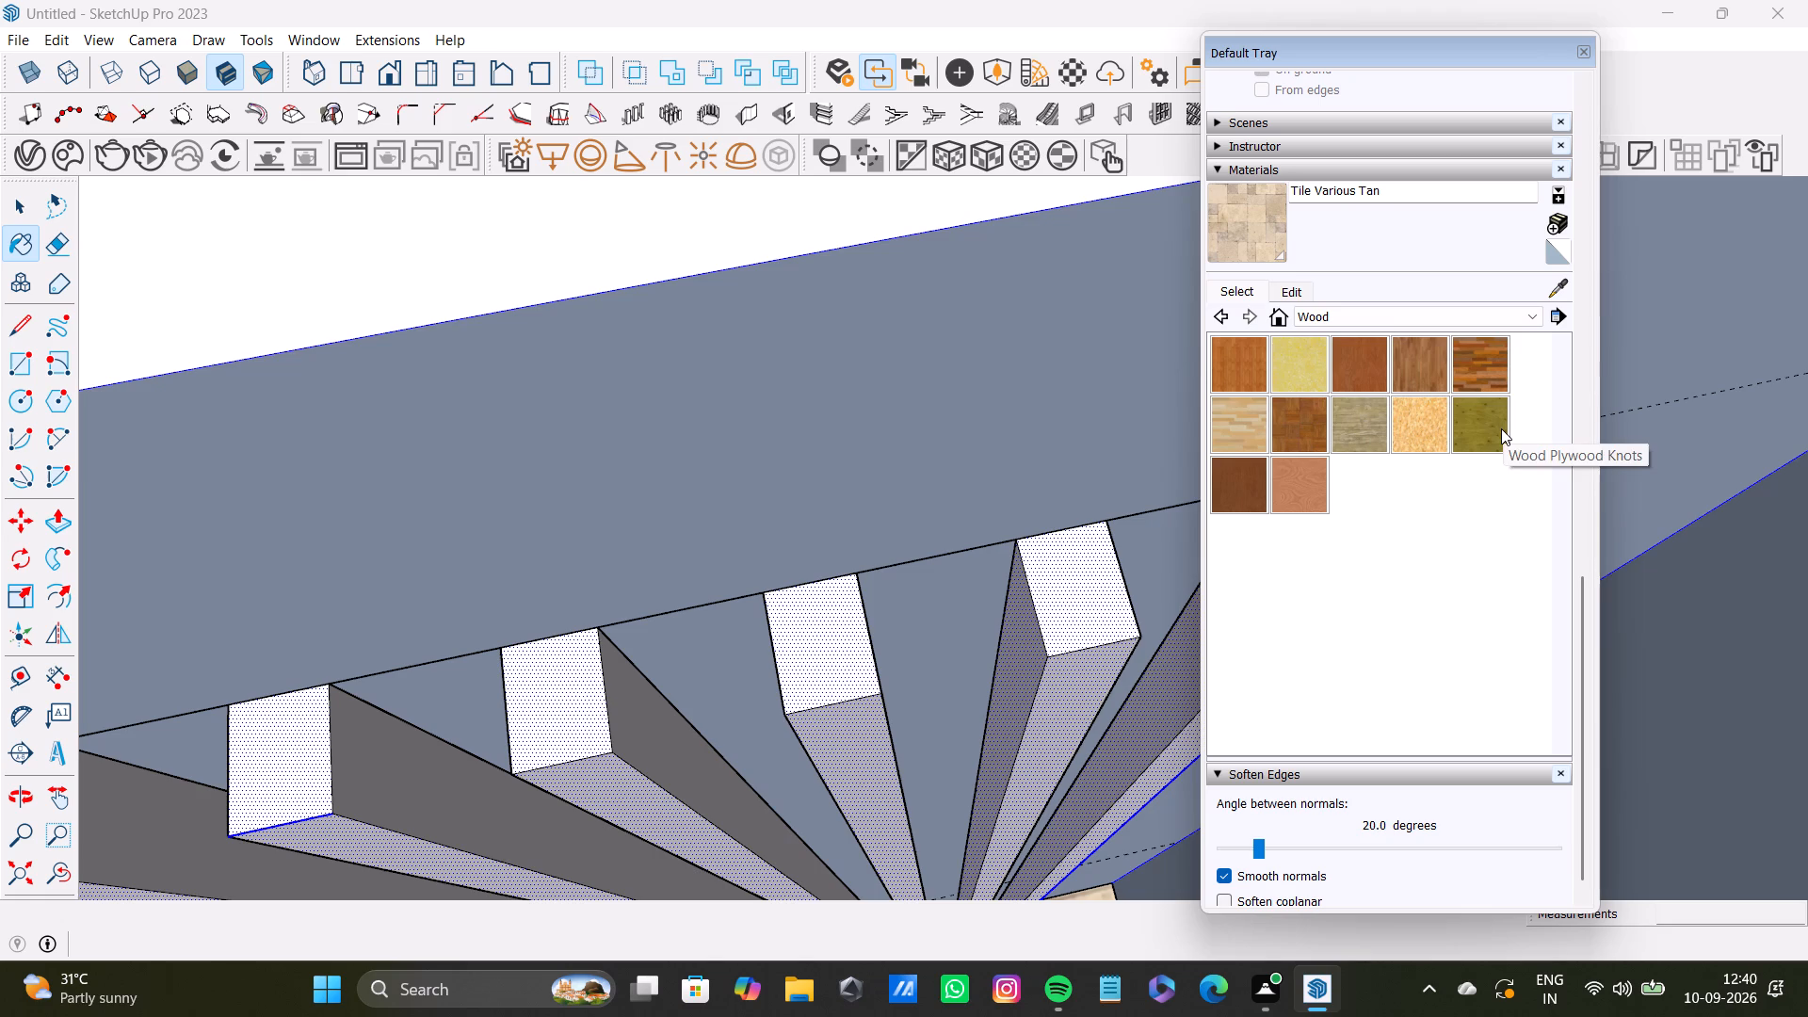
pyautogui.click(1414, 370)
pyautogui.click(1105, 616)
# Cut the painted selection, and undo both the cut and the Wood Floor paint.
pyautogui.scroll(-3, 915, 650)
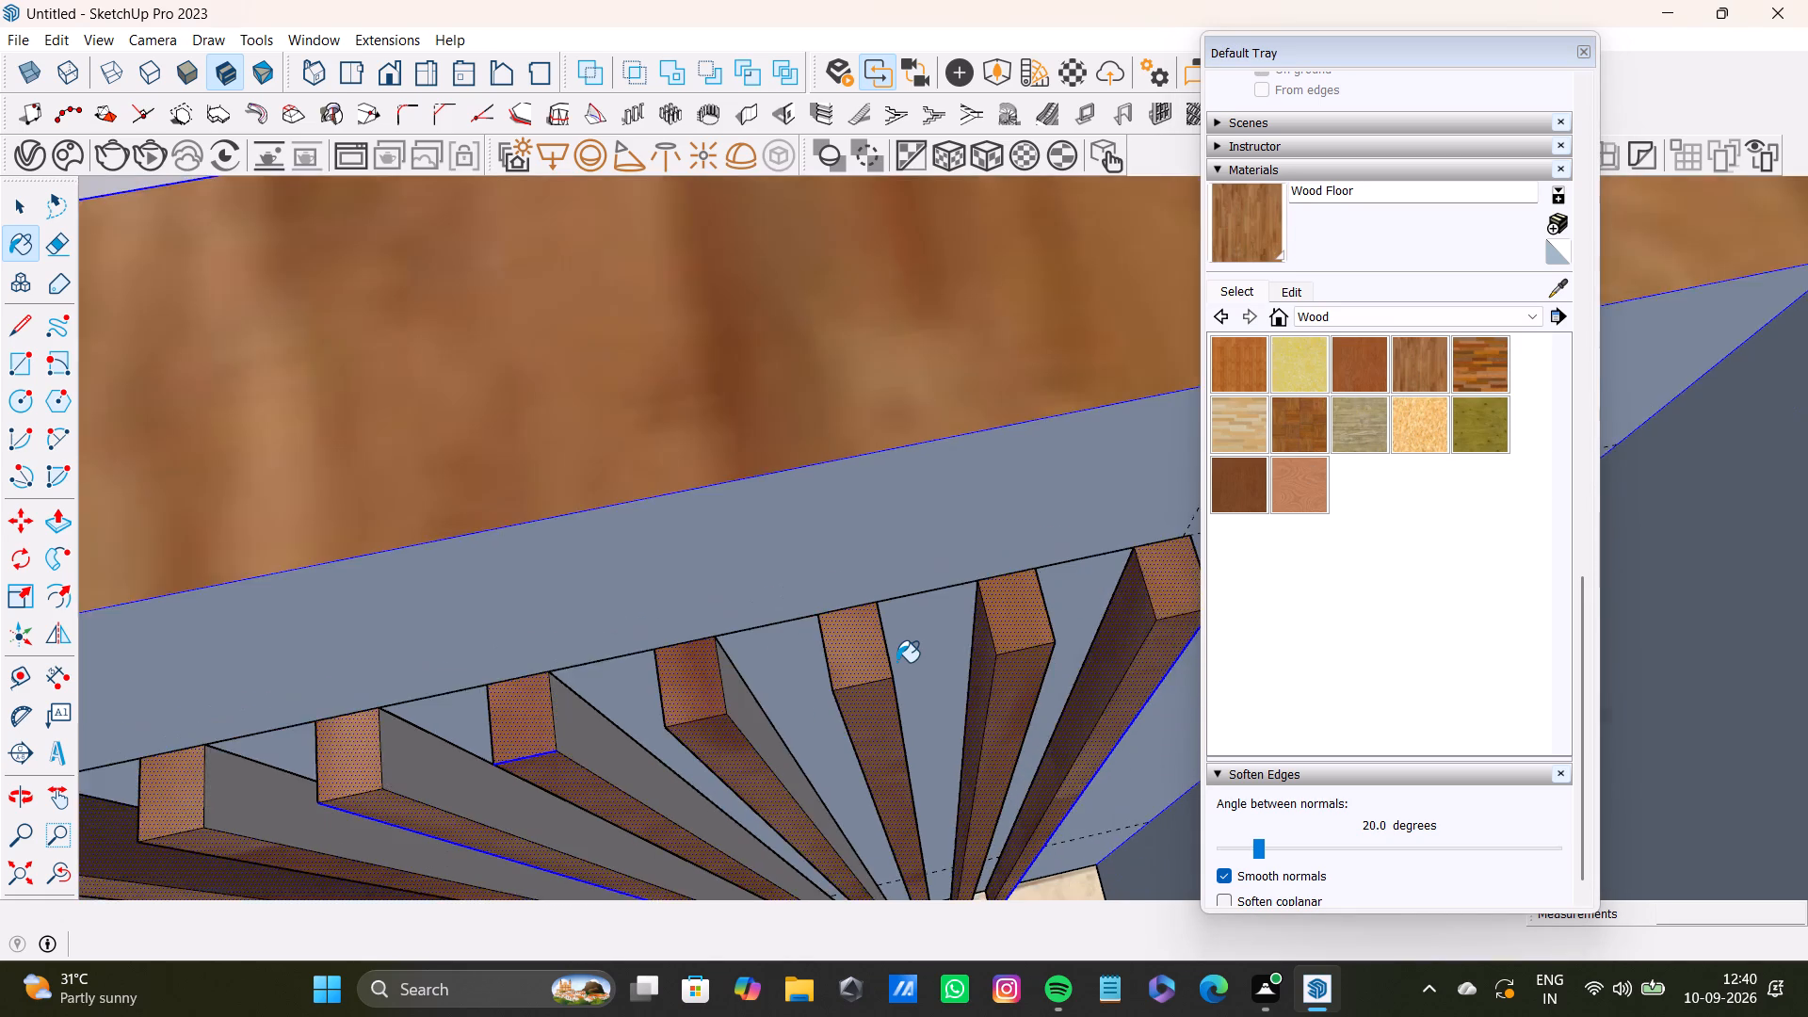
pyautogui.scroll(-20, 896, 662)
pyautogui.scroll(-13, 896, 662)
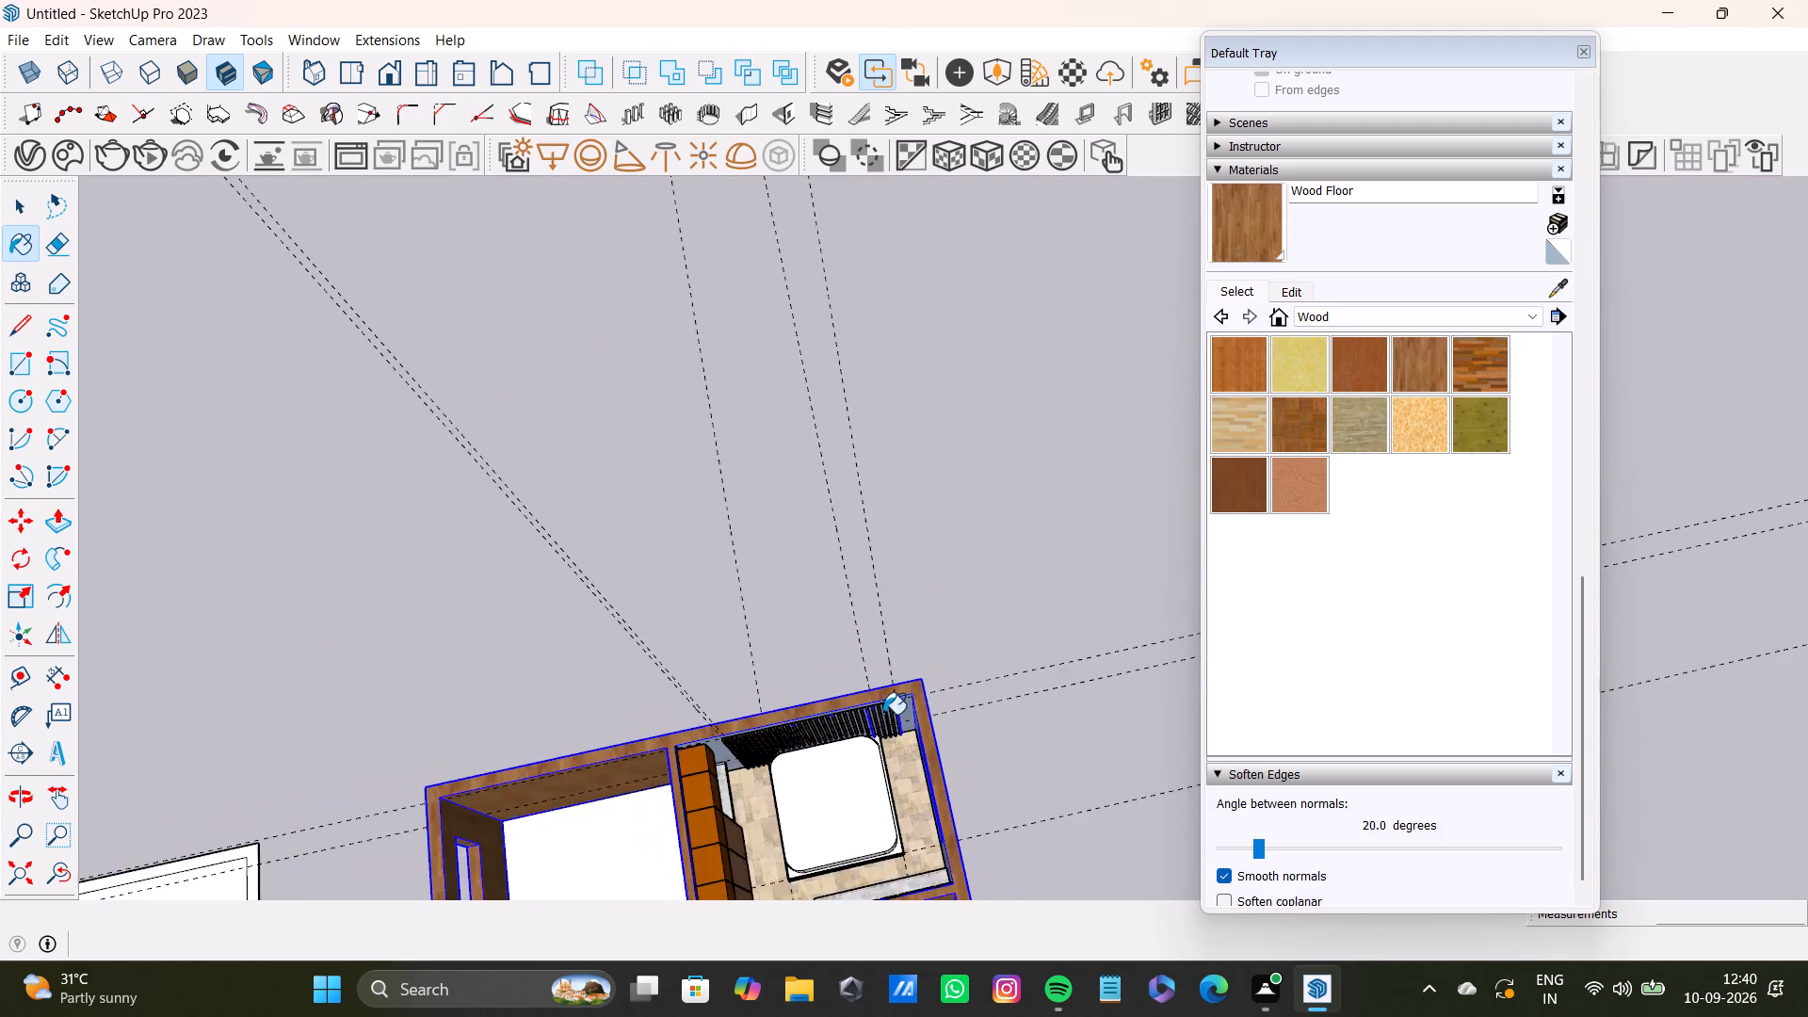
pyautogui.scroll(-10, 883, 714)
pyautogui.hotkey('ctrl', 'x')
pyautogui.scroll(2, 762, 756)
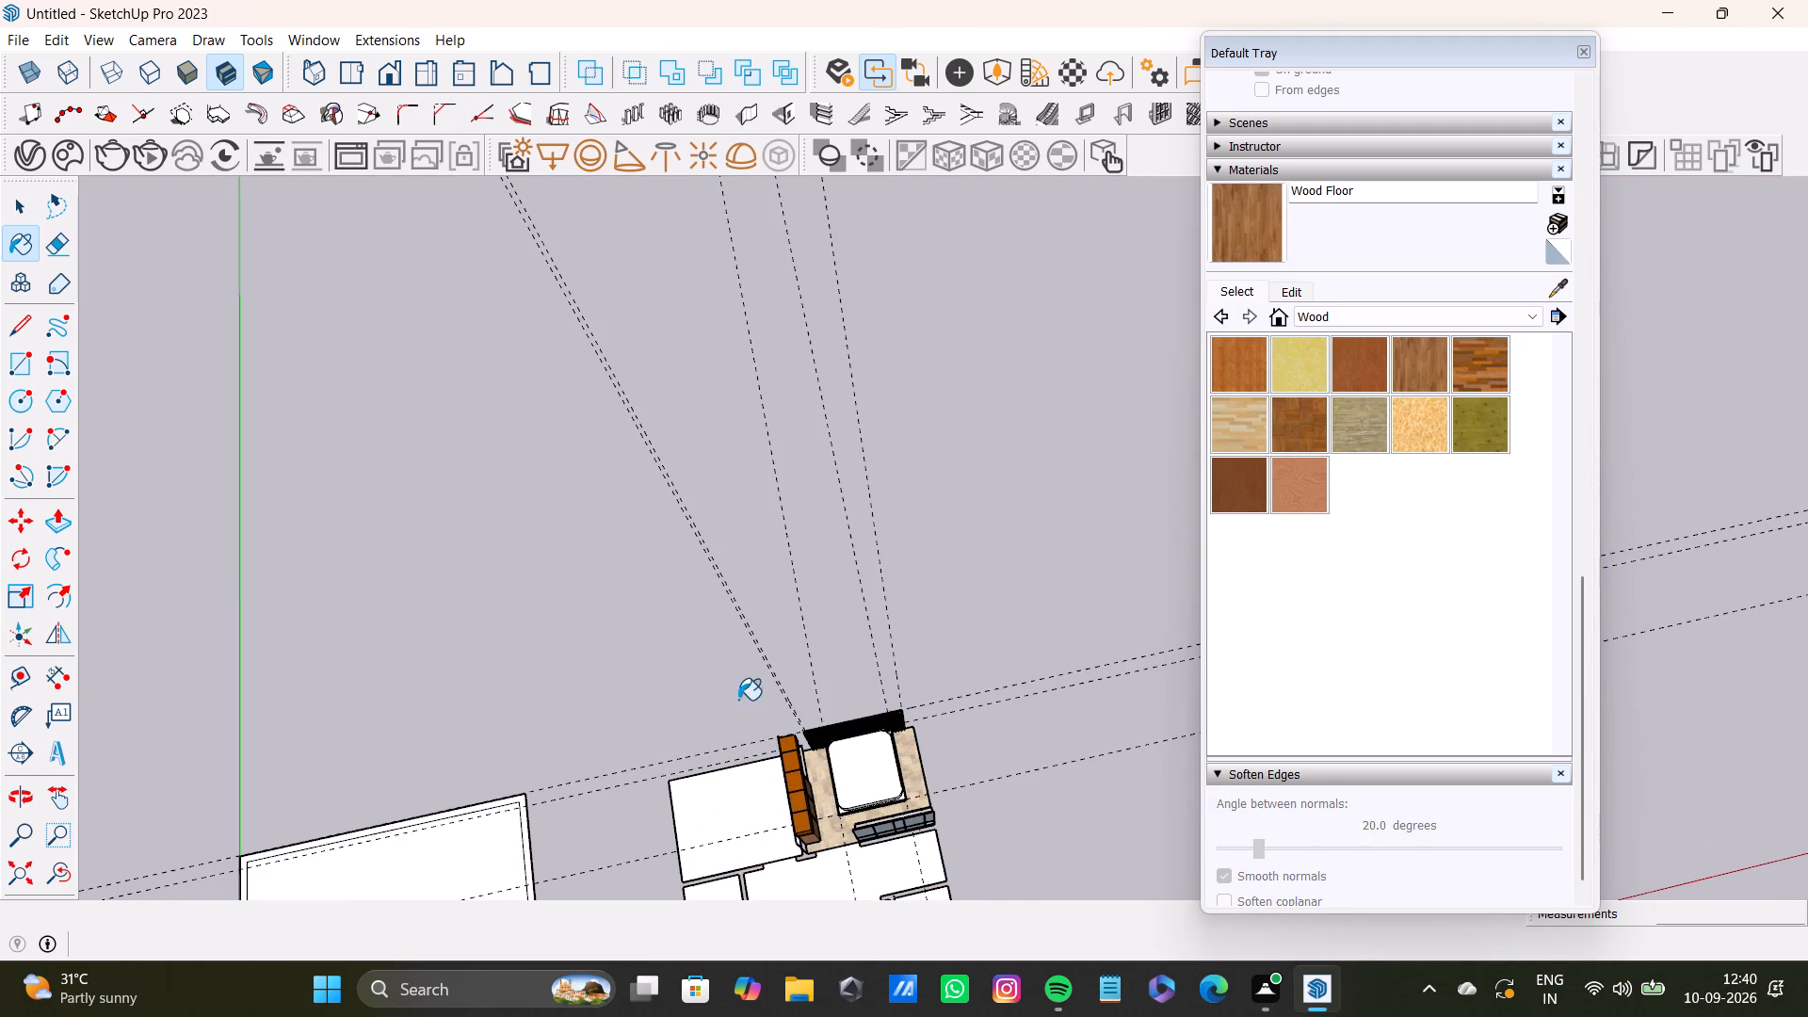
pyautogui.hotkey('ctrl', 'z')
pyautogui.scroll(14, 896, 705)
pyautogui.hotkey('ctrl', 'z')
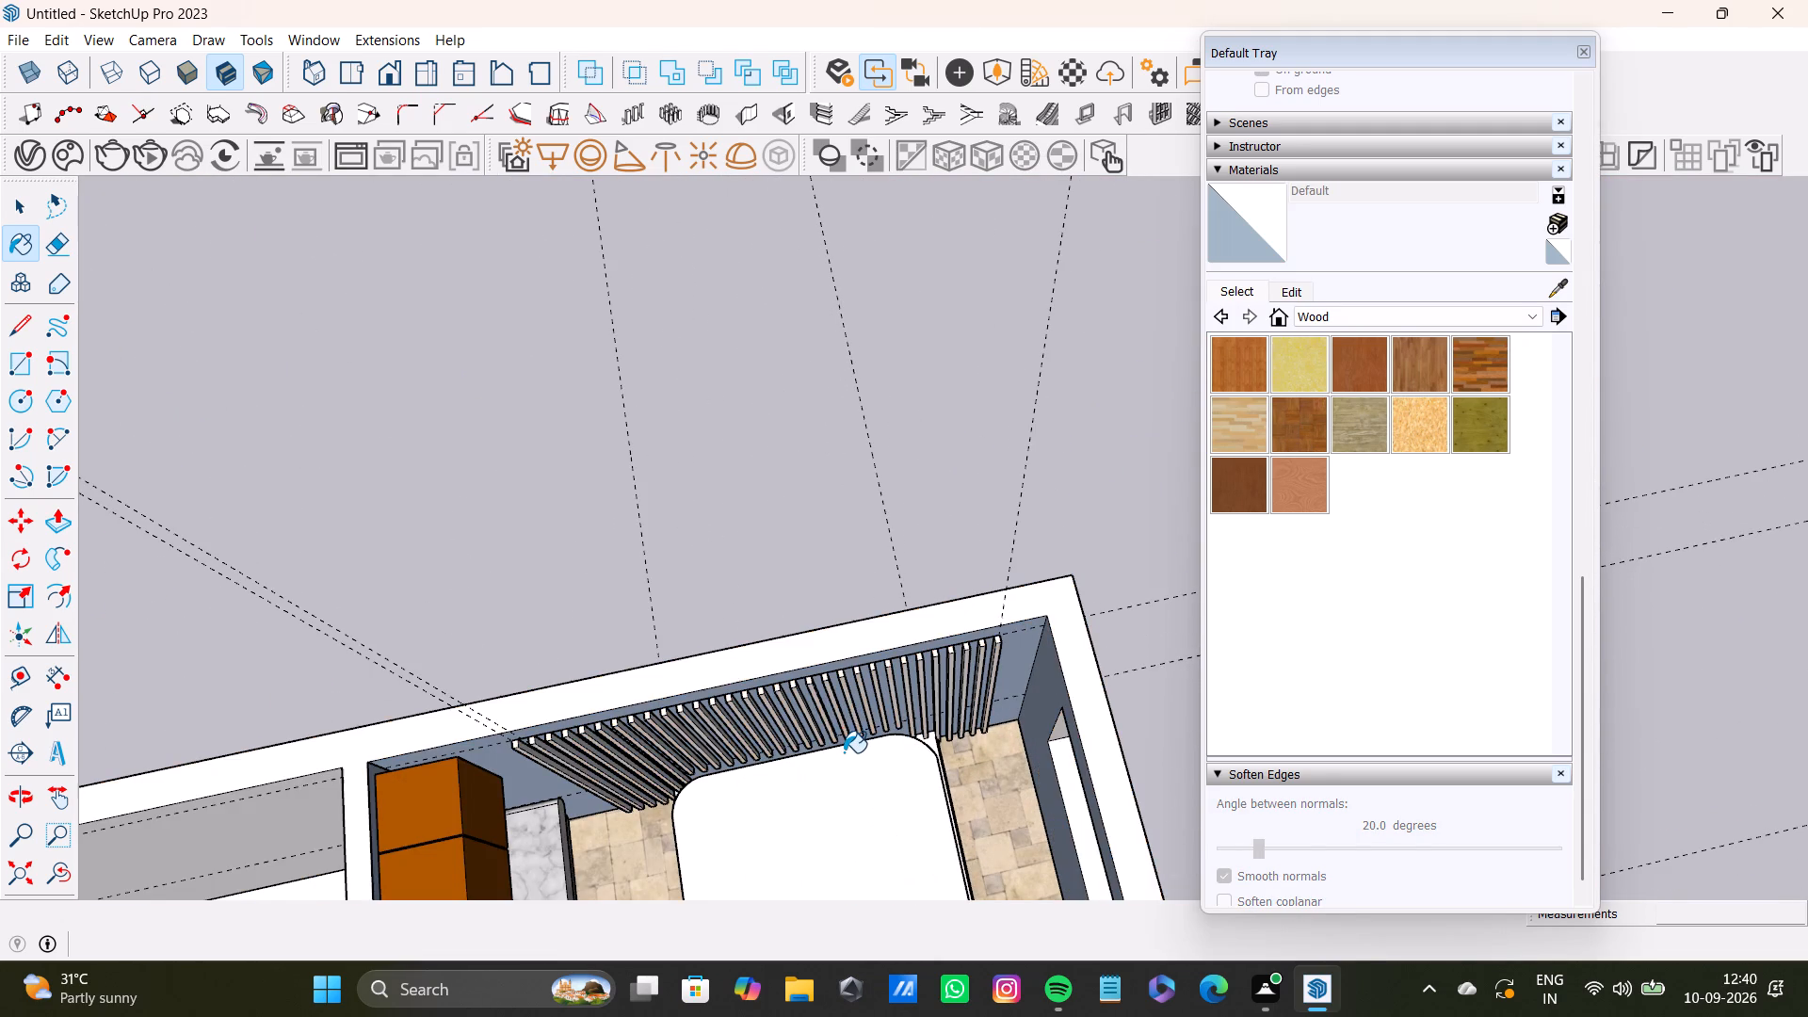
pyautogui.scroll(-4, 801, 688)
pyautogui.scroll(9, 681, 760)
# Select the top, front and side faces of the first three wall slats at the wardrobe end.
pyautogui.press('space')
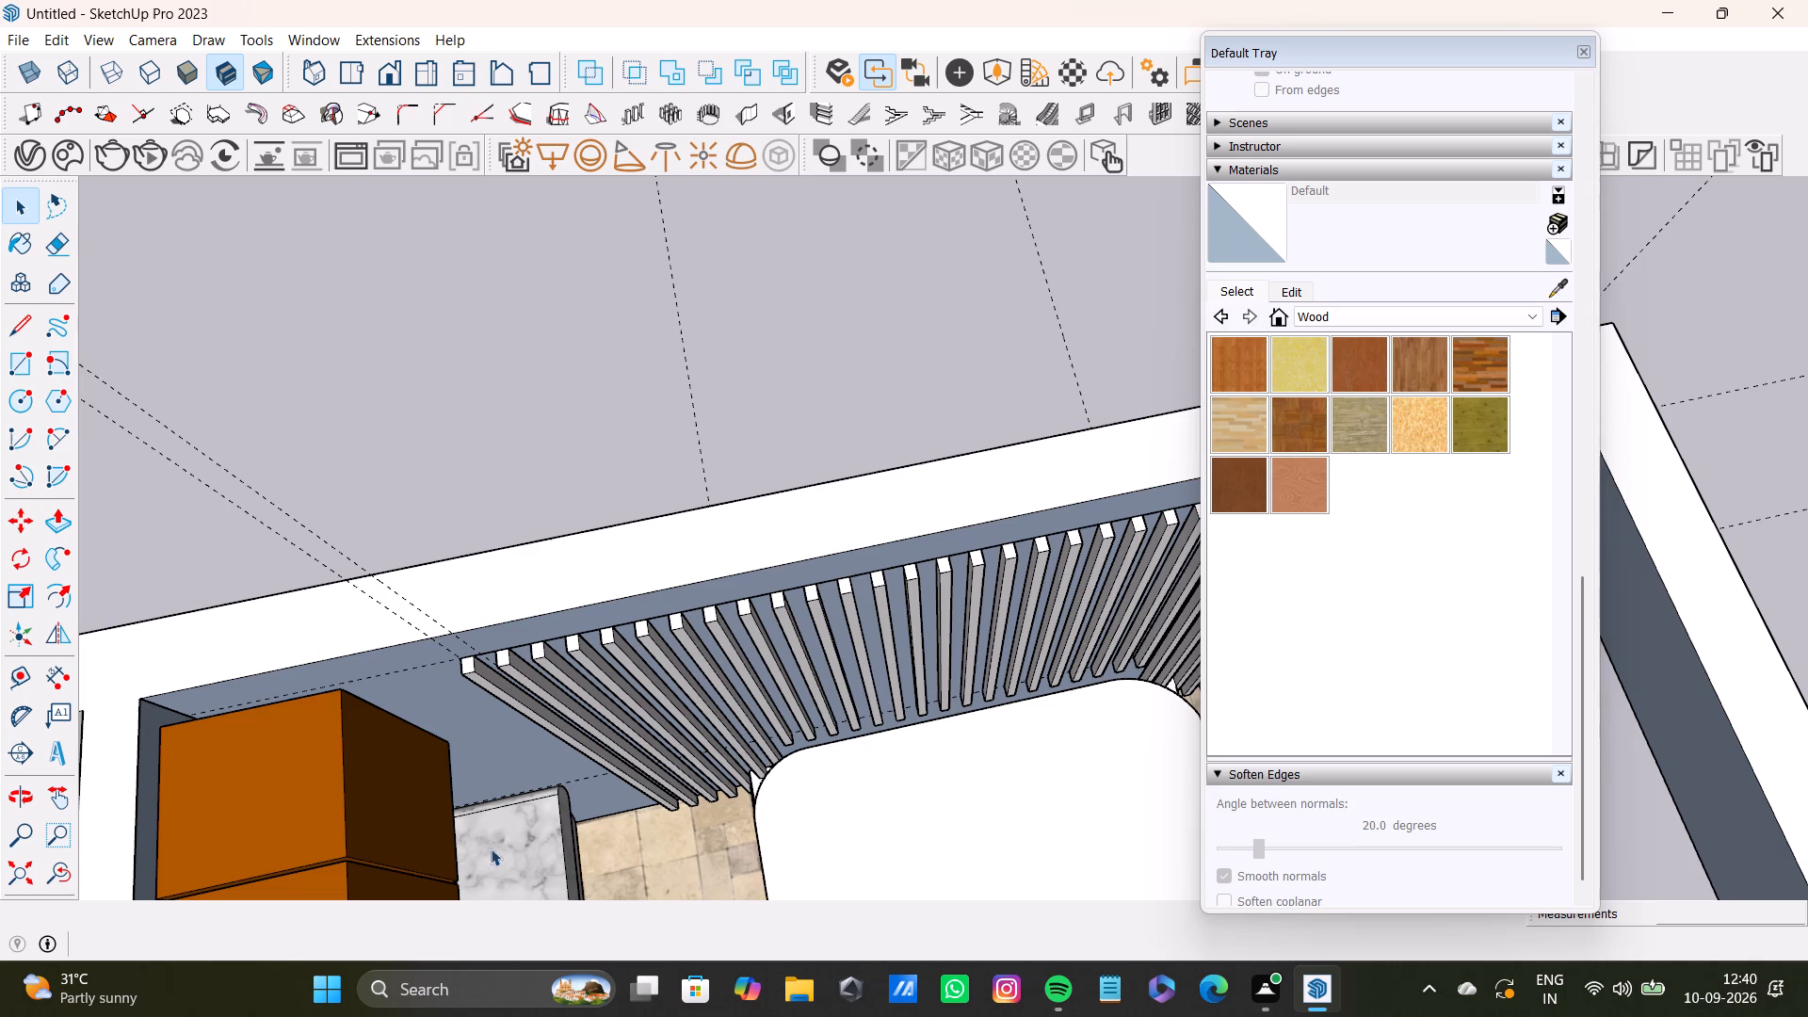
pyautogui.scroll(12, 420, 722)
pyautogui.keyDown('shift'); pyautogui.moveTo(539, 654); pyautogui.dragTo(573, 600, button='middle'); pyautogui.keyUp('shift')
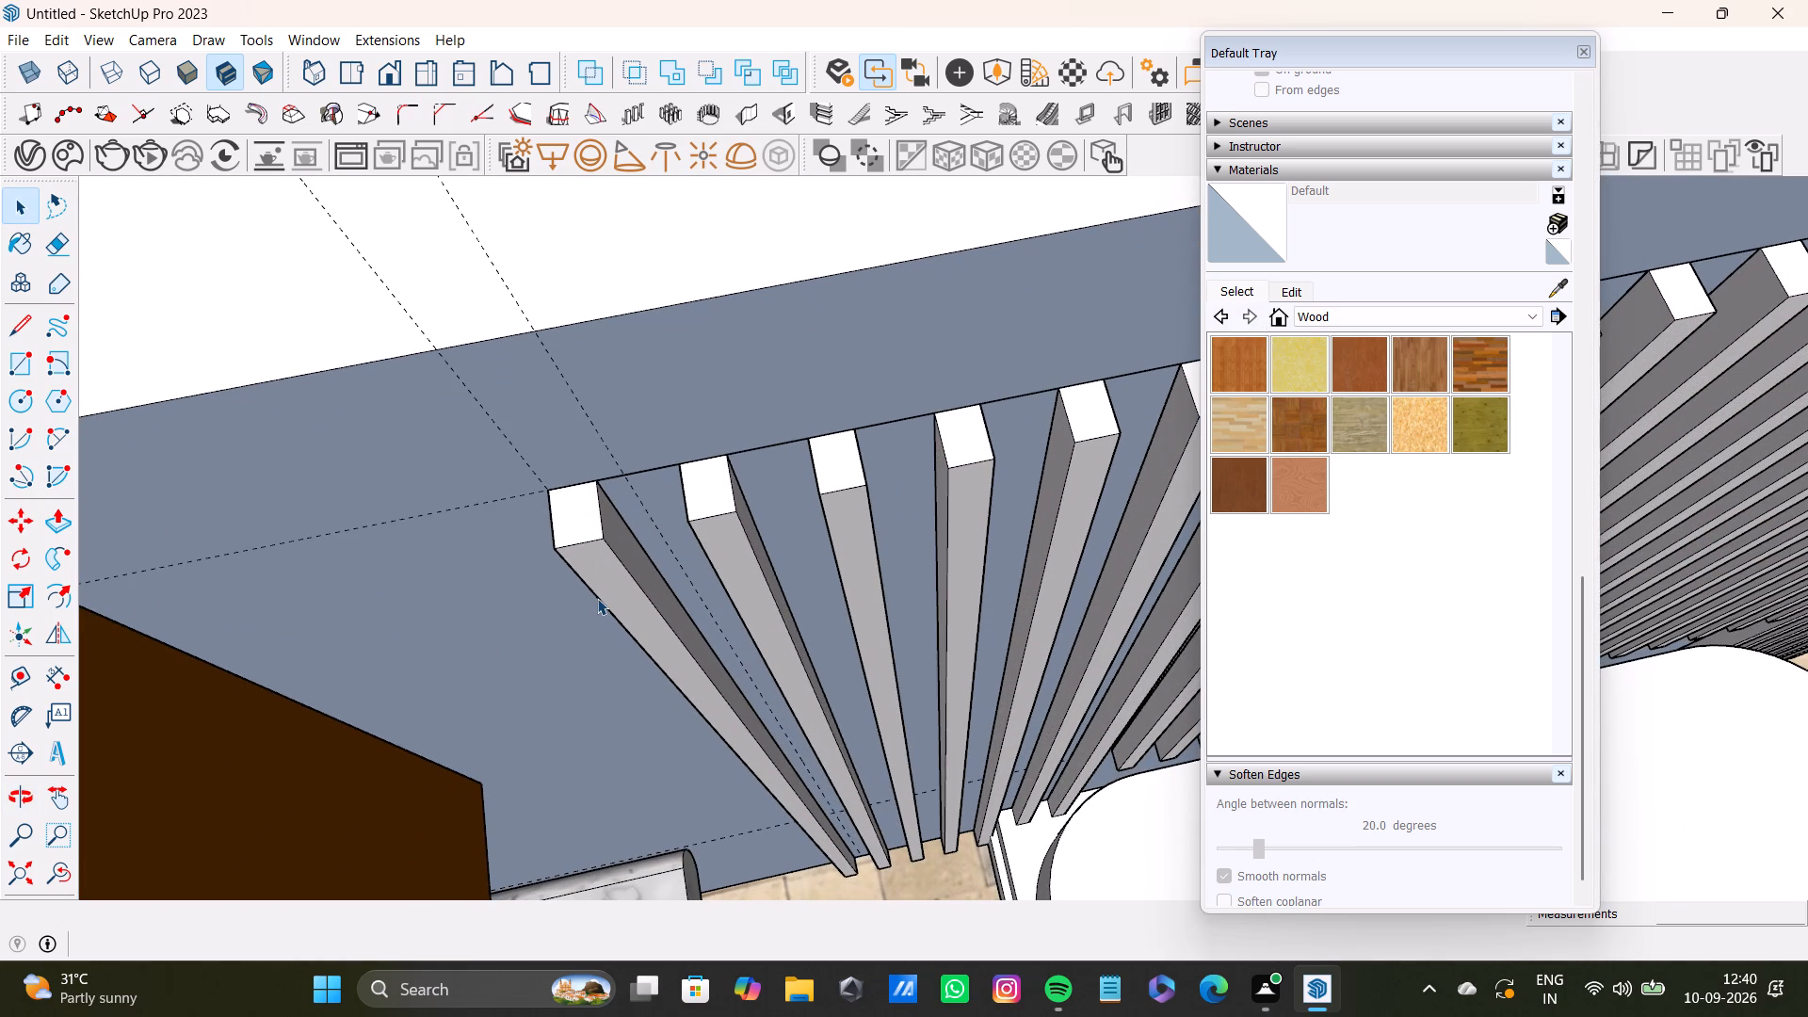
pyautogui.press('space')
pyautogui.keyDown('shift'); pyautogui.click(573, 532); pyautogui.keyUp('shift')
pyautogui.keyDown('shift'); pyautogui.click(603, 570); pyautogui.keyUp('shift')
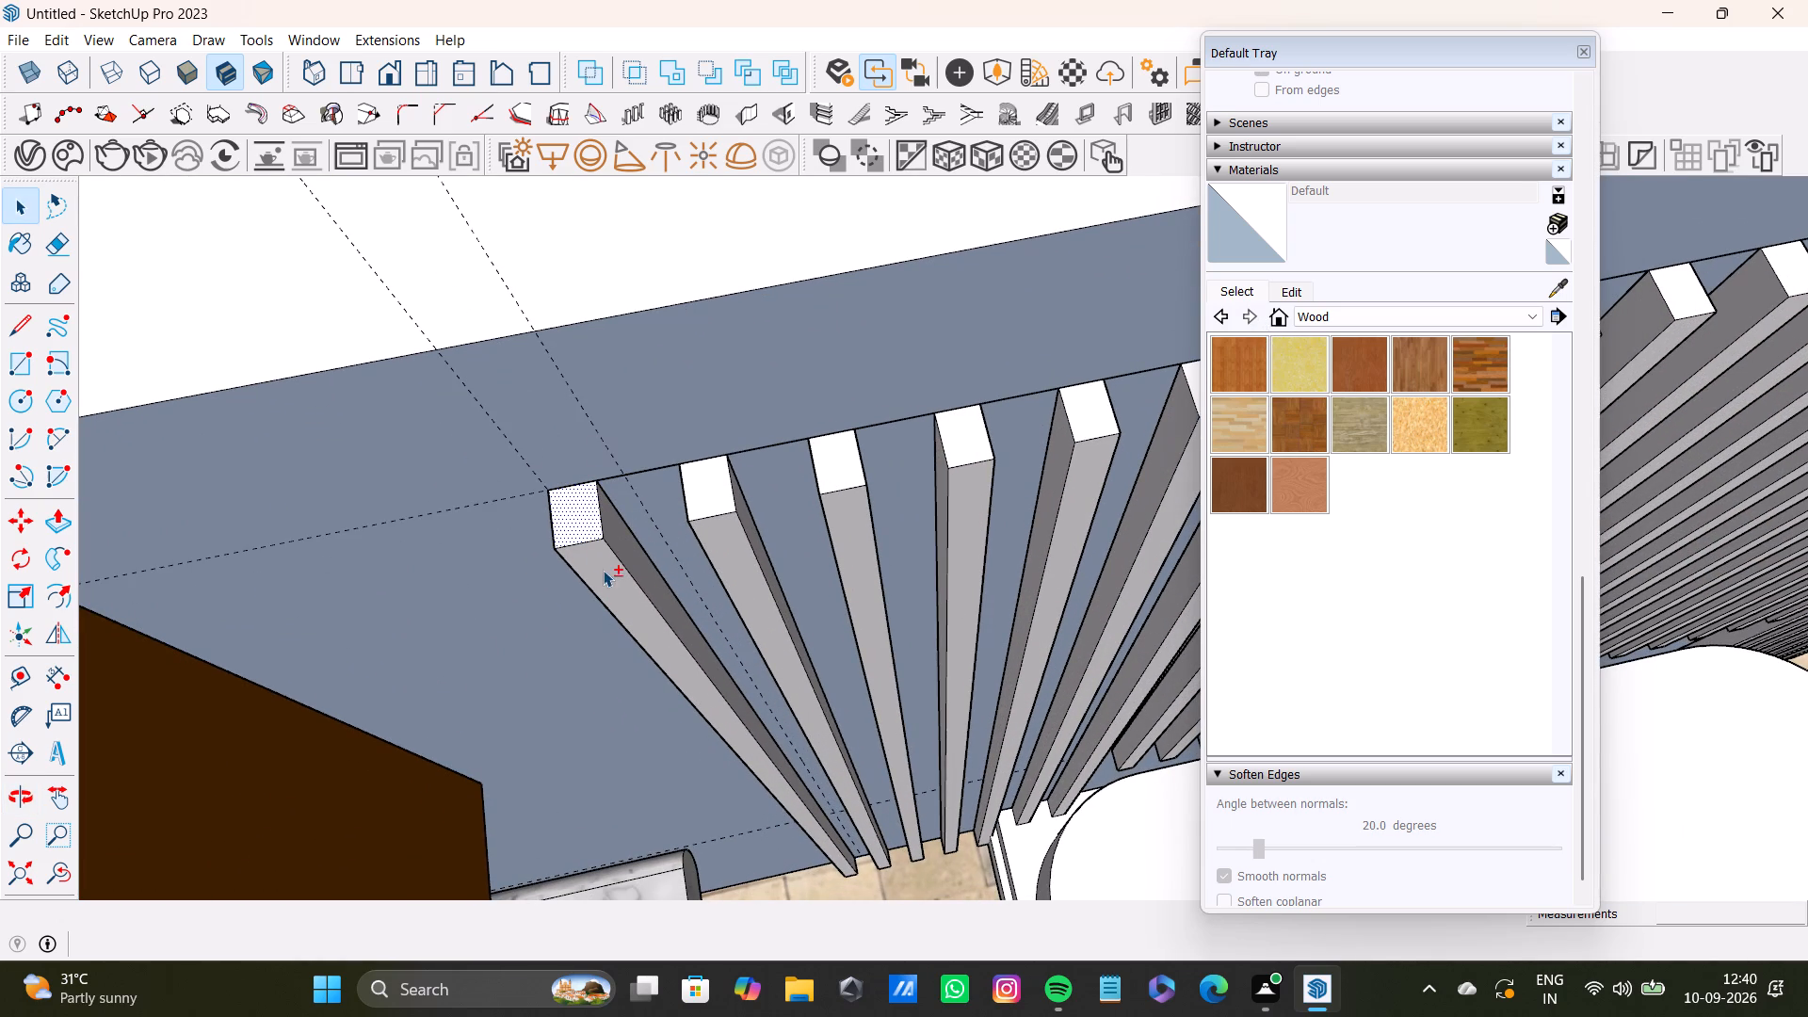
pyautogui.keyDown('shift'); pyautogui.click(628, 548); pyautogui.keyUp('shift')
pyautogui.keyDown('shift'); pyautogui.click(707, 473); pyautogui.keyUp('shift')
pyautogui.keyDown('shift'); pyautogui.click(731, 531); pyautogui.keyUp('shift')
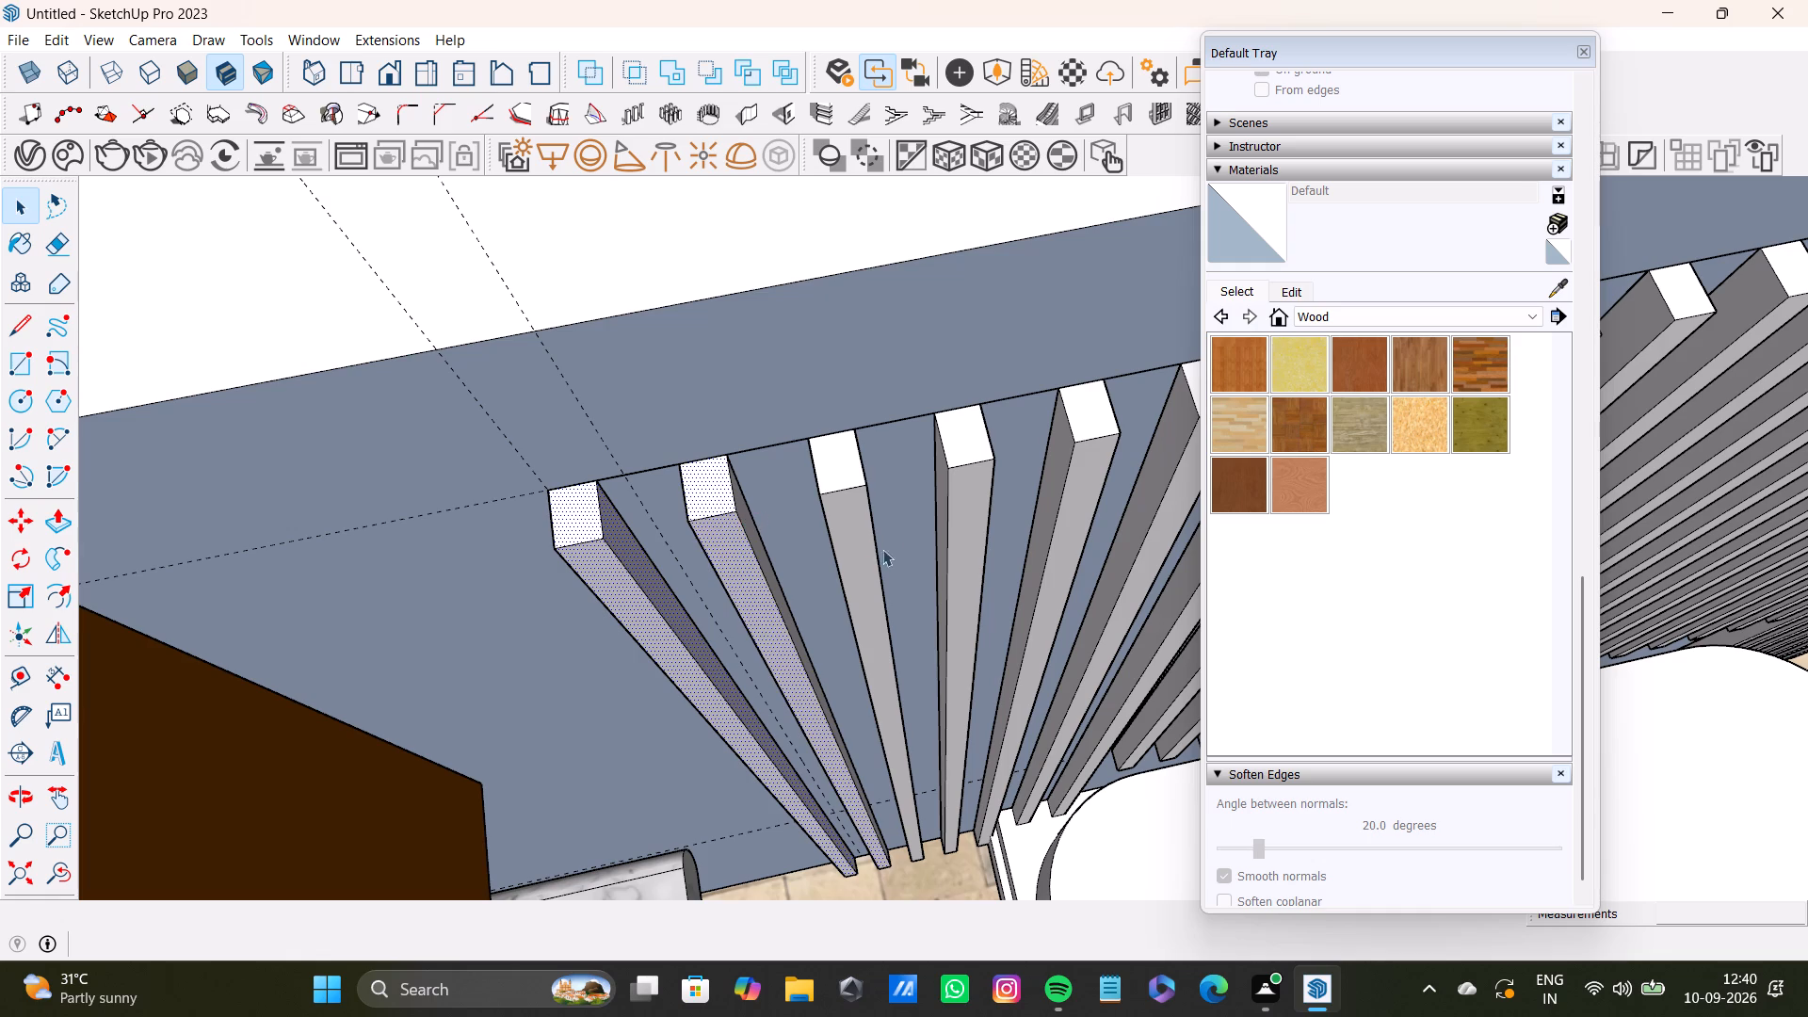
pyautogui.moveTo(882, 549); pyautogui.dragTo(718, 565, button='middle')
pyautogui.scroll(4, 764, 472)
pyautogui.keyDown('shift'); pyautogui.click(753, 444); pyautogui.keyUp('shift')
pyautogui.keyDown('shift'); pyautogui.click(769, 441); pyautogui.keyUp('shift')
pyautogui.keyDown('shift'); pyautogui.click(904, 408); pyautogui.keyUp('shift')
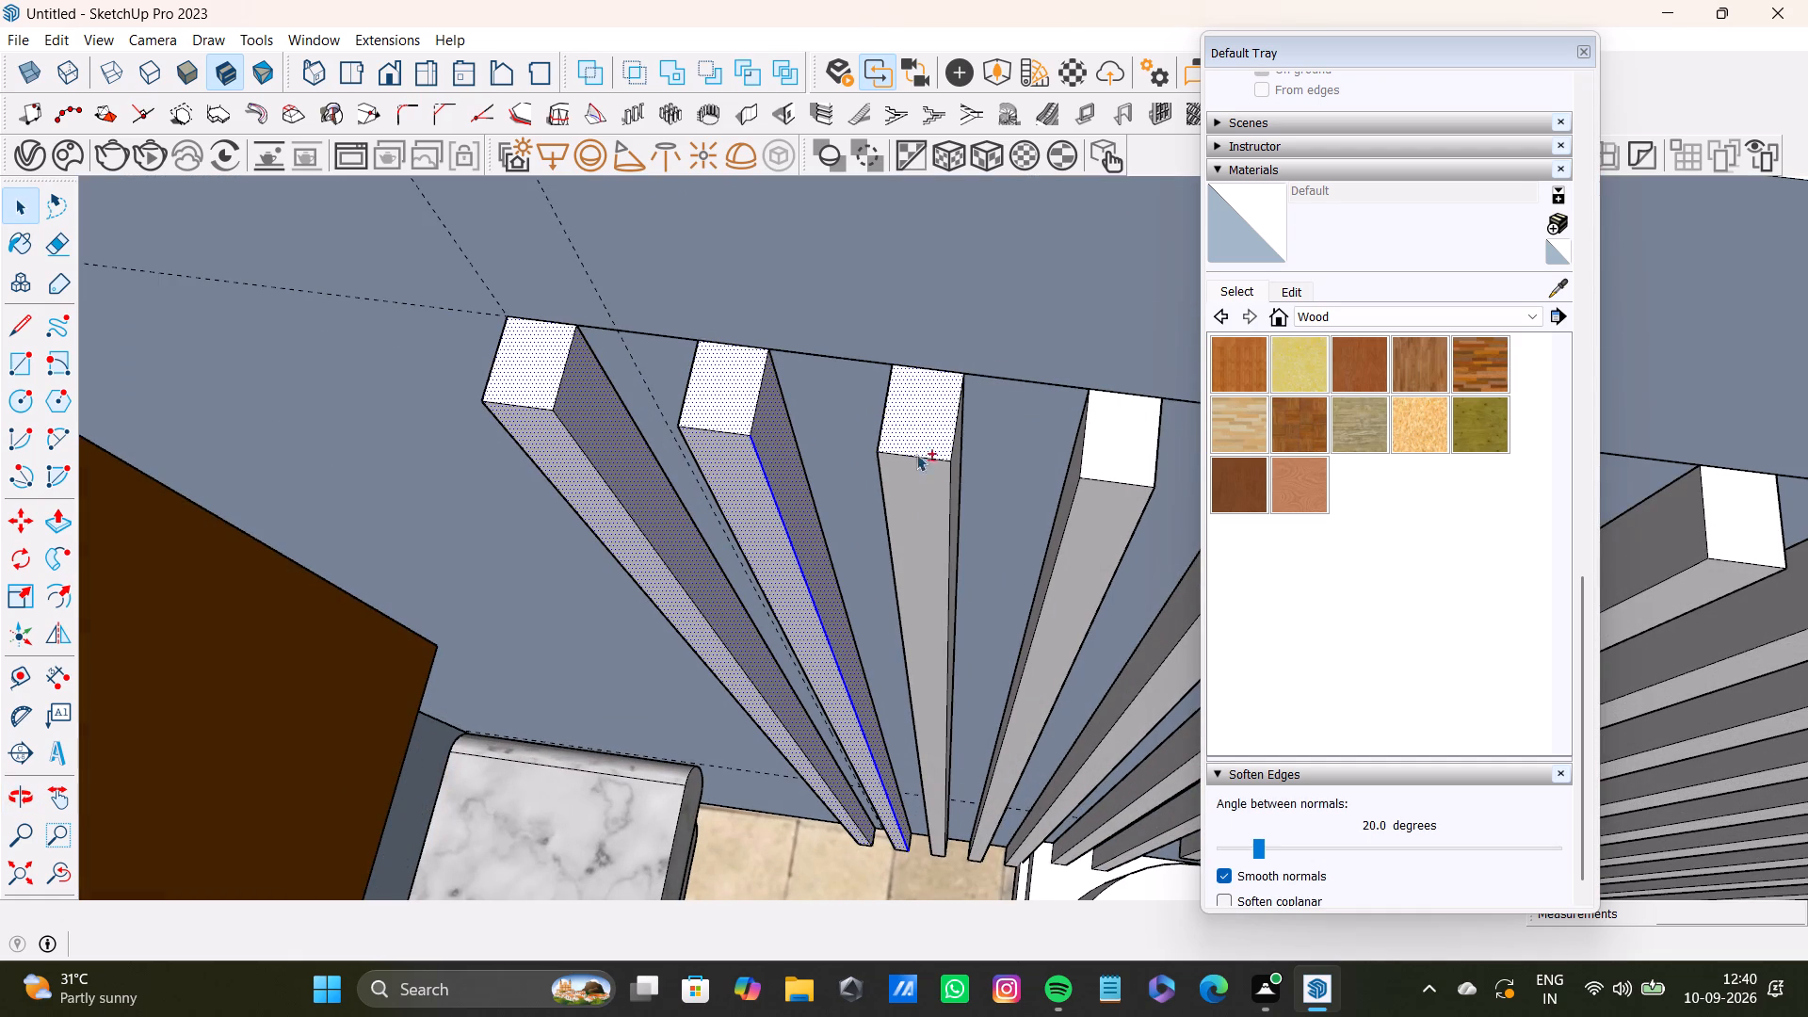
pyautogui.keyDown('shift'); pyautogui.click(924, 491); pyautogui.keyUp('shift')
pyautogui.moveTo(969, 495); pyautogui.dragTo(831, 492, button='middle')
pyautogui.scroll(3, 1003, 500)
pyautogui.keyDown('shift'); pyautogui.click(972, 464); pyautogui.keyUp('shift')
# Add the top, front and side faces of the fourth and fifth slats to the selection.
pyautogui.keyDown('shift'); pyautogui.scroll(-5, 977, 462); pyautogui.keyUp('shift')
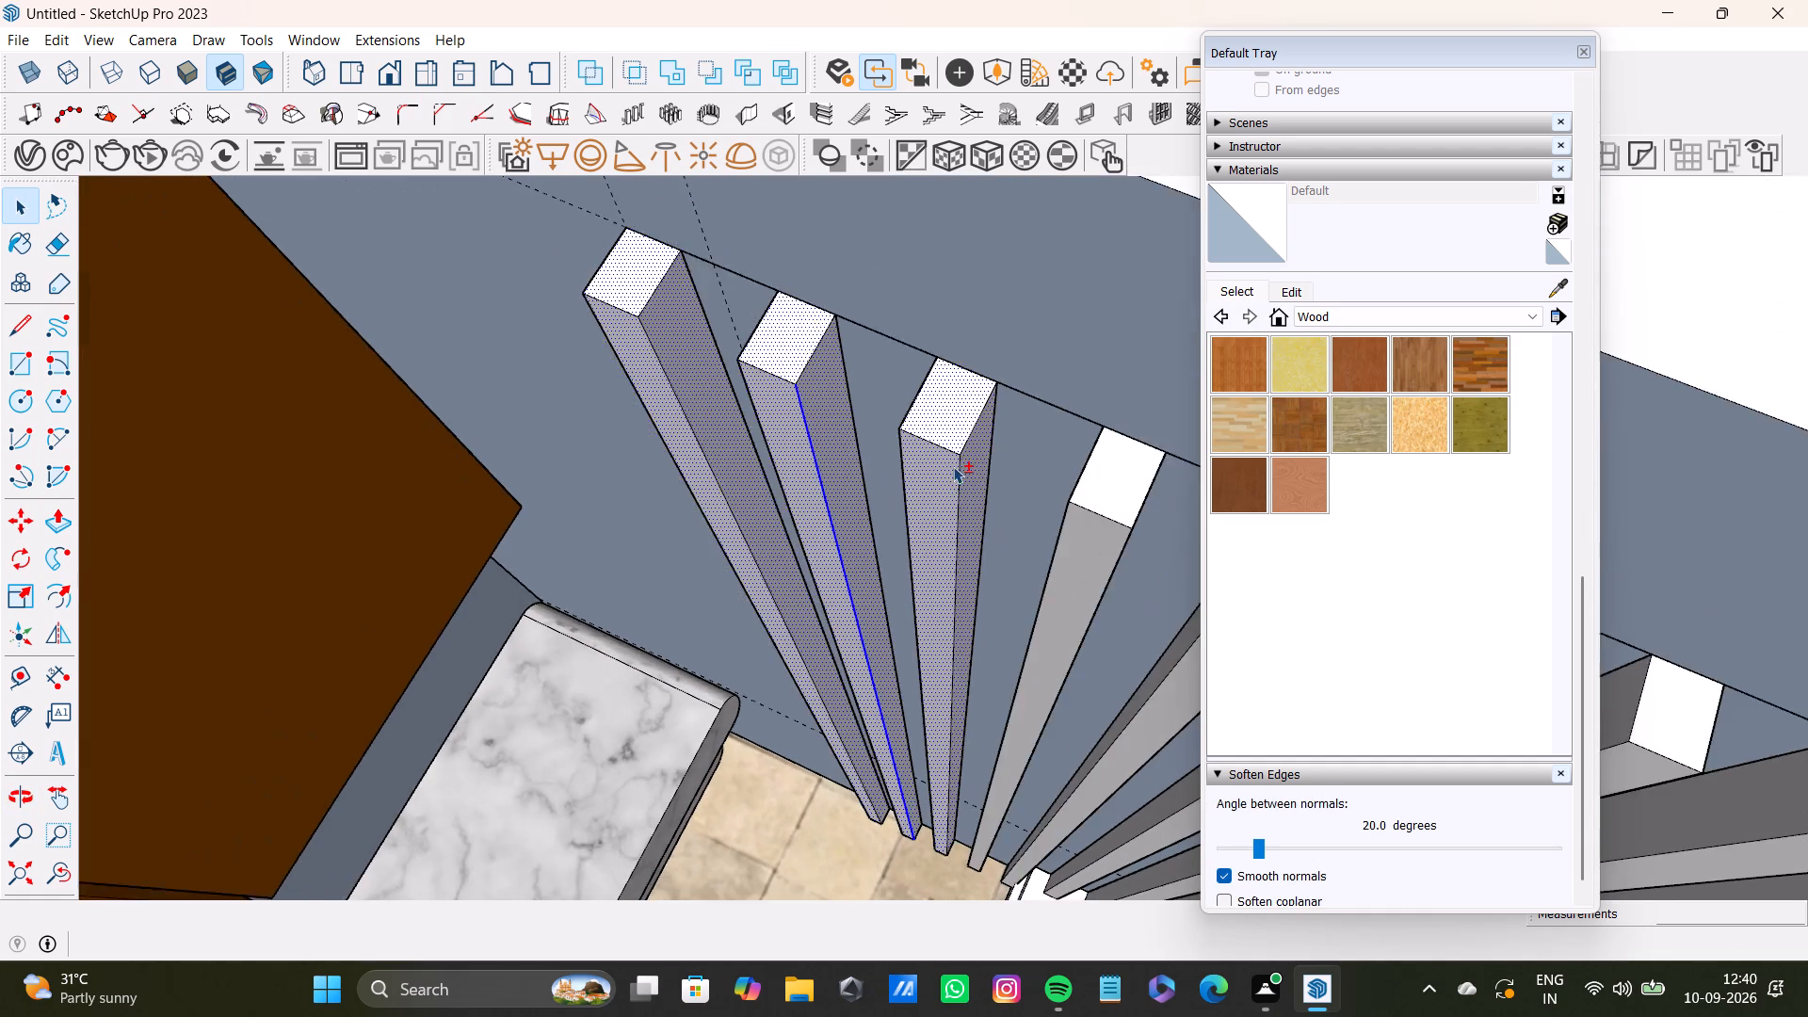
pyautogui.keyDown('shift'); pyautogui.scroll(-5, 953, 466); pyautogui.keyUp('shift')
pyautogui.keyDown('shift'); pyautogui.scroll(1, 980, 483); pyautogui.keyUp('shift')
pyautogui.keyDown('shift'); pyautogui.moveTo(980, 482); pyautogui.dragTo(832, 459, button='middle'); pyautogui.keyUp('shift')
pyautogui.keyDown('shift'); pyautogui.scroll(-1, 832, 459); pyautogui.keyUp('shift')
pyautogui.keyDown('shift'); pyautogui.scroll(3, 923, 468); pyautogui.keyUp('shift')
pyautogui.keyDown('shift'); pyautogui.click(886, 436); pyautogui.keyUp('shift')
pyautogui.keyDown('shift'); pyautogui.click(874, 492); pyautogui.keyUp('shift')
pyautogui.keyDown('shift'); pyautogui.click(900, 494); pyautogui.keyUp('shift')
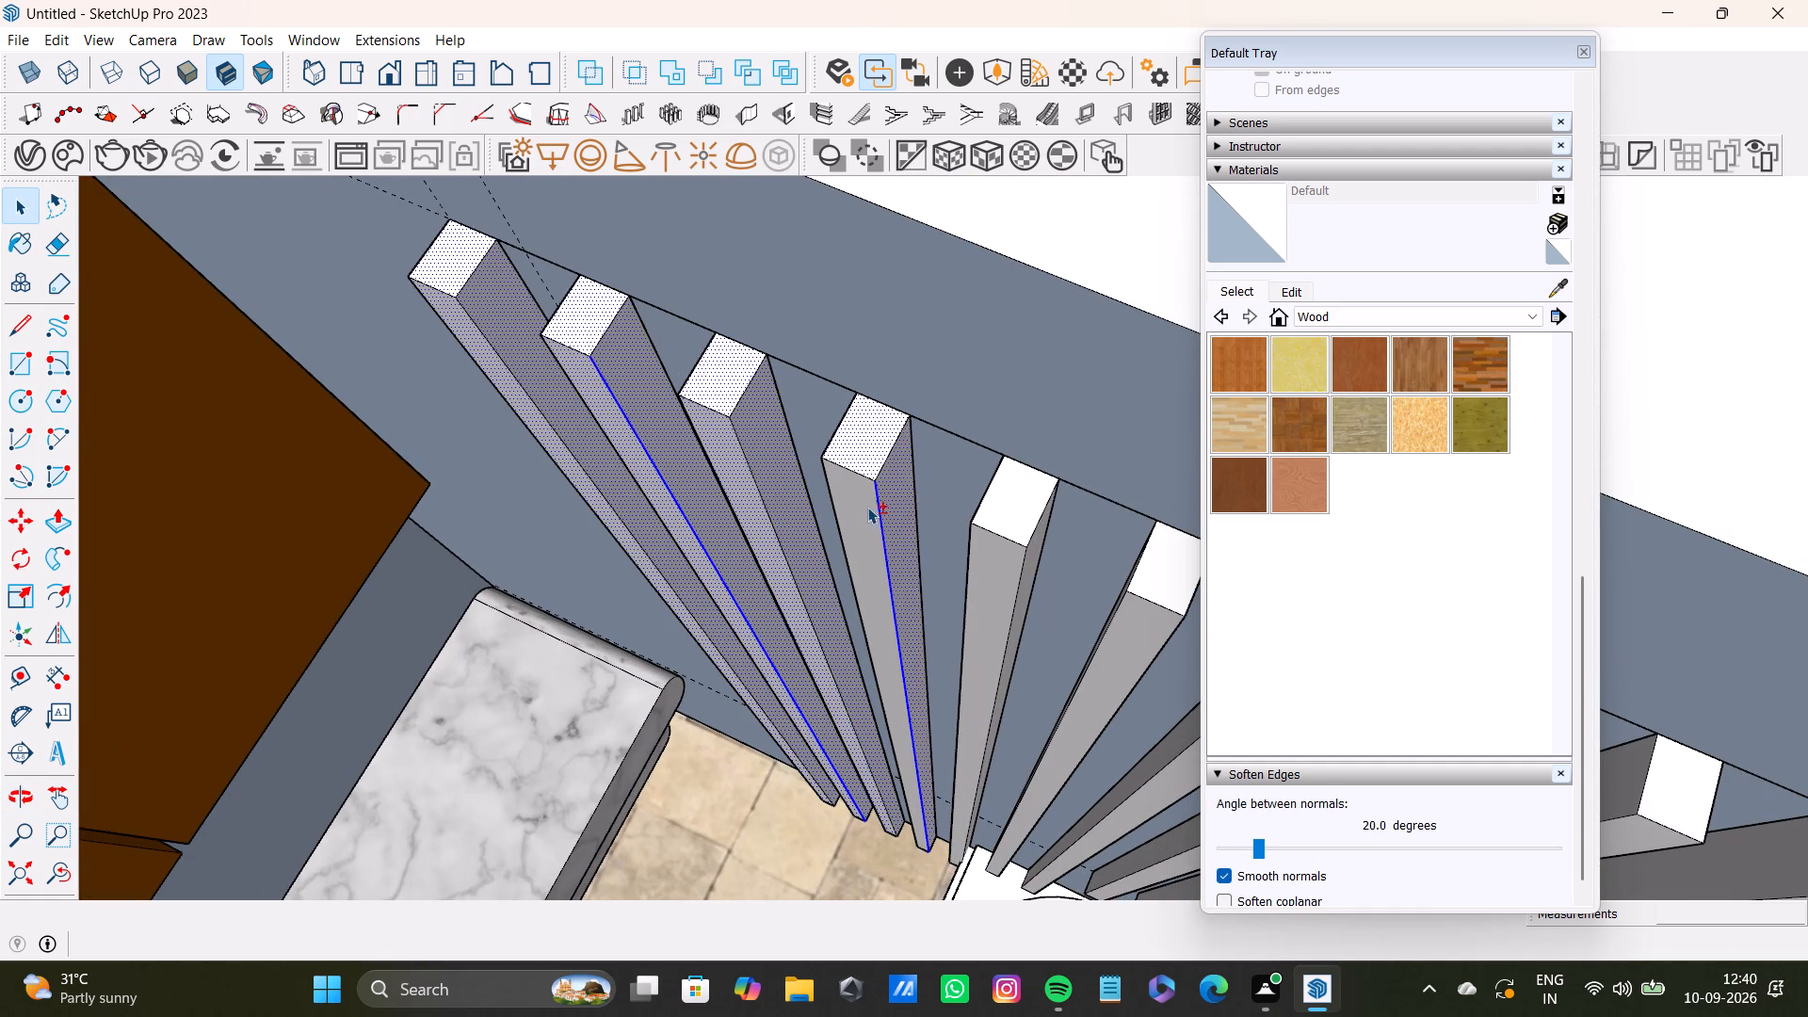
pyautogui.keyDown('shift'); pyautogui.click(864, 506); pyautogui.keyUp('shift')
pyautogui.keyDown('shift'); pyautogui.click(1008, 508); pyautogui.keyUp('shift')
pyautogui.keyDown('shift'); pyautogui.click(1005, 560); pyautogui.keyUp('shift')
pyautogui.keyDown('shift'); pyautogui.click(1032, 553); pyautogui.keyUp('shift')
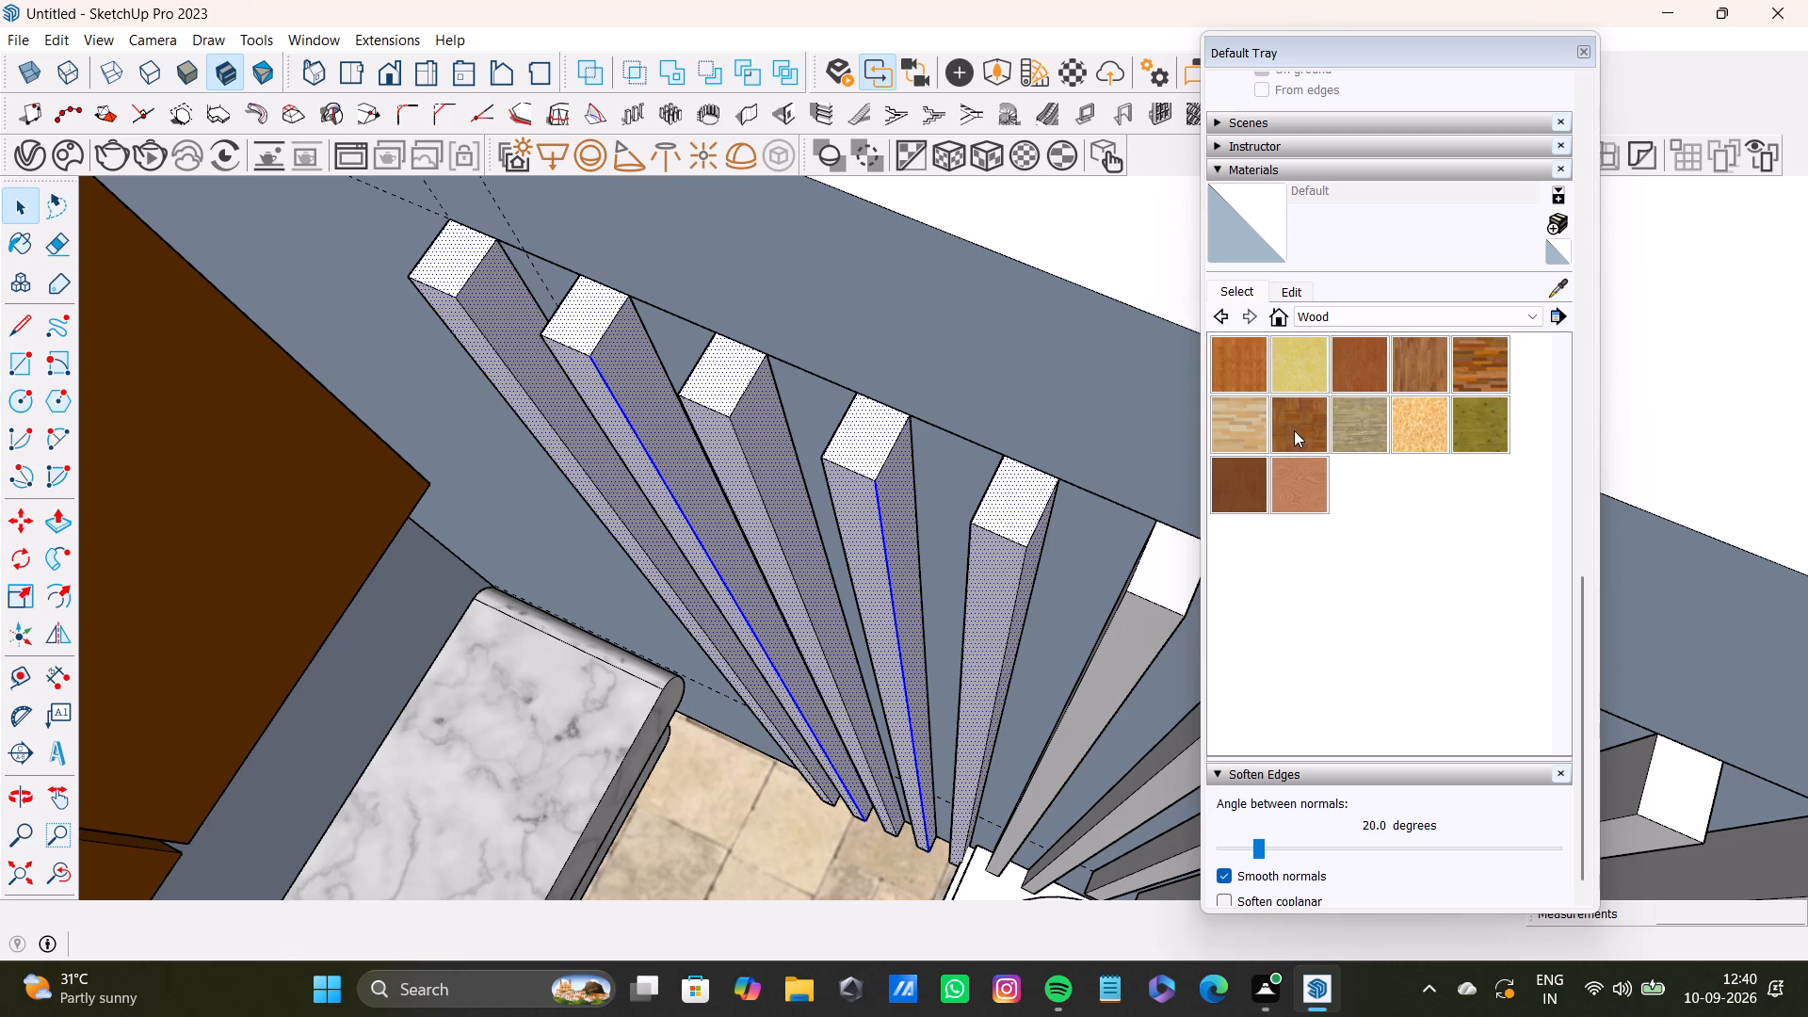
# Add the top, front and side faces of the sixth and seventh slats to the selection.
pyautogui.scroll(3, 1021, 525)
pyautogui.keyDown('shift'); pyautogui.scroll(-8, 1025, 529); pyautogui.keyUp('shift')
pyautogui.keyDown('shift'); pyautogui.scroll(1, 1030, 546); pyautogui.keyUp('shift')
pyautogui.keyDown('shift'); pyautogui.moveTo(1030, 546); pyautogui.dragTo(985, 521, button='middle'); pyautogui.keyUp('shift')
pyautogui.keyDown('shift'); pyautogui.scroll(-1, 1007, 524); pyautogui.keyUp('shift')
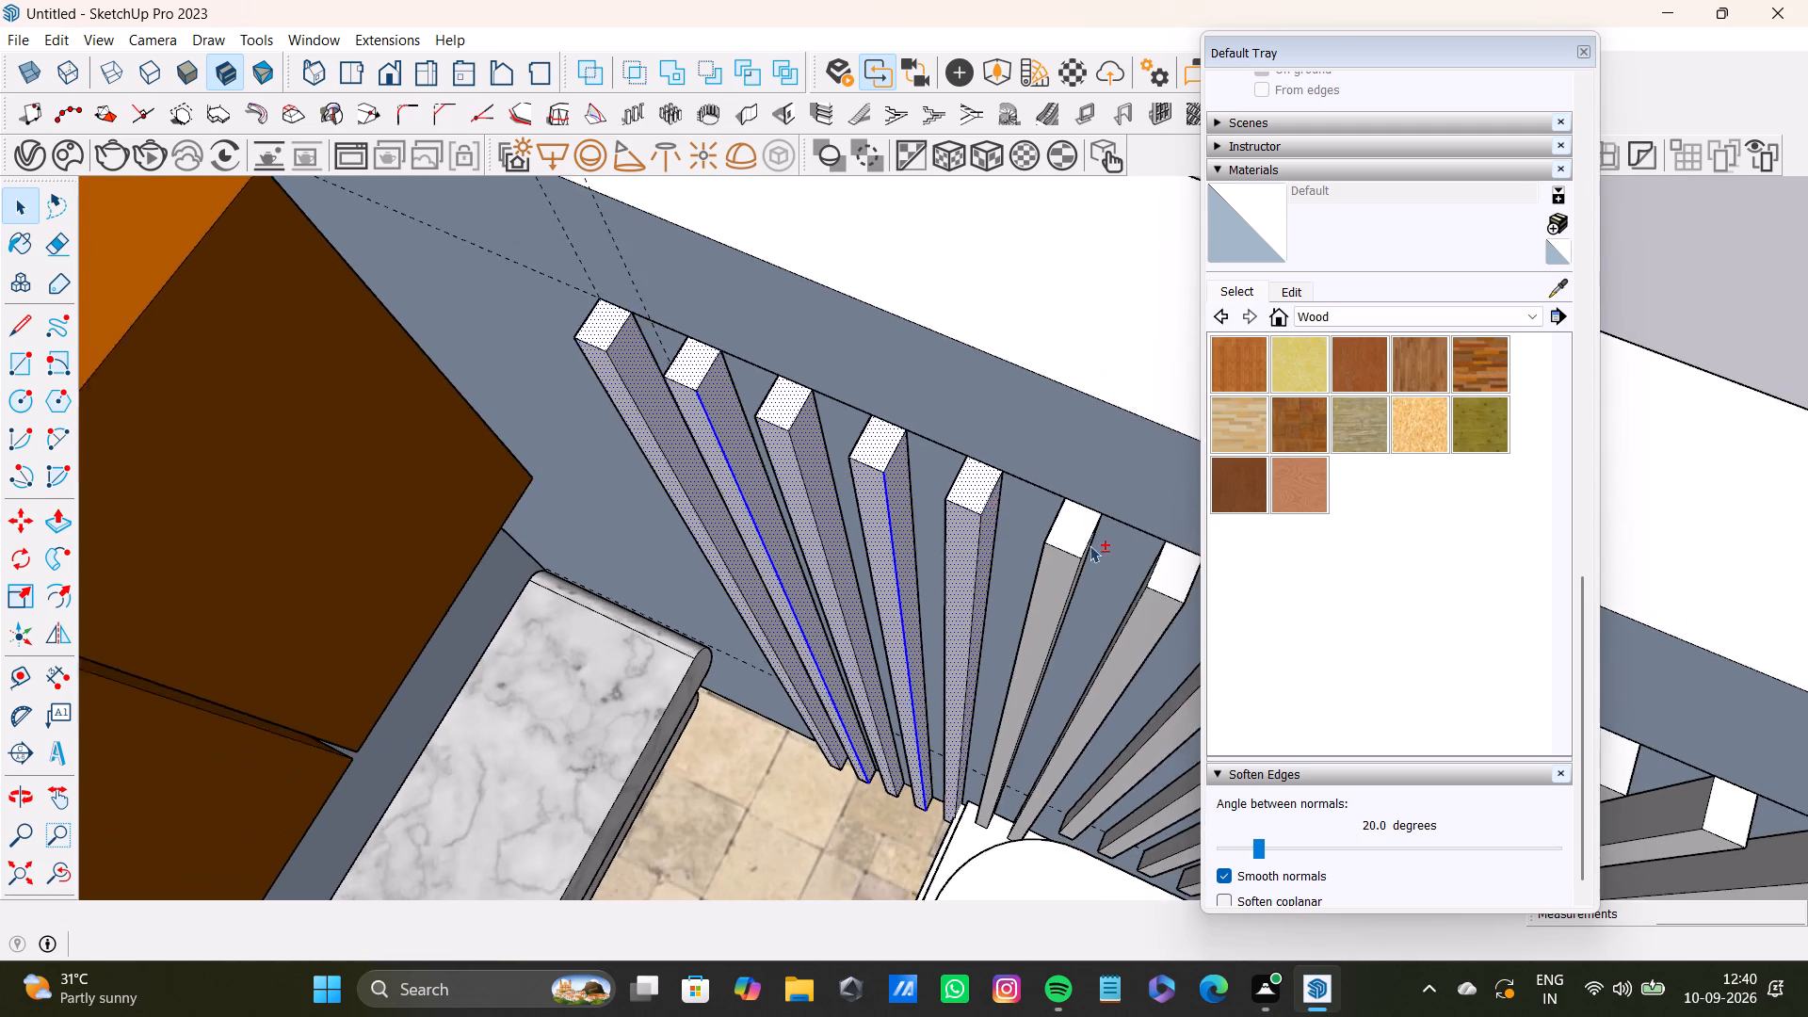
pyautogui.keyDown('shift'); pyautogui.scroll(5, 1090, 545); pyautogui.keyUp('shift')
pyautogui.keyDown('shift'); pyautogui.click(1067, 513); pyautogui.keyUp('shift')
pyautogui.keyDown('shift'); pyautogui.click(1055, 577); pyautogui.keyUp('shift')
pyautogui.keyDown('shift'); pyautogui.moveTo(1040, 560); pyautogui.dragTo(733, 453, button='middle'); pyautogui.keyUp('shift')
pyautogui.keyDown('shift'); pyautogui.scroll(3, 762, 449); pyautogui.keyUp('shift')
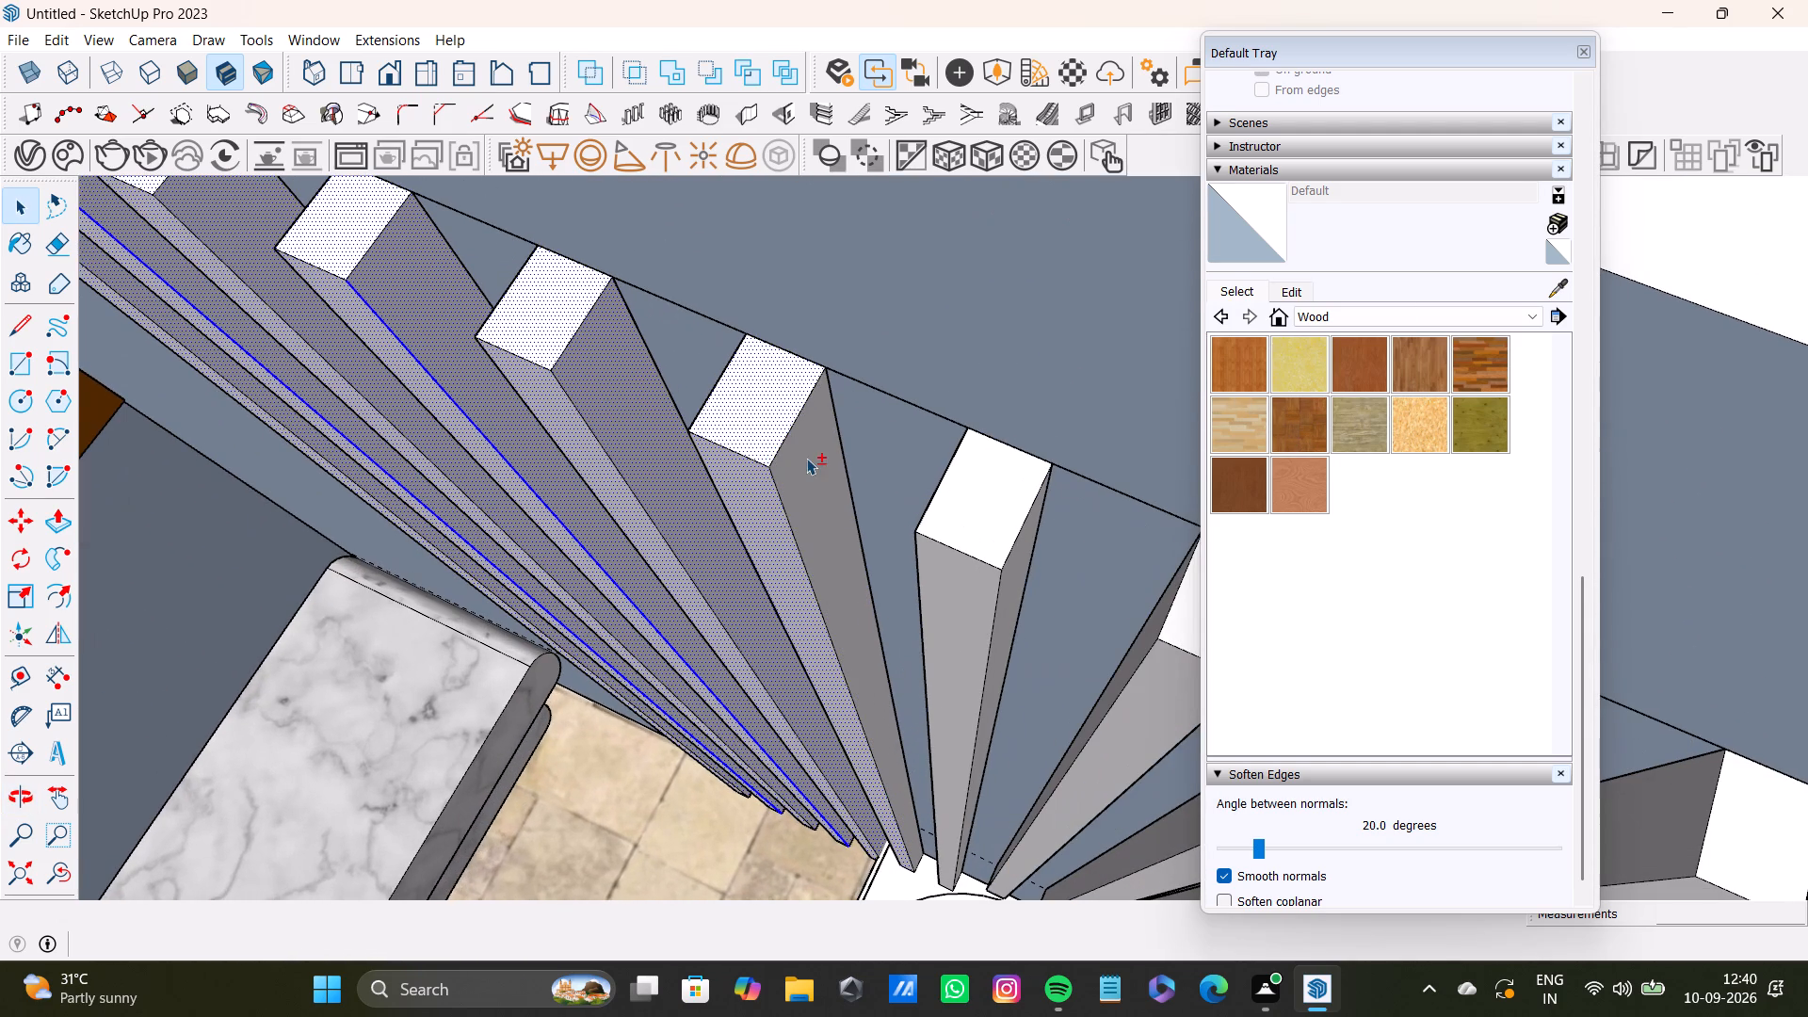
pyautogui.keyDown('shift'); pyautogui.click(806, 458); pyautogui.keyUp('shift')
pyautogui.keyDown('shift'); pyautogui.click(939, 496); pyautogui.keyUp('shift')
pyautogui.keyDown('shift'); pyautogui.click(953, 575); pyautogui.keyUp('shift')
pyautogui.keyDown('shift'); pyautogui.click(1012, 572); pyautogui.keyUp('shift')
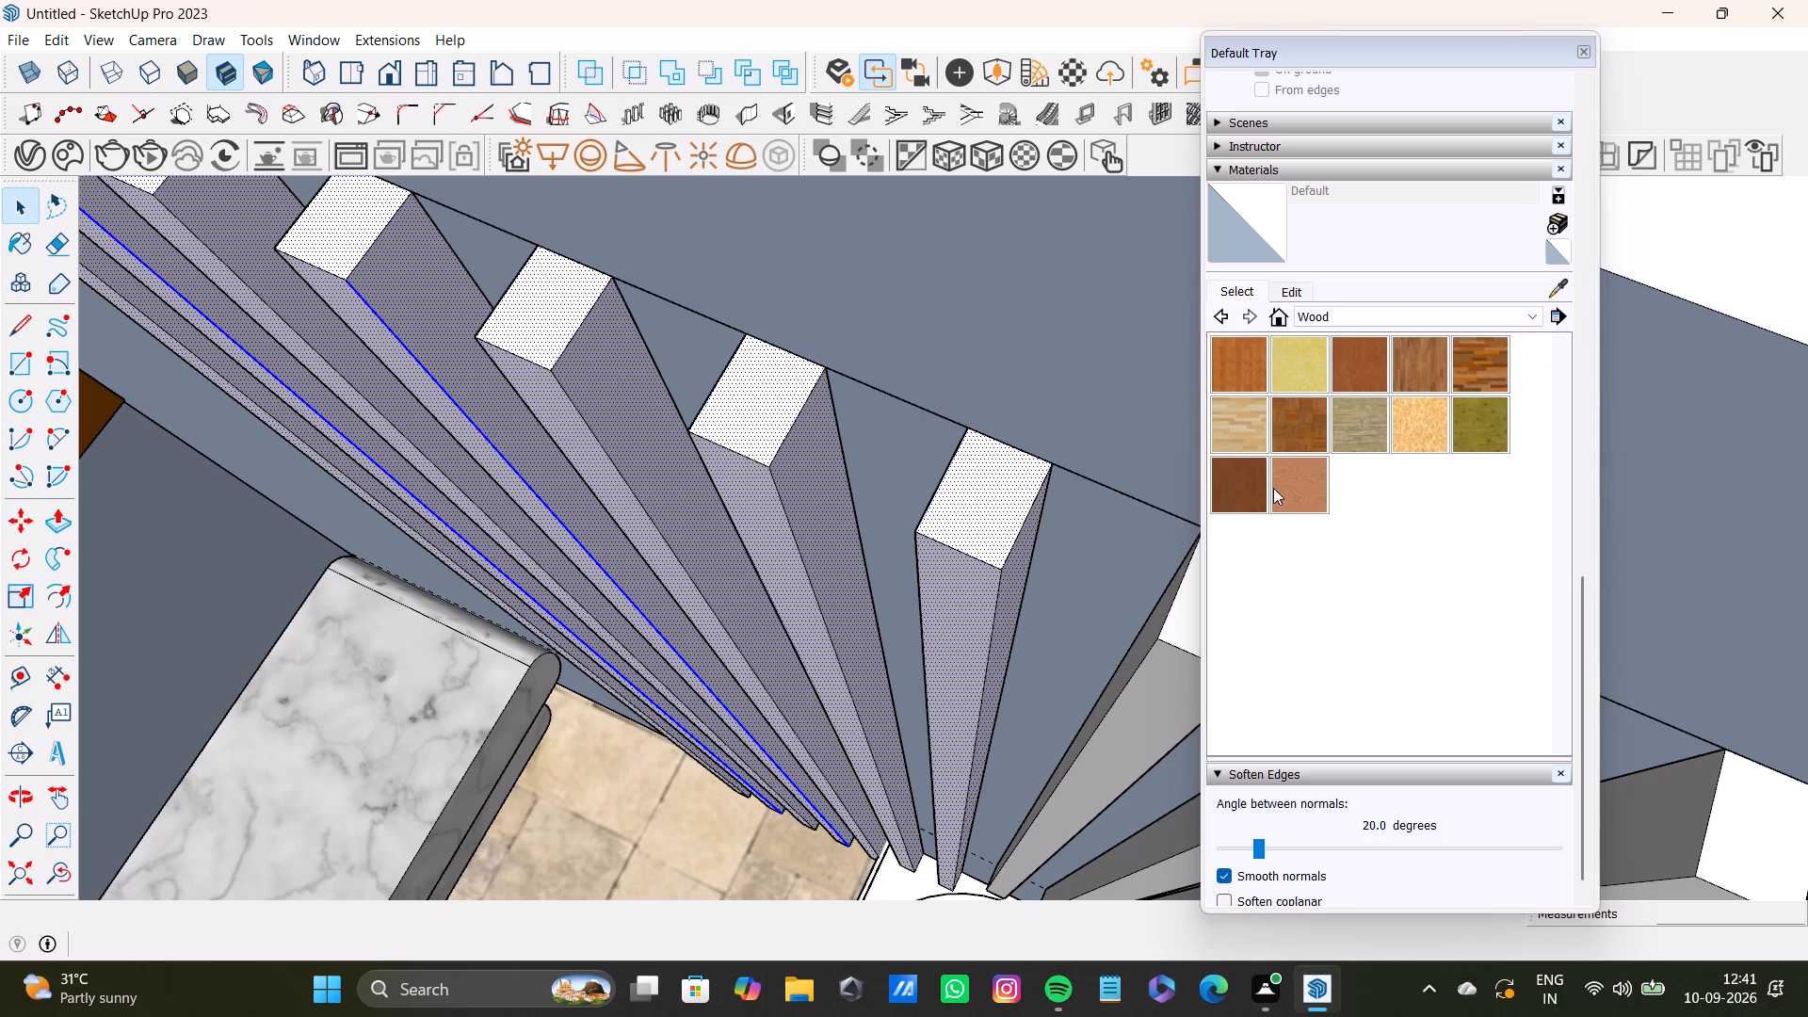
# Paint the selected faces of the first seven slats with Wood Veneer 02 from the Wood collection.
pyautogui.keyDown('shift'); pyautogui.scroll(-20, 802, 367); pyautogui.keyUp('shift')
pyautogui.keyDown('shift'); pyautogui.scroll(-4, 802, 367); pyautogui.keyUp('shift')
pyautogui.keyDown('shift'); pyautogui.moveTo(525, 480); pyautogui.dragTo(649, 379, button='middle'); pyautogui.keyUp('shift')
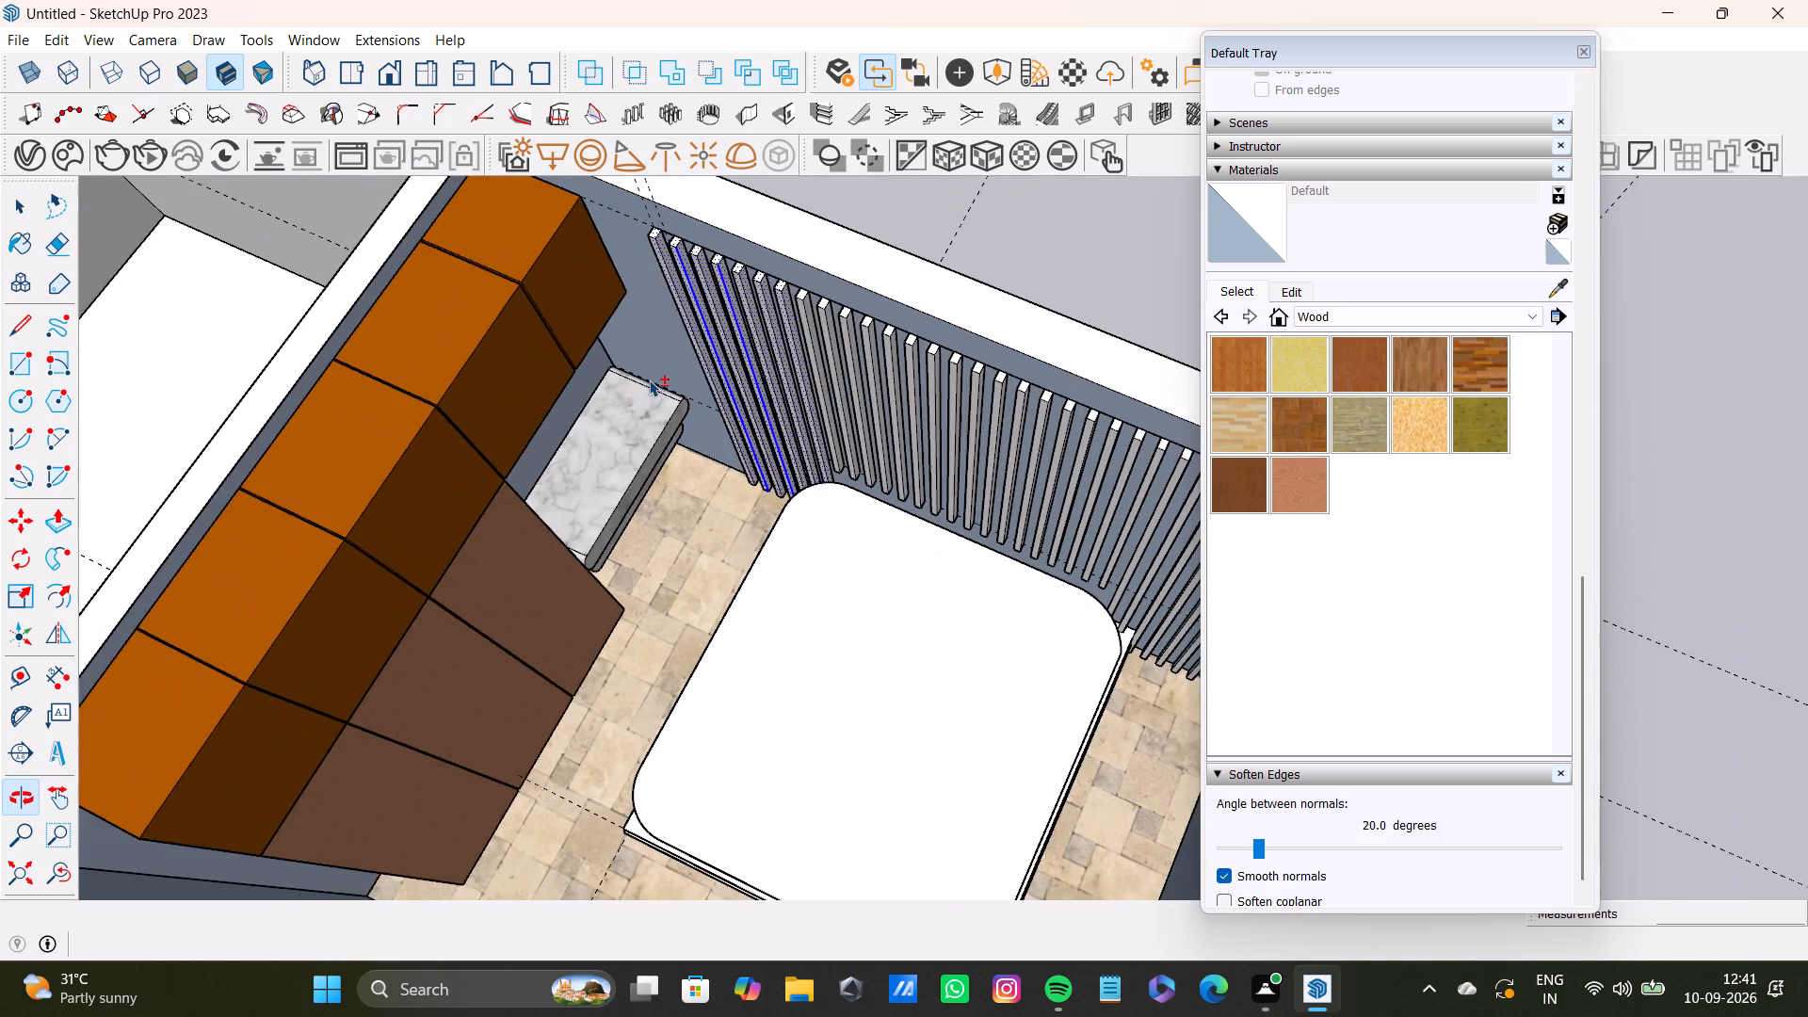
pyautogui.keyDown('shift'); pyautogui.moveTo(649, 379); pyautogui.dragTo(644, 386, button='middle'); pyautogui.keyUp('shift')
pyautogui.keyDown('shift'); pyautogui.scroll(5, 1124, 422); pyautogui.keyUp('shift')
pyautogui.keyDown('shift'); pyautogui.click(1310, 476); pyautogui.keyUp('shift')
pyautogui.keyDown('shift'); pyautogui.scroll(8, 820, 372); pyautogui.keyUp('shift')
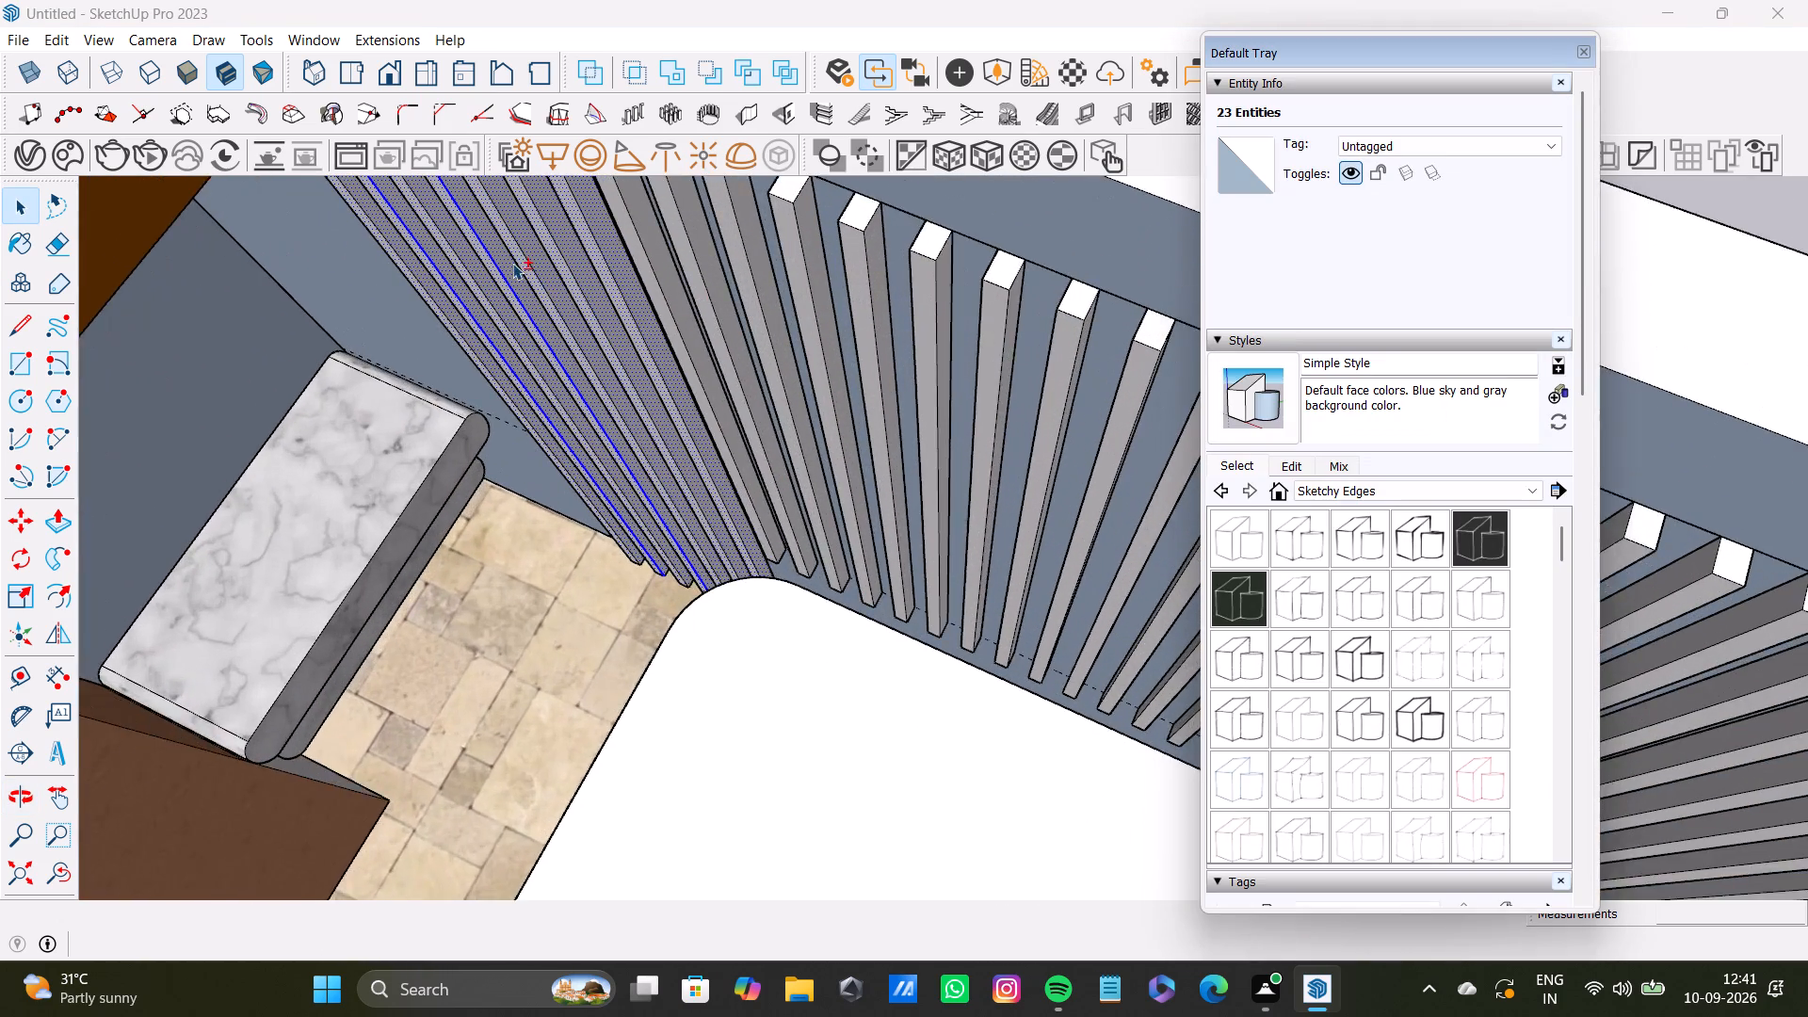
pyautogui.keyDown('shift'); pyautogui.scroll(6, 512, 263); pyautogui.keyUp('shift')
pyautogui.keyDown('shift'); pyautogui.scroll(-9, 1377, 574); pyautogui.keyUp('shift')
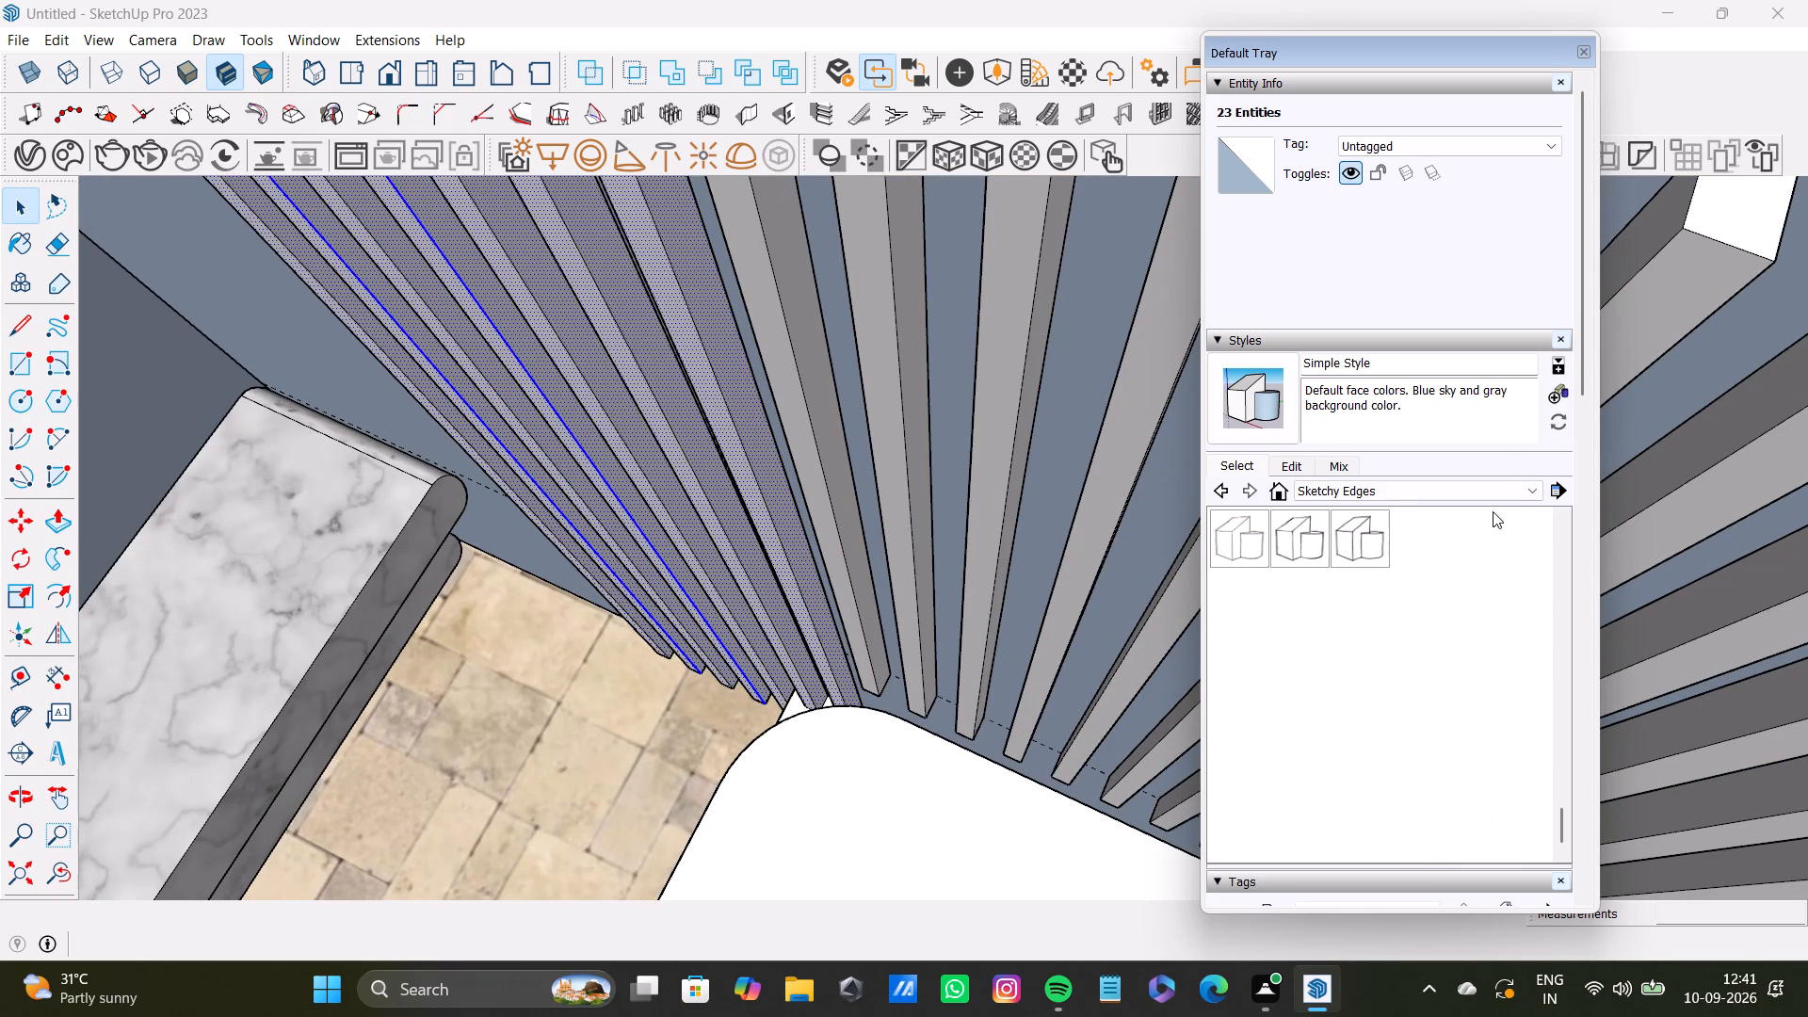
pyautogui.keyDown('shift'); pyautogui.moveTo(1580, 382); pyautogui.dragTo(1521, 813); pyautogui.keyUp('shift')
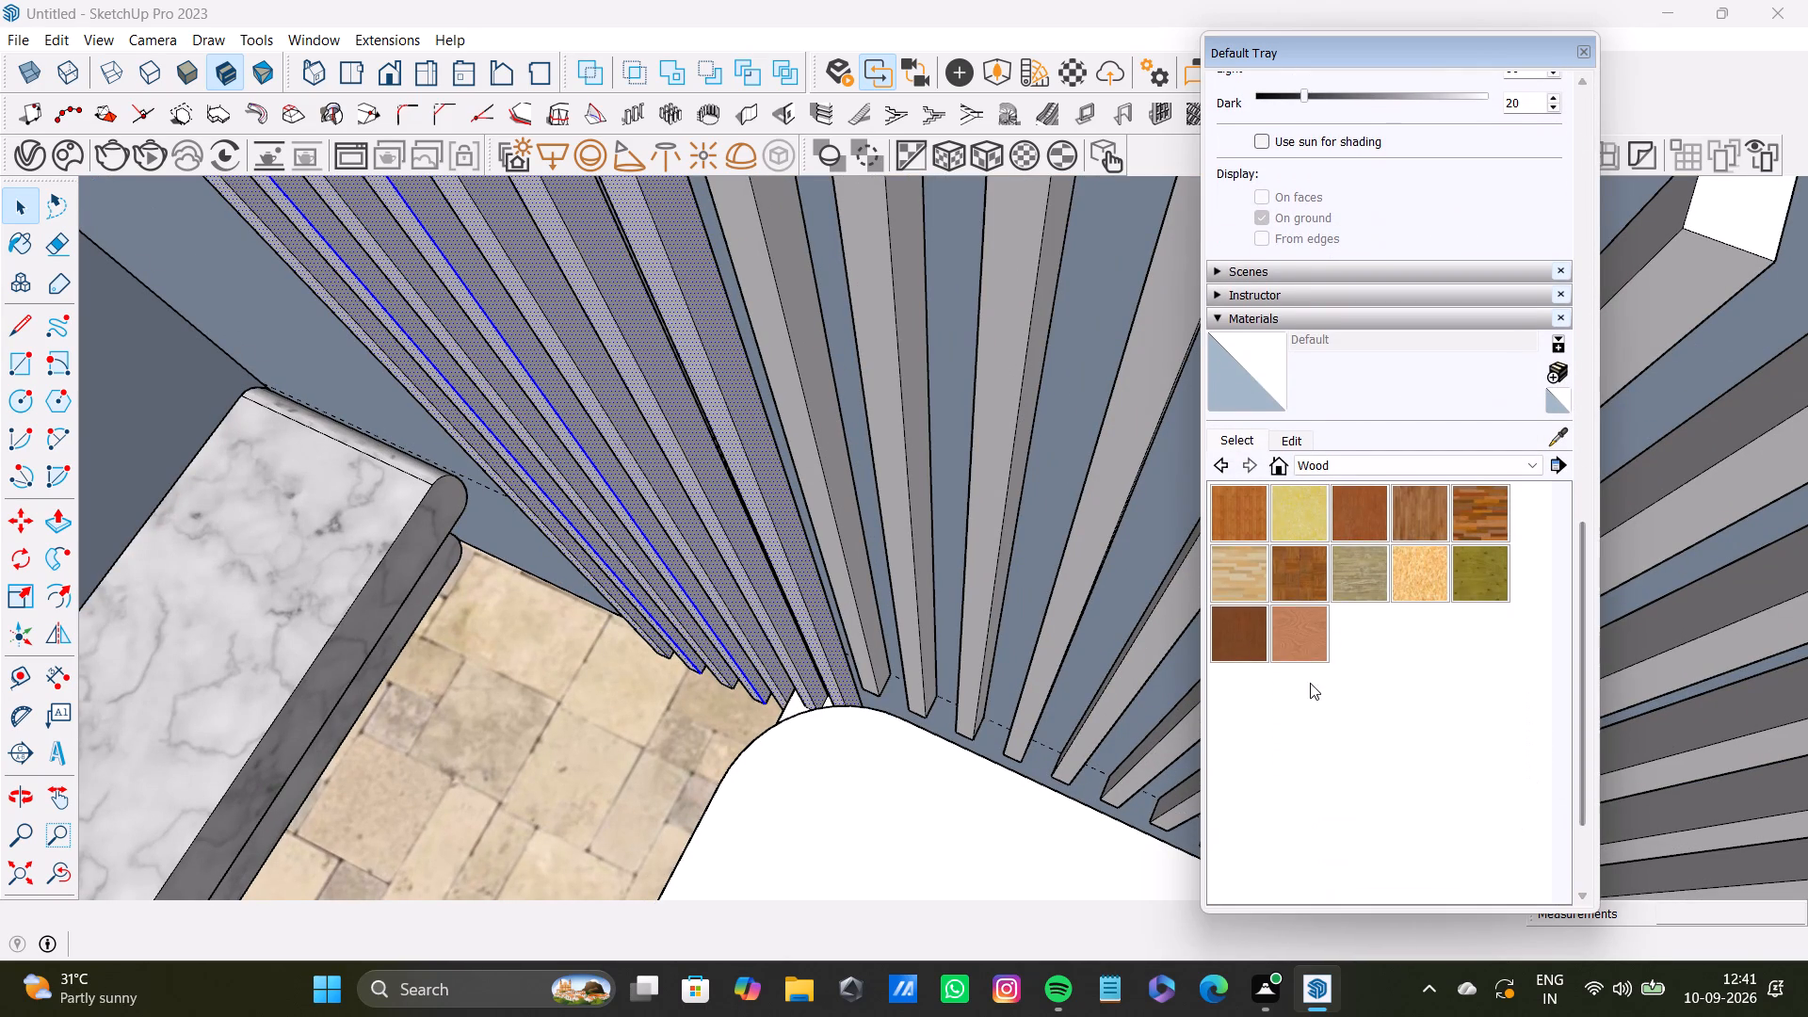
pyautogui.keyDown('shift'); pyautogui.click(1311, 630); pyautogui.keyUp('shift')
pyautogui.keyDown('shift'); pyautogui.scroll(5, 708, 372); pyautogui.keyUp('shift')
pyautogui.keyDown('shift'); pyautogui.click(740, 362); pyautogui.keyUp('shift')
# Select the top, front and side faces of the eighth slat, the first one without wood veneer.
pyautogui.keyDown('shift'); pyautogui.scroll(-10, 724, 364); pyautogui.keyUp('shift')
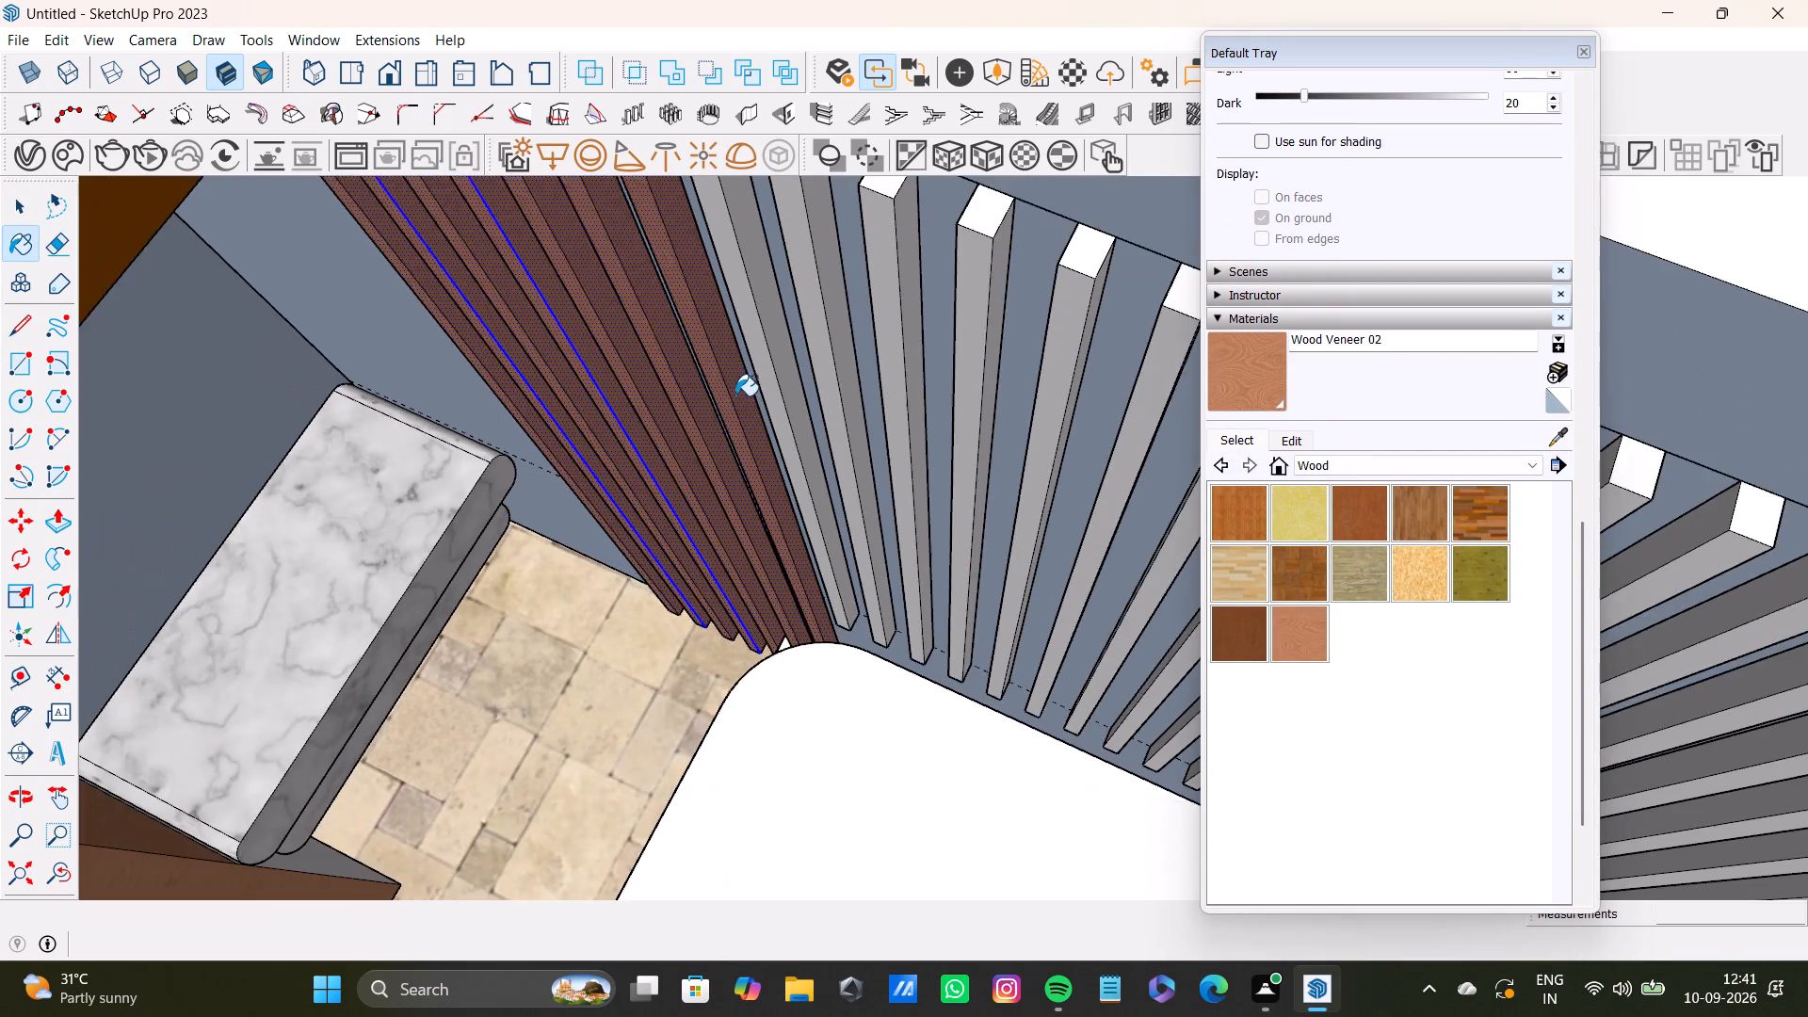
pyautogui.keyDown('shift'); pyautogui.moveTo(747, 391); pyautogui.dragTo(849, 638, button='middle'); pyautogui.keyUp('shift')
pyautogui.keyDown('shift'); pyautogui.scroll(-1, 850, 605); pyautogui.keyUp('shift')
pyautogui.keyDown('shift'); pyautogui.scroll(4, 799, 504); pyautogui.keyUp('shift')
pyautogui.press('space')
pyautogui.click(913, 519)
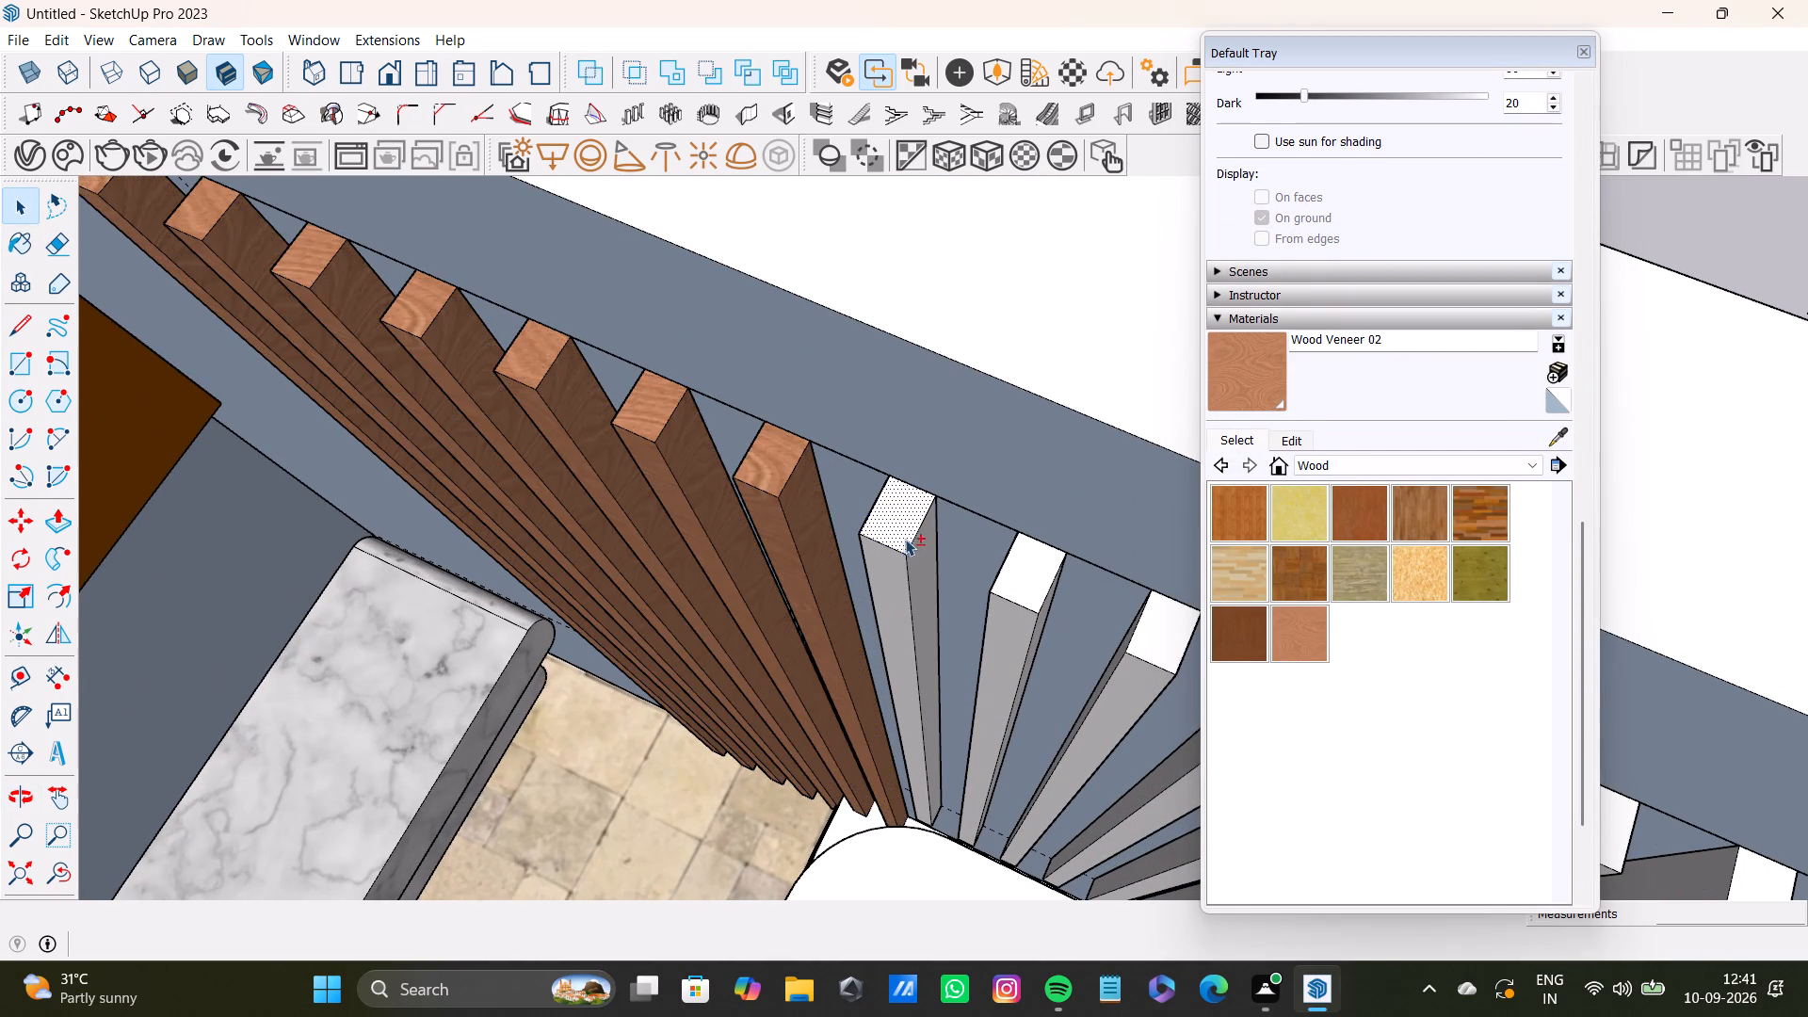
pyautogui.keyDown('shift'); pyautogui.click(903, 557); pyautogui.keyUp('shift')
pyautogui.keyDown('shift'); pyautogui.click(892, 565); pyautogui.keyUp('shift')
pyautogui.keyDown('shift'); pyautogui.click(933, 559); pyautogui.keyUp('shift')
pyautogui.keyDown('shift'); pyautogui.click(906, 564); pyautogui.keyUp('shift')
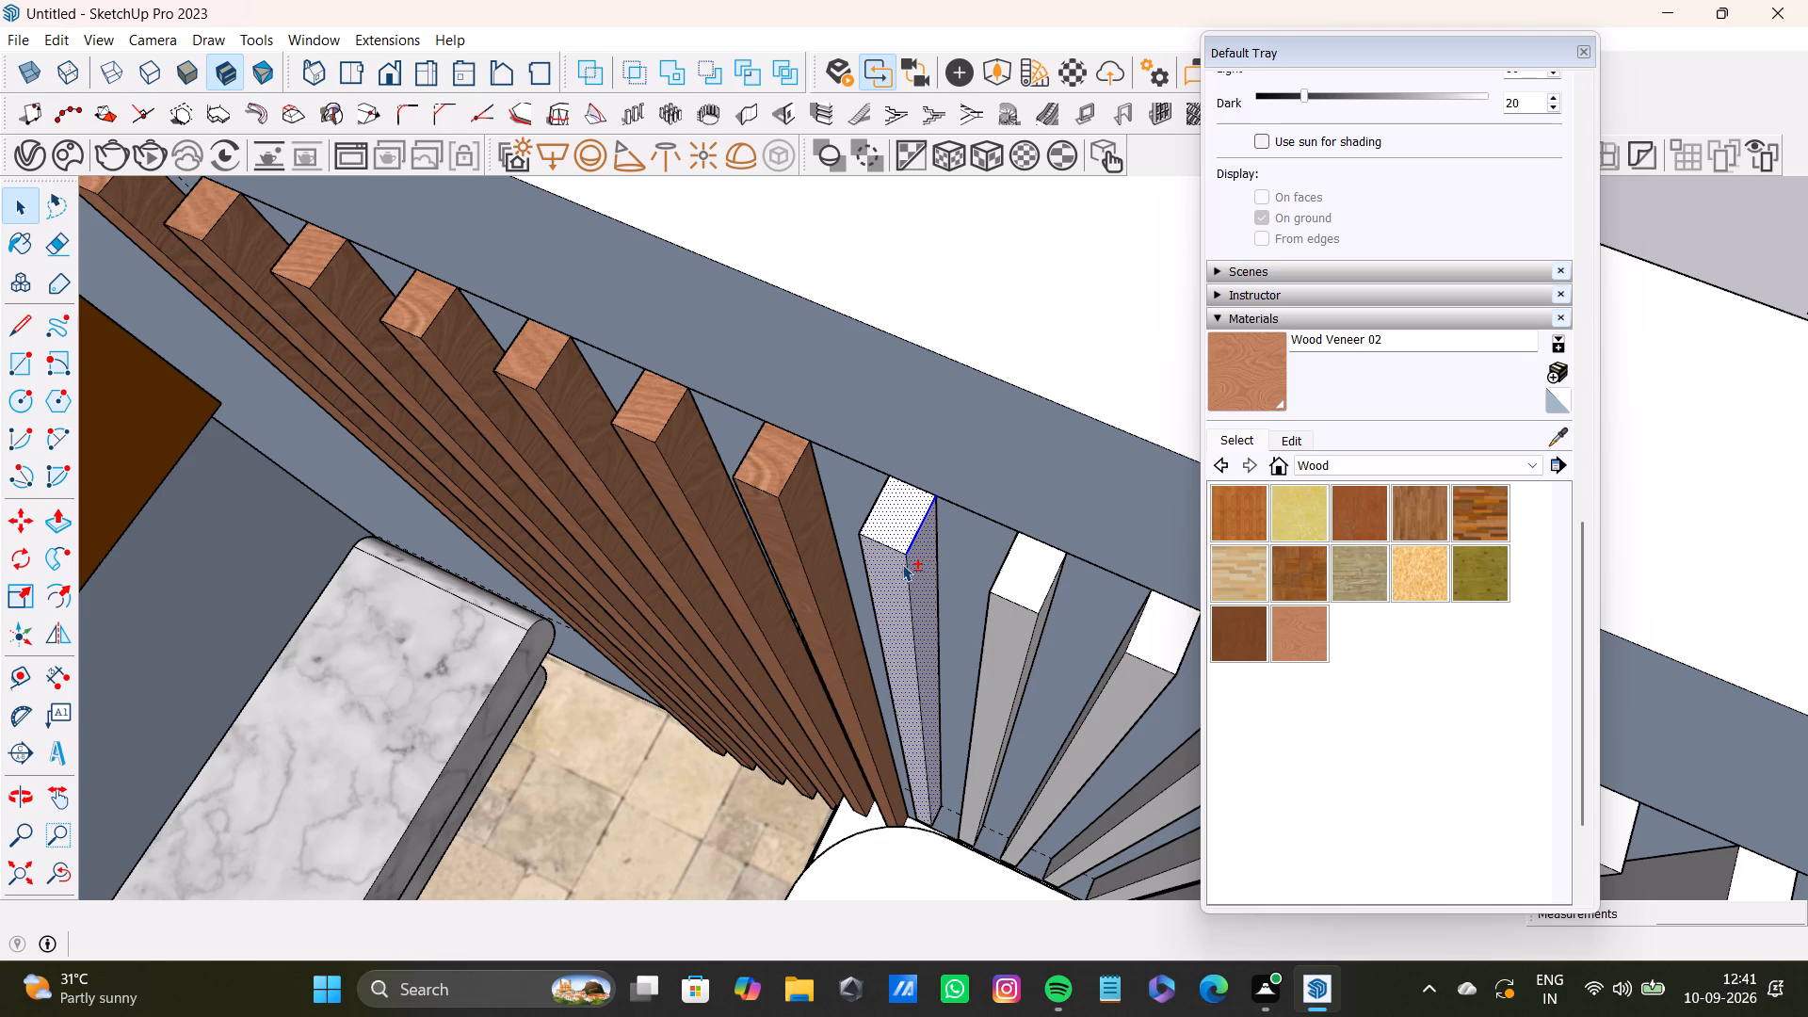
# Add the remaining unpainted long side faces of the eighth, seventh, sixth and fifth slats to the selection.
pyautogui.keyDown('shift'); pyautogui.scroll(-5, 596, 569); pyautogui.keyUp('shift')
pyautogui.moveTo(642, 581); pyautogui.dragTo(1013, 547, button='middle')
pyautogui.scroll(5, 981, 581)
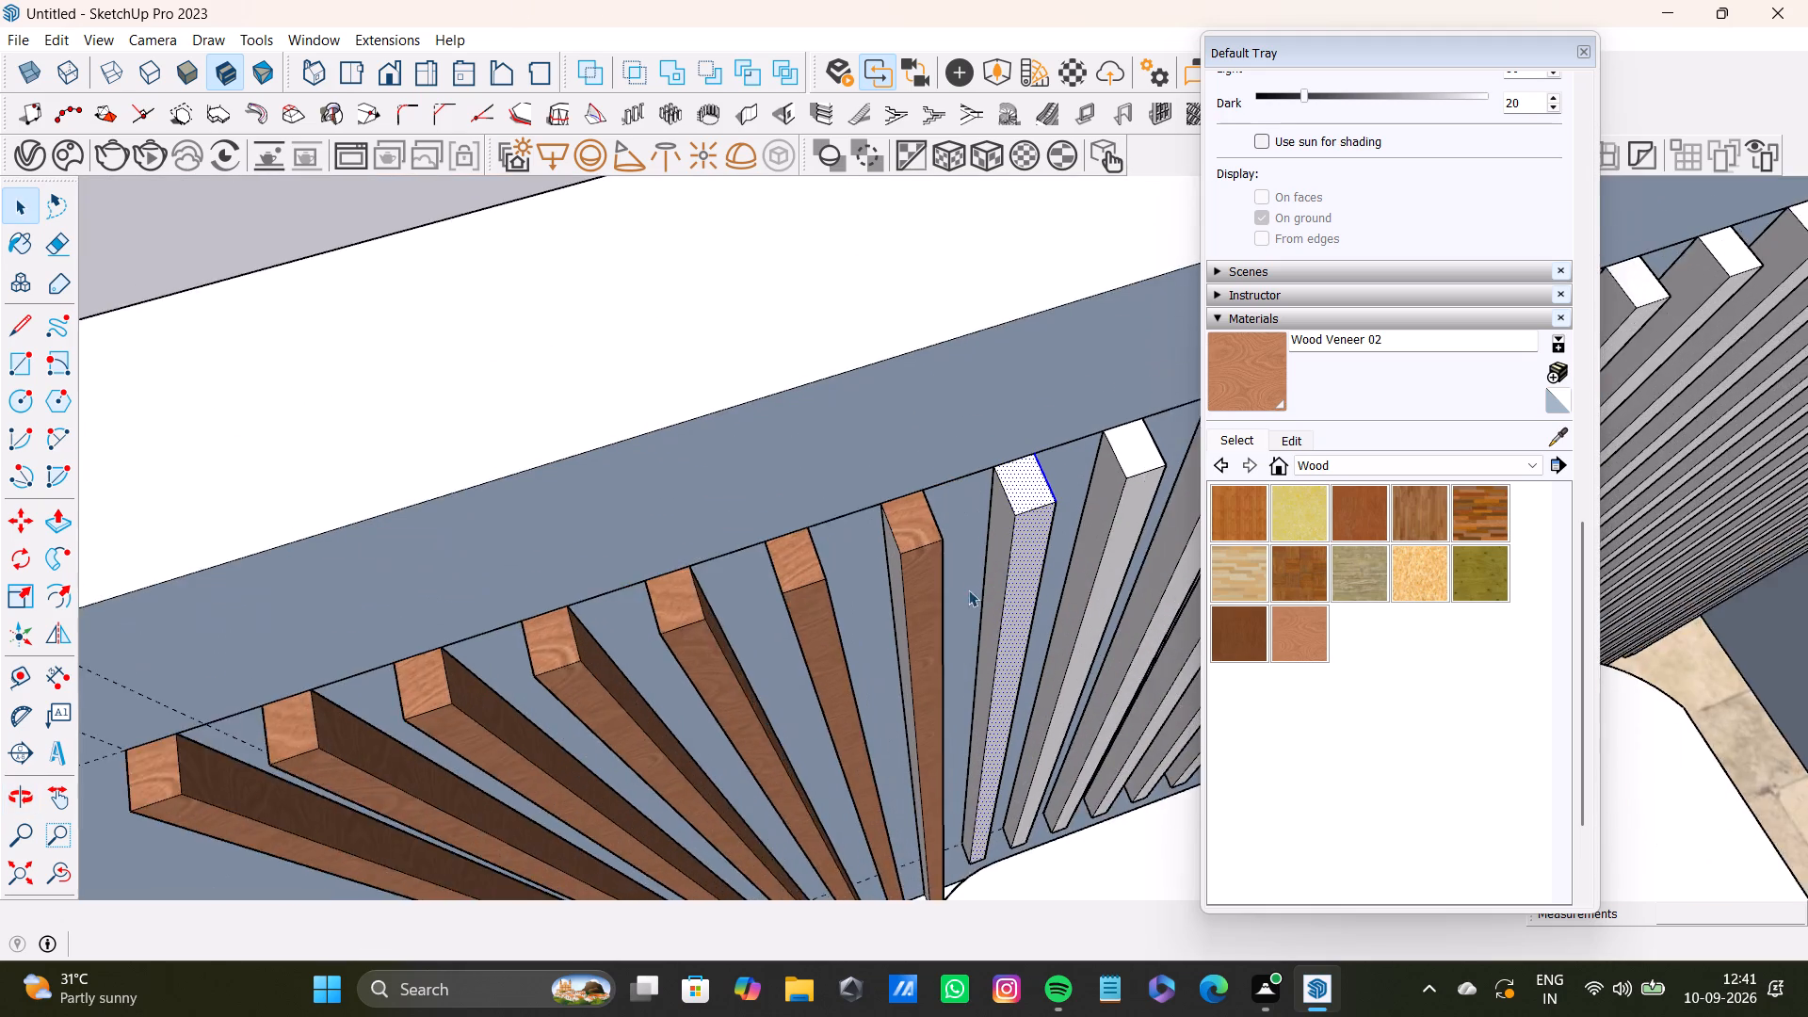
pyautogui.scroll(2, 968, 589)
pyautogui.keyDown('shift'); pyautogui.click(1018, 530); pyautogui.keyUp('shift')
pyautogui.keyDown('shift'); pyautogui.scroll(-4, 858, 616); pyautogui.keyUp('shift')
pyautogui.keyDown('shift'); pyautogui.moveTo(837, 636); pyautogui.dragTo(1004, 541, button='middle'); pyautogui.keyUp('shift')
pyautogui.keyDown('shift'); pyautogui.scroll(6, 993, 520); pyautogui.keyUp('shift')
pyautogui.keyDown('shift'); pyautogui.click(1097, 456); pyautogui.keyUp('shift')
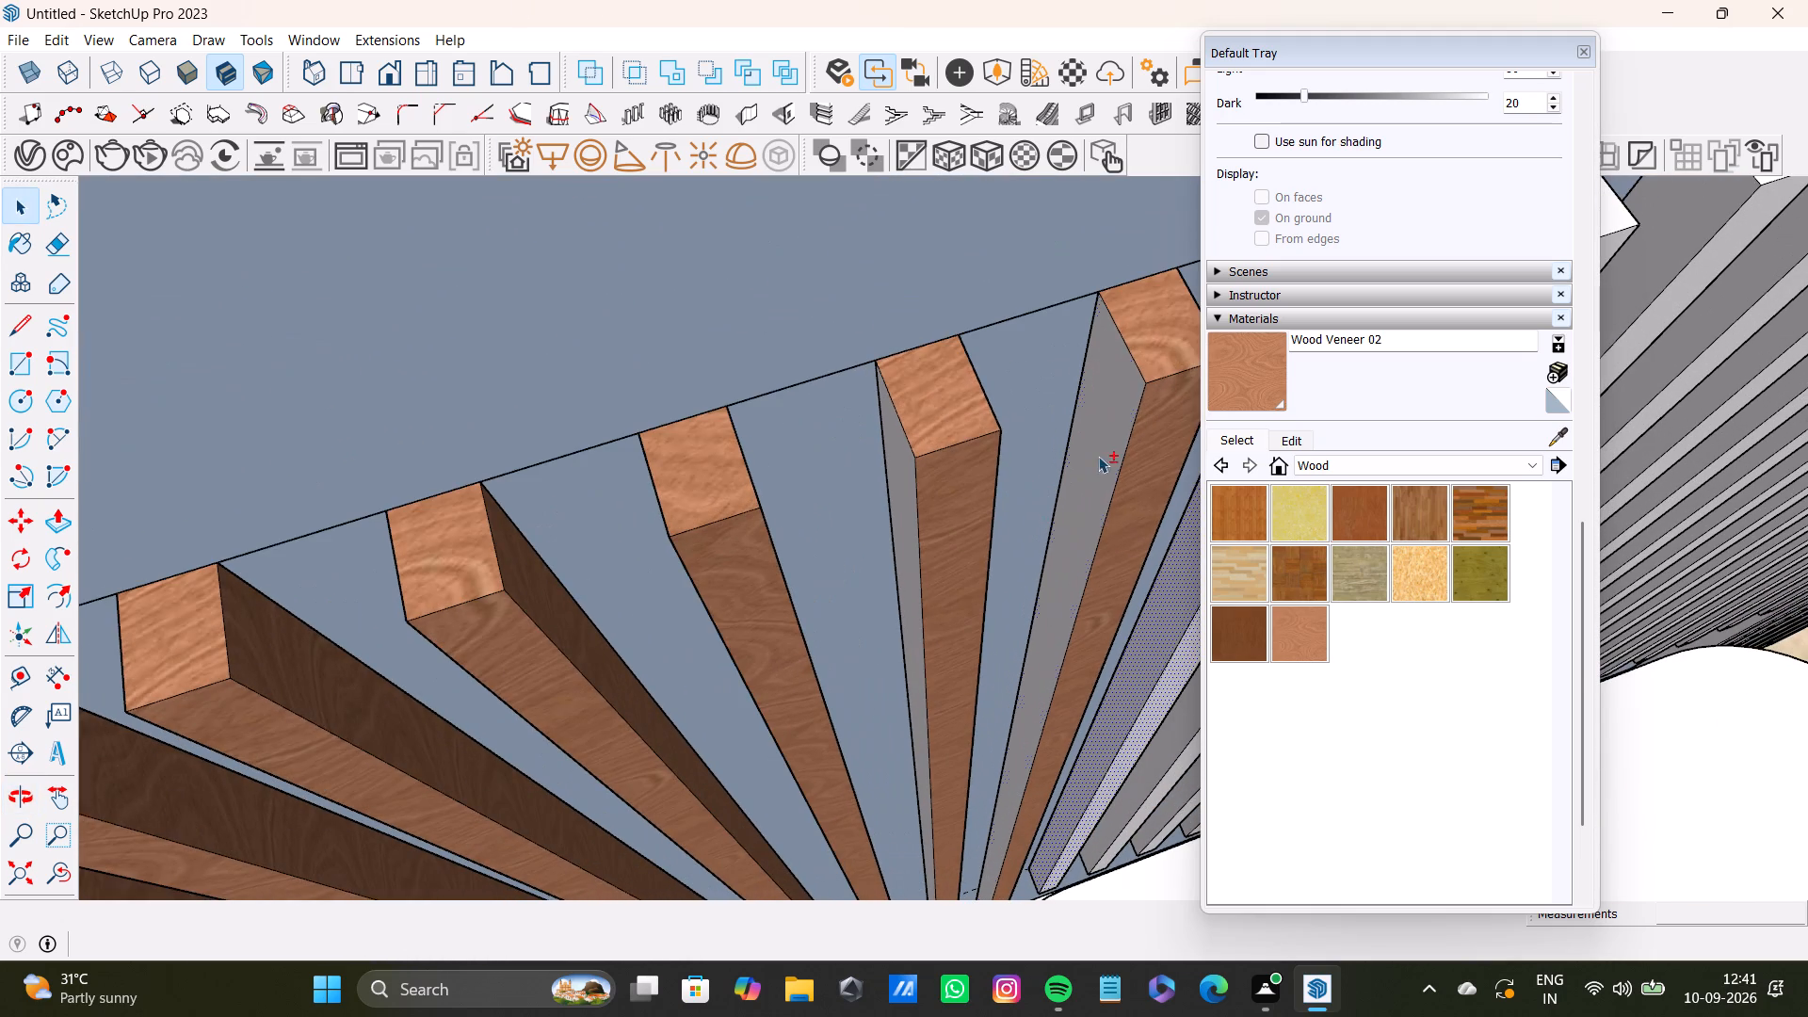
pyautogui.keyDown('shift'); pyautogui.click(901, 487); pyautogui.keyUp('shift')
pyautogui.keyDown('shift'); pyautogui.scroll(-4, 886, 490); pyautogui.keyUp('shift')
pyautogui.keyDown('shift'); pyautogui.moveTo(824, 535); pyautogui.dragTo(992, 444, button='middle'); pyautogui.keyUp('shift')
pyautogui.keyDown('shift'); pyautogui.scroll(3, 929, 458); pyautogui.keyUp('shift')
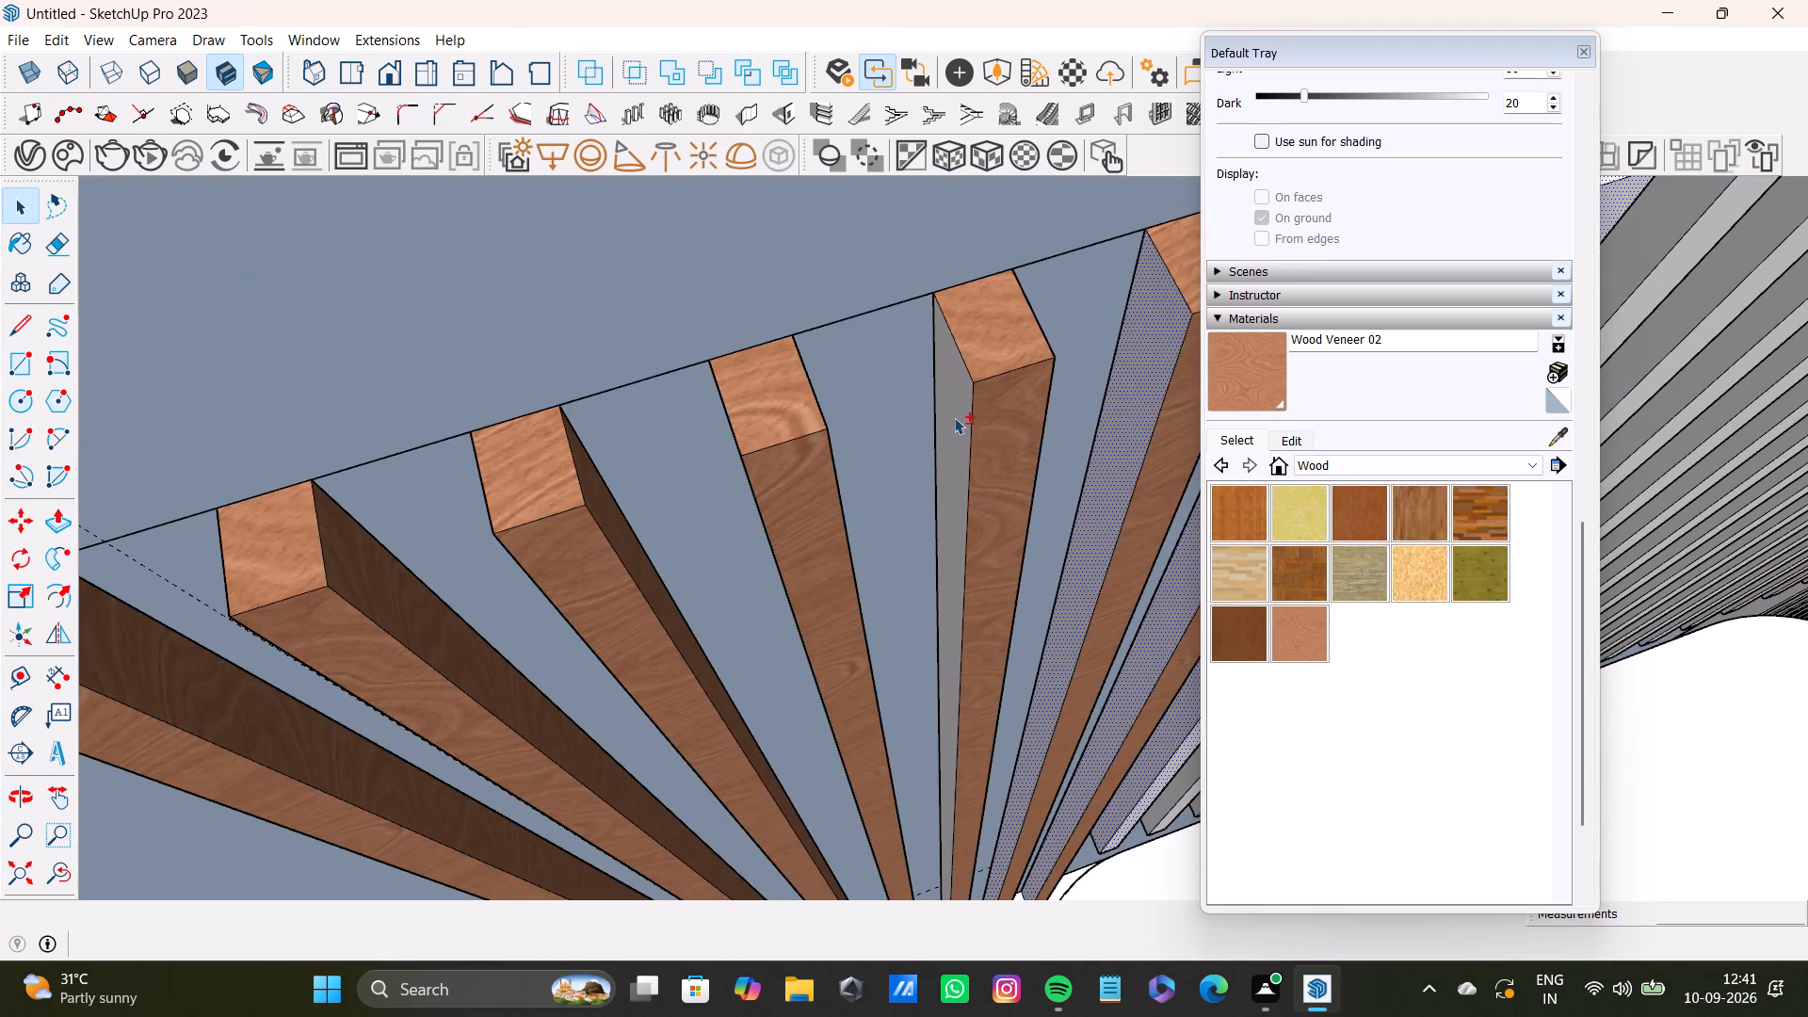
pyautogui.keyDown('shift'); pyautogui.click(954, 417); pyautogui.keyUp('shift')
# Add the unpainted long side faces of the fourth, third, second and first slats to the selection.
pyautogui.keyDown('shift'); pyautogui.scroll(-4, 882, 459); pyautogui.keyUp('shift')
pyautogui.keyDown('shift'); pyautogui.moveTo(826, 520); pyautogui.dragTo(994, 382, button='middle'); pyautogui.keyUp('shift')
pyautogui.keyDown('shift'); pyautogui.scroll(3, 931, 378); pyautogui.keyUp('shift')
pyautogui.keyDown('shift'); pyautogui.click(985, 332); pyautogui.keyUp('shift')
pyautogui.keyDown('shift'); pyautogui.moveTo(810, 437); pyautogui.dragTo(923, 373, button='middle'); pyautogui.keyUp('shift')
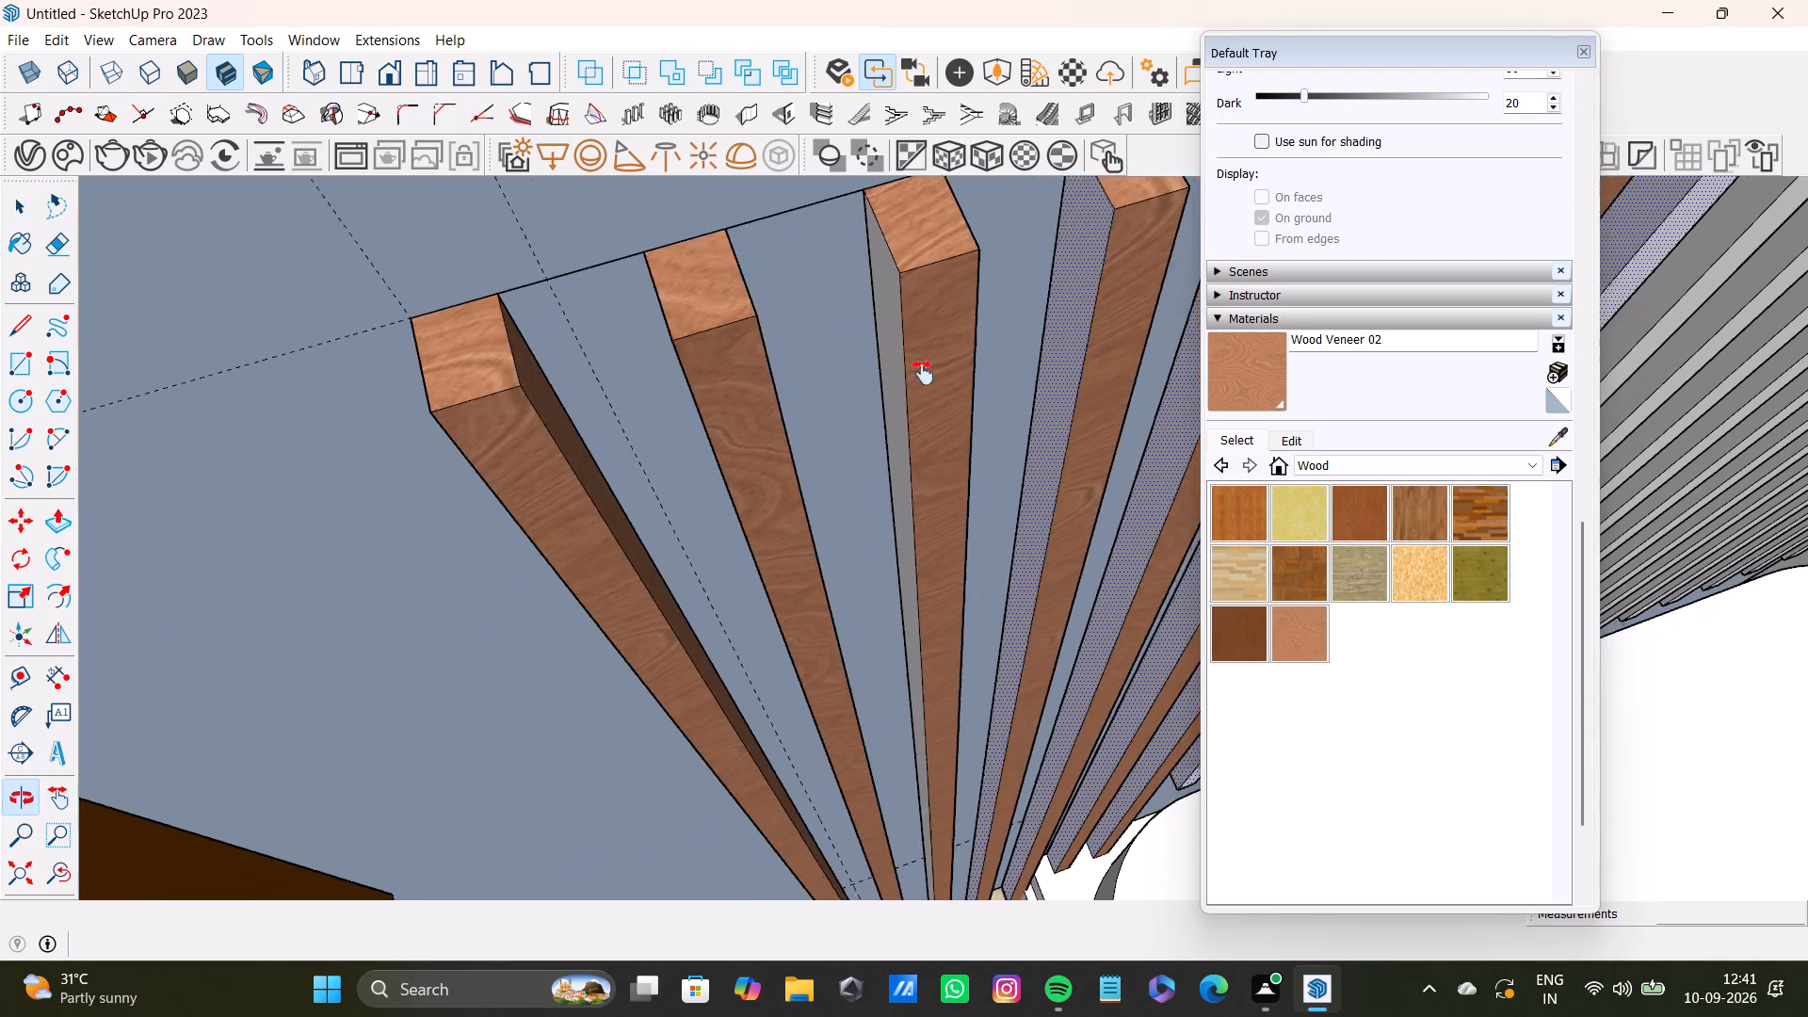
pyautogui.keyDown('shift'); pyautogui.moveTo(923, 373); pyautogui.dragTo(927, 371, button='middle'); pyautogui.keyUp('shift')
pyautogui.keyDown('shift'); pyautogui.scroll(3, 917, 367); pyautogui.keyUp('shift')
pyautogui.keyDown('shift'); pyautogui.click(912, 342); pyautogui.keyUp('shift')
pyautogui.keyDown('shift'); pyautogui.scroll(-10, 905, 384); pyautogui.keyUp('shift')
pyautogui.keyDown('shift'); pyautogui.moveTo(800, 504); pyautogui.dragTo(977, 452, button='middle'); pyautogui.keyUp('shift')
pyautogui.keyDown('shift'); pyautogui.scroll(3, 959, 382); pyautogui.keyUp('shift')
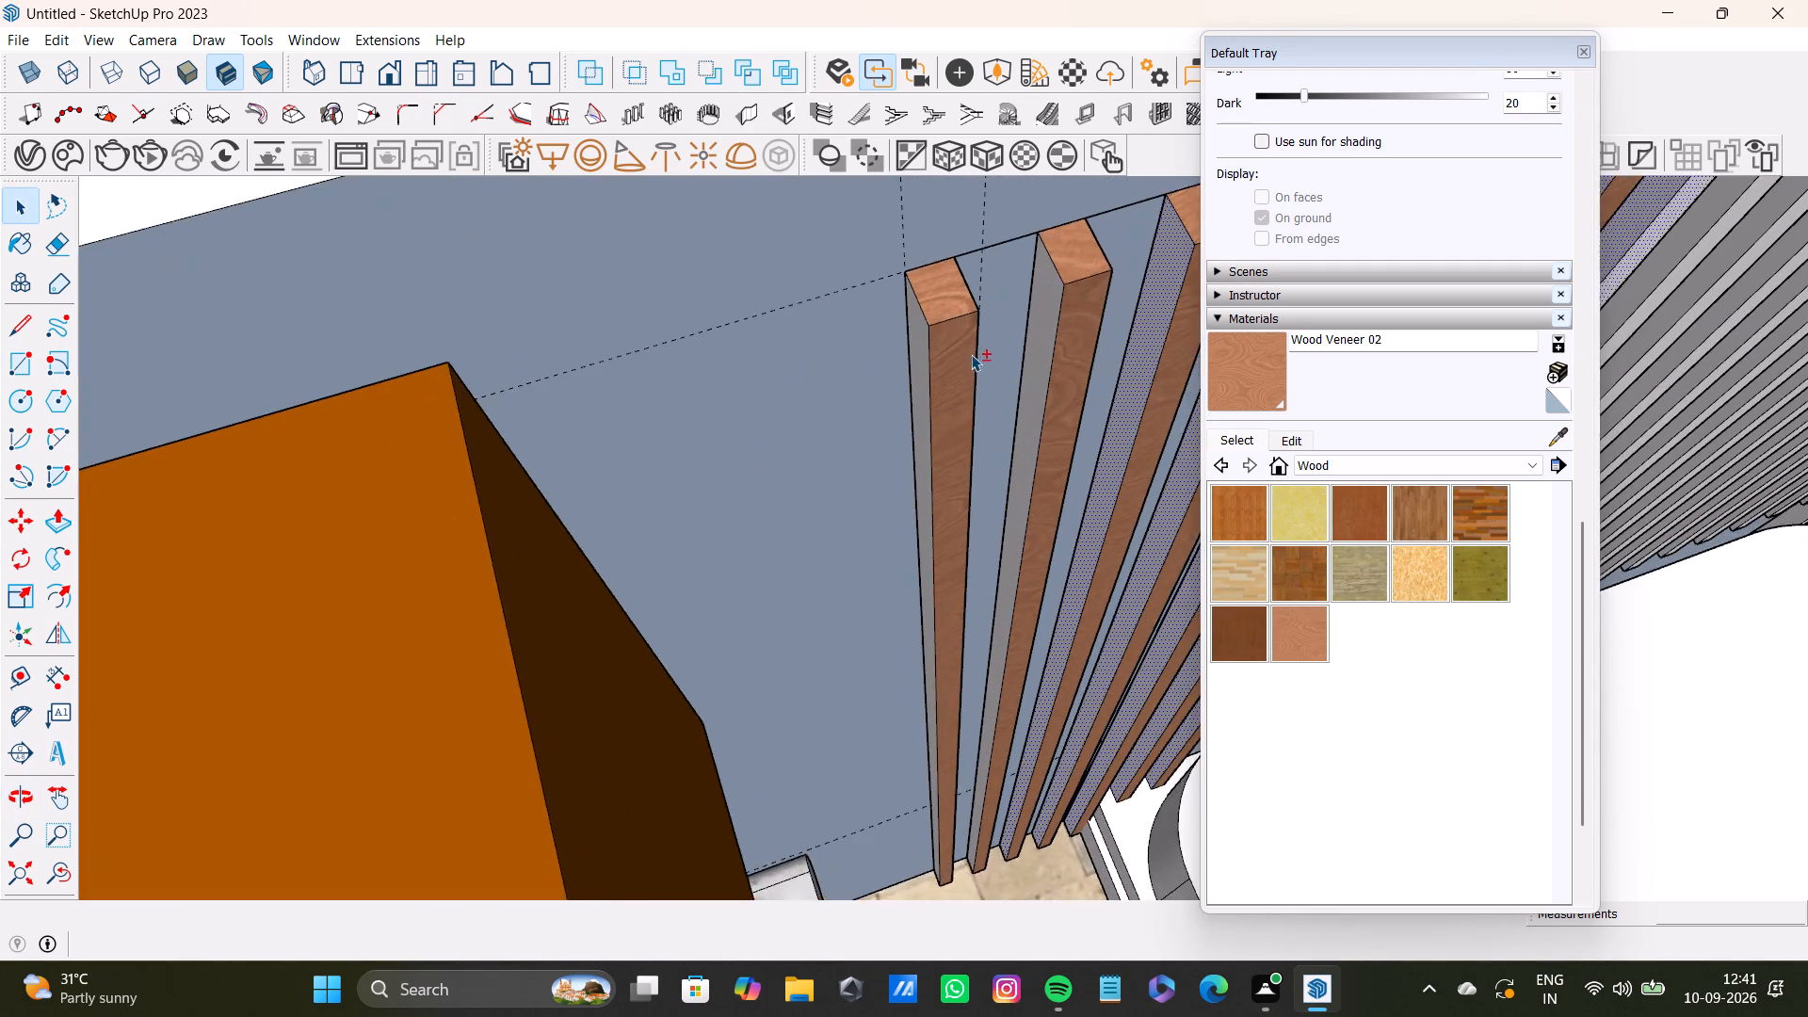
pyautogui.keyDown('shift'); pyautogui.scroll(4, 971, 354); pyautogui.keyUp('shift')
pyautogui.keyDown('shift'); pyautogui.click(1073, 322); pyautogui.keyUp('shift')
pyautogui.keyDown('shift'); pyautogui.click(897, 323); pyautogui.keyUp('shift')
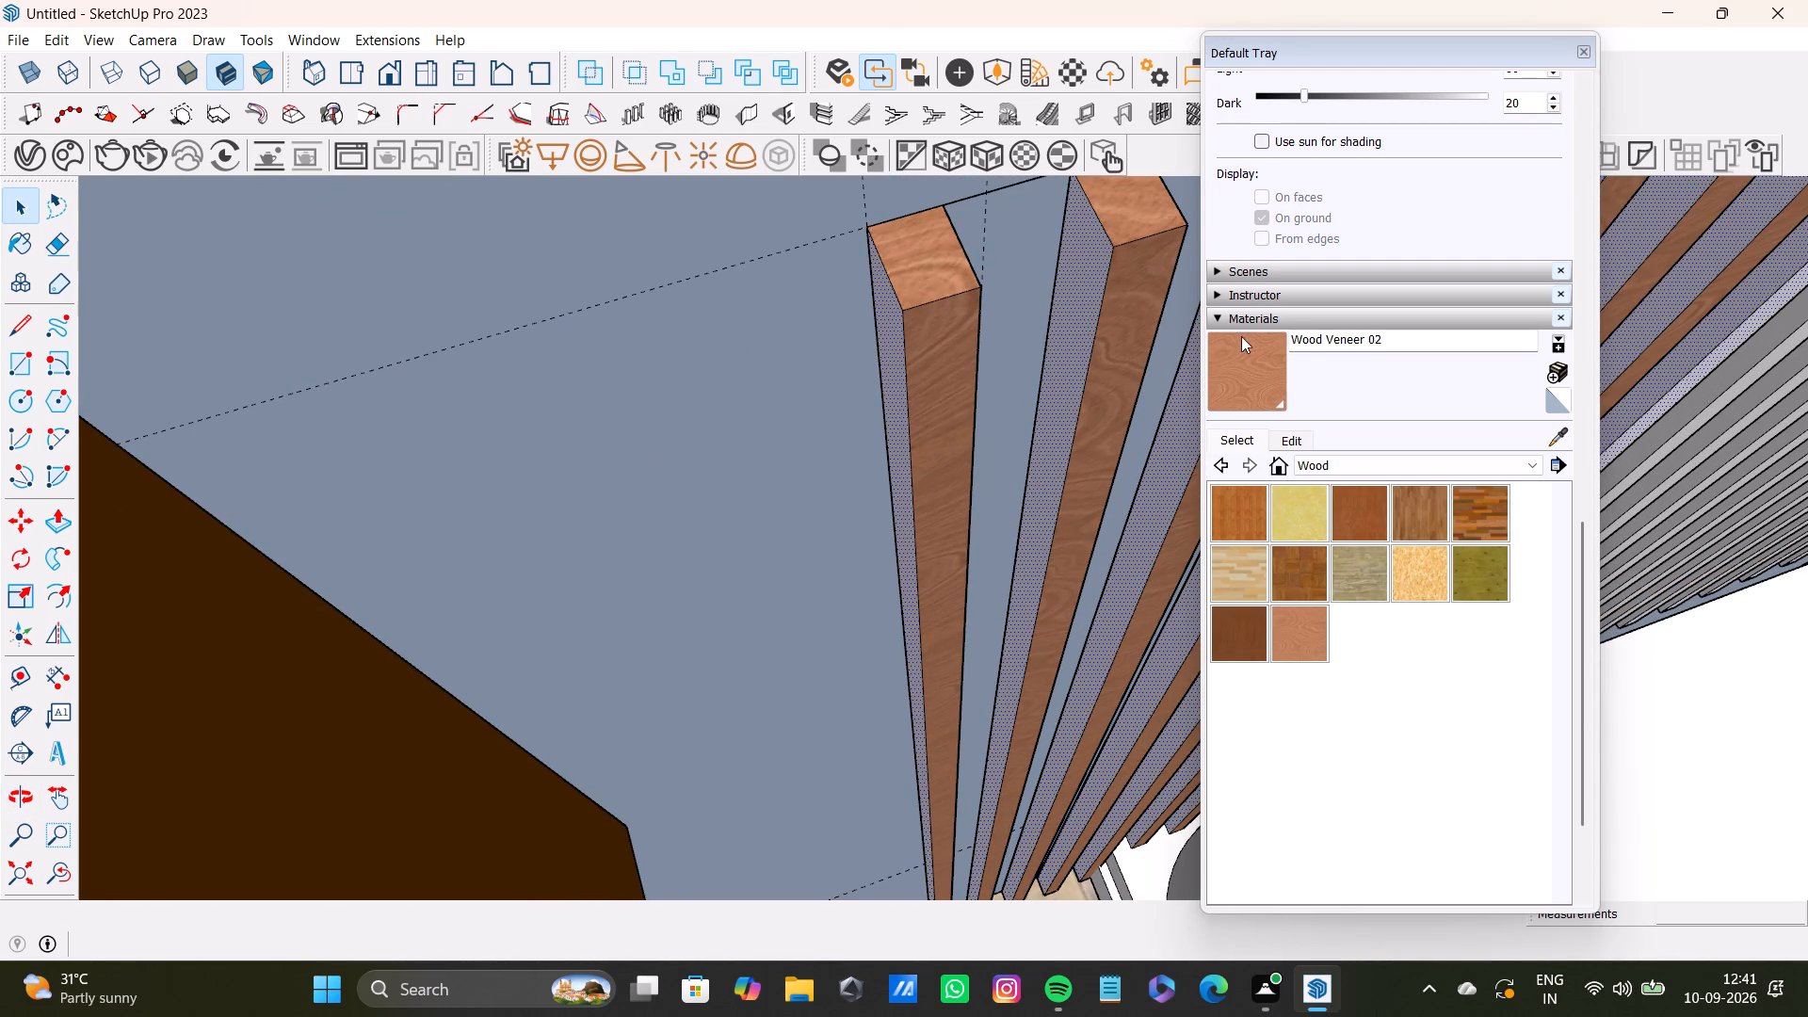
# Paint the selected faces of the first eight slats with Wood Veneer 02.
pyautogui.keyDown('shift'); pyautogui.click(1243, 353); pyautogui.keyUp('shift')
pyautogui.keyDown('shift'); pyautogui.click(889, 319); pyautogui.keyUp('shift')
# Paint the top and front faces of the ninth slat with Wood Veneer 02.
pyautogui.keyDown('shift'); pyautogui.scroll(-10, 905, 321); pyautogui.keyUp('shift')
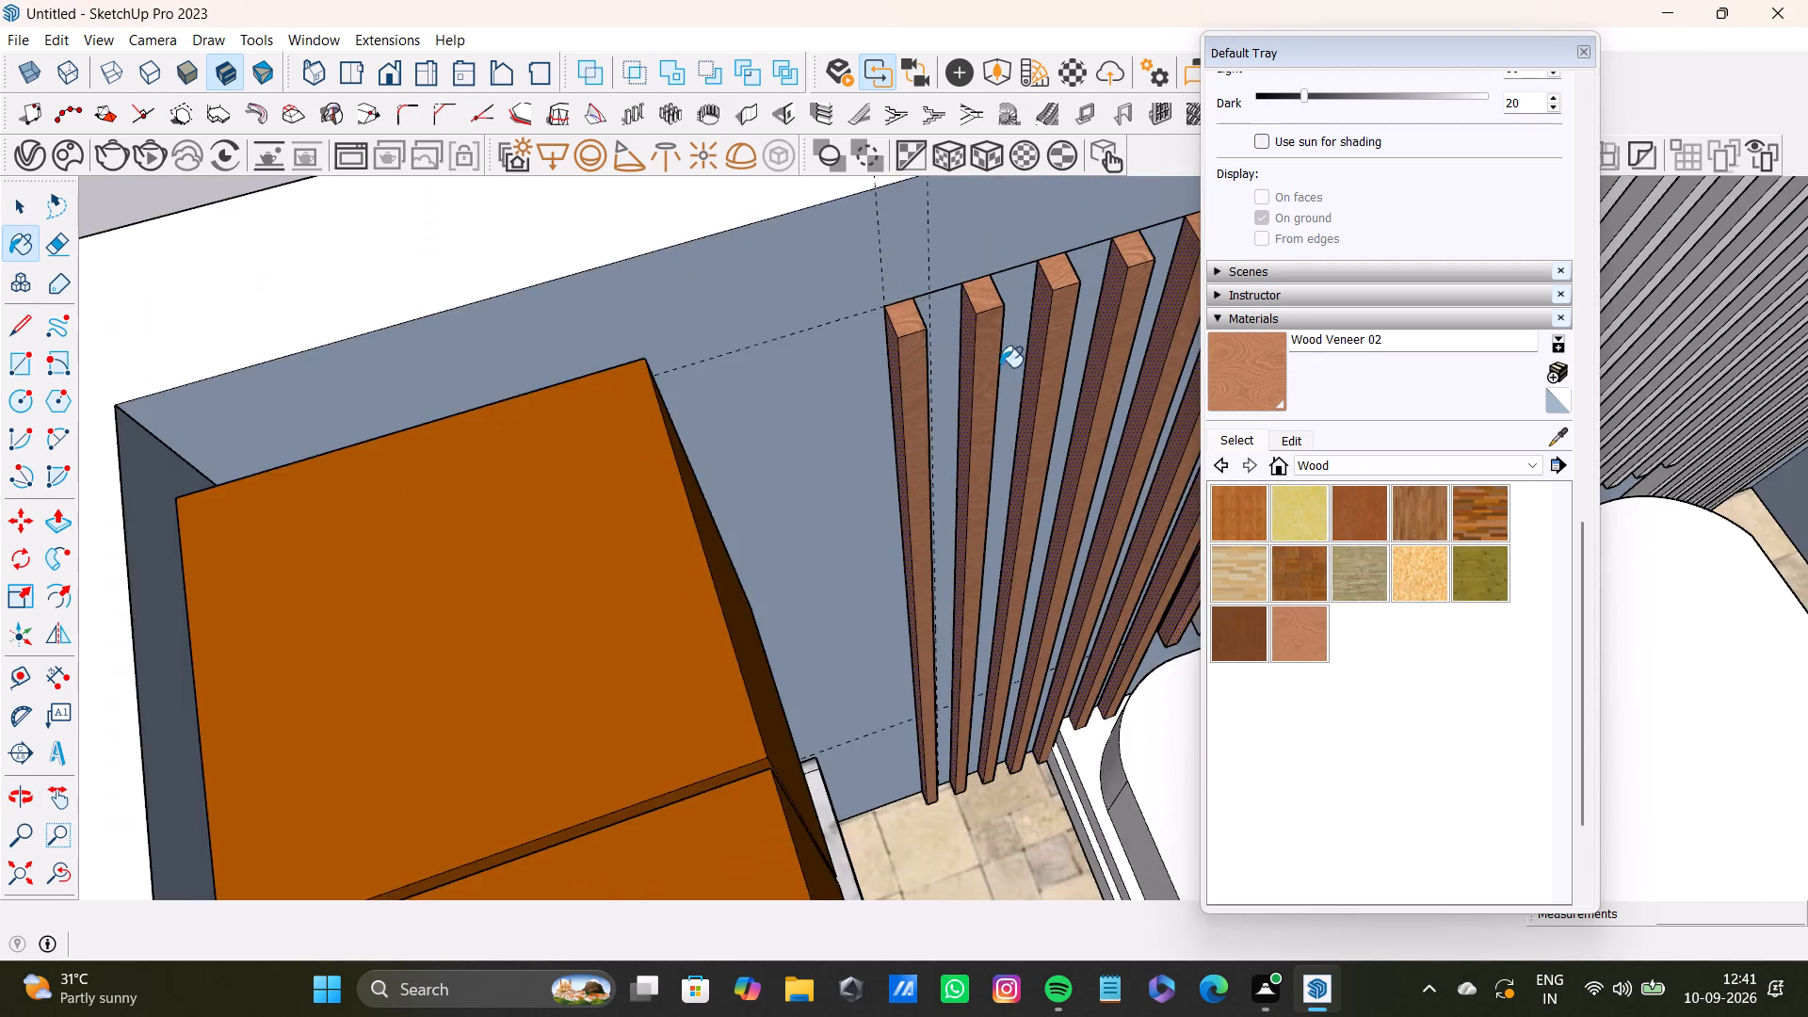
pyautogui.keyDown('shift'); pyautogui.moveTo(1000, 367); pyautogui.dragTo(423, 584, button='middle'); pyautogui.keyUp('shift')
pyautogui.keyDown('shift'); pyautogui.scroll(9, 936, 363); pyautogui.keyUp('shift')
pyautogui.keyDown('shift'); pyautogui.click(886, 367); pyautogui.keyUp('shift')
pyautogui.keyDown('shift'); pyautogui.click(886, 419); pyautogui.keyUp('shift')
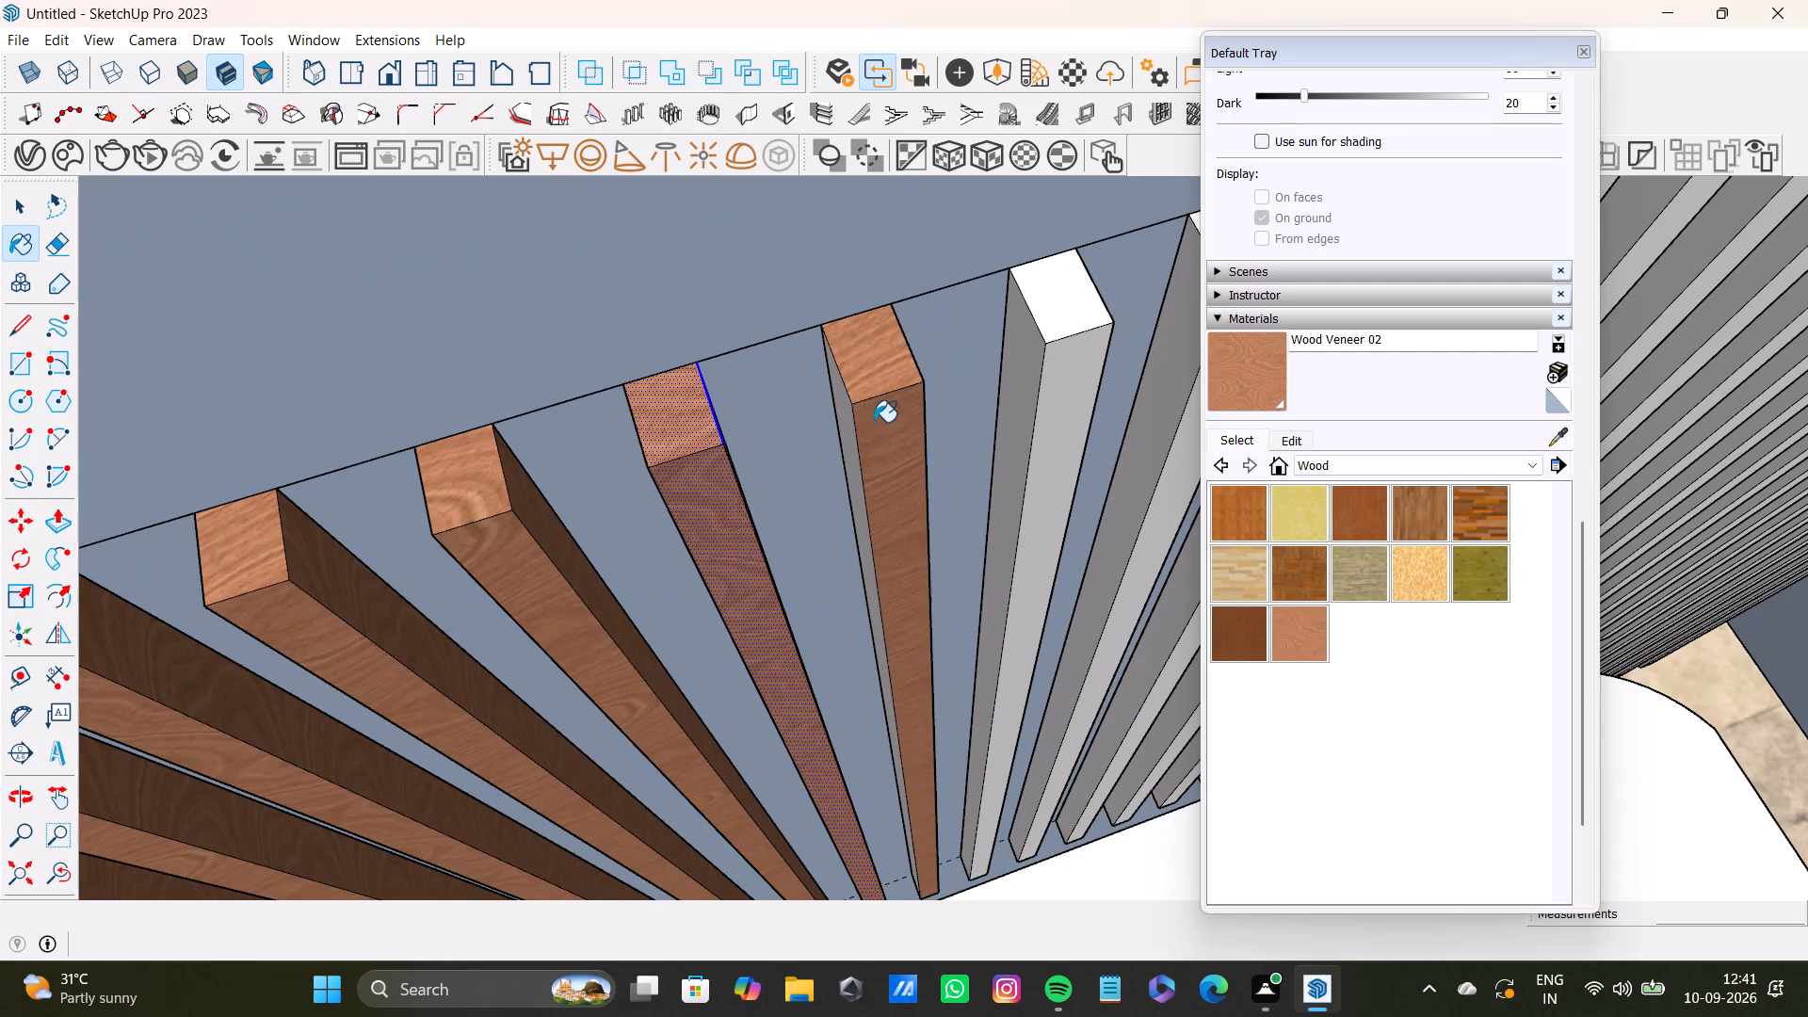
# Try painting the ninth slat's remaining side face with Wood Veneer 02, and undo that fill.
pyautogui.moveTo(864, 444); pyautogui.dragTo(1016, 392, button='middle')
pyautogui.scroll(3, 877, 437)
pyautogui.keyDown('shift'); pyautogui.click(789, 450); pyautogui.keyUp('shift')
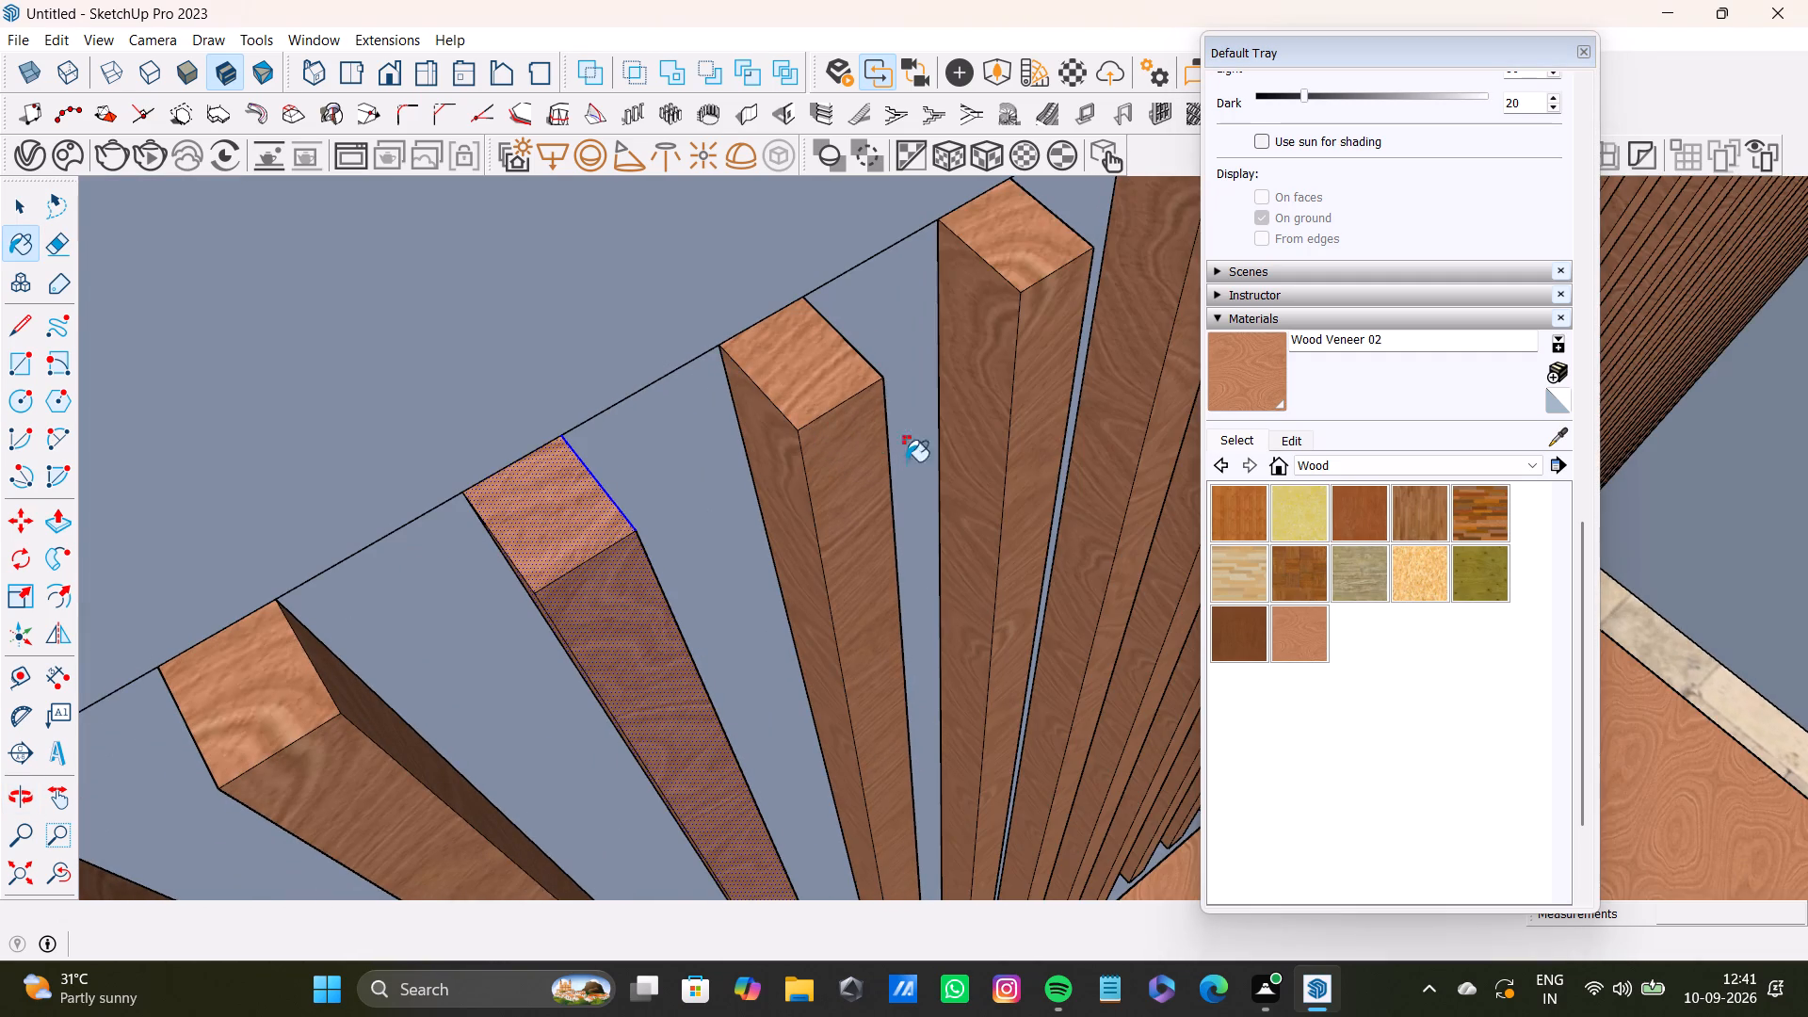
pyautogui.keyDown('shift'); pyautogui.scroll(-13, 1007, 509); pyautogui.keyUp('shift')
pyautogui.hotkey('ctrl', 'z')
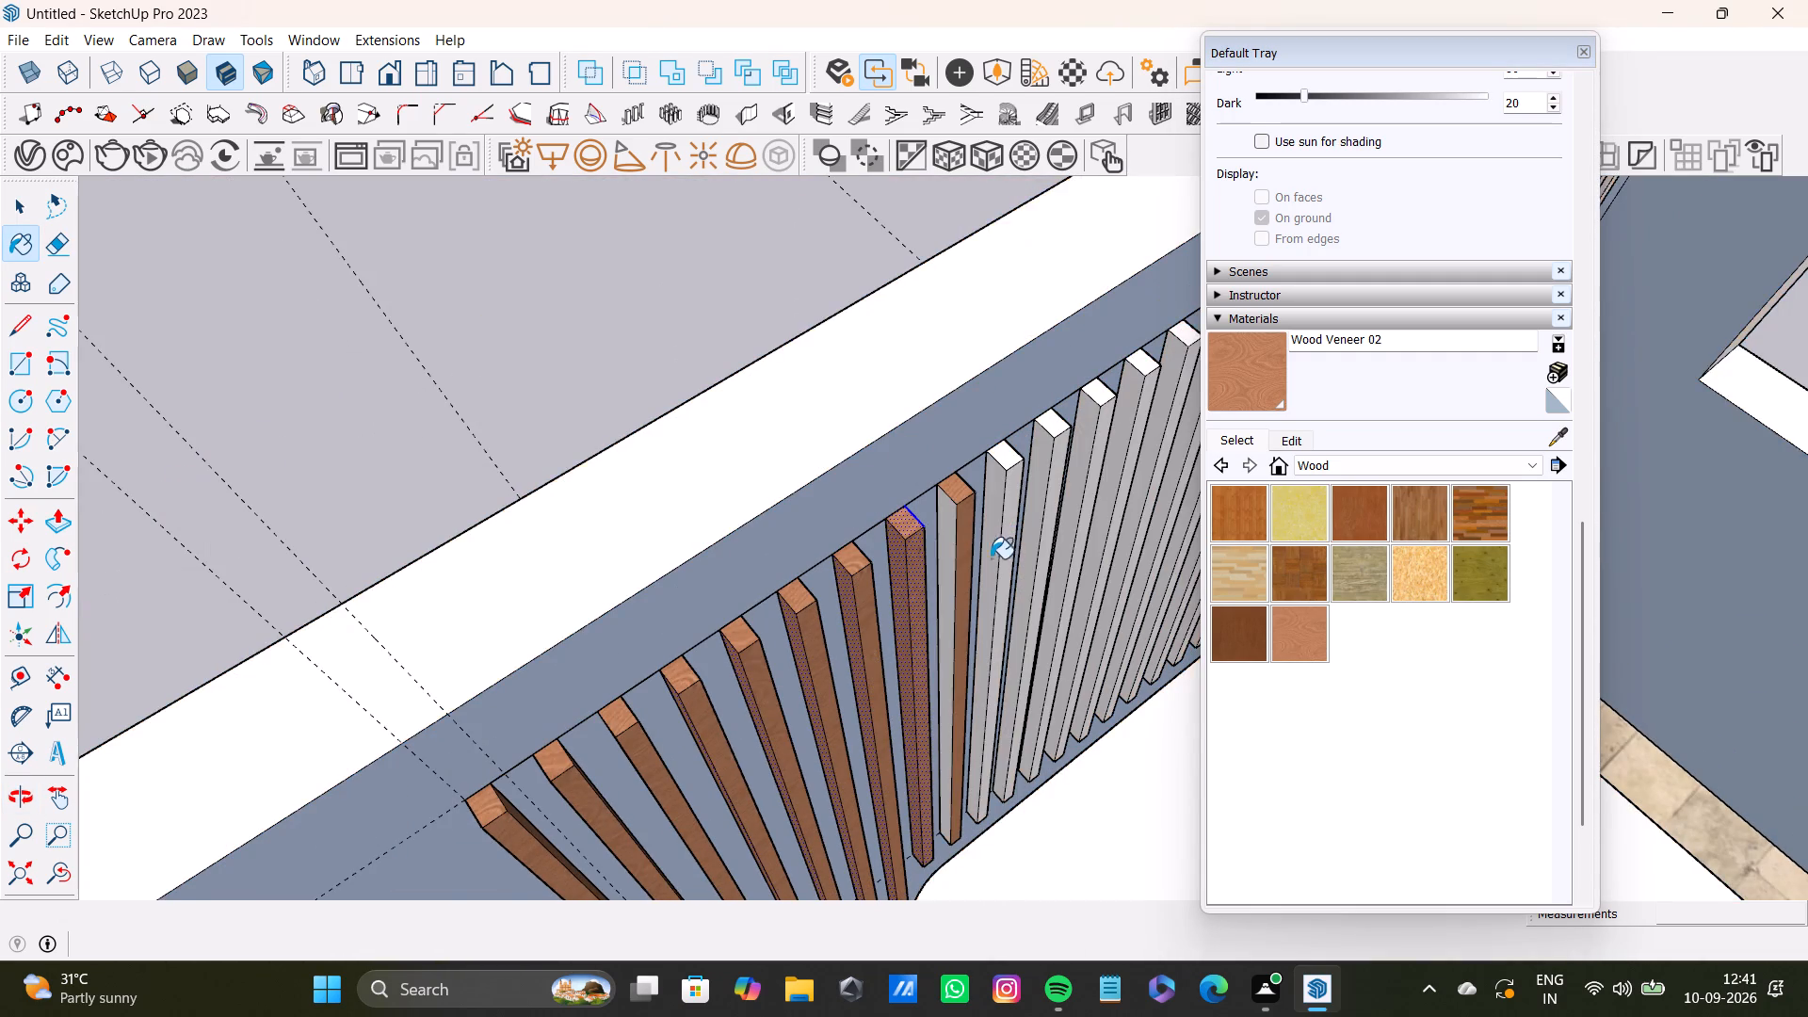
# Select the unpainted long side face of the ninth slat.
pyautogui.scroll(1, 974, 561)
pyautogui.press('space')
pyautogui.scroll(9, 877, 529)
pyautogui.press('space')
pyautogui.click(1021, 504)
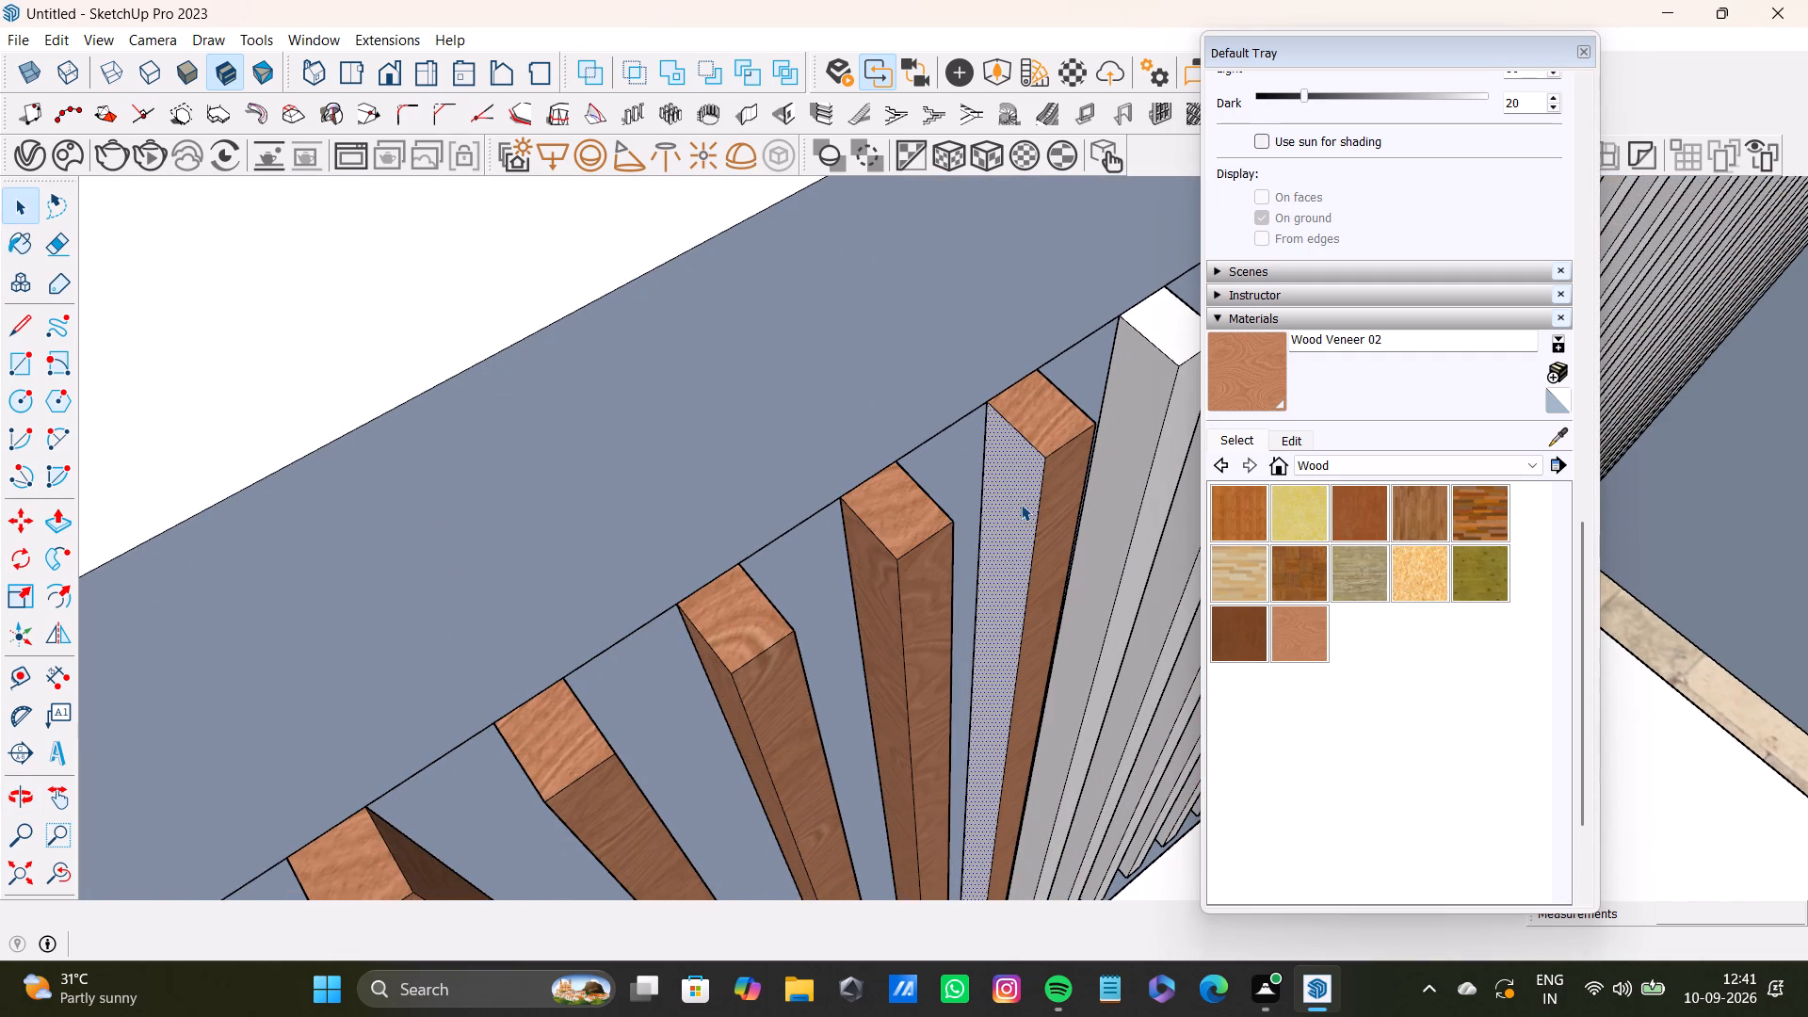
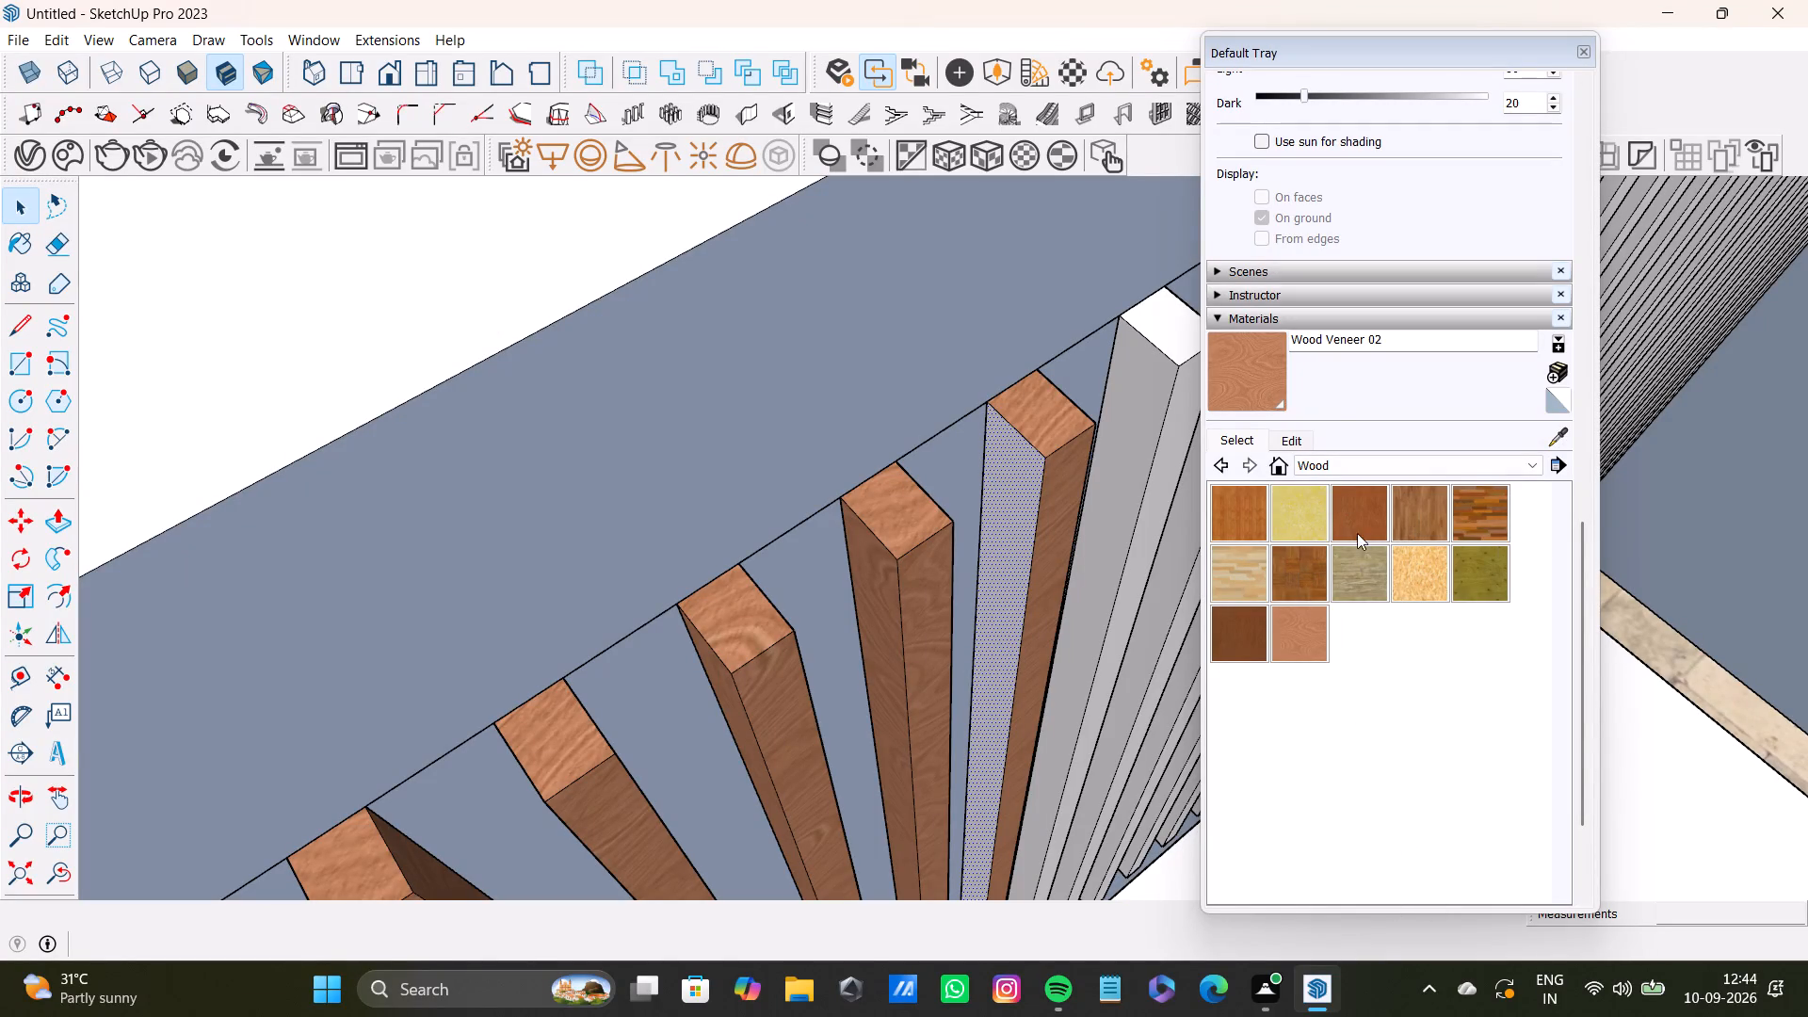
# Paint the selected unpainted side face of the last wood-finished slat with Wood Veneer 02.
pyautogui.click(1254, 381)
pyautogui.click(1024, 479)
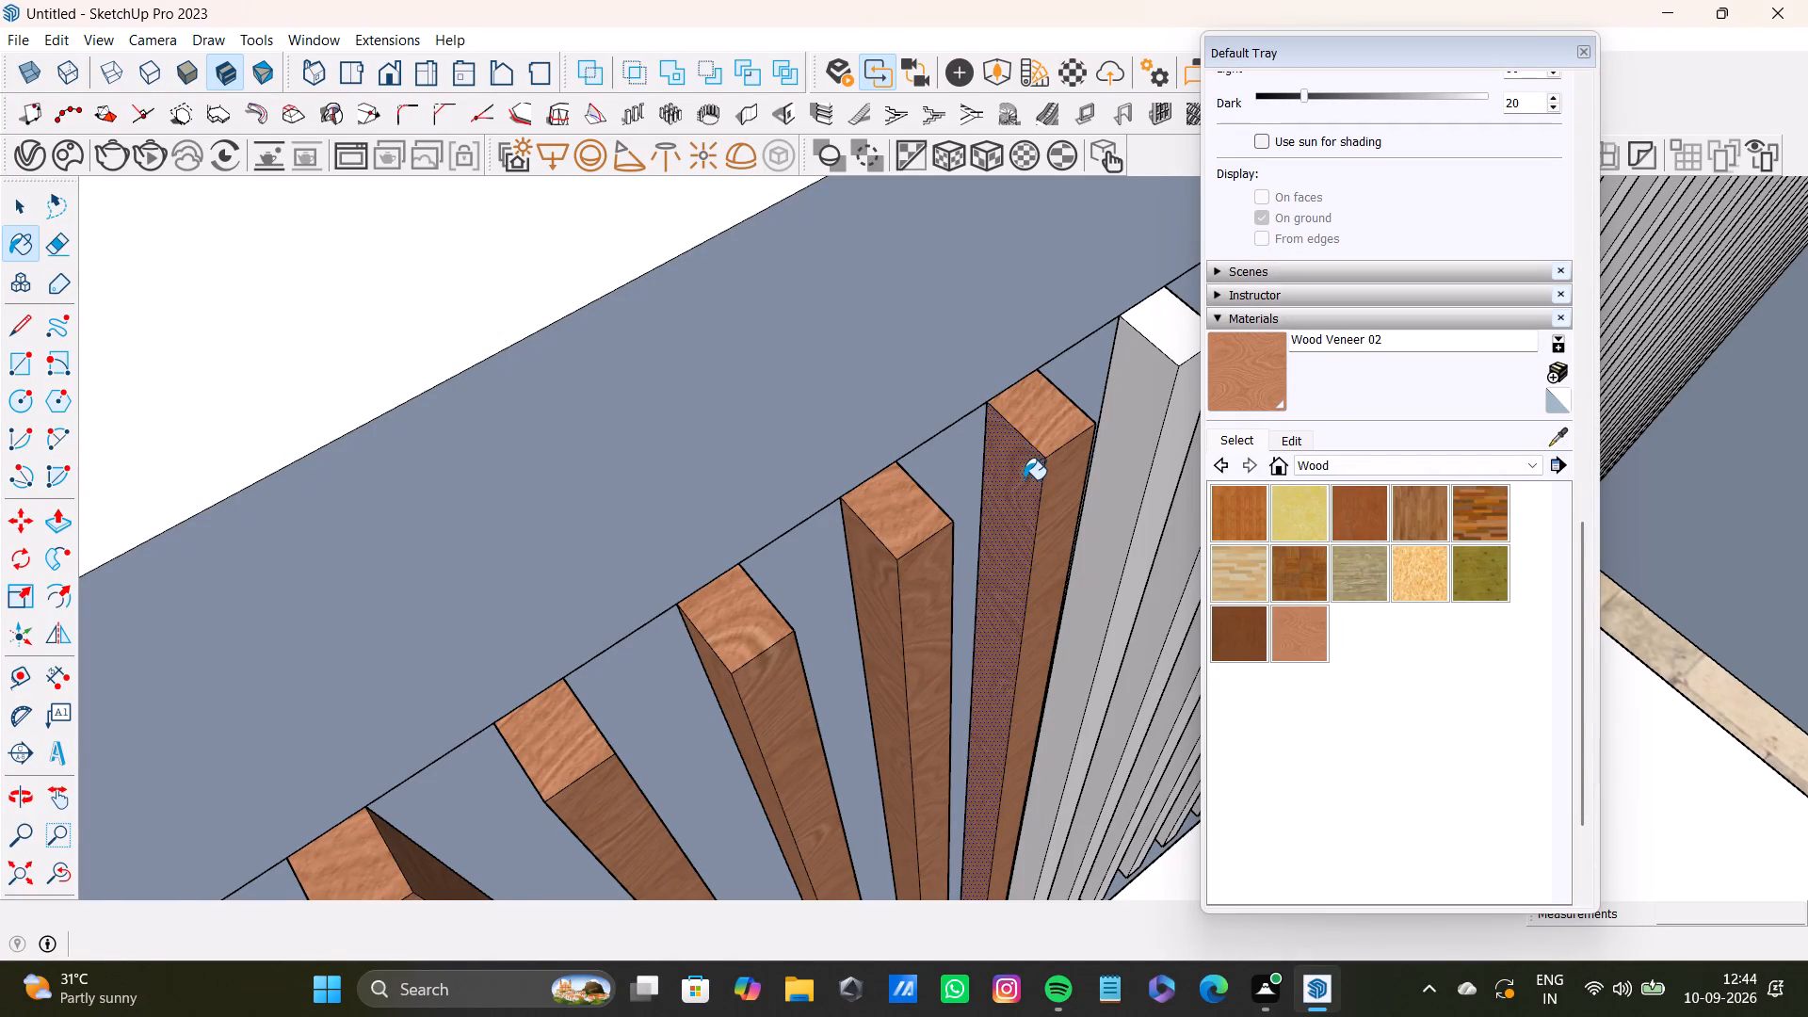
# Paint the first white slat next to the wood-finished ones with Wood Veneer 02.
pyautogui.scroll(-5, 1024, 479)
pyautogui.keyDown('shift'); pyautogui.moveTo(1026, 463); pyautogui.dragTo(858, 465, button='middle'); pyautogui.keyUp('shift')
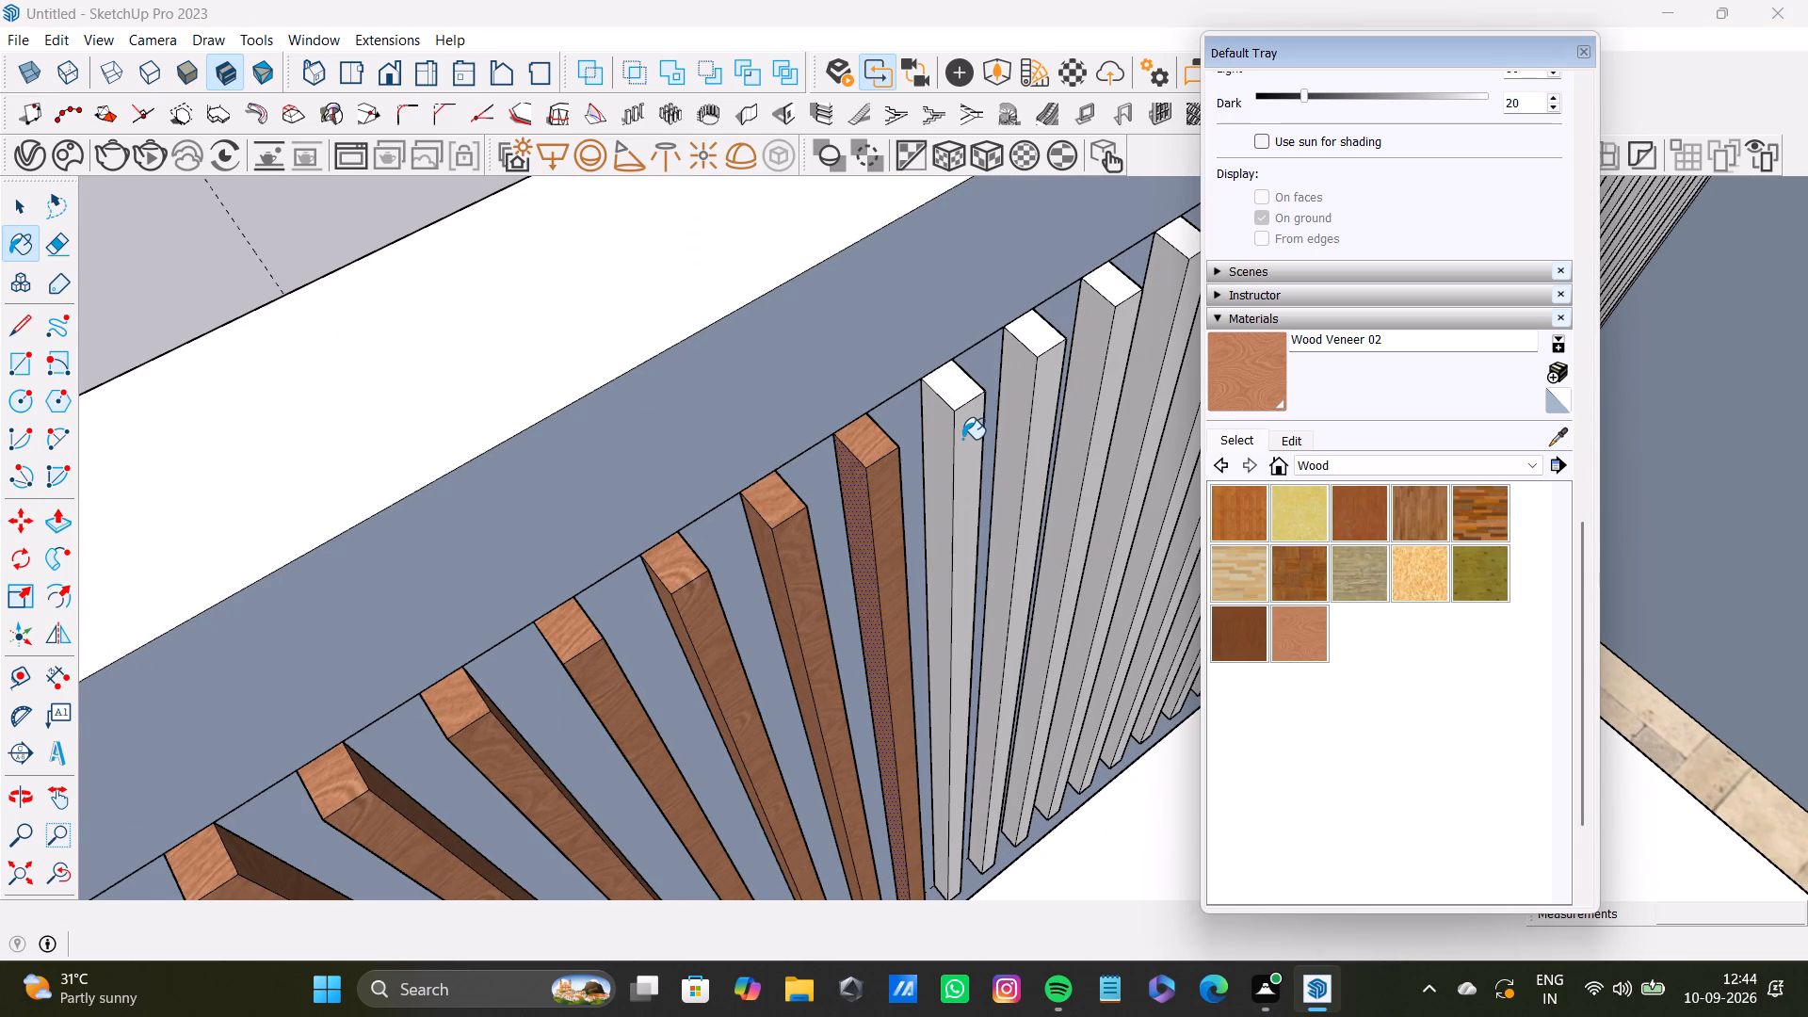
pyautogui.scroll(6, 955, 420)
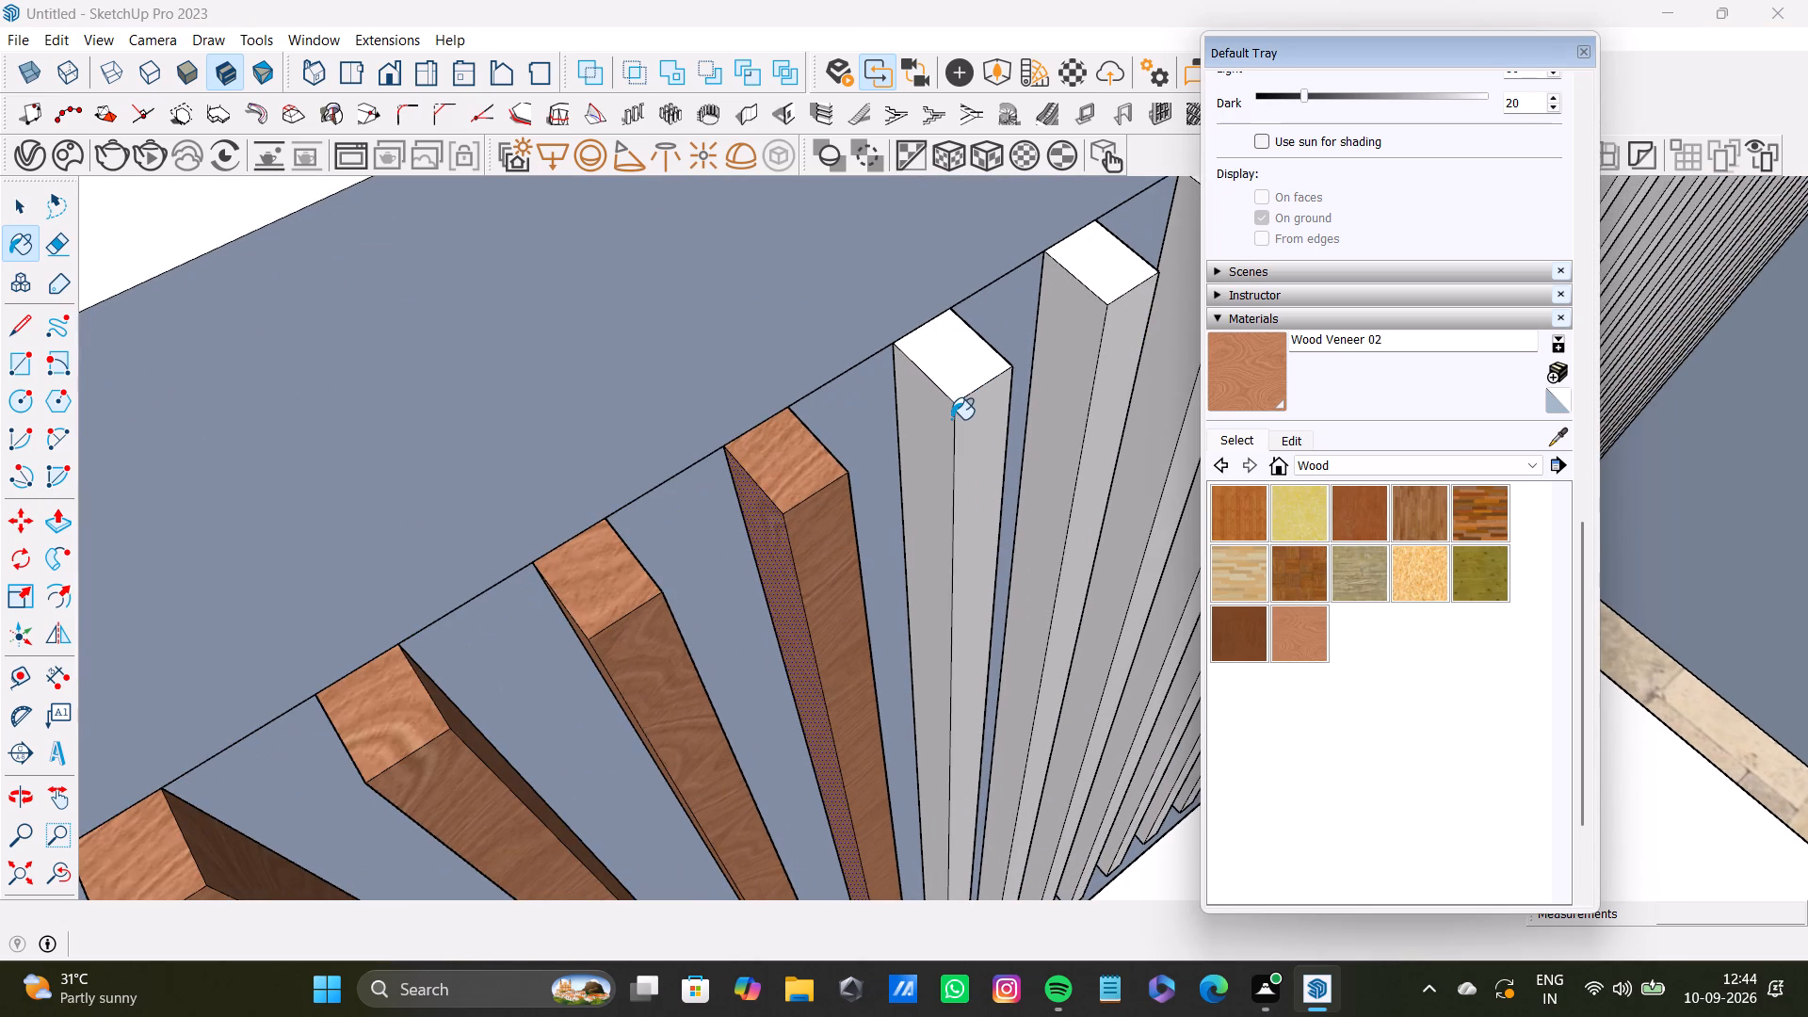
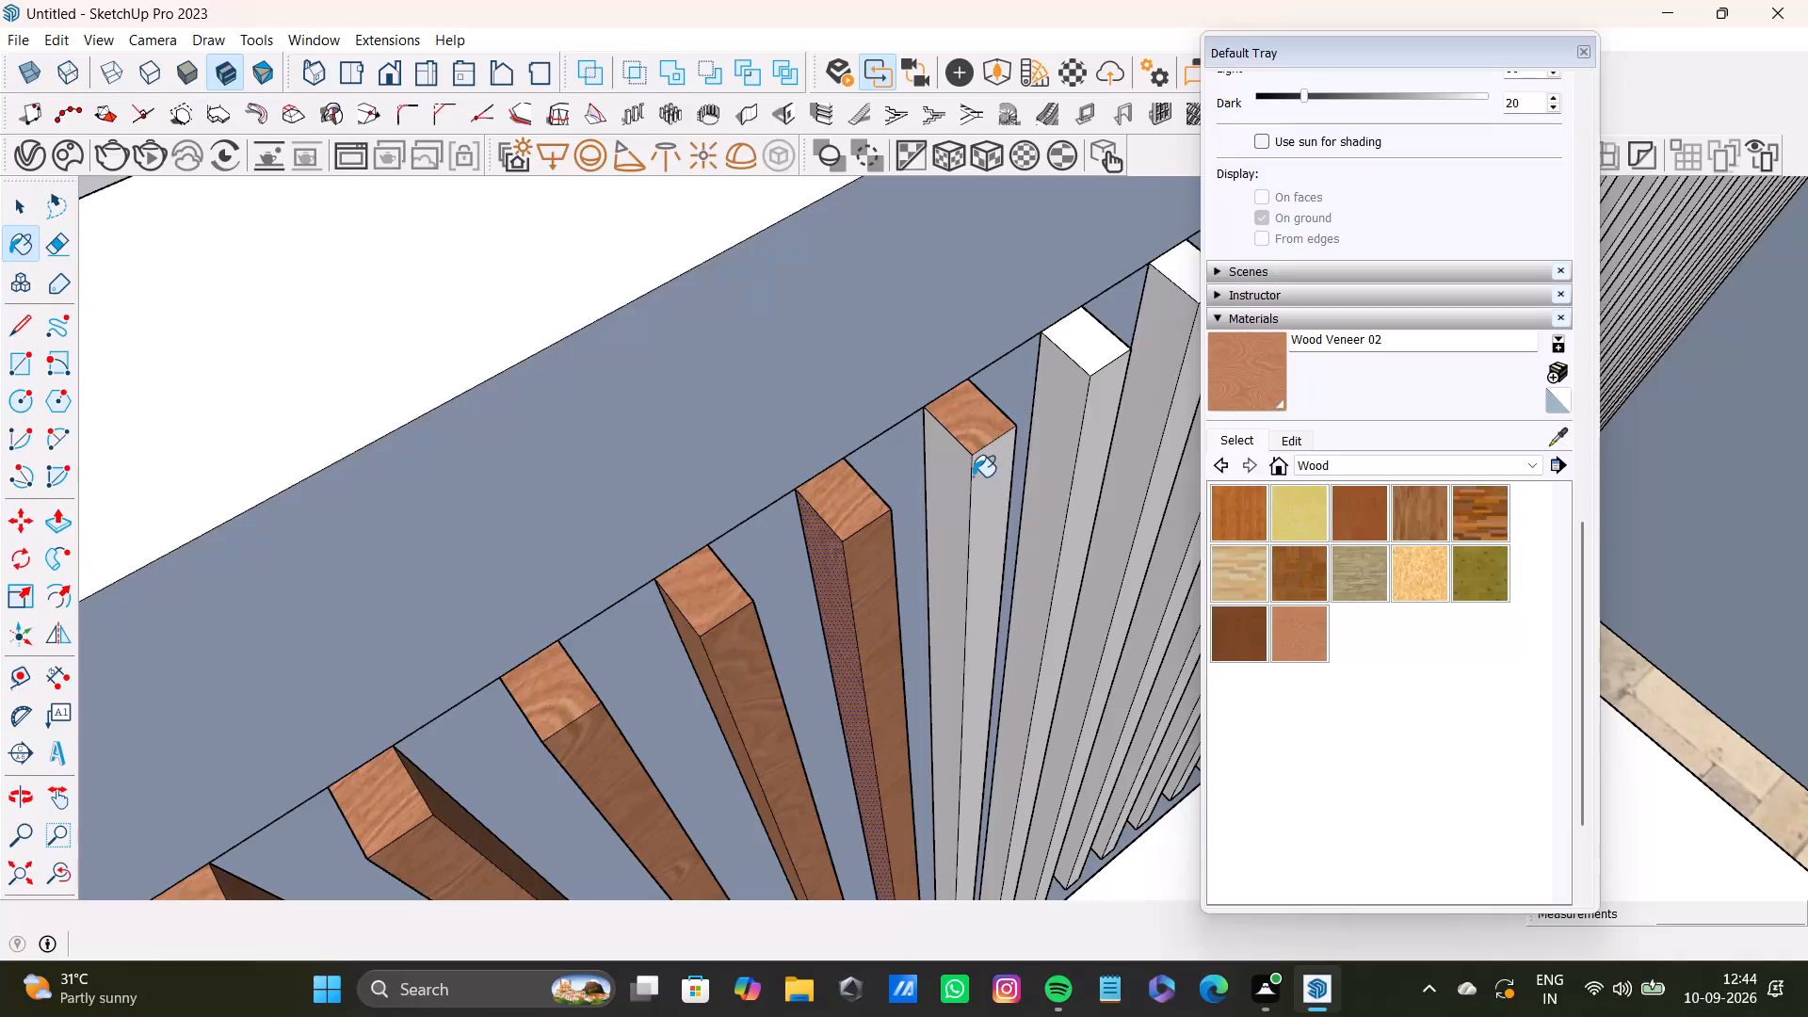
# Paint the two unpainted side faces of the partly finished slat and the visible faces of the next four white slats with Wood Veneer 02.
pyautogui.press('space')
pyautogui.click(956, 482)
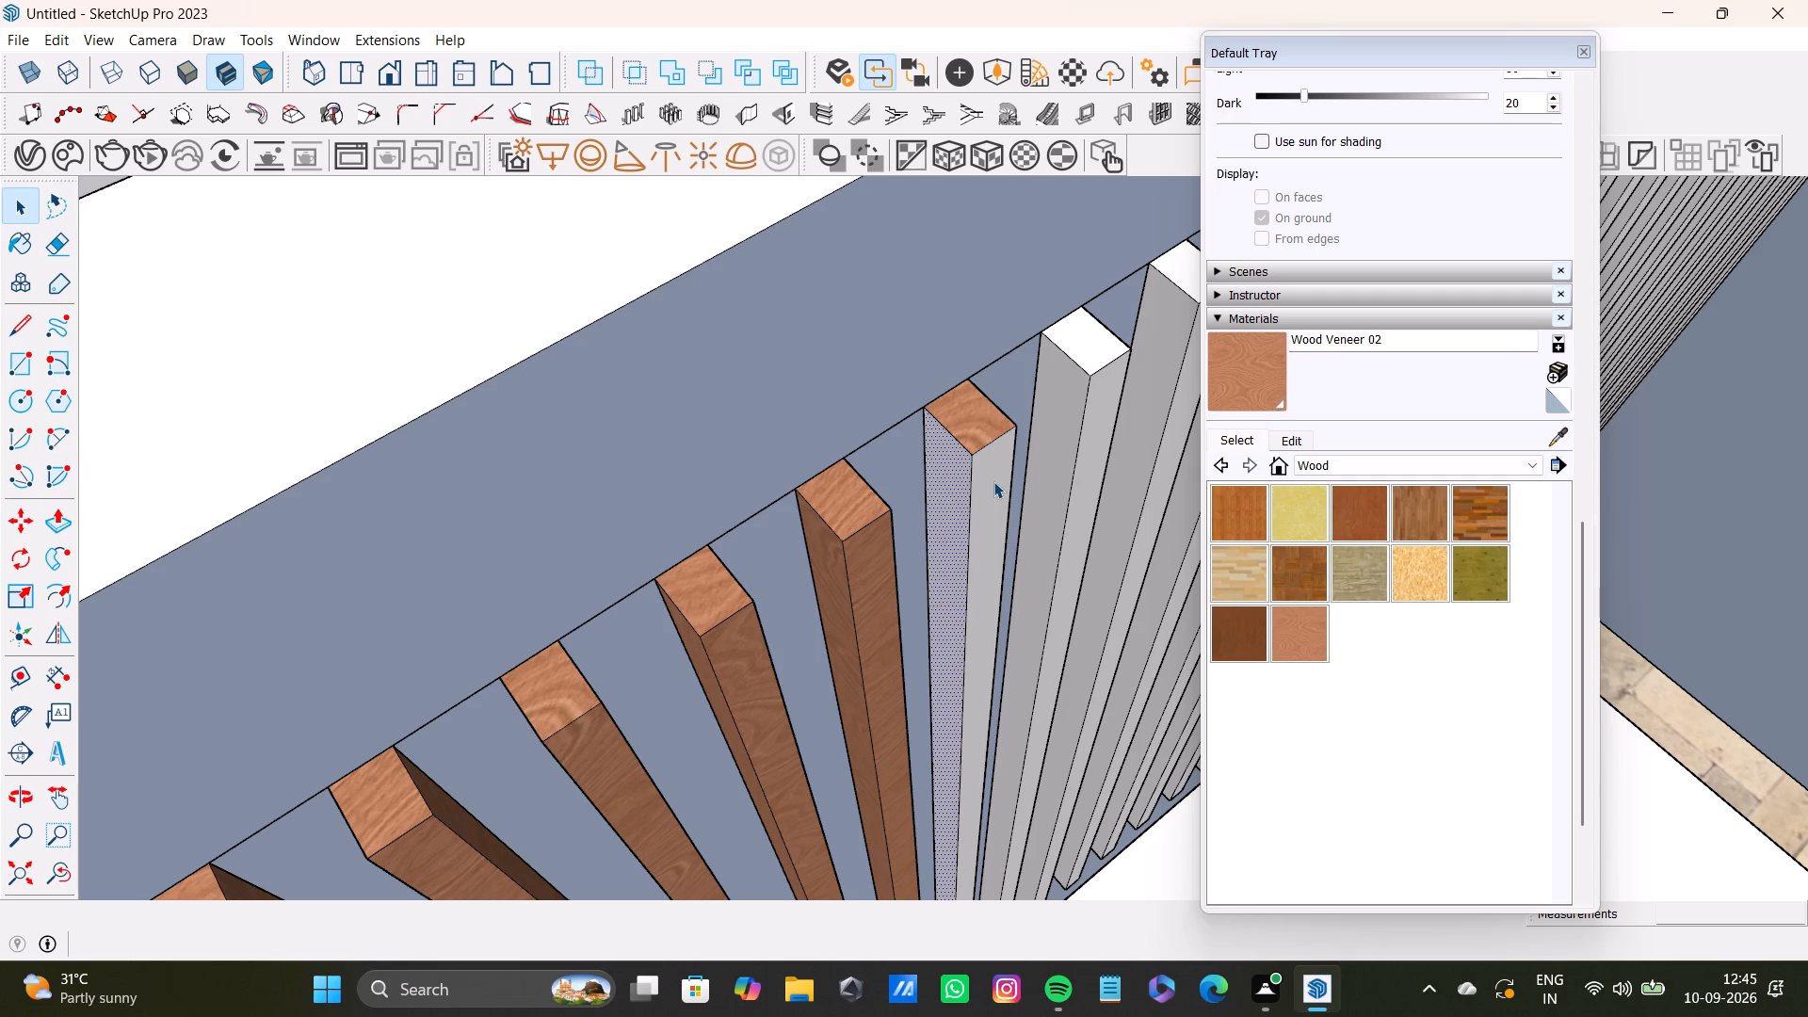
pyautogui.press('space')
pyautogui.press('space')
pyautogui.keyDown('shift'); pyautogui.click(993, 488); pyautogui.keyUp('shift')
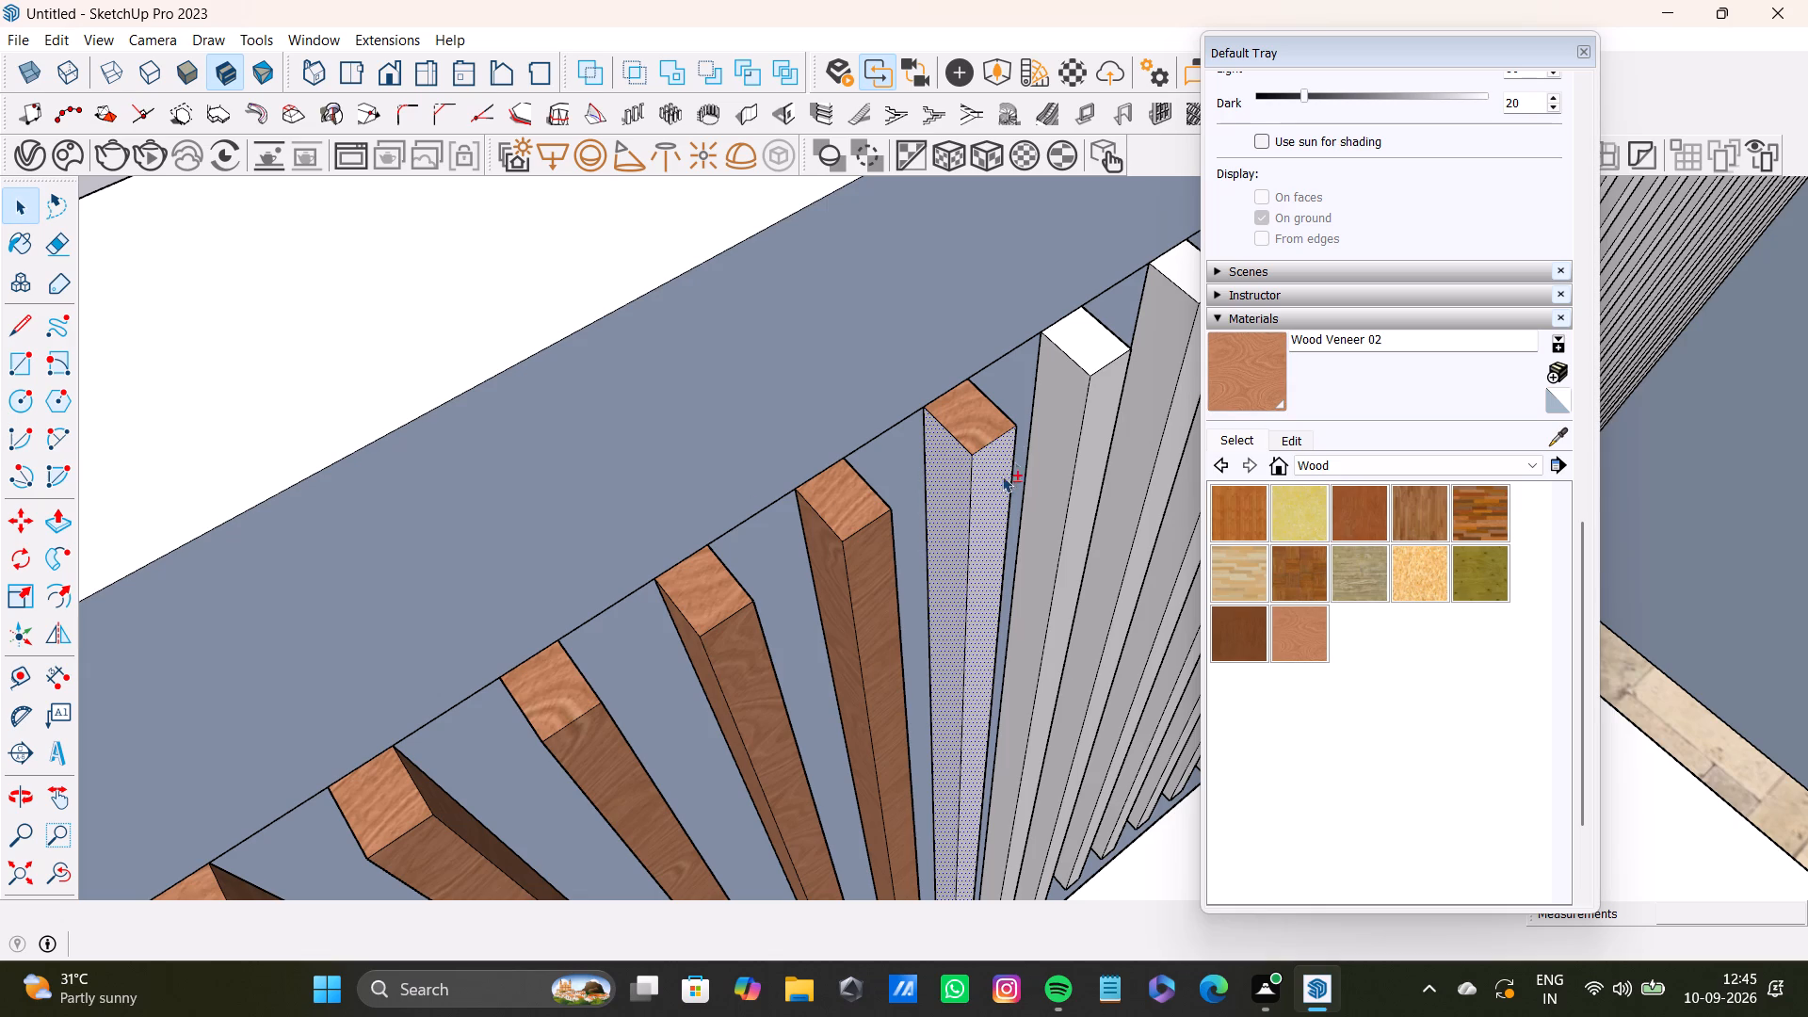
pyautogui.keyDown('shift'); pyautogui.click(1096, 331); pyautogui.keyUp('shift')
pyautogui.keyDown('shift'); pyautogui.click(1094, 392); pyautogui.keyUp('shift')
pyautogui.keyDown('shift'); pyautogui.click(1073, 391); pyautogui.keyUp('shift')
pyautogui.keyDown('shift'); pyautogui.moveTo(1086, 439); pyautogui.dragTo(777, 494, button='middle'); pyautogui.keyUp('shift')
pyautogui.keyDown('shift'); pyautogui.scroll(3, 829, 436); pyautogui.keyUp('shift')
pyautogui.keyDown('shift'); pyautogui.click(911, 294); pyautogui.keyUp('shift')
pyautogui.keyDown('shift'); pyautogui.click(932, 379); pyautogui.keyUp('shift')
pyautogui.keyDown('shift'); pyautogui.click(875, 356); pyautogui.keyUp('shift')
pyautogui.keyDown('shift'); pyautogui.moveTo(929, 343); pyautogui.dragTo(885, 499, button='middle'); pyautogui.keyUp('shift')
pyautogui.keyDown('shift'); pyautogui.scroll(3, 994, 410); pyautogui.keyUp('shift')
pyautogui.keyDown('shift'); pyautogui.click(1013, 288); pyautogui.keyUp('shift')
pyautogui.keyDown('shift'); pyautogui.click(1046, 434); pyautogui.keyUp('shift')
pyautogui.keyDown('shift'); pyautogui.click(996, 433); pyautogui.keyUp('shift')
pyautogui.keyDown('shift'); pyautogui.click(1016, 395); pyautogui.keyUp('shift')
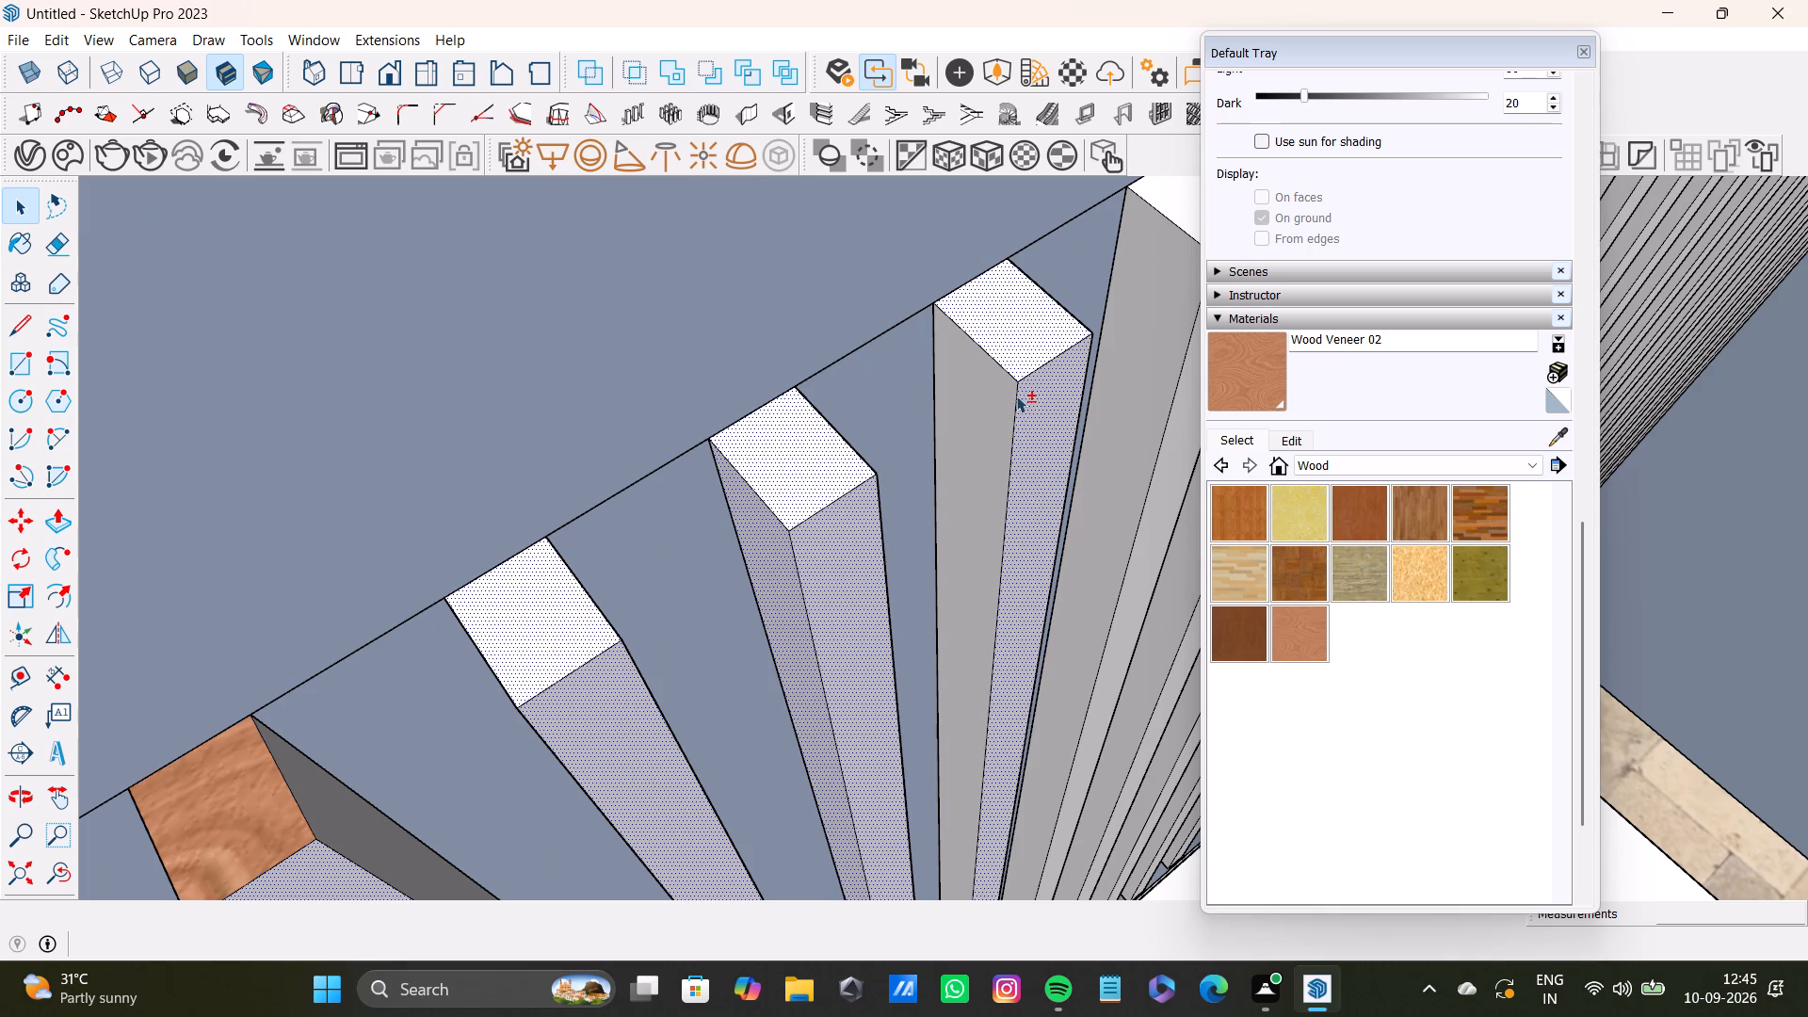
pyautogui.keyDown('shift'); pyautogui.click(994, 405); pyautogui.keyUp('shift')
pyautogui.keyDown('shift'); pyautogui.scroll(-5, 969, 405); pyautogui.keyUp('shift')
pyautogui.keyDown('shift'); pyautogui.click(1124, 267); pyautogui.keyUp('shift')
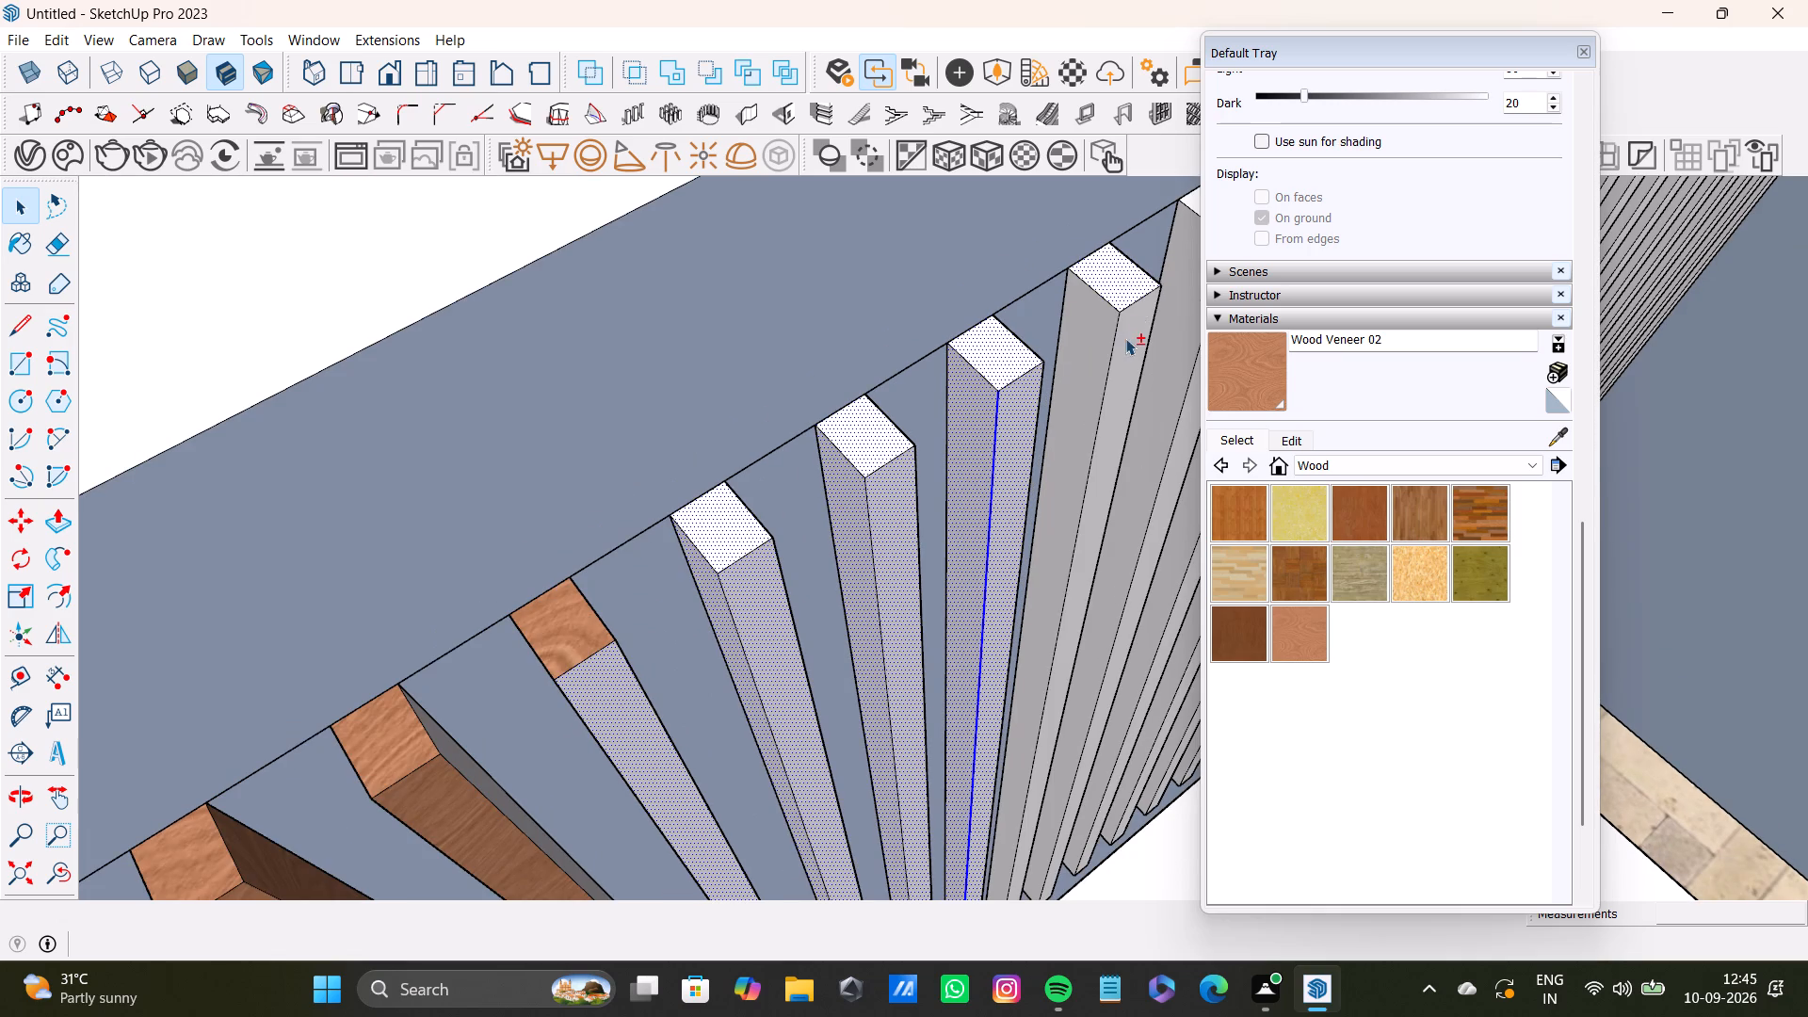
pyautogui.keyDown('shift'); pyautogui.click(1125, 338); pyautogui.keyUp('shift')
pyautogui.keyDown('shift'); pyautogui.click(1091, 329); pyautogui.keyUp('shift')
pyautogui.keyDown('shift'); pyautogui.click(1220, 358); pyautogui.keyUp('shift')
pyautogui.keyDown('shift'); pyautogui.click(1126, 276); pyautogui.keyUp('shift')
# Select the top and side faces of the next six white slats and paint them with Wood Veneer 02.
pyautogui.keyDown('shift'); pyautogui.scroll(-5, 1066, 419); pyautogui.keyUp('shift')
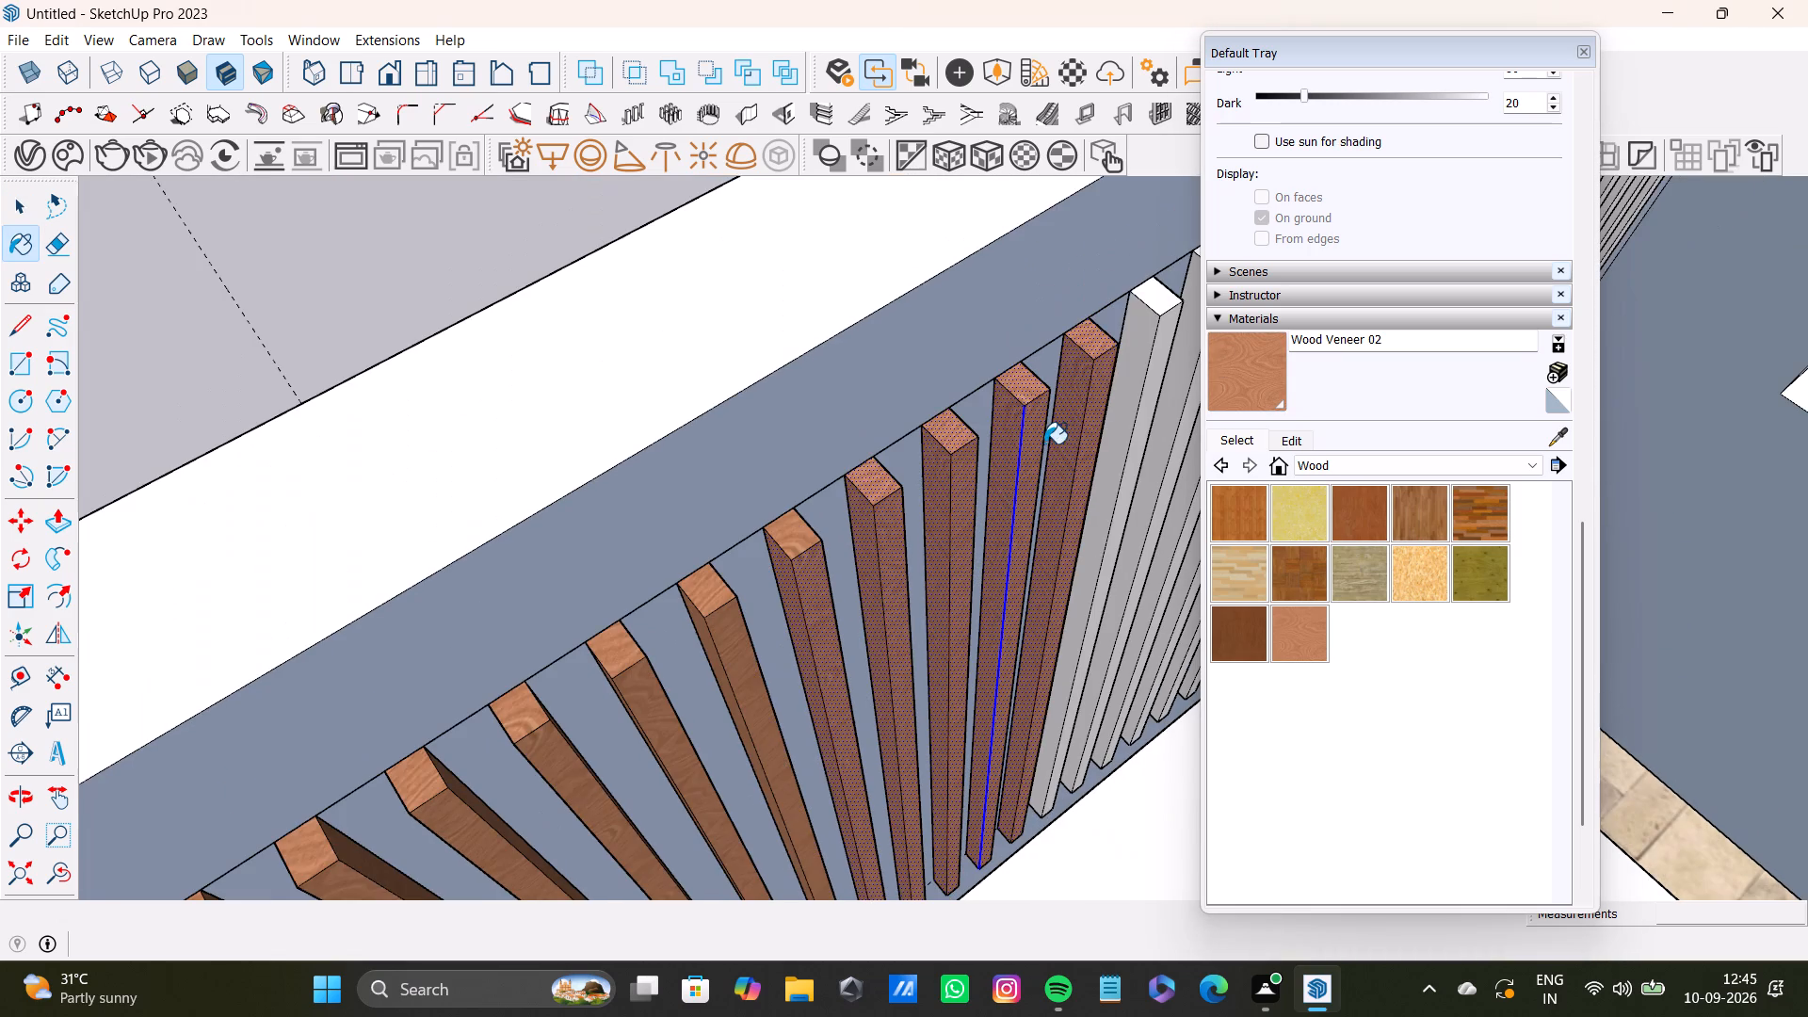
pyautogui.keyDown('shift'); pyautogui.scroll(-6, 1041, 444); pyautogui.keyUp('shift')
pyautogui.keyDown('shift'); pyautogui.scroll(7, 961, 572); pyautogui.keyUp('shift')
pyautogui.keyDown('shift'); pyautogui.moveTo(1007, 534); pyautogui.dragTo(875, 721, button='middle'); pyautogui.keyUp('shift')
pyautogui.keyDown('shift'); pyautogui.scroll(3, 940, 592); pyautogui.keyUp('shift')
pyautogui.press('space')
pyautogui.scroll(-6, 940, 588)
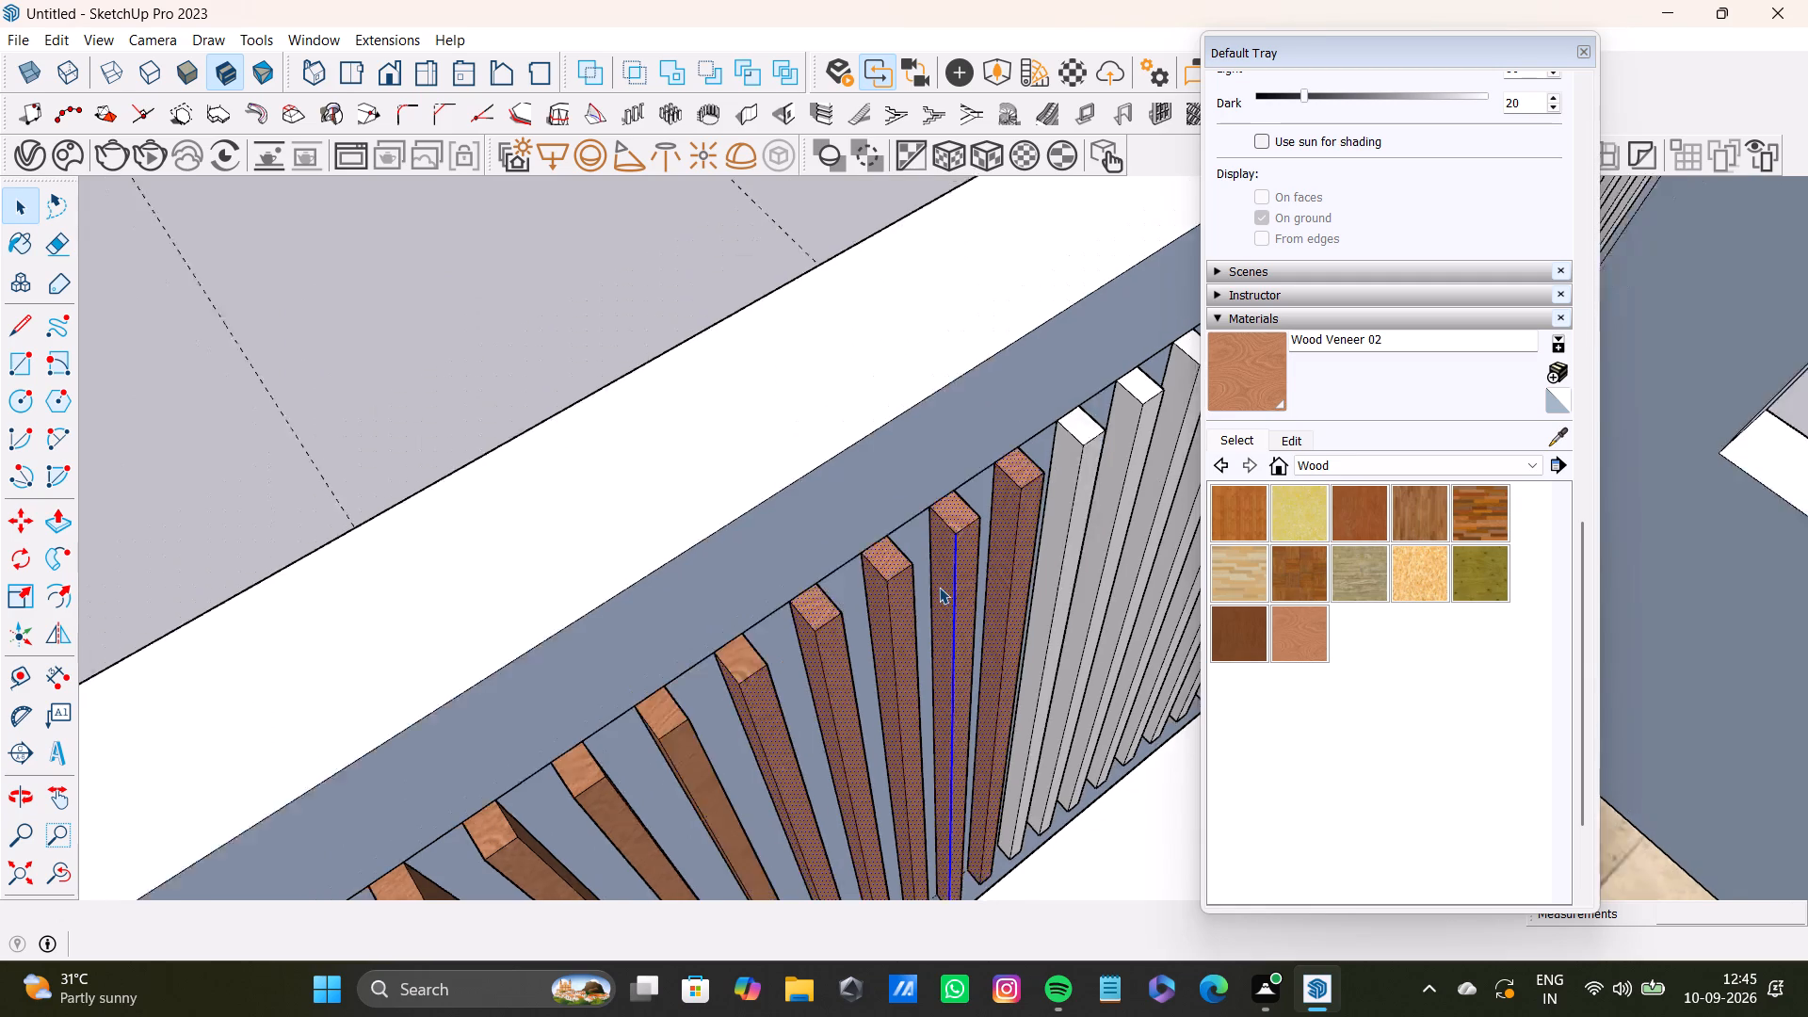
pyautogui.scroll(-1, 939, 587)
pyautogui.keyDown('shift'); pyautogui.moveTo(979, 568); pyautogui.dragTo(749, 658, button='middle'); pyautogui.keyUp('shift')
pyautogui.scroll(7, 815, 587)
pyautogui.press('space')
pyautogui.keyDown('shift'); pyautogui.click(800, 501); pyautogui.keyUp('shift')
pyautogui.keyDown('shift'); pyautogui.click(829, 563); pyautogui.keyUp('shift')
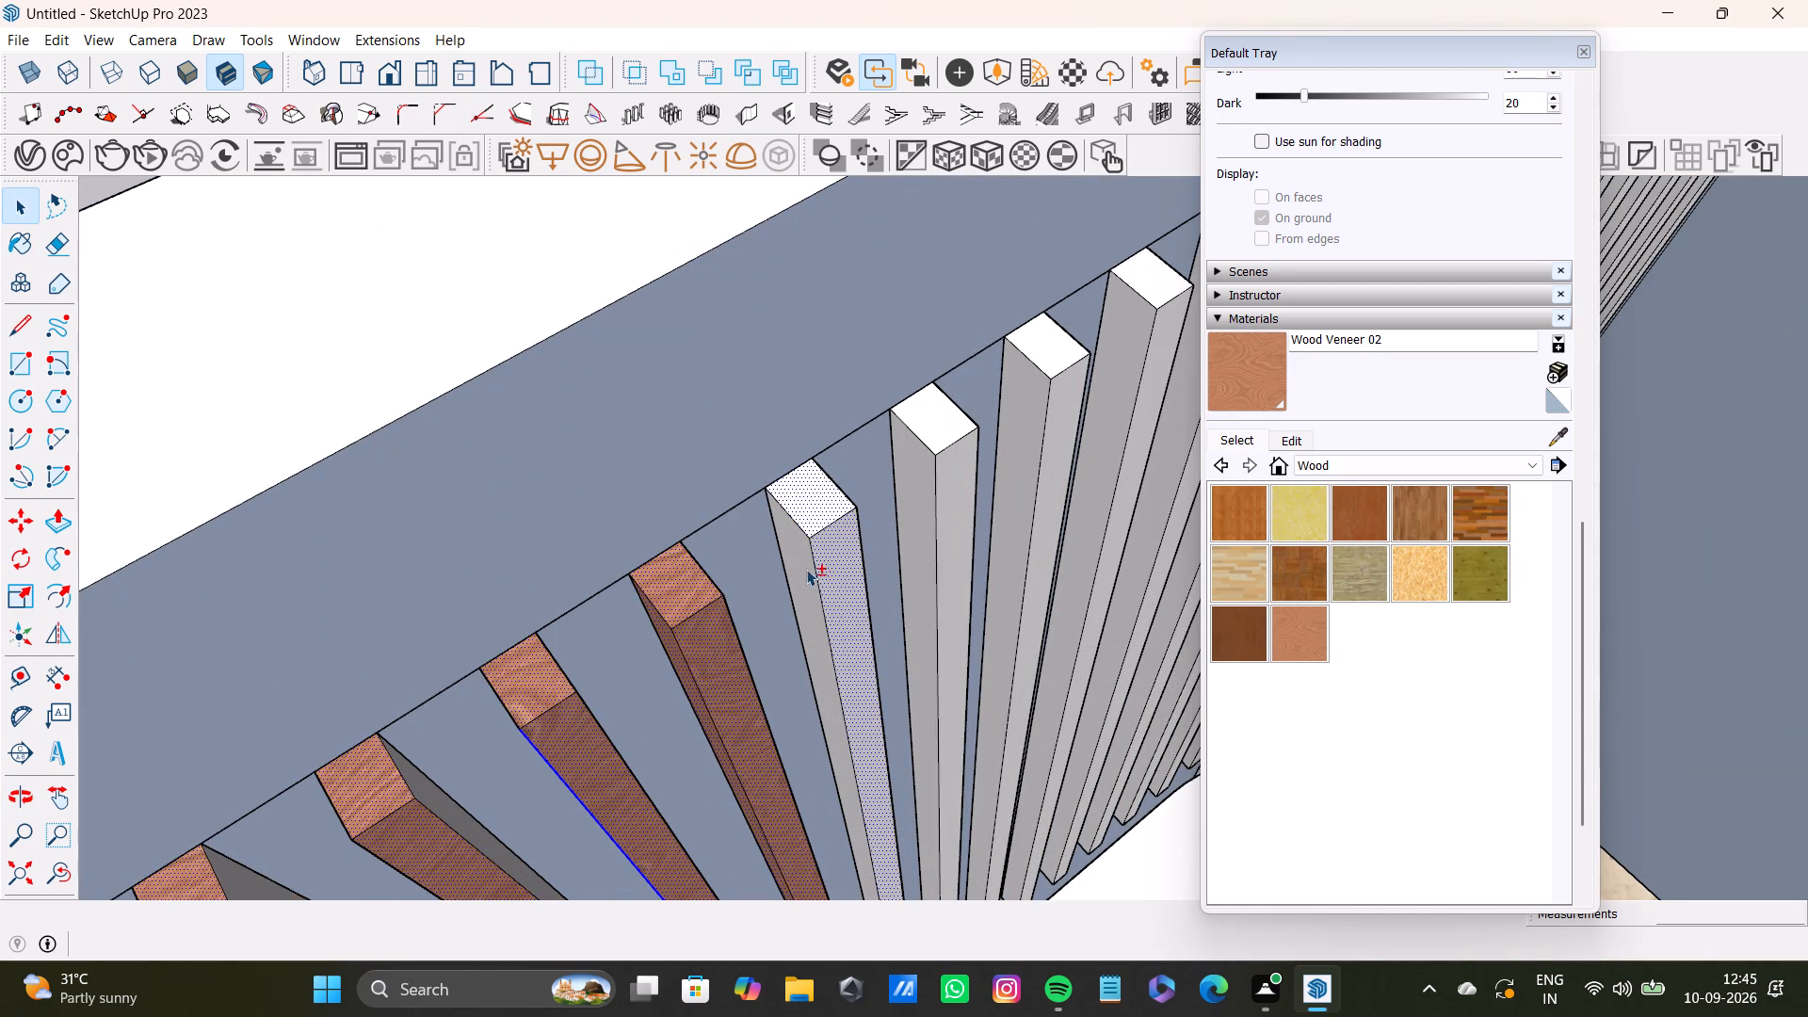
pyautogui.keyDown('shift'); pyautogui.click(802, 563); pyautogui.keyUp('shift')
pyautogui.keyDown('shift'); pyautogui.click(944, 439); pyautogui.keyUp('shift')
pyautogui.keyDown('shift'); pyautogui.click(943, 491); pyautogui.keyUp('shift')
pyautogui.keyDown('shift'); pyautogui.click(912, 478); pyautogui.keyUp('shift')
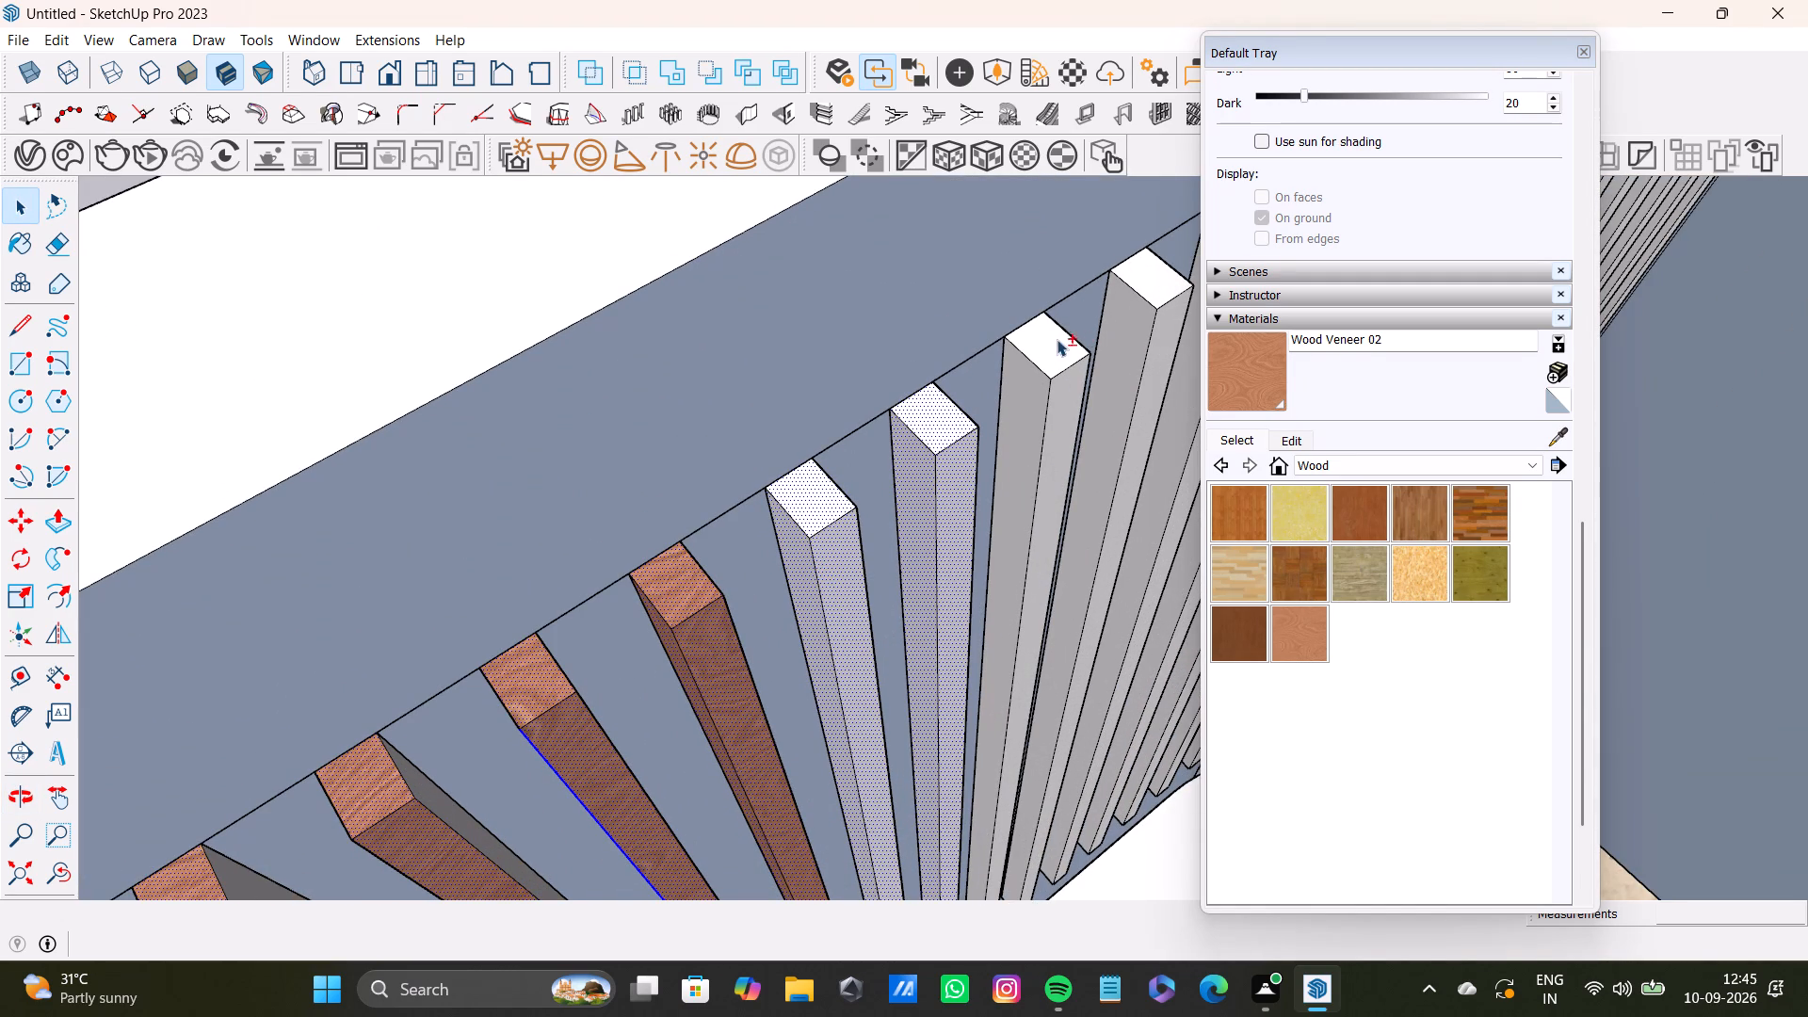
pyautogui.keyDown('shift'); pyautogui.click(1052, 339); pyautogui.keyUp('shift')
pyautogui.keyDown('shift'); pyautogui.click(1059, 405); pyautogui.keyUp('shift')
pyautogui.keyDown('shift'); pyautogui.click(1030, 405); pyautogui.keyUp('shift')
pyautogui.keyDown('shift'); pyautogui.moveTo(1079, 389); pyautogui.dragTo(898, 574, button='middle'); pyautogui.keyUp('shift')
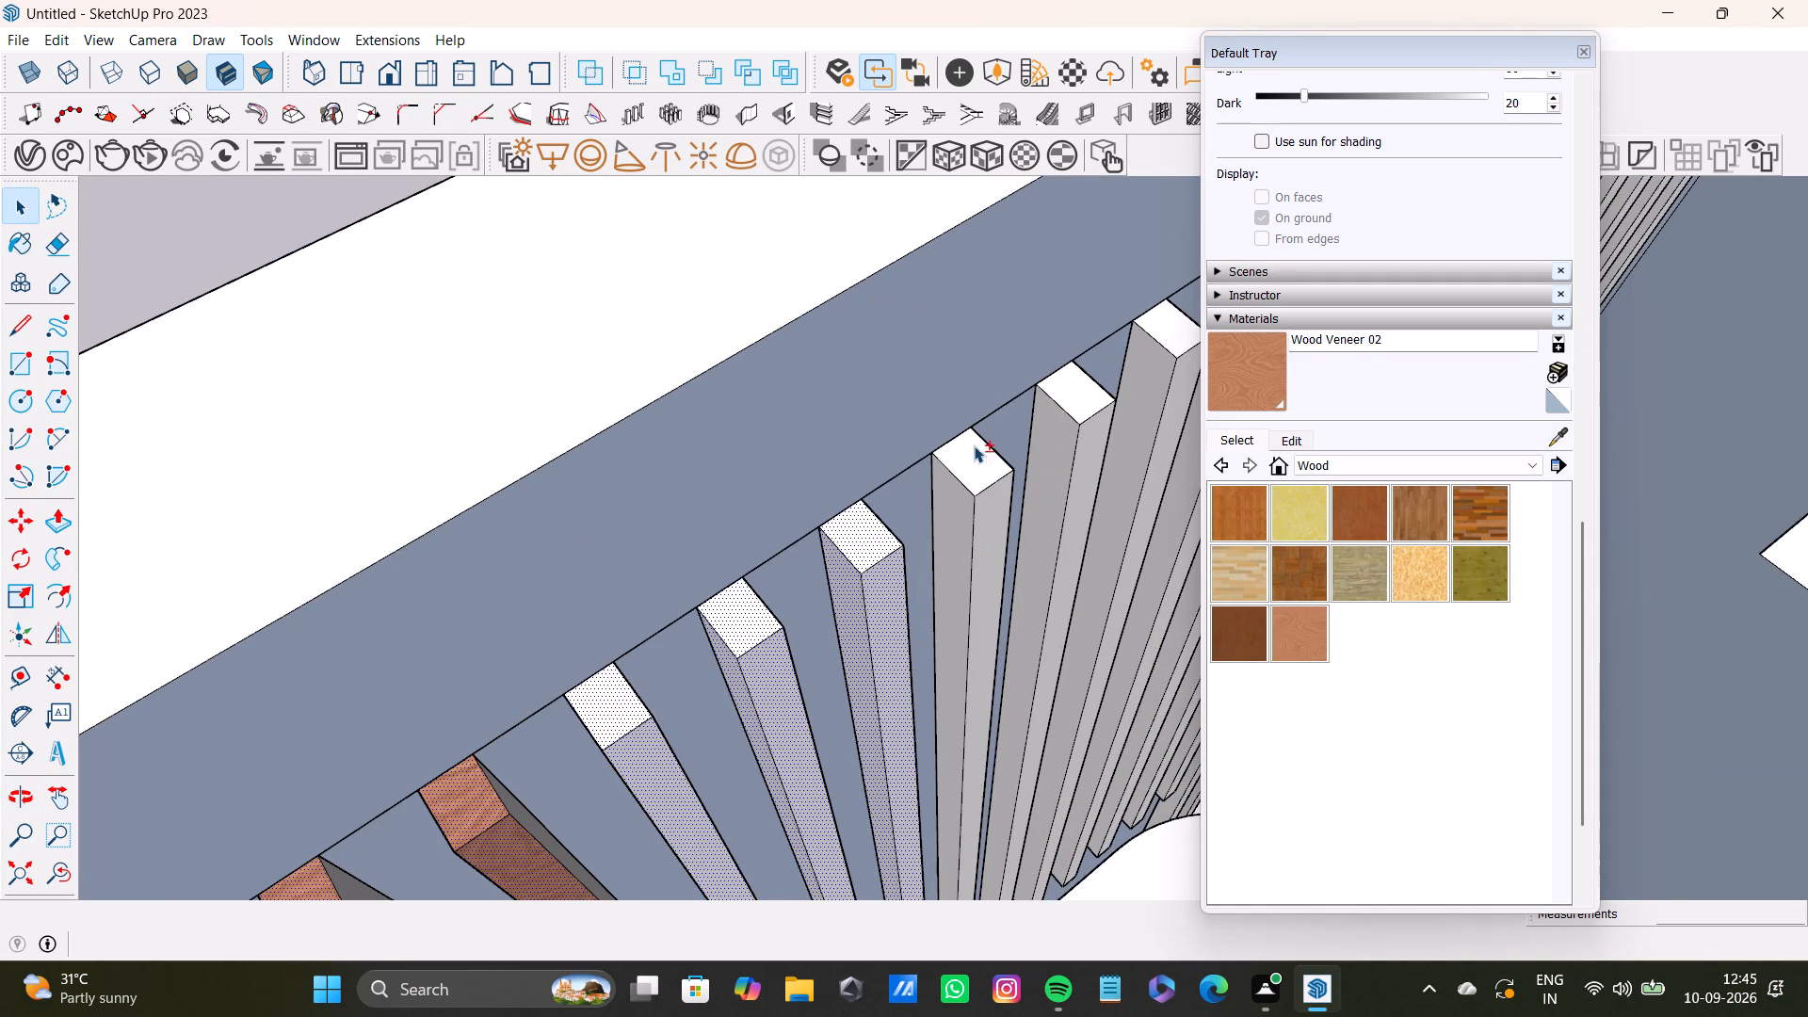
pyautogui.keyDown('shift'); pyautogui.click(974, 438); pyautogui.keyUp('shift')
pyautogui.keyDown('shift'); pyautogui.click(984, 502); pyautogui.keyUp('shift')
pyautogui.keyDown('shift'); pyautogui.click(960, 492); pyautogui.keyUp('shift')
pyautogui.keyDown('shift'); pyautogui.click(1067, 386); pyautogui.keyUp('shift')
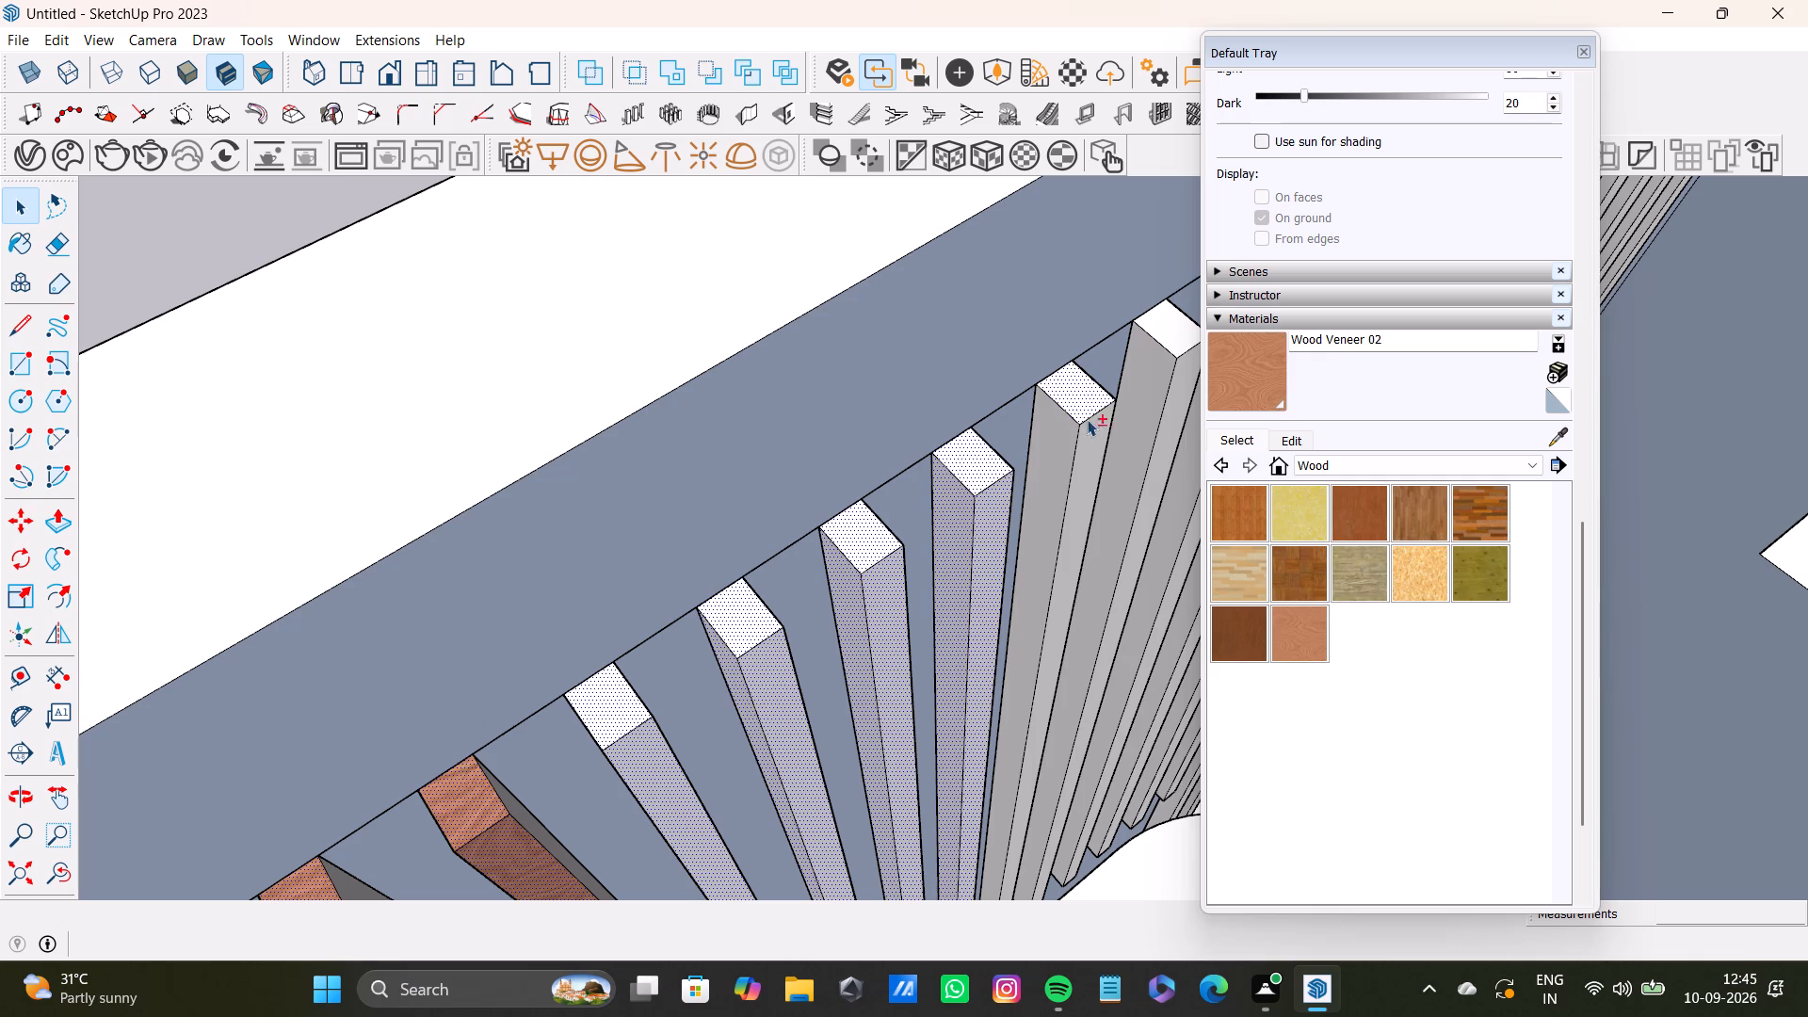
pyautogui.keyDown('shift'); pyautogui.click(1094, 452); pyautogui.keyUp('shift')
pyautogui.keyDown('shift'); pyautogui.click(1048, 438); pyautogui.keyUp('shift')
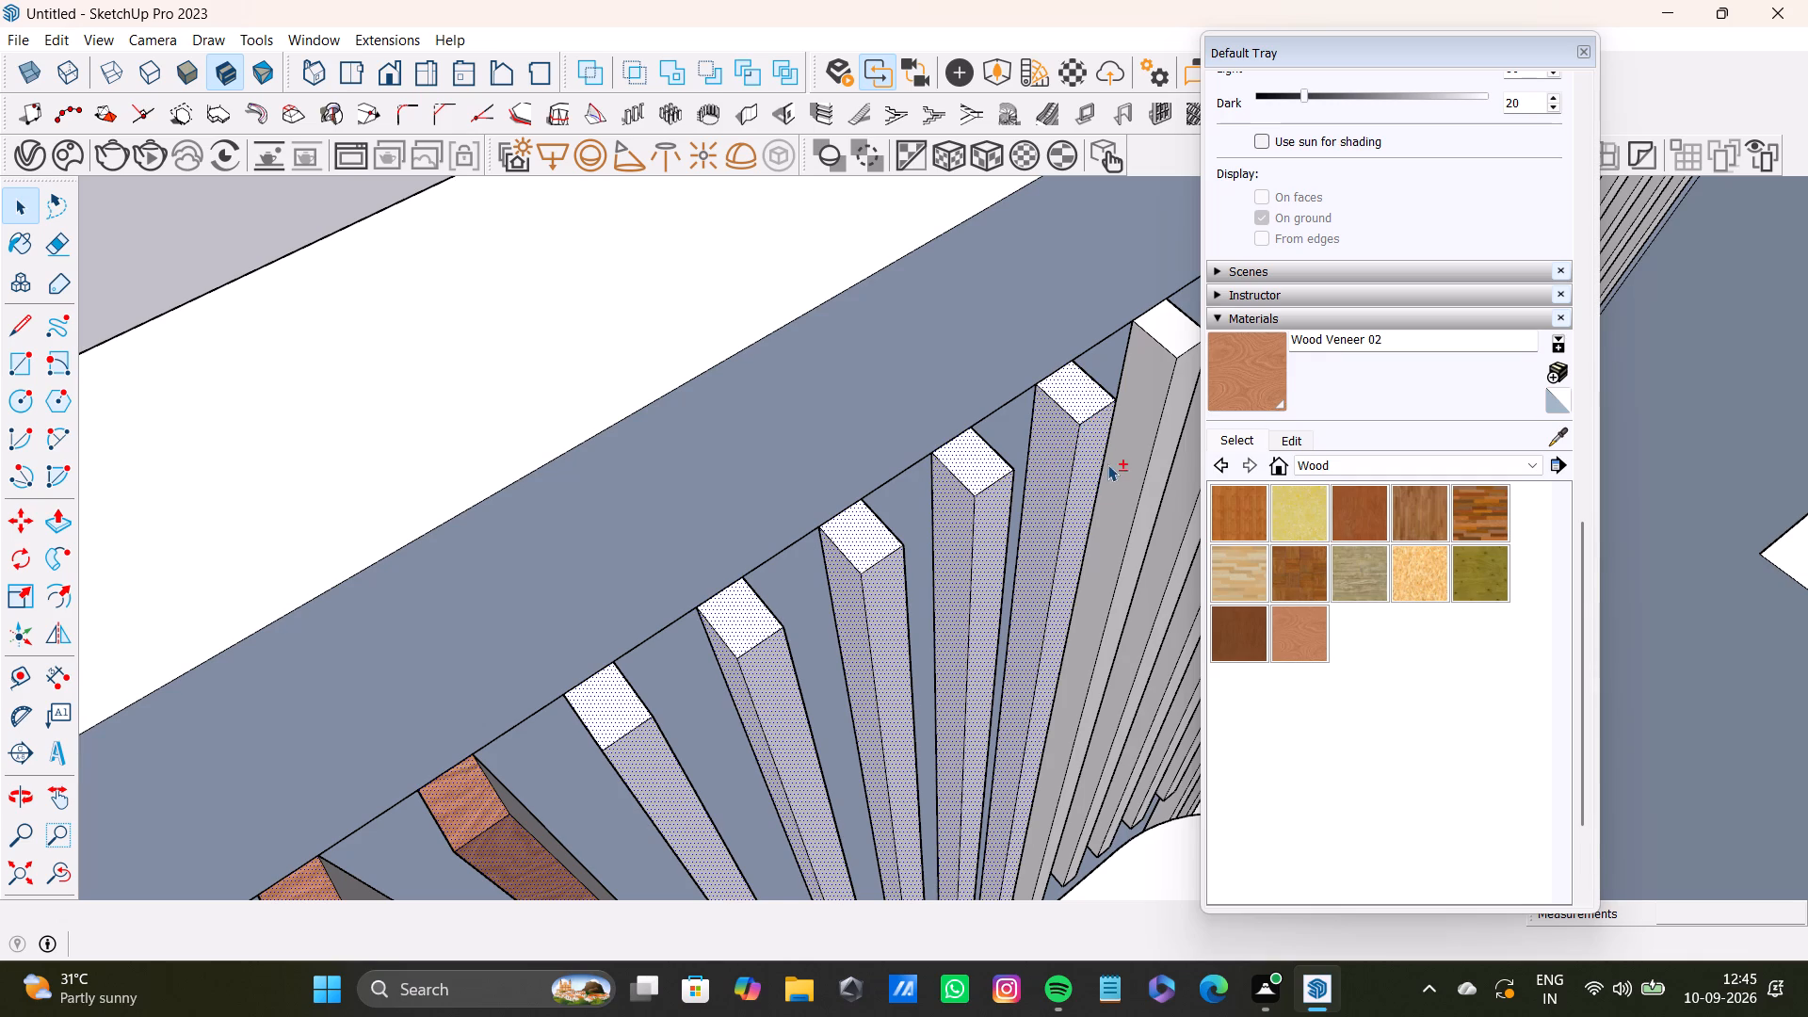
pyautogui.keyDown('shift'); pyautogui.moveTo(1106, 464); pyautogui.dragTo(933, 587, button='middle'); pyautogui.keyUp('shift')
pyautogui.keyDown('shift'); pyautogui.scroll(3, 966, 496); pyautogui.keyUp('shift')
pyautogui.keyDown('shift'); pyautogui.click(976, 463); pyautogui.keyUp('shift')
pyautogui.keyDown('shift'); pyautogui.click(986, 517); pyautogui.keyUp('shift')
pyautogui.keyDown('shift'); pyautogui.click(955, 520); pyautogui.keyUp('shift')
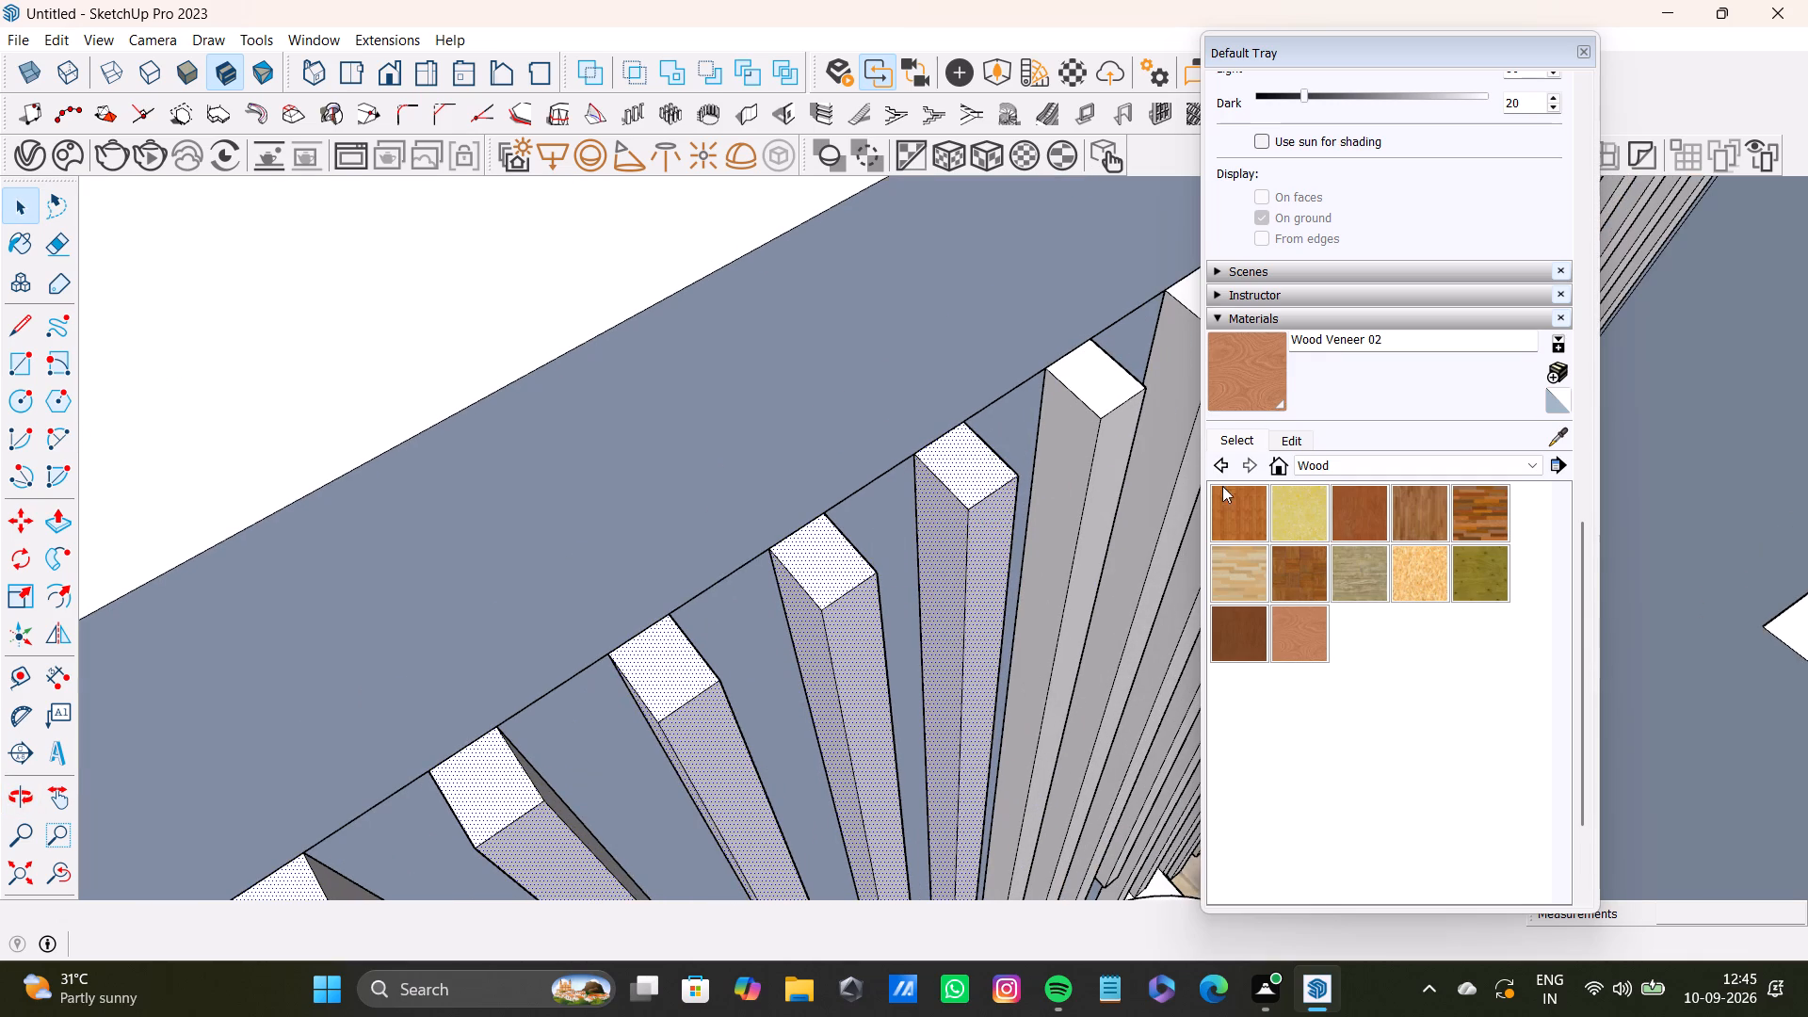
pyautogui.keyDown('shift'); pyautogui.click(1246, 365); pyautogui.keyUp('shift')
pyautogui.keyDown('shift'); pyautogui.click(974, 479); pyautogui.keyUp('shift')
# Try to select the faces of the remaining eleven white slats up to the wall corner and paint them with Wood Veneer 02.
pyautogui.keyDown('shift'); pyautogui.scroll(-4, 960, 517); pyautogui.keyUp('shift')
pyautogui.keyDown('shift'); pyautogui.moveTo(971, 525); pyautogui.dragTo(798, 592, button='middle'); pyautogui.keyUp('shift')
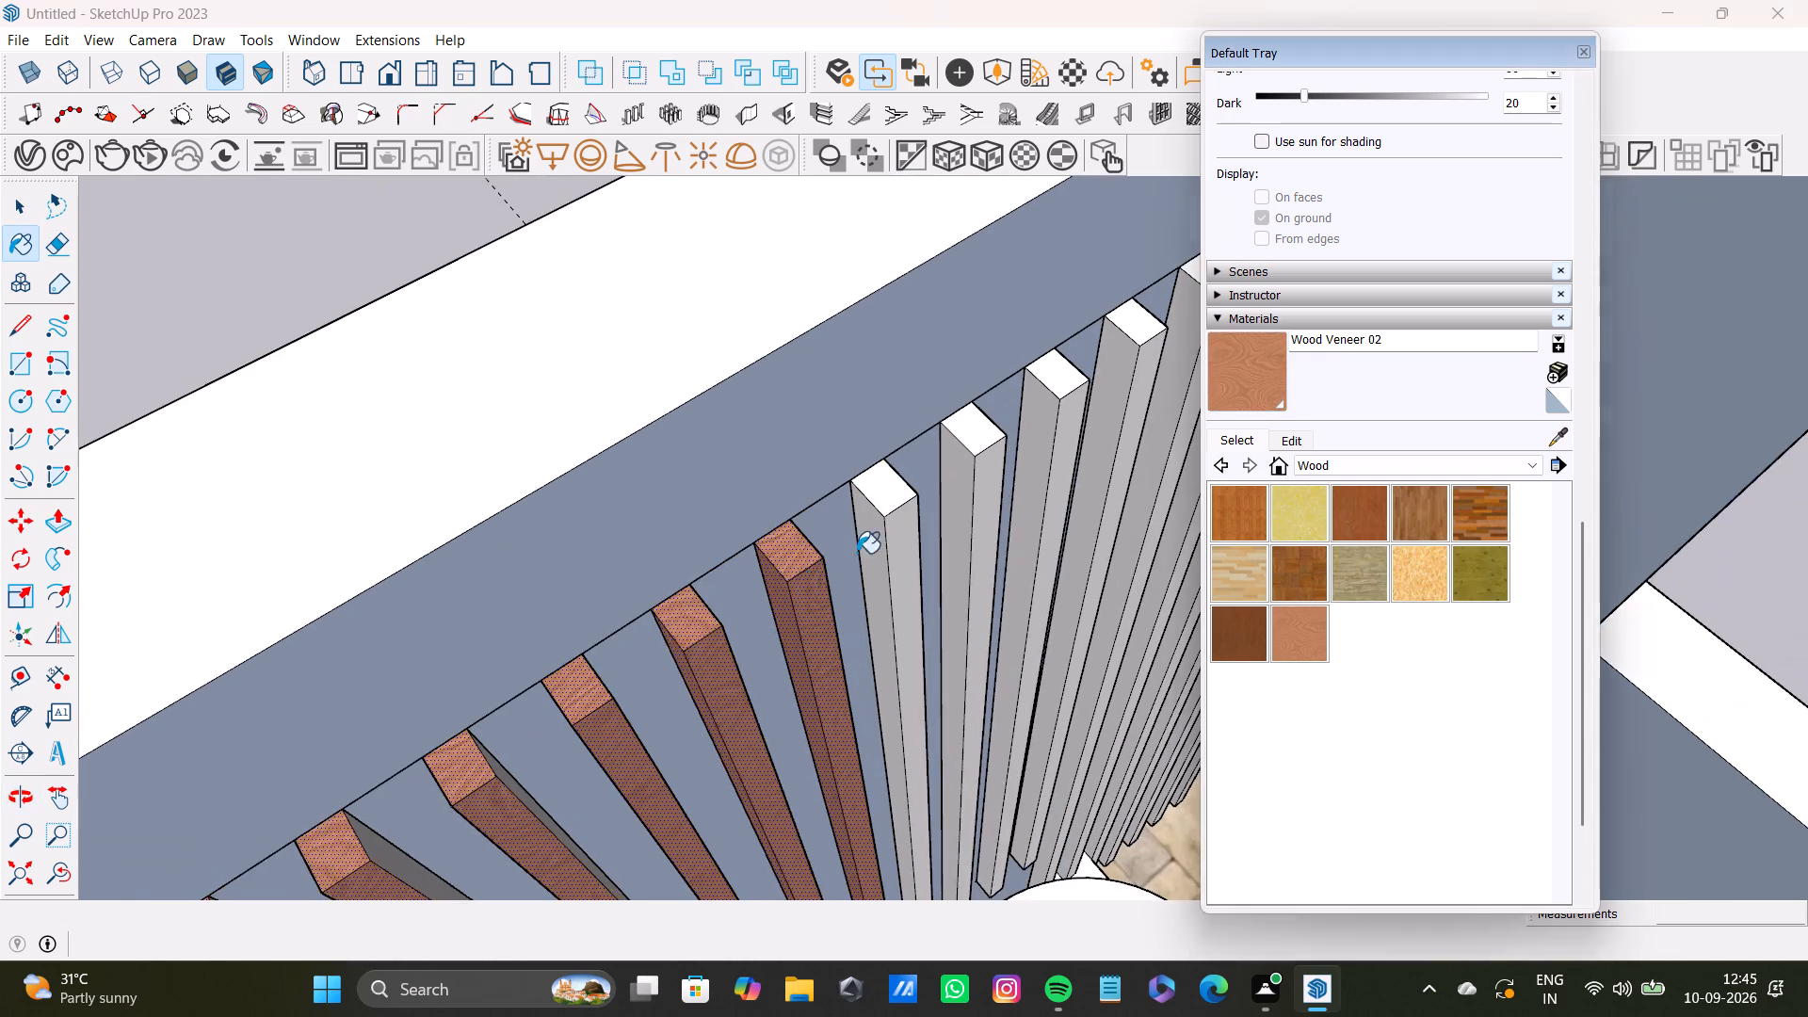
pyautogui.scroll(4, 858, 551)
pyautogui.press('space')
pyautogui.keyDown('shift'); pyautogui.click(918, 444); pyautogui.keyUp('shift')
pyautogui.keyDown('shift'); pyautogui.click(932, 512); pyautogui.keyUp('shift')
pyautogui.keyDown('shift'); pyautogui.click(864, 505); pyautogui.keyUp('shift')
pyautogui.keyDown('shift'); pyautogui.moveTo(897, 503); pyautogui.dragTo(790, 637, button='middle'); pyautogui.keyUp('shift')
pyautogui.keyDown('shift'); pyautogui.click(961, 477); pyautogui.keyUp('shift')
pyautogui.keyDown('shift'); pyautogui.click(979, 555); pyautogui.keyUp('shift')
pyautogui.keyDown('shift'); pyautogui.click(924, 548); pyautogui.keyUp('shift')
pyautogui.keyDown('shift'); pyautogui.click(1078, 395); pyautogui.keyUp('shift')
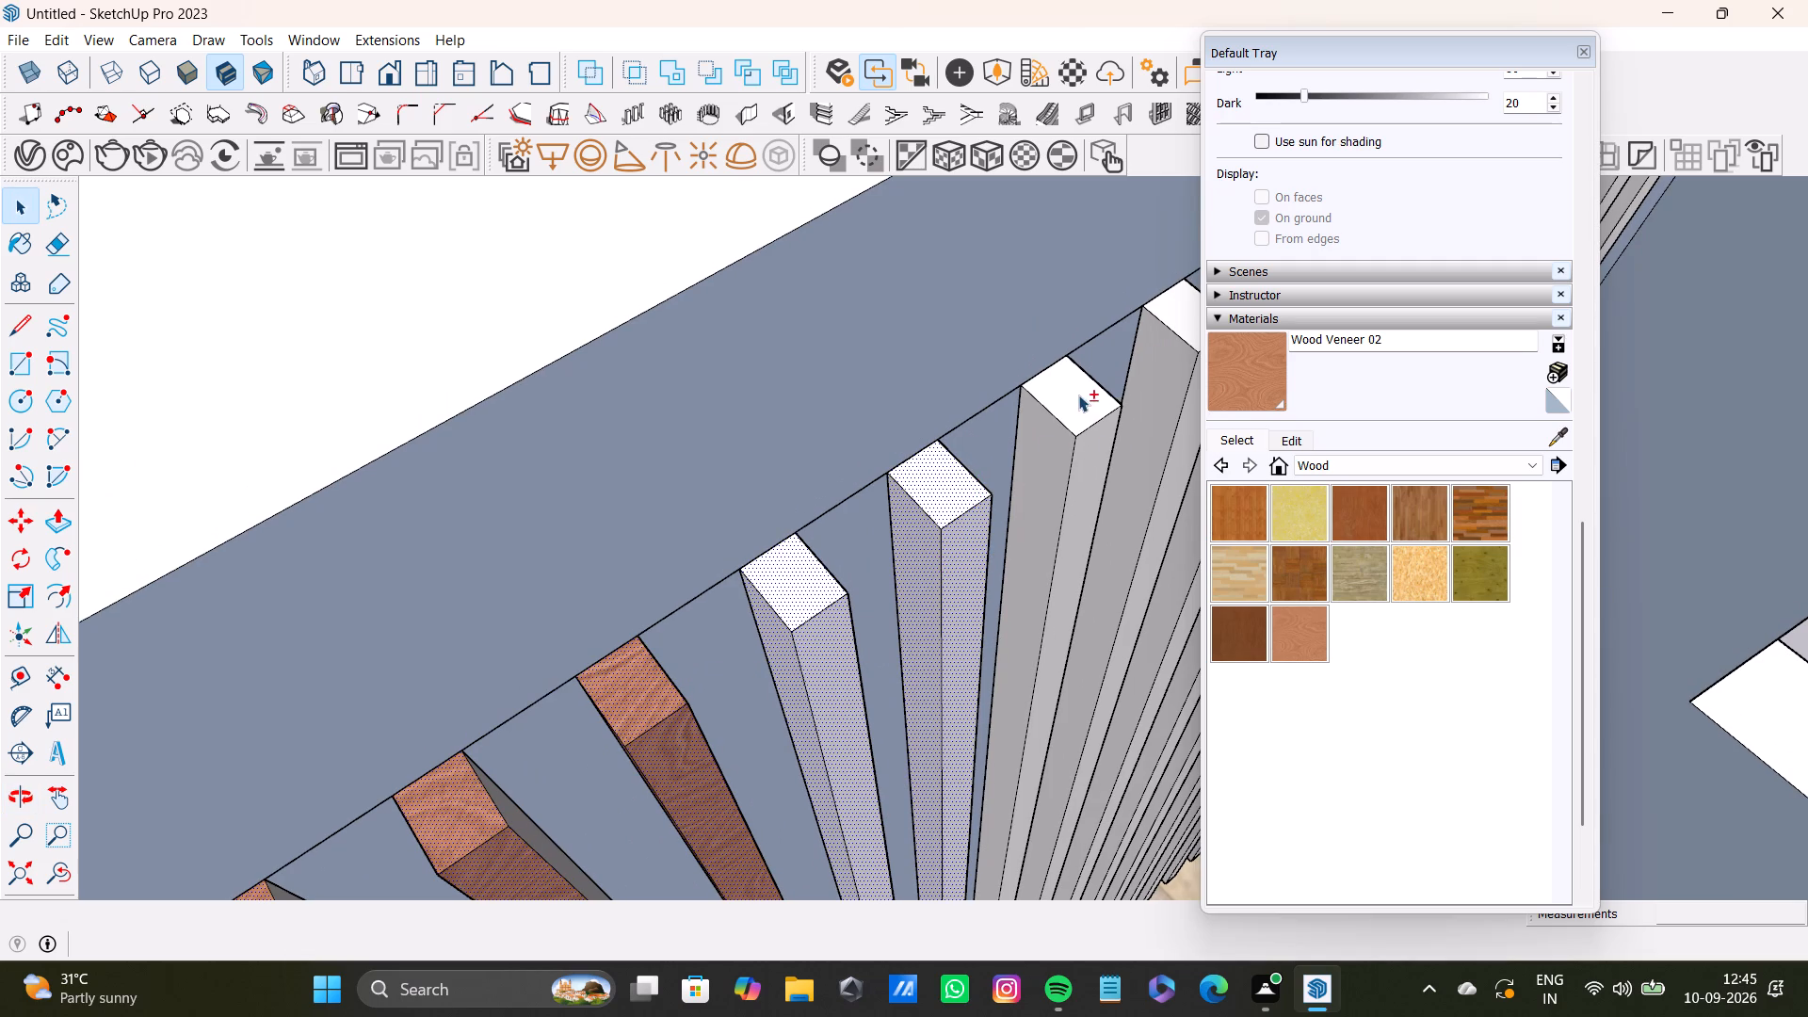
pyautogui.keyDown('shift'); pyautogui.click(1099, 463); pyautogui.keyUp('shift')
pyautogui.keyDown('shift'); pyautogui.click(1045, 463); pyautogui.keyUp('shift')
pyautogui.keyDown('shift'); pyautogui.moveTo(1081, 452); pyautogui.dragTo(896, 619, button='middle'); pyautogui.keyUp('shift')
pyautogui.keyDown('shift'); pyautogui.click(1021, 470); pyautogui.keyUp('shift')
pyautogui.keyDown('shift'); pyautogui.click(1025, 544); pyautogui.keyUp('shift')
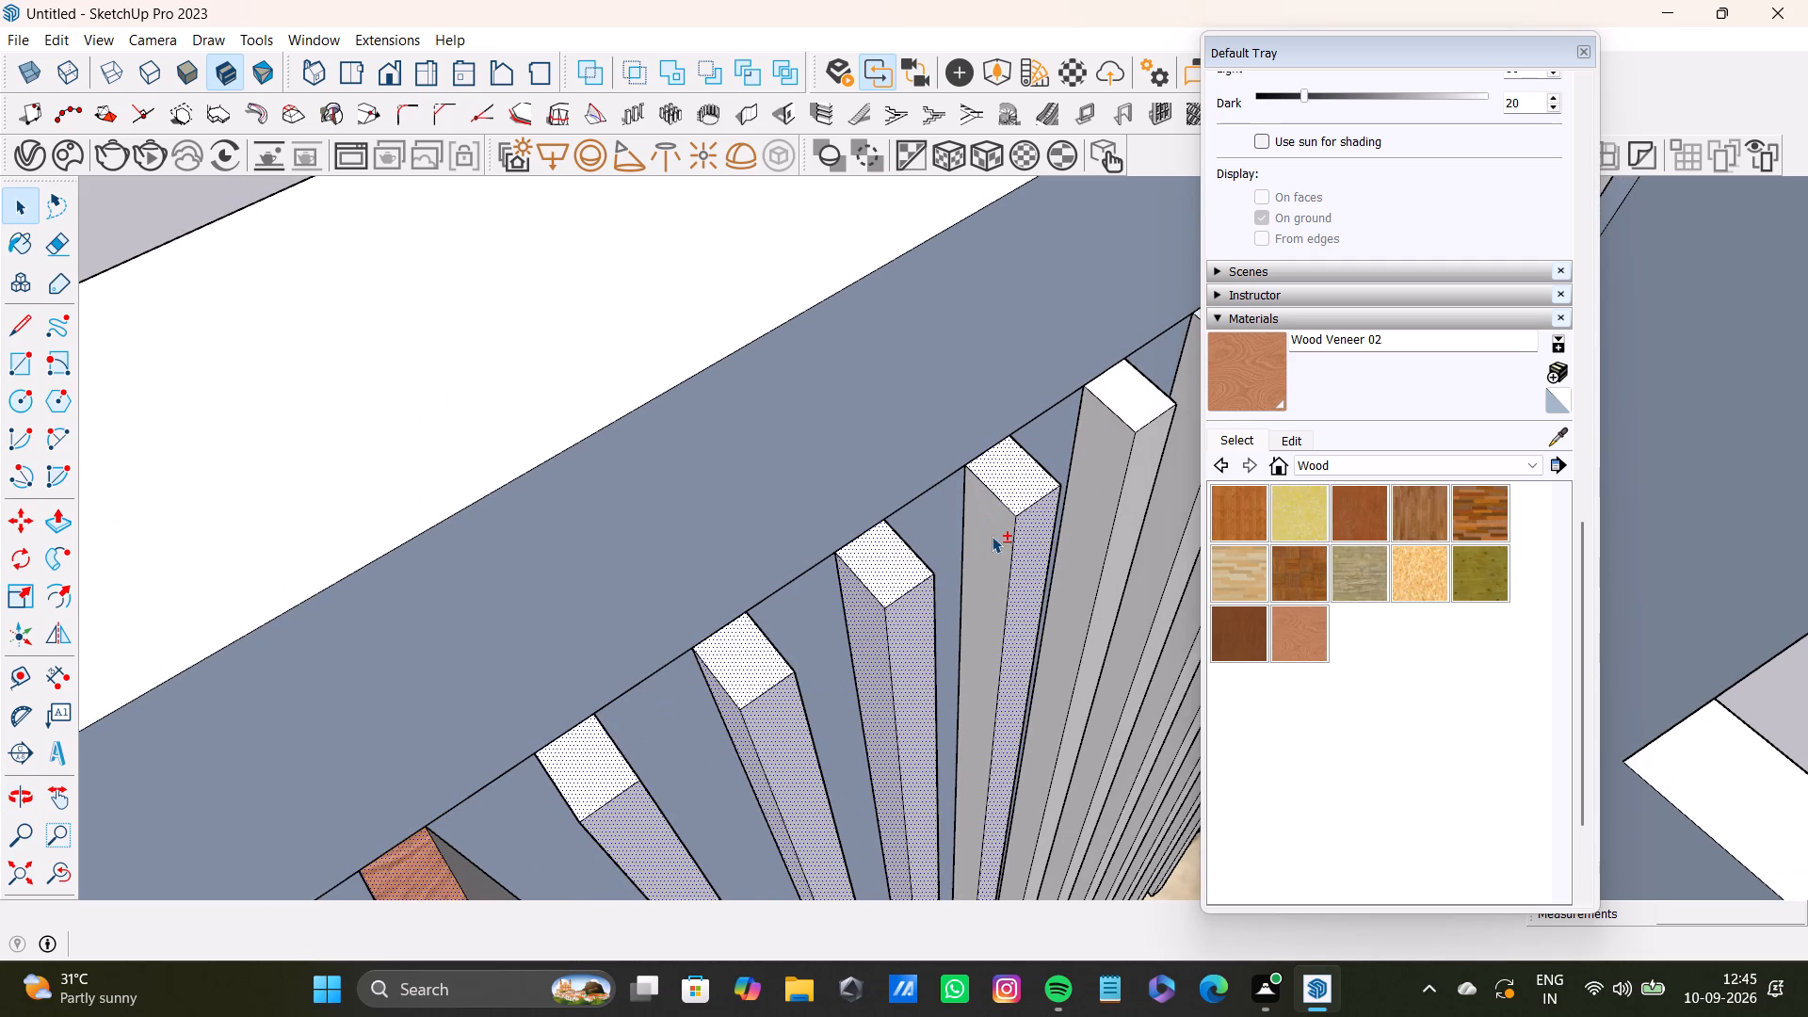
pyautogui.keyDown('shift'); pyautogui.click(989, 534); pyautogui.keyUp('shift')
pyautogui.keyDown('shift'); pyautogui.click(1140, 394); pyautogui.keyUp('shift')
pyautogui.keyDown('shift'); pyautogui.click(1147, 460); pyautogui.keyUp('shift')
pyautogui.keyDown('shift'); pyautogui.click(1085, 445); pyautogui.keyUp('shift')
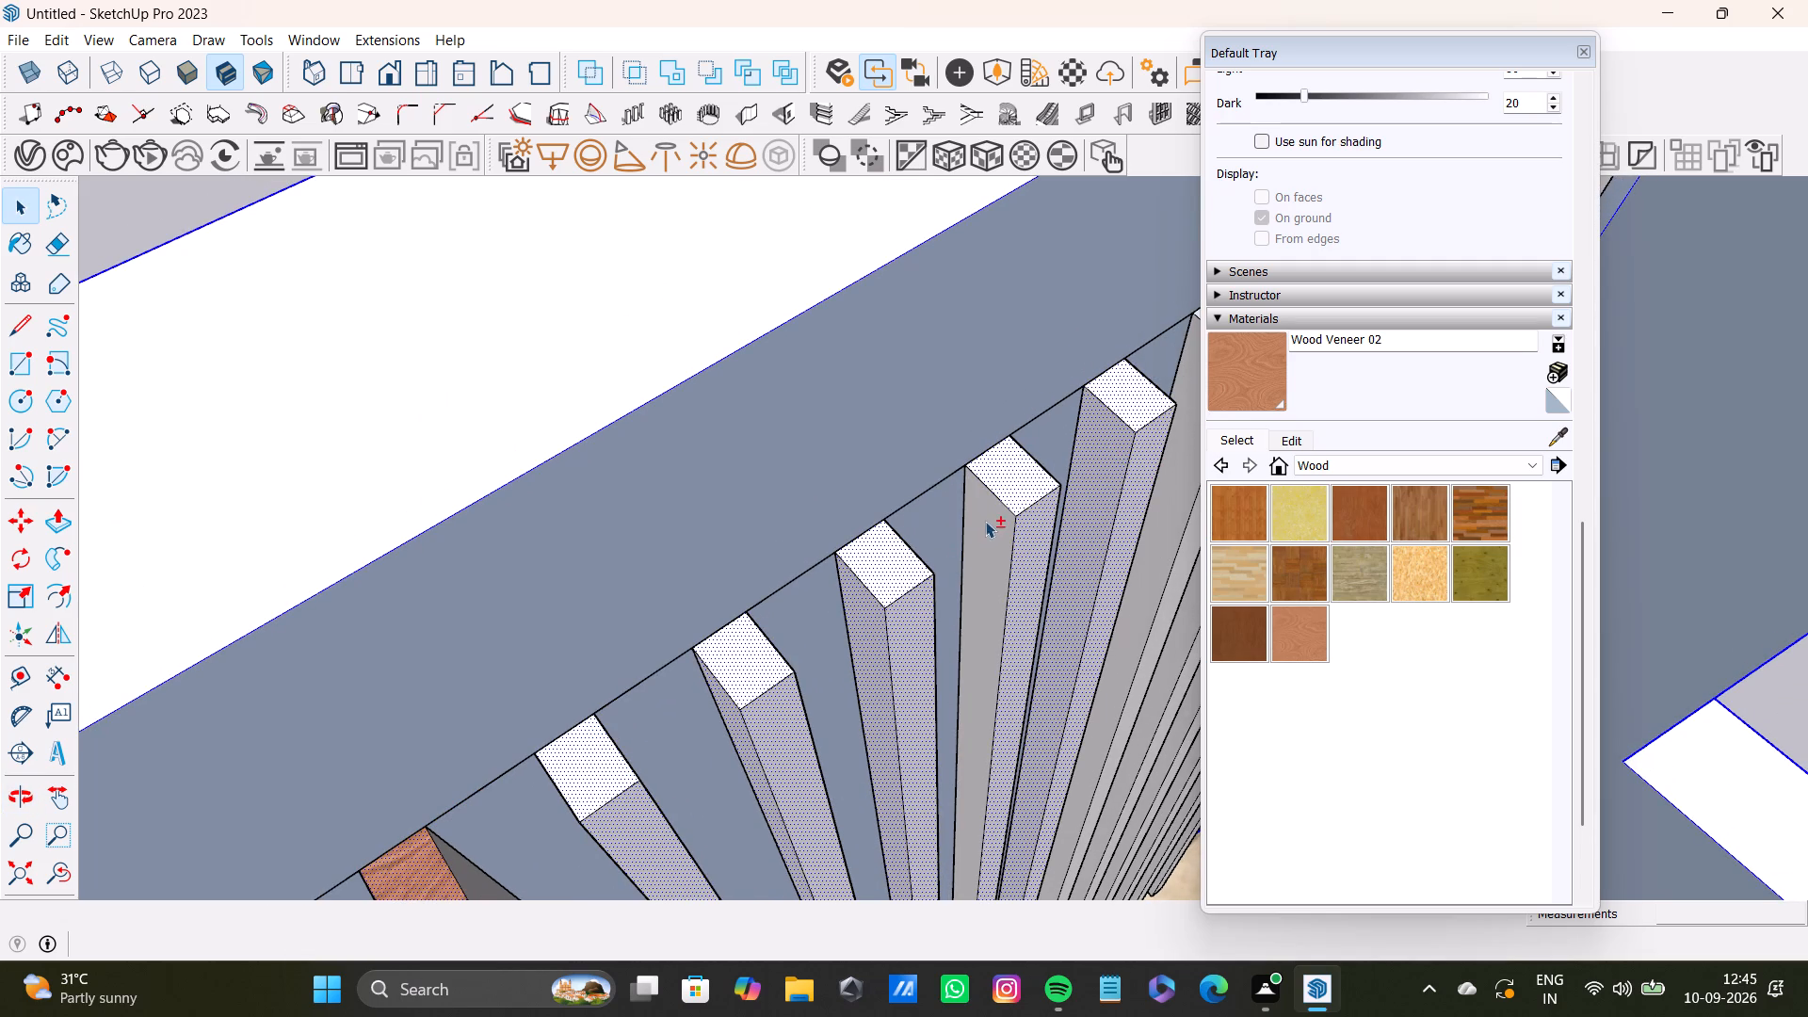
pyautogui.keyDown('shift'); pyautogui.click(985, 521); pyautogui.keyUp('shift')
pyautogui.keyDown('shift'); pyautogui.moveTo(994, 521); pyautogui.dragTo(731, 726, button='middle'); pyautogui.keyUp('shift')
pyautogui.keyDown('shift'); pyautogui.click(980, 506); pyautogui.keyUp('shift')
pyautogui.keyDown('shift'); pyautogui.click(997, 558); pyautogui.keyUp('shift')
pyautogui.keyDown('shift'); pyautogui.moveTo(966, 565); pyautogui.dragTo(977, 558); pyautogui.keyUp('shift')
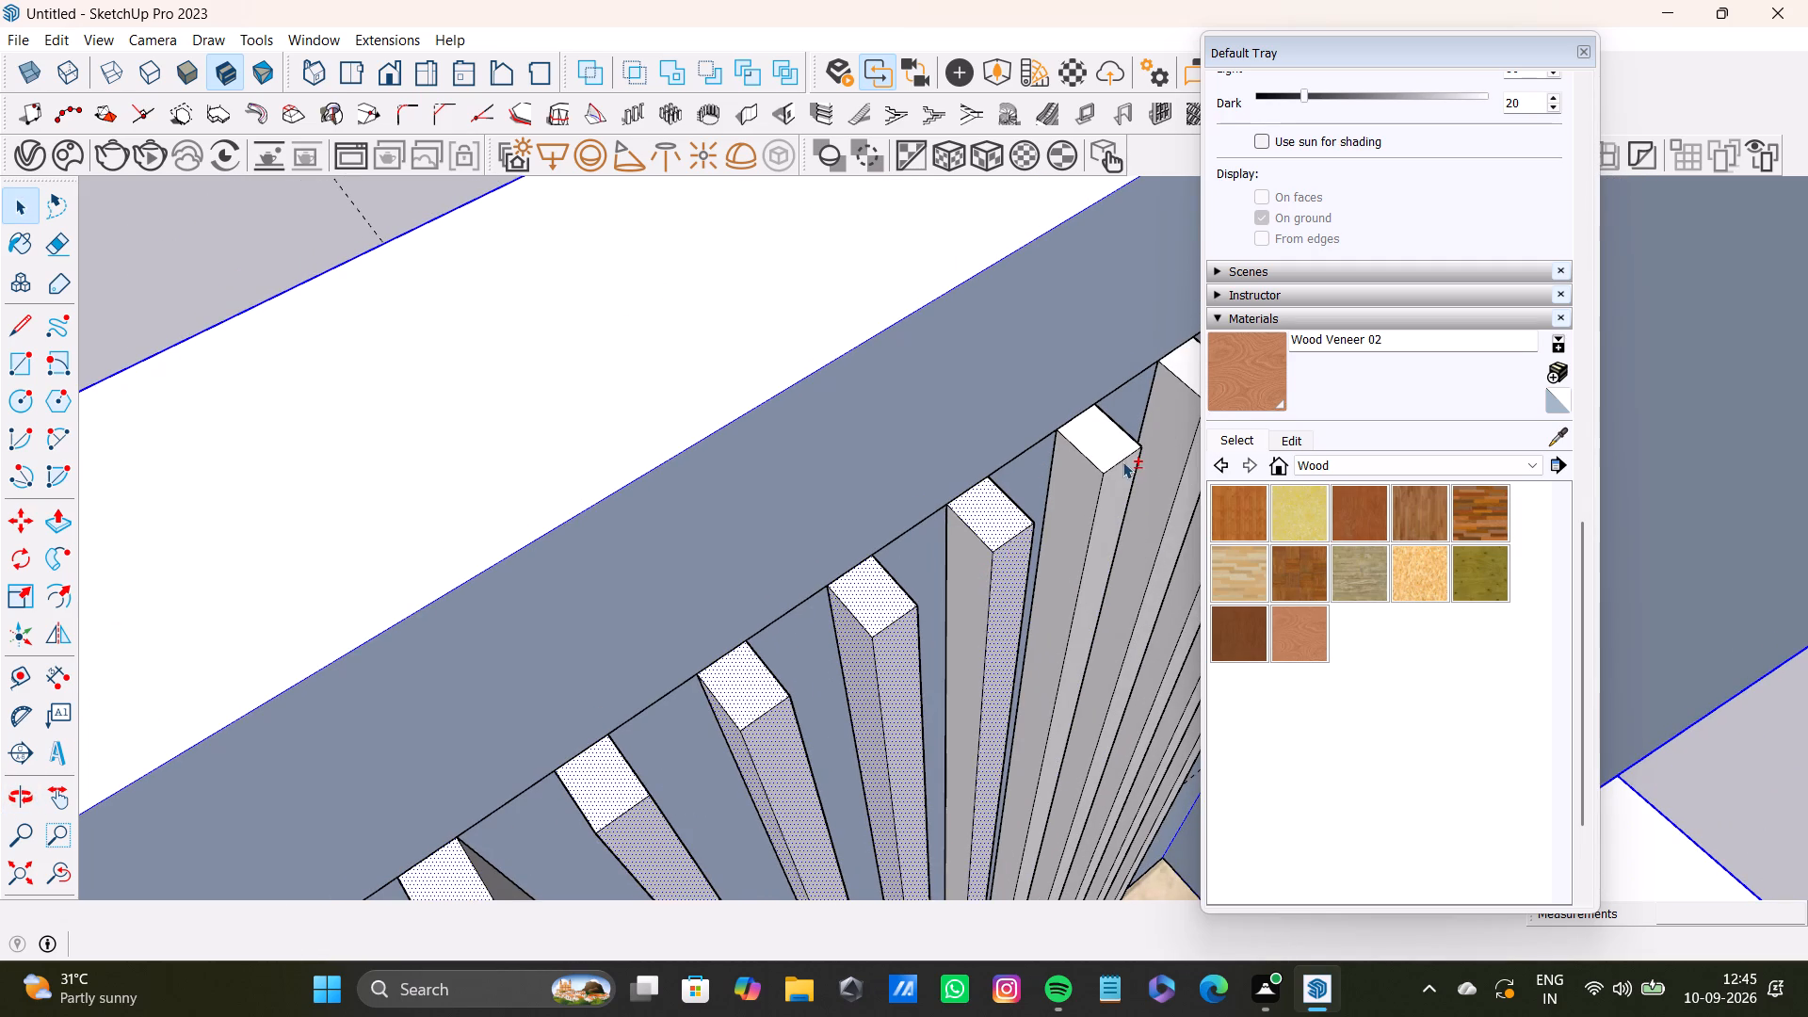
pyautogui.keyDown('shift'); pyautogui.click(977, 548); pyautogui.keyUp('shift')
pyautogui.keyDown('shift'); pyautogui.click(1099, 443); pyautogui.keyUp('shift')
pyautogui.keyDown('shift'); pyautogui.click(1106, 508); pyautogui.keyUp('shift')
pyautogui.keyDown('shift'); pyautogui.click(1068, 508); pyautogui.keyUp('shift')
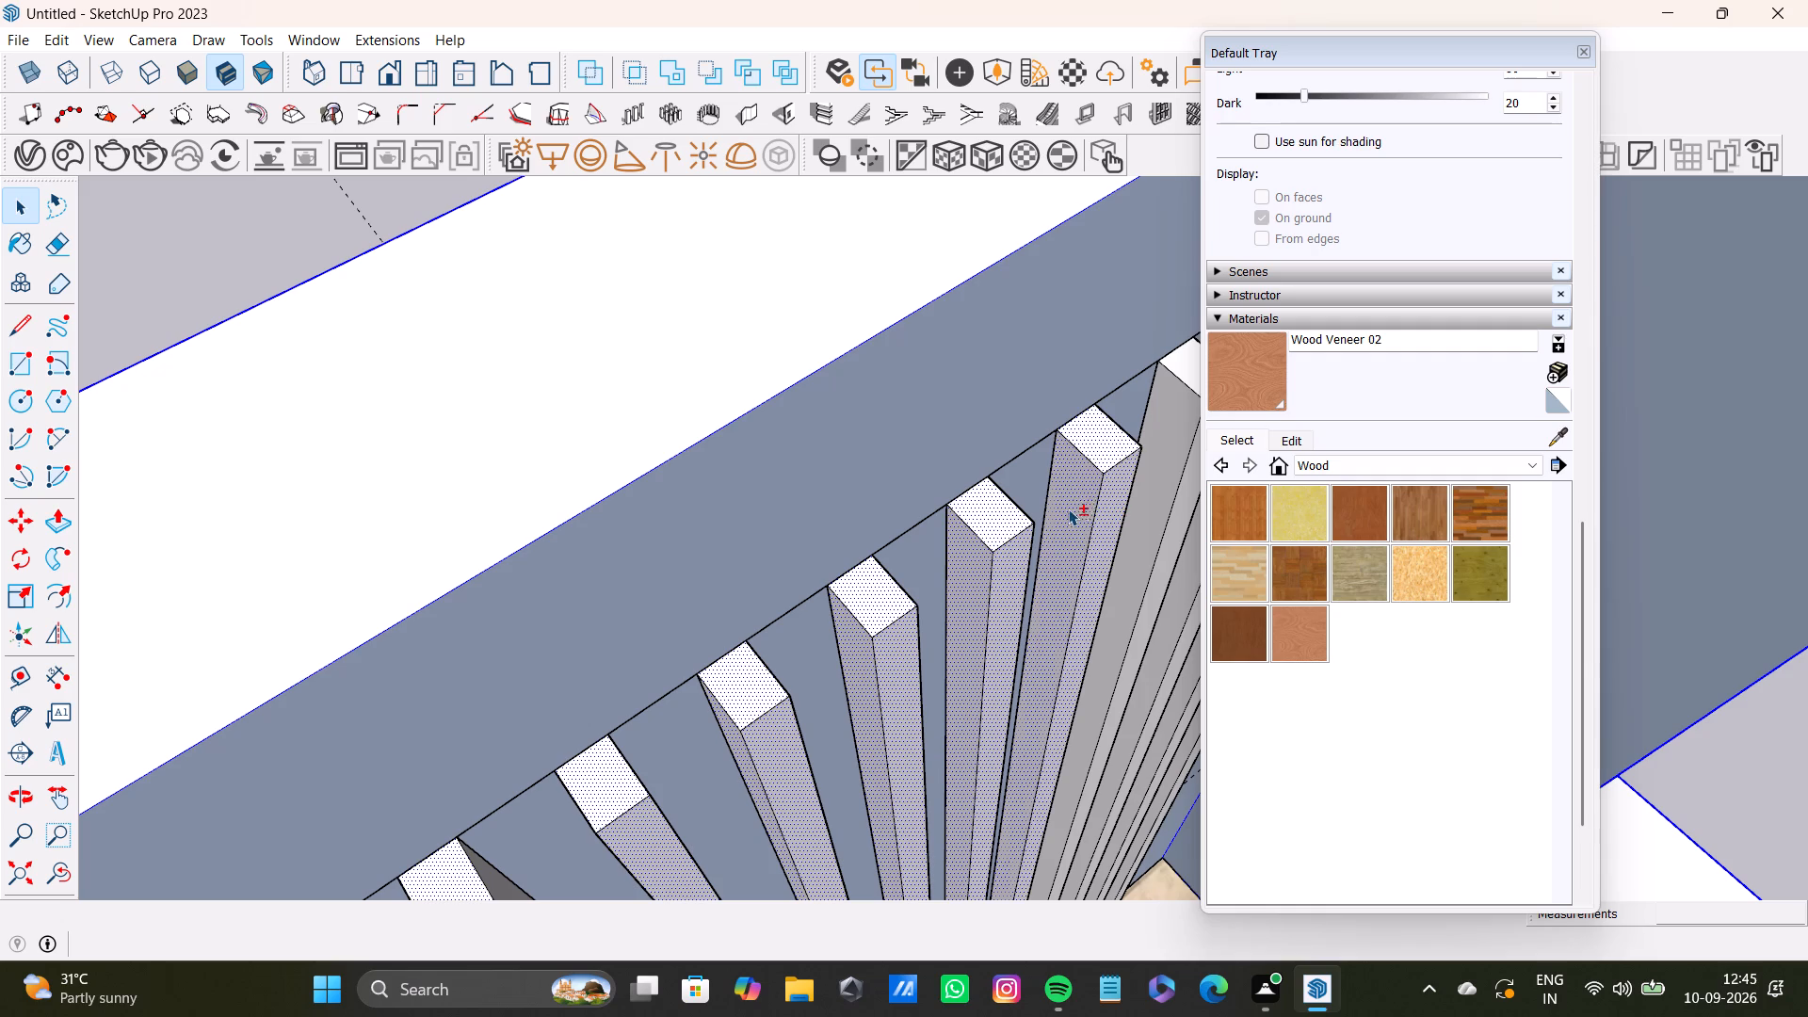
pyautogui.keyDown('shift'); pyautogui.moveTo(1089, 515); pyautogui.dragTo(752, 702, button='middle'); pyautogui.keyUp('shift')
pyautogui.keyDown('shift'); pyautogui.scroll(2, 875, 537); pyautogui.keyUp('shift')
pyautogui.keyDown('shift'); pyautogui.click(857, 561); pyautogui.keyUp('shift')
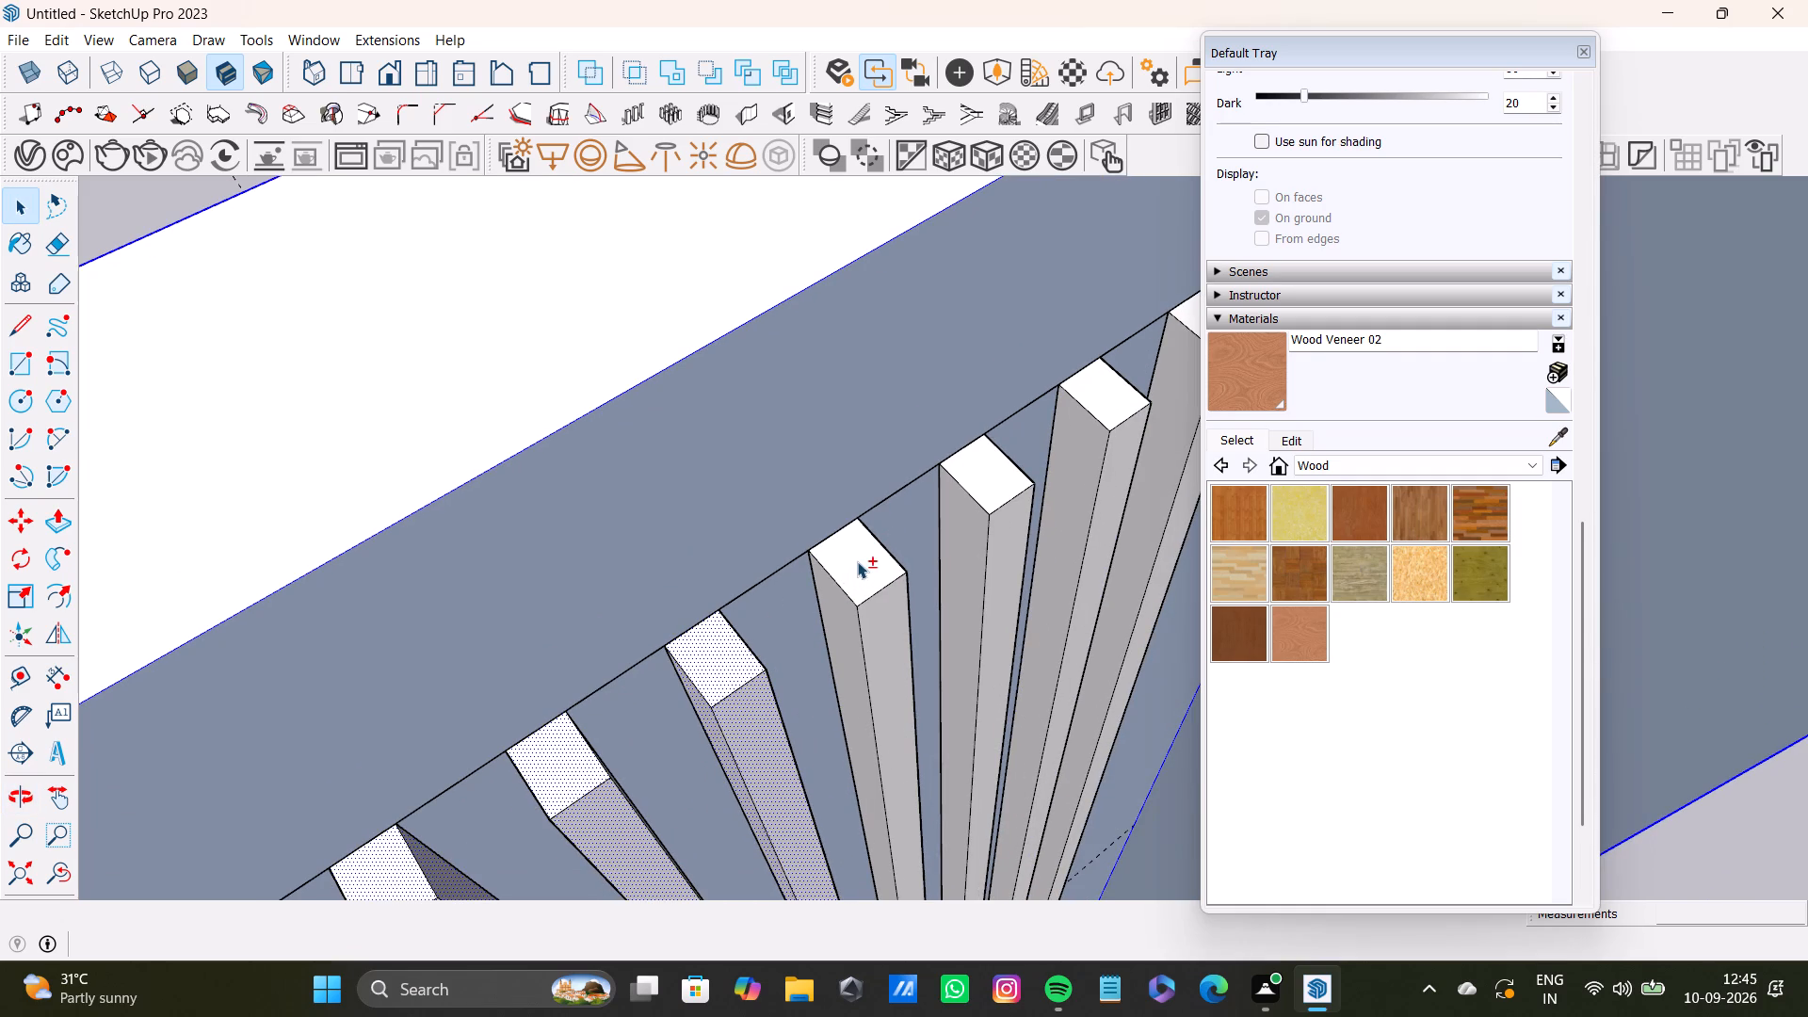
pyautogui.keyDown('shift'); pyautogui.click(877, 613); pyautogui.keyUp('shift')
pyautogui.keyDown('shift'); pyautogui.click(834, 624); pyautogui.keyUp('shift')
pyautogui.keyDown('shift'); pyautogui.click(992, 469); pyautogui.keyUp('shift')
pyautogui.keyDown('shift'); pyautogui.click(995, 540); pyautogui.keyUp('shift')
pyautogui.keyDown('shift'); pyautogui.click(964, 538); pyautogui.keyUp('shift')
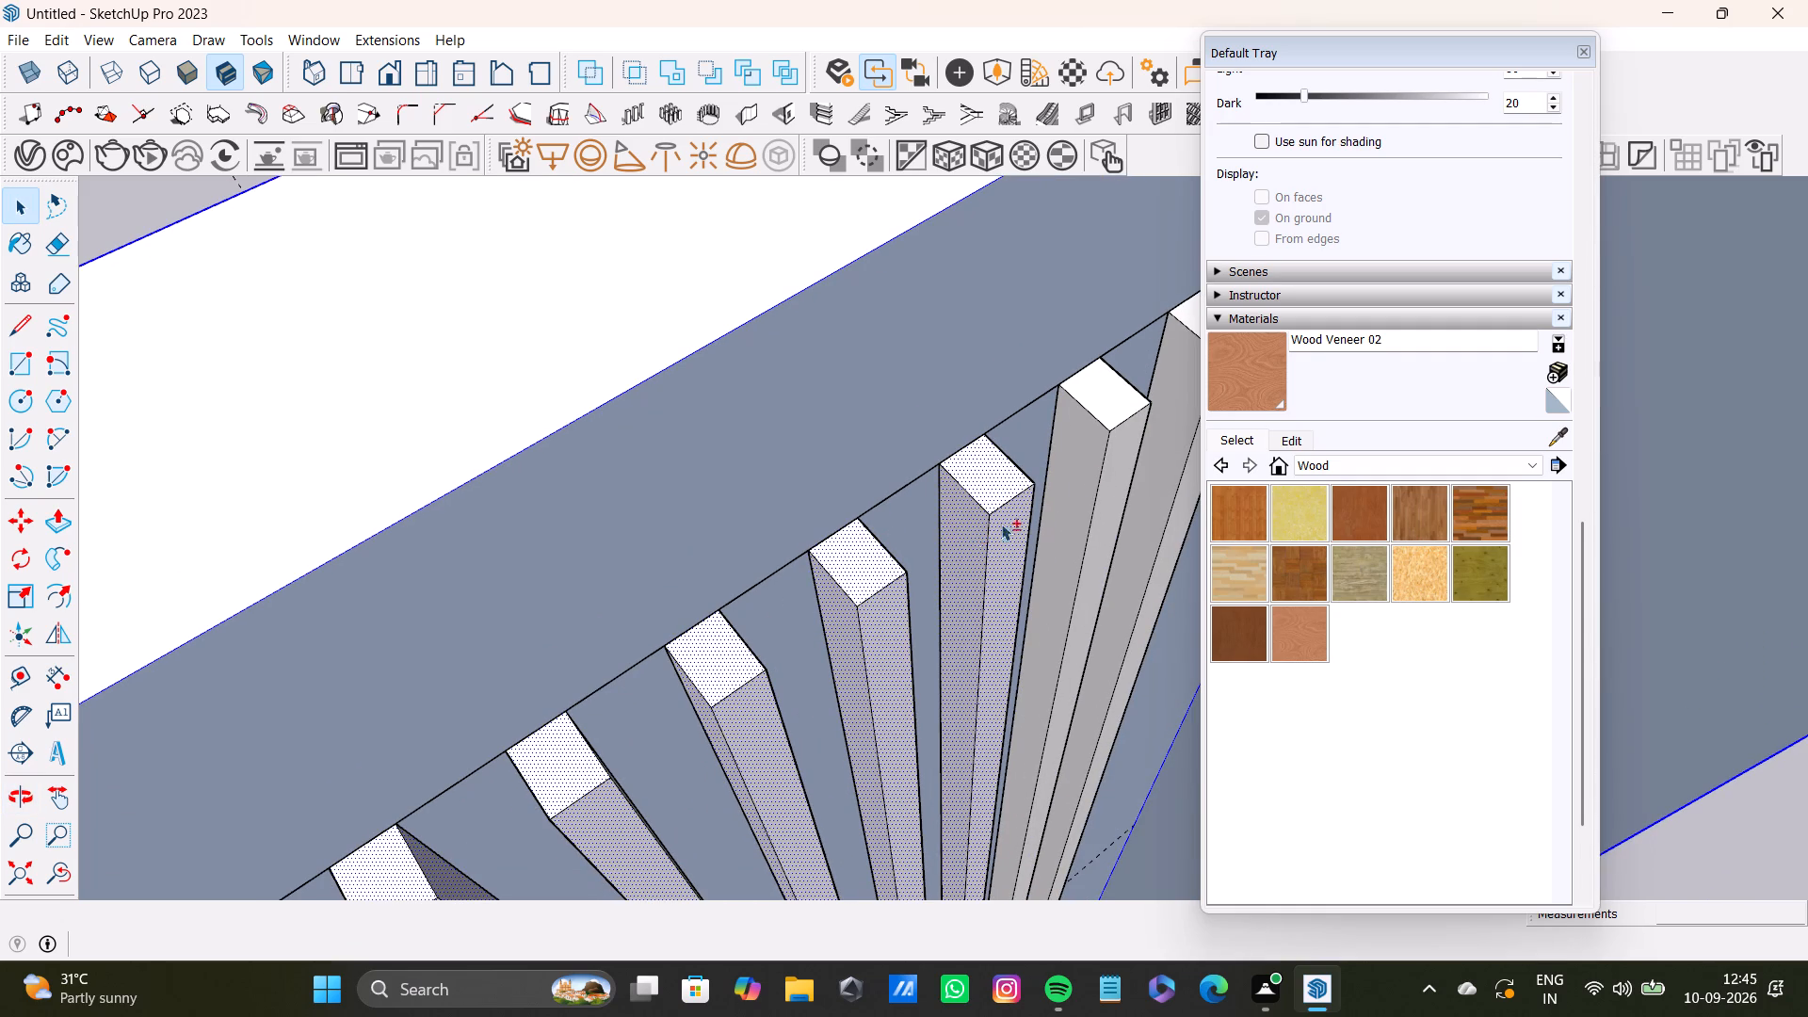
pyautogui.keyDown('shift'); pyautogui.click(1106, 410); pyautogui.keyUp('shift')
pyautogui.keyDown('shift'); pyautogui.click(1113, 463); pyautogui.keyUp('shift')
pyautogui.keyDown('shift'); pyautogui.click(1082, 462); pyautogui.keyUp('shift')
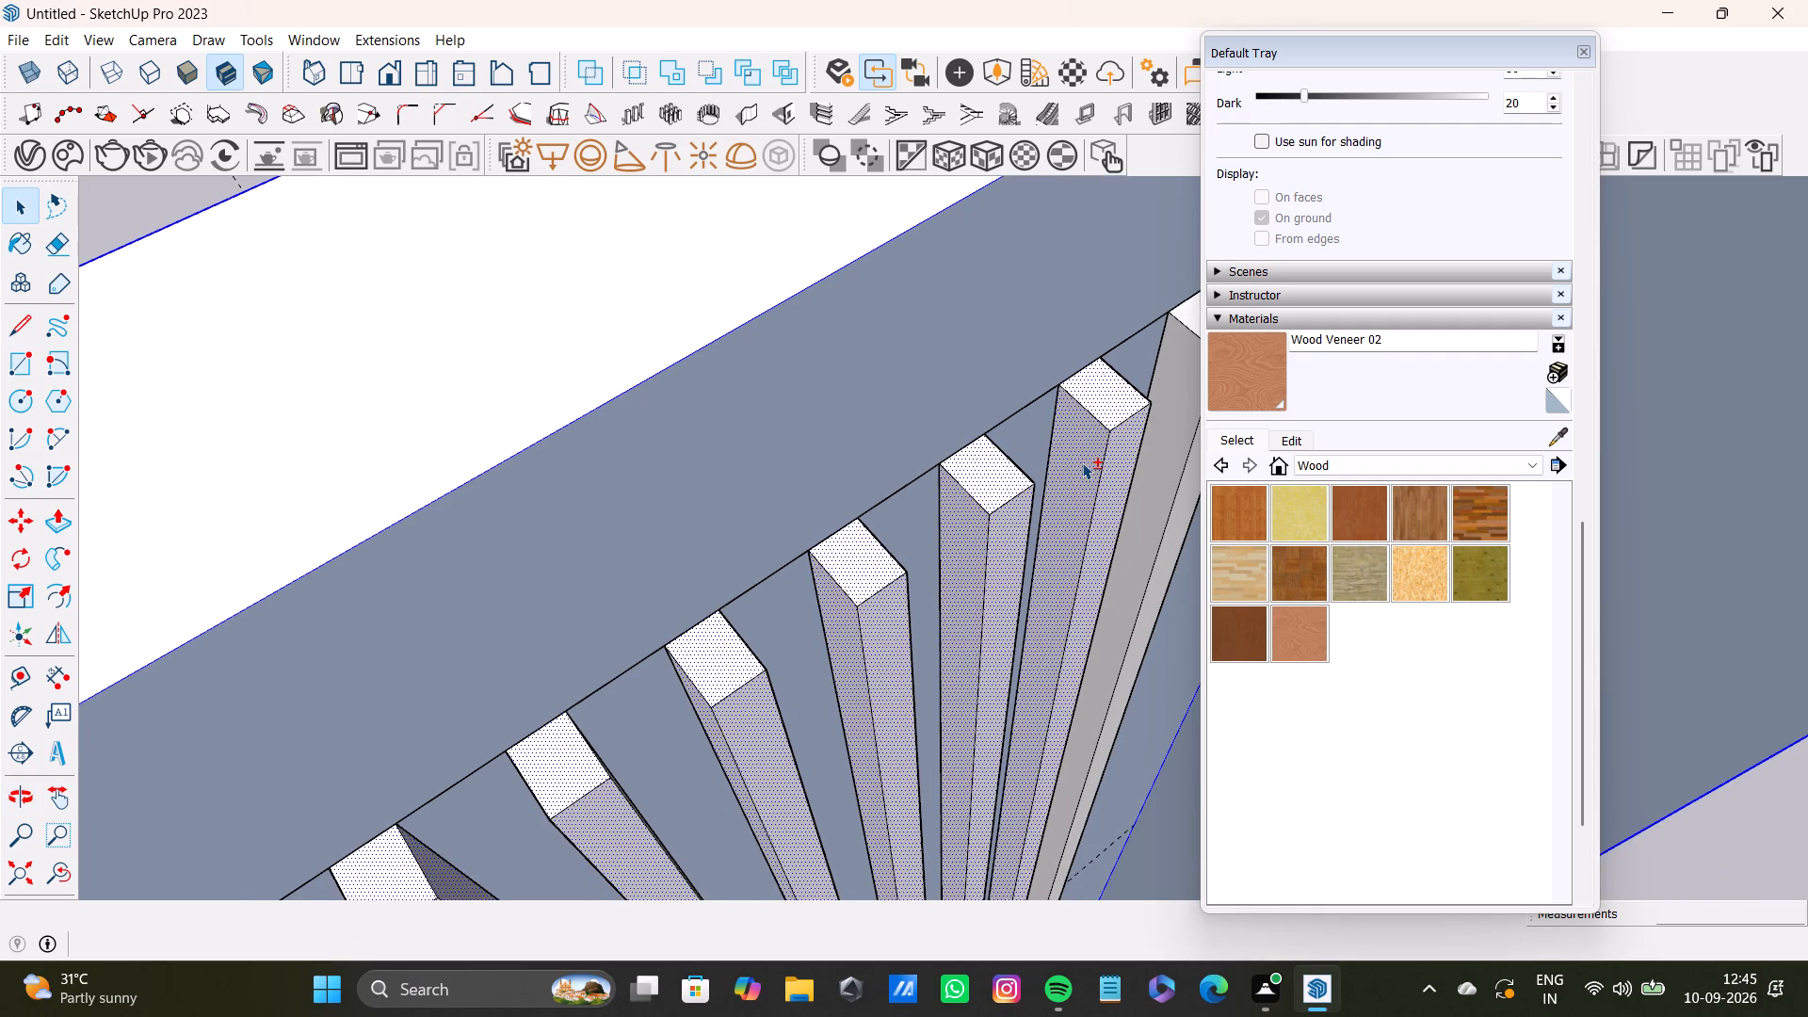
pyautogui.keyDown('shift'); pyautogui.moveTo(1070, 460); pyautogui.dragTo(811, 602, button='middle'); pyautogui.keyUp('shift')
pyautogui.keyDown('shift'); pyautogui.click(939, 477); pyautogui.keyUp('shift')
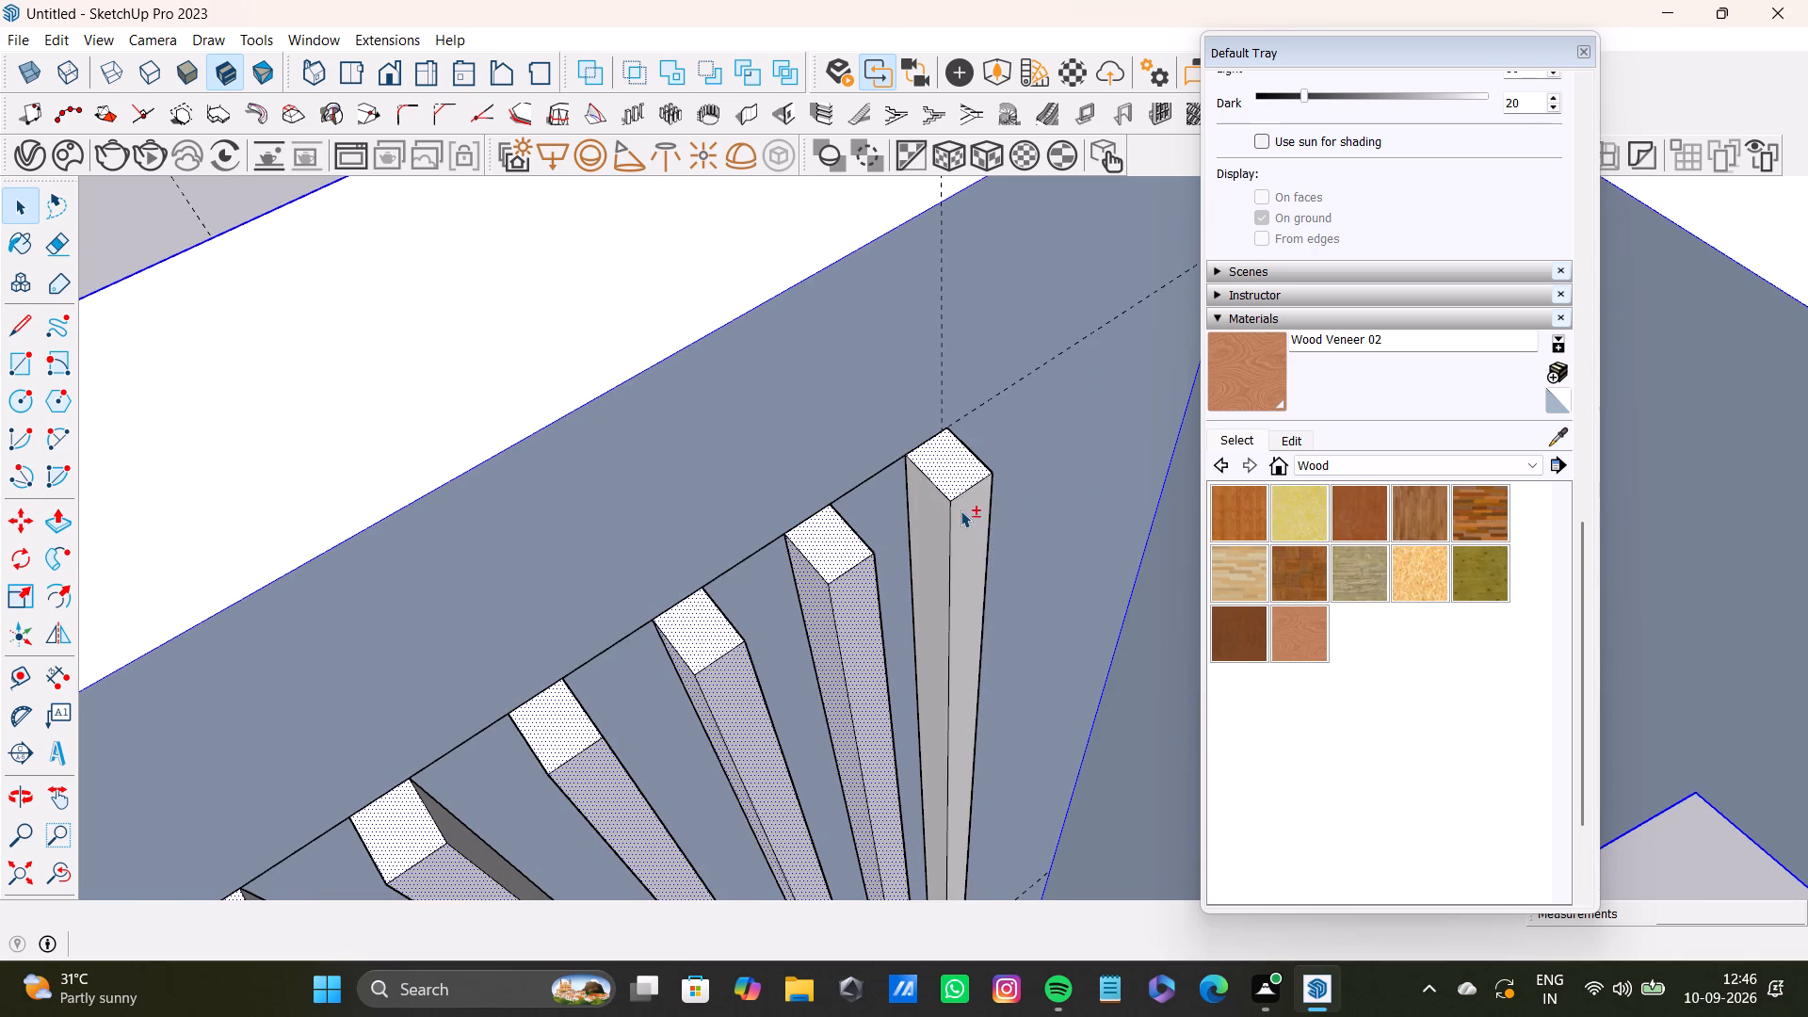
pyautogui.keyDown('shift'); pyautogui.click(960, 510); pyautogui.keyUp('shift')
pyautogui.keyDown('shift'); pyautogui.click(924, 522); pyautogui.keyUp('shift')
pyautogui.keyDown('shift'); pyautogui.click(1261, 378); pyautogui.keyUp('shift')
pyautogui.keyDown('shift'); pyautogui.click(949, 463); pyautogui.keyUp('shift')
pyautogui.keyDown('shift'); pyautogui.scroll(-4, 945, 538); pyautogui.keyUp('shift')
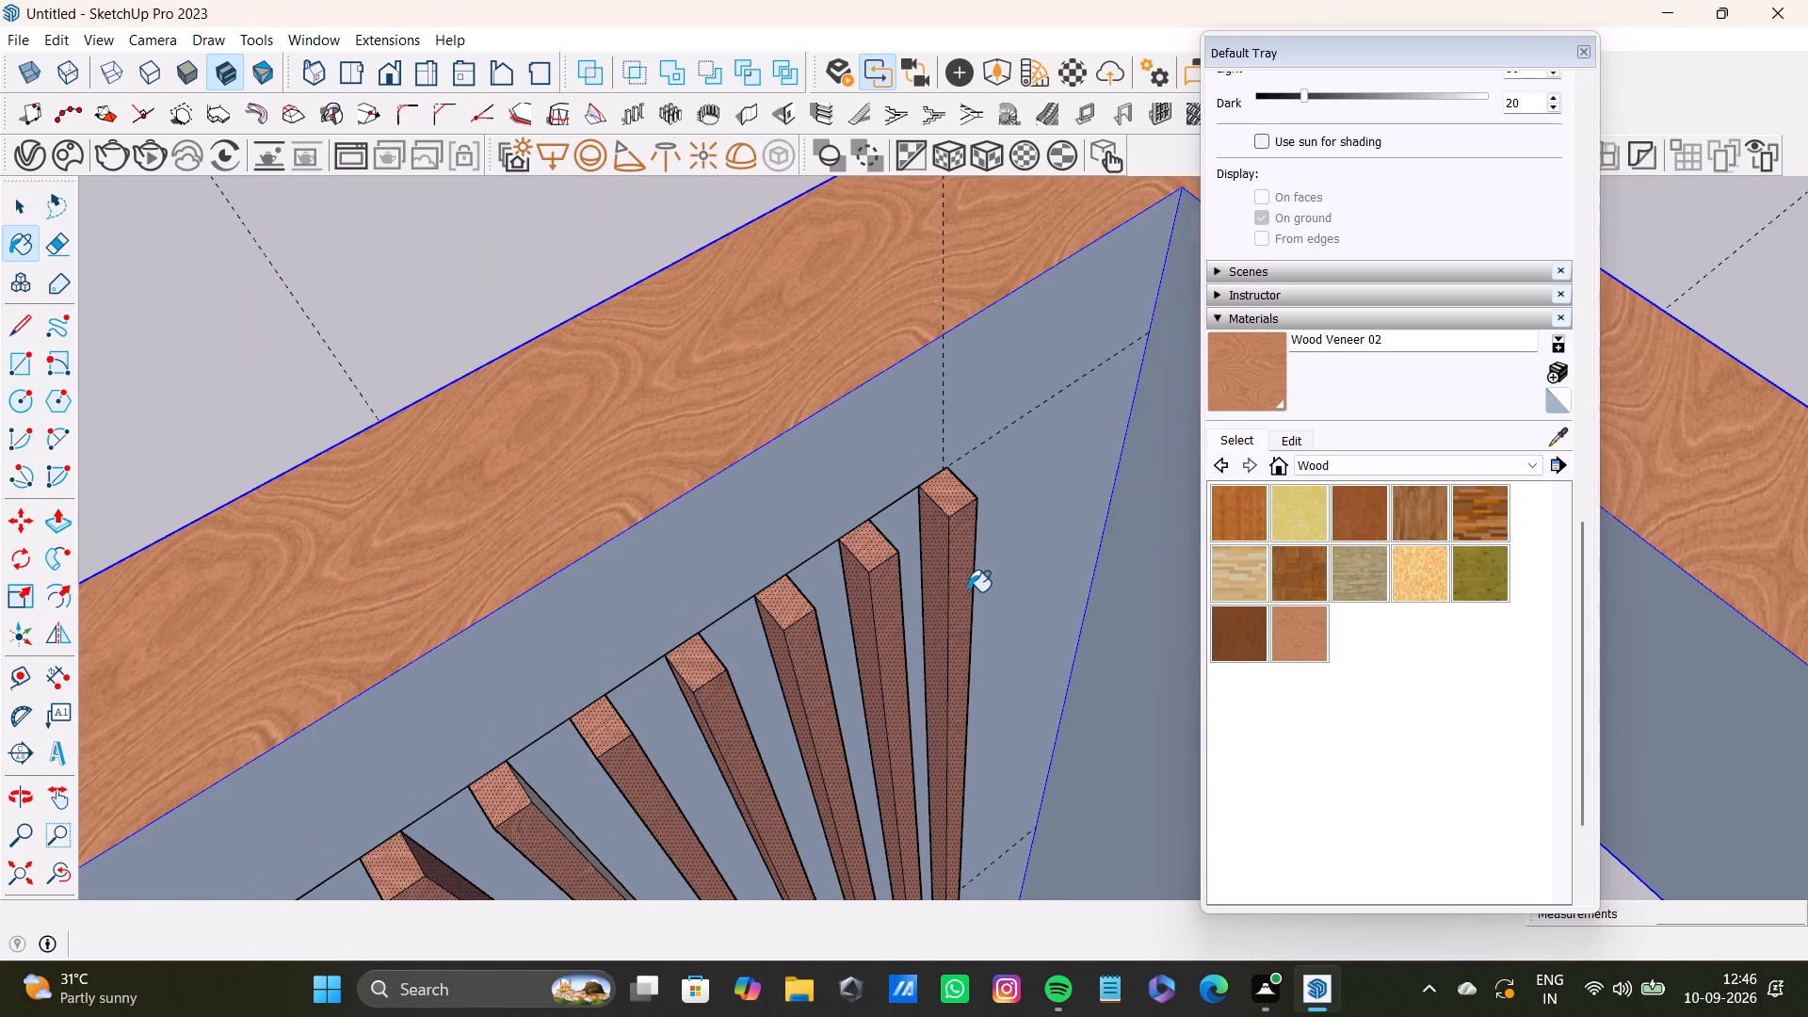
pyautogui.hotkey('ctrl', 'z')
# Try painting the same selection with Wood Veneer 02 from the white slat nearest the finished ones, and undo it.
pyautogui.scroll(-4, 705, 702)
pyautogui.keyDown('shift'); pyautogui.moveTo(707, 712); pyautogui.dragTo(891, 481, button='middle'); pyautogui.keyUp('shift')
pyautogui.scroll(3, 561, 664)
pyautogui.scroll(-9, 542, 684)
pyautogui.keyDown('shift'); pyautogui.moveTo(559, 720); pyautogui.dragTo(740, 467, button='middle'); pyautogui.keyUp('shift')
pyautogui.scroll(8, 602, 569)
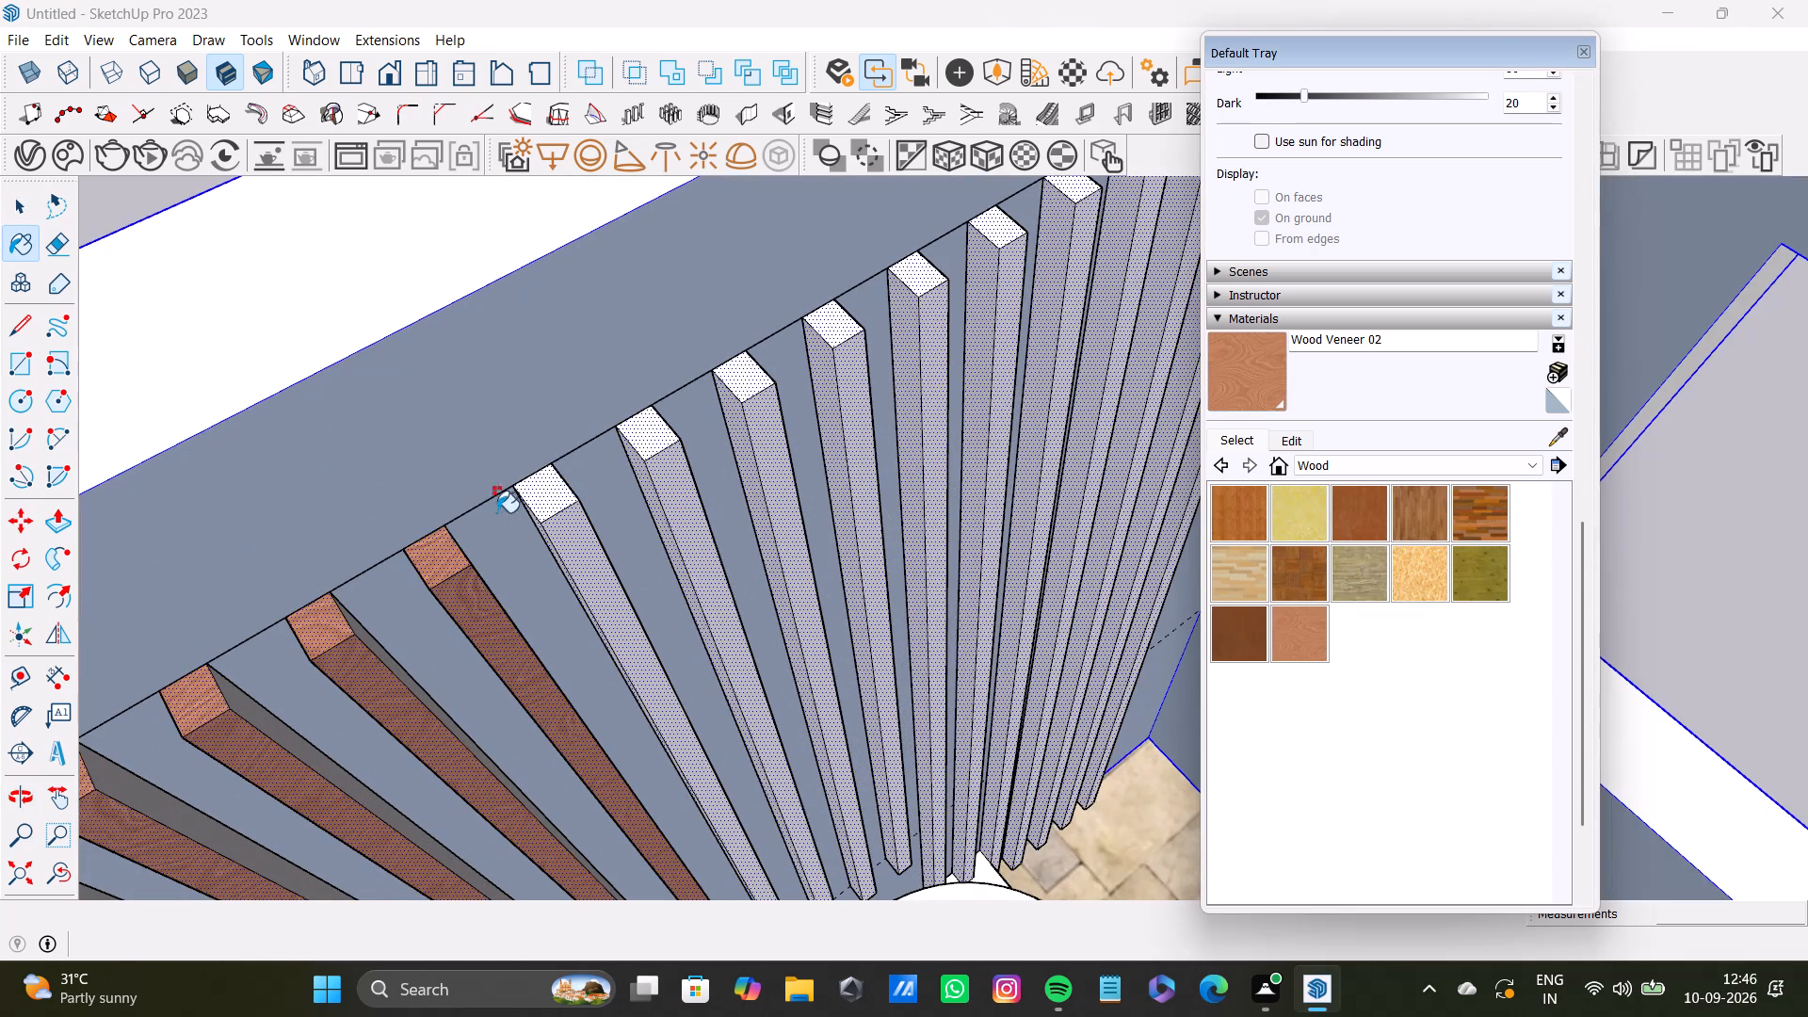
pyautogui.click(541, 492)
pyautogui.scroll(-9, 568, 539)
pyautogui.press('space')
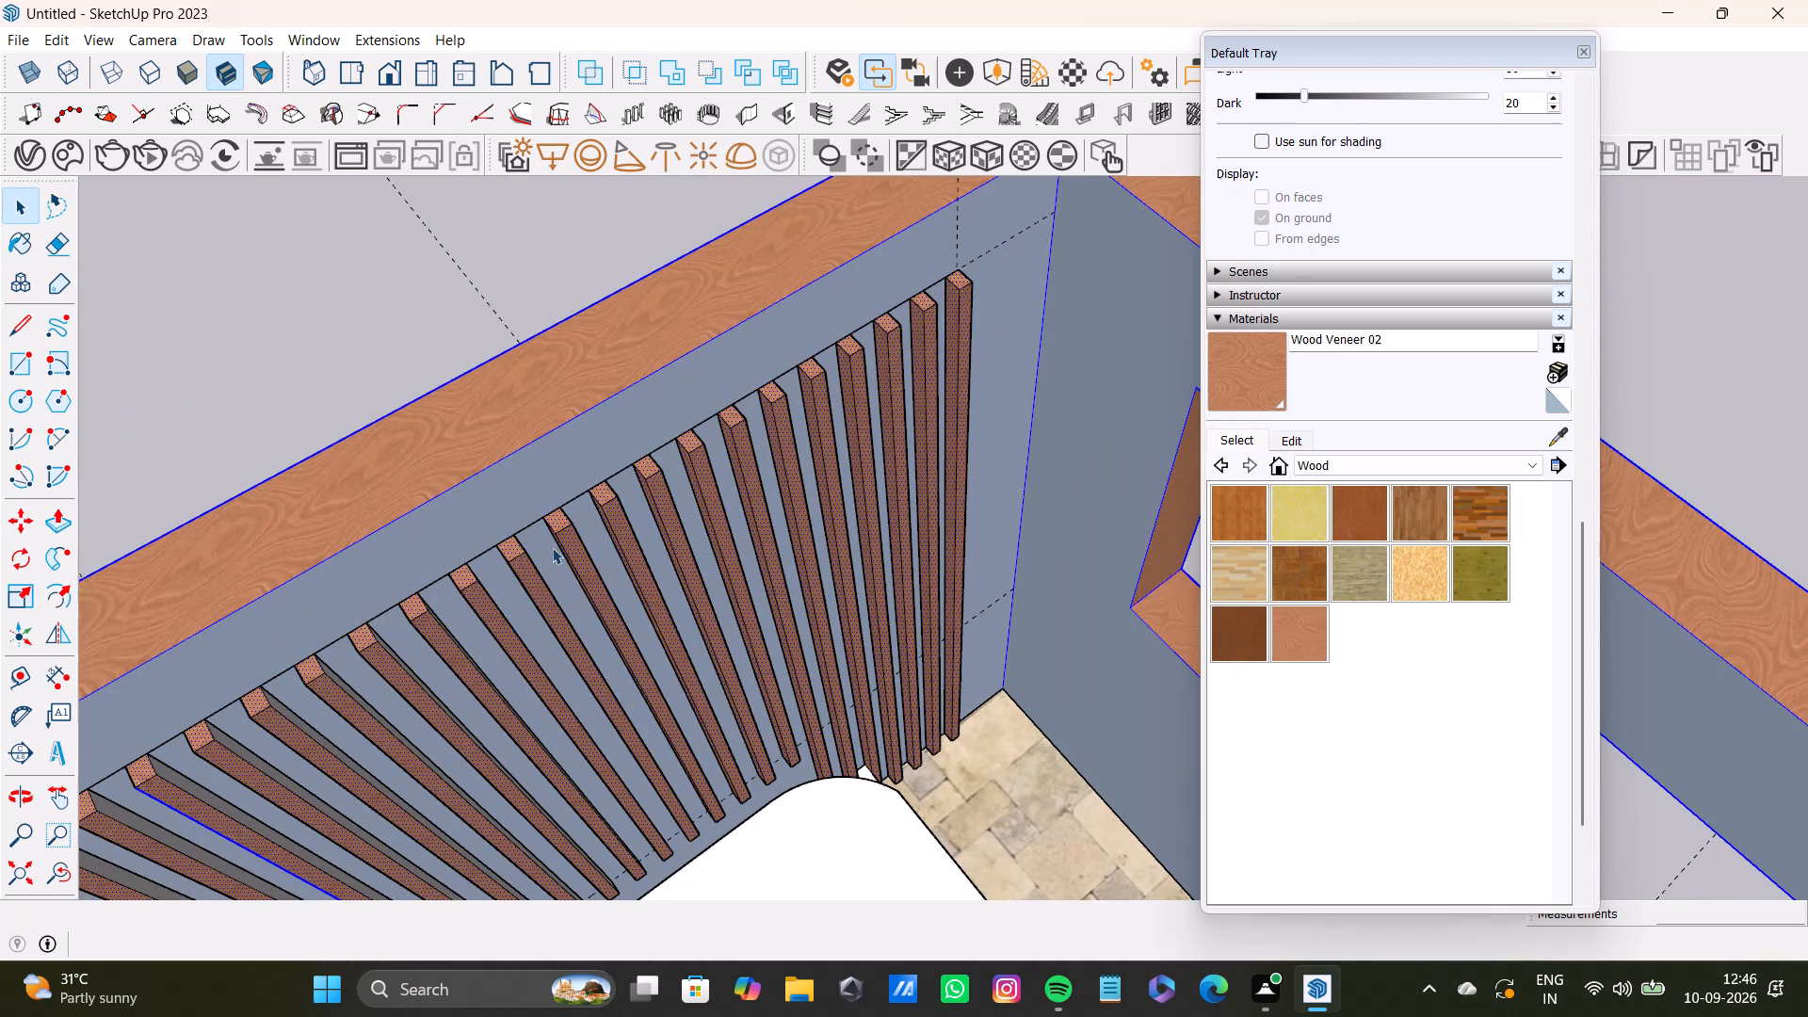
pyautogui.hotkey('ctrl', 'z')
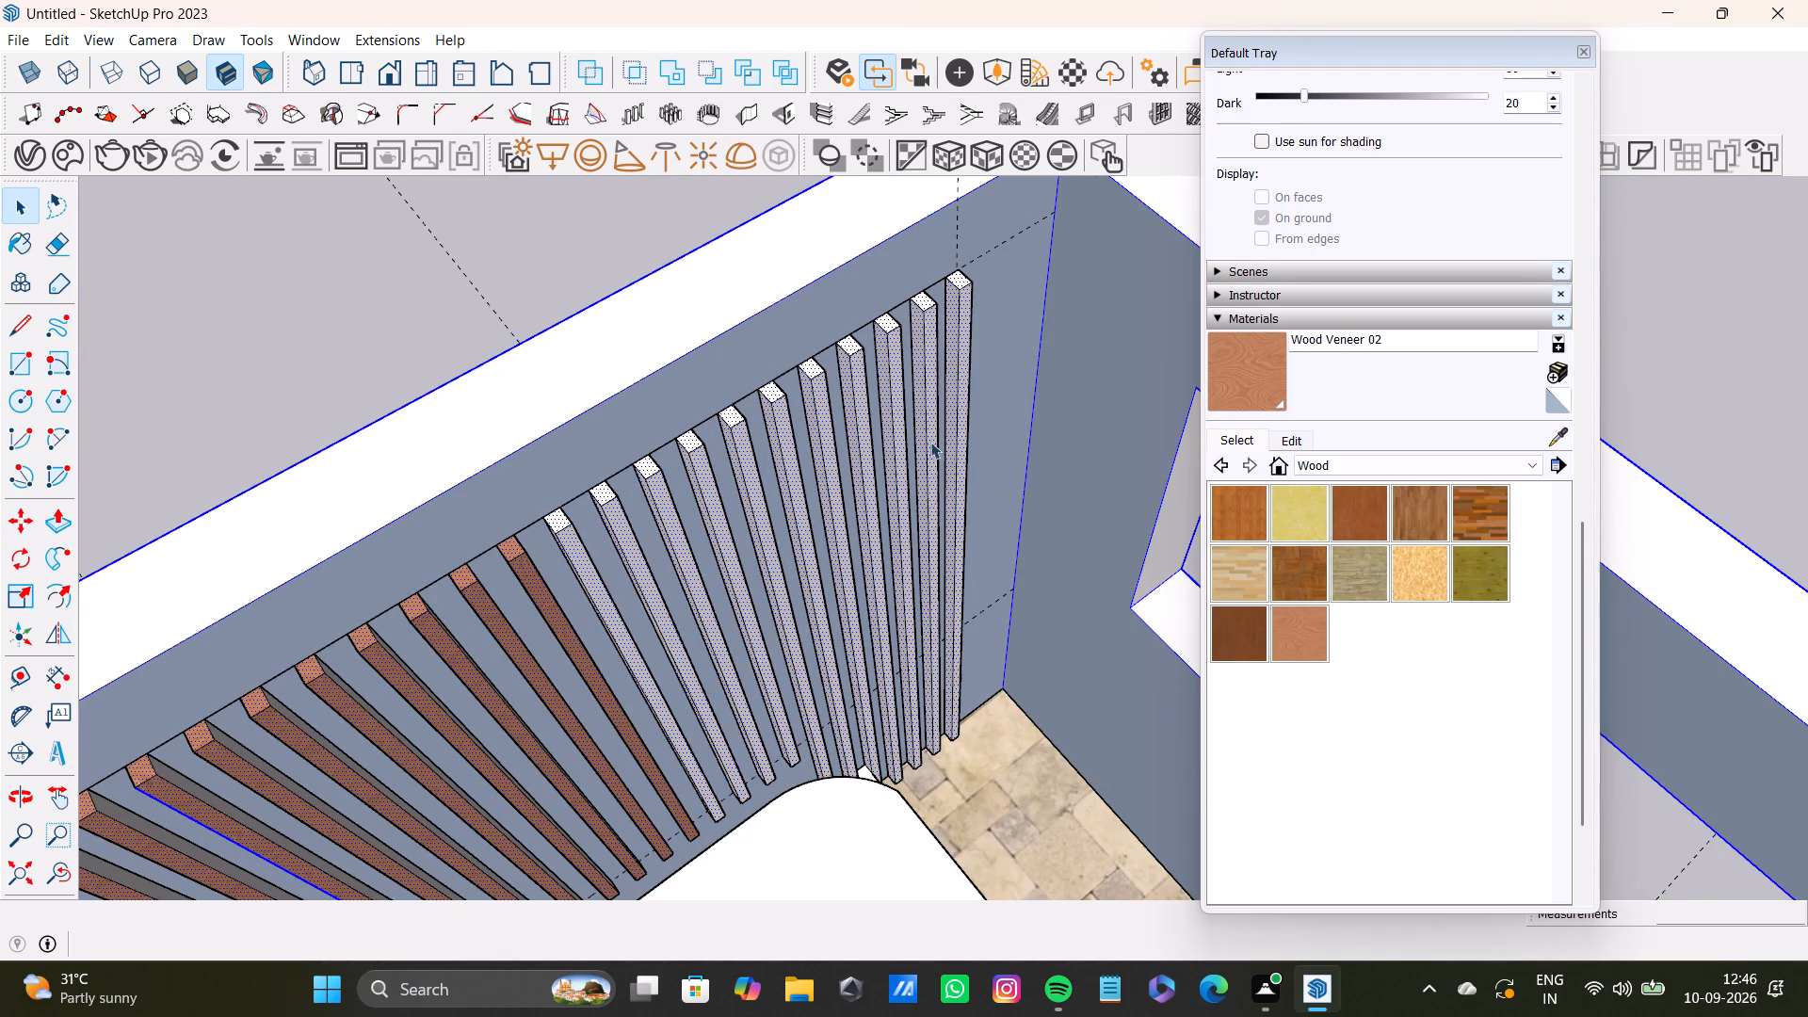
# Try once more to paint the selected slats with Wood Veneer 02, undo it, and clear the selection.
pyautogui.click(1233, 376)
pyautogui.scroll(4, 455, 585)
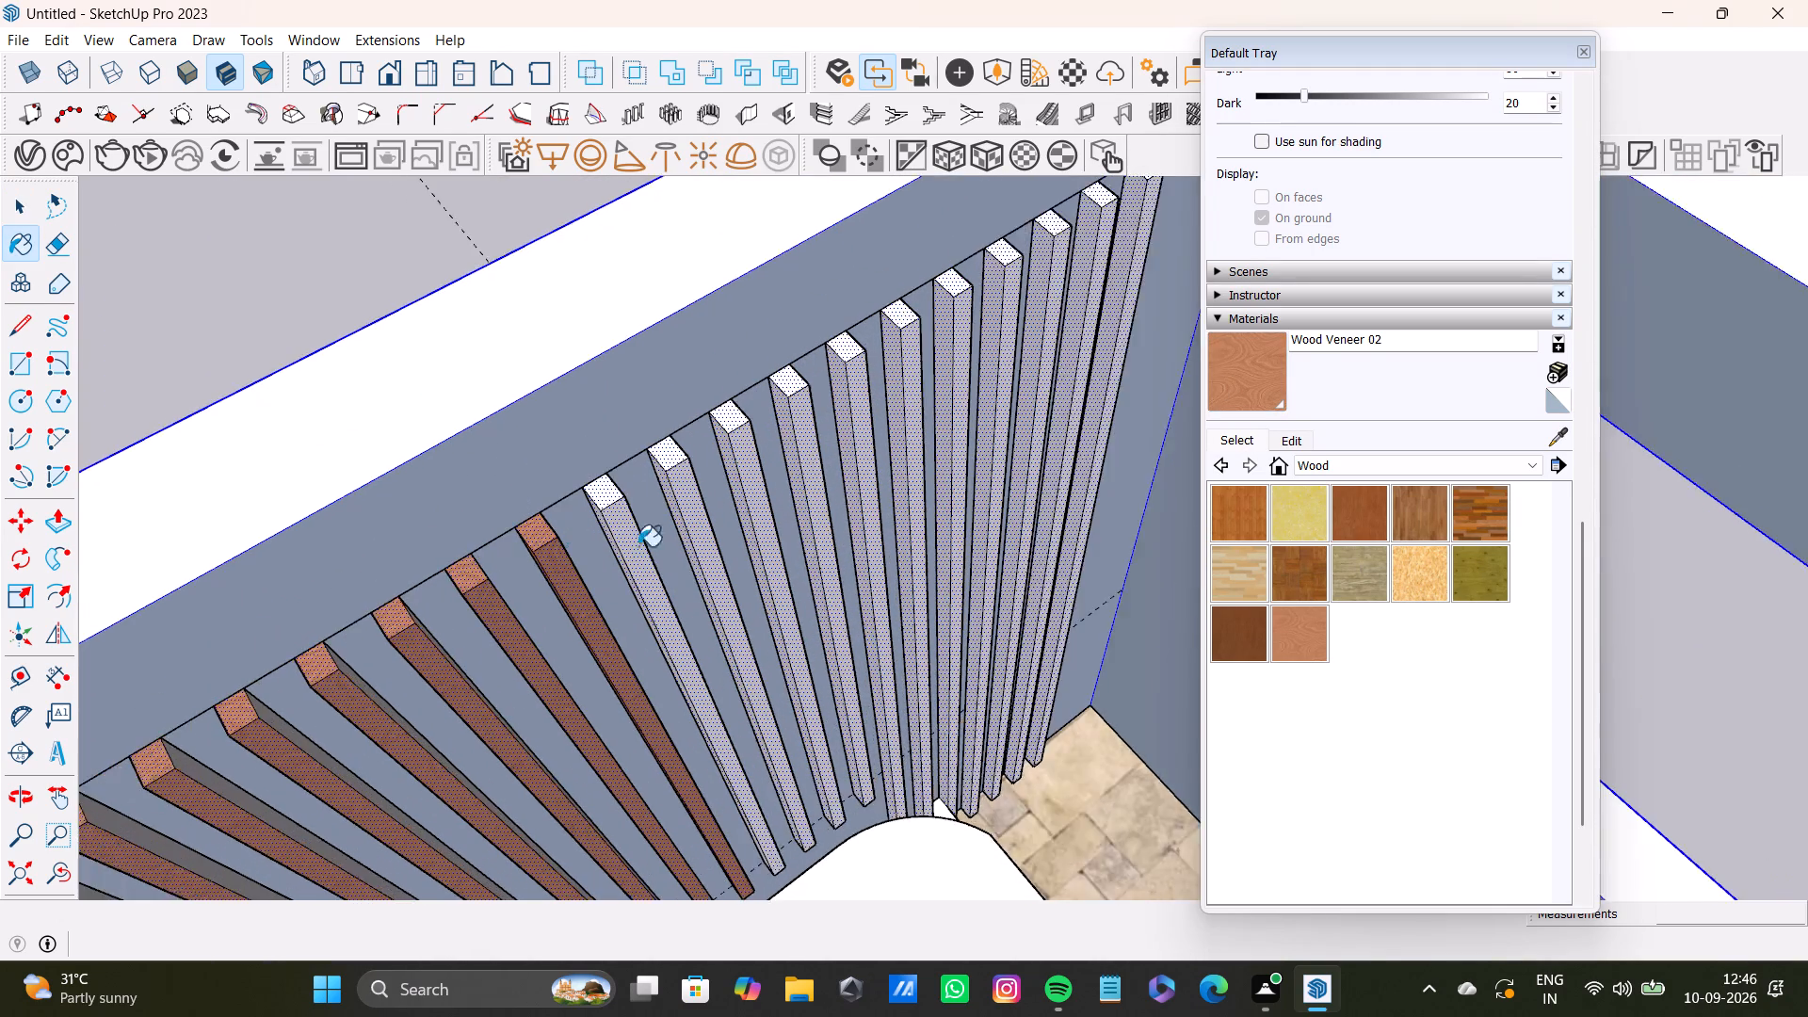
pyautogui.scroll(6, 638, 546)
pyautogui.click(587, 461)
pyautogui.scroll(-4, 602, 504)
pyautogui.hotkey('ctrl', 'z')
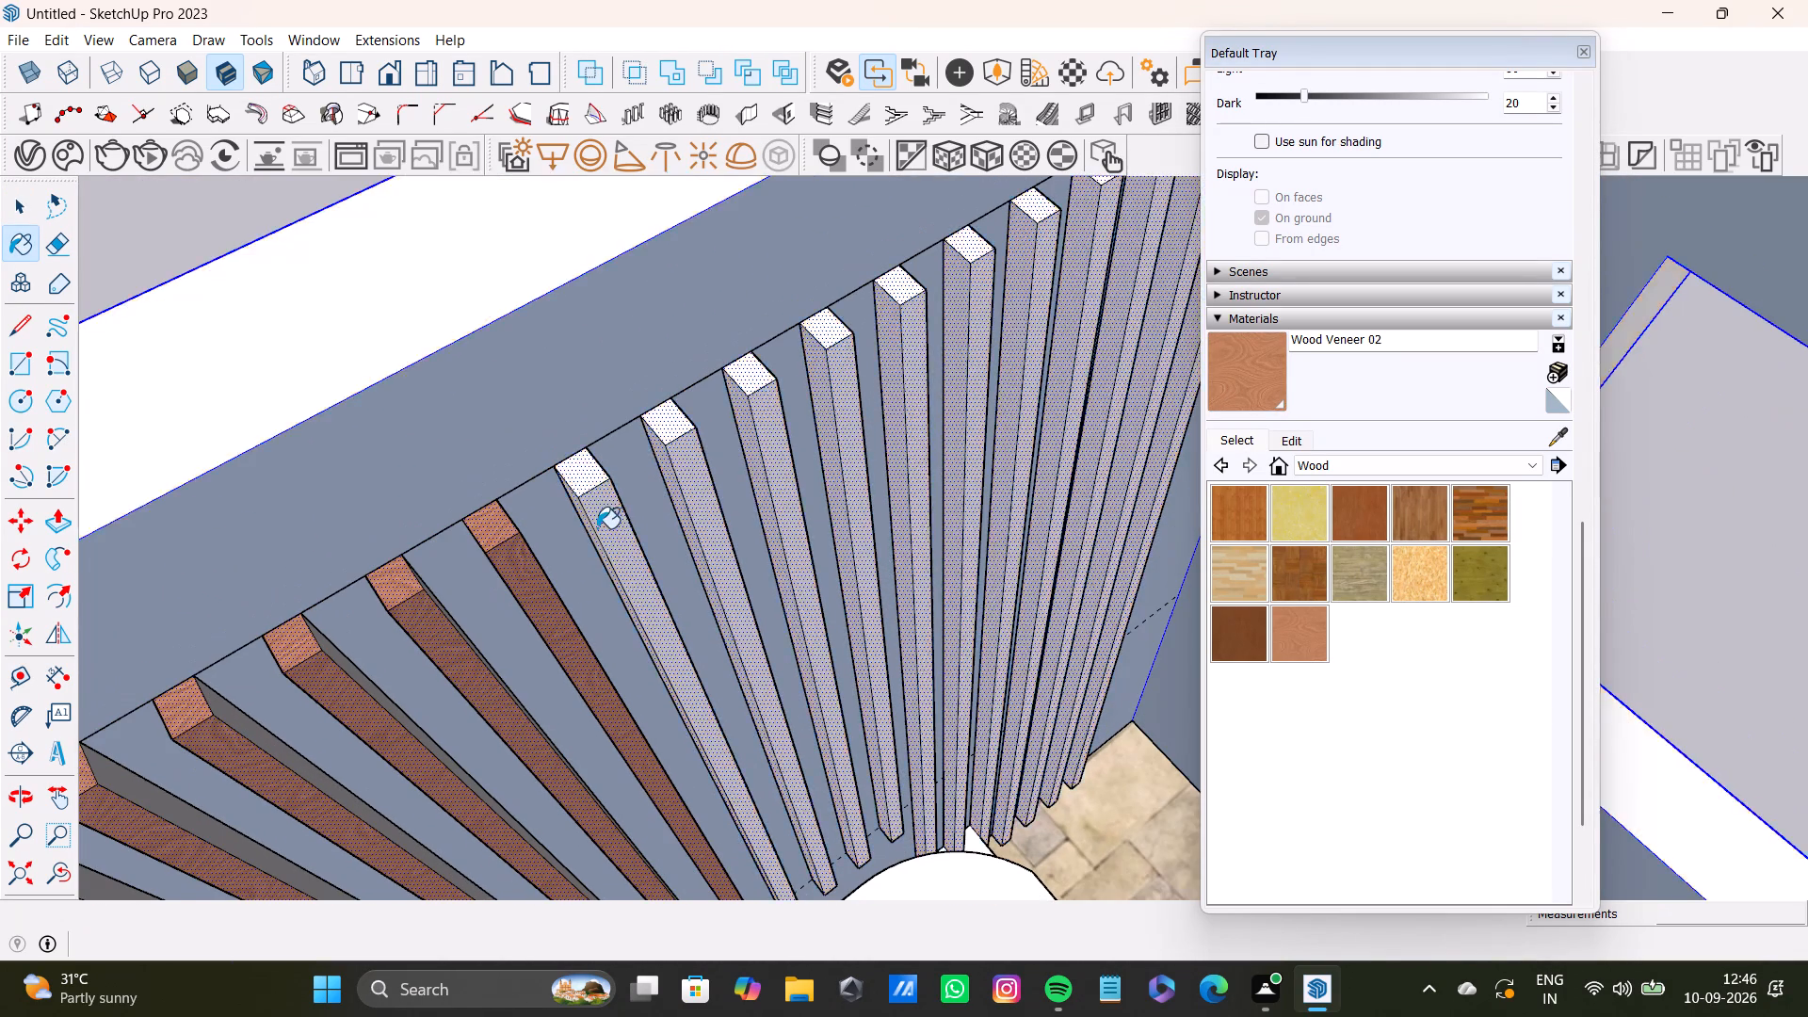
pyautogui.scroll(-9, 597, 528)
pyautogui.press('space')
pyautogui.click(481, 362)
# Select the top and front faces of the first three white slats beside the finished ones and paint them with Wood Veneer 02.
pyautogui.scroll(7, 573, 476)
pyautogui.keyDown('shift'); pyautogui.click(594, 535); pyautogui.keyUp('shift')
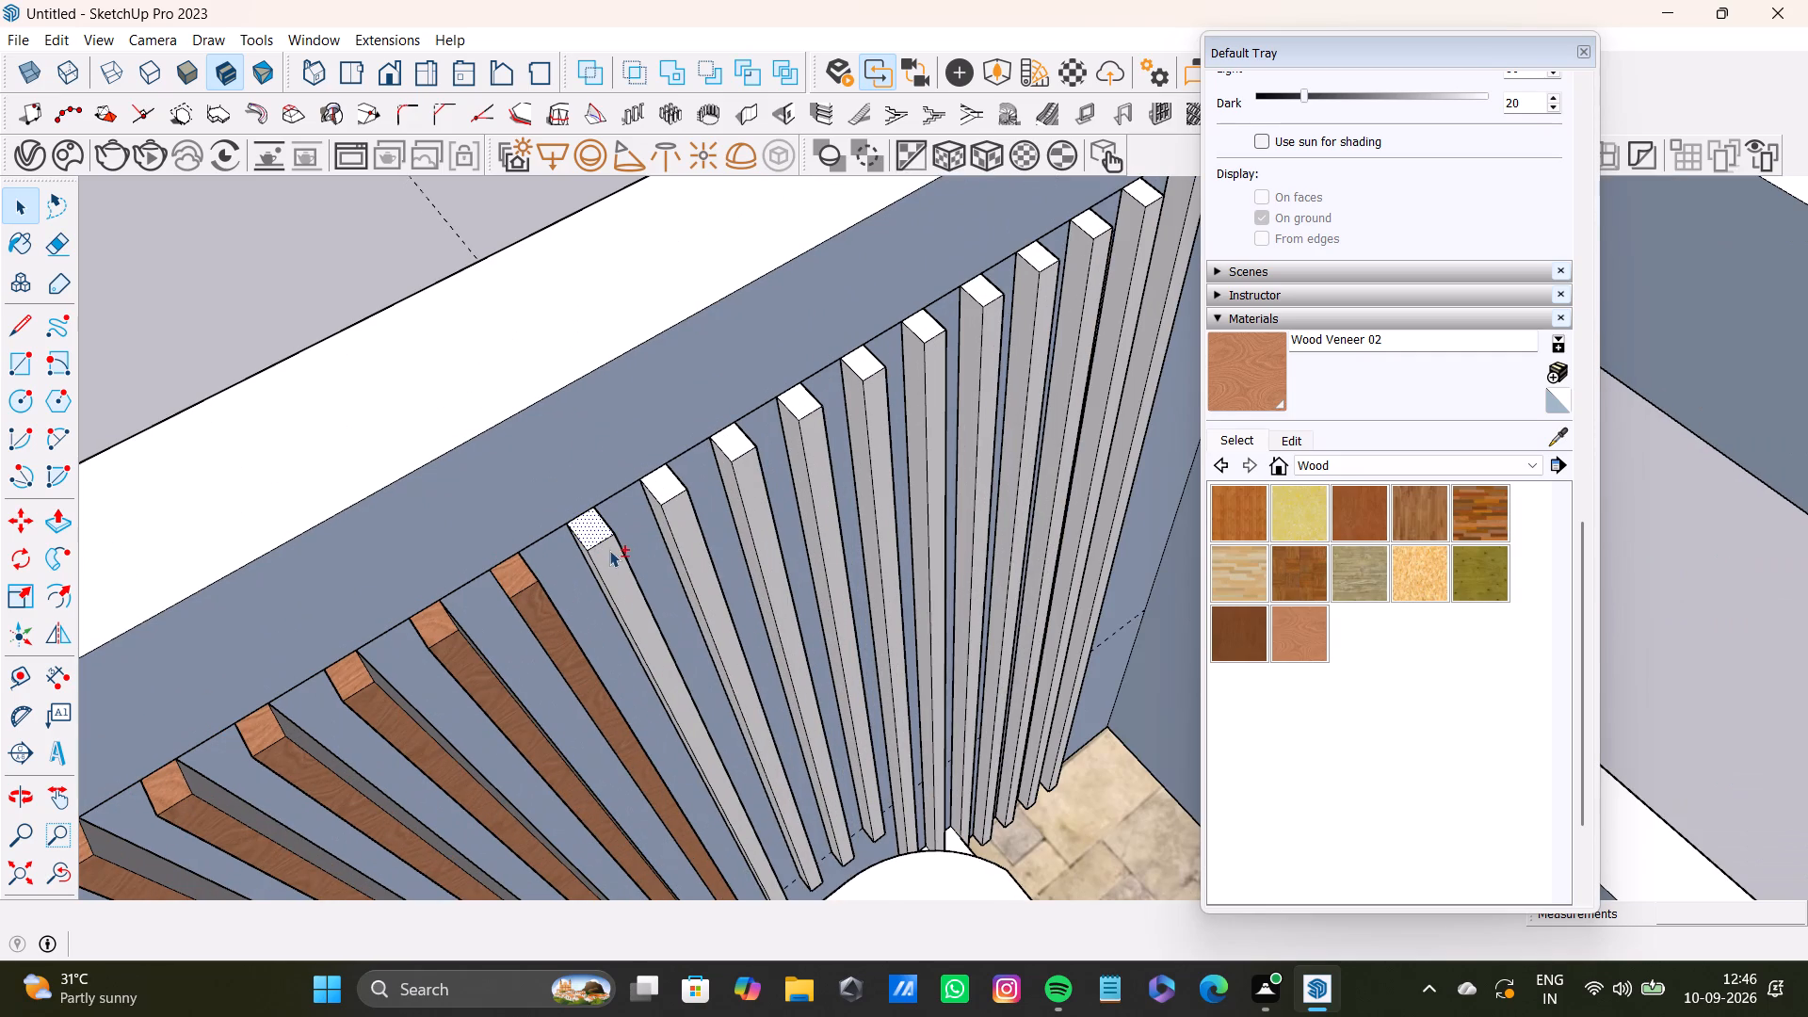
pyautogui.keyDown('shift'); pyautogui.click(611, 557); pyautogui.keyUp('shift')
pyautogui.keyDown('shift'); pyautogui.scroll(4, 651, 514); pyautogui.keyUp('shift')
pyautogui.keyDown('shift'); pyautogui.click(672, 473); pyautogui.keyUp('shift')
pyautogui.keyDown('shift'); pyautogui.click(696, 505); pyautogui.keyUp('shift')
pyautogui.keyDown('shift'); pyautogui.click(795, 411); pyautogui.keyUp('shift')
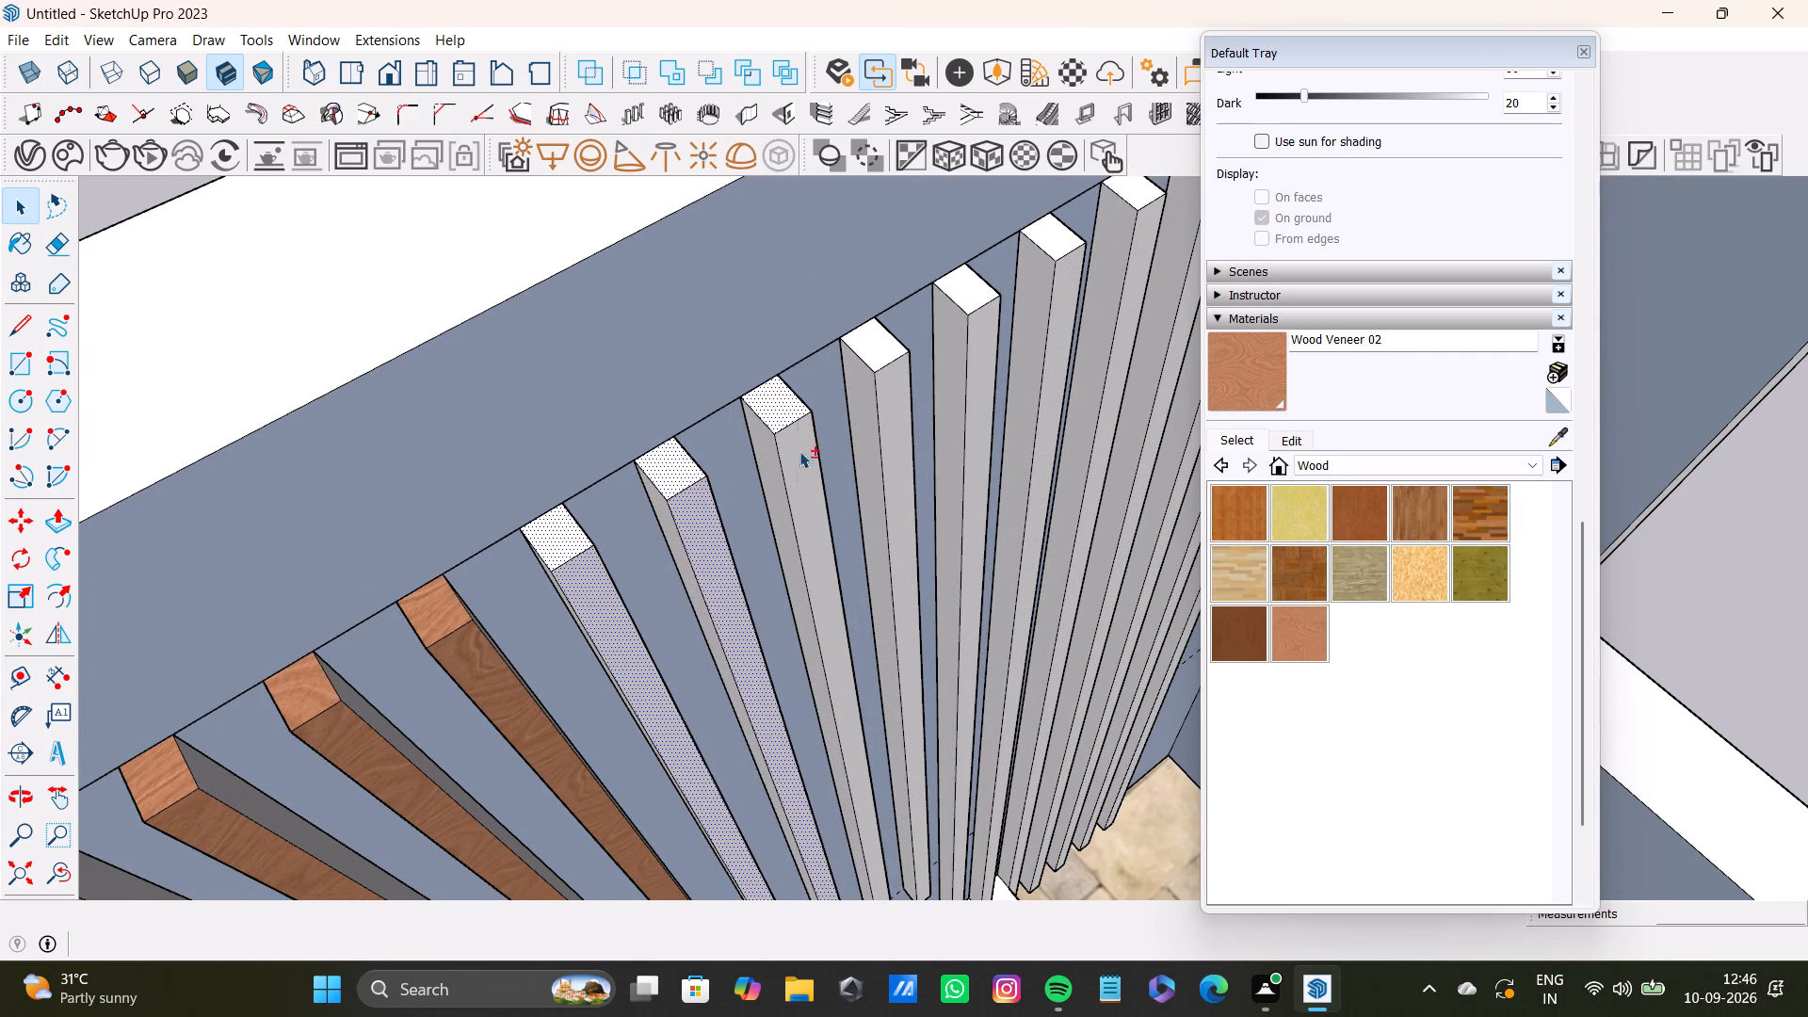
pyautogui.keyDown('shift'); pyautogui.click(797, 470); pyautogui.keyUp('shift')
pyautogui.keyDown('shift'); pyautogui.click(1218, 362); pyautogui.keyUp('shift')
pyautogui.keyDown('shift'); pyautogui.click(774, 404); pyautogui.keyUp('shift')
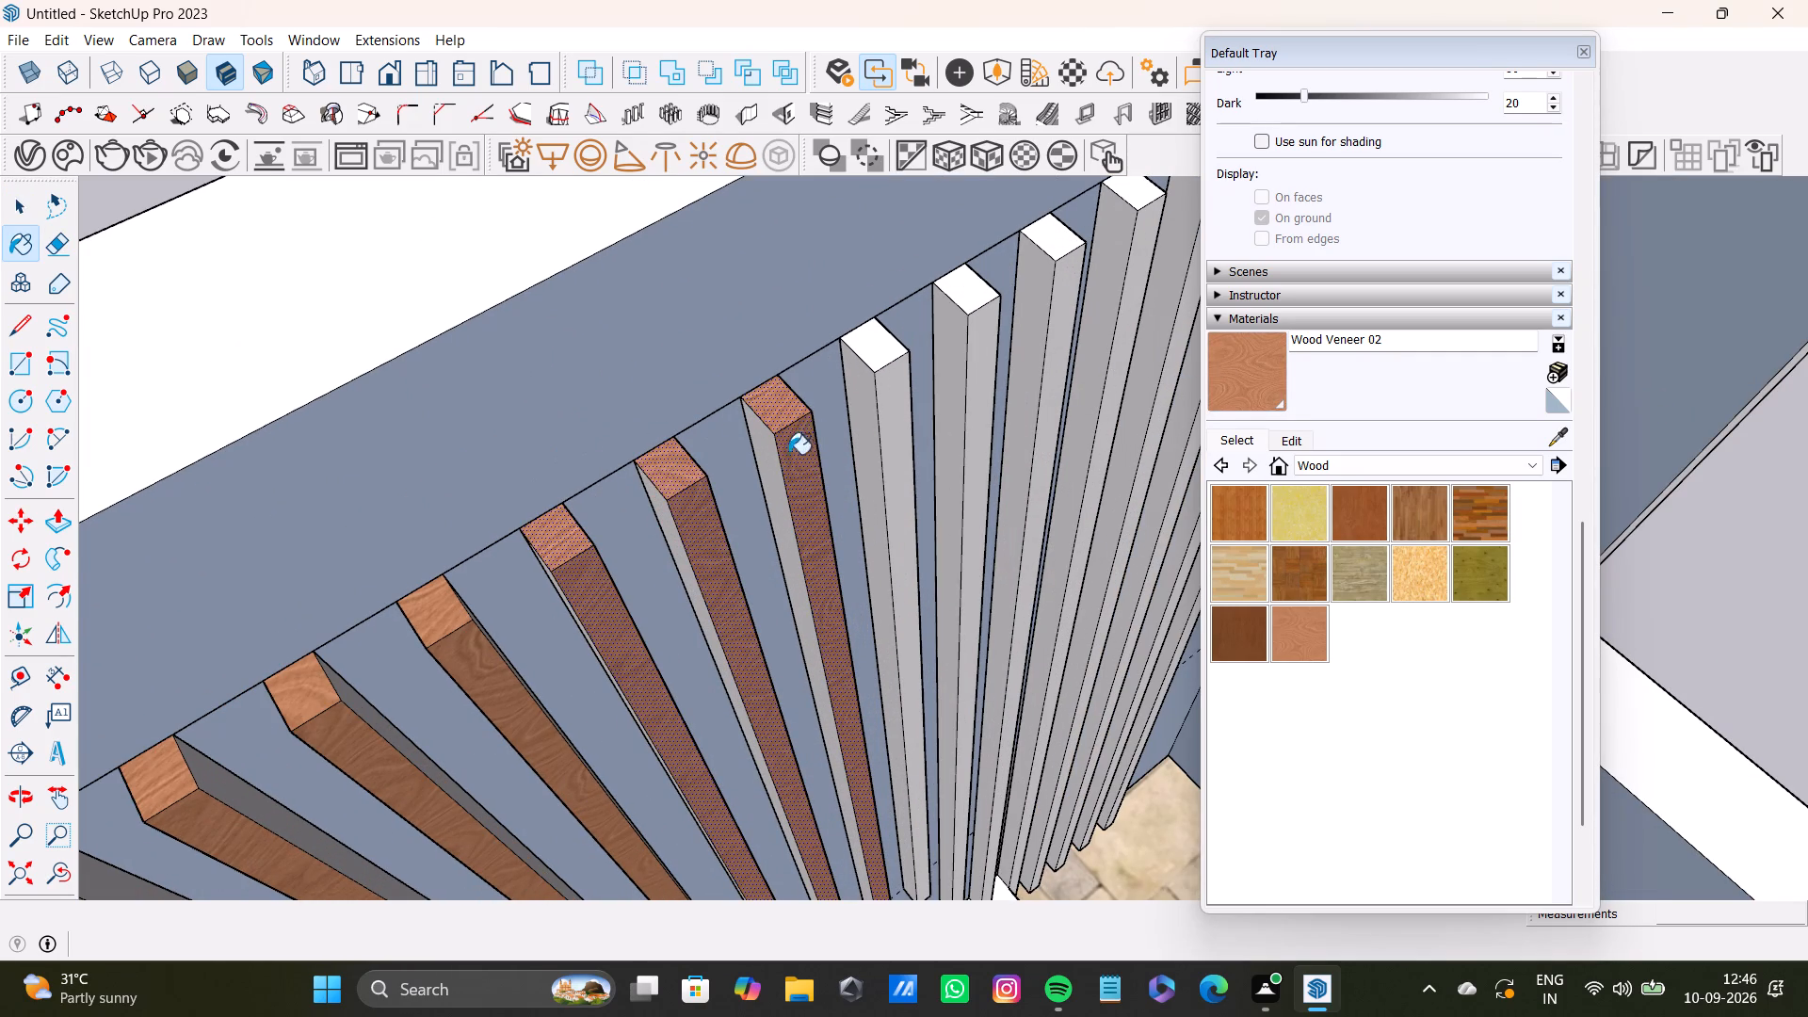
pyautogui.scroll(-4, 675, 562)
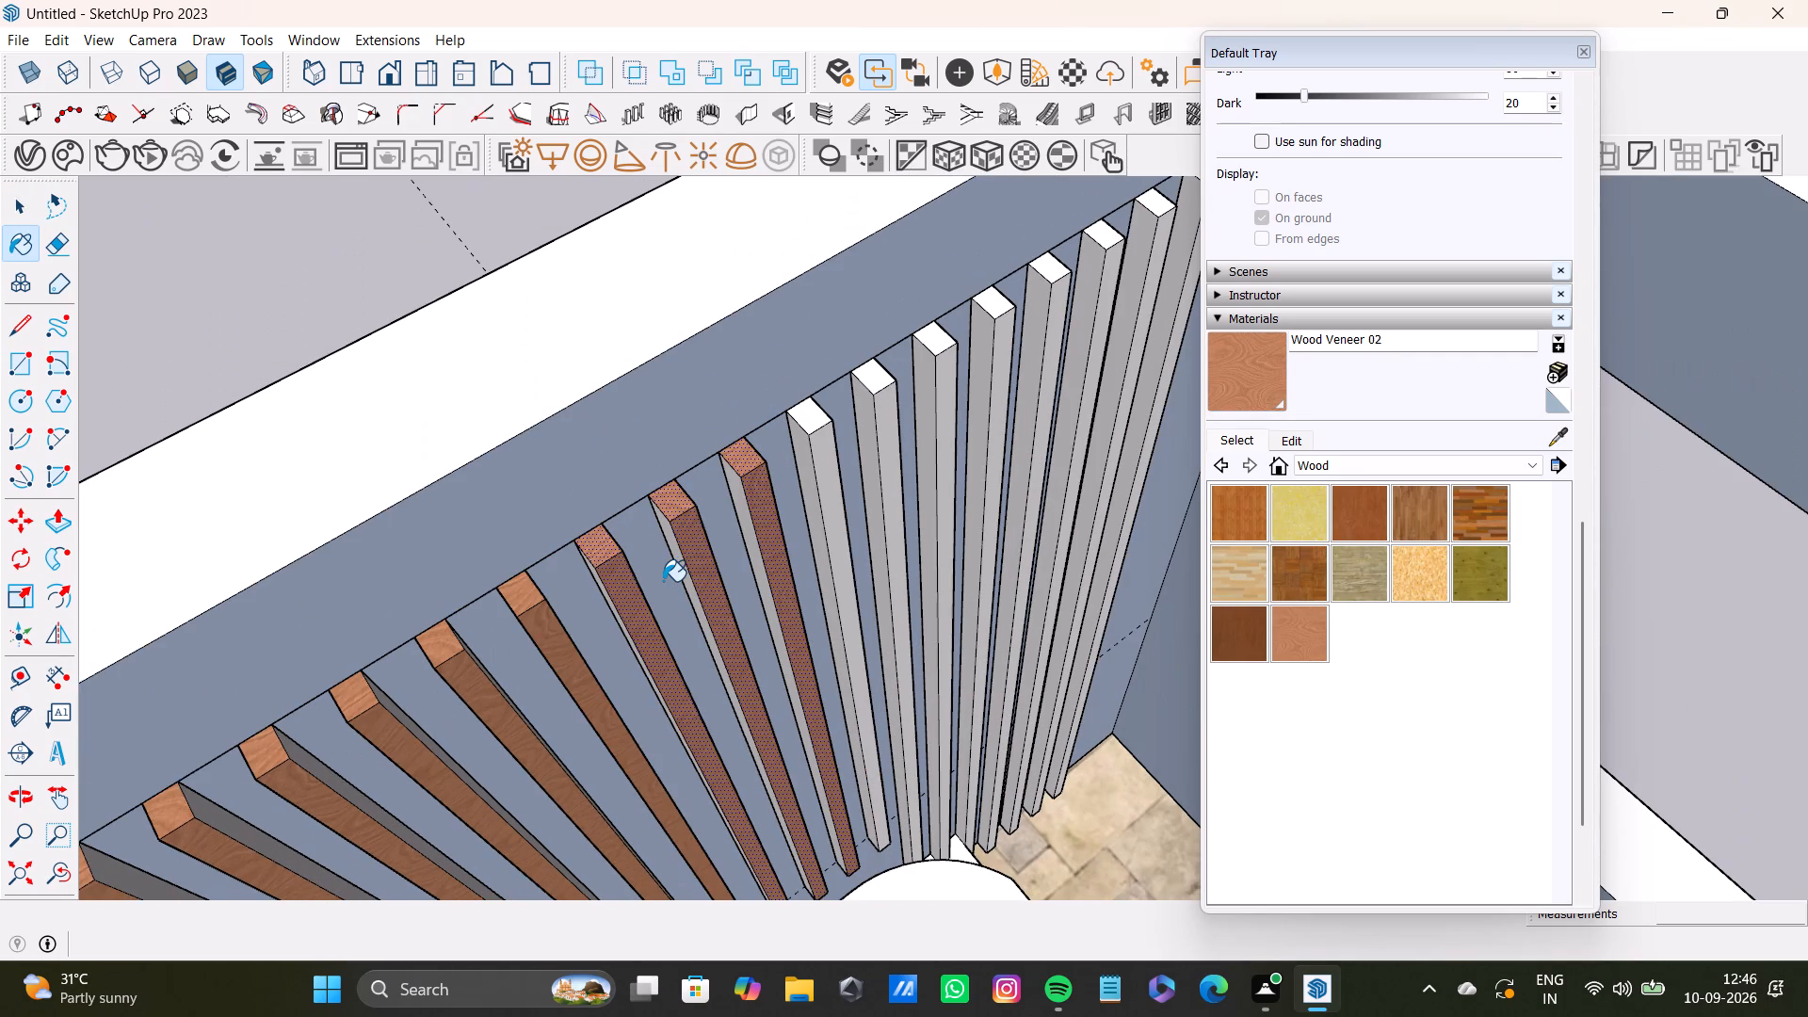
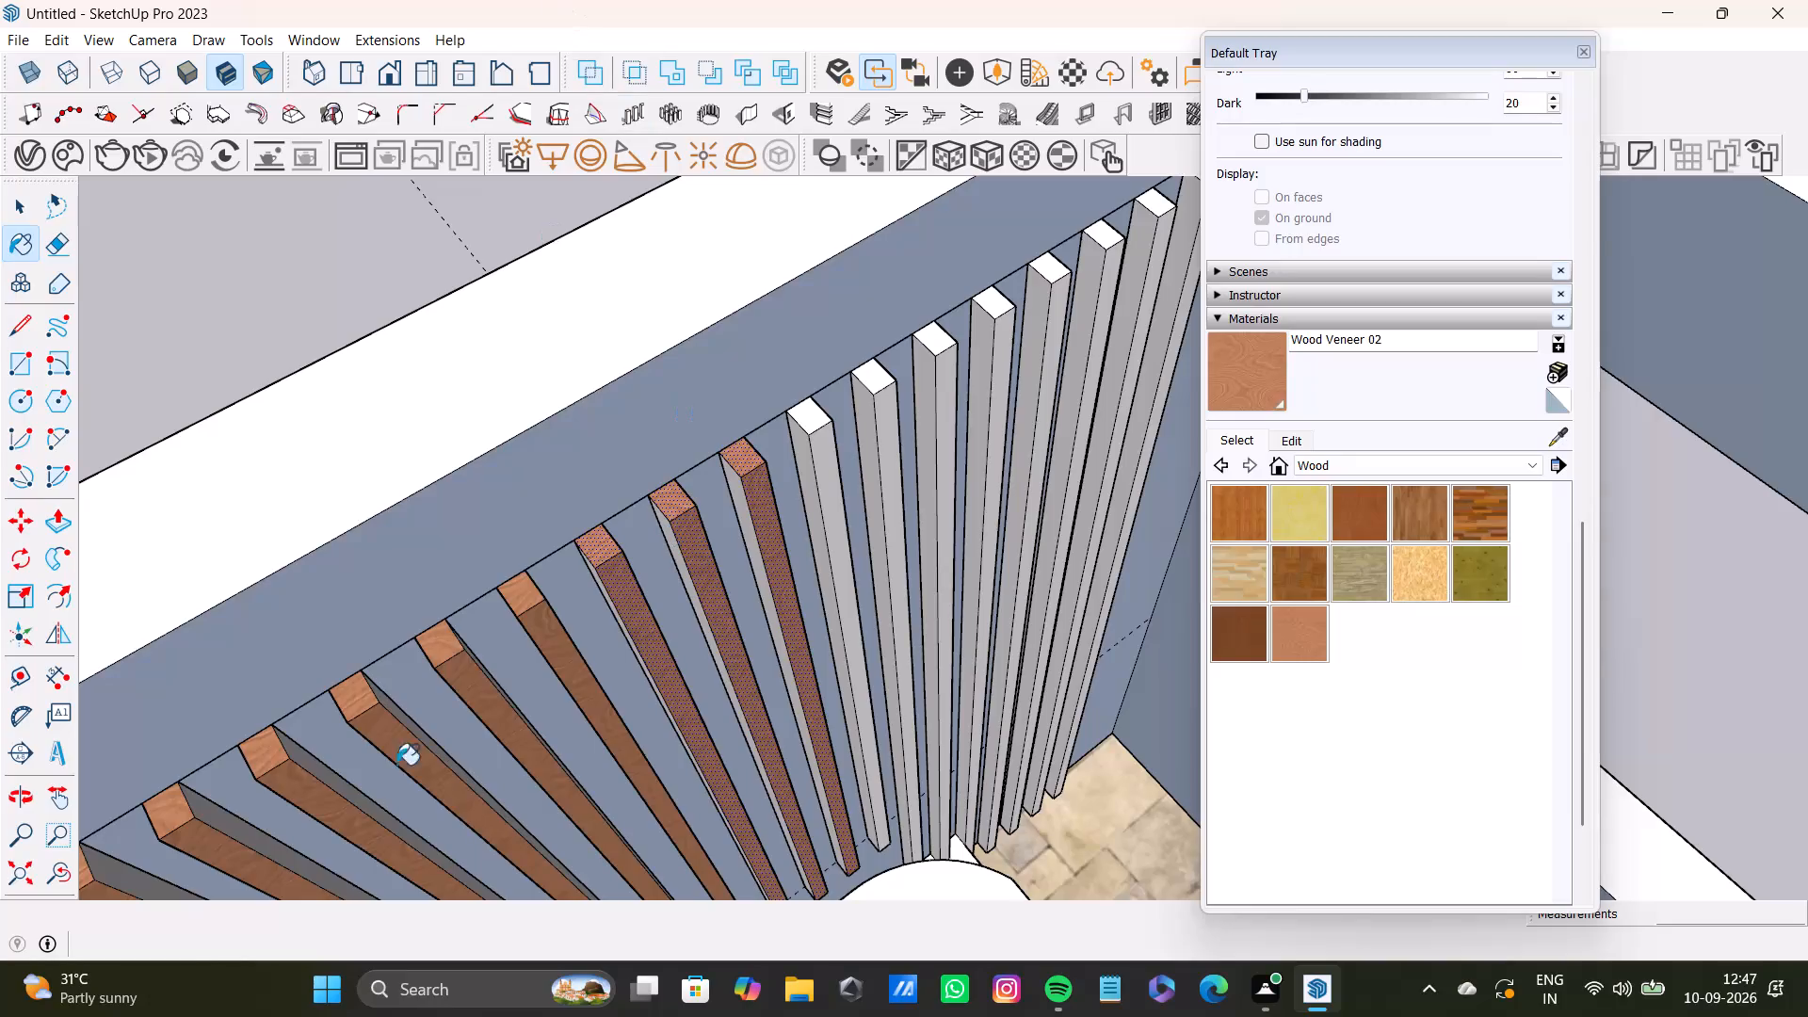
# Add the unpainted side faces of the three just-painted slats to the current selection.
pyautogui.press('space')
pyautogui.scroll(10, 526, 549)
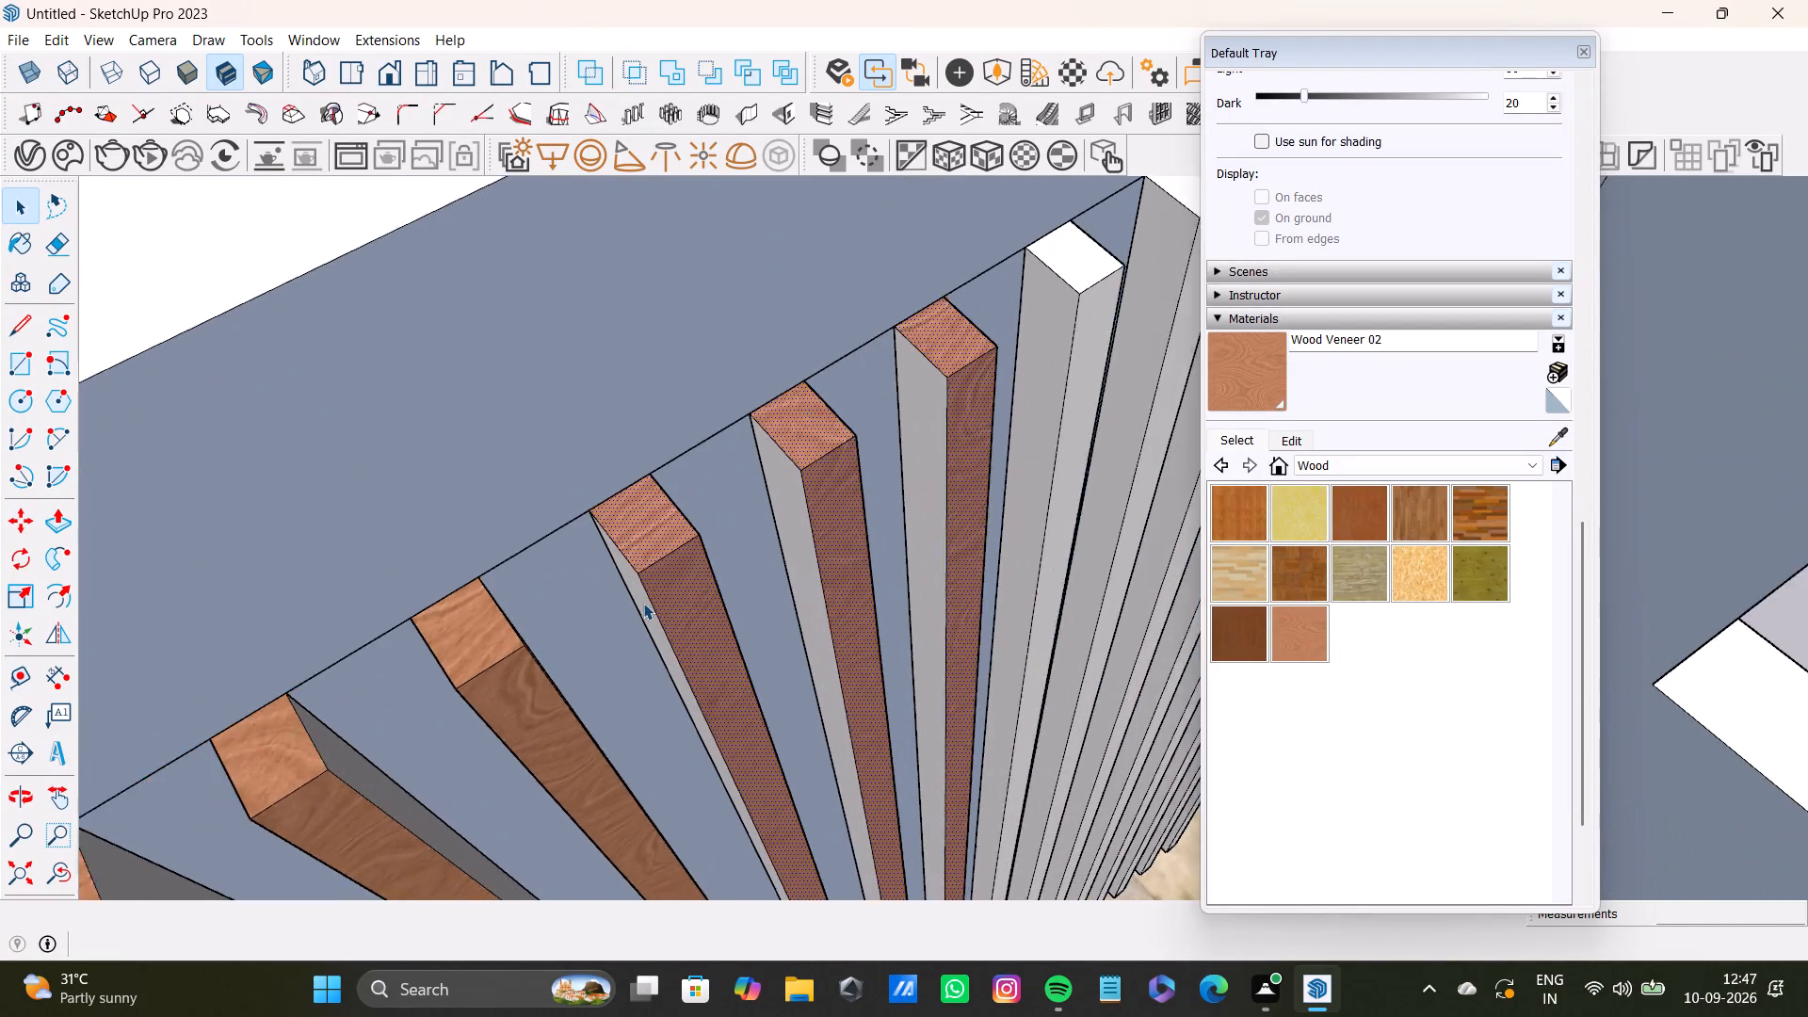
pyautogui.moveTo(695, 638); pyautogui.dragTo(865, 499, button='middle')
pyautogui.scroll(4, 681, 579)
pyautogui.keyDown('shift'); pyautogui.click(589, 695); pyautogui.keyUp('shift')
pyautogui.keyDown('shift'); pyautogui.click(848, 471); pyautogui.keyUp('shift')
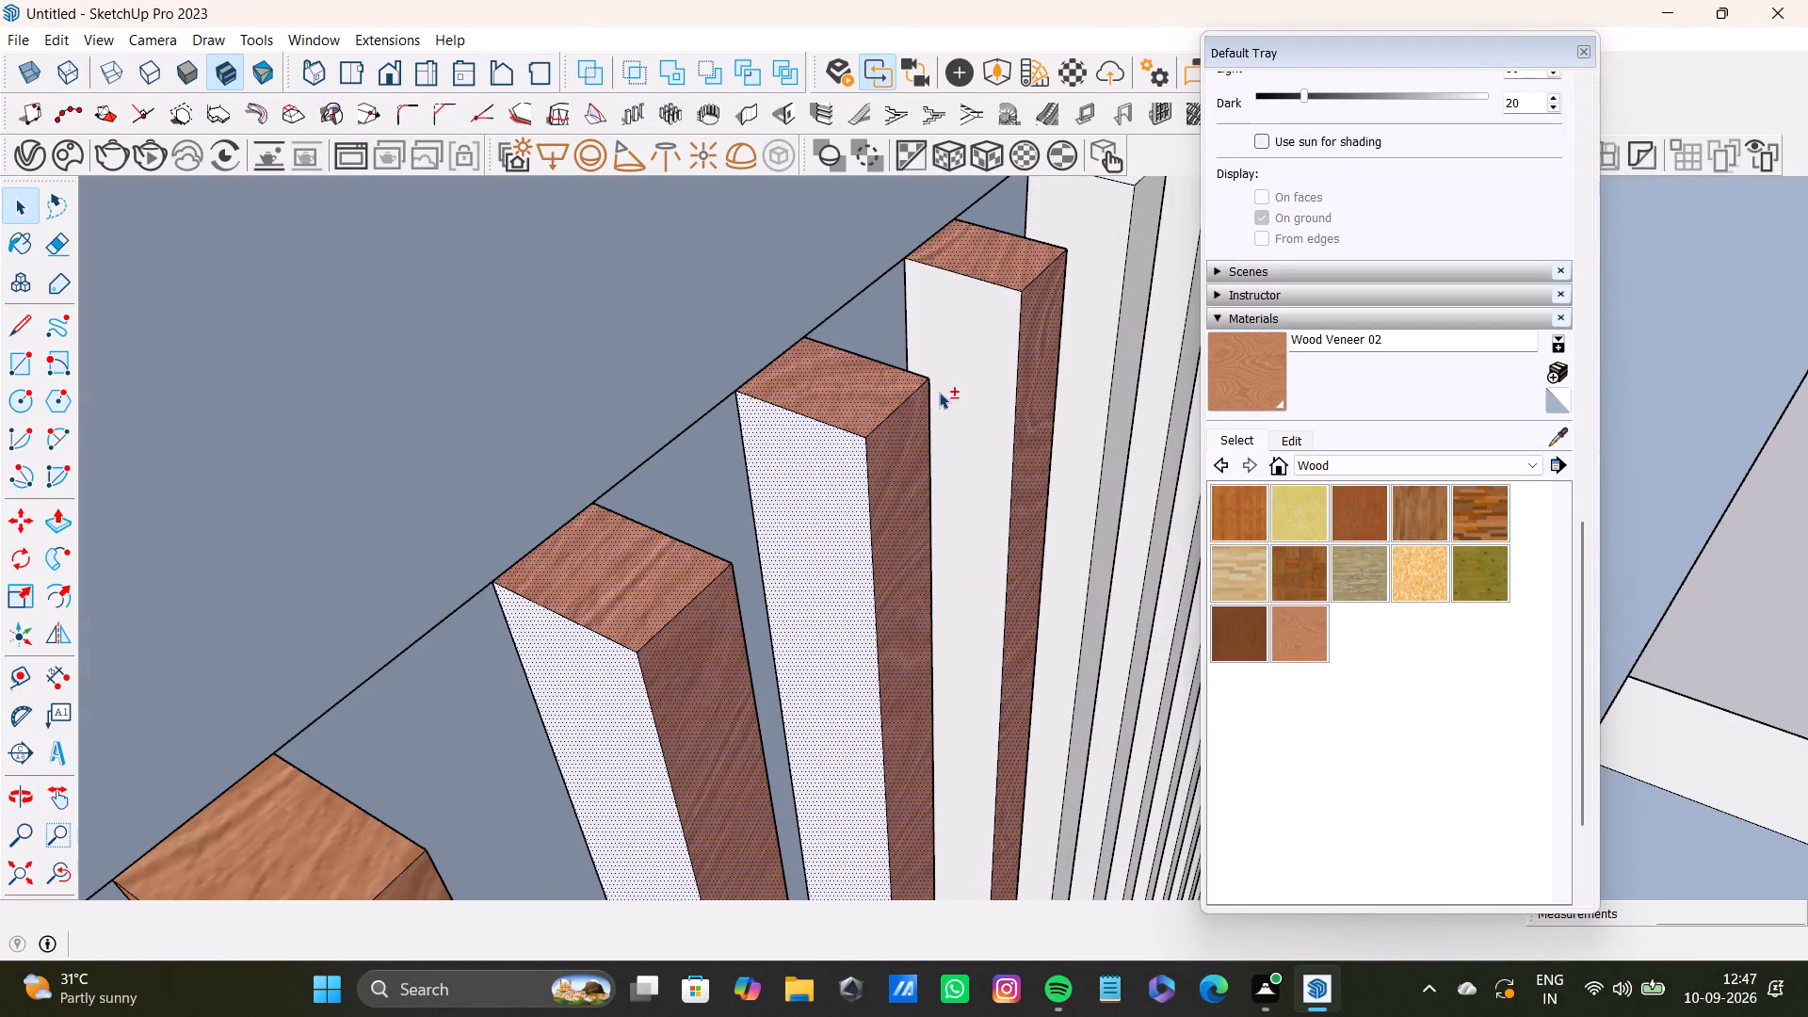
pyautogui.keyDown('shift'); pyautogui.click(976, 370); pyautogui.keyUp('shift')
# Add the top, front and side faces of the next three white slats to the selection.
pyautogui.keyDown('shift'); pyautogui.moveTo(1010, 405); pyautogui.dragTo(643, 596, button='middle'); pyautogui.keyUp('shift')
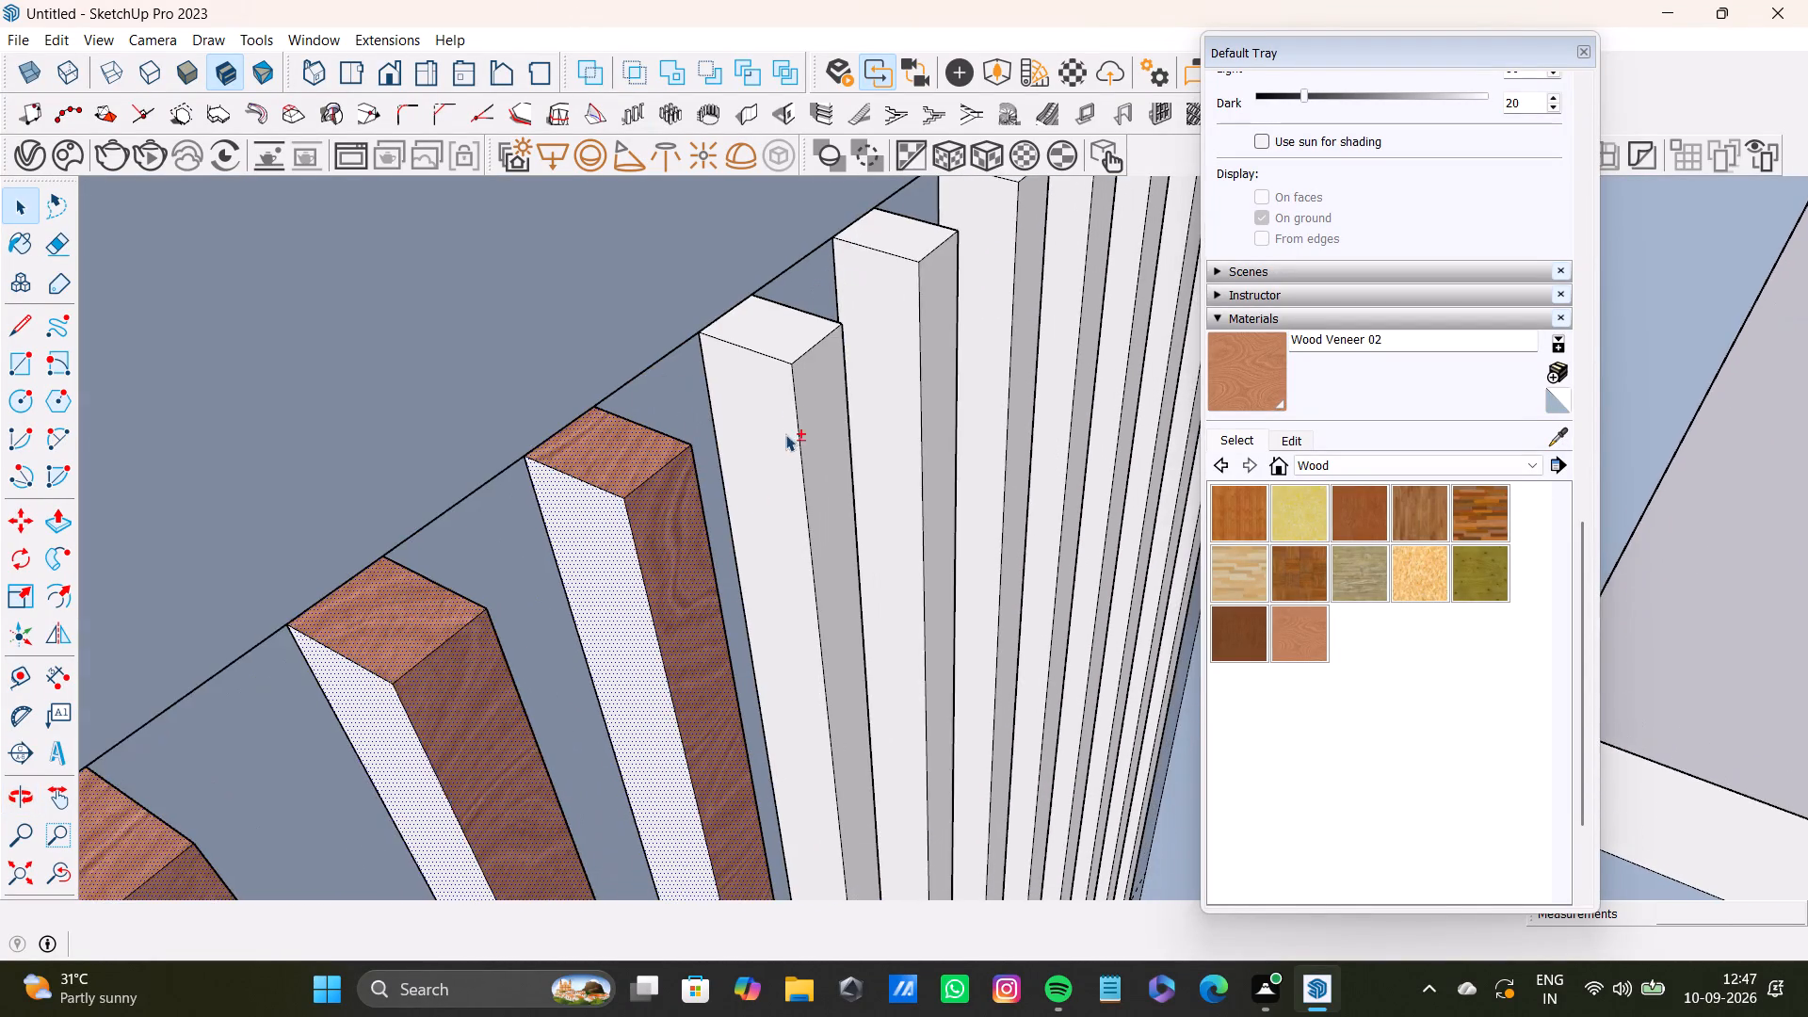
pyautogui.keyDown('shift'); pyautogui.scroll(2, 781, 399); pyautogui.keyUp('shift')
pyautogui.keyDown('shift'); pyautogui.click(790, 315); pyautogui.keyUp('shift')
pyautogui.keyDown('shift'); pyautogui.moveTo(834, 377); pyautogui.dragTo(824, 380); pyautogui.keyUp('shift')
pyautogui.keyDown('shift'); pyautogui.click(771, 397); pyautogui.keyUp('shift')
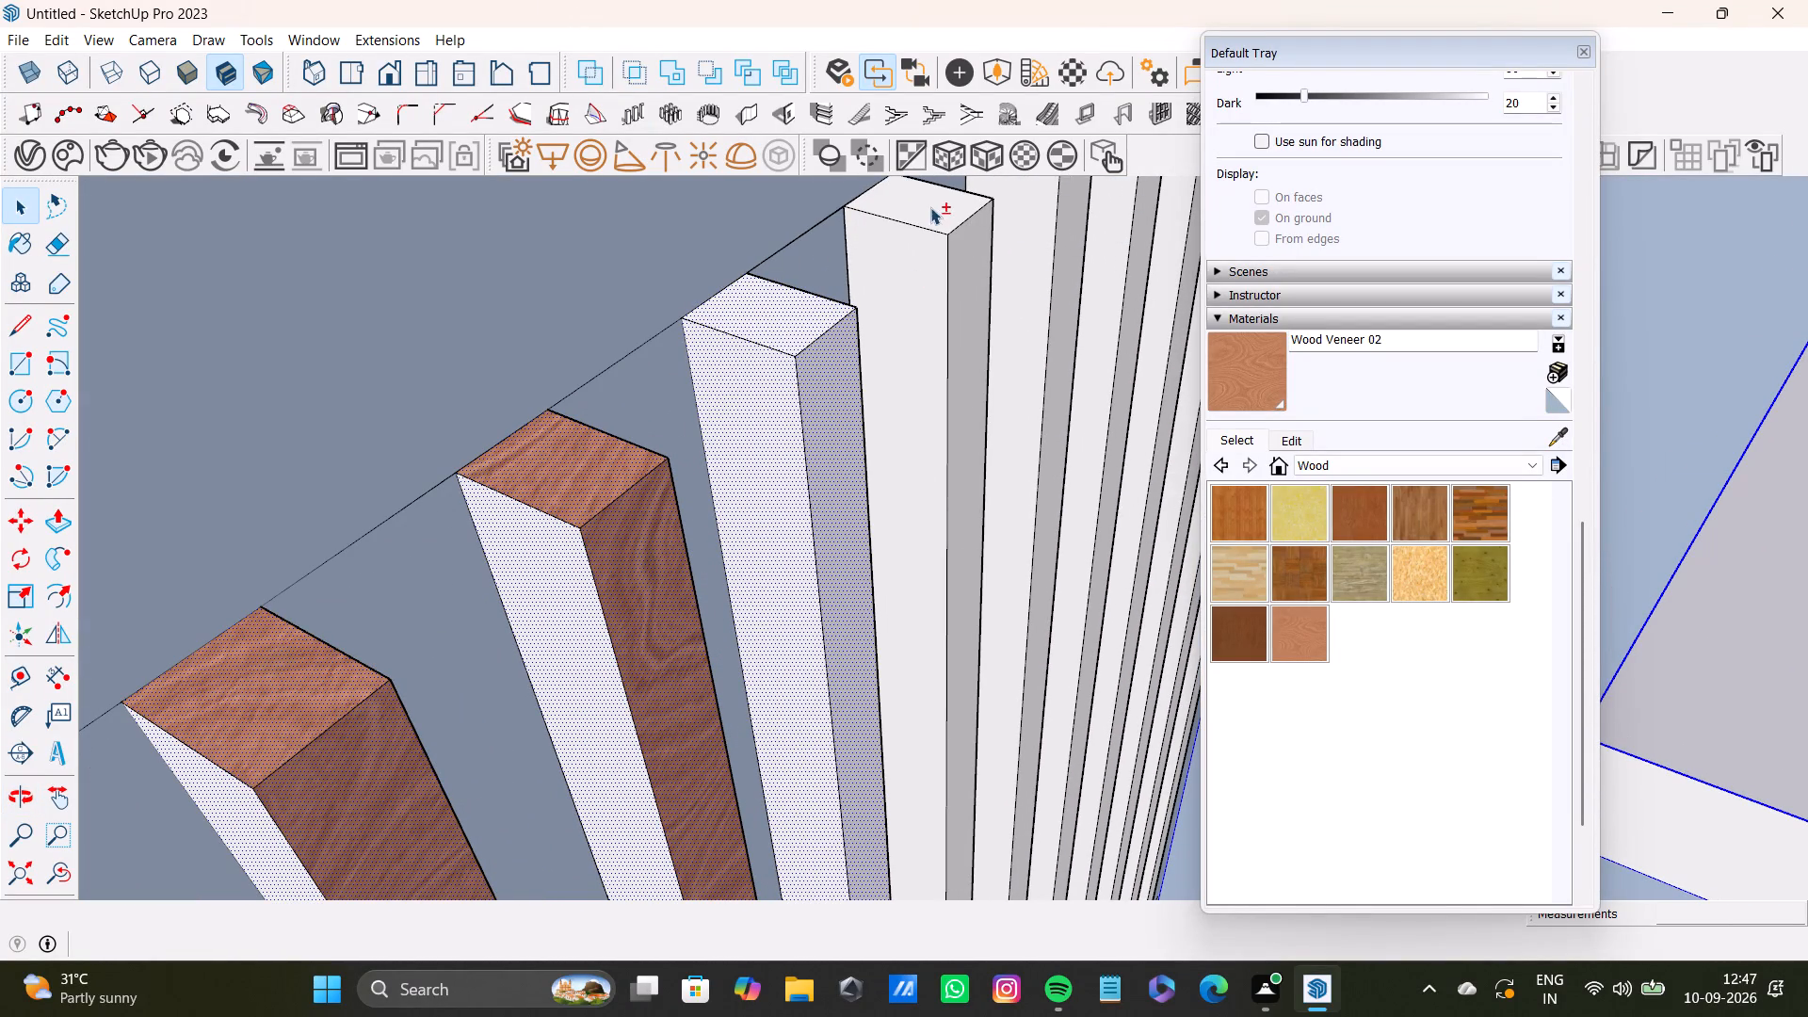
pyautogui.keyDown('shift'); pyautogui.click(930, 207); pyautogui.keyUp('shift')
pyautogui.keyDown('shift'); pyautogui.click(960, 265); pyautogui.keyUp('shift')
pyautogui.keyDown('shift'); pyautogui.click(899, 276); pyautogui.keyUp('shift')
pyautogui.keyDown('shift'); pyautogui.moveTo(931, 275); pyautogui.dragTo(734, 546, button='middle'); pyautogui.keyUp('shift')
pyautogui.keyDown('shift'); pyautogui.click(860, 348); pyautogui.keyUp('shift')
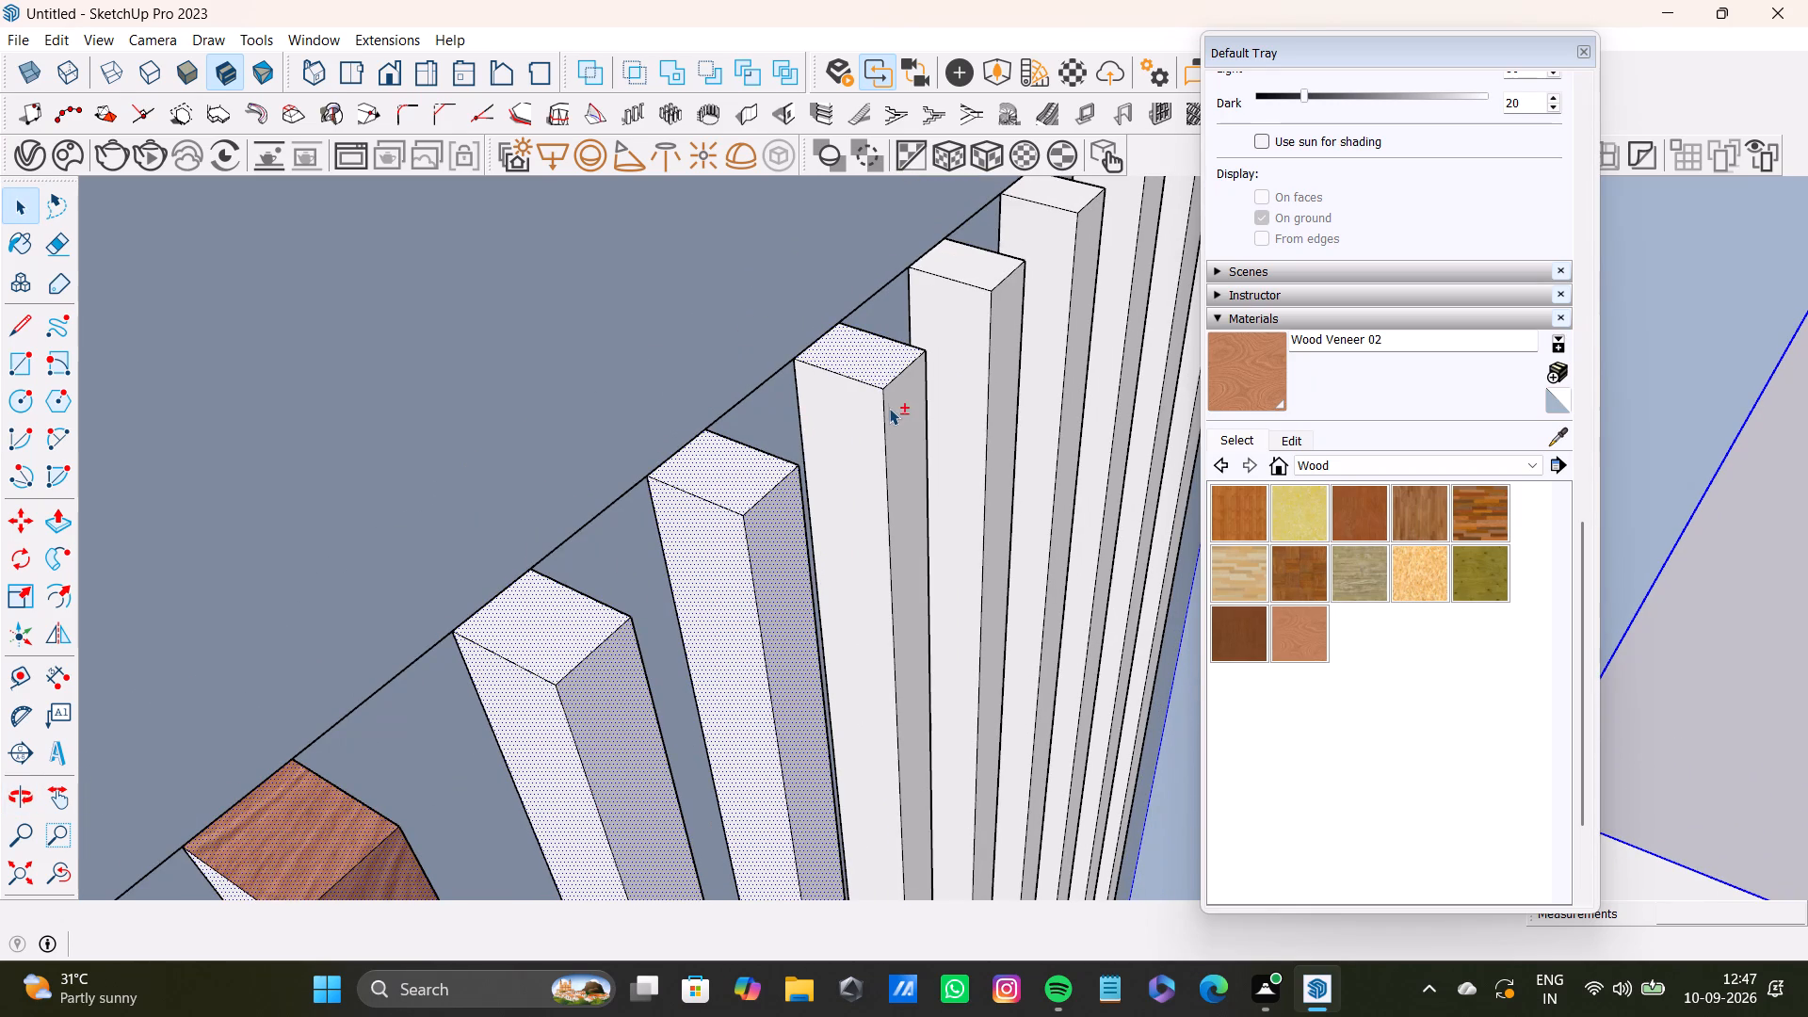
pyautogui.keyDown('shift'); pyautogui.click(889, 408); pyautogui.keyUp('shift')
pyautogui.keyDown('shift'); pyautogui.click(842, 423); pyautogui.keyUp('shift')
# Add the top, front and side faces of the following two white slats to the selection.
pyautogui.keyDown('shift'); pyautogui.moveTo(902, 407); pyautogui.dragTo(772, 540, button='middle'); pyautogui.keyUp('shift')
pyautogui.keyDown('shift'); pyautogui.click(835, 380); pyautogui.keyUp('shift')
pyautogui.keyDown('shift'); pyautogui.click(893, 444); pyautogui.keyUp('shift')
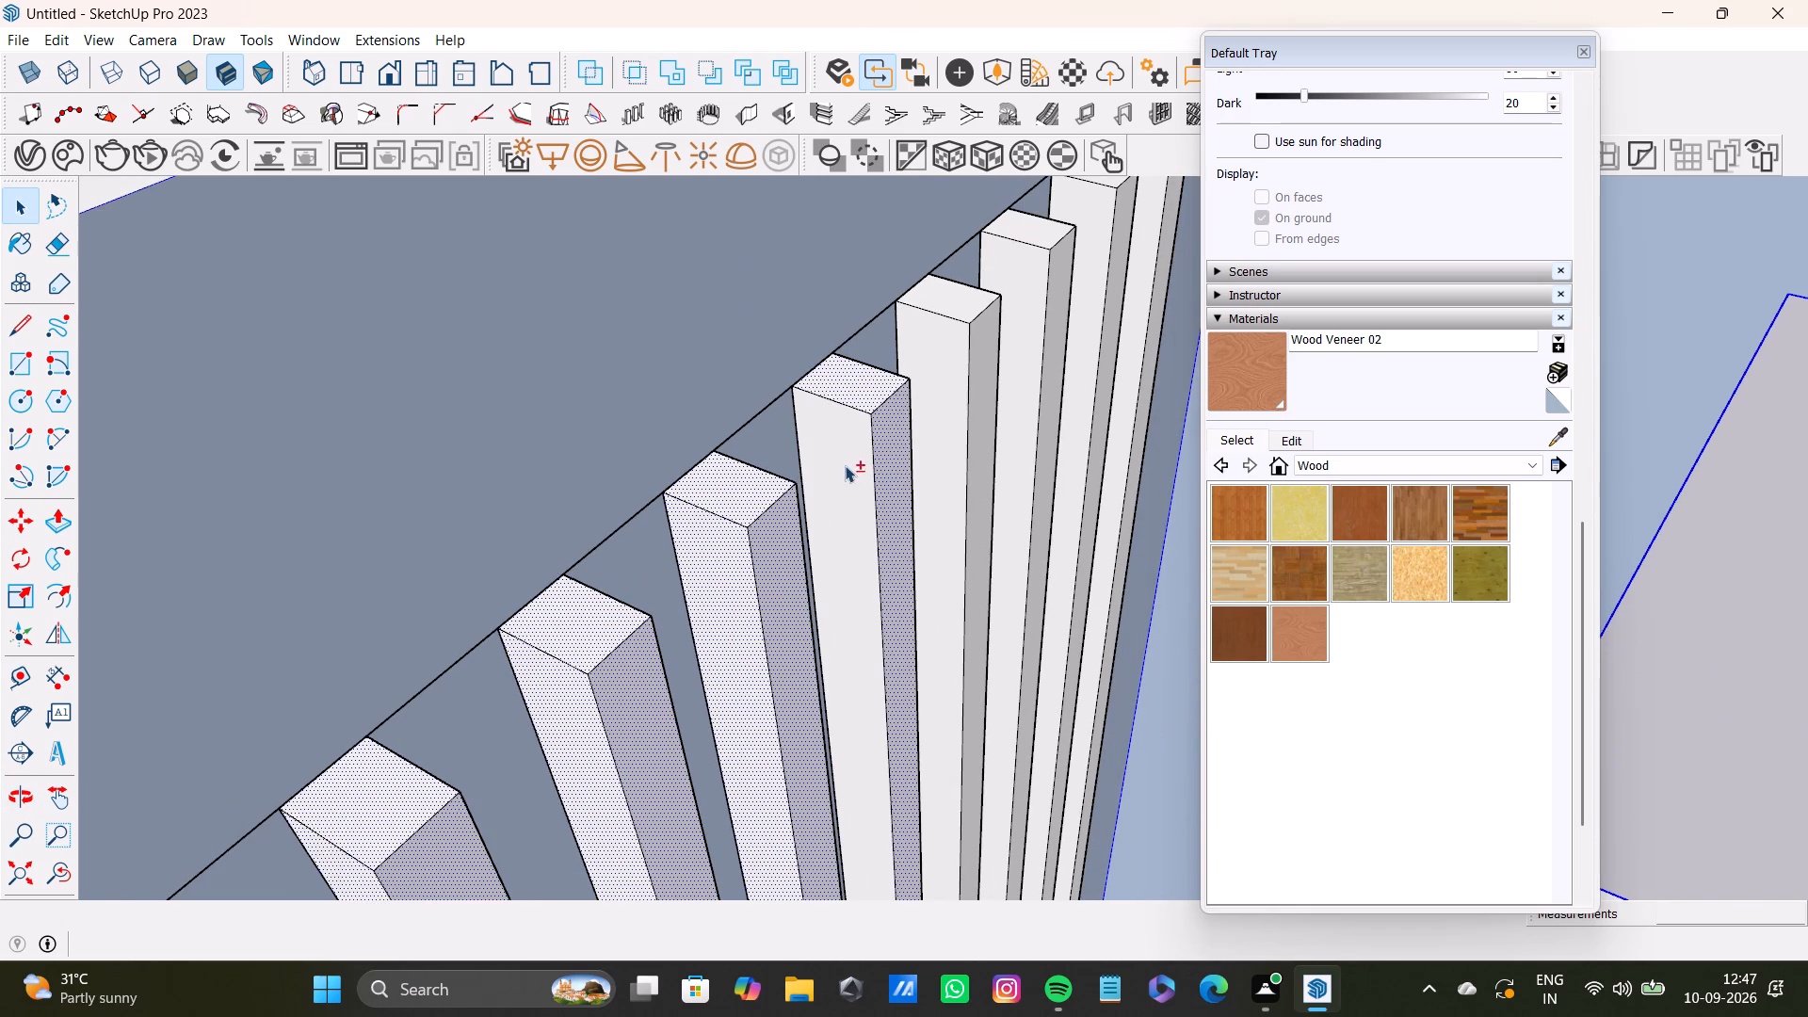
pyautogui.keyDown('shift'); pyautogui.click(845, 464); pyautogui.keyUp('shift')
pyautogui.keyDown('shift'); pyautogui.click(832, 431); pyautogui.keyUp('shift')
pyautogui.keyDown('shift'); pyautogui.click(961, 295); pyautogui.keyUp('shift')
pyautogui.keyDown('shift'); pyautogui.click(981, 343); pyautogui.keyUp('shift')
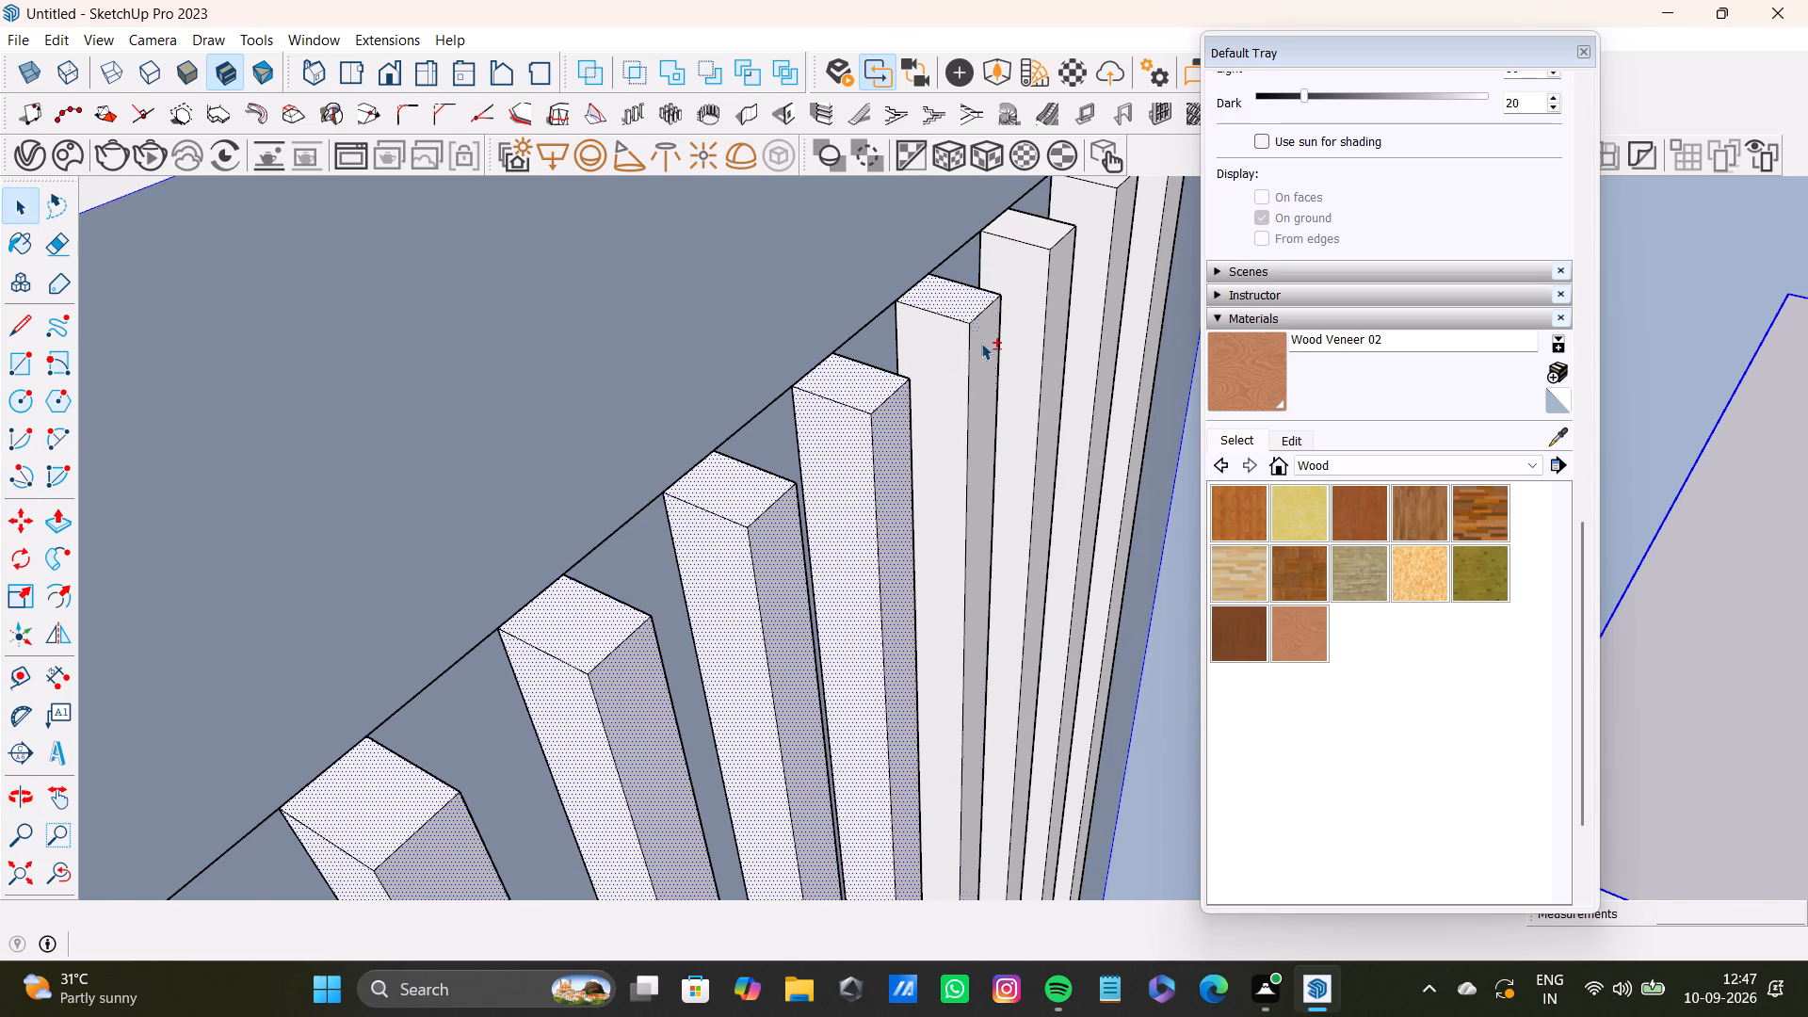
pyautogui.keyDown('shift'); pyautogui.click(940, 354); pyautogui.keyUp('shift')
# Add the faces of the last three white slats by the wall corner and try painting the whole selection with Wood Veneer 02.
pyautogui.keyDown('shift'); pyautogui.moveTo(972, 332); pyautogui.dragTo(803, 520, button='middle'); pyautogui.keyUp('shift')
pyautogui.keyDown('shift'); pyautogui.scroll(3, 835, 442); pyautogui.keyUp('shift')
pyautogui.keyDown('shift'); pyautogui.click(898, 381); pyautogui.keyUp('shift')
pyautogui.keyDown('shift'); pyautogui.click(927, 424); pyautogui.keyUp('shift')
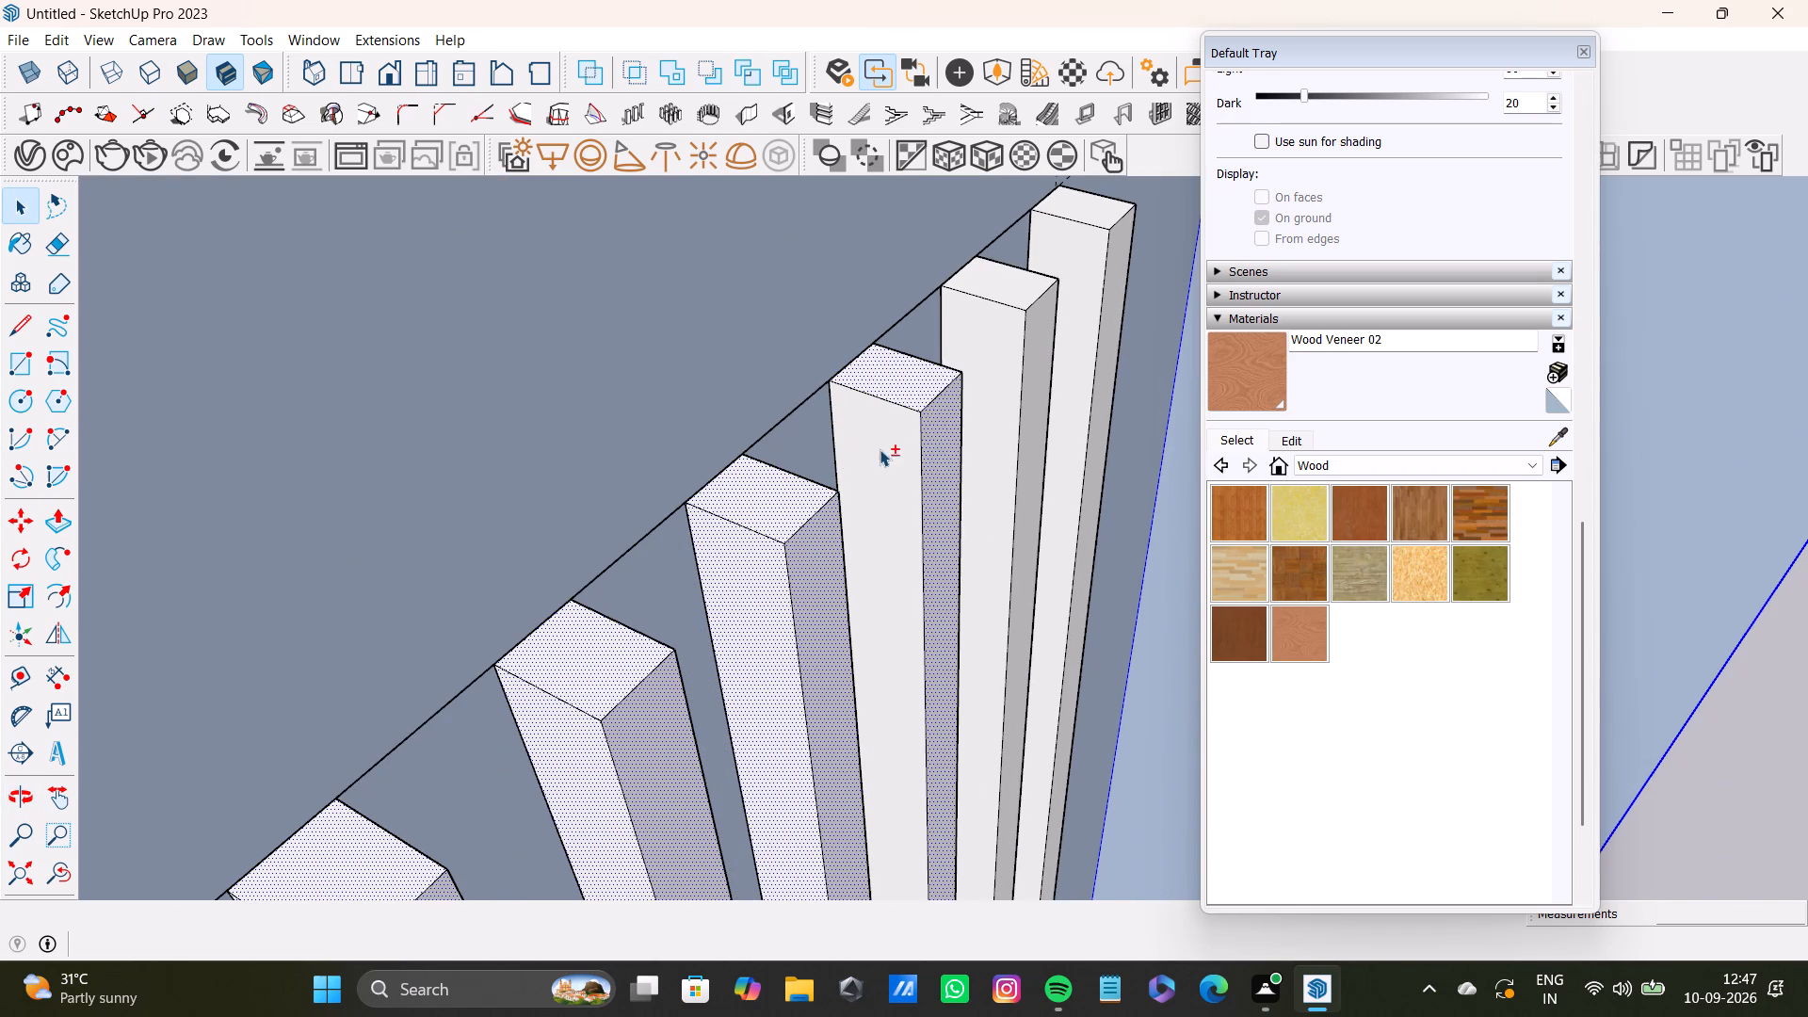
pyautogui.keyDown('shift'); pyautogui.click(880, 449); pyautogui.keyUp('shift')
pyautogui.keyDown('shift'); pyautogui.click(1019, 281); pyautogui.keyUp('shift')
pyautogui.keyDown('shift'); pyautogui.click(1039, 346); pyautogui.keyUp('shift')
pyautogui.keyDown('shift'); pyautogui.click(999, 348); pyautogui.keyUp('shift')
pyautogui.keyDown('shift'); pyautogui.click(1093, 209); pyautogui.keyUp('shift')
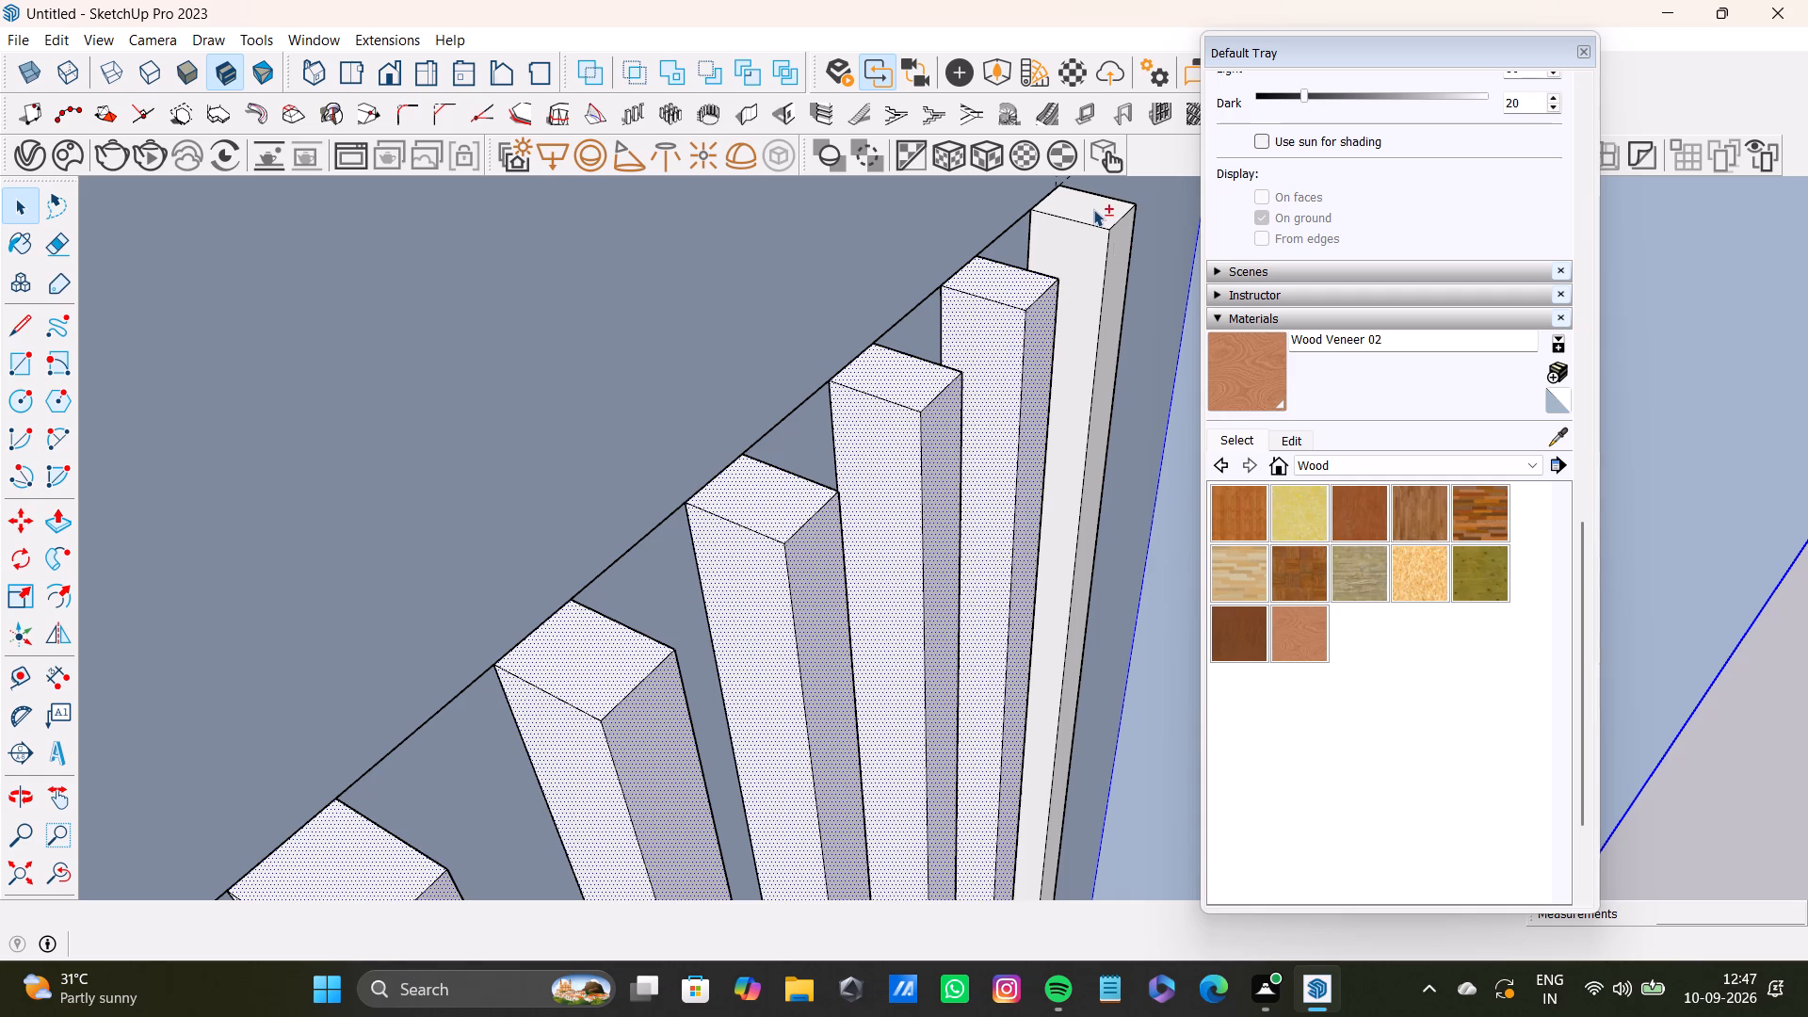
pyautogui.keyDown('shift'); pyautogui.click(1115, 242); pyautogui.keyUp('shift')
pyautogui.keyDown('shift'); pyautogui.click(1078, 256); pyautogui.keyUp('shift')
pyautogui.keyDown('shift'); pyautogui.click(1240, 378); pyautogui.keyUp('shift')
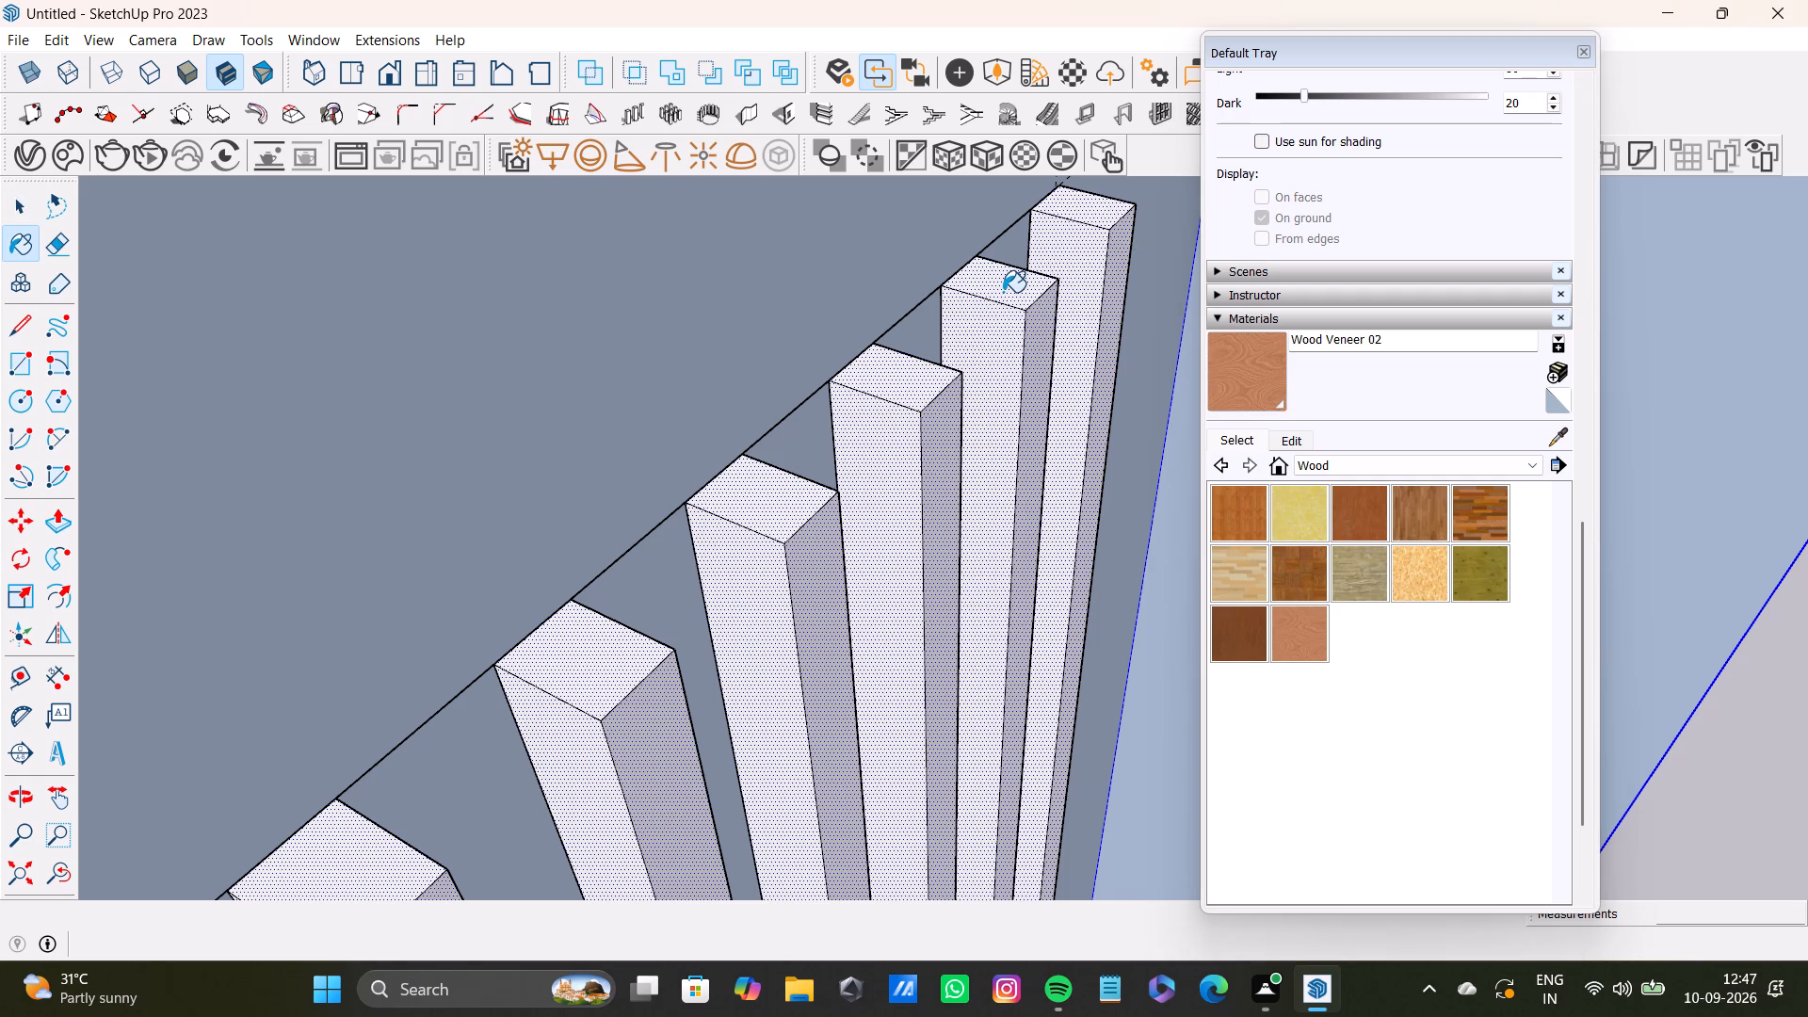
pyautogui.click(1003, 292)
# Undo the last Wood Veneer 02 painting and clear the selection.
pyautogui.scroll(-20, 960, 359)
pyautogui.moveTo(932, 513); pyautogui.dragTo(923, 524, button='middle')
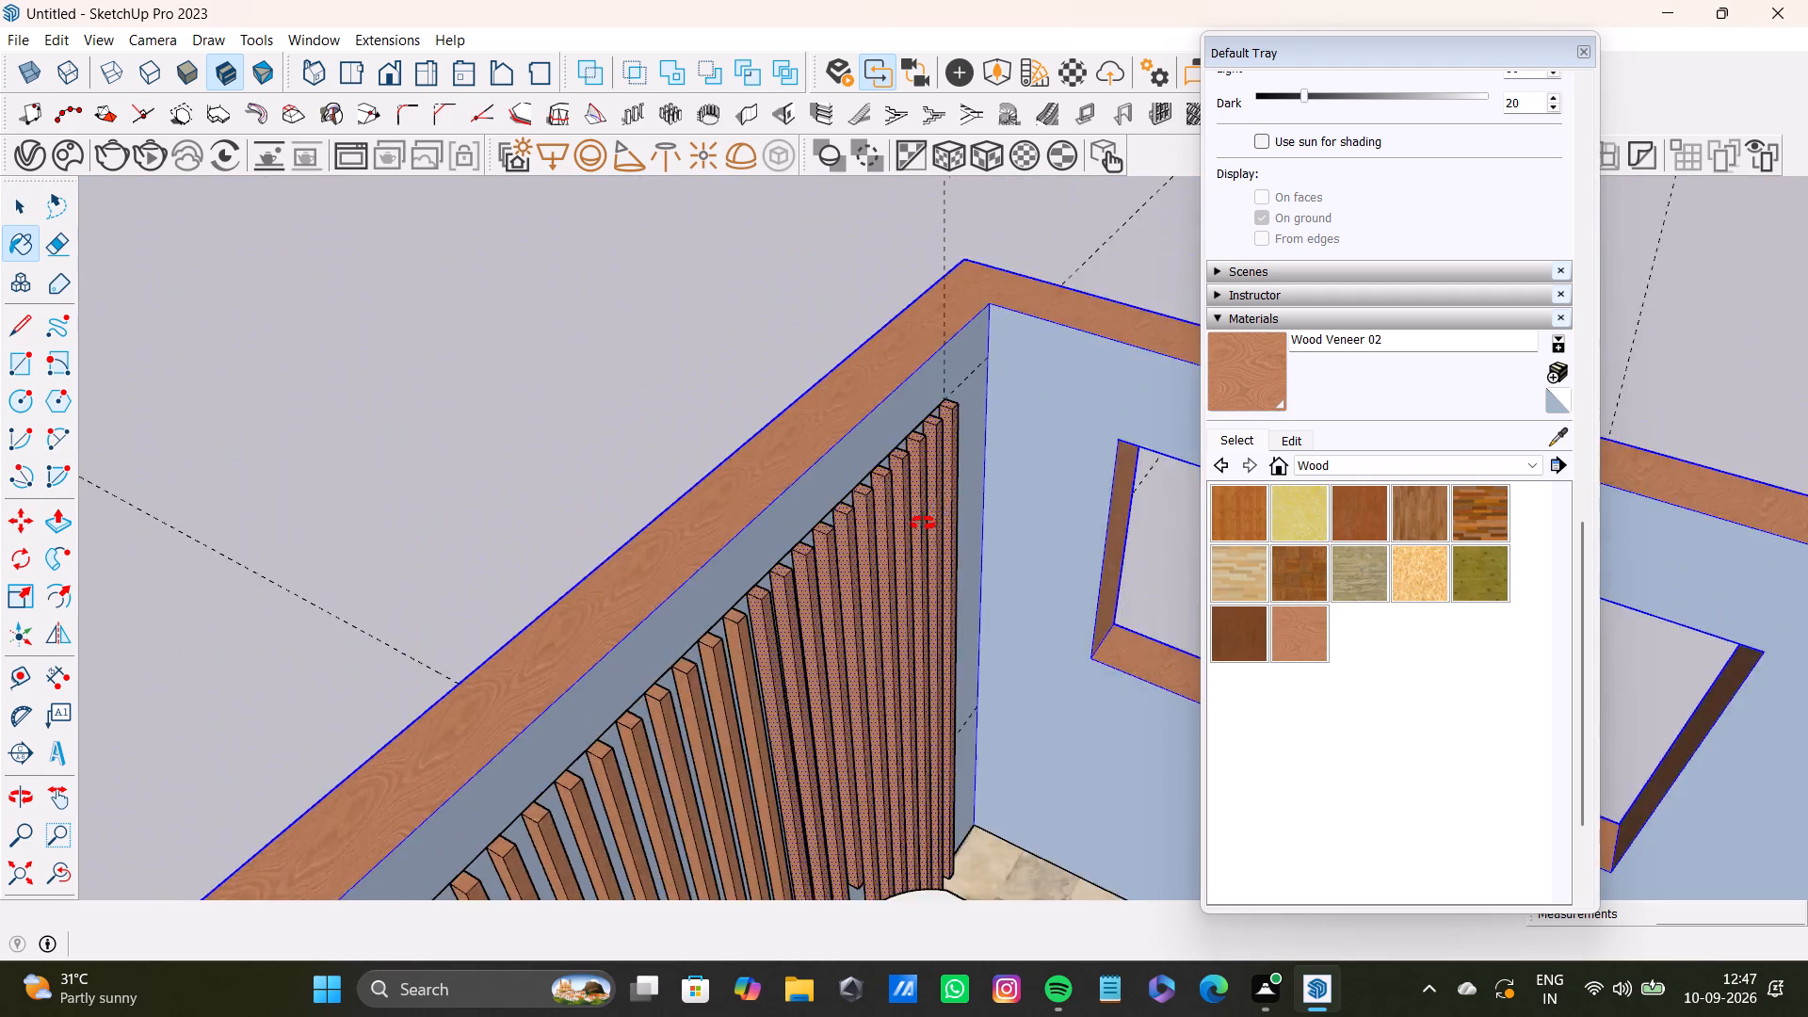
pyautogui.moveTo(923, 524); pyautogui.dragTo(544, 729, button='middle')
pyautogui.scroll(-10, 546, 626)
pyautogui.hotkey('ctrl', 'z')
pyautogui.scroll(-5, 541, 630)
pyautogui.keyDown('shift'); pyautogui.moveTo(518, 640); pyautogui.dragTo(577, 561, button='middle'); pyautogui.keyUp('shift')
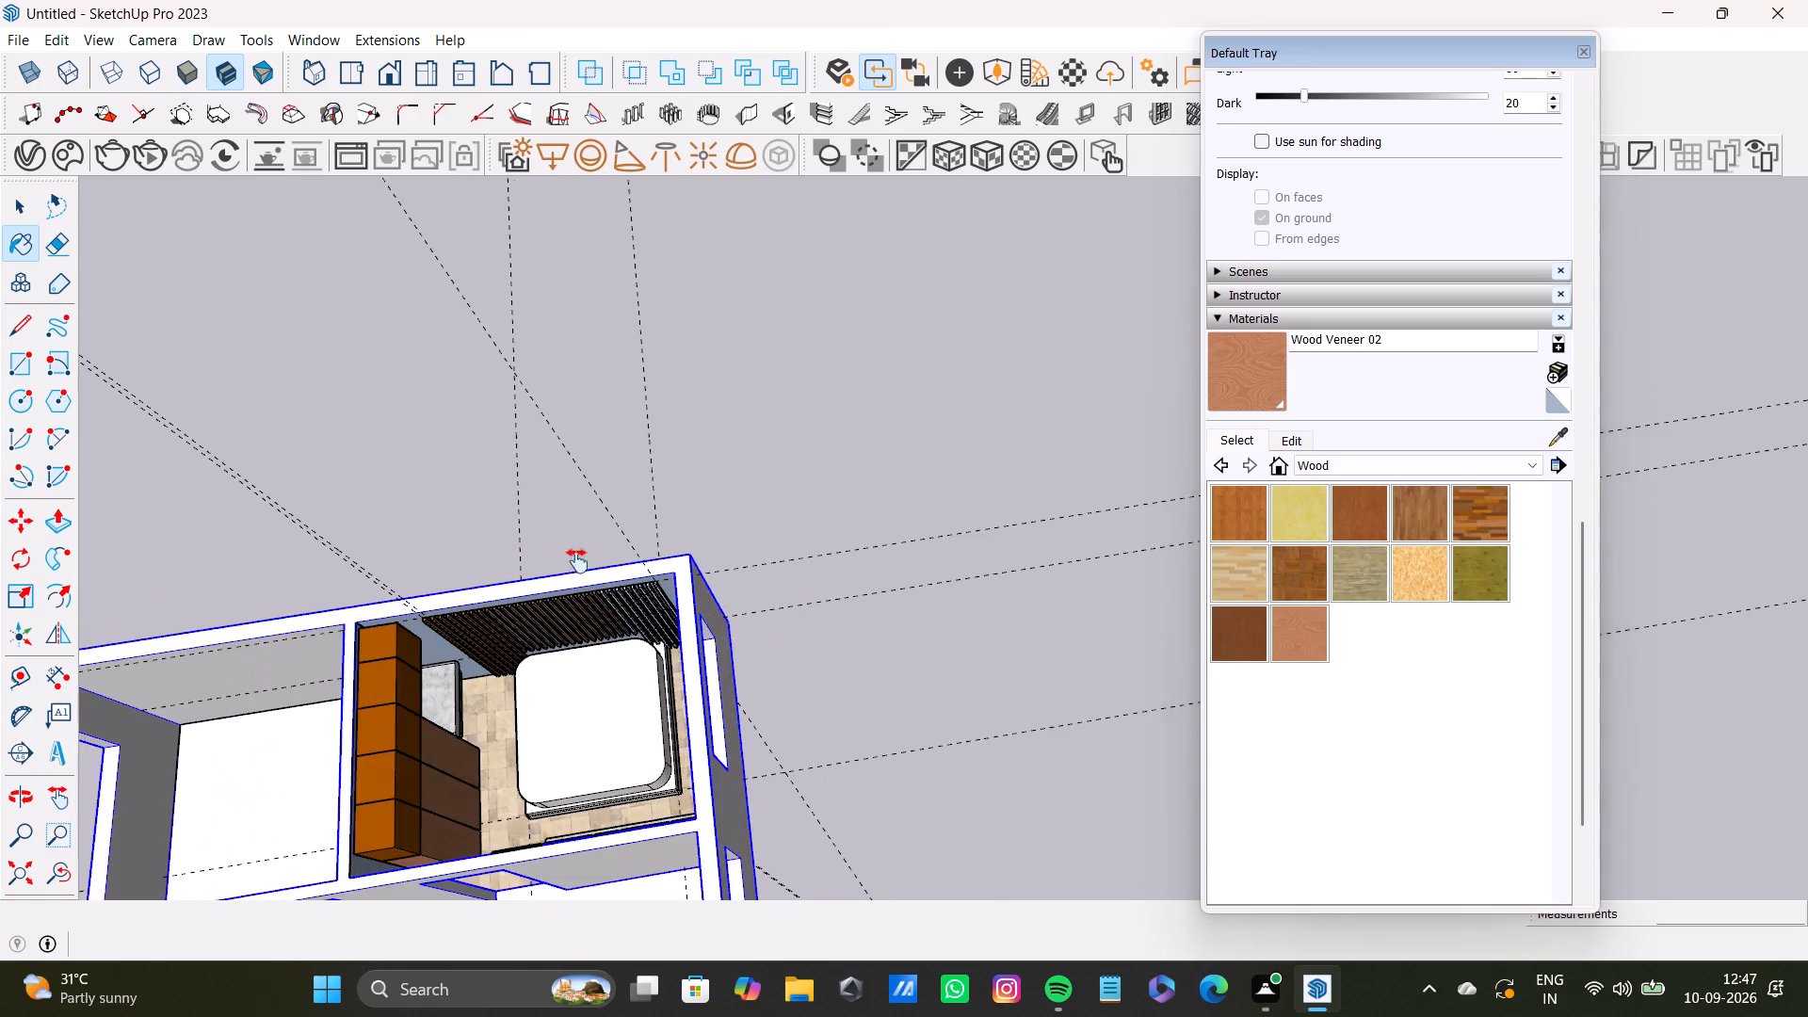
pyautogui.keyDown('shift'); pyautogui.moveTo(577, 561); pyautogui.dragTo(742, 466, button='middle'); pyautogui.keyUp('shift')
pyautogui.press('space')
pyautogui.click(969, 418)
# Select the top and front faces of the first four white slats beside the finished ones.
pyautogui.scroll(12, 815, 473)
pyautogui.keyDown('shift'); pyautogui.moveTo(803, 453); pyautogui.dragTo(758, 629, button='middle'); pyautogui.keyUp('shift')
pyautogui.keyDown('shift'); pyautogui.scroll(2, 844, 452); pyautogui.keyUp('shift')
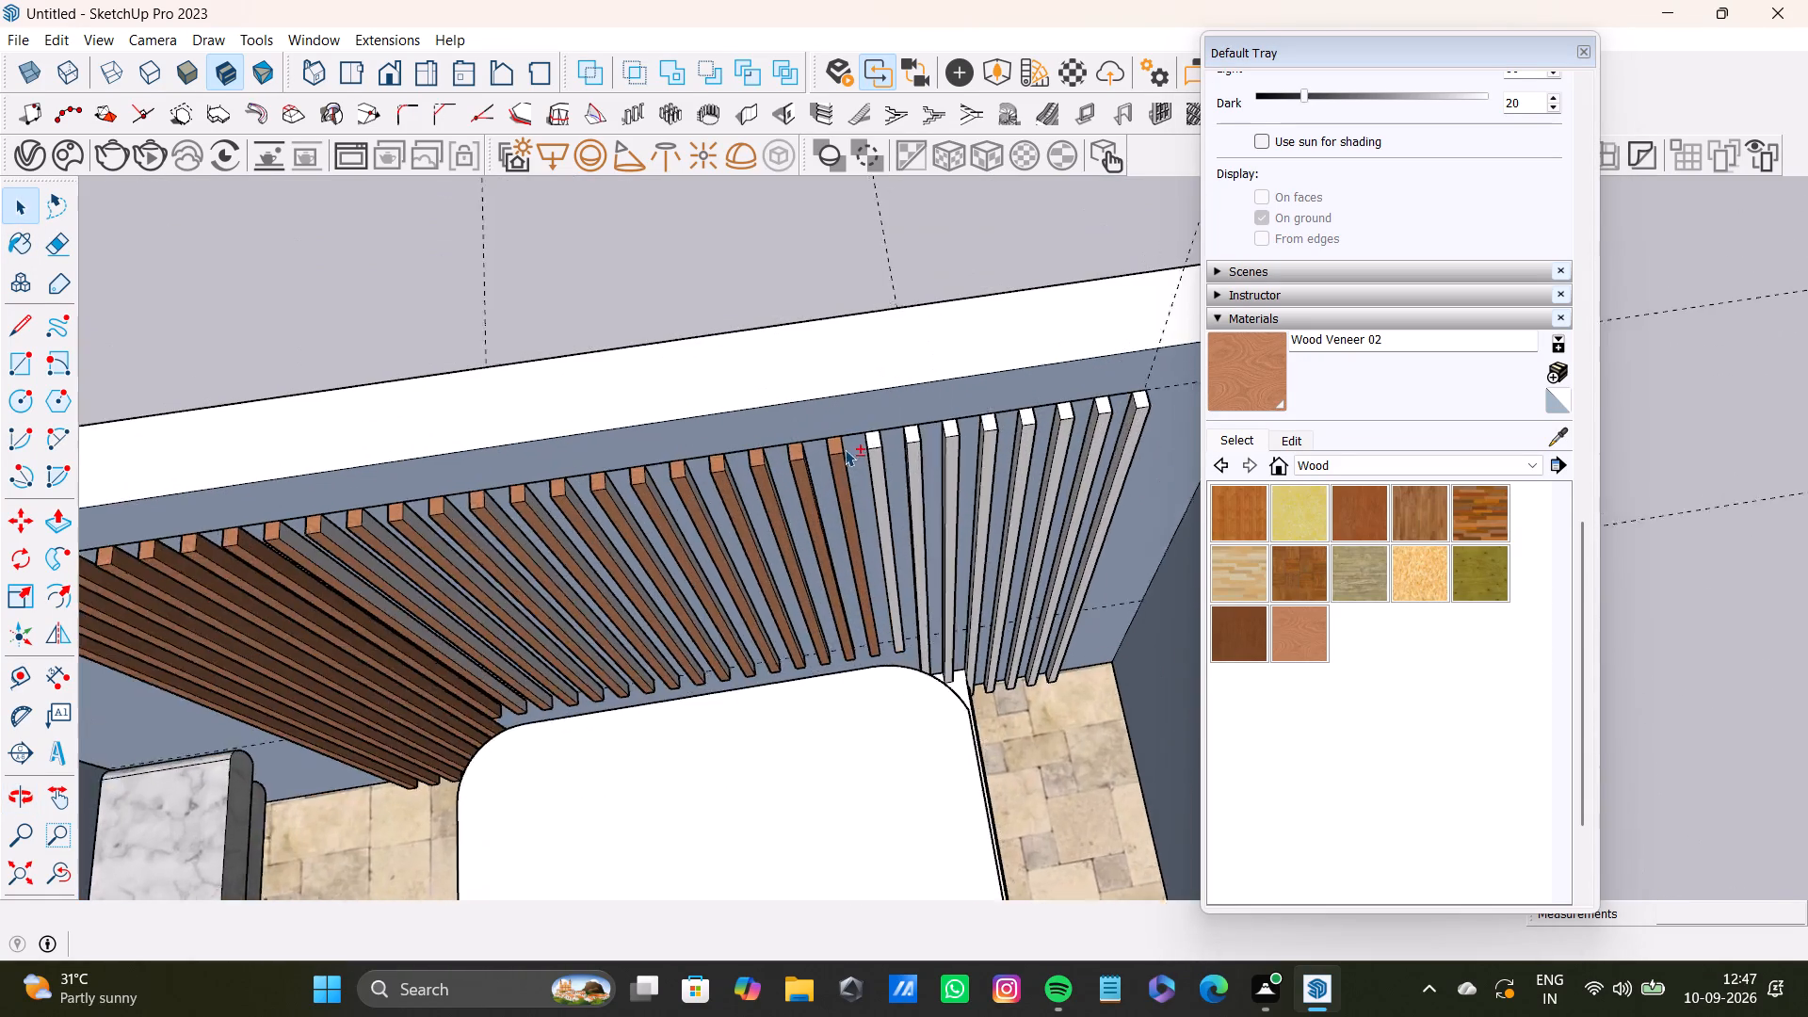
pyautogui.keyDown('shift'); pyautogui.scroll(14, 845, 449); pyautogui.keyUp('shift')
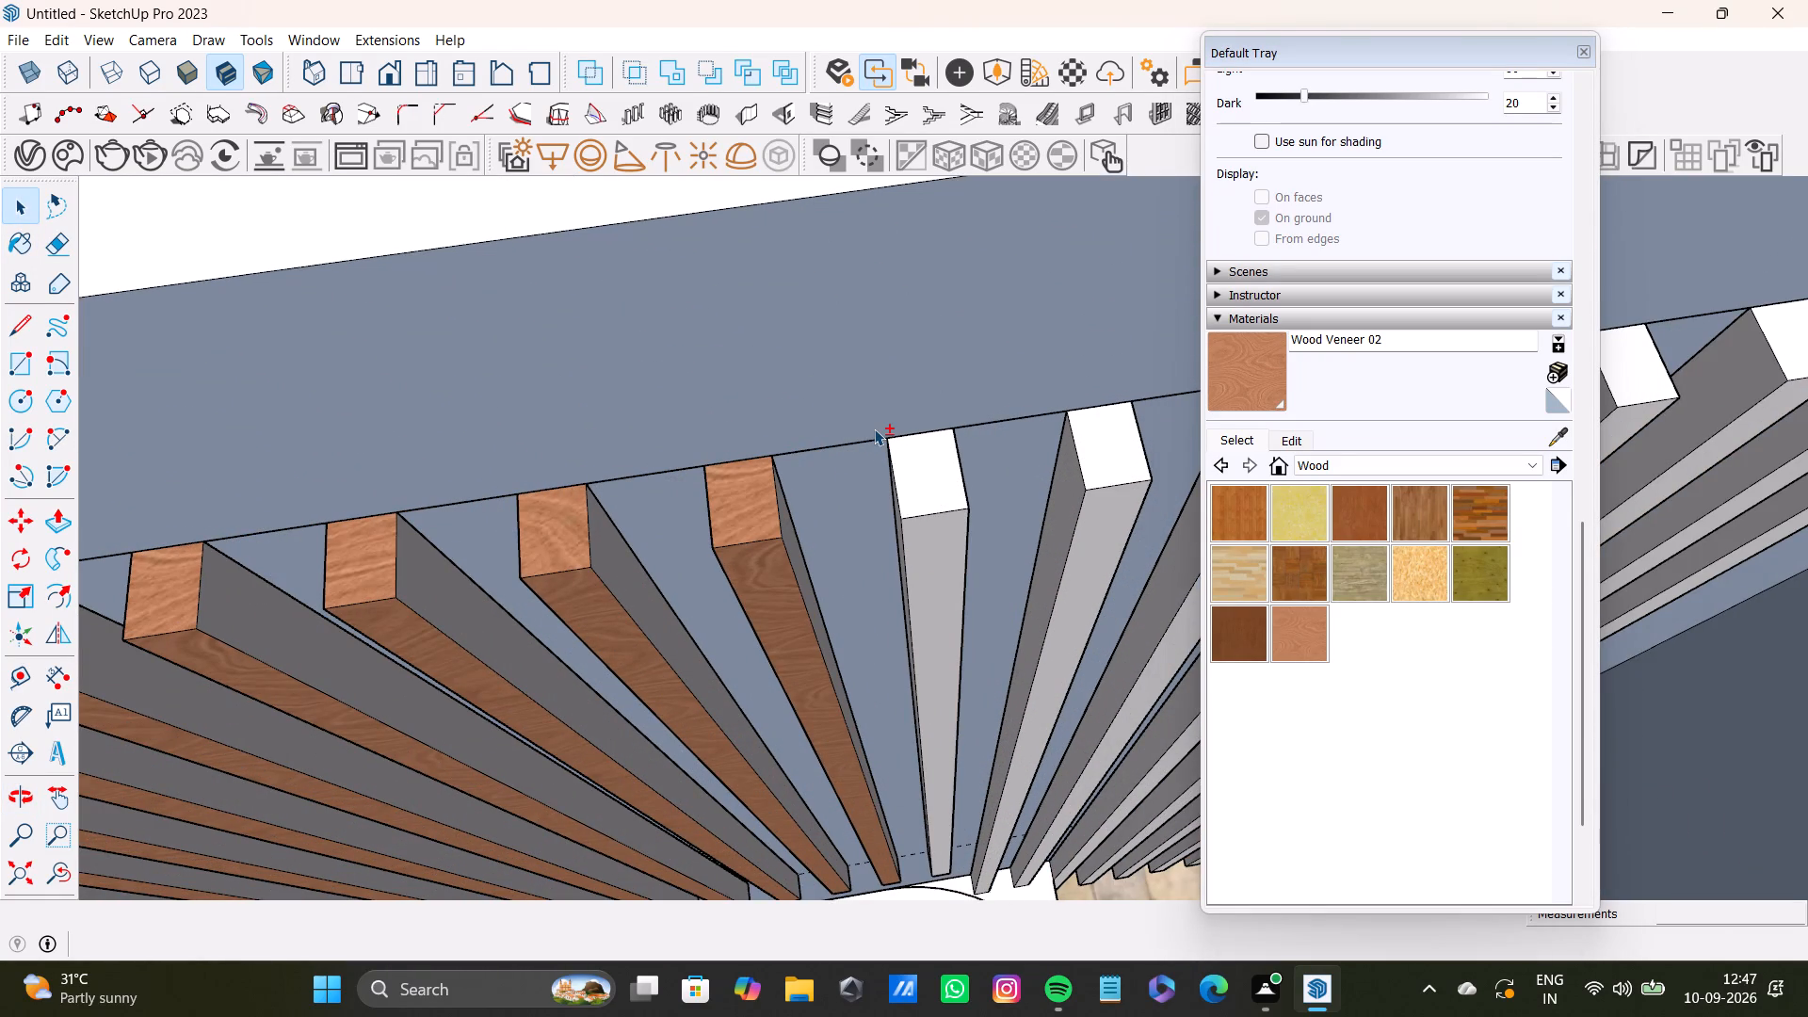
pyautogui.keyDown('shift'); pyautogui.click(918, 471); pyautogui.keyUp('shift')
pyautogui.keyDown('shift'); pyautogui.click(930, 552); pyautogui.keyUp('shift')
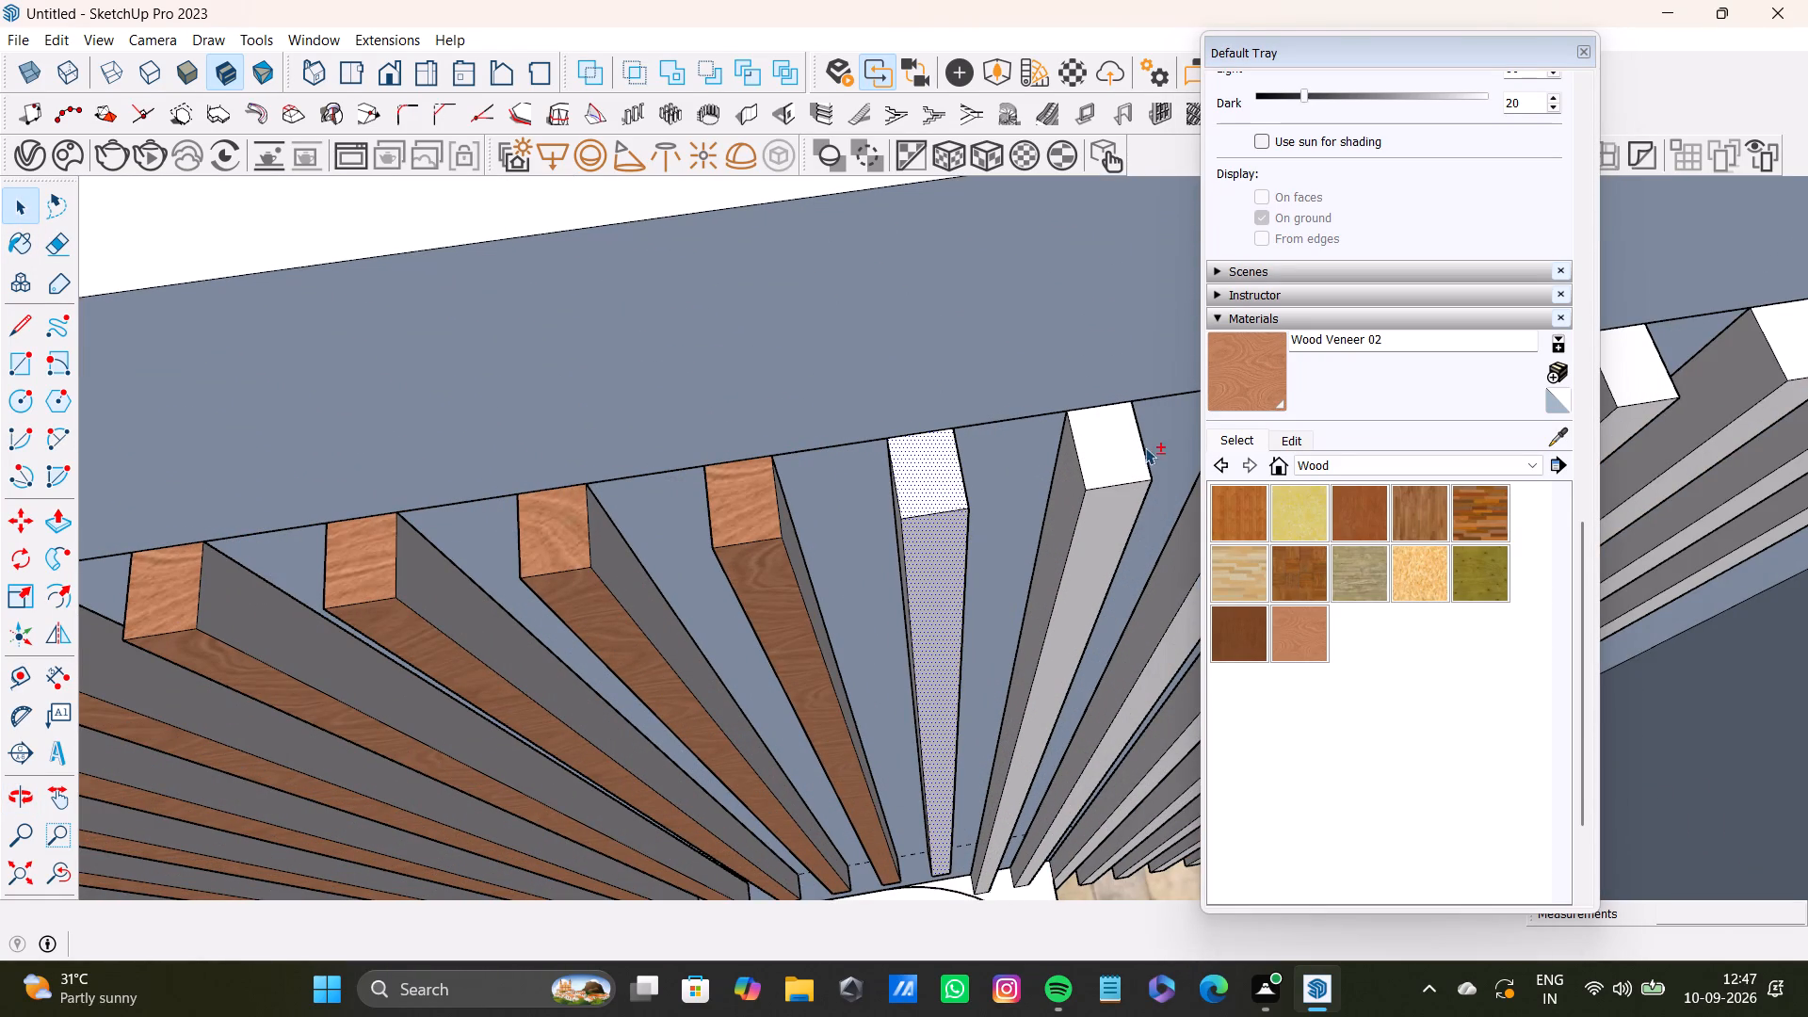
pyautogui.keyDown('shift'); pyautogui.click(1121, 452); pyautogui.keyUp('shift')
pyautogui.keyDown('shift'); pyautogui.click(1115, 526); pyautogui.keyUp('shift')
pyautogui.keyDown('shift'); pyautogui.moveTo(1112, 508); pyautogui.dragTo(648, 571, button='middle'); pyautogui.keyUp('shift')
pyautogui.keyDown('shift'); pyautogui.click(806, 476); pyautogui.keyUp('shift')
pyautogui.keyDown('shift'); pyautogui.click(812, 546); pyautogui.keyUp('shift')
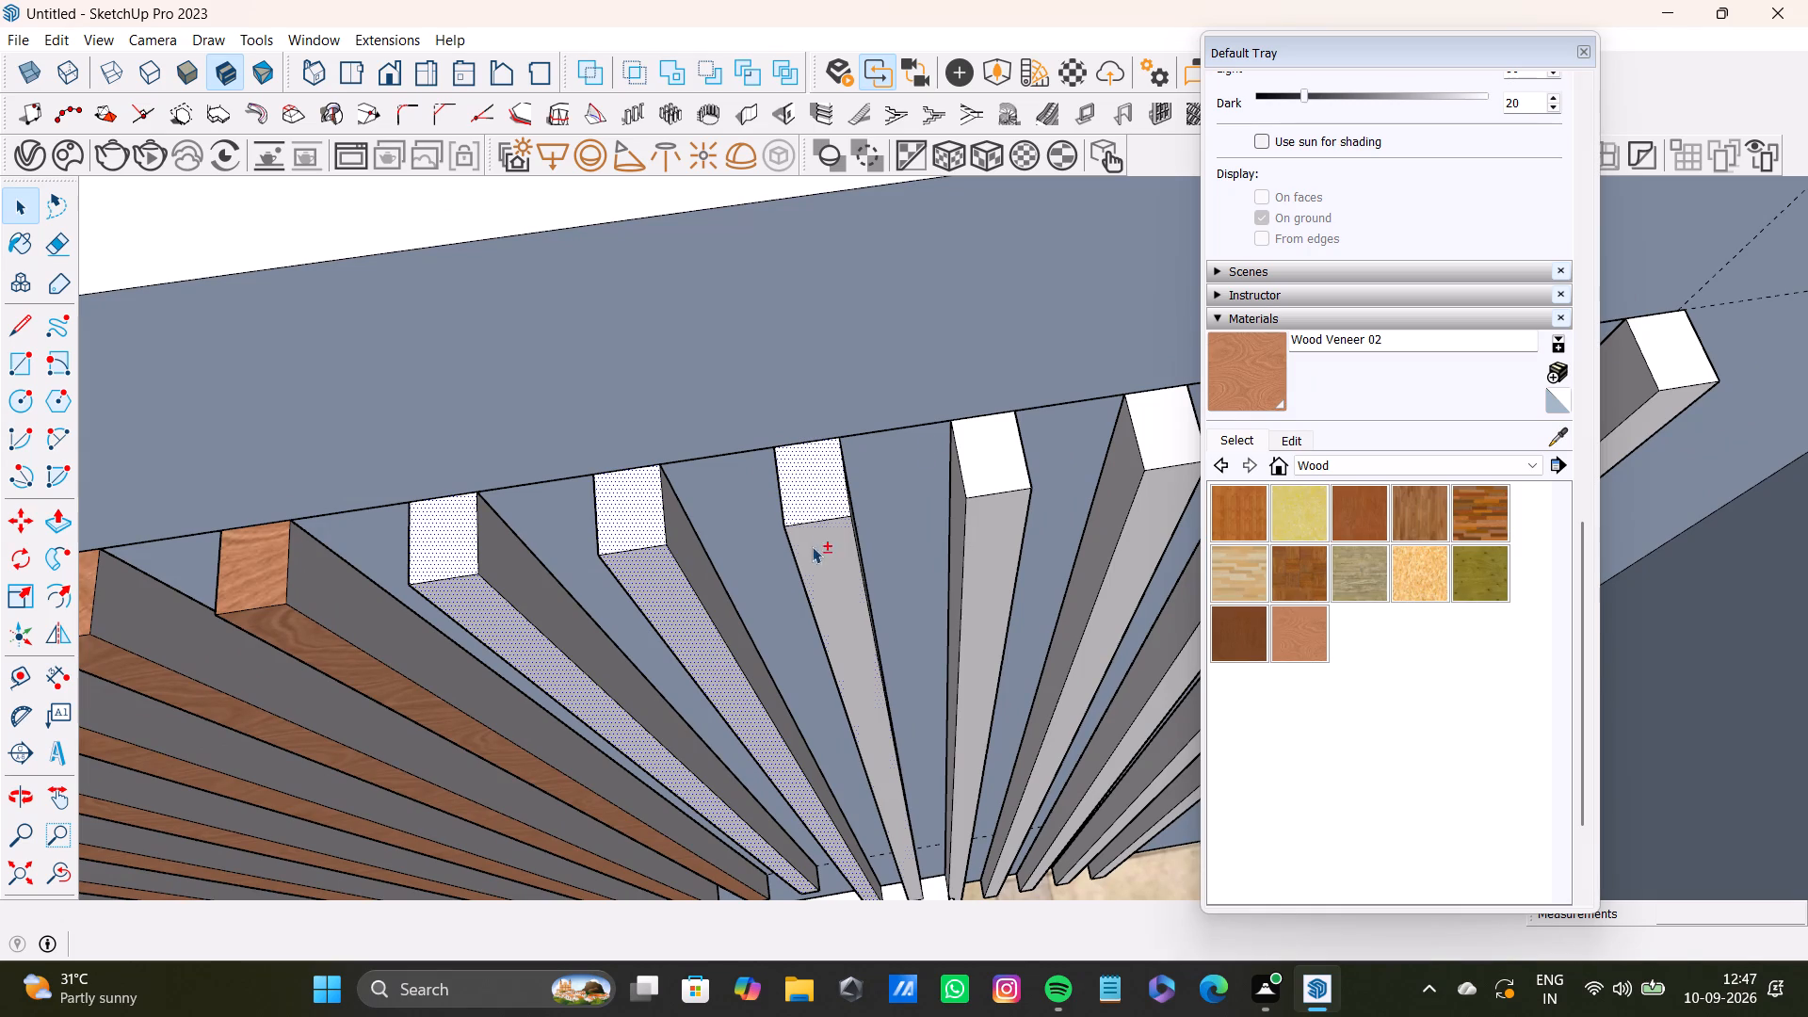
pyautogui.keyDown('shift'); pyautogui.click(1001, 447); pyautogui.keyUp('shift')
pyautogui.keyDown('shift'); pyautogui.click(993, 541); pyautogui.keyUp('shift')
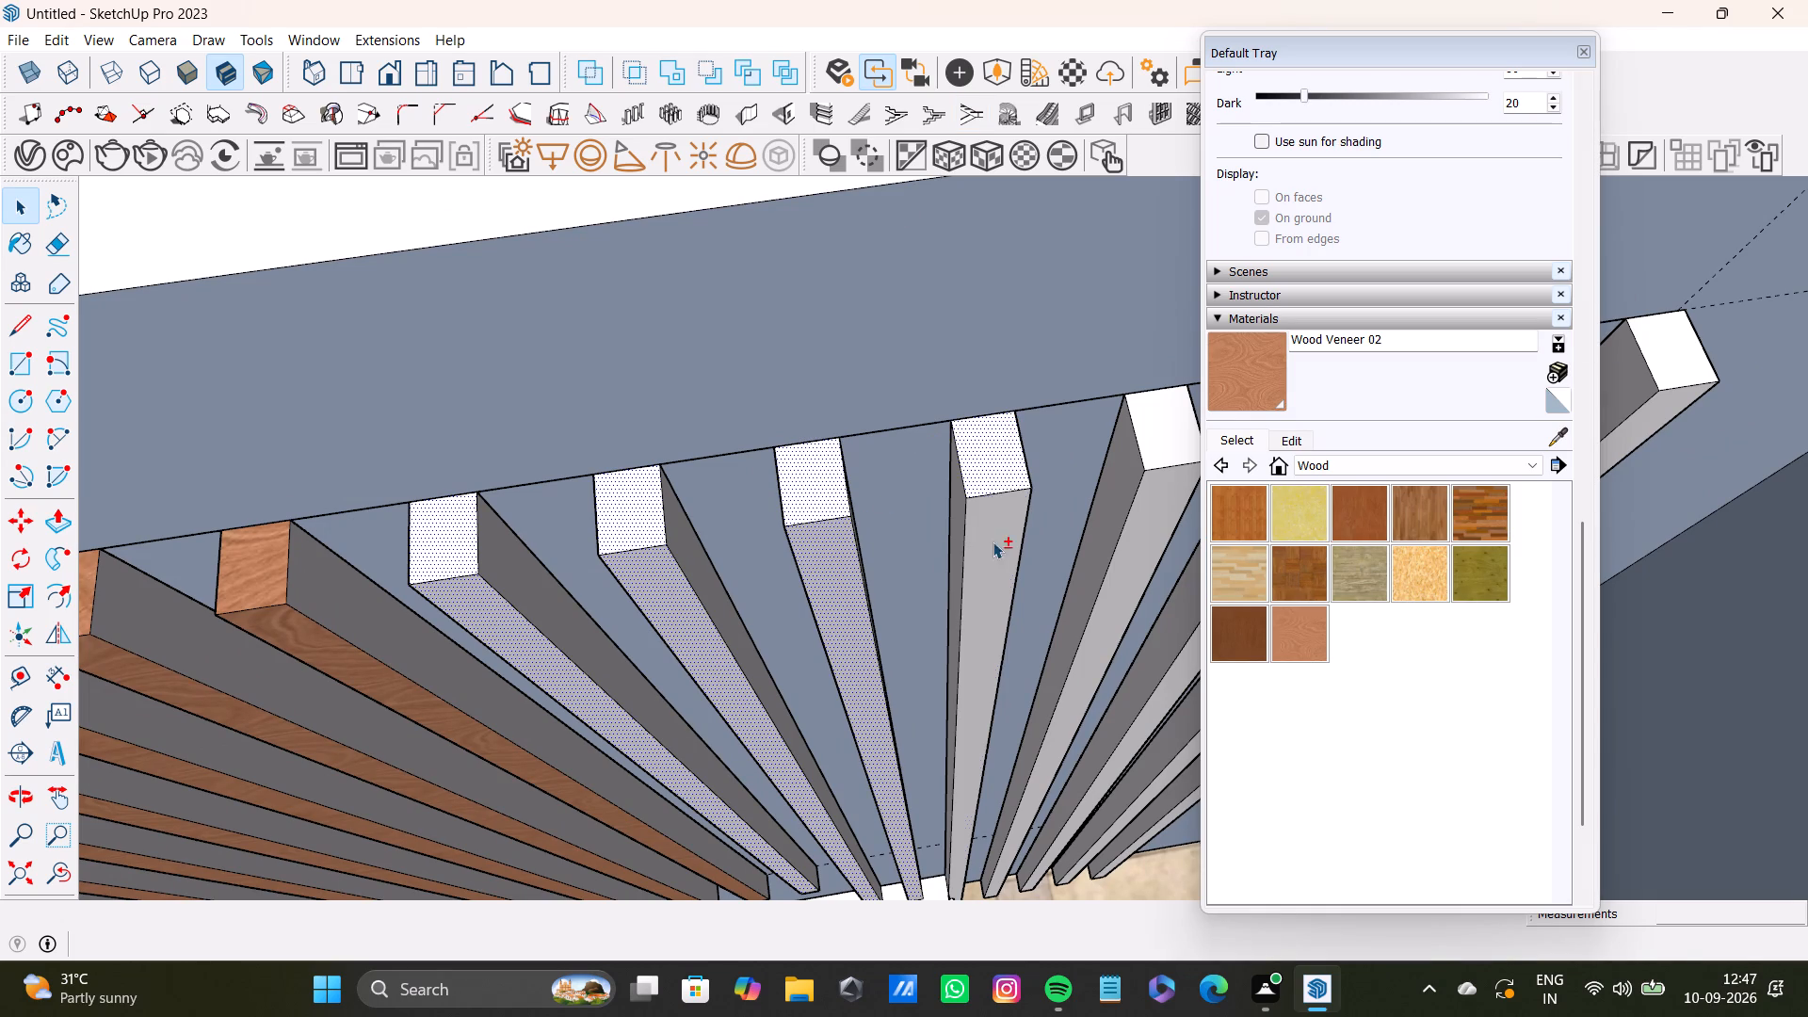
# Add the top and front faces of the last four white slats up to the corner and paint all eight with Wood Veneer 02.
pyautogui.keyDown('shift'); pyautogui.moveTo(1032, 521); pyautogui.dragTo(794, 594, button='middle'); pyautogui.keyUp('shift')
pyautogui.keyDown('shift'); pyautogui.click(863, 518); pyautogui.keyUp('shift')
pyautogui.keyDown('shift'); pyautogui.click(884, 587); pyautogui.keyUp('shift')
pyautogui.keyDown('shift'); pyautogui.click(1031, 504); pyautogui.keyUp('shift')
pyautogui.keyDown('shift'); pyautogui.click(1044, 583); pyautogui.keyUp('shift')
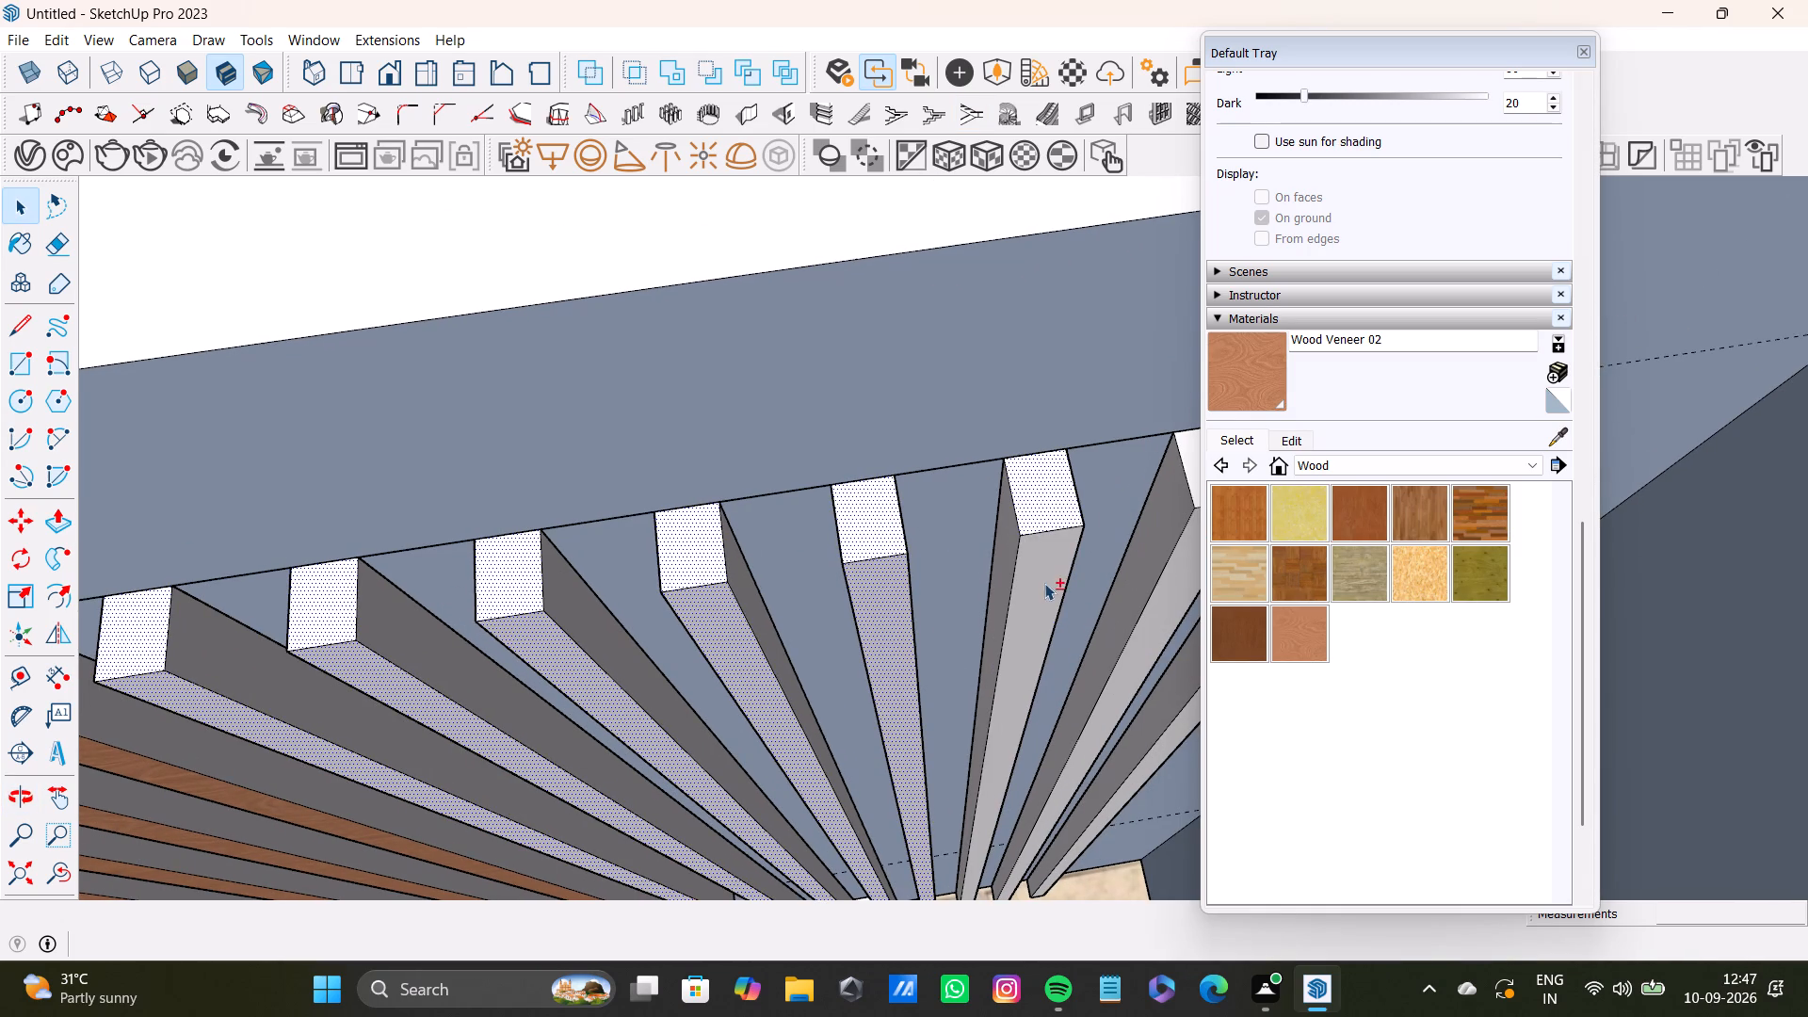
pyautogui.keyDown('shift'); pyautogui.moveTo(1067, 561); pyautogui.dragTo(793, 594, button='middle'); pyautogui.keyUp('shift')
pyautogui.keyDown('shift'); pyautogui.click(910, 515); pyautogui.keyUp('shift')
pyautogui.keyDown('shift'); pyautogui.click(925, 559); pyautogui.keyUp('shift')
pyautogui.keyDown('shift'); pyautogui.click(1093, 476); pyautogui.keyUp('shift')
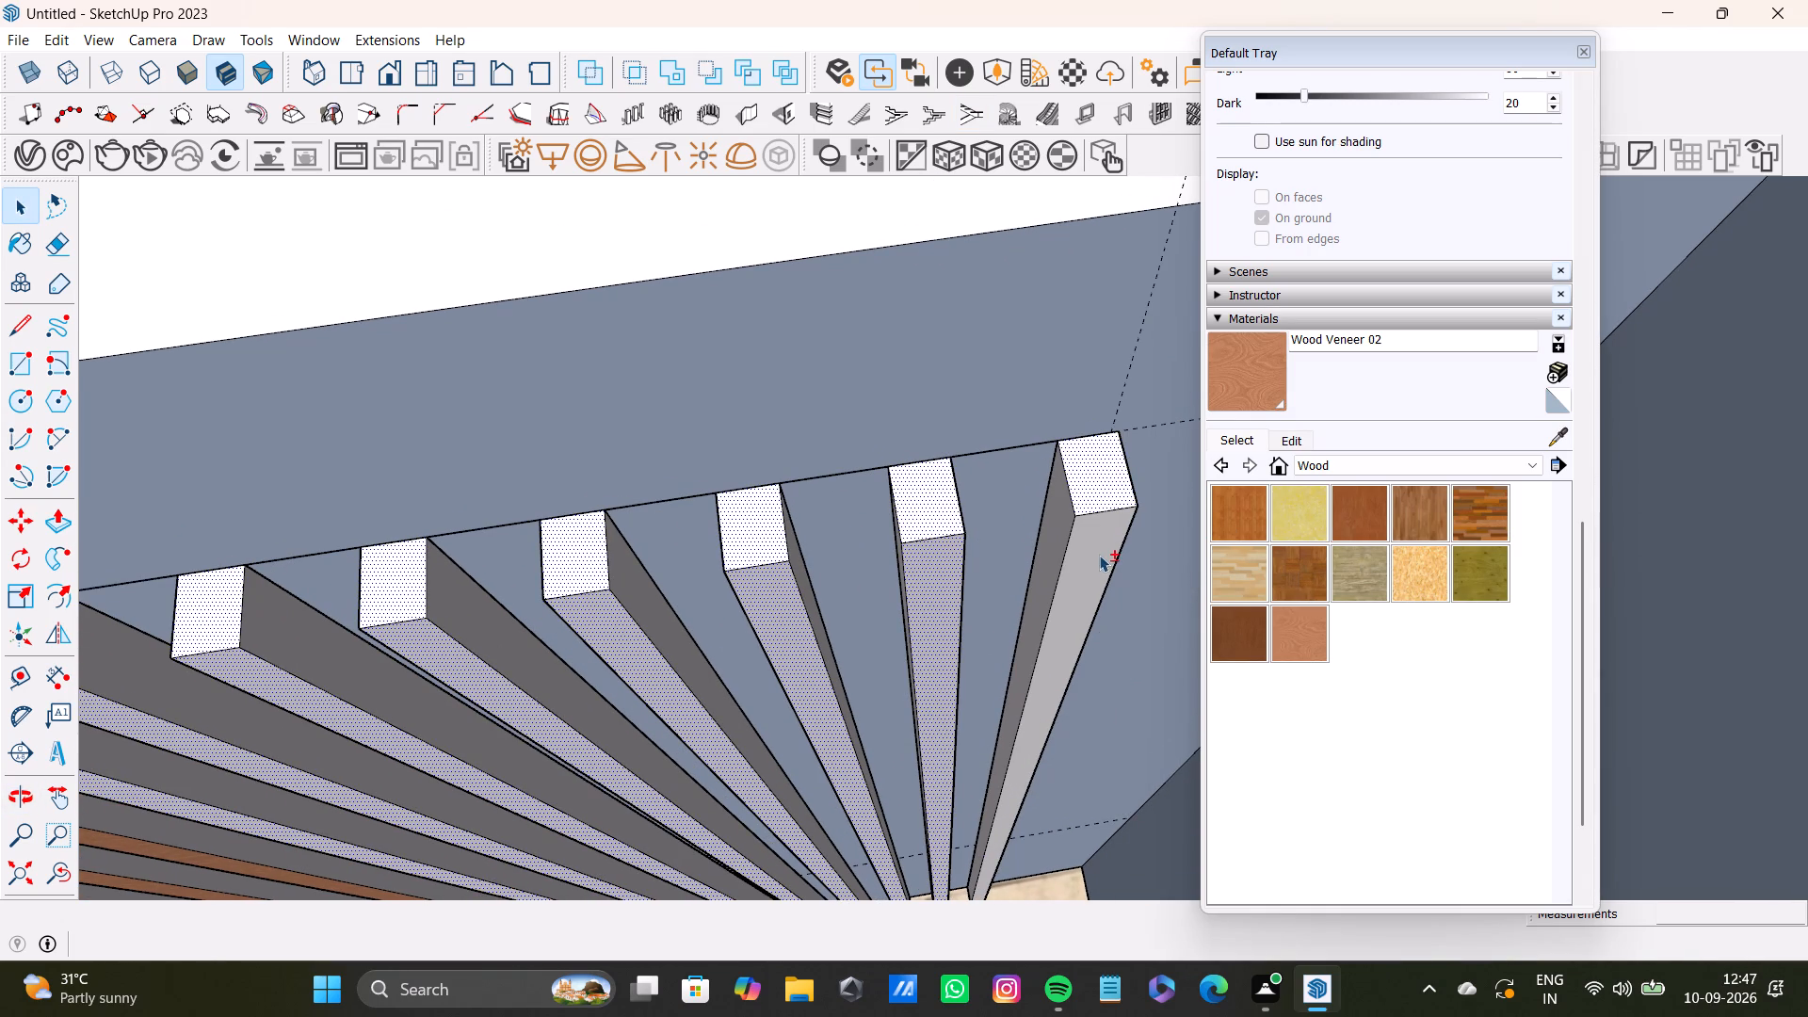
pyautogui.keyDown('shift'); pyautogui.click(1099, 555); pyautogui.keyUp('shift')
pyautogui.keyDown('shift'); pyautogui.click(1259, 362); pyautogui.keyUp('shift')
pyautogui.keyDown('shift'); pyautogui.click(1098, 487); pyautogui.keyUp('shift')
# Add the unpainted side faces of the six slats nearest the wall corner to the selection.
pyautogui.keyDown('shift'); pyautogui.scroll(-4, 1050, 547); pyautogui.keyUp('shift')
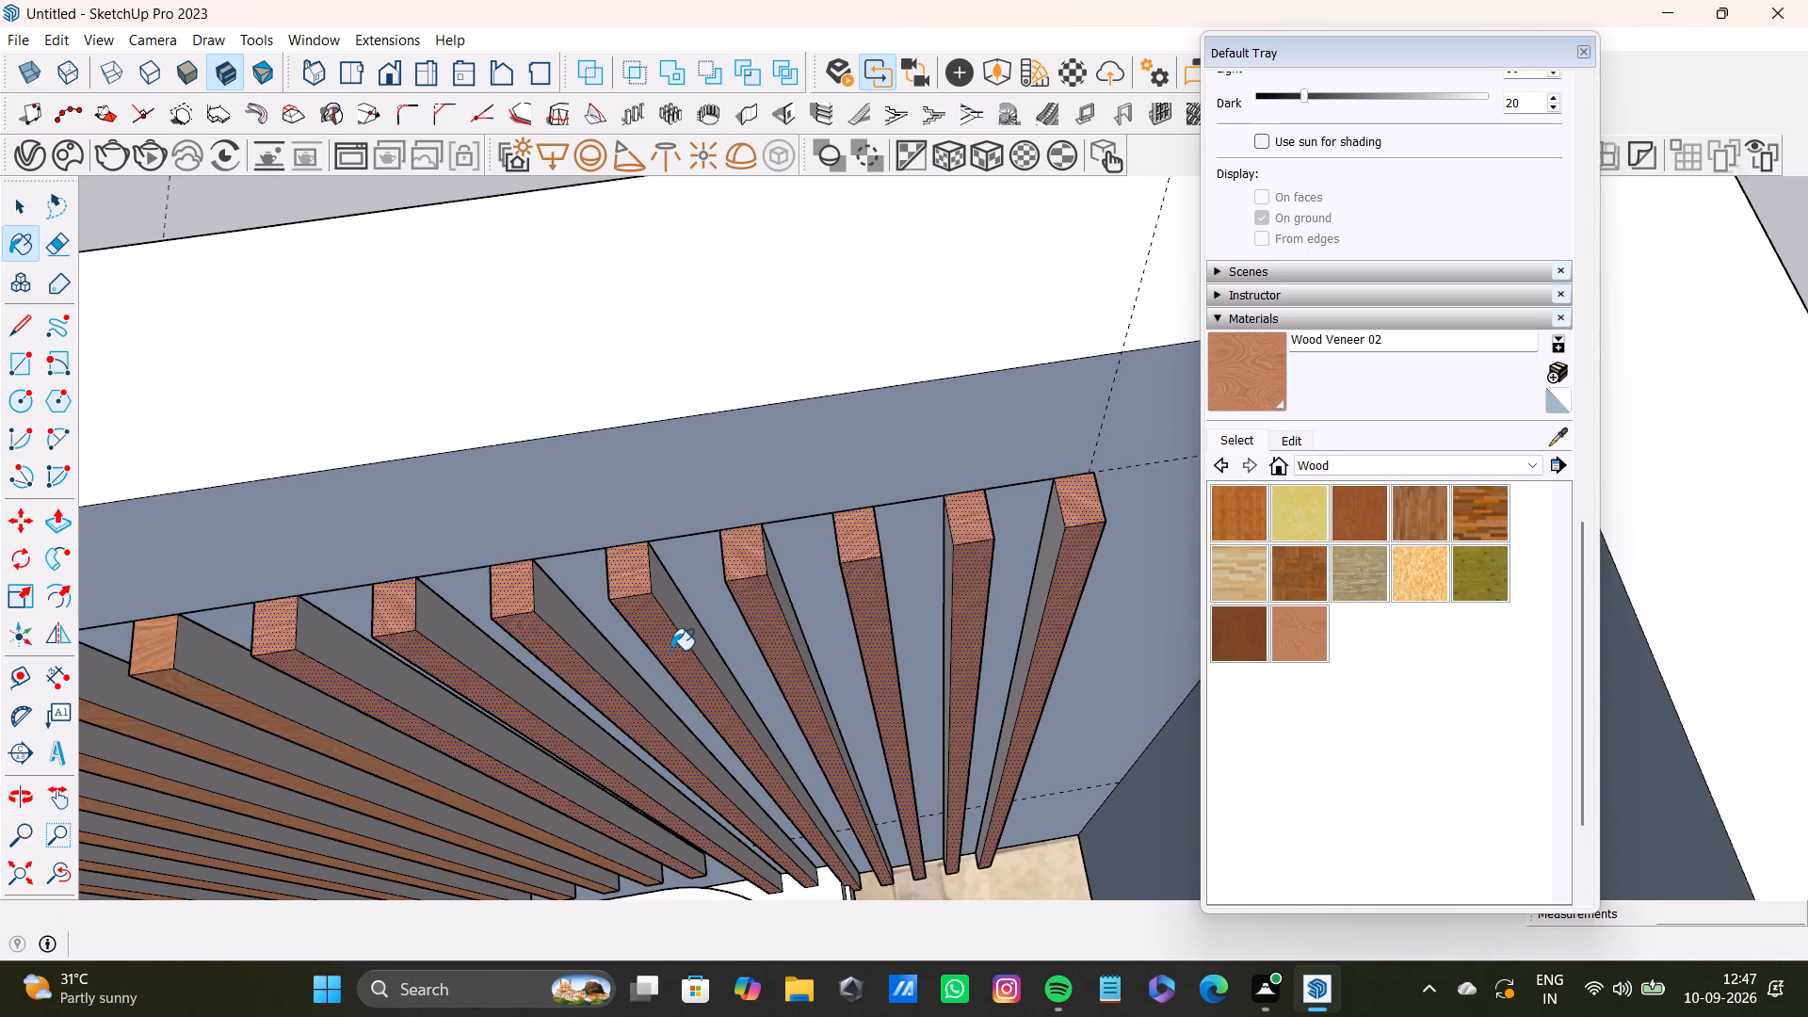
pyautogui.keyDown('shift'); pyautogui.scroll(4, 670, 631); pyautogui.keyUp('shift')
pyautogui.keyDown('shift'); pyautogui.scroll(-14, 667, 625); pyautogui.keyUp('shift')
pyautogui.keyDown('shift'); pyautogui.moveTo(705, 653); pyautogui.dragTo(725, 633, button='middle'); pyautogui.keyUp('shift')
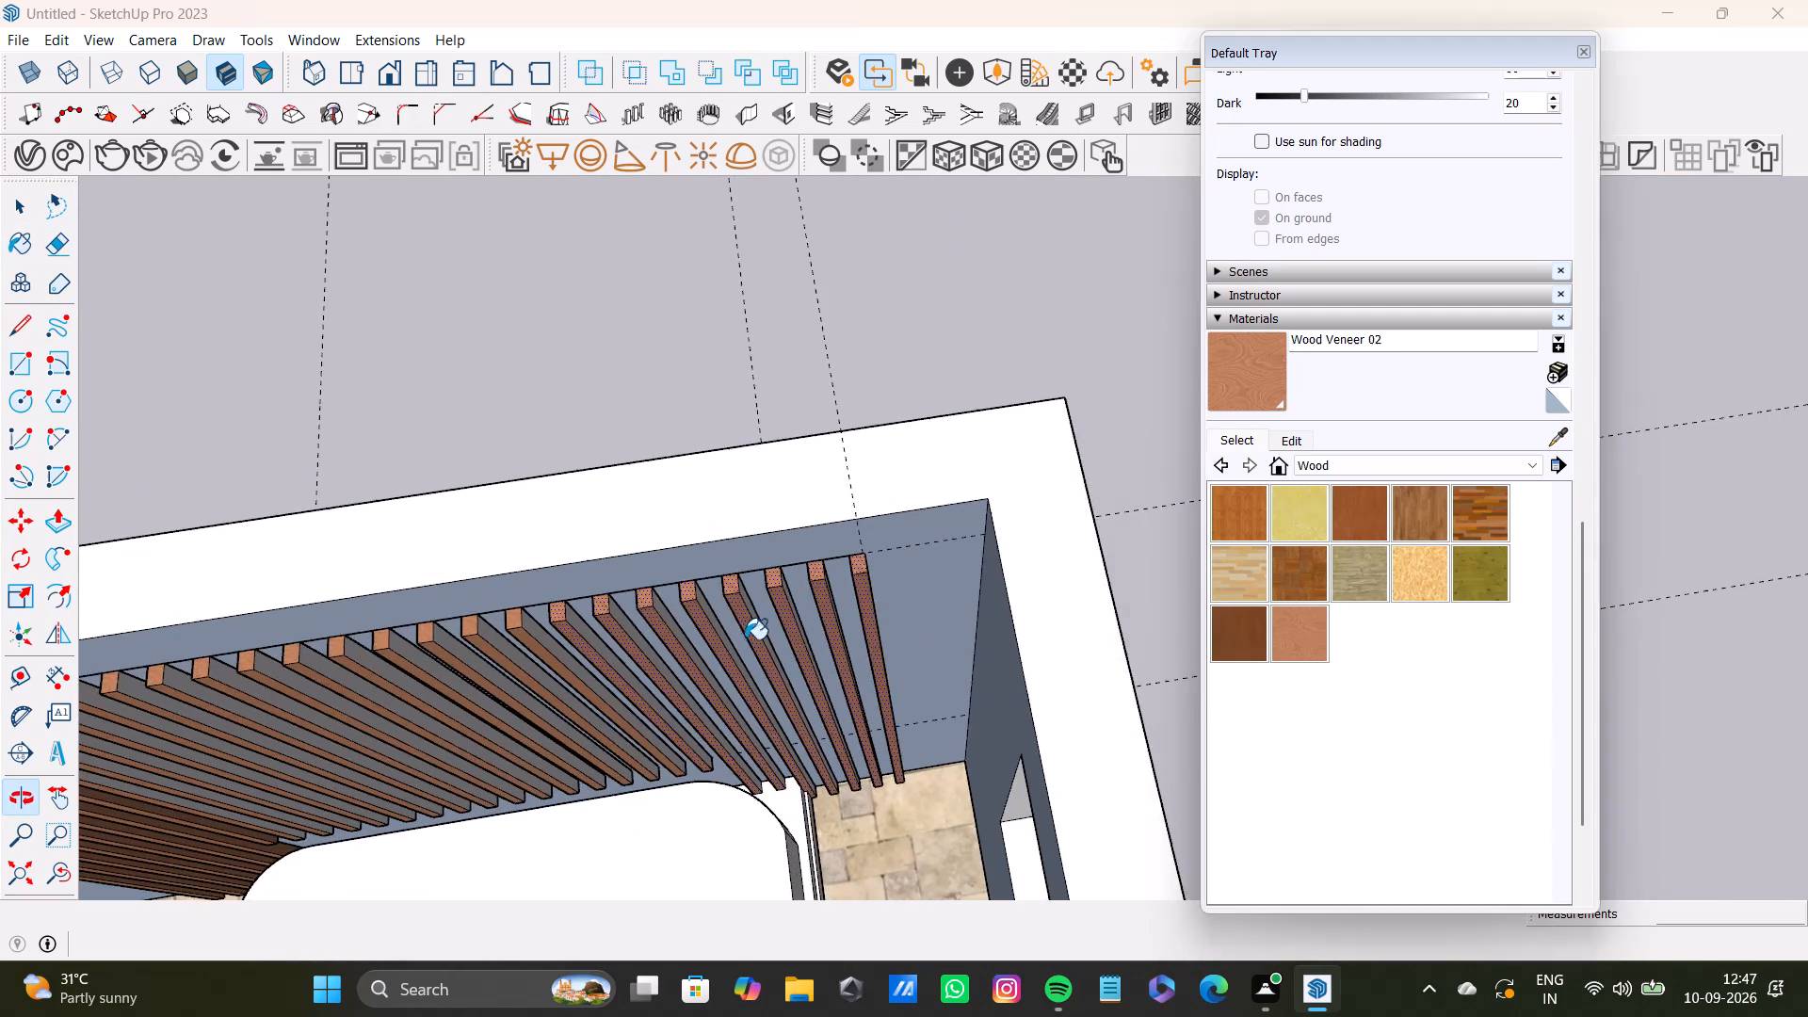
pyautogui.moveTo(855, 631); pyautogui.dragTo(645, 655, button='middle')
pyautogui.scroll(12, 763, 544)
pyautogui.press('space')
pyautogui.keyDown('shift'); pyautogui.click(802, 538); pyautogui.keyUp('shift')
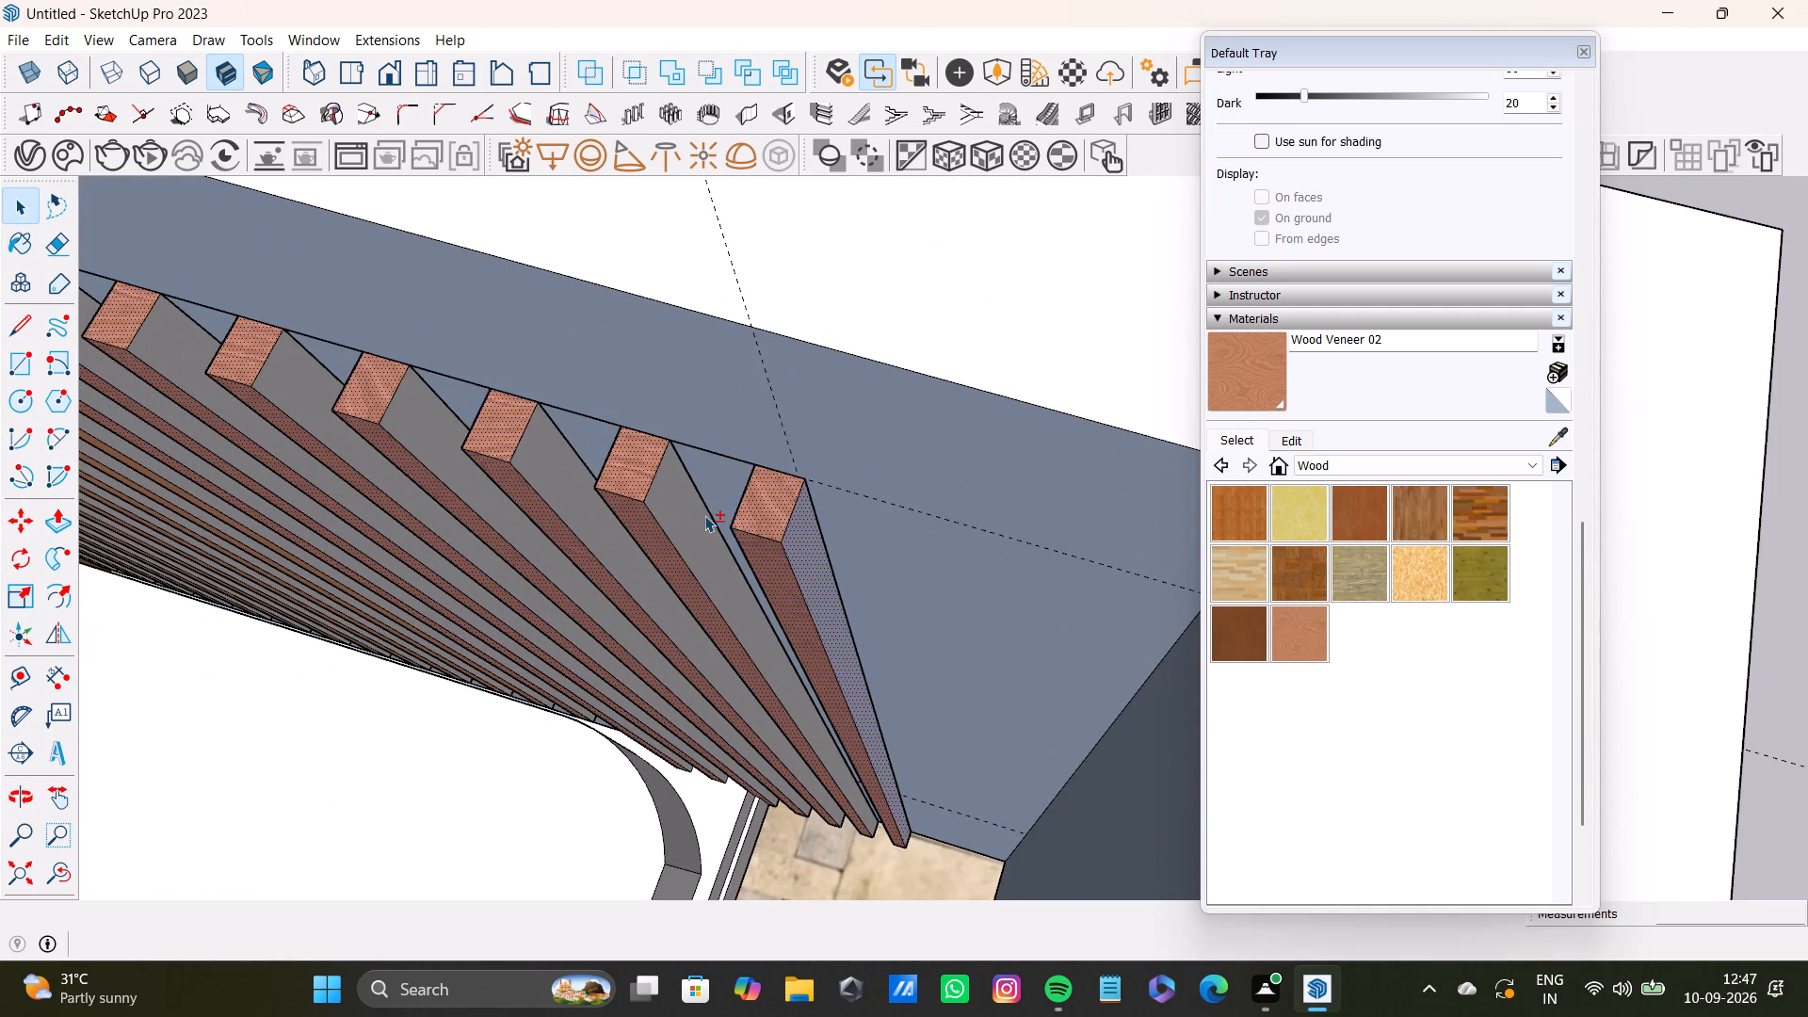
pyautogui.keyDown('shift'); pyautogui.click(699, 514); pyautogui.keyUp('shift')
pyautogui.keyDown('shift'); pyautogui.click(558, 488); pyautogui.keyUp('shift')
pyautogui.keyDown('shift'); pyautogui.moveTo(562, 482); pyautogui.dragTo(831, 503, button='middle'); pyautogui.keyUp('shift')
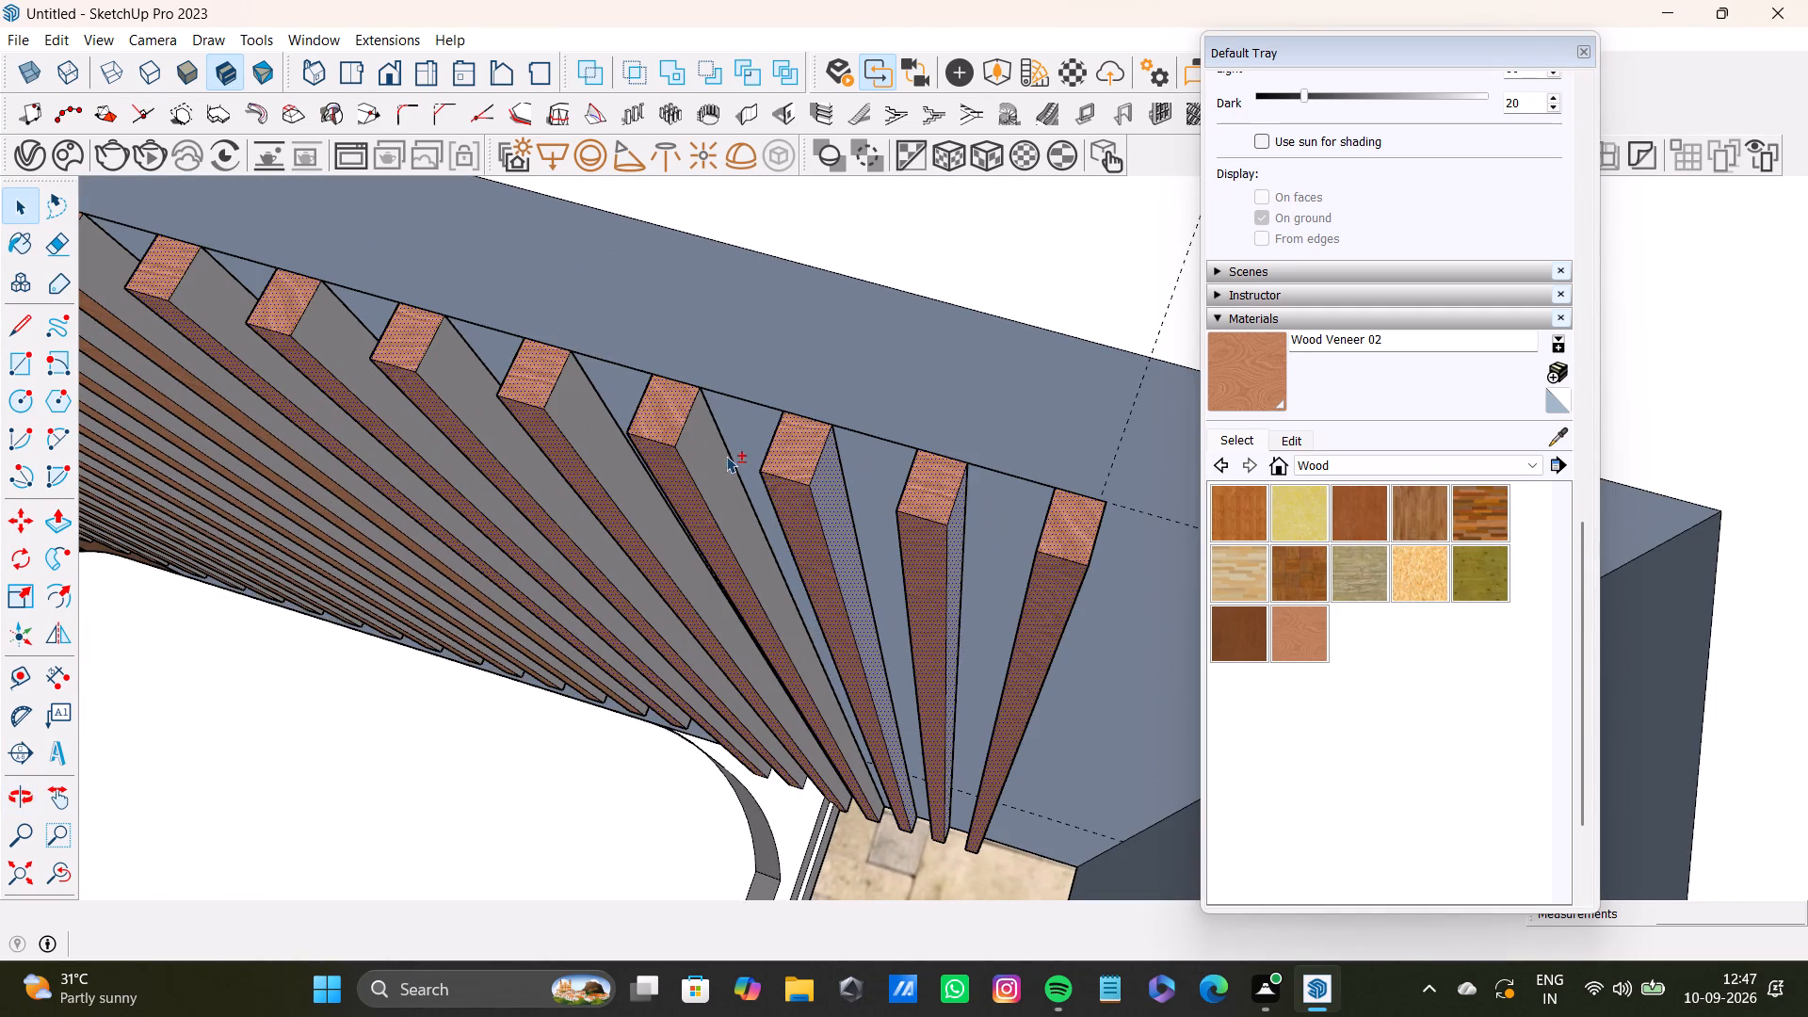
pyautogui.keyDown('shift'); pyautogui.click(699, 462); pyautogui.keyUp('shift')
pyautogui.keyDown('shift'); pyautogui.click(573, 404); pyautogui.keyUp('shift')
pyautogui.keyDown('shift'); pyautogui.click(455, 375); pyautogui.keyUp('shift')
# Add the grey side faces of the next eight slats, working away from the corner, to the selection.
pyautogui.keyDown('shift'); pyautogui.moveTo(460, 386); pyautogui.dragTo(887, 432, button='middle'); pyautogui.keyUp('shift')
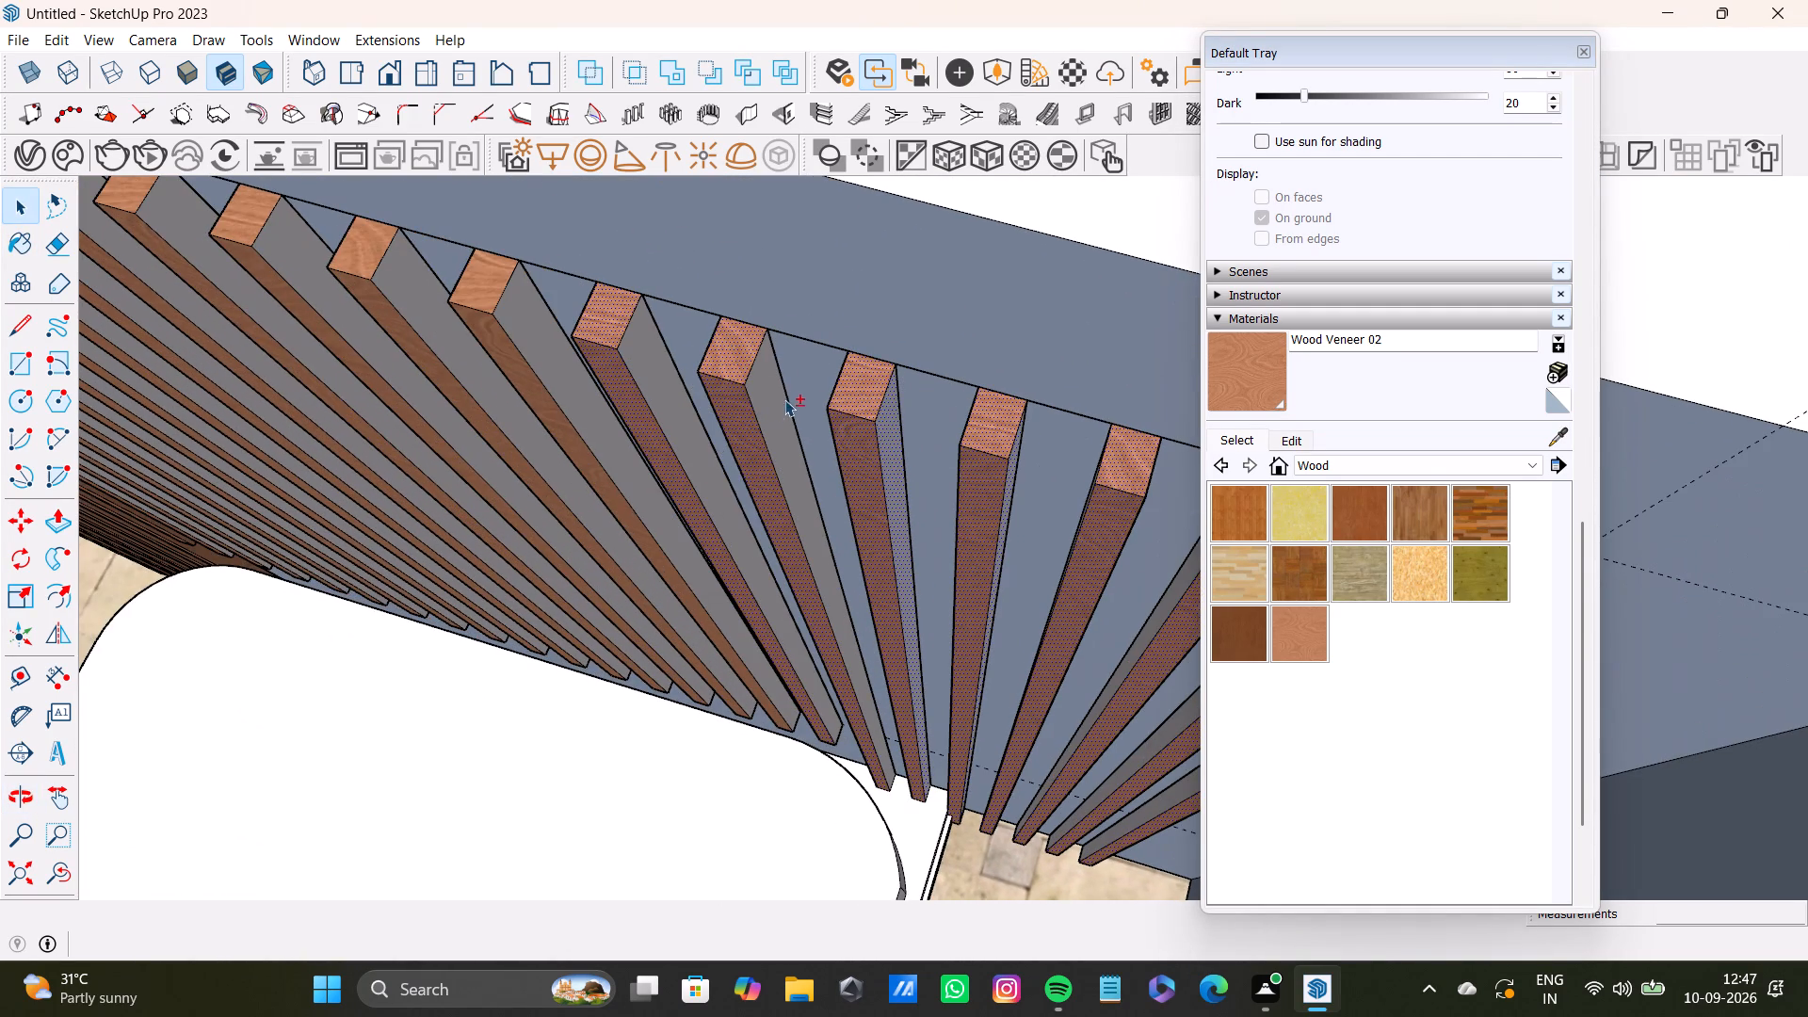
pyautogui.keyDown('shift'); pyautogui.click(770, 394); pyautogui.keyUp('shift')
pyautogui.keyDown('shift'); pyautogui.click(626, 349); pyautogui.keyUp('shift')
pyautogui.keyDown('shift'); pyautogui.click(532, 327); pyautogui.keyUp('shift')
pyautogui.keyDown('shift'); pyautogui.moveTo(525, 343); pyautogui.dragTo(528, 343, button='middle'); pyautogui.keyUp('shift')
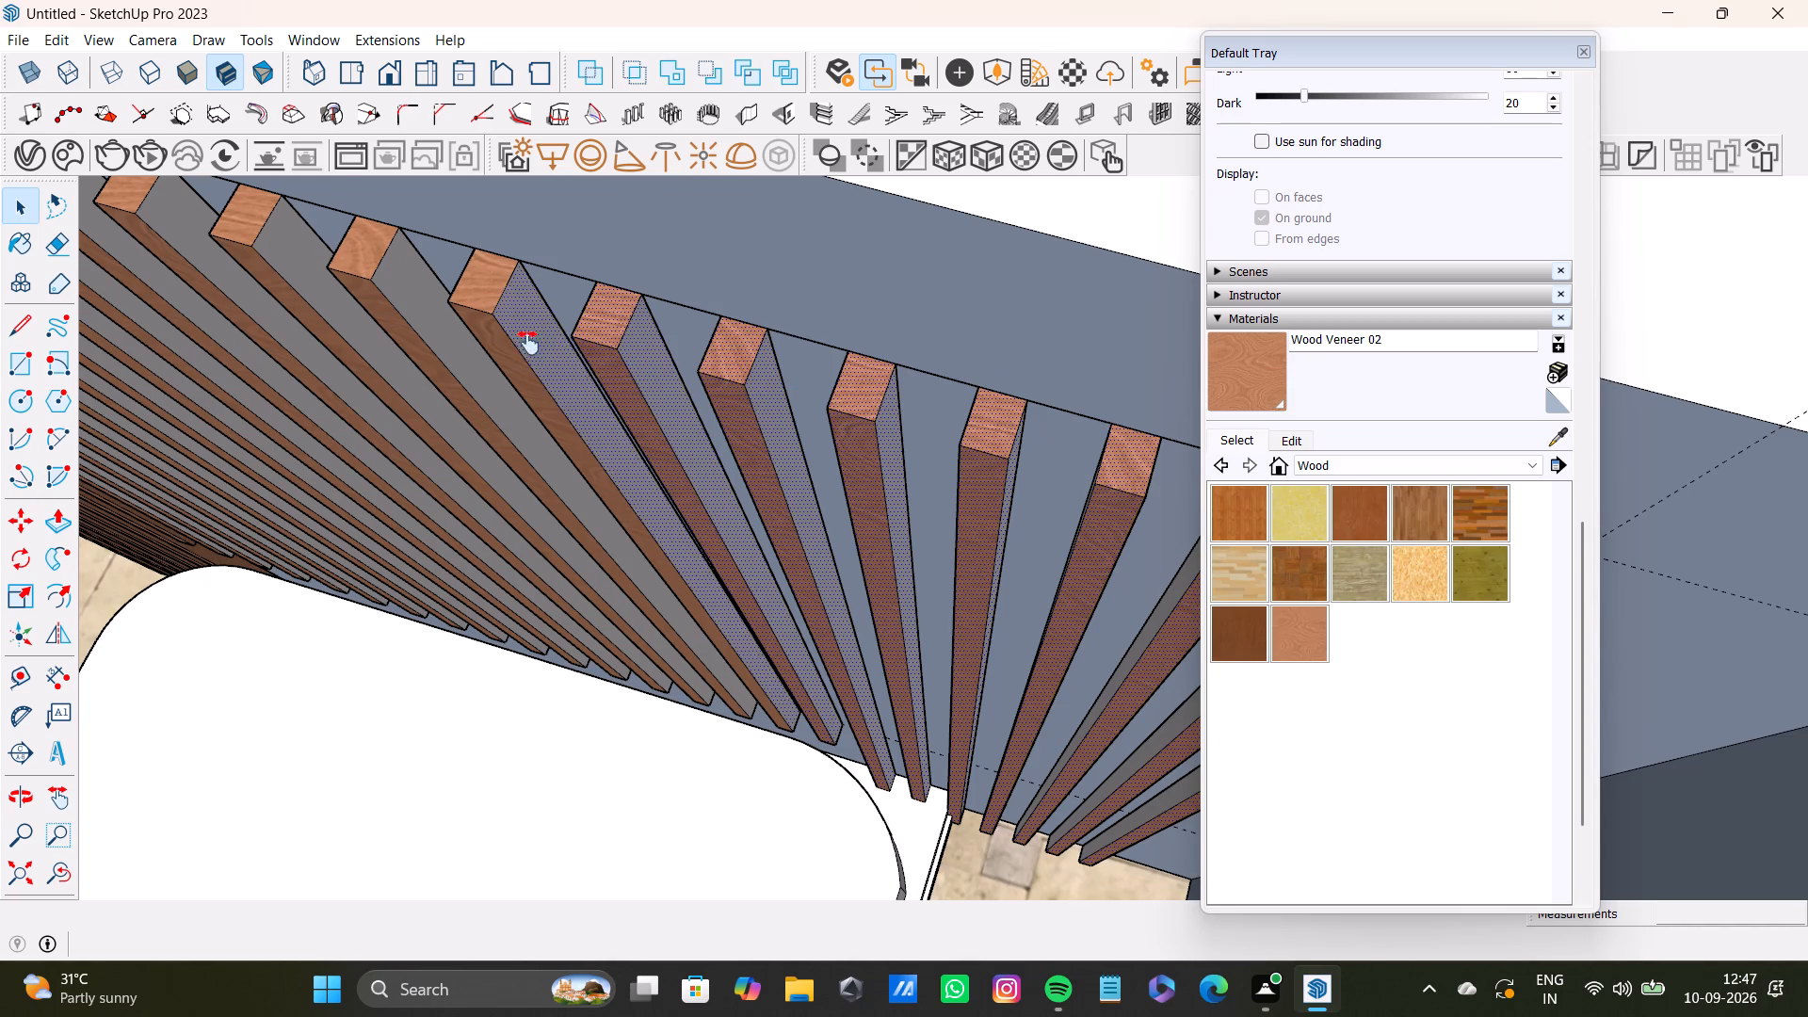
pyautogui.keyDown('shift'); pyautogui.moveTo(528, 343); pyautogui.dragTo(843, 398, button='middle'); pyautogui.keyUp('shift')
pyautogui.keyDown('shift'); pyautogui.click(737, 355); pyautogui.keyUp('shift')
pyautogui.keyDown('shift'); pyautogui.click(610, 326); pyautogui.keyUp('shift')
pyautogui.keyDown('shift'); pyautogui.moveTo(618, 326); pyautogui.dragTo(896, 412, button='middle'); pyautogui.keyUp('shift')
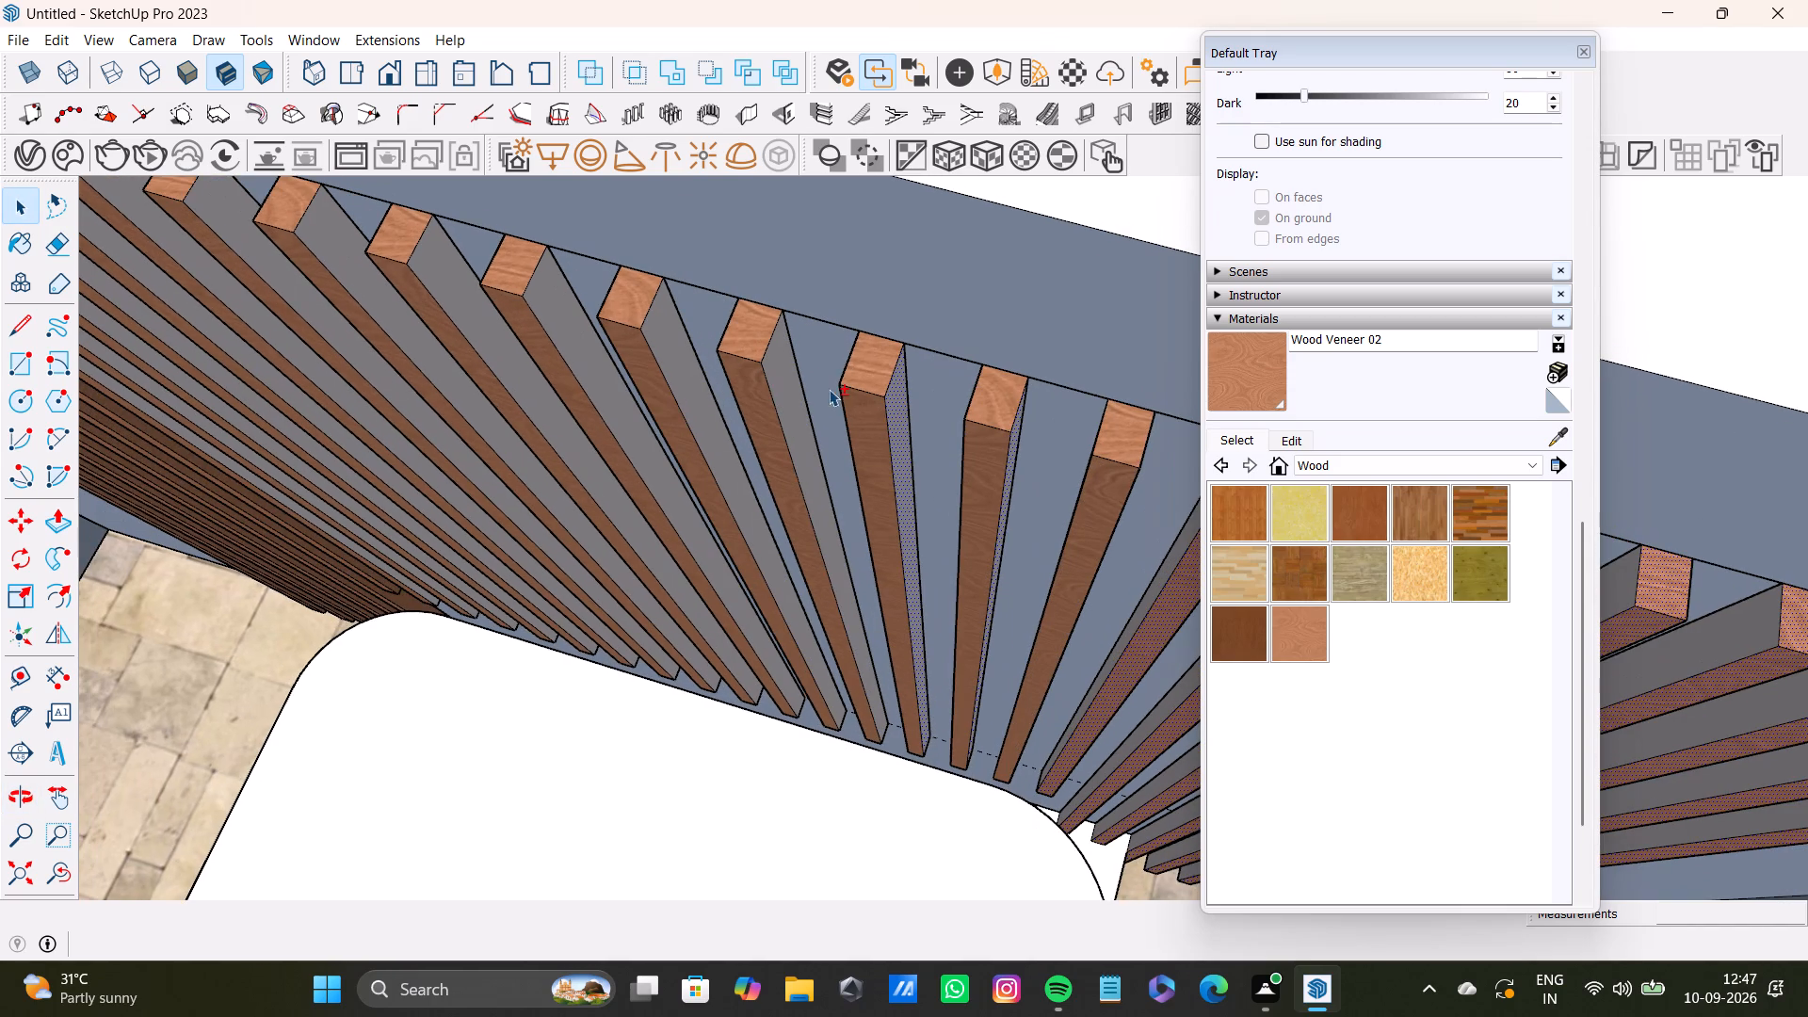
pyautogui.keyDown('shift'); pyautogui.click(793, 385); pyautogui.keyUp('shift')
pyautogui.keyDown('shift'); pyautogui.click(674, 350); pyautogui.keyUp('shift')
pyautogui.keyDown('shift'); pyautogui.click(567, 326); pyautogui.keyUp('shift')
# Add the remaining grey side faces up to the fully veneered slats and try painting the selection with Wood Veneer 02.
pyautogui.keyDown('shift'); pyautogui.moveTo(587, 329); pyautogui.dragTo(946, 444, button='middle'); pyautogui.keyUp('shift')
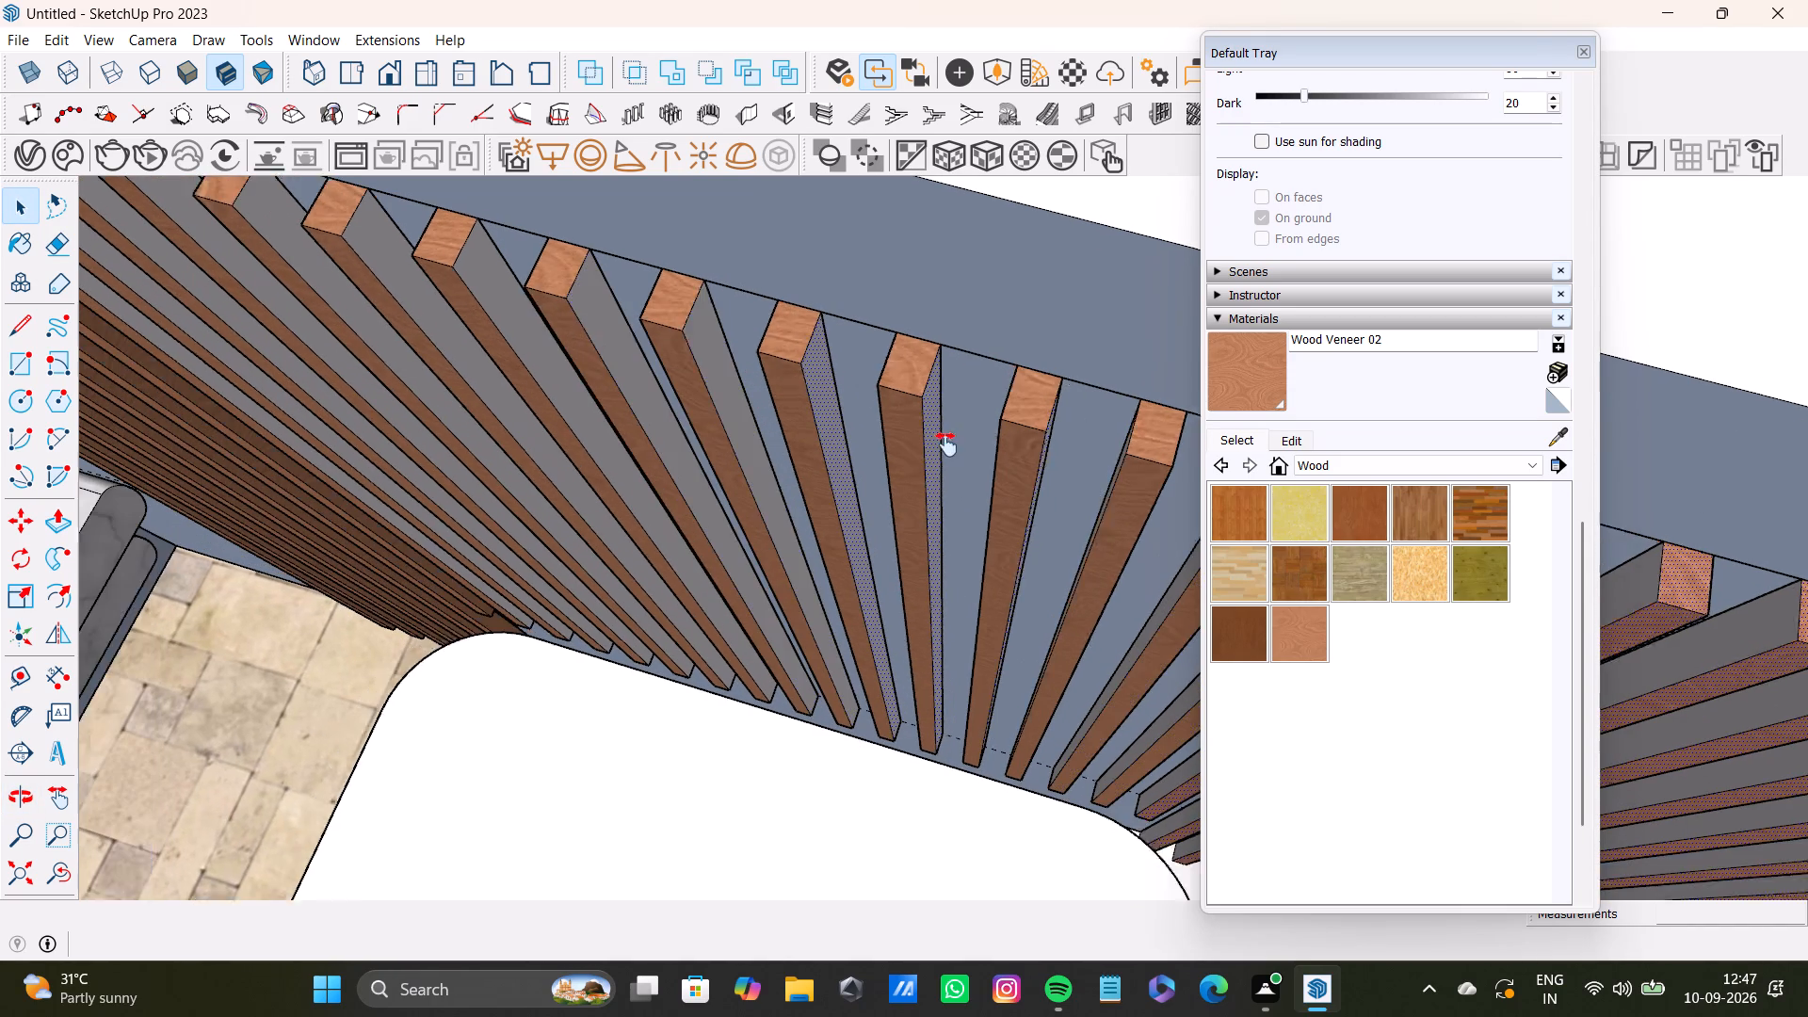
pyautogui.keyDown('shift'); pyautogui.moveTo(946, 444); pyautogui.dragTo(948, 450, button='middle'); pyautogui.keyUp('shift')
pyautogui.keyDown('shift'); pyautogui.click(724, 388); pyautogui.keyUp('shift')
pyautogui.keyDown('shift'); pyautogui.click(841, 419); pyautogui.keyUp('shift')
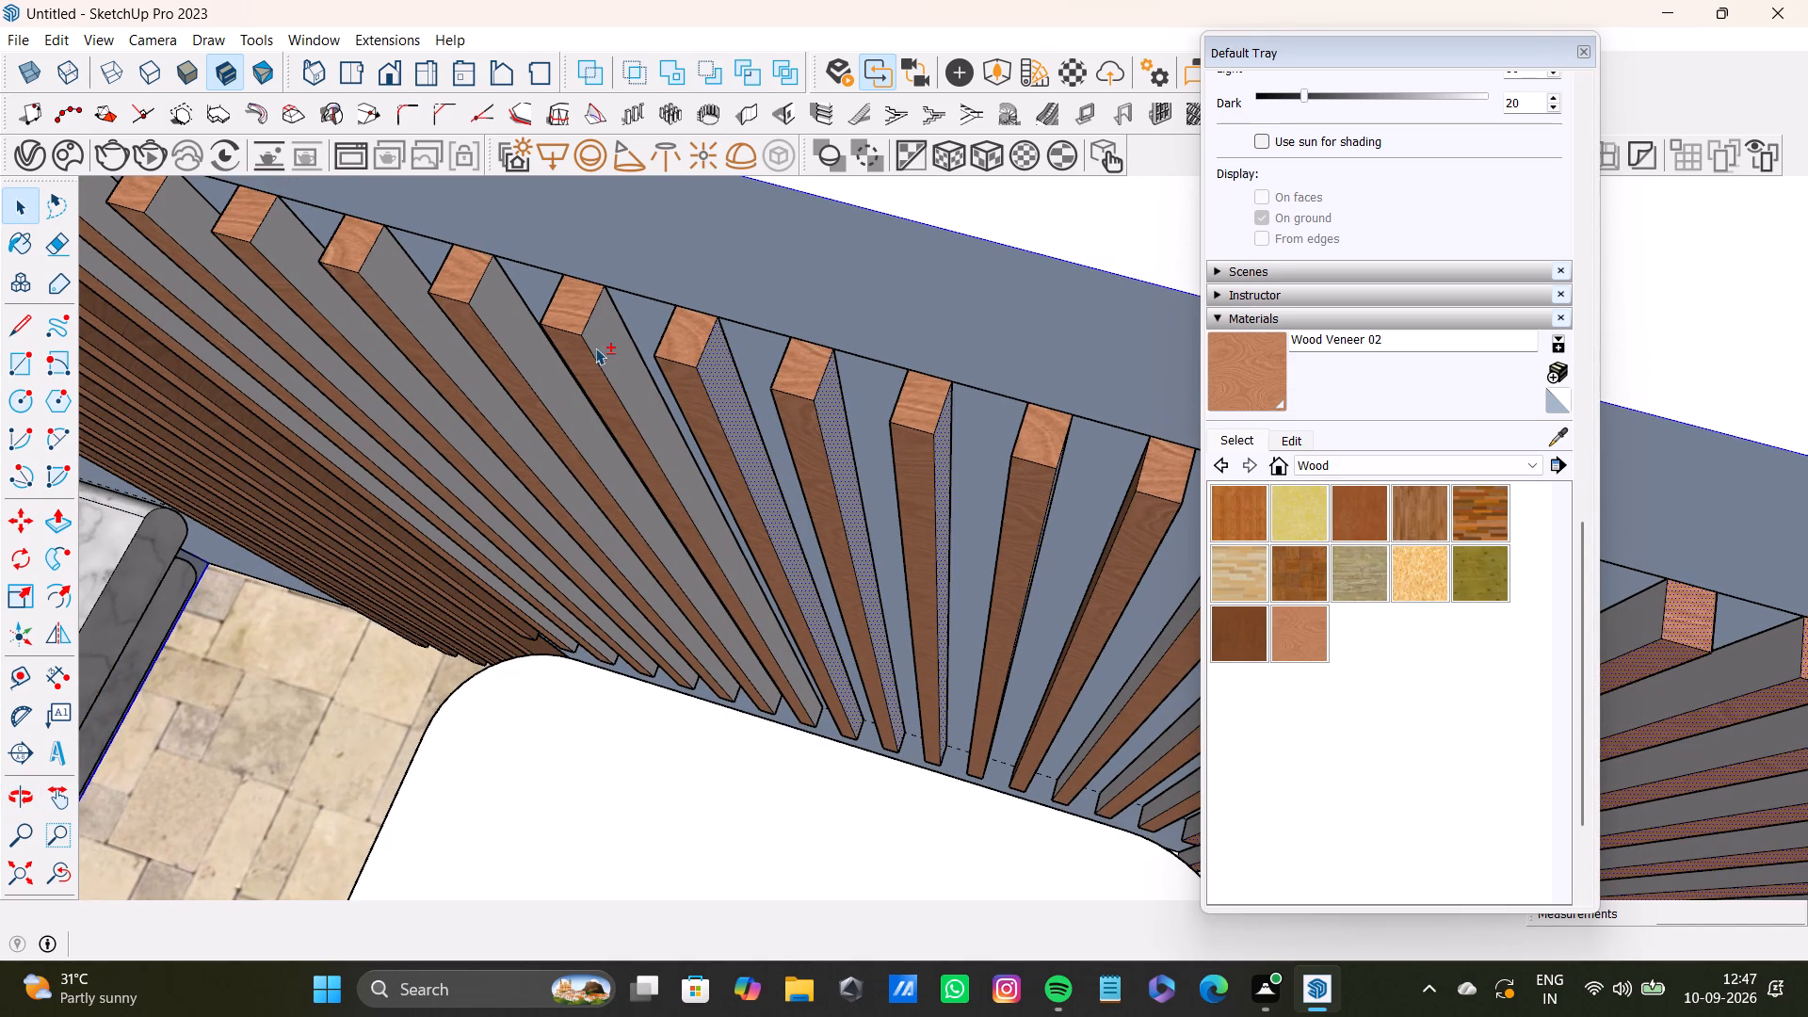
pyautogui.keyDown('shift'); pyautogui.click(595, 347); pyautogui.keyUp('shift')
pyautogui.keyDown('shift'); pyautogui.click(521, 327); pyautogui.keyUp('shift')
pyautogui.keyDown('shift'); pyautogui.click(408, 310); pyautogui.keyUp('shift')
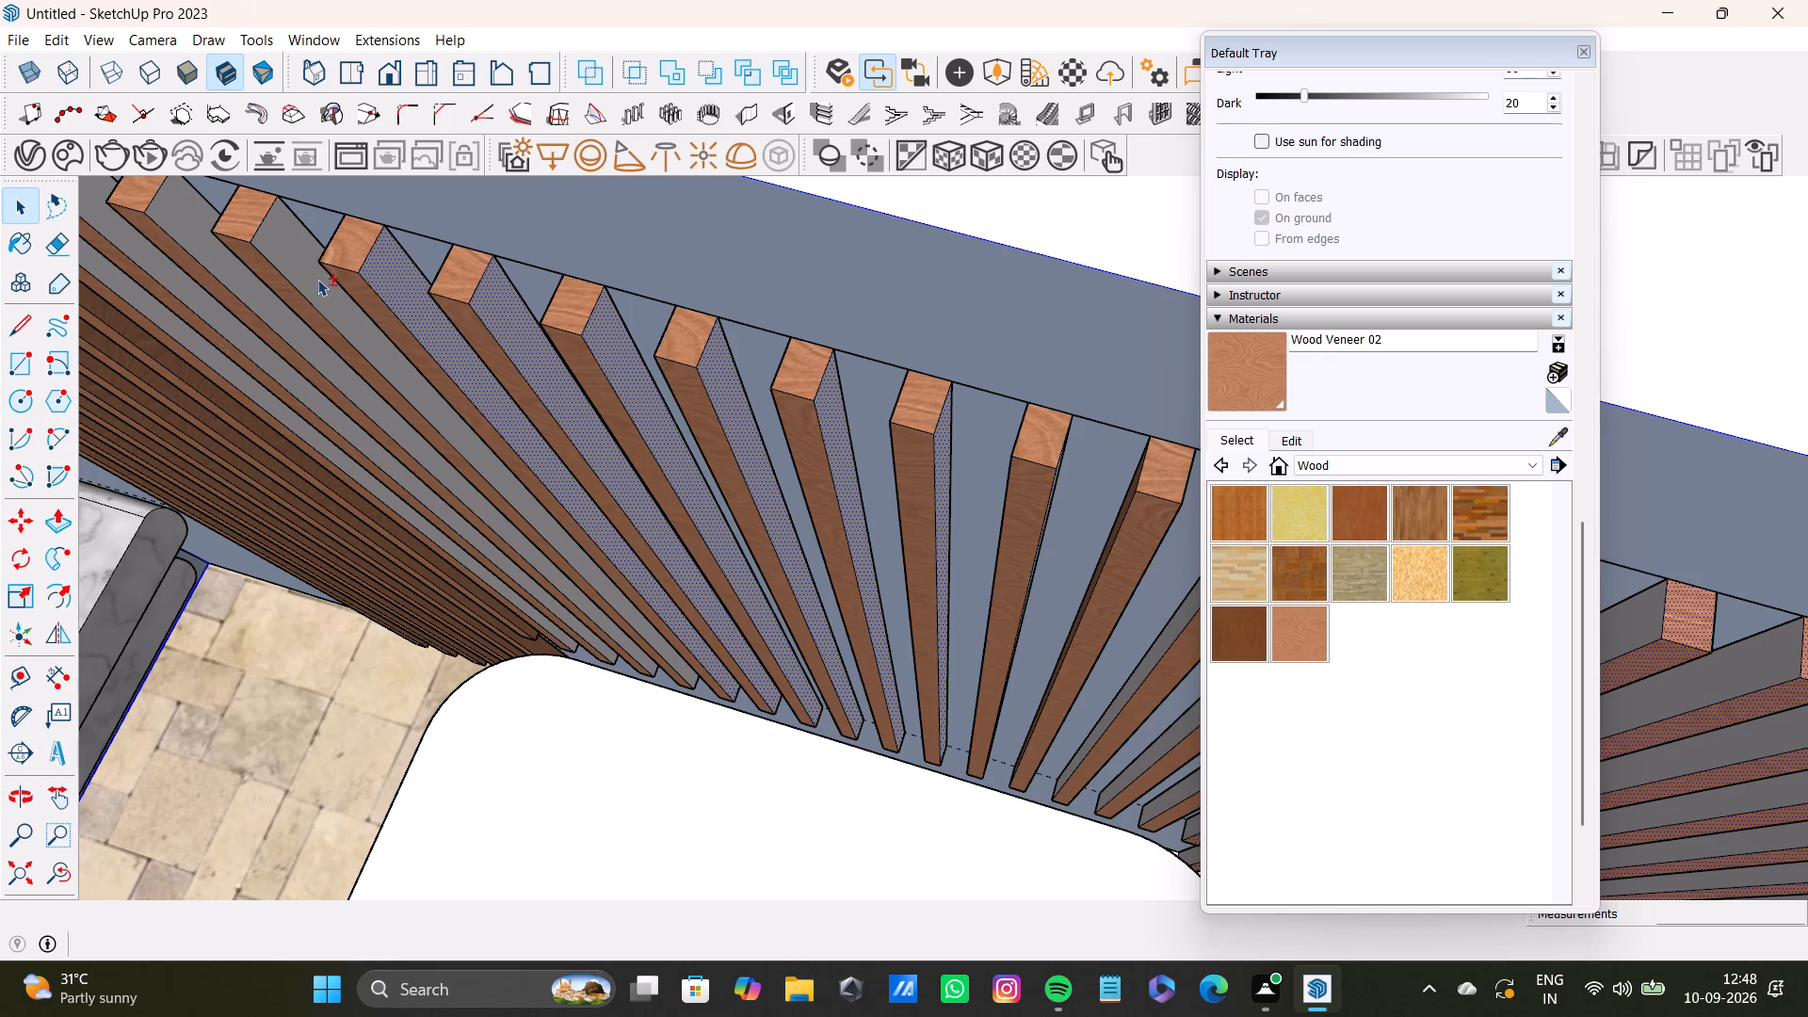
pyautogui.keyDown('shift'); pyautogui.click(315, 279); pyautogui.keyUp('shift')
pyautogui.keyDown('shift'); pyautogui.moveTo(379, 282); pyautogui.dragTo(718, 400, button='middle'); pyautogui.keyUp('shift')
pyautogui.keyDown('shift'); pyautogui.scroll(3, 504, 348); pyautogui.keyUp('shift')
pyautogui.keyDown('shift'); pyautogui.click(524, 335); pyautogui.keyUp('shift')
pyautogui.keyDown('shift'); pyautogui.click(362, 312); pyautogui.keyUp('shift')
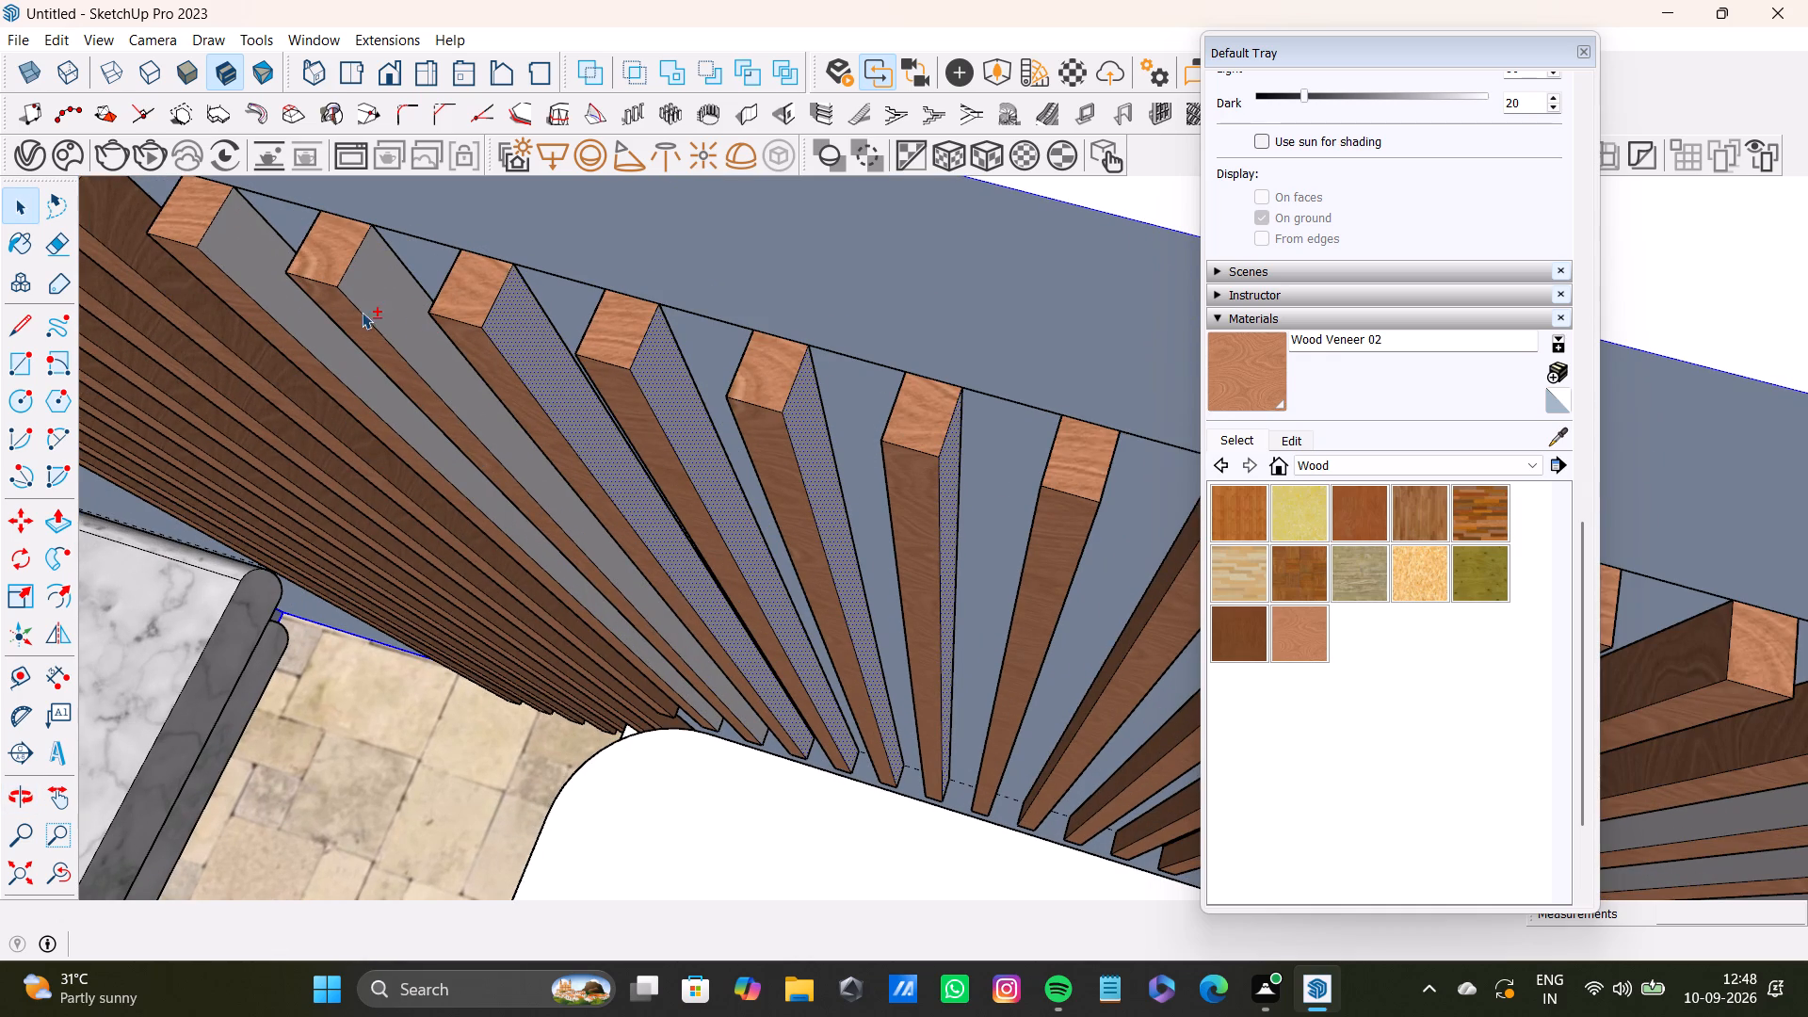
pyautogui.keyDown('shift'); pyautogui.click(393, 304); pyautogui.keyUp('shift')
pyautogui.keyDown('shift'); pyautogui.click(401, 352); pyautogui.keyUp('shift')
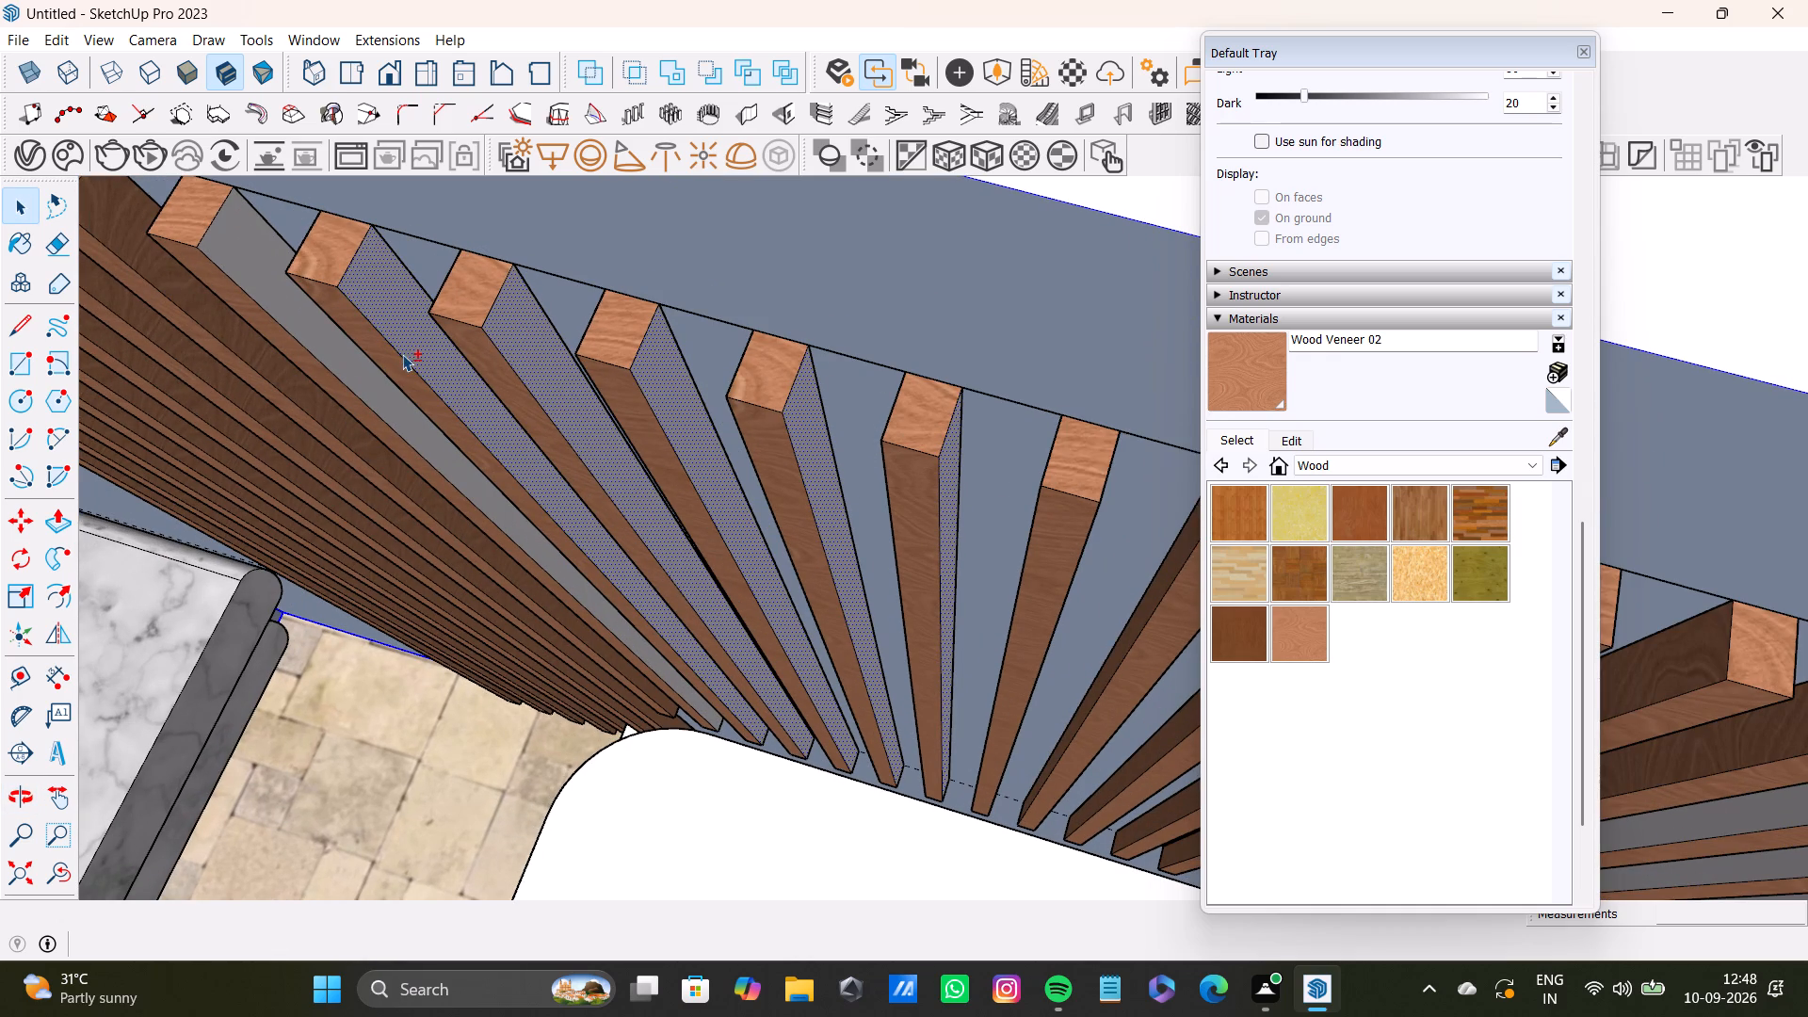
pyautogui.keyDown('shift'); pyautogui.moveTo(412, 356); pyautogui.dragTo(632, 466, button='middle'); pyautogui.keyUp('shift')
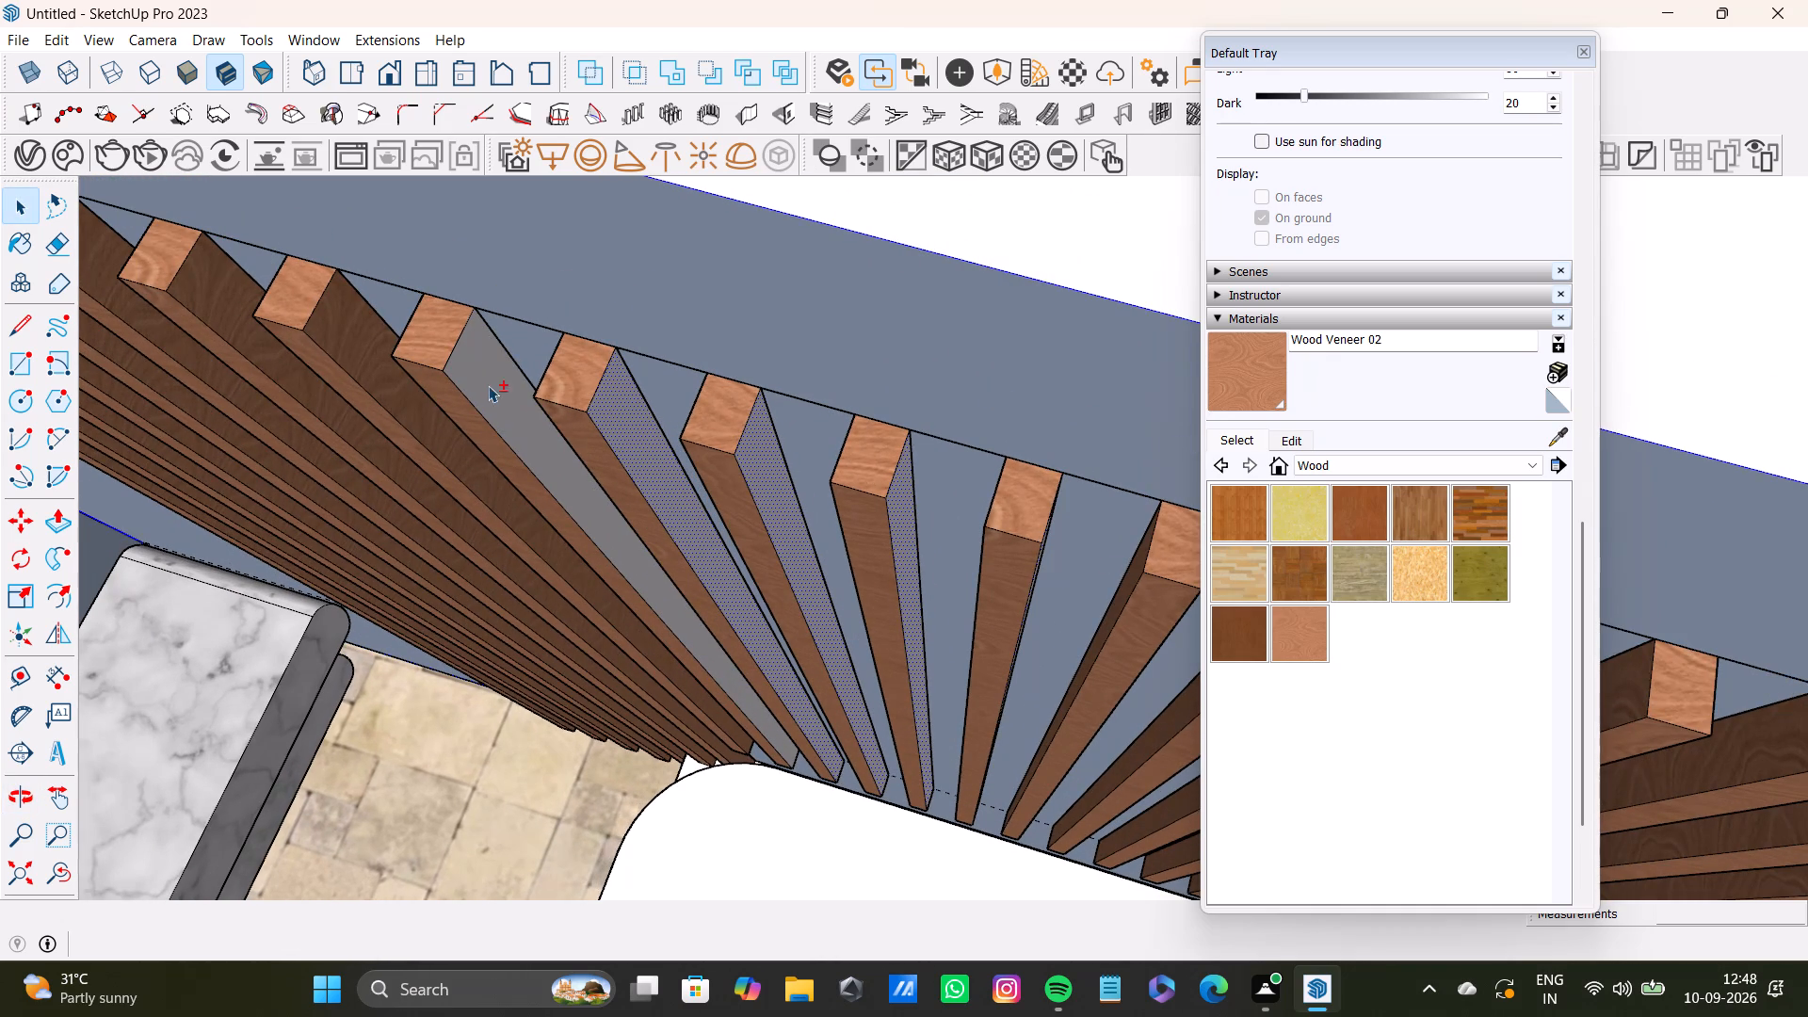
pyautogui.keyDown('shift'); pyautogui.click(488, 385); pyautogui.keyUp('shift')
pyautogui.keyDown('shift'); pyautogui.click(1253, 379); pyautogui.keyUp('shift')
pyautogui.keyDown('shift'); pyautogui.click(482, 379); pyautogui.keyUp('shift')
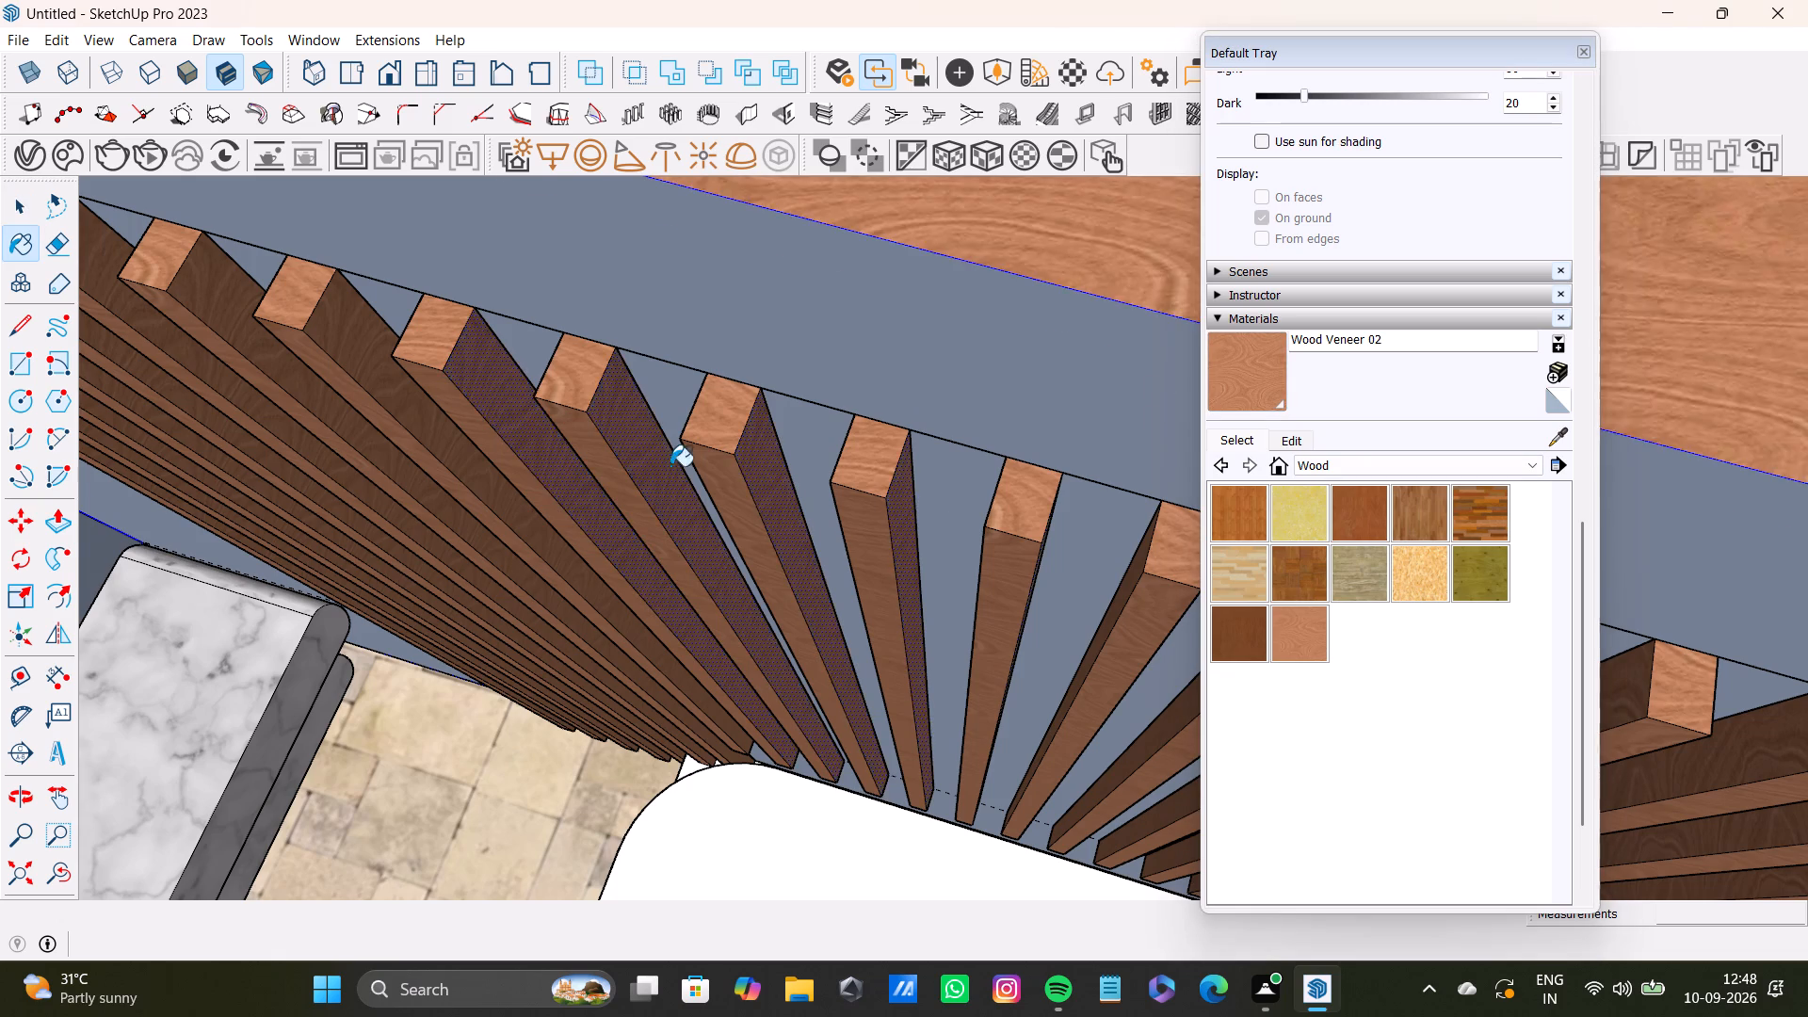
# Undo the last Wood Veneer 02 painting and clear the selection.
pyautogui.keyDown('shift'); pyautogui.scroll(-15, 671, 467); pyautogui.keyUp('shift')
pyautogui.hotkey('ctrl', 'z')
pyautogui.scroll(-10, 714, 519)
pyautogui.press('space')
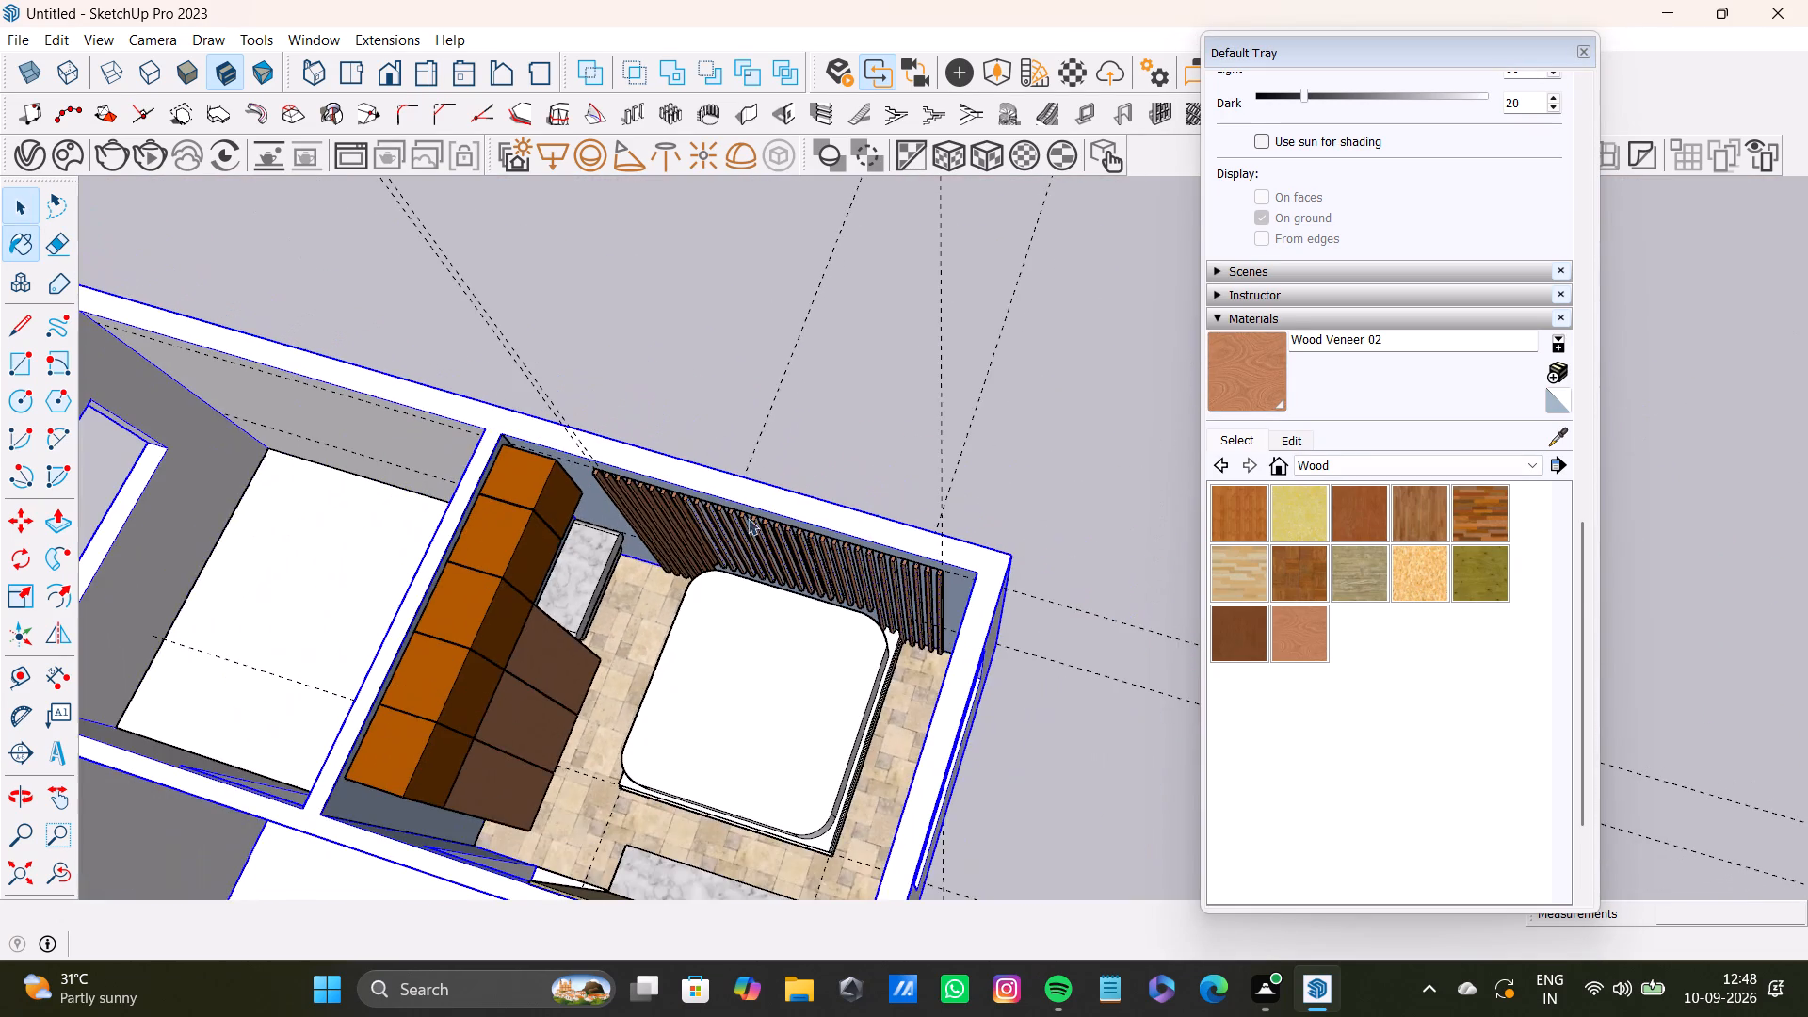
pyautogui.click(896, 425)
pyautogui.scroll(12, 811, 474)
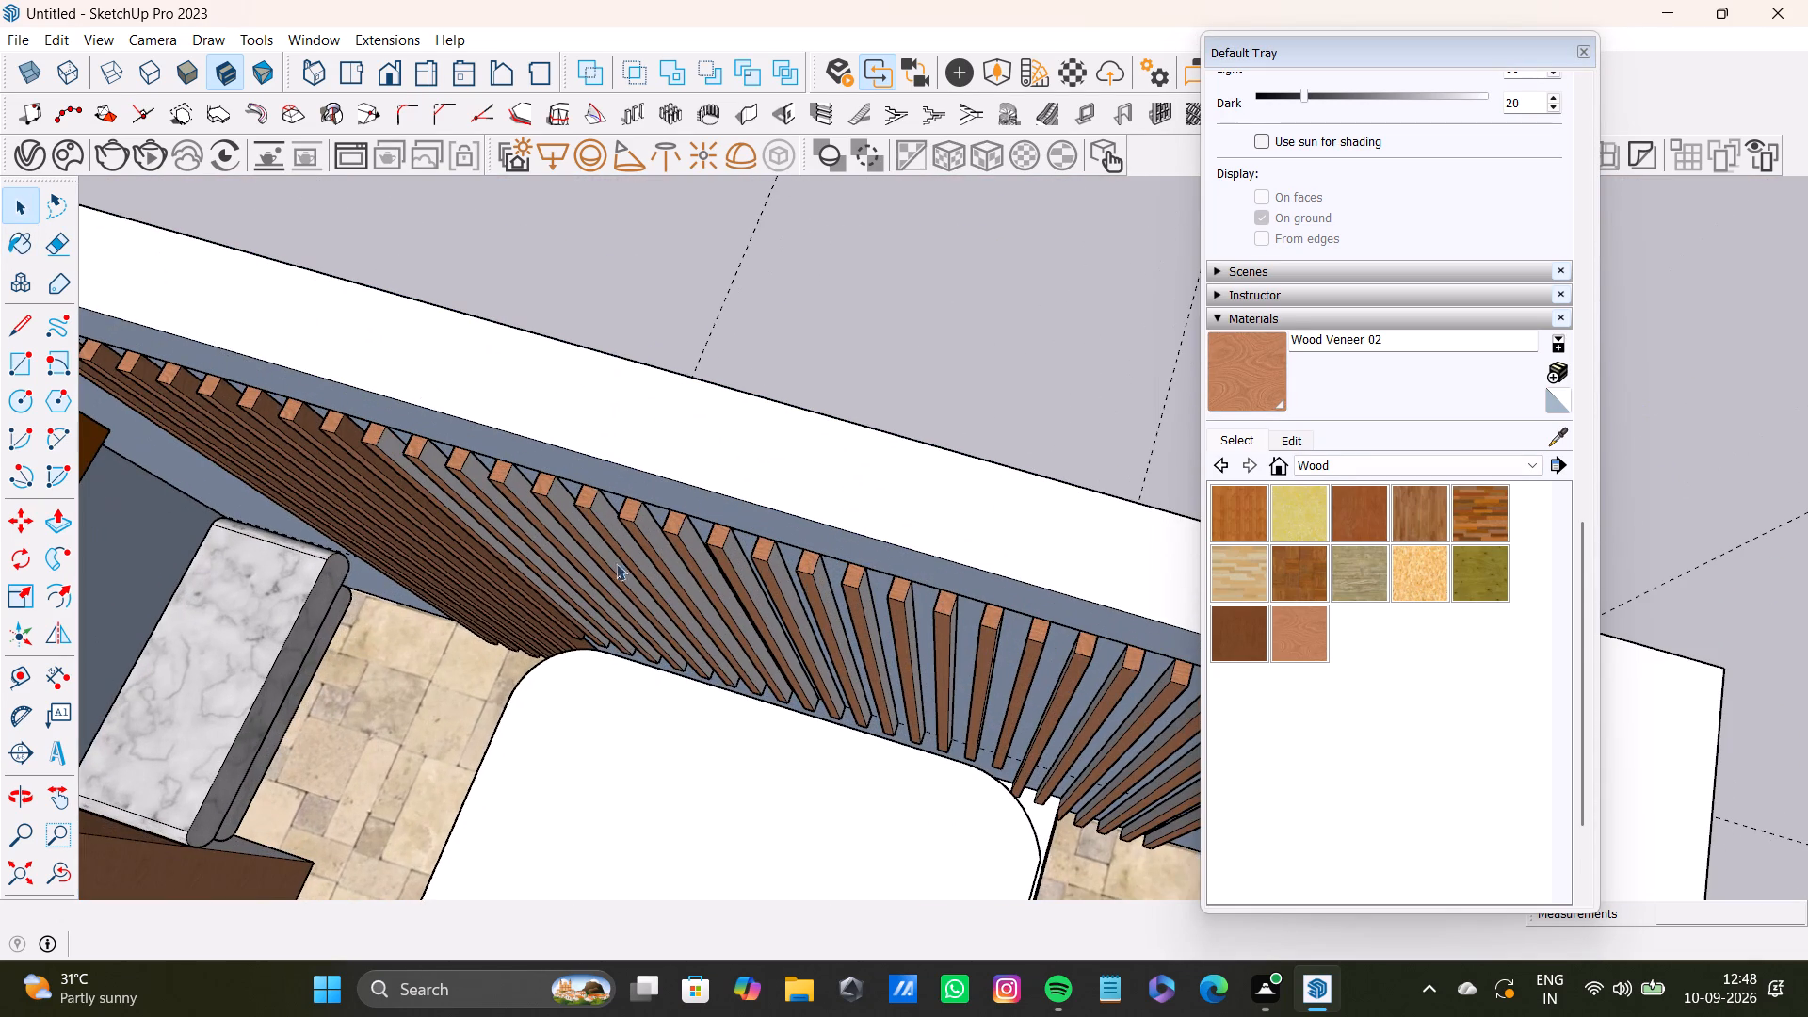
# Examine the slat row from above and from the front for side faces that are still grey.
pyautogui.scroll(8, 493, 561)
pyautogui.keyDown('shift'); pyautogui.moveTo(417, 382); pyautogui.dragTo(560, 468, button='middle'); pyautogui.keyUp('shift')
pyautogui.keyDown('shift'); pyautogui.scroll(6, 382, 405); pyautogui.keyUp('shift')
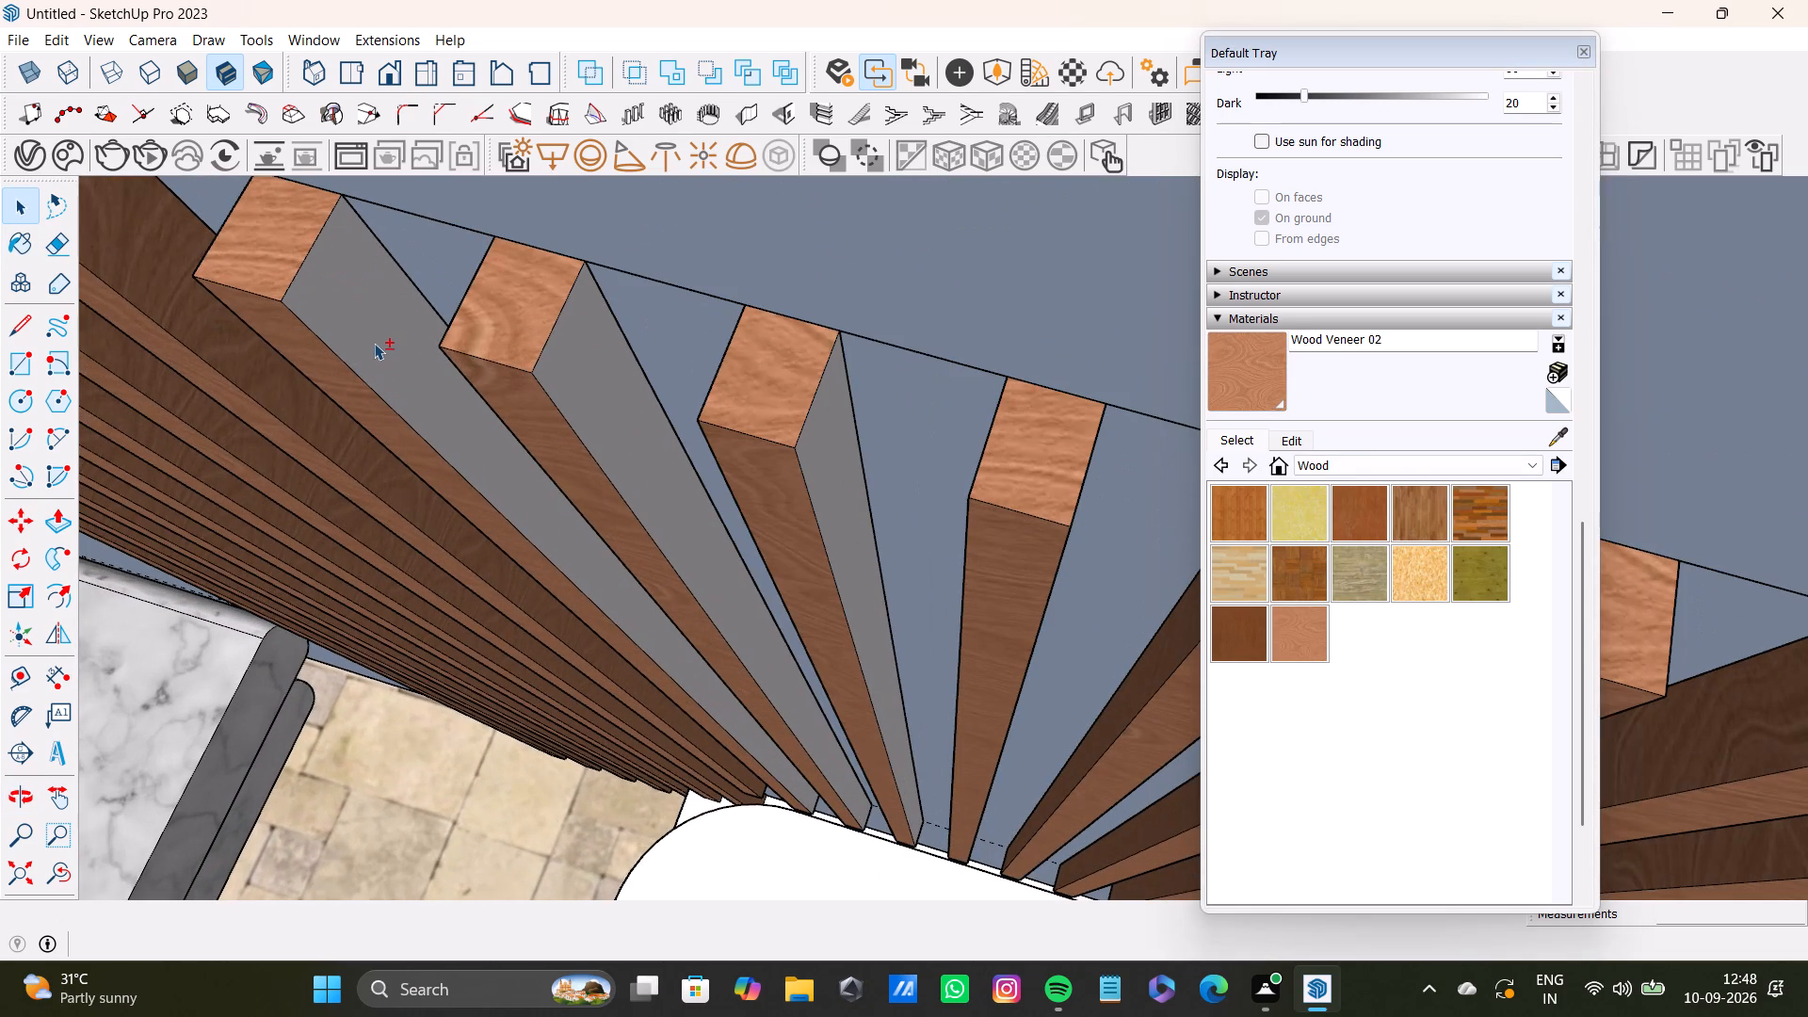
pyautogui.scroll(-13, 393, 382)
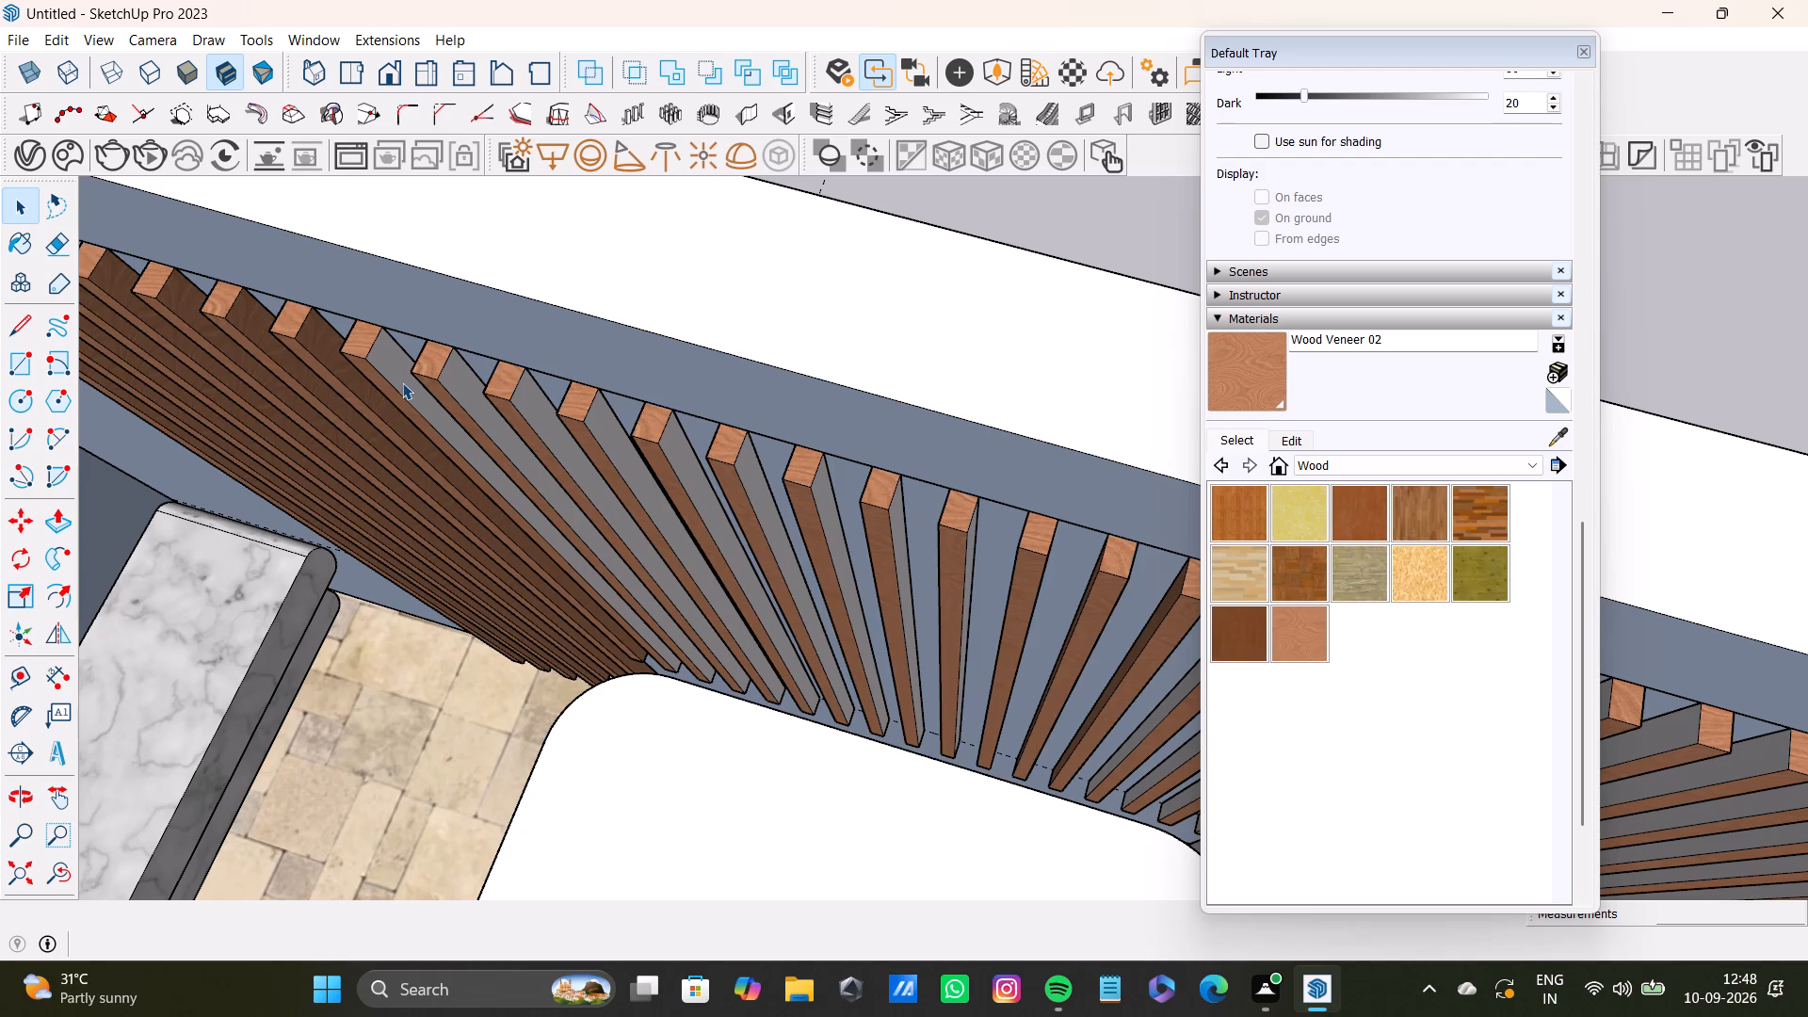
pyautogui.scroll(-5, 403, 382)
pyautogui.scroll(1, 403, 382)
pyautogui.scroll(-5, 407, 382)
pyautogui.press('space')
pyautogui.click(839, 313)
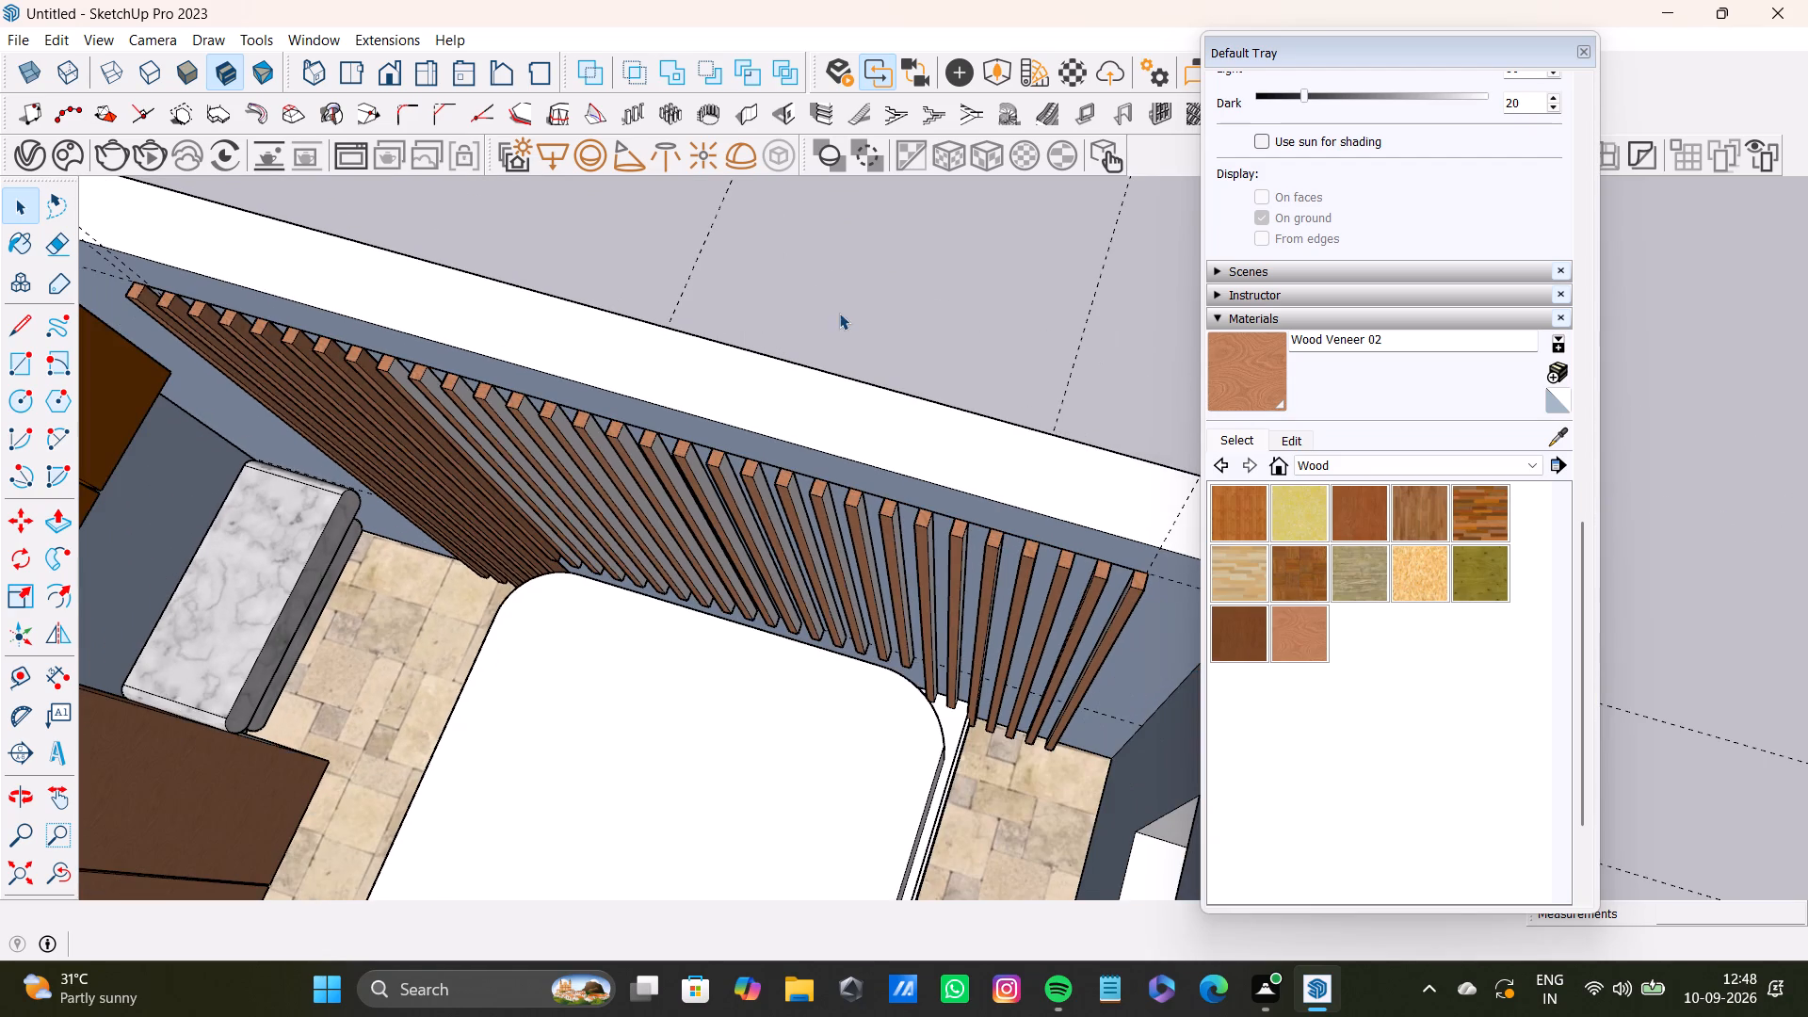
pyautogui.scroll(10, 757, 336)
pyautogui.keyDown('shift'); pyautogui.moveTo(263, 518); pyautogui.dragTo(603, 492, button='middle'); pyautogui.keyUp('shift')
pyautogui.scroll(-9, 449, 573)
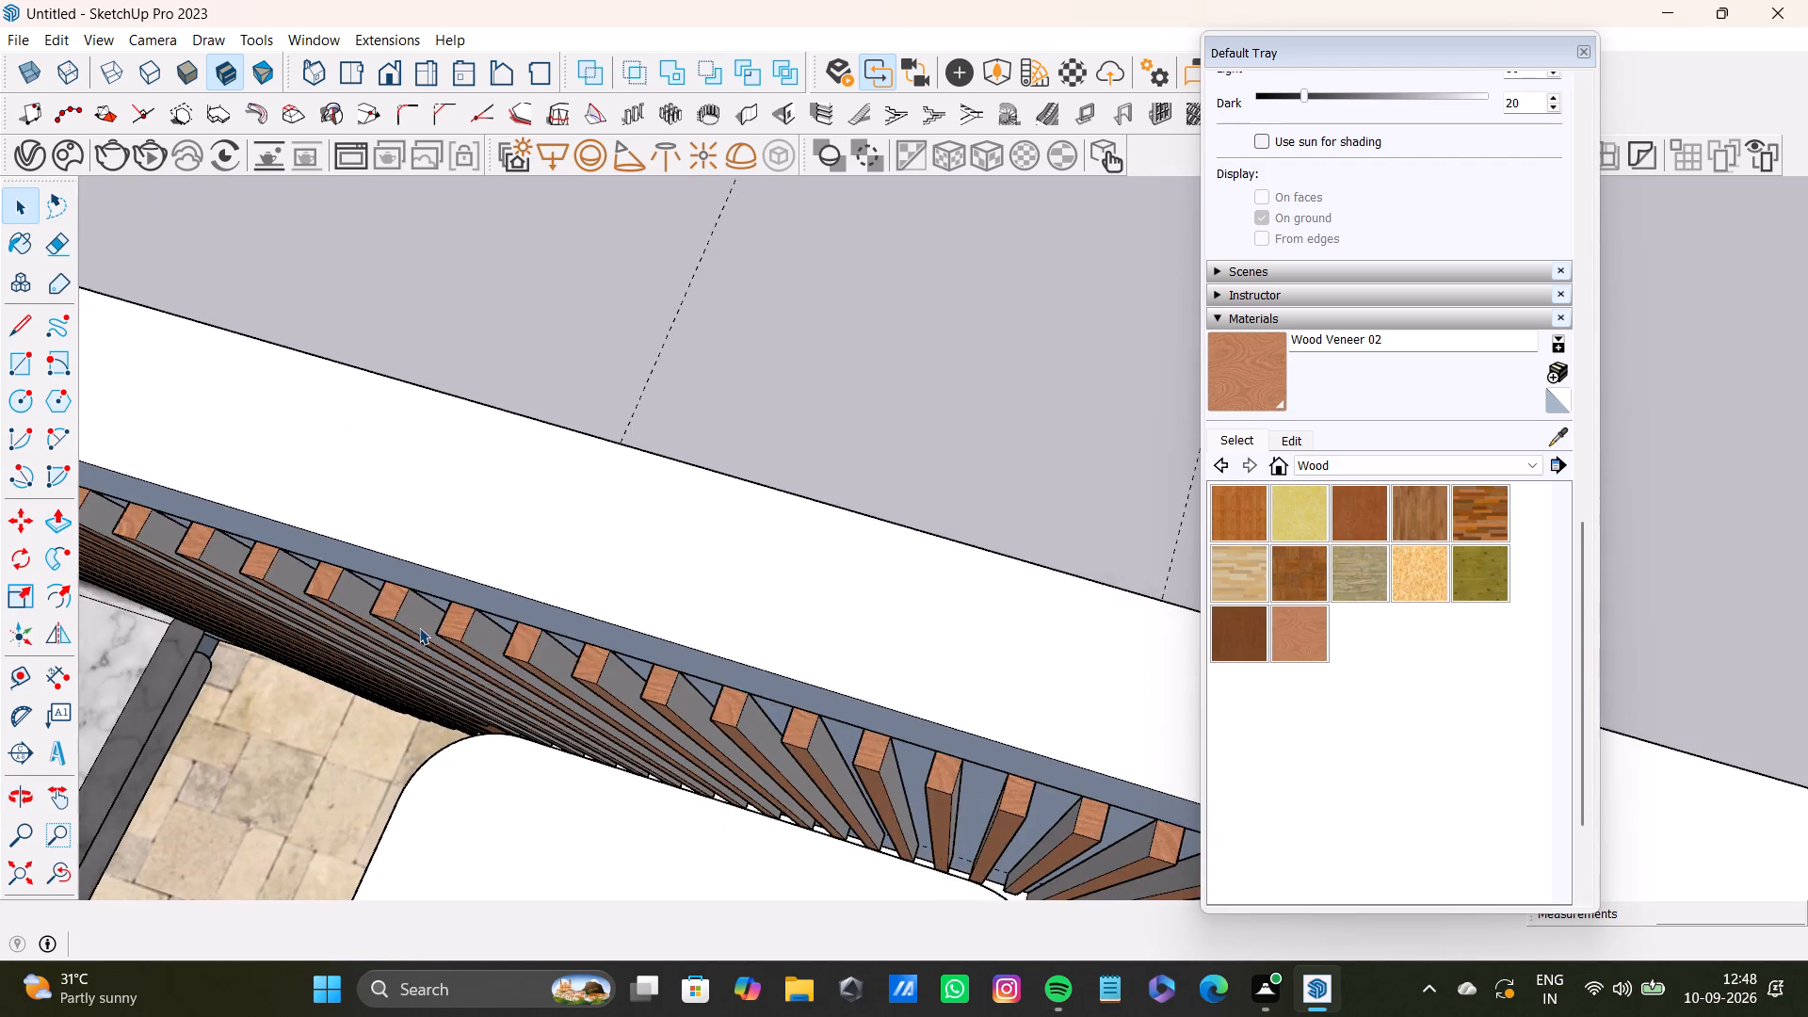
pyautogui.scroll(-4, 419, 627)
pyautogui.moveTo(408, 646); pyautogui.dragTo(526, 411, button='middle')
pyautogui.scroll(3, 409, 388)
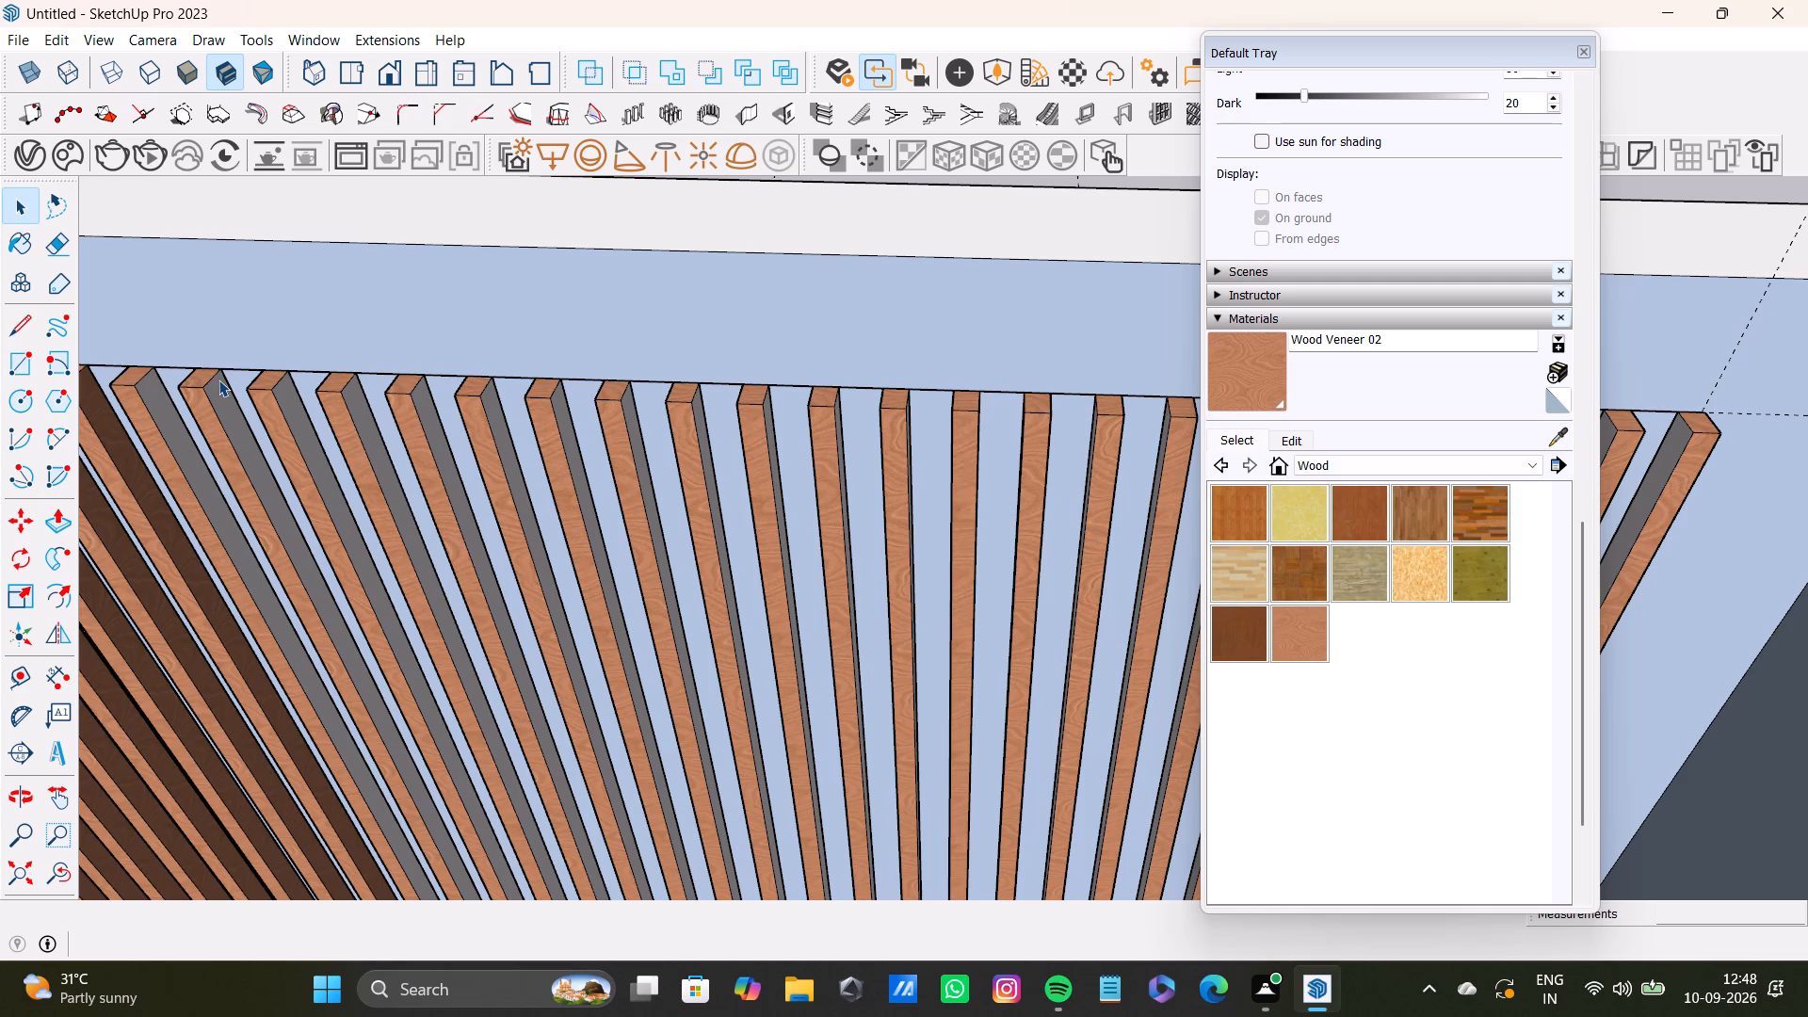
pyautogui.scroll(-4, 223, 504)
pyautogui.keyDown('shift'); pyautogui.moveTo(297, 491); pyautogui.dragTo(436, 505, button='middle'); pyautogui.keyUp('shift')
pyautogui.keyDown('shift'); pyautogui.scroll(-1, 434, 505); pyautogui.keyUp('shift')
pyautogui.scroll(12, 356, 470)
# Select the grey side faces of the slats next to the fully veneered ones, working toward the wall corner.
pyautogui.press('space')
pyautogui.click(302, 388)
pyautogui.click(301, 403)
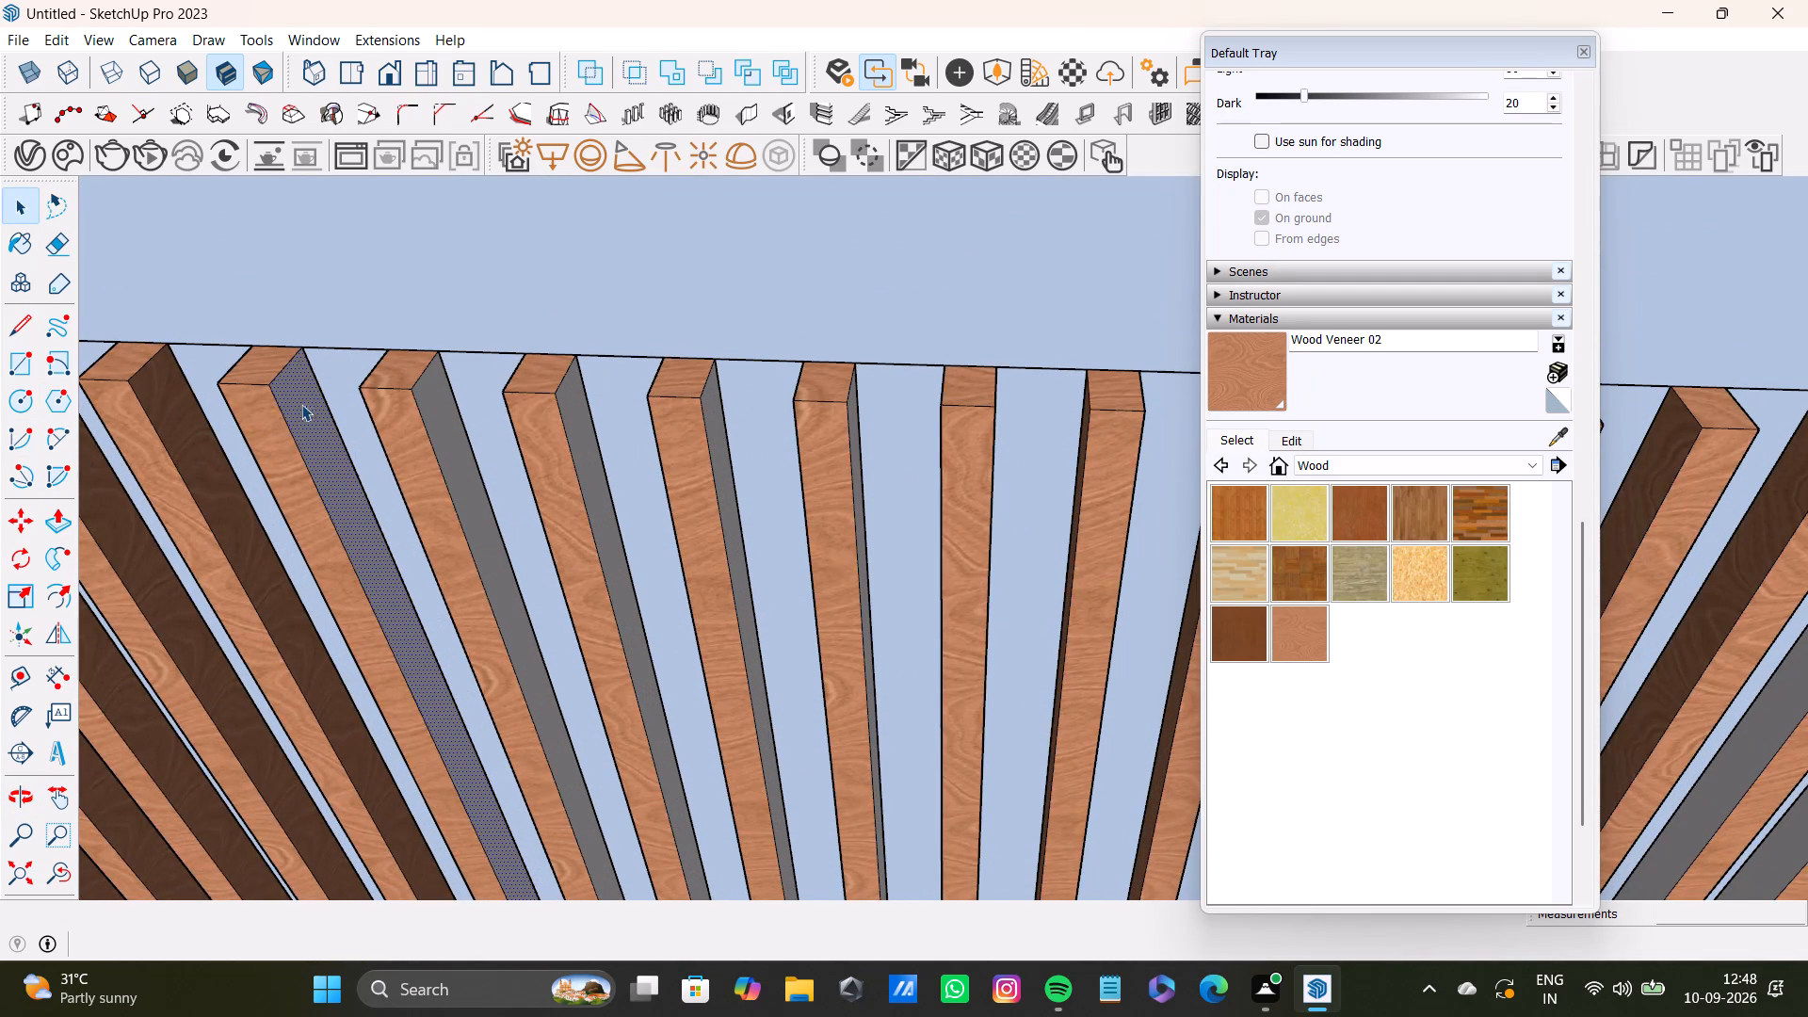
pyautogui.keyDown('shift'); pyautogui.moveTo(397, 471); pyautogui.dragTo(396, 521, button='middle'); pyautogui.keyUp('shift')
pyautogui.keyDown('shift'); pyautogui.moveTo(419, 522); pyautogui.dragTo(380, 663, button='middle'); pyautogui.keyUp('shift')
pyautogui.keyDown('shift'); pyautogui.click(436, 467); pyautogui.keyUp('shift')
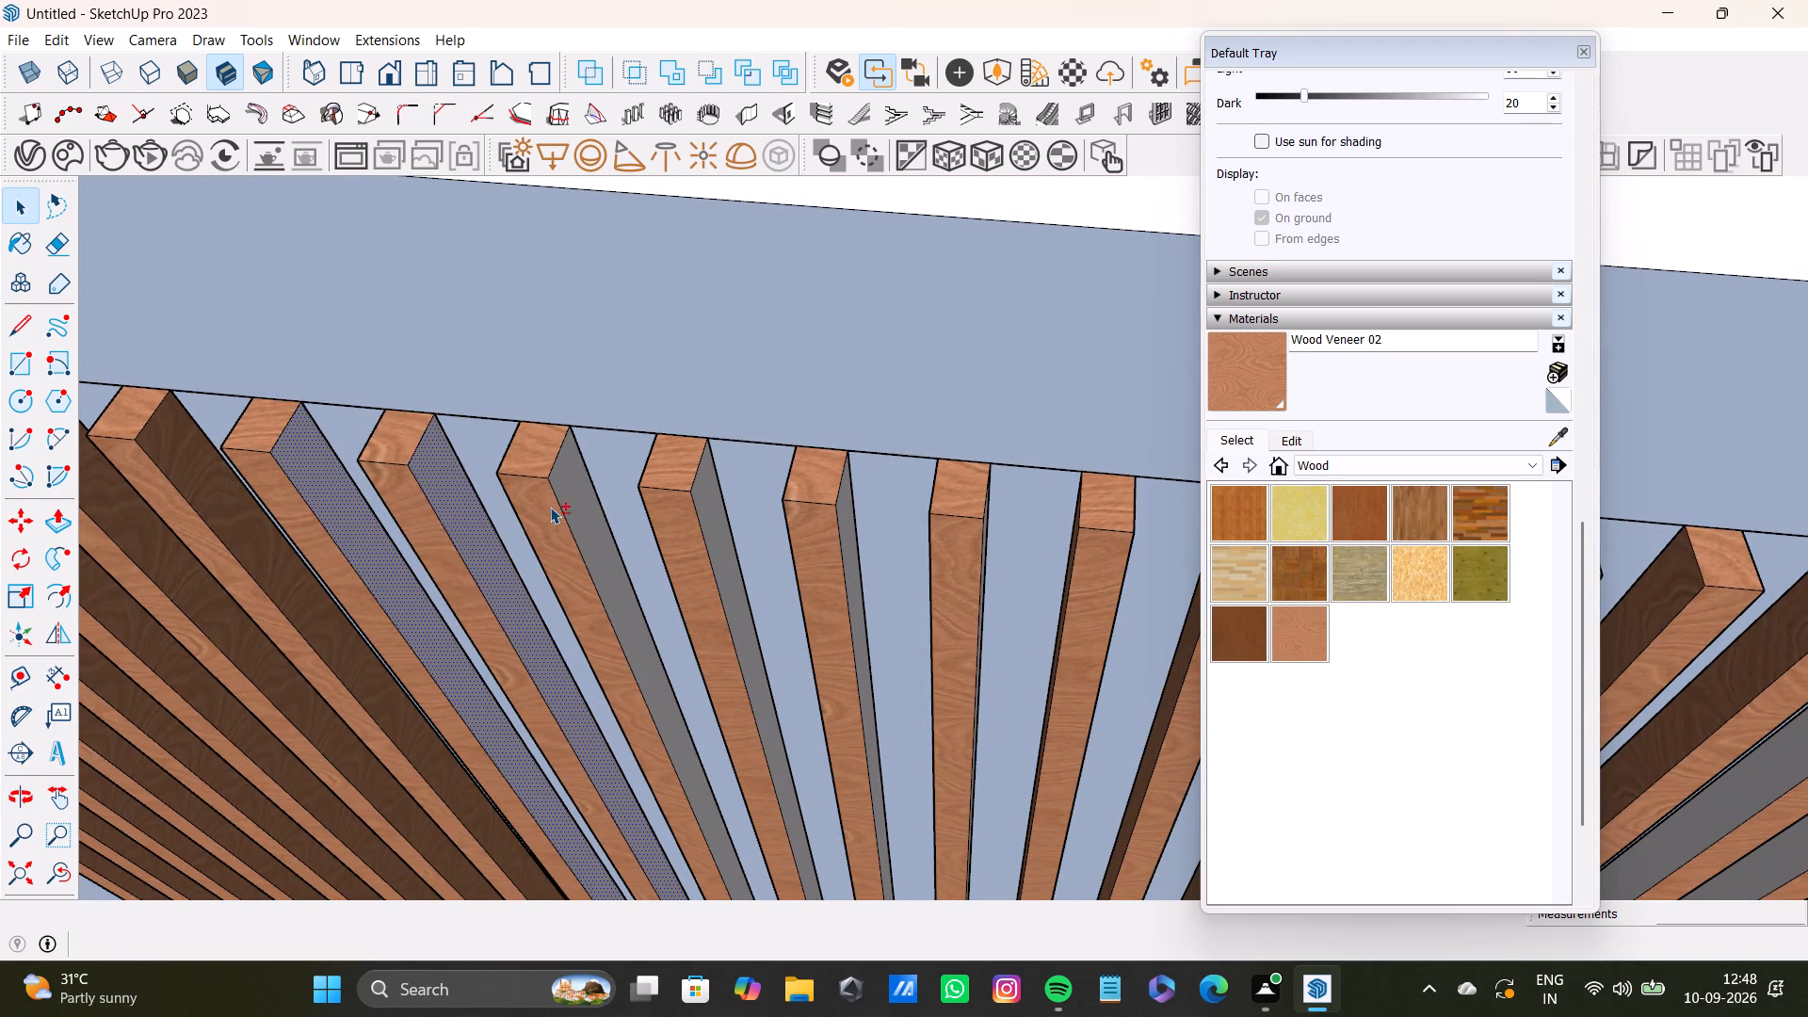
pyautogui.keyDown('shift'); pyautogui.click(580, 506); pyautogui.keyUp('shift')
pyautogui.keyDown('shift'); pyautogui.click(720, 554); pyautogui.keyUp('shift')
pyautogui.keyDown('shift'); pyautogui.moveTo(797, 602); pyautogui.dragTo(738, 670, button='middle'); pyautogui.keyUp('shift')
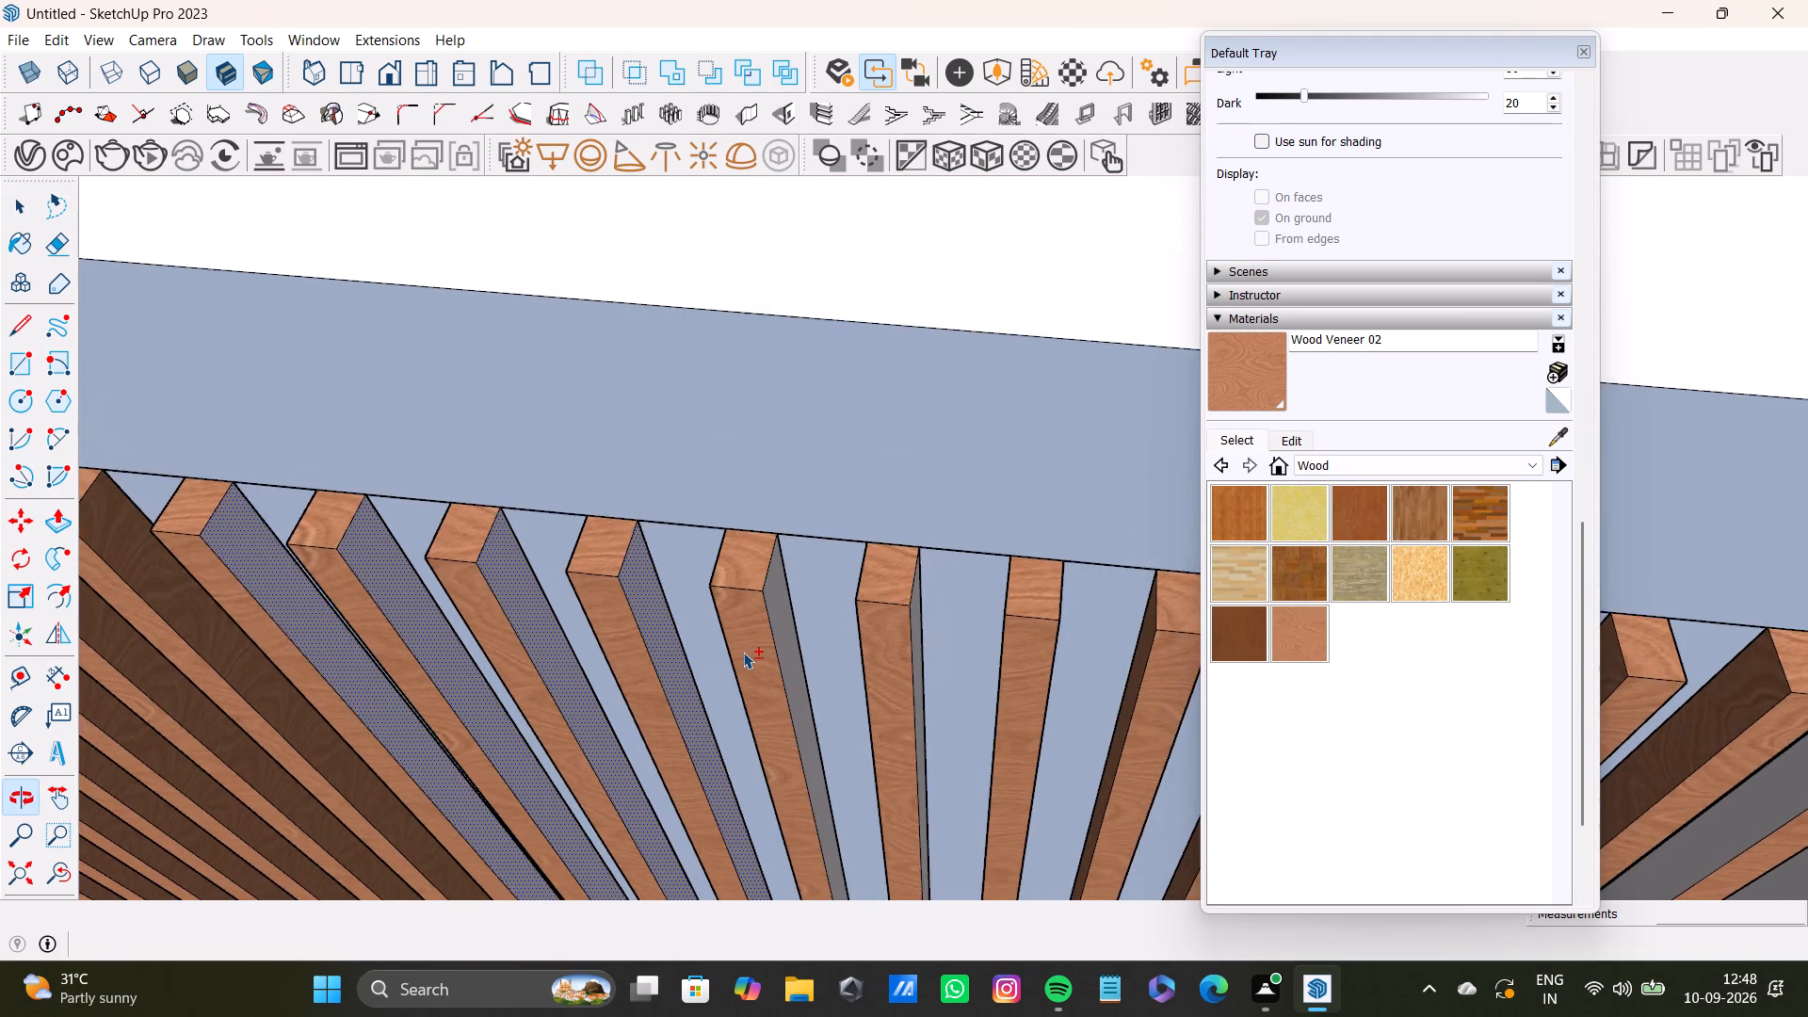
pyautogui.keyDown('shift'); pyautogui.scroll(4, 743, 650); pyautogui.keyUp('shift')
pyautogui.keyDown('shift'); pyautogui.click(807, 614); pyautogui.keyUp('shift')
pyautogui.keyDown('shift'); pyautogui.moveTo(905, 680); pyautogui.dragTo(552, 644, button='middle'); pyautogui.keyUp('shift')
pyautogui.keyDown('shift'); pyautogui.scroll(3, 585, 586); pyautogui.keyUp('shift')
pyautogui.keyDown('shift'); pyautogui.click(585, 581); pyautogui.keyUp('shift')
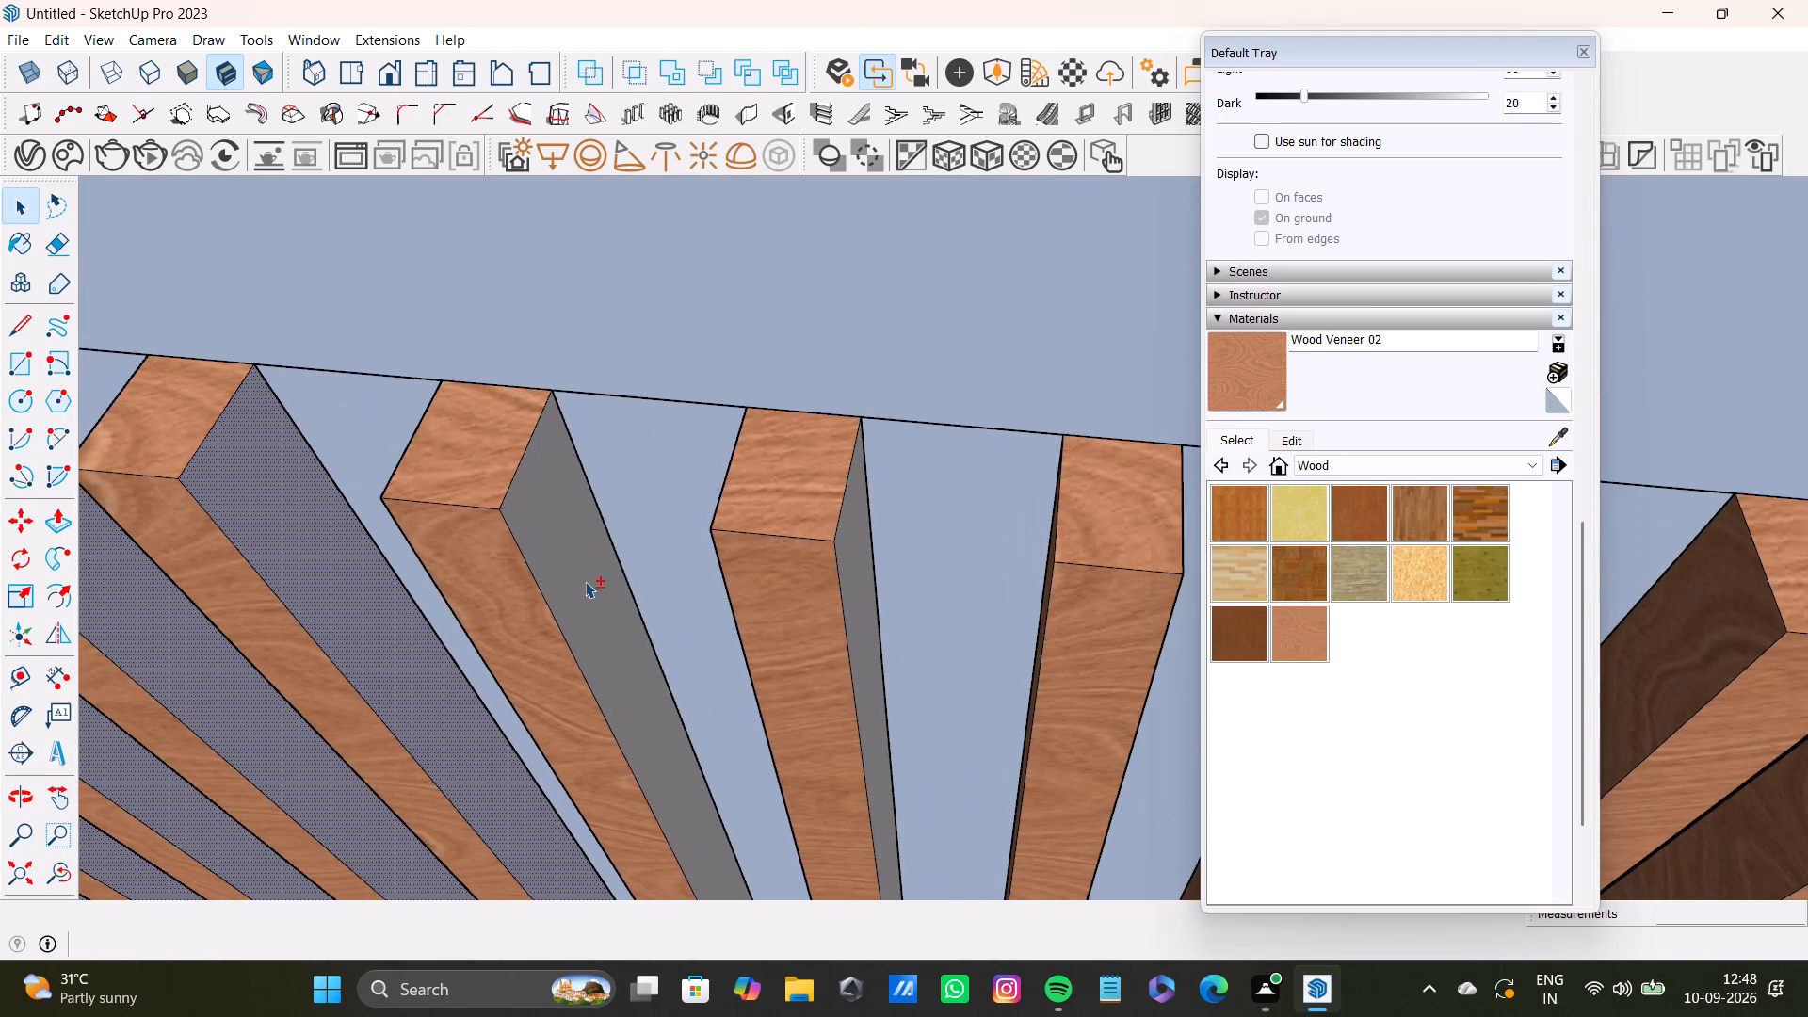
pyautogui.keyDown('shift'); pyautogui.click(856, 610); pyautogui.keyUp('shift')
# Add the grey side faces of the next group of slats along the row to the selection.
pyautogui.keyDown('shift'); pyautogui.moveTo(928, 640); pyautogui.dragTo(467, 633, button='middle'); pyautogui.keyUp('shift')
pyautogui.keyDown('shift'); pyautogui.scroll(2, 525, 592); pyautogui.keyUp('shift')
pyautogui.keyDown('shift'); pyautogui.click(623, 569); pyautogui.keyUp('shift')
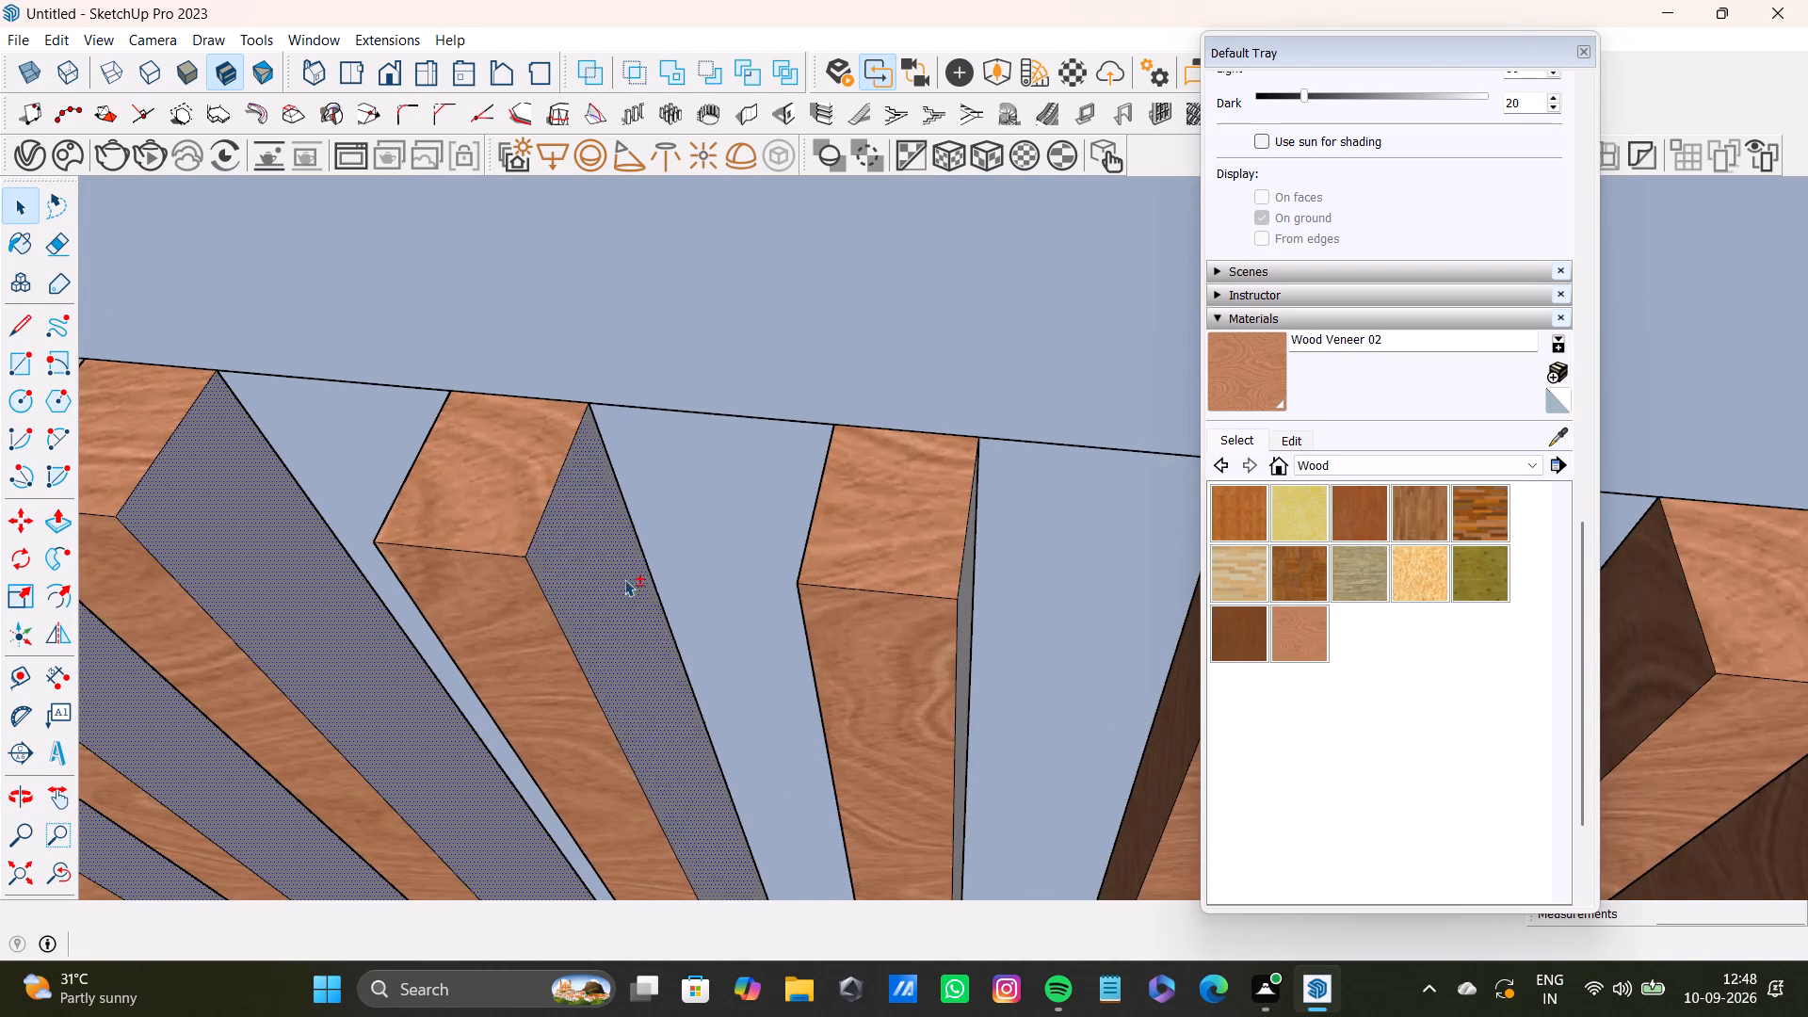
pyautogui.keyDown('shift'); pyautogui.scroll(-4, 670, 636); pyautogui.keyUp('shift')
pyautogui.keyDown('shift'); pyautogui.moveTo(764, 661); pyautogui.dragTo(502, 631, button='middle'); pyautogui.keyUp('shift')
pyautogui.keyDown('shift'); pyautogui.scroll(3, 590, 604); pyautogui.keyUp('shift')
pyautogui.keyDown('shift'); pyautogui.click(610, 589); pyautogui.keyUp('shift')
pyautogui.keyDown('shift'); pyautogui.scroll(-1, 754, 645); pyautogui.keyUp('shift')
pyautogui.keyDown('shift'); pyautogui.moveTo(767, 611); pyautogui.dragTo(326, 514, button='middle'); pyautogui.keyUp('shift')
pyautogui.keyDown('shift'); pyautogui.scroll(1, 767, 611); pyautogui.keyUp('shift')
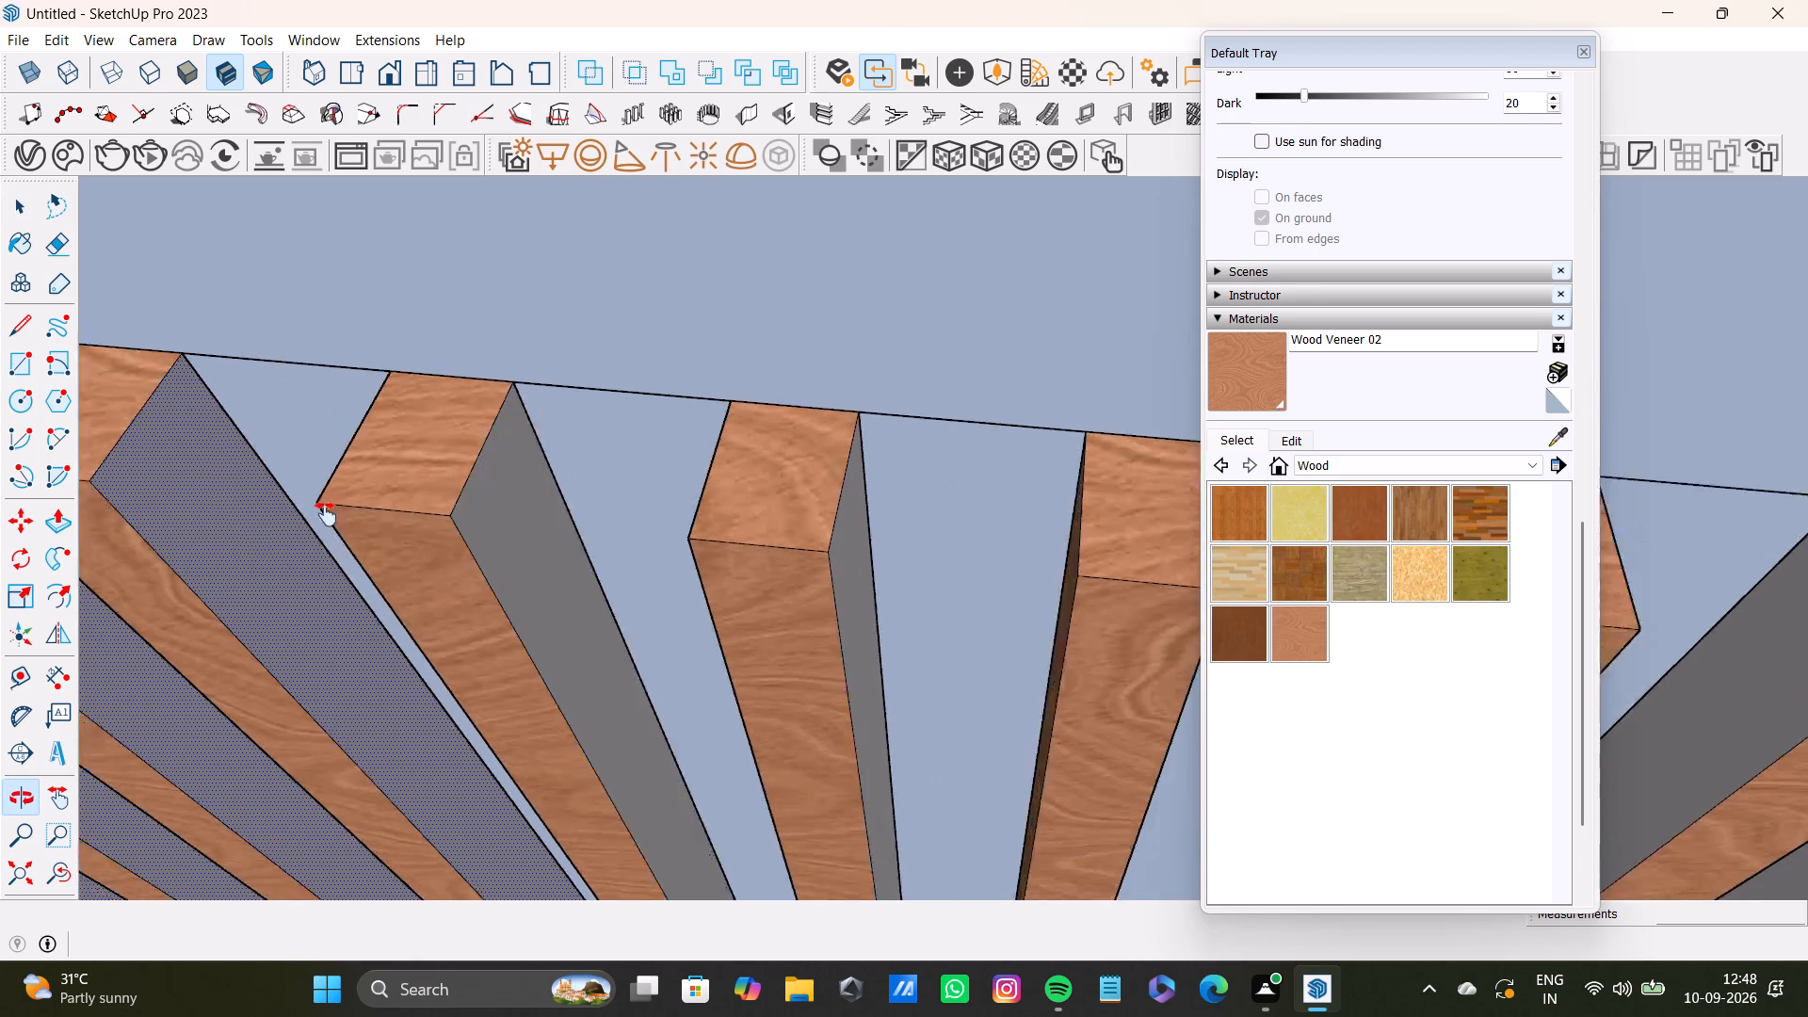
pyautogui.keyDown('shift'); pyautogui.moveTo(326, 514); pyautogui.dragTo(323, 513, button='middle'); pyautogui.keyUp('shift')
pyautogui.keyDown('shift'); pyautogui.scroll(-1, 325, 506); pyautogui.keyUp('shift')
pyautogui.keyDown('shift'); pyautogui.scroll(3, 409, 495); pyautogui.keyUp('shift')
pyautogui.keyDown('shift'); pyautogui.click(409, 495); pyautogui.keyUp('shift')
pyautogui.keyDown('shift'); pyautogui.click(789, 599); pyautogui.keyUp('shift')
pyautogui.keyDown('shift'); pyautogui.moveTo(860, 606); pyautogui.dragTo(9, 472, button='middle'); pyautogui.keyUp('shift')
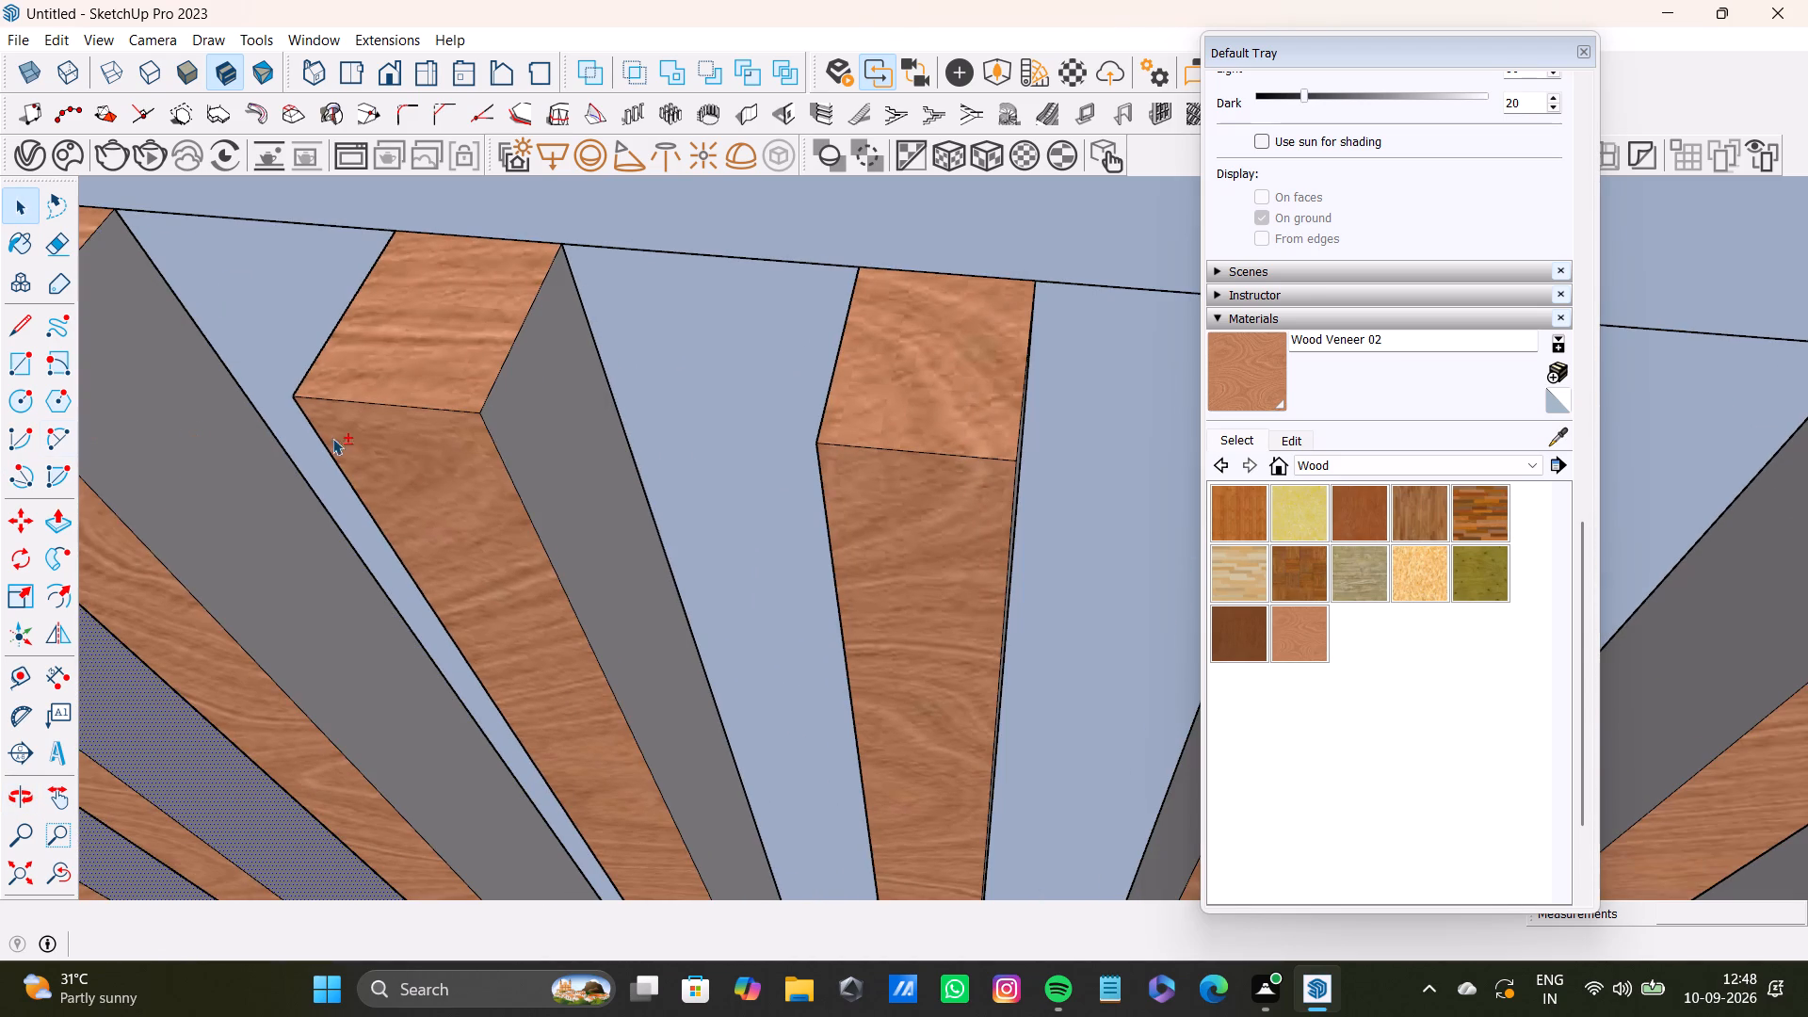
pyautogui.keyDown('shift'); pyautogui.click(566, 450); pyautogui.keyUp('shift')
pyautogui.keyDown('shift'); pyautogui.click(208, 480); pyautogui.keyUp('shift')
# Continue adding grey slat side faces to the selection, working toward the corner end of the row.
pyautogui.keyDown('shift'); pyautogui.scroll(-9, 214, 488); pyautogui.keyUp('shift')
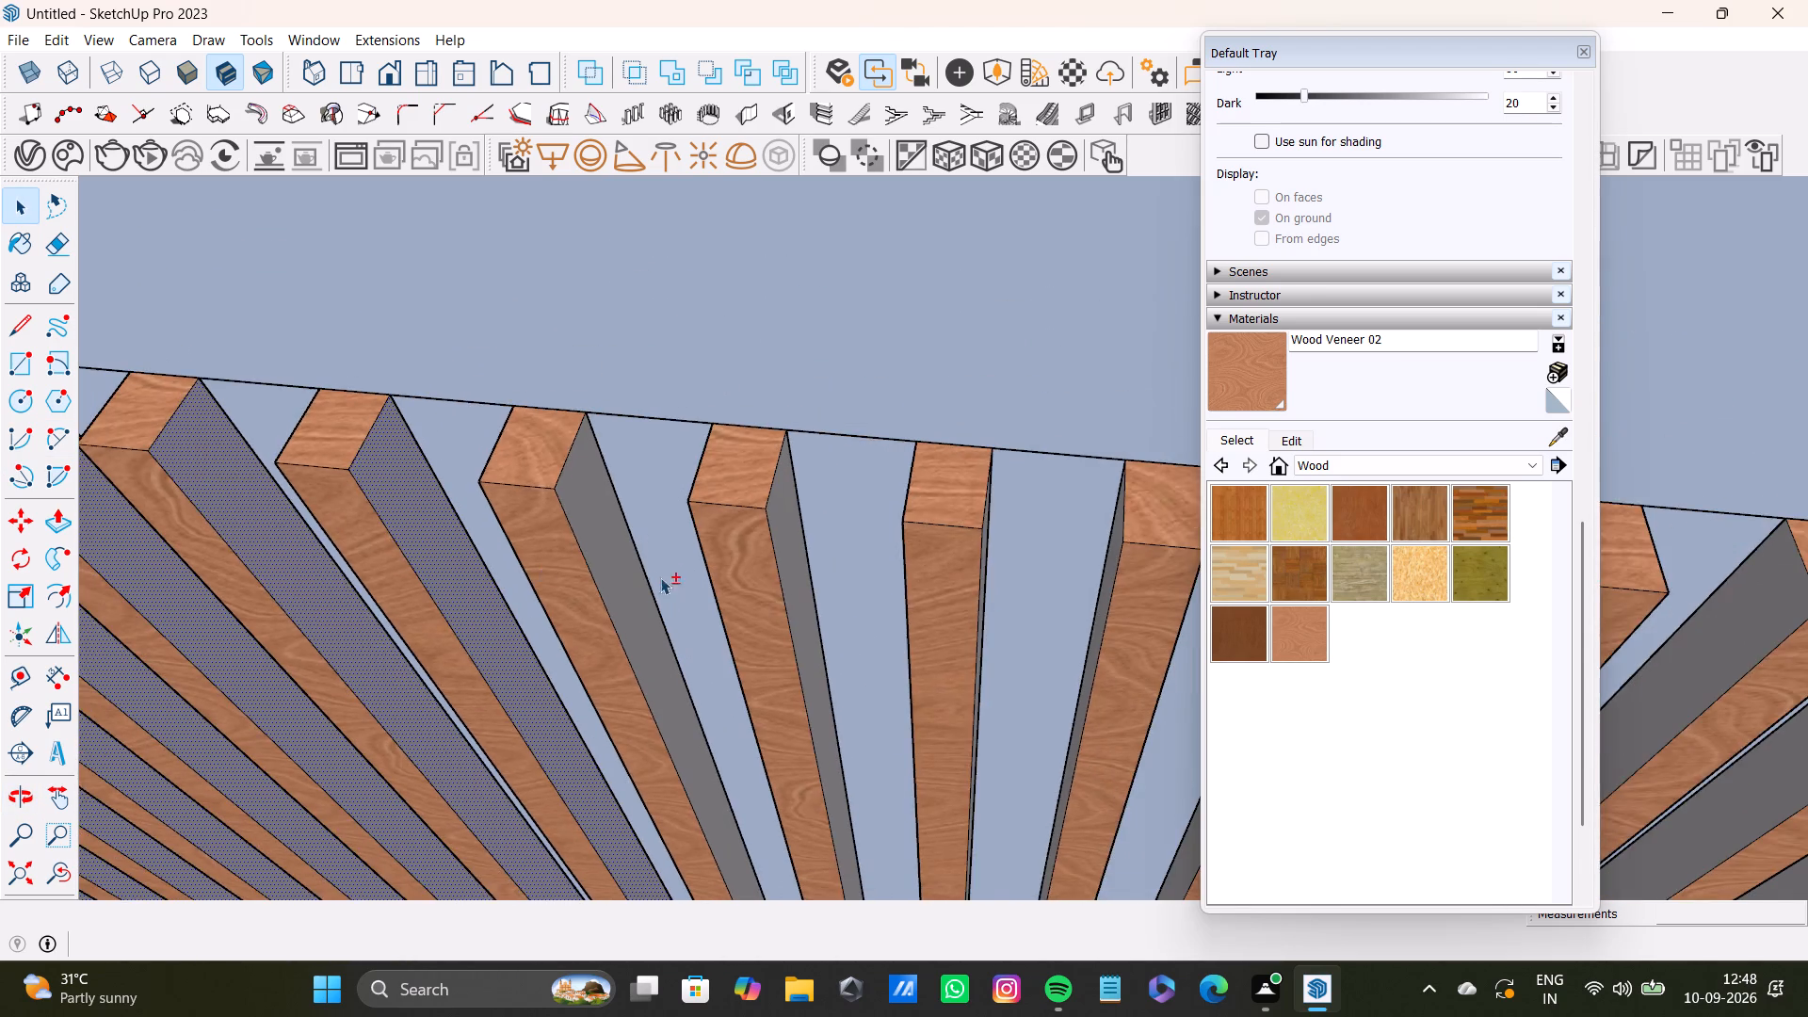
pyautogui.keyDown('shift'); pyautogui.scroll(3, 660, 573); pyautogui.keyUp('shift')
pyautogui.keyDown('shift'); pyautogui.click(571, 534); pyautogui.keyUp('shift')
pyautogui.keyDown('shift'); pyautogui.scroll(-4, 592, 535); pyautogui.keyUp('shift')
pyautogui.keyDown('shift'); pyautogui.moveTo(710, 589); pyautogui.dragTo(440, 587, button='middle'); pyautogui.keyUp('shift')
pyautogui.keyDown('shift'); pyautogui.scroll(3, 504, 542); pyautogui.keyUp('shift')
pyautogui.keyDown('shift'); pyautogui.click(505, 535); pyautogui.keyUp('shift')
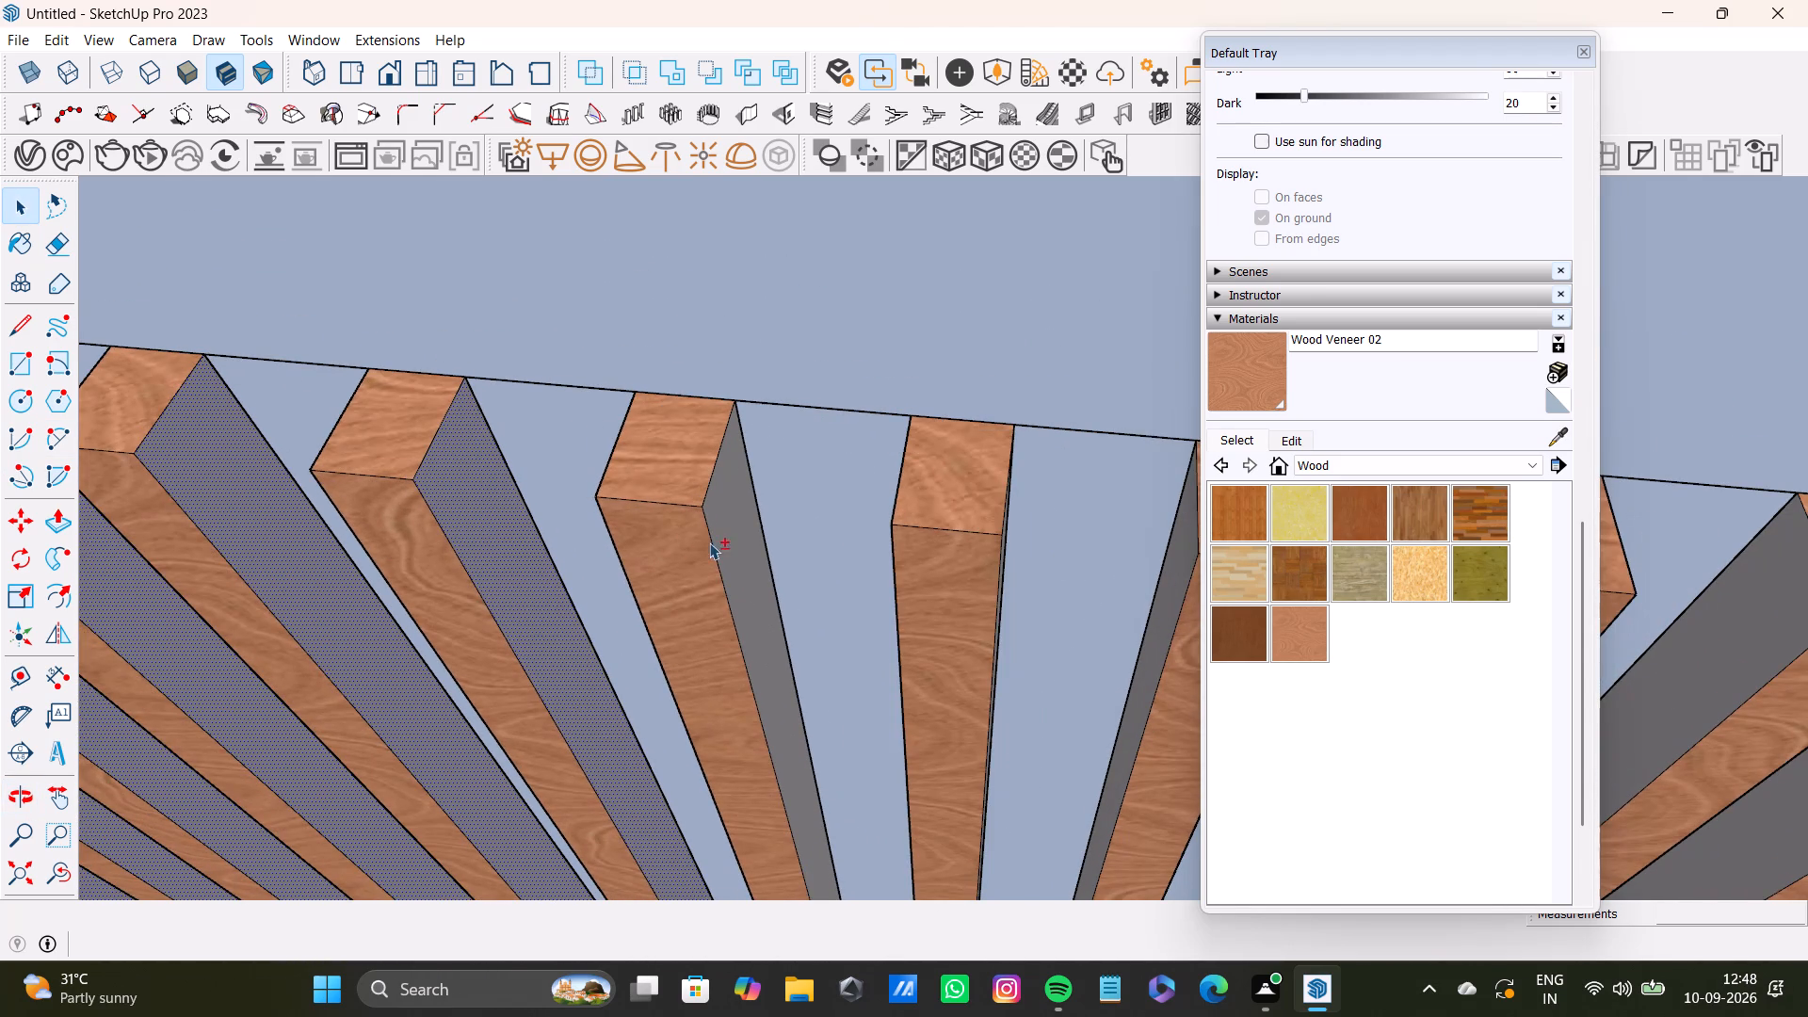
pyautogui.keyDown('shift'); pyautogui.click(734, 542); pyautogui.keyUp('shift')
pyautogui.keyDown('shift'); pyautogui.moveTo(790, 567); pyautogui.dragTo(442, 515, button='middle'); pyautogui.keyUp('shift')
pyautogui.keyDown('shift'); pyautogui.scroll(3, 615, 451); pyautogui.keyUp('shift')
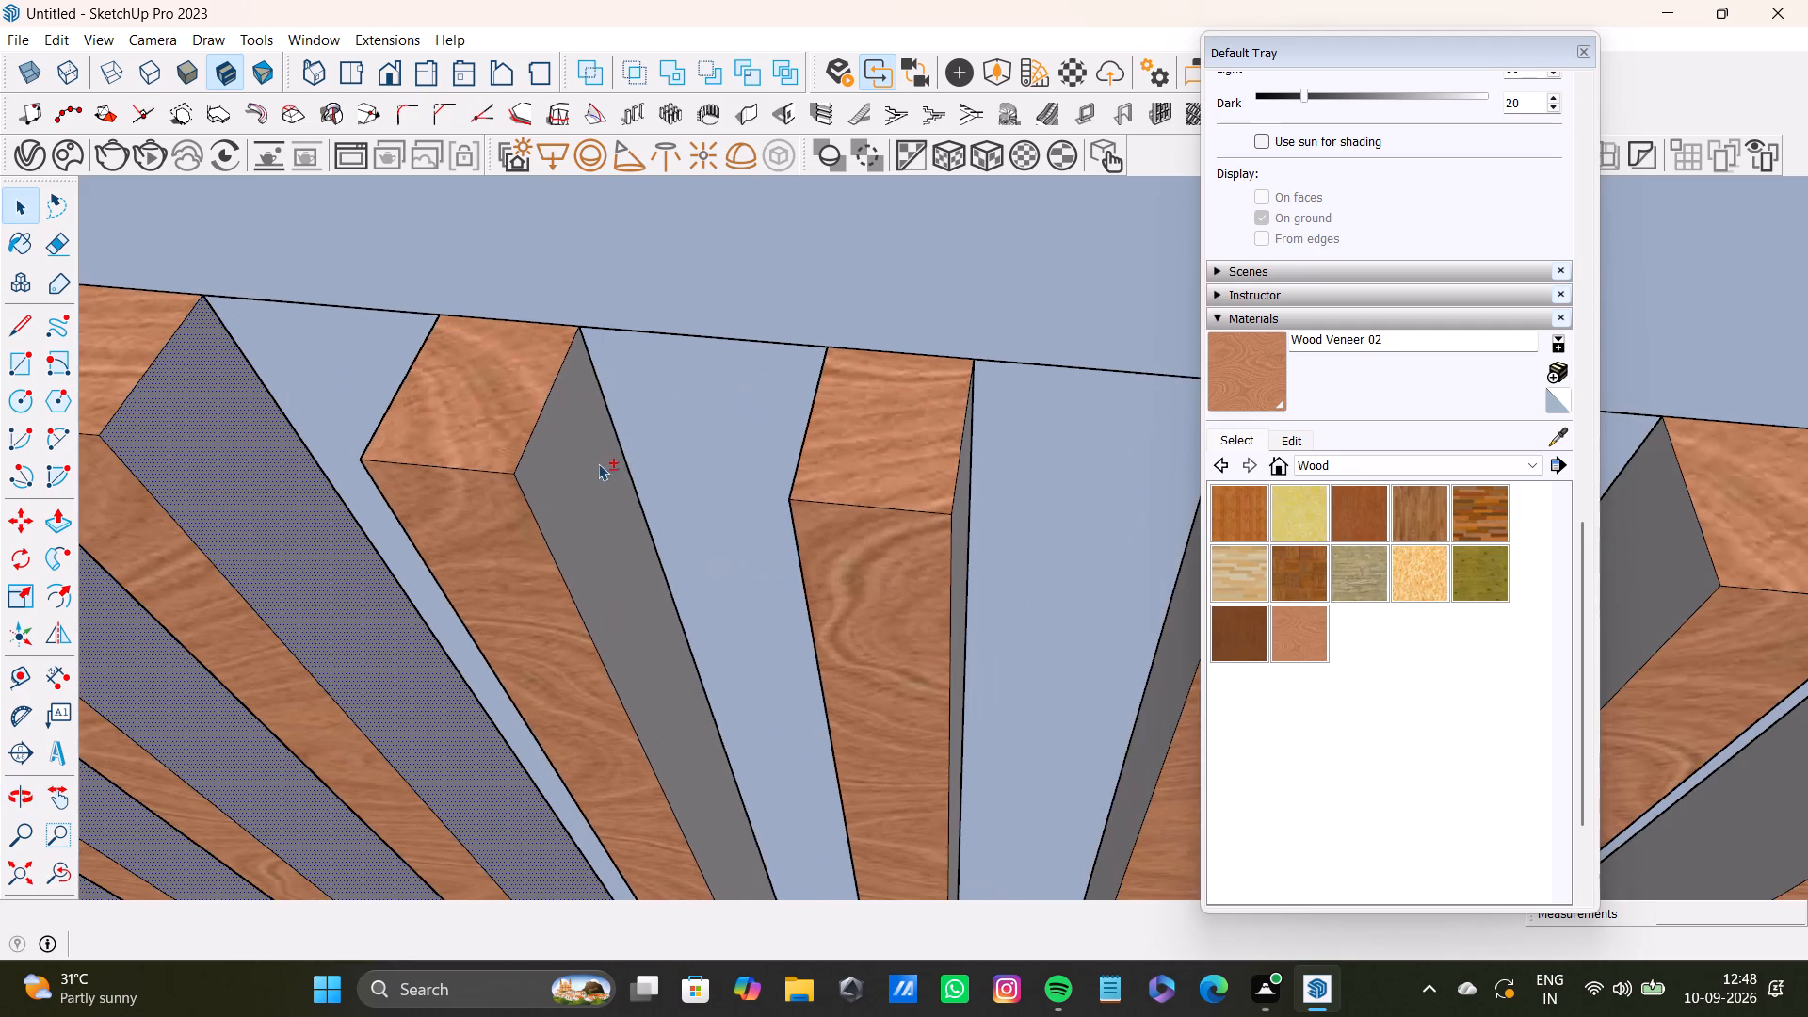
pyautogui.keyDown('shift'); pyautogui.click(598, 463); pyautogui.keyUp('shift')
pyautogui.keyDown('shift'); pyautogui.moveTo(906, 527); pyautogui.dragTo(528, 488, button='middle'); pyautogui.keyUp('shift')
pyautogui.keyDown('shift'); pyautogui.click(611, 480); pyautogui.keyUp('shift')
pyautogui.keyDown('shift'); pyautogui.moveTo(1032, 545); pyautogui.dragTo(462, 485, button='middle'); pyautogui.keyUp('shift')
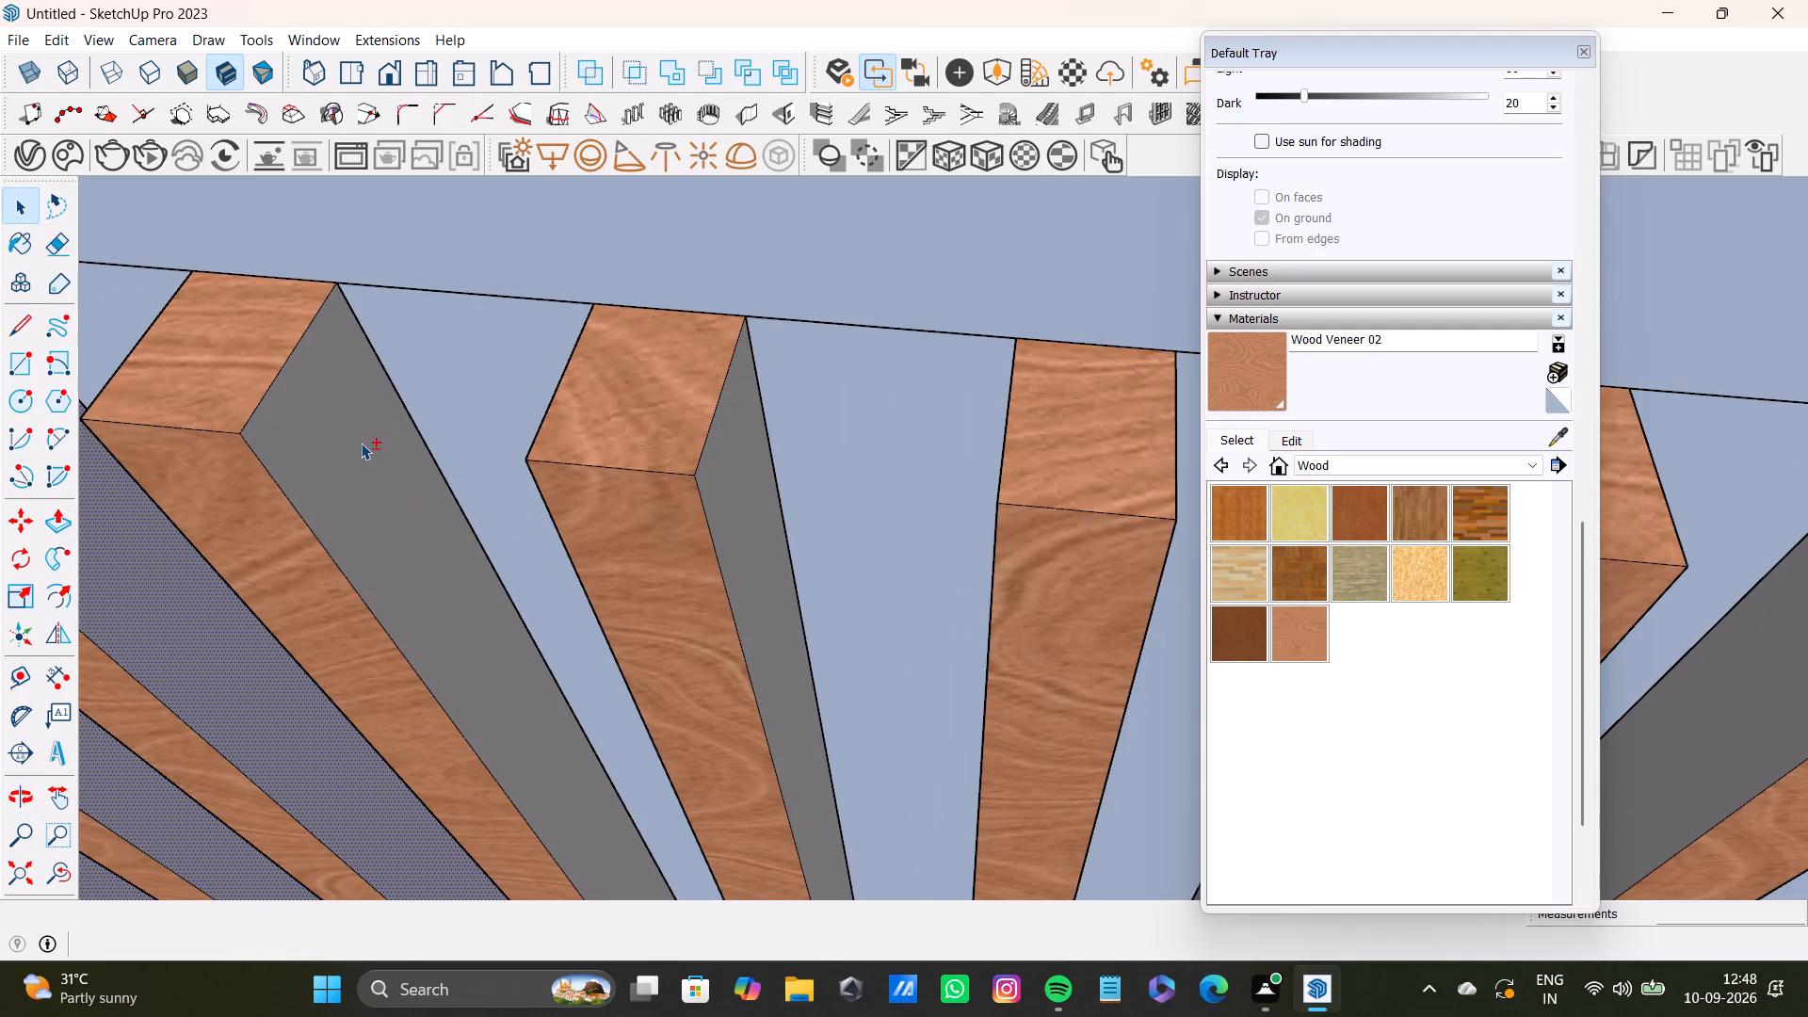
pyautogui.keyDown('shift'); pyautogui.click(361, 443); pyautogui.keyUp('shift')
pyautogui.keyDown('shift'); pyautogui.click(734, 504); pyautogui.keyUp('shift')
# Add the last grey side faces up to the end slat and paint the selection with Wood Veneer 02.
pyautogui.keyDown('shift'); pyautogui.moveTo(860, 515); pyautogui.dragTo(222, 517, button='middle'); pyautogui.keyUp('shift')
pyautogui.keyDown('shift'); pyautogui.click(352, 502); pyautogui.keyUp('shift')
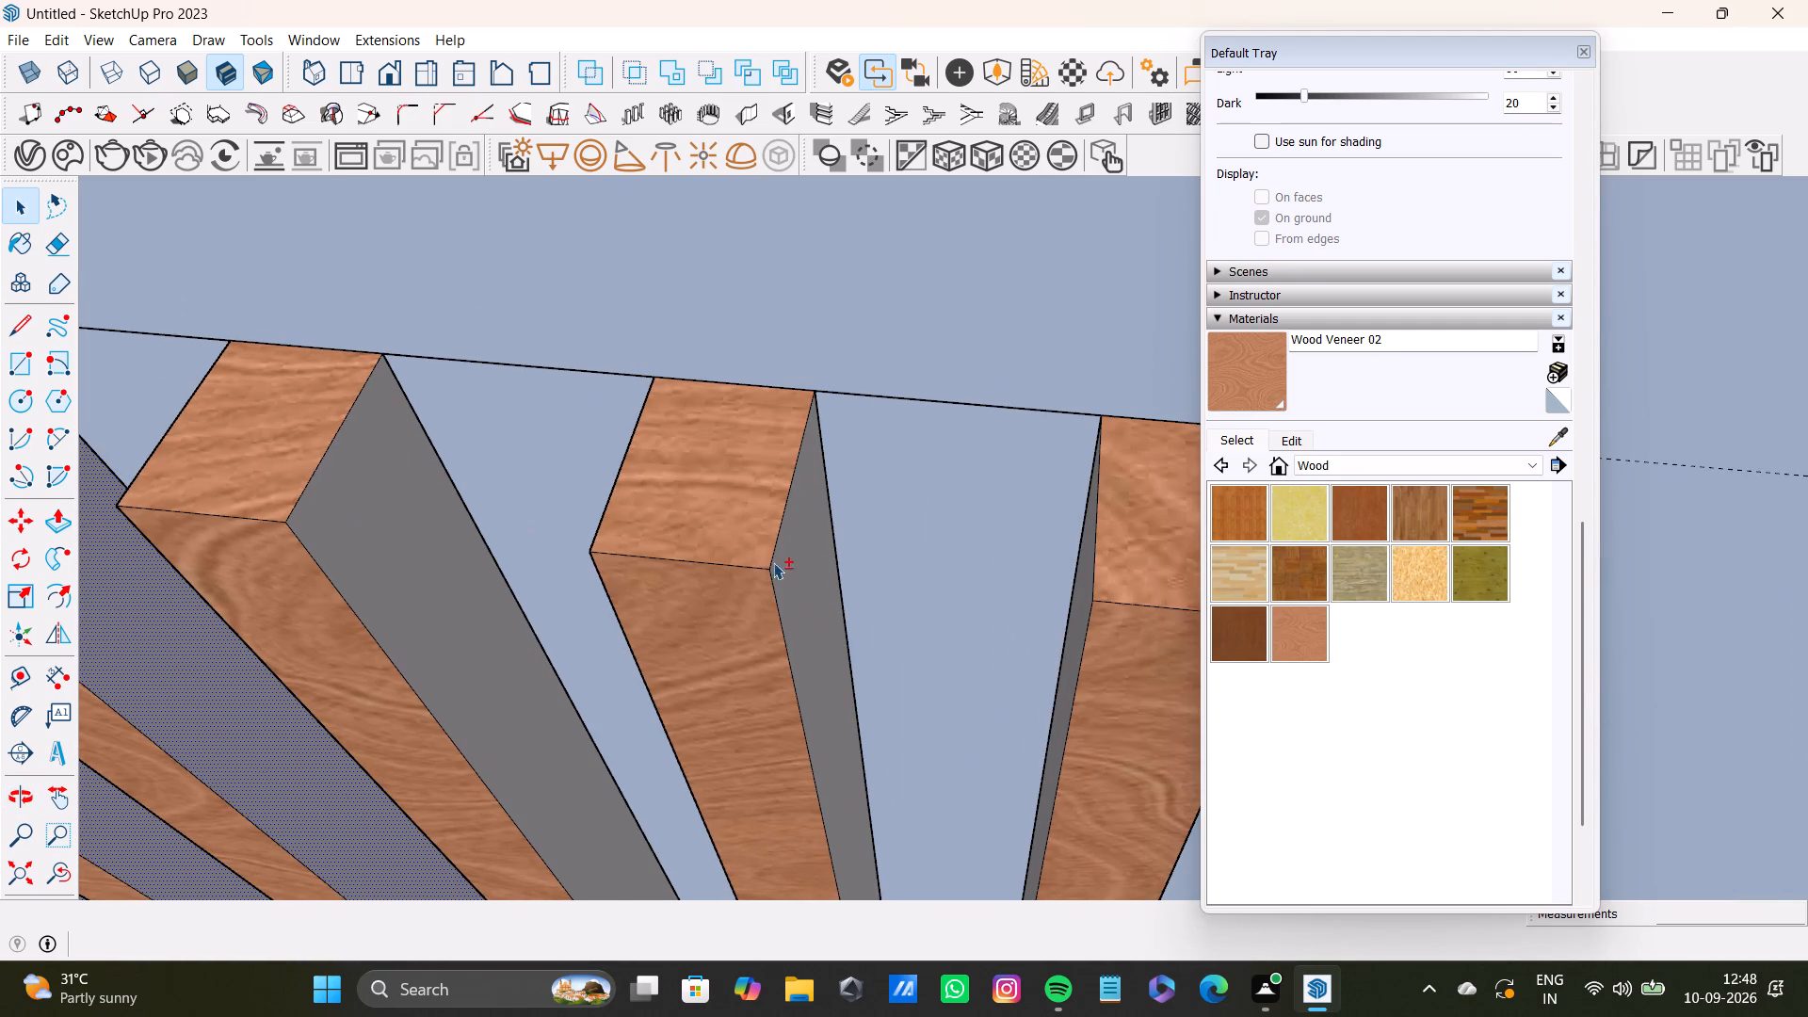
pyautogui.keyDown('shift'); pyautogui.click(815, 589); pyautogui.keyUp('shift')
pyautogui.keyDown('shift'); pyautogui.click(429, 537); pyautogui.keyUp('shift')
pyautogui.keyDown('shift'); pyautogui.moveTo(708, 605); pyautogui.dragTo(7, 502, button='middle'); pyautogui.keyUp('shift')
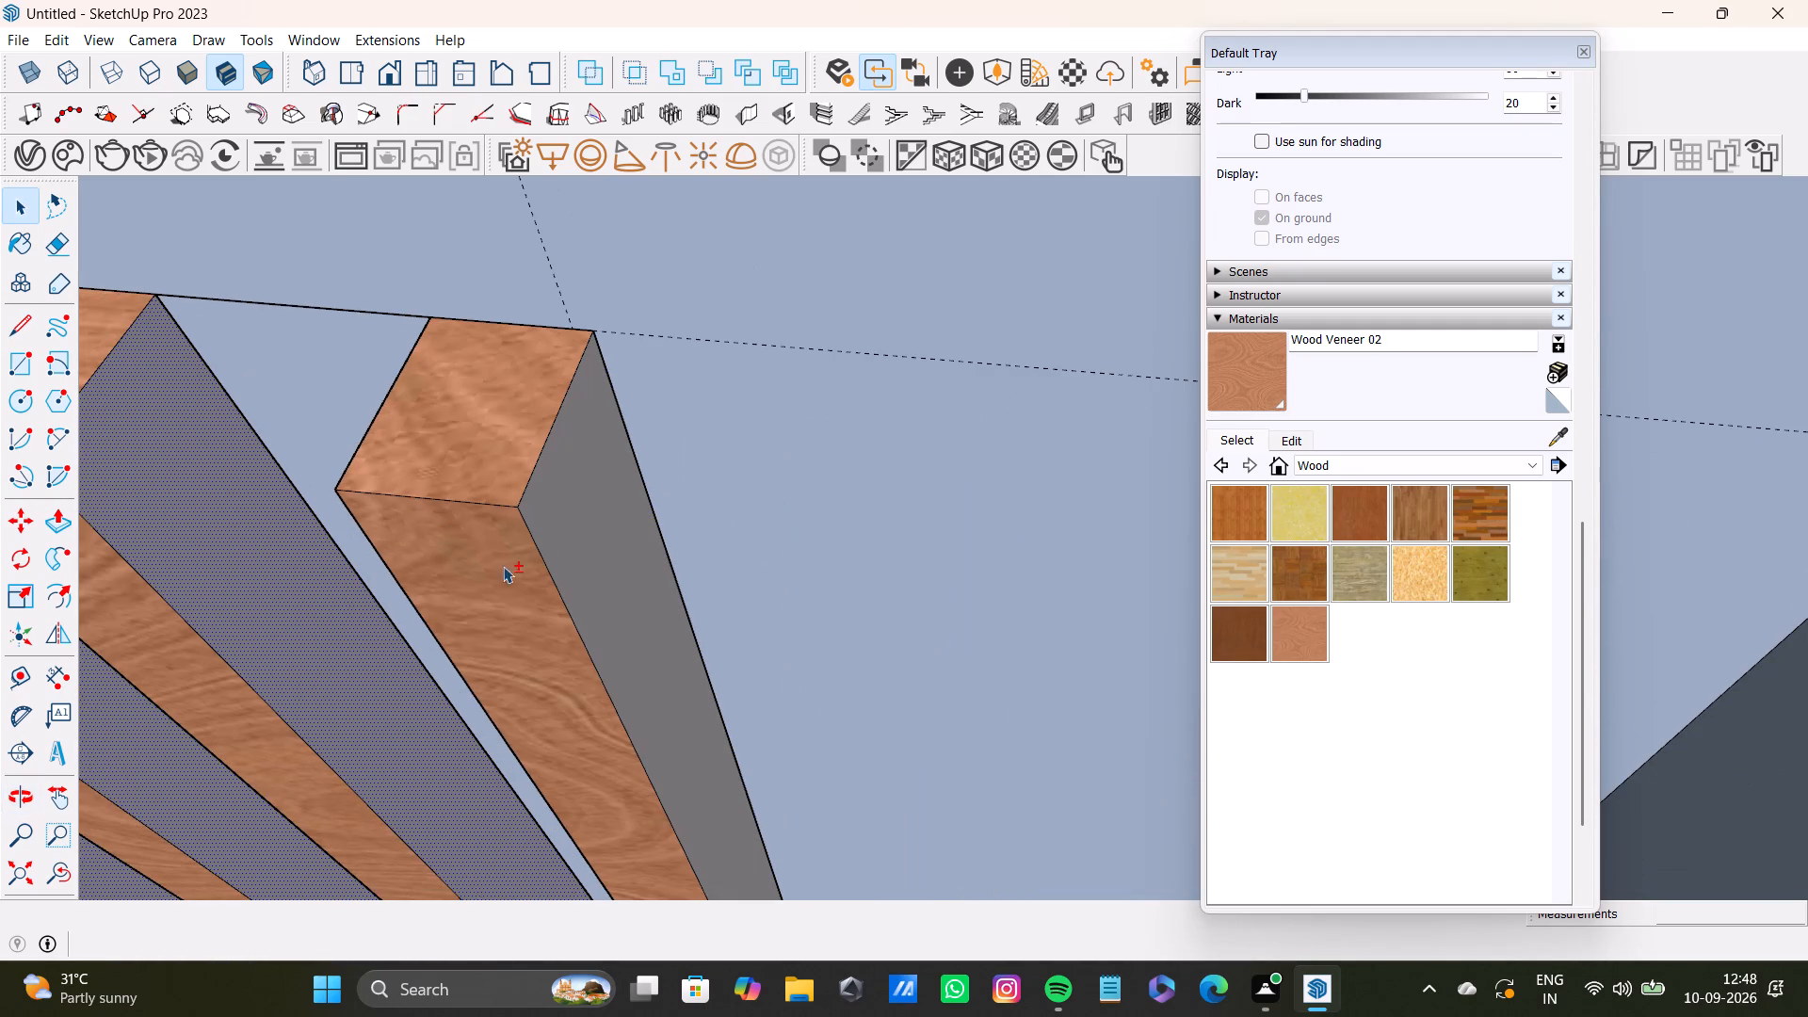
pyautogui.keyDown('shift'); pyautogui.click(575, 534); pyautogui.keyUp('shift')
pyautogui.keyDown('shift'); pyautogui.moveTo(1207, 389); pyautogui.dragTo(1216, 389); pyautogui.keyUp('shift')
pyautogui.keyDown('shift'); pyautogui.click(1269, 384); pyautogui.keyUp('shift')
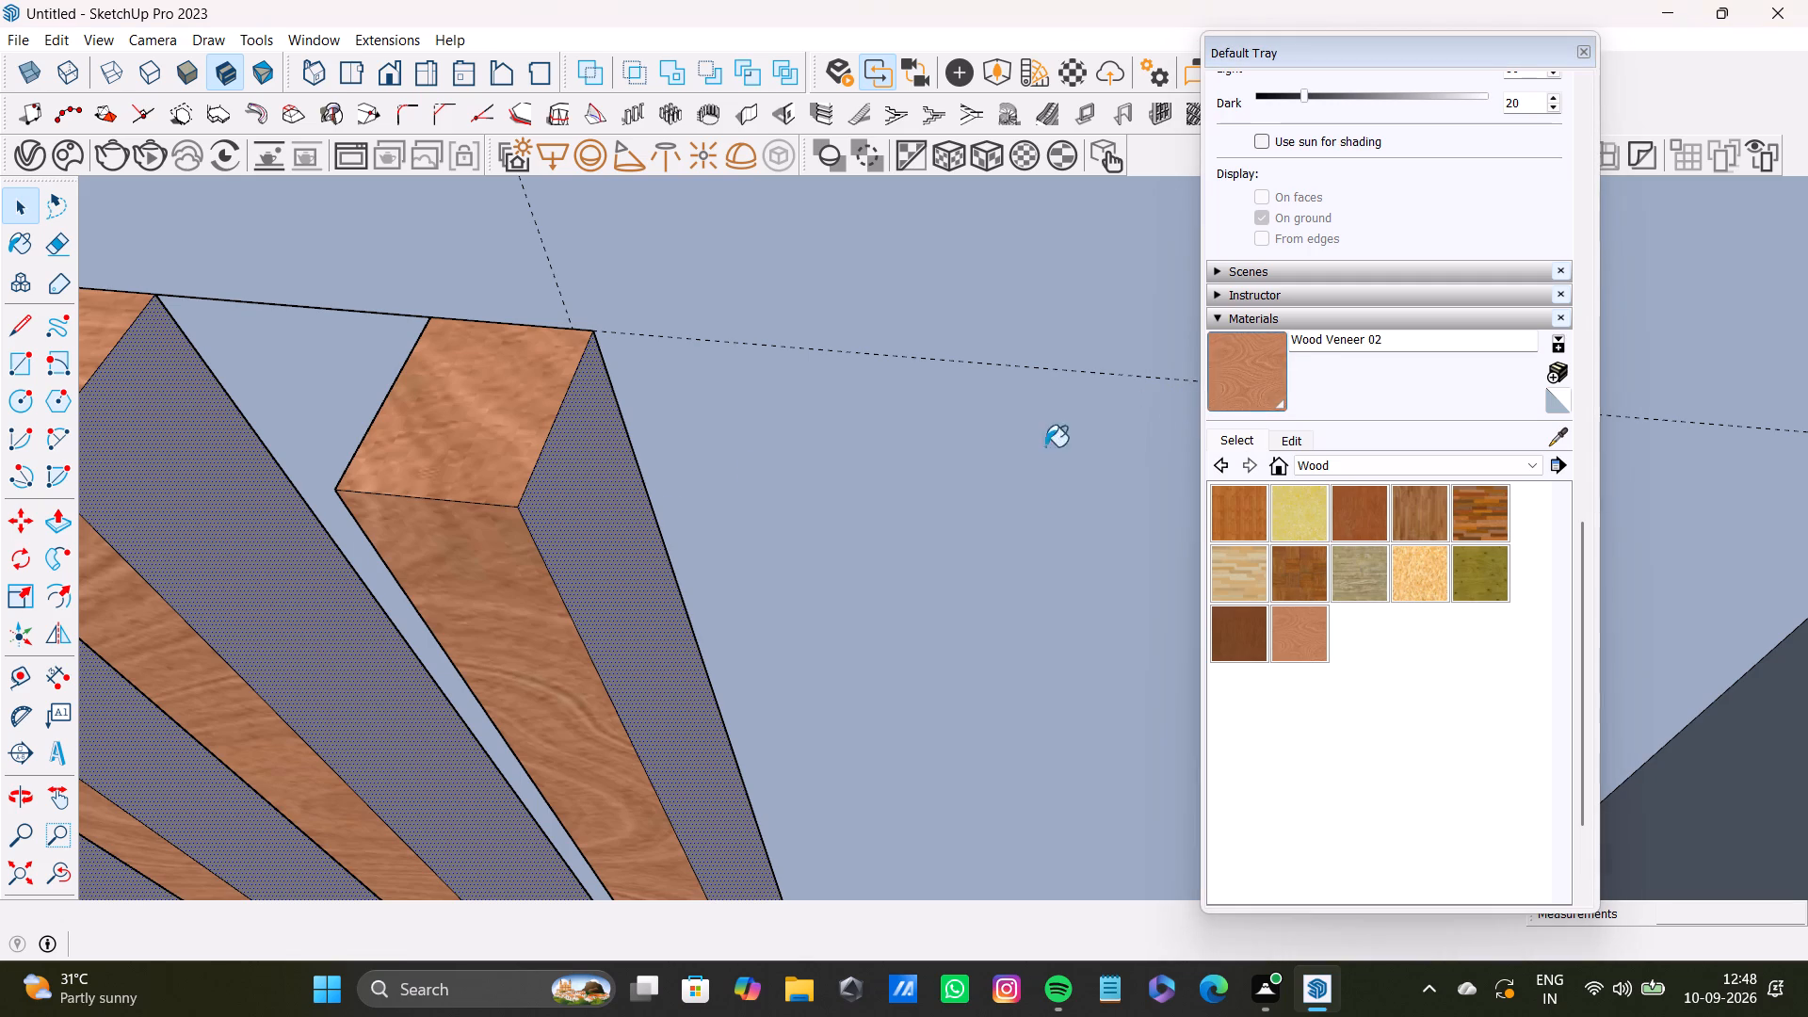
pyautogui.keyDown('shift'); pyautogui.click(625, 517); pyautogui.keyUp('shift')
# Select the unpainted light side faces of the first six slats in the group near the wall corner.
pyautogui.keyDown('shift'); pyautogui.scroll(-10, 587, 526); pyautogui.keyUp('shift')
pyautogui.keyDown('shift'); pyautogui.moveTo(430, 508); pyautogui.dragTo(1048, 595, button='middle'); pyautogui.keyUp('shift')
pyautogui.keyDown('shift'); pyautogui.scroll(-5, 876, 599); pyautogui.keyUp('shift')
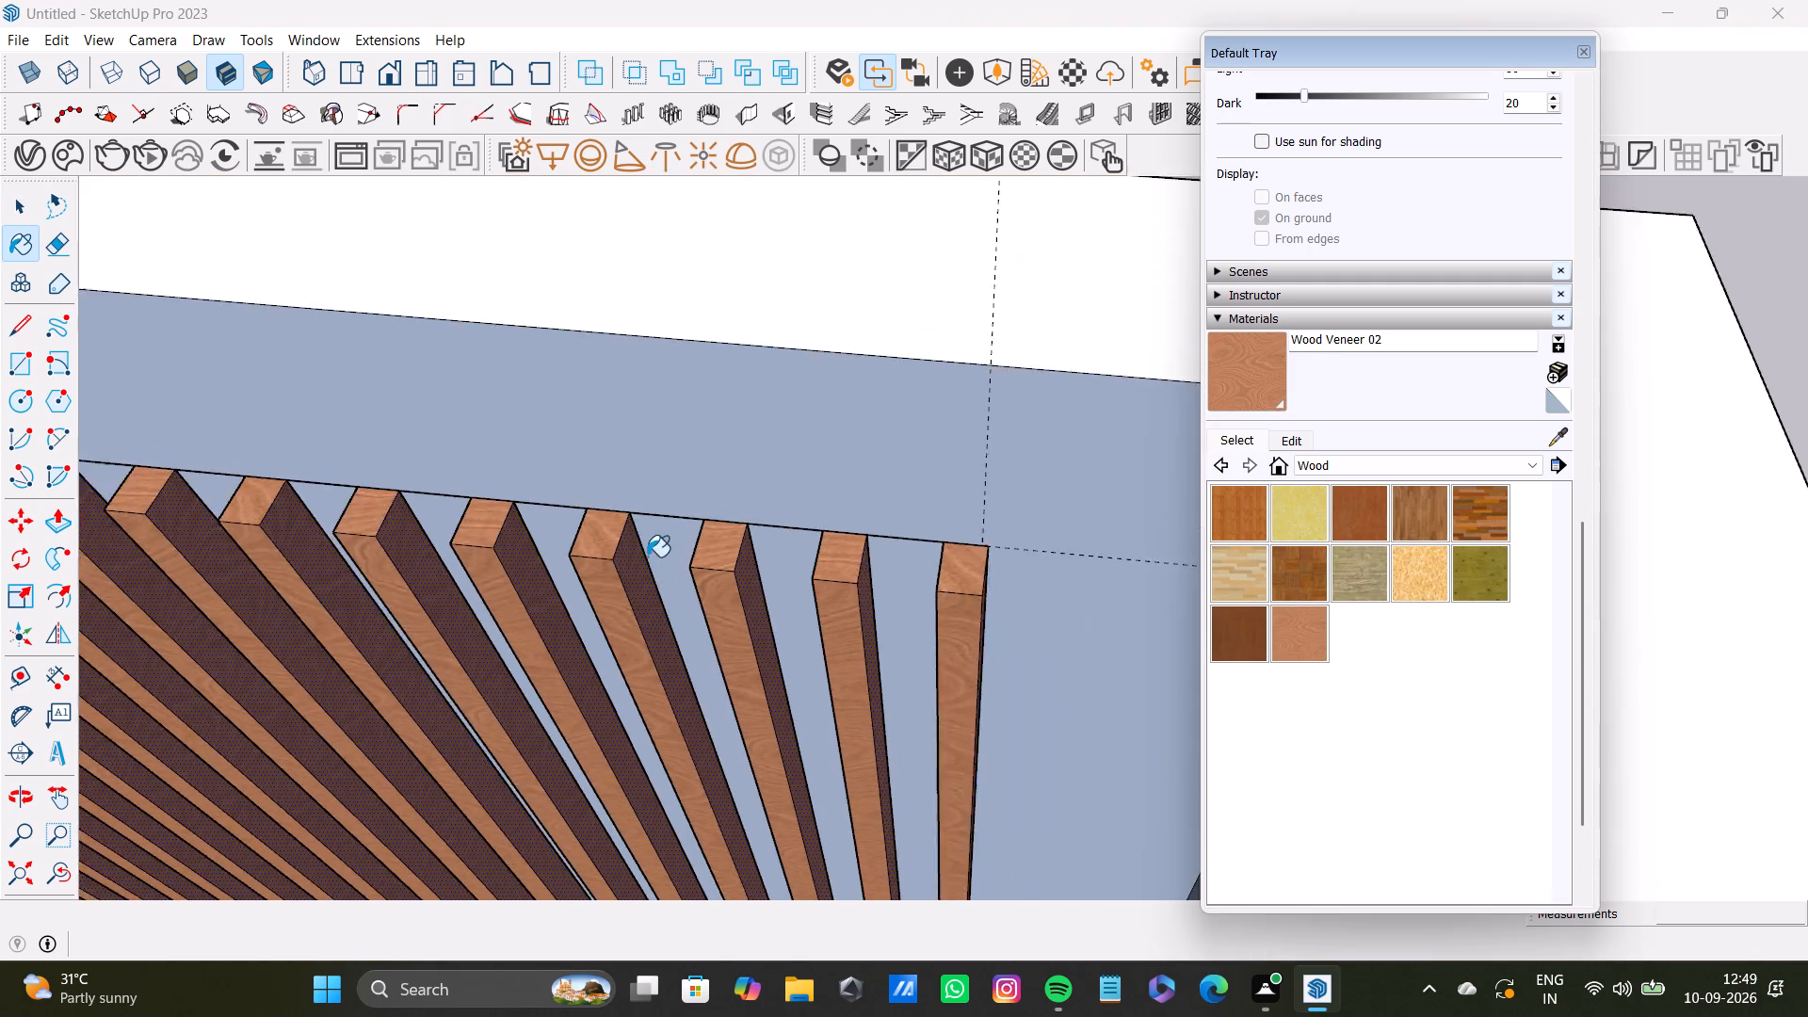
pyautogui.keyDown('shift'); pyautogui.scroll(-14, 647, 557); pyautogui.keyUp('shift')
pyautogui.moveTo(557, 609); pyautogui.dragTo(793, 549, button='middle')
pyautogui.keyDown('shift'); pyautogui.scroll(-1, 677, 584); pyautogui.keyUp('shift')
pyautogui.moveTo(640, 618); pyautogui.dragTo(1076, 535, button='middle')
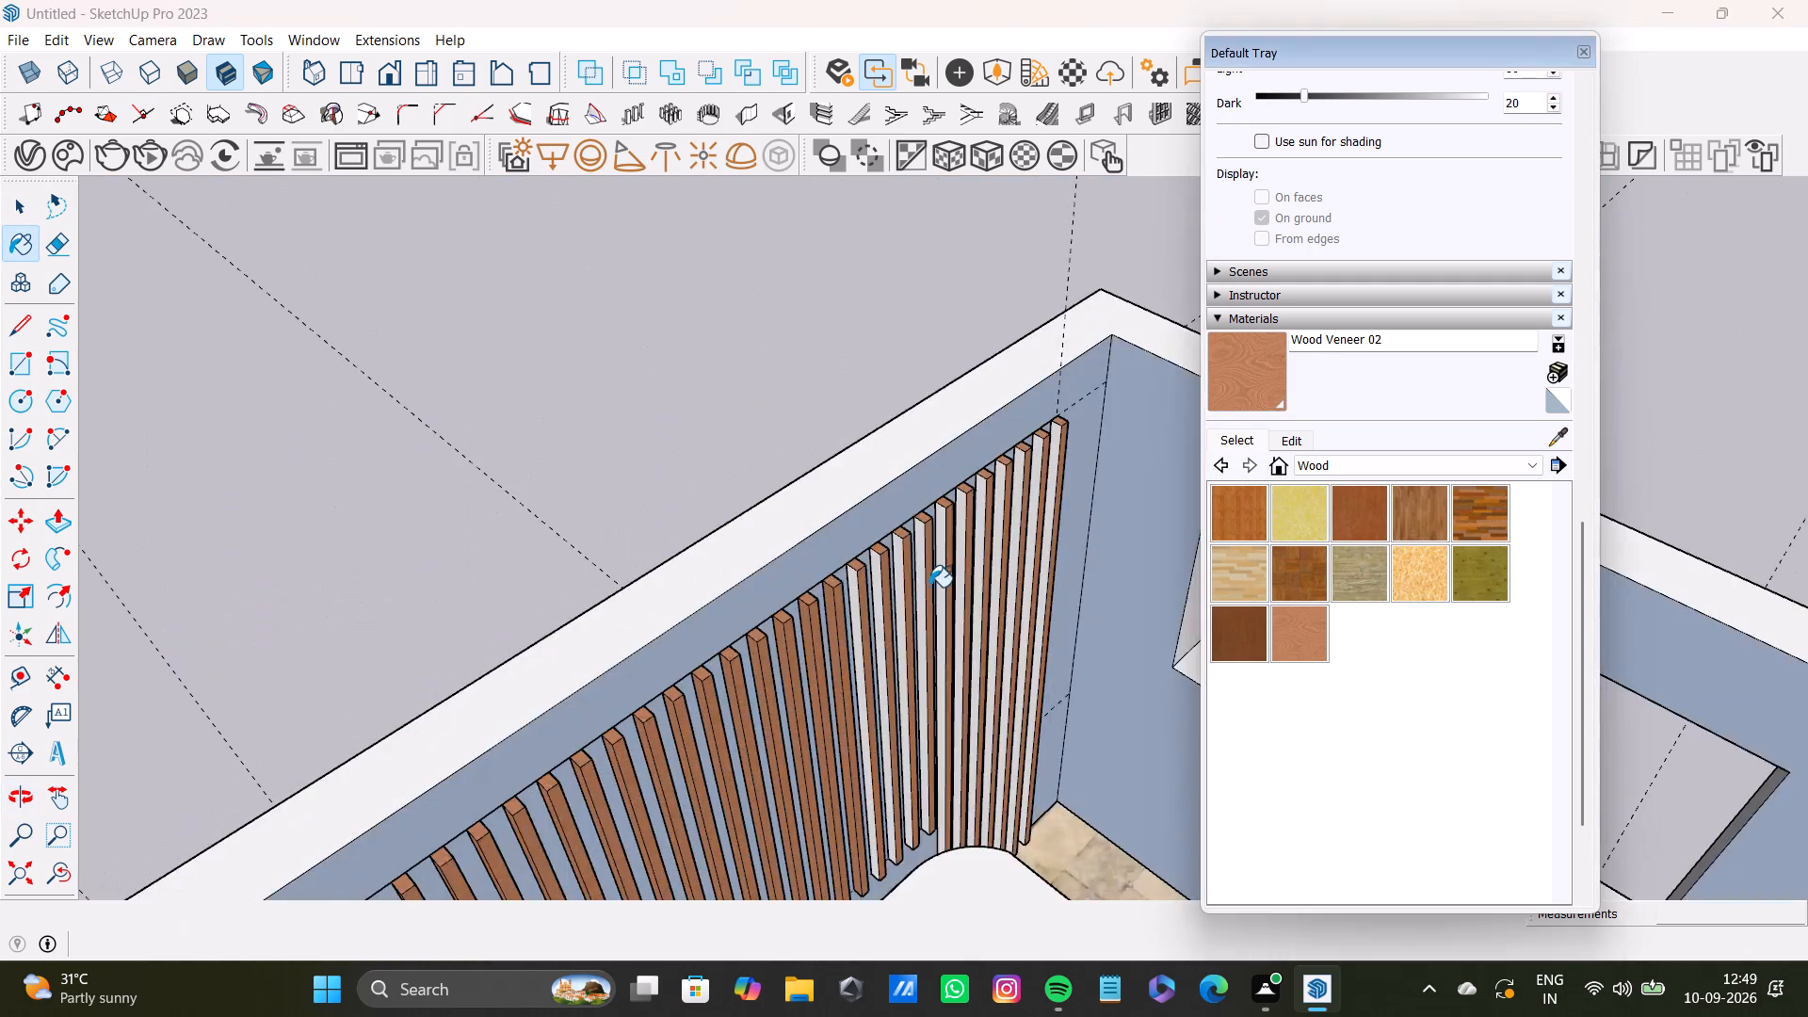
pyautogui.scroll(3, 928, 587)
pyautogui.press('space')
pyautogui.scroll(7, 898, 589)
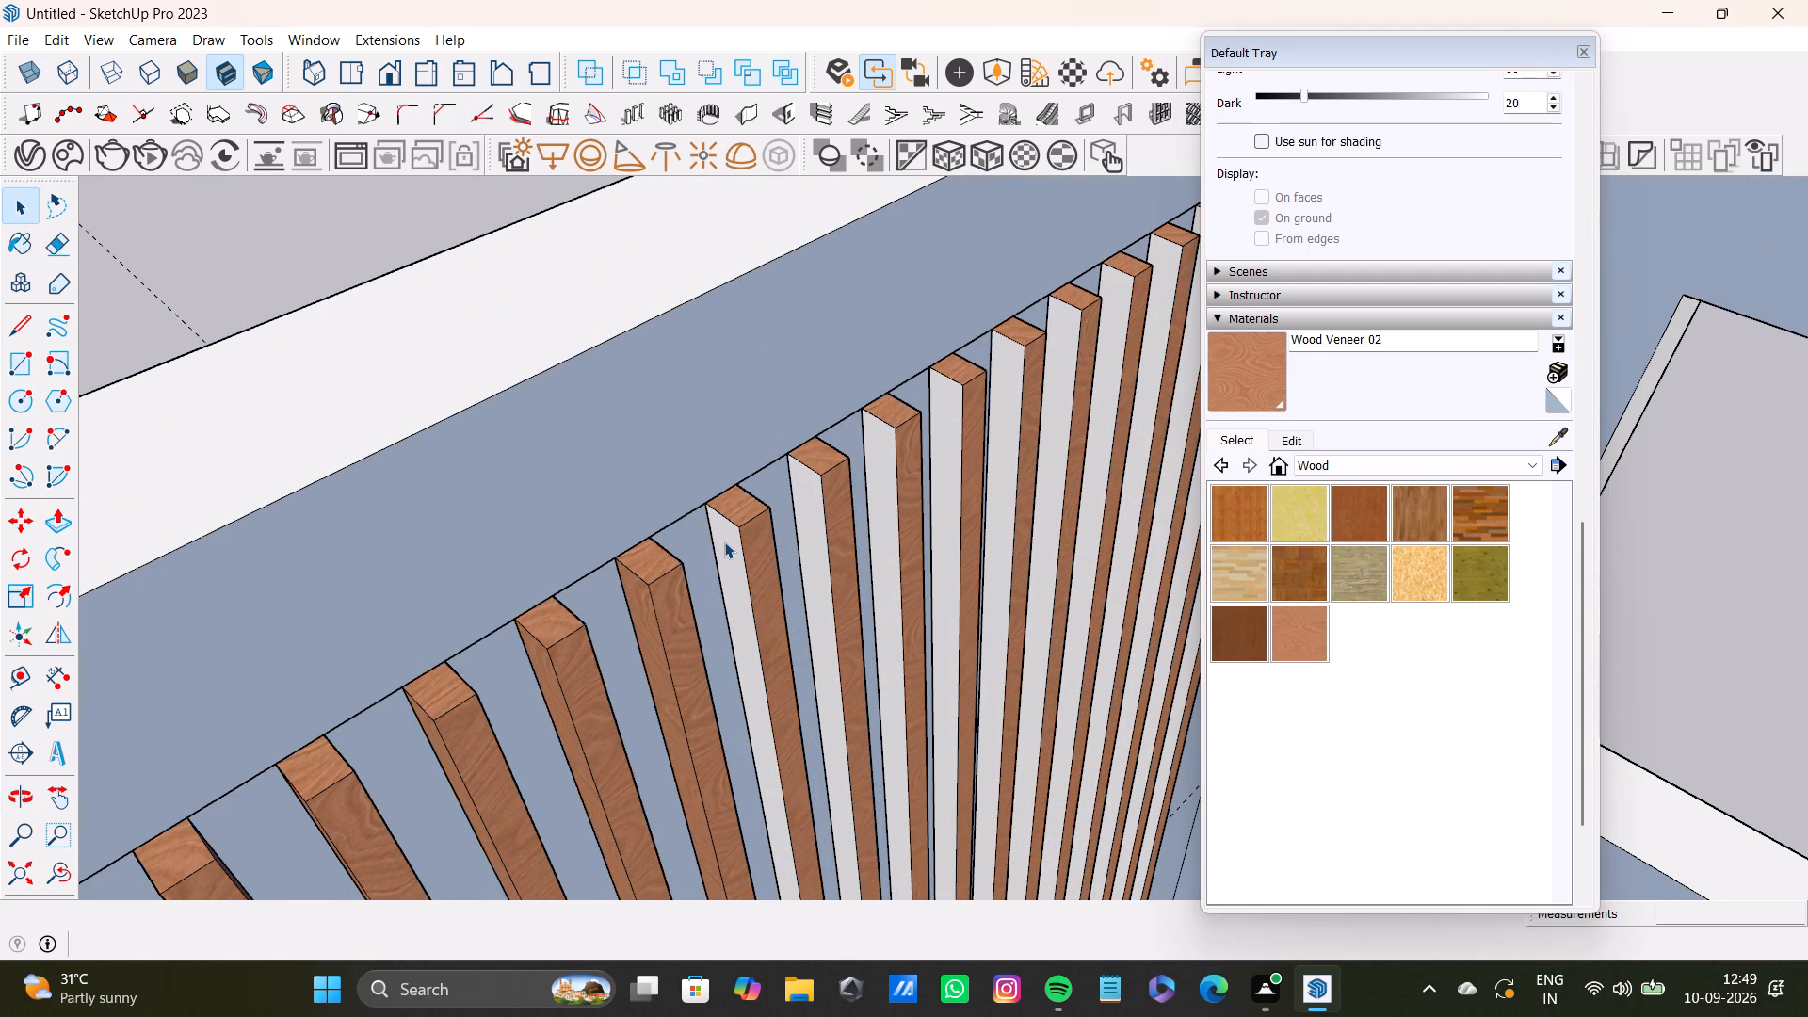
pyautogui.press('space')
pyautogui.click(724, 541)
pyautogui.keyDown('shift'); pyautogui.click(810, 495); pyautogui.keyUp('shift')
pyautogui.keyDown('shift'); pyautogui.click(881, 438); pyautogui.keyUp('shift')
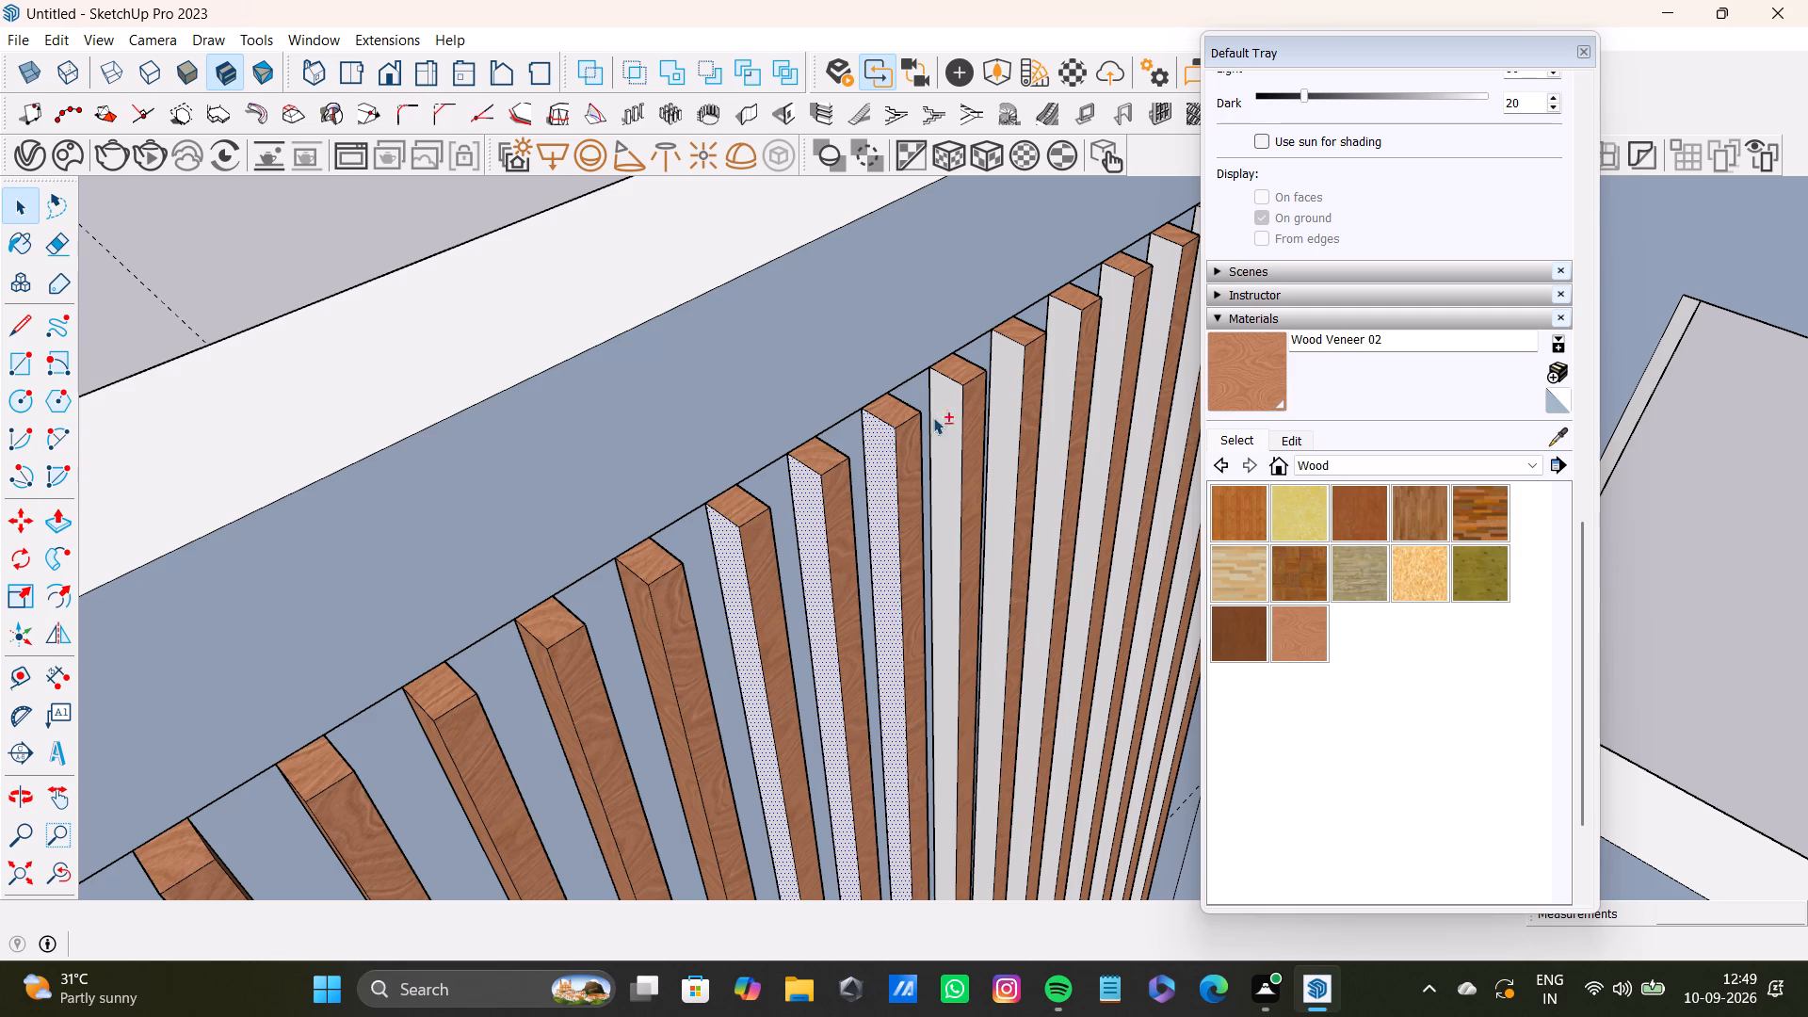
pyautogui.keyDown('shift'); pyautogui.click(943, 412); pyautogui.keyUp('shift')
pyautogui.keyDown('shift'); pyautogui.click(1008, 377); pyautogui.keyUp('shift')
pyautogui.keyDown('shift'); pyautogui.click(1065, 363); pyautogui.keyUp('shift')
# Add the five remaining light side faces up to the corner, paint the selection with Wood Veneer 02, and clear it.
pyautogui.keyDown('shift'); pyautogui.moveTo(1060, 364); pyautogui.dragTo(859, 482, button='middle'); pyautogui.keyUp('shift')
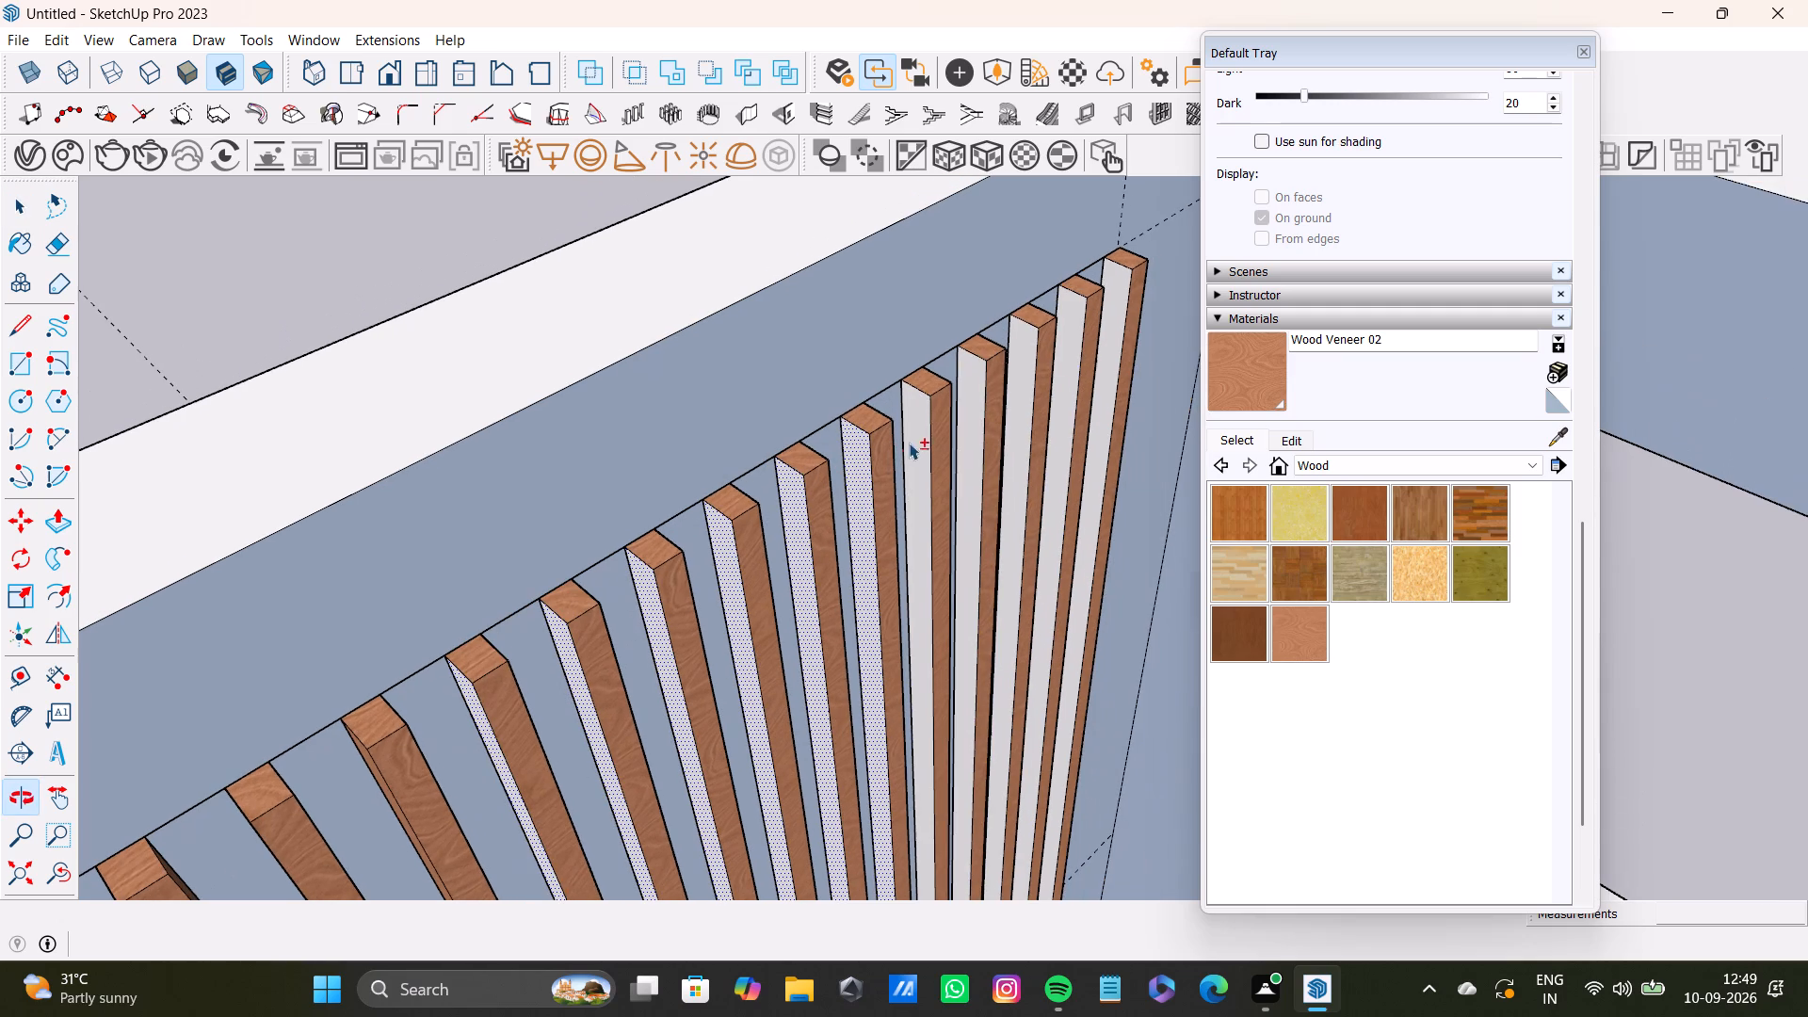
pyautogui.keyDown('shift'); pyautogui.click(913, 435); pyautogui.keyUp('shift')
pyautogui.keyDown('shift'); pyautogui.click(968, 397); pyautogui.keyUp('shift')
pyautogui.keyDown('shift'); pyautogui.click(1013, 370); pyautogui.keyUp('shift')
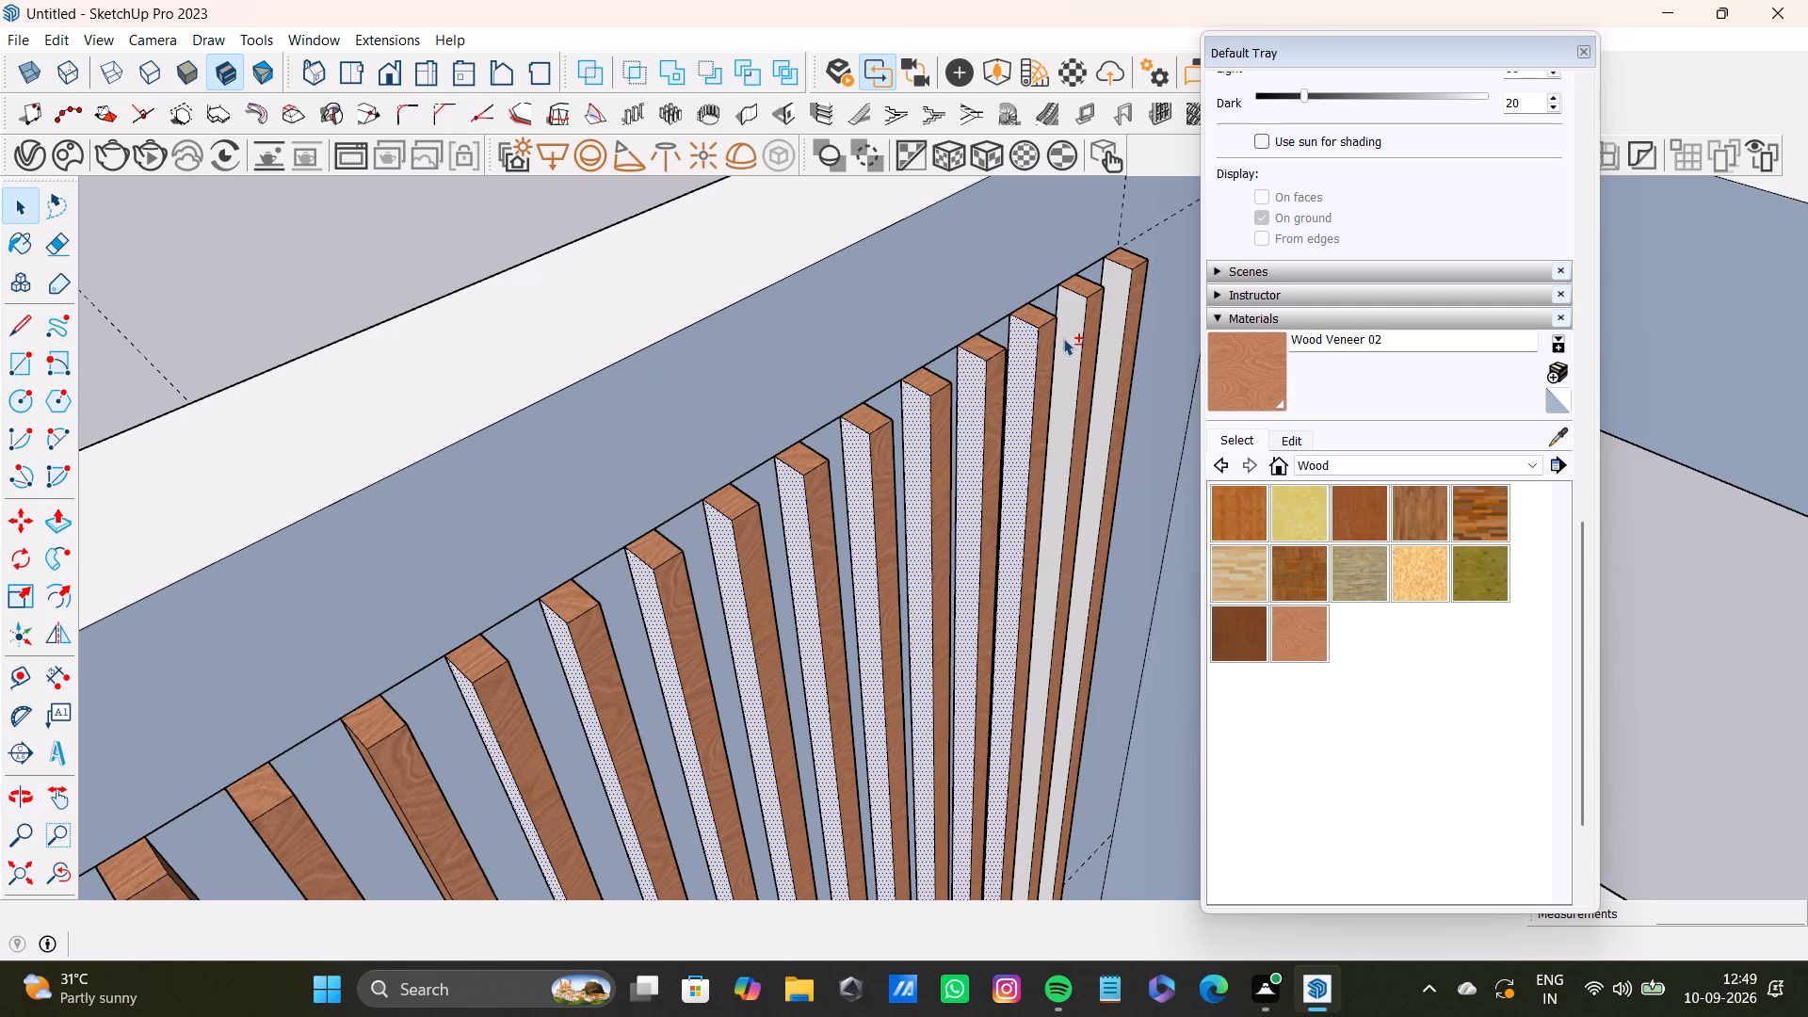
pyautogui.keyDown('shift'); pyautogui.click(1064, 338); pyautogui.keyUp('shift')
pyautogui.keyDown('shift'); pyautogui.click(1111, 317); pyautogui.keyUp('shift')
pyautogui.keyDown('shift'); pyautogui.click(1242, 345); pyautogui.keyUp('shift')
pyautogui.keyDown('shift'); pyautogui.click(1121, 281); pyautogui.keyUp('shift')
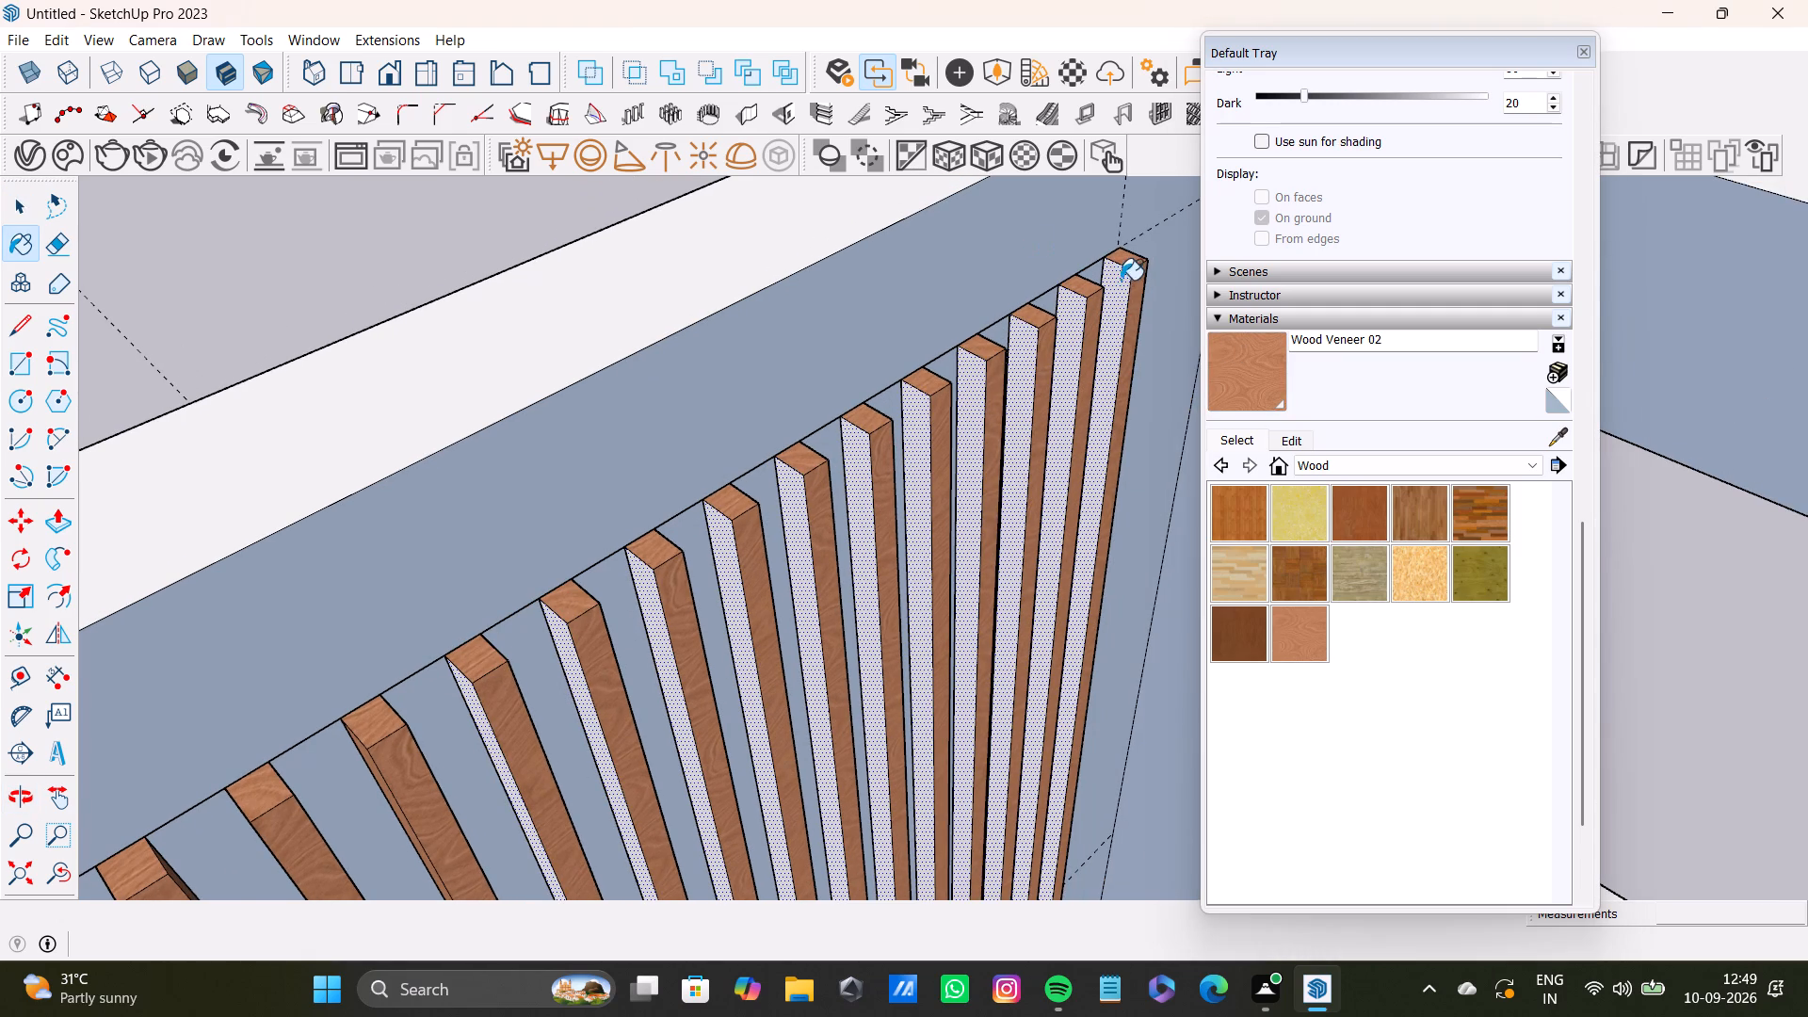
pyautogui.scroll(-4, 960, 503)
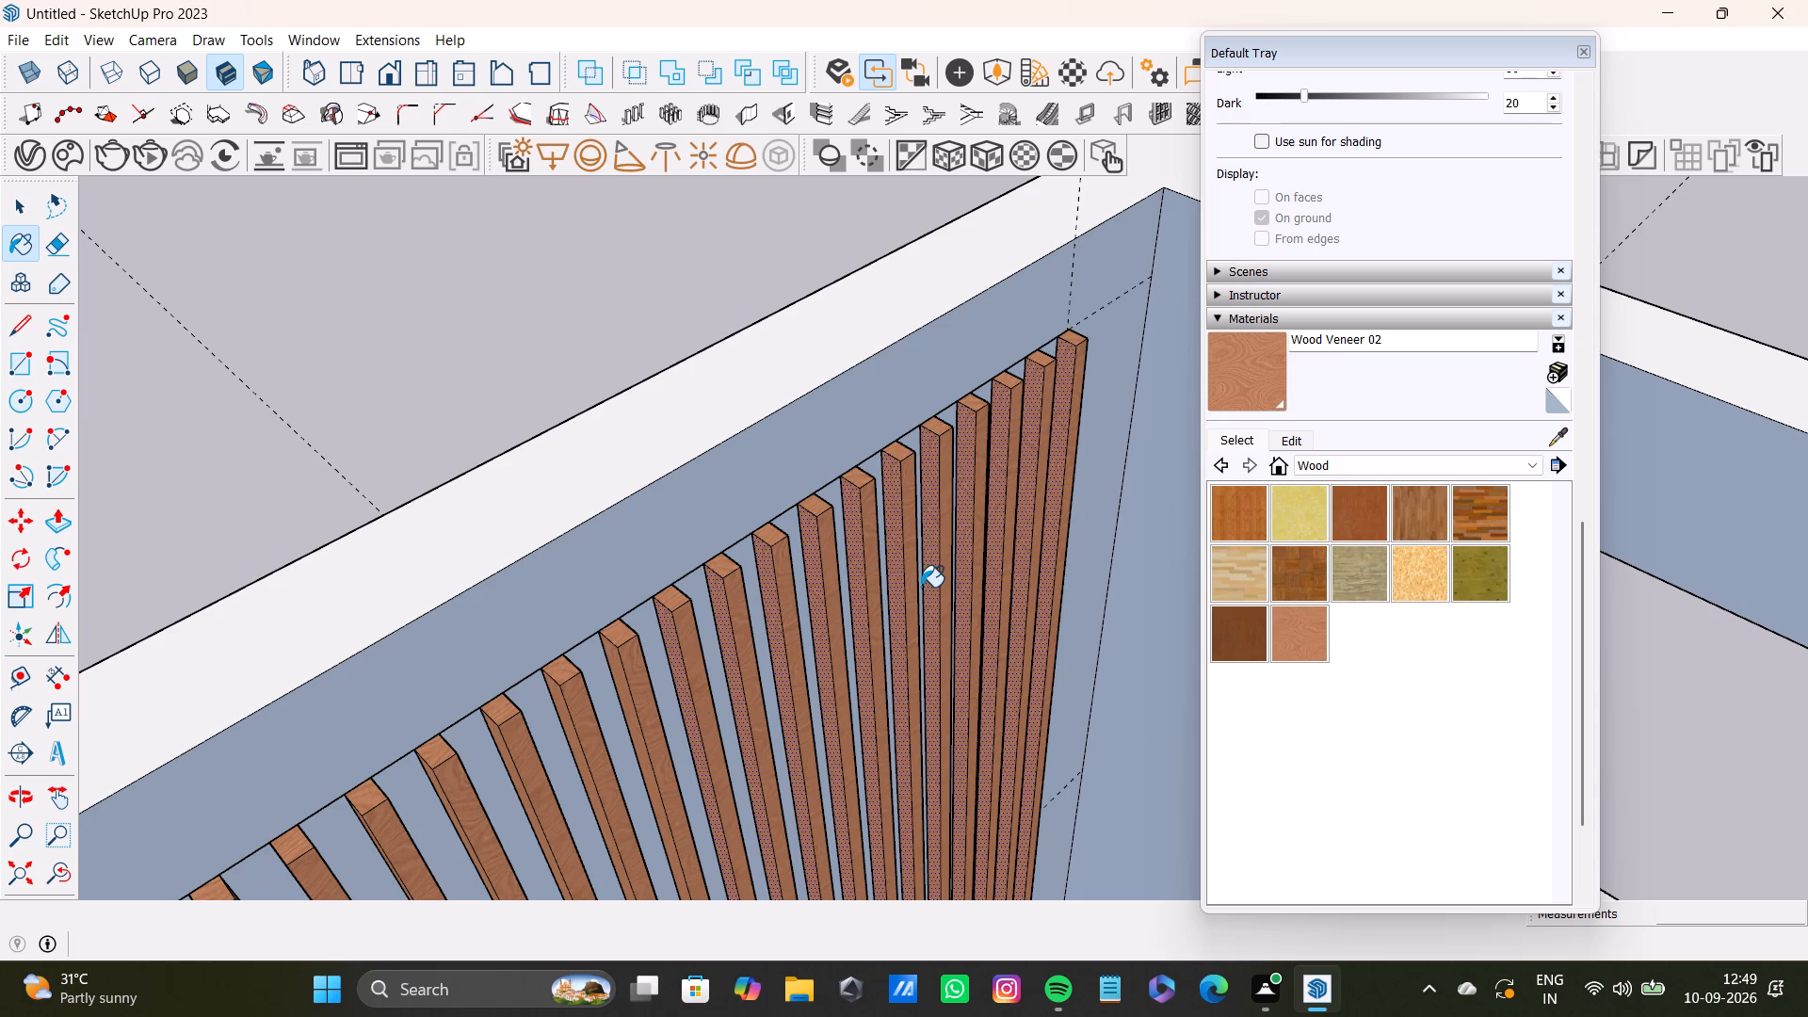
pyautogui.press('space')
pyautogui.click(535, 269)
# Push/Pull the bottom face of the first short slat at the block's rounded corner down to the white block's top.
pyautogui.scroll(-9, 531, 265)
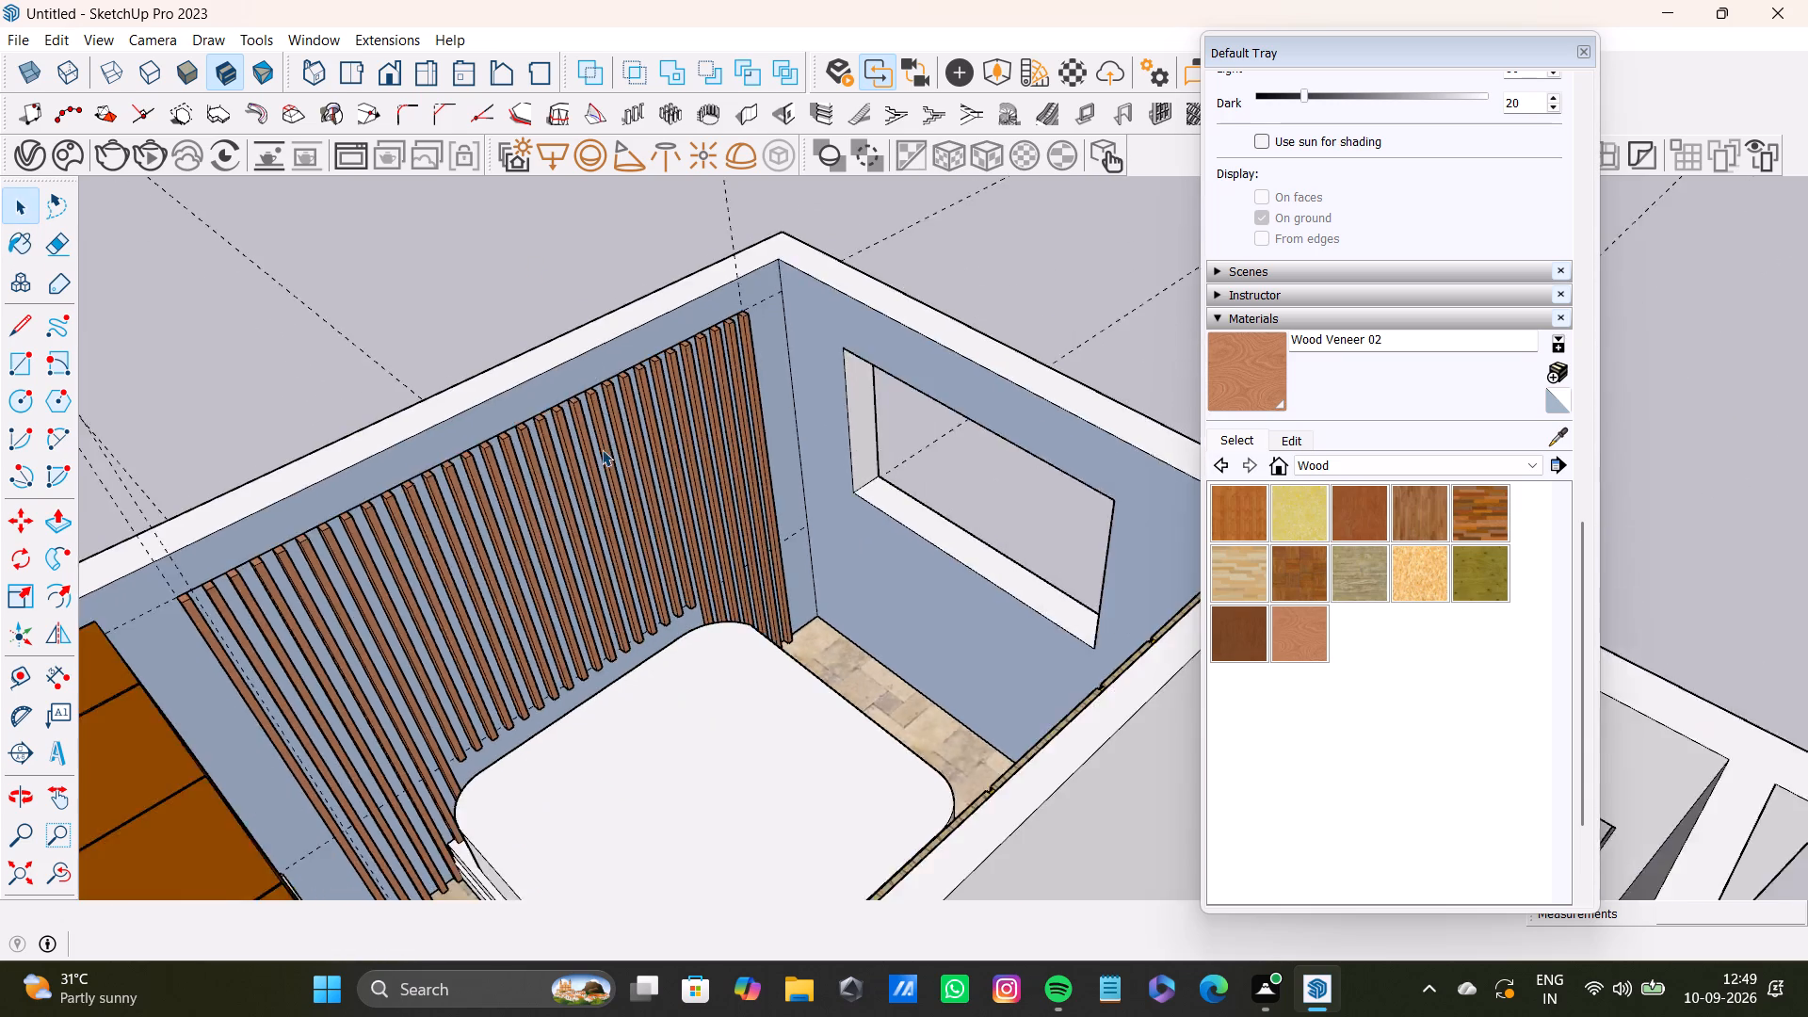
pyautogui.scroll(-4, 602, 449)
pyautogui.keyDown('shift'); pyautogui.moveTo(561, 613); pyautogui.dragTo(816, 709, button='middle'); pyautogui.keyUp('shift')
pyautogui.scroll(7, 811, 718)
pyautogui.moveTo(833, 743); pyautogui.dragTo(589, 799, button='middle')
pyautogui.scroll(6, 670, 736)
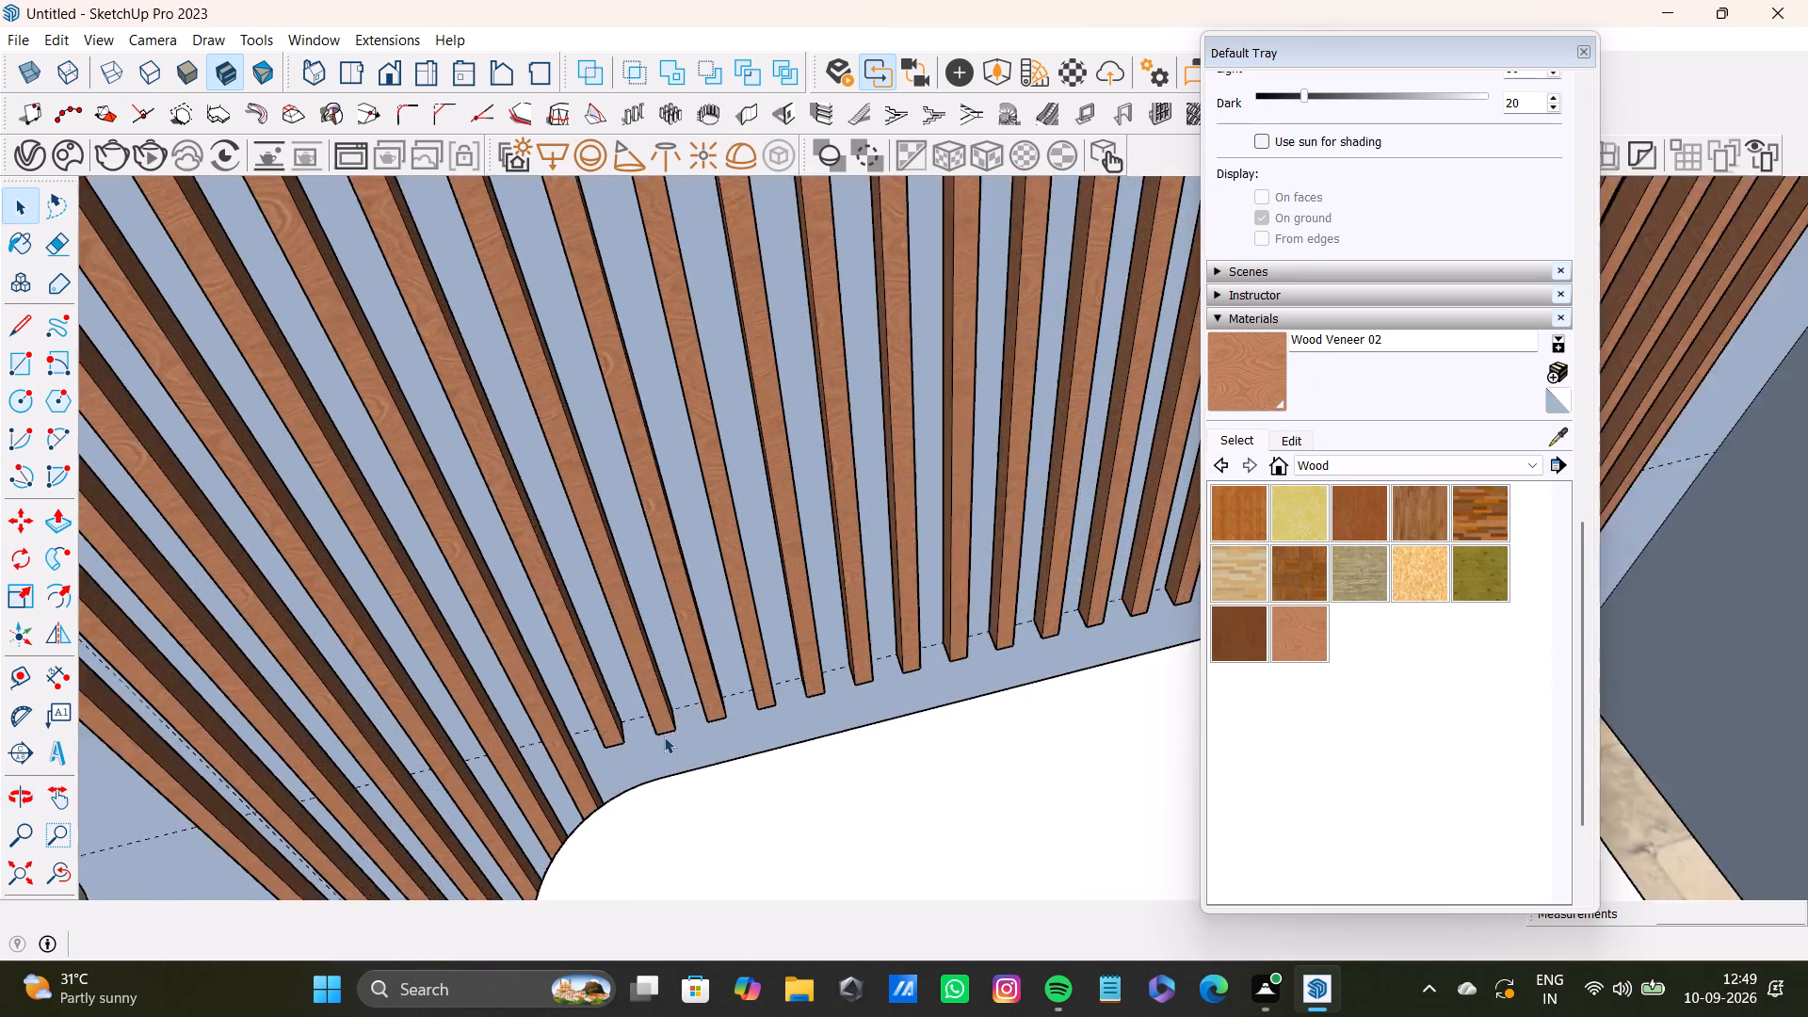
pyautogui.scroll(6, 664, 736)
pyautogui.moveTo(614, 739); pyautogui.dragTo(534, 476, button='middle')
pyautogui.scroll(10, 534, 482)
pyautogui.moveTo(529, 543); pyautogui.dragTo(529, 327, button='middle')
pyautogui.scroll(3, 556, 491)
pyautogui.click(574, 398)
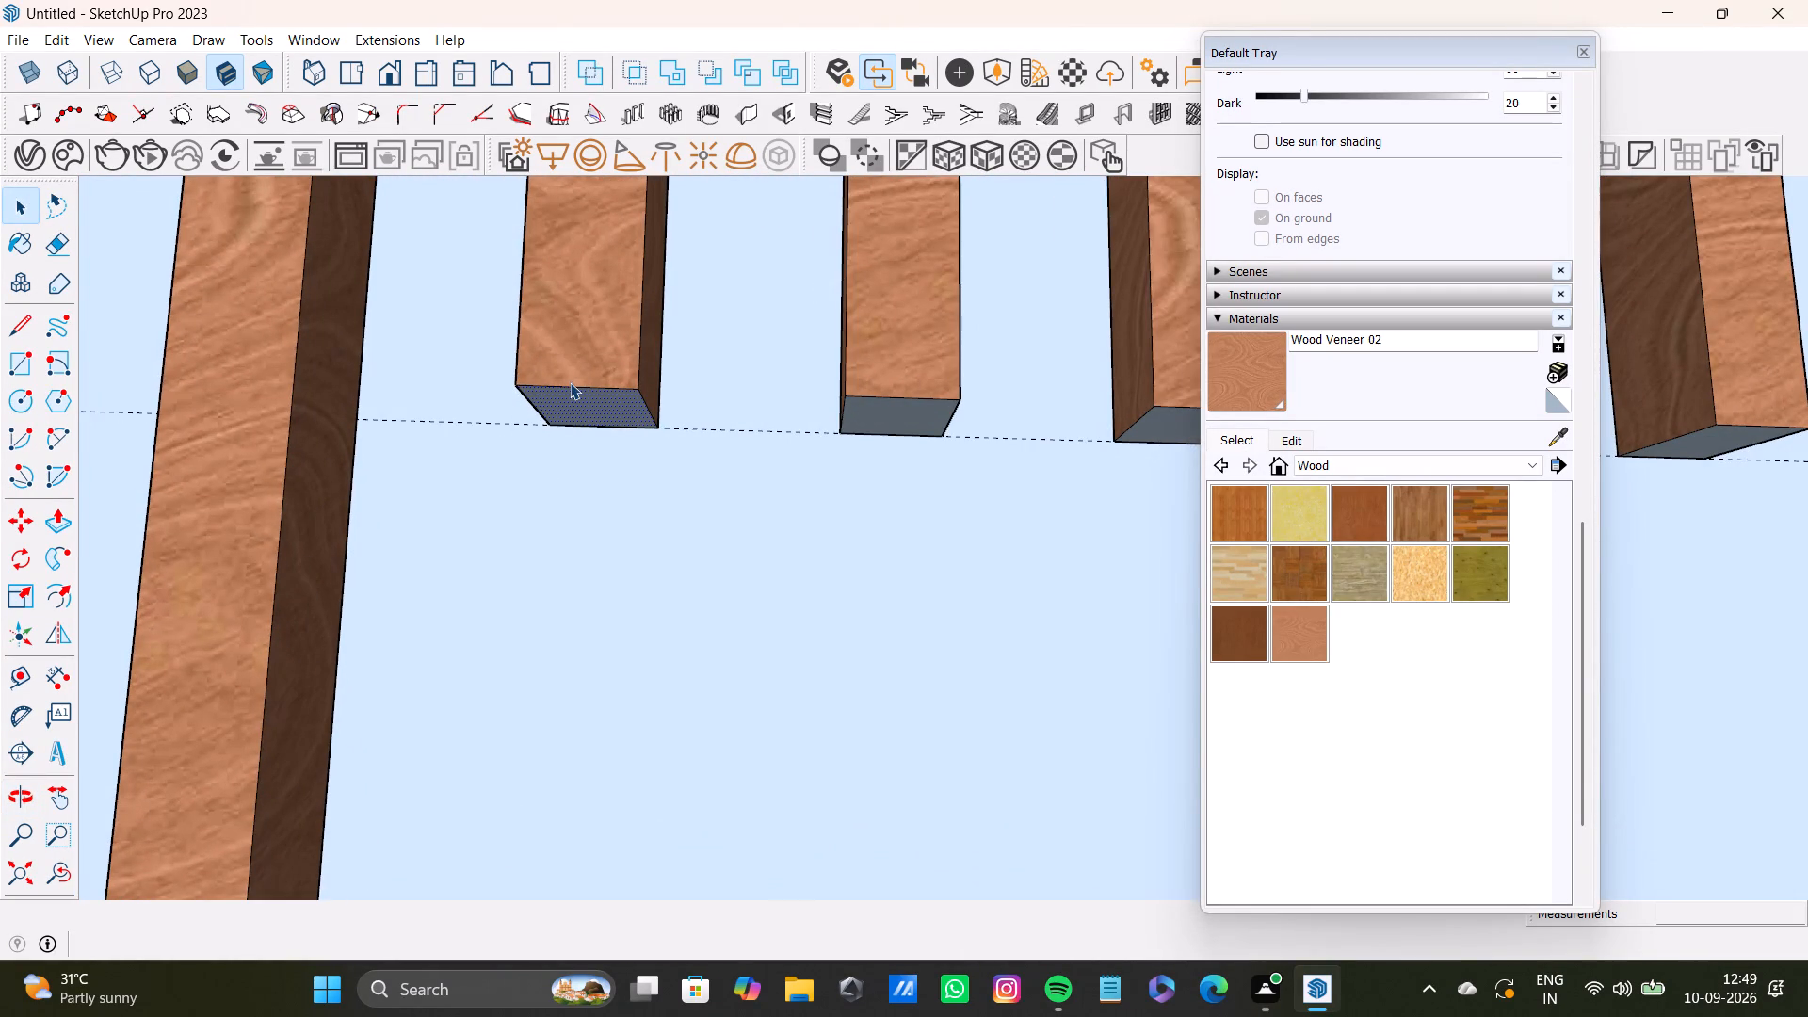
pyautogui.press('p')
pyautogui.moveTo(570, 382); pyautogui.dragTo(564, 640)
pyautogui.scroll(-5, 557, 655)
pyautogui.keyDown('shift'); pyautogui.moveTo(534, 692); pyautogui.dragTo(532, 470, button='middle'); pyautogui.keyUp('shift')
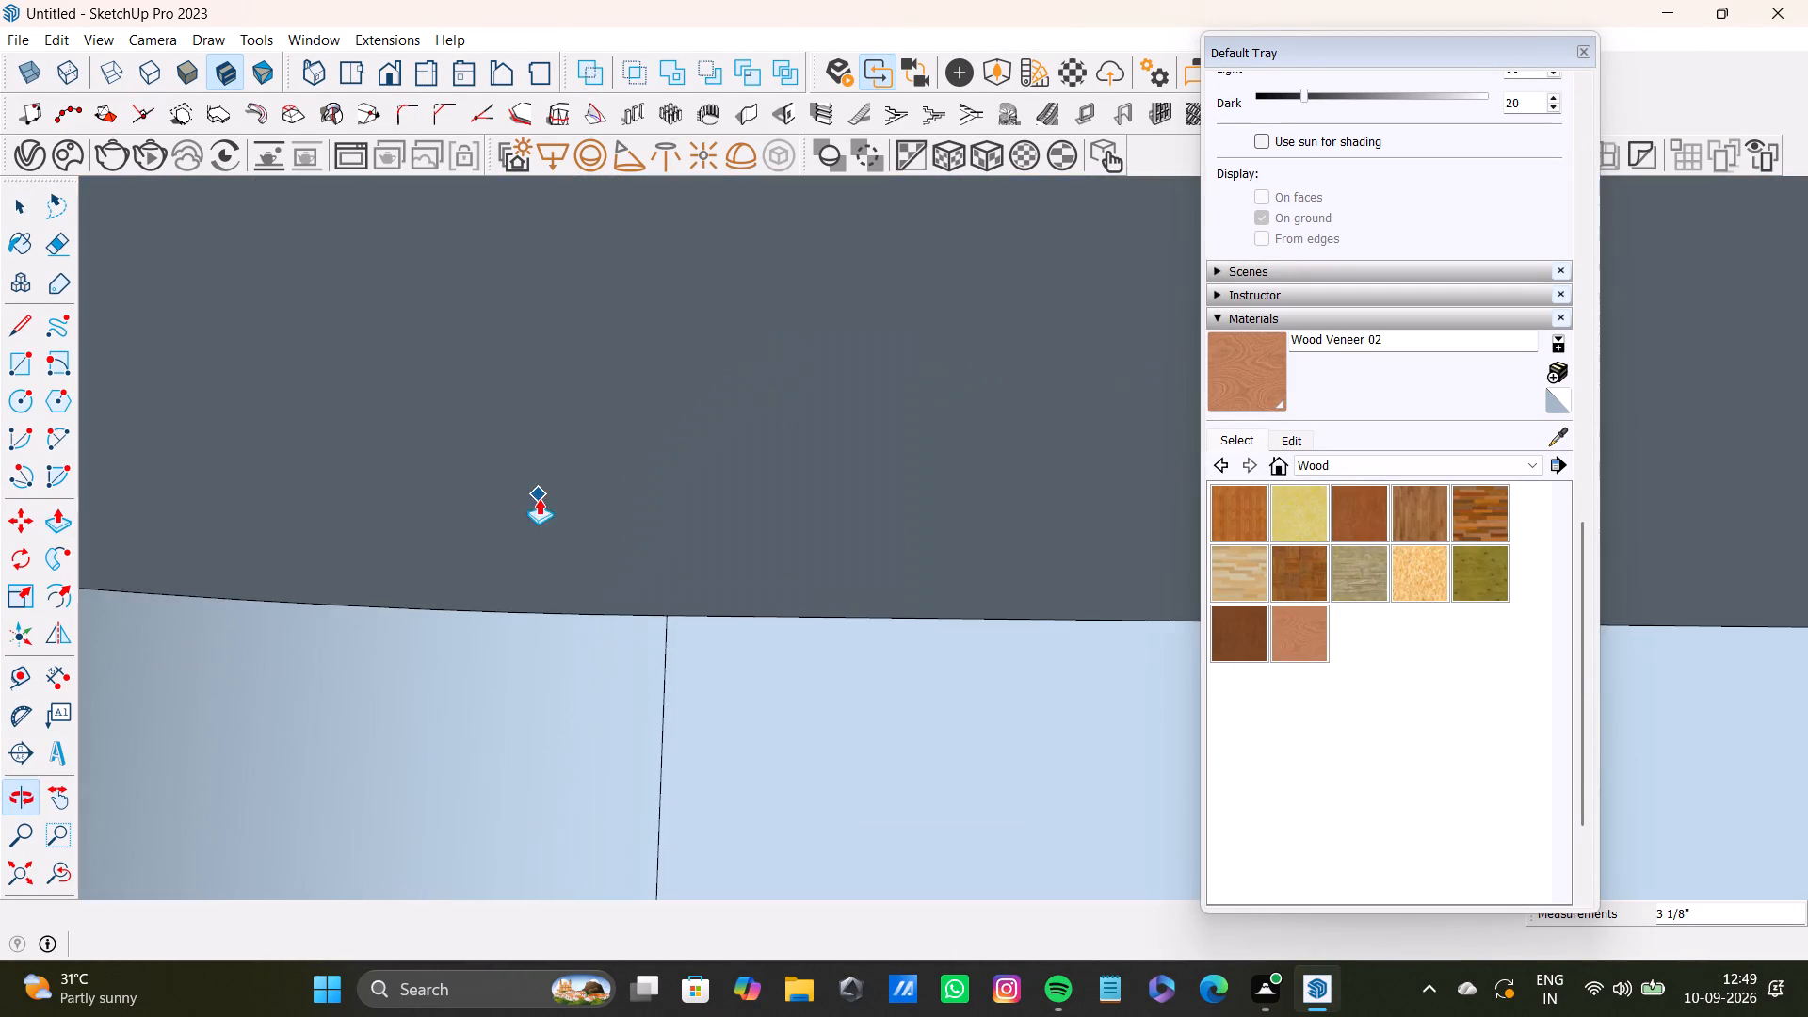
pyautogui.moveTo(539, 500); pyautogui.dragTo(515, 707, button='middle')
pyautogui.moveTo(557, 326); pyautogui.dragTo(579, 528)
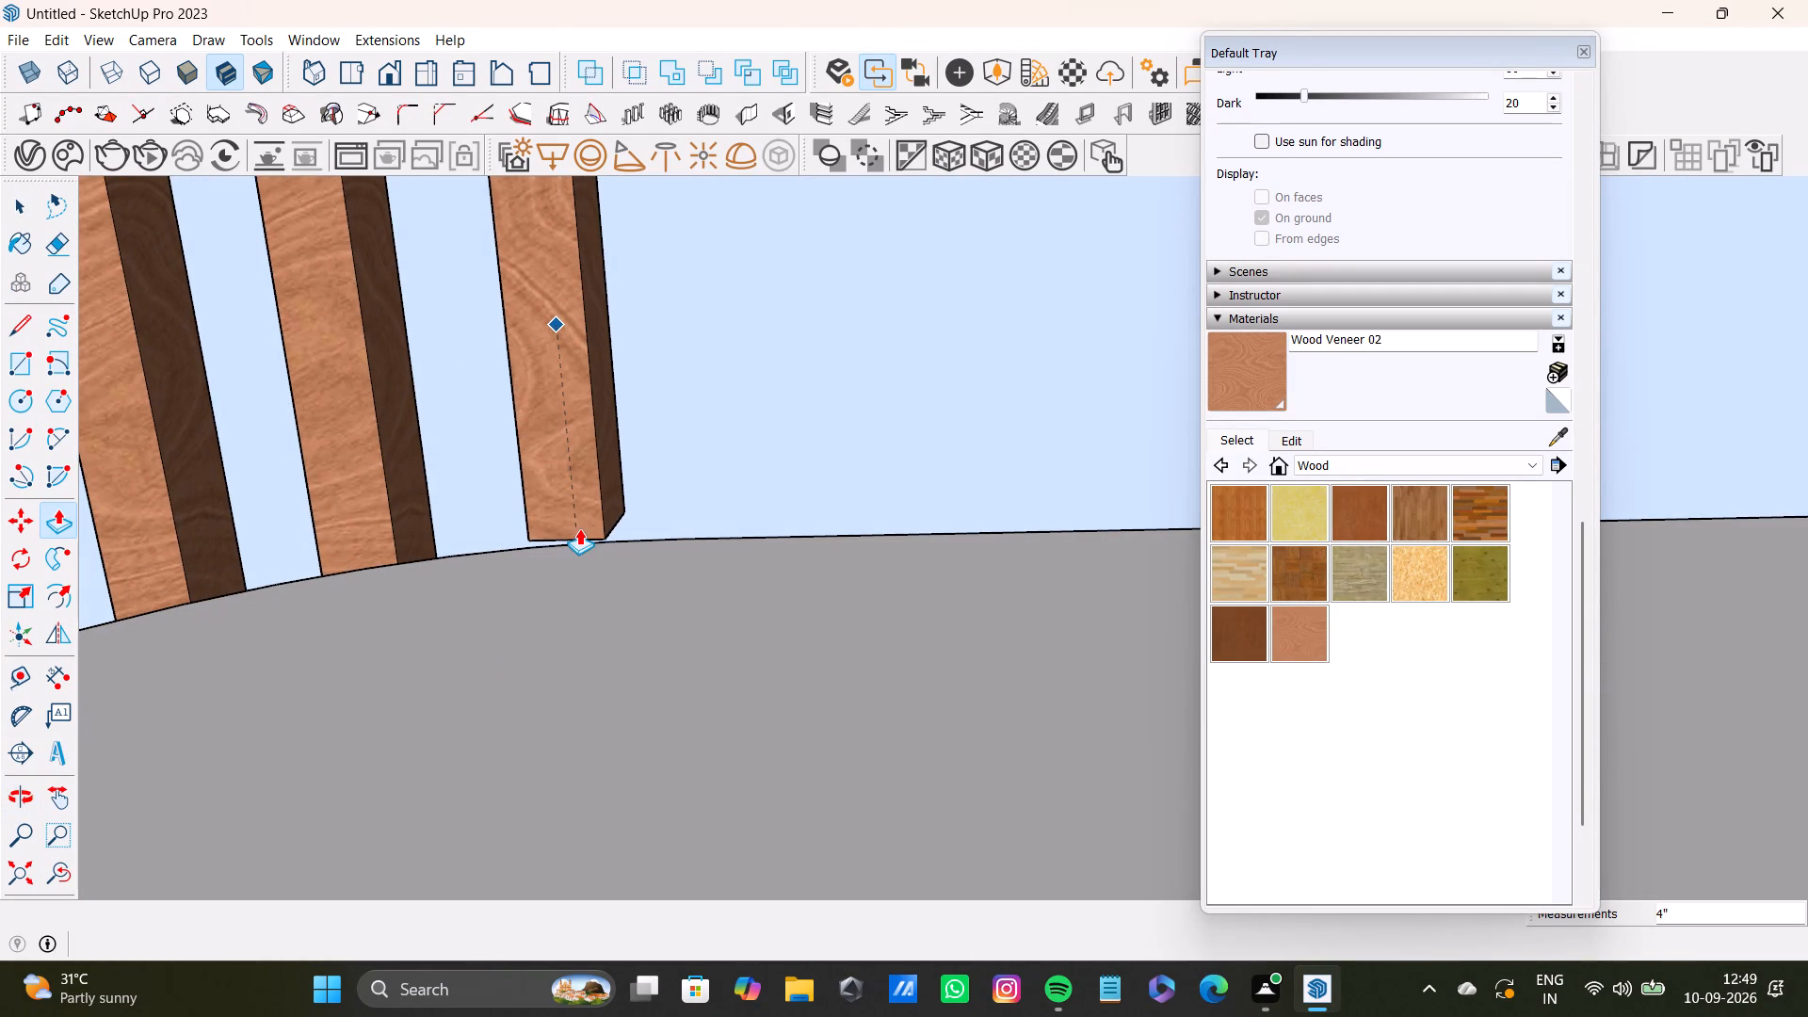
pyautogui.moveTo(579, 528); pyautogui.dragTo(579, 532)
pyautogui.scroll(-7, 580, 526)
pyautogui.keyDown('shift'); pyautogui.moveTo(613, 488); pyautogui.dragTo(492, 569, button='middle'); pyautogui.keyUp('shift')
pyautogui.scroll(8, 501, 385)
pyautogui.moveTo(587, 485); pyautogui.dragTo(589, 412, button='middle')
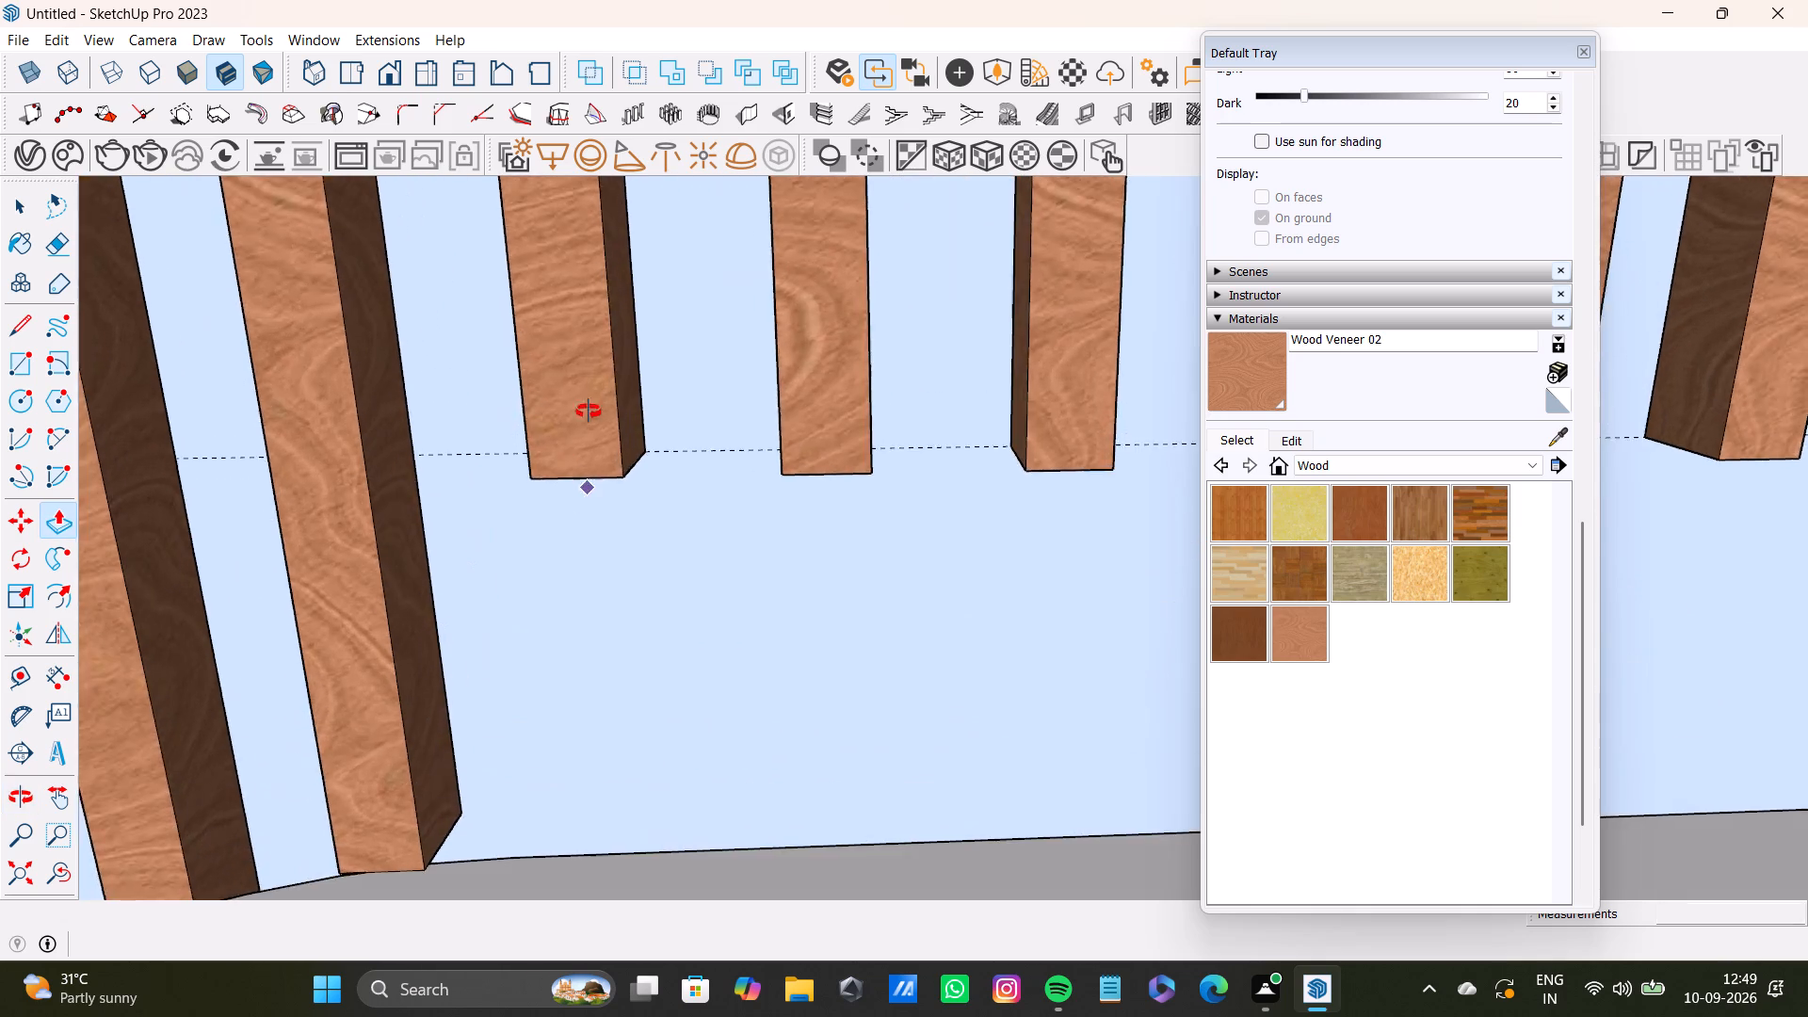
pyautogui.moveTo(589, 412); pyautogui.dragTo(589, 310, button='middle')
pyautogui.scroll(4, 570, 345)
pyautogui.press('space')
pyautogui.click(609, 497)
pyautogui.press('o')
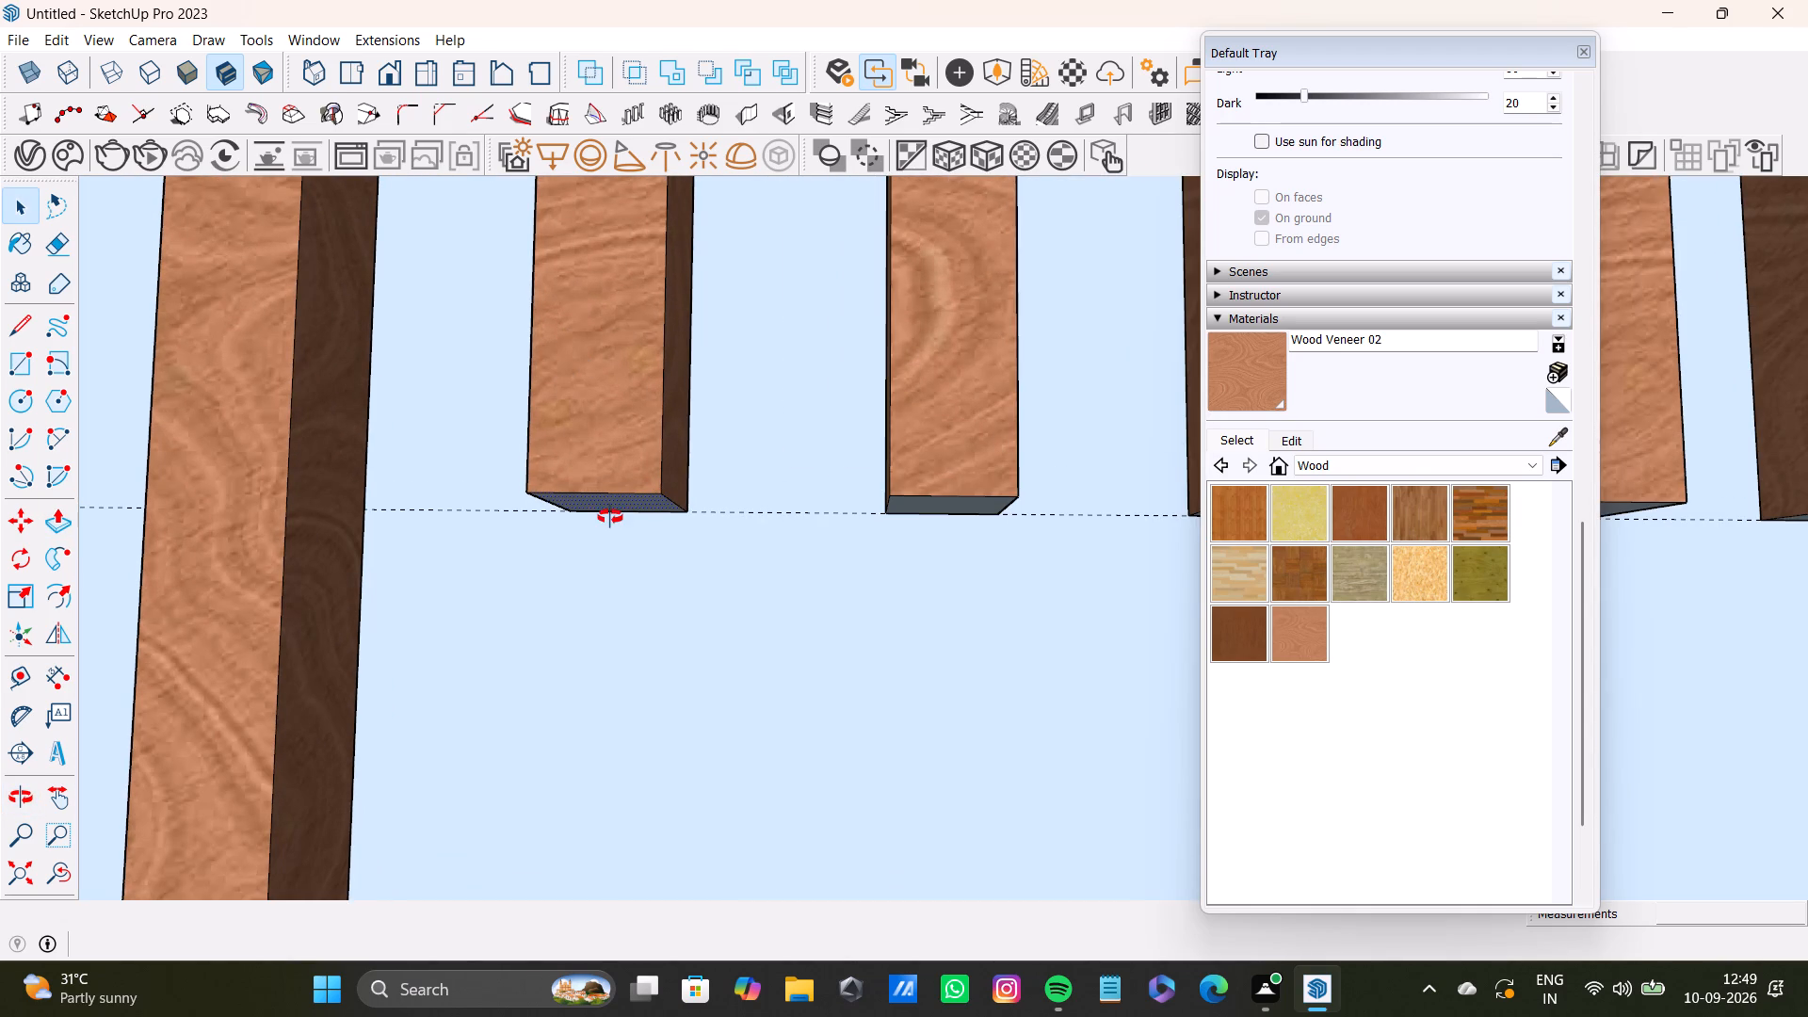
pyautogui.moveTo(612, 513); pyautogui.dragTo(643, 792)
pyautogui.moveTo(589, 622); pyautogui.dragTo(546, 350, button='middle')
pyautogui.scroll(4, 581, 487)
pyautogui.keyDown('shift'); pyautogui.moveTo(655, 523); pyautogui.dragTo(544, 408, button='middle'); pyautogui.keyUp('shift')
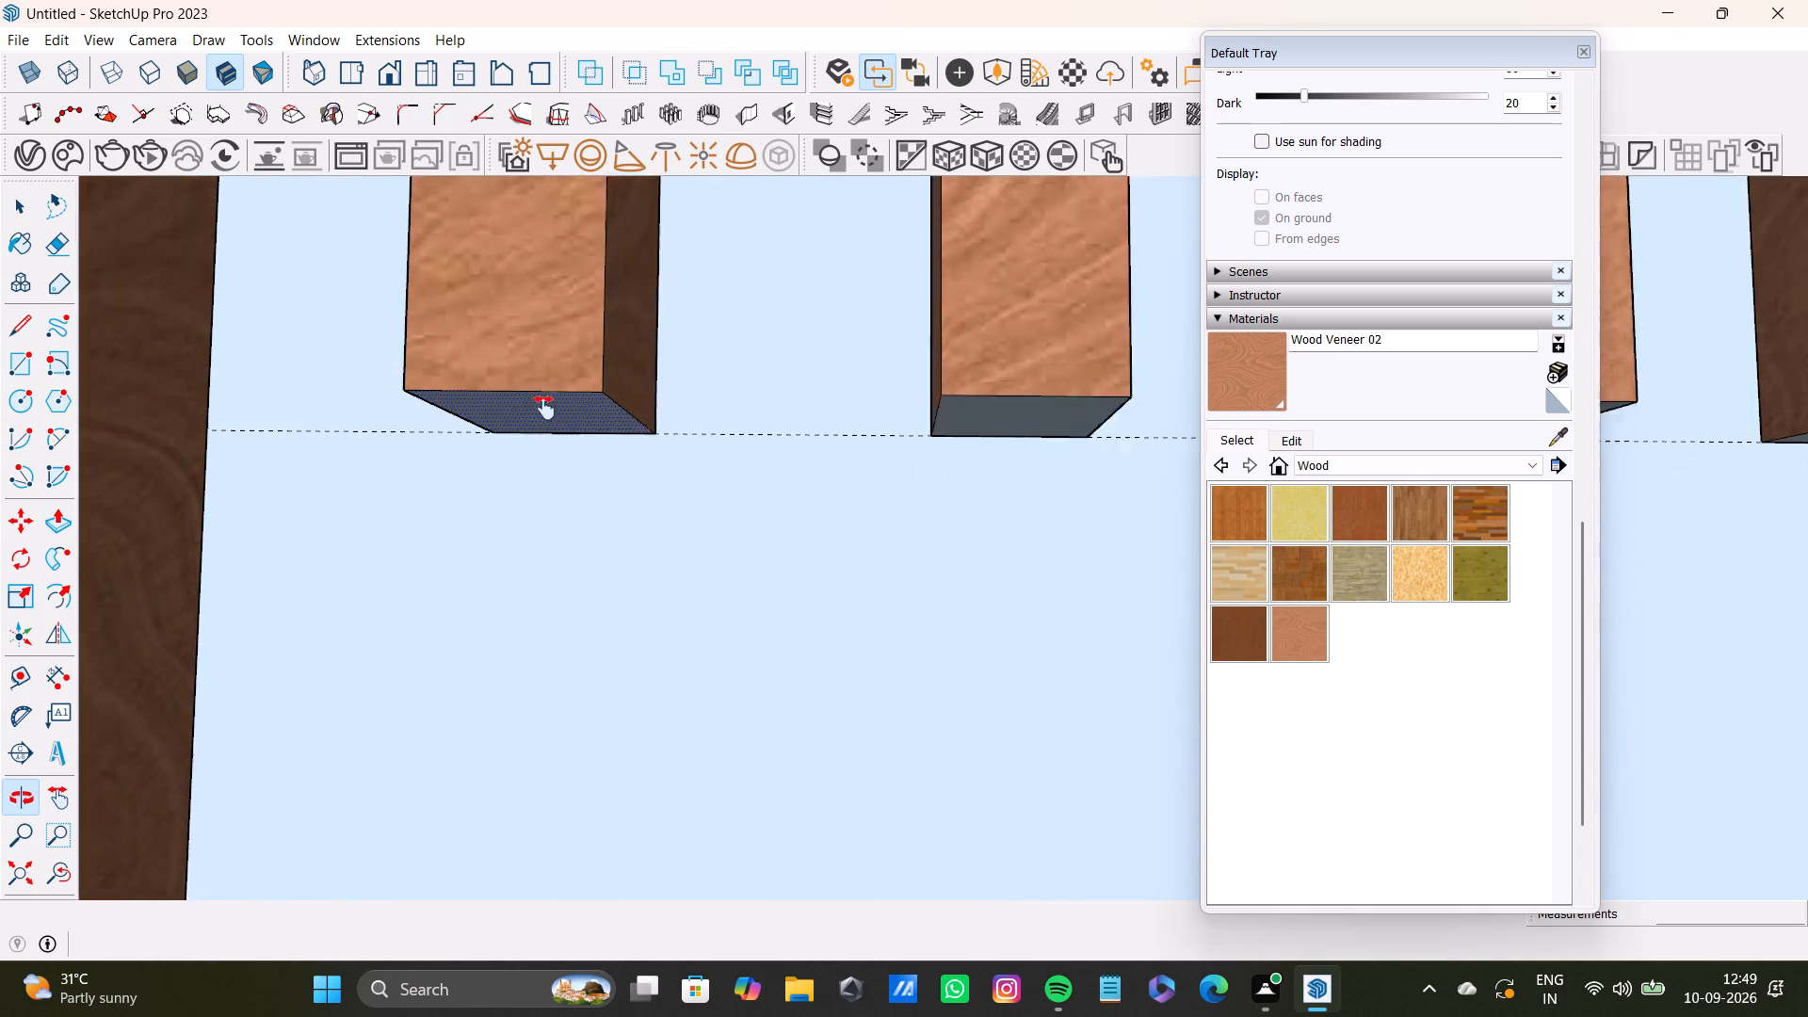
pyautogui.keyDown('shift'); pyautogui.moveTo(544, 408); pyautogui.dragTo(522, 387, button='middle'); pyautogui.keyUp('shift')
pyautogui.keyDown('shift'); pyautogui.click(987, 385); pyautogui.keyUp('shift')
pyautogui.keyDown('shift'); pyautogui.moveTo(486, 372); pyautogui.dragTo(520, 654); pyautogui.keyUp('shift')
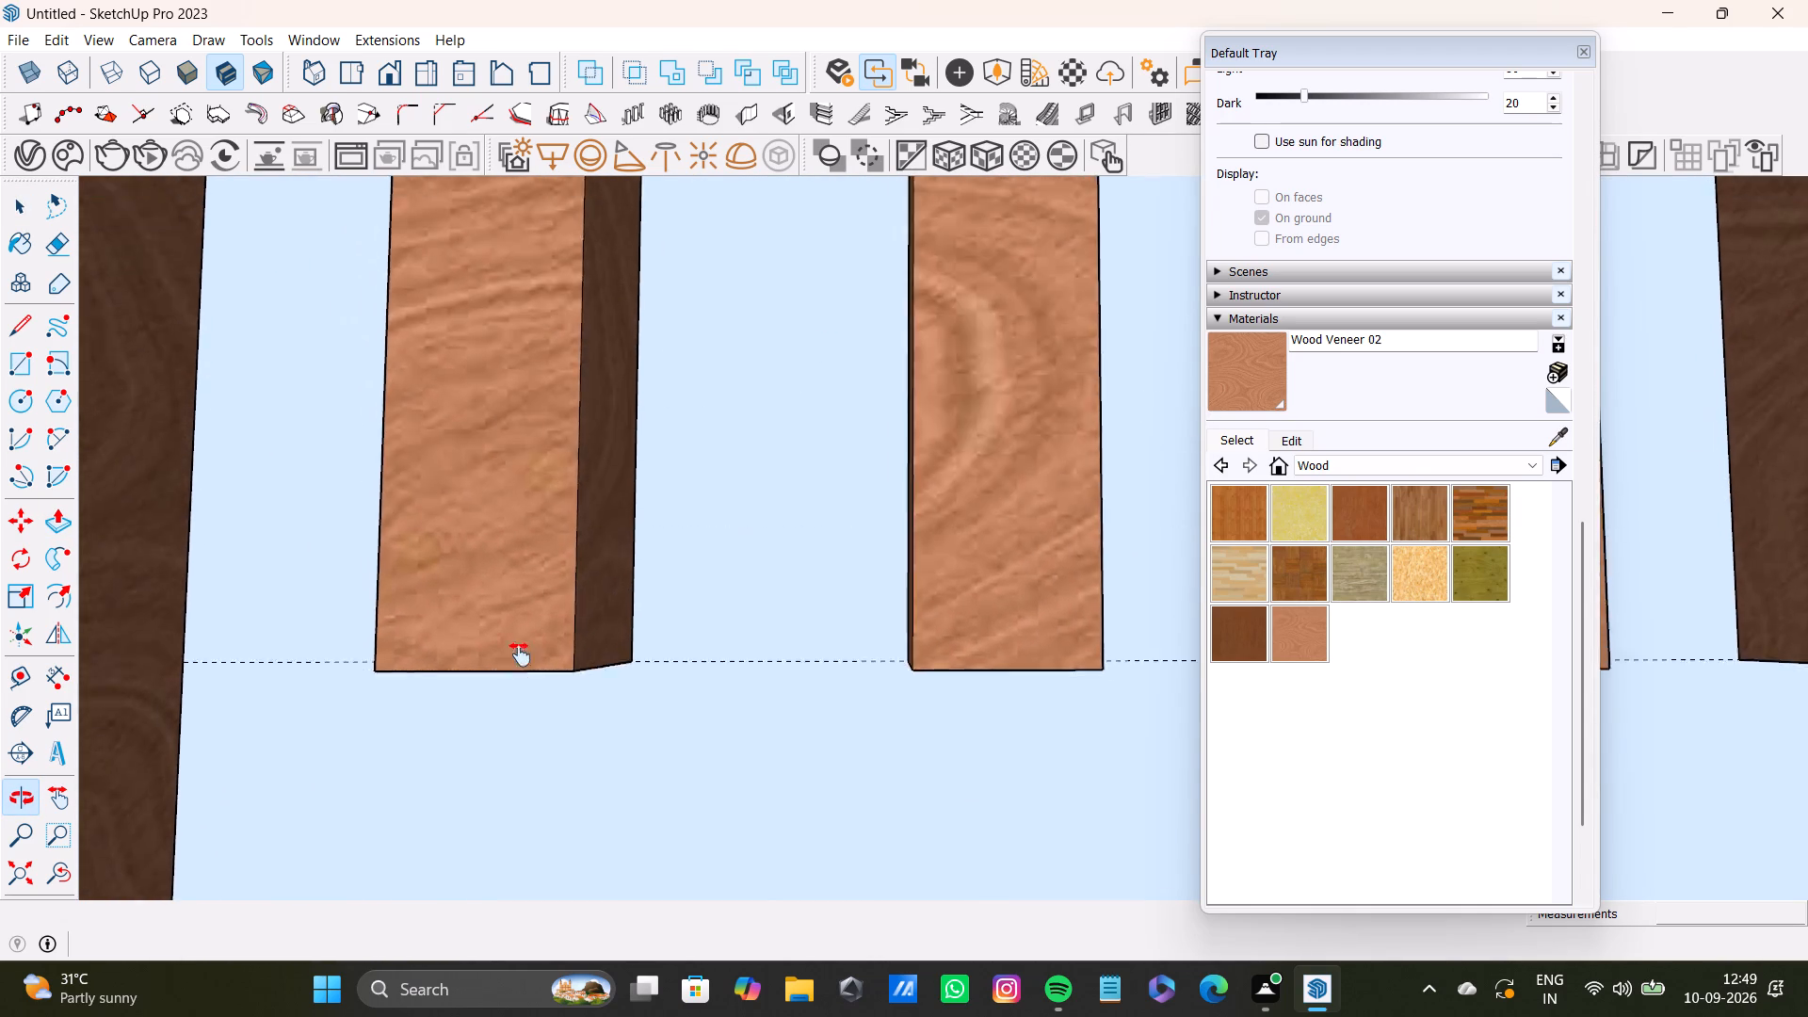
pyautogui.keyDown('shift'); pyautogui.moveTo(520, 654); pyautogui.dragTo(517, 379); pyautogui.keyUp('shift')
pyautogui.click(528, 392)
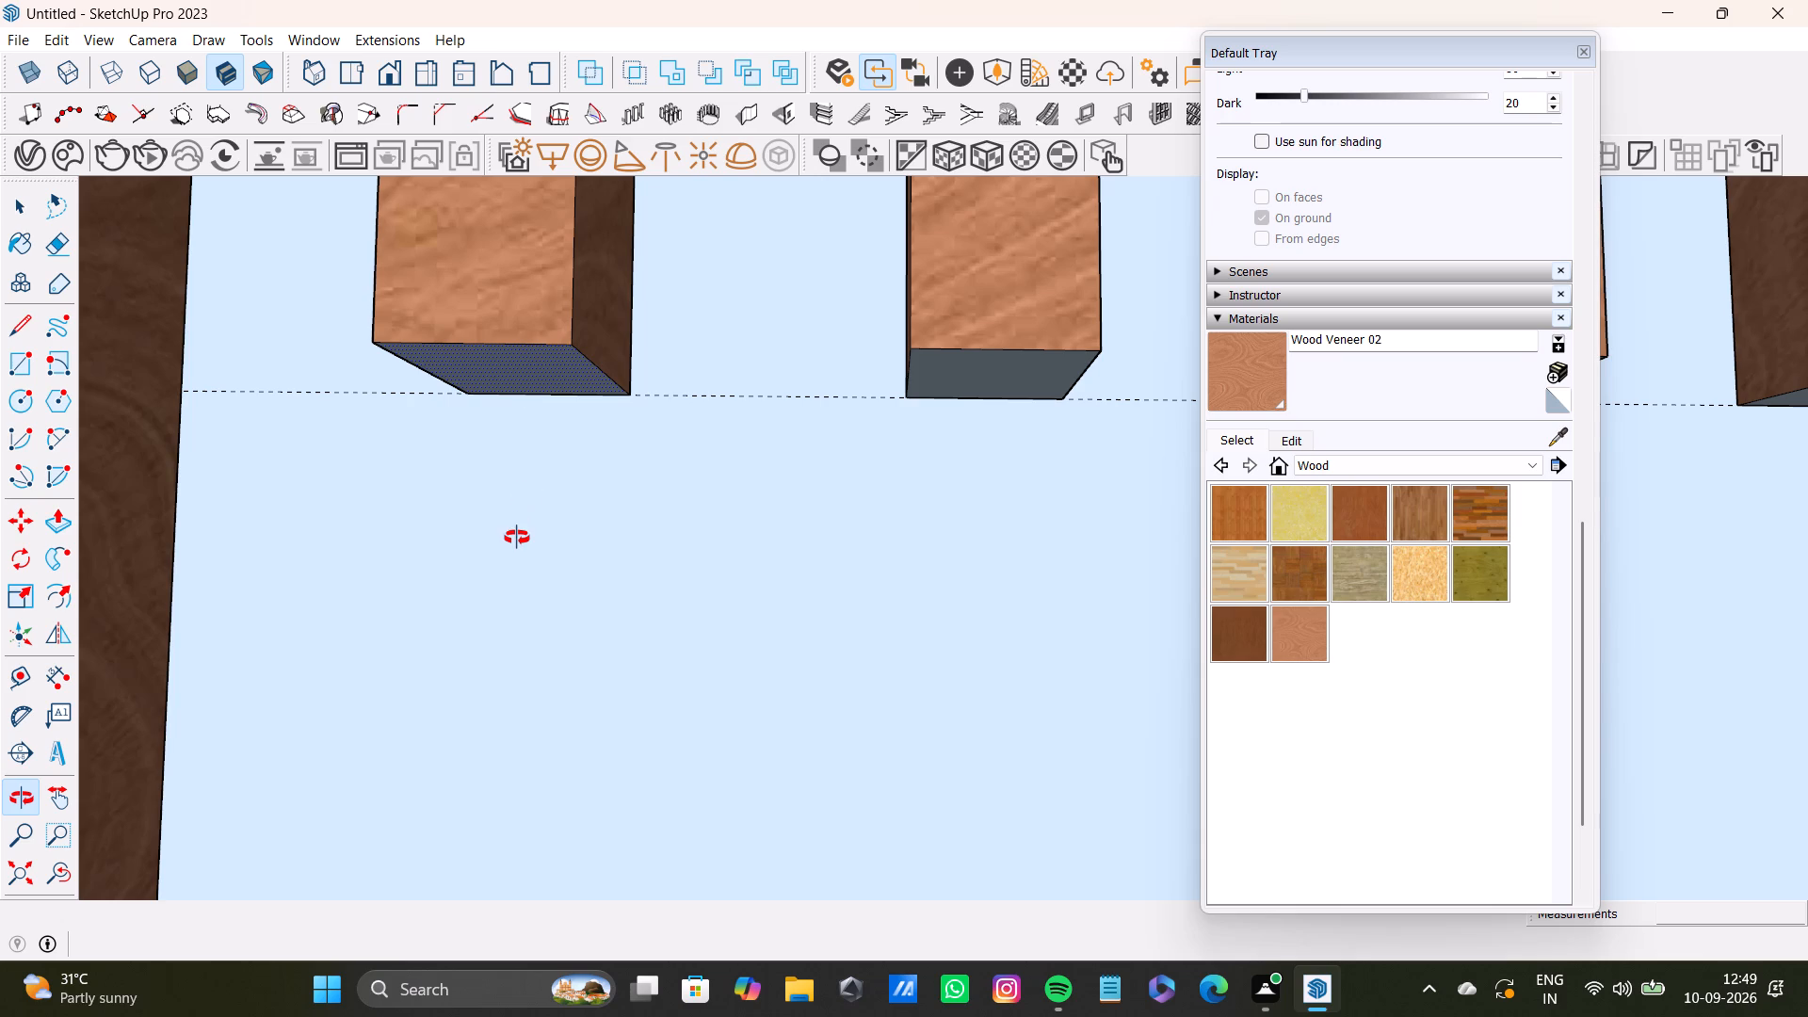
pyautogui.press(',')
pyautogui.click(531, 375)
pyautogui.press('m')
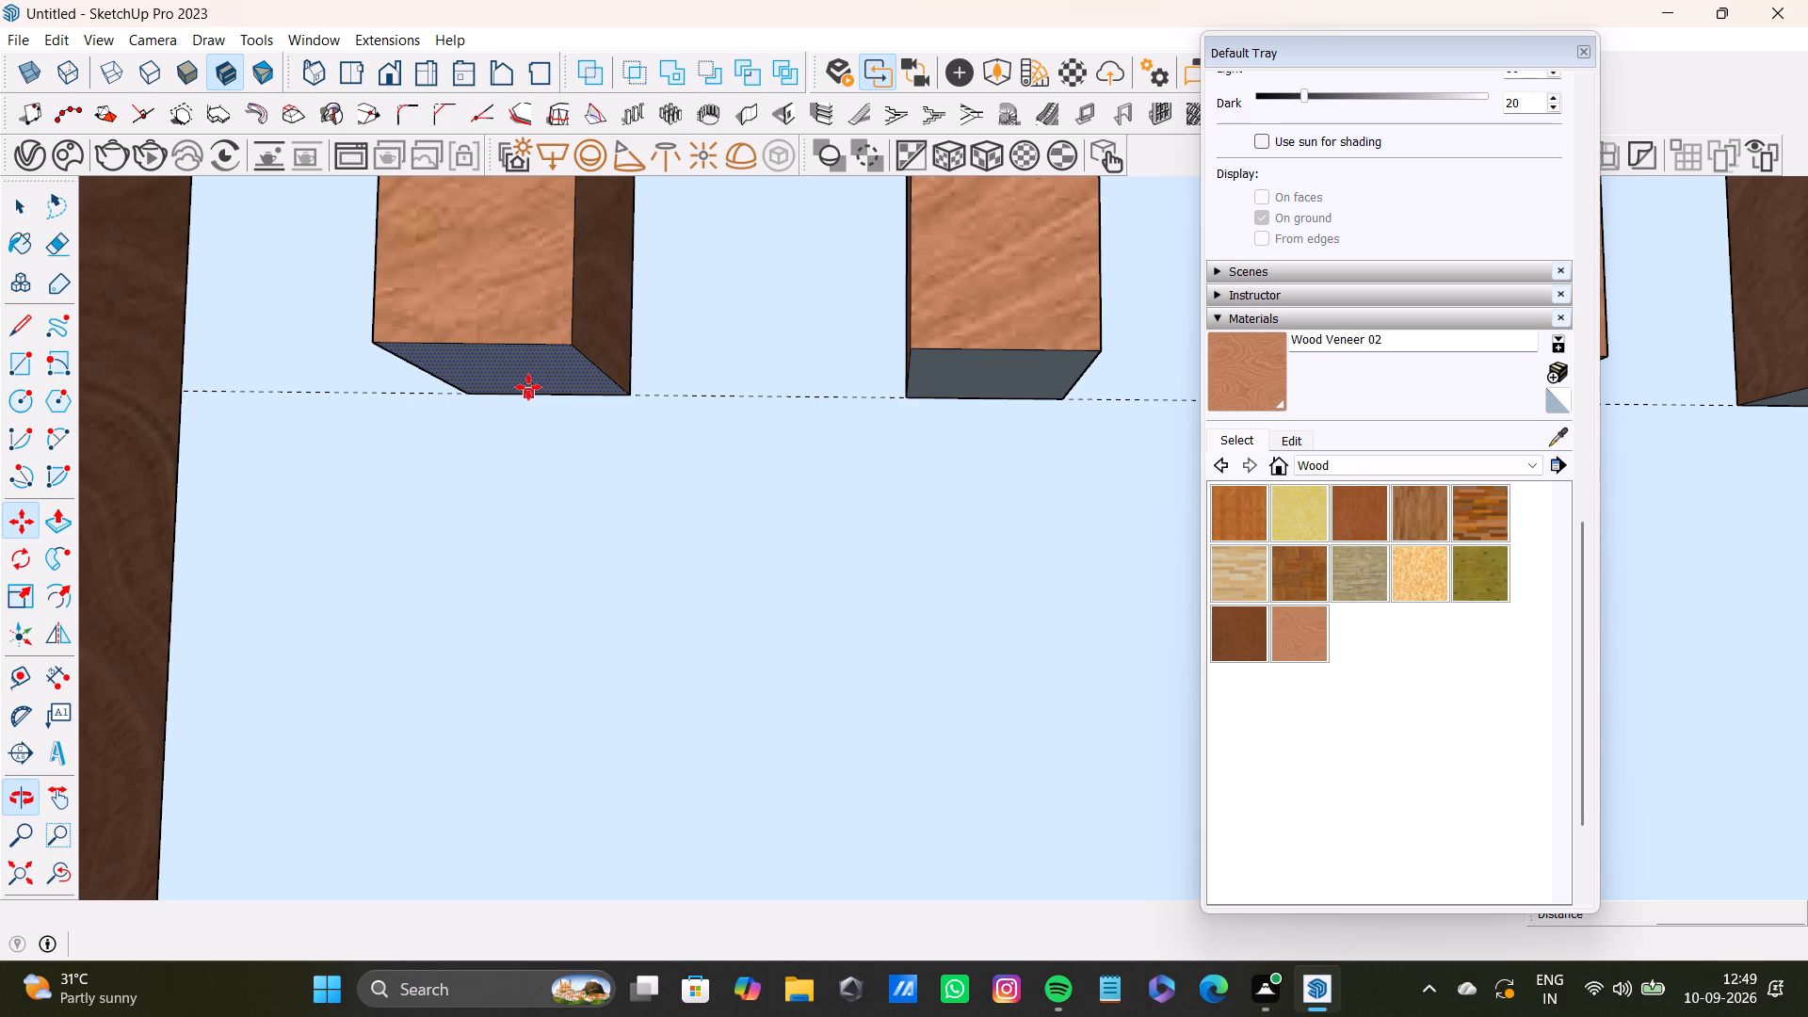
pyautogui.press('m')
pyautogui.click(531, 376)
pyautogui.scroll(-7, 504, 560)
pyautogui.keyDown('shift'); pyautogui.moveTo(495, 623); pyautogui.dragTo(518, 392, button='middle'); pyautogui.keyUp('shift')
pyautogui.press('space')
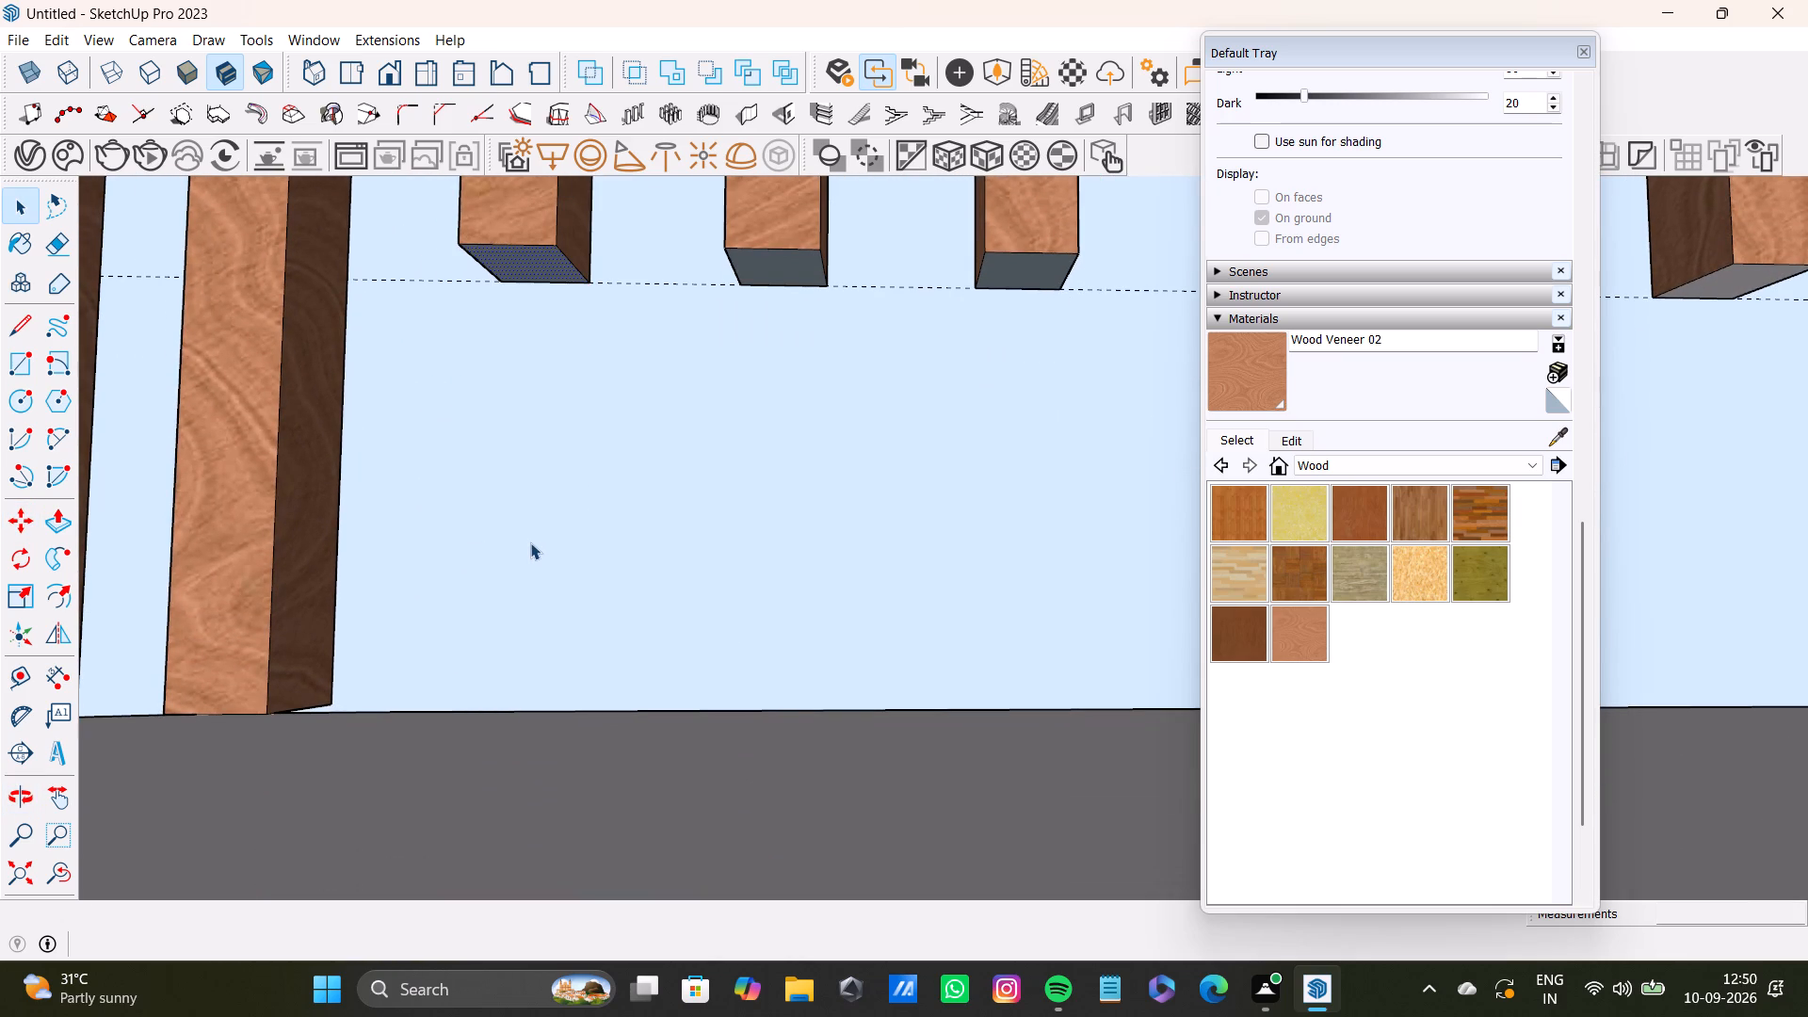
# Push/Pull the bottom face of the second short slat from the block's rounded corner partway down, about 5 5/16".
pyautogui.press('p')
pyautogui.scroll(3, 512, 284)
pyautogui.click(546, 256)
pyautogui.scroll(-9, 575, 492)
pyautogui.keyDown('shift'); pyautogui.moveTo(552, 567); pyautogui.dragTo(550, 469, button='middle'); pyautogui.keyUp('shift')
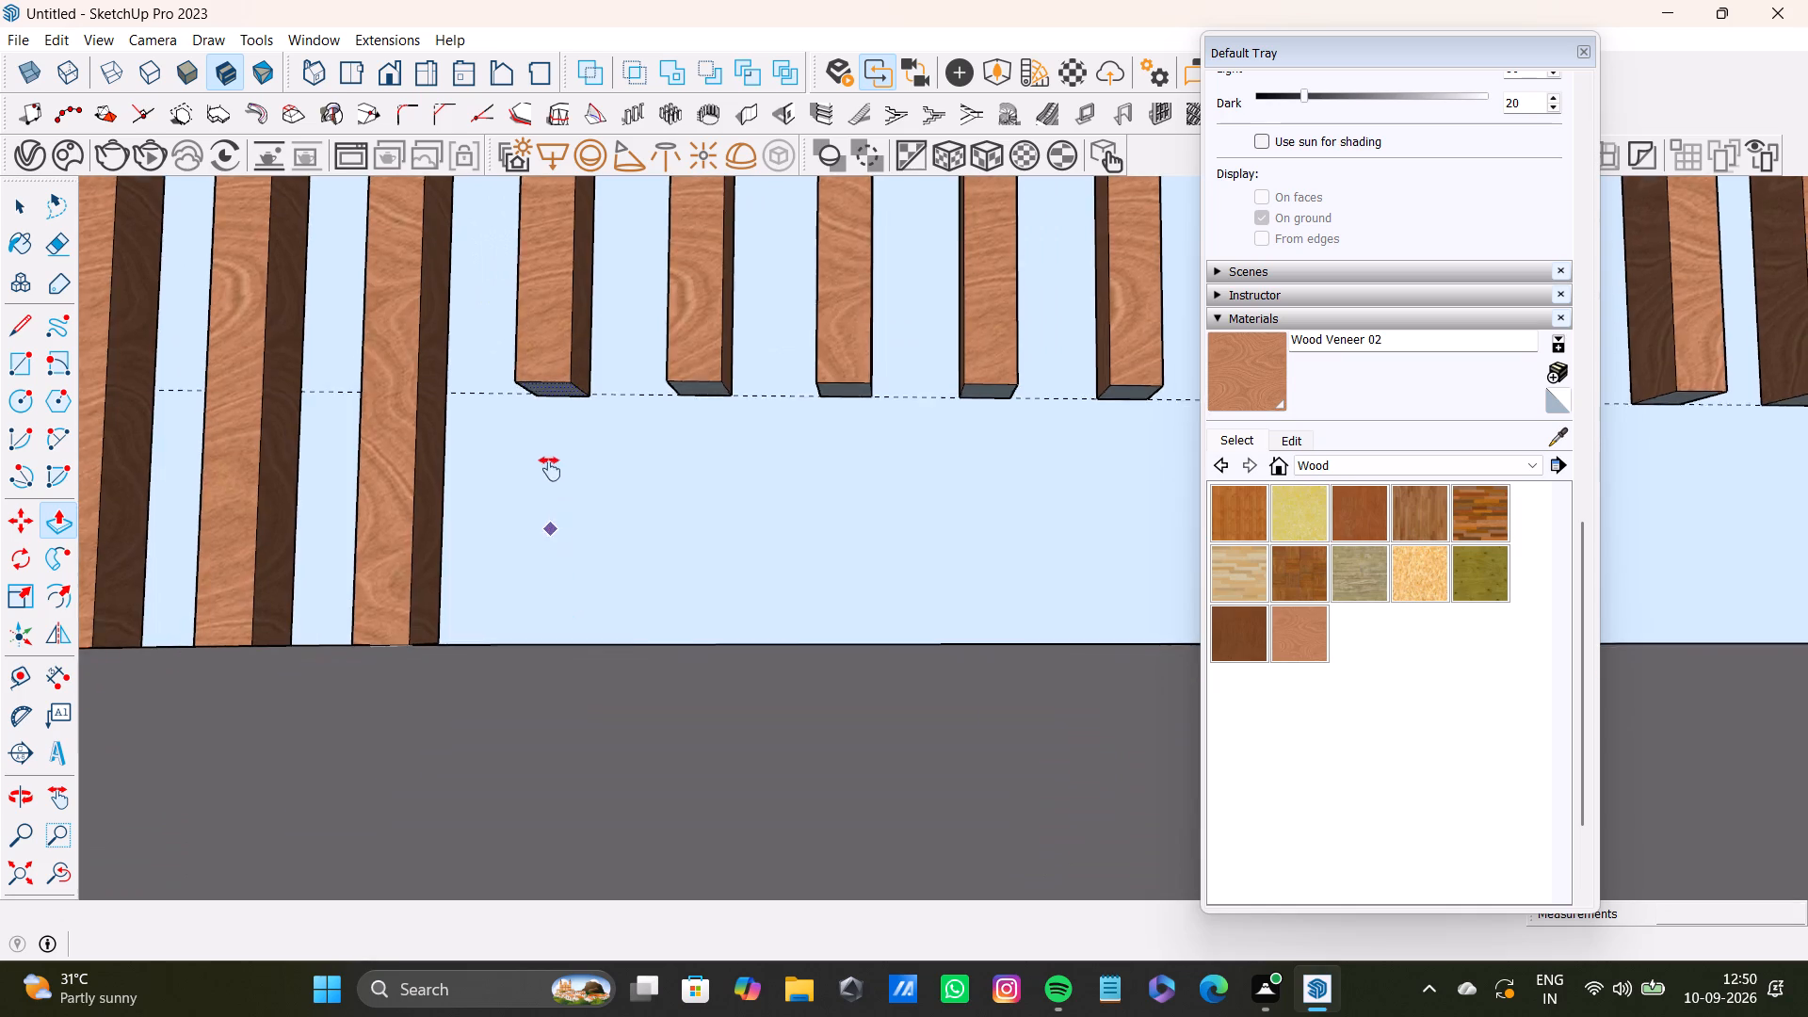
pyautogui.keyDown('shift'); pyautogui.moveTo(550, 469); pyautogui.dragTo(550, 454, button='middle'); pyautogui.keyUp('shift')
pyautogui.click(50, 878)
pyautogui.moveTo(489, 609); pyautogui.dragTo(476, 768, button='middle')
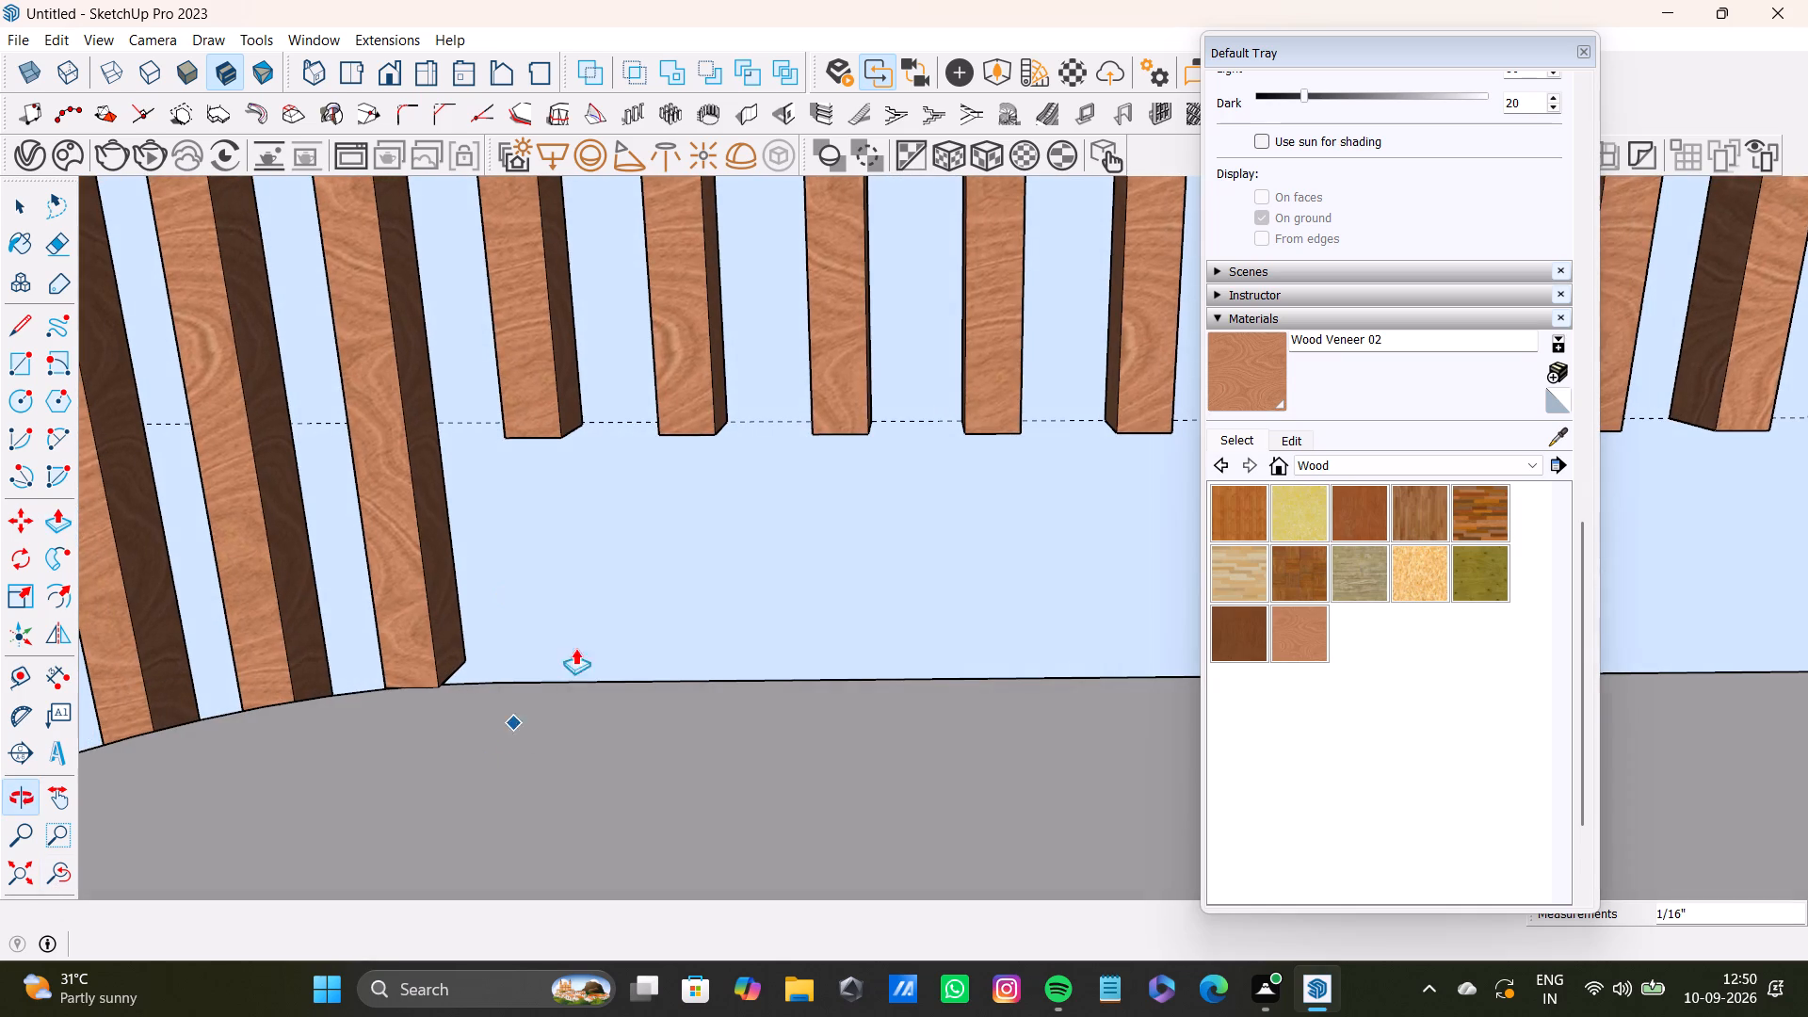
pyautogui.scroll(6, 548, 482)
pyautogui.moveTo(541, 428); pyautogui.dragTo(529, 213, button='middle')
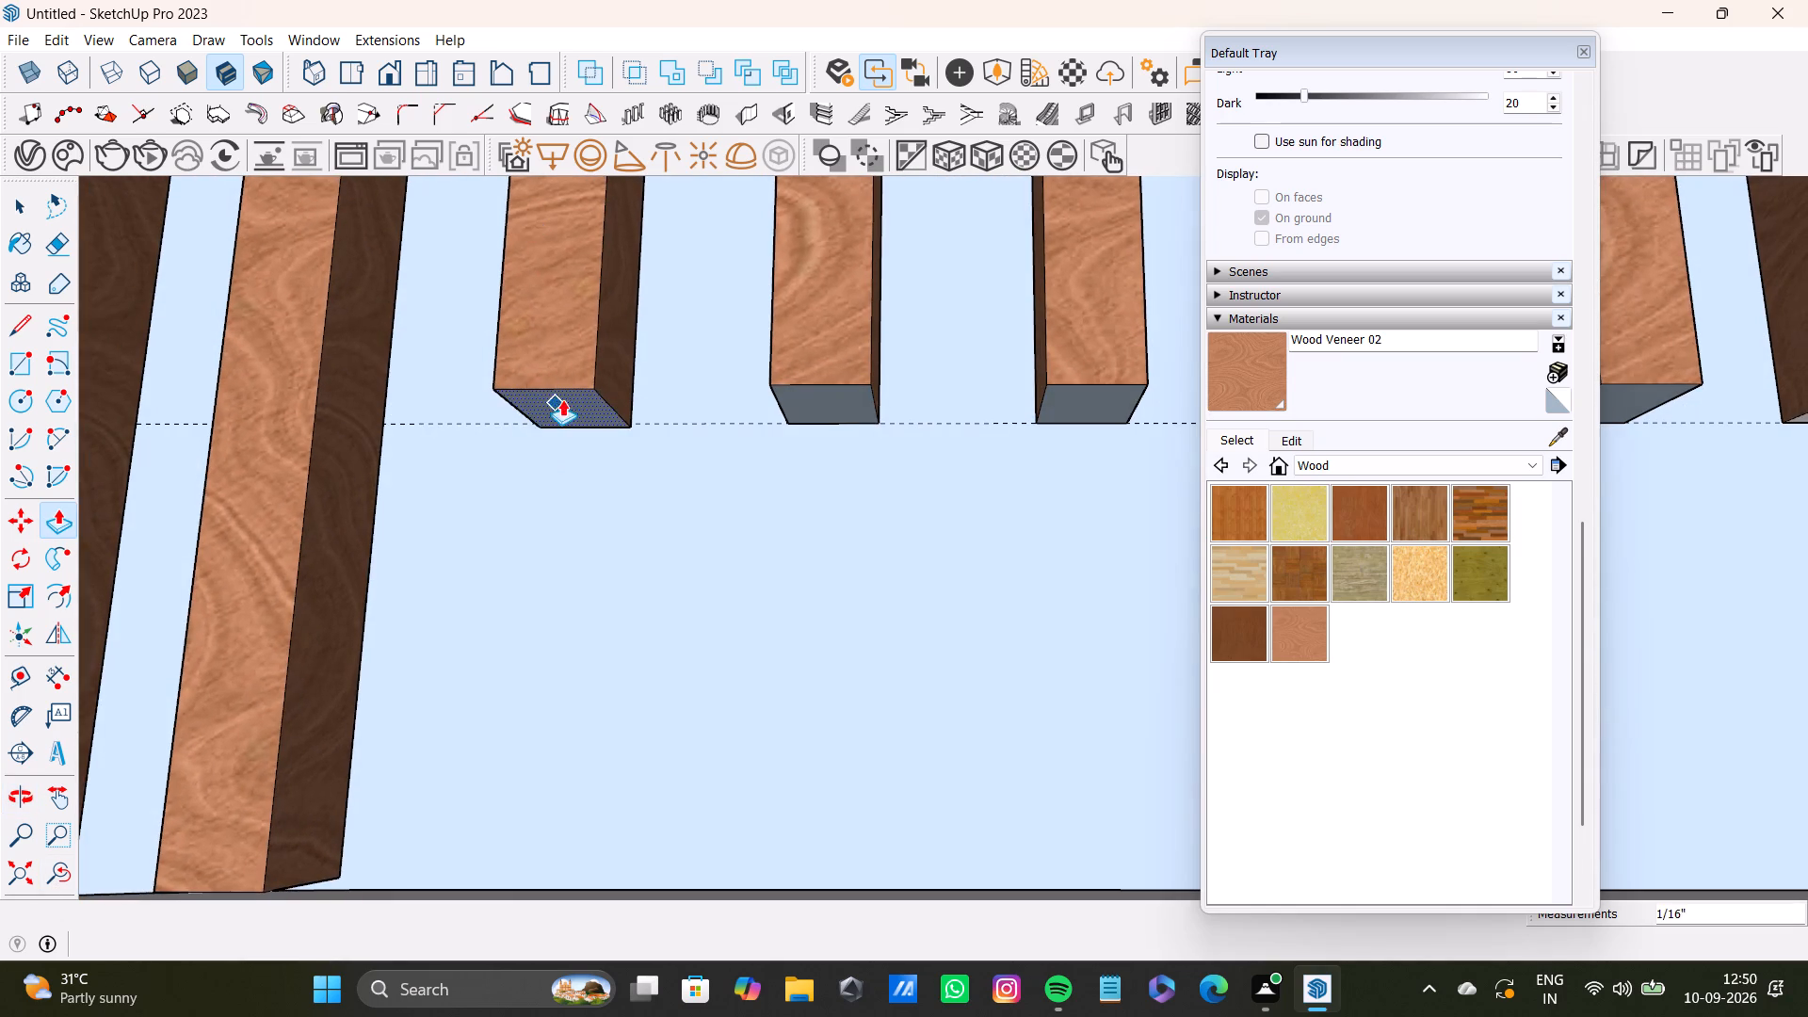
pyautogui.moveTo(562, 399); pyautogui.dragTo(591, 753)
pyautogui.scroll(-3, 591, 757)
pyautogui.keyDown('shift'); pyautogui.moveTo(586, 768); pyautogui.dragTo(583, 646, button='middle'); pyautogui.keyUp('shift')
pyautogui.scroll(1, 557, 753)
pyautogui.scroll(-4, 557, 753)
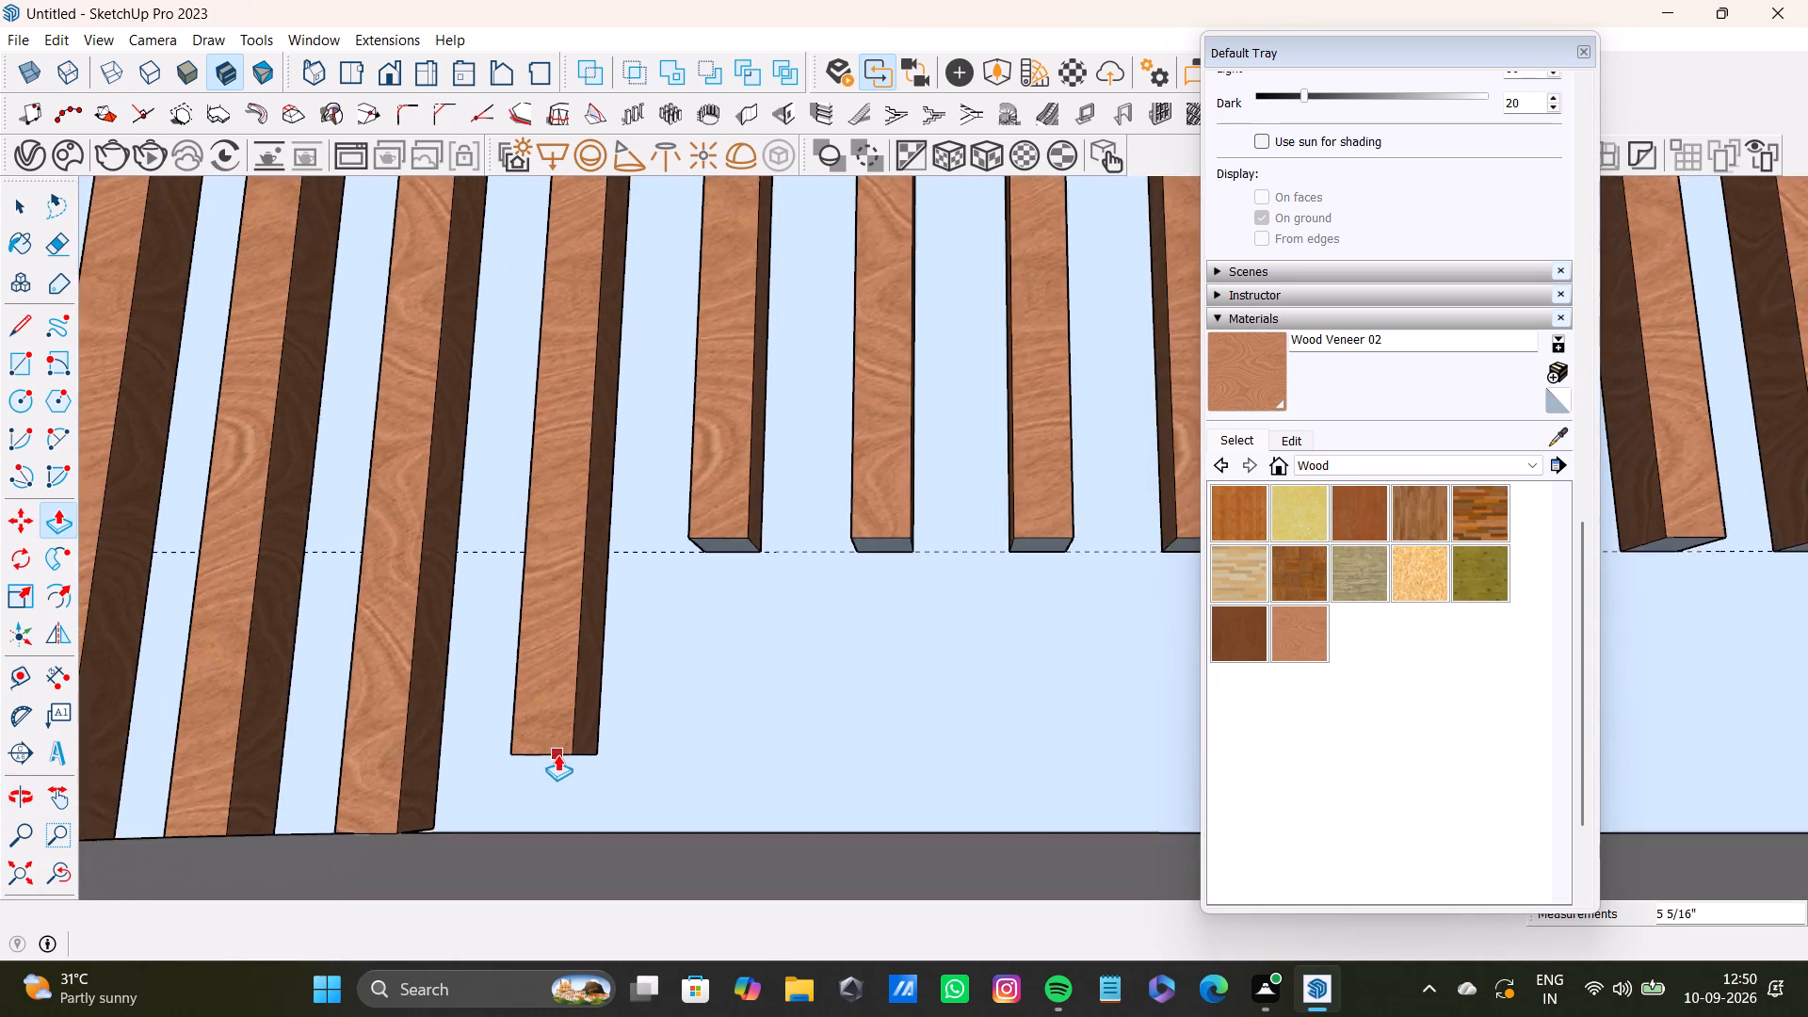
pyautogui.keyDown('shift'); pyautogui.moveTo(557, 752); pyautogui.dragTo(557, 598, button='middle'); pyautogui.keyUp('shift')
pyautogui.click(44, 872)
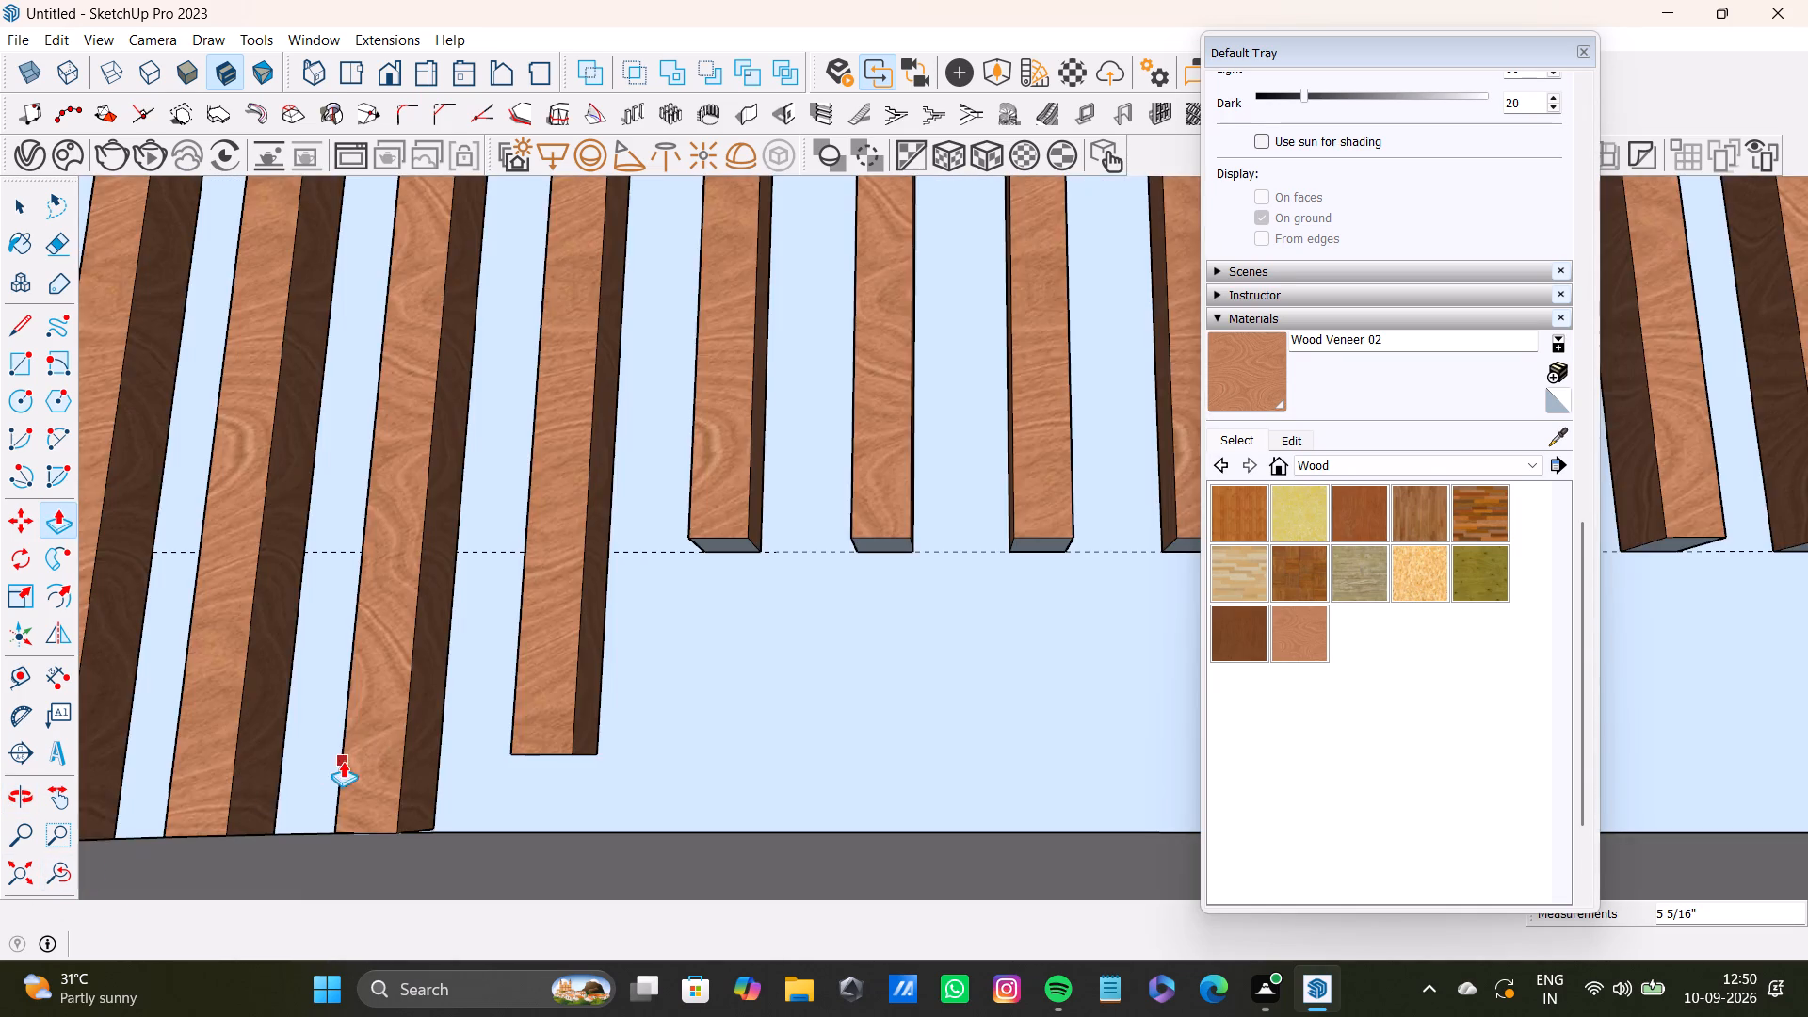
# Push/Pull the same slat's bottom face the remaining 1 7/8" down to the white block's top.
pyautogui.moveTo(343, 761); pyautogui.dragTo(347, 815, button='middle')
pyautogui.keyDown('shift'); pyautogui.scroll(6, 522, 804); pyautogui.keyUp('shift')
pyautogui.keyDown('shift'); pyautogui.moveTo(525, 762); pyautogui.dragTo(545, 619, button='middle'); pyautogui.keyUp('shift')
pyautogui.moveTo(555, 568); pyautogui.dragTo(527, 615)
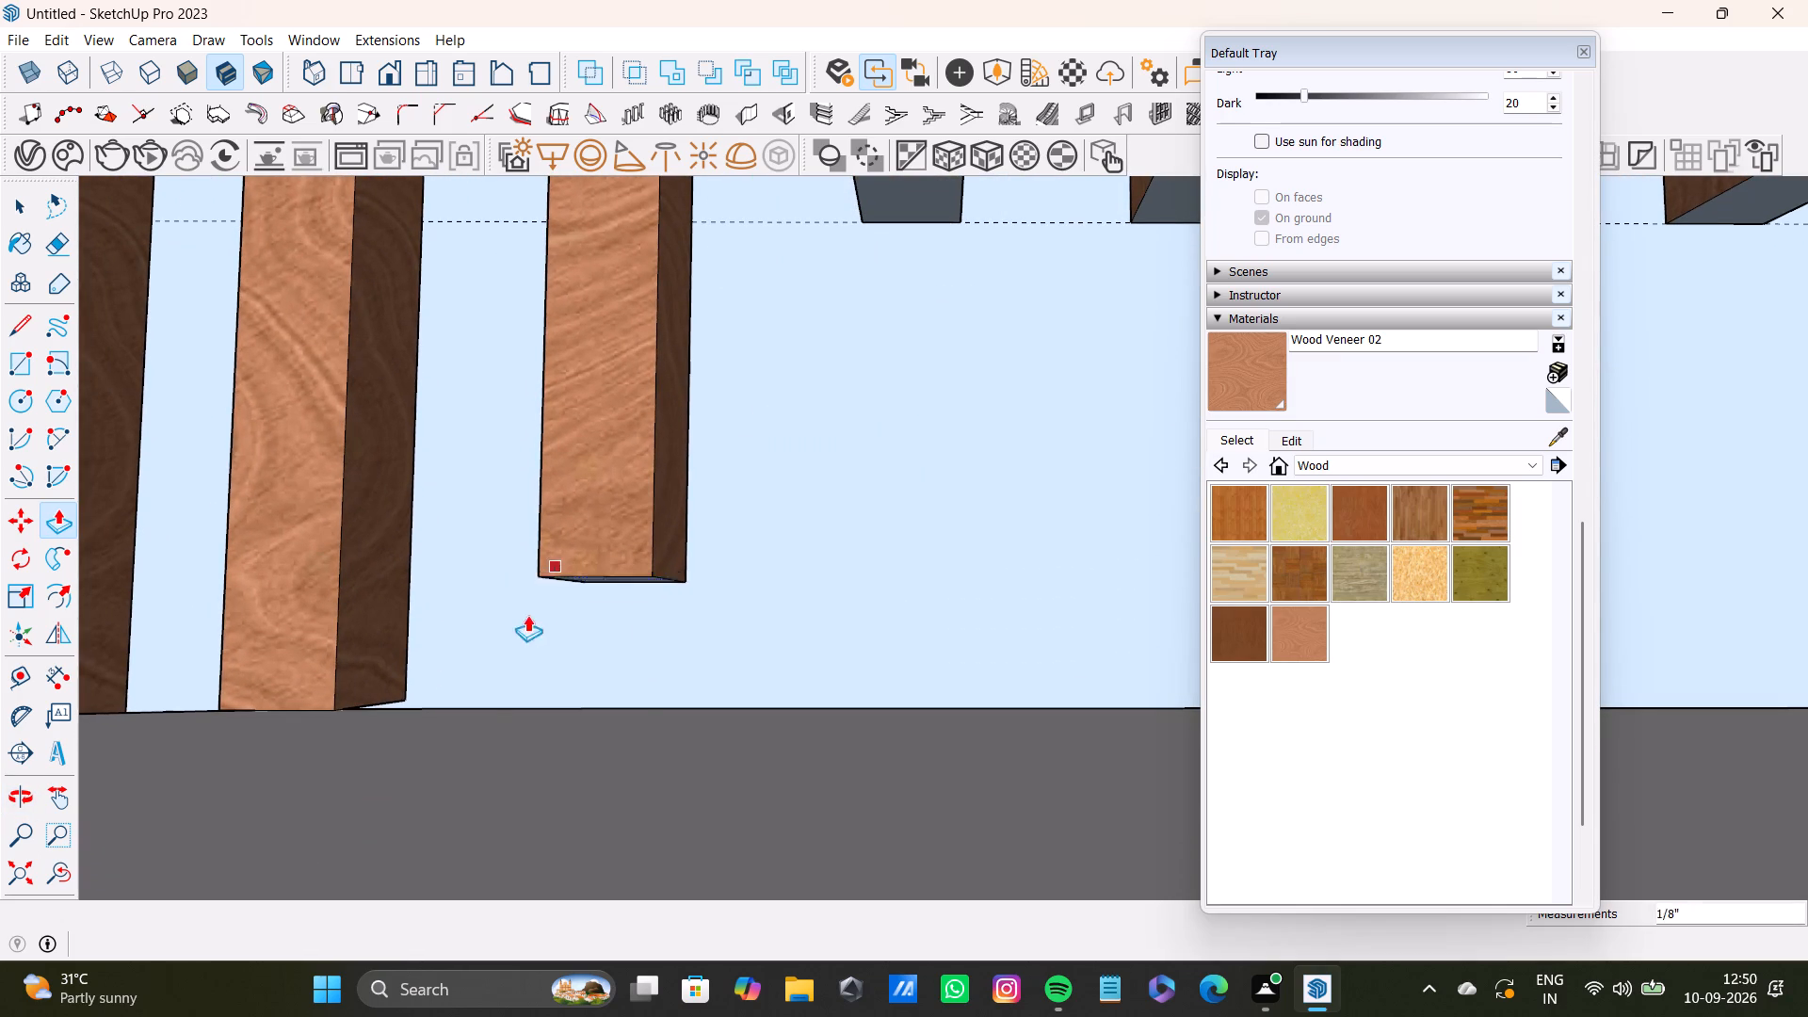
pyautogui.moveTo(527, 615); pyautogui.dragTo(347, 726)
# Push/Pull the bottom face of the third short slat from the rounded corner 7 1/4" down to the white block's top.
pyautogui.scroll(-5, 479, 667)
pyautogui.keyDown('shift'); pyautogui.moveTo(604, 570); pyautogui.dragTo(510, 618, button='middle'); pyautogui.keyUp('shift')
pyautogui.scroll(4, 637, 477)
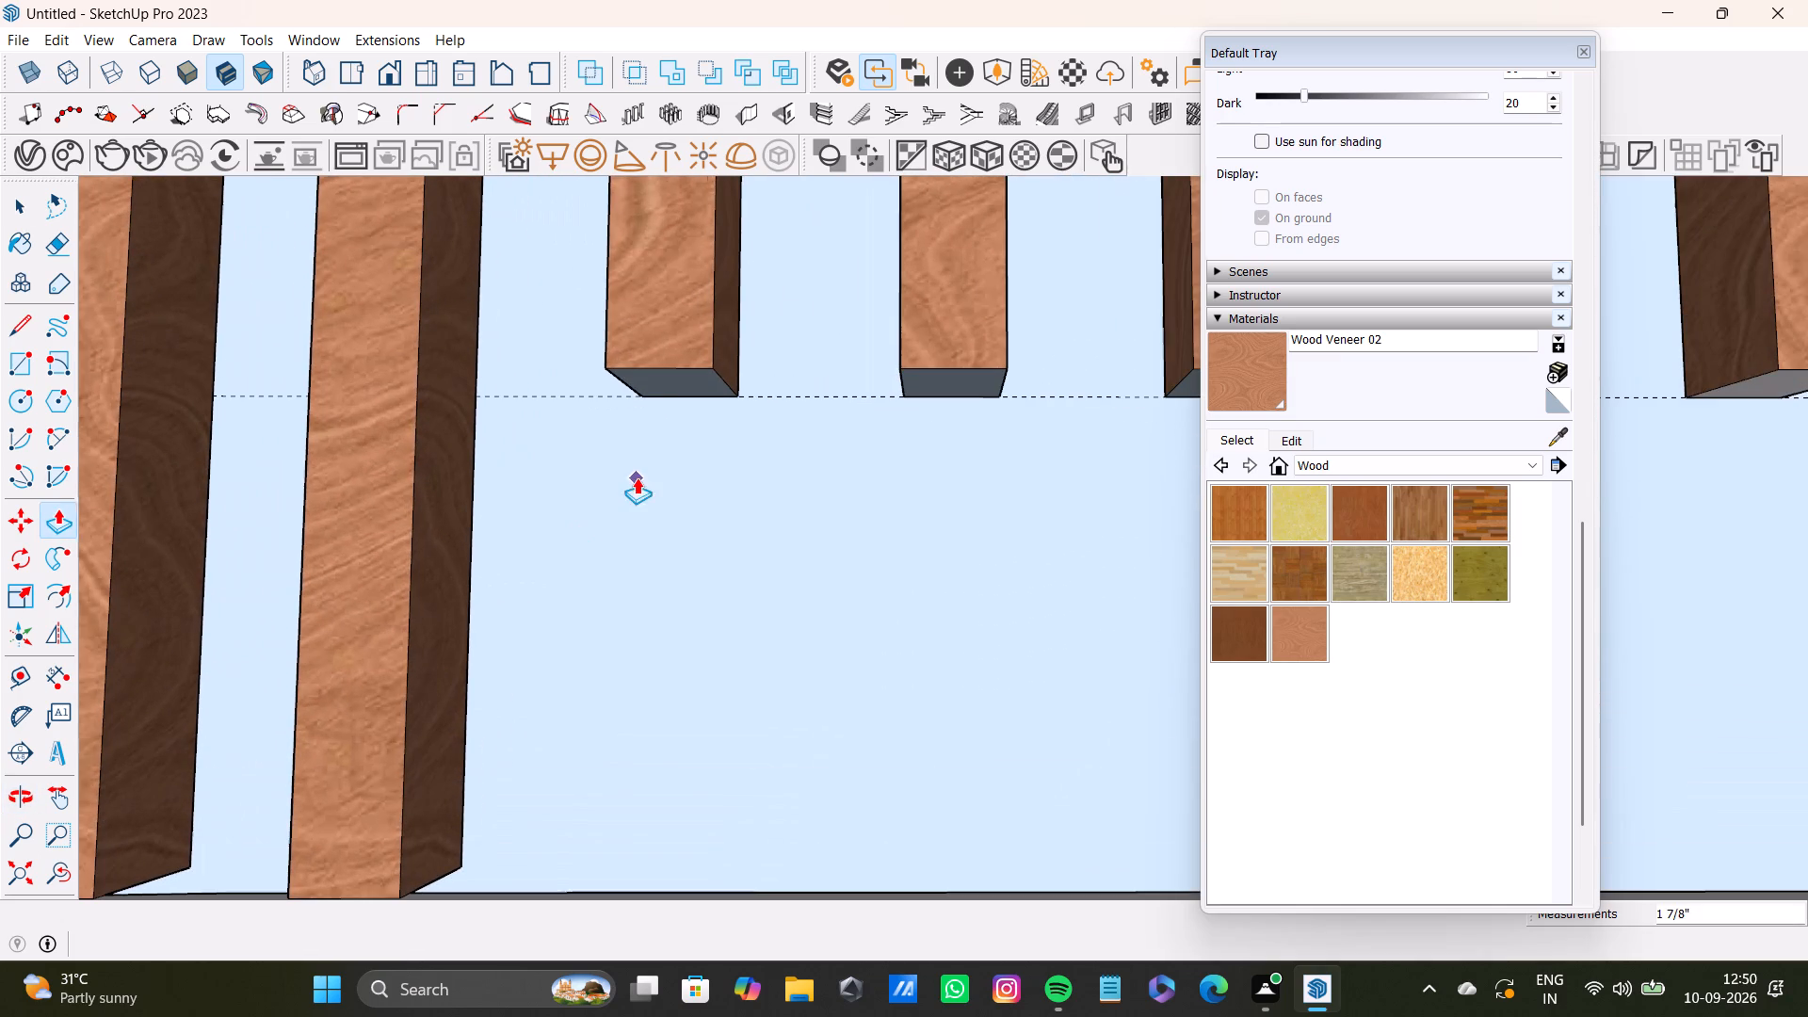
pyautogui.press('space')
pyautogui.click(668, 377)
pyautogui.press('p')
pyautogui.click(654, 376)
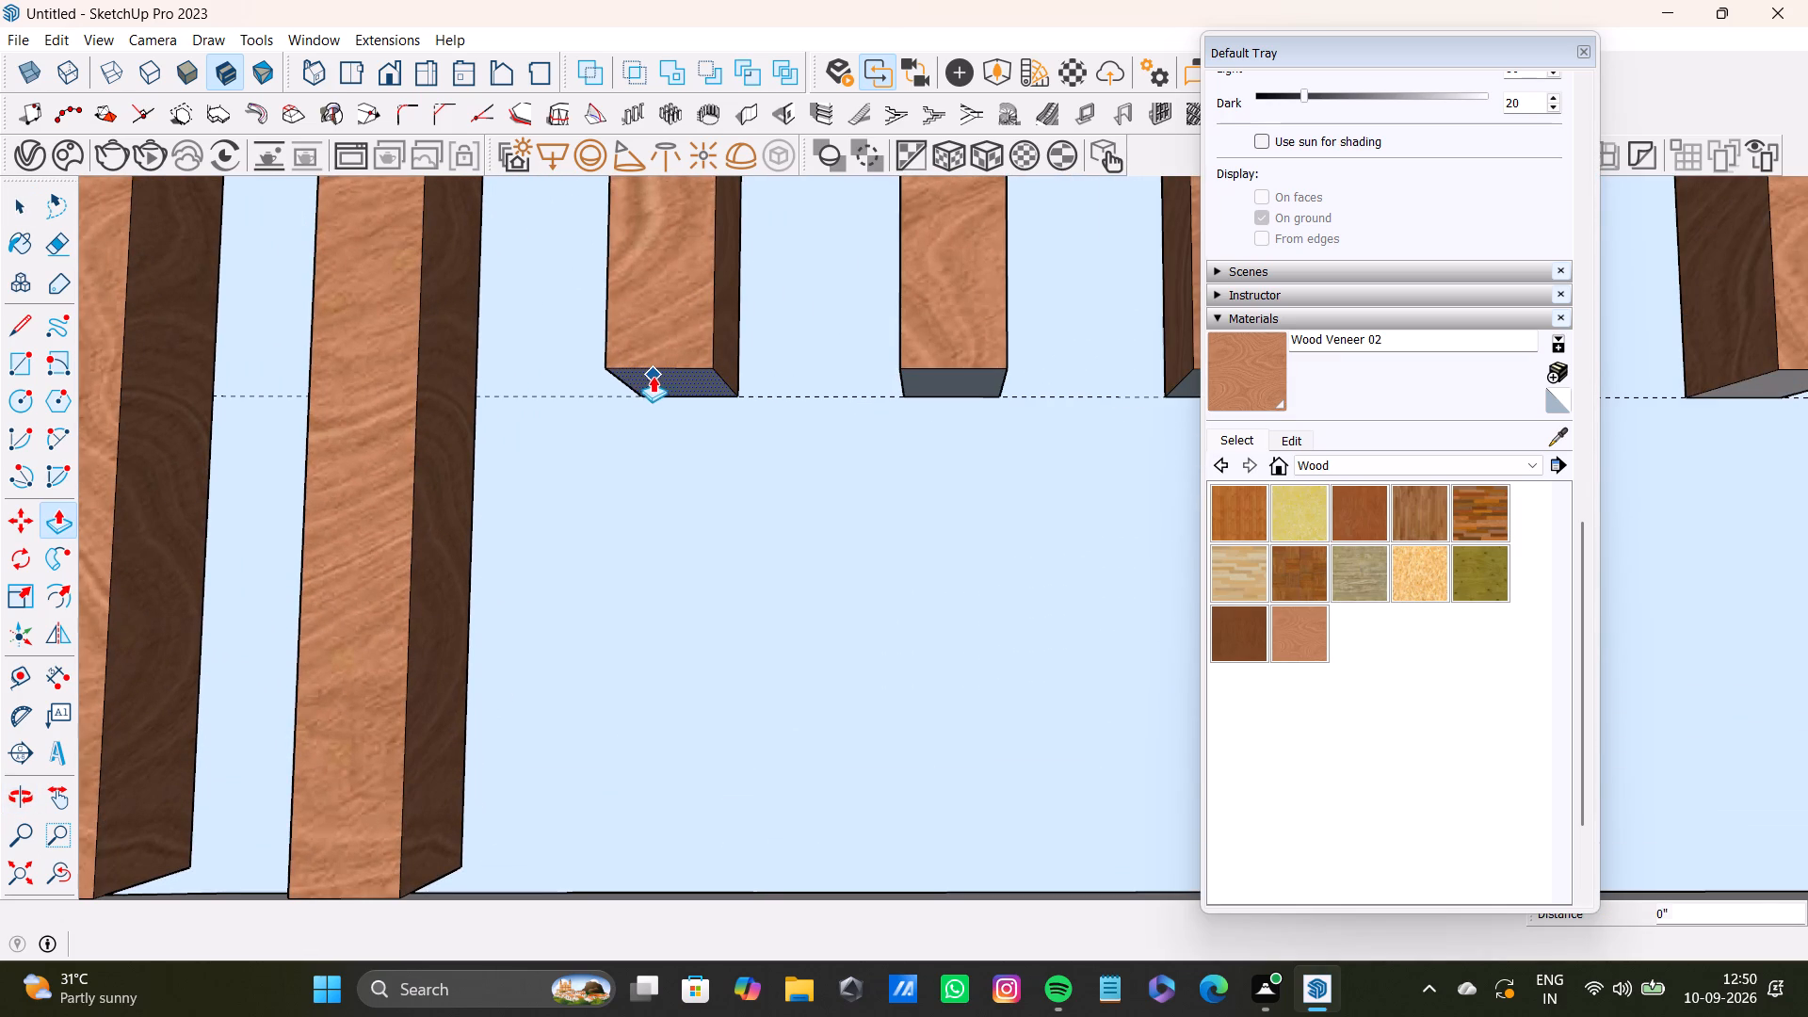
pyautogui.scroll(-7, 624, 509)
pyautogui.click(505, 756)
# Push/Pull the bottom face of the fourth short slat from the rounded corner 7 1/4" down to the white block's top.
pyautogui.scroll(-3, 649, 662)
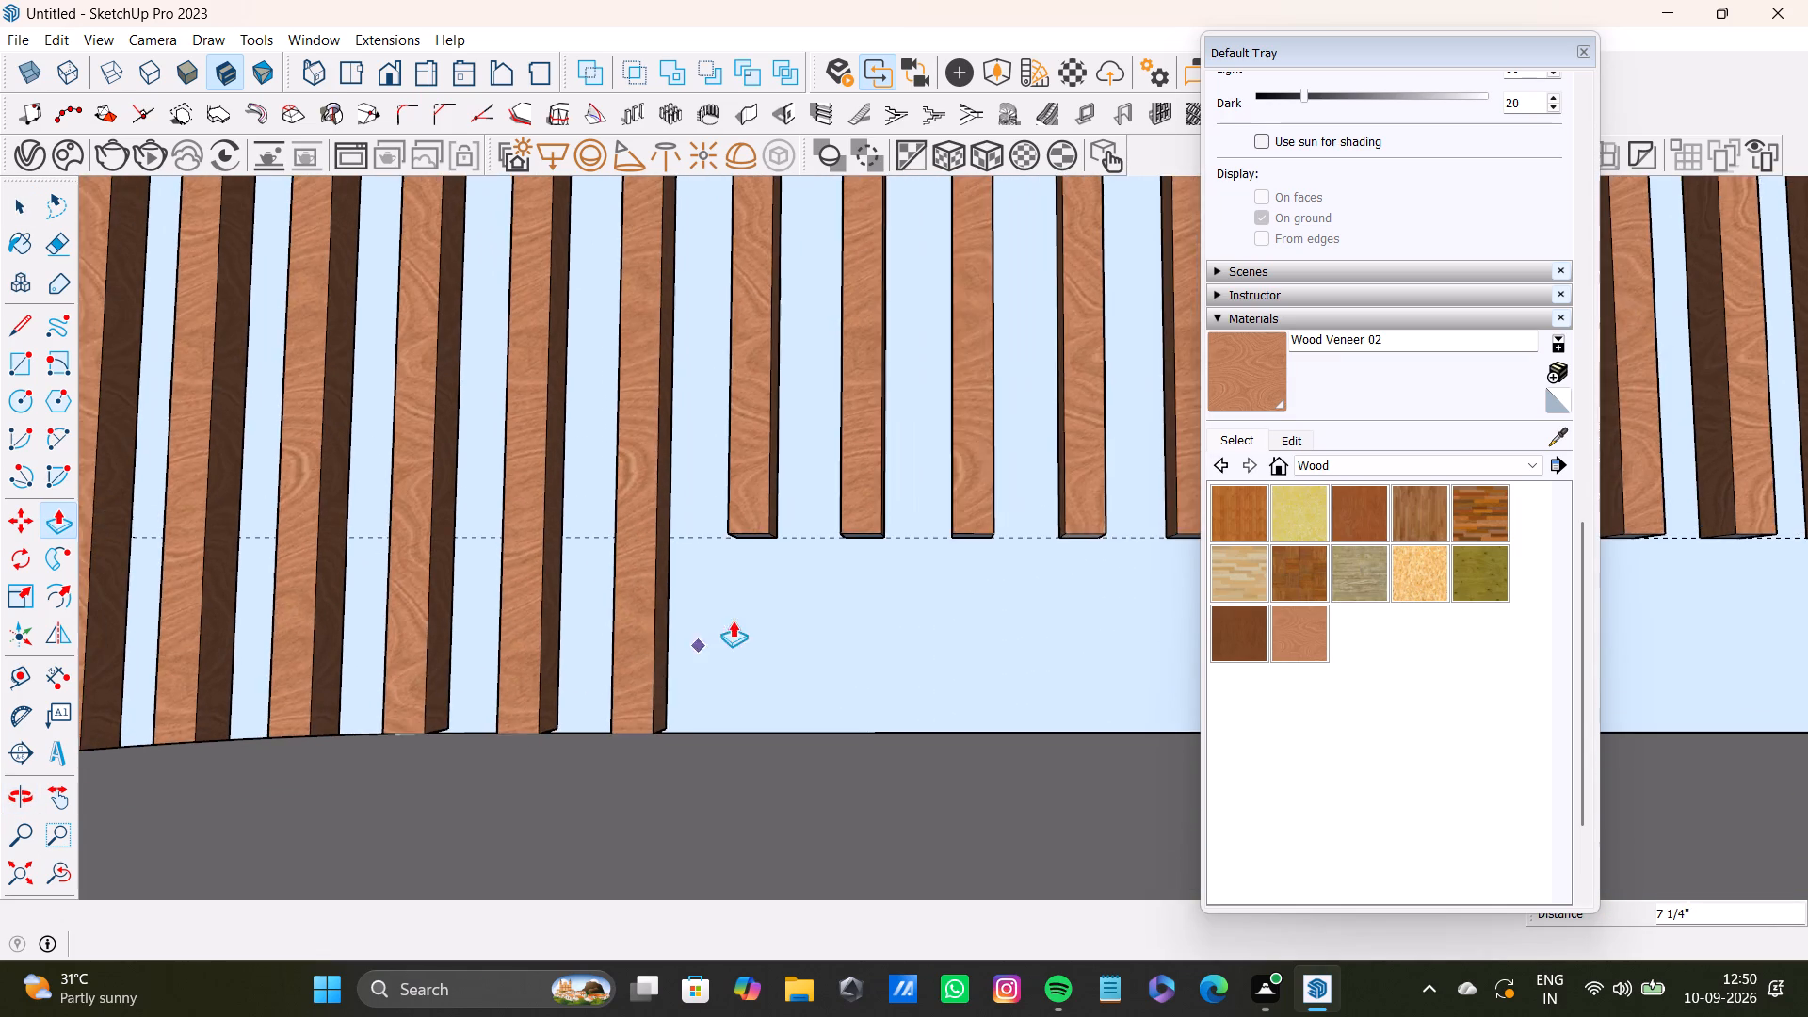
pyautogui.scroll(17, 730, 497)
pyautogui.moveTo(799, 584); pyautogui.dragTo(798, 492, button='middle')
pyautogui.press('space')
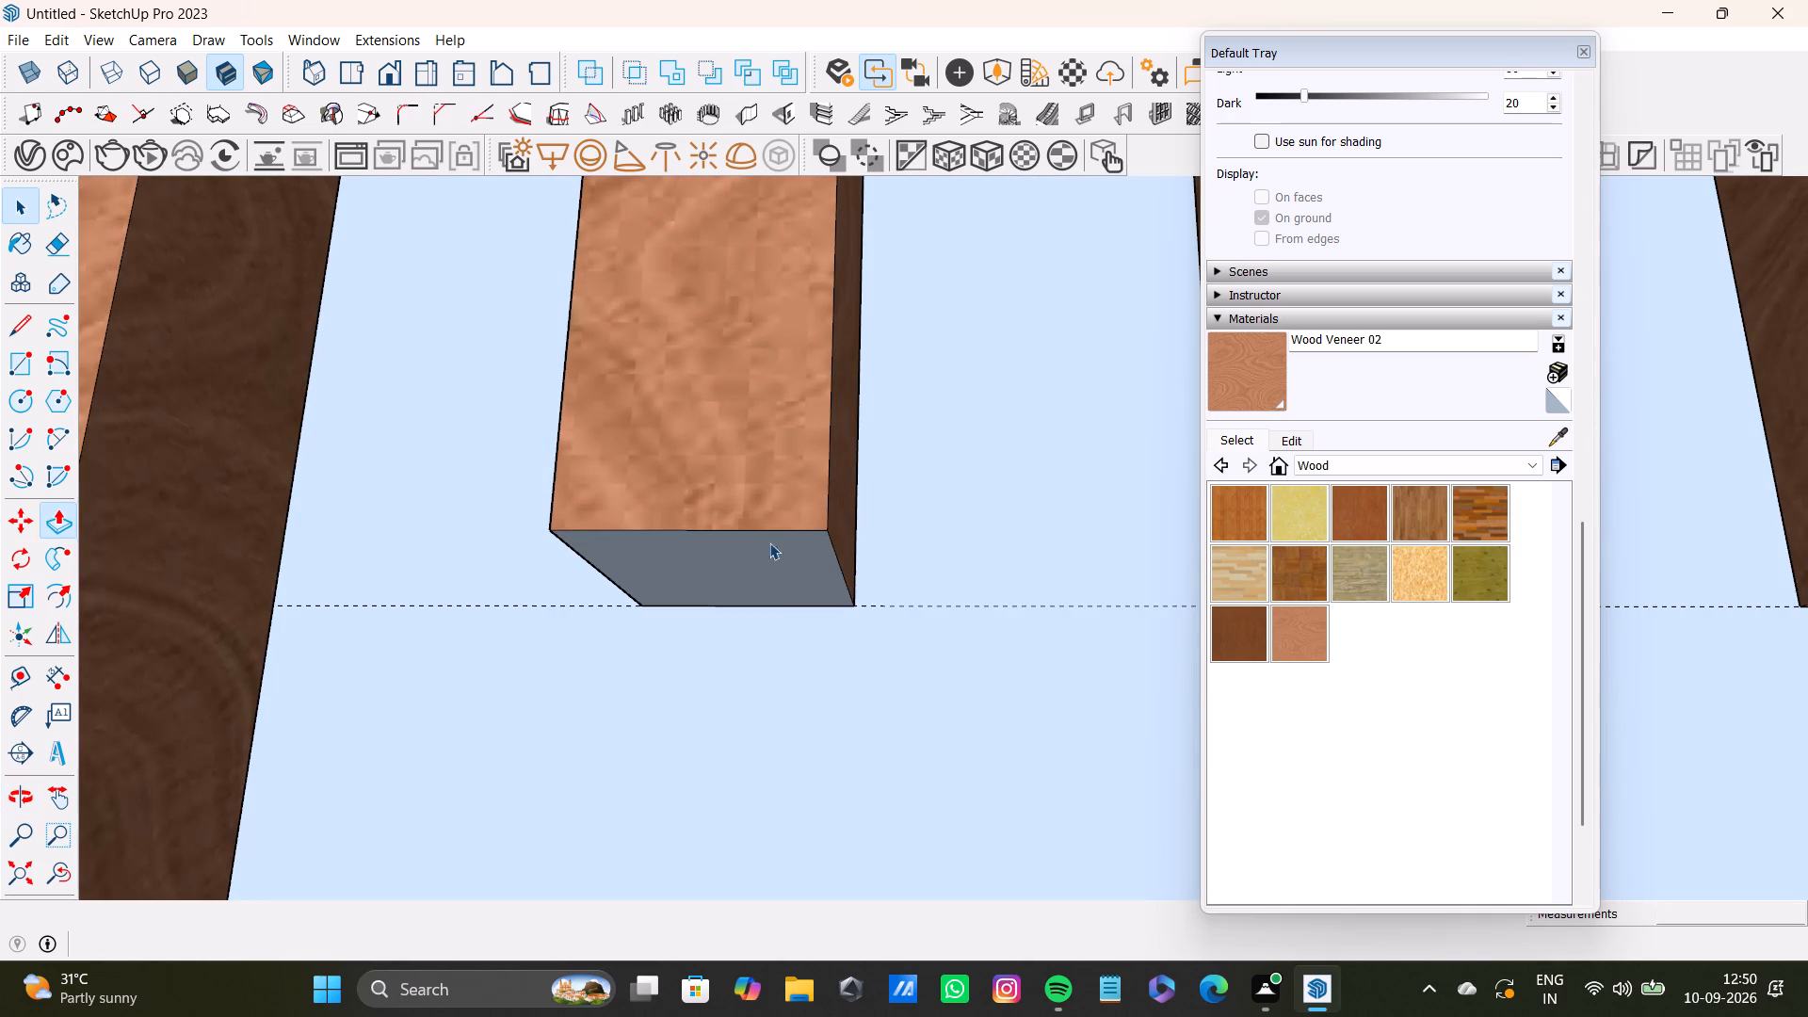
pyautogui.click(765, 558)
pyautogui.press('p')
pyautogui.click(764, 559)
pyautogui.scroll(-4, 739, 639)
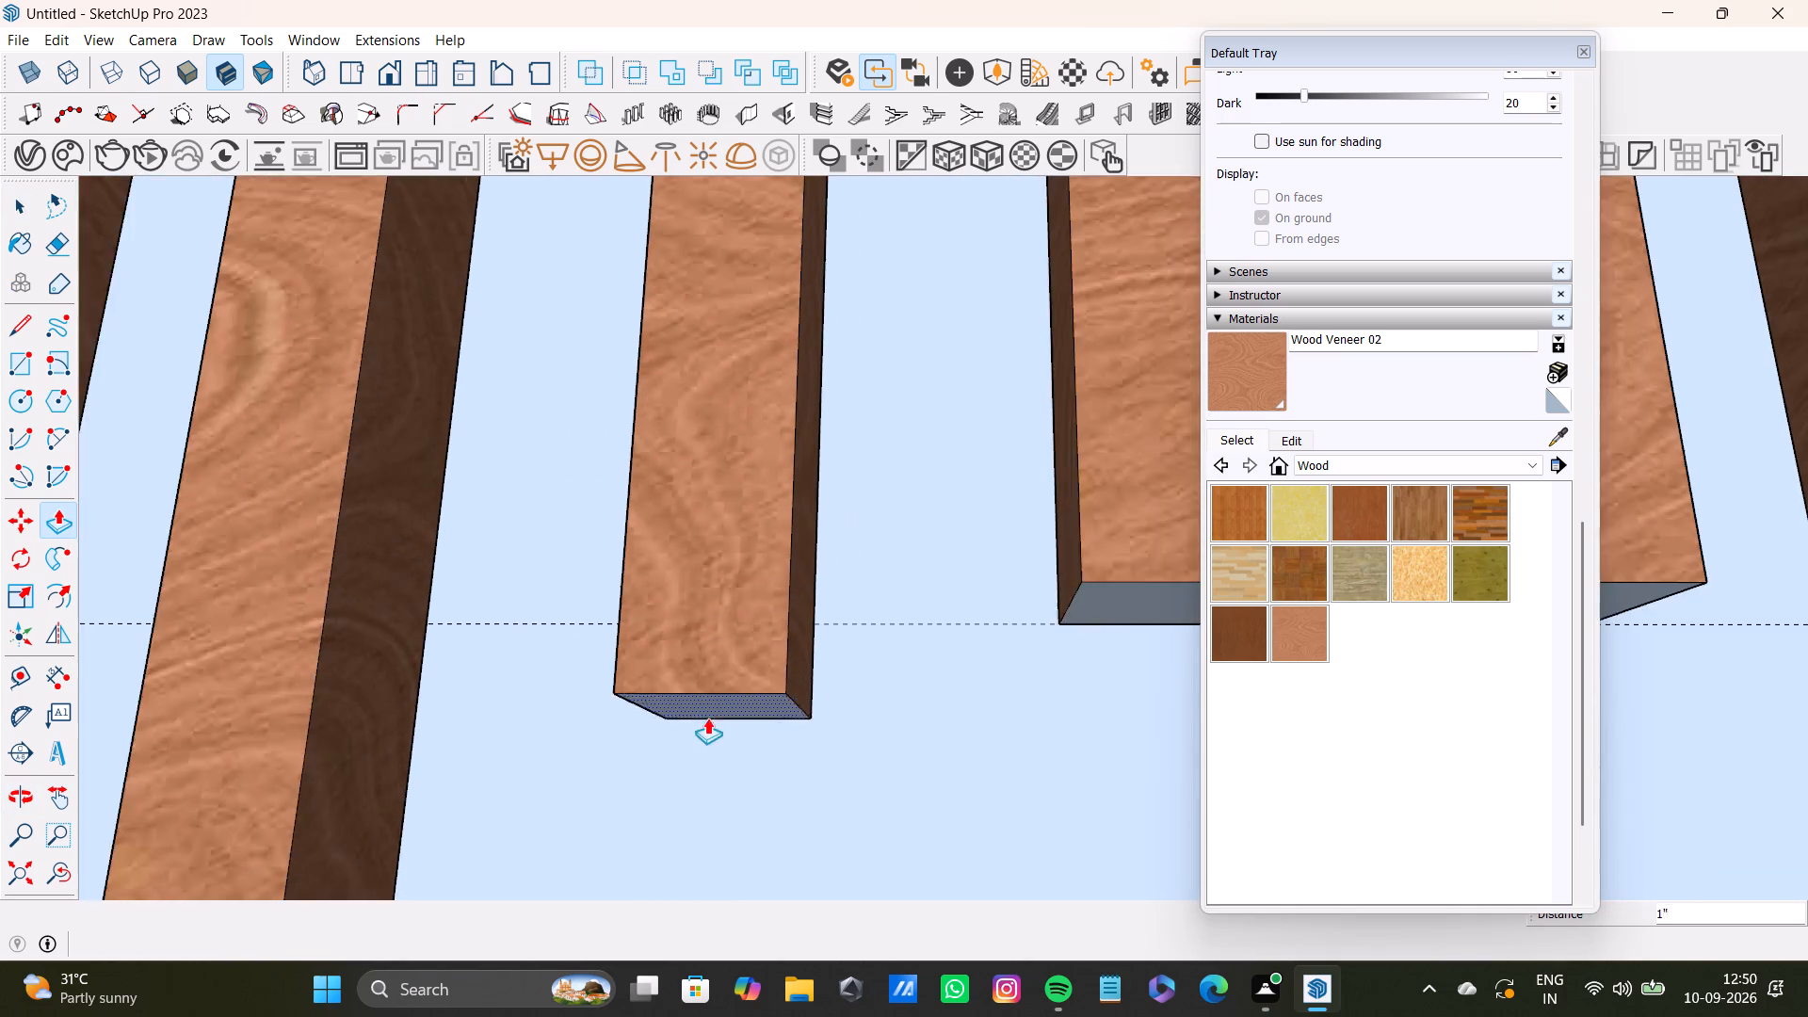
pyautogui.scroll(-5, 707, 718)
pyautogui.moveTo(709, 792); pyautogui.dragTo(708, 528, button='middle')
pyautogui.scroll(-3, 649, 746)
pyautogui.keyDown('shift'); pyautogui.moveTo(637, 746); pyautogui.dragTo(636, 565, button='middle'); pyautogui.keyUp('shift')
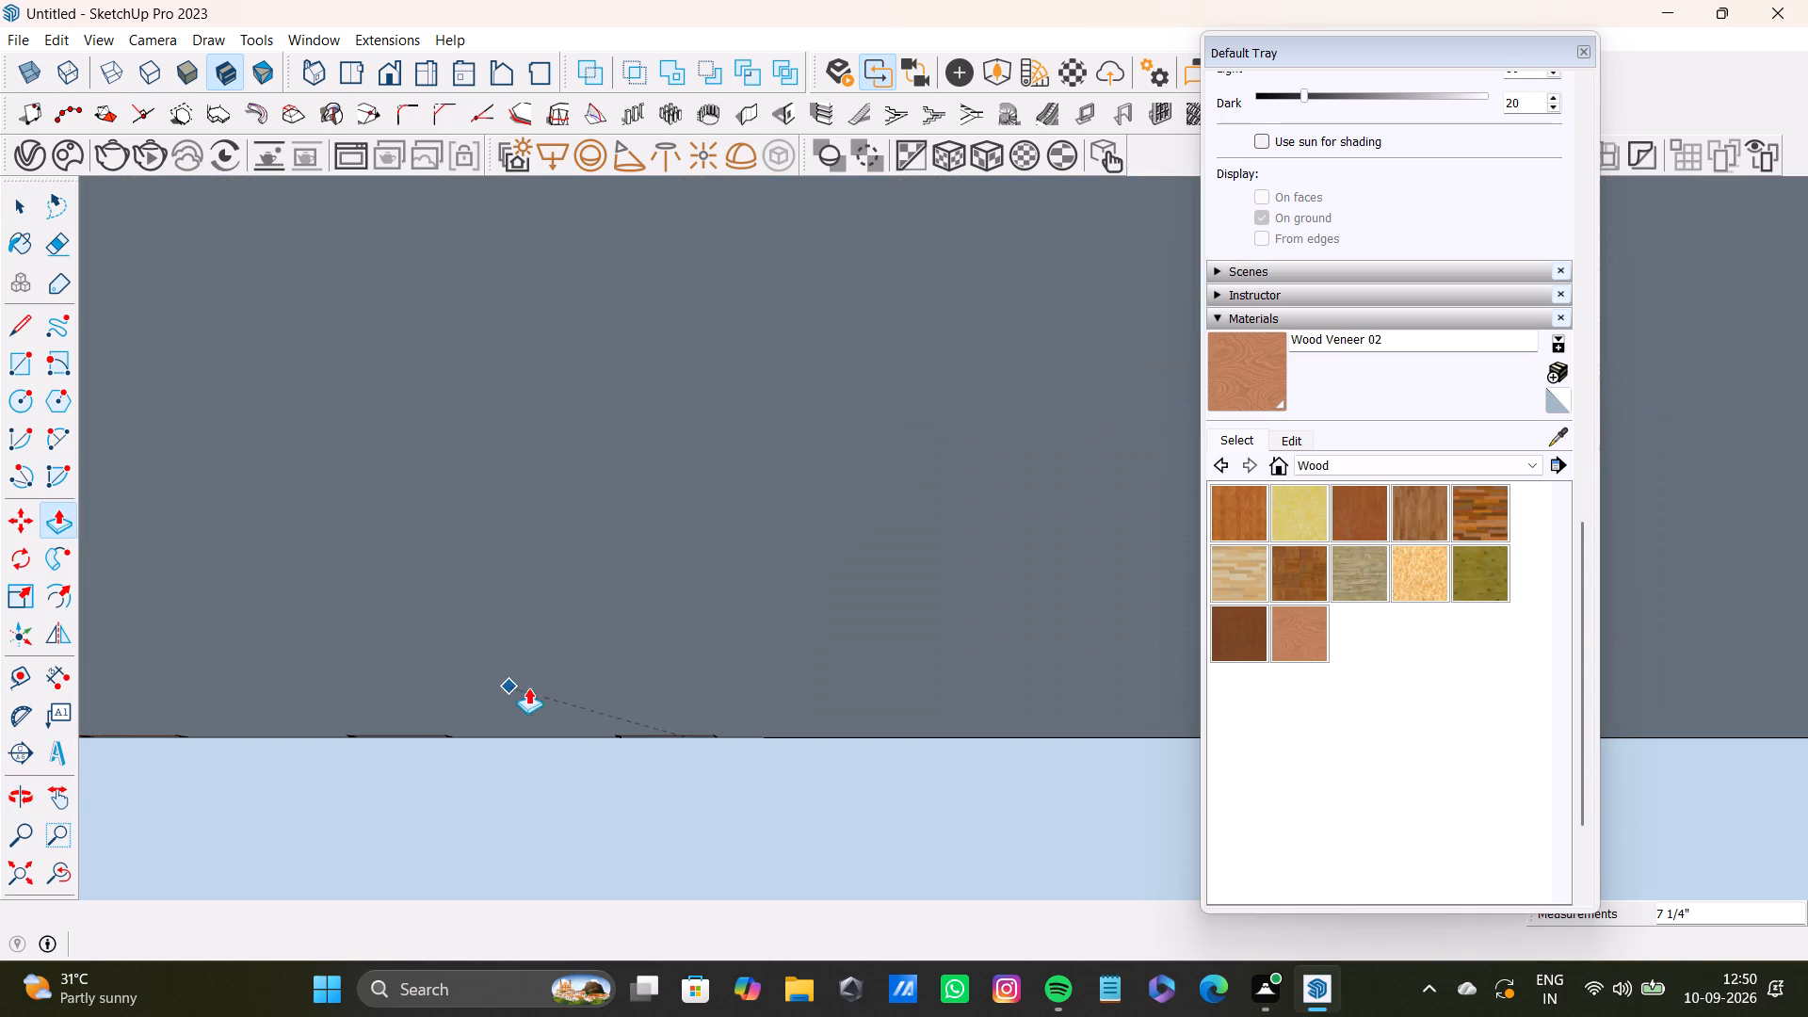
pyautogui.moveTo(566, 690); pyautogui.dragTo(542, 854, button='middle')
pyautogui.click(469, 745)
# Push/Pull the bottom face of the fifth short slat from the rounded corner 7 1/4" down to the white block's top.
pyautogui.scroll(-4, 730, 673)
pyautogui.keyDown('shift'); pyautogui.moveTo(740, 658); pyautogui.dragTo(601, 790, button='middle'); pyautogui.keyUp('shift')
pyautogui.scroll(7, 680, 625)
pyautogui.moveTo(692, 608); pyautogui.dragTo(723, 412, button='middle')
pyautogui.press('space')
pyautogui.scroll(4, 725, 442)
pyautogui.click(766, 473)
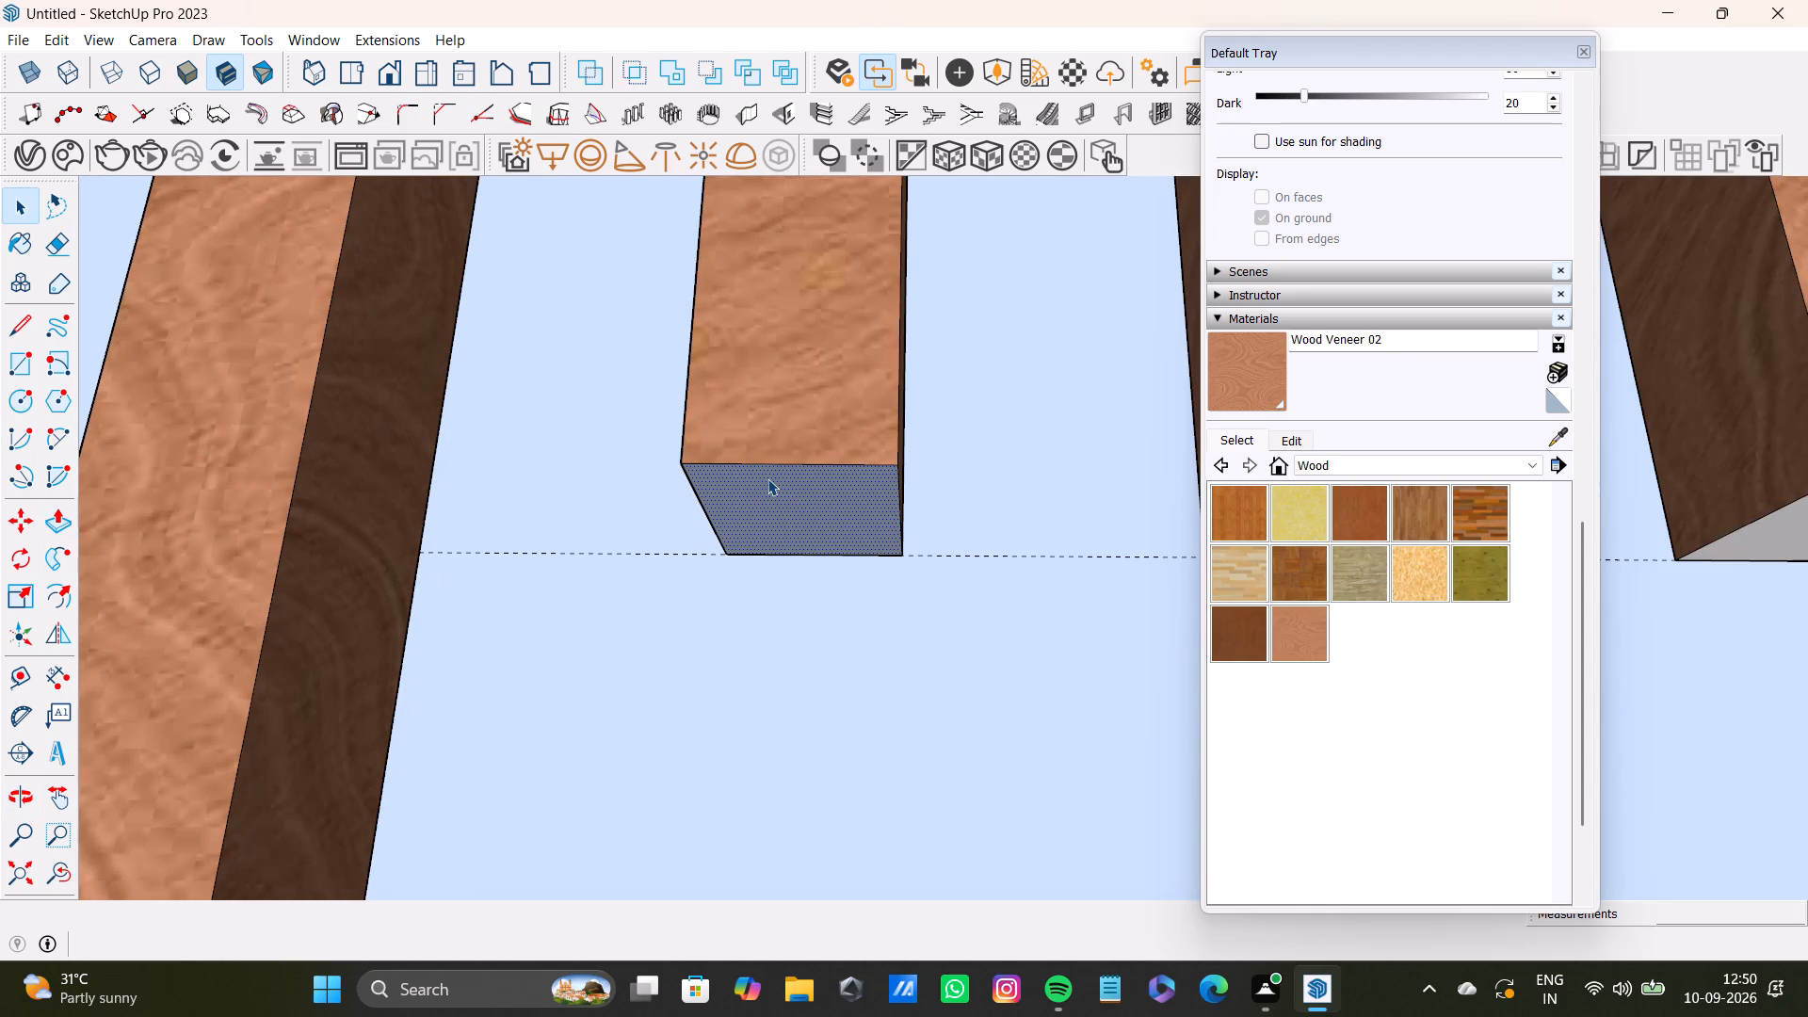
pyautogui.press('p')
pyautogui.click(767, 478)
pyautogui.scroll(-9, 772, 520)
pyautogui.keyDown('shift'); pyautogui.moveTo(757, 666); pyautogui.dragTo(757, 395, button='middle'); pyautogui.keyUp('shift')
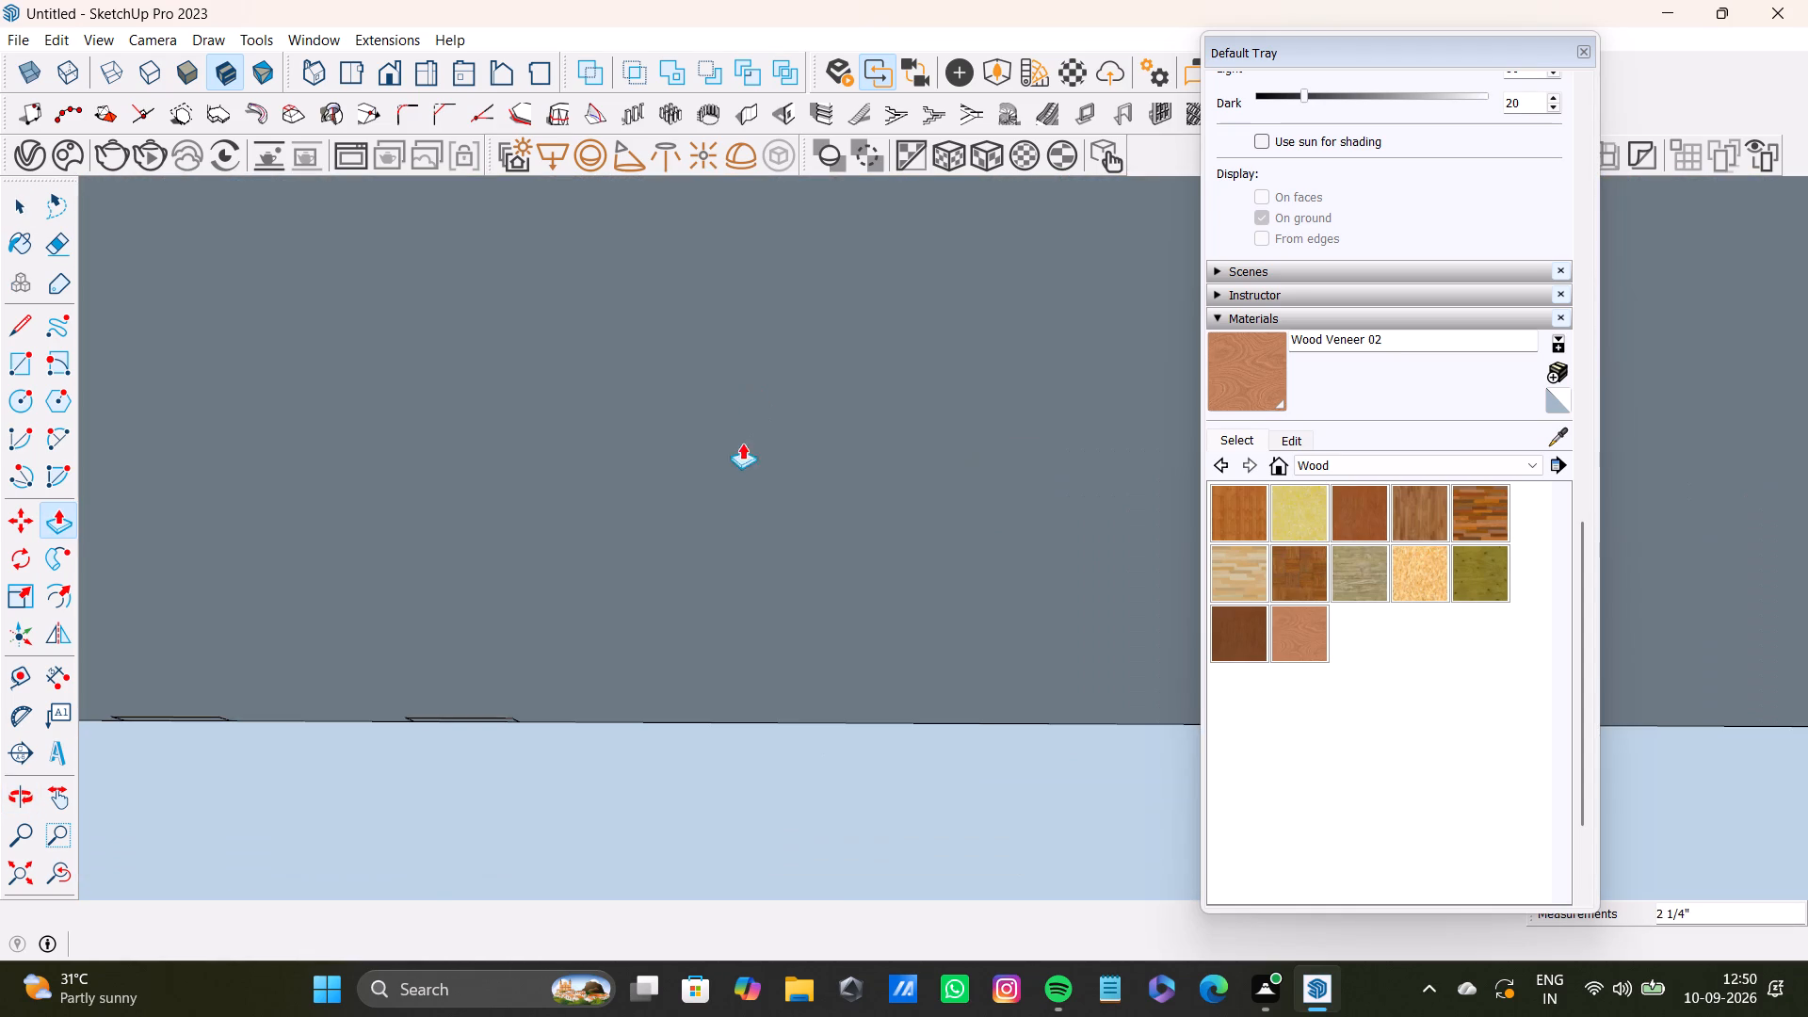
pyautogui.moveTo(507, 563); pyautogui.dragTo(508, 786, button='middle')
pyautogui.scroll(-1, 572, 759)
pyautogui.click(569, 714)
# Push/Pull the bottom face of the sixth short slat from the rounded corner 7 1/4" down to the white block's top.
pyautogui.scroll(-2, 719, 624)
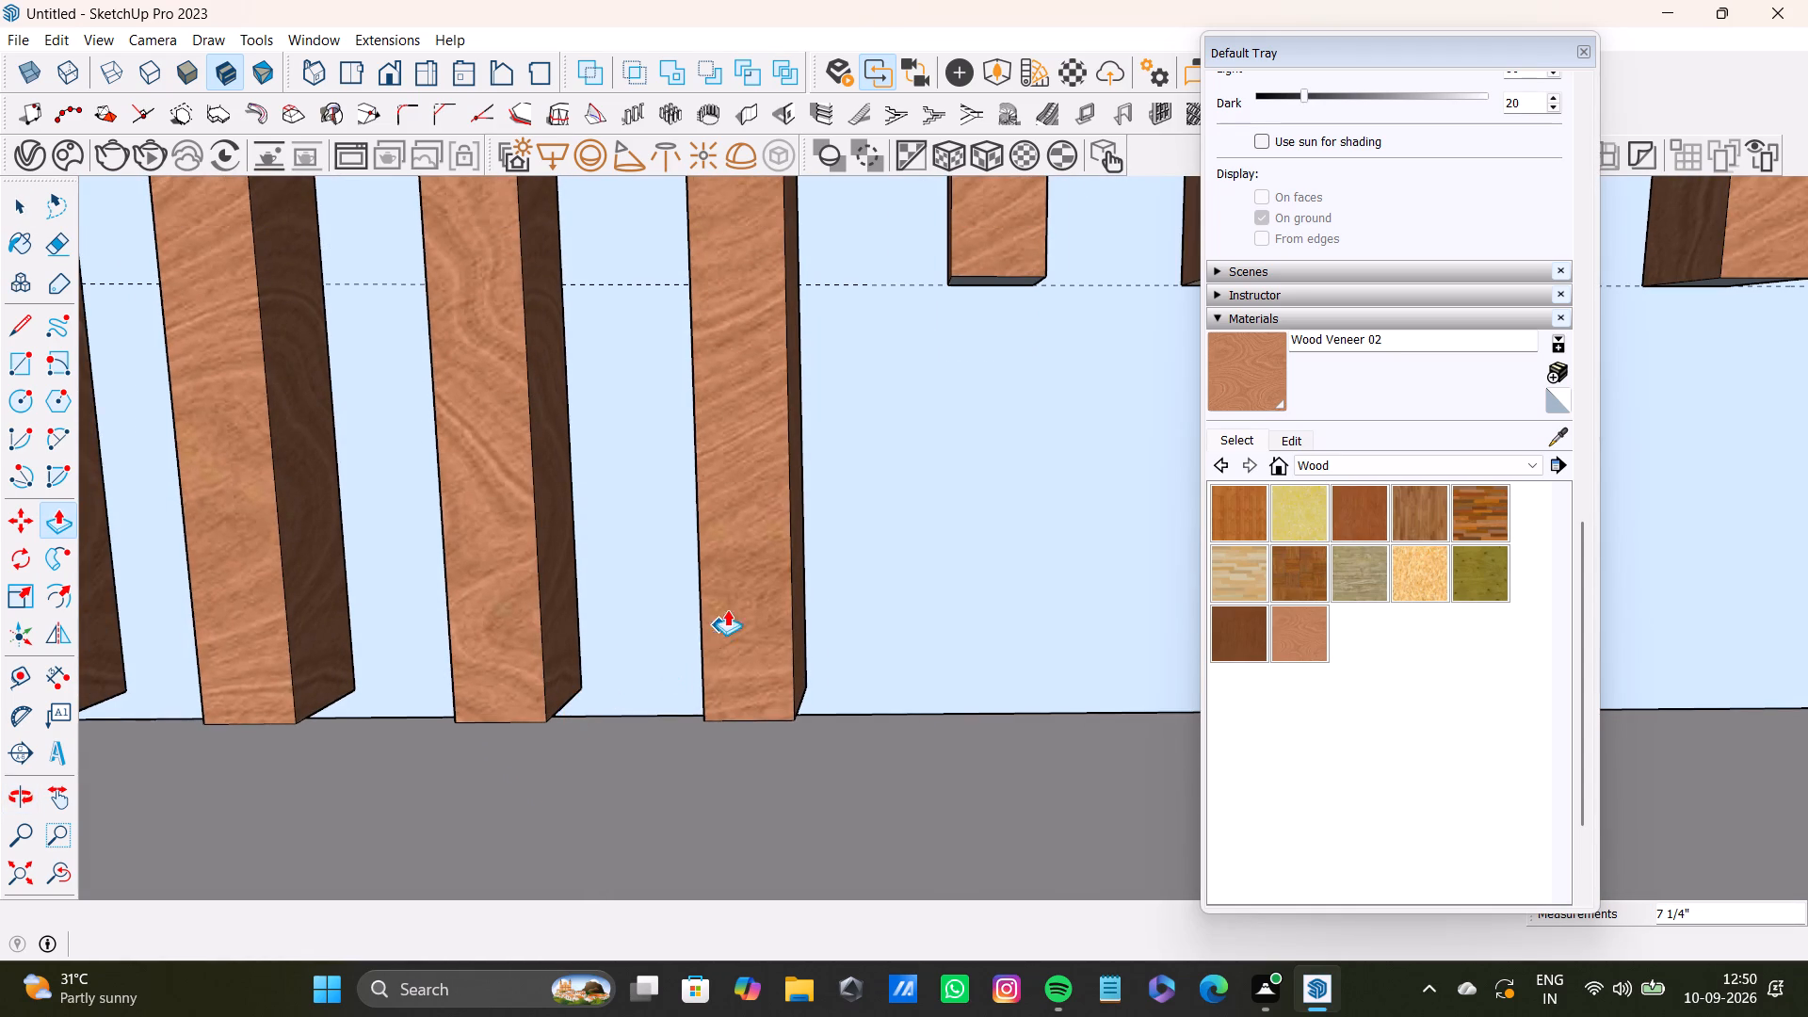
pyautogui.scroll(-1, 727, 609)
pyautogui.moveTo(802, 534); pyautogui.dragTo(670, 677, button='middle')
pyautogui.scroll(7, 811, 540)
pyautogui.moveTo(812, 527); pyautogui.dragTo(832, 349, button='middle')
pyautogui.press('space')
pyautogui.click(786, 475)
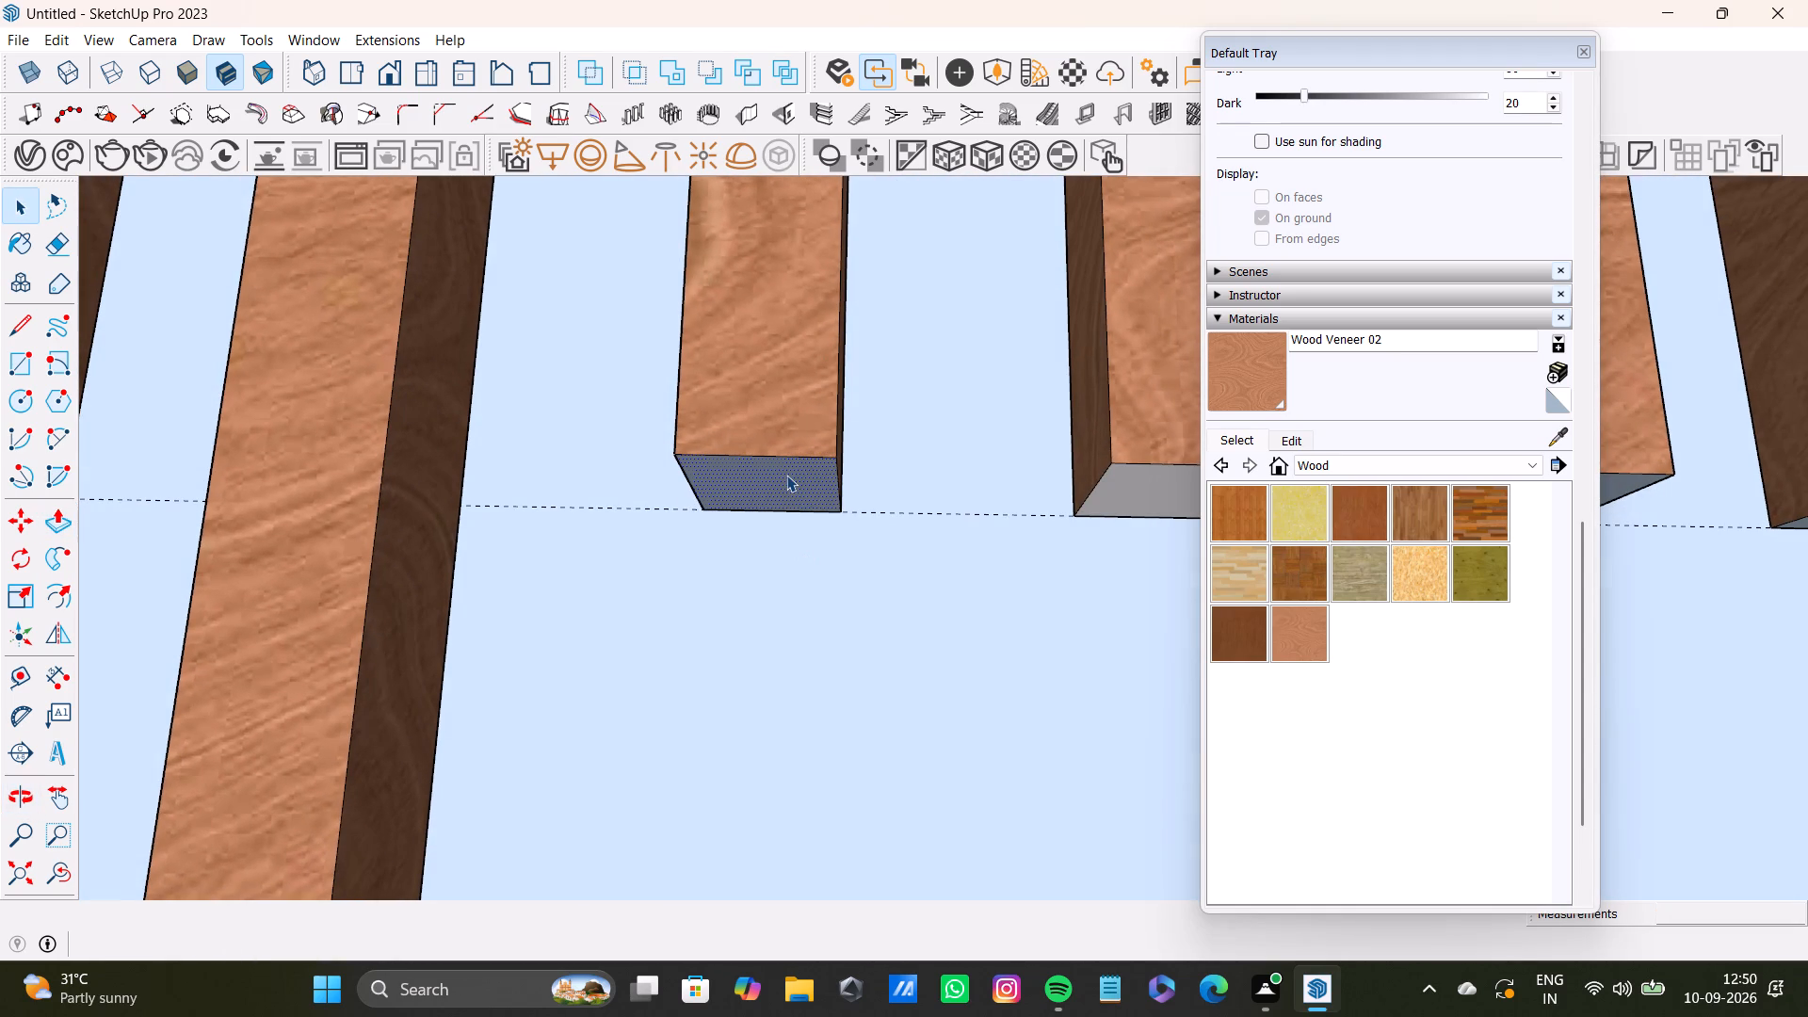
pyautogui.press('p')
pyautogui.click(786, 475)
pyautogui.scroll(-5, 670, 702)
pyautogui.moveTo(635, 737); pyautogui.dragTo(658, 492, button='middle')
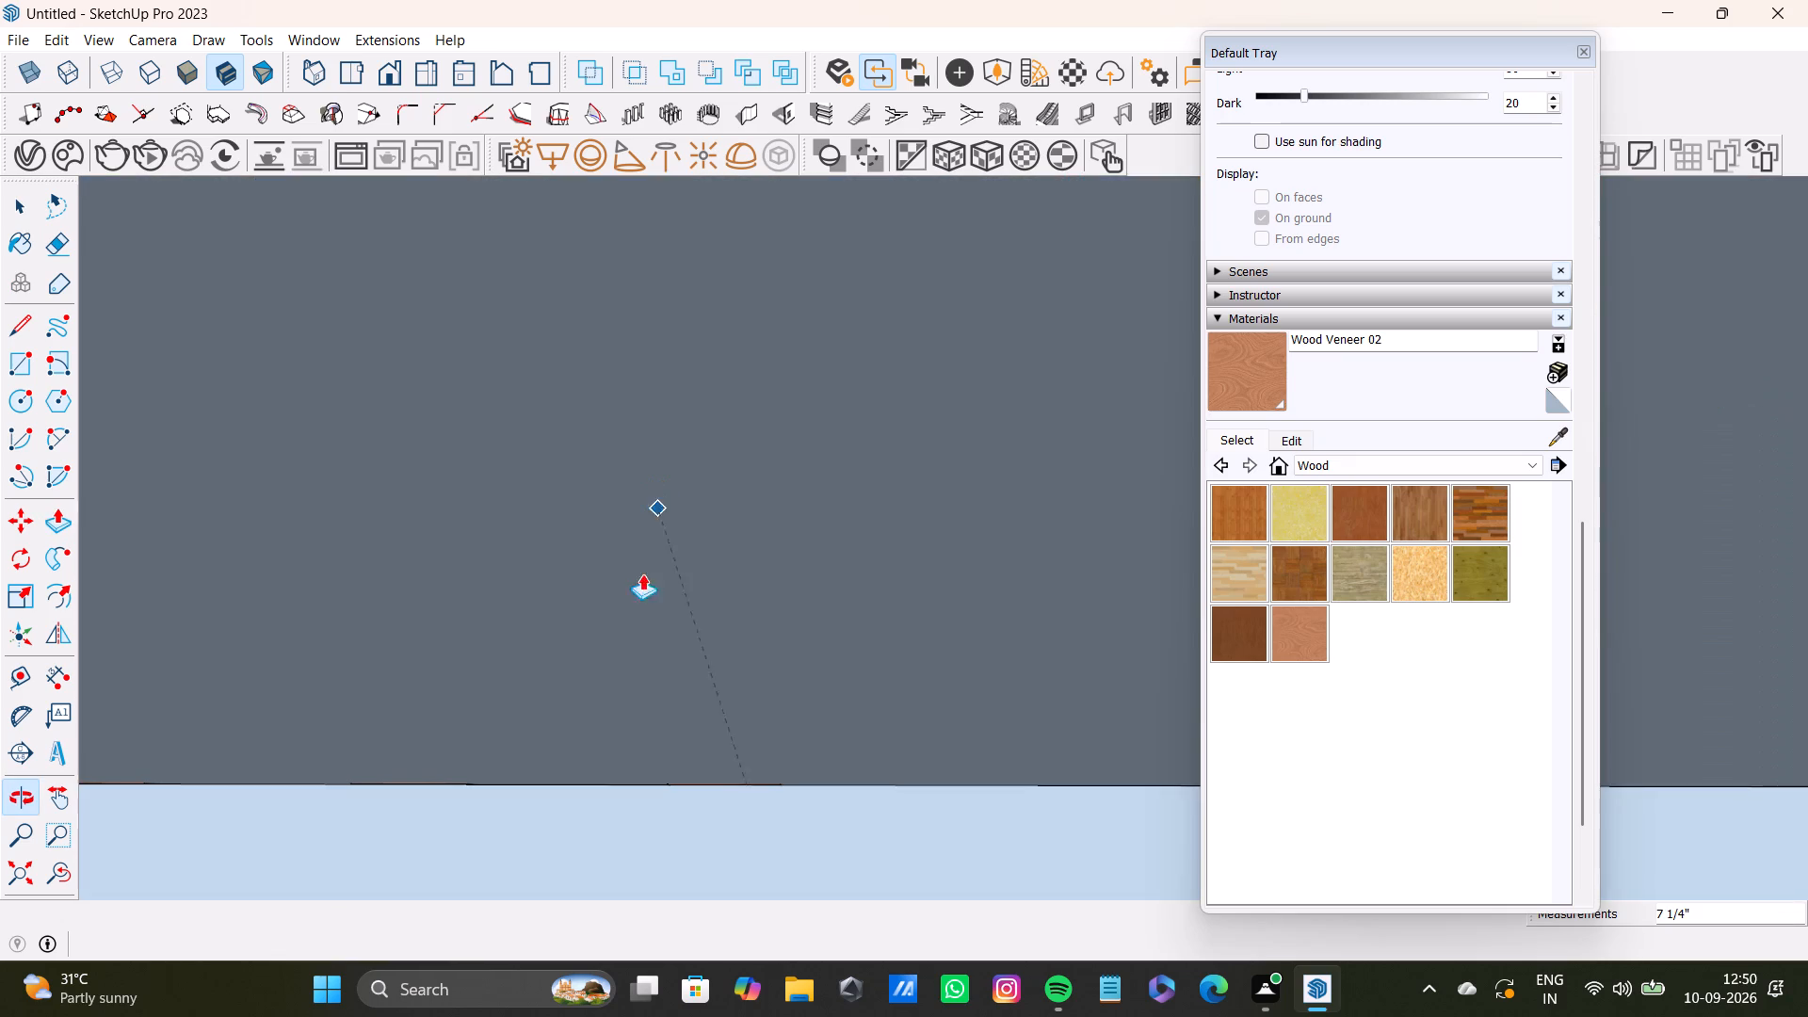
pyautogui.moveTo(630, 616); pyautogui.dragTo(603, 750, button='middle')
pyautogui.click(556, 523)
# Push/Pull the bottom face of the seventh short slat from the rounded corner down close to the white block's top.
pyautogui.scroll(-4, 579, 513)
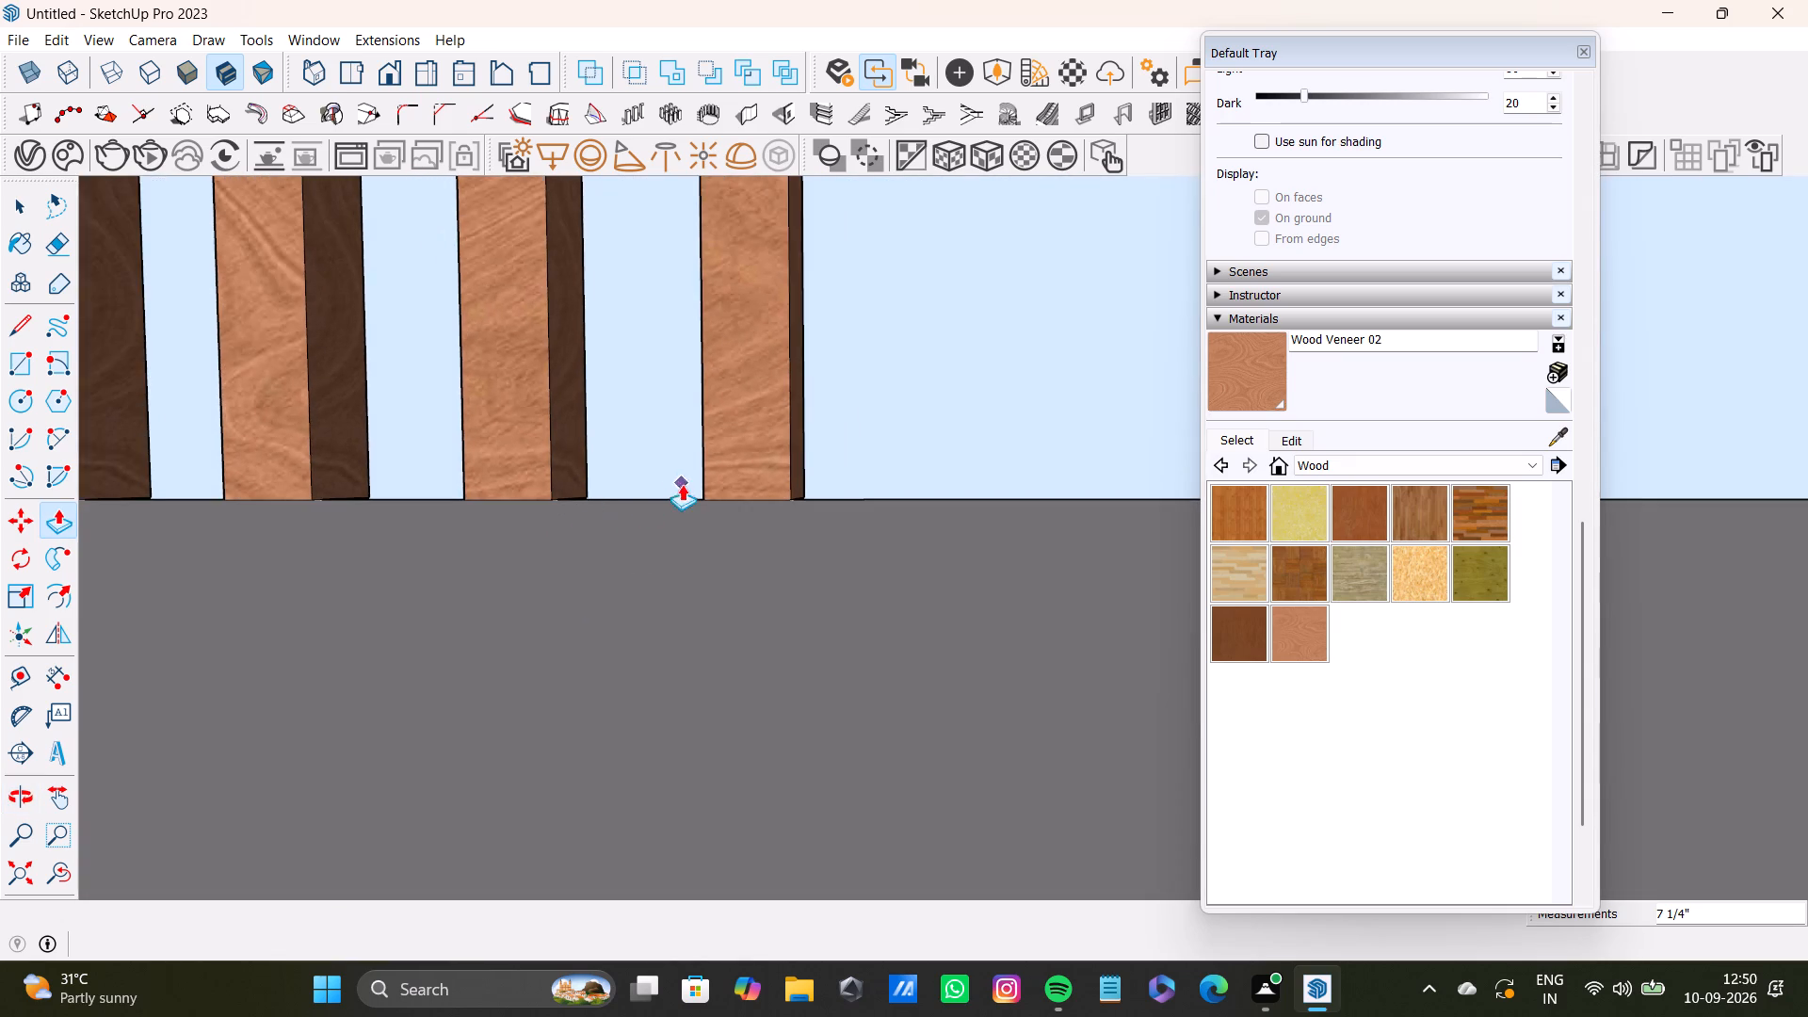
pyautogui.moveTo(682, 484); pyautogui.dragTo(536, 806, button='middle')
pyautogui.keyDown('shift'); pyautogui.scroll(-1, 550, 763); pyautogui.keyUp('shift')
pyautogui.scroll(3, 785, 577)
pyautogui.press('space')
pyautogui.scroll(4, 831, 472)
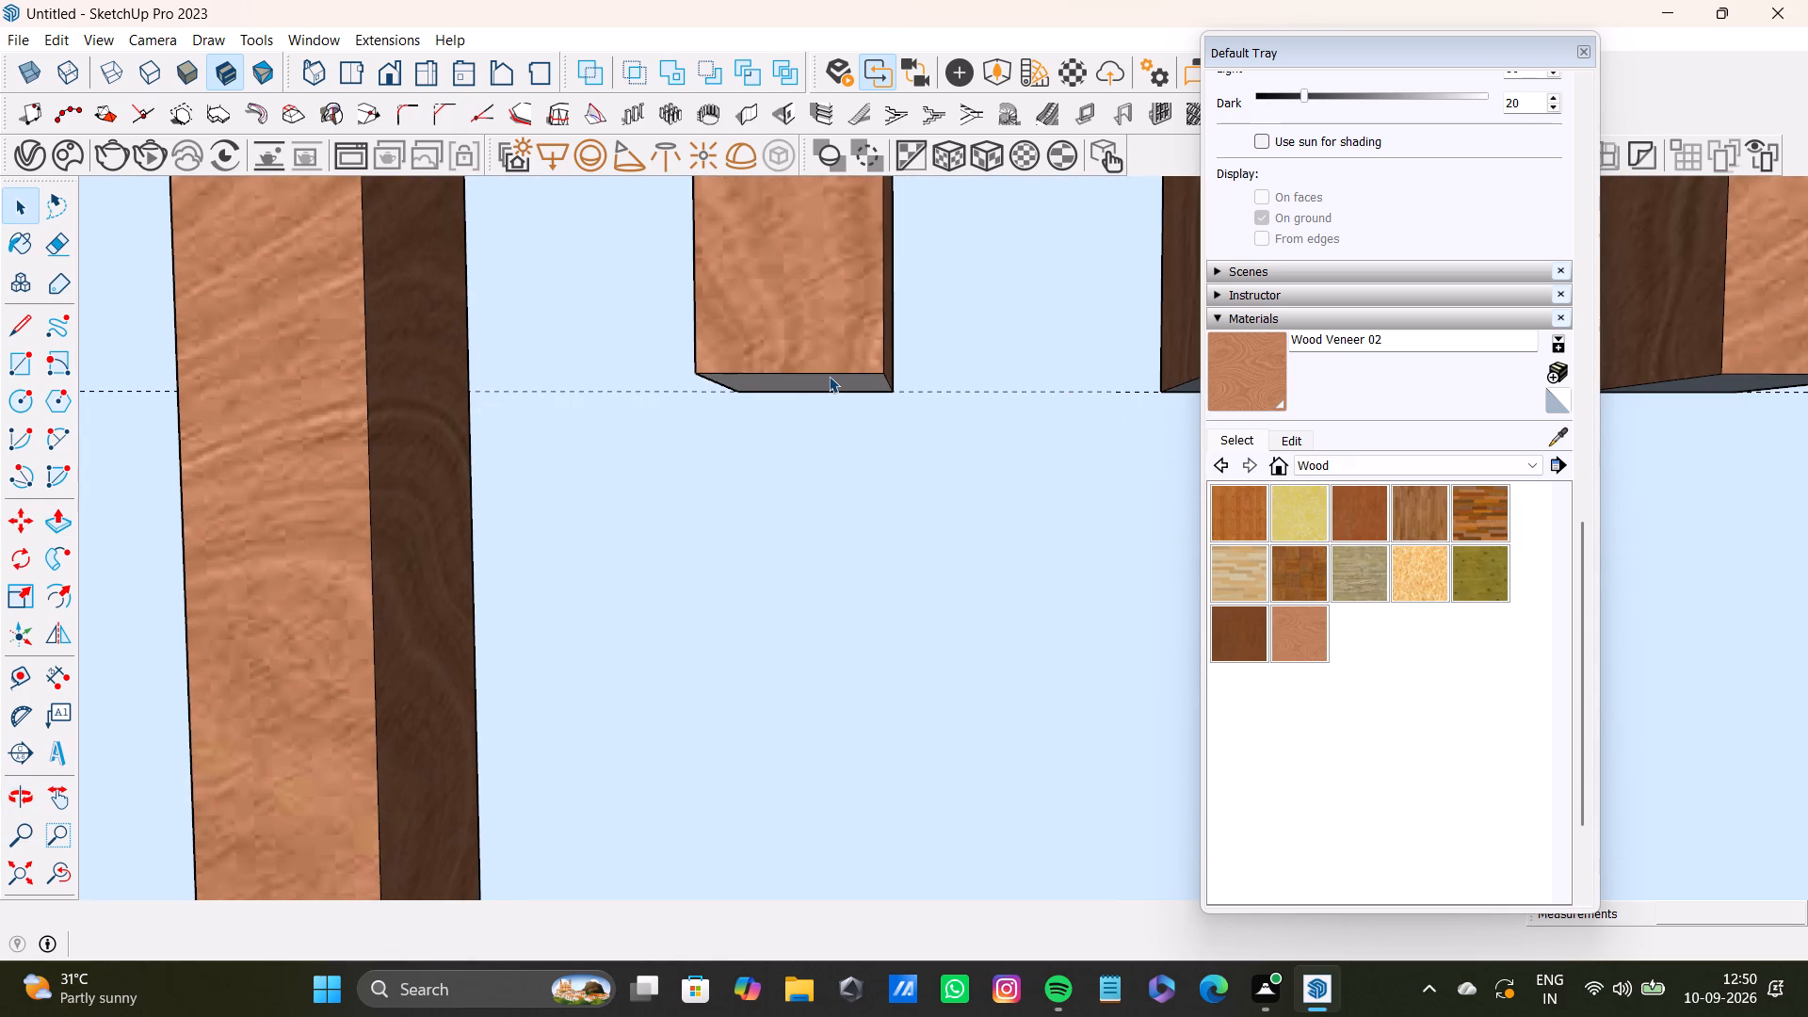
pyautogui.click(841, 388)
pyautogui.press('p')
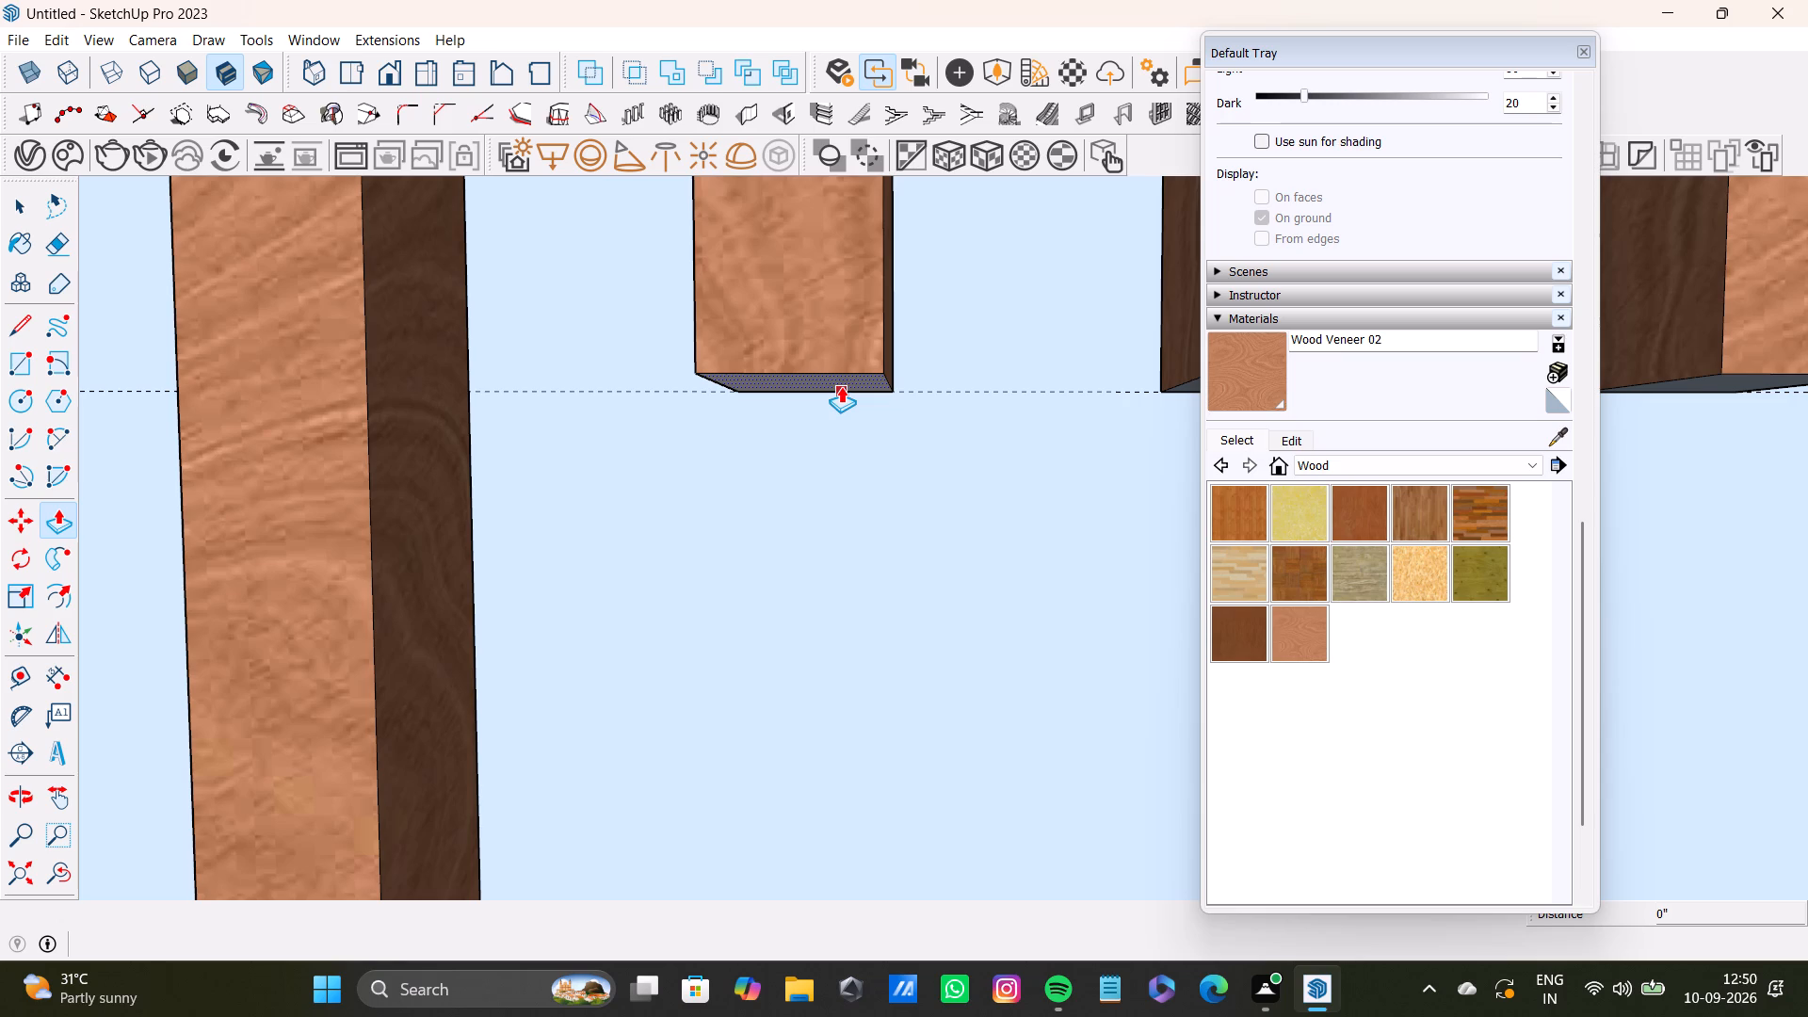
pyautogui.click(841, 386)
pyautogui.scroll(-7, 773, 686)
pyautogui.keyDown('shift'); pyautogui.moveTo(758, 724); pyautogui.dragTo(756, 480, button='middle'); pyautogui.keyUp('shift')
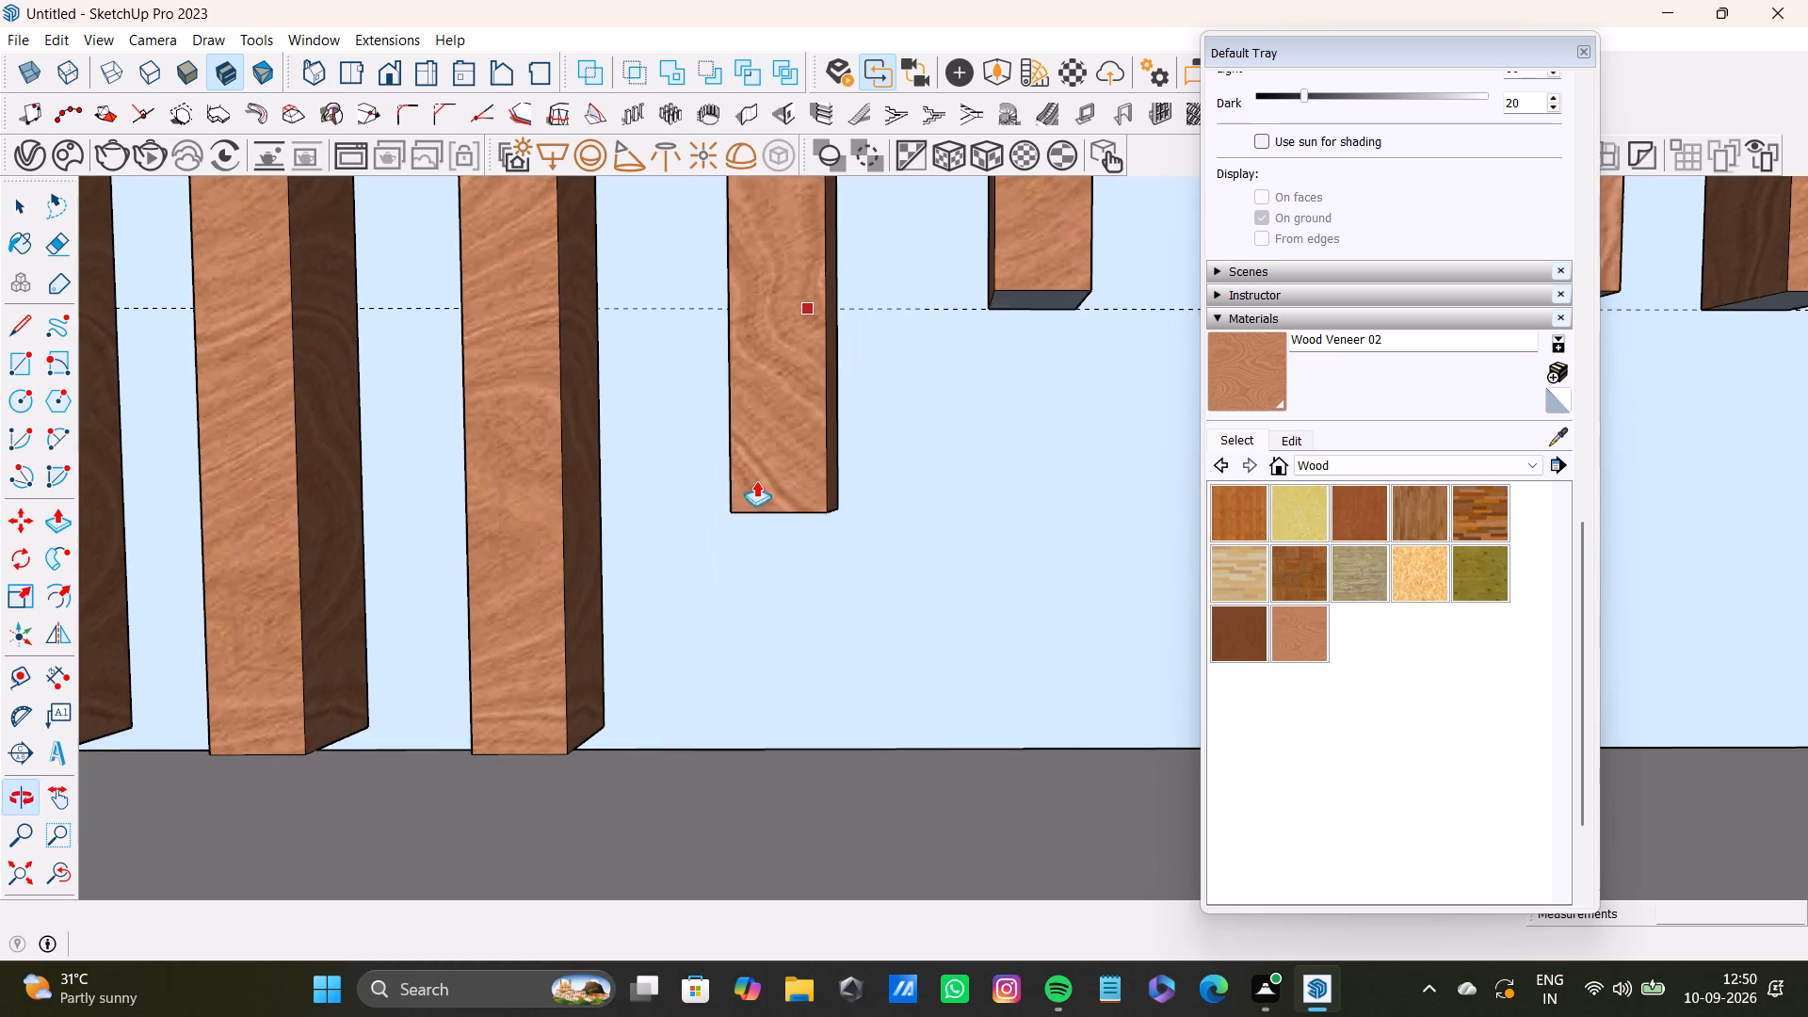
pyautogui.click(671, 725)
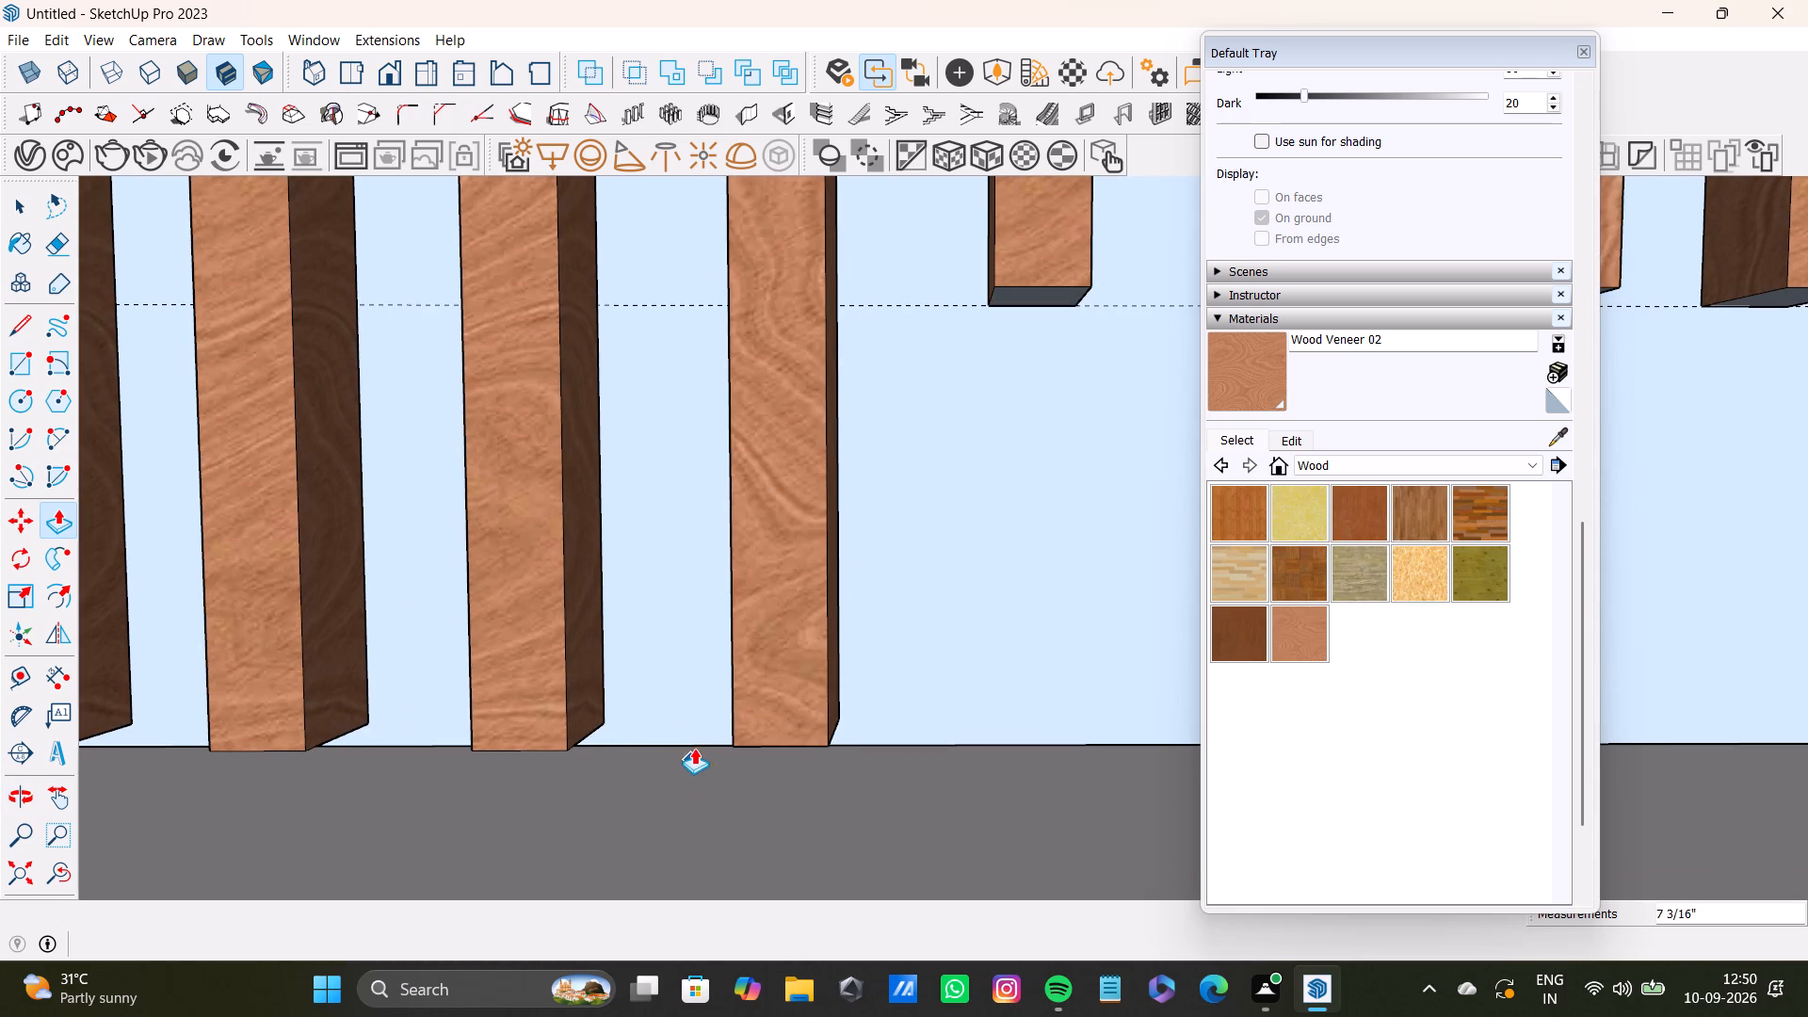
pyautogui.click(703, 735)
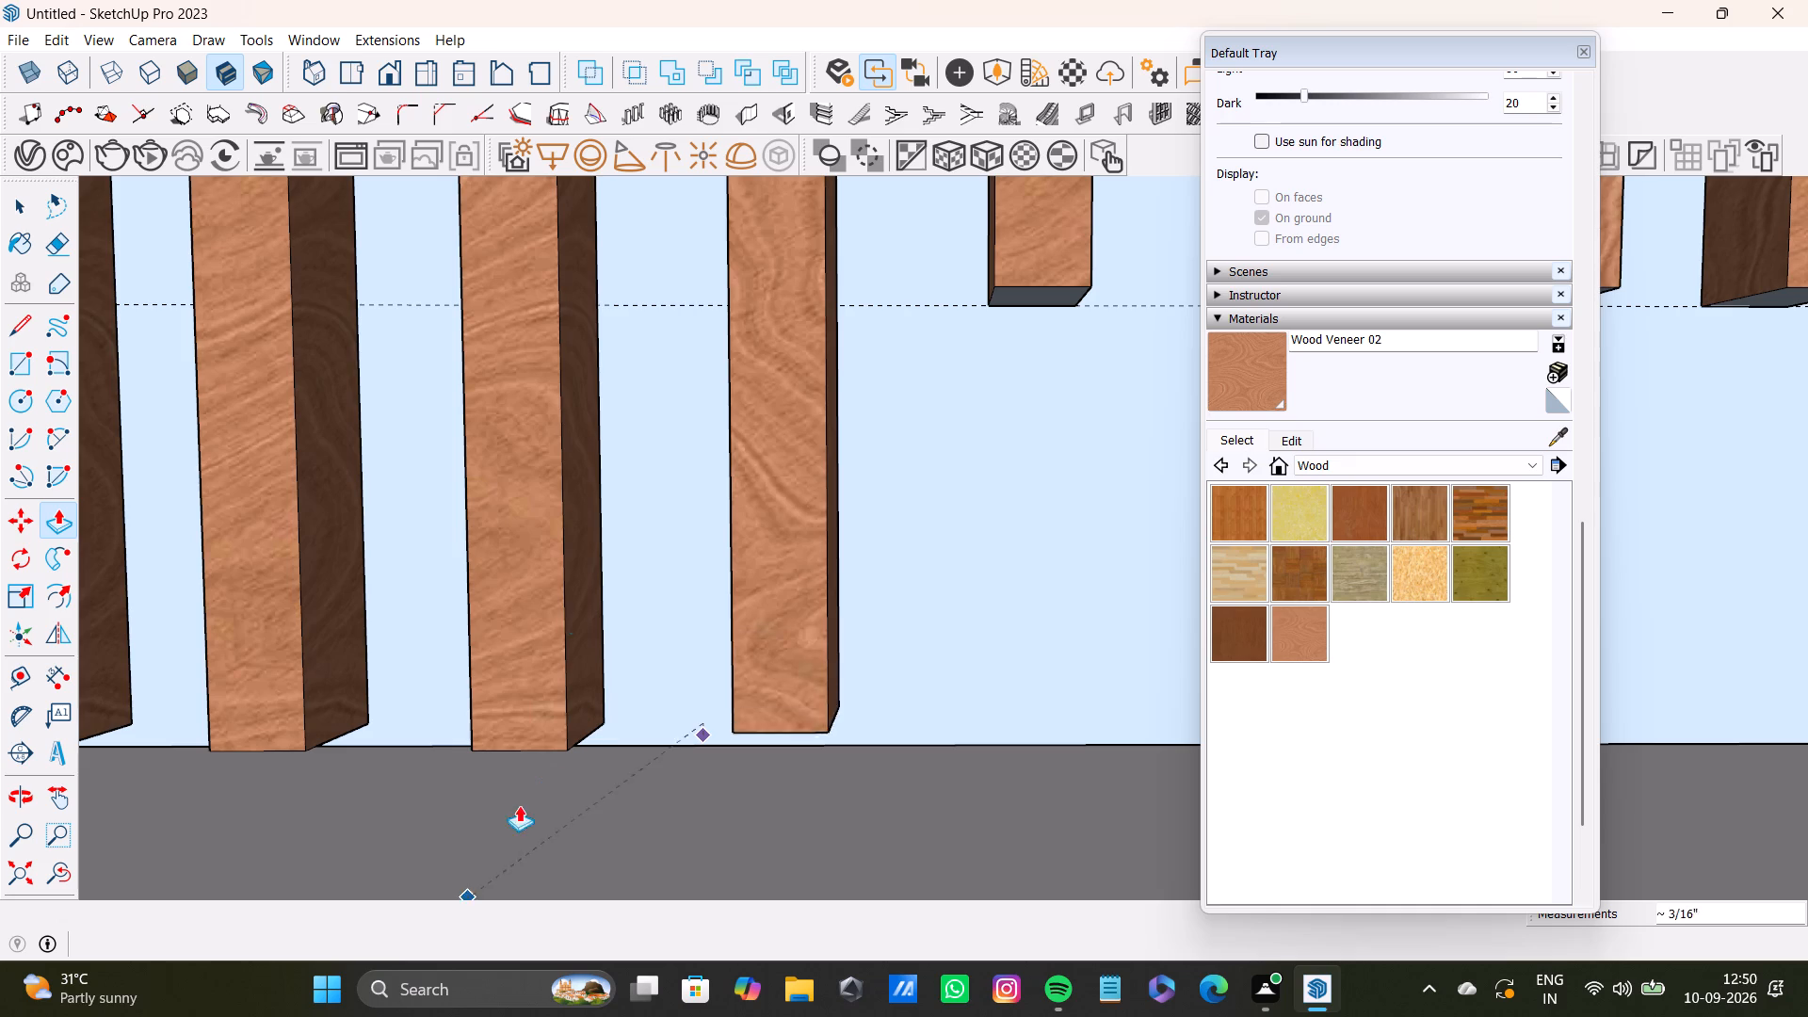
pyautogui.click(567, 734)
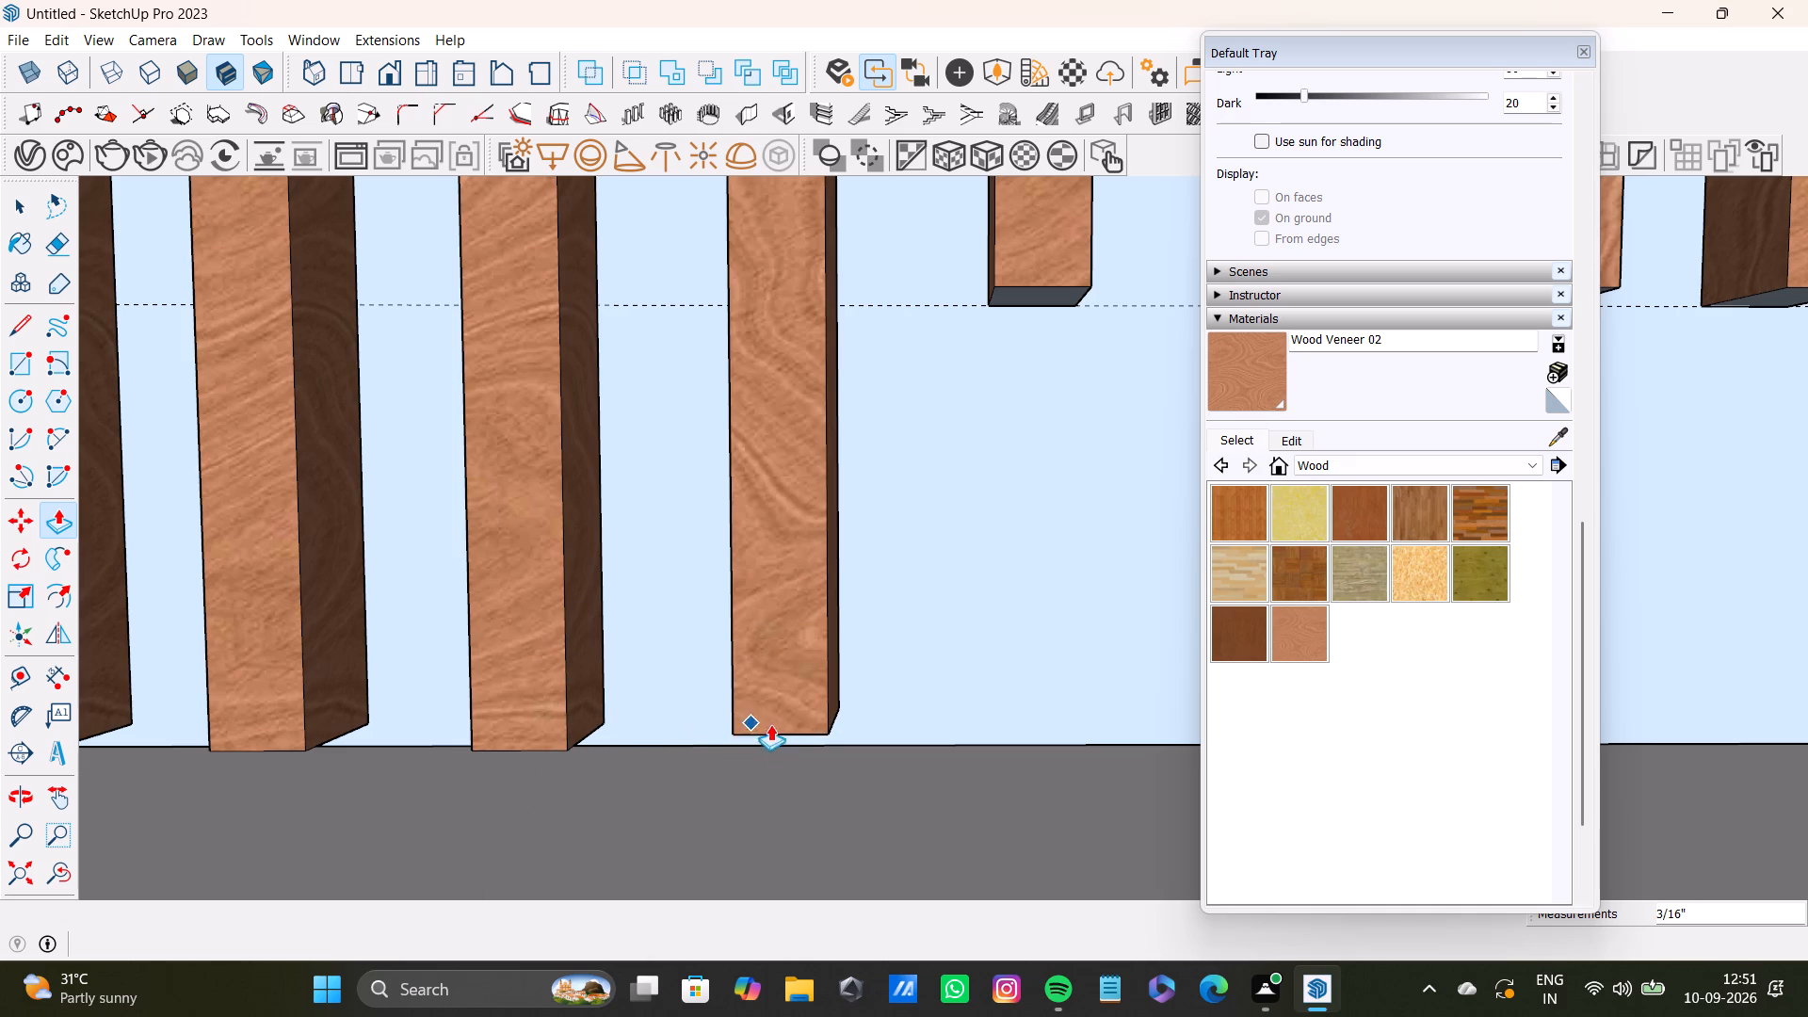
# Push/Pull the seventh slat's bottom face about 1/4" further down to meet the white block's top.
pyautogui.scroll(6, 782, 717)
pyautogui.moveTo(752, 711); pyautogui.dragTo(745, 560, button='middle')
pyautogui.moveTo(589, 617); pyautogui.dragTo(579, 768, button='middle')
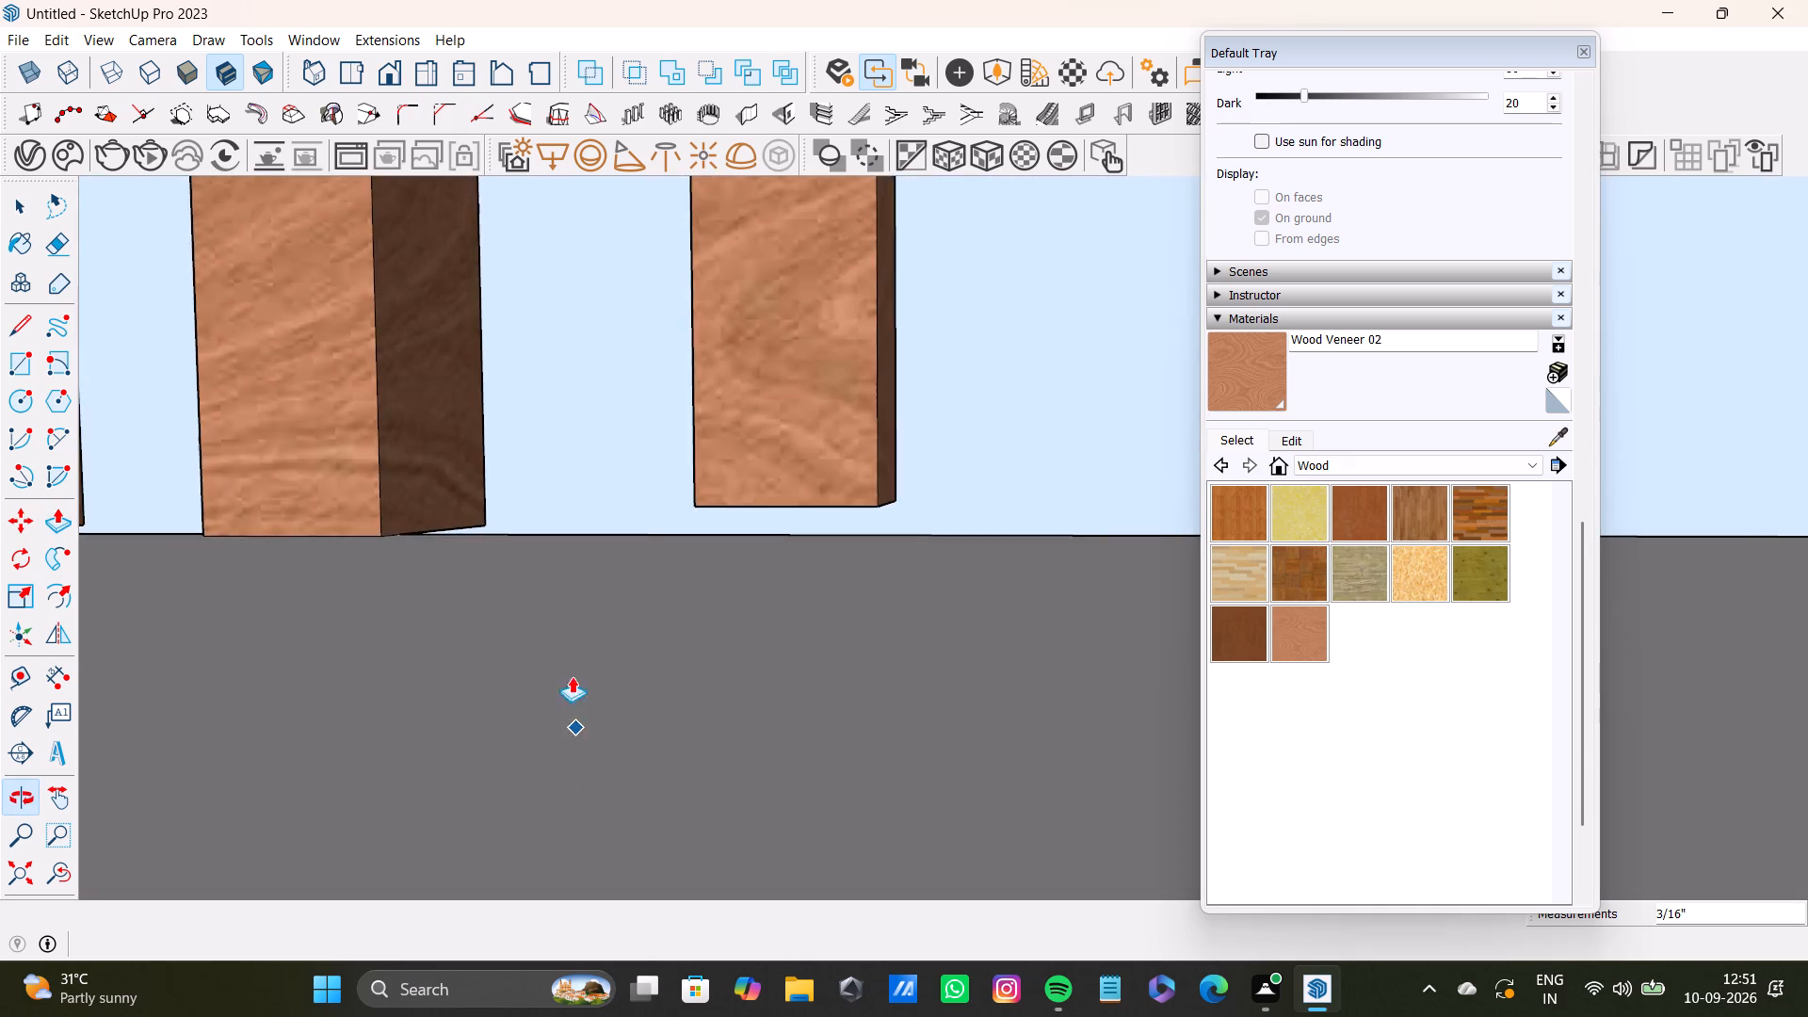
pyautogui.scroll(6, 647, 532)
pyautogui.moveTo(750, 525); pyautogui.dragTo(758, 492, button='middle')
pyautogui.moveTo(773, 498); pyautogui.dragTo(828, 555, button='middle')
pyautogui.scroll(-1, 764, 412)
pyautogui.scroll(2, 728, 350)
pyautogui.moveTo(701, 381); pyautogui.dragTo(362, 475)
pyautogui.scroll(-6, 394, 420)
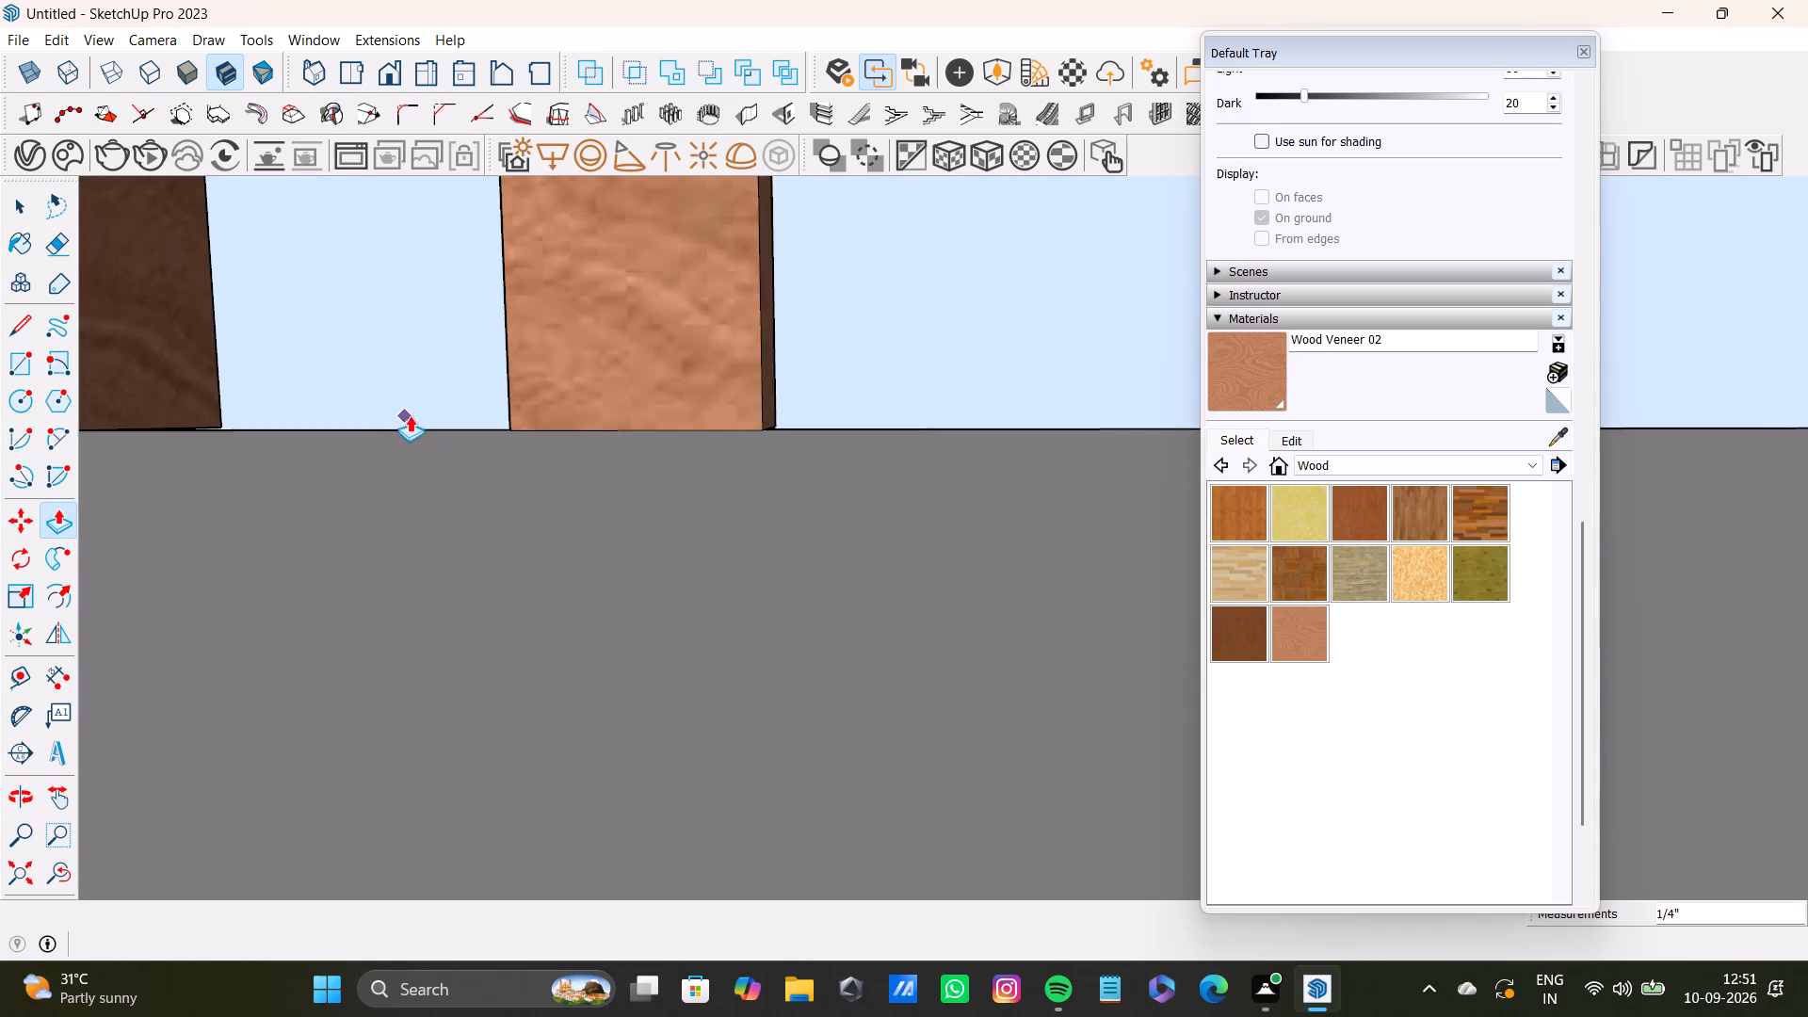
# Push/Pull the bottom face of the eighth short slat from the rounded corner 2 3/8" down.
pyautogui.scroll(-3, 410, 415)
pyautogui.moveTo(640, 393); pyautogui.dragTo(565, 725, button='middle')
pyautogui.scroll(-6, 677, 443)
pyautogui.keyDown('shift'); pyautogui.moveTo(665, 487); pyautogui.dragTo(592, 683, button='middle'); pyautogui.keyUp('shift')
pyautogui.keyDown('shift'); pyautogui.scroll(-1, 596, 670); pyautogui.keyUp('shift')
pyautogui.scroll(6, 712, 450)
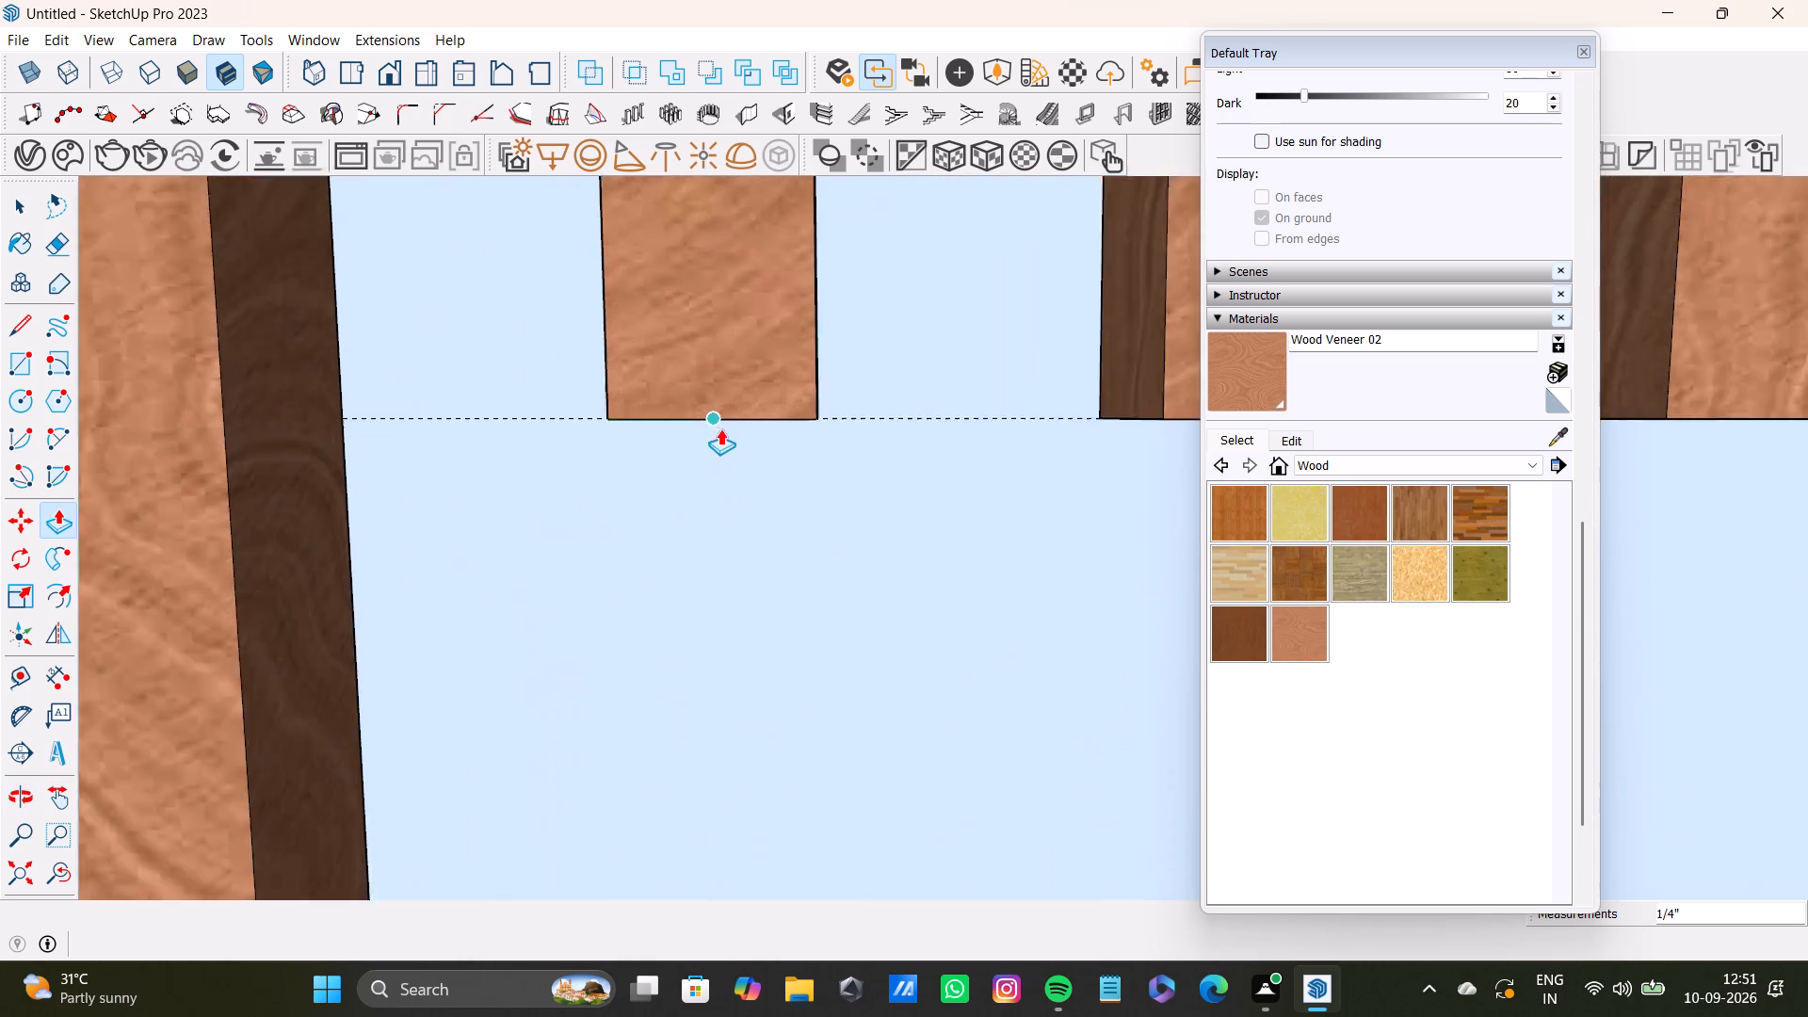
pyautogui.scroll(4, 720, 428)
pyautogui.moveTo(720, 428); pyautogui.dragTo(751, 275, button='middle')
pyautogui.press('space')
pyautogui.click(713, 355)
pyautogui.press('p')
pyautogui.click(713, 363)
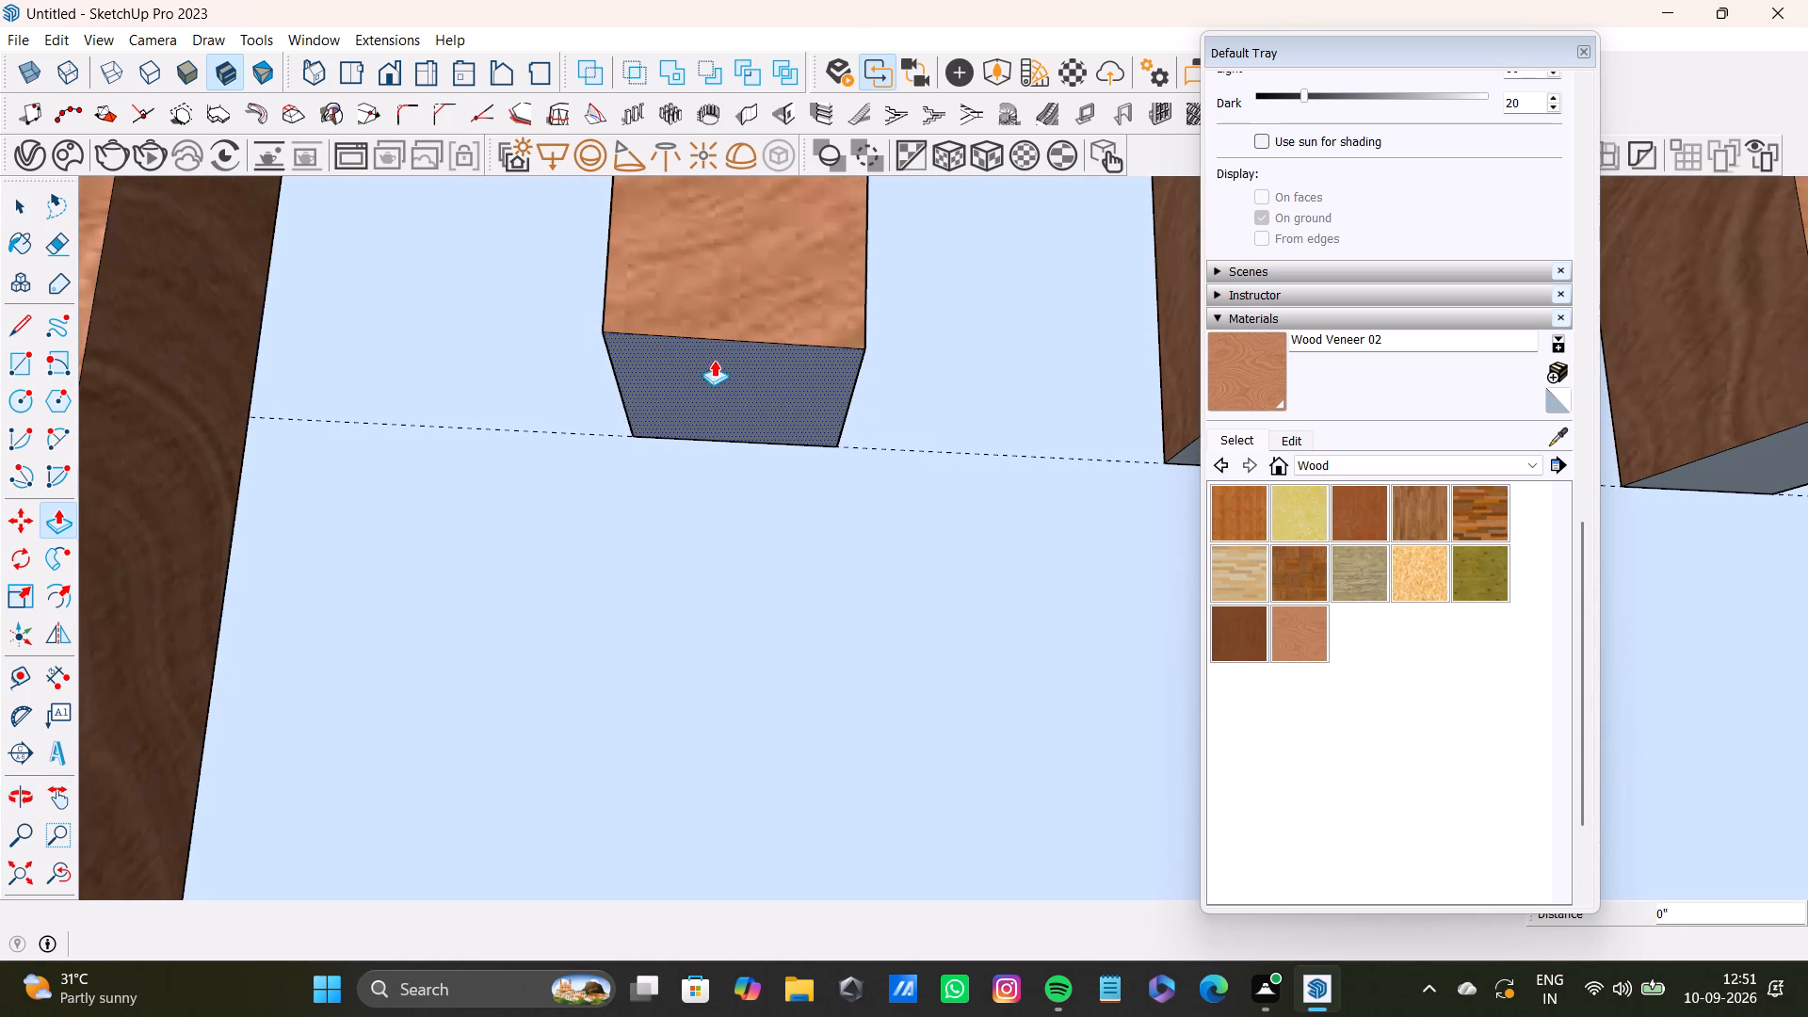
pyautogui.scroll(-5, 676, 513)
pyautogui.moveTo(712, 432); pyautogui.dragTo(709, 667)
# Push/Pull the eighth slat's bottom face 4 7/8" further down to meet the white block's top.
pyautogui.scroll(-4, 691, 679)
pyautogui.keyDown('shift'); pyautogui.moveTo(689, 677); pyautogui.dragTo(717, 351, button='middle'); pyautogui.keyUp('shift')
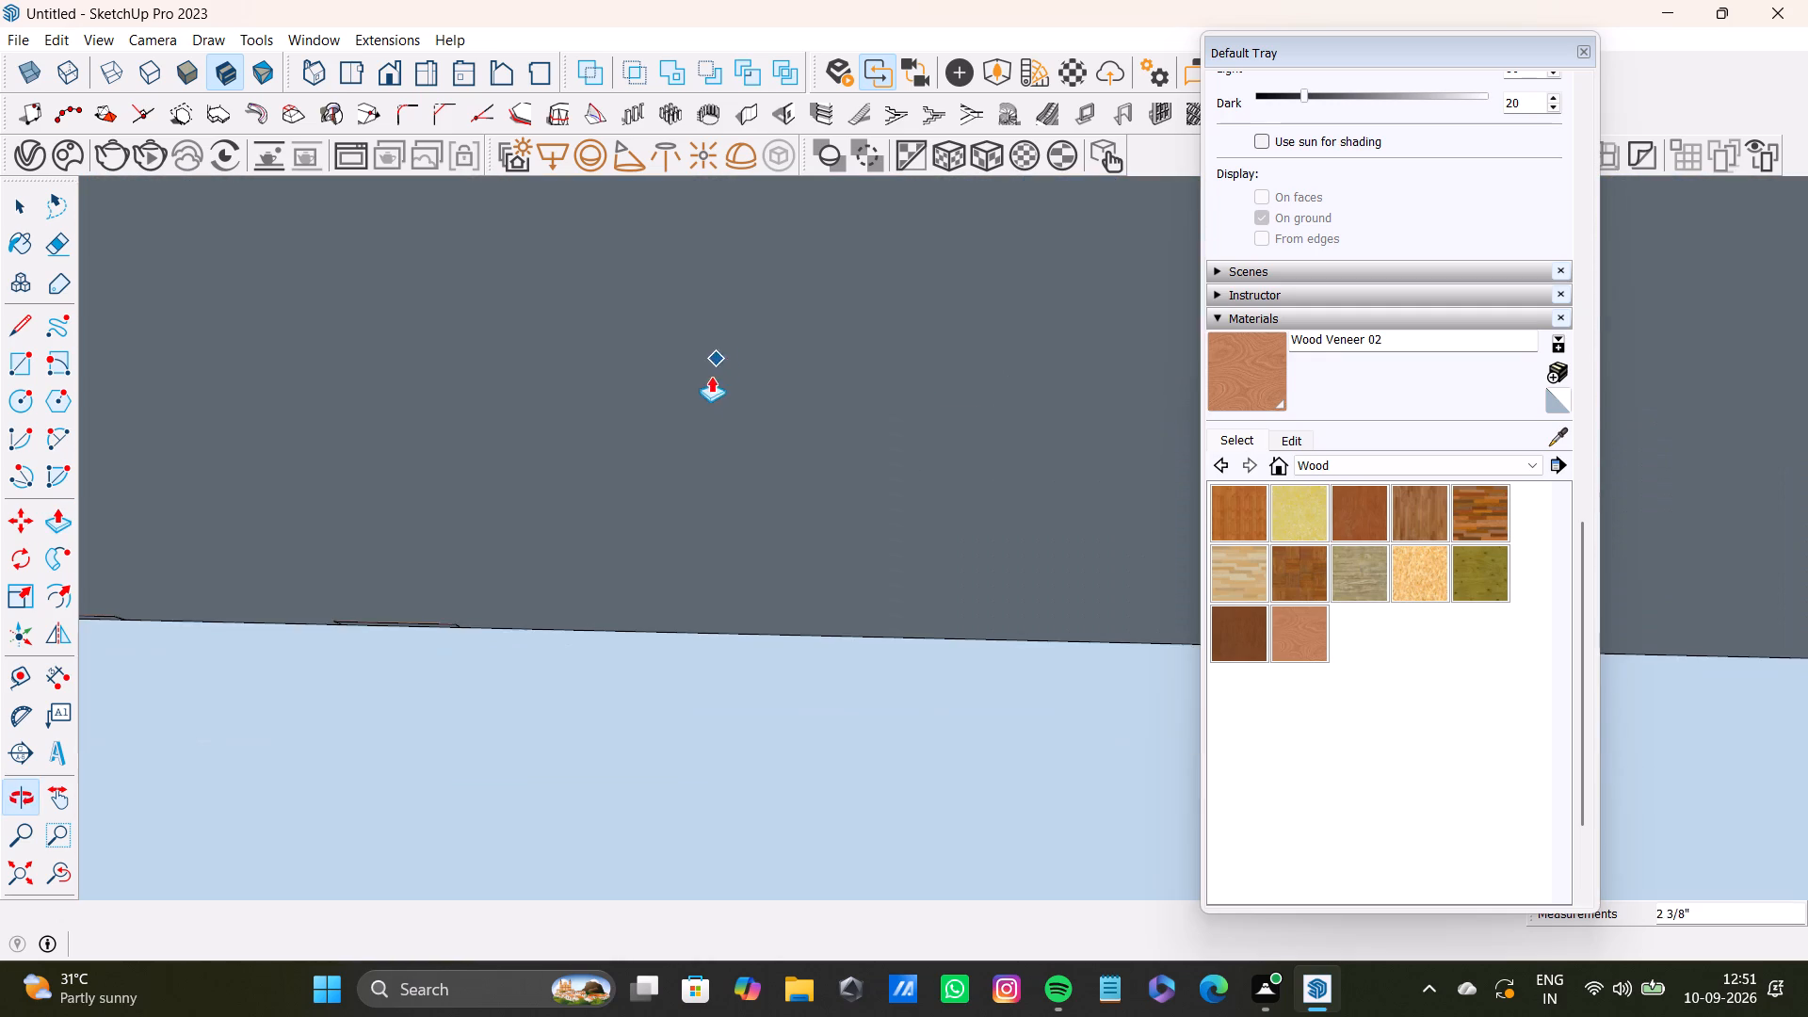
pyautogui.moveTo(704, 397); pyautogui.dragTo(724, 534, button='middle')
pyautogui.scroll(-1, 500, 395)
pyautogui.moveTo(500, 407); pyautogui.dragTo(664, 557, button='middle')
pyautogui.scroll(-3, 513, 368)
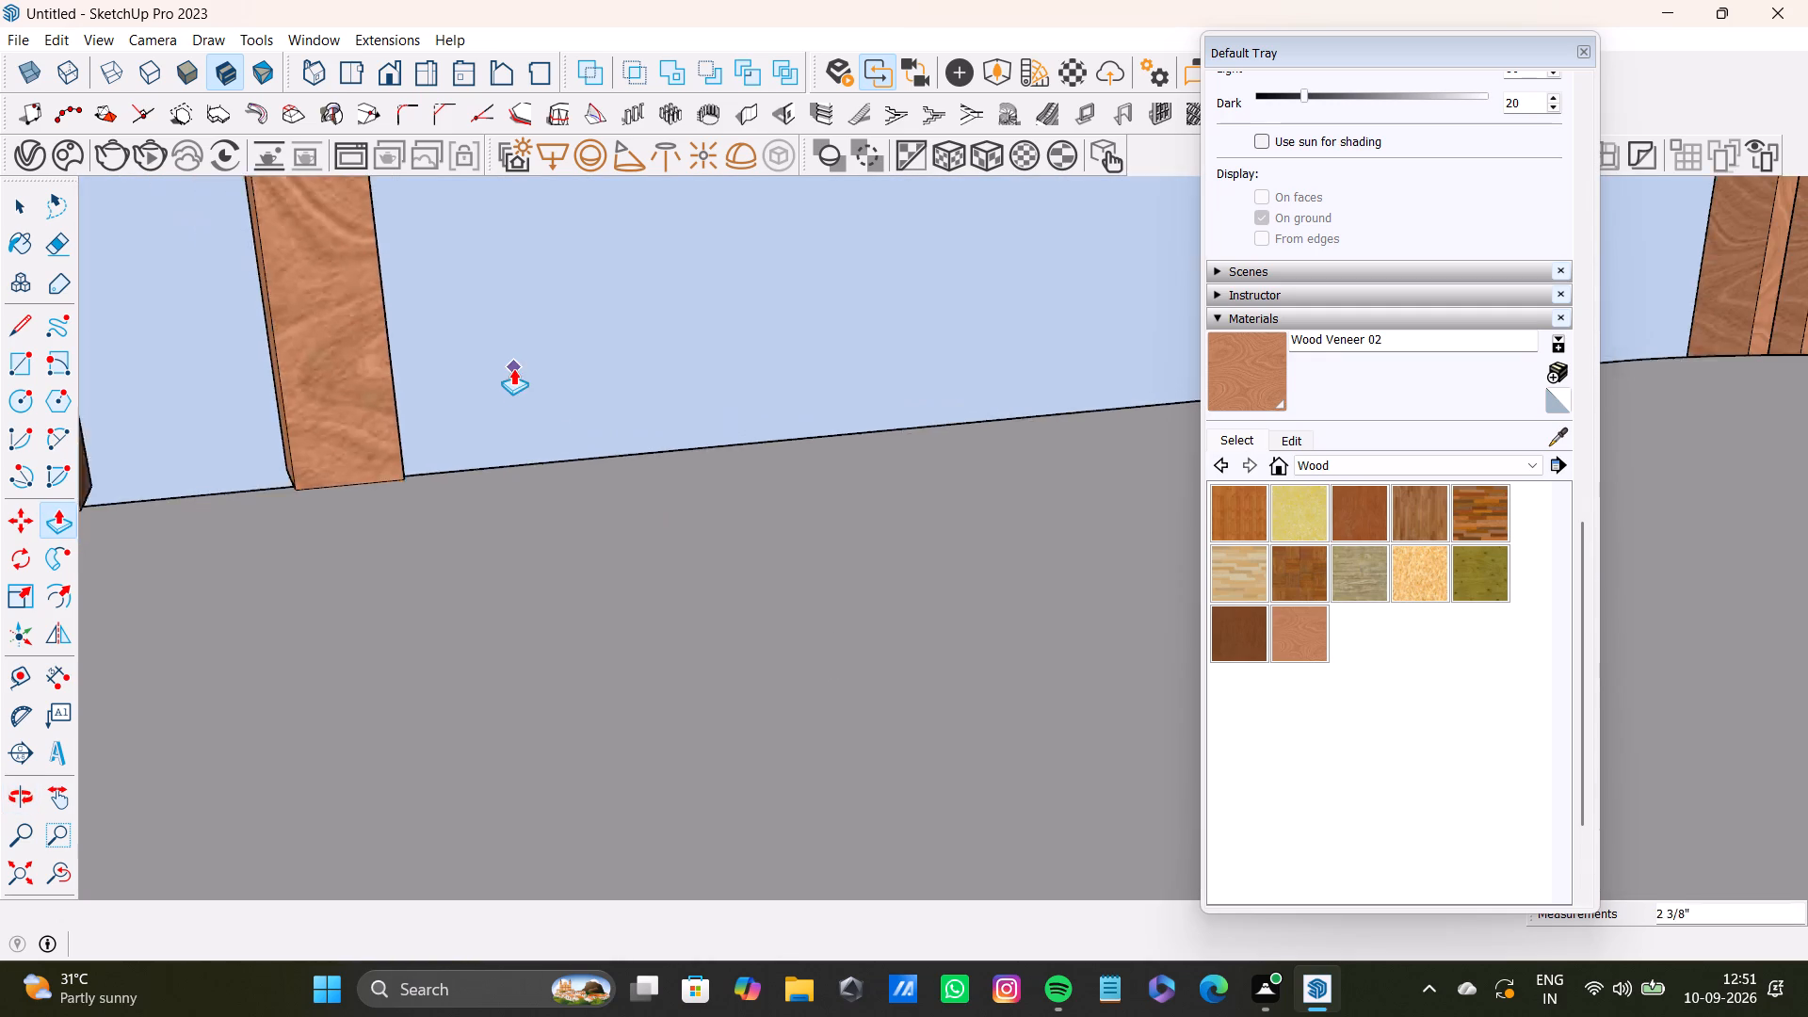
pyautogui.scroll(-1, 513, 368)
pyautogui.keyDown('shift'); pyautogui.moveTo(514, 350); pyautogui.dragTo(530, 458, button='middle'); pyautogui.keyUp('shift')
pyautogui.moveTo(566, 298); pyautogui.dragTo(600, 613)
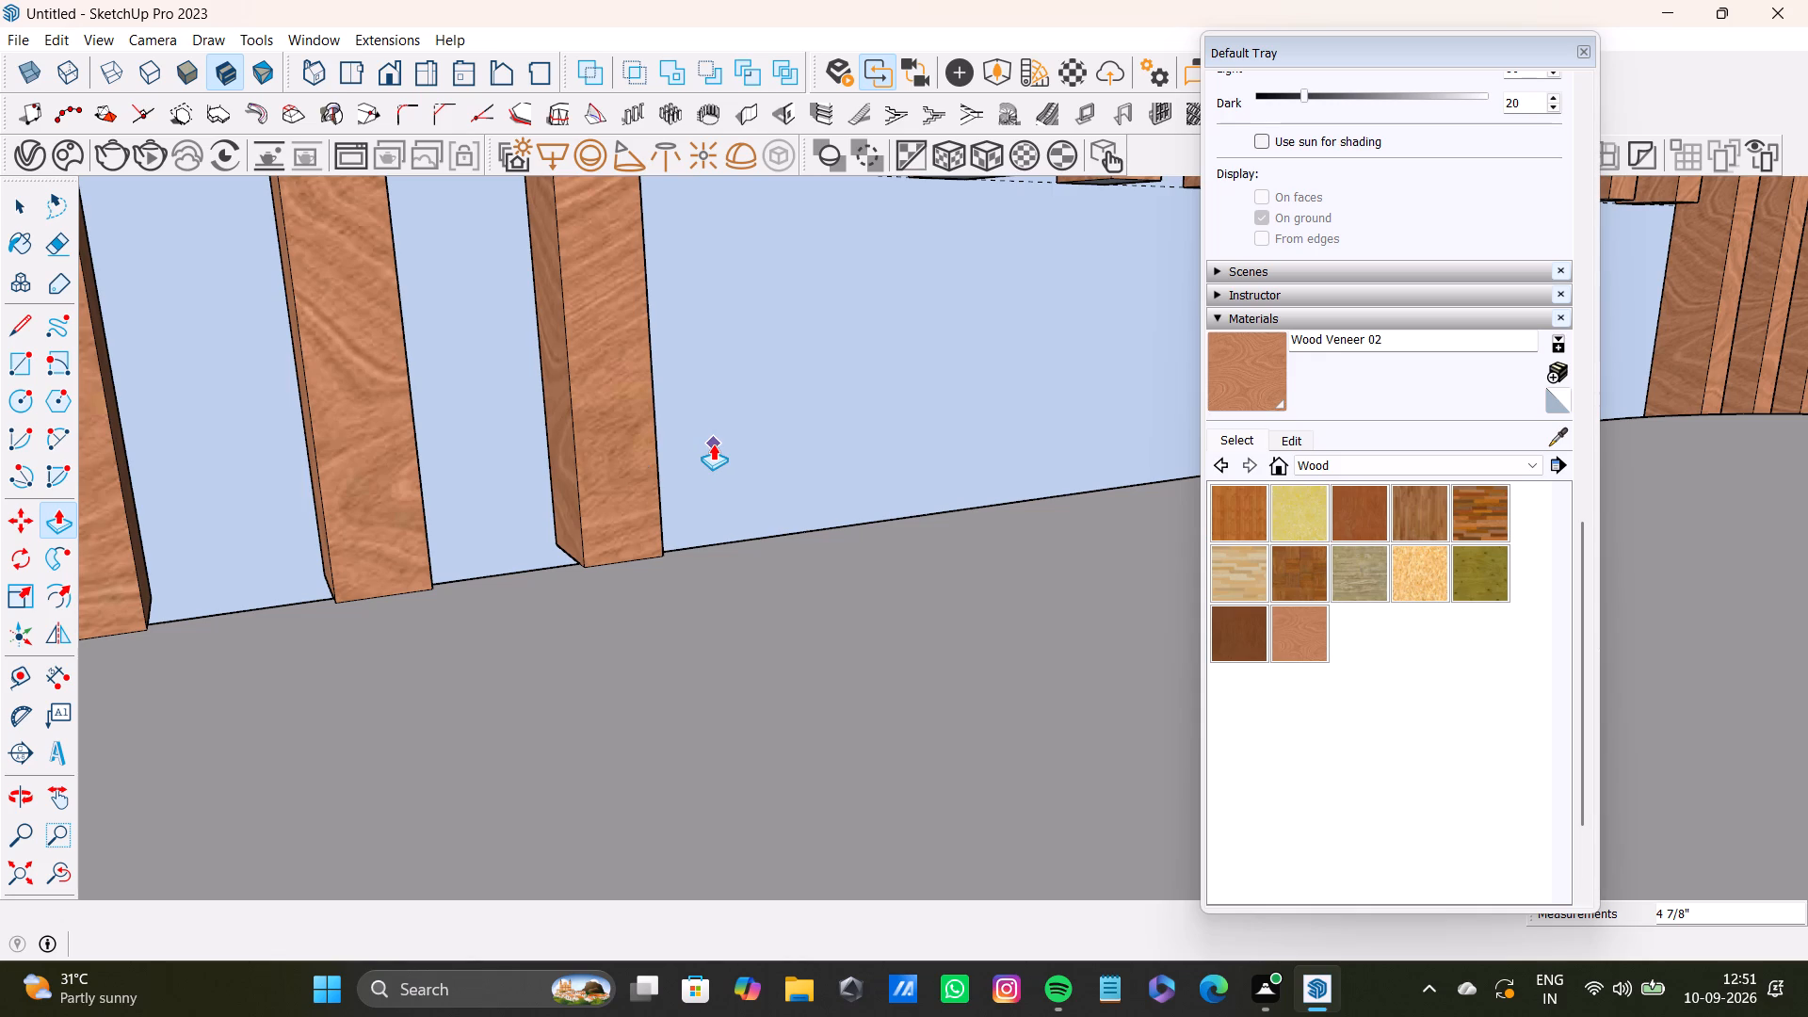
# Push/Pull the bottom face of the ninth short slat from the rounded corner down to the white block's top.
pyautogui.keyDown('shift'); pyautogui.moveTo(785, 444); pyautogui.dragTo(541, 667, button='middle'); pyautogui.keyUp('shift')
pyautogui.scroll(3, 503, 475)
pyautogui.moveTo(504, 474); pyautogui.dragTo(508, 443, button='middle')
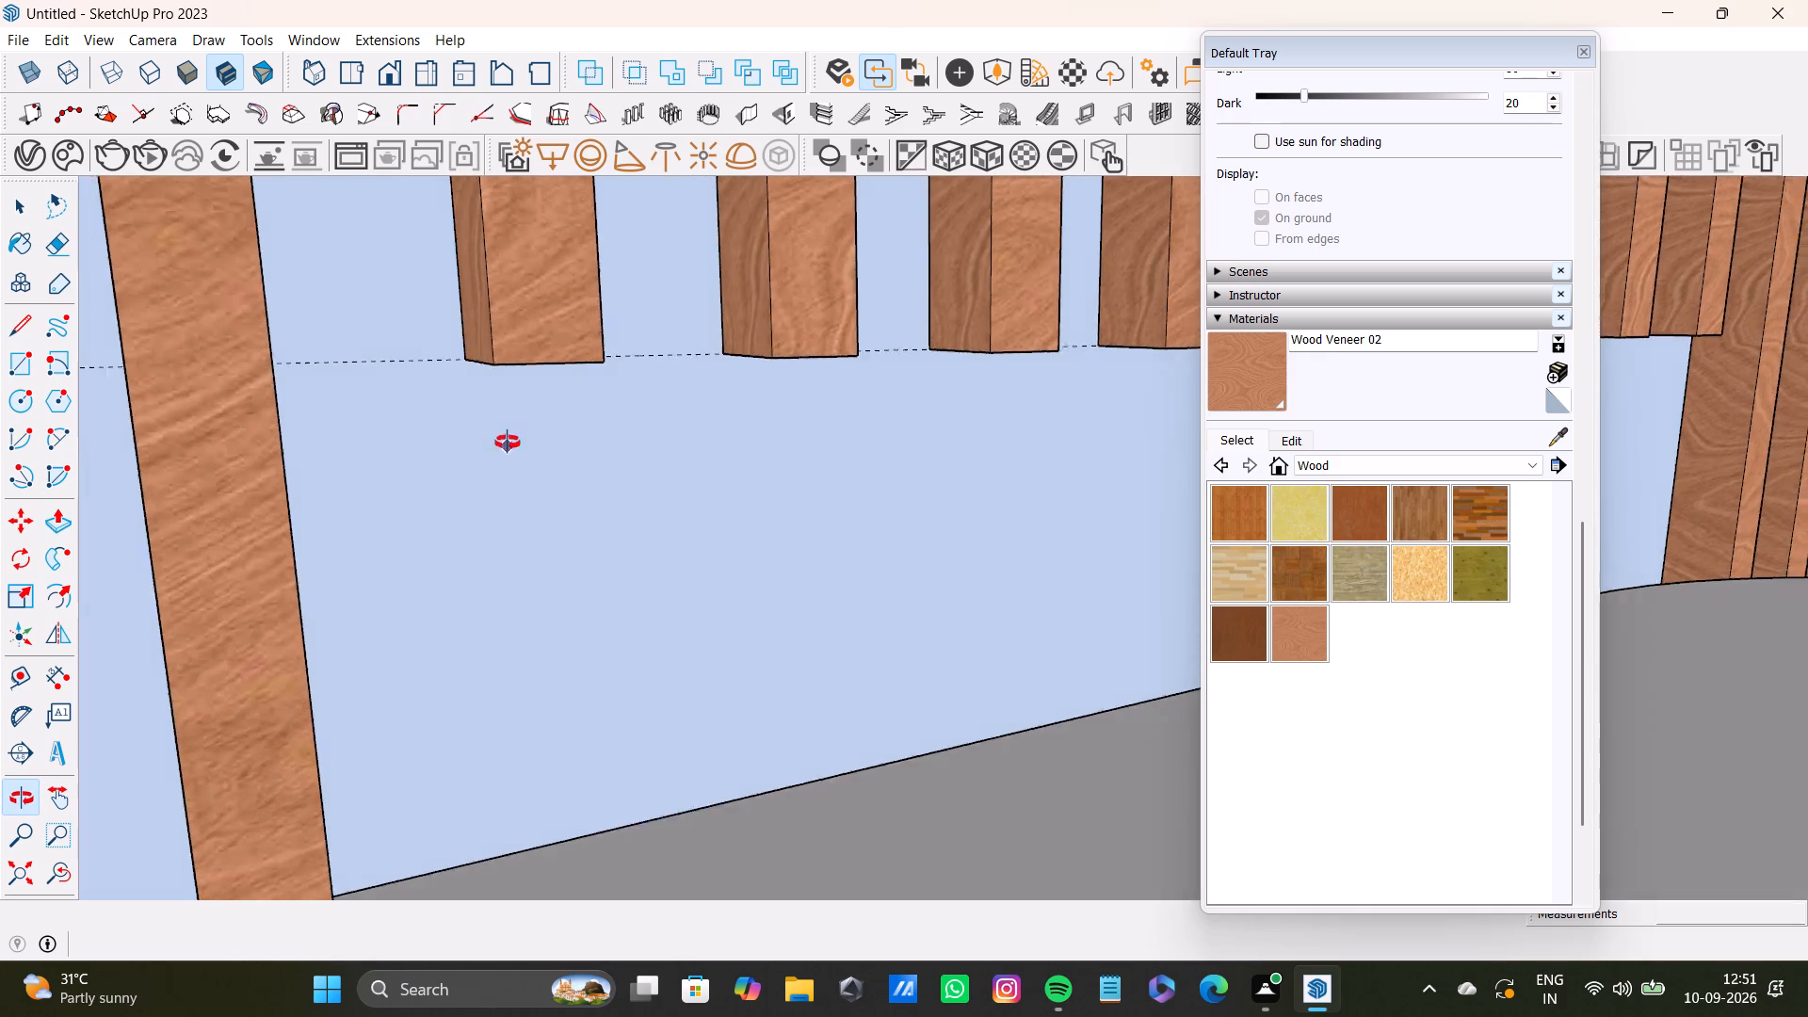
pyautogui.moveTo(508, 443); pyautogui.dragTo(512, 333, button='middle')
pyautogui.scroll(3, 518, 318)
pyautogui.press('space')
pyautogui.click(545, 189)
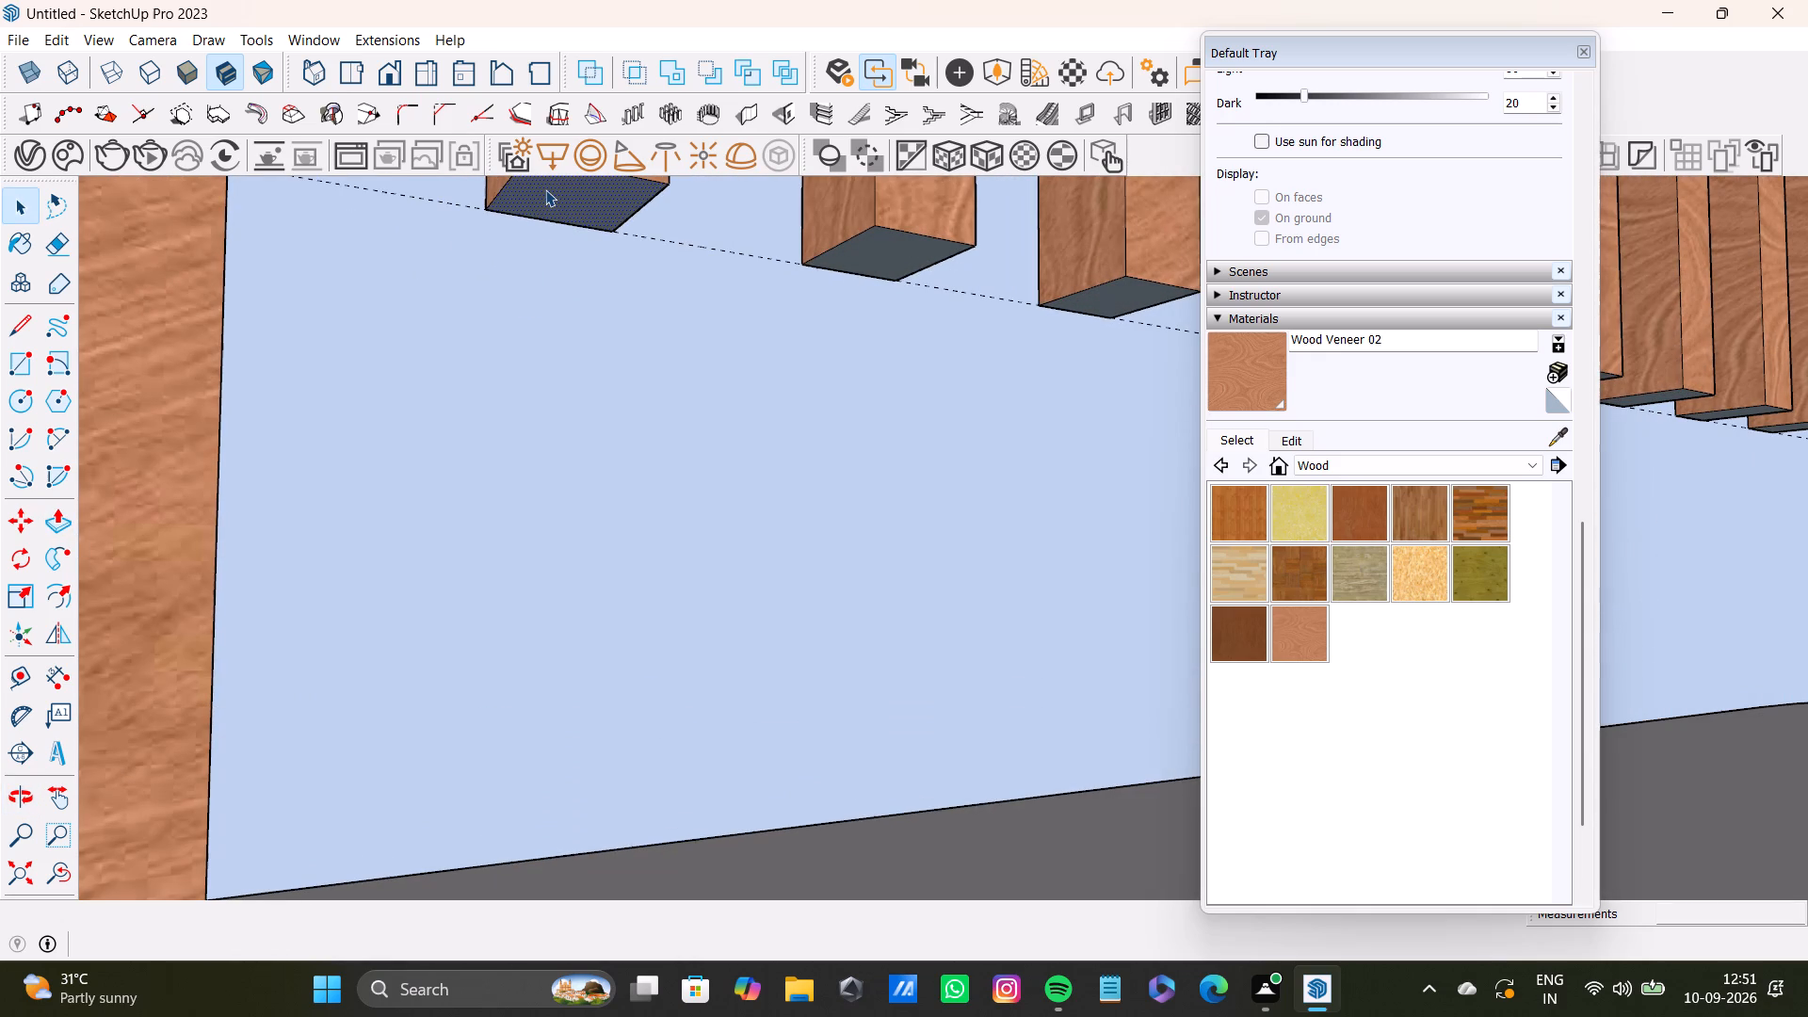
pyautogui.press('p')
pyautogui.moveTo(545, 189); pyautogui.dragTo(545, 250)
pyautogui.scroll(-4, 510, 581)
pyautogui.moveTo(539, 356); pyautogui.dragTo(551, 734)
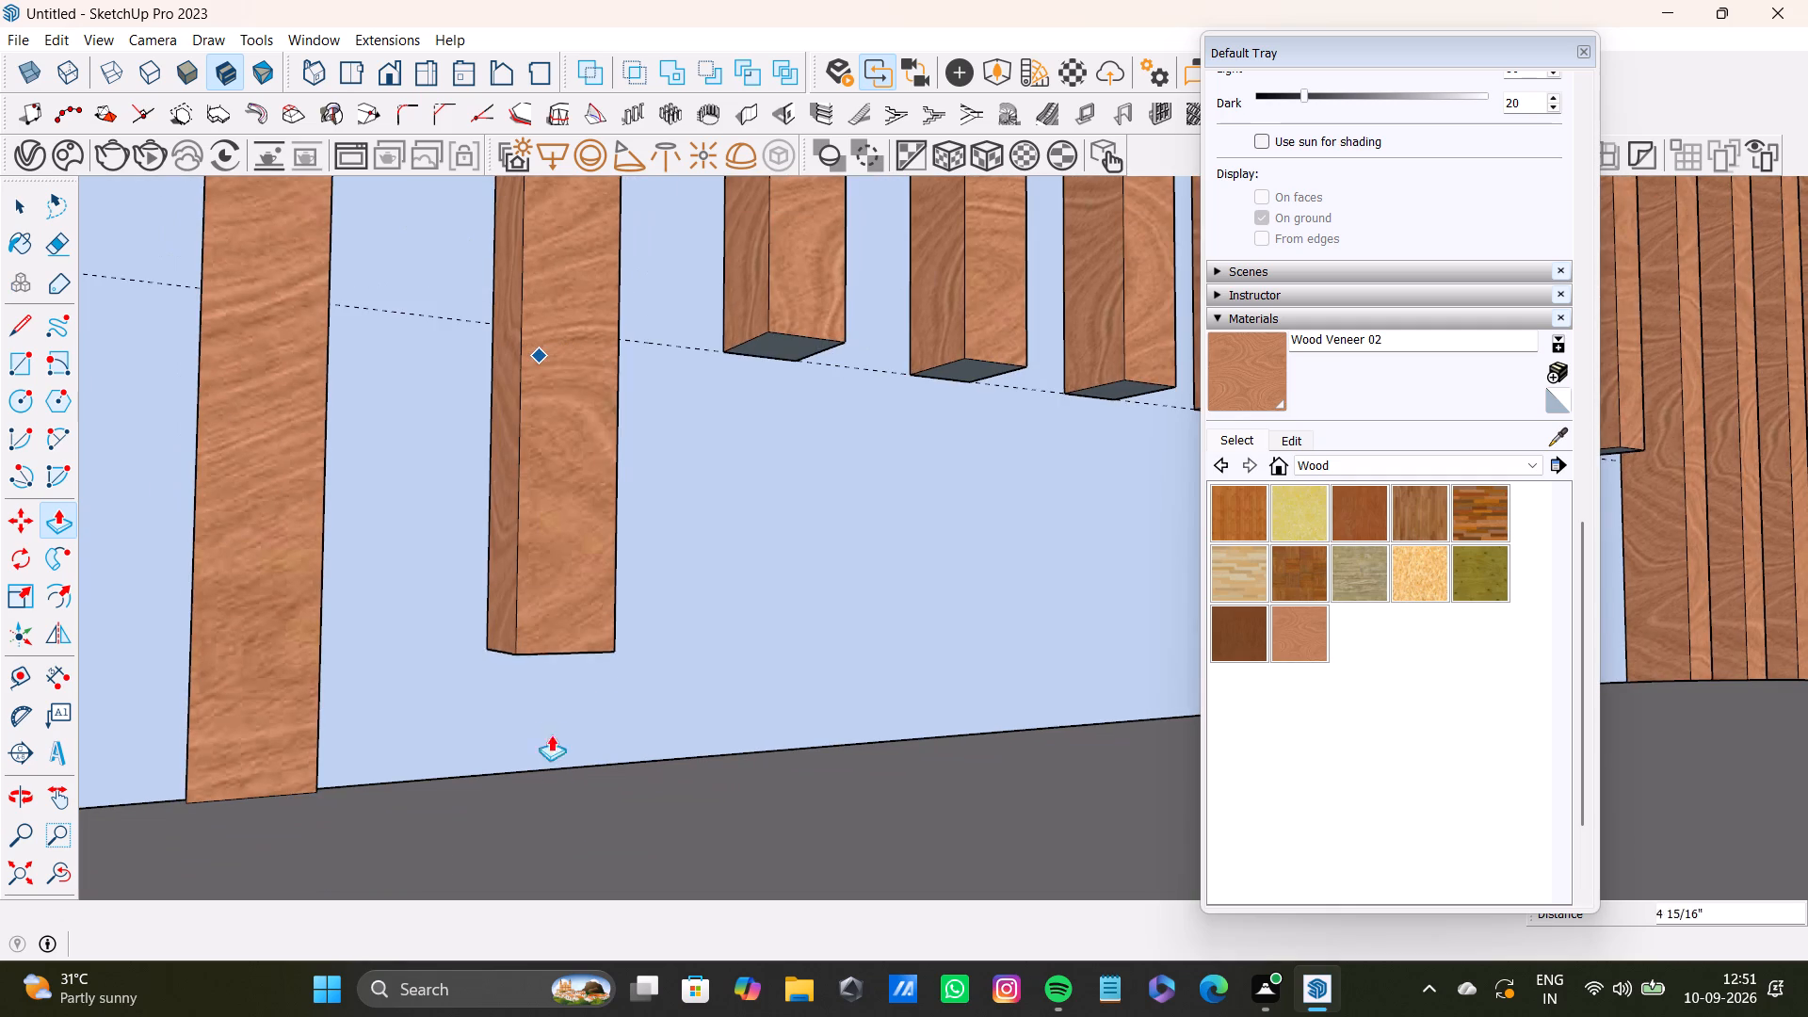
pyautogui.moveTo(551, 734); pyautogui.dragTo(557, 828)
# Push/Pull the tenth short slat's bottom face down to the white block's top, 2 1/4" and then 5" further.
pyautogui.scroll(-1, 623, 588)
pyautogui.scroll(7, 676, 551)
pyautogui.press('space')
pyautogui.click(838, 289)
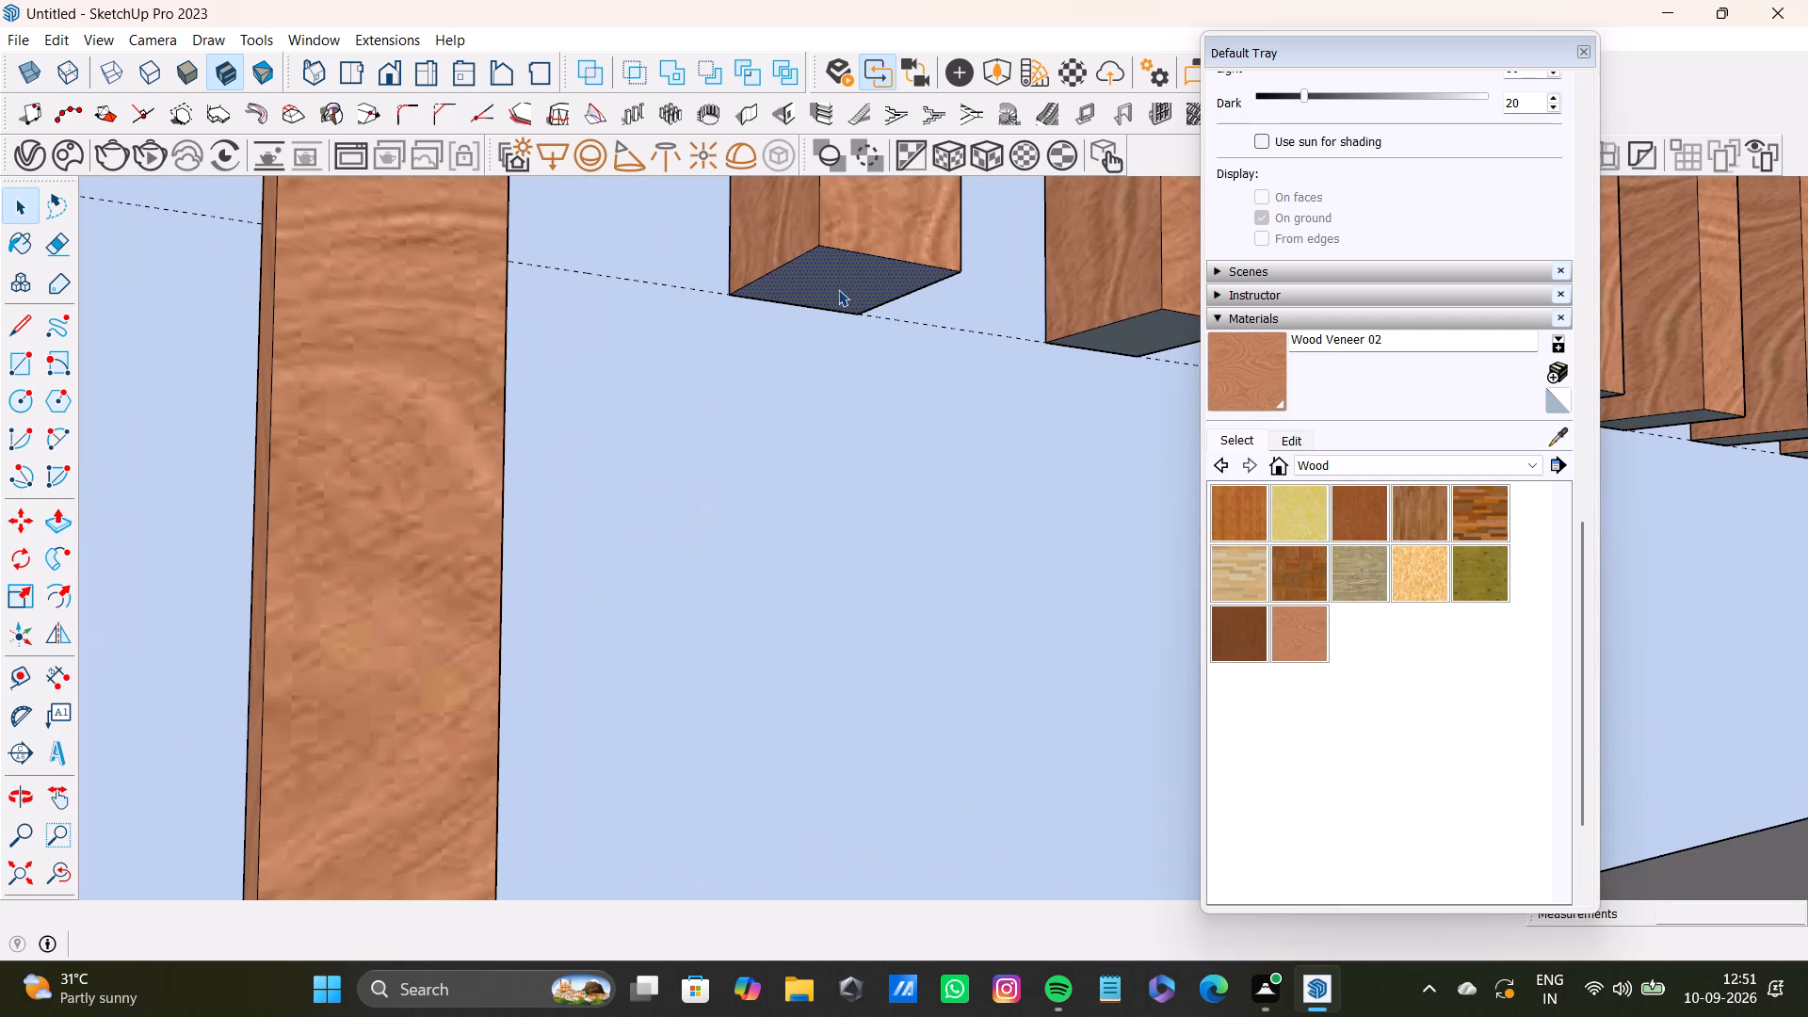
pyautogui.press('p')
pyautogui.moveTo(838, 289); pyautogui.dragTo(878, 548)
pyautogui.scroll(-5, 883, 654)
pyautogui.keyDown('shift'); pyautogui.moveTo(877, 665); pyautogui.dragTo(877, 490, button='middle'); pyautogui.keyUp('shift')
pyautogui.scroll(2, 854, 437)
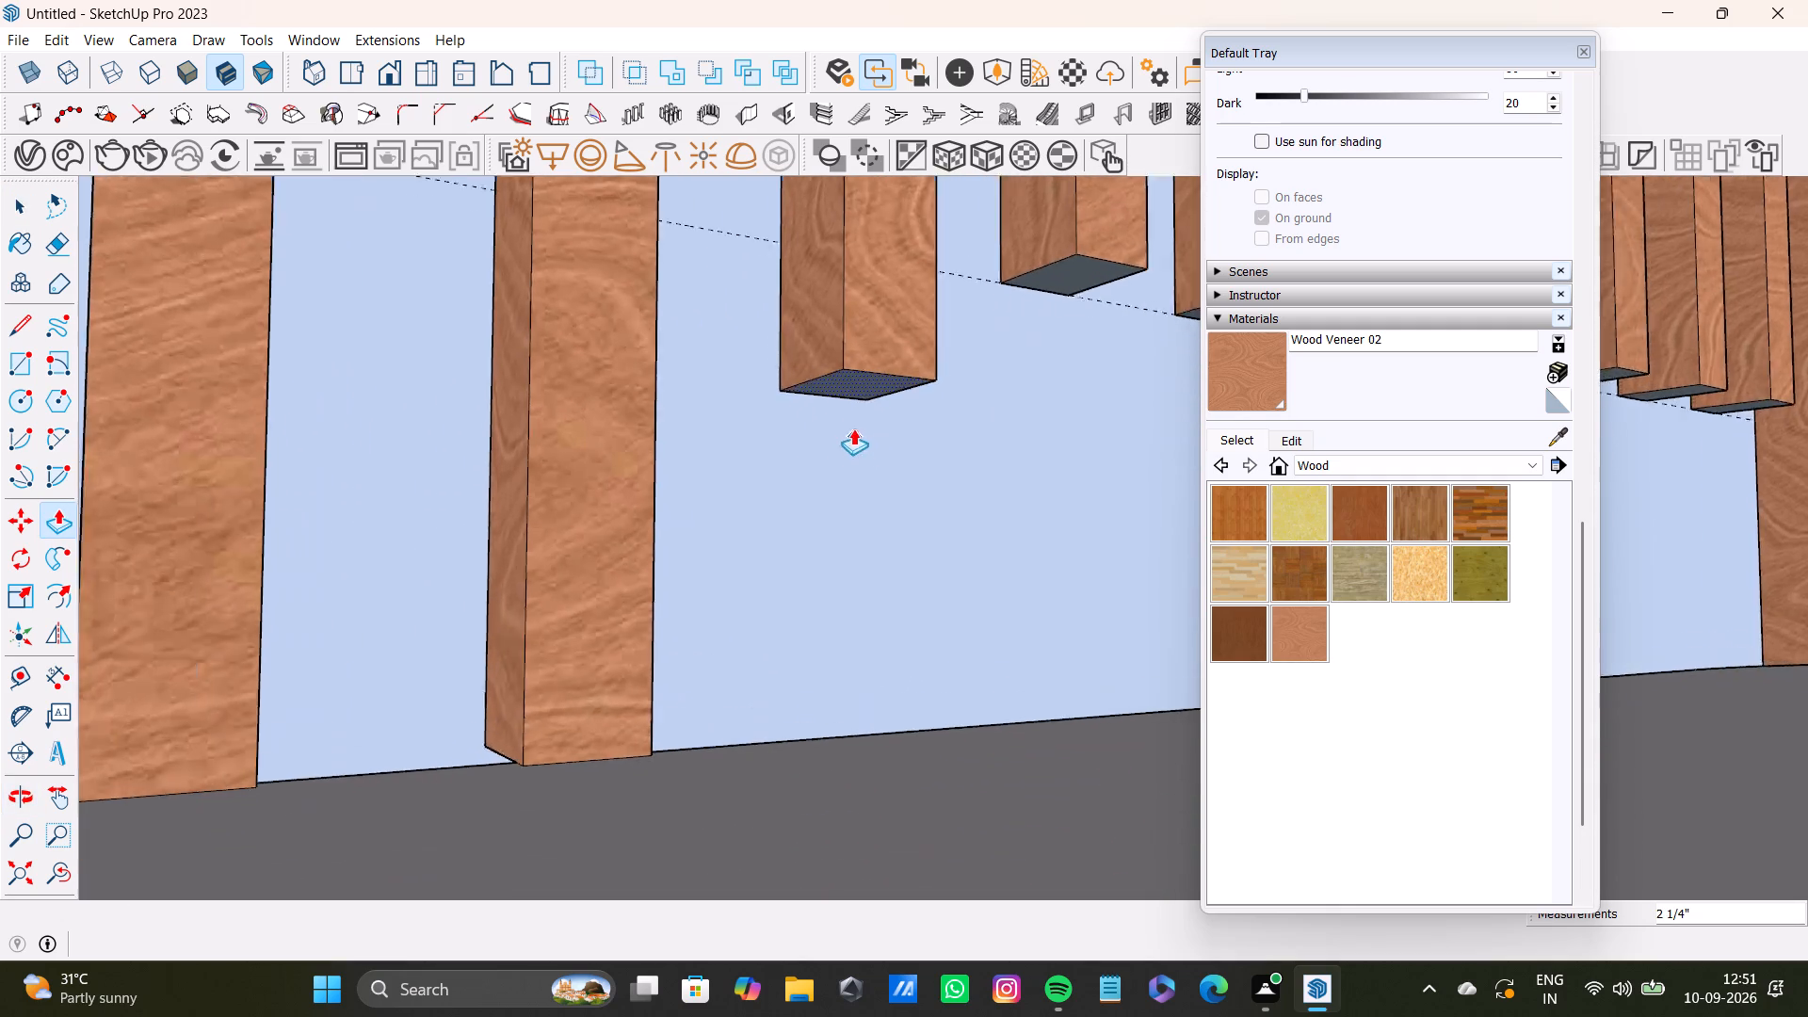
pyautogui.scroll(1, 853, 428)
pyautogui.moveTo(861, 369); pyautogui.dragTo(913, 830)
# Push/Pull the eleventh short slat's bottom face down to the white block's top, 5 3/4" and then 1 1/2" further.
pyautogui.scroll(-4, 913, 794)
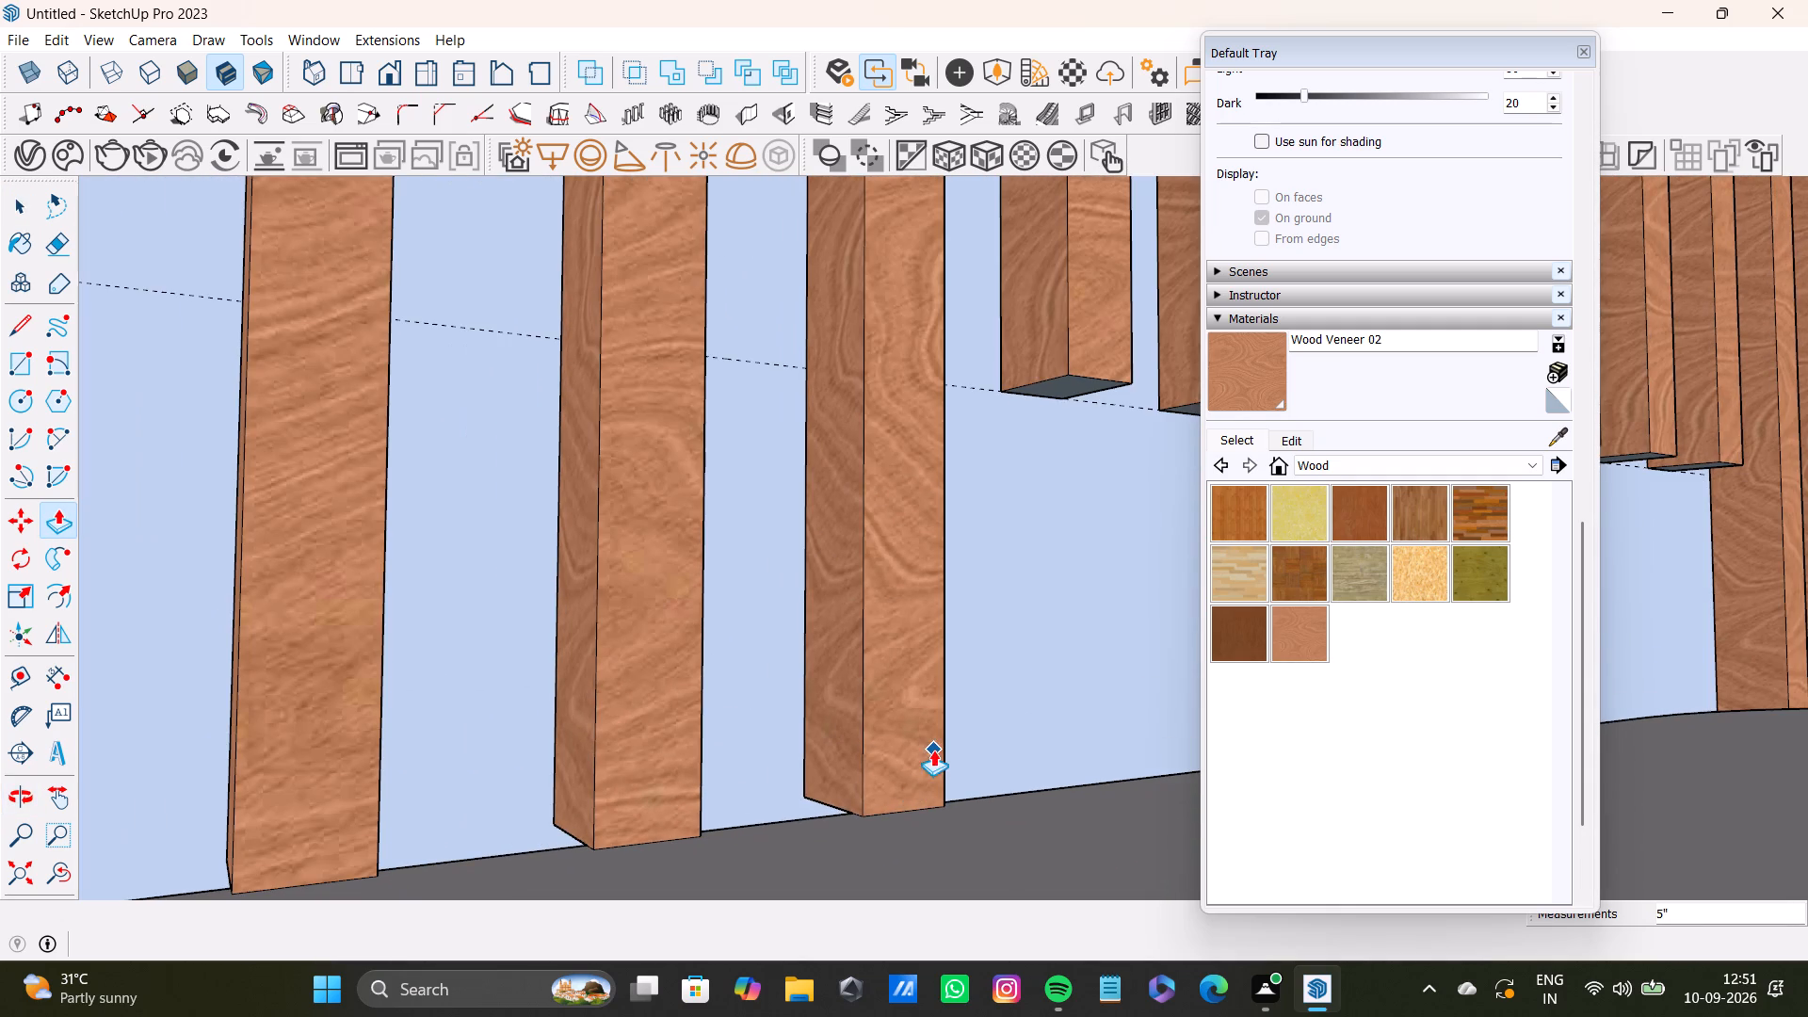
pyautogui.keyDown('shift'); pyautogui.moveTo(993, 716); pyautogui.dragTo(784, 859, button='middle'); pyautogui.keyUp('shift')
pyautogui.scroll(6, 849, 589)
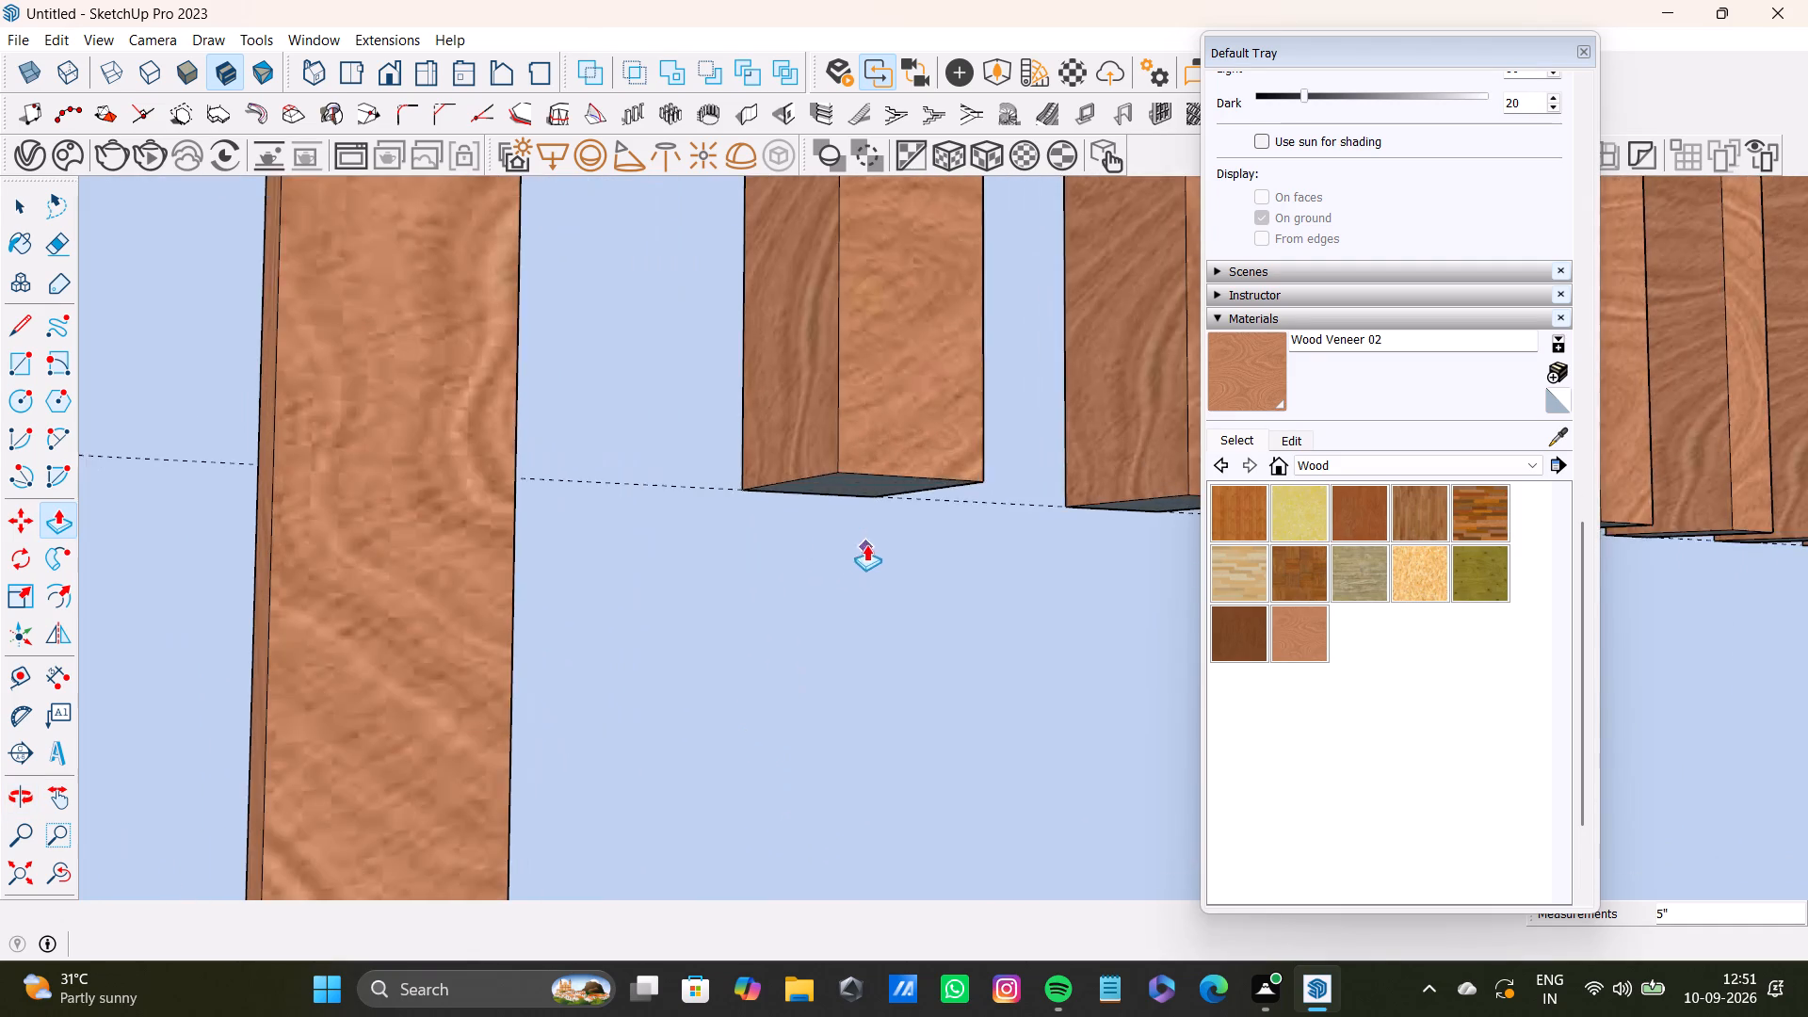
pyautogui.moveTo(866, 529); pyautogui.dragTo(866, 438, button='middle')
pyautogui.press('space')
pyautogui.click(850, 367)
pyautogui.press('p')
pyautogui.moveTo(850, 367); pyautogui.dragTo(945, 990)
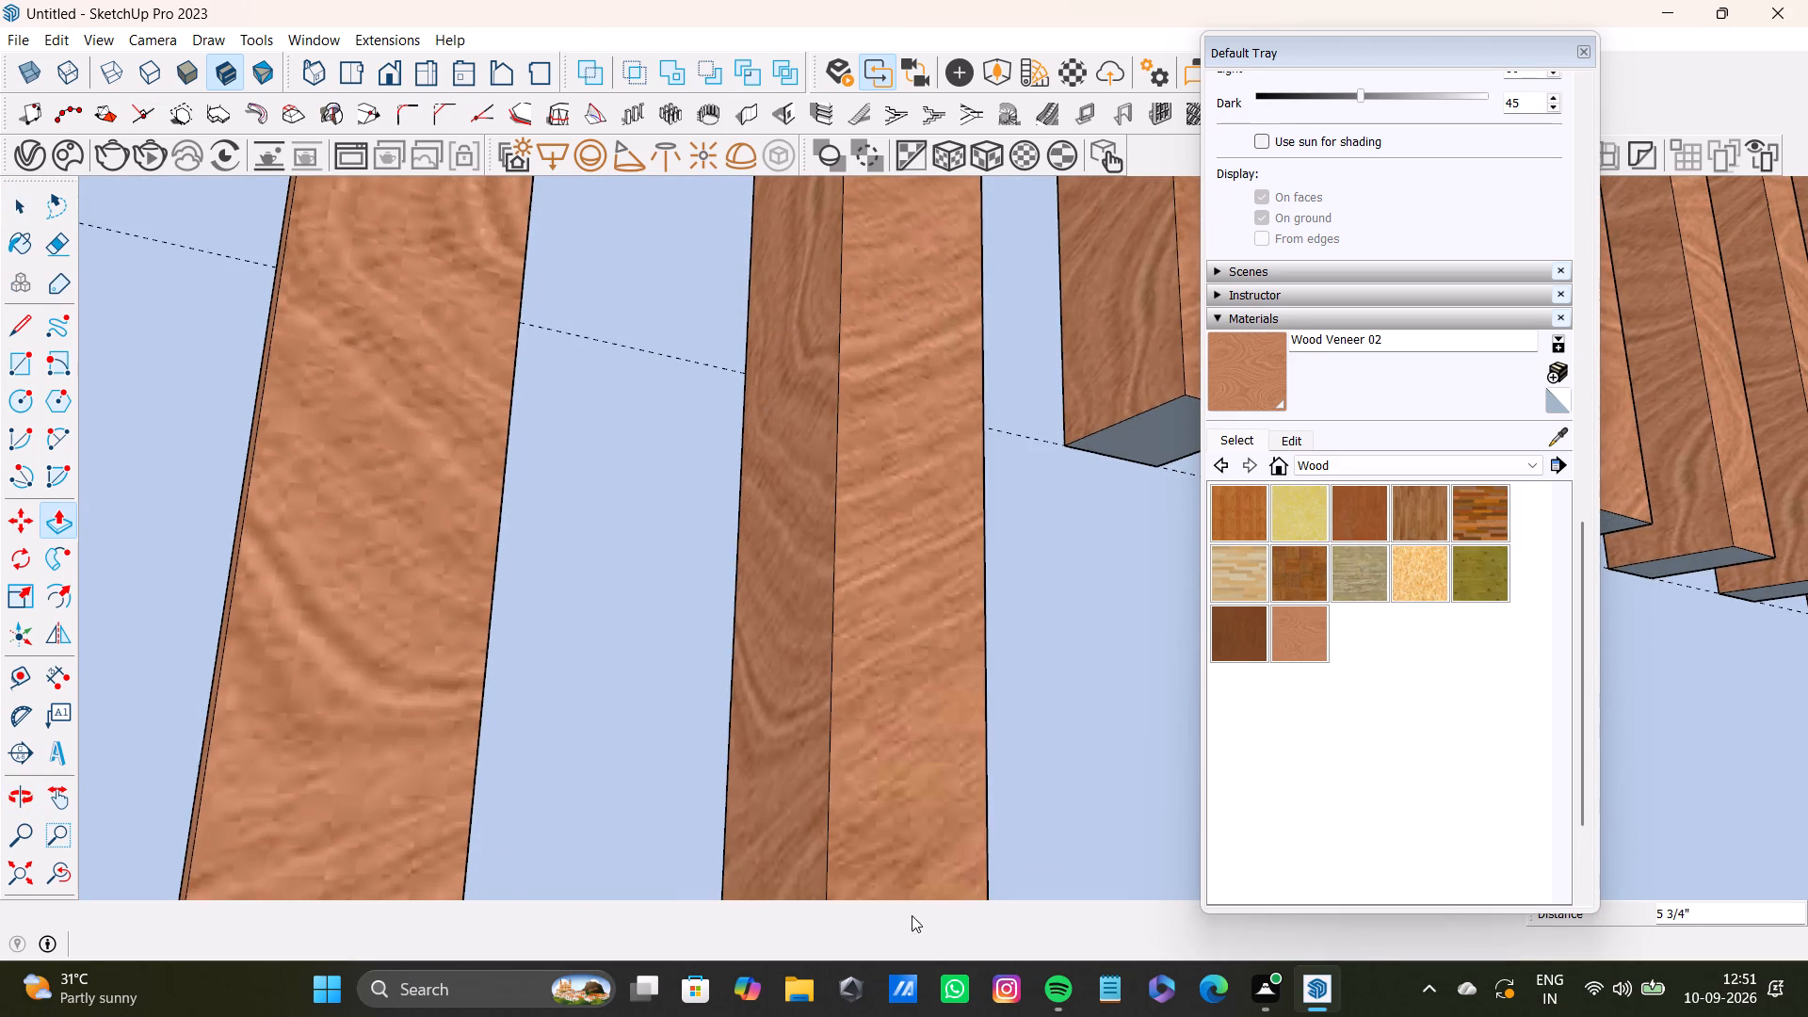
pyautogui.scroll(-4, 907, 882)
pyautogui.moveTo(895, 845); pyautogui.dragTo(851, 542, button='middle')
pyautogui.moveTo(808, 621); pyautogui.dragTo(910, 766, button='middle')
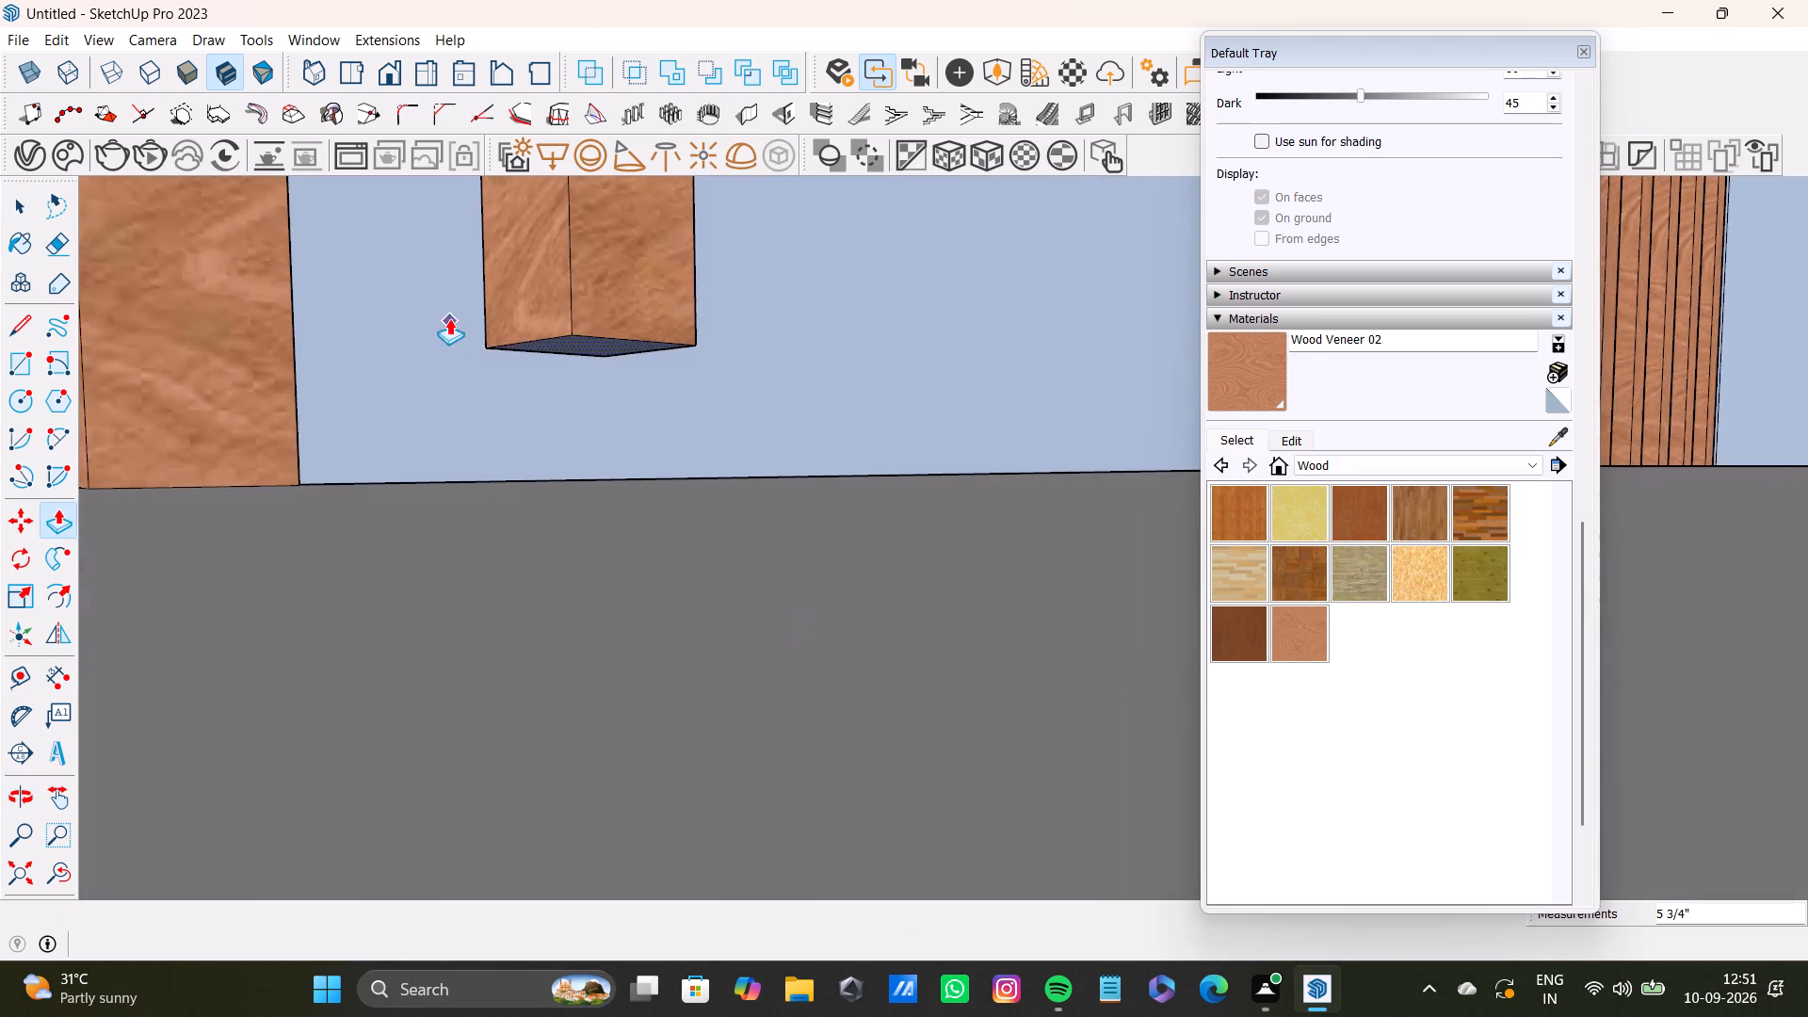
pyautogui.scroll(3, 449, 320)
pyautogui.moveTo(625, 346); pyautogui.dragTo(625, 607)
# Push/Pull the bottom face of the twelfth short slat from the rounded corner 3 15/16" down.
pyautogui.scroll(-5, 630, 564)
pyautogui.keyDown('shift'); pyautogui.moveTo(690, 382); pyautogui.dragTo(526, 656, button='middle'); pyautogui.keyUp('shift')
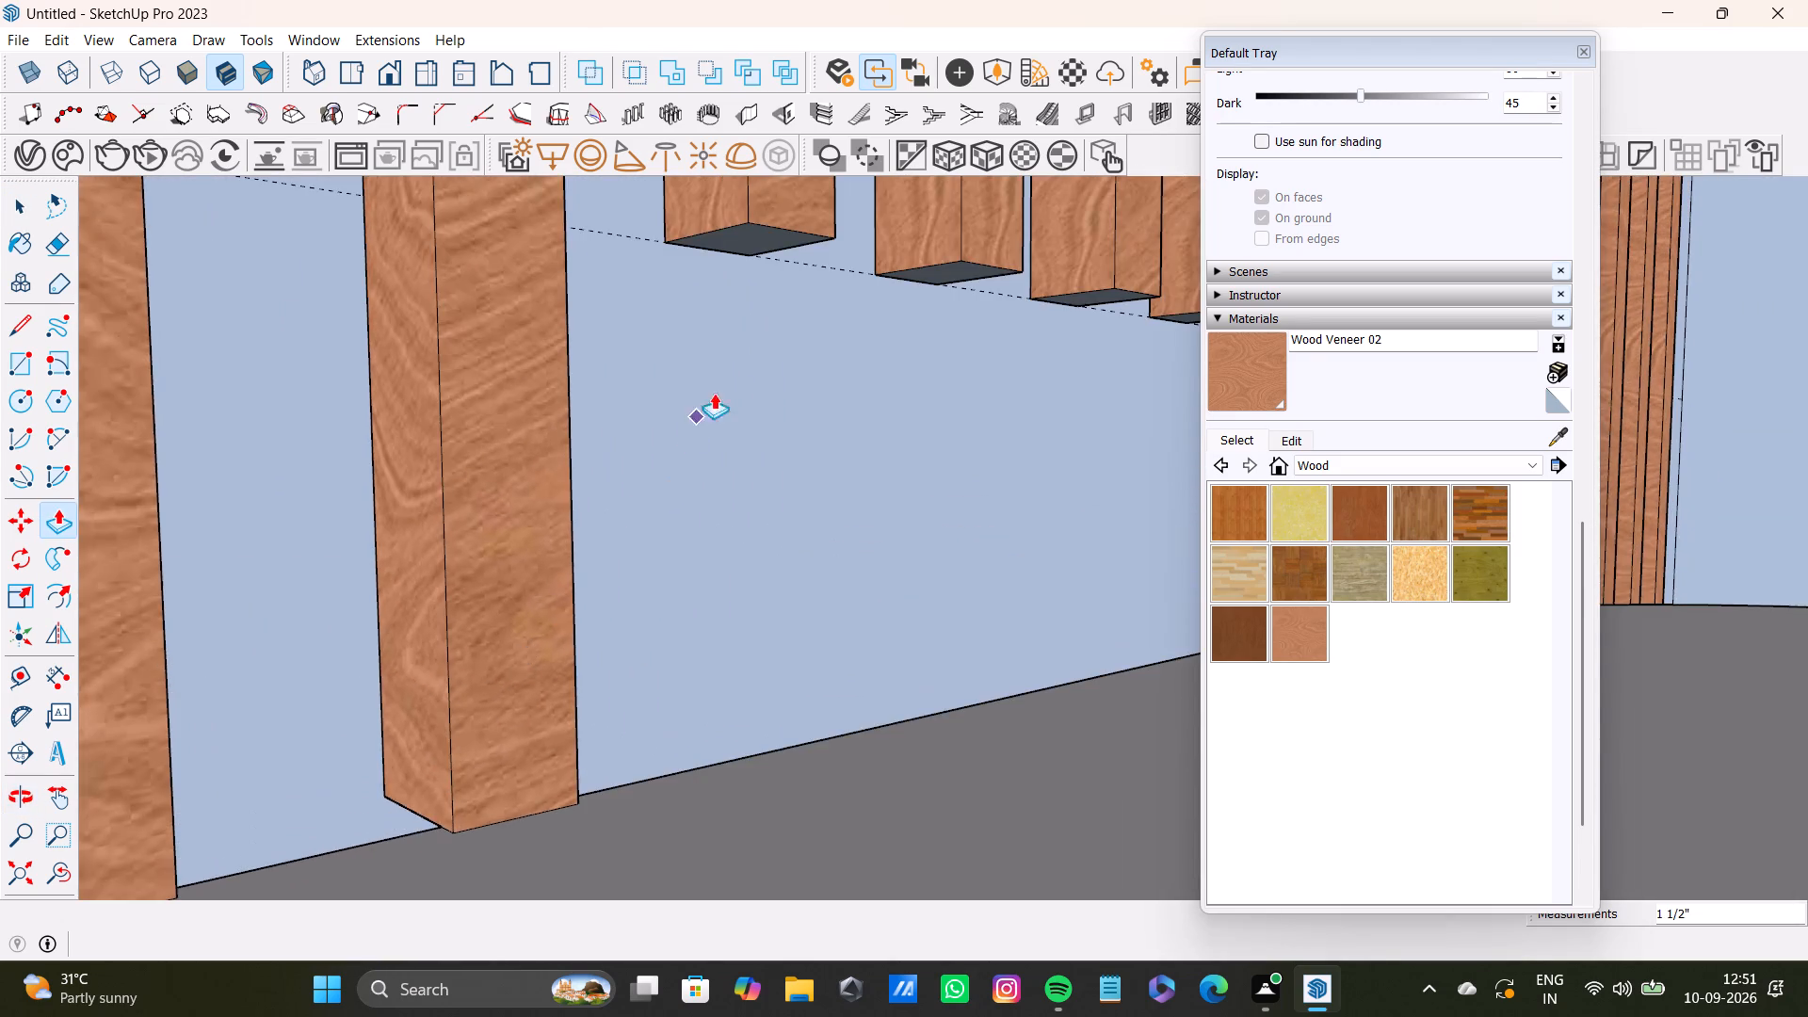
pyautogui.keyDown('shift'); pyautogui.moveTo(730, 376); pyautogui.dragTo(621, 547, button='middle'); pyautogui.keyUp('shift')
pyautogui.scroll(4, 636, 479)
pyautogui.moveTo(644, 440); pyautogui.dragTo(642, 344, button='middle')
pyautogui.scroll(-1, 632, 315)
pyautogui.press('space')
pyautogui.click(621, 247)
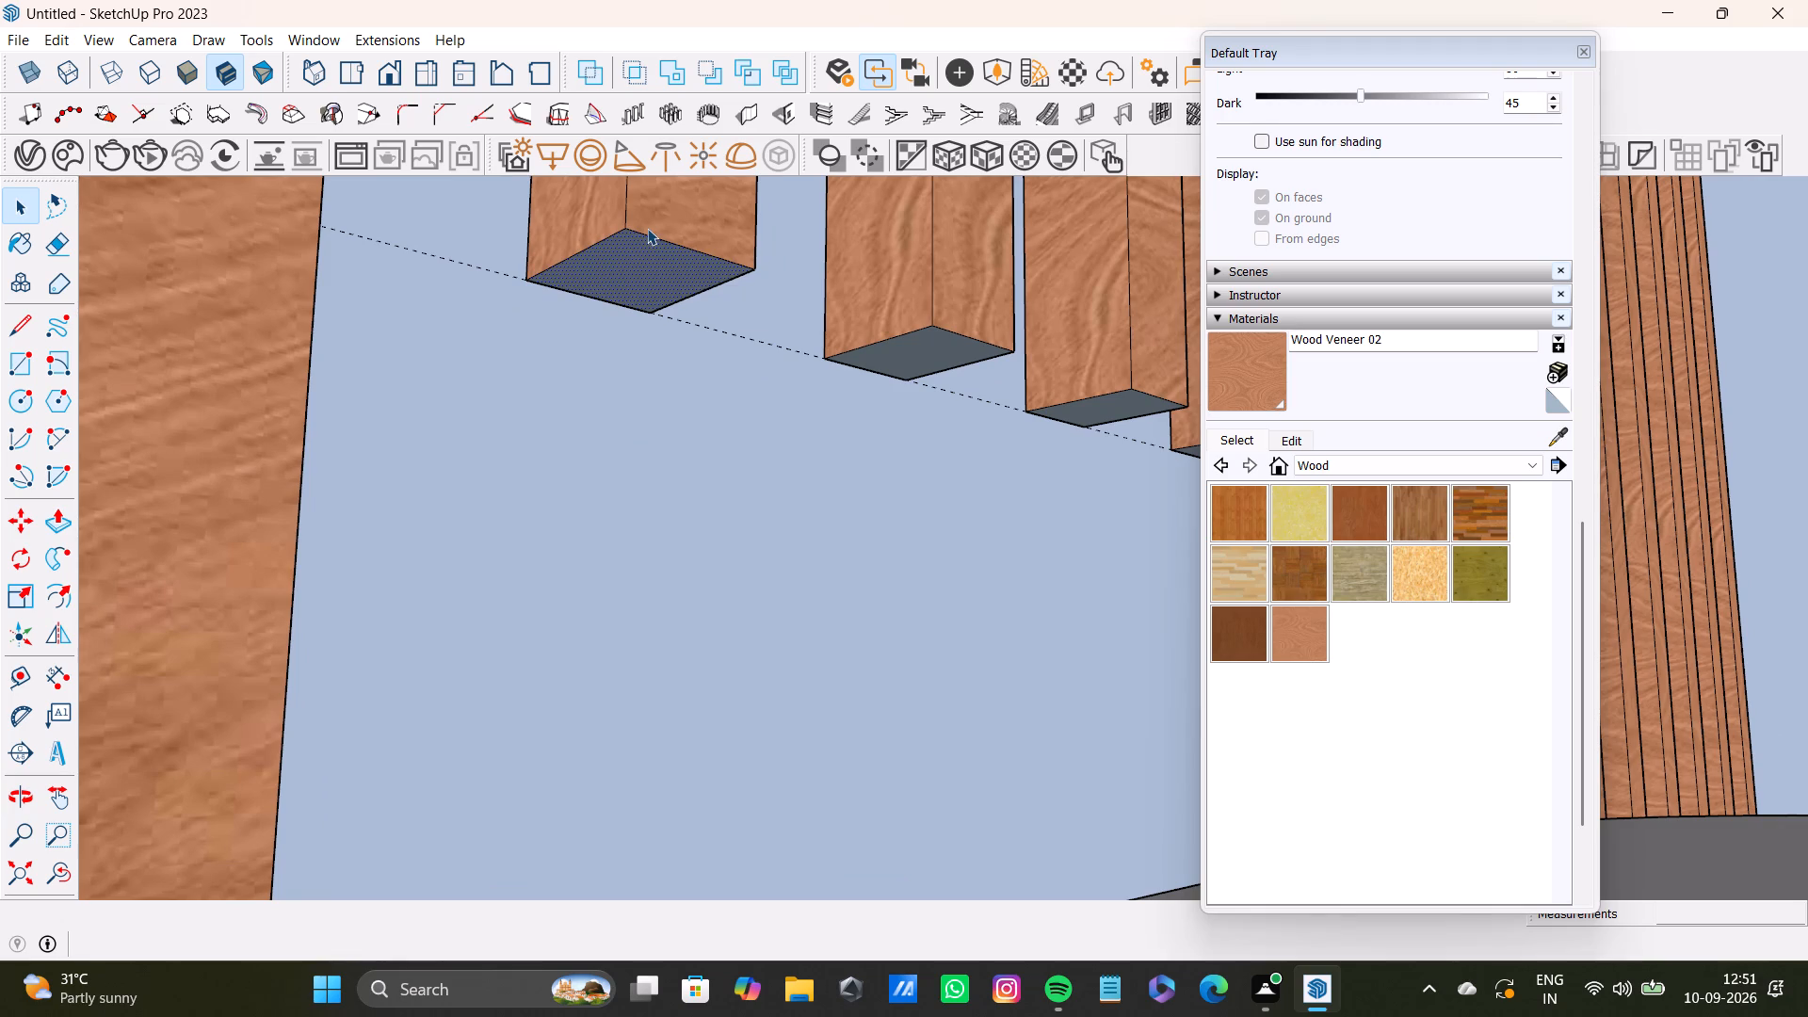
pyautogui.press('p')
pyautogui.moveTo(647, 228); pyautogui.dragTo(603, 661)
# Push/Pull the twelfth slat's bottom face the rest of the way down to the white block's top.
pyautogui.scroll(-4, 580, 718)
pyautogui.keyDown('shift'); pyautogui.moveTo(554, 800); pyautogui.dragTo(582, 558, button='middle'); pyautogui.keyUp('shift')
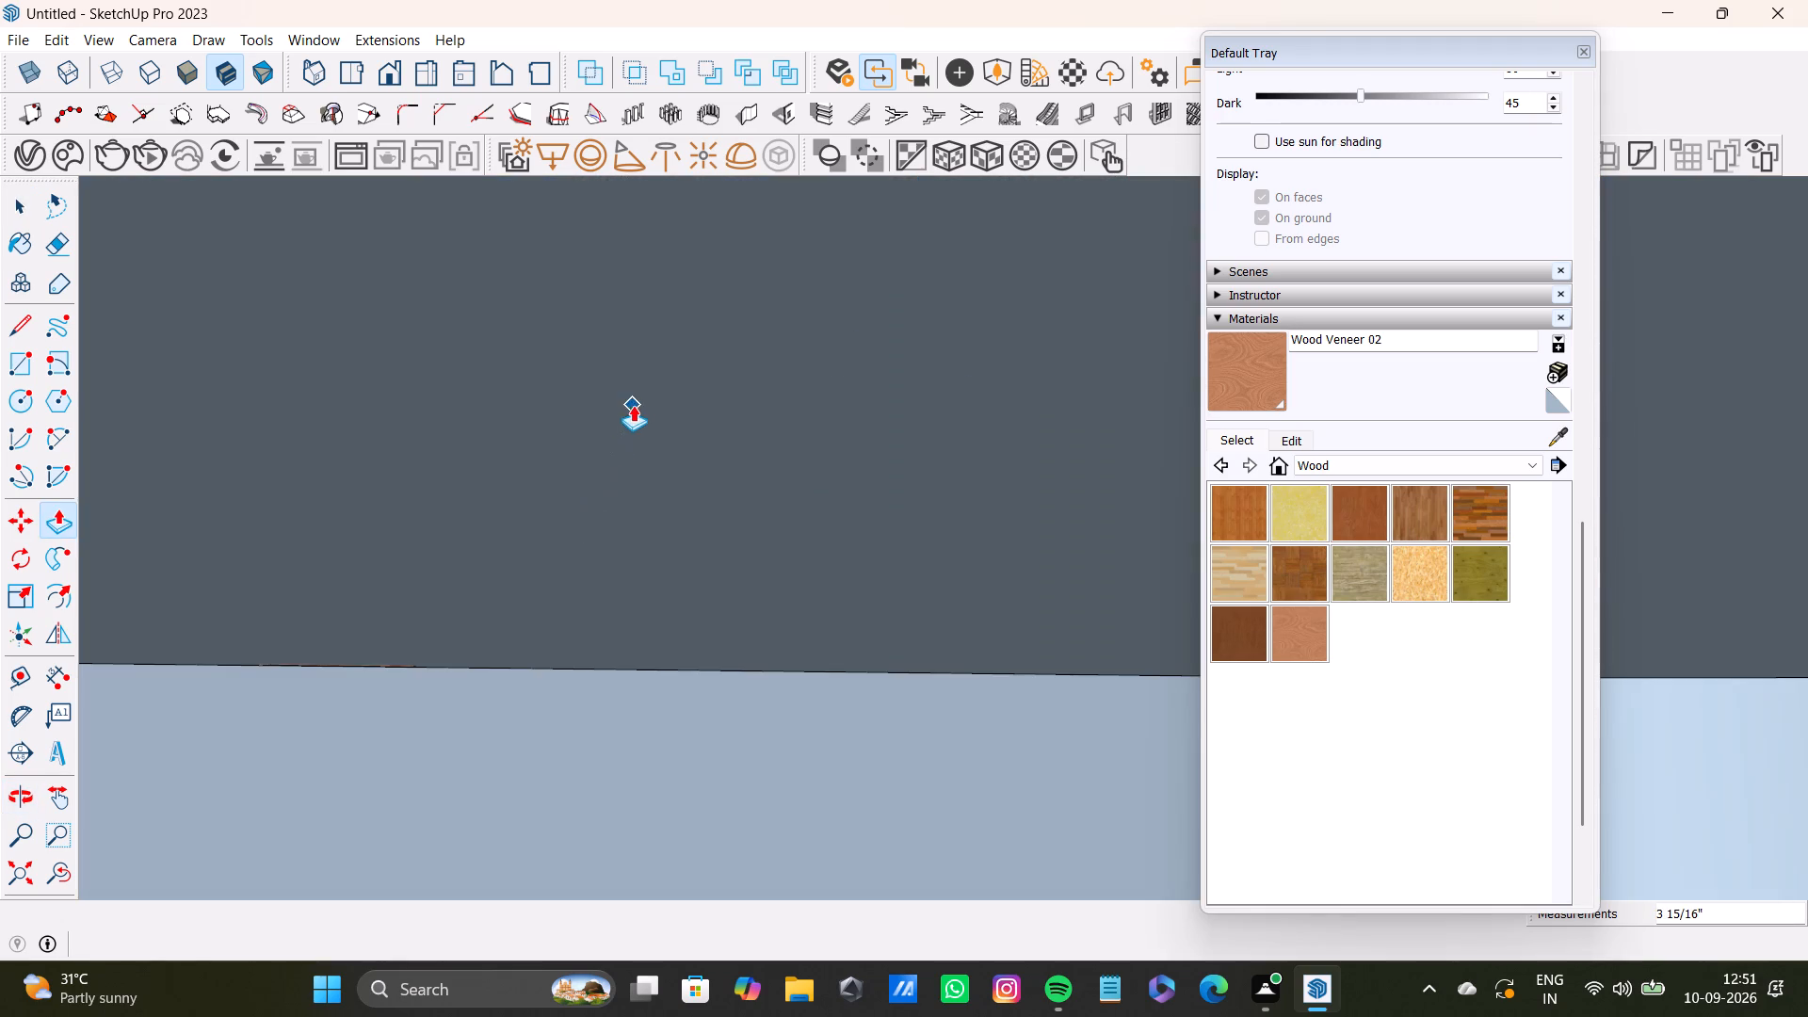
pyautogui.moveTo(630, 408); pyautogui.dragTo(684, 538, button='middle')
pyautogui.keyDown('shift'); pyautogui.moveTo(609, 343); pyautogui.dragTo(678, 577, button='middle'); pyautogui.keyUp('shift')
pyautogui.scroll(3, 545, 447)
pyautogui.moveTo(545, 420); pyautogui.dragTo(545, 347, button='middle')
pyautogui.moveTo(548, 361); pyautogui.dragTo(626, 784)
# Push/Pull the thirteenth short slat's bottom face down to the white block's top, finishing with a further 1/2" pull.
pyautogui.scroll(-3, 616, 633)
pyautogui.keyDown('shift'); pyautogui.moveTo(675, 503); pyautogui.dragTo(562, 599, button='middle'); pyautogui.keyUp('shift')
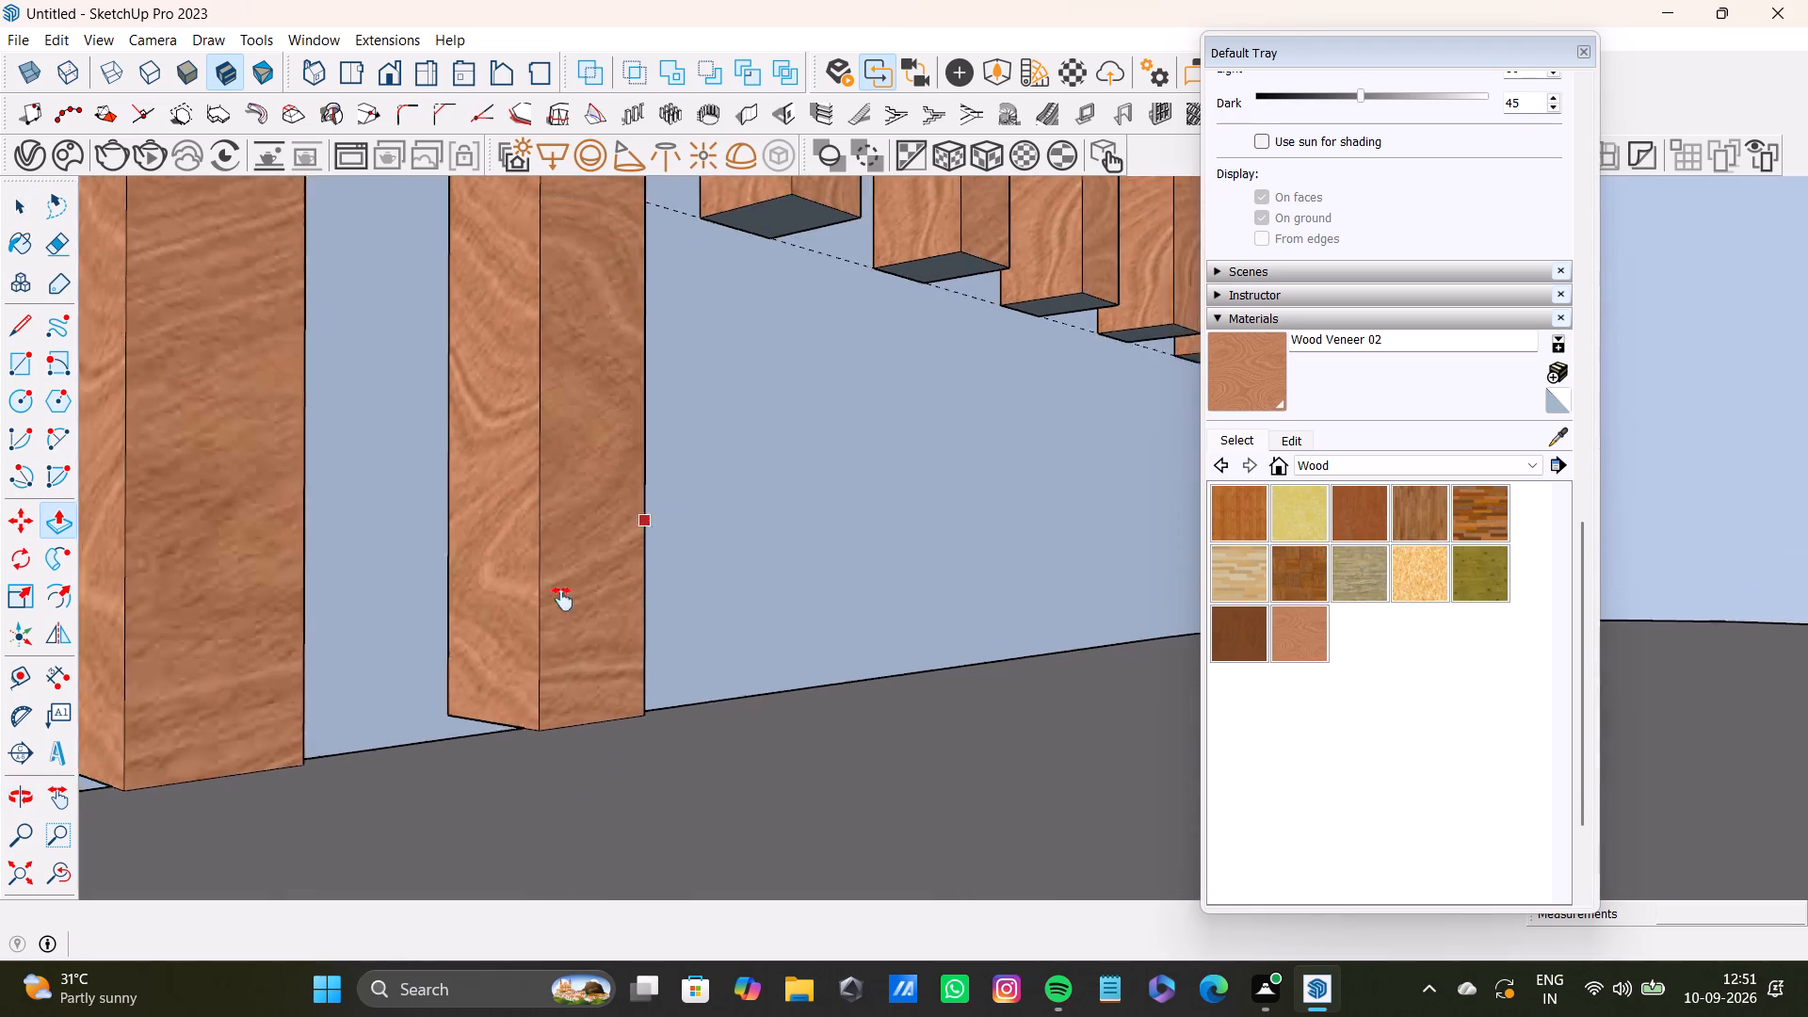
pyautogui.keyDown('shift'); pyautogui.moveTo(562, 599); pyautogui.dragTo(425, 771, button='middle'); pyautogui.keyUp('shift')
pyautogui.scroll(3, 585, 550)
pyautogui.press('space')
pyautogui.click(615, 364)
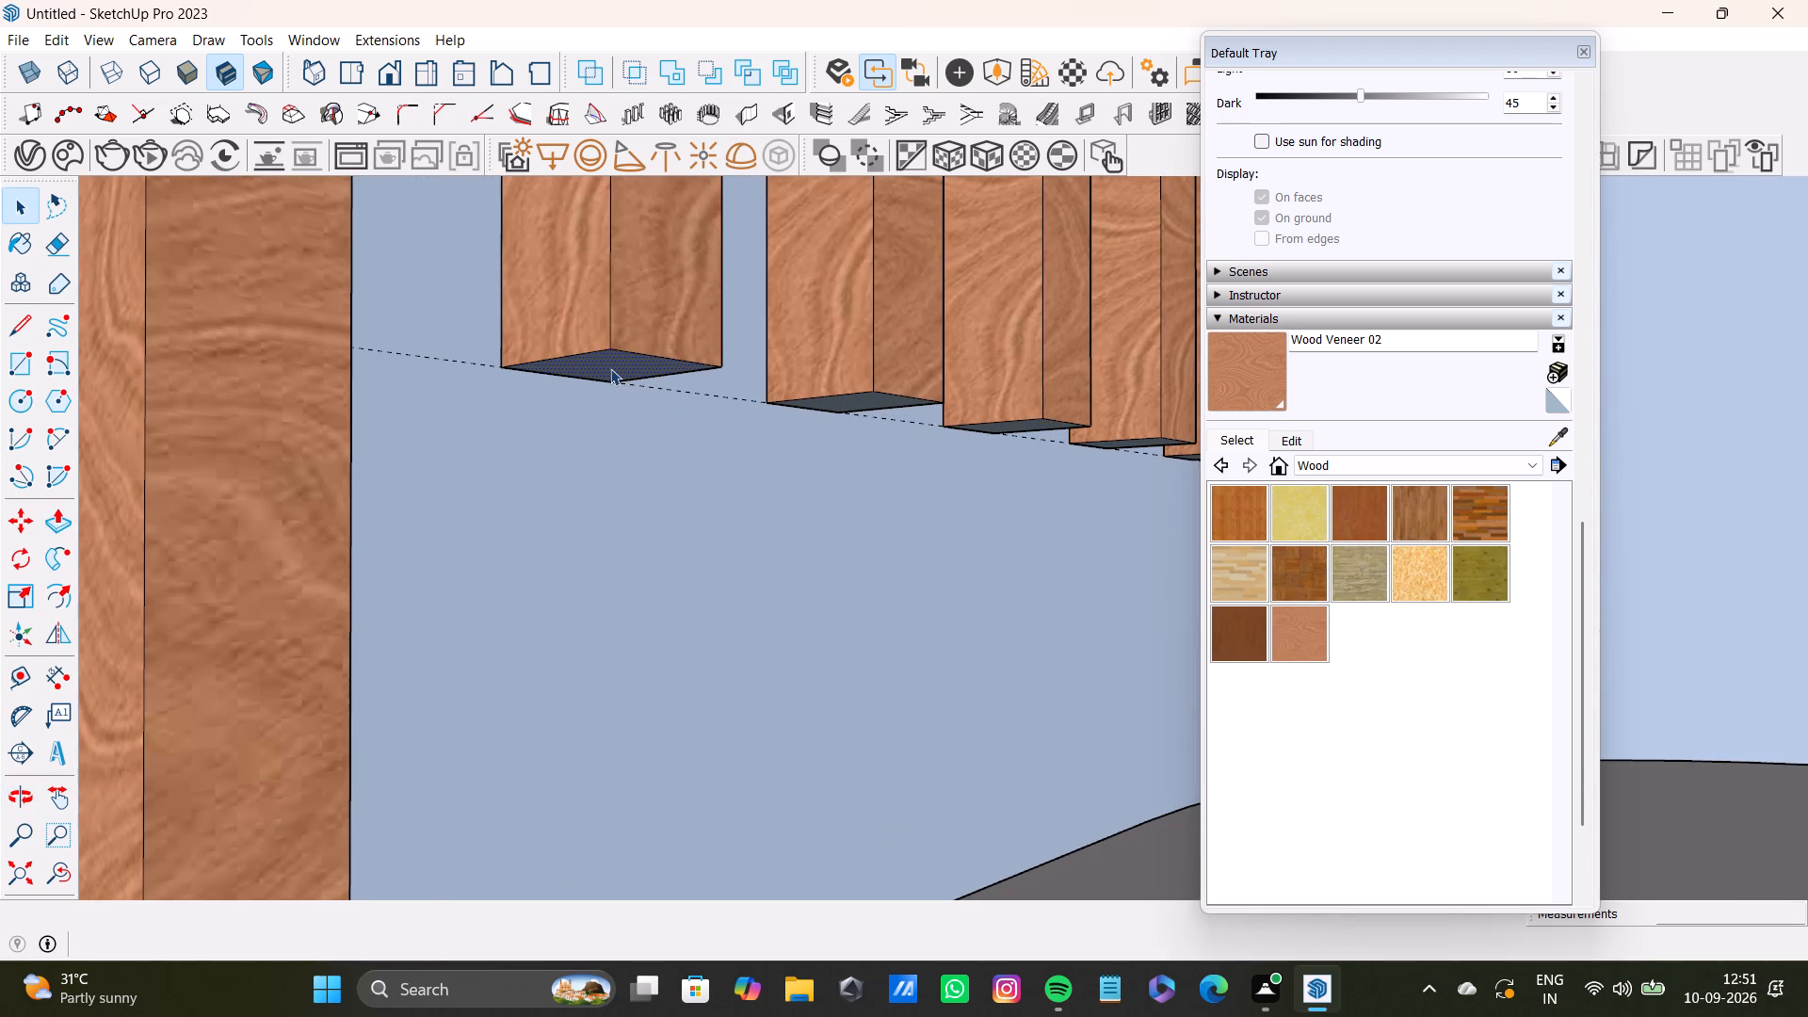
pyautogui.press('p')
pyautogui.moveTo(610, 368); pyautogui.dragTo(615, 921)
pyautogui.moveTo(615, 899); pyautogui.dragTo(615, 660, button='middle')
pyautogui.moveTo(596, 718); pyautogui.dragTo(597, 835)
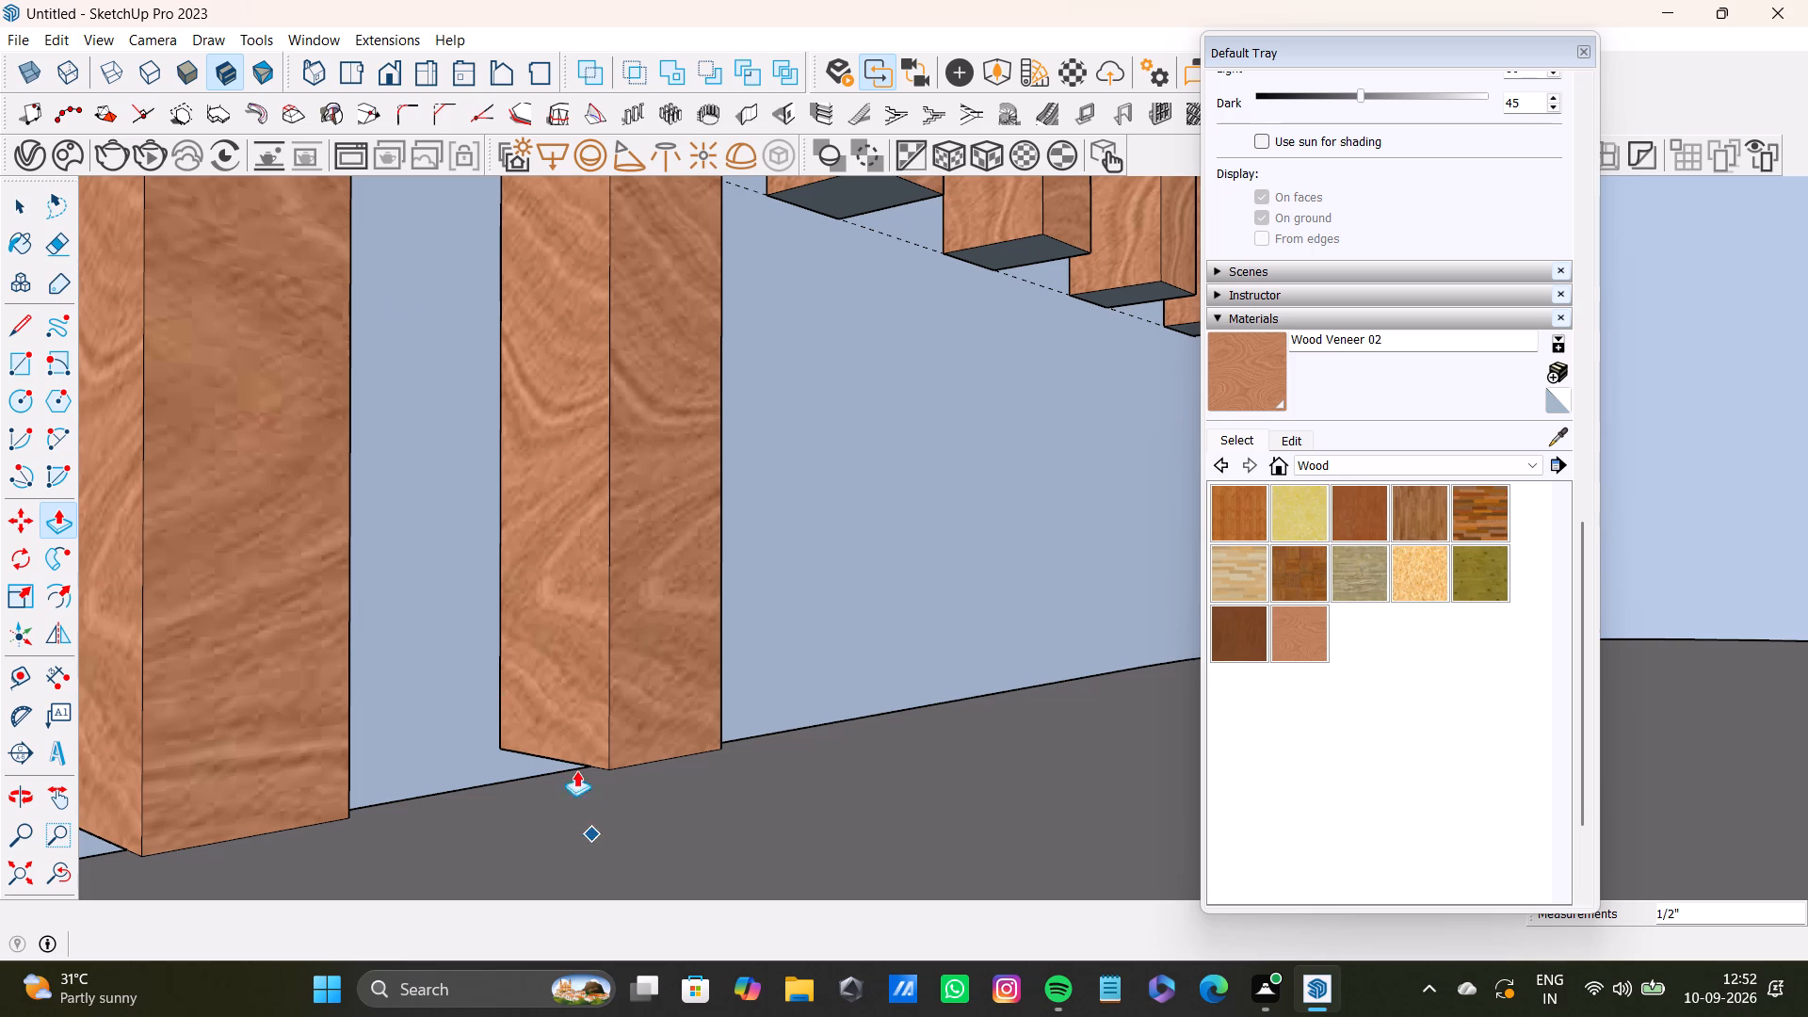
# Push/Pull the bottom face of the fourteenth short slat from the rounded corner down to the white block's top.
pyautogui.scroll(3, 777, 147)
pyautogui.scroll(-4, 852, 322)
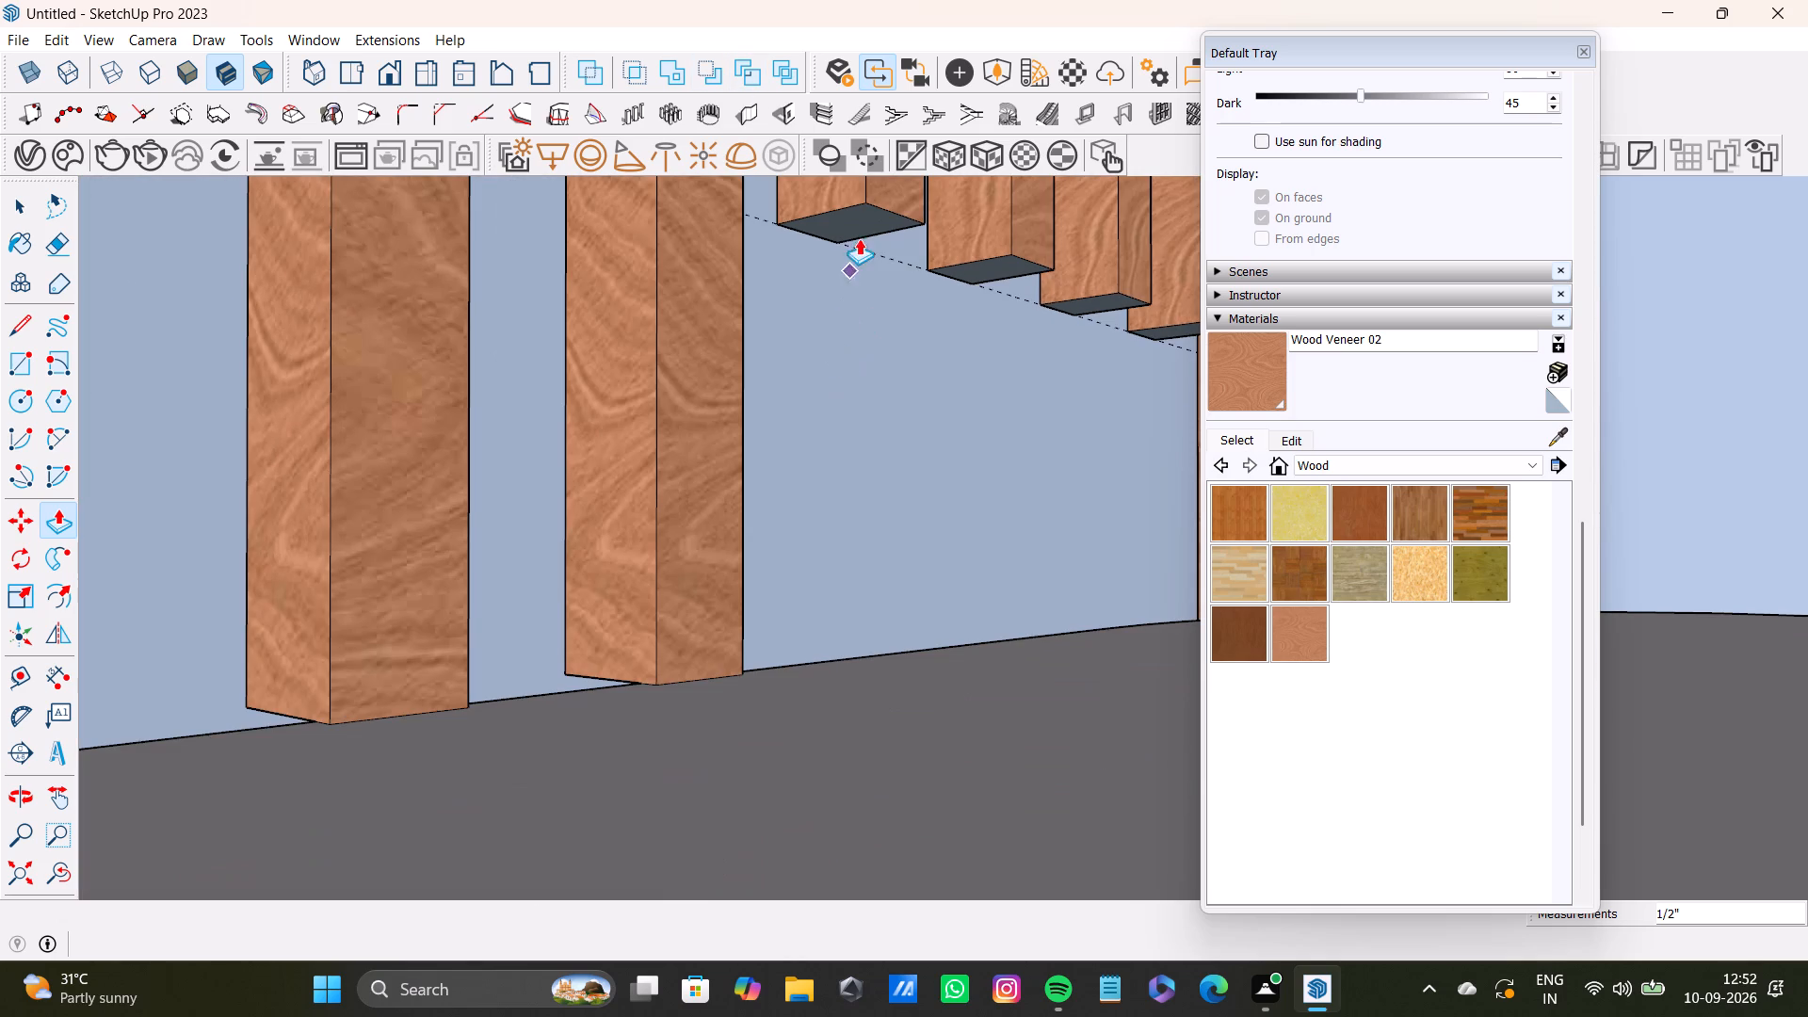
pyautogui.press('space')
pyautogui.click(856, 229)
pyautogui.press('p')
pyautogui.click(848, 233)
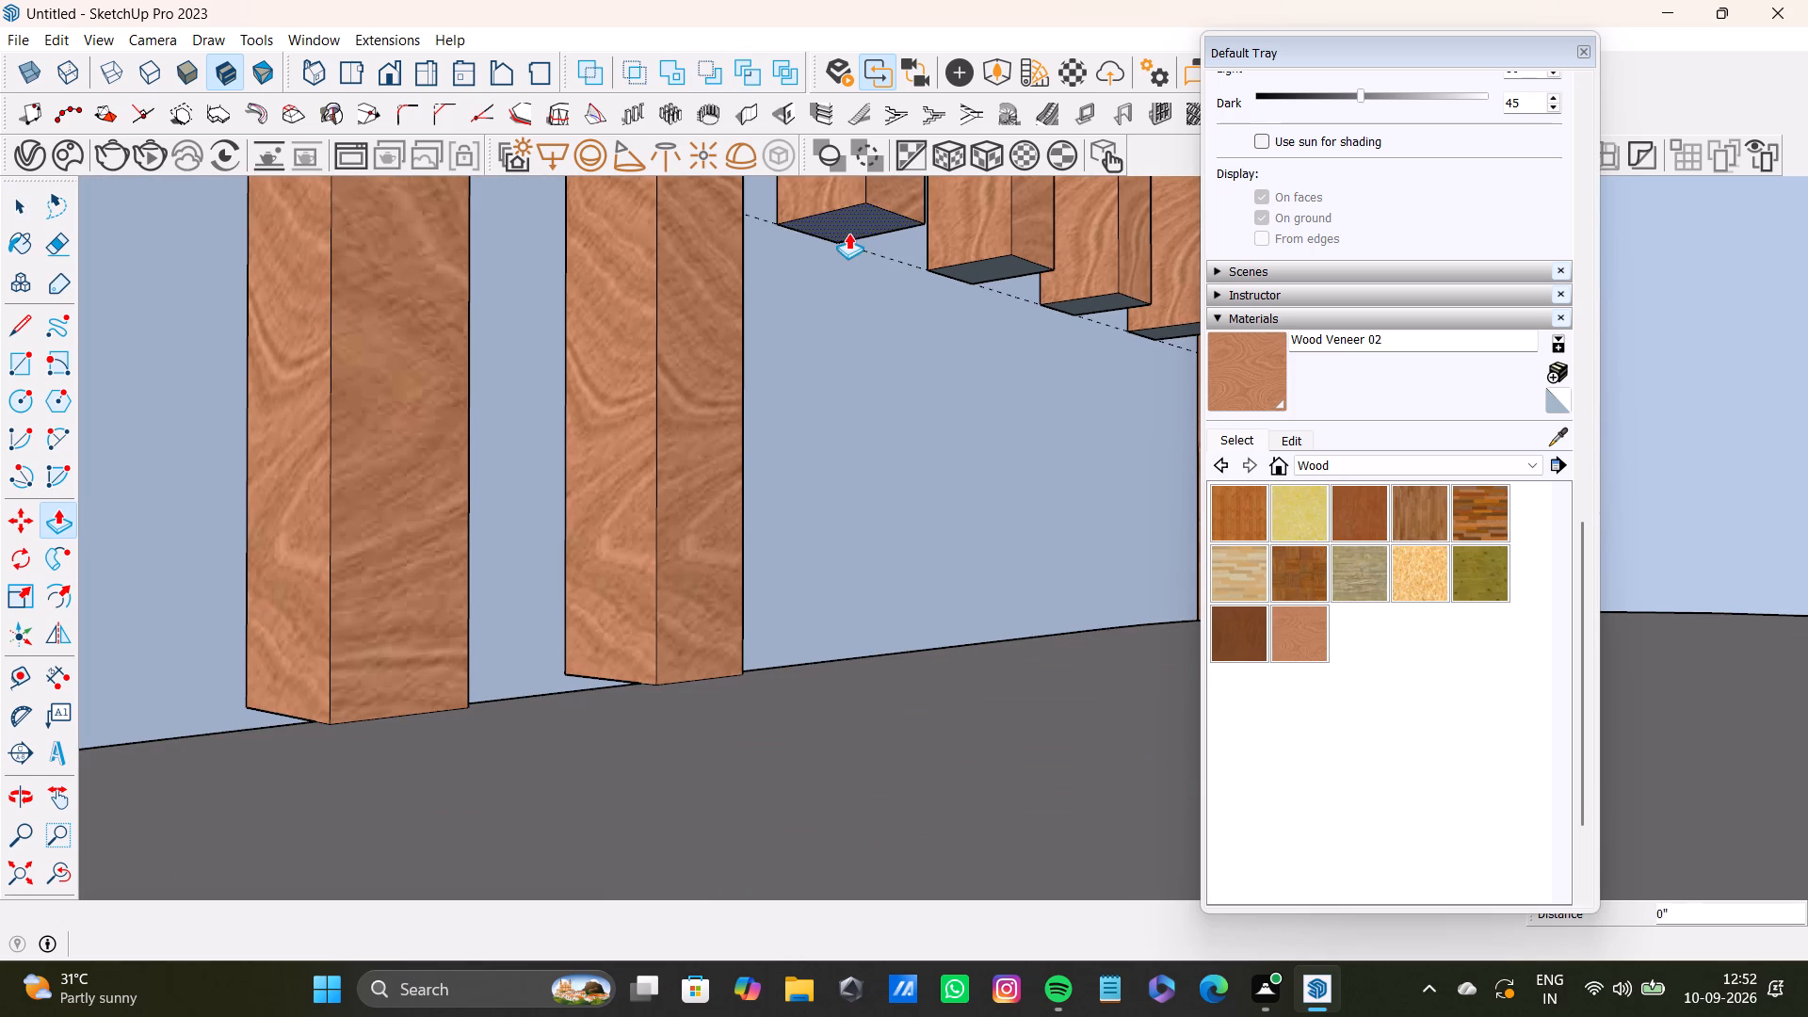
pyautogui.click(827, 681)
pyautogui.press('space')
# Push/Pull the bottom face of the fifteenth short slat from the rounded corner down to the white block's top.
pyautogui.scroll(-3, 912, 449)
pyautogui.keyDown('shift'); pyautogui.moveTo(914, 428); pyautogui.dragTo(786, 490, button='middle'); pyautogui.keyUp('shift')
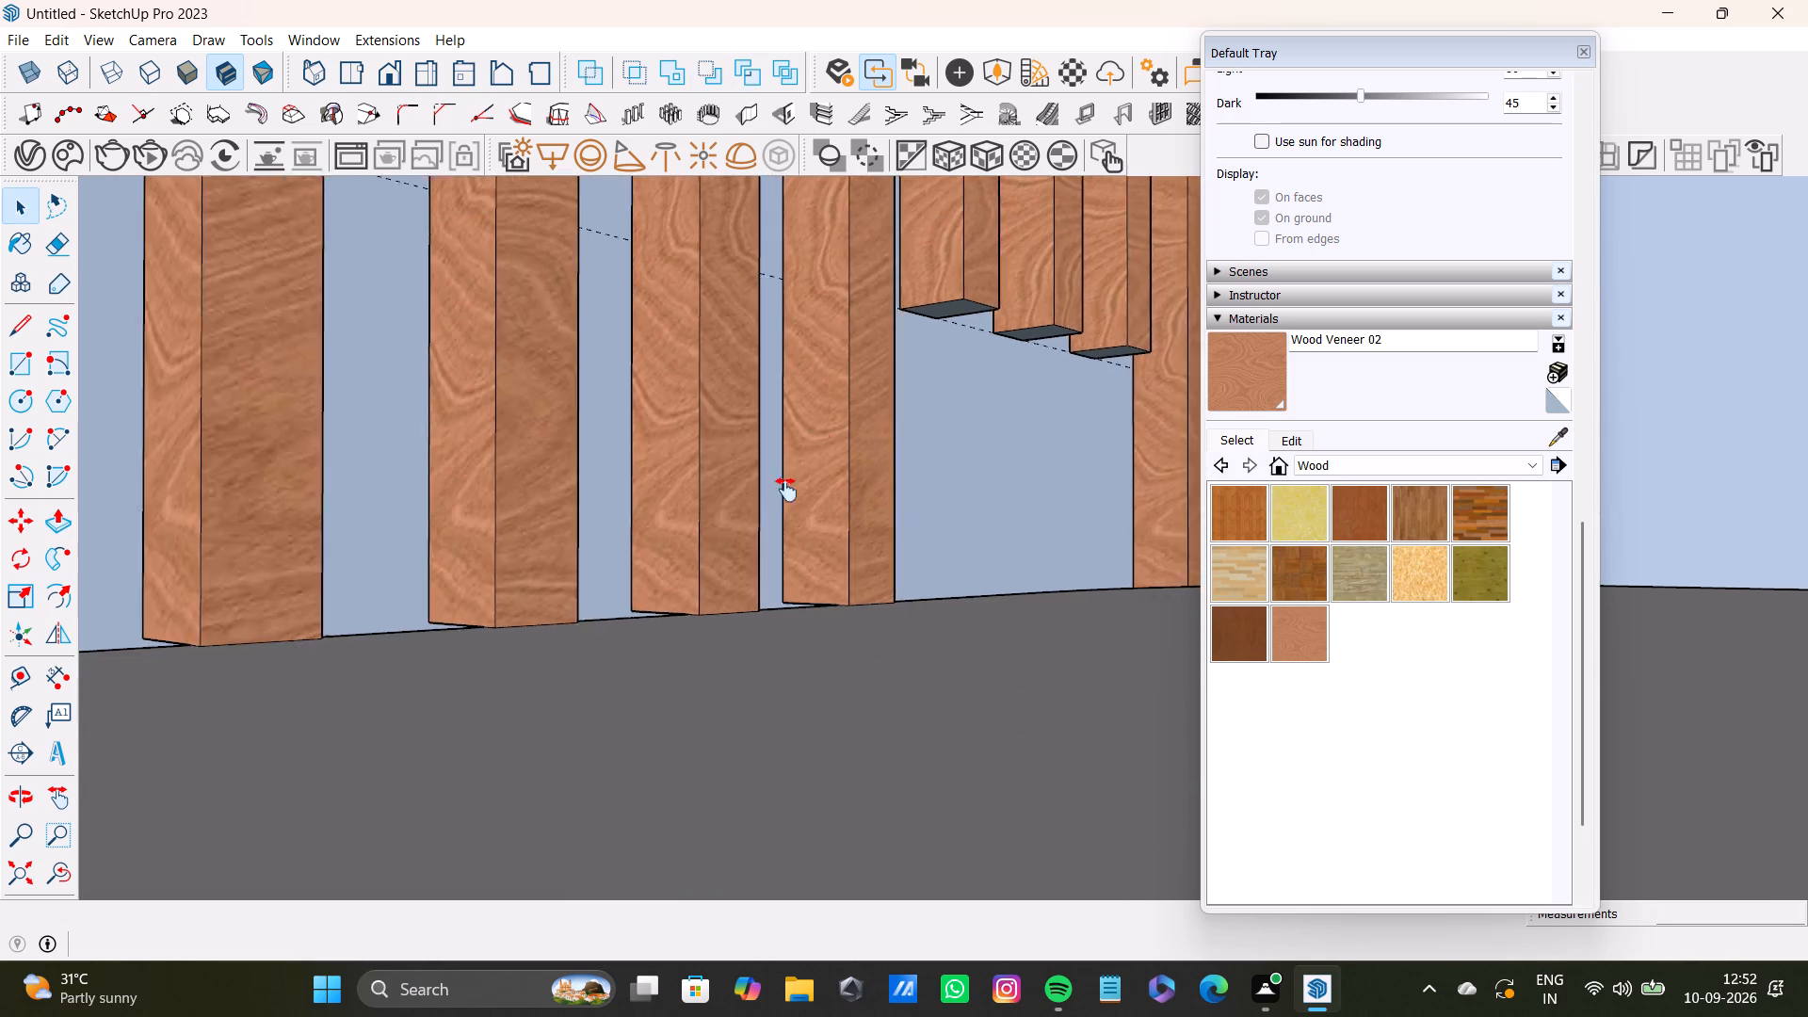
pyautogui.keyDown('shift'); pyautogui.moveTo(786, 490); pyautogui.dragTo(747, 519, button='middle'); pyautogui.keyUp('shift')
pyautogui.scroll(5, 819, 409)
pyautogui.moveTo(831, 389); pyautogui.dragTo(832, 351, button='middle')
pyautogui.press('space')
pyautogui.click(832, 350)
pyautogui.press('p')
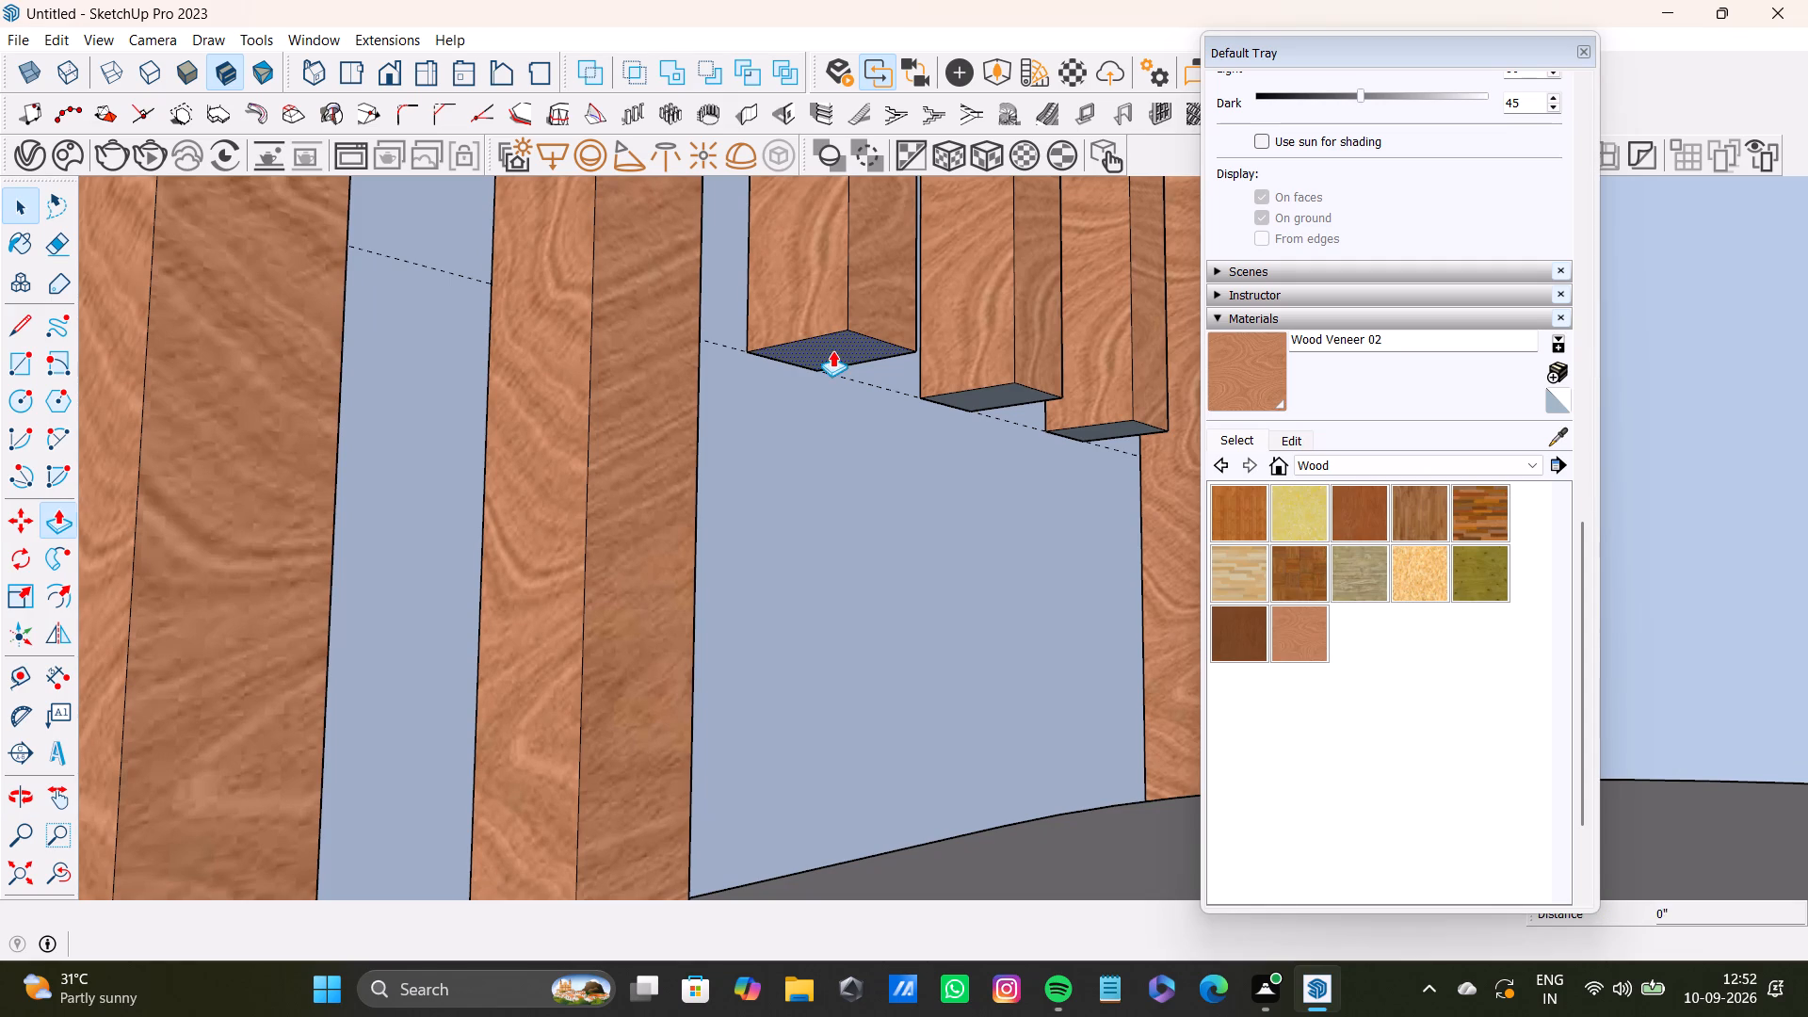
pyautogui.moveTo(832, 350); pyautogui.dragTo(831, 363)
pyautogui.moveTo(833, 347); pyautogui.dragTo(852, 880)
# Push/Pull the sixteenth short slat's bottom face down to the white block's top, 1 7/8" and then 5 3/8" further.
pyautogui.scroll(-4, 783, 718)
pyautogui.keyDown('shift'); pyautogui.moveTo(831, 553); pyautogui.dragTo(741, 531, button='middle'); pyautogui.keyUp('shift')
pyautogui.scroll(8, 853, 424)
pyautogui.moveTo(871, 464); pyautogui.dragTo(871, 379, button='middle')
pyautogui.press('space')
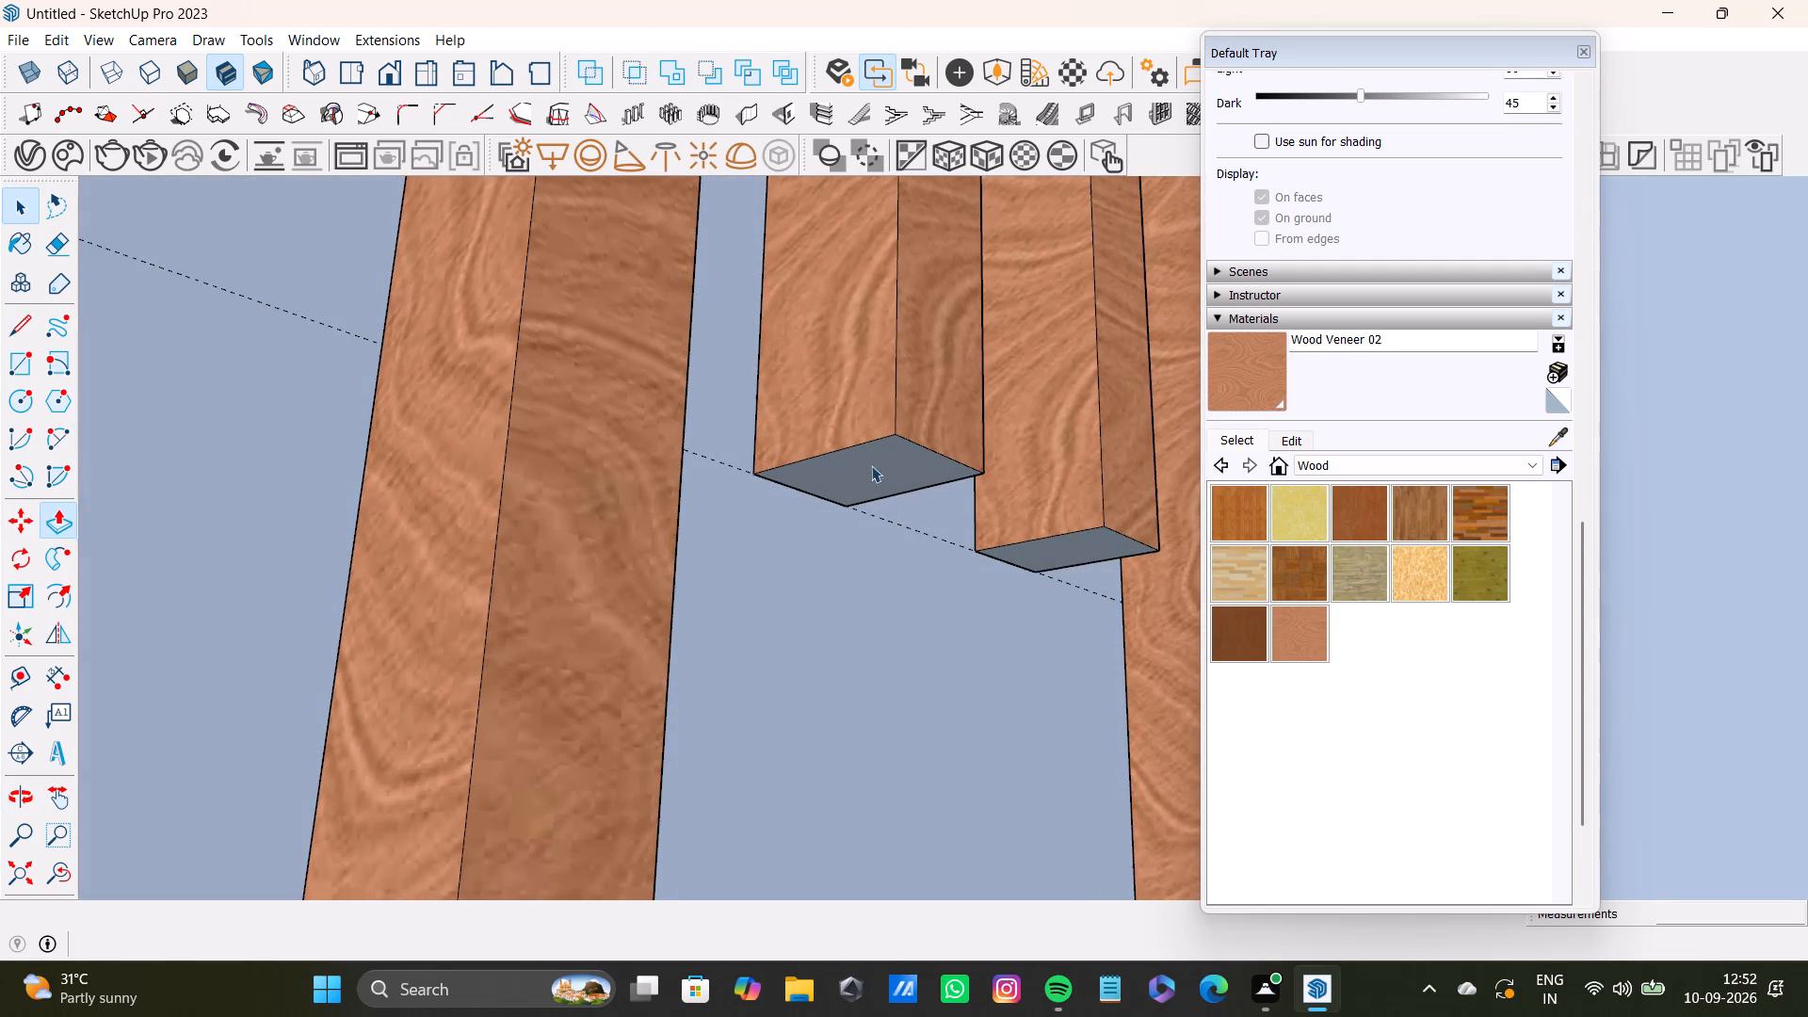
pyautogui.click(871, 461)
pyautogui.press('p')
pyautogui.moveTo(871, 461); pyautogui.dragTo(894, 651)
pyautogui.scroll(-3, 896, 666)
pyautogui.keyDown('shift'); pyautogui.moveTo(887, 650); pyautogui.dragTo(840, 464, button='middle'); pyautogui.keyUp('shift')
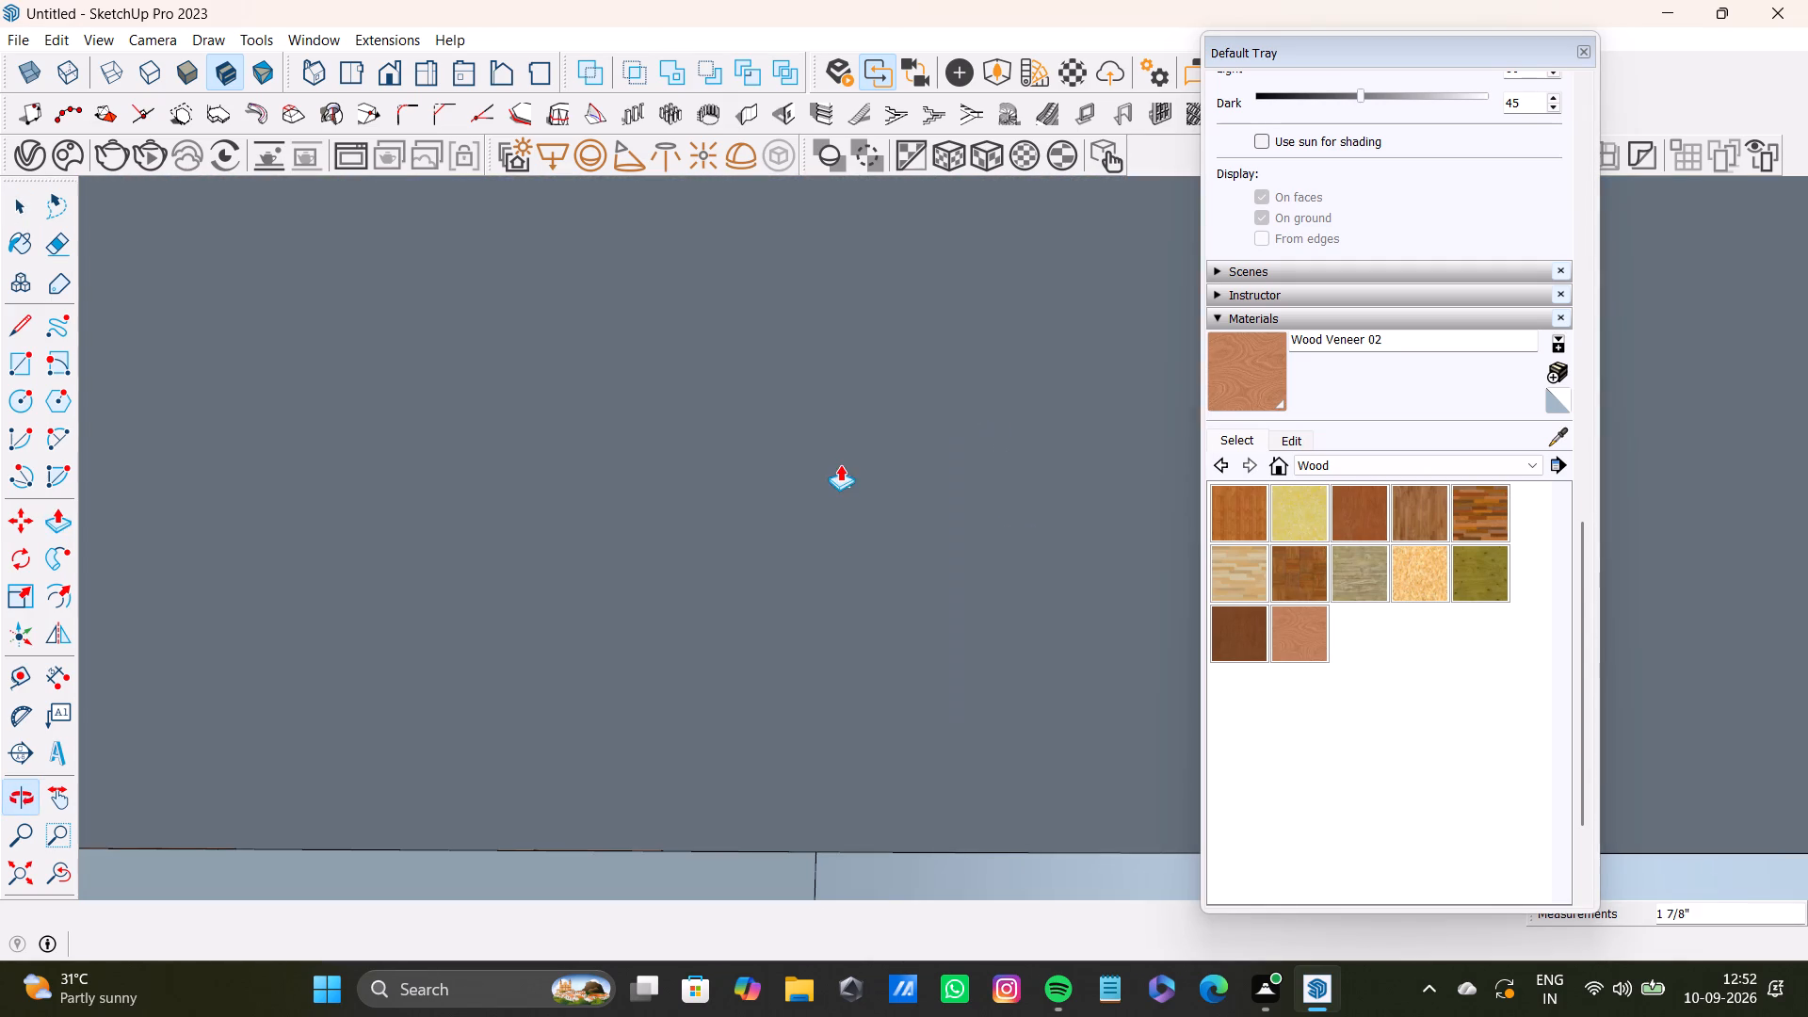
pyautogui.moveTo(804, 526); pyautogui.dragTo(849, 751, button='middle')
pyautogui.keyDown('shift'); pyautogui.moveTo(647, 258); pyautogui.dragTo(741, 638, button='middle'); pyautogui.keyUp('shift')
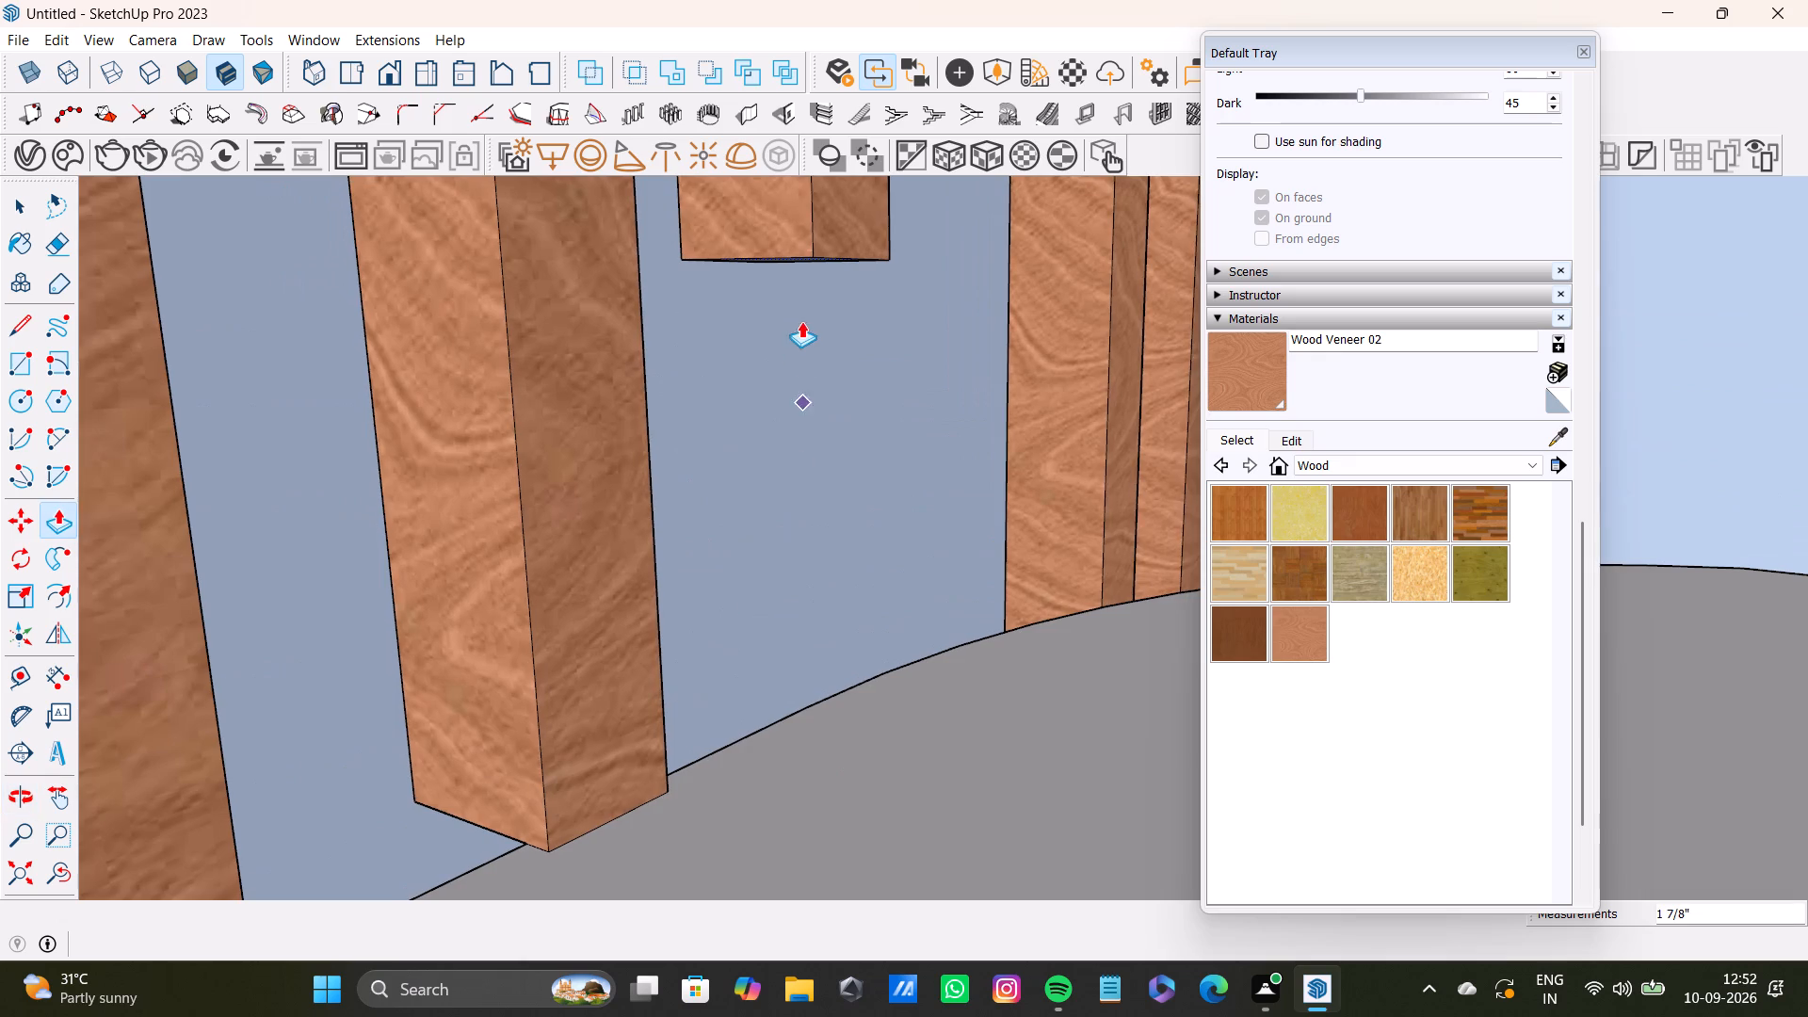
pyautogui.moveTo(805, 304); pyautogui.dragTo(805, 257, button='middle')
pyautogui.moveTo(806, 243); pyautogui.dragTo(799, 751)
# Push/Pull the bottom face of the last remaining short slat 7 1/4" down to the white block's top.
pyautogui.scroll(-4, 743, 572)
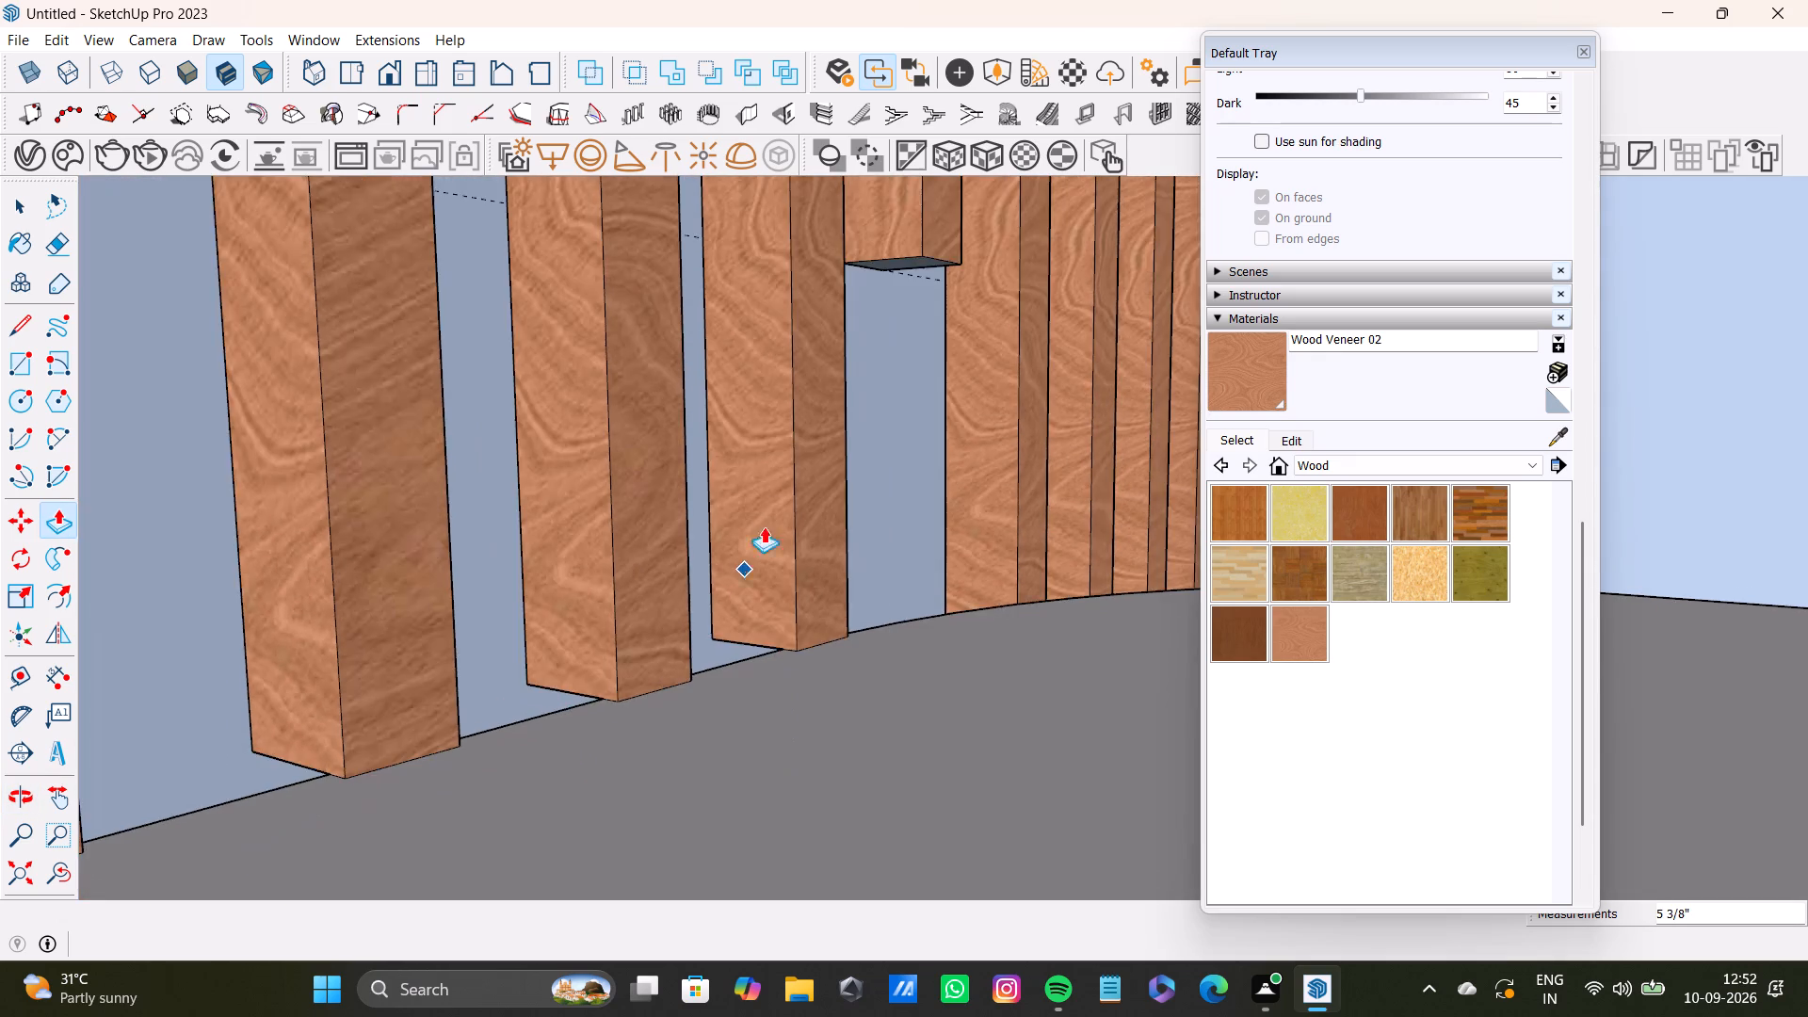
pyautogui.keyDown('shift'); pyautogui.moveTo(771, 497); pyautogui.dragTo(547, 638, button='middle'); pyautogui.keyUp('shift')
pyautogui.scroll(7, 742, 373)
pyautogui.moveTo(749, 390); pyautogui.dragTo(749, 285, button='middle')
pyautogui.press('space')
pyautogui.click(686, 374)
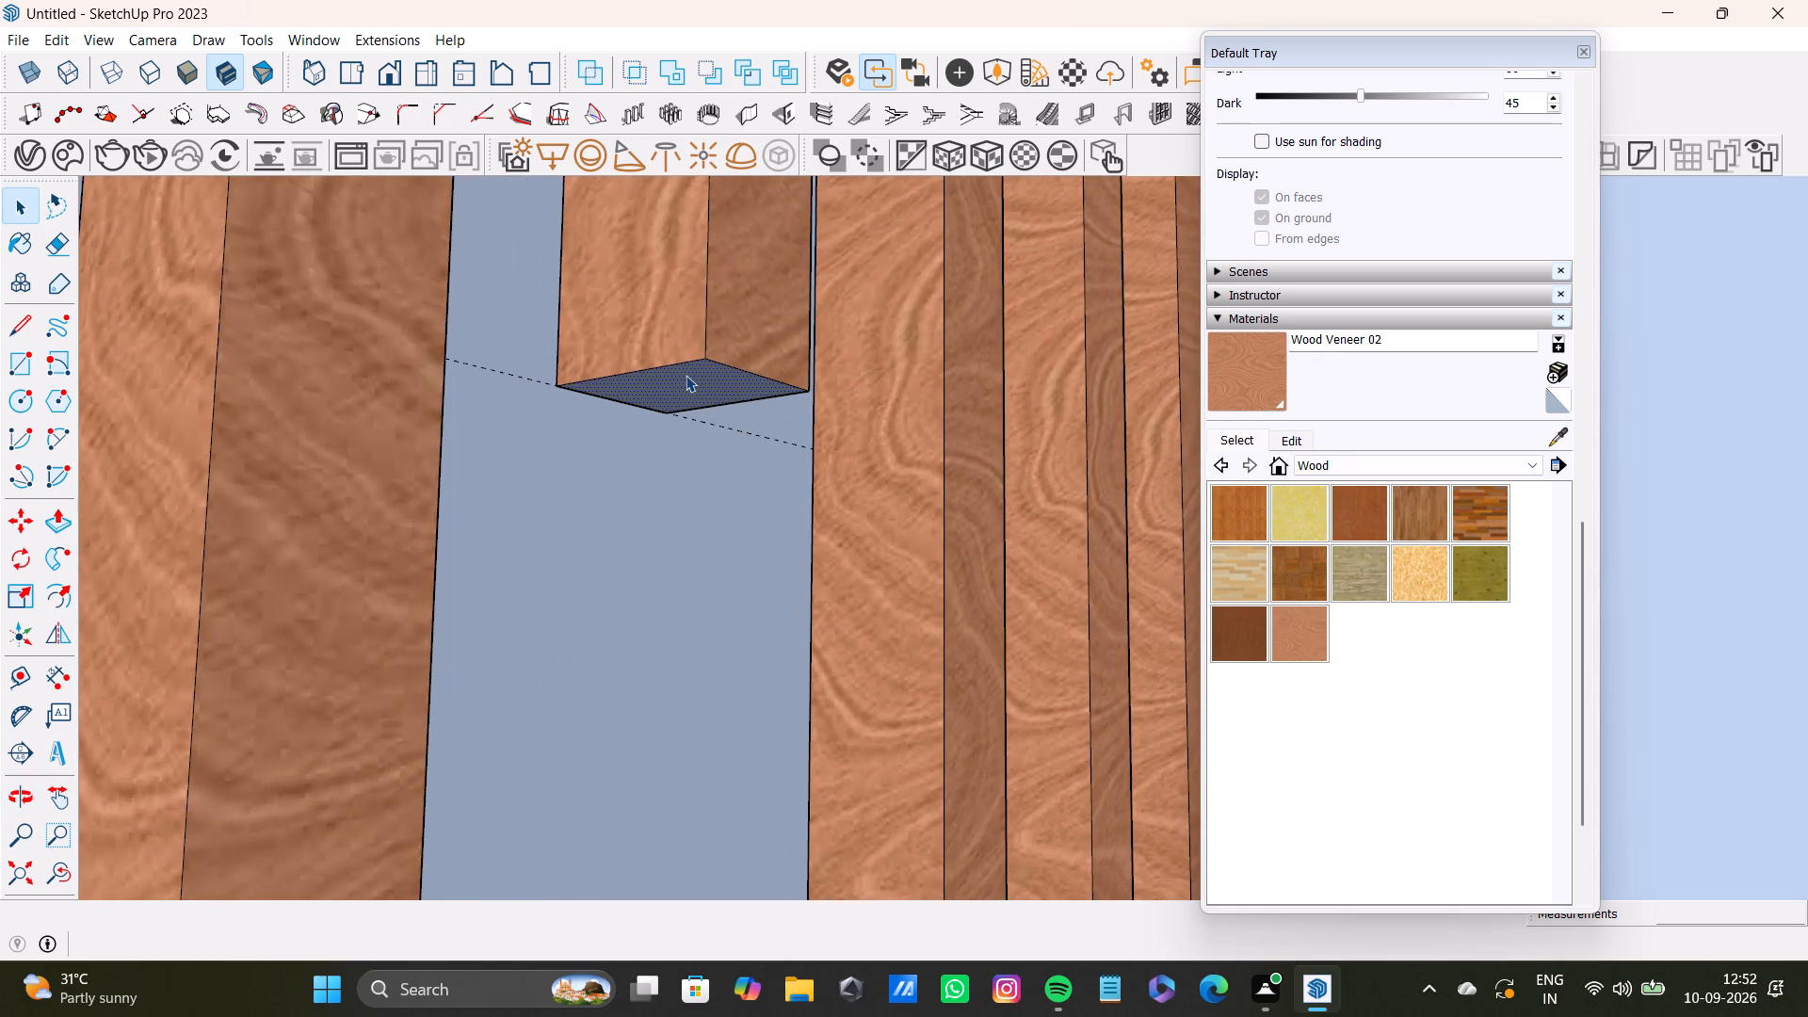
pyautogui.press('p')
pyautogui.click(686, 375)
pyautogui.scroll(-5, 665, 481)
pyautogui.moveTo(675, 565); pyautogui.dragTo(659, 337, button='middle')
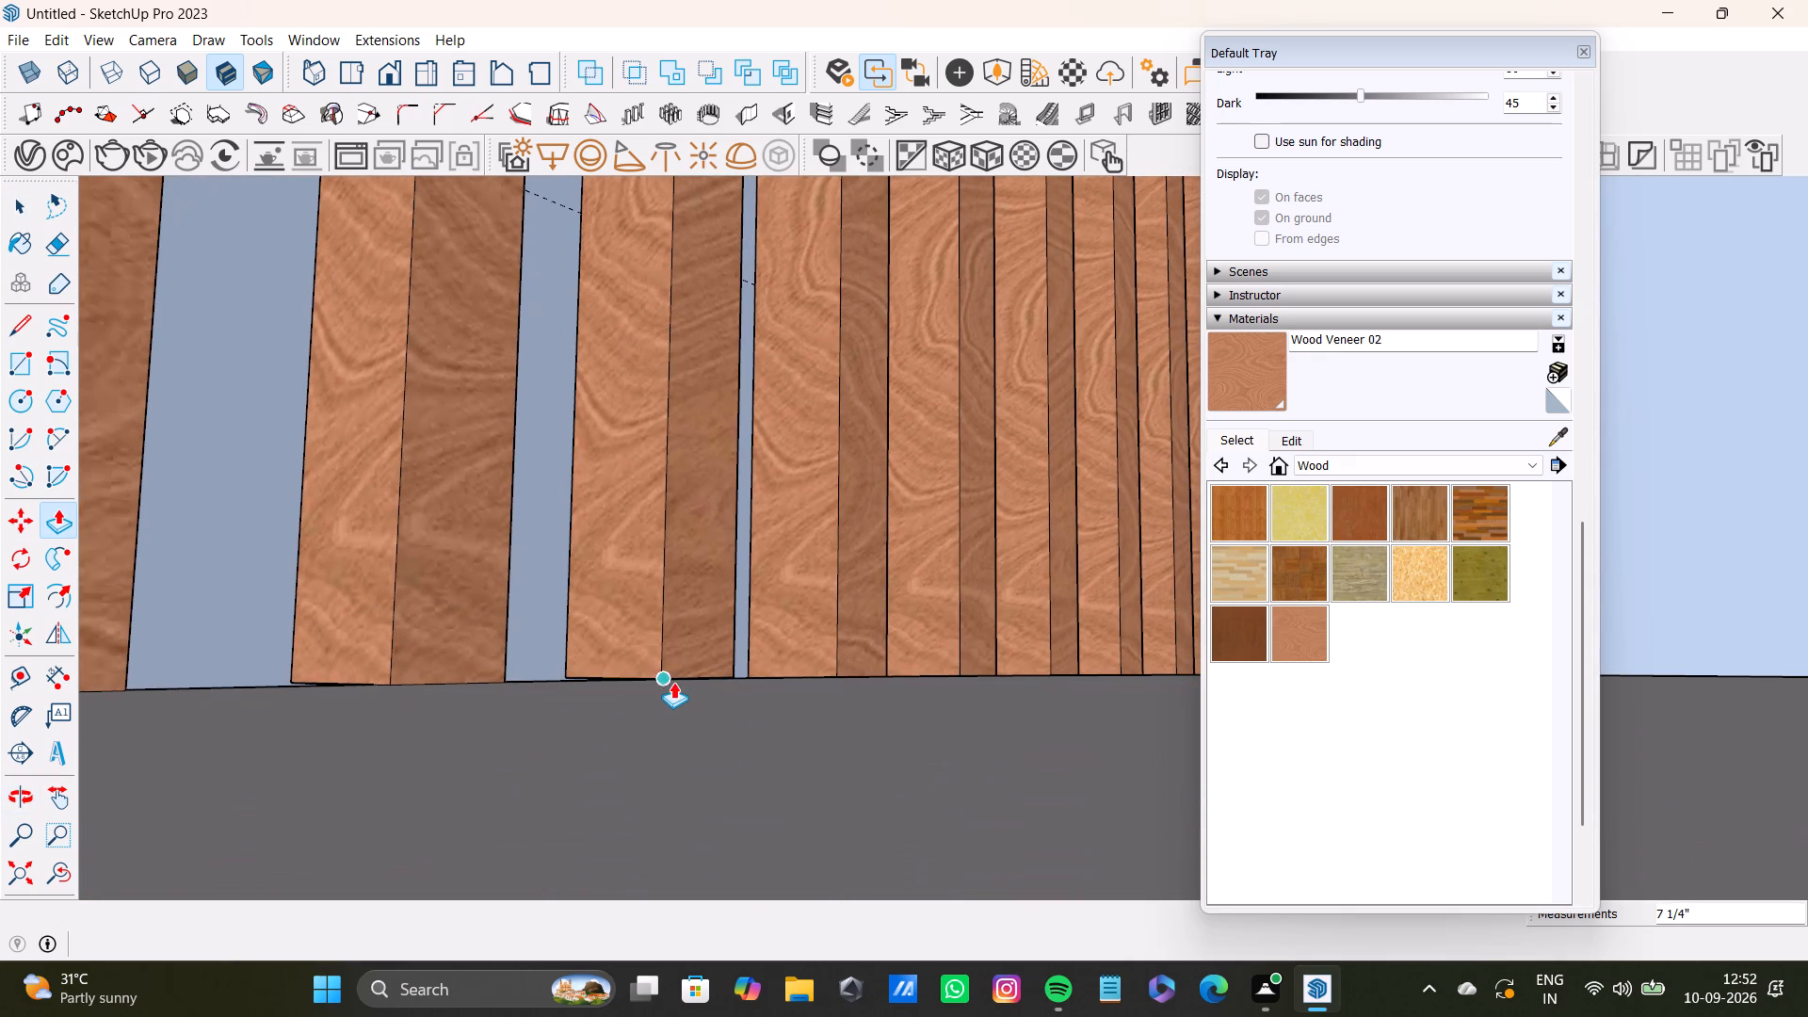
pyautogui.click(671, 696)
# Examine the completed slat wall and the rest of the room, including the wardrobes and the panelled wall with the marble ledge.
pyautogui.scroll(-4, 619, 614)
pyautogui.moveTo(682, 590); pyautogui.dragTo(260, 926, button='middle')
pyautogui.scroll(-9, 382, 711)
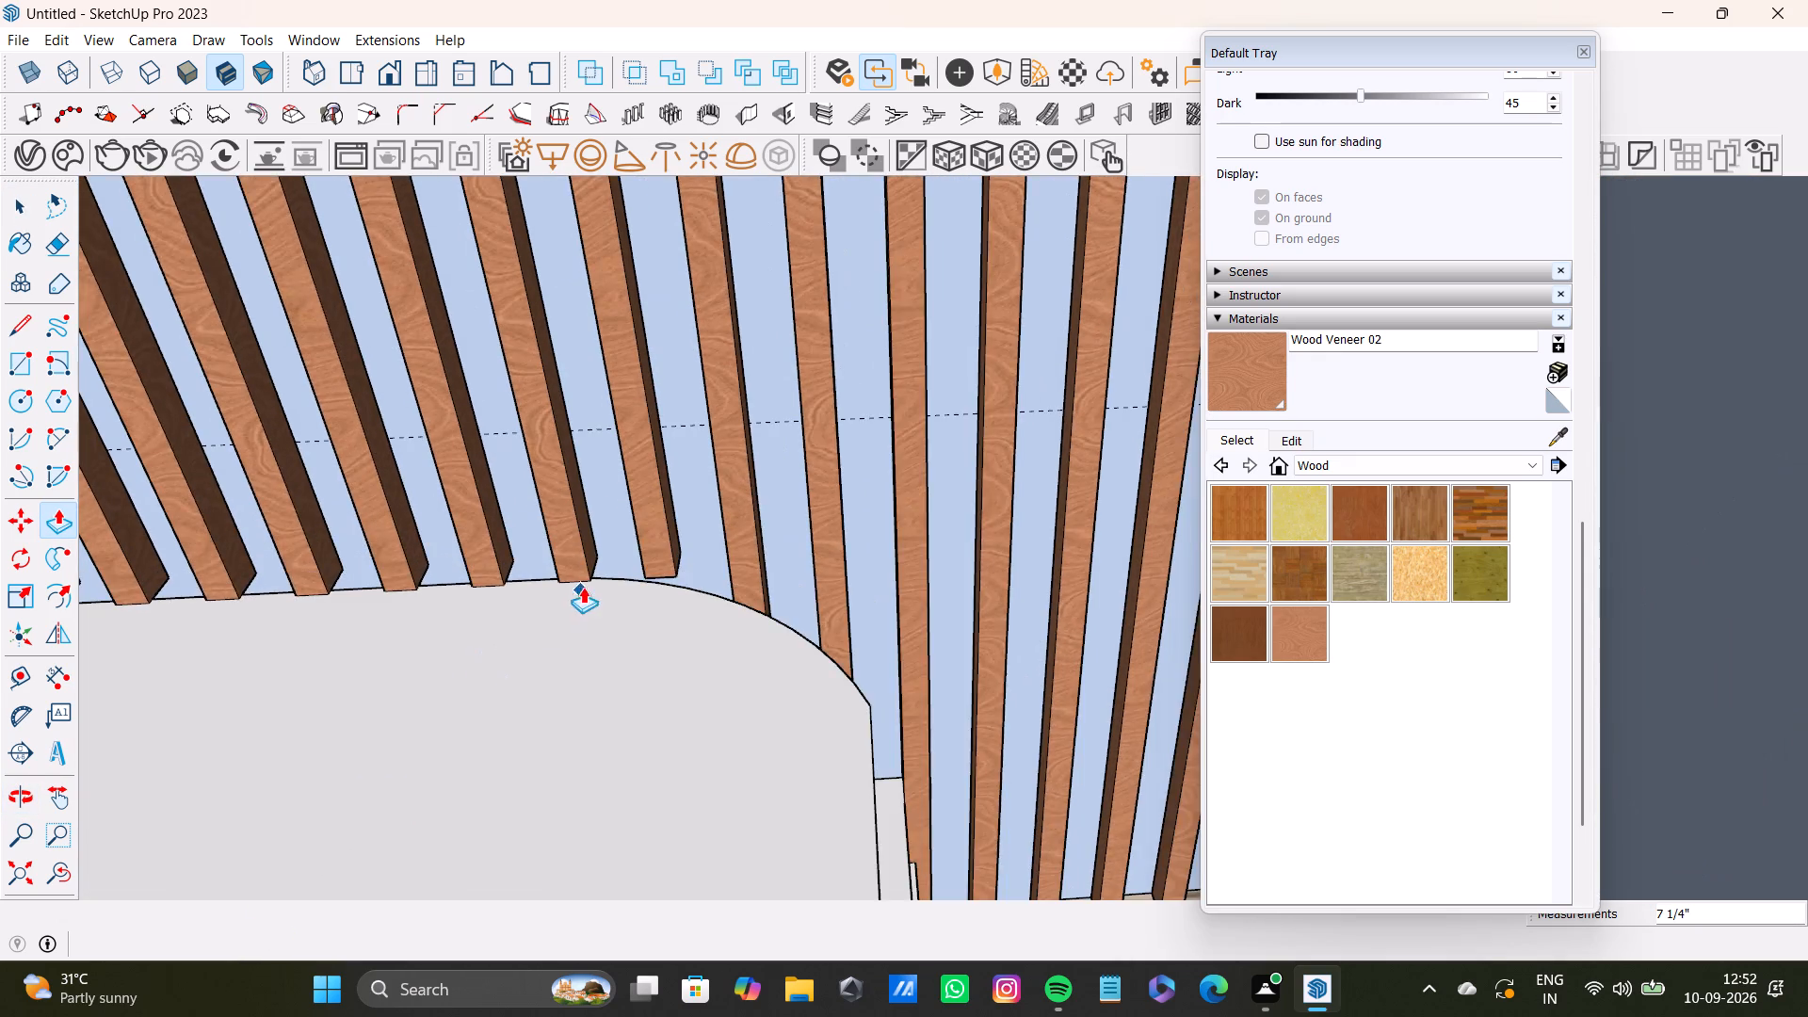
pyautogui.scroll(-9, 583, 587)
pyautogui.moveTo(518, 641); pyautogui.dragTo(869, 590, button='middle')
pyautogui.scroll(-9, 671, 611)
pyautogui.keyDown('shift'); pyautogui.moveTo(571, 624); pyautogui.dragTo(838, 522, button='middle'); pyautogui.keyUp('shift')
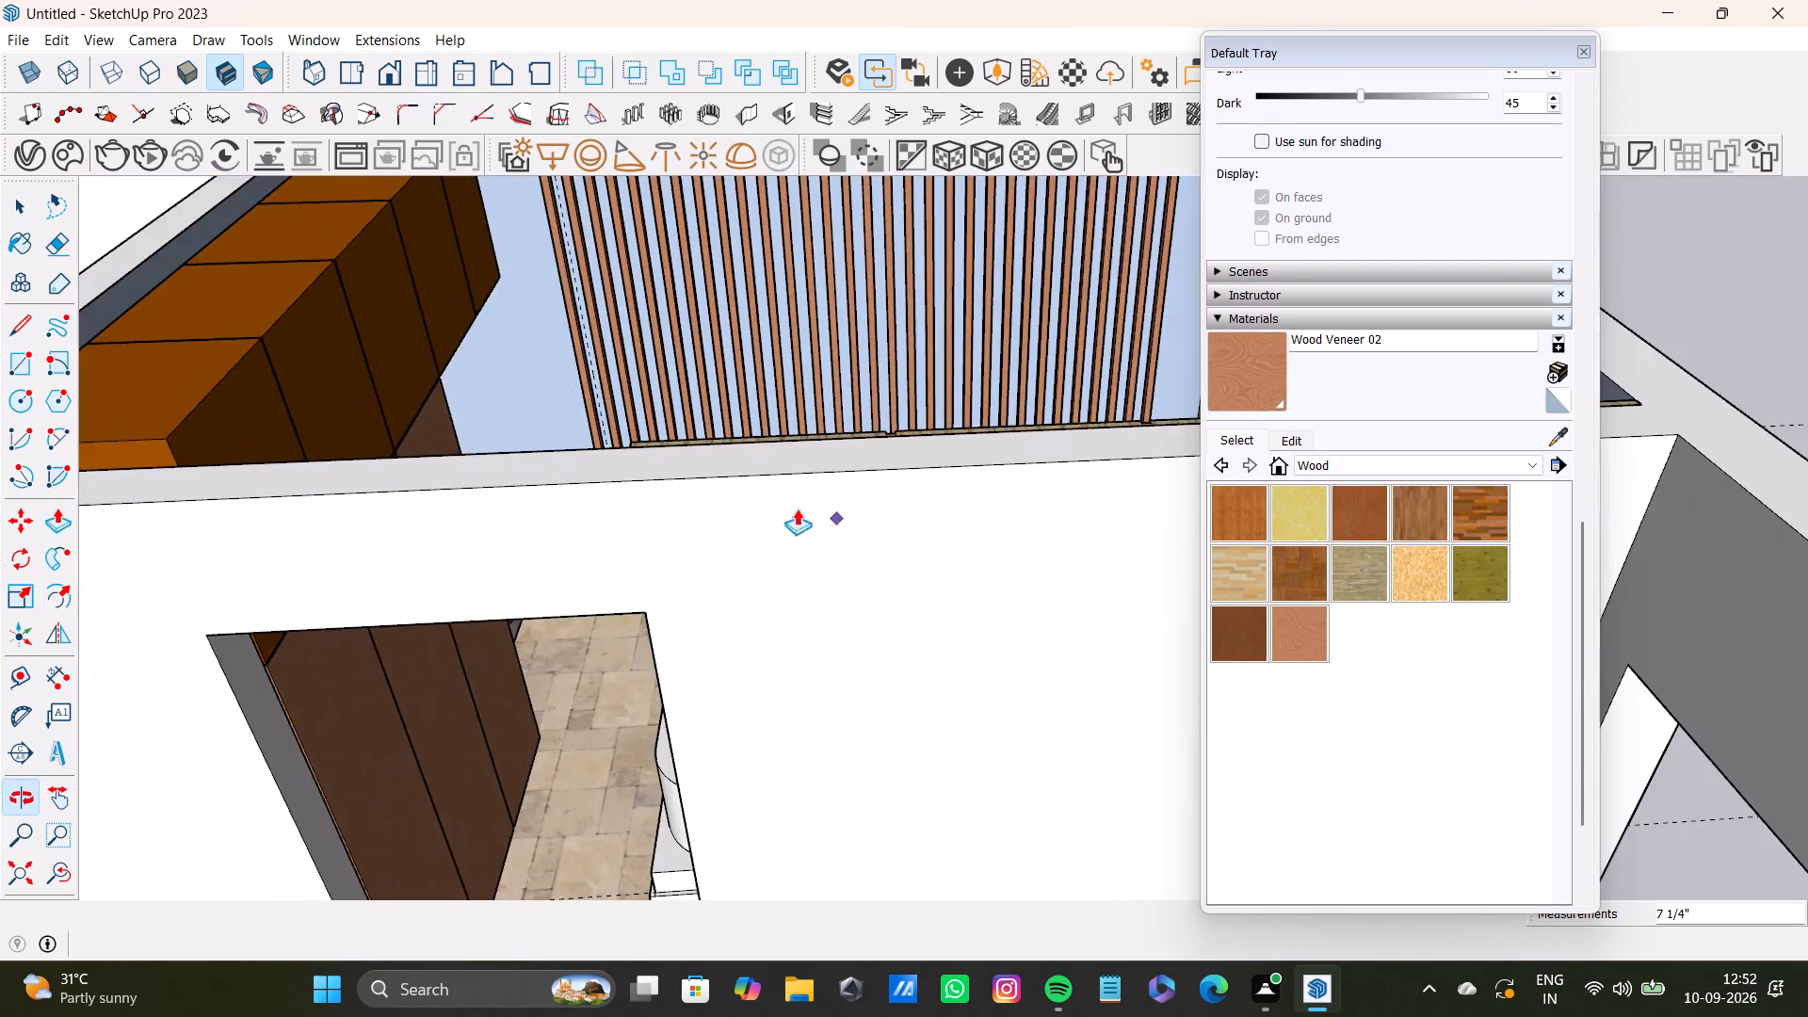
pyautogui.moveTo(783, 491); pyautogui.dragTo(775, 706, button='middle')
pyautogui.scroll(-4, 718, 641)
pyautogui.moveTo(798, 619); pyautogui.dragTo(174, 584, button='middle')
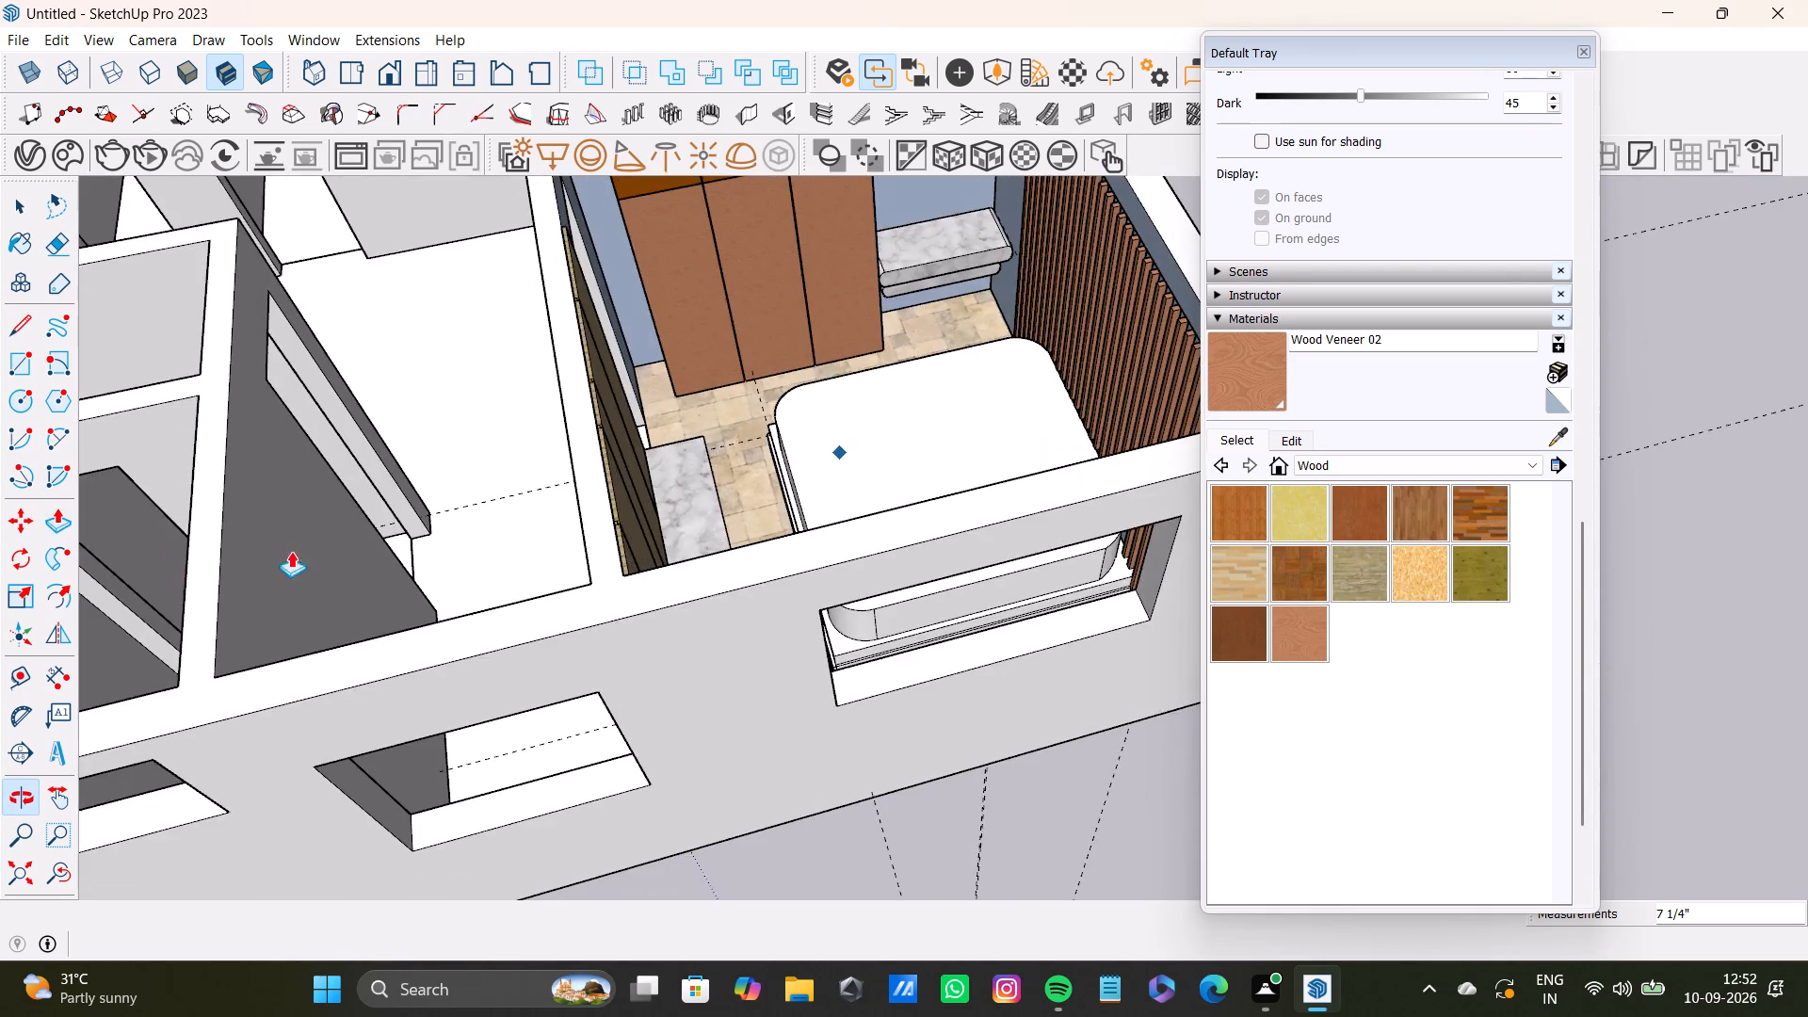
pyautogui.scroll(-4, 577, 520)
pyautogui.keyDown('shift'); pyautogui.moveTo(665, 467); pyautogui.dragTo(612, 831, button='middle'); pyautogui.keyUp('shift')
pyautogui.moveTo(626, 792); pyautogui.dragTo(229, 776, button='middle')
pyautogui.scroll(-1, 245, 735)
pyautogui.scroll(7, 601, 578)
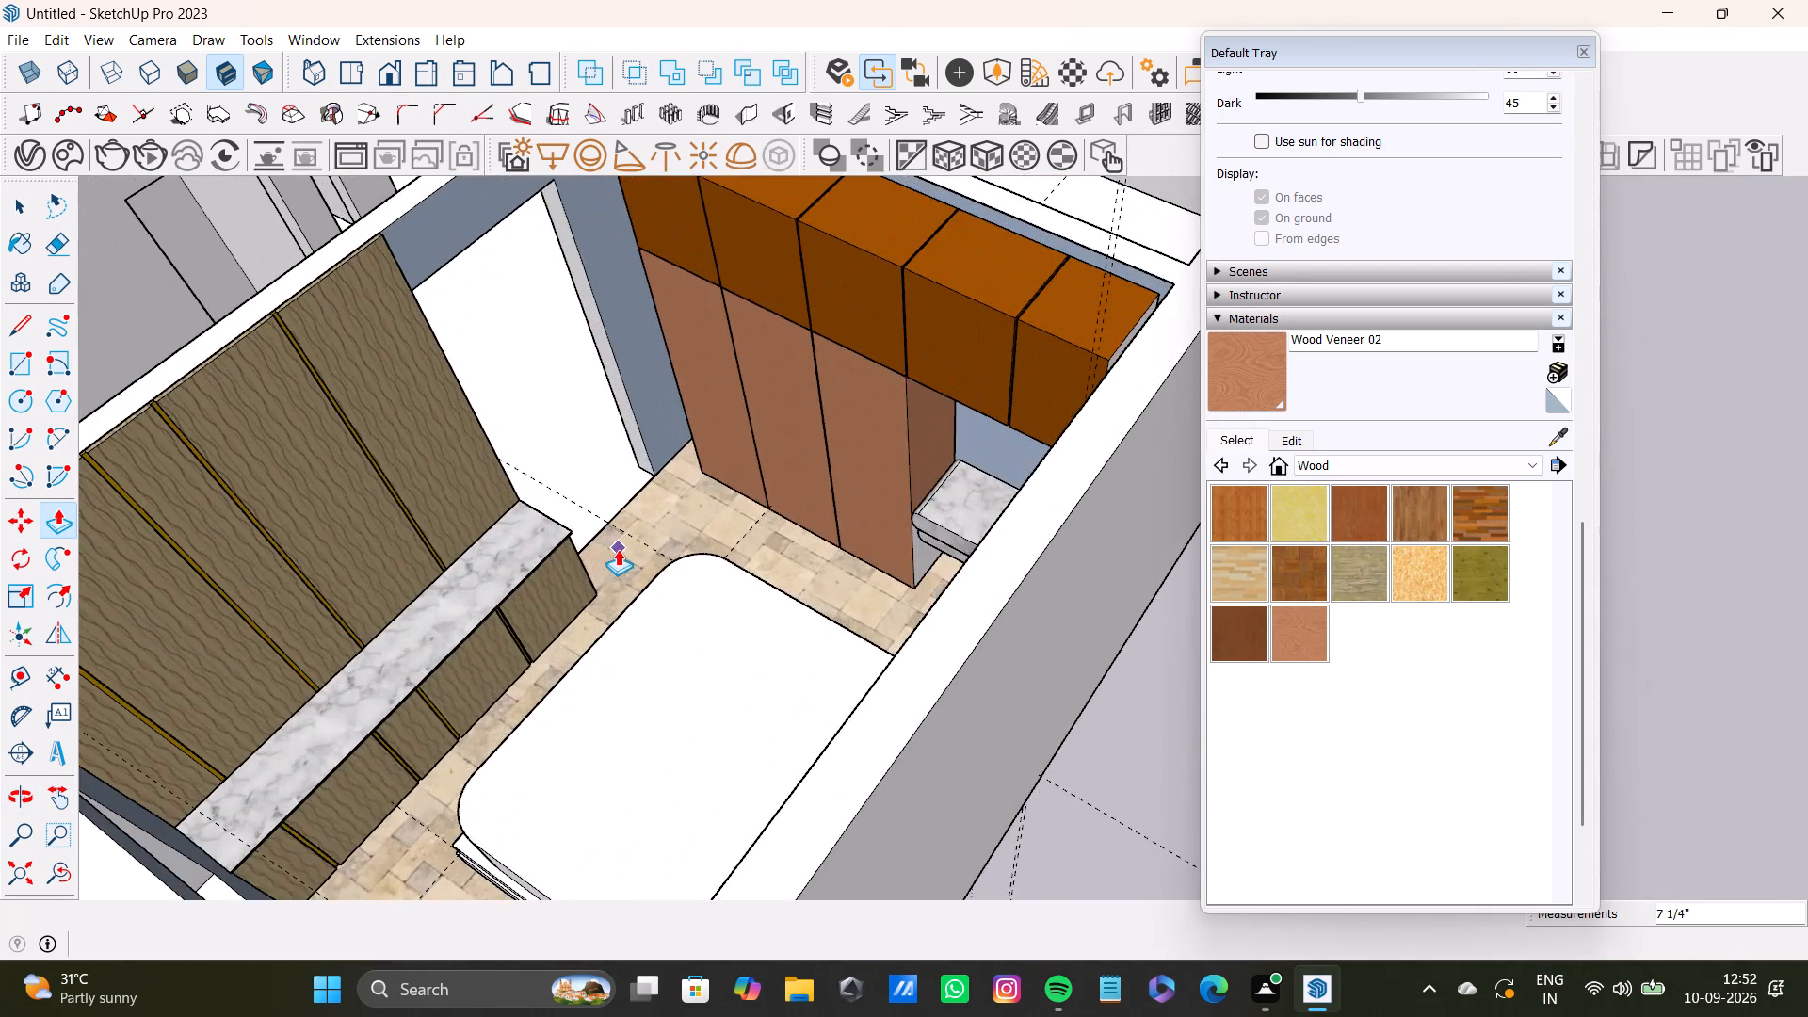
pyautogui.moveTo(618, 549); pyautogui.dragTo(844, 670, button='middle')
pyautogui.moveTo(857, 668); pyautogui.dragTo(410, 603, button='middle')
pyautogui.scroll(1, 413, 628)
pyautogui.moveTo(634, 505); pyautogui.dragTo(654, 638, button='middle')
pyautogui.moveTo(807, 664); pyautogui.dragTo(754, 688, button='middle')
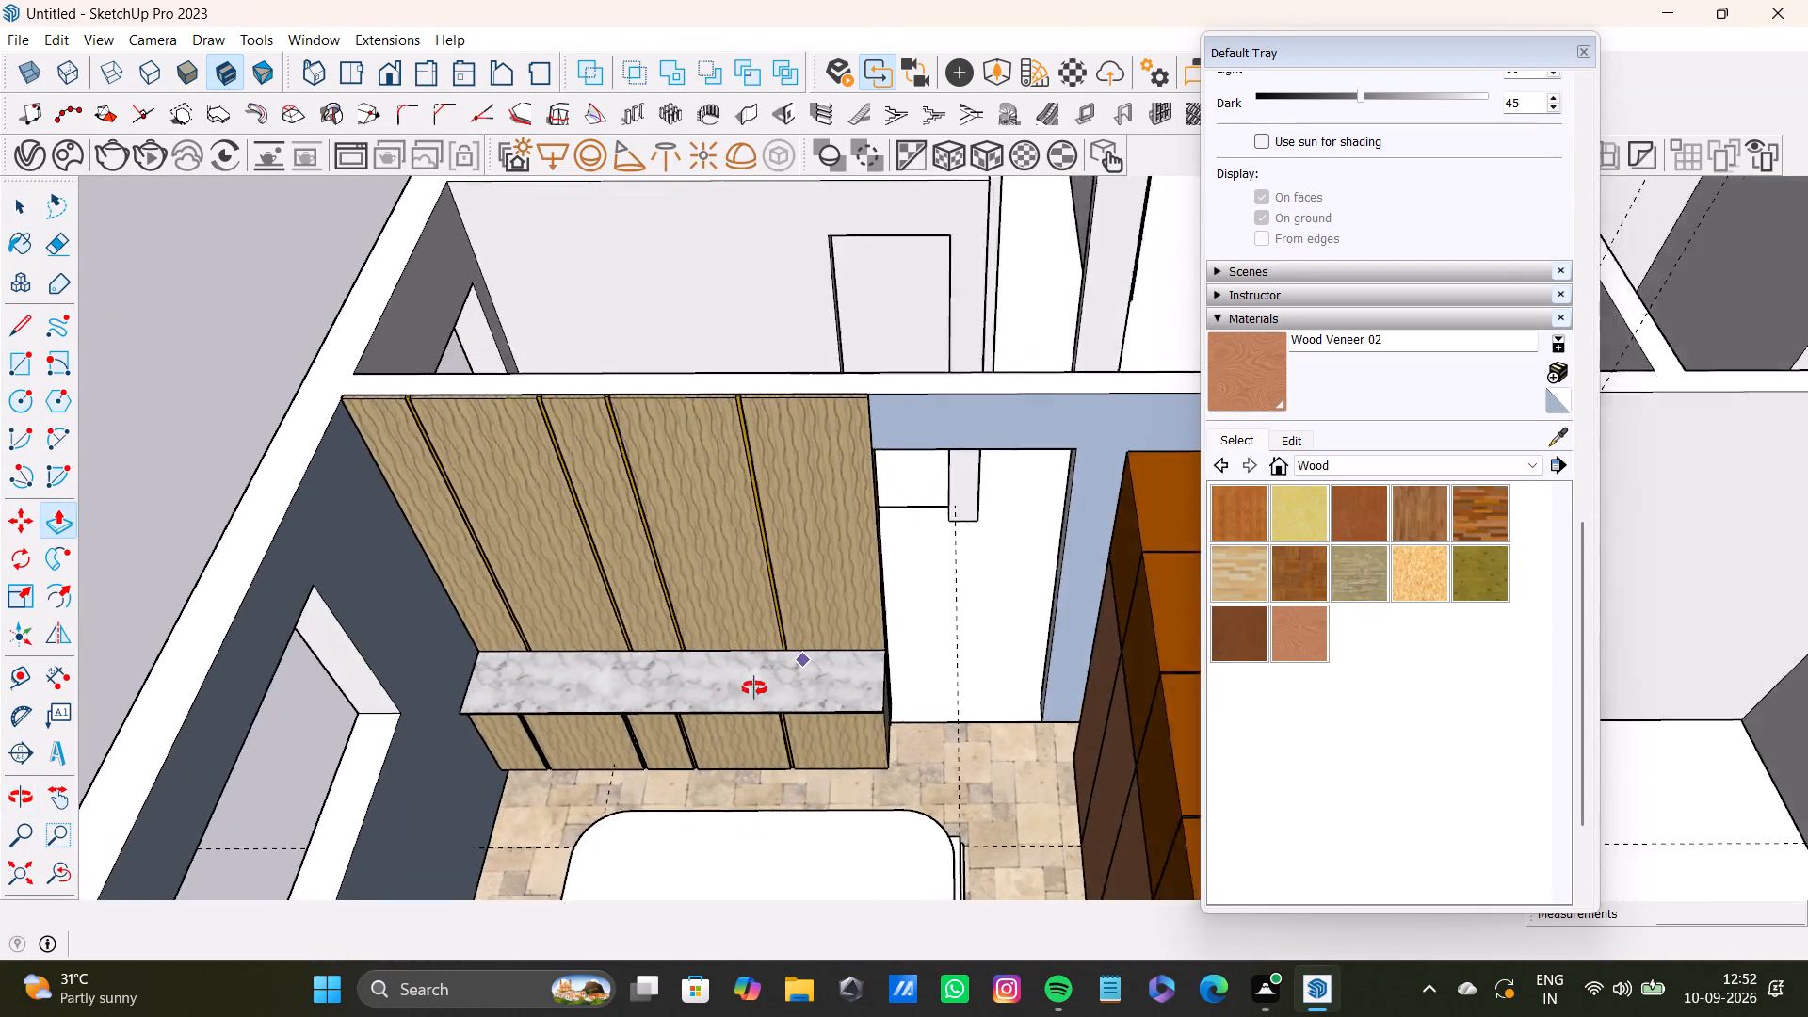
# Open the bedroom's floor group for editing and bring up the Tile material collection.
pyautogui.moveTo(754, 688); pyautogui.dragTo(423, 724, button='middle')
pyautogui.moveTo(598, 457); pyautogui.dragTo(896, 536, button='middle')
pyautogui.moveTo(1094, 605); pyautogui.dragTo(713, 645, button='middle')
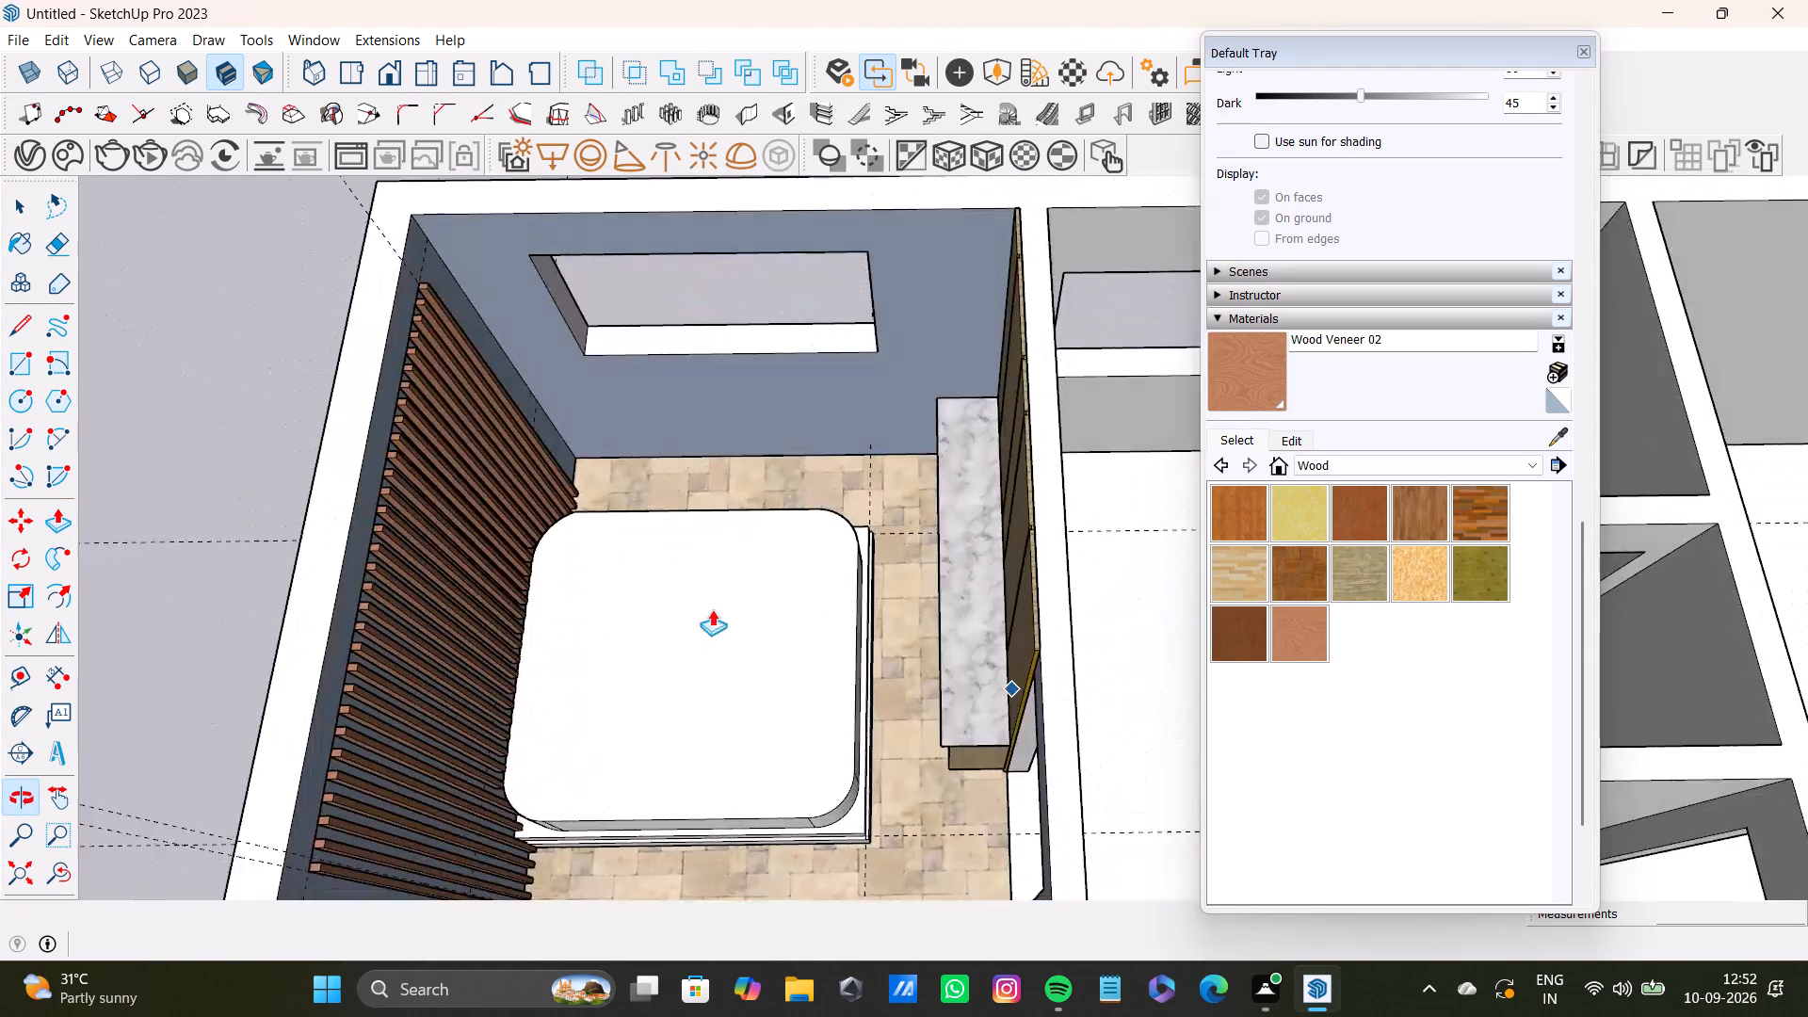
pyautogui.scroll(3, 838, 541)
pyautogui.press('space')
pyautogui.moveTo(902, 525); pyautogui.dragTo(902, 667, button='middle')
pyautogui.click(906, 426)
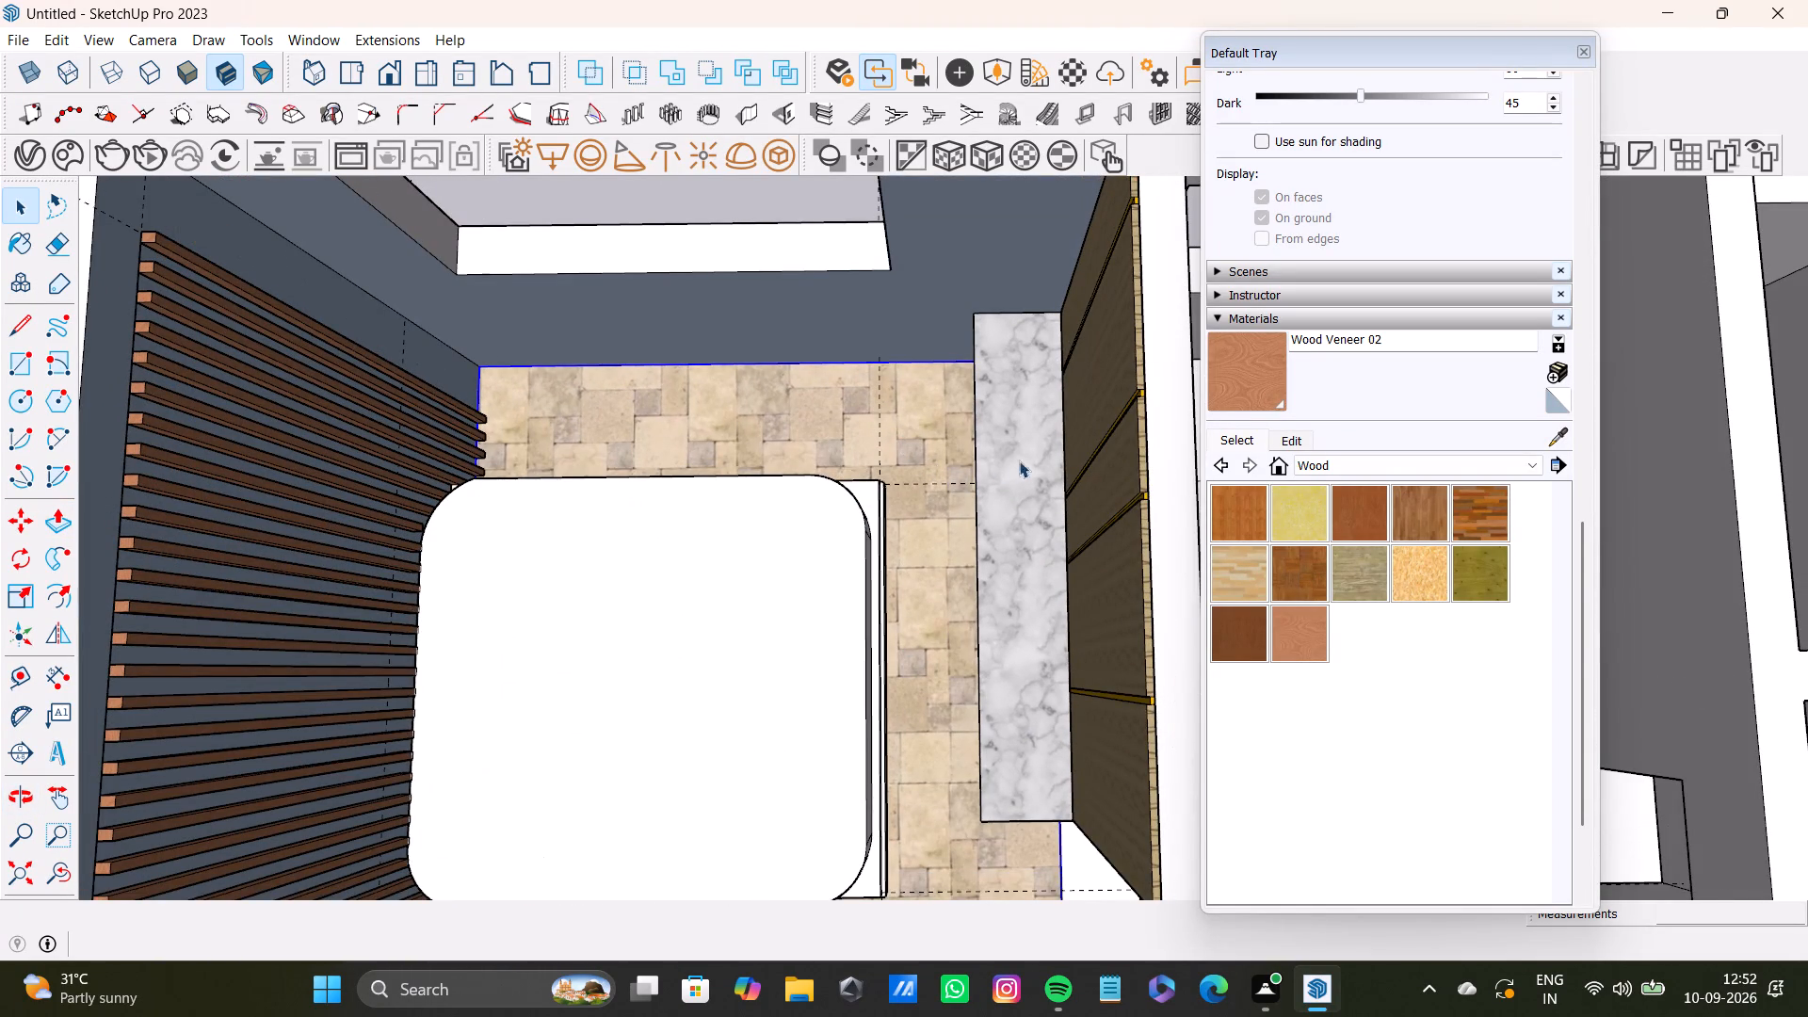
pyautogui.doubleClick(940, 449)
pyautogui.click(1376, 464)
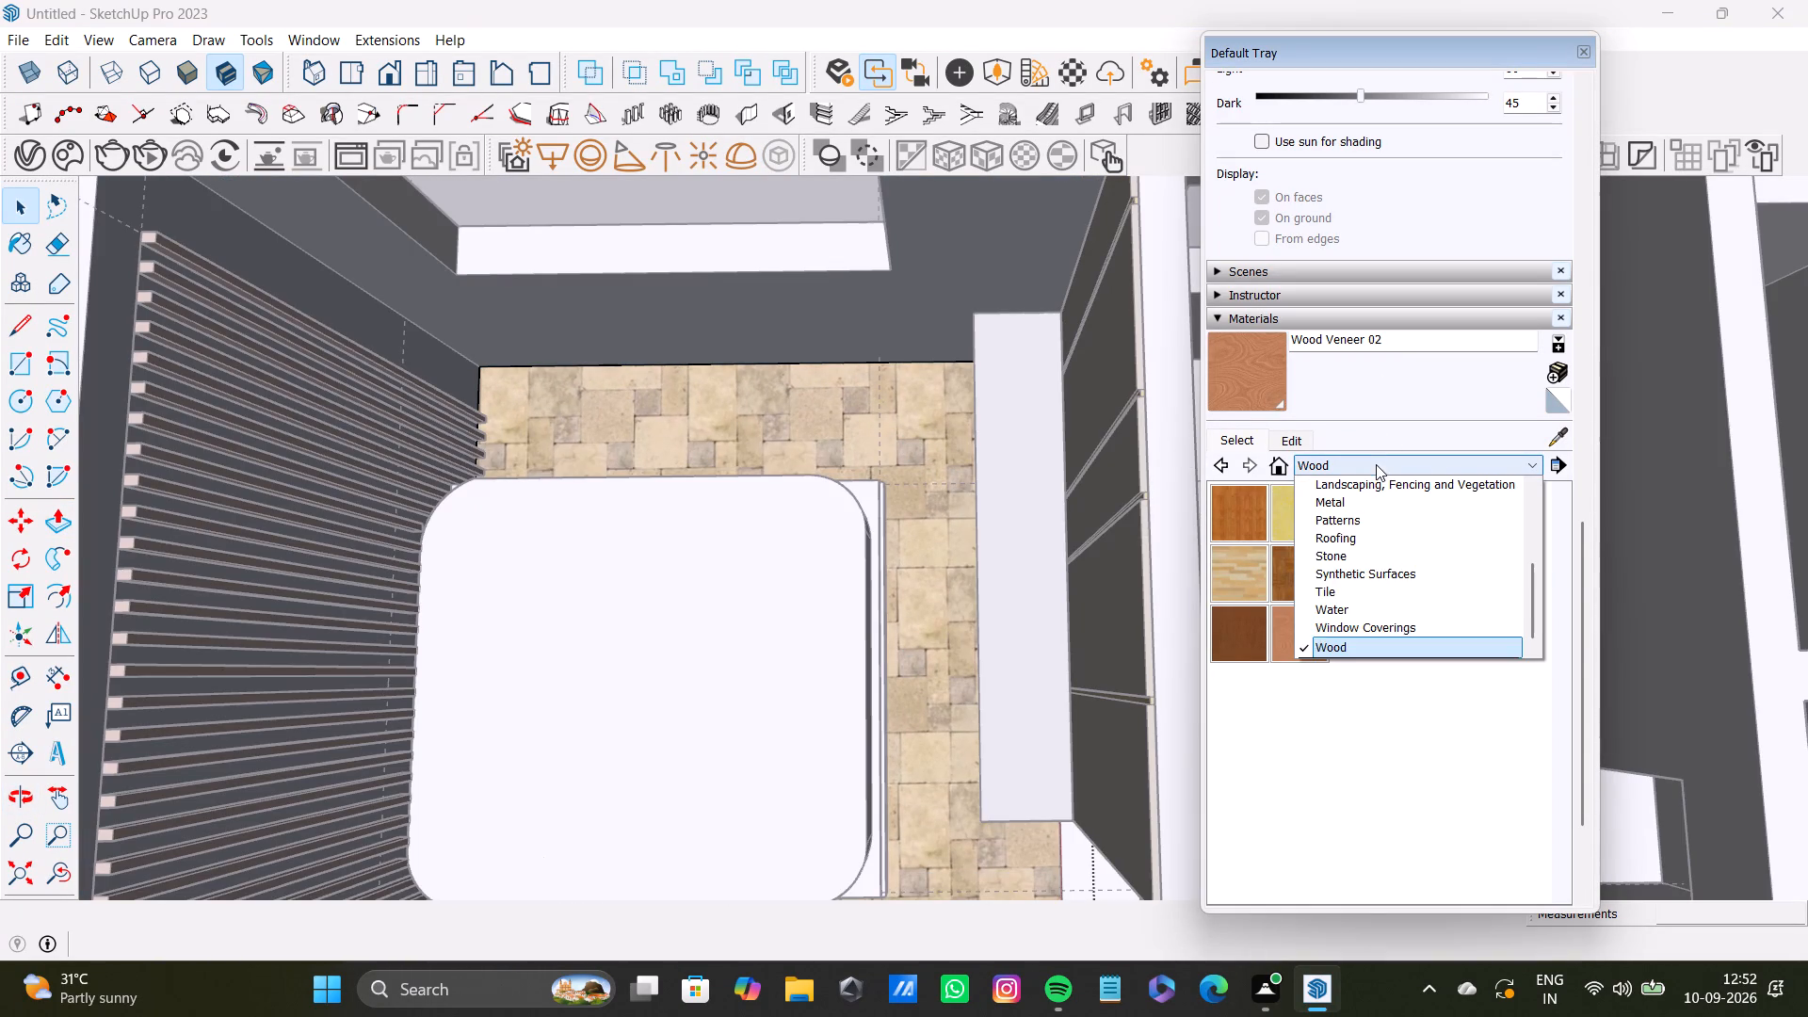
pyautogui.click(1365, 591)
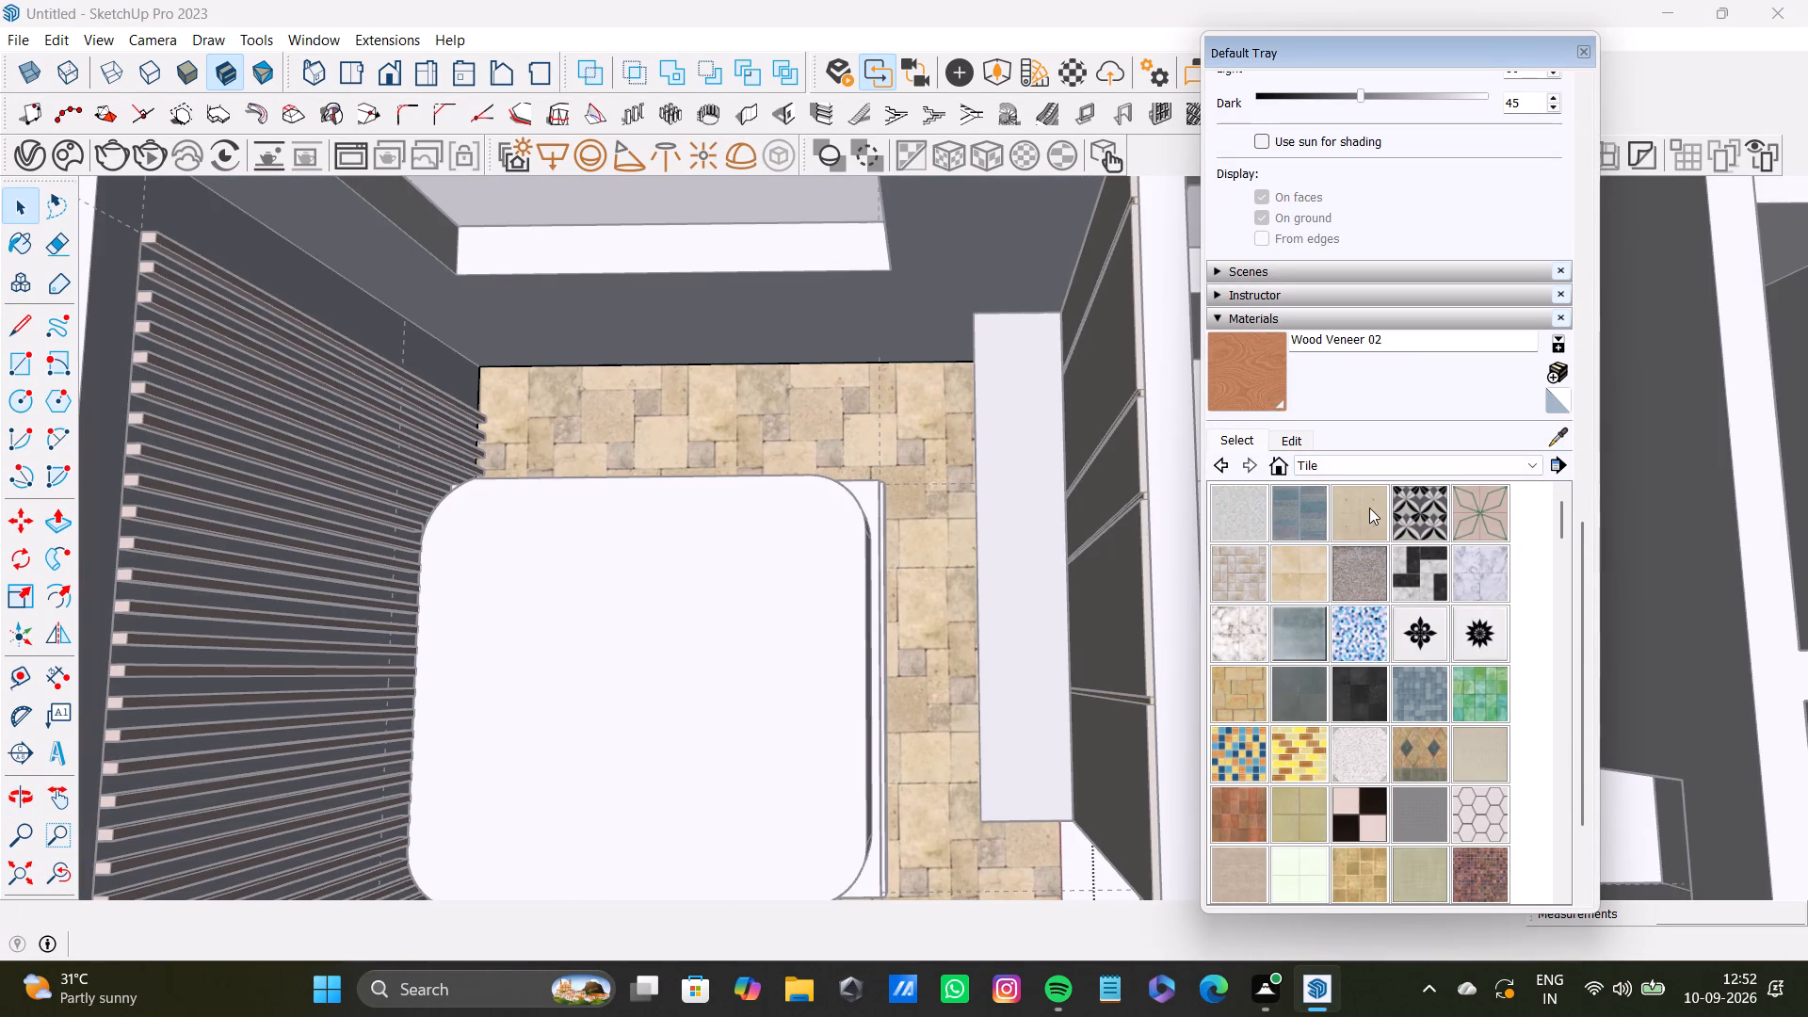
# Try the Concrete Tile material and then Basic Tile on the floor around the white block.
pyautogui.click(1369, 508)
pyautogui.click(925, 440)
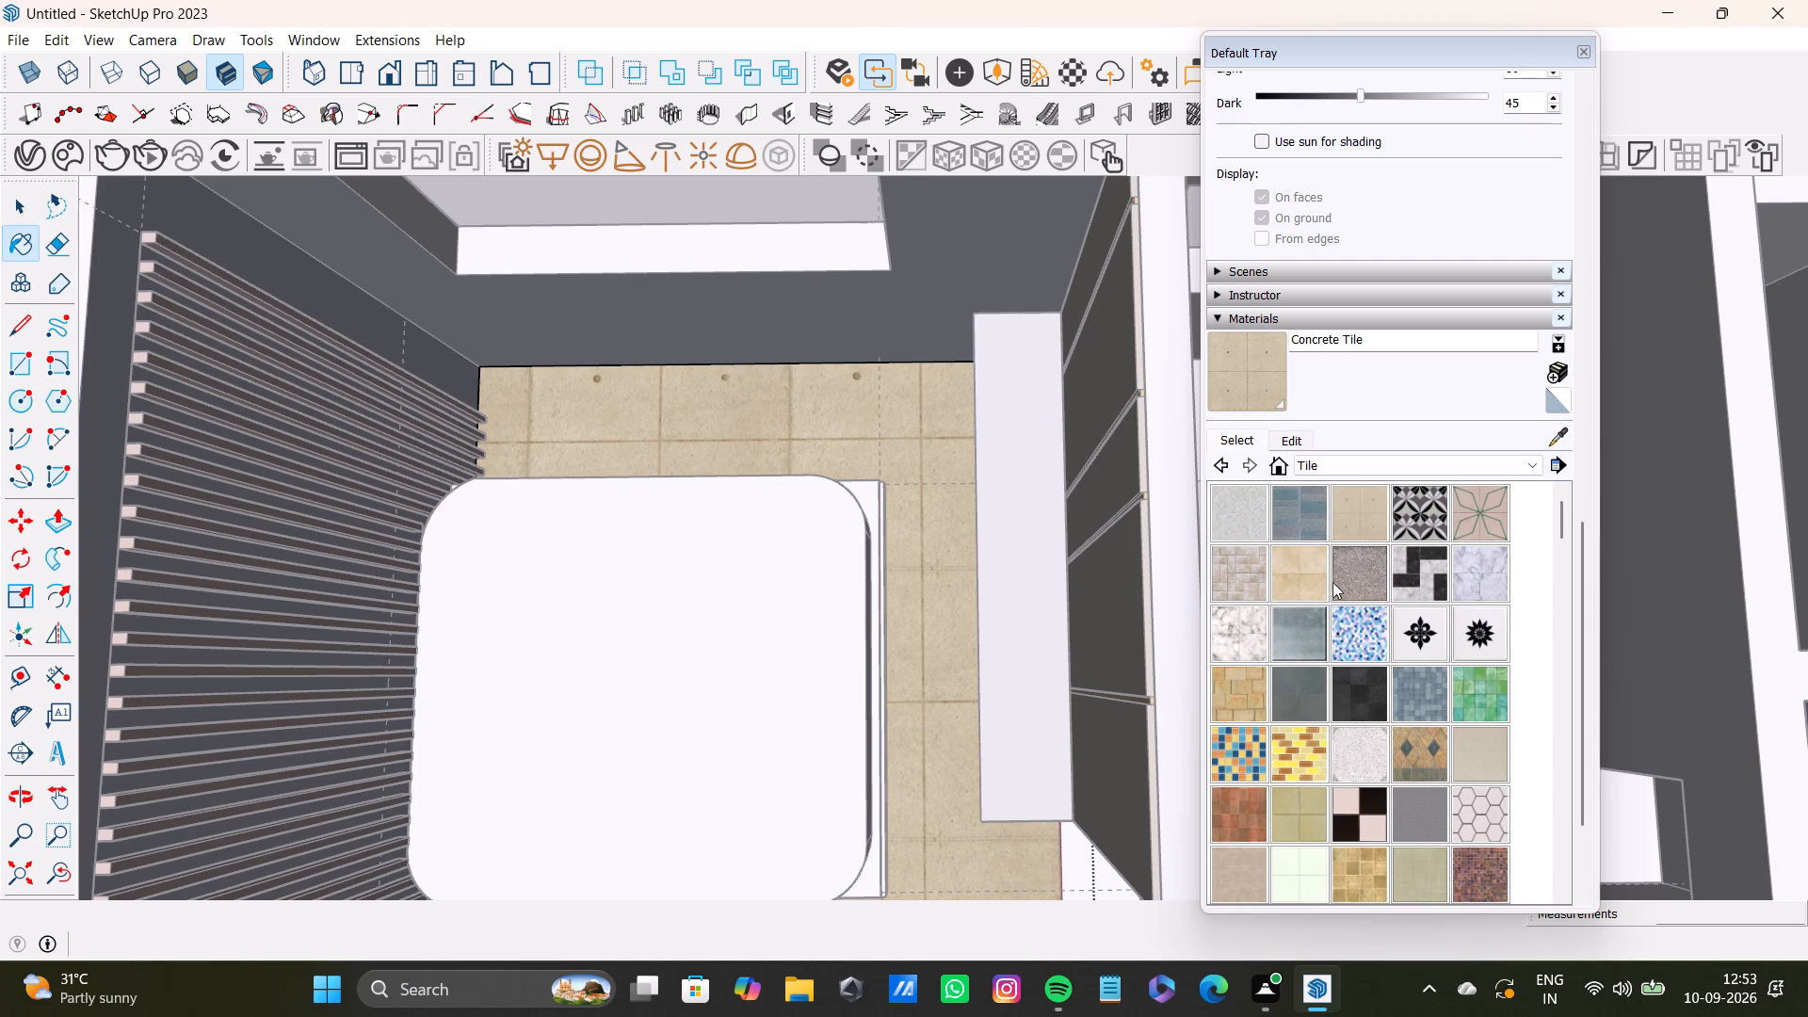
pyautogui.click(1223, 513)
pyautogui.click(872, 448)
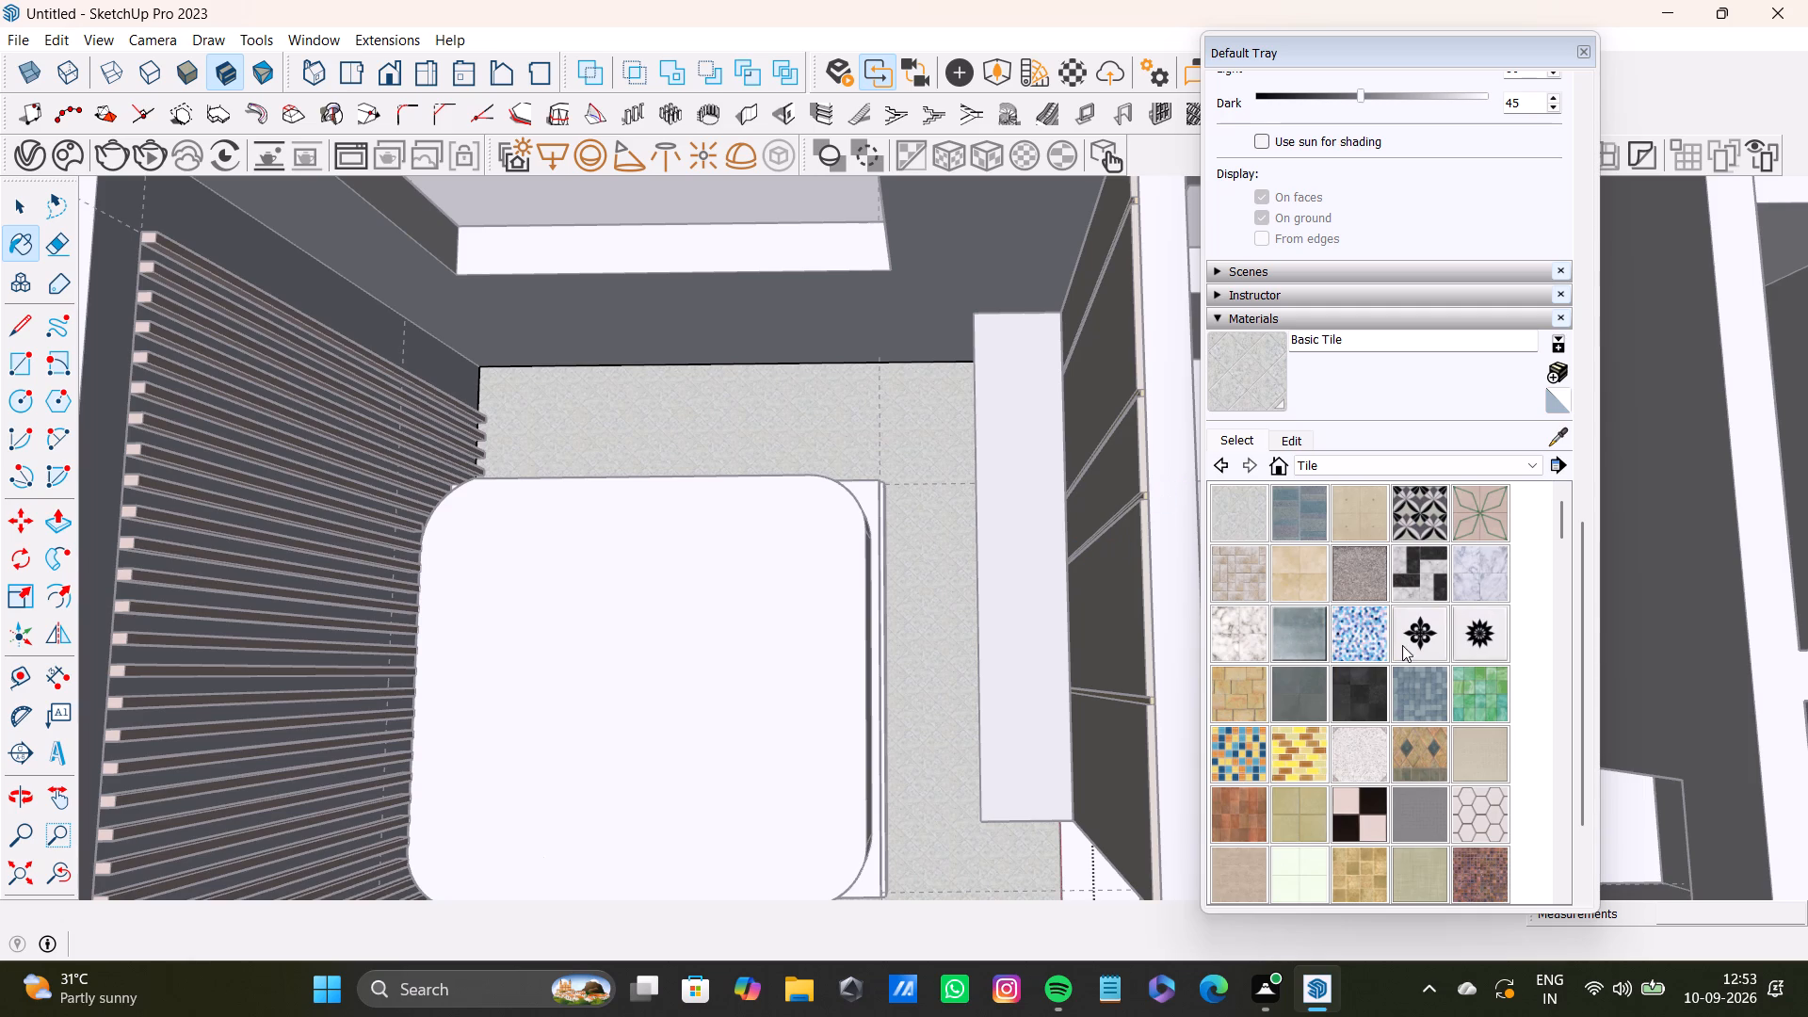
# Paint the room's floor face with the Tile Canvas material.
pyautogui.click(1560, 593)
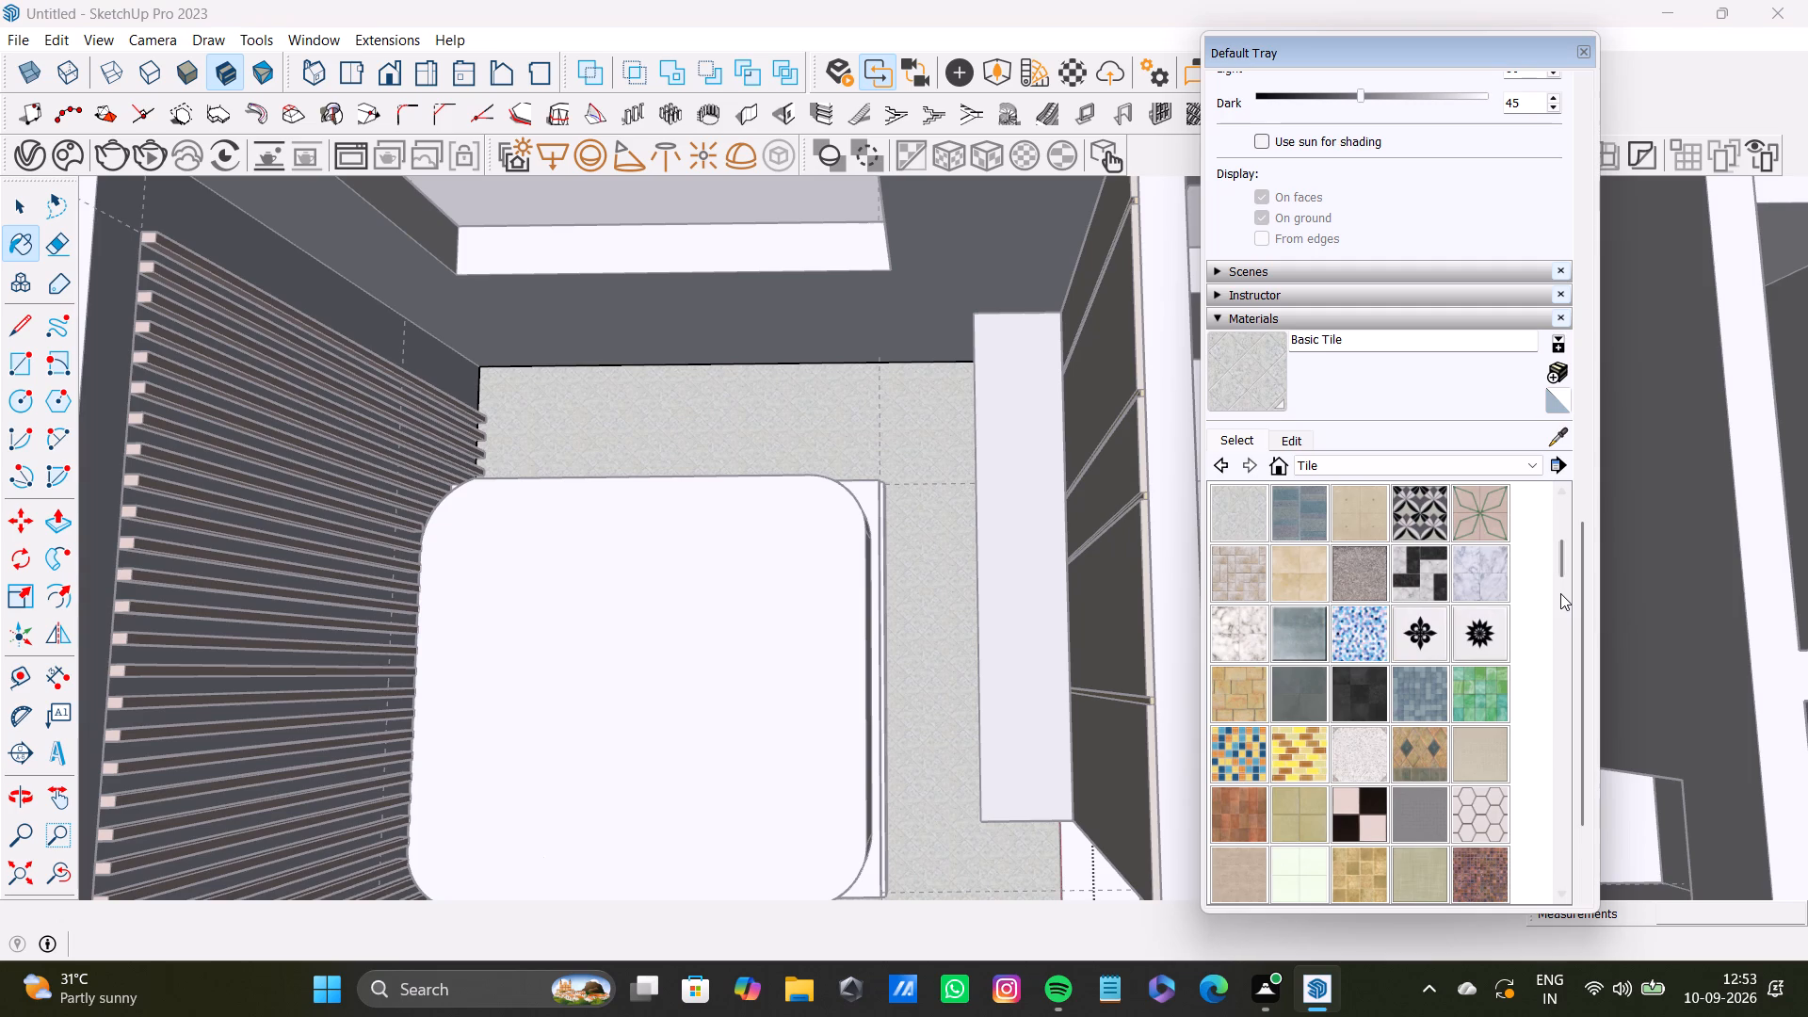
pyautogui.click(1478, 753)
pyautogui.click(918, 587)
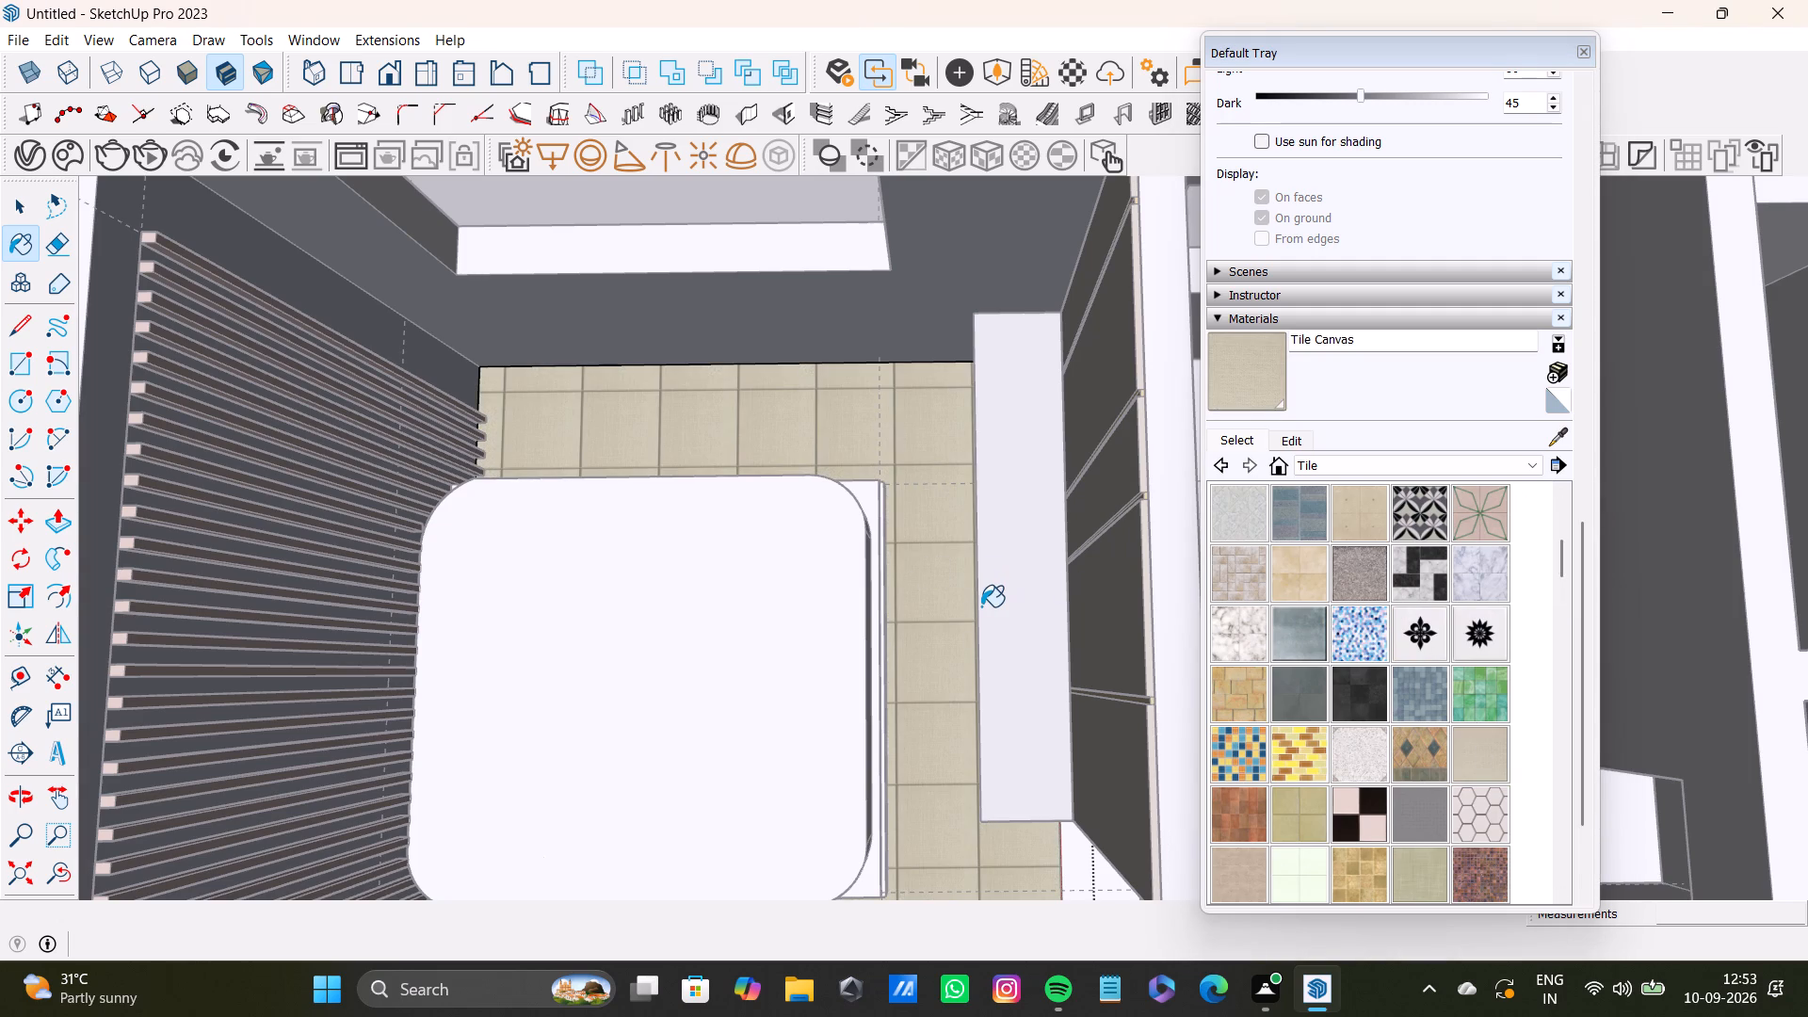
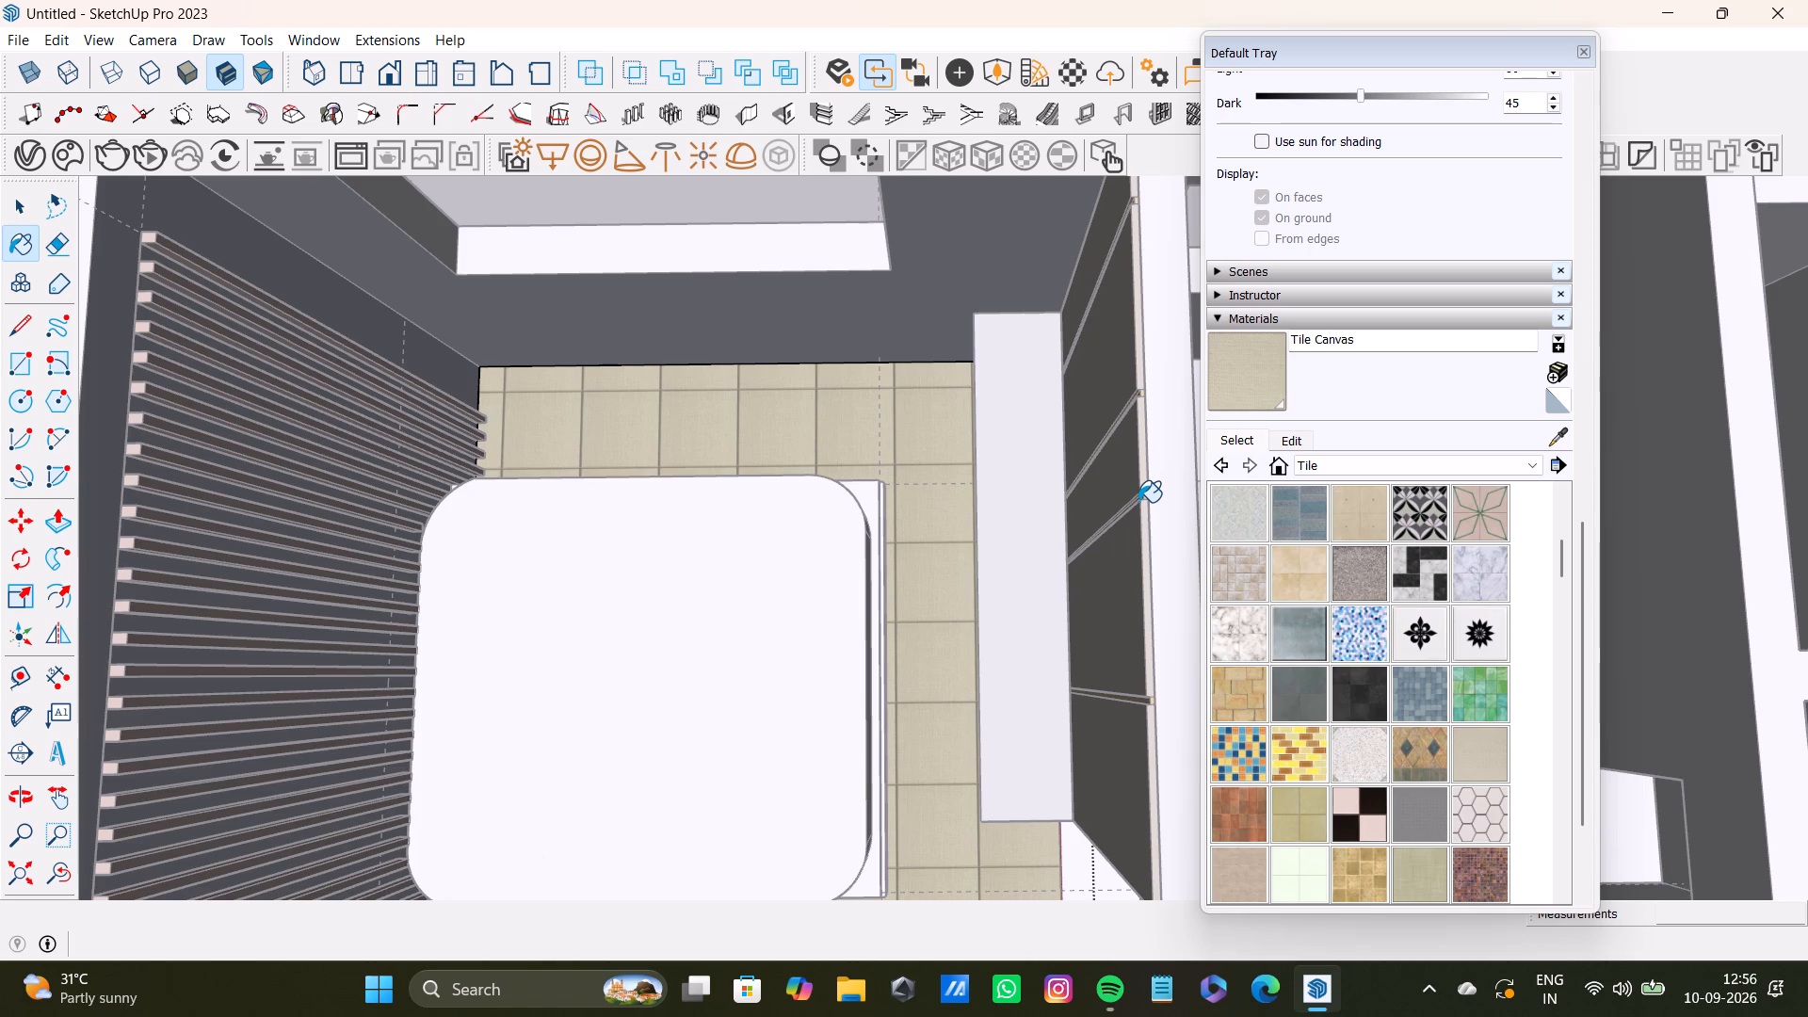
# Finish editing the bedroom's floor group.
pyautogui.press('c')
pyautogui.press('space')
pyautogui.scroll(-3, 862, 360)
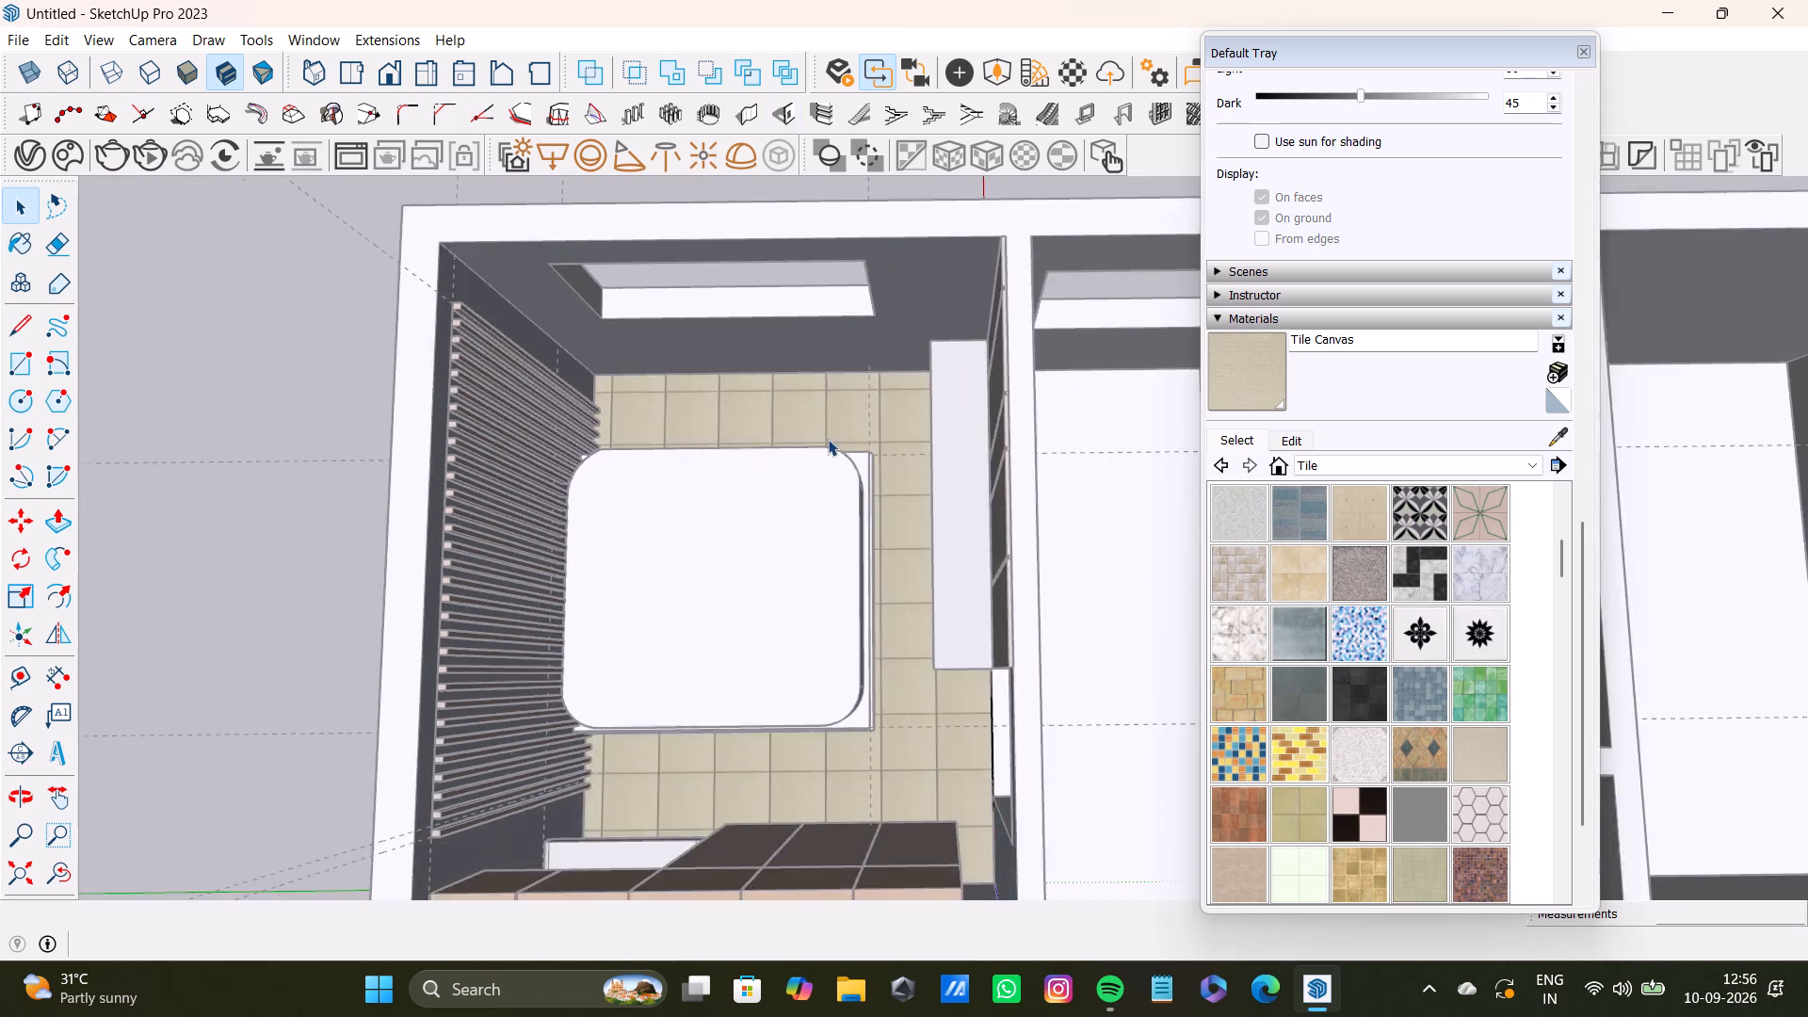
pyautogui.scroll(-5, 828, 439)
pyautogui.click(370, 277)
# Bring up the Carpet, Fabrics, Leathers, Textiles and Wallpaper material collection, with the white bed block's lower corner in close view.
pyautogui.scroll(7, 765, 374)
pyautogui.moveTo(915, 505); pyautogui.dragTo(338, 436, button='middle')
pyautogui.scroll(-4, 499, 336)
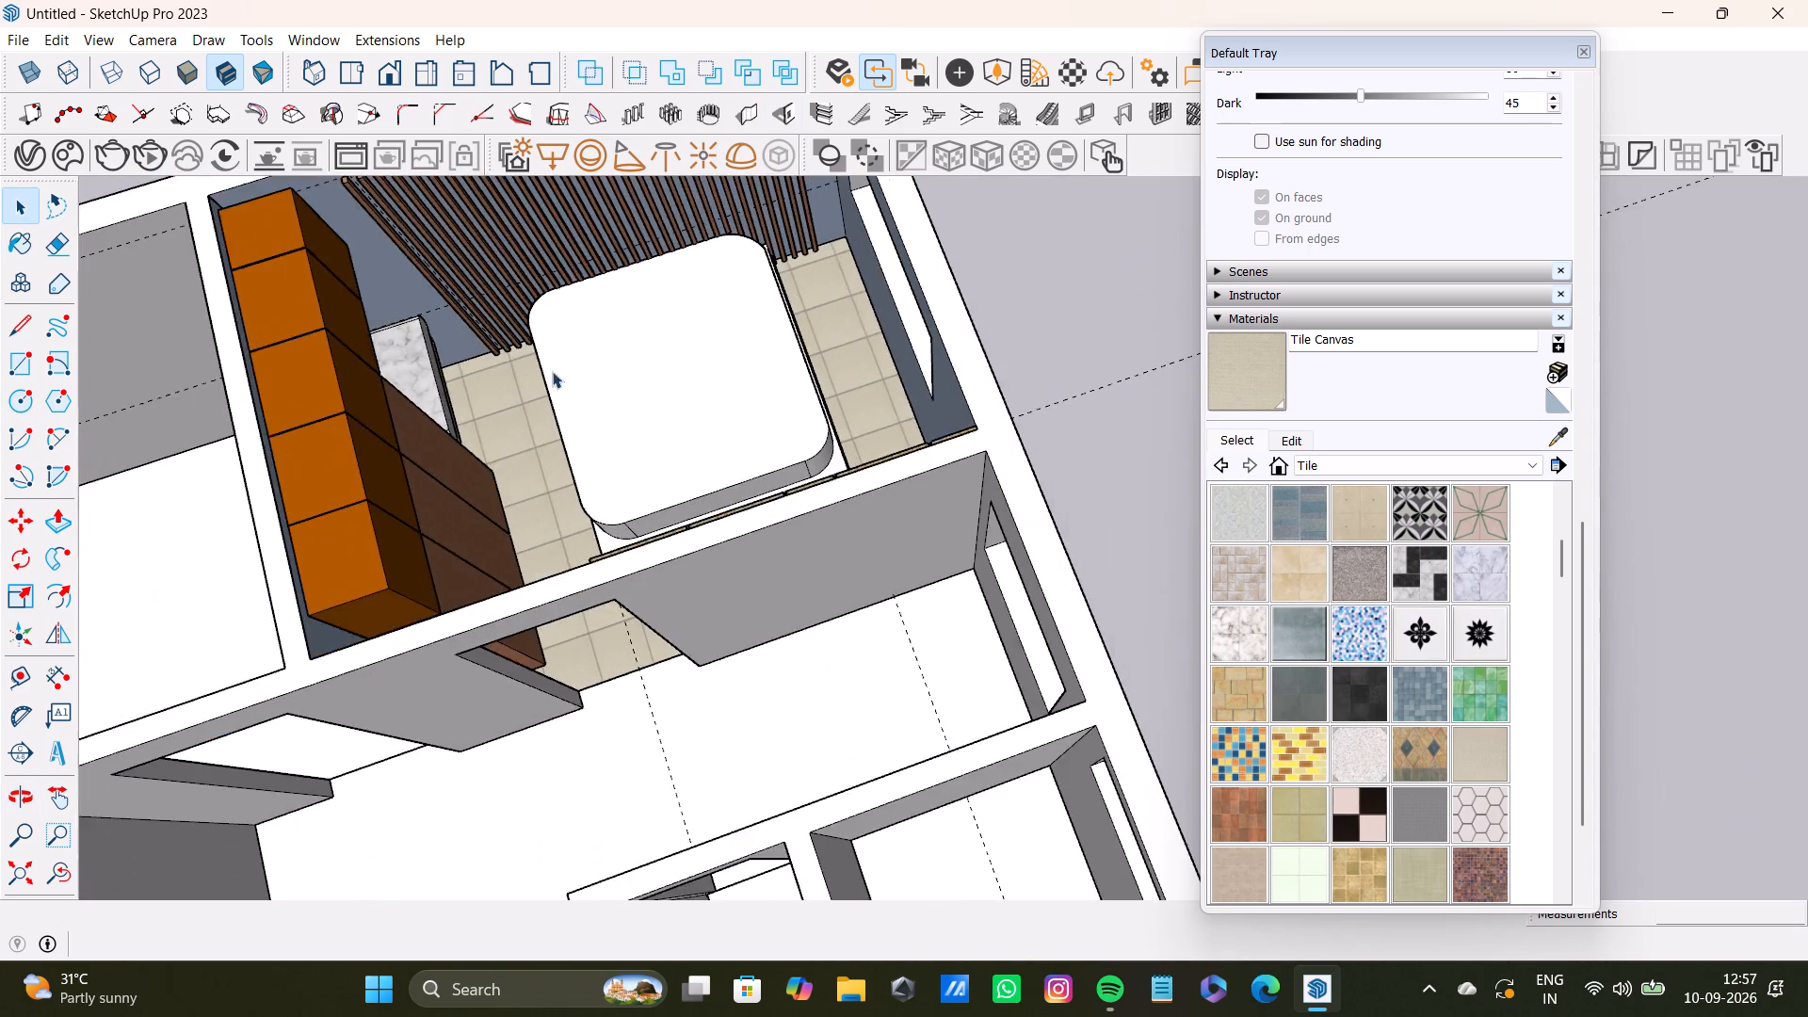
pyautogui.keyDown('shift'); pyautogui.moveTo(594, 378); pyautogui.dragTo(627, 519, button='middle'); pyautogui.keyUp('shift')
pyautogui.moveTo(812, 537); pyautogui.dragTo(482, 492, button='middle')
pyautogui.scroll(1, 778, 315)
pyautogui.scroll(-2, 778, 325)
pyautogui.scroll(9, 777, 331)
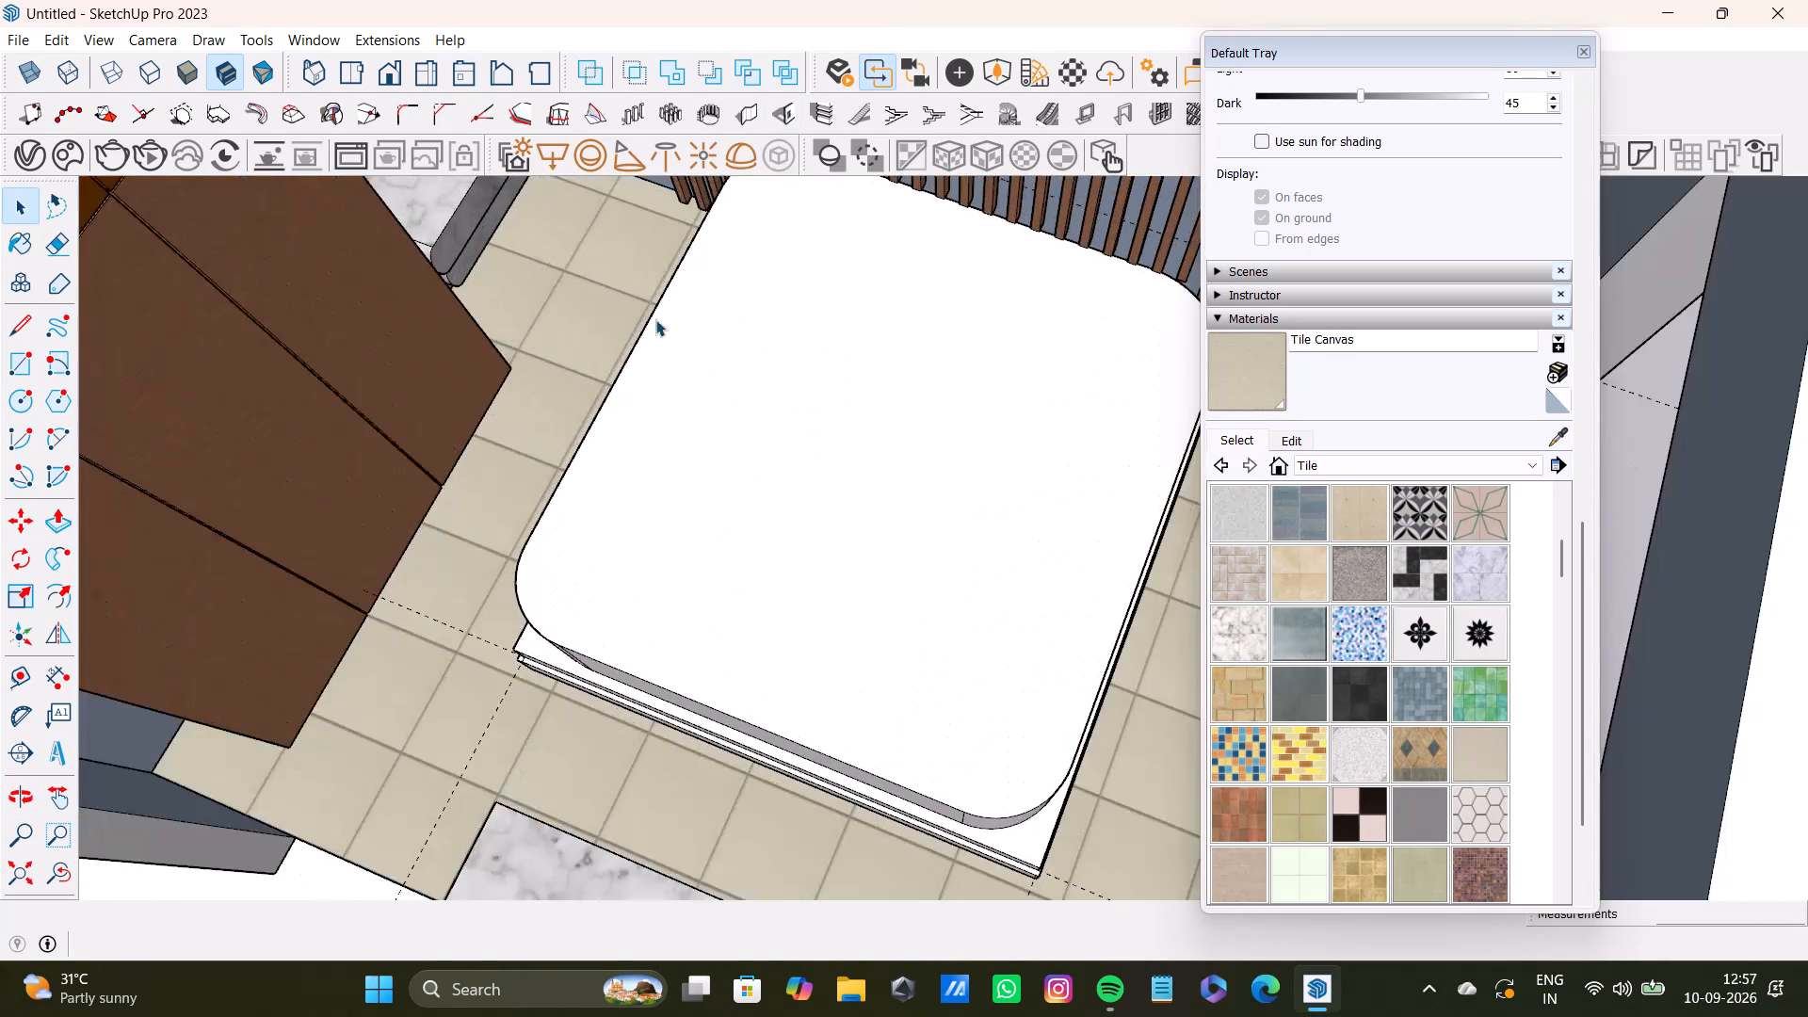
pyautogui.moveTo(789, 369); pyautogui.dragTo(425, 437, button='middle')
pyautogui.scroll(-5, 460, 393)
pyautogui.scroll(17, 678, 684)
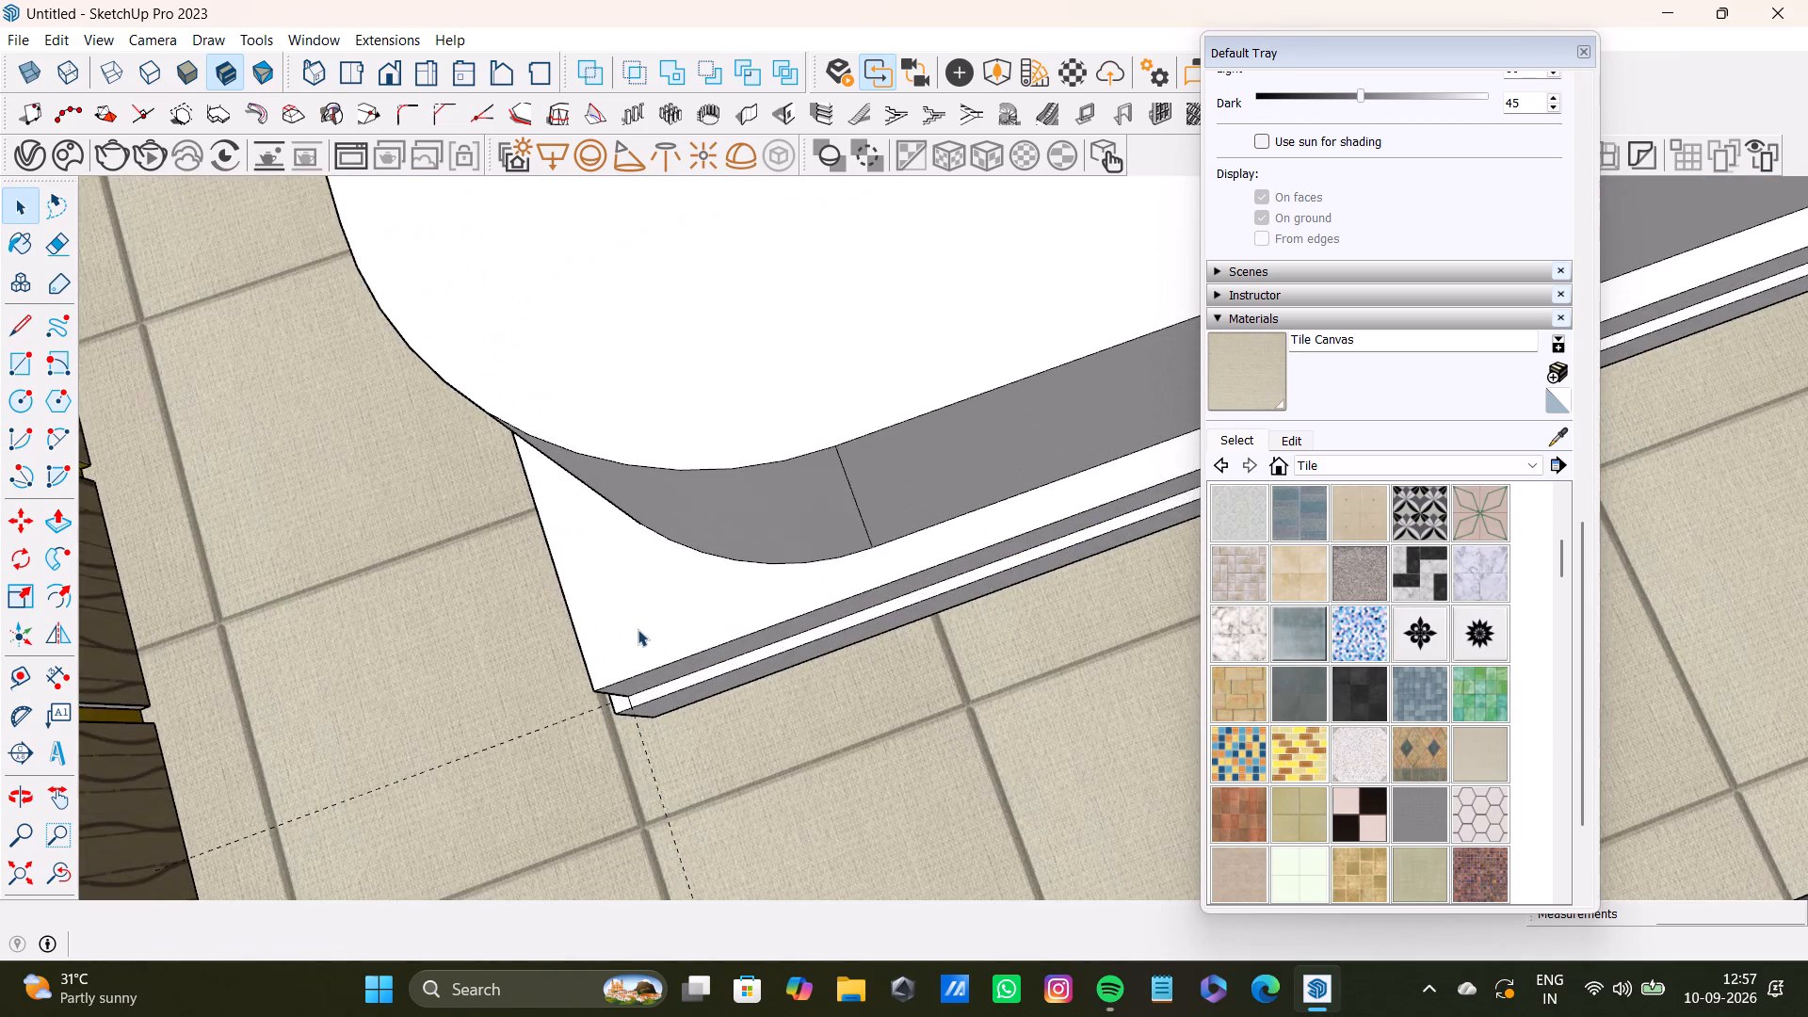
pyautogui.moveTo(640, 657); pyautogui.dragTo(640, 537, button='middle')
pyautogui.scroll(4, 650, 664)
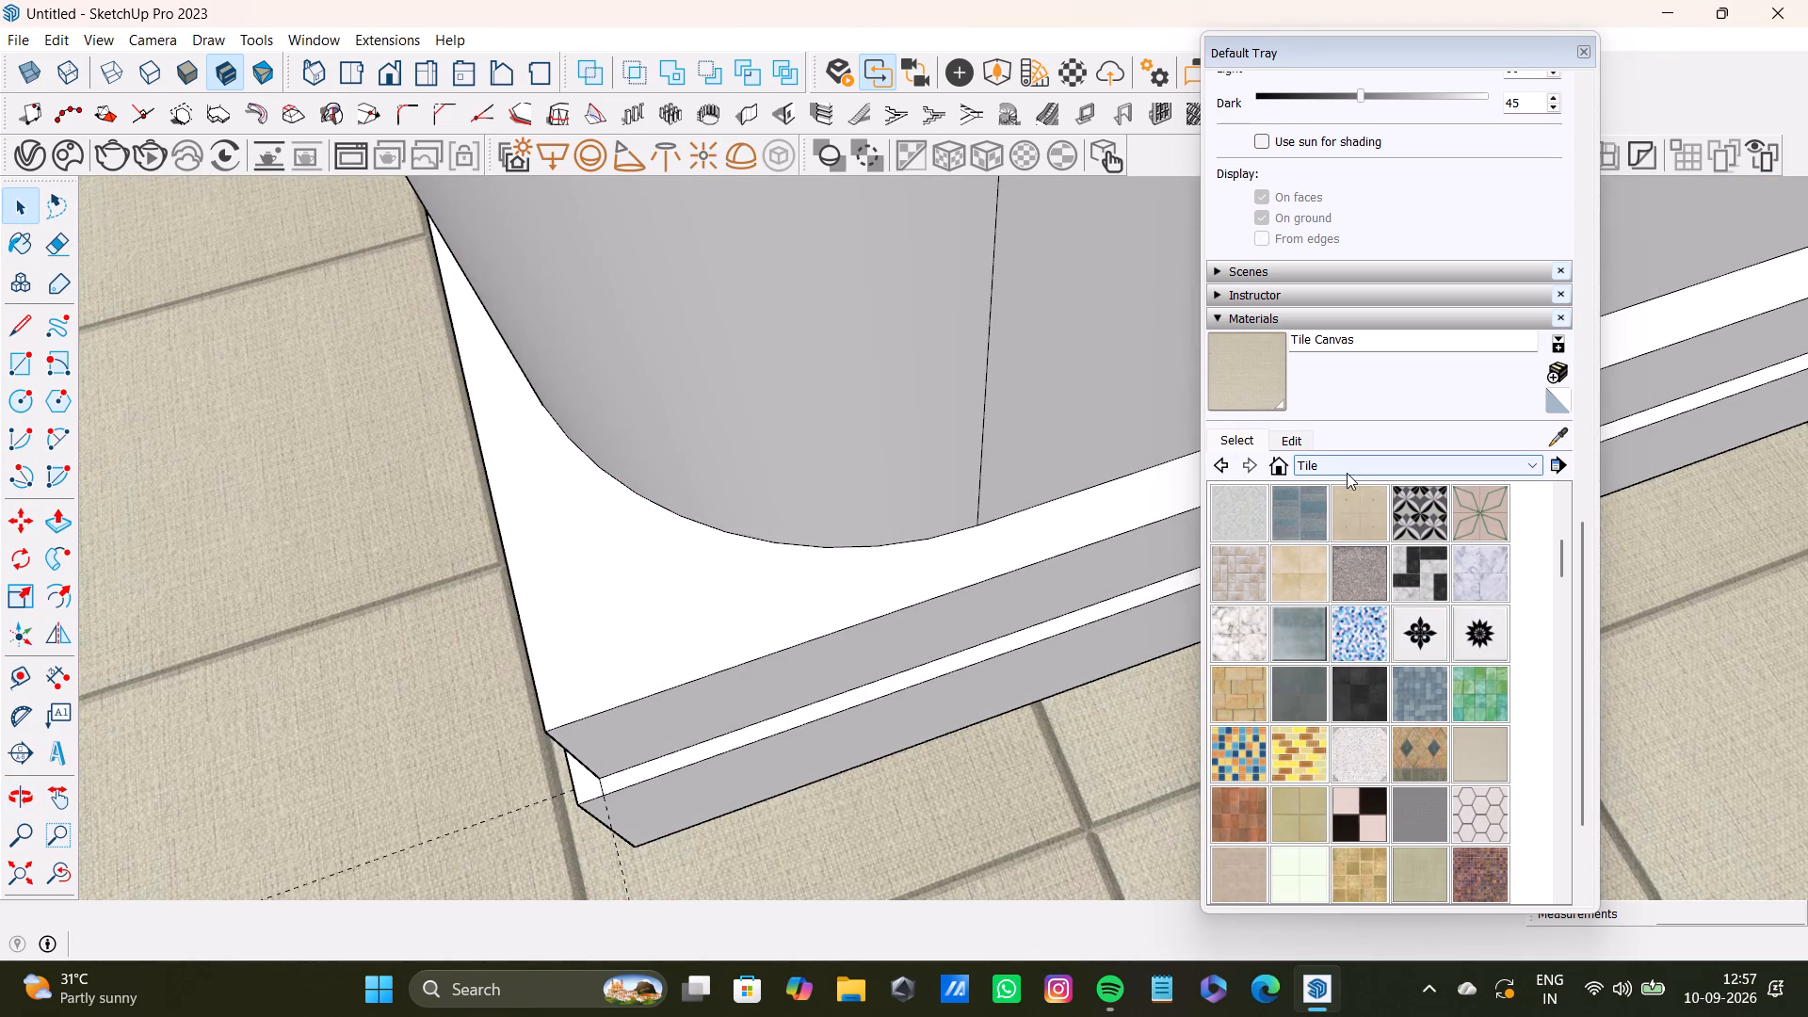
pyautogui.click(1347, 473)
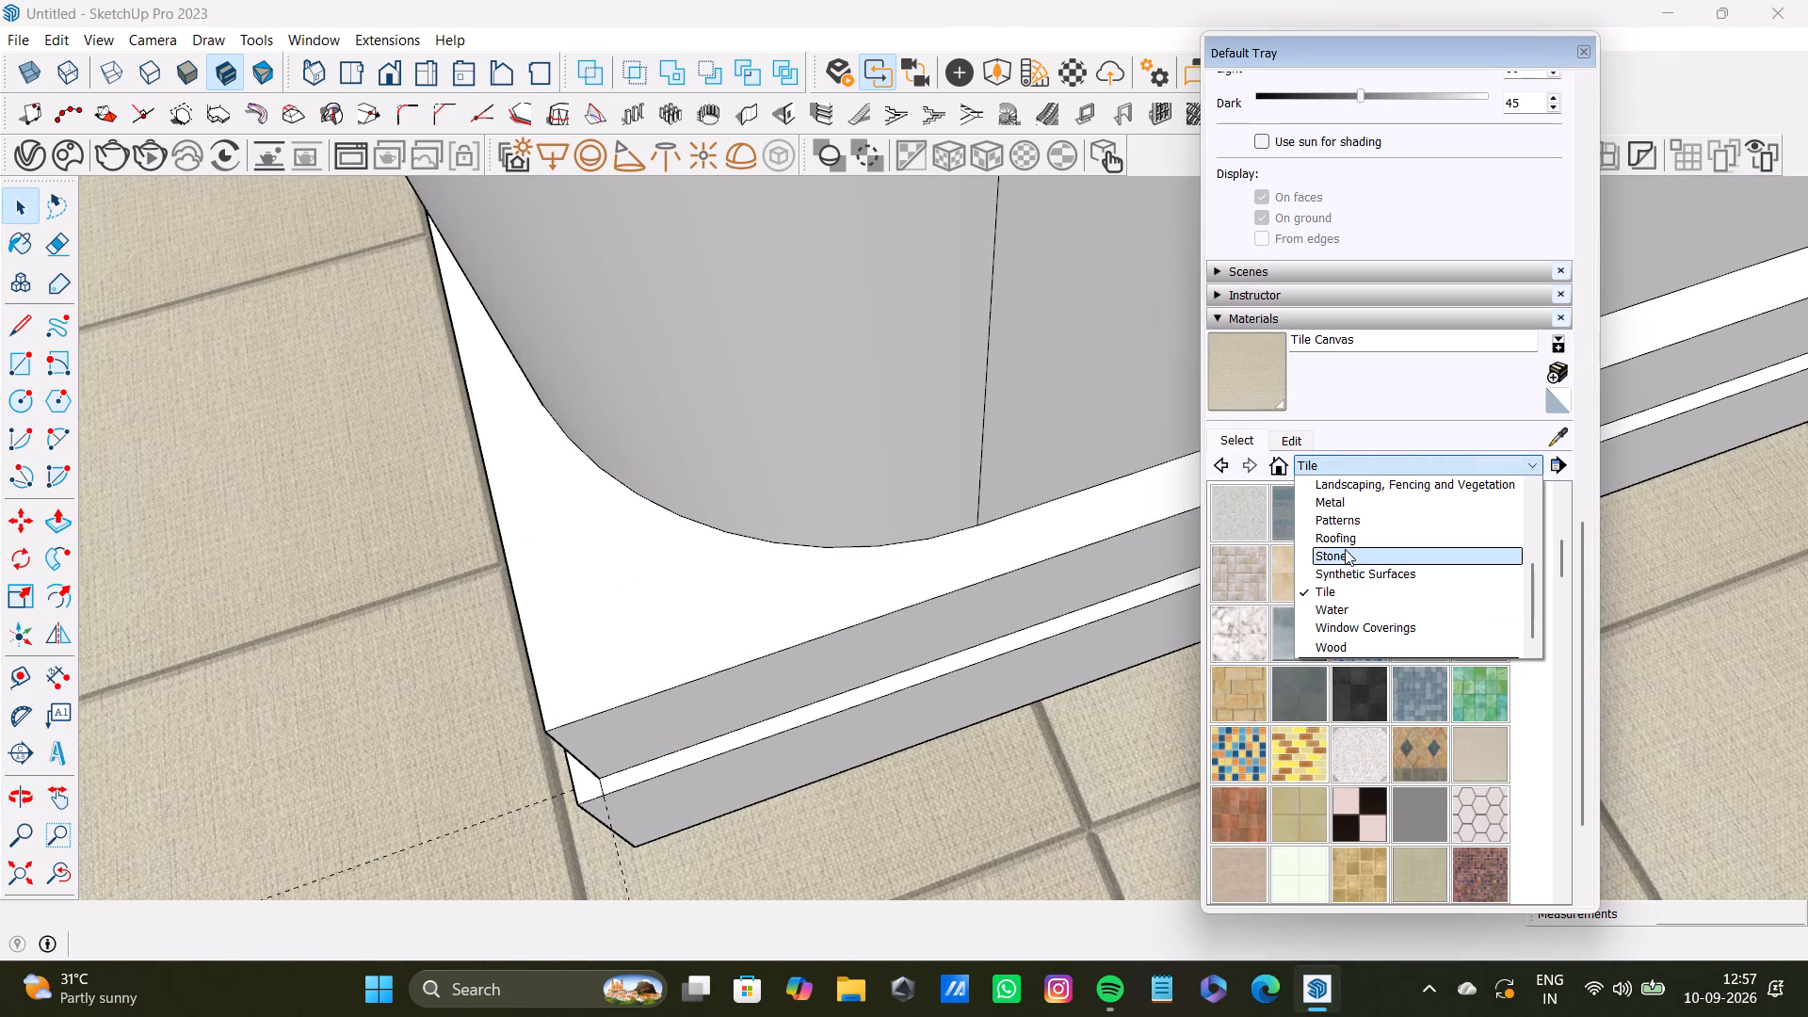
pyautogui.scroll(2, 1354, 524)
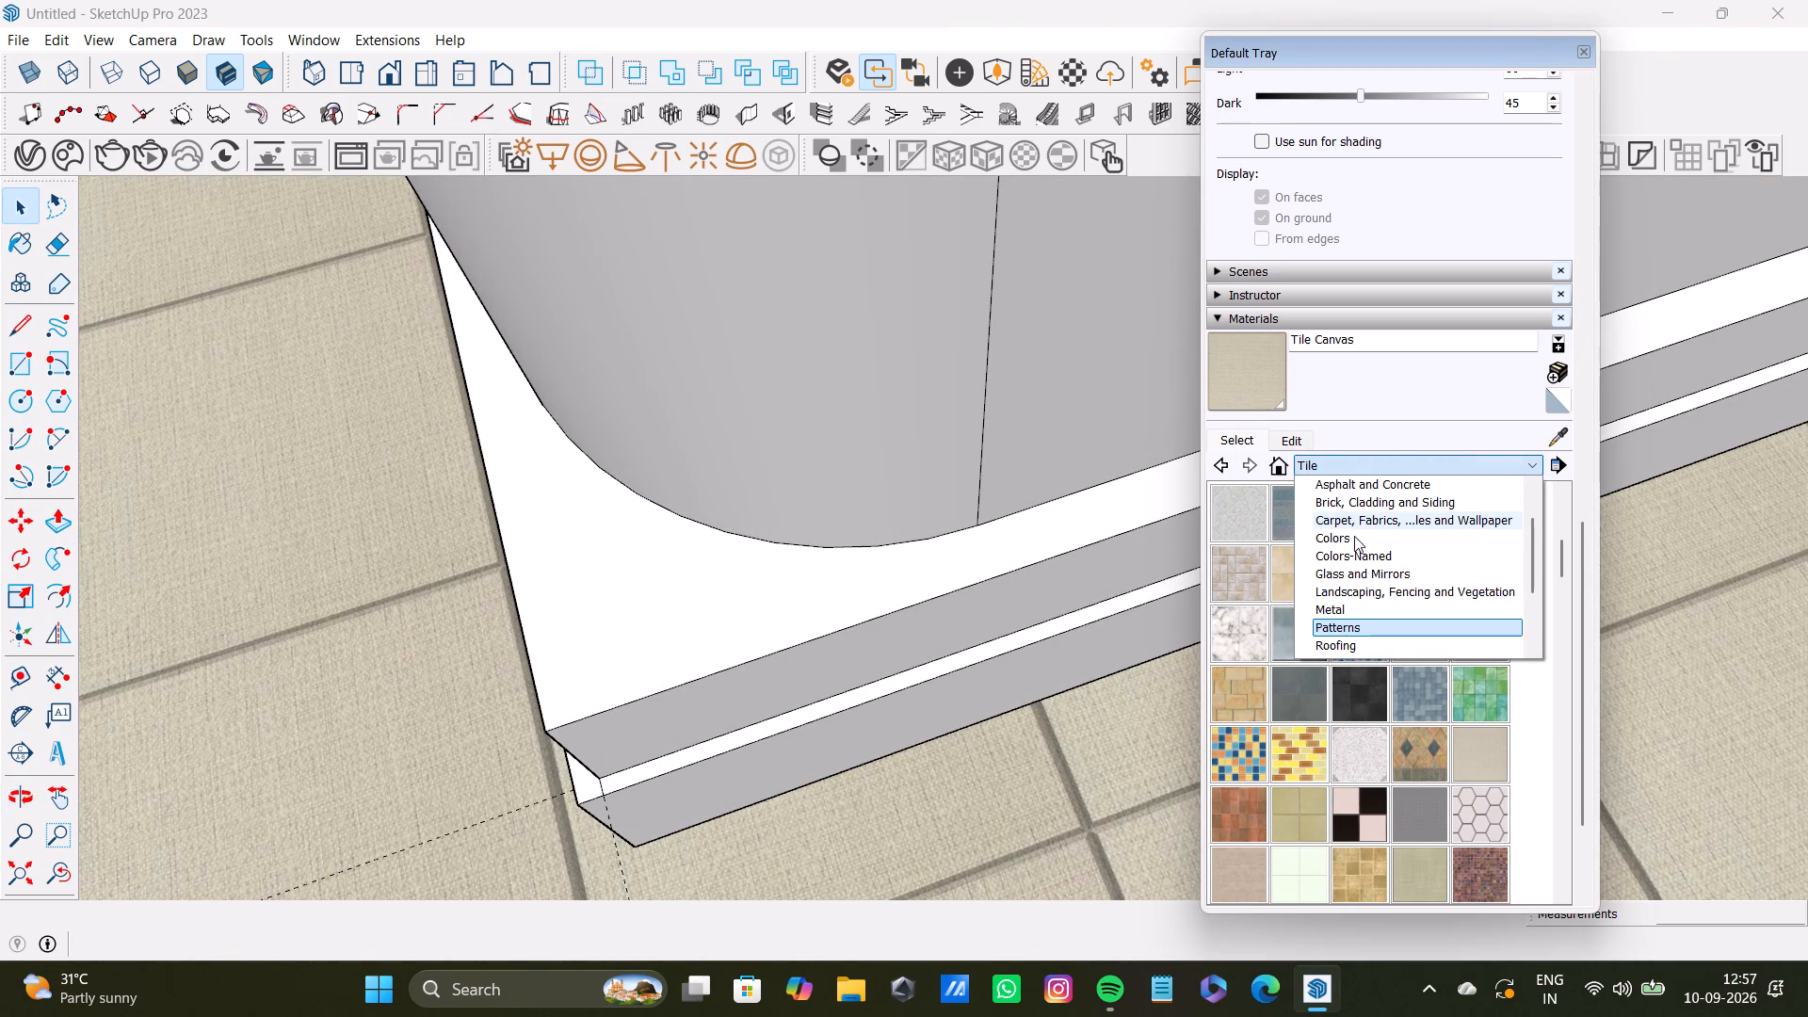
pyautogui.click(1359, 524)
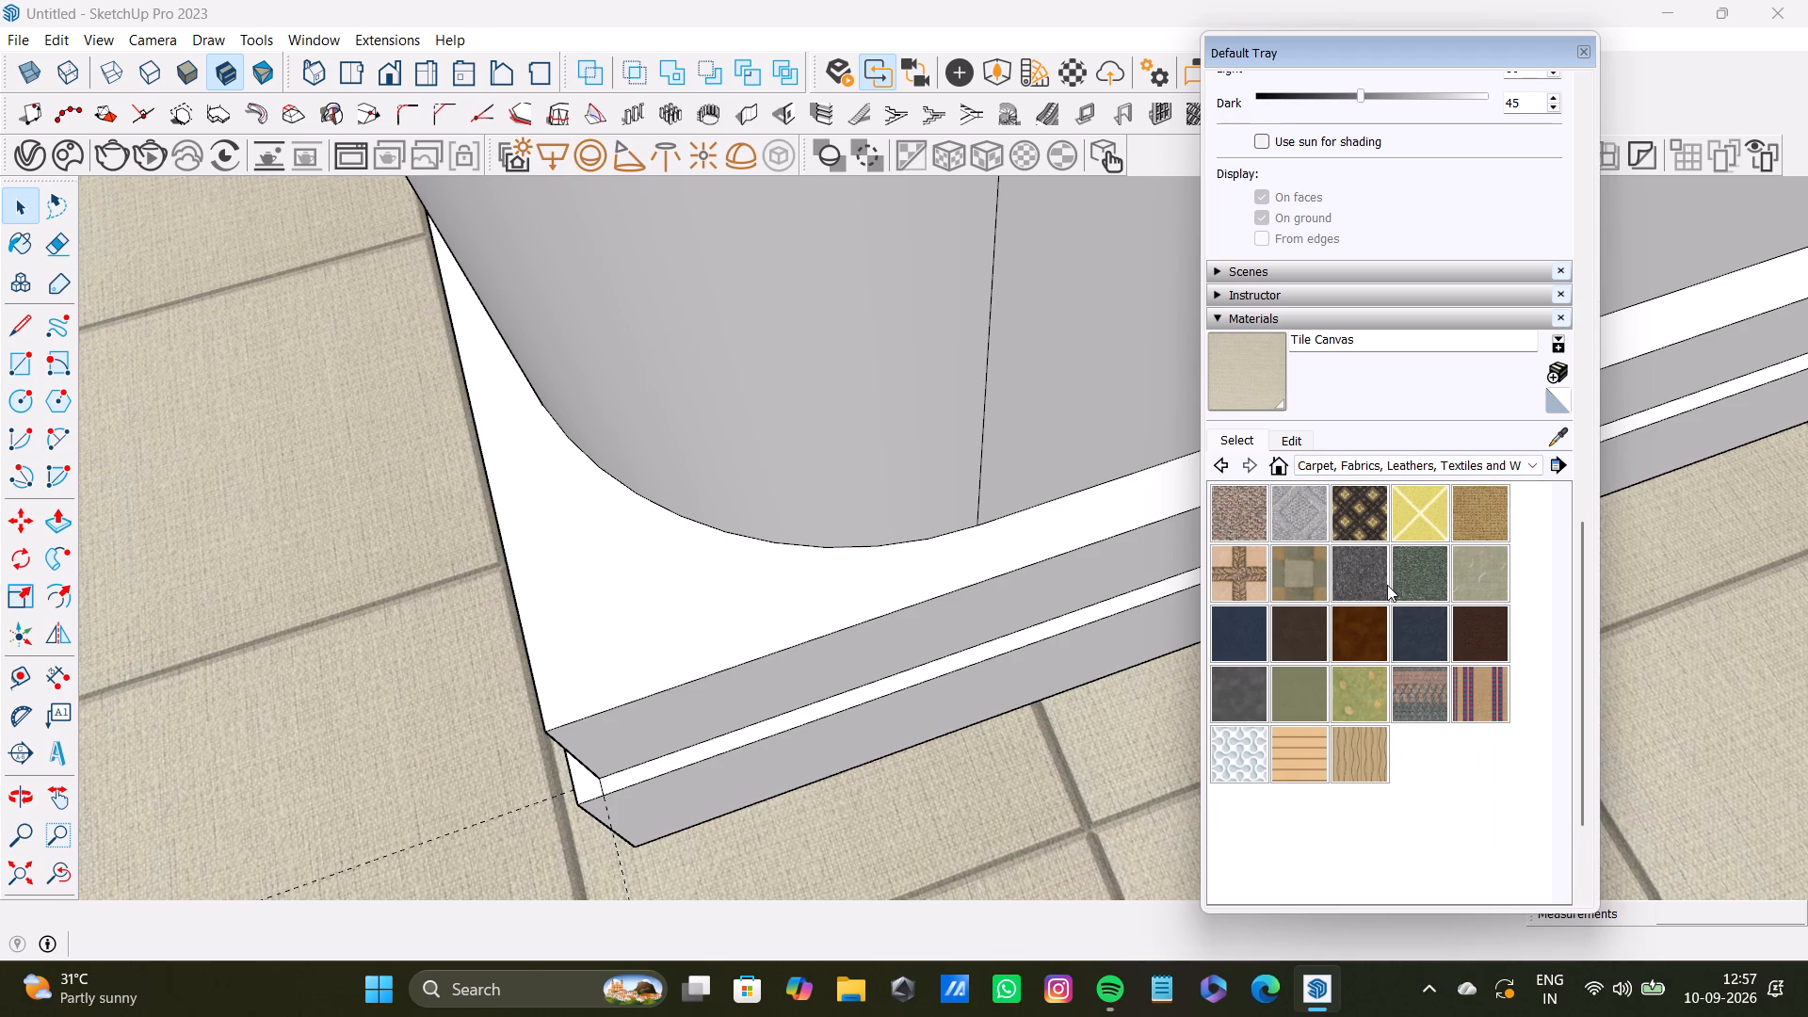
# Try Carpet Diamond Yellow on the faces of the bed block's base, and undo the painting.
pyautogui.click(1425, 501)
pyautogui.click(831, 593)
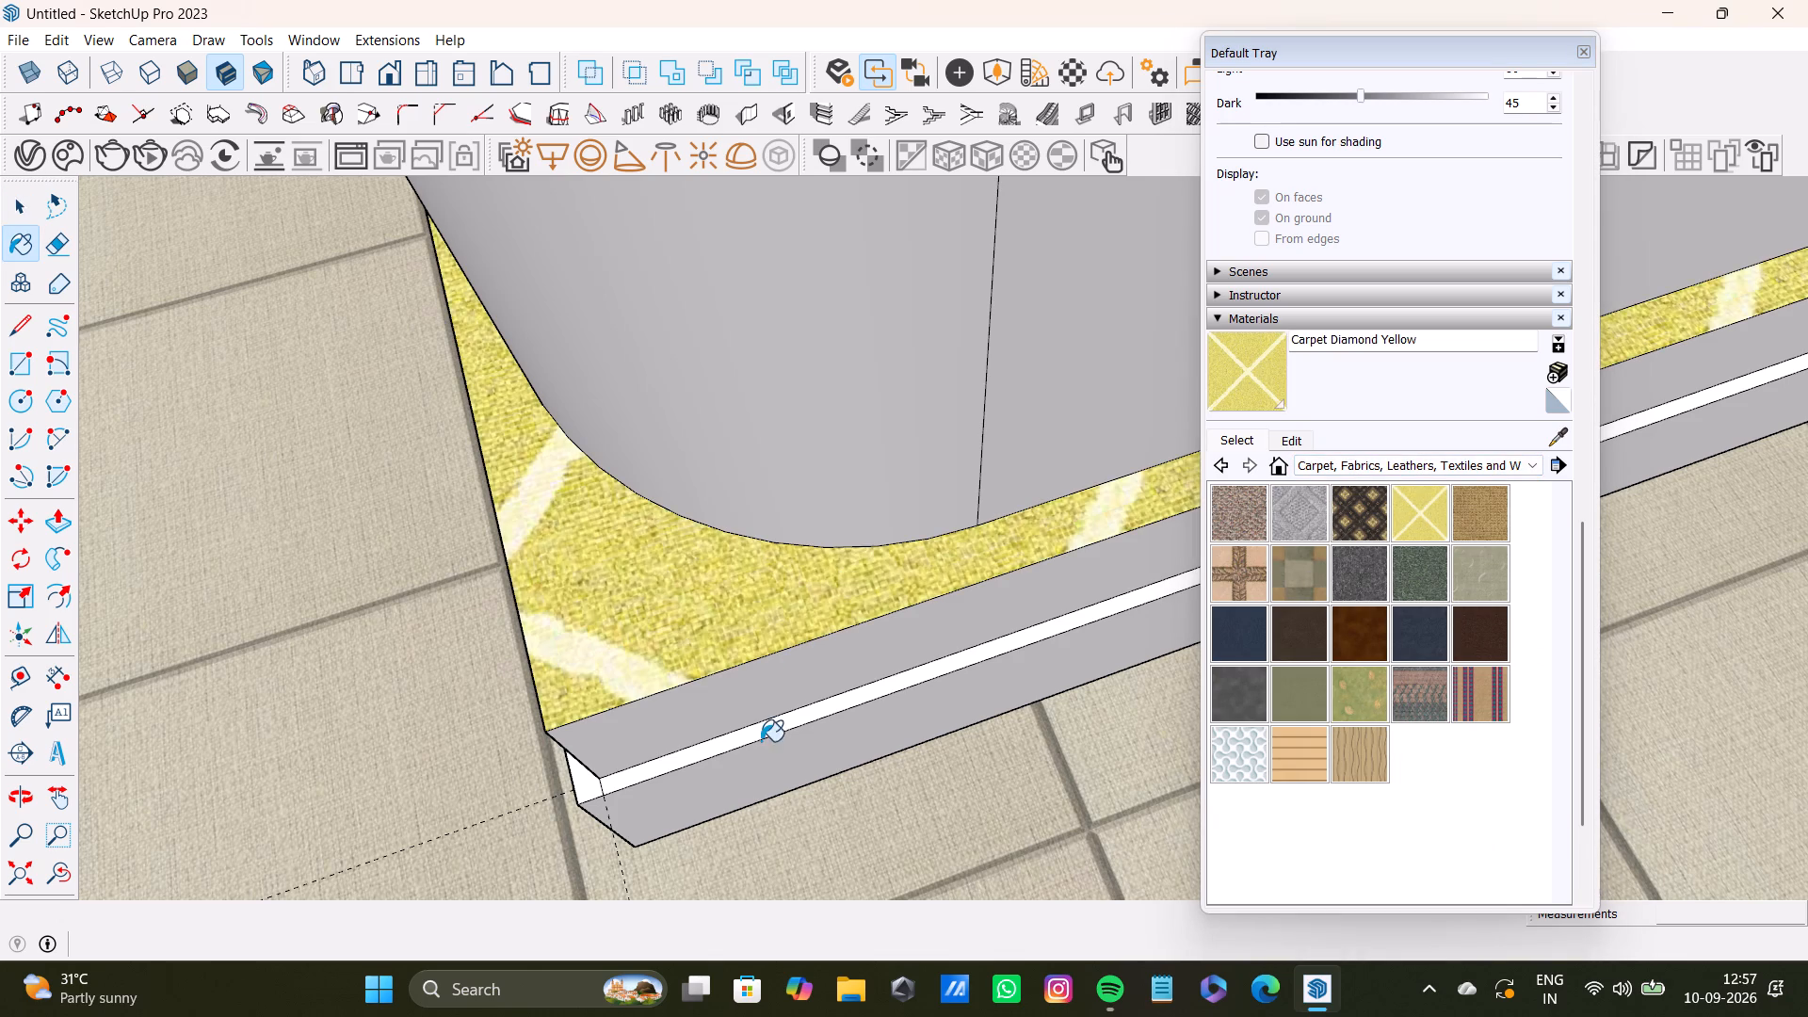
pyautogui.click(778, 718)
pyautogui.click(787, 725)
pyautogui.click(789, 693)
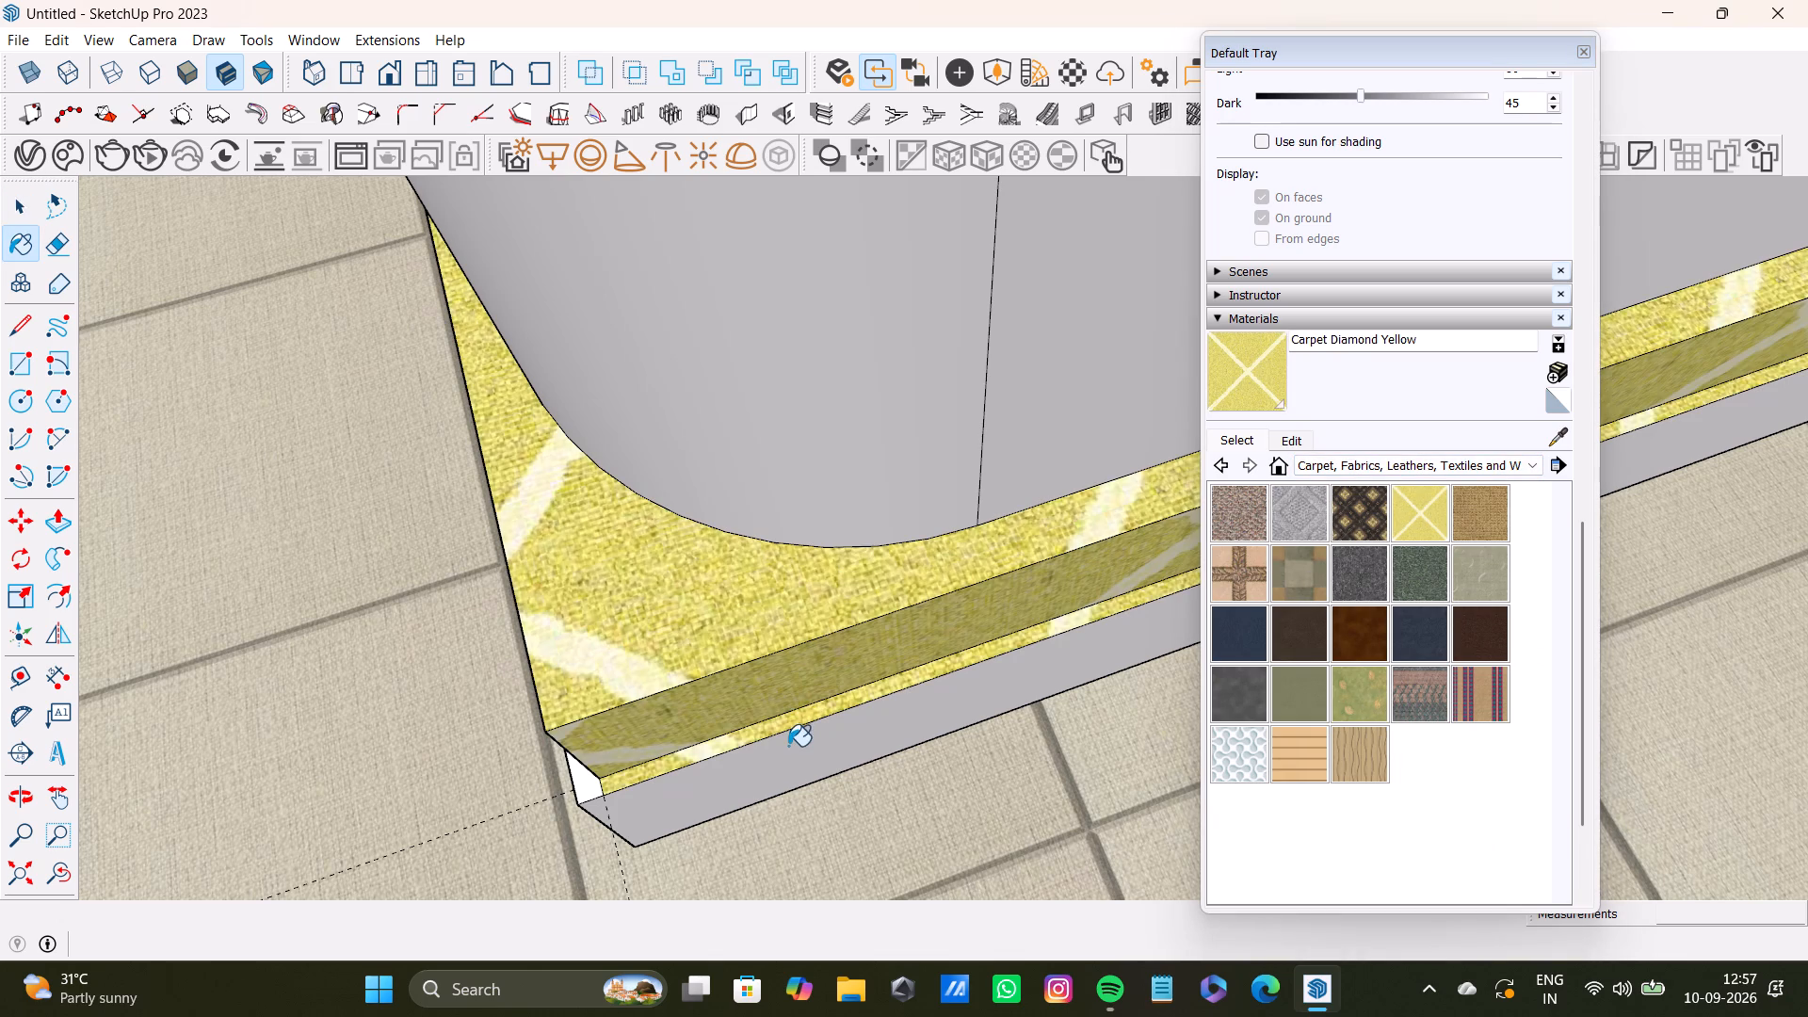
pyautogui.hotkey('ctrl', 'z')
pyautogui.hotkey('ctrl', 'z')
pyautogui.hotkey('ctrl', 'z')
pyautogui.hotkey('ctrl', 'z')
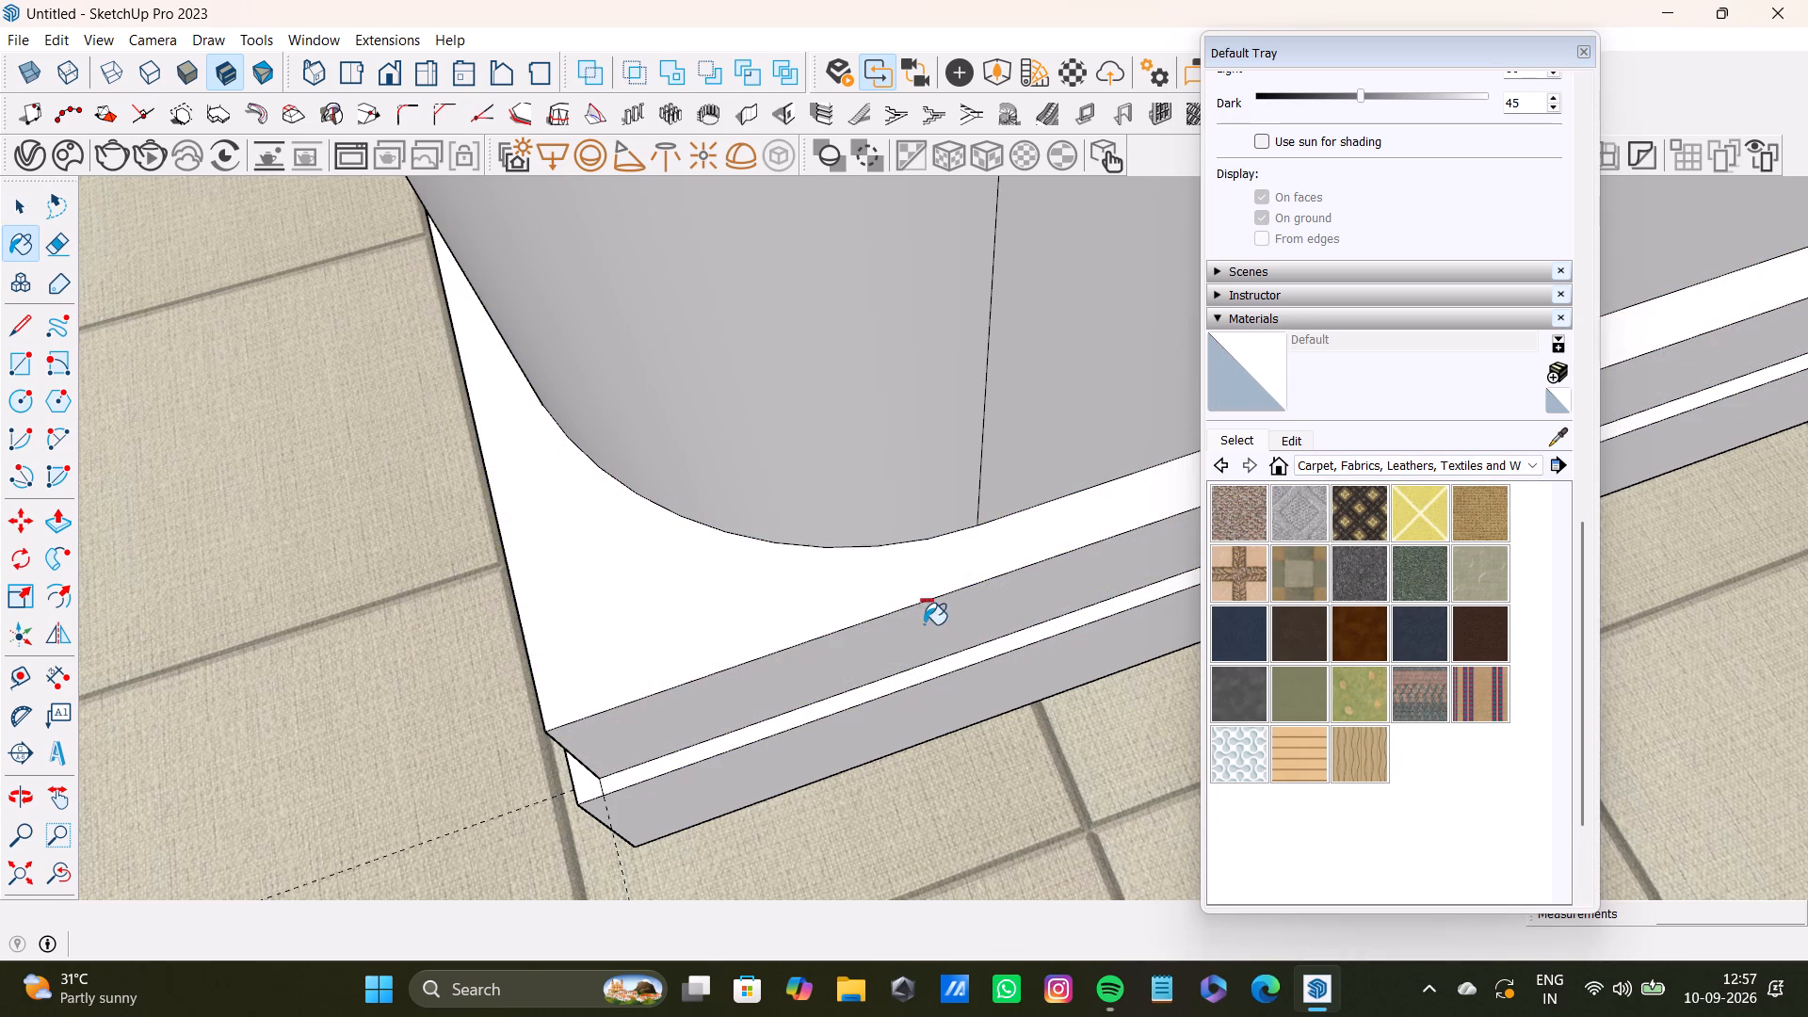
# Paint the white bed block with the Suede Green material.
pyautogui.click(1283, 707)
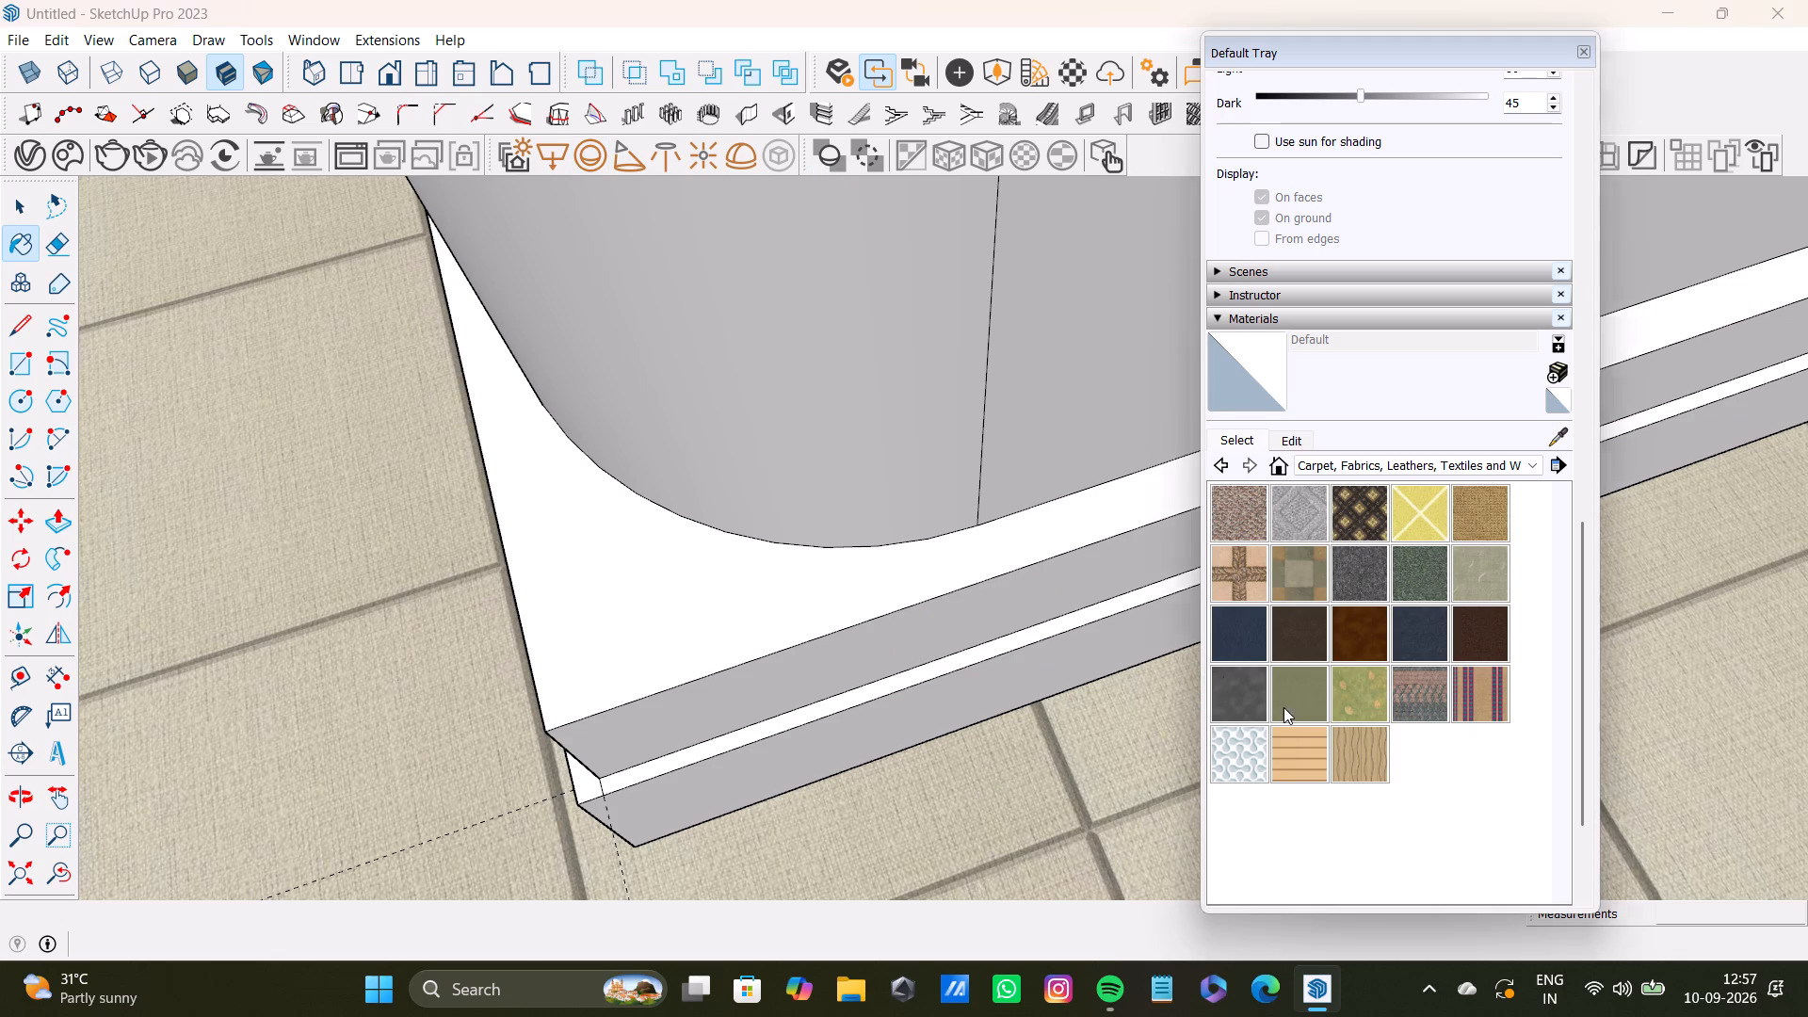
pyautogui.click(884, 590)
pyautogui.scroll(-13, 900, 612)
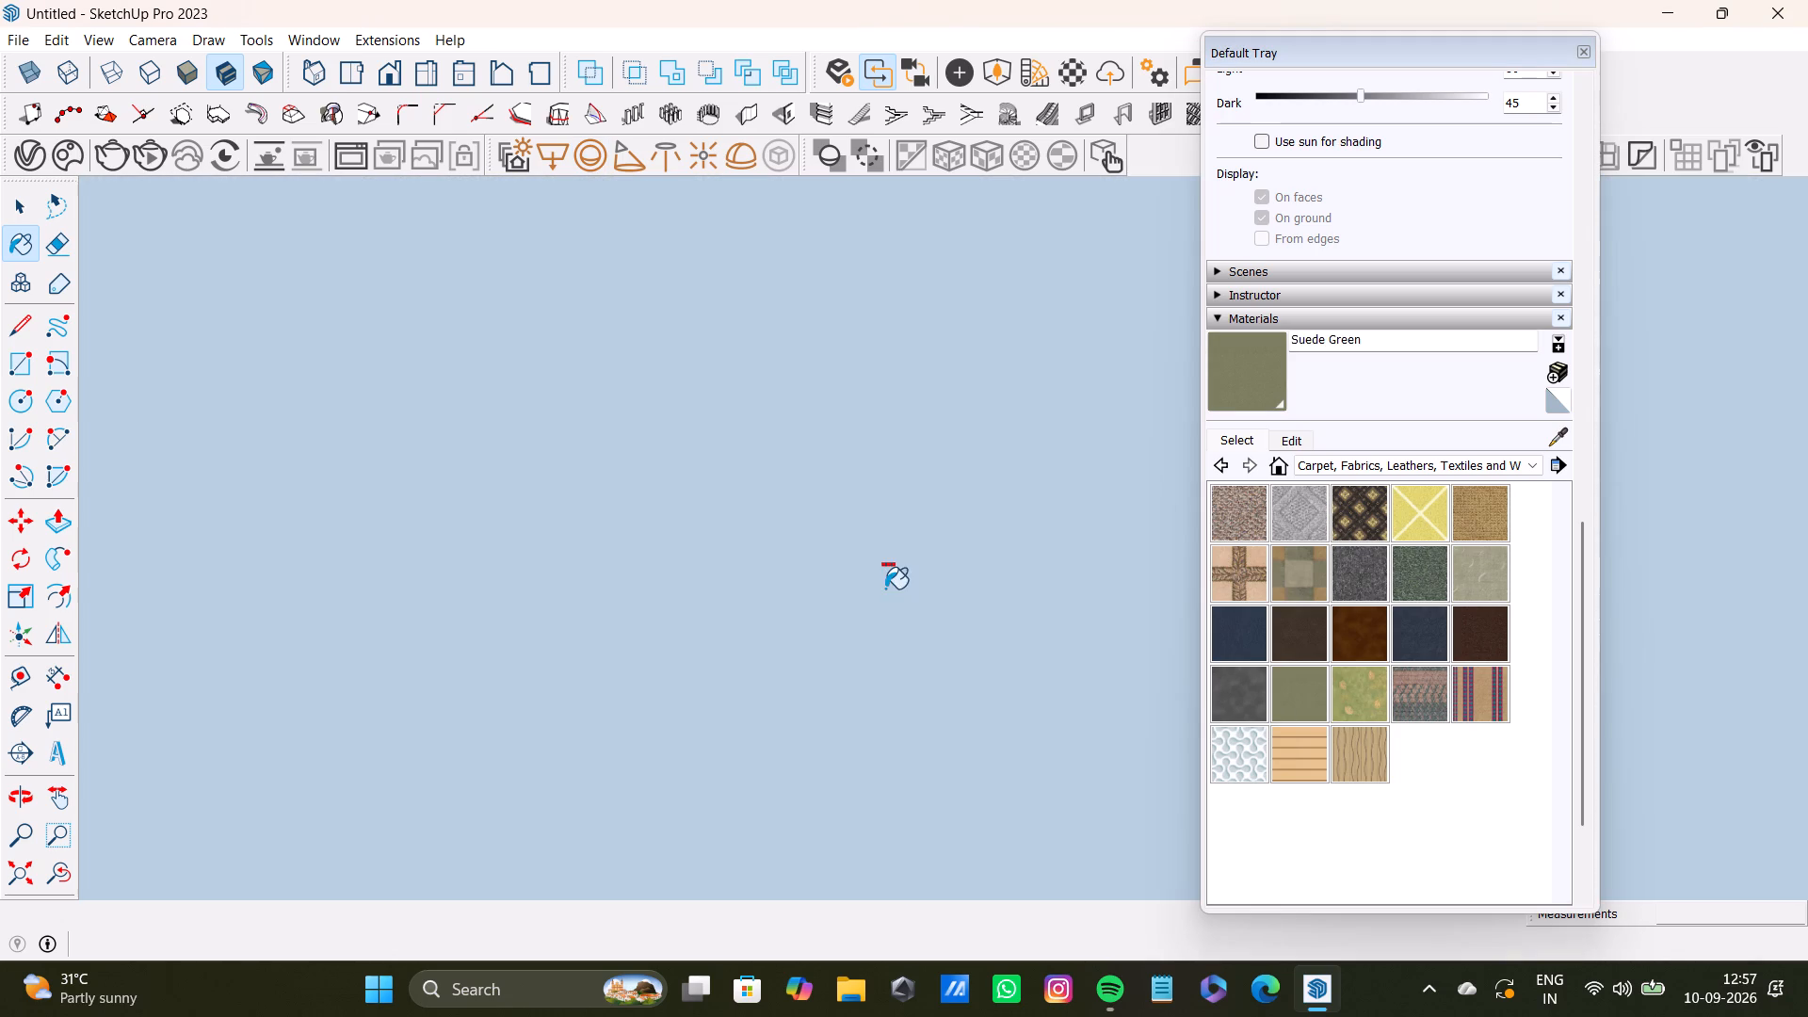
pyautogui.scroll(-6, 885, 589)
pyautogui.click(66, 862)
pyautogui.click(3, 861)
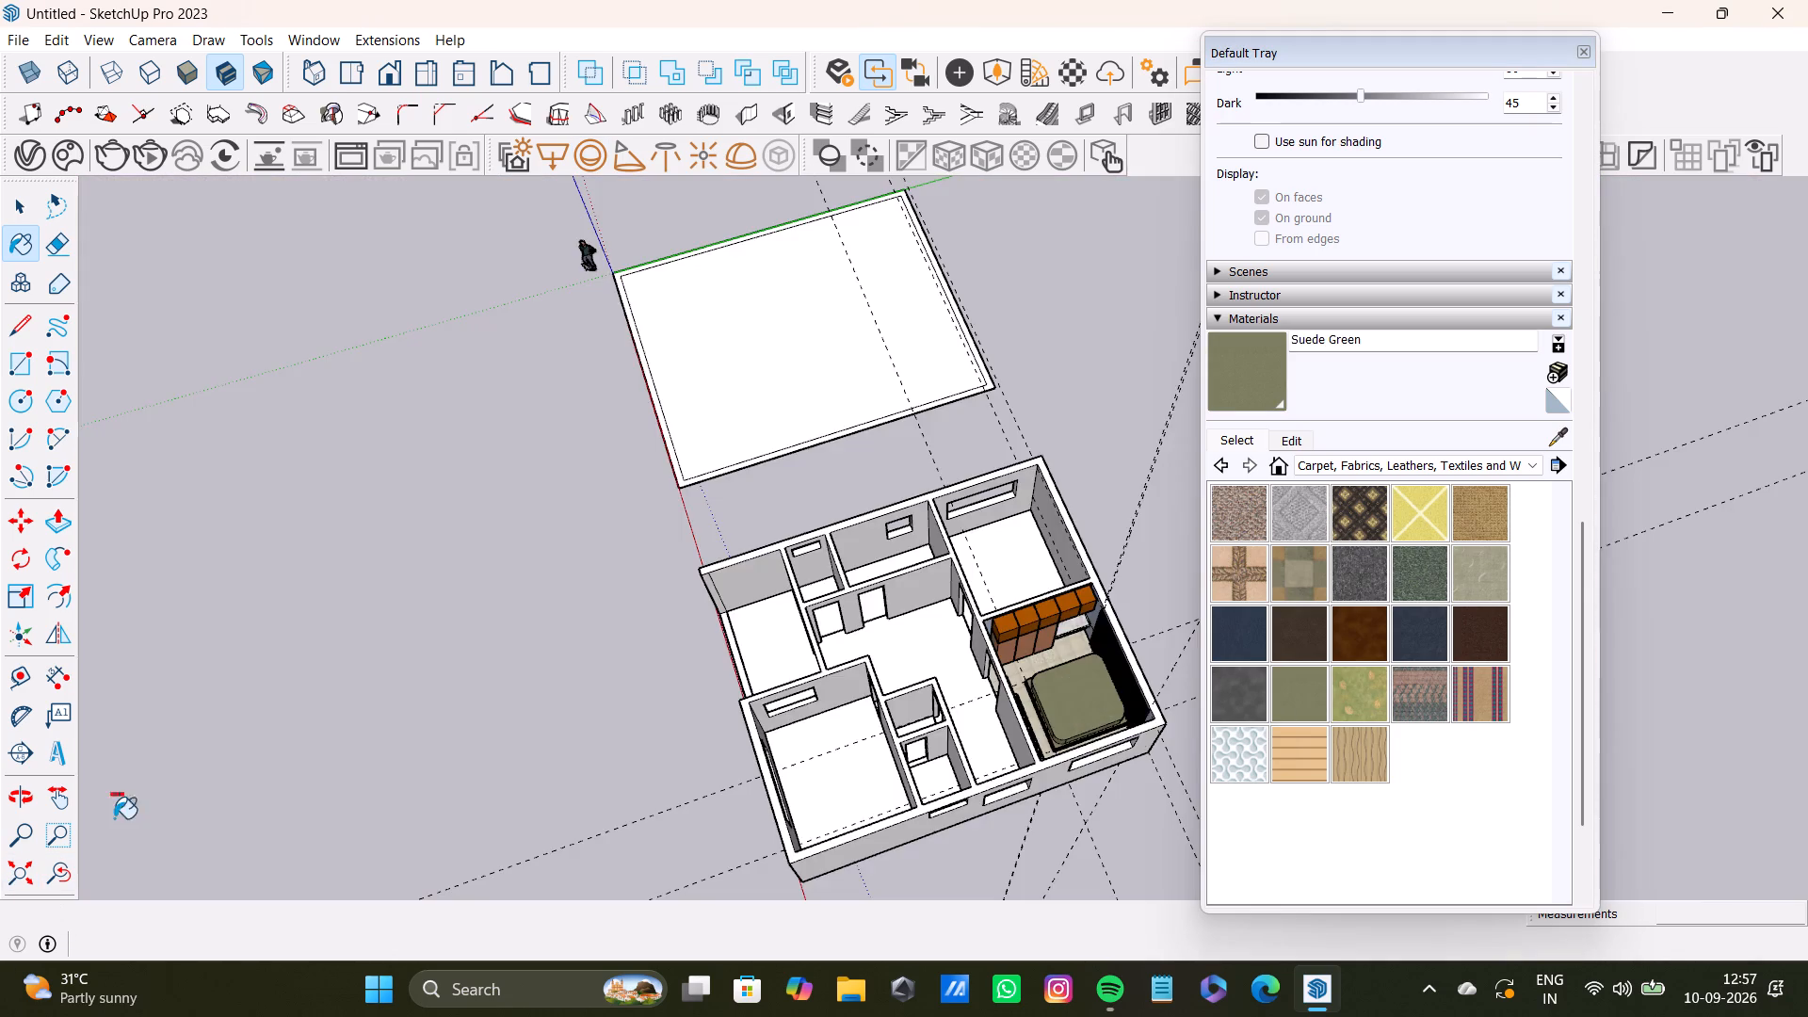
# Examine the green bed block together with the slat wall, tiled floor, wardrobes and marble ledges from several angles.
pyautogui.moveTo(455, 742); pyautogui.dragTo(1030, 858, button='middle')
pyautogui.scroll(7, 1073, 733)
pyautogui.keyDown('shift'); pyautogui.moveTo(1151, 383); pyautogui.dragTo(875, 662, button='middle'); pyautogui.keyUp('shift')
pyautogui.scroll(8, 871, 604)
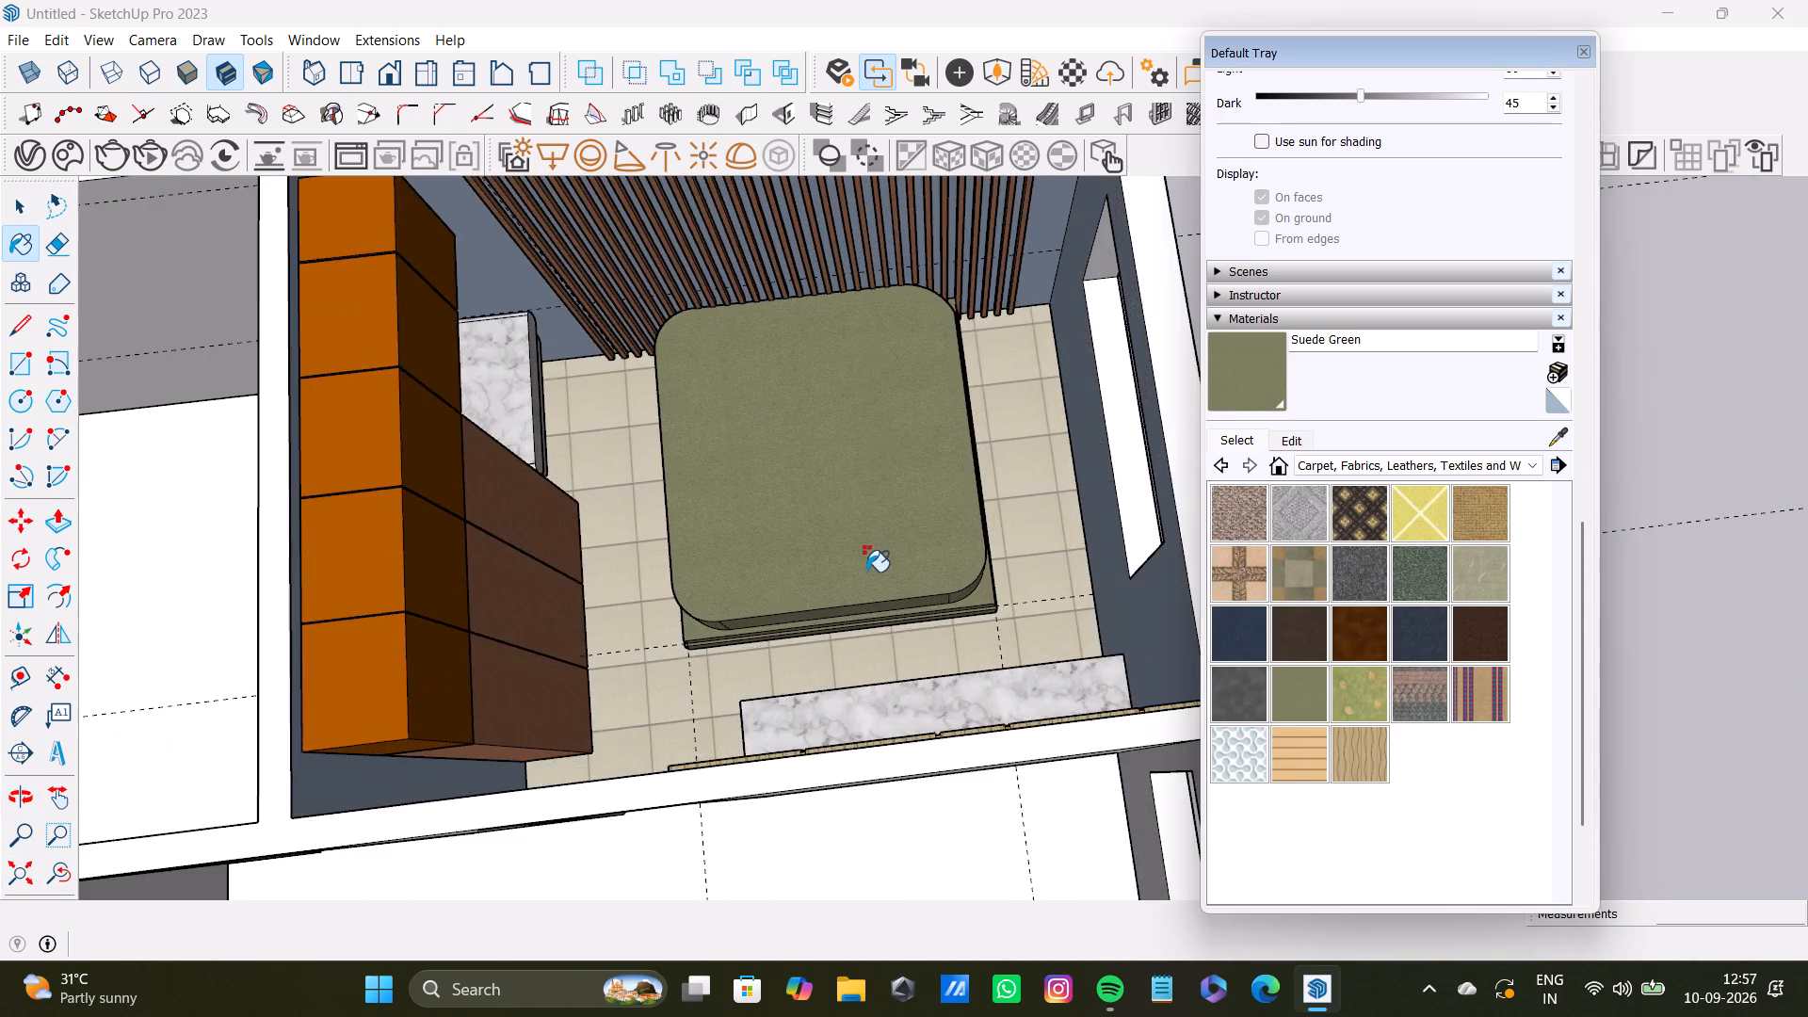
pyautogui.moveTo(846, 574); pyautogui.dragTo(1151, 396, button='middle')
pyautogui.press('space')
pyautogui.scroll(-3, 549, 254)
pyautogui.keyDown('shift'); pyautogui.moveTo(629, 291); pyautogui.dragTo(670, 460, button='middle'); pyautogui.keyUp('shift')
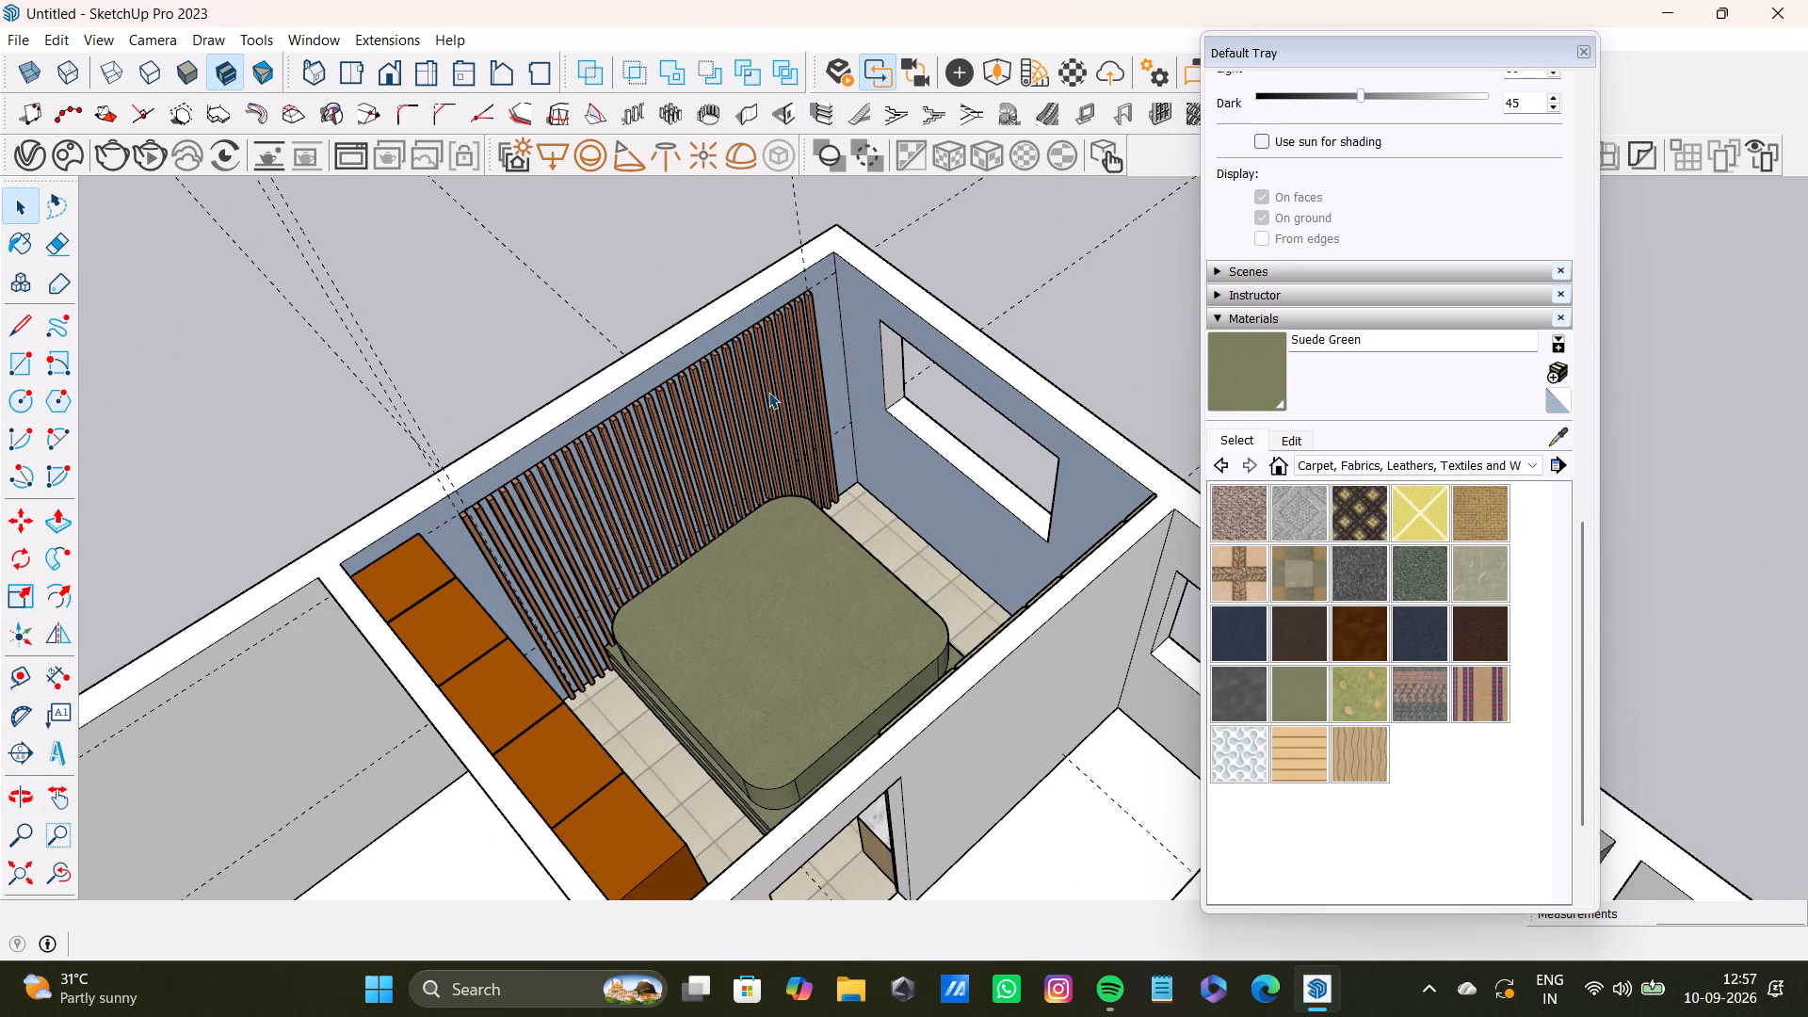
pyautogui.moveTo(924, 460); pyautogui.dragTo(713, 452, button='middle')
pyautogui.scroll(7, 700, 399)
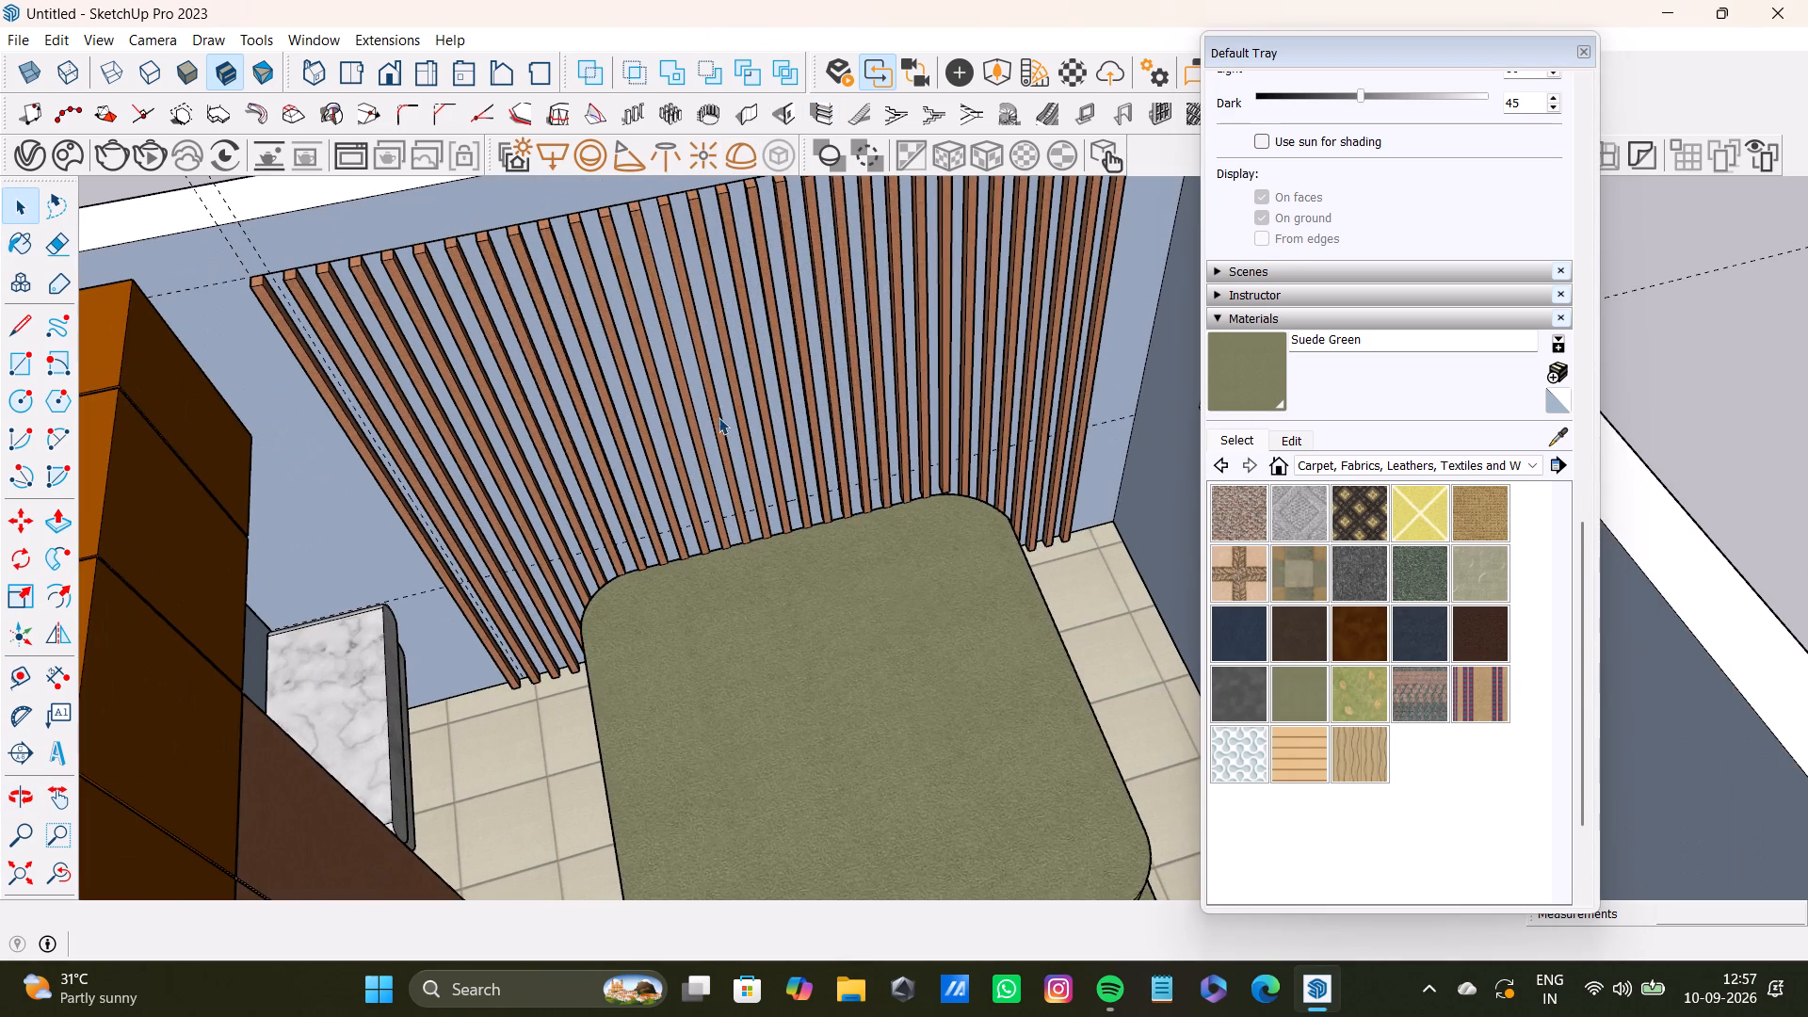
pyautogui.scroll(-8, 704, 421)
pyautogui.keyDown('shift'); pyautogui.moveTo(711, 434); pyautogui.dragTo(685, 522, button='middle'); pyautogui.keyUp('shift')
pyautogui.moveTo(804, 540); pyautogui.dragTo(1095, 748, button='middle')
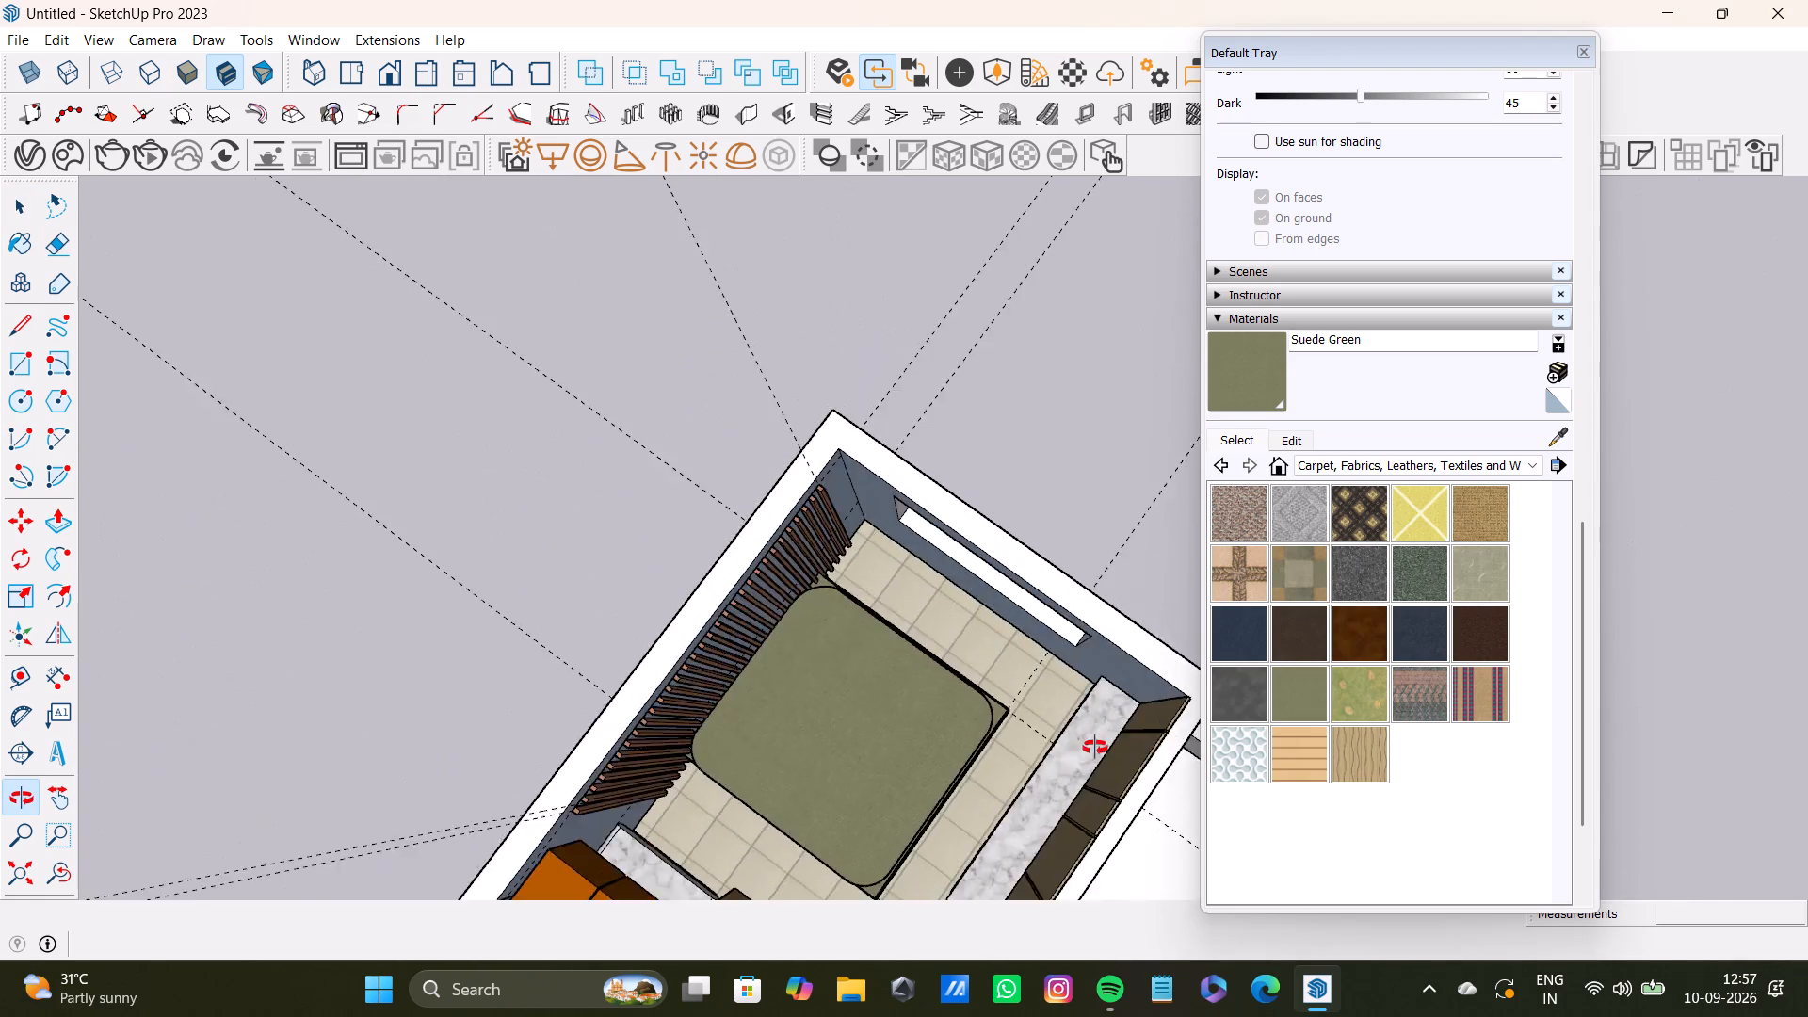
pyautogui.moveTo(1095, 748); pyautogui.dragTo(586, 628, button='middle')
pyautogui.scroll(3, 611, 561)
pyautogui.keyDown('shift'); pyautogui.moveTo(706, 566); pyautogui.dragTo(778, 600, button='middle'); pyautogui.keyUp('shift')
pyautogui.moveTo(966, 642); pyautogui.dragTo(783, 647, button='middle')
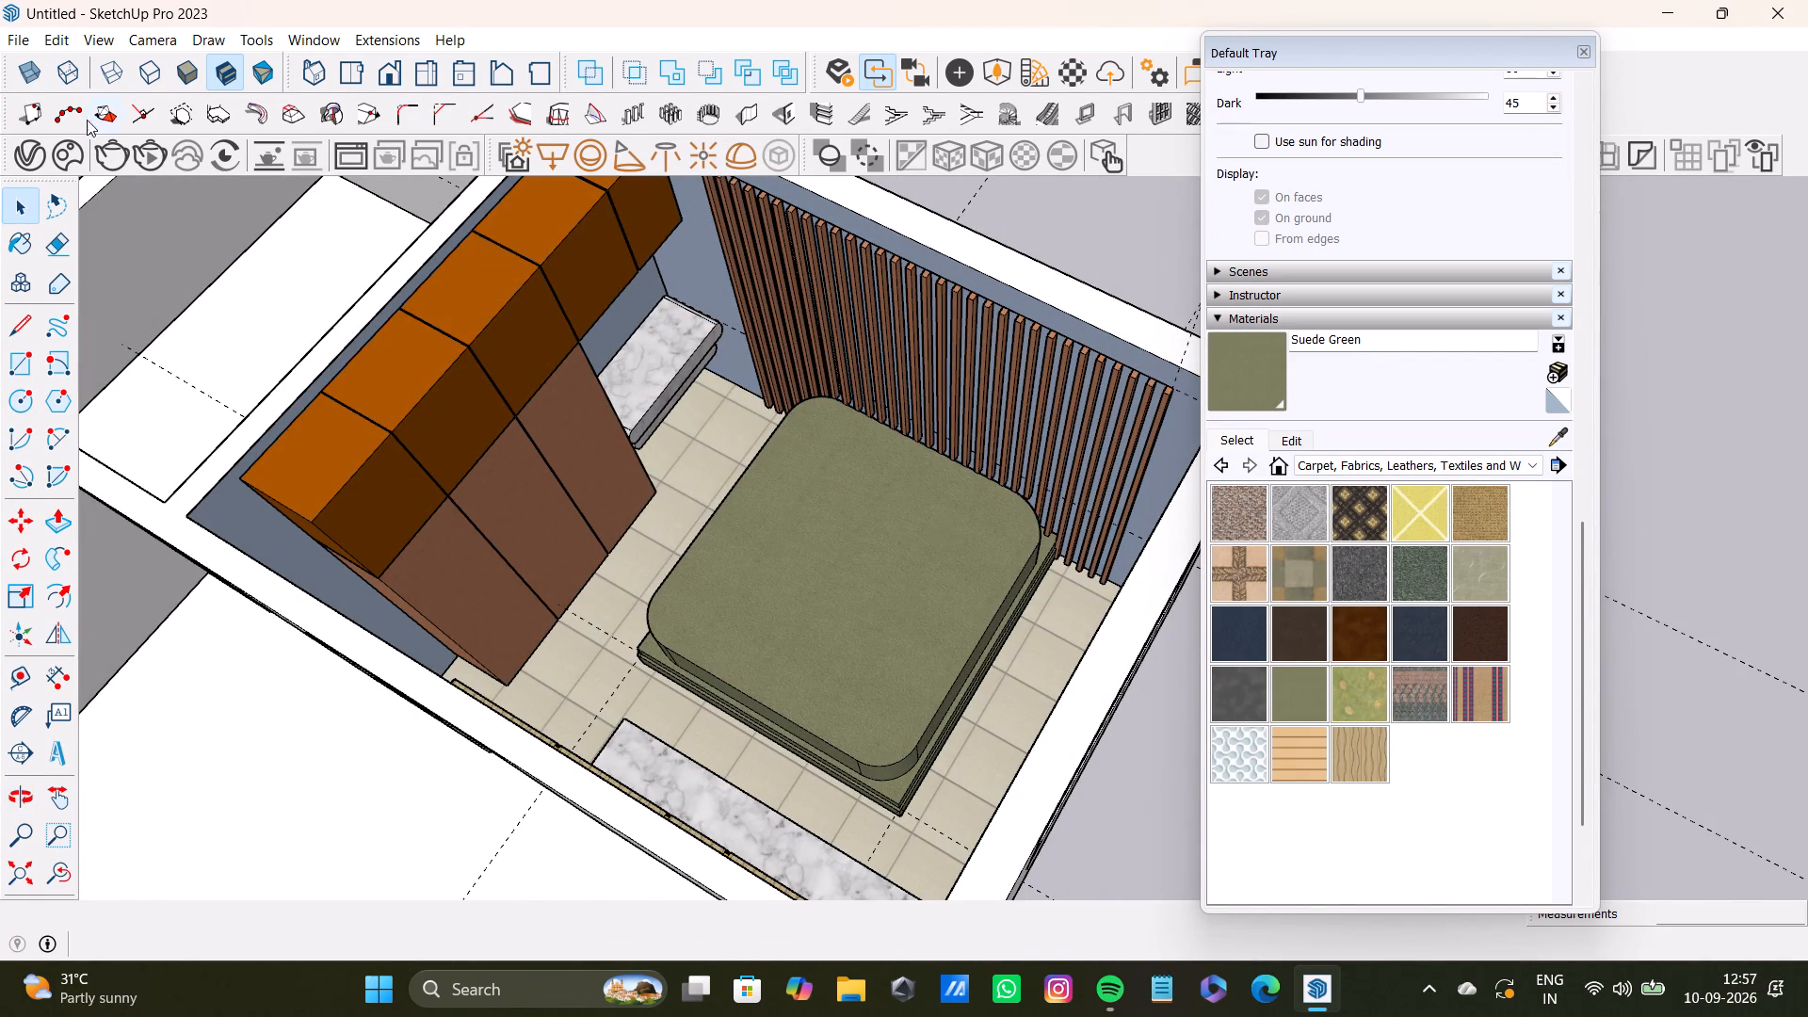
# Run a V-Ray interactive render of the bedroom, check the lighting and materials, rerun it, and close the frame buffer.
pyautogui.click(141, 156)
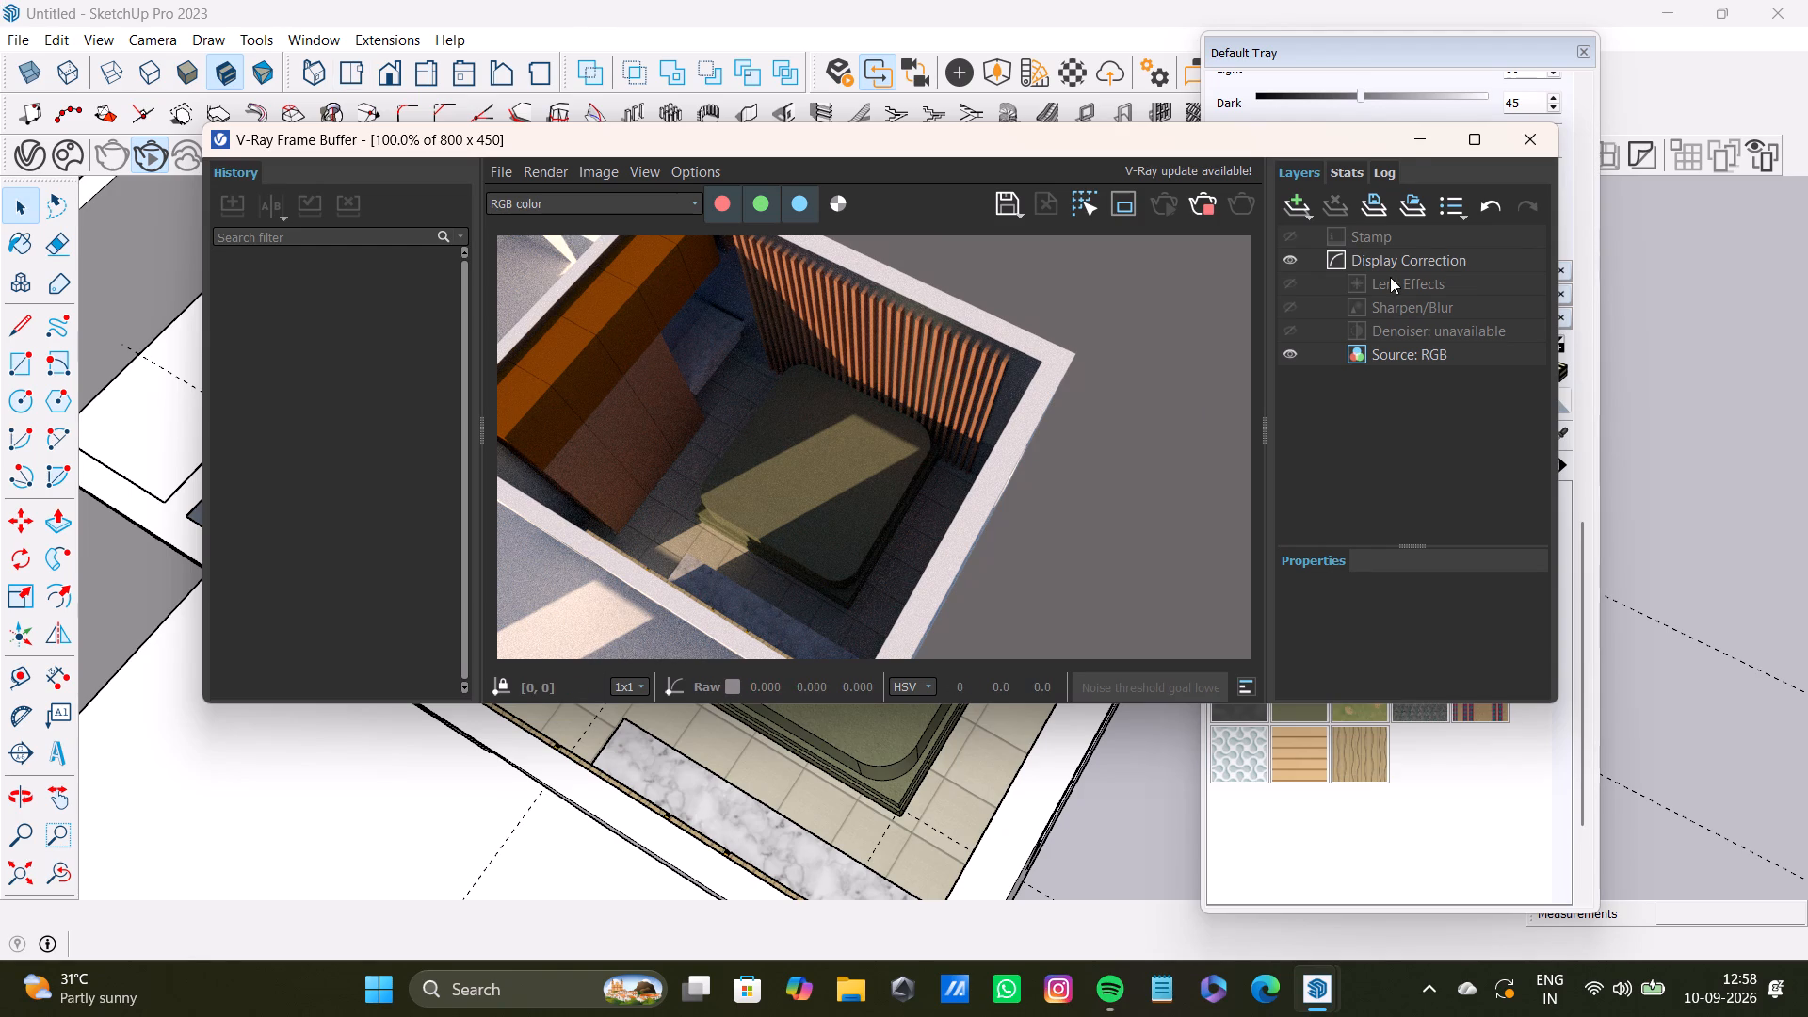
pyautogui.click(1531, 137)
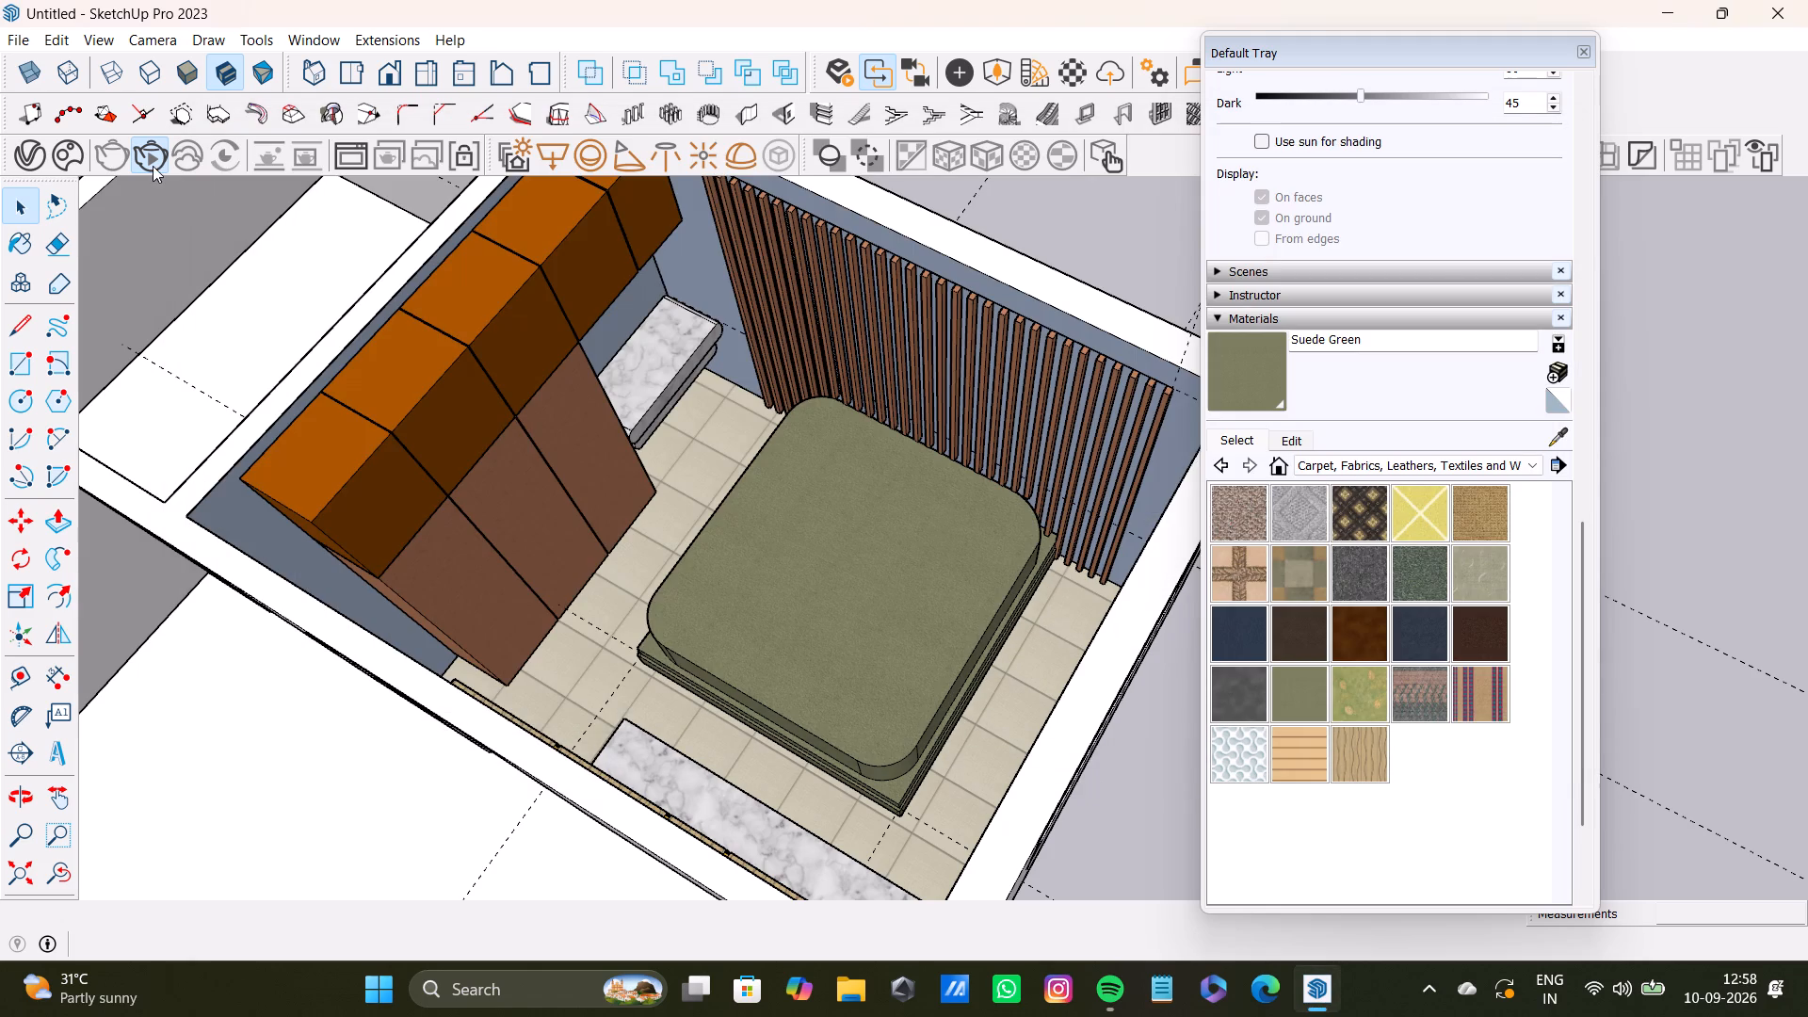
pyautogui.click(159, 168)
pyautogui.click(163, 162)
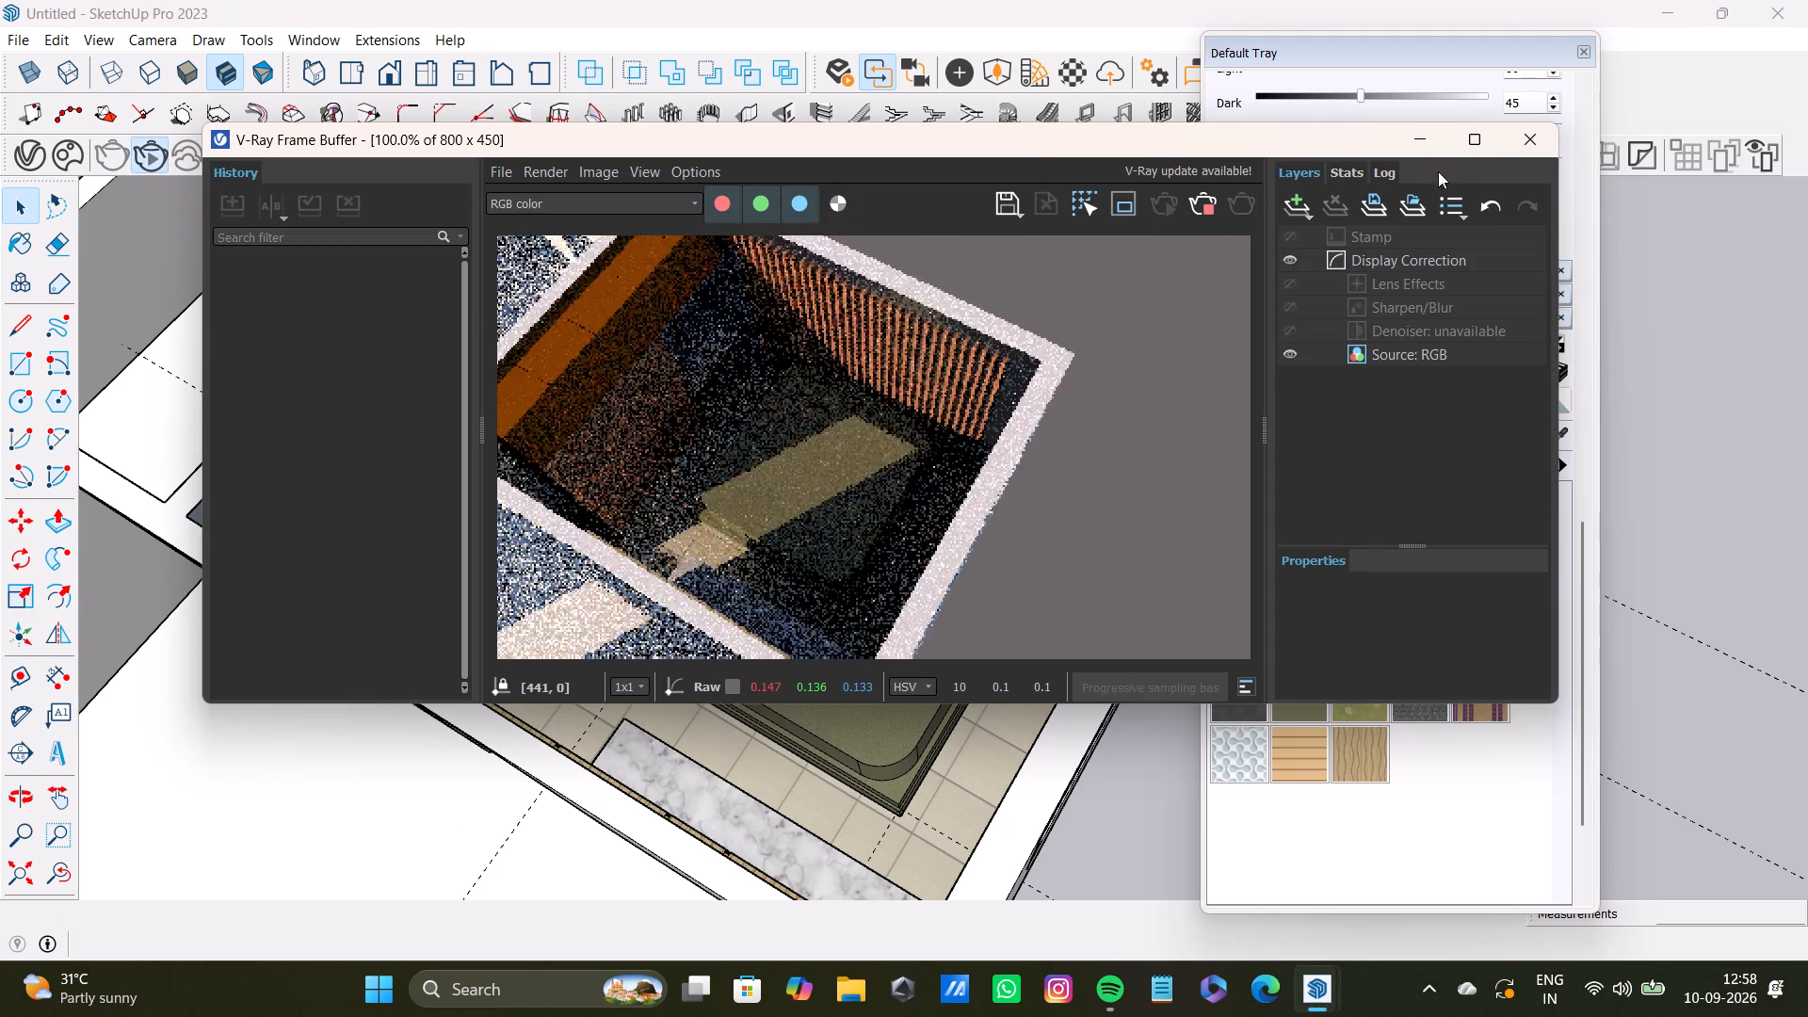
pyautogui.click(1535, 135)
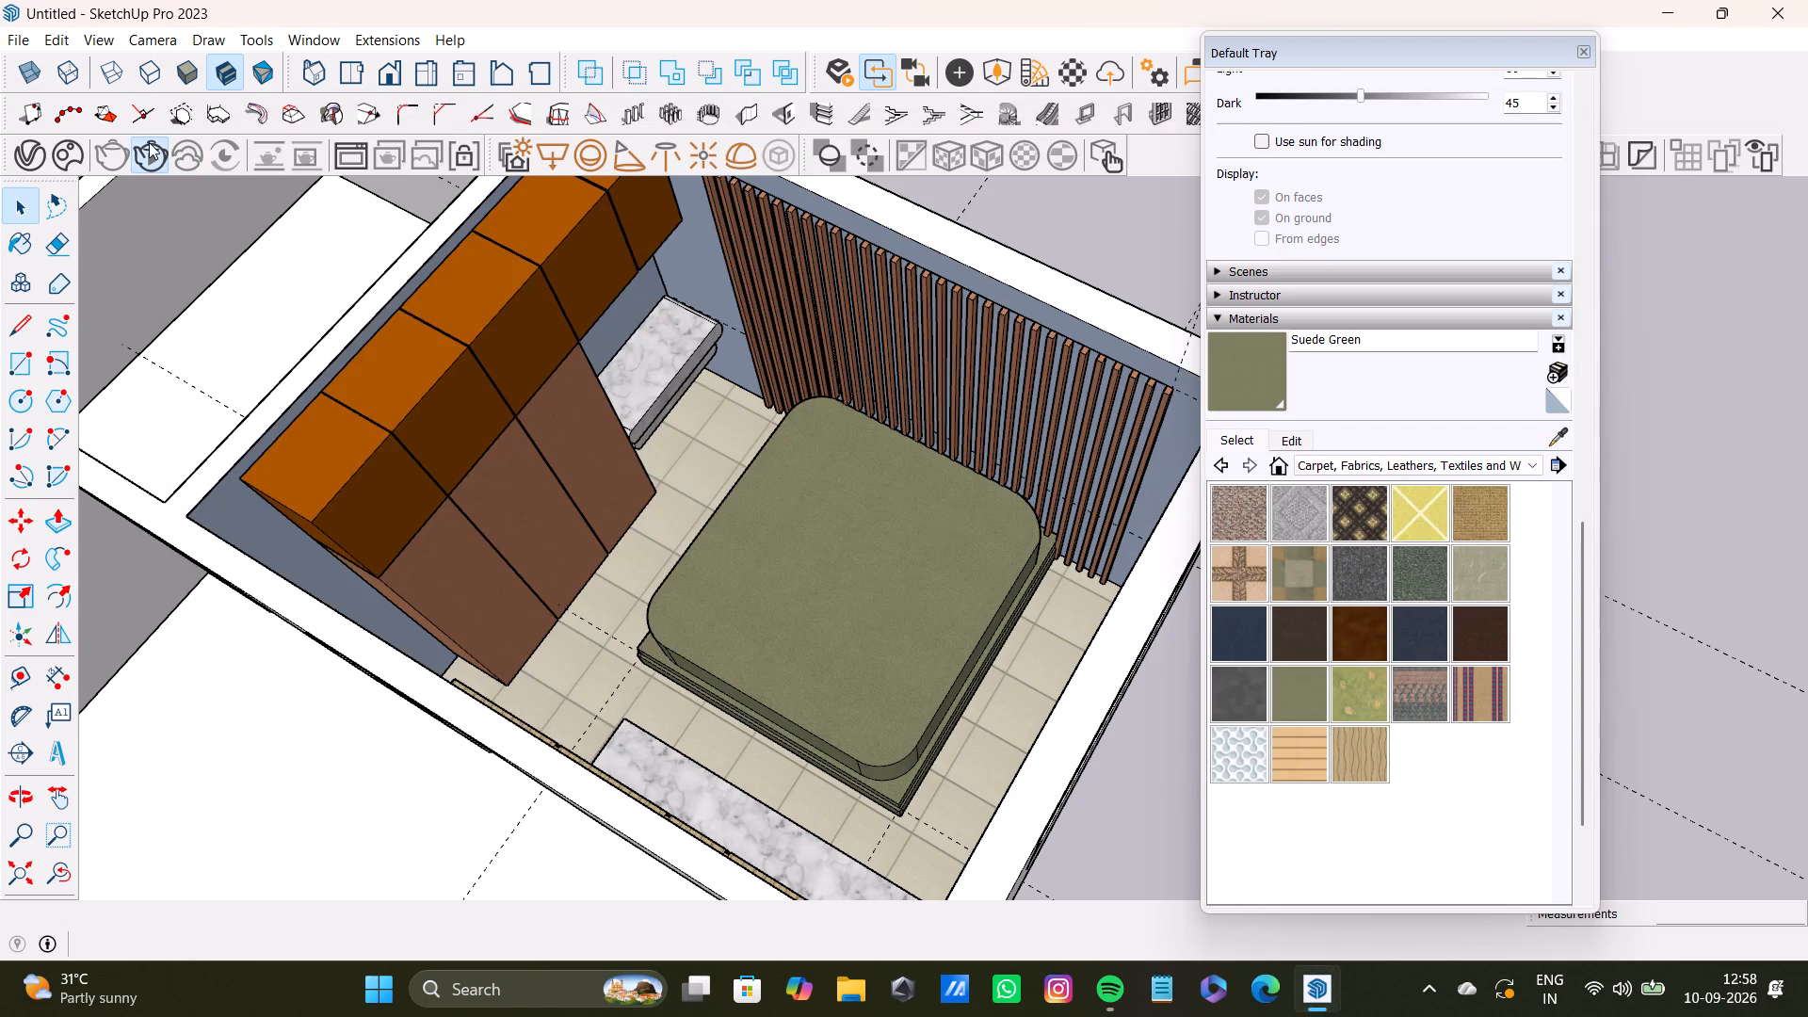
pyautogui.click(150, 151)
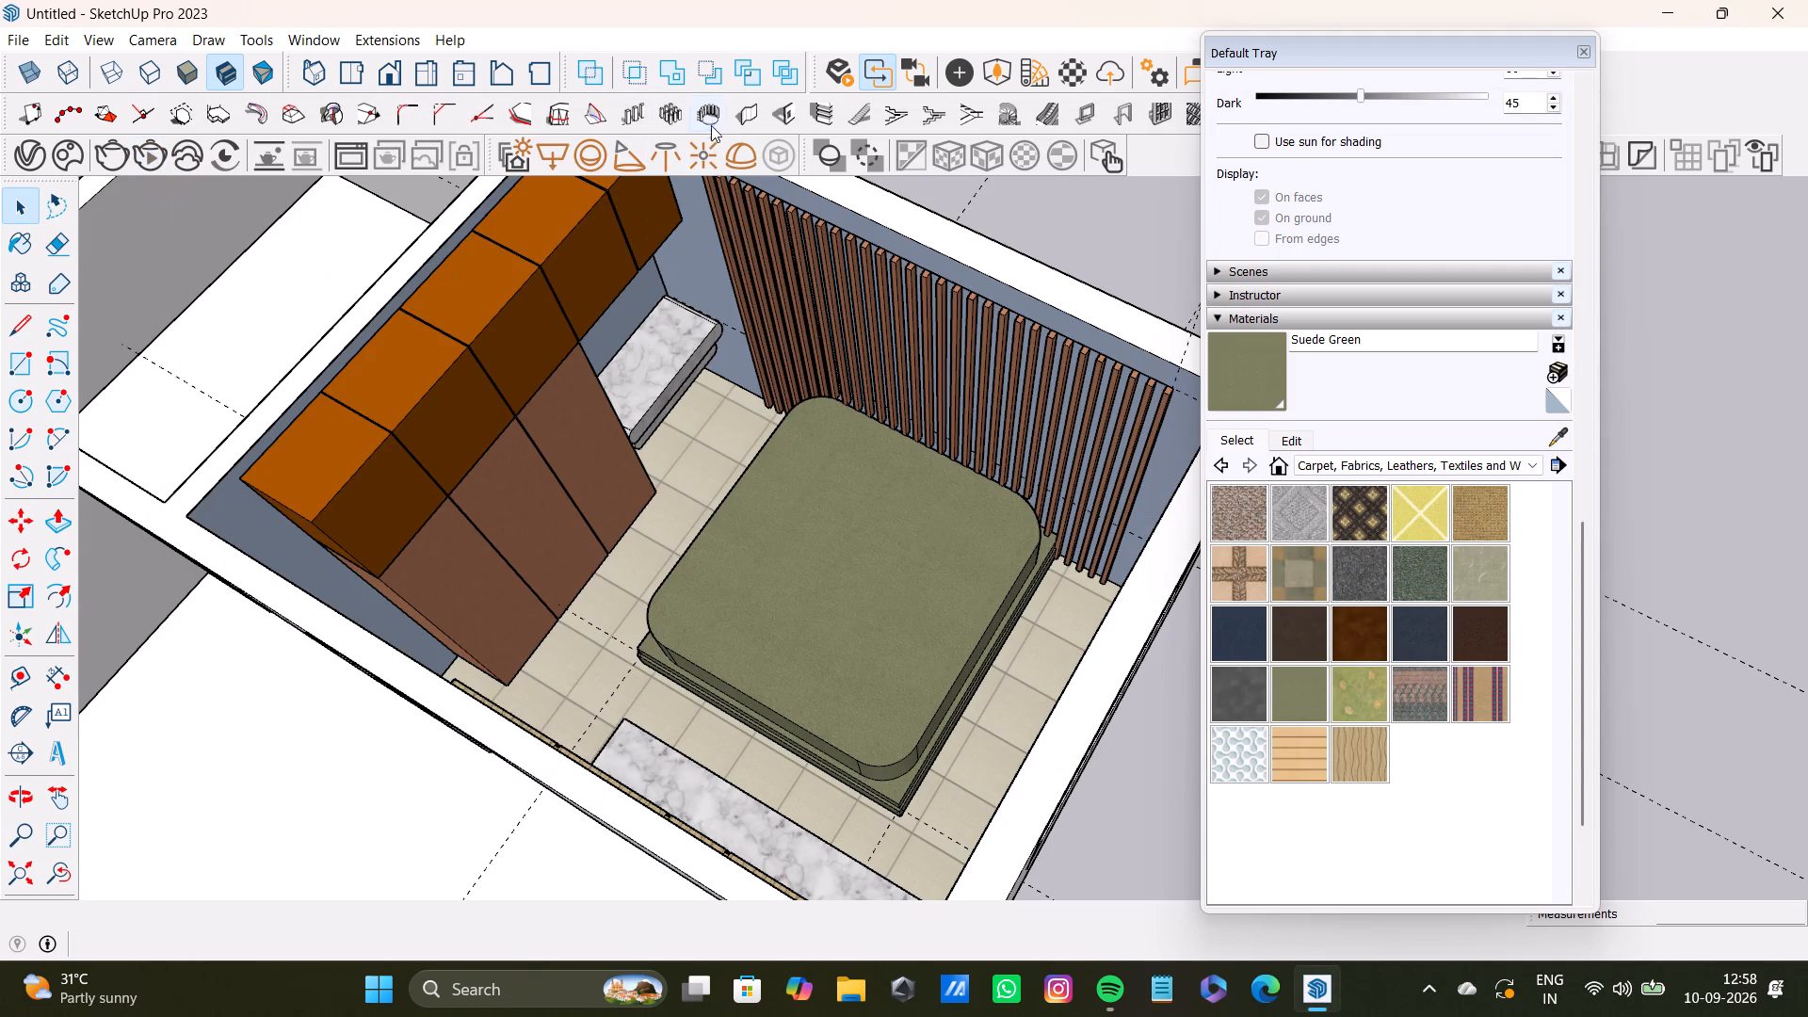
# Place a V-Ray Dome Light on the floor between the green bed and the marble ledge beside the wardrobes.
pyautogui.moveTo(702, 146); pyautogui.dragTo(697, 156)
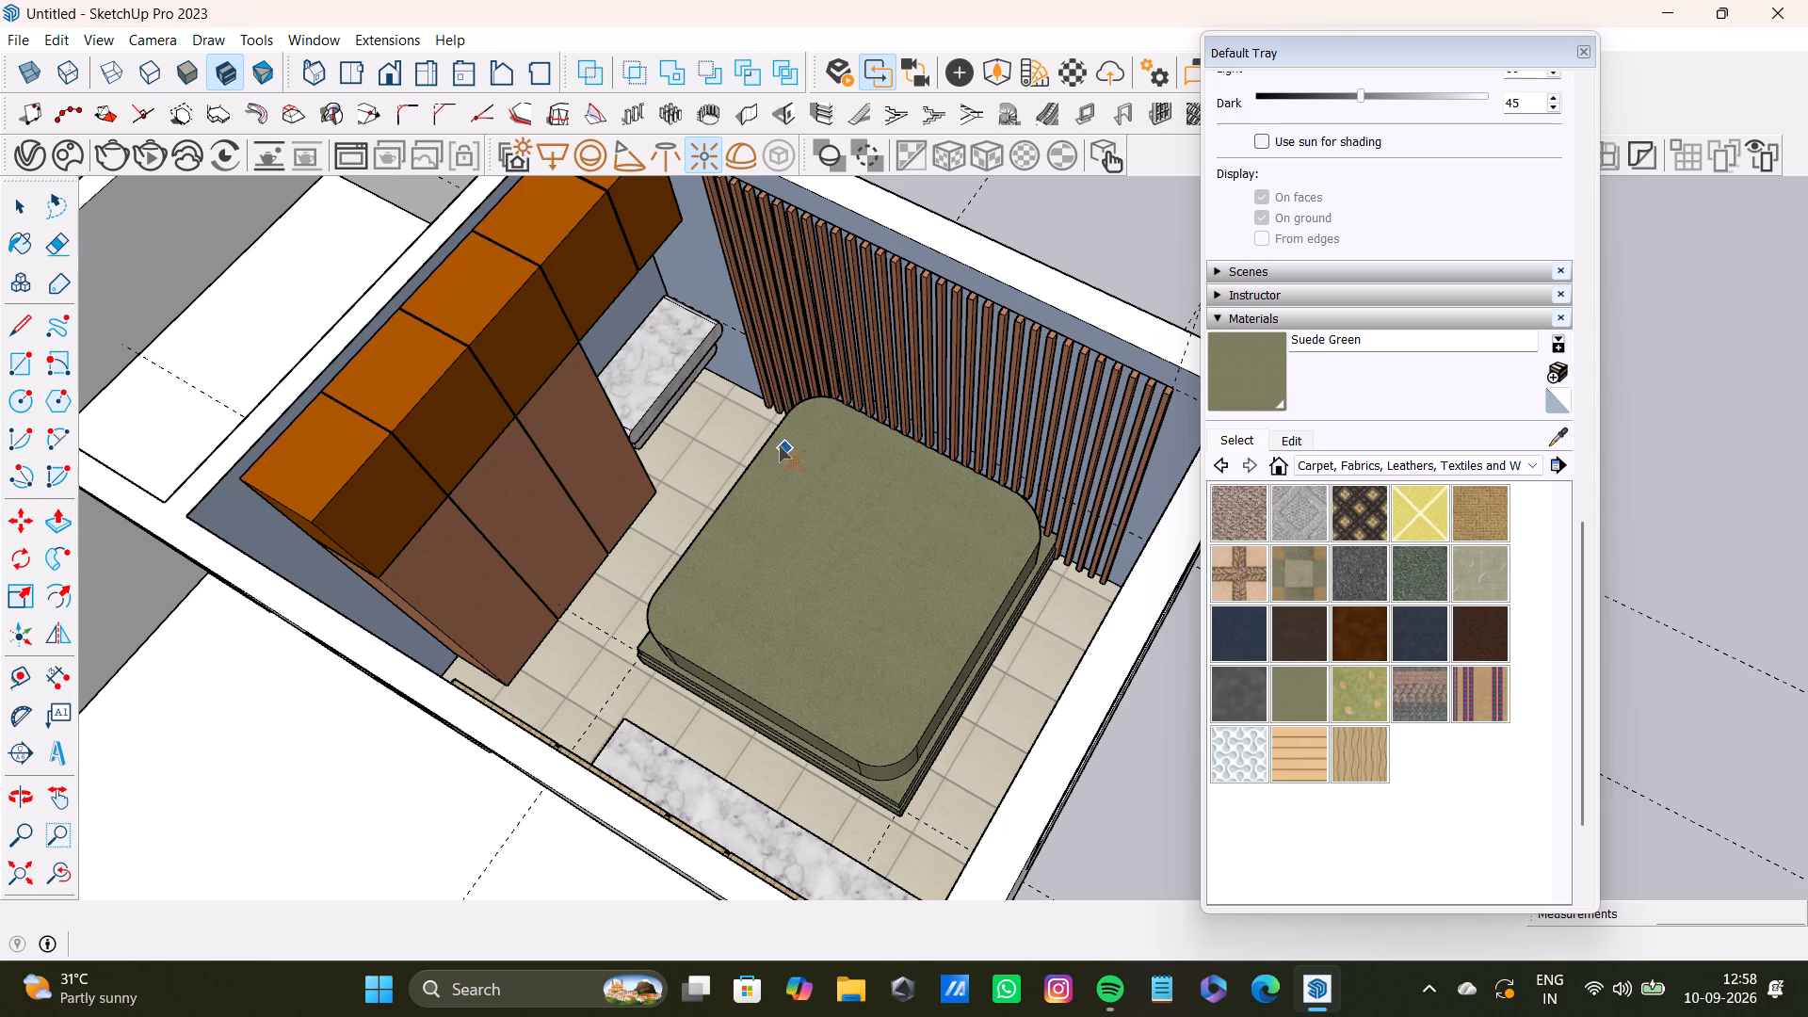
pyautogui.click(750, 163)
pyautogui.click(709, 443)
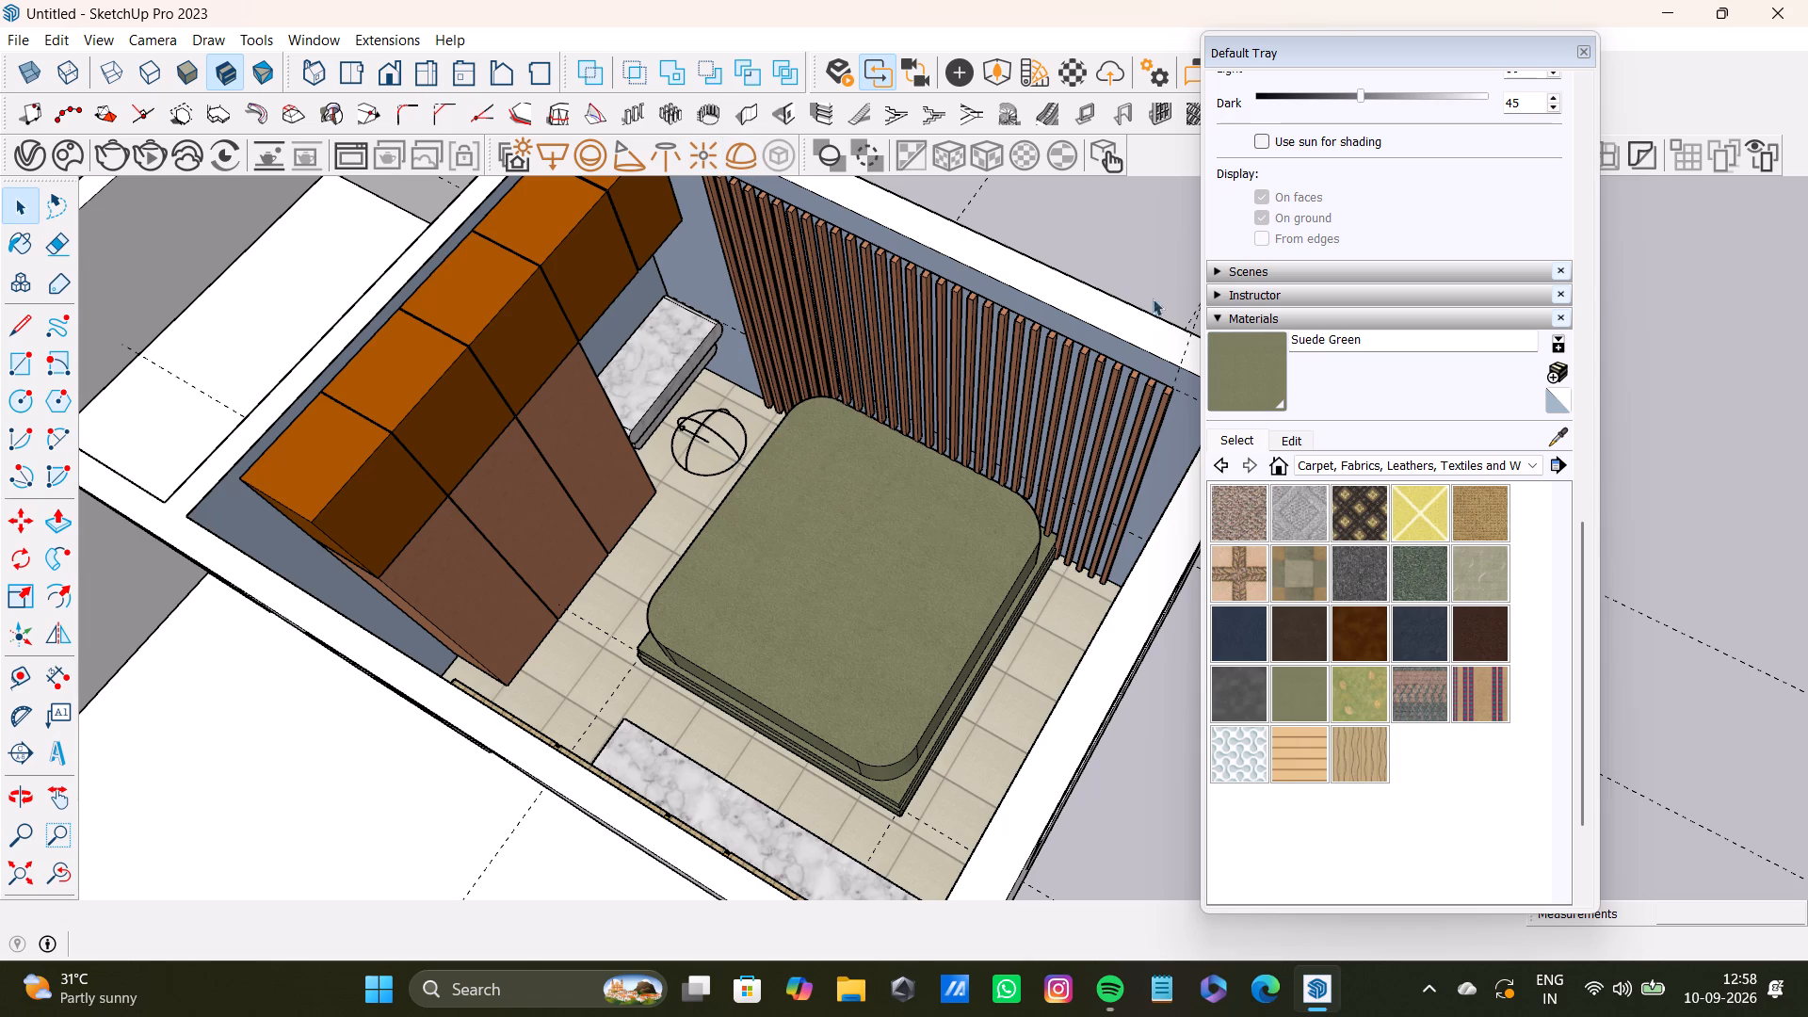
# Render the bedroom again with V-Ray to check the dome light's effect, and close the frame buffer.
pyautogui.click(151, 154)
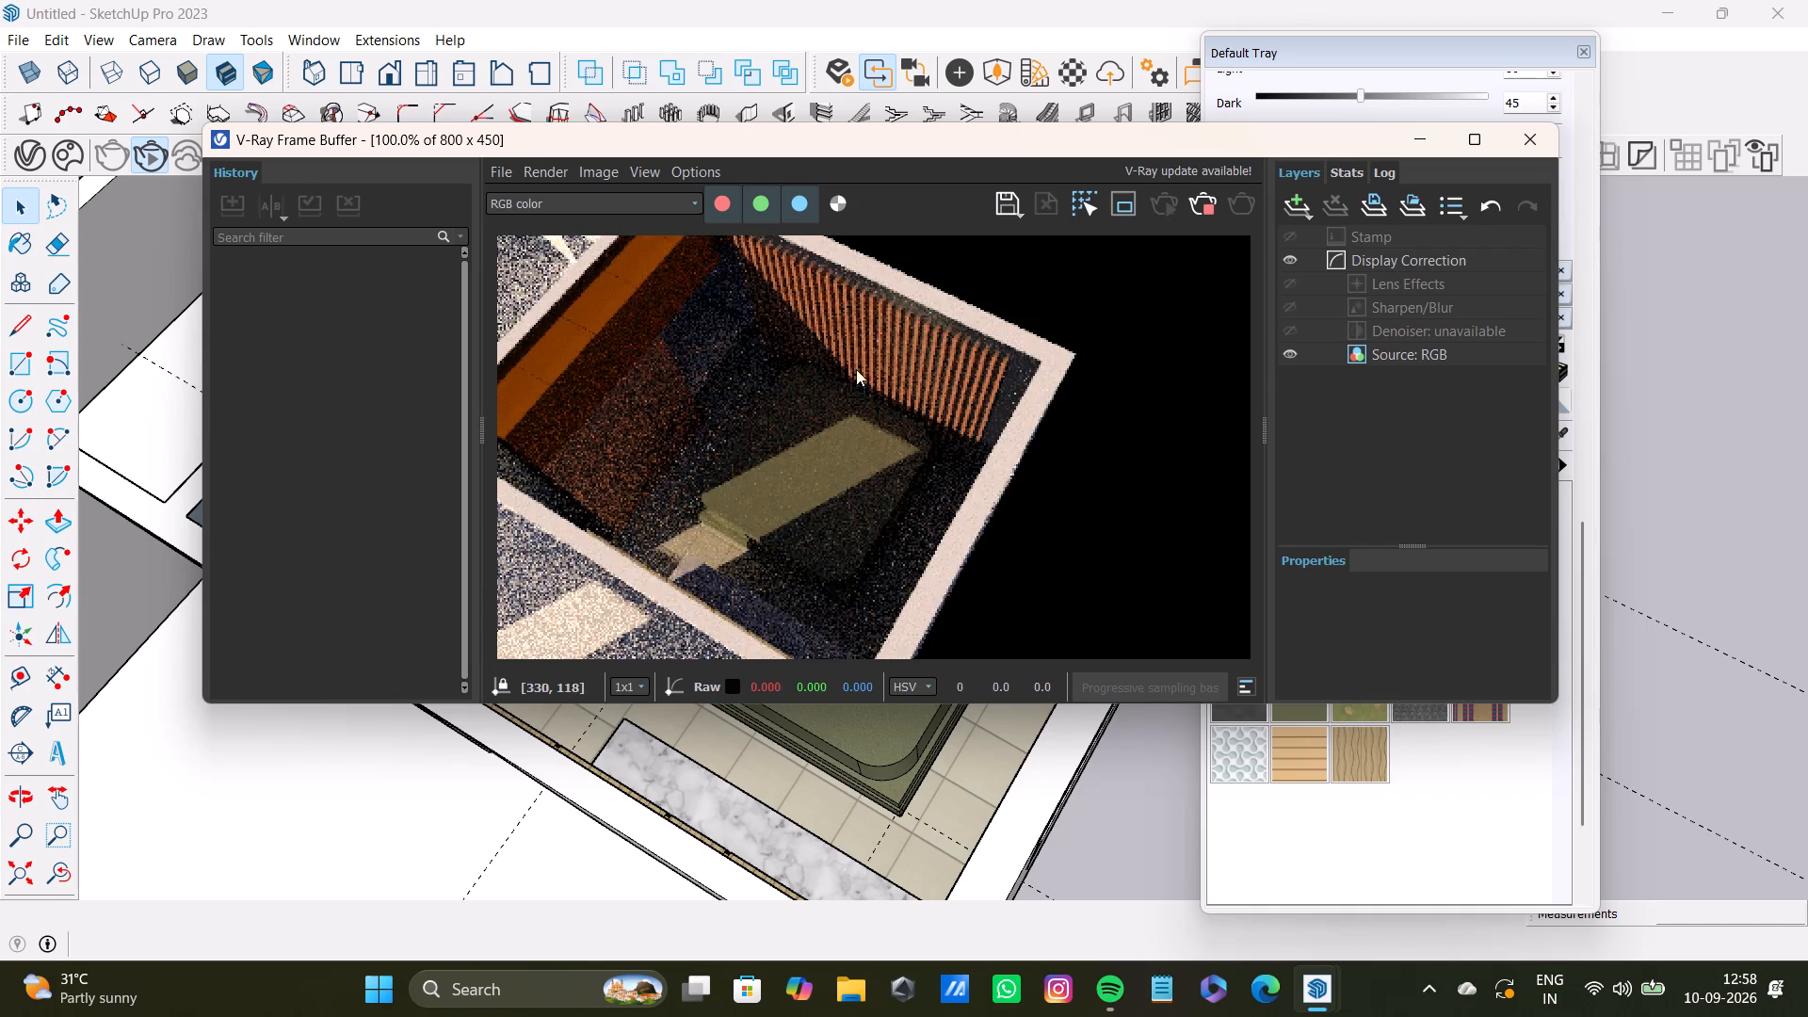
pyautogui.click(1539, 150)
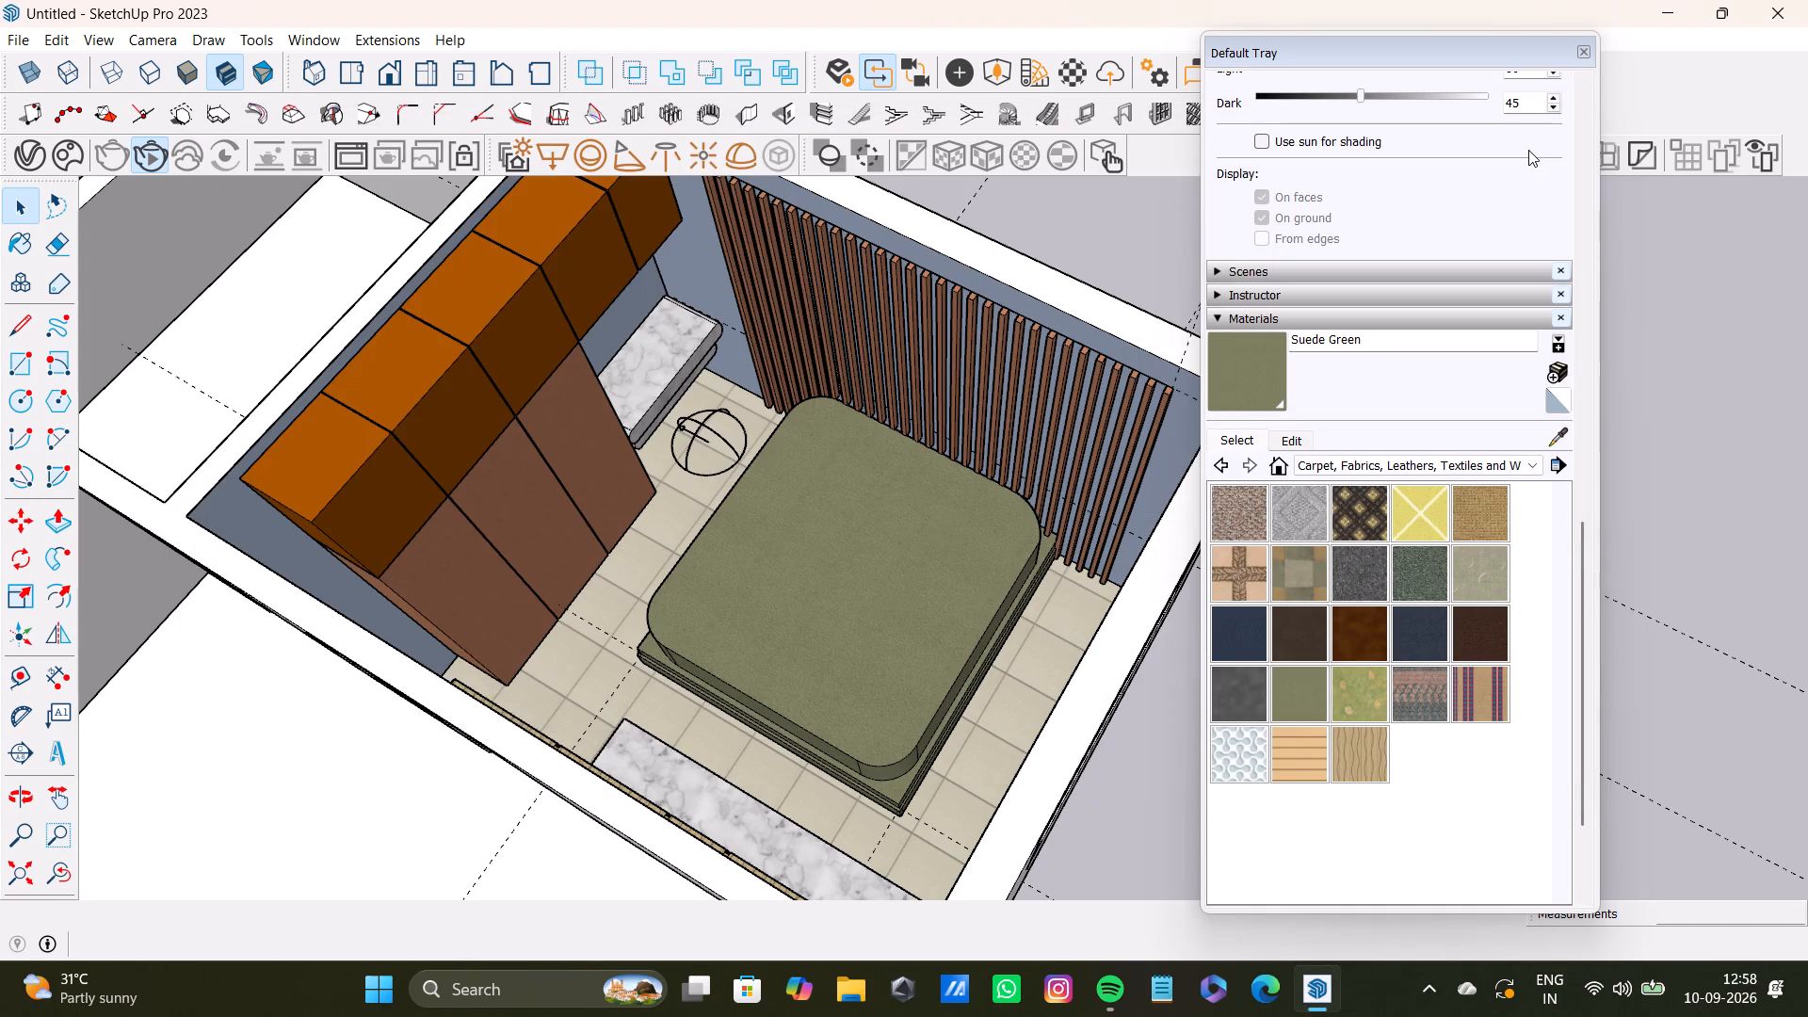
# Frame the bedroom in a lower oblique view that takes in the neighbouring rooms, and rerun the V-Ray interactive render.
pyautogui.scroll(-3, 654, 507)
pyautogui.moveTo(670, 565); pyautogui.dragTo(993, 386, button='middle')
pyautogui.scroll(2, 729, 538)
pyautogui.moveTo(751, 537); pyautogui.dragTo(693, 795, button='middle')
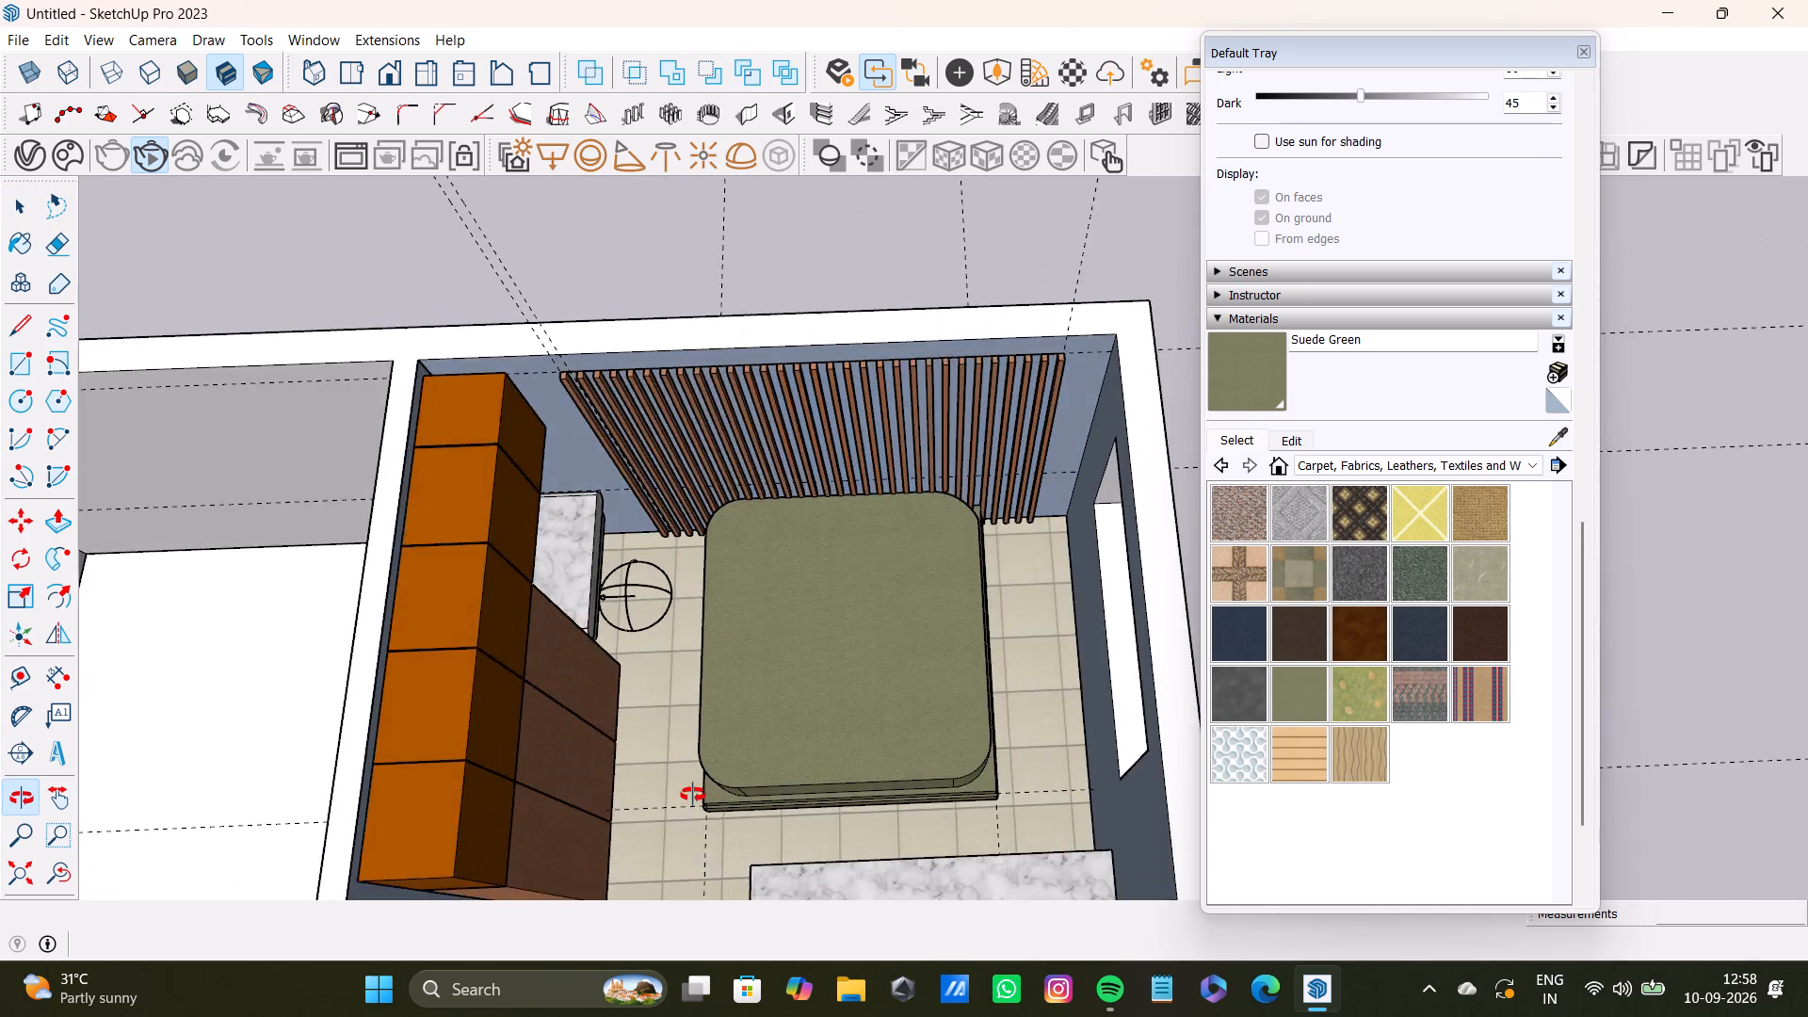
pyautogui.moveTo(693, 795); pyautogui.dragTo(725, 661, button='middle')
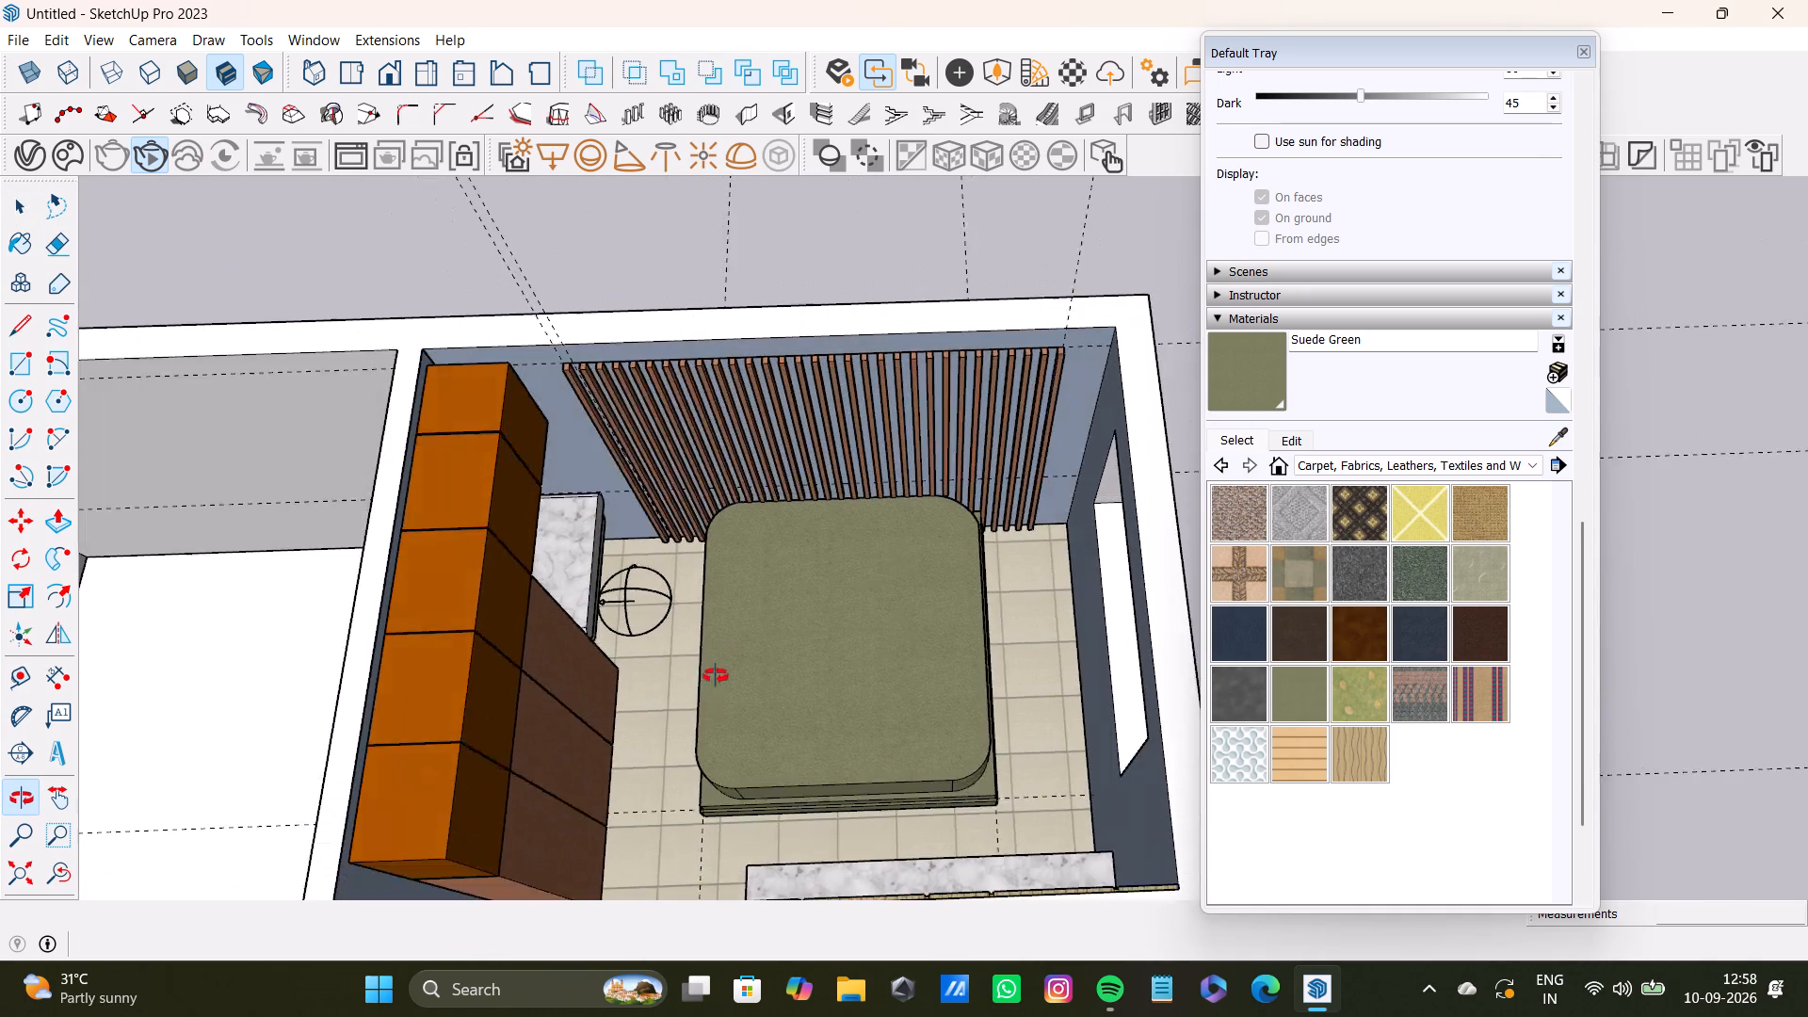
pyautogui.moveTo(937, 632); pyautogui.dragTo(717, 685, button='middle')
pyautogui.scroll(-3, 752, 655)
pyautogui.moveTo(855, 693); pyautogui.dragTo(576, 719, button='middle')
pyautogui.scroll(4, 740, 557)
pyautogui.keyDown('shift'); pyautogui.moveTo(791, 588); pyautogui.dragTo(801, 700, button='middle'); pyautogui.keyUp('shift')
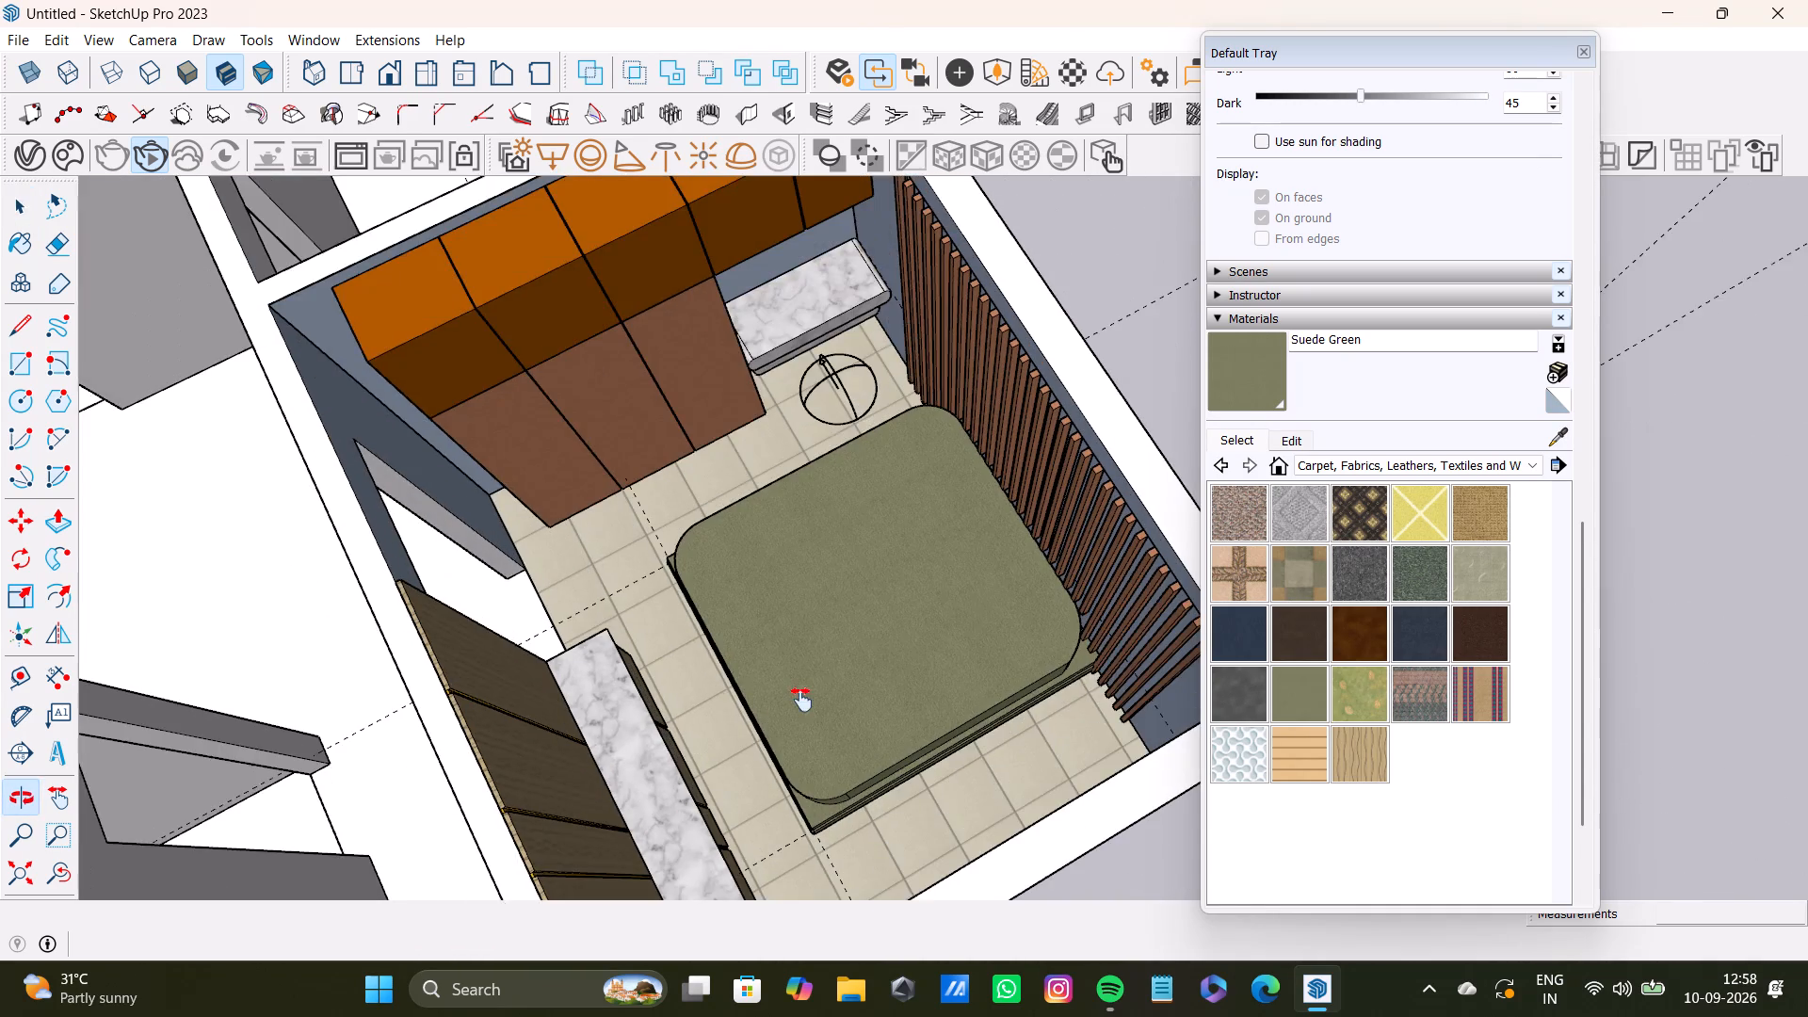
pyautogui.moveTo(820, 684); pyautogui.dragTo(833, 683, button='middle')
pyautogui.moveTo(833, 682); pyautogui.dragTo(873, 599, button='middle')
pyautogui.scroll(-4, 861, 609)
pyautogui.keyDown('shift'); pyautogui.moveTo(847, 621); pyautogui.dragTo(847, 587, button='middle'); pyautogui.keyUp('shift')
pyautogui.moveTo(847, 592); pyautogui.dragTo(934, 552, button='middle')
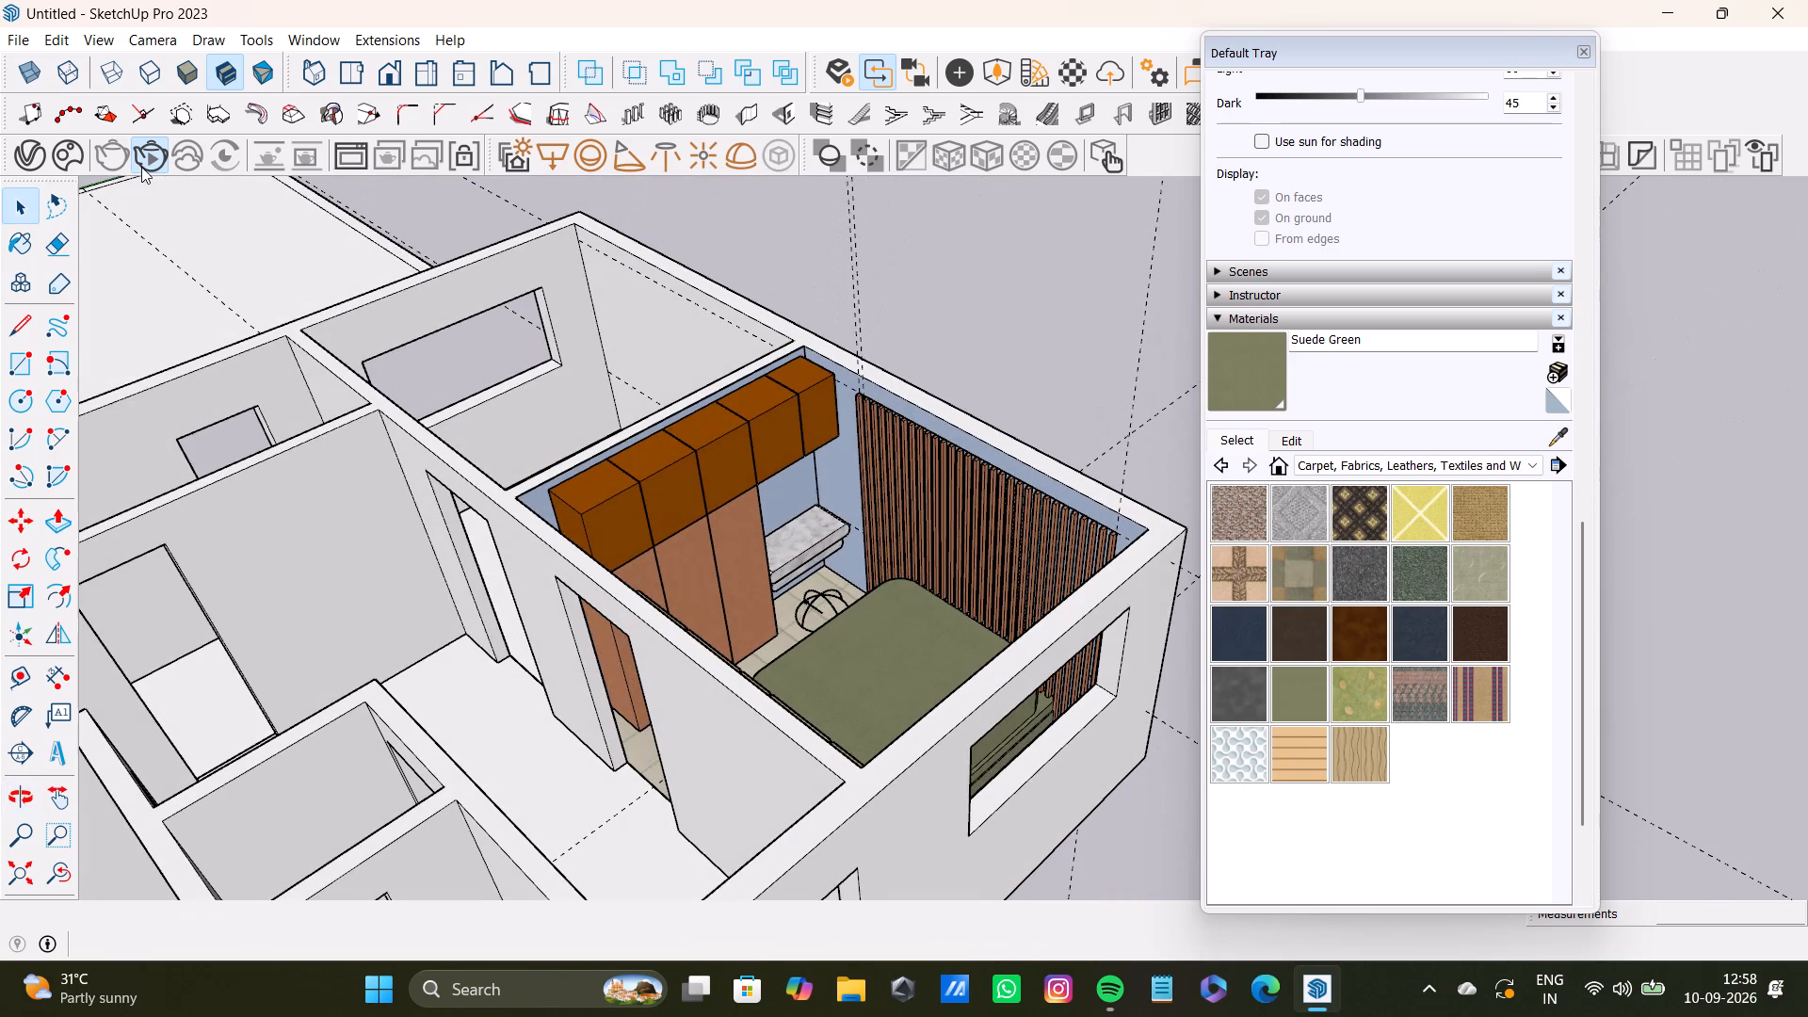
pyautogui.click(180, 152)
pyautogui.click(157, 154)
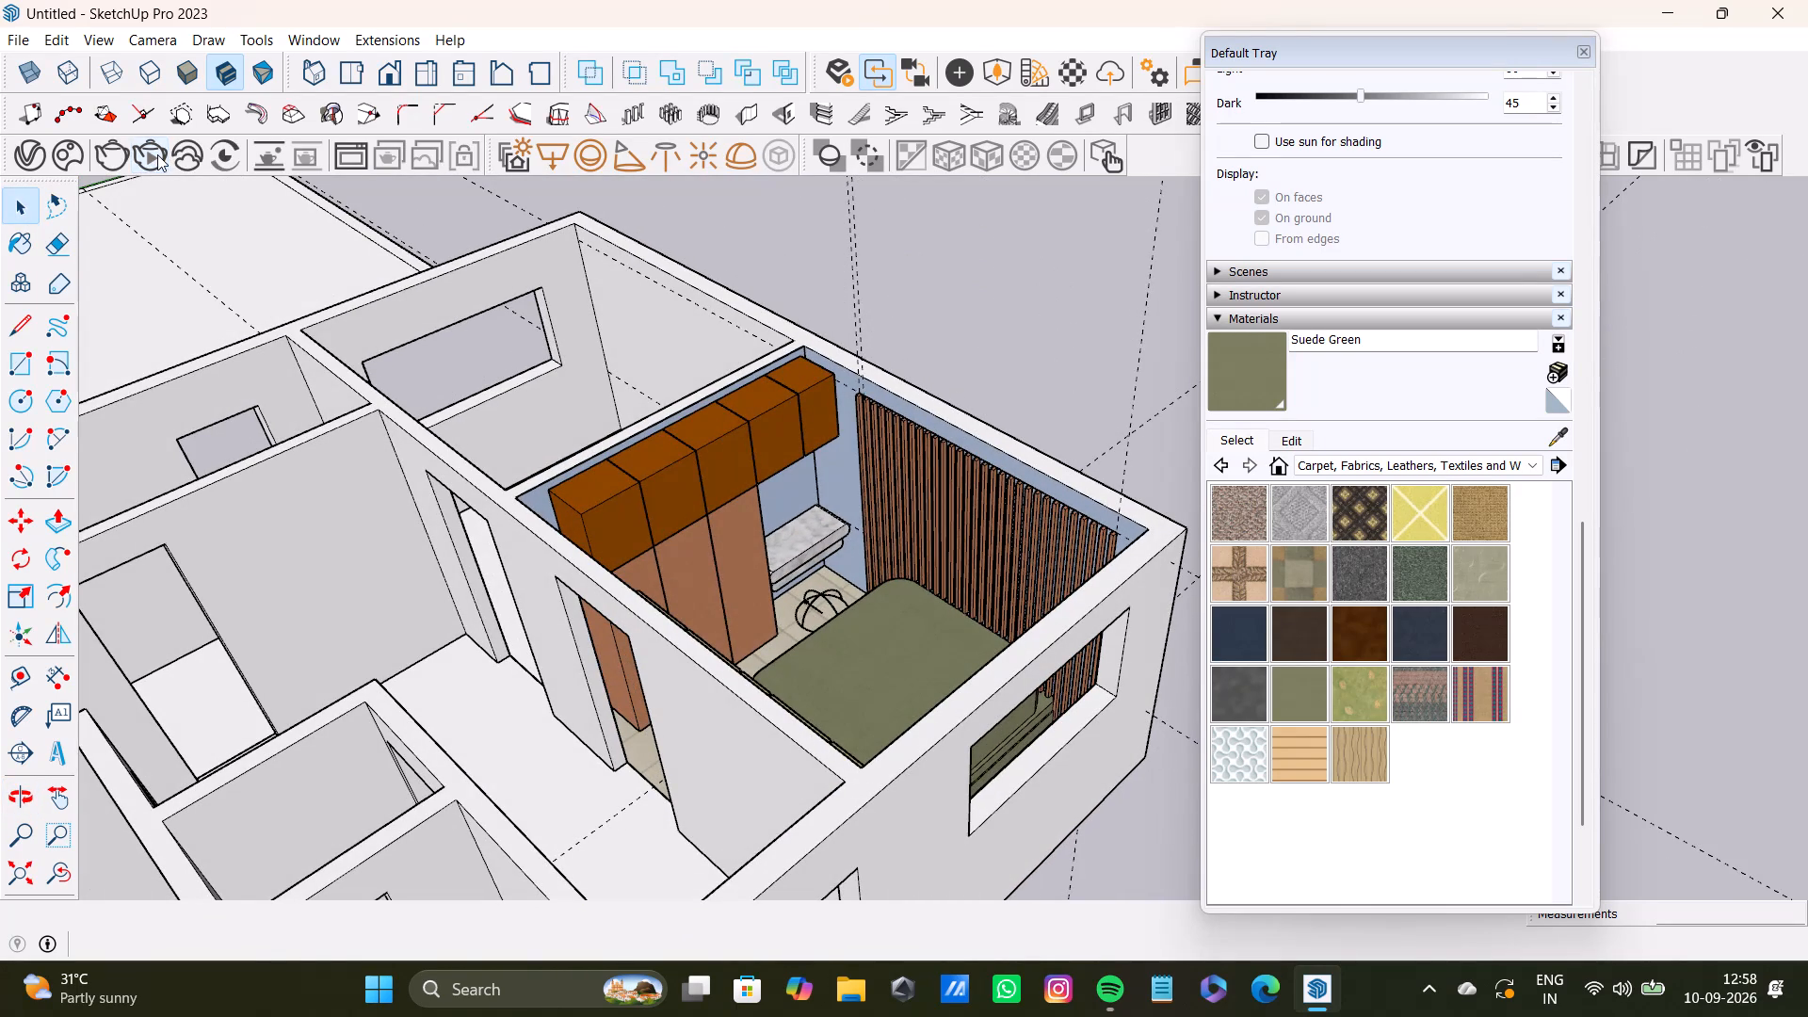
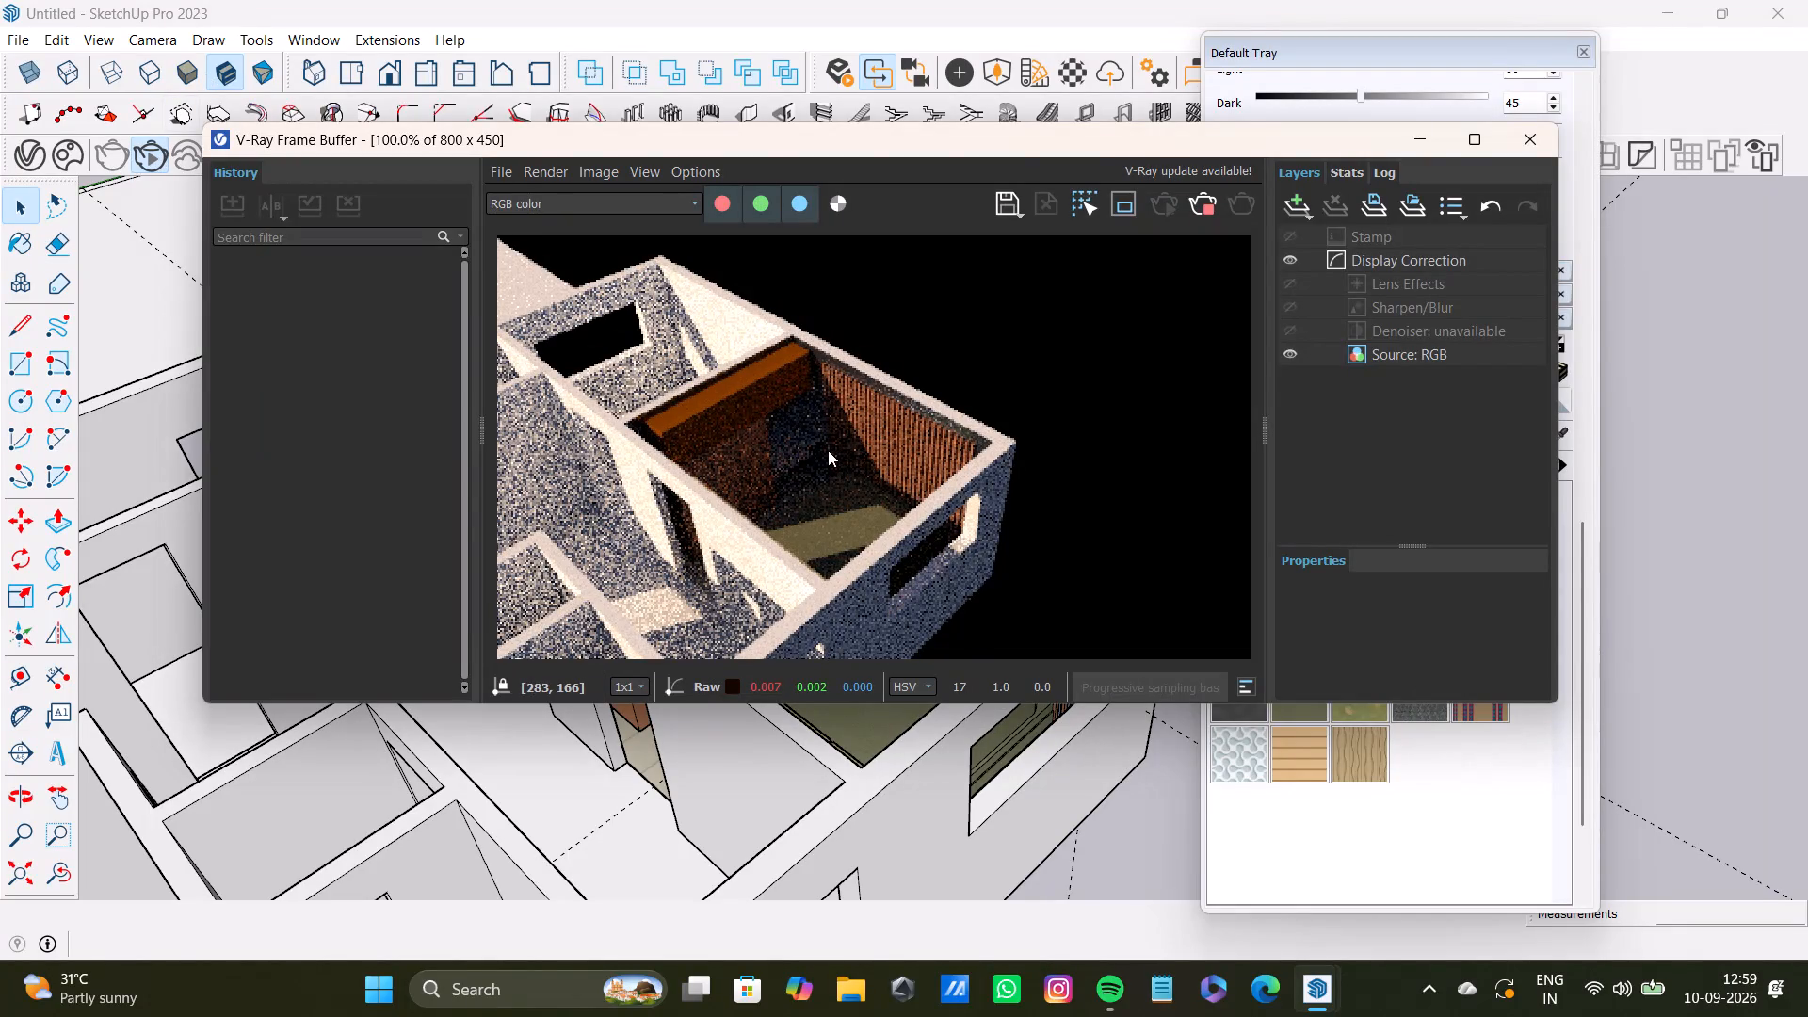
# Close the V-Ray frame buffer.
pyautogui.click(1540, 144)
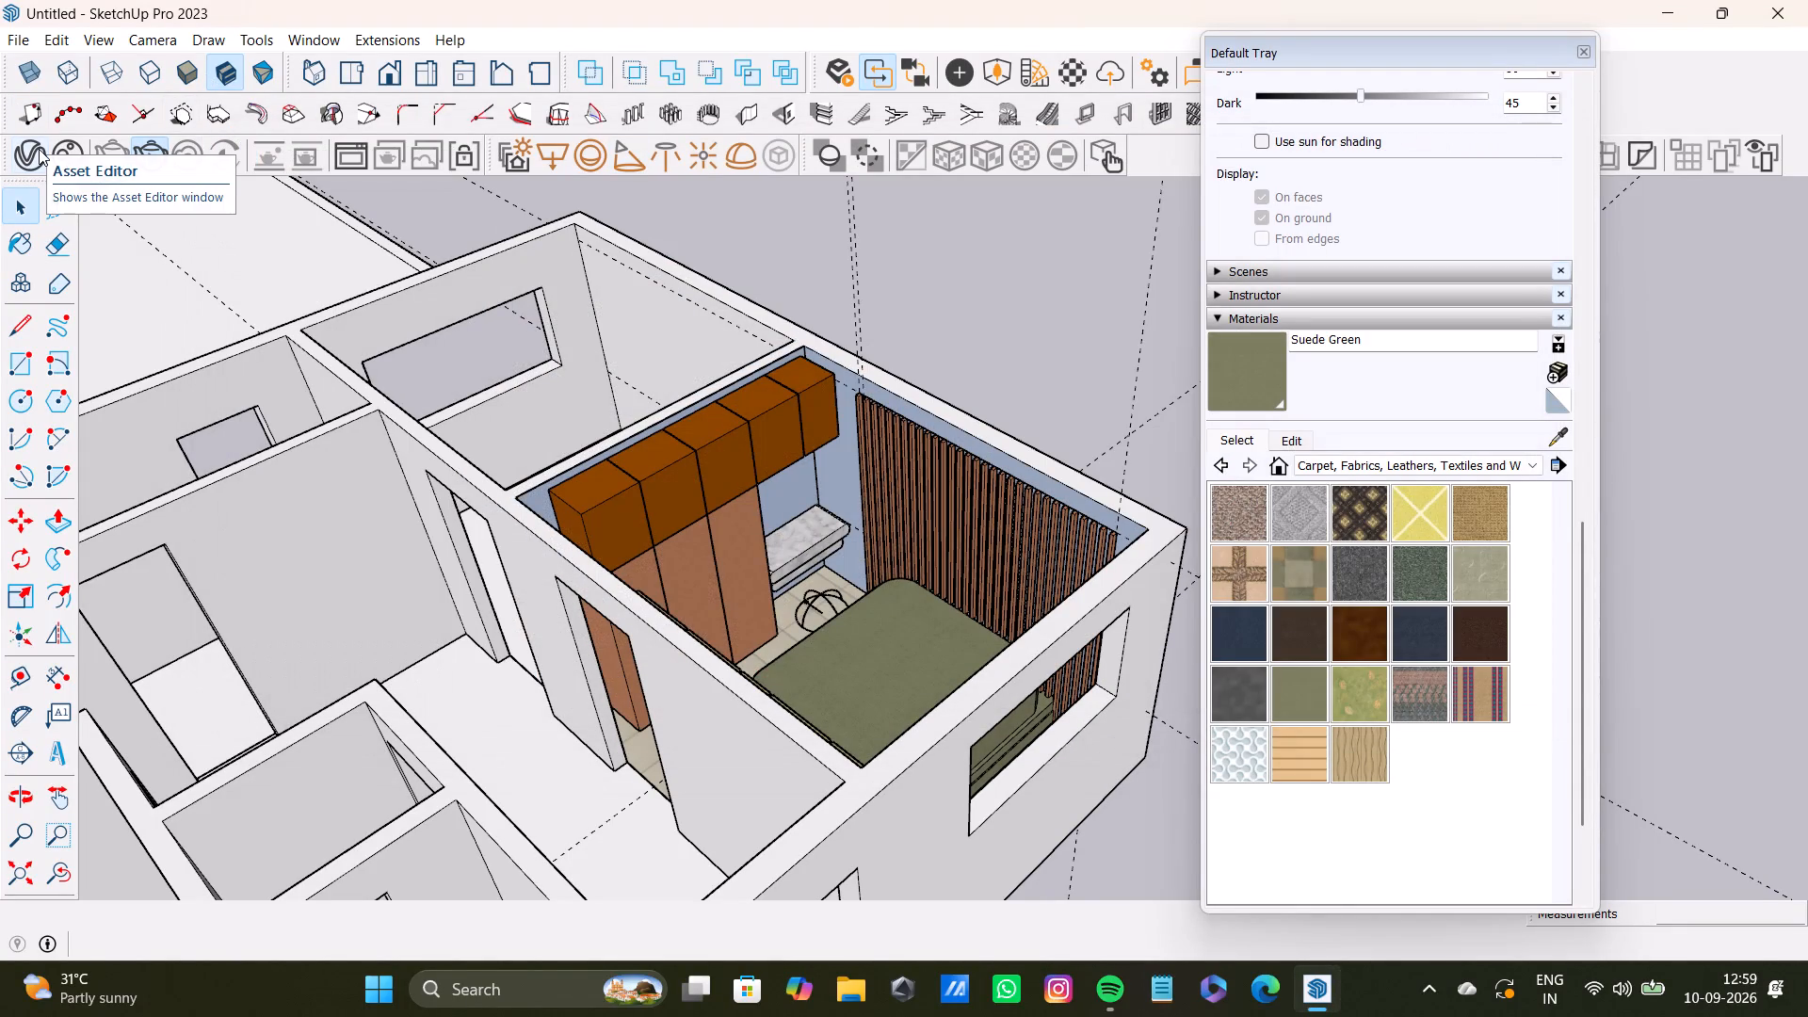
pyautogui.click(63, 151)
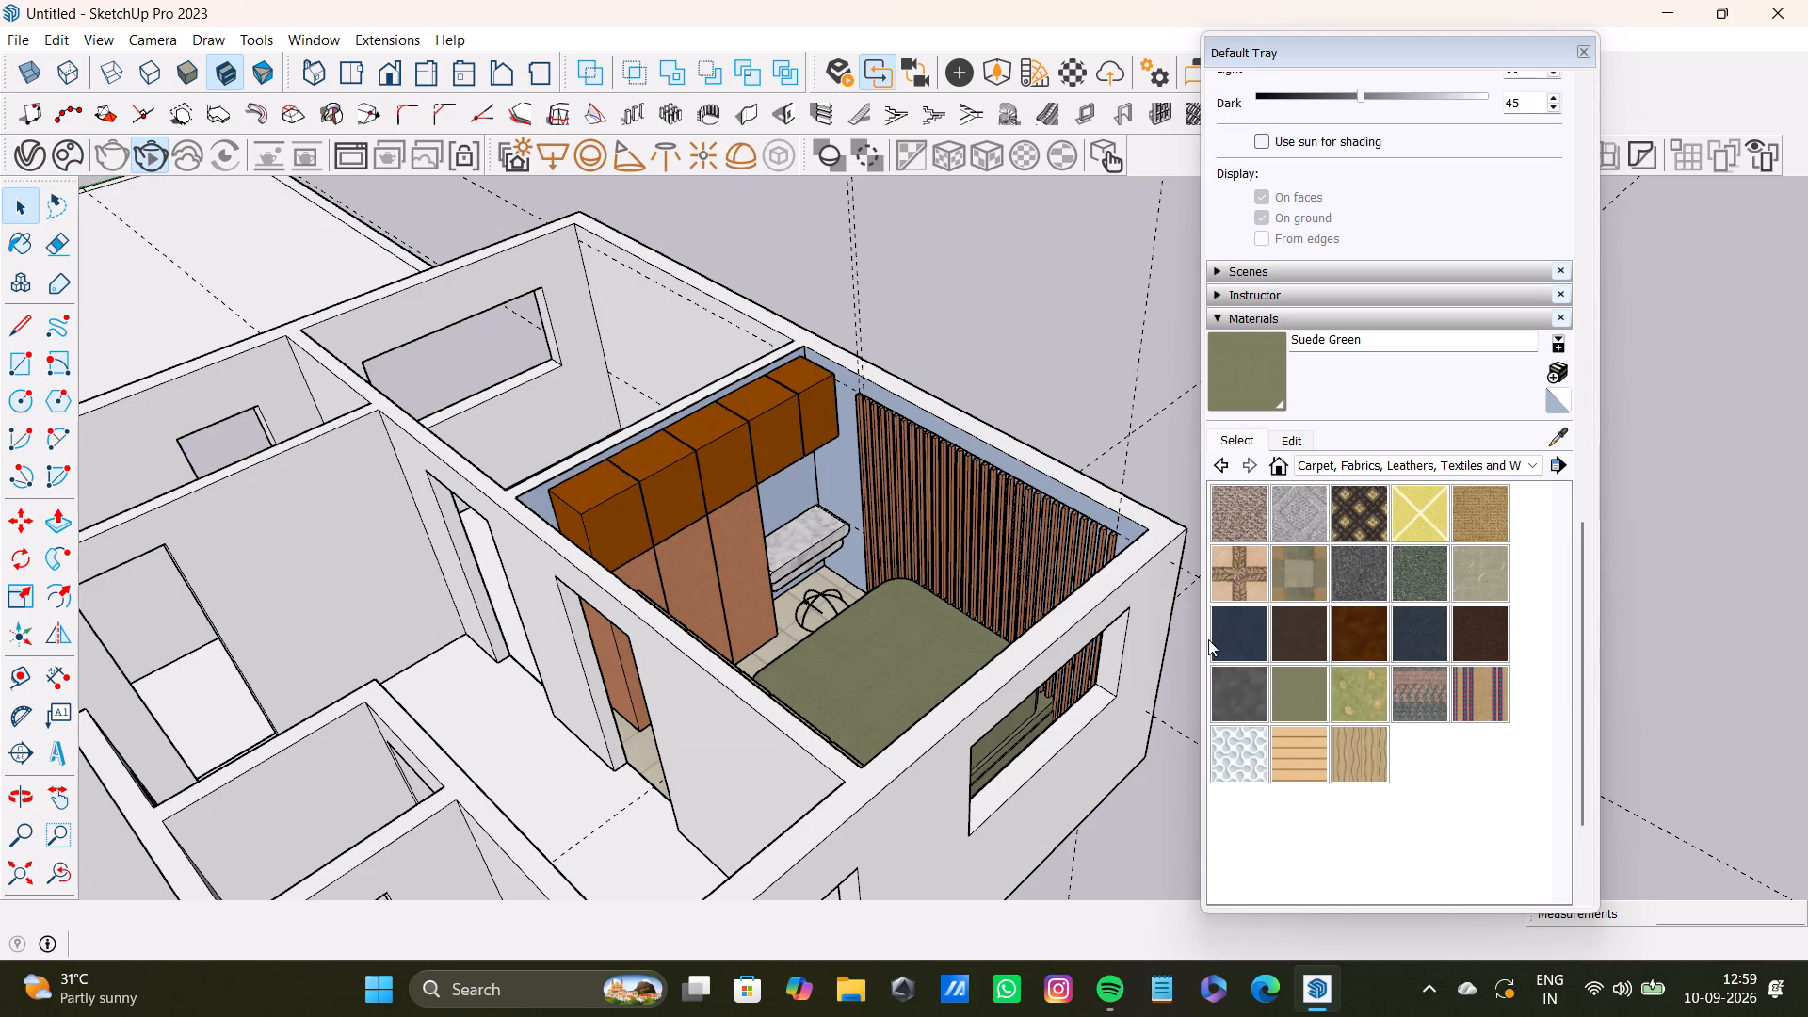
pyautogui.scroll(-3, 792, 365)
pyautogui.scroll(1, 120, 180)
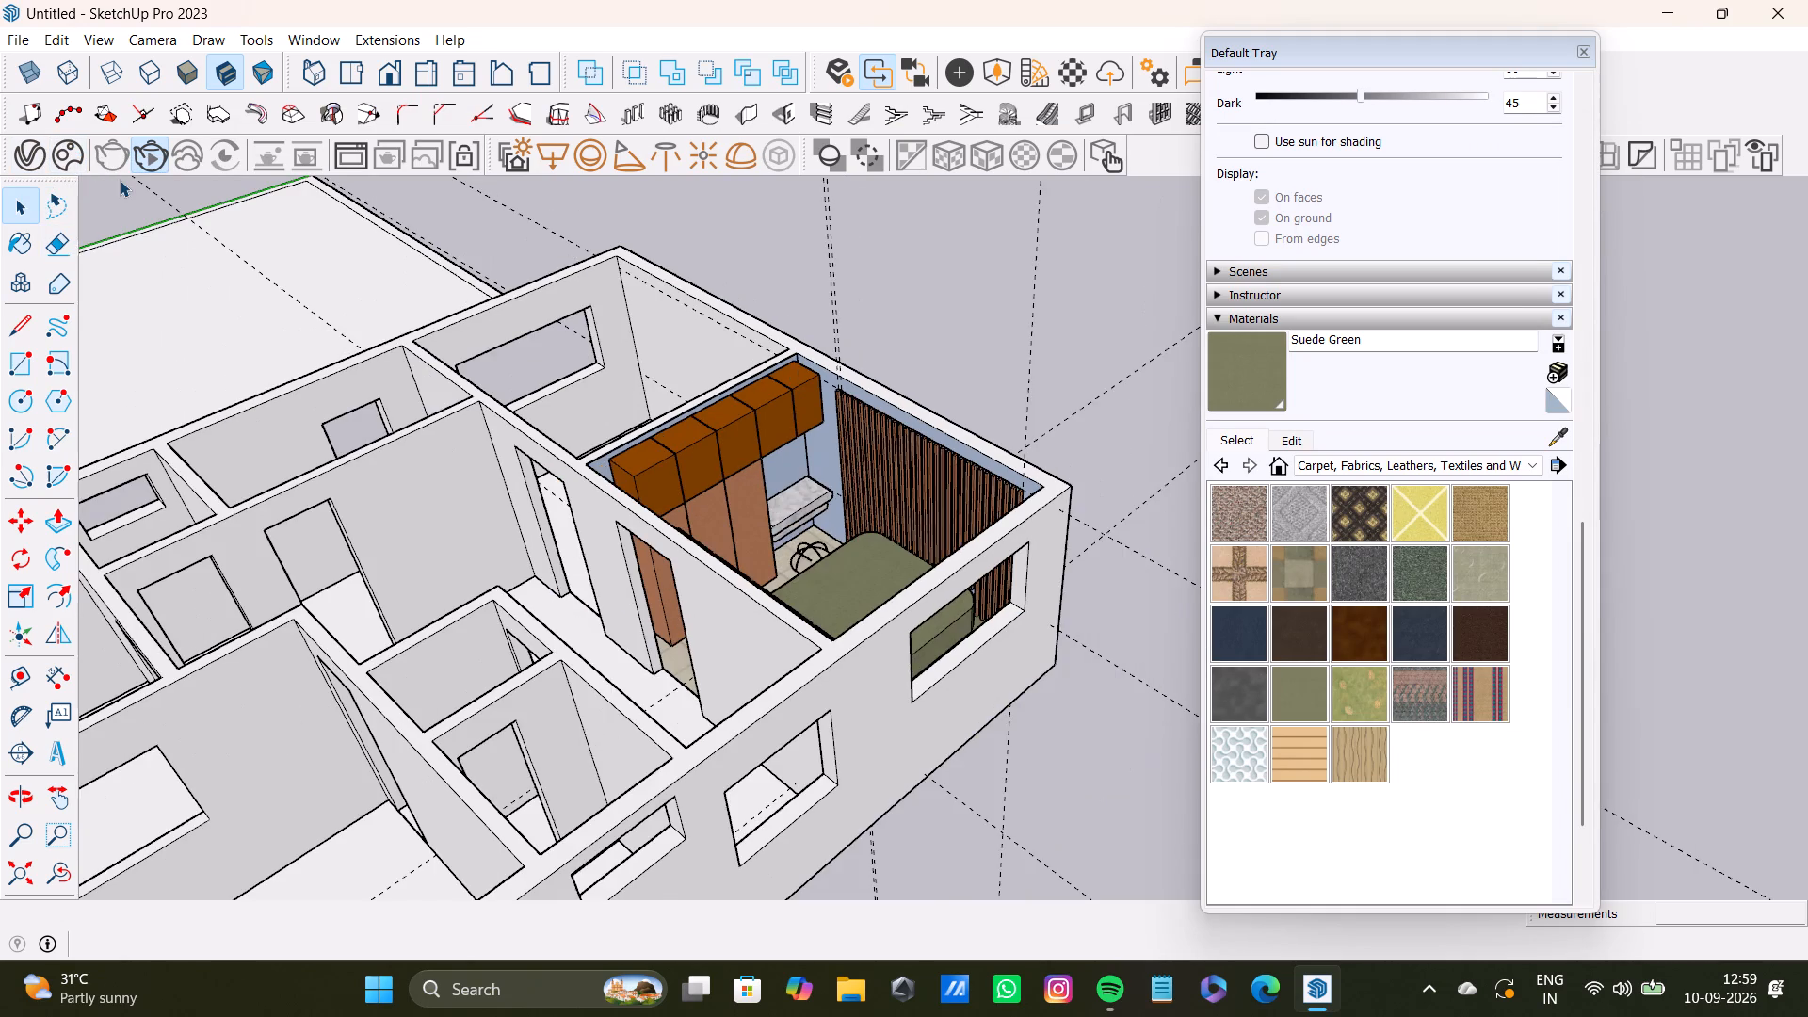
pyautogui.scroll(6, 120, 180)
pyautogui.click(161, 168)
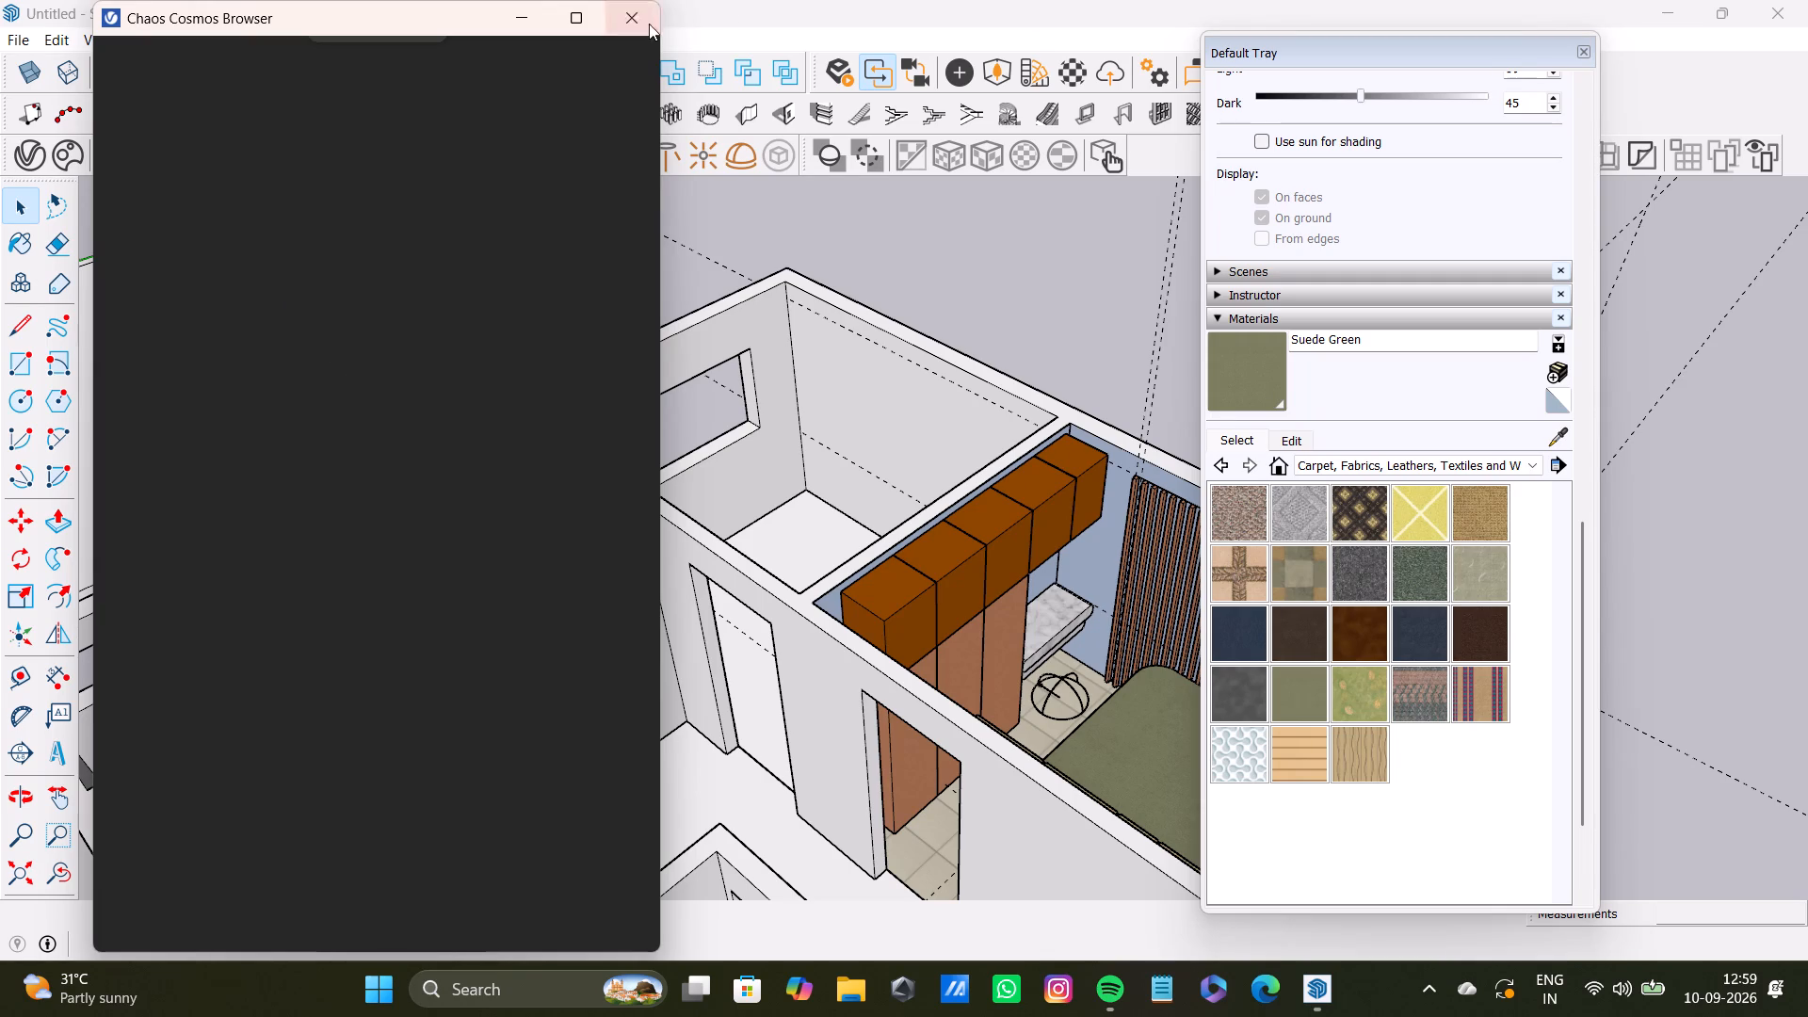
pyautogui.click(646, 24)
# Set the V-Ray SunLight's intensity to 0 and close the Asset Editor.
pyautogui.click(25, 156)
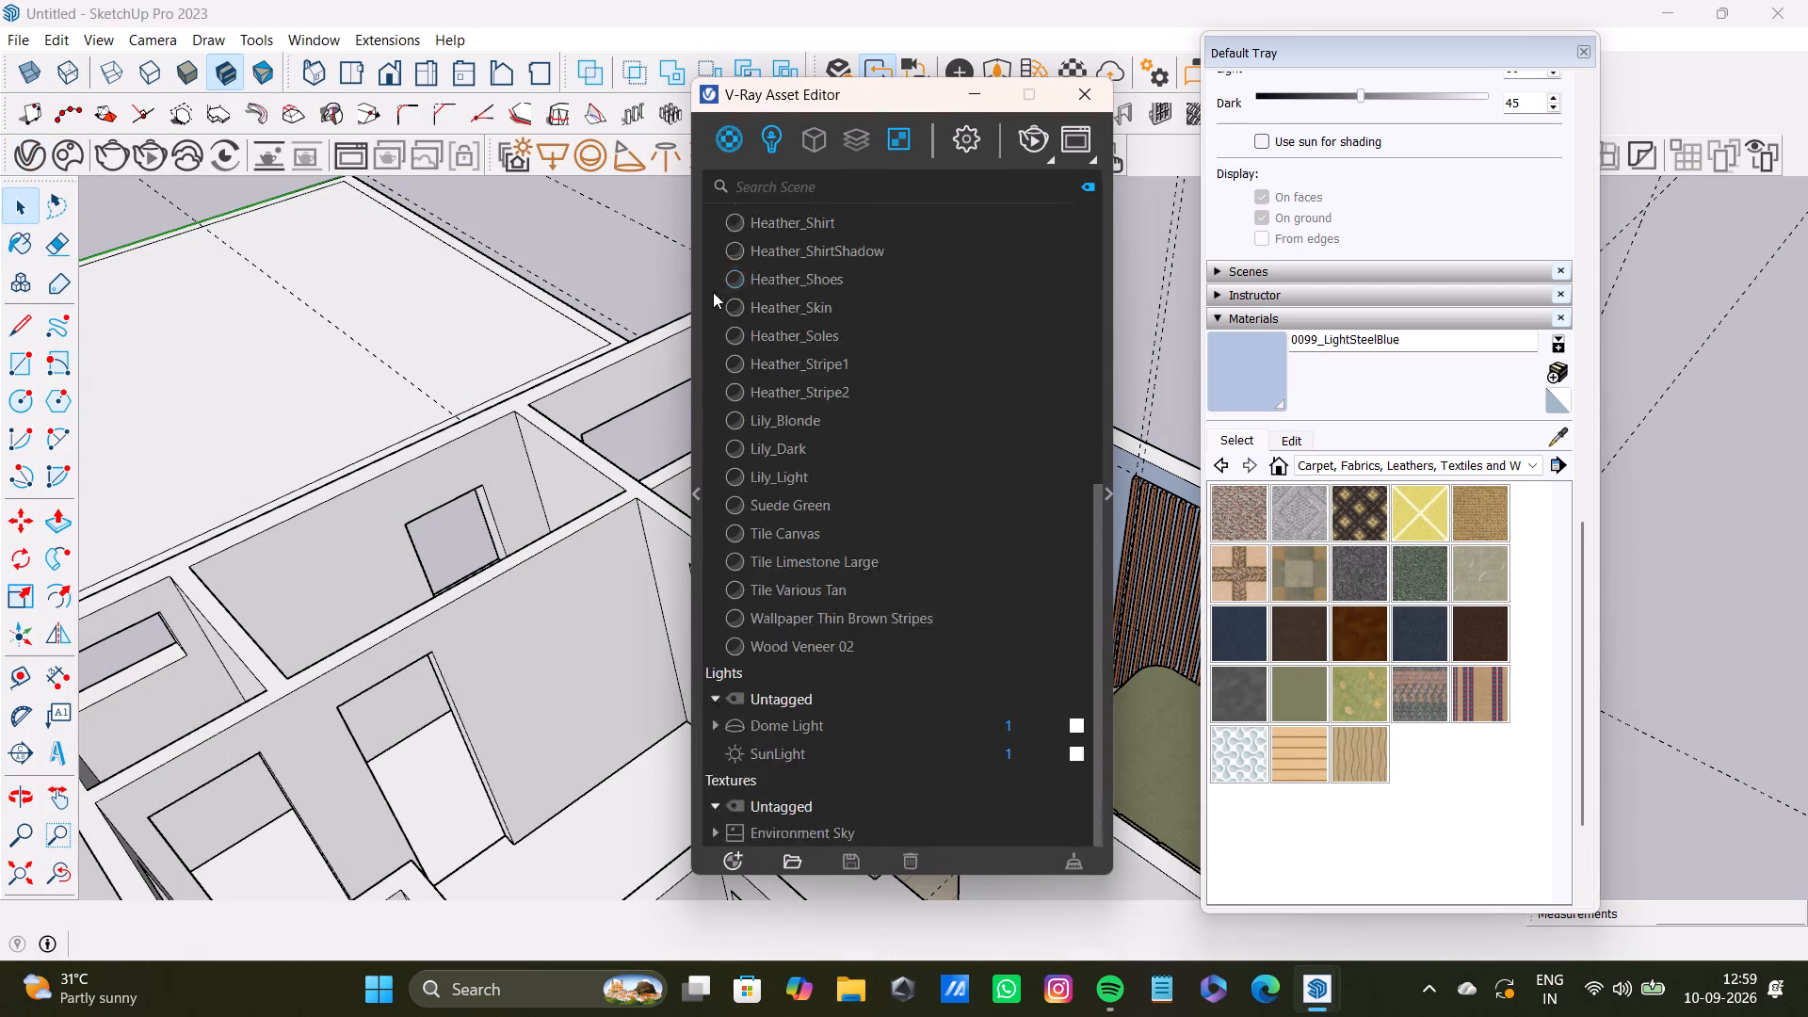
pyautogui.click(759, 140)
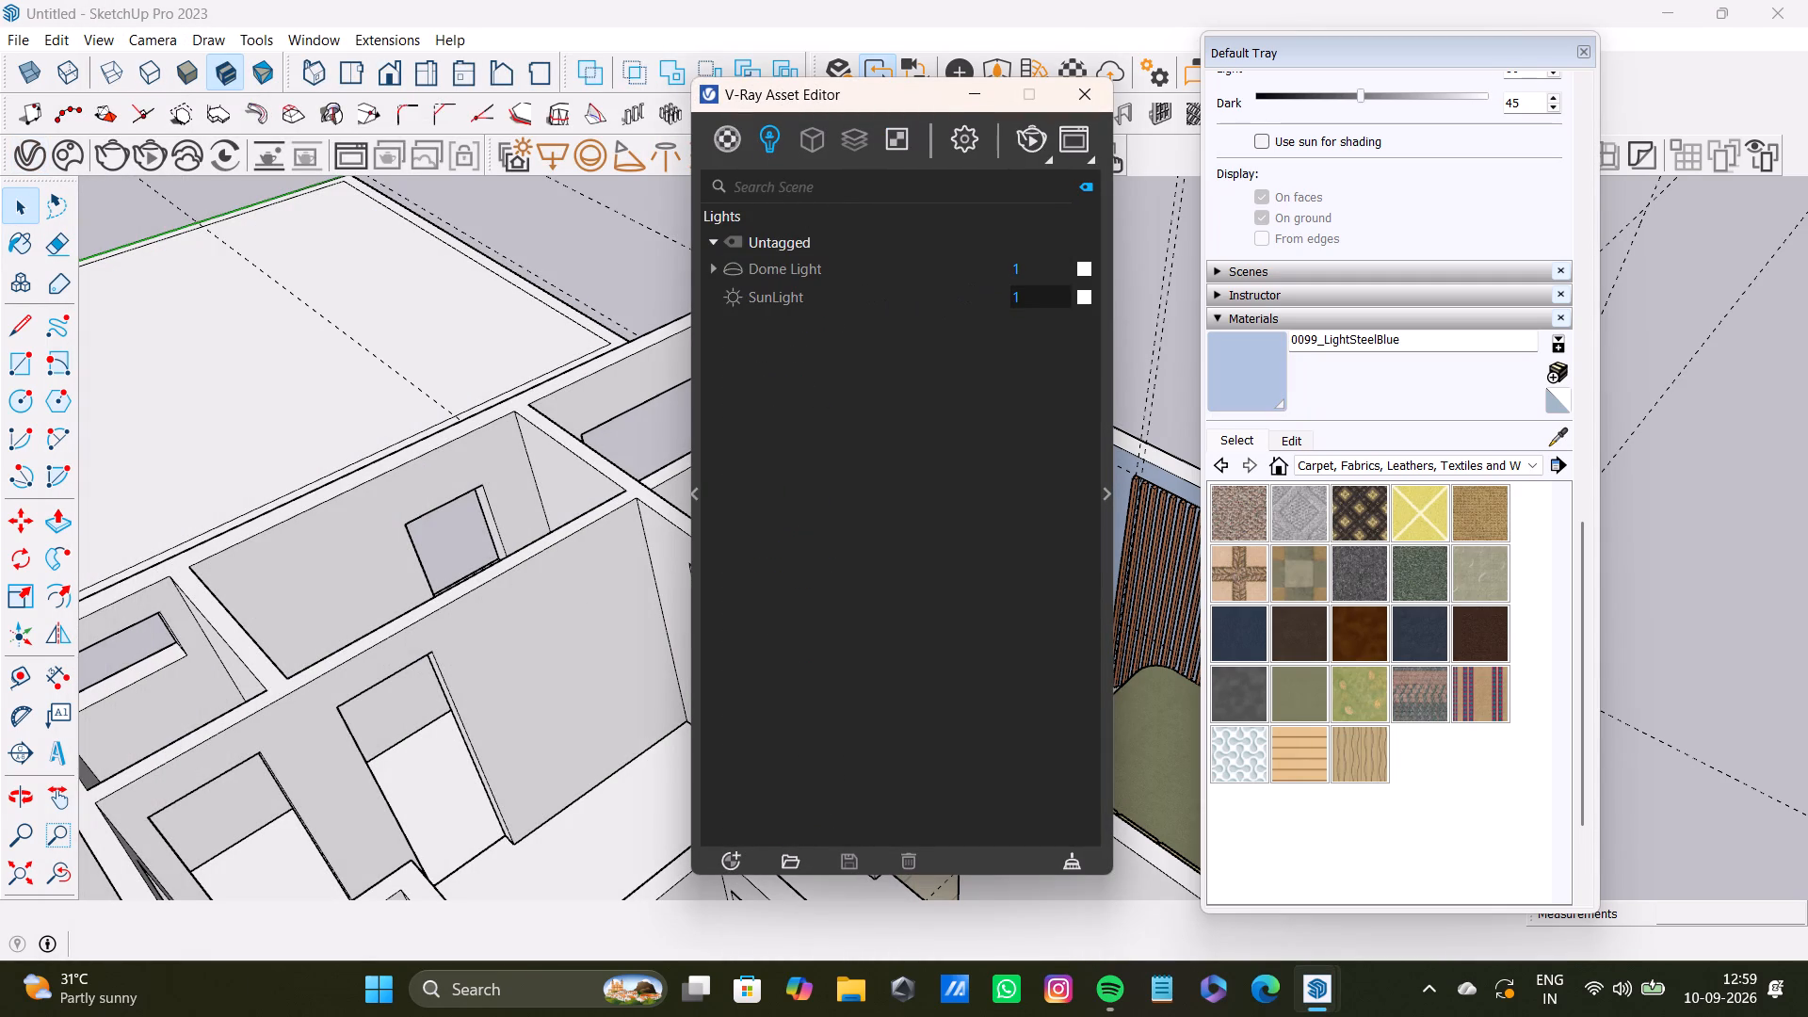
pyautogui.moveTo(1032, 296); pyautogui.dragTo(975, 298)
pyautogui.press('BackSpace')
pyautogui.press('0')
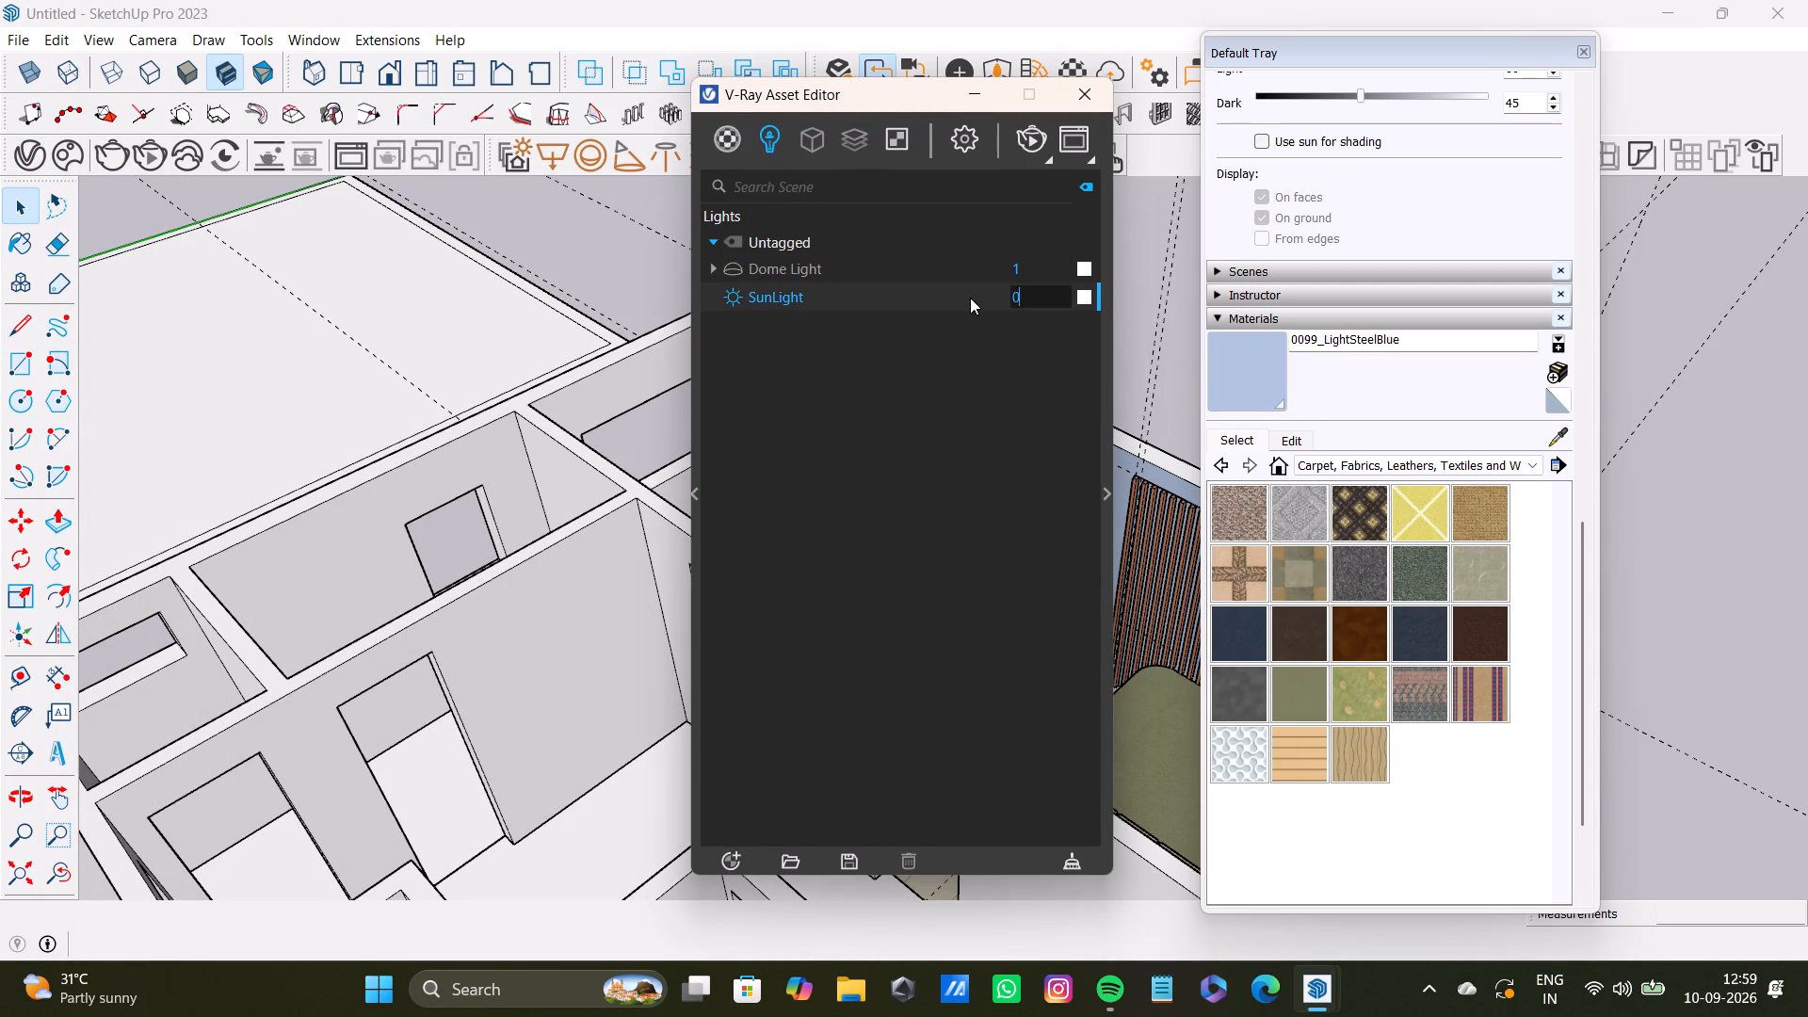
pyautogui.press('Return')
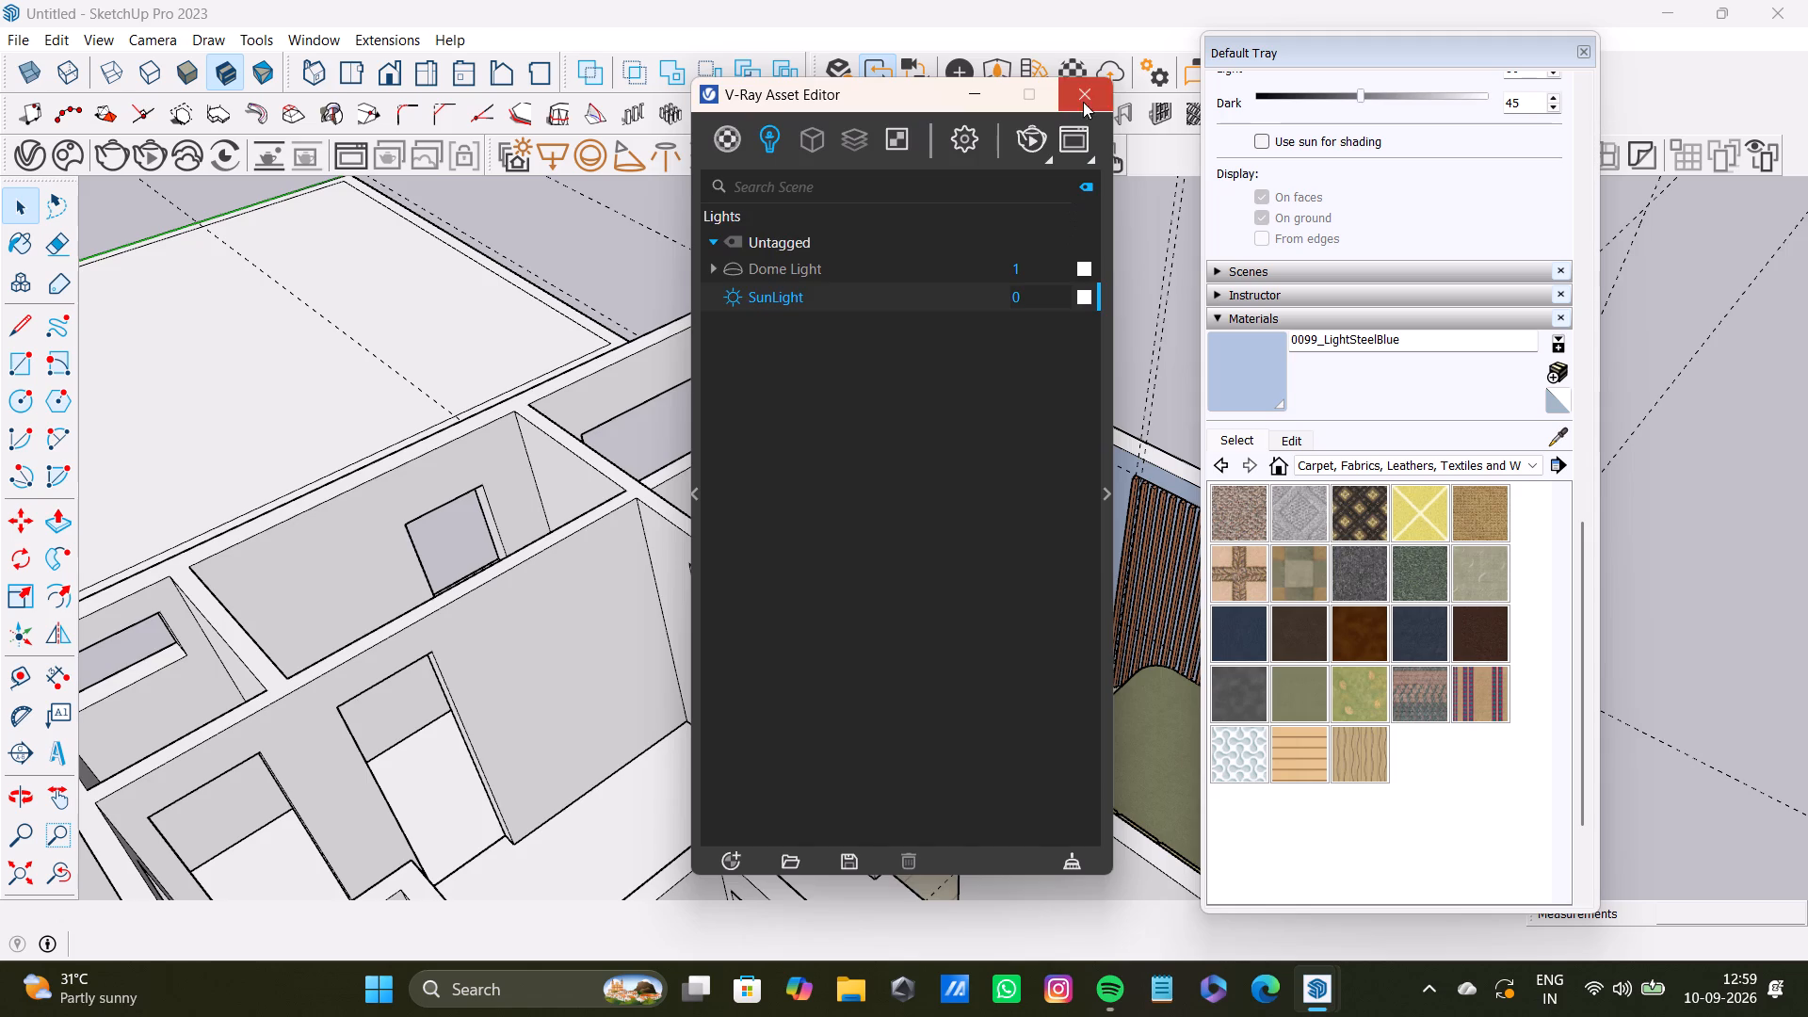
pyautogui.click(1085, 95)
# Run the V-Ray interactive render on a closer, steeper view of the bedroom to check the lighting without sun.
pyautogui.scroll(-8, 1022, 416)
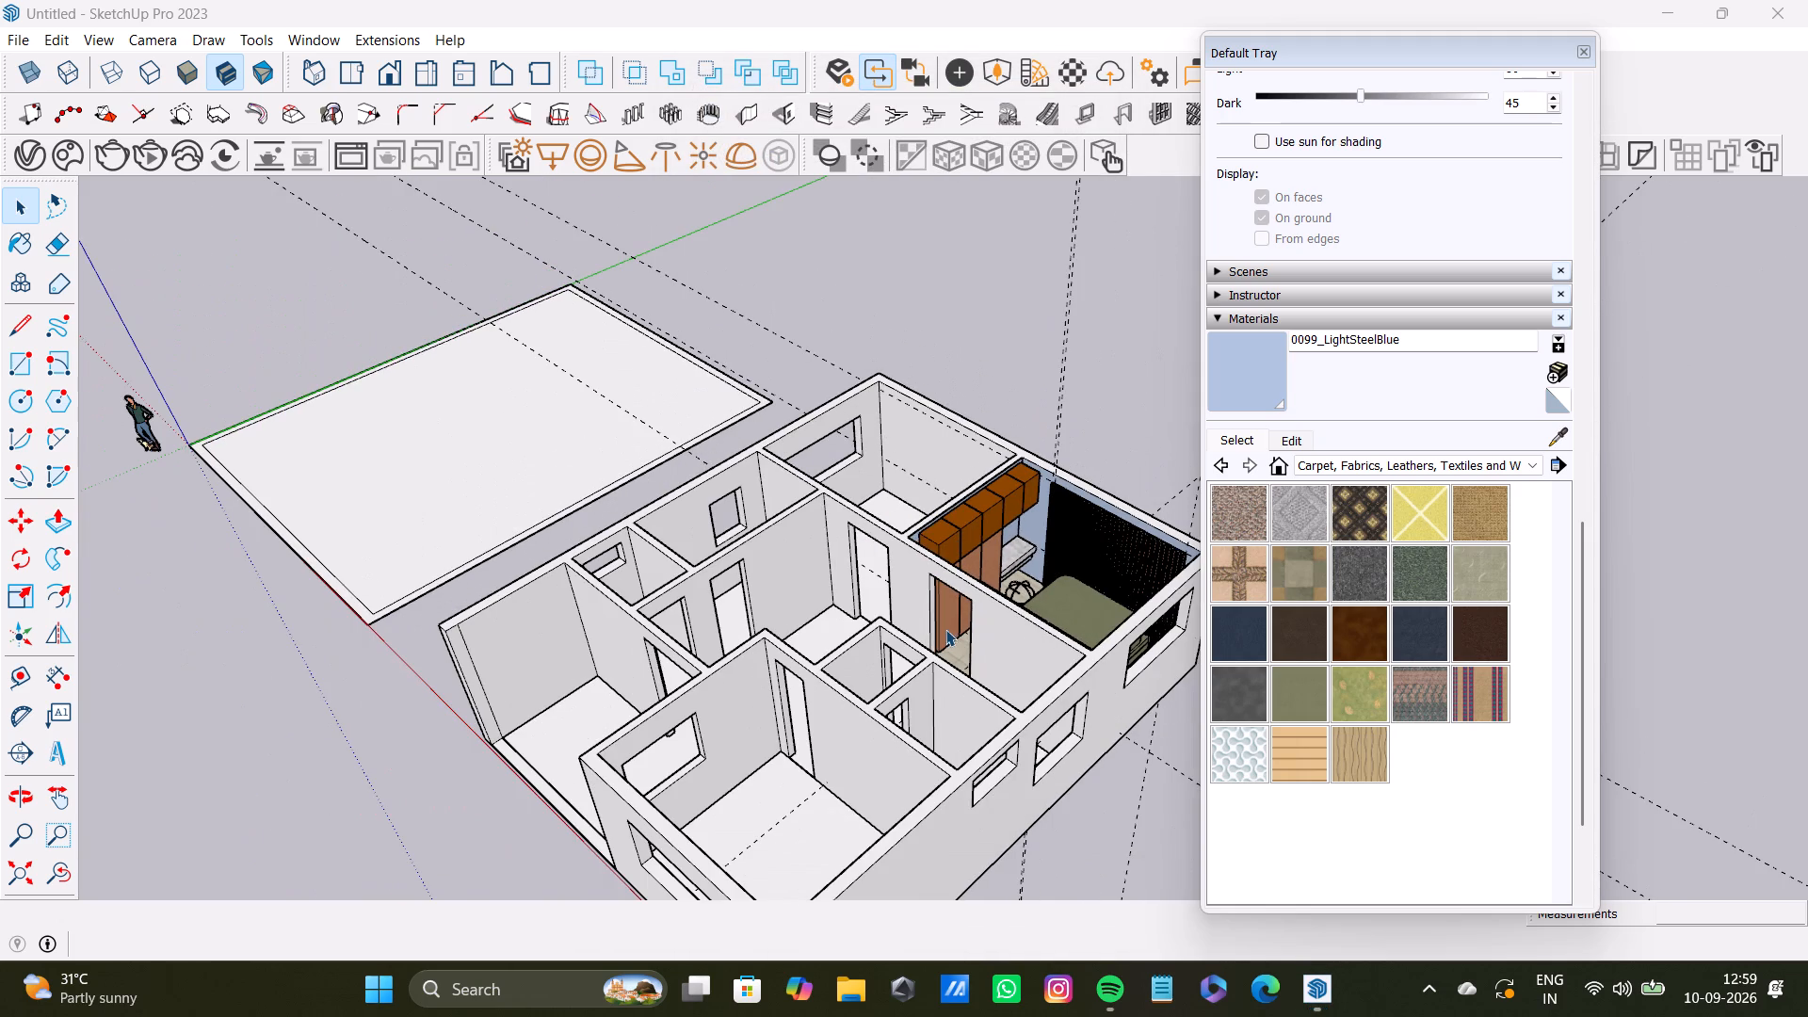
pyautogui.scroll(4, 952, 621)
pyautogui.keyDown('shift'); pyautogui.moveTo(979, 580); pyautogui.dragTo(635, 553, button='middle'); pyautogui.keyUp('shift')
pyautogui.scroll(4, 670, 533)
pyautogui.moveTo(682, 530); pyautogui.dragTo(776, 725, button='middle')
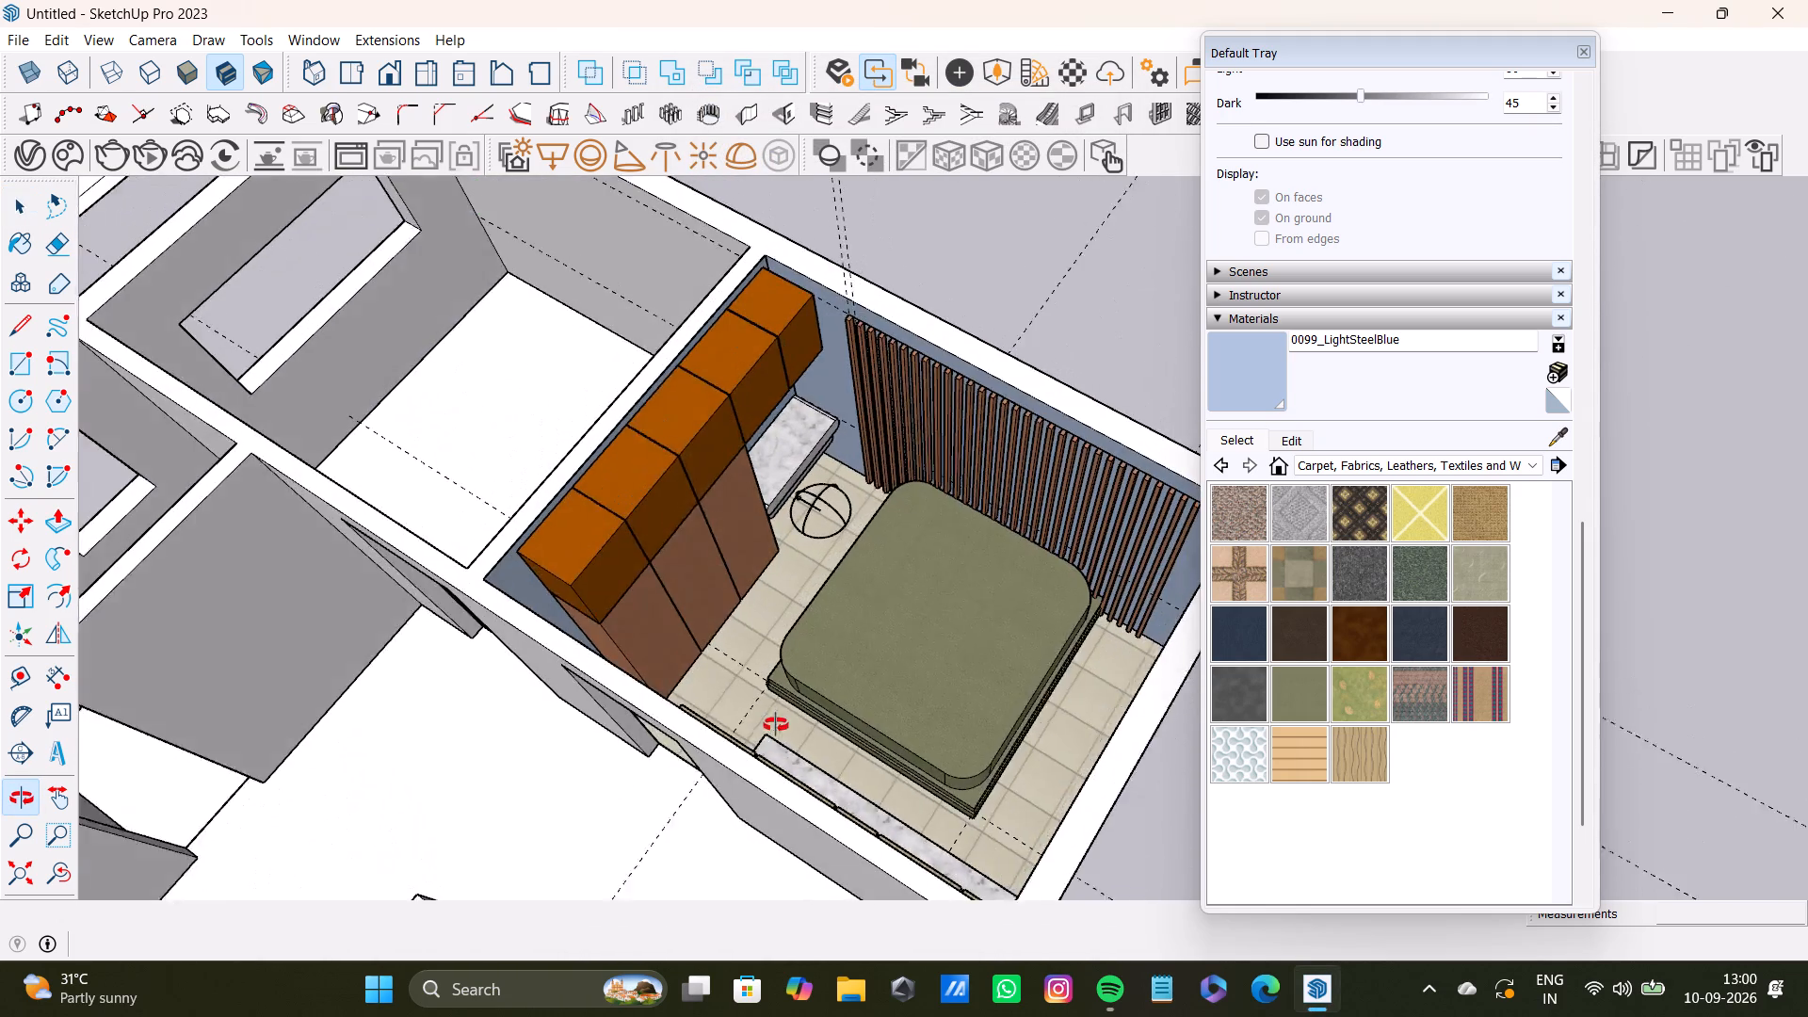
pyautogui.moveTo(776, 725); pyautogui.dragTo(794, 751, button='middle')
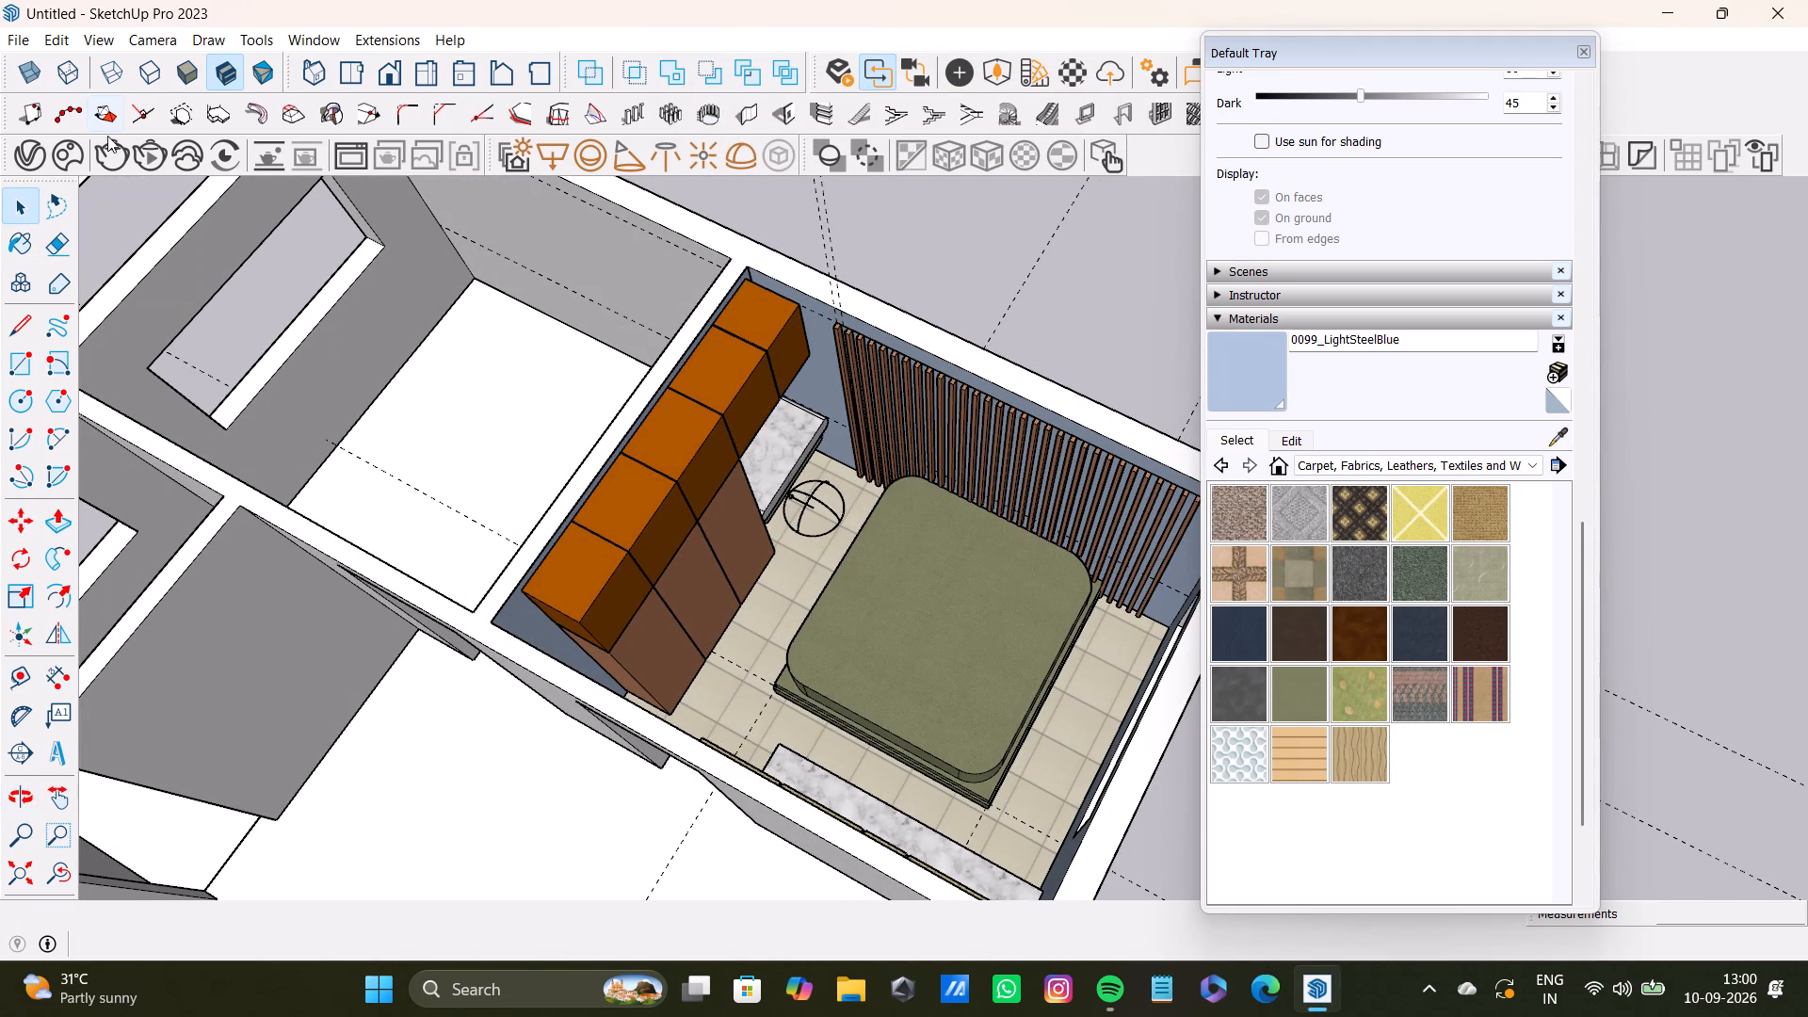
pyautogui.click(141, 154)
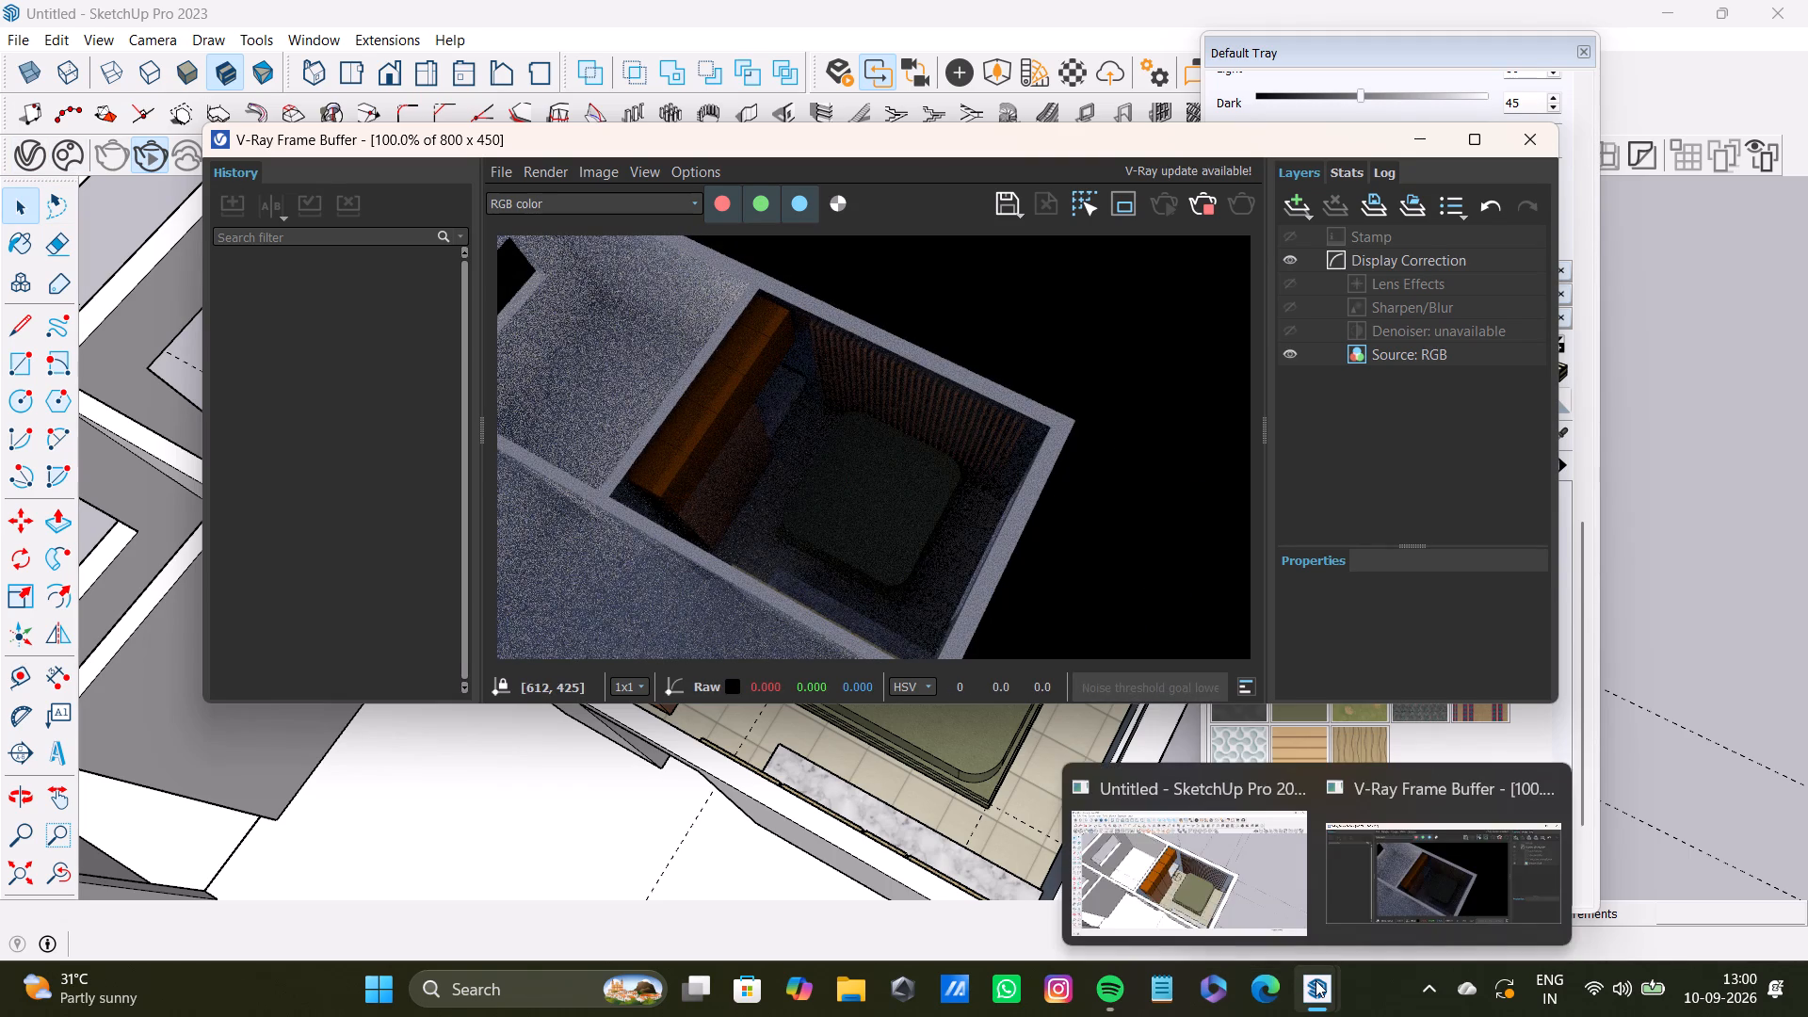
# Set the V-Ray Dome Light's intensity to 3 and move the Asset Editor clear of the render.
pyautogui.click(13, 151)
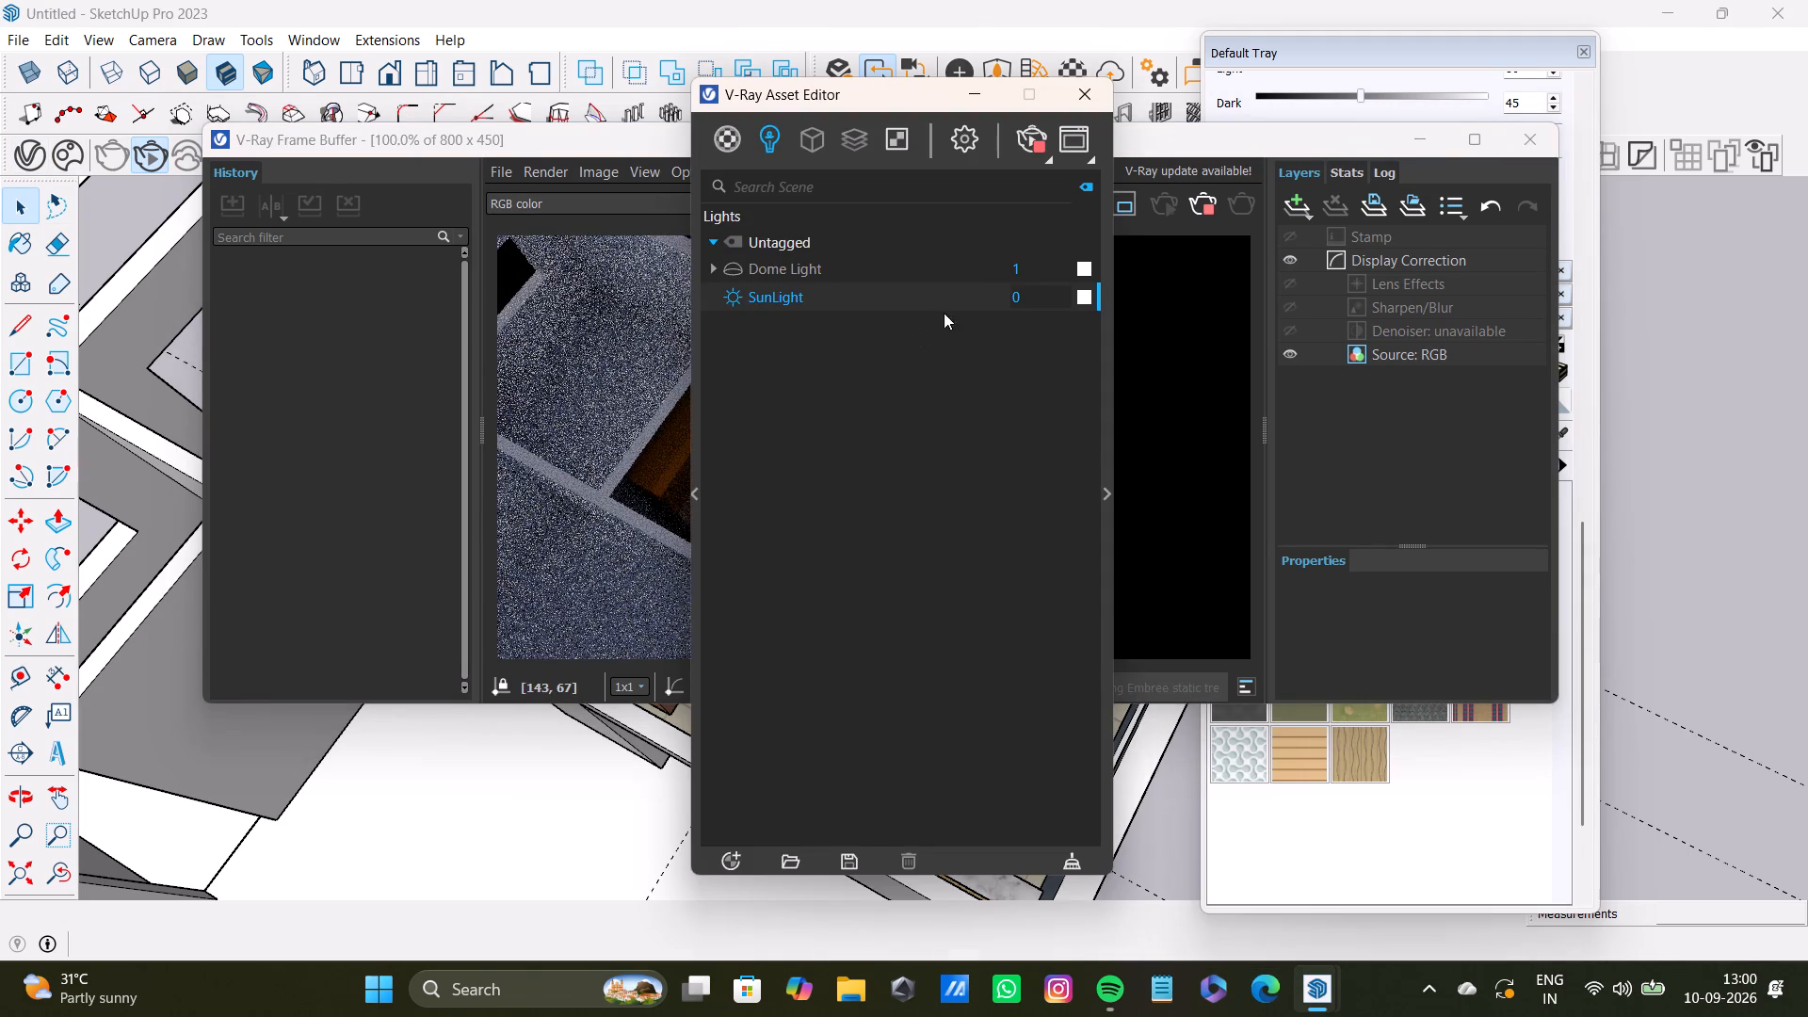
pyautogui.click(1029, 271)
pyautogui.press('BackSpace')
pyautogui.press('3')
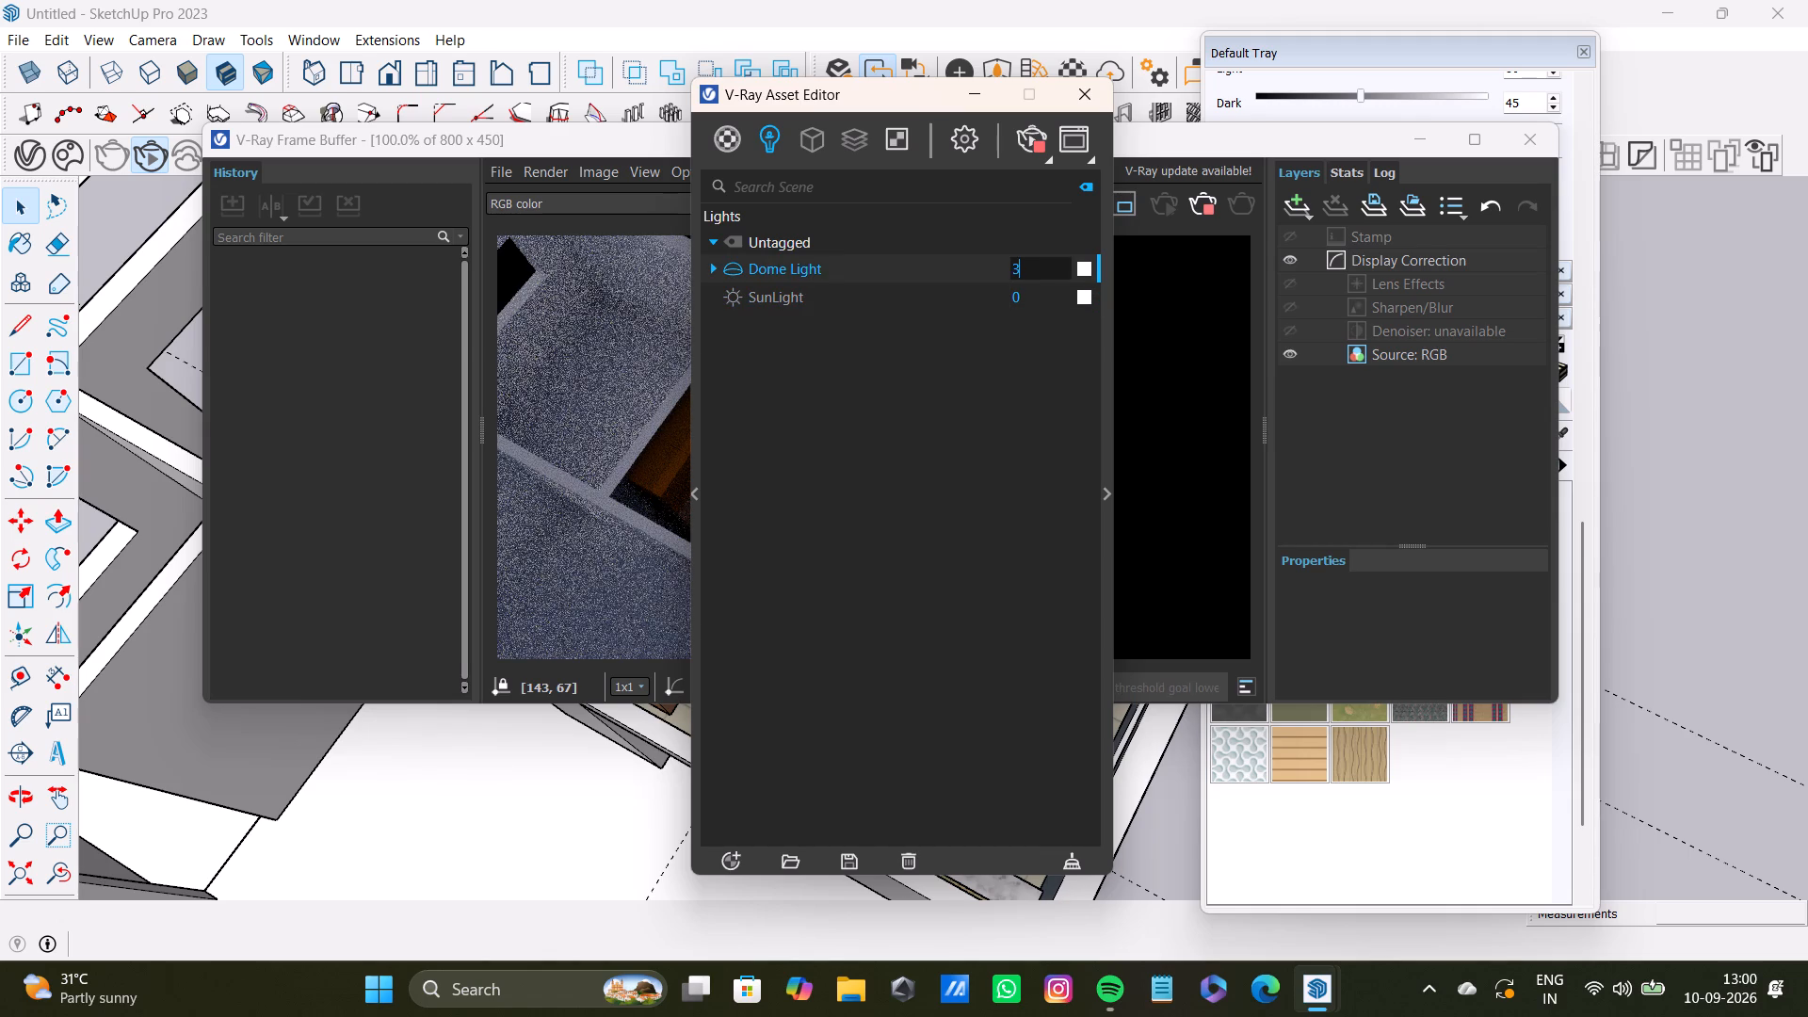
pyautogui.press('Return')
pyautogui.moveTo(914, 94); pyautogui.dragTo(1092, 906)
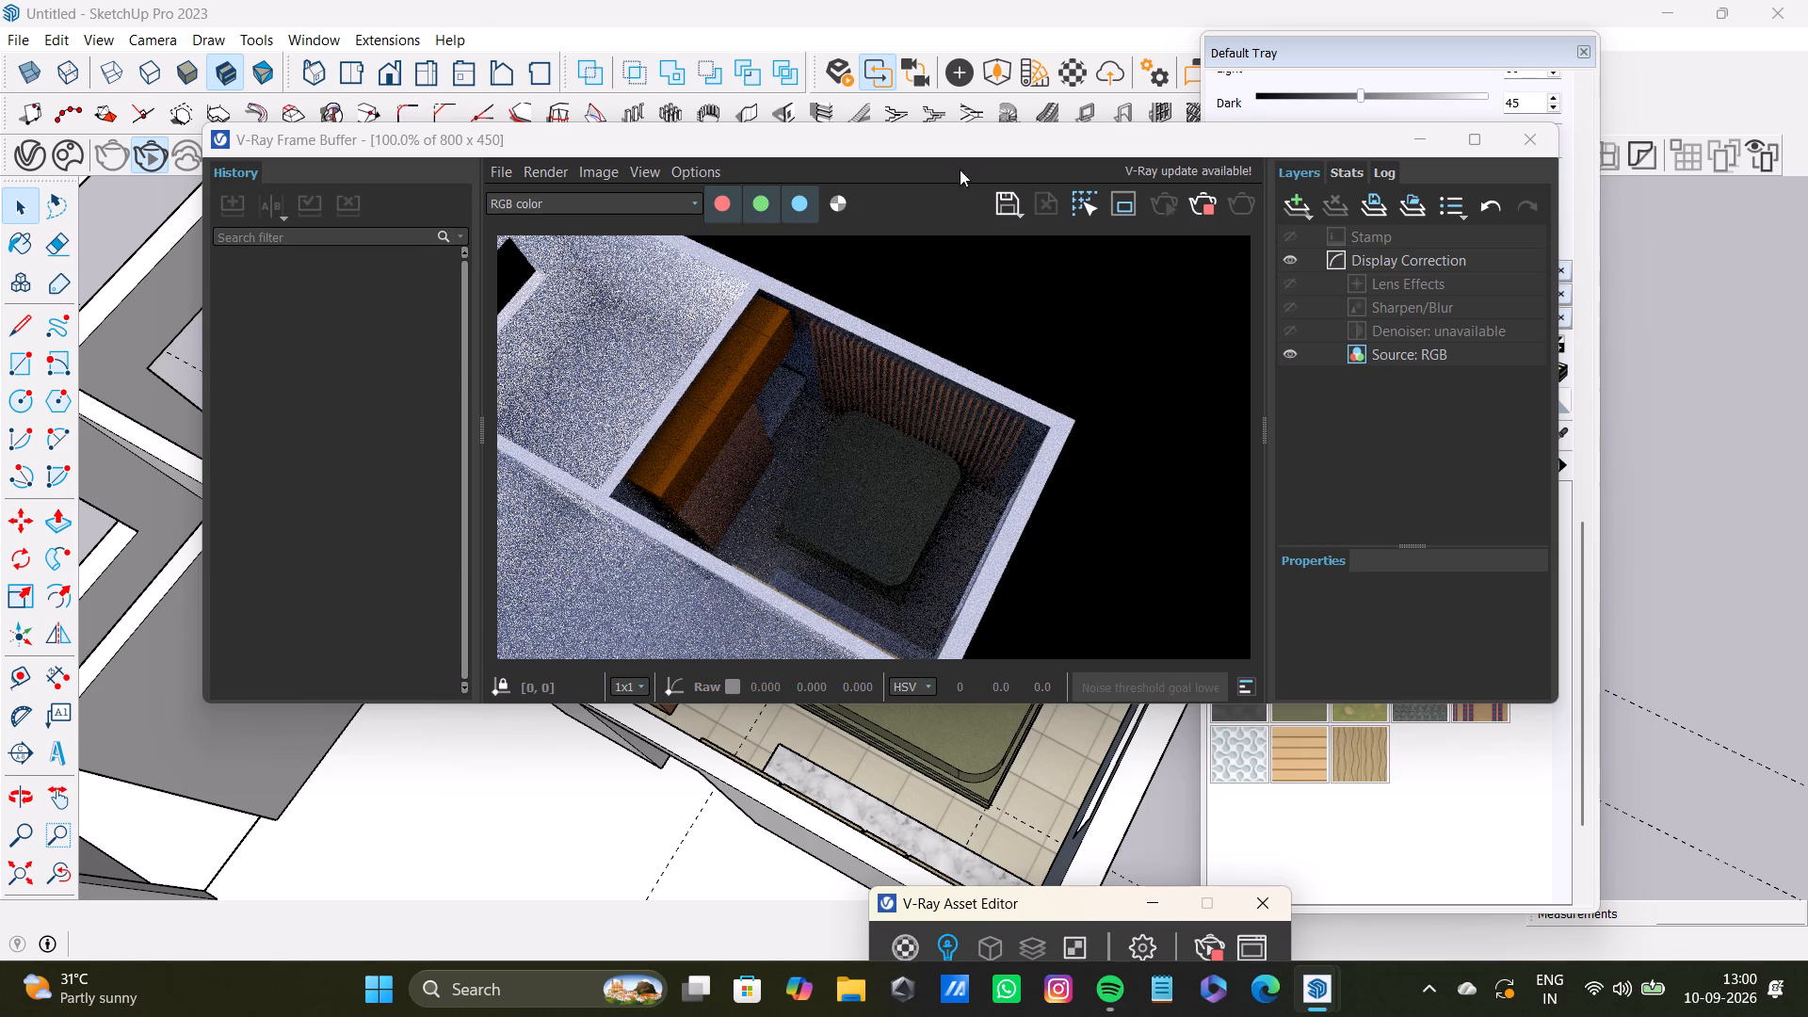
# Check the brighter render and move the V-Ray frame buffer down clear of the bedroom model.
pyautogui.moveTo(976, 588); pyautogui.dragTo(925, 605, button='middle')
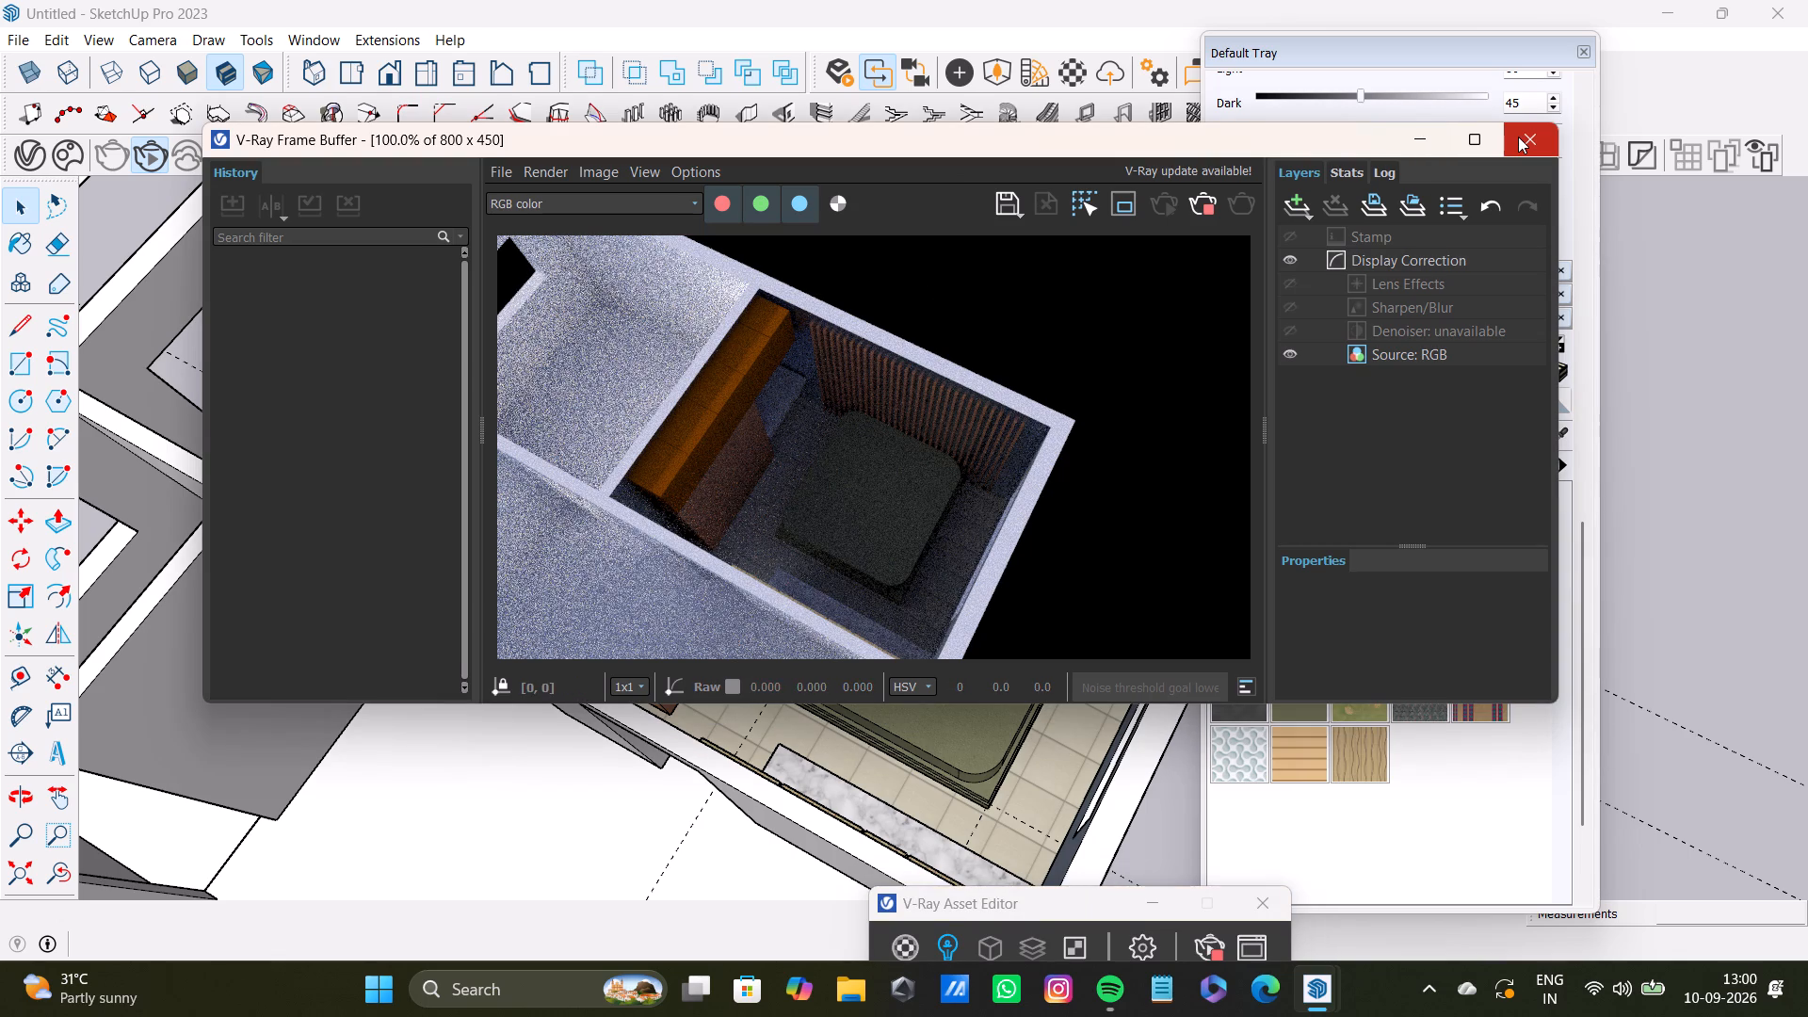
pyautogui.moveTo(1006, 901); pyautogui.dragTo(1034, 708)
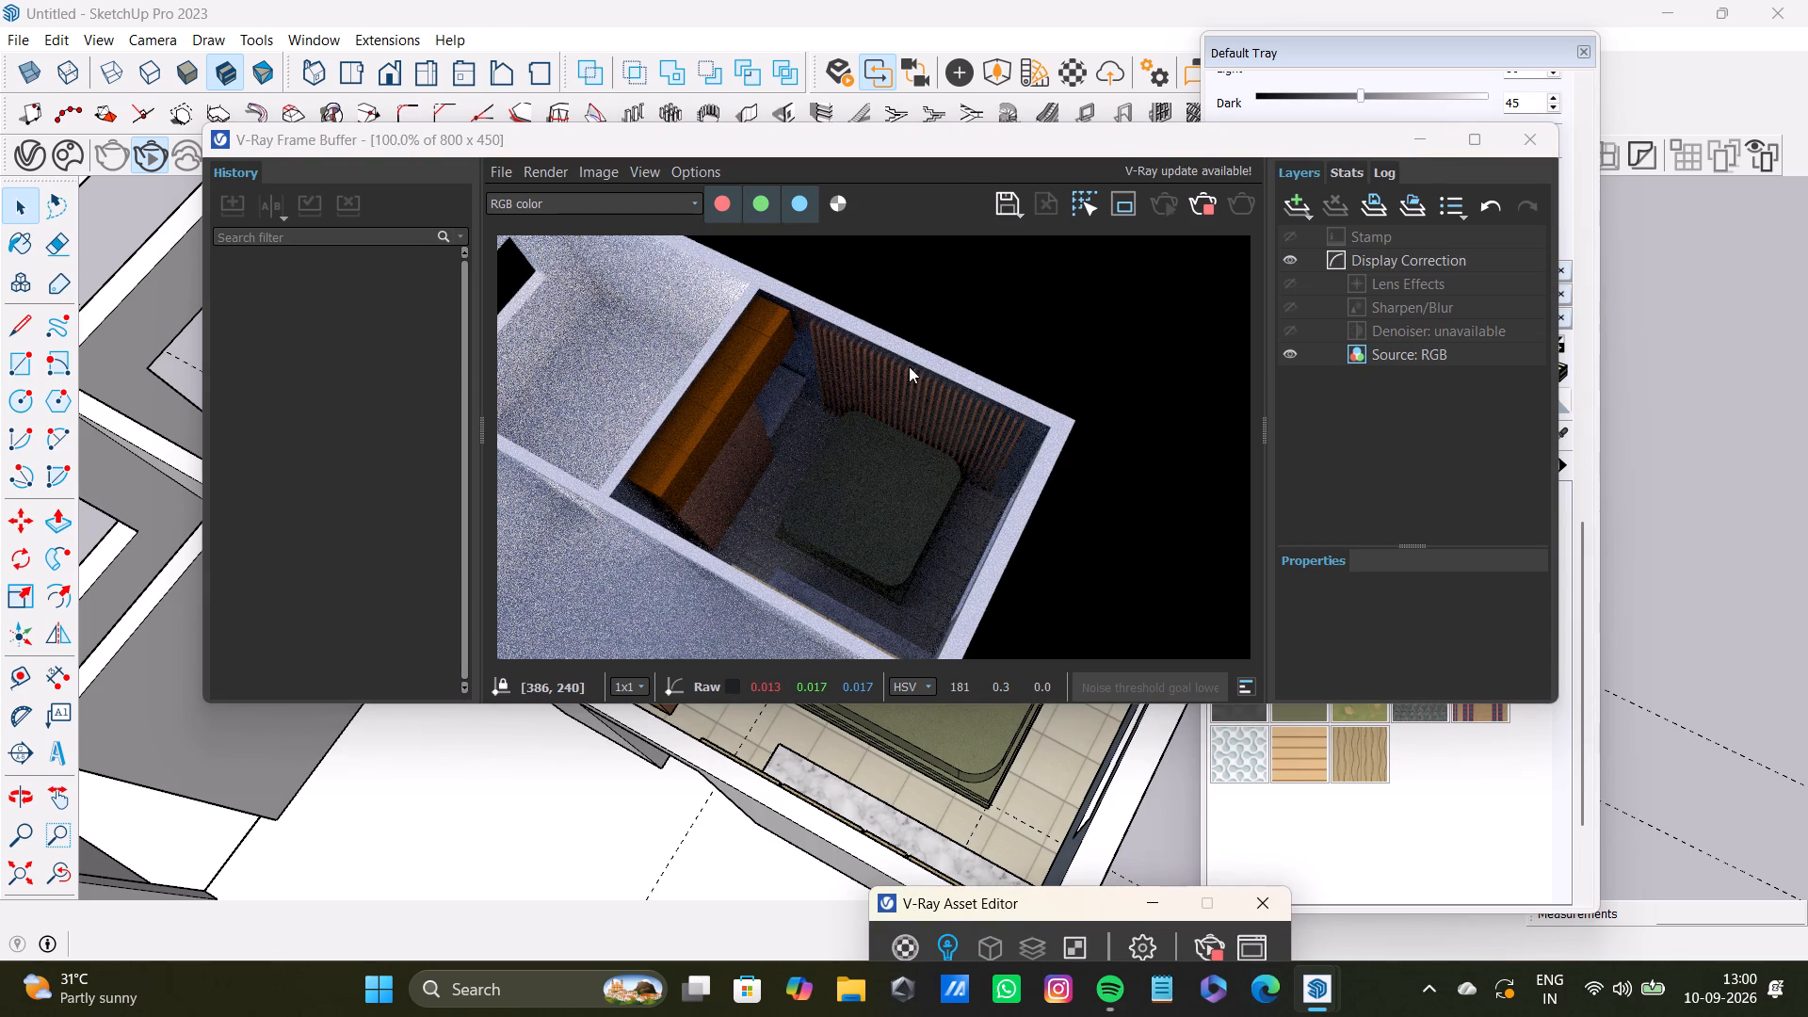
pyautogui.moveTo(1023, 141); pyautogui.dragTo(1058, 548)
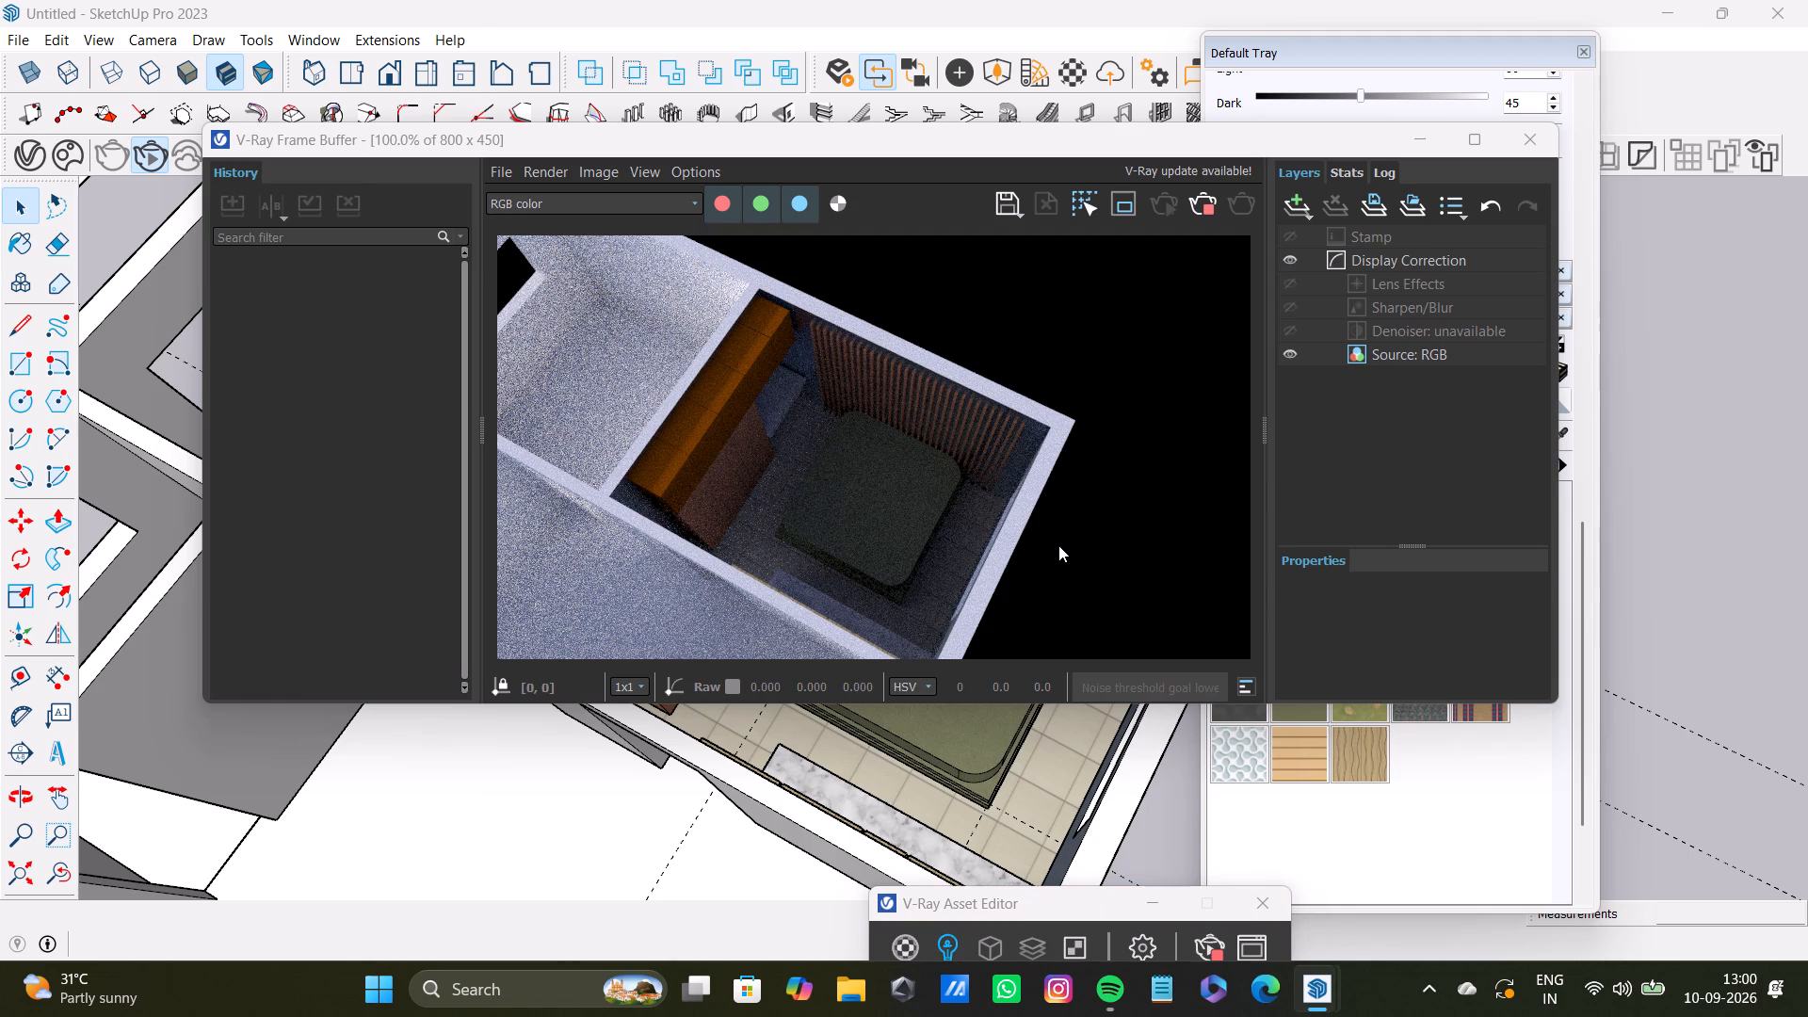
pyautogui.moveTo(819, 493); pyautogui.dragTo(896, 512)
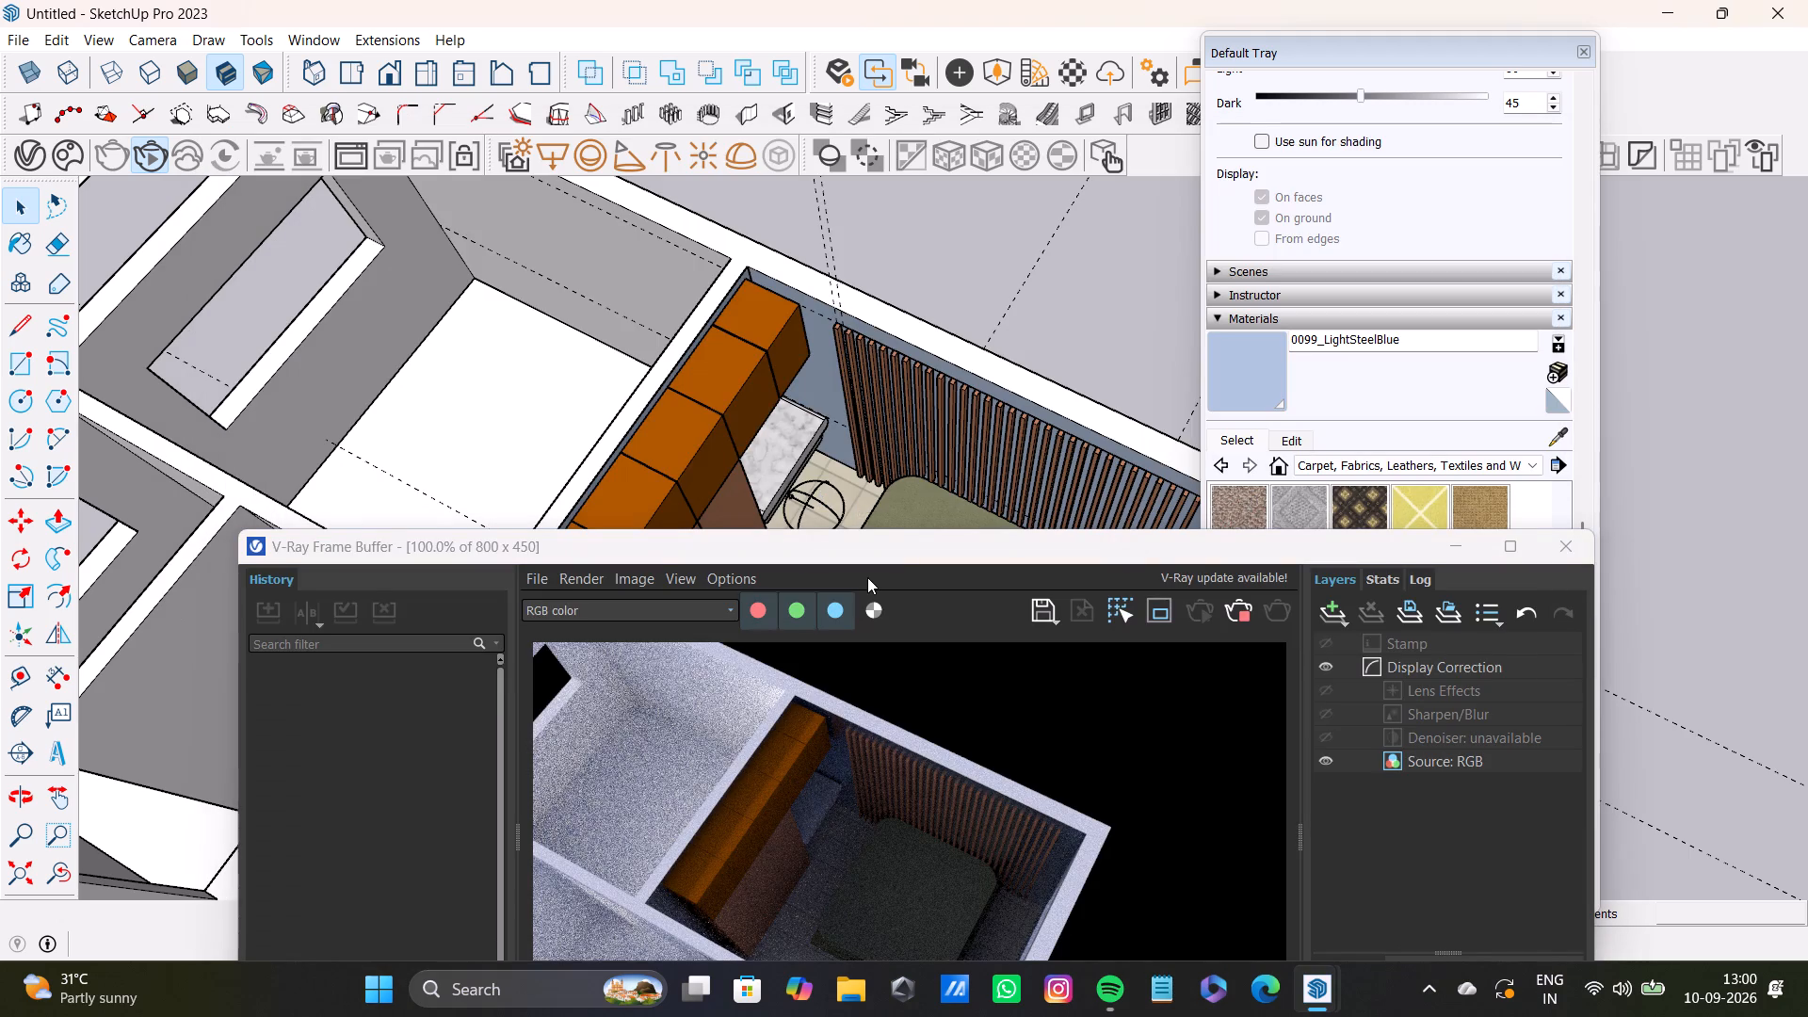
pyautogui.moveTo(899, 544); pyautogui.dragTo(880, 810)
# Move the dome light beside the marble ledge about 8' 8 1/2" straight up from the floor along the blue axis.
pyautogui.scroll(3, 787, 586)
pyautogui.keyDown('shift'); pyautogui.moveTo(823, 537); pyautogui.dragTo(812, 426, button='middle'); pyautogui.keyUp('shift')
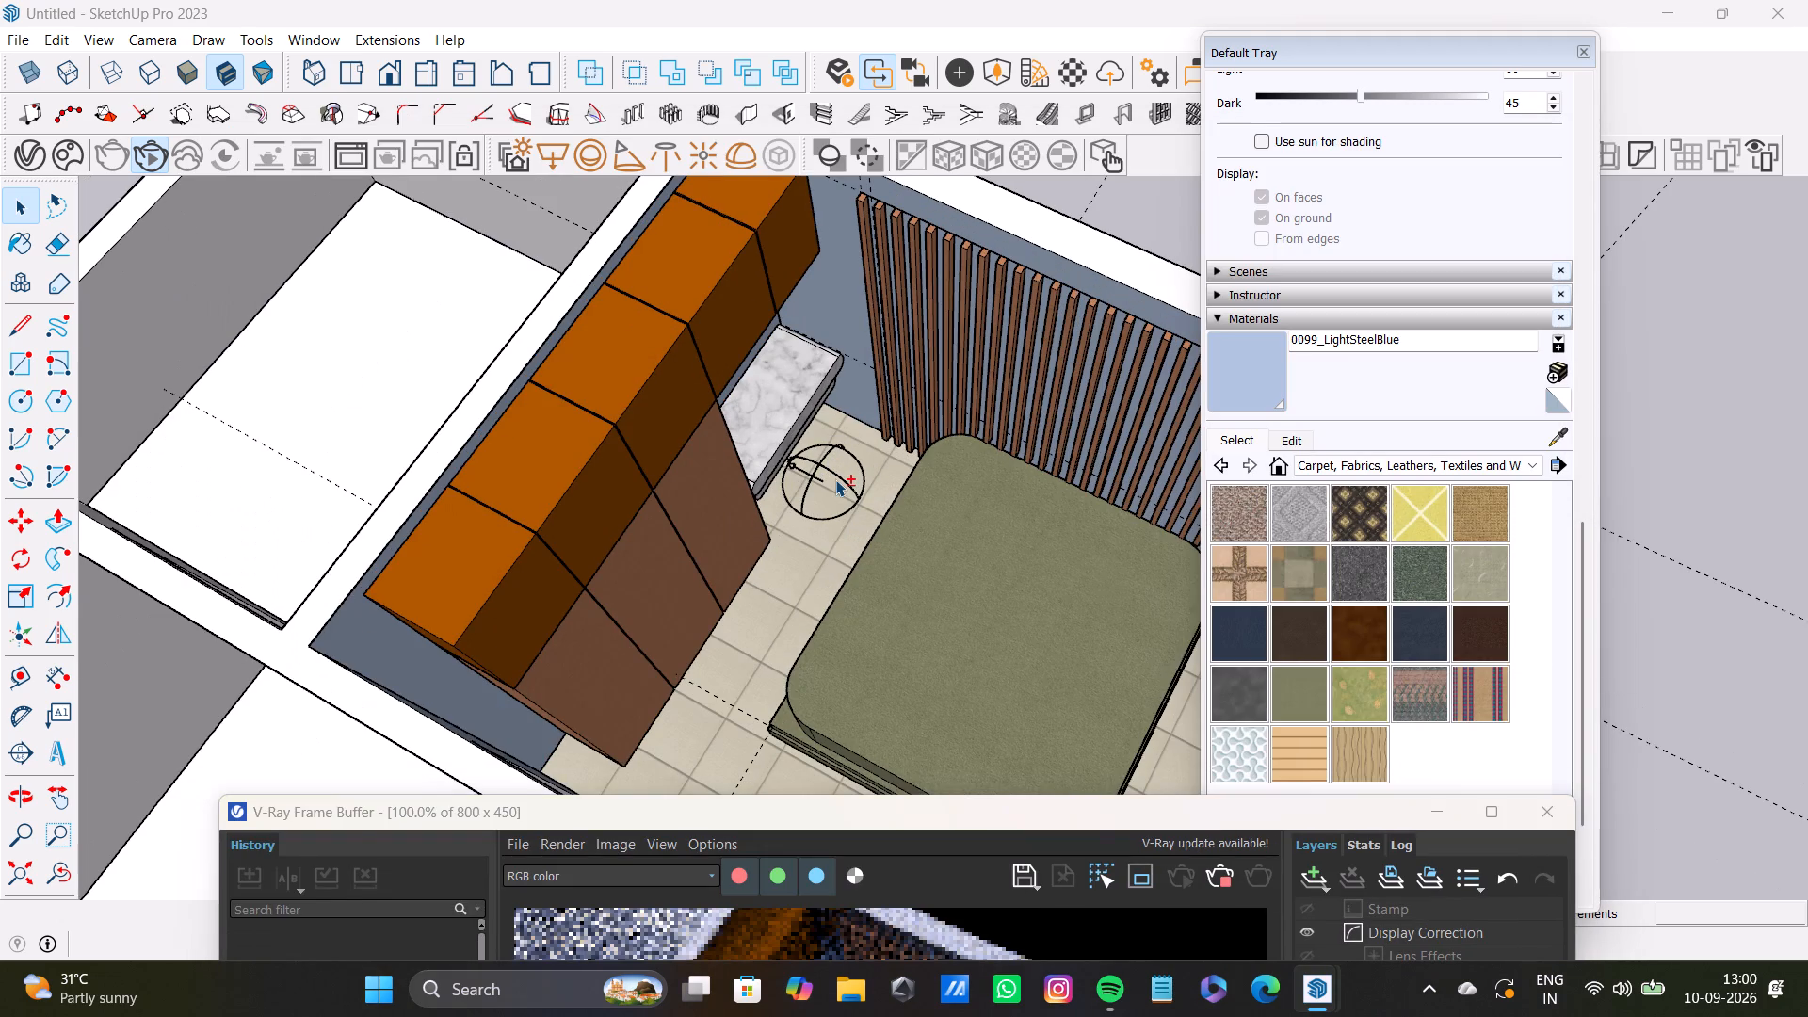
pyautogui.scroll(-5, 832, 503)
pyautogui.scroll(6, 835, 520)
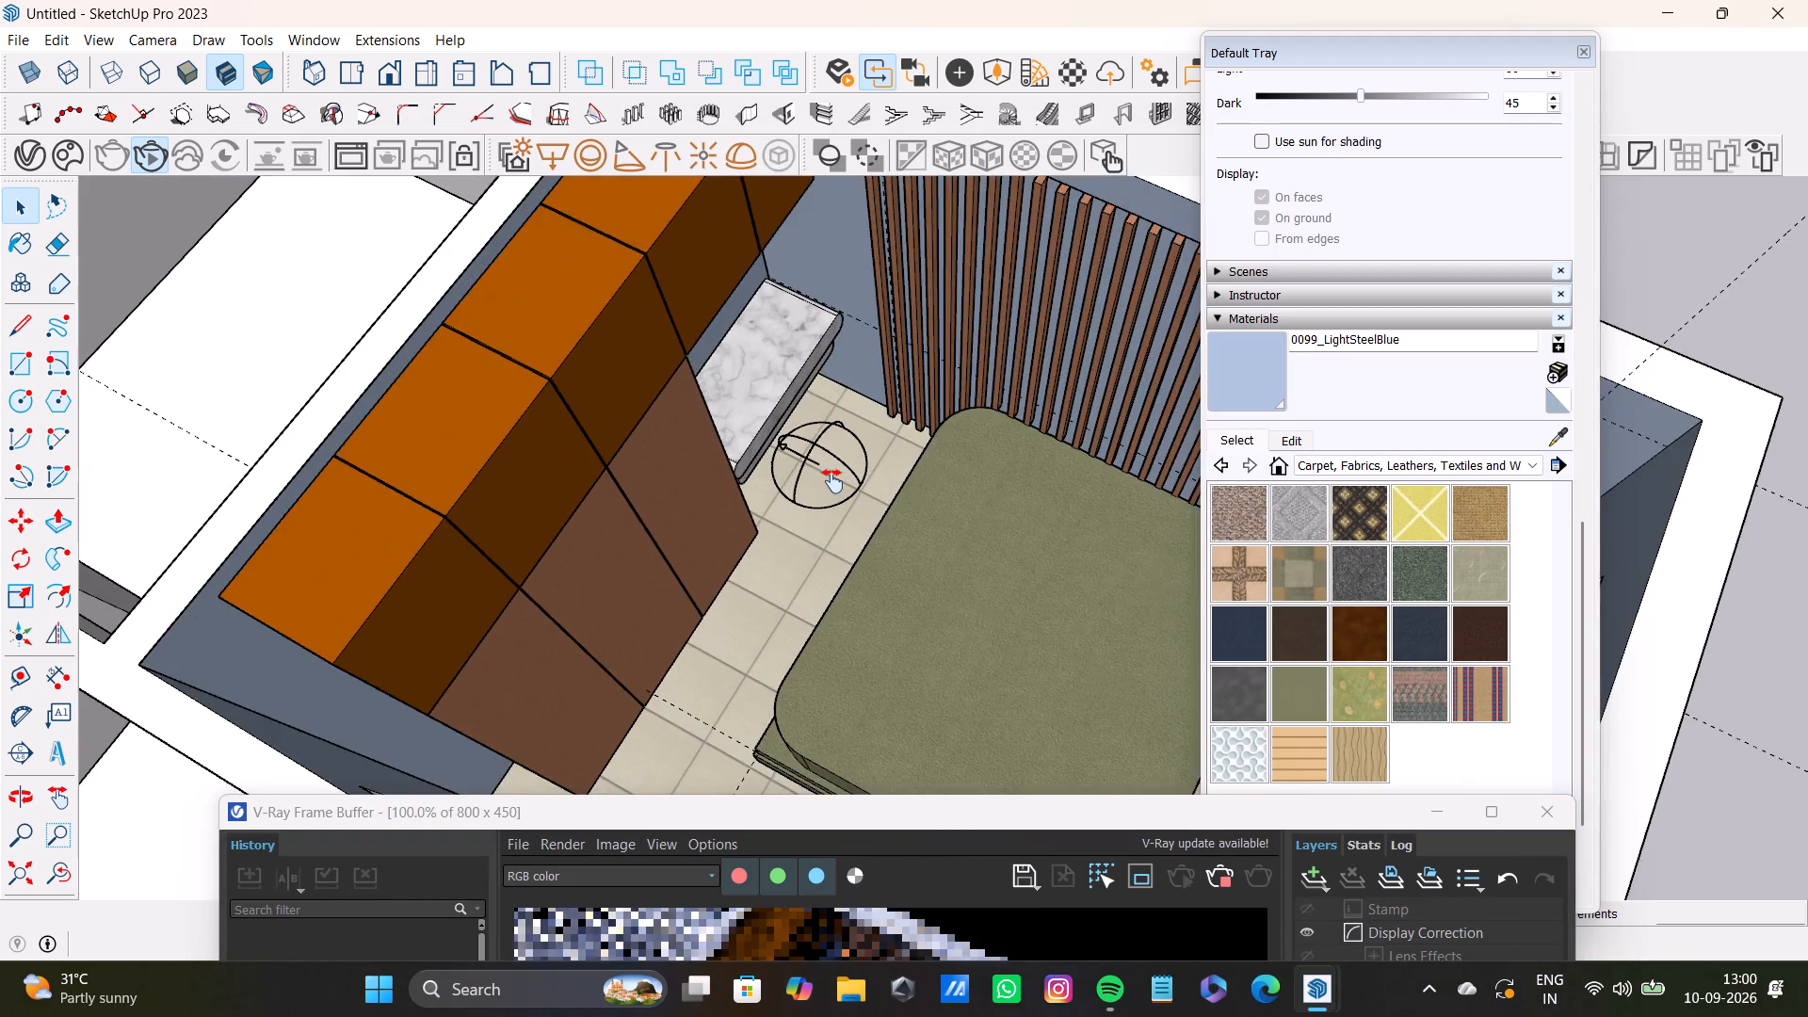
pyautogui.keyDown('shift'); pyautogui.moveTo(837, 518); pyautogui.dragTo(793, 436, button='middle'); pyautogui.keyUp('shift')
pyautogui.click(779, 377)
pyautogui.moveTo(771, 358); pyautogui.dragTo(773, 366)
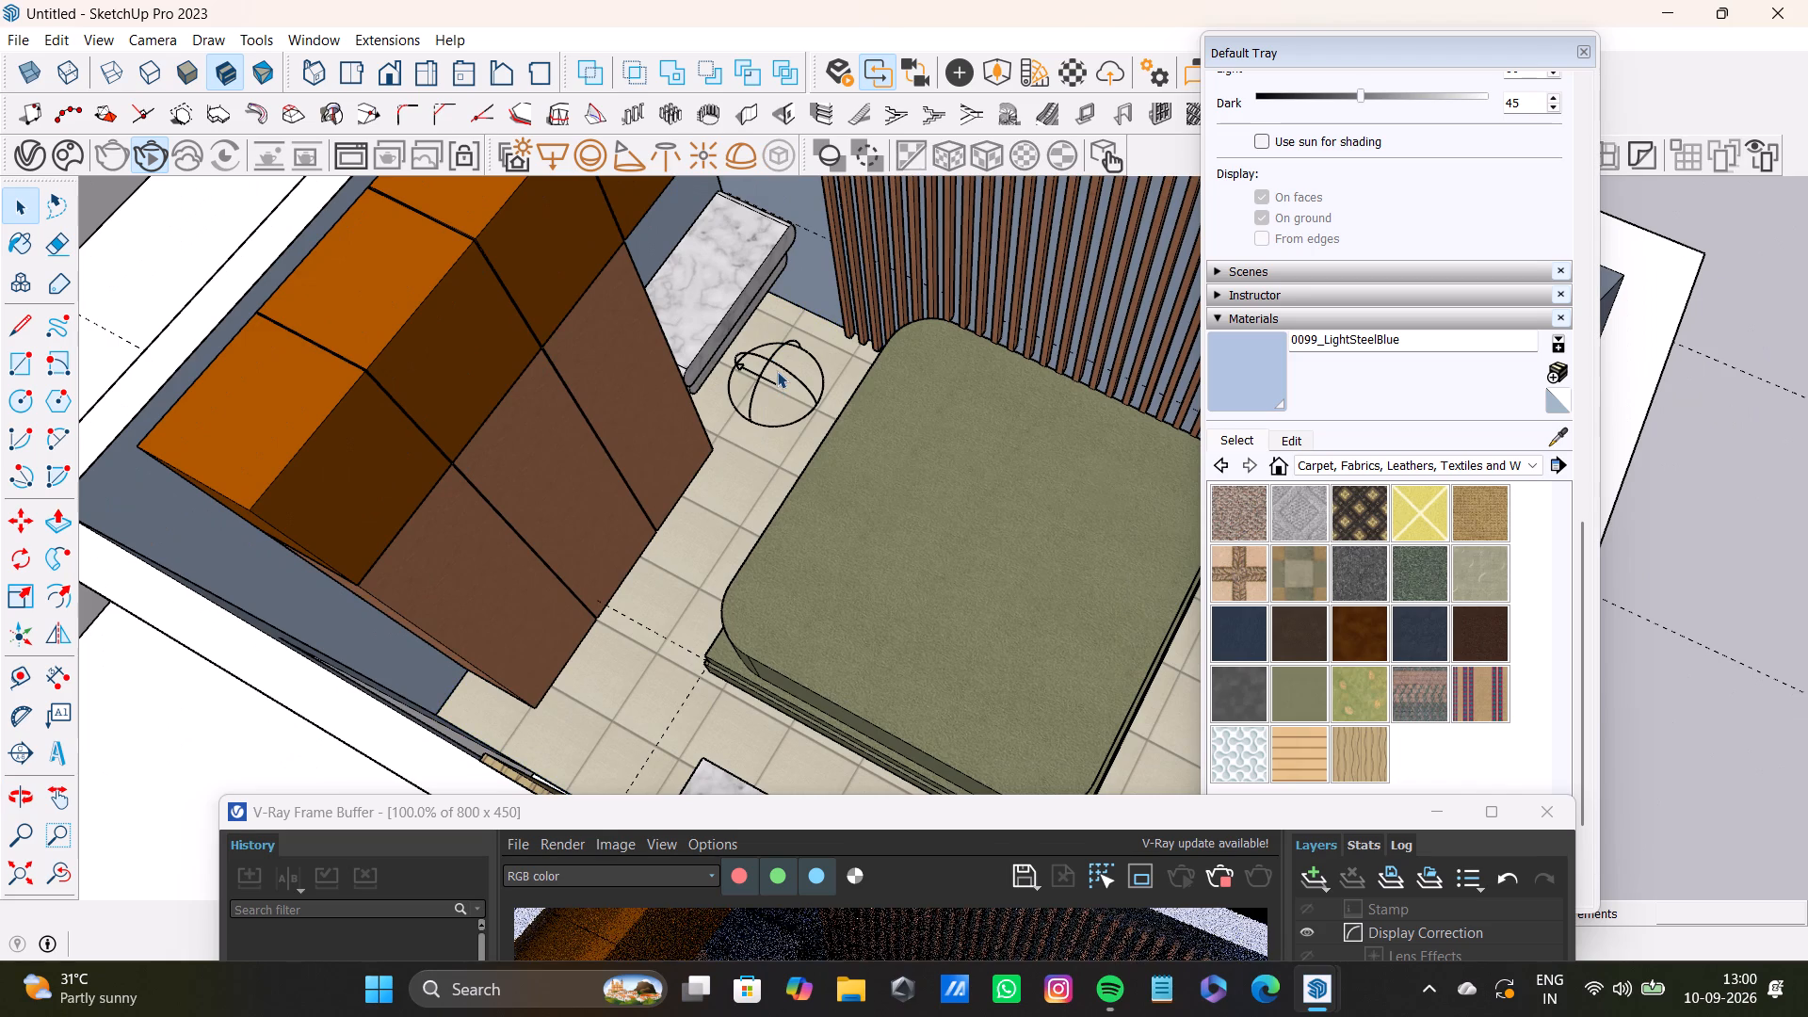
pyautogui.click(775, 362)
pyautogui.press('m')
pyautogui.click(772, 361)
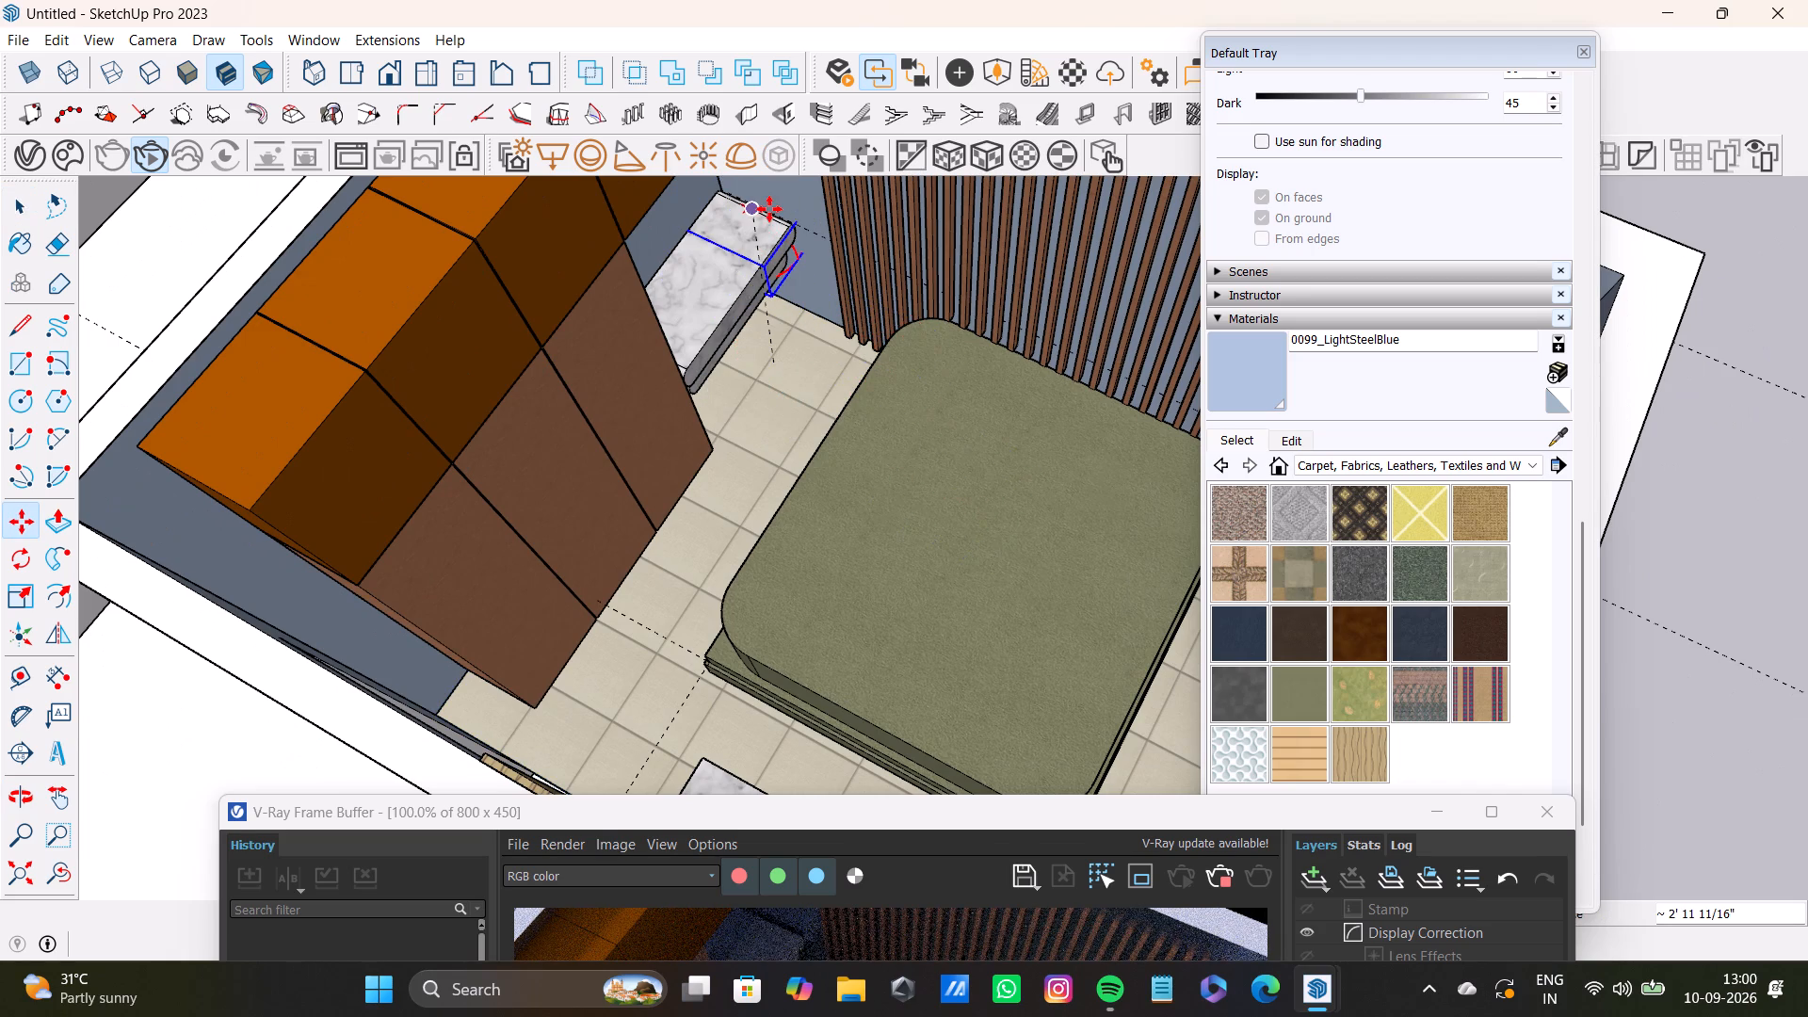
pyautogui.keyDown('shift'); pyautogui.moveTo(837, 314); pyautogui.dragTo(767, 460, button='middle'); pyautogui.keyUp('shift')
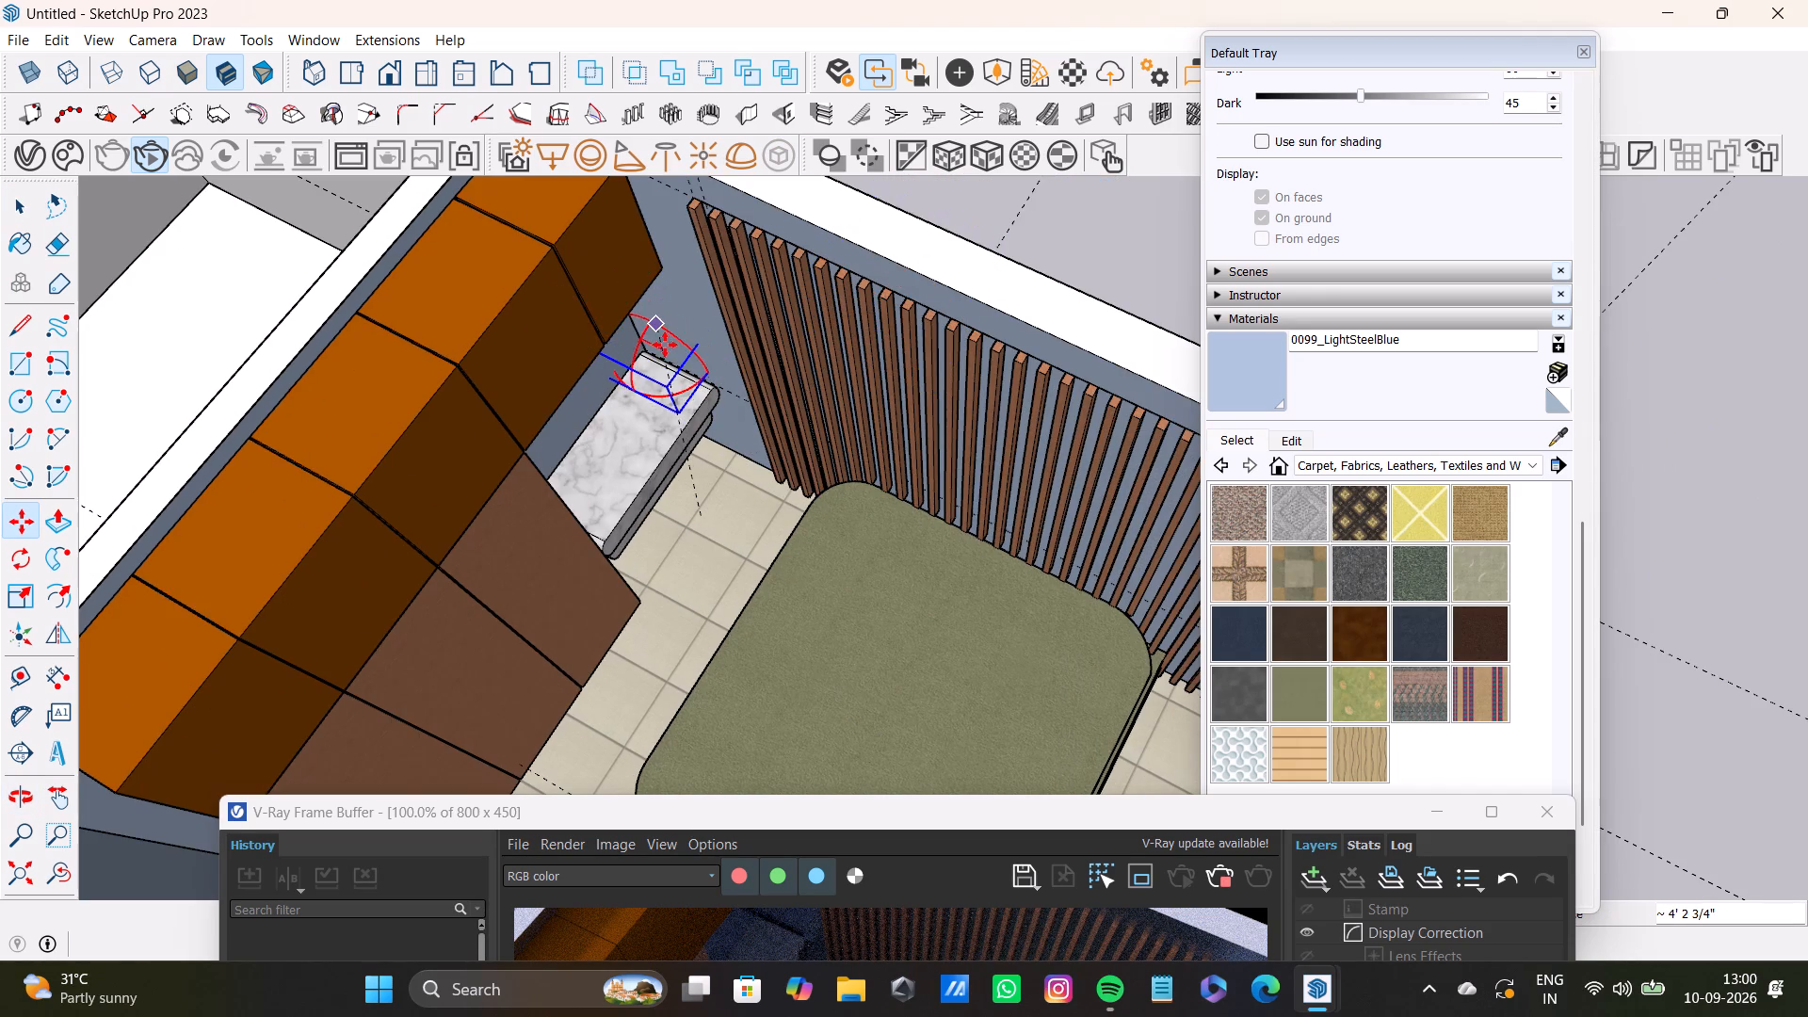
pyautogui.press('Up')
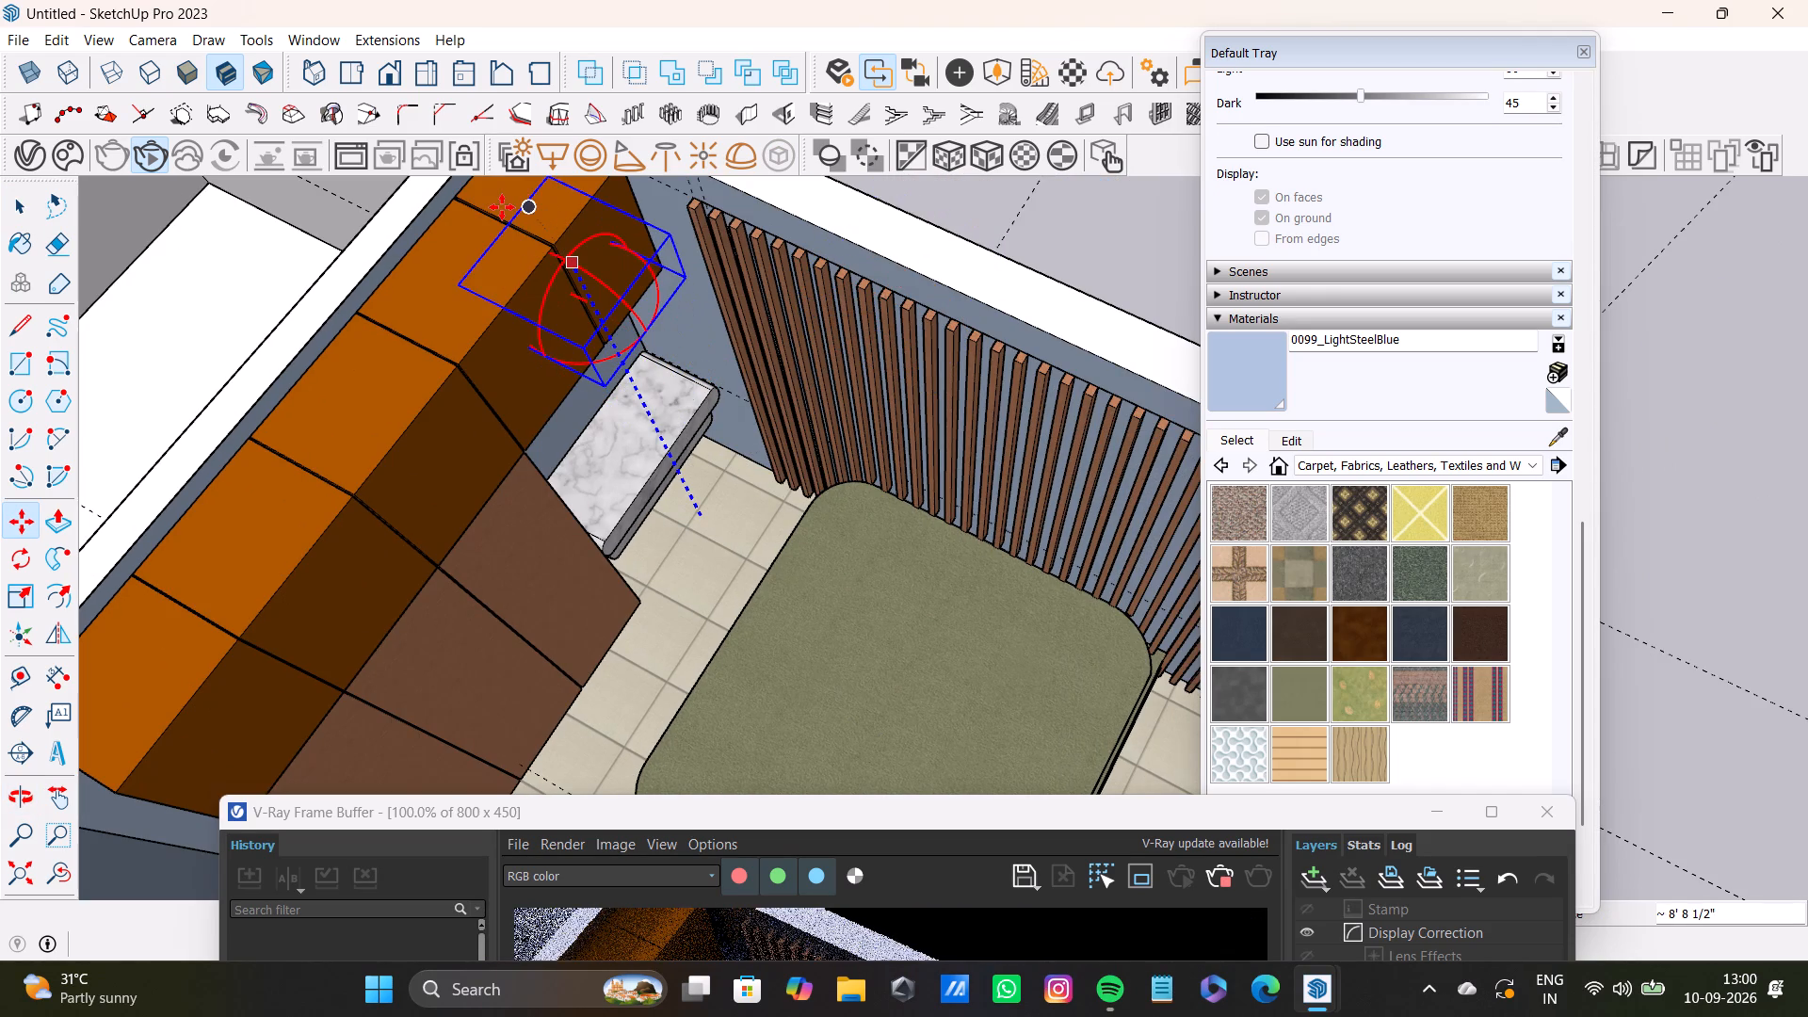
pyautogui.click(501, 208)
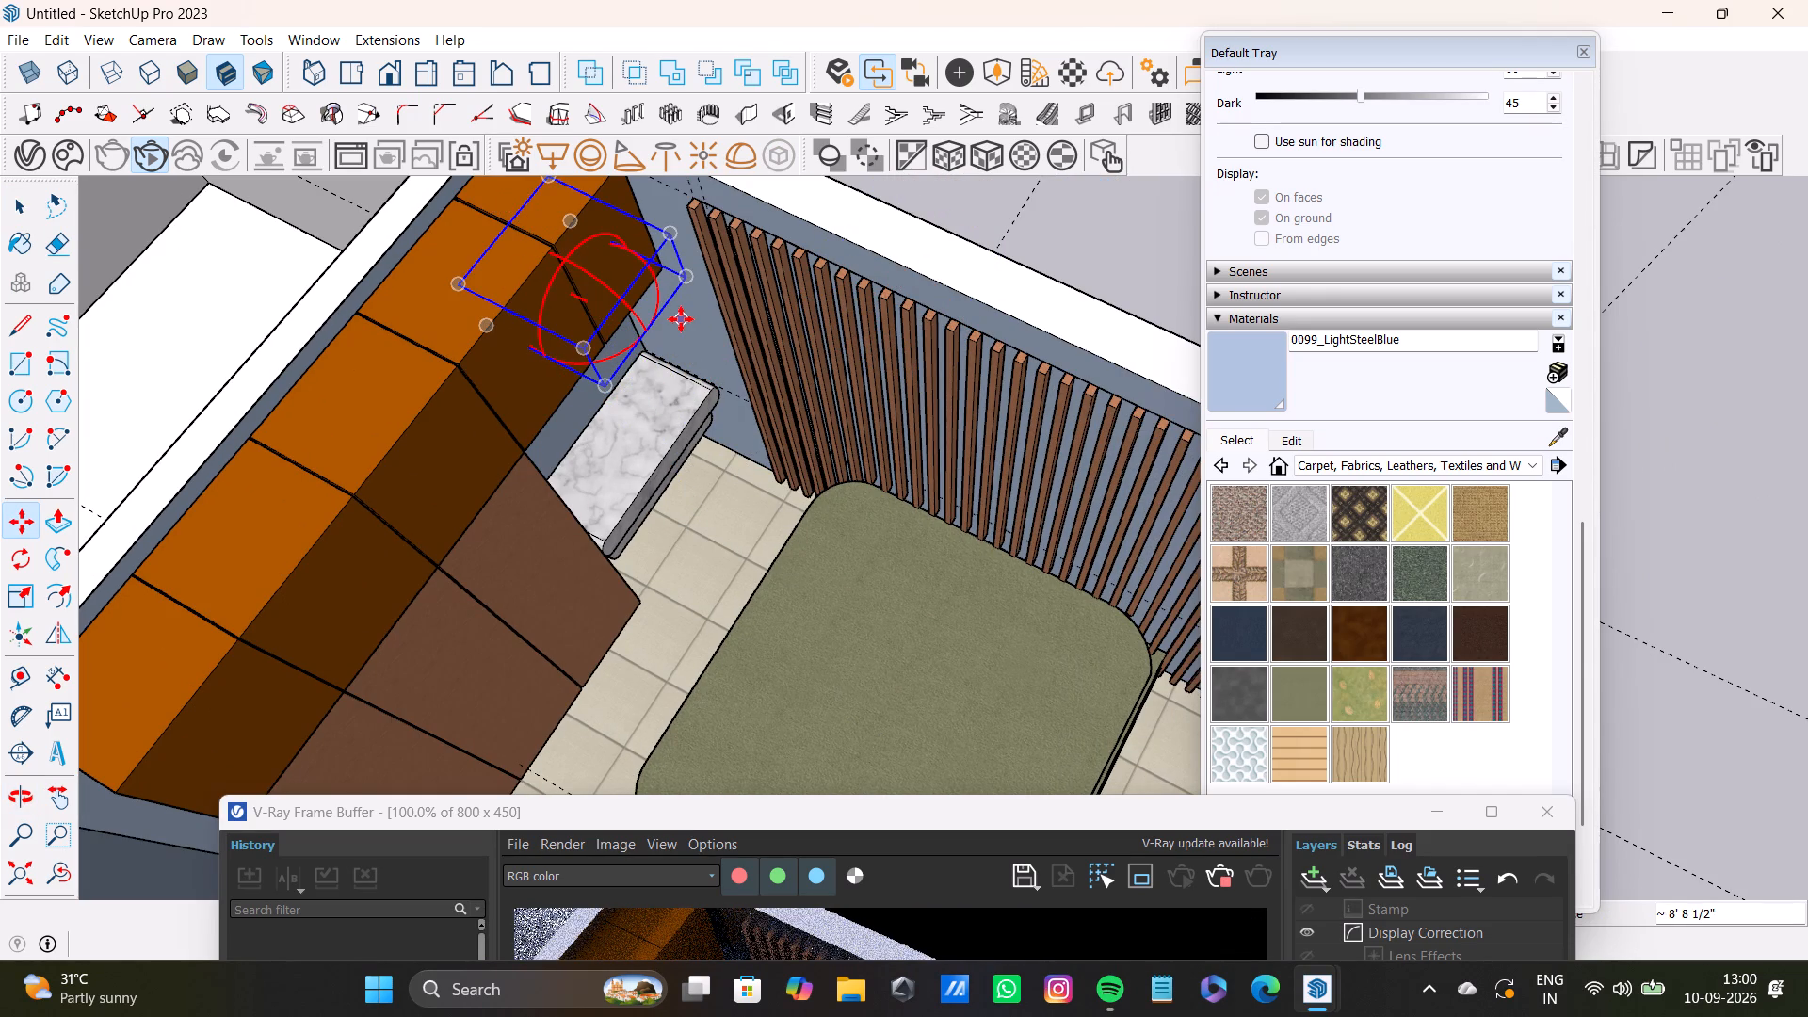
# Move the raised dome light along the red axis, away from the wardrobes and toward the slatted wall.
pyautogui.press('m')
pyautogui.press('Right')
pyautogui.click(649, 332)
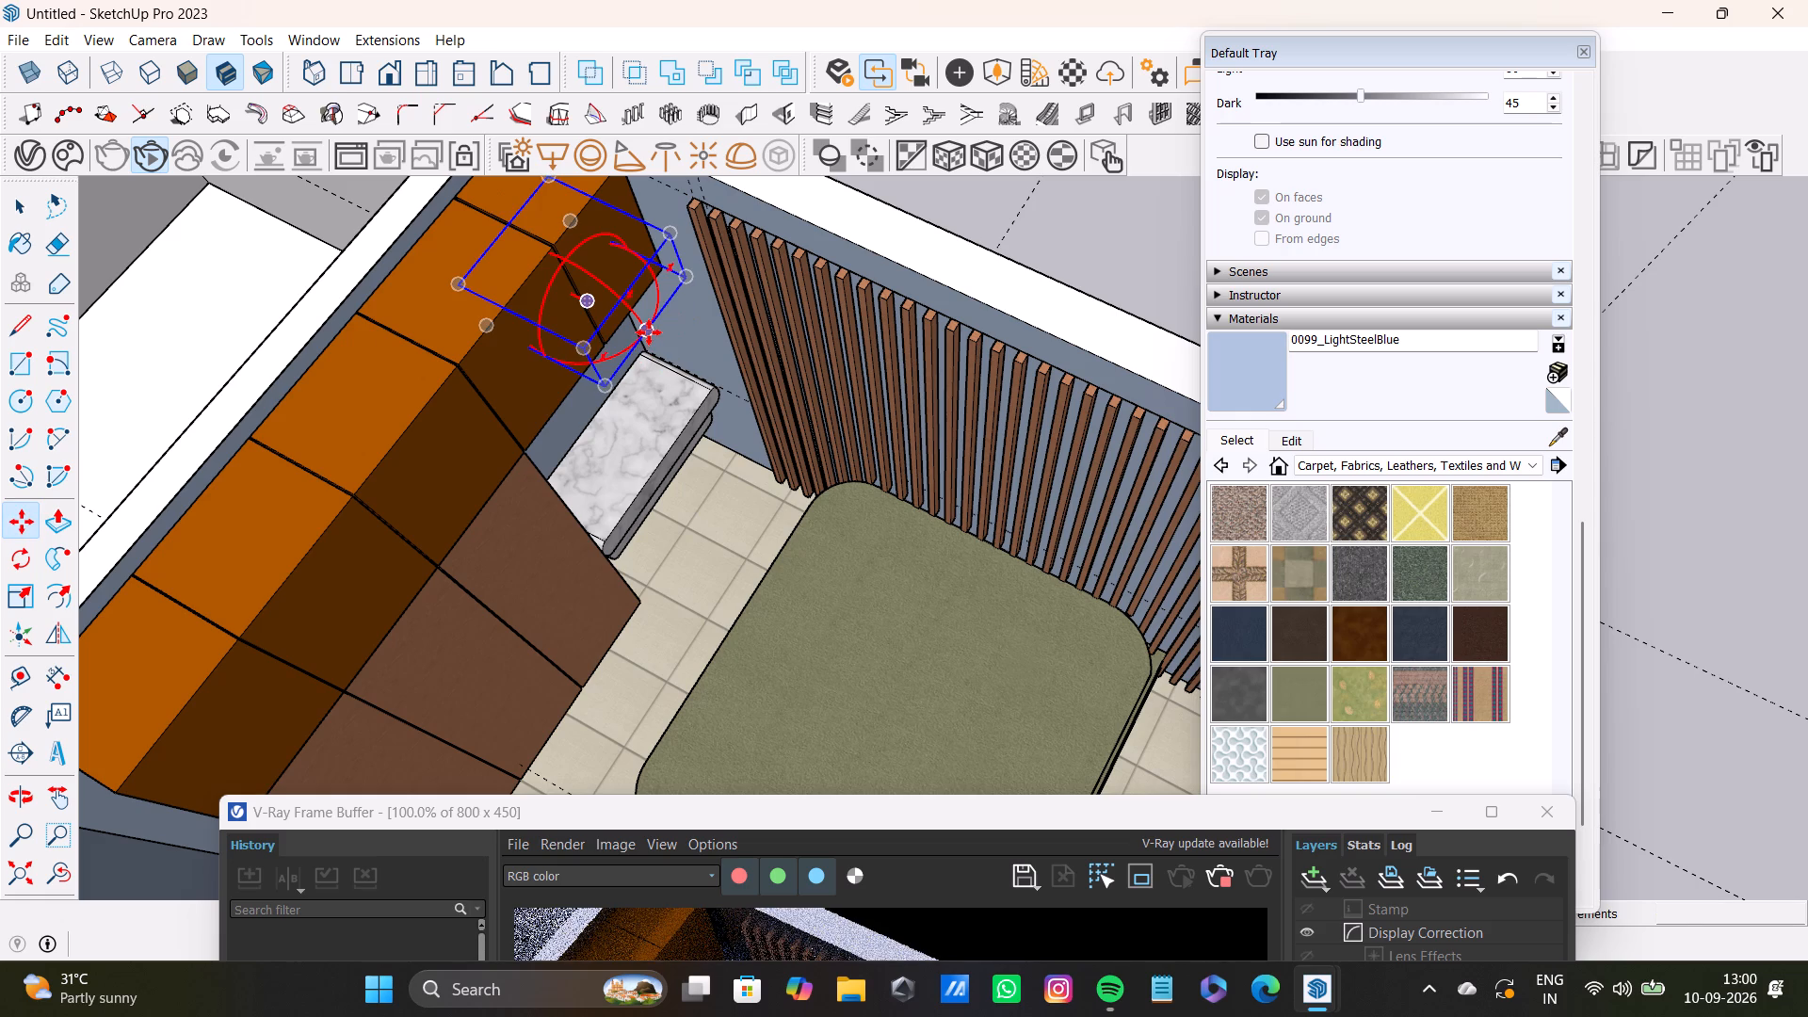
pyautogui.click(823, 398)
pyautogui.press('space')
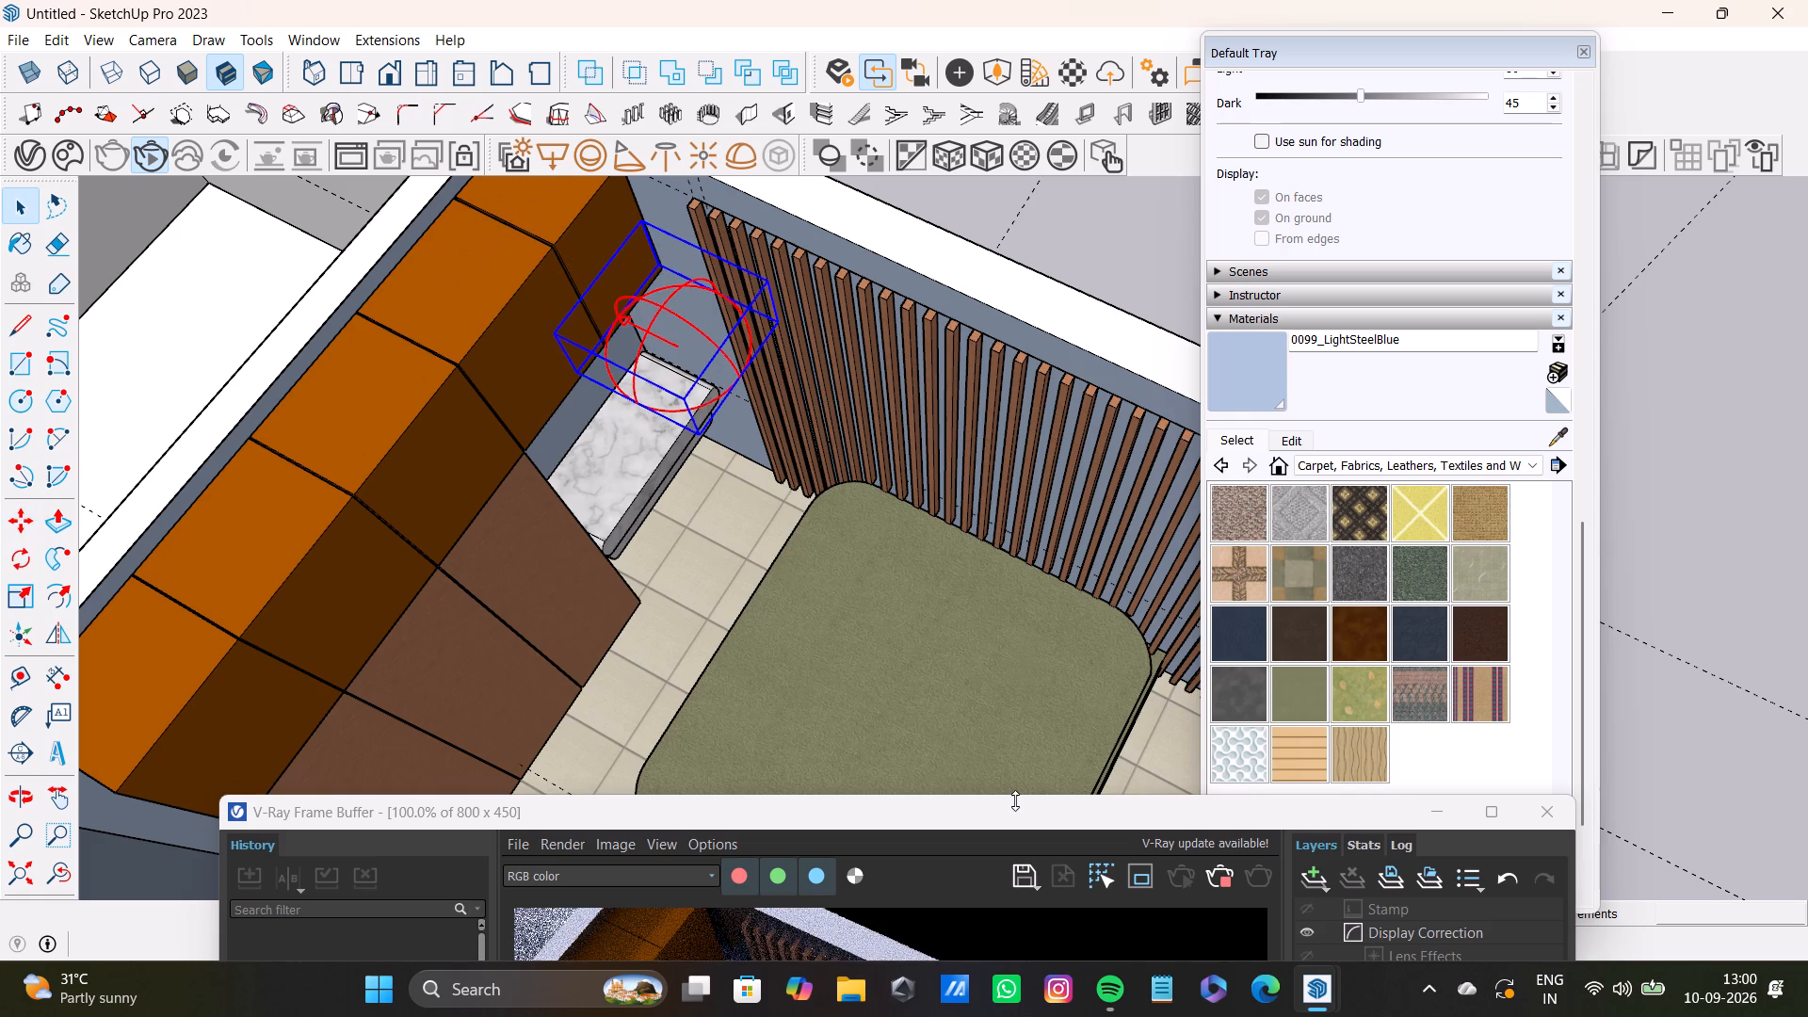
# Bring the V-Ray frame buffer back over the model to check the render with the moved dome light.
pyautogui.moveTo(1023, 812); pyautogui.dragTo(1031, 242)
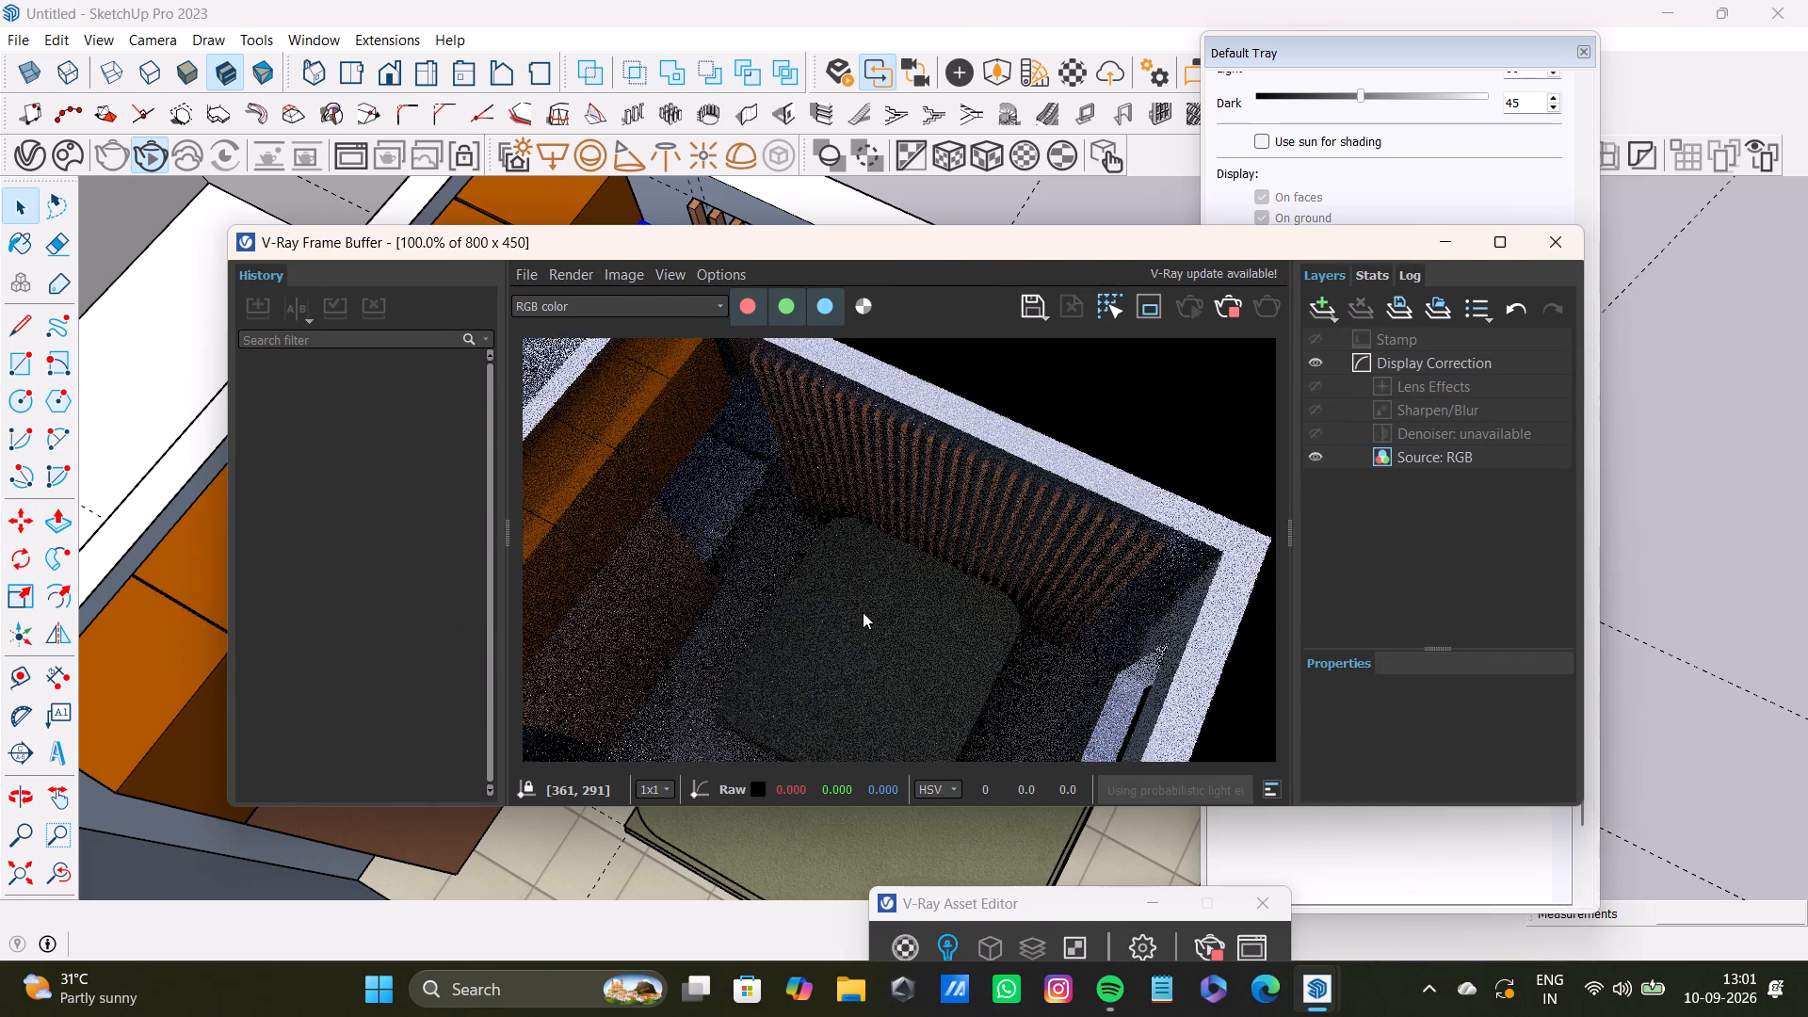
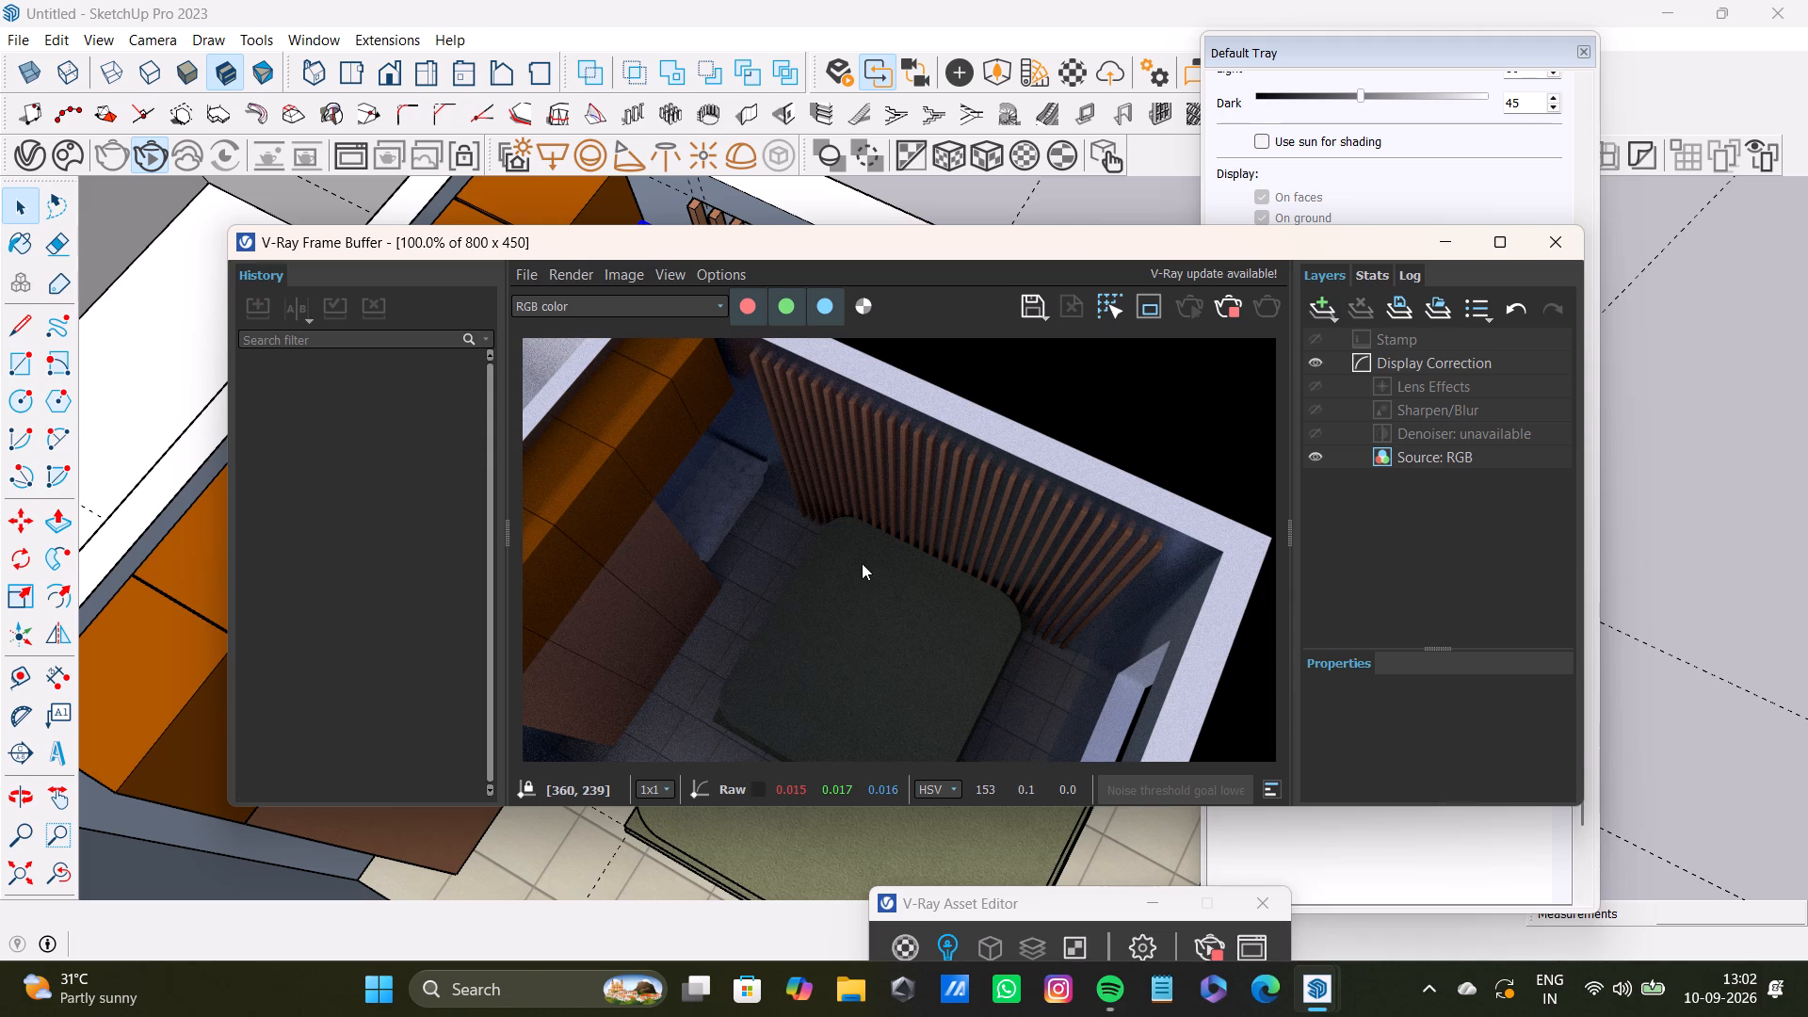
# Close the V-Ray frame buffer and delete the dome light above the marble ledge.
pyautogui.click(1570, 246)
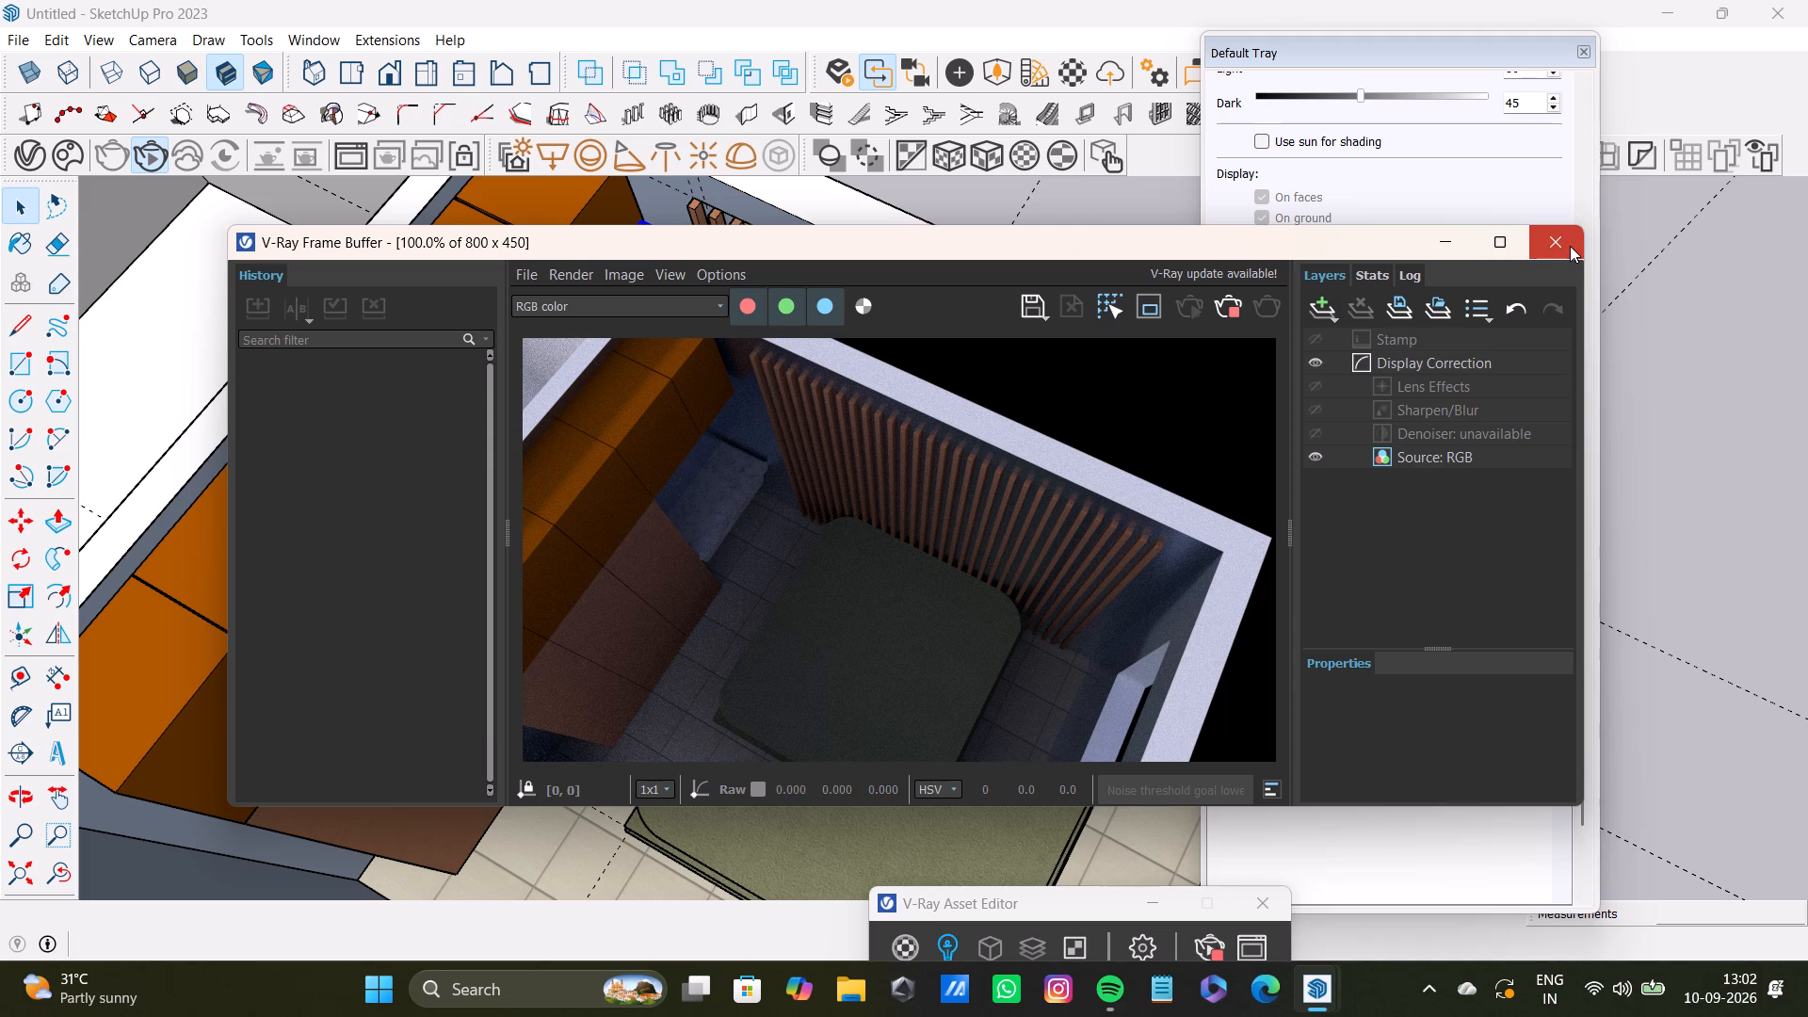
pyautogui.scroll(-8, 847, 529)
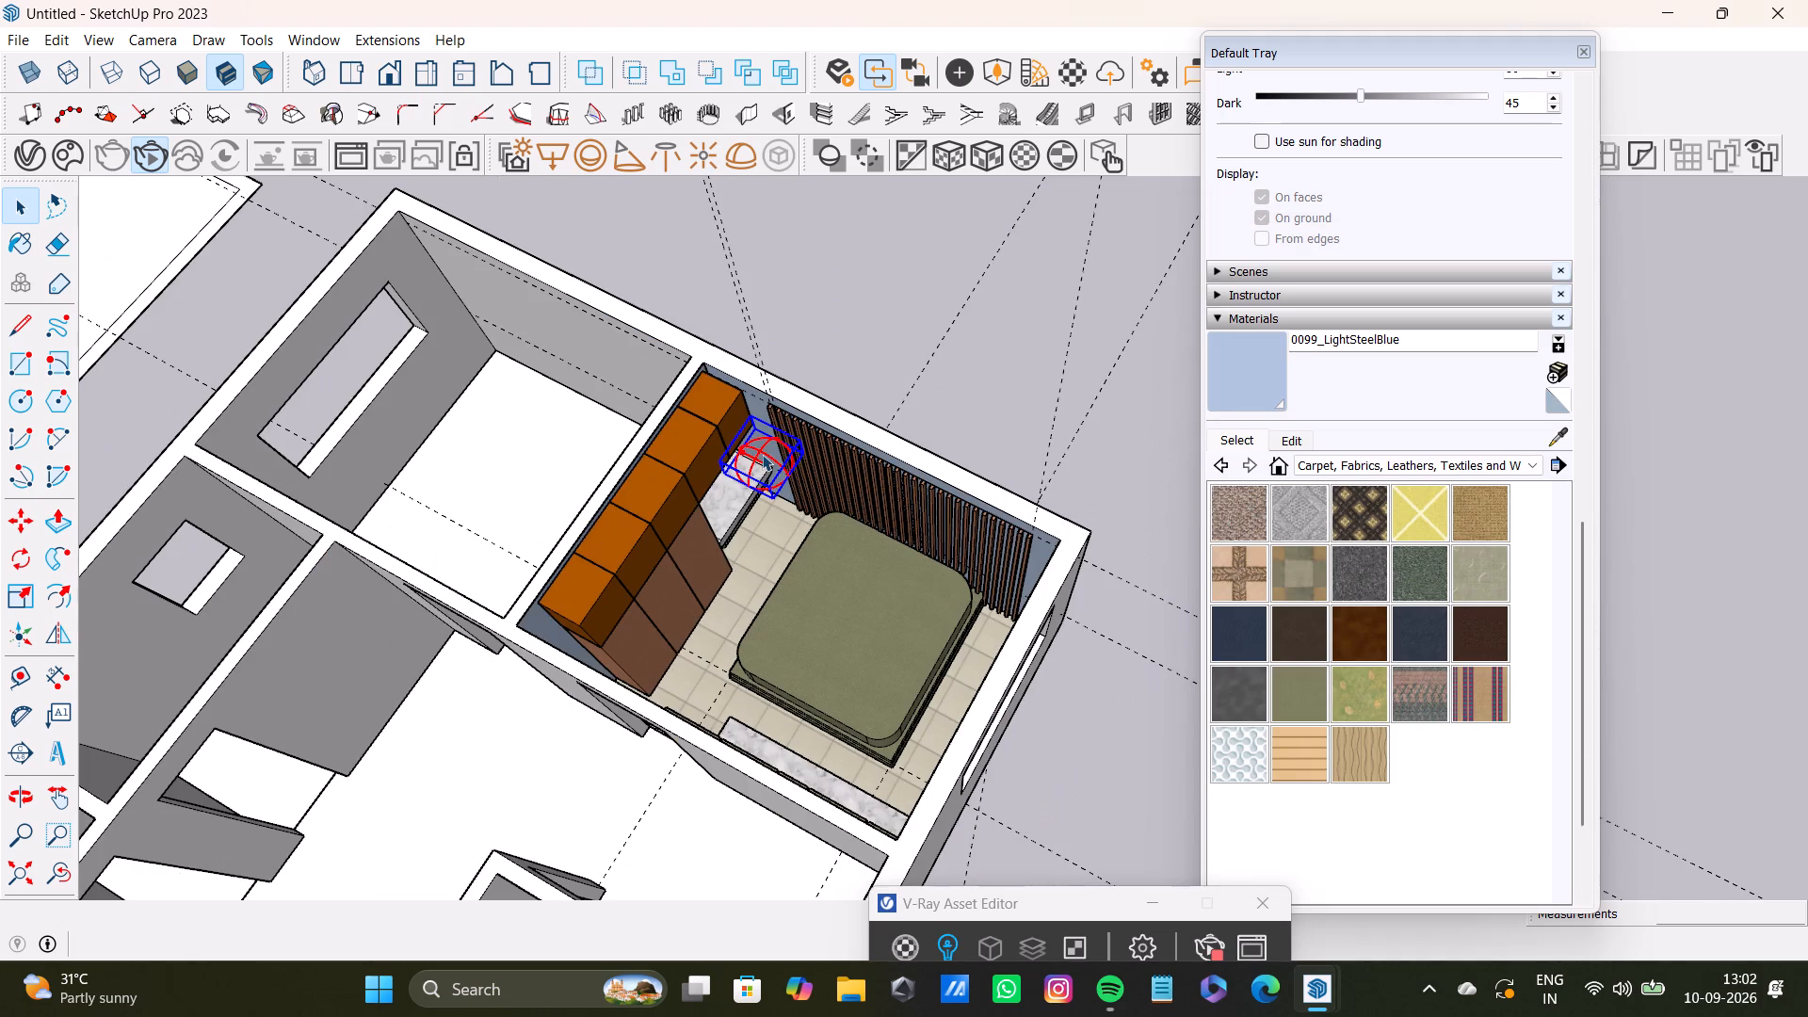
pyautogui.press('Delete')
pyautogui.click(903, 338)
pyautogui.press('space')
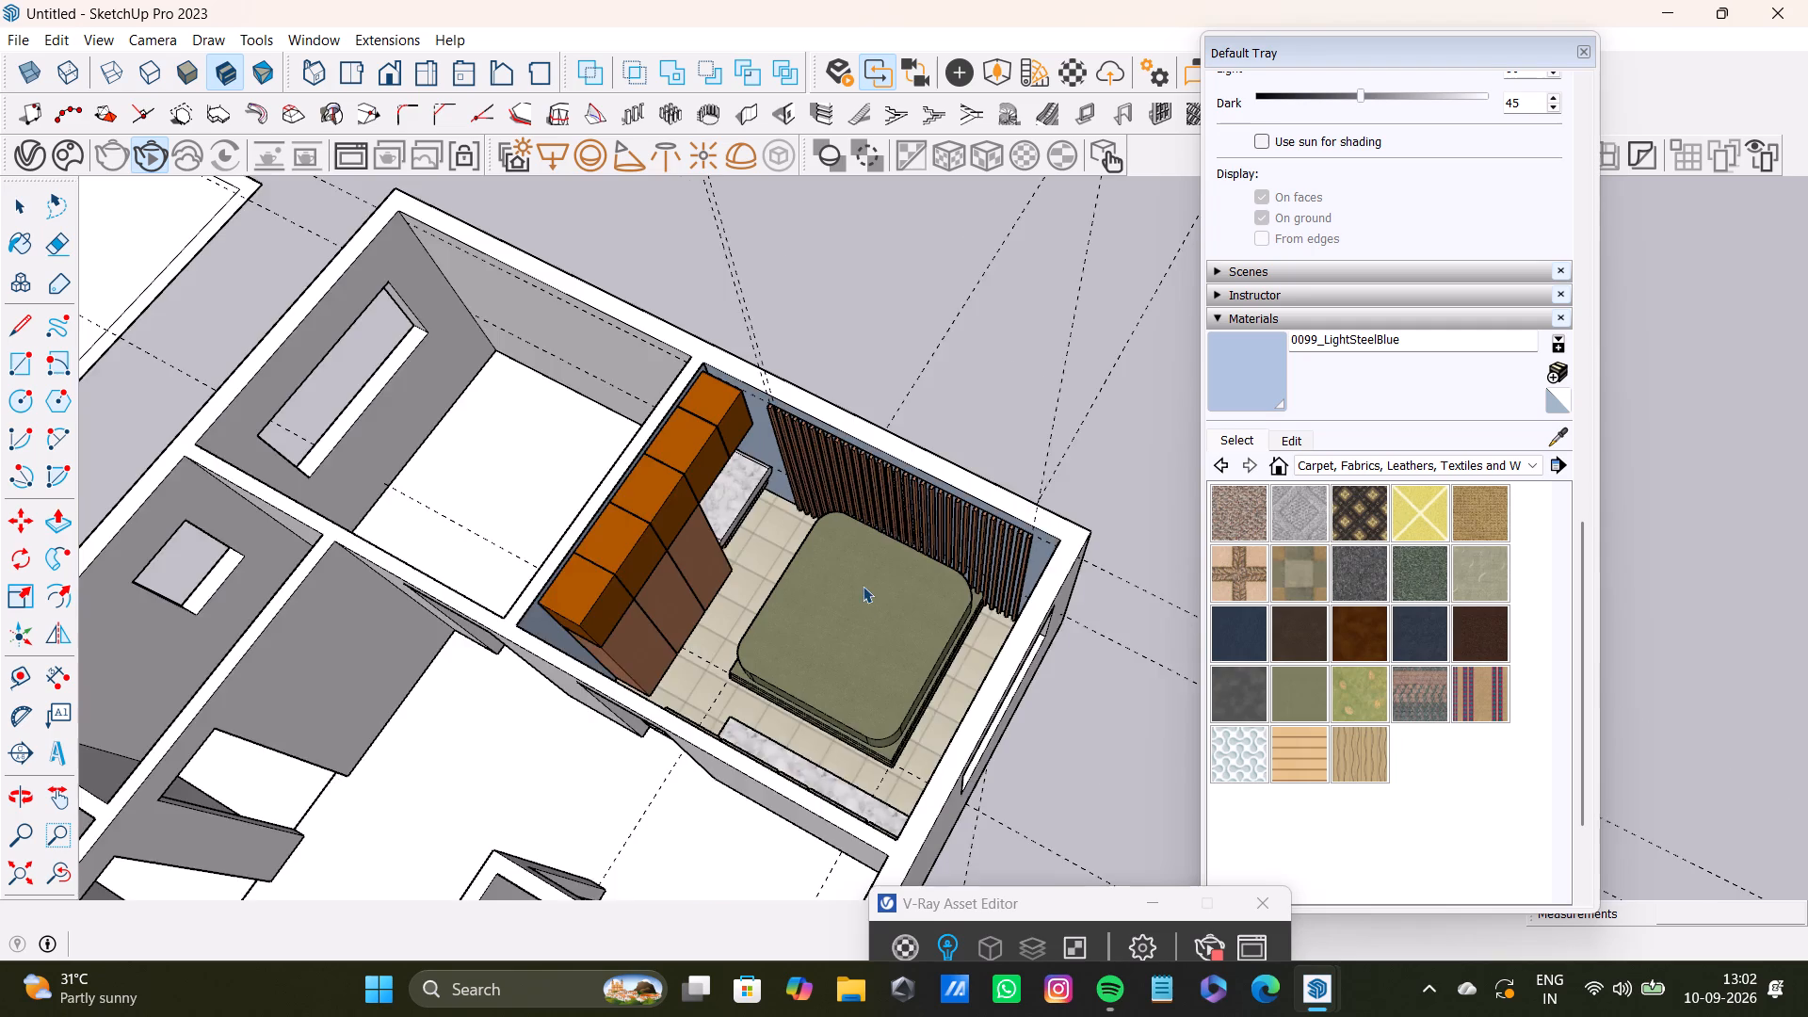
# Start a V-Ray interactive render of the bedroom from a raised view facing the wood-panelled wall, doorway and wardrobes.
pyautogui.scroll(6, 863, 611)
pyautogui.scroll(-8, 832, 651)
pyautogui.scroll(9, 853, 674)
pyautogui.moveTo(983, 605); pyautogui.dragTo(876, 571, button='middle')
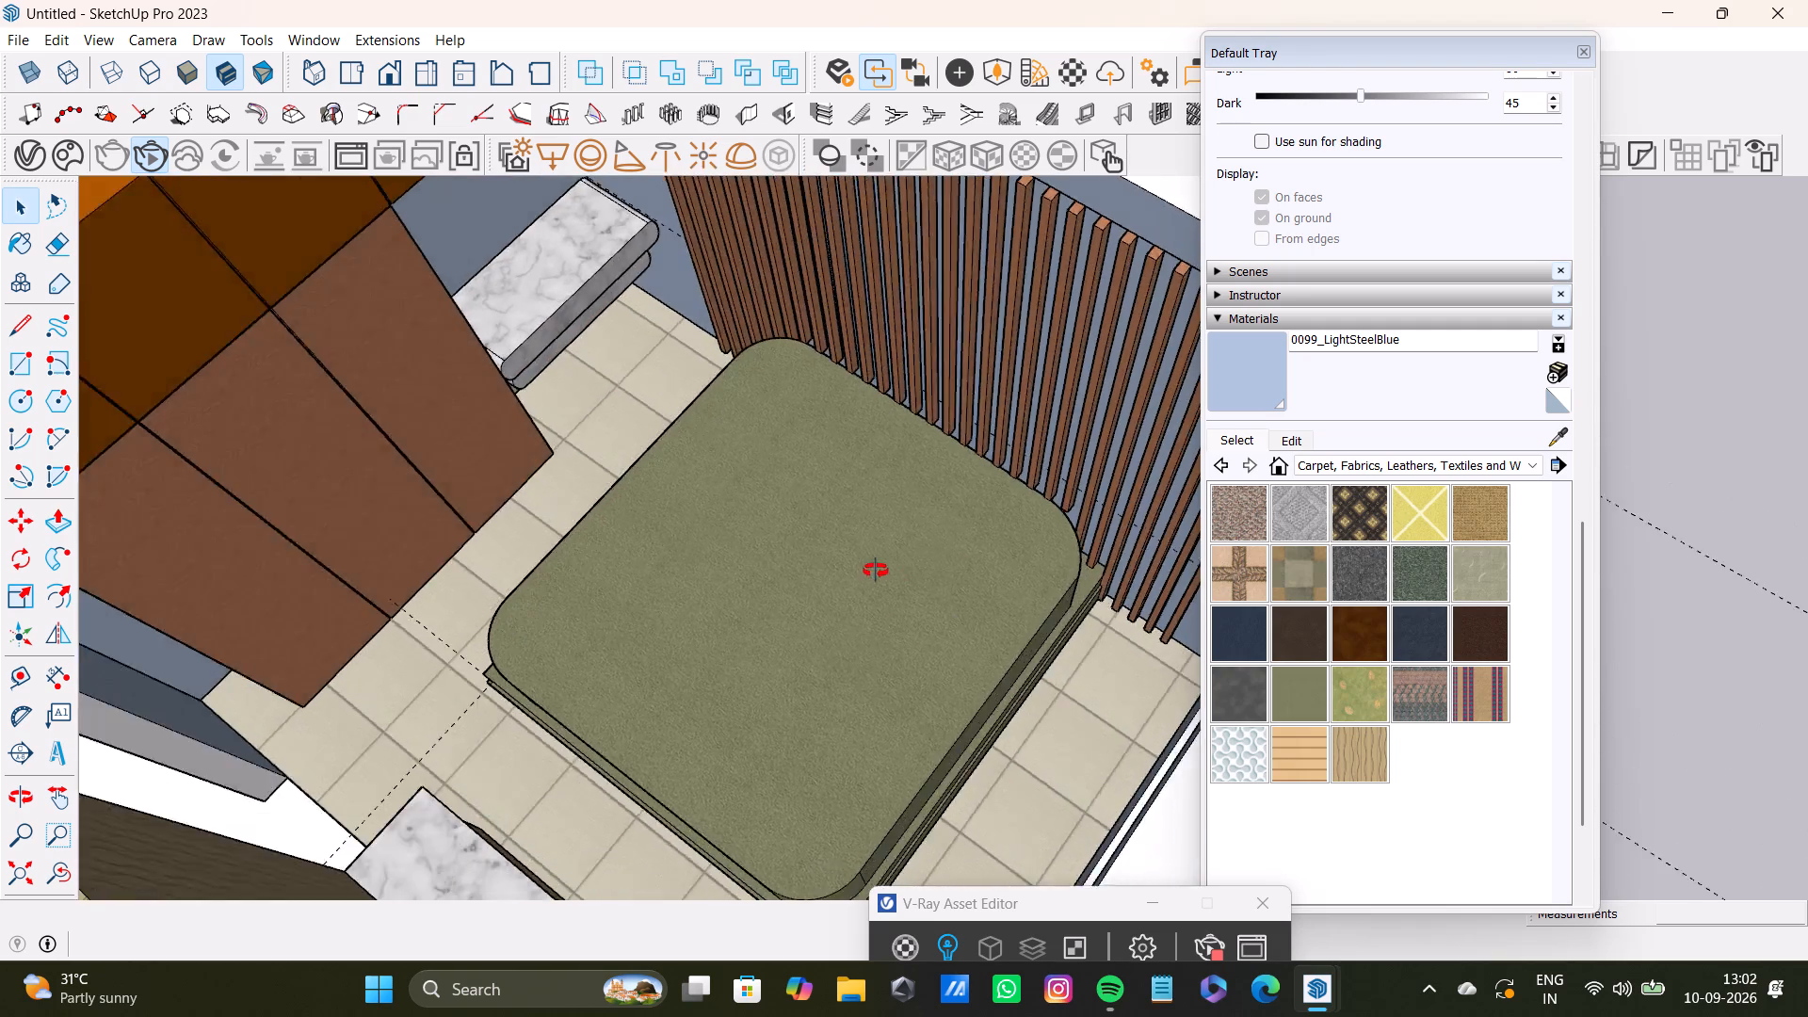
pyautogui.moveTo(876, 571); pyautogui.dragTo(312, 642, button='middle')
pyautogui.scroll(-4, 421, 542)
pyautogui.keyDown('shift'); pyautogui.moveTo(509, 522); pyautogui.dragTo(581, 671, button='middle'); pyautogui.keyUp('shift')
pyautogui.moveTo(652, 642); pyautogui.dragTo(273, 612, button='middle')
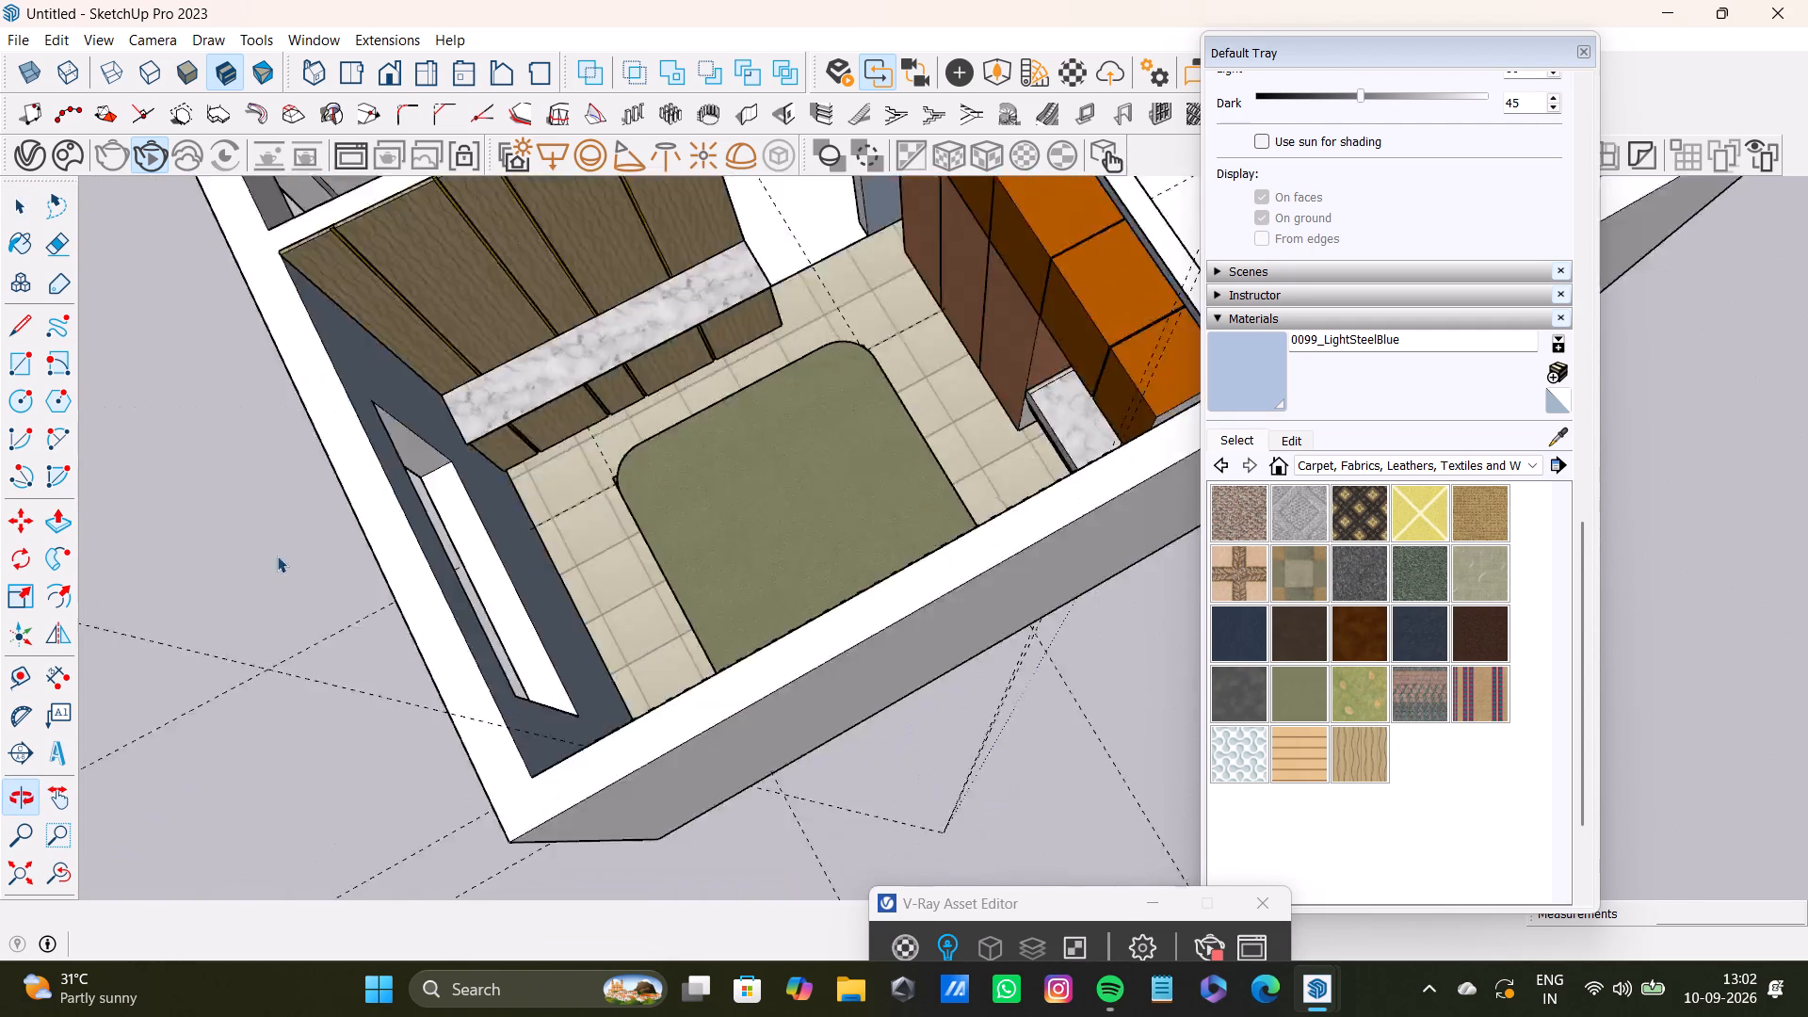
pyautogui.scroll(-4, 637, 480)
pyautogui.keyDown('shift'); pyautogui.moveTo(685, 514); pyautogui.dragTo(694, 631, button='middle'); pyautogui.keyUp('shift')
pyautogui.moveTo(718, 619); pyautogui.dragTo(515, 522, button='middle')
pyautogui.scroll(9, 912, 406)
pyautogui.keyDown('shift'); pyautogui.moveTo(786, 425); pyautogui.dragTo(897, 646, button='middle'); pyautogui.keyUp('shift')
pyautogui.scroll(-9, 677, 605)
pyautogui.keyDown('shift'); pyautogui.moveTo(676, 604); pyautogui.dragTo(717, 413, button='middle'); pyautogui.keyUp('shift')
pyautogui.scroll(3, 734, 520)
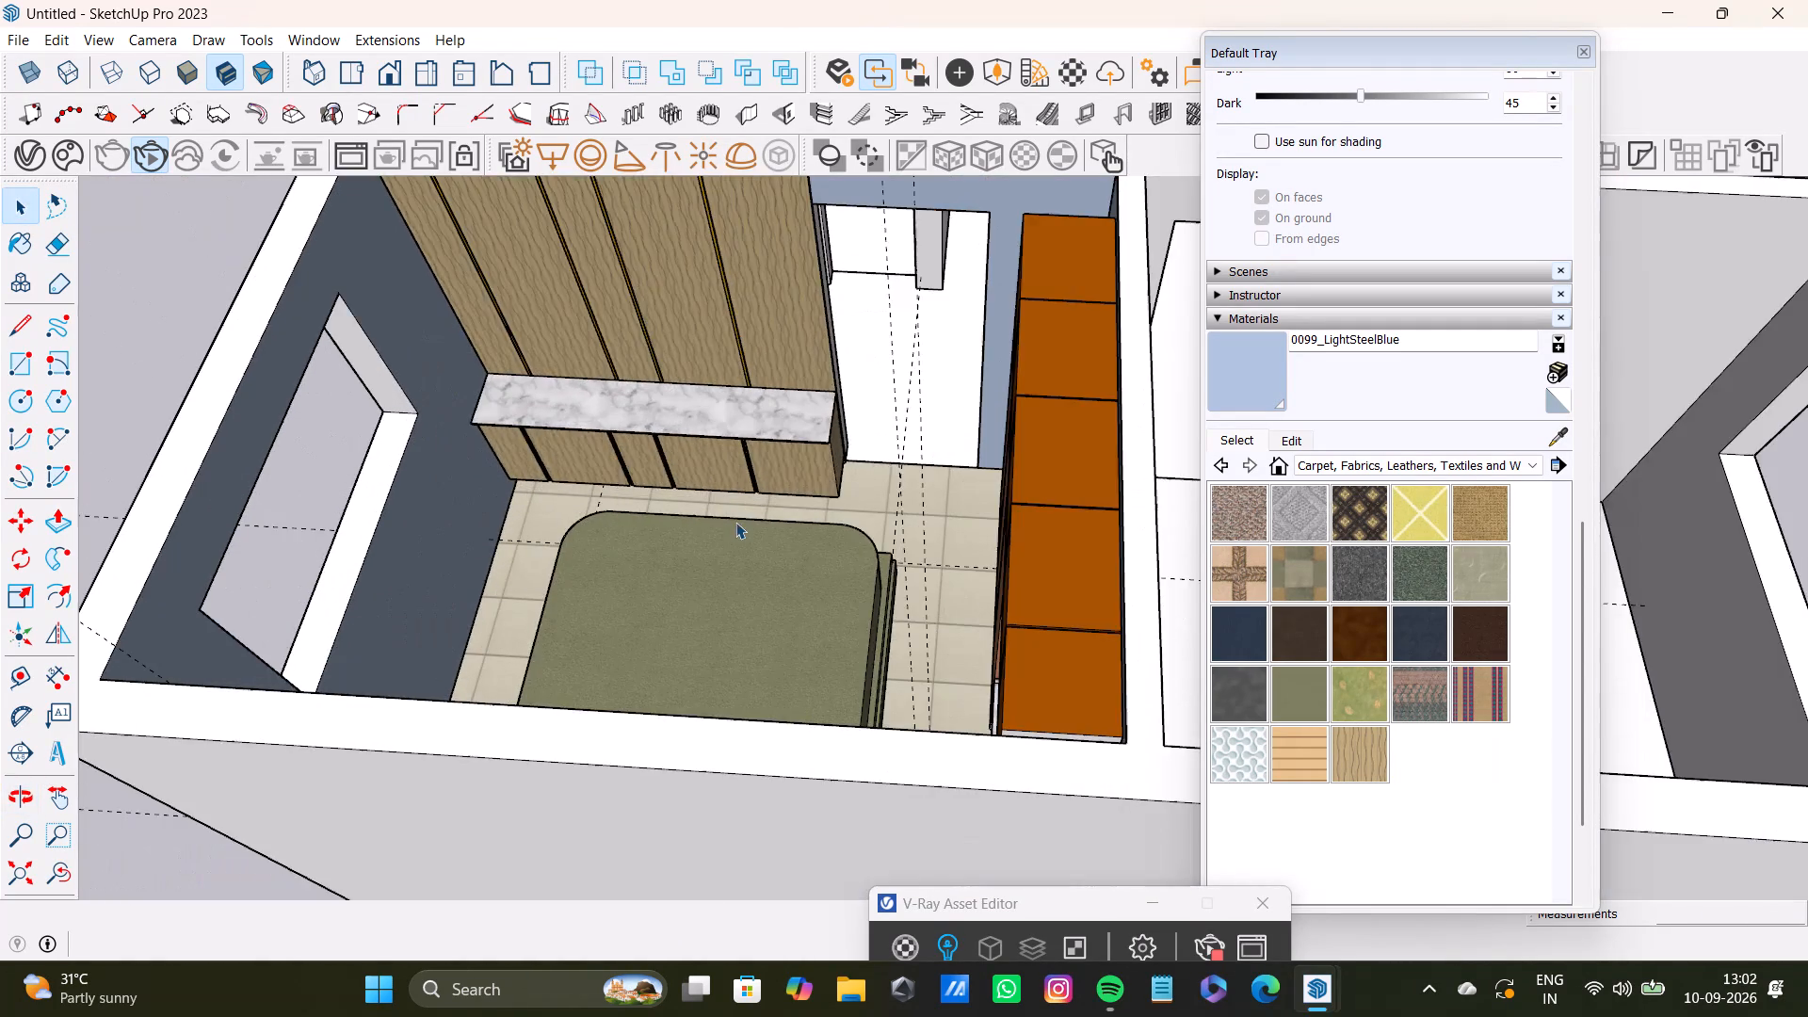
pyautogui.moveTo(727, 525); pyautogui.dragTo(934, 403, button='middle')
pyautogui.click(155, 161)
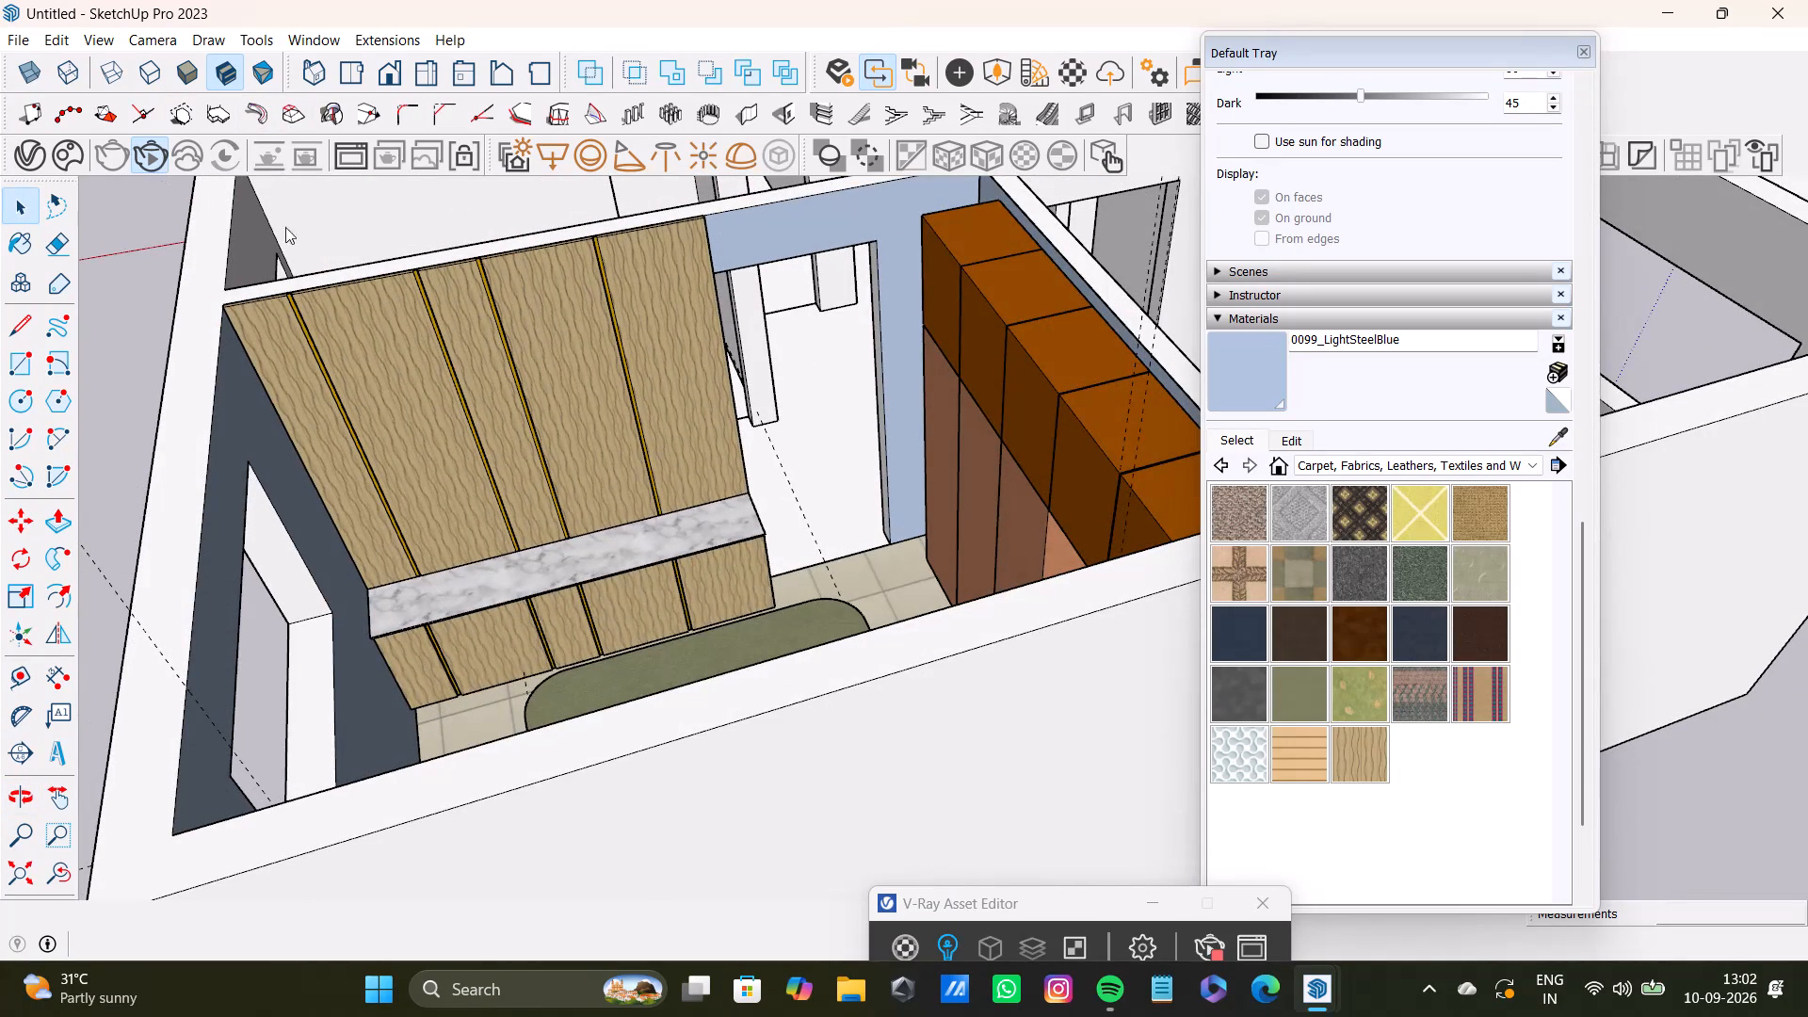
pyautogui.click(145, 168)
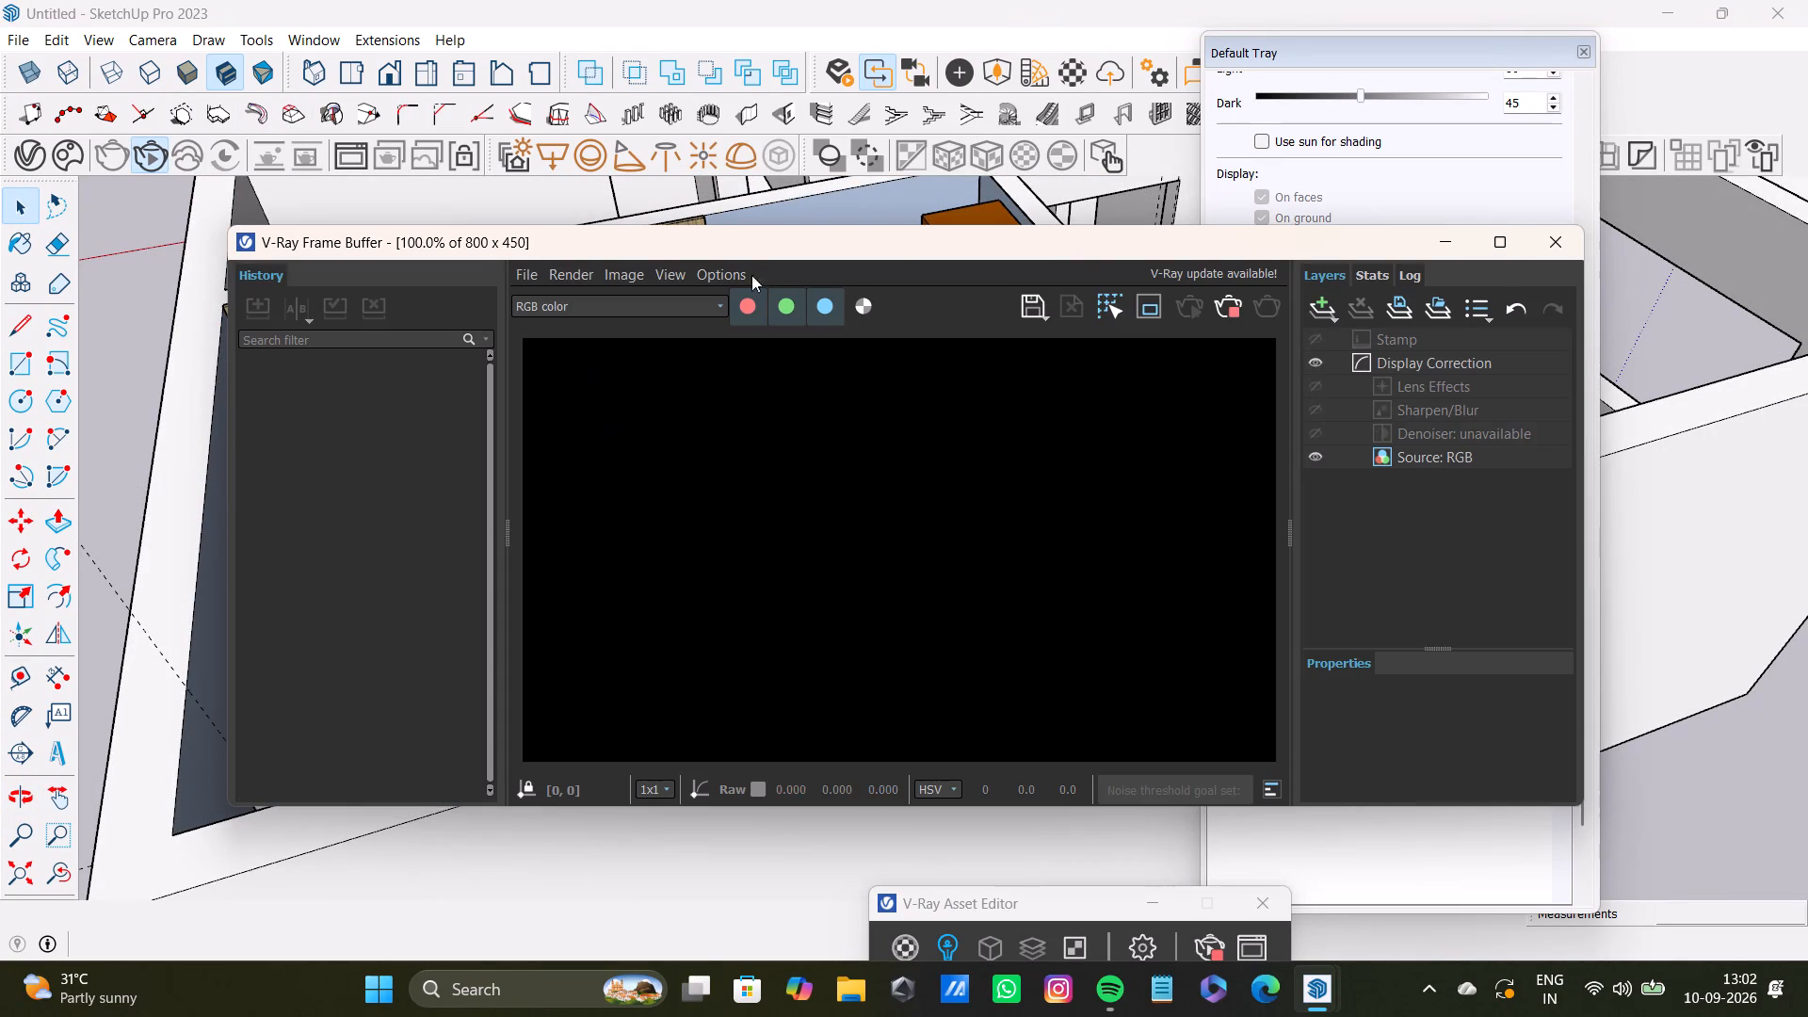
# Set the SunLight intensity to 1 in the V-Ray Asset Editor and close the editor.
pyautogui.click(30, 163)
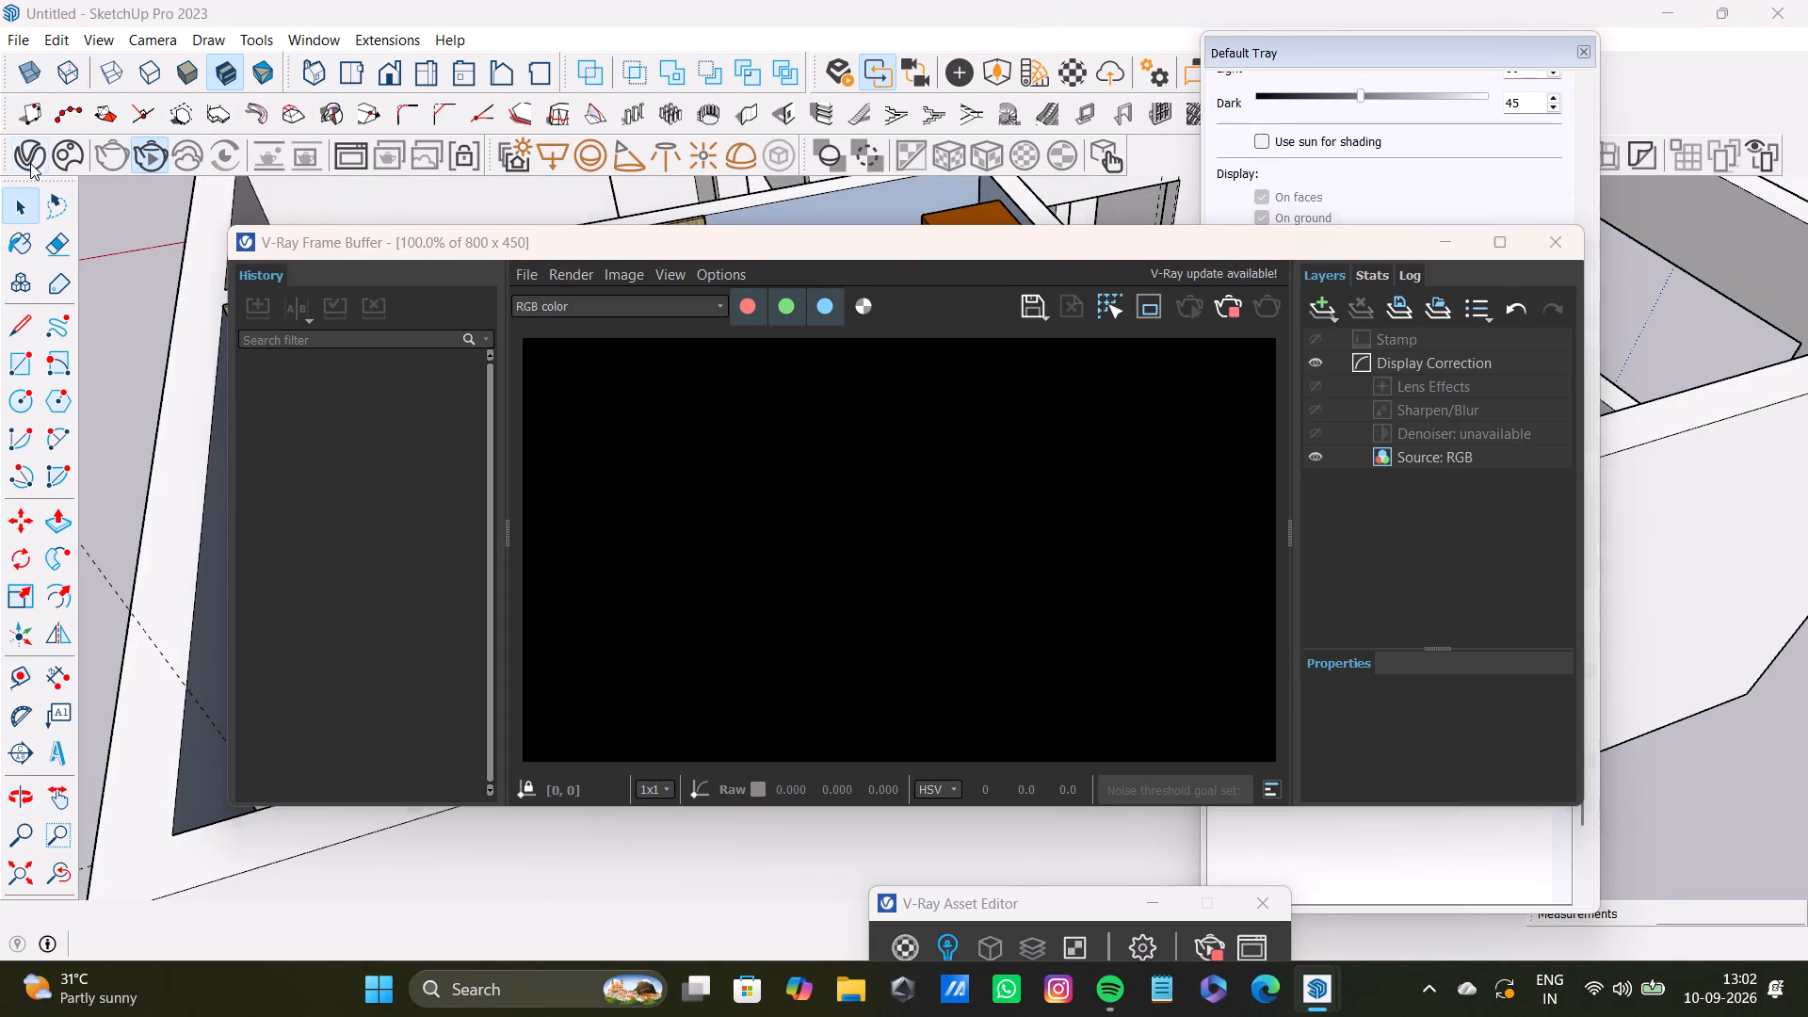
pyautogui.click(36, 167)
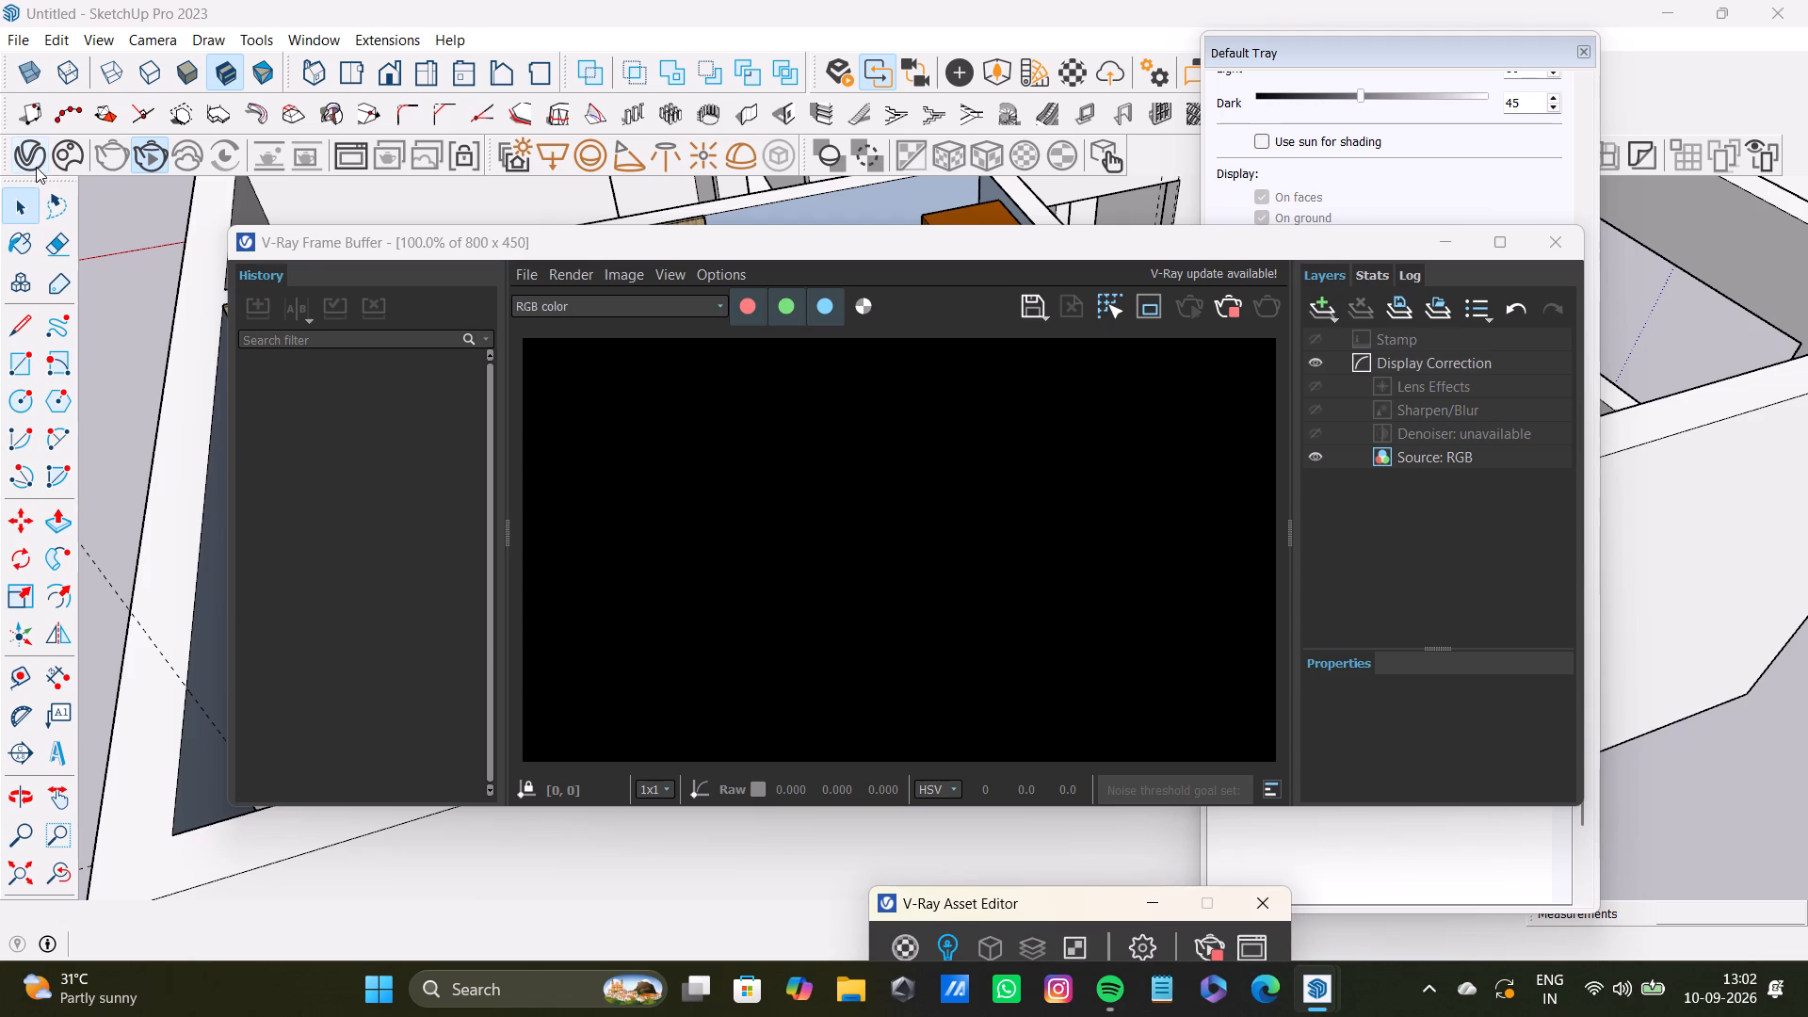
pyautogui.click(58, 156)
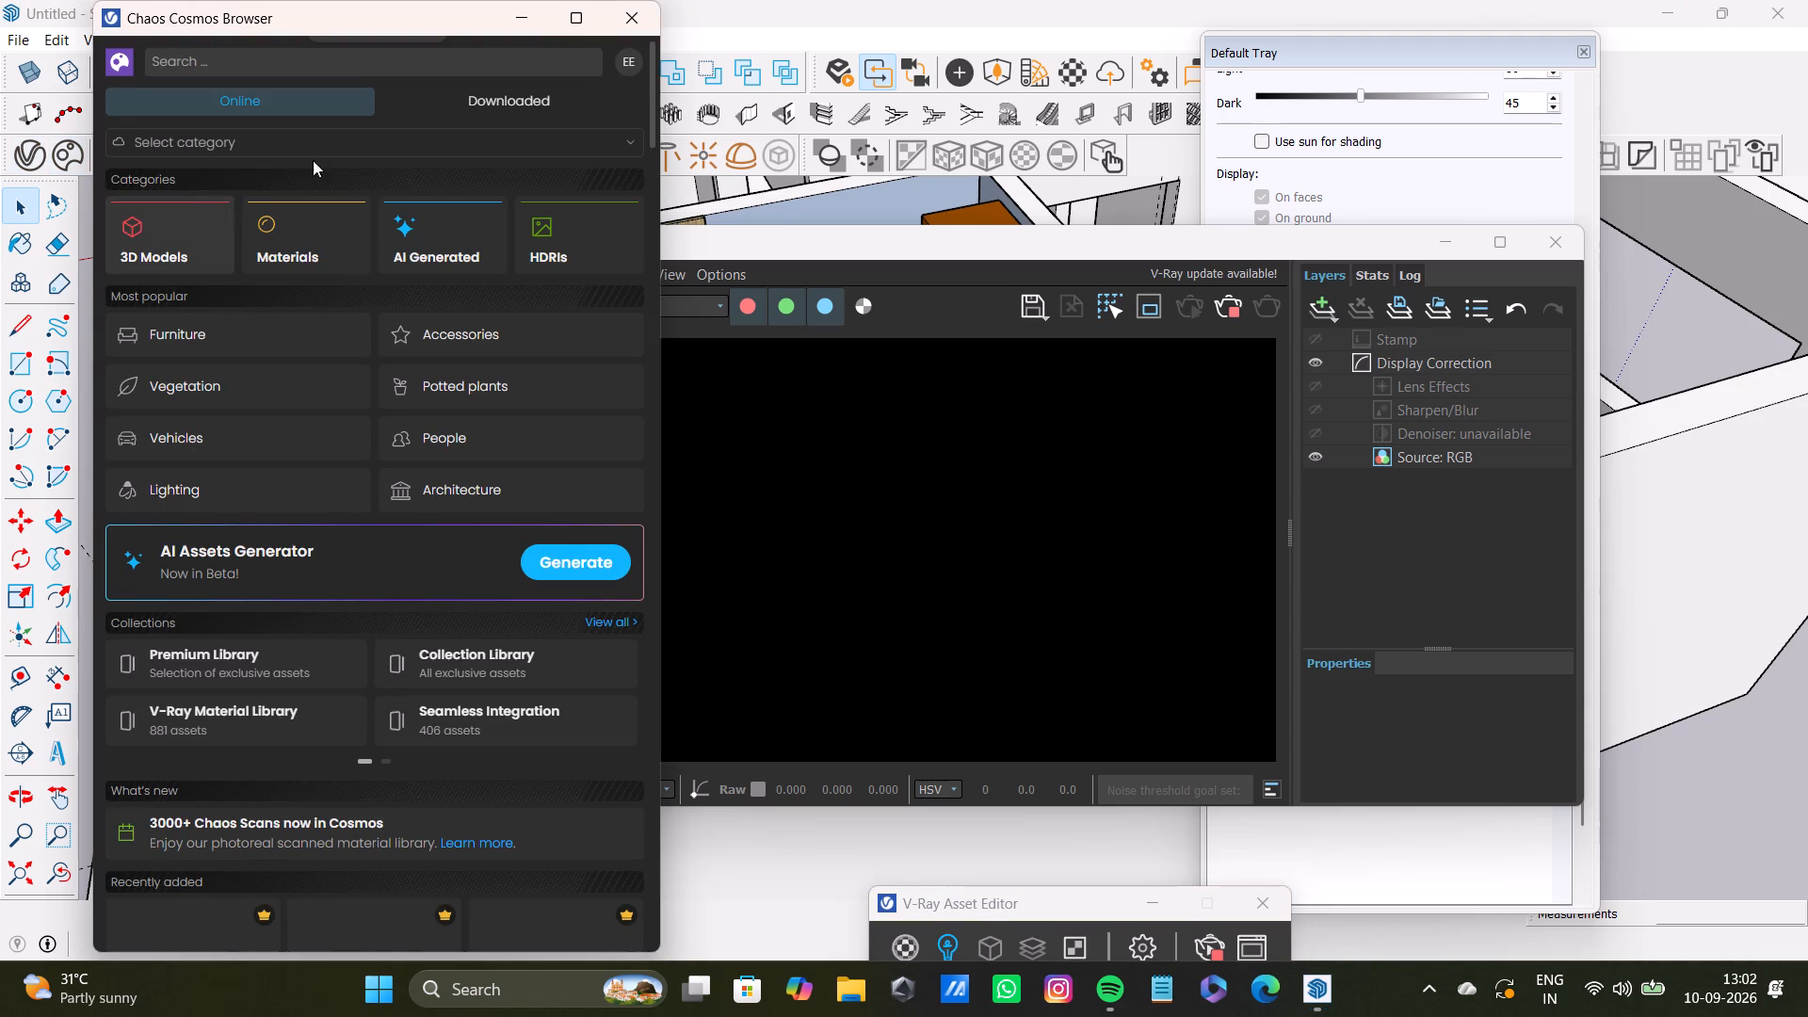
pyautogui.click(618, 14)
pyautogui.click(37, 154)
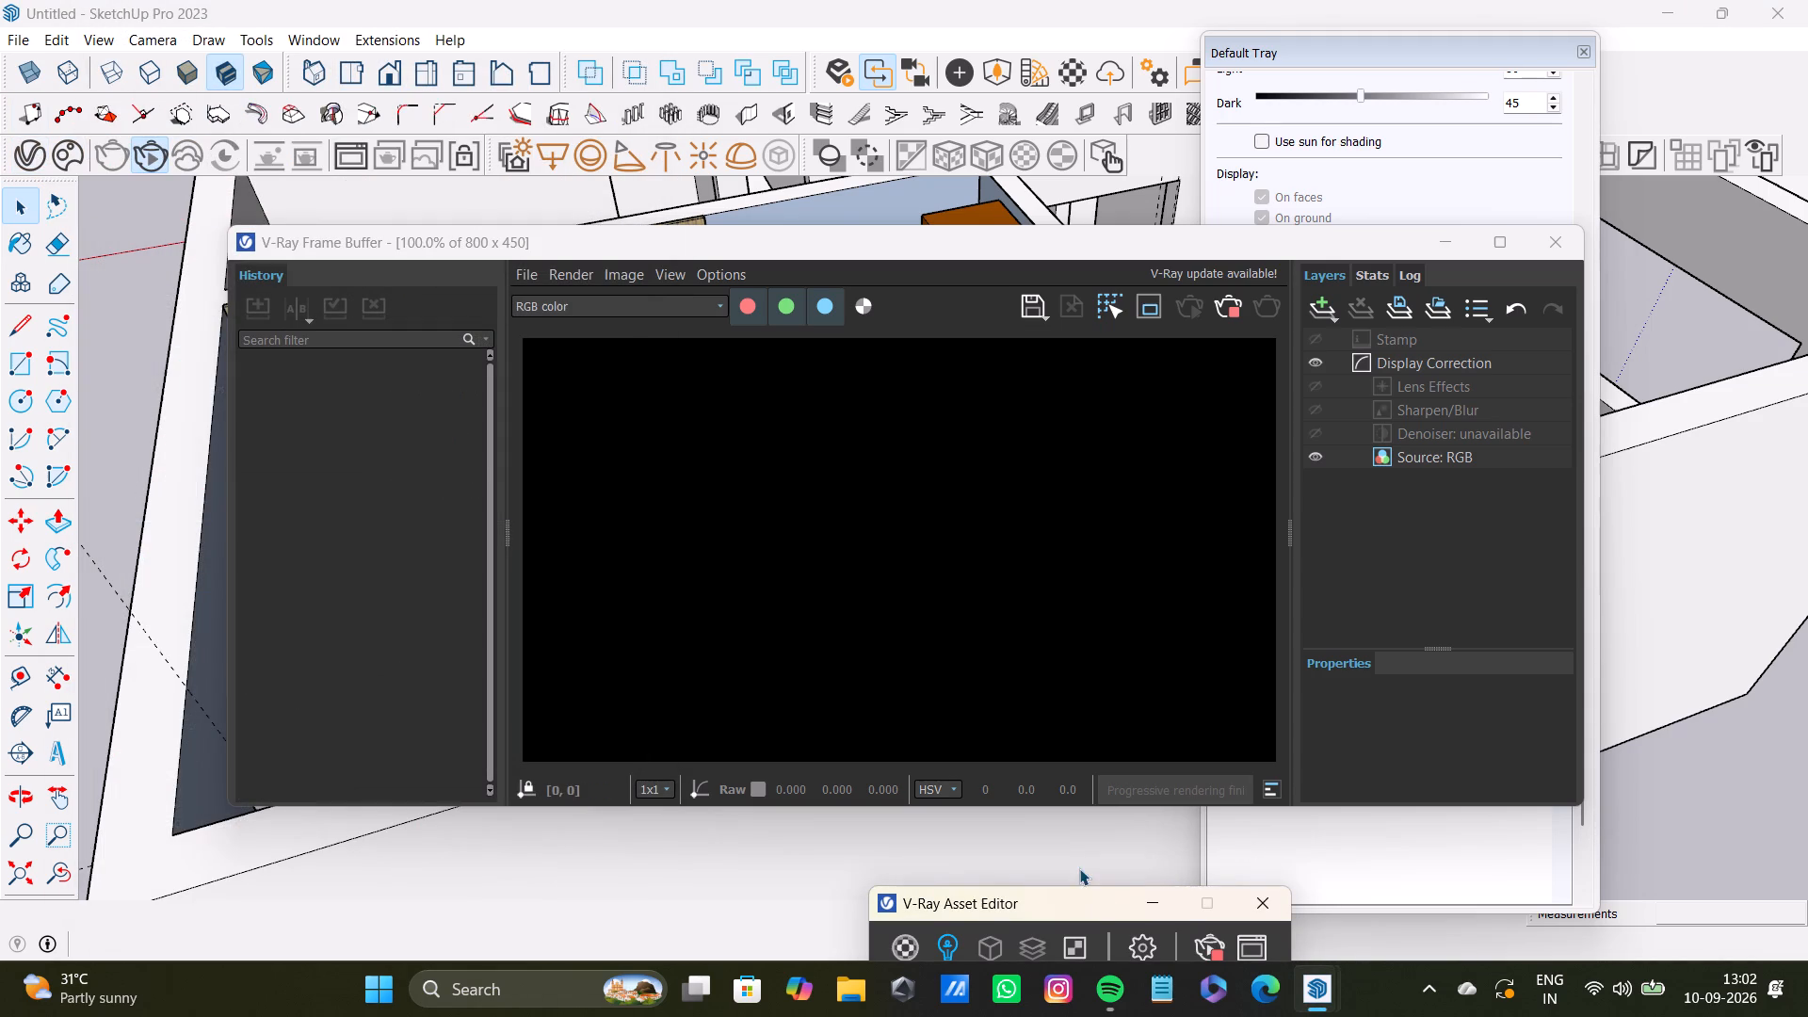
pyautogui.moveTo(1076, 900); pyautogui.dragTo(1041, 68)
pyautogui.click(1180, 250)
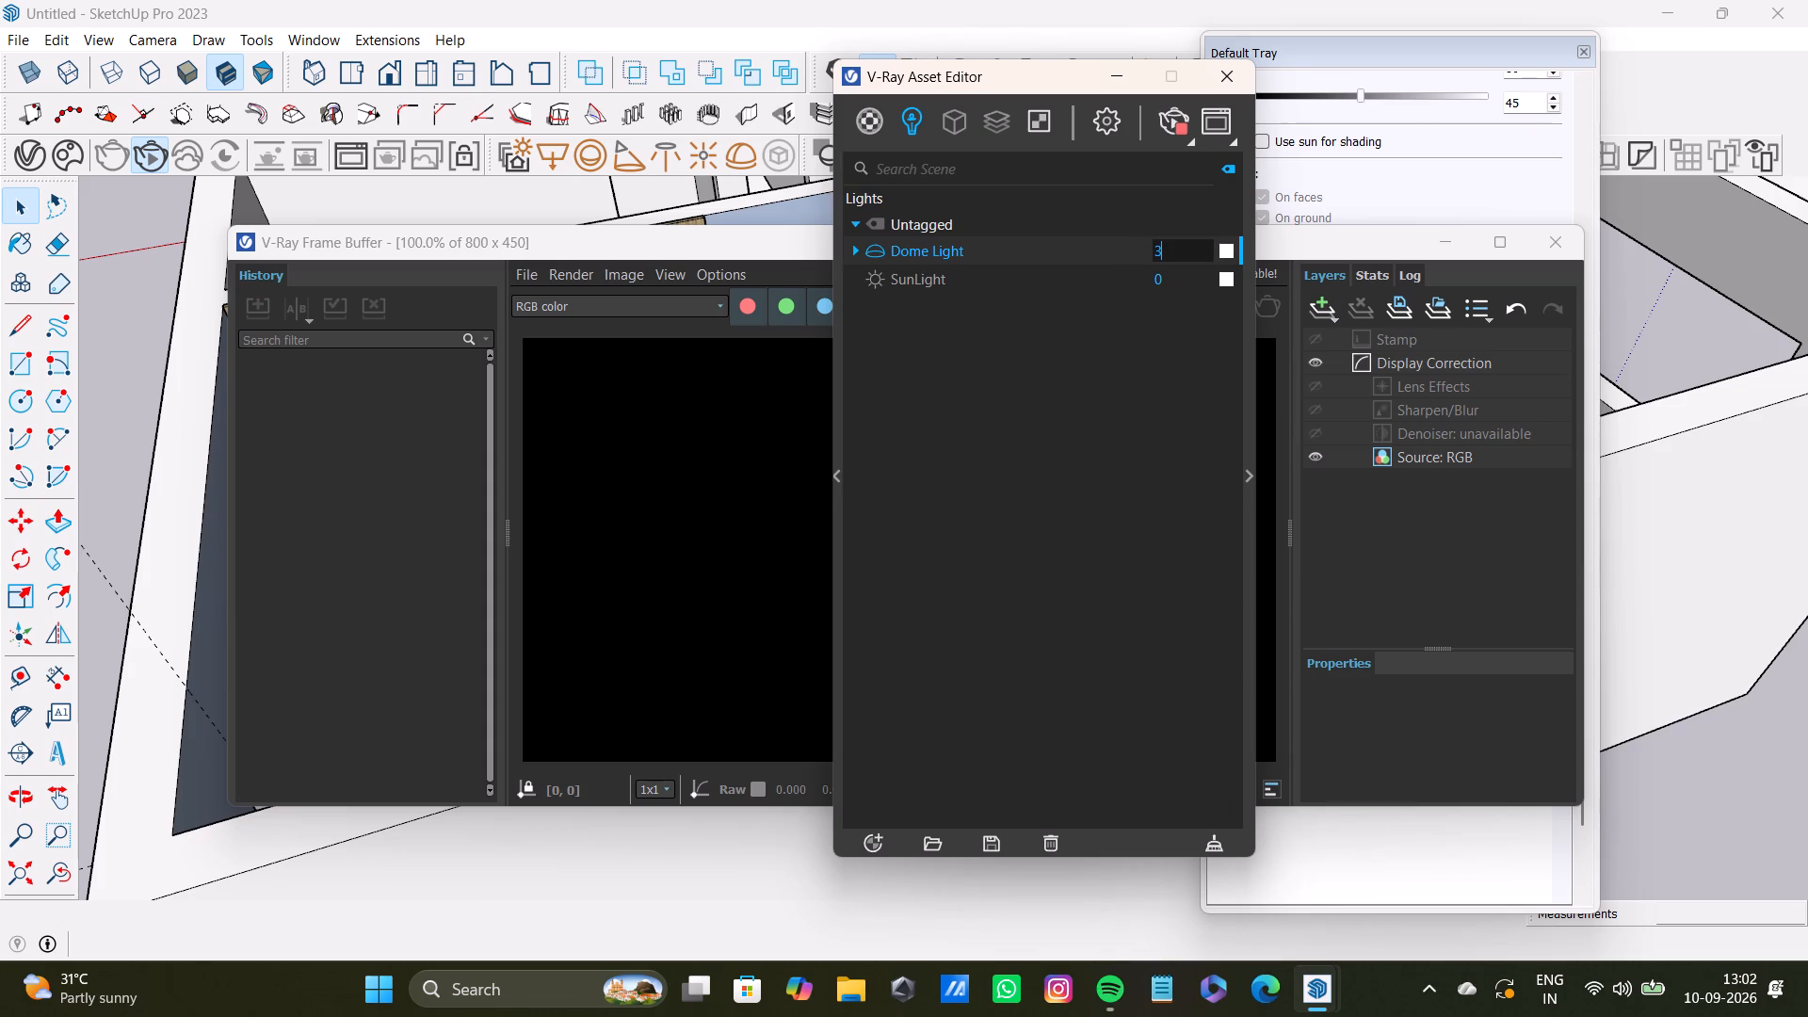
pyautogui.click(1179, 282)
pyautogui.press('BackSpace')
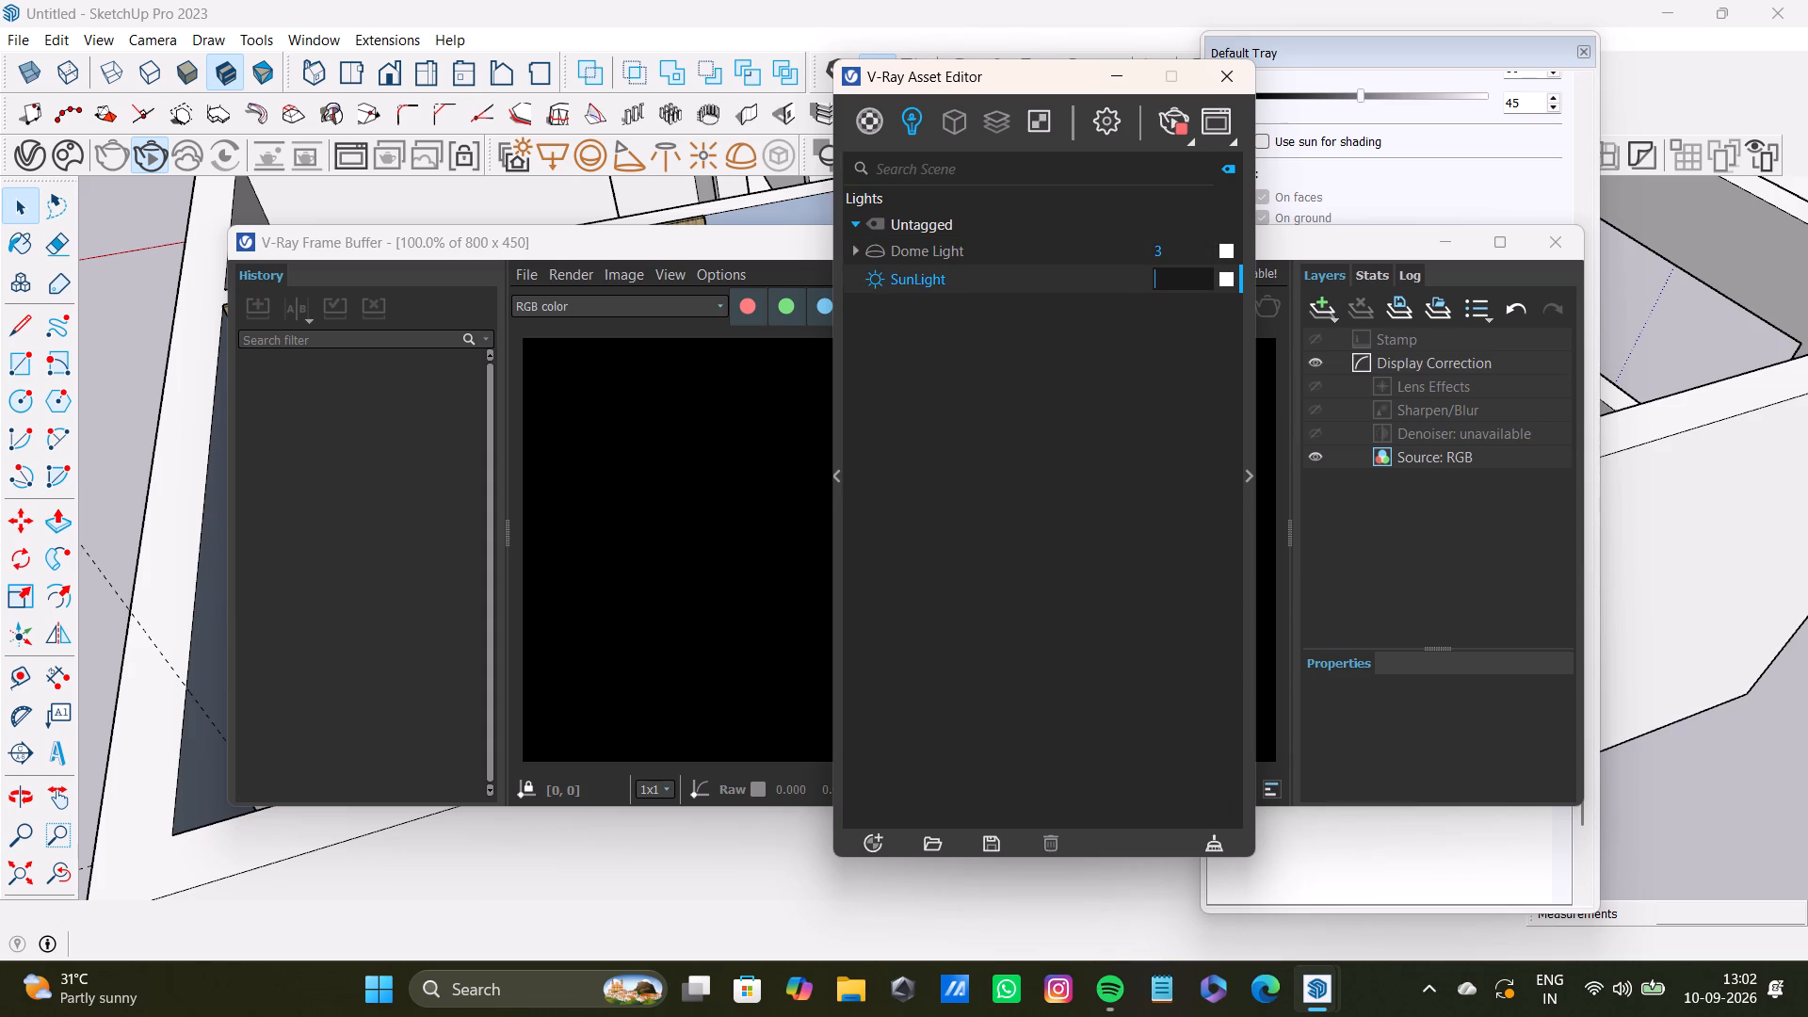
pyautogui.press('1')
pyautogui.press('Return')
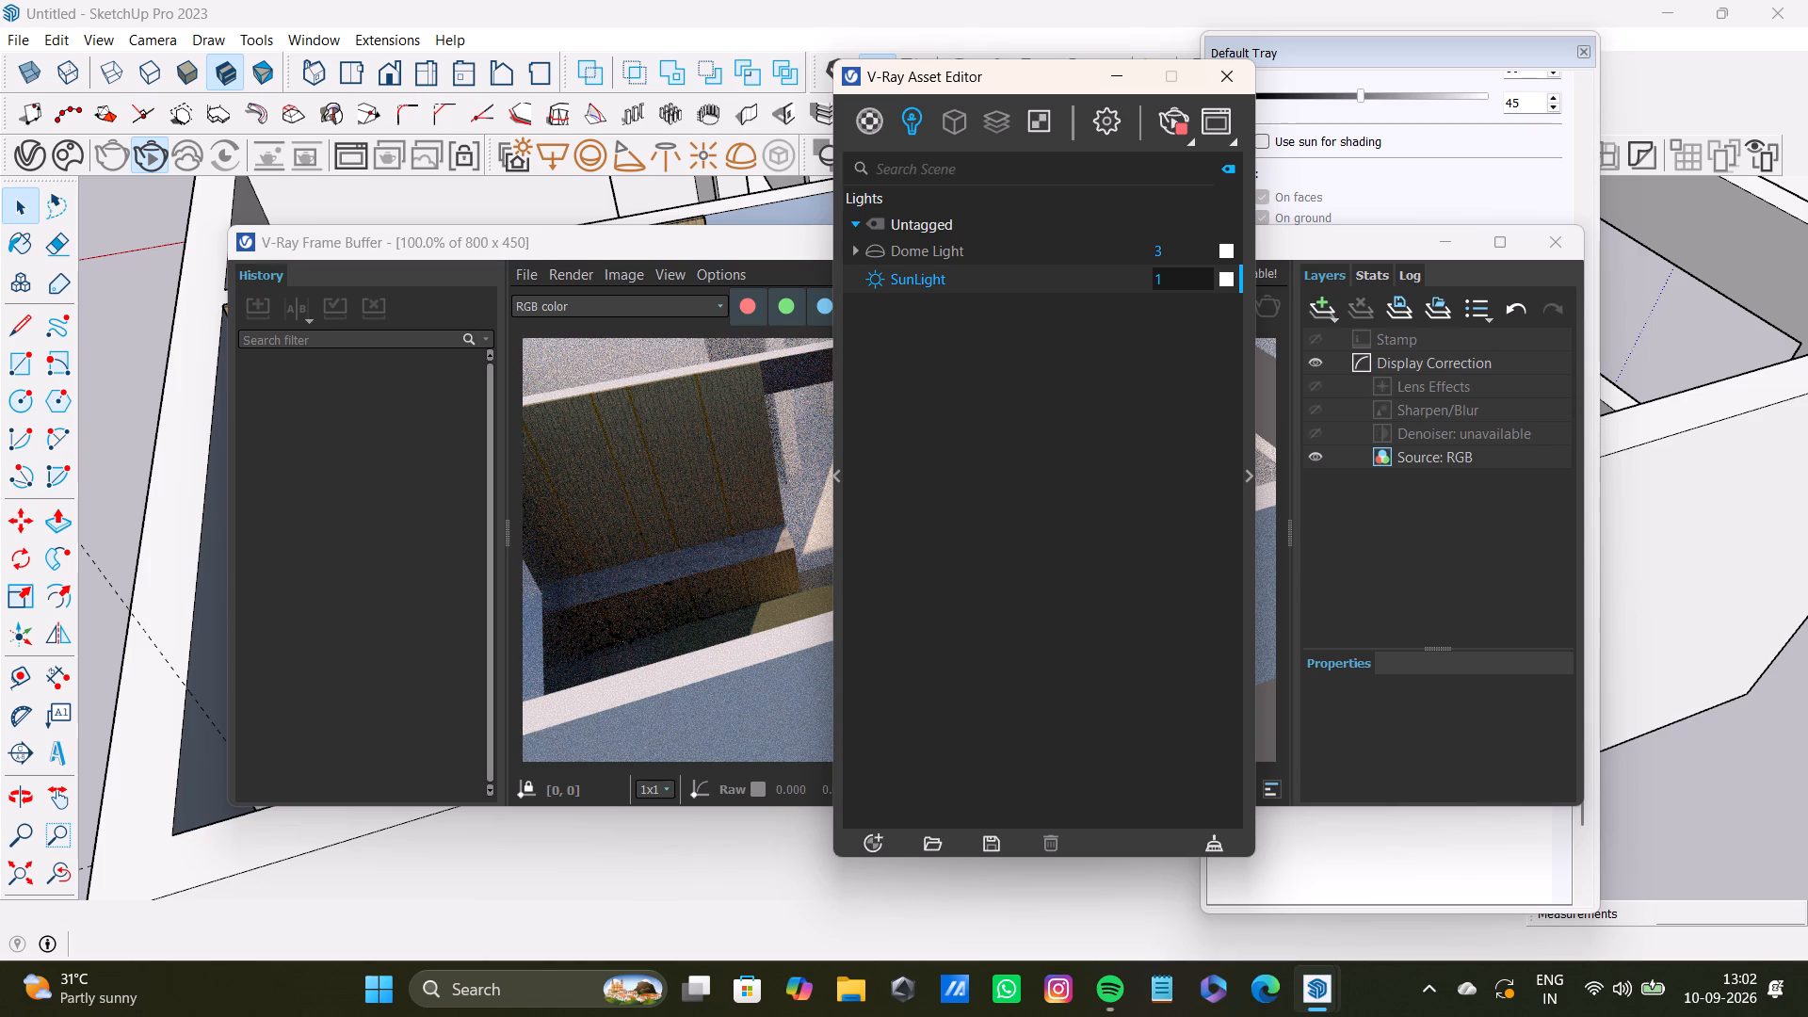
pyautogui.click(1207, 77)
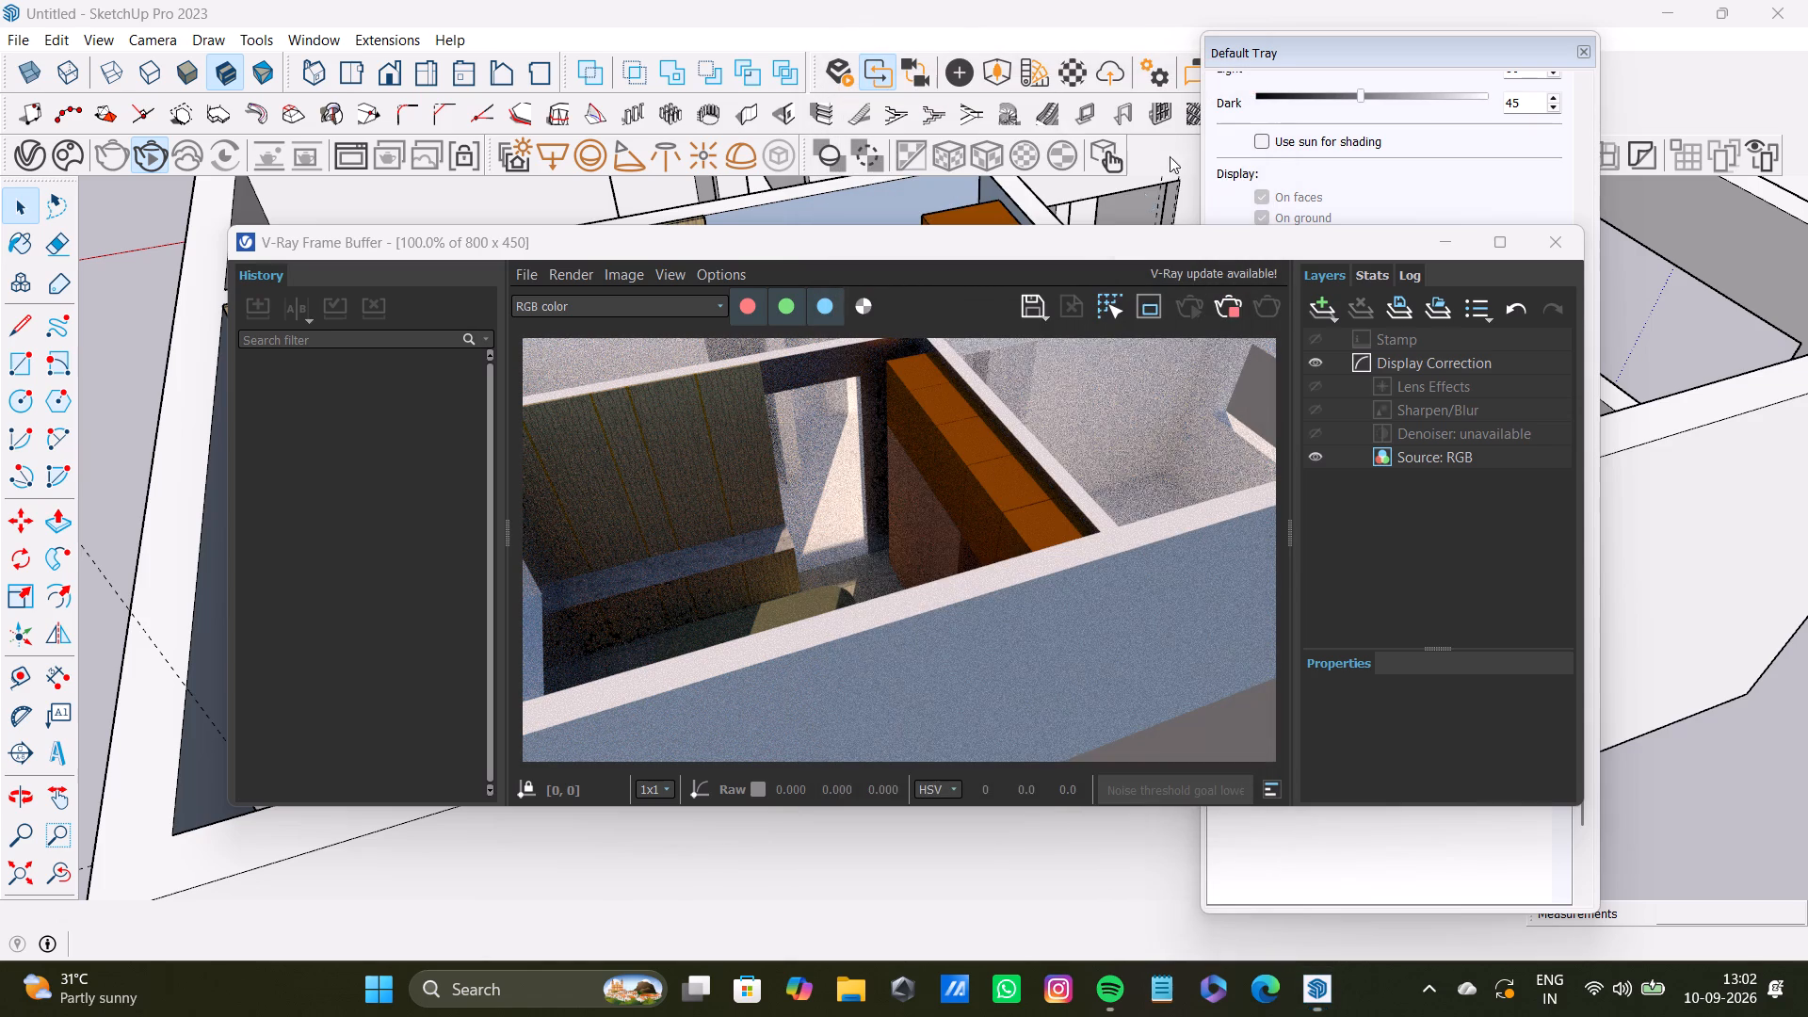
# Check the sunlit bedroom render up close and from further out, and close the V-Ray frame buffer.
pyautogui.scroll(2, 654, 545)
pyautogui.scroll(-4, 661, 574)
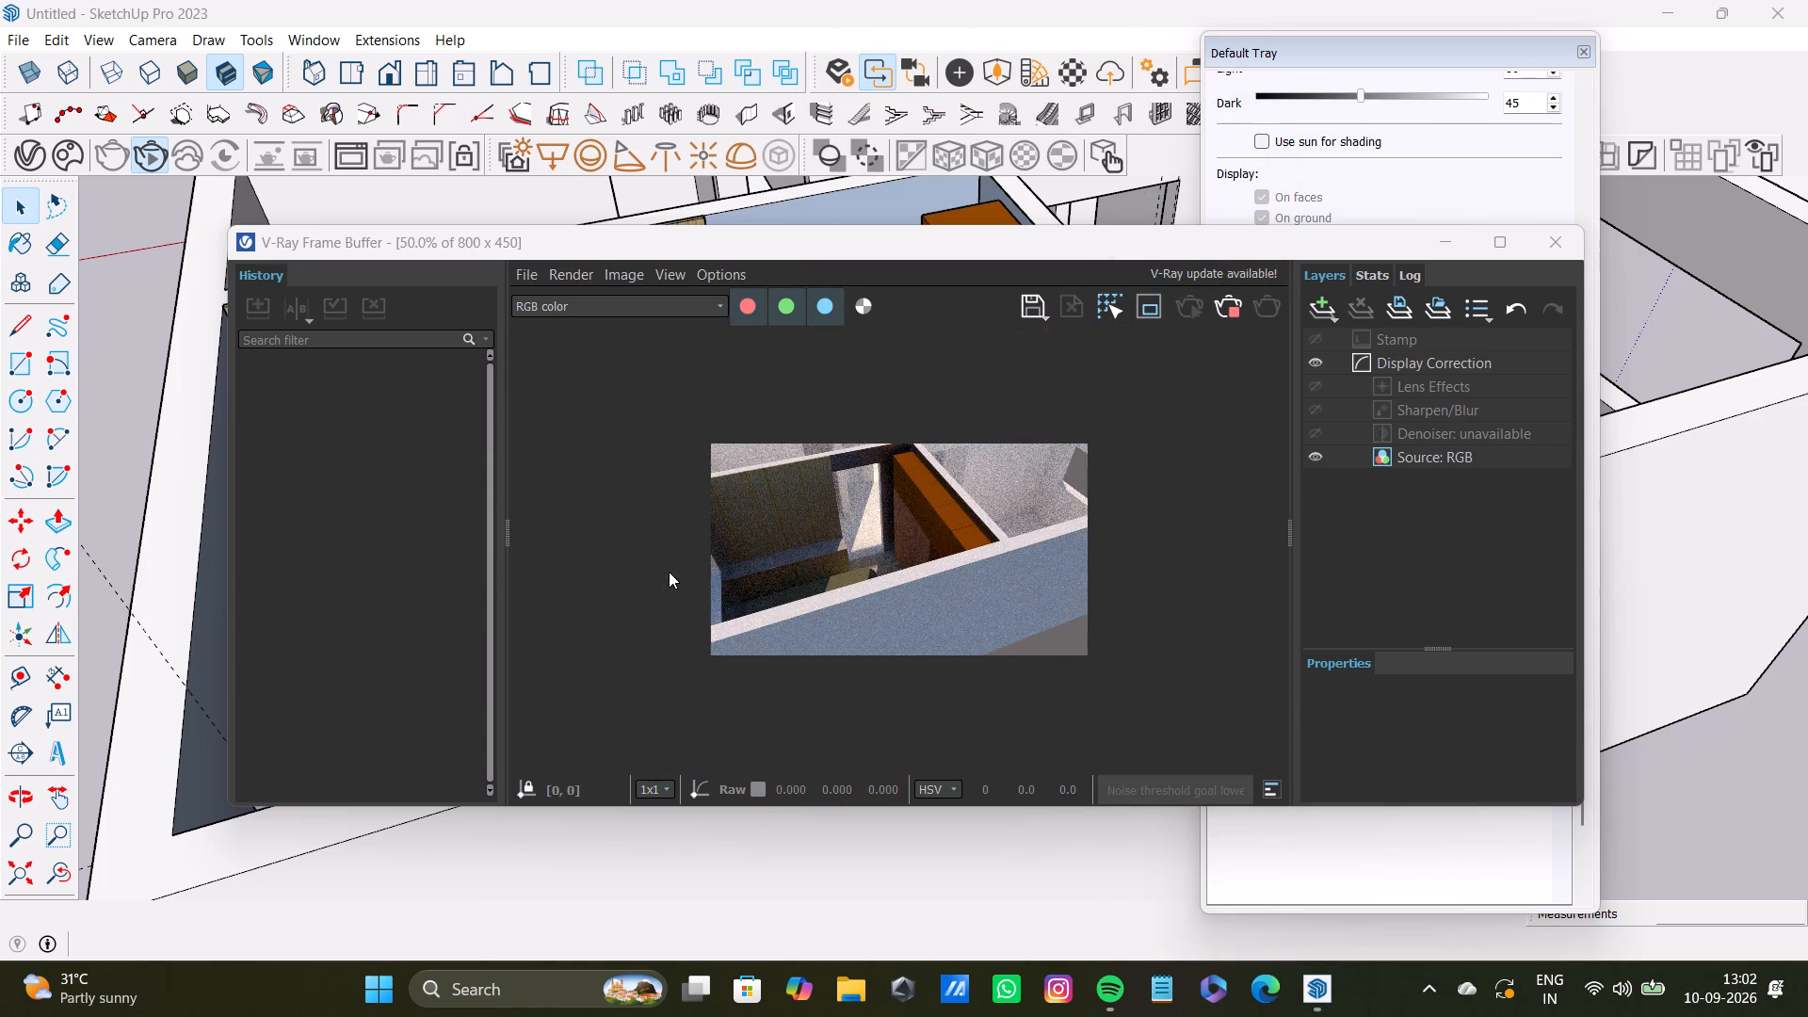
pyautogui.scroll(2, 755, 519)
pyautogui.scroll(-1, 738, 539)
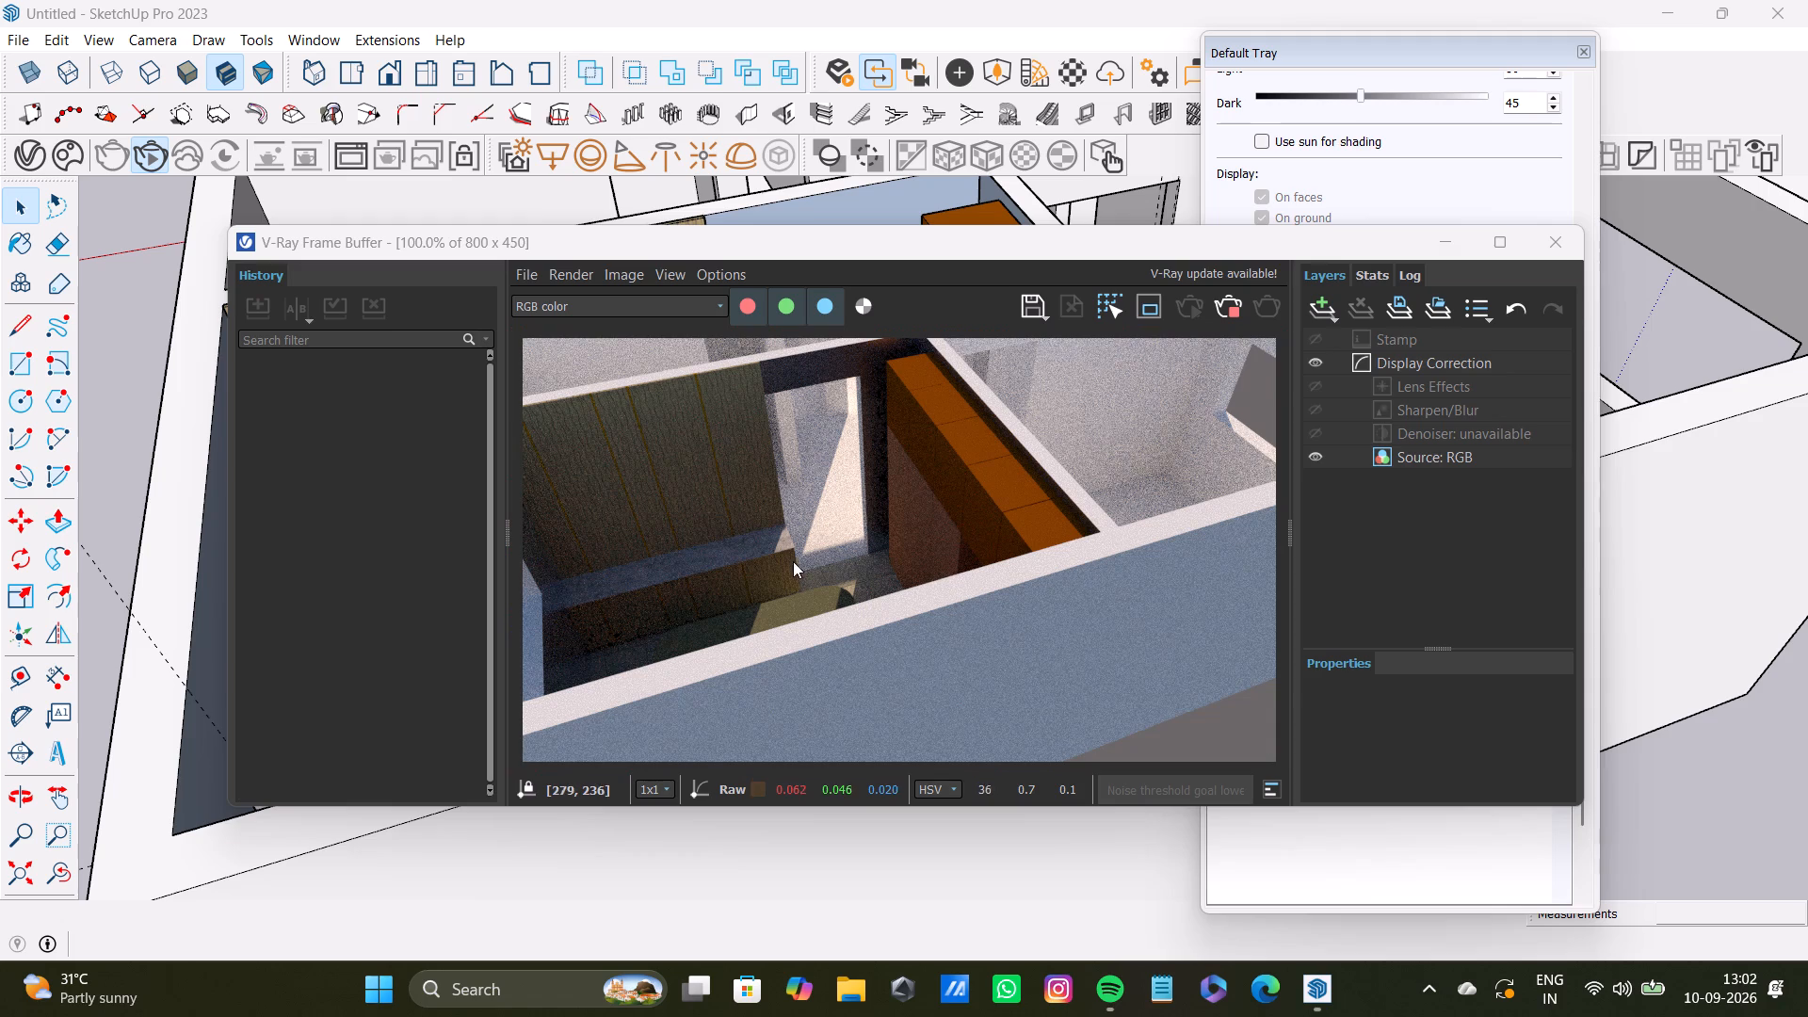
pyautogui.moveTo(793, 561); pyautogui.dragTo(720, 584, button='middle')
pyautogui.click(1557, 246)
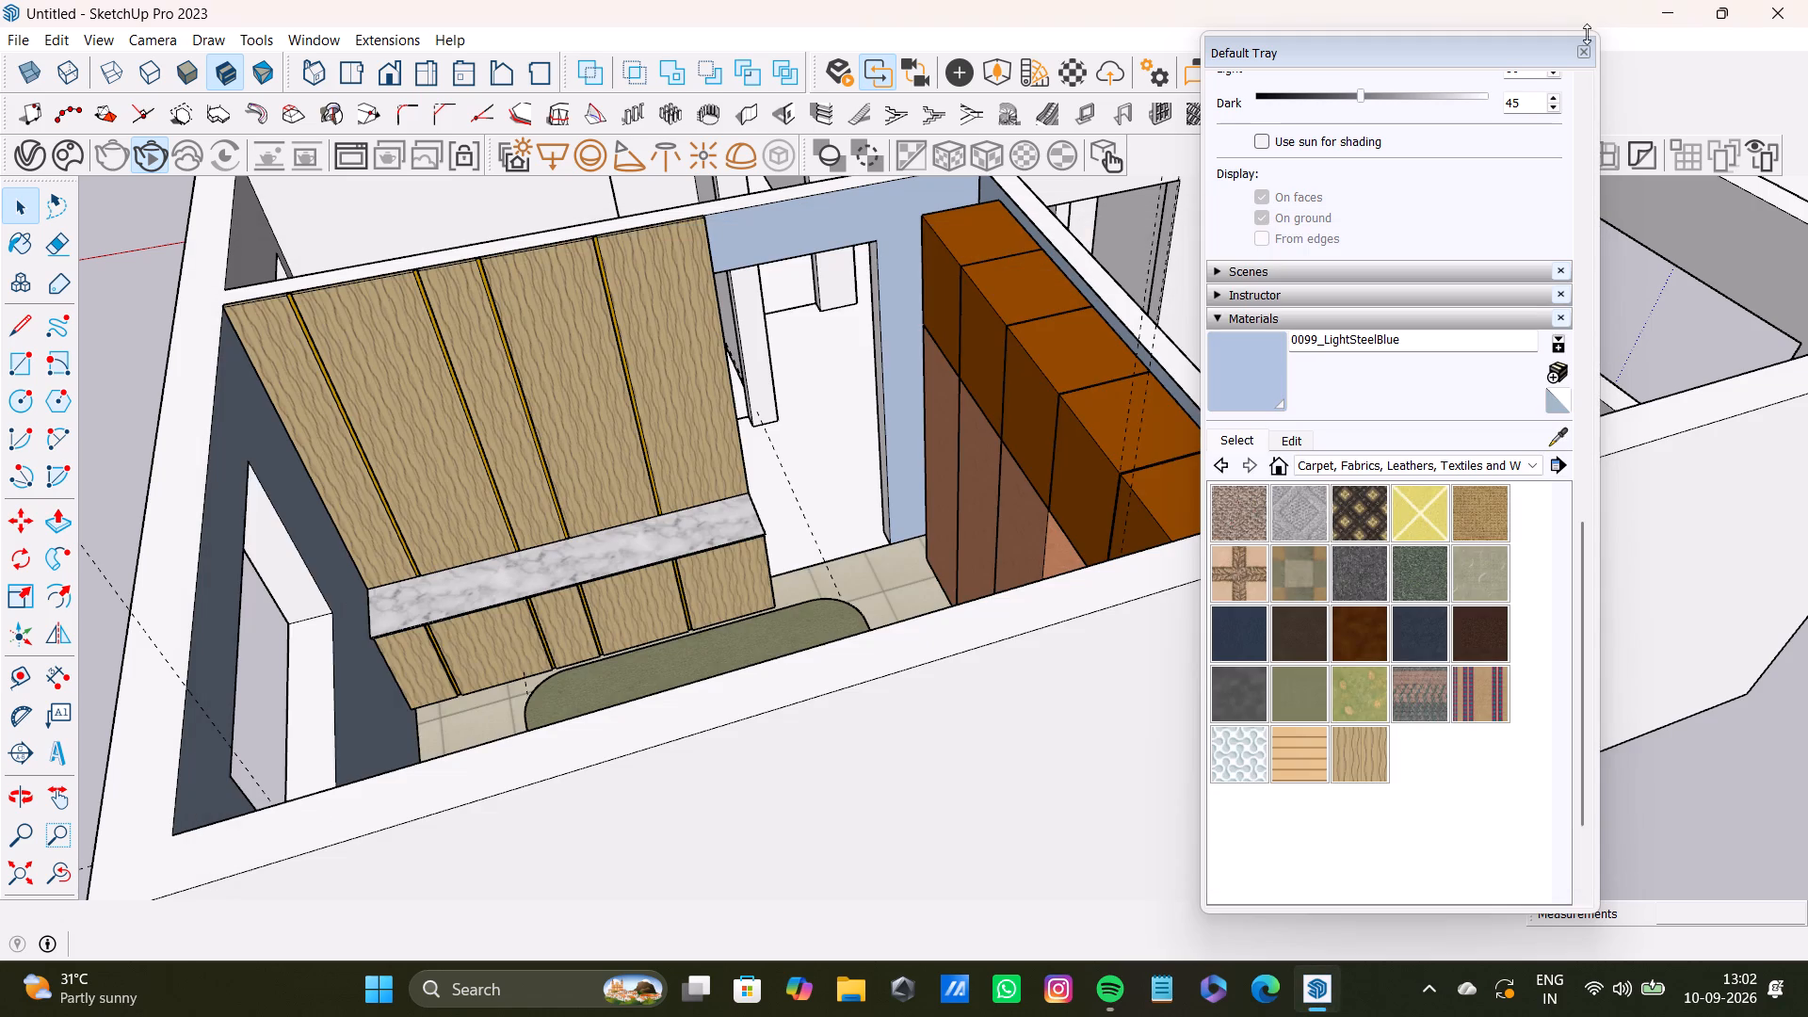
# Close the Default Tray.
pyautogui.click(1587, 49)
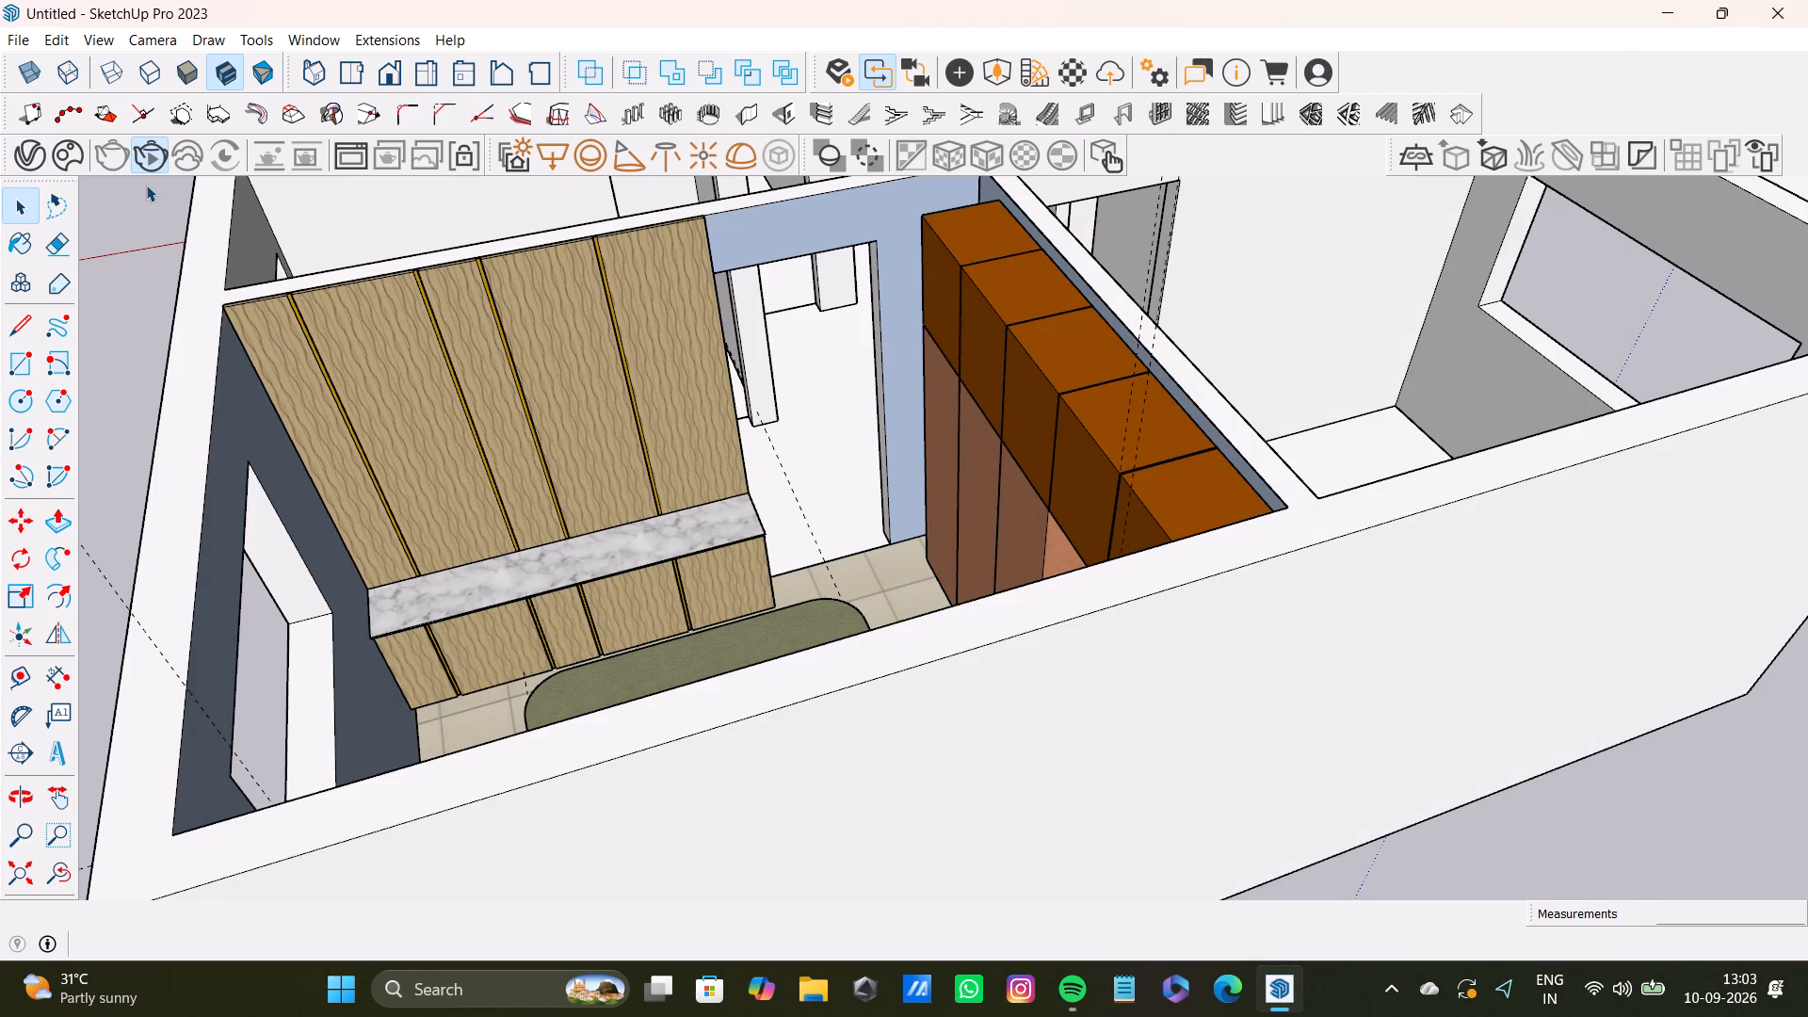
# Start saving the model and choose the STEV folder inside sketchup sheets on the Desktop as its location.
pyautogui.click(18, 31)
pyautogui.click(64, 151)
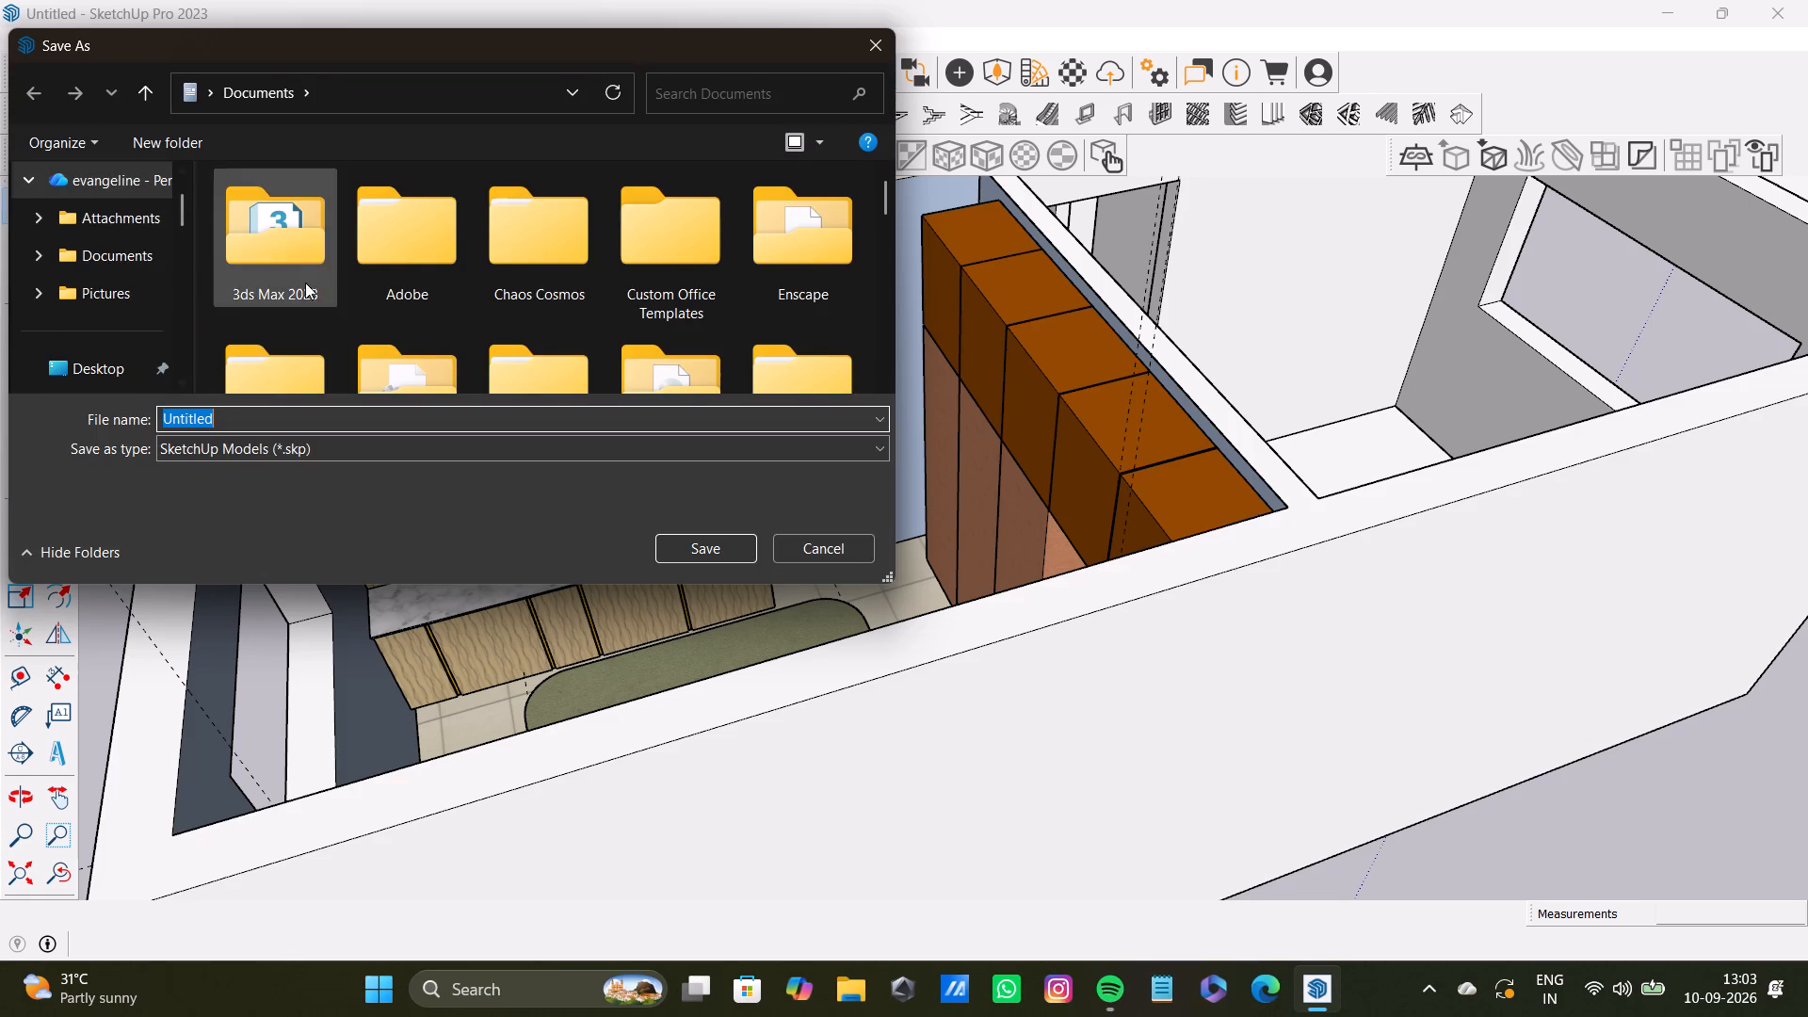
pyautogui.scroll(-2, 496, 265)
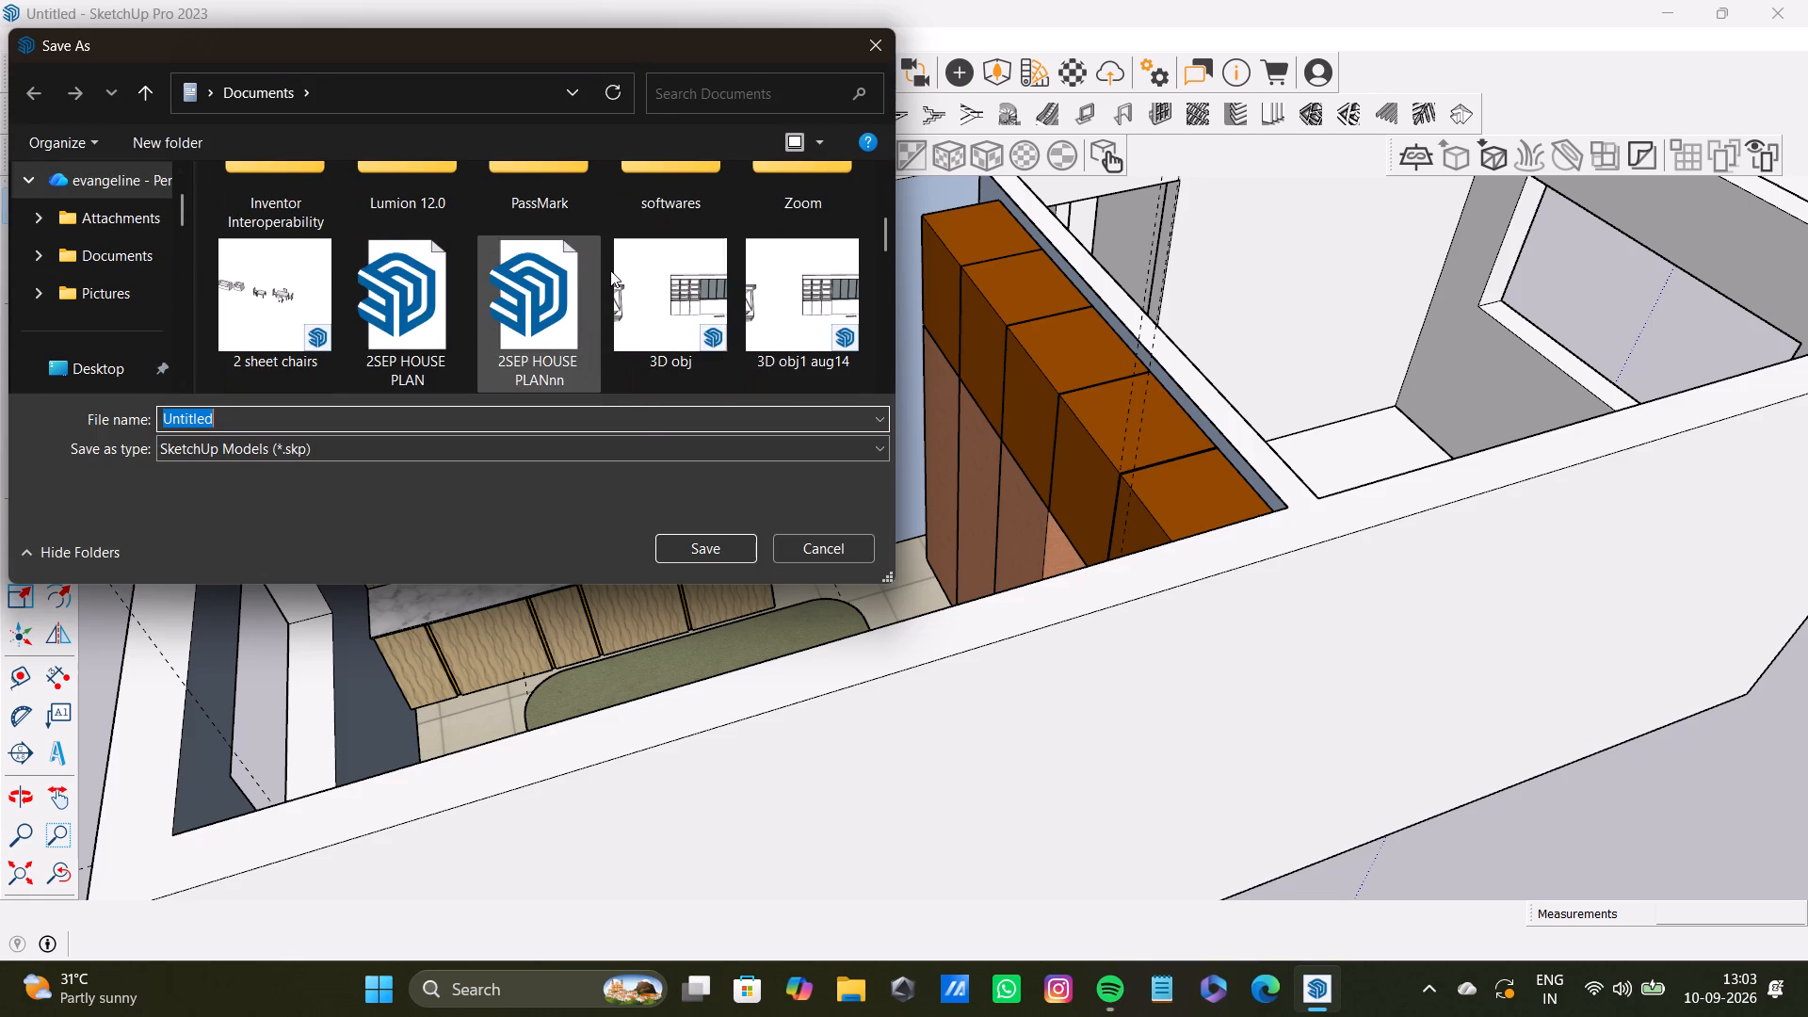
pyautogui.scroll(-1, 479, 284)
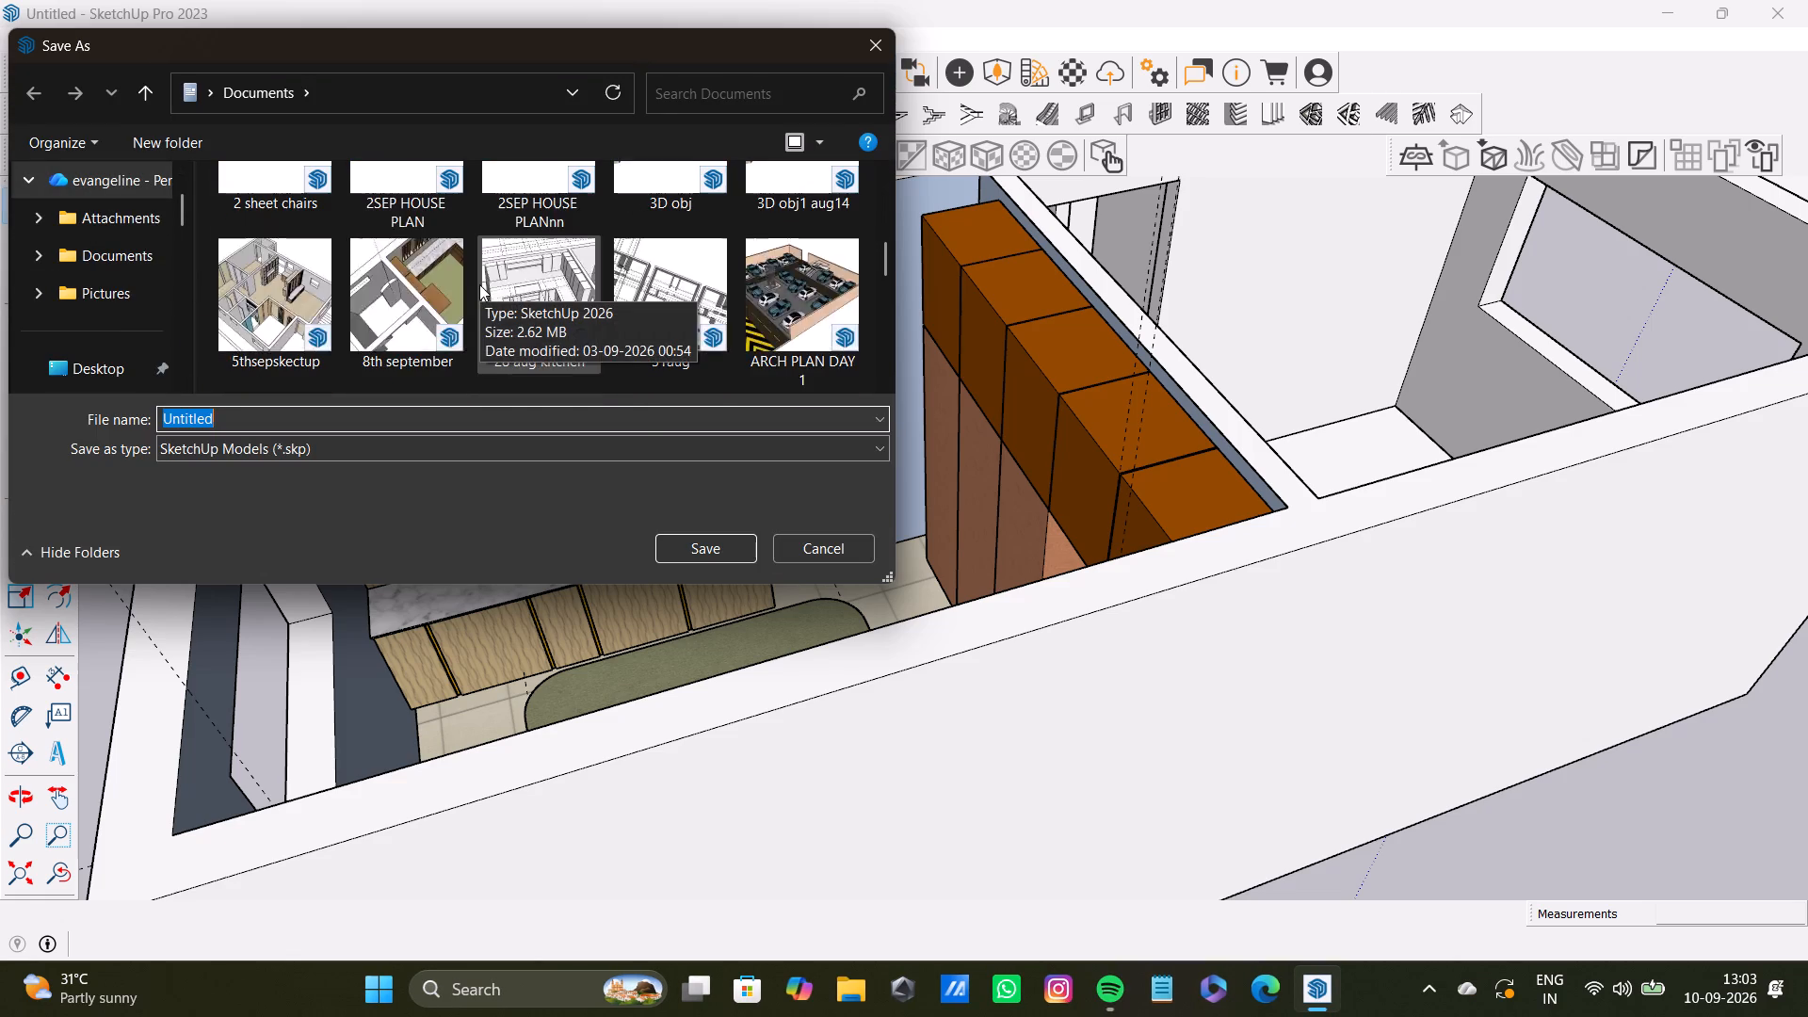
pyautogui.scroll(-2, 479, 284)
pyautogui.scroll(2, 478, 285)
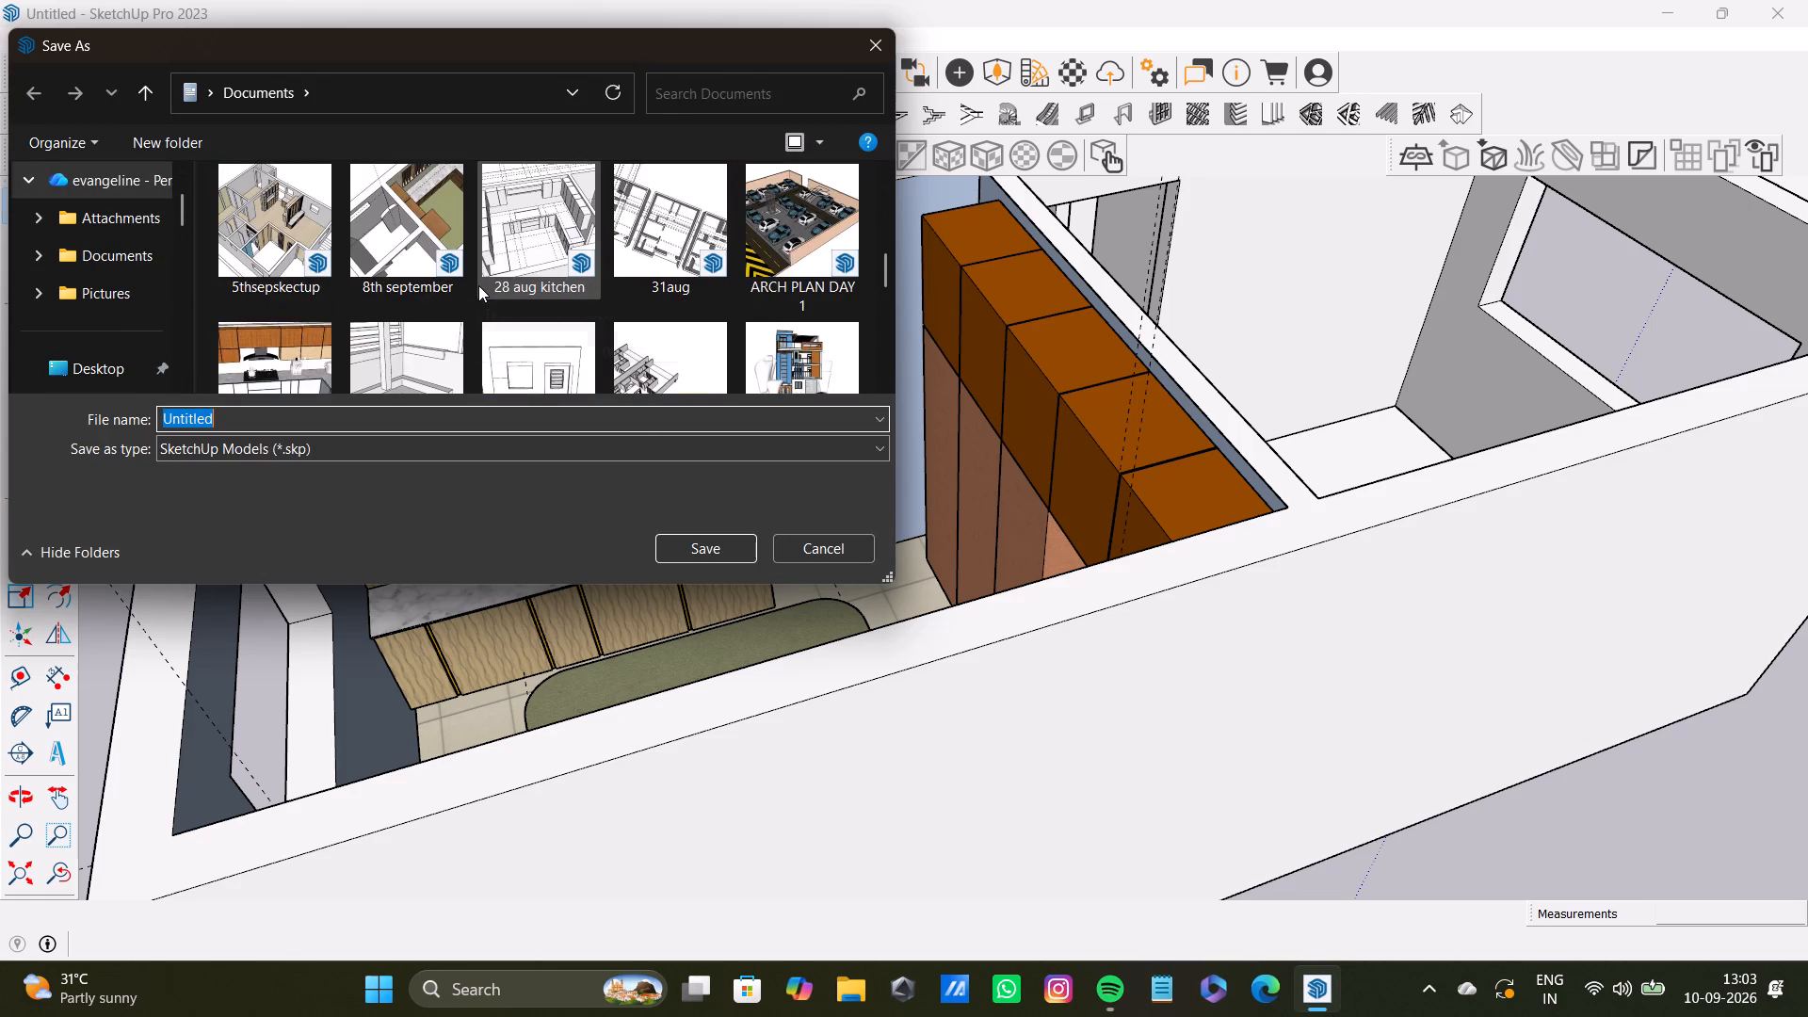
pyautogui.scroll(3, 478, 285)
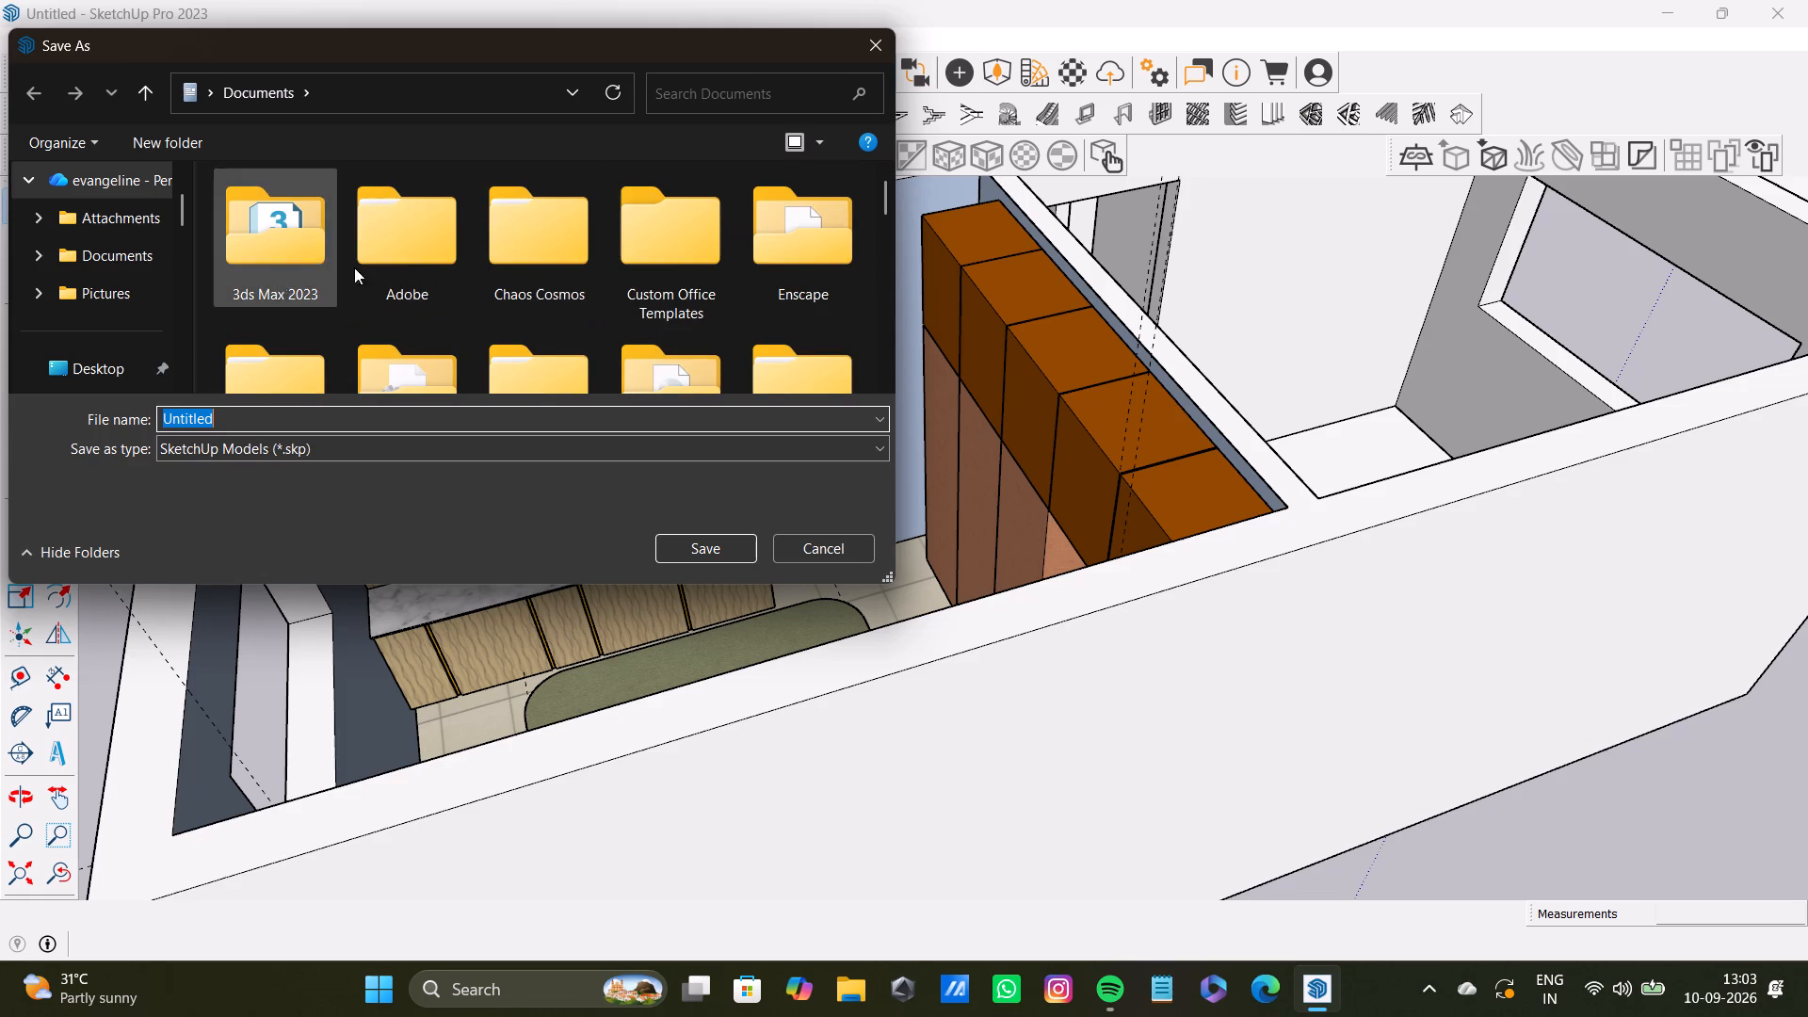
pyautogui.scroll(-2, 457, 259)
pyautogui.click(96, 367)
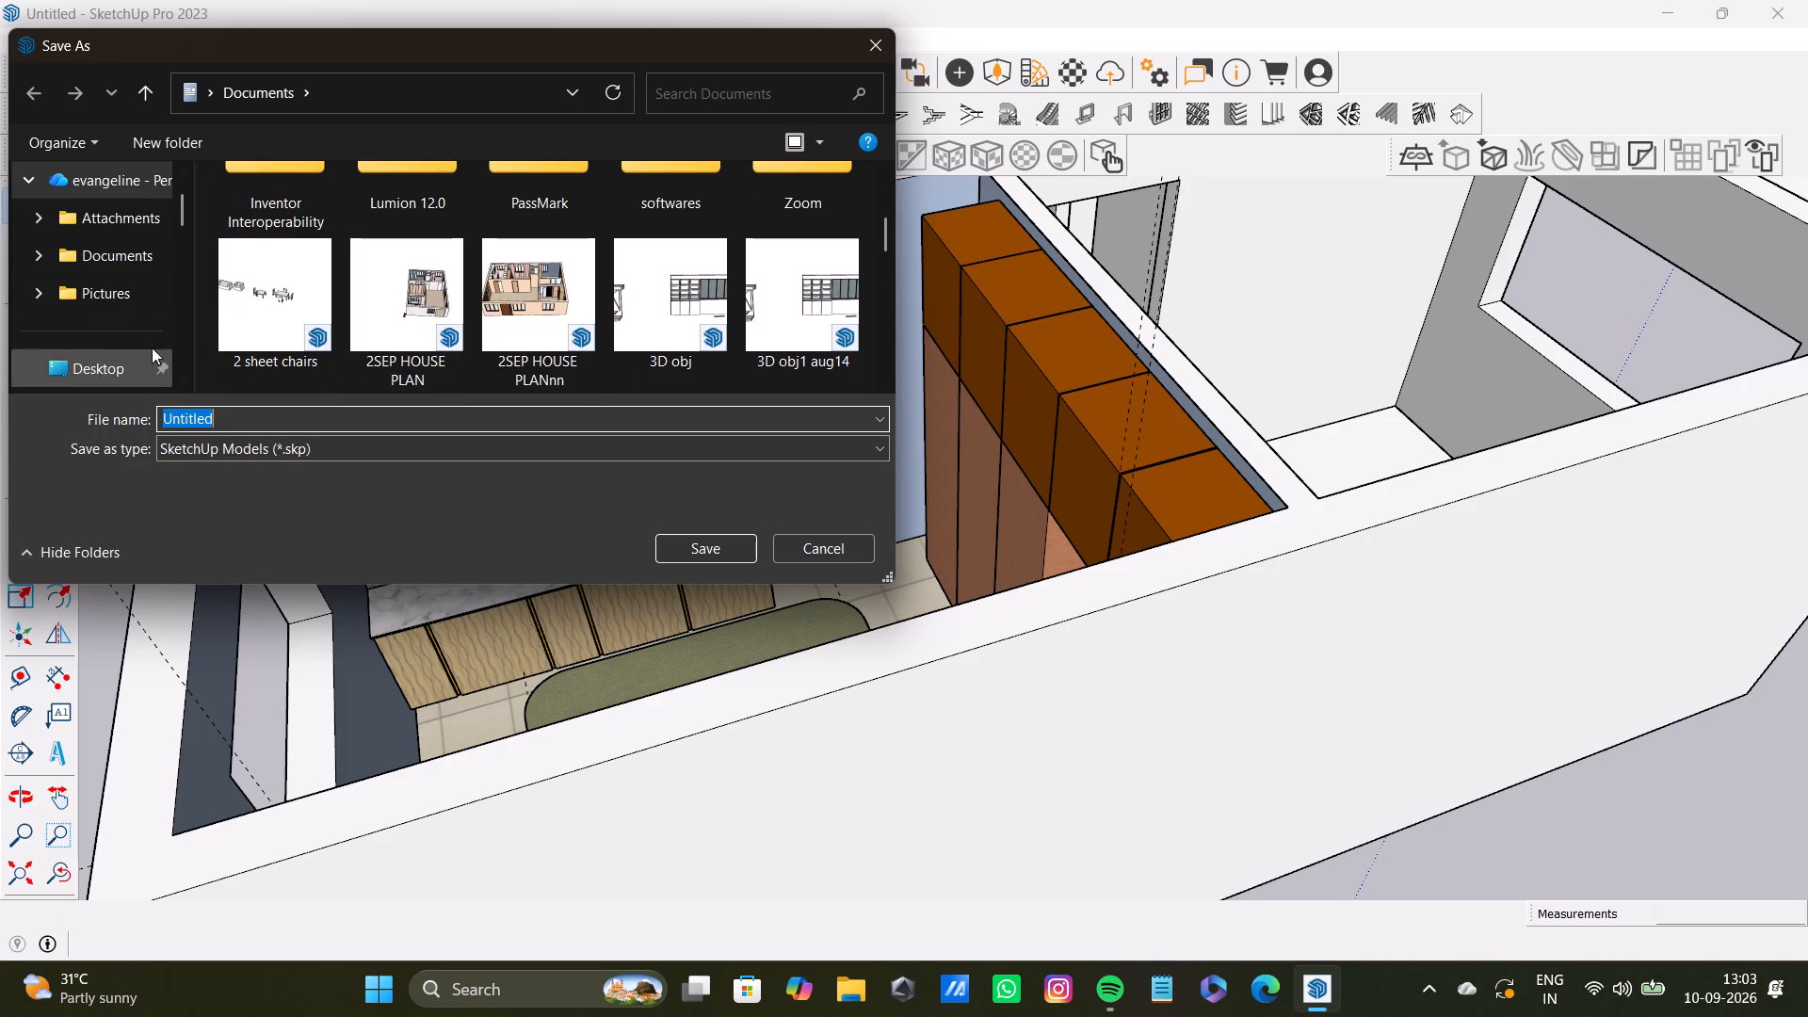
pyautogui.click(85, 362)
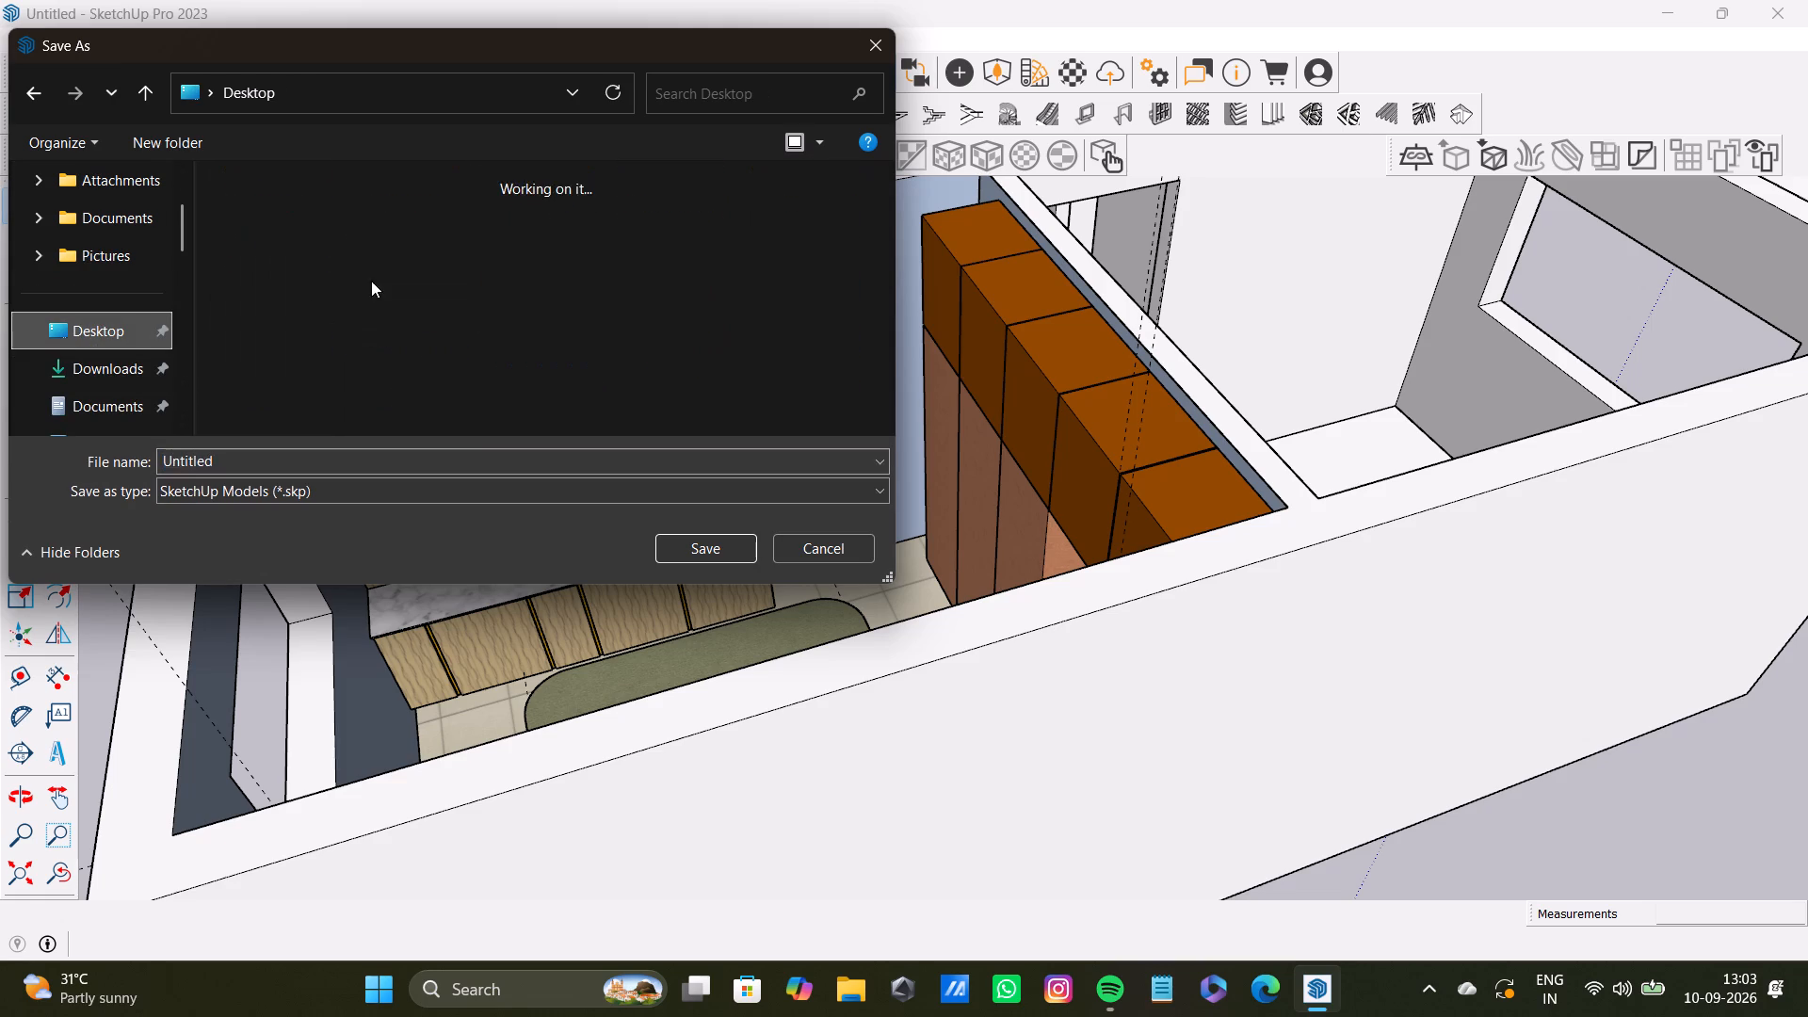
pyautogui.scroll(-1, 456, 368)
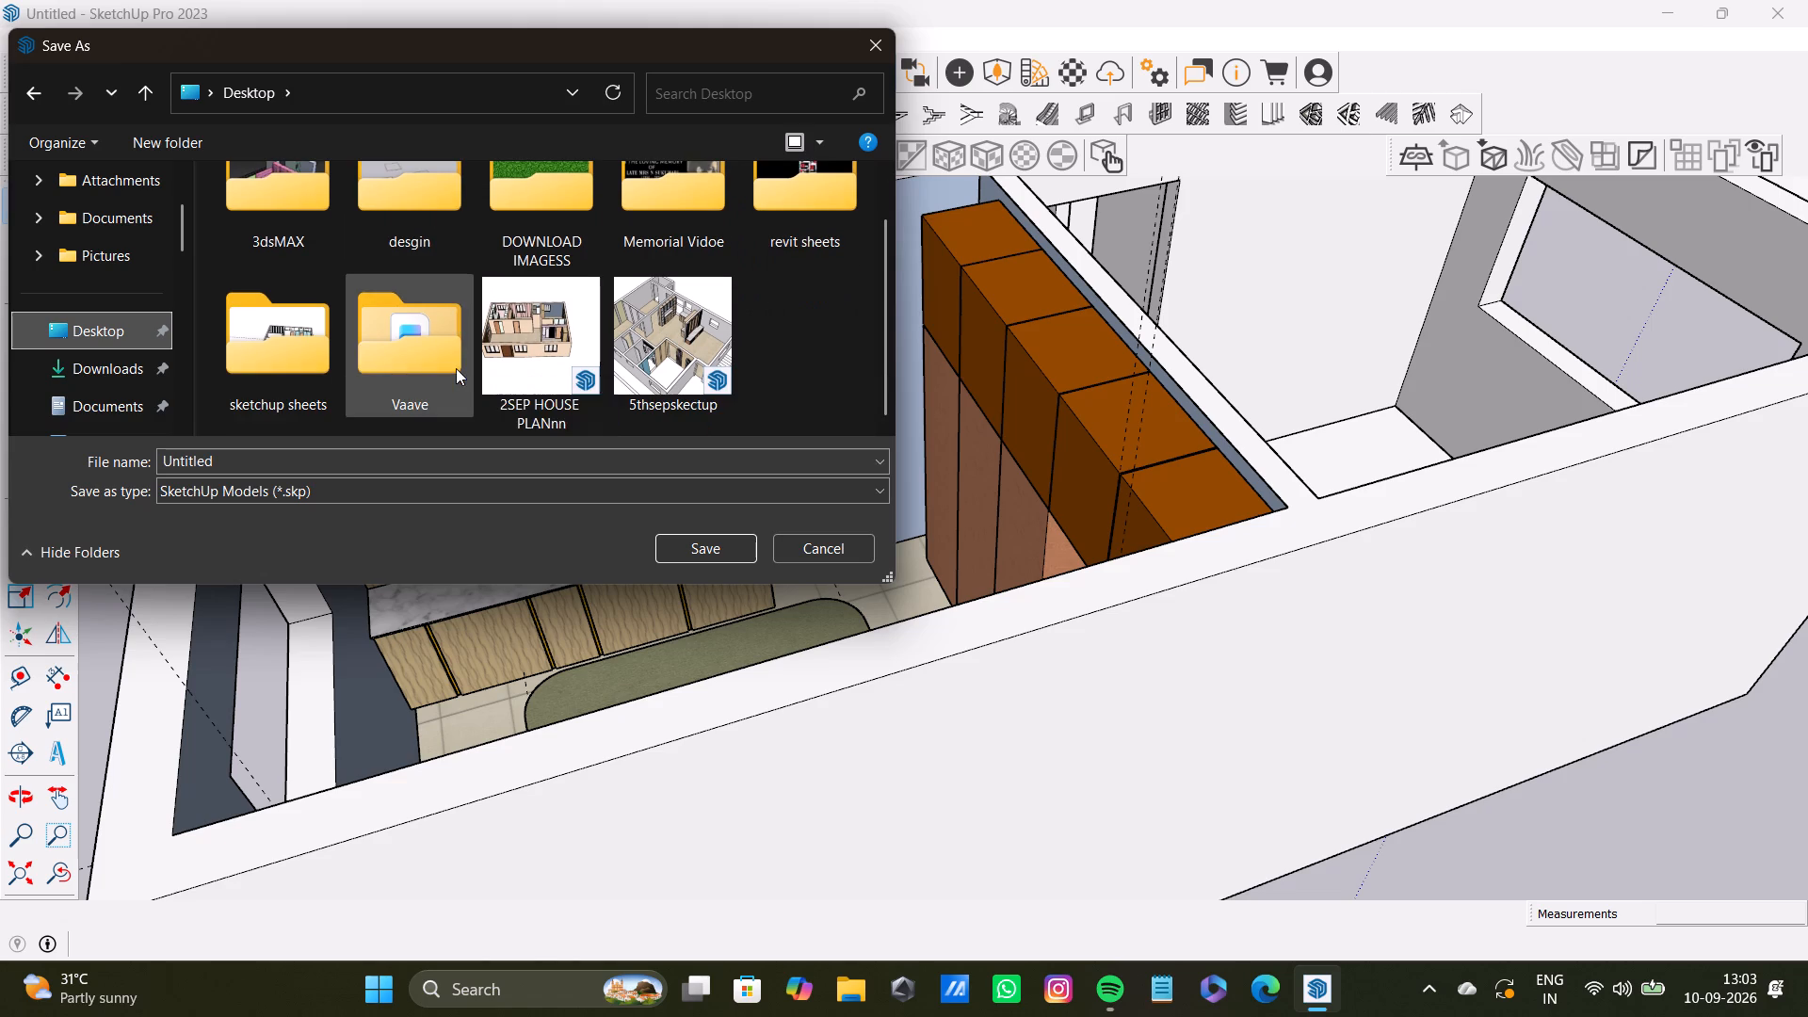
pyautogui.doubleClick(281, 332)
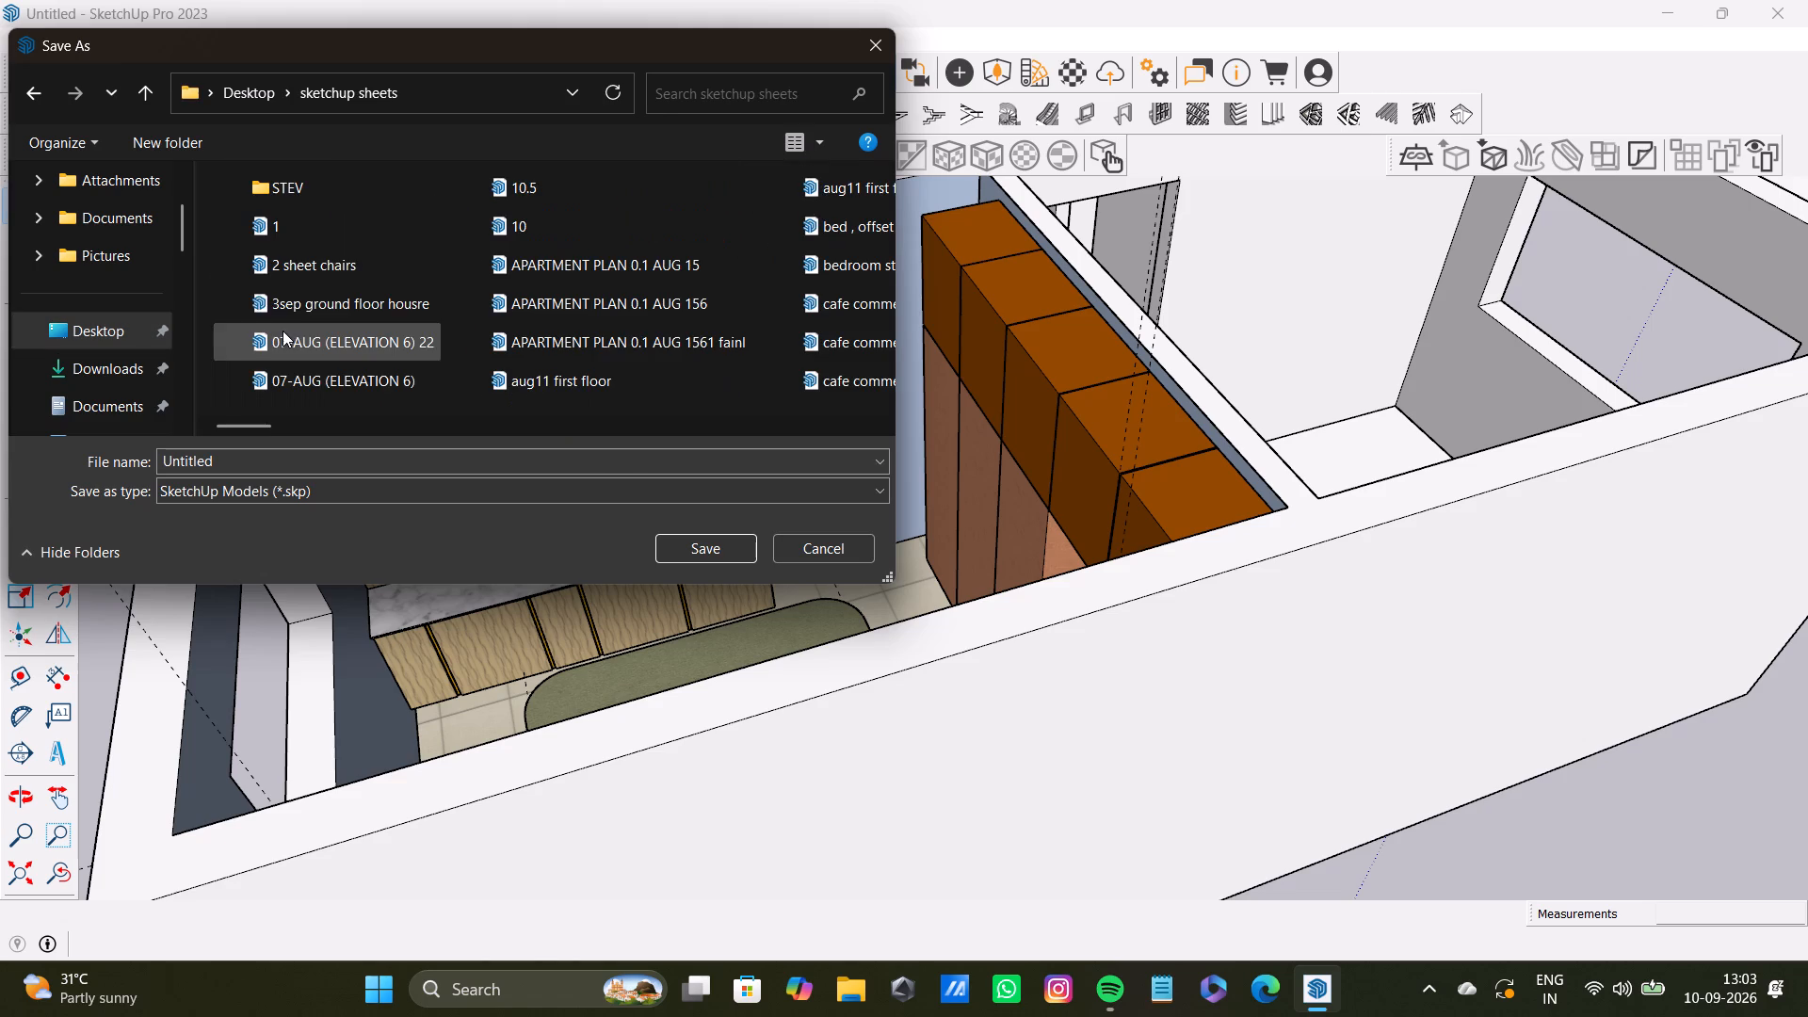
pyautogui.doubleClick(304, 195)
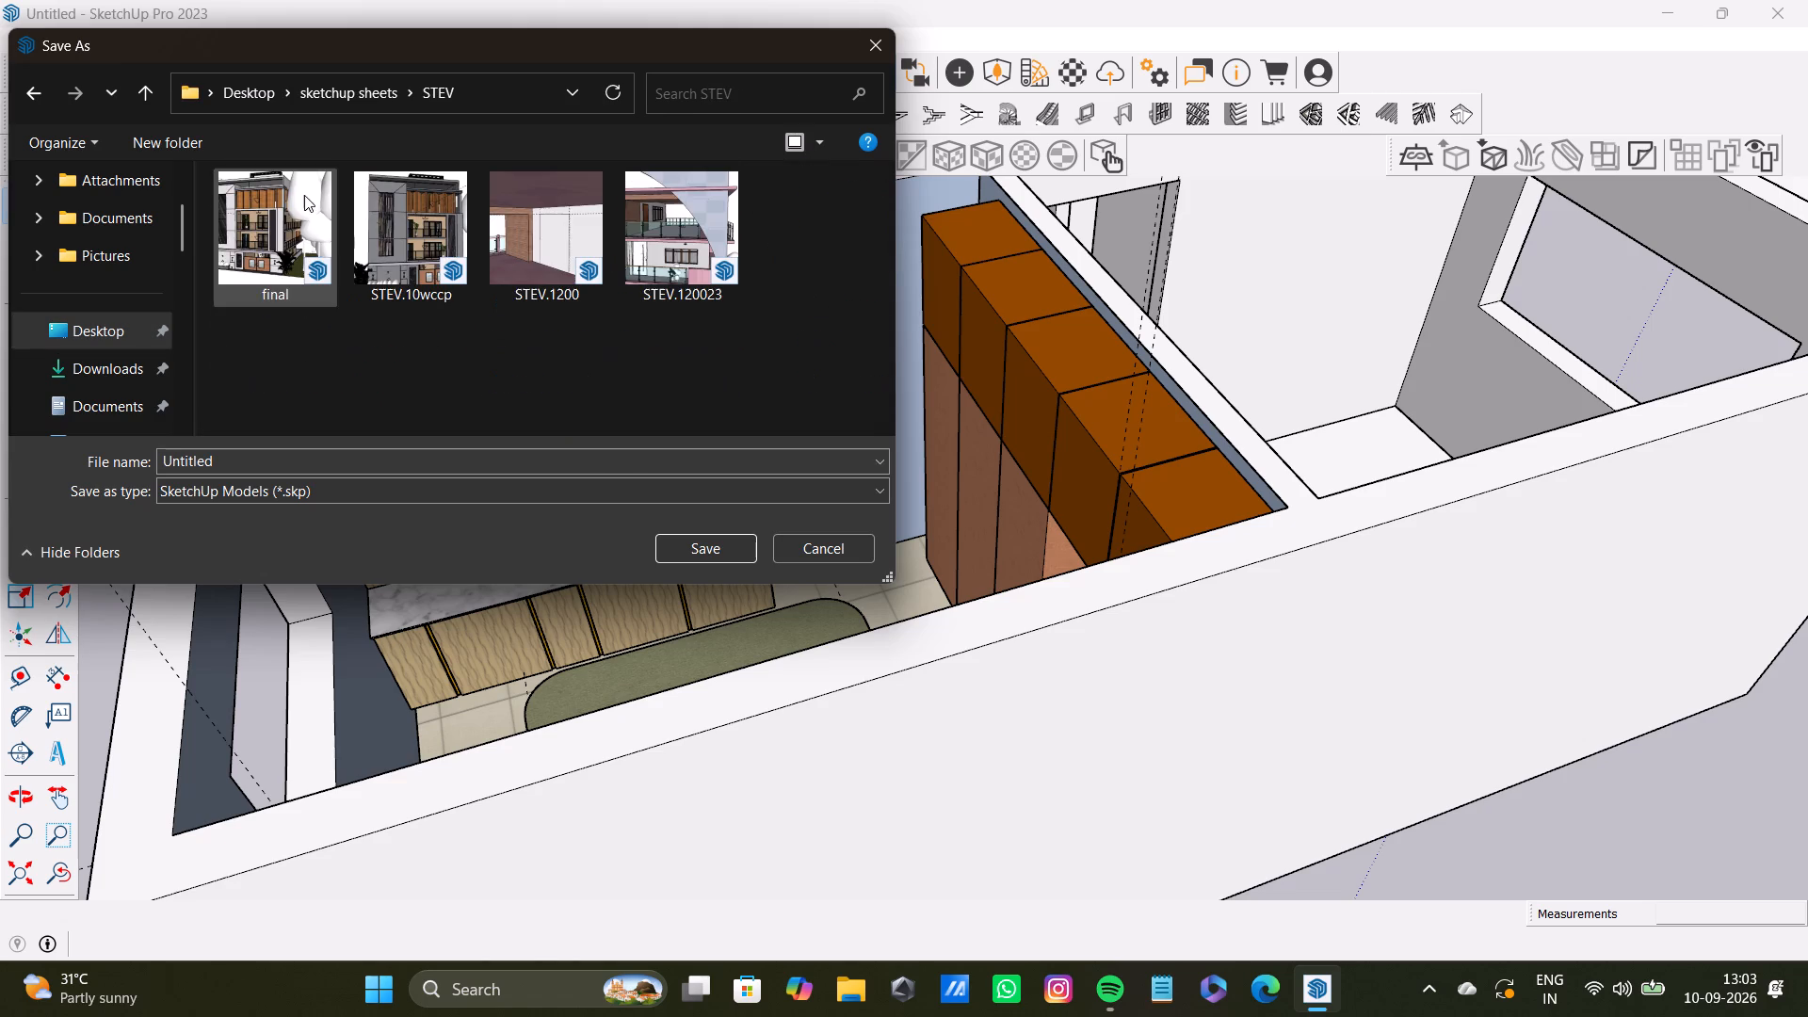
# Save the model in the STEV folder under the file name sep10th houseplan.
pyautogui.click(430, 464)
pyautogui.press('space')
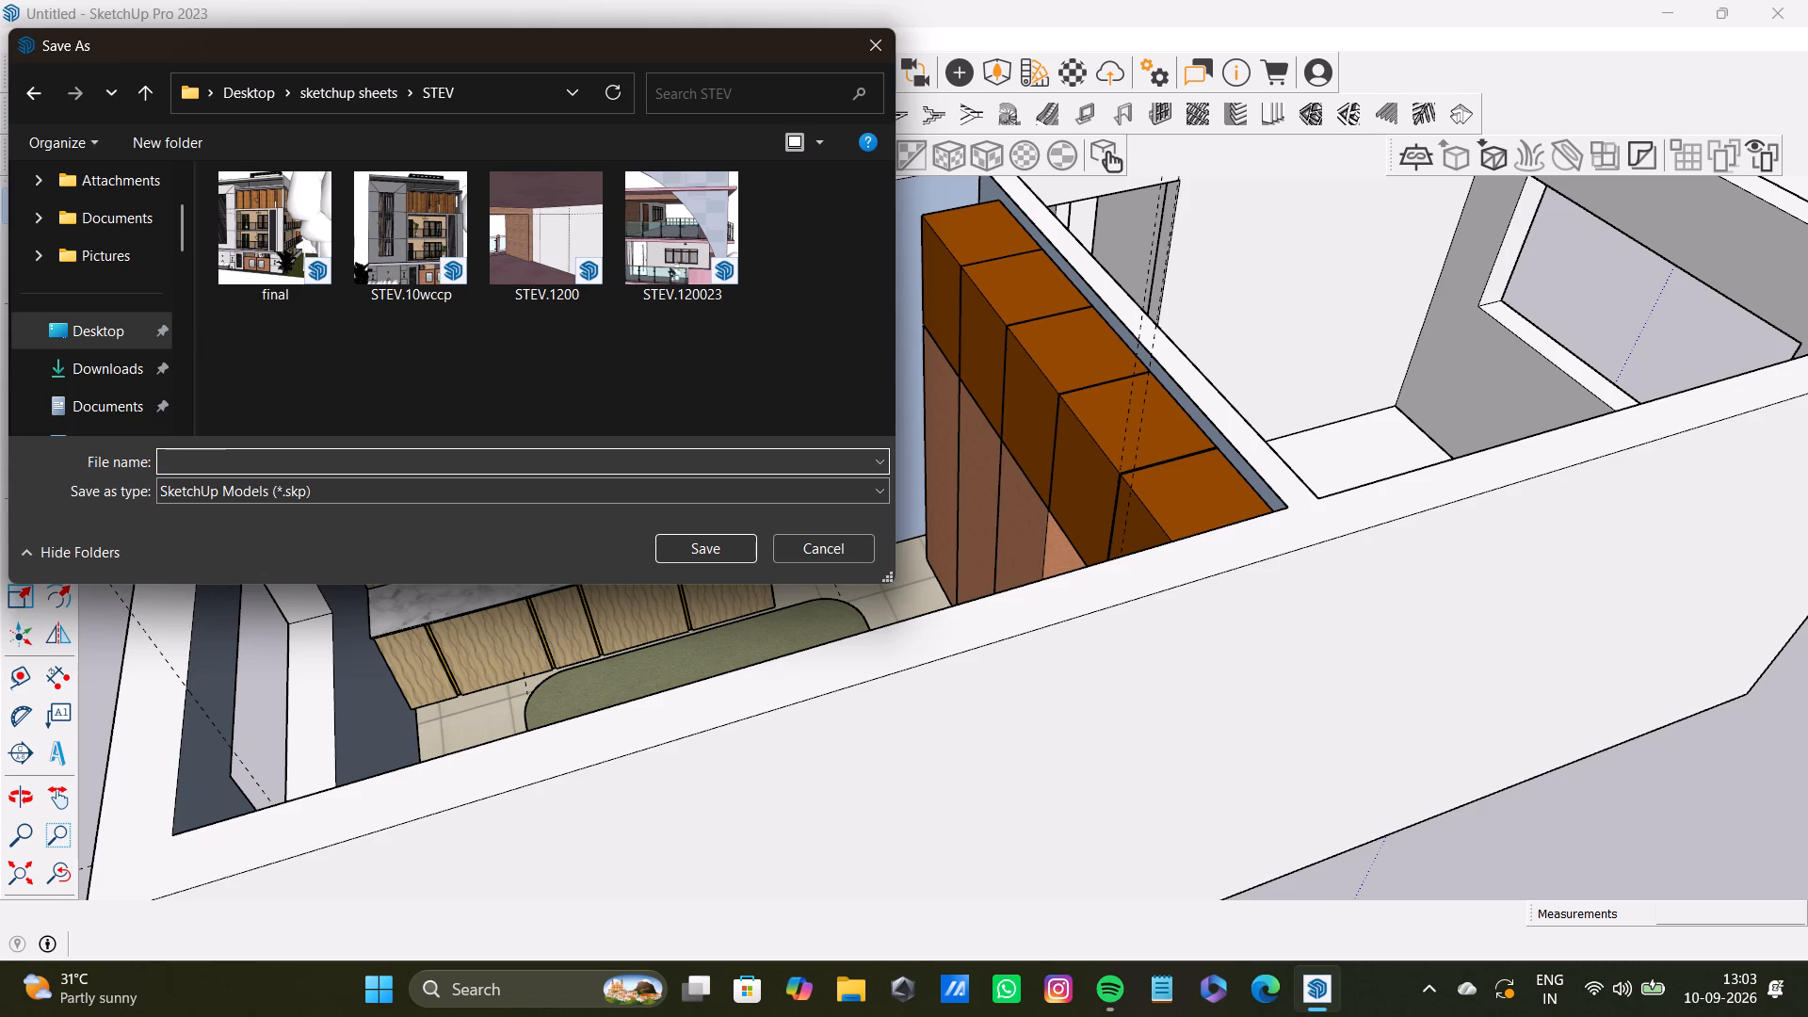
pyautogui.write('sep')
pyautogui.write('10th')
pyautogui.click(287, 457)
pyautogui.press('space')
pyautogui.write('house')
pyautogui.write('plan')
pyautogui.press('Return')
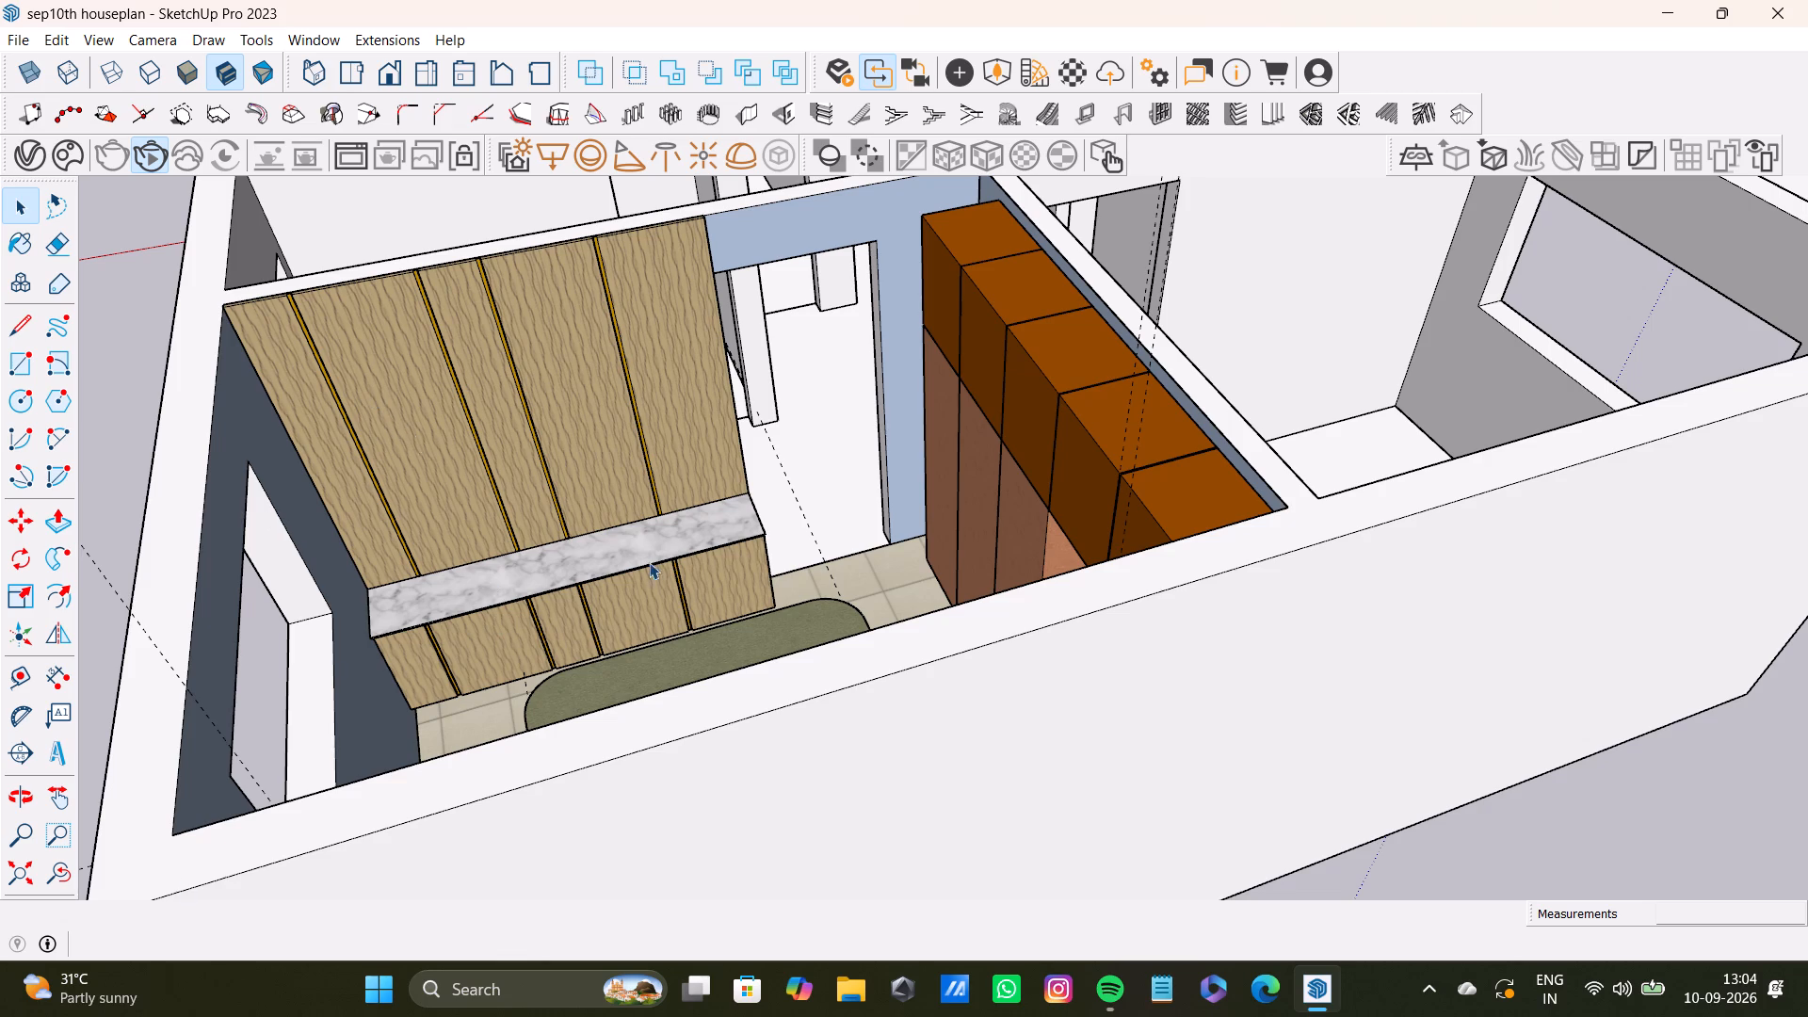
# Start a V-Ray interactive render of the house with the bedroom in view.
pyautogui.scroll(-9, 745, 519)
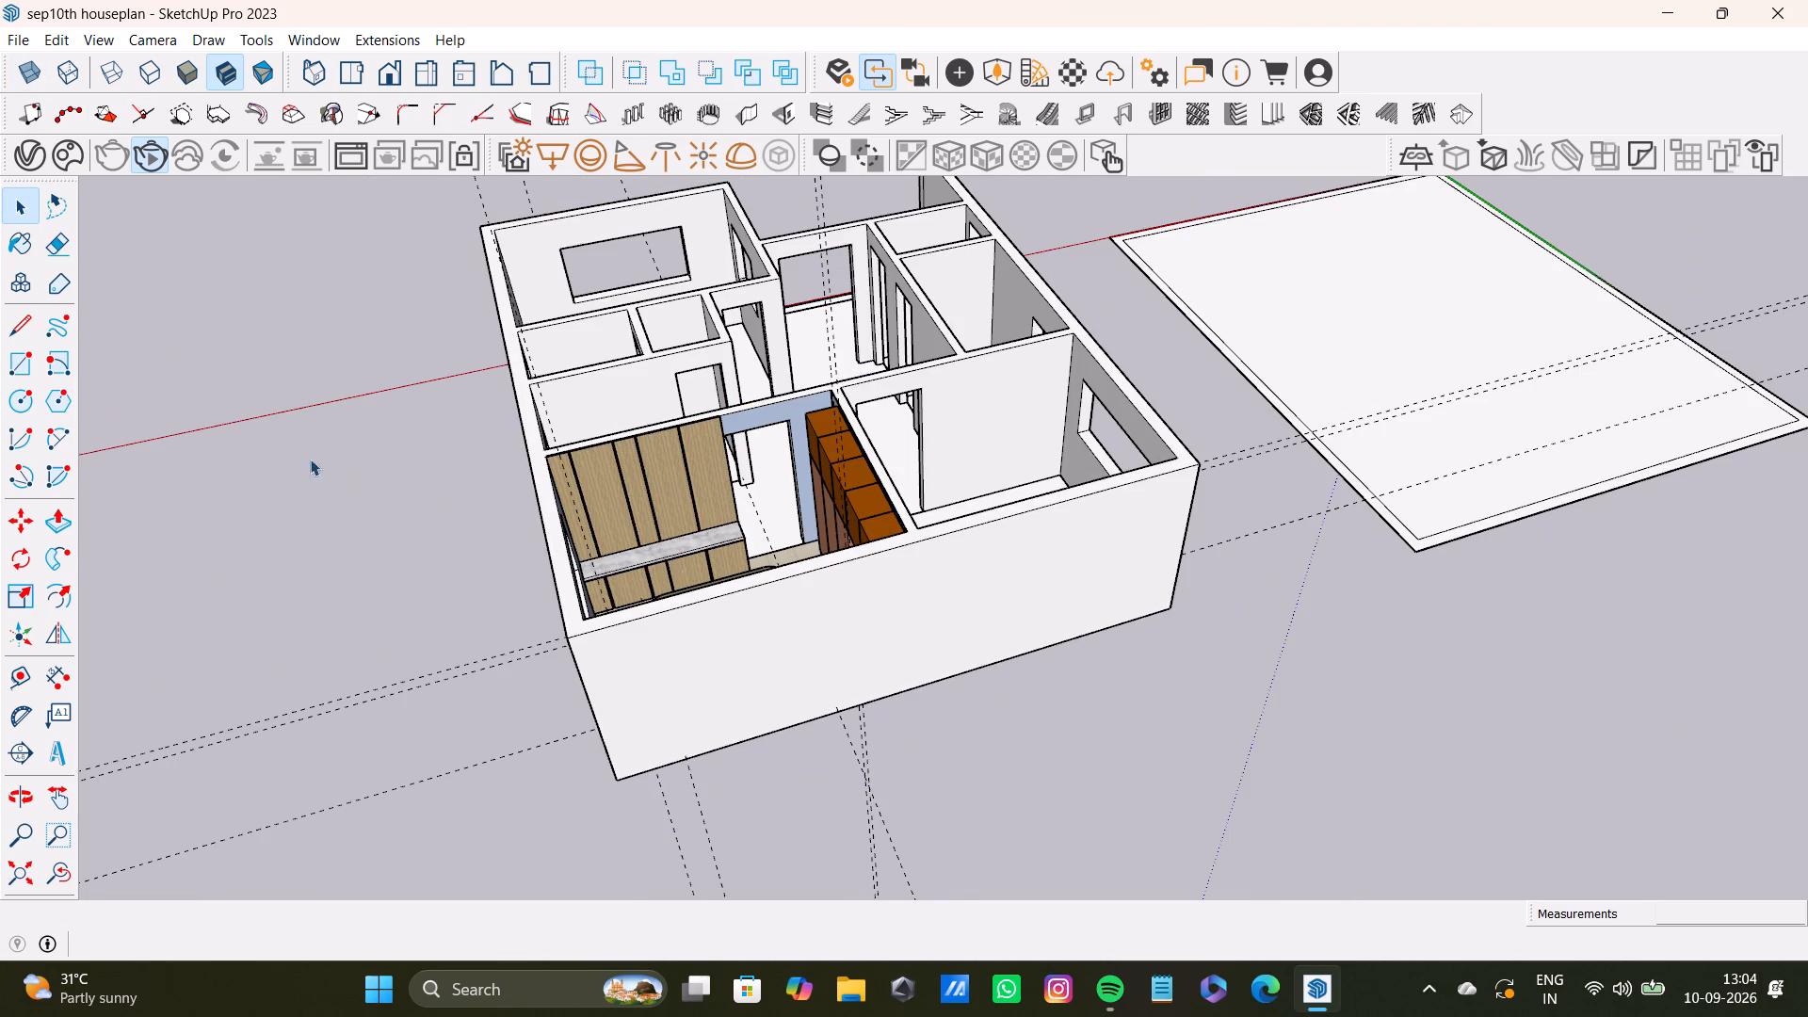
pyautogui.press('space')
pyautogui.scroll(20, 124, 171)
pyautogui.scroll(8, 124, 171)
pyautogui.scroll(20, 128, 158)
pyautogui.scroll(8, 128, 158)
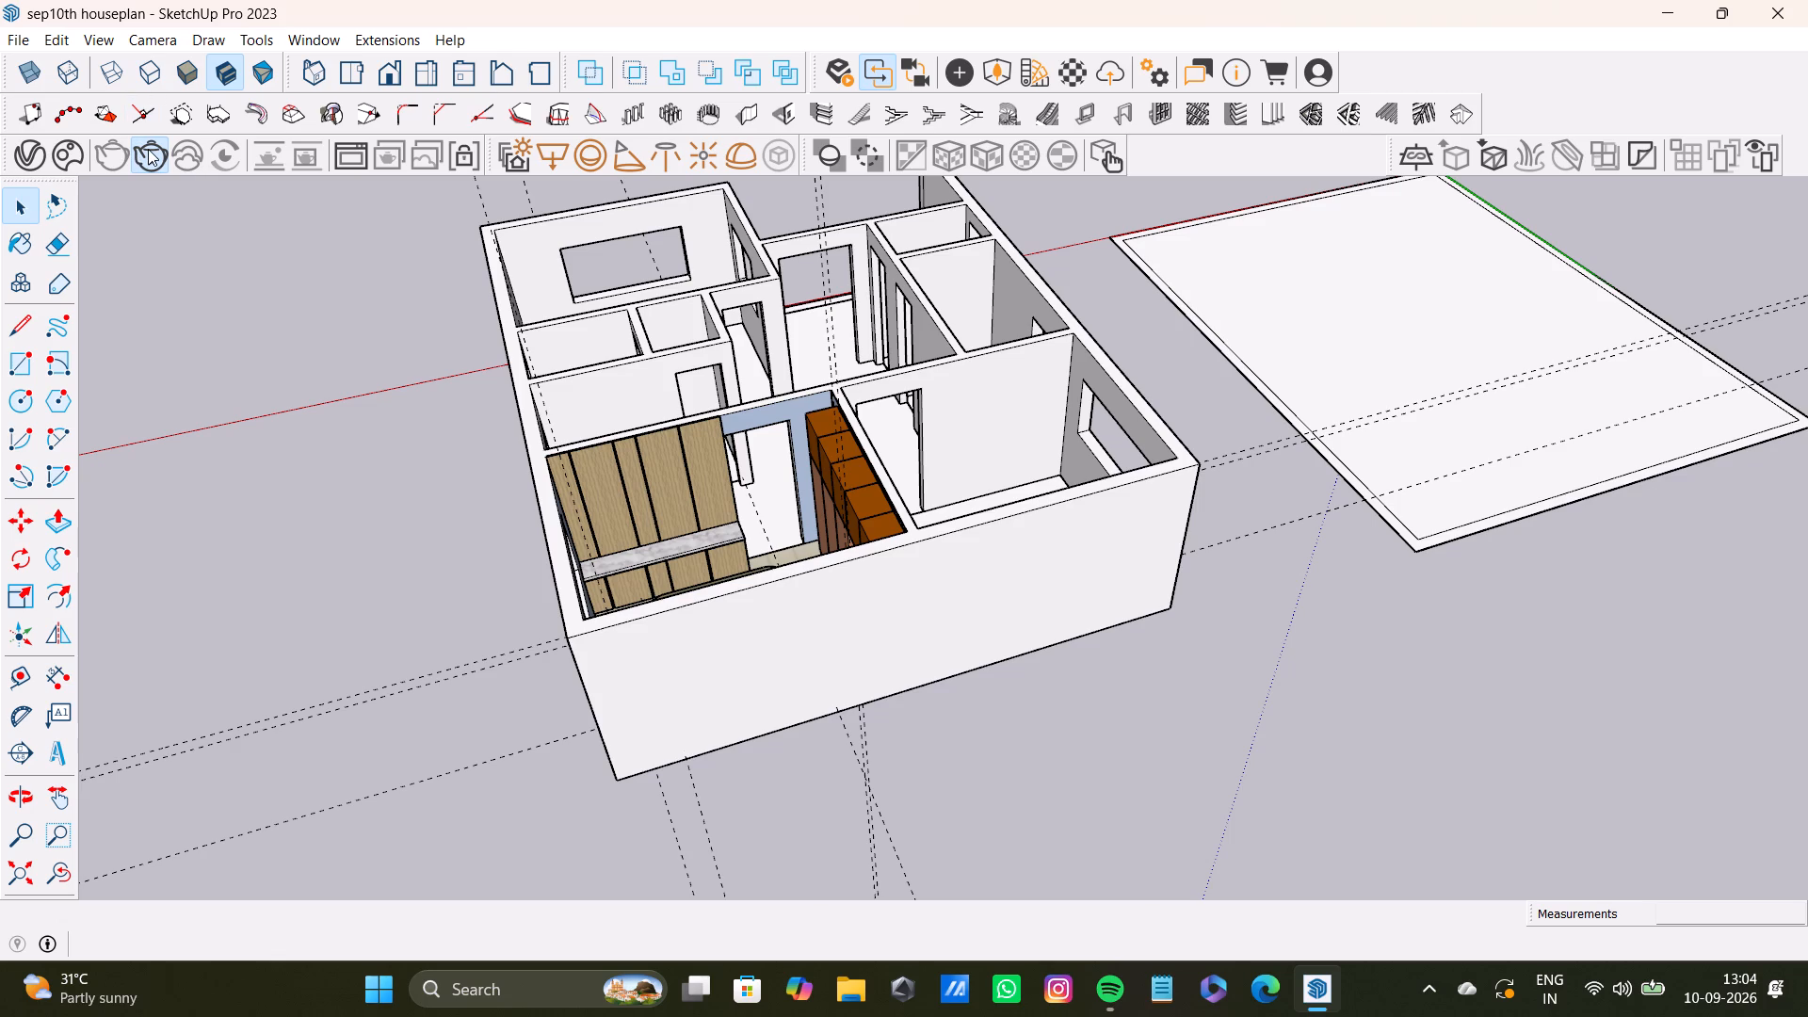
pyautogui.scroll(11, 148, 149)
pyautogui.scroll(3, 75, 197)
pyautogui.click(158, 168)
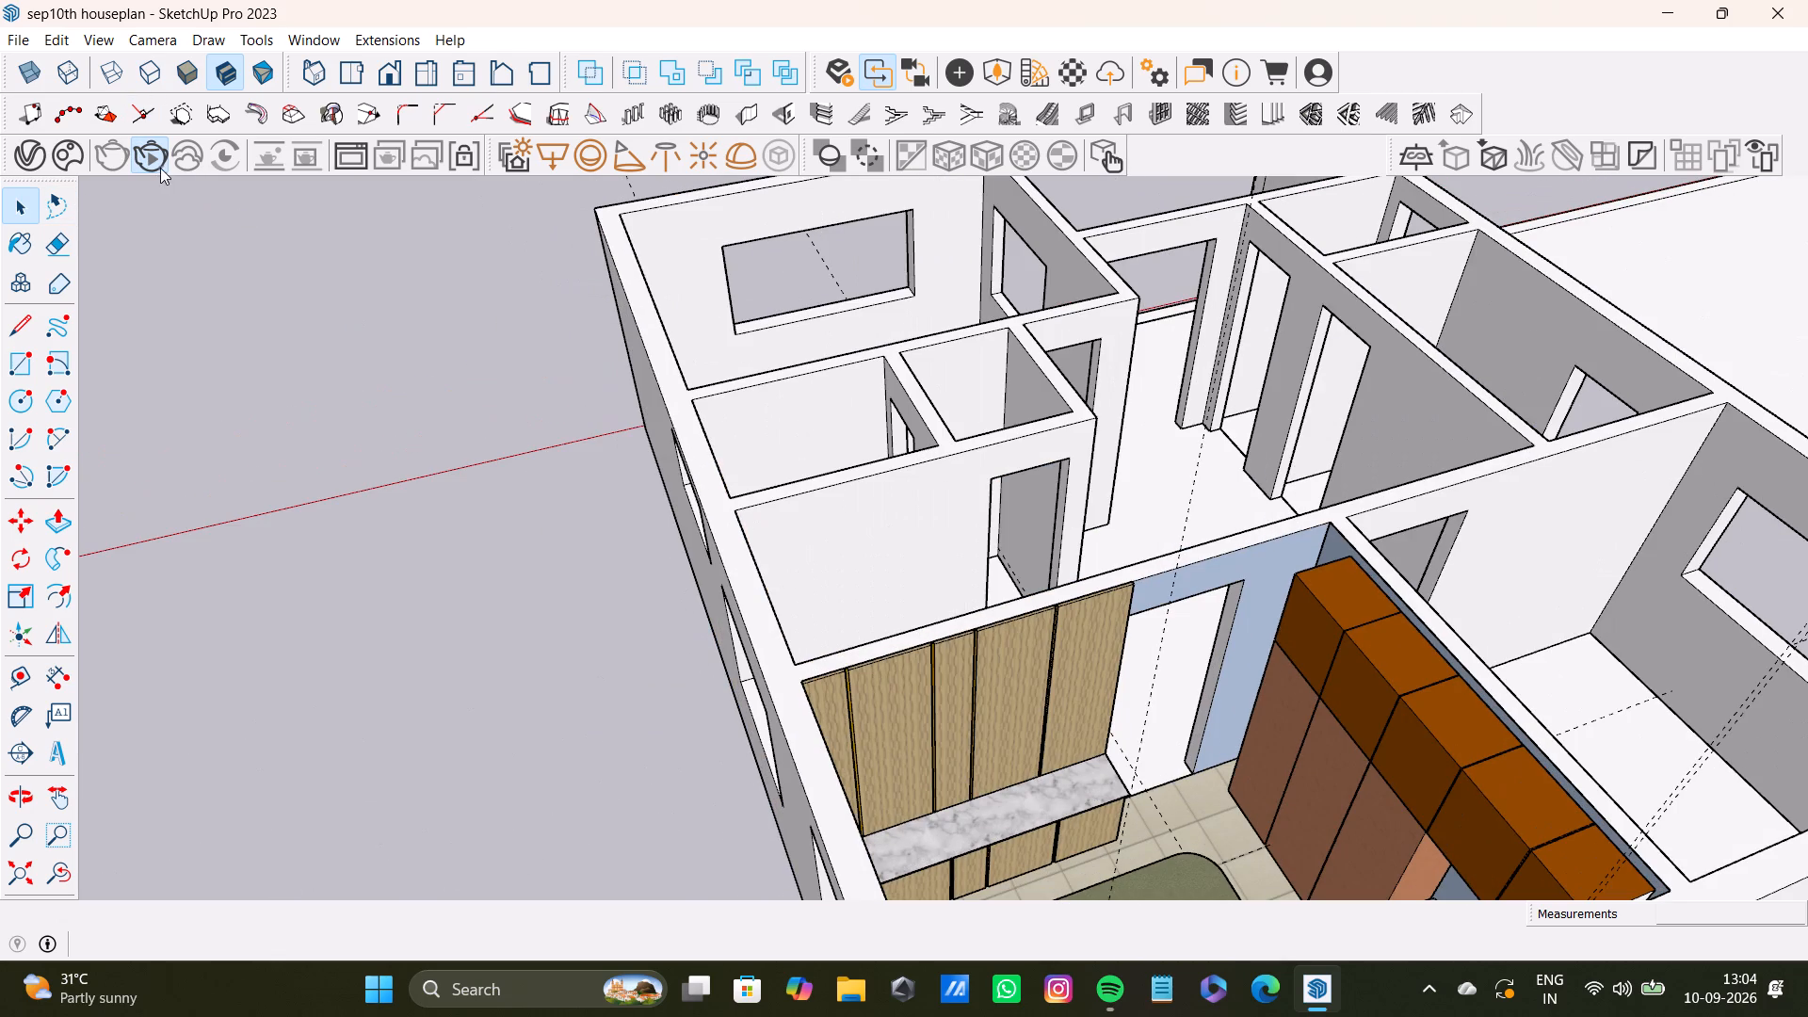
pyautogui.click(161, 168)
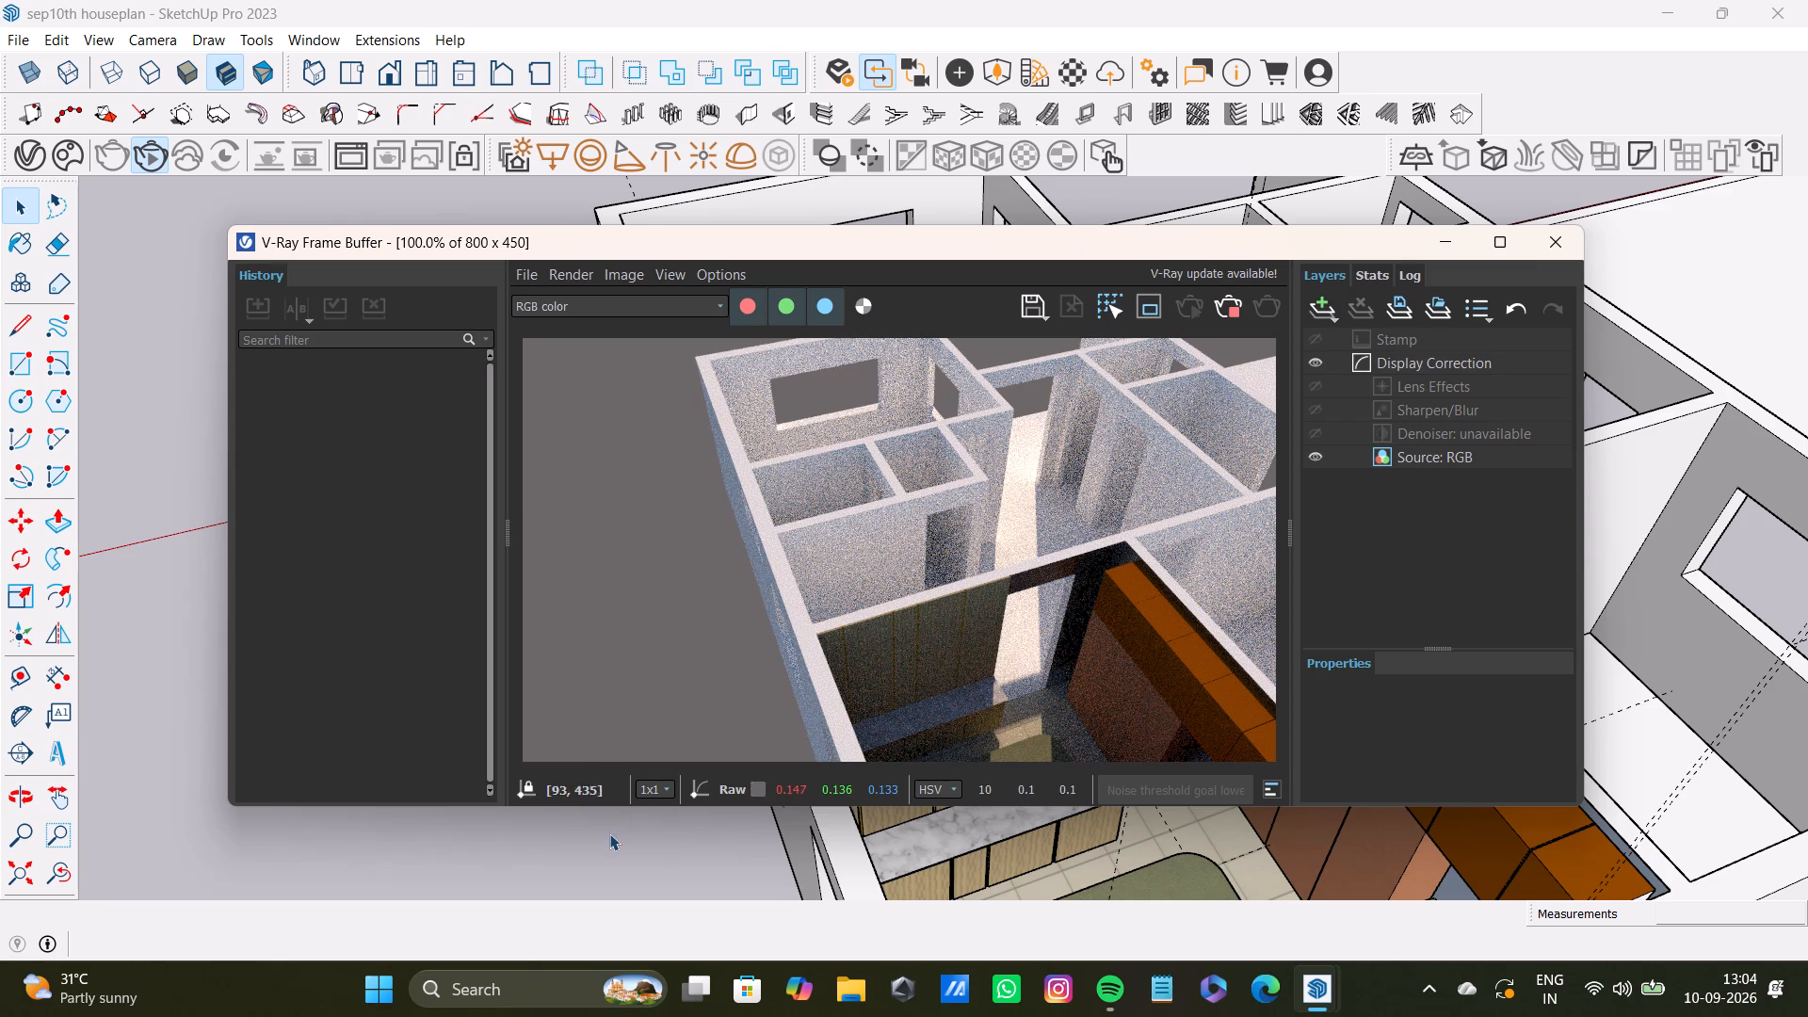
# Examine the live render of the house and bedroom from several angles and up close, and close the V-Ray frame buffer.
pyautogui.moveTo(610, 834); pyautogui.dragTo(993, 904, button='middle')
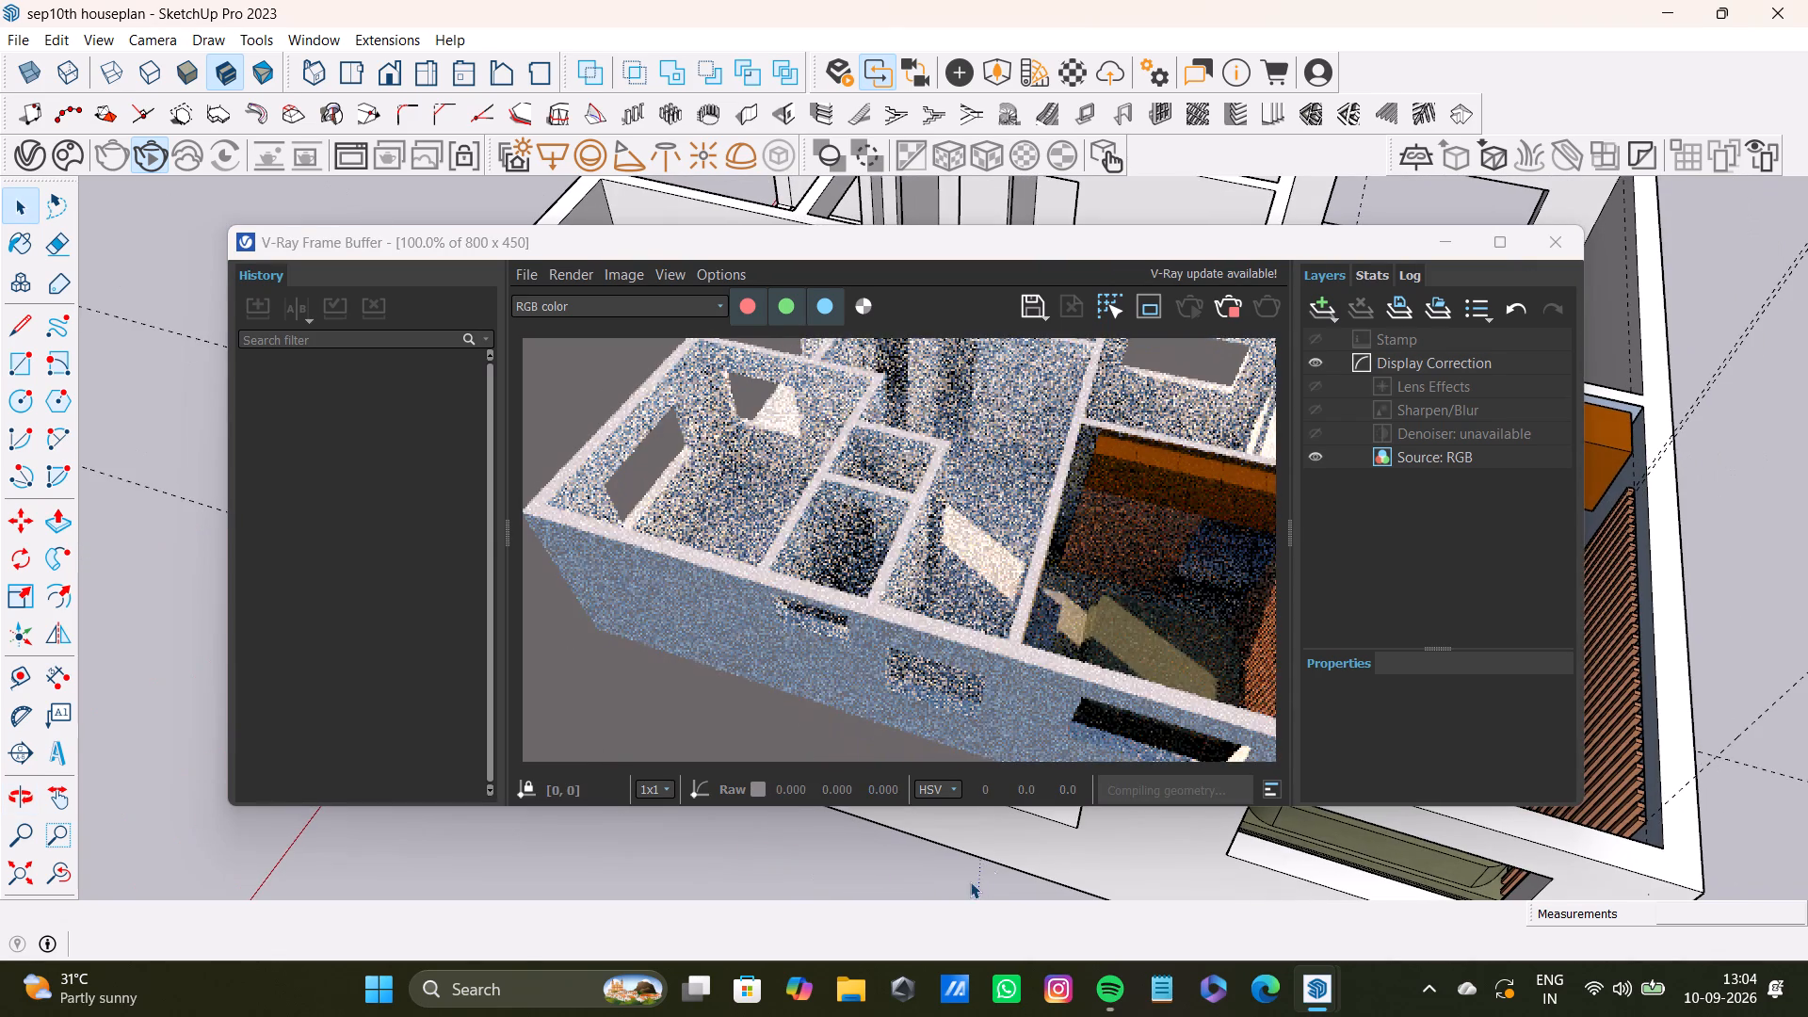
pyautogui.keyDown('shift'); pyautogui.moveTo(987, 857); pyautogui.dragTo(499, 833, button='middle'); pyautogui.keyUp('shift')
pyautogui.scroll(7, 924, 872)
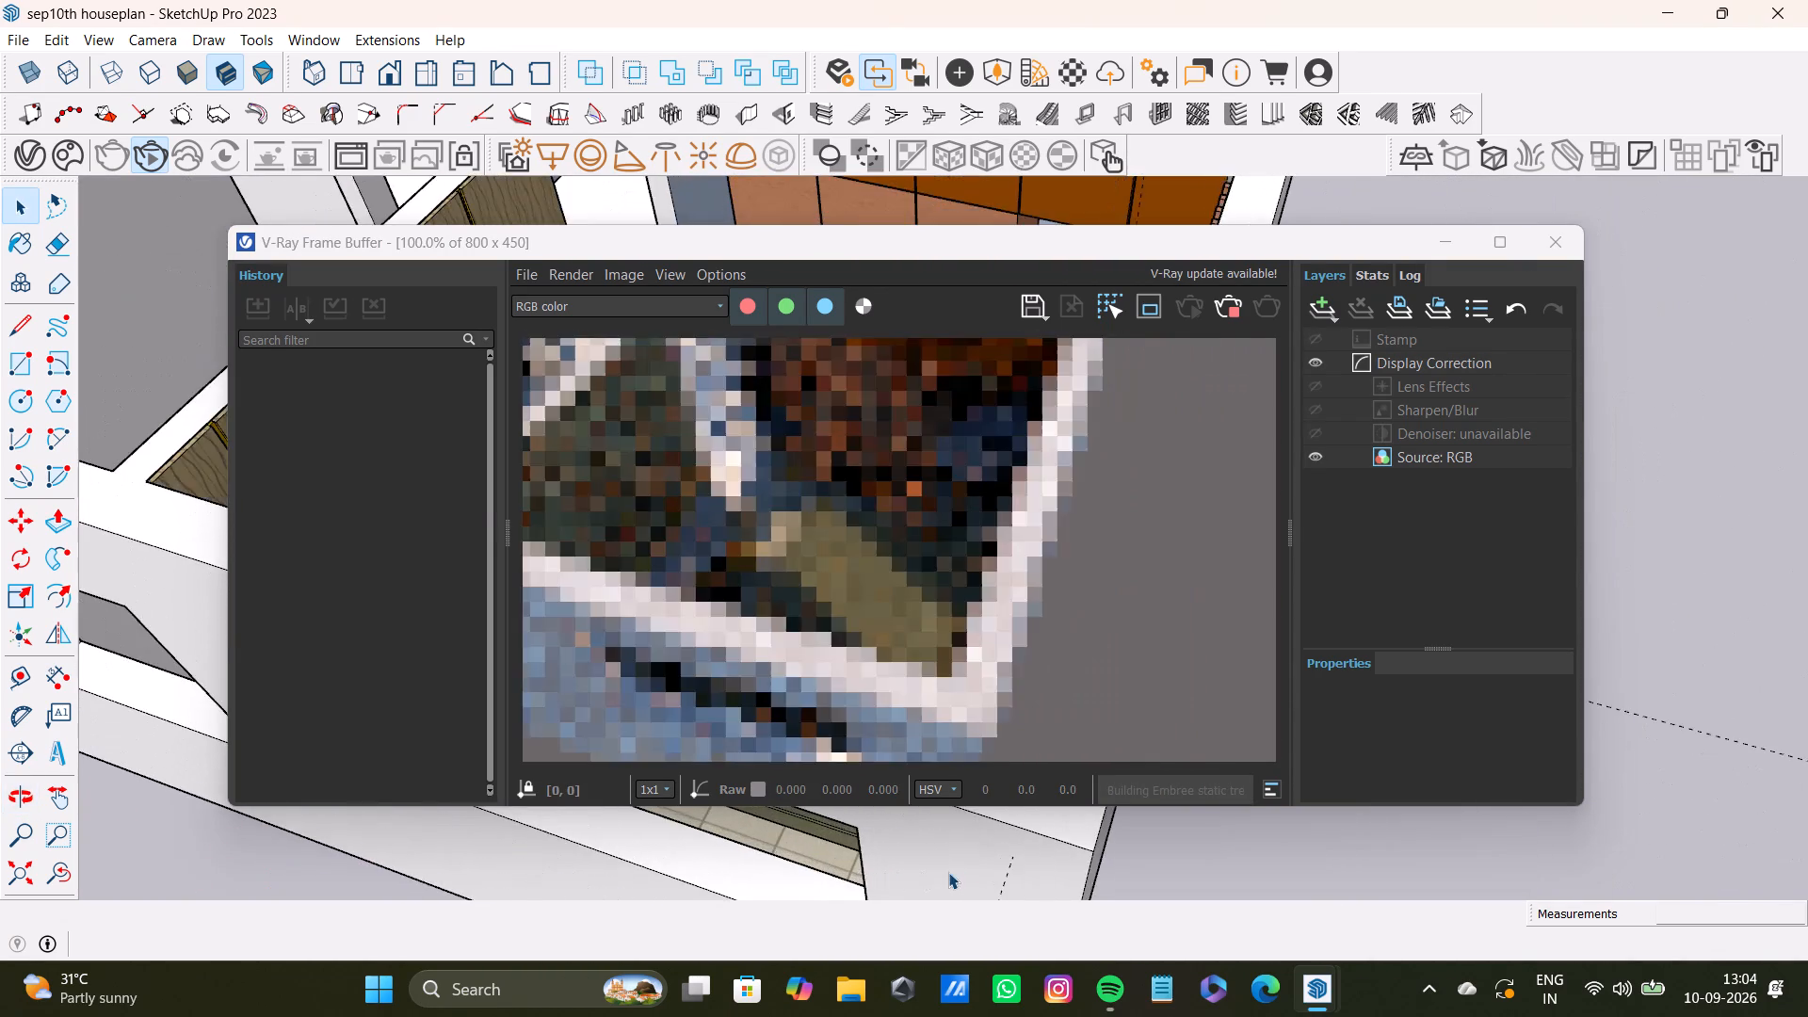
pyautogui.moveTo(948, 872); pyautogui.dragTo(534, 854, button='middle')
pyautogui.scroll(3, 593, 824)
pyautogui.keyDown('shift'); pyautogui.moveTo(621, 813); pyautogui.dragTo(651, 975, button='middle'); pyautogui.keyUp('shift')
pyautogui.keyDown('shift'); pyautogui.moveTo(742, 536); pyautogui.dragTo(765, 583, button='middle'); pyautogui.keyUp('shift')
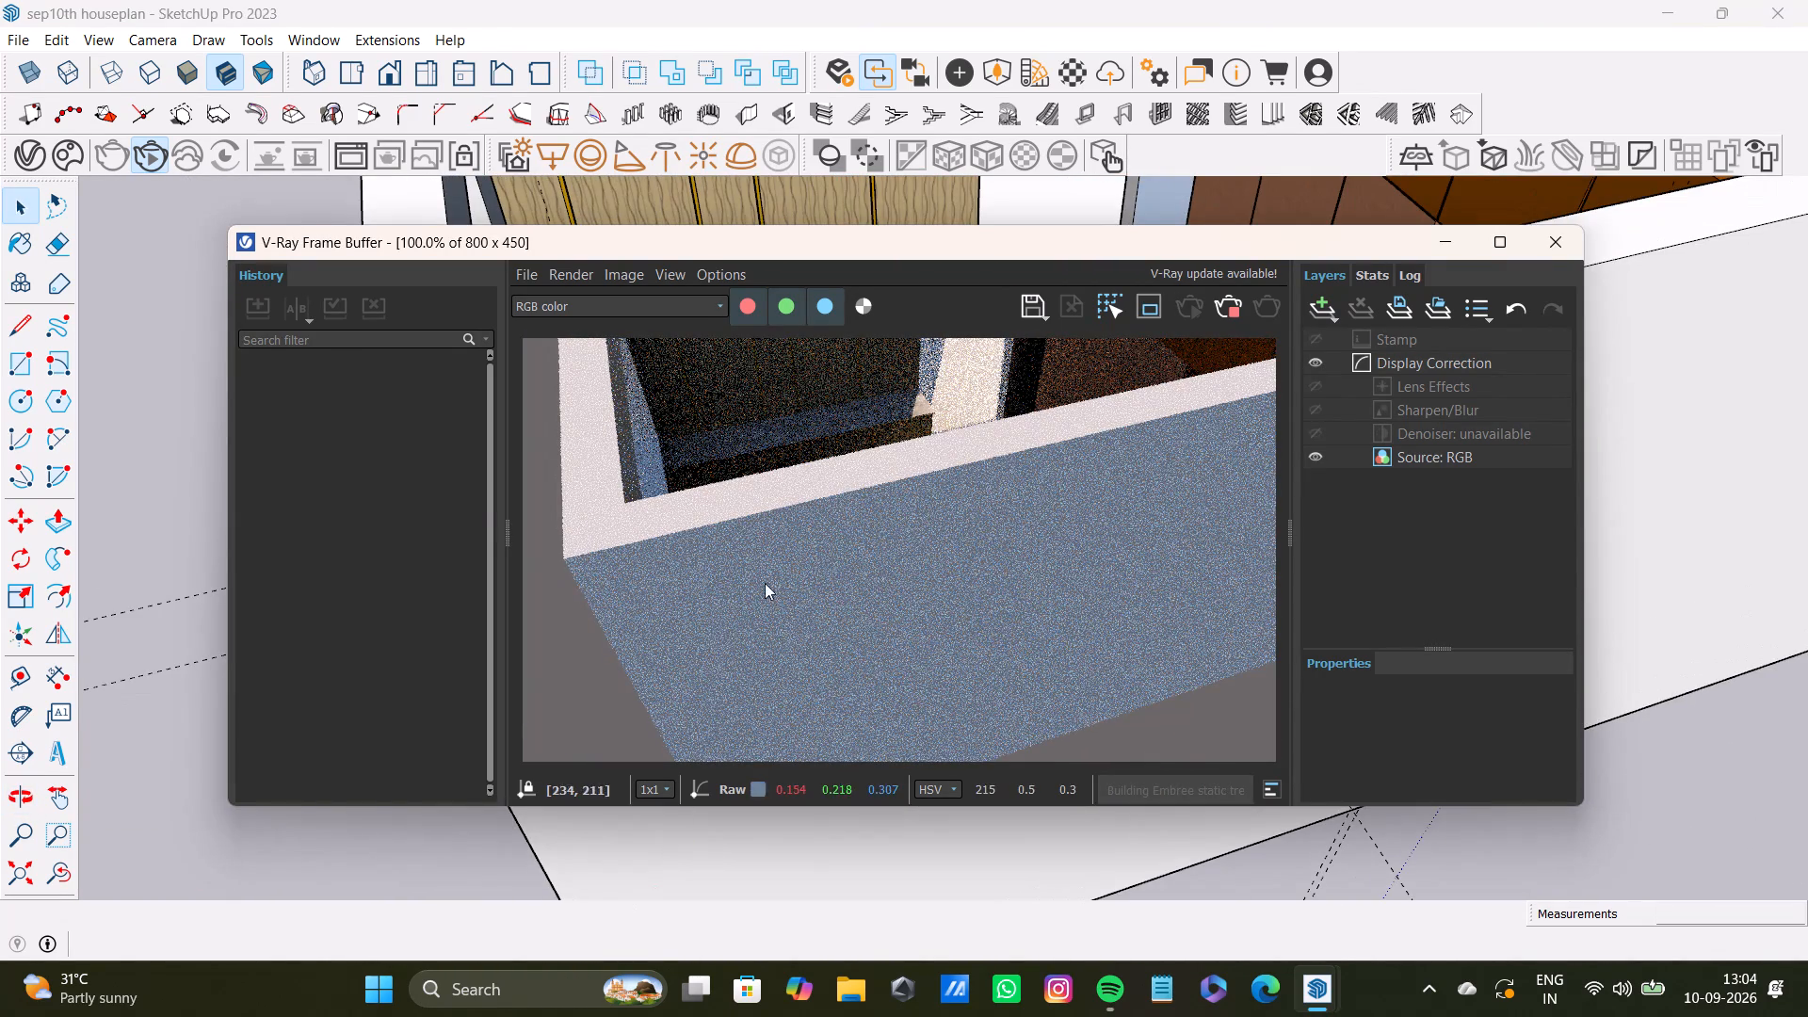
pyautogui.keyDown('shift'); pyautogui.moveTo(765, 583); pyautogui.dragTo(813, 726, button='middle'); pyautogui.keyUp('shift')
pyautogui.moveTo(220, 200); pyautogui.dragTo(357, 723, button='middle')
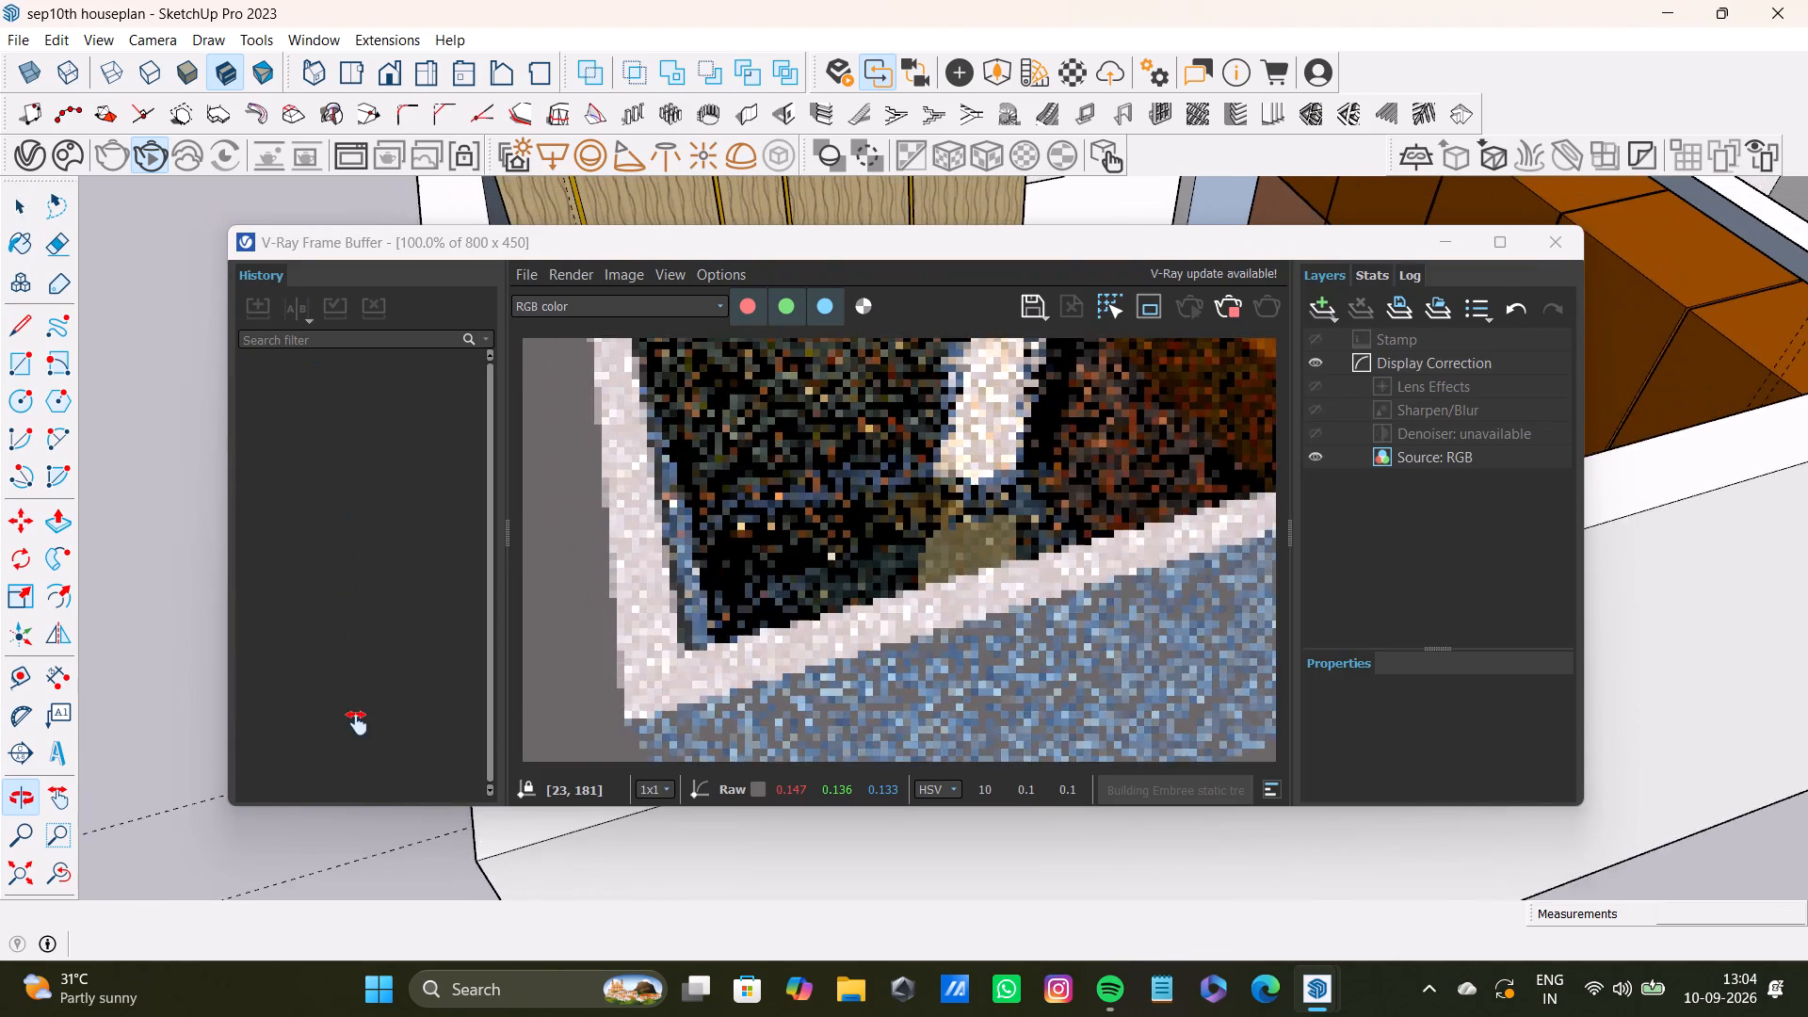
pyautogui.moveTo(357, 723); pyautogui.dragTo(383, 888, button='middle')
pyautogui.scroll(5, 783, 440)
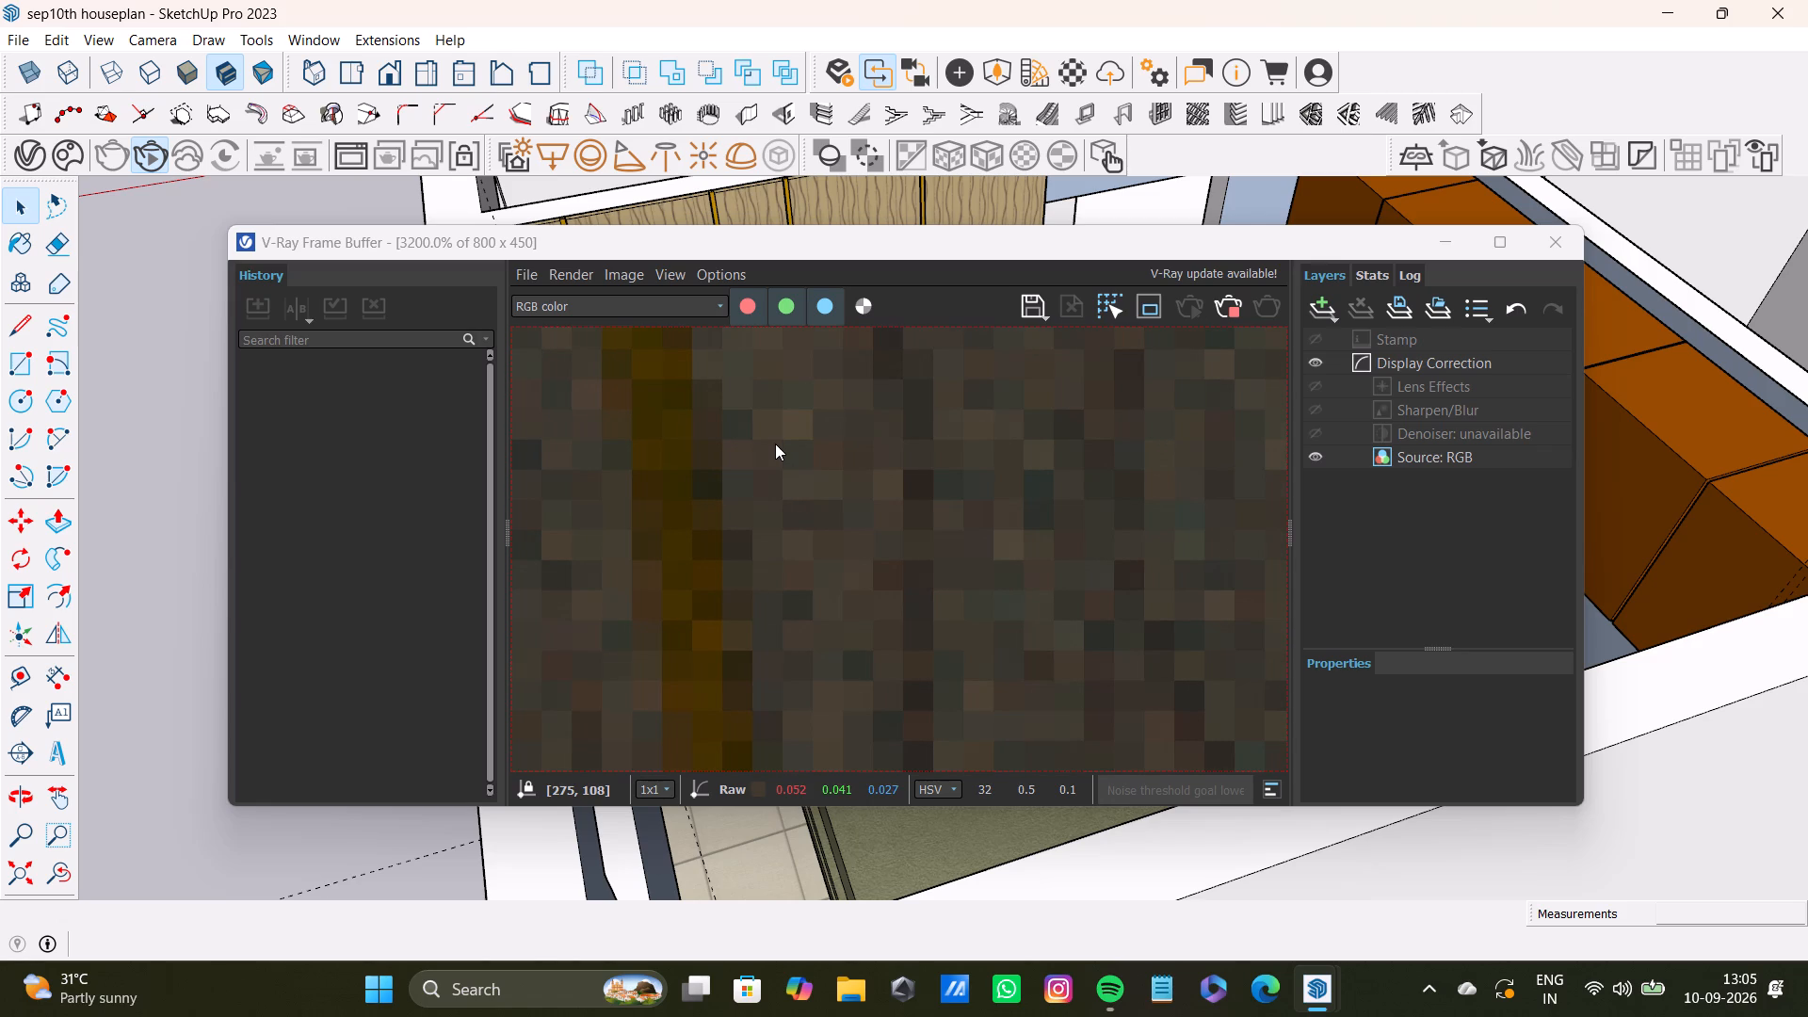
pyautogui.click(1549, 245)
pyautogui.scroll(-4, 704, 627)
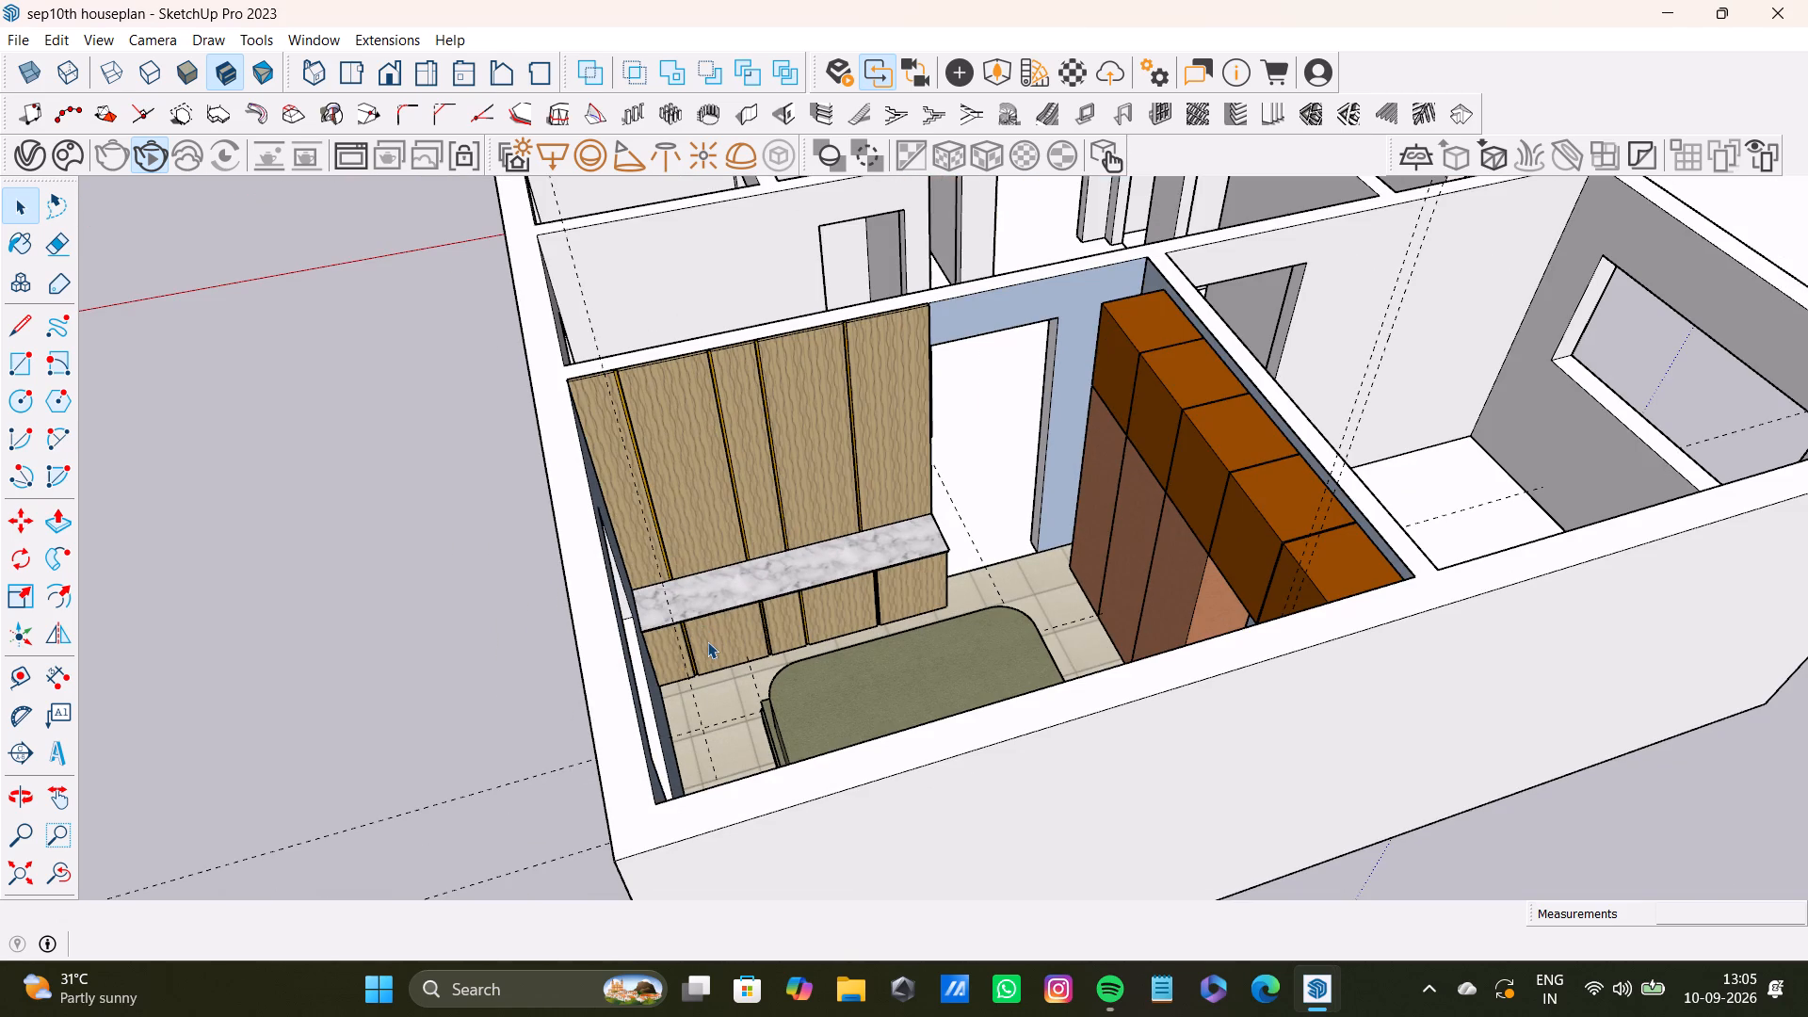
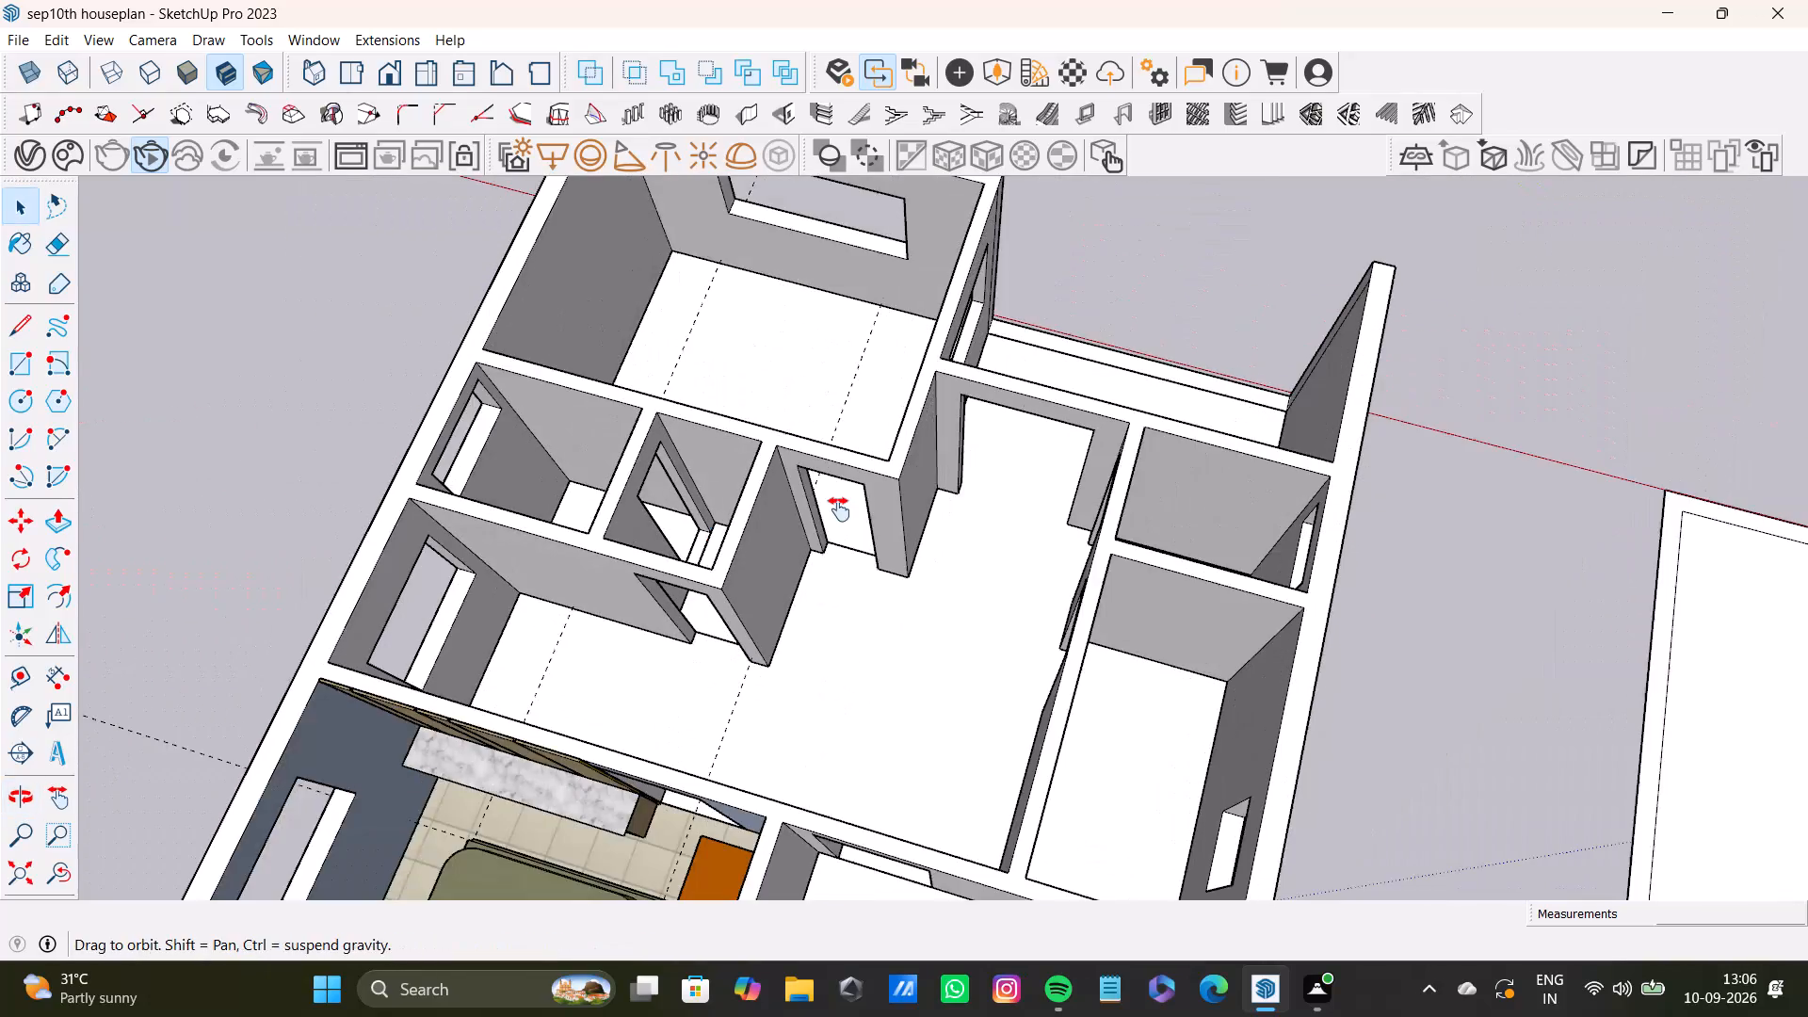
# Examine the furnished bedroom and its neighbouring rooms from above, including the wardrobe, bed and slatted wall.
pyautogui.moveTo(896, 508); pyautogui.dragTo(1049, 525, button='middle')
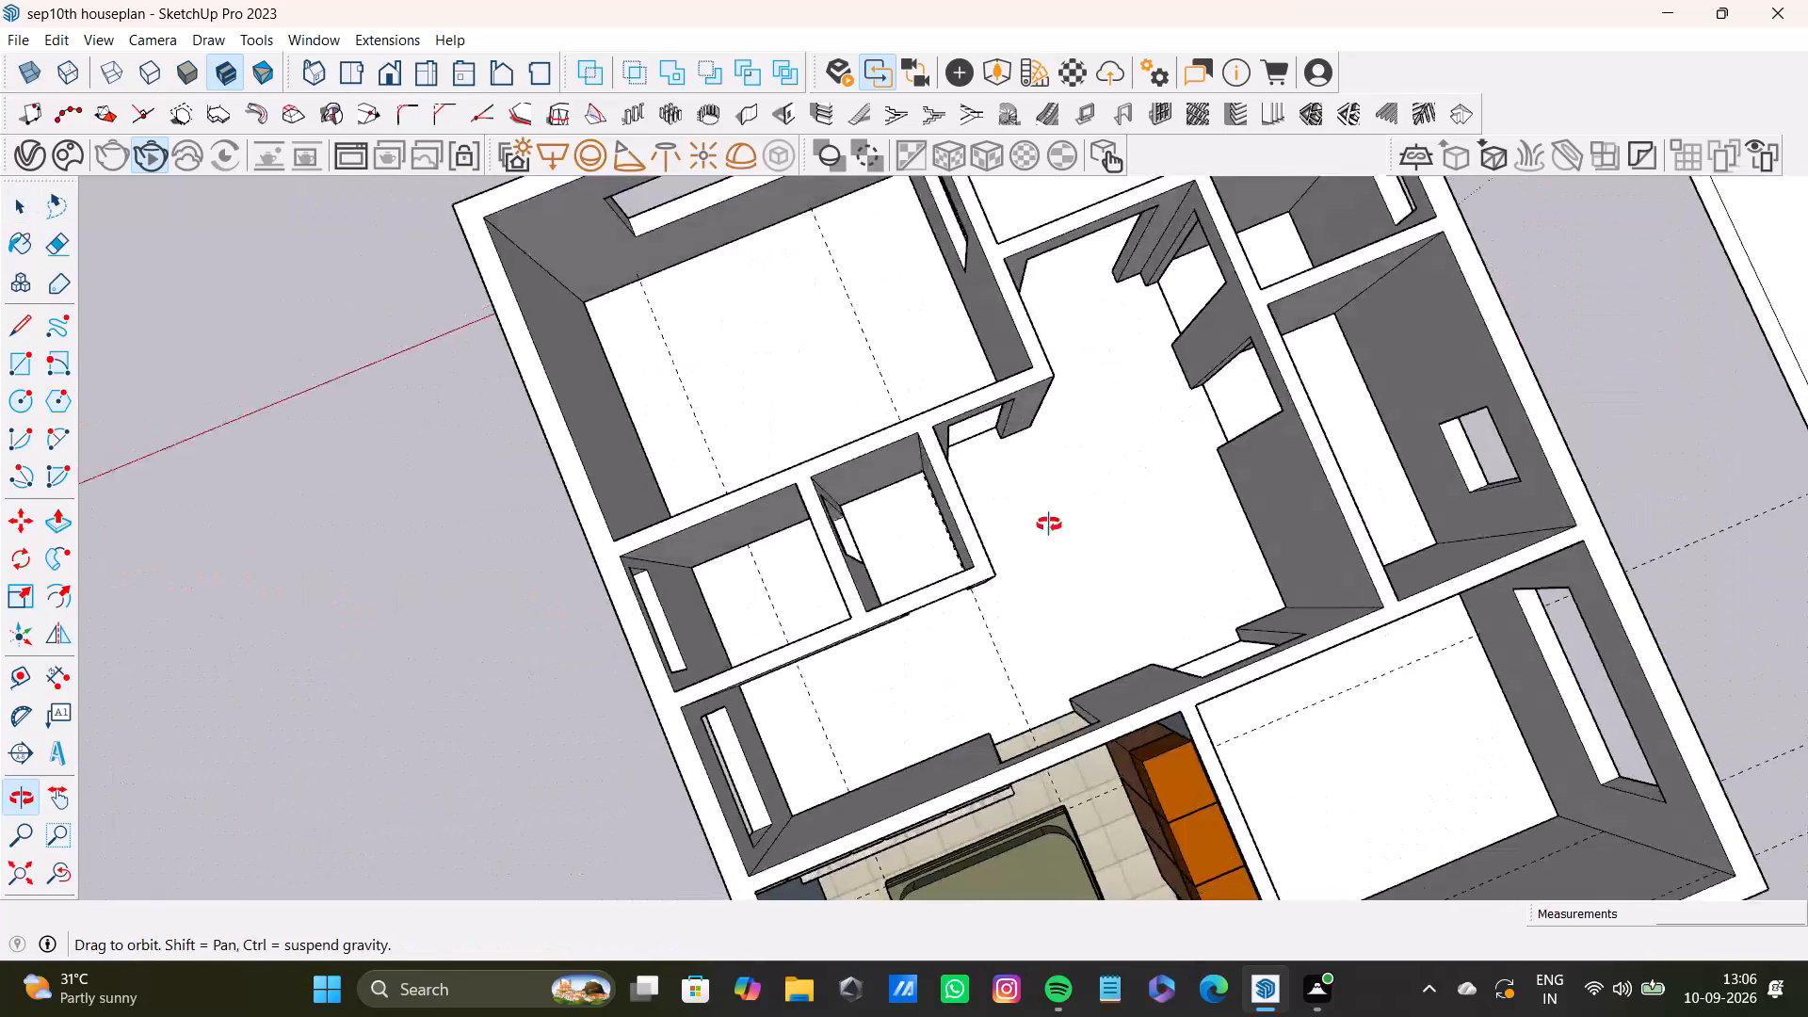
pyautogui.moveTo(1049, 525); pyautogui.dragTo(1060, 469, button='middle')
pyautogui.scroll(4, 1056, 604)
pyautogui.scroll(-10, 1053, 661)
pyautogui.moveTo(1170, 687); pyautogui.dragTo(1044, 562, button='middle')
pyautogui.scroll(8, 1029, 553)
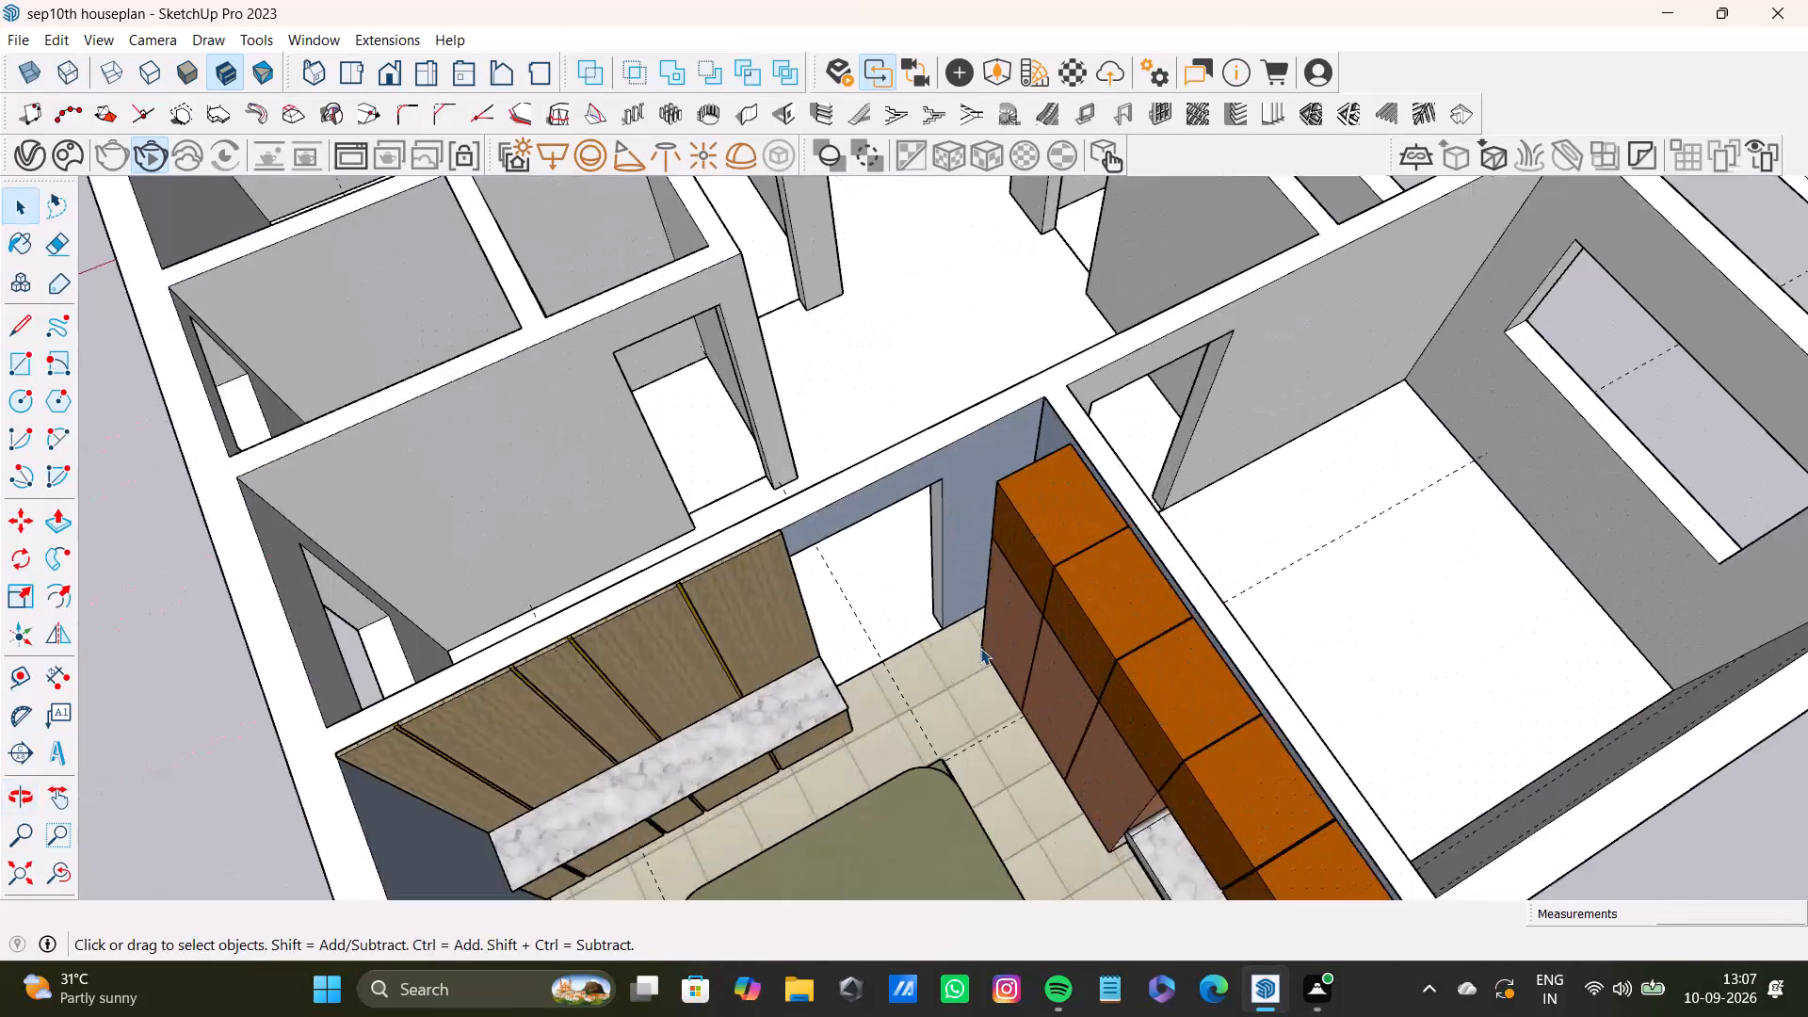
pyautogui.scroll(2, 980, 648)
pyautogui.moveTo(980, 648); pyautogui.dragTo(1021, 620, button='middle')
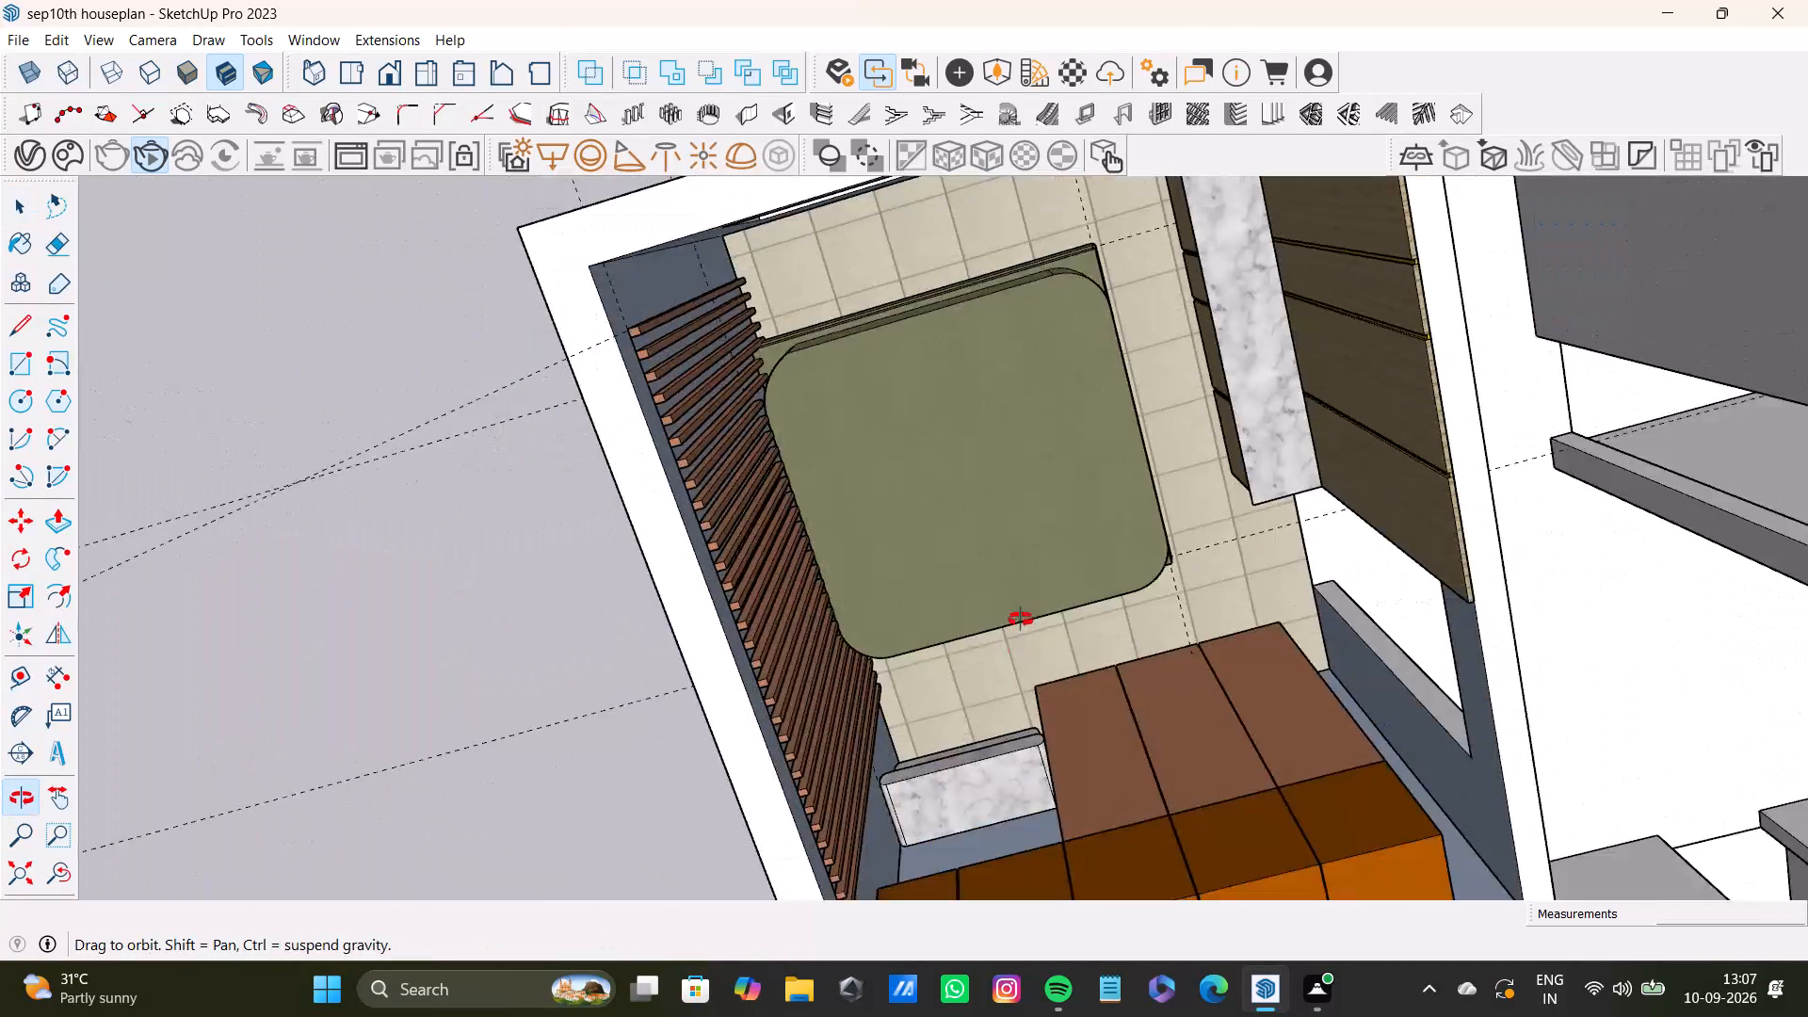
pyautogui.moveTo(1021, 620); pyautogui.dragTo(337, 331, button='middle')
pyautogui.scroll(3, 878, 471)
pyautogui.scroll(-7, 875, 481)
pyautogui.moveTo(1106, 552); pyautogui.dragTo(386, 565, button='middle')
pyautogui.scroll(-3, 482, 523)
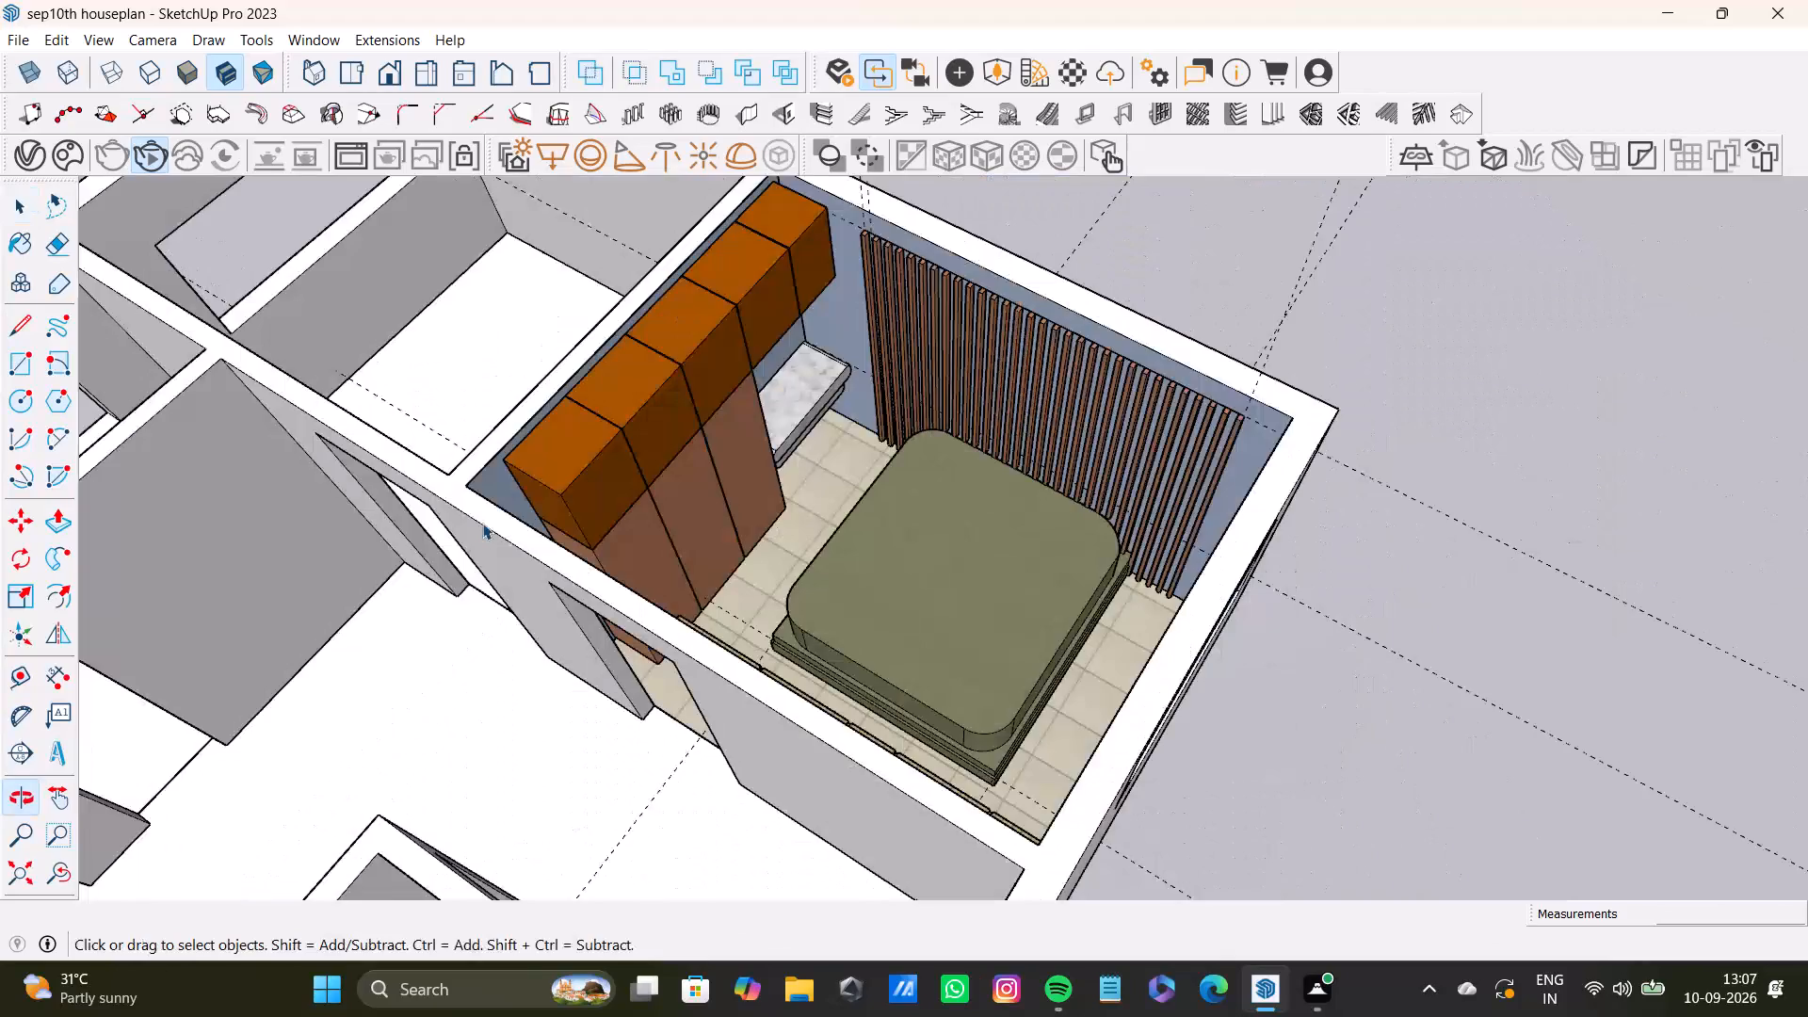
pyautogui.scroll(-2, 482, 523)
pyautogui.keyDown('shift'); pyautogui.moveTo(523, 533); pyautogui.dragTo(693, 479, button='middle'); pyautogui.keyUp('shift')
pyautogui.scroll(6, 707, 475)
pyautogui.keyDown('shift'); pyautogui.moveTo(582, 419); pyautogui.dragTo(803, 700, button='middle'); pyautogui.keyUp('shift')
pyautogui.scroll(3, 667, 571)
pyautogui.scroll(-2, 667, 571)
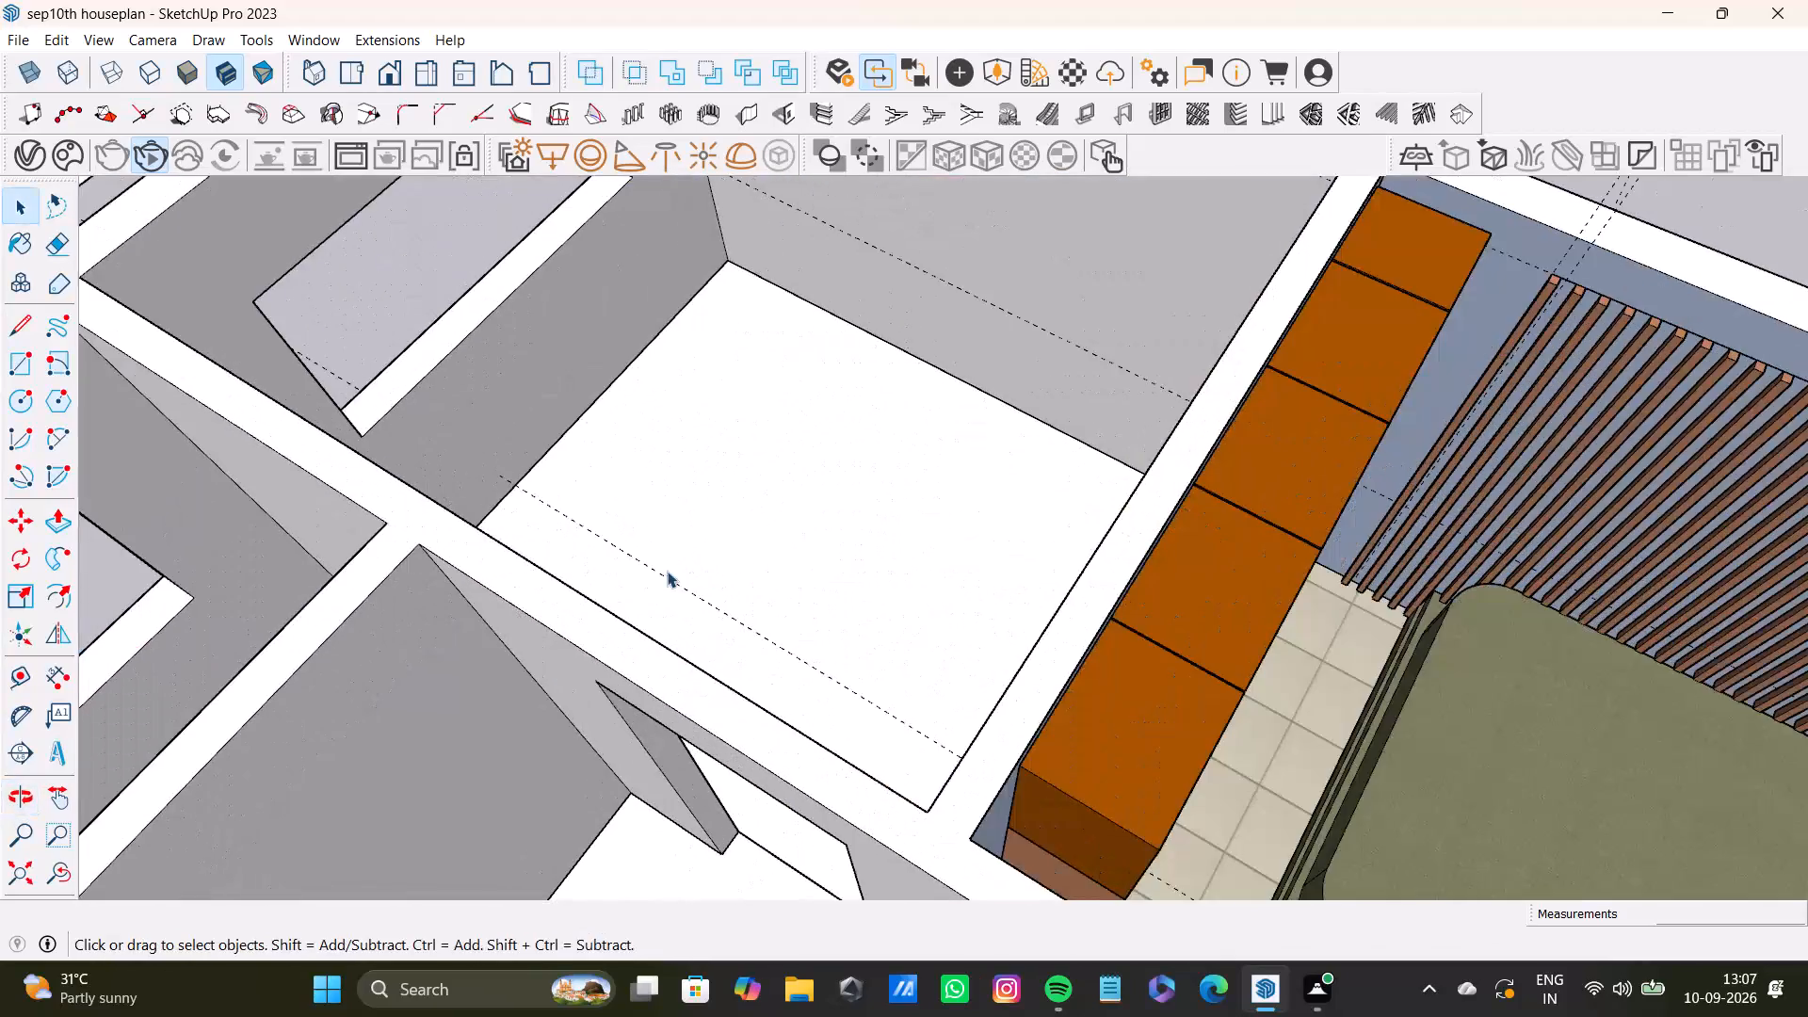
pyautogui.scroll(-7, 667, 571)
pyautogui.keyDown('shift'); pyautogui.scroll(1, 676, 570); pyautogui.keyUp('shift')
pyautogui.keyDown('shift'); pyautogui.moveTo(676, 570); pyautogui.dragTo(891, 608, button='middle'); pyautogui.keyUp('shift')
pyautogui.keyDown('shift'); pyautogui.scroll(-1, 892, 609); pyautogui.keyUp('shift')
pyautogui.moveTo(895, 610); pyautogui.dragTo(1148, 561, button='middle')
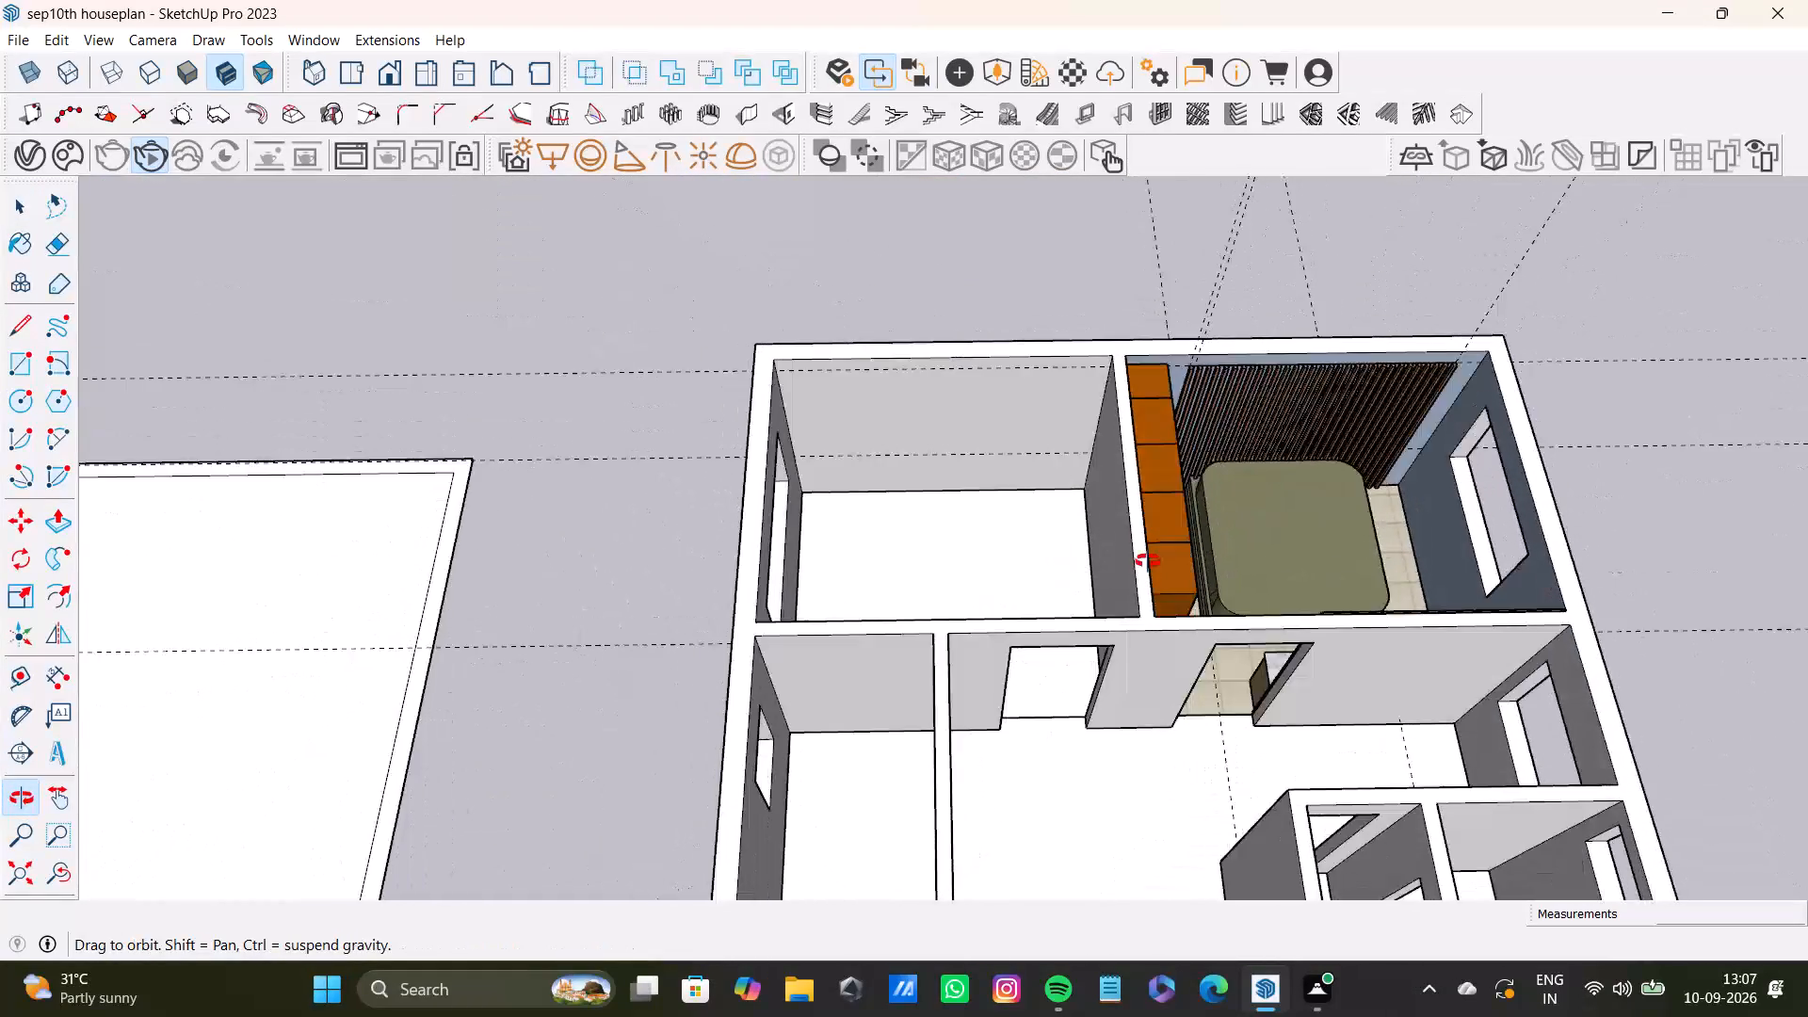
pyautogui.moveTo(1148, 561); pyautogui.dragTo(1175, 396, button='middle')
pyautogui.scroll(-5, 1078, 586)
pyautogui.keyDown('shift'); pyautogui.moveTo(1181, 604); pyautogui.dragTo(924, 667, button='middle'); pyautogui.keyUp('shift')
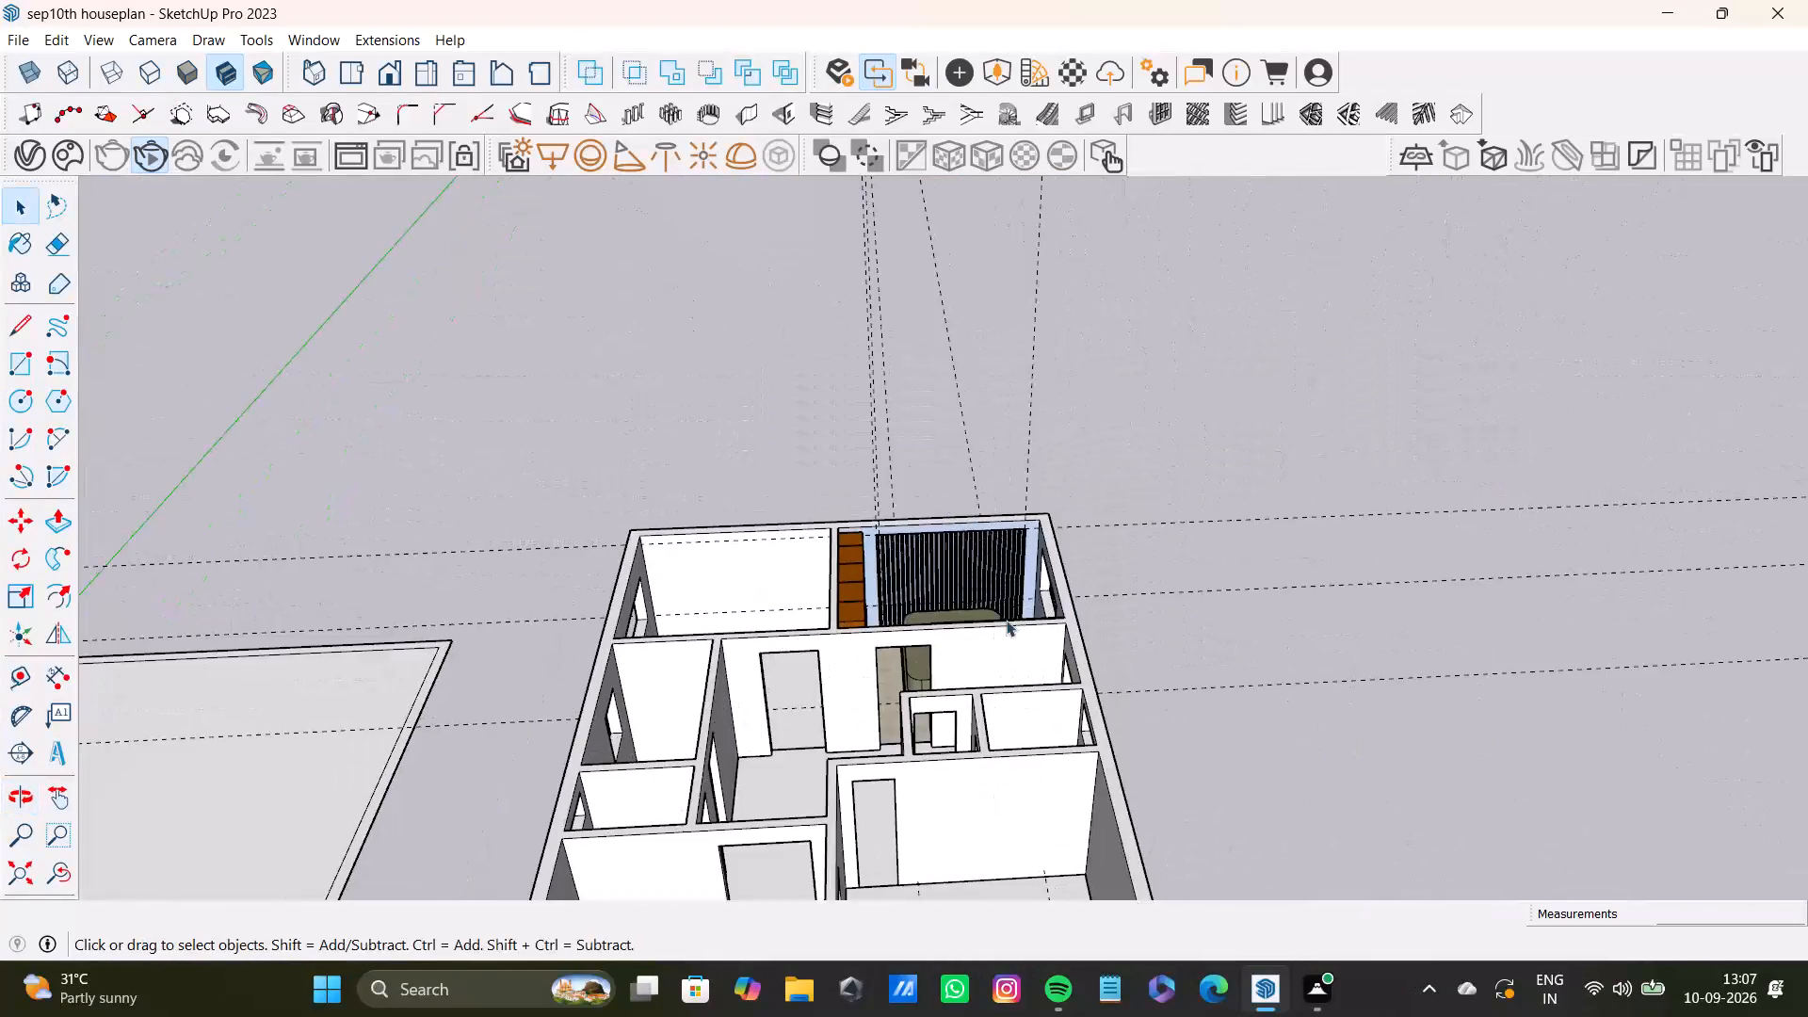
# Examine the whole house layout from several angles, including the unfurnished rooms, door openings and windows.
pyautogui.scroll(4, 1006, 620)
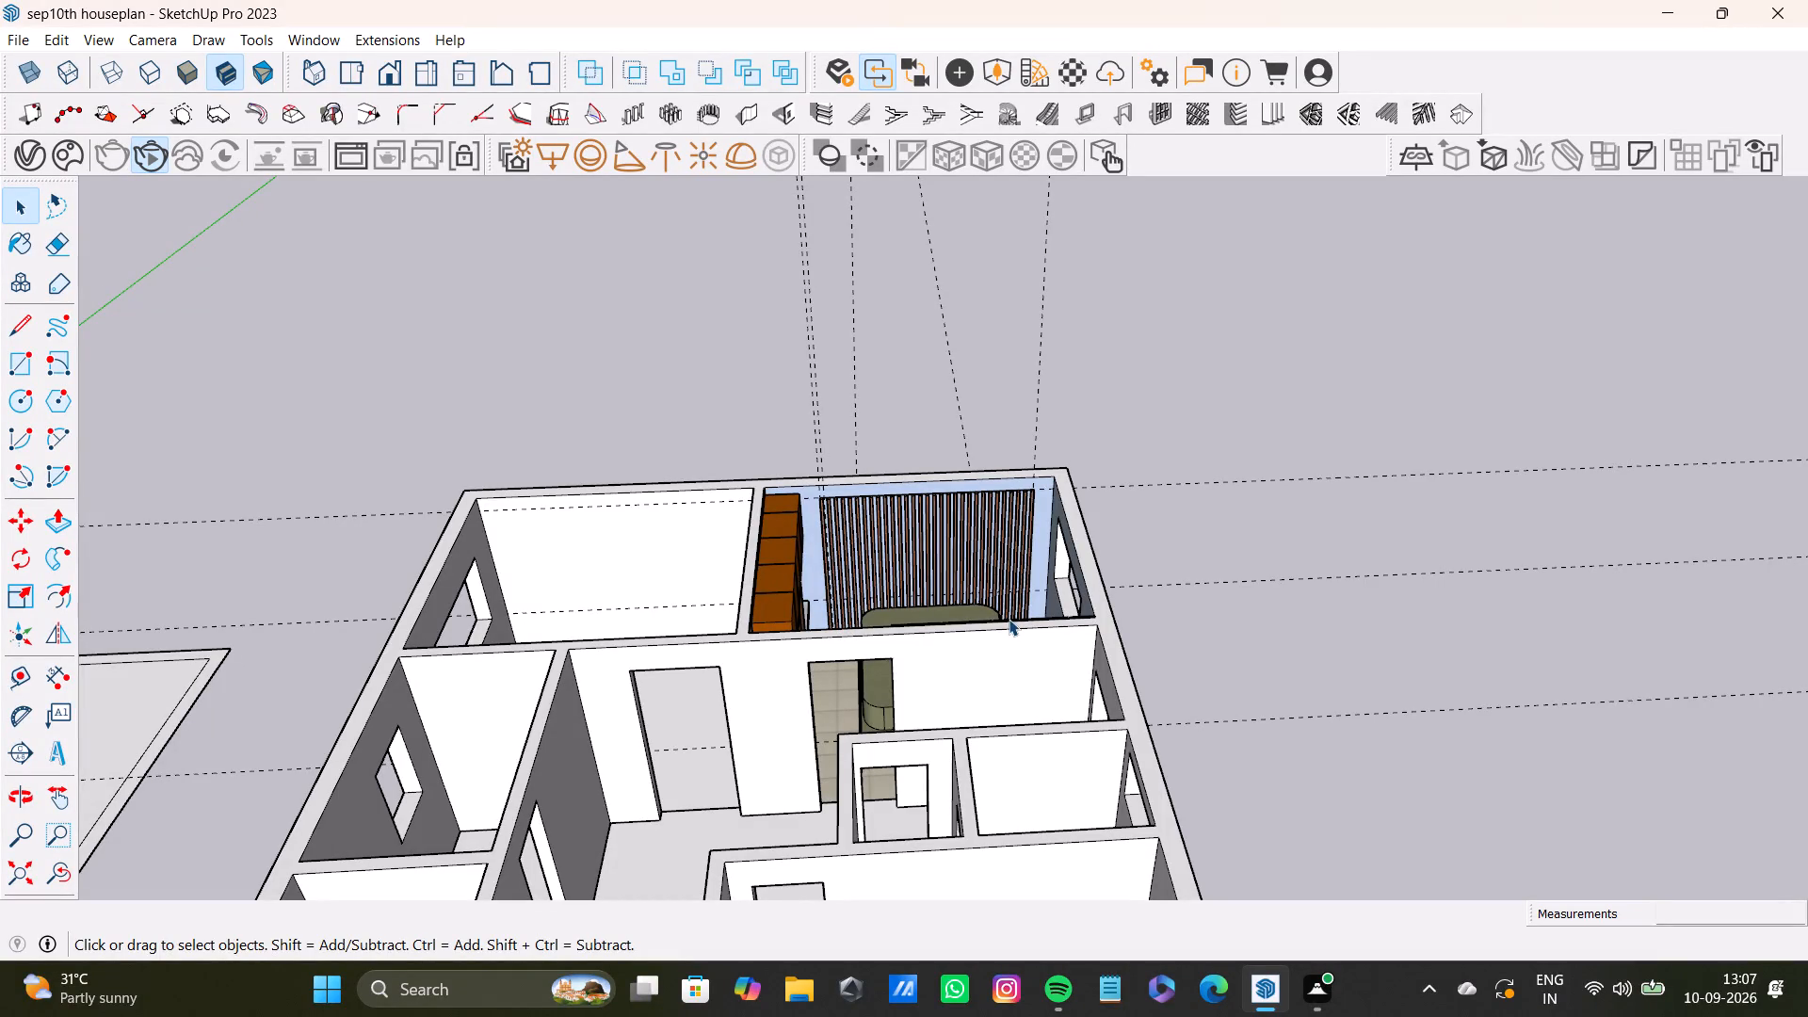
pyautogui.scroll(-6, 916, 589)
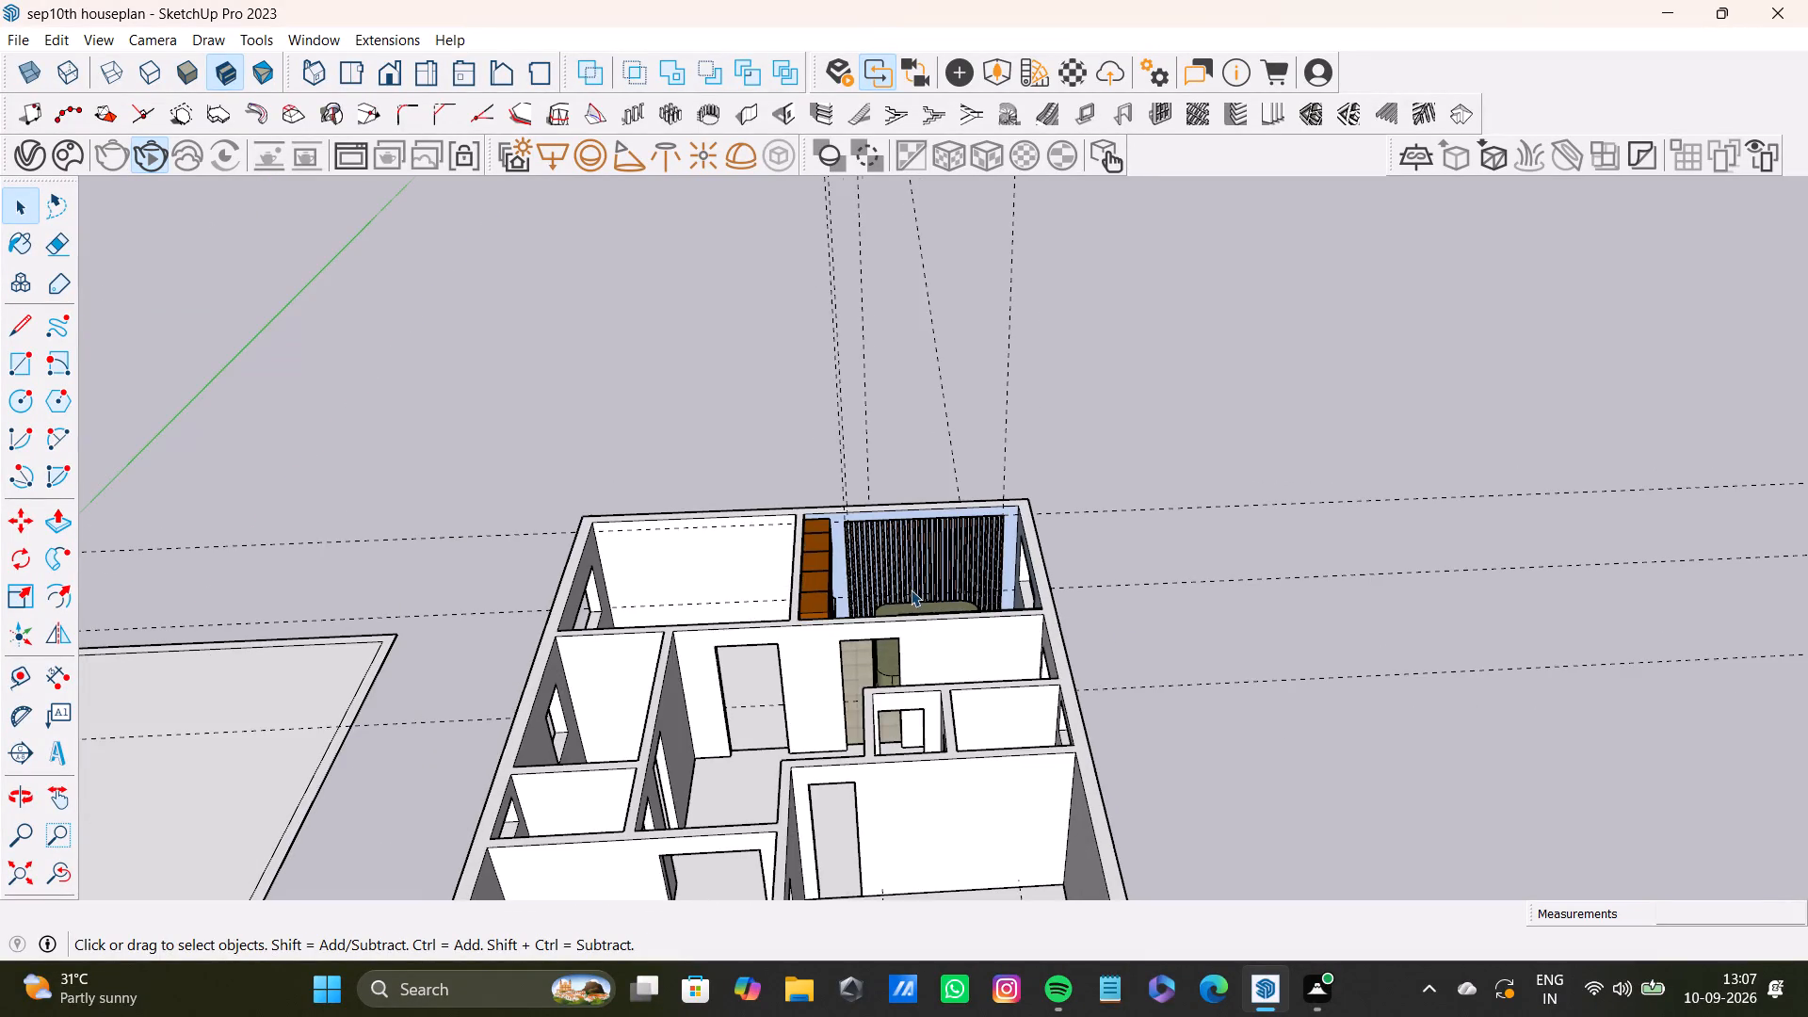
pyautogui.scroll(-3, 911, 589)
pyautogui.keyDown('shift'); pyautogui.moveTo(831, 553); pyautogui.dragTo(802, 771, button='middle'); pyautogui.keyUp('shift')
pyautogui.scroll(-1, 802, 768)
pyautogui.moveTo(811, 690); pyautogui.dragTo(794, 834, button='middle')
pyautogui.scroll(4, 749, 615)
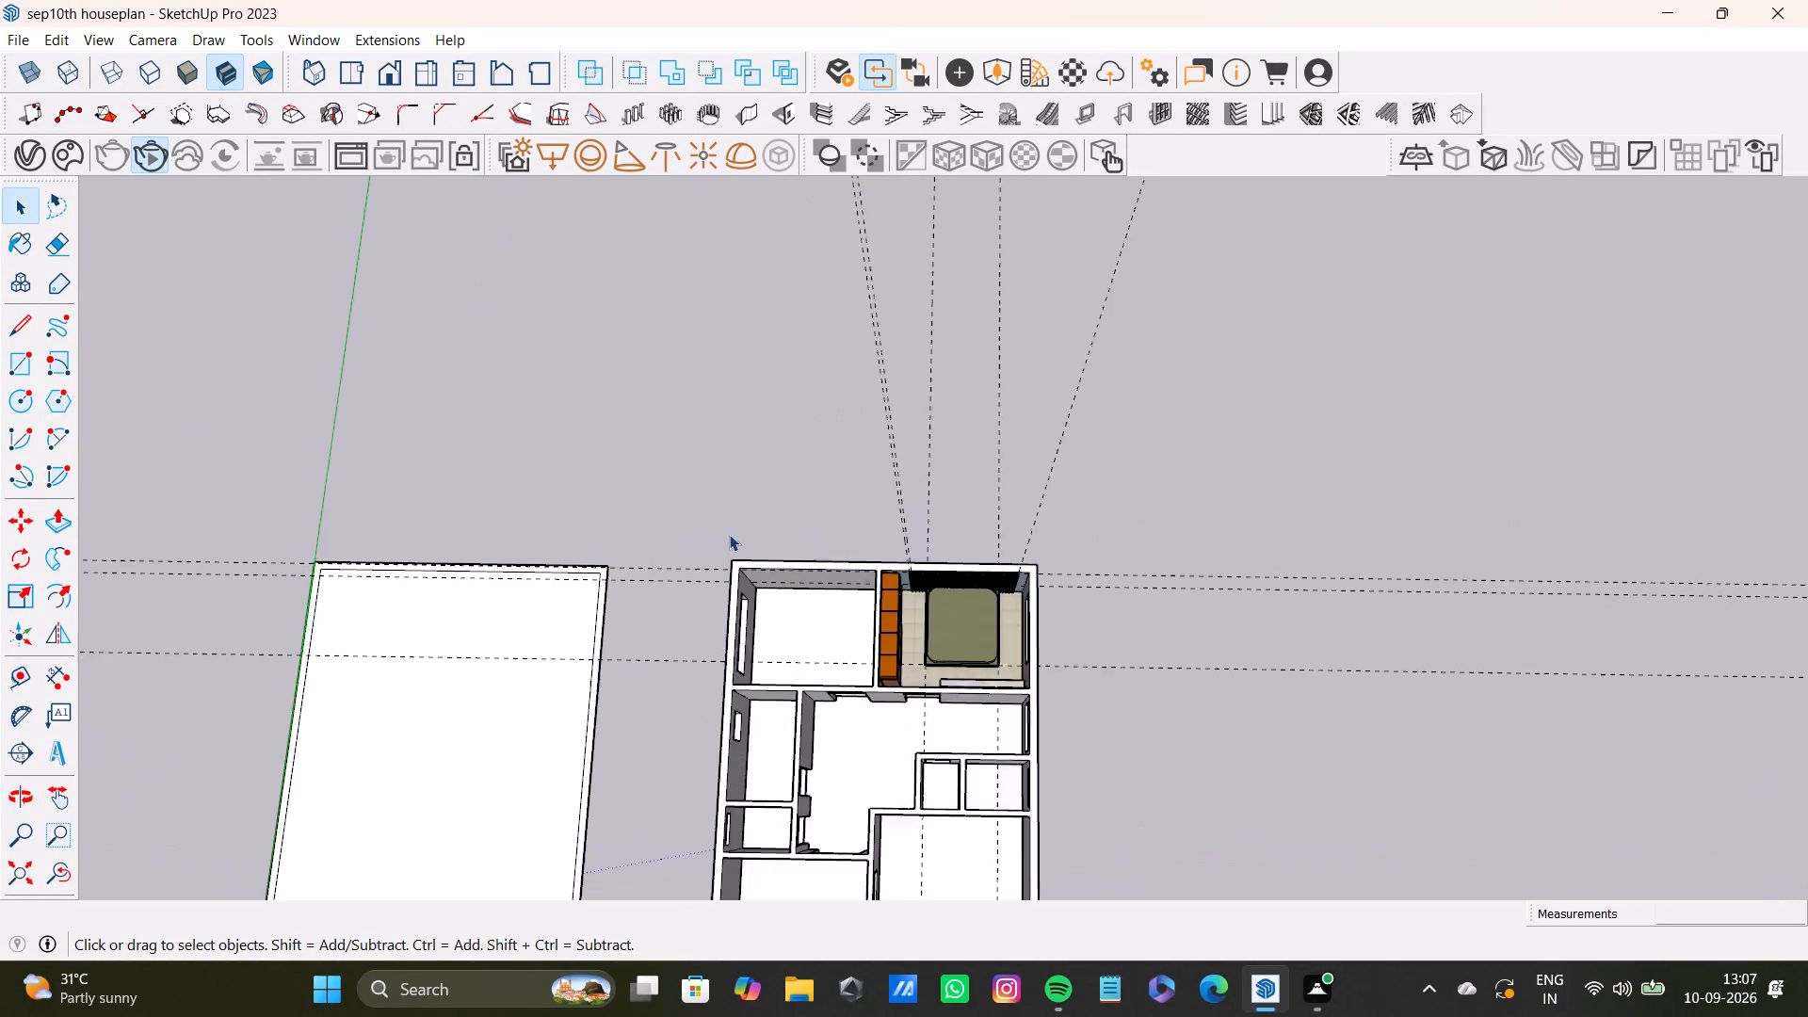
pyautogui.scroll(1, 729, 534)
pyautogui.click(729, 513)
pyautogui.scroll(-4, 749, 574)
pyautogui.keyDown('shift'); pyautogui.moveTo(839, 629); pyautogui.dragTo(873, 499, button='middle'); pyautogui.keyUp('shift')
pyautogui.scroll(7, 928, 524)
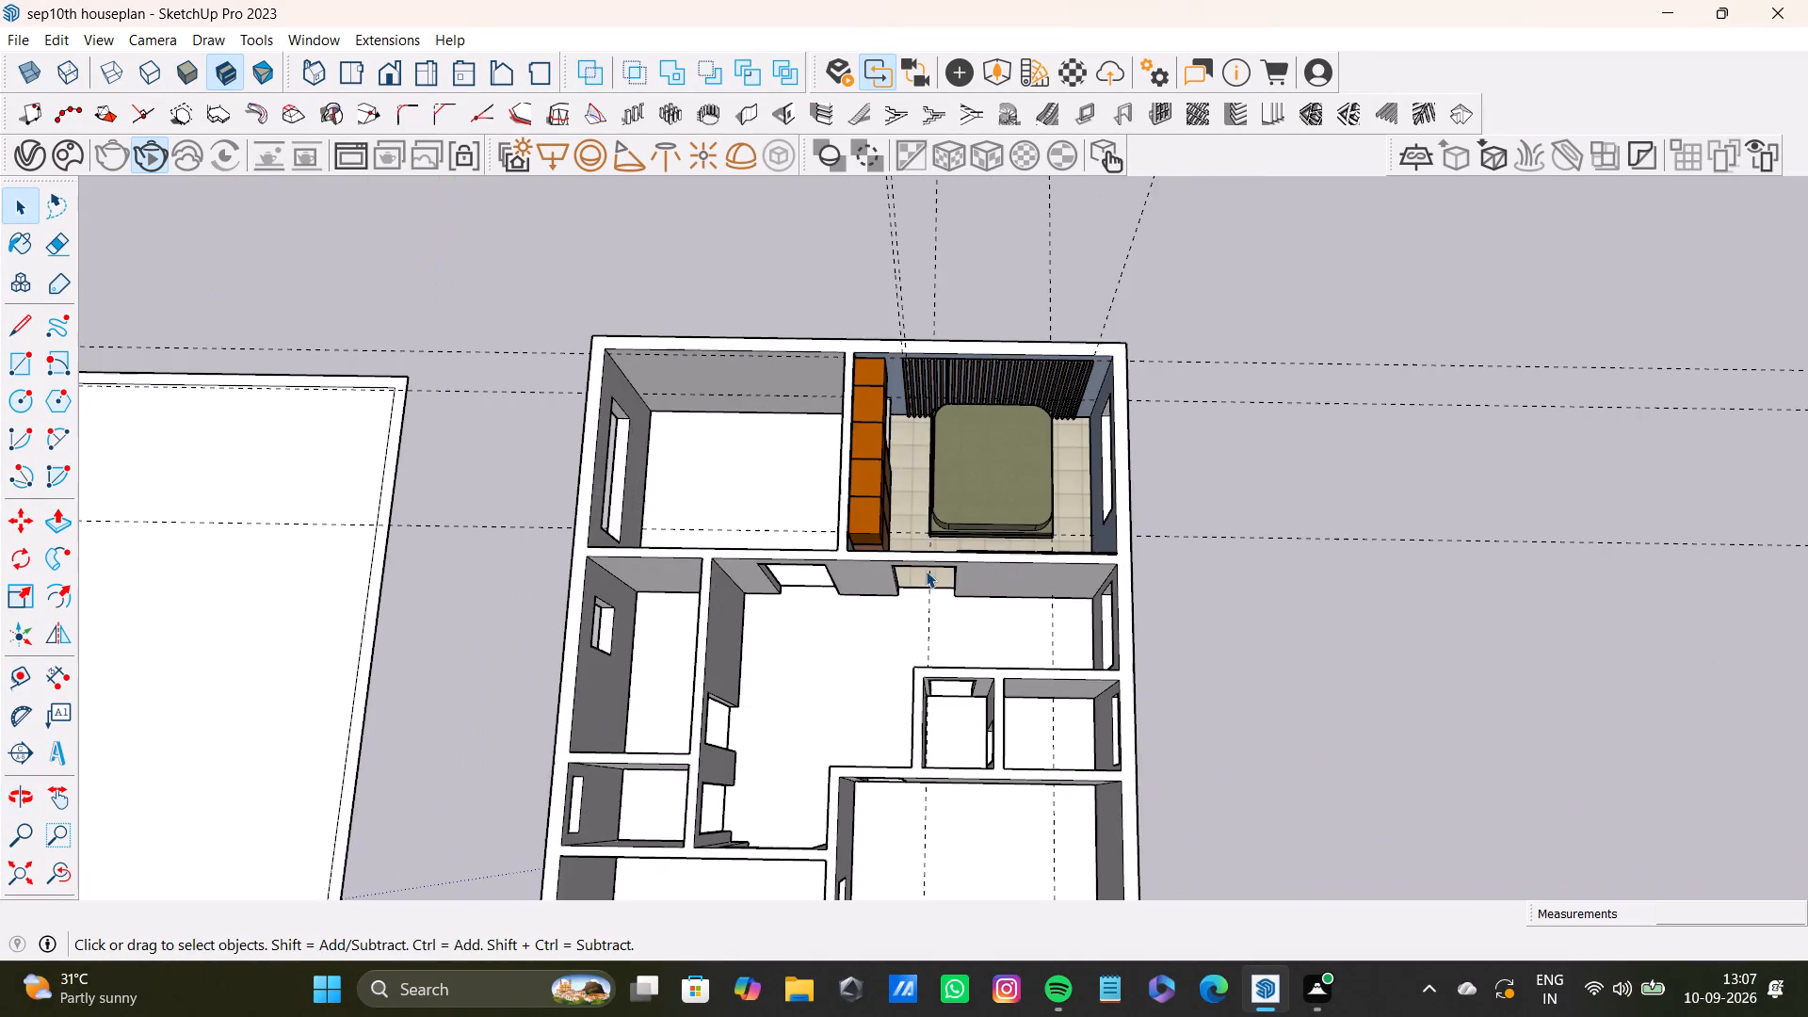
pyautogui.scroll(7, 926, 571)
pyautogui.moveTo(918, 547); pyautogui.dragTo(484, 573, button='middle')
pyautogui.scroll(-8, 797, 462)
pyautogui.moveTo(1031, 538); pyautogui.dragTo(645, 589, button='middle')
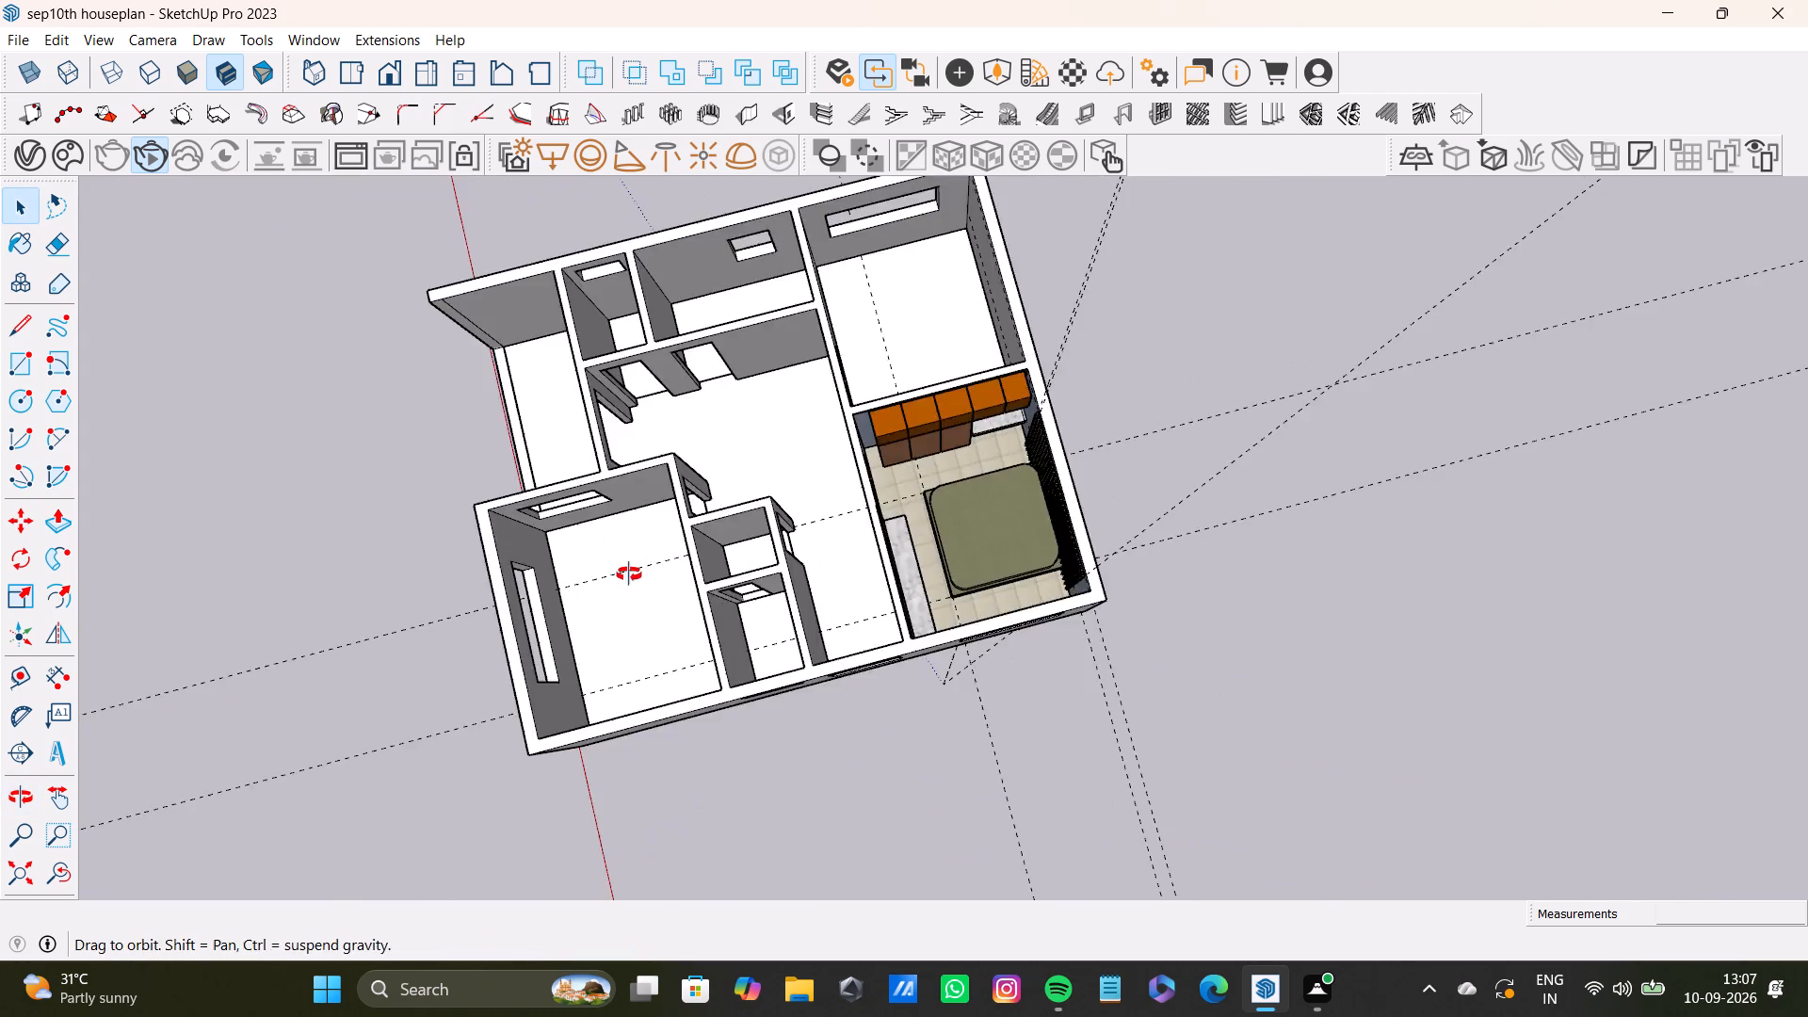
pyautogui.scroll(6, 775, 505)
pyautogui.moveTo(936, 520); pyautogui.dragTo(482, 456, button='middle')
pyautogui.scroll(7, 1110, 490)
pyautogui.moveTo(1045, 577); pyautogui.dragTo(431, 489, button='middle')
pyautogui.scroll(-9, 493, 442)
pyautogui.keyDown('shift'); pyautogui.moveTo(512, 467); pyautogui.dragTo(1057, 564, button='middle'); pyautogui.keyUp('shift')
pyautogui.moveTo(1170, 601); pyautogui.dragTo(1058, 767, button='middle')
pyautogui.moveTo(1051, 726); pyautogui.dragTo(170, 375, button='middle')
pyautogui.scroll(2, 457, 377)
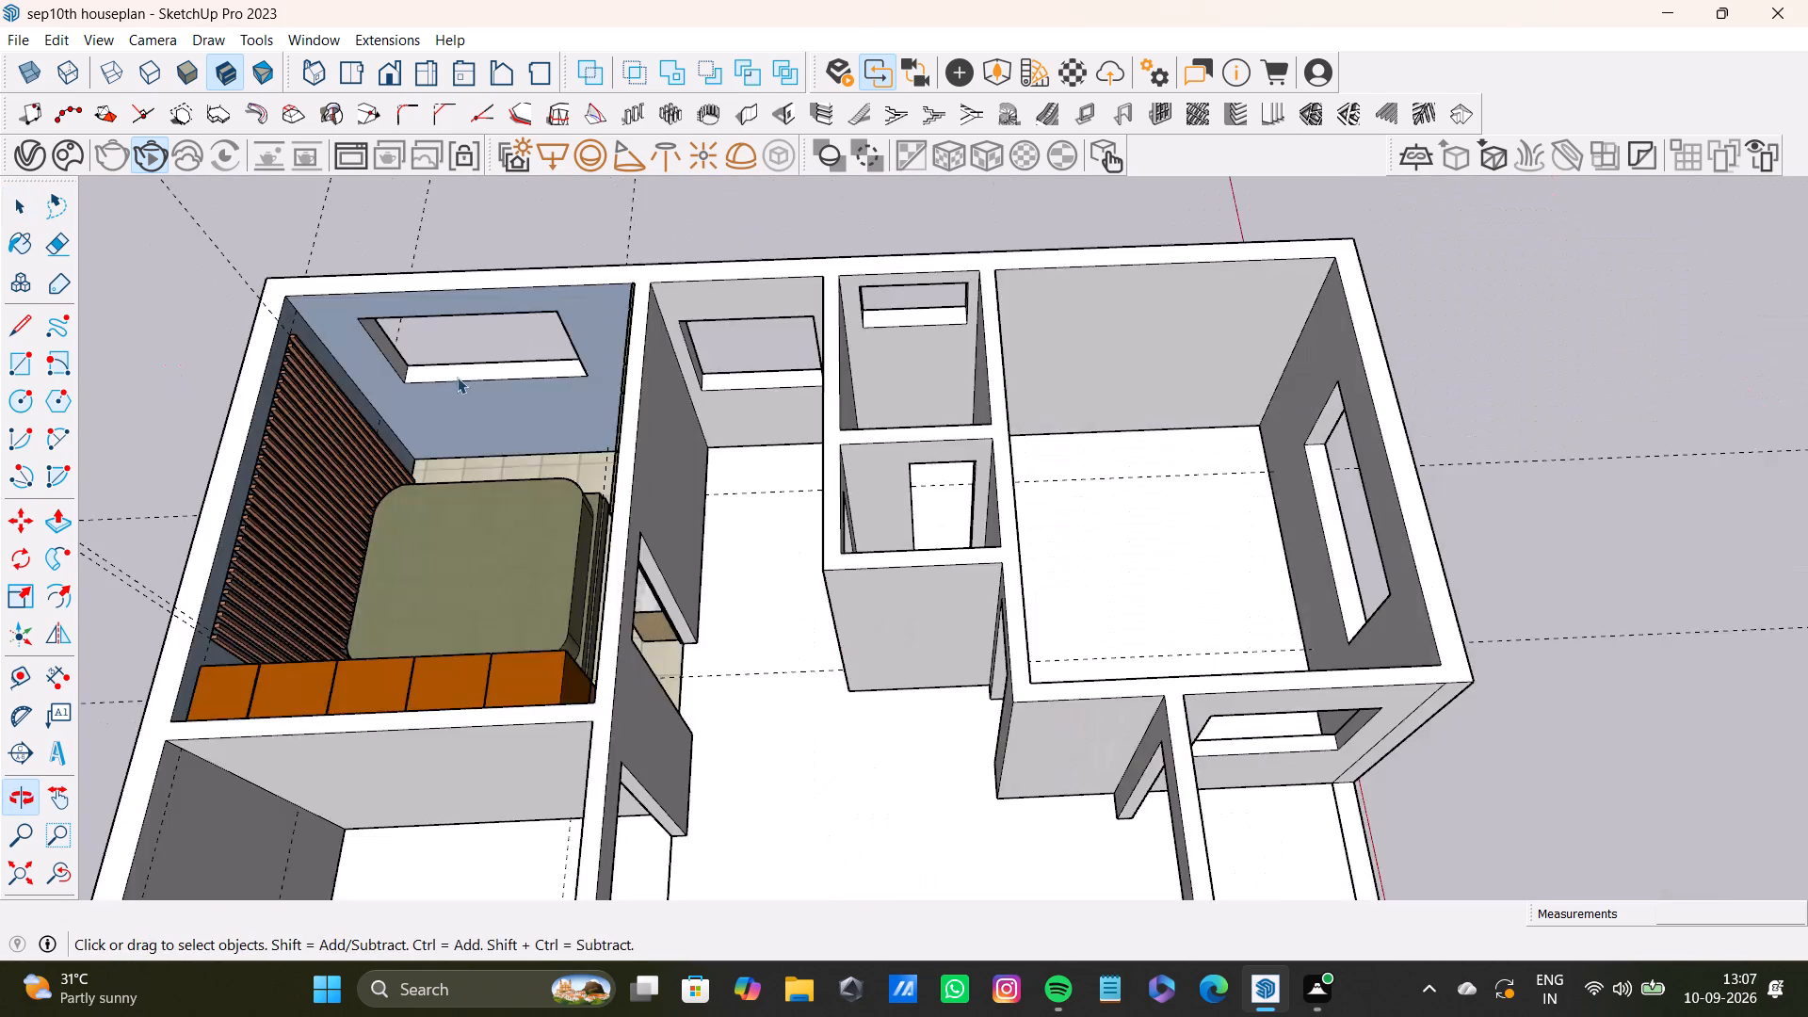
pyautogui.scroll(3, 457, 377)
pyautogui.moveTo(526, 444); pyautogui.dragTo(537, 654, button='middle')
pyautogui.scroll(-5, 542, 638)
pyautogui.keyDown('shift'); pyautogui.moveTo(561, 583); pyautogui.dragTo(561, 497, button='middle'); pyautogui.keyUp('shift')
pyautogui.scroll(5, 1059, 476)
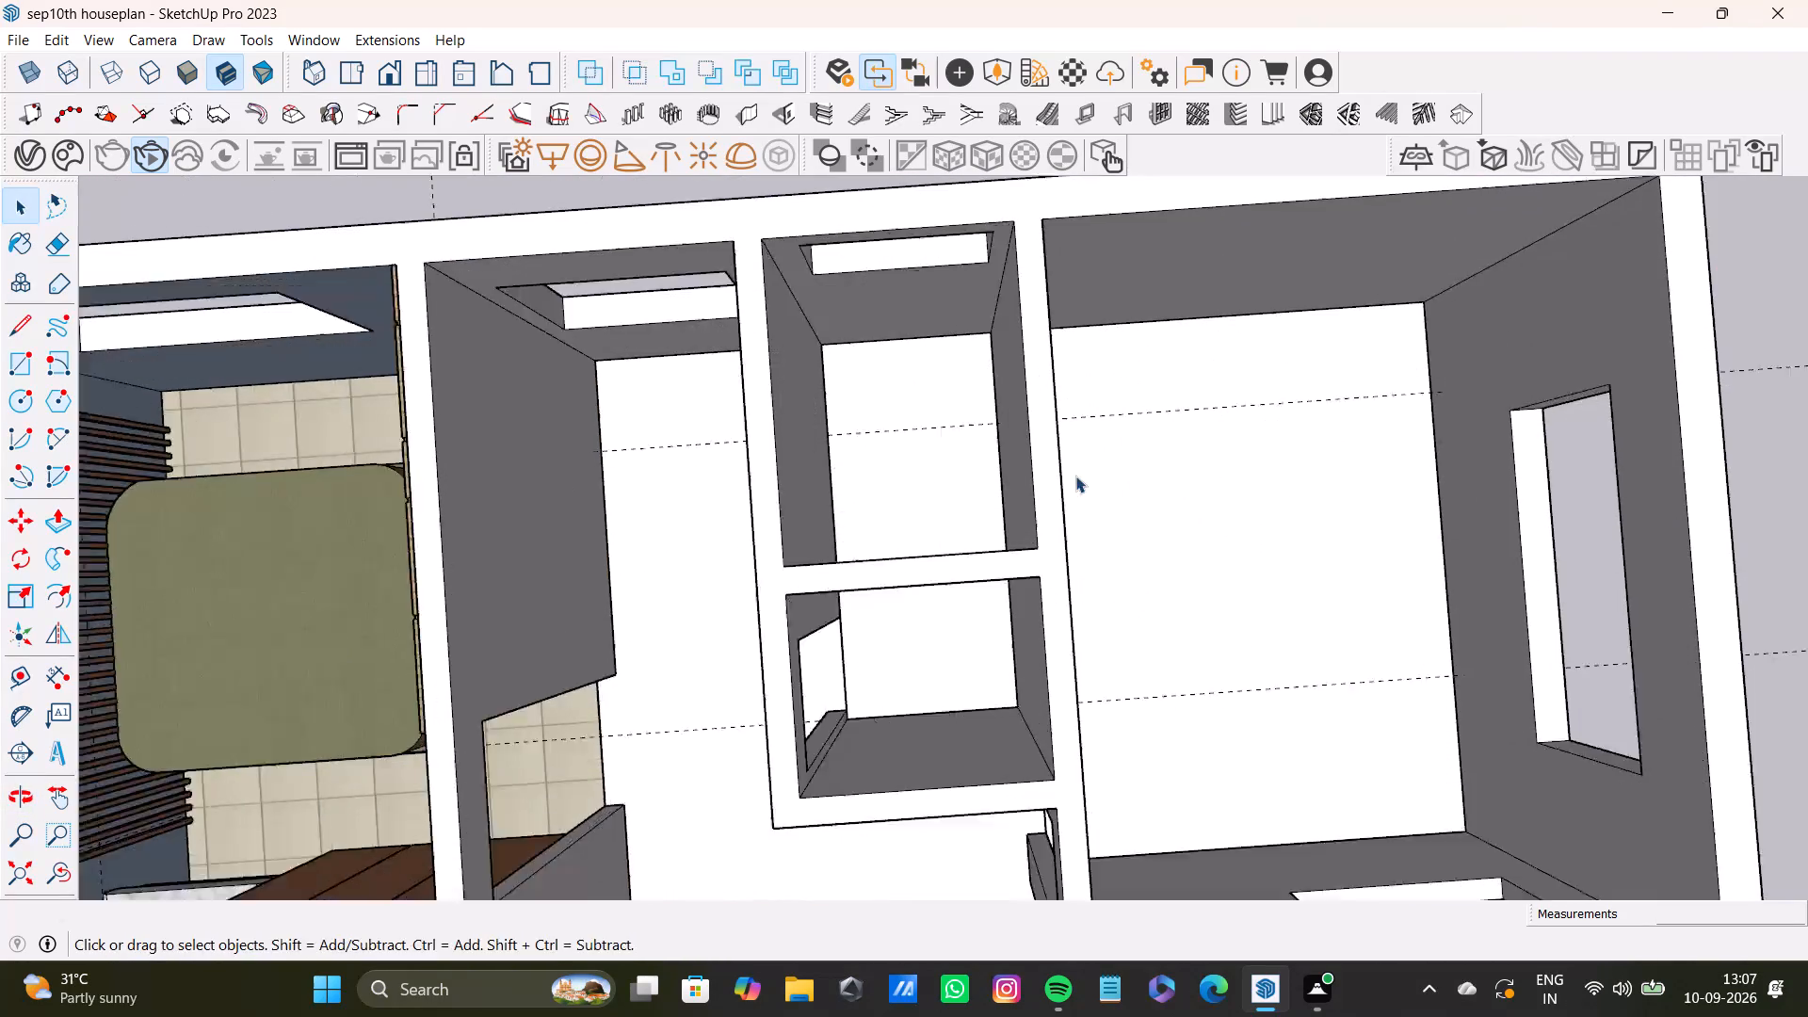
pyautogui.scroll(1, 1075, 476)
pyautogui.keyDown('shift'); pyautogui.moveTo(1078, 476); pyautogui.dragTo(806, 489, button='middle'); pyautogui.keyUp('shift')
pyautogui.scroll(-13, 811, 484)
pyautogui.scroll(-3, 849, 561)
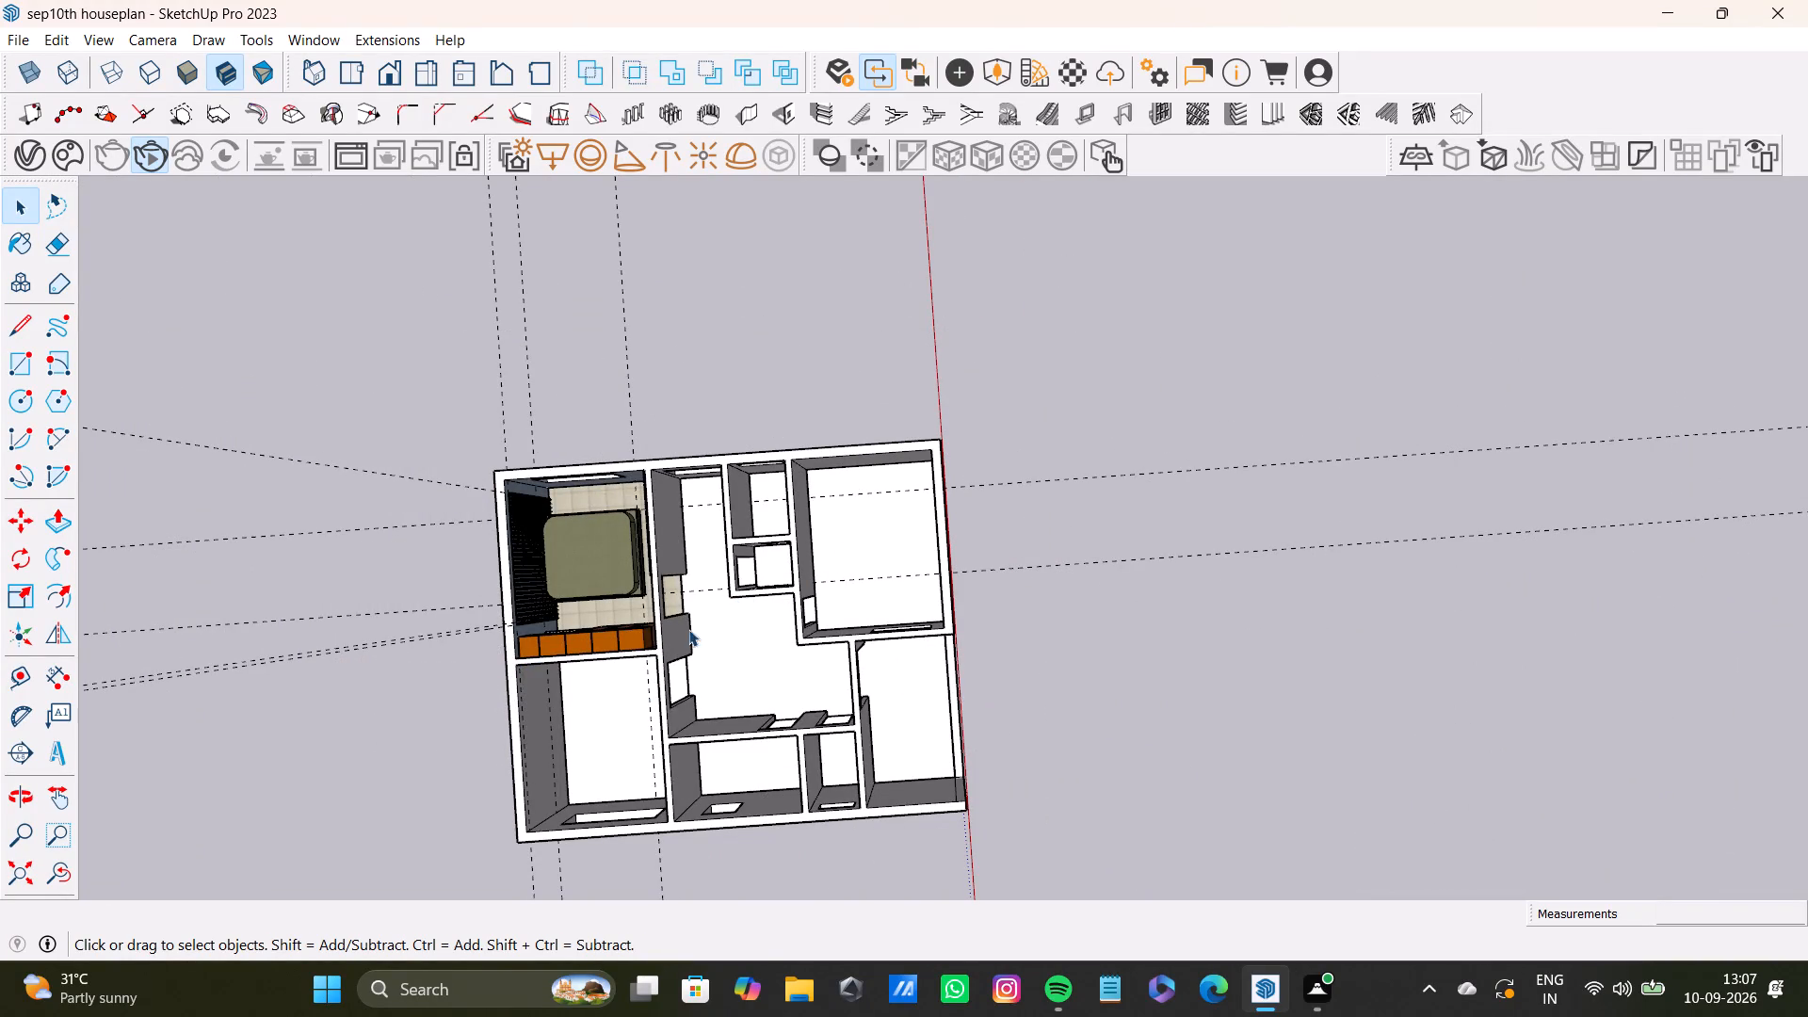
pyautogui.scroll(13, 889, 556)
pyautogui.moveTo(879, 579); pyautogui.dragTo(1131, 338, button='middle')
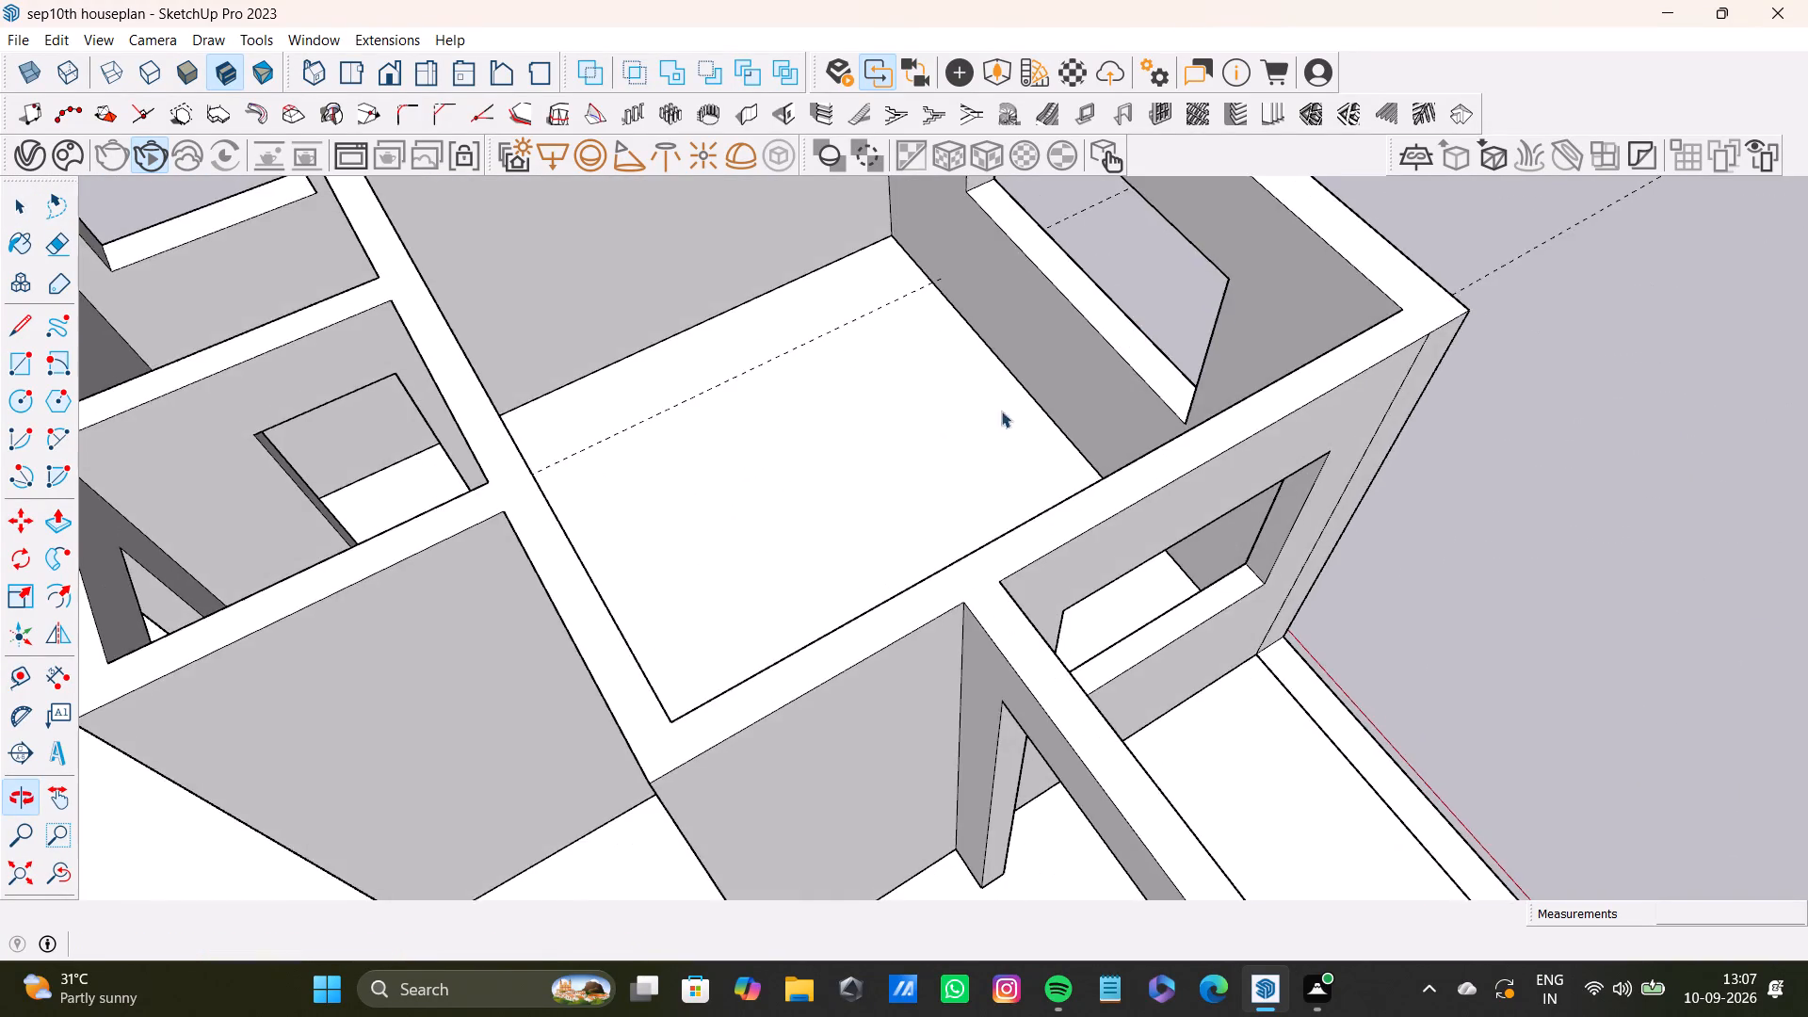
pyautogui.scroll(-9, 995, 412)
pyautogui.scroll(-8, 901, 379)
pyautogui.scroll(8, 795, 420)
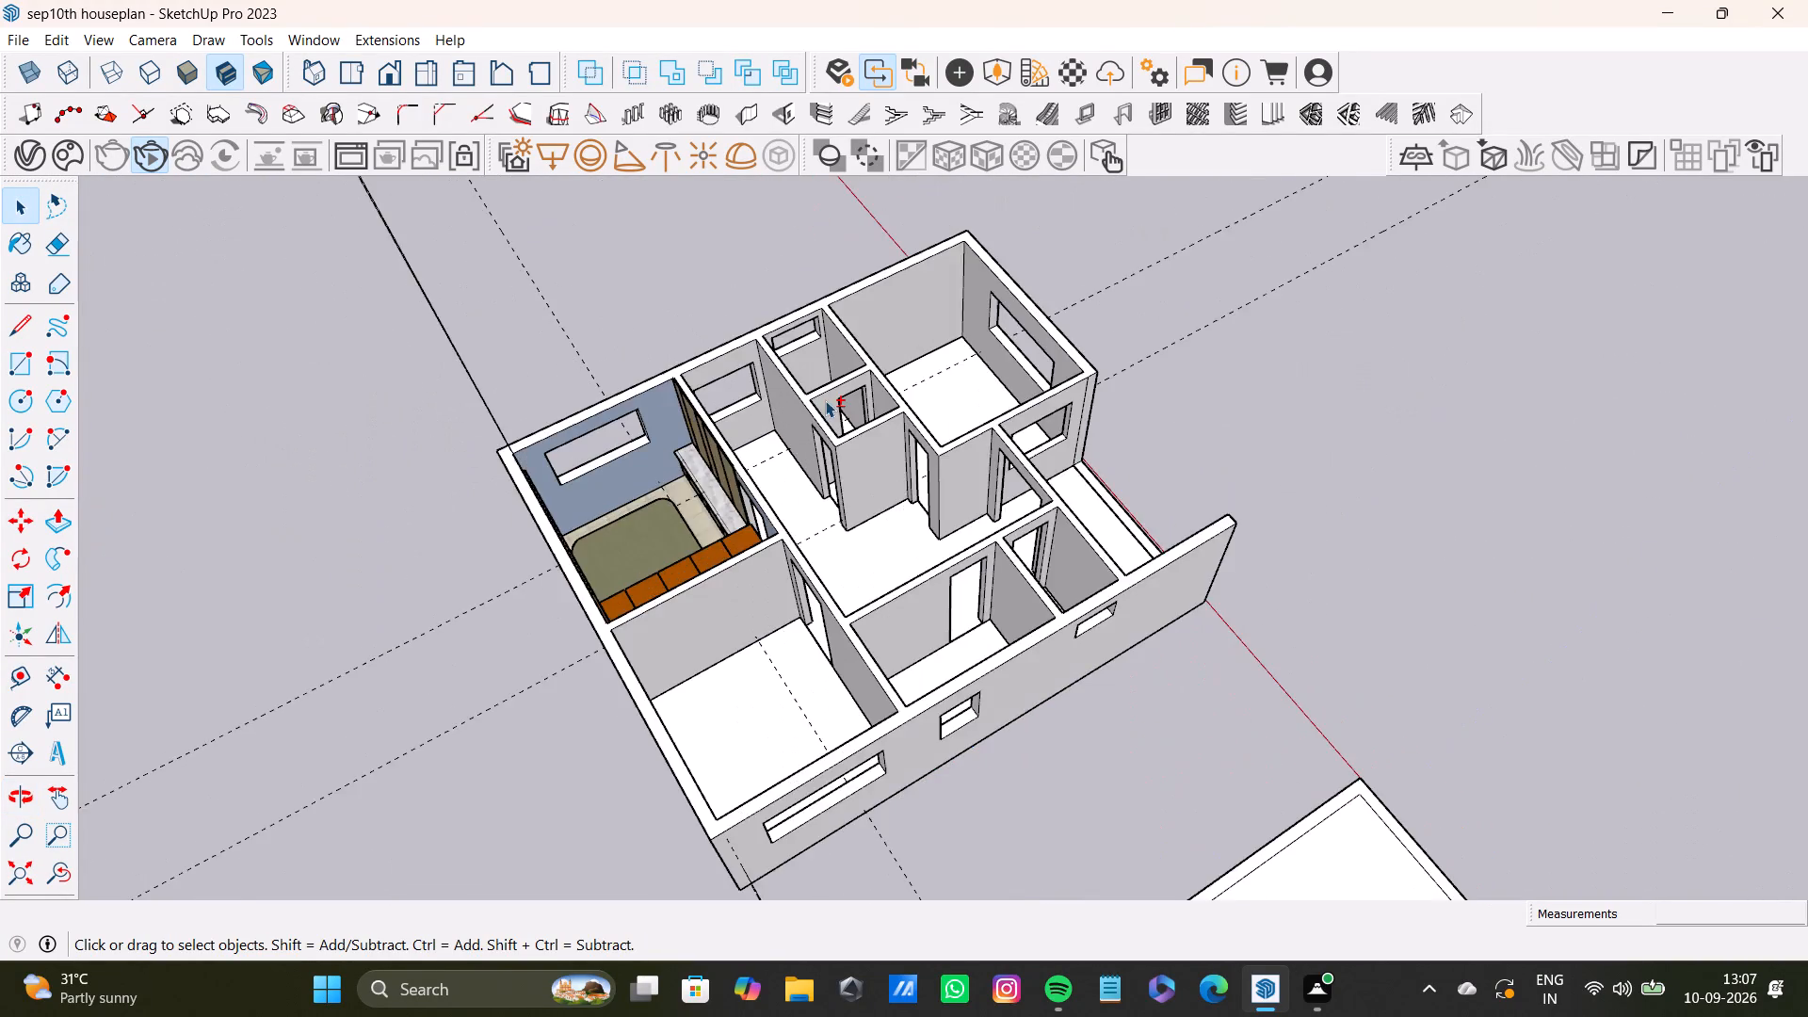
pyautogui.scroll(3, 825, 400)
pyautogui.keyDown('shift'); pyautogui.scroll(-8, 859, 454); pyautogui.keyUp('shift')
pyautogui.keyDown('shift'); pyautogui.scroll(1, 694, 547); pyautogui.keyUp('shift')
# Examine the bedroom's window wall, slatted wall and bed up close and from outside the house.
pyautogui.keyDown('shift'); pyautogui.moveTo(694, 547); pyautogui.dragTo(1055, 471, button='middle'); pyautogui.keyUp('shift')
pyautogui.scroll(10, 976, 490)
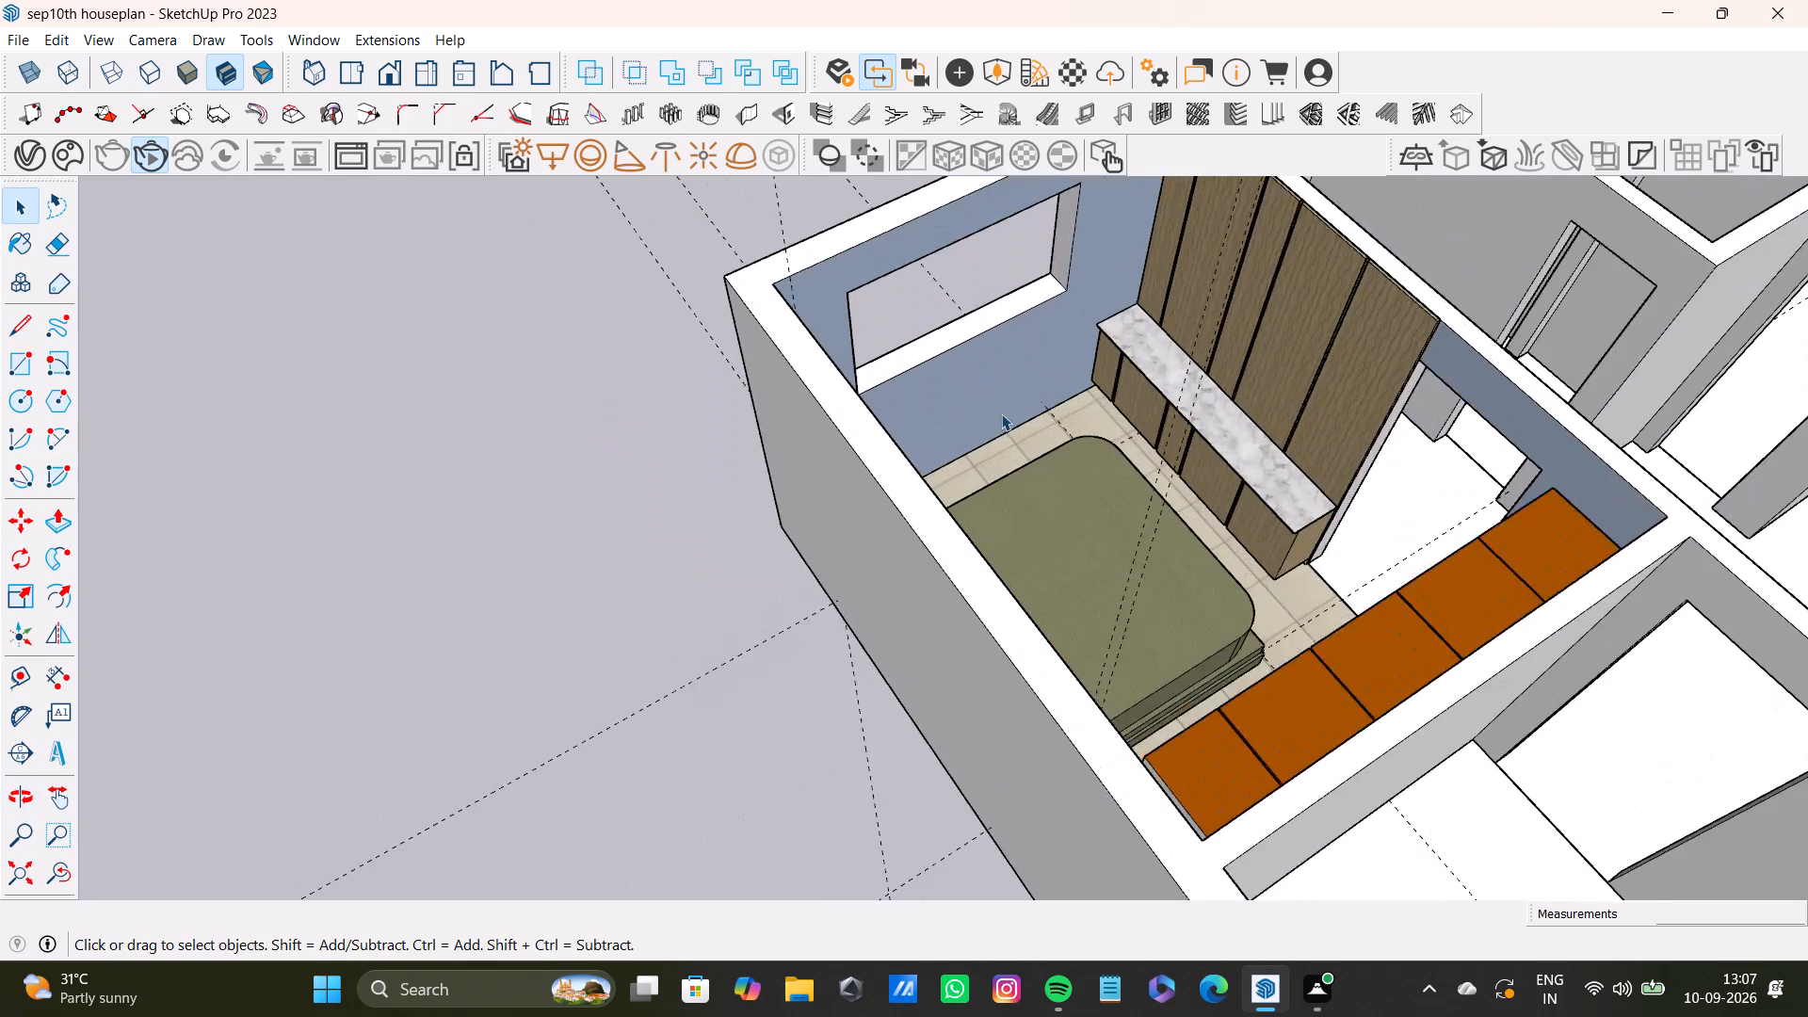
pyautogui.scroll(2, 1001, 413)
pyautogui.moveTo(1164, 380); pyautogui.dragTo(842, 399, button='middle')
pyautogui.scroll(-4, 869, 361)
pyautogui.keyDown('shift'); pyautogui.moveTo(888, 358); pyautogui.dragTo(825, 483, button='middle'); pyautogui.keyUp('shift')
pyautogui.scroll(4, 929, 508)
pyautogui.moveTo(950, 494); pyautogui.dragTo(1004, 382, button='middle')
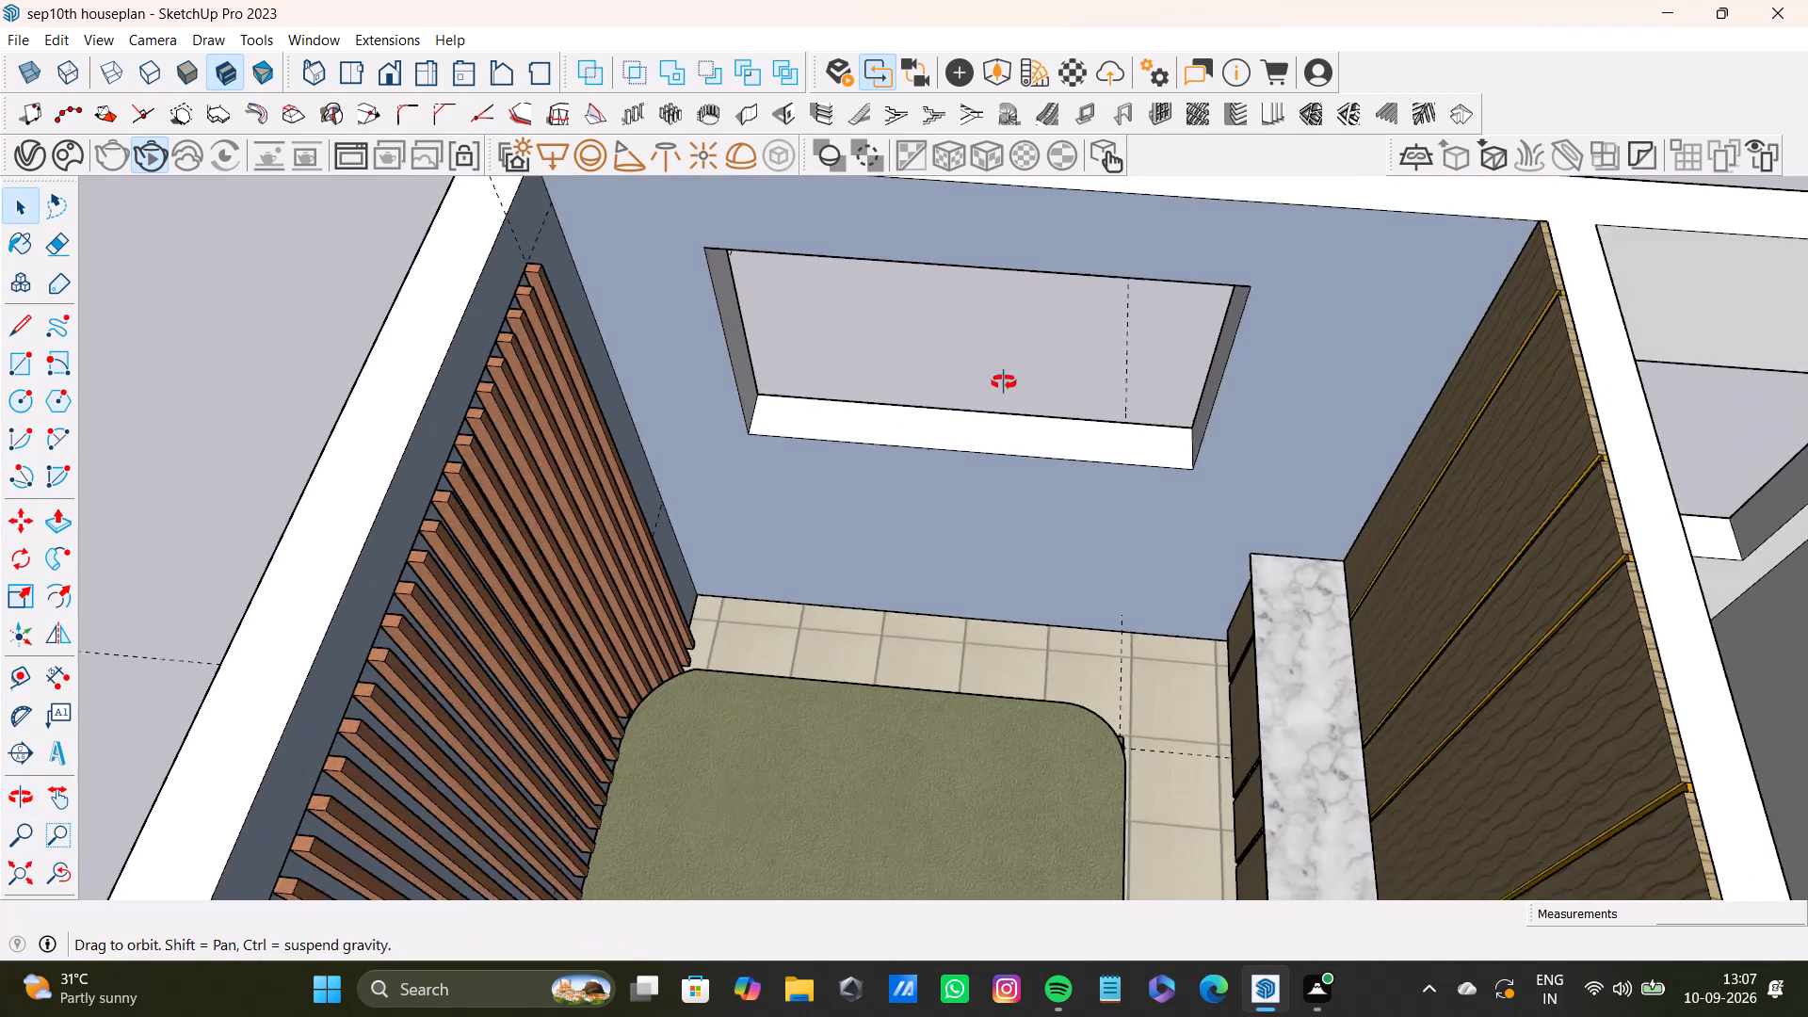
pyautogui.moveTo(1004, 382); pyautogui.dragTo(379, 437, button='middle')
pyautogui.scroll(-5, 425, 421)
pyautogui.keyDown('shift'); pyautogui.moveTo(528, 466); pyautogui.dragTo(686, 495, button='middle'); pyautogui.keyUp('shift')
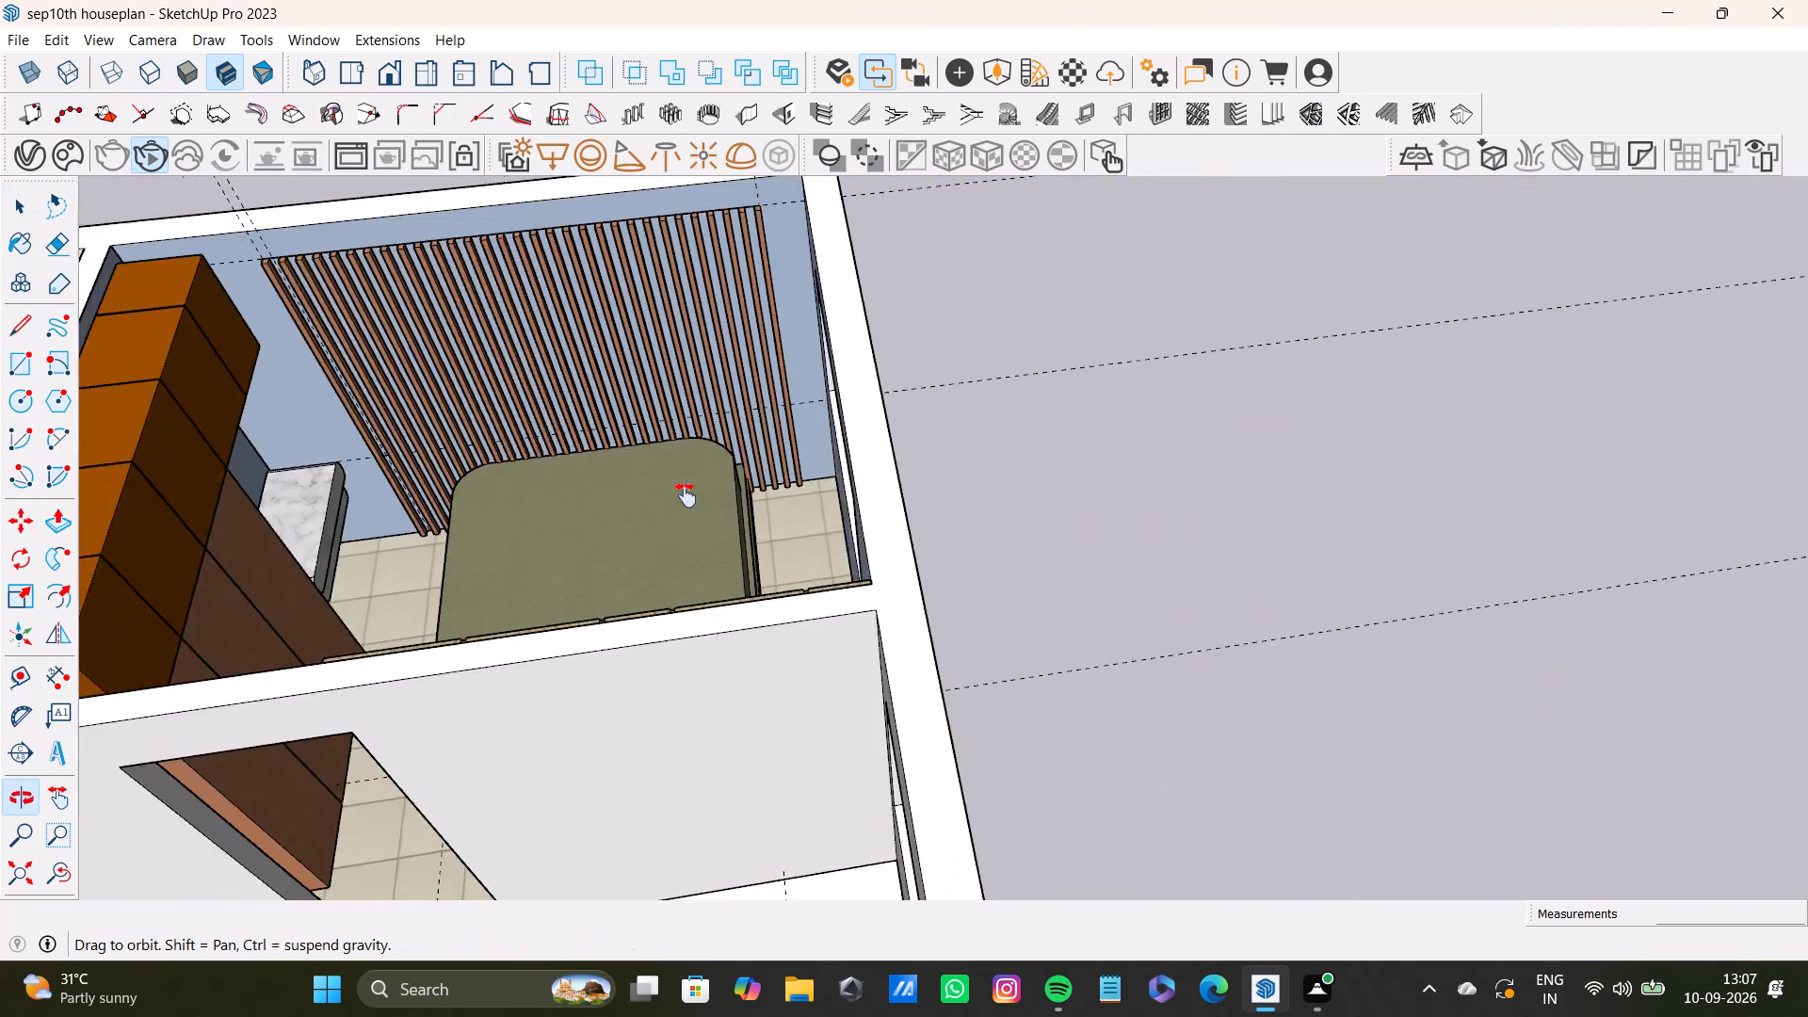
pyautogui.keyDown('shift'); pyautogui.moveTo(686, 495); pyautogui.dragTo(695, 539, button='middle'); pyautogui.keyUp('shift')
pyautogui.moveTo(804, 564); pyautogui.dragTo(162, 553, button='middle')
pyautogui.scroll(-4, 363, 423)
pyautogui.keyDown('shift'); pyautogui.moveTo(530, 439); pyautogui.dragTo(540, 595, button='middle'); pyautogui.keyUp('shift')
pyautogui.moveTo(637, 524); pyautogui.dragTo(227, 569, button='middle')
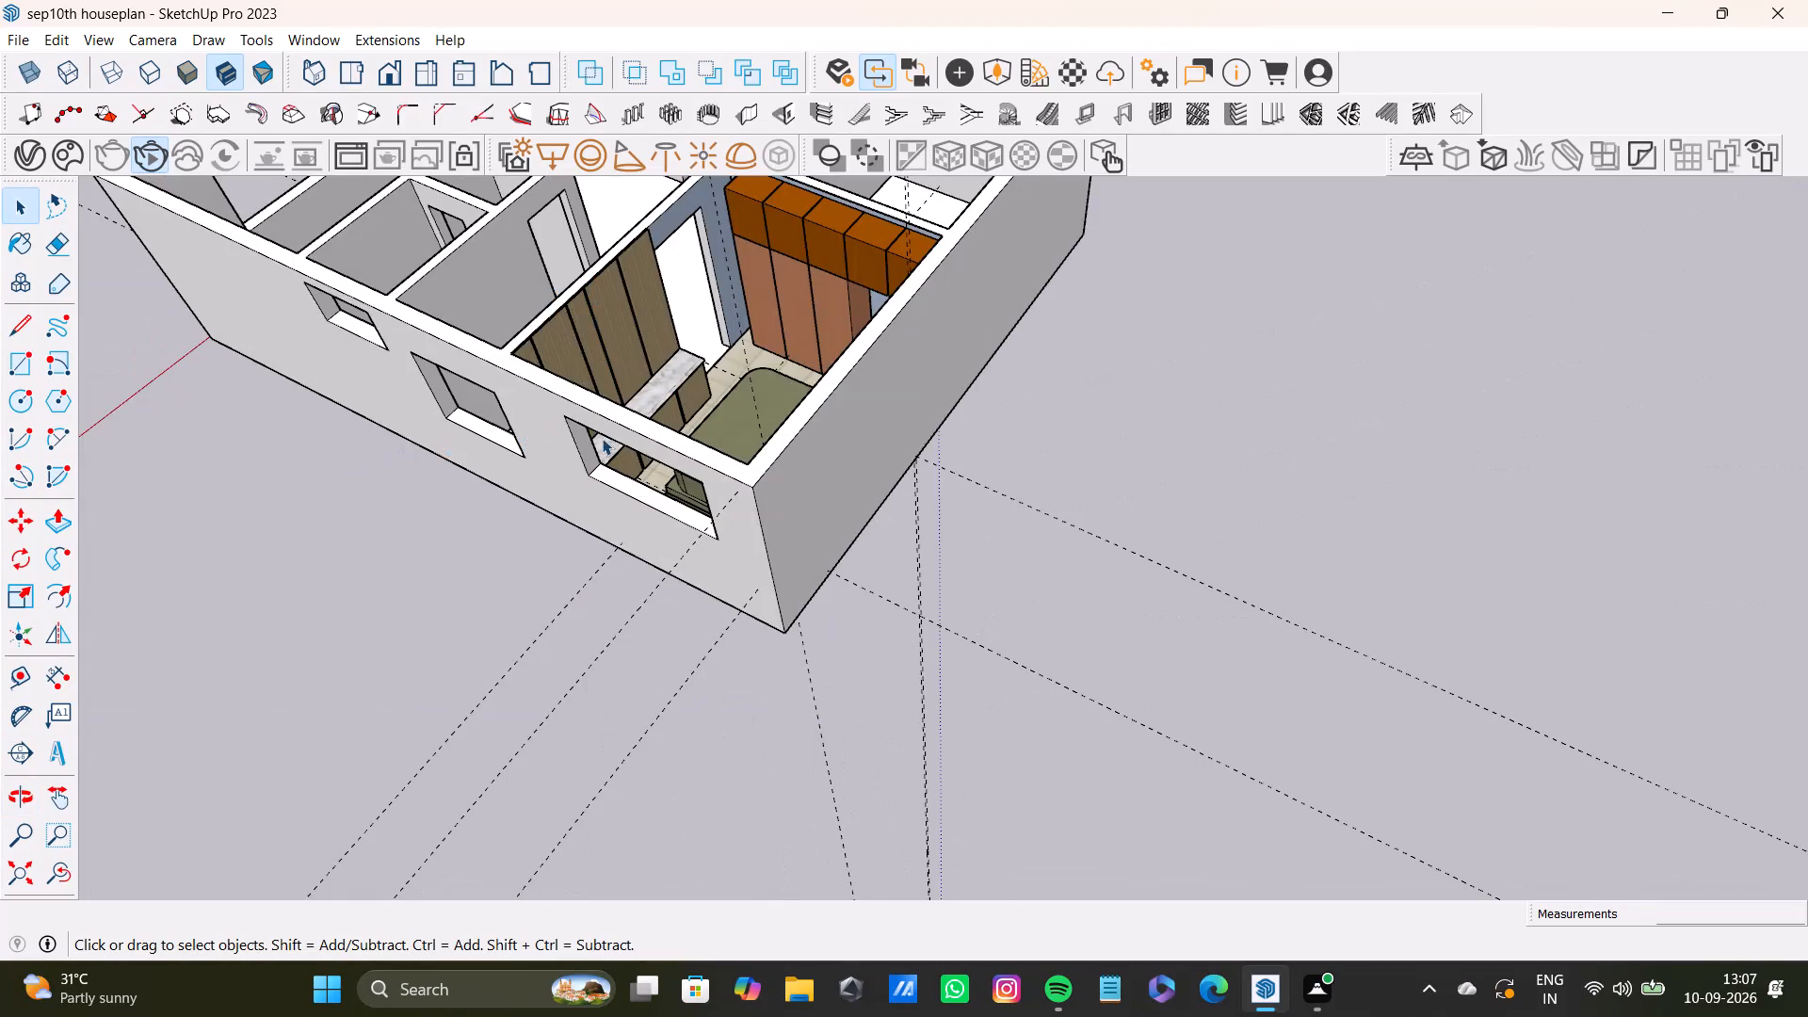
# Start a V-Ray interactive render of the bedroom with the wood-panelled wall, marble ledge and doorway in view.
pyautogui.scroll(14, 697, 402)
pyautogui.moveTo(696, 405); pyautogui.dragTo(356, 504, button='middle')
pyautogui.scroll(3, 459, 363)
pyautogui.keyDown('shift'); pyautogui.moveTo(498, 347); pyautogui.dragTo(615, 668, button='middle'); pyautogui.keyUp('shift')
pyautogui.moveTo(615, 640); pyautogui.dragTo(572, 486, button='middle')
pyautogui.keyDown('shift'); pyautogui.moveTo(655, 349); pyautogui.dragTo(753, 709, button='middle'); pyautogui.keyUp('shift')
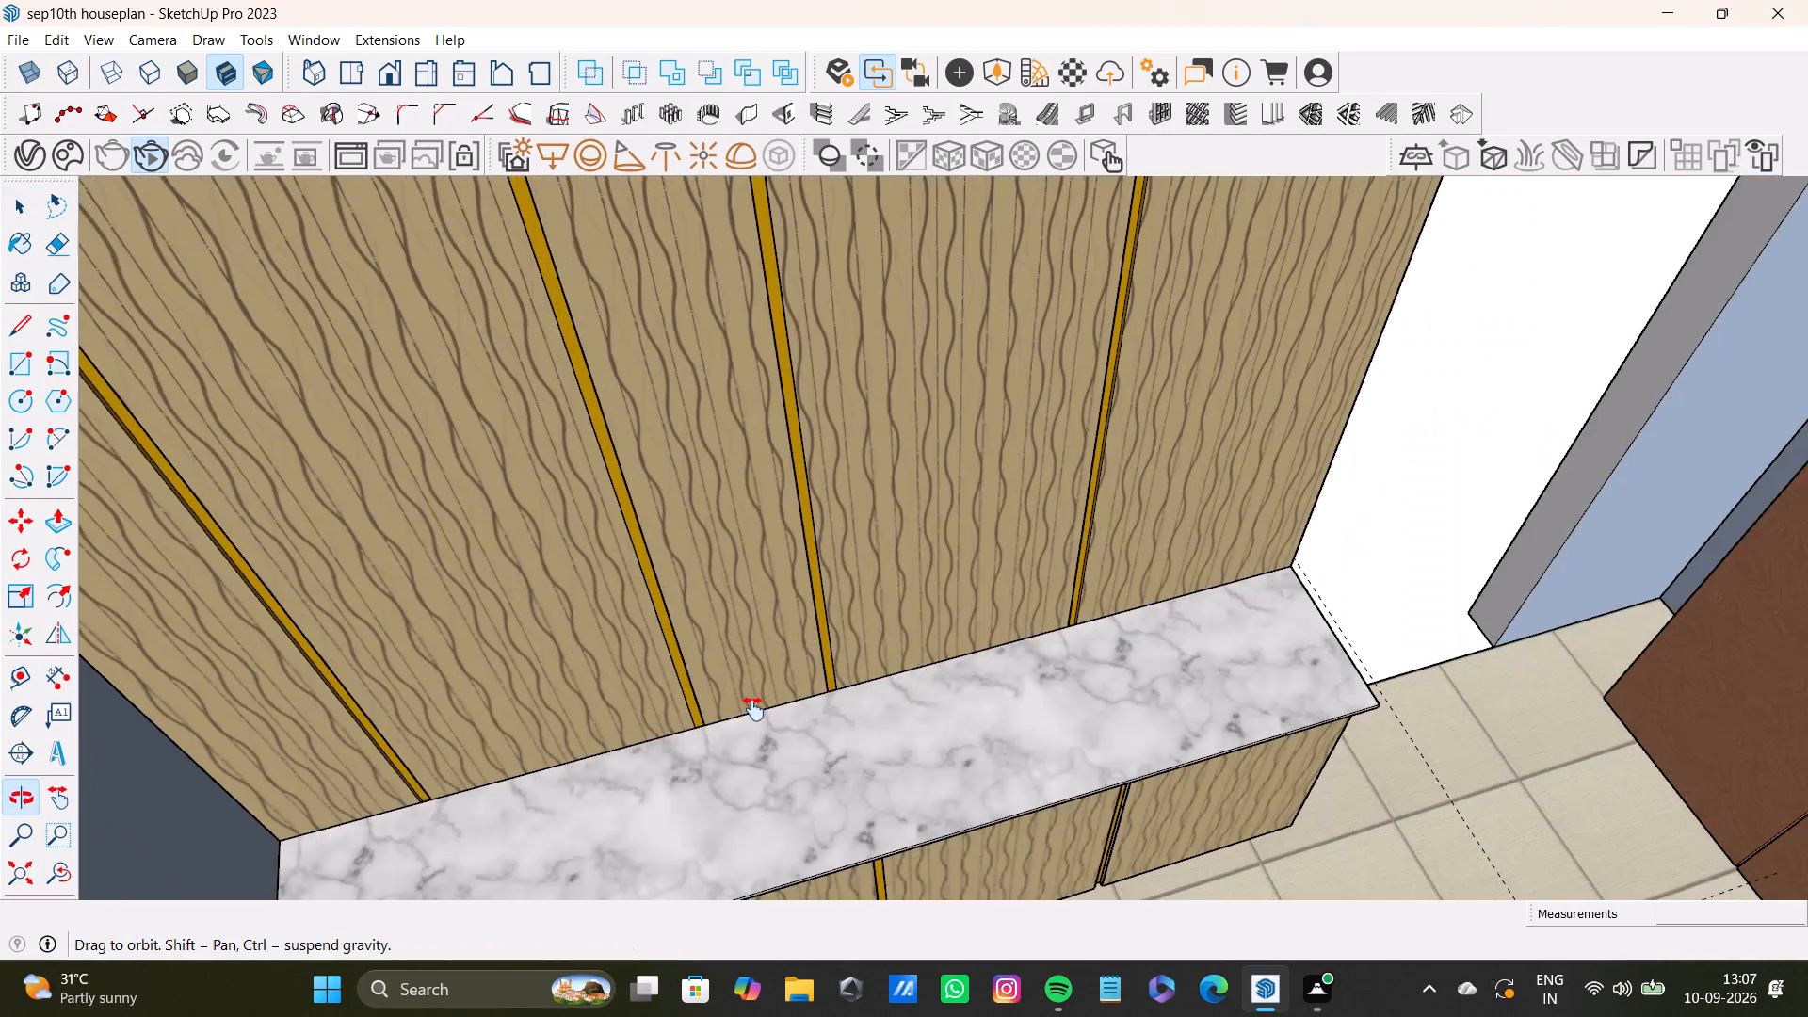
pyautogui.moveTo(806, 695); pyautogui.dragTo(605, 478, button='middle')
pyautogui.scroll(-4, 615, 460)
pyautogui.click(56, 864)
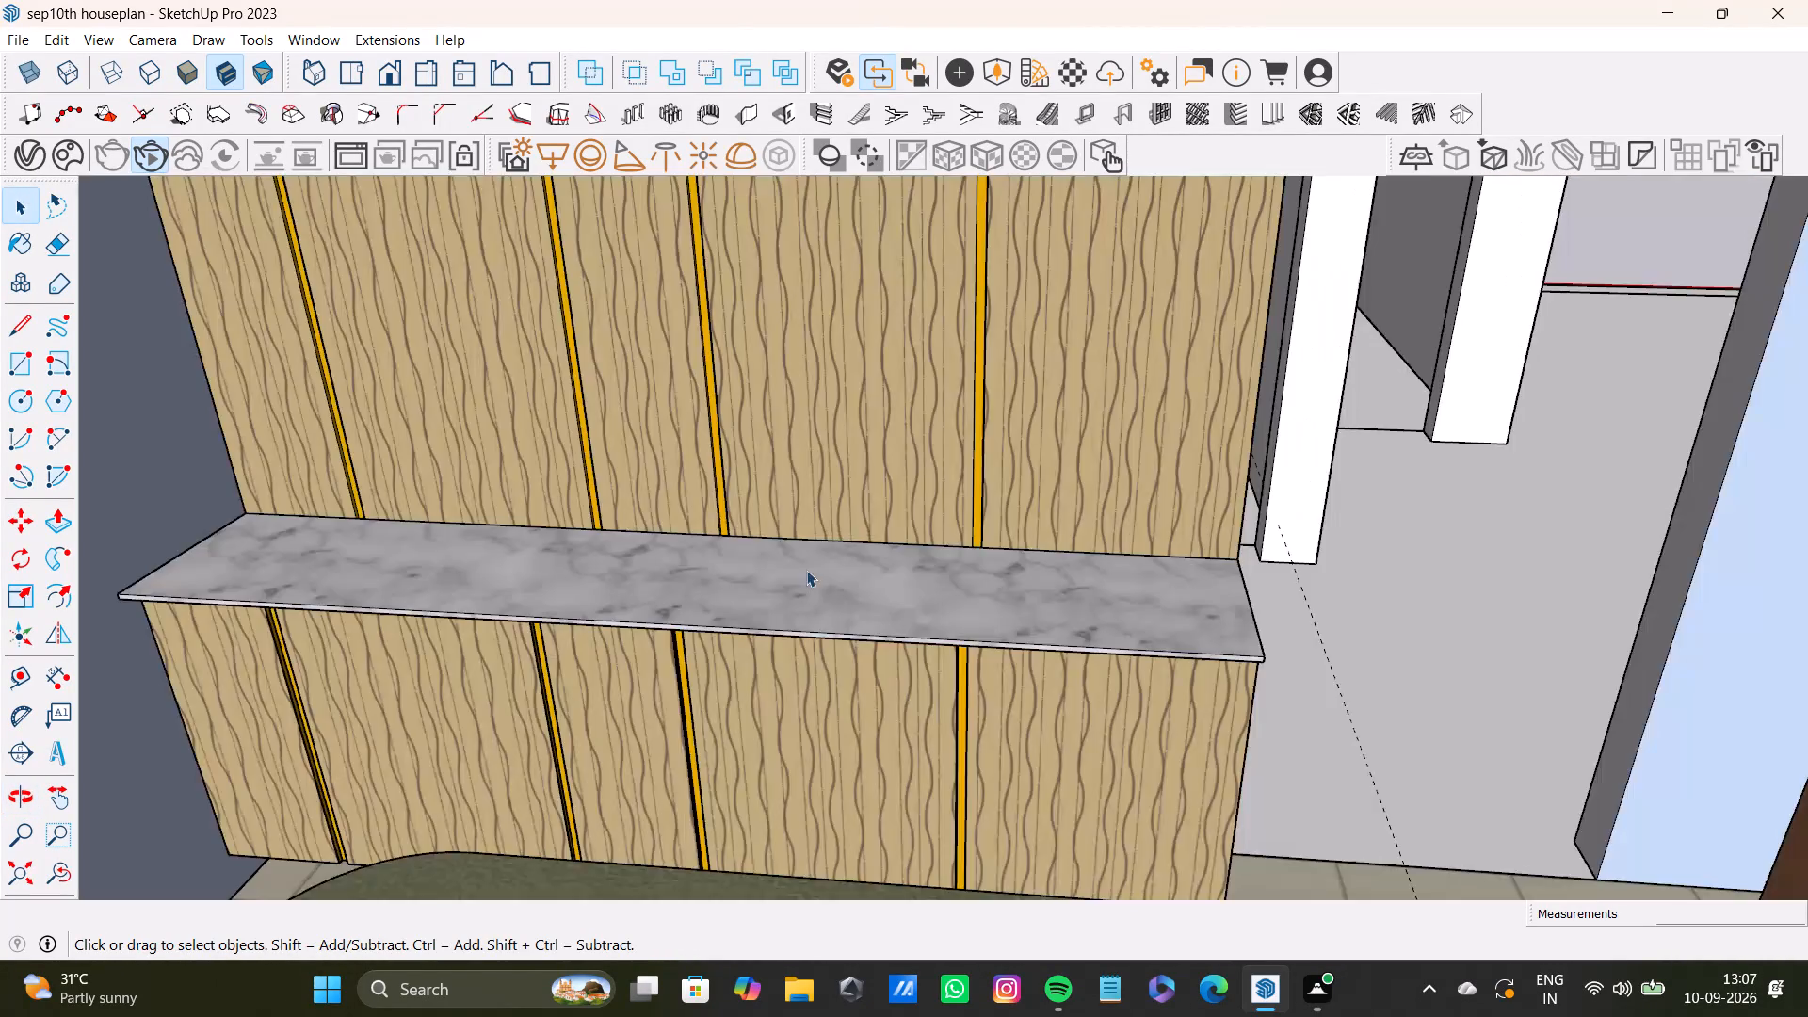
pyautogui.keyDown('shift'); pyautogui.moveTo(825, 536); pyautogui.dragTo(831, 728, button='middle'); pyautogui.keyUp('shift')
pyautogui.scroll(-3, 835, 712)
pyautogui.moveTo(839, 707); pyautogui.dragTo(724, 797, button='middle')
pyautogui.scroll(-1, 726, 784)
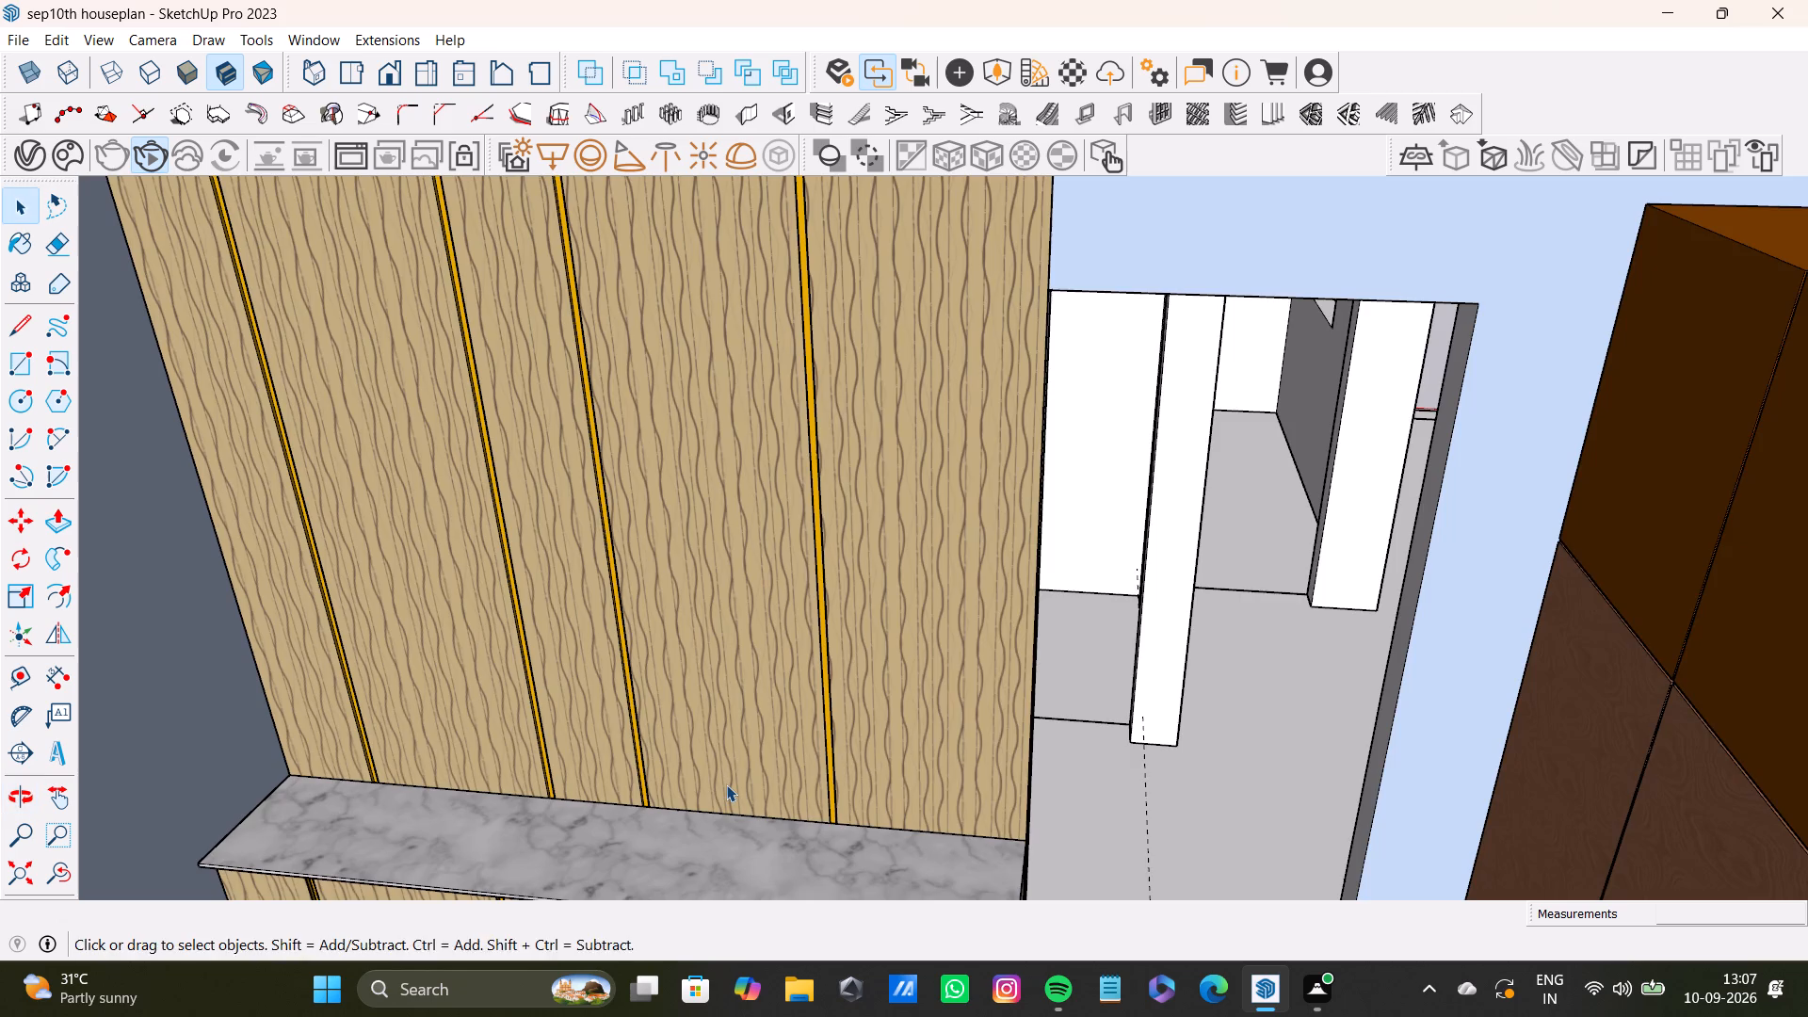
pyautogui.moveTo(729, 778); pyautogui.dragTo(767, 701, button='middle')
pyautogui.scroll(-1, 765, 702)
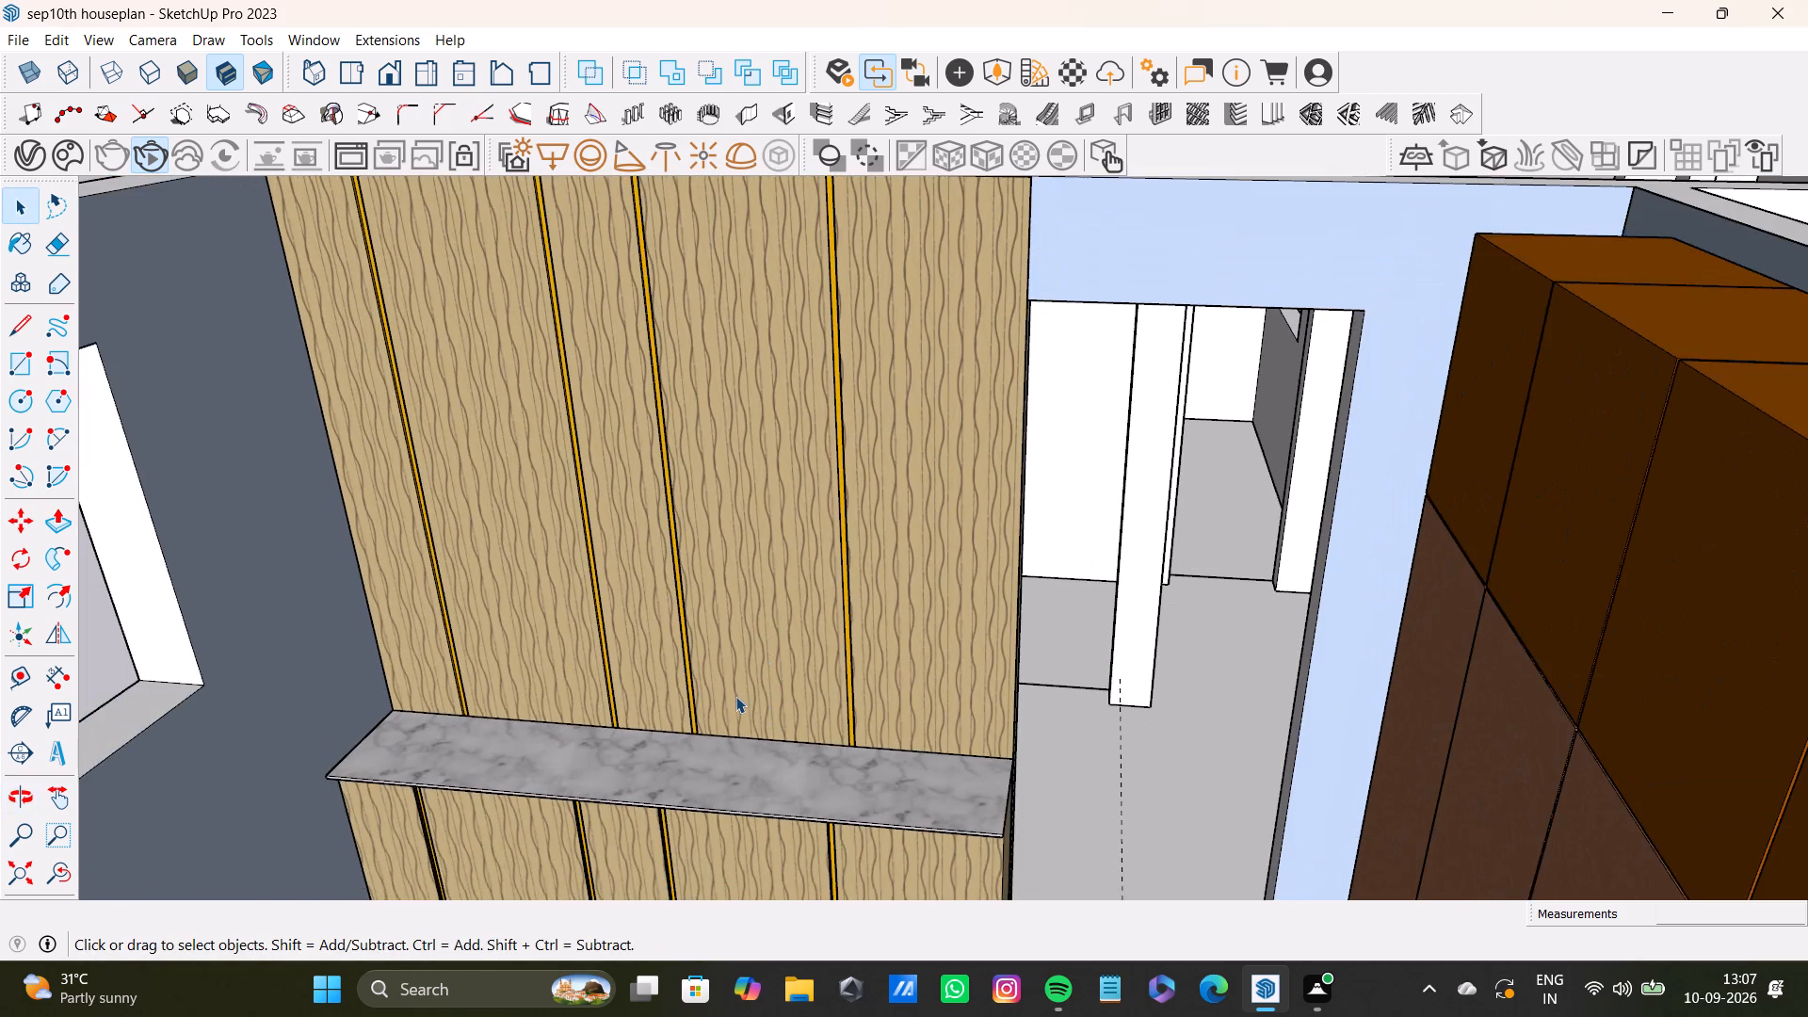
pyautogui.scroll(-1, 735, 690)
pyautogui.moveTo(733, 686); pyautogui.dragTo(720, 686, button='middle')
pyautogui.moveTo(717, 688); pyautogui.dragTo(713, 688, button='middle')
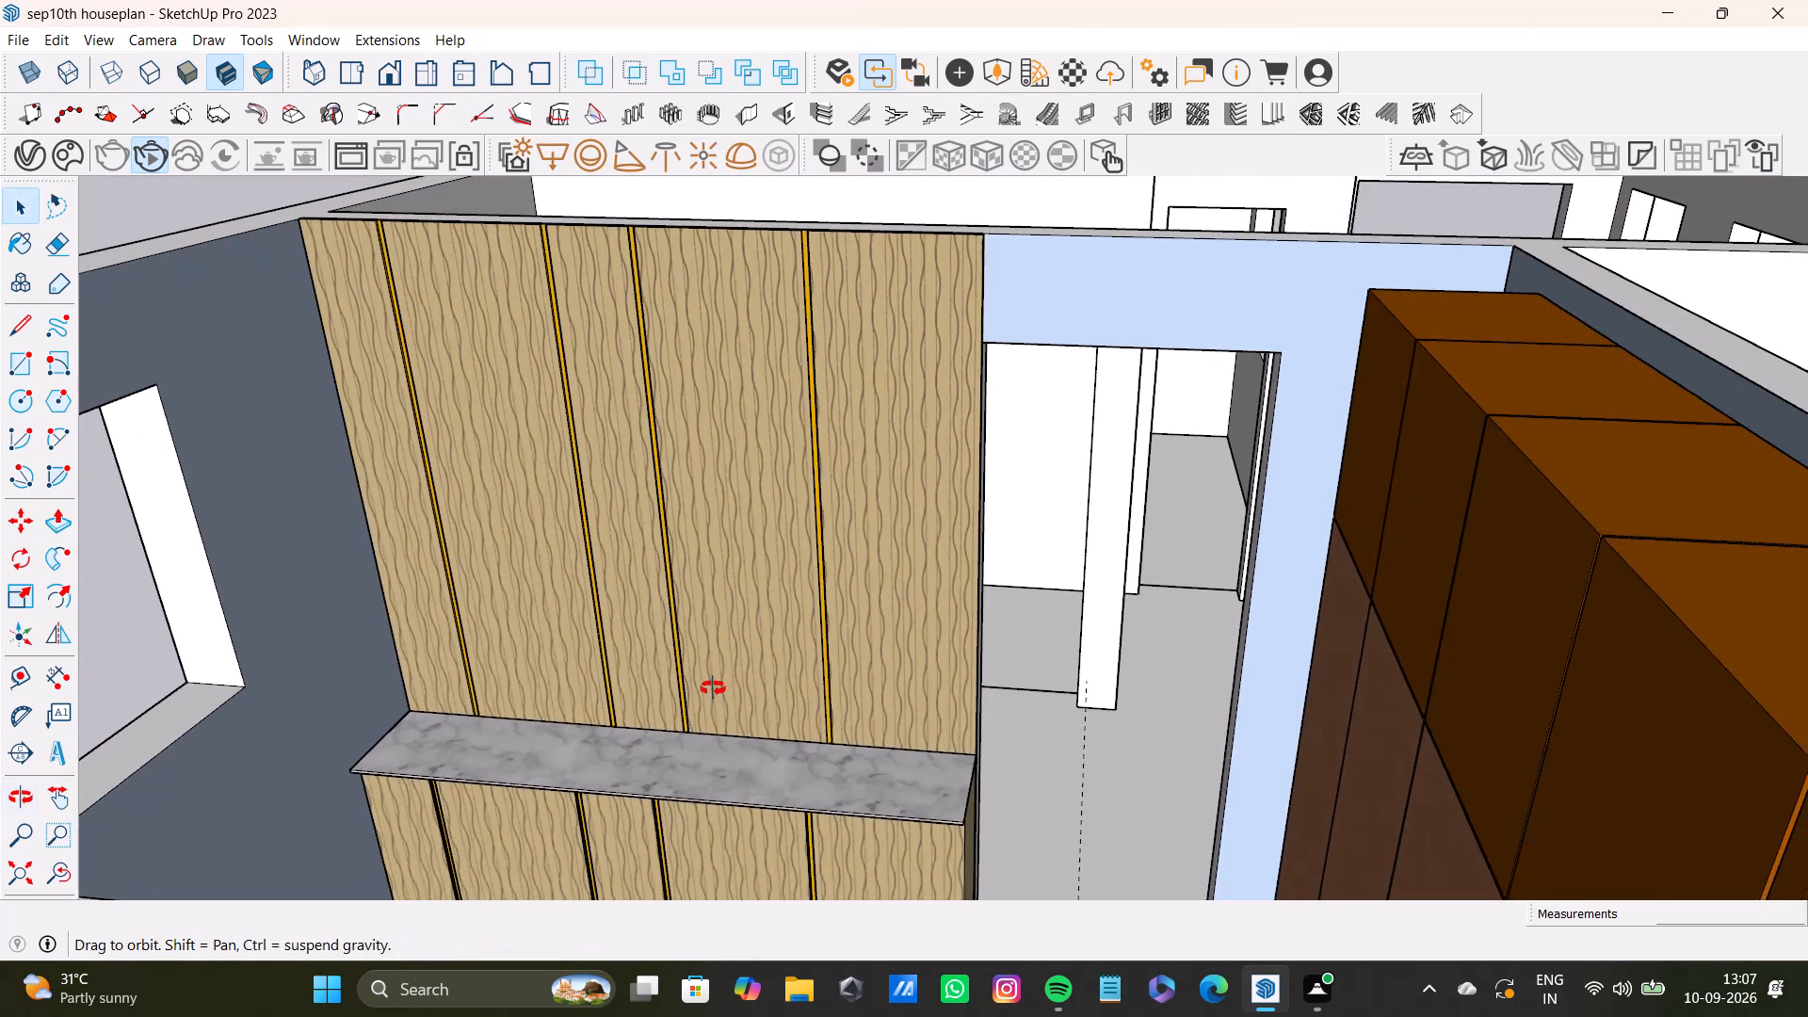
pyautogui.moveTo(713, 688); pyautogui.dragTo(684, 679, button='middle')
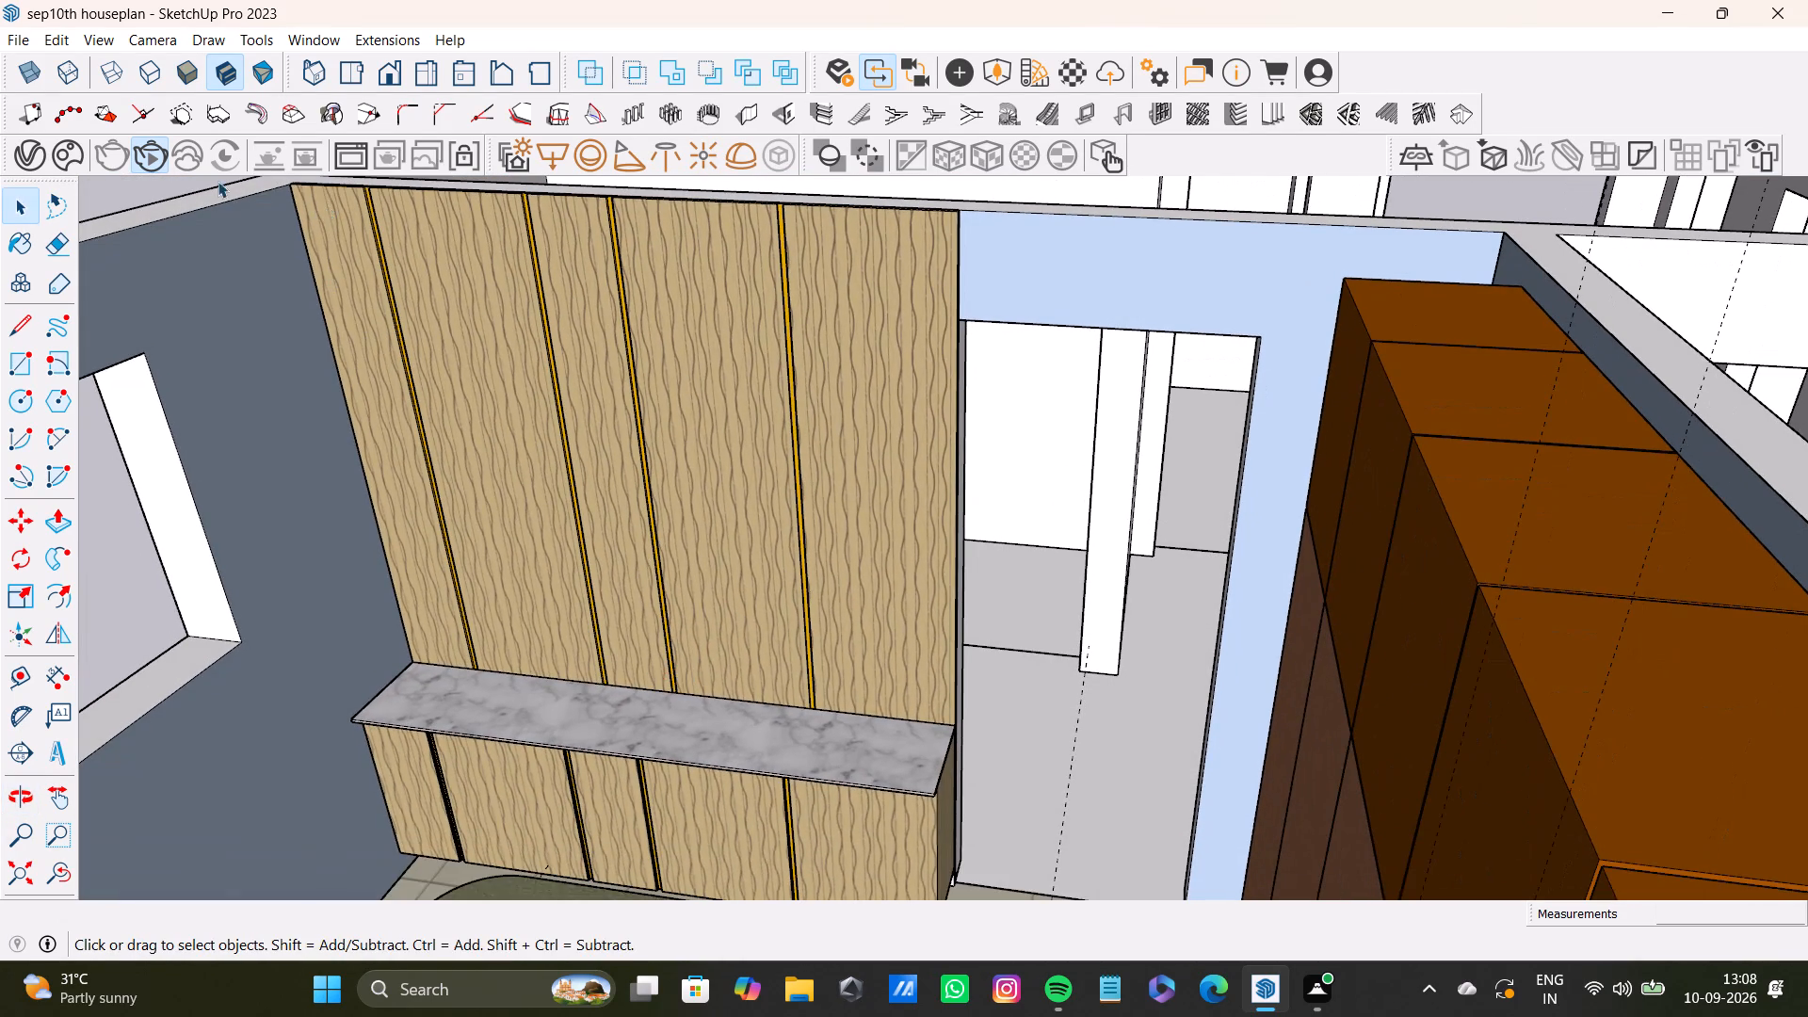
pyautogui.click(146, 153)
pyautogui.click(151, 158)
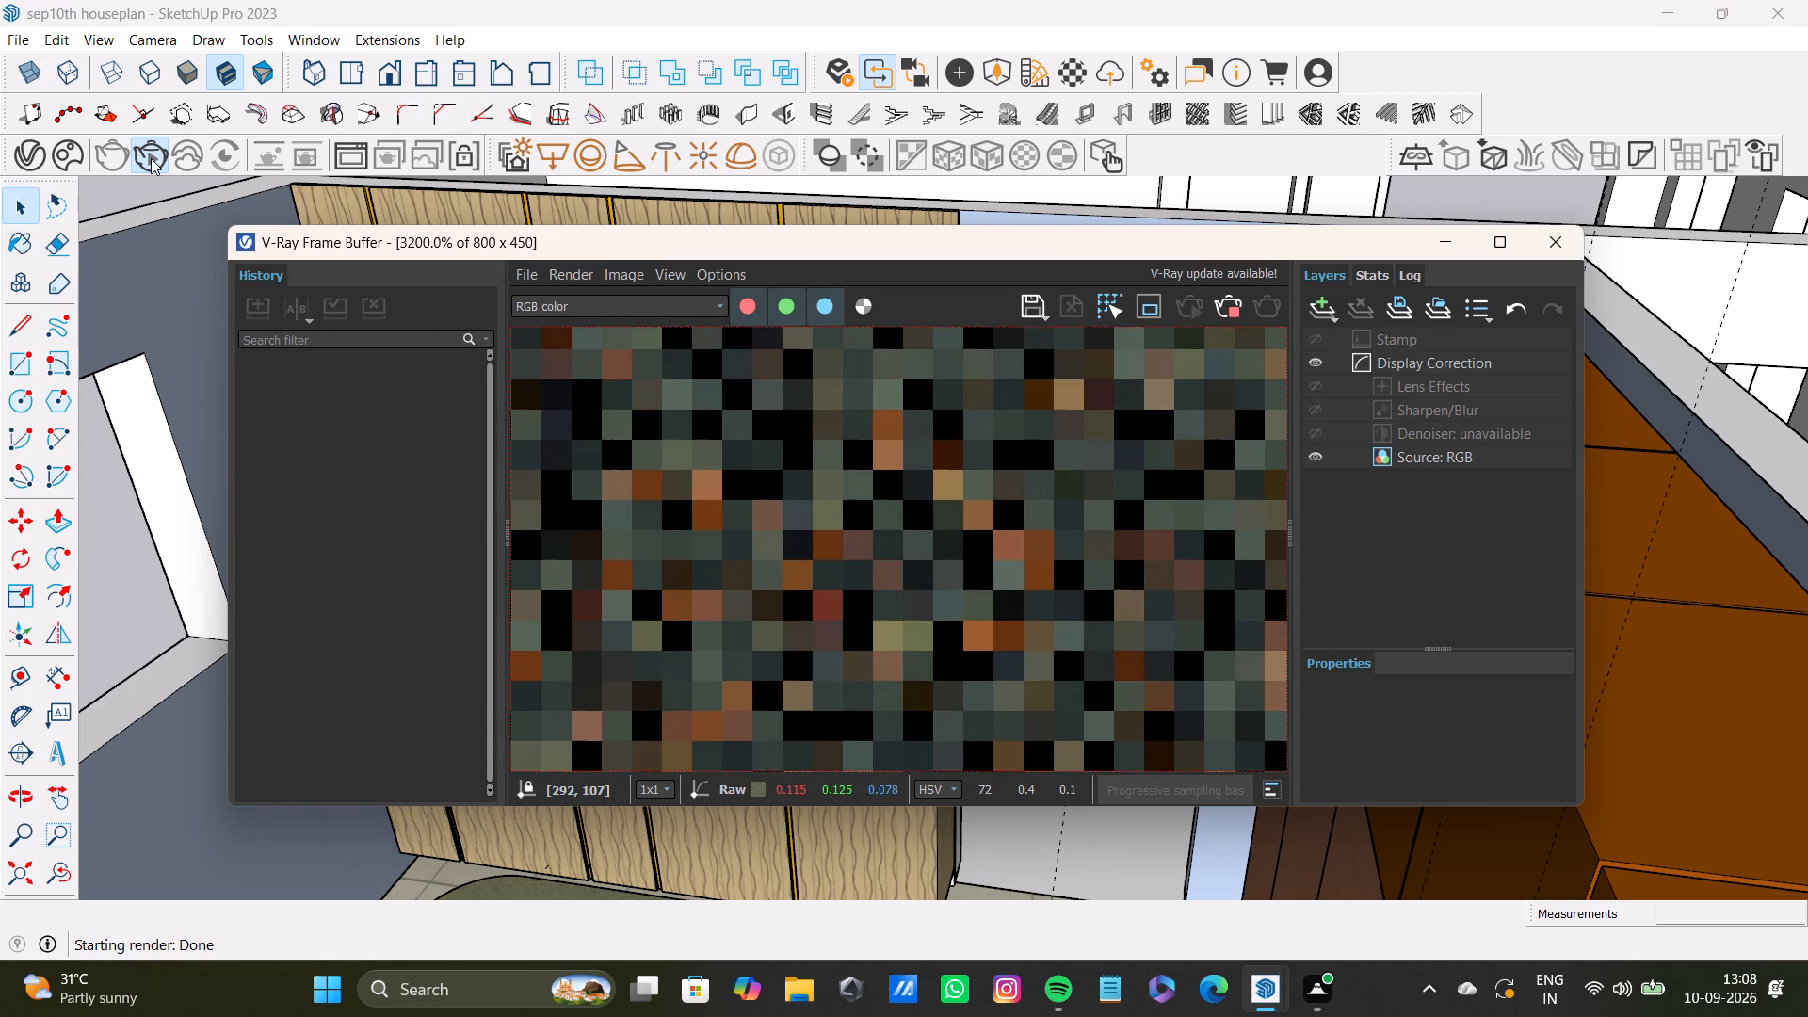
# Inspect the bedroom render at different magnifications and close the V-Ray frame buffer.
pyautogui.scroll(-7, 621, 288)
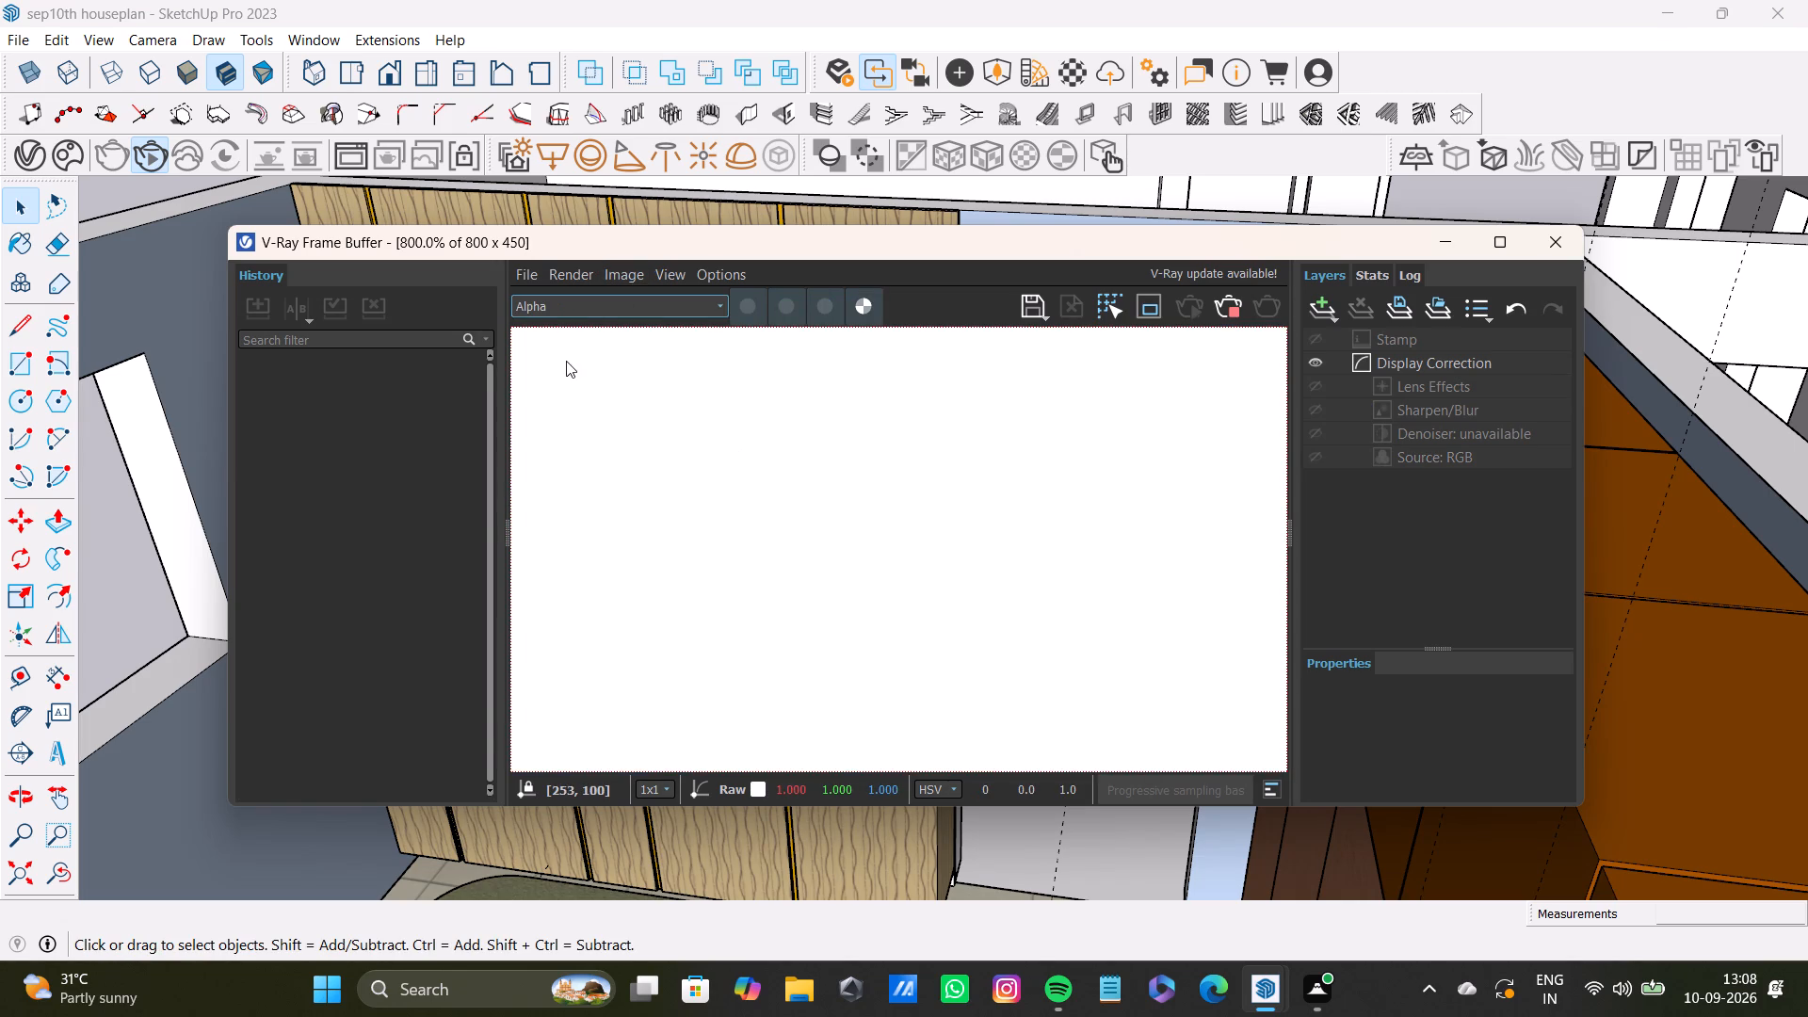
pyautogui.scroll(7, 813, 540)
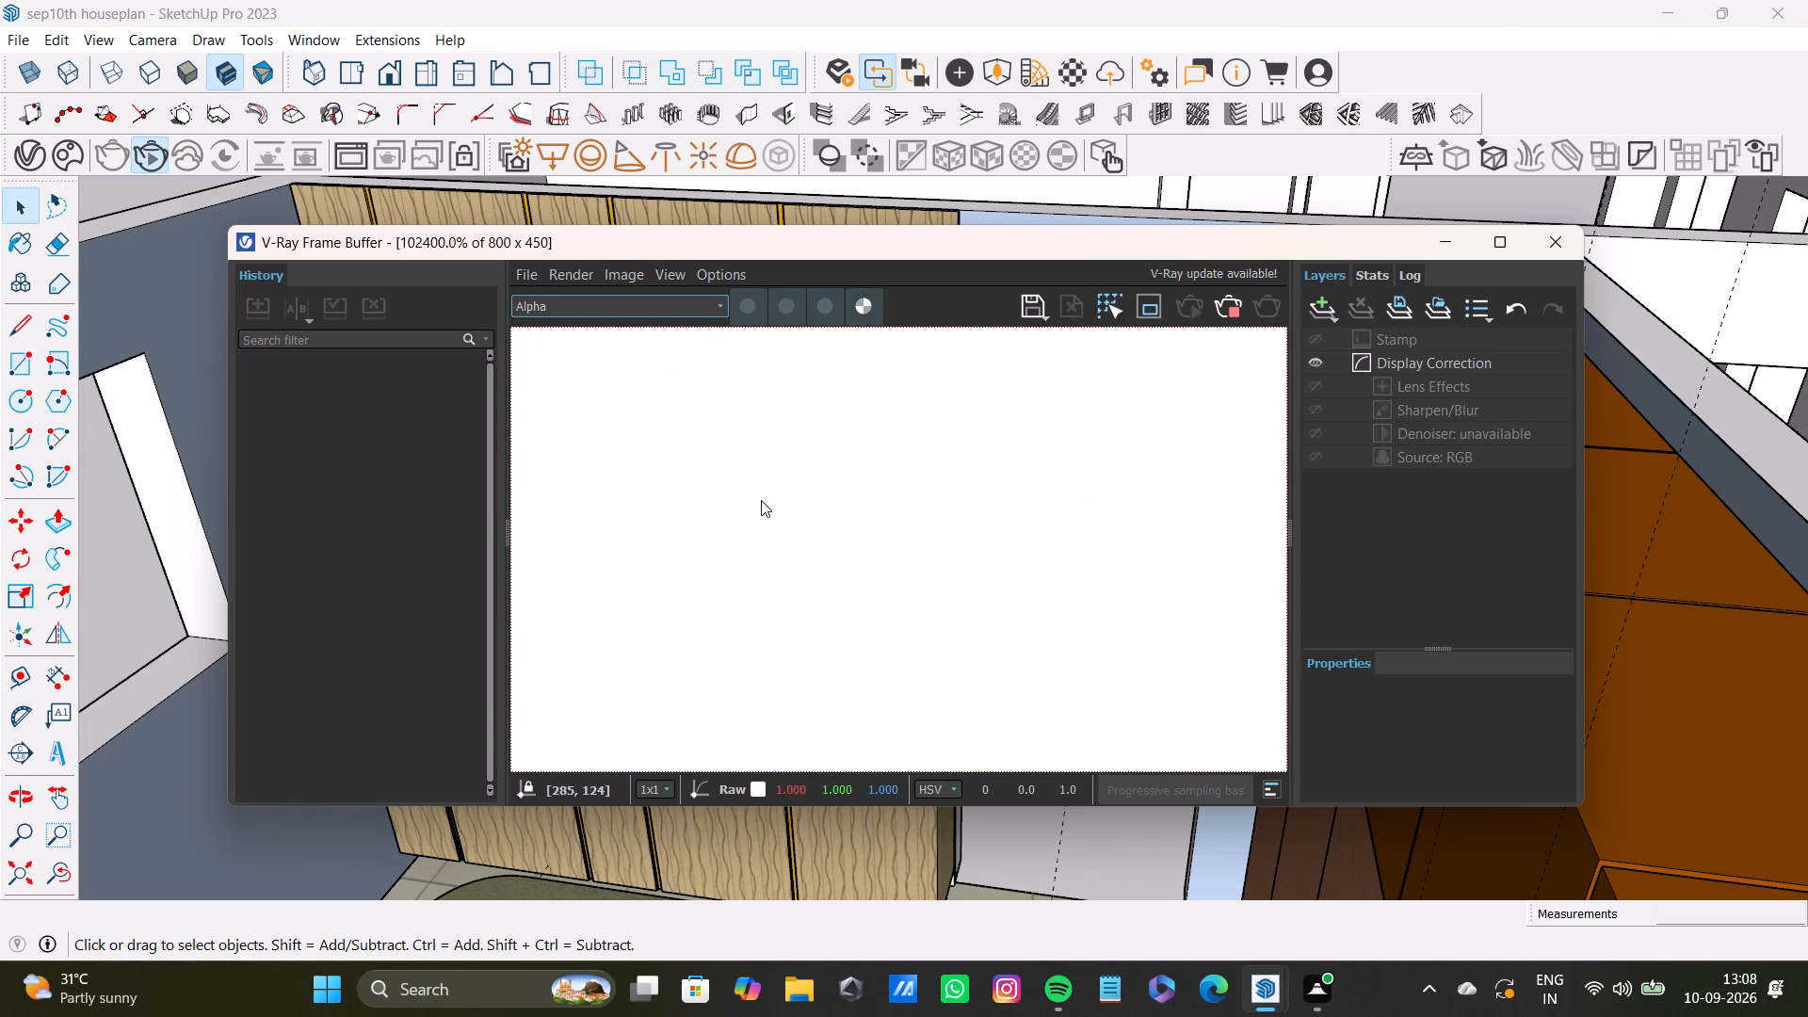
pyautogui.click(1557, 248)
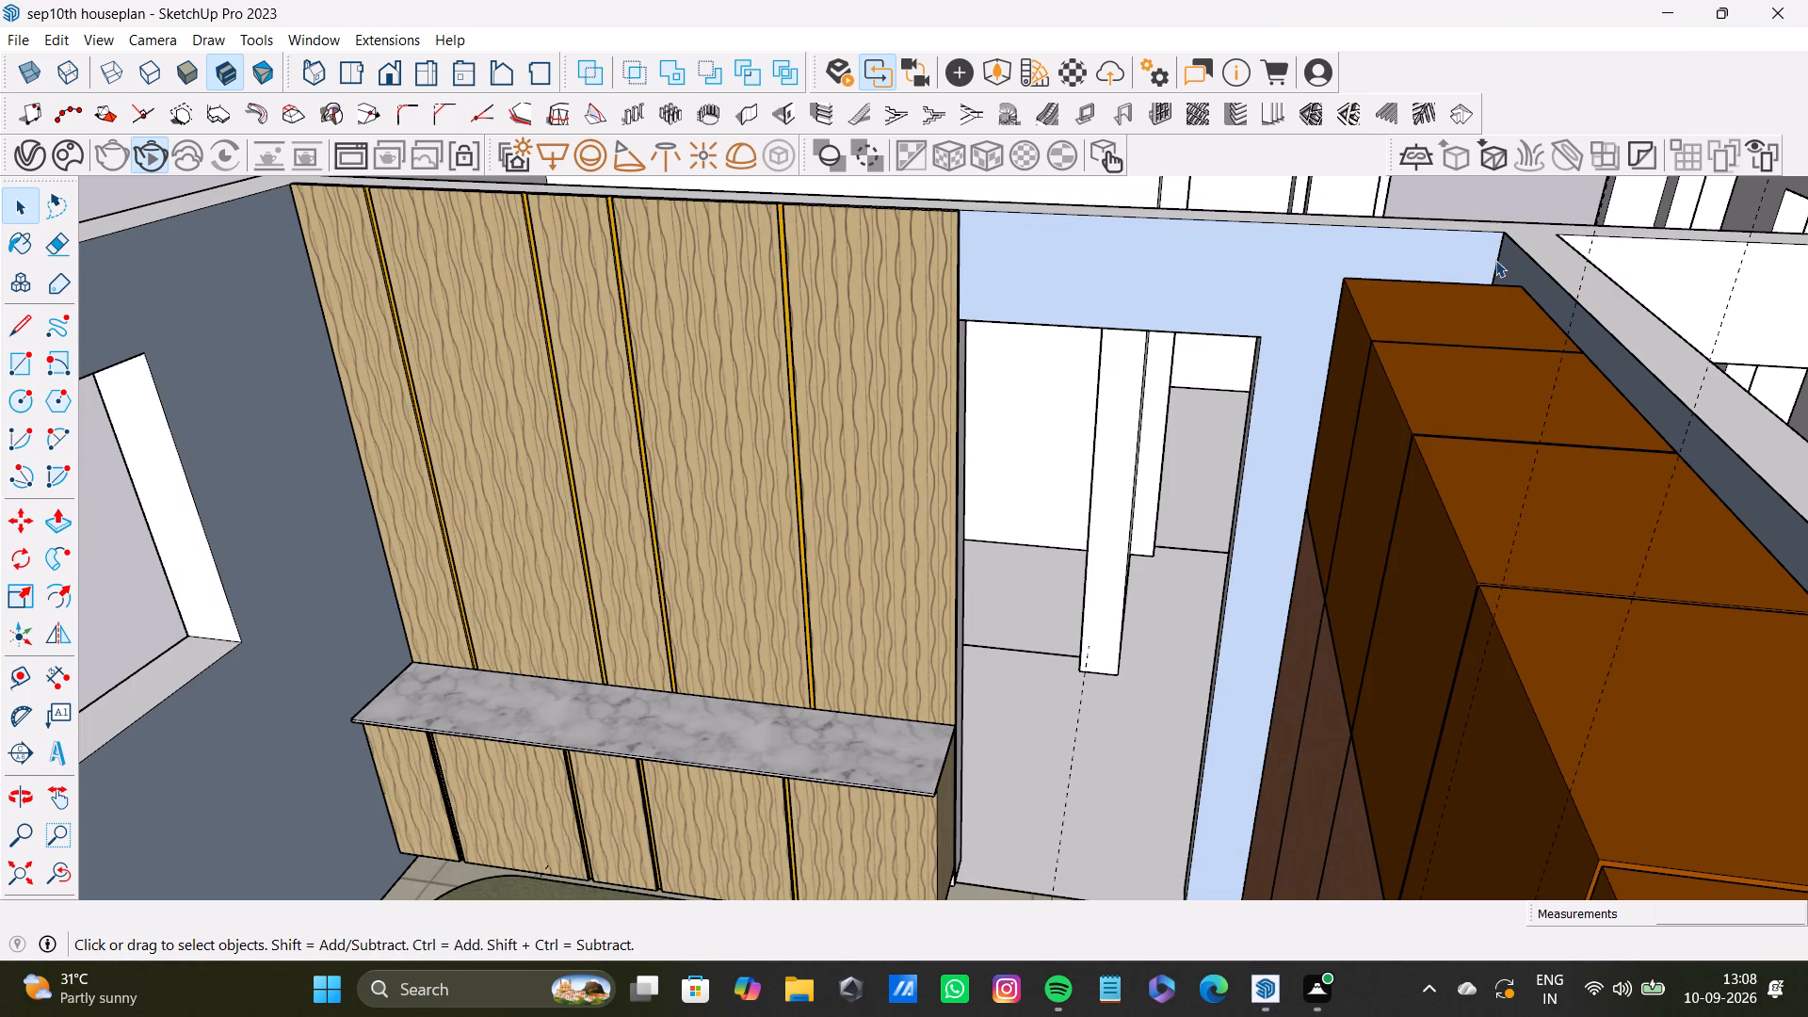
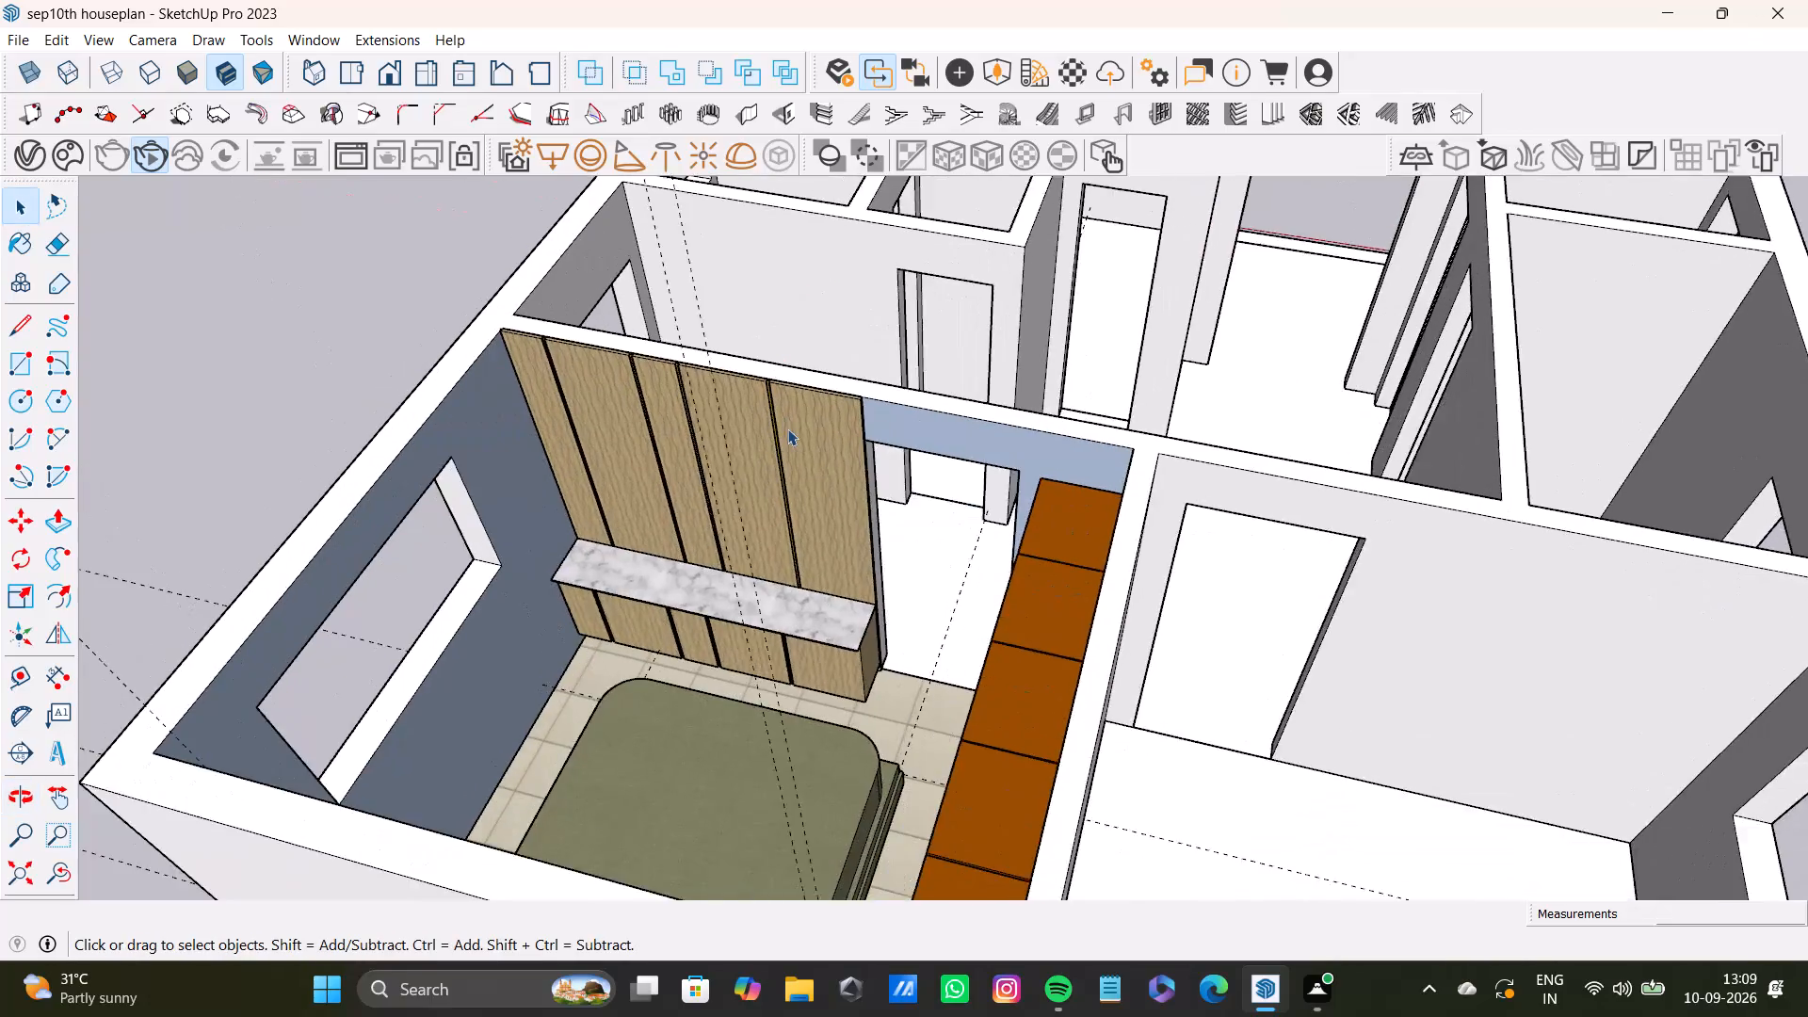
# Examine the bedroom's panelled wall and marble ledge, and its place in the house layout, from above.
pyautogui.scroll(7, 787, 428)
pyautogui.moveTo(816, 480); pyautogui.dragTo(688, 600, button='middle')
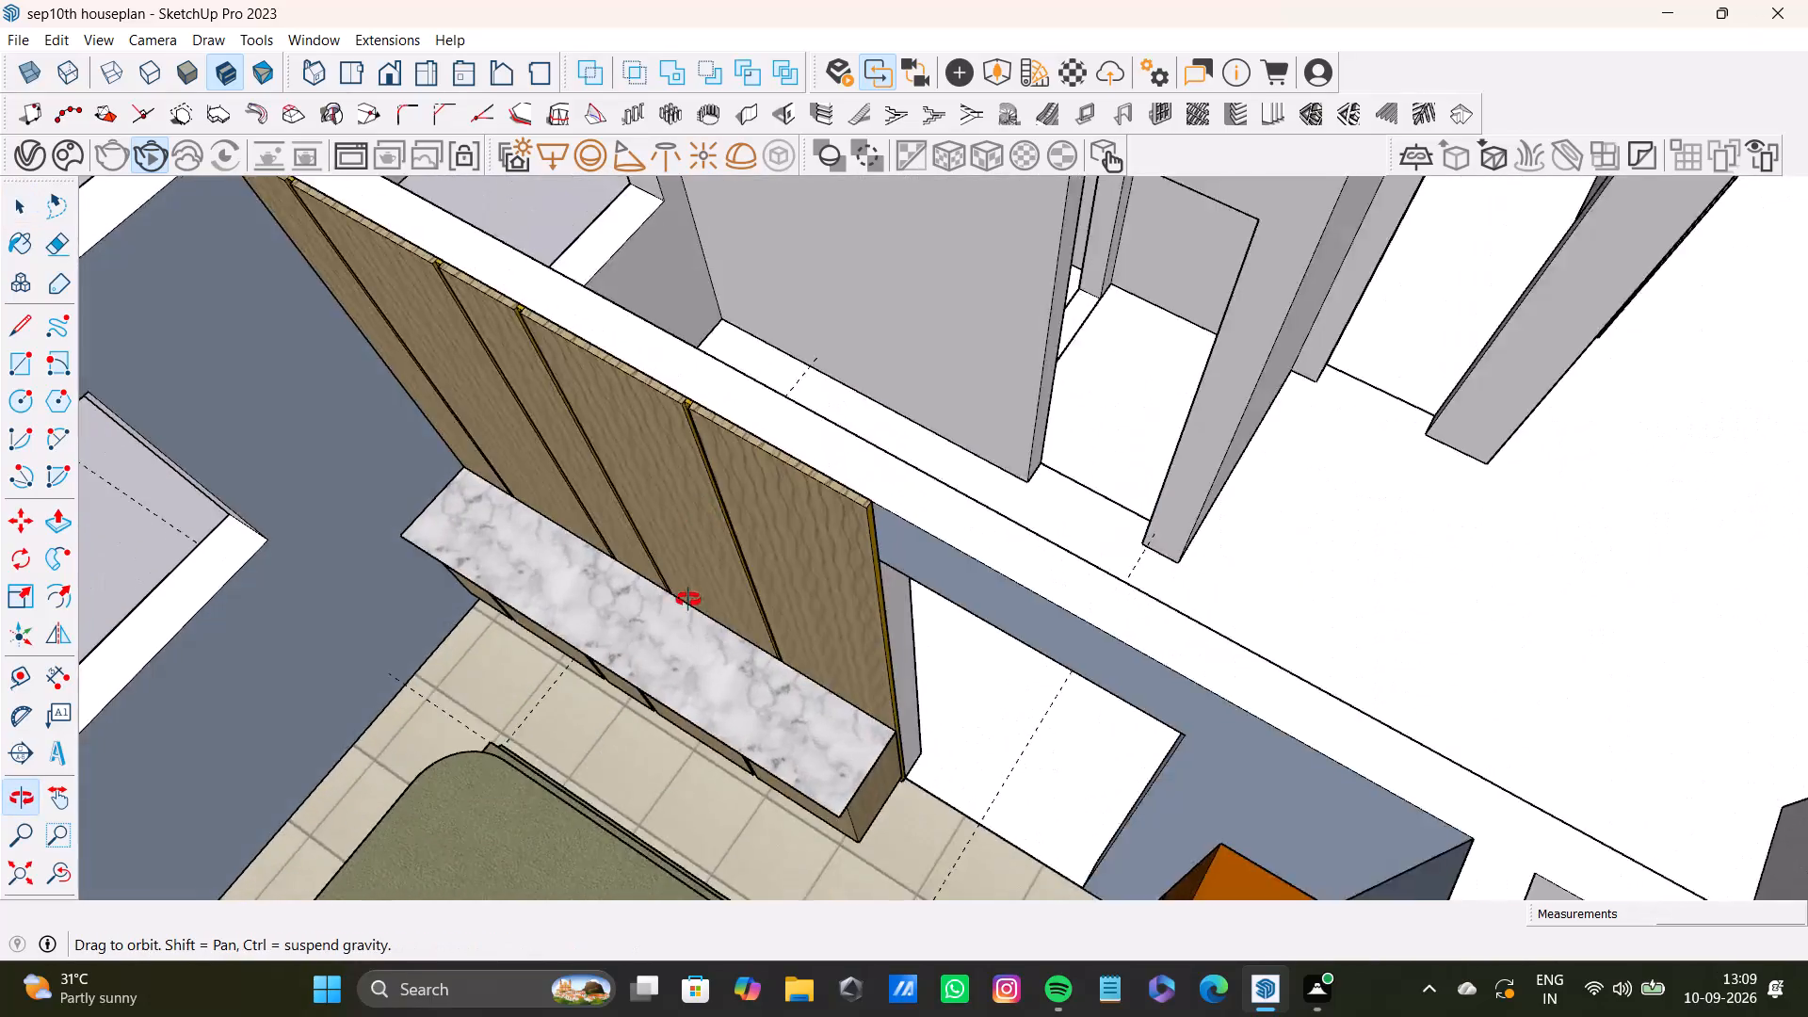
pyautogui.moveTo(688, 600); pyautogui.dragTo(956, 450, button='middle')
pyautogui.scroll(-8, 917, 462)
pyautogui.keyDown('shift'); pyautogui.moveTo(901, 485); pyautogui.dragTo(765, 767, button='middle'); pyautogui.keyUp('shift')
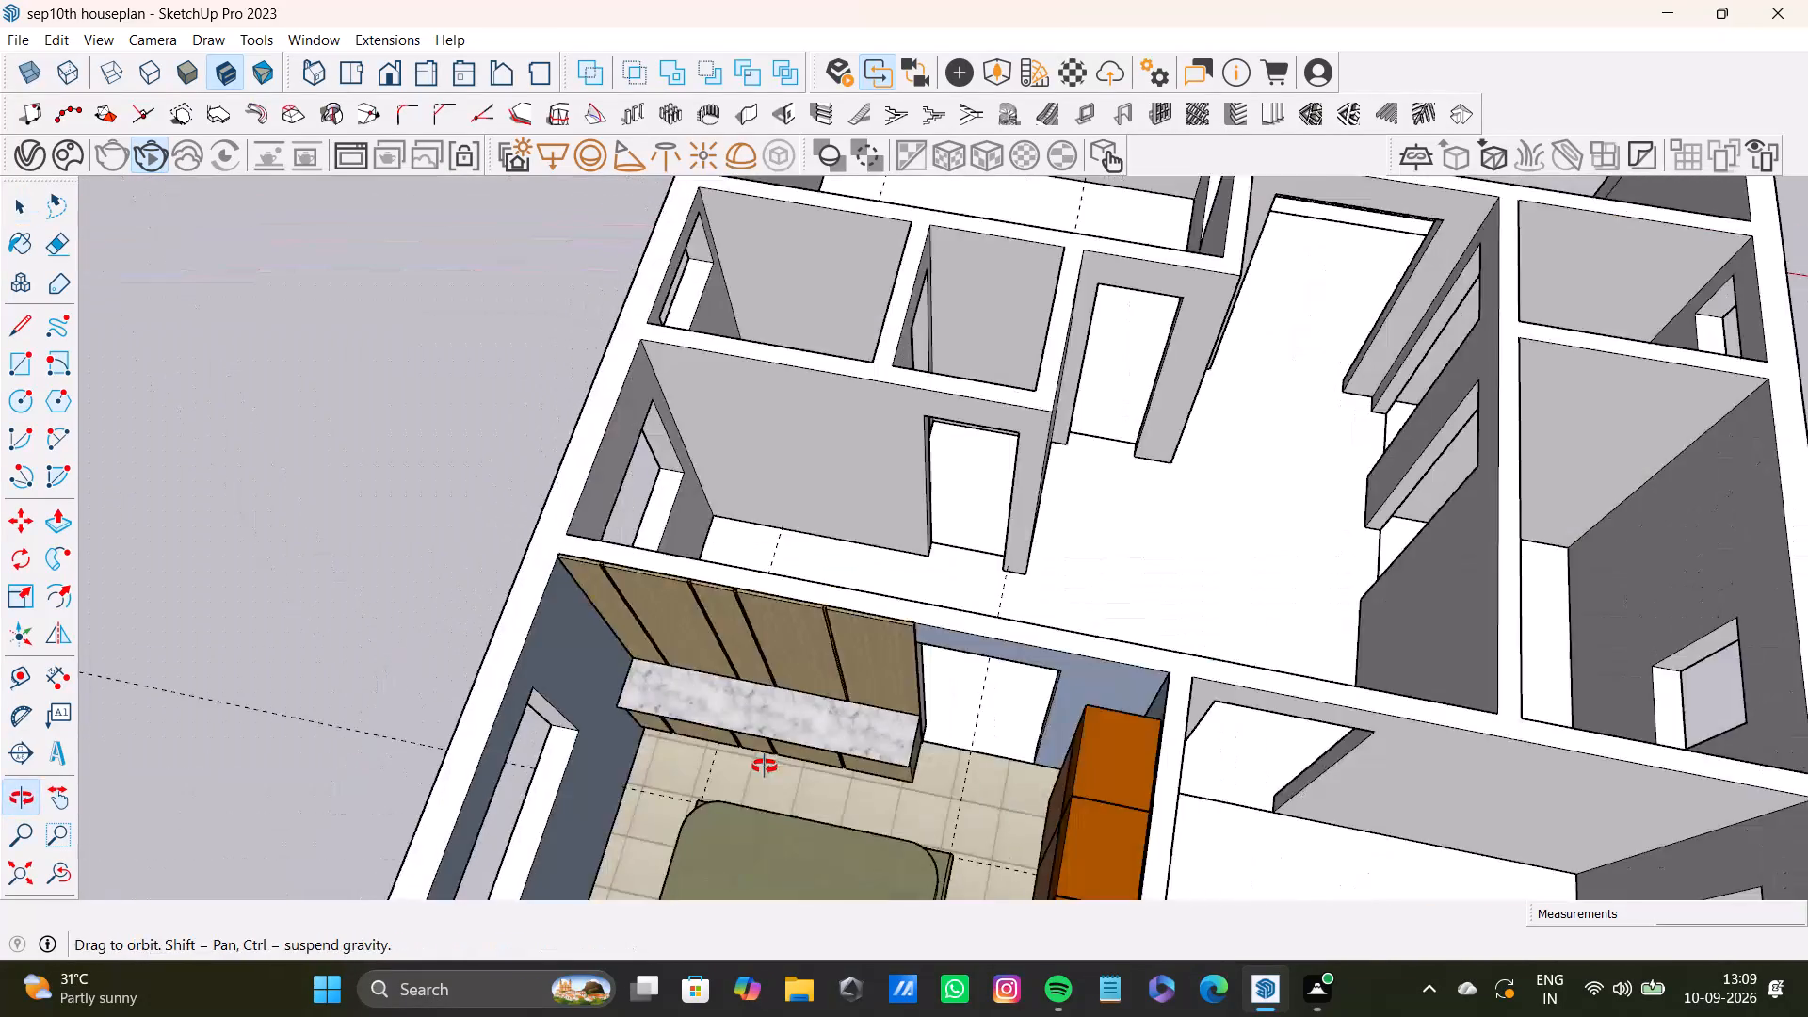
pyautogui.keyDown('shift'); pyautogui.moveTo(765, 767); pyautogui.dragTo(375, 664, button='middle'); pyautogui.keyUp('shift')
pyautogui.scroll(-3, 567, 588)
pyautogui.keyDown('shift'); pyautogui.moveTo(569, 585); pyautogui.dragTo(802, 632, button='middle'); pyautogui.keyUp('shift')
pyautogui.moveTo(907, 654); pyautogui.dragTo(457, 831, button='middle')
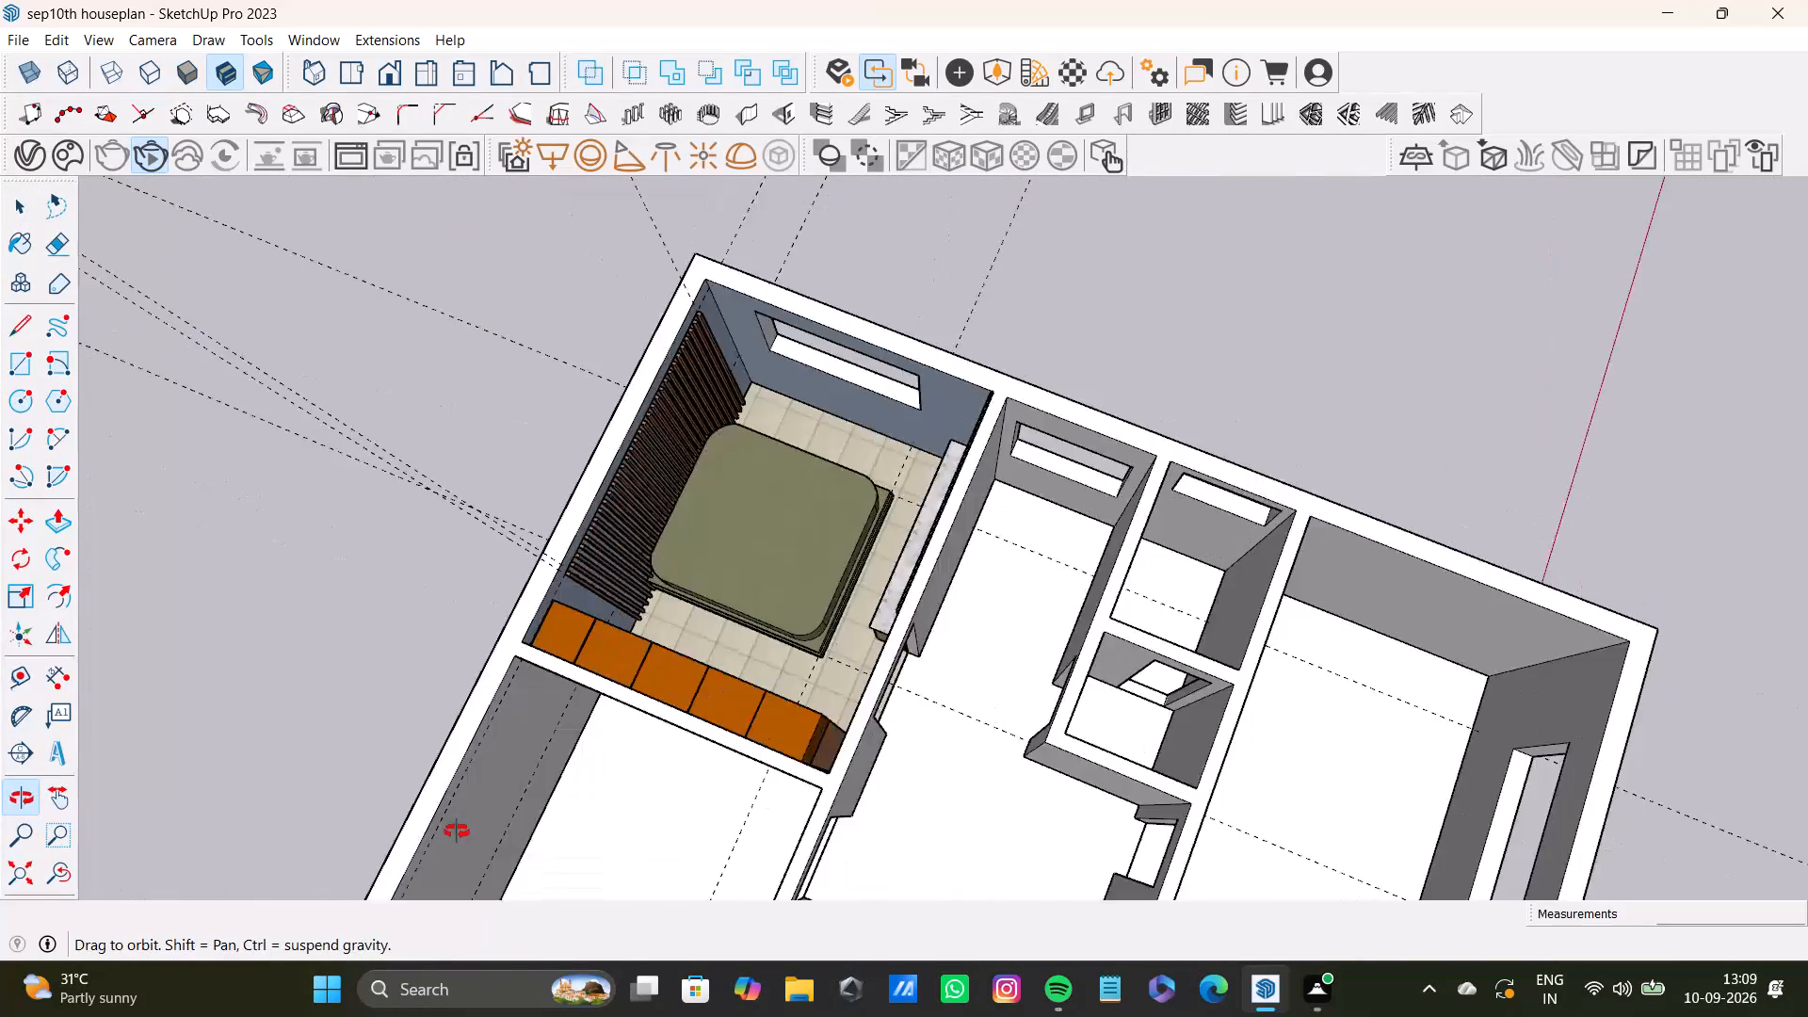
pyautogui.moveTo(457, 831); pyautogui.dragTo(456, 827, button='middle')
pyautogui.moveTo(751, 587); pyautogui.dragTo(0, 482, button='middle')
# Examine the bedroom's window wall, marble ledge, wardrobe and marble shelves up close from several angles.
pyautogui.scroll(4, 735, 481)
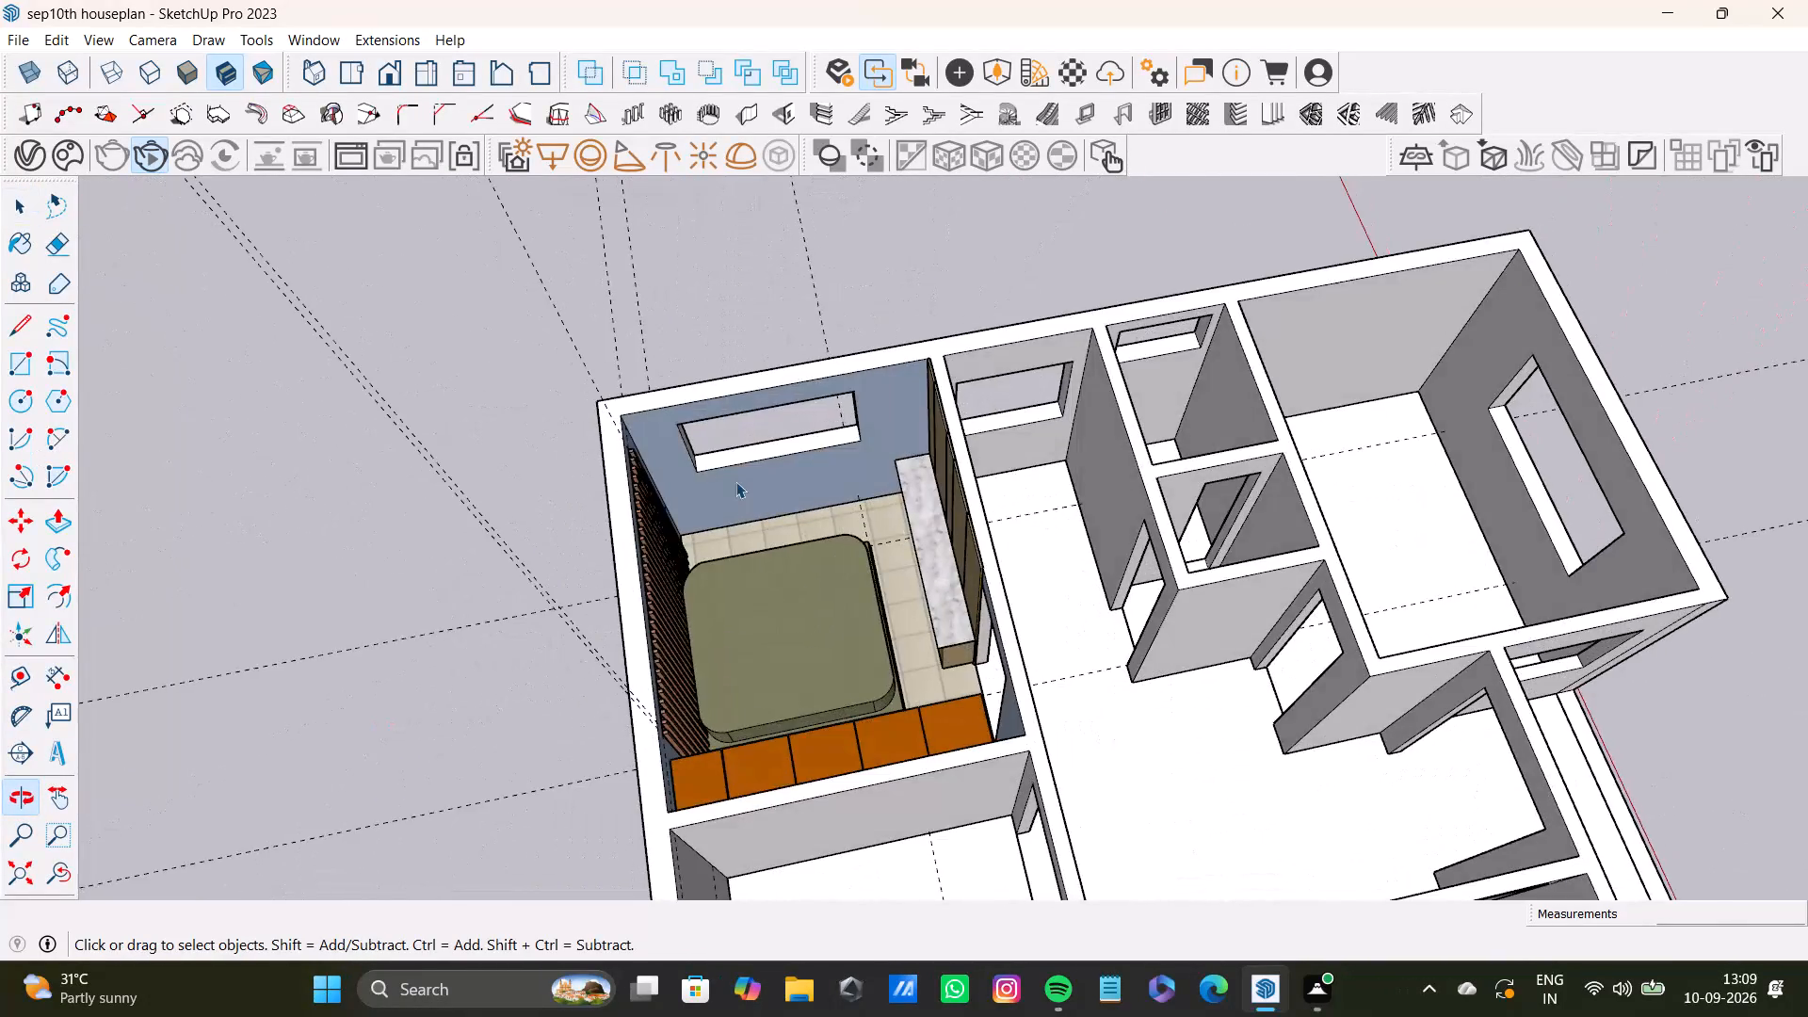
pyautogui.scroll(2, 735, 481)
pyautogui.moveTo(733, 578); pyautogui.dragTo(1367, 510, button='middle')
pyautogui.scroll(4, 1029, 500)
pyautogui.keyDown('shift'); pyautogui.moveTo(1029, 500); pyautogui.dragTo(933, 603, button='middle'); pyautogui.keyUp('shift')
pyautogui.moveTo(932, 603); pyautogui.dragTo(1482, 558, button='middle')
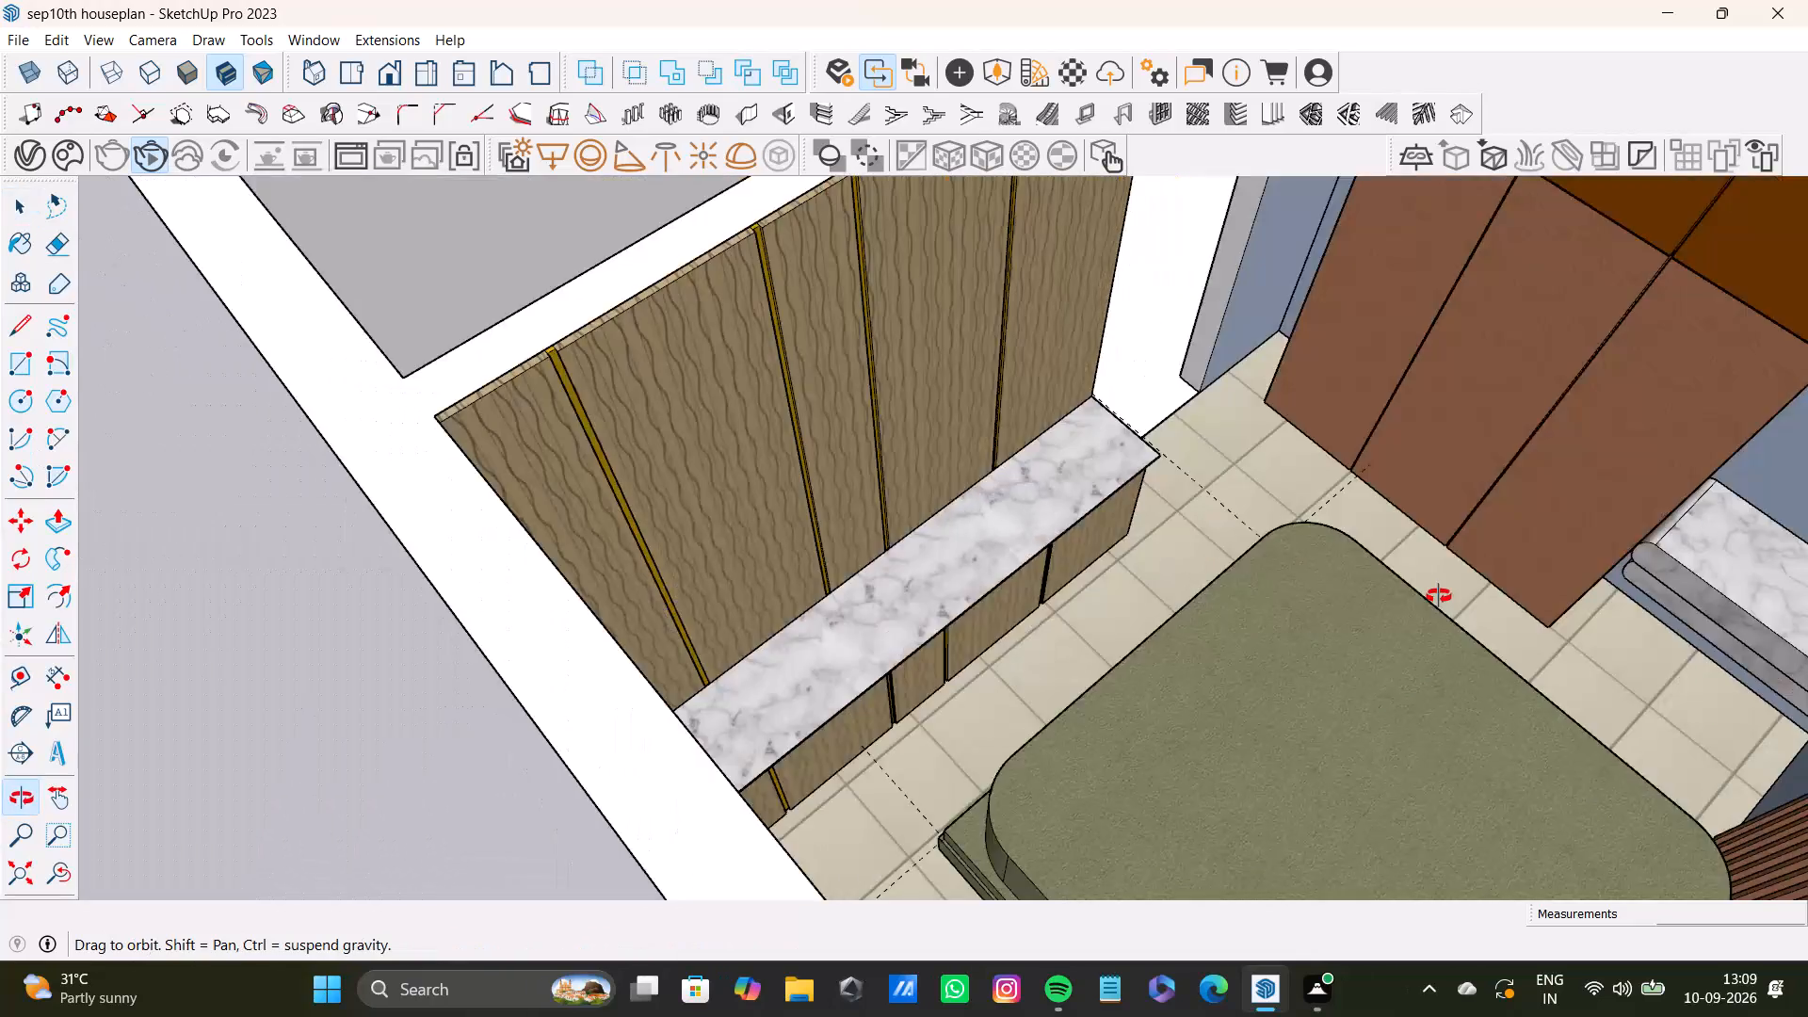
pyautogui.scroll(2, 1428, 496)
pyautogui.keyDown('shift'); pyautogui.moveTo(1426, 496); pyautogui.dragTo(979, 689, button='middle'); pyautogui.keyUp('shift')
pyautogui.scroll(-1, 979, 689)
pyautogui.moveTo(1001, 662); pyautogui.dragTo(1081, 554, button='middle')
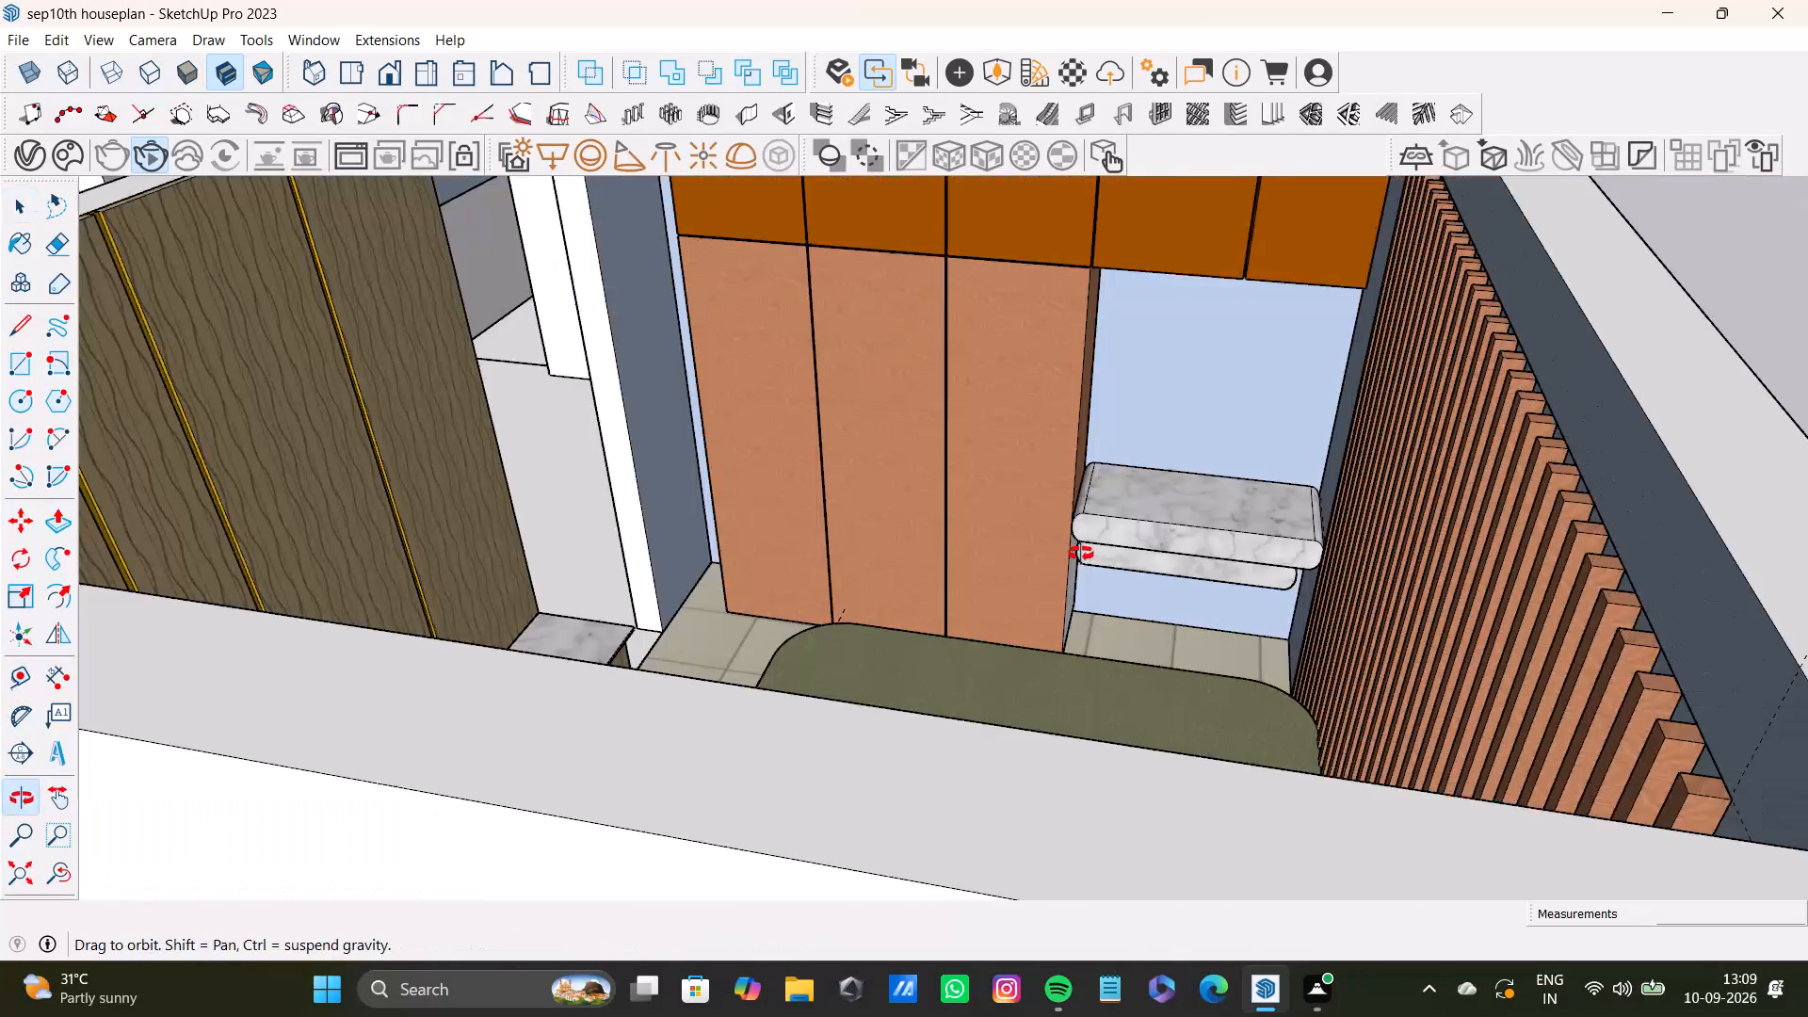
pyautogui.moveTo(1081, 554); pyautogui.dragTo(1082, 556, button='middle')
pyautogui.scroll(-4, 851, 344)
pyautogui.moveTo(859, 372); pyautogui.dragTo(851, 354, button='middle')
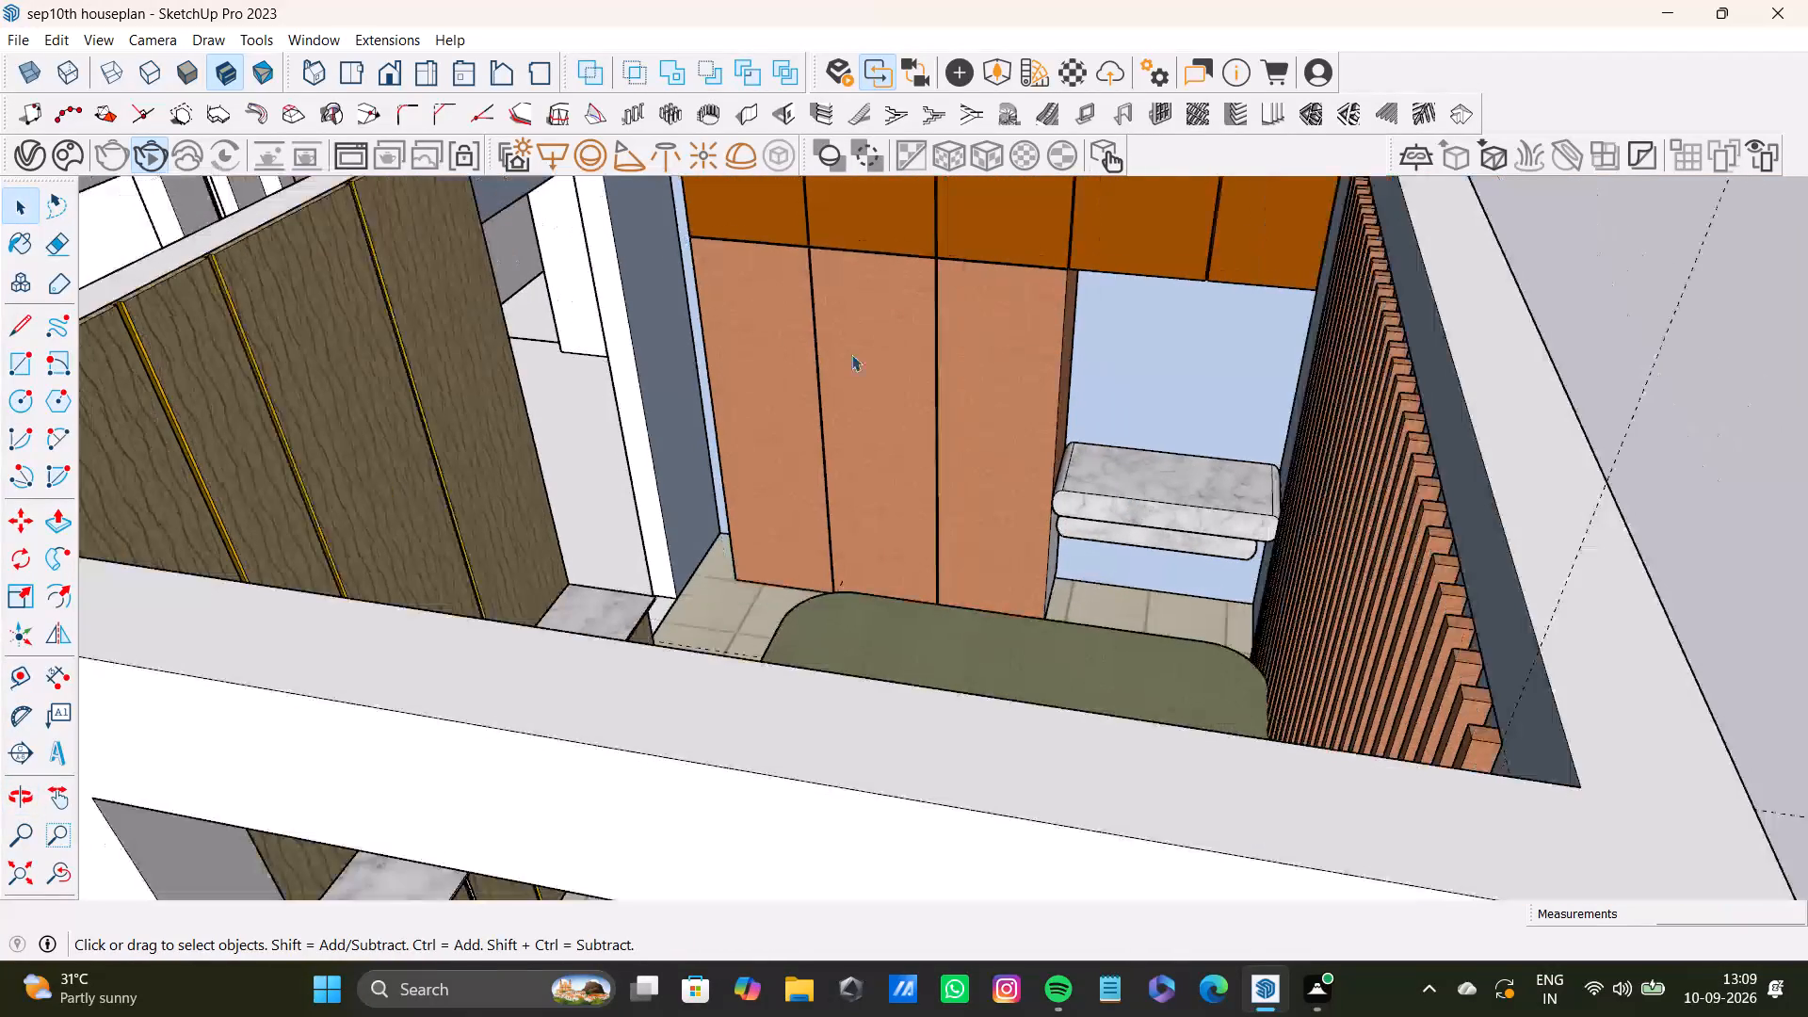
# Examine the slatted wall behind the bed and the gap beside the wardrobe from above.
pyautogui.moveTo(851, 354); pyautogui.dragTo(1431, 494, button='middle')
pyautogui.scroll(6, 851, 394)
pyautogui.moveTo(888, 473); pyautogui.dragTo(1142, 542, button='middle')
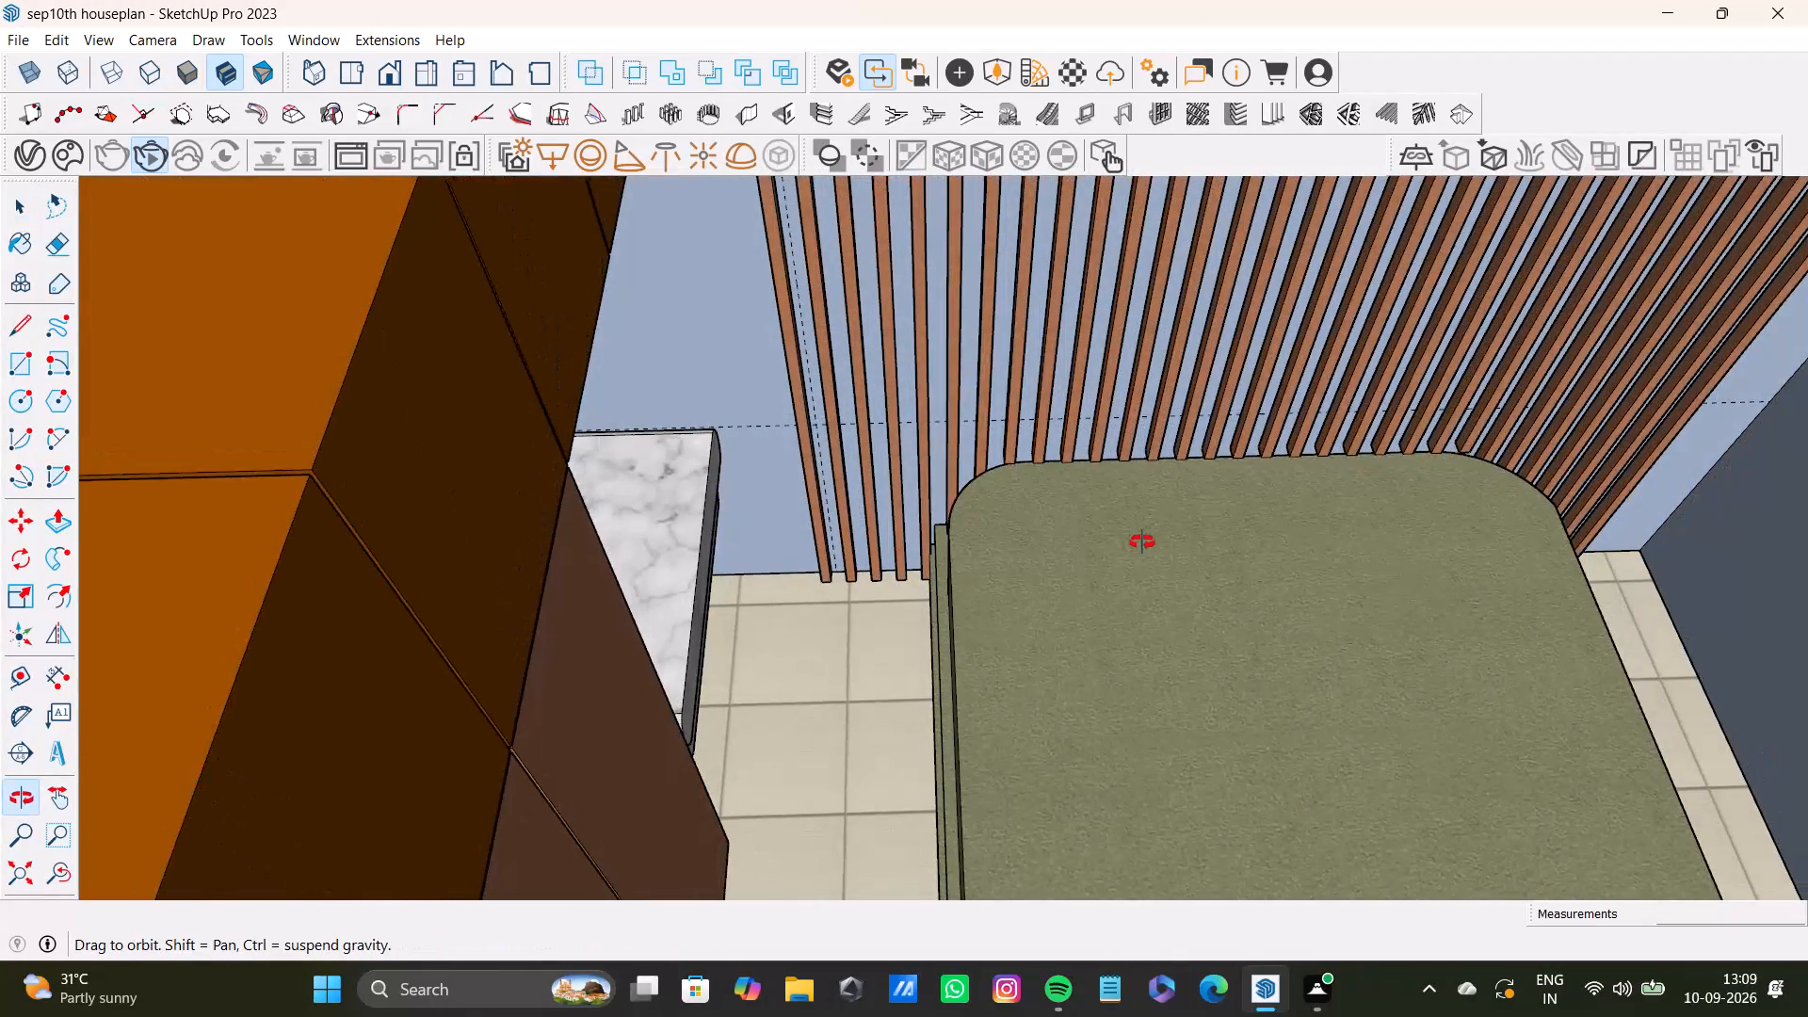
pyautogui.moveTo(1142, 542); pyautogui.dragTo(1168, 685, button='middle')
pyautogui.keyDown('shift'); pyautogui.moveTo(1121, 644); pyautogui.dragTo(1115, 629, button='middle'); pyautogui.keyUp('shift')
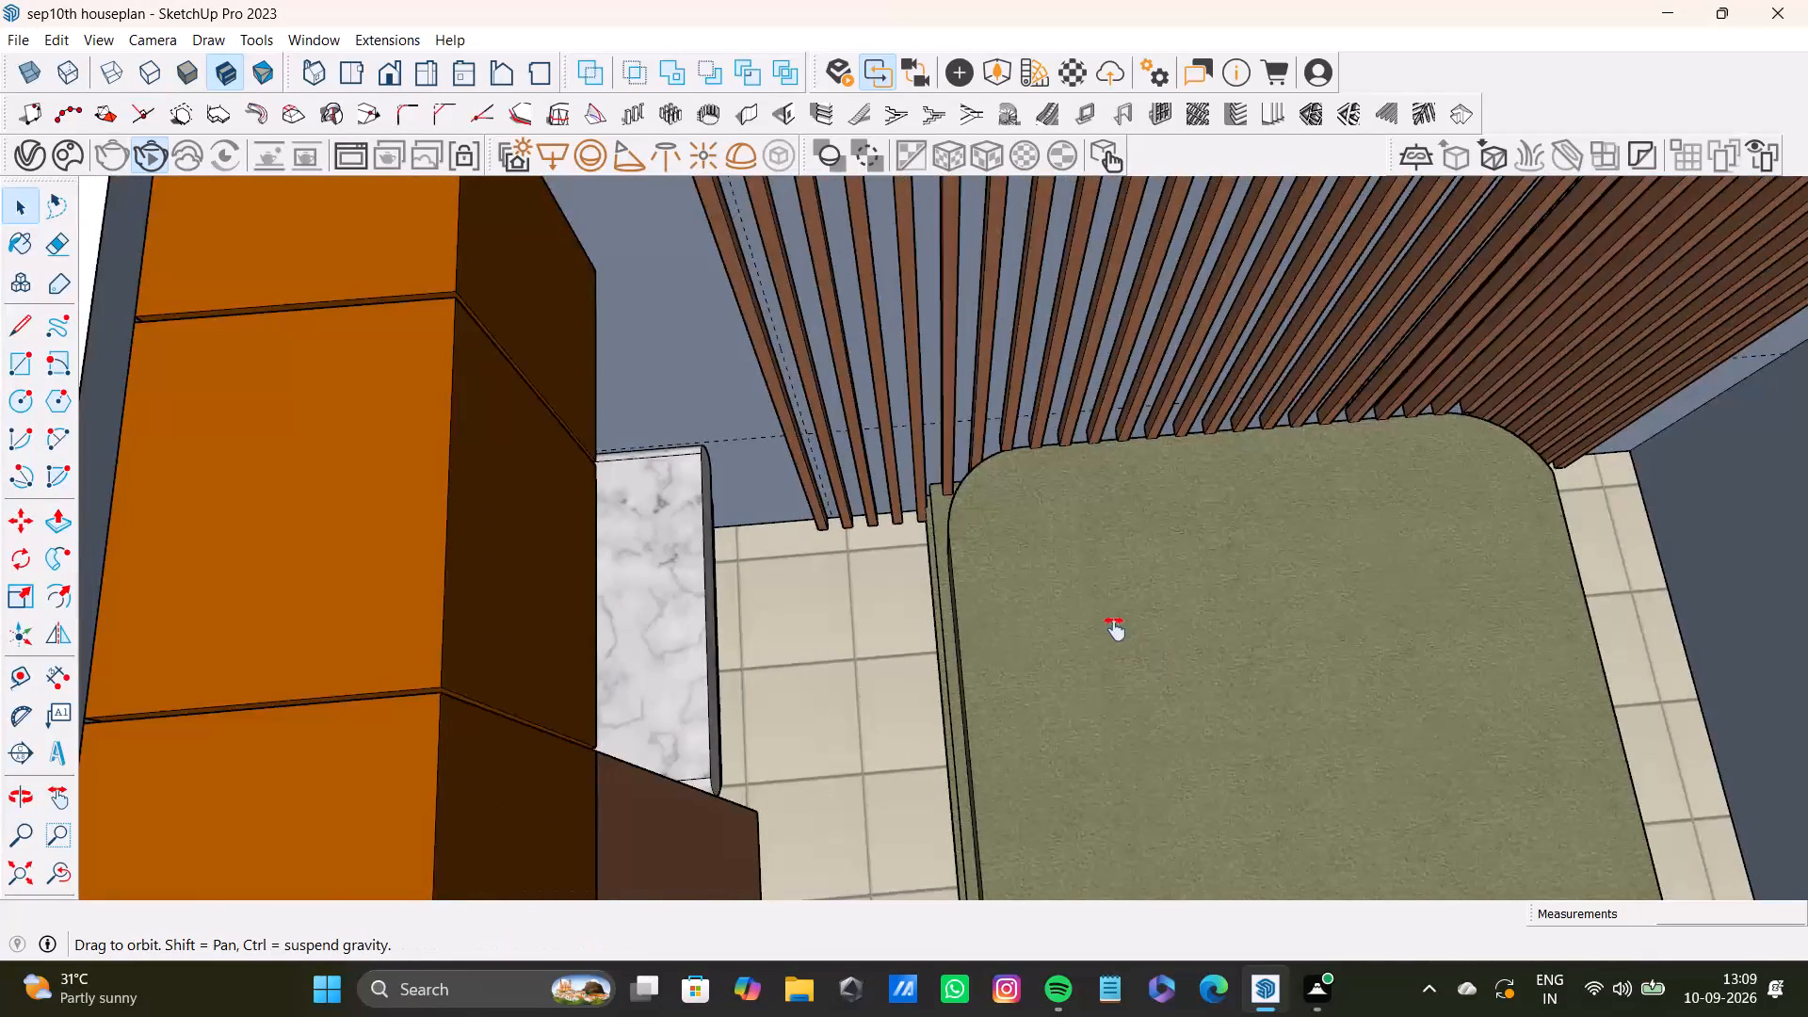
pyautogui.keyDown('shift'); pyautogui.moveTo(1115, 629); pyautogui.dragTo(1092, 561, button='middle'); pyautogui.keyUp('shift')
pyautogui.scroll(-8, 884, 513)
pyautogui.keyDown('shift'); pyautogui.moveTo(1033, 486); pyautogui.dragTo(965, 581, button='middle'); pyautogui.keyUp('shift')
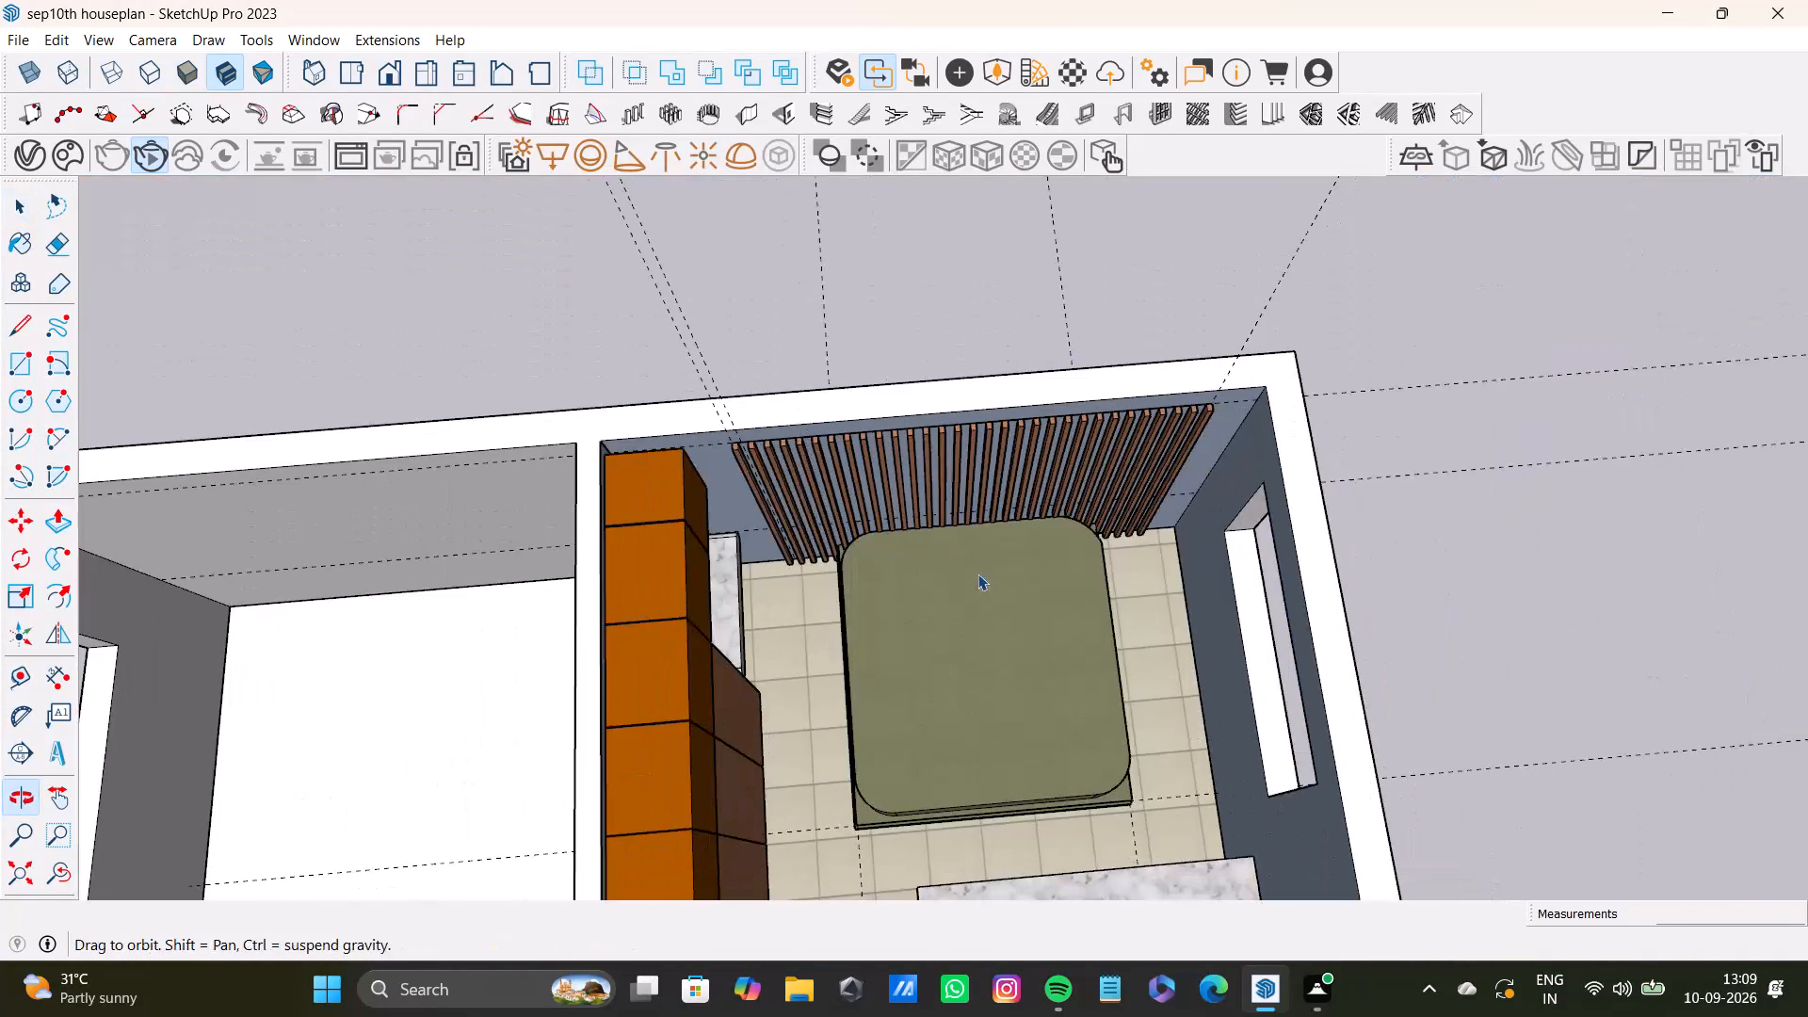
pyautogui.scroll(3, 1031, 558)
pyautogui.scroll(-4, 986, 563)
pyautogui.moveTo(984, 567); pyautogui.dragTo(941, 552, button='middle')
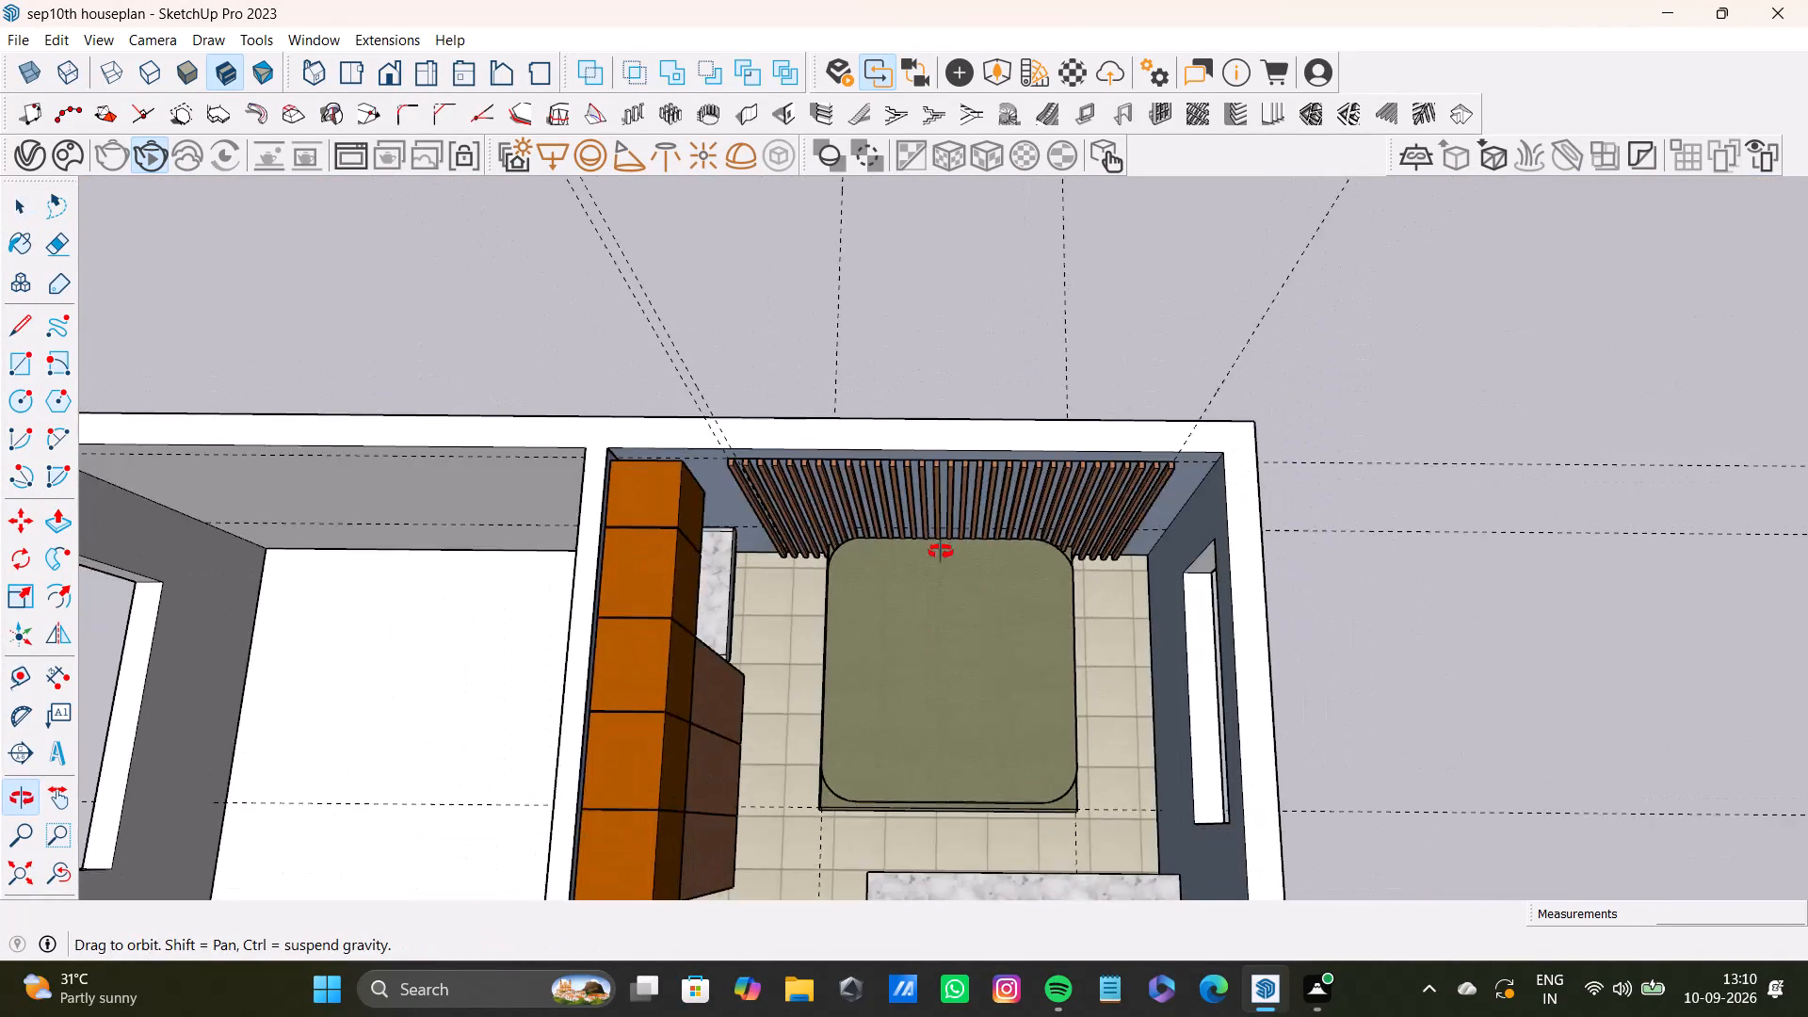
pyautogui.moveTo(941, 552); pyautogui.dragTo(733, 376, button='middle')
# Push the top face of the end slat nearest the wardrobe down to the floor, about 8' 9/16", to remove the slat.
pyautogui.scroll(9, 732, 379)
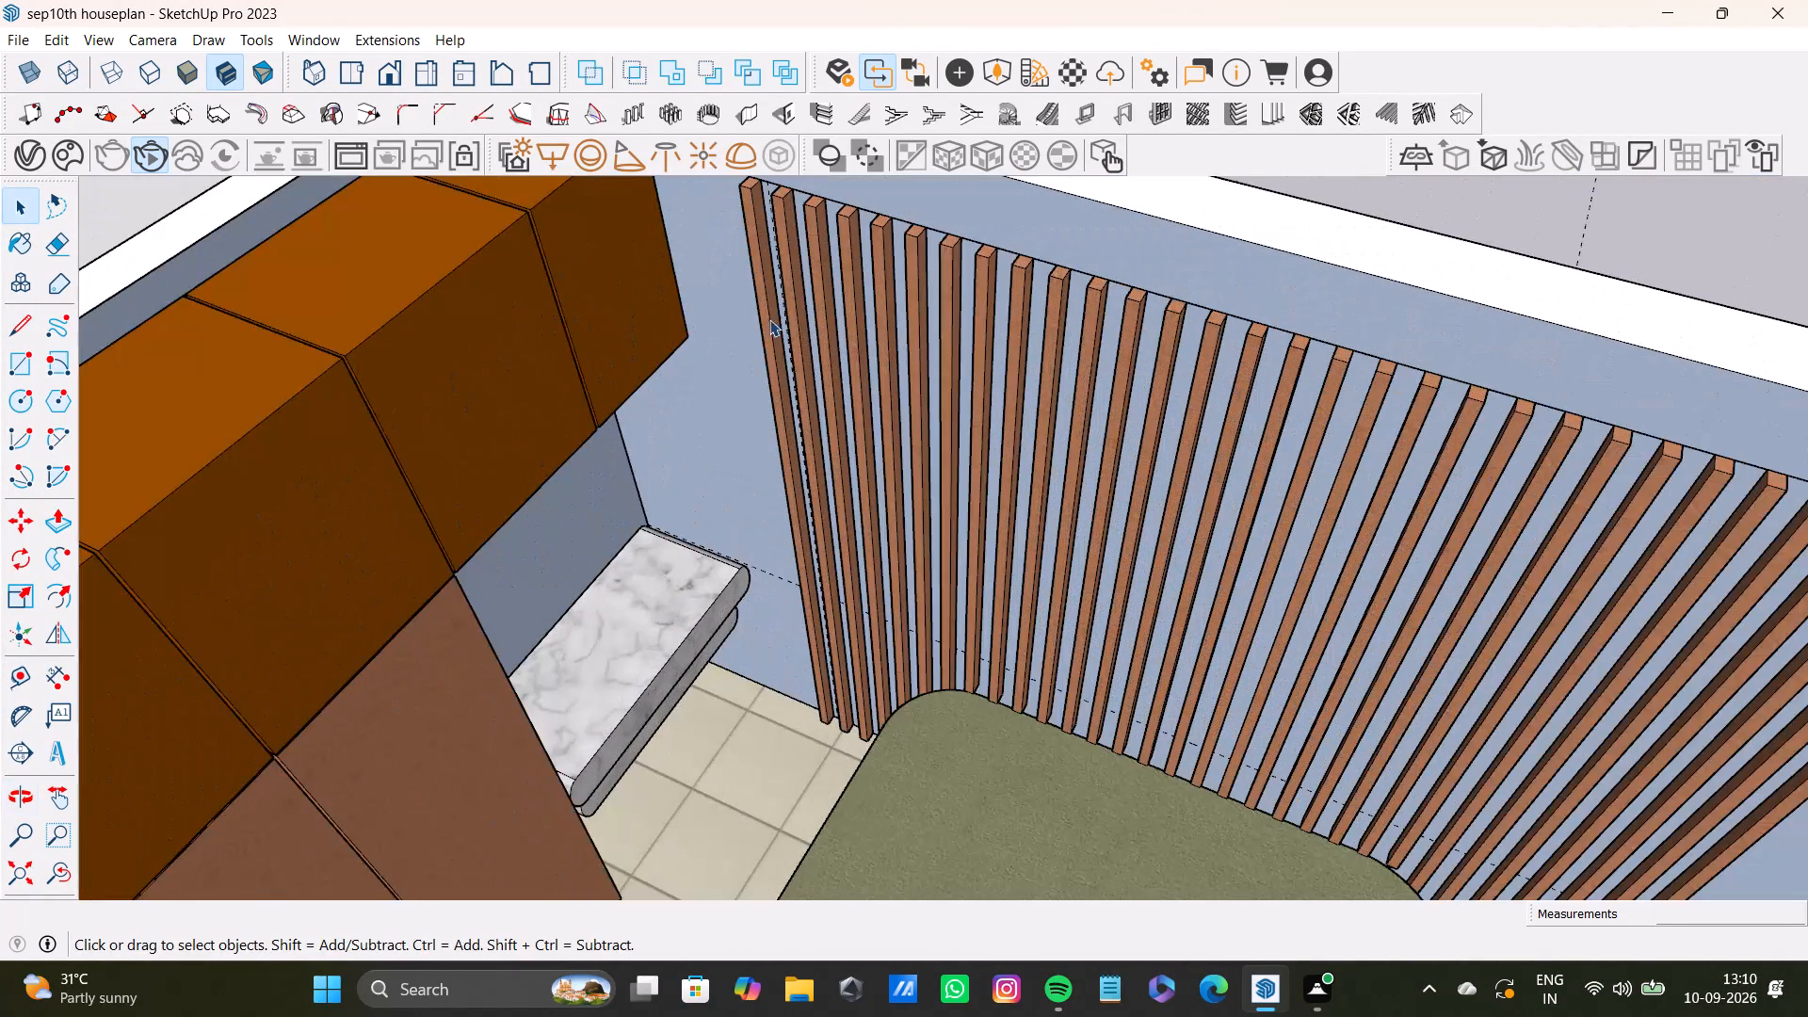
pyautogui.scroll(-2, 799, 476)
pyautogui.moveTo(799, 476); pyautogui.dragTo(872, 477, button='middle')
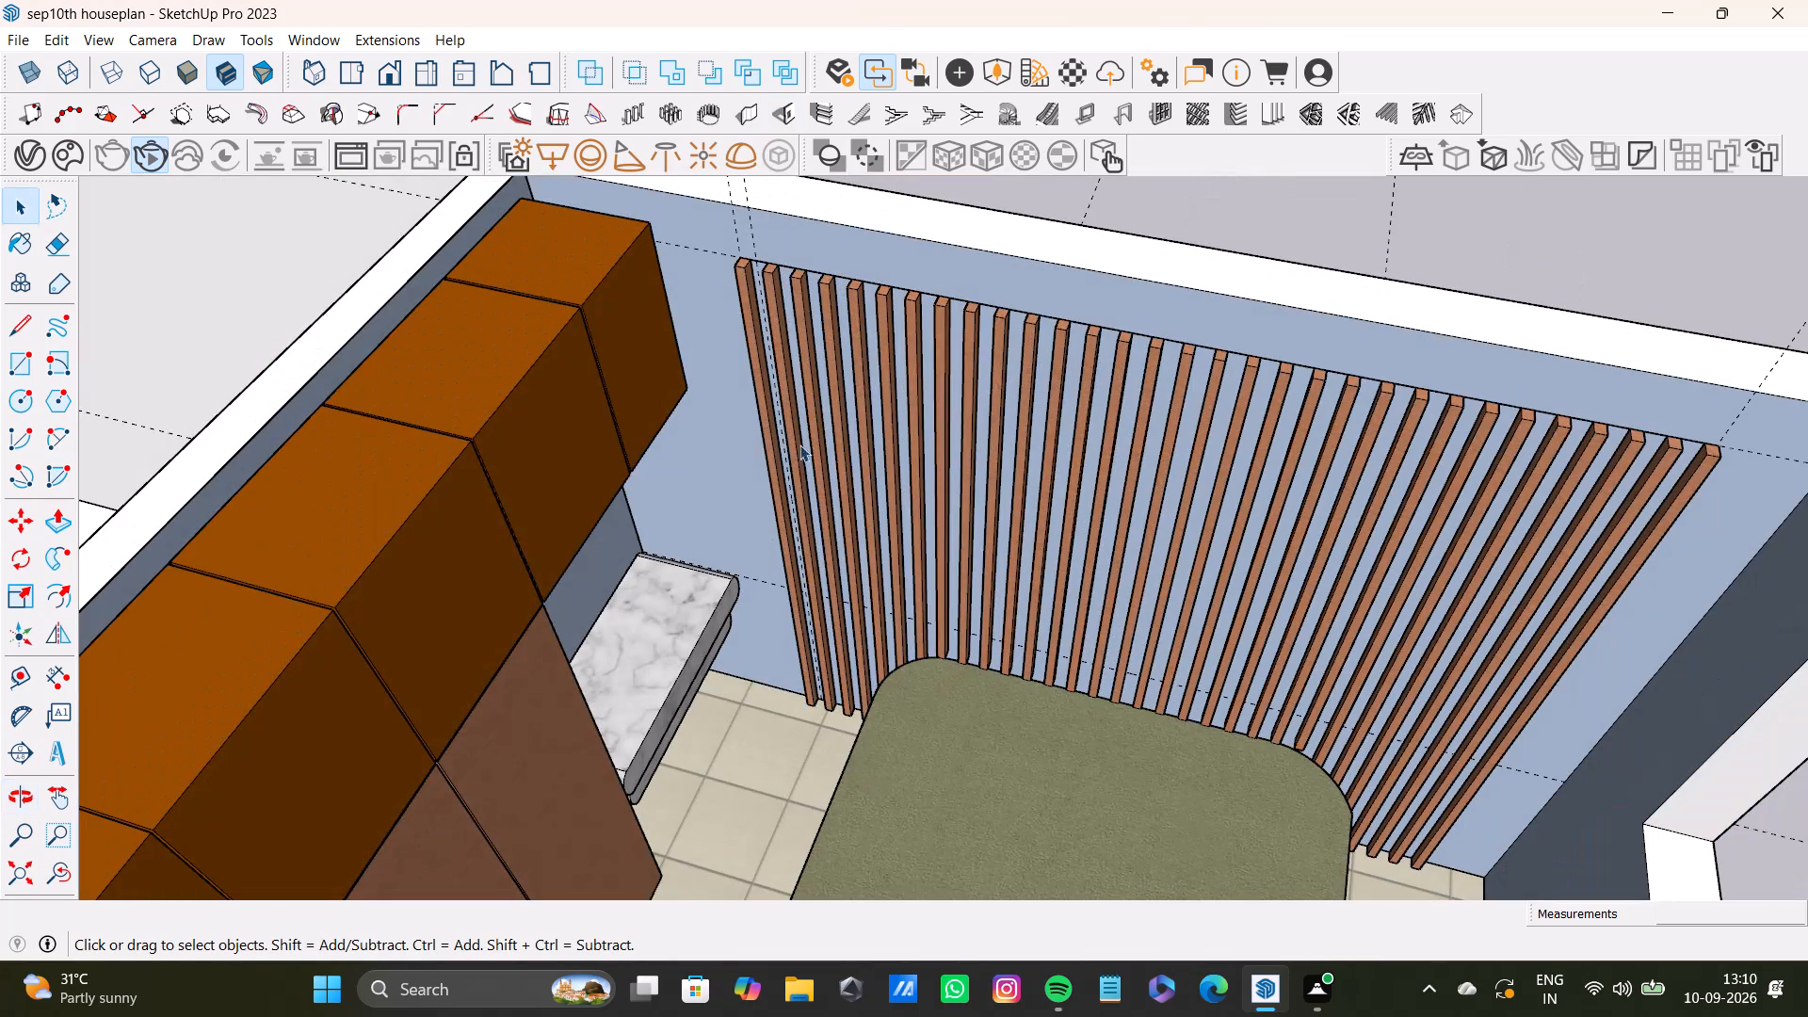
pyautogui.click(745, 267)
pyautogui.scroll(14, 739, 278)
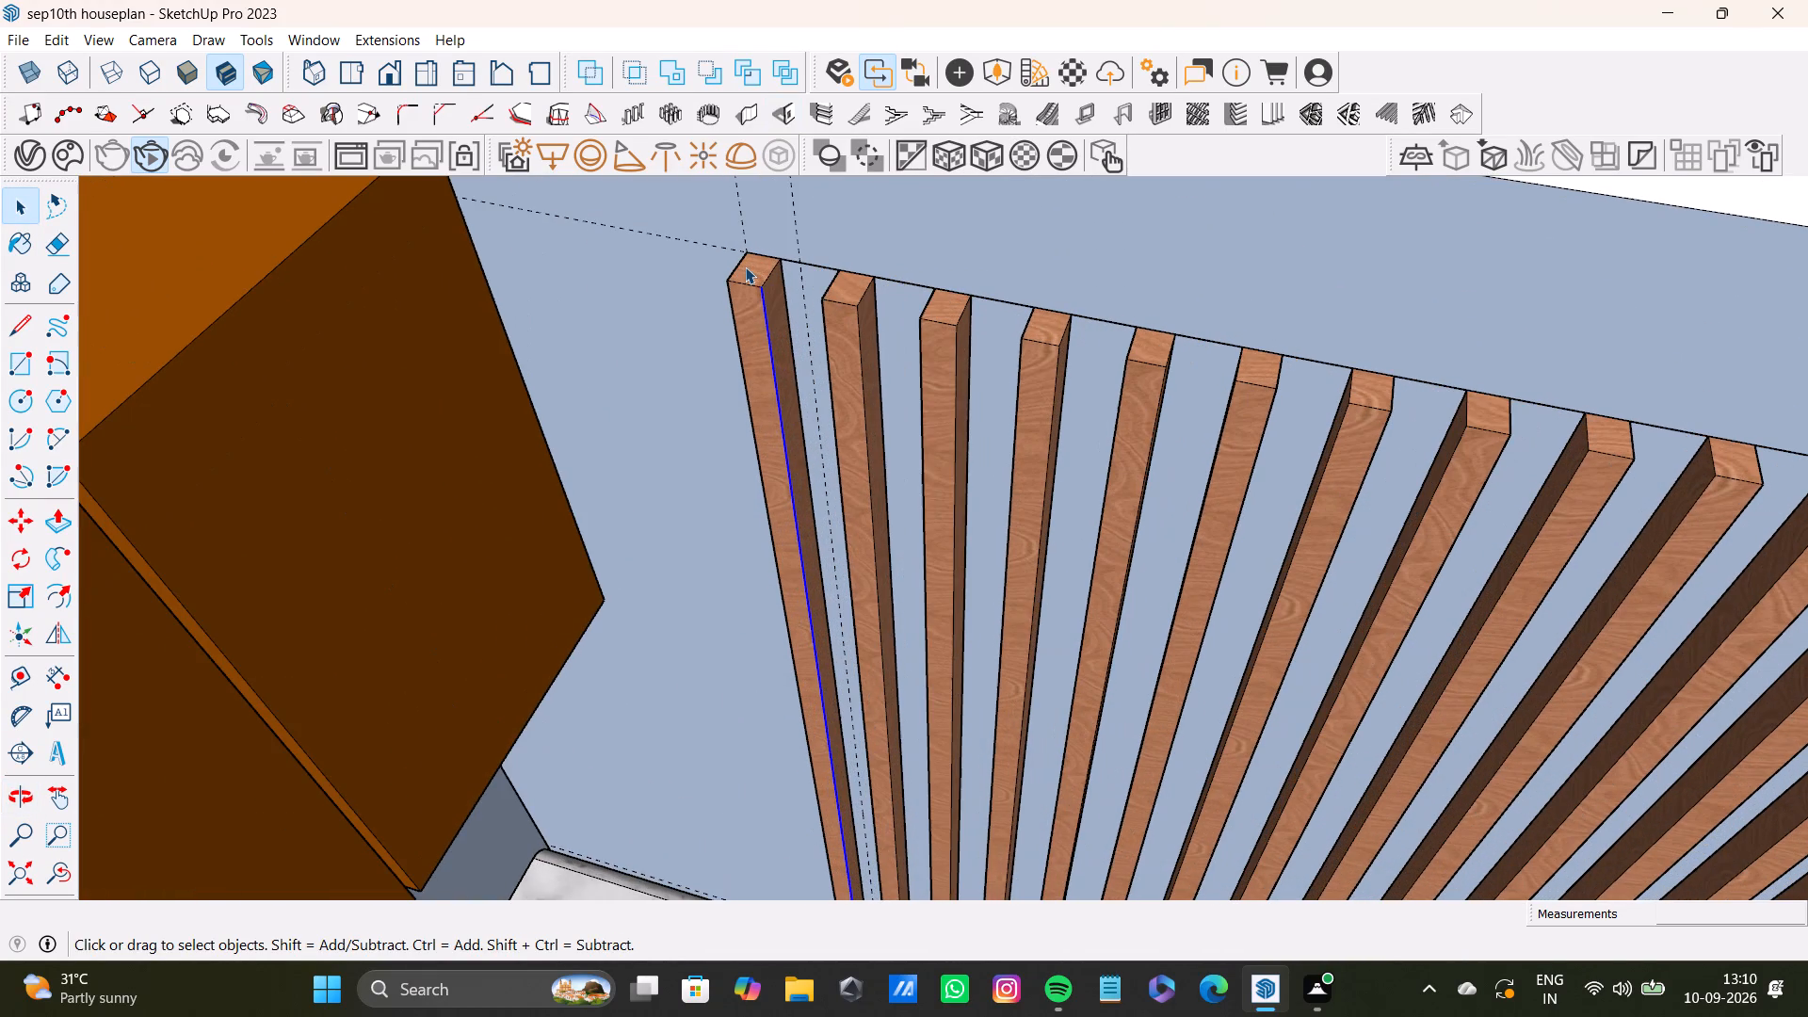
pyautogui.click(750, 276)
pyautogui.press('p')
pyautogui.moveTo(750, 276); pyautogui.dragTo(786, 517)
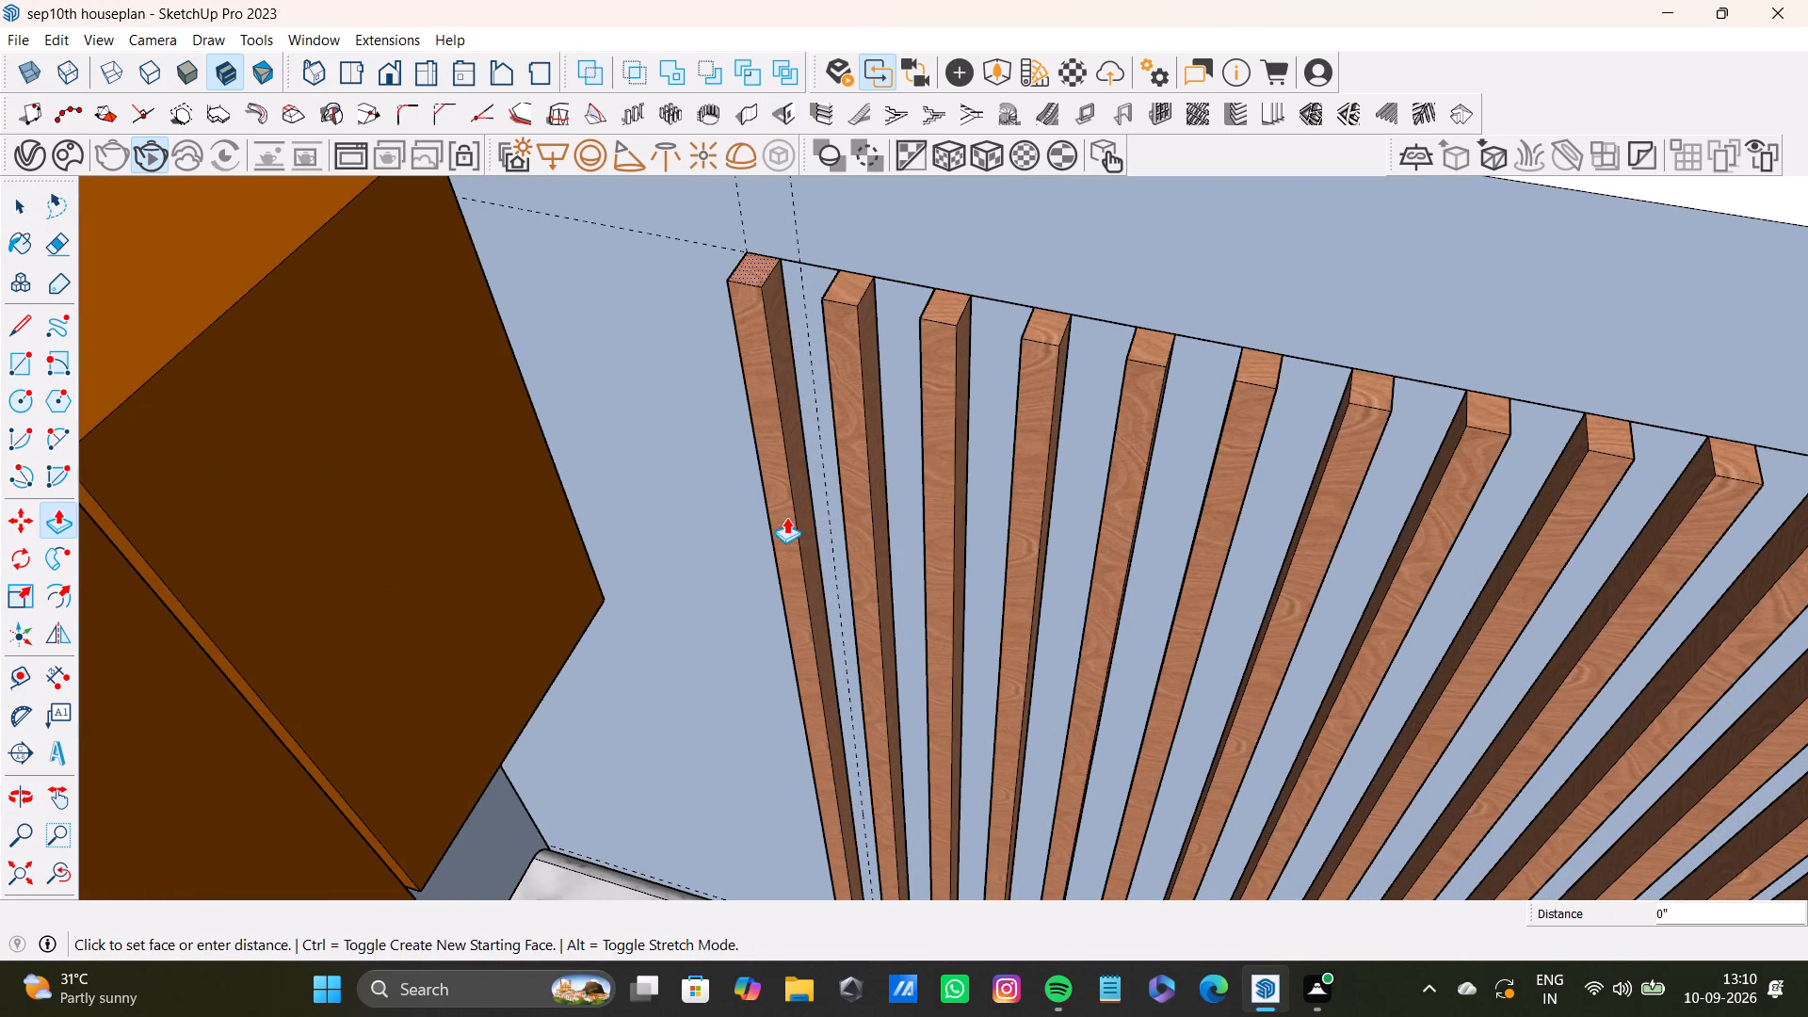
pyautogui.moveTo(786, 517); pyautogui.dragTo(786, 520)
pyautogui.scroll(-4, 786, 520)
pyautogui.keyDown('shift'); pyautogui.moveTo(786, 564); pyautogui.dragTo(757, 293, button='middle'); pyautogui.keyUp('shift')
pyautogui.moveTo(762, 230); pyautogui.dragTo(835, 683)
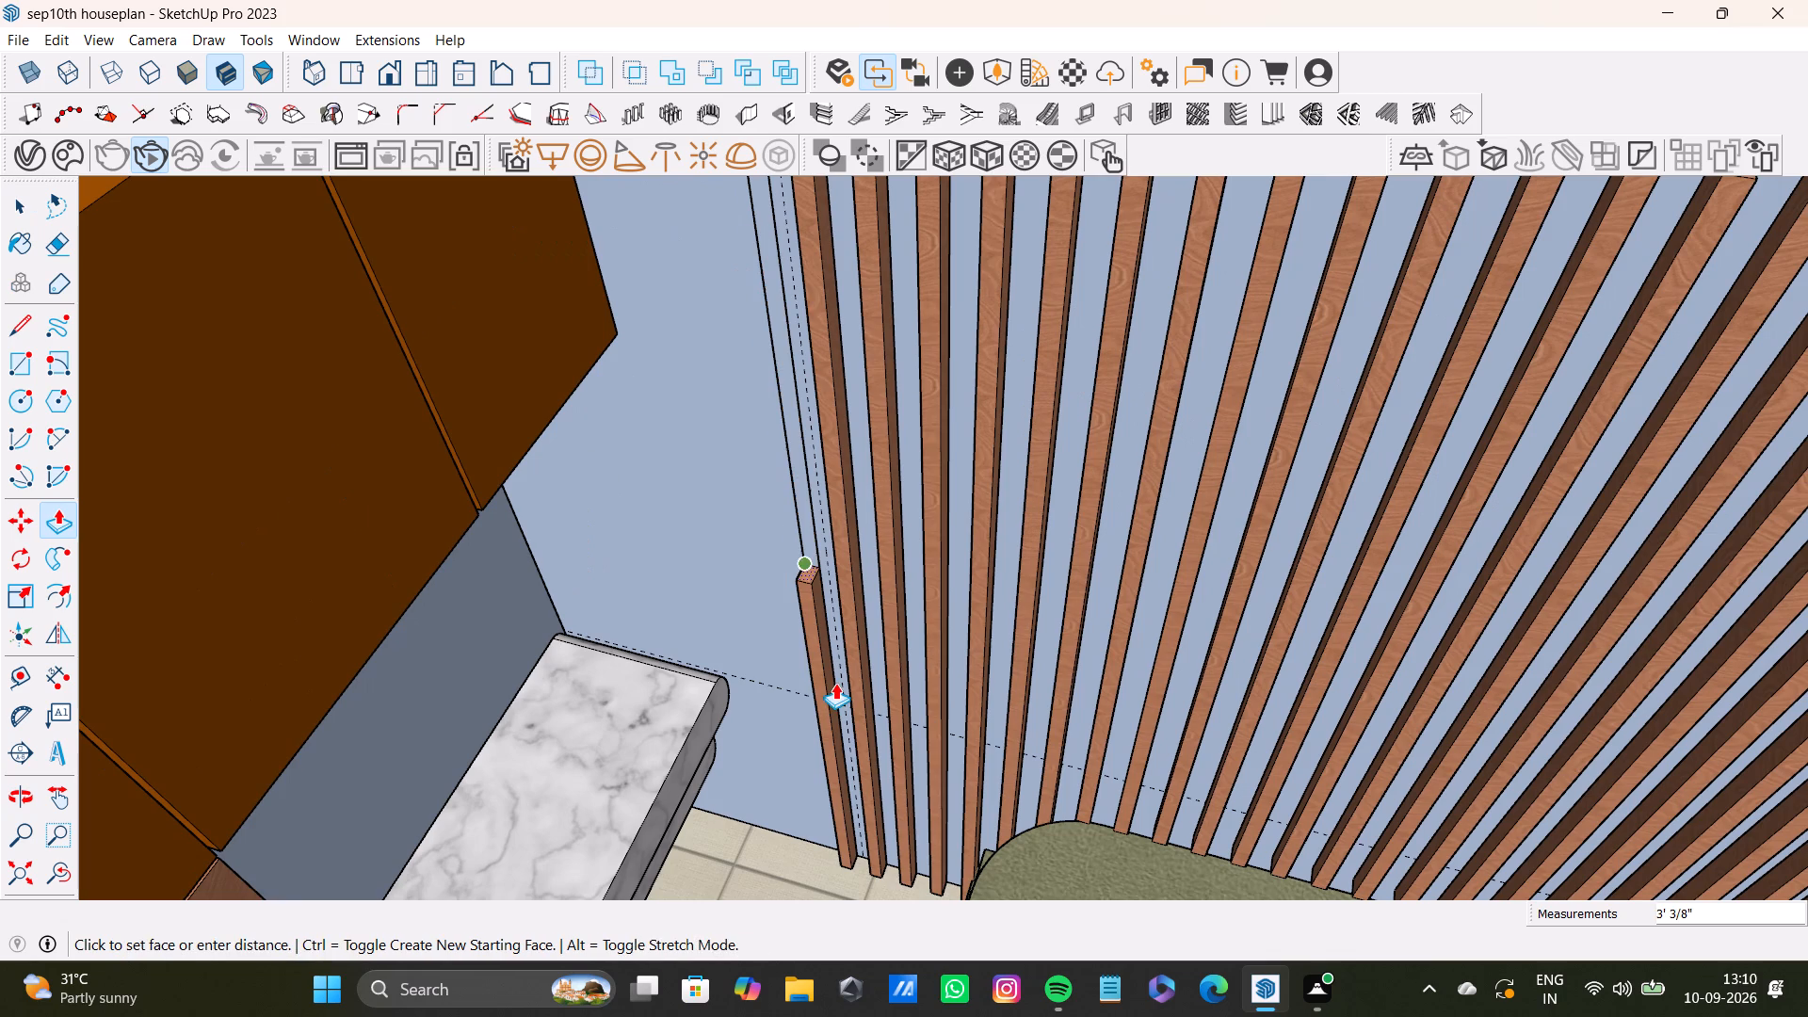
pyautogui.moveTo(835, 683); pyautogui.dragTo(861, 886)
pyautogui.scroll(-4, 826, 471)
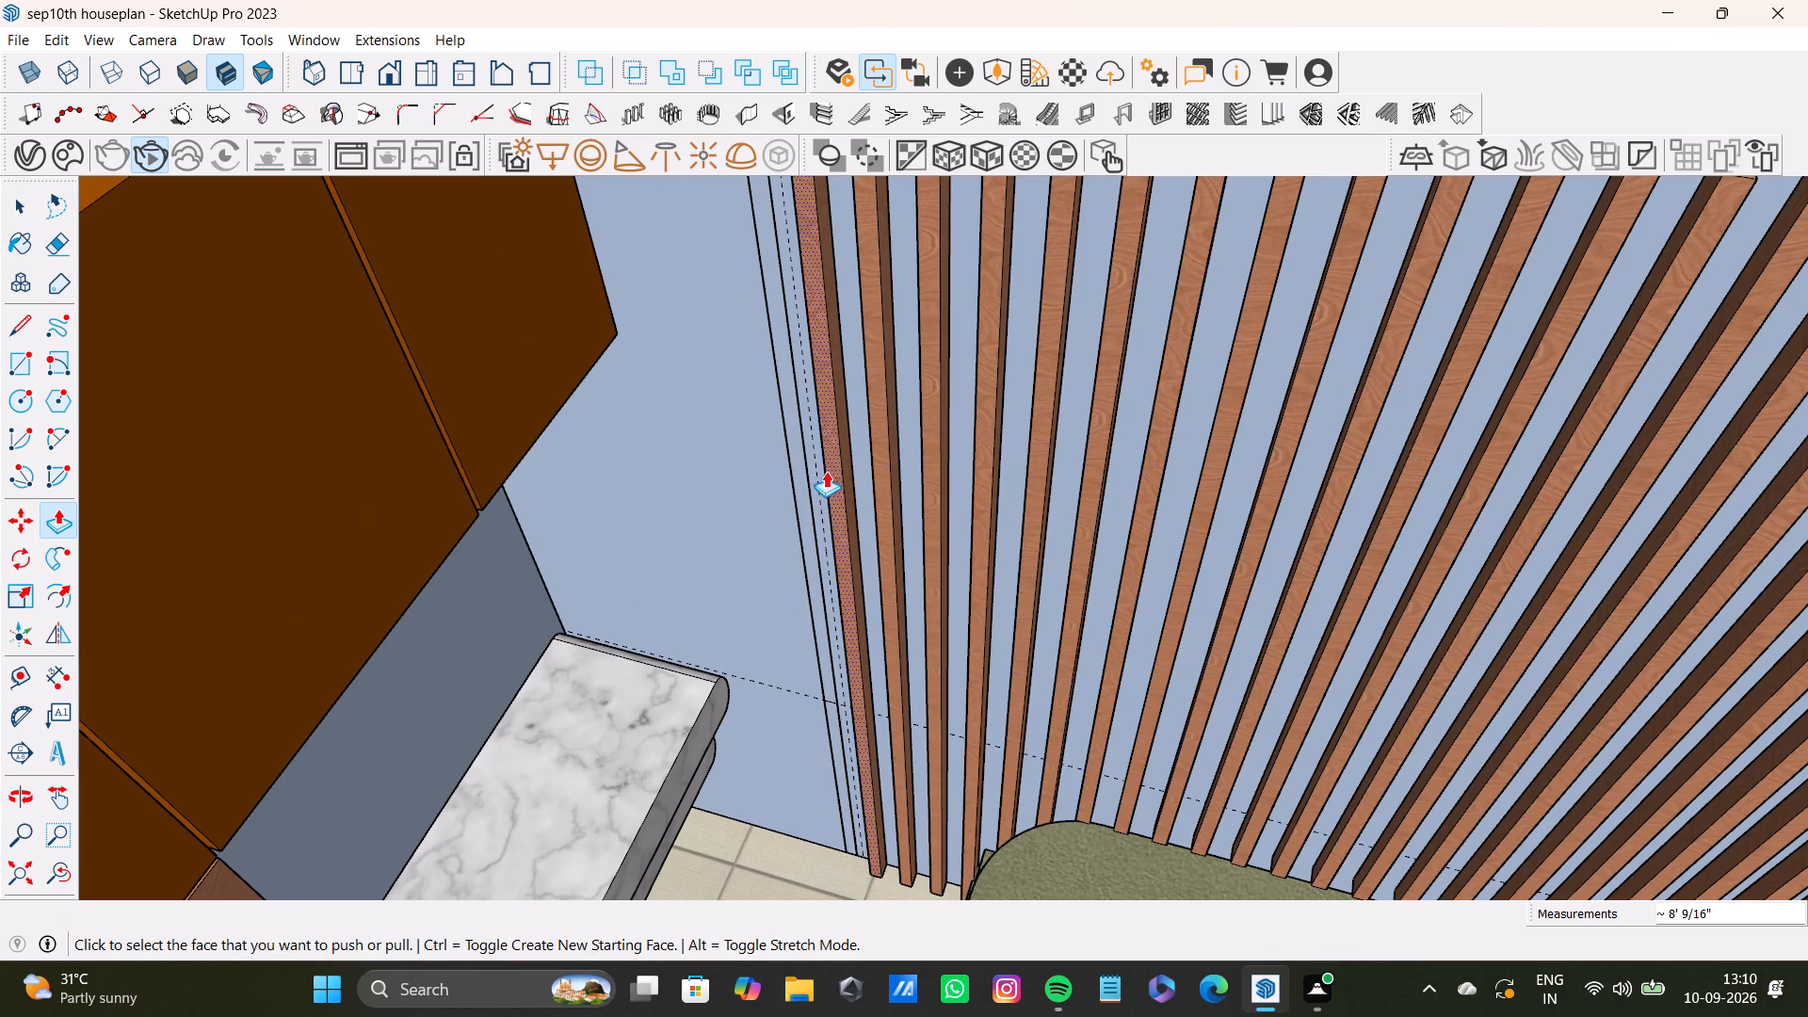
# Push the second slat from the wardrobe down to the floor in stages, the last about 5' 3 3/4", to remove it.
pyautogui.keyDown('shift'); pyautogui.moveTo(831, 440); pyautogui.dragTo(832, 550, button='middle'); pyautogui.keyUp('shift')
pyautogui.scroll(4, 832, 381)
pyautogui.moveTo(792, 259); pyautogui.dragTo(795, 562)
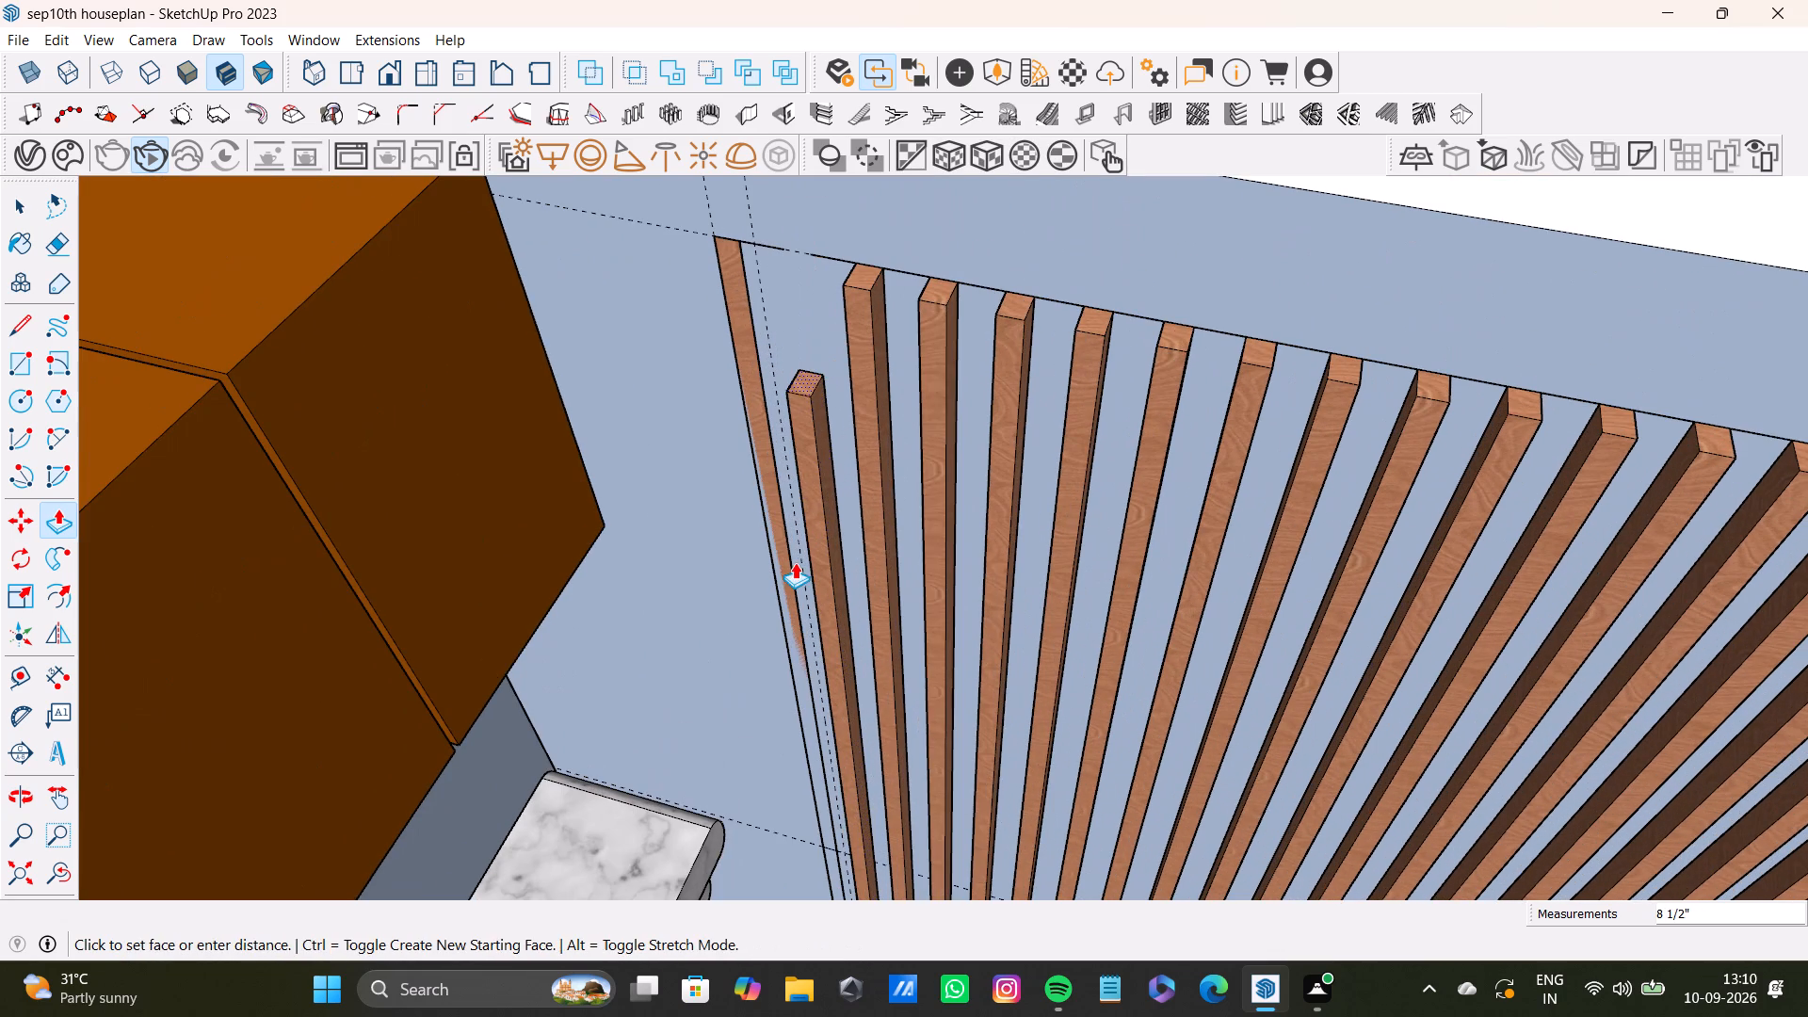
pyautogui.moveTo(795, 562); pyautogui.dragTo(821, 734)
pyautogui.scroll(-3, 826, 724)
pyautogui.keyDown('shift'); pyautogui.moveTo(840, 680); pyautogui.dragTo(822, 335, button='middle'); pyautogui.keyUp('shift')
pyautogui.moveTo(832, 390); pyautogui.dragTo(893, 748)
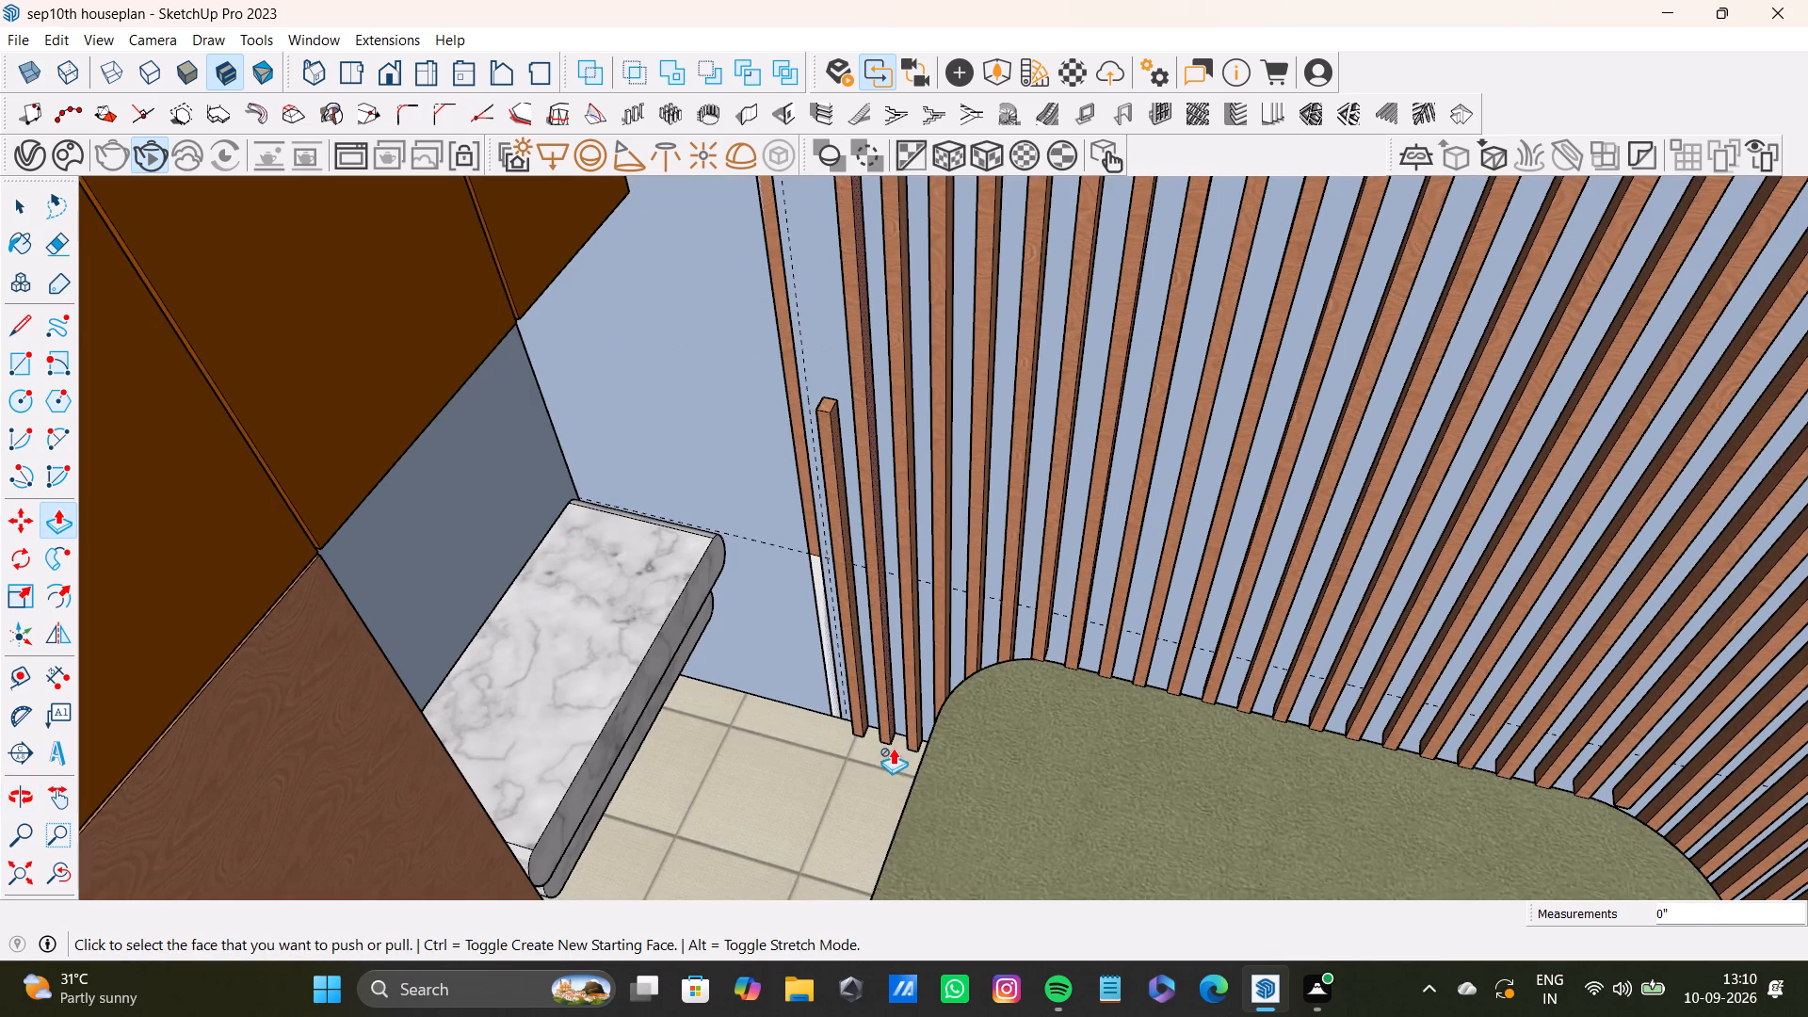
pyautogui.moveTo(893, 748); pyautogui.dragTo(889, 702)
pyautogui.moveTo(828, 401); pyautogui.dragTo(852, 773)
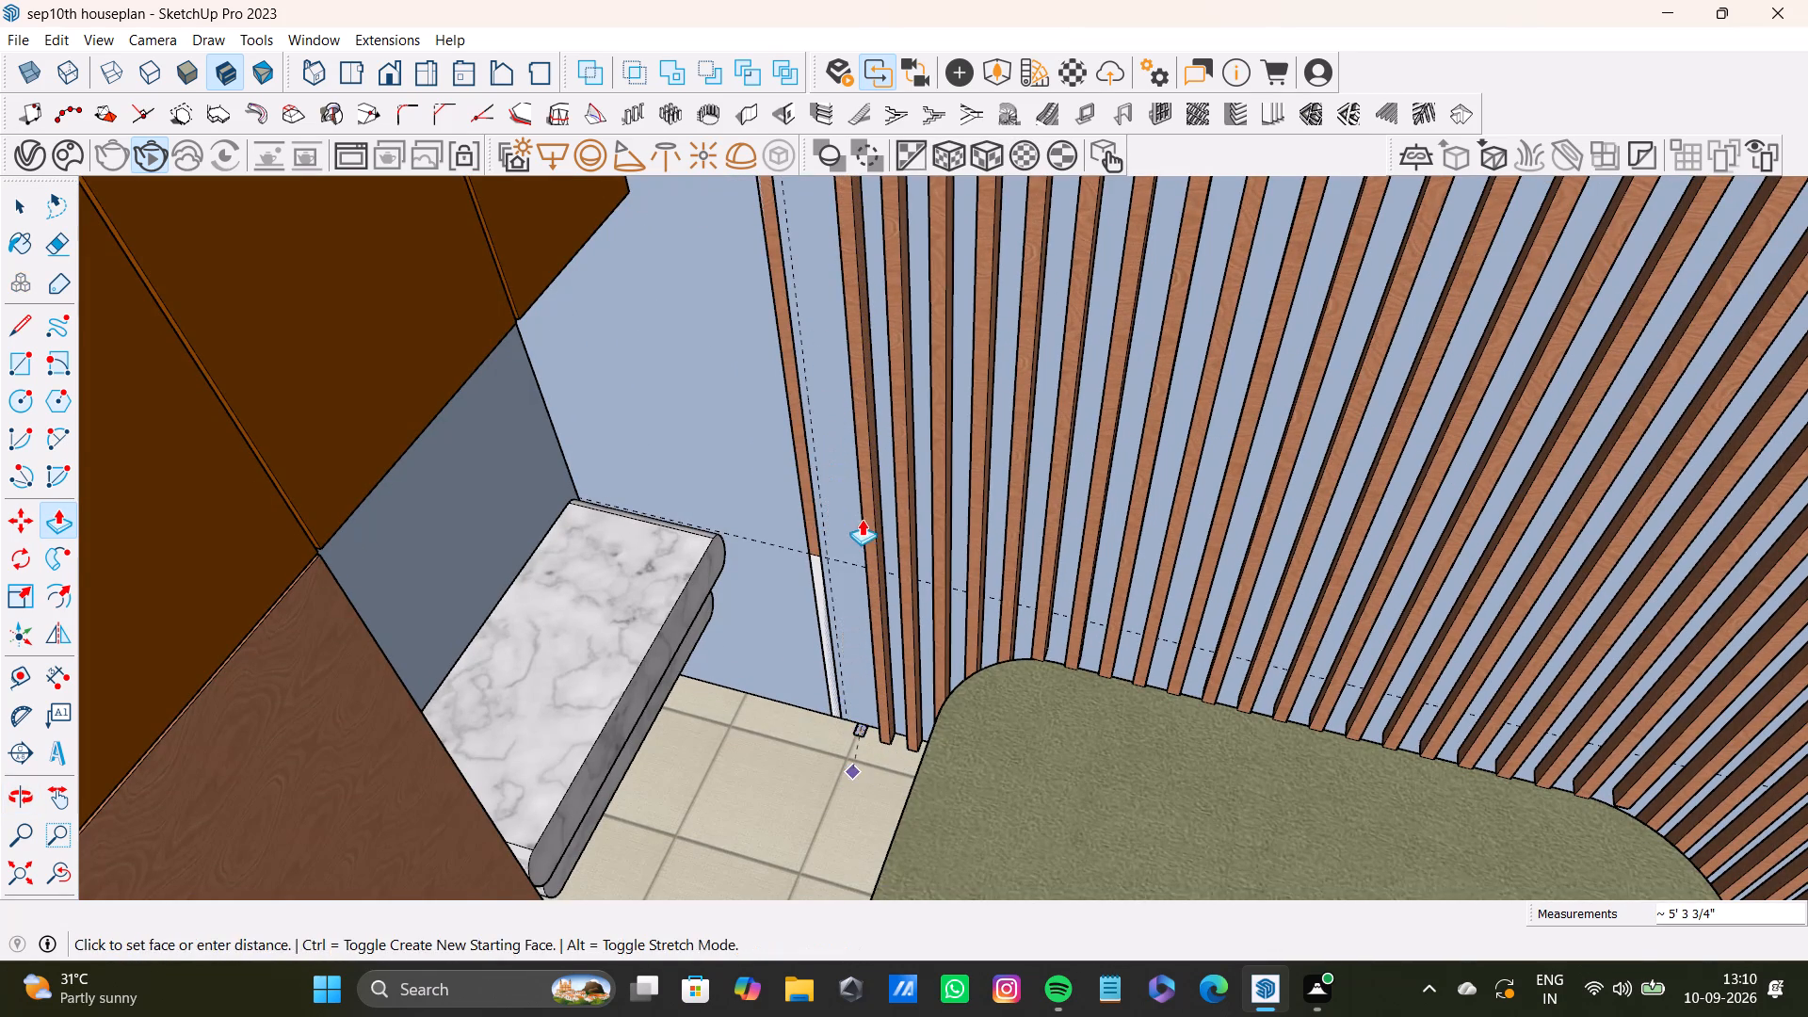
# Push down the top face of the slat now nearest the wardrobe by about 5 5/8".
pyautogui.scroll(-4, 857, 495)
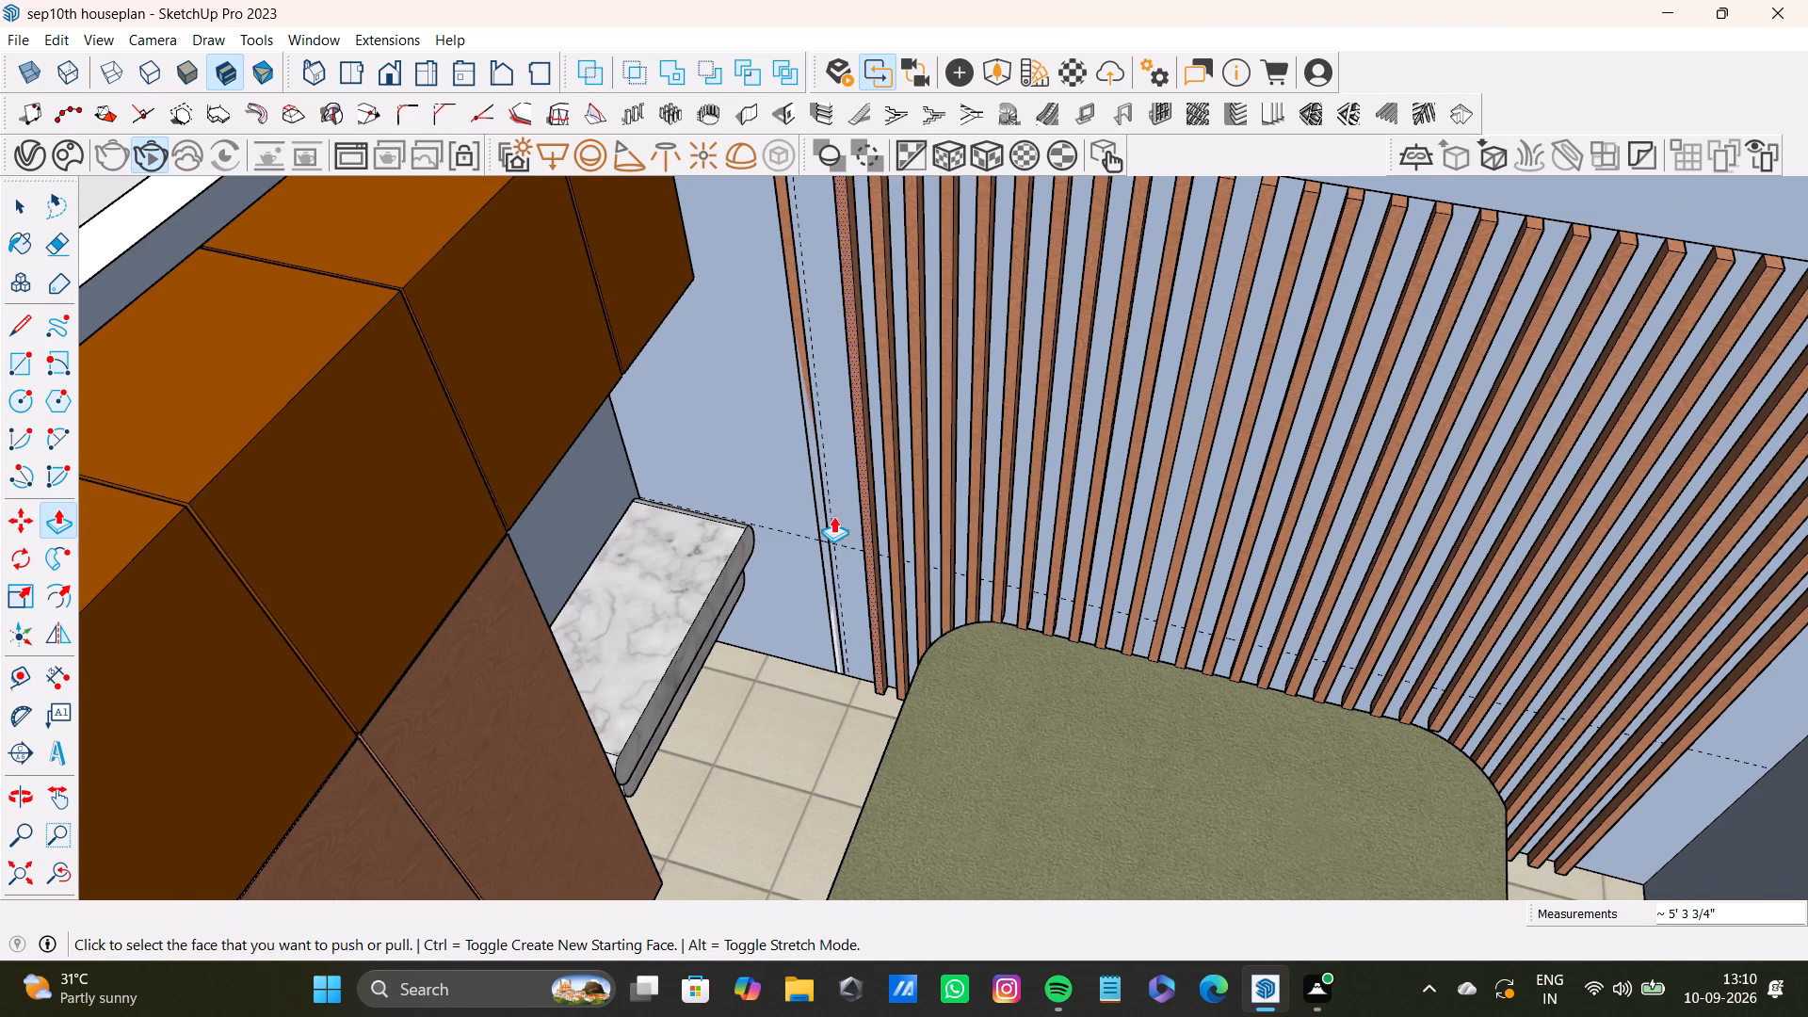
pyautogui.scroll(-4, 834, 240)
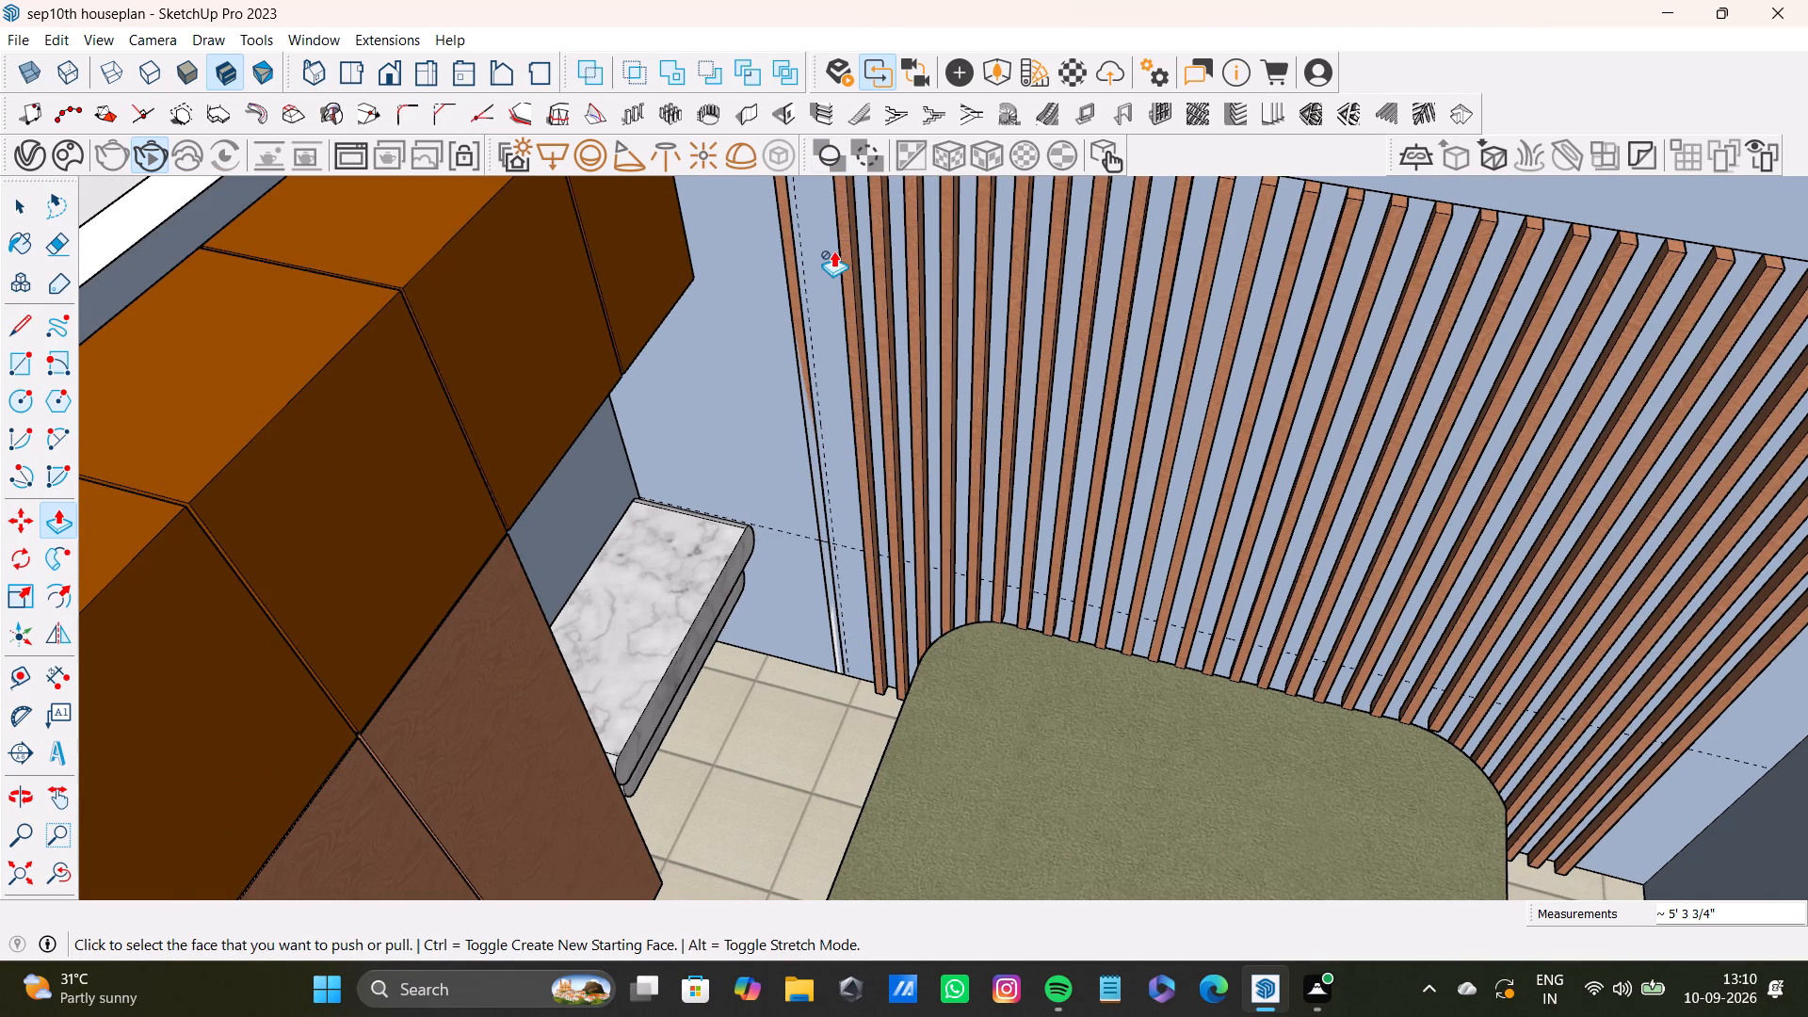
pyautogui.scroll(-4, 833, 250)
pyautogui.moveTo(882, 246); pyautogui.dragTo(839, 323, button='middle')
pyautogui.scroll(7, 816, 231)
pyautogui.scroll(-7, 845, 250)
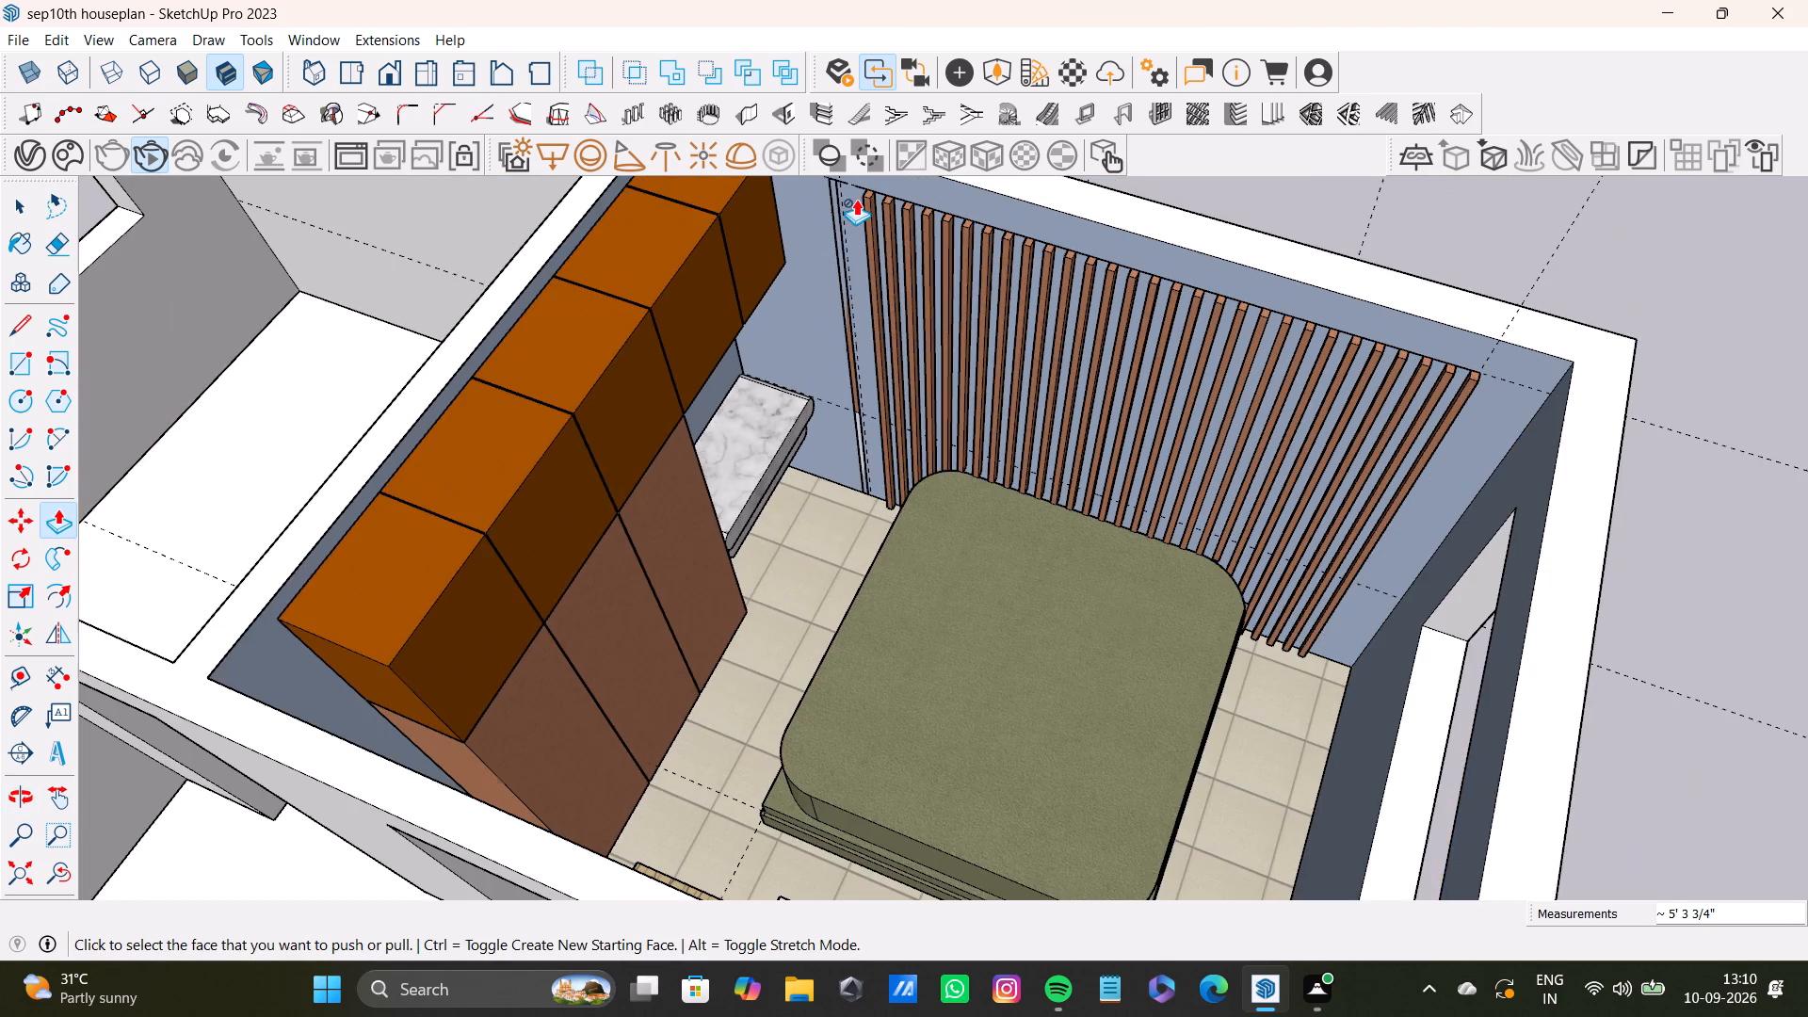
pyautogui.scroll(19, 873, 185)
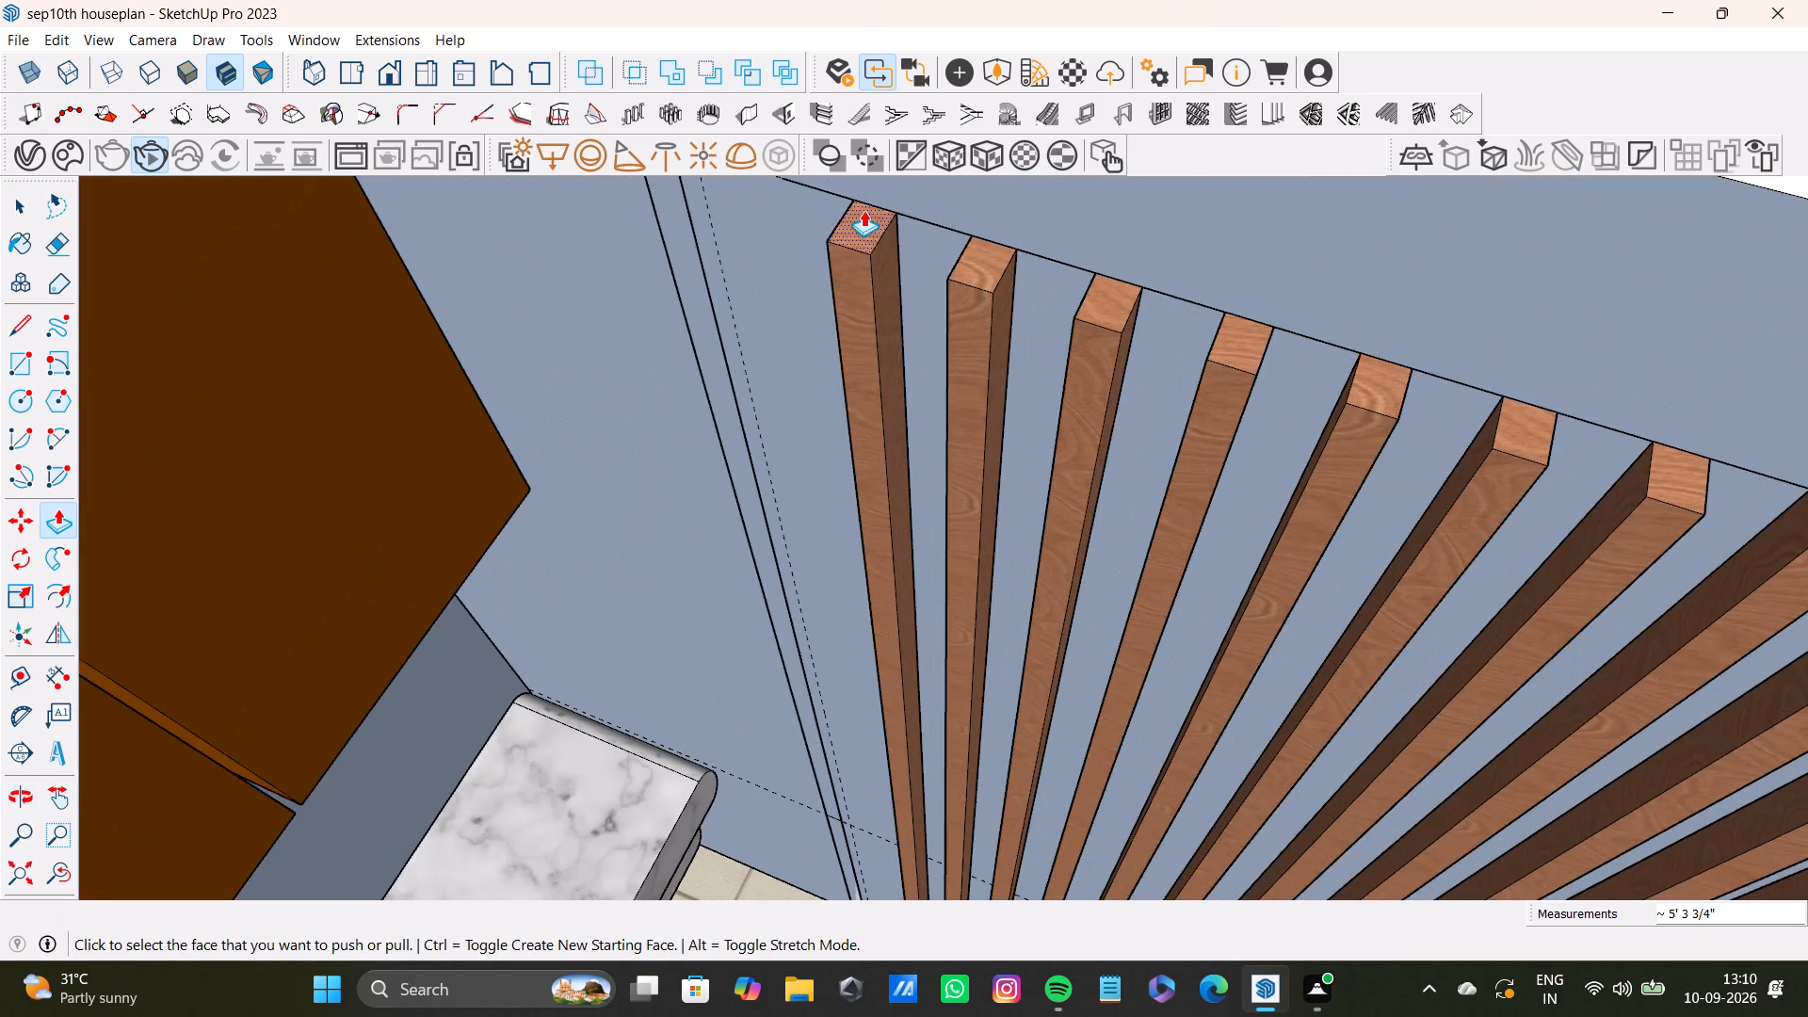
pyautogui.moveTo(864, 225); pyautogui.dragTo(880, 342)
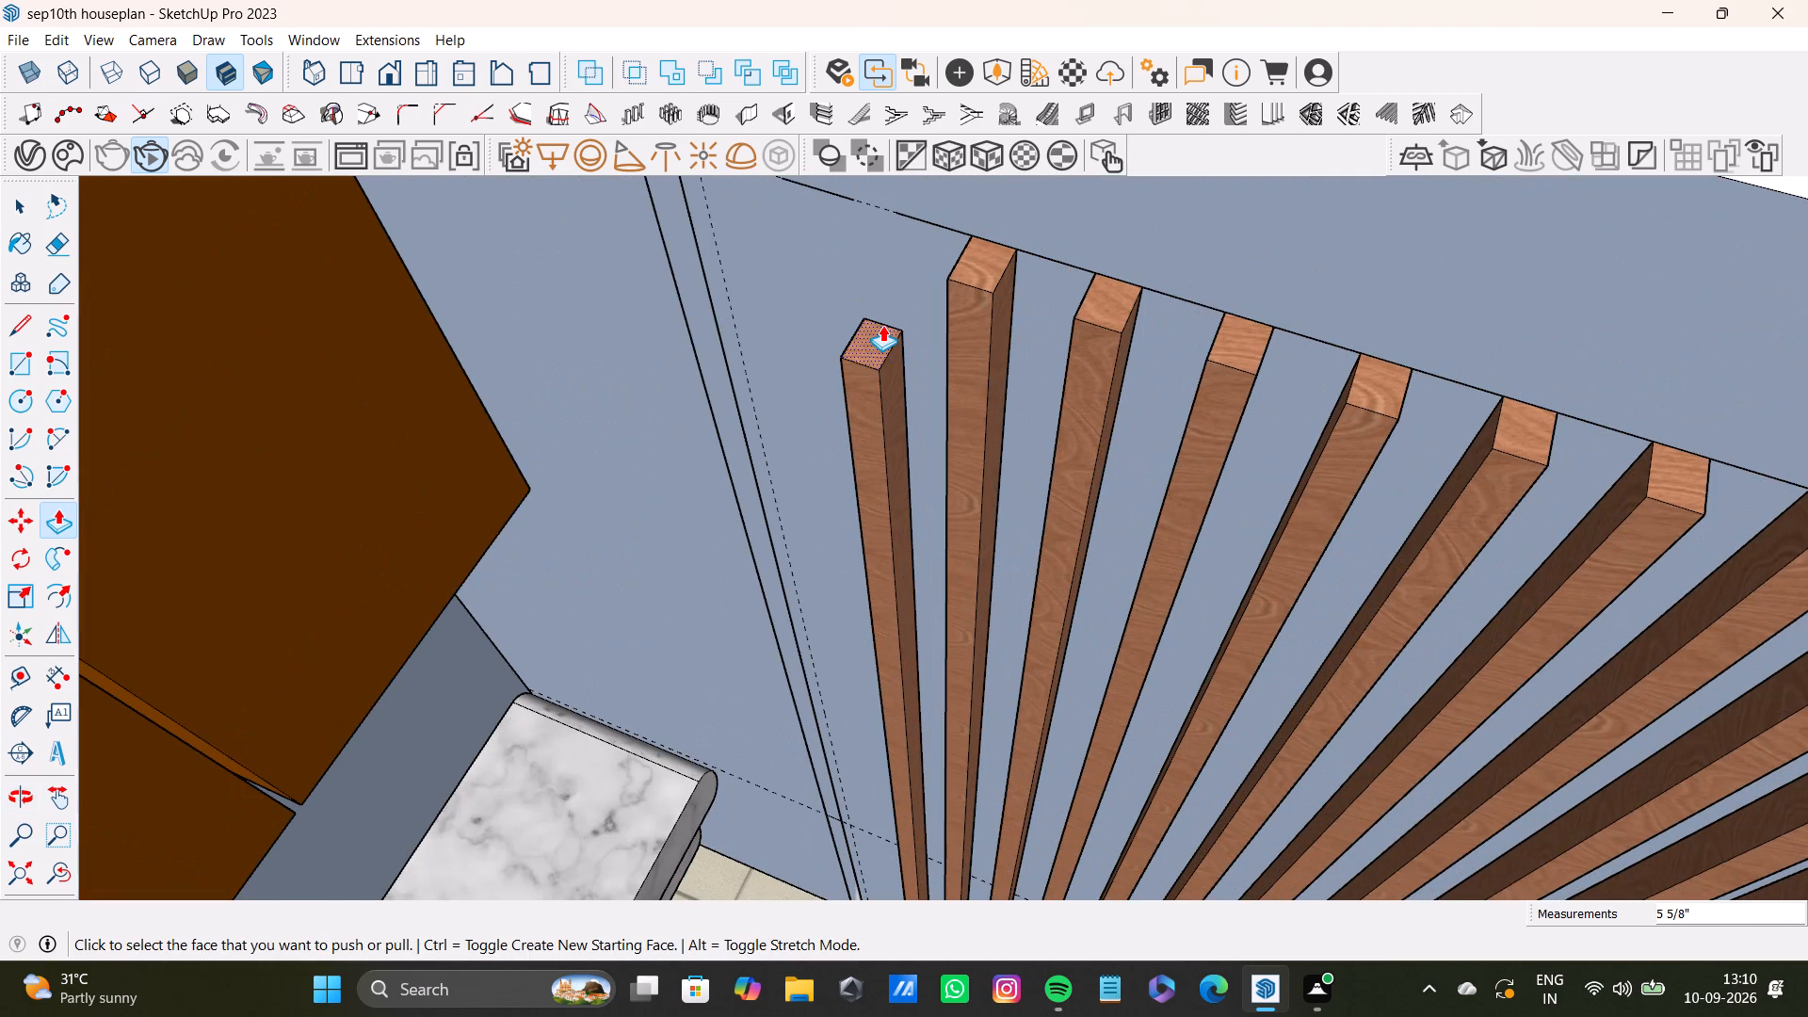
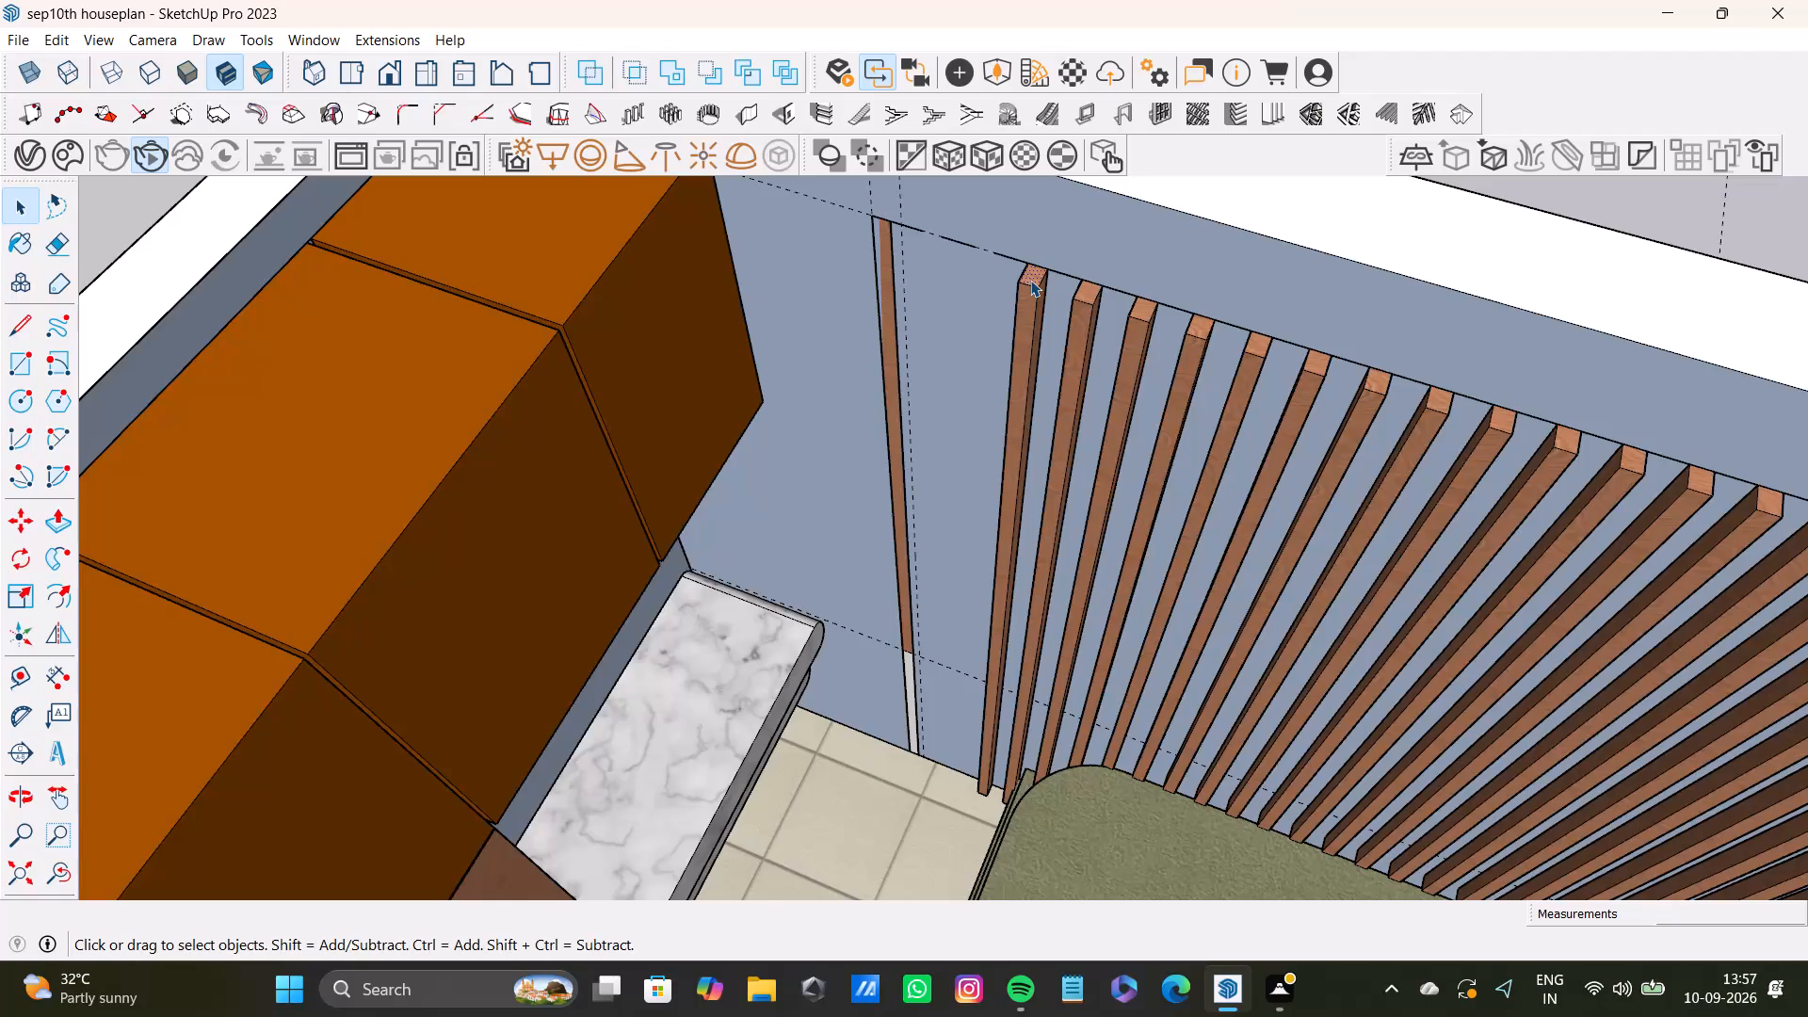
# Push the top face of the slat nearest the wardrobe down about 8' 8 5/16", and its remaining stub about 7 1/4" to the floor.
pyautogui.moveTo(1030, 280); pyautogui.dragTo(962, 896)
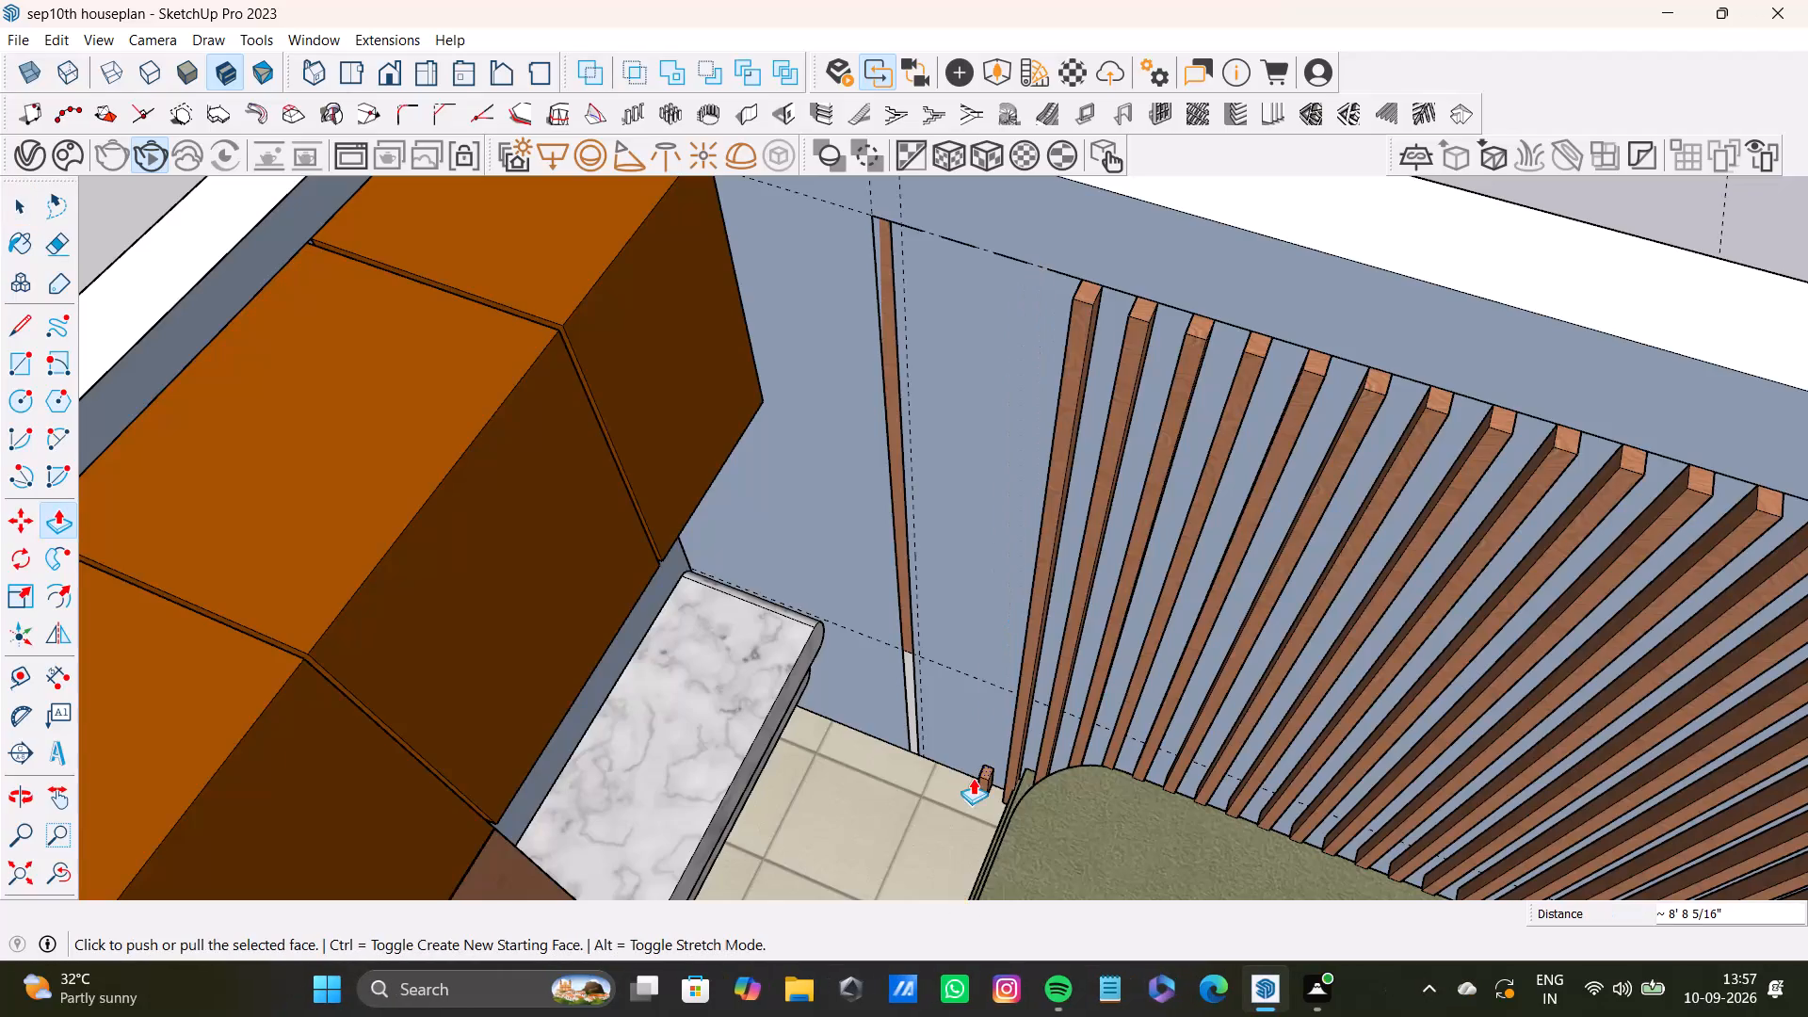
pyautogui.scroll(10, 982, 754)
pyautogui.keyDown('shift'); pyautogui.moveTo(987, 755); pyautogui.dragTo(991, 513, button='middle'); pyautogui.keyUp('shift')
pyautogui.scroll(4, 984, 527)
pyautogui.moveTo(999, 593); pyautogui.dragTo(983, 749)
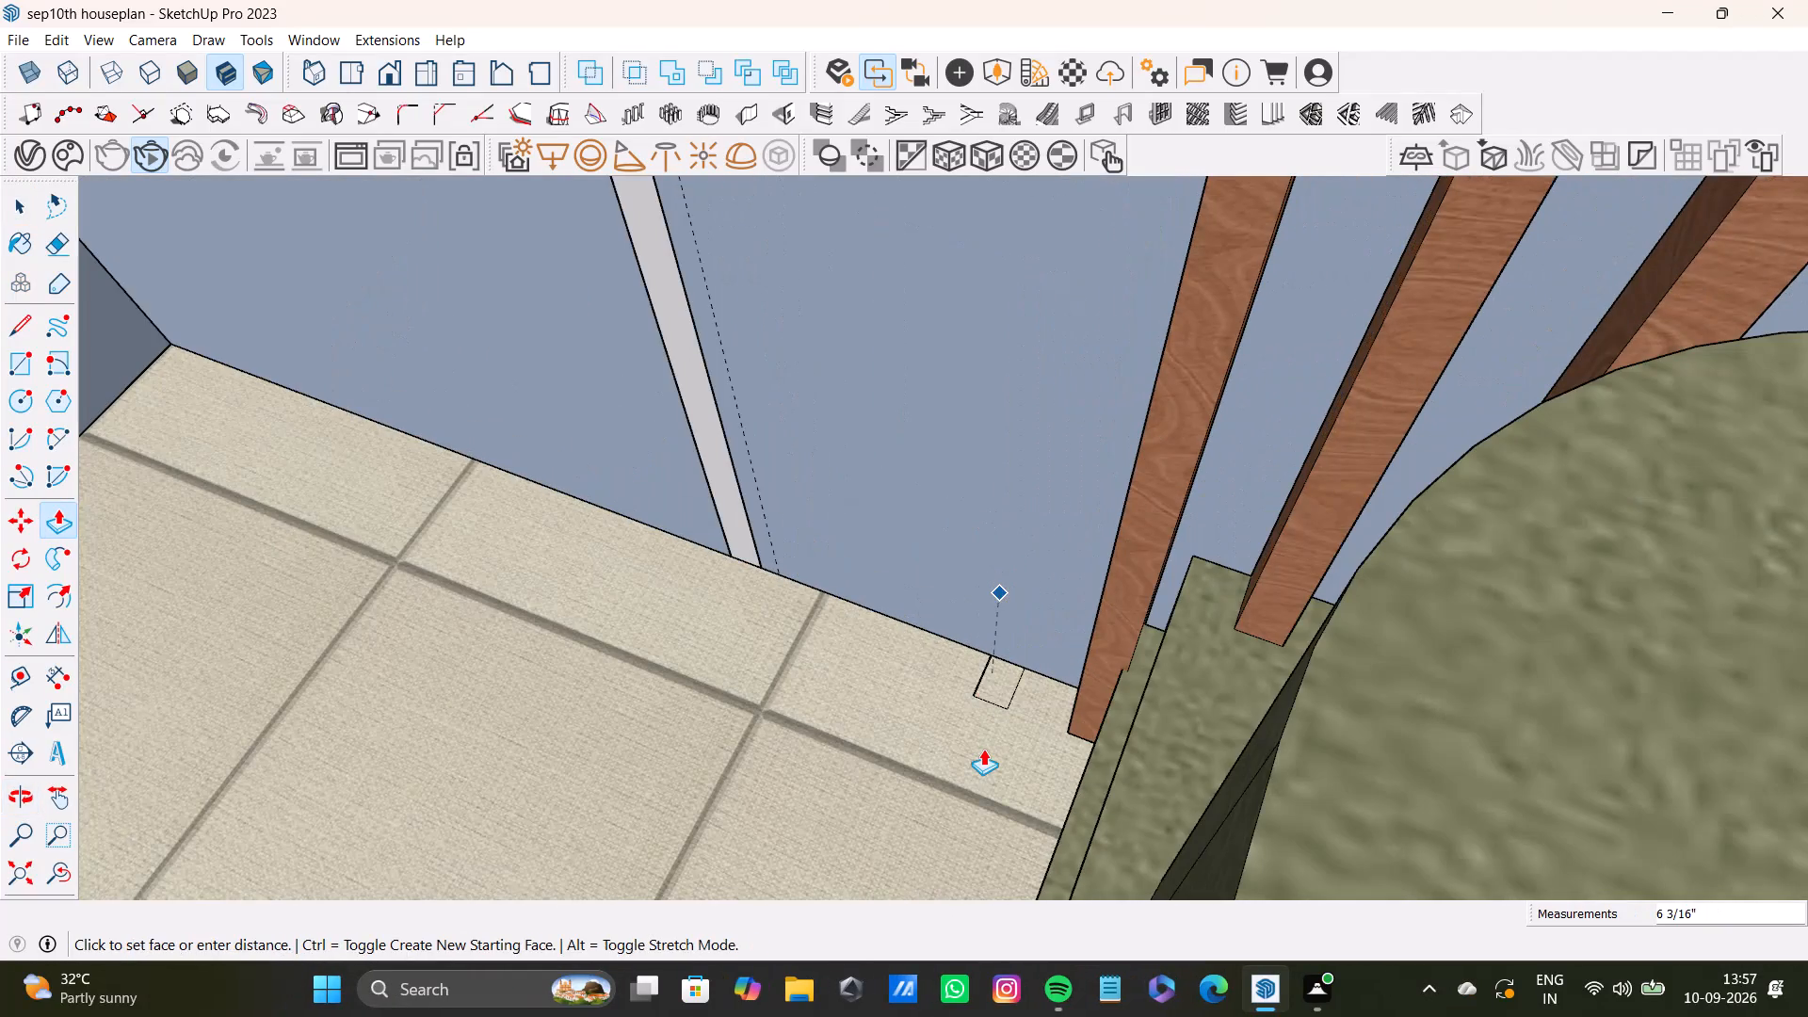
pyautogui.moveTo(983, 749); pyautogui.dragTo(981, 766)
# Delete the leftover wood-textured strip and its two long edges from the wall between the wardrobe and the slats.
pyautogui.scroll(-11, 960, 659)
pyautogui.scroll(-10, 864, 474)
pyautogui.keyDown('shift'); pyautogui.moveTo(844, 279); pyautogui.dragTo(842, 496, button='middle'); pyautogui.keyUp('shift')
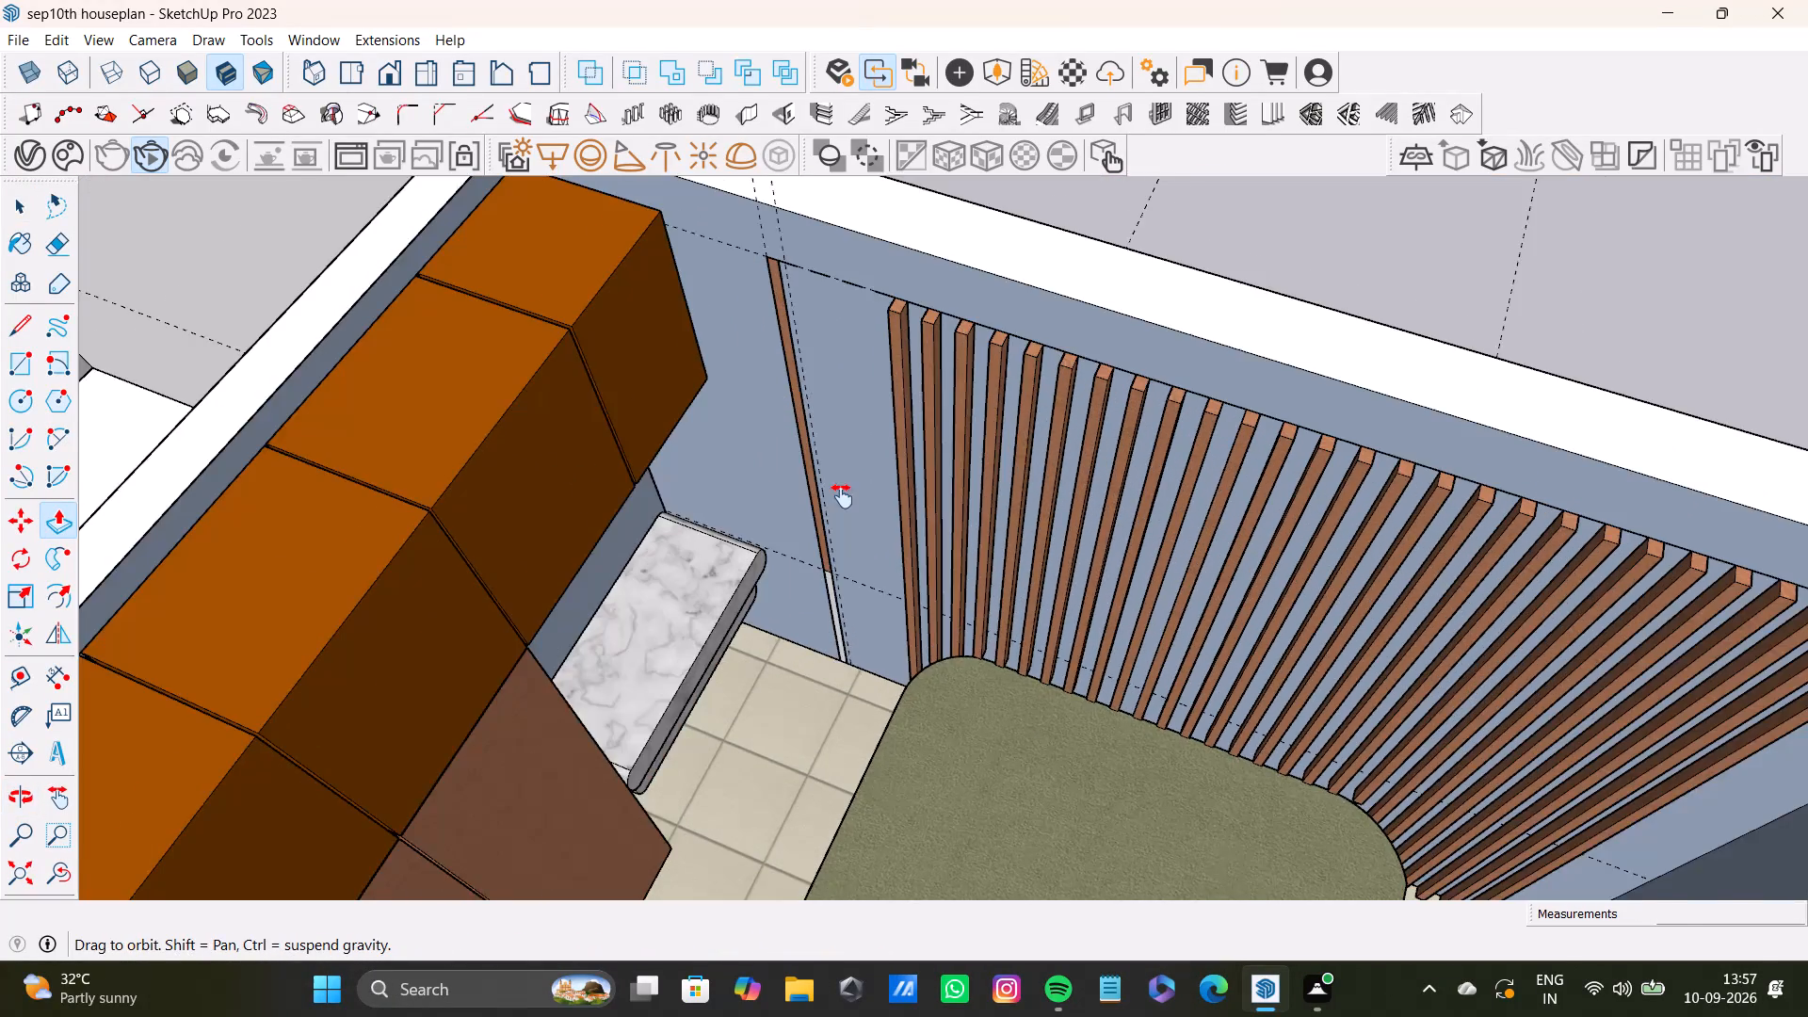
pyautogui.scroll(7, 803, 303)
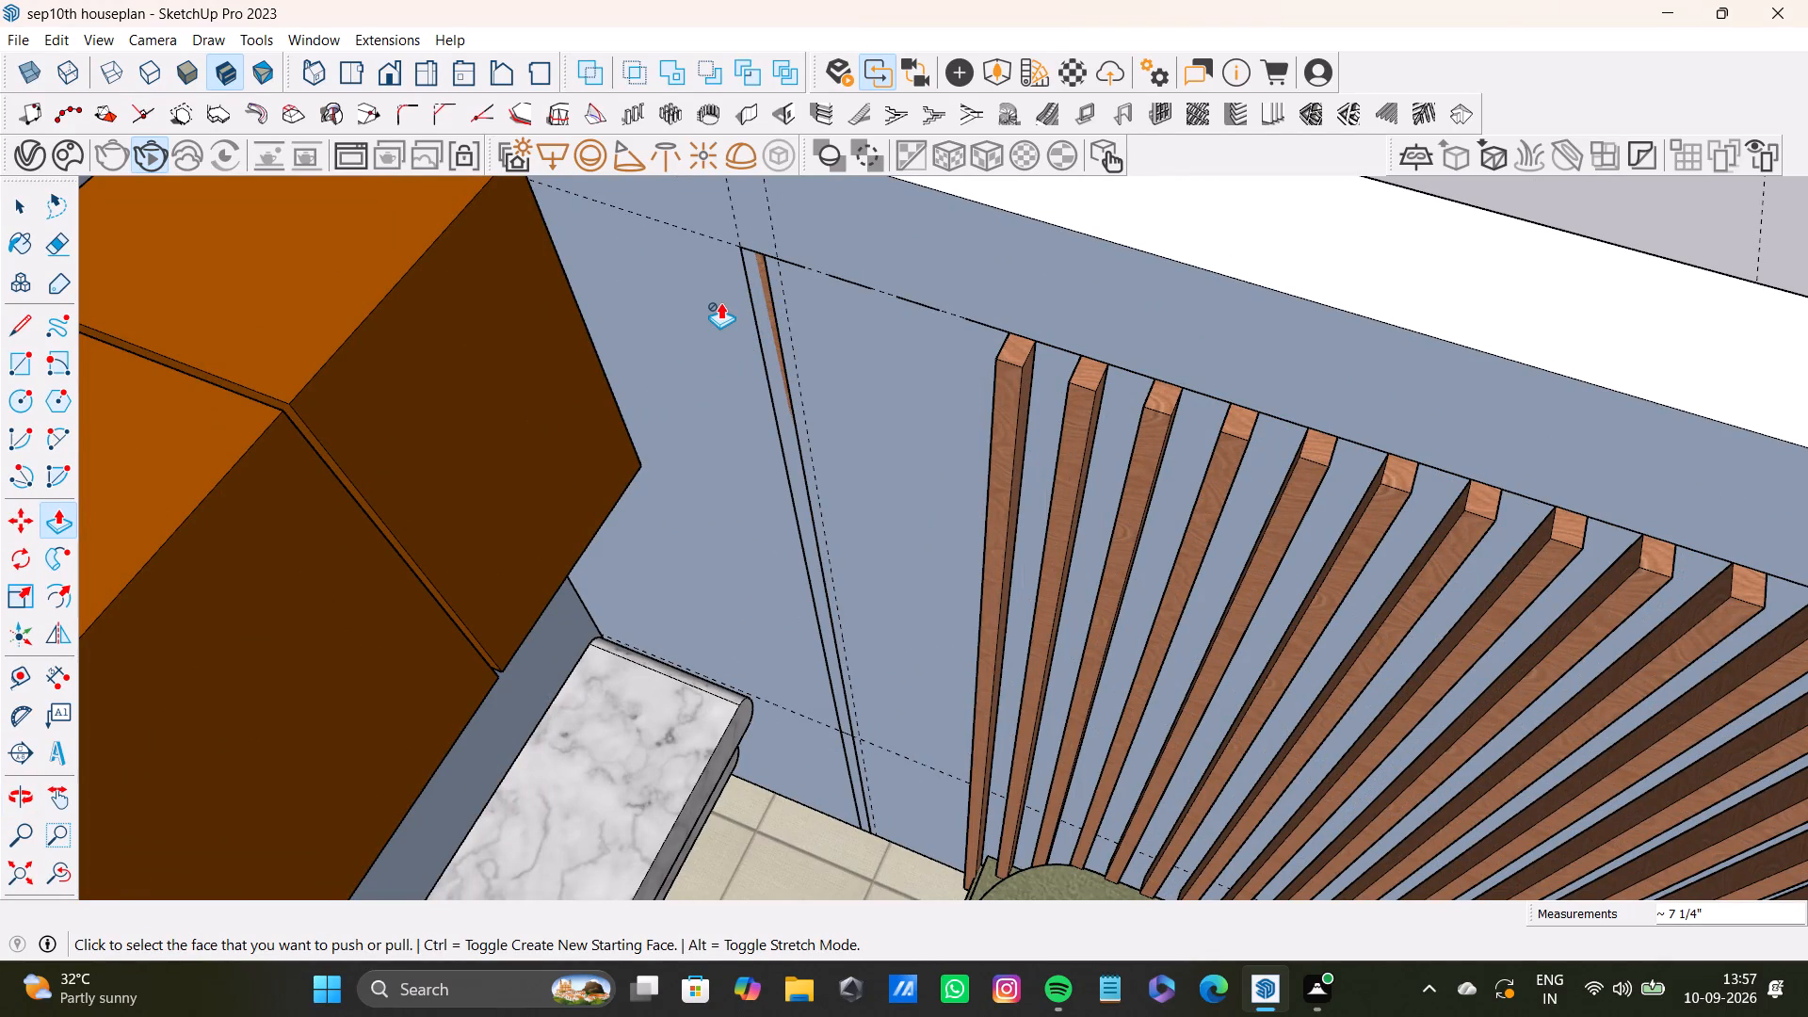
pyautogui.press('space')
pyautogui.scroll(3, 736, 356)
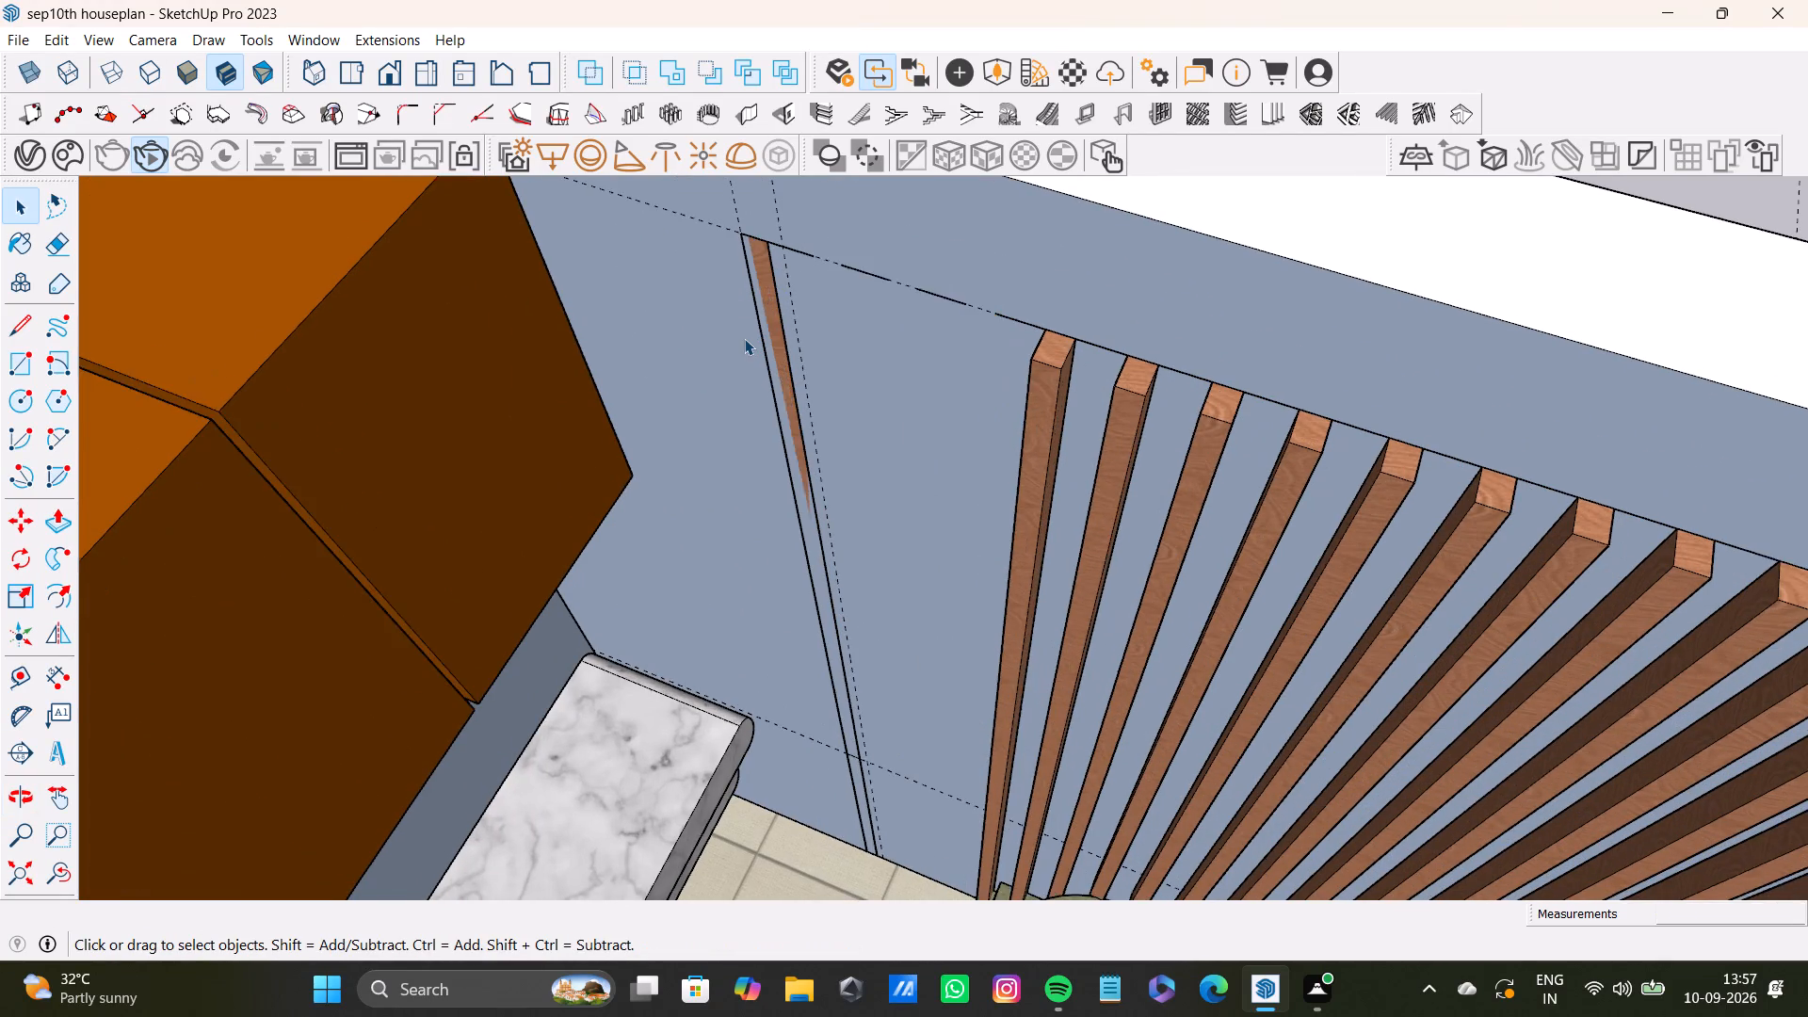
pyautogui.scroll(2, 744, 338)
pyautogui.click(779, 301)
pyautogui.press('Delete')
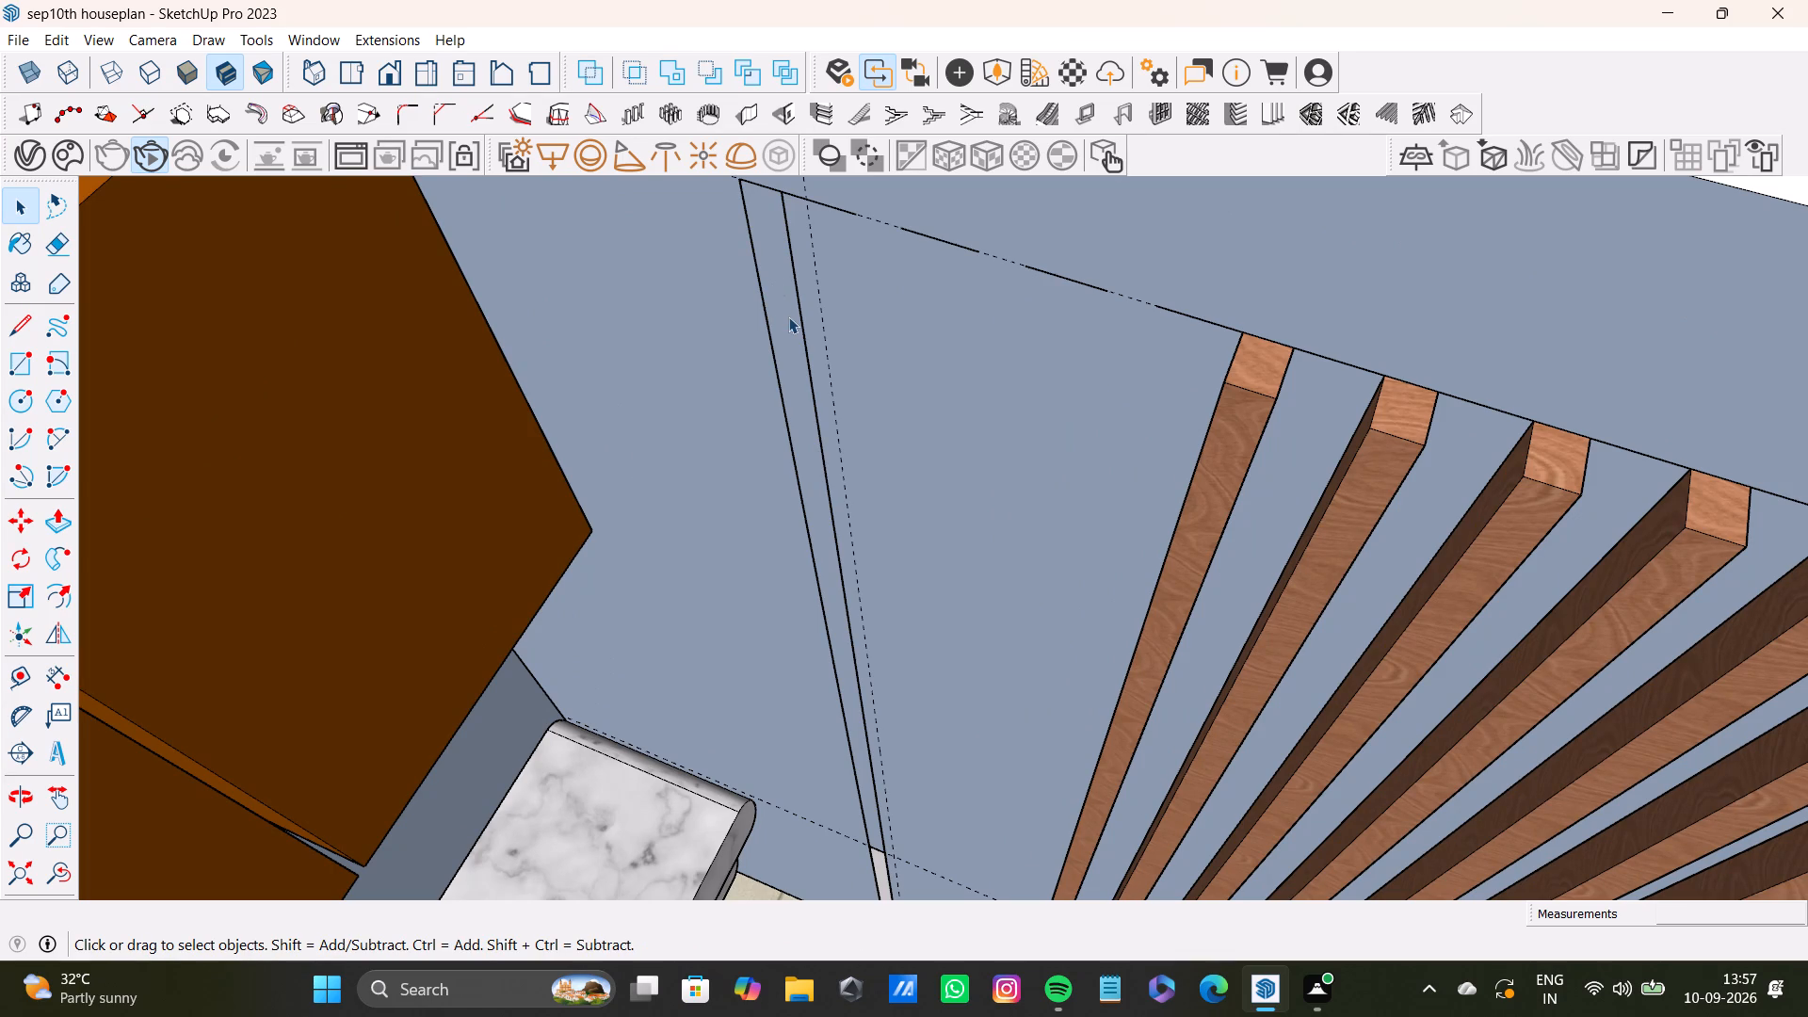
pyautogui.click(815, 399)
pyautogui.press('Delete')
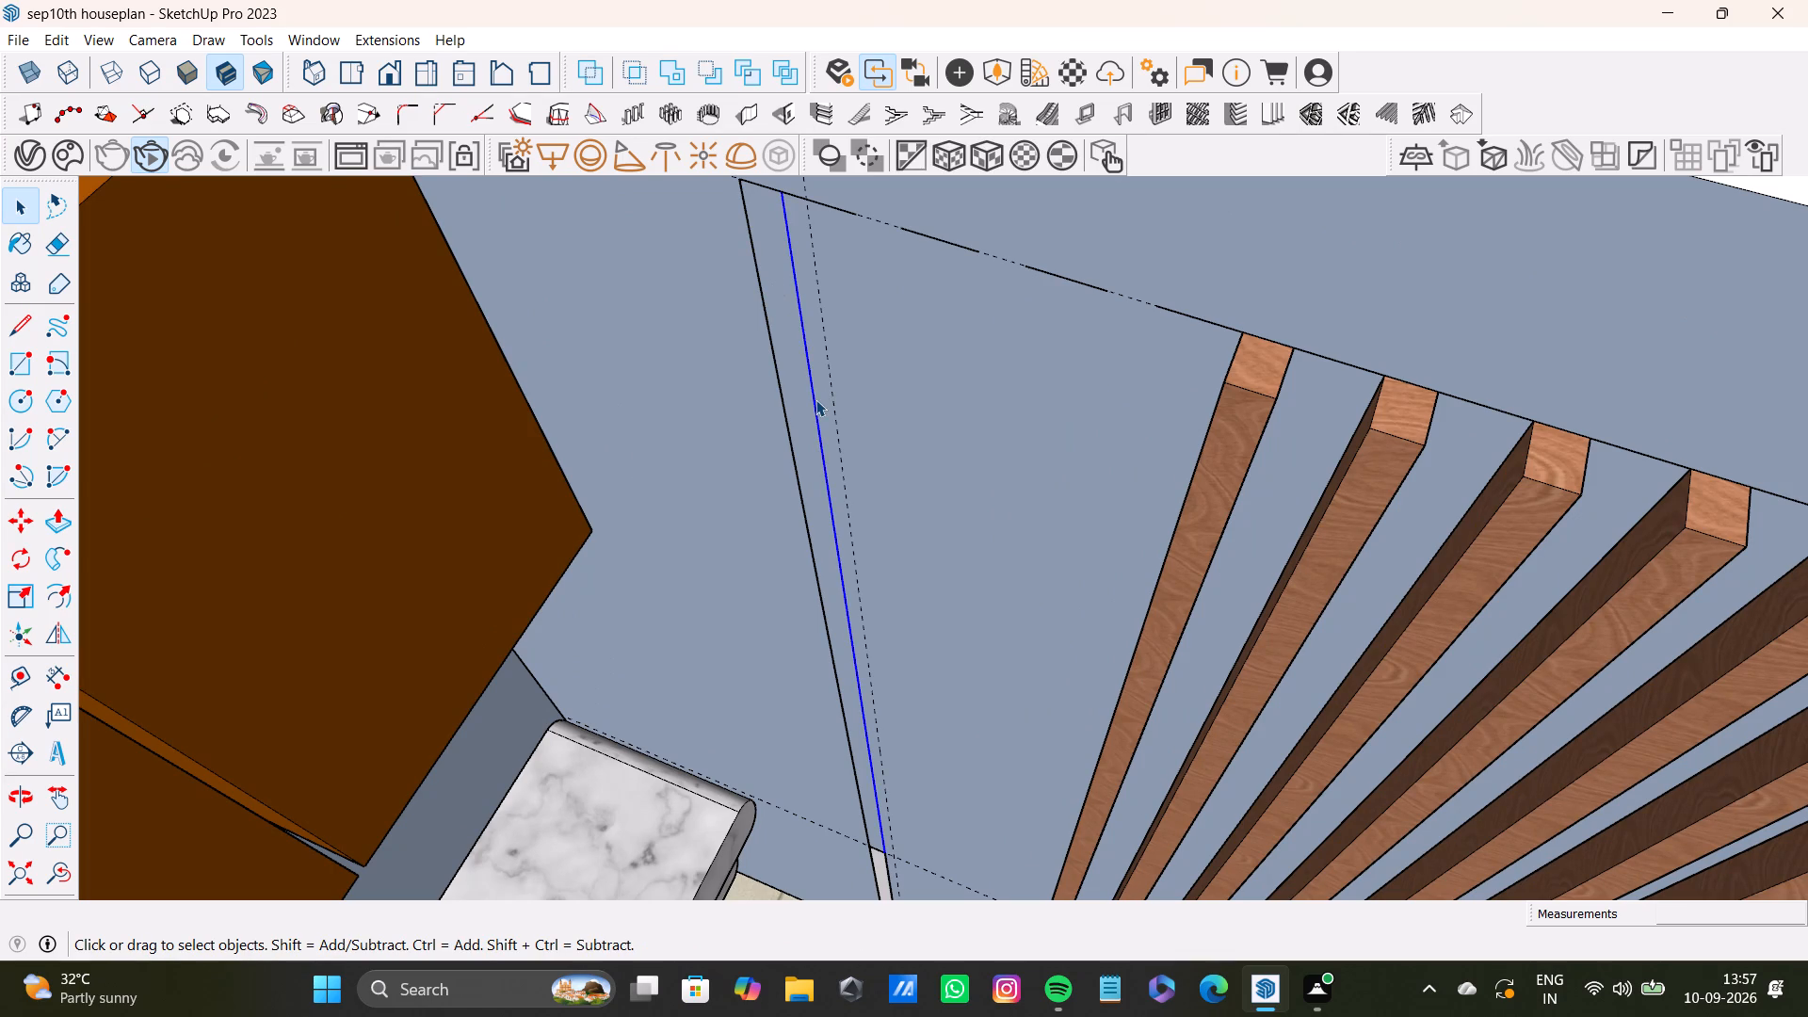
pyautogui.press('Delete')
pyautogui.click(764, 298)
pyautogui.press('Delete')
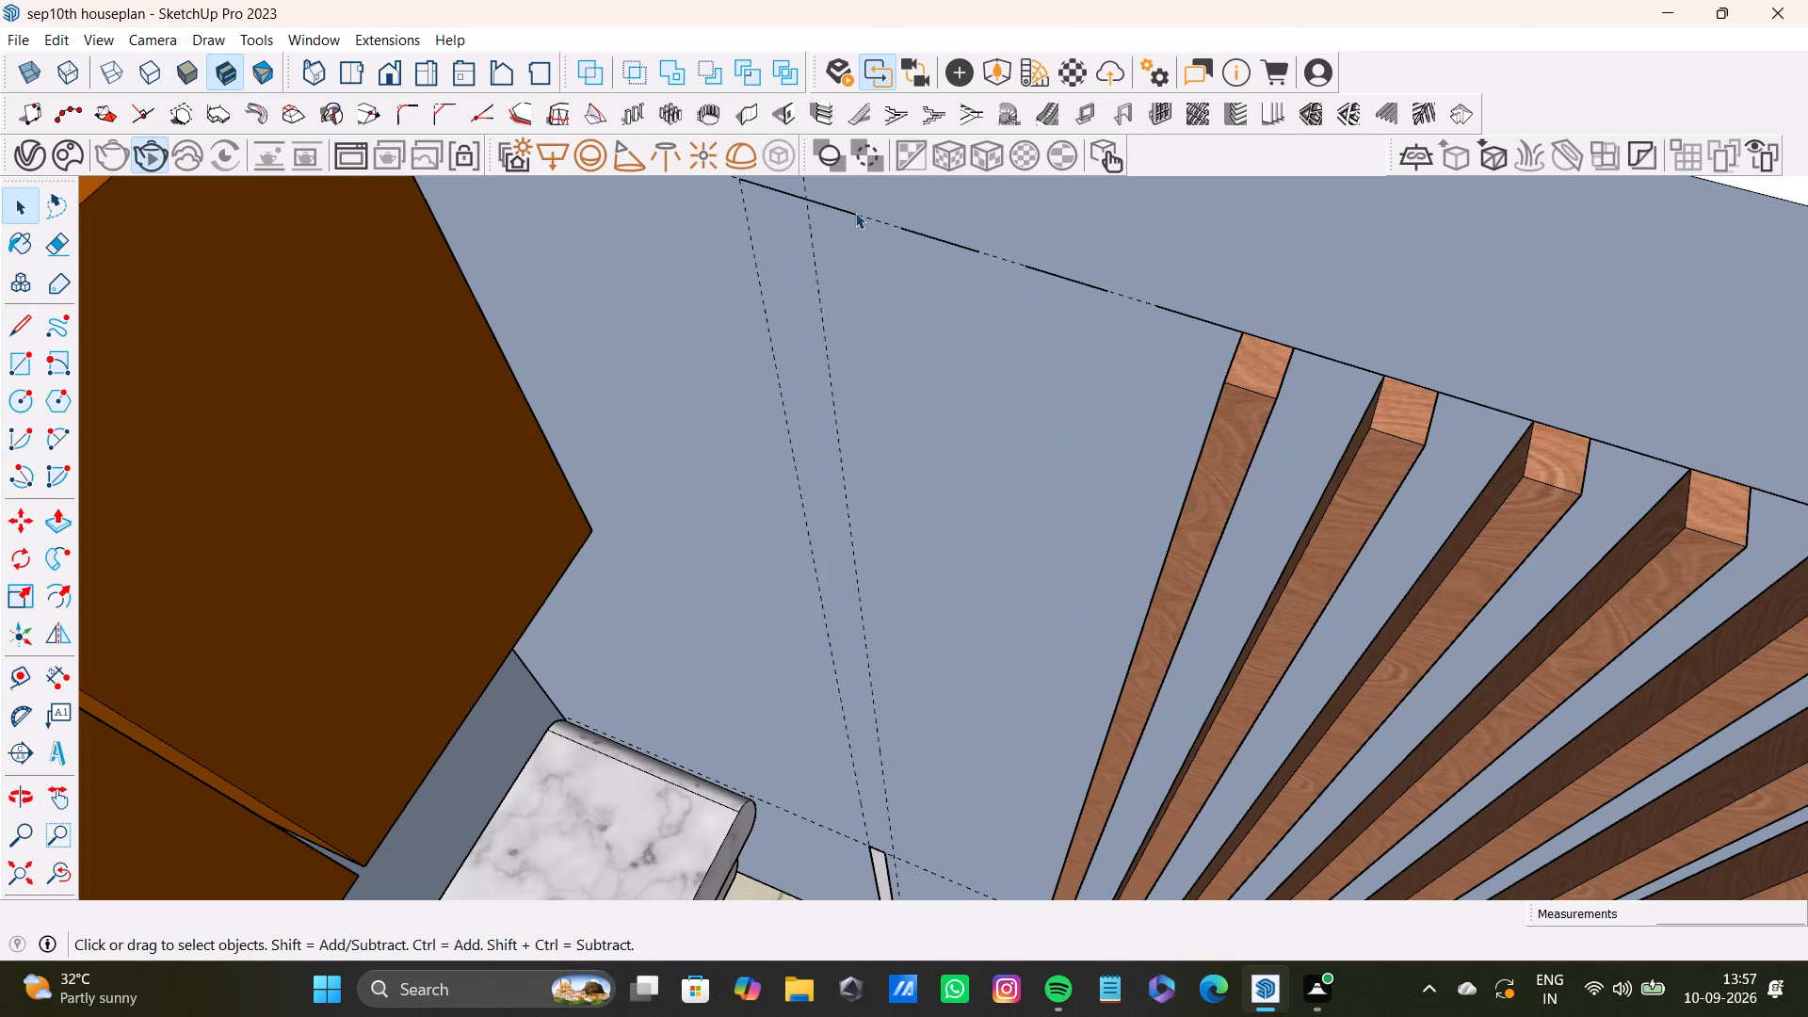
# Delete the leftover line segments along the slat-top line between the wardrobe and the first remaining slat.
pyautogui.click(850, 210)
pyautogui.press('Delete')
pyautogui.click(929, 243)
pyautogui.click(947, 242)
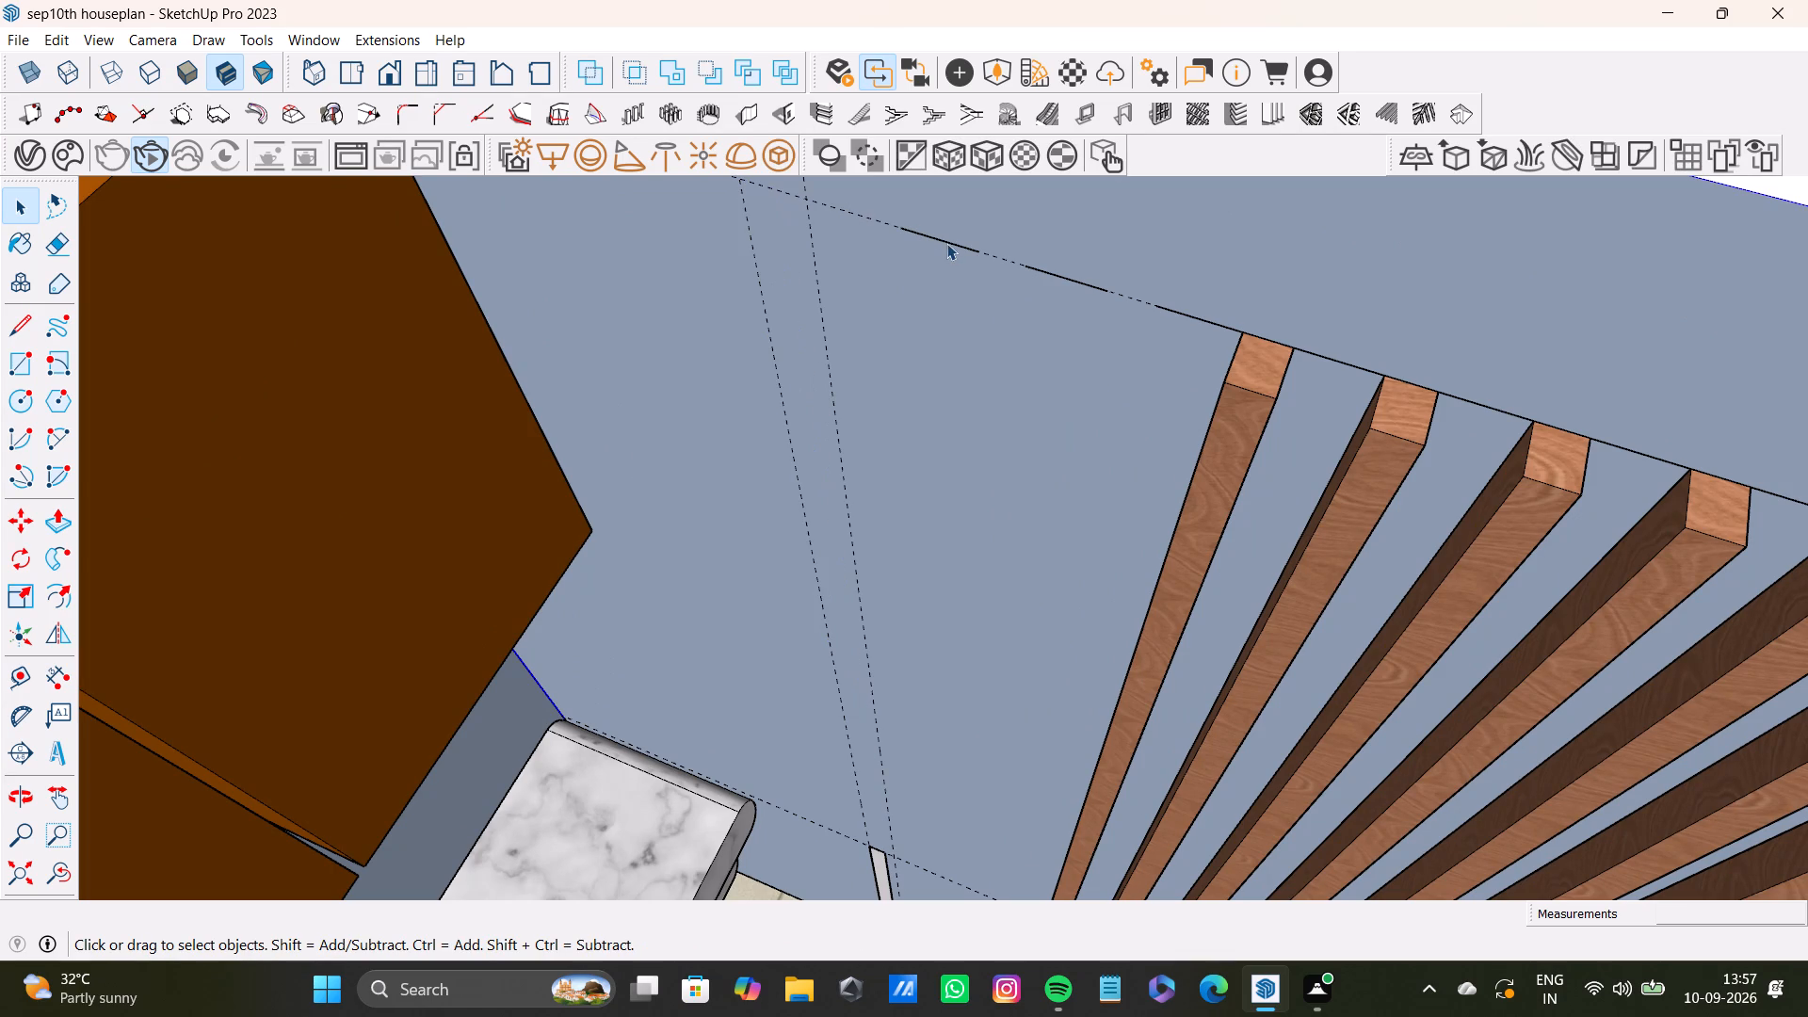
pyautogui.press('Delete')
pyautogui.click(1058, 273)
pyautogui.press('Delete')
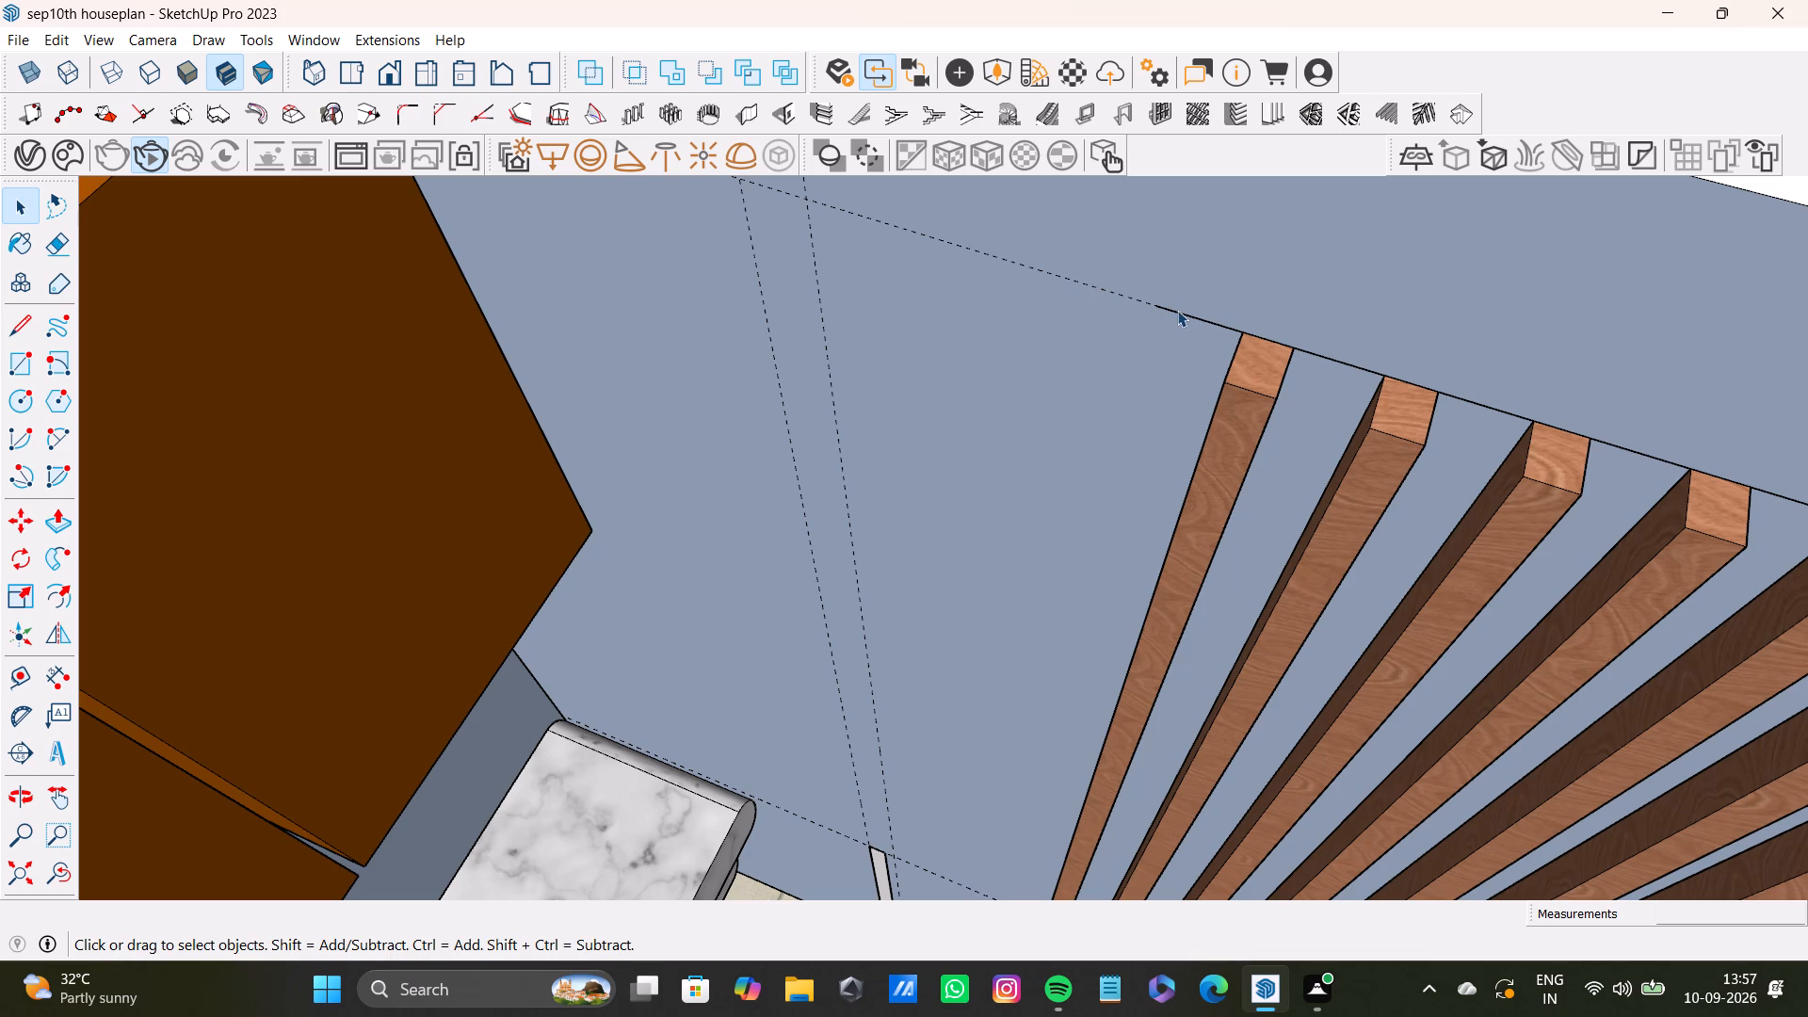
pyautogui.click(1196, 319)
pyautogui.press('Delete')
# Delete the side and top edges of the small leftover strip outline near the floor beside the marble-topped unit.
pyautogui.scroll(-7, 1119, 394)
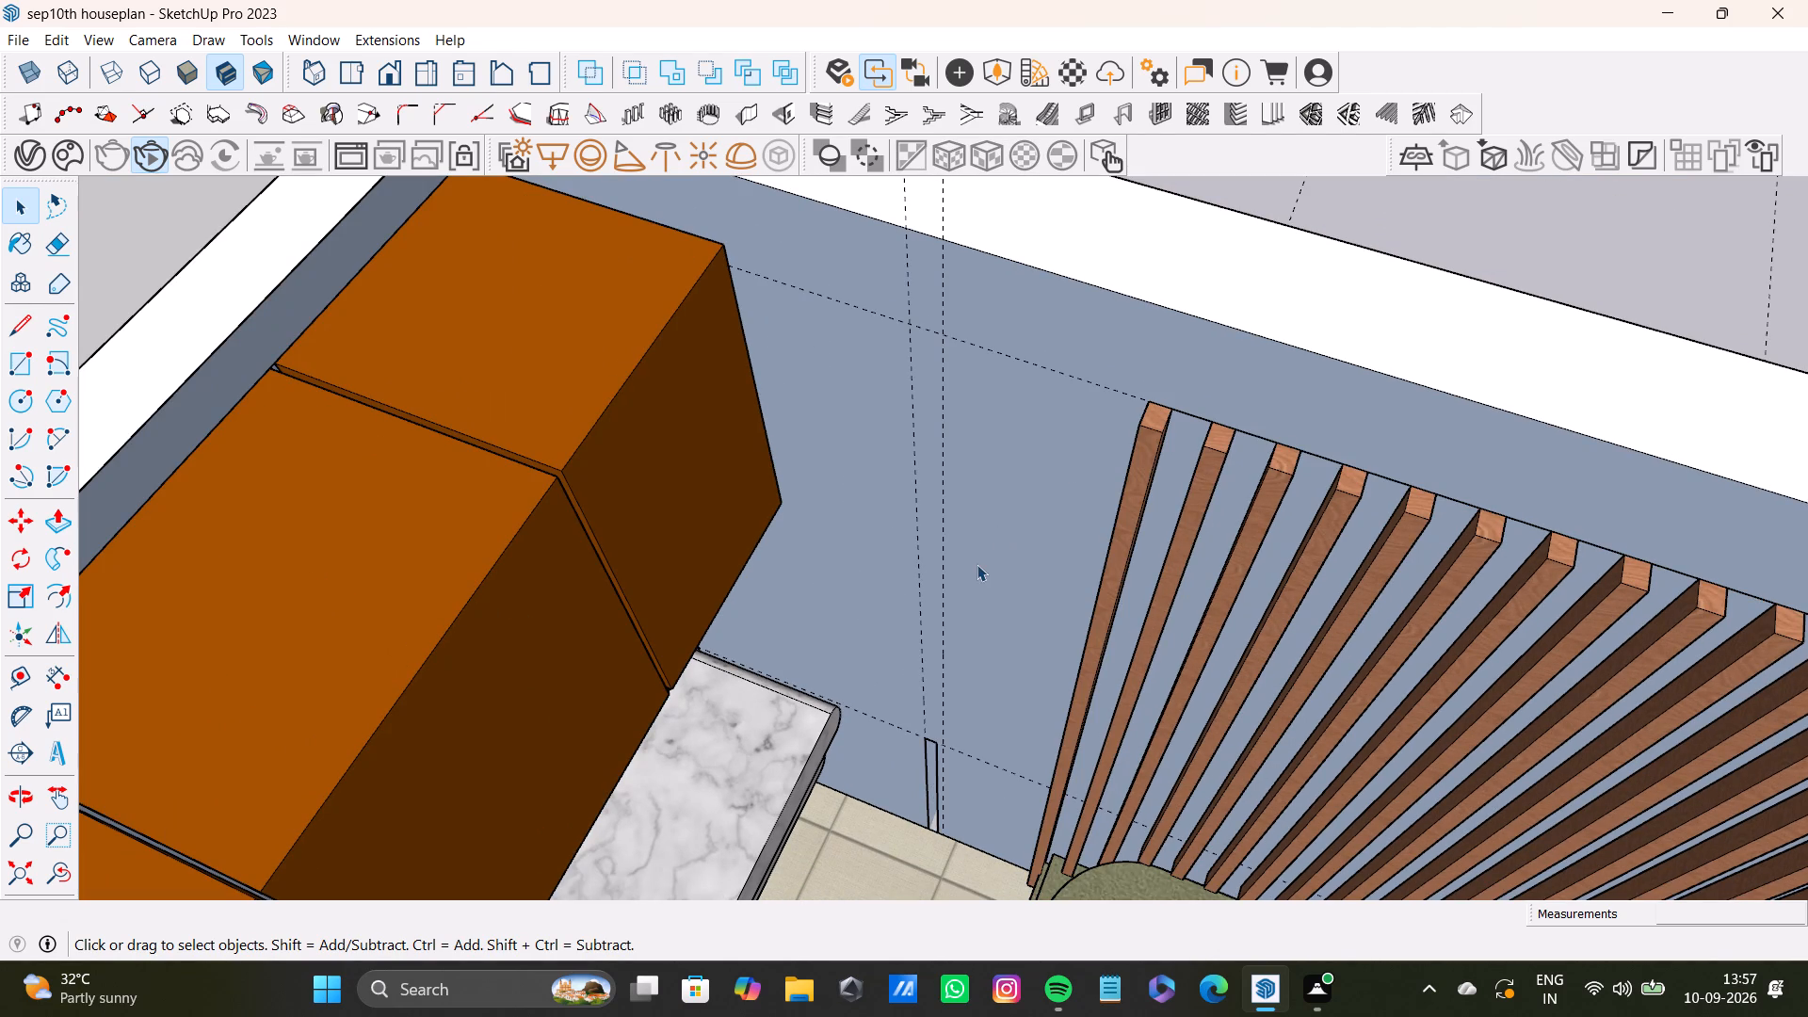
pyautogui.scroll(3, 918, 720)
pyautogui.moveTo(942, 754); pyautogui.dragTo(1024, 469, button='middle')
pyautogui.scroll(7, 1013, 566)
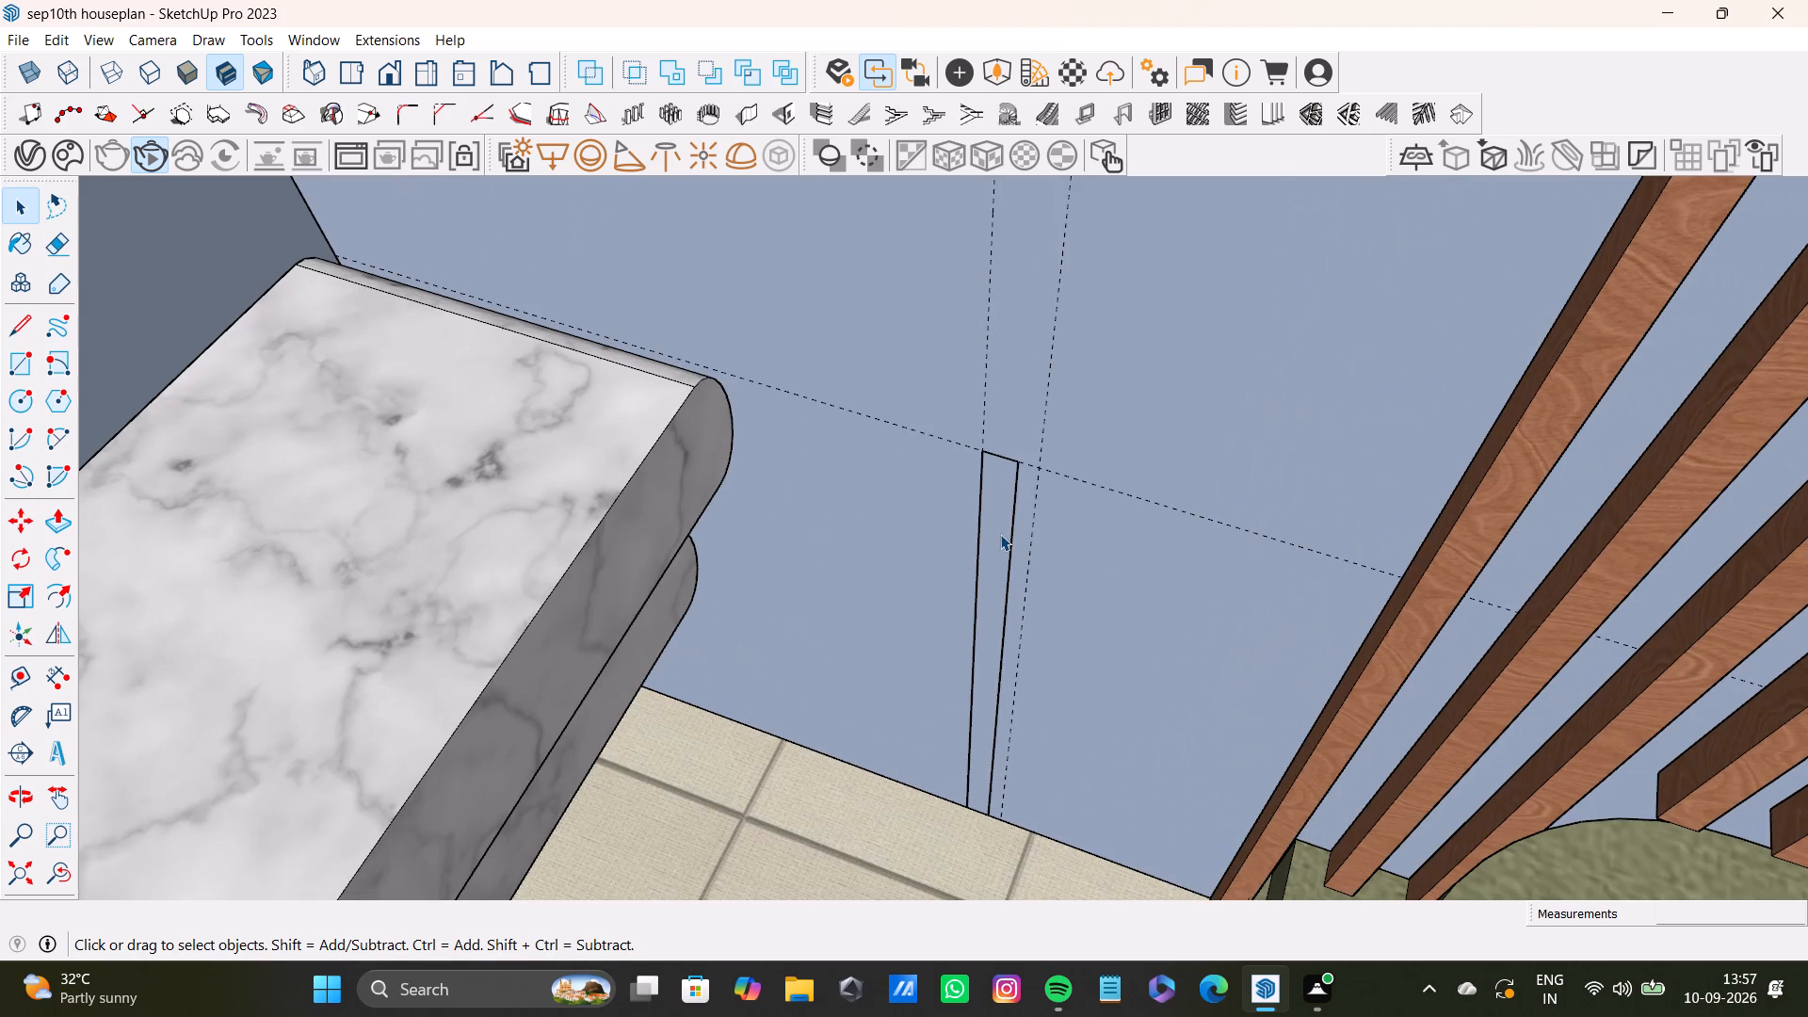
pyautogui.click(1009, 558)
pyautogui.press('Delete')
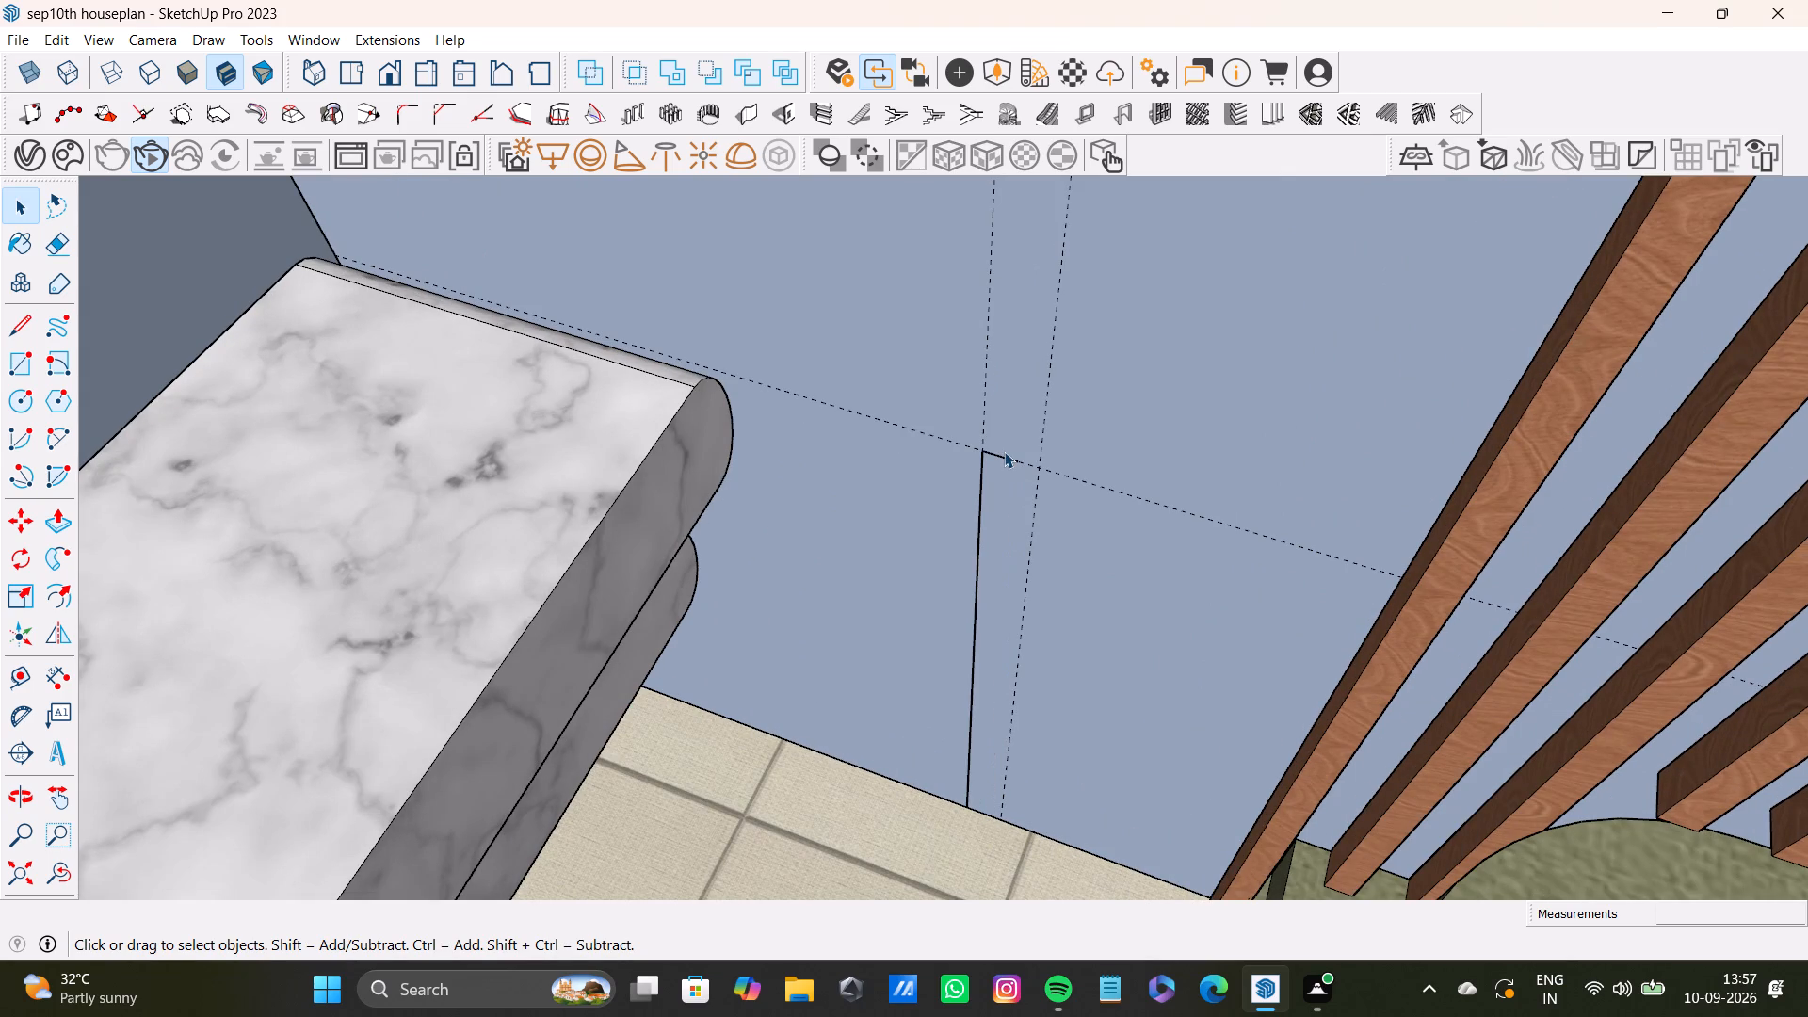
pyautogui.click(1006, 460)
pyautogui.press('Delete')
pyautogui.click(978, 507)
pyautogui.press('Delete')
# Push the top face of the slat nearest the wardrobe down to a short stub in stages, the last about 1' 10 1/4".
pyautogui.scroll(-2, 1063, 502)
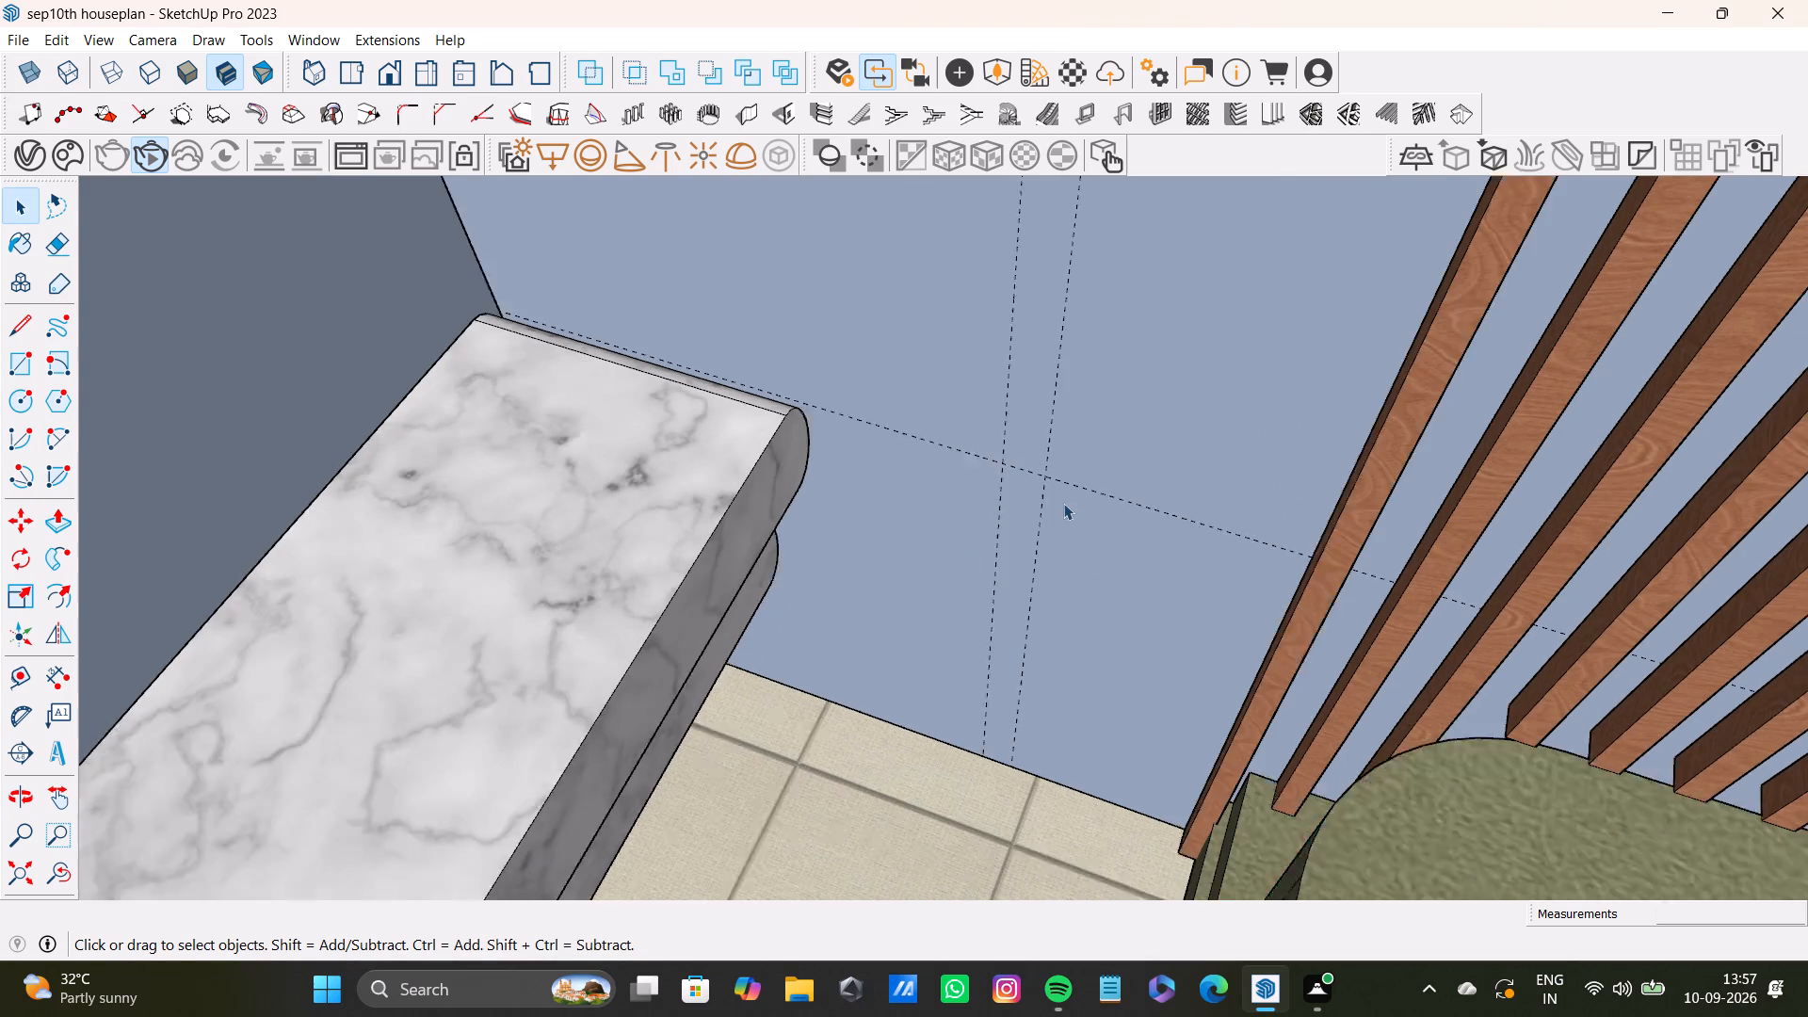
pyautogui.scroll(-12, 1063, 503)
pyautogui.keyDown('shift'); pyautogui.moveTo(1225, 380); pyautogui.dragTo(1120, 455, button='middle'); pyautogui.keyUp('shift')
pyautogui.scroll(14, 1061, 273)
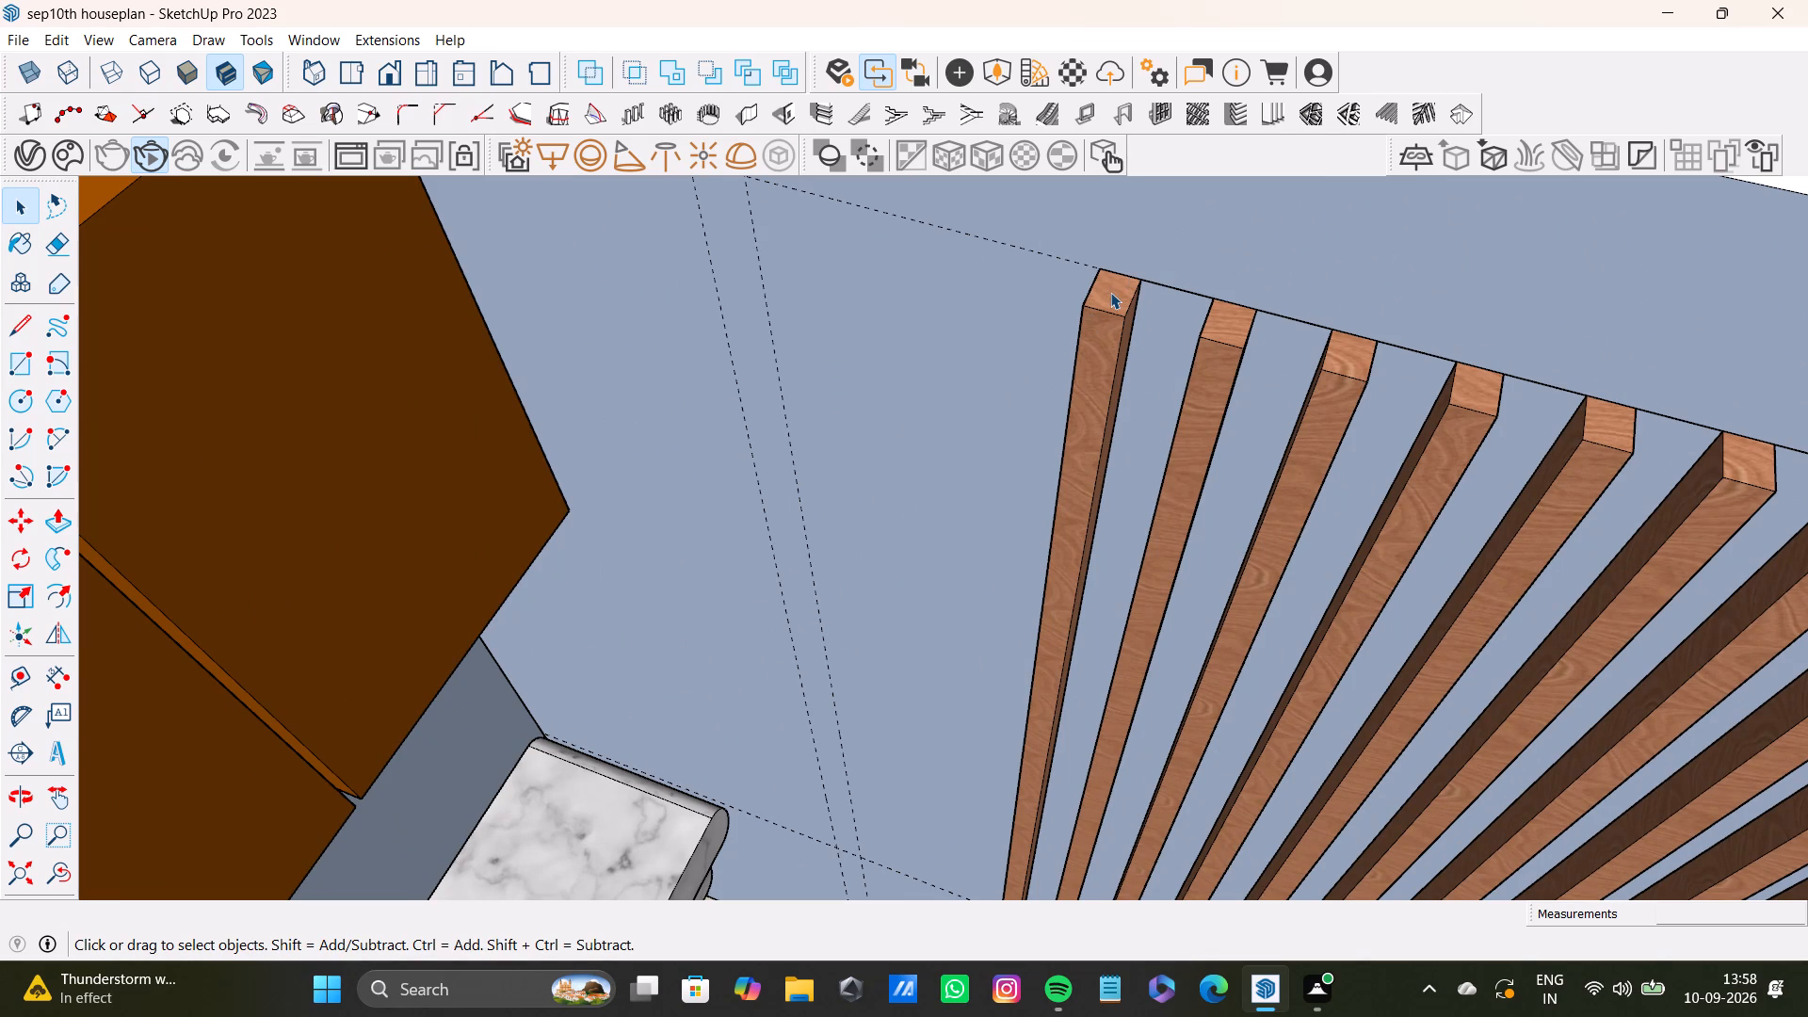
pyautogui.click(1110, 292)
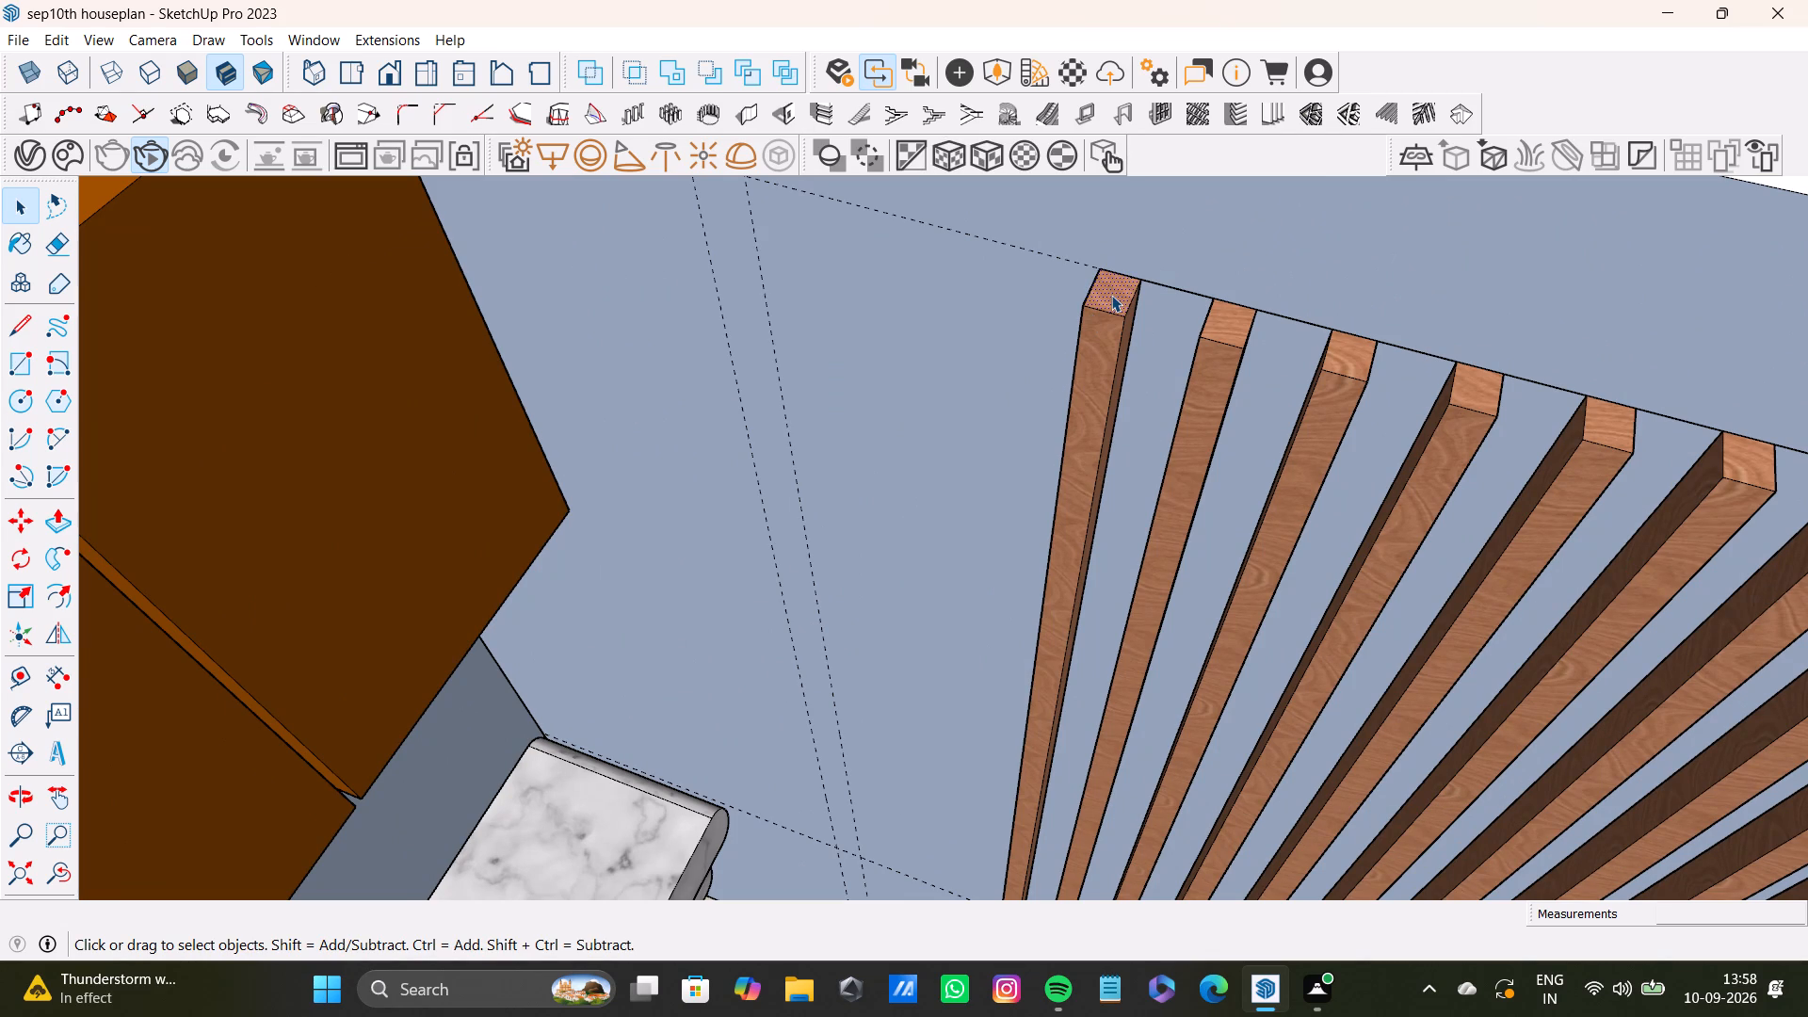
pyautogui.press('p')
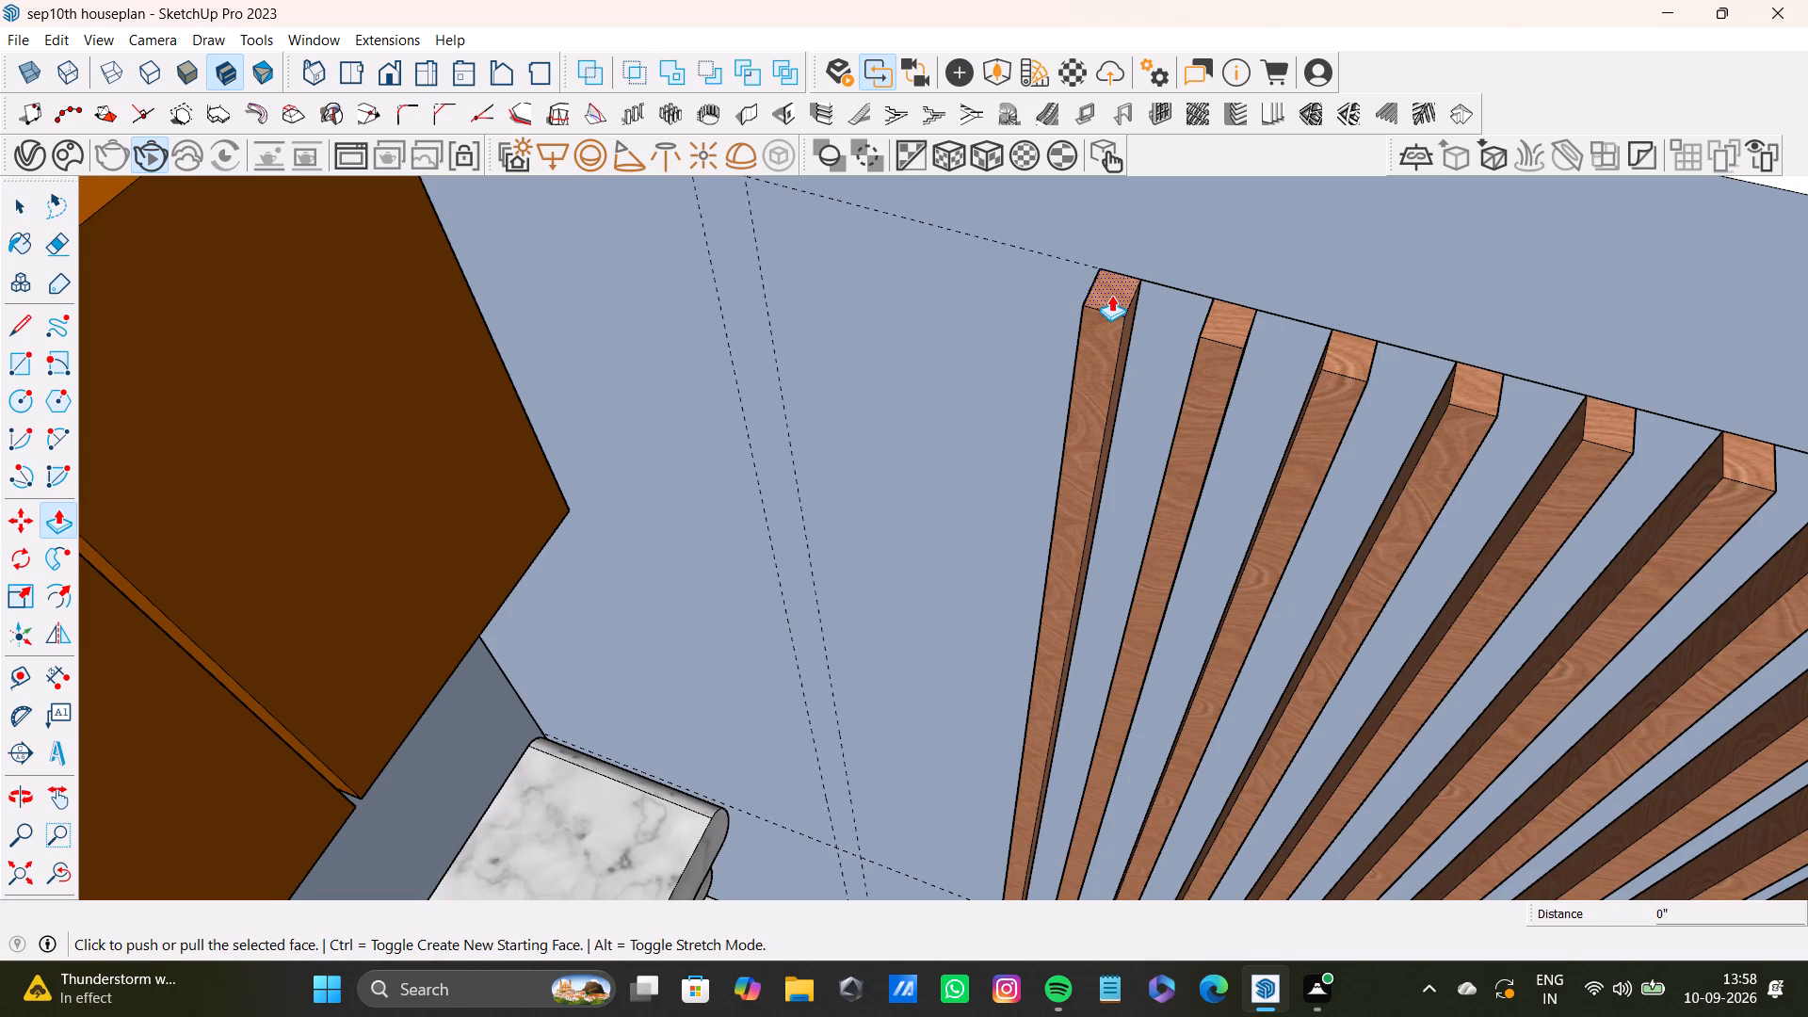
pyautogui.moveTo(1111, 295); pyautogui.dragTo(1016, 705)
pyautogui.scroll(-4, 1016, 705)
pyautogui.moveTo(1016, 705); pyautogui.dragTo(1064, 438, button='middle')
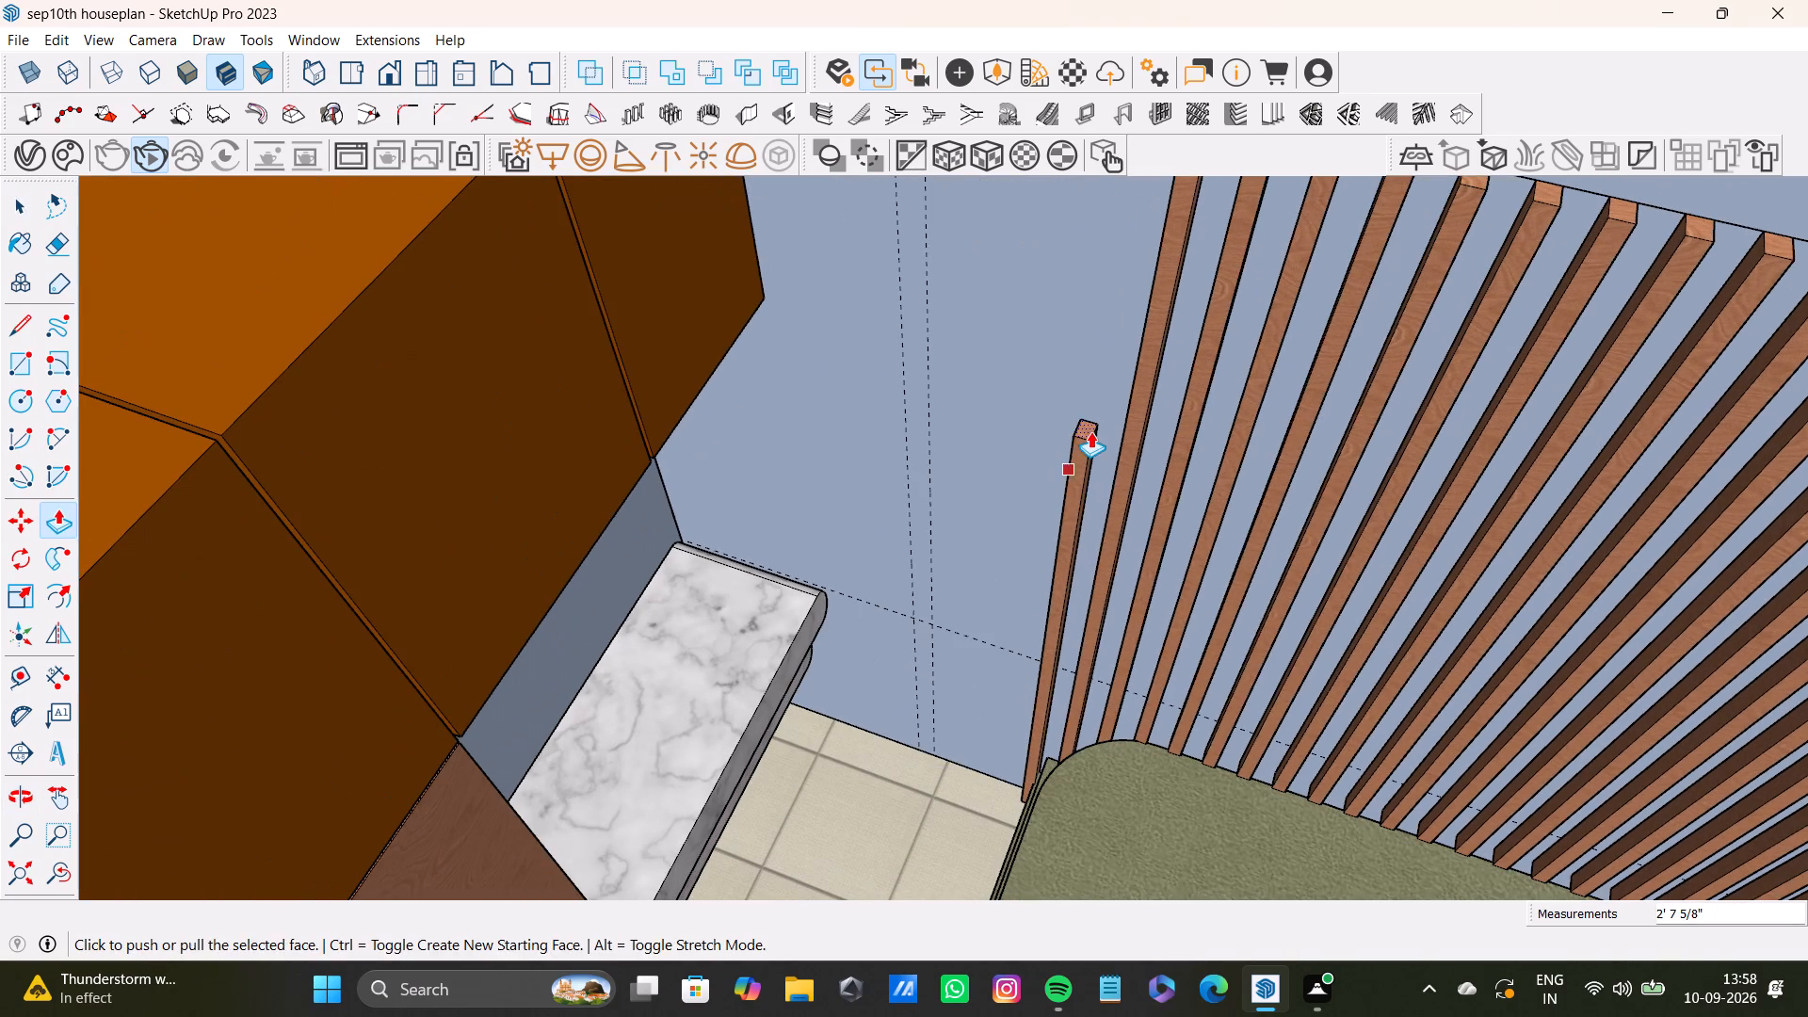
pyautogui.moveTo(1090, 431); pyautogui.dragTo(1028, 811)
pyautogui.scroll(5, 990, 727)
pyautogui.moveTo(984, 765); pyautogui.dragTo(1073, 763, button='middle')
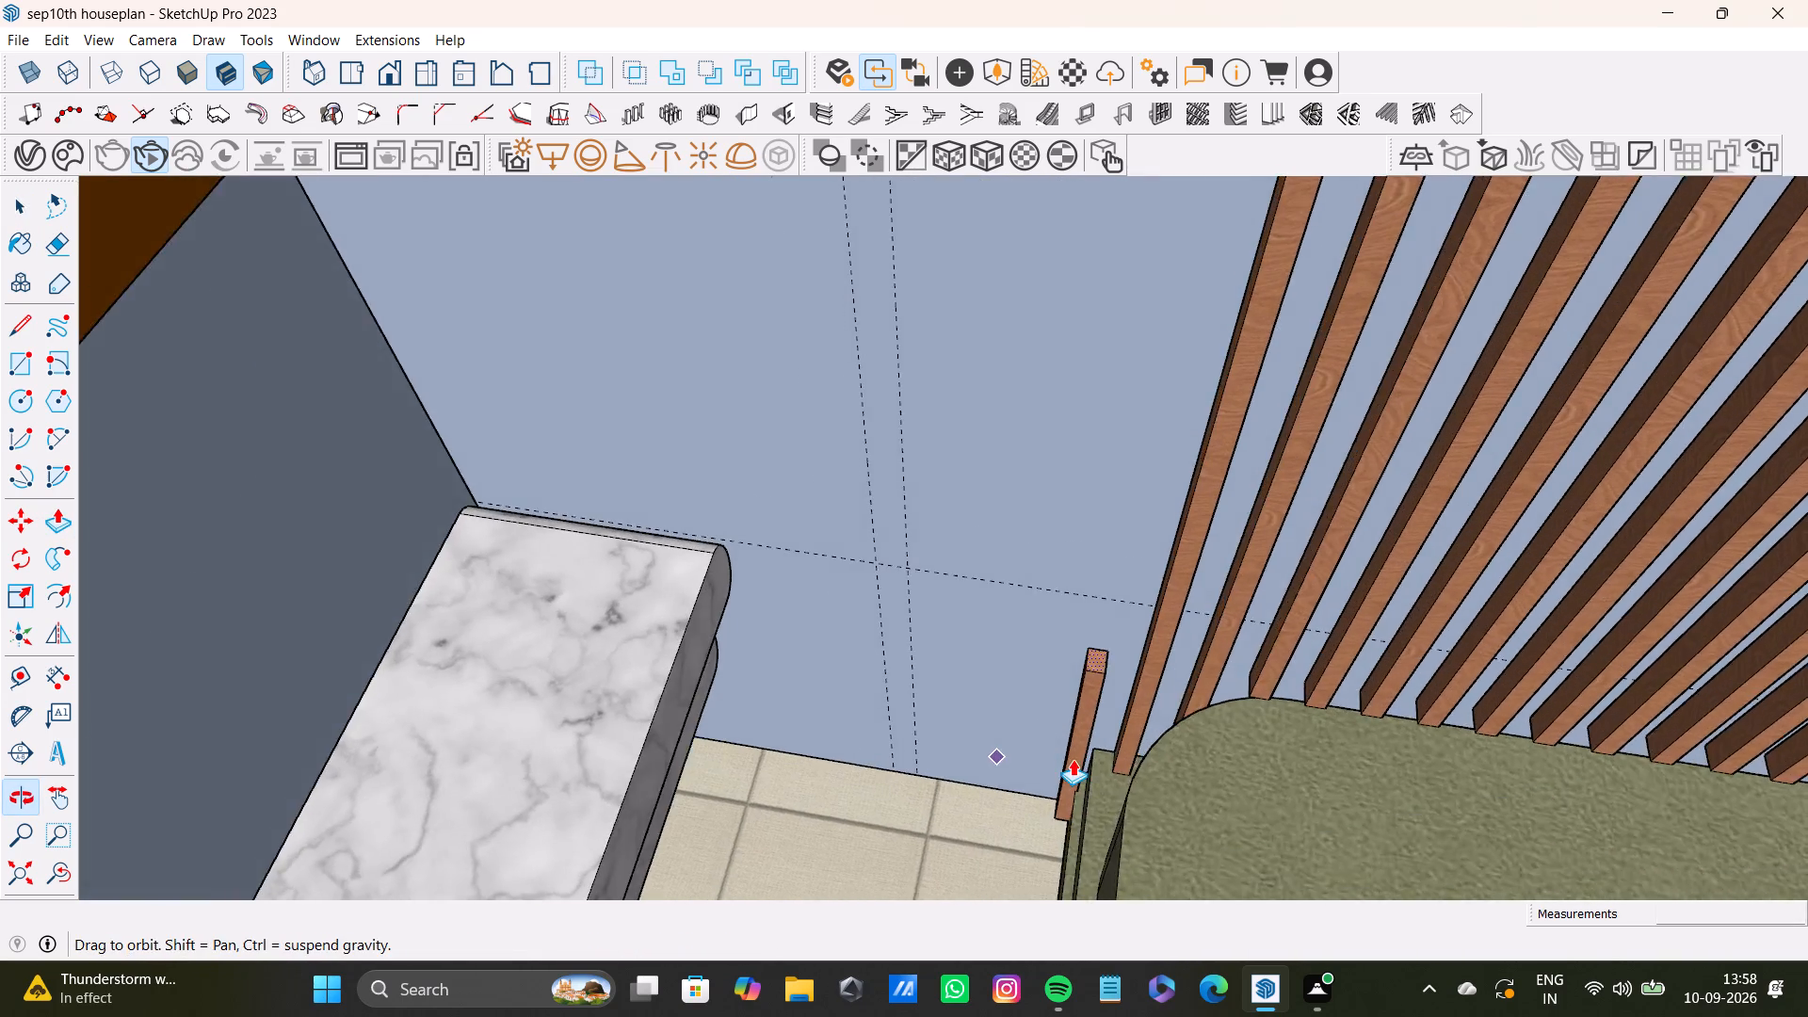
pyautogui.scroll(4, 1073, 761)
pyautogui.keyDown('shift'); pyautogui.moveTo(1086, 756); pyautogui.dragTo(1103, 523, button='middle'); pyautogui.keyUp('shift')
pyautogui.moveTo(1138, 318); pyautogui.dragTo(1079, 669)
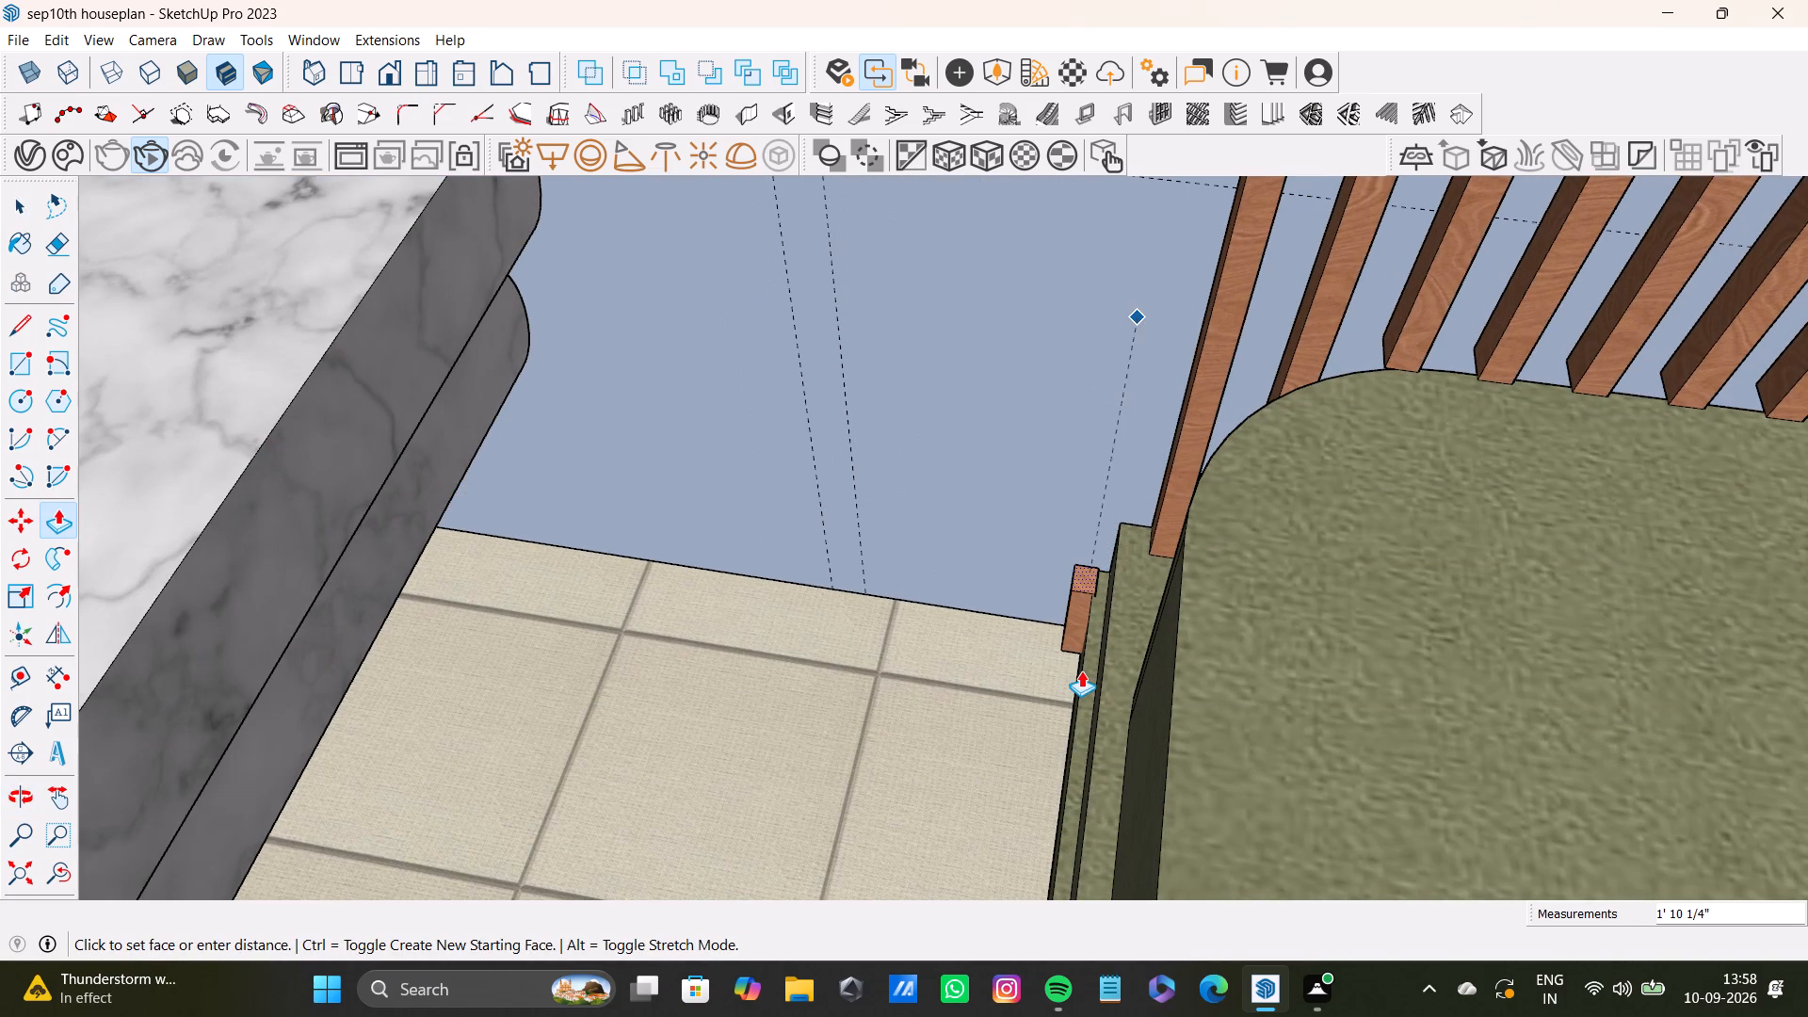
# Push the top face of the slat's remaining stub beside the bed base down about 7 1/4" to the floor.
pyautogui.scroll(16, 1061, 557)
pyautogui.moveTo(1123, 528); pyautogui.dragTo(1094, 721)
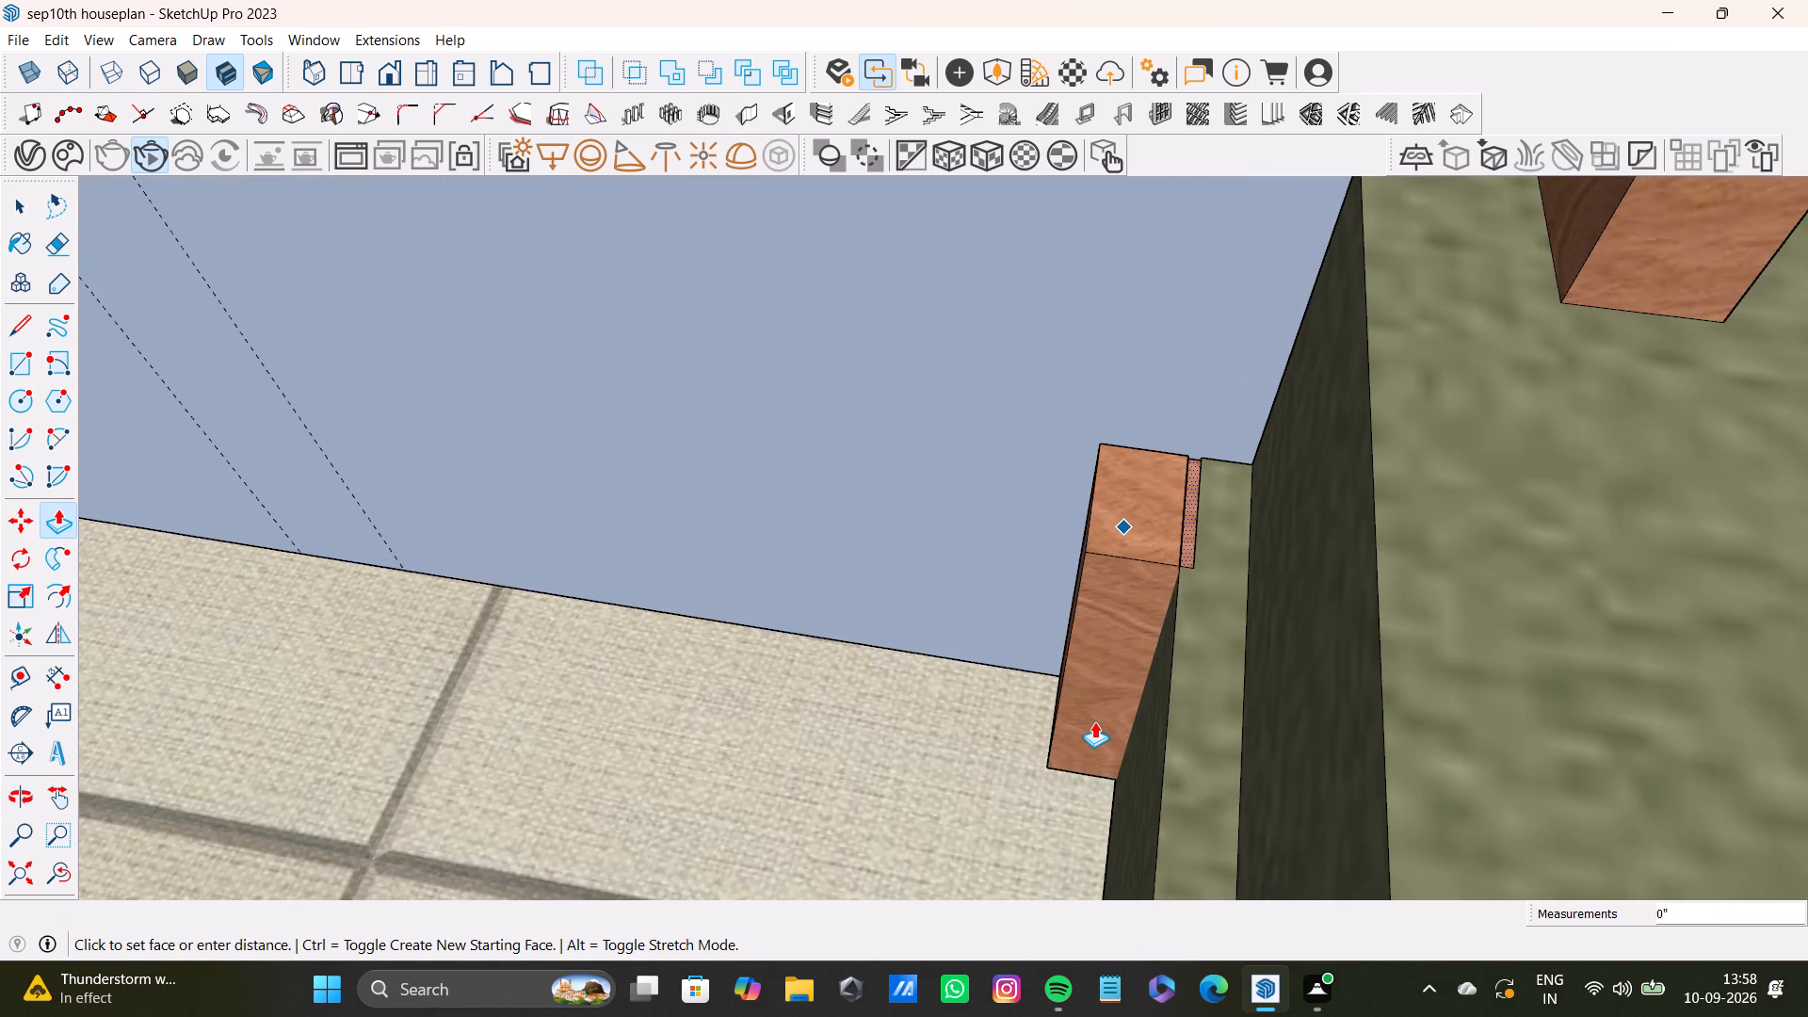
pyautogui.moveTo(1094, 721); pyautogui.dragTo(1094, 726)
pyautogui.moveTo(1122, 537); pyautogui.dragTo(1079, 749)
pyautogui.press('space')
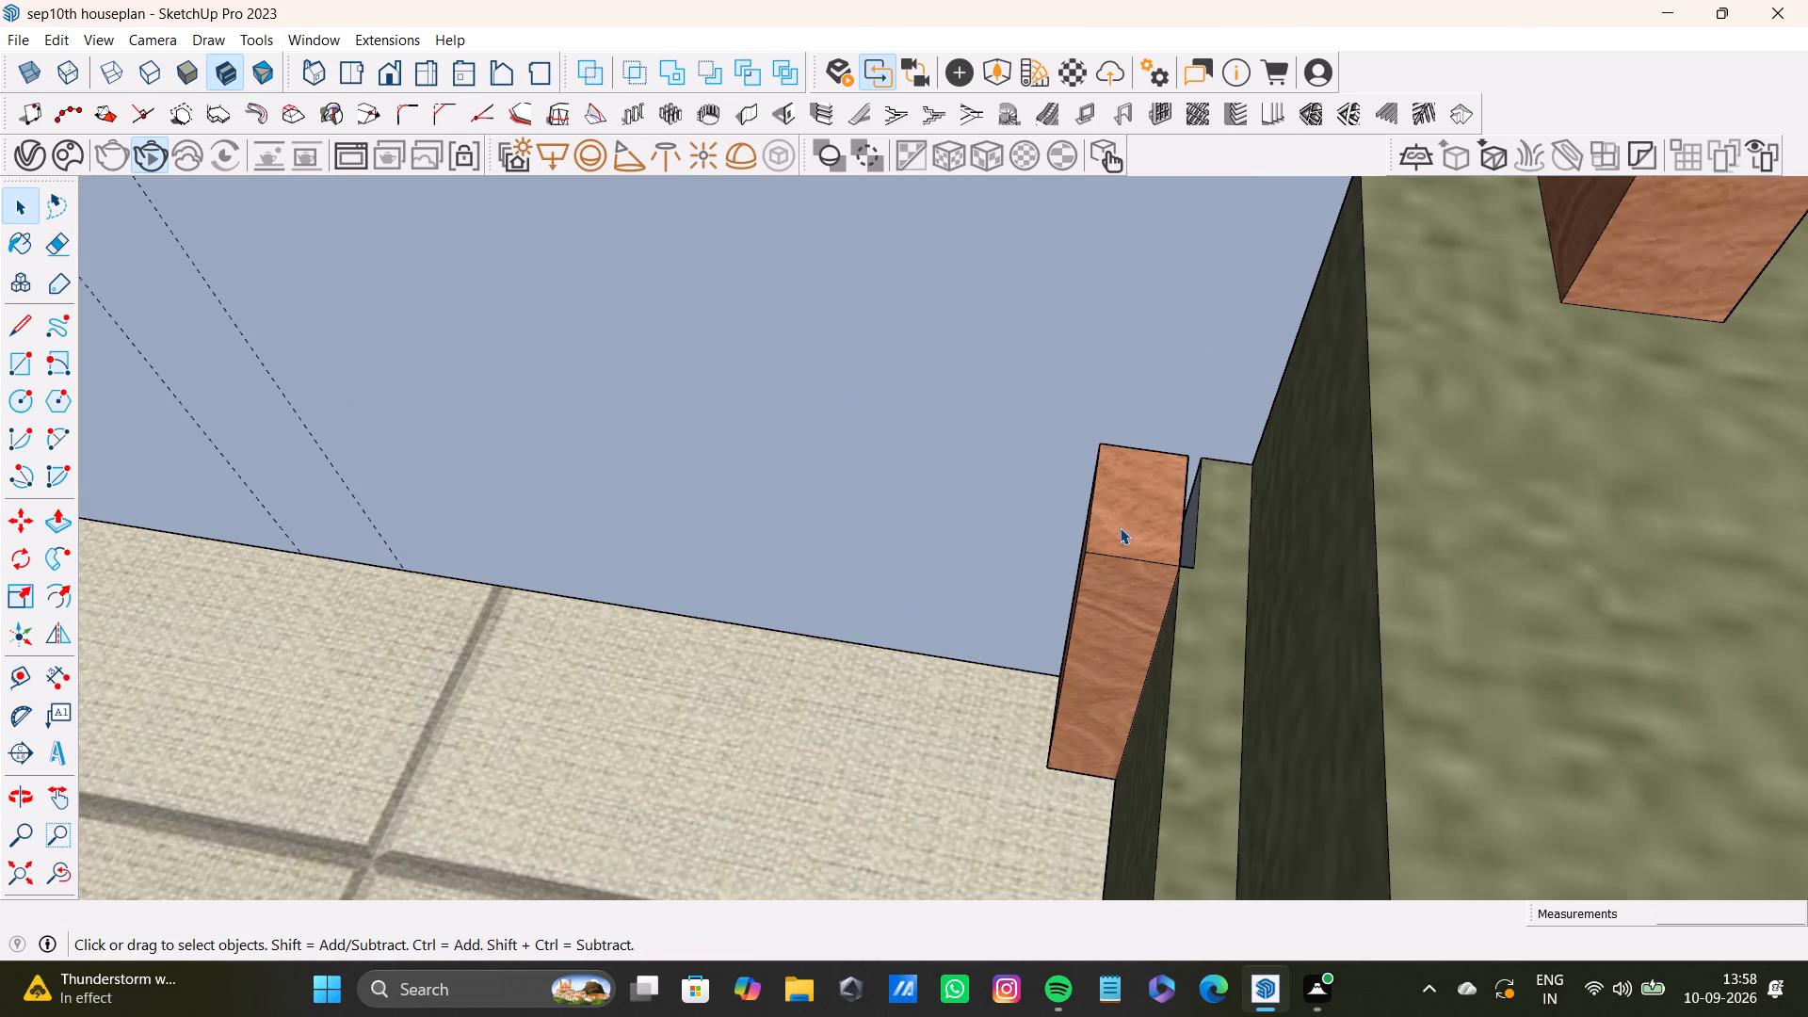
pyautogui.click(1120, 529)
pyautogui.hscroll(-11, 1125, 533)
pyautogui.press('p')
pyautogui.scroll(-2, 1114, 542)
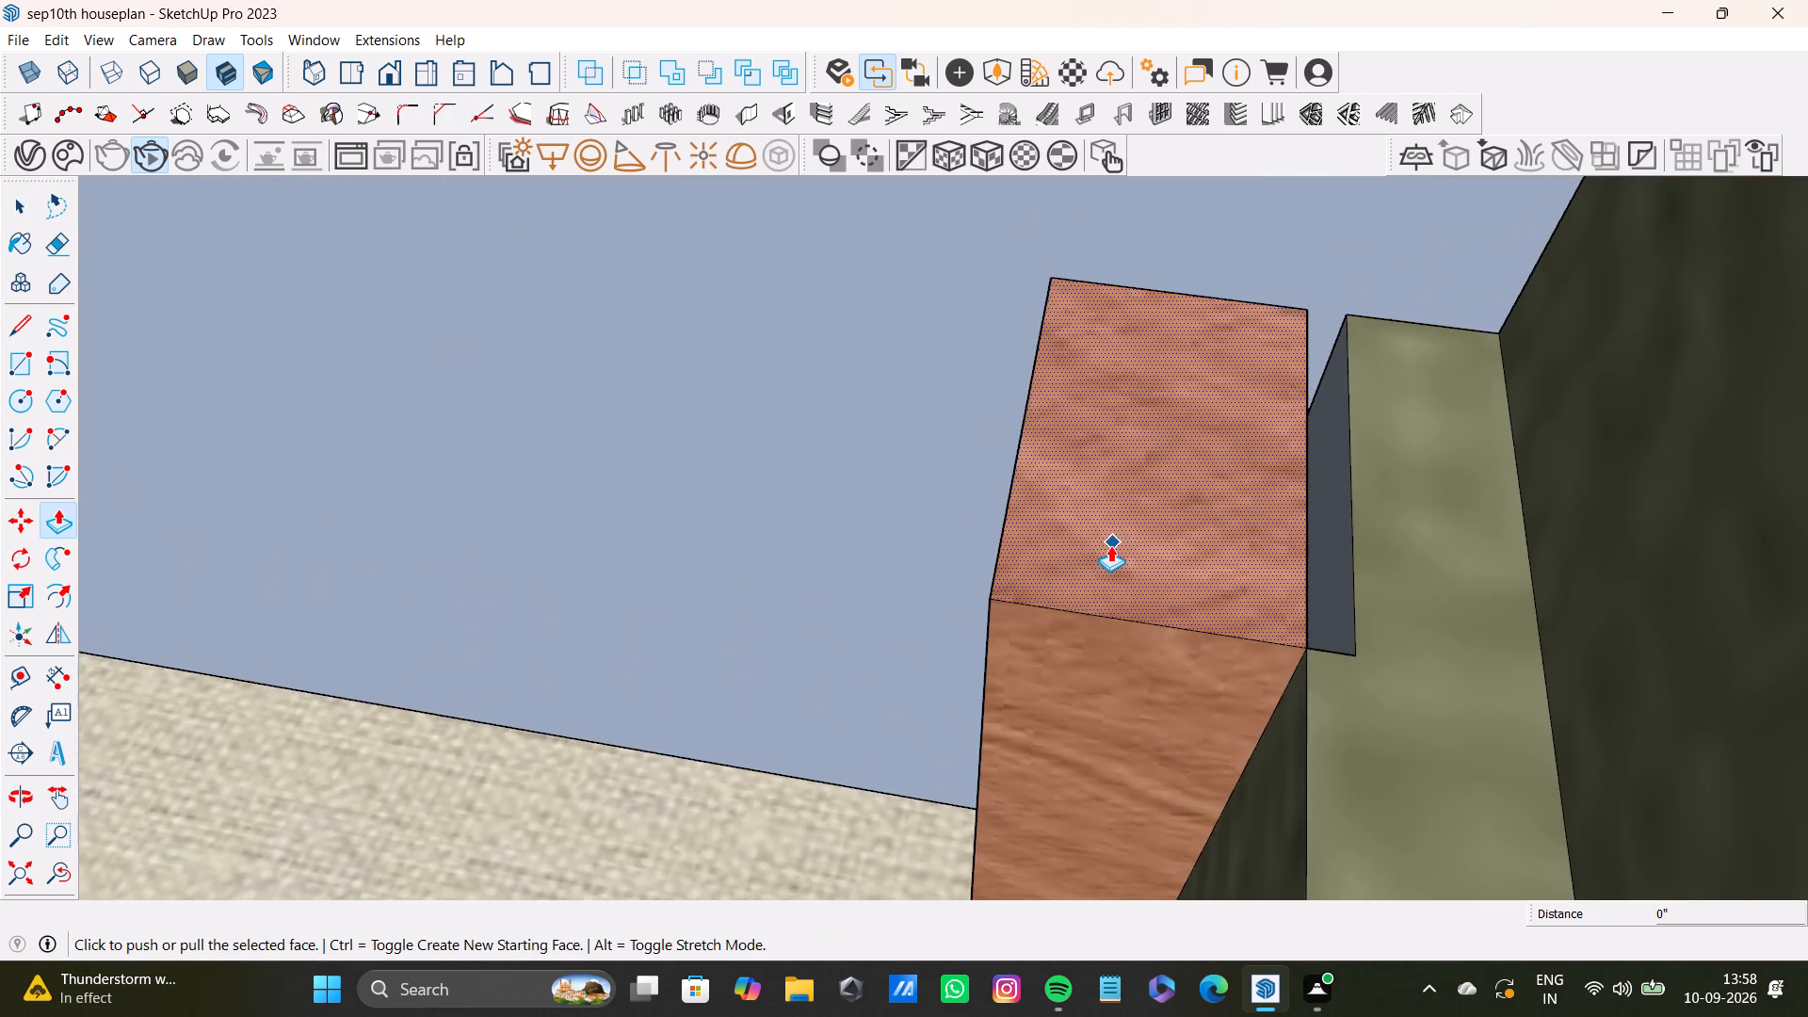
pyautogui.scroll(-11, 1110, 545)
pyautogui.keyDown('shift'); pyautogui.moveTo(1101, 552); pyautogui.dragTo(1100, 333, button='middle'); pyautogui.keyUp('shift')
pyautogui.moveTo(1118, 320); pyautogui.dragTo(1115, 740)
pyautogui.scroll(-9, 996, 541)
pyautogui.moveTo(995, 420); pyautogui.dragTo(985, 535, button='middle')
pyautogui.scroll(5, 1027, 537)
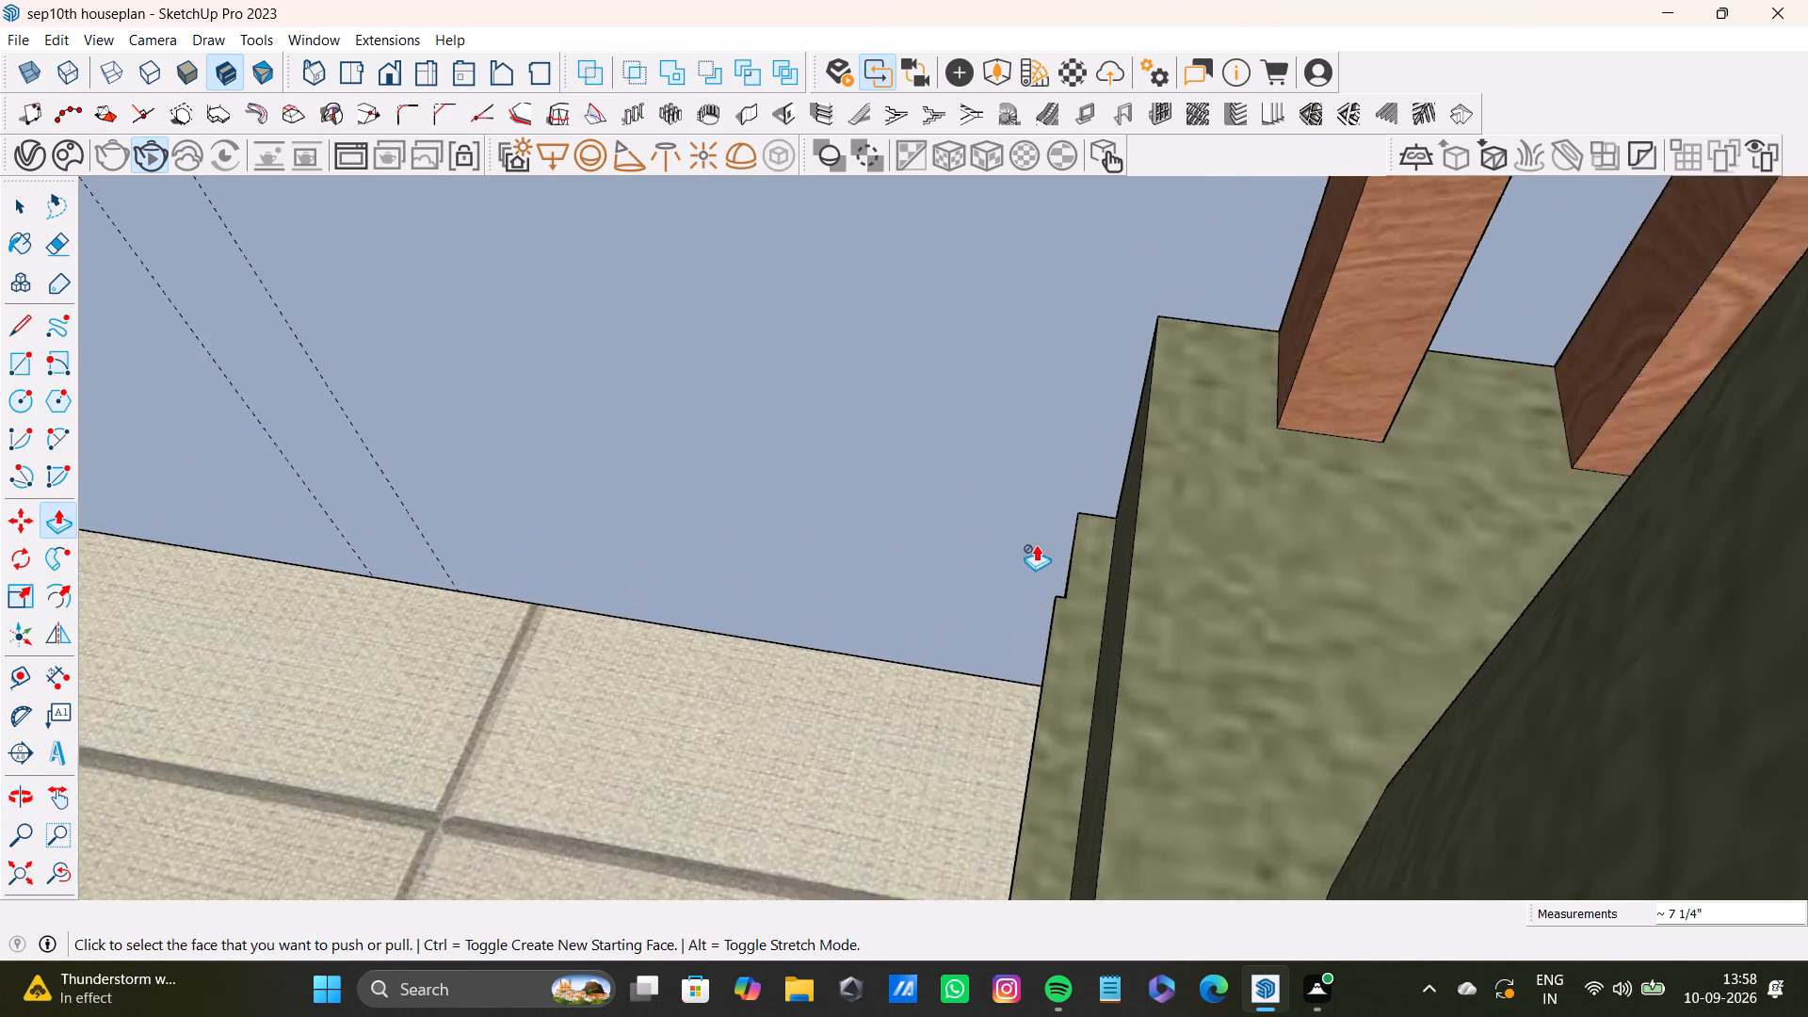
# Push the narrow leftover face between the wall and the bed base by about 3/16".
pyautogui.scroll(4, 1036, 544)
pyautogui.moveTo(1090, 581); pyautogui.dragTo(1259, 544, button='middle')
pyautogui.scroll(7, 1086, 580)
pyautogui.moveTo(1146, 578); pyautogui.dragTo(1180, 570, button='middle')
pyautogui.moveTo(1170, 523); pyautogui.dragTo(1254, 770)
pyautogui.scroll(-8, 1221, 653)
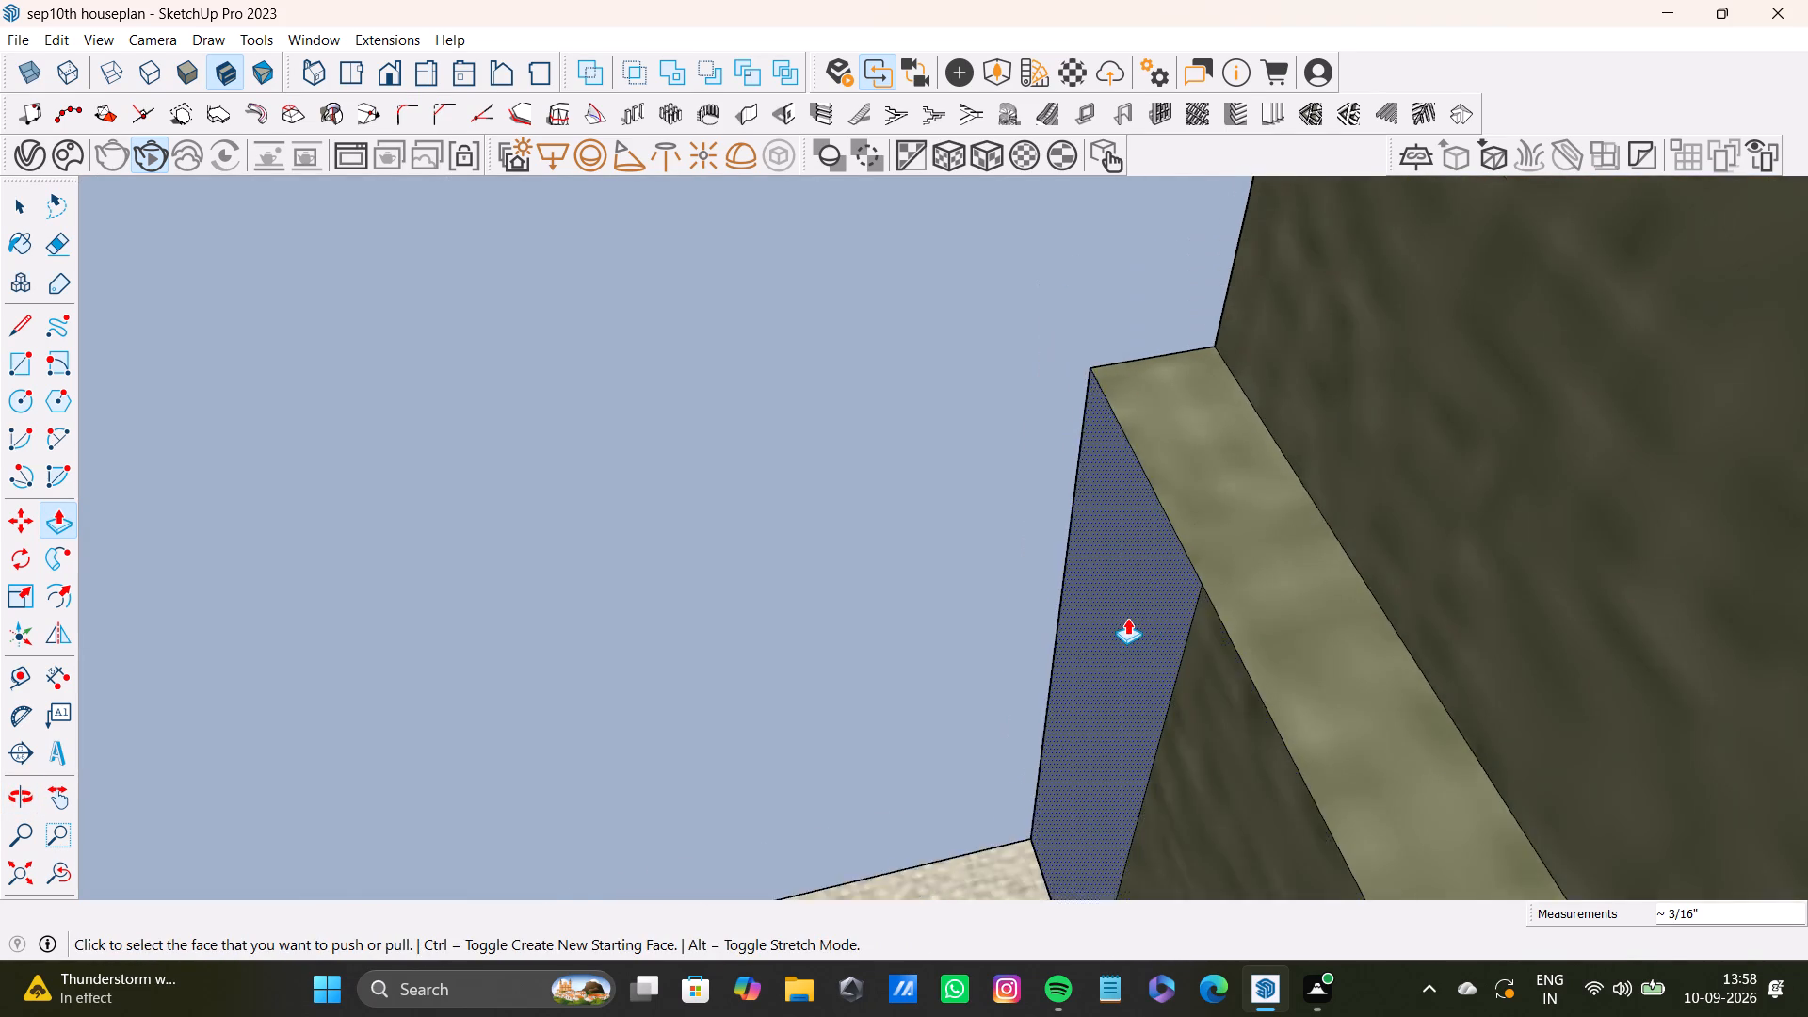
# Examine the remaining slats behind the bed, from the wardrobe side across to the window wall.
pyautogui.scroll(-6, 1127, 618)
pyautogui.keyDown('shift'); pyautogui.moveTo(1160, 546); pyautogui.dragTo(1031, 715, button='middle'); pyautogui.keyUp('shift')
pyautogui.scroll(-20, 1013, 633)
pyautogui.scroll(-4, 1013, 633)
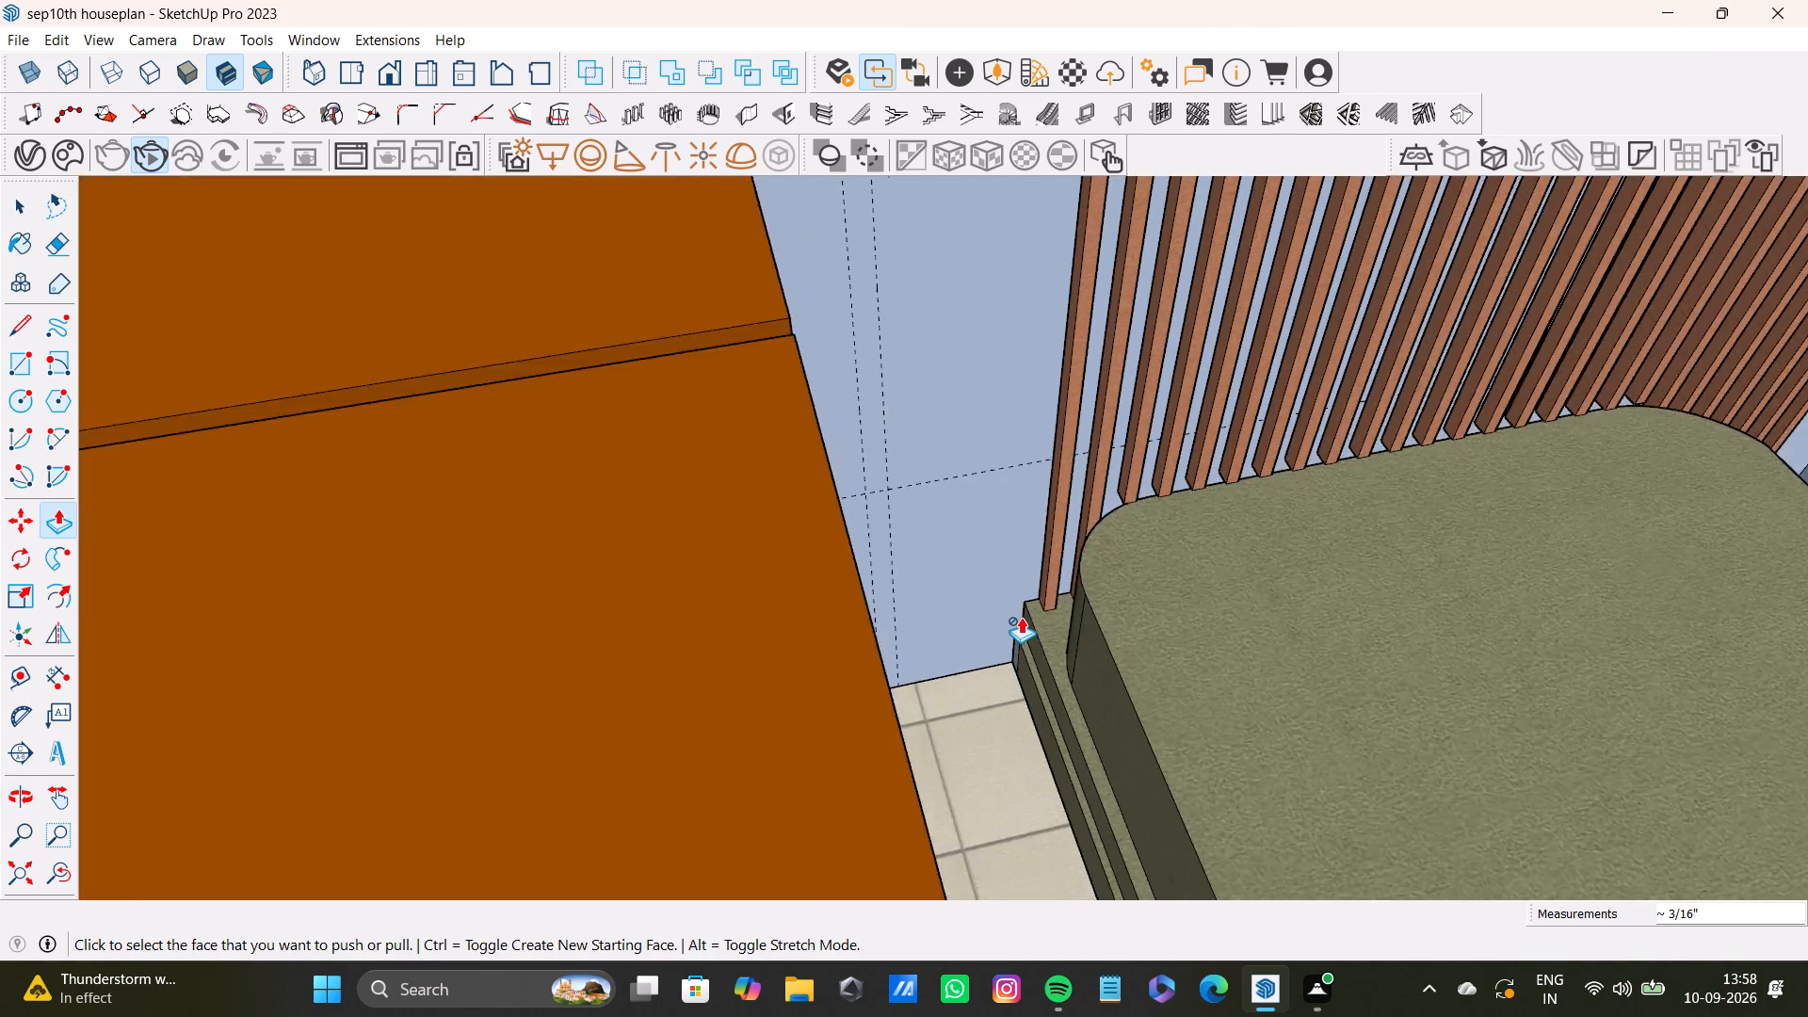
pyautogui.scroll(-3, 1021, 617)
pyautogui.keyDown('shift'); pyautogui.moveTo(1332, 499); pyautogui.dragTo(868, 638, button='middle'); pyautogui.keyUp('shift')
pyautogui.moveTo(1052, 573); pyautogui.dragTo(958, 487, button='middle')
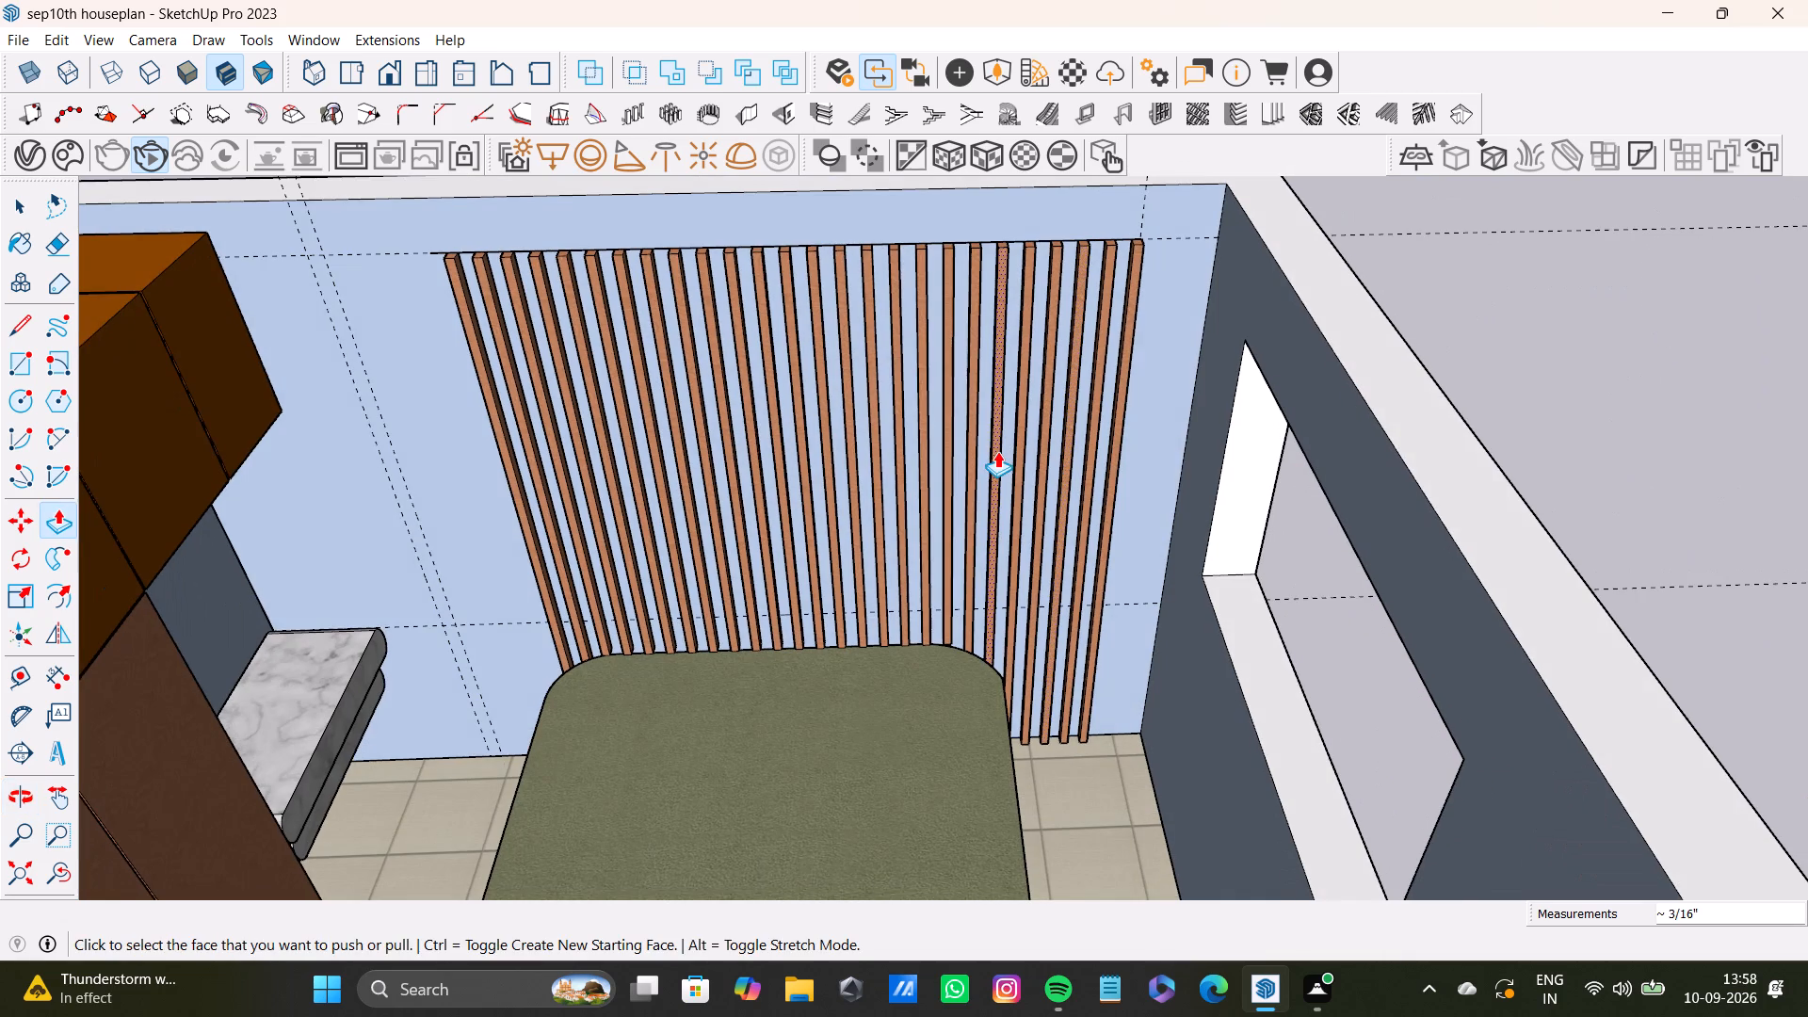
pyautogui.moveTo(1155, 380); pyautogui.dragTo(1090, 391, button='middle')
pyautogui.scroll(2, 1105, 351)
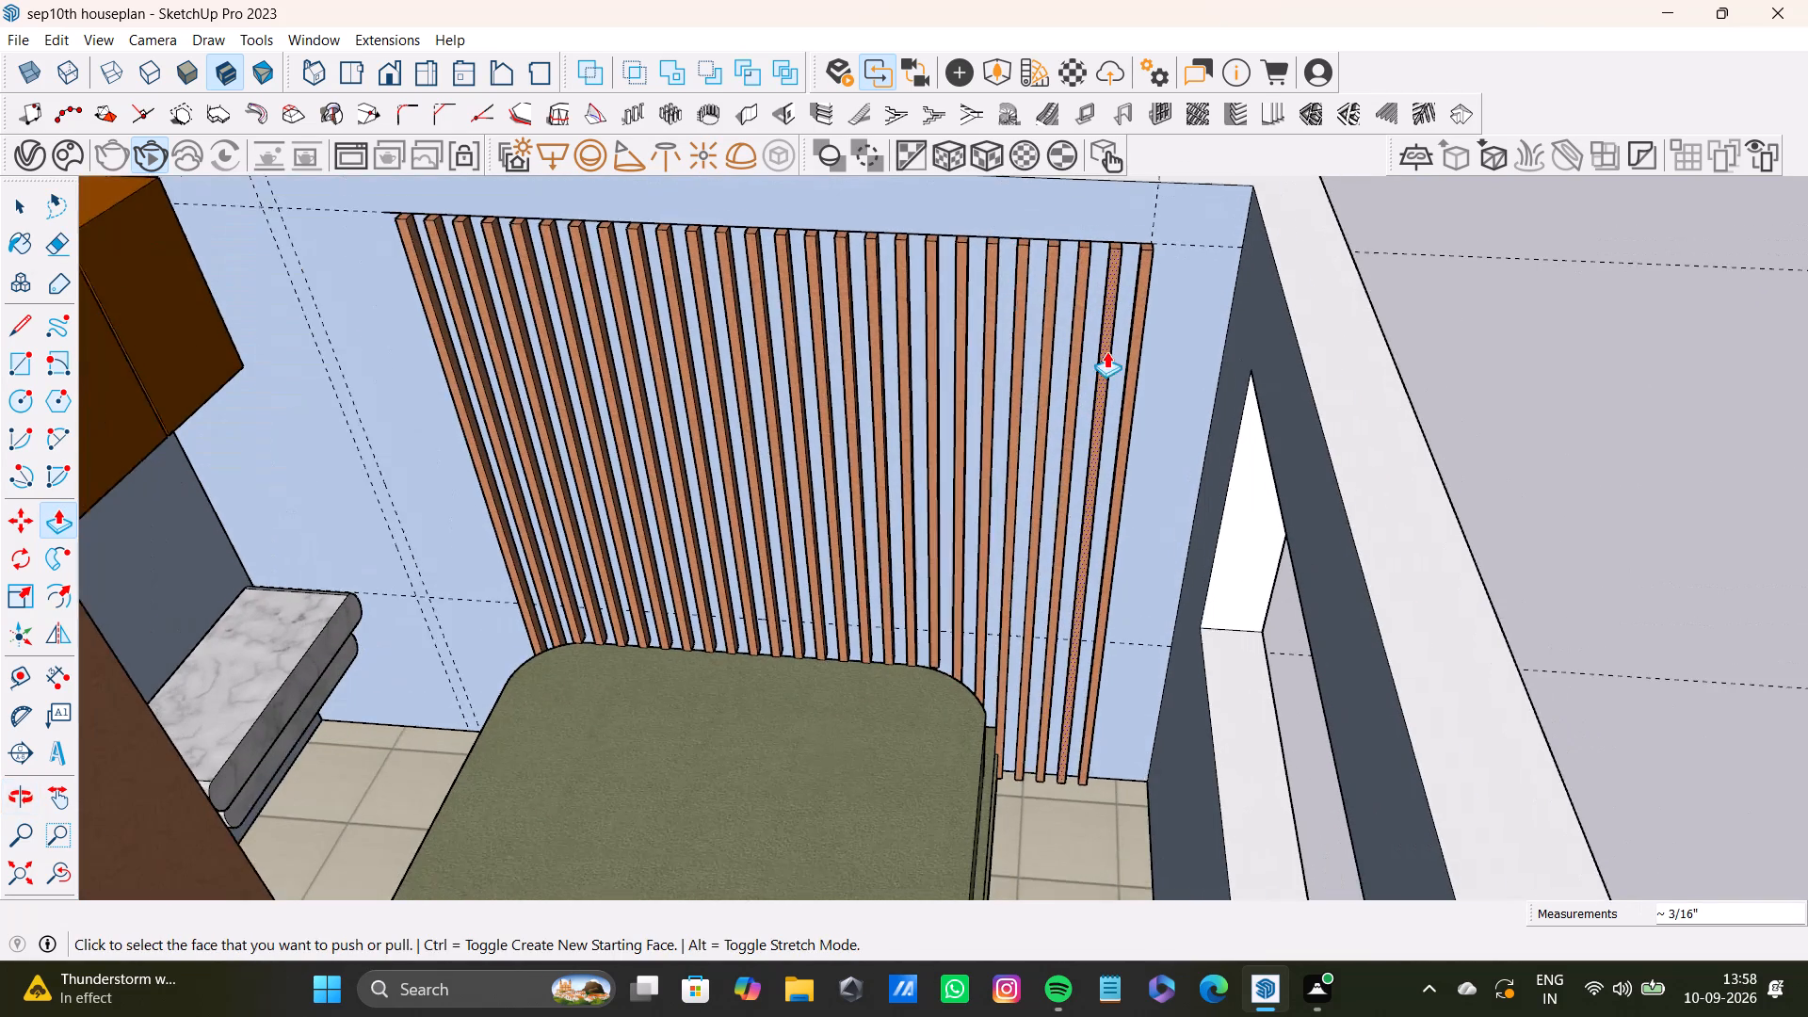
pyautogui.press('space')
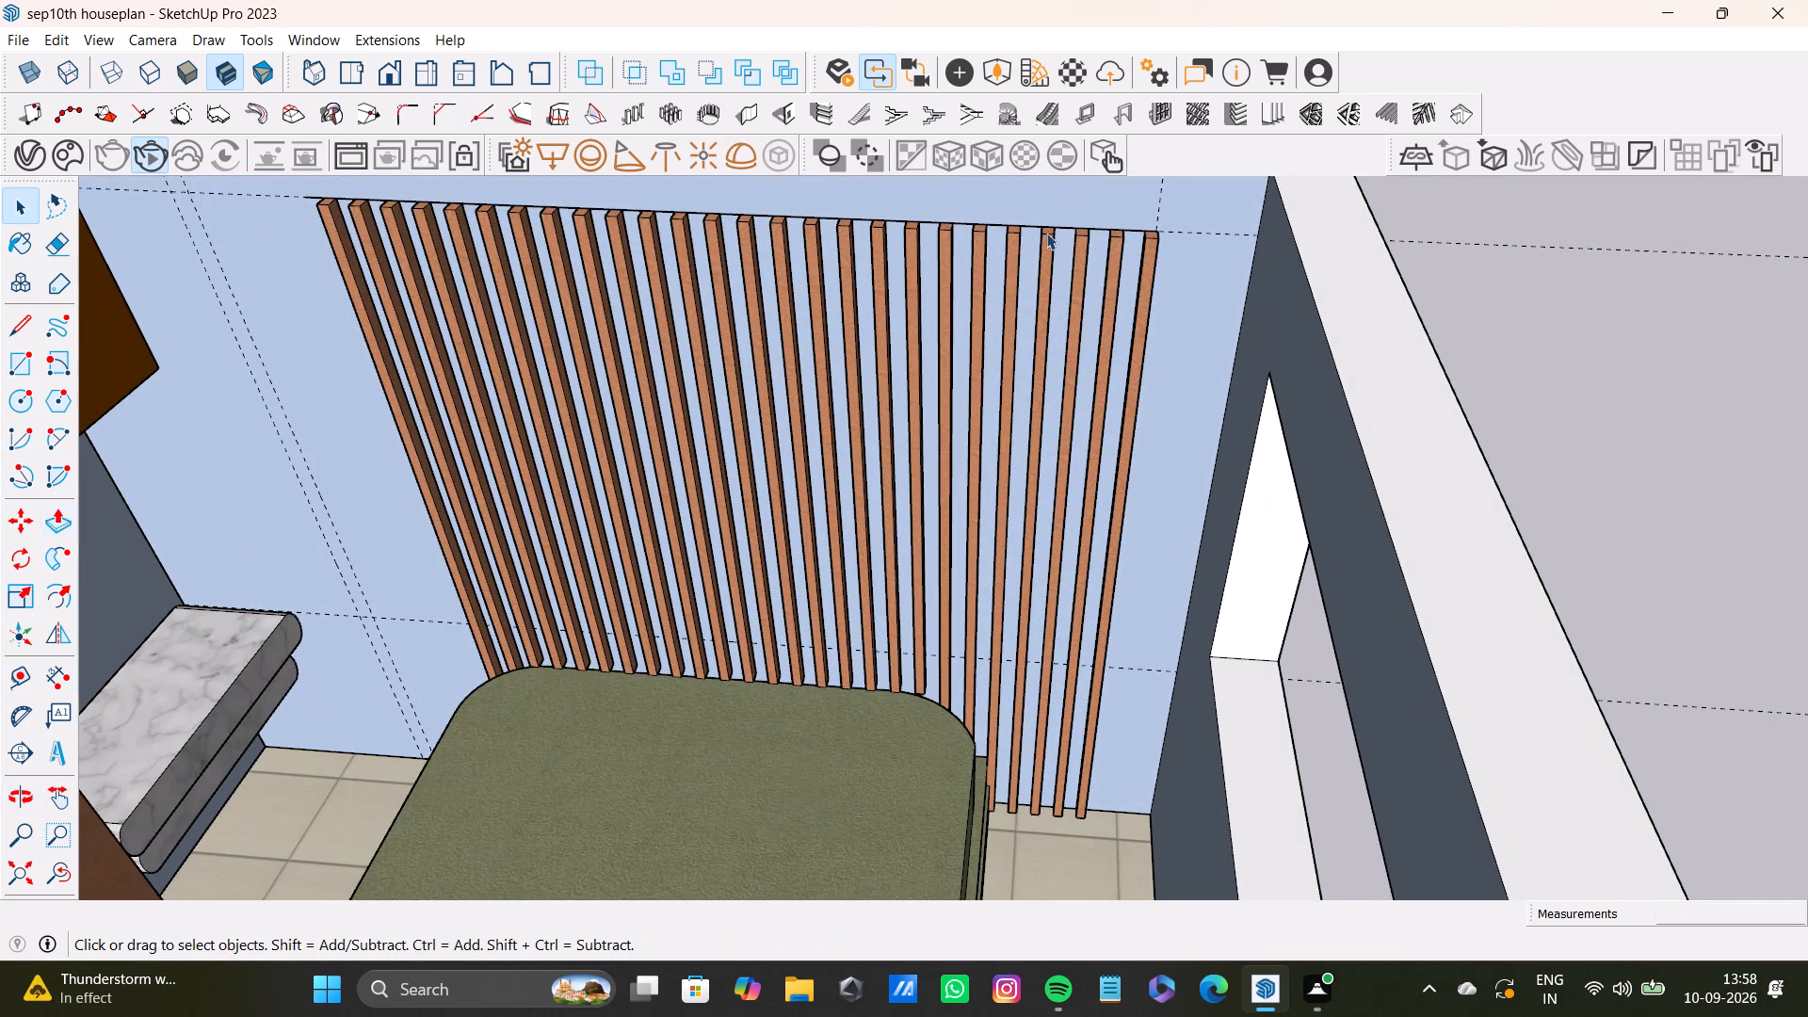
pyautogui.scroll(4, 1049, 240)
pyautogui.keyDown('shift'); pyautogui.moveTo(1073, 283); pyautogui.dragTo(1090, 68, button='middle'); pyautogui.keyUp('shift')
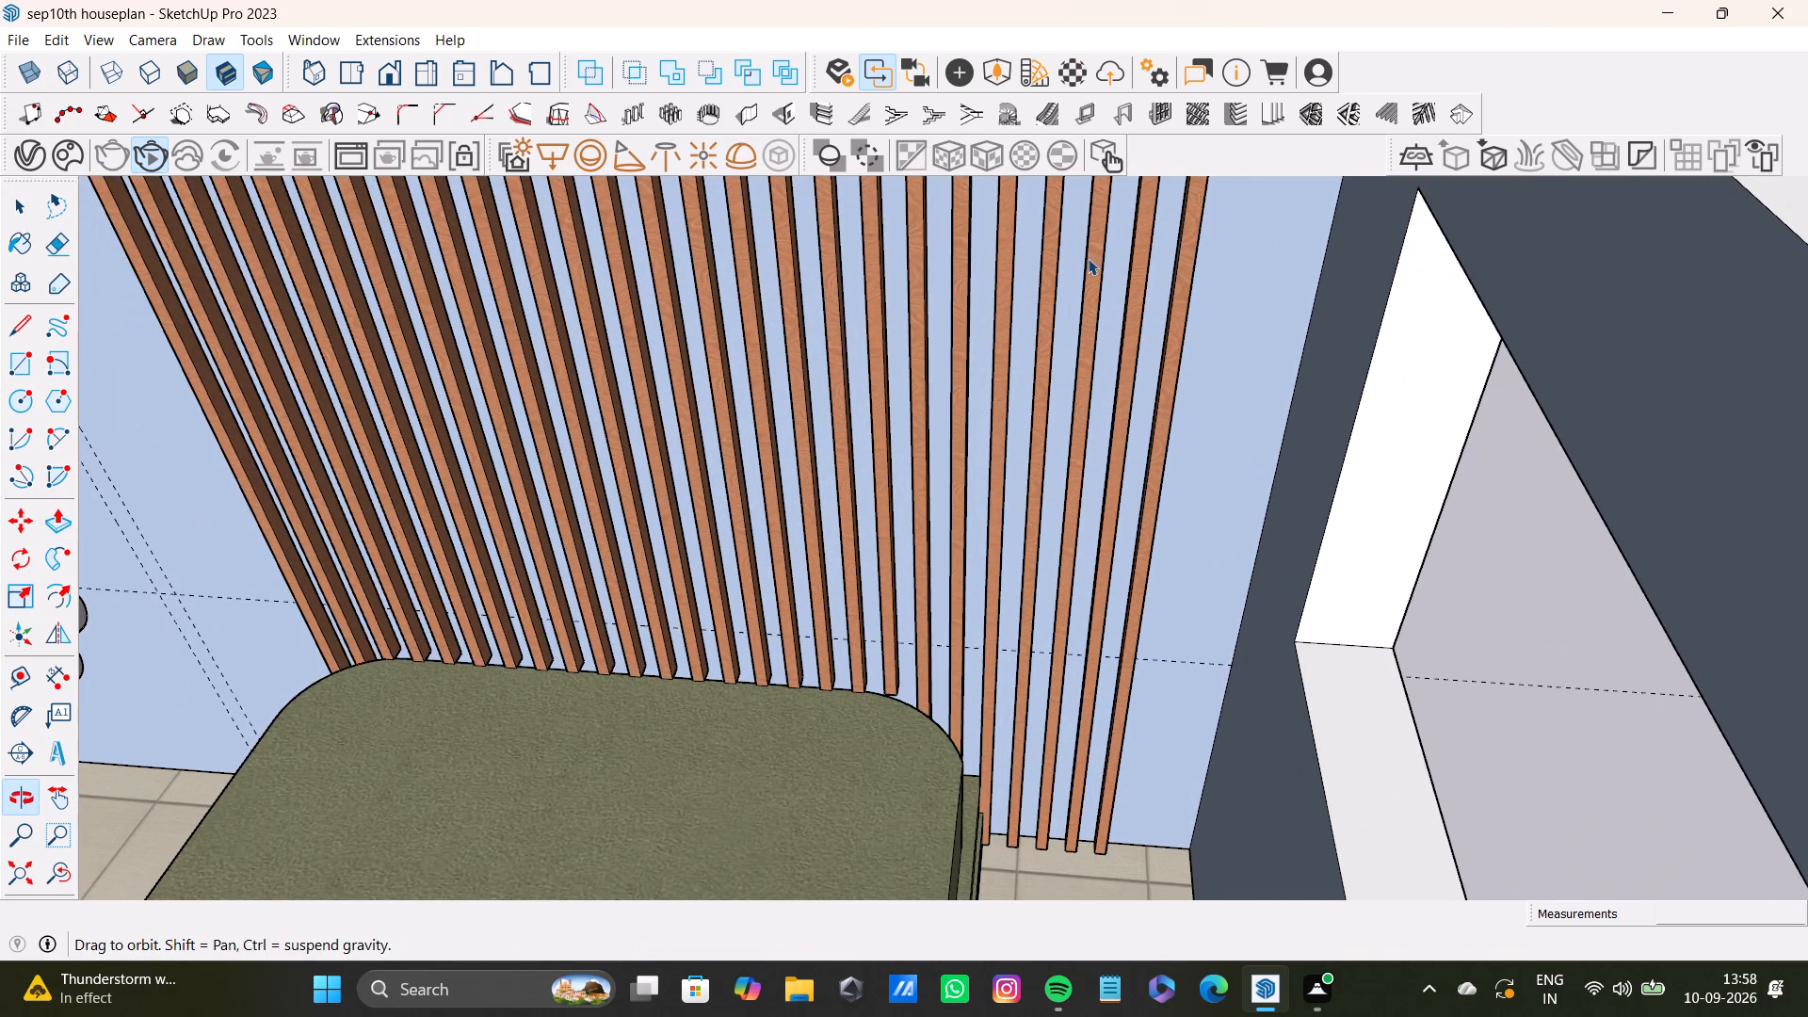
pyautogui.scroll(-3, 1067, 322)
pyautogui.keyDown('shift'); pyautogui.moveTo(1069, 288); pyautogui.dragTo(1065, 364, button='middle'); pyautogui.keyUp('shift')
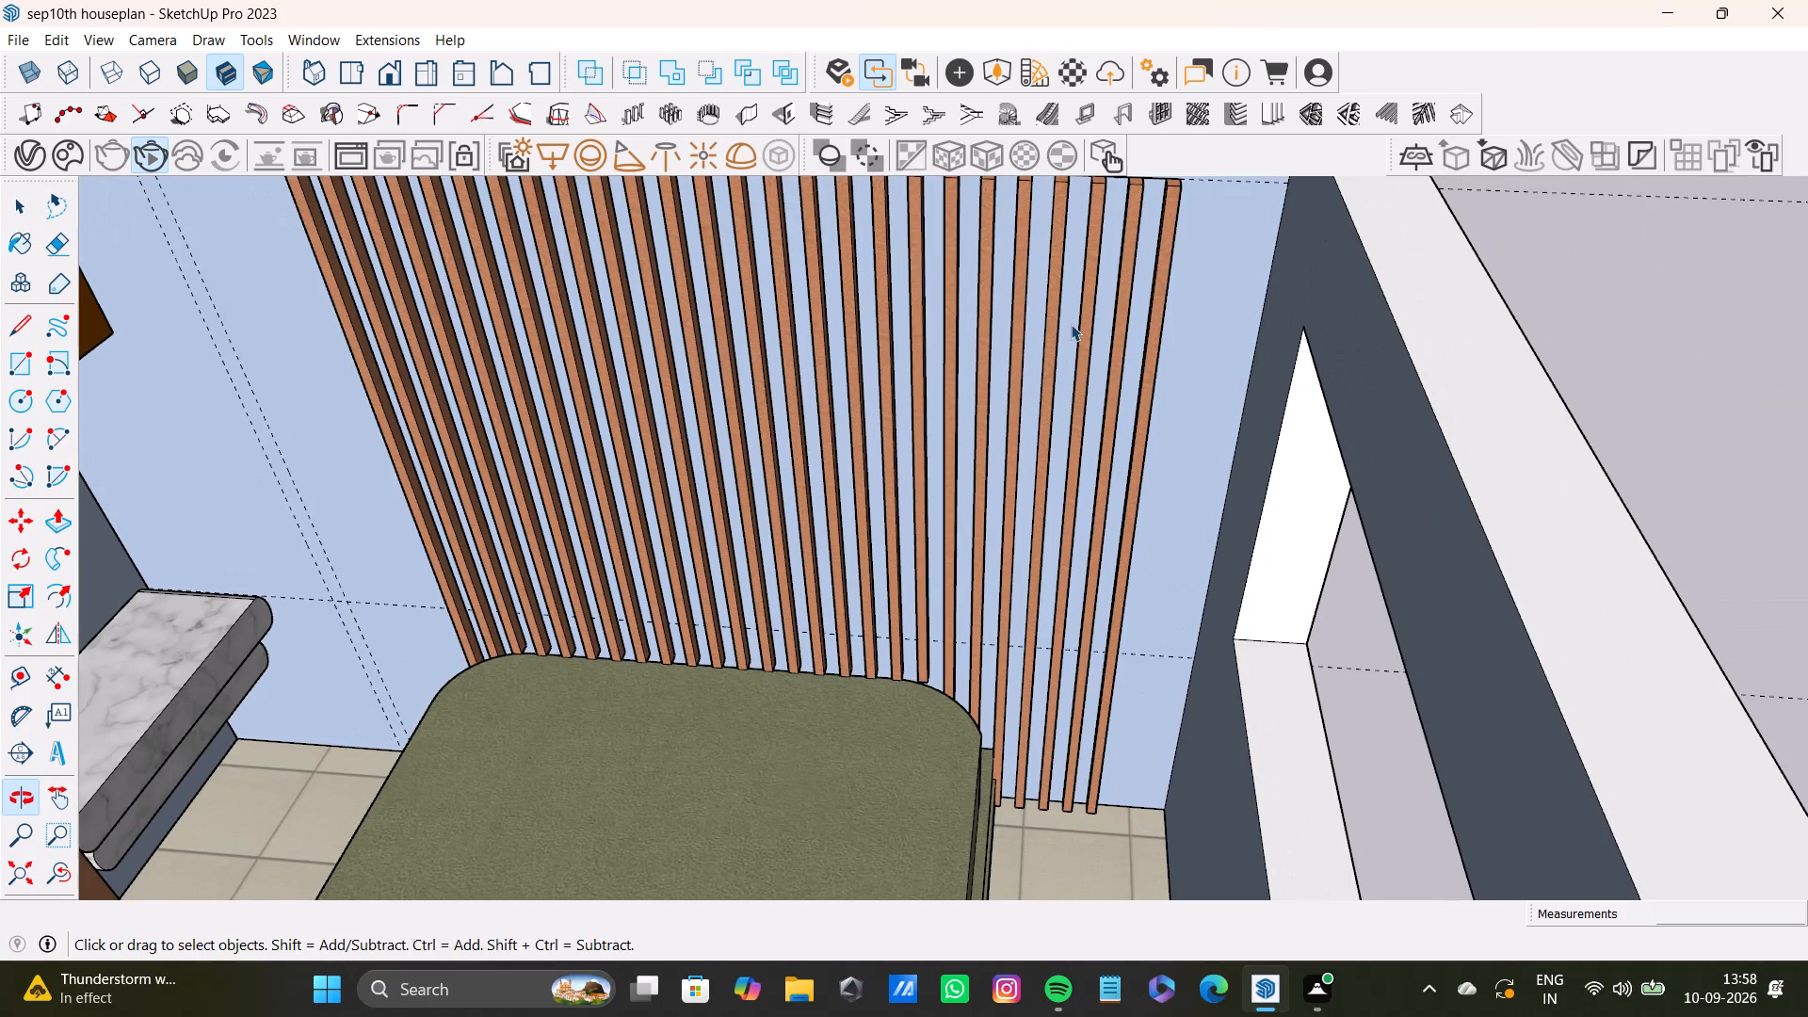
pyautogui.moveTo(1071, 324); pyautogui.dragTo(1069, 442, button='middle')
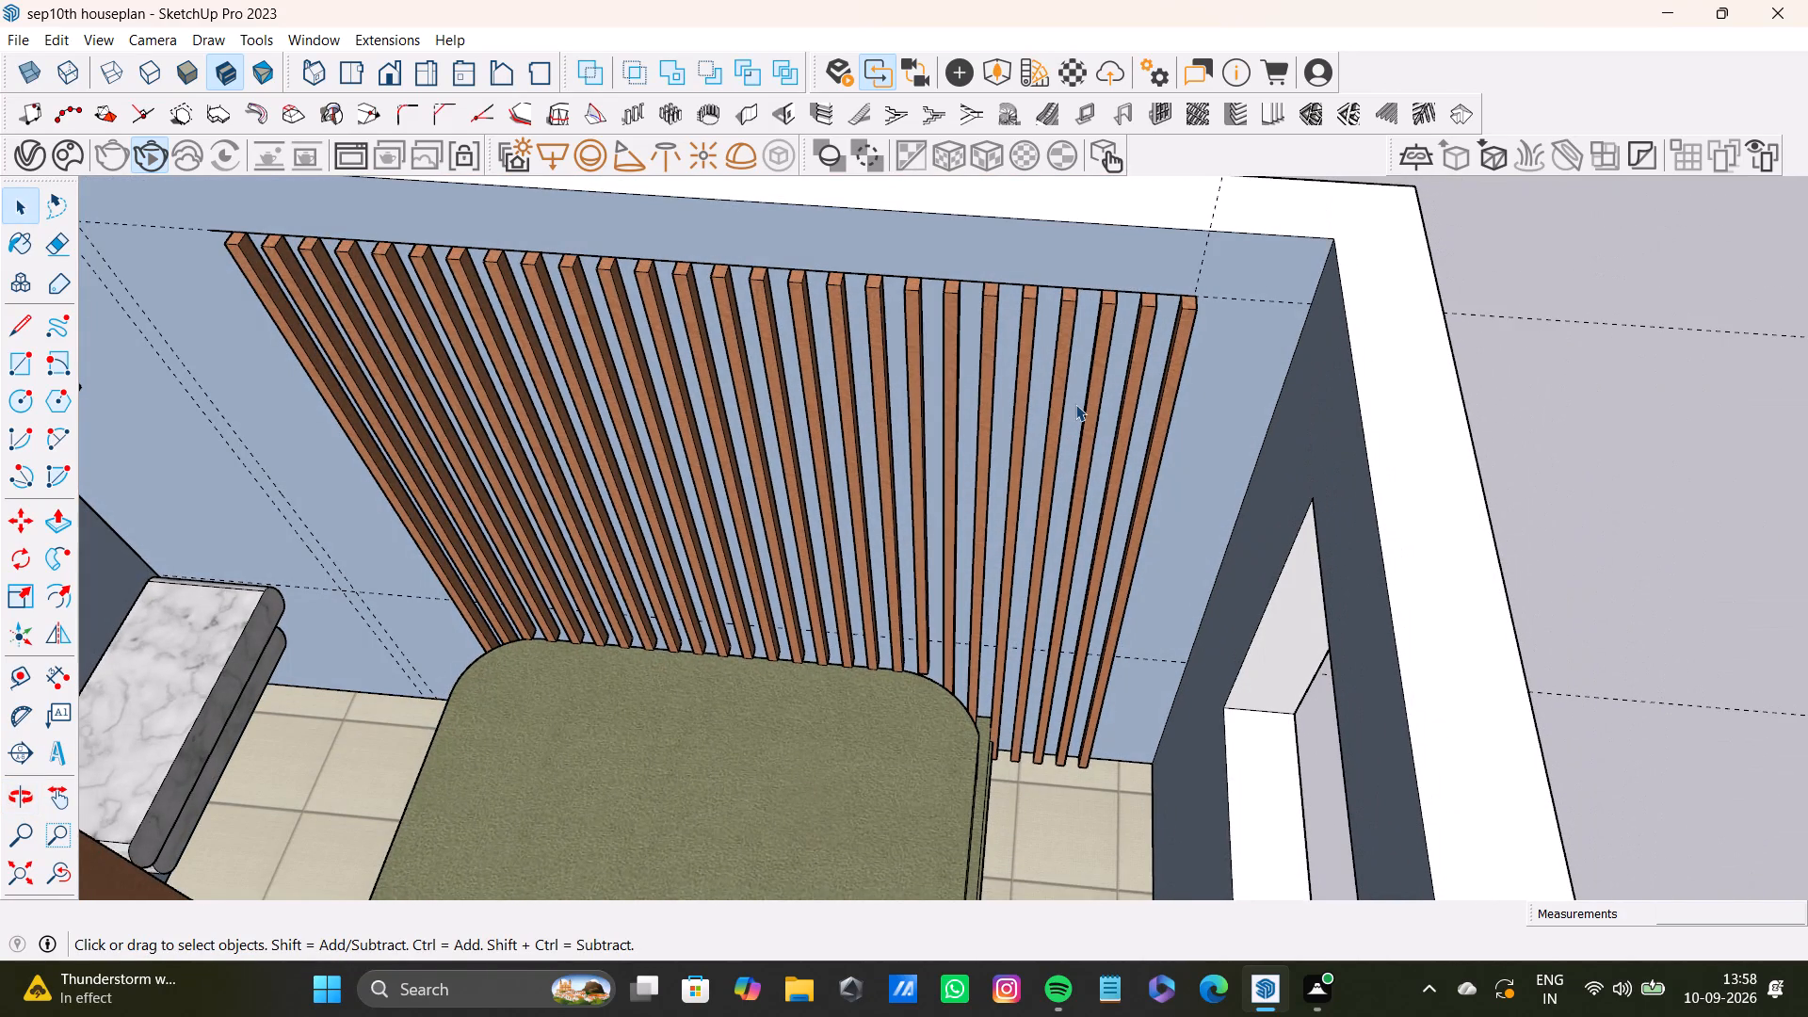
# Push the top face of the fourth slat from the window wall down to the floor in two stages, about 2' 1 1/4" and 7' 2 5/16".
pyautogui.scroll(5, 1053, 332)
pyautogui.click(1088, 276)
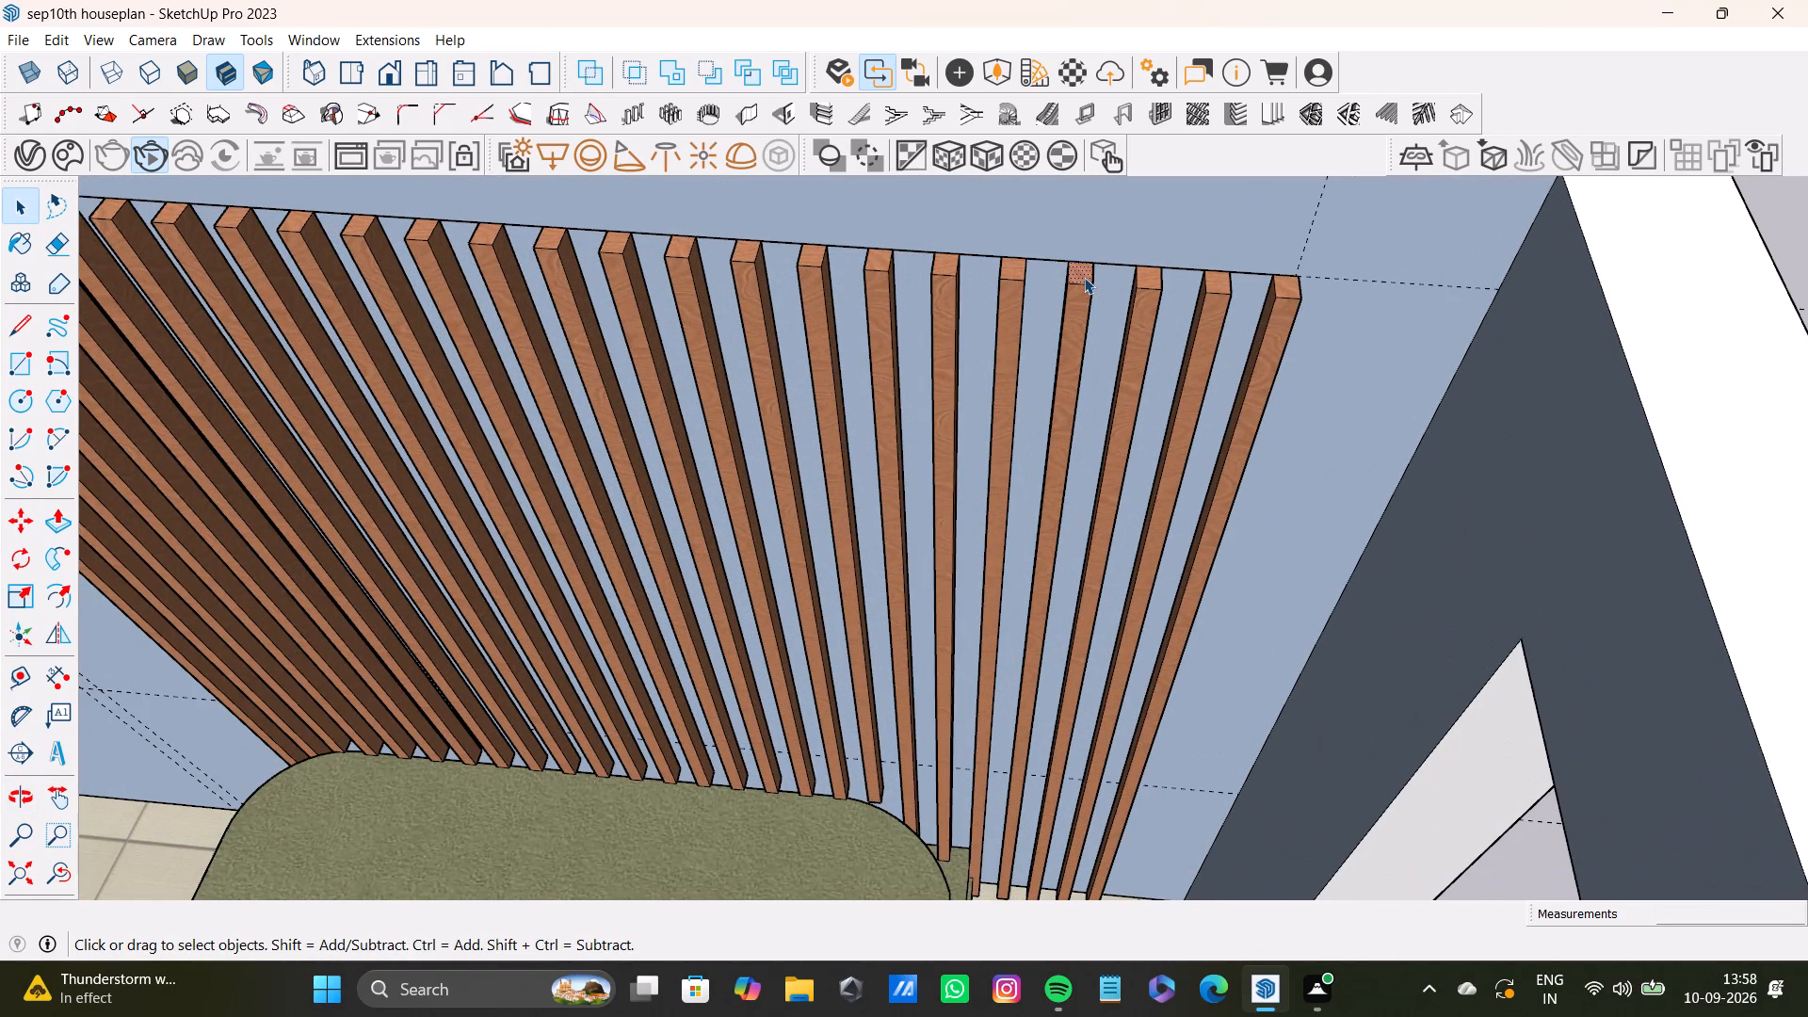
pyautogui.press('p')
pyautogui.moveTo(1084, 277); pyautogui.dragTo(1084, 531)
pyautogui.scroll(-4, 1085, 519)
pyautogui.keyDown('shift'); pyautogui.moveTo(1085, 505); pyautogui.dragTo(1076, 347, button='middle'); pyautogui.keyUp('shift')
pyautogui.scroll(3, 1076, 343)
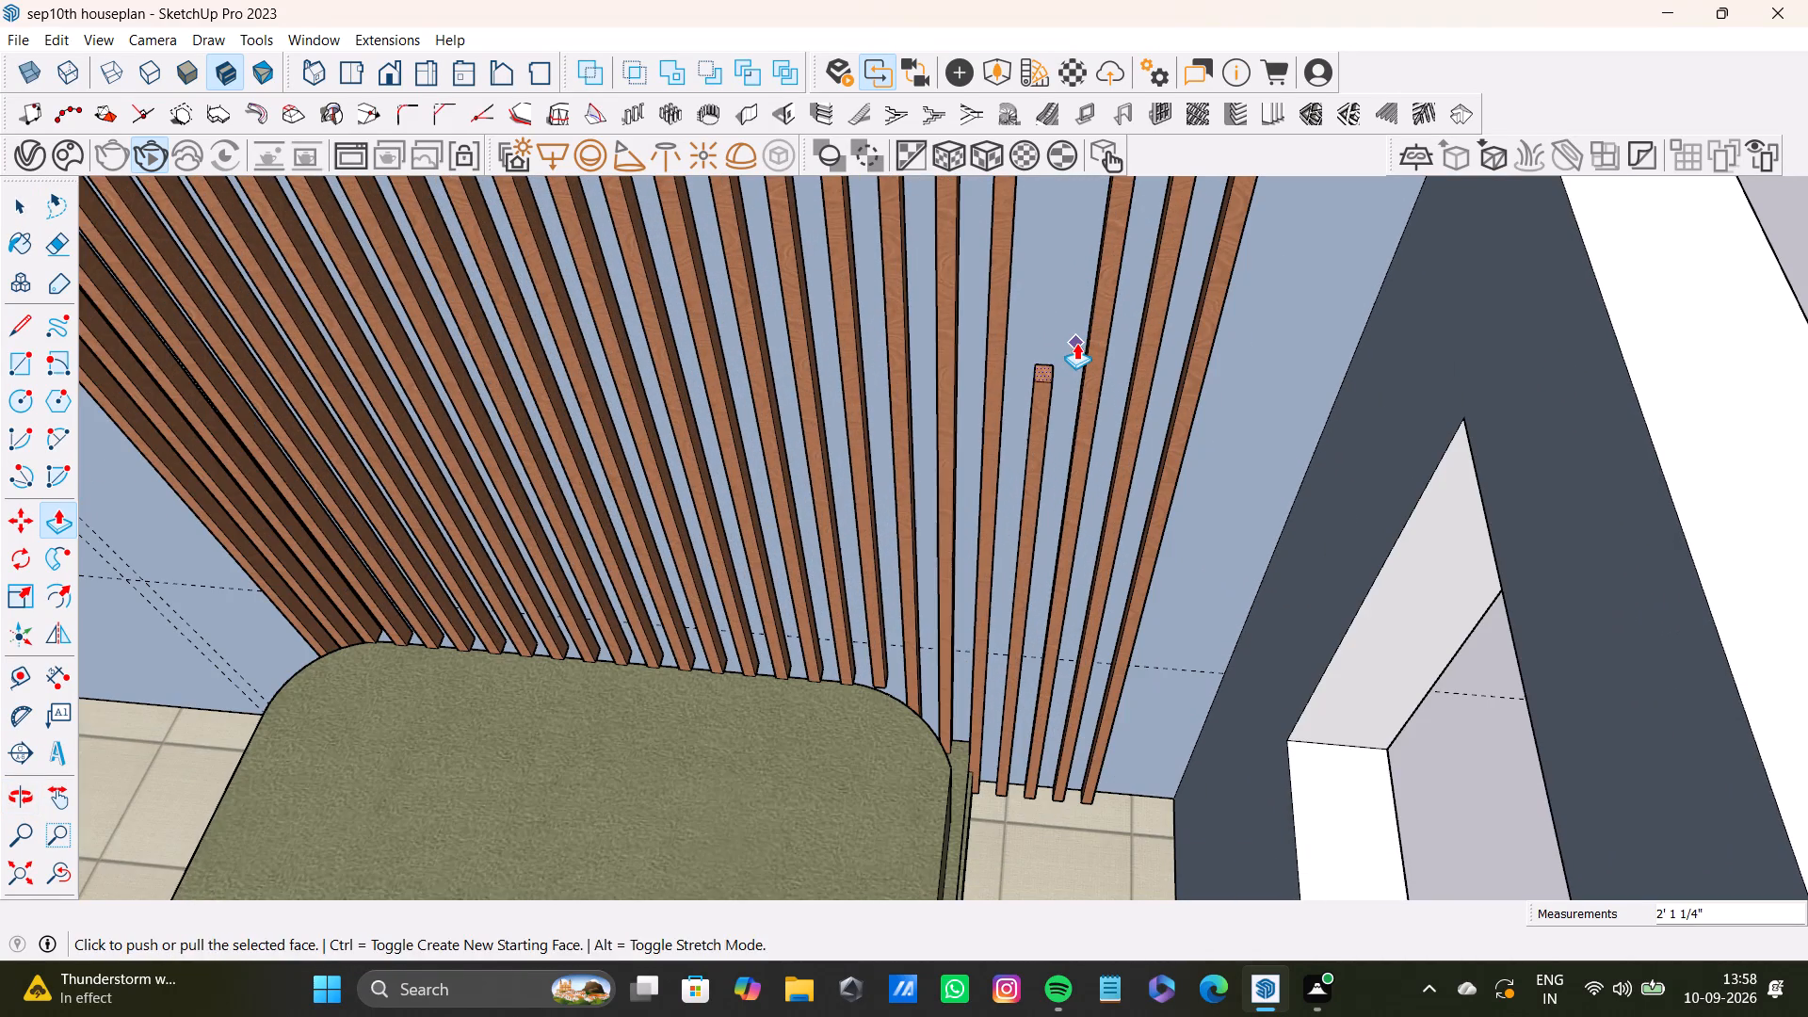
pyautogui.moveTo(1047, 370); pyautogui.dragTo(1035, 802)
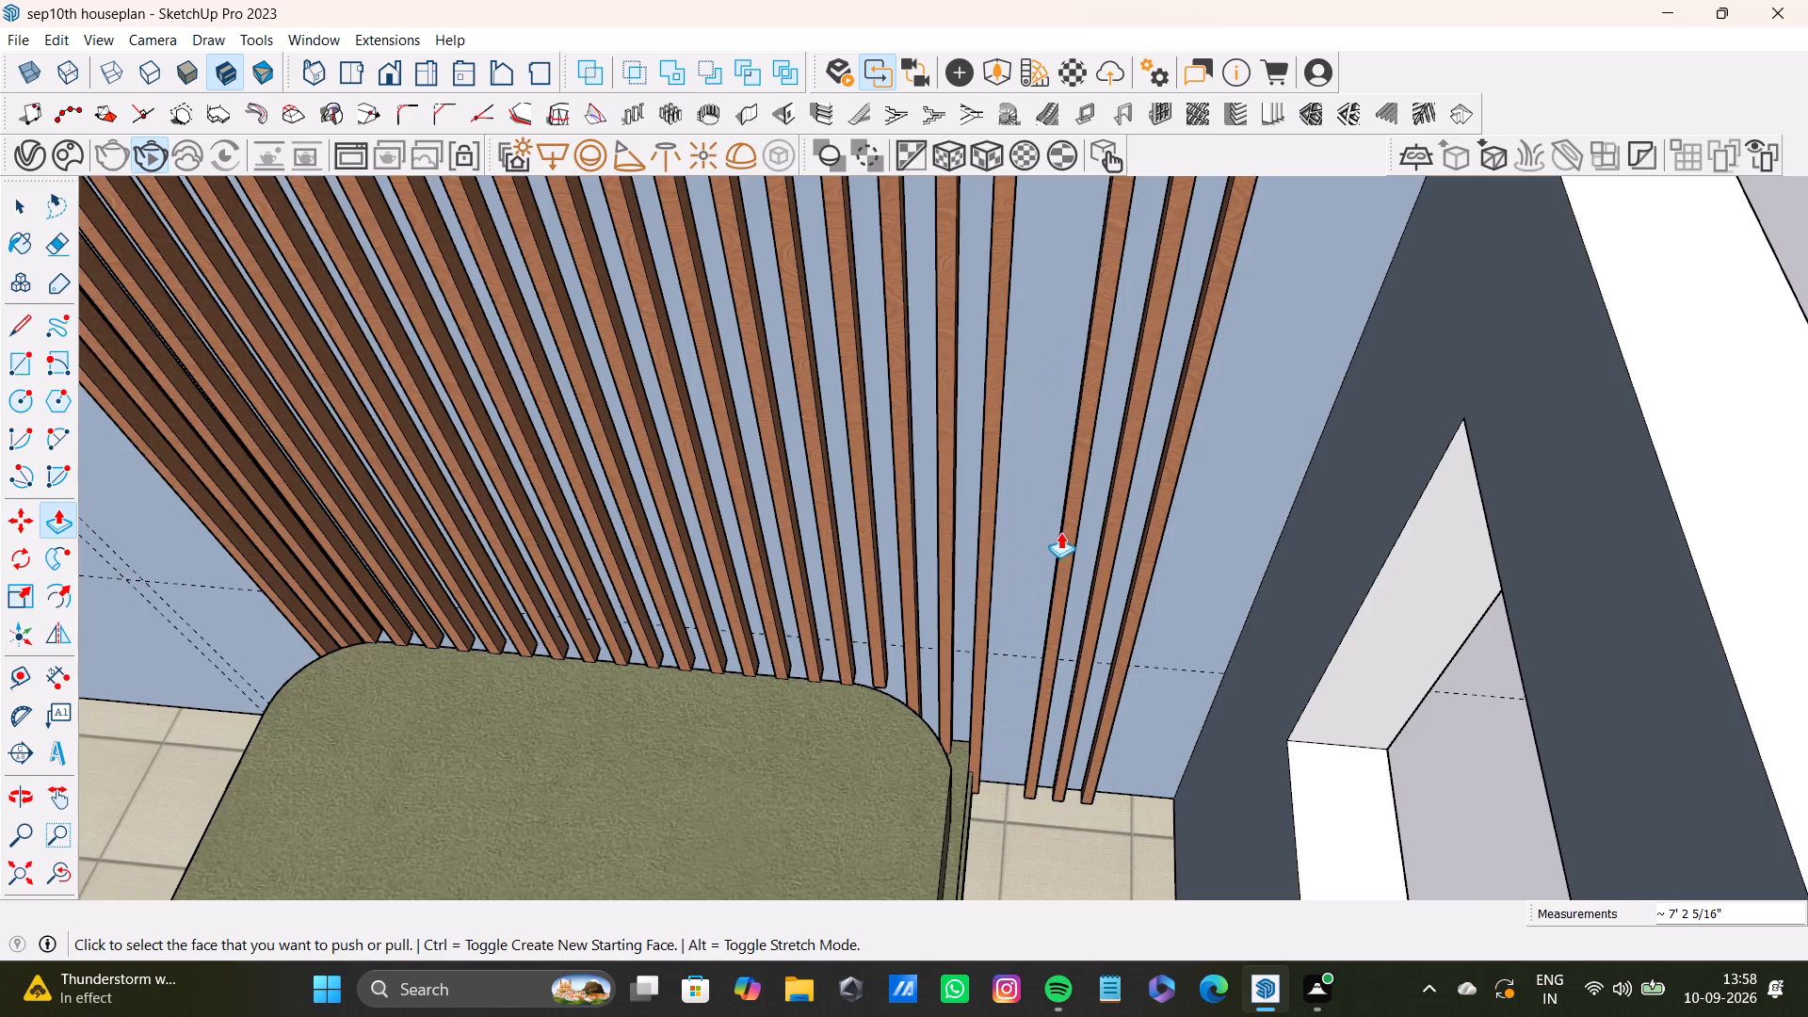
# Push the top face of the third slat from the window wall down about 2' 6 7/16", and its remainder down to the floor.
pyautogui.scroll(-5, 1060, 532)
pyautogui.keyDown('shift'); pyautogui.moveTo(1056, 387); pyautogui.dragTo(1024, 560, button='middle'); pyautogui.keyUp('shift')
pyautogui.scroll(7, 1059, 493)
pyautogui.moveTo(1072, 450); pyautogui.dragTo(1074, 718)
pyautogui.scroll(-4, 1071, 698)
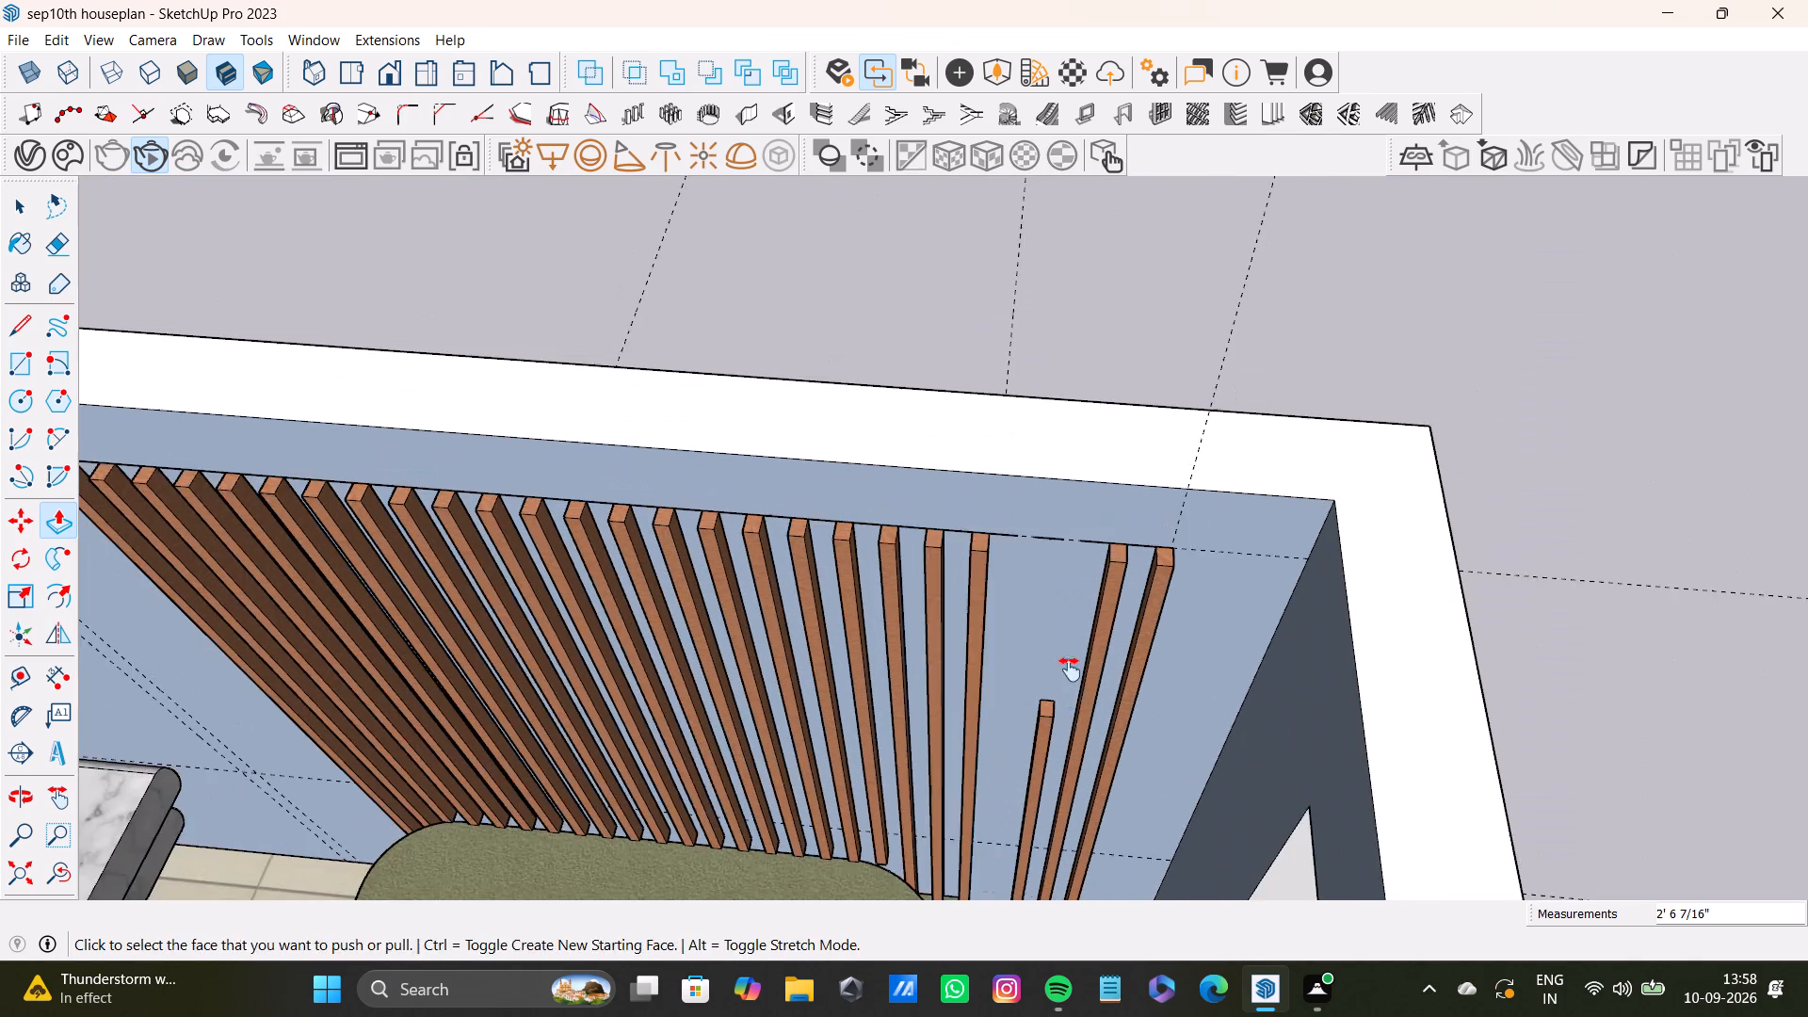
pyautogui.keyDown('shift'); pyautogui.moveTo(1070, 695); pyautogui.dragTo(1056, 432, button='middle'); pyautogui.keyUp('shift')
pyautogui.moveTo(1030, 445); pyautogui.dragTo(1013, 765)
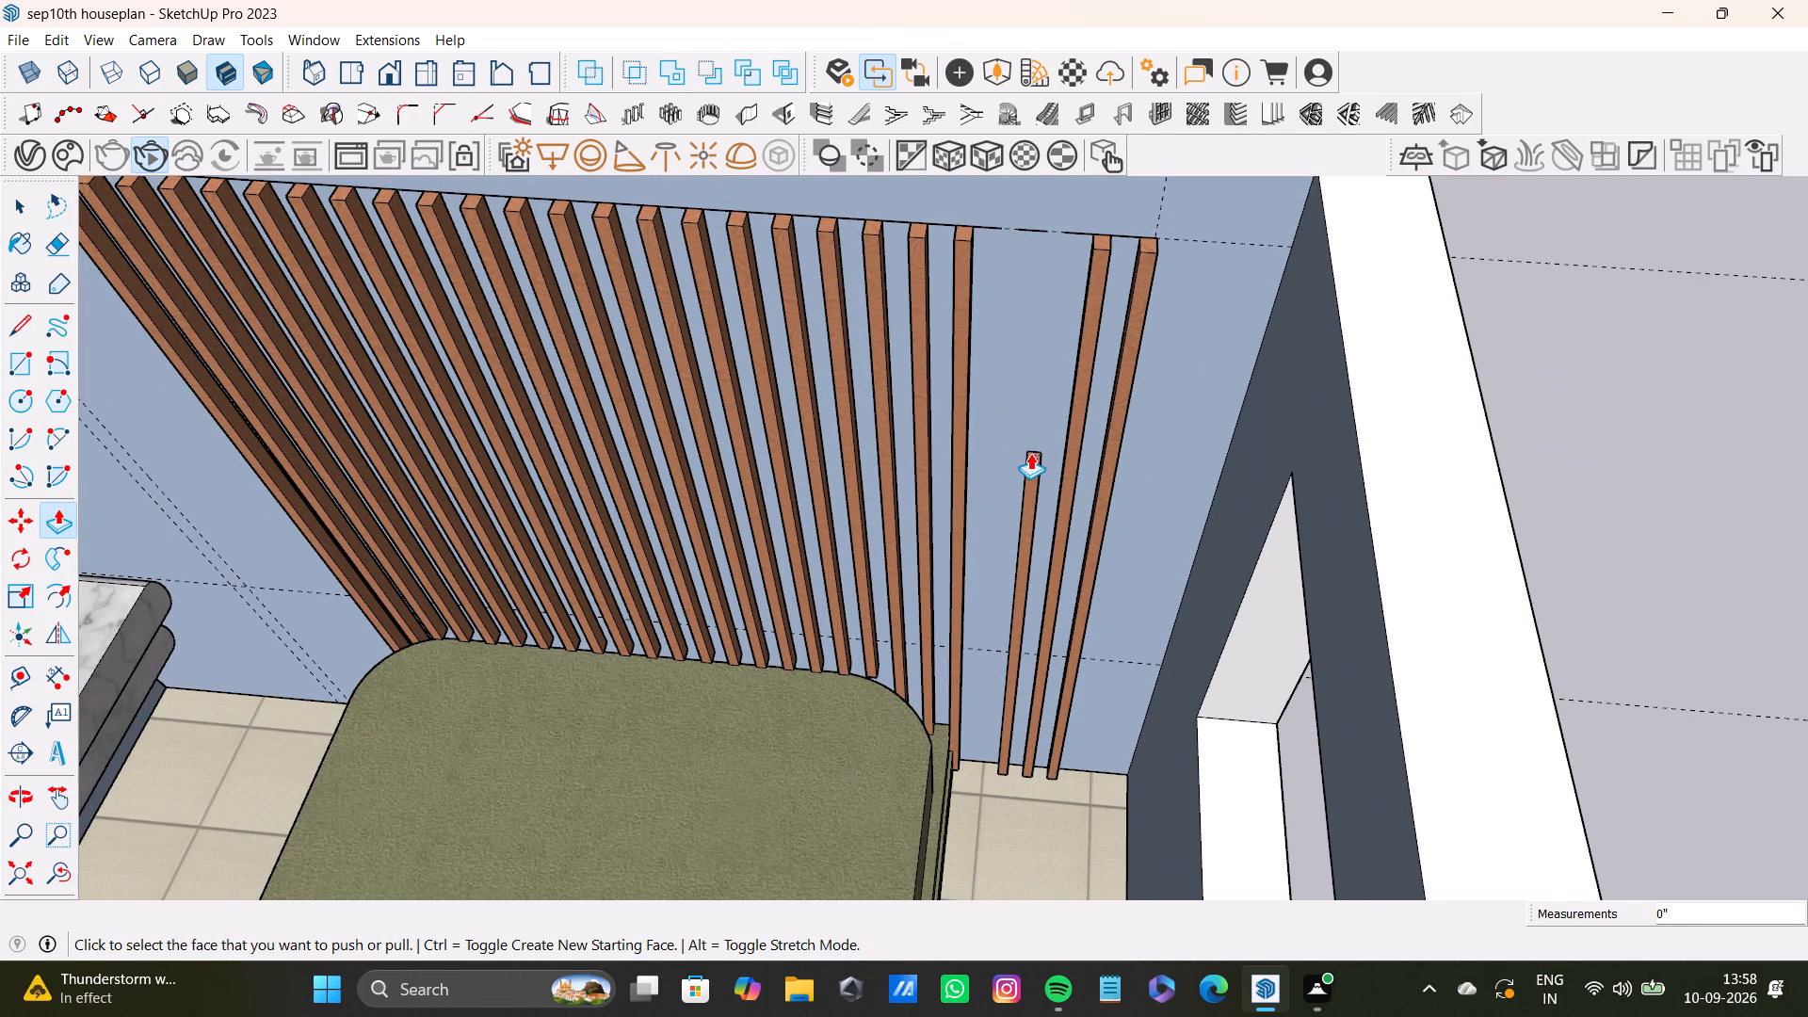
pyautogui.moveTo(1030, 453); pyautogui.dragTo(1011, 852)
# Push the top face of the second slat from the window wall down about 9' 3 9/16" to the floor.
pyautogui.moveTo(1105, 234); pyautogui.dragTo(1095, 416)
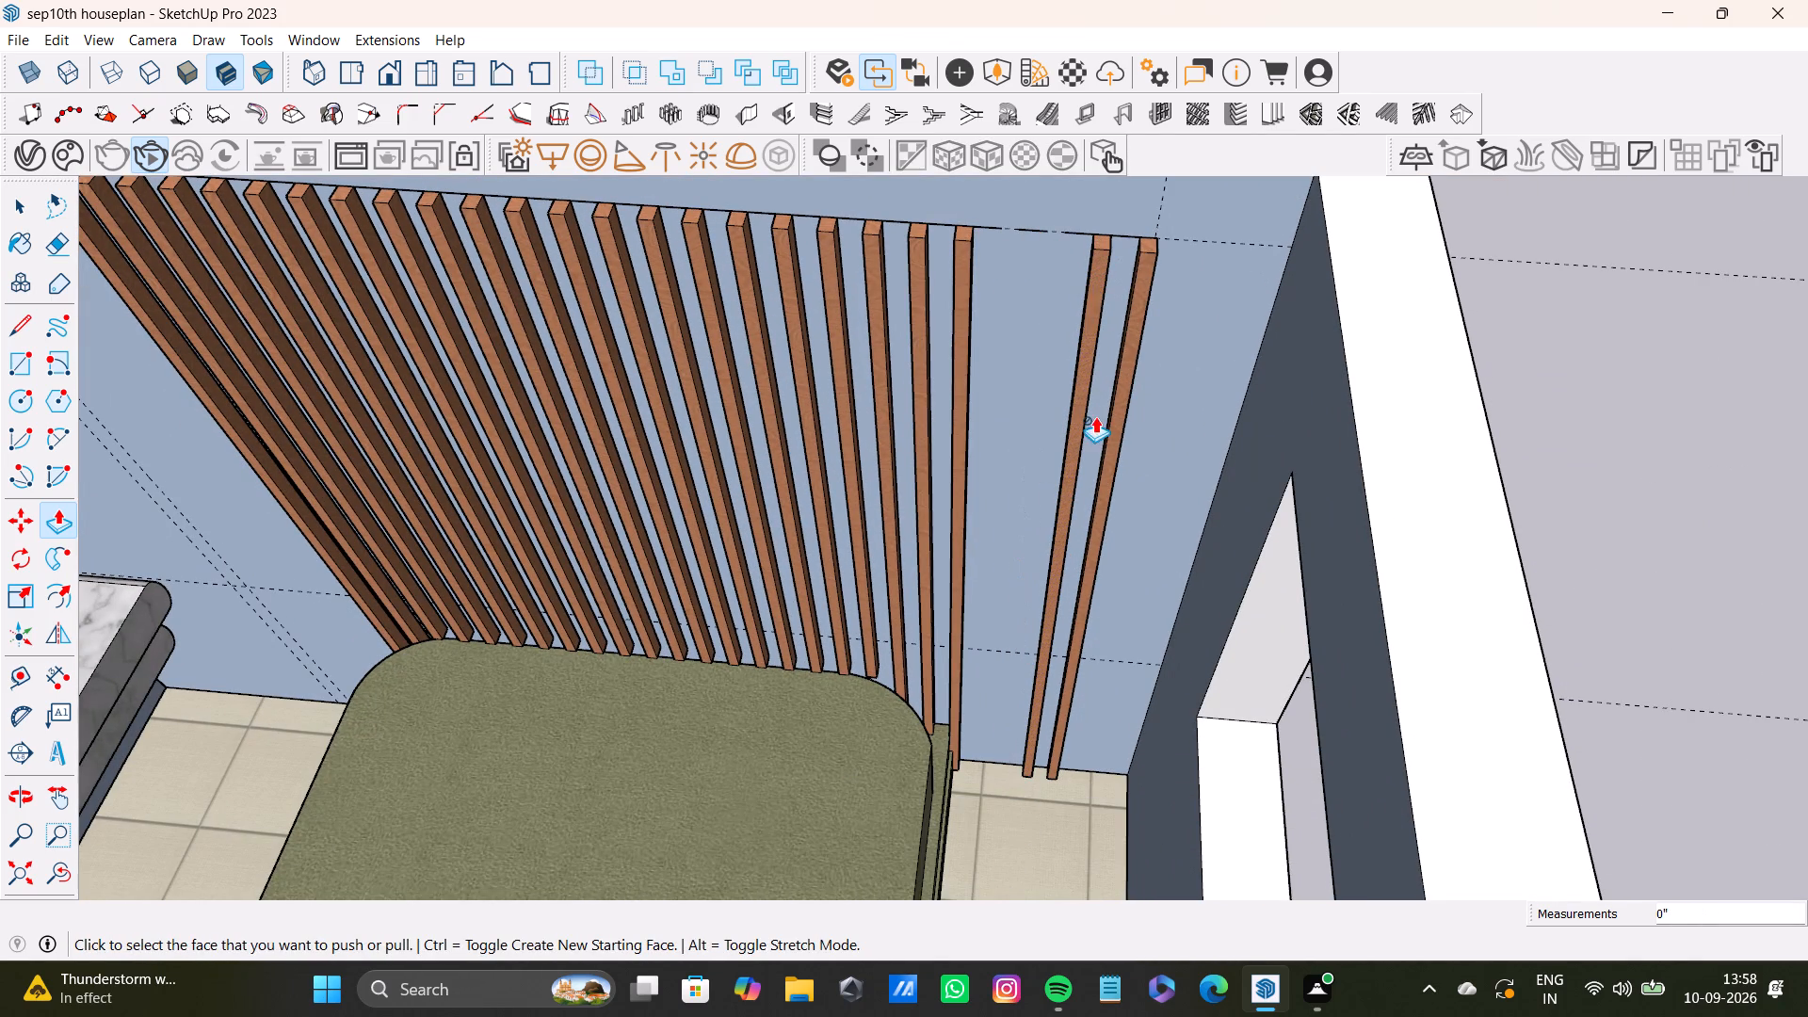
pyautogui.moveTo(1095, 416); pyautogui.dragTo(1069, 716)
pyautogui.moveTo(1104, 238); pyautogui.dragTo(988, 901)
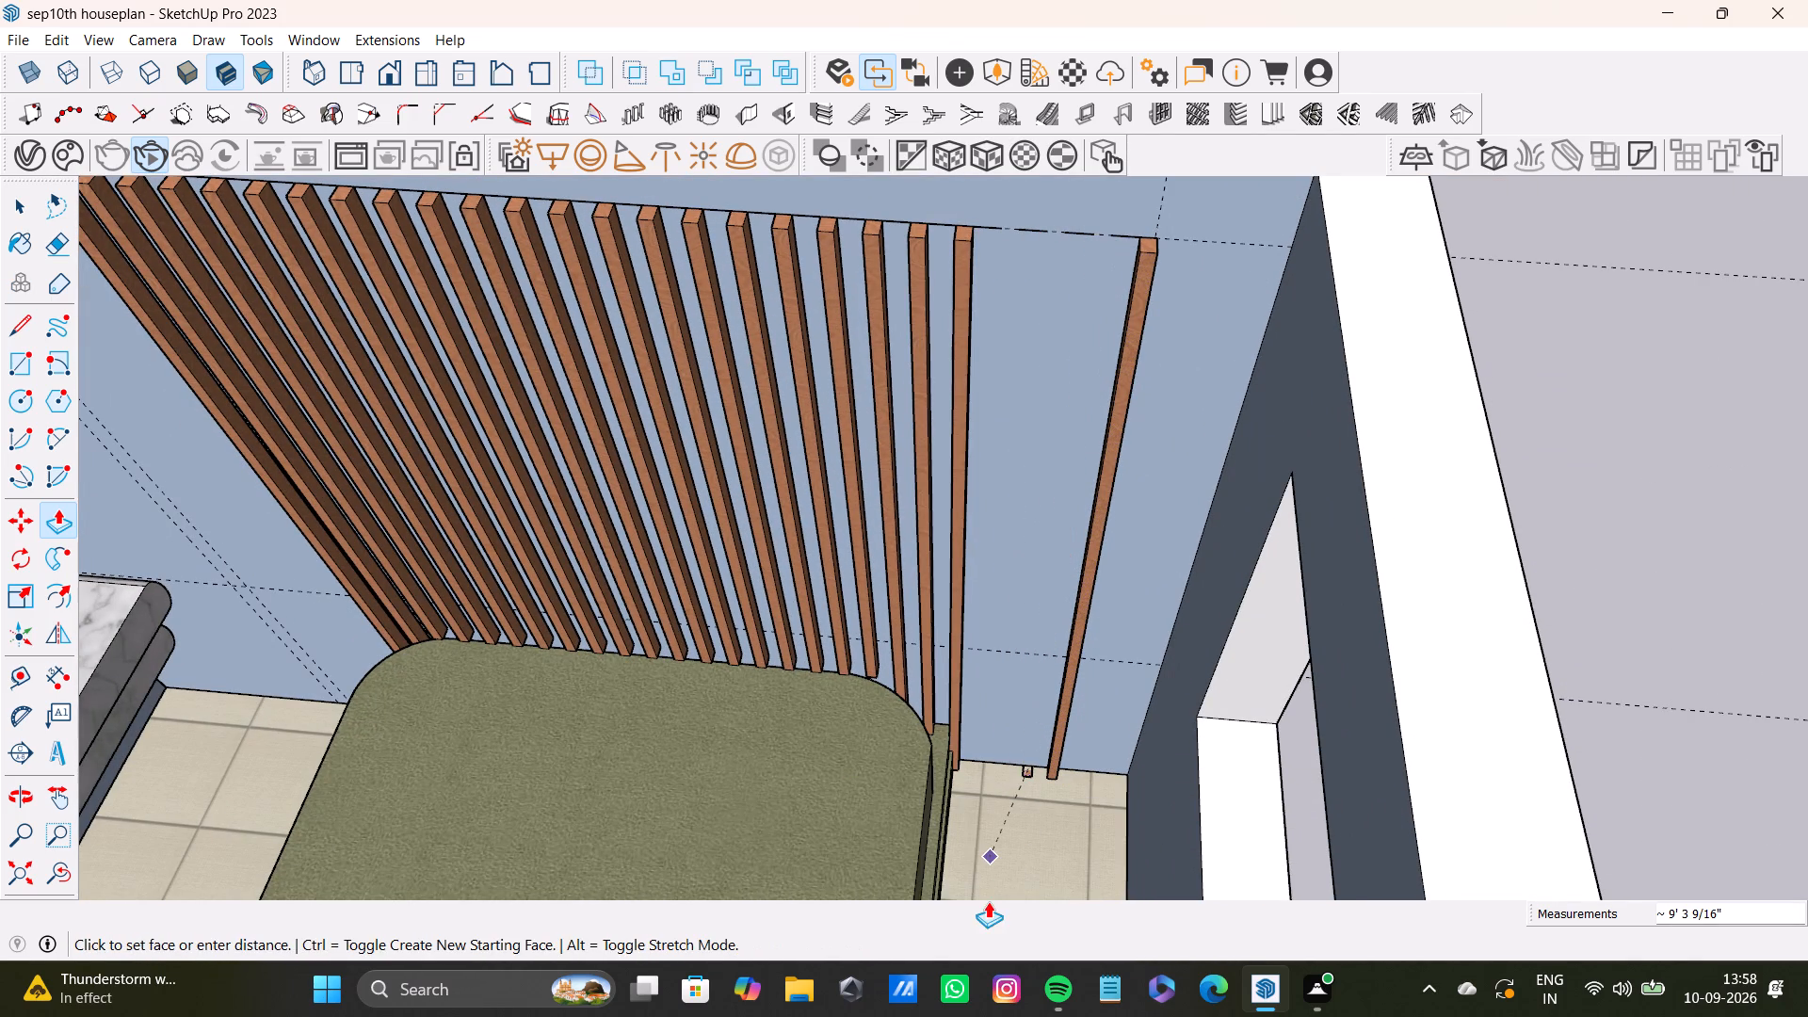
pyautogui.moveTo(988, 901); pyautogui.dragTo(990, 917)
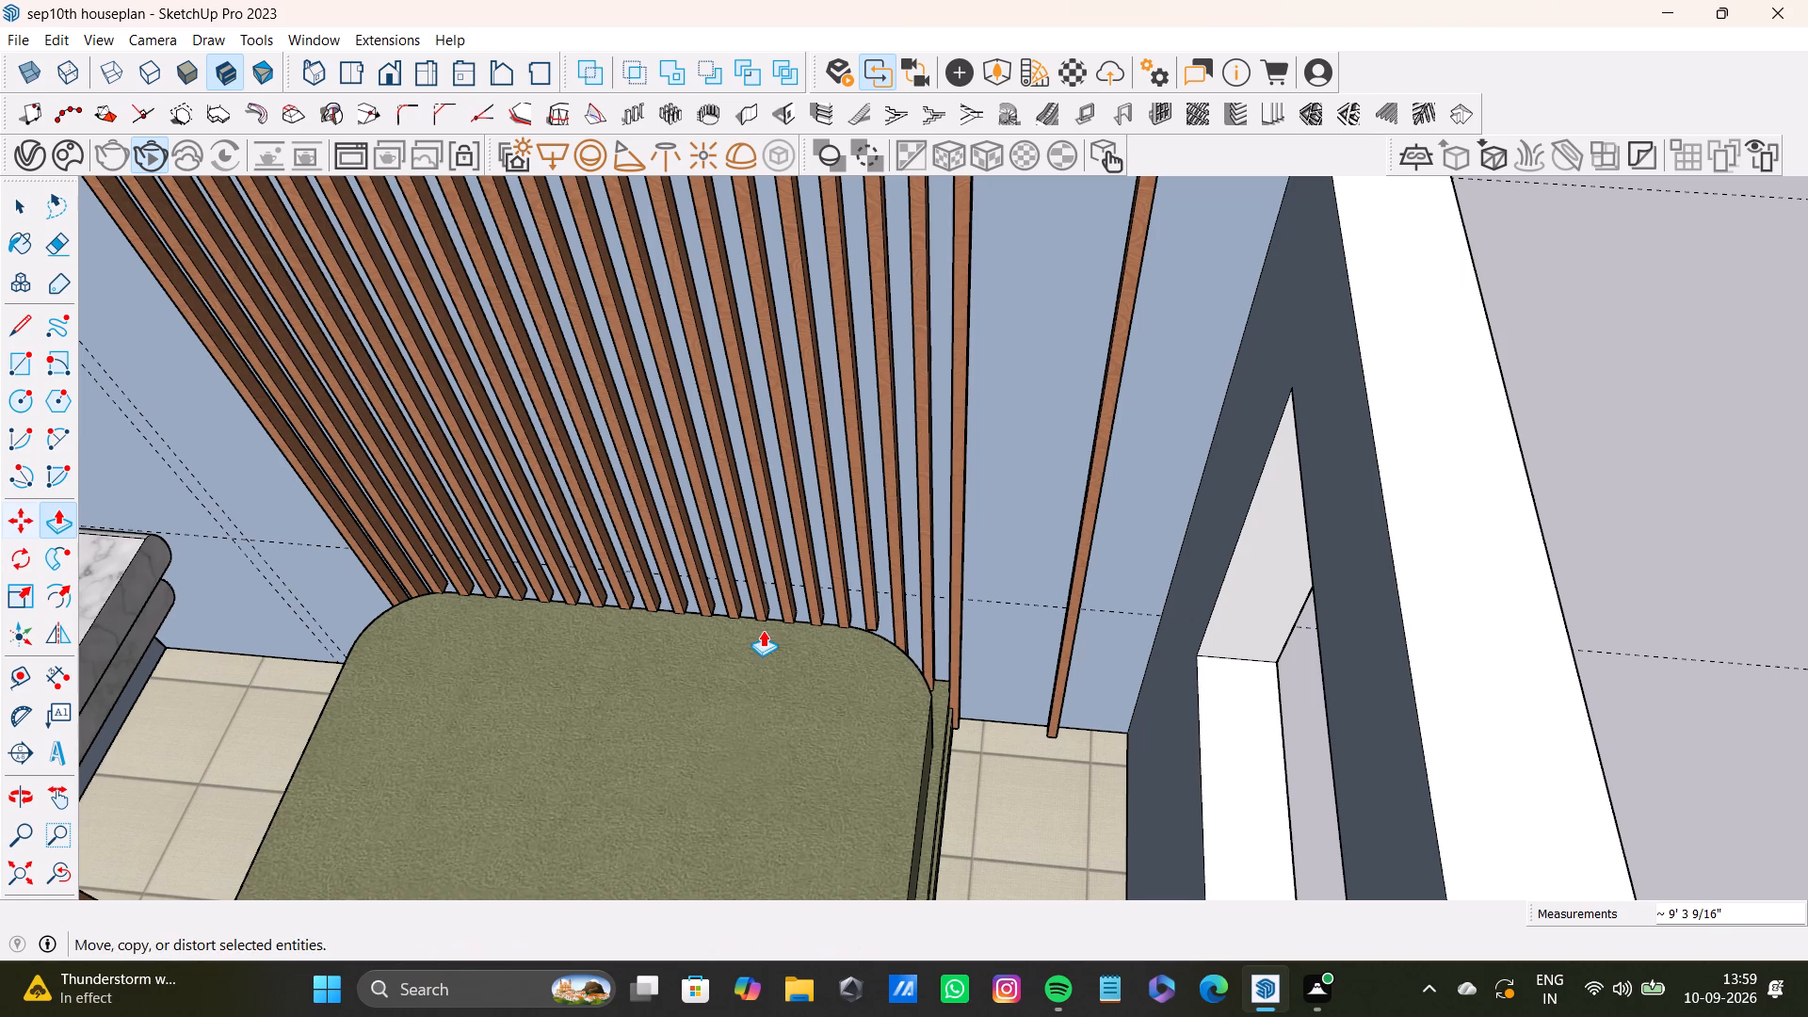
# Push the top face of the slat nearest the window wall down to the floor in two stages, the last about 8' 2 1/16".
pyautogui.scroll(-5, 996, 557)
pyautogui.keyDown('shift'); pyautogui.moveTo(944, 447); pyautogui.dragTo(952, 444, button='middle'); pyautogui.keyUp('shift')
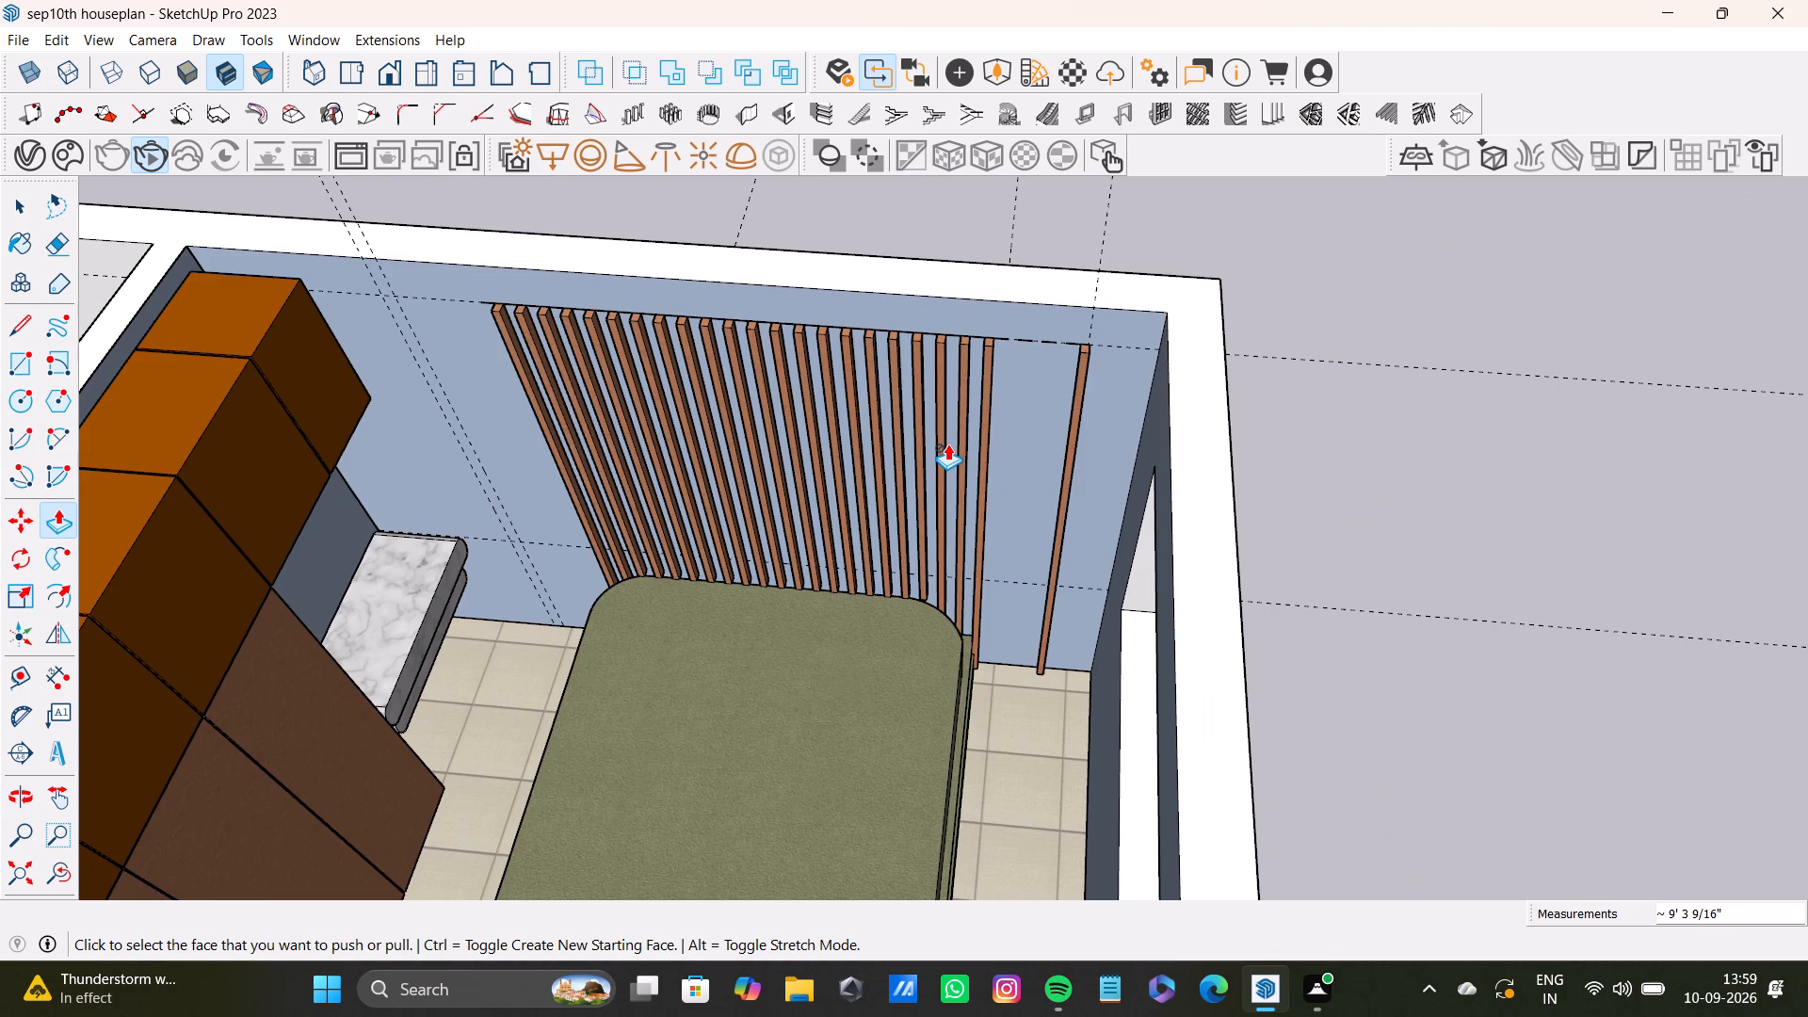
pyautogui.scroll(12, 1281, 393)
pyautogui.scroll(5, 1047, 327)
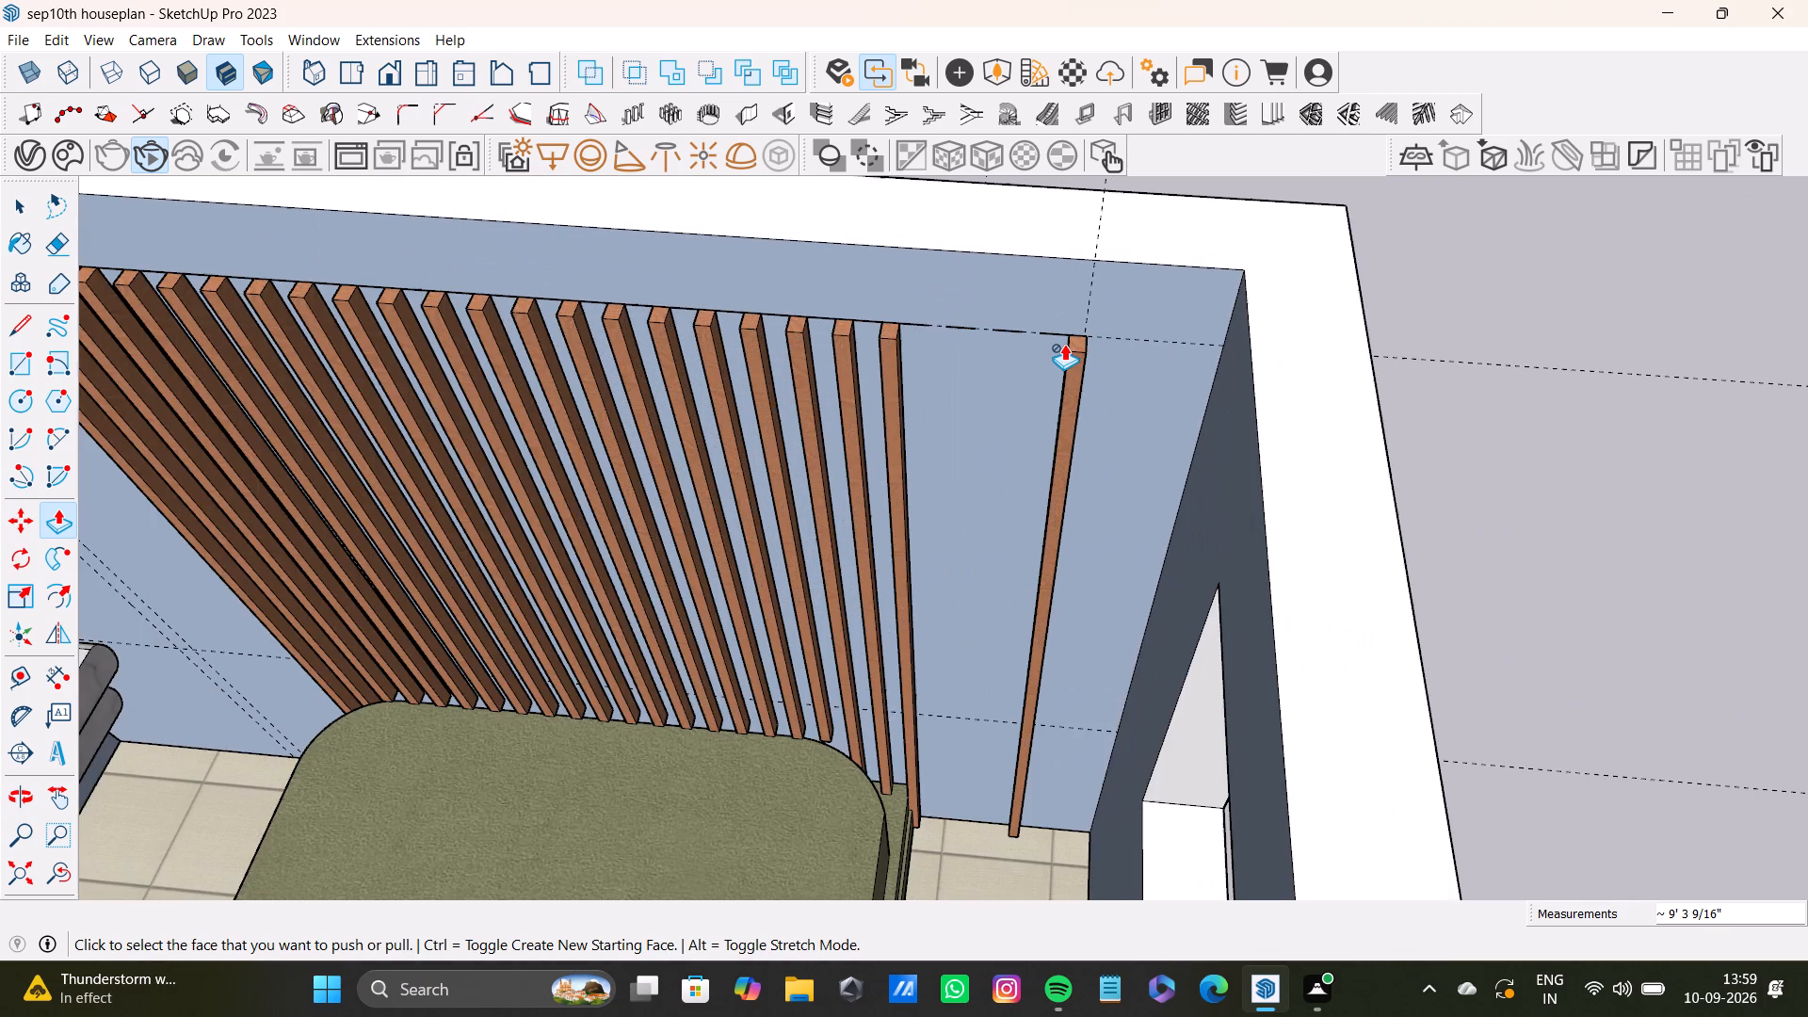
pyautogui.scroll(3, 1064, 344)
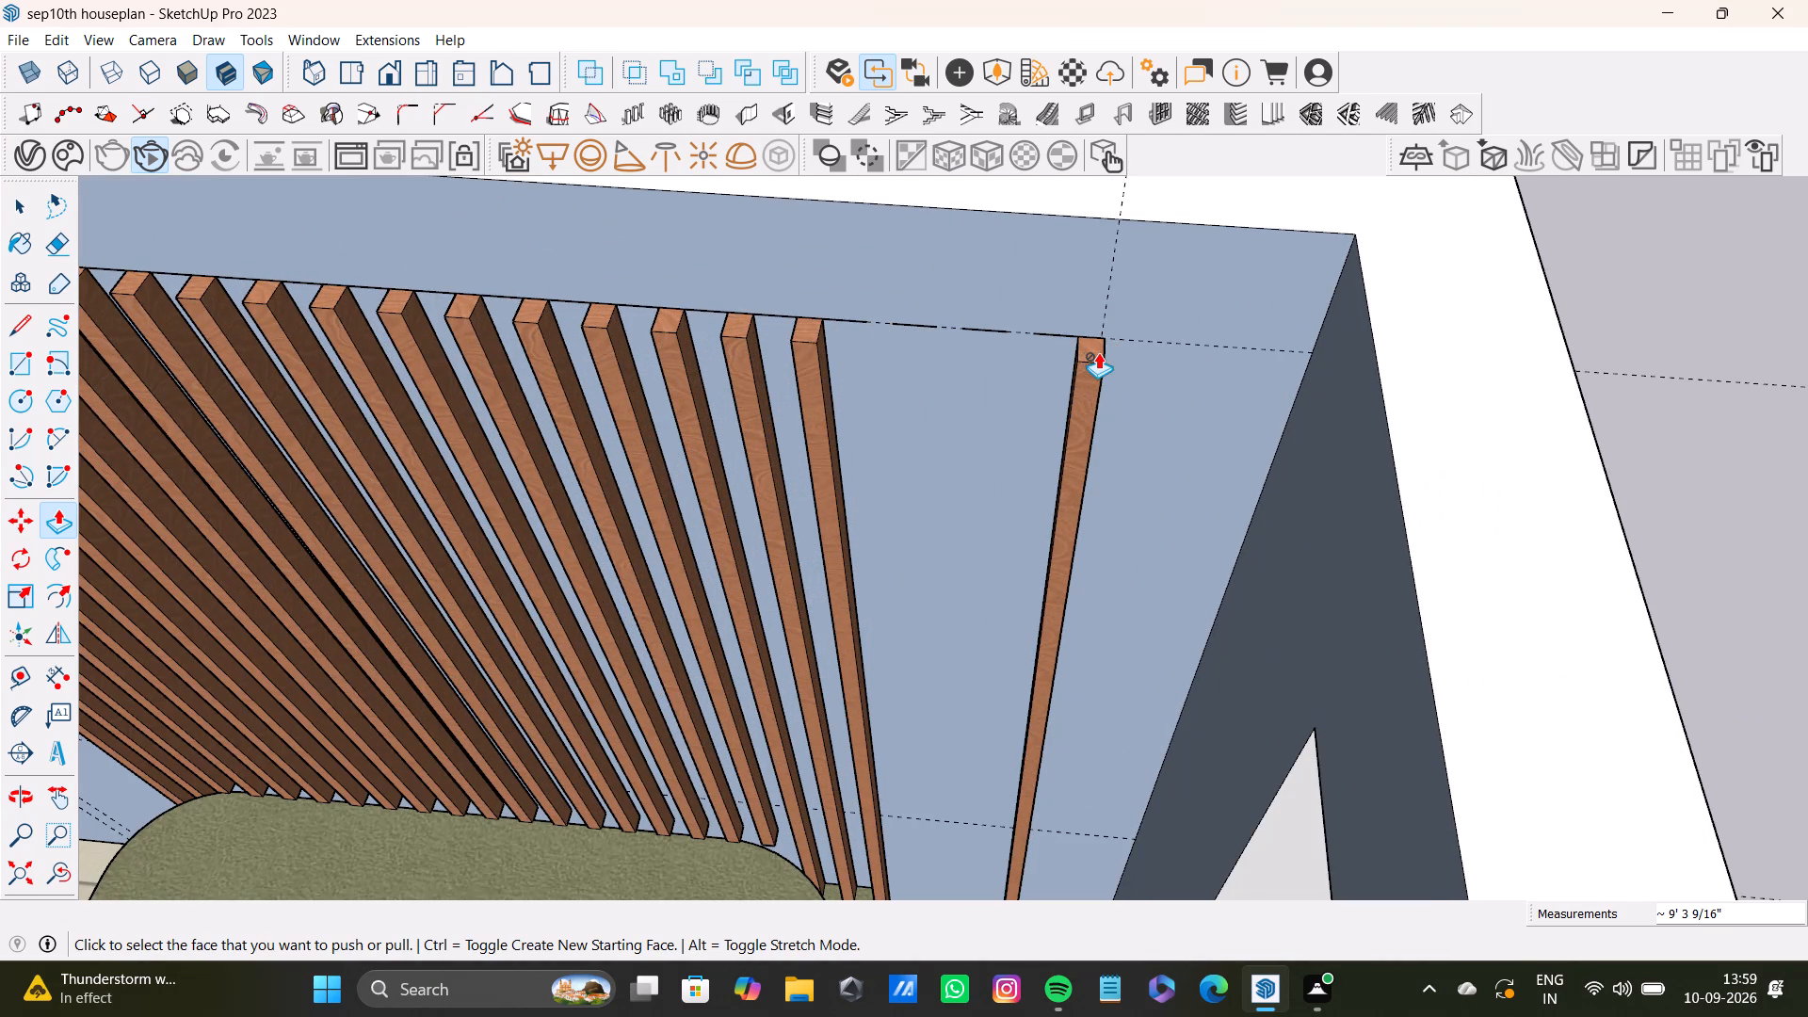
pyautogui.click(1101, 347)
pyautogui.scroll(-4, 1066, 463)
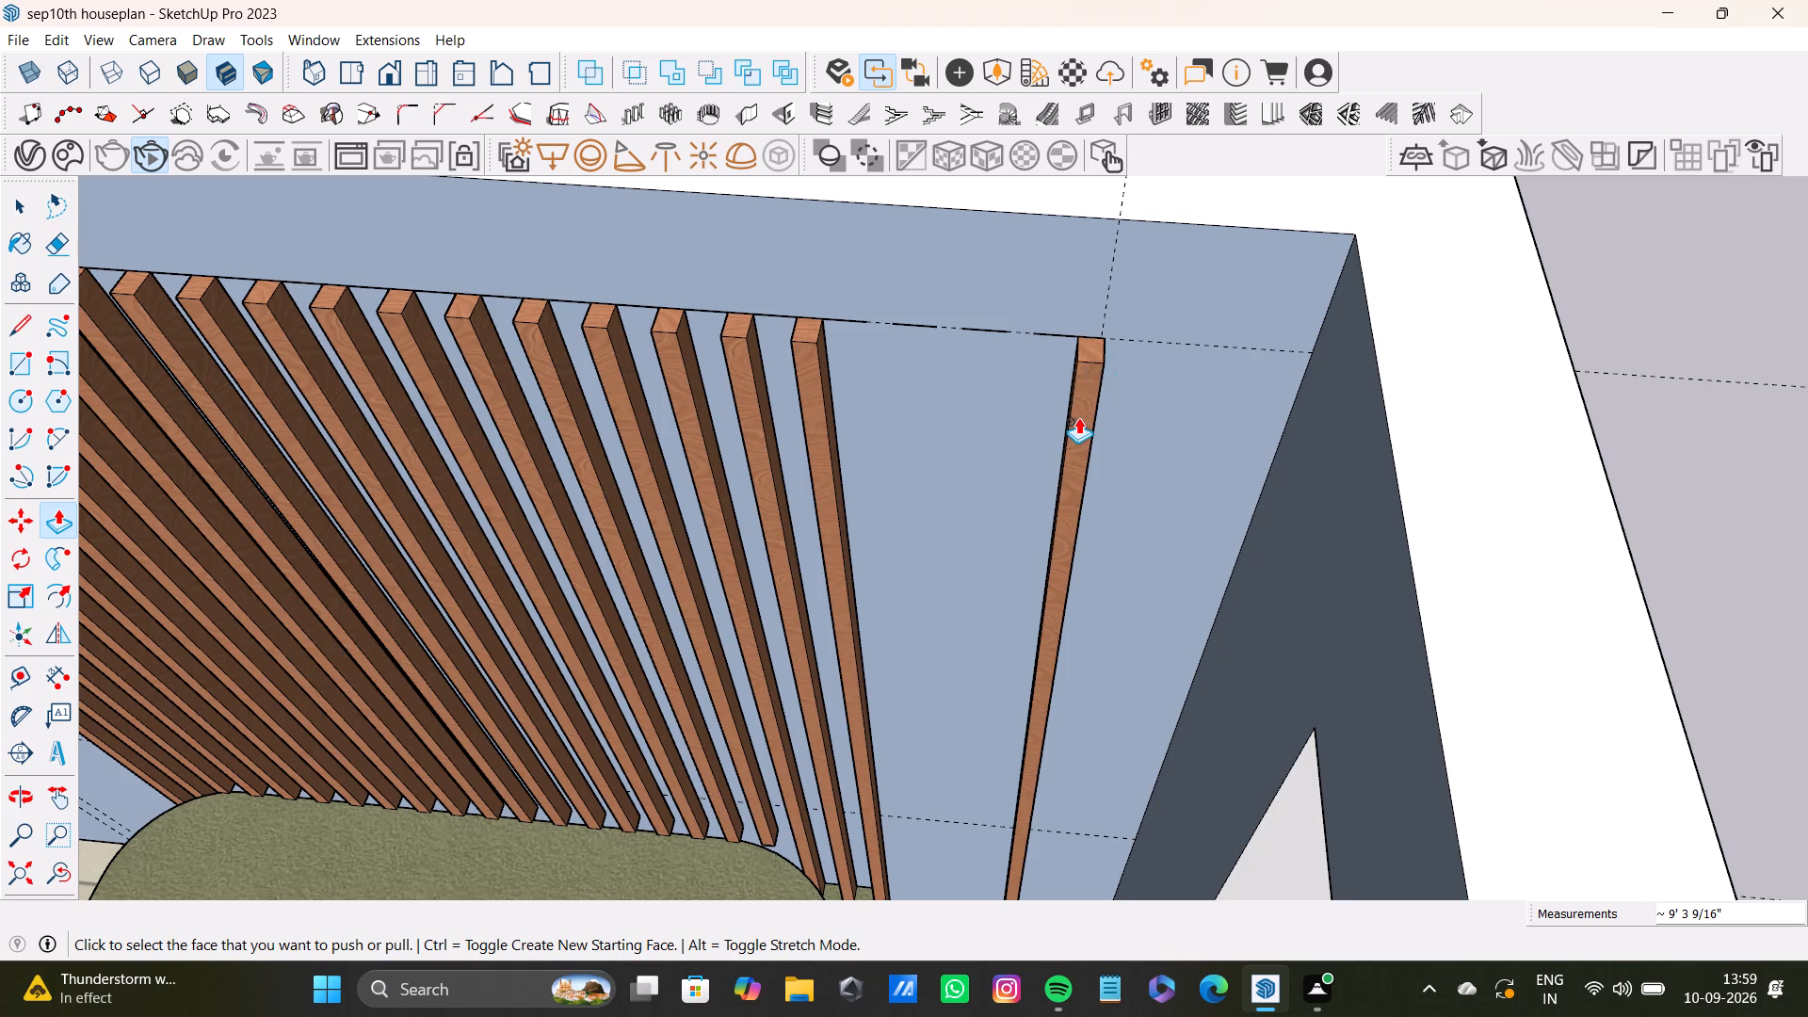
pyautogui.scroll(8, 1104, 319)
pyautogui.click(1087, 421)
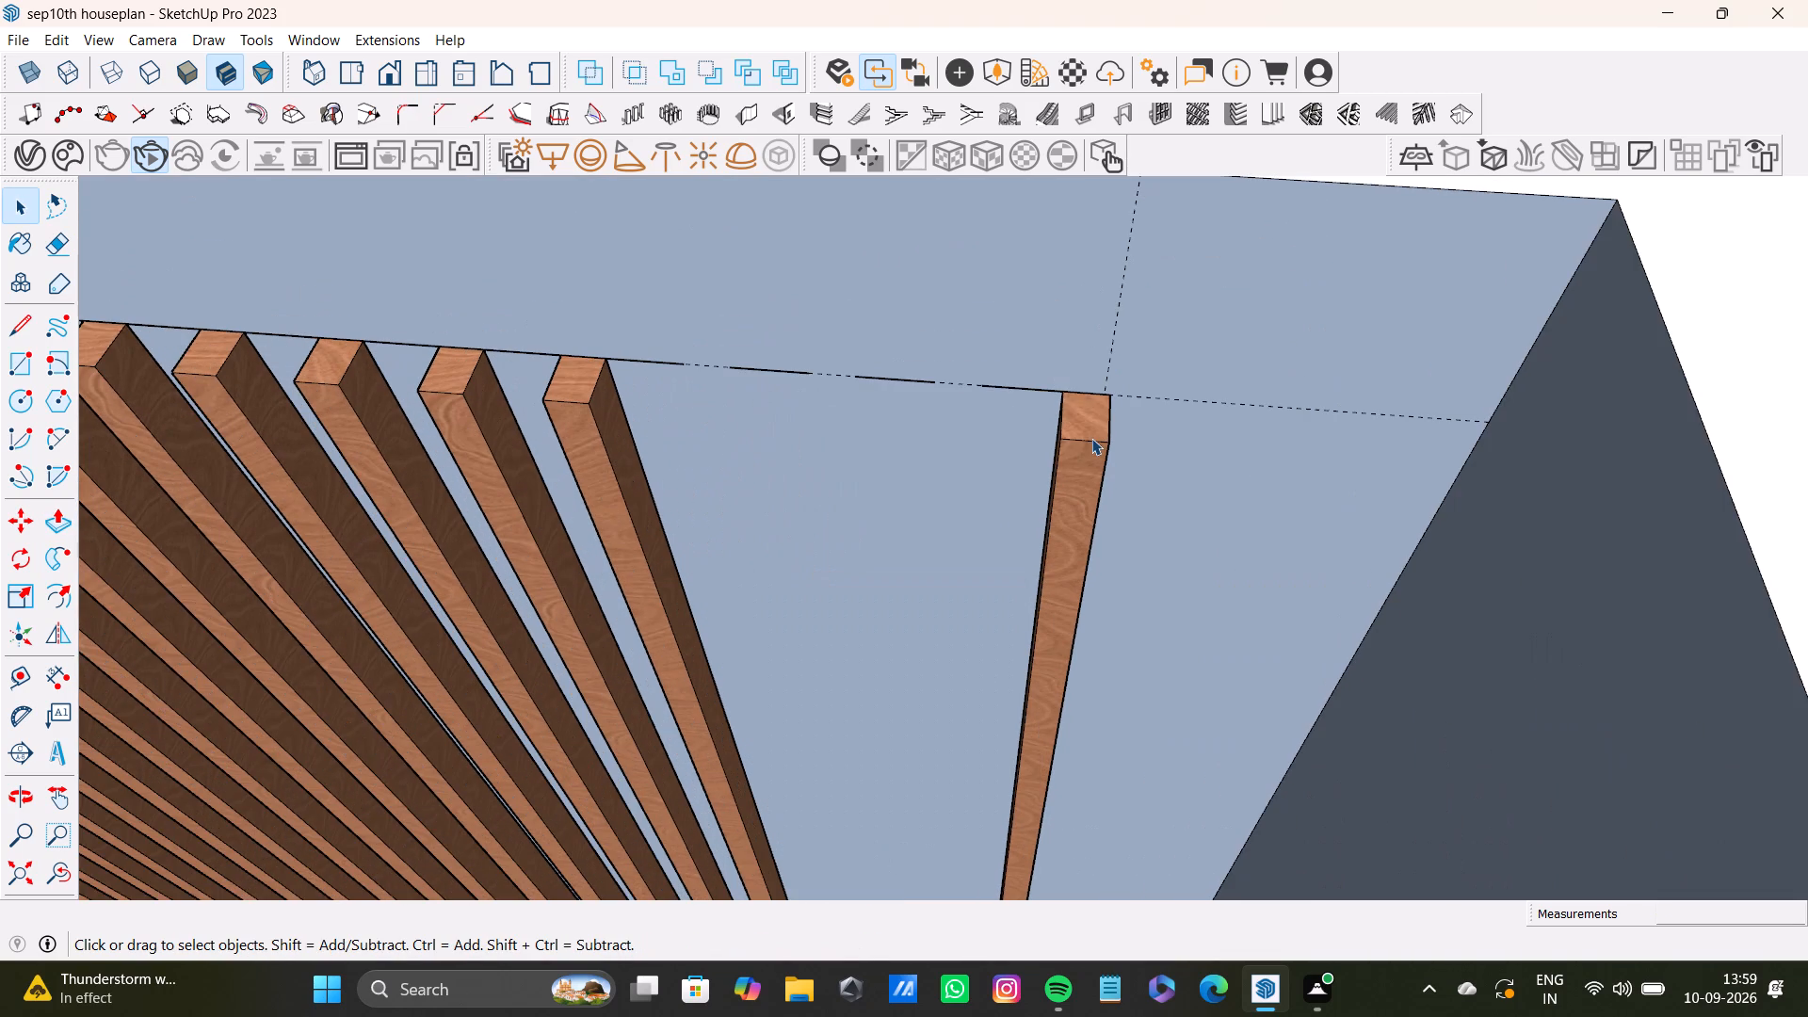
pyautogui.press('p')
pyautogui.moveTo(1093, 423); pyautogui.dragTo(1073, 646)
pyautogui.scroll(-5, 1072, 627)
pyautogui.keyDown('shift'); pyautogui.moveTo(1072, 627); pyautogui.dragTo(1078, 315, button='middle'); pyautogui.keyUp('shift')
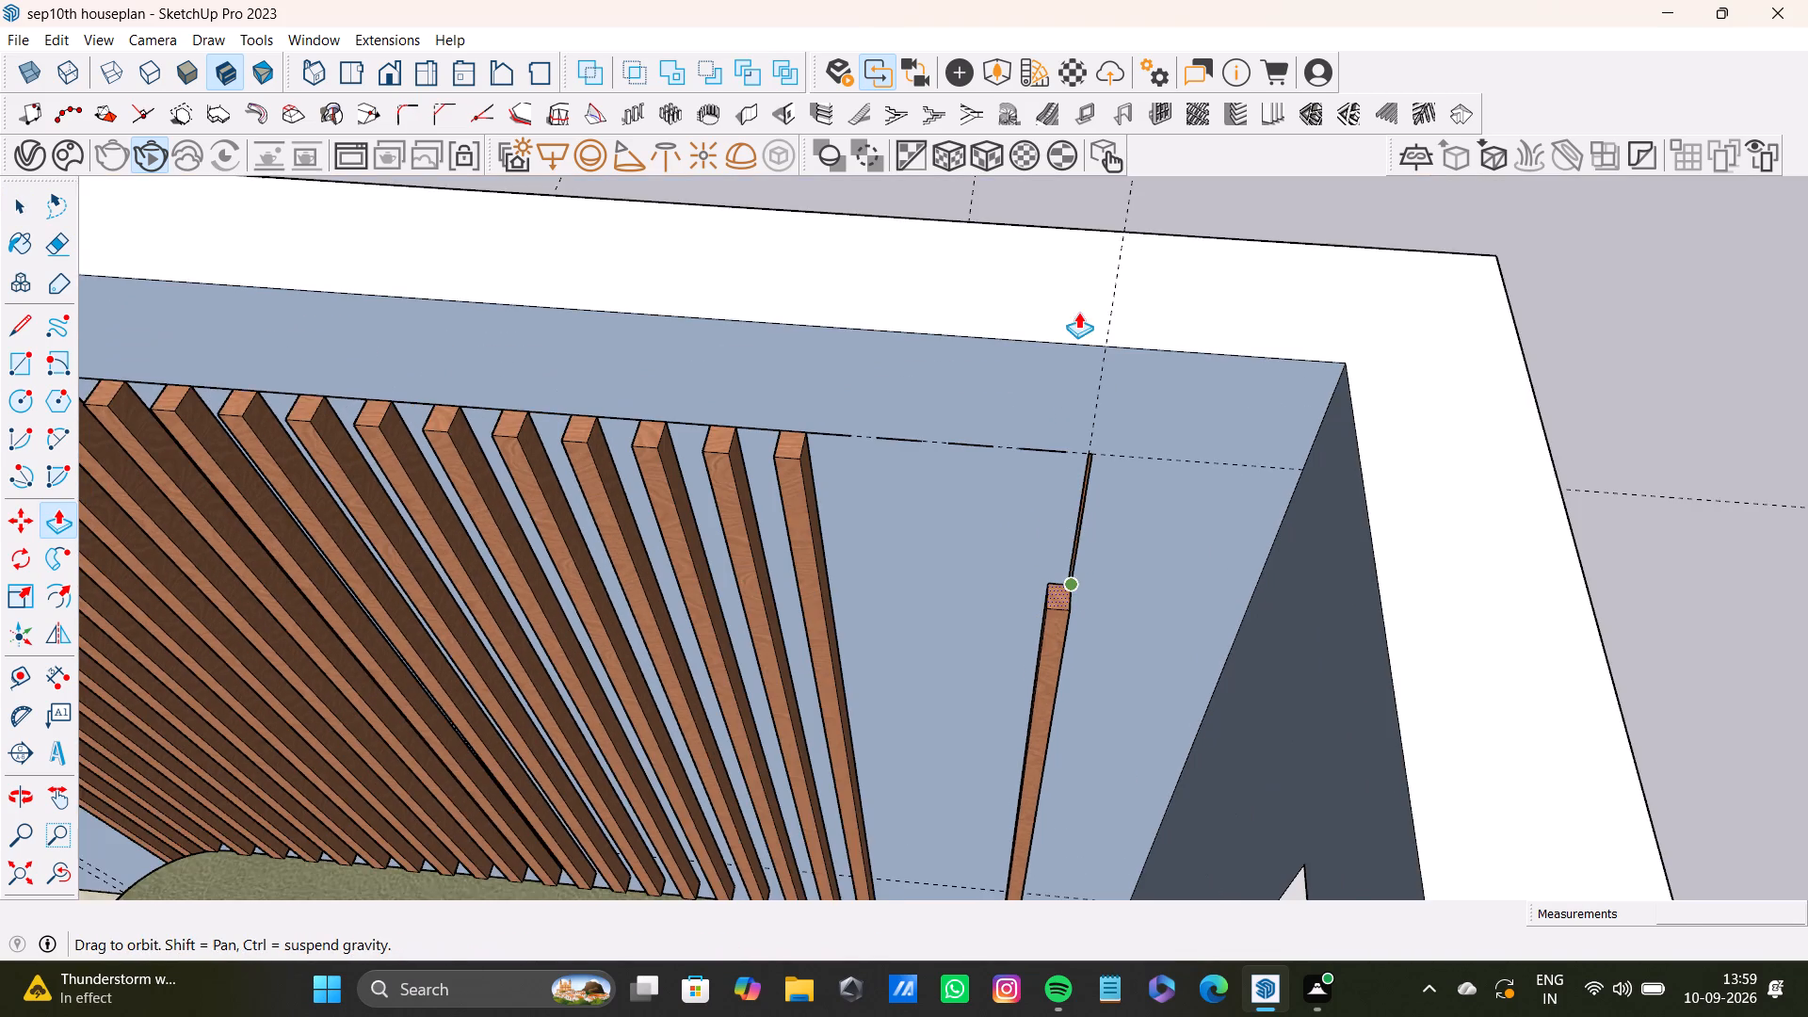
pyautogui.moveTo(1069, 312); pyautogui.dragTo(1031, 928)
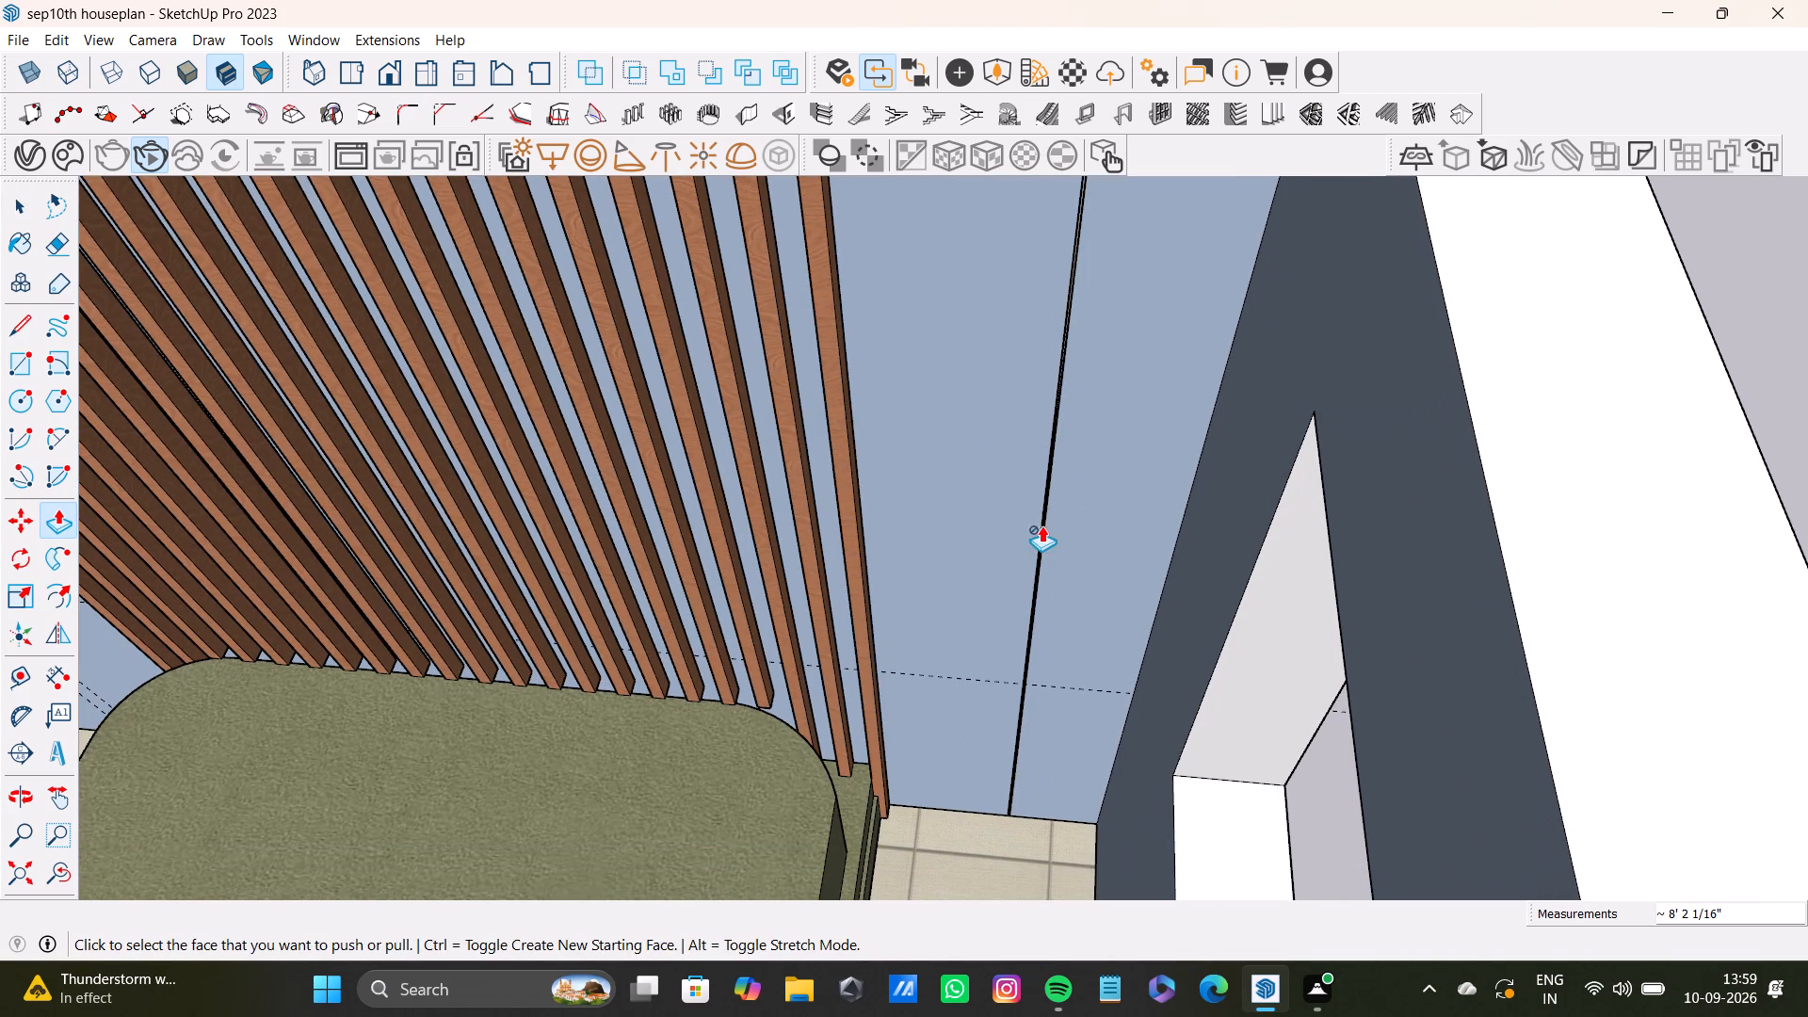
# Delete the narrow upper strip left by the slat nearest the window wall, including its face, top edge and two side edges.
pyautogui.keyDown('shift'); pyautogui.moveTo(1046, 325); pyautogui.dragTo(1041, 431, button='middle'); pyautogui.keyUp('shift')
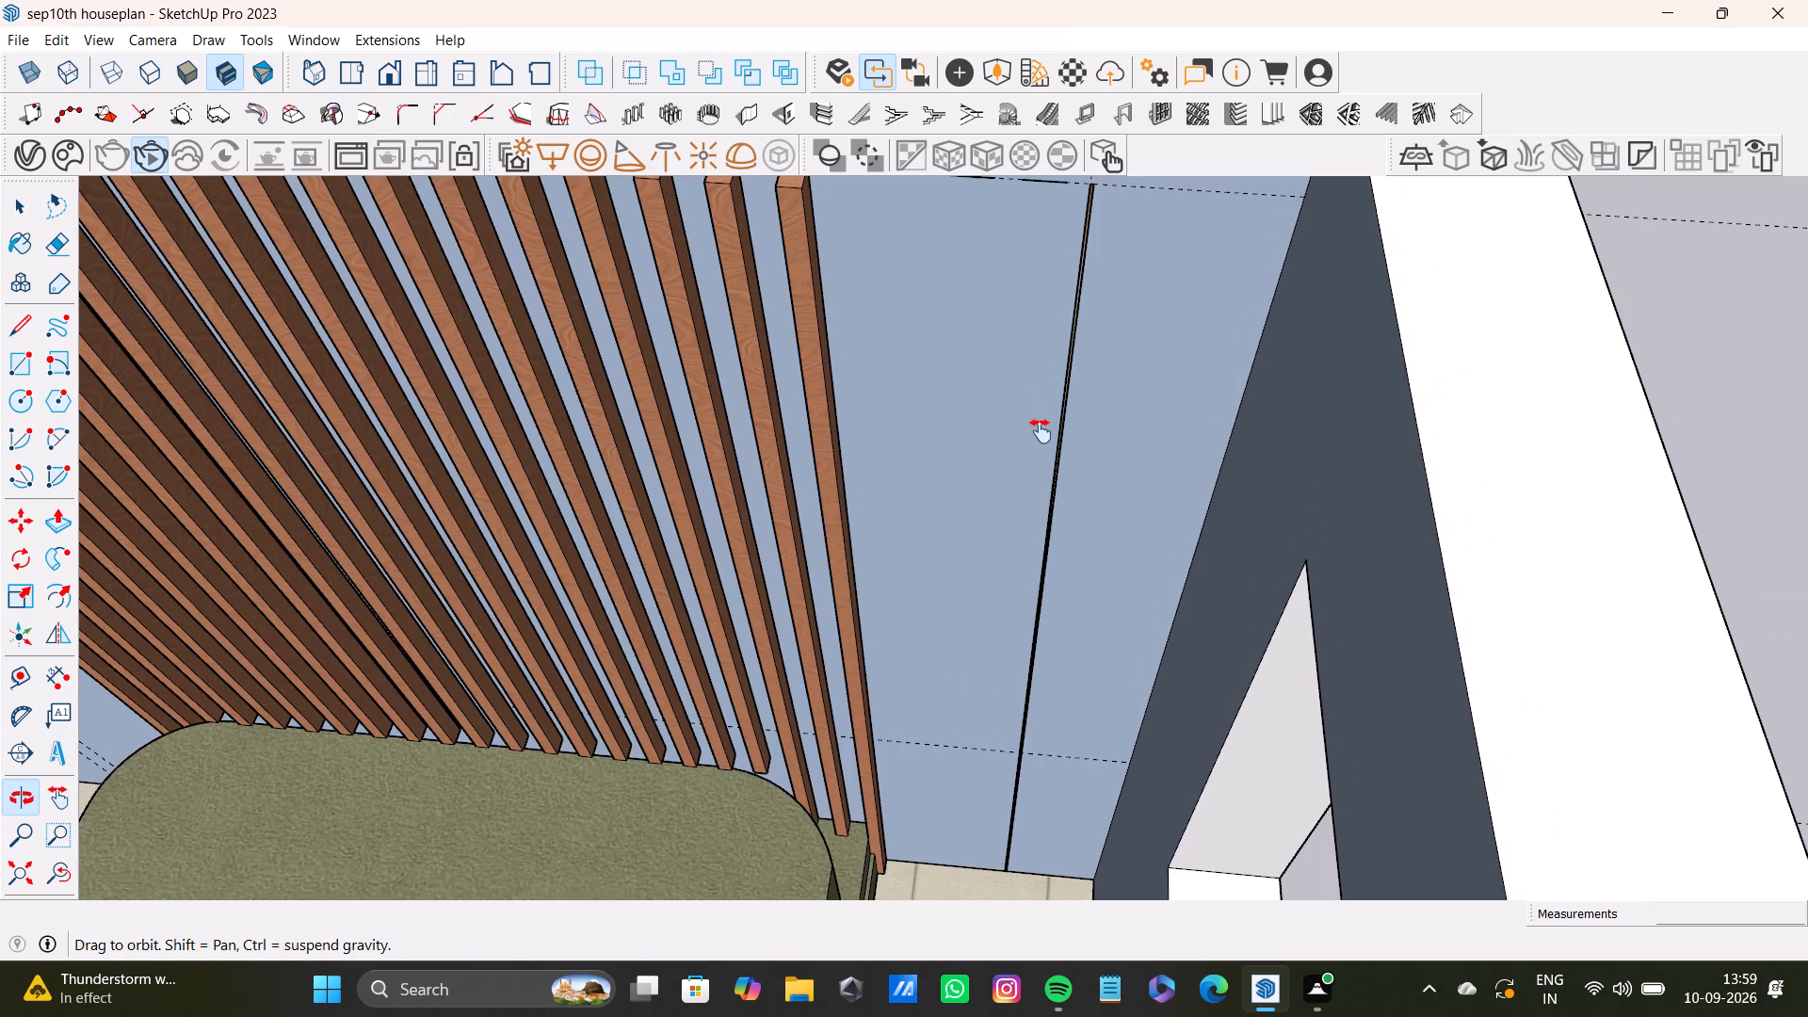
pyautogui.keyDown('shift'); pyautogui.moveTo(1041, 431); pyautogui.dragTo(1049, 541, button='middle'); pyautogui.keyUp('shift')
pyautogui.scroll(8, 1068, 395)
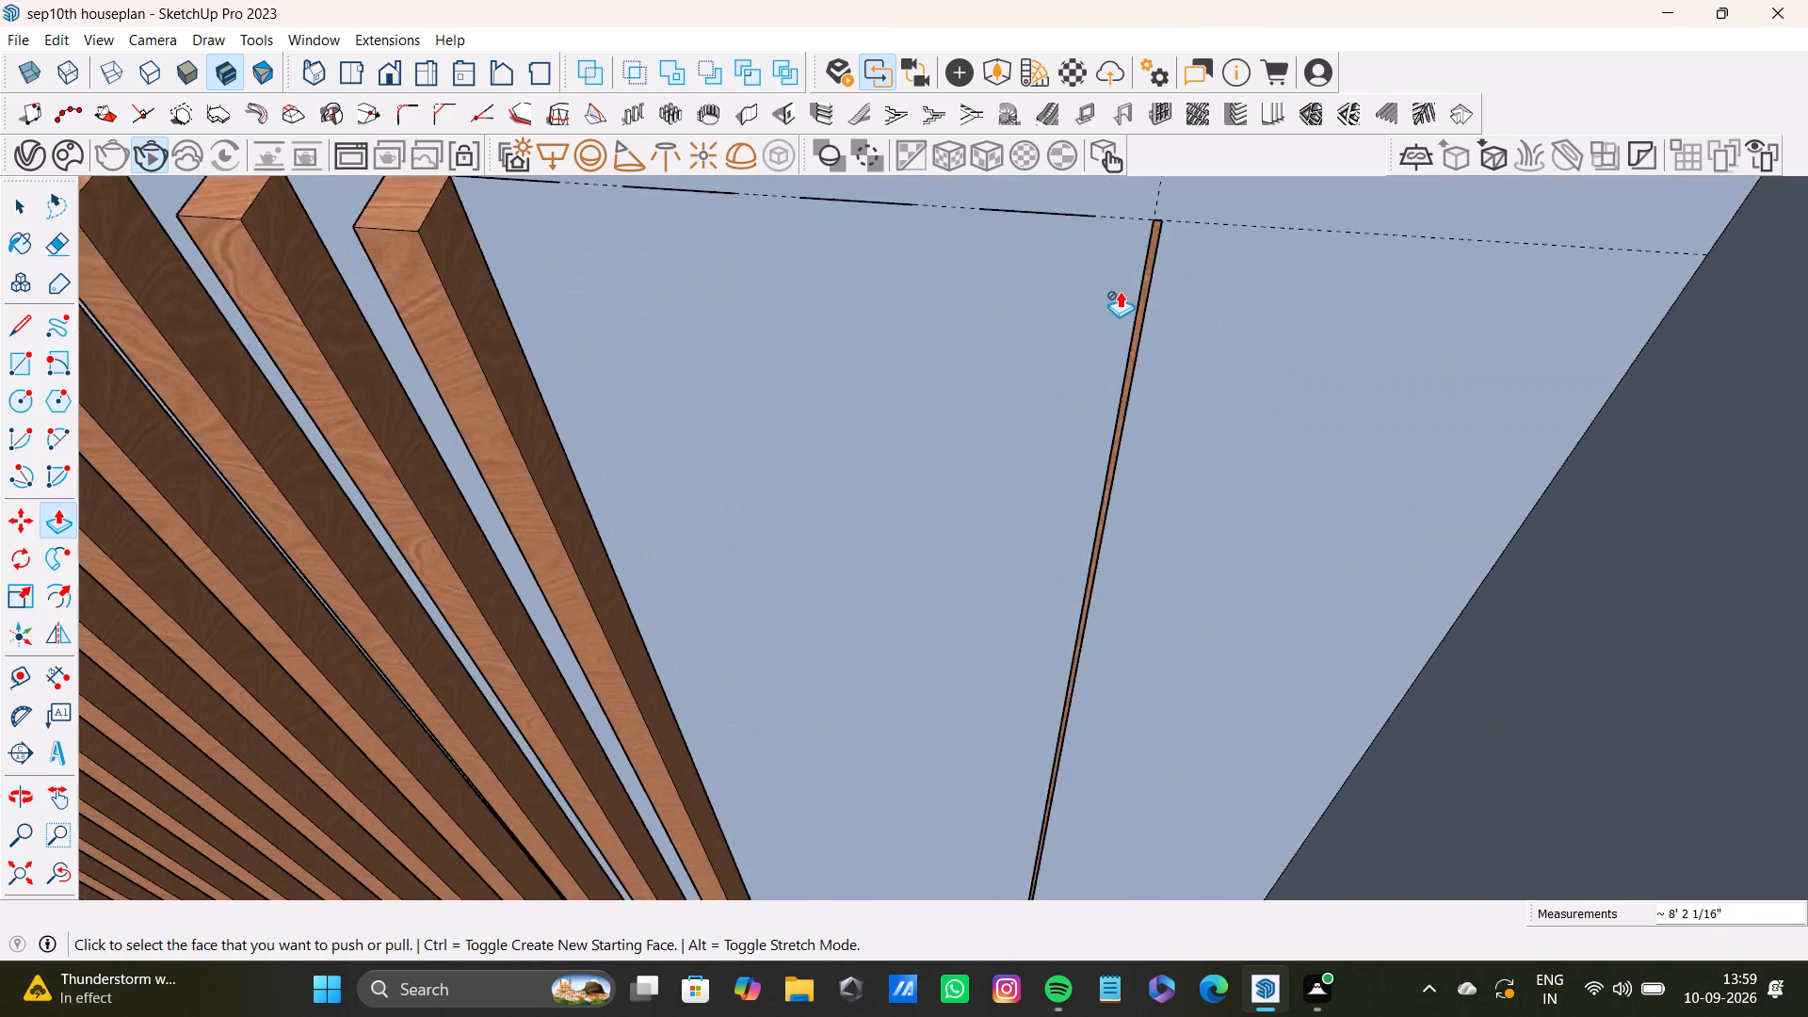
pyautogui.scroll(5, 1120, 291)
pyautogui.press('space')
pyautogui.scroll(-5, 1165, 282)
pyautogui.keyDown('shift'); pyautogui.moveTo(1165, 282); pyautogui.dragTo(1141, 392, button='middle'); pyautogui.keyUp('shift')
pyautogui.scroll(16, 1162, 318)
pyautogui.click(1170, 319)
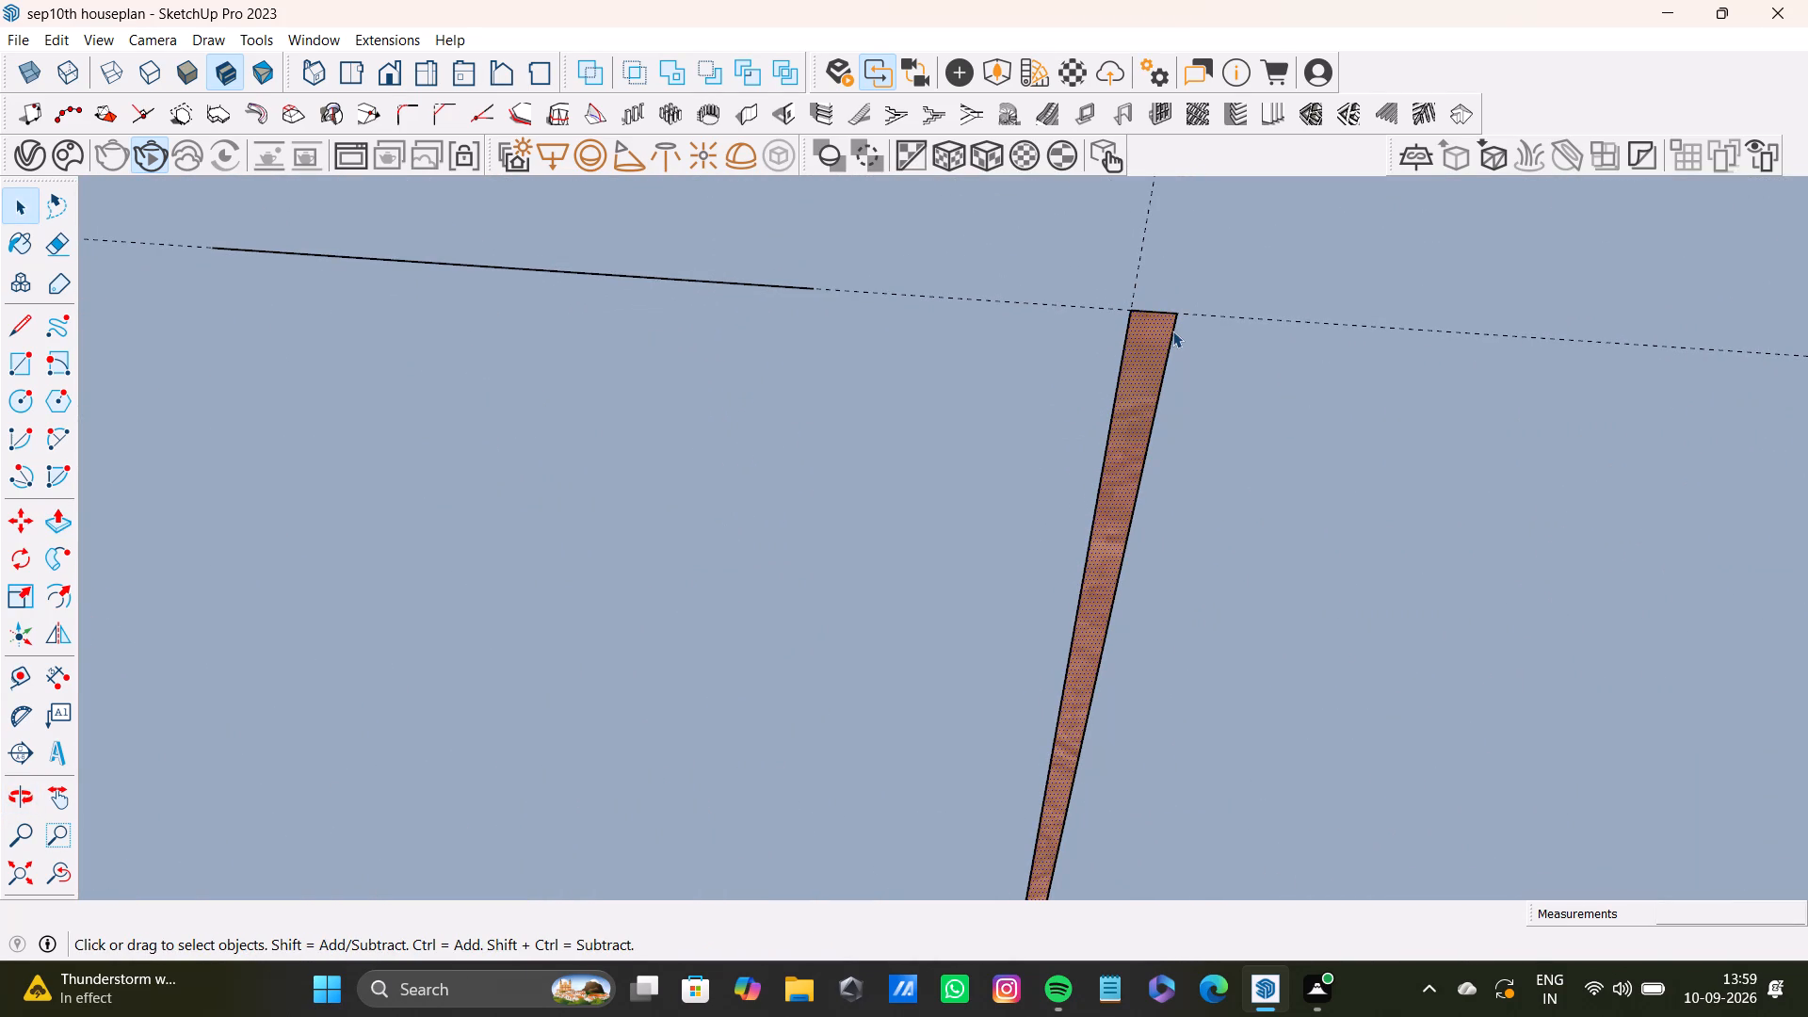
pyautogui.press('Delete')
pyautogui.click(1164, 314)
pyautogui.press('Delete')
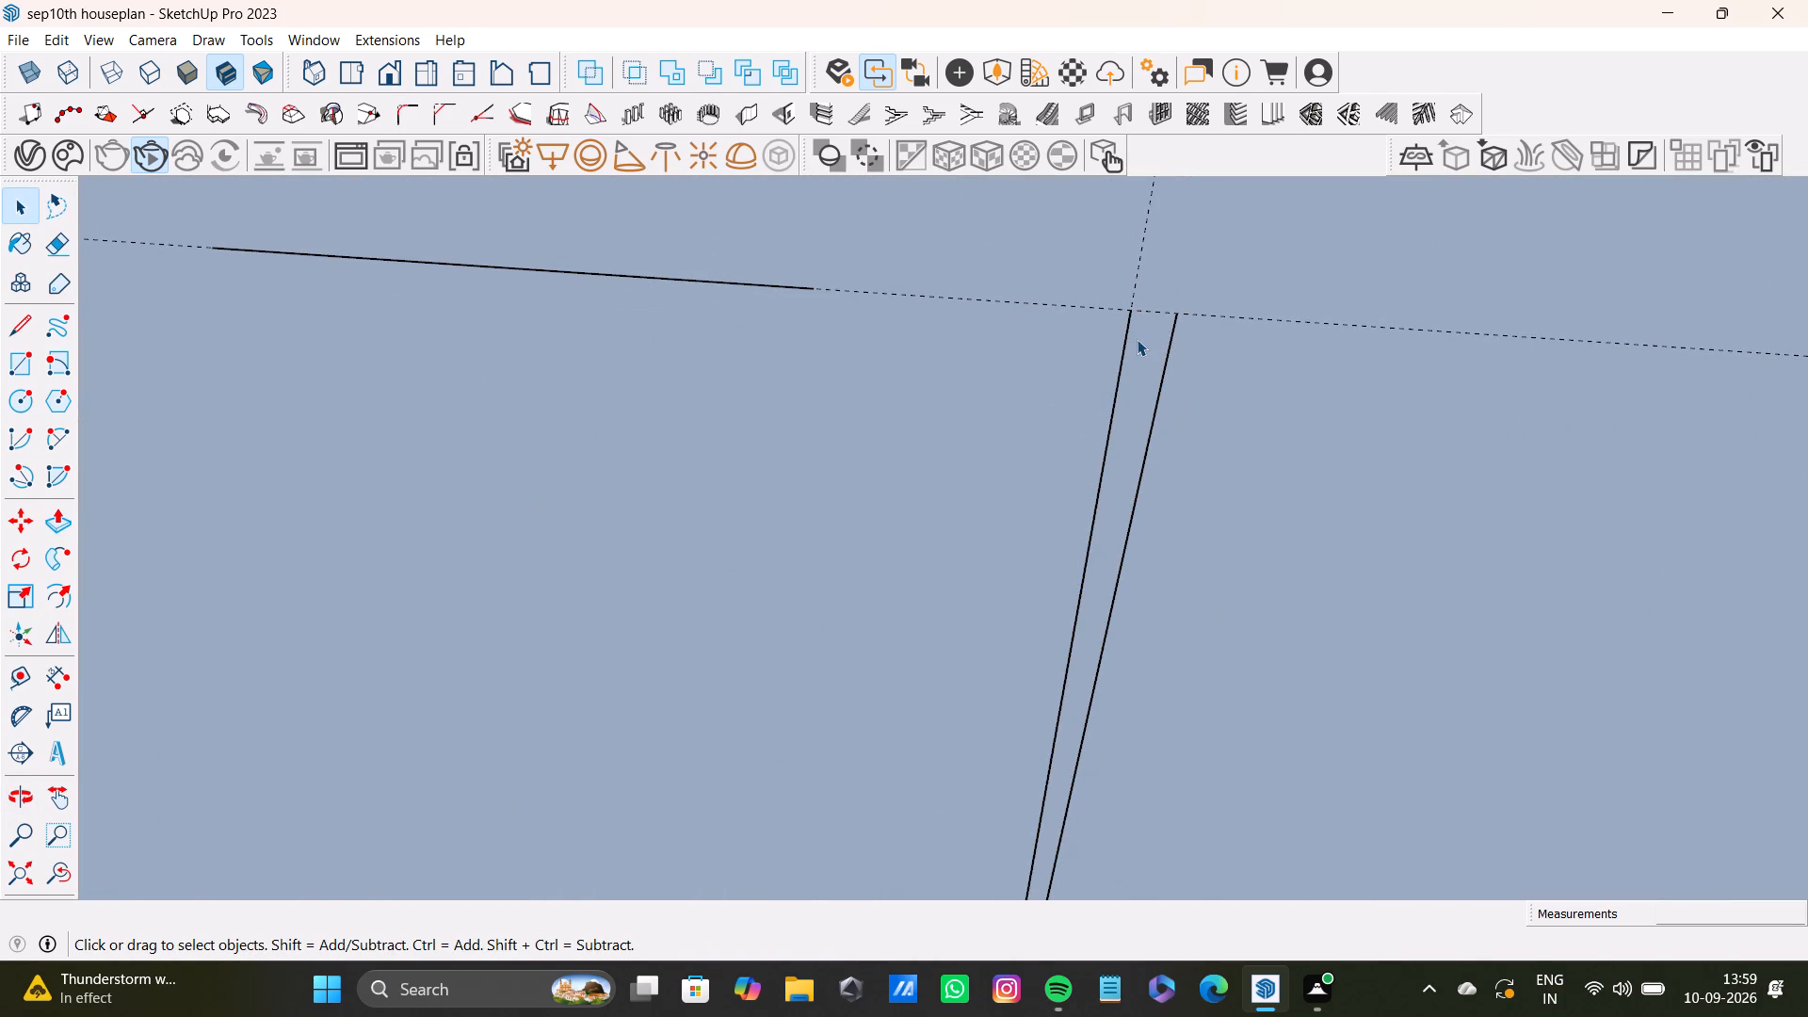
pyautogui.click(1121, 371)
pyautogui.press('Delete')
pyautogui.click(1156, 398)
pyautogui.press('Delete')
pyautogui.scroll(-16, 1149, 416)
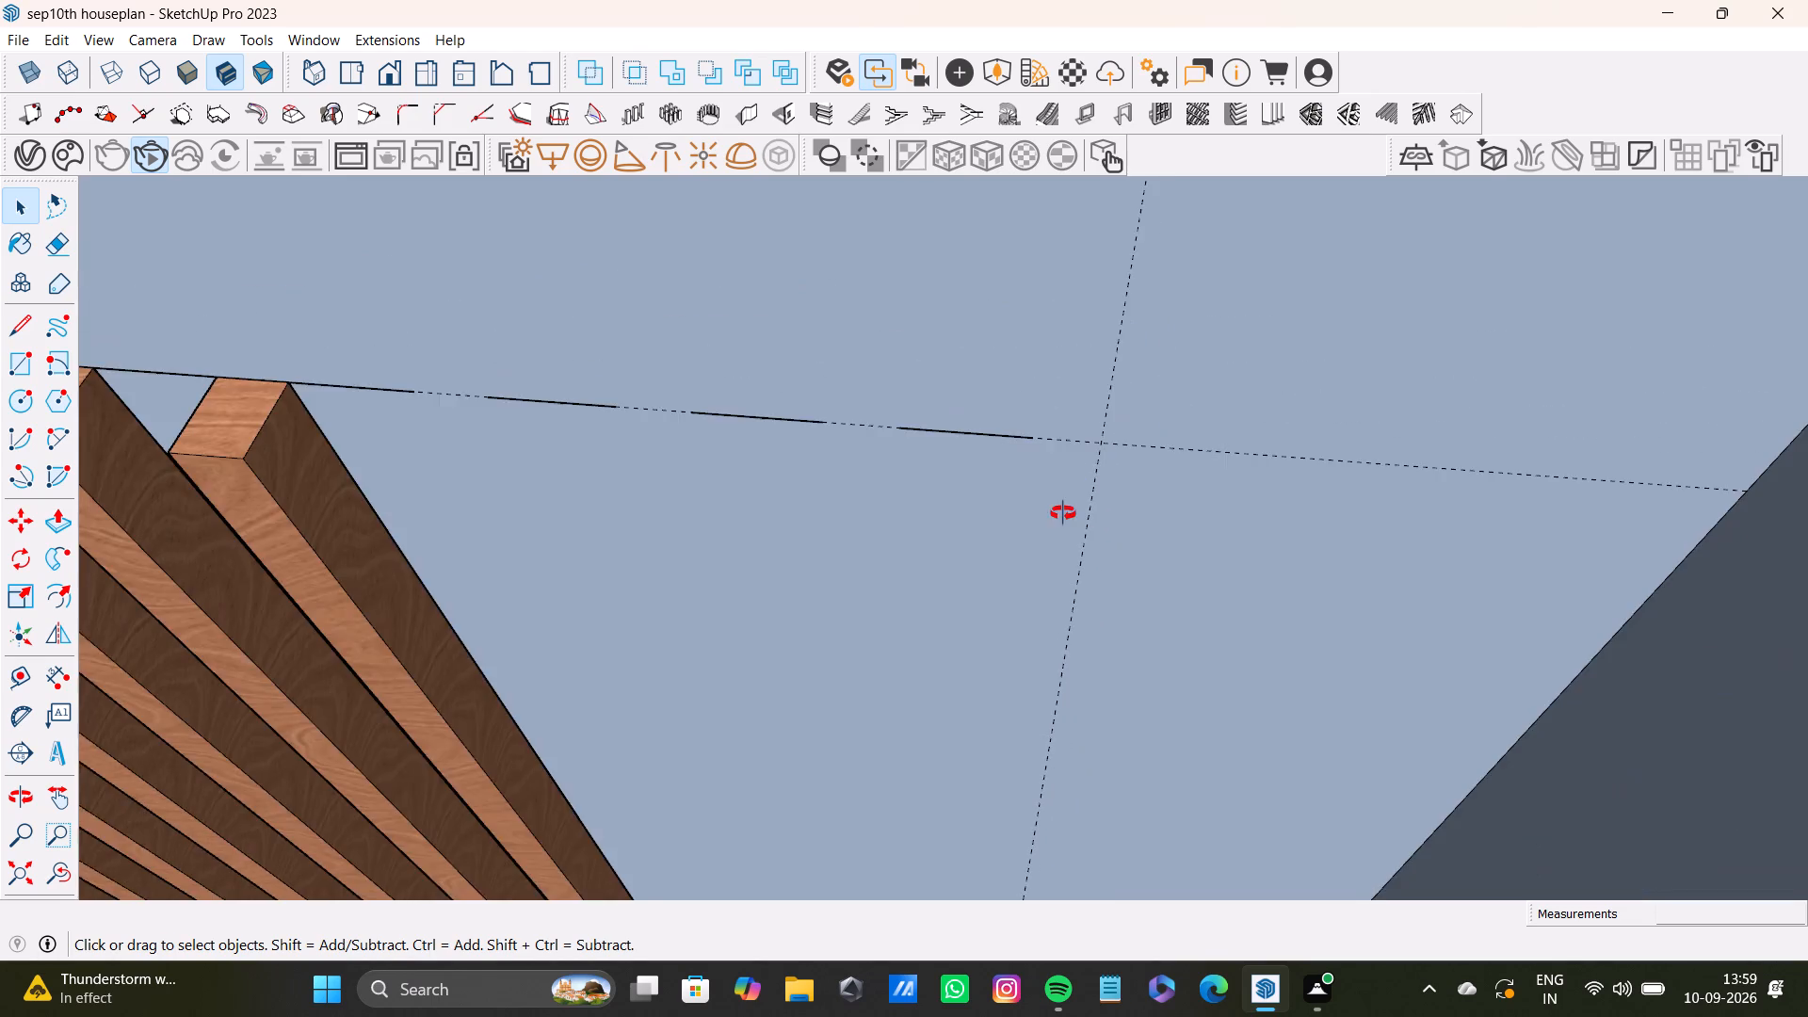
# Delete the face of the narrow leftover strip low on the wall, just above the floor beside the bed.
pyautogui.moveTo(1063, 514); pyautogui.dragTo(1088, 268, button='middle')
pyautogui.scroll(-9, 1068, 347)
pyautogui.moveTo(1048, 413); pyautogui.dragTo(1105, 213, button='middle')
pyautogui.moveTo(1092, 319); pyautogui.dragTo(1074, 357, button='middle')
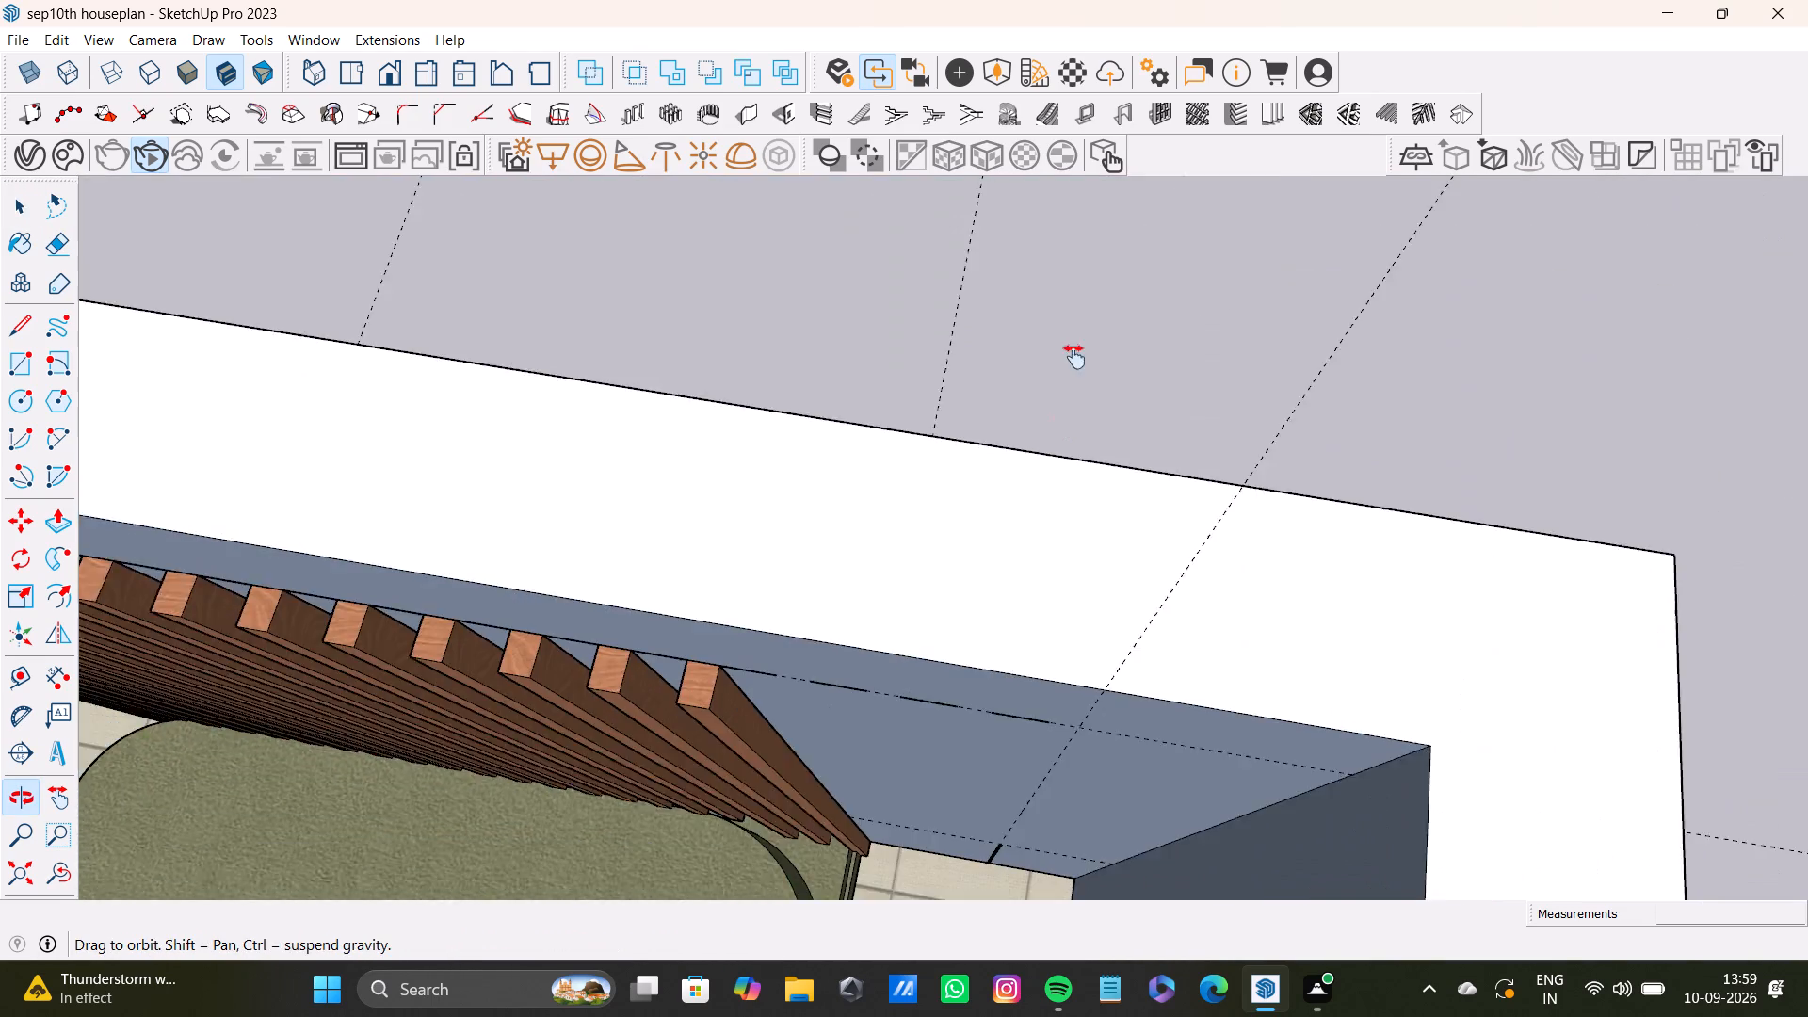
pyautogui.moveTo(1074, 357); pyautogui.dragTo(1078, 327, button='middle')
pyautogui.scroll(3, 1032, 575)
pyautogui.keyDown('shift'); pyautogui.moveTo(1034, 572); pyautogui.dragTo(1041, 152, button='middle'); pyautogui.keyUp('shift')
pyautogui.scroll(4, 1066, 631)
pyautogui.keyDown('shift'); pyautogui.moveTo(1064, 660); pyautogui.dragTo(1126, 348, button='middle'); pyautogui.keyUp('shift')
pyautogui.scroll(6, 993, 523)
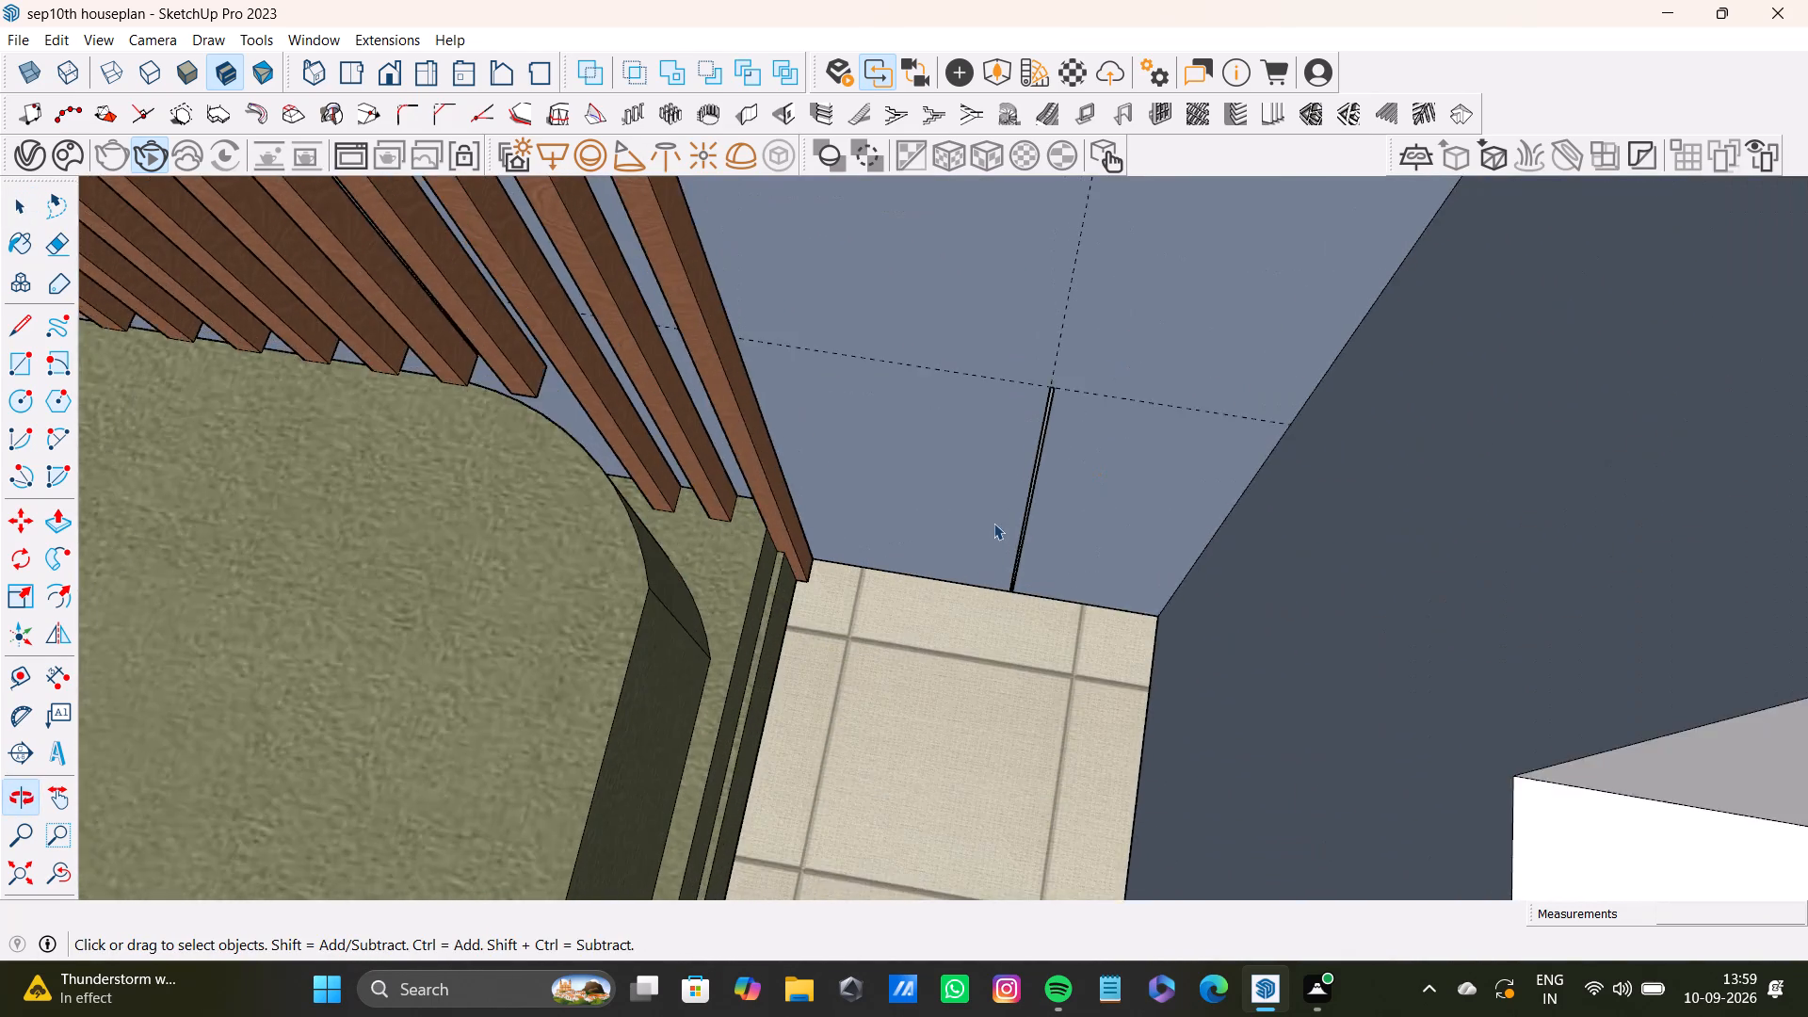
pyautogui.scroll(2, 993, 523)
pyautogui.moveTo(1047, 415); pyautogui.dragTo(1005, 568, button='middle')
pyautogui.scroll(11, 1060, 511)
pyautogui.click(1257, 267)
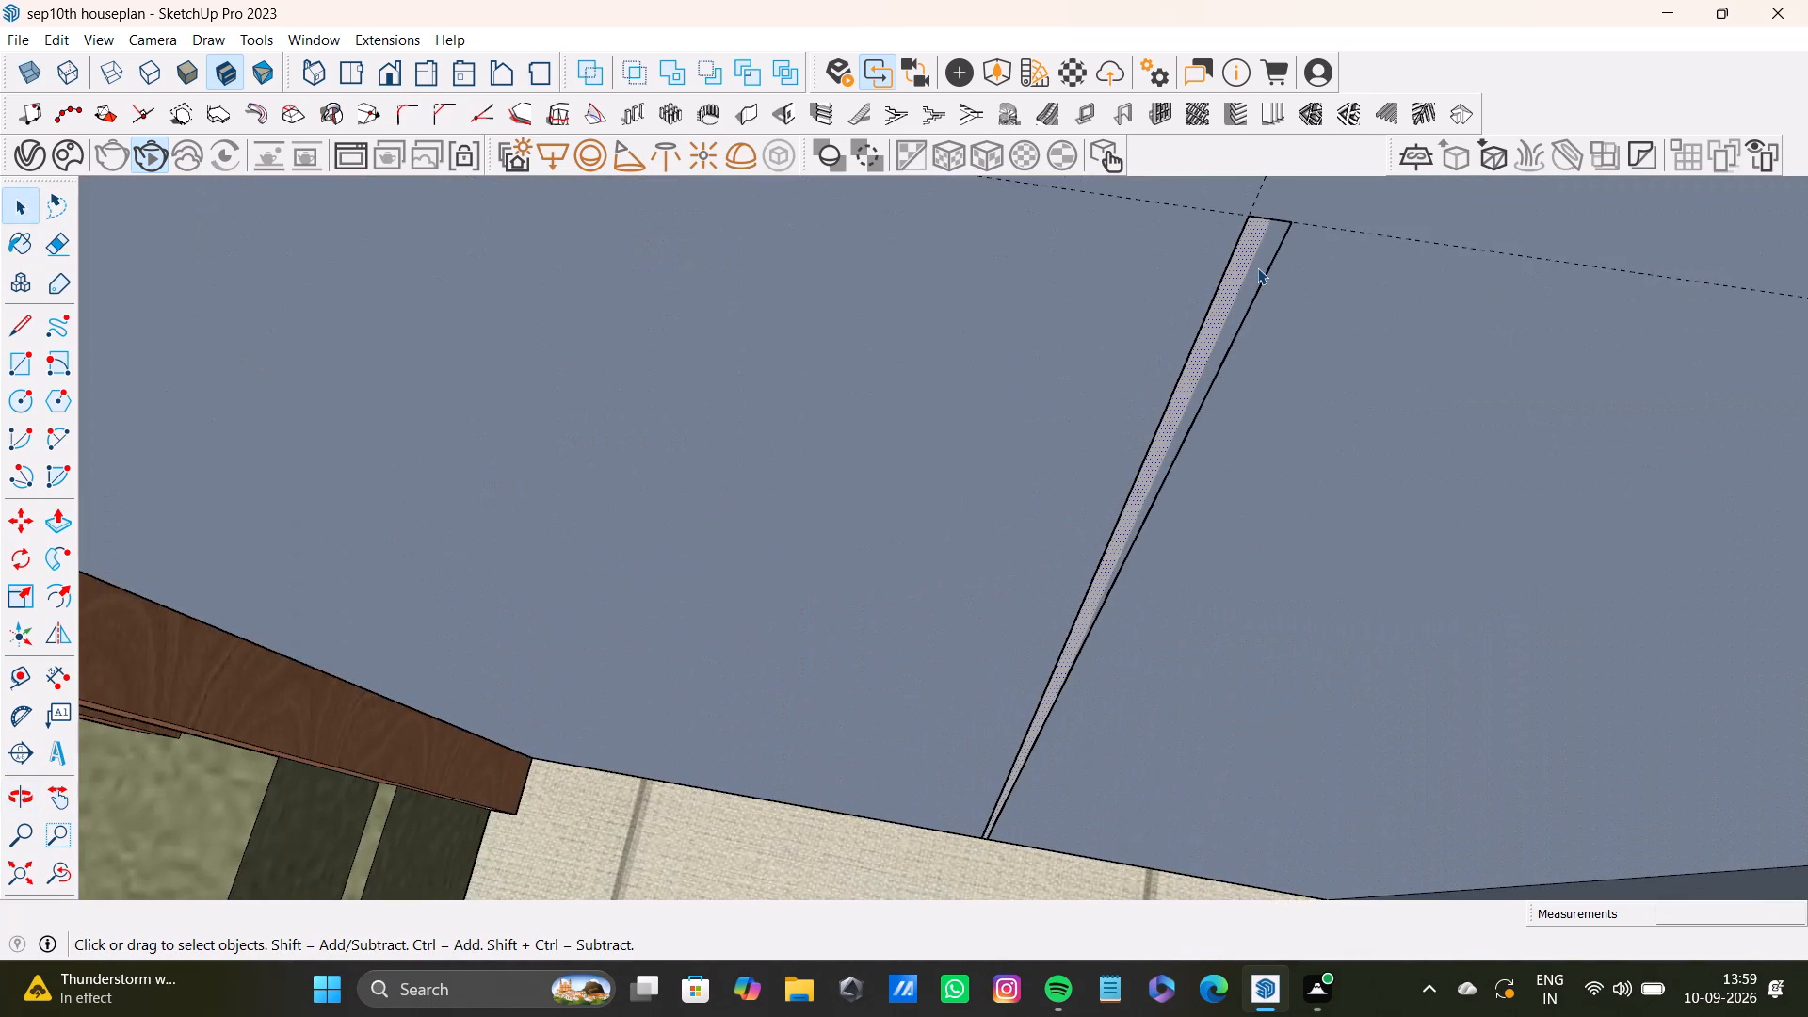
pyautogui.press('Delete')
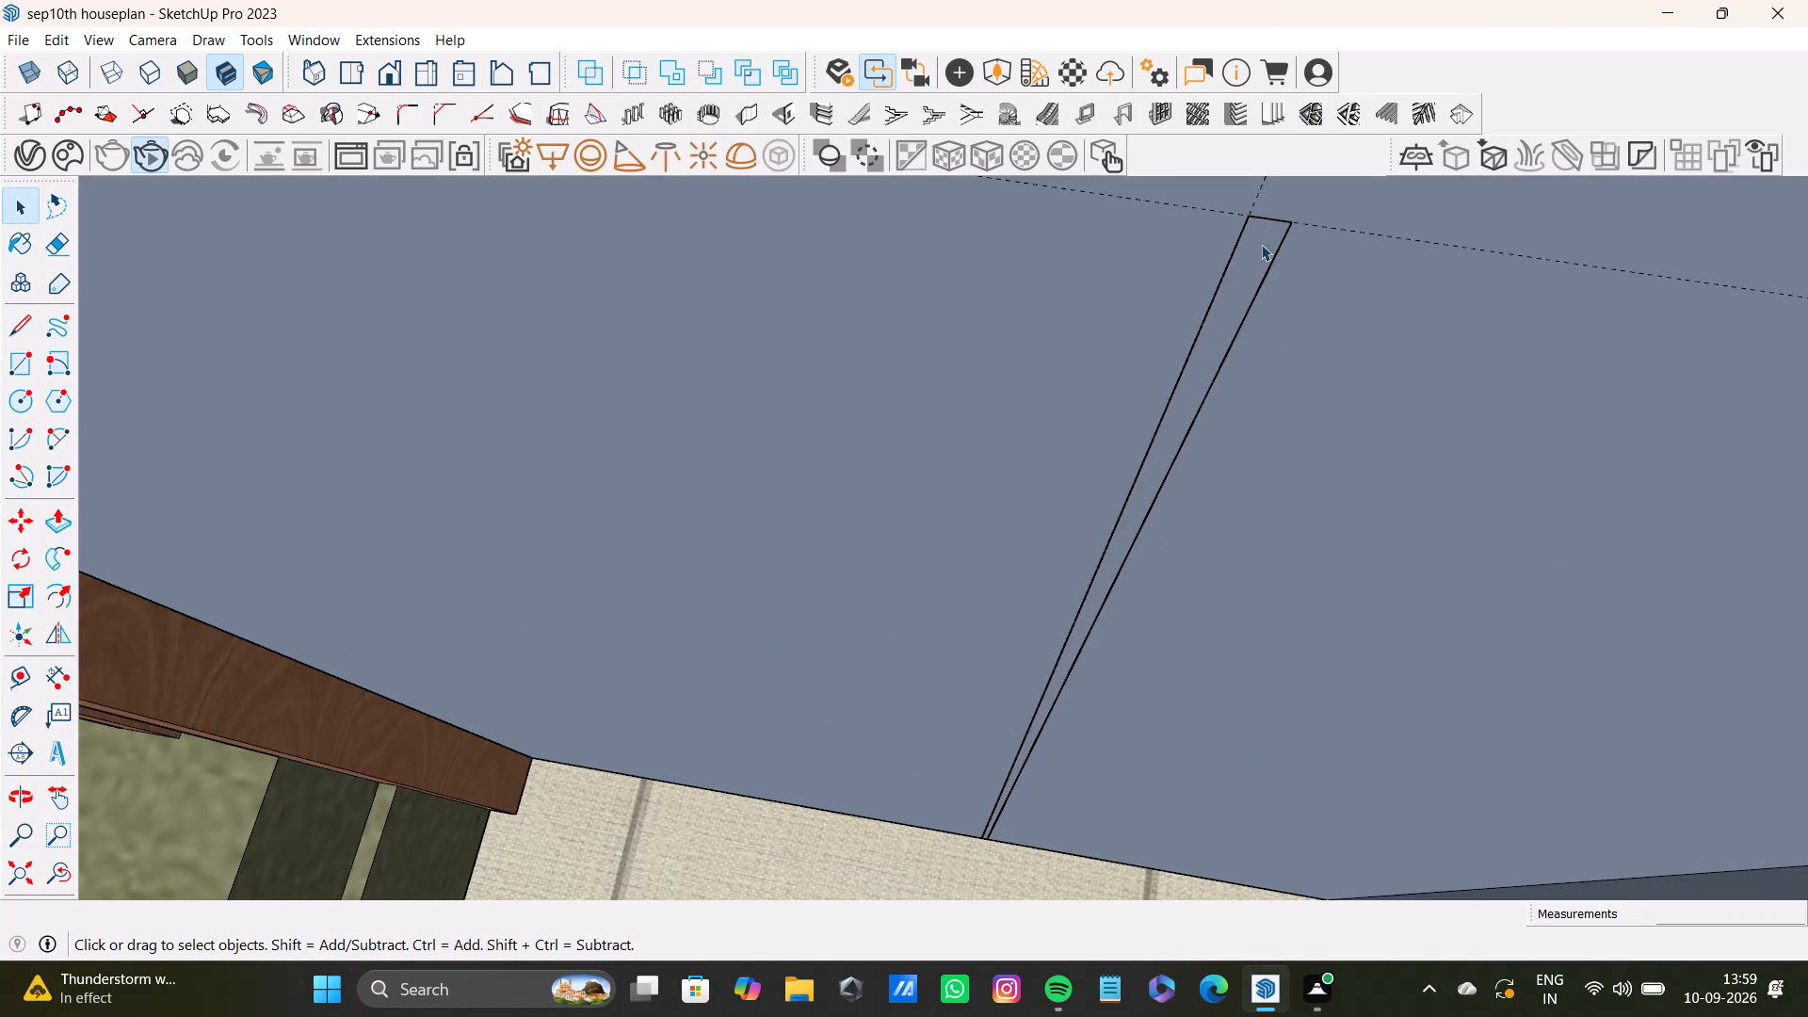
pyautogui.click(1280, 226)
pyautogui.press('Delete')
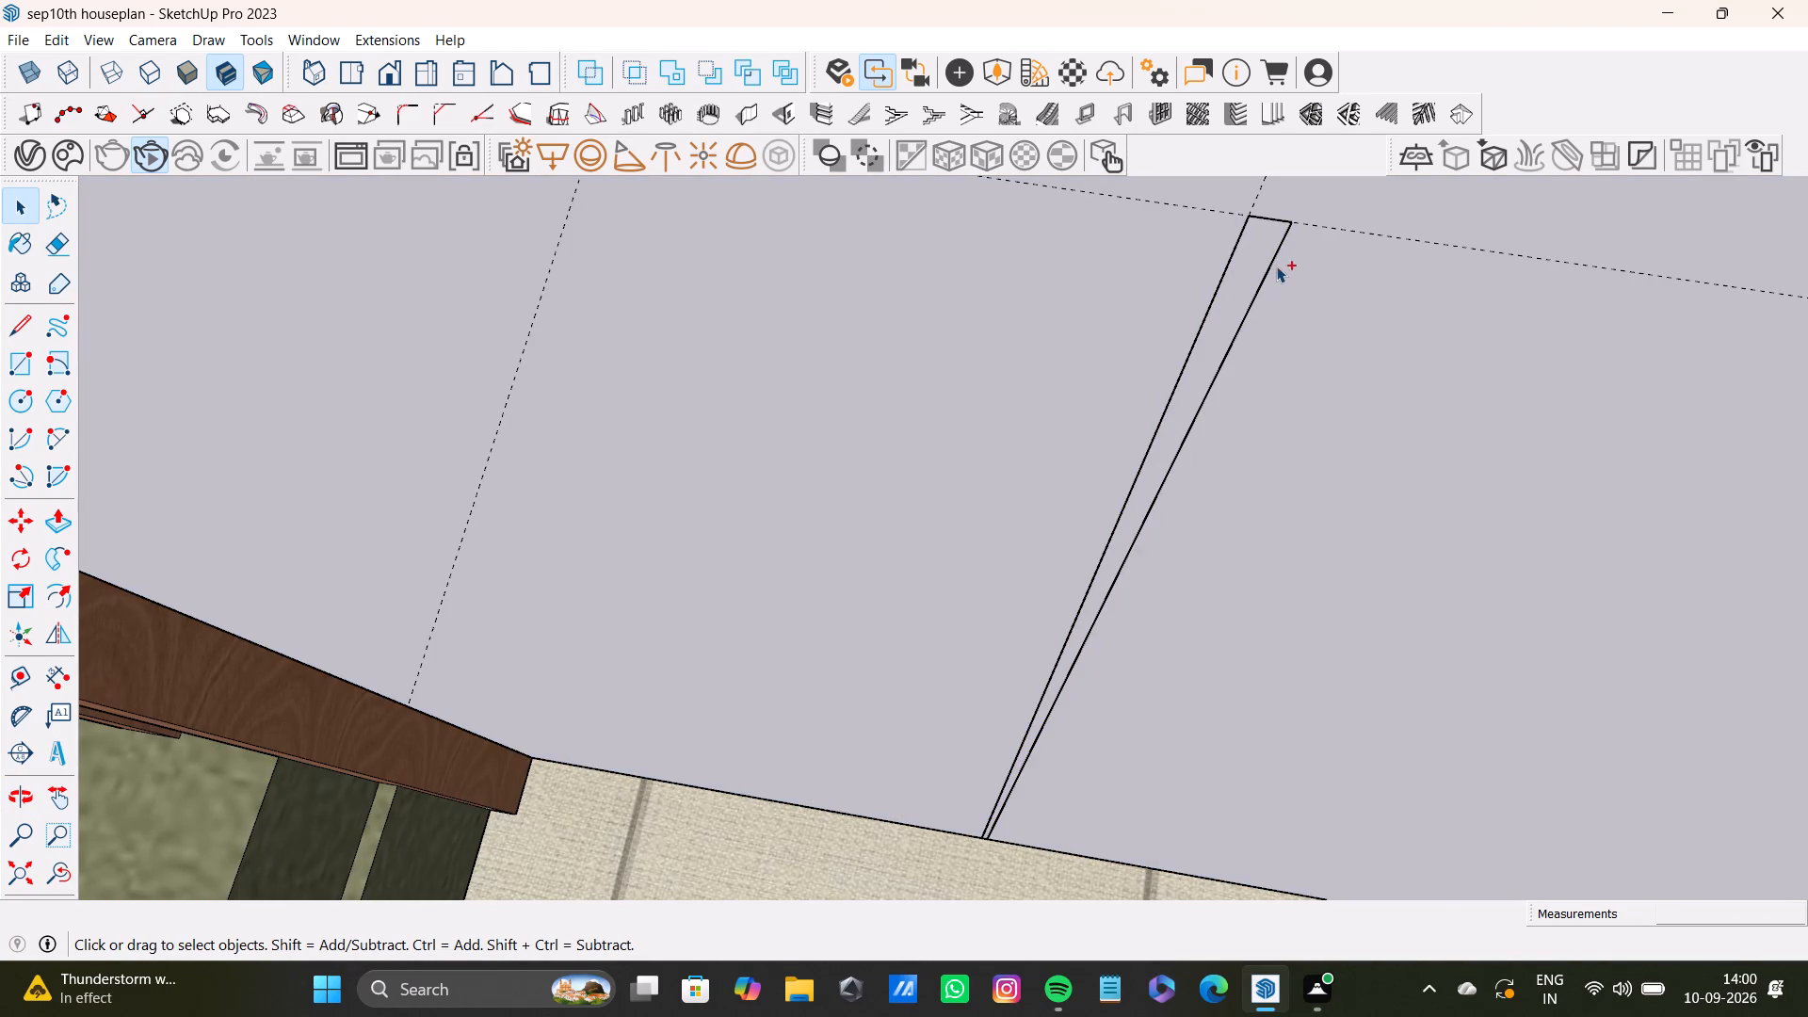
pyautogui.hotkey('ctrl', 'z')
# Delete the top edge and both side edges of the lower leftover strip, keeping the wall face.
pyautogui.click(1278, 223)
pyautogui.press('Delete')
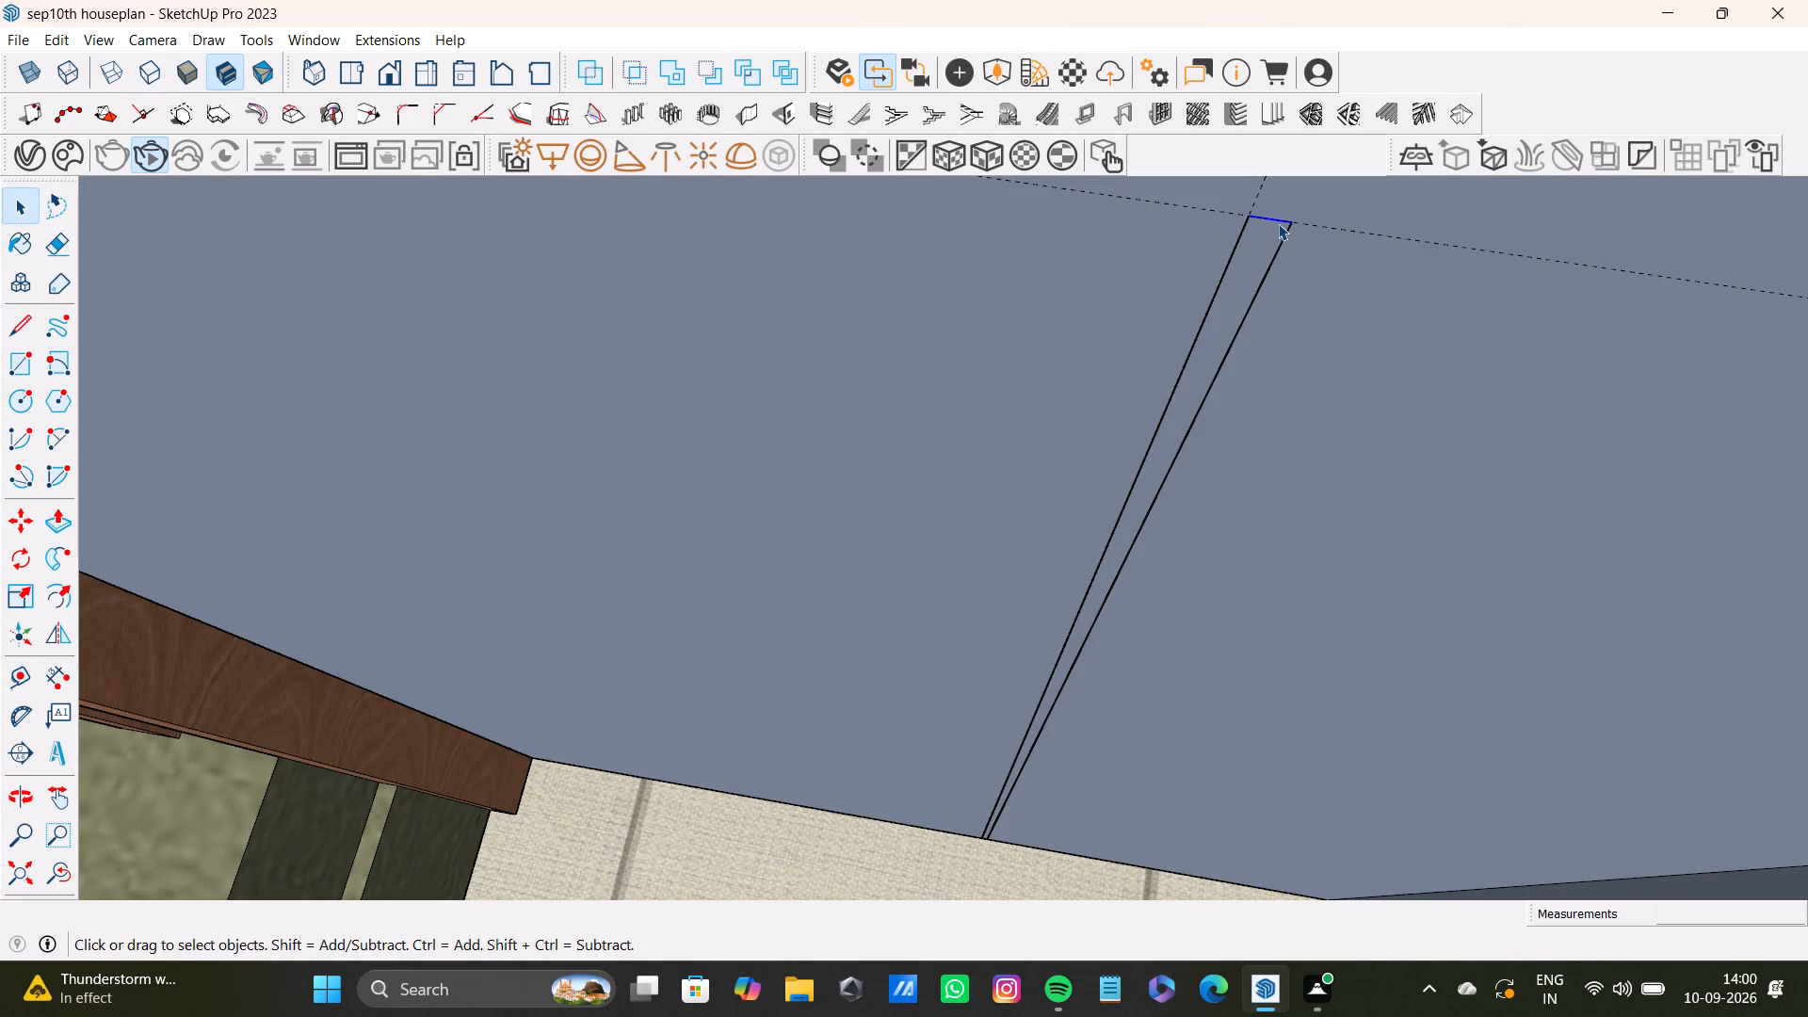
pyautogui.click(1279, 252)
pyautogui.press('Delete')
pyautogui.click(1214, 283)
pyautogui.press('Delete')
# Delete the leftover edge segments along the slat-top line between the last remaining slat and the window wall, starting with the second one.
pyautogui.scroll(-2, 1179, 307)
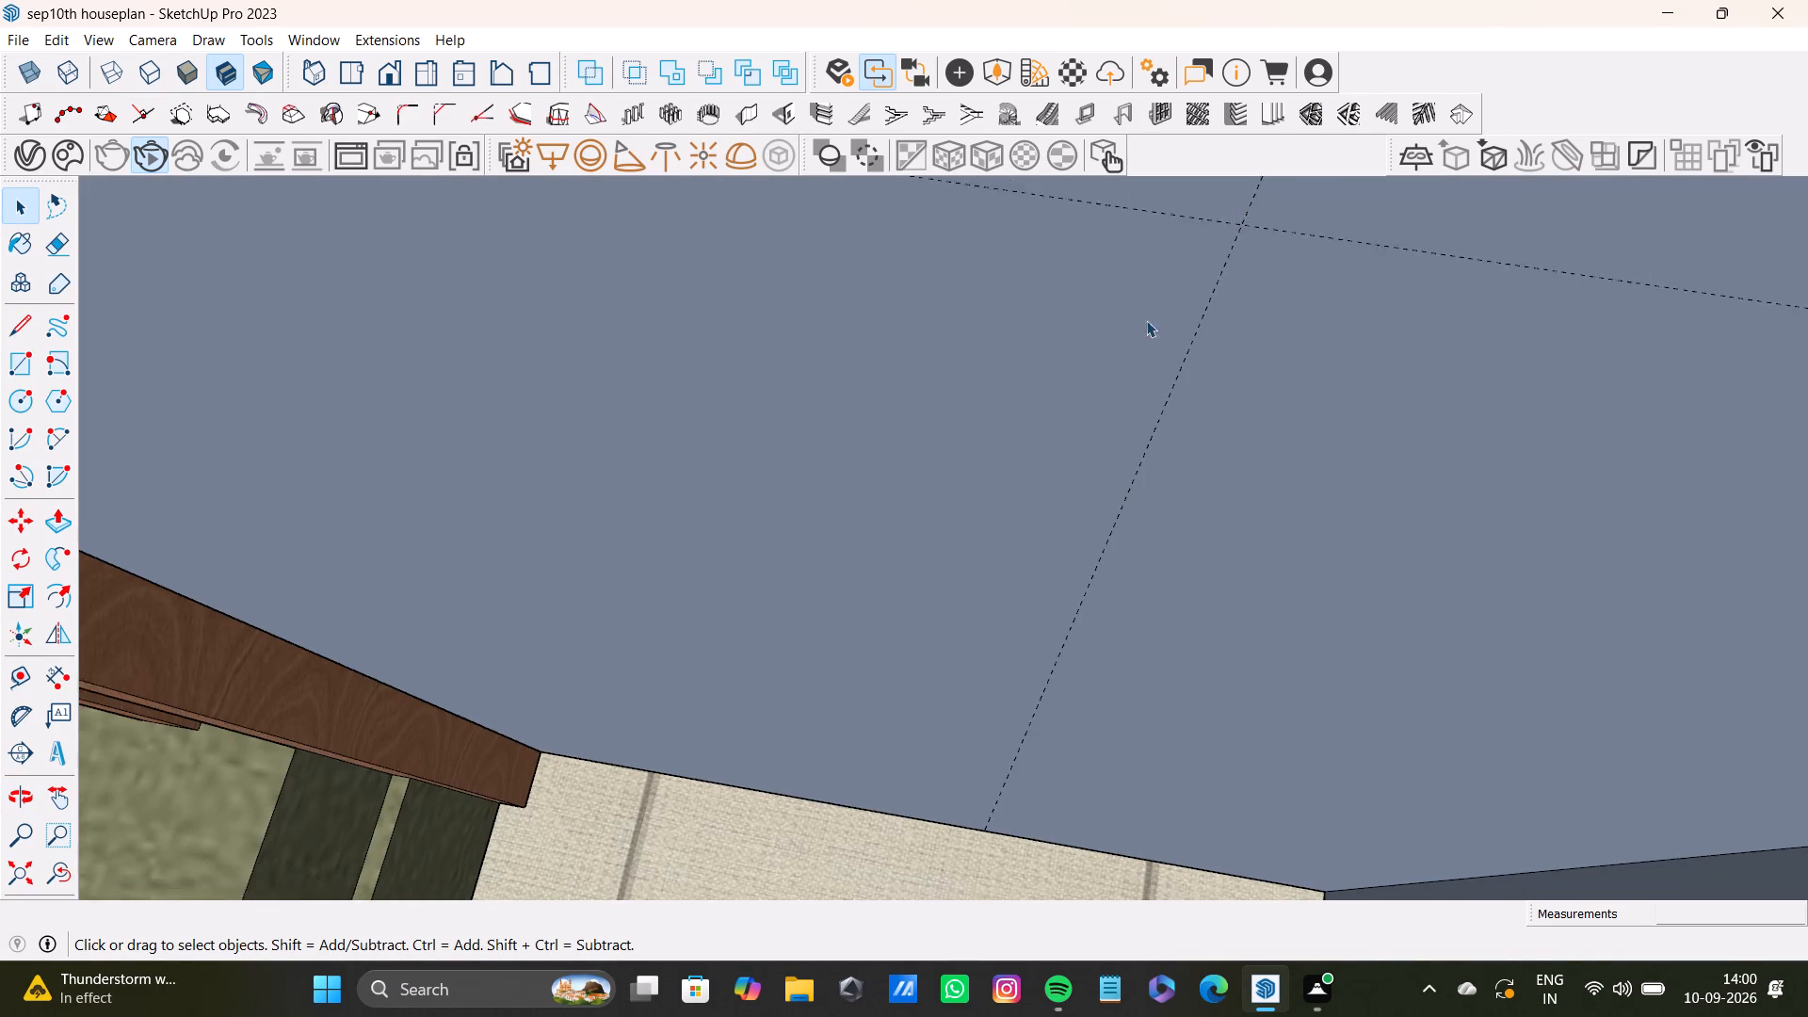
pyautogui.scroll(-15, 1146, 320)
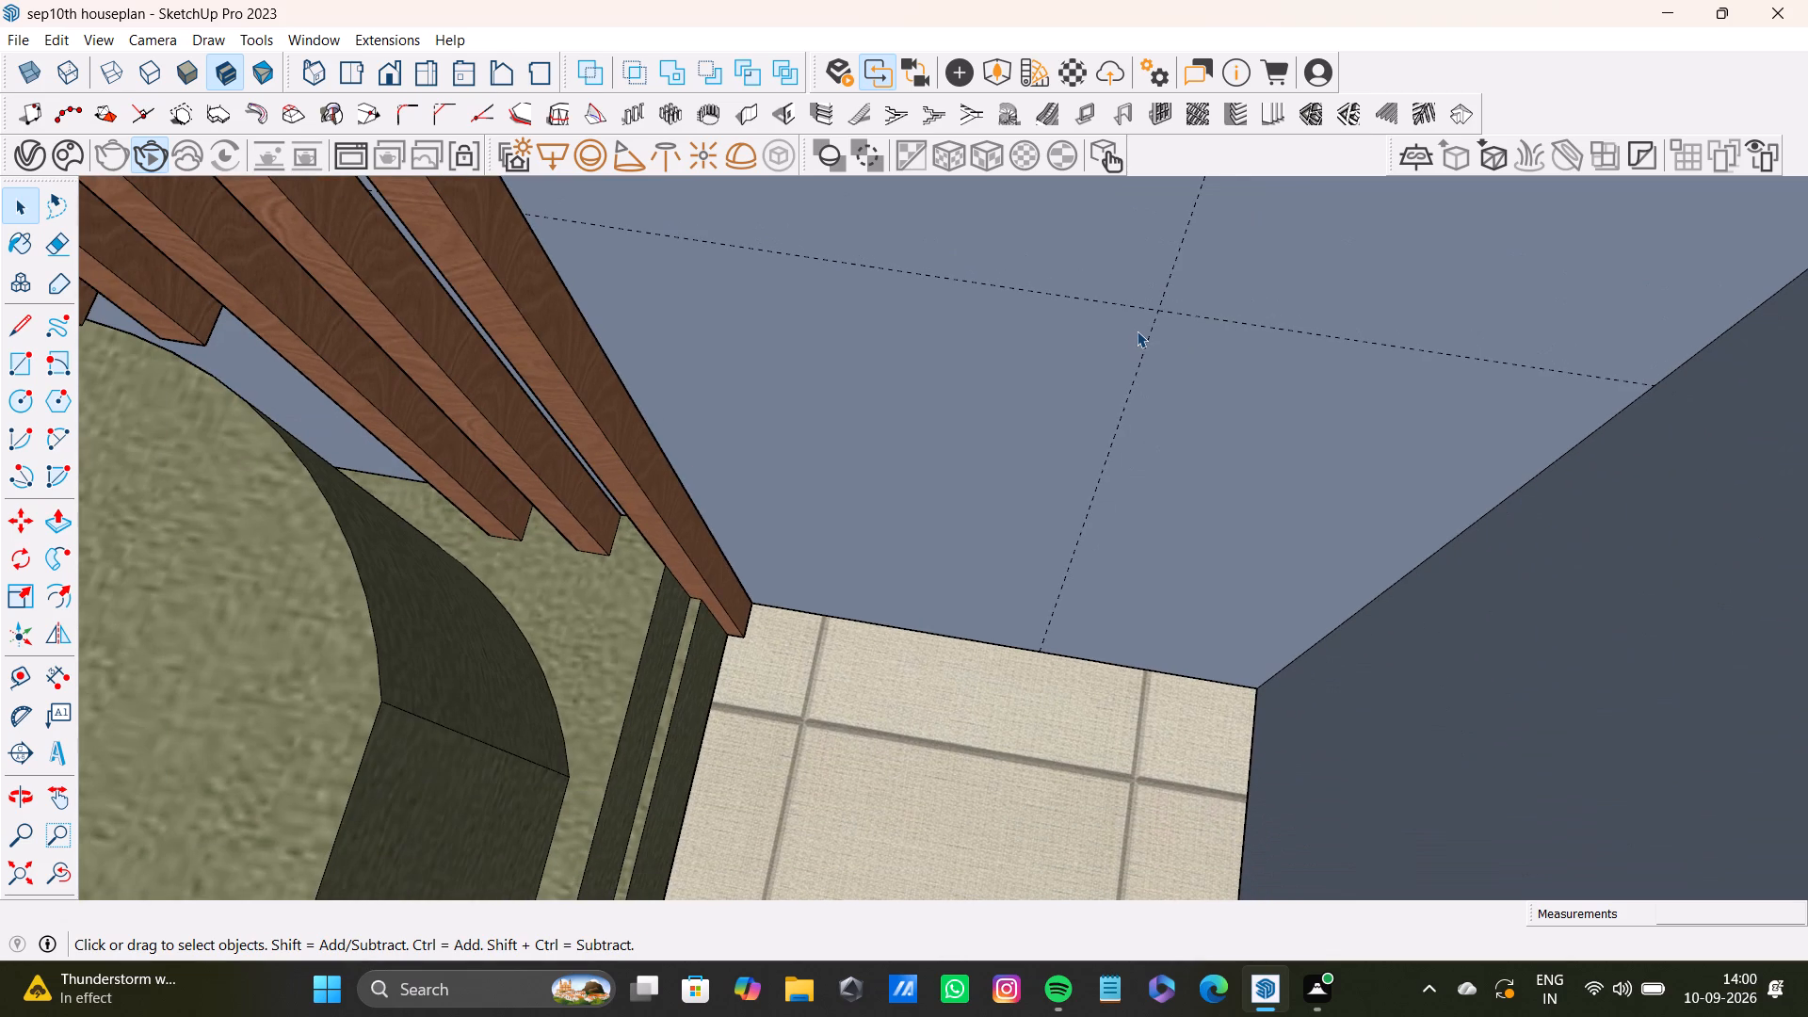
pyautogui.scroll(-9, 1115, 348)
pyautogui.keyDown('shift'); pyautogui.moveTo(1107, 373); pyautogui.dragTo(1132, 579, button='middle'); pyautogui.keyUp('shift')
pyautogui.keyDown('shift'); pyautogui.scroll(1, 1135, 556); pyautogui.keyUp('shift')
pyautogui.scroll(-5, 1138, 541)
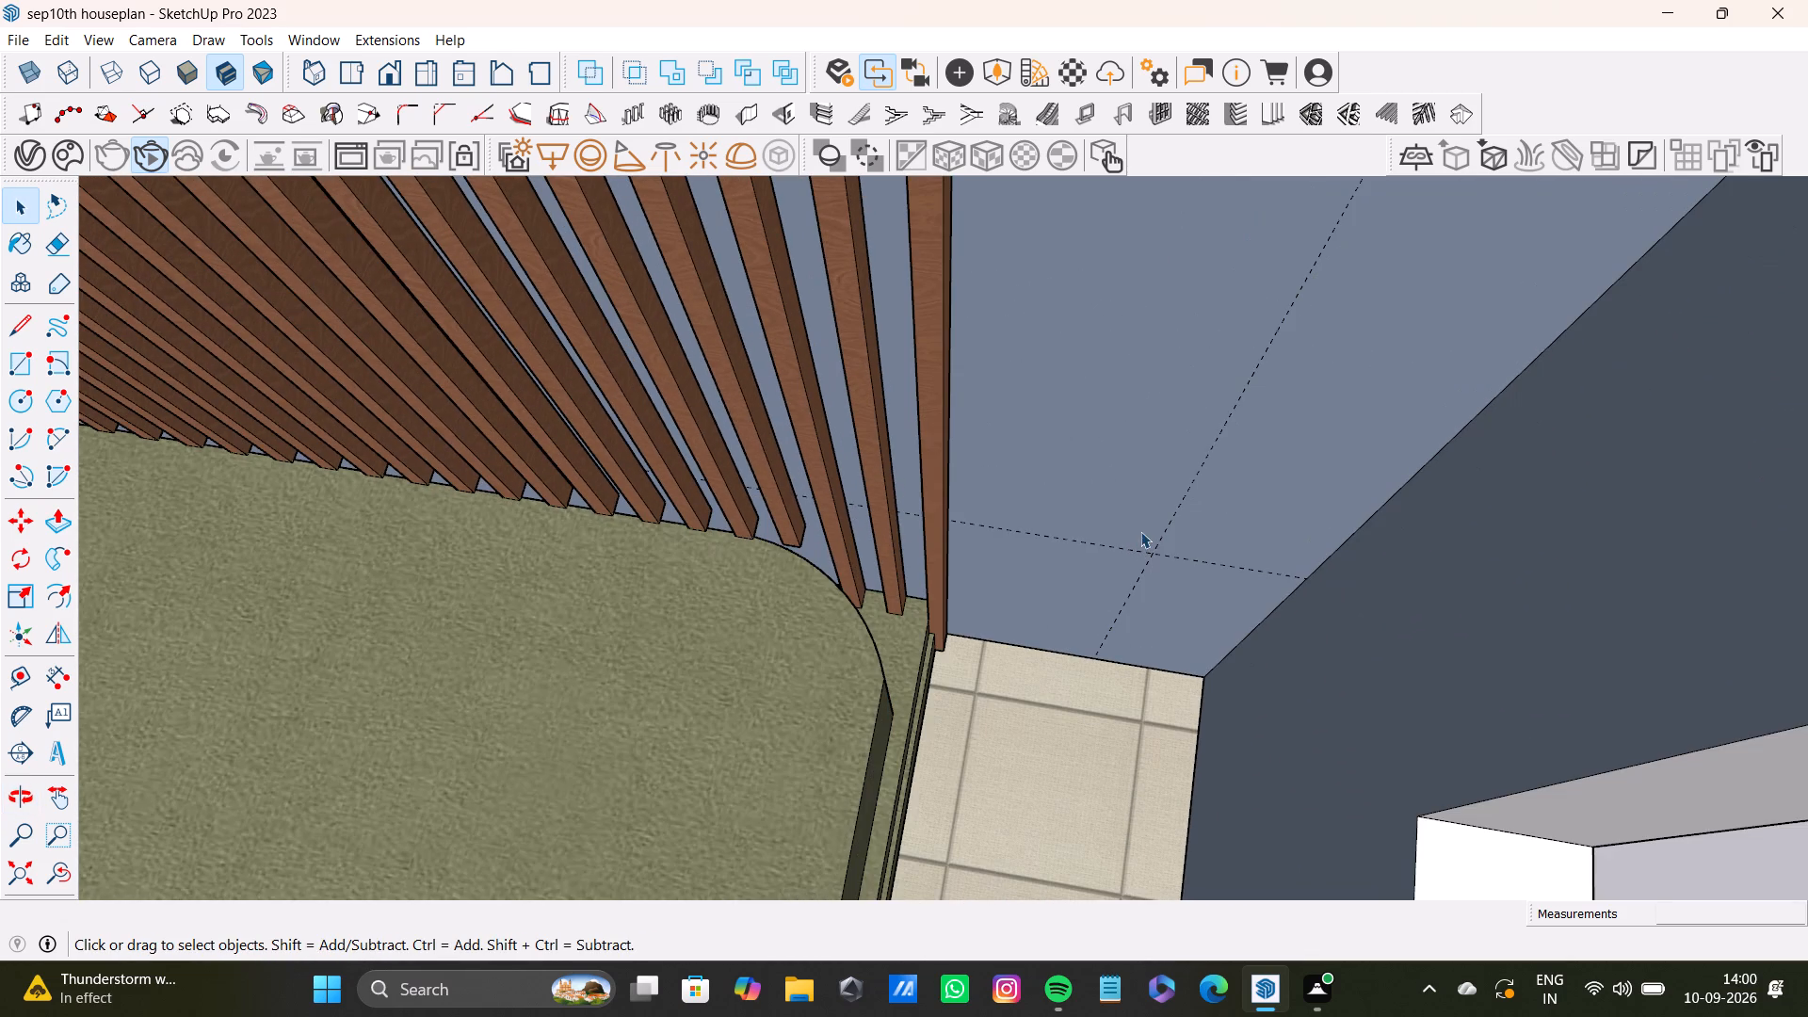
pyautogui.moveTo(1170, 465); pyautogui.dragTo(1174, 751, button='middle')
pyautogui.scroll(-8, 1138, 555)
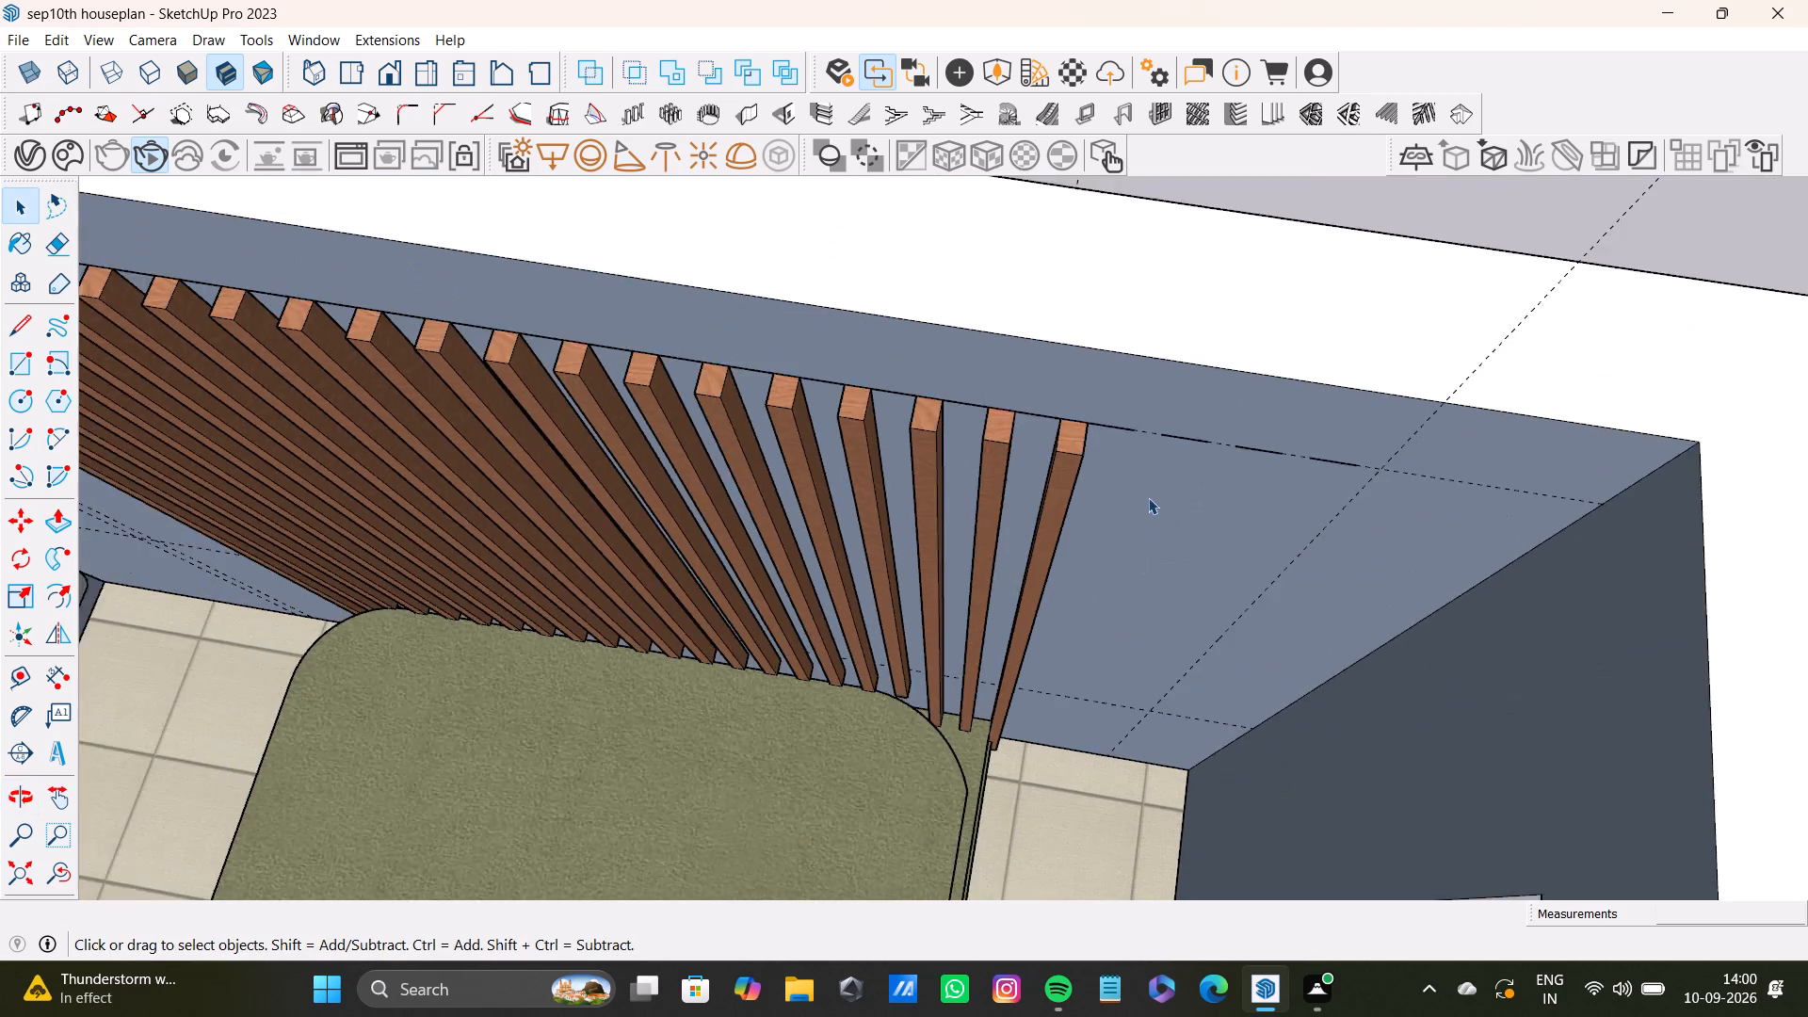
pyautogui.scroll(14, 1148, 494)
pyautogui.click(1299, 344)
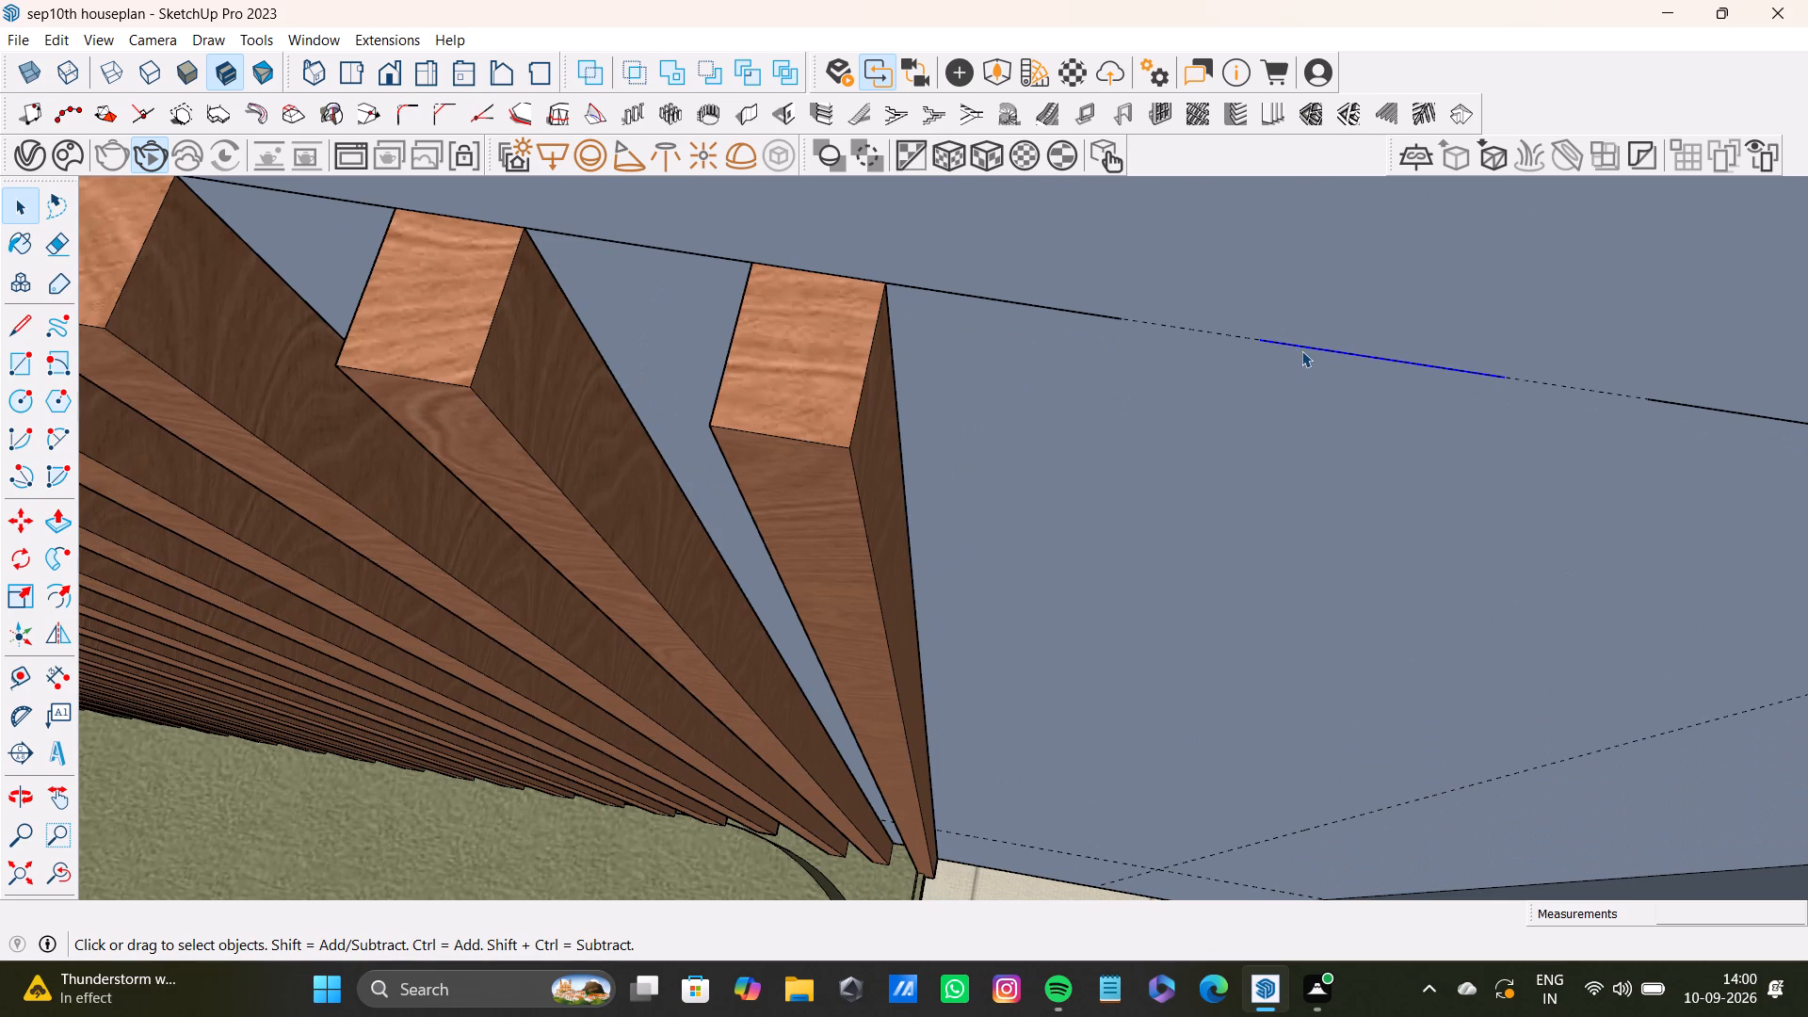
pyautogui.press('Delete')
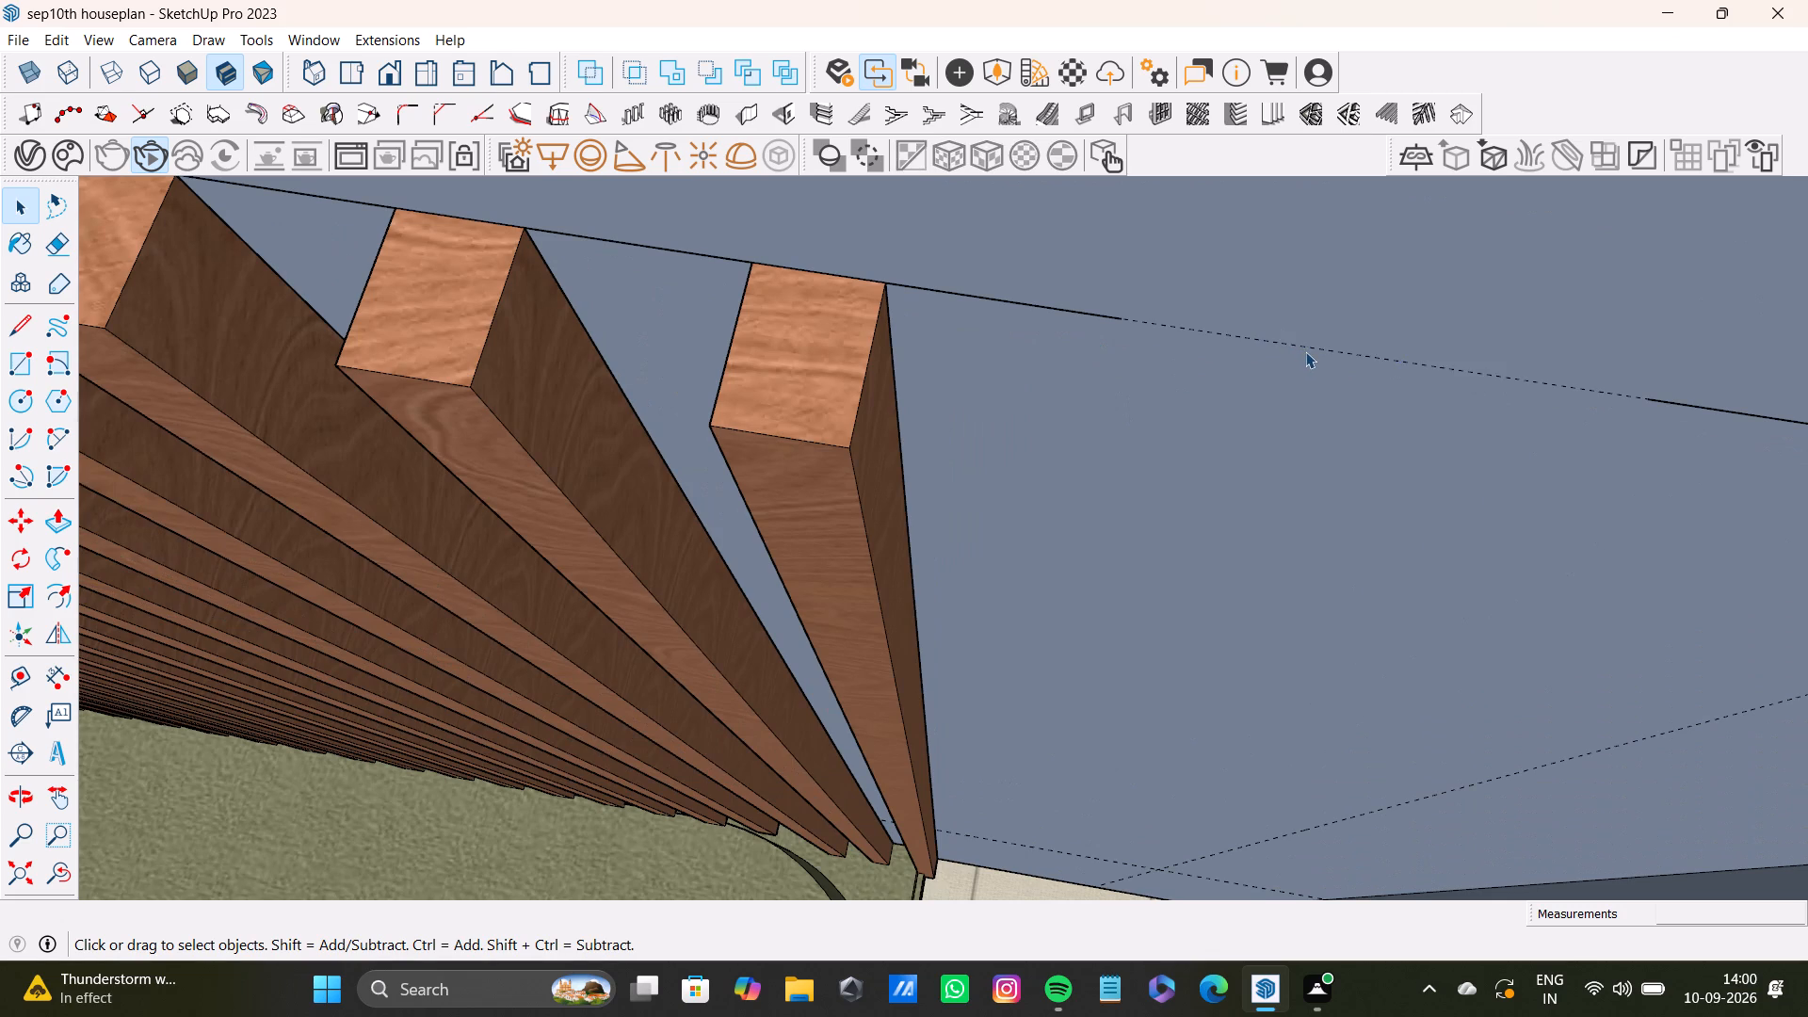
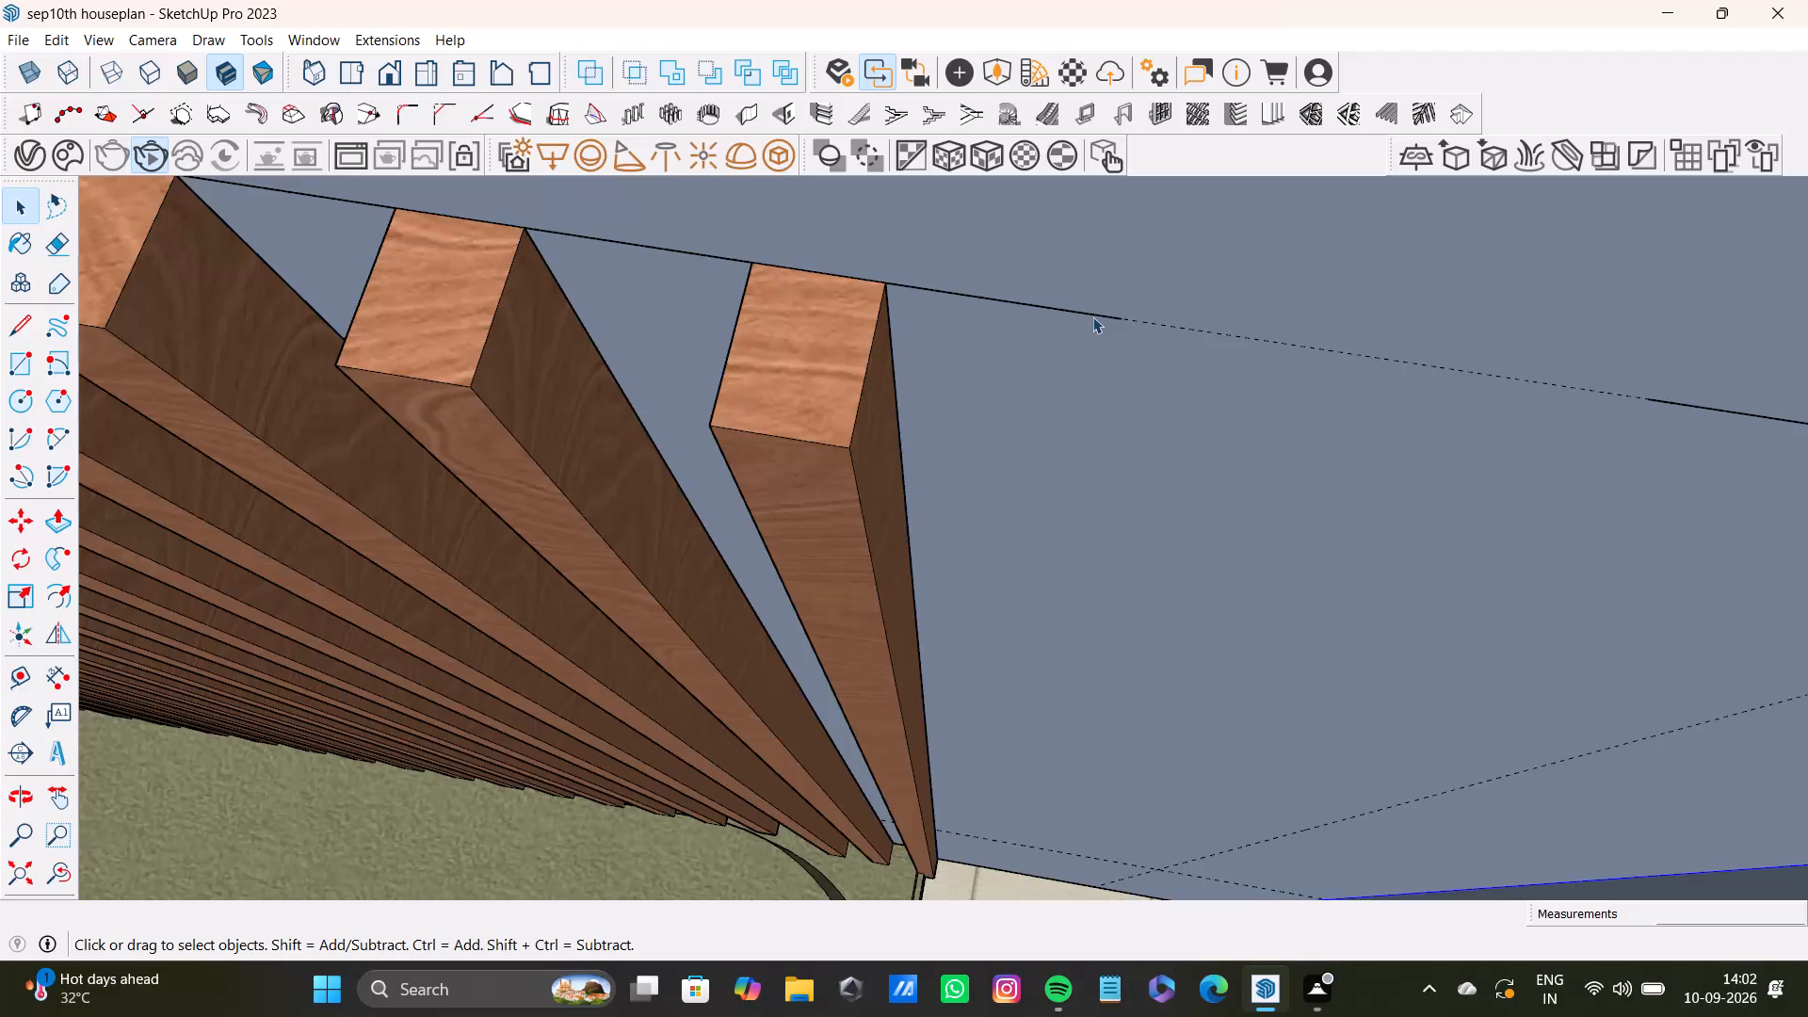
# Delete the three remaining leftover edge segments along the slat-top line between the last slat and the window wall.
pyautogui.click(1099, 324)
pyautogui.click(1106, 323)
pyautogui.doubleClick(1109, 315)
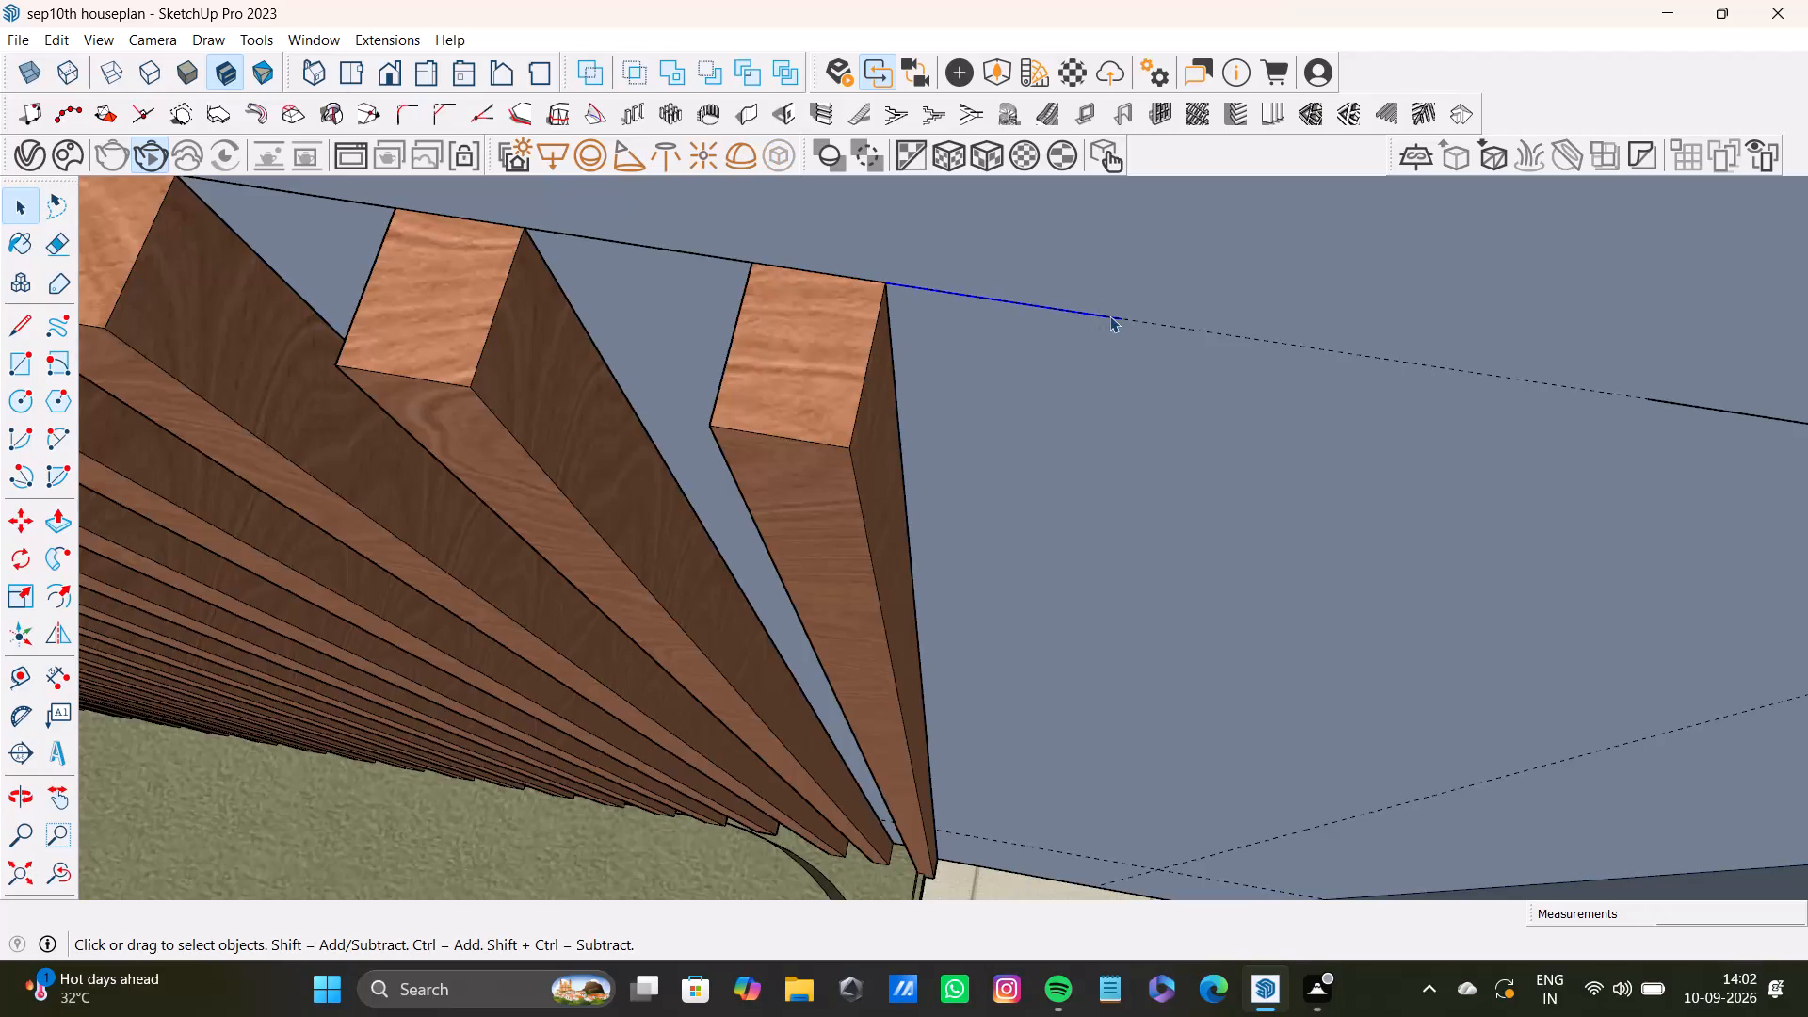
pyautogui.press('Delete')
pyautogui.scroll(-16, 995, 495)
pyautogui.scroll(9, 1122, 545)
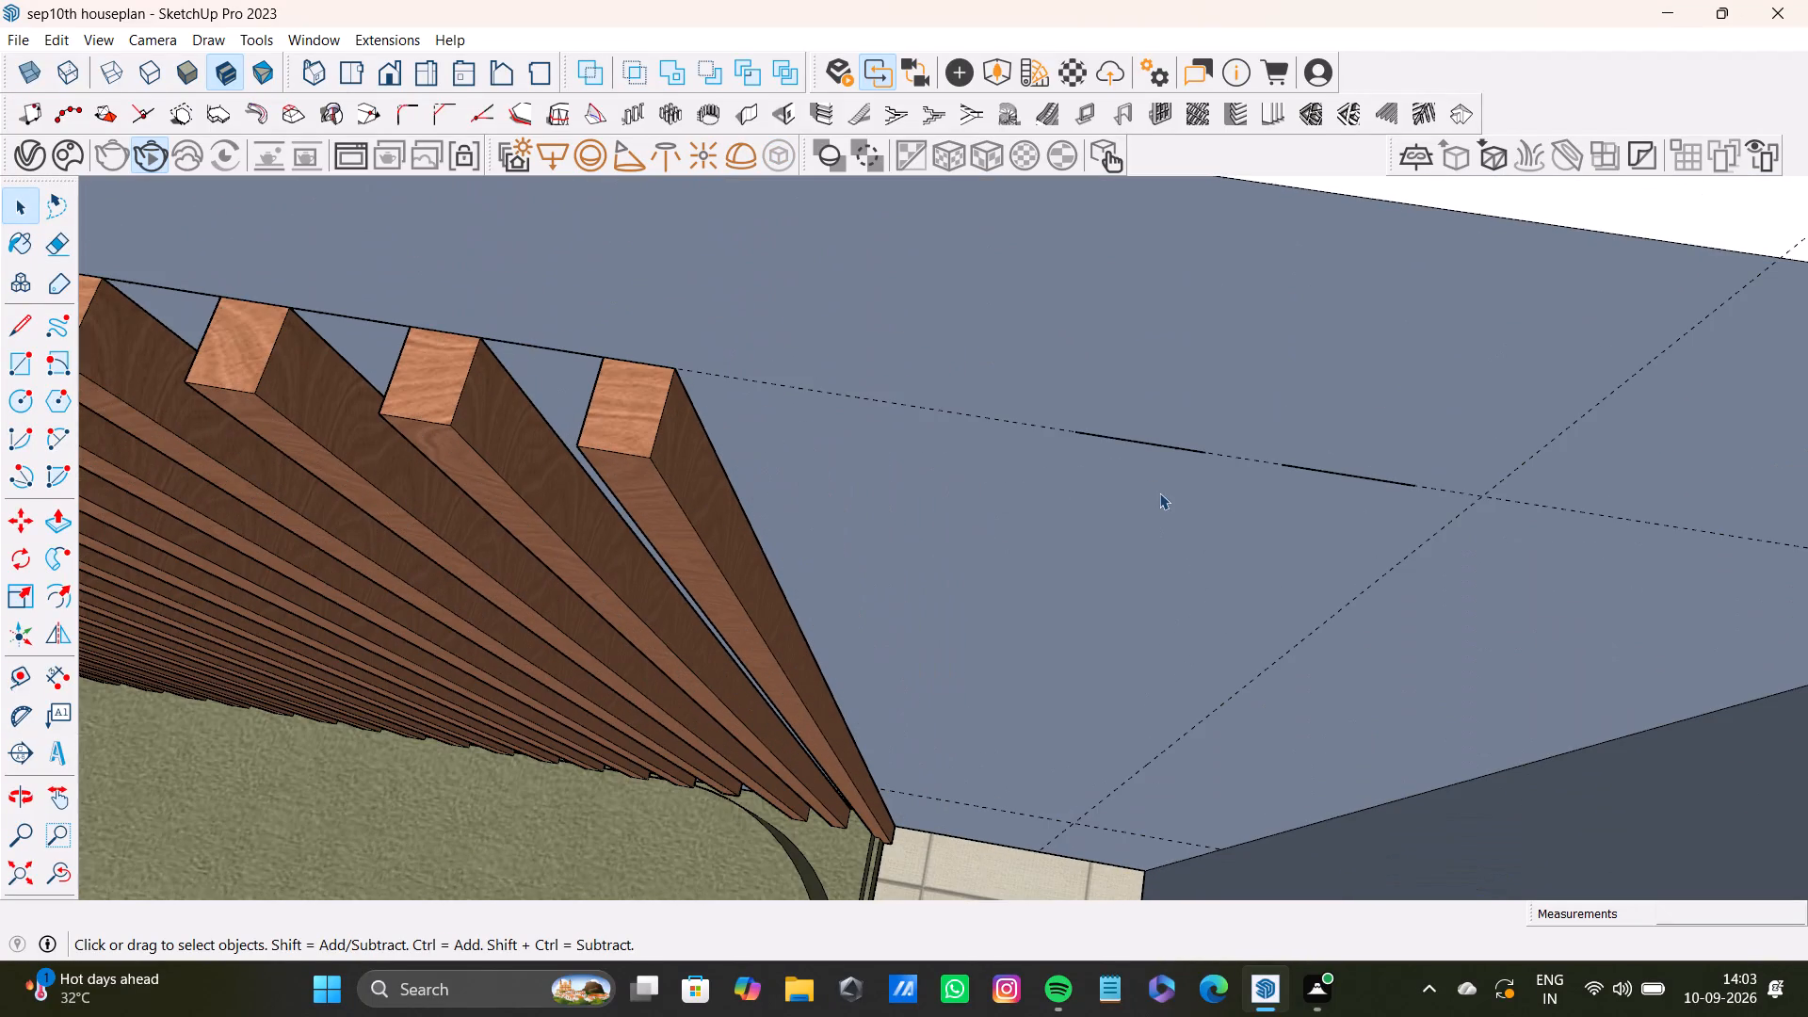
pyautogui.click(1196, 448)
pyautogui.press('Delete')
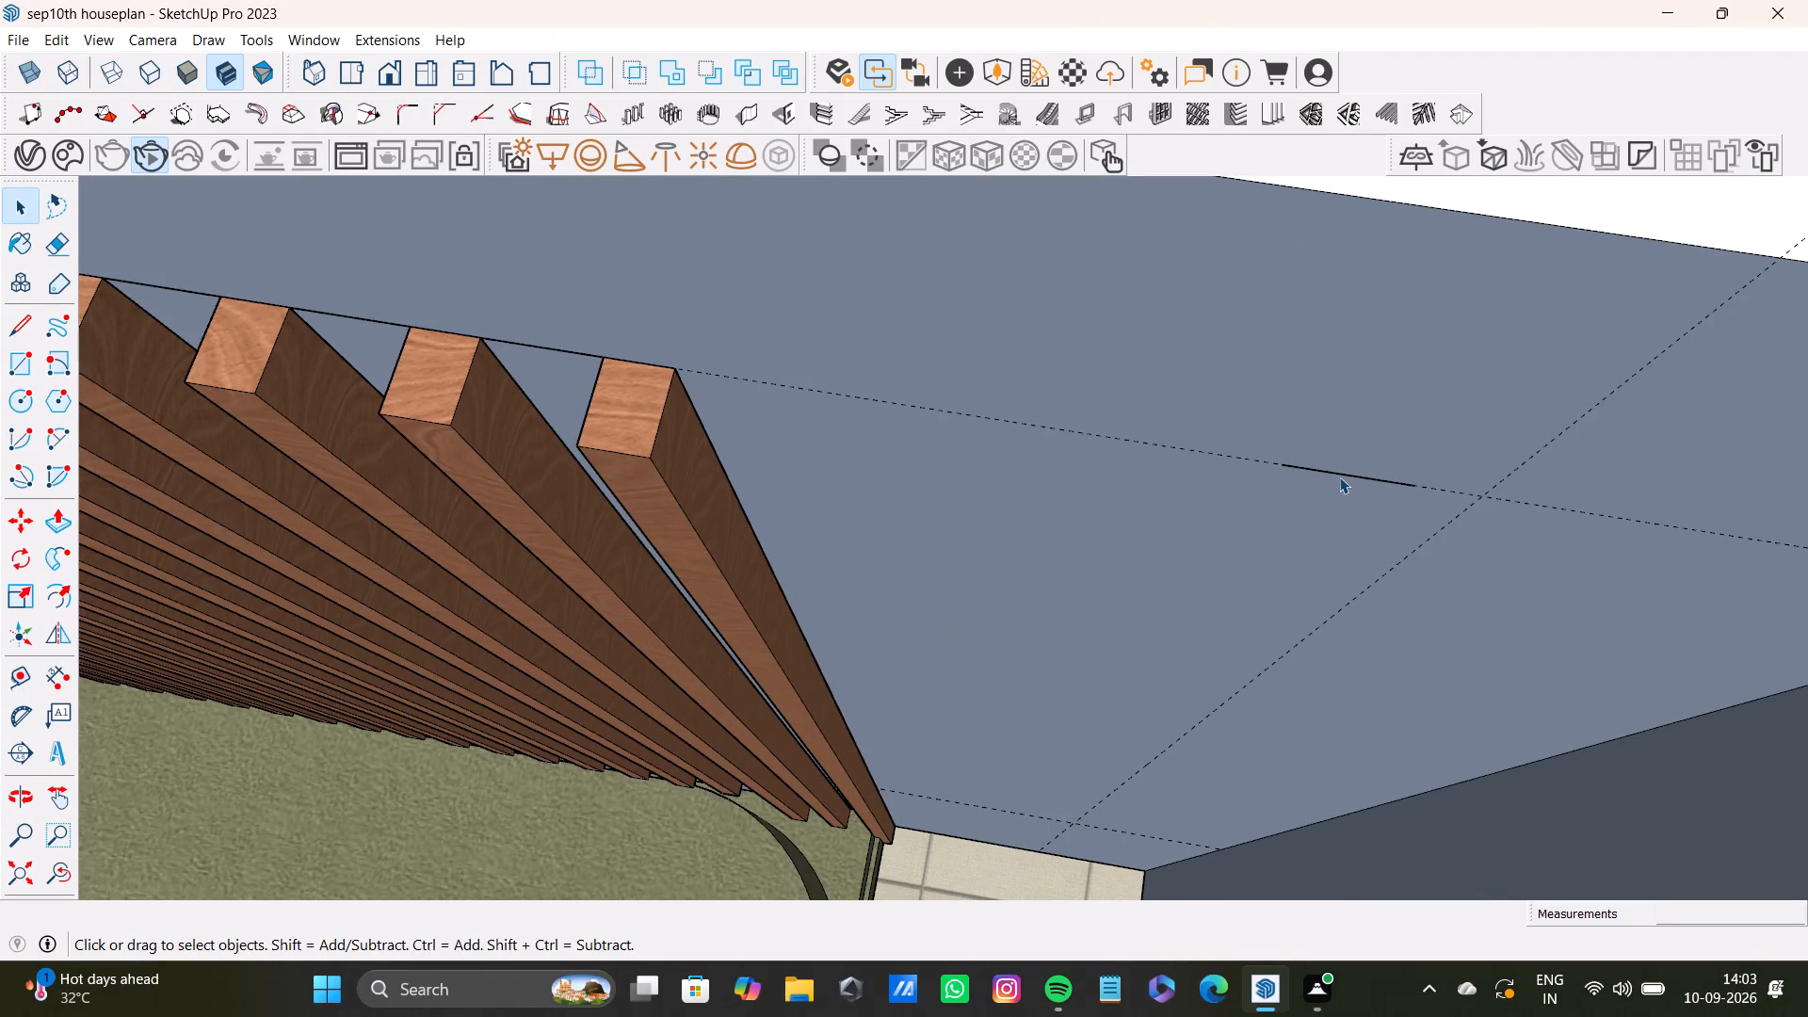
pyautogui.click(1339, 476)
pyautogui.press('Delete')
# Delete the two dashed guide lines on the floor that meet at the bed base's corner near the marble-topped cabinet and window.
pyautogui.scroll(-20, 1178, 536)
pyautogui.scroll(-3, 1178, 536)
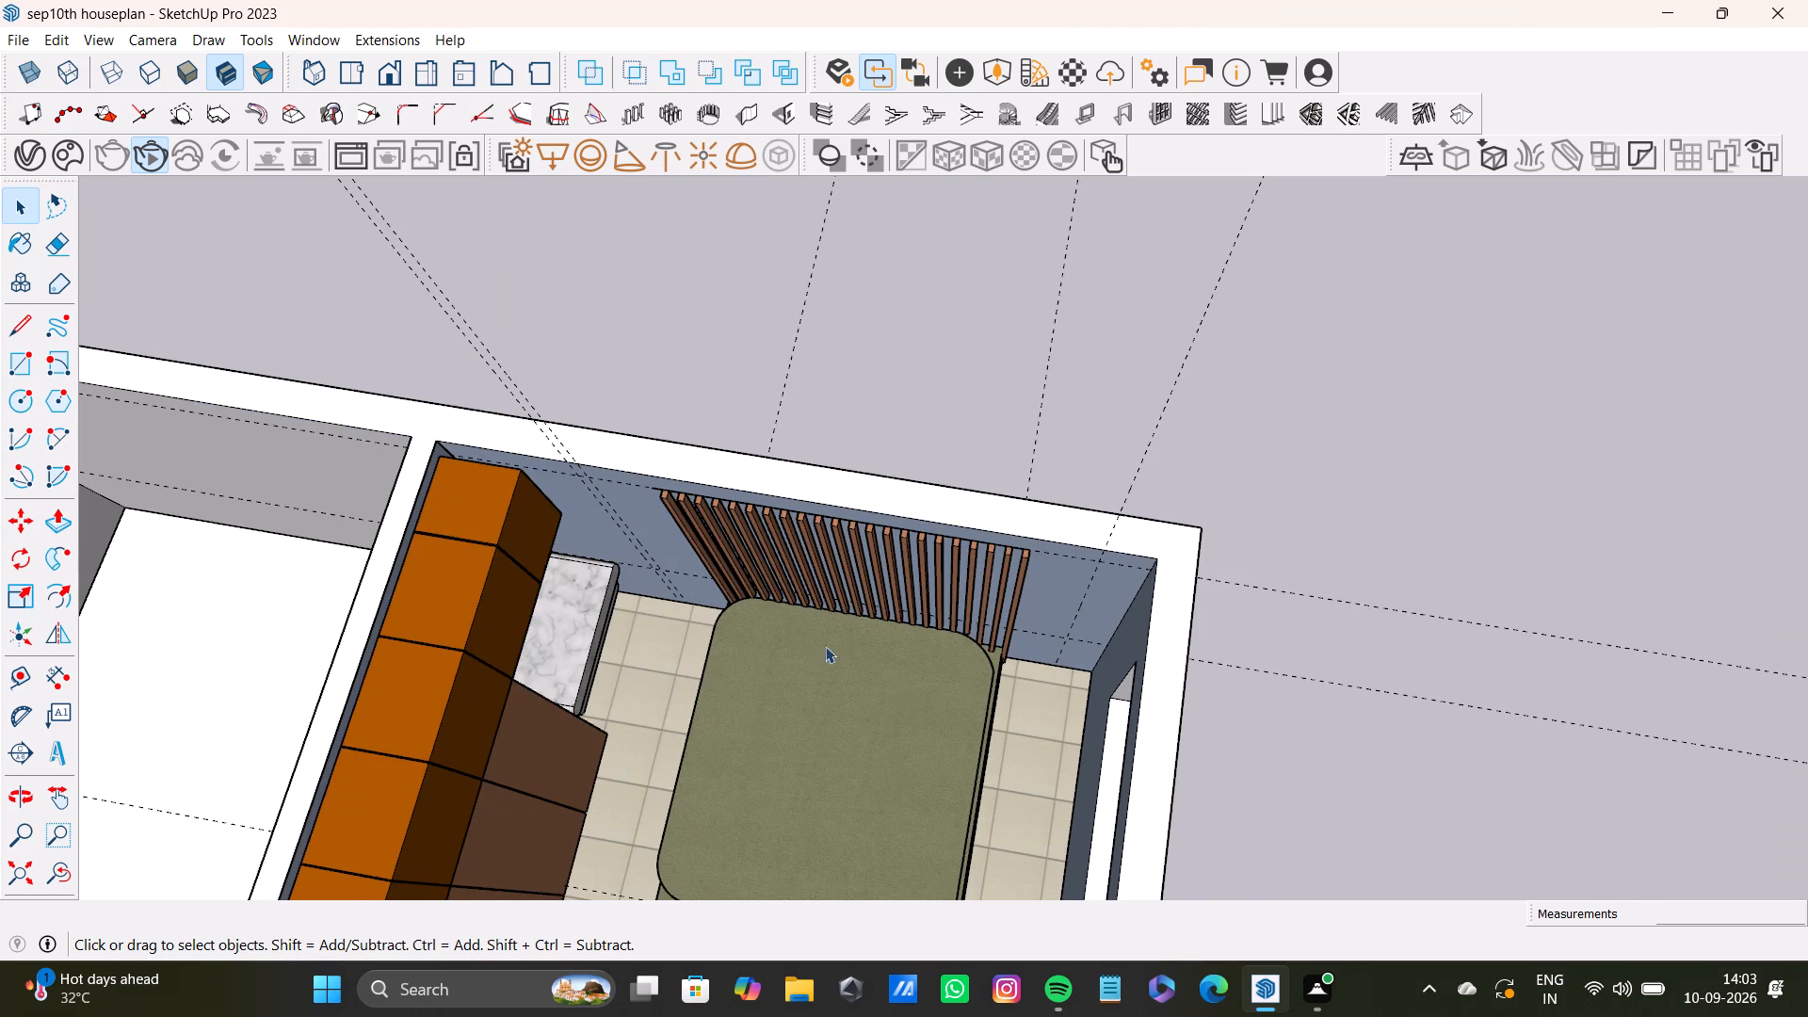
pyautogui.scroll(-8, 808, 659)
pyautogui.keyDown('shift'); pyautogui.moveTo(770, 687); pyautogui.dragTo(909, 557, button='middle'); pyautogui.keyUp('shift')
pyautogui.scroll(9, 933, 562)
pyautogui.moveTo(1032, 531); pyautogui.dragTo(1299, 360, button='middle')
pyautogui.scroll(1, 1035, 525)
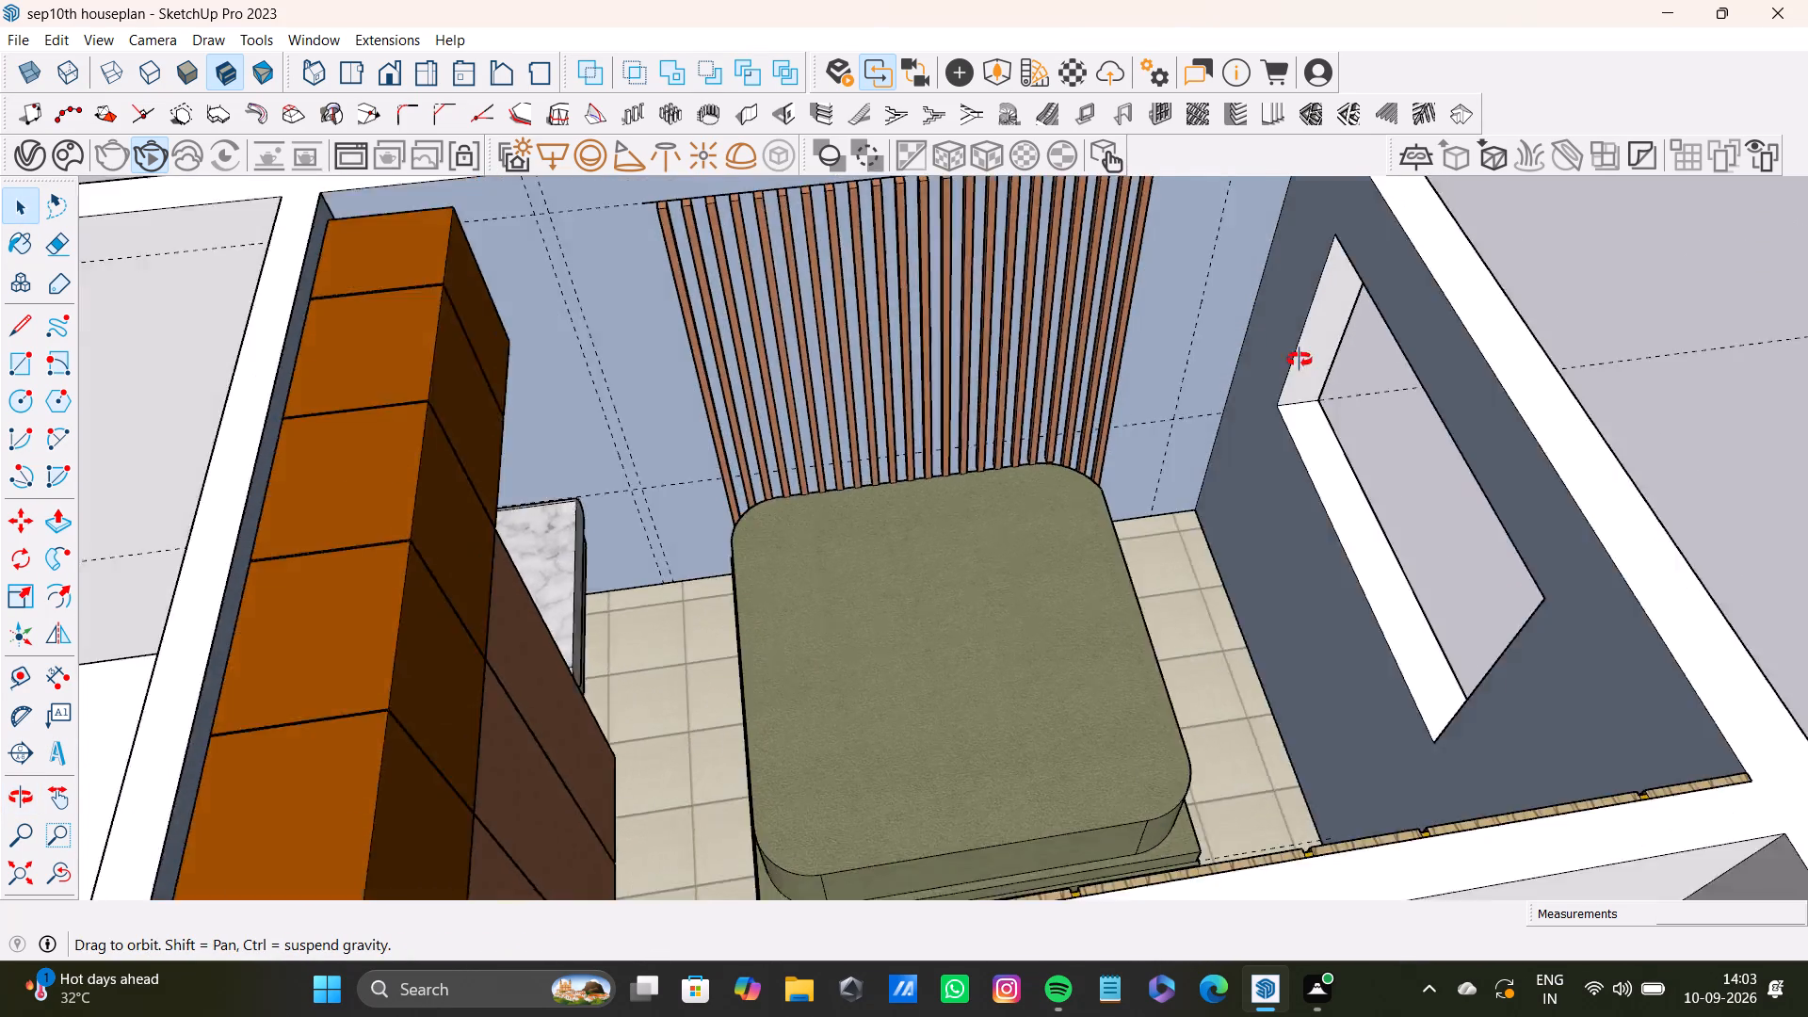
pyautogui.moveTo(1299, 360); pyautogui.dragTo(559, 664, button='middle')
pyautogui.scroll(-5, 590, 630)
pyautogui.keyDown('shift'); pyautogui.moveTo(610, 644); pyautogui.dragTo(838, 652, button='middle'); pyautogui.keyUp('shift')
pyautogui.moveTo(1020, 698); pyautogui.dragTo(467, 602, button='middle')
pyautogui.scroll(7, 614, 531)
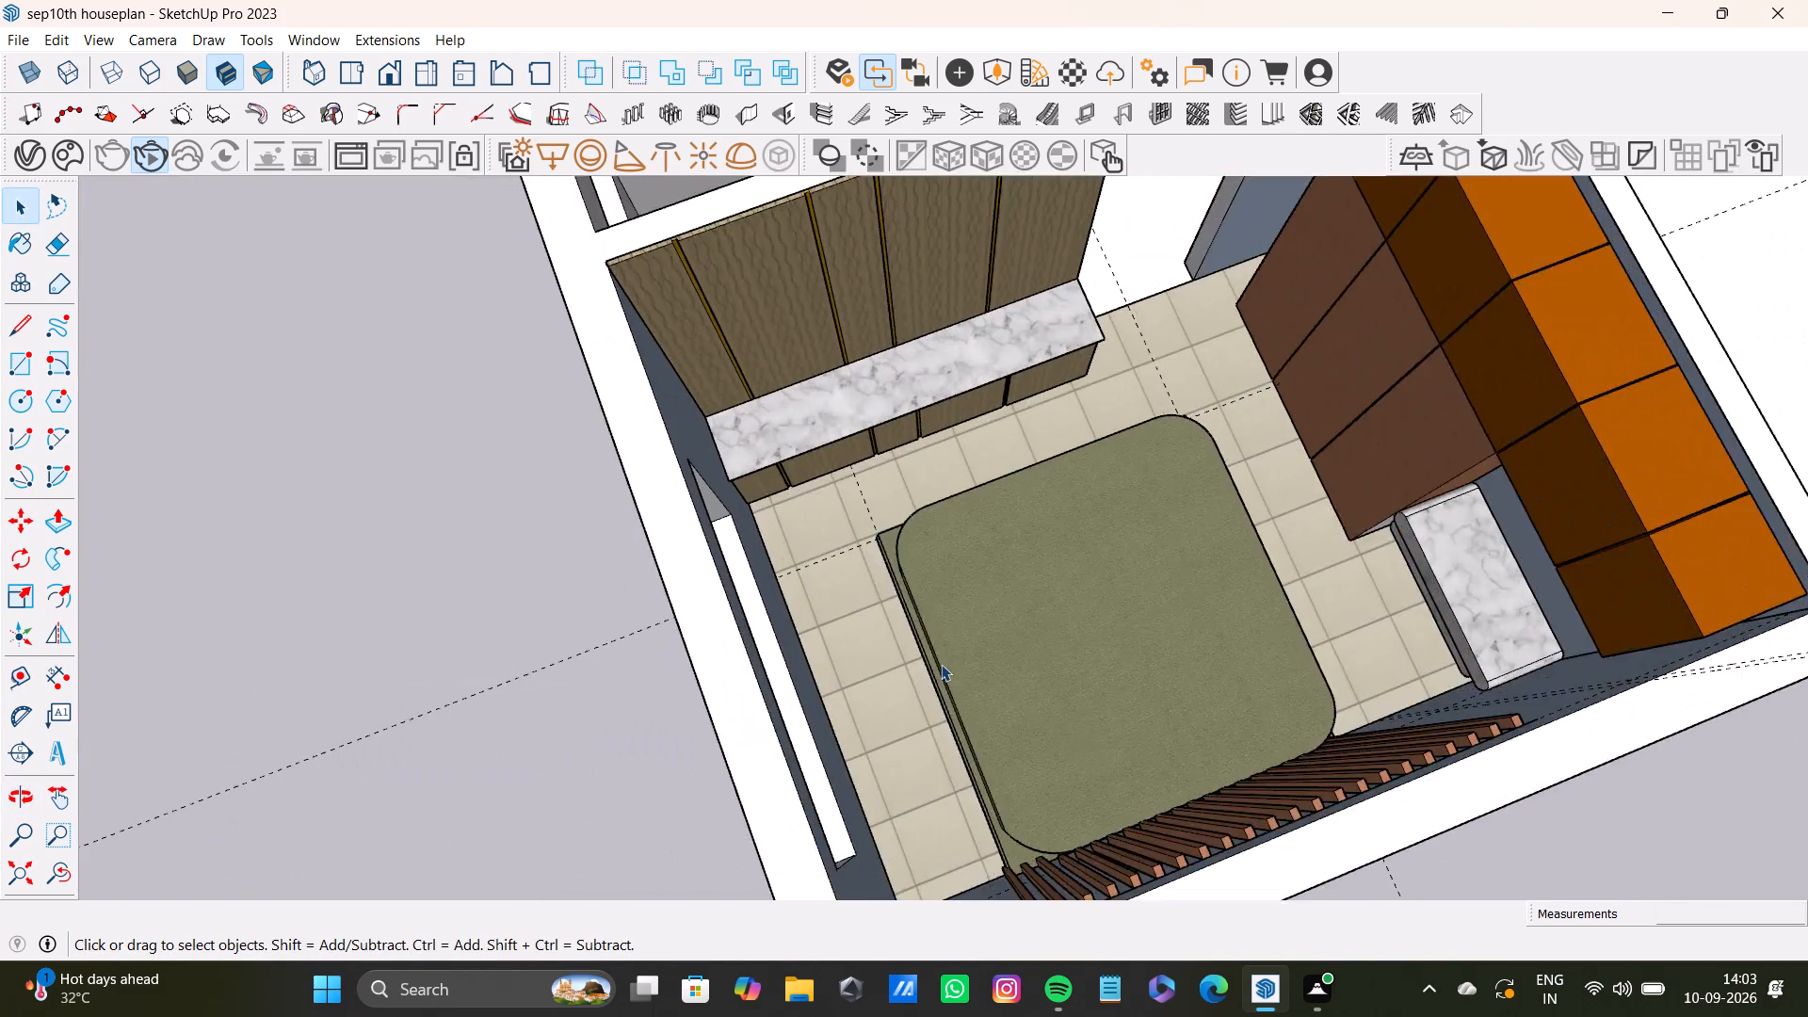
pyautogui.scroll(13, 941, 664)
pyautogui.click(815, 458)
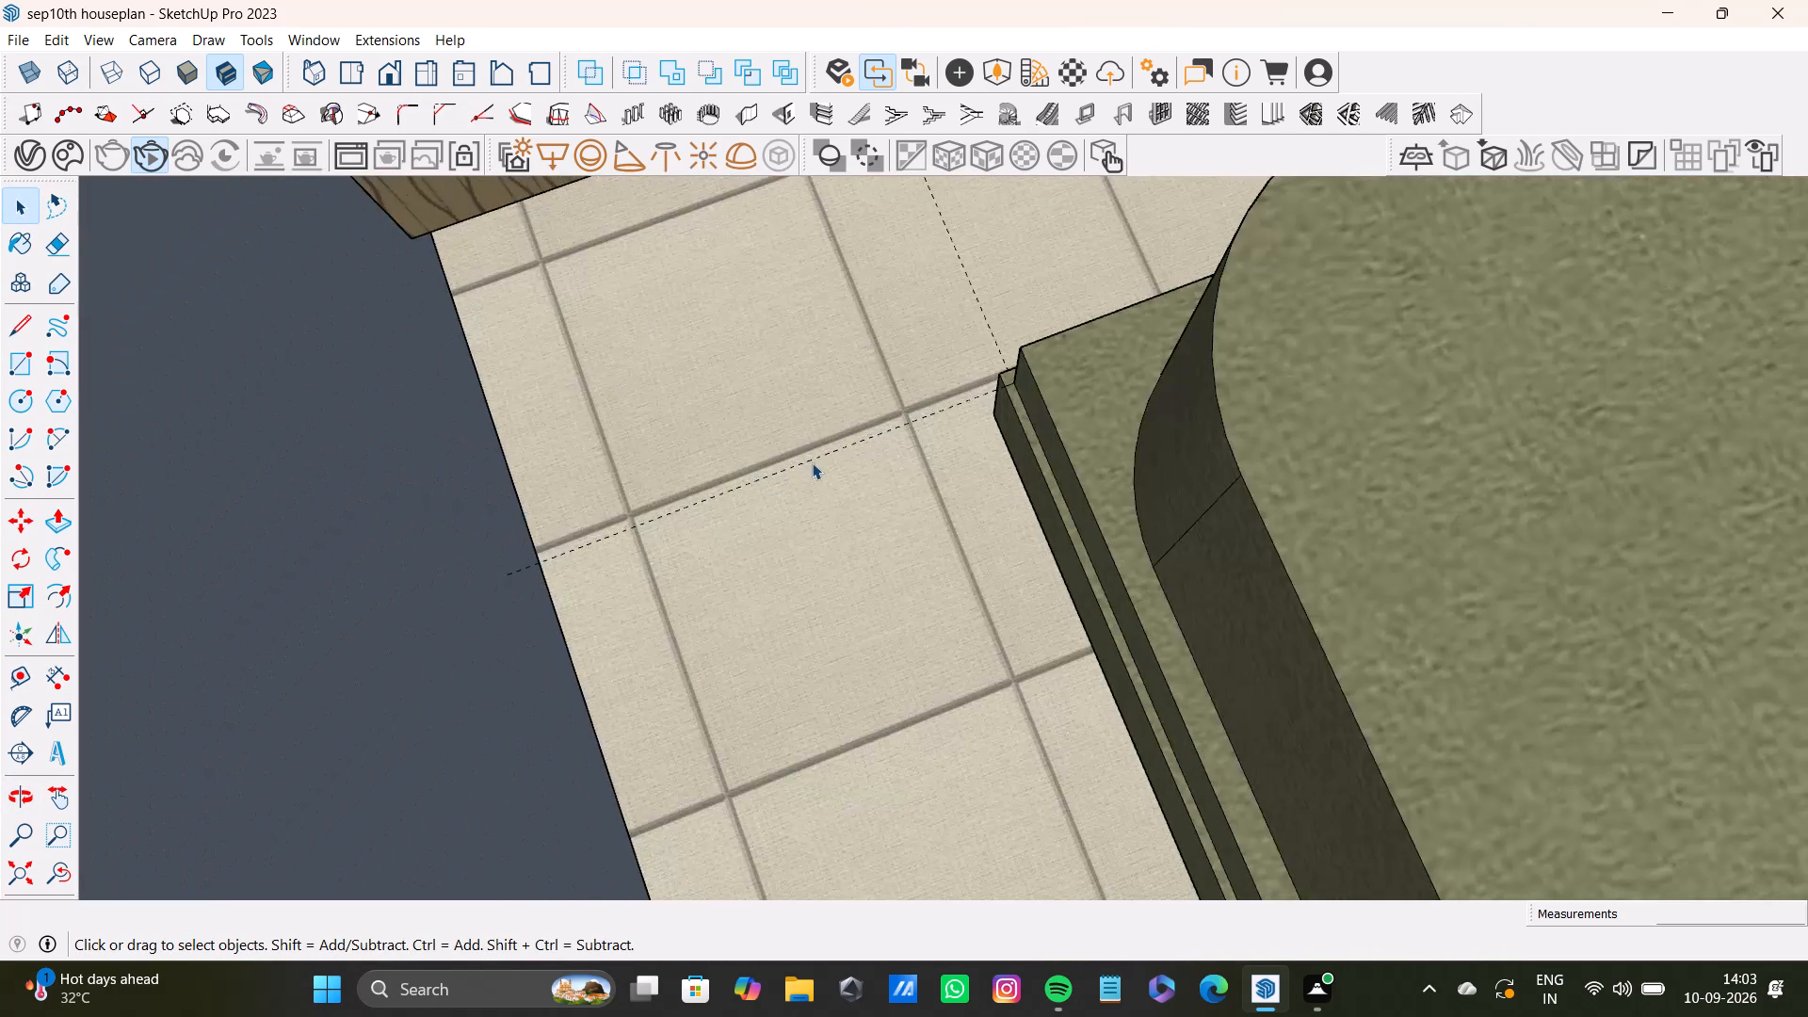
pyautogui.press('Delete')
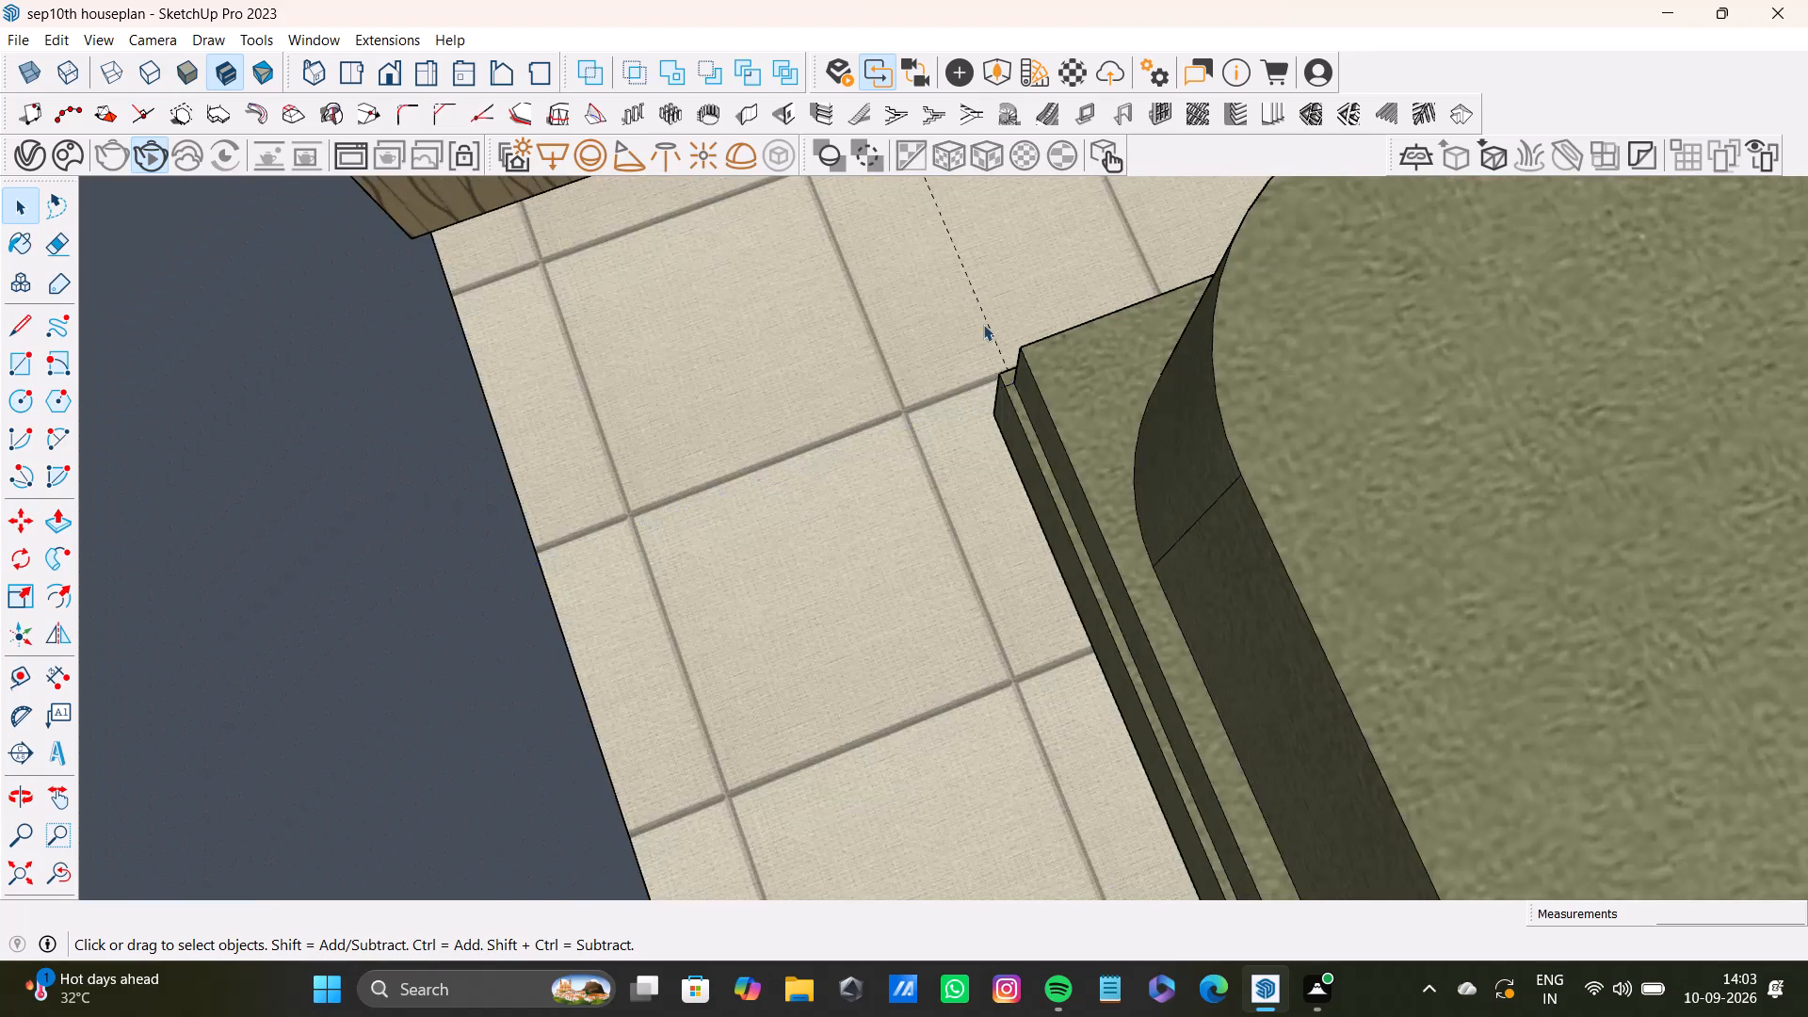
pyautogui.click(988, 328)
pyautogui.press('Delete')
# Examine the bedroom's wardrobe wall, overhead cabinets and bed area, and the adjoining empty rooms from several angles.
pyautogui.scroll(-10, 795, 567)
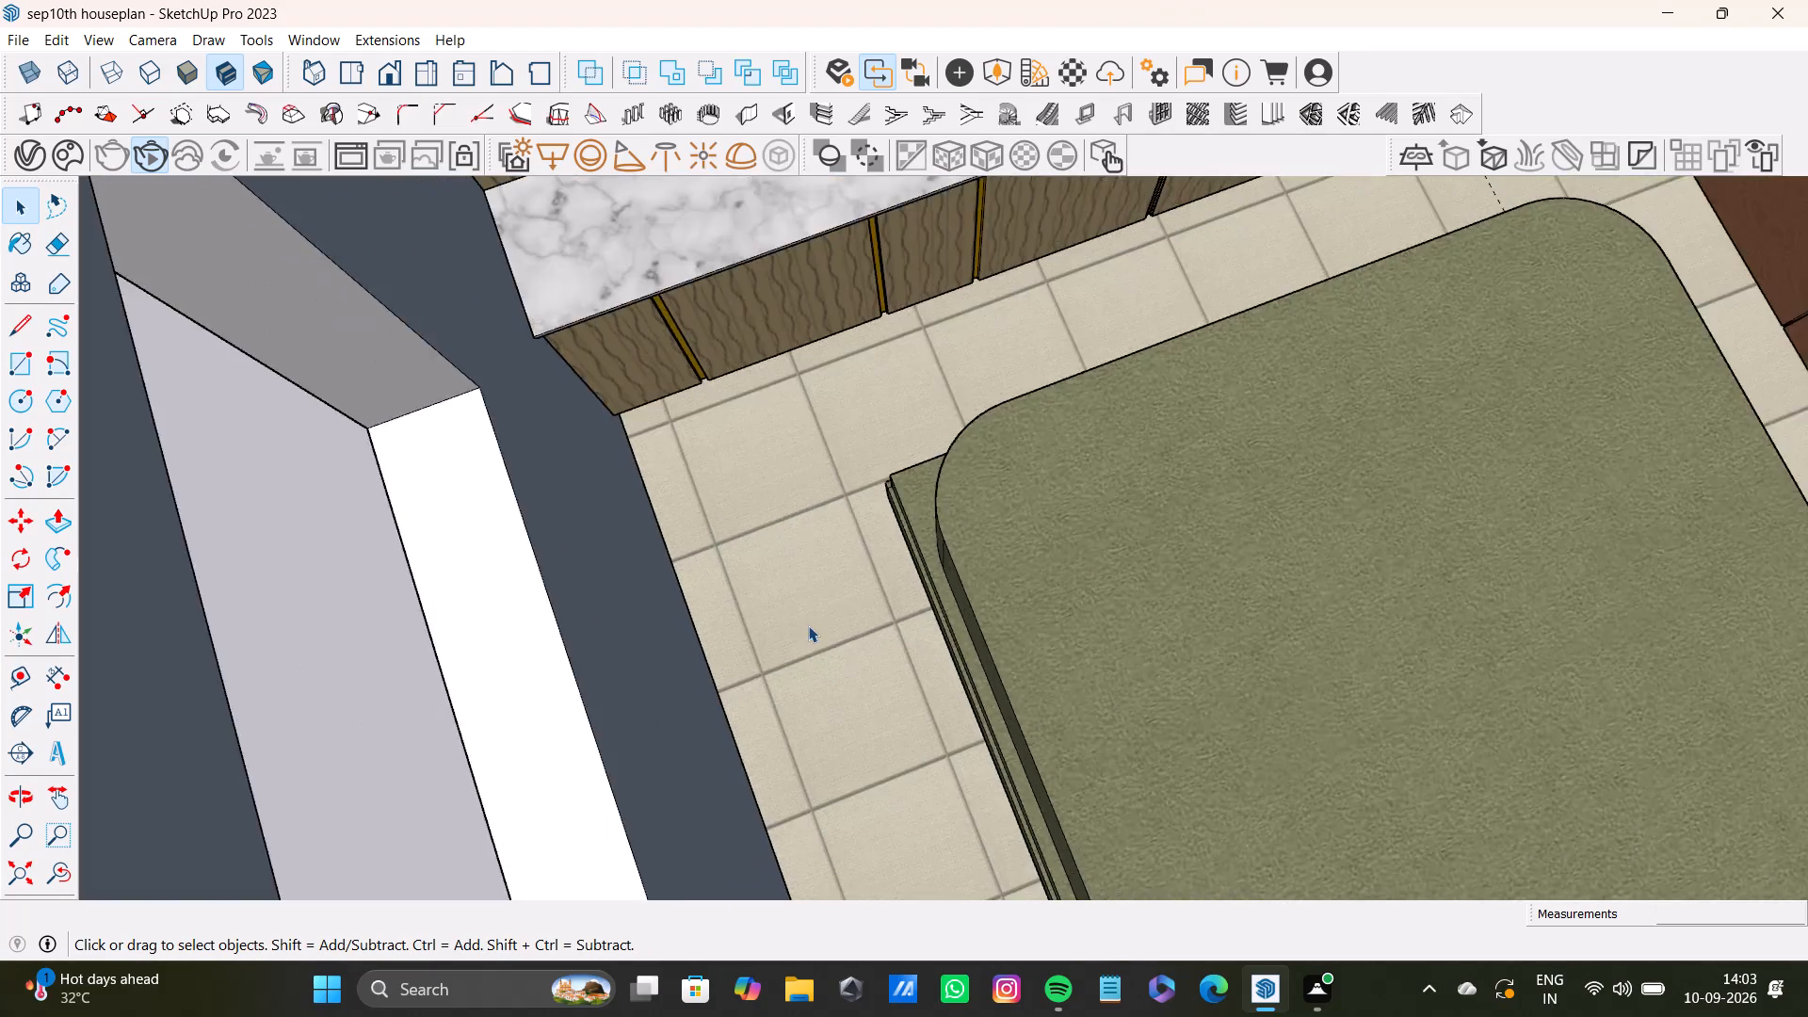
pyautogui.scroll(-13, 808, 625)
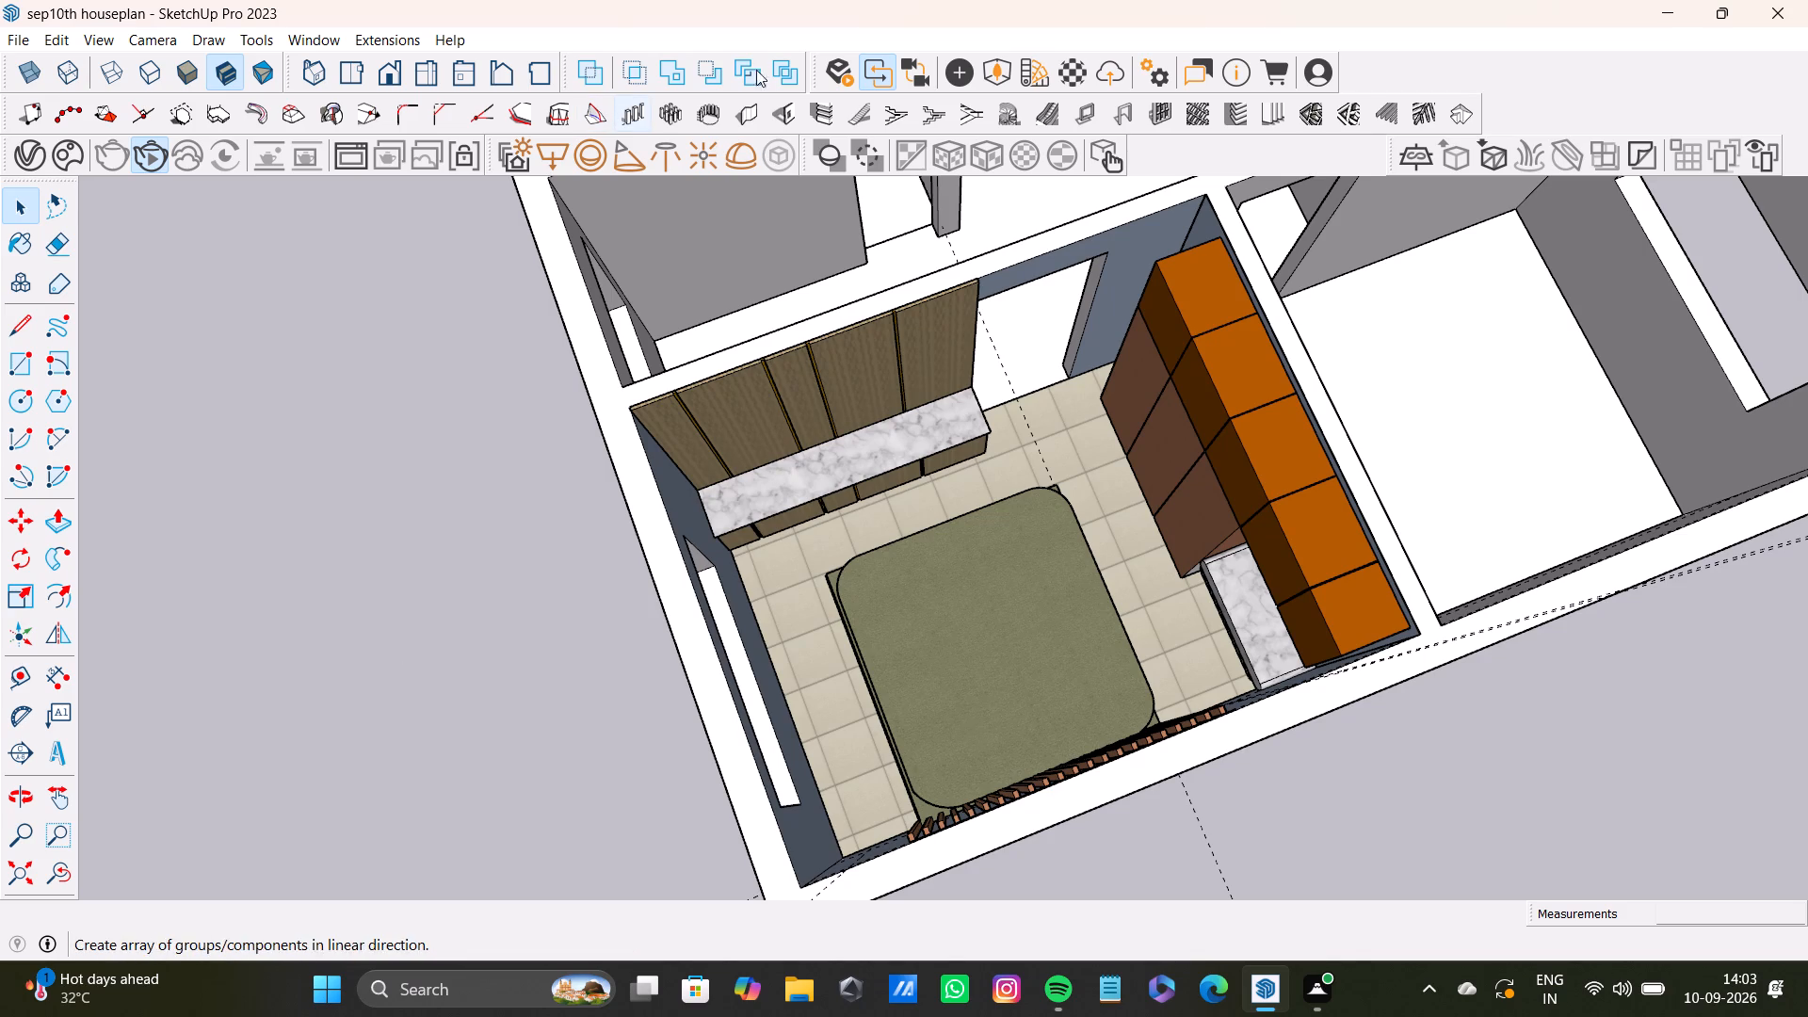
pyautogui.scroll(-11, 680, 380)
pyautogui.keyDown('shift'); pyautogui.moveTo(911, 515); pyautogui.dragTo(915, 576, button='middle'); pyautogui.keyUp('shift')
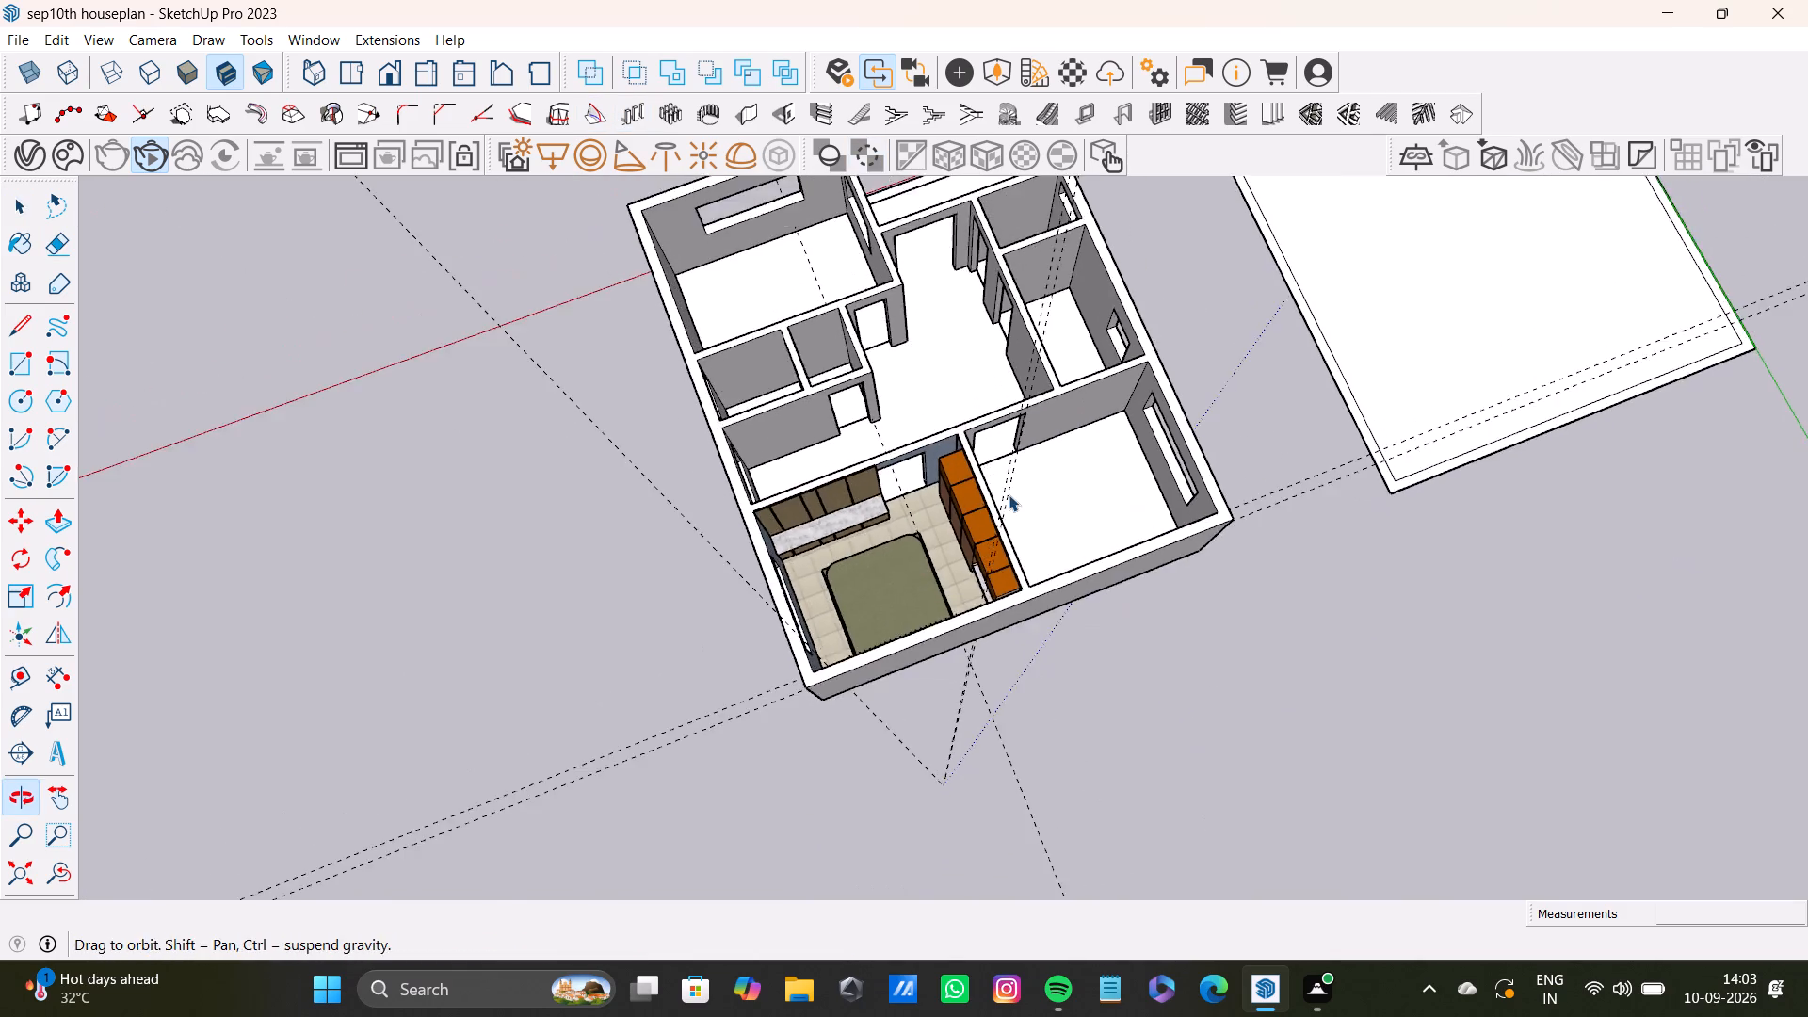
pyautogui.scroll(9, 1009, 493)
pyautogui.moveTo(1057, 509); pyautogui.dragTo(1393, 300, button='middle')
pyautogui.scroll(4, 947, 530)
pyautogui.moveTo(982, 518); pyautogui.dragTo(439, 596, button='middle')
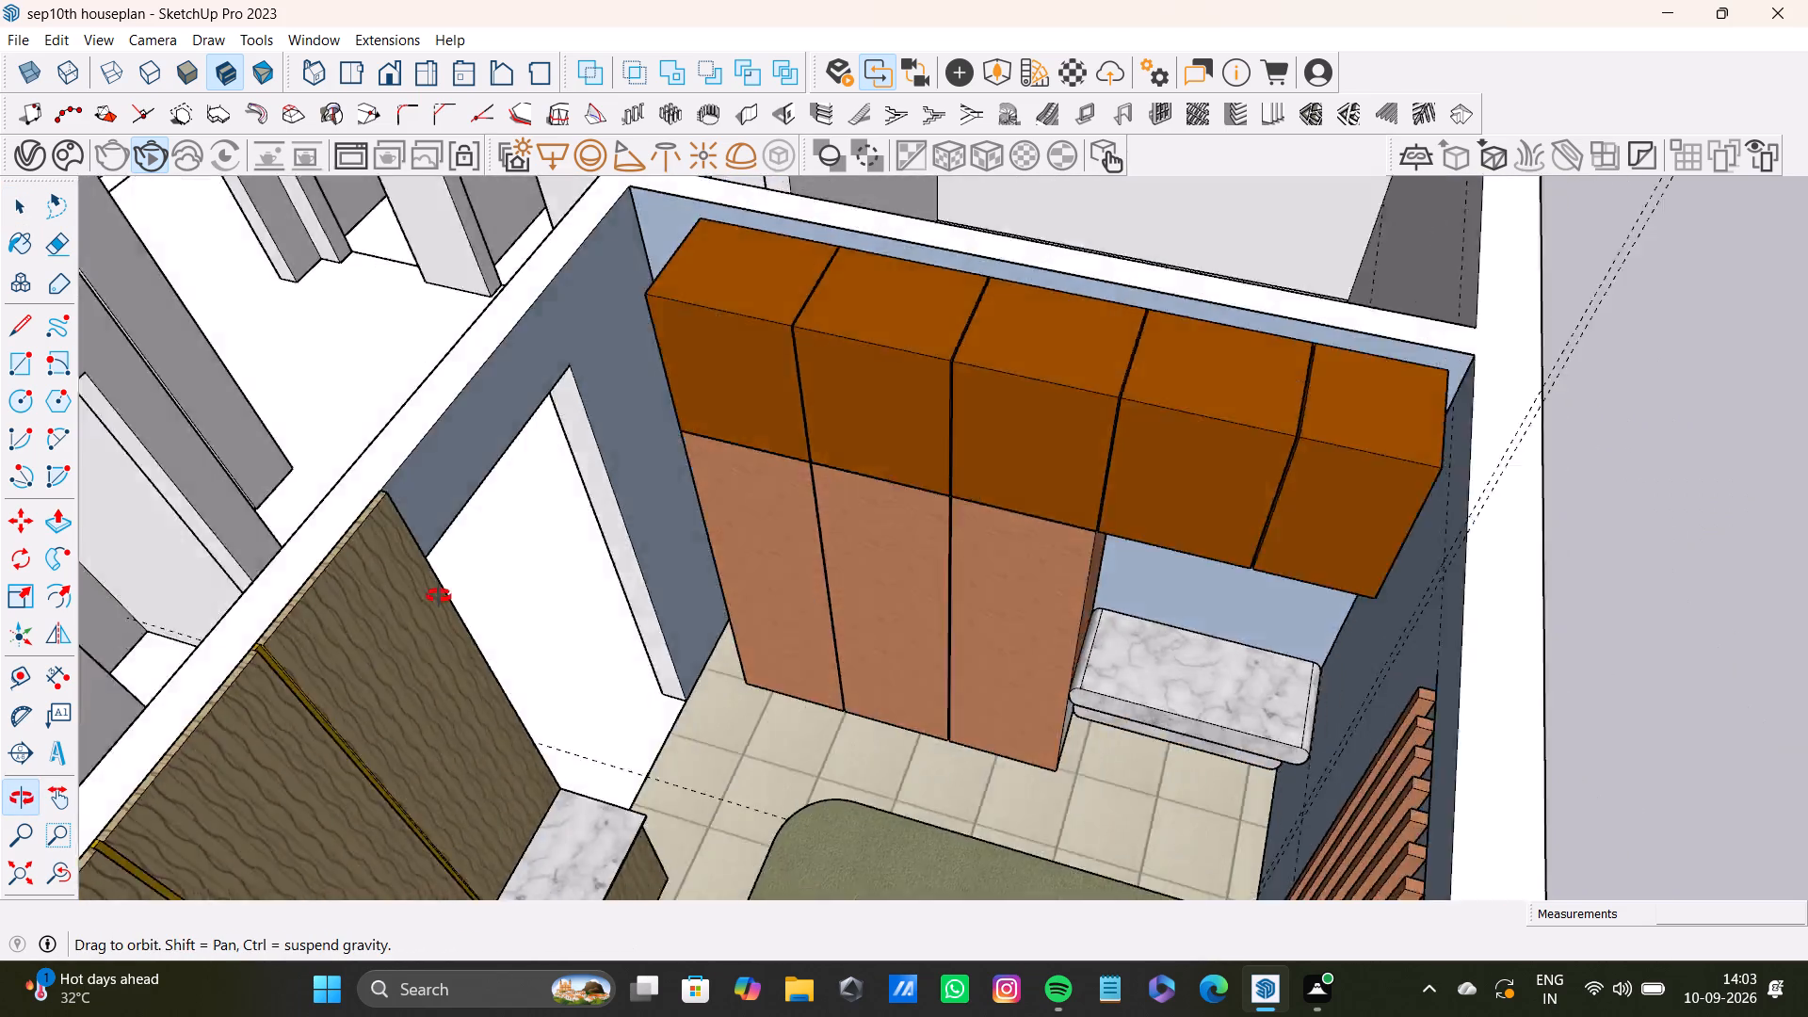
pyautogui.moveTo(439, 596); pyautogui.dragTo(118, 541, button='middle')
pyautogui.scroll(1, 129, 512)
pyautogui.scroll(-5, 828, 665)
pyautogui.moveTo(906, 674); pyautogui.dragTo(466, 709, button='middle')
pyautogui.scroll(-4, 683, 635)
pyautogui.keyDown('shift'); pyautogui.moveTo(684, 641); pyautogui.dragTo(753, 486, button='middle'); pyautogui.keyUp('shift')
pyautogui.moveTo(787, 468); pyautogui.dragTo(833, 751, button='middle')
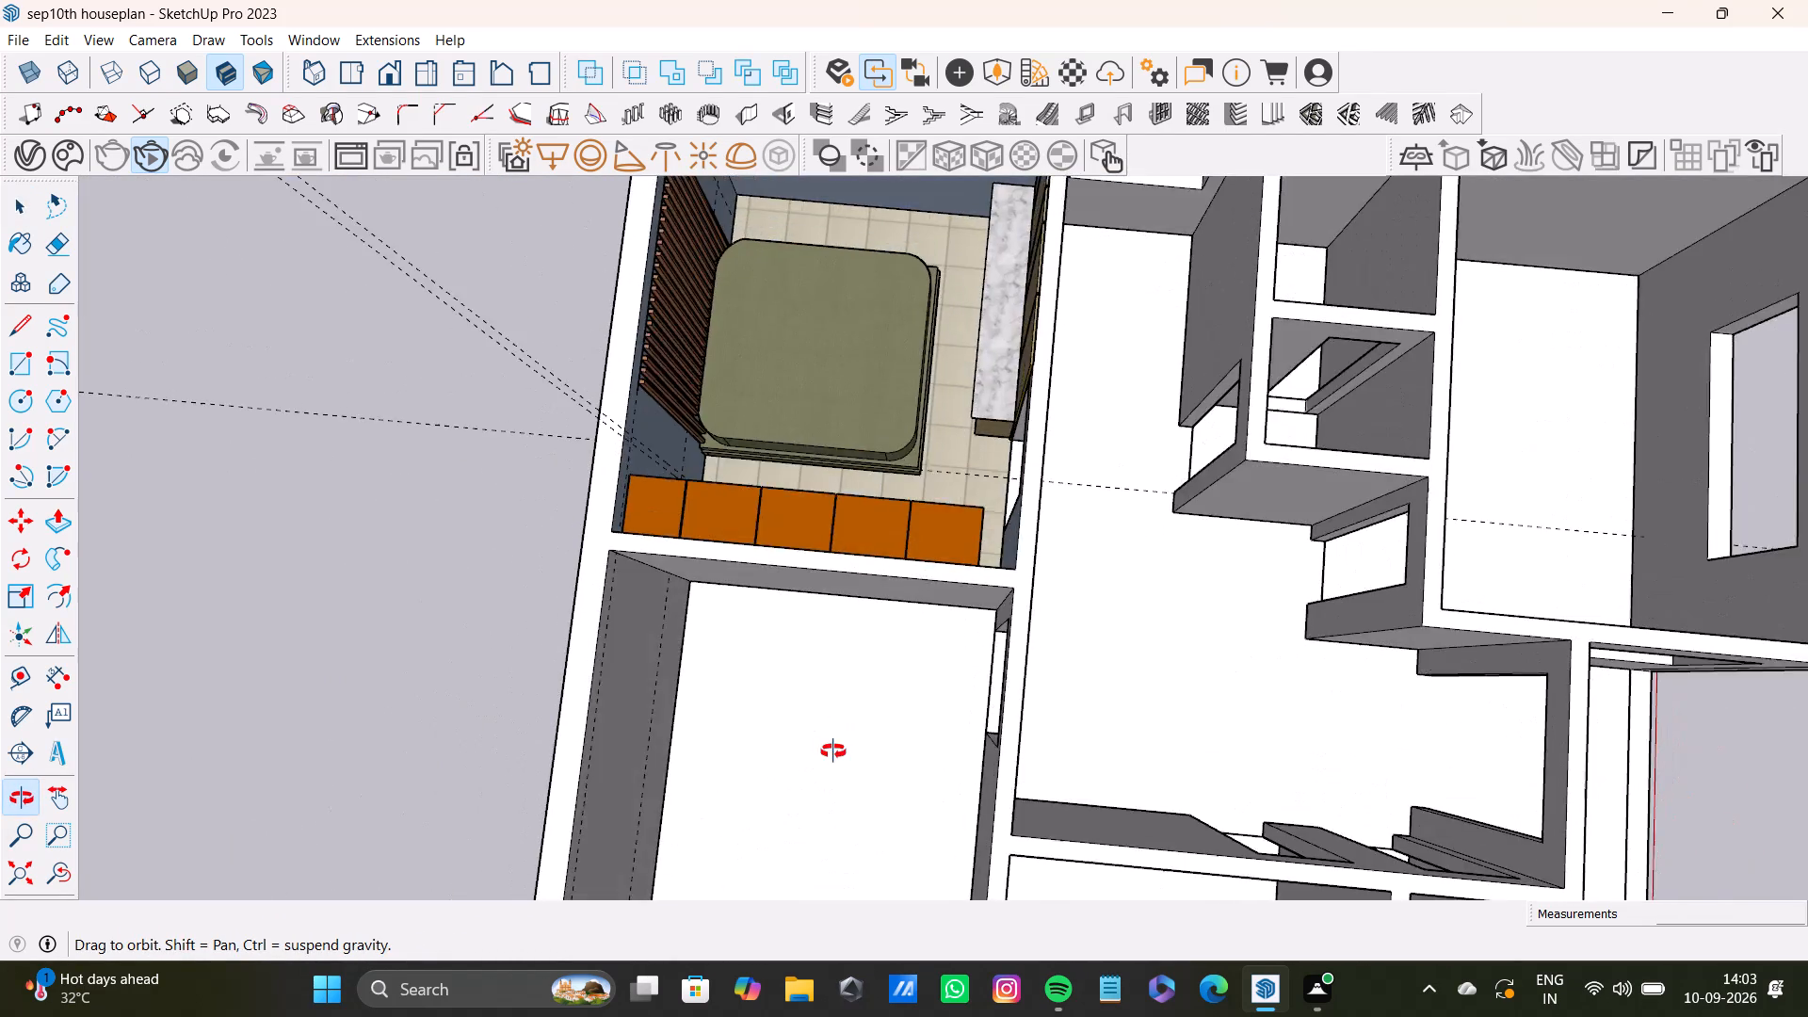
pyautogui.moveTo(833, 751); pyautogui.dragTo(900, 485, button='middle')
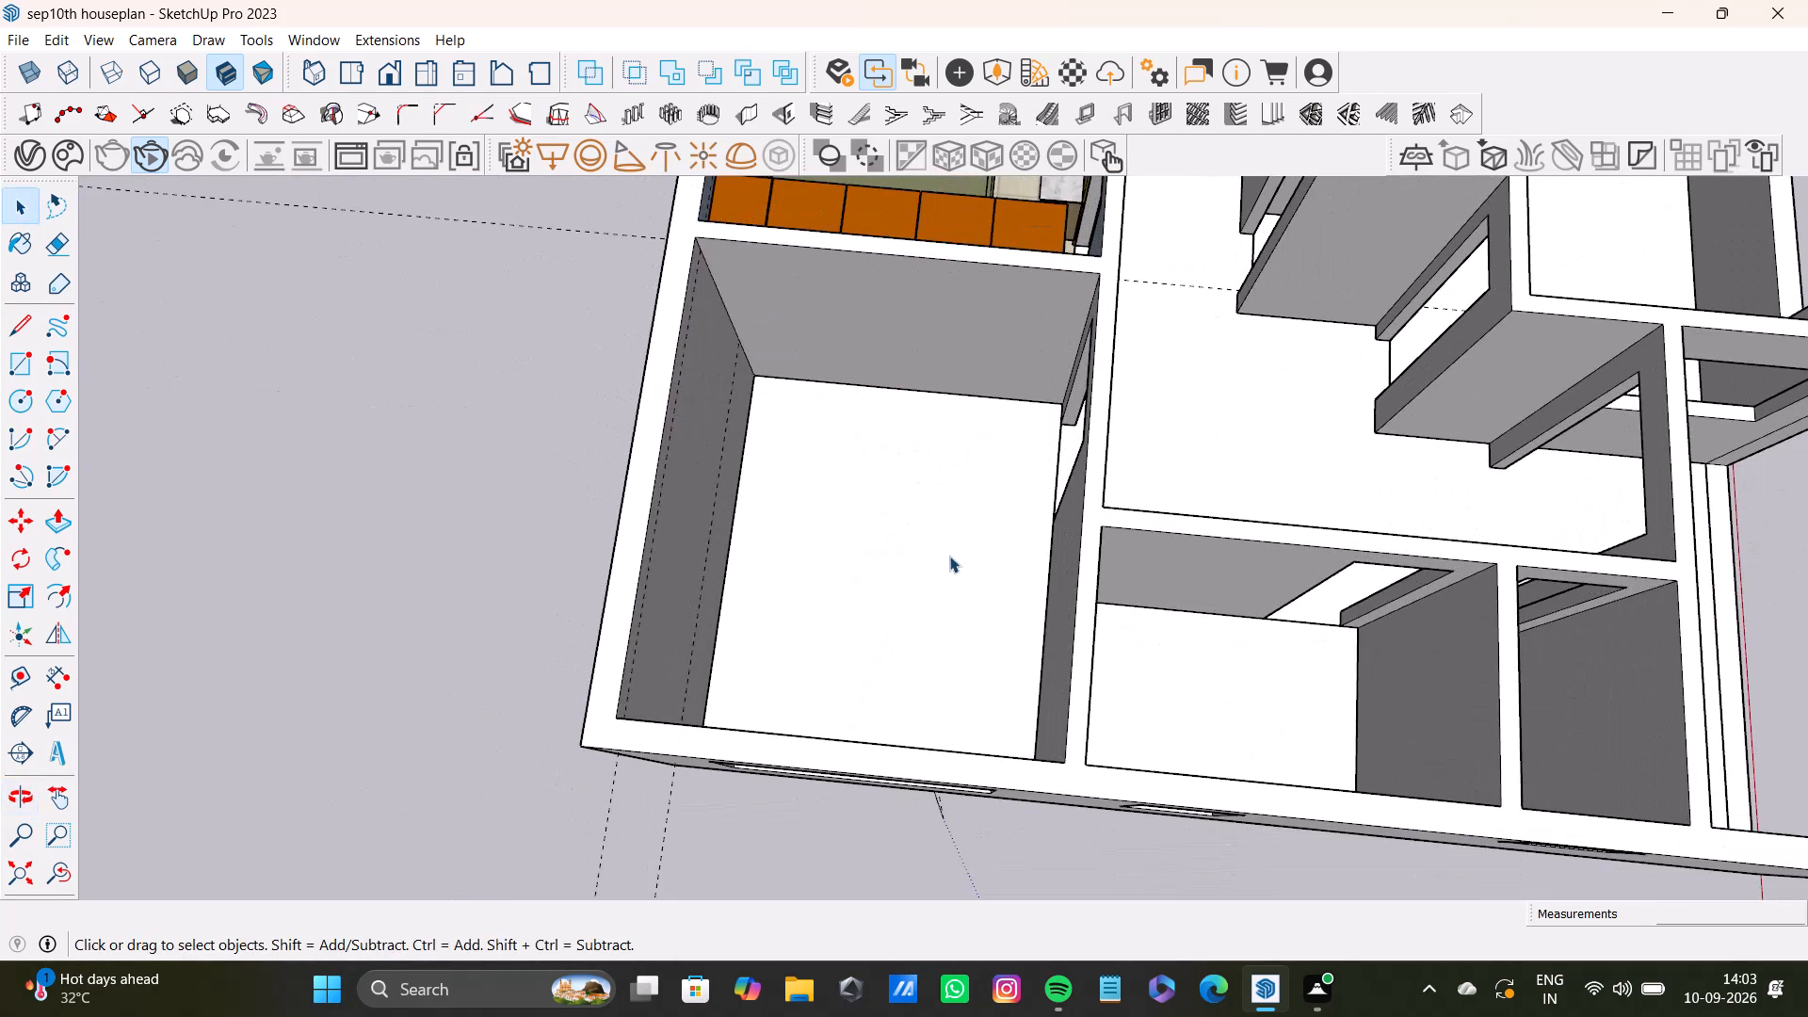
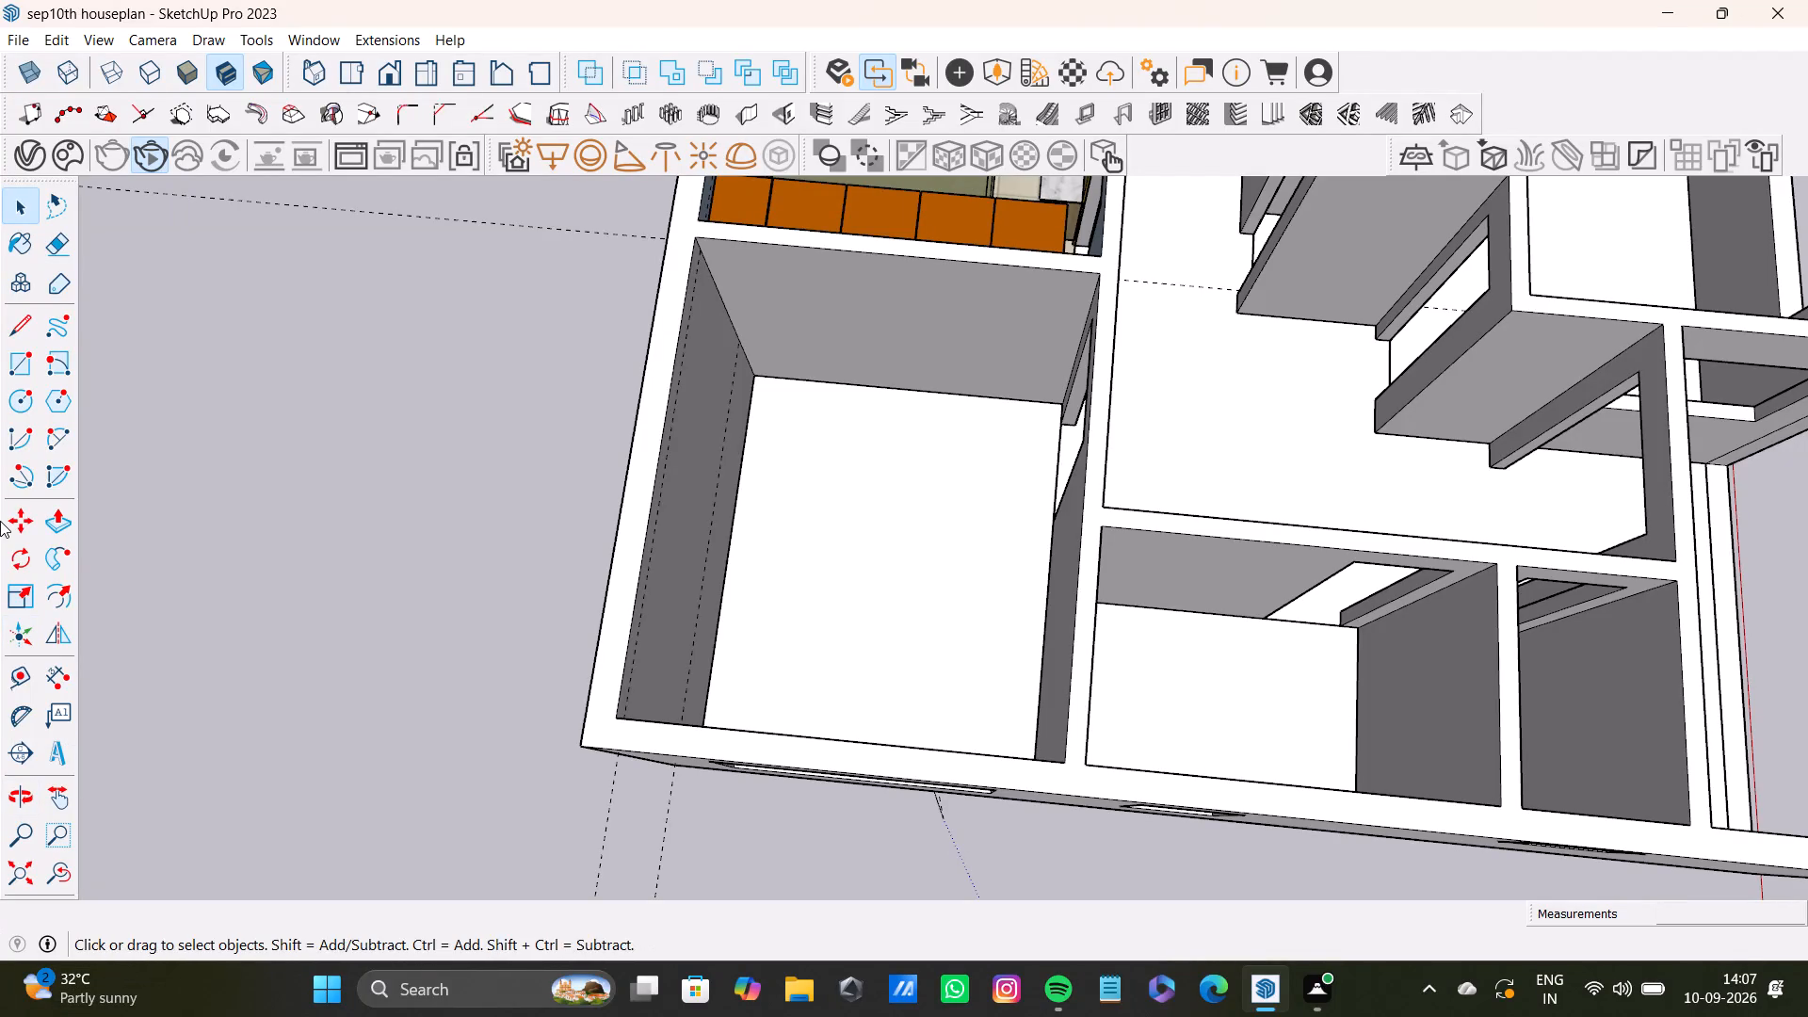
# Delete the two dashed guide lines running across the outer wall of the empty room beside the wardrobe.
pyautogui.scroll(-3, 839, 441)
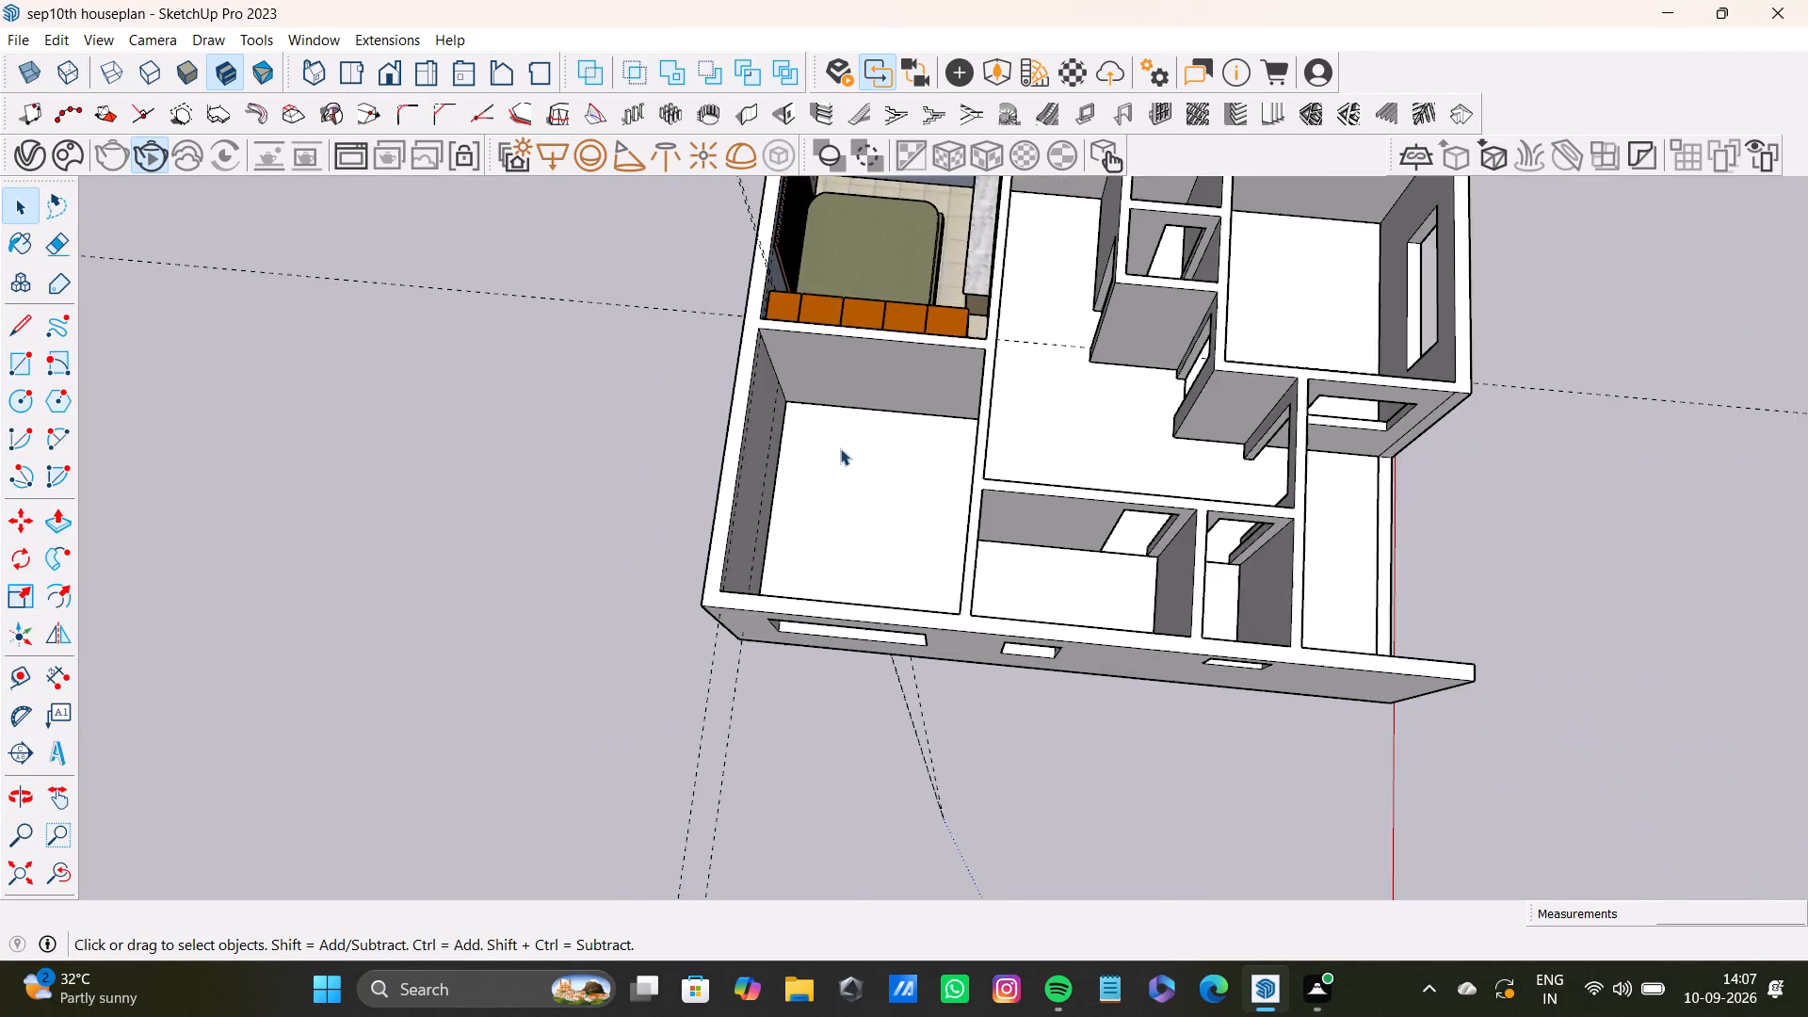
pyautogui.scroll(-6, 840, 448)
pyautogui.keyDown('shift'); pyautogui.moveTo(889, 490); pyautogui.dragTo(944, 544, button='middle'); pyautogui.keyUp('shift')
pyautogui.scroll(10, 899, 459)
pyautogui.moveTo(1013, 535); pyautogui.dragTo(721, 549, button='middle')
pyautogui.scroll(-5, 764, 433)
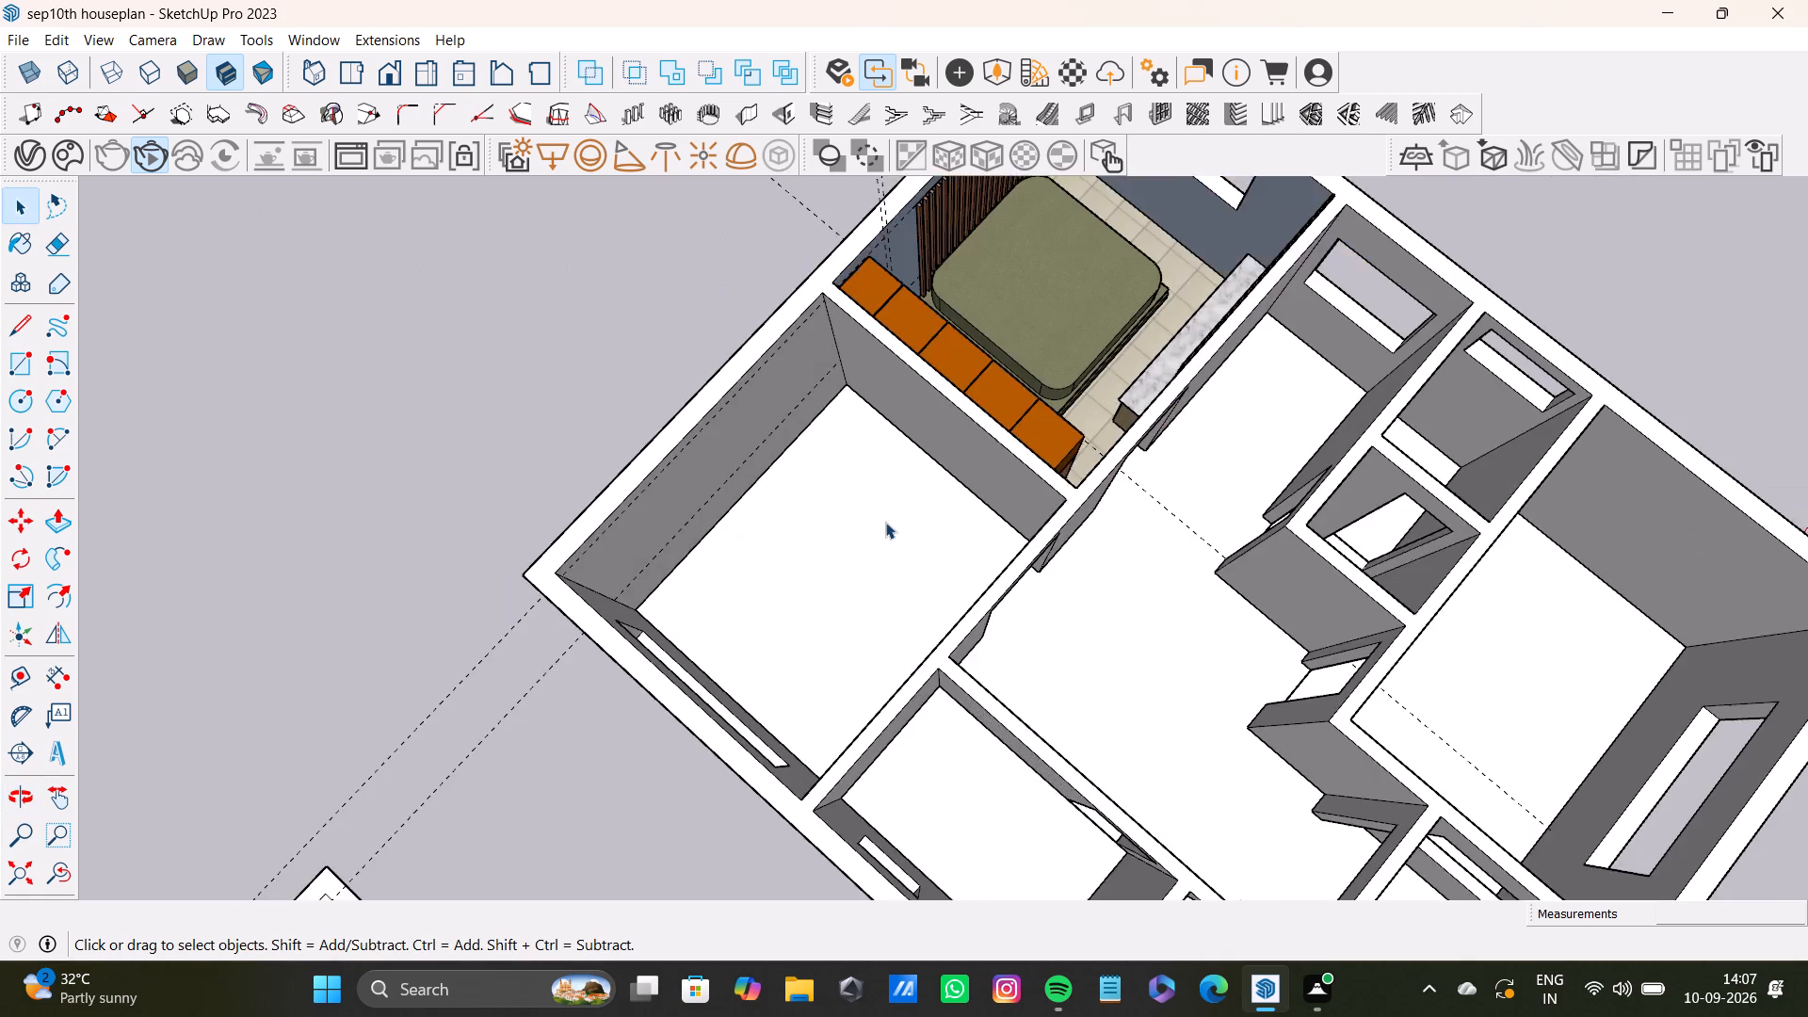
pyautogui.keyDown('shift'); pyautogui.moveTo(912, 527); pyautogui.dragTo(691, 541, button='middle'); pyautogui.keyUp('shift')
pyautogui.scroll(2, 929, 491)
pyautogui.moveTo(870, 490); pyautogui.dragTo(555, 460, button='middle')
pyautogui.scroll(-3, 668, 361)
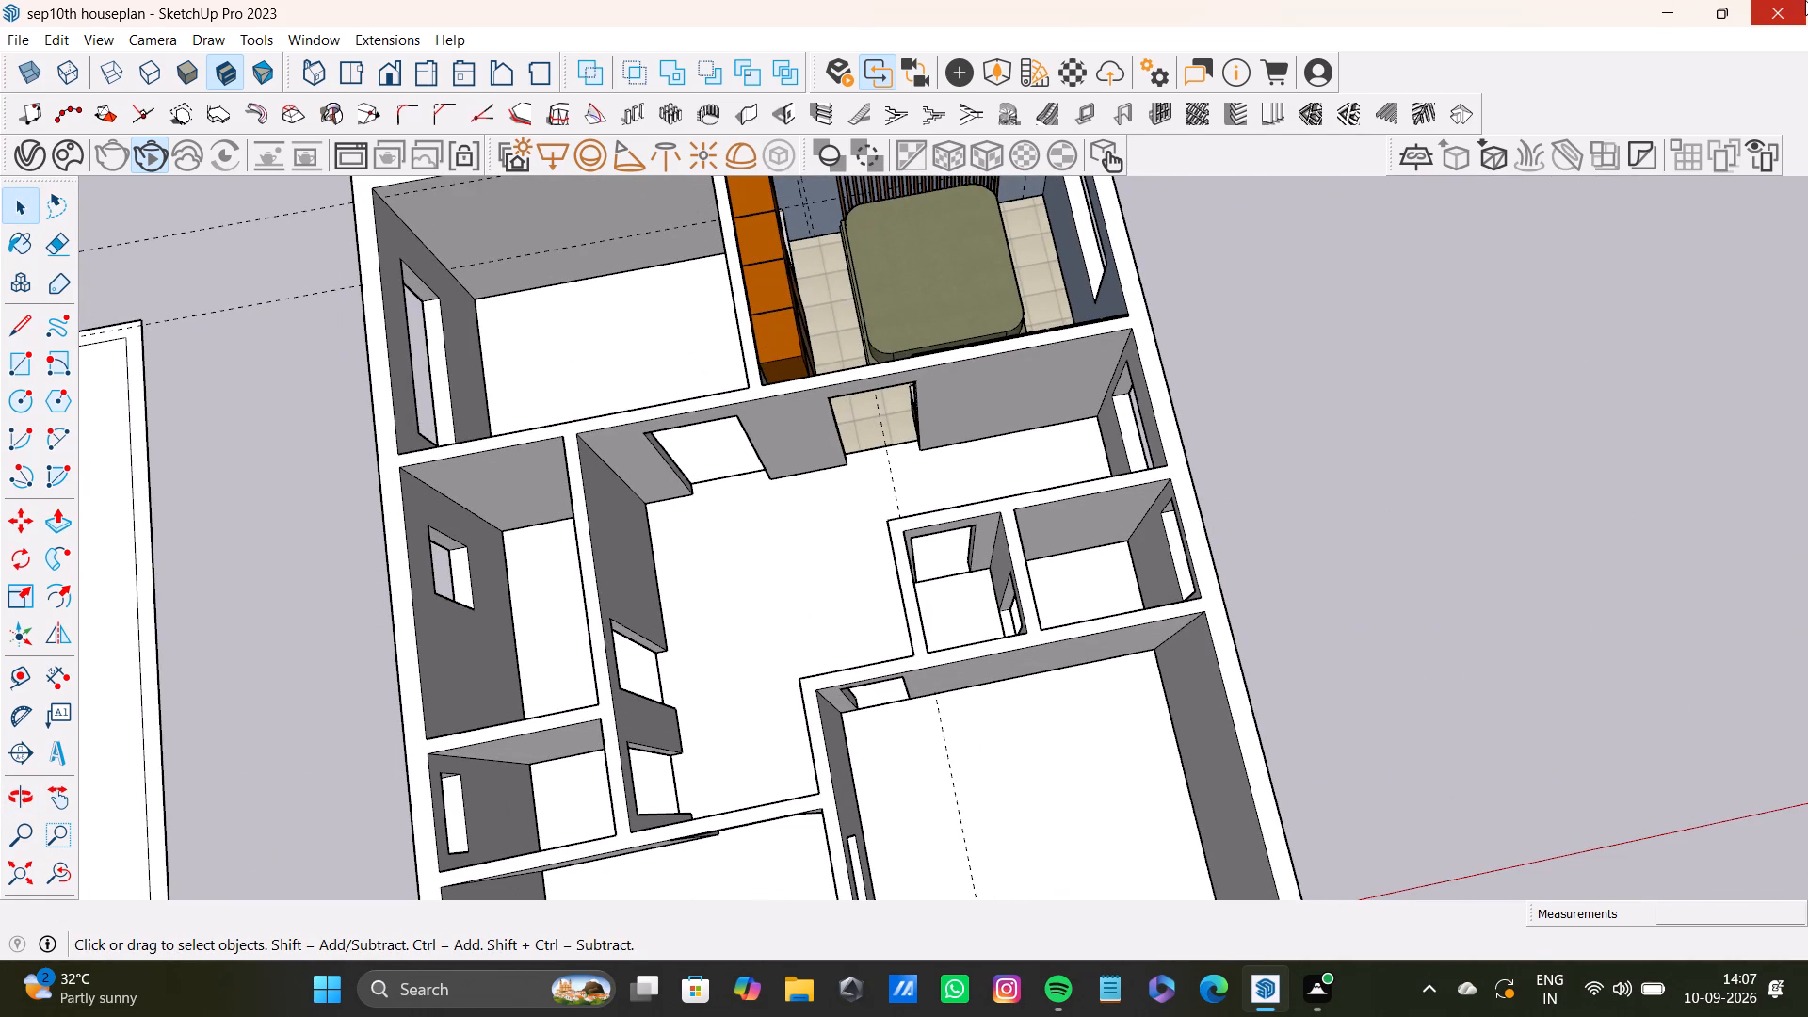
pyautogui.scroll(-4, 402, 377)
pyautogui.keyDown('shift'); pyautogui.moveTo(490, 322); pyautogui.dragTo(716, 466, button='middle'); pyautogui.keyUp('shift')
pyautogui.scroll(5, 823, 443)
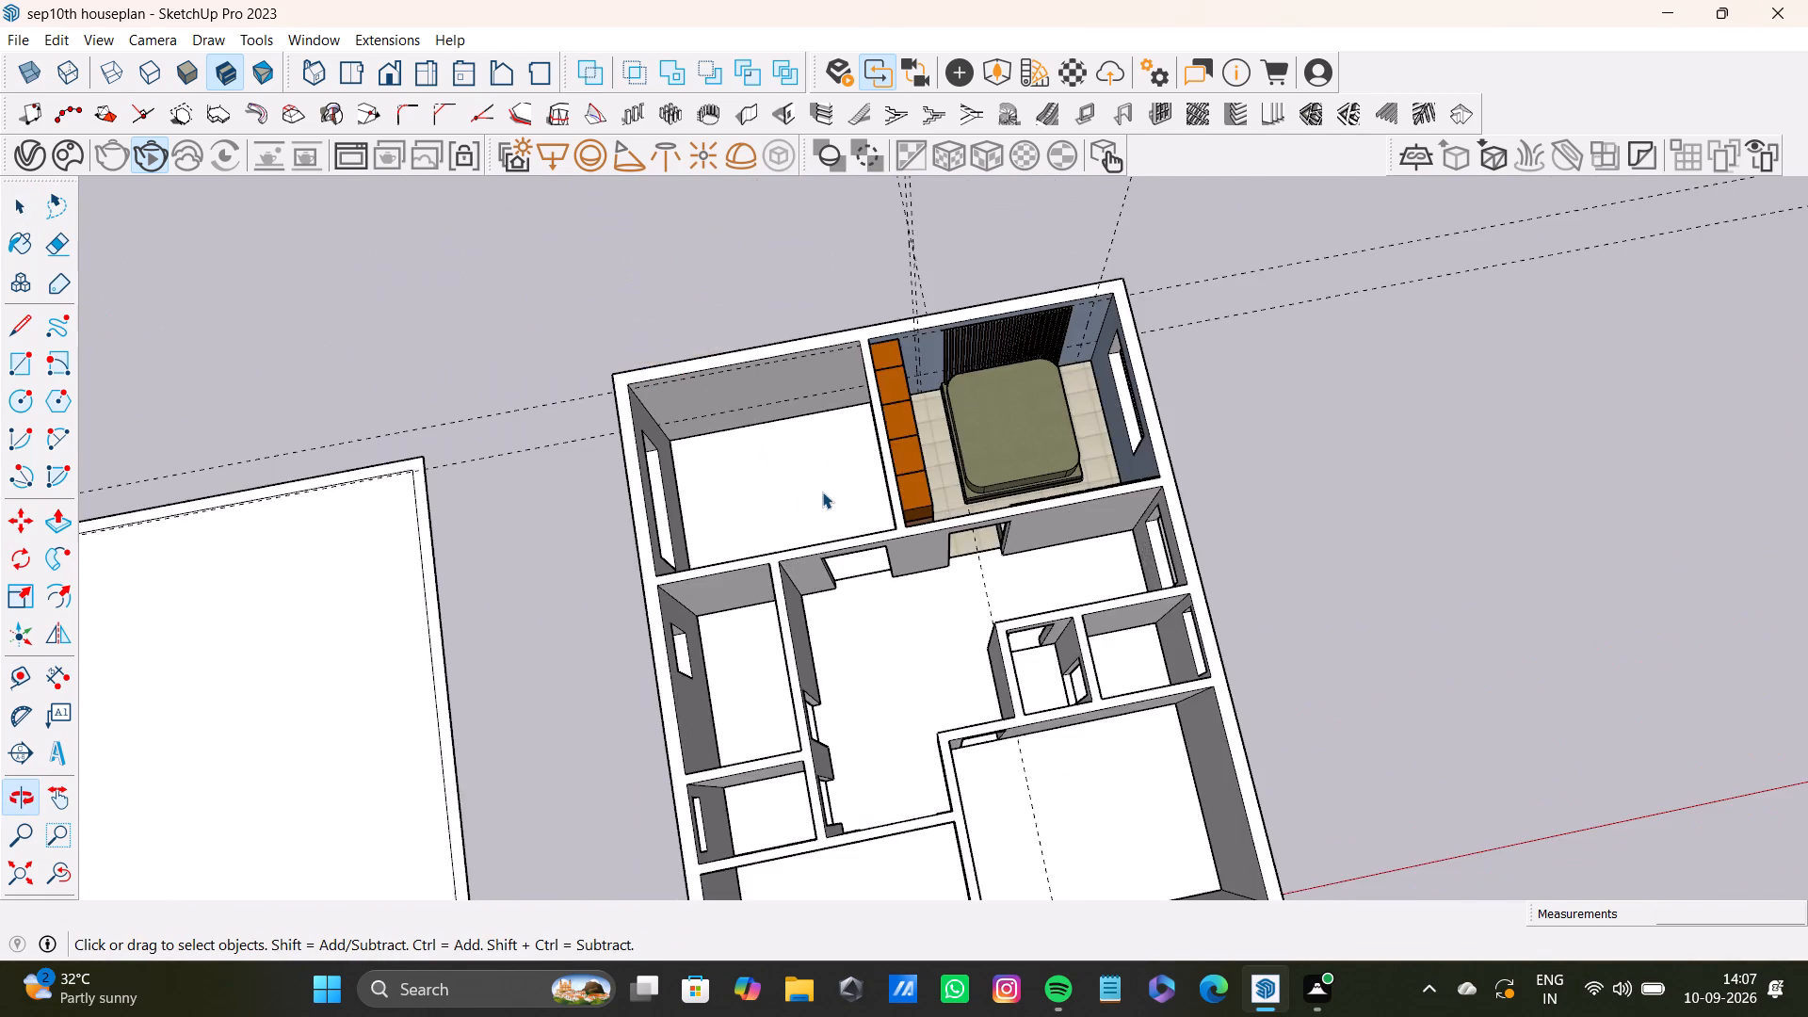
pyautogui.scroll(3, 822, 492)
pyautogui.moveTo(881, 423); pyautogui.dragTo(678, 197, button='middle')
pyautogui.scroll(-4, 757, 257)
pyautogui.keyDown('shift'); pyautogui.moveTo(764, 345); pyautogui.dragTo(835, 510, button='middle'); pyautogui.keyUp('shift')
pyautogui.scroll(7, 887, 377)
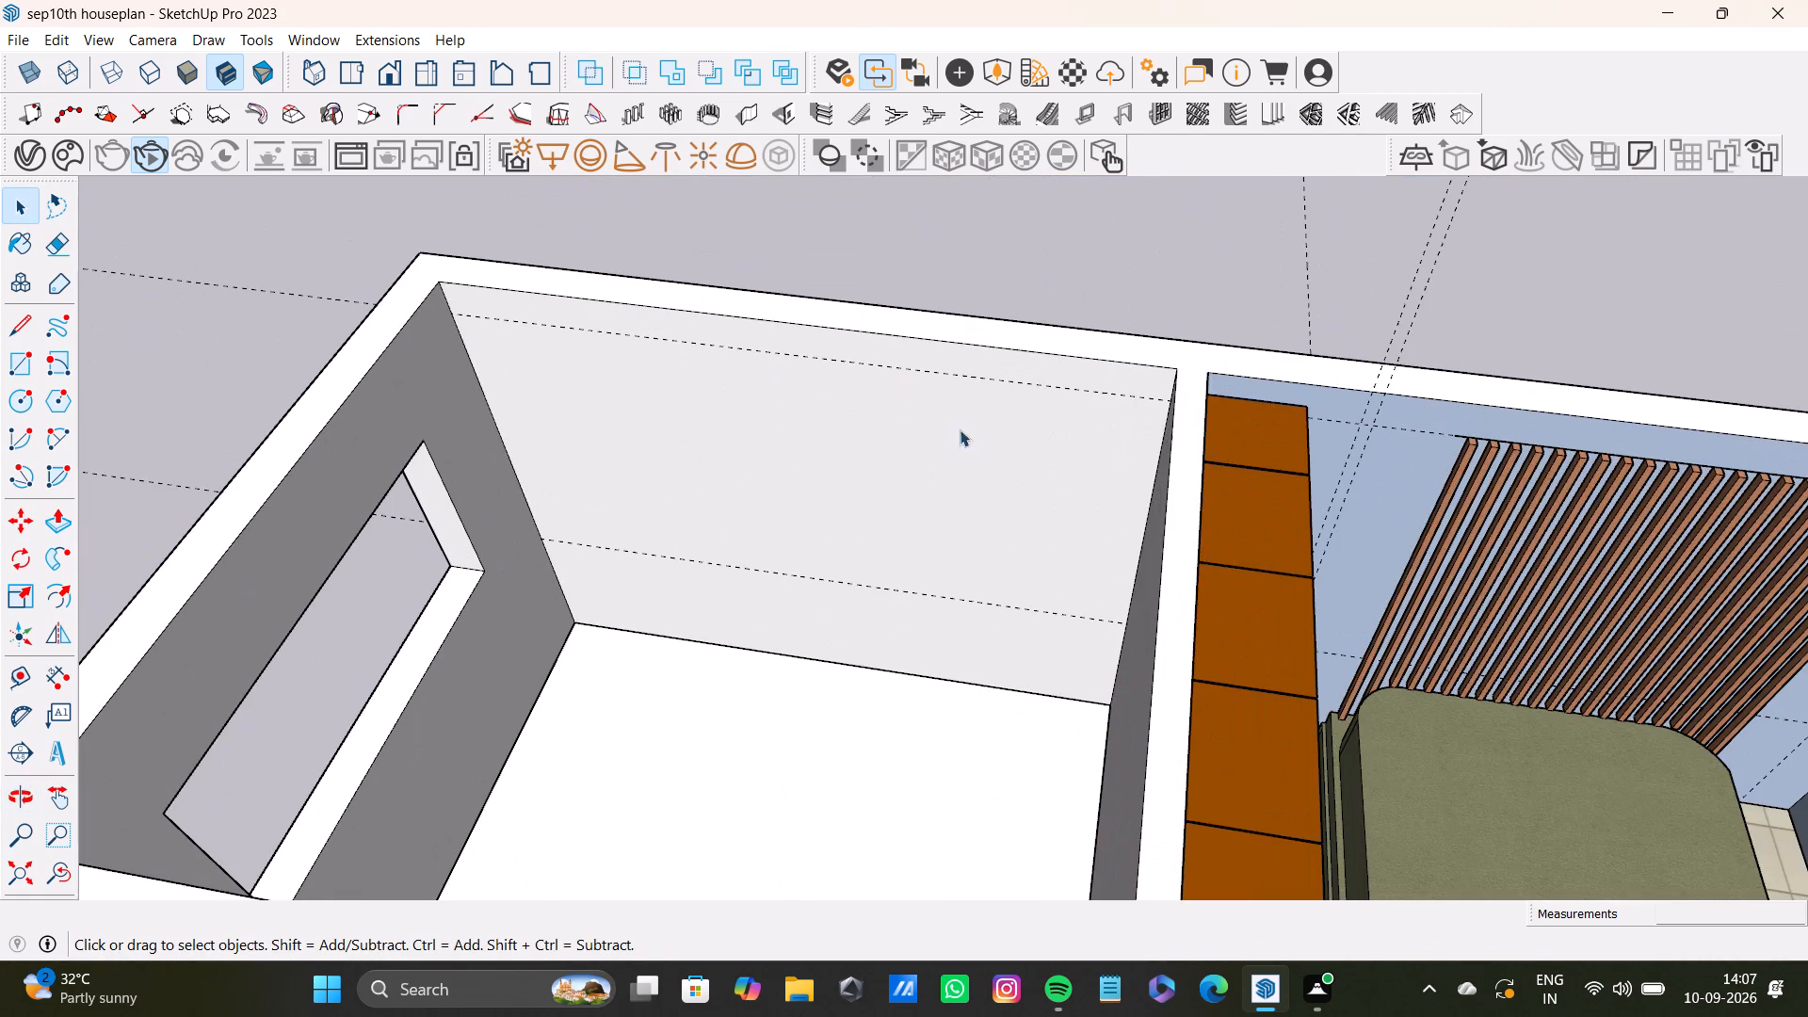
pyautogui.click(1043, 381)
pyautogui.click(1054, 389)
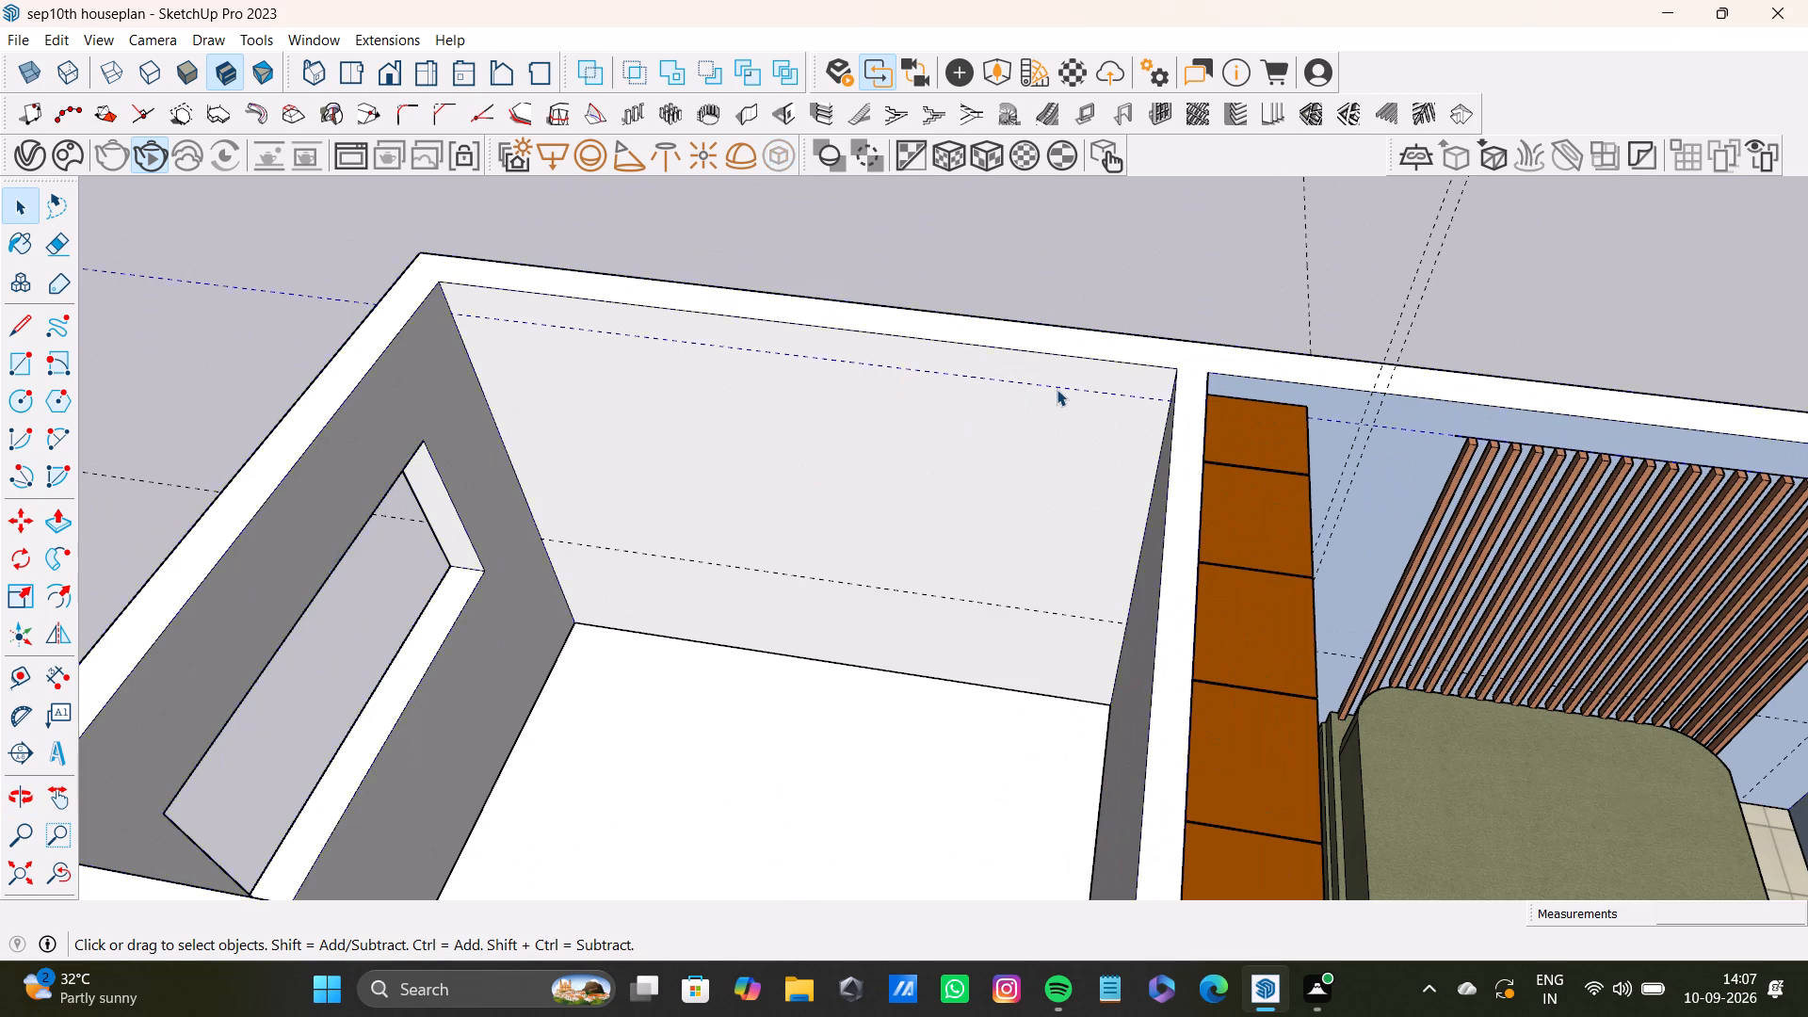
pyautogui.press('Delete')
pyautogui.scroll(-5, 977, 559)
pyautogui.scroll(8, 950, 591)
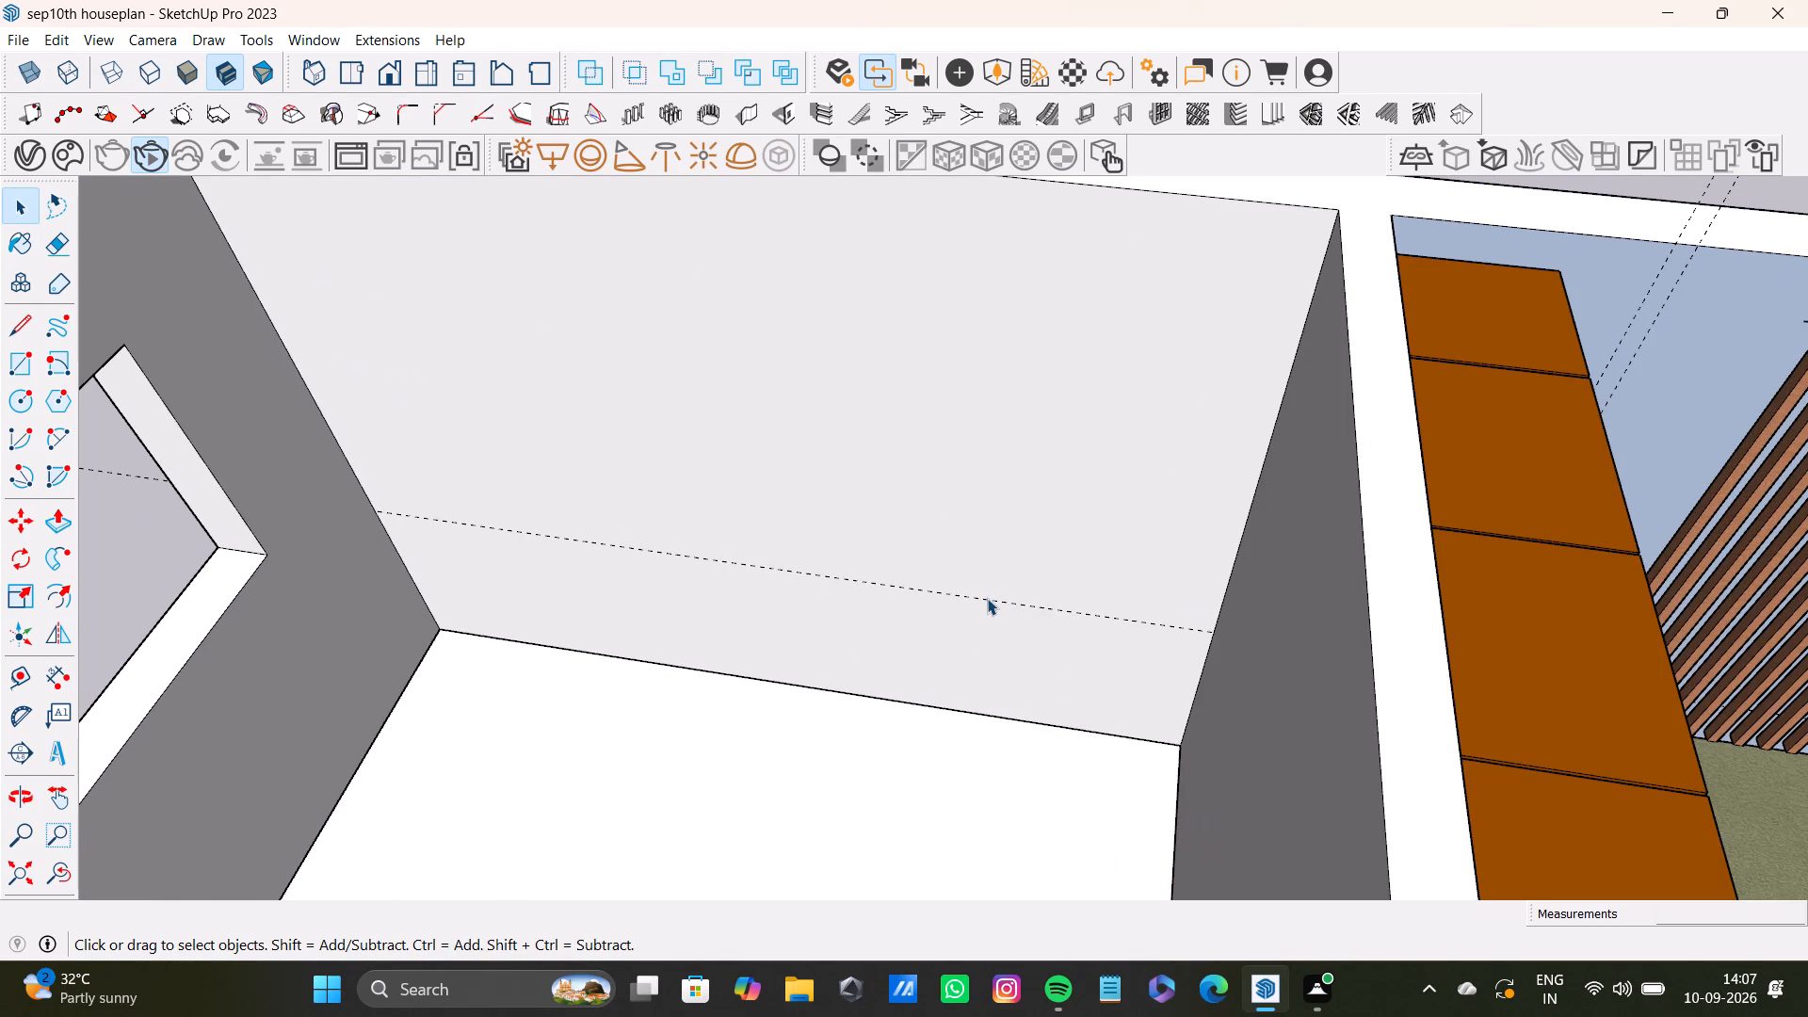
pyautogui.click(987, 598)
pyautogui.press('Delete')
pyautogui.scroll(-2, 969, 645)
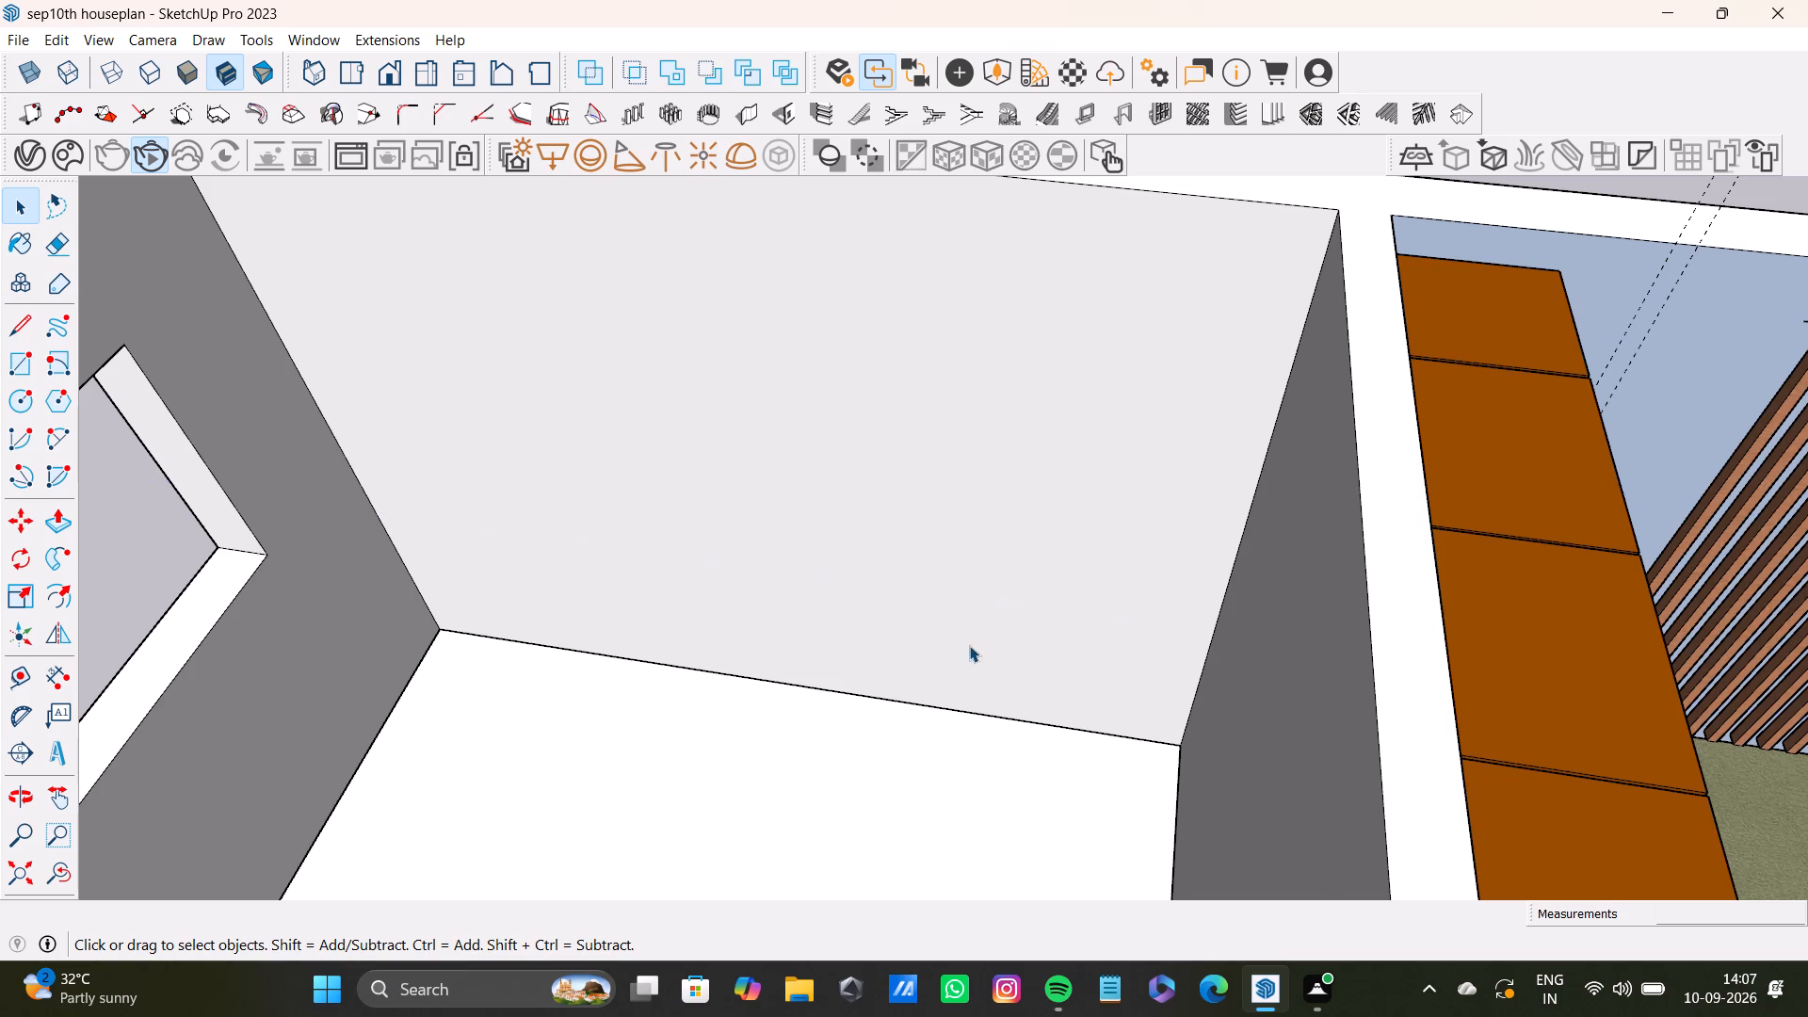
pyautogui.scroll(-12, 969, 645)
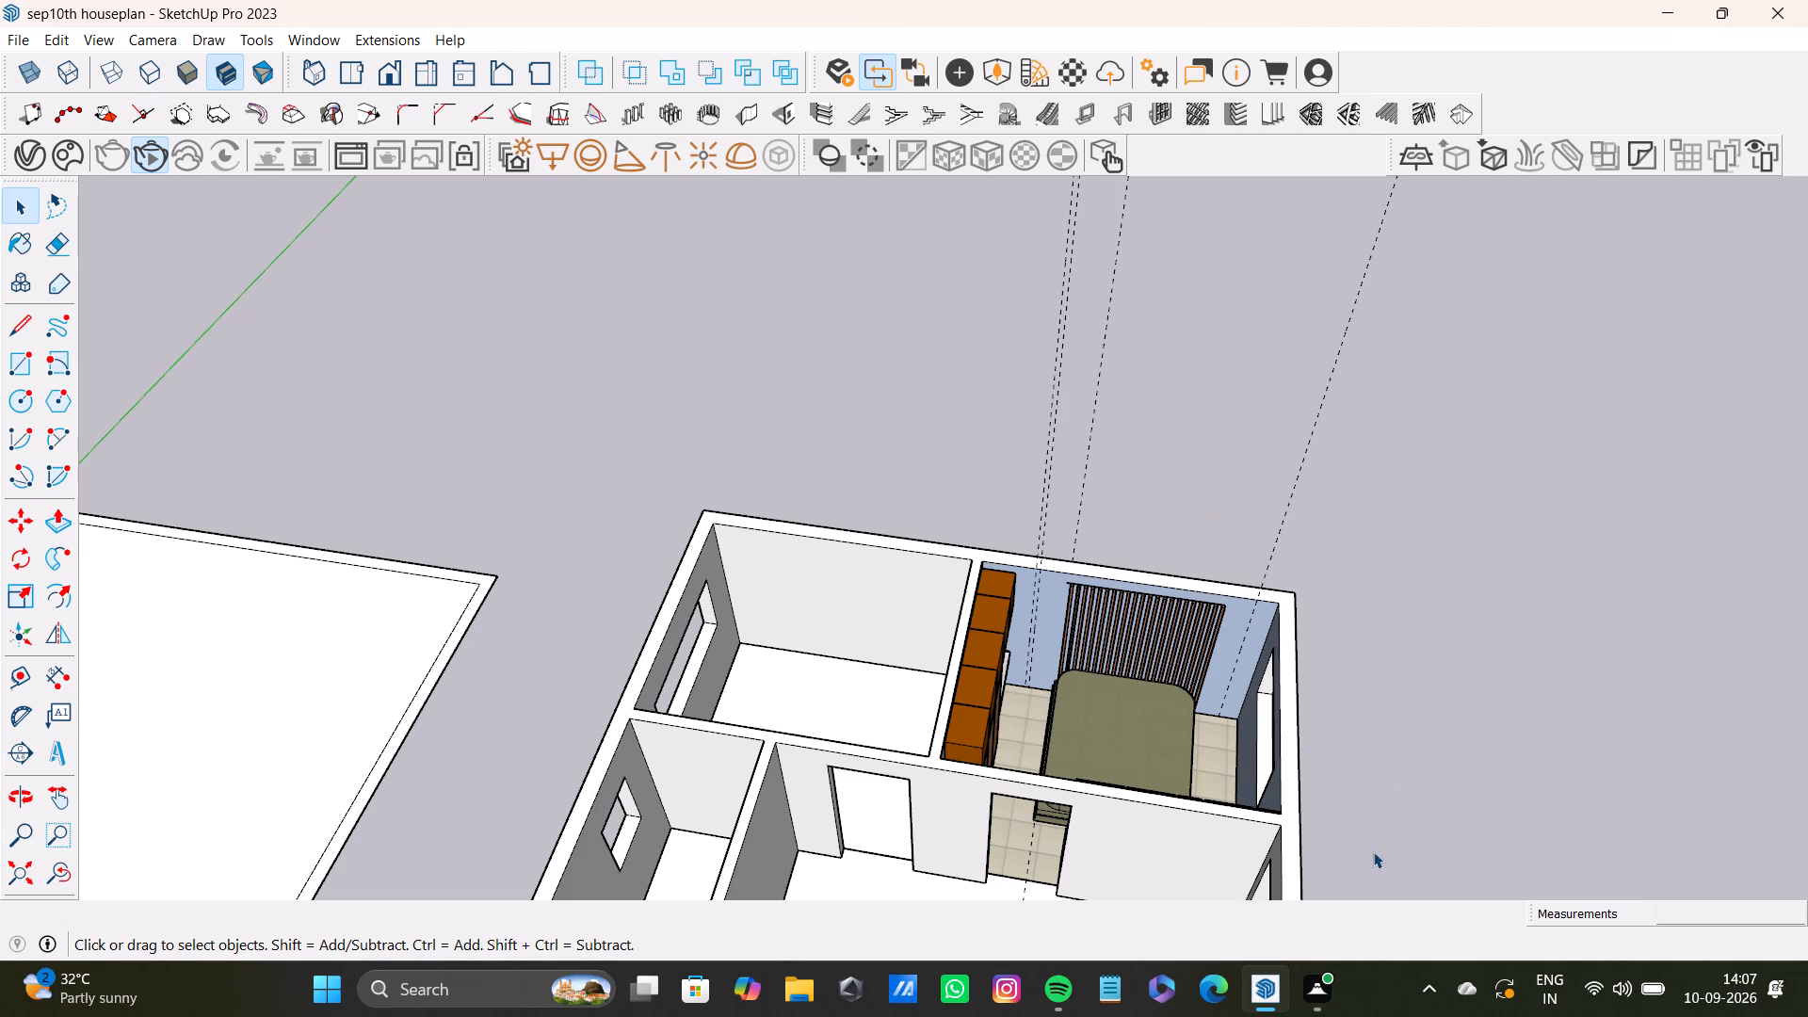
# Examine the empty room adjoining the furnished bedroom, including its doorway, window and shared wardrobe wall, from several angles.
pyautogui.moveTo(1487, 717); pyautogui.dragTo(1485, 707)
pyautogui.tripleClick(1485, 707)
pyautogui.scroll(13, 864, 703)
pyautogui.scroll(15, 802, 634)
pyautogui.moveTo(907, 681); pyautogui.dragTo(905, 775, button='middle')
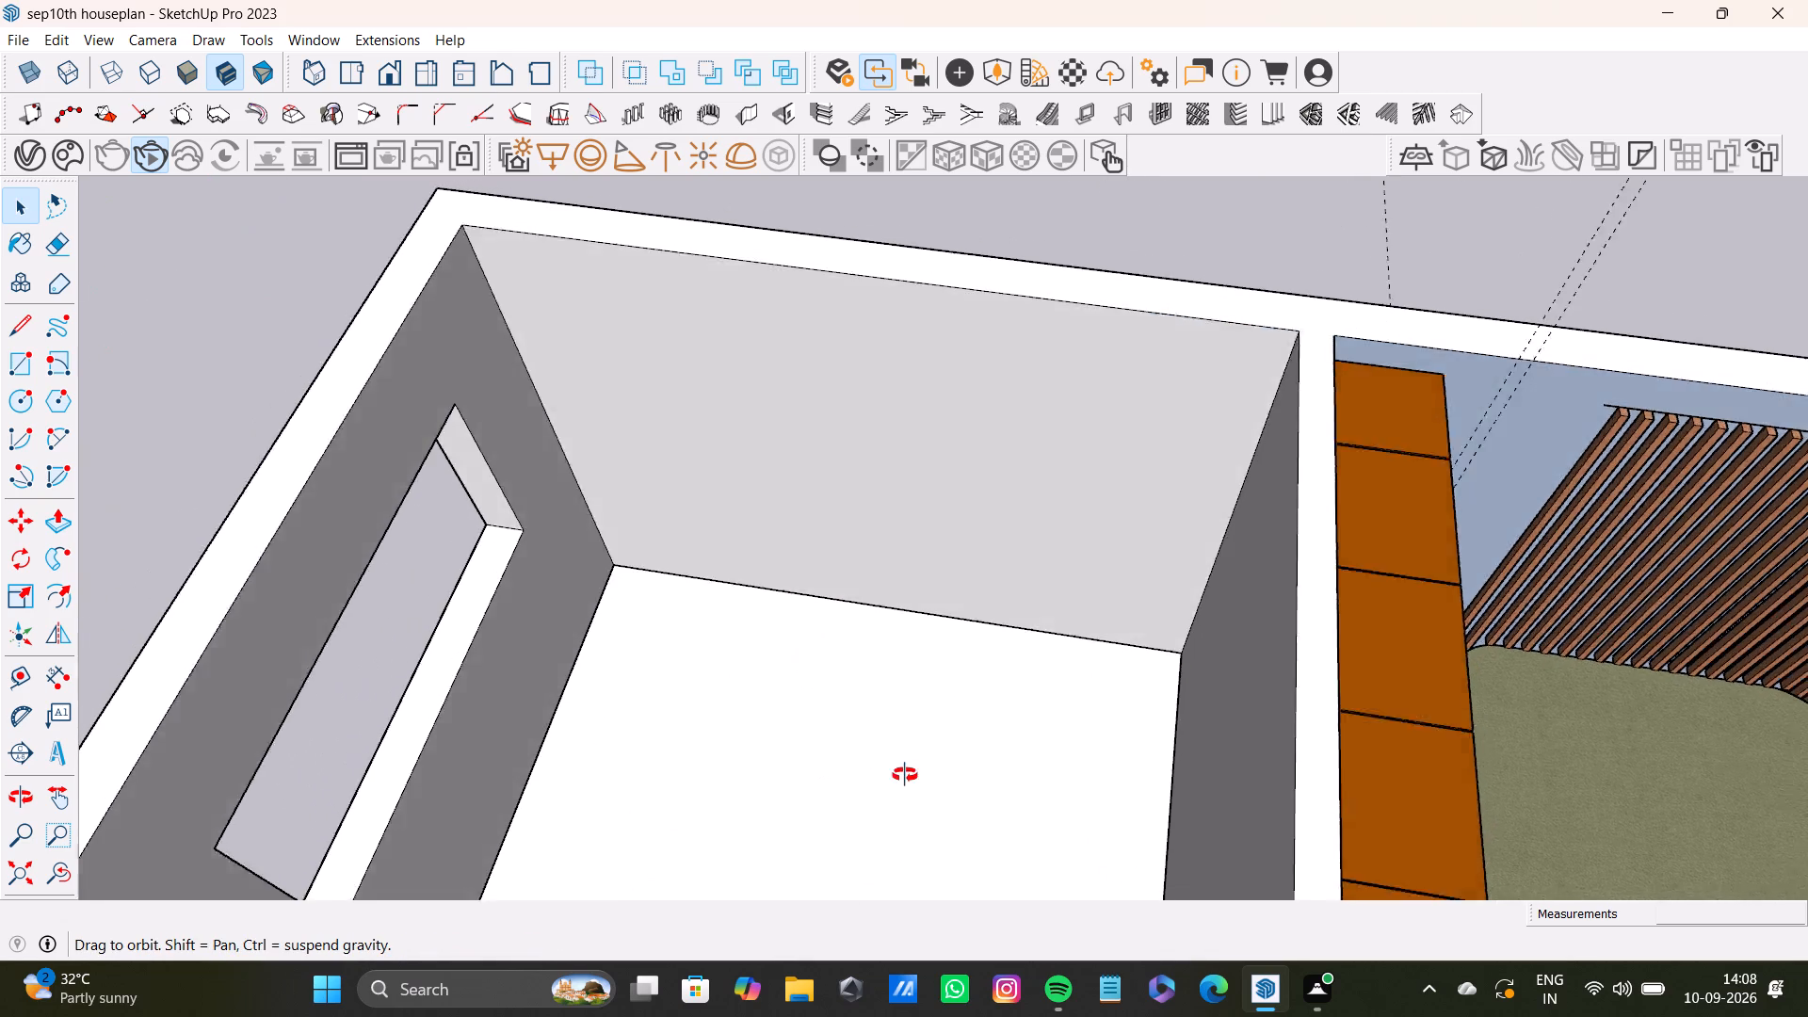
pyautogui.moveTo(905, 775); pyautogui.dragTo(944, 607, button='middle')
pyautogui.scroll(-9, 860, 610)
pyautogui.moveTo(831, 631); pyautogui.dragTo(412, 754, button='middle')
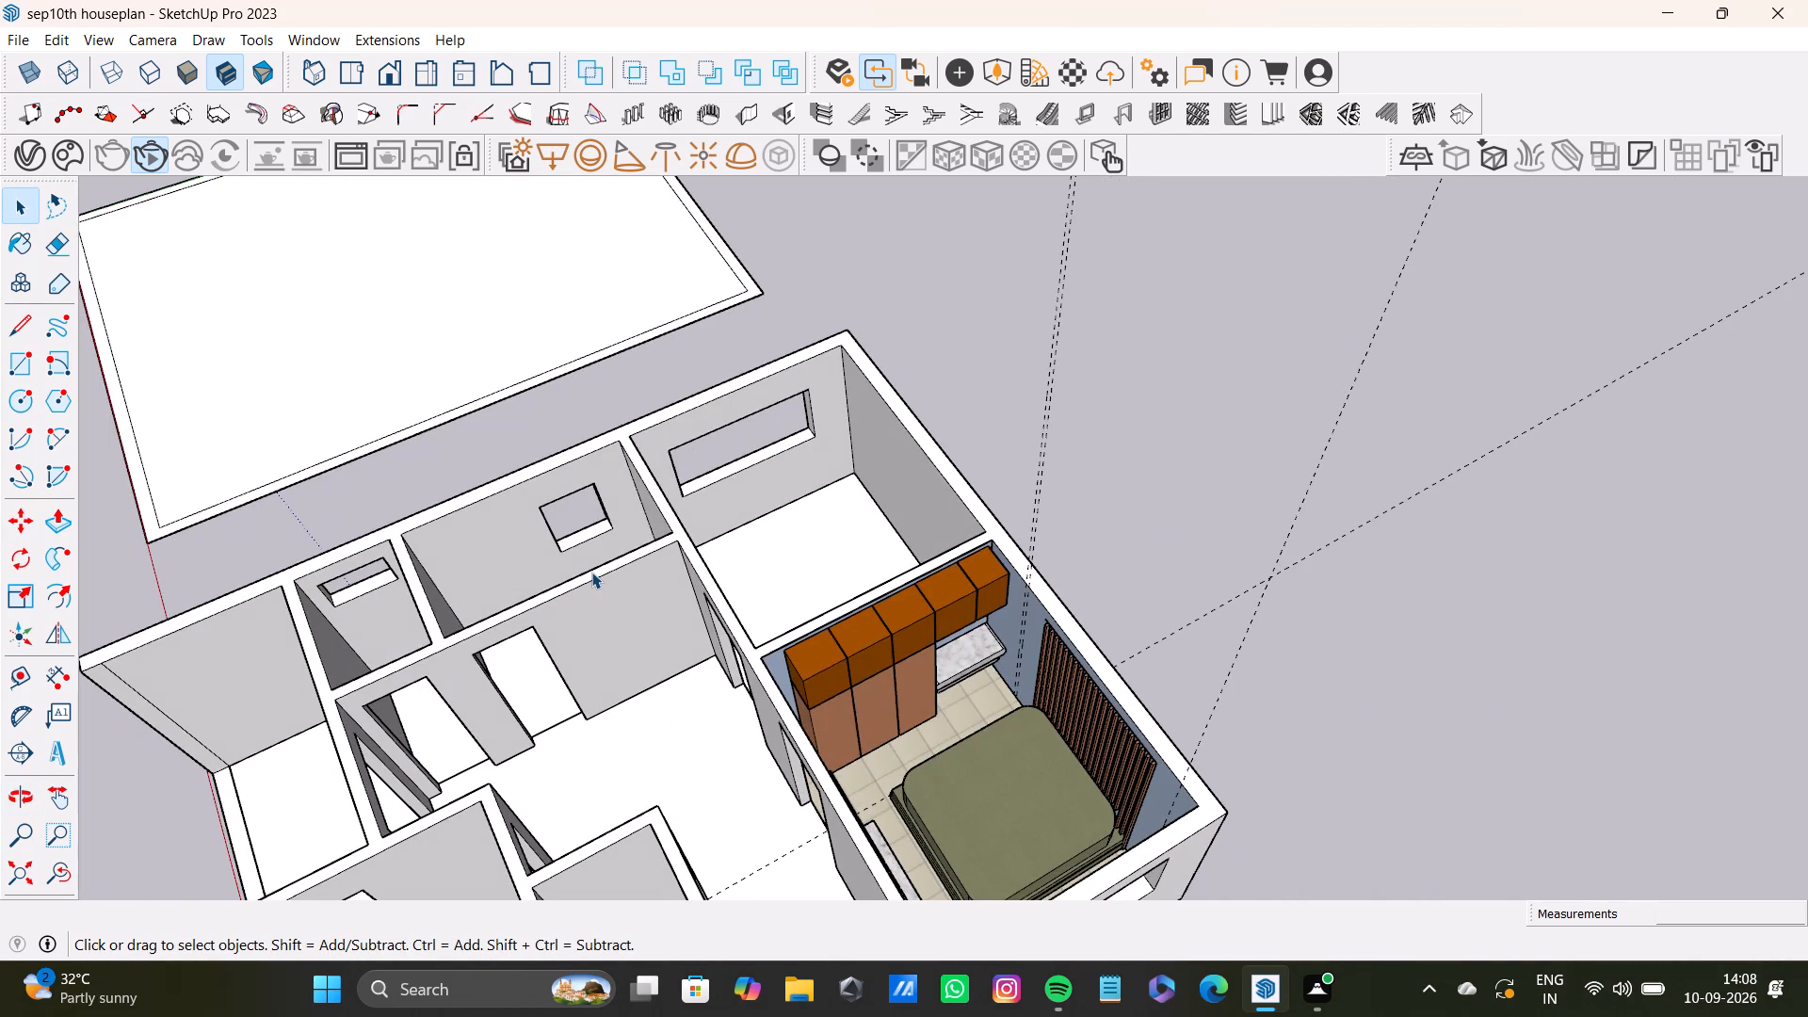
pyautogui.scroll(4, 837, 492)
pyautogui.scroll(4, 801, 621)
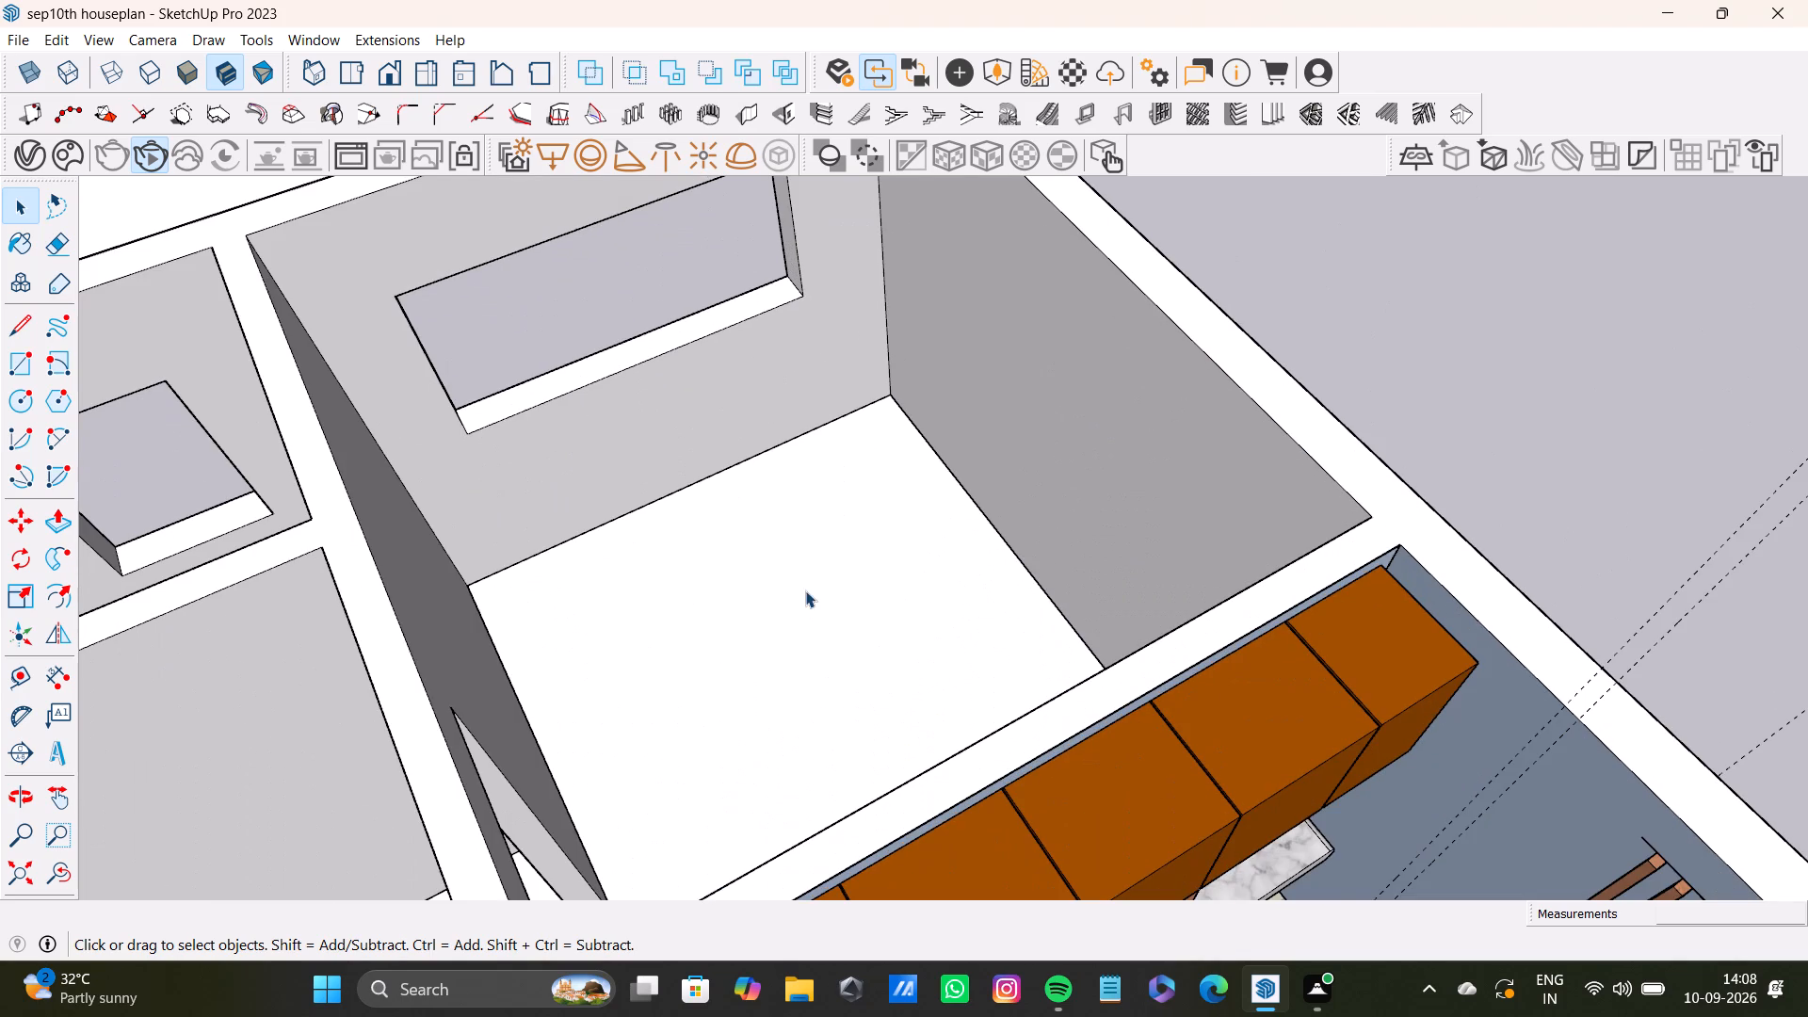
pyautogui.scroll(-4, 747, 648)
pyautogui.moveTo(895, 613); pyautogui.dragTo(145, 641, button='middle')
pyautogui.scroll(-5, 481, 515)
pyautogui.moveTo(596, 535); pyautogui.dragTo(288, 619, button='middle')
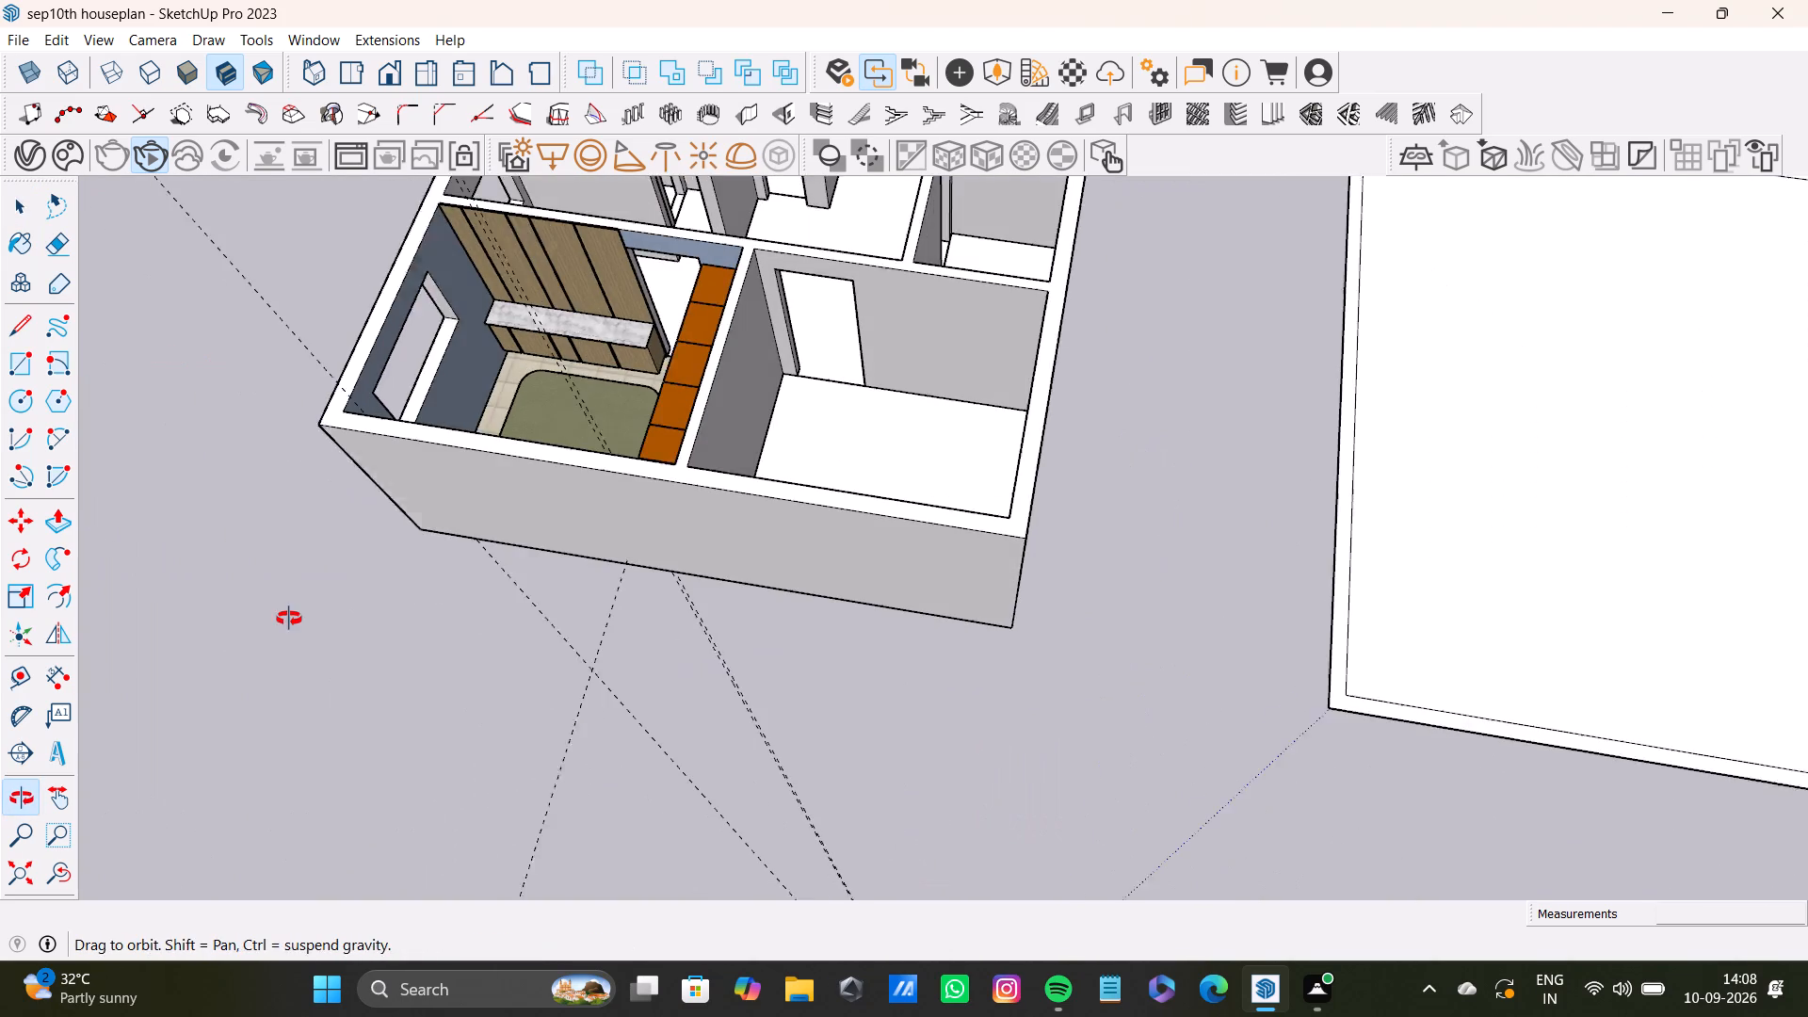
pyautogui.scroll(8, 594, 388)
pyautogui.moveTo(595, 381); pyautogui.dragTo(645, 435, button='middle')
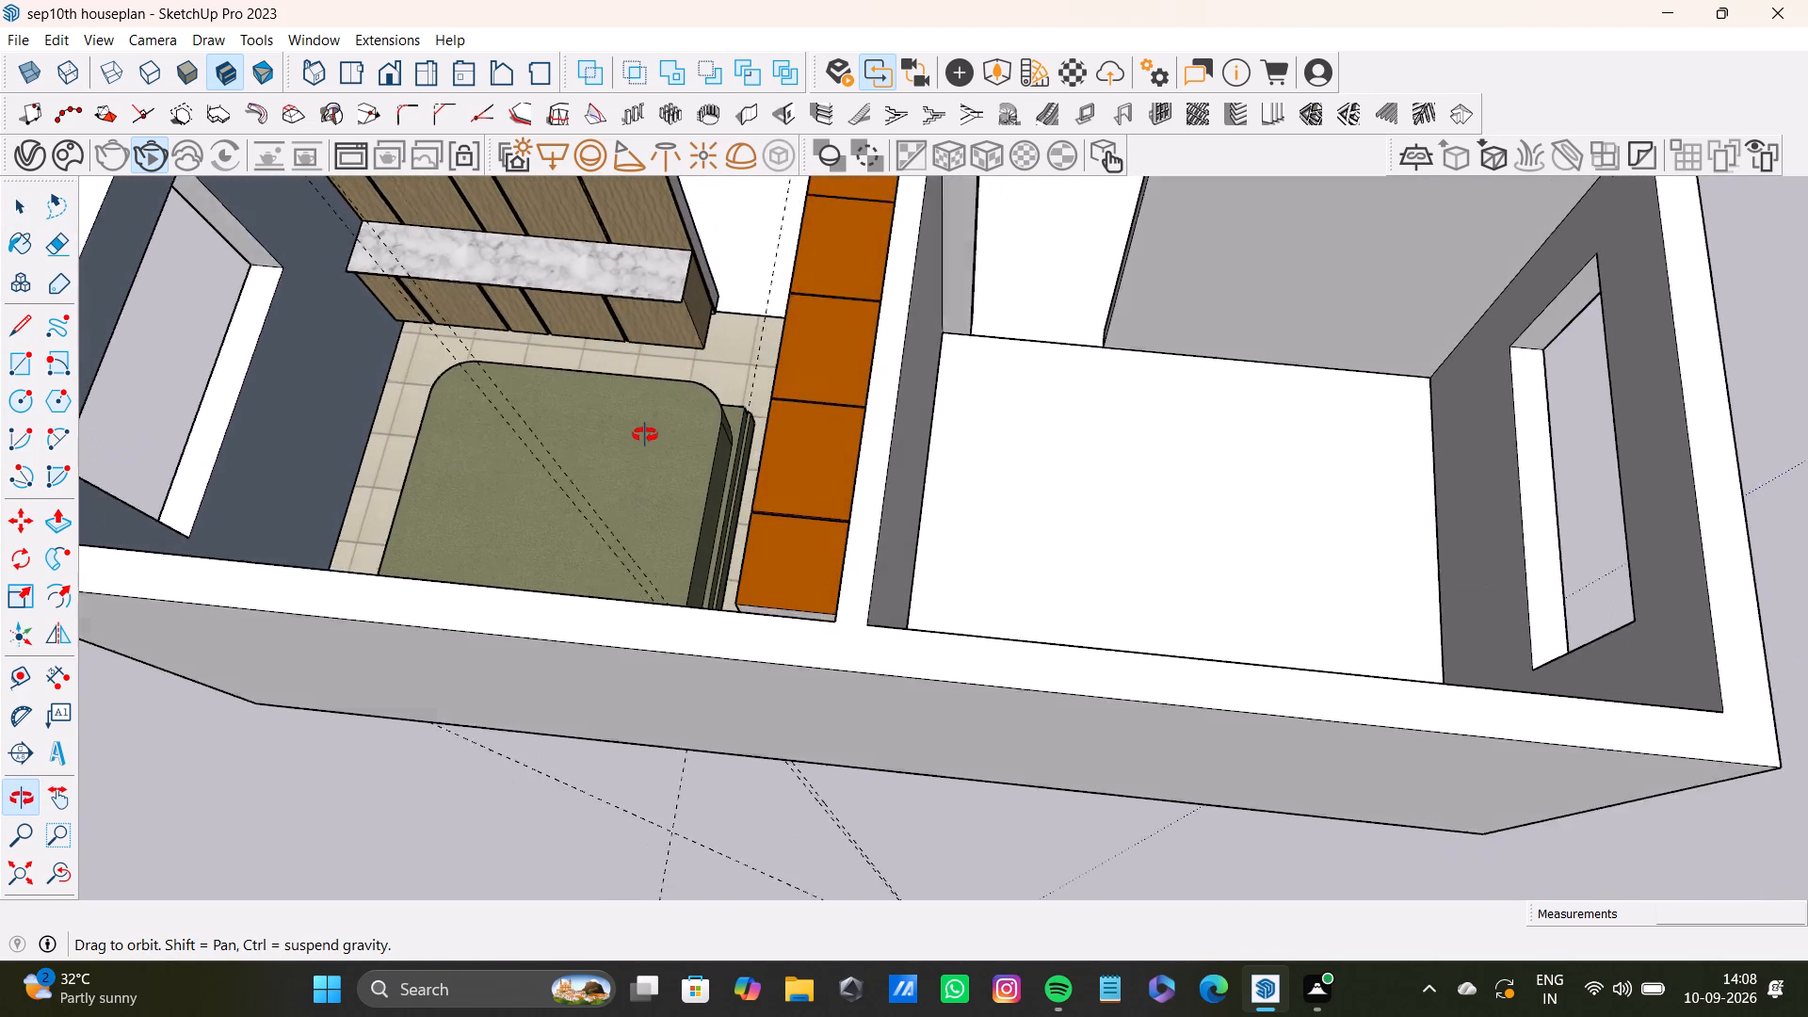
pyautogui.moveTo(645, 435); pyautogui.dragTo(831, 420, button='middle')
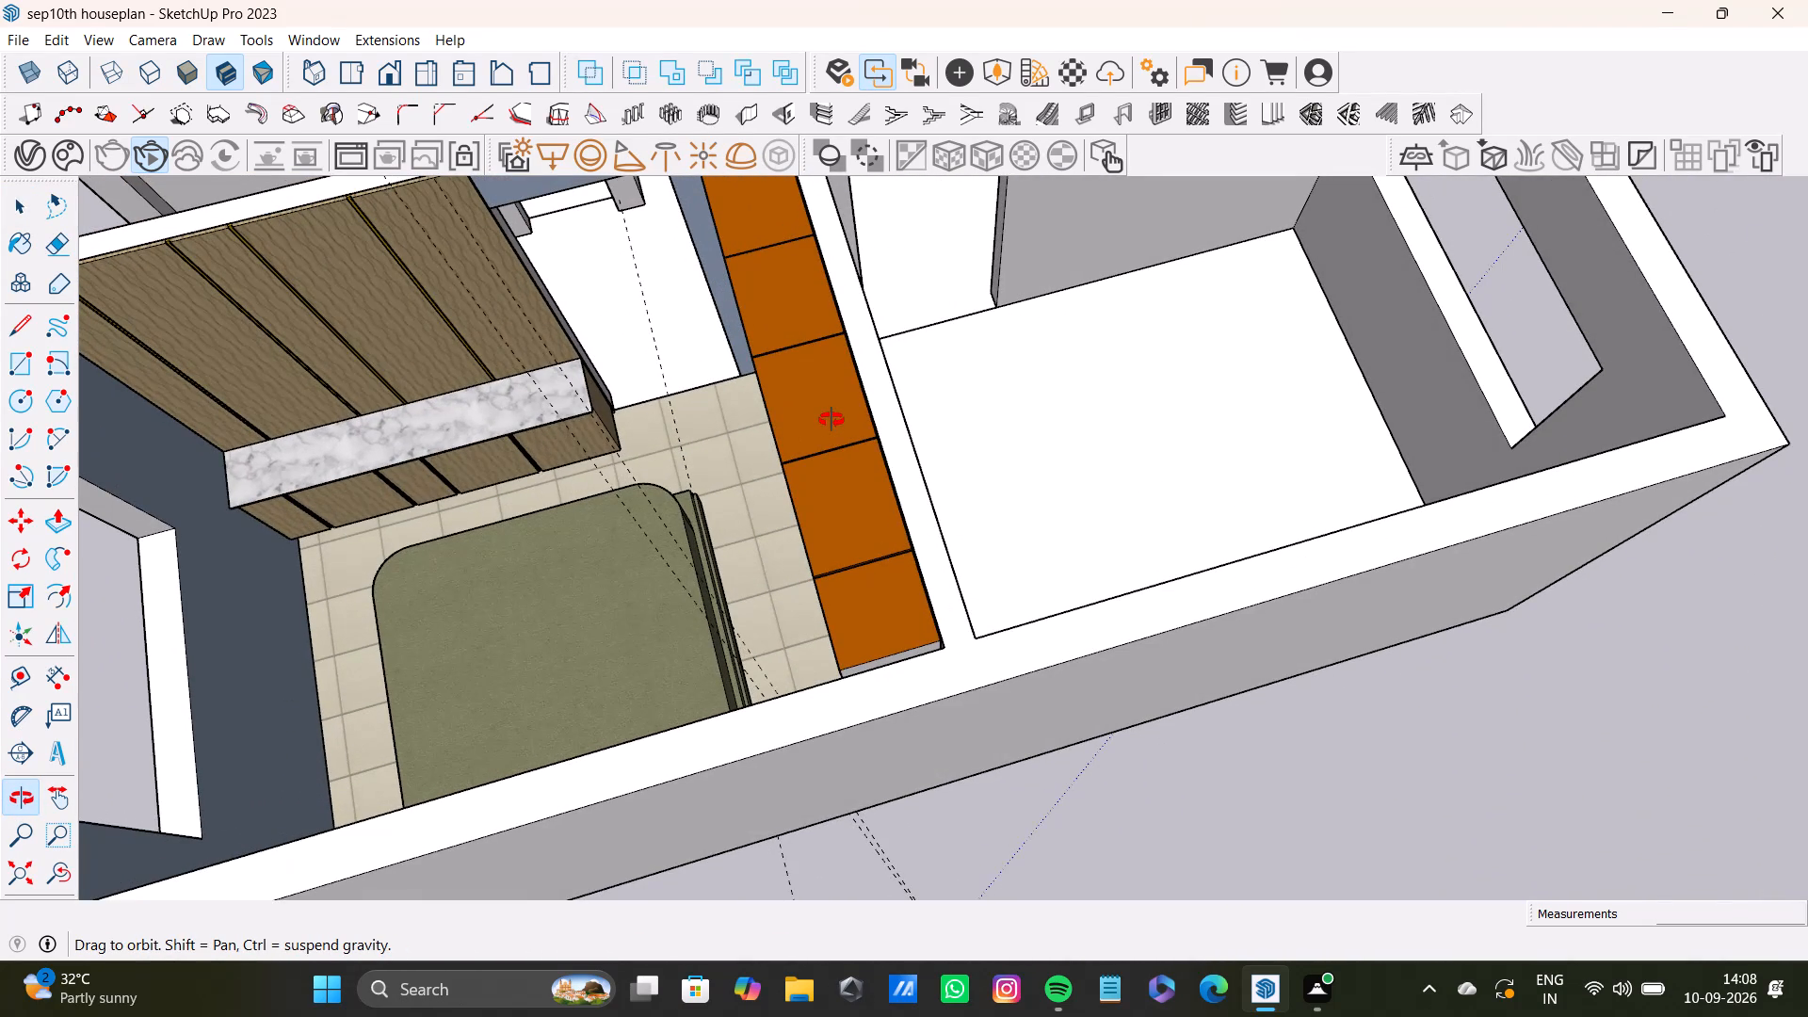
pyautogui.moveTo(831, 420); pyautogui.dragTo(503, 522, button='middle')
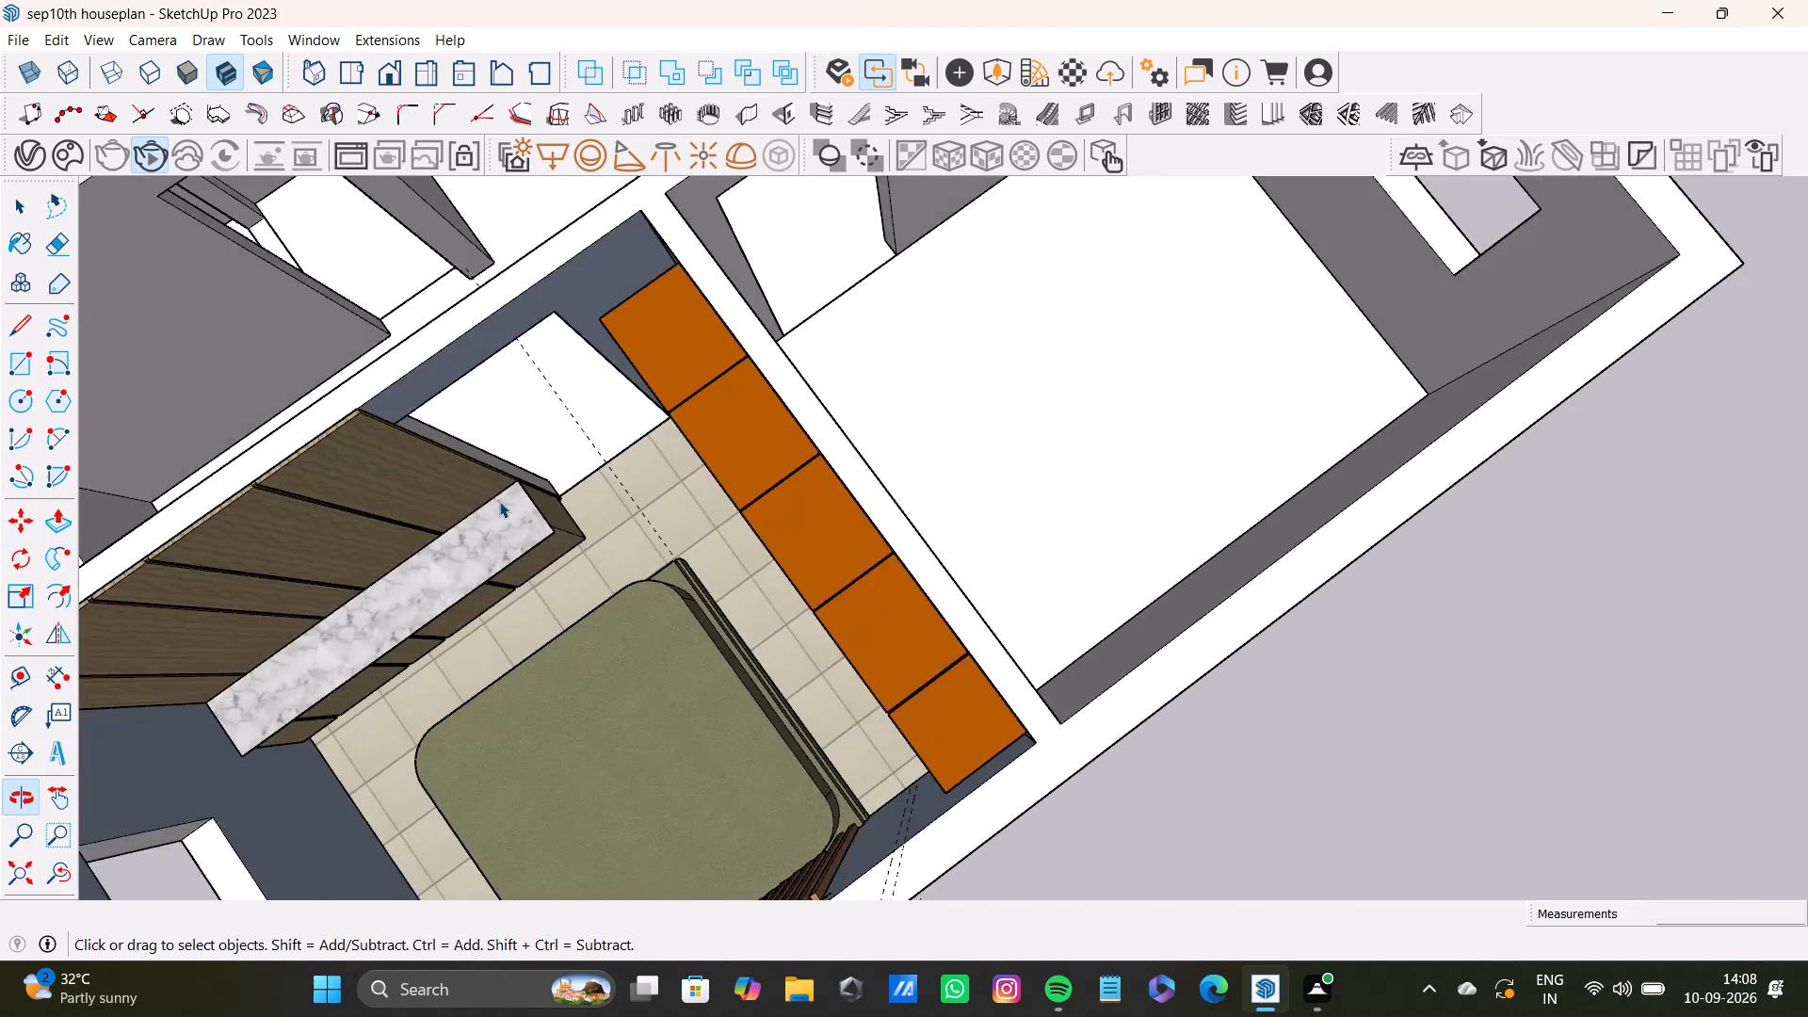
pyautogui.scroll(-9, 499, 501)
pyautogui.moveTo(793, 552); pyautogui.dragTo(286, 412, button='middle')
pyautogui.scroll(9, 847, 266)
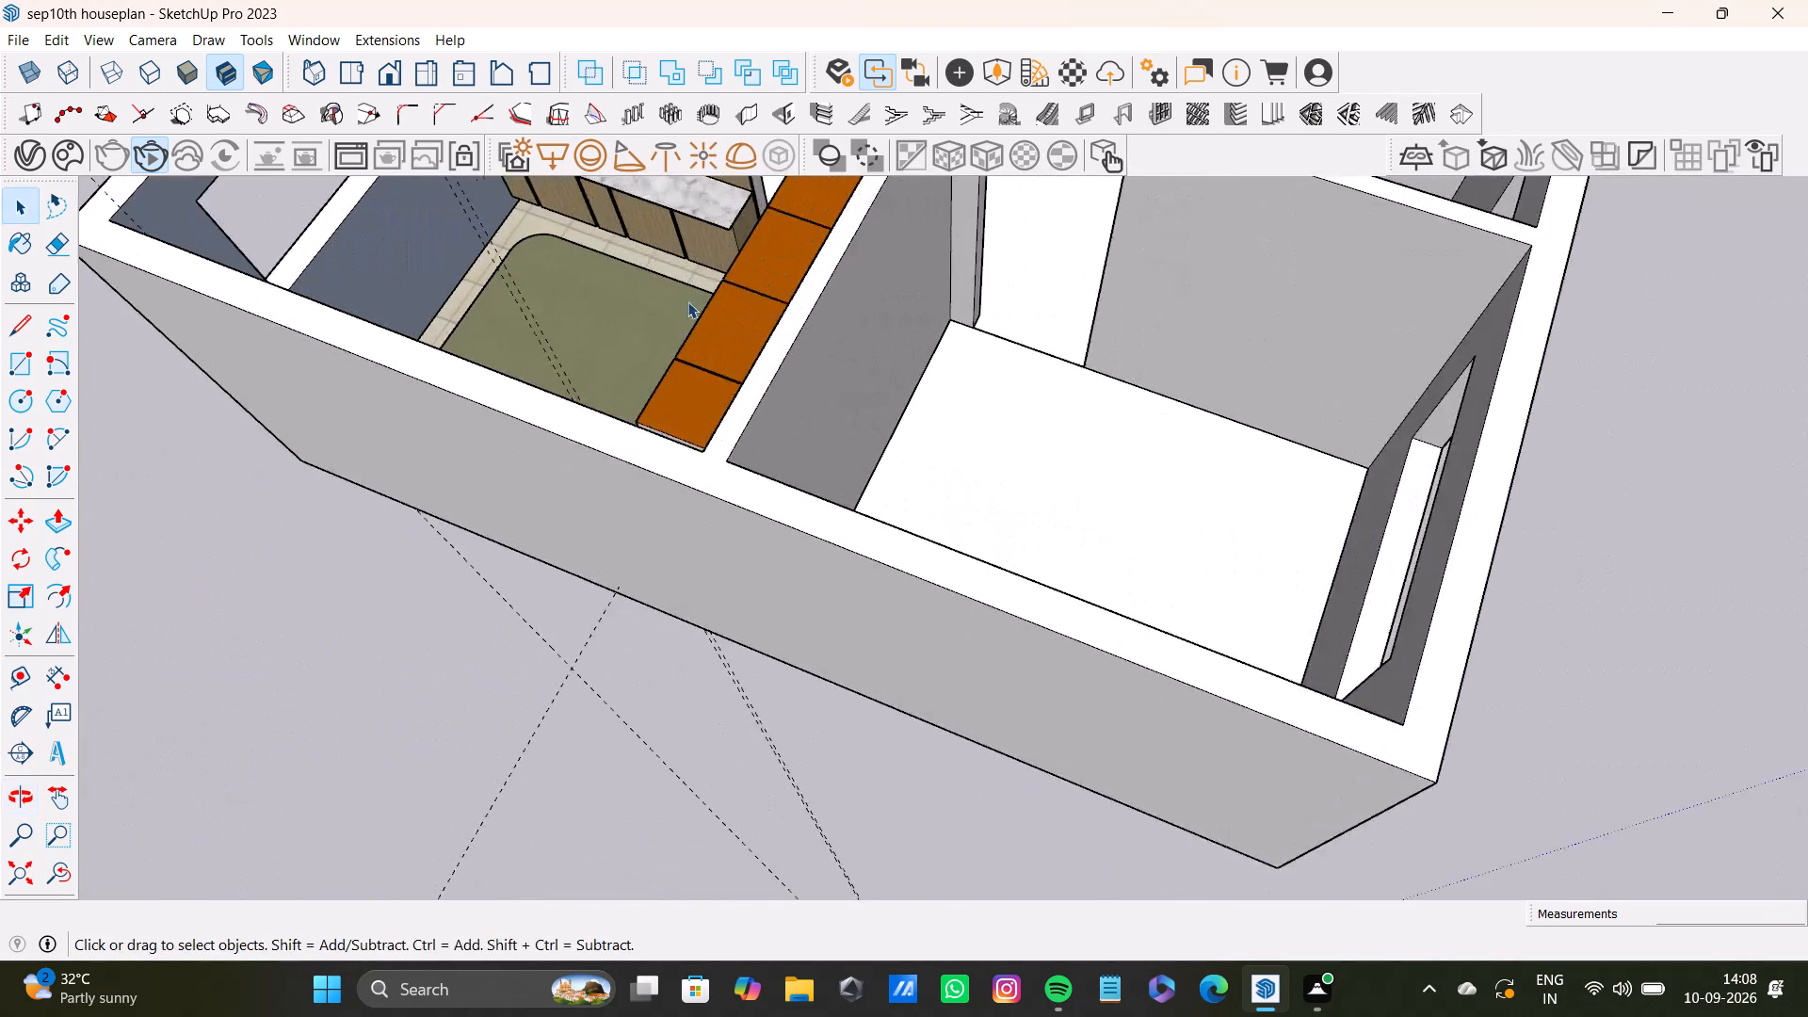
pyautogui.scroll(5, 687, 301)
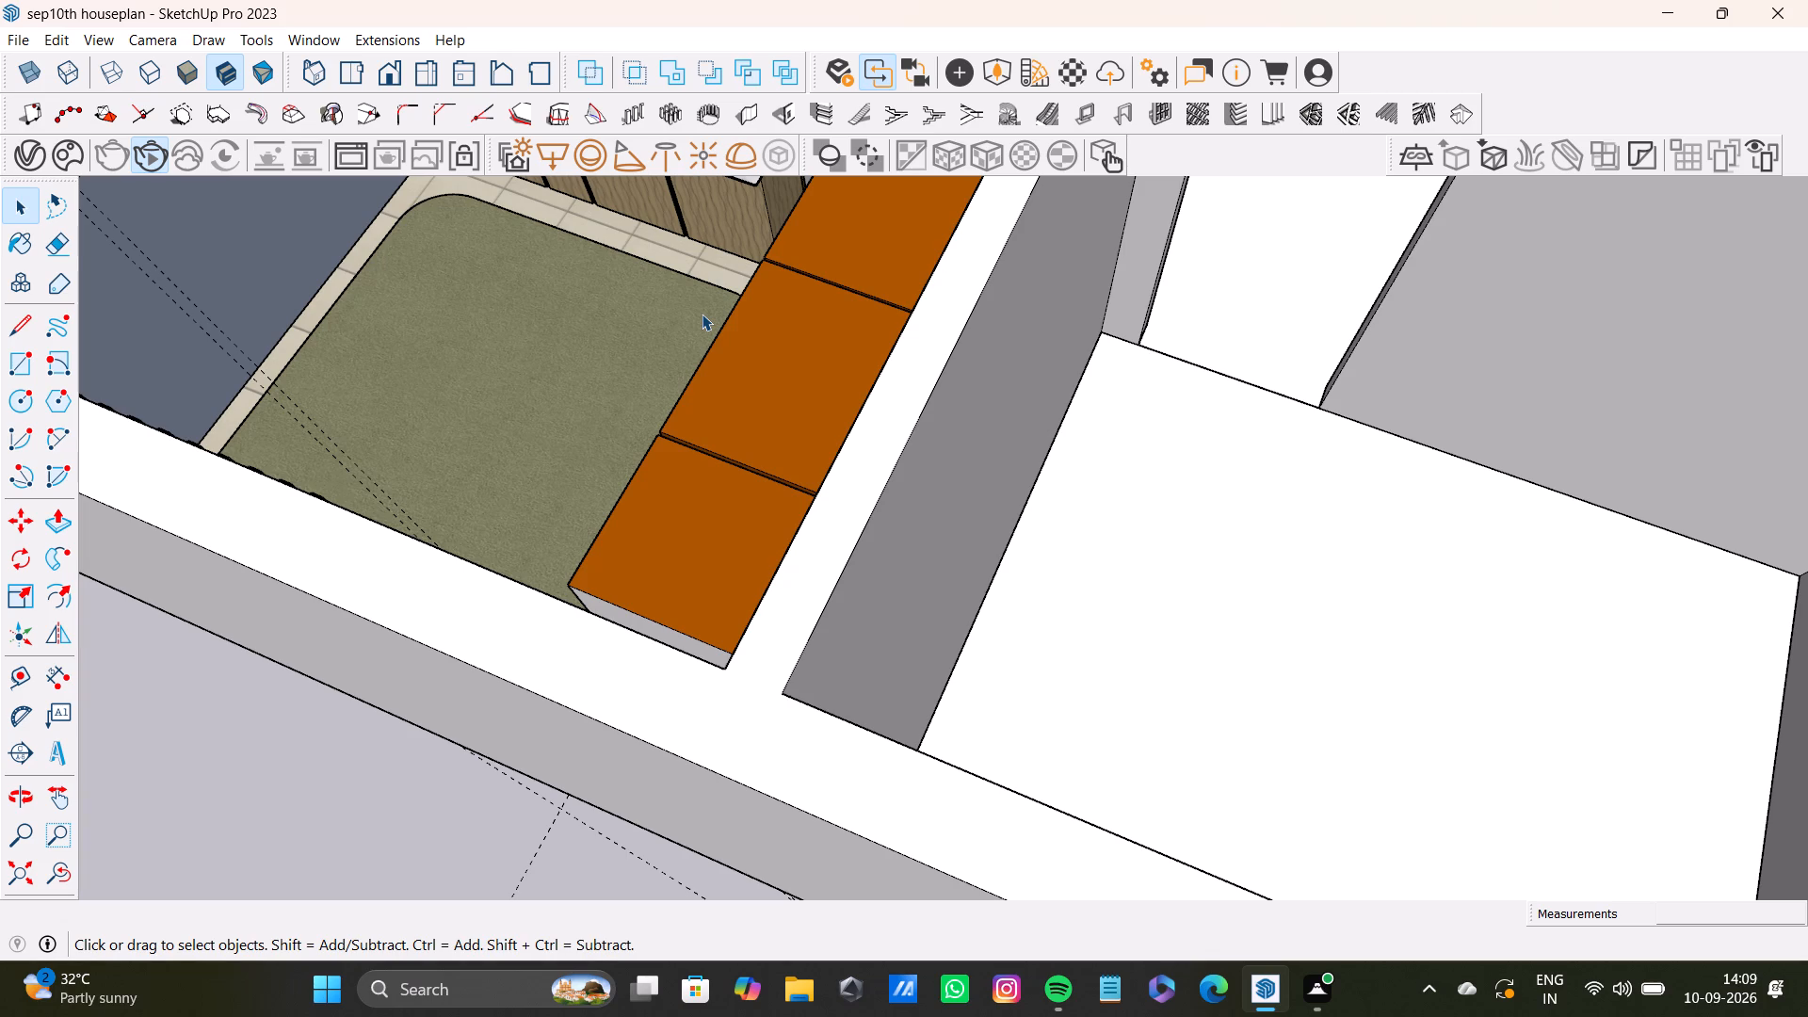
pyautogui.scroll(-10, 1170, 577)
pyautogui.moveTo(1384, 521); pyautogui.dragTo(891, 468, button='middle')
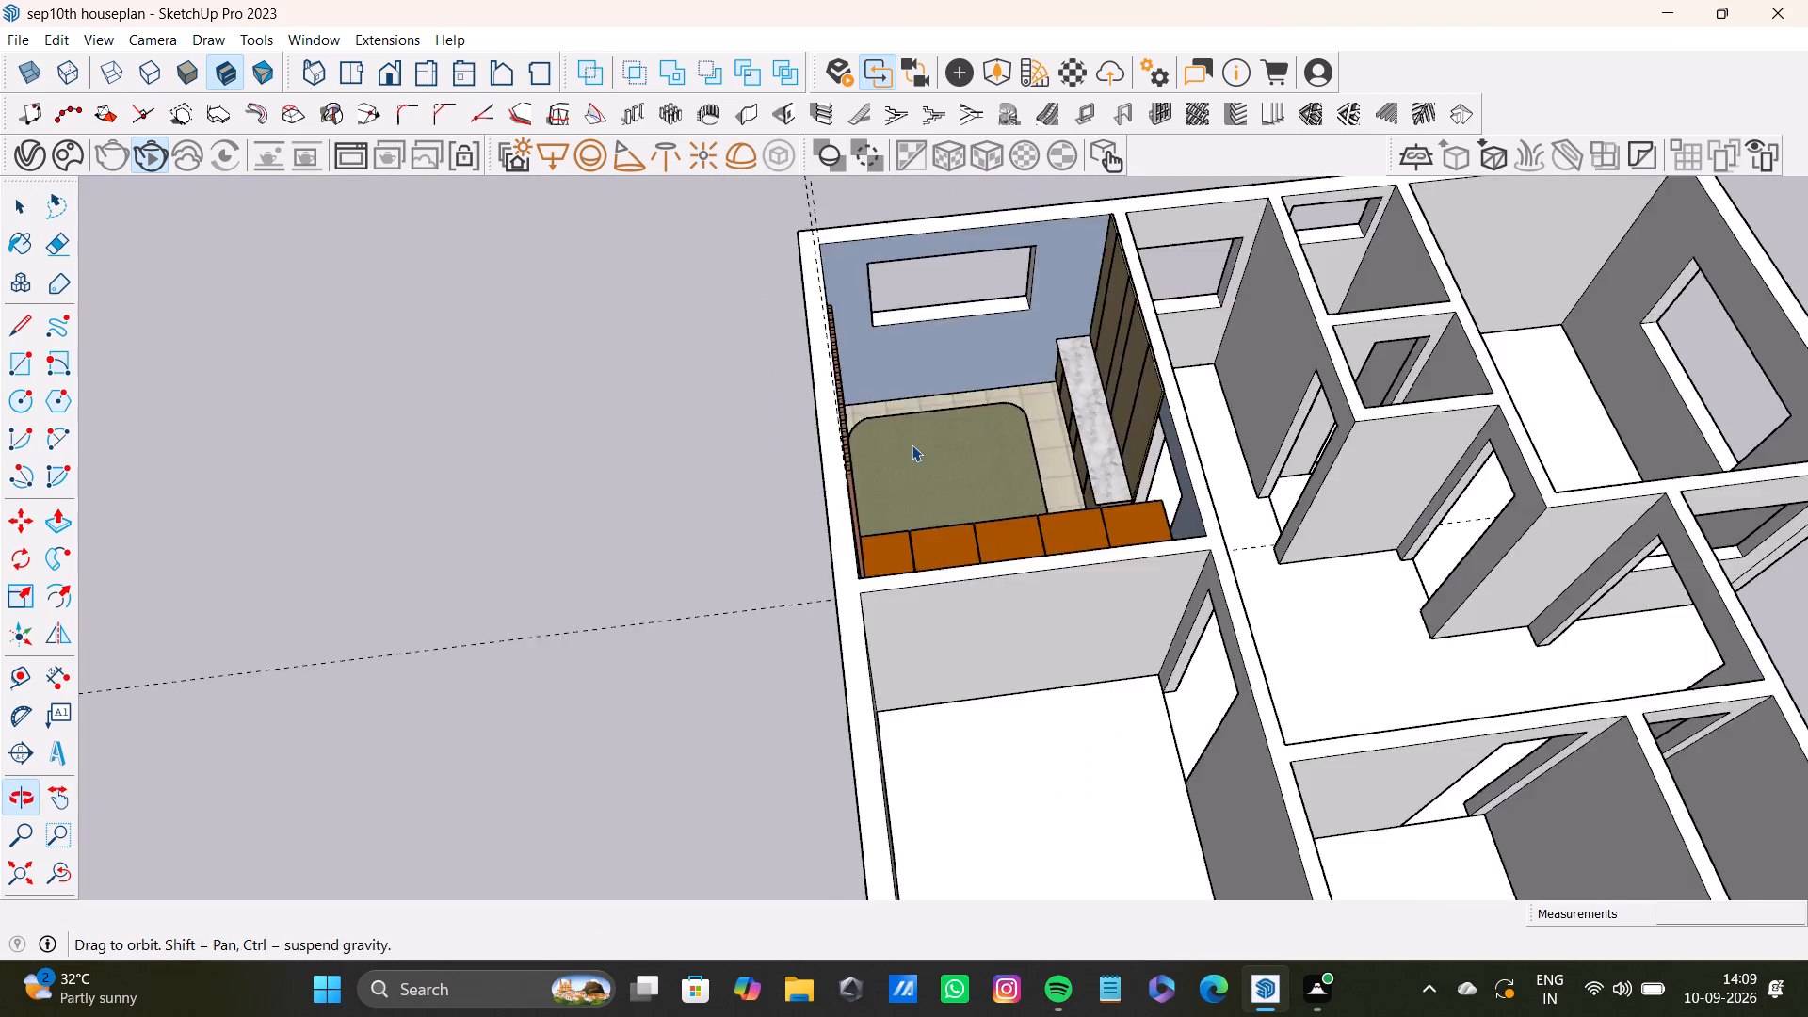
pyautogui.scroll(-16, 912, 444)
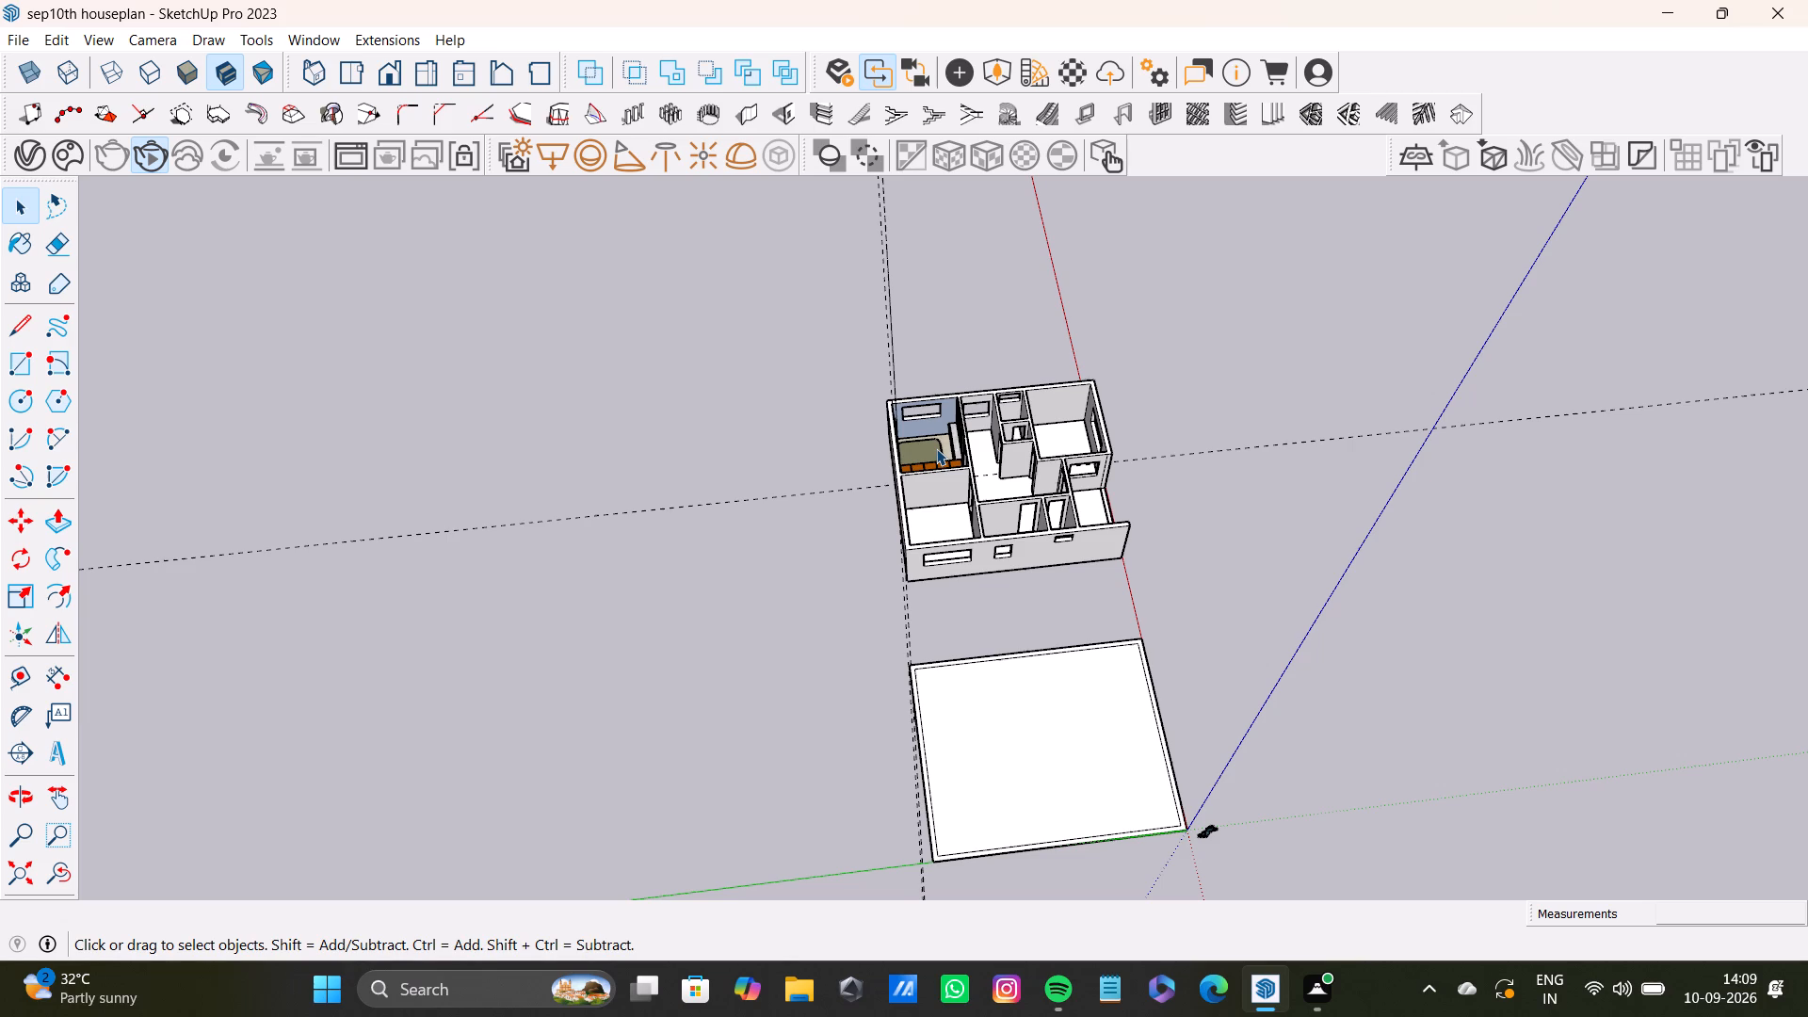
pyautogui.press('space')
pyautogui.scroll(6, 982, 564)
pyautogui.scroll(20, 934, 449)
pyautogui.scroll(12, 934, 449)
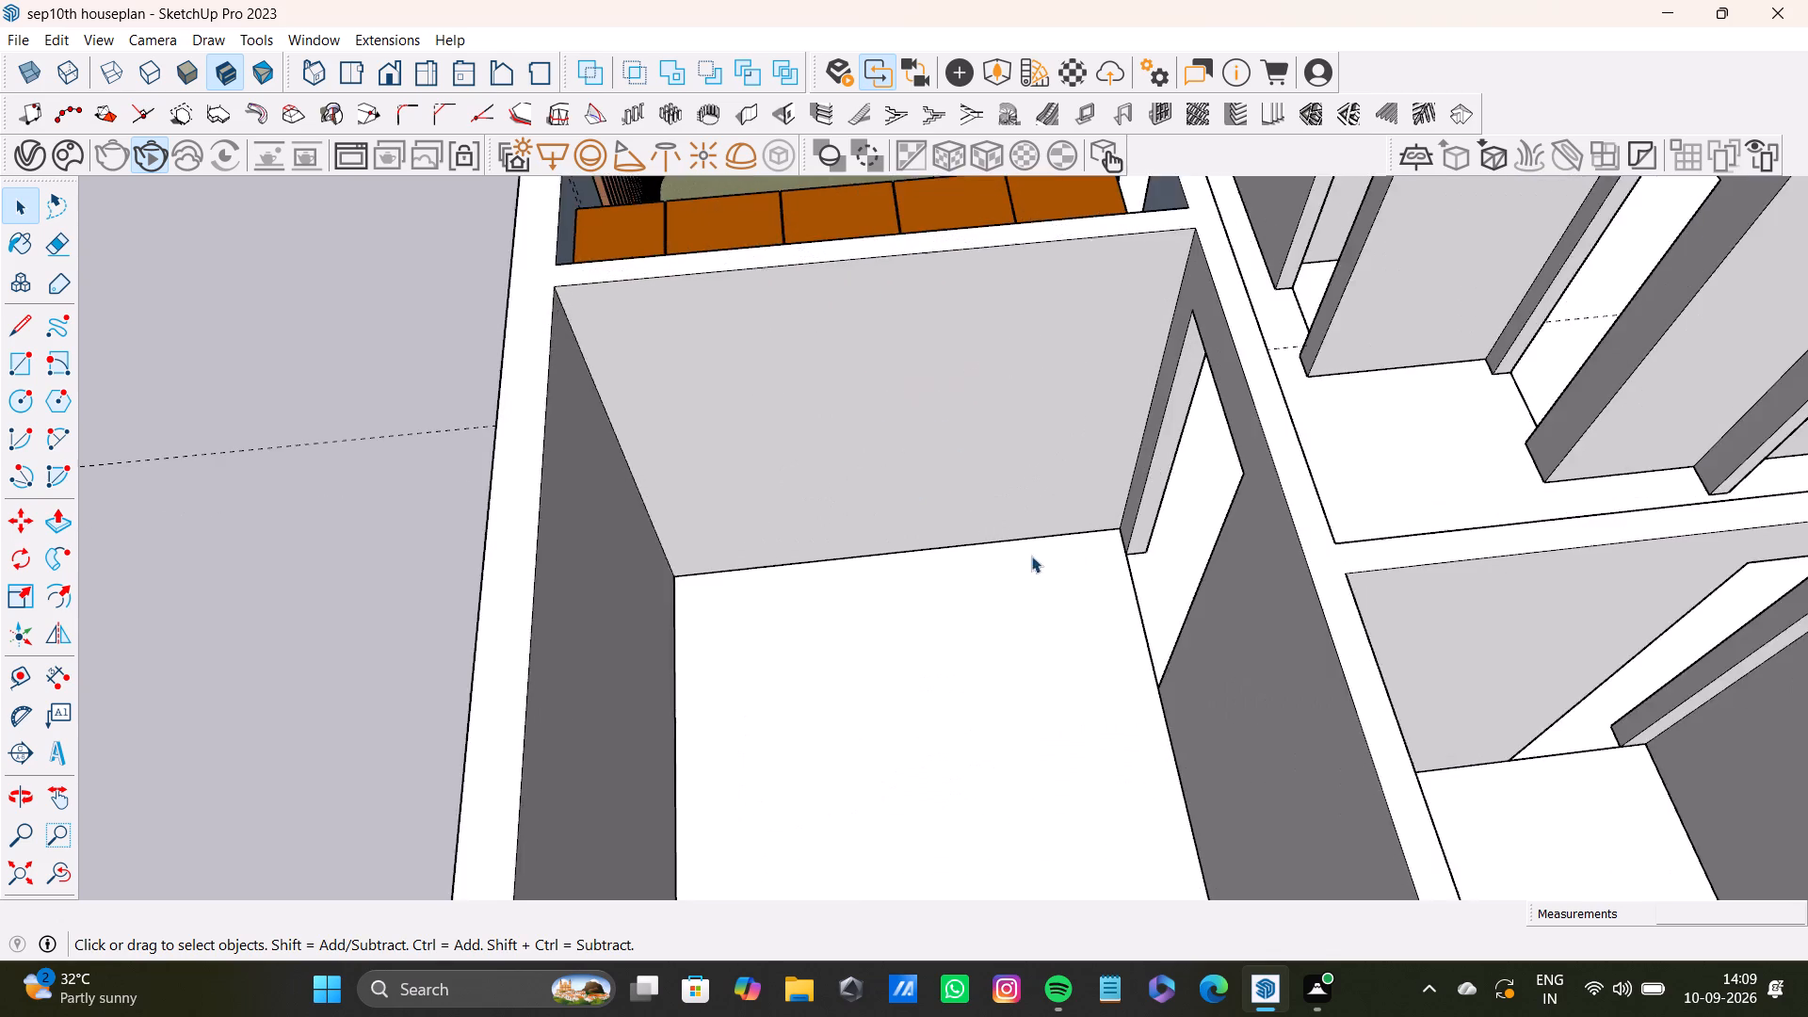
pyautogui.moveTo(1072, 560); pyautogui.dragTo(827, 580, button='middle')
pyautogui.scroll(-5, 834, 525)
pyautogui.keyDown('shift'); pyautogui.moveTo(834, 525); pyautogui.dragTo(1127, 534, button='middle'); pyautogui.keyUp('shift')
pyautogui.moveTo(1133, 535); pyautogui.dragTo(904, 644, button='middle')
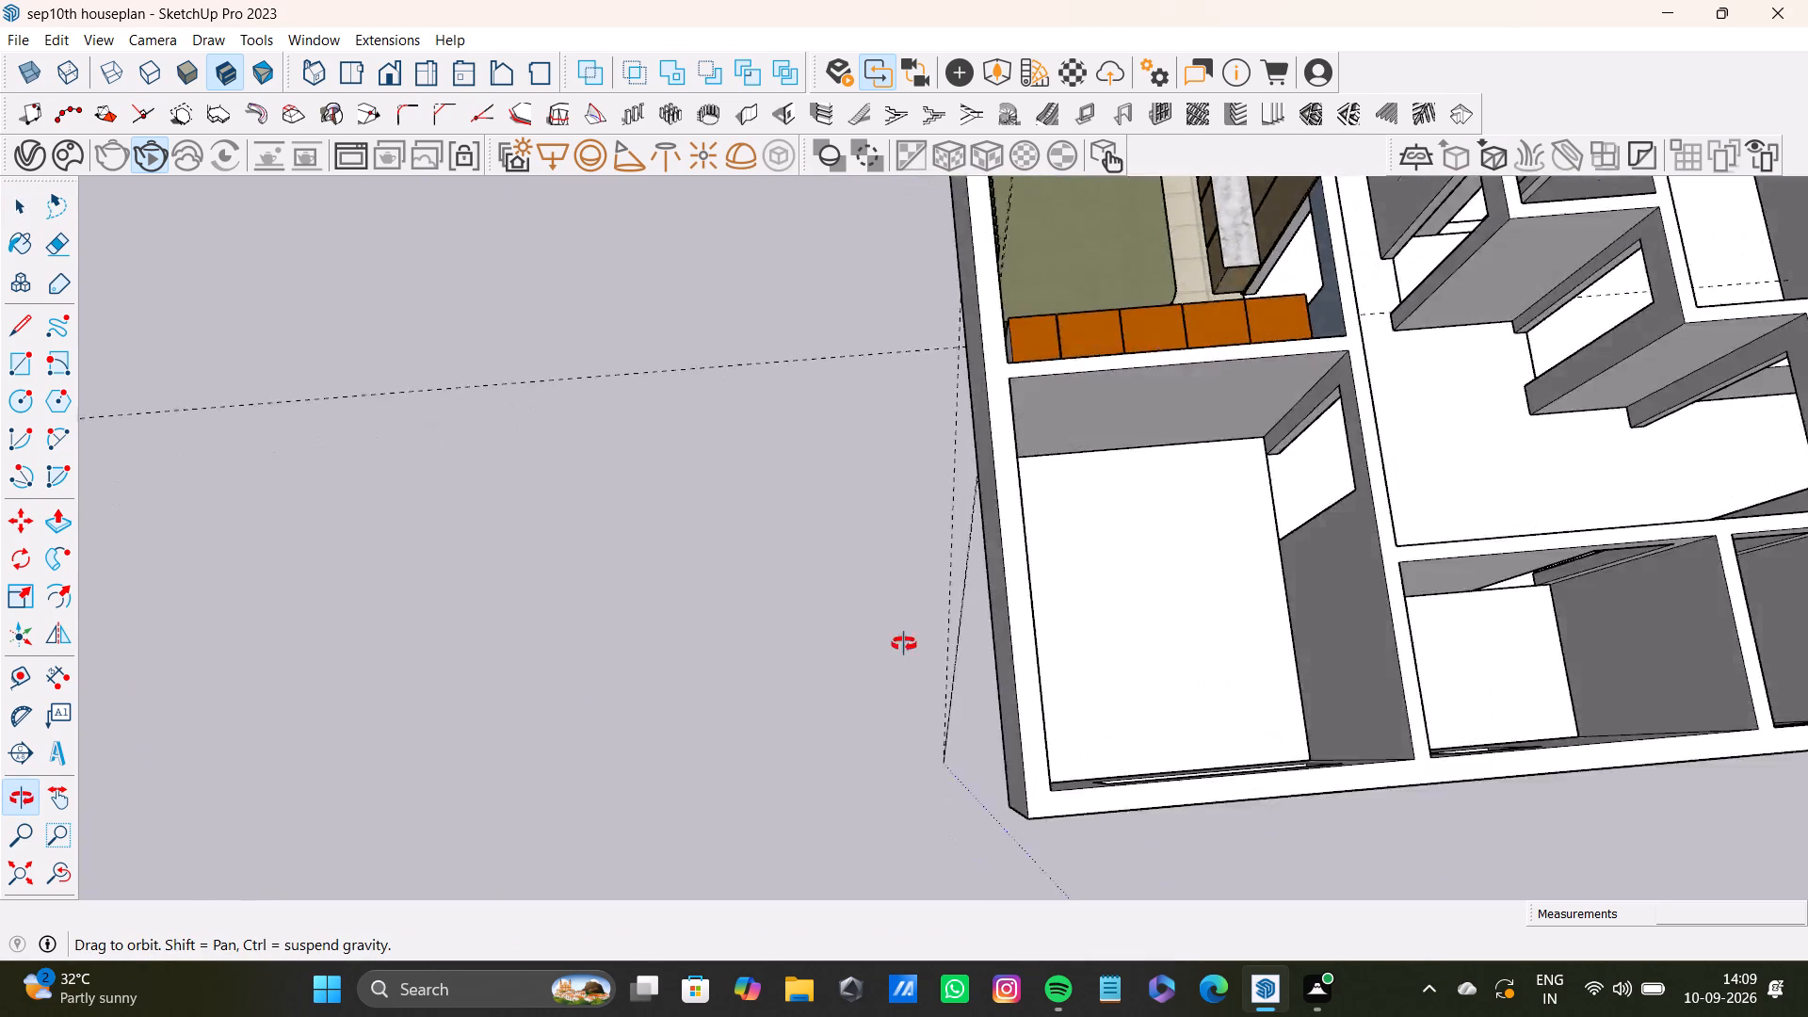
pyautogui.moveTo(904, 644); pyautogui.dragTo(697, 586, button='middle')
pyautogui.scroll(1, 700, 577)
pyautogui.scroll(-5, 821, 541)
pyautogui.keyDown('shift'); pyautogui.scroll(1, 894, 582); pyautogui.keyUp('shift')
pyautogui.keyDown('shift'); pyautogui.moveTo(895, 582); pyautogui.dragTo(949, 521, button='middle'); pyautogui.keyUp('shift')
pyautogui.moveTo(1047, 558); pyautogui.dragTo(250, 532, button='middle')
pyautogui.moveTo(811, 468); pyautogui.dragTo(658, 604, button='middle')
pyautogui.moveTo(821, 521); pyautogui.dragTo(525, 435, button='middle')
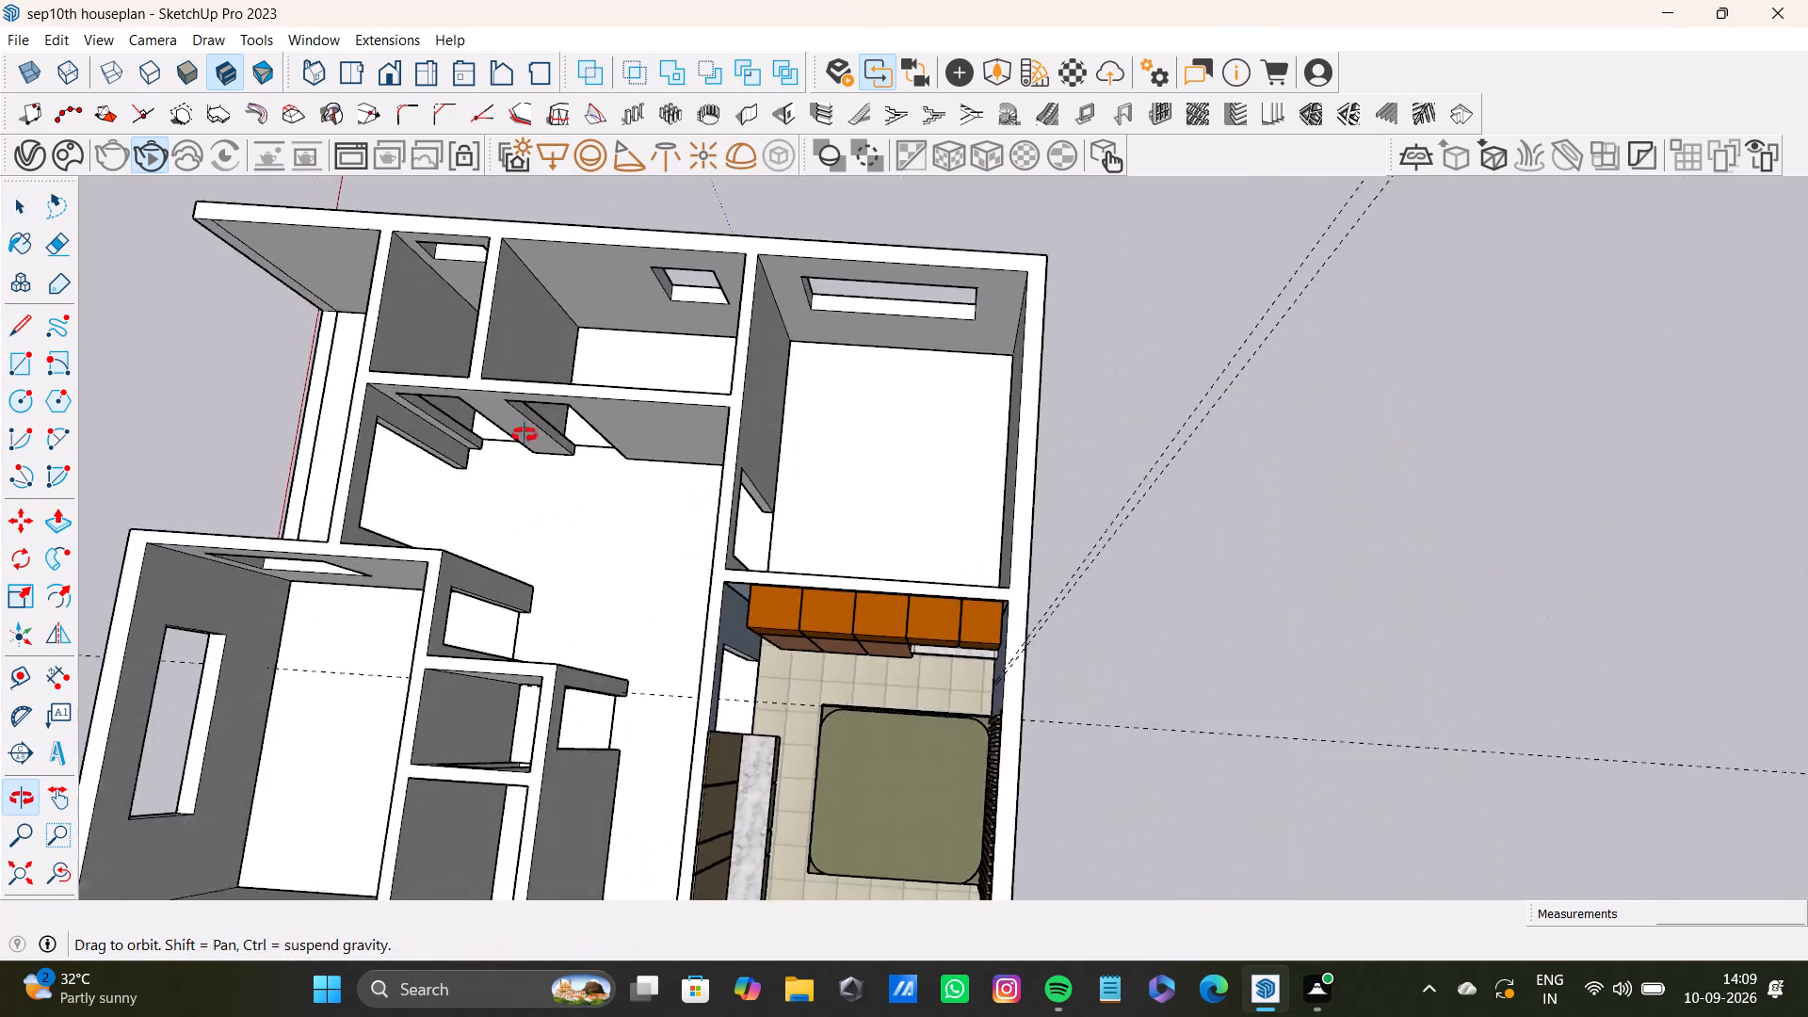
pyautogui.moveTo(525, 435); pyautogui.dragTo(487, 347, button='middle')
pyautogui.scroll(4, 1013, 260)
pyautogui.moveTo(1067, 349); pyautogui.dragTo(446, 415, button='middle')
pyautogui.scroll(3, 770, 329)
pyautogui.keyDown('shift'); pyautogui.moveTo(862, 379); pyautogui.dragTo(813, 552, button='middle'); pyautogui.keyUp('shift')
pyautogui.moveTo(826, 594); pyautogui.dragTo(1181, 561, button='middle')
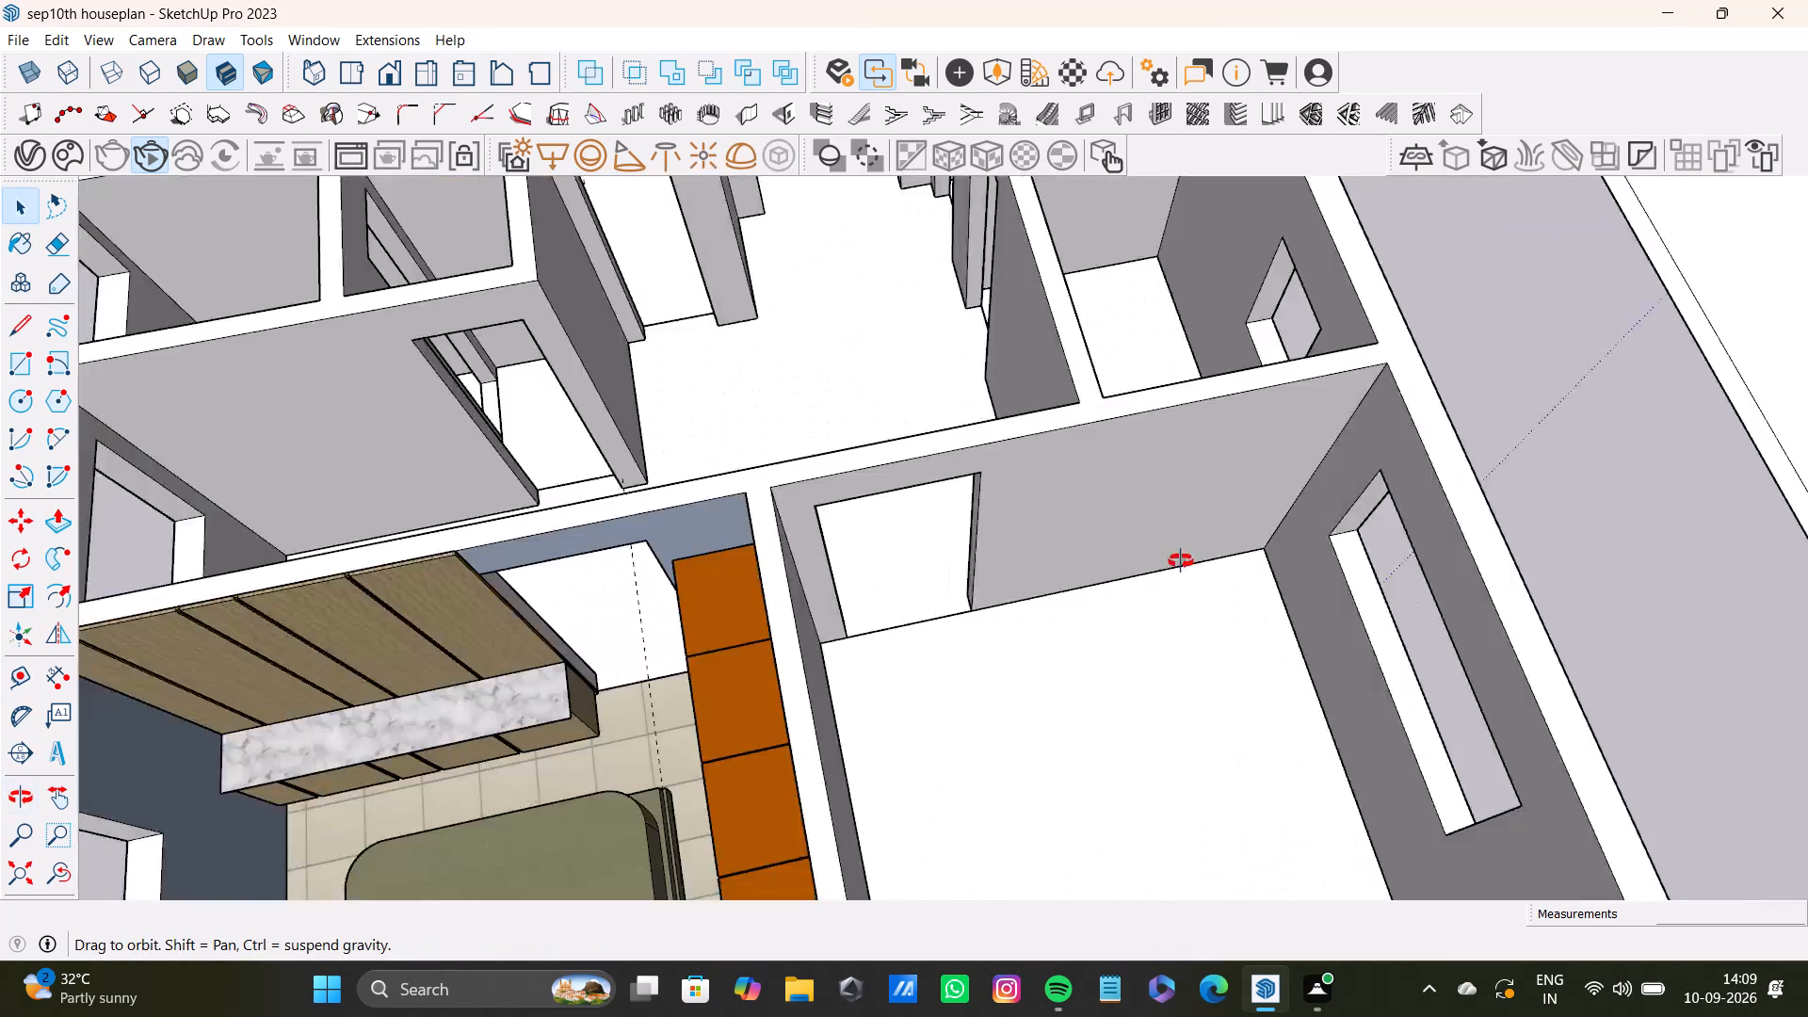
pyautogui.moveTo(1181, 561); pyautogui.dragTo(1201, 486, button='middle')
pyautogui.scroll(2, 1203, 476)
pyautogui.keyDown('shift'); pyautogui.moveTo(1203, 474); pyautogui.dragTo(1154, 526, button='middle'); pyautogui.keyUp('shift')
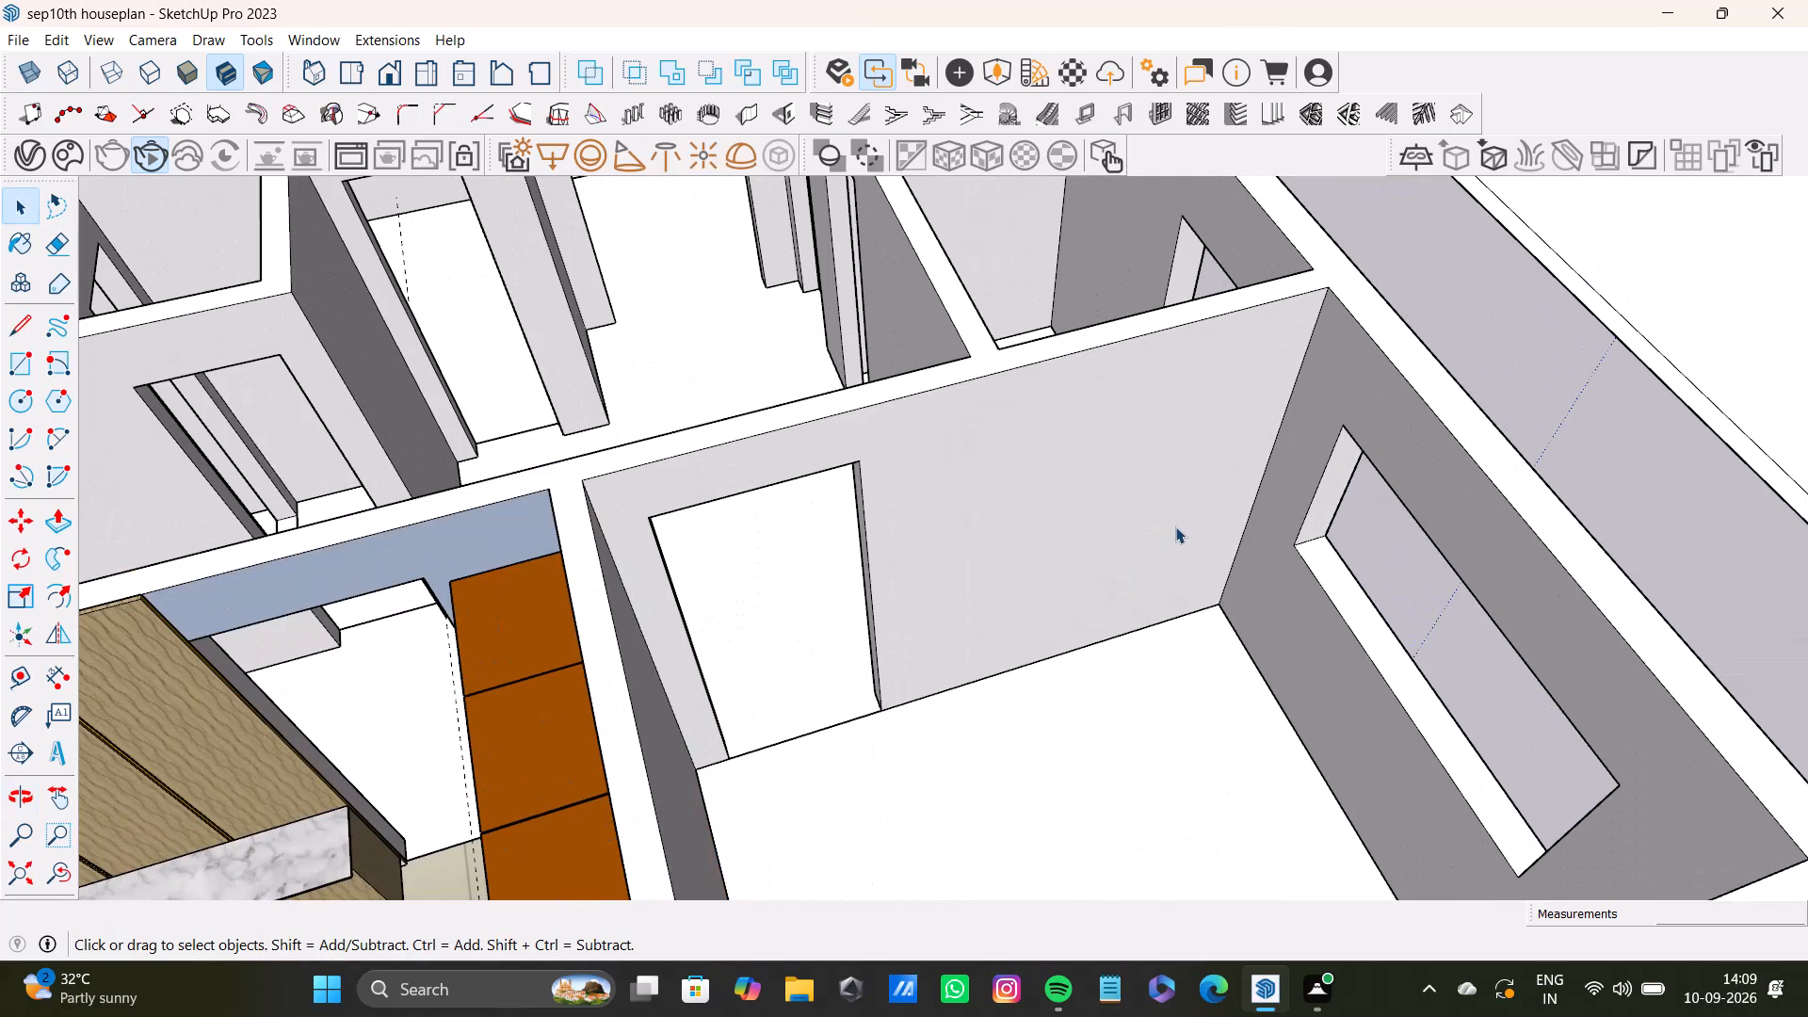
# Draw a rectangle on the empty room's doorway wall, from the top edge above the door jamb to the floor corner at the window wall.
pyautogui.moveTo(1149, 590); pyautogui.dragTo(898, 514, button='middle')
pyautogui.moveTo(995, 497); pyautogui.dragTo(1029, 515, button='middle')
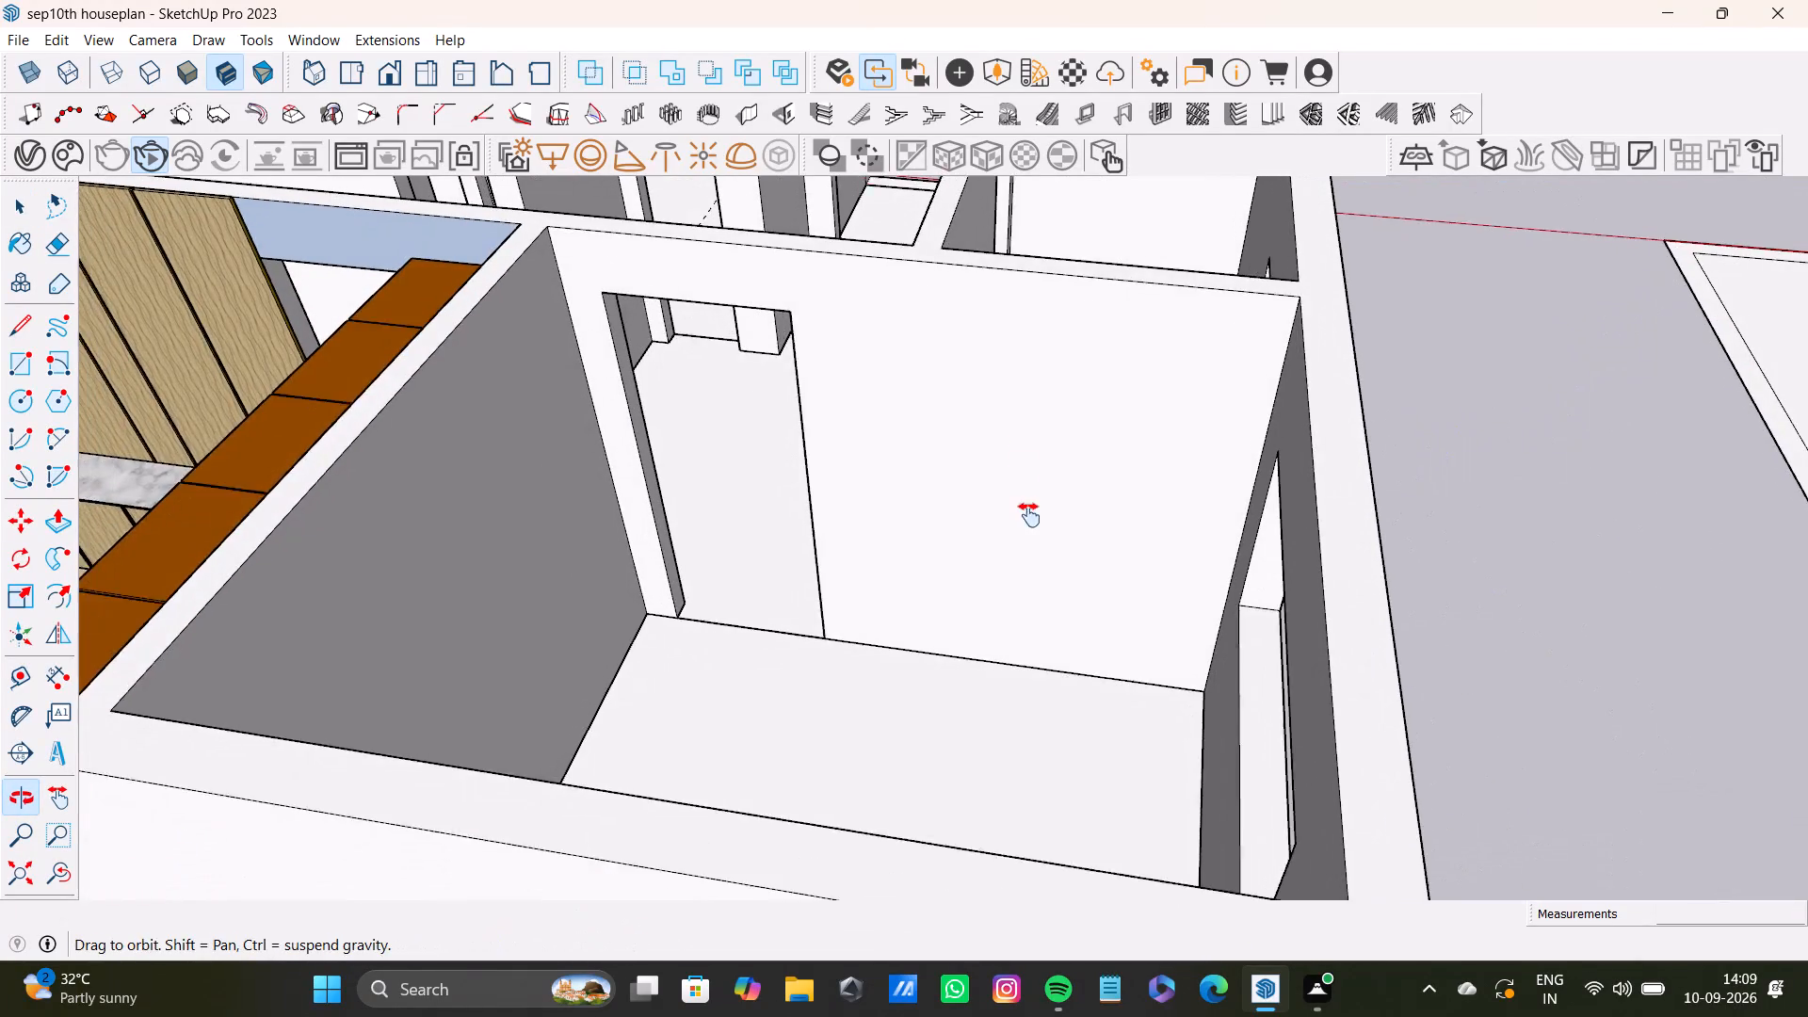
pyautogui.moveTo(1029, 515); pyautogui.dragTo(1038, 574, button='middle')
pyautogui.moveTo(1041, 575); pyautogui.dragTo(1126, 530, button='middle')
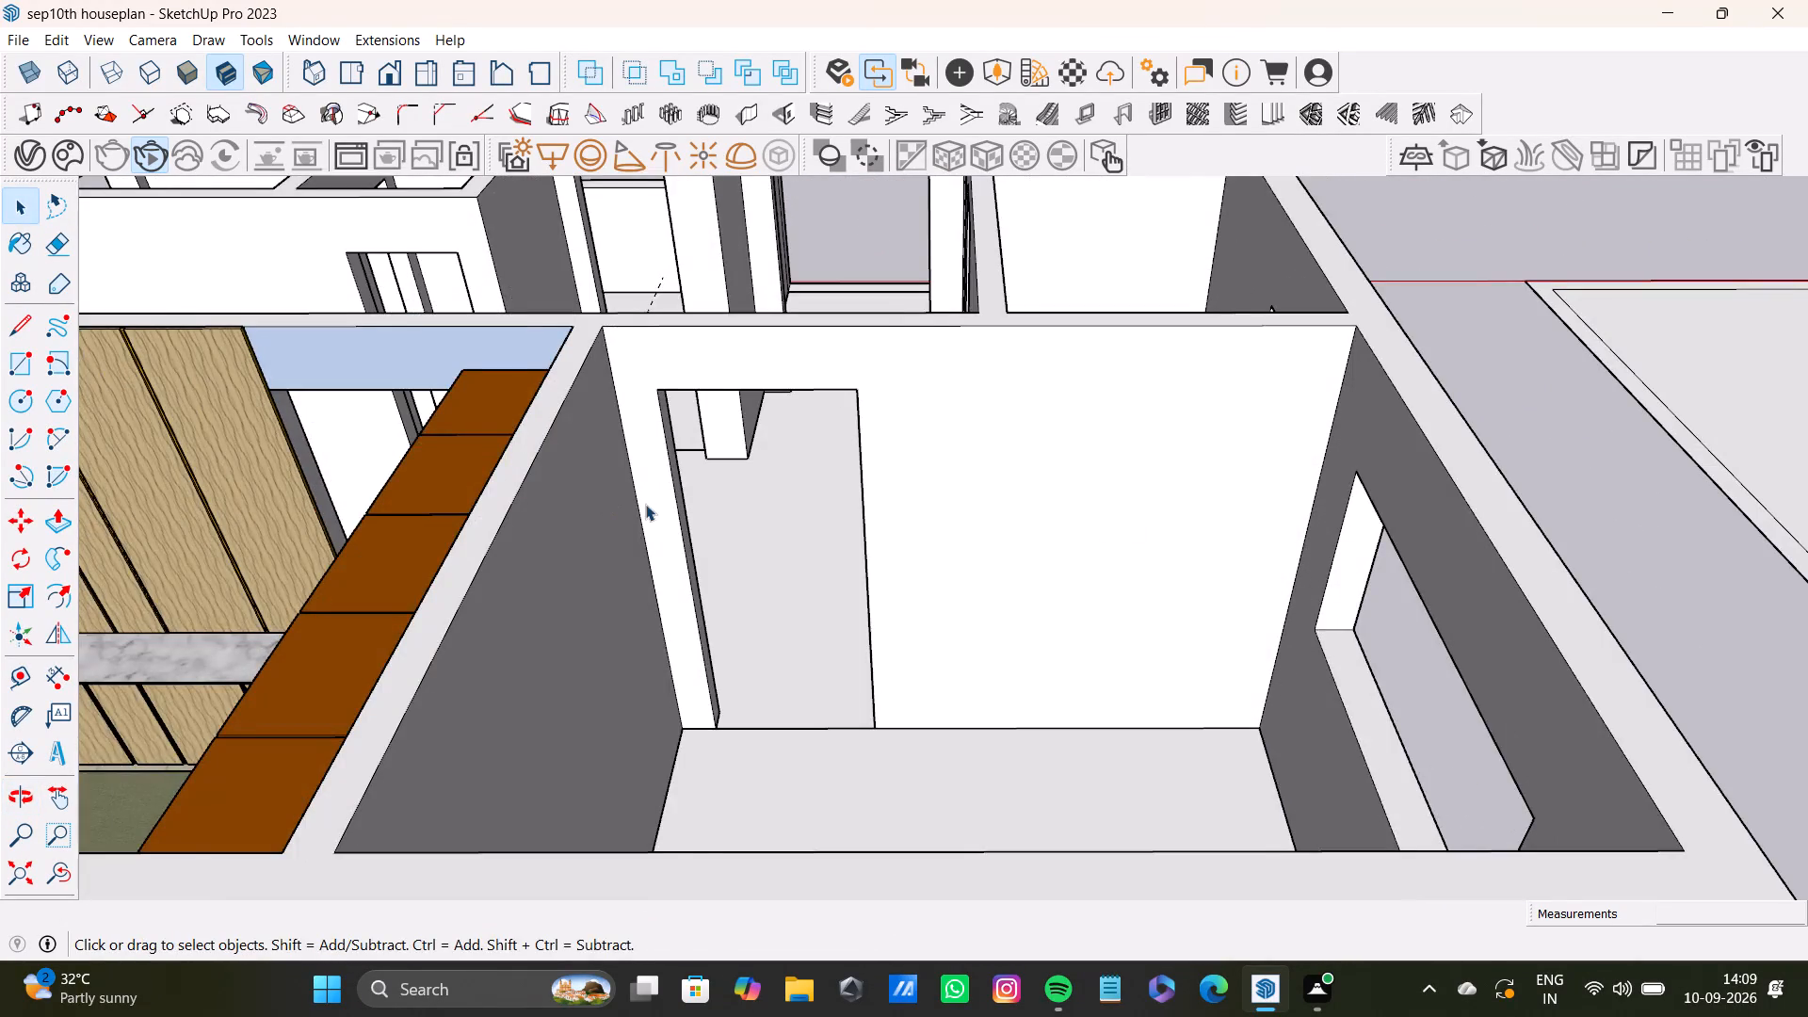
pyautogui.scroll(1, 725, 525)
pyautogui.moveTo(725, 525); pyautogui.dragTo(765, 525, button='middle')
pyautogui.scroll(3, 667, 418)
pyautogui.click(23, 352)
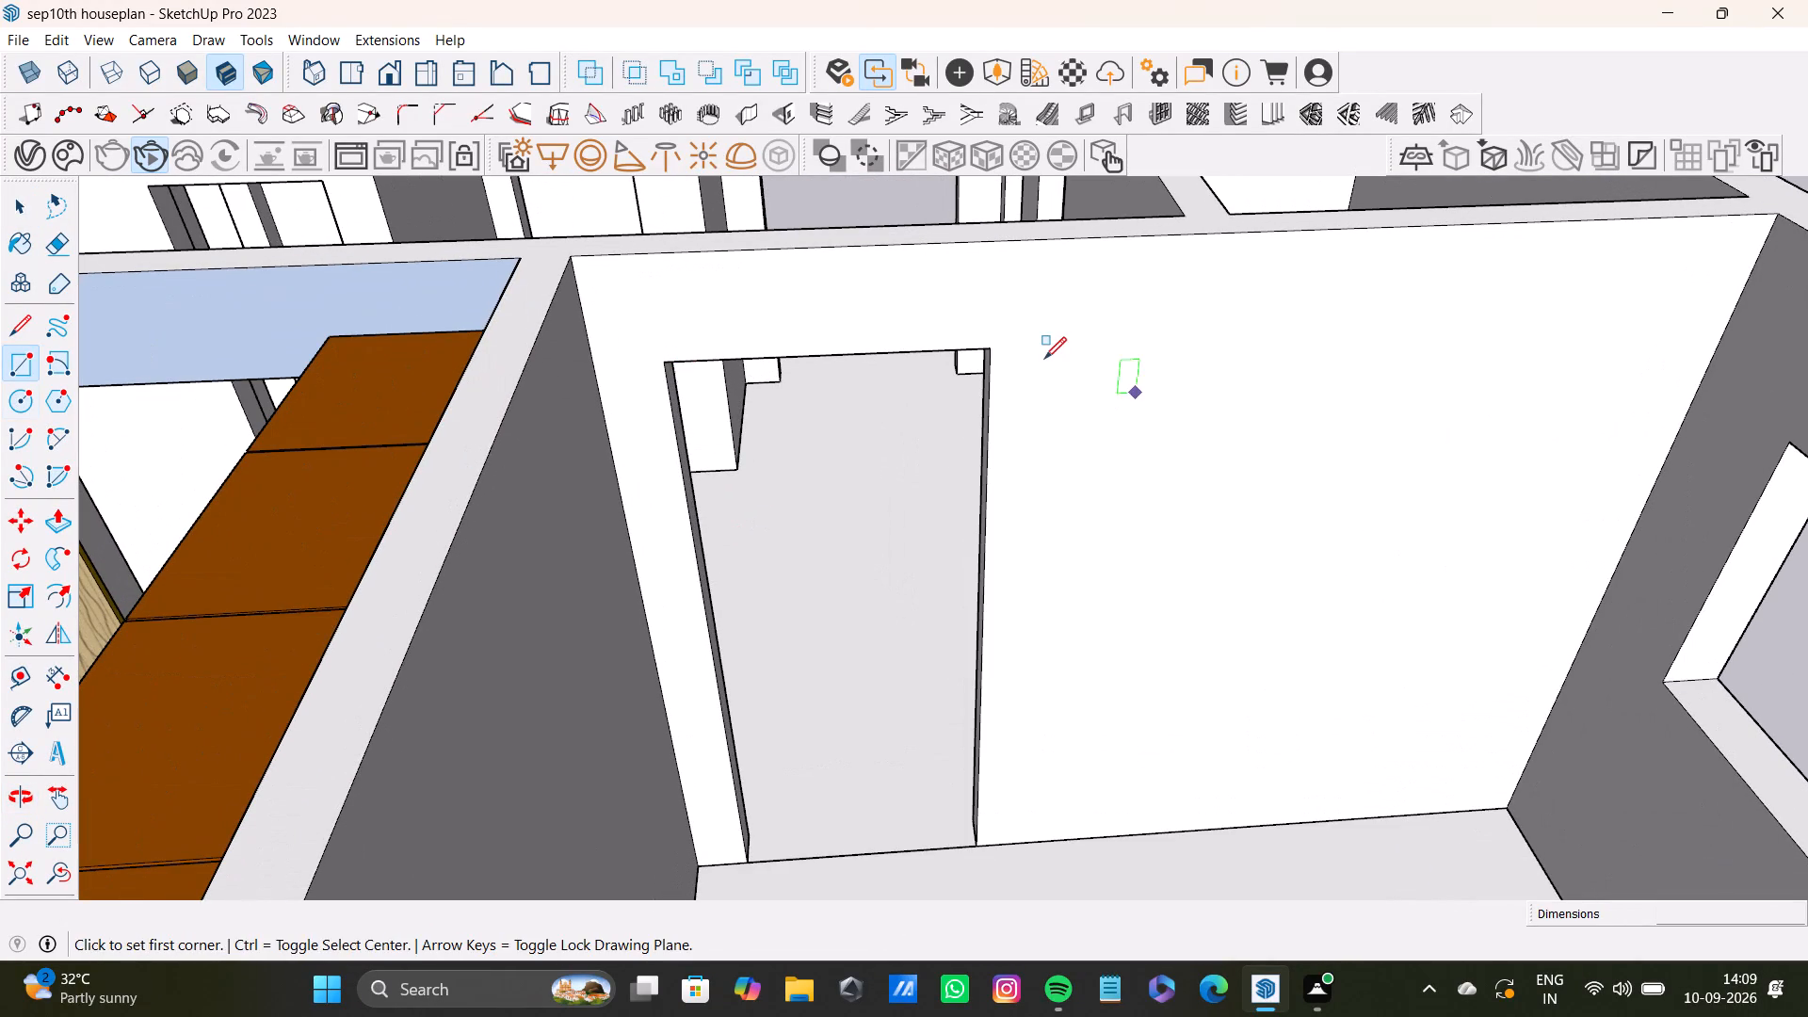
pyautogui.keyDown('shift'); pyautogui.moveTo(1134, 405); pyautogui.dragTo(1044, 389, button='middle'); pyautogui.keyUp('shift')
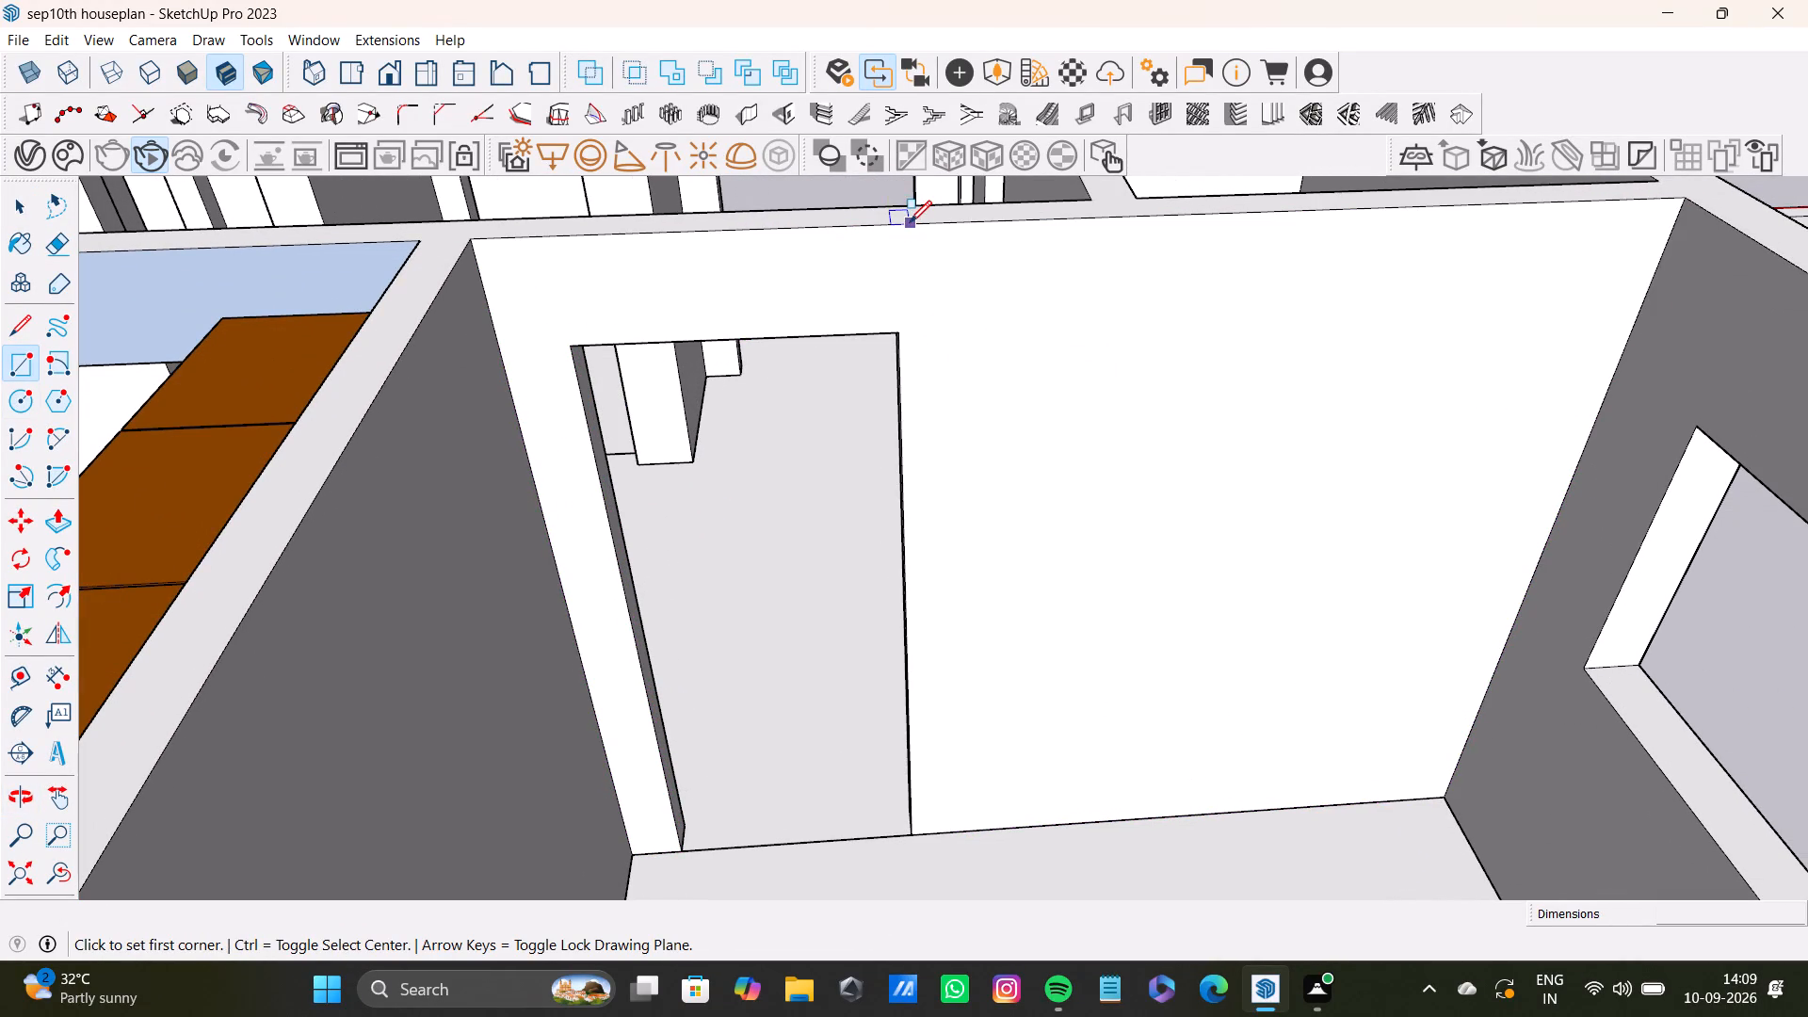
pyautogui.click(898, 225)
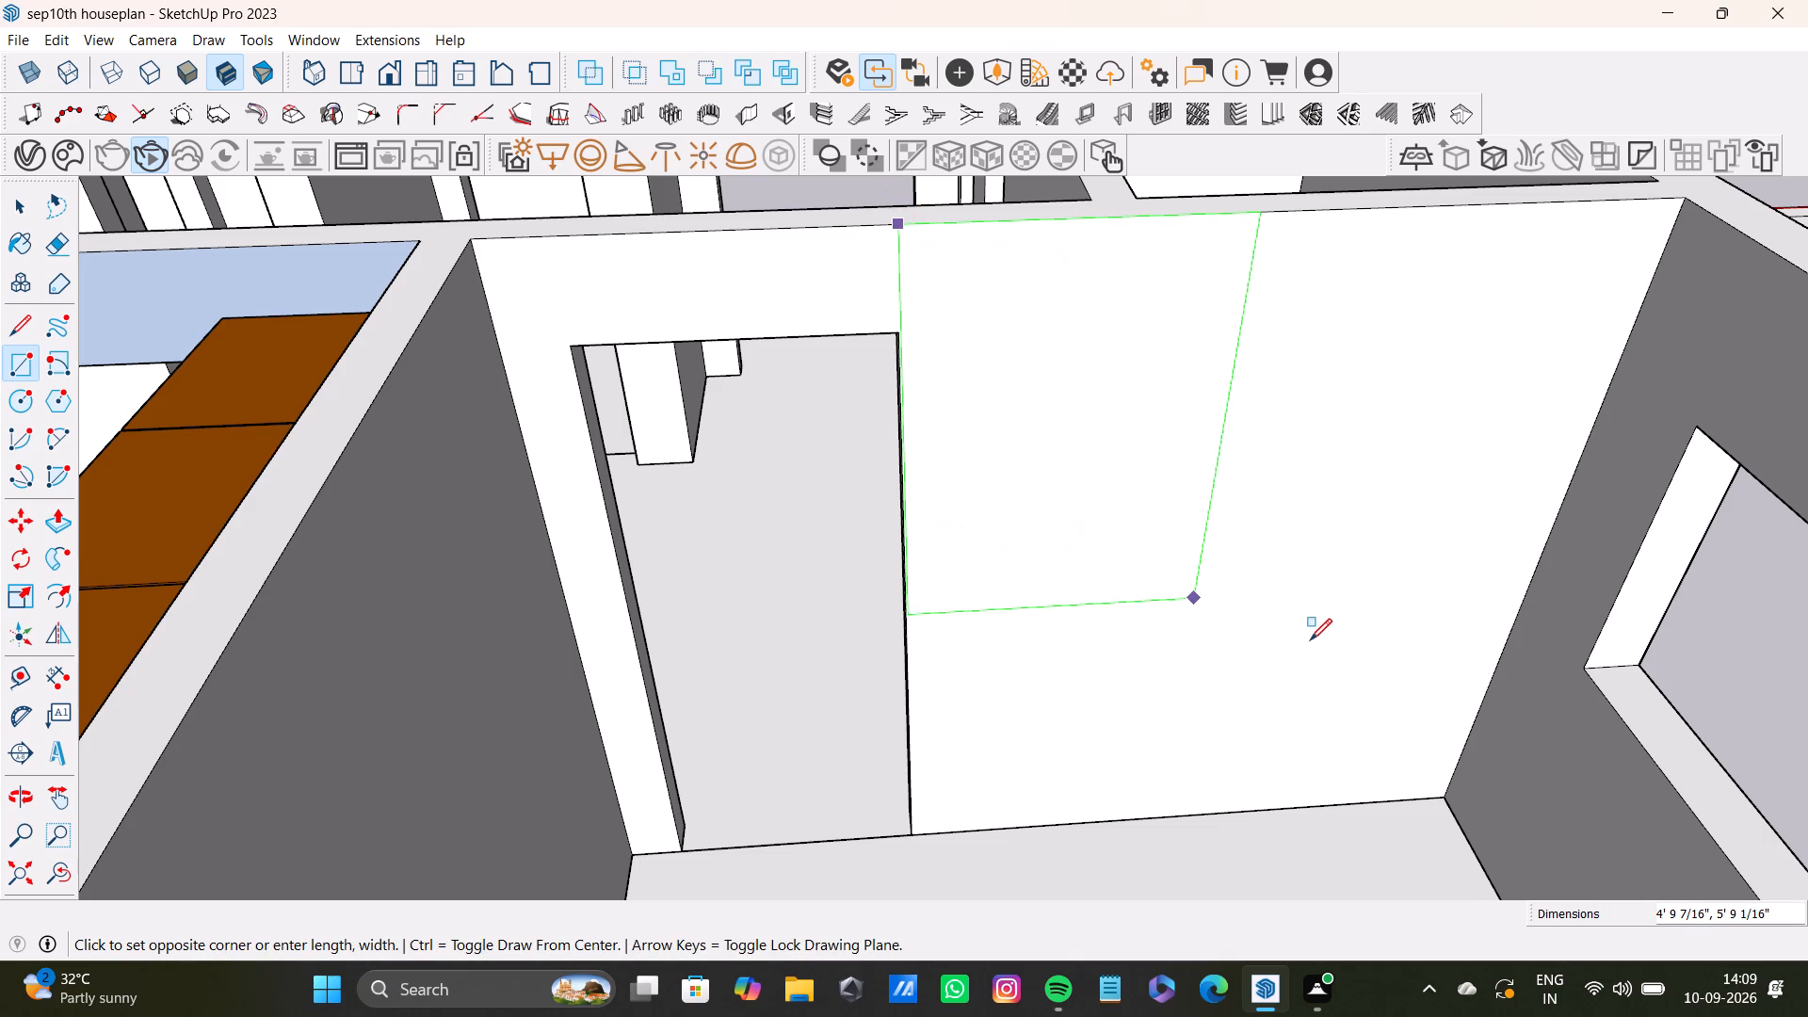
pyautogui.click(1447, 796)
pyautogui.press('space')
# Make the new rectangle on the empty room's doorway wall into a group.
pyautogui.scroll(-5, 1277, 643)
pyautogui.keyDown('shift'); pyautogui.moveTo(1309, 620); pyautogui.dragTo(1036, 606, button='middle'); pyautogui.keyUp('shift')
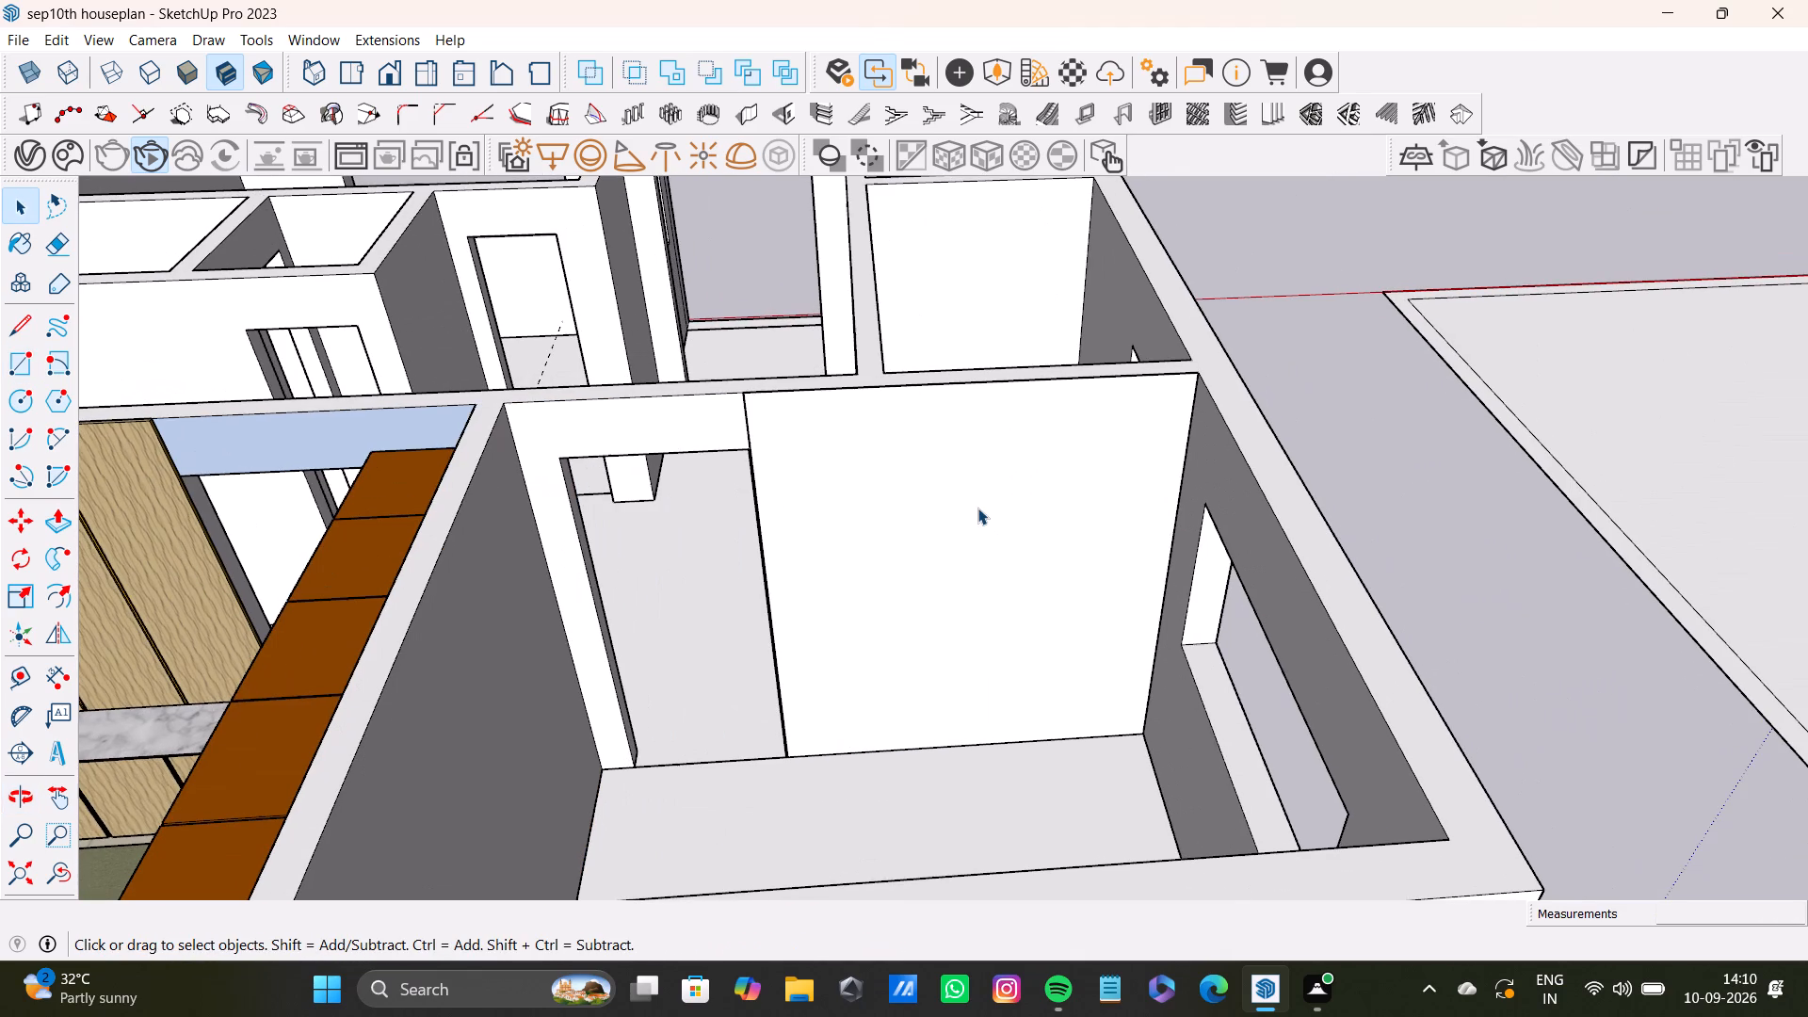
pyautogui.doubleClick(977, 508)
pyautogui.rightClick(977, 508)
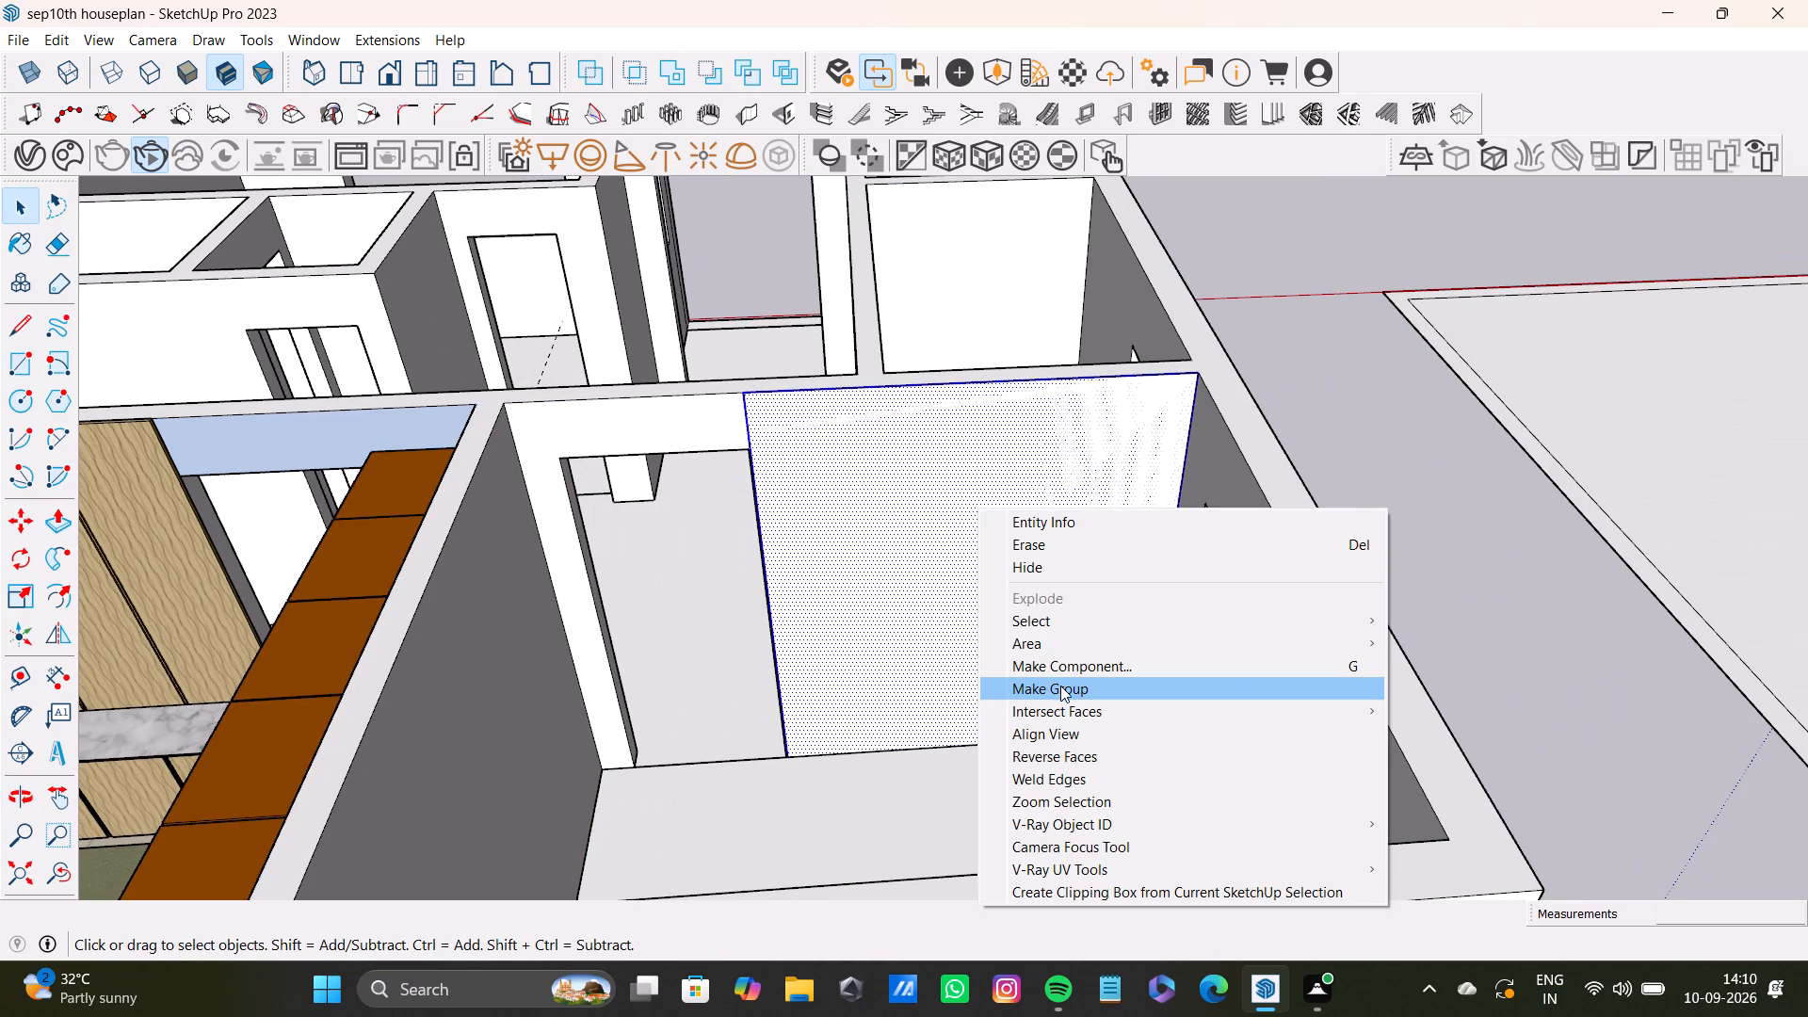
pyautogui.click(1060, 686)
pyautogui.click(1335, 372)
# Inside the panel group, place horizontal guides about 2' 9" below the panel's top edge and a short distance below that edge.
pyautogui.press('space')
pyautogui.tripleClick(889, 468)
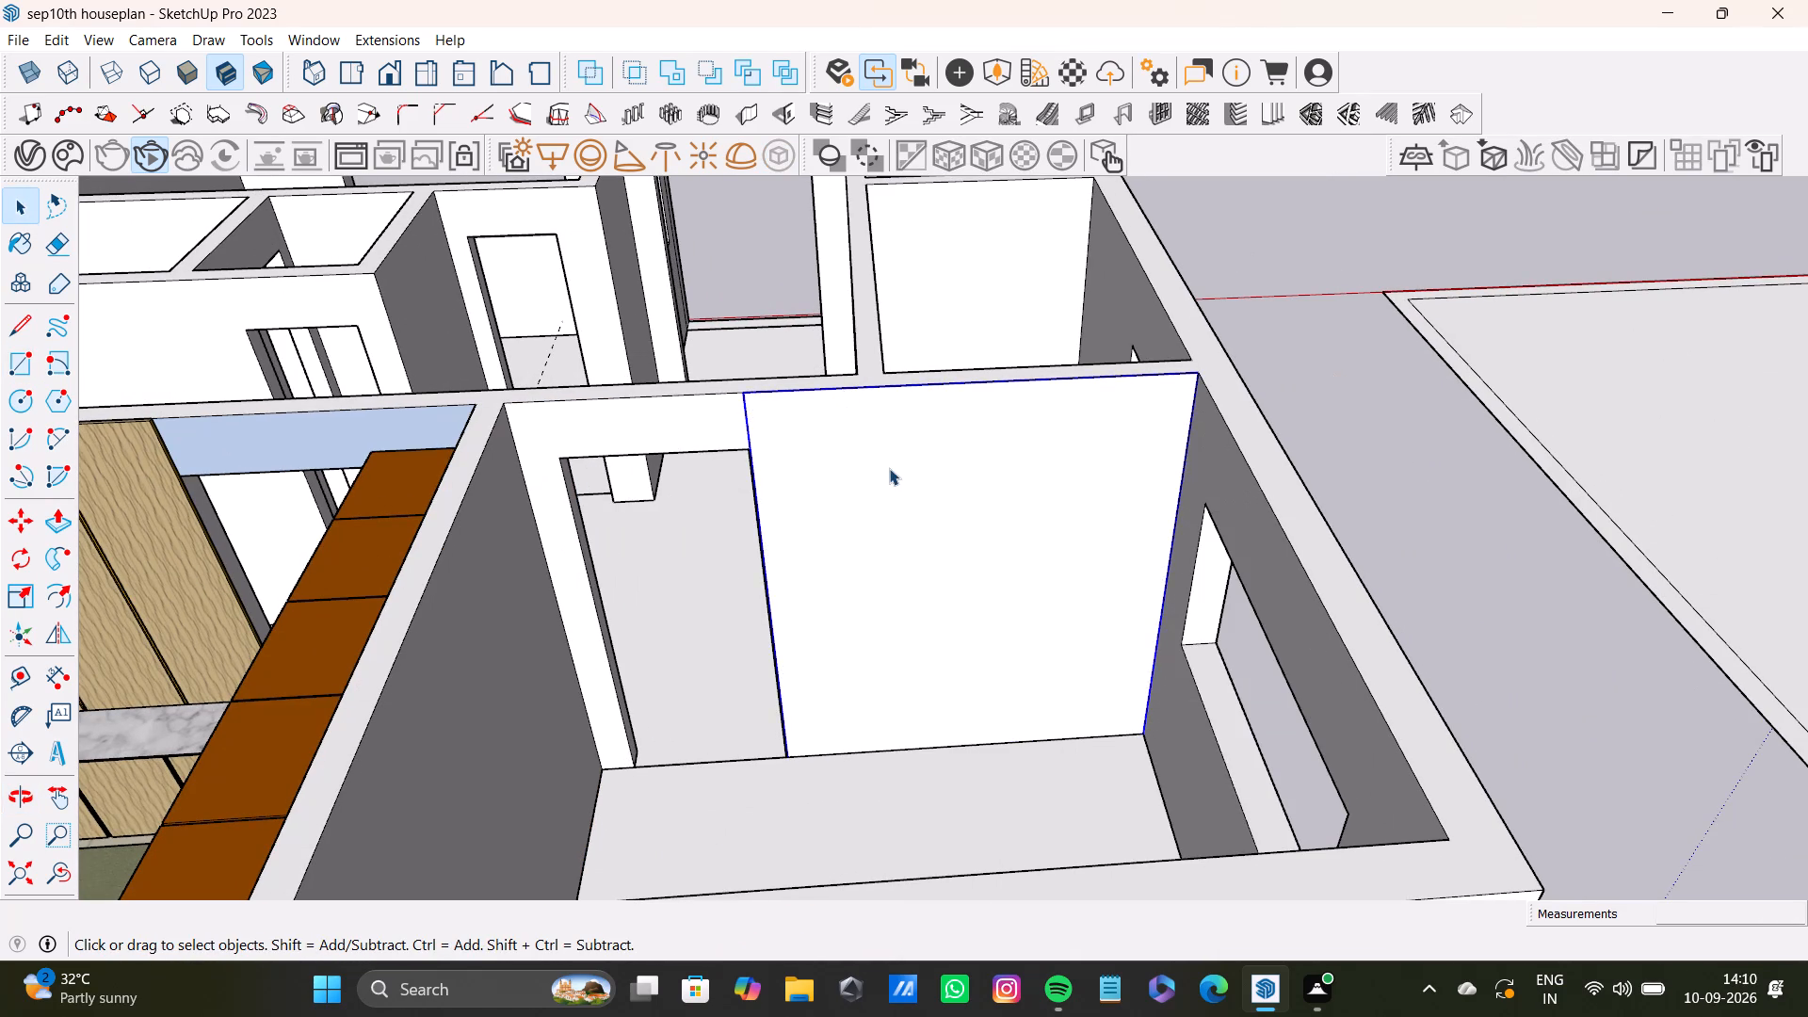
pyautogui.click(837, 503)
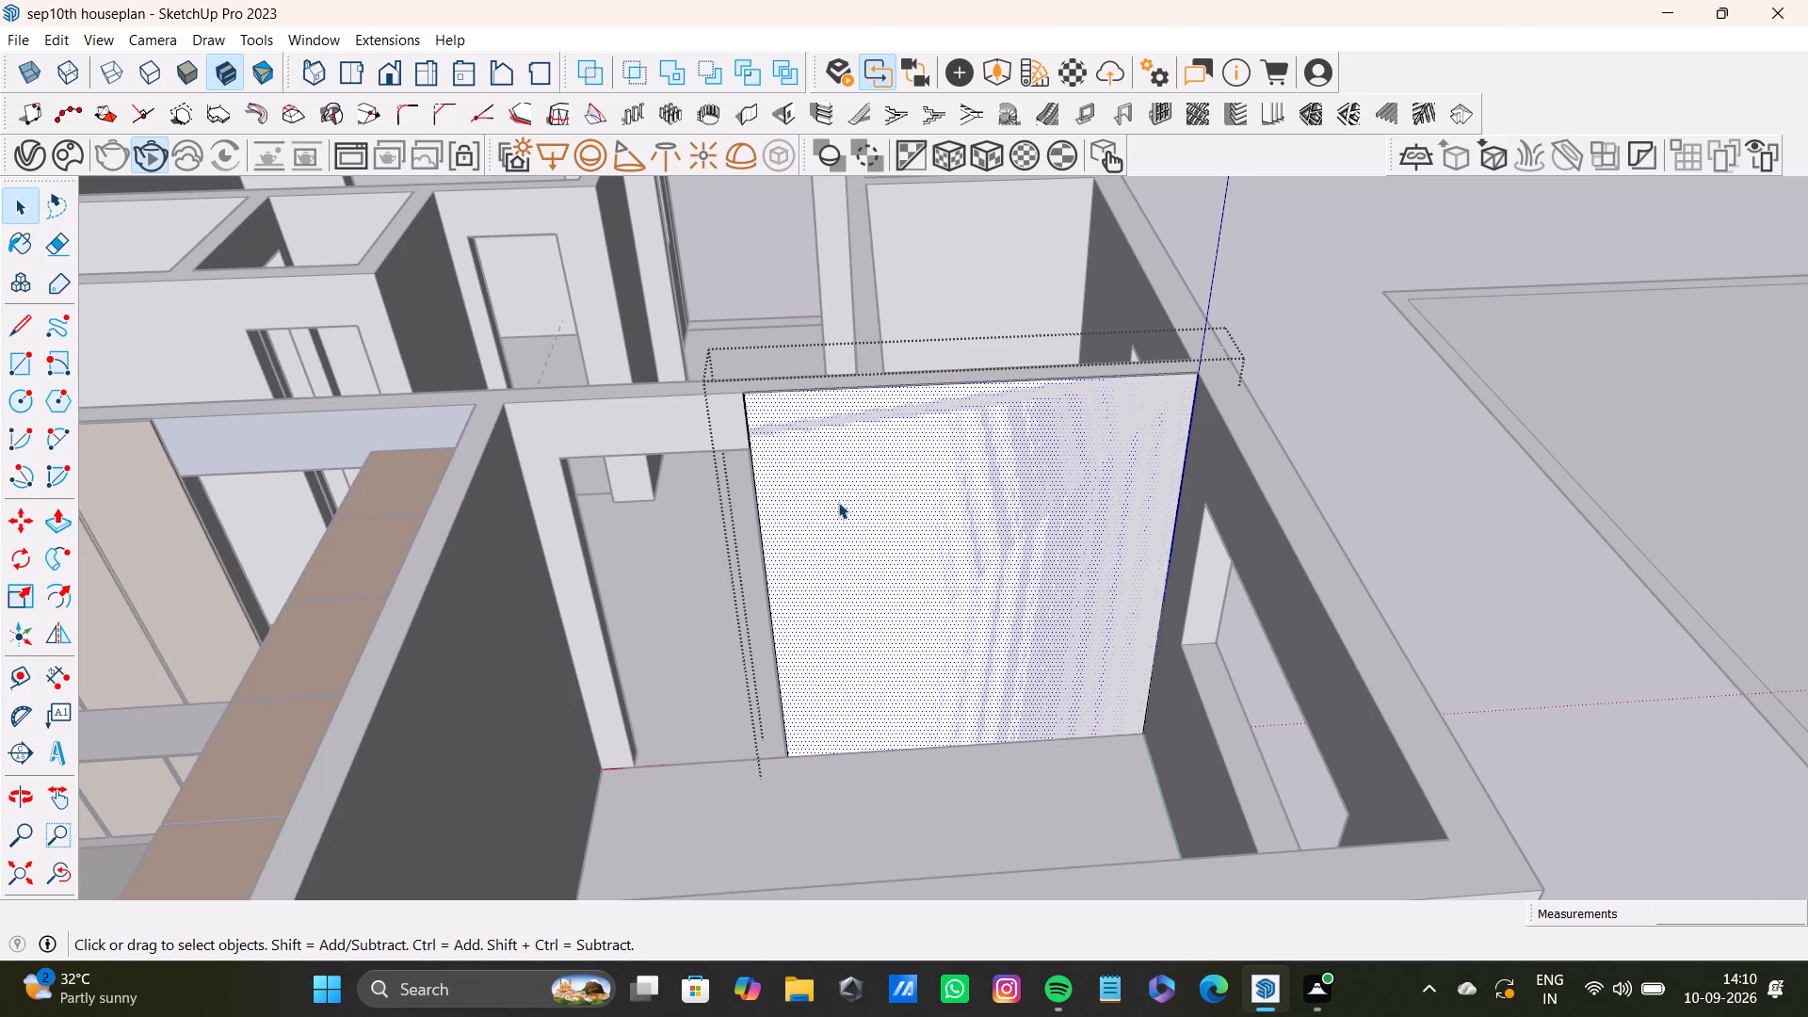
pyautogui.scroll(-3, 917, 508)
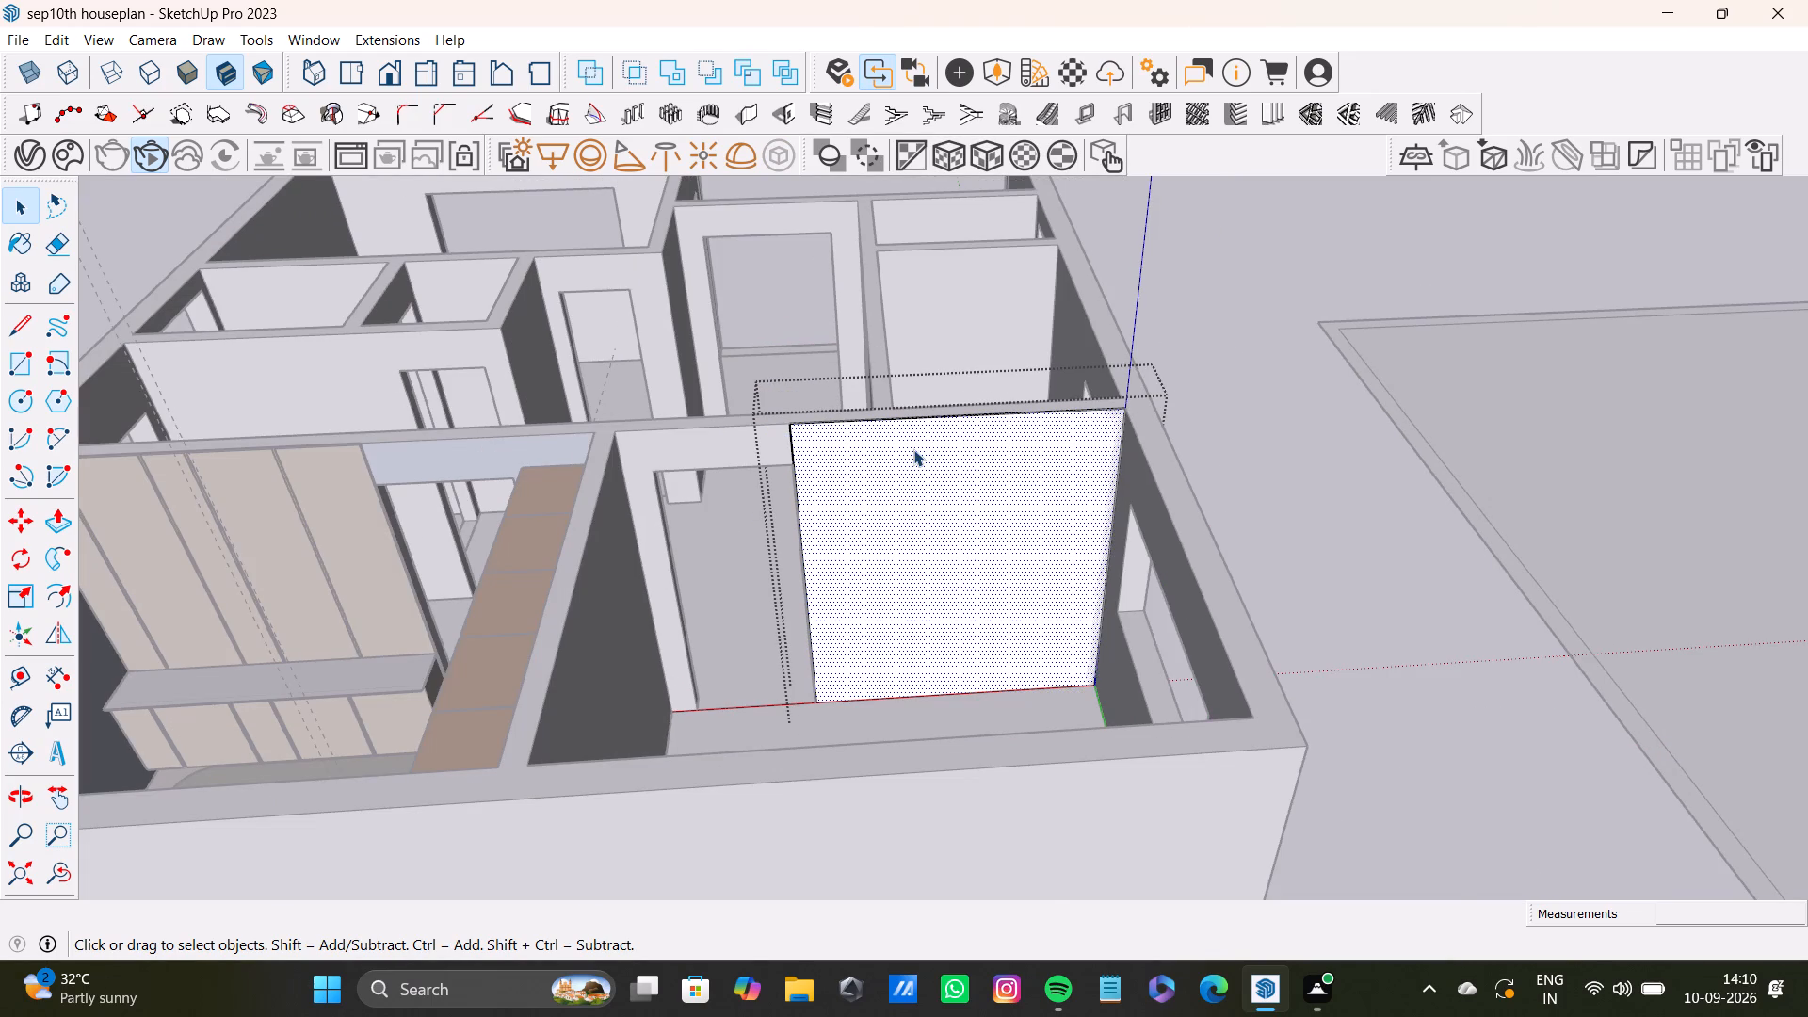
pyautogui.scroll(5, 874, 457)
pyautogui.press('t')
pyautogui.scroll(4, 782, 394)
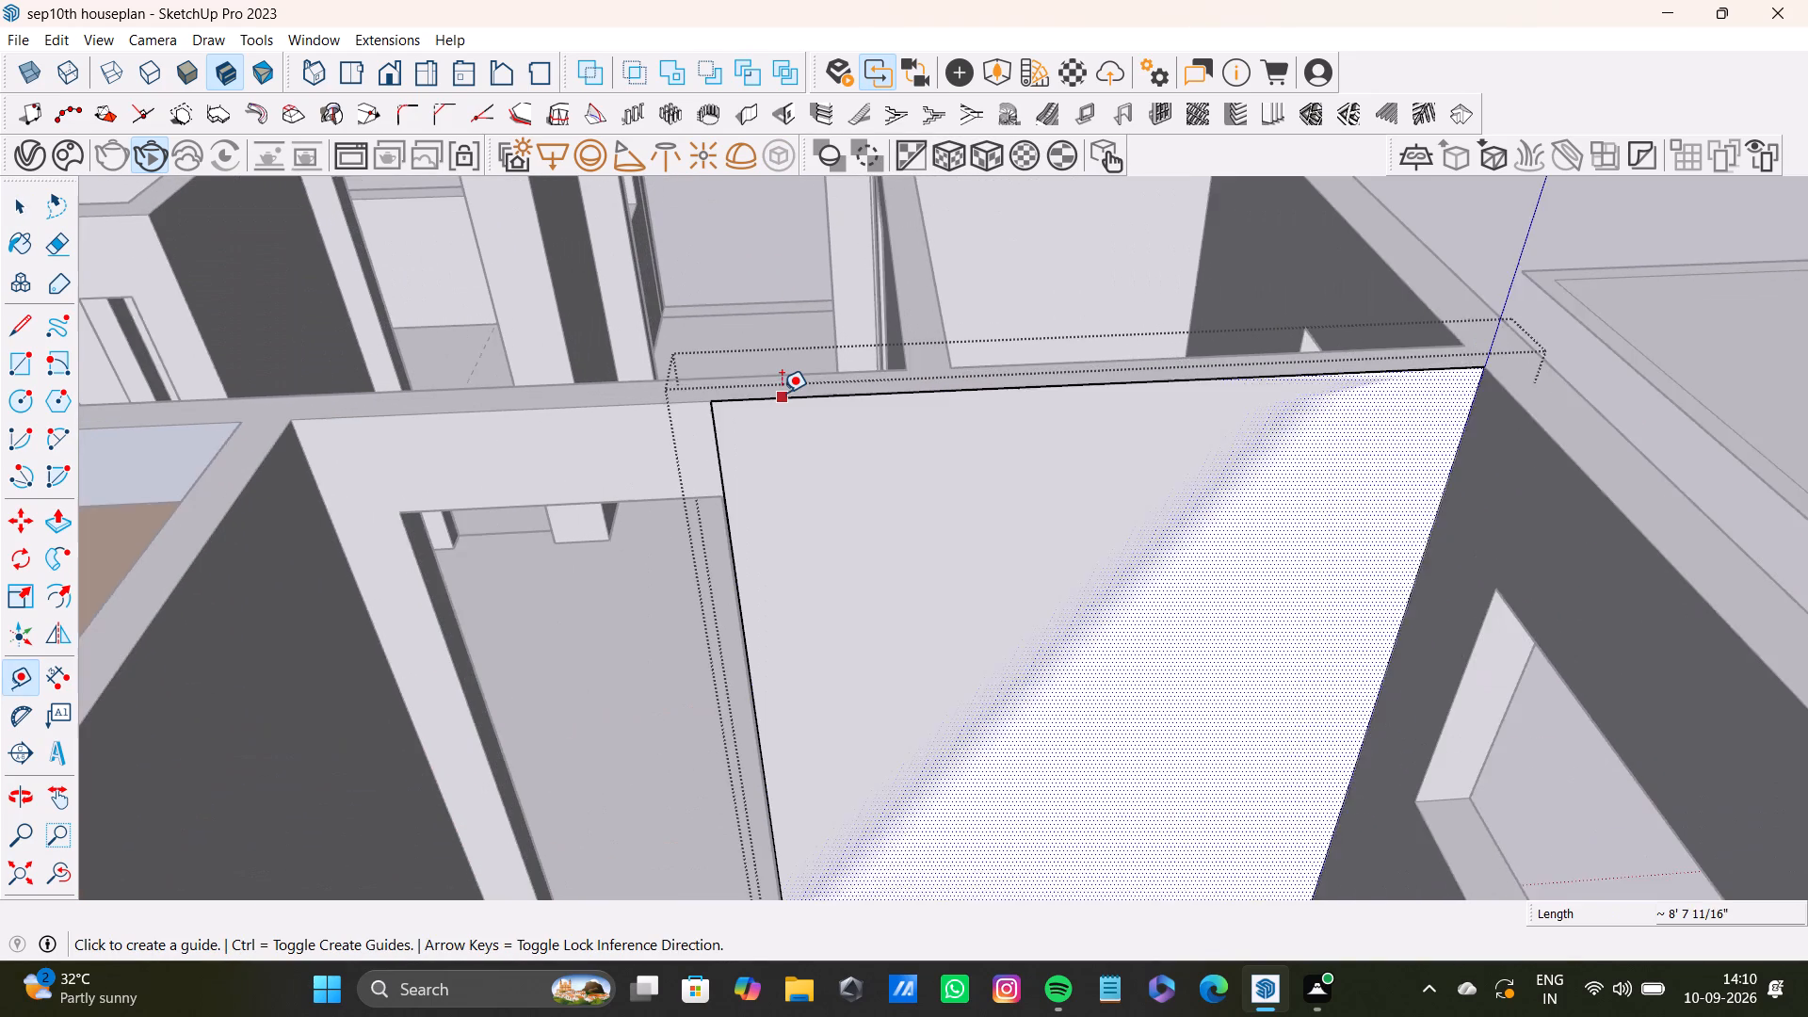
pyautogui.click(781, 400)
pyautogui.scroll(-3, 815, 557)
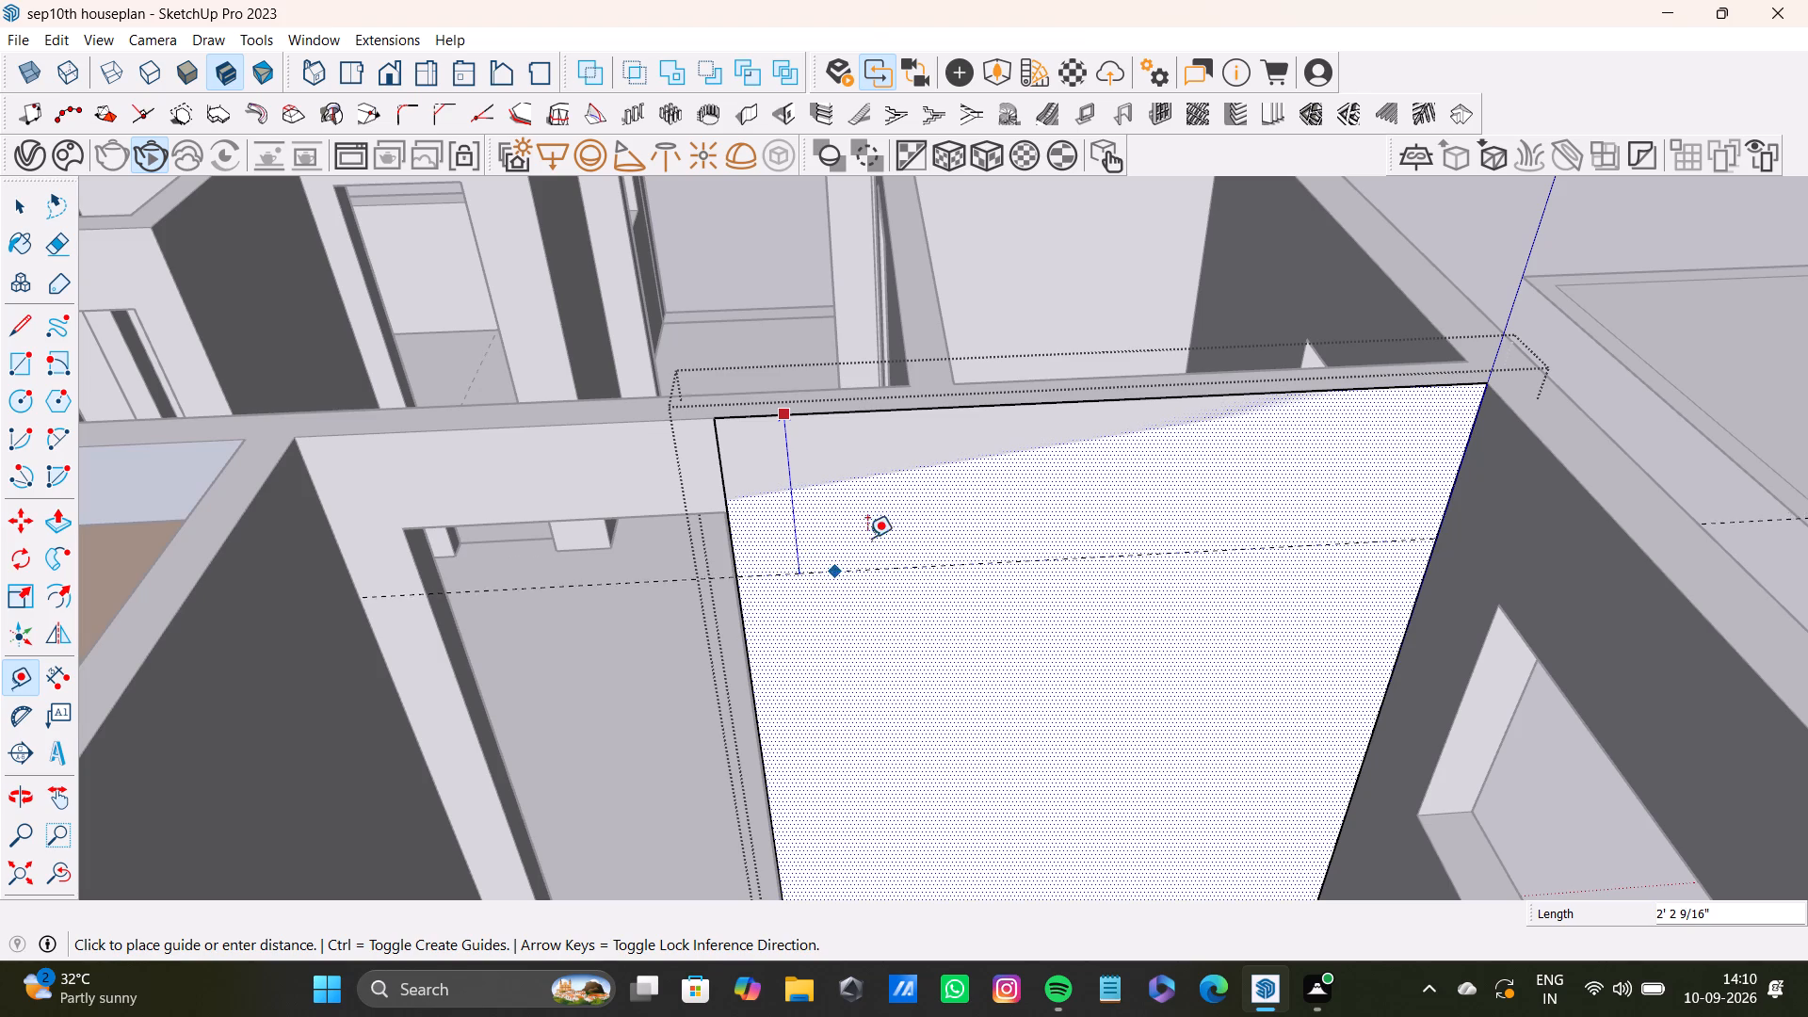
pyautogui.scroll(-7, 867, 538)
pyautogui.moveTo(837, 575); pyautogui.dragTo(854, 463, button='middle')
pyautogui.scroll(4, 860, 466)
pyautogui.scroll(2, 960, 520)
pyautogui.moveTo(951, 511); pyautogui.dragTo(928, 506, button='middle')
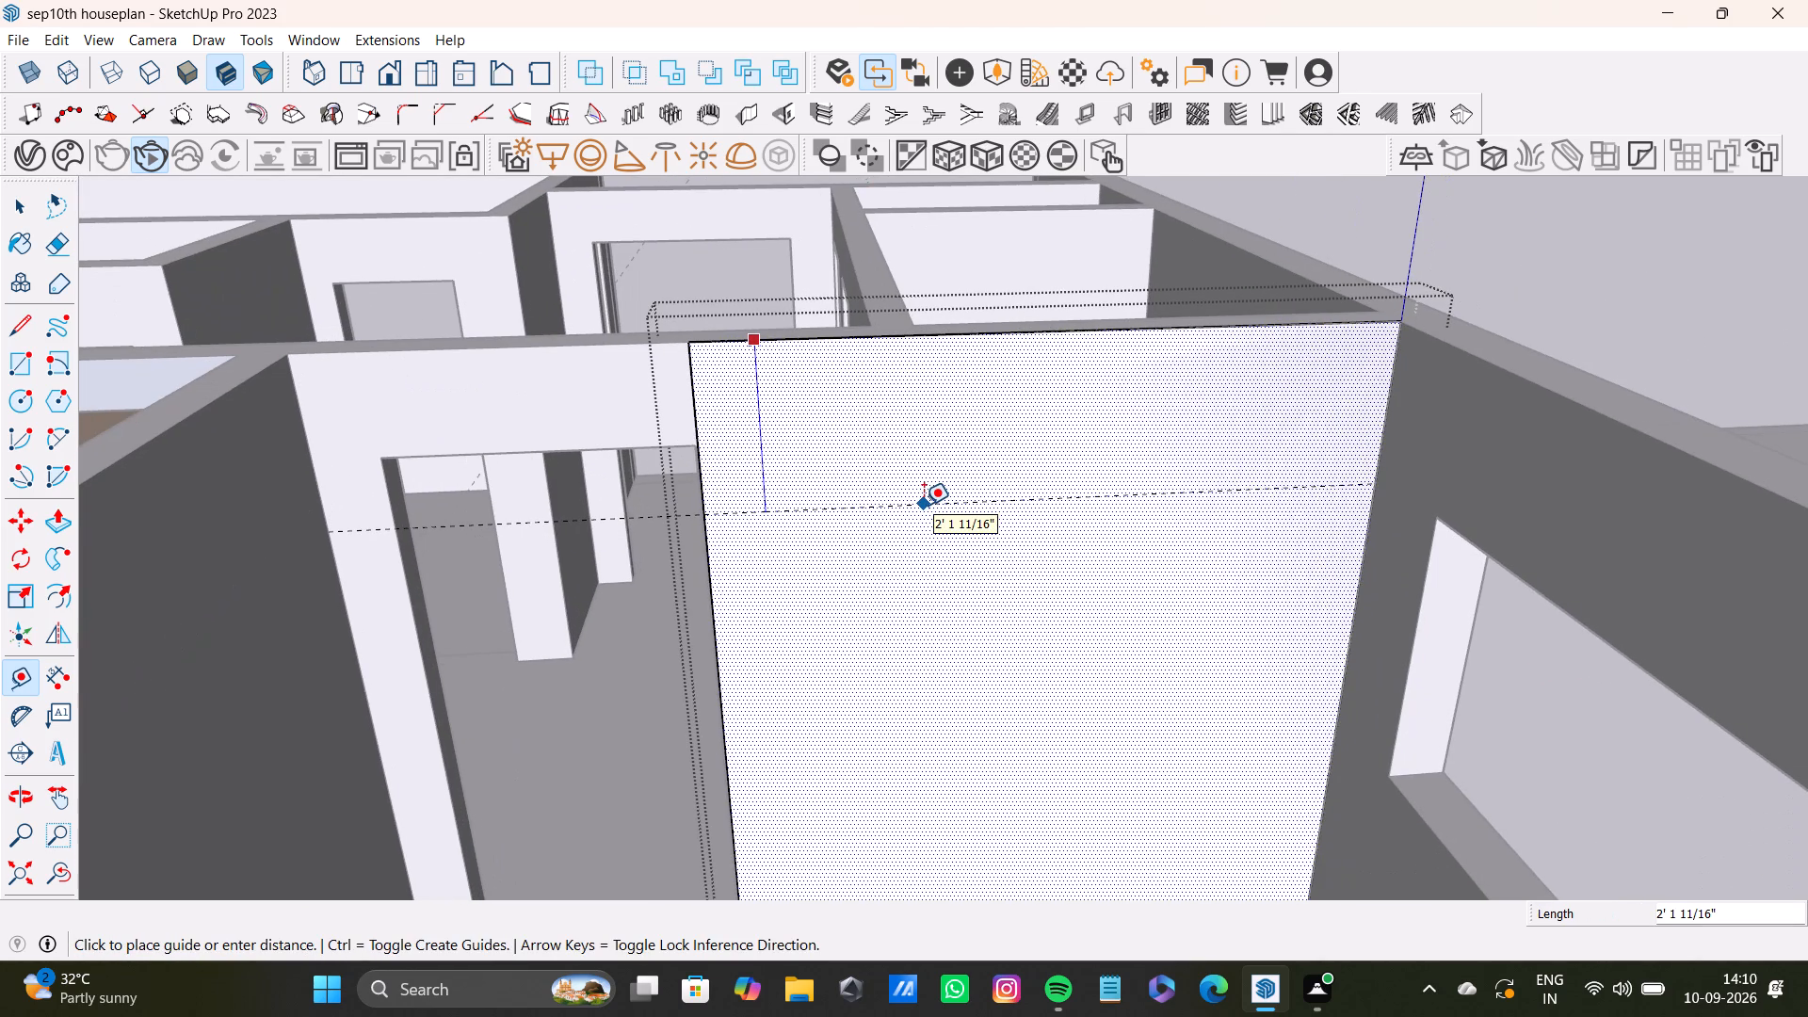
pyautogui.scroll(-1, 911, 534)
pyautogui.moveTo(911, 534); pyautogui.dragTo(909, 492, button='middle')
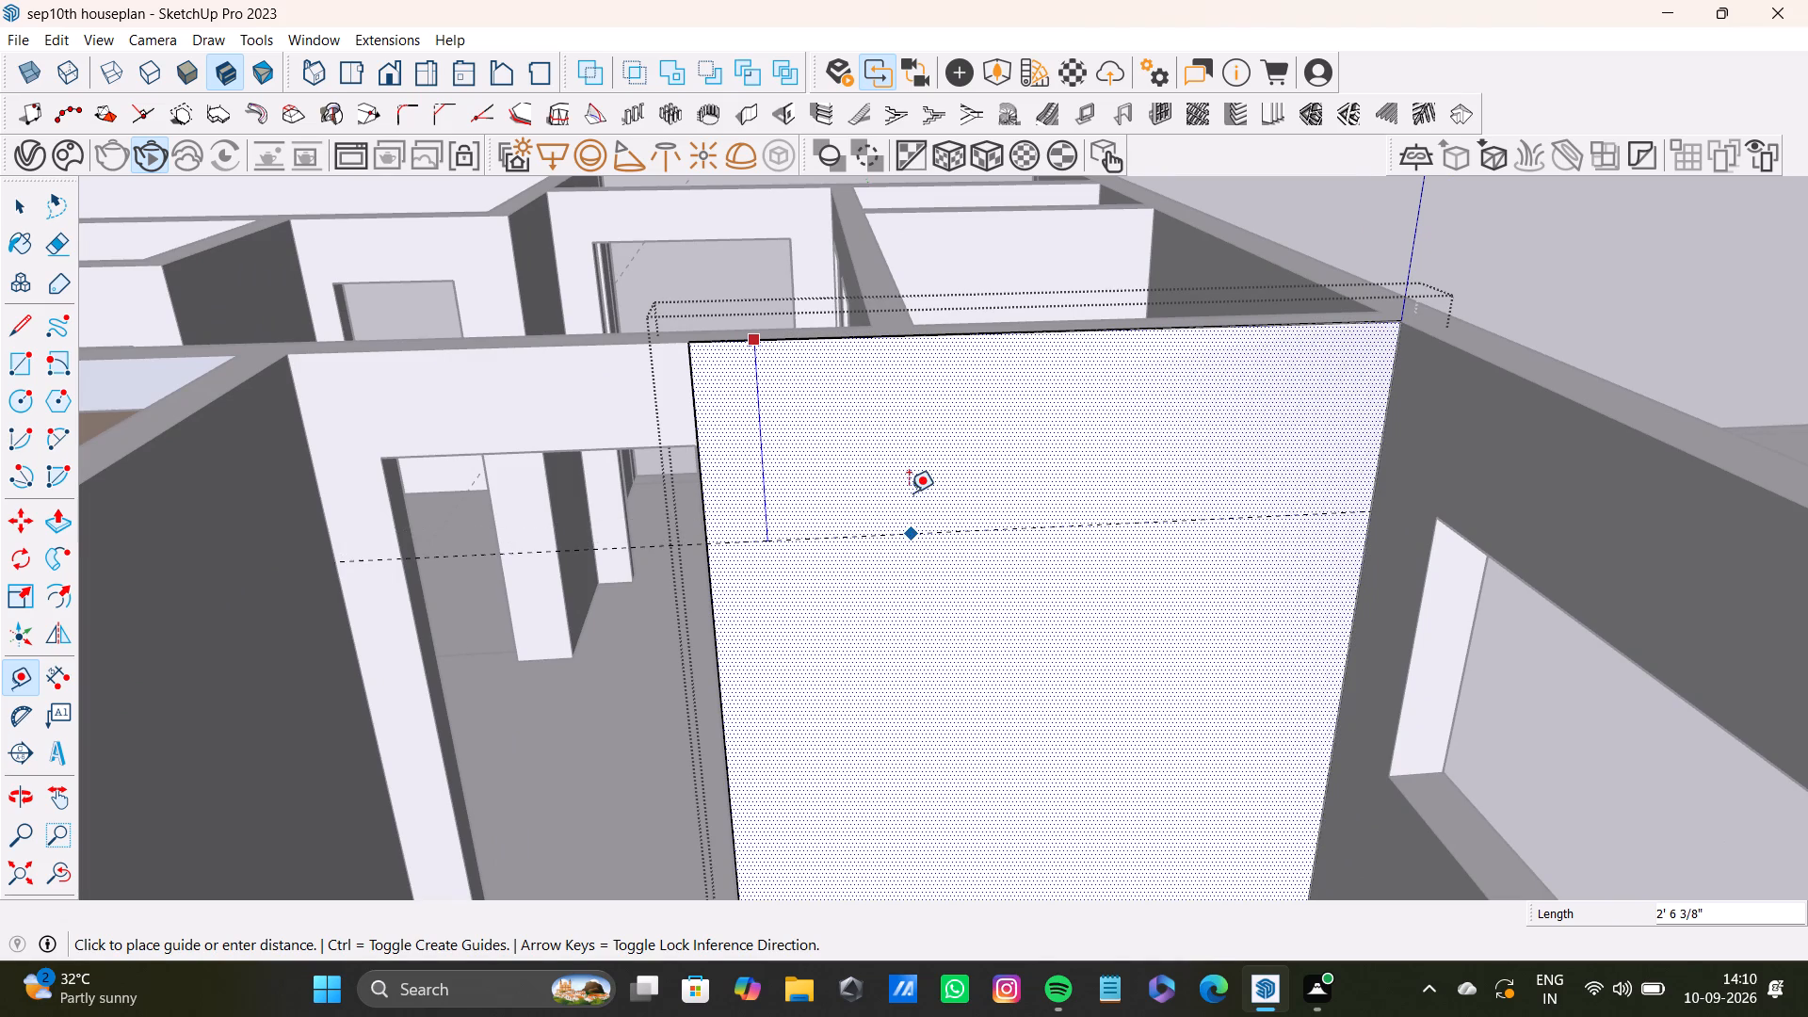
pyautogui.moveTo(909, 492); pyautogui.dragTo(905, 485, button='middle')
pyautogui.moveTo(923, 432); pyautogui.dragTo(878, 507, button='middle')
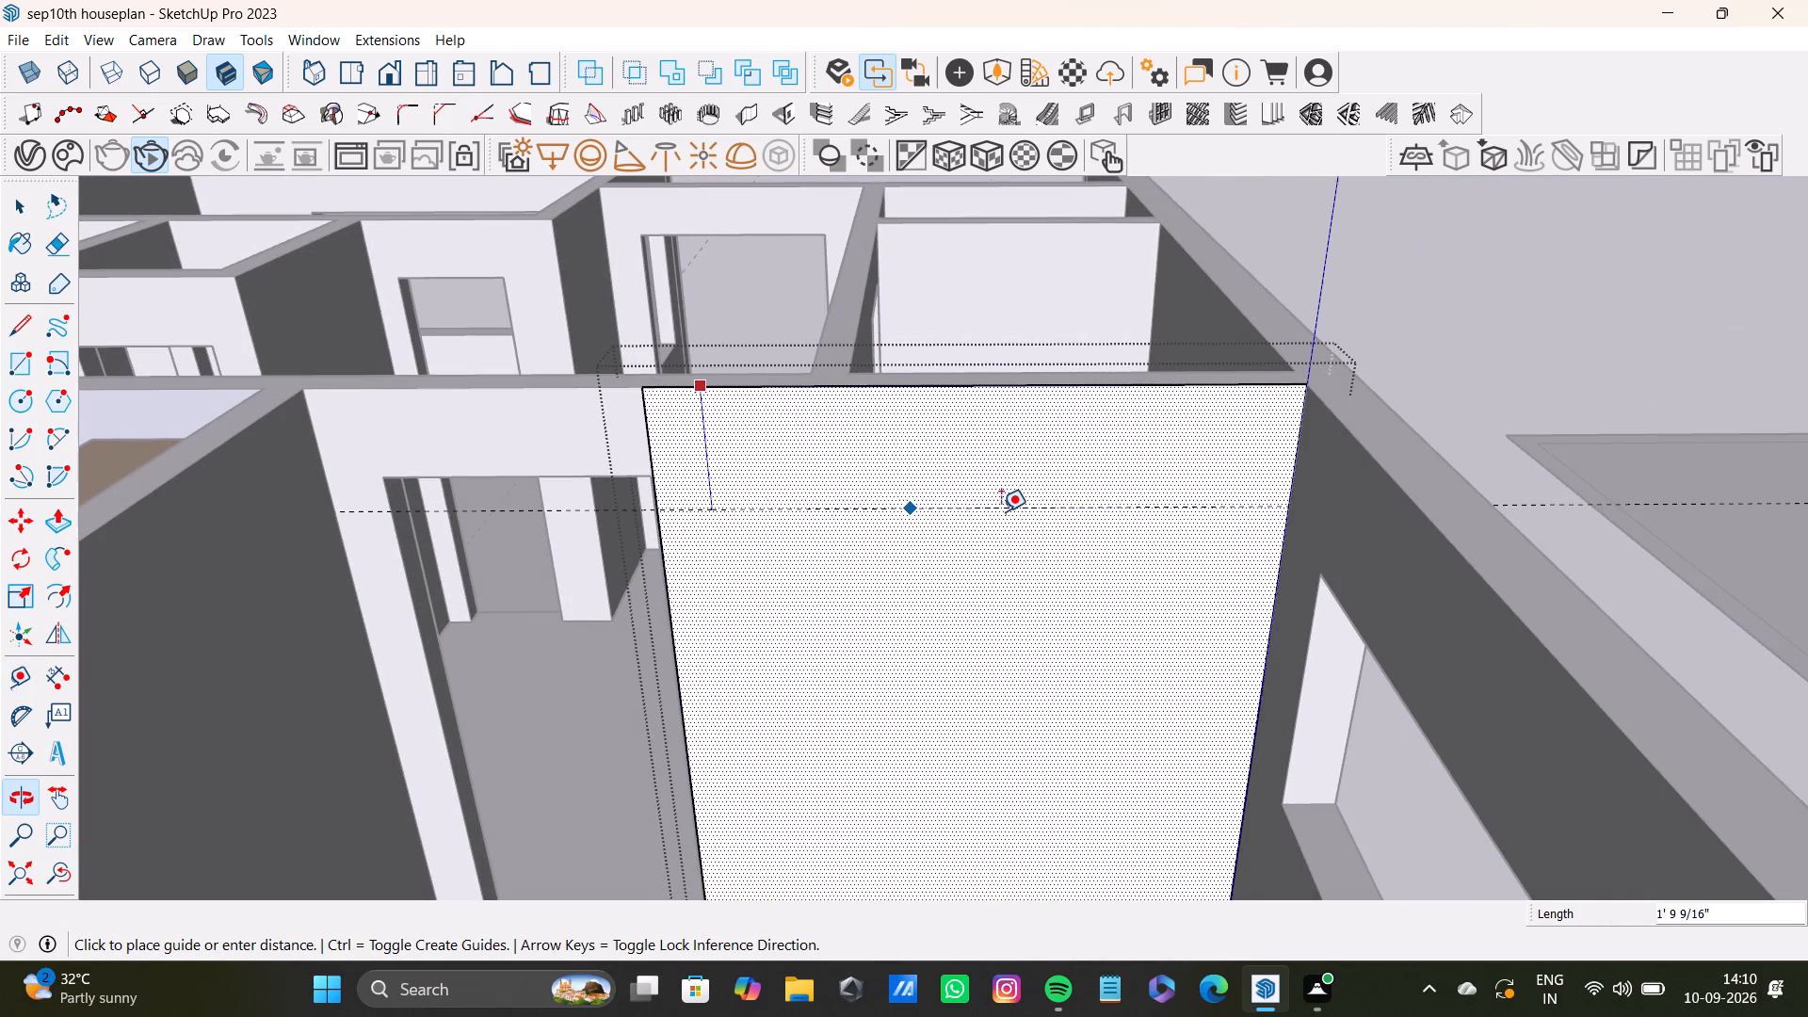
pyautogui.click(1281, 571)
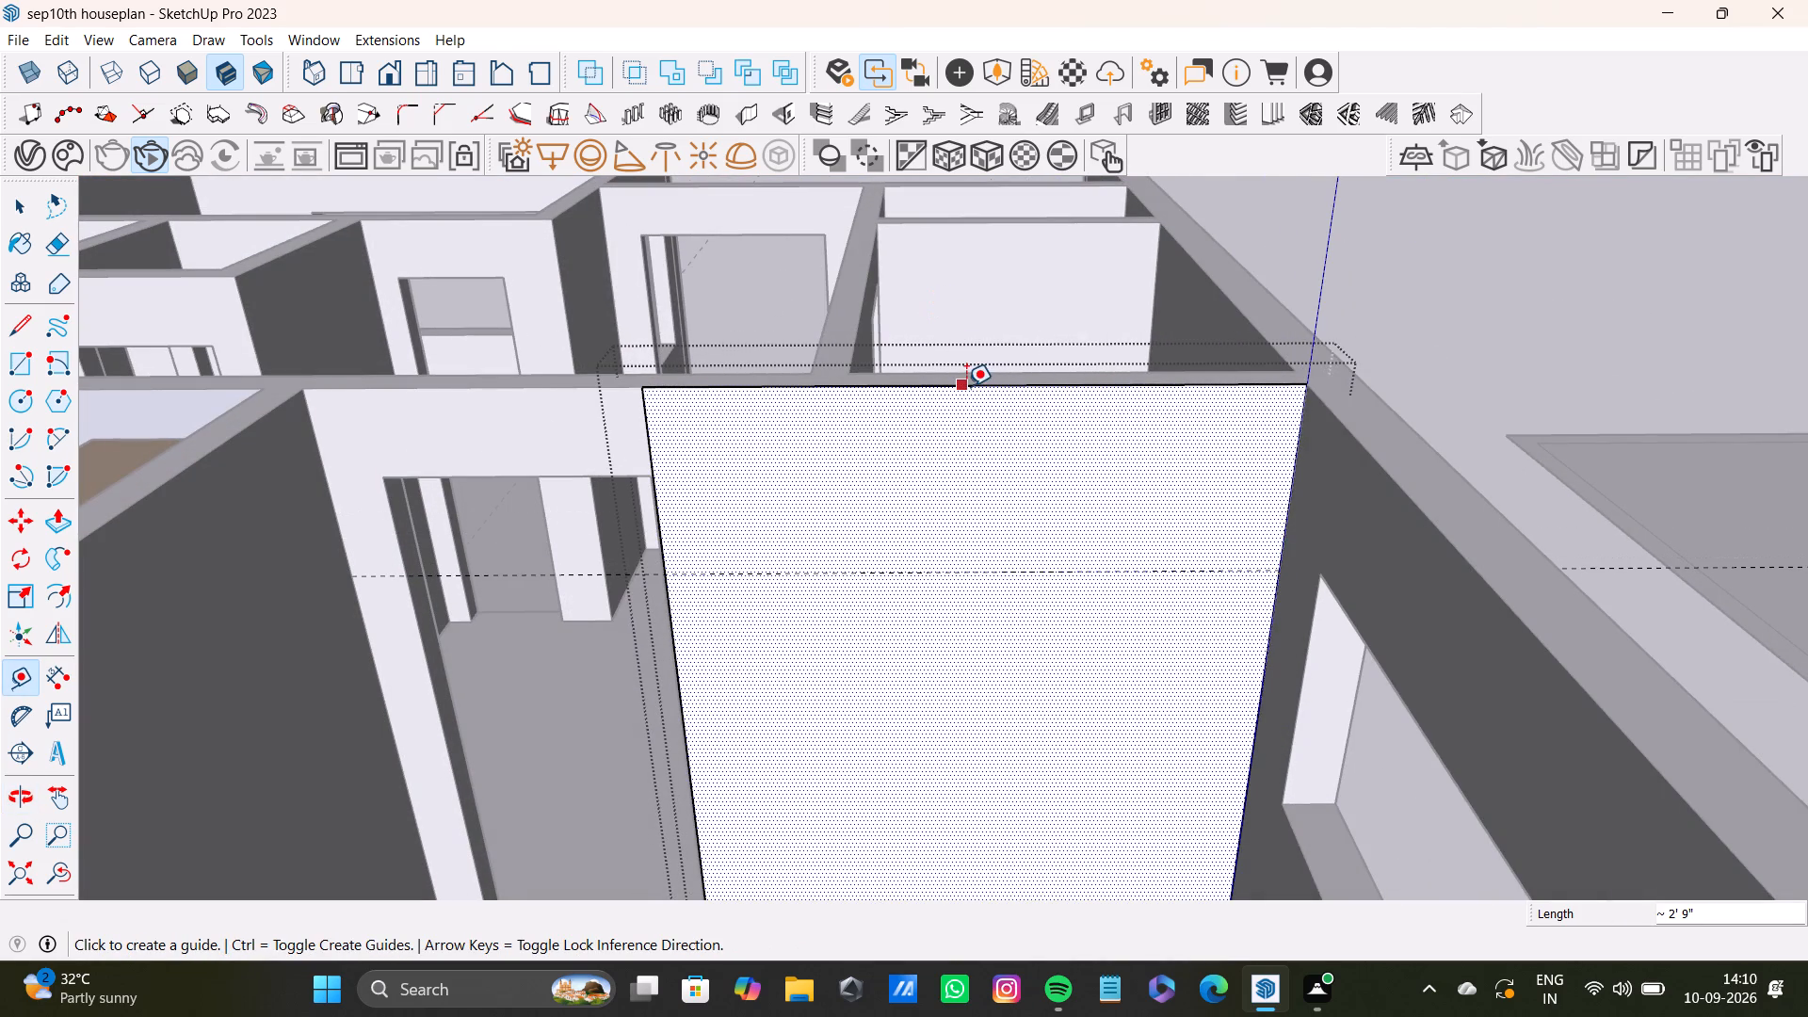
pyautogui.click(966, 386)
pyautogui.click(674, 420)
# Place vertical guides just inside both side edges of the panel, about 2 3/16" in on the doorway side.
pyautogui.scroll(-4, 971, 537)
pyautogui.moveTo(971, 537); pyautogui.dragTo(1062, 498, button='middle')
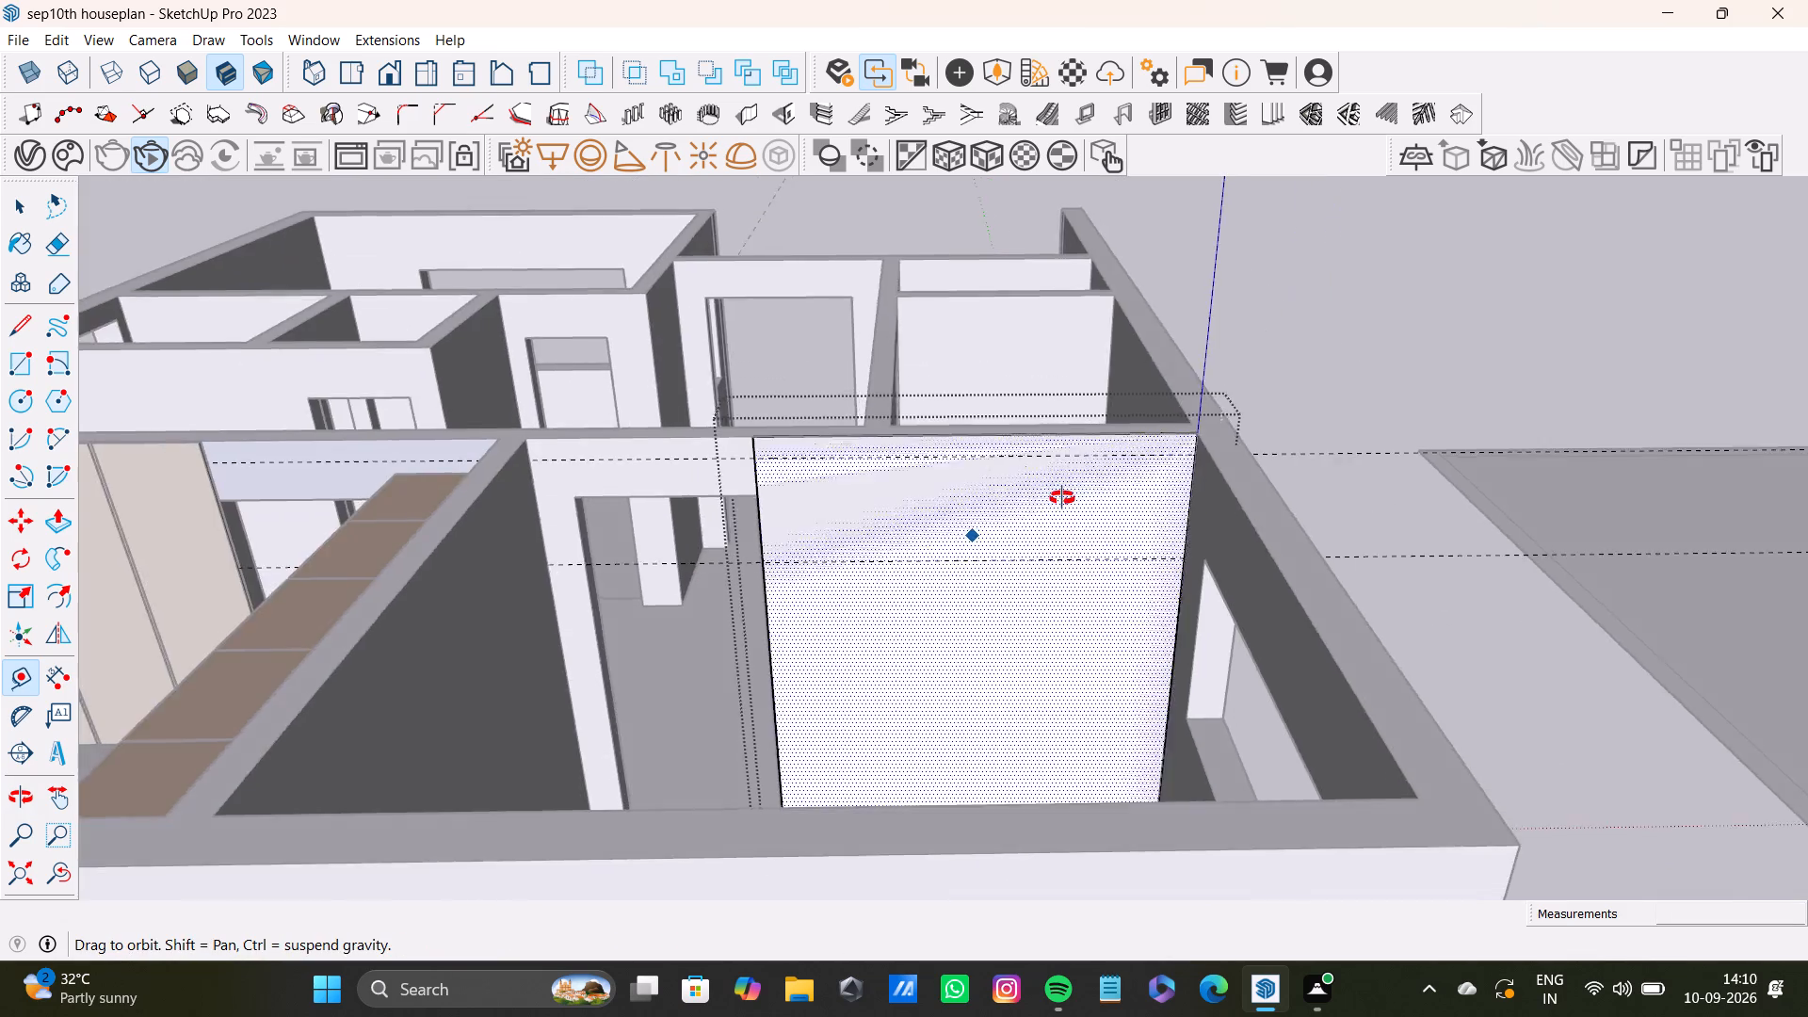
pyautogui.moveTo(1062, 498); pyautogui.dragTo(1163, 556, button='middle')
pyautogui.scroll(8, 928, 572)
pyautogui.press('space')
pyautogui.press('space')
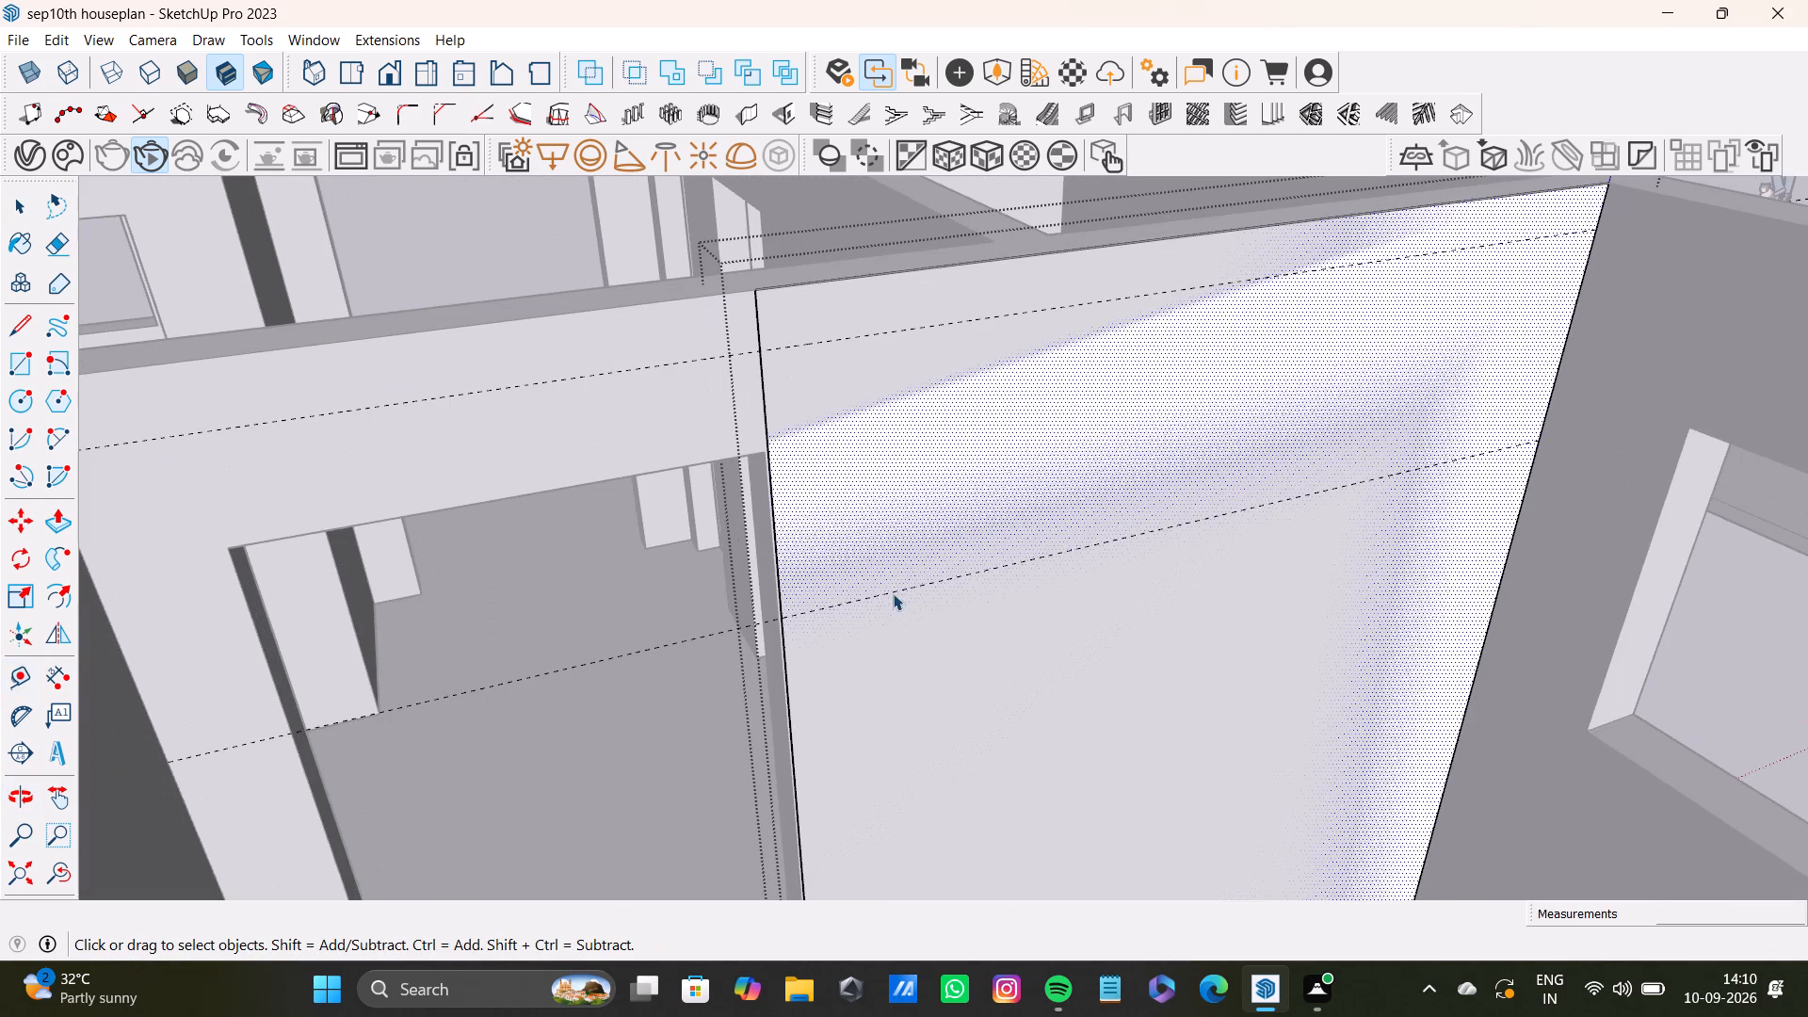
pyautogui.moveTo(1039, 561); pyautogui.dragTo(921, 565, button='middle')
pyautogui.press('t')
pyautogui.scroll(3, 593, 470)
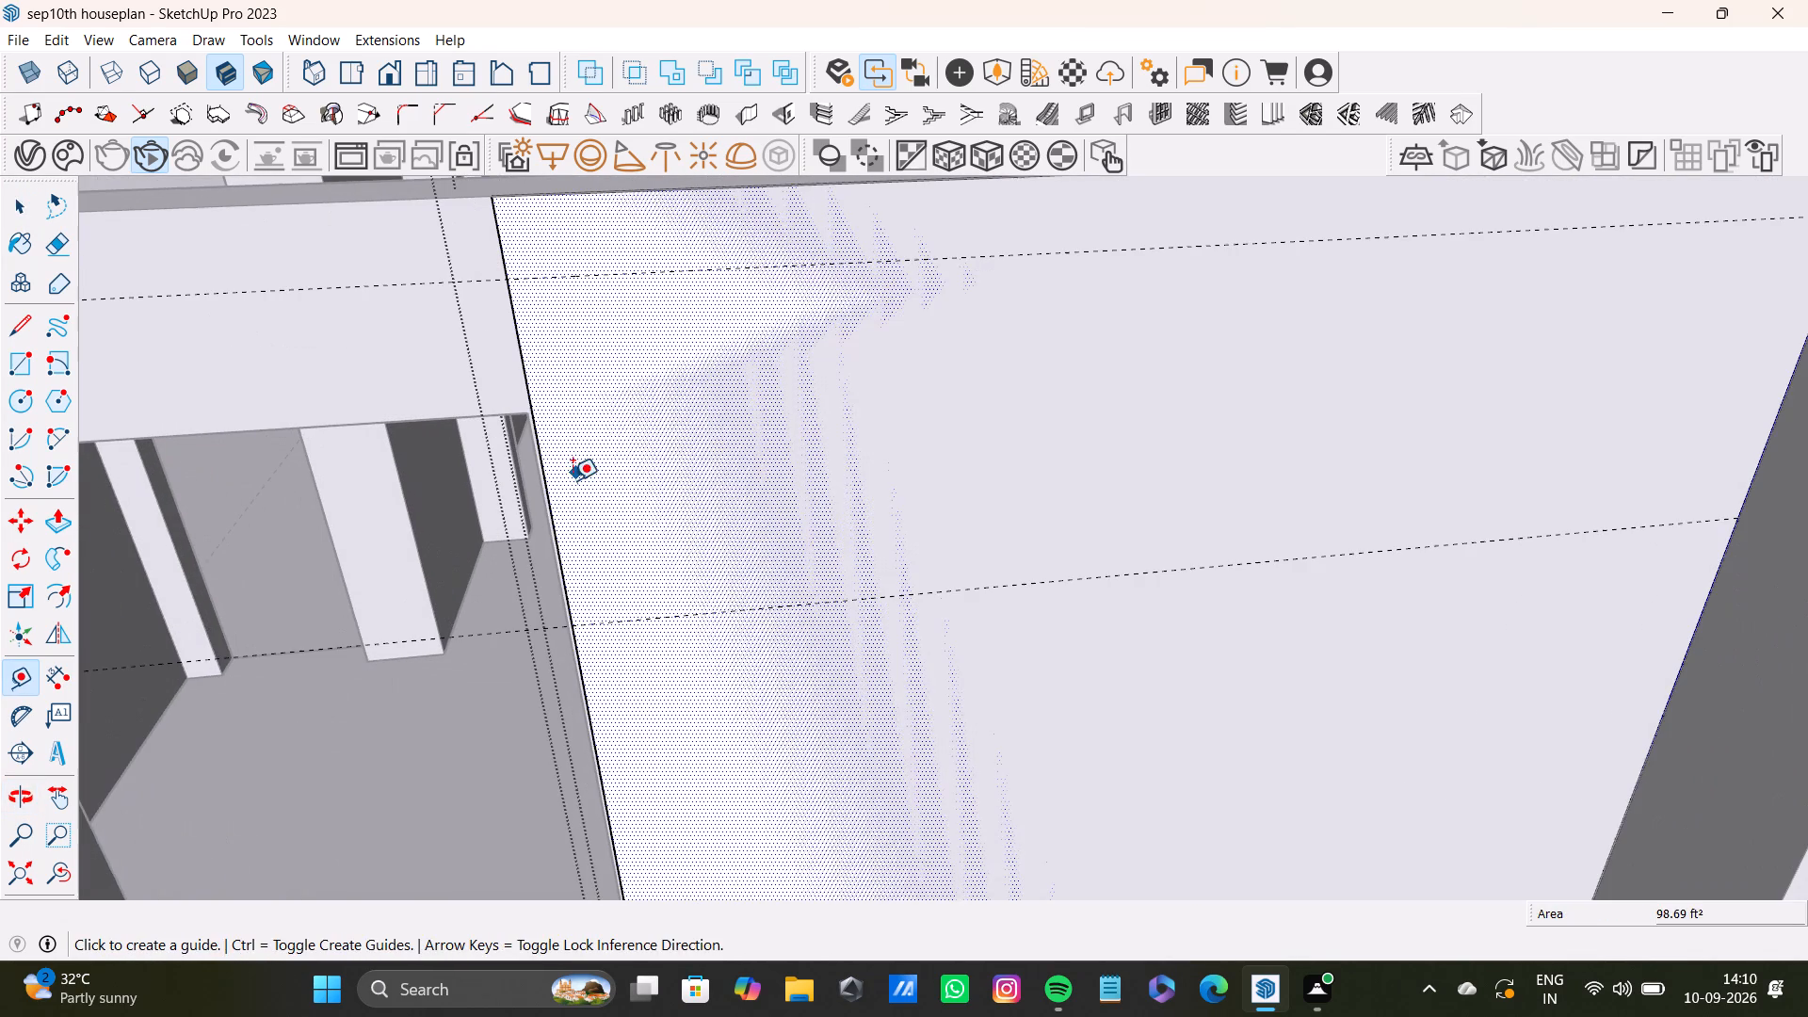
pyautogui.click(553, 525)
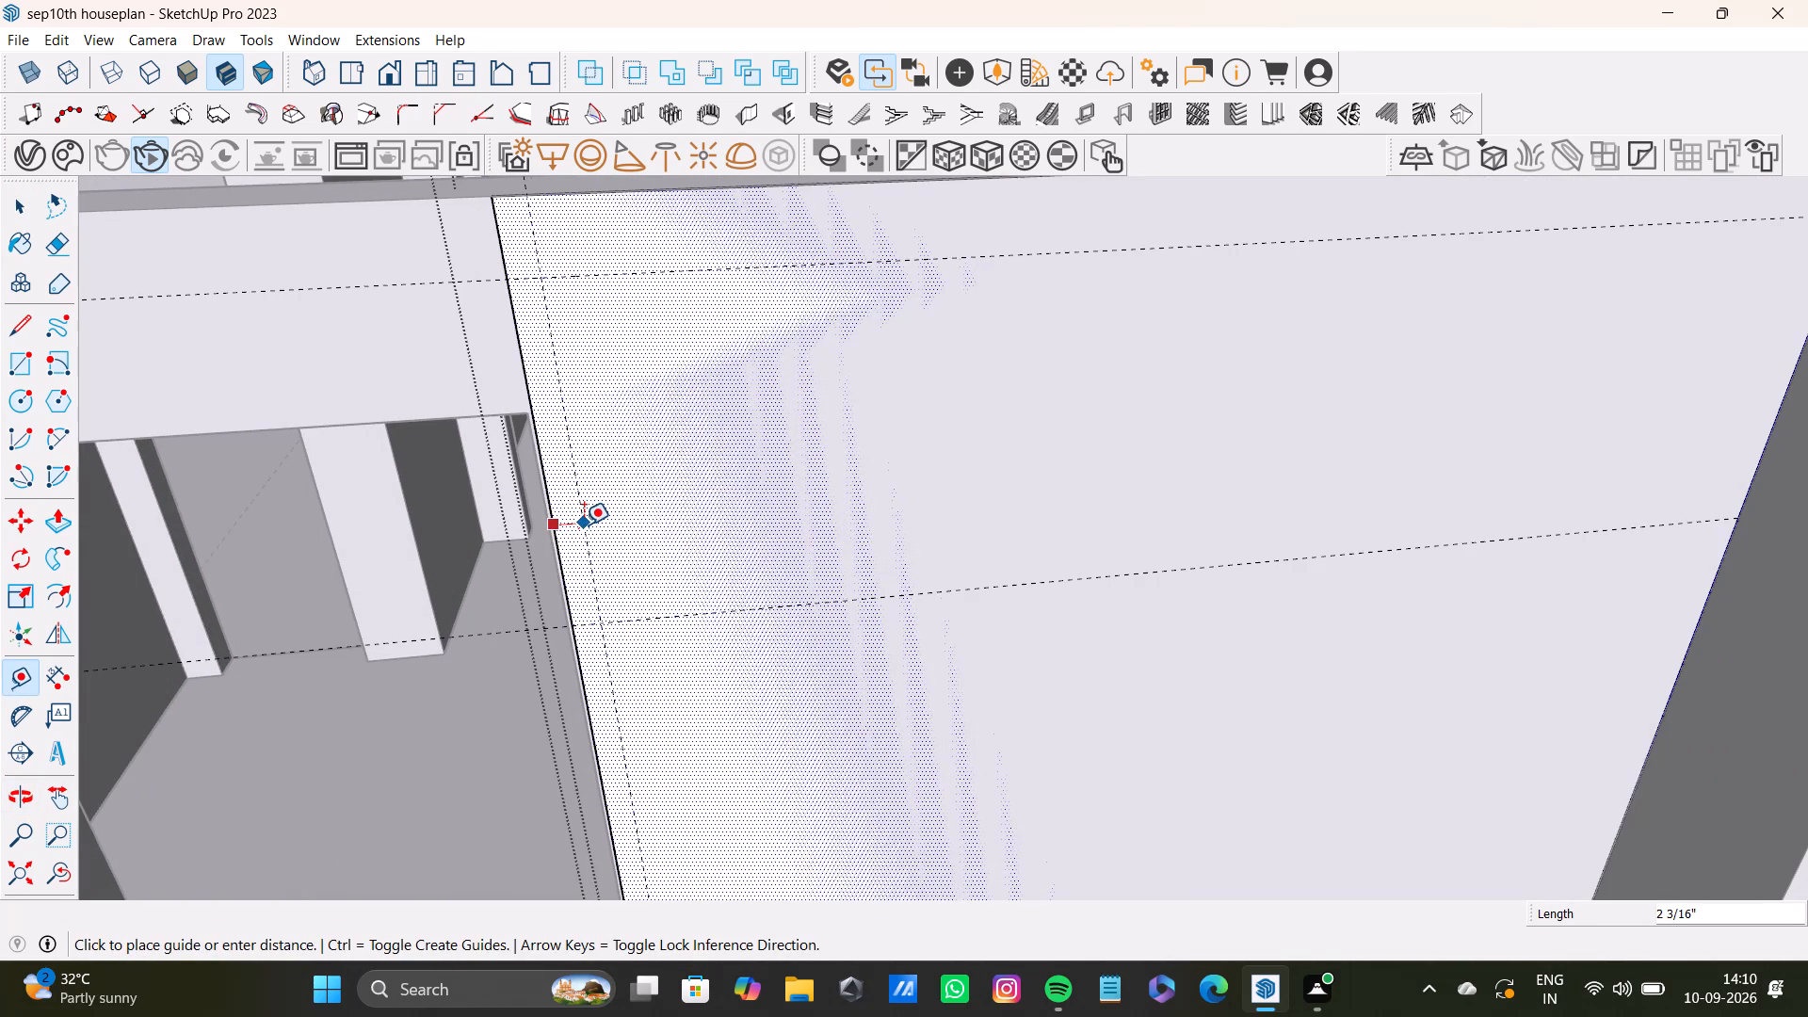
pyautogui.click(584, 525)
pyautogui.scroll(-9, 584, 525)
pyautogui.keyDown('shift'); pyautogui.moveTo(1106, 490); pyautogui.dragTo(1057, 534, button='middle'); pyautogui.keyUp('shift')
pyautogui.scroll(4, 1377, 509)
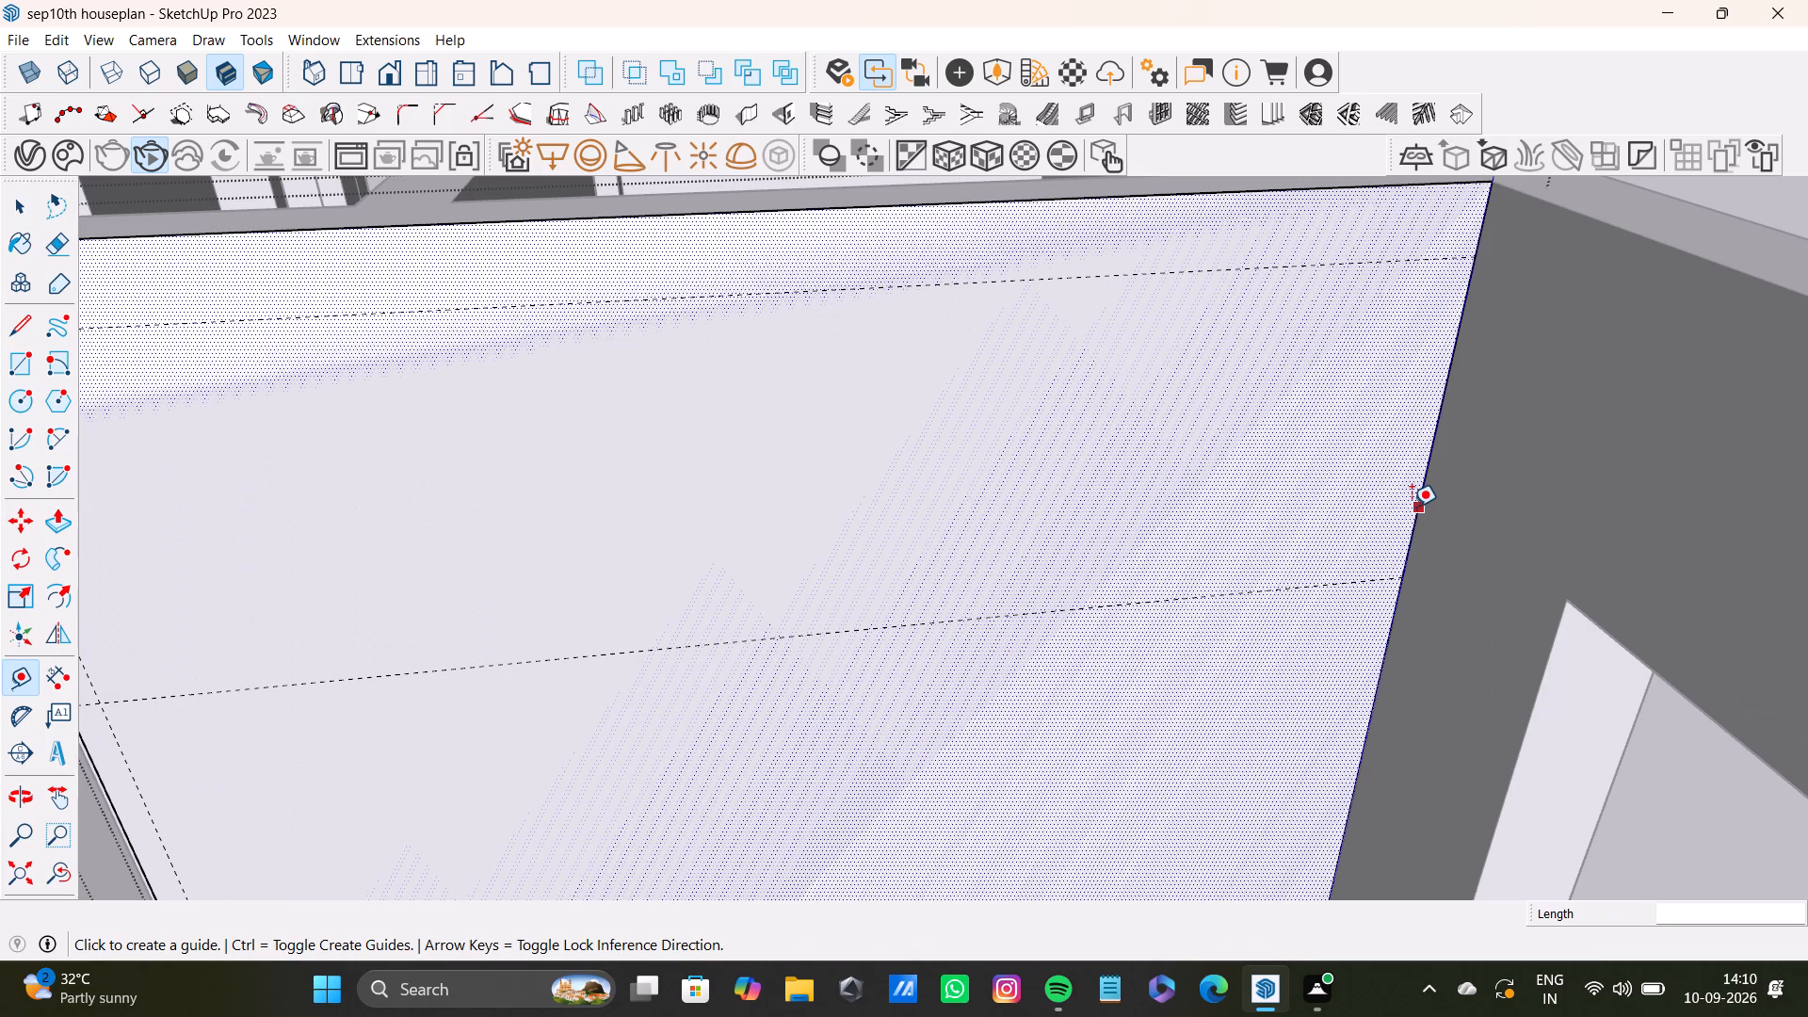
pyautogui.click(1414, 508)
pyautogui.click(1392, 508)
# Draw a rectangle across the upper part of the panel, between the two horizontal and two vertical guides.
pyautogui.scroll(-10, 1363, 519)
pyautogui.moveTo(1356, 531); pyautogui.dragTo(1293, 502, button='middle')
pyautogui.press('r')
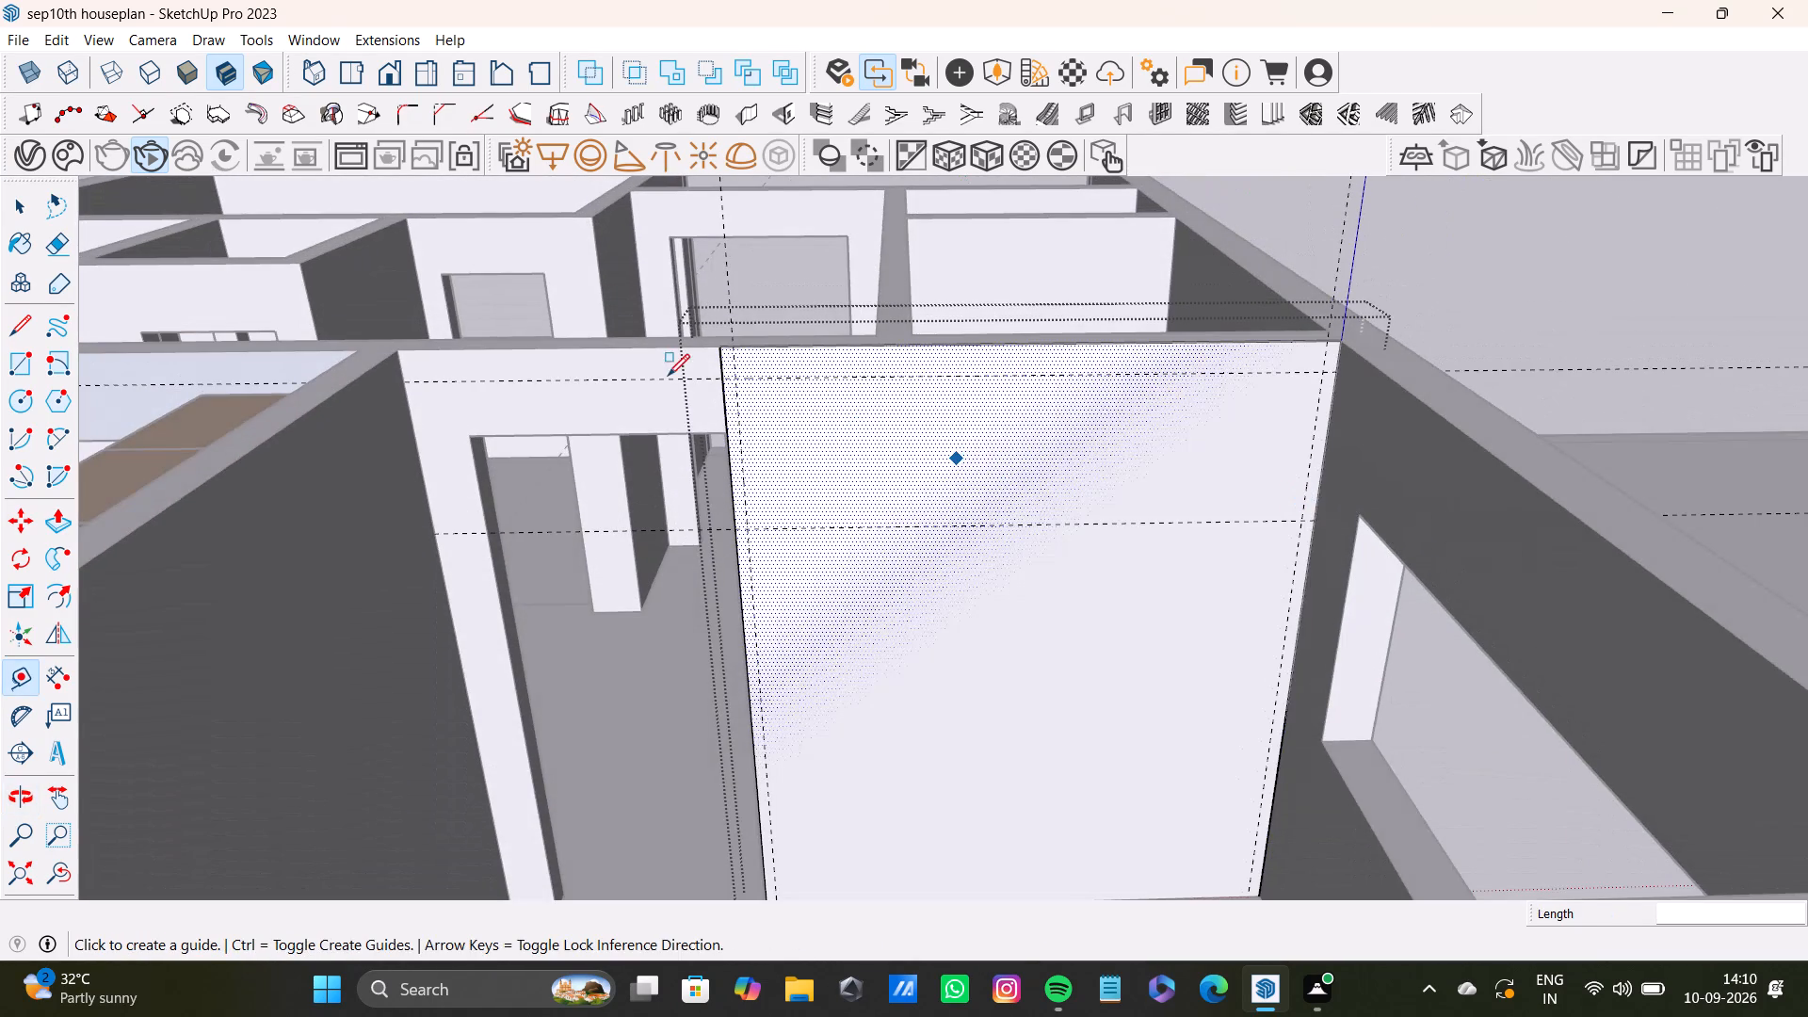
pyautogui.scroll(5, 704, 394)
pyautogui.click(745, 369)
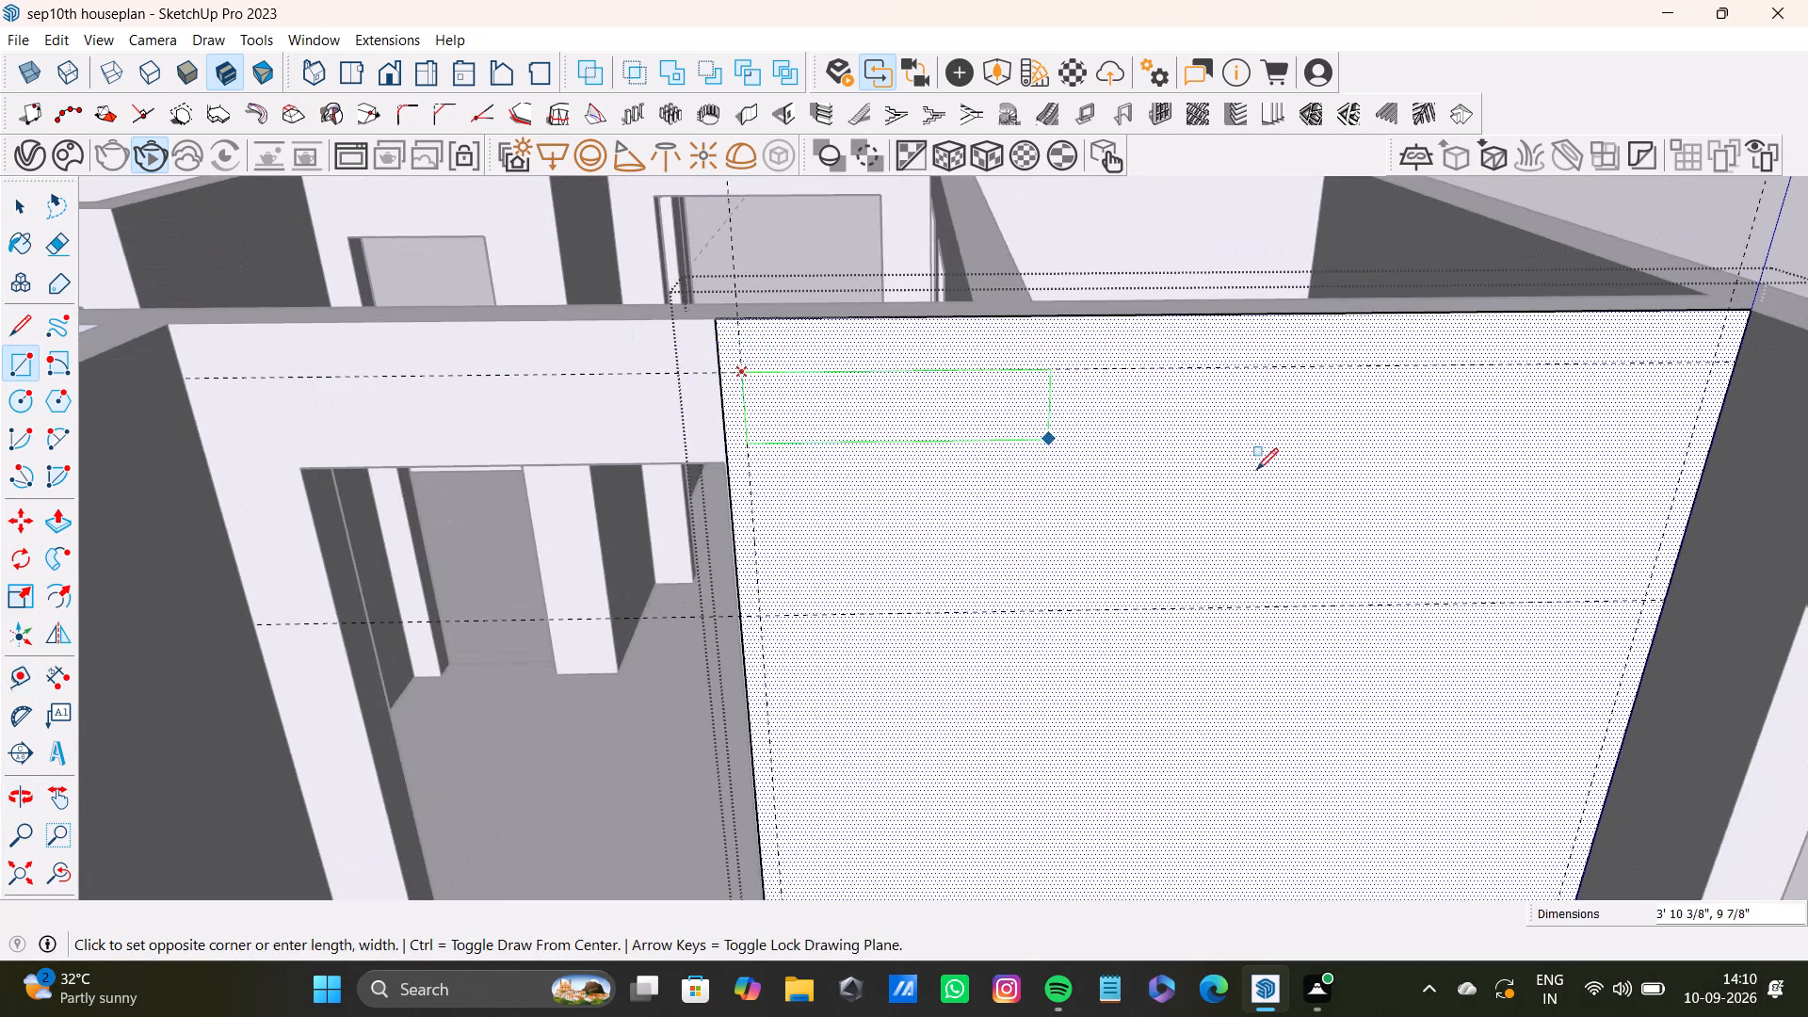
pyautogui.click(1641, 601)
# Examine the doorway-wall panel and its upper rectangle from several angles.
pyautogui.scroll(-7, 1494, 593)
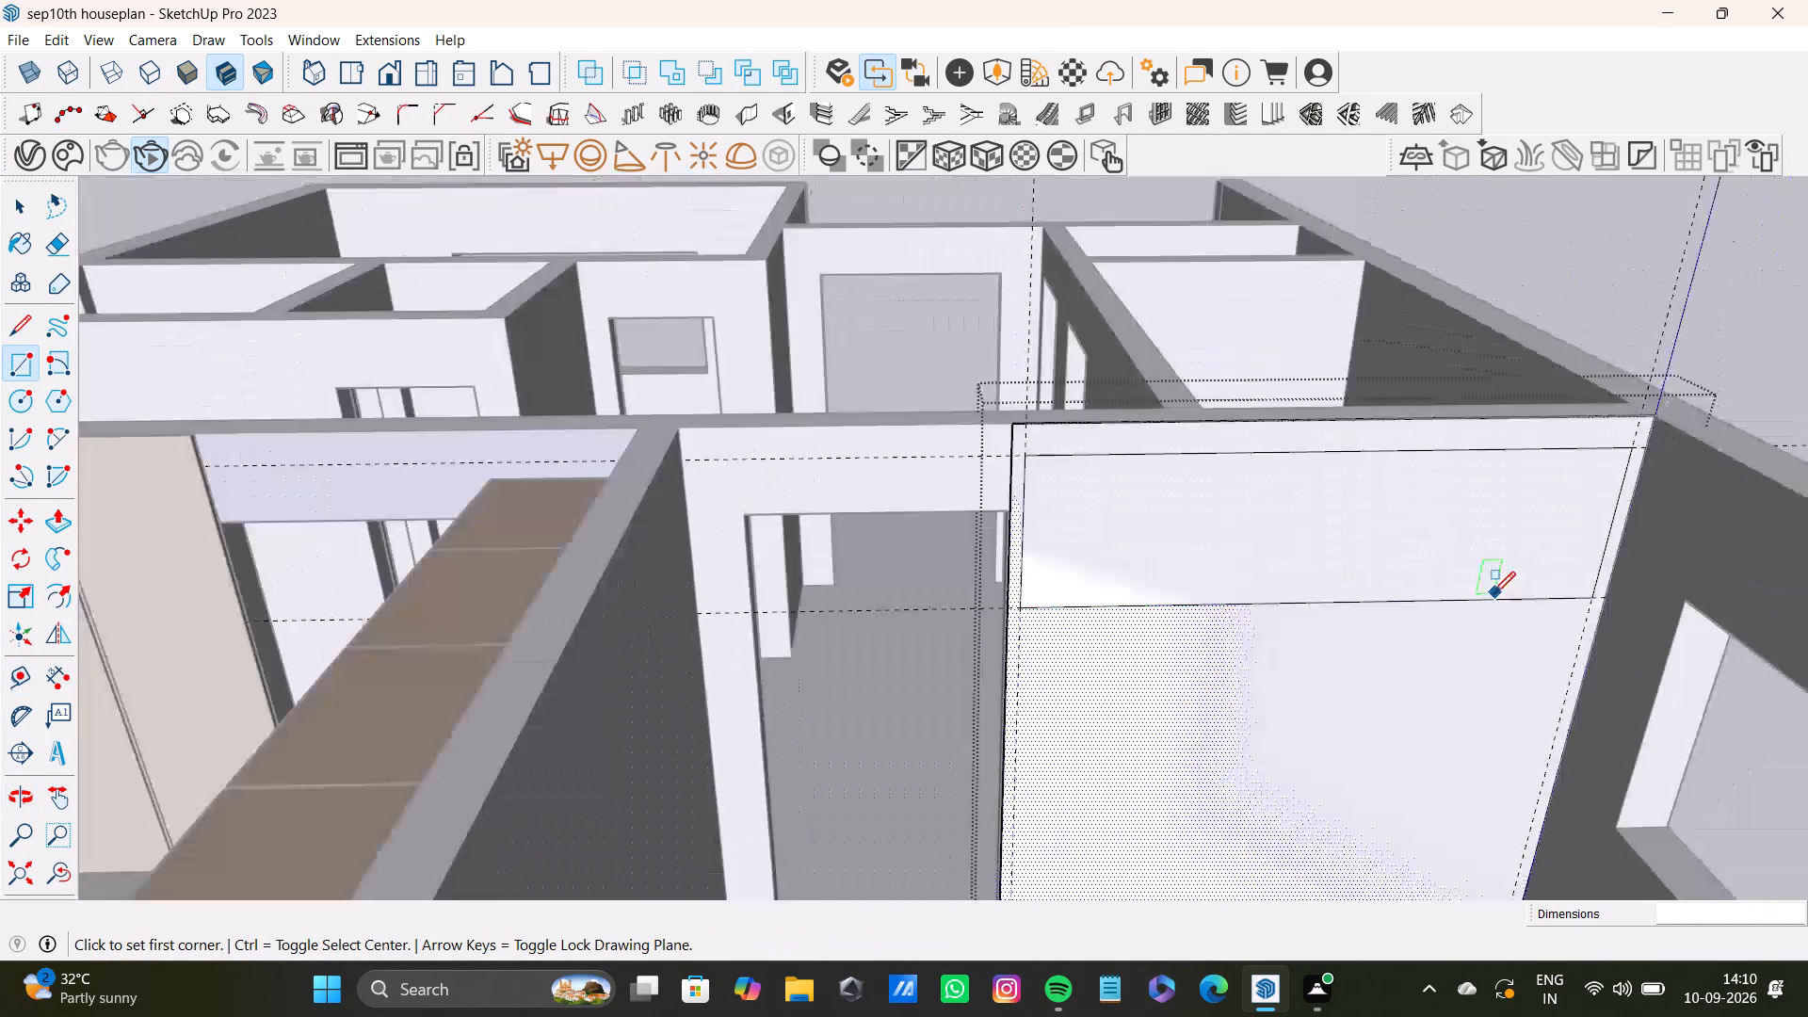
pyautogui.scroll(-2, 1493, 593)
pyautogui.keyDown('shift'); pyautogui.moveTo(1493, 593); pyautogui.dragTo(1478, 500, button='middle'); pyautogui.keyUp('shift')
pyautogui.moveTo(1474, 514); pyautogui.dragTo(1474, 603, button='middle')
pyautogui.keyDown('shift'); pyautogui.moveTo(1471, 595); pyautogui.dragTo(1289, 597, button='middle'); pyautogui.keyUp('shift')
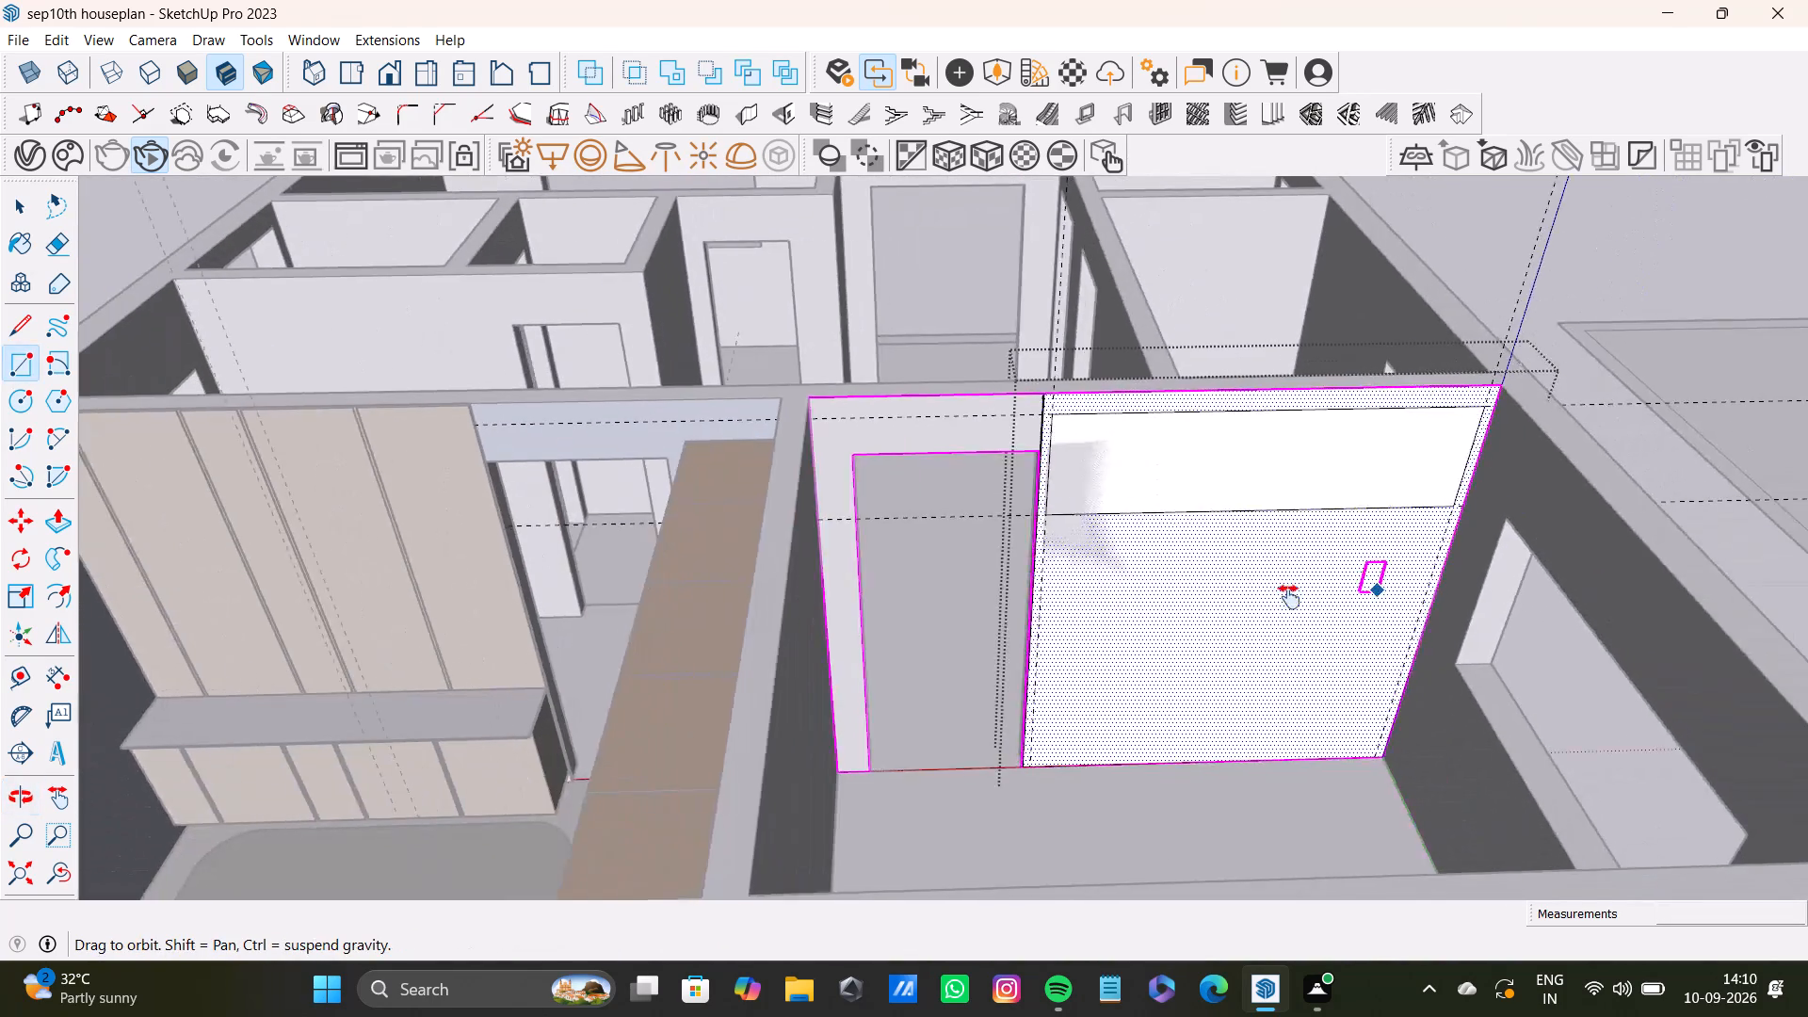
pyautogui.keyDown('shift'); pyautogui.moveTo(1289, 597); pyautogui.dragTo(1293, 597, button='middle'); pyautogui.keyUp('shift')
pyautogui.moveTo(1284, 607); pyautogui.dragTo(1283, 638, button='middle')
pyautogui.press('space')
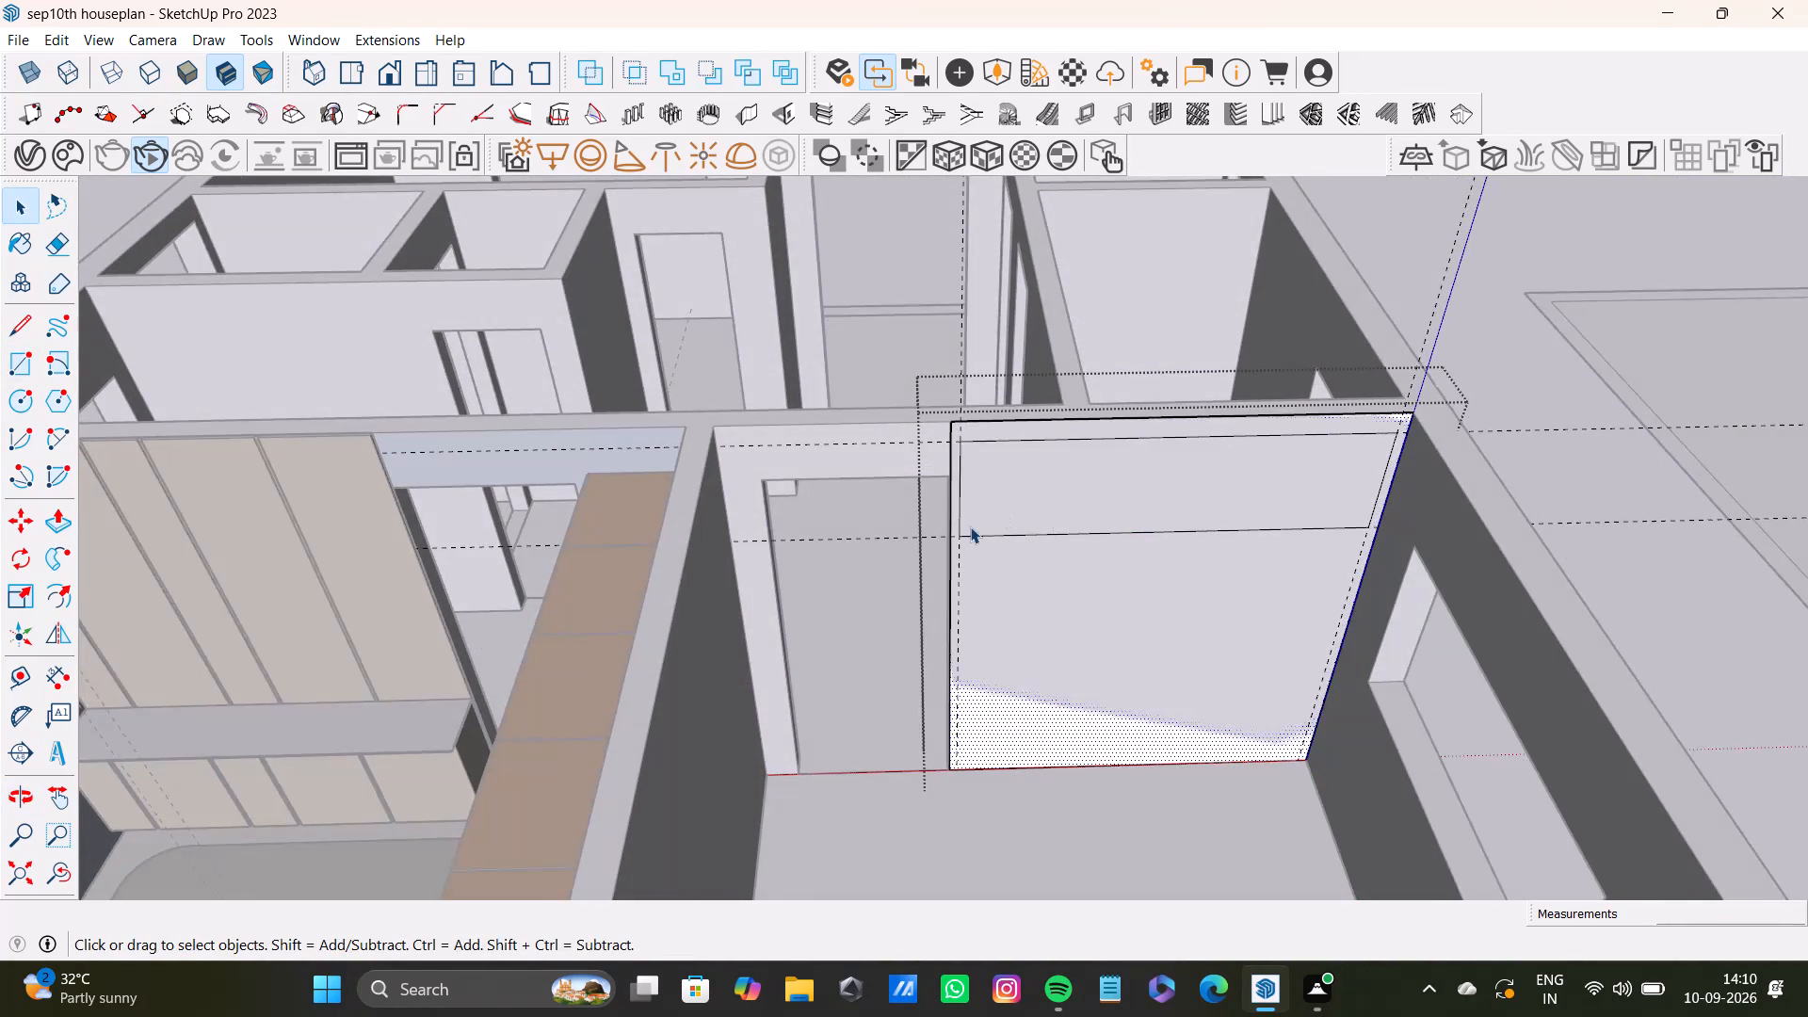
pyautogui.scroll(8, 970, 526)
pyautogui.keyDown('shift'); pyautogui.moveTo(1132, 516); pyautogui.dragTo(1057, 507, button='middle'); pyautogui.keyUp('shift')
pyautogui.scroll(-4, 1128, 532)
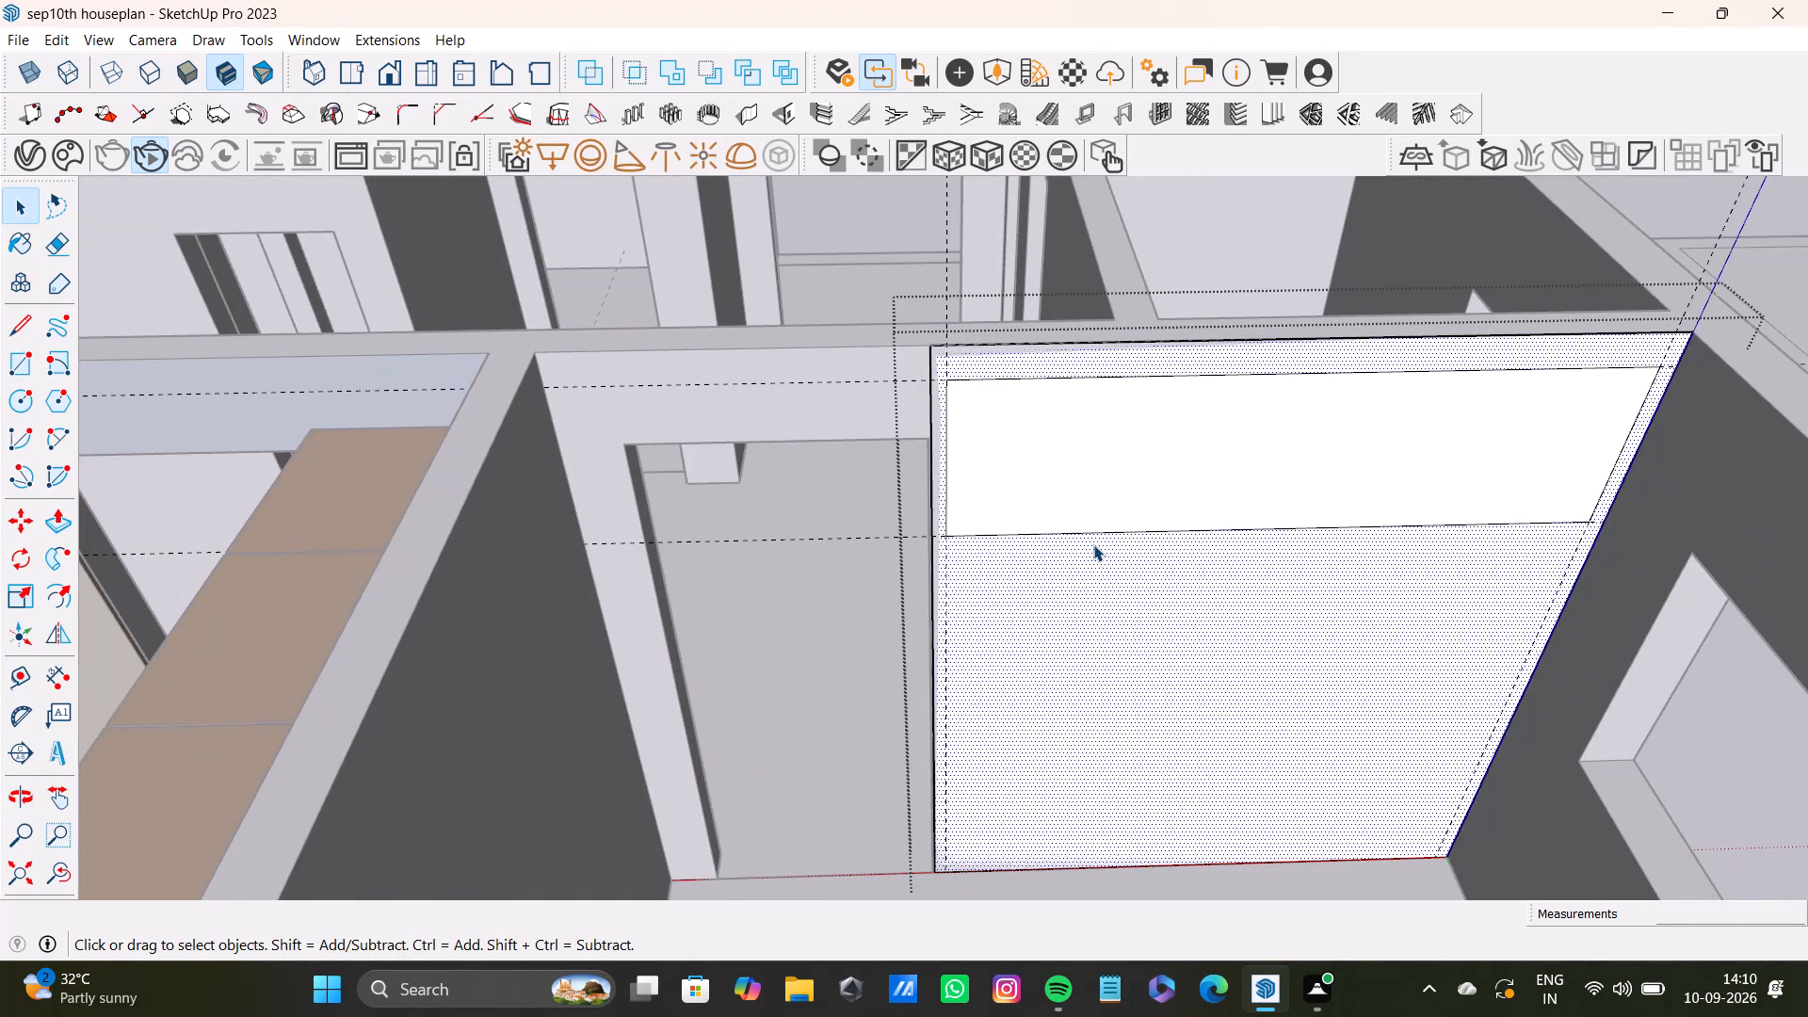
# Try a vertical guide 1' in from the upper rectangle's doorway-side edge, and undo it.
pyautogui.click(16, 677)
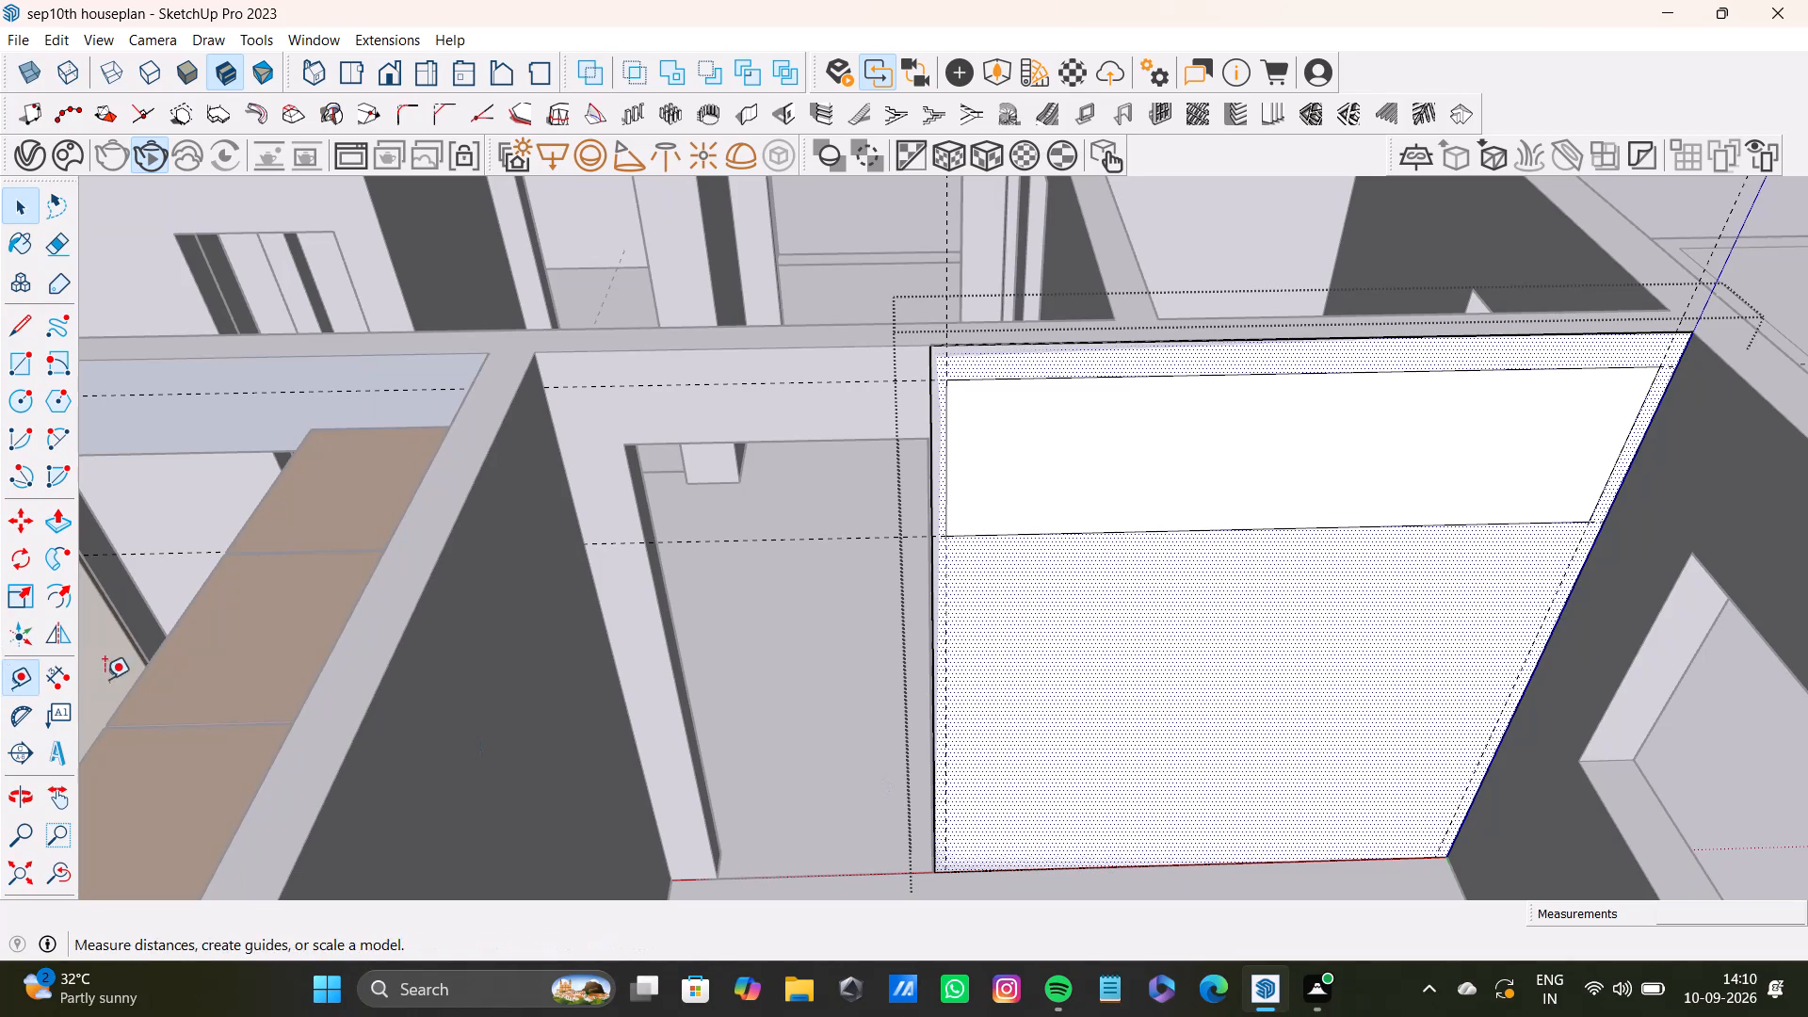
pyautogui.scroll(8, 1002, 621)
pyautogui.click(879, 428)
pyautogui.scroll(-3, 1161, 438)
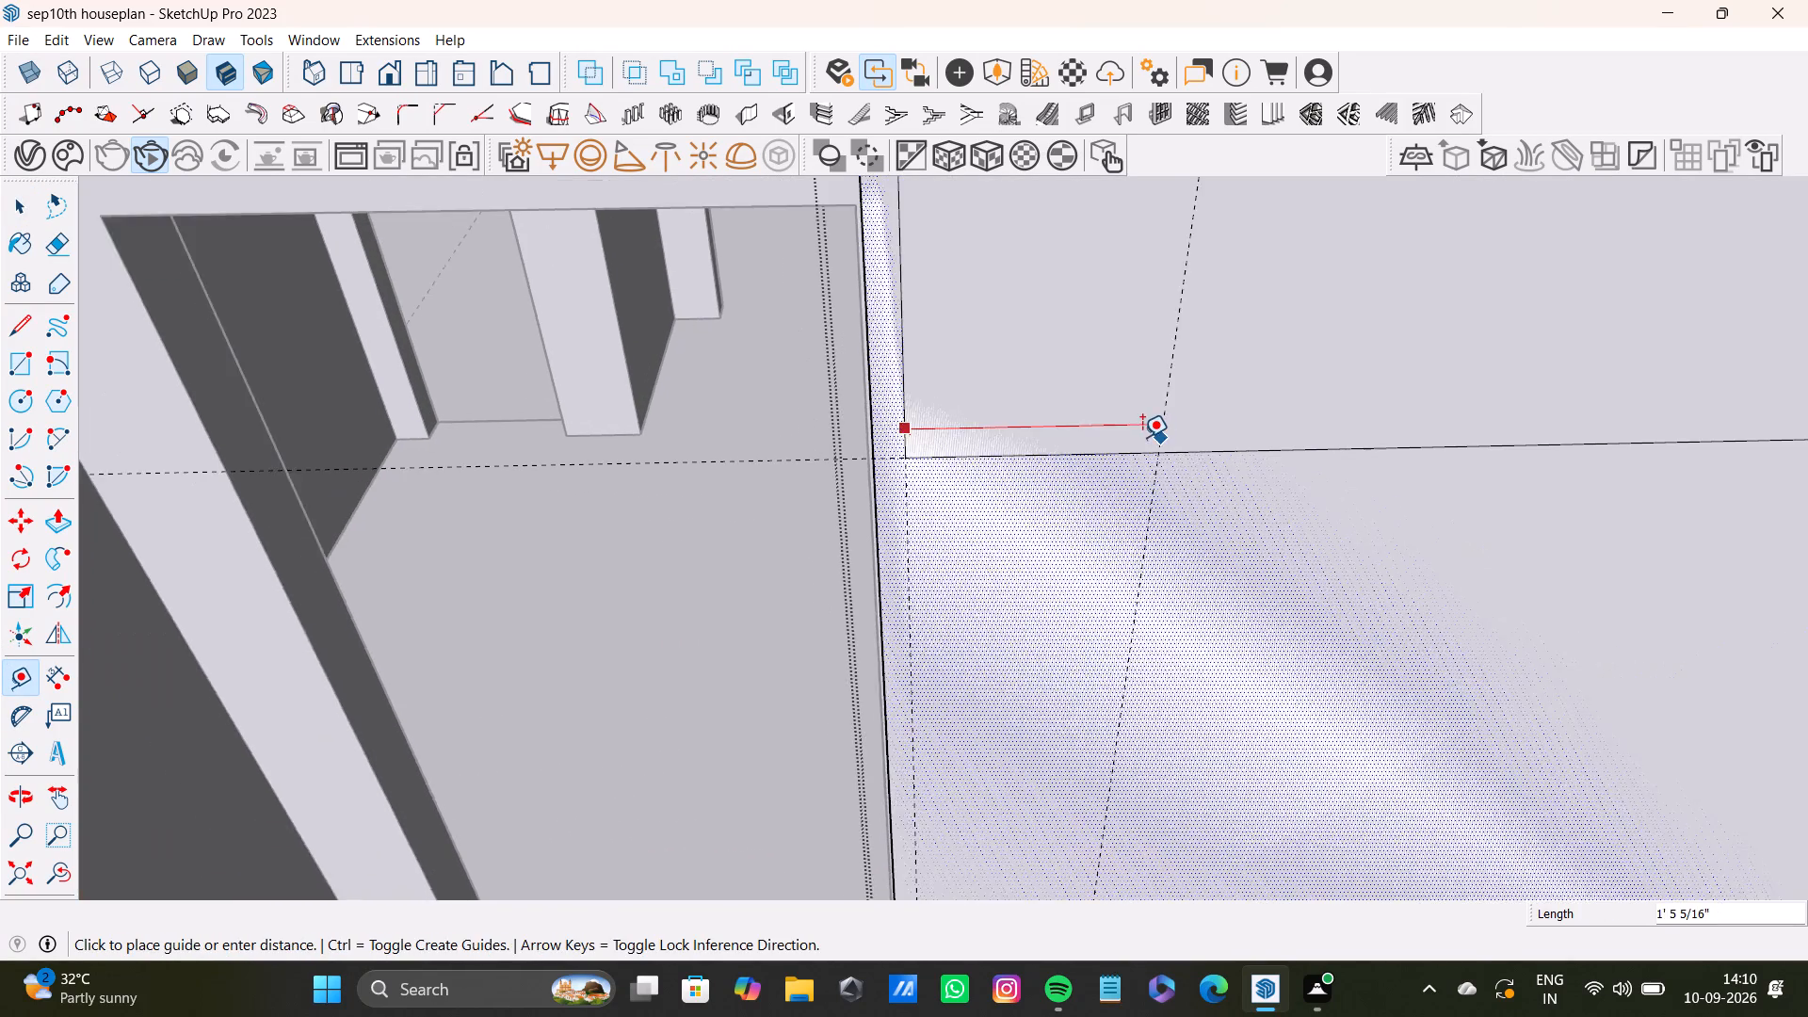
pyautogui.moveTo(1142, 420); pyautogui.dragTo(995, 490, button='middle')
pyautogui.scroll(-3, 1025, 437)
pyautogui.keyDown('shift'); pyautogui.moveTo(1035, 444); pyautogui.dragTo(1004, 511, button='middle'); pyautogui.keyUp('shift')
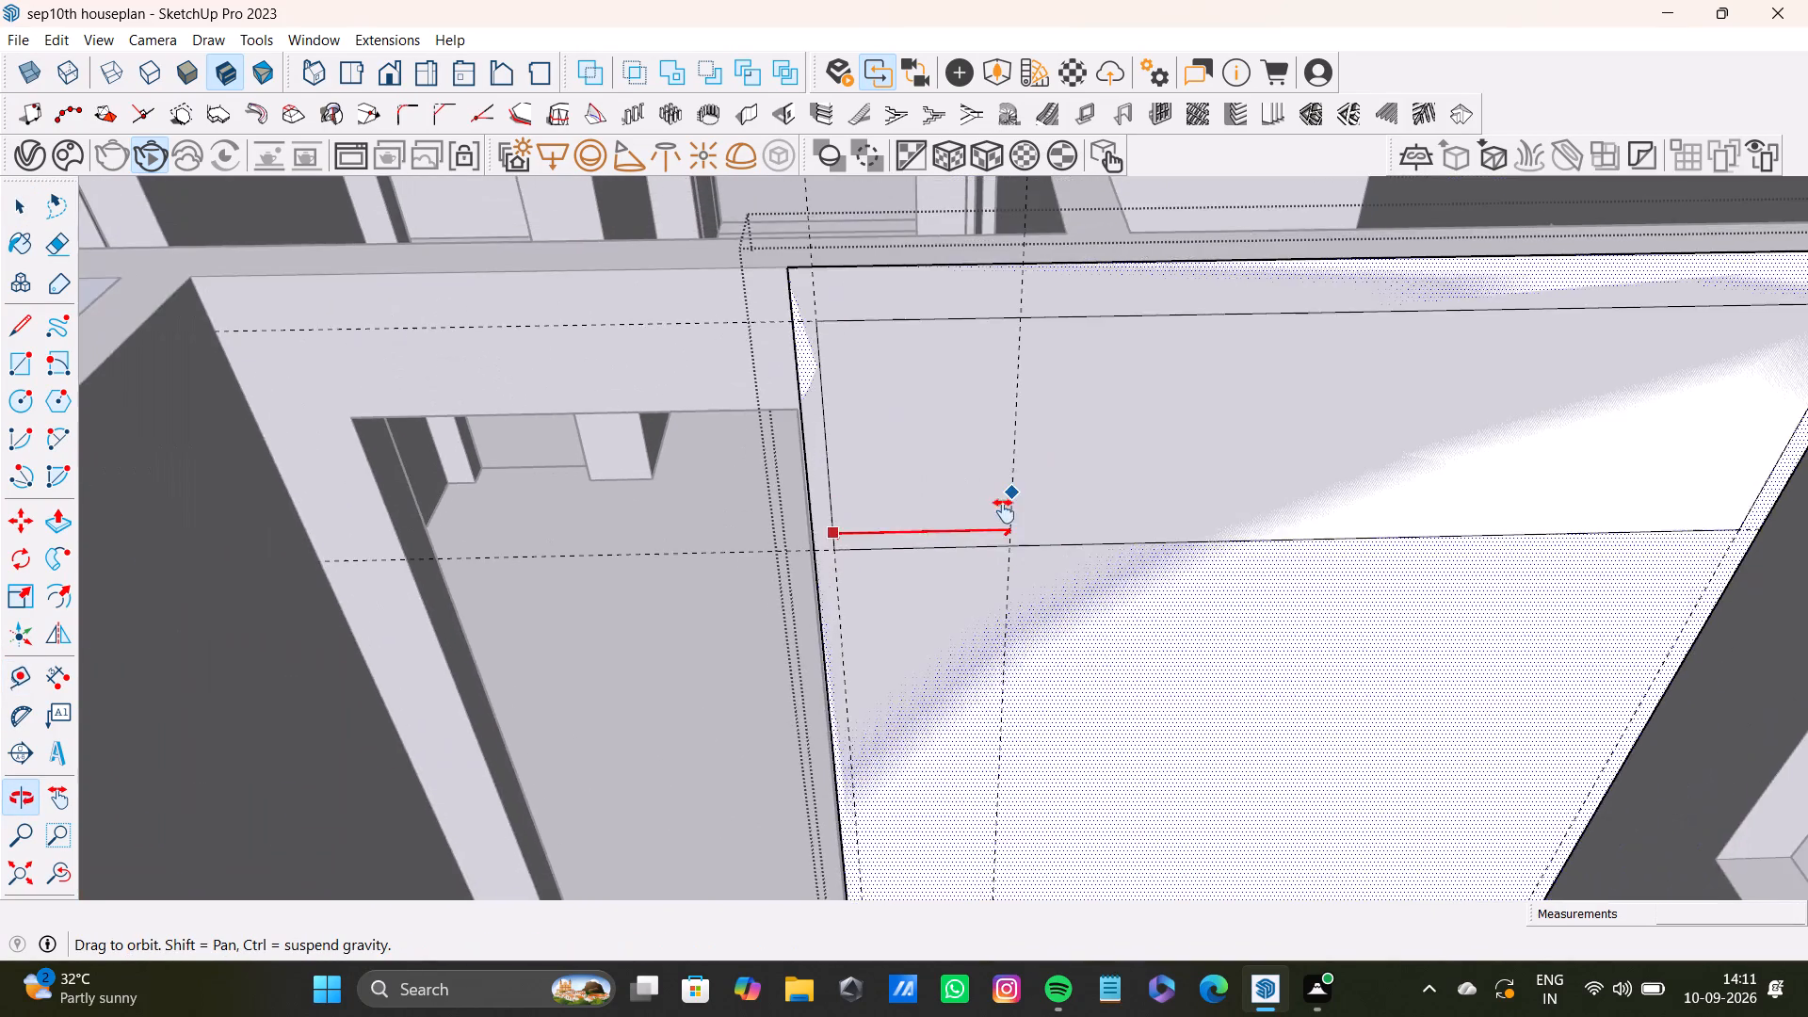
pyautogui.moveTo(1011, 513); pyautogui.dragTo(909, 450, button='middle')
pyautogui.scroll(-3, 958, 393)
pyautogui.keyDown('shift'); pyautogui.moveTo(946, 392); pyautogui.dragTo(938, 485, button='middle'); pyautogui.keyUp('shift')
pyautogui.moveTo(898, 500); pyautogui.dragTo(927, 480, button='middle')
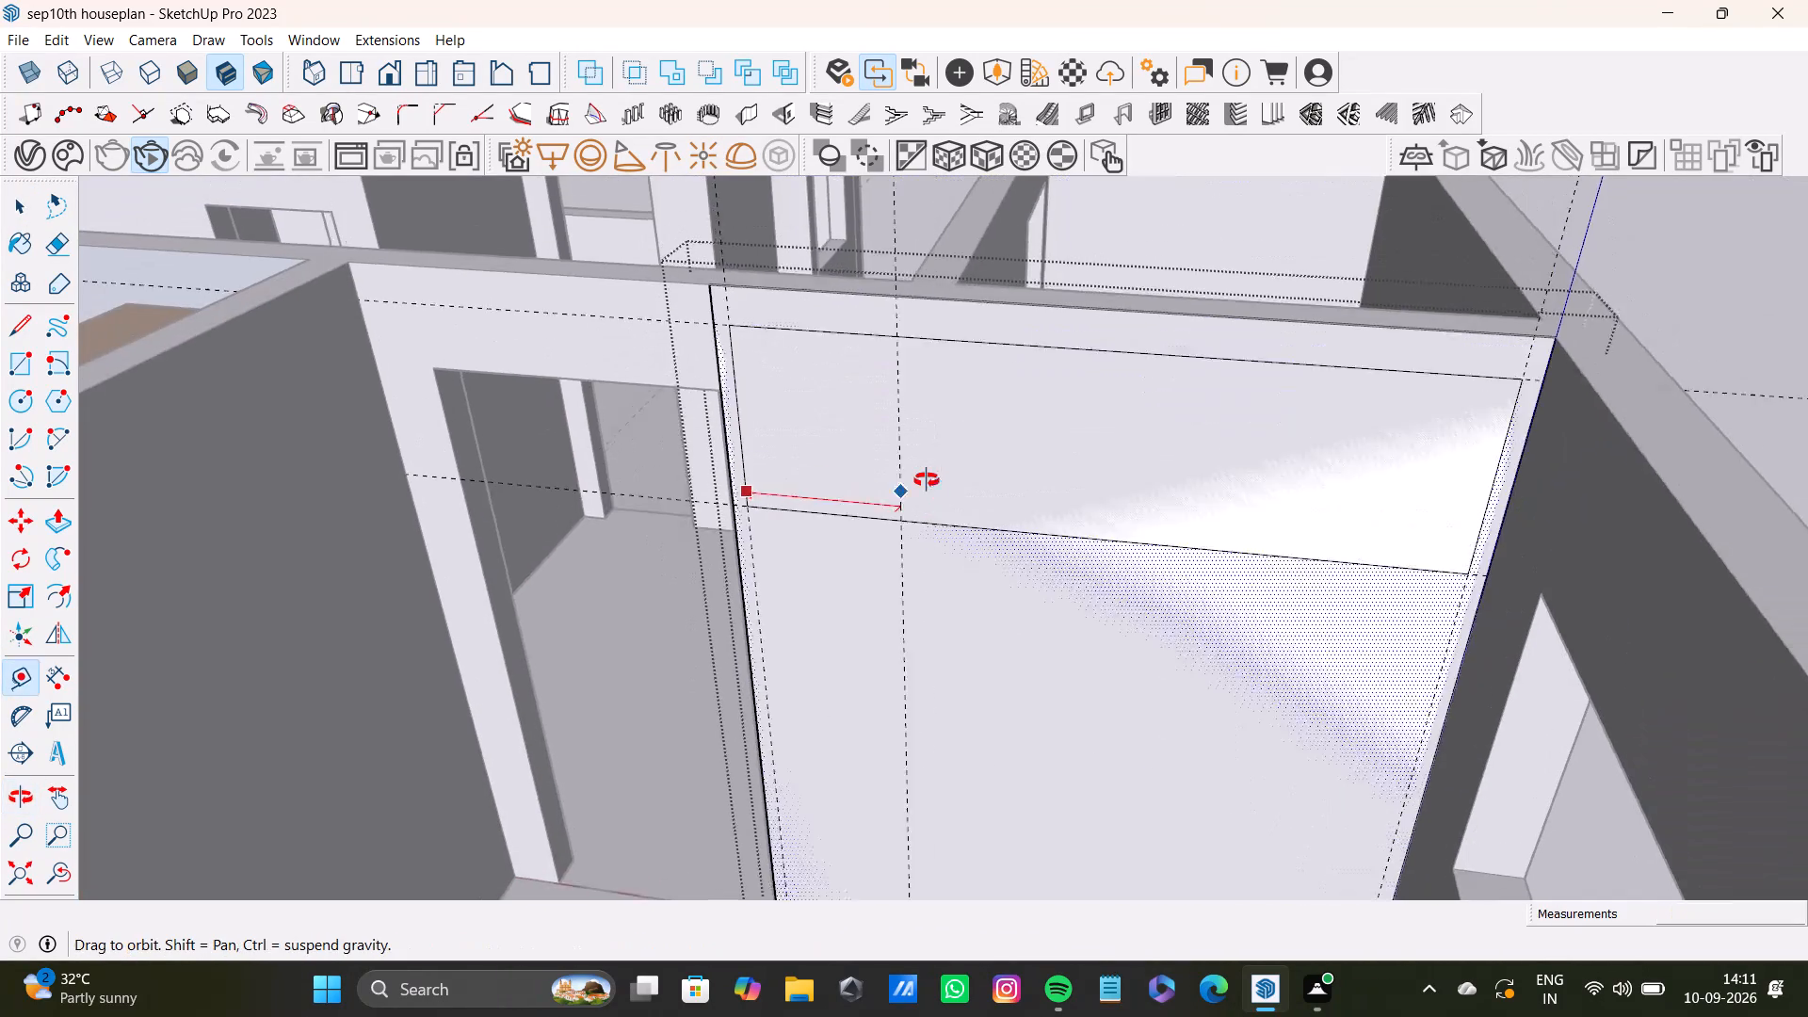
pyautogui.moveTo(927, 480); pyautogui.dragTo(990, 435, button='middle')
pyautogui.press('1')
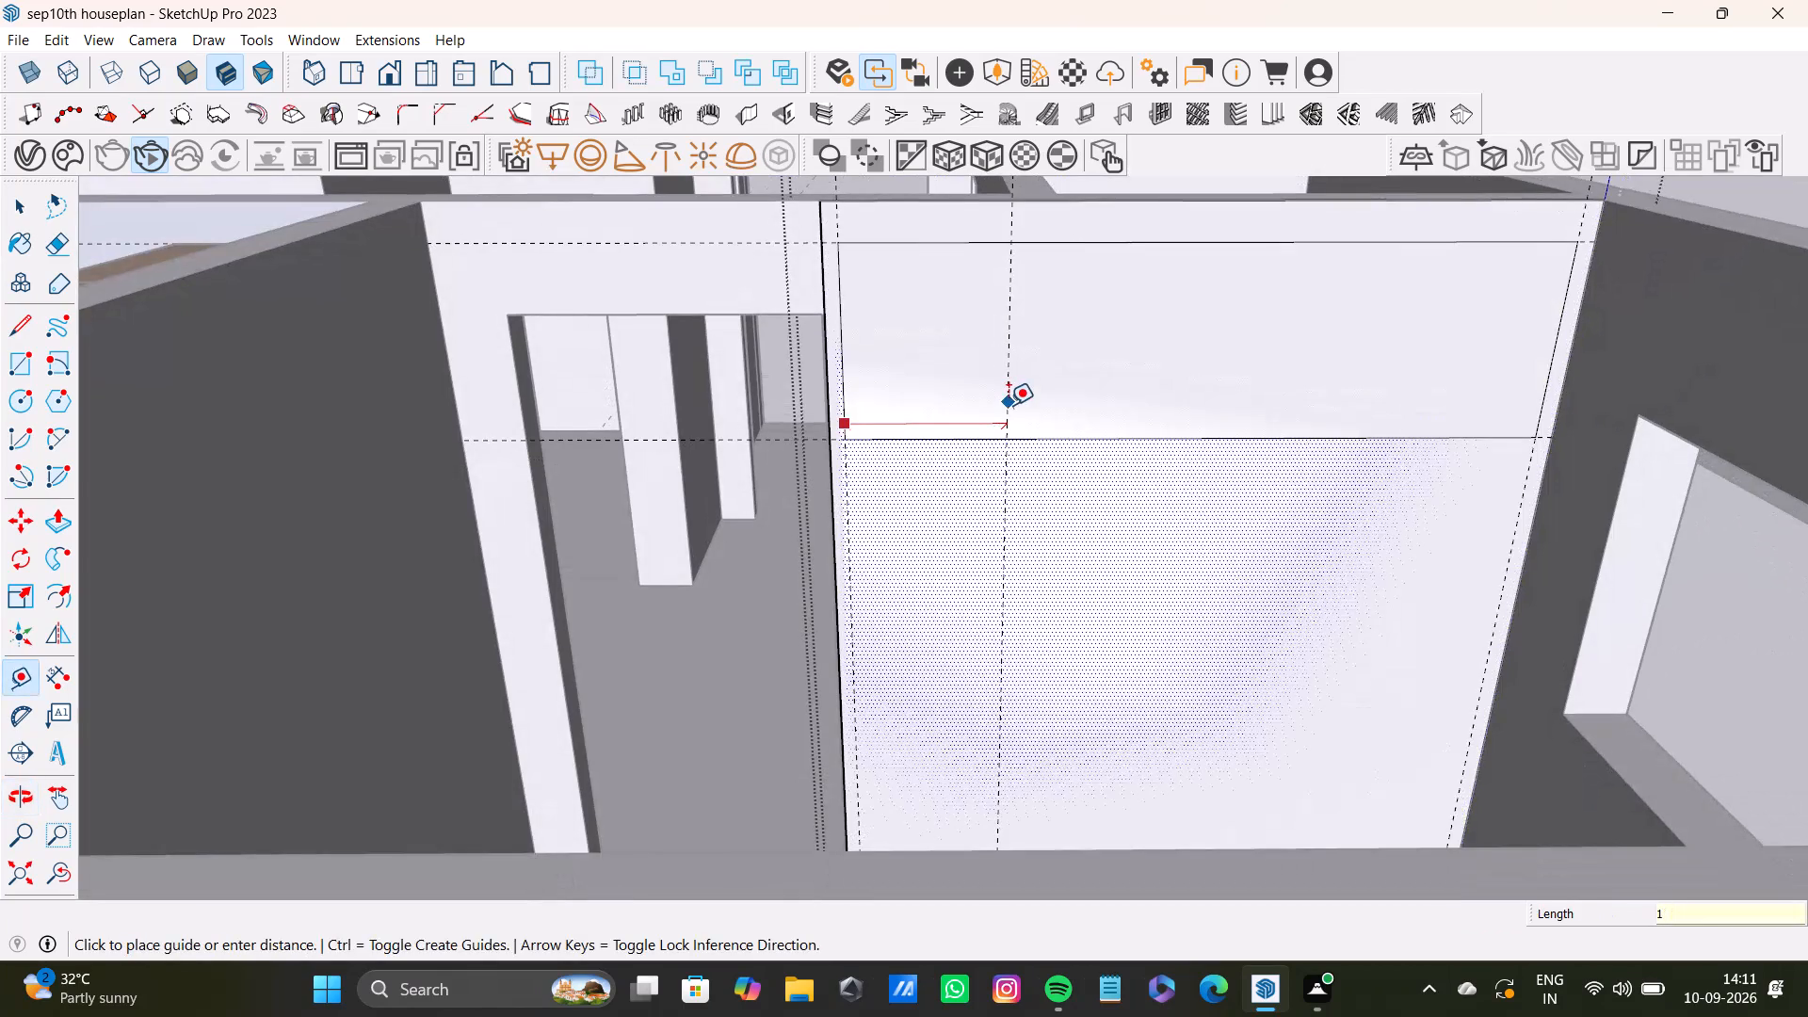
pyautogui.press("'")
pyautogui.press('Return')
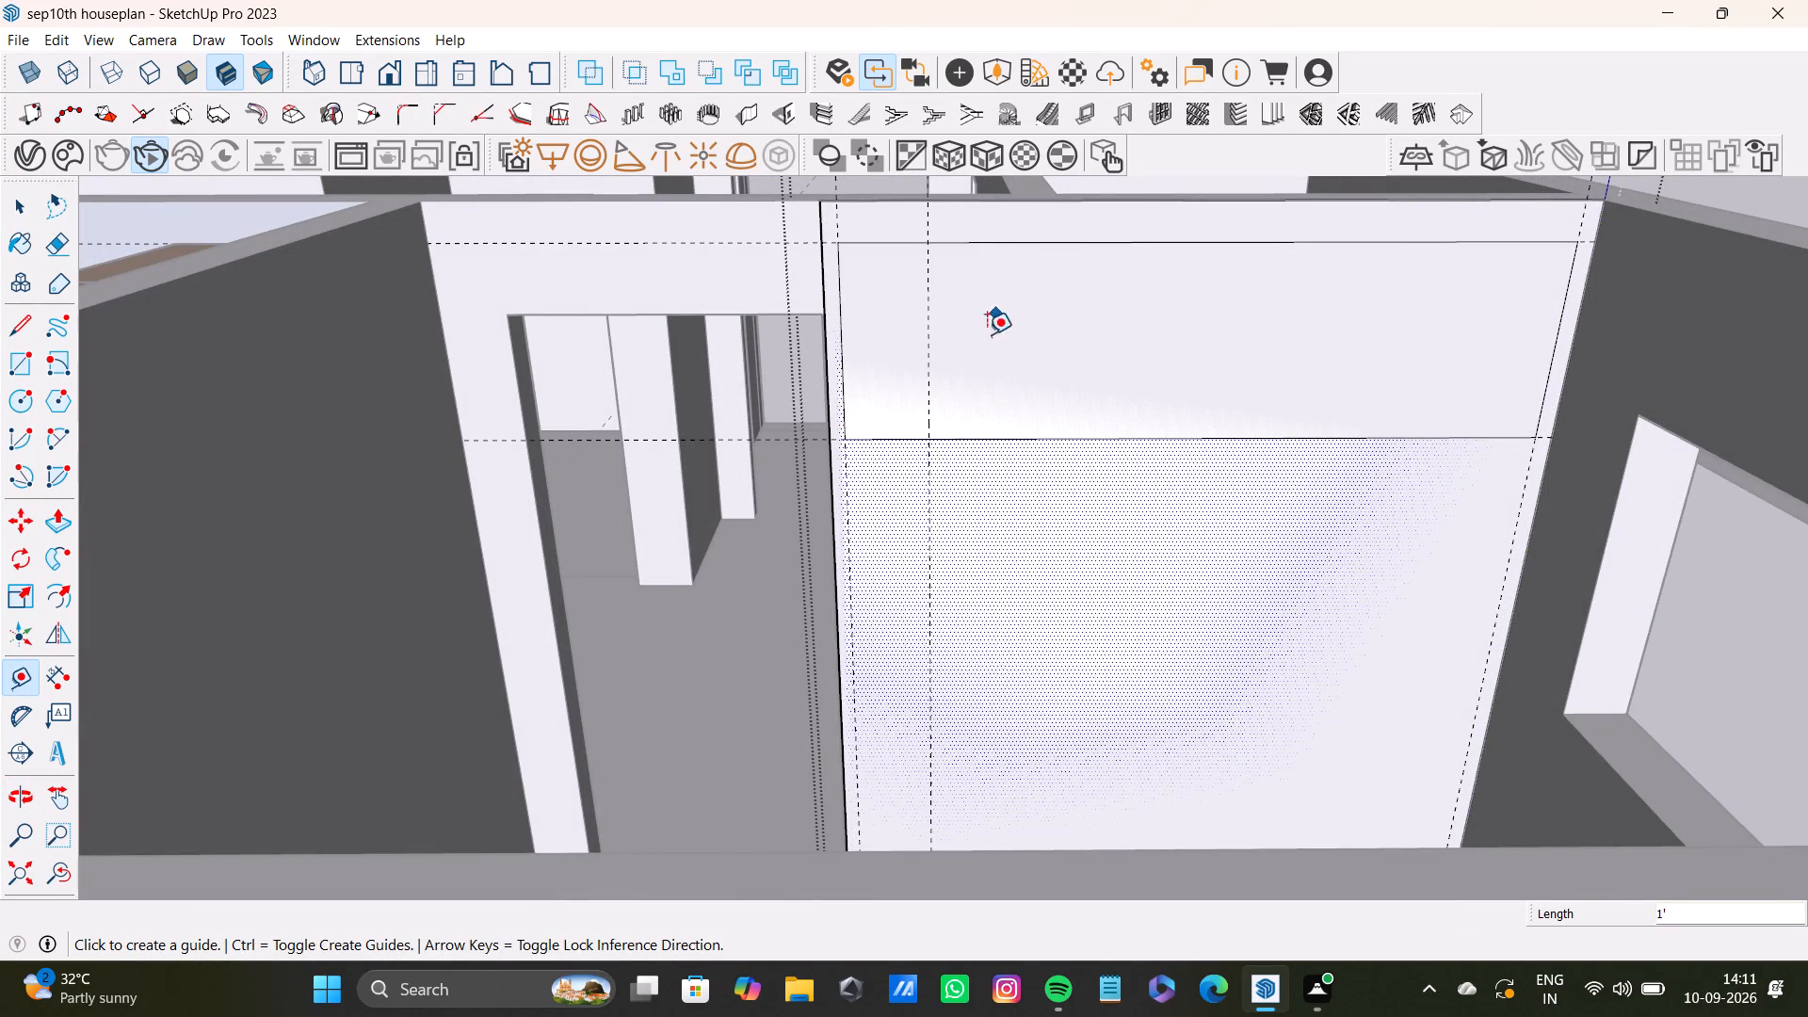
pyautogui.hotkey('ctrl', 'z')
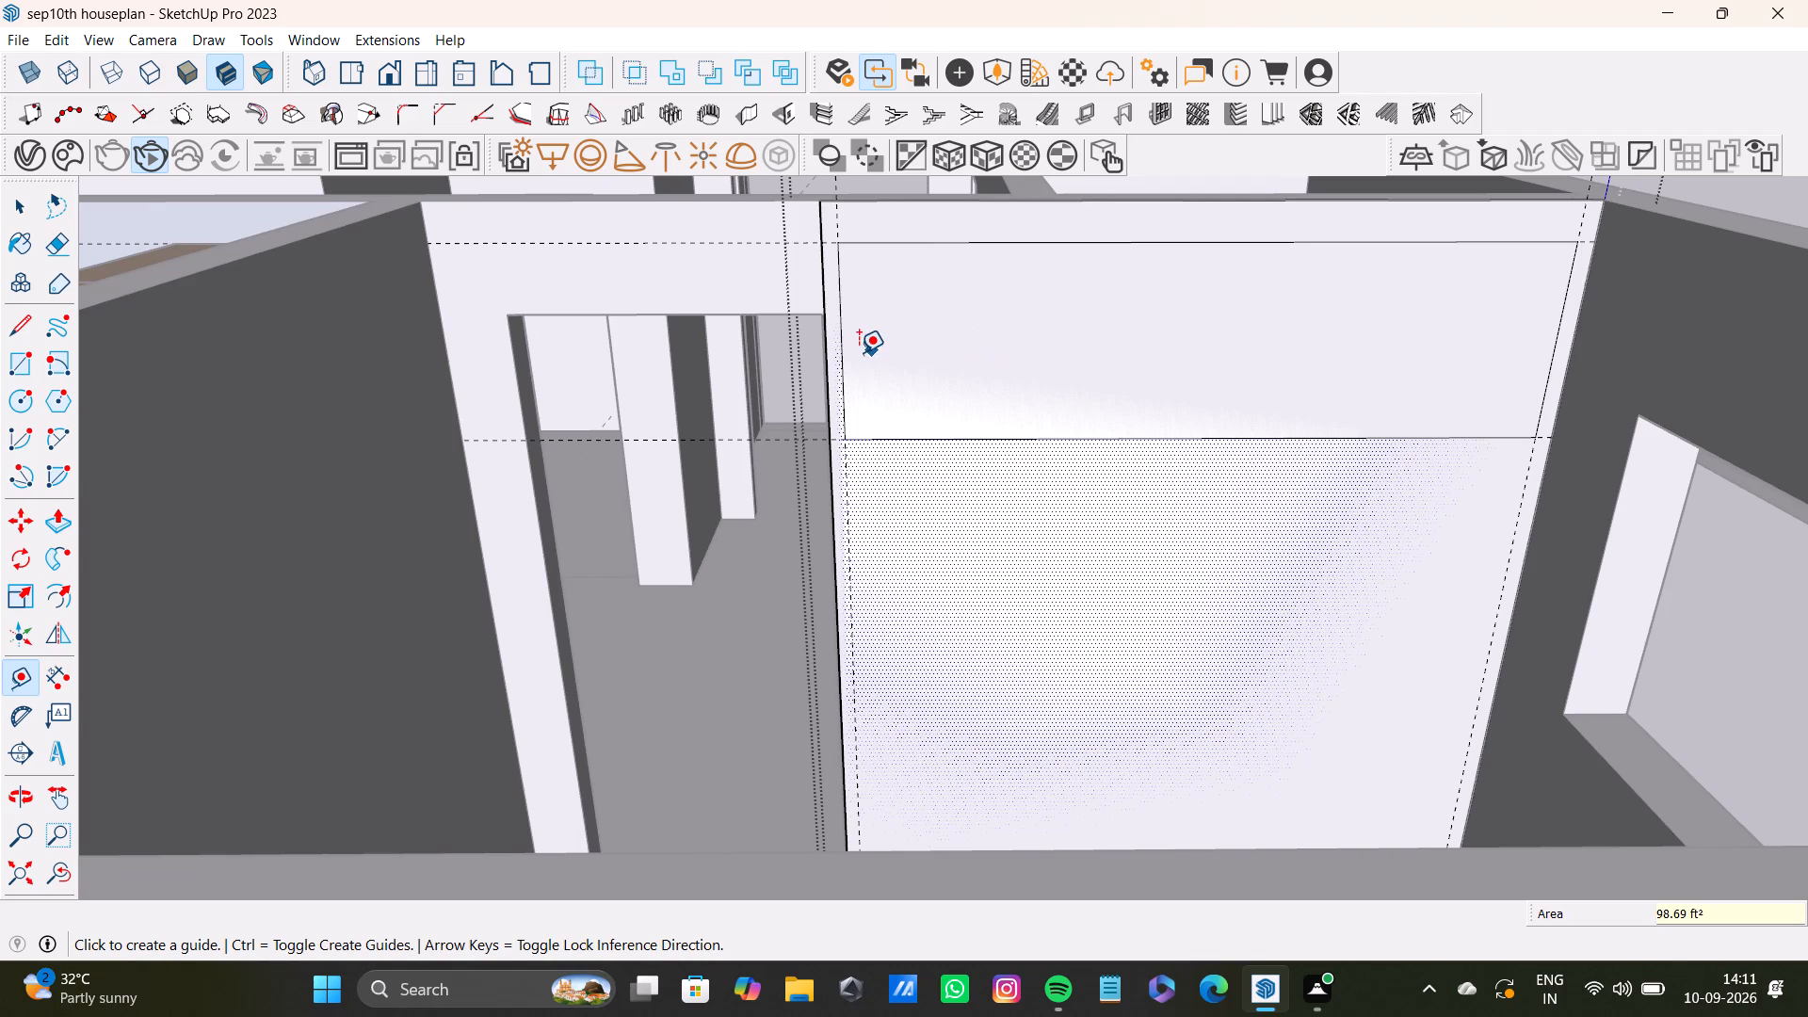
# Place a vertical guide 2' in from the upper rectangle's doorway-side edge and a second one 0.4" beyond it.
pyautogui.click(846, 373)
pyautogui.press('2')
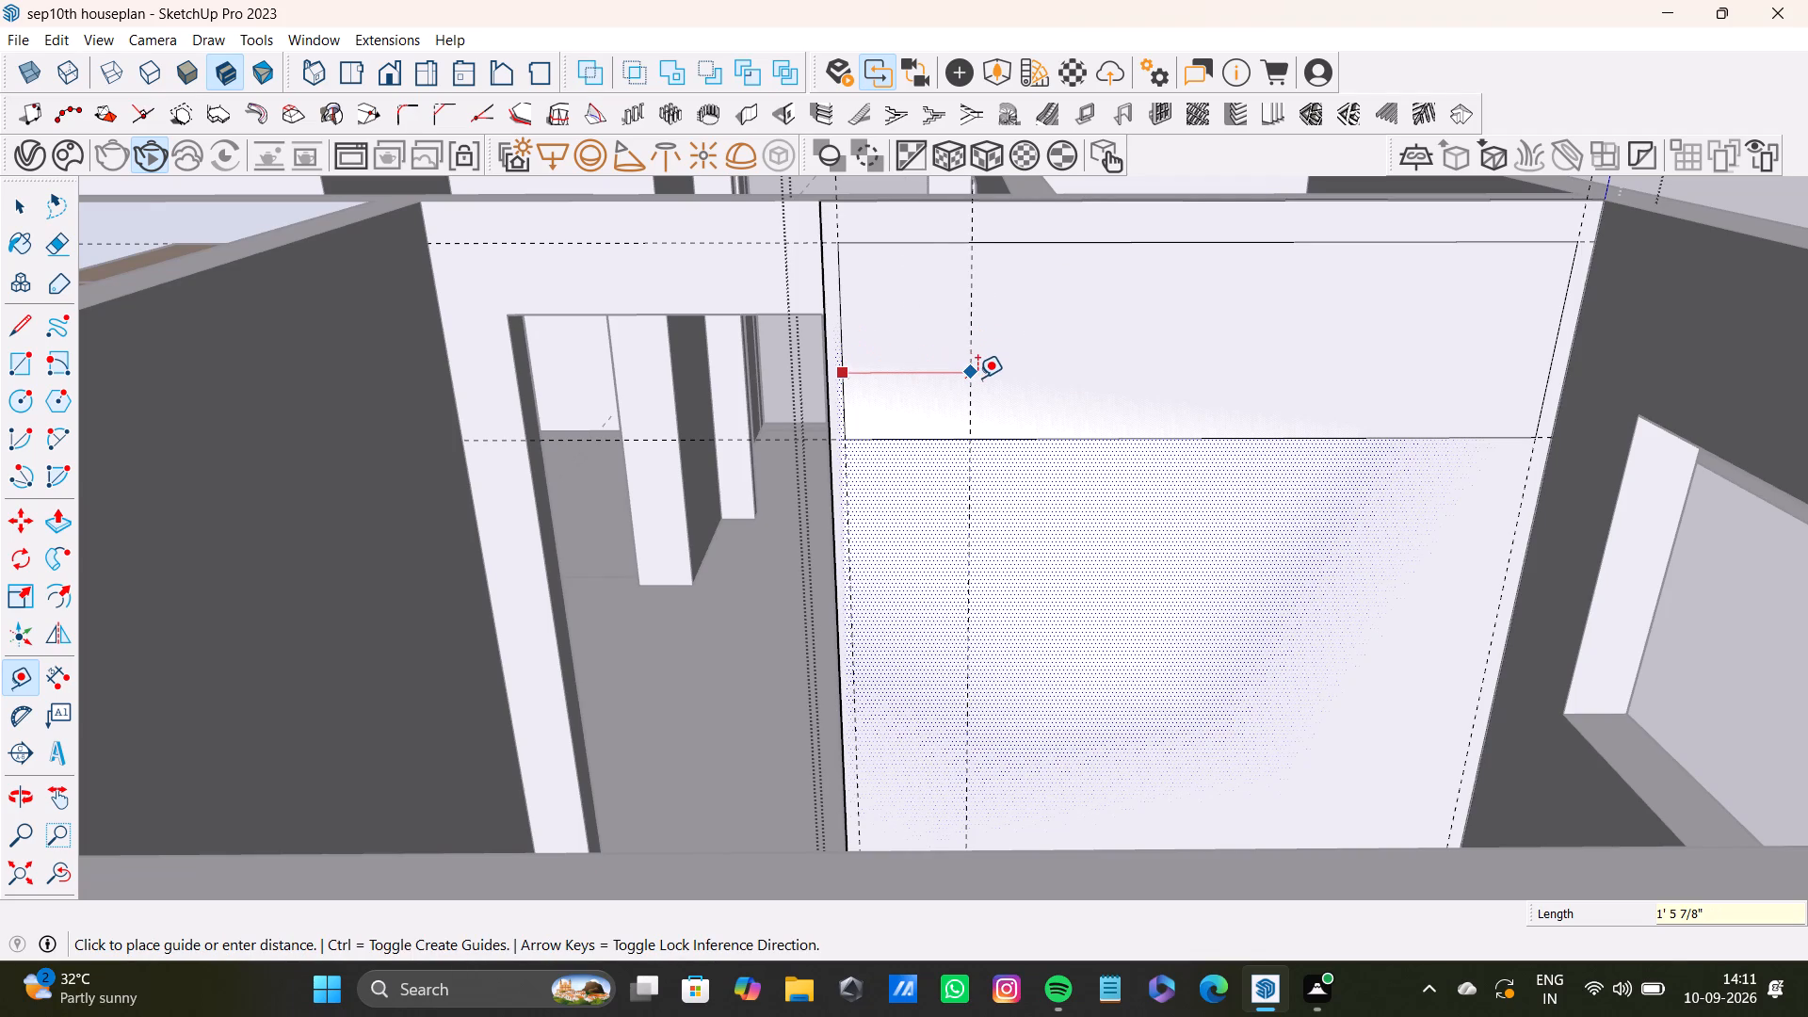
pyautogui.press("'")
pyautogui.press('Return')
pyautogui.moveTo(1014, 406); pyautogui.dragTo(1028, 406)
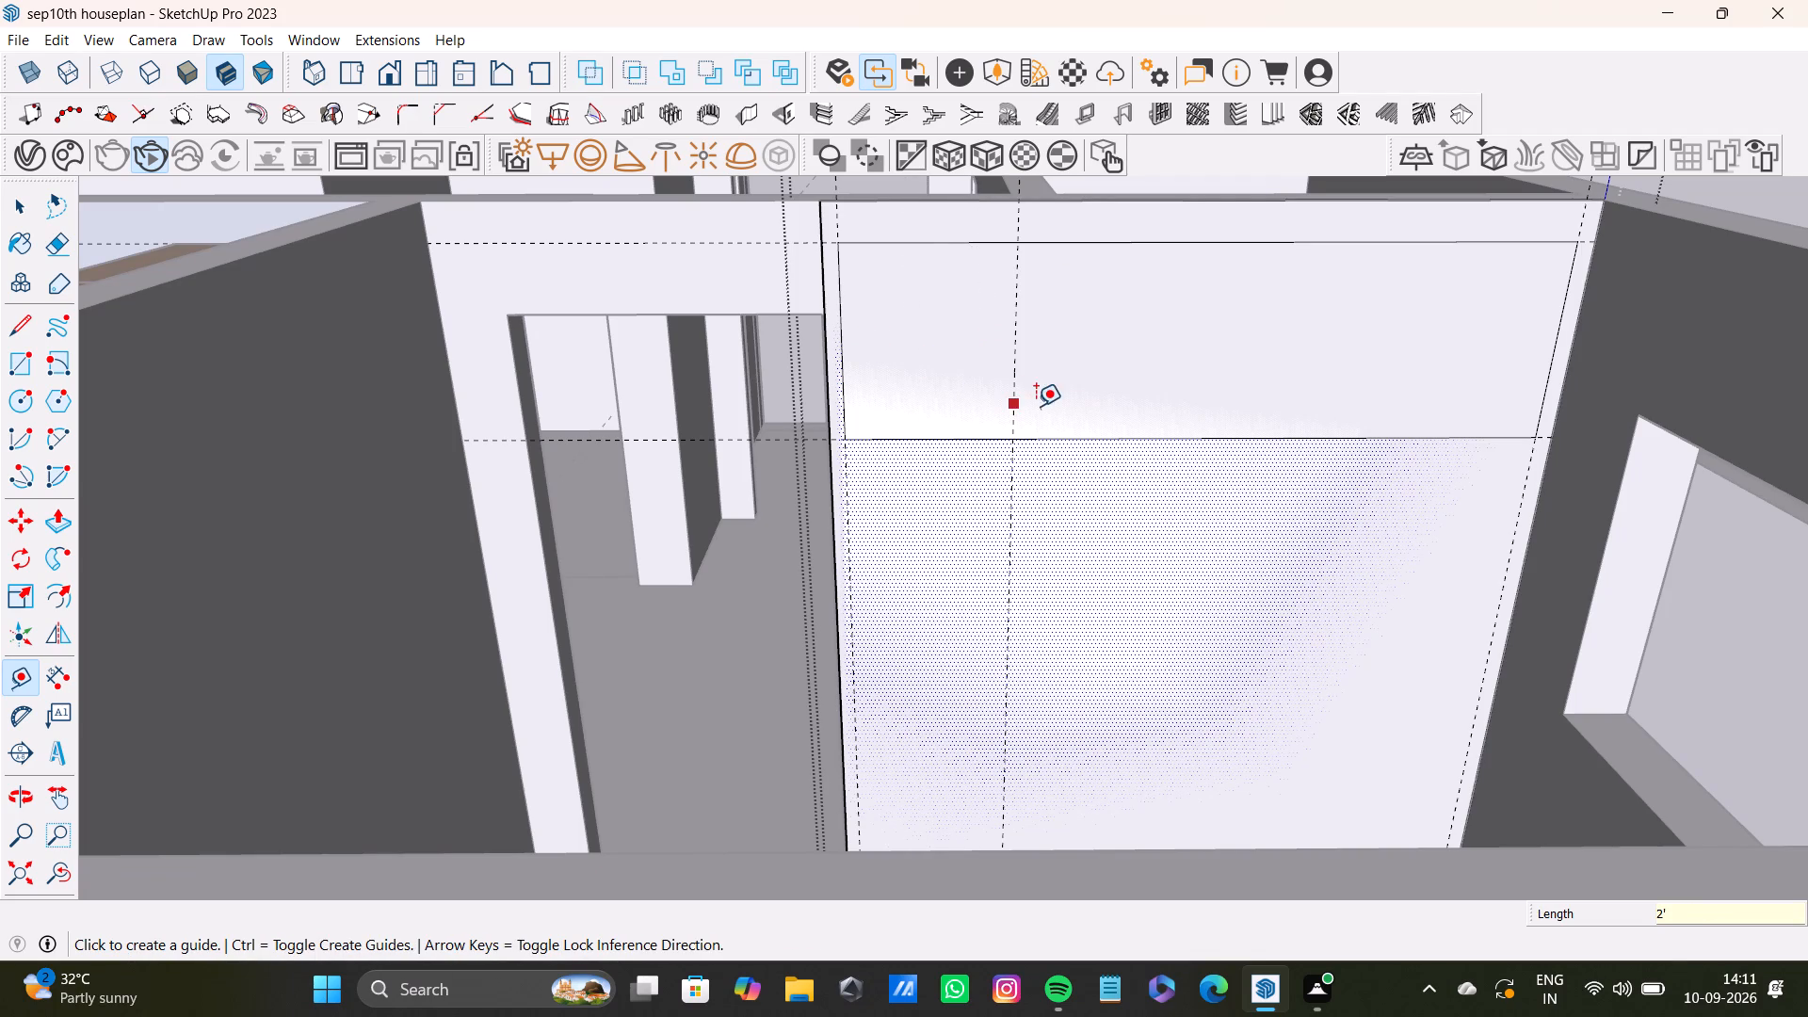
pyautogui.write('0.')
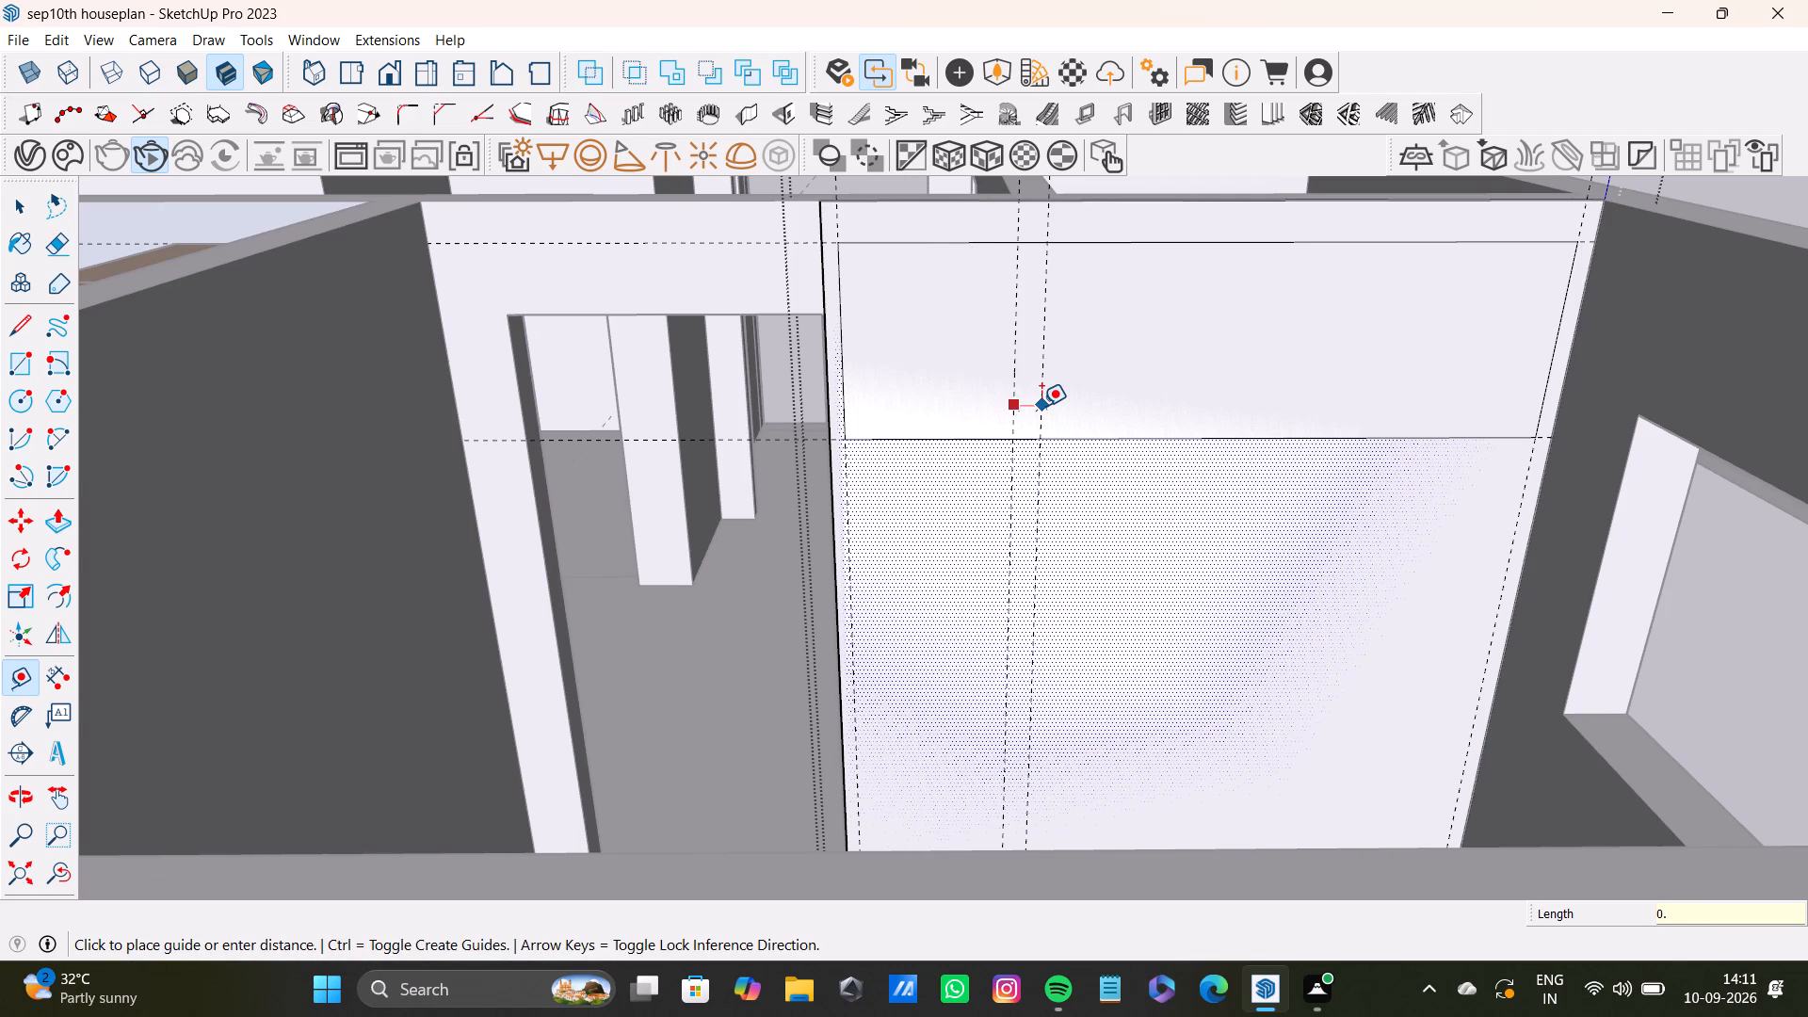
pyautogui.write('4"')
pyautogui.press('Return')
# Place another vertical guide 2' further toward the window wall, with a closely spaced parallel guide just beyond it.
pyautogui.scroll(5, 1024, 395)
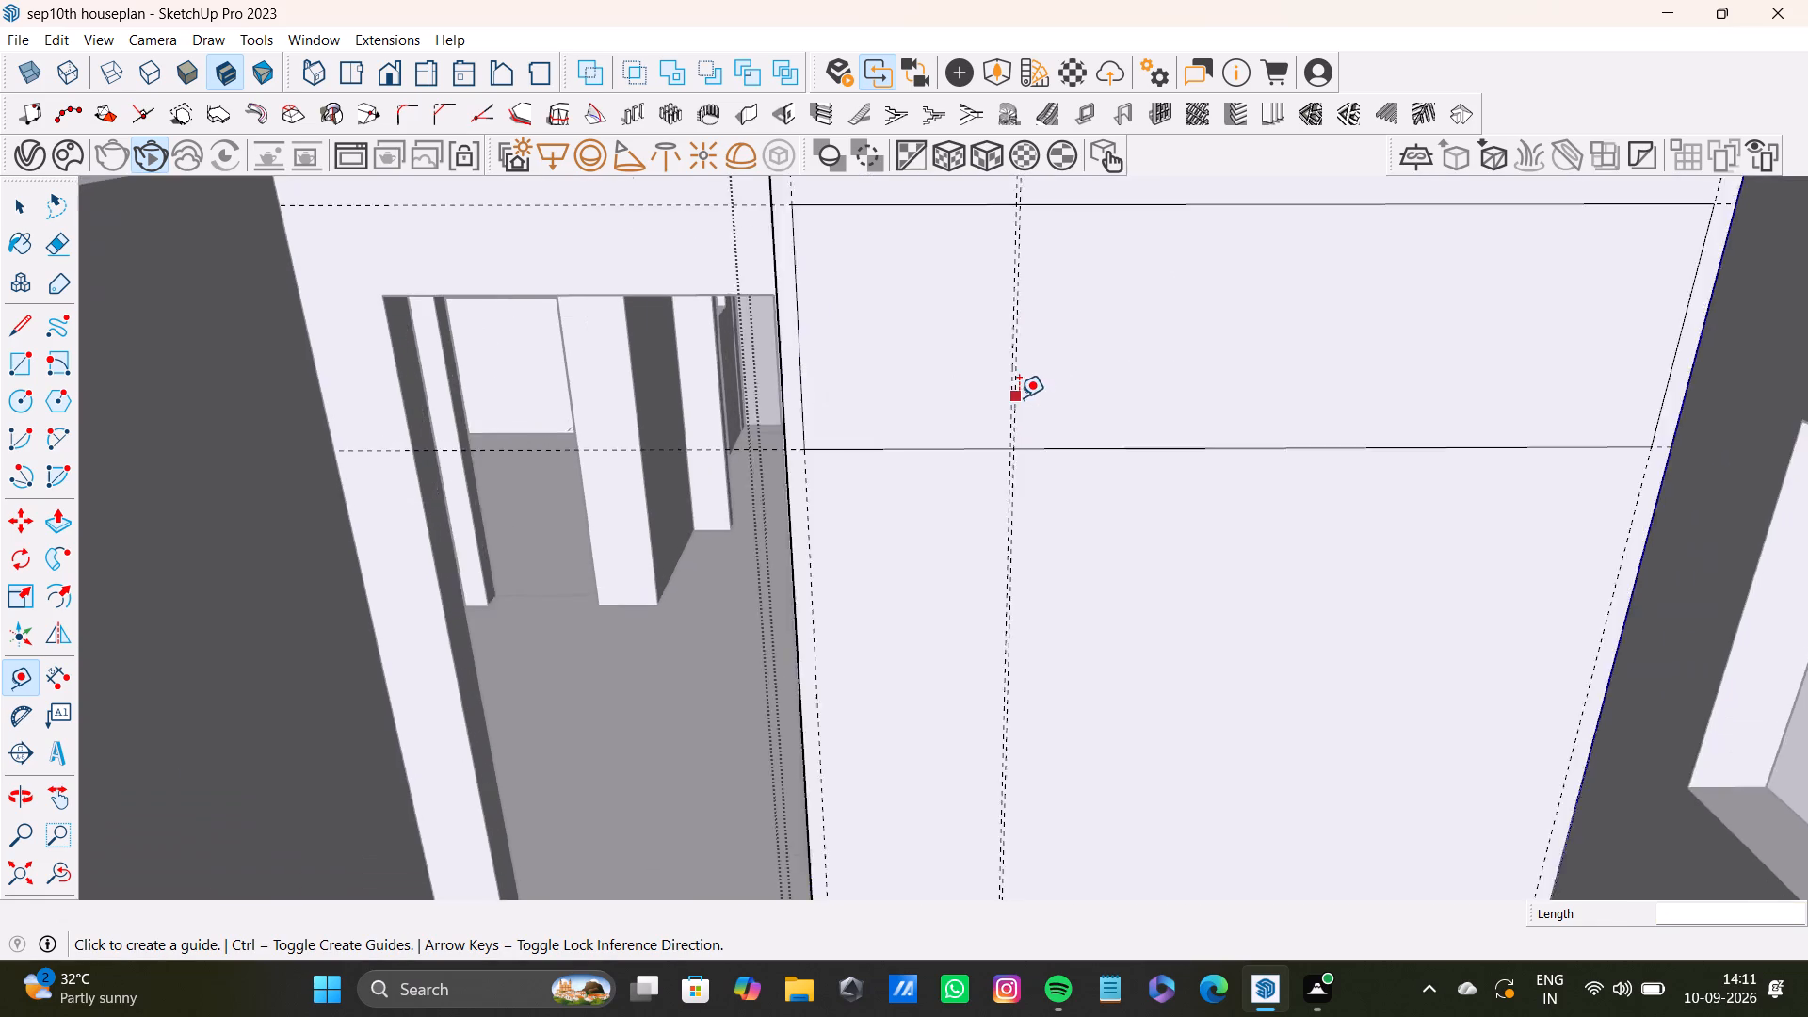
pyautogui.scroll(4, 1019, 397)
pyautogui.click(1010, 428)
pyautogui.write("2'")
pyautogui.press('Return')
pyautogui.scroll(-7, 1223, 461)
pyautogui.keyDown('shift'); pyautogui.moveTo(1228, 417); pyautogui.dragTo(1057, 454, button='middle'); pyautogui.keyUp('shift')
pyautogui.scroll(4, 1107, 440)
pyautogui.moveTo(1194, 469); pyautogui.dragTo(1206, 469)
pyautogui.write('0.4?"')
pyautogui.press('Return')
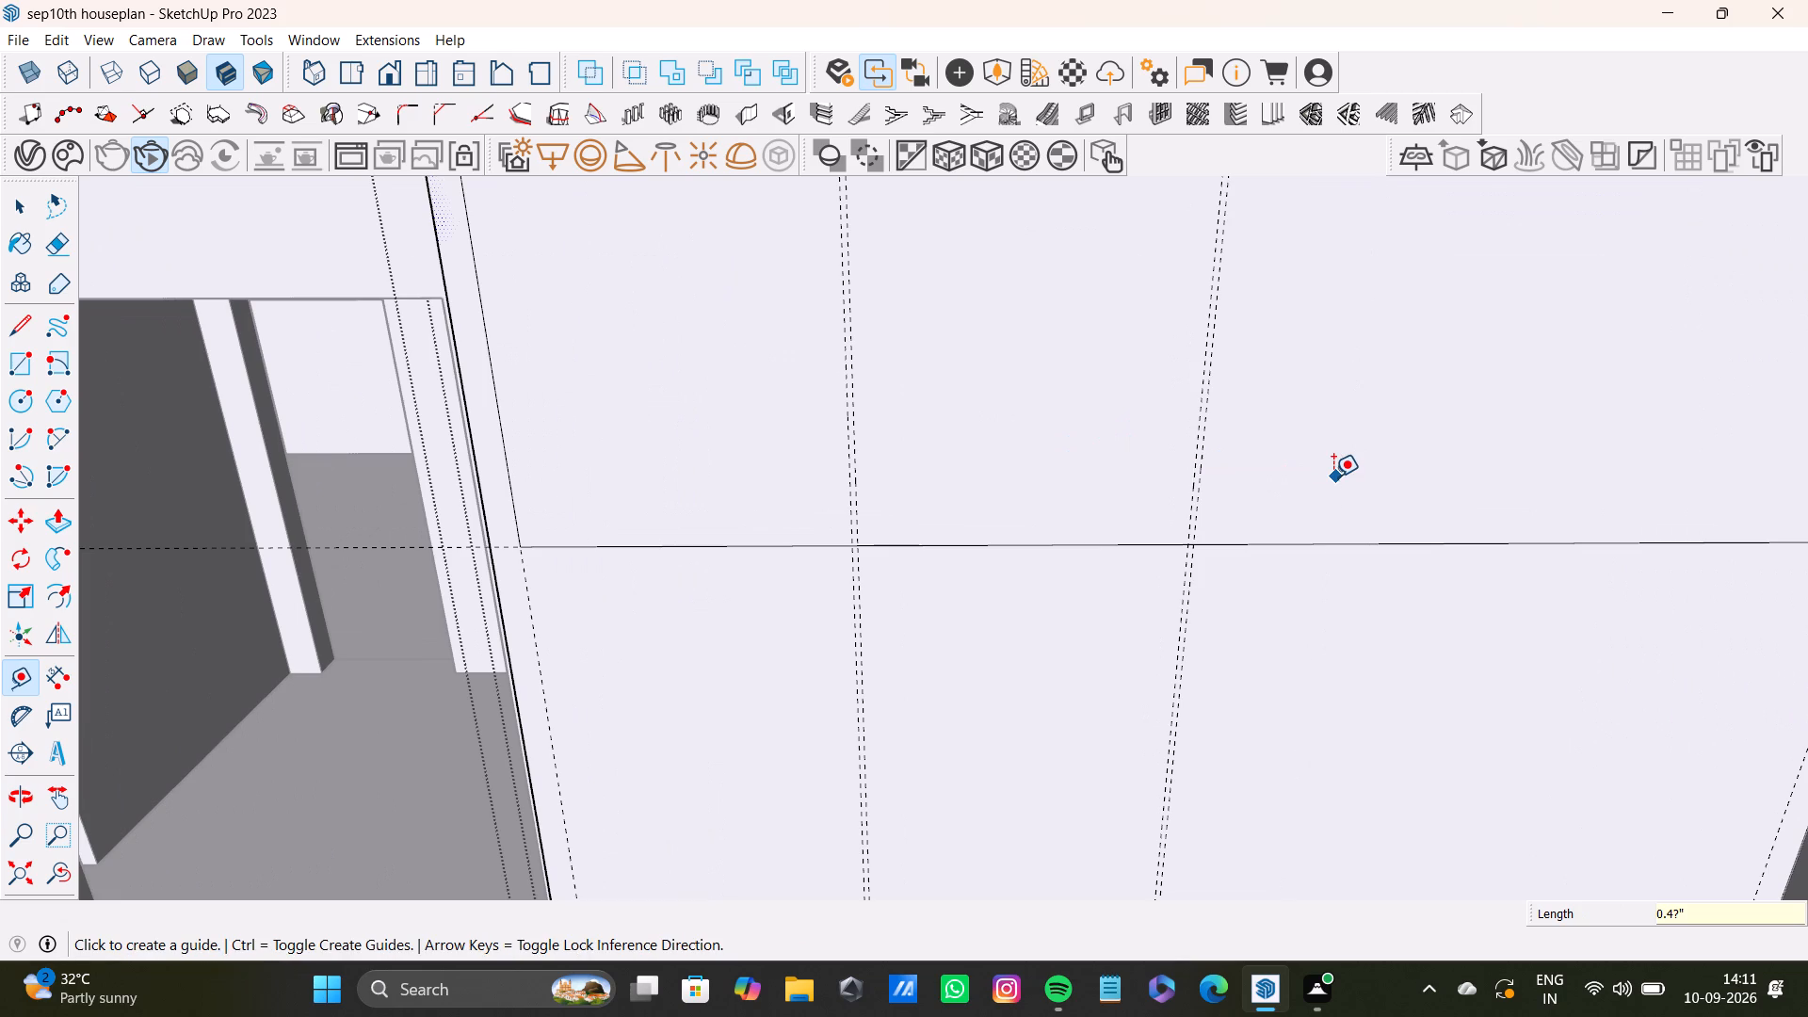
pyautogui.scroll(-8, 1219, 455)
pyautogui.keyDown('shift'); pyautogui.moveTo(1240, 441); pyautogui.dragTo(935, 525, button='middle'); pyautogui.keyUp('shift')
pyautogui.scroll(2, 934, 507)
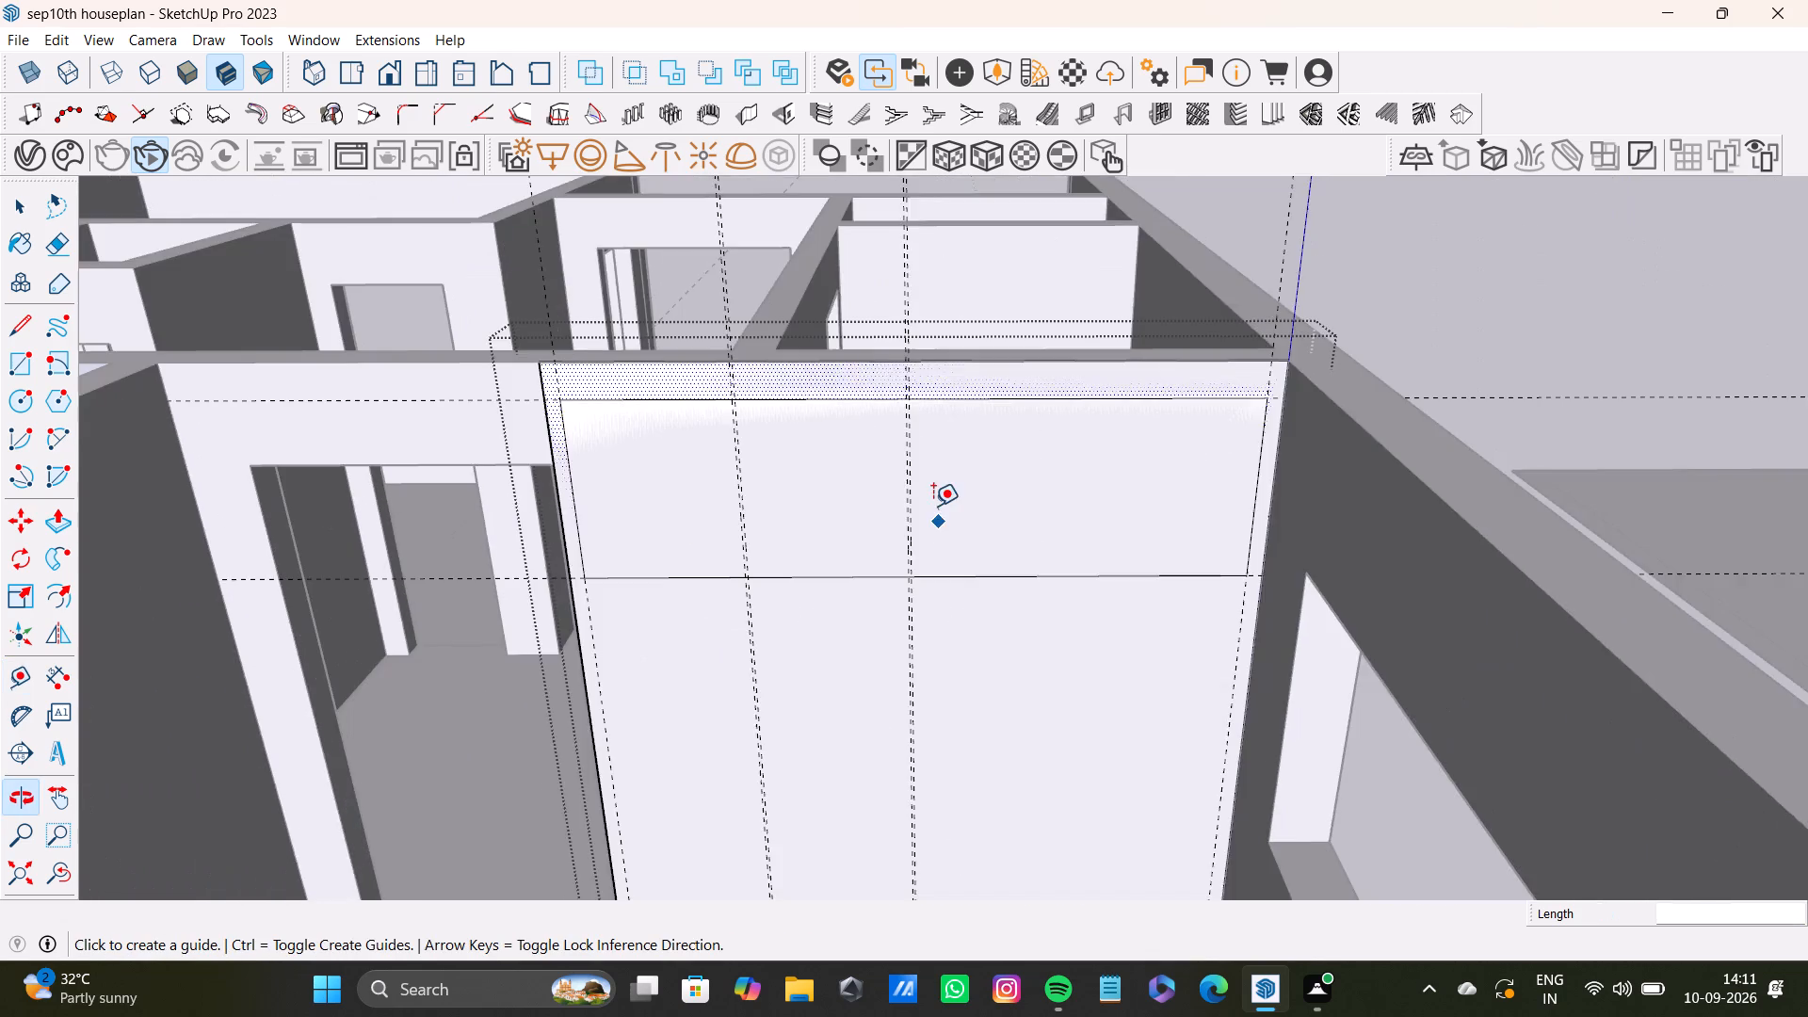
# Place a vertical guide 2' beyond the middle guide pair toward the window wall, and a second one 0.4" beyond it.
pyautogui.scroll(5, 933, 506)
pyautogui.click(890, 540)
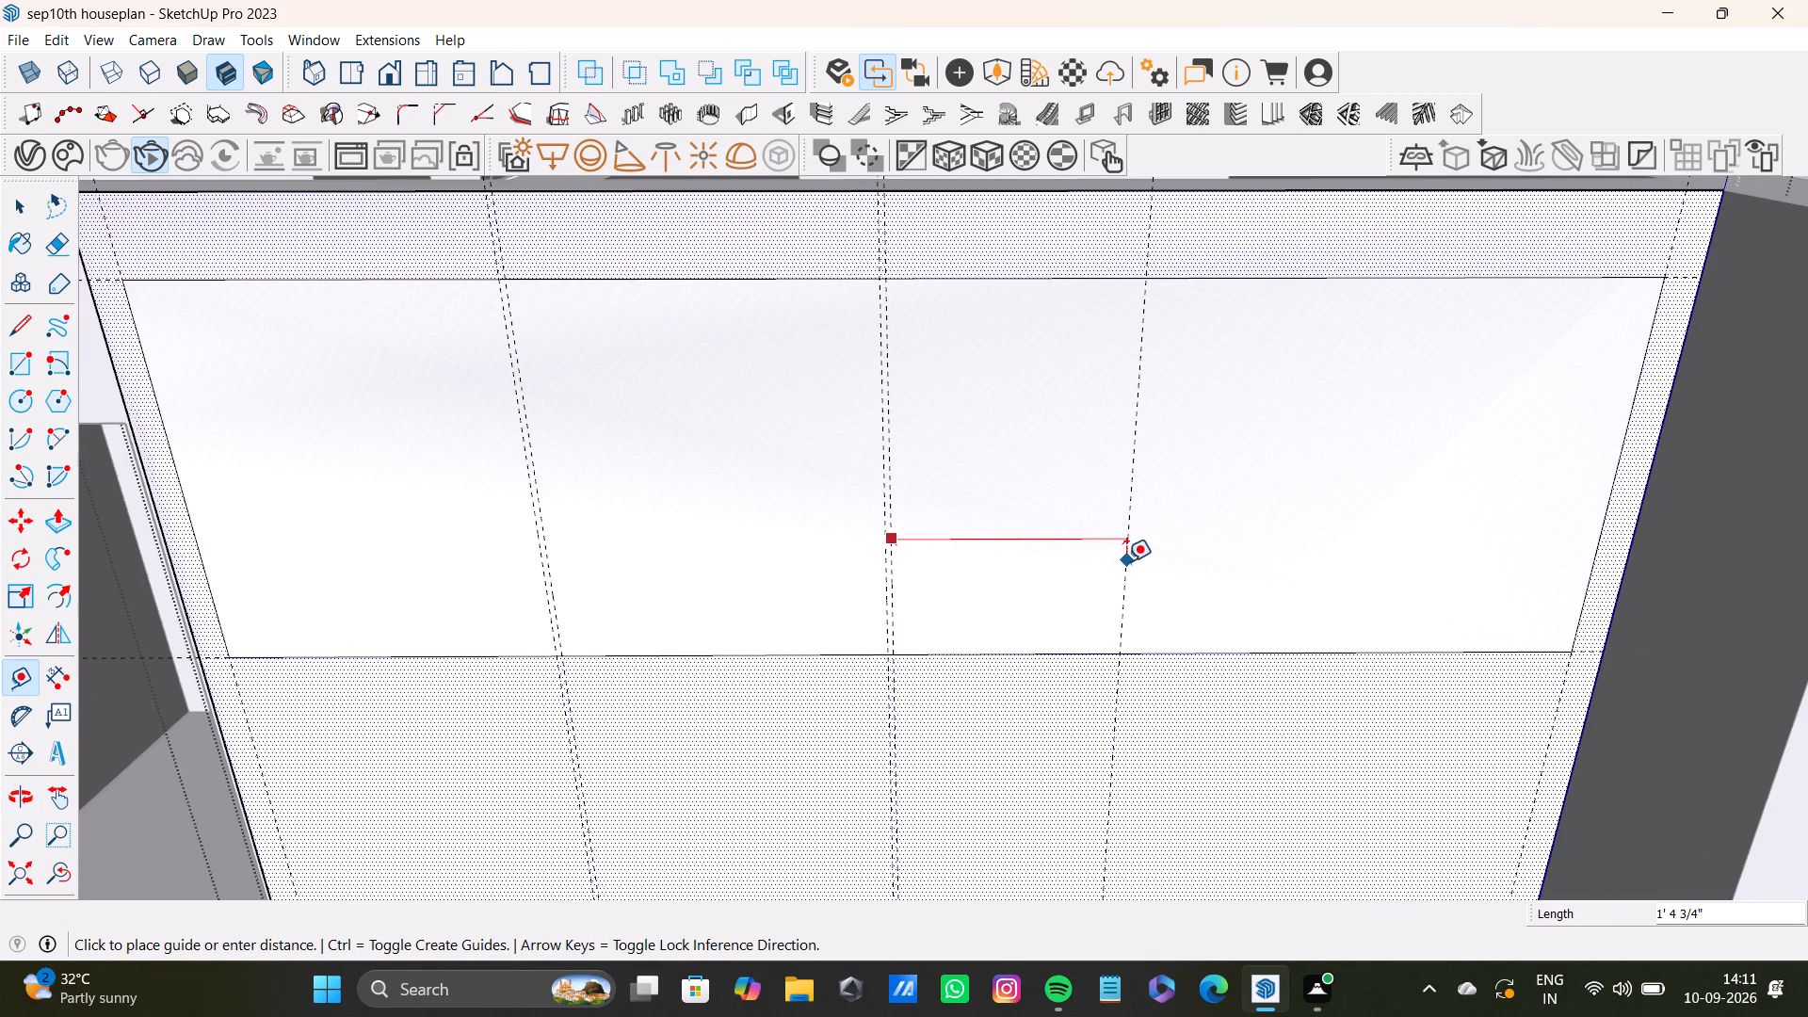
pyautogui.write("2'")
pyautogui.press('Return')
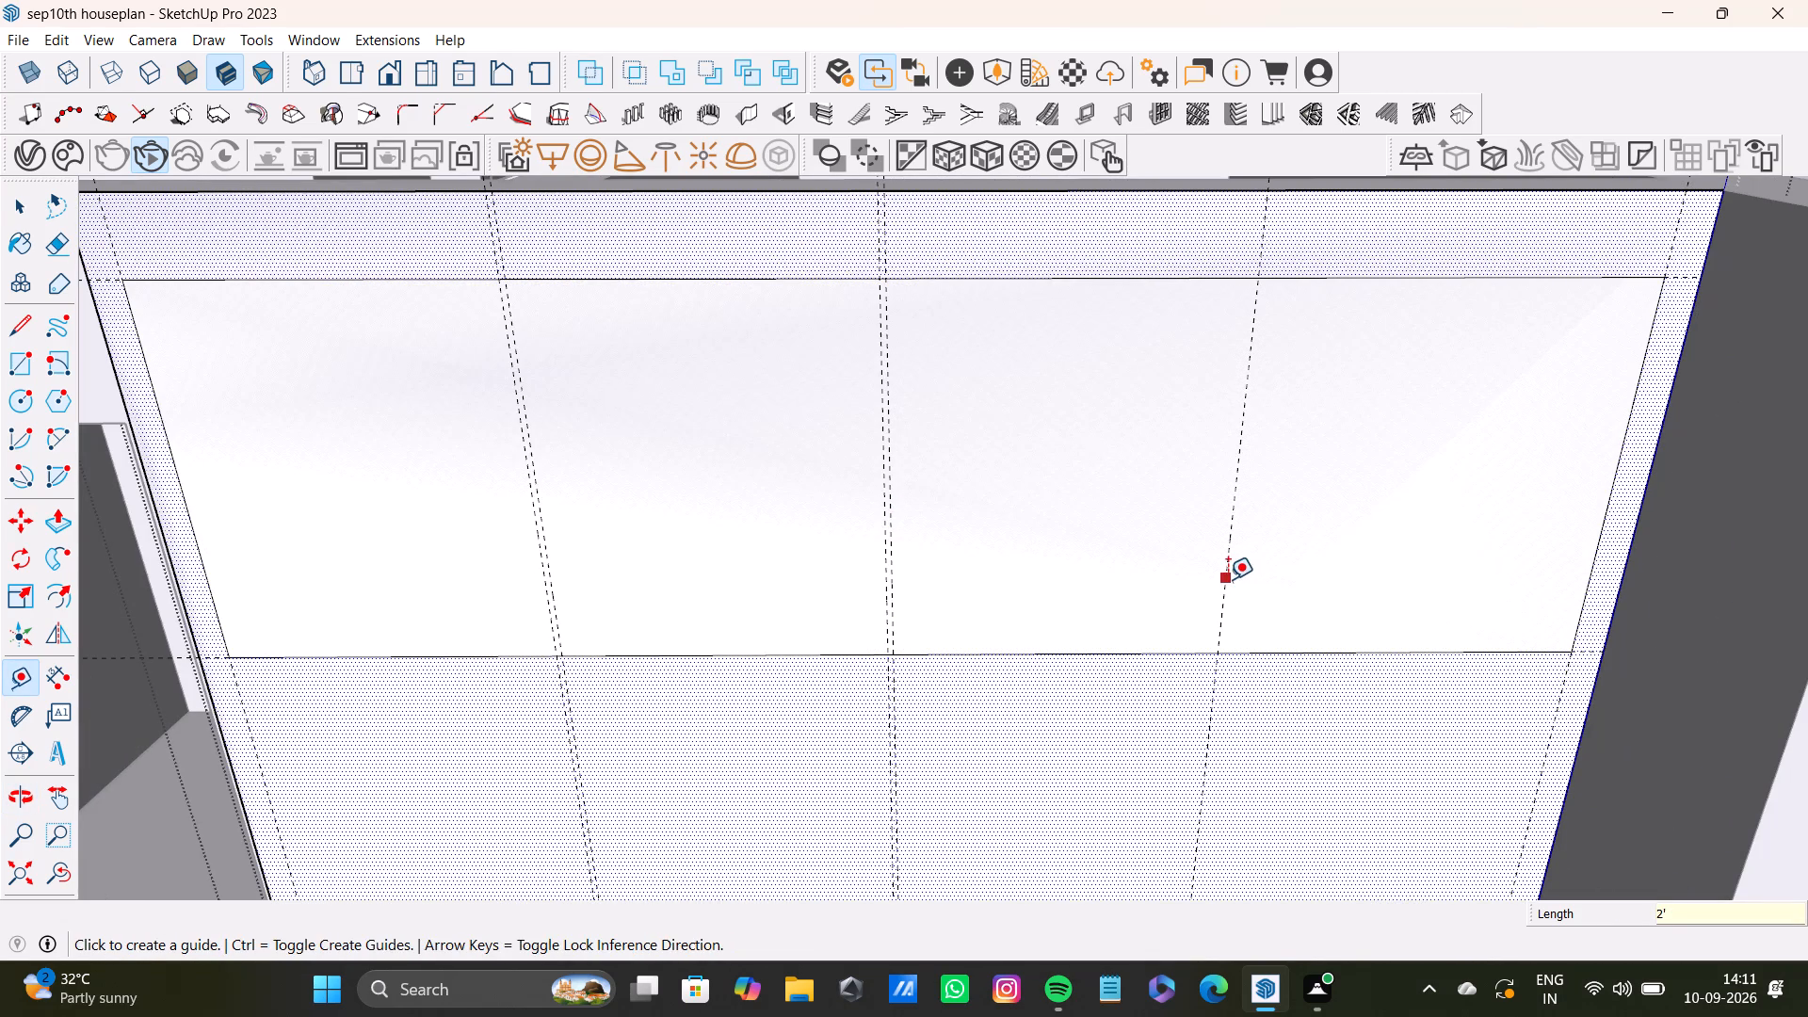
pyautogui.click(1228, 579)
pyautogui.write('0.')
pyautogui.press('4')
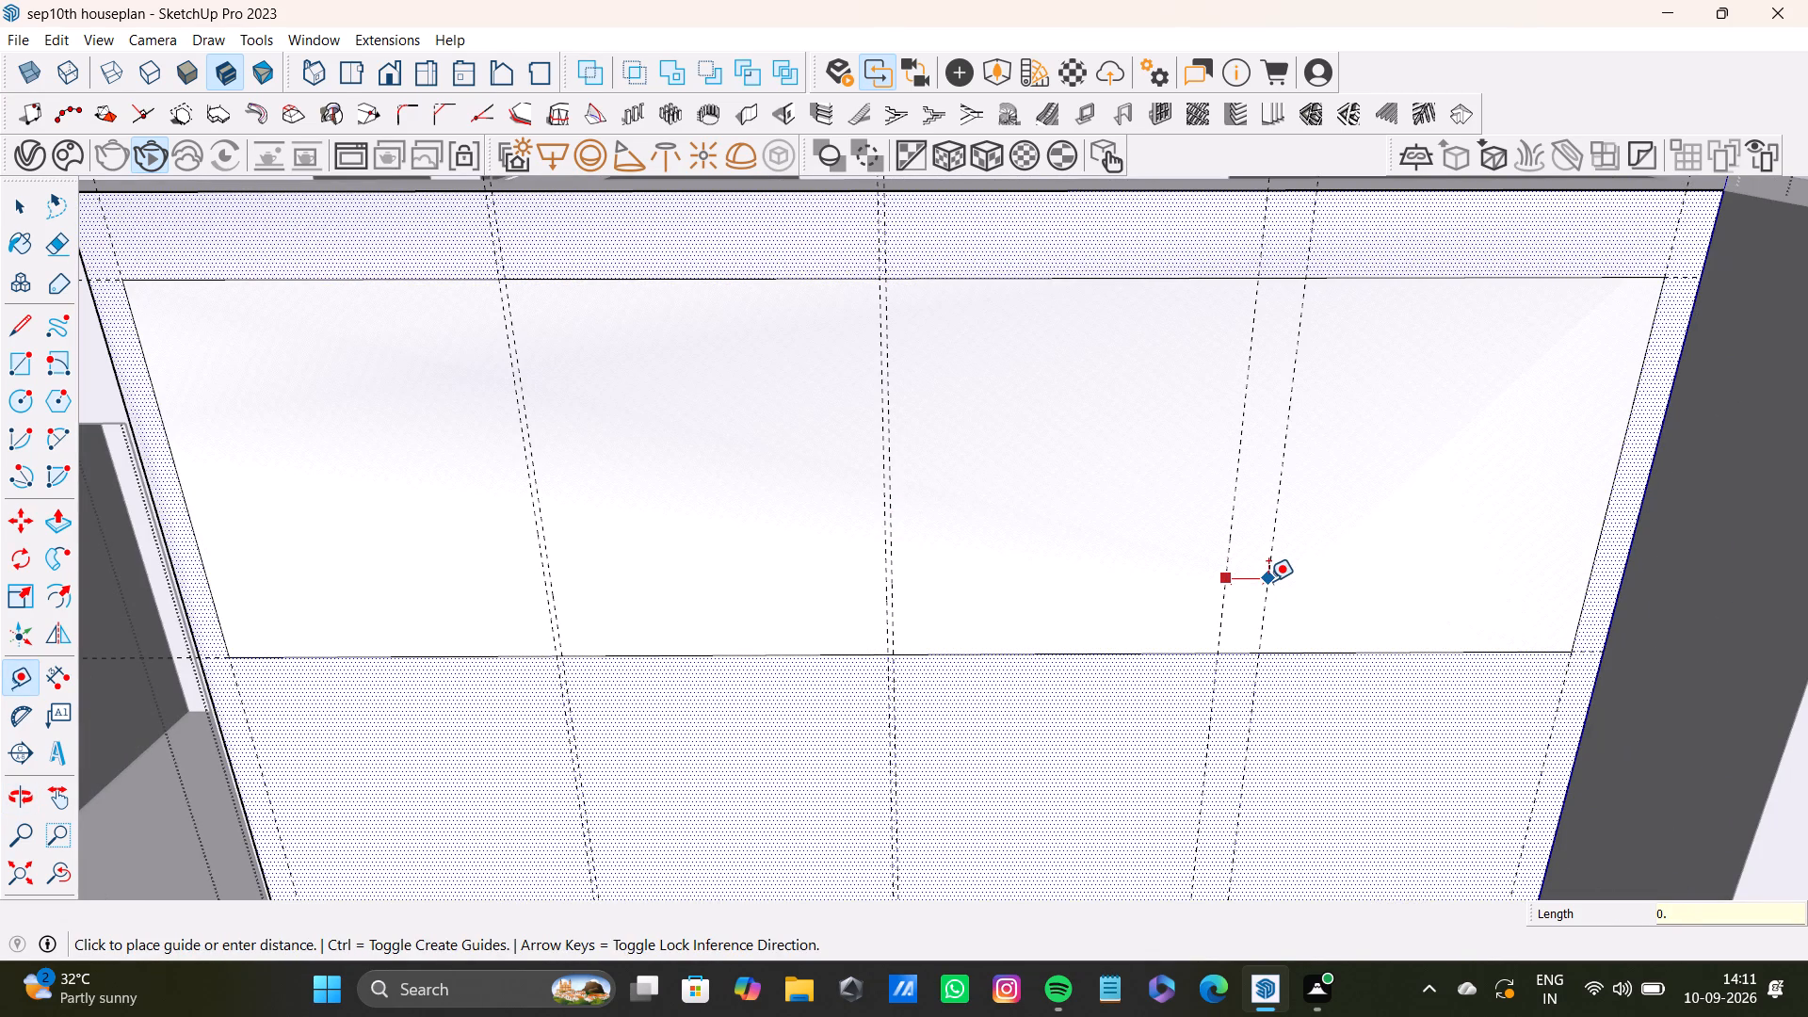
pyautogui.hotkey('shift', '"')
pyautogui.press('Return')
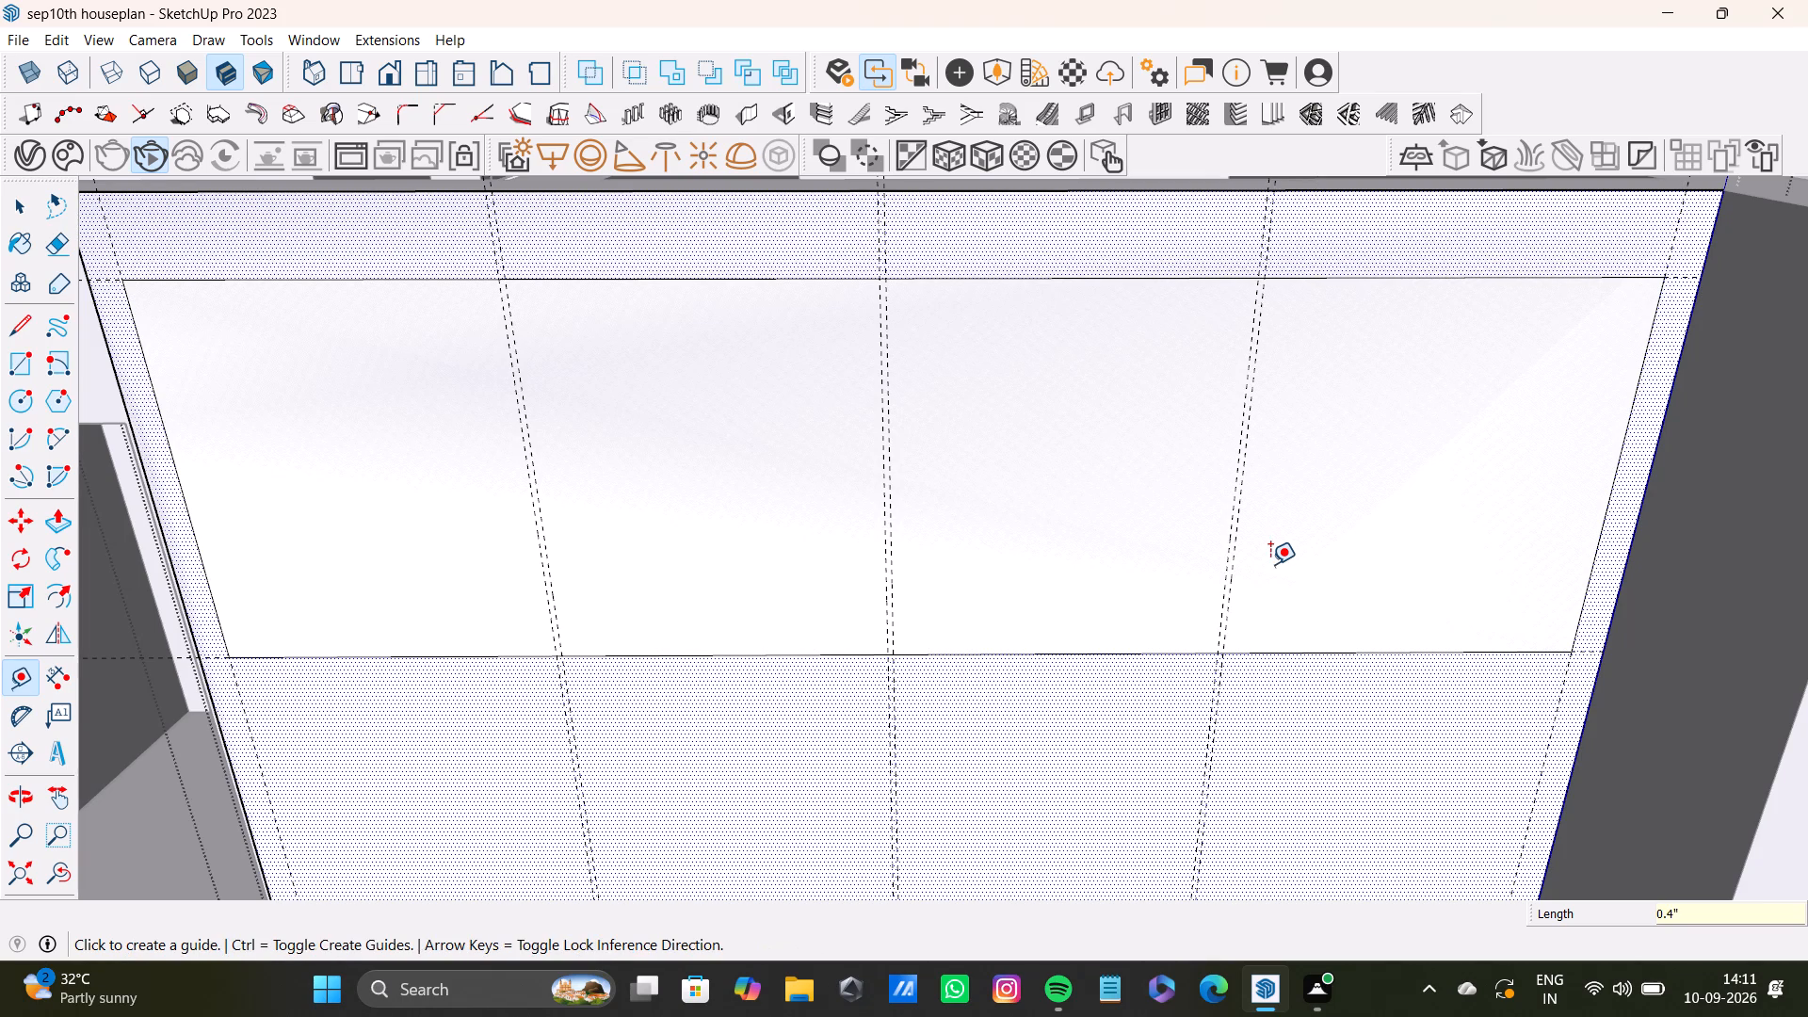
# Draw a rectangle about 2' by 2' 3 9/16" over the doorway-side section of the upper rectangle, ending at the first guide.
pyautogui.scroll(-7, 1228, 516)
pyautogui.moveTo(1311, 542); pyautogui.dragTo(1058, 601, button='middle')
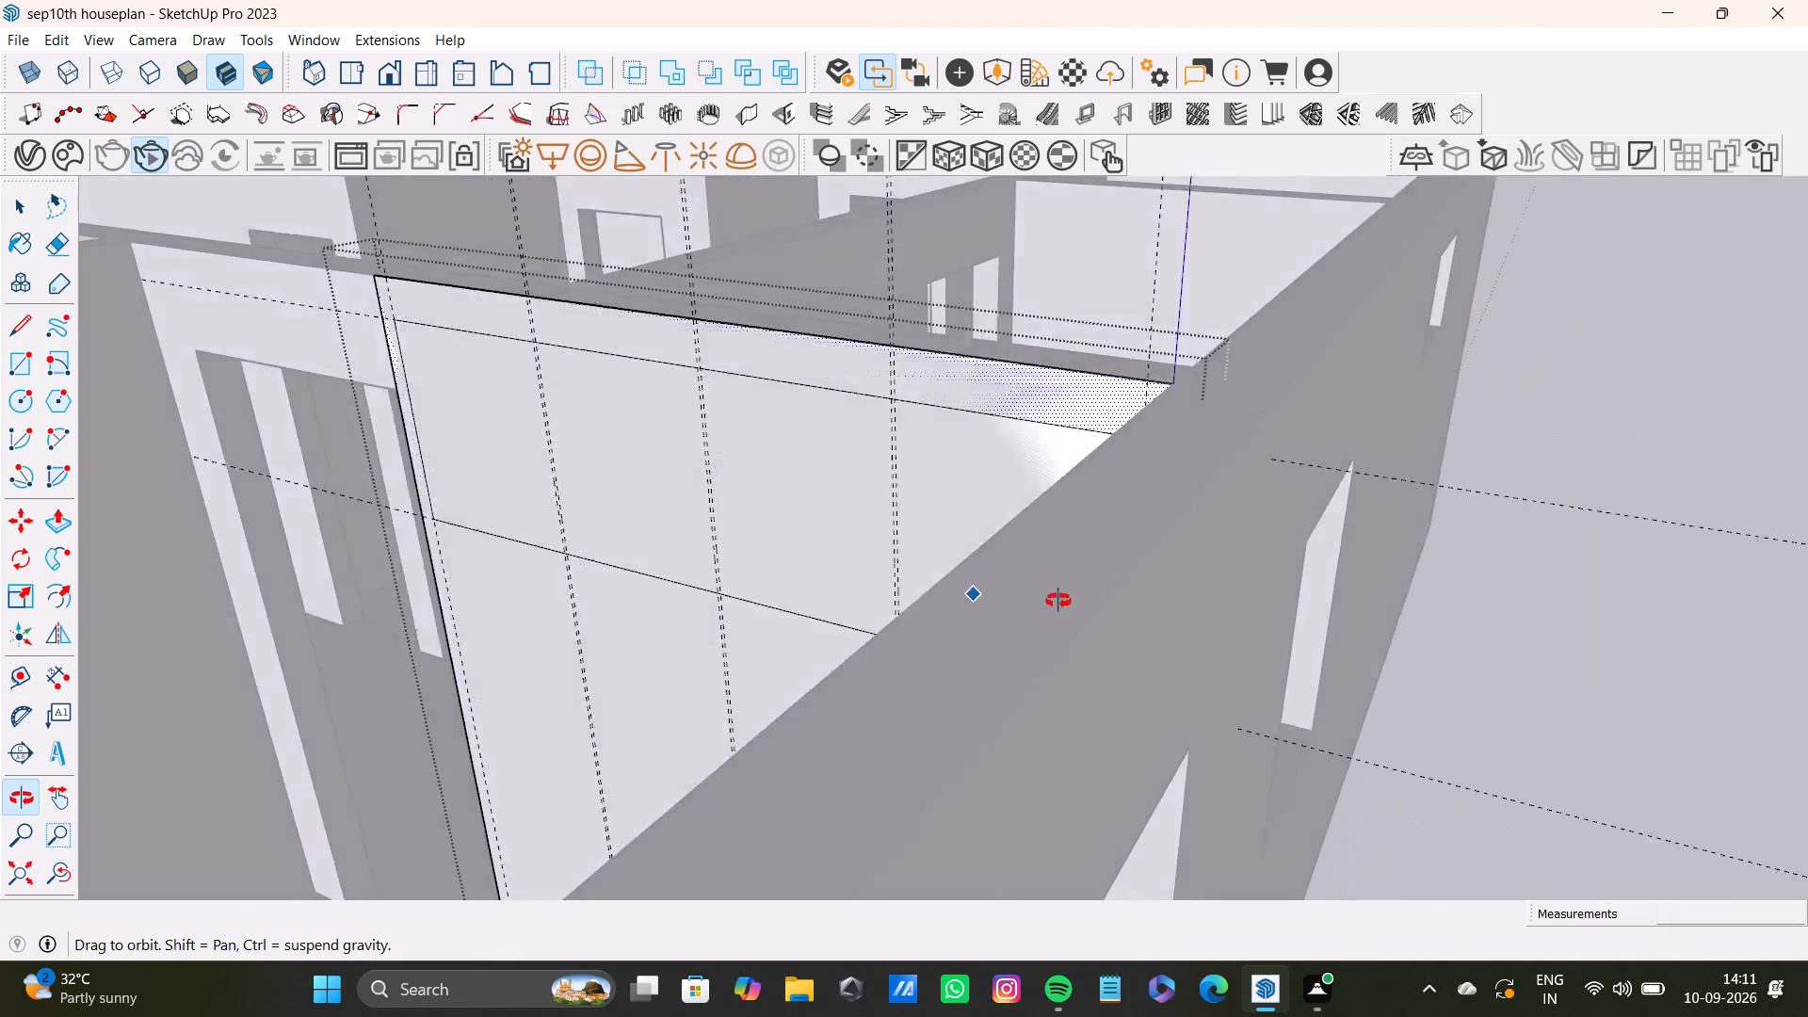
pyautogui.moveTo(1058, 601); pyautogui.dragTo(1380, 636, button='middle')
pyautogui.scroll(-3, 1370, 638)
pyautogui.keyDown('shift'); pyautogui.moveTo(1368, 638); pyautogui.dragTo(1134, 596, button='middle'); pyautogui.keyUp('shift')
pyautogui.scroll(5, 1050, 575)
pyautogui.moveTo(1111, 584); pyautogui.dragTo(1047, 494, button='middle')
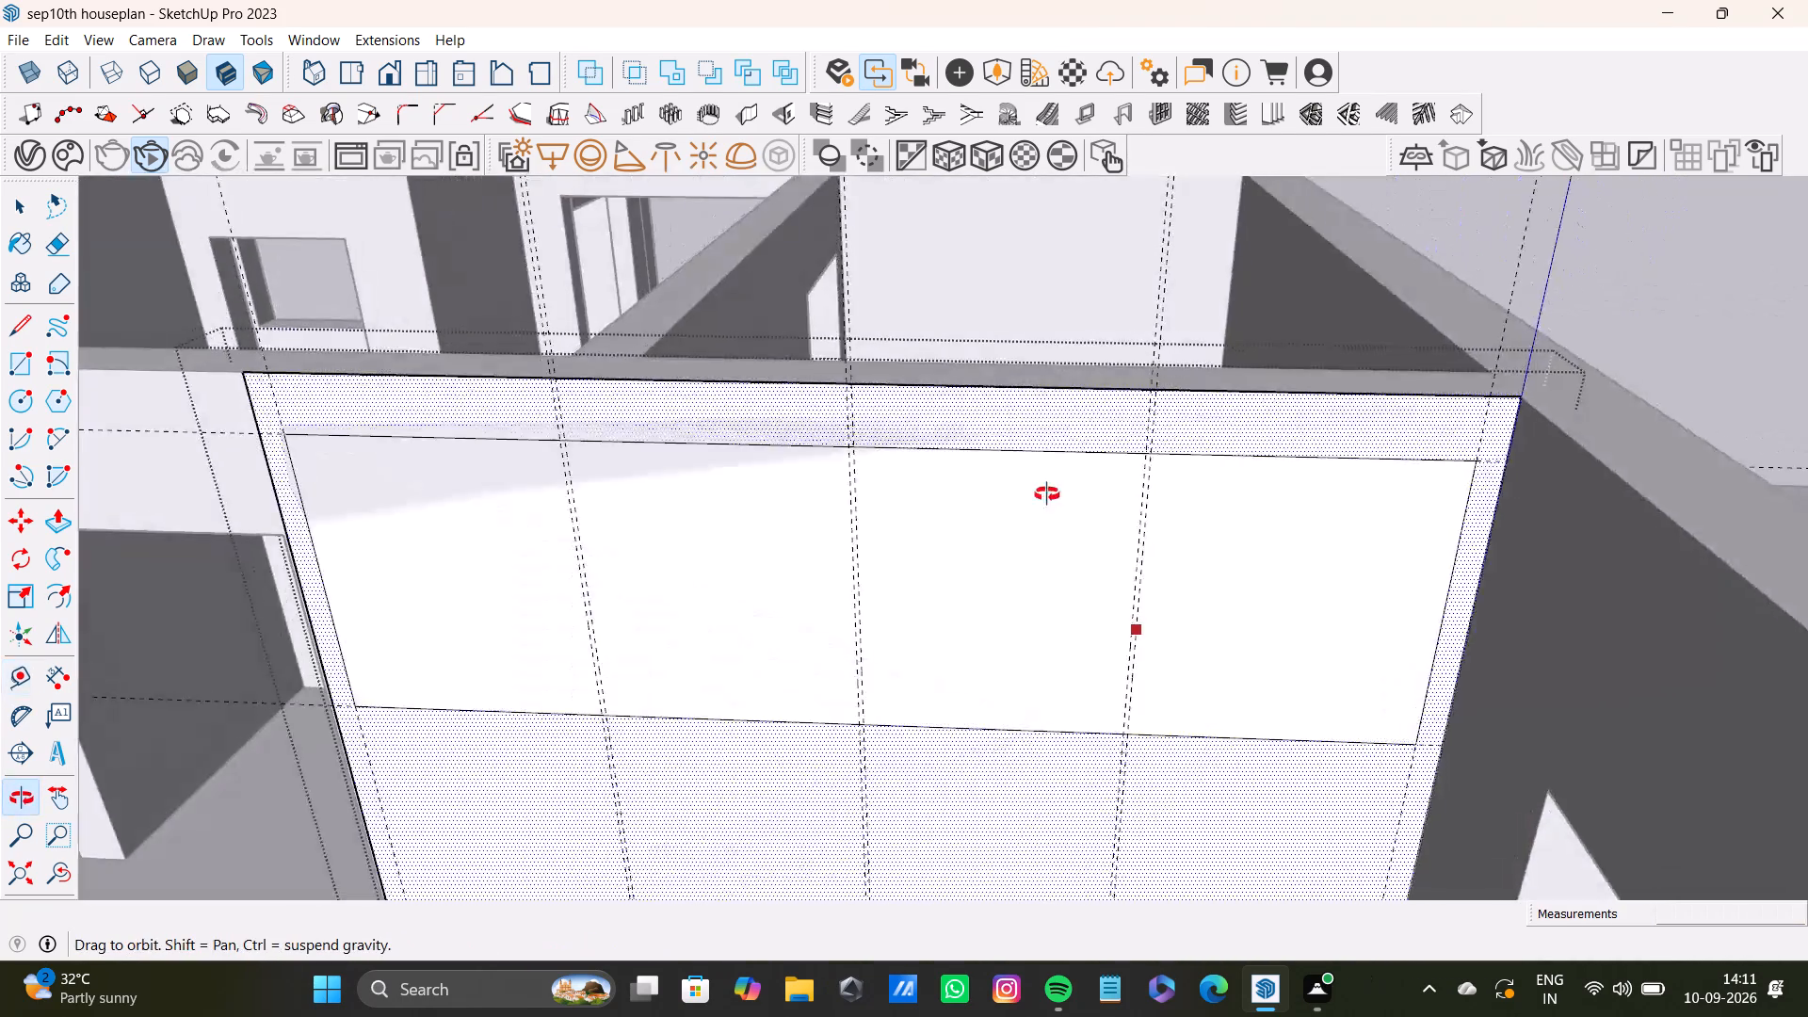
pyautogui.moveTo(1047, 494); pyautogui.dragTo(1028, 508, button='middle')
pyautogui.scroll(-4, 993, 537)
pyautogui.keyDown('shift'); pyautogui.moveTo(993, 557); pyautogui.dragTo(1031, 361, button='middle'); pyautogui.keyUp('shift')
pyautogui.scroll(1, 610, 462)
pyautogui.press('space')
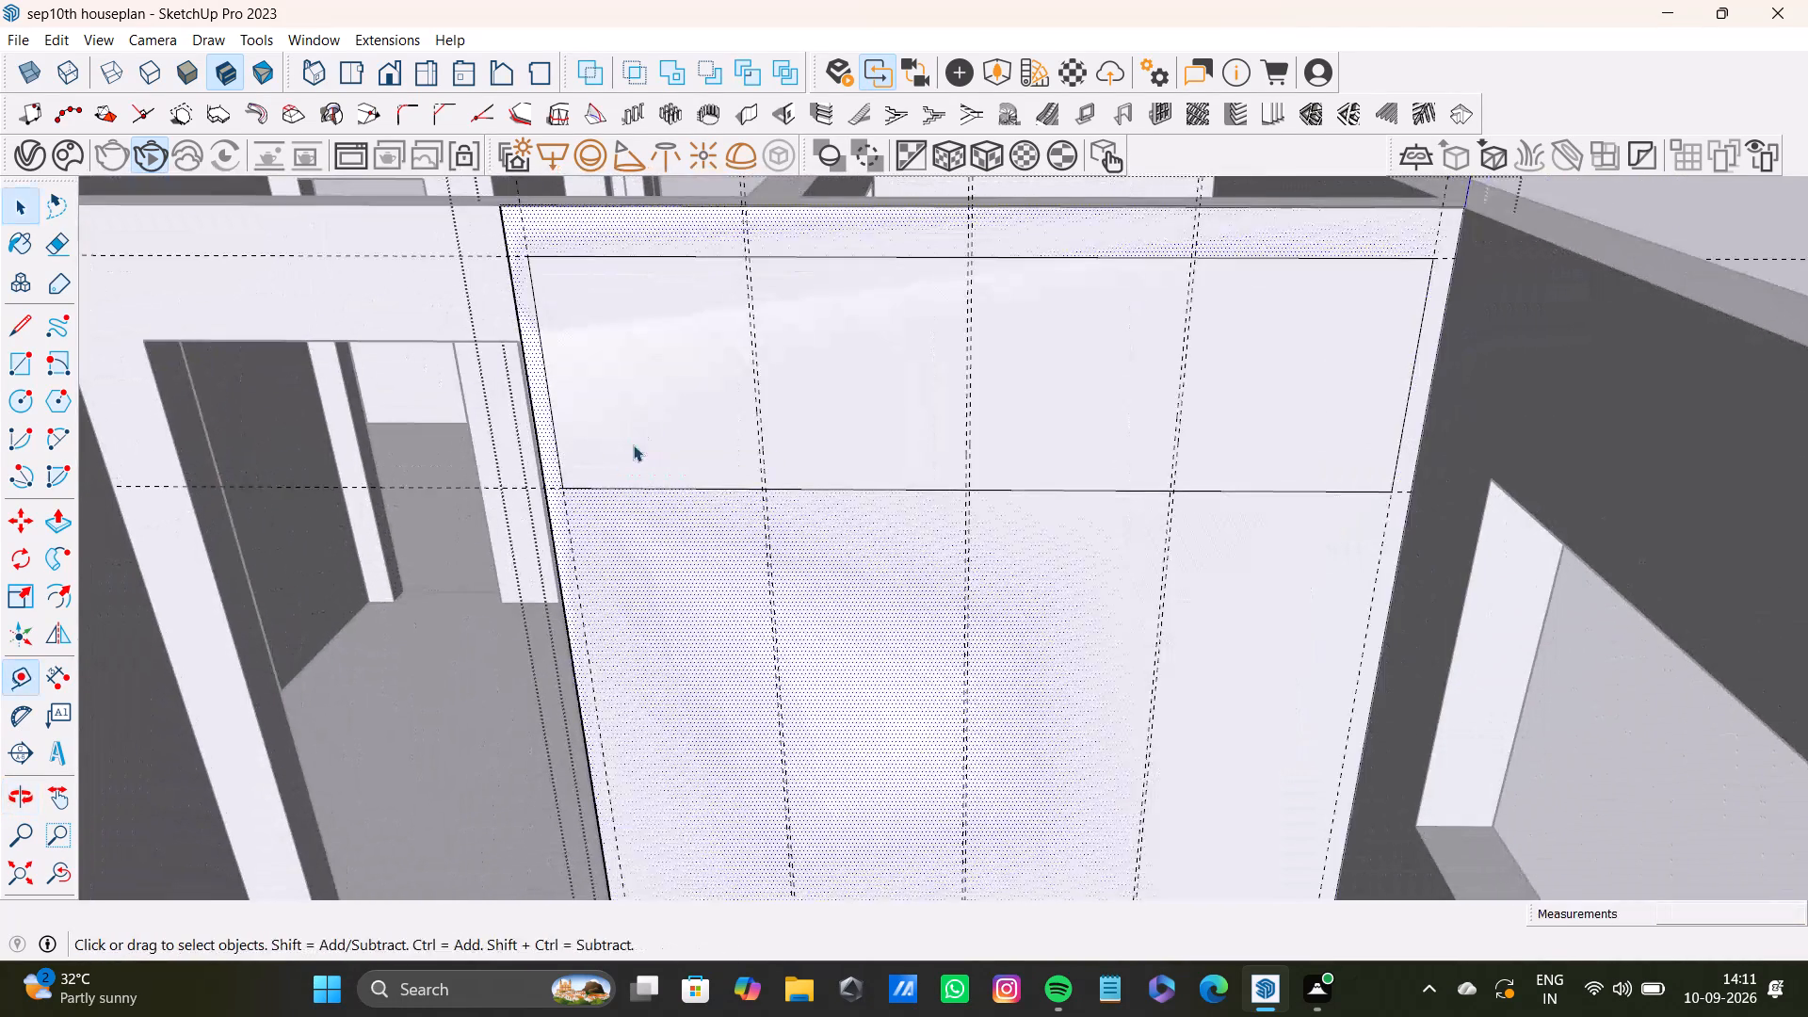
pyautogui.press('r')
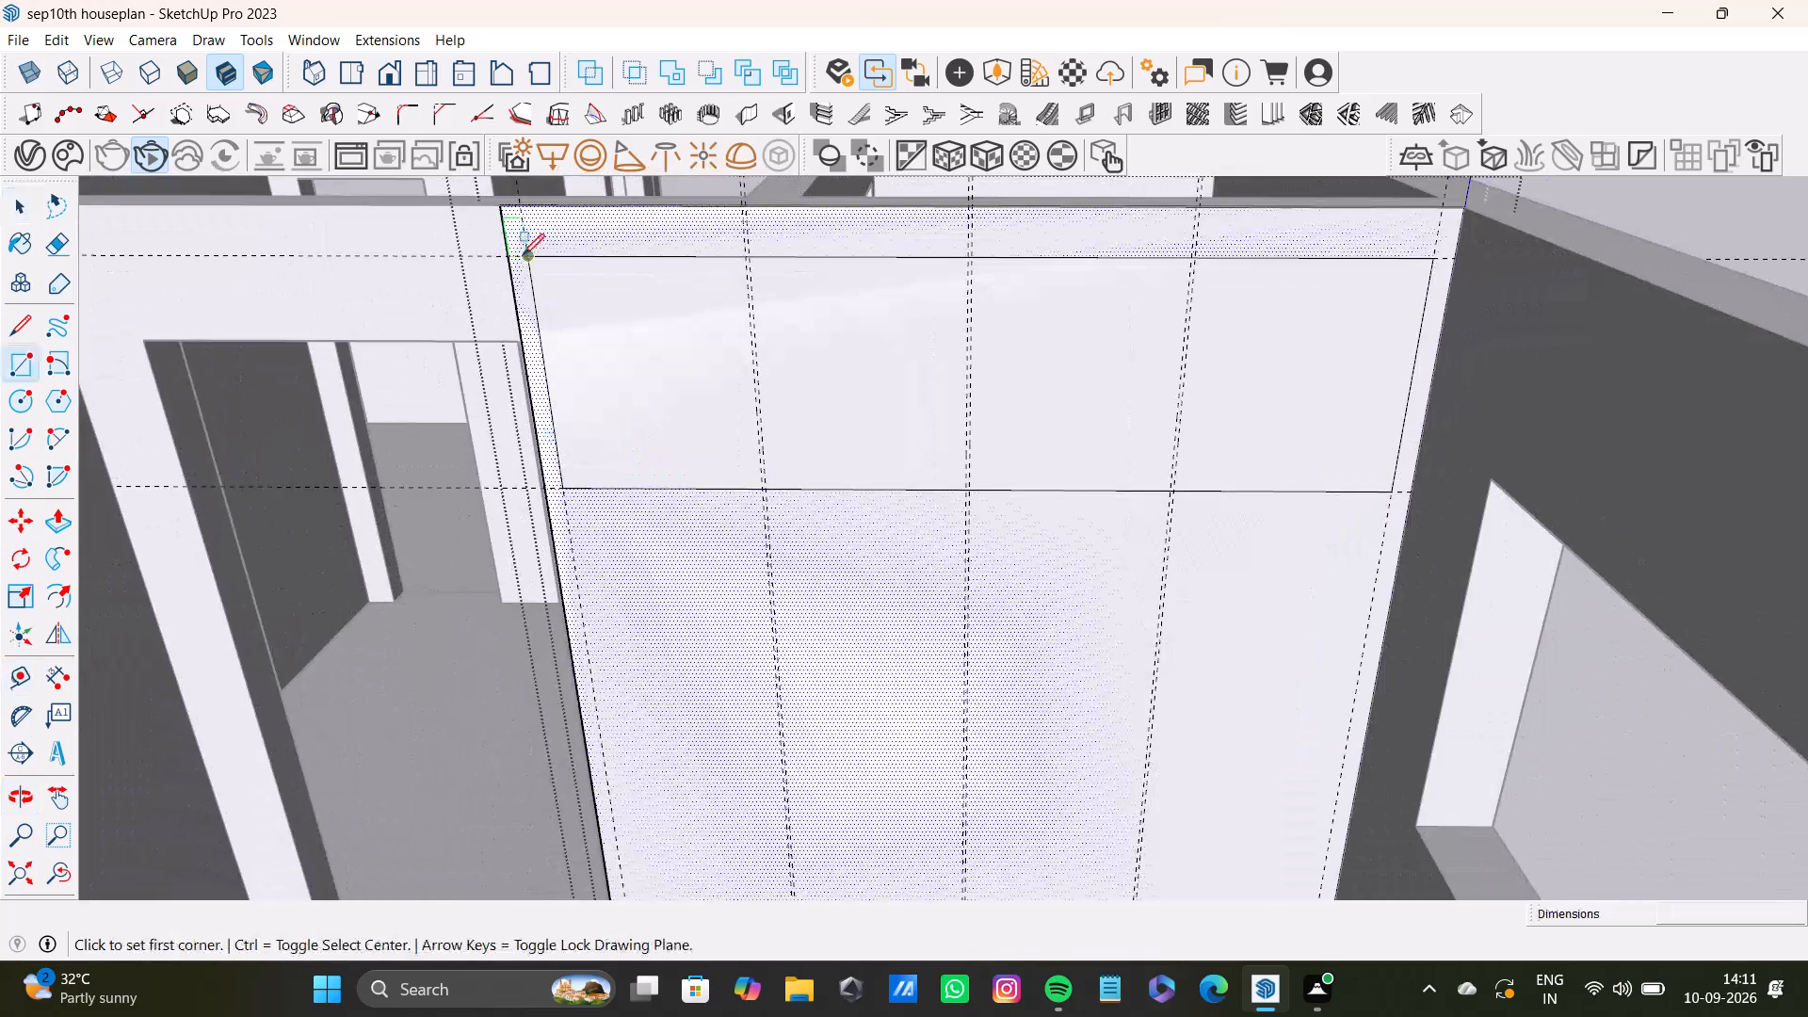
pyautogui.click(523, 255)
pyautogui.scroll(4, 756, 490)
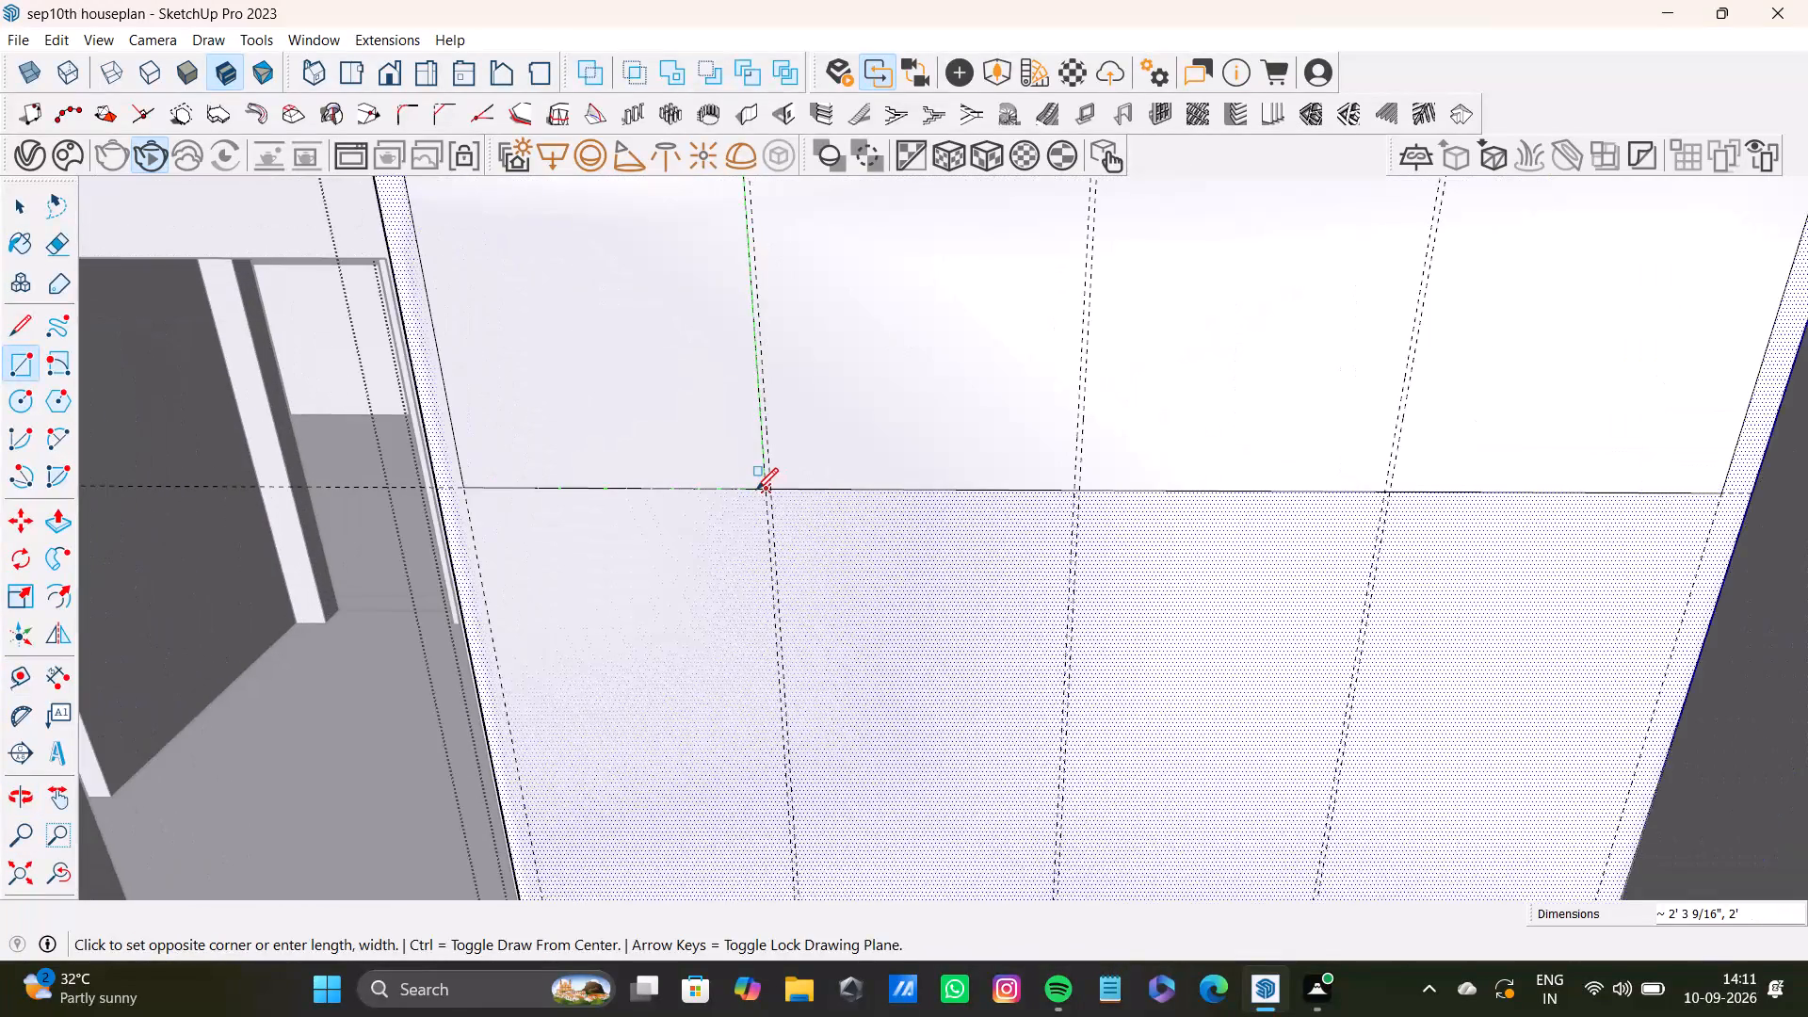
pyautogui.scroll(6, 751, 494)
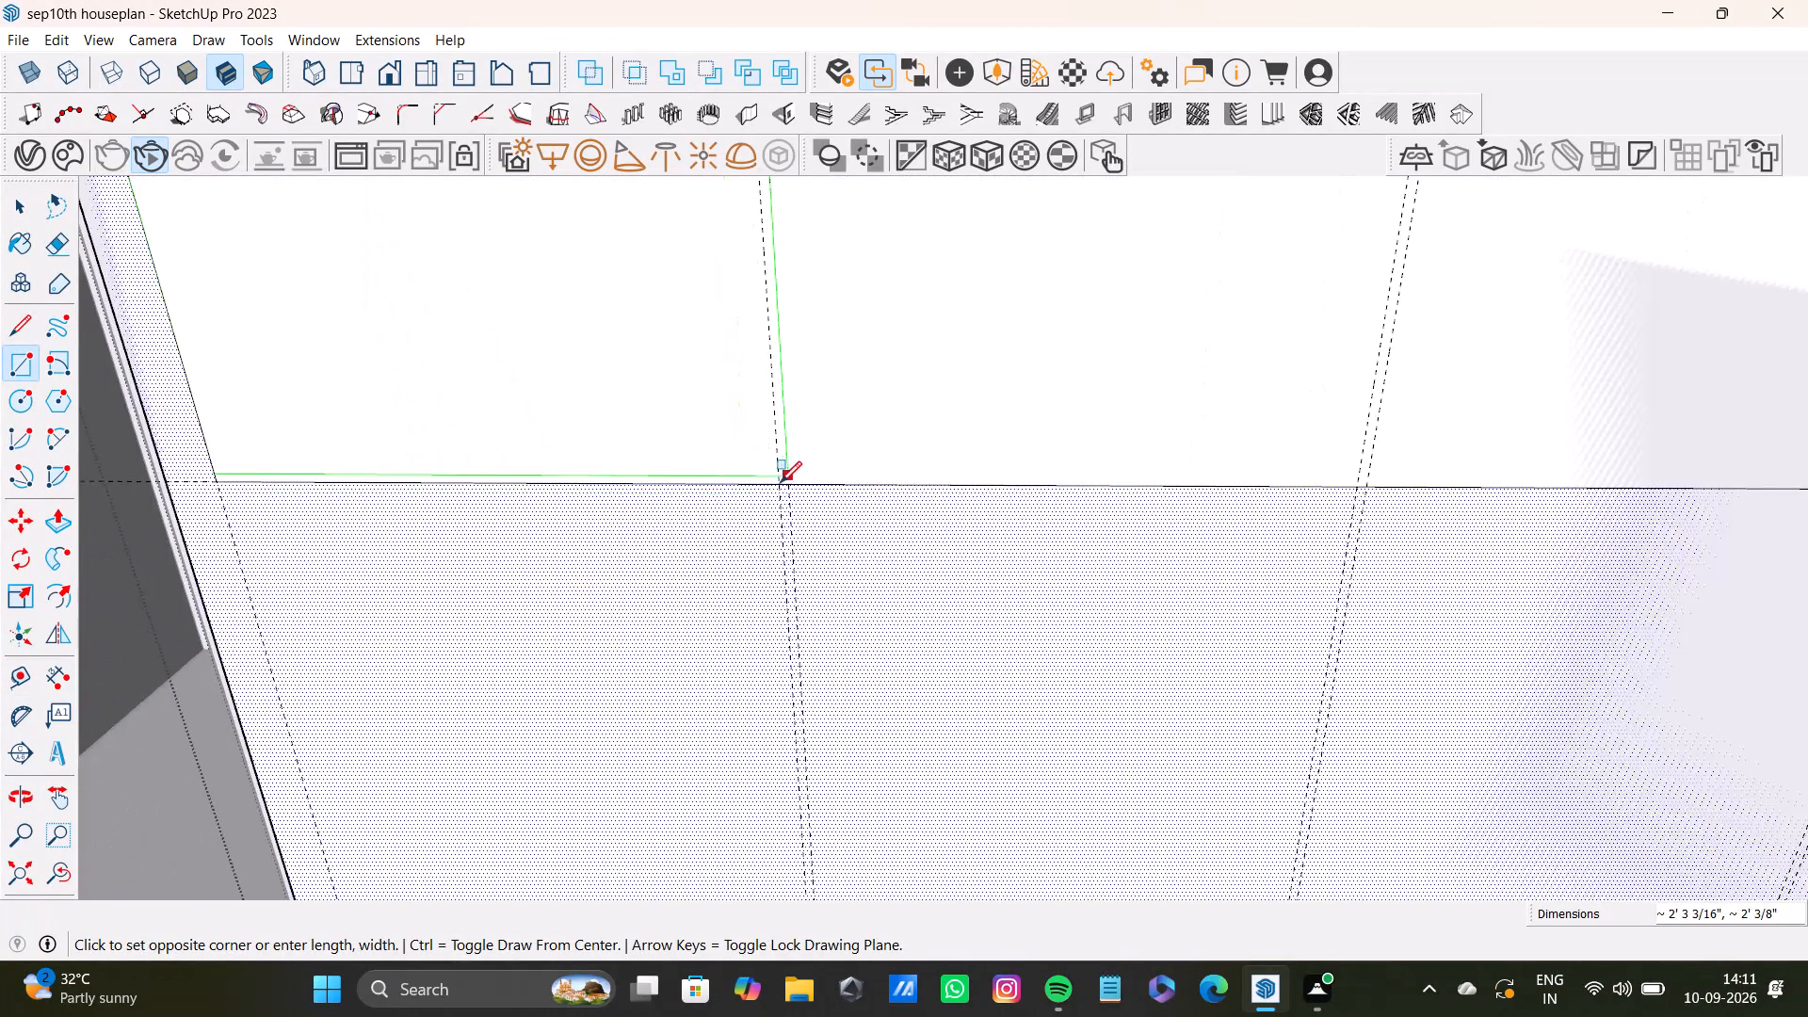
pyautogui.click(779, 483)
# Draw a rectangle over the second section, filling the height between the first guide pair and the middle guide pair.
pyautogui.scroll(-8, 773, 486)
pyautogui.scroll(-4, 646, 428)
pyautogui.keyDown('shift'); pyautogui.moveTo(714, 389); pyautogui.dragTo(700, 544, button='middle'); pyautogui.keyUp('shift')
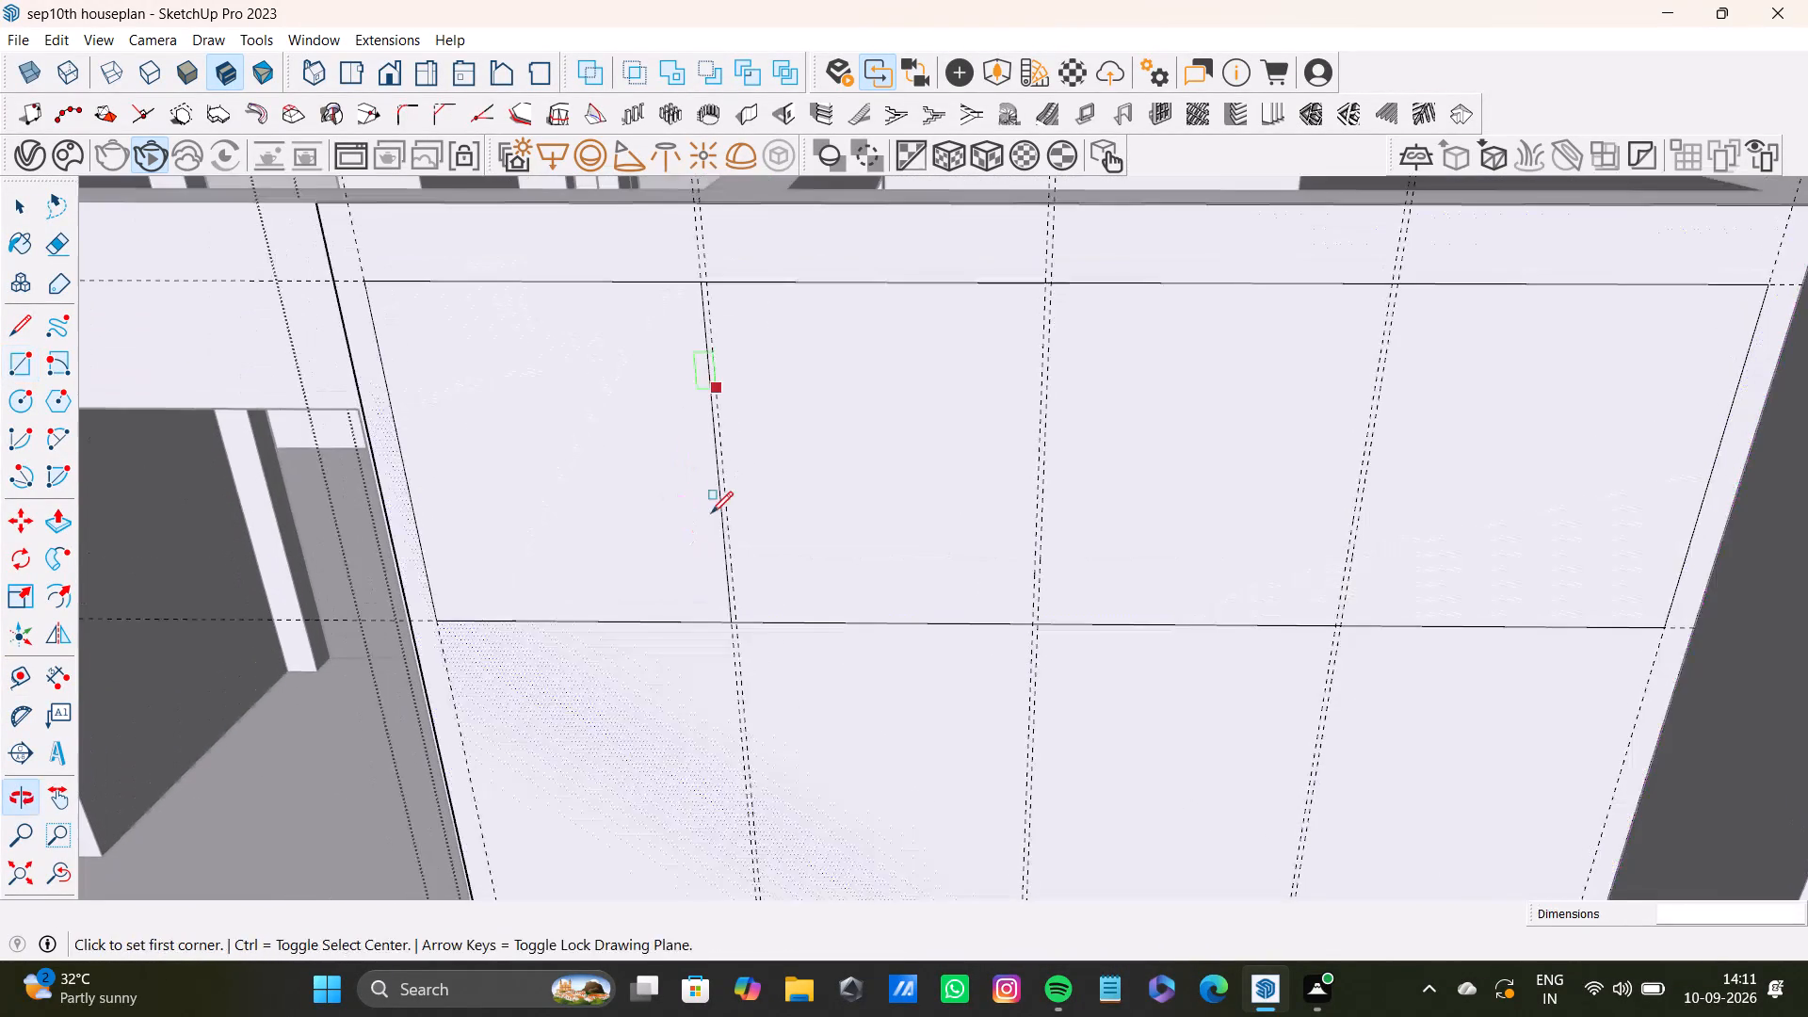
pyautogui.scroll(9, 699, 277)
pyautogui.scroll(-1, 699, 277)
pyautogui.scroll(8, 702, 283)
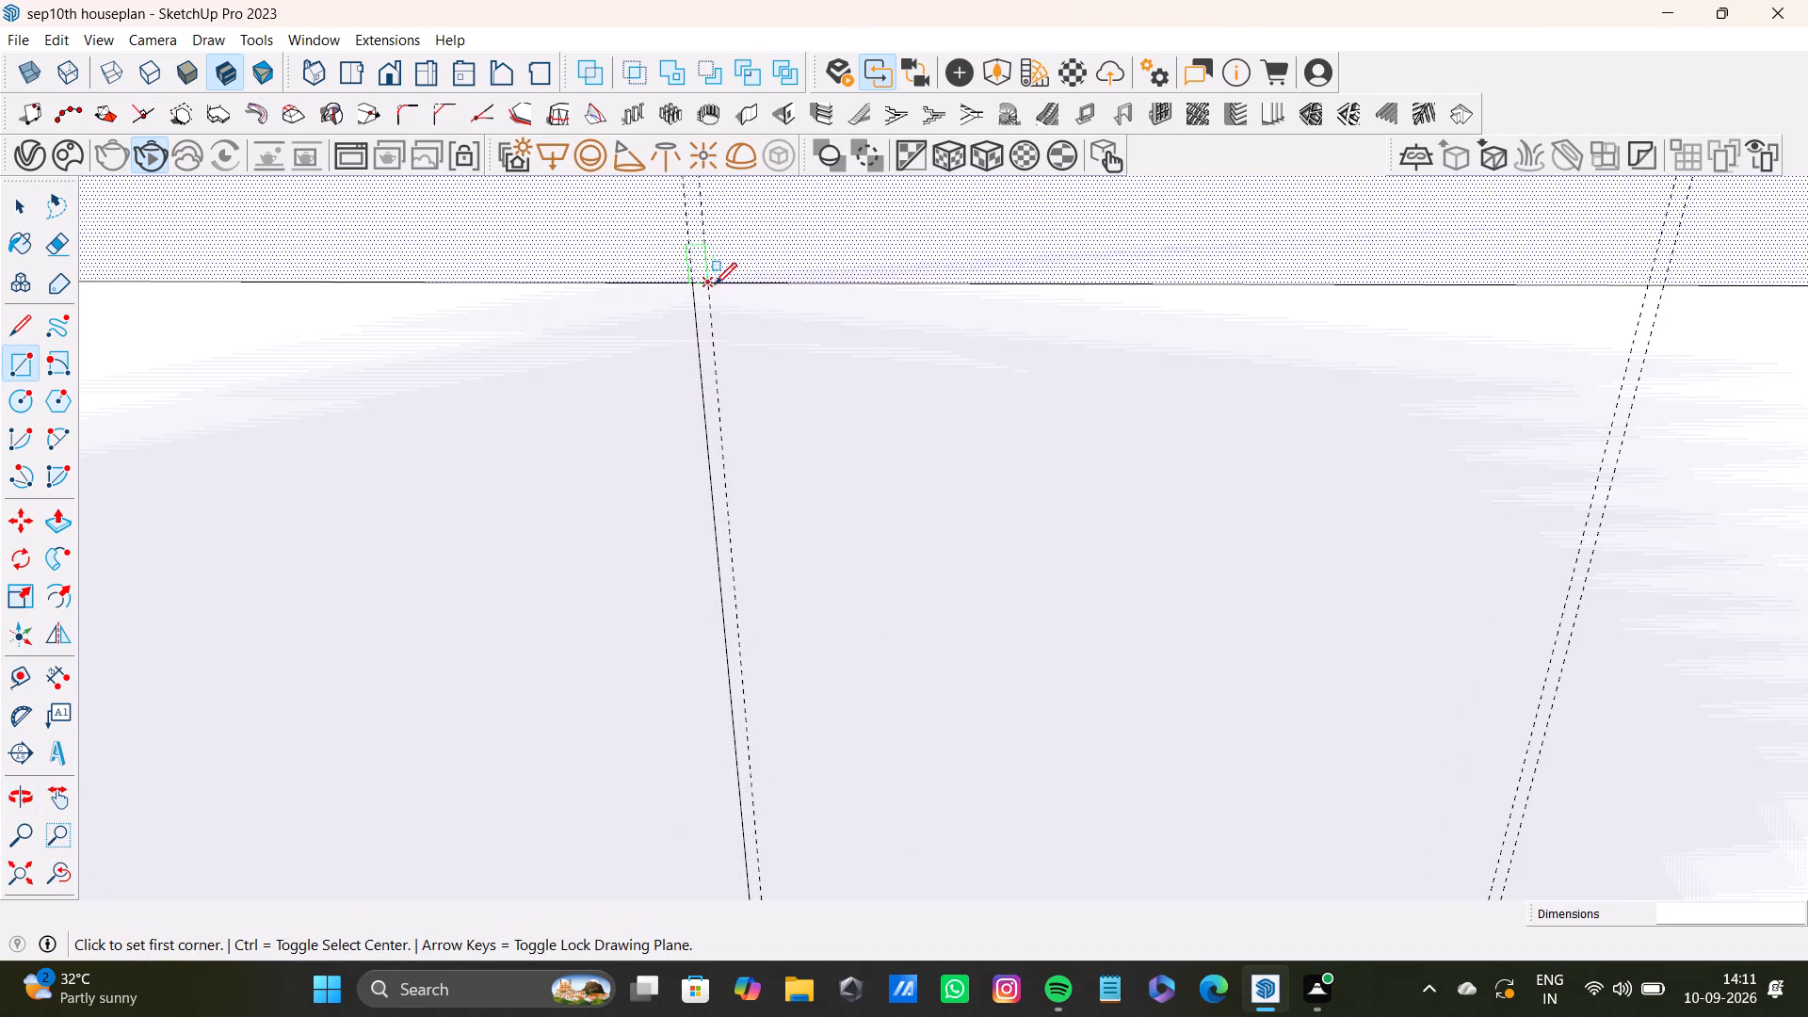
pyautogui.click(712, 285)
pyautogui.scroll(-5, 943, 532)
pyautogui.keyDown('shift'); pyautogui.moveTo(1042, 629); pyautogui.dragTo(984, 475, button='middle'); pyautogui.keyUp('shift')
pyautogui.scroll(-2, 1187, 717)
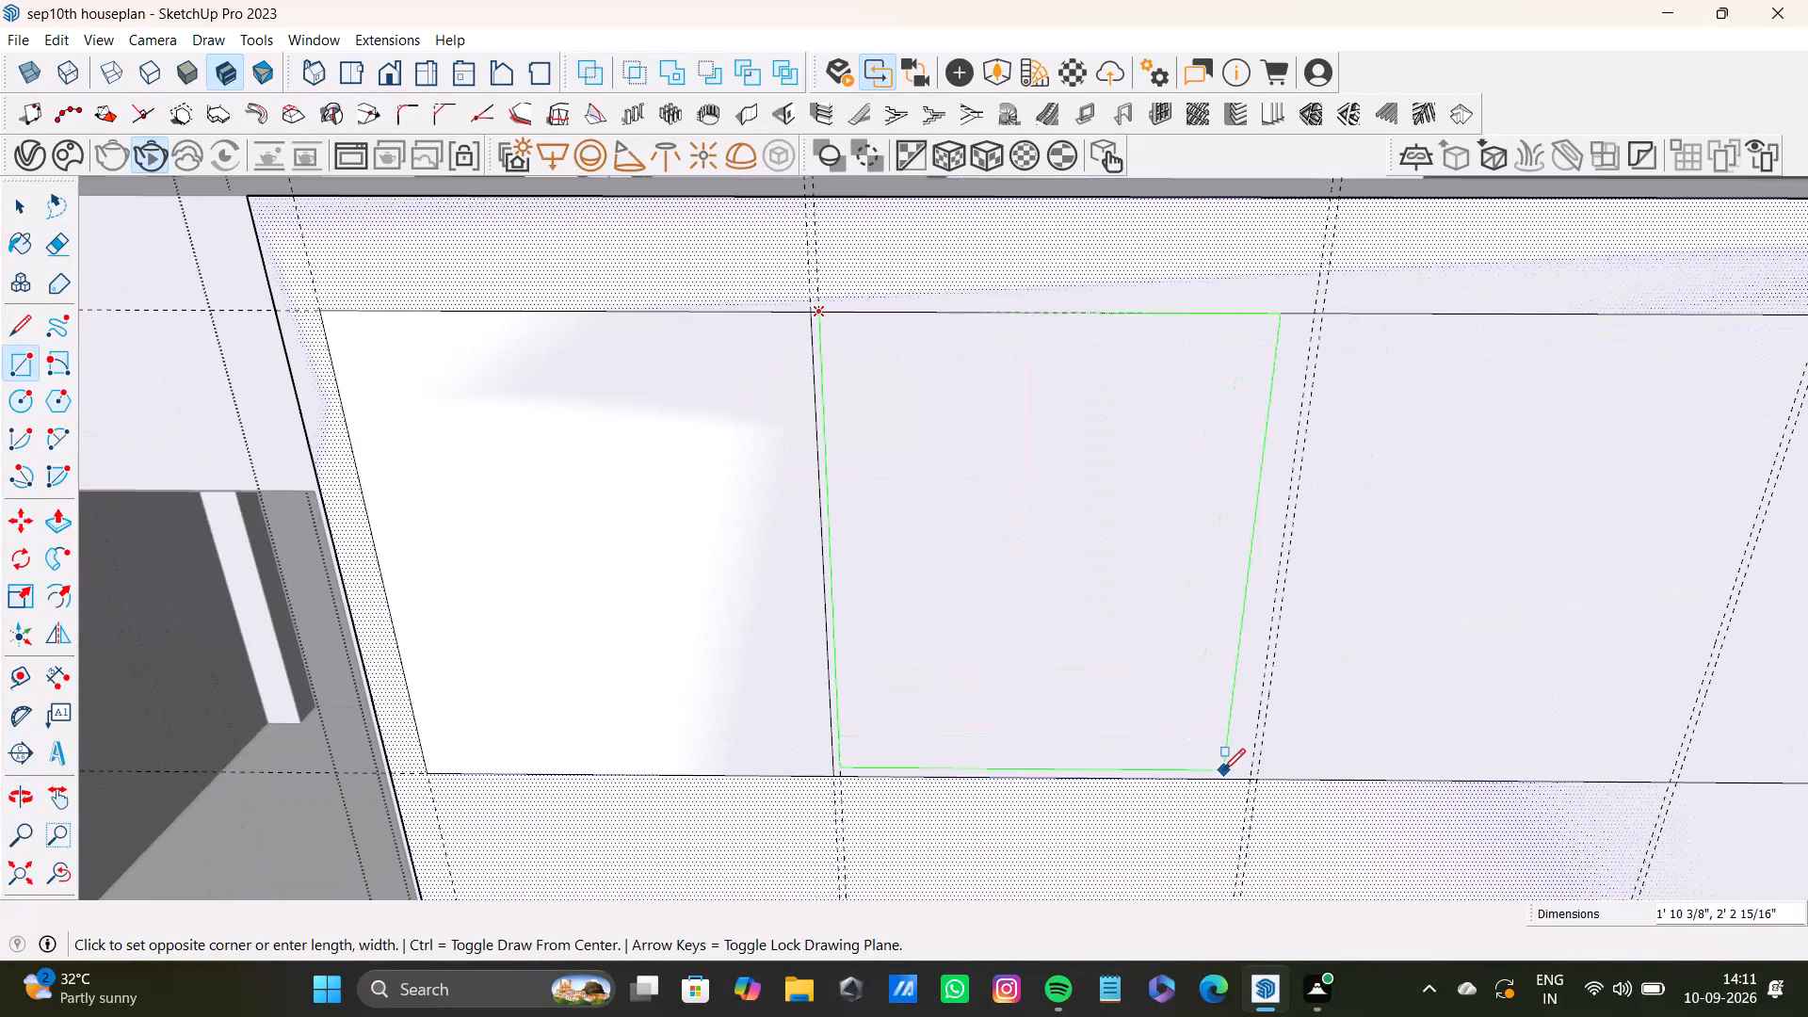
pyautogui.press('Left')
pyautogui.scroll(10, 1241, 742)
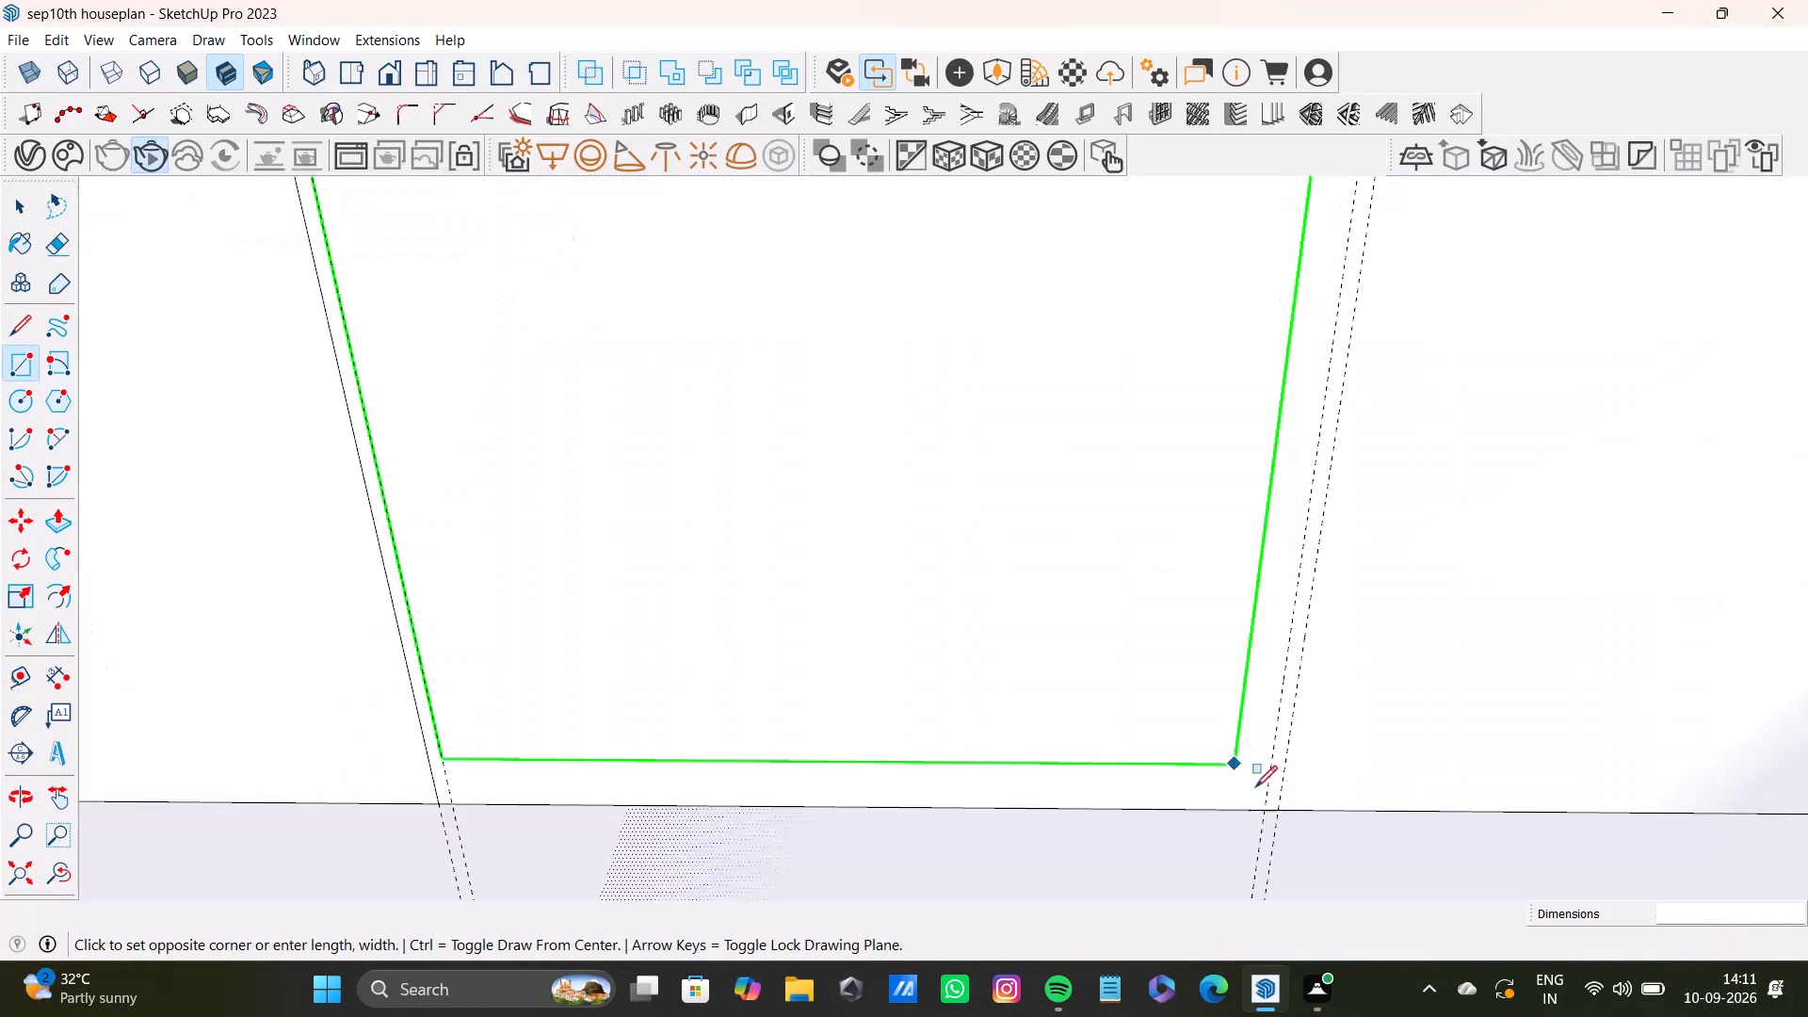
pyautogui.click(1274, 817)
# Draw a rectangle about 2' by 2' 3 9/16" over the third section, between the middle guide pair and the last guide pair.
pyautogui.scroll(-9, 1221, 801)
pyautogui.keyDown('shift'); pyautogui.moveTo(1191, 685); pyautogui.dragTo(871, 750, button='middle'); pyautogui.keyUp('shift')
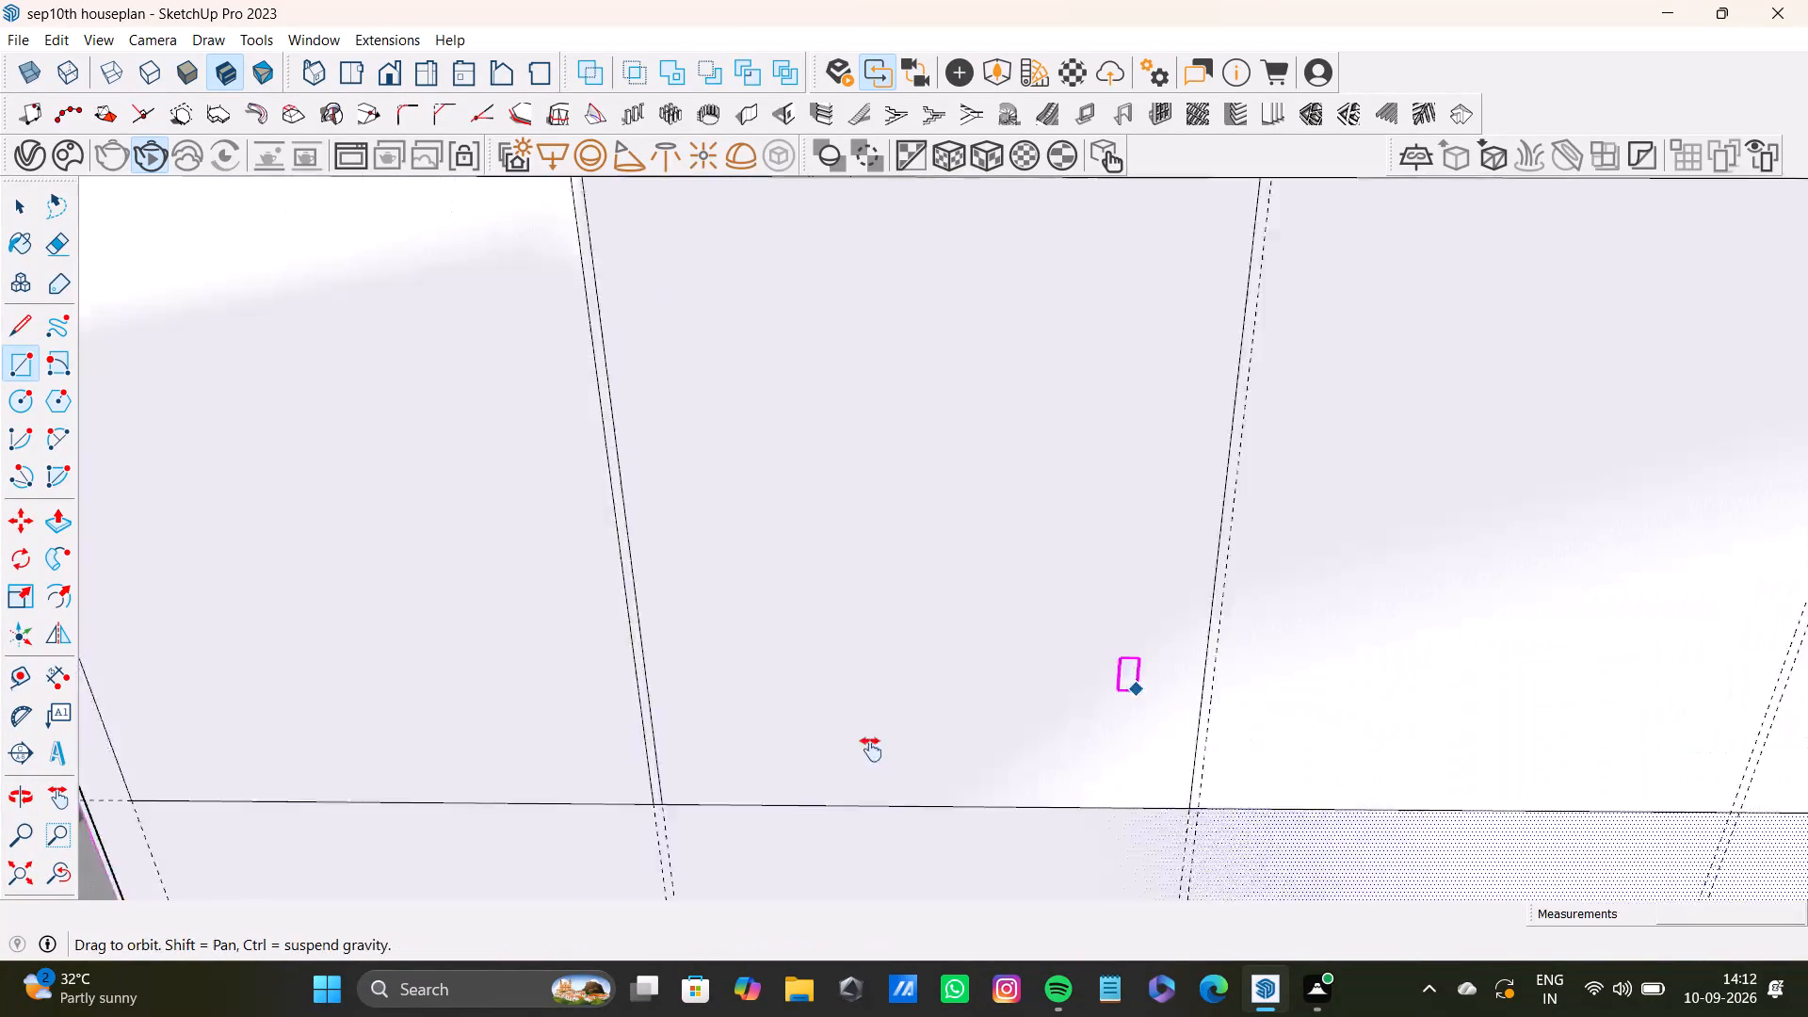
pyautogui.keyDown('shift'); pyautogui.moveTo(871, 750); pyautogui.dragTo(812, 757, button='middle'); pyautogui.keyUp('shift')
pyautogui.keyDown('shift'); pyautogui.scroll(1, 810, 745); pyautogui.keyUp('shift')
pyautogui.scroll(-5, 860, 672)
pyautogui.scroll(-5, 809, 565)
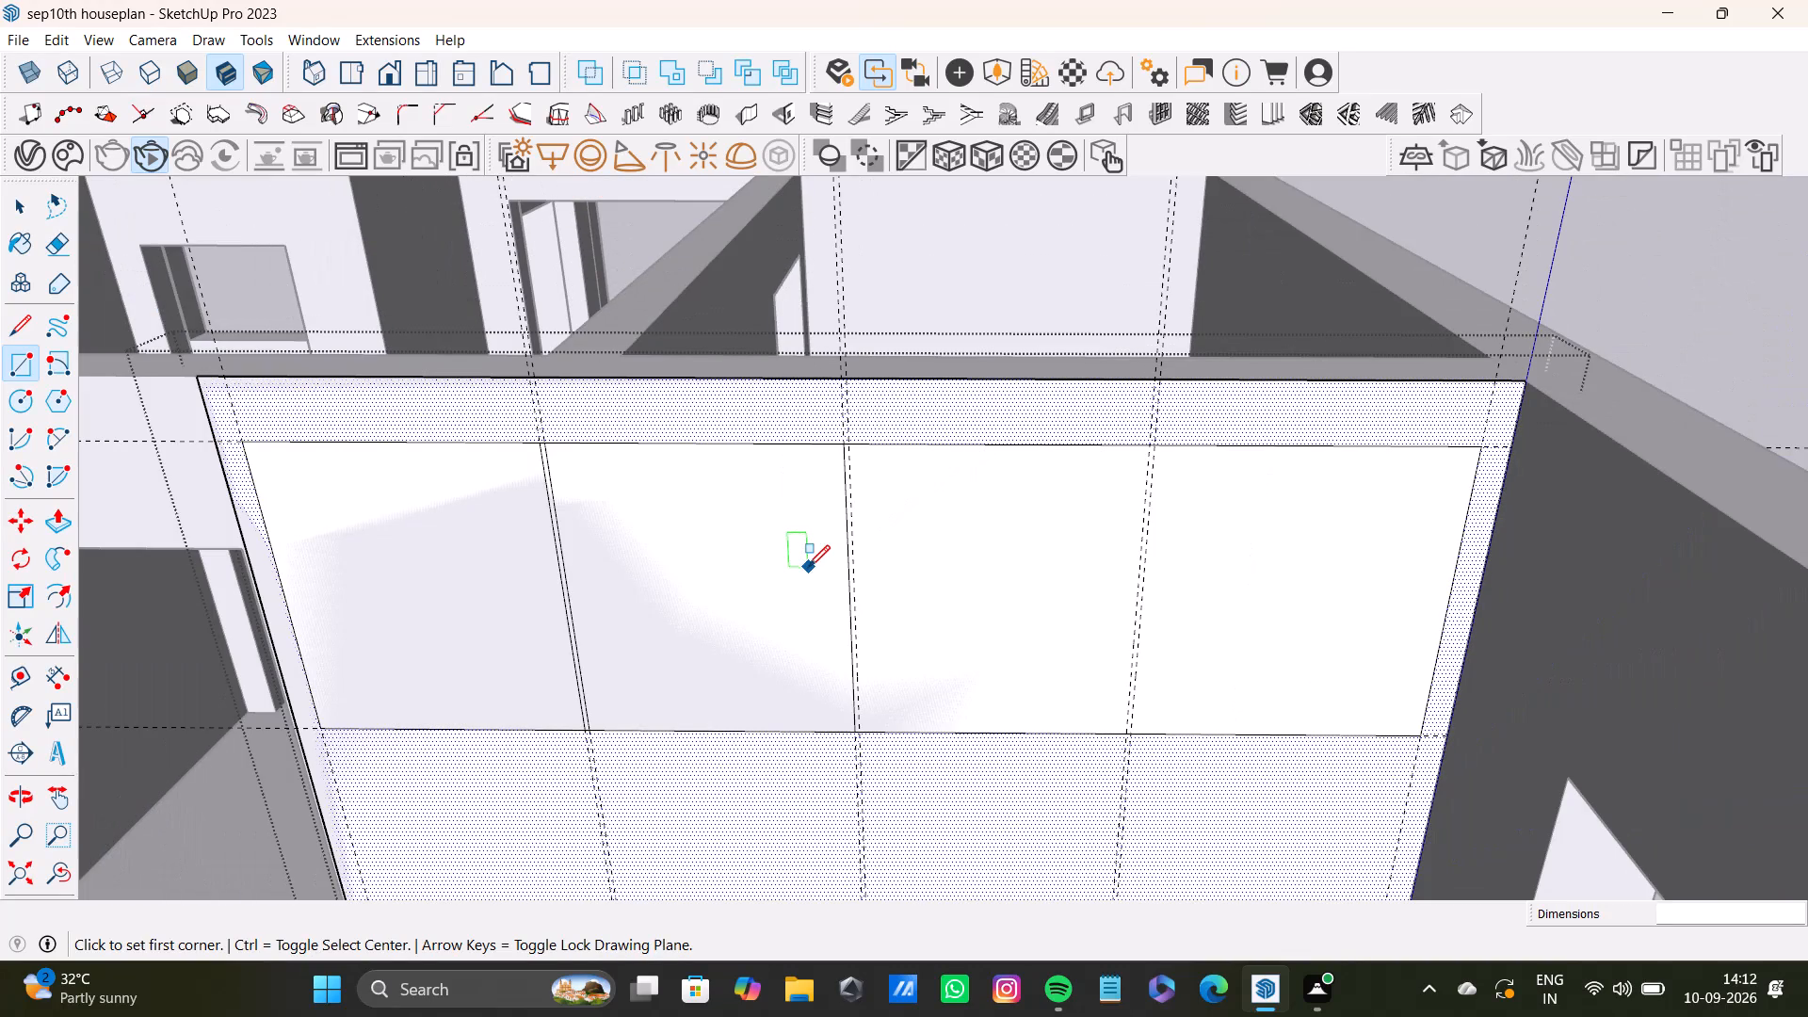
pyautogui.press('r')
pyautogui.scroll(12, 864, 502)
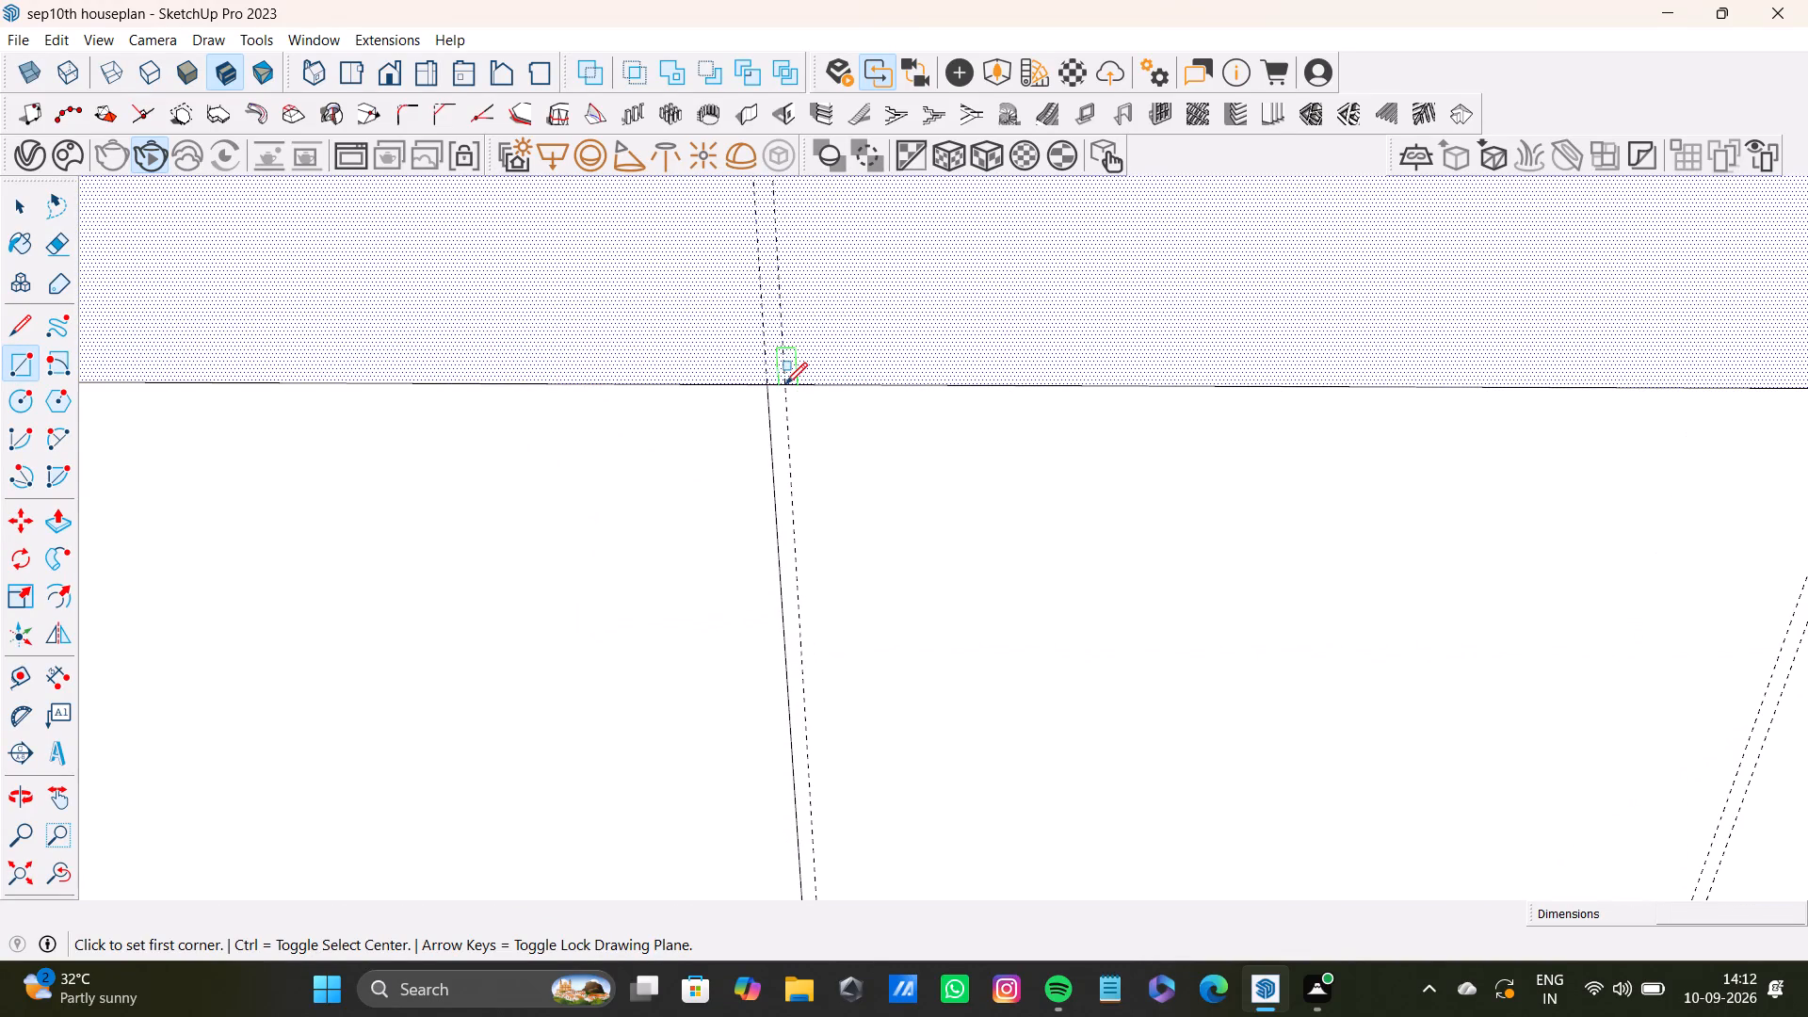
pyautogui.click(782, 383)
pyautogui.scroll(-4, 1104, 615)
pyautogui.keyDown('shift'); pyautogui.moveTo(1209, 706); pyautogui.dragTo(1002, 515, button='middle'); pyautogui.keyUp('shift')
pyautogui.moveTo(1167, 783); pyautogui.dragTo(1120, 587, button='middle')
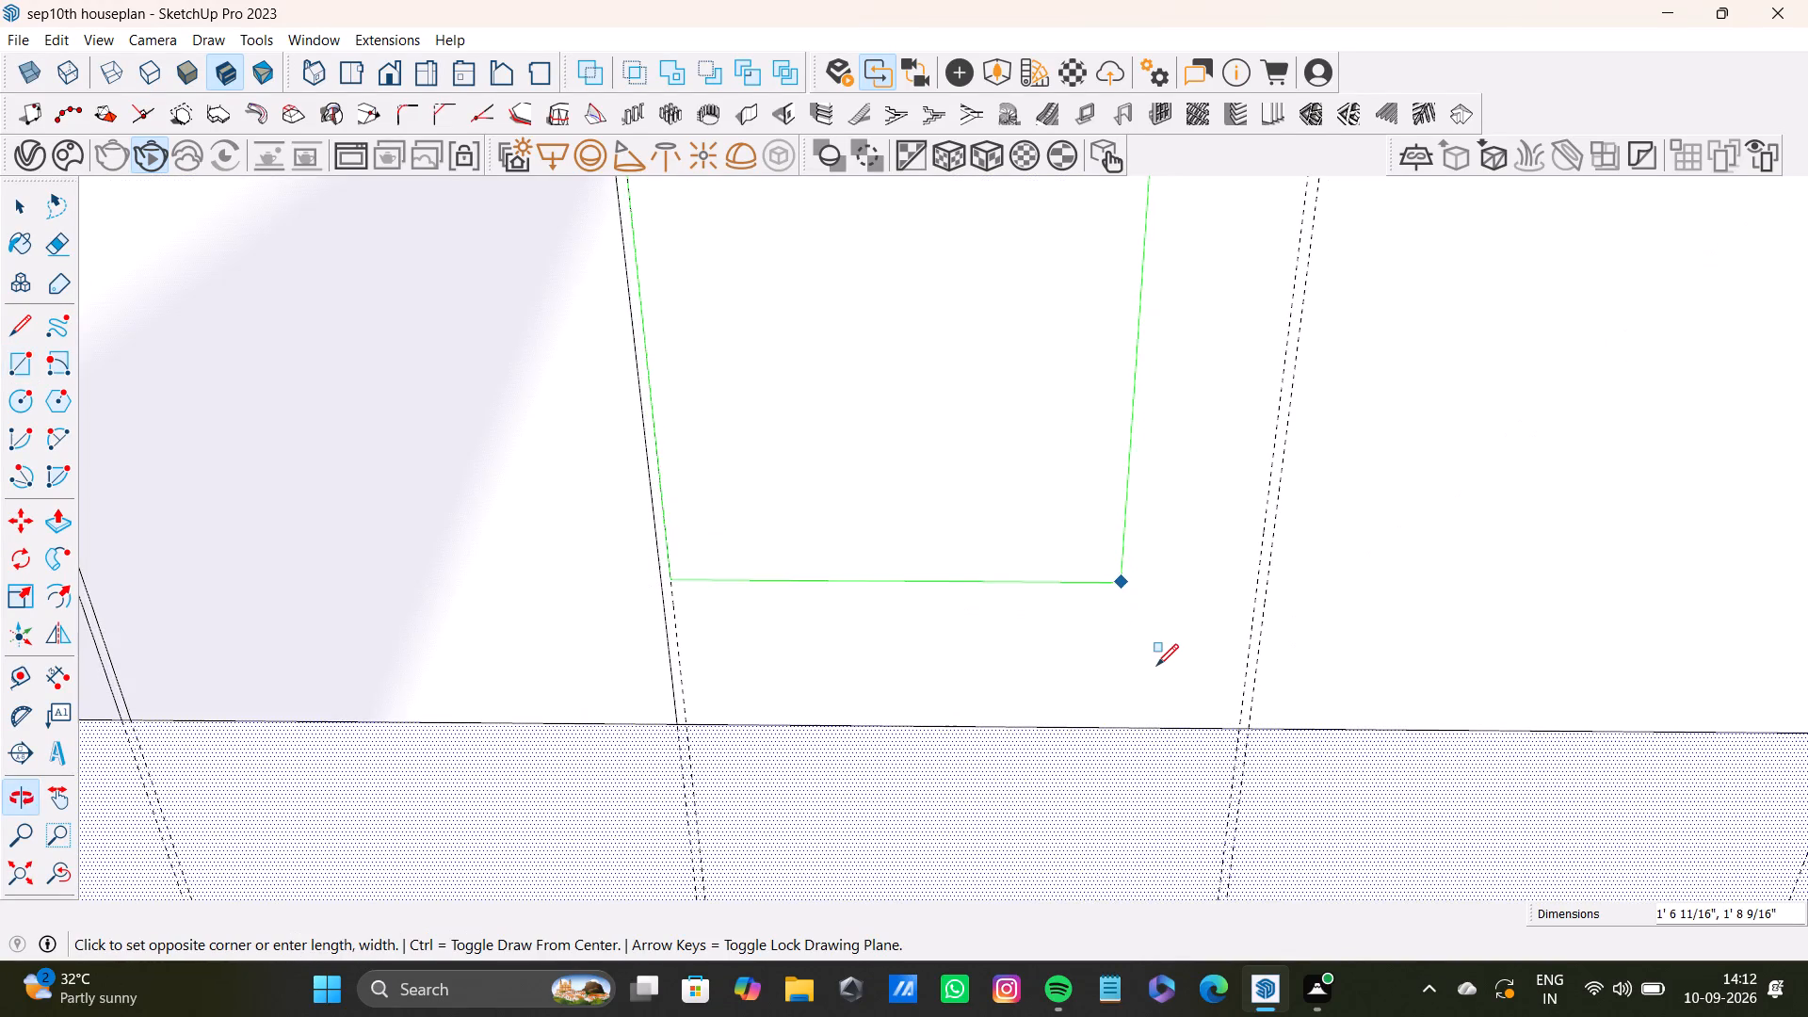
pyautogui.scroll(2, 1156, 658)
pyautogui.click(1253, 741)
# Draw a rectangle over the fourth section, from the last guide to the upper rectangle's lower corner beside the window wall.
pyautogui.scroll(-11, 1087, 670)
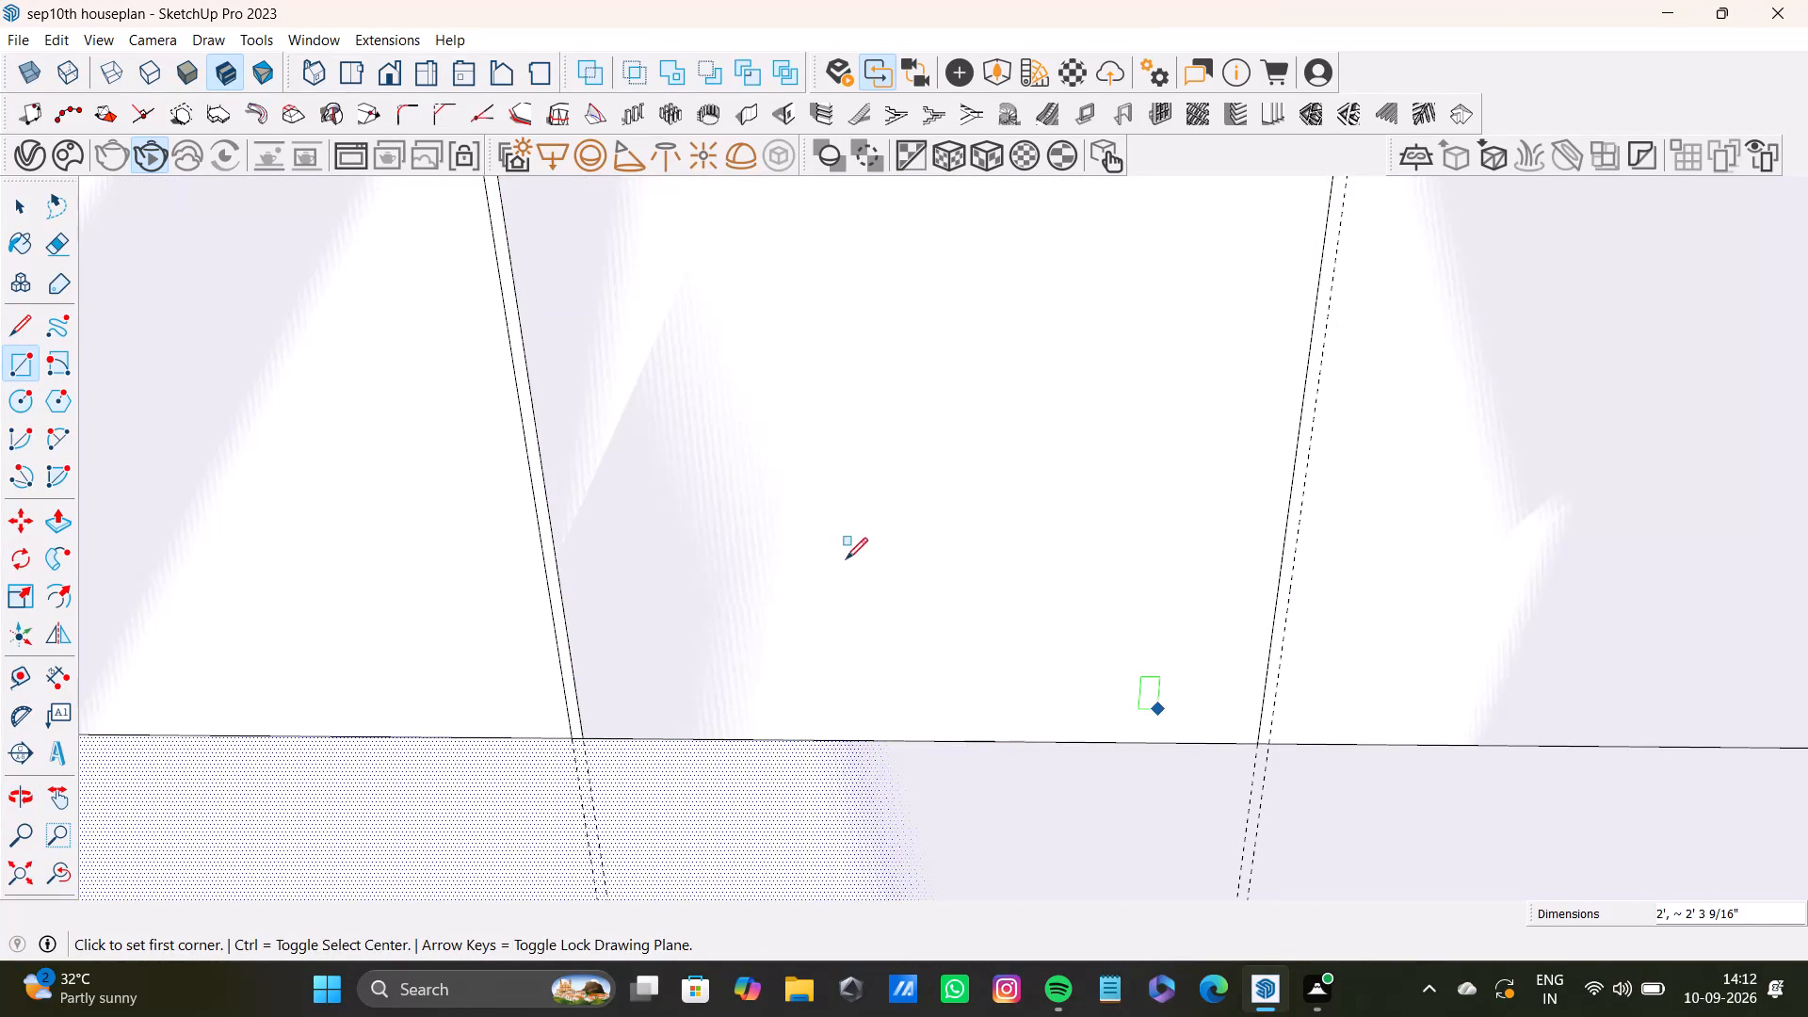
pyautogui.scroll(-12, 846, 559)
pyautogui.scroll(2, 482, 465)
pyautogui.scroll(-9, 546, 460)
pyautogui.keyDown('shift'); pyautogui.moveTo(861, 449); pyautogui.dragTo(797, 689, button='middle'); pyautogui.keyUp('shift')
pyautogui.scroll(3, 990, 530)
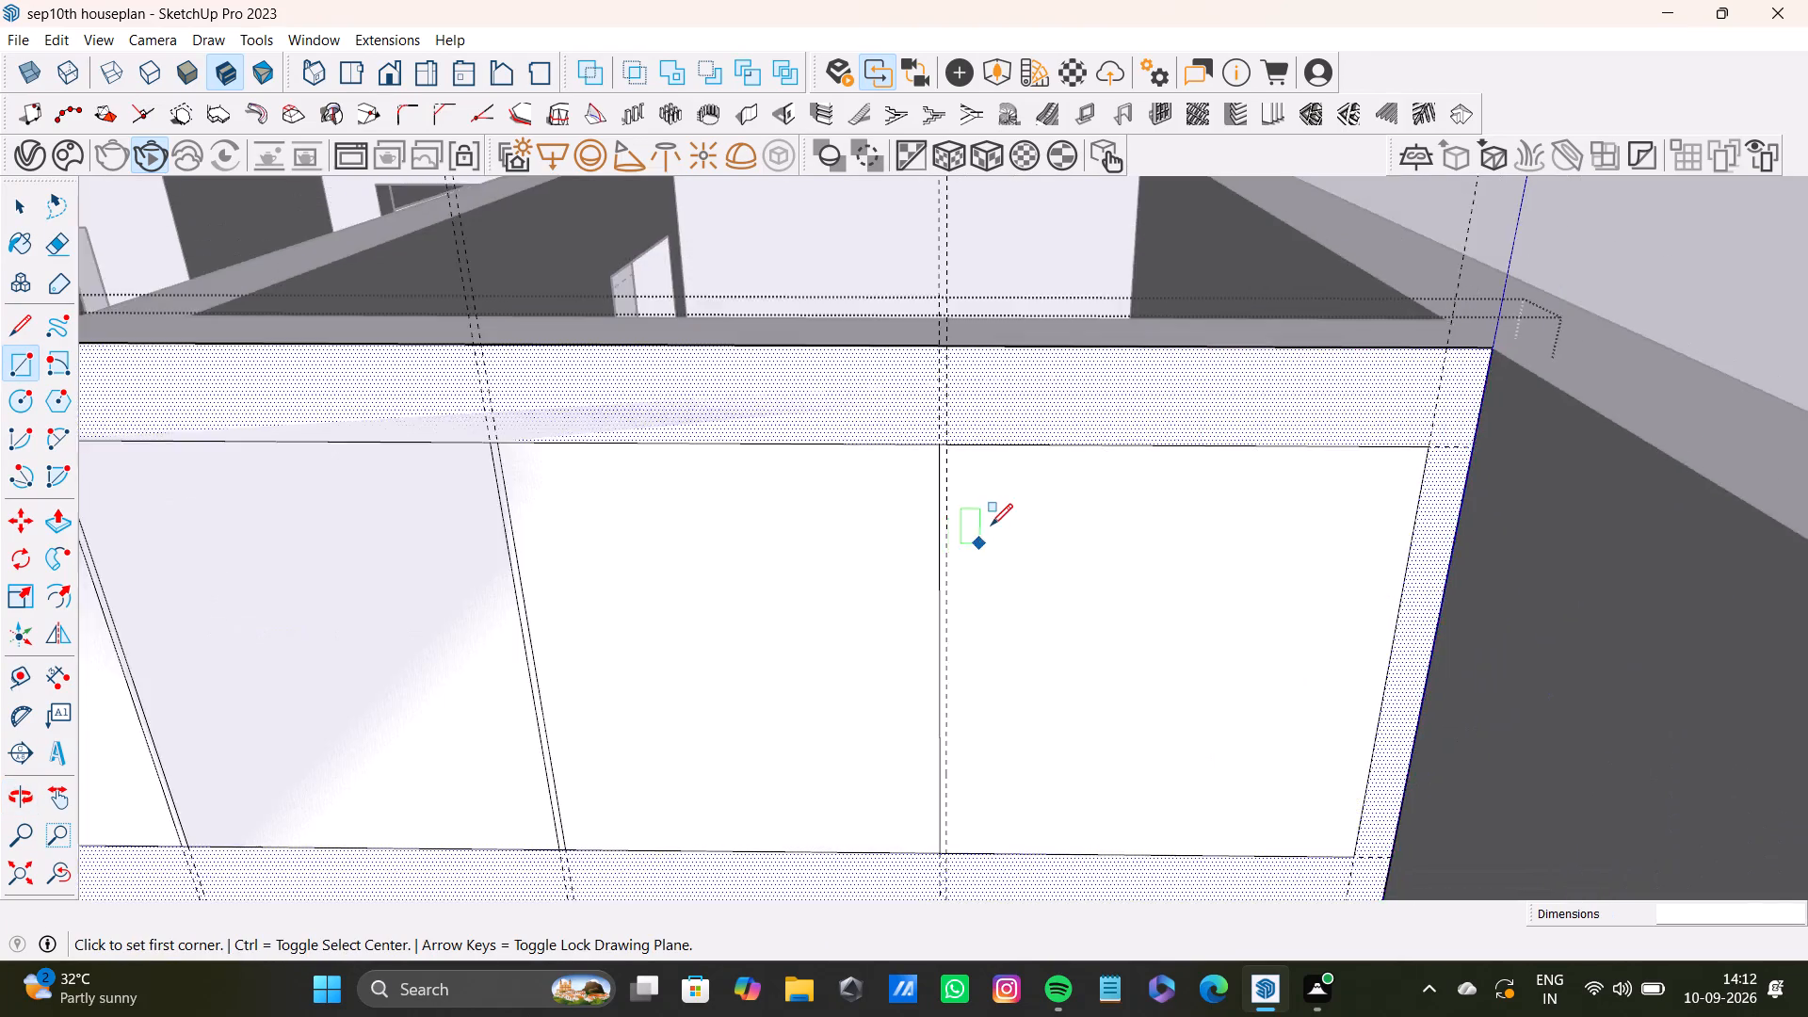
pyautogui.scroll(8, 991, 525)
pyautogui.click(921, 347)
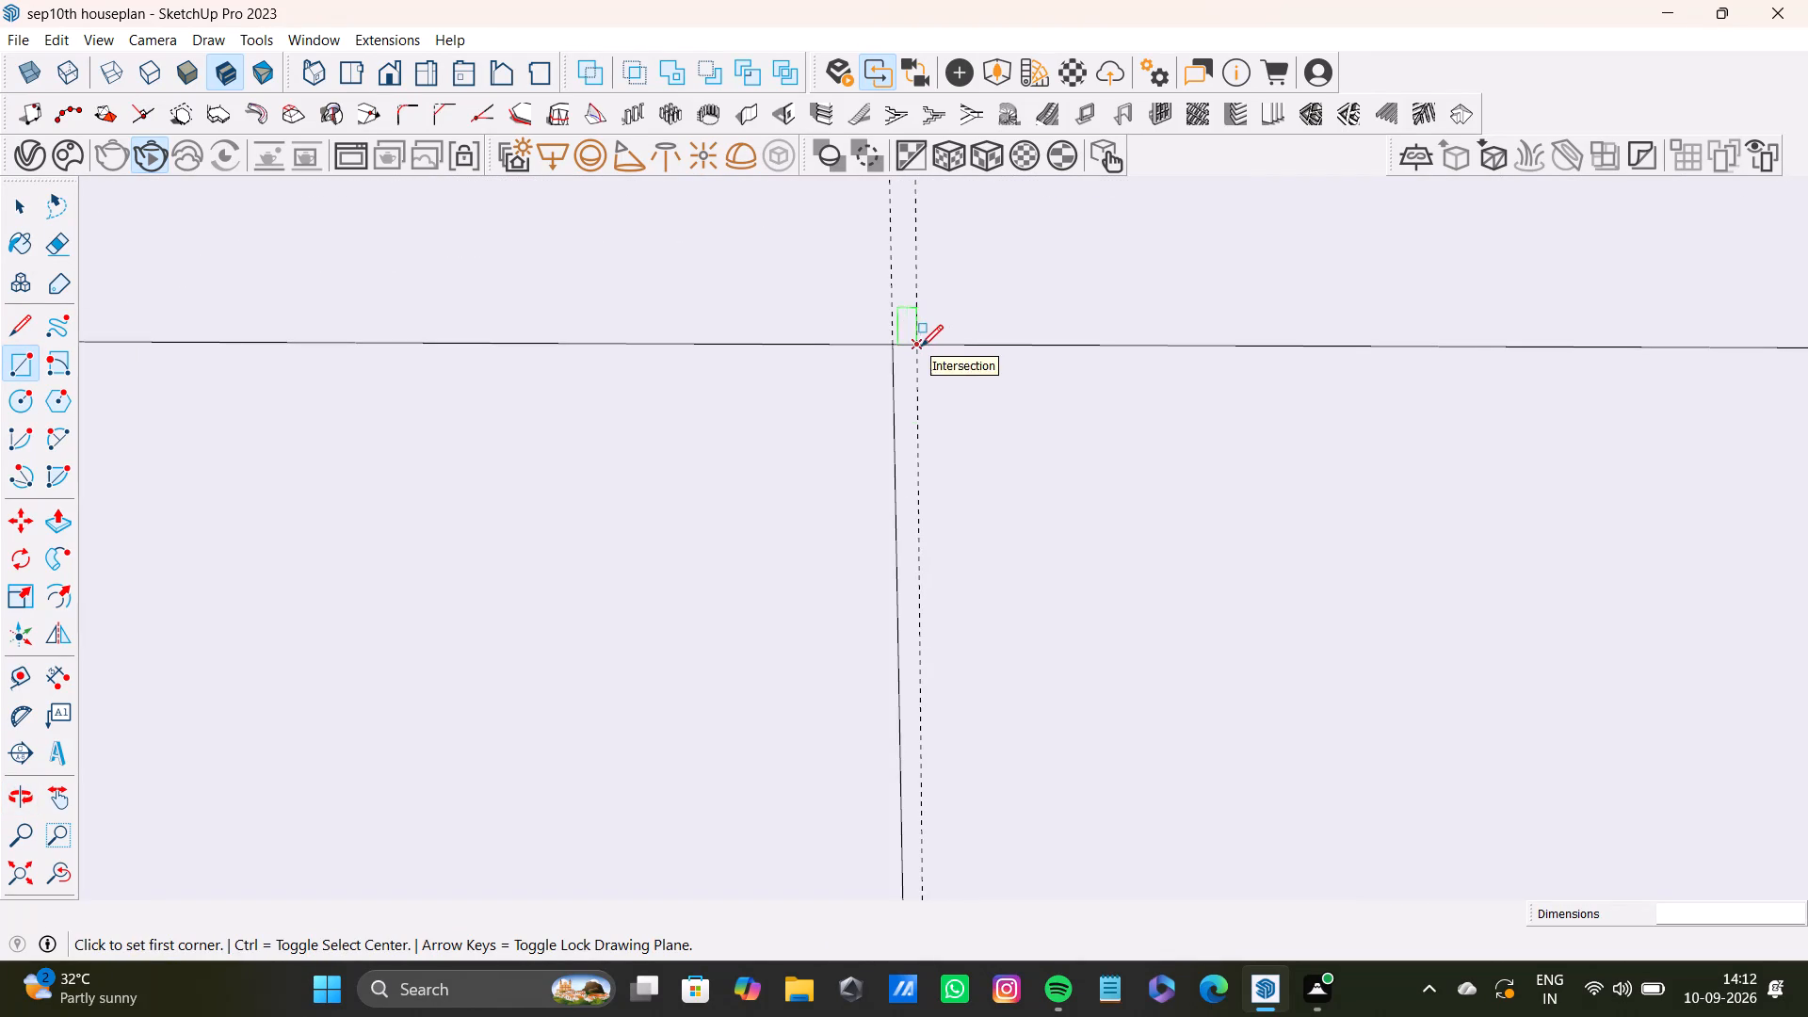
pyautogui.scroll(-9, 1148, 646)
pyautogui.keyDown('shift'); pyautogui.moveTo(1286, 734); pyautogui.dragTo(1044, 508, button='middle'); pyautogui.keyUp('shift')
pyautogui.moveTo(1303, 647); pyautogui.dragTo(1222, 444, button='middle')
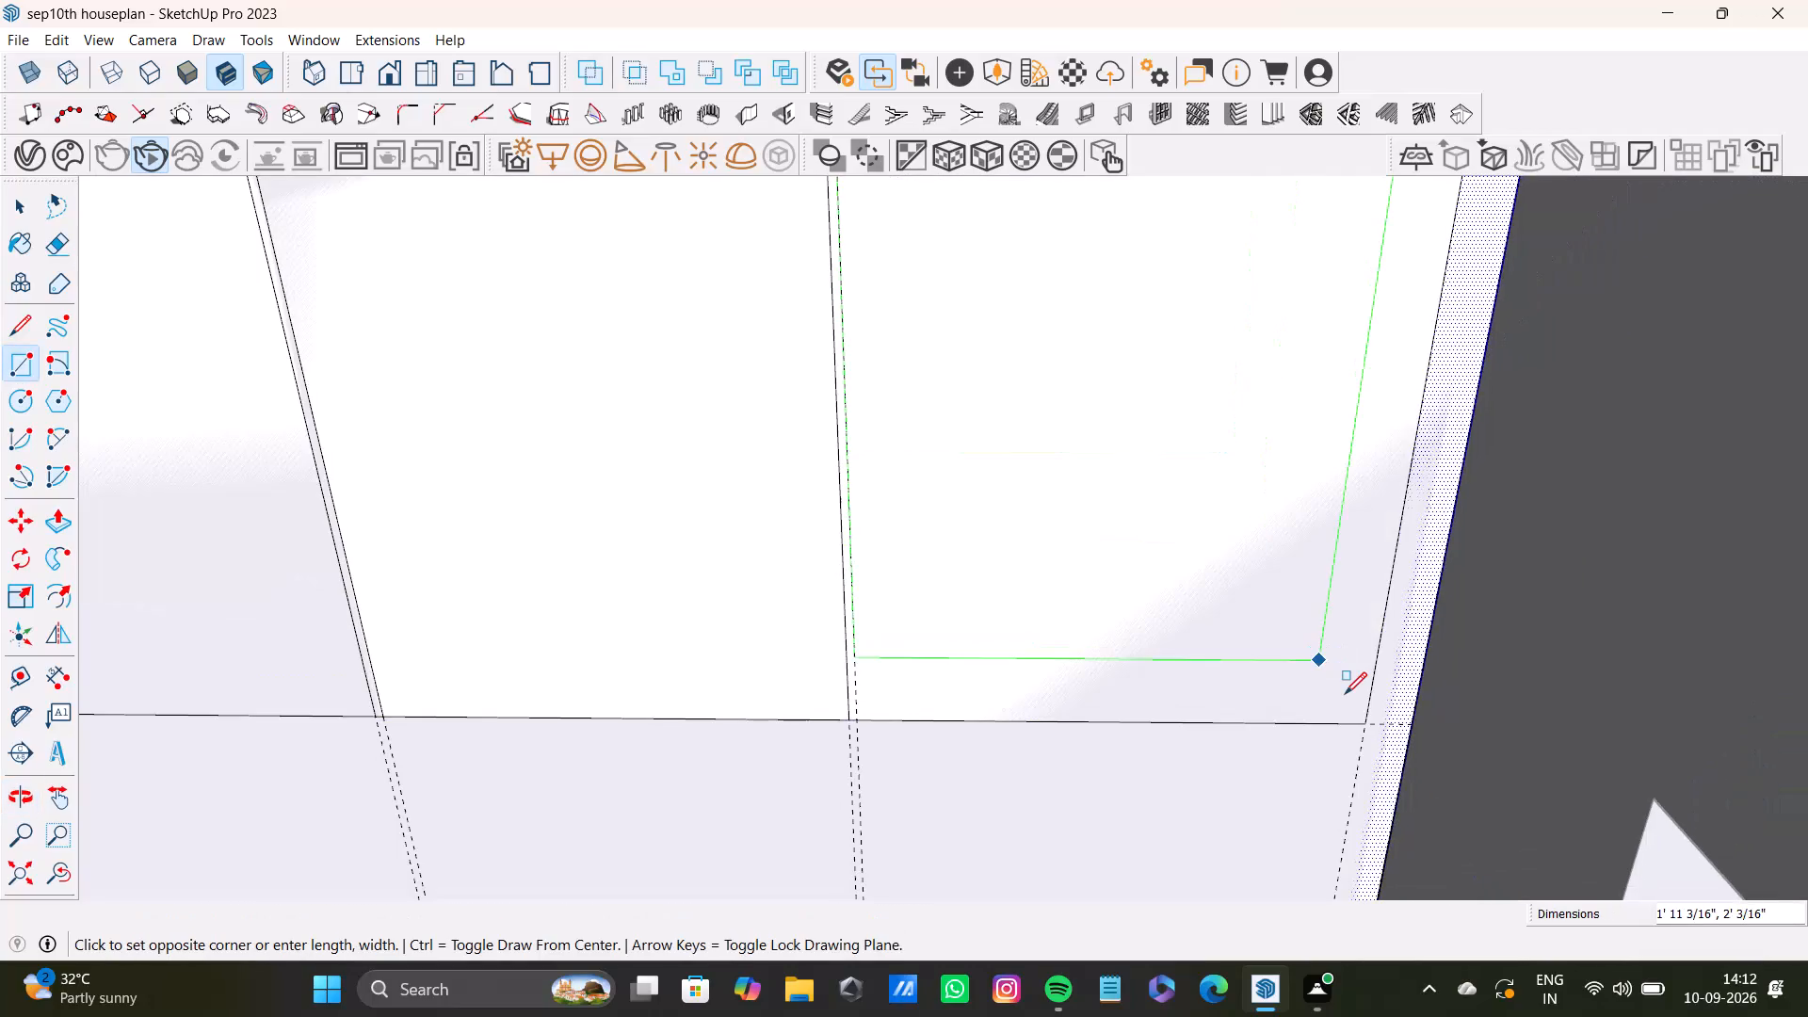
pyautogui.click(1360, 724)
# Push/Pull the doorway-side section out into the room as a box about 1' 5" deep.
pyautogui.scroll(-14, 1103, 622)
pyautogui.press('space')
pyautogui.keyDown('shift'); pyautogui.moveTo(731, 507); pyautogui.dragTo(1169, 582, button='middle'); pyautogui.keyUp('shift')
pyautogui.press('space')
pyautogui.click(881, 590)
pyautogui.press('p')
pyautogui.moveTo(881, 590); pyautogui.dragTo(877, 661)
pyautogui.moveTo(884, 657); pyautogui.dragTo(903, 641)
# Push/Pull the second section out 1' 5 3/16", flush with the front of the doorway-side box and leaving the thin gap.
pyautogui.scroll(-5, 913, 640)
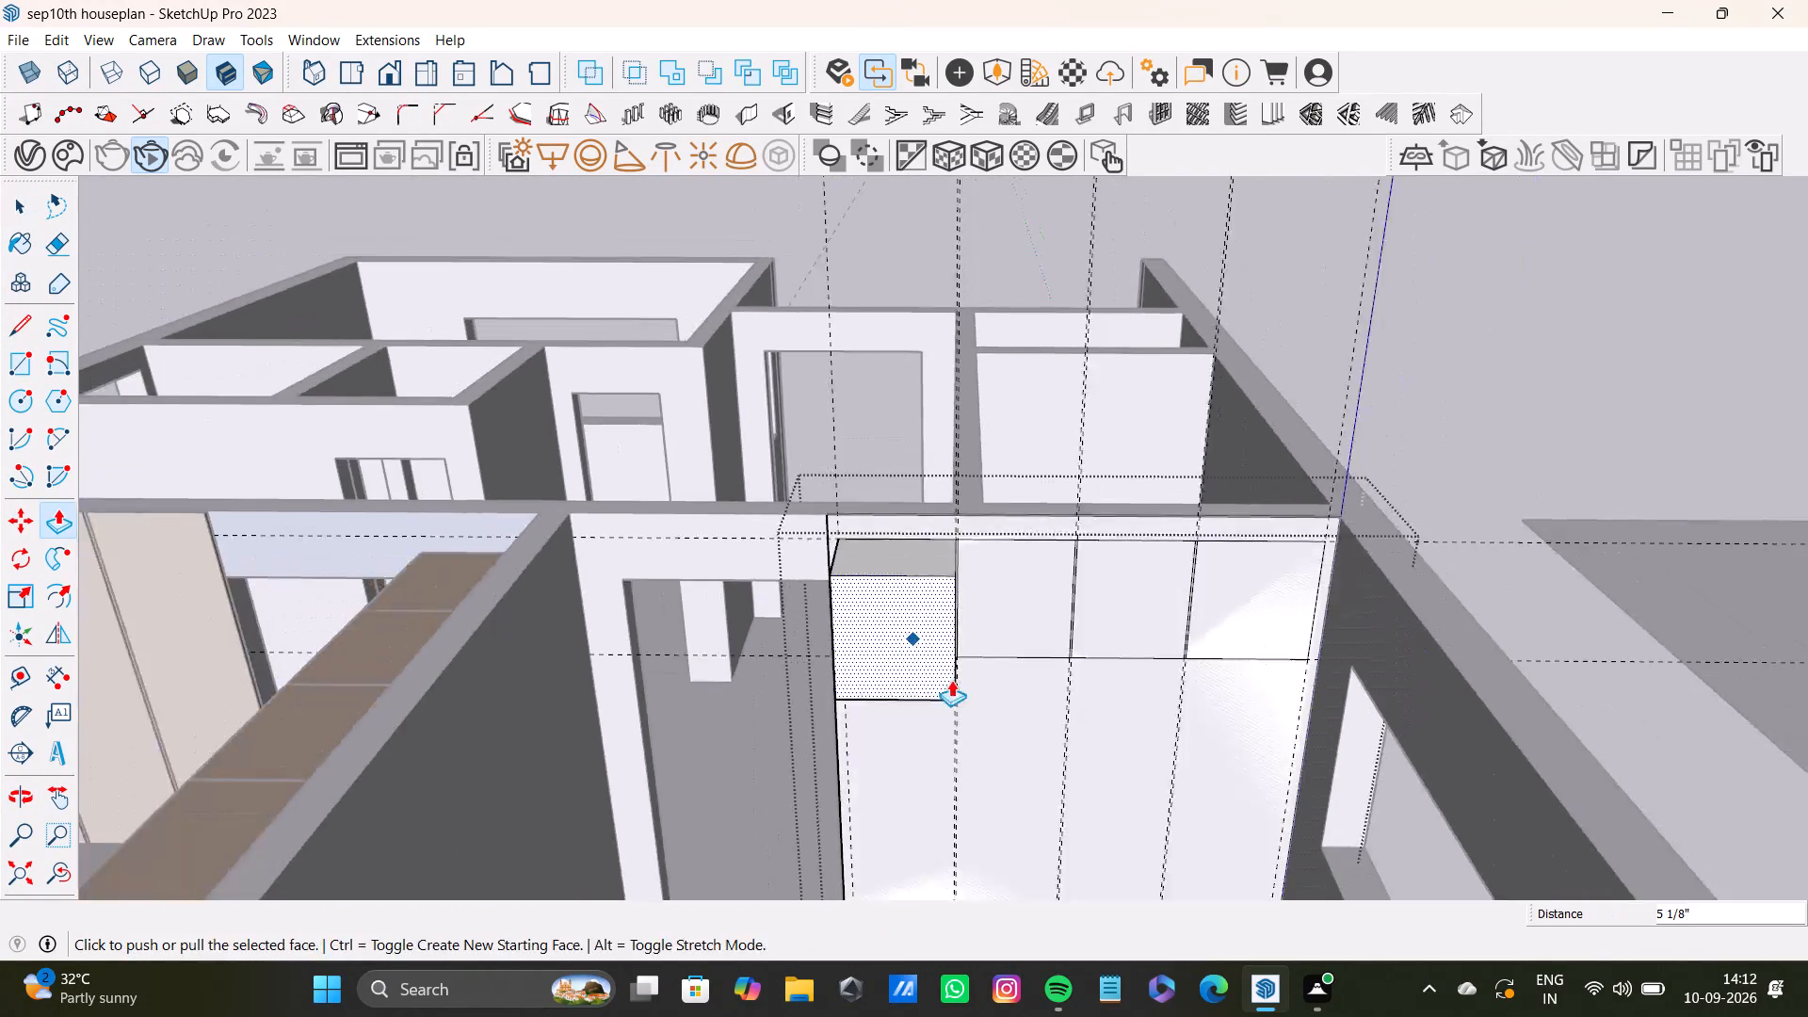
pyautogui.moveTo(952, 680); pyautogui.dragTo(951, 556, button='middle')
pyautogui.moveTo(951, 550); pyautogui.dragTo(1353, 615, button='middle')
pyautogui.scroll(4, 1175, 520)
pyautogui.keyDown('shift'); pyautogui.moveTo(1171, 519); pyautogui.dragTo(1173, 519, button='middle'); pyautogui.keyUp('shift')
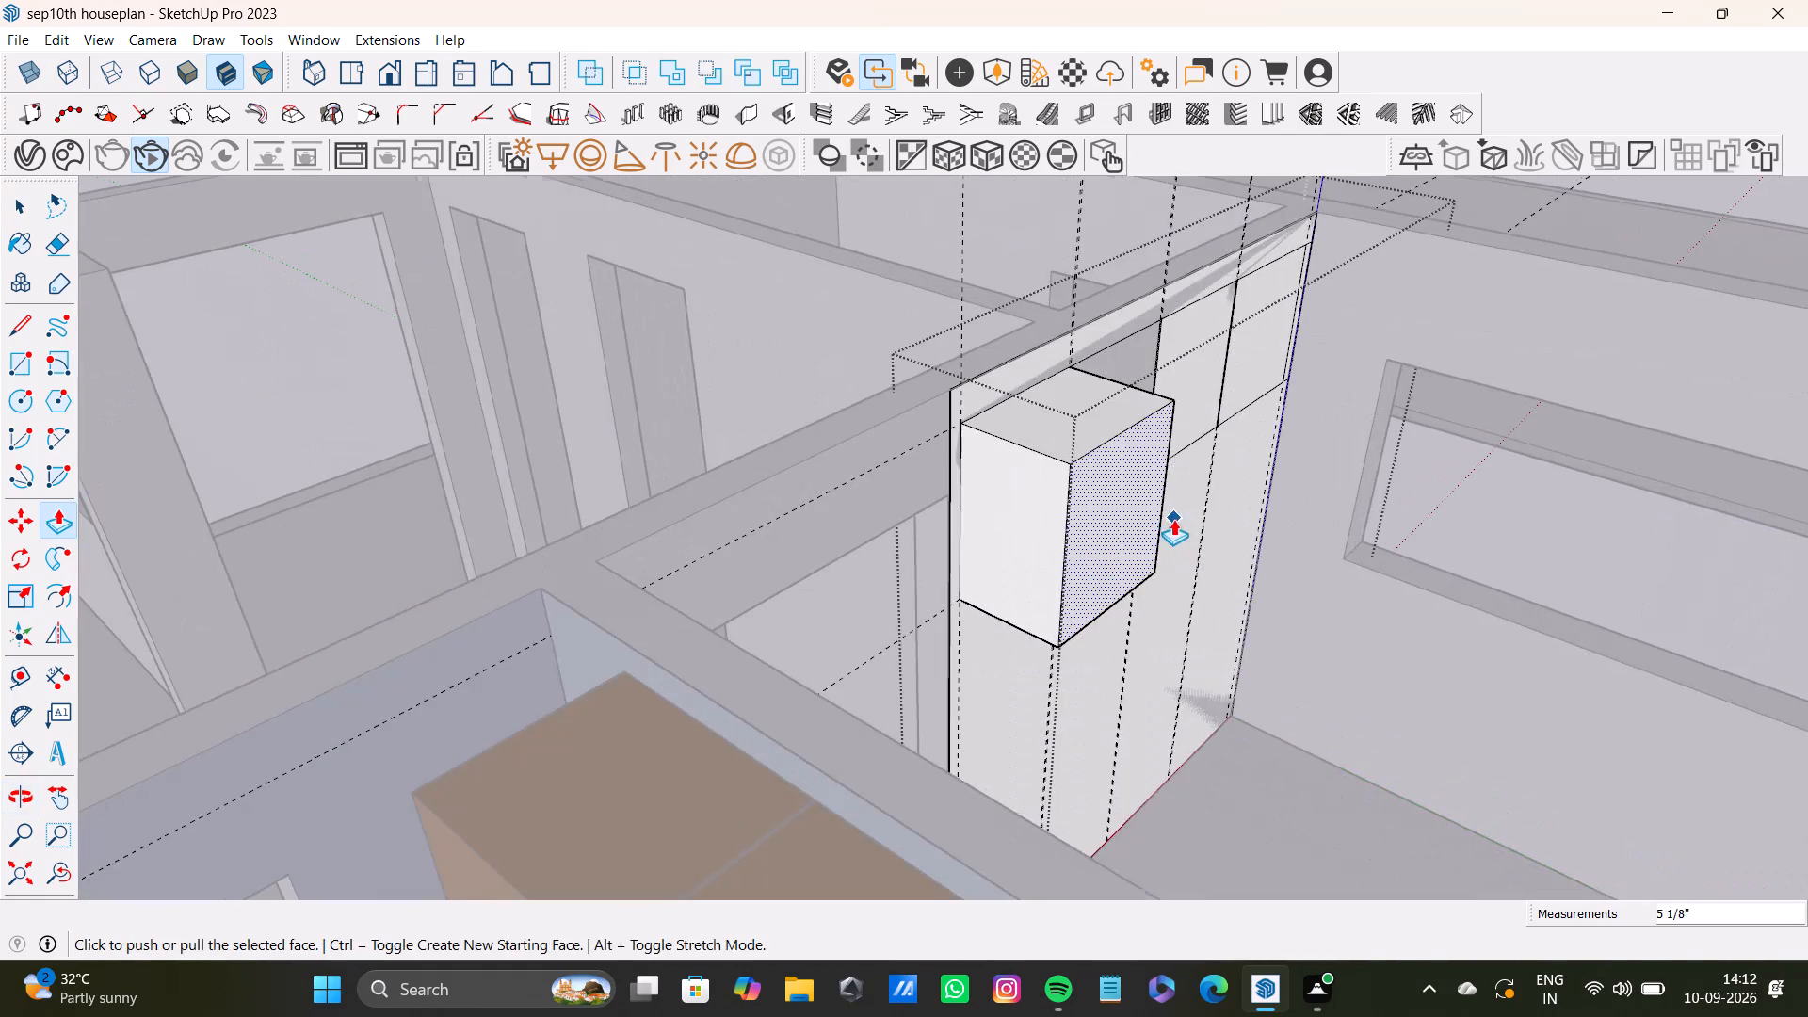
pyautogui.keyDown('shift'); pyautogui.moveTo(1173, 519); pyautogui.dragTo(950, 587, button='middle'); pyautogui.keyUp('shift')
pyautogui.scroll(4, 913, 486)
pyautogui.press('space')
pyautogui.click(833, 422)
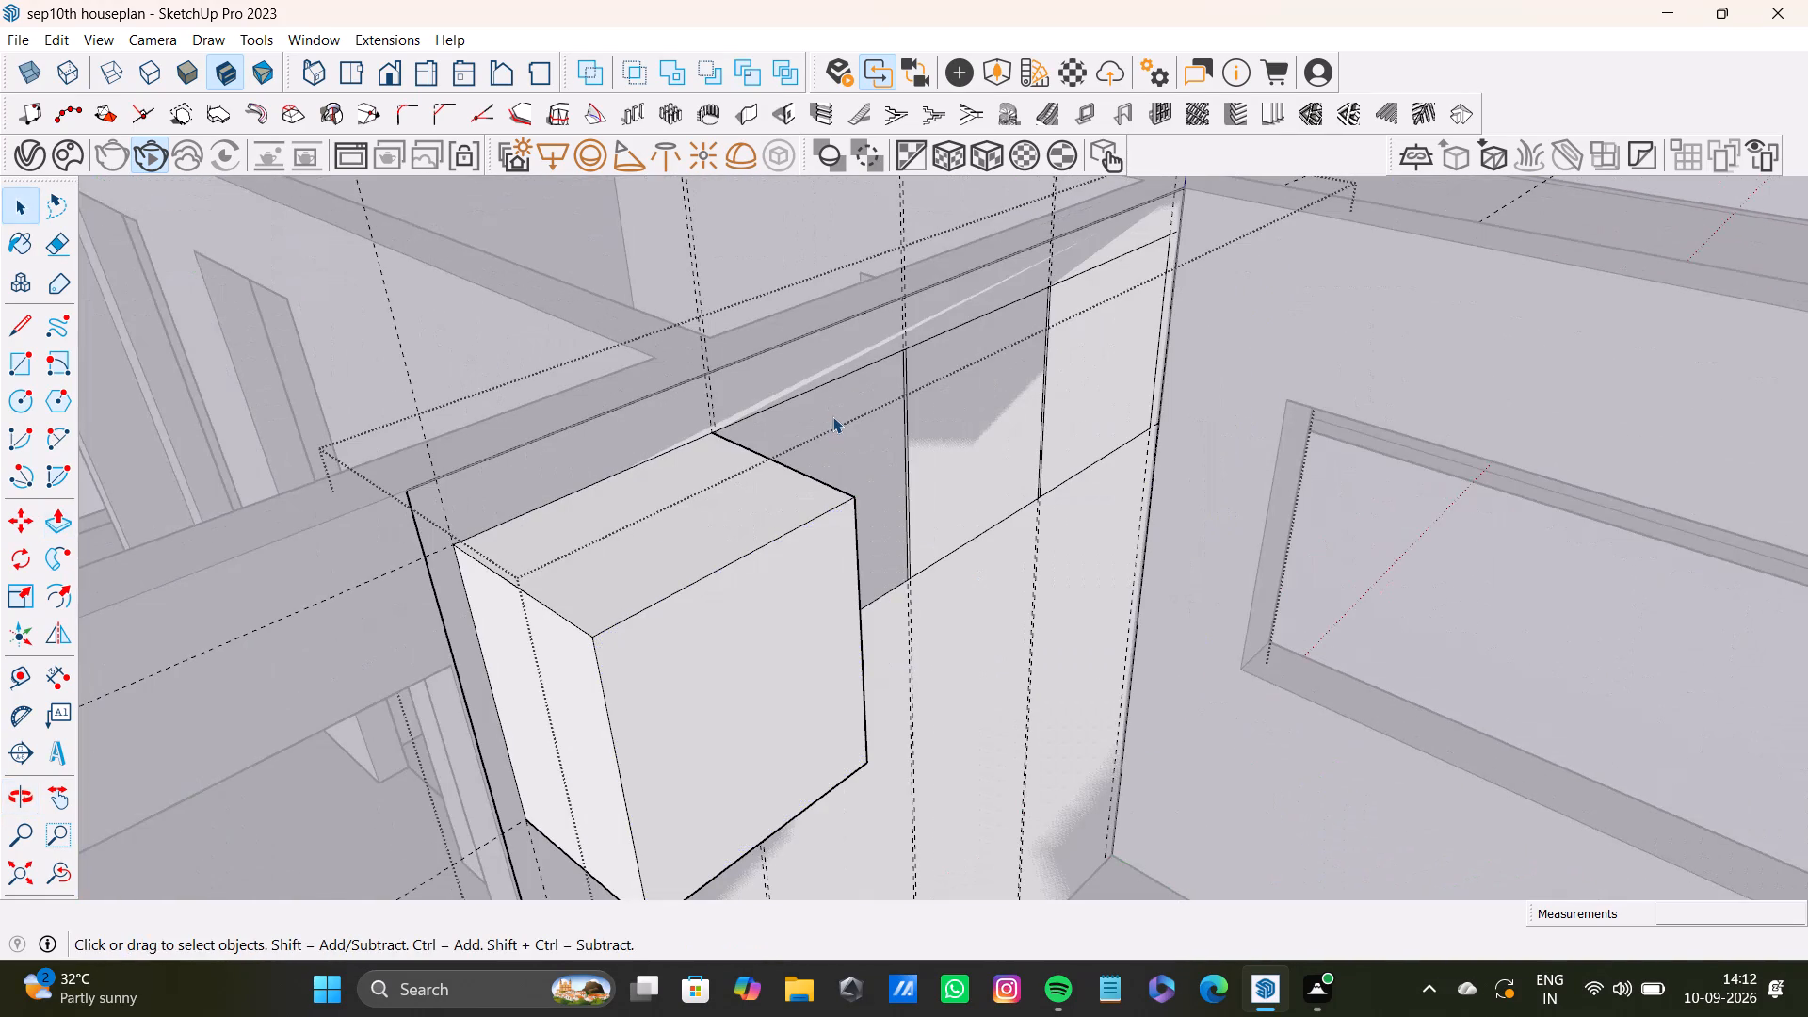
pyautogui.press('p')
pyautogui.moveTo(804, 411); pyautogui.dragTo(847, 539)
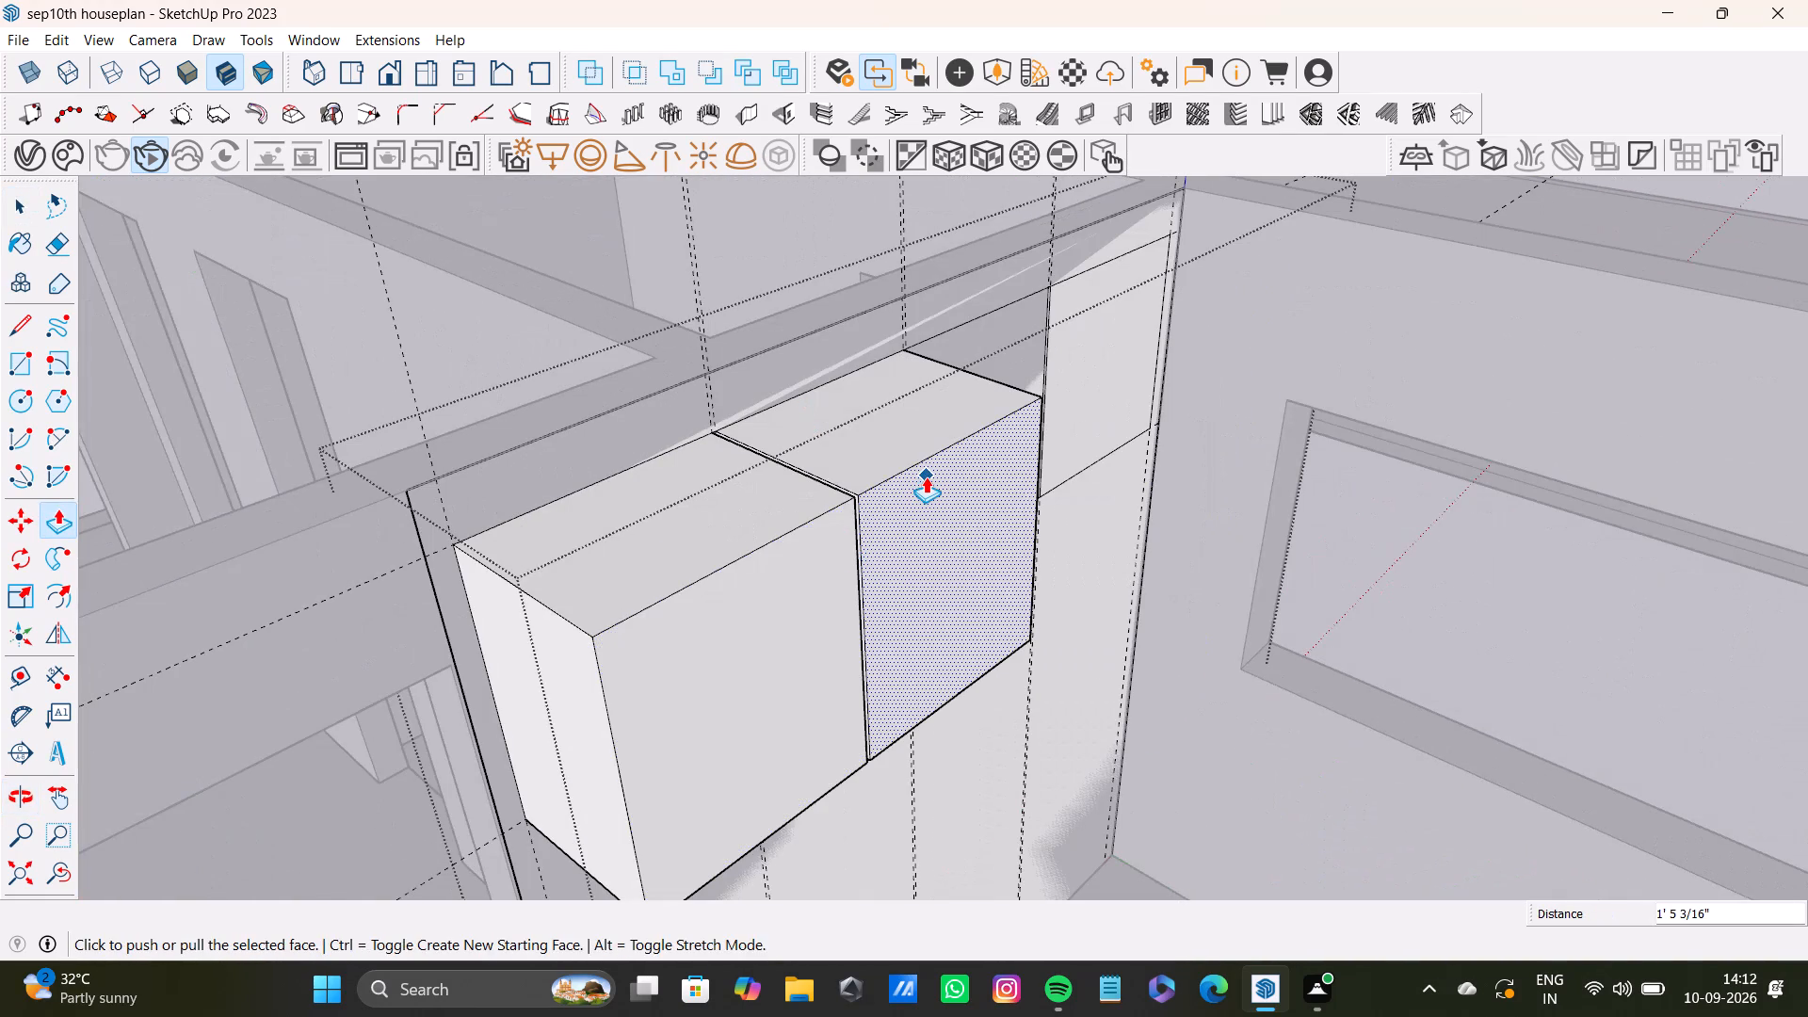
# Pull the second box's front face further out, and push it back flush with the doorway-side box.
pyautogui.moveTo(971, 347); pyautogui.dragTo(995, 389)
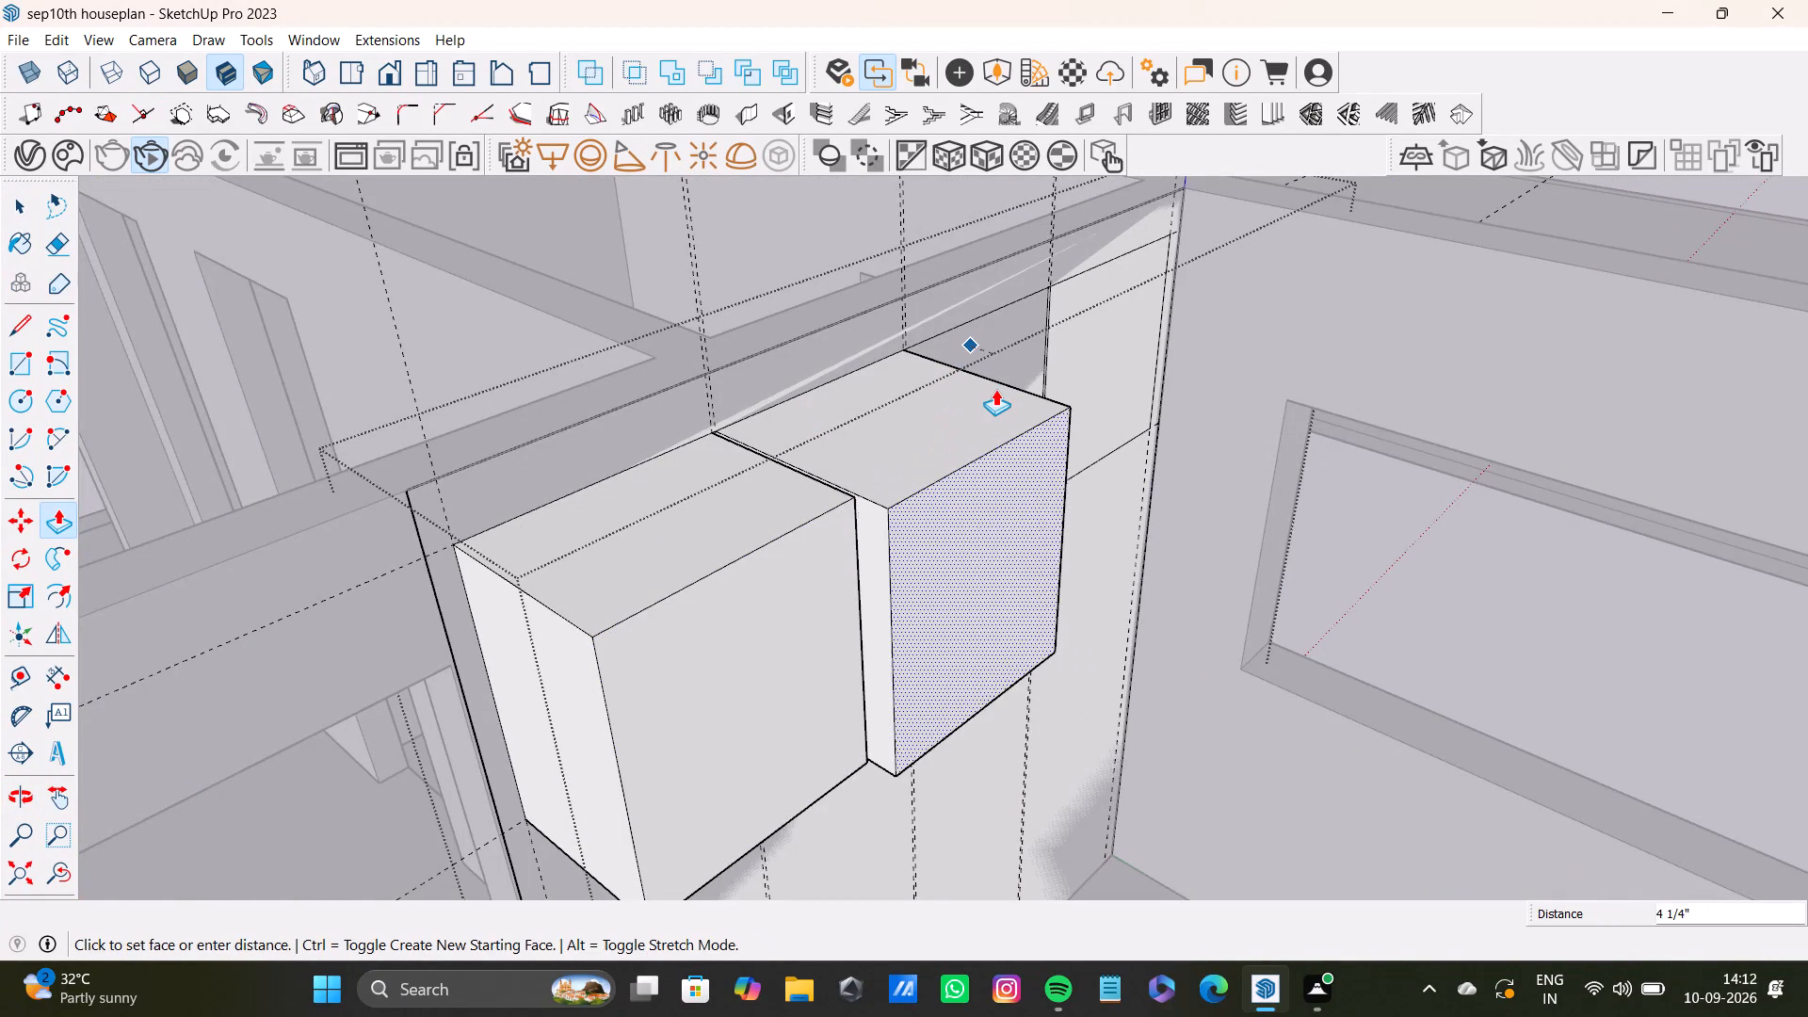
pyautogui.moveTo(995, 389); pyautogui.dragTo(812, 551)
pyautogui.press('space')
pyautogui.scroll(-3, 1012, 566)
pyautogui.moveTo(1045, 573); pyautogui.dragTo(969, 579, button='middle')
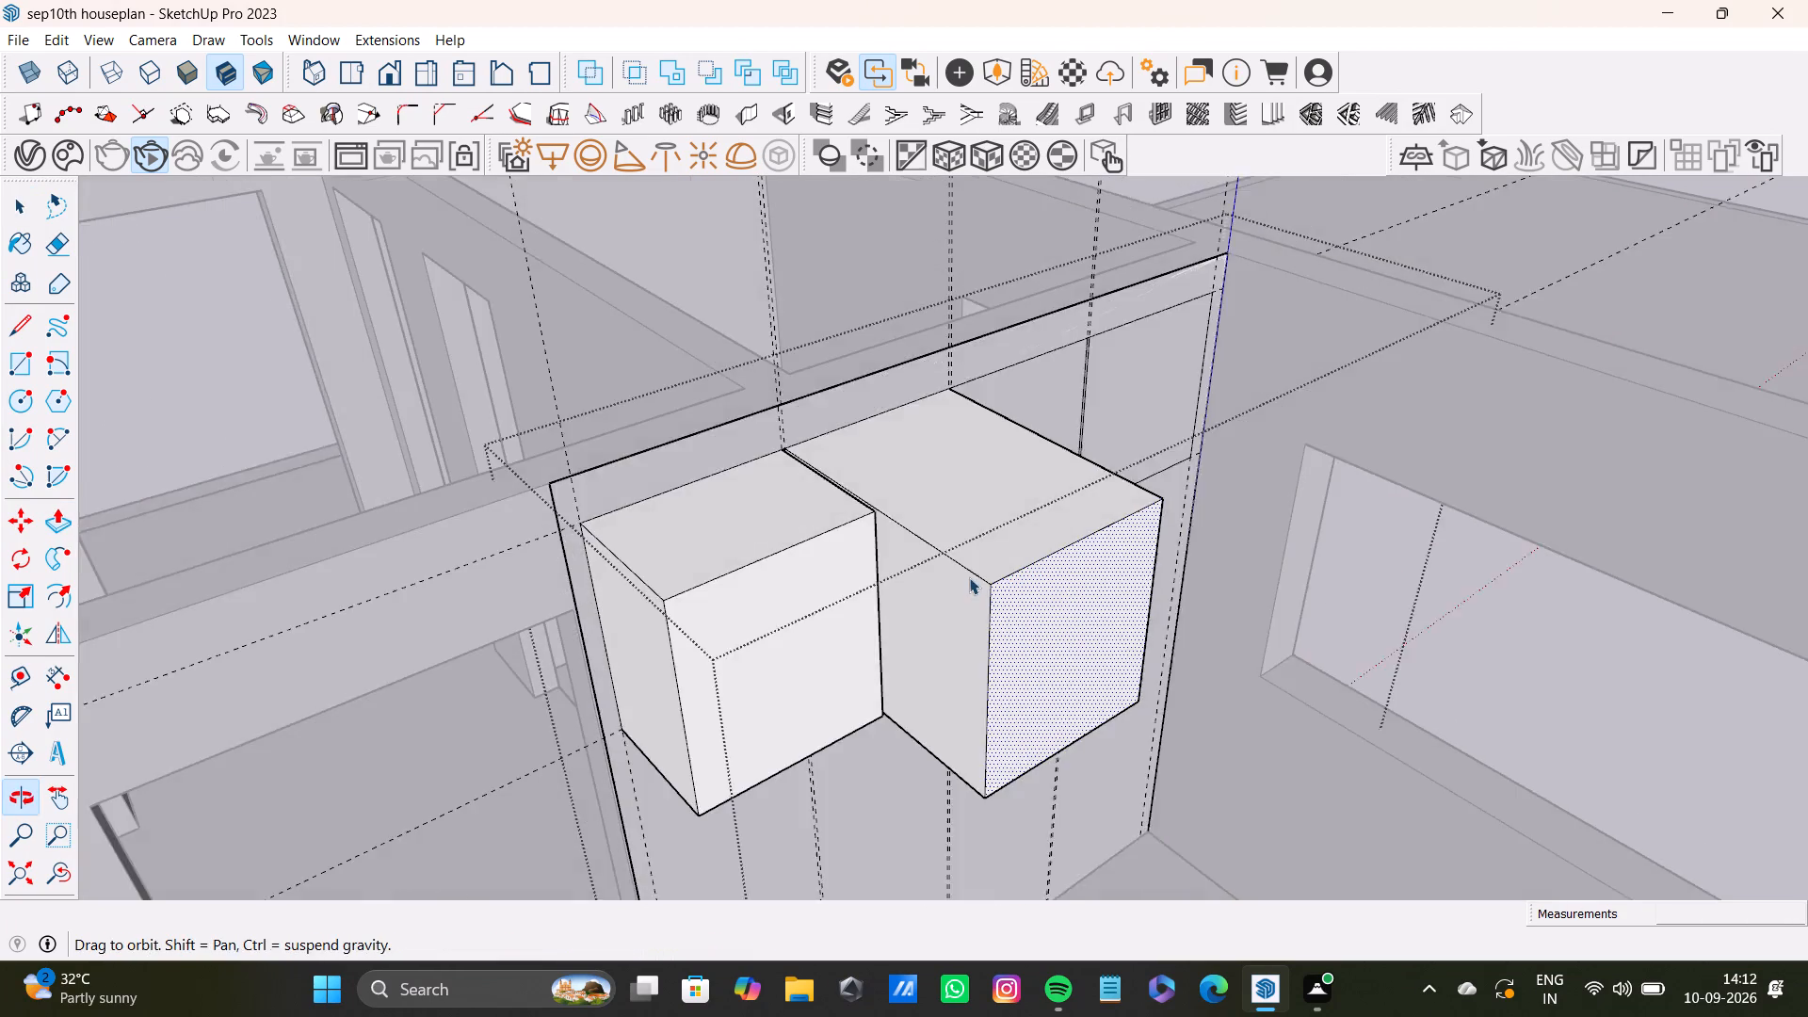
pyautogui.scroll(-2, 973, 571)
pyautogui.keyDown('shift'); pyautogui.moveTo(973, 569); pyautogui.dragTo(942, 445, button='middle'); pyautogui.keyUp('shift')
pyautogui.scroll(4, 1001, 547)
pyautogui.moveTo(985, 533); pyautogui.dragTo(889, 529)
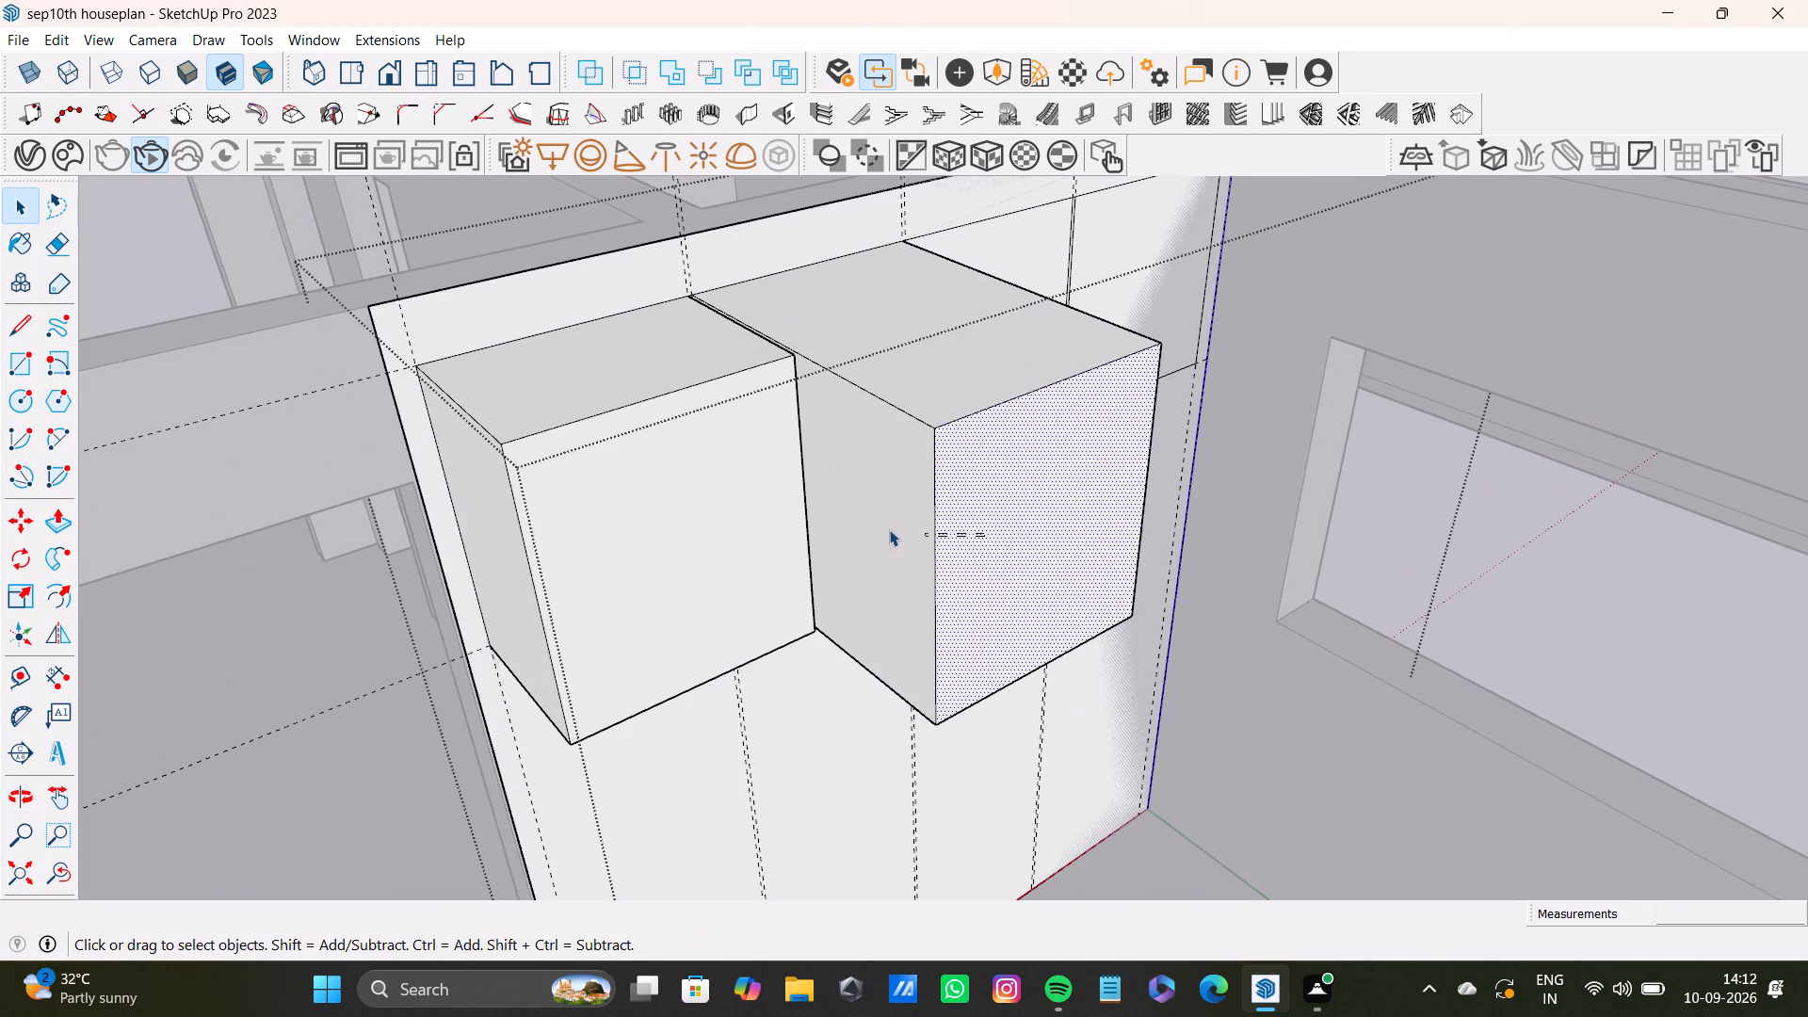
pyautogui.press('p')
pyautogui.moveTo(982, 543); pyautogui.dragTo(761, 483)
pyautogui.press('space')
# Push/Pull the third section out 1' 5 3/16", flush with the front of the second box.
pyautogui.scroll(-5, 761, 483)
pyautogui.moveTo(954, 502); pyautogui.dragTo(793, 538, button='middle')
pyautogui.scroll(2, 880, 397)
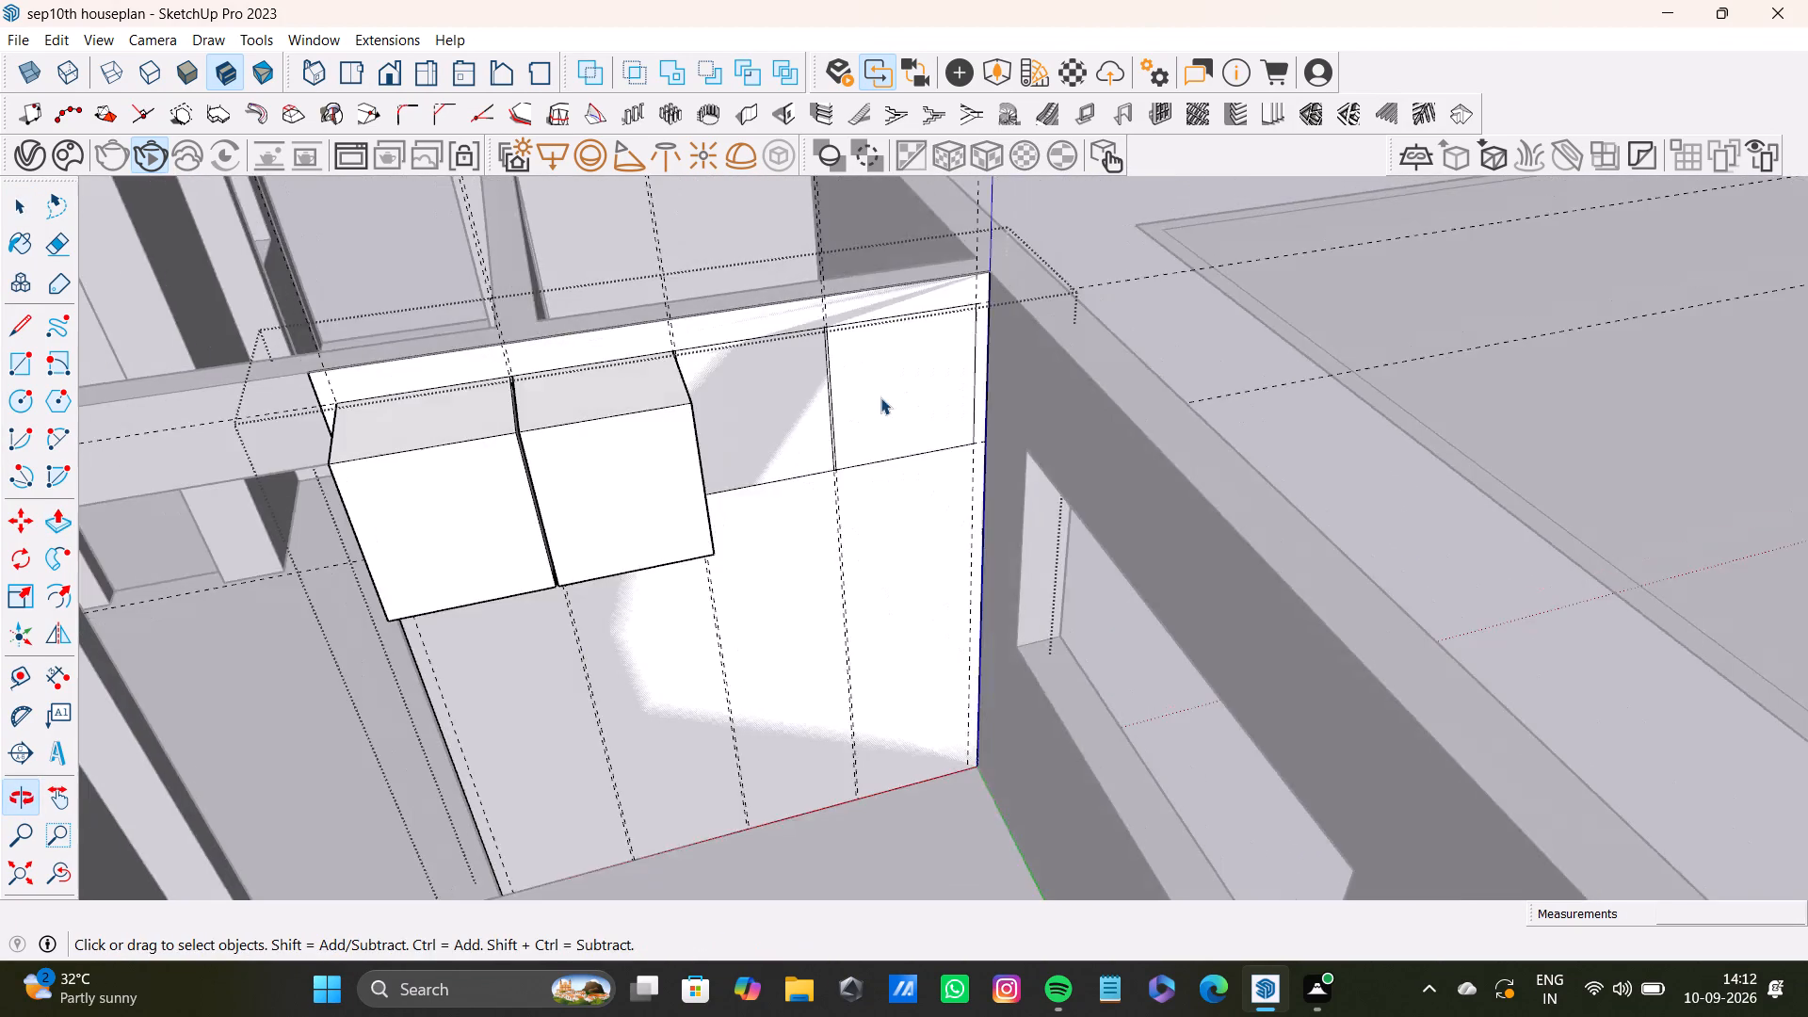
pyautogui.press('space')
pyautogui.scroll(2, 880, 397)
pyautogui.click(723, 358)
pyautogui.click(723, 365)
pyautogui.press('p')
pyautogui.moveTo(732, 395); pyautogui.dragTo(732, 395)
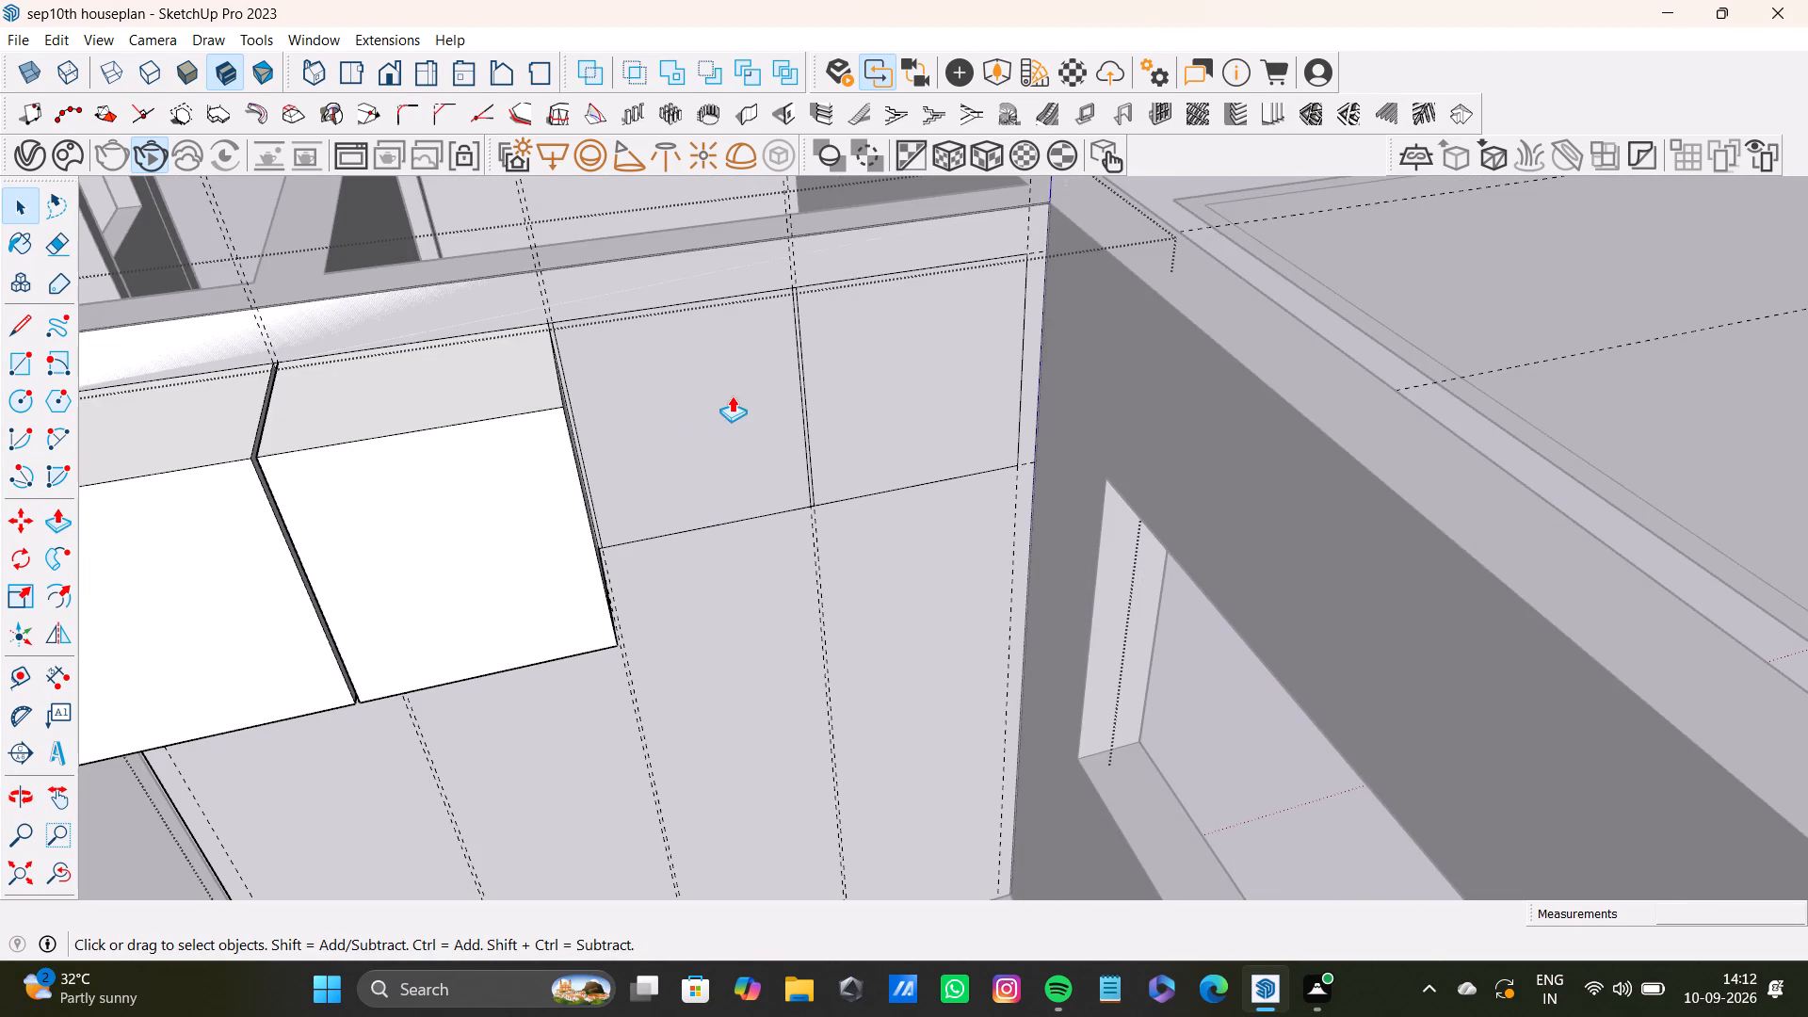
pyautogui.moveTo(732, 395); pyautogui.dragTo(539, 508)
pyautogui.press('space')
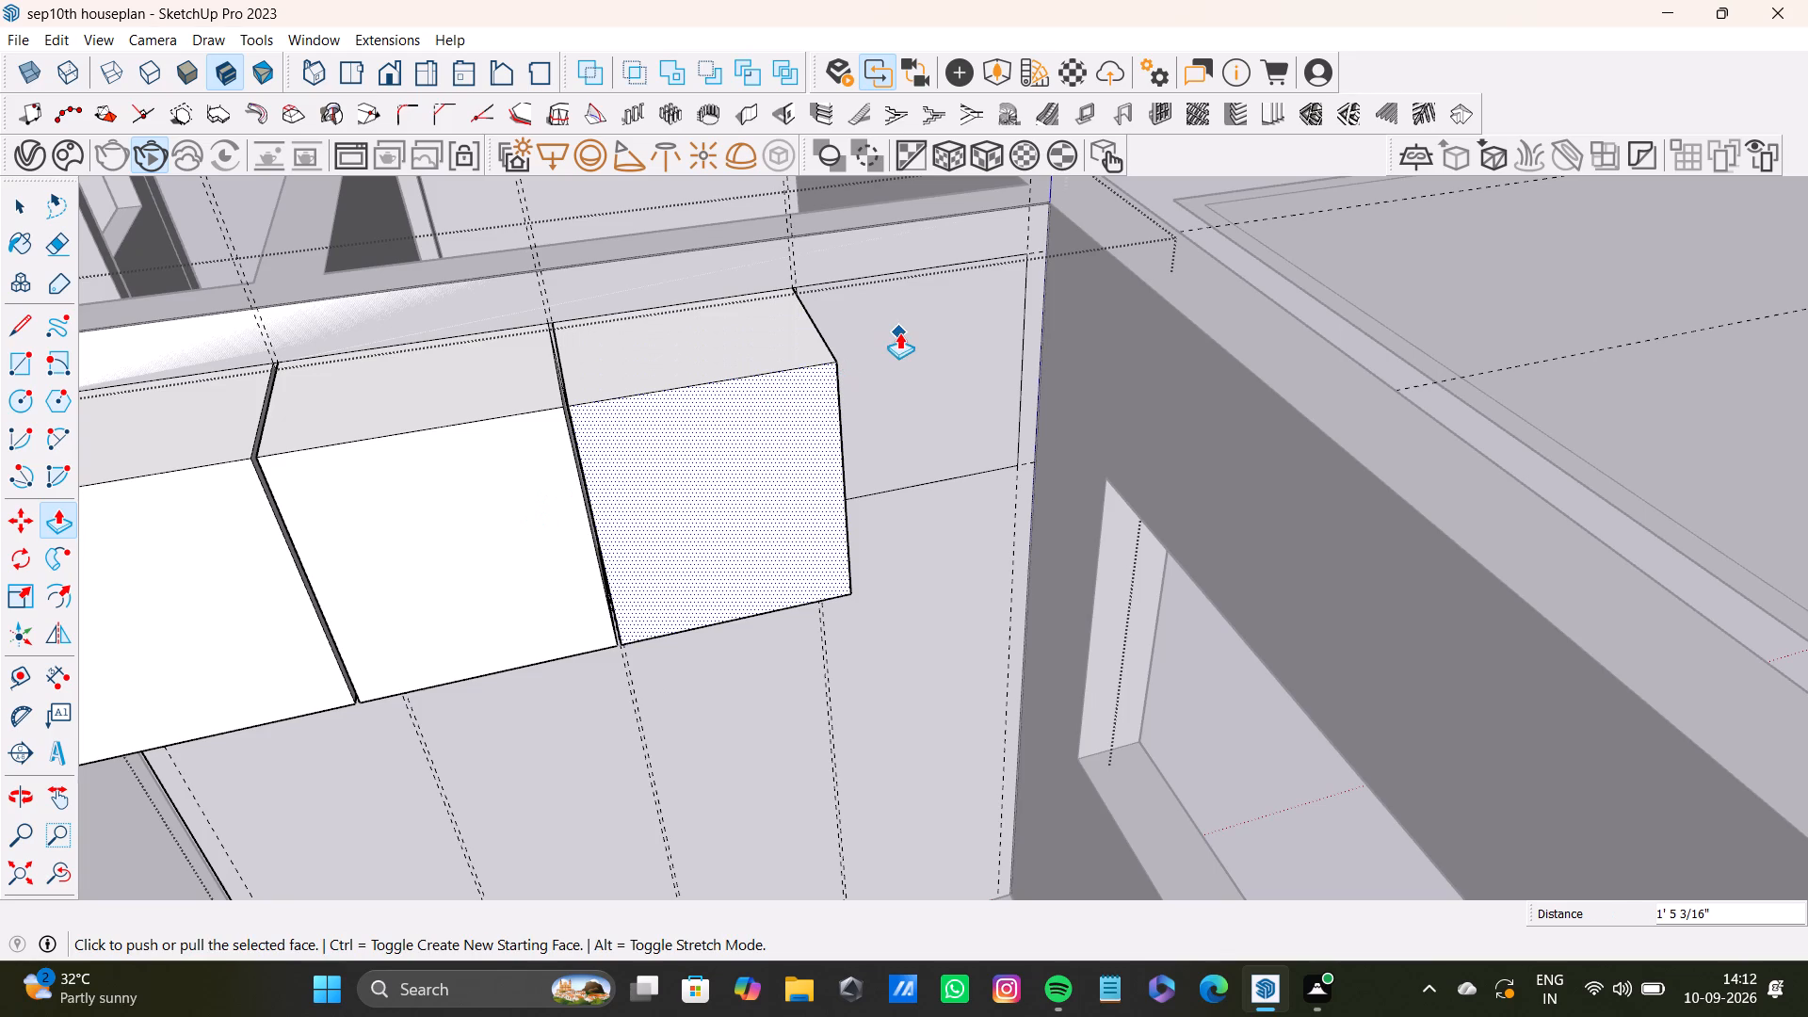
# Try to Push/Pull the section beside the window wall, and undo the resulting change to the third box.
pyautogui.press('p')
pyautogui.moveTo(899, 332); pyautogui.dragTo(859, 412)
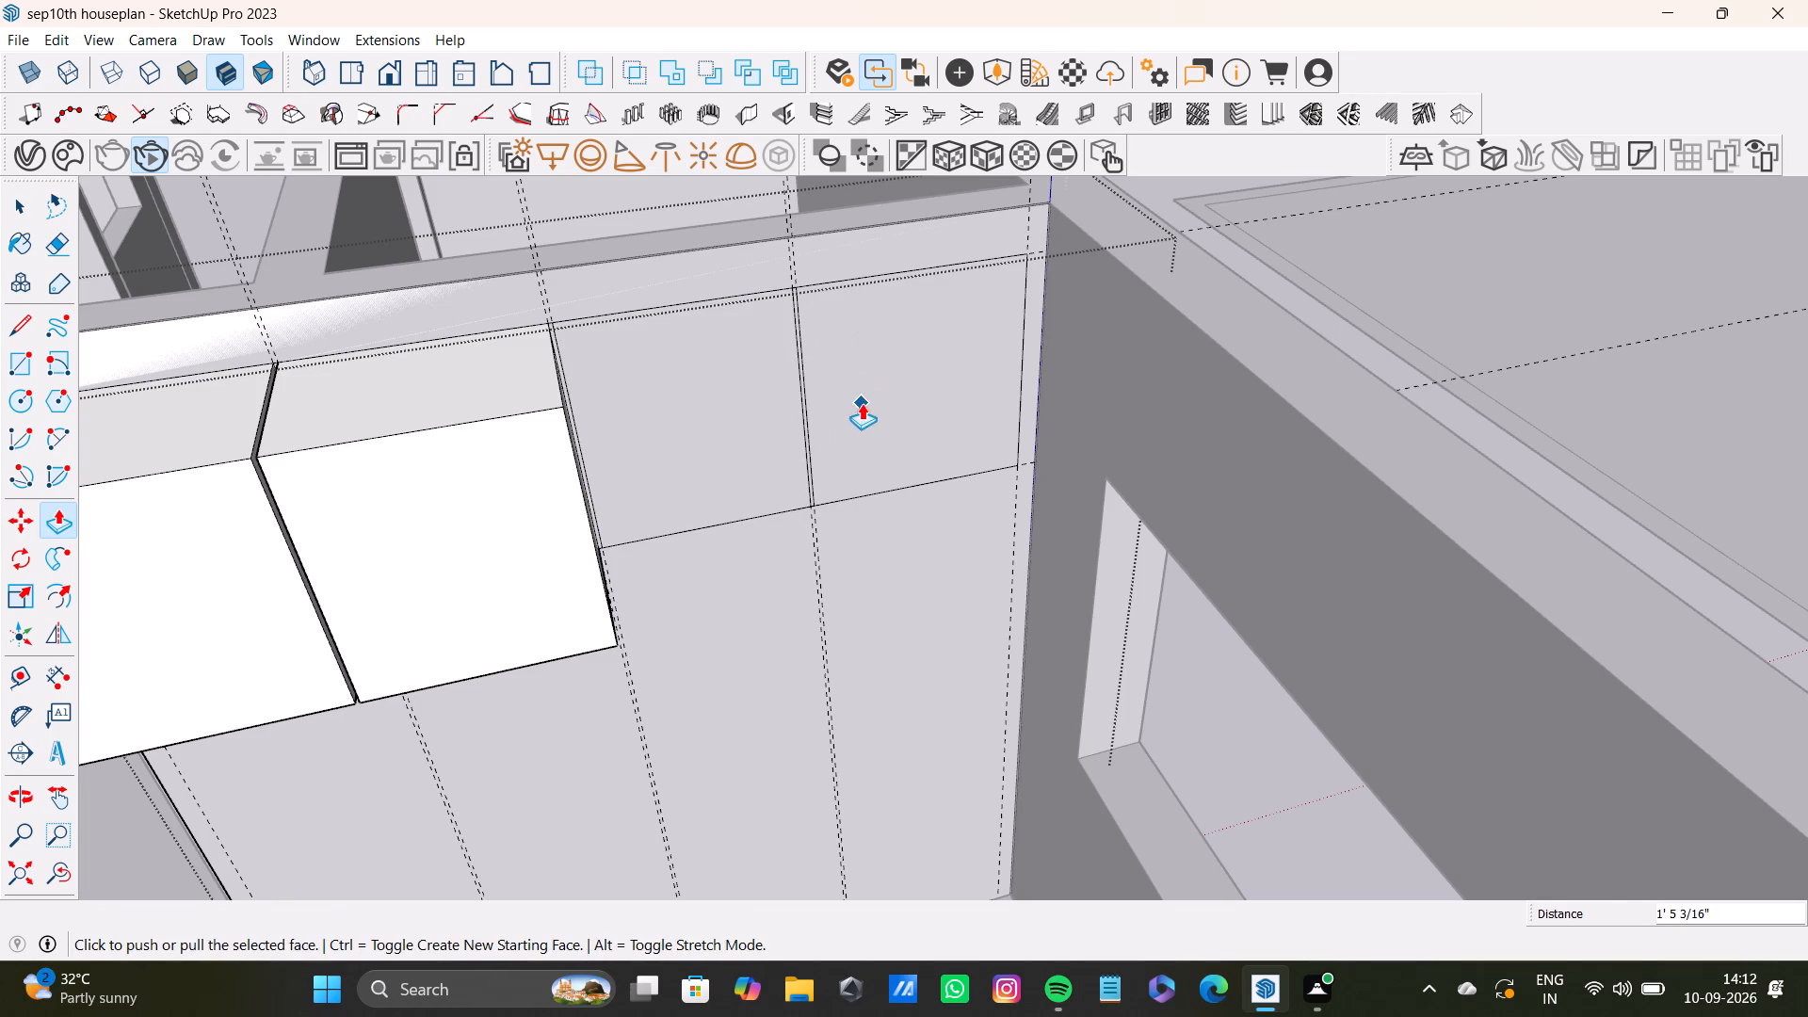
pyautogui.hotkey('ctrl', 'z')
# Push/Pull the fourth section beside the window wall out 1' 5 3/16", flush with the front of the third box.
pyautogui.press('space')
pyautogui.click(909, 340)
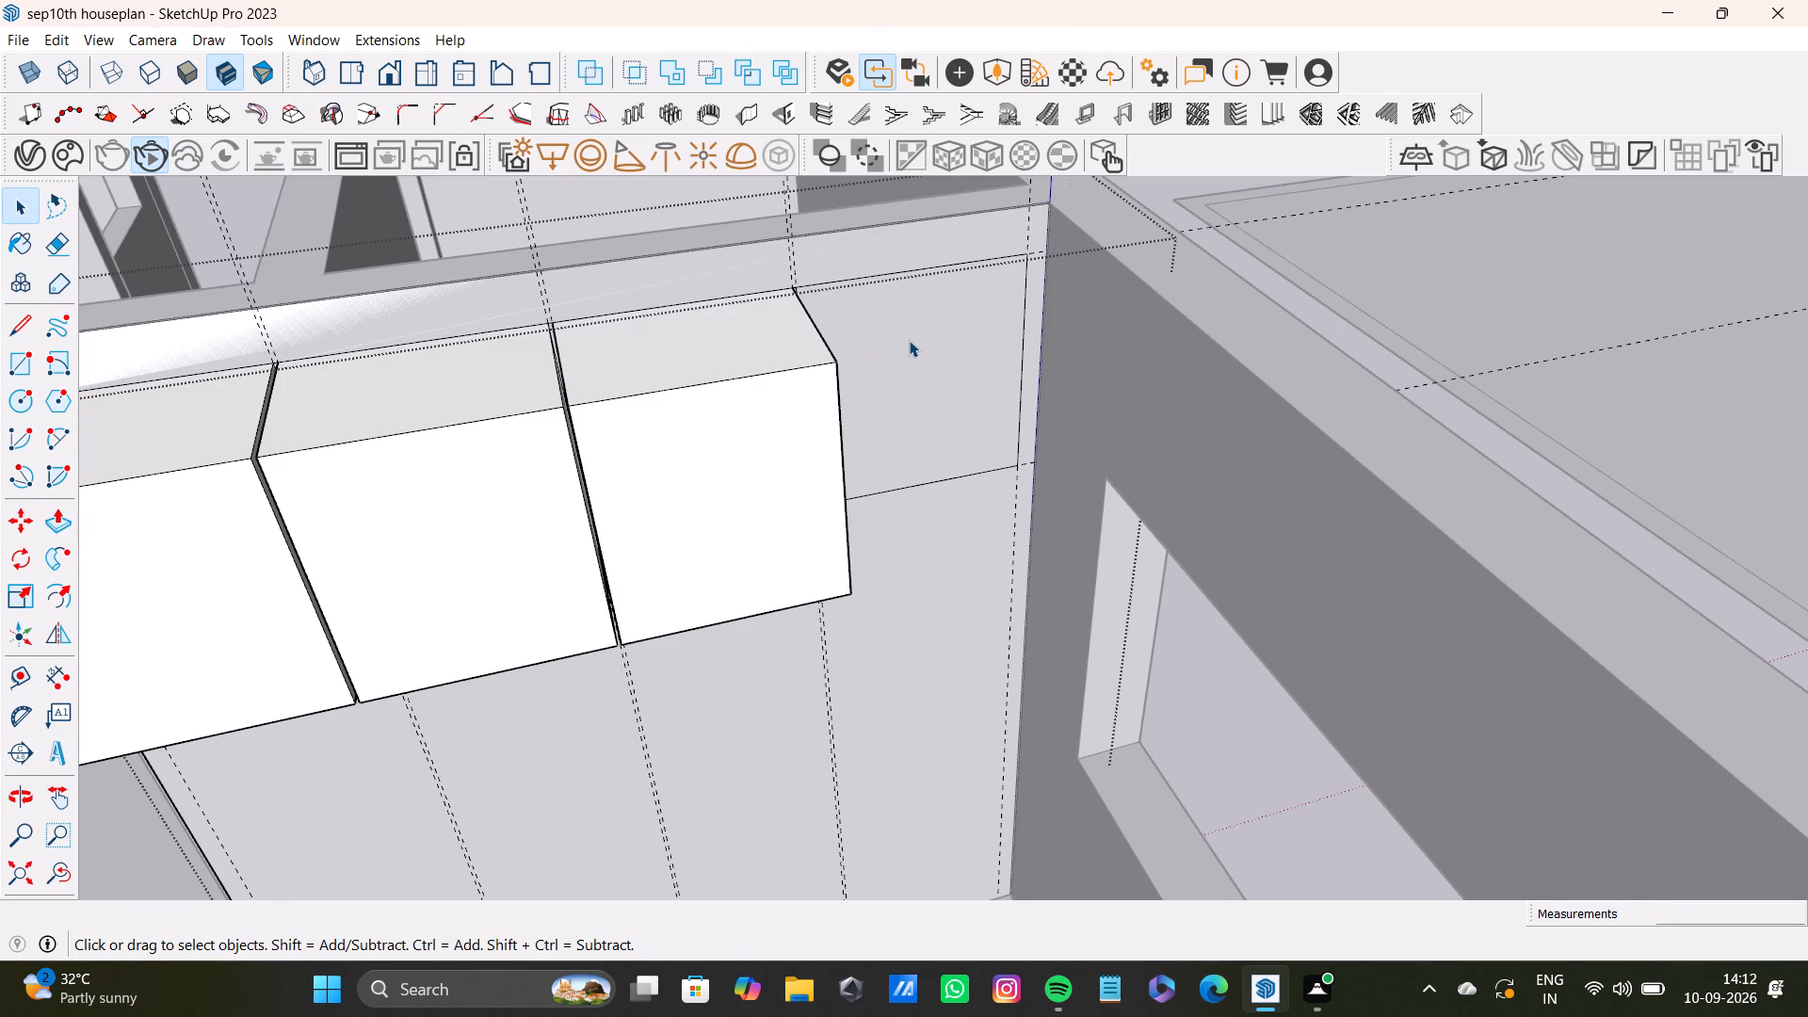
pyautogui.click(912, 353)
pyautogui.press('p')
pyautogui.moveTo(930, 419); pyautogui.dragTo(858, 480)
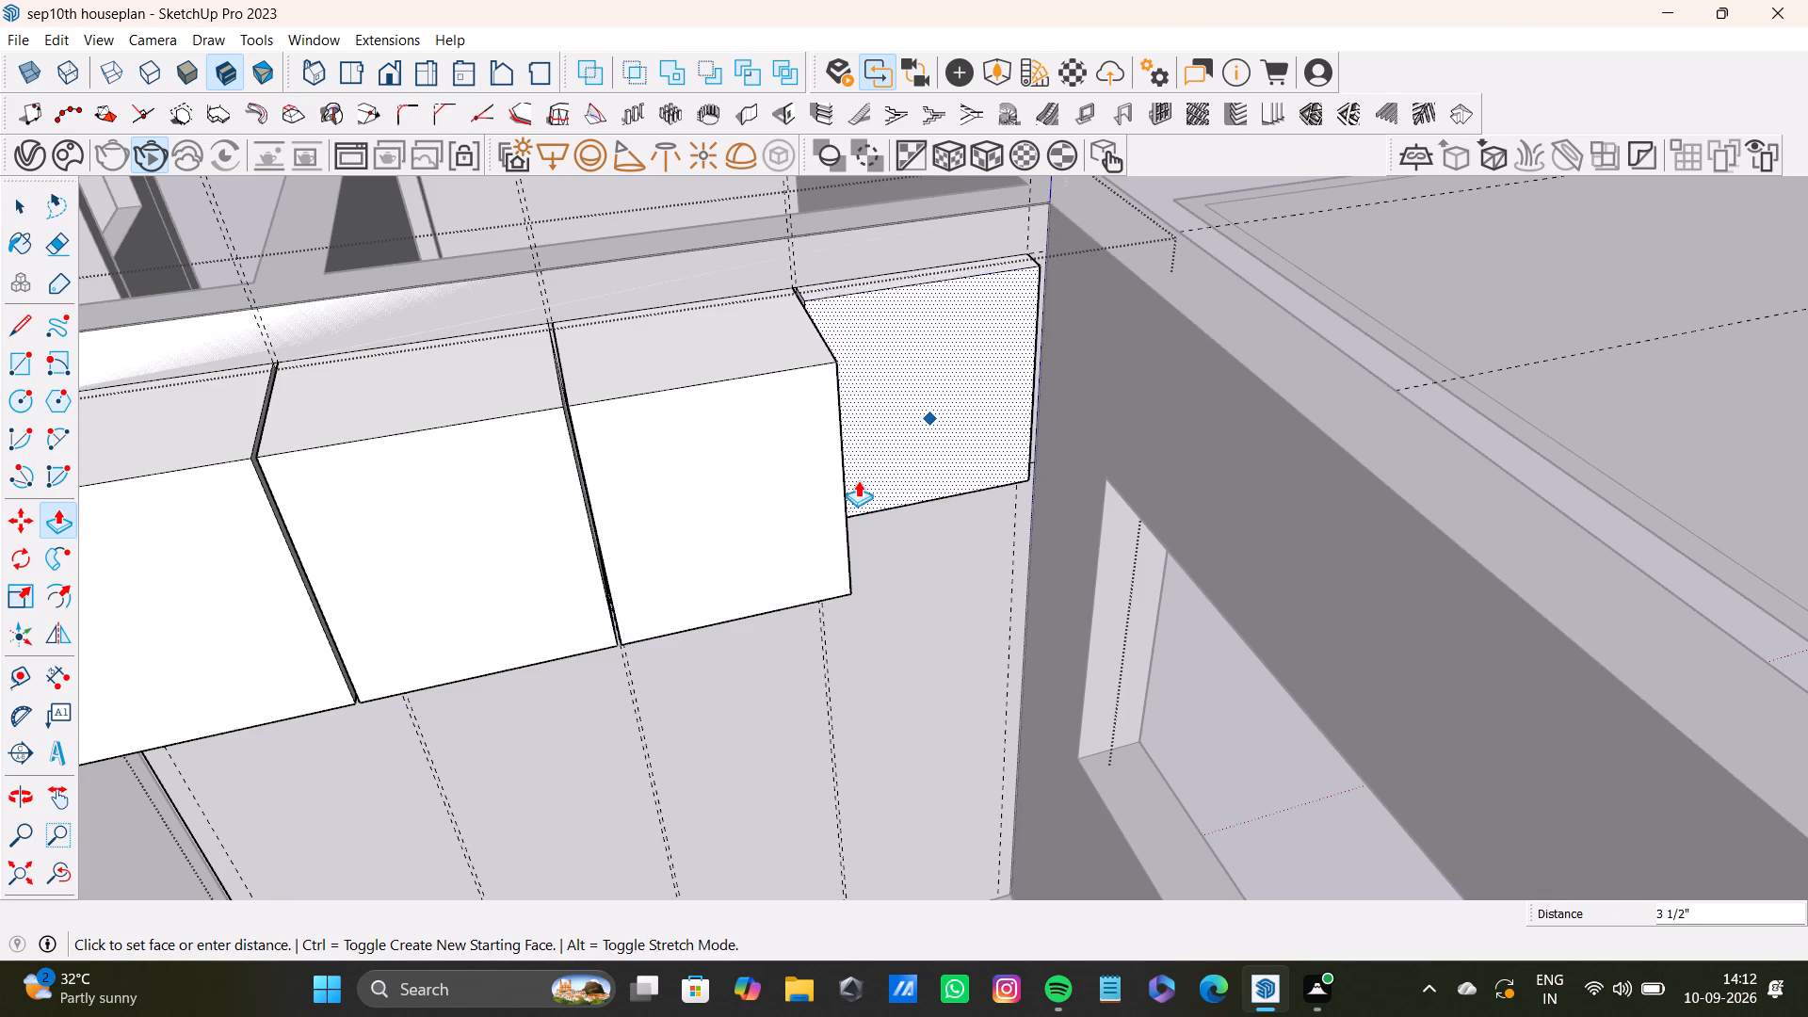
pyautogui.moveTo(858, 480); pyautogui.dragTo(766, 517)
# Examine the row of four overhead boxes from several angles around the room.
pyautogui.scroll(-5, 787, 520)
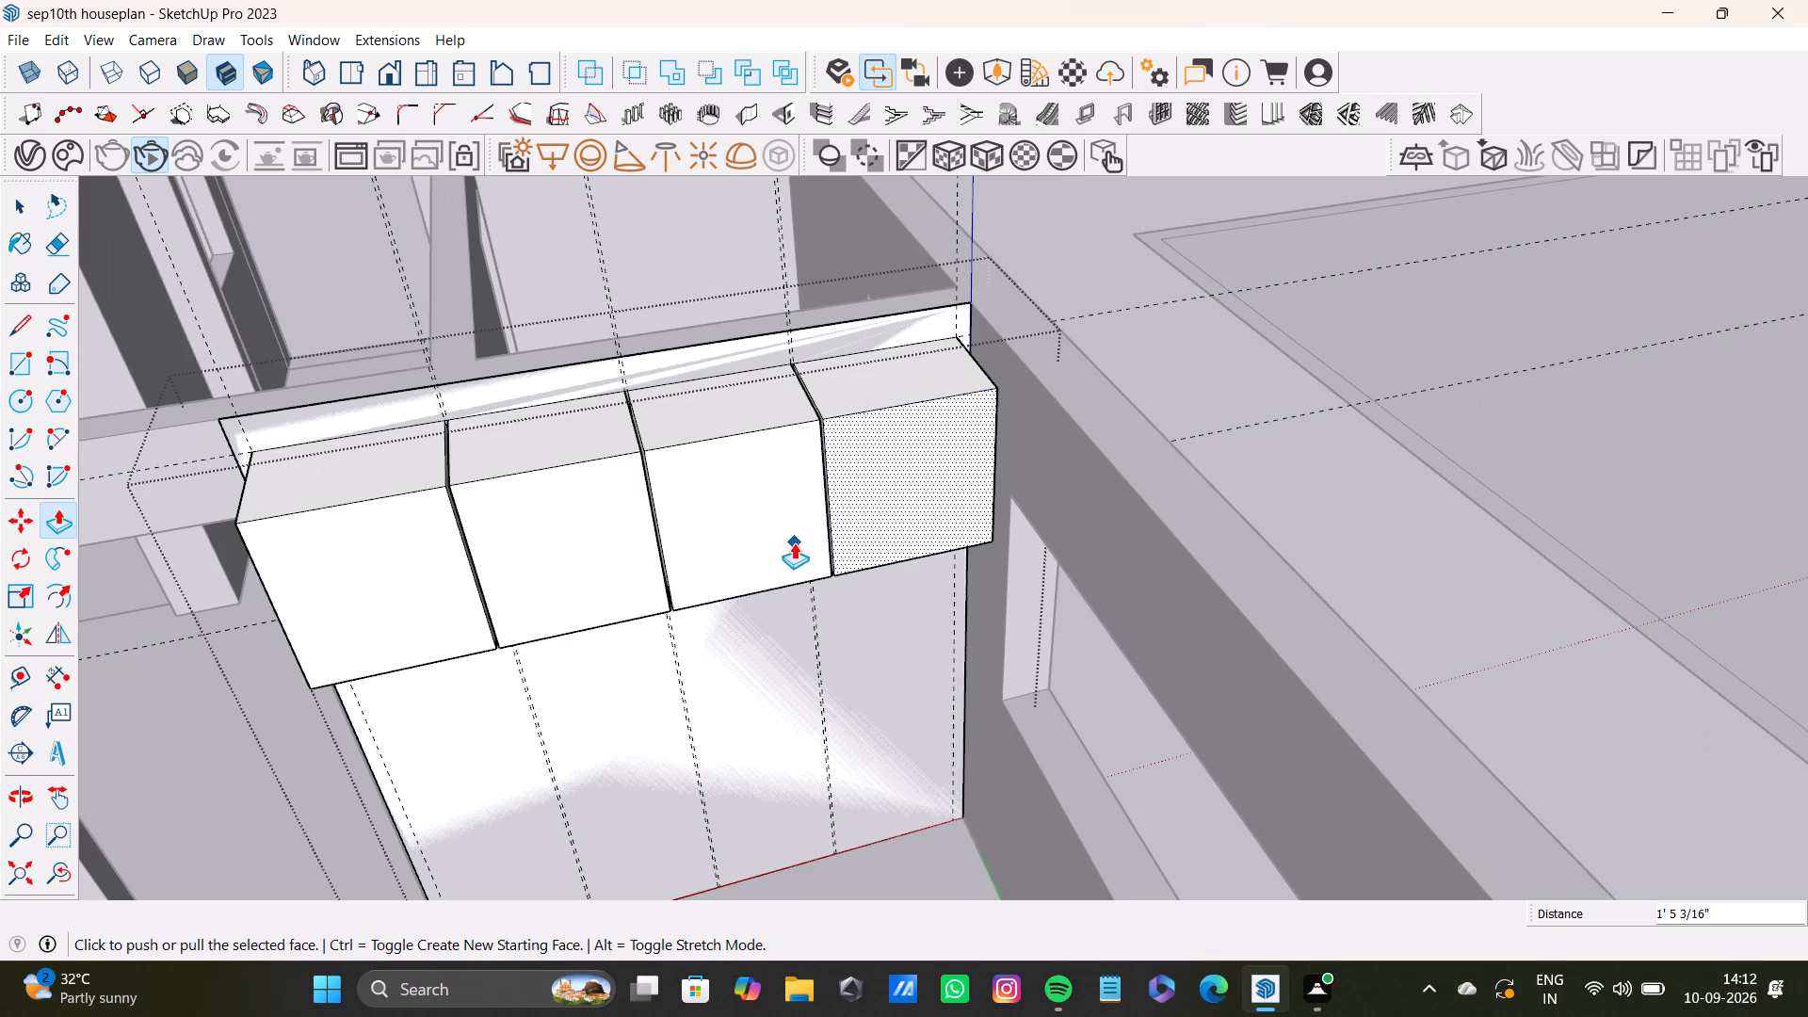
pyautogui.scroll(-7, 674, 508)
pyautogui.moveTo(783, 666); pyautogui.dragTo(662, 666, button='middle')
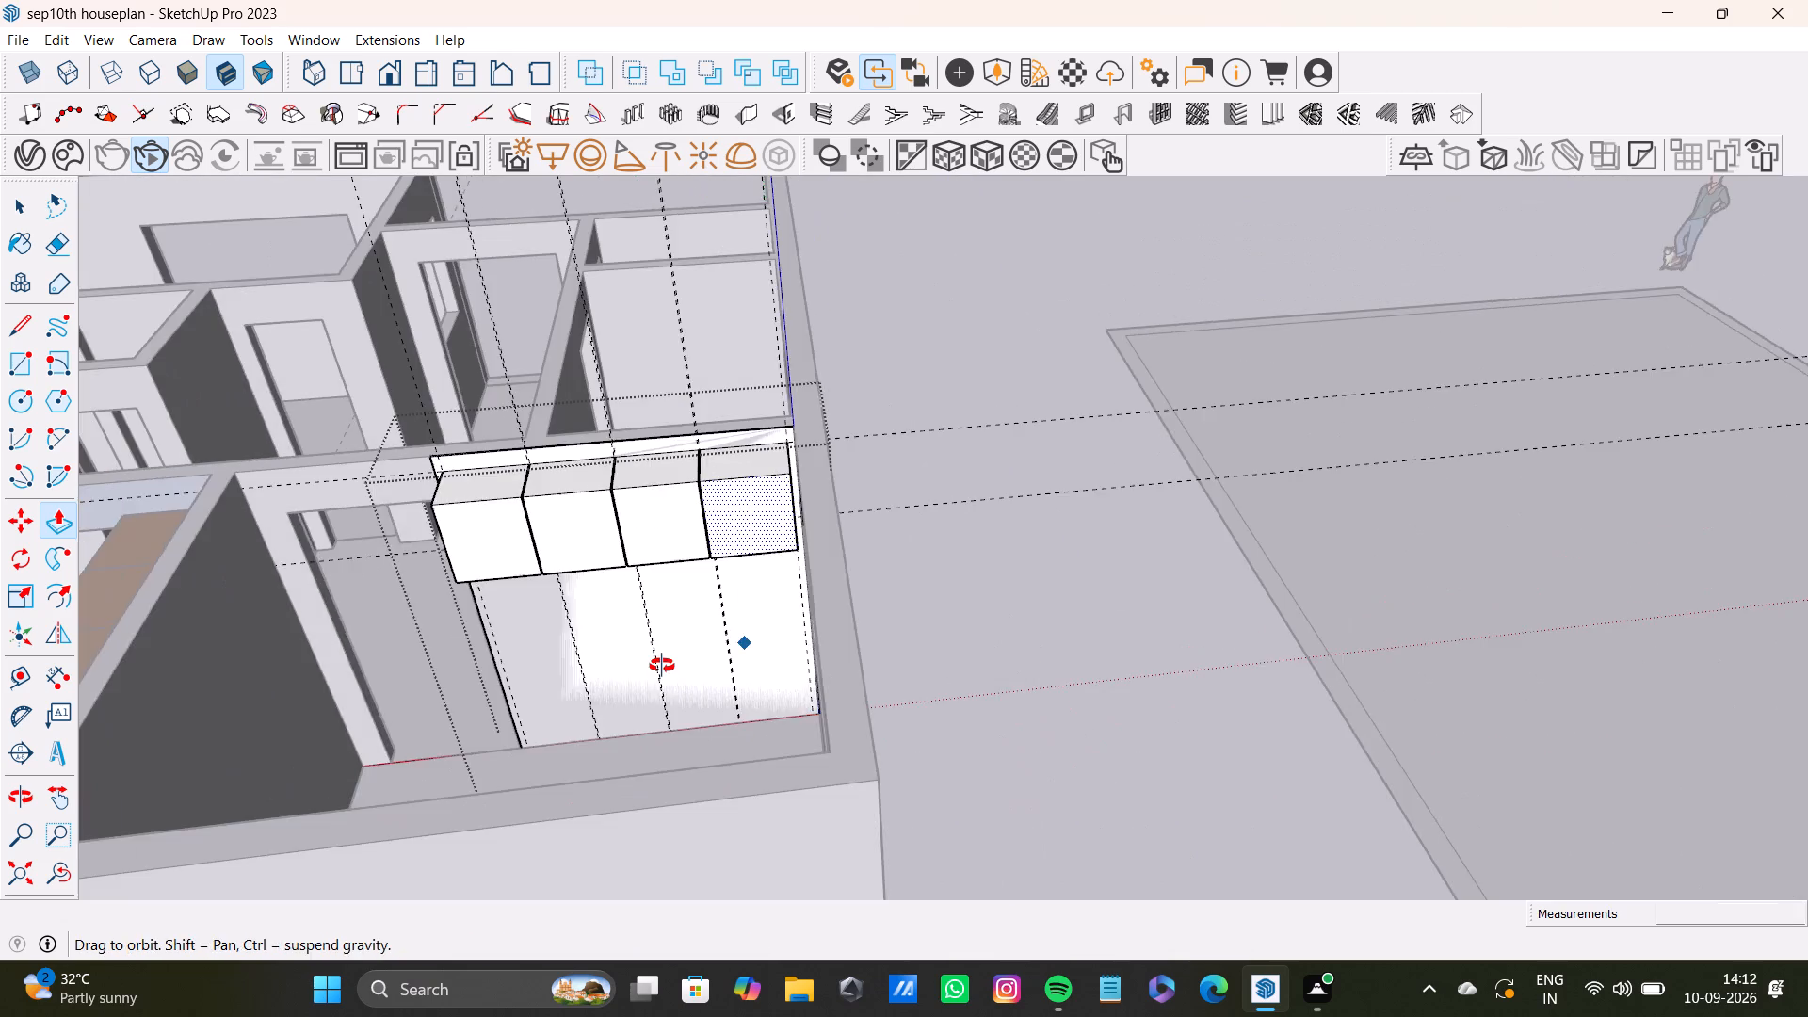
pyautogui.scroll(6, 671, 638)
pyautogui.keyDown('shift'); pyautogui.moveTo(662, 634); pyautogui.dragTo(744, 638, button='middle'); pyautogui.keyUp('shift')
pyautogui.scroll(4, 745, 641)
pyautogui.moveTo(735, 635); pyautogui.dragTo(755, 563, button='middle')
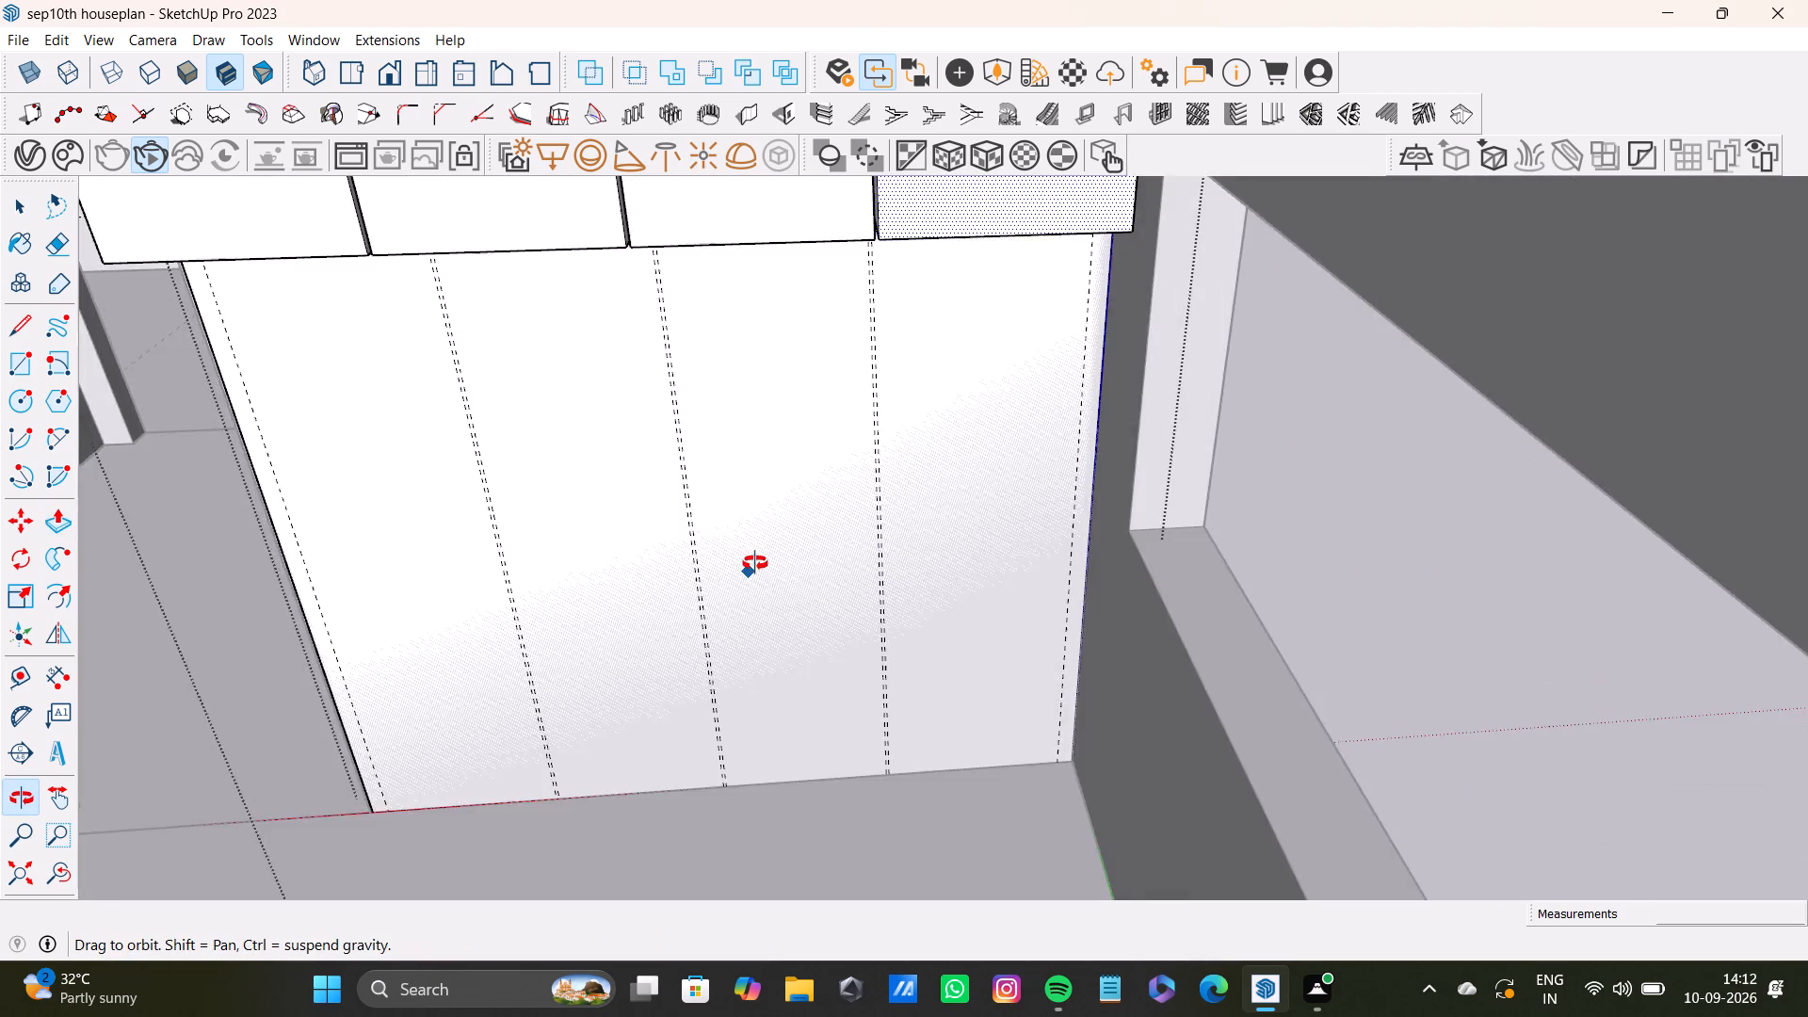
pyautogui.moveTo(755, 563); pyautogui.dragTo(774, 791, button='middle')
pyautogui.click(42, 882)
pyautogui.click(18, 873)
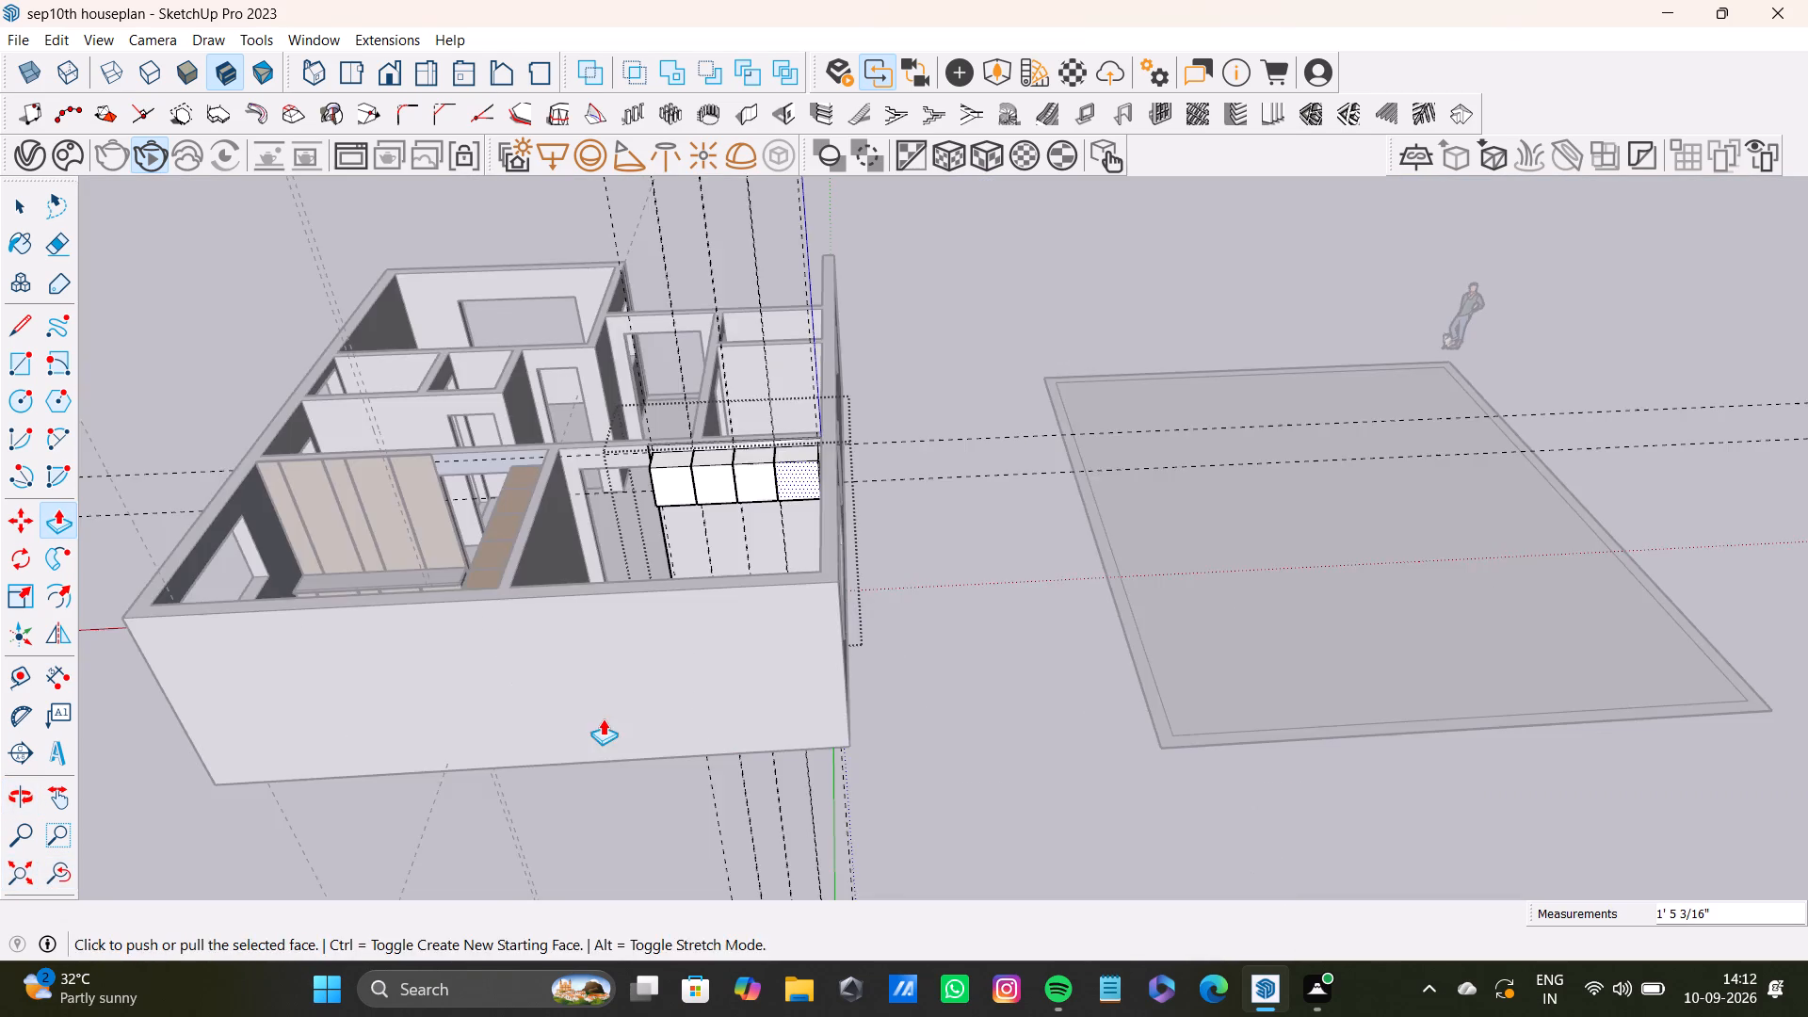
pyautogui.moveTo(808, 658); pyautogui.dragTo(568, 510, button='middle')
pyautogui.scroll(11, 769, 481)
pyautogui.moveTo(619, 463); pyautogui.dragTo(1000, 539, button='middle')
pyautogui.scroll(4, 822, 505)
pyautogui.keyDown('shift'); pyautogui.moveTo(819, 505); pyautogui.dragTo(813, 591, button='middle'); pyautogui.keyUp('shift')
pyautogui.scroll(4, 816, 605)
pyautogui.moveTo(789, 624); pyautogui.dragTo(805, 558, button='middle')
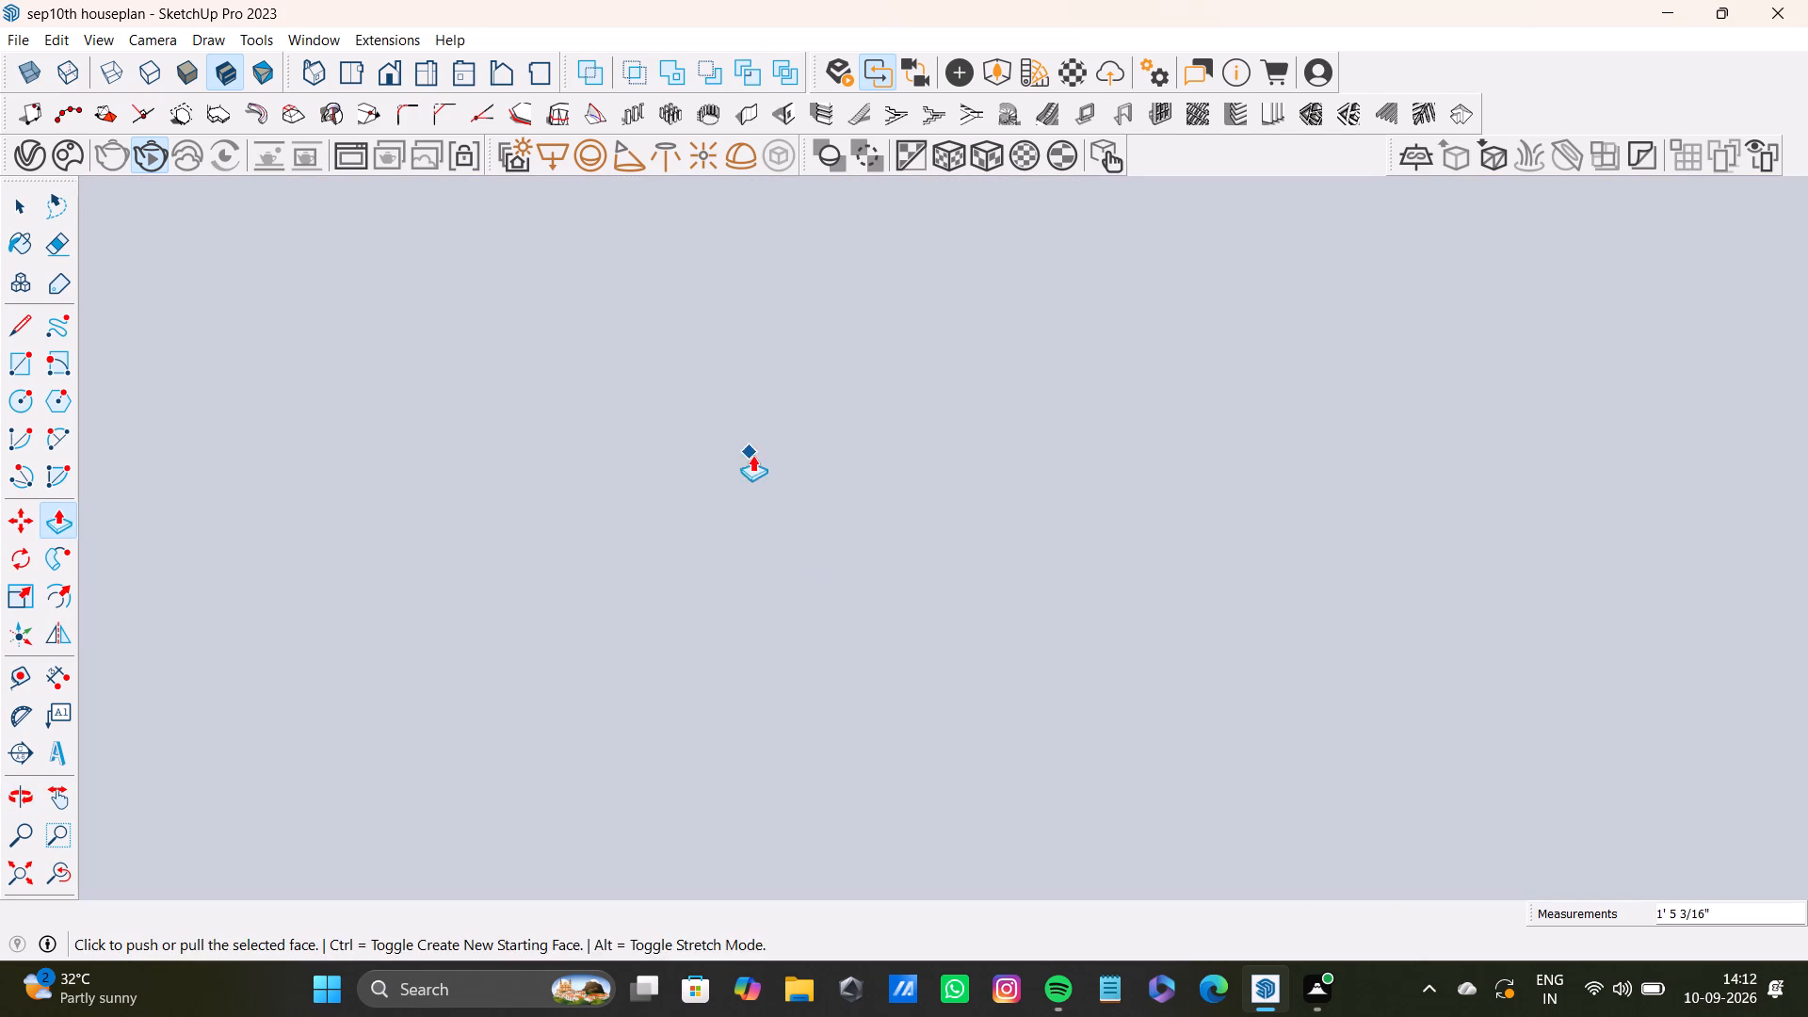
pyautogui.keyDown('shift'); pyautogui.moveTo(754, 455); pyautogui.dragTo(757, 605, button='middle'); pyautogui.keyUp('shift')
pyautogui.click(62, 871)
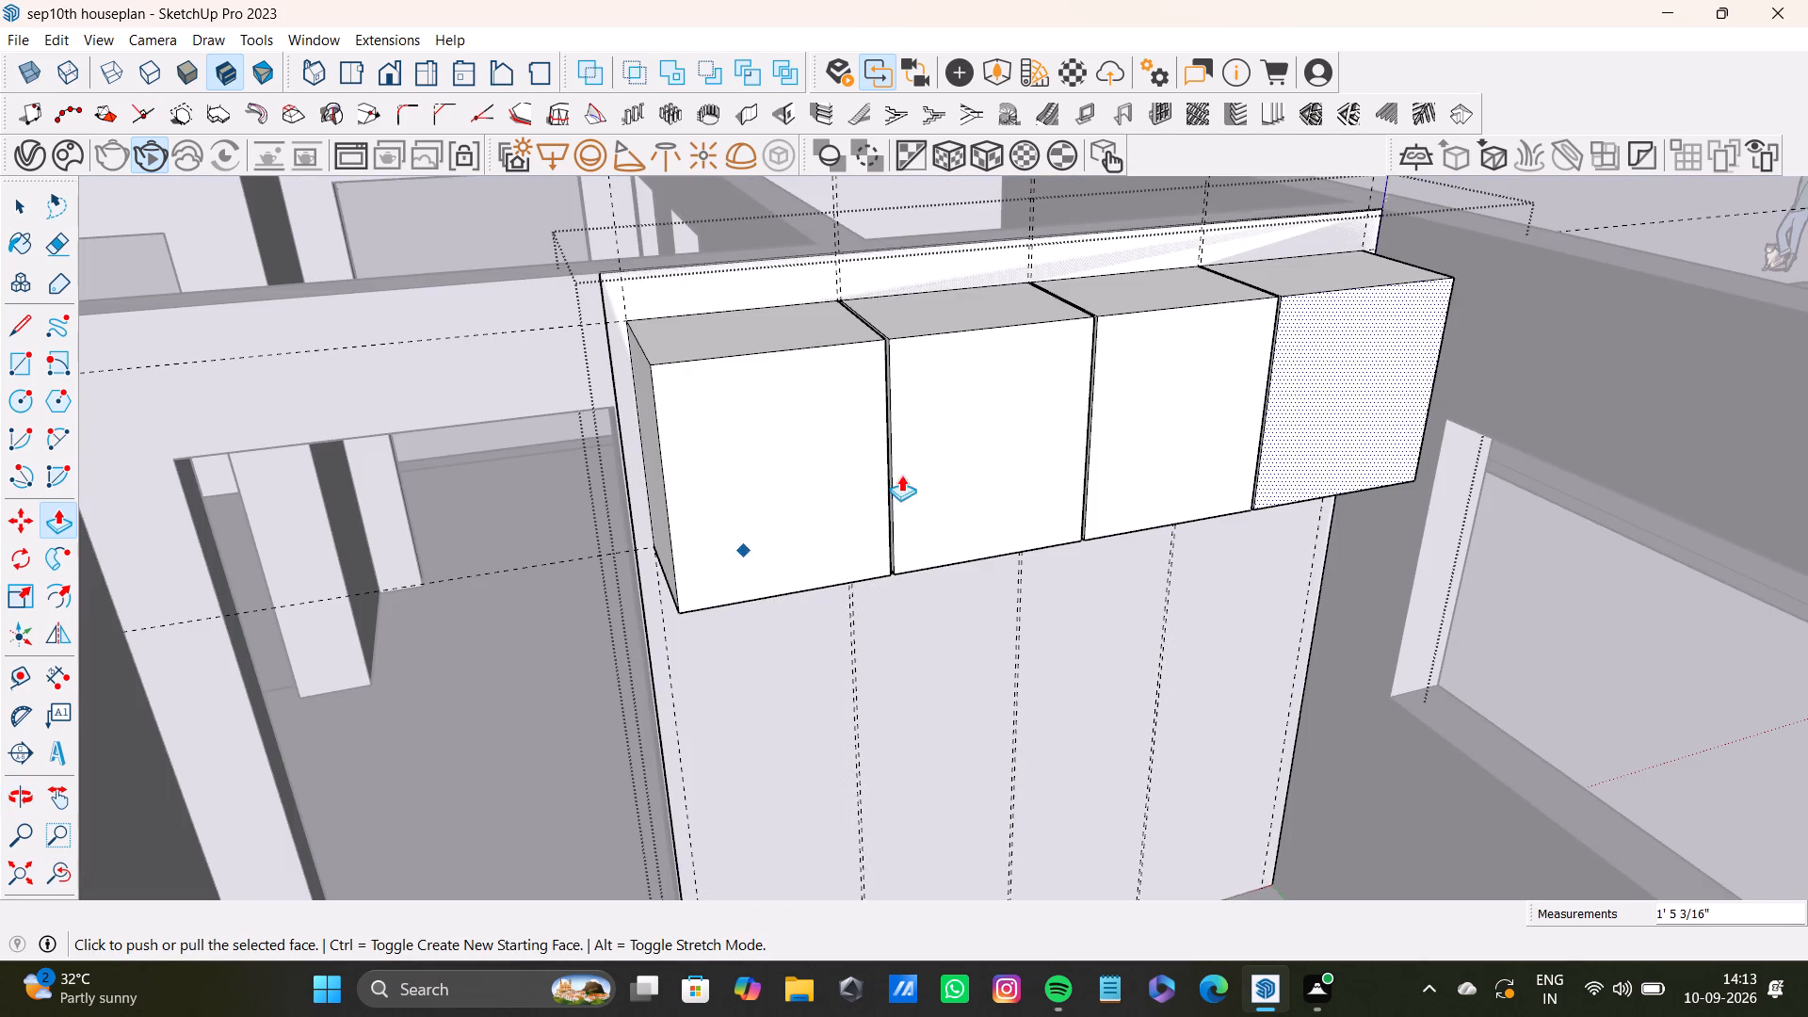
# Push/Pull the underside of the doorway-side box up 2 1/8".
pyautogui.scroll(7, 735, 591)
pyautogui.moveTo(754, 602); pyautogui.dragTo(798, 439, button='middle')
pyautogui.scroll(4, 756, 582)
pyautogui.moveTo(753, 589); pyautogui.dragTo(765, 450, button='middle')
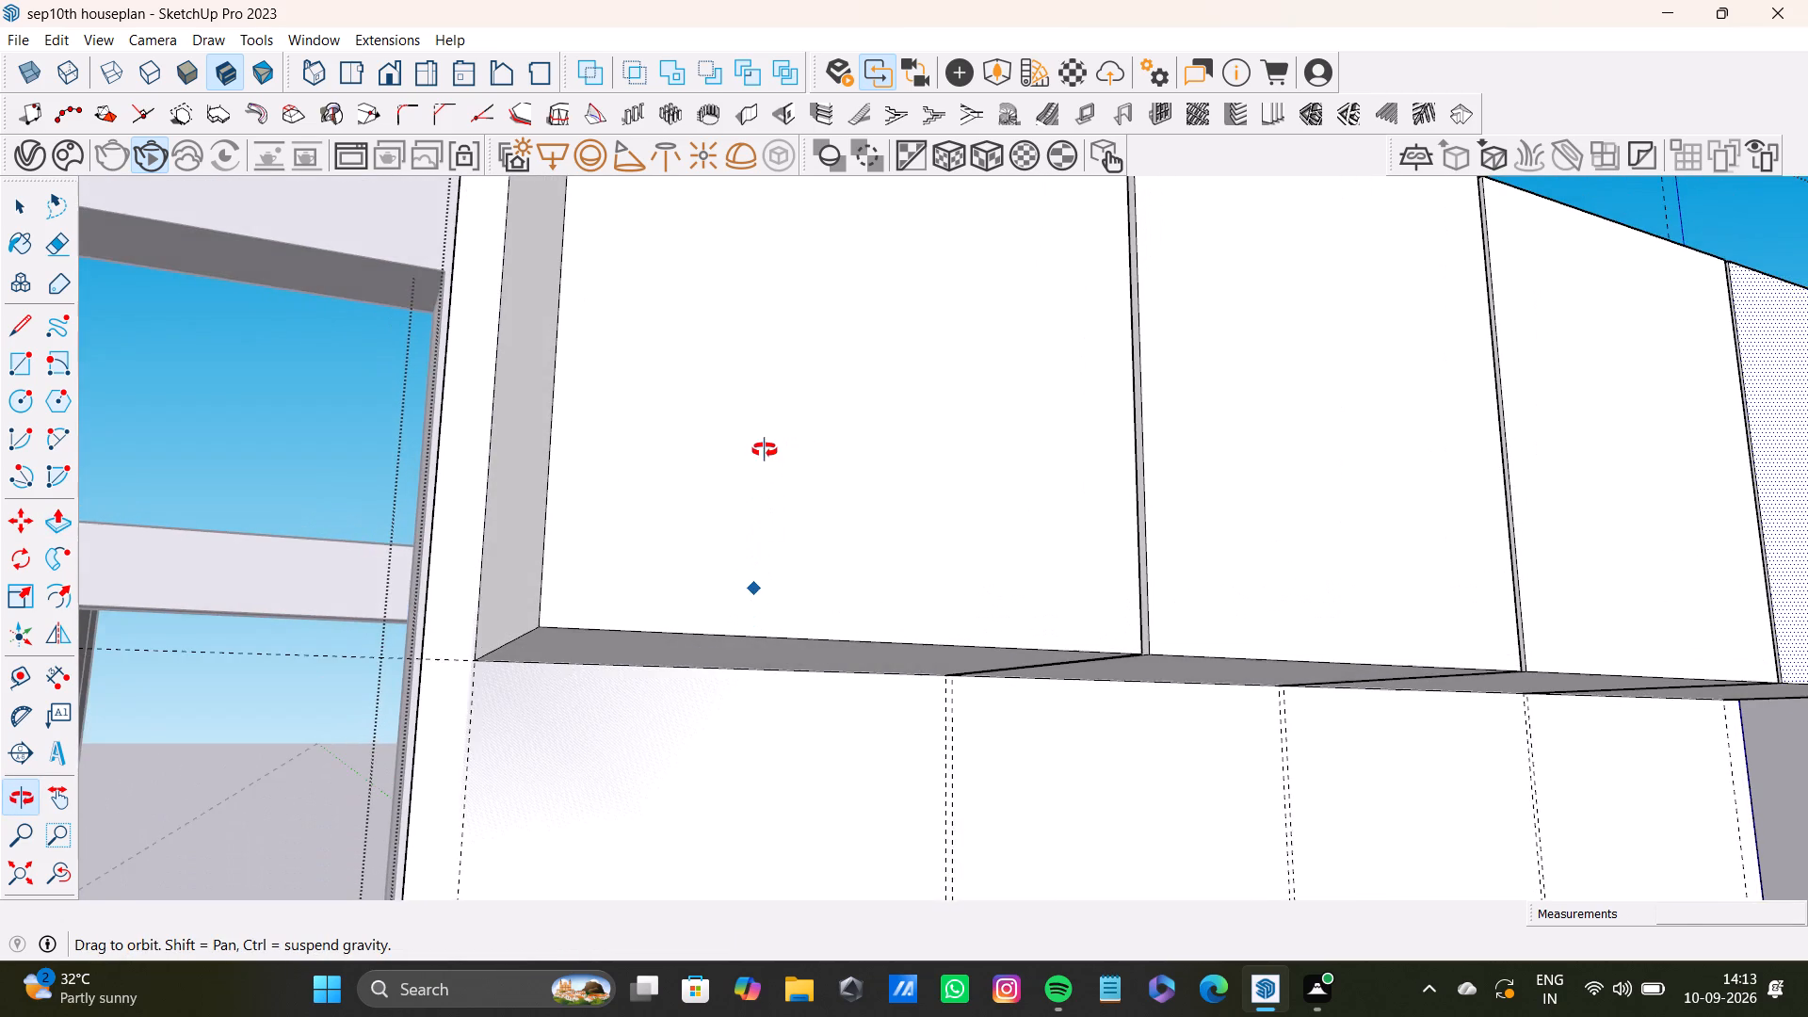
pyautogui.press('space')
pyautogui.click(764, 656)
pyautogui.press('p')
pyautogui.moveTo(766, 654); pyautogui.dragTo(767, 601)
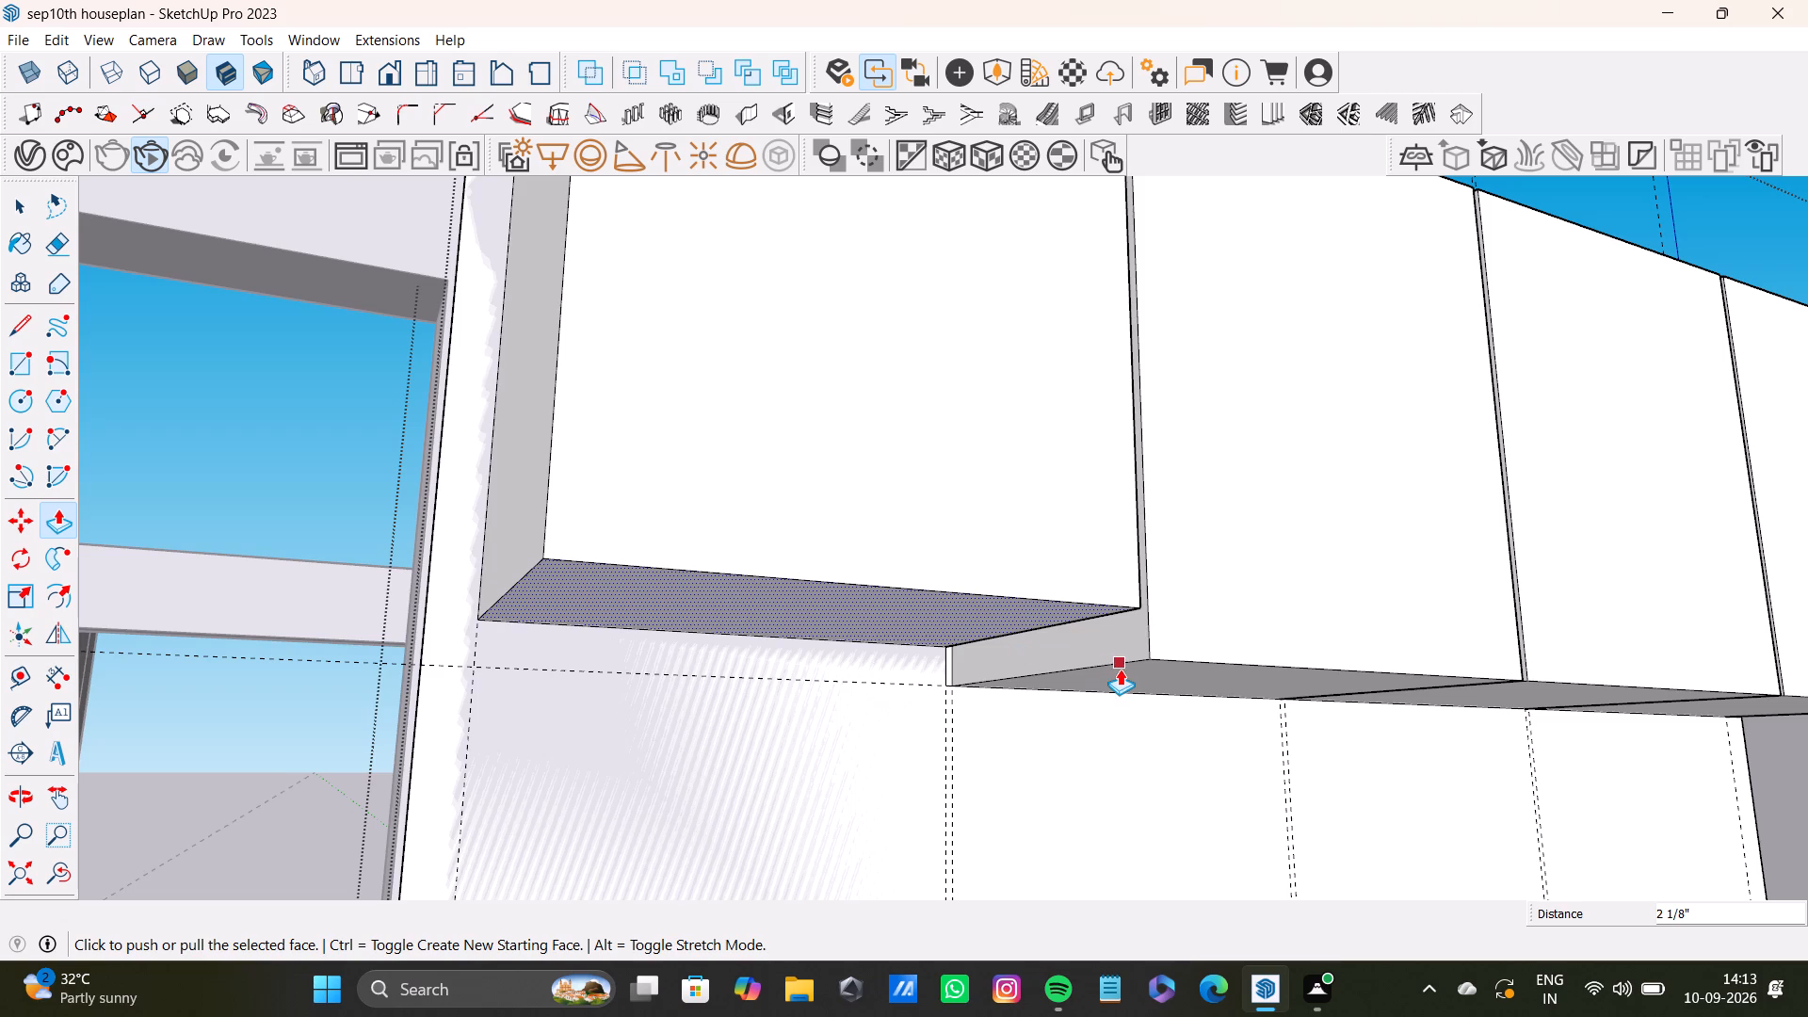
# Push/Pull the underside of the second box up, level with the underside of the doorway-side box.
pyautogui.press('space')
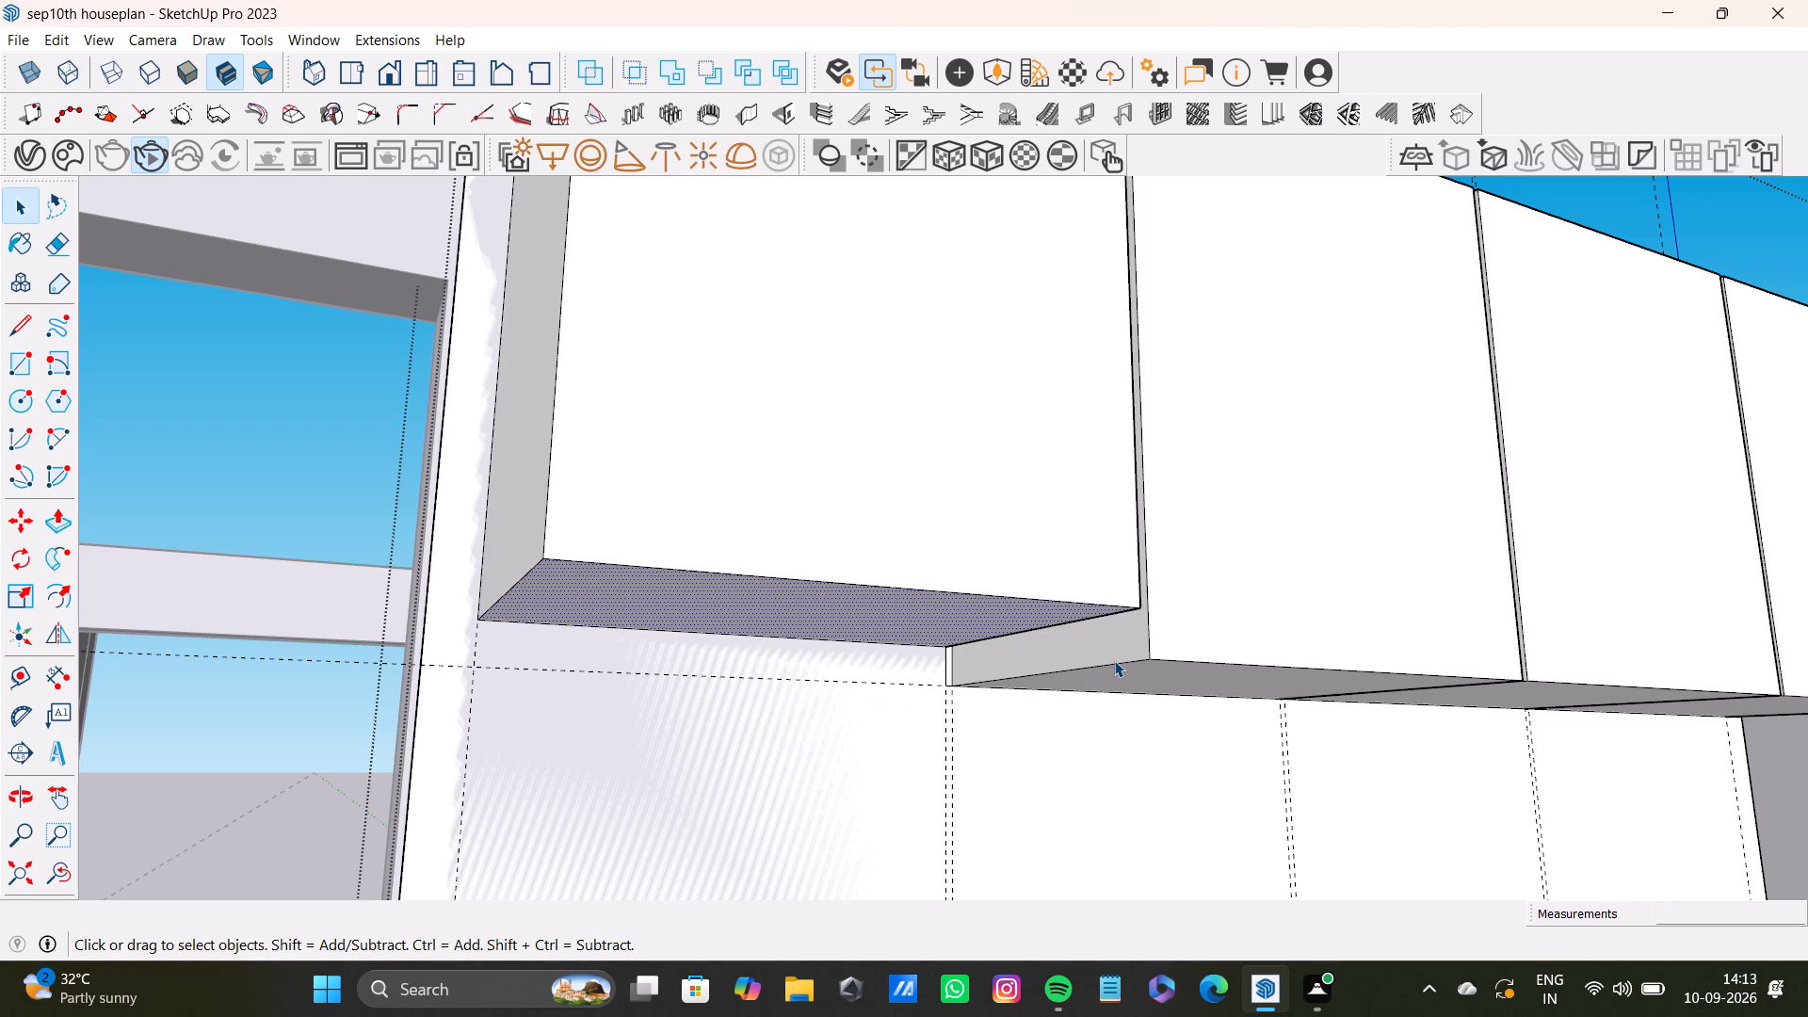
pyautogui.click(1178, 675)
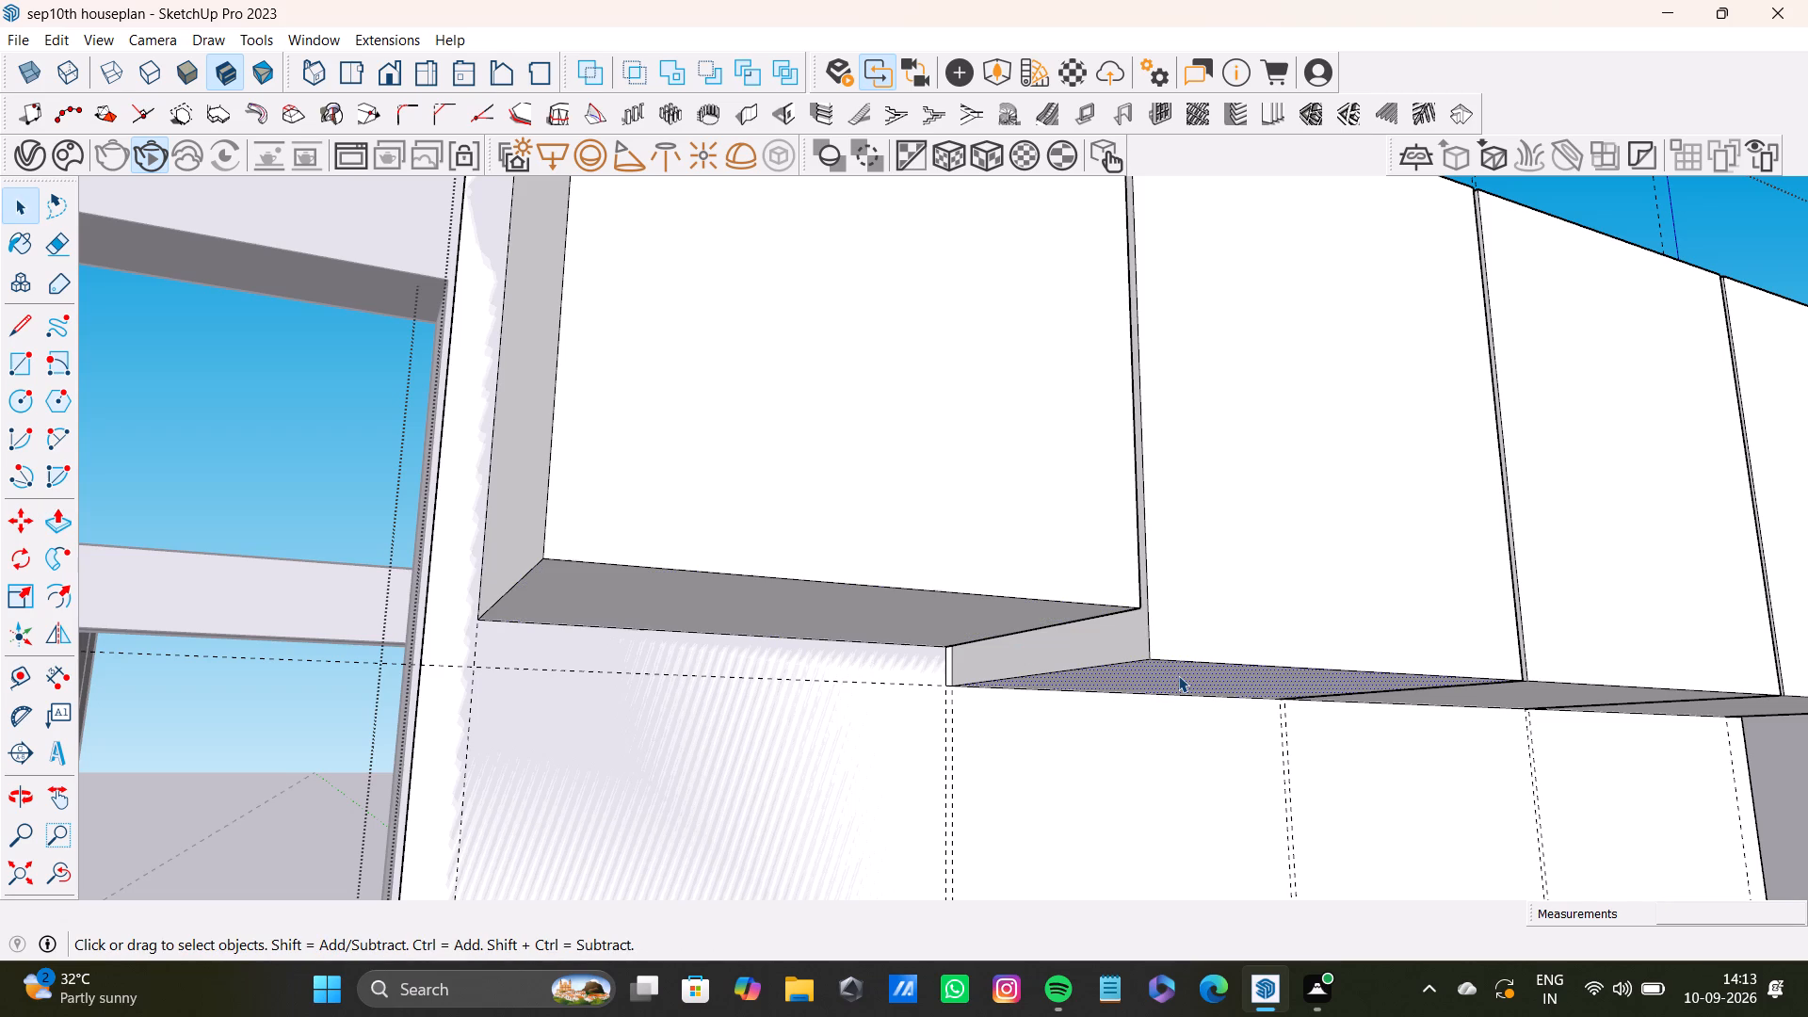
pyautogui.press('p')
pyautogui.moveTo(1178, 675); pyautogui.dragTo(1008, 591)
# Push/Pull the underside of the third box up 2 1/8", level with the second box's underside.
pyautogui.scroll(-5, 975, 649)
pyautogui.keyDown('shift'); pyautogui.moveTo(1154, 627); pyautogui.dragTo(857, 607, button='middle'); pyautogui.keyUp('shift')
pyautogui.scroll(4, 919, 651)
pyautogui.scroll(6, 1043, 672)
pyautogui.moveTo(1046, 673); pyautogui.dragTo(1039, 616, button='middle')
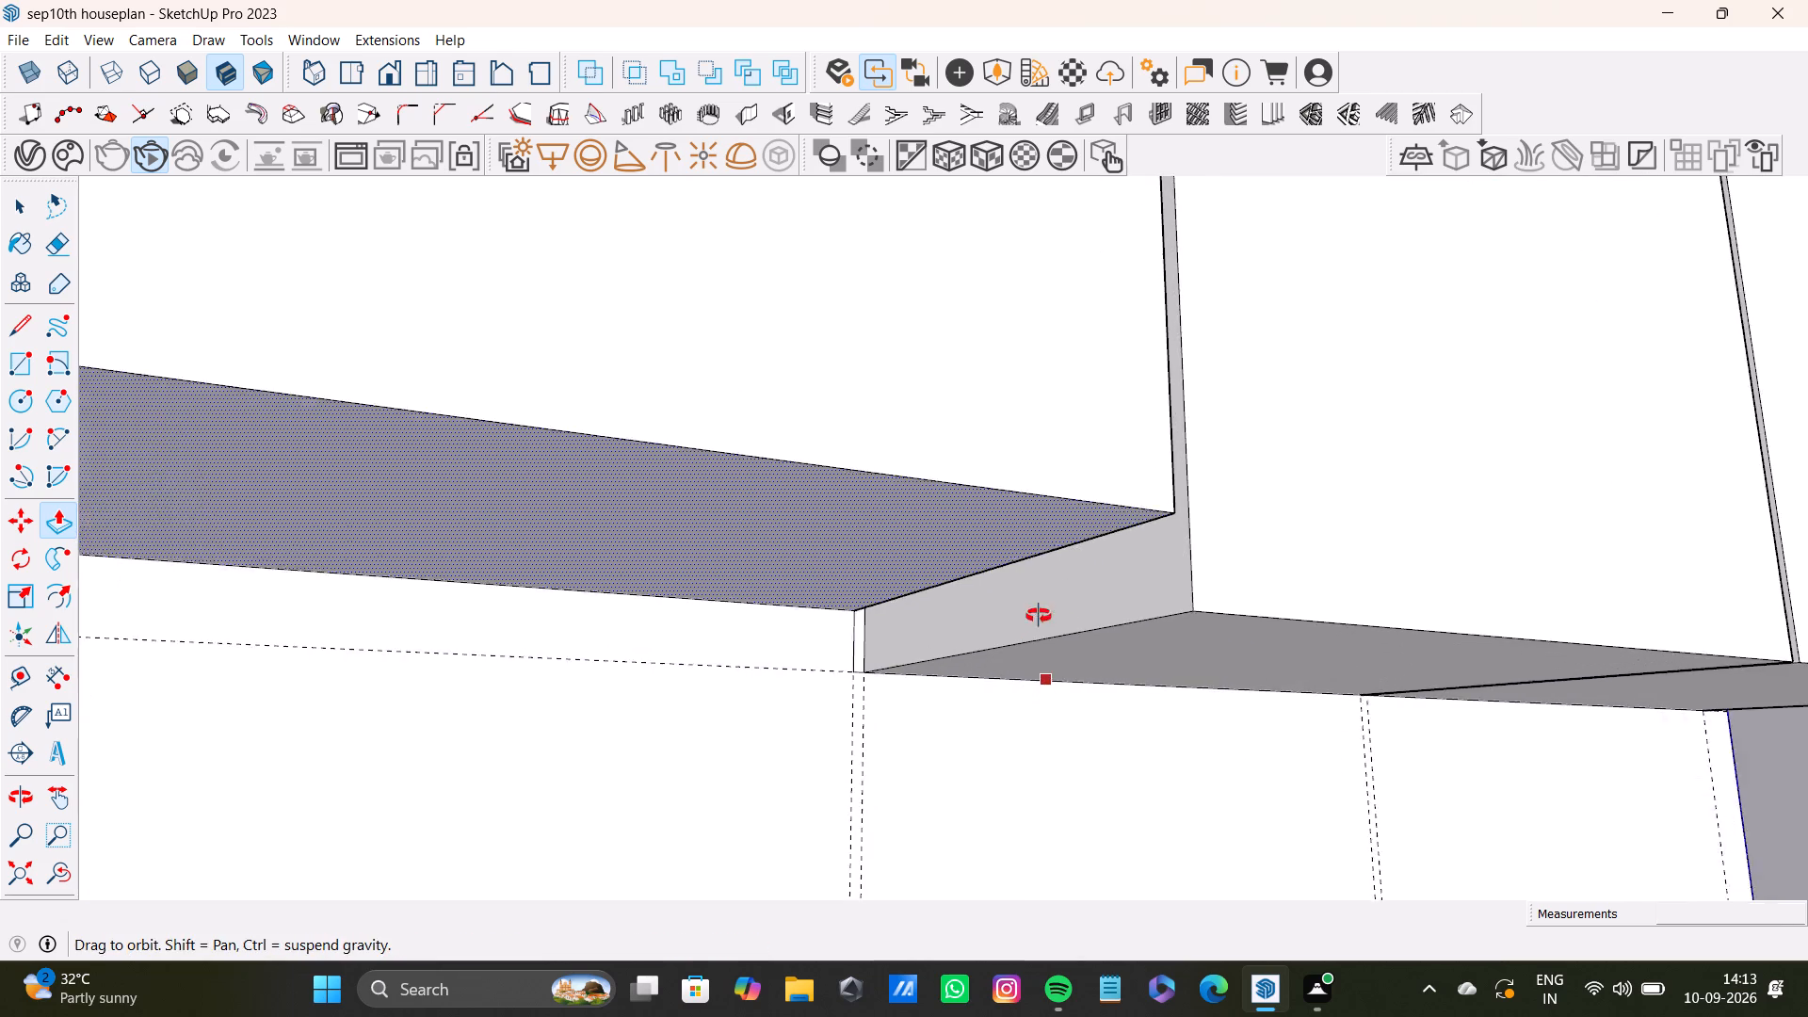
pyautogui.moveTo(1039, 616); pyautogui.dragTo(1039, 605, button='middle')
pyautogui.press('space')
pyautogui.click(1077, 624)
pyautogui.press('p')
pyautogui.moveTo(1078, 624); pyautogui.dragTo(920, 471)
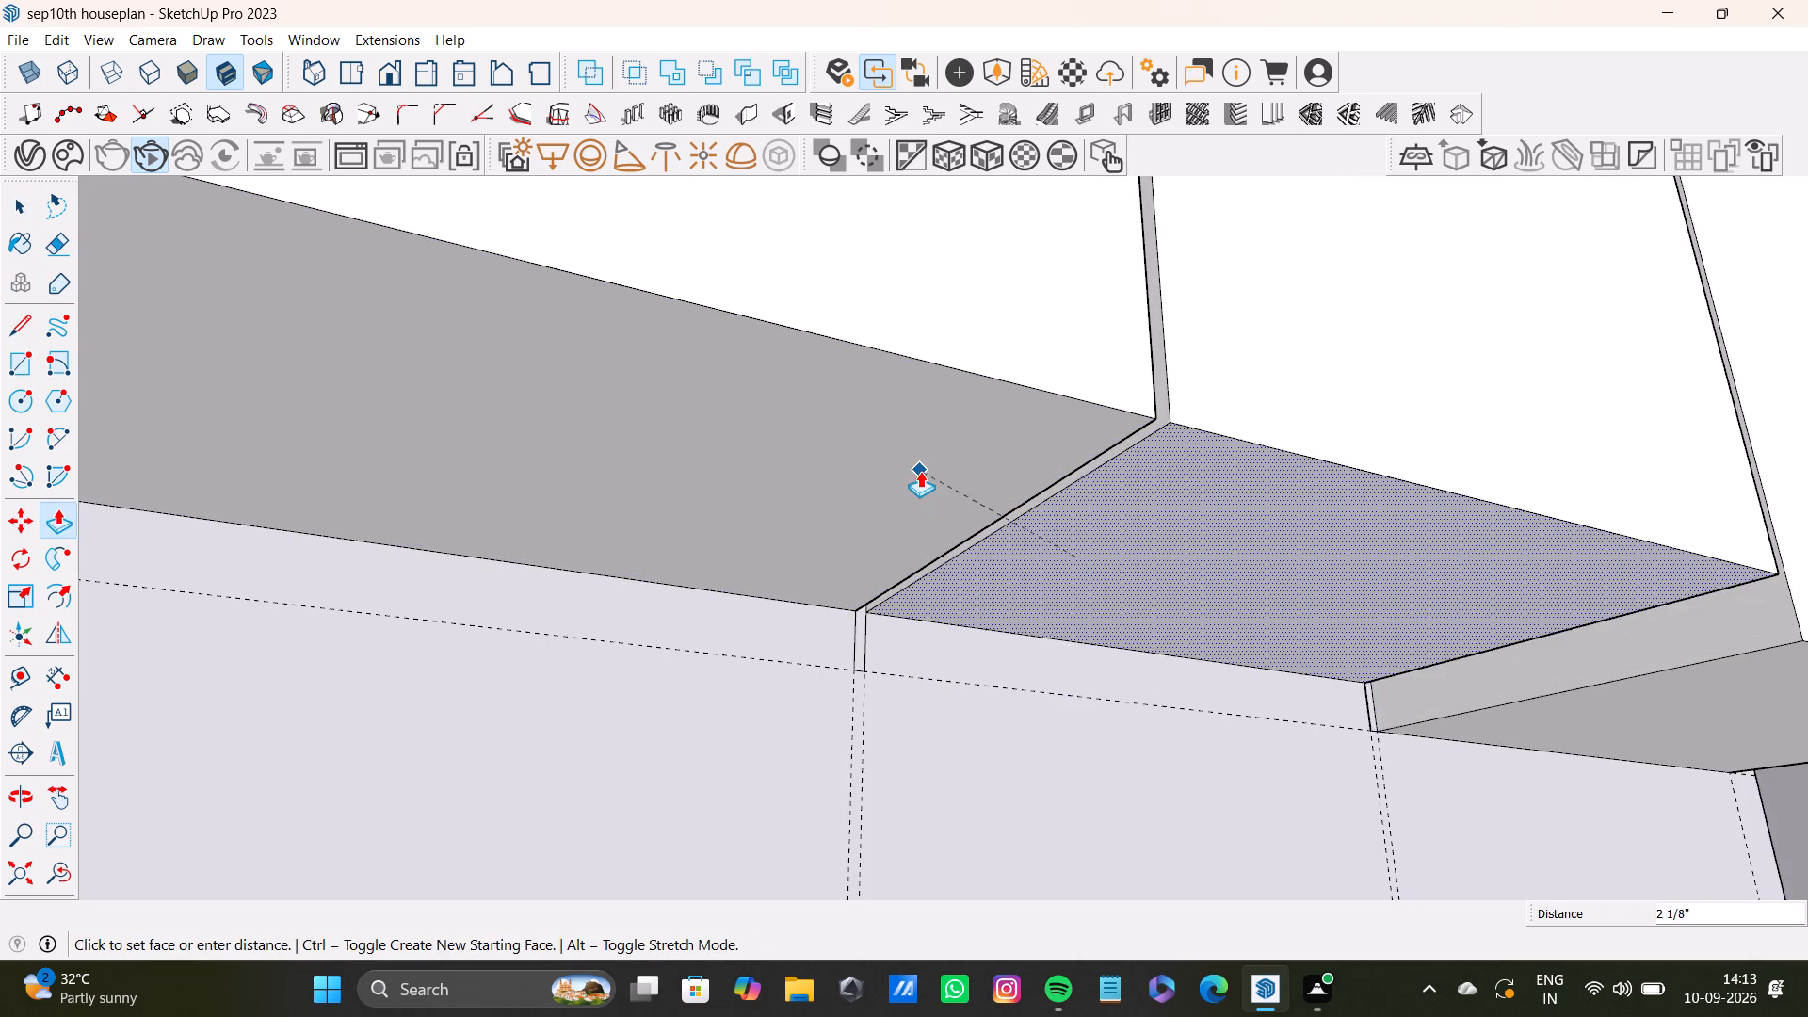
# Push/Pull the underside of the fourth box up, level with the third box's underside.
pyautogui.press('space')
pyautogui.scroll(-8, 916, 502)
pyautogui.keyDown('shift'); pyautogui.moveTo(994, 556); pyautogui.dragTo(850, 541, button='middle'); pyautogui.keyUp('shift')
pyautogui.scroll(4, 1179, 591)
pyautogui.press('space')
pyautogui.click(1219, 634)
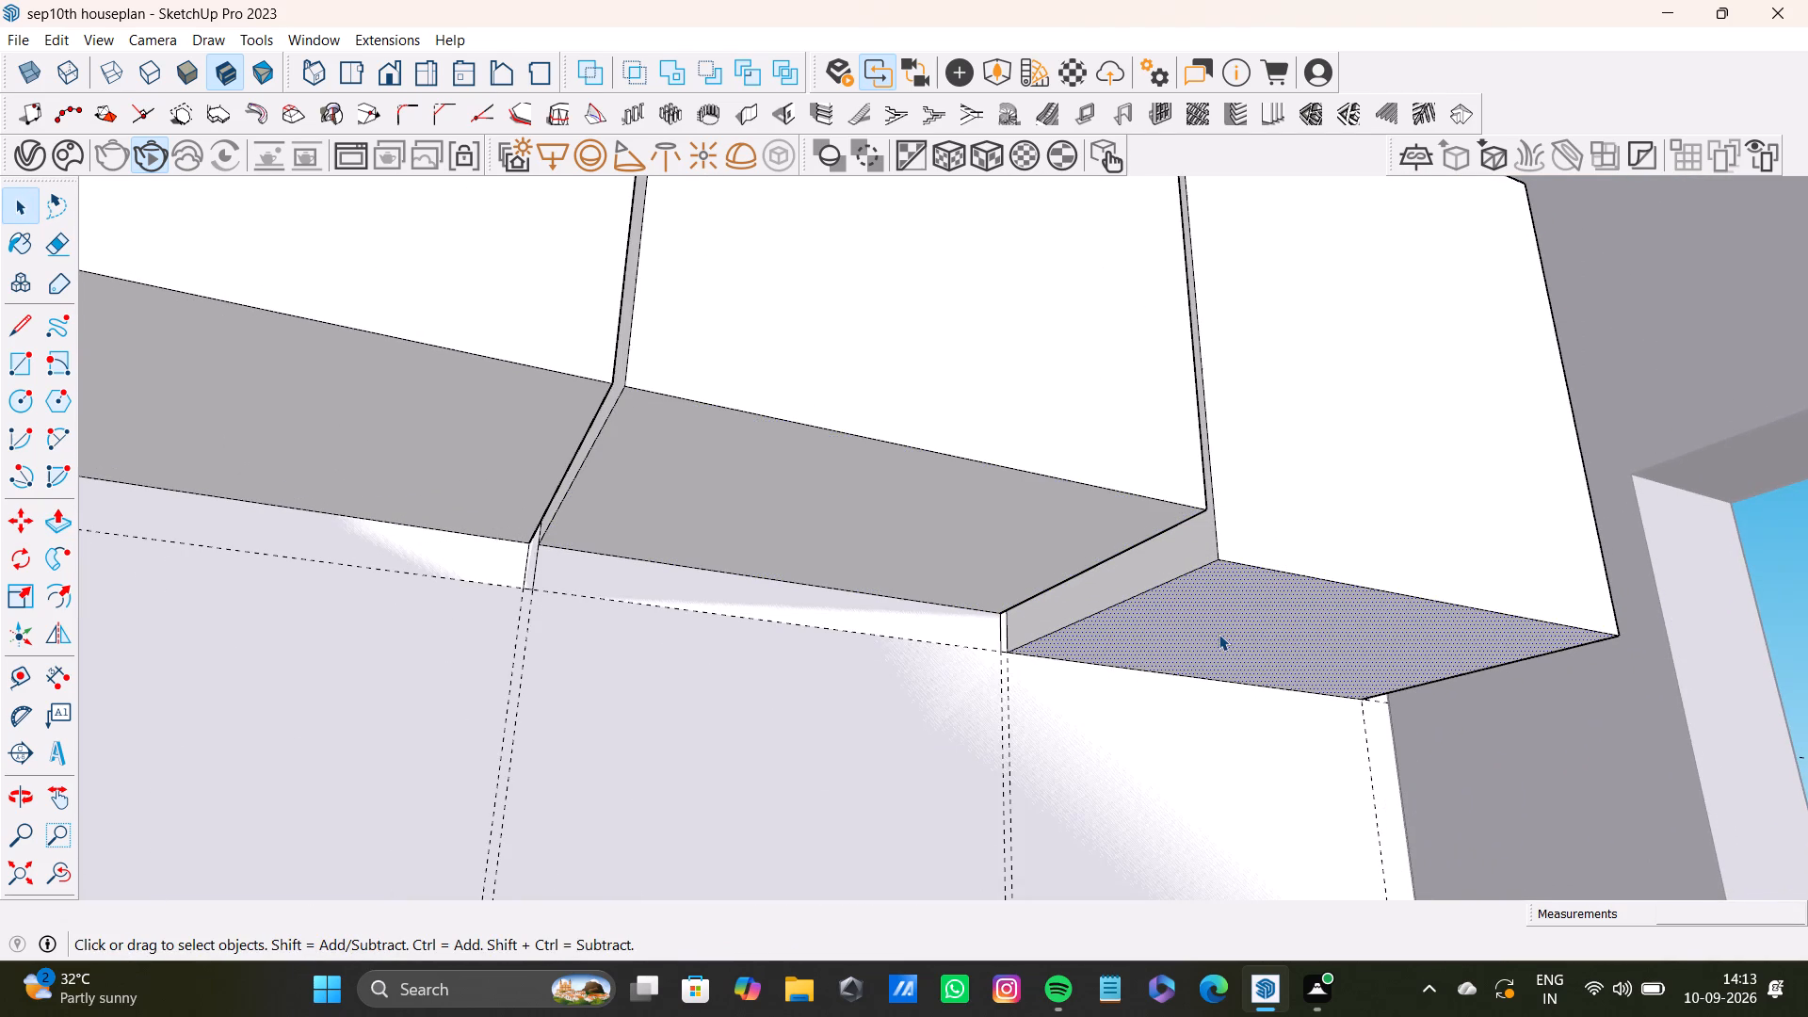
pyautogui.press('p')
pyautogui.moveTo(1220, 625); pyautogui.dragTo(1012, 483)
pyautogui.press('space')
# Examine the four shortened overhead boxes from below and from above the room.
pyautogui.scroll(-7, 1017, 533)
pyautogui.keyDown('shift'); pyautogui.moveTo(969, 585); pyautogui.dragTo(1081, 526, button='middle'); pyautogui.keyUp('shift')
pyautogui.moveTo(1077, 530); pyautogui.dragTo(1060, 595, button='middle')
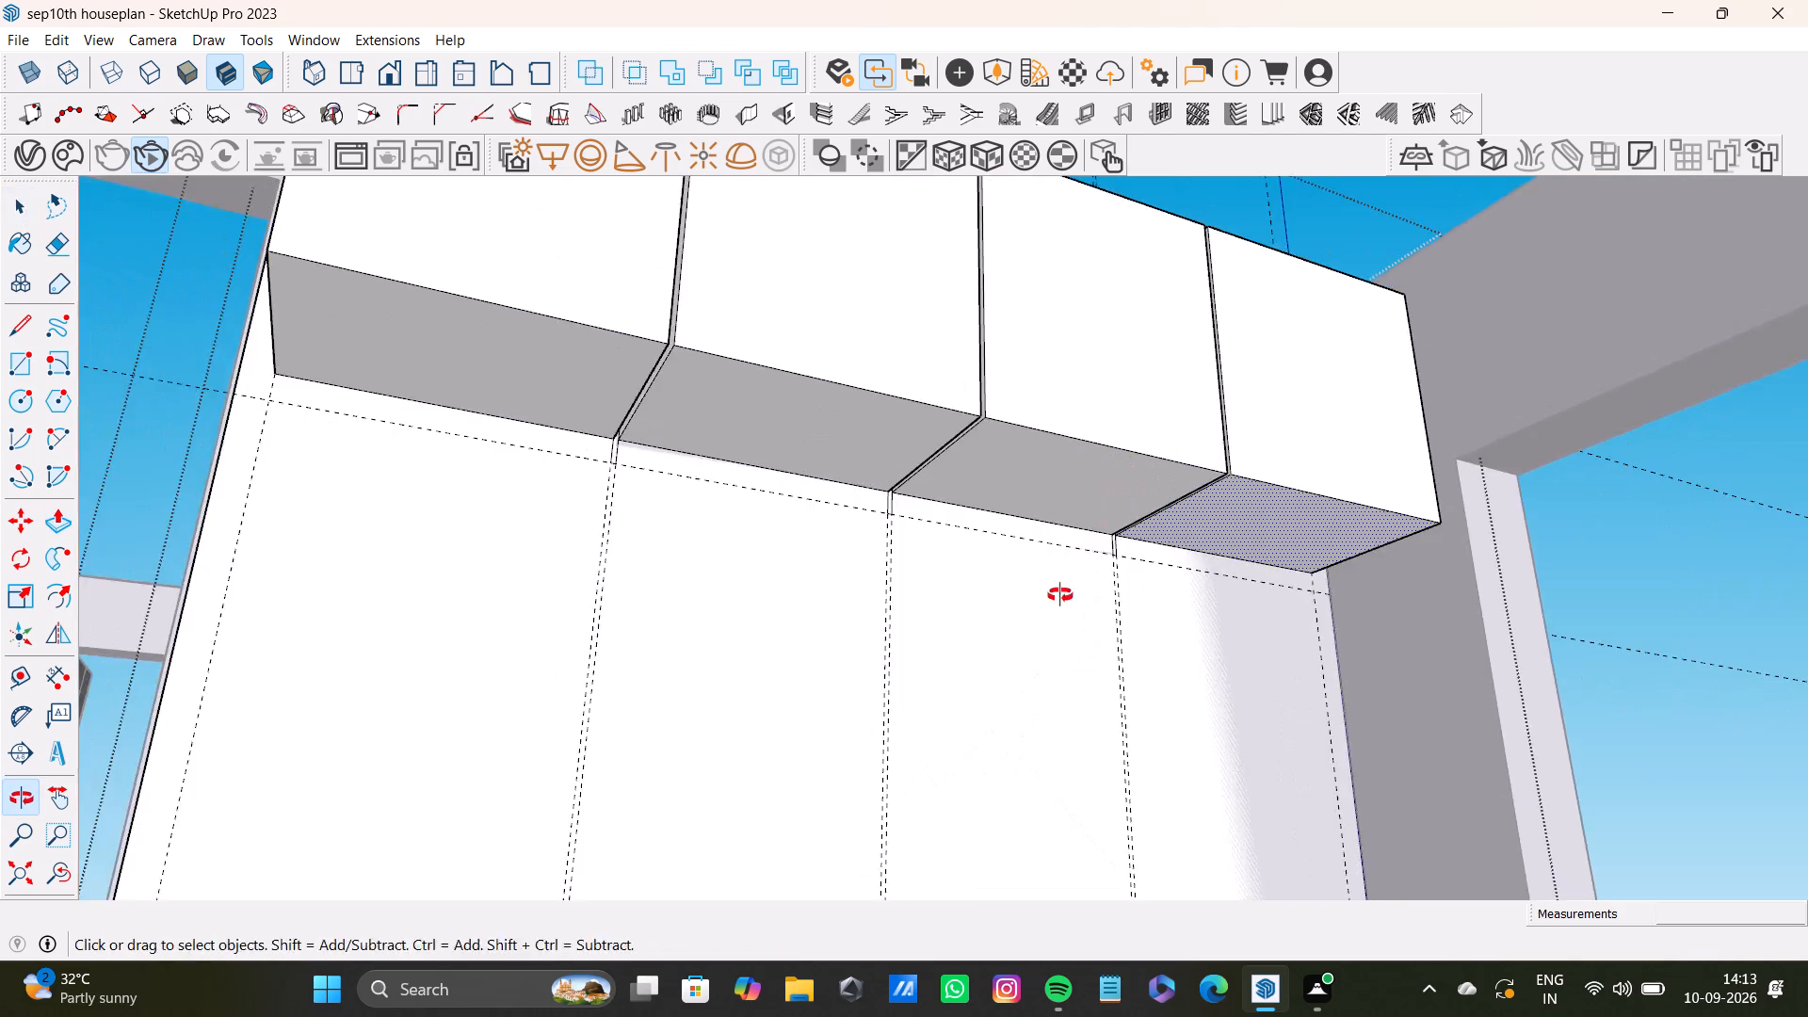
pyautogui.moveTo(1060, 595); pyautogui.dragTo(1021, 731, button='middle')
pyautogui.scroll(-3, 1019, 732)
pyautogui.keyDown('shift'); pyautogui.moveTo(1017, 731); pyautogui.dragTo(1027, 666, button='middle'); pyautogui.keyUp('shift')
pyautogui.click(54, 877)
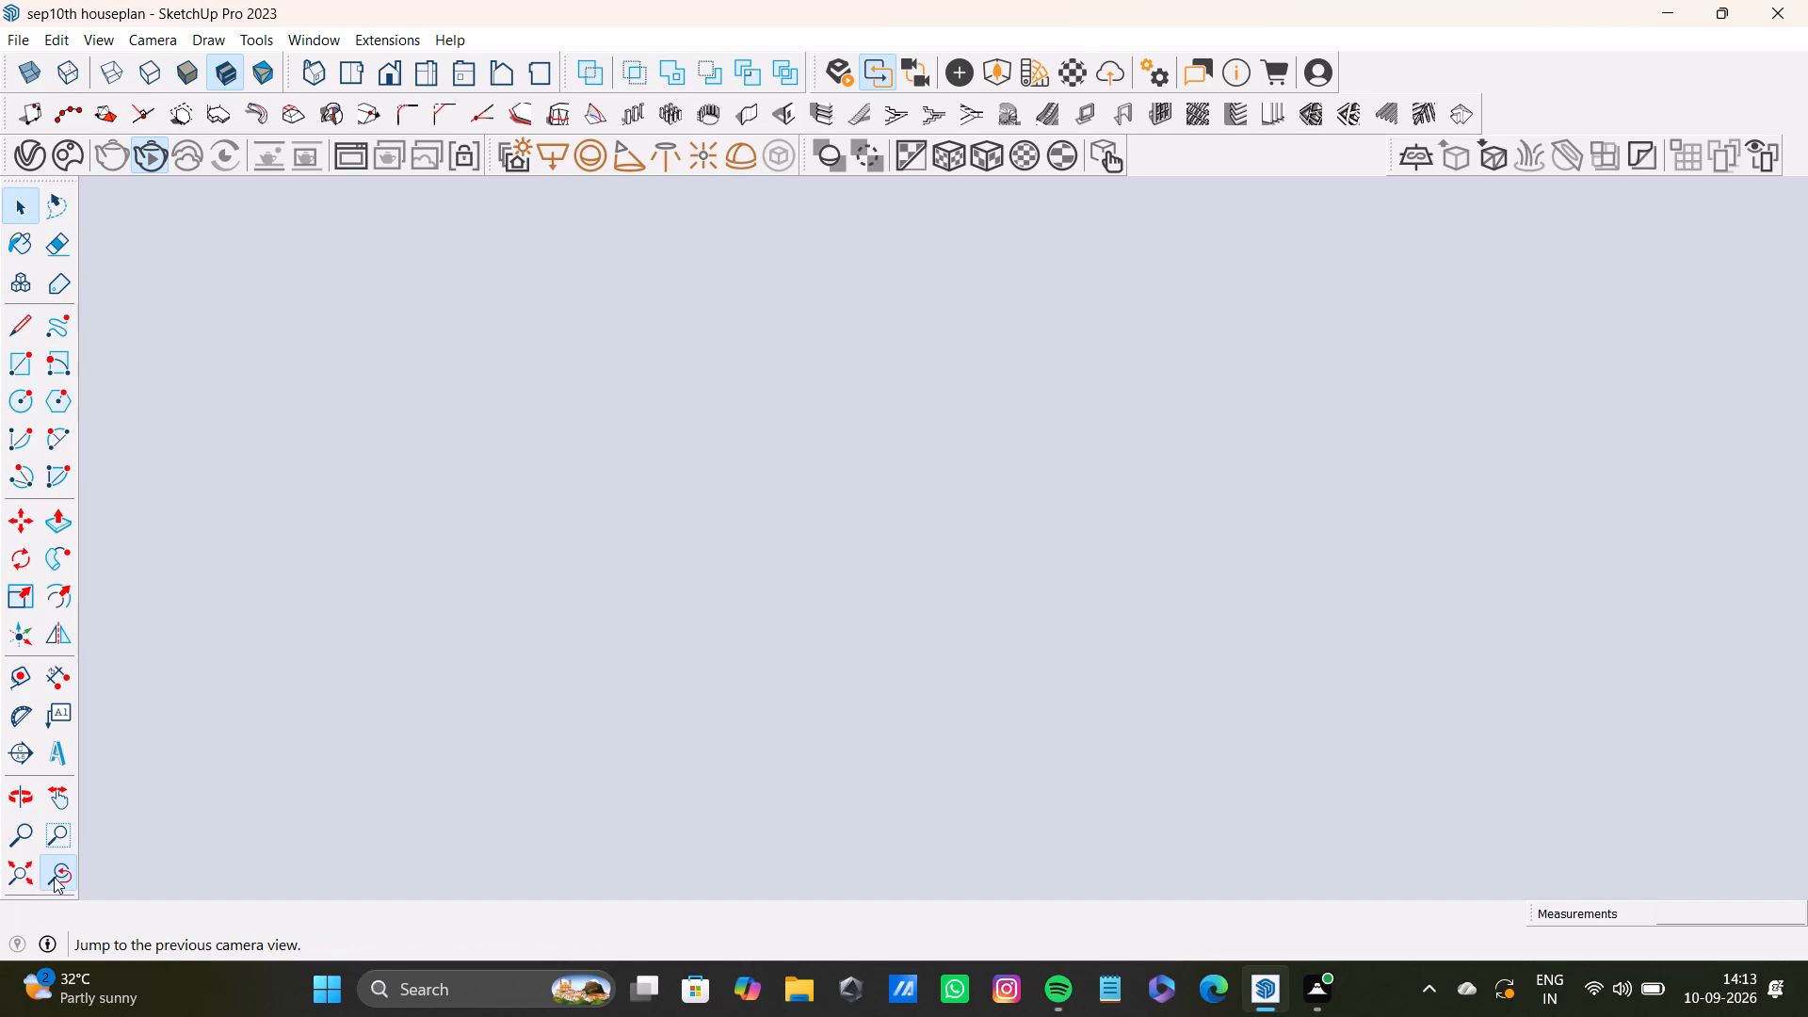
pyautogui.click(25, 874)
pyautogui.moveTo(863, 520); pyautogui.dragTo(822, 744, button='middle')
pyautogui.scroll(7, 737, 401)
pyautogui.keyDown('shift'); pyautogui.moveTo(782, 348); pyautogui.dragTo(782, 528, button='middle'); pyautogui.keyUp('shift')
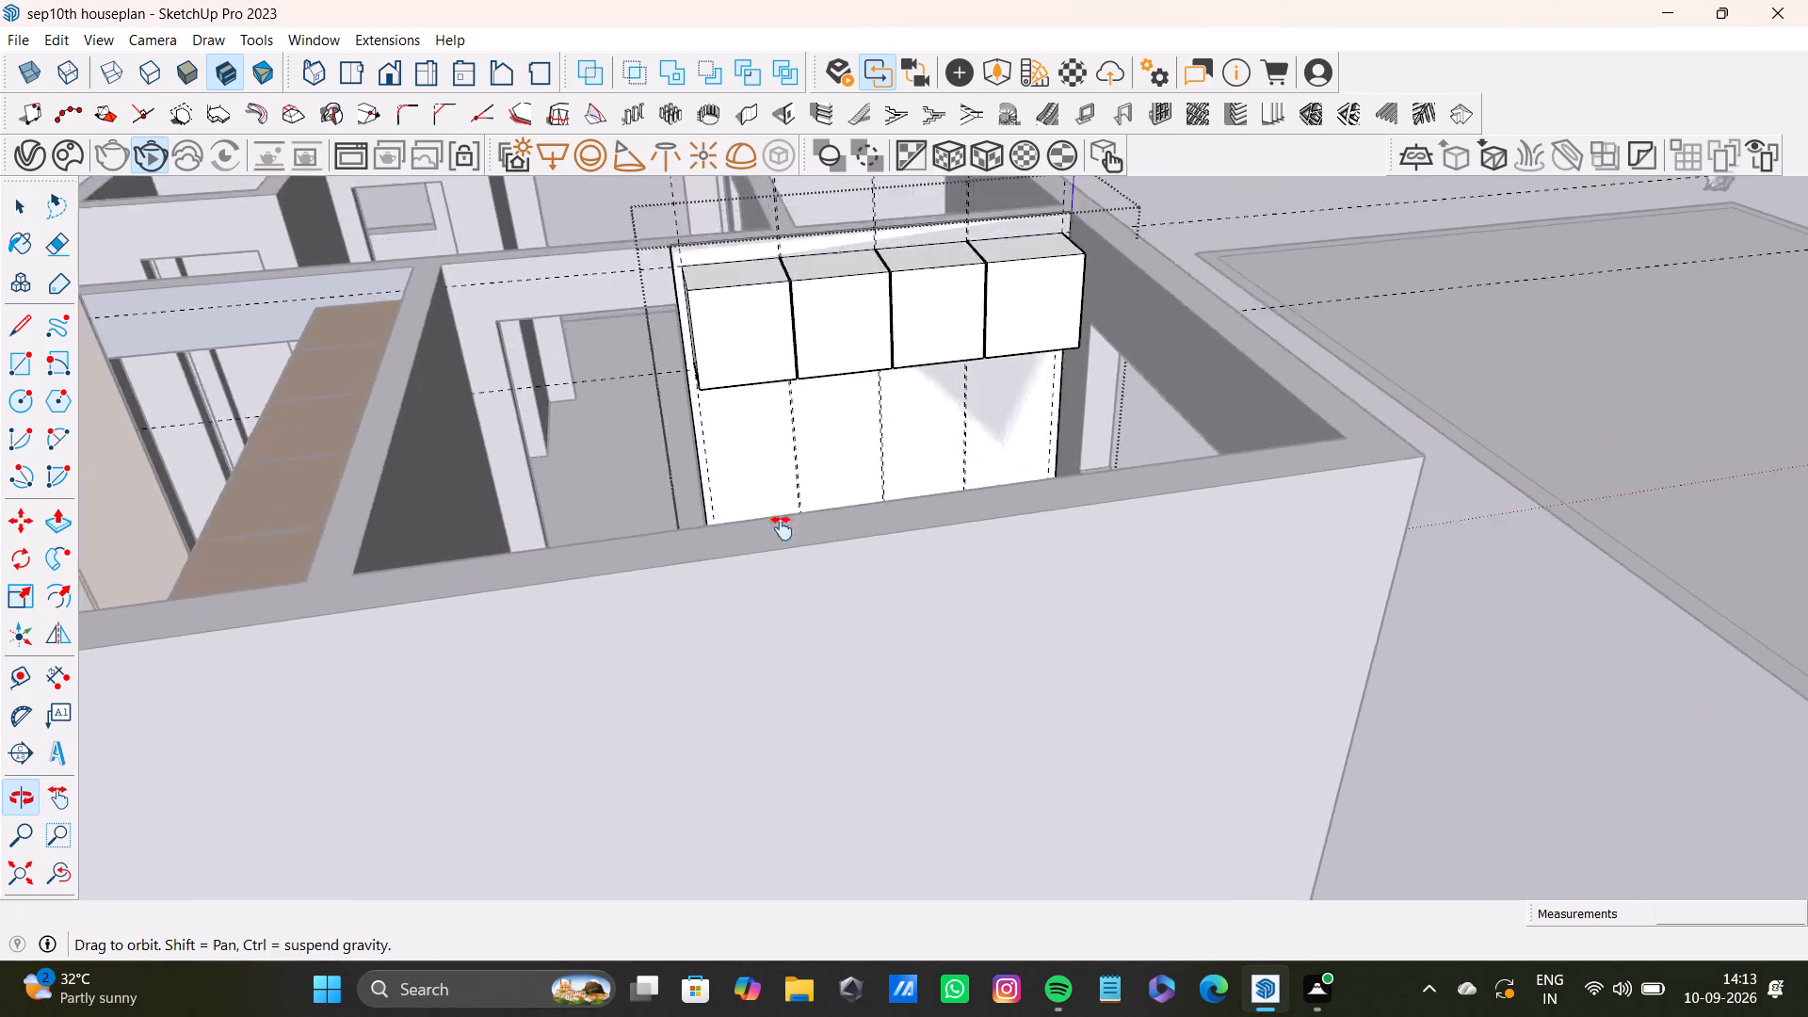
pyautogui.keyDown('shift'); pyautogui.moveTo(782, 528); pyautogui.dragTo(782, 547, button='middle'); pyautogui.keyUp('shift')
pyautogui.scroll(7, 783, 540)
pyautogui.moveTo(795, 537); pyautogui.dragTo(756, 408, button='middle')
pyautogui.scroll(4, 717, 383)
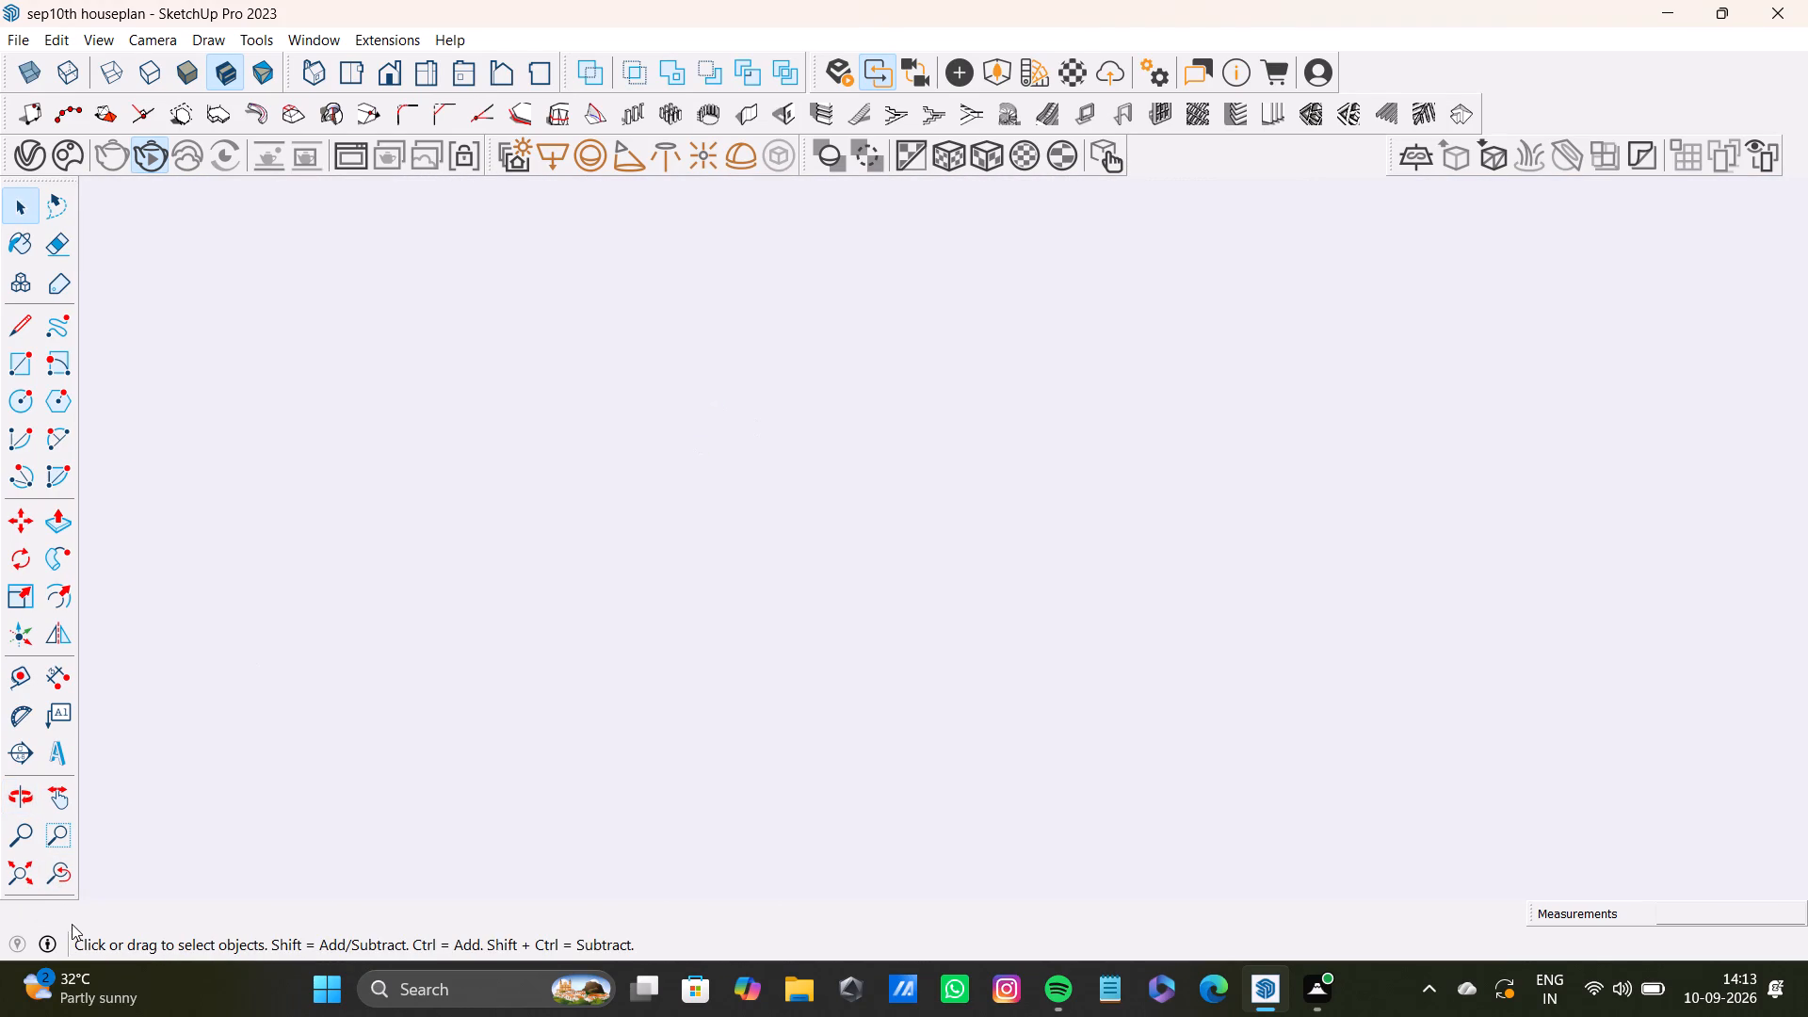
pyautogui.moveTo(60, 871); pyautogui.dragTo(69, 856)
pyautogui.click(13, 876)
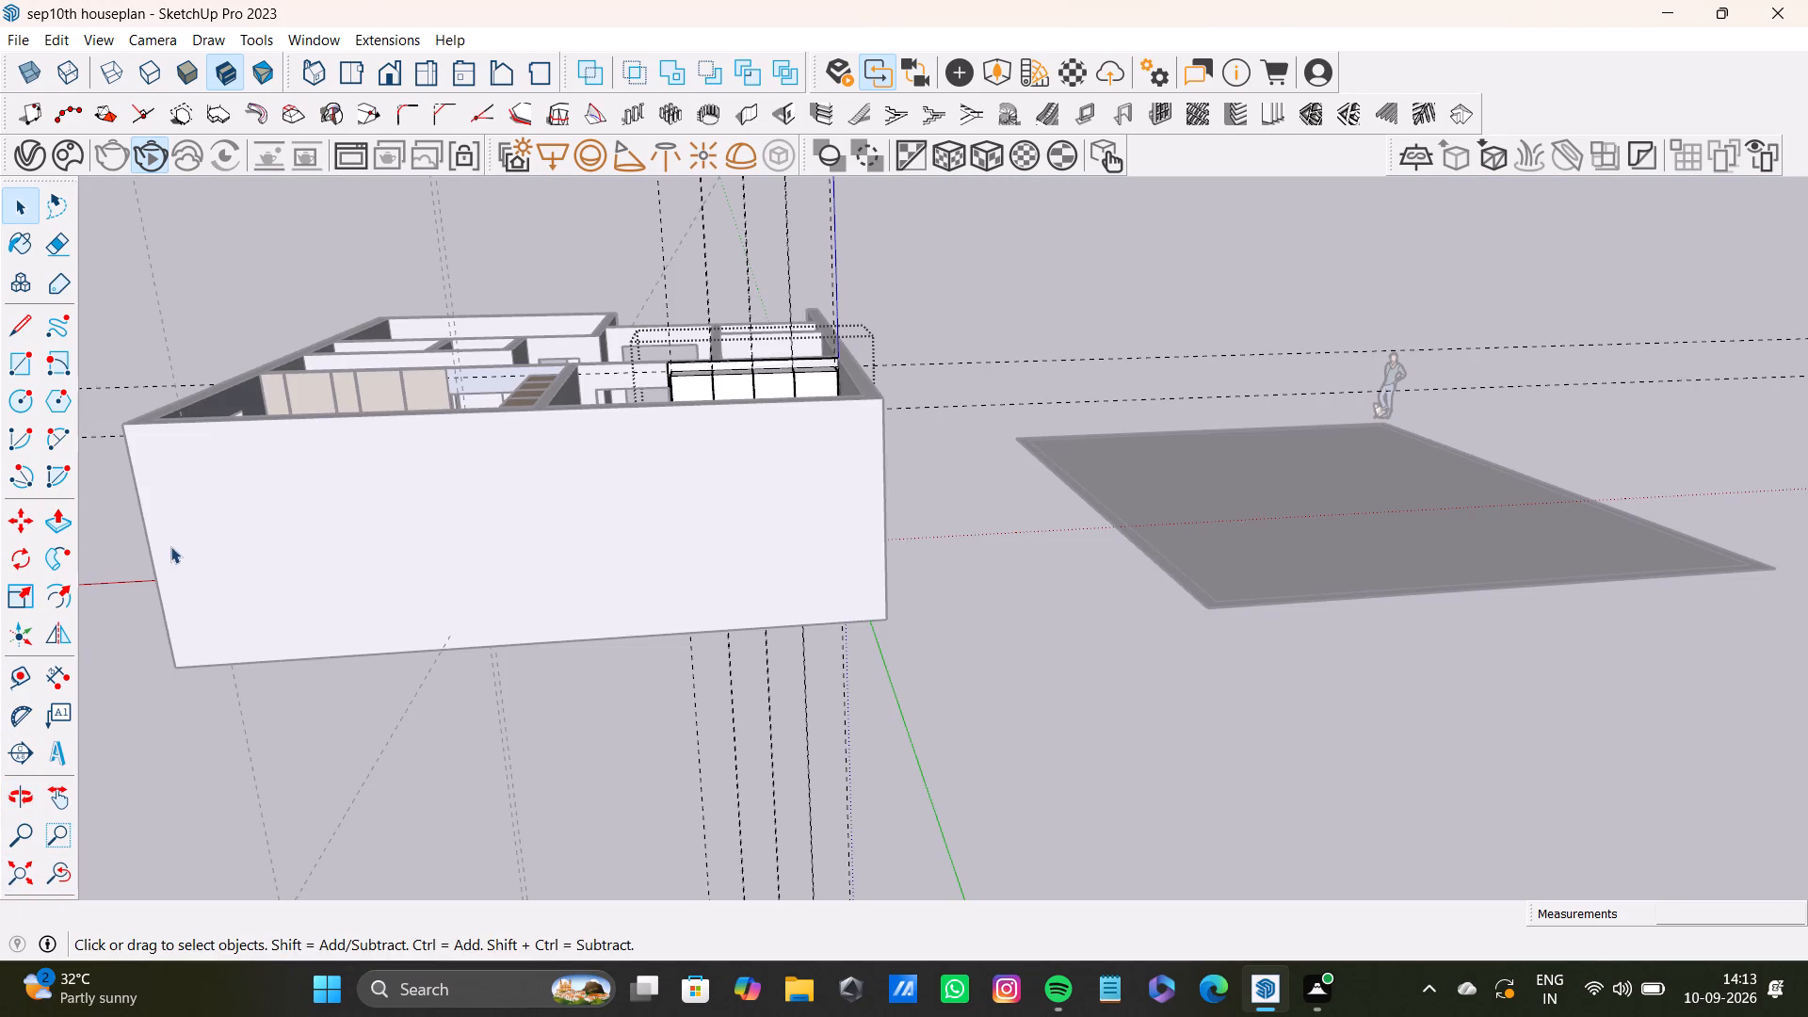
# Push/Pull the underside of the fourth box back down about 1 5/16", leaving a narrow strip above the horizontal guide.
pyautogui.scroll(11, 759, 393)
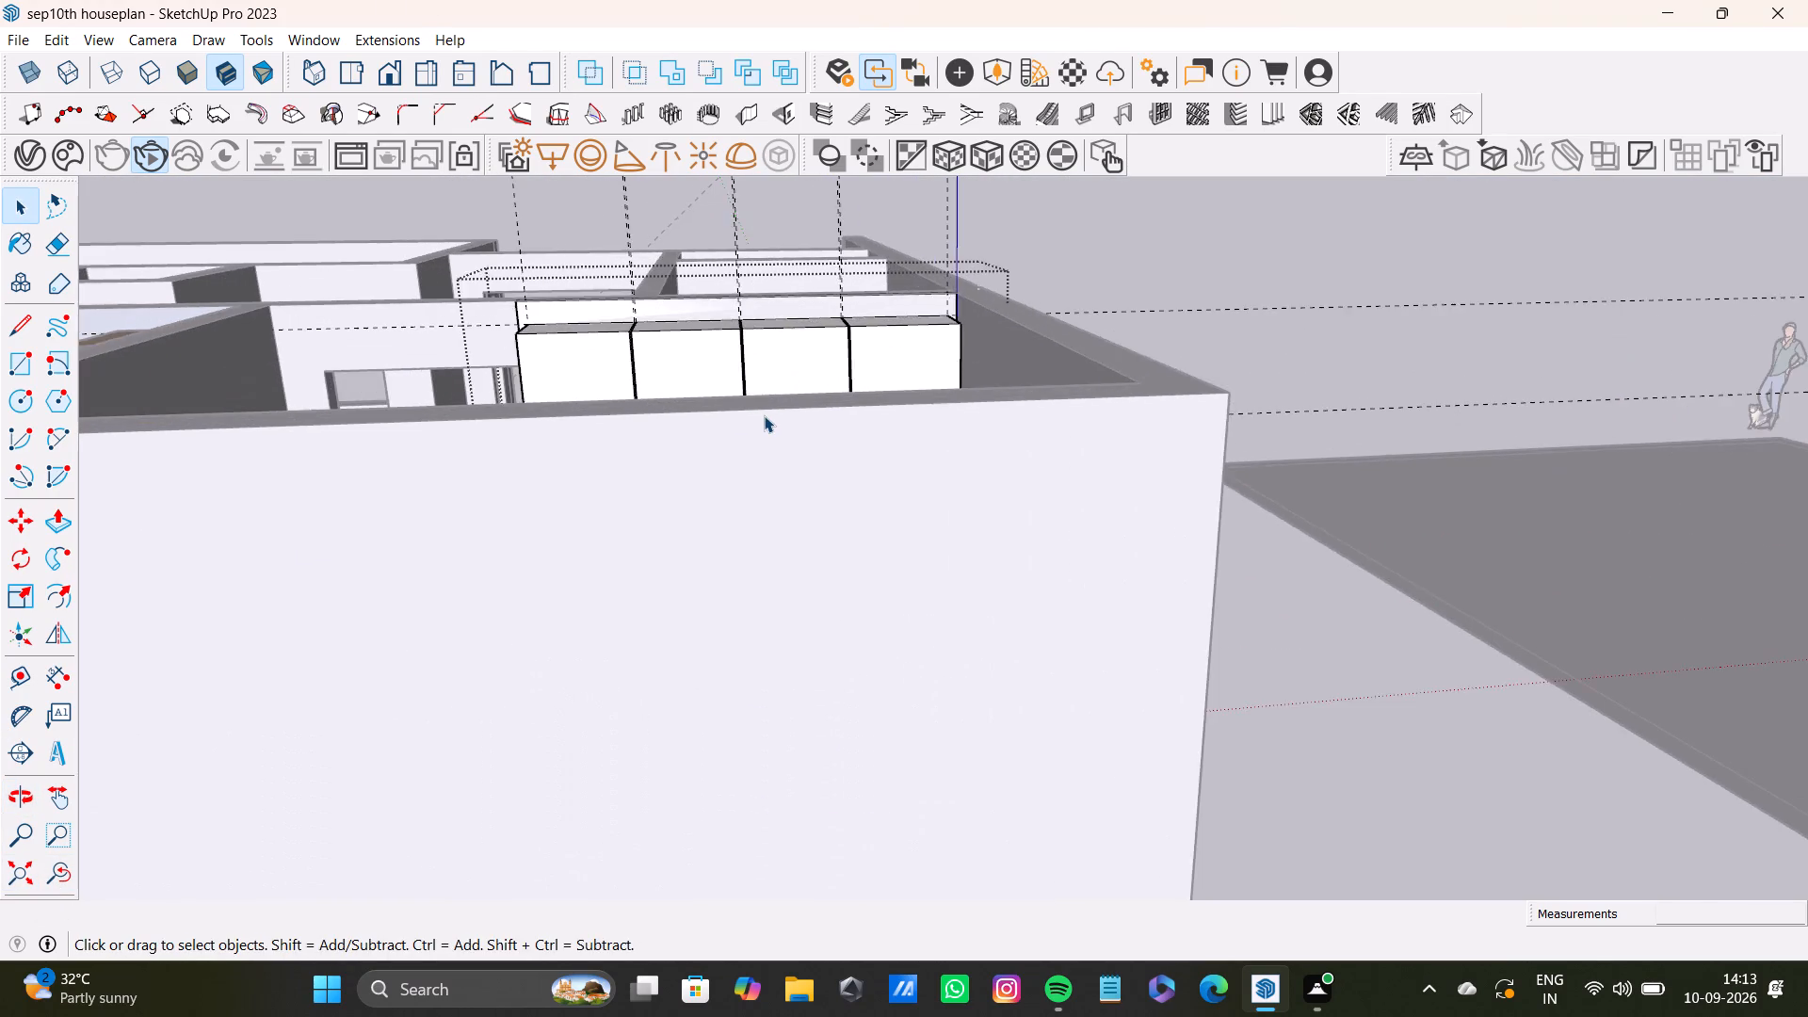
pyautogui.scroll(8, 764, 415)
pyautogui.scroll(-1, 764, 415)
pyautogui.moveTo(858, 389); pyautogui.dragTo(858, 503, button='middle')
pyautogui.scroll(7, 874, 230)
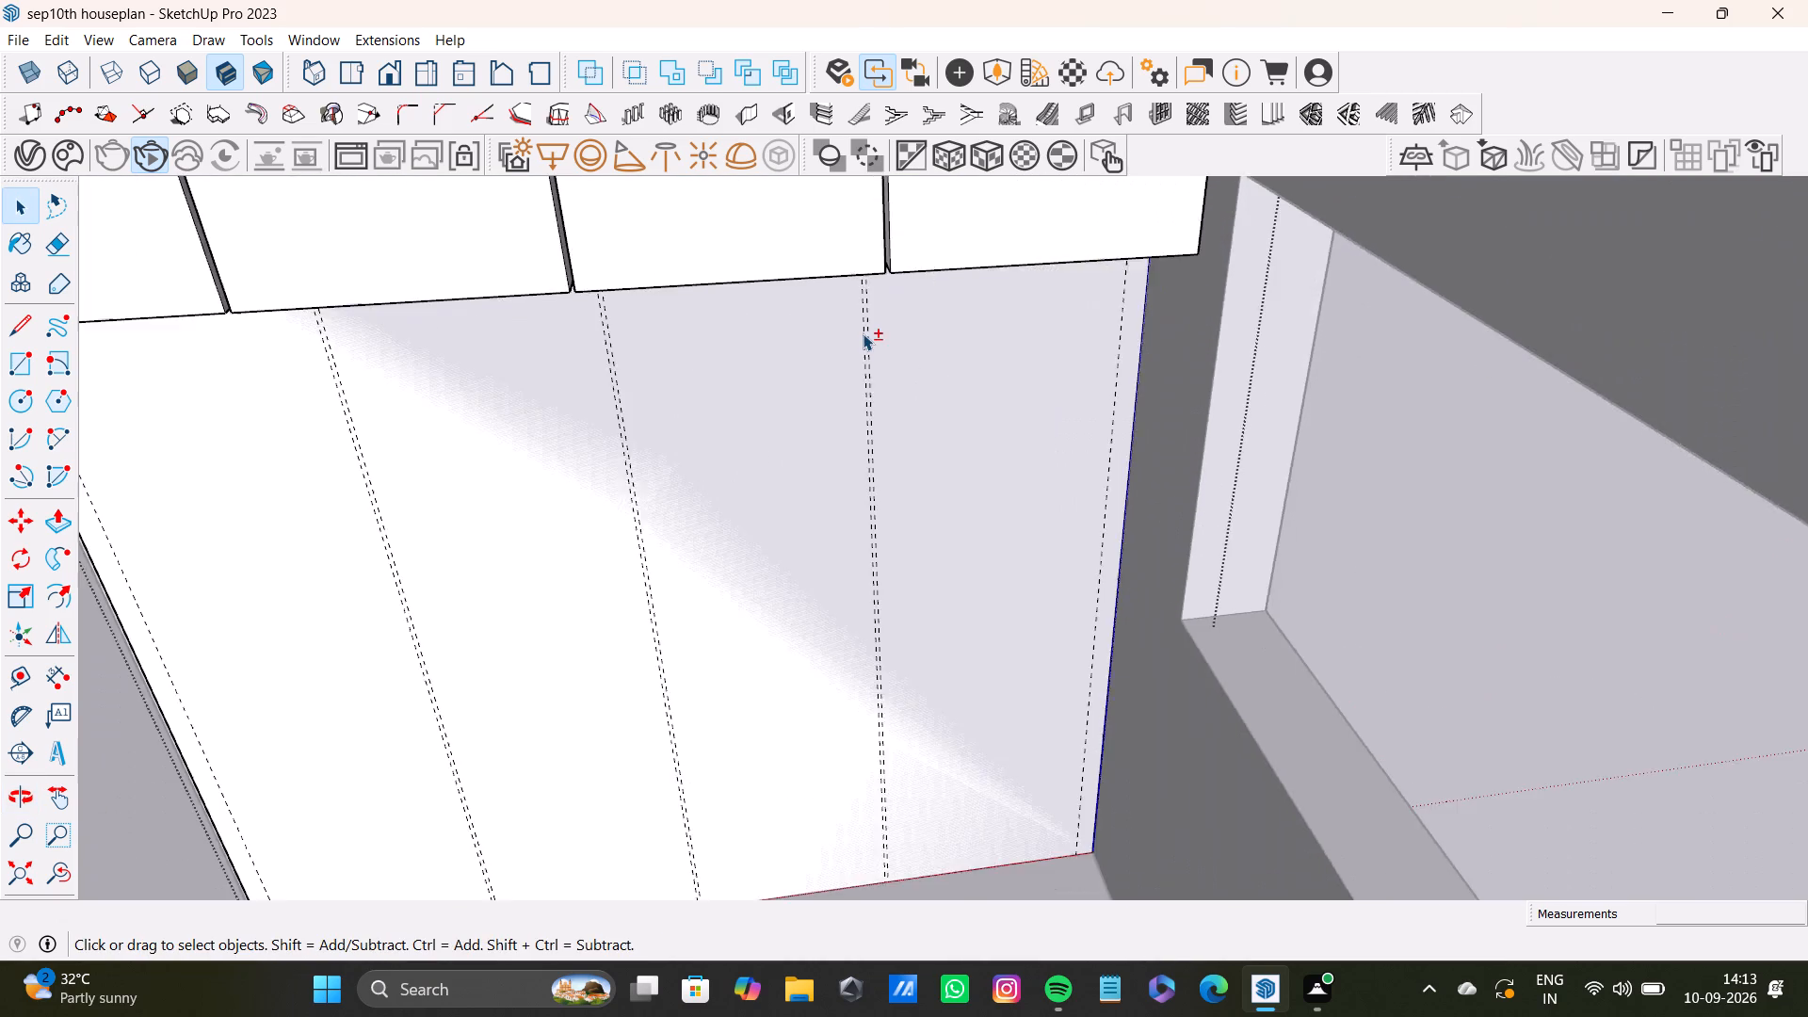
pyautogui.keyDown('shift'); pyautogui.moveTo(863, 334); pyautogui.dragTo(909, 517, button='middle'); pyautogui.keyUp('shift')
pyautogui.scroll(1, 908, 499)
pyautogui.moveTo(908, 499); pyautogui.dragTo(908, 440, button='middle')
pyautogui.scroll(7, 910, 429)
pyautogui.moveTo(979, 521); pyautogui.dragTo(1000, 244, button='middle')
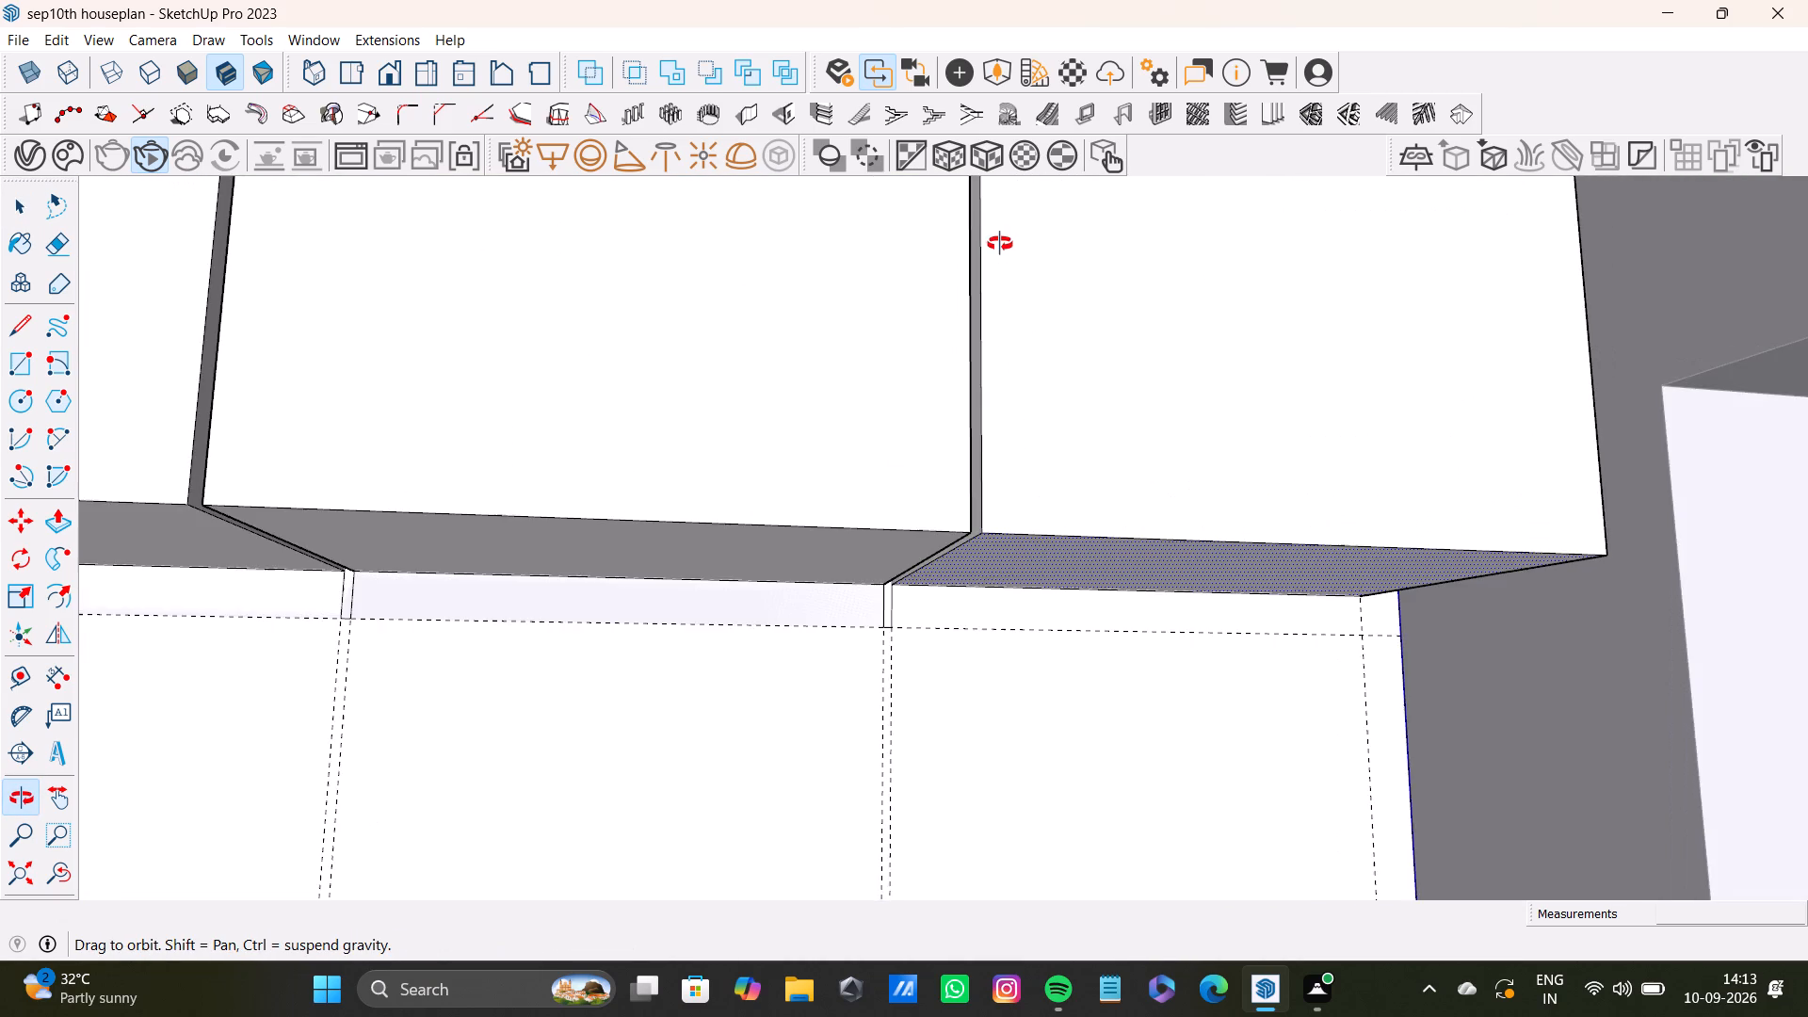
pyautogui.scroll(3, 1039, 531)
pyautogui.press('p')
pyautogui.moveTo(1033, 562); pyautogui.dragTo(1033, 607)
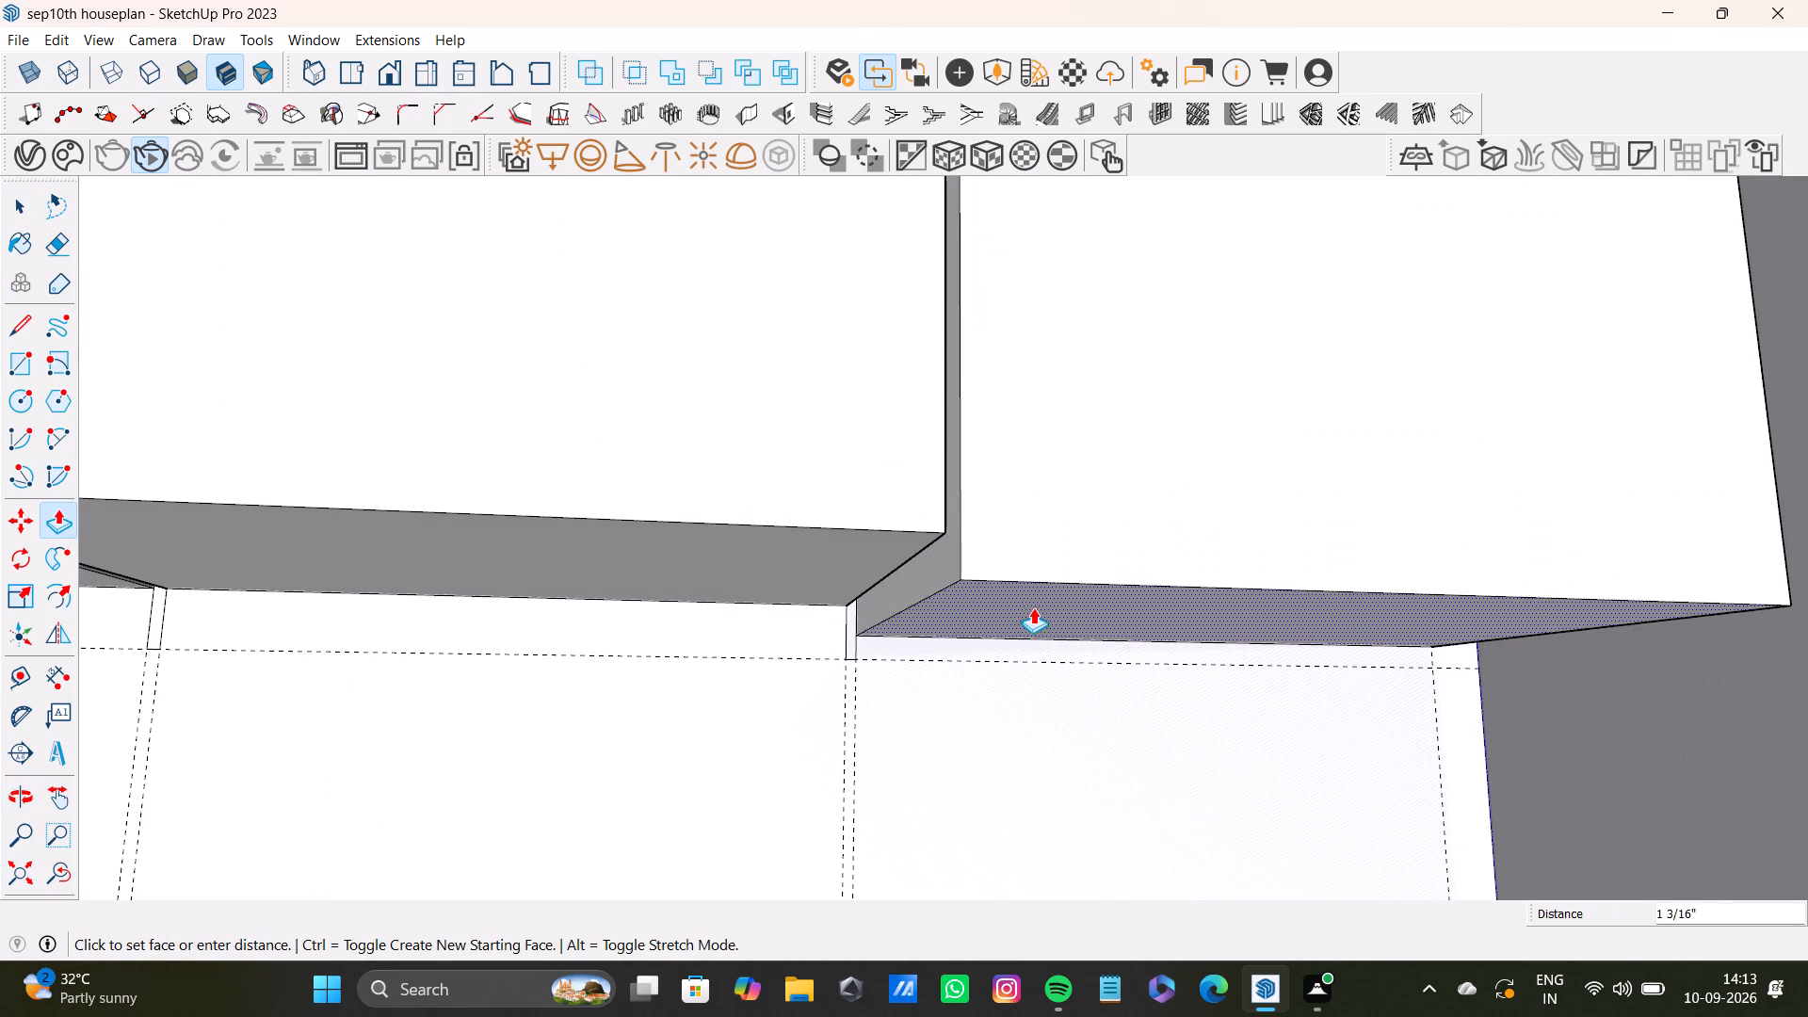
pyautogui.moveTo(1033, 607); pyautogui.dragTo(1032, 605)
# Push/Pull the underside of the third box down 1 5/16", level with the fourth box's underside.
pyautogui.press('space')
pyautogui.click(806, 560)
pyautogui.press('p')
pyautogui.moveTo(806, 560); pyautogui.dragTo(914, 647)
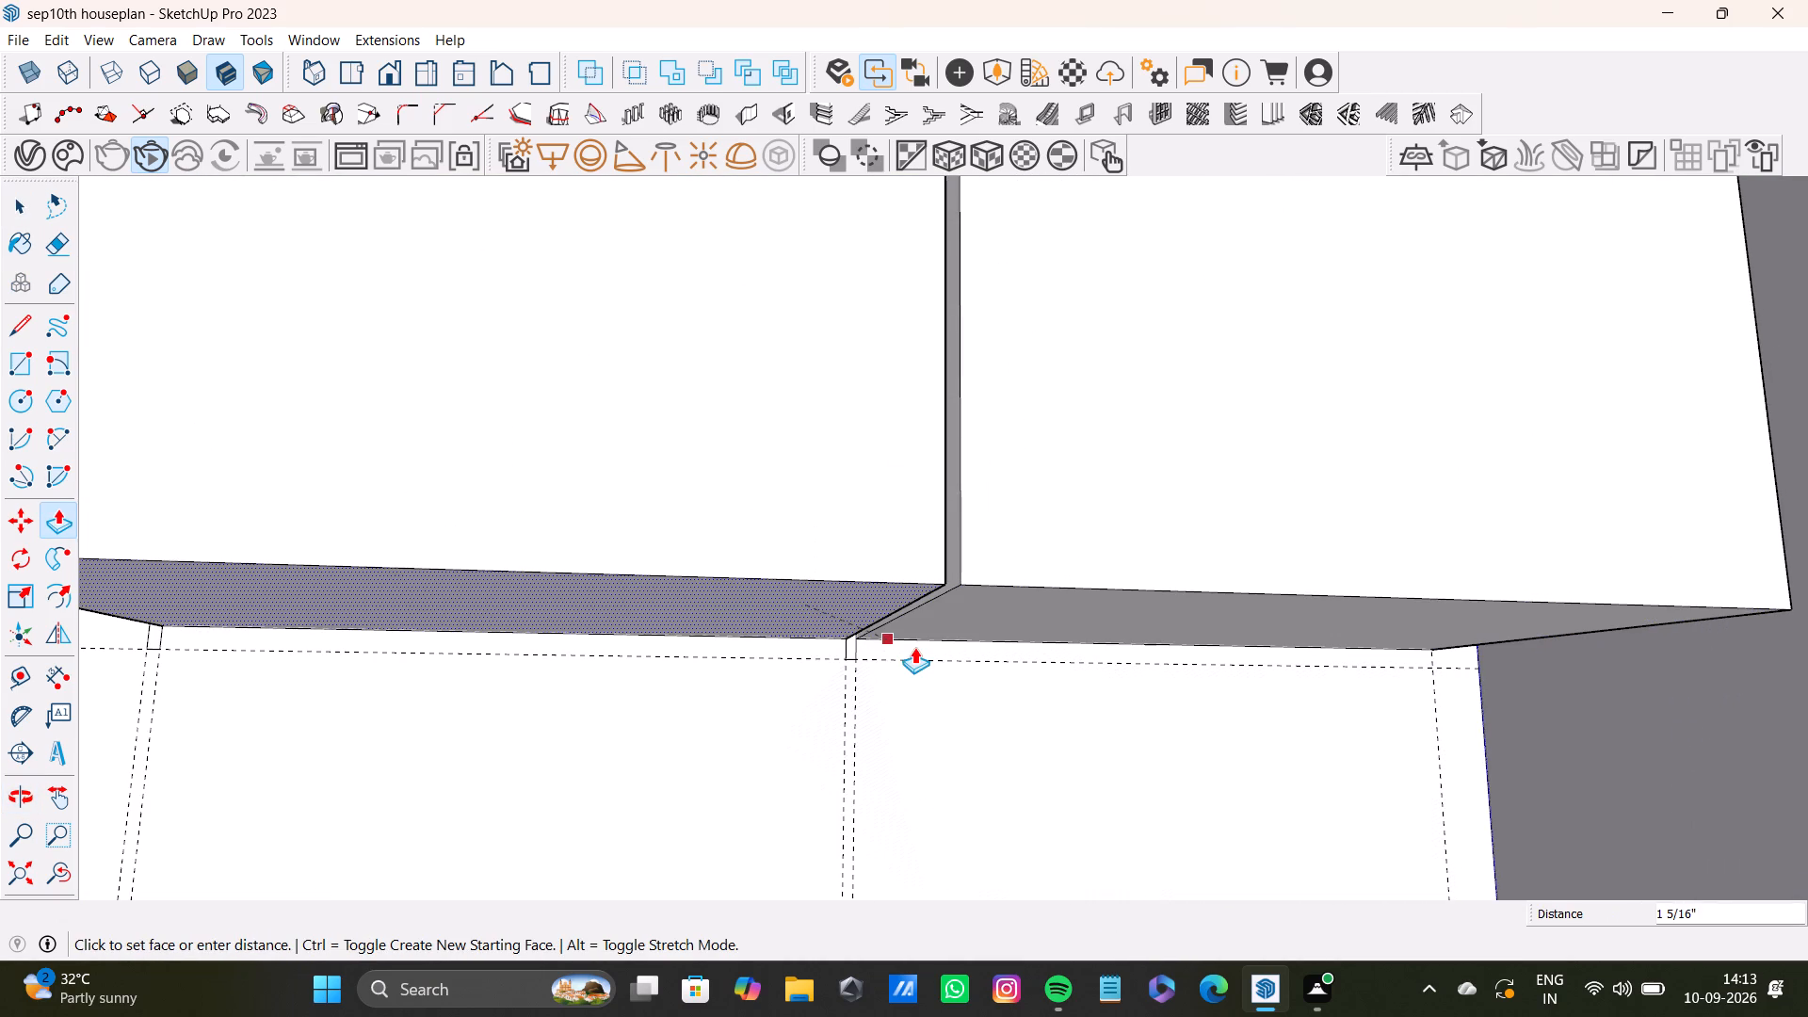
pyautogui.moveTo(914, 647); pyautogui.dragTo(974, 617)
# Push/Pull the underside of the second box down, level with the third box's underside.
pyautogui.scroll(-8, 858, 600)
pyautogui.keyDown('shift'); pyautogui.moveTo(807, 618); pyautogui.dragTo(984, 592, button='middle'); pyautogui.keyUp('shift')
pyautogui.scroll(3, 452, 592)
pyautogui.moveTo(567, 573); pyautogui.dragTo(673, 559, button='middle')
pyautogui.press('space')
pyautogui.click(720, 515)
pyautogui.press('p')
pyautogui.moveTo(720, 515); pyautogui.dragTo(942, 544)
pyautogui.press('space')
# Push/Pull the underside of the doorway-side box down, level with the second box's underside.
pyautogui.scroll(-4, 866, 575)
pyautogui.moveTo(633, 536); pyautogui.dragTo(854, 507, button='middle')
pyautogui.click(569, 493)
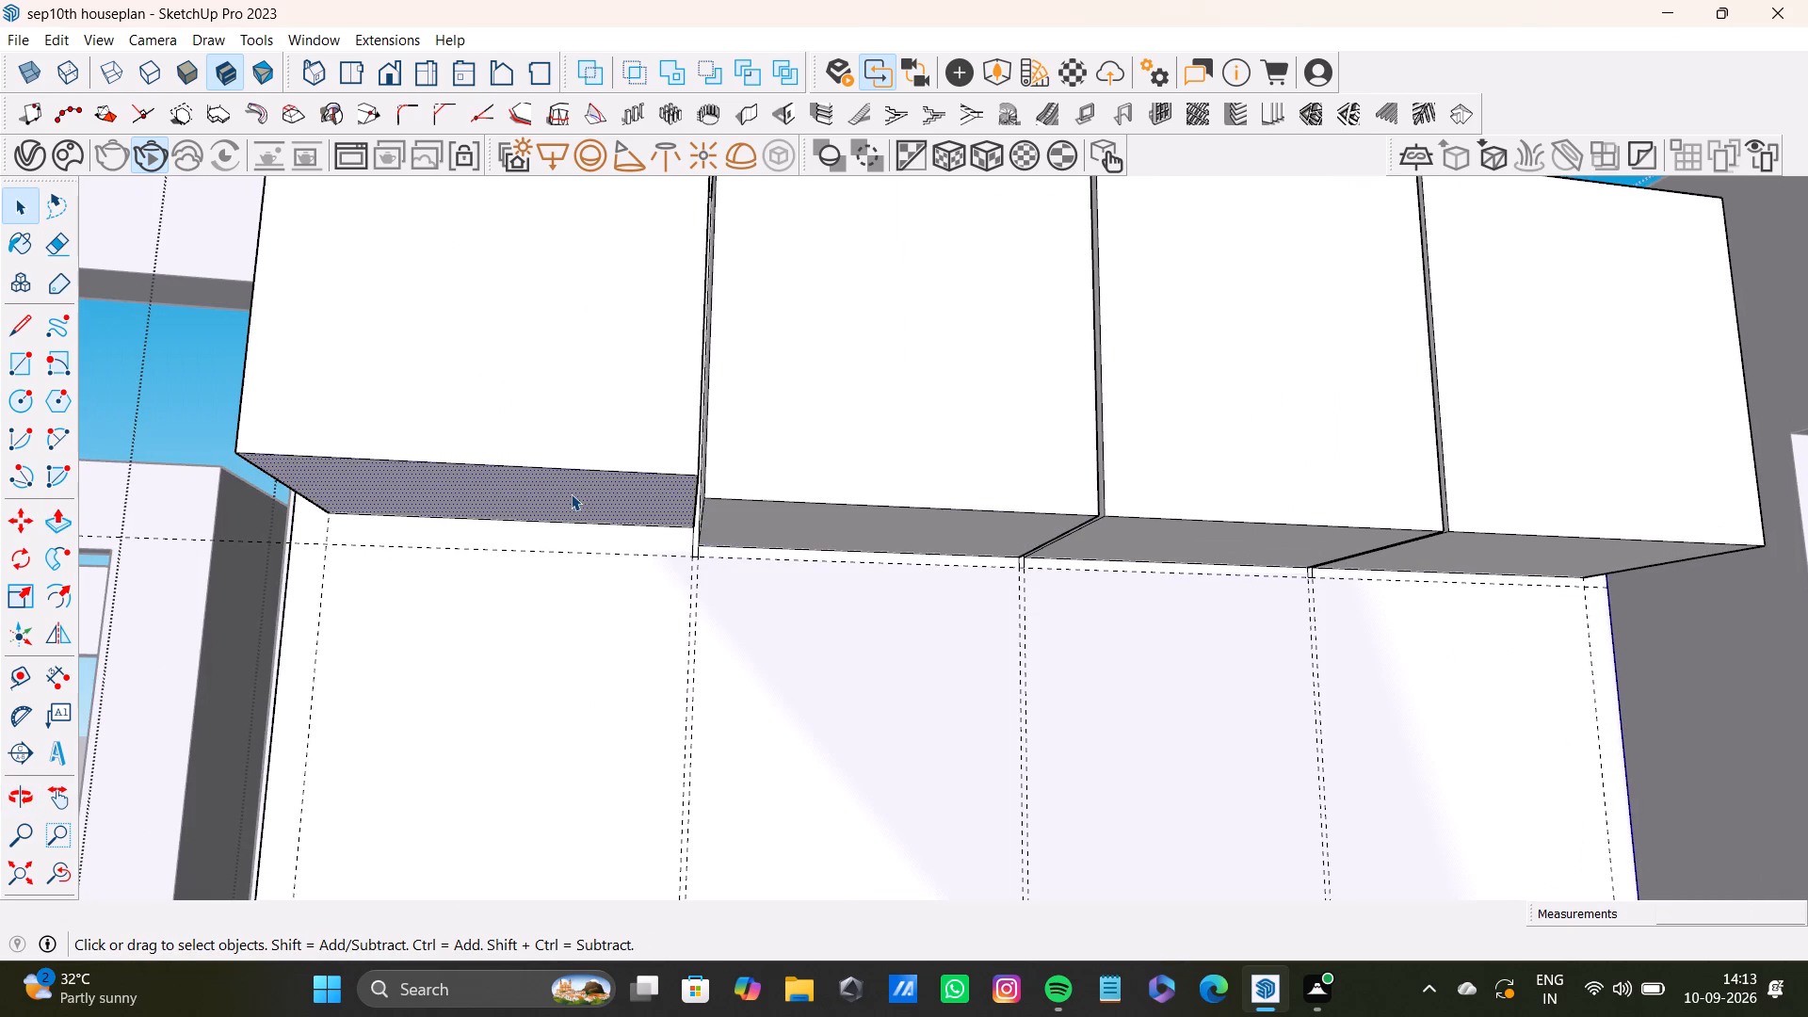
pyautogui.press('p')
pyautogui.moveTo(571, 493); pyautogui.dragTo(747, 513)
pyautogui.press('space')
# Delete the three leftover edges on the panel below the gap between the first and second boxes.
pyautogui.scroll(-4, 747, 544)
pyautogui.scroll(13, 685, 569)
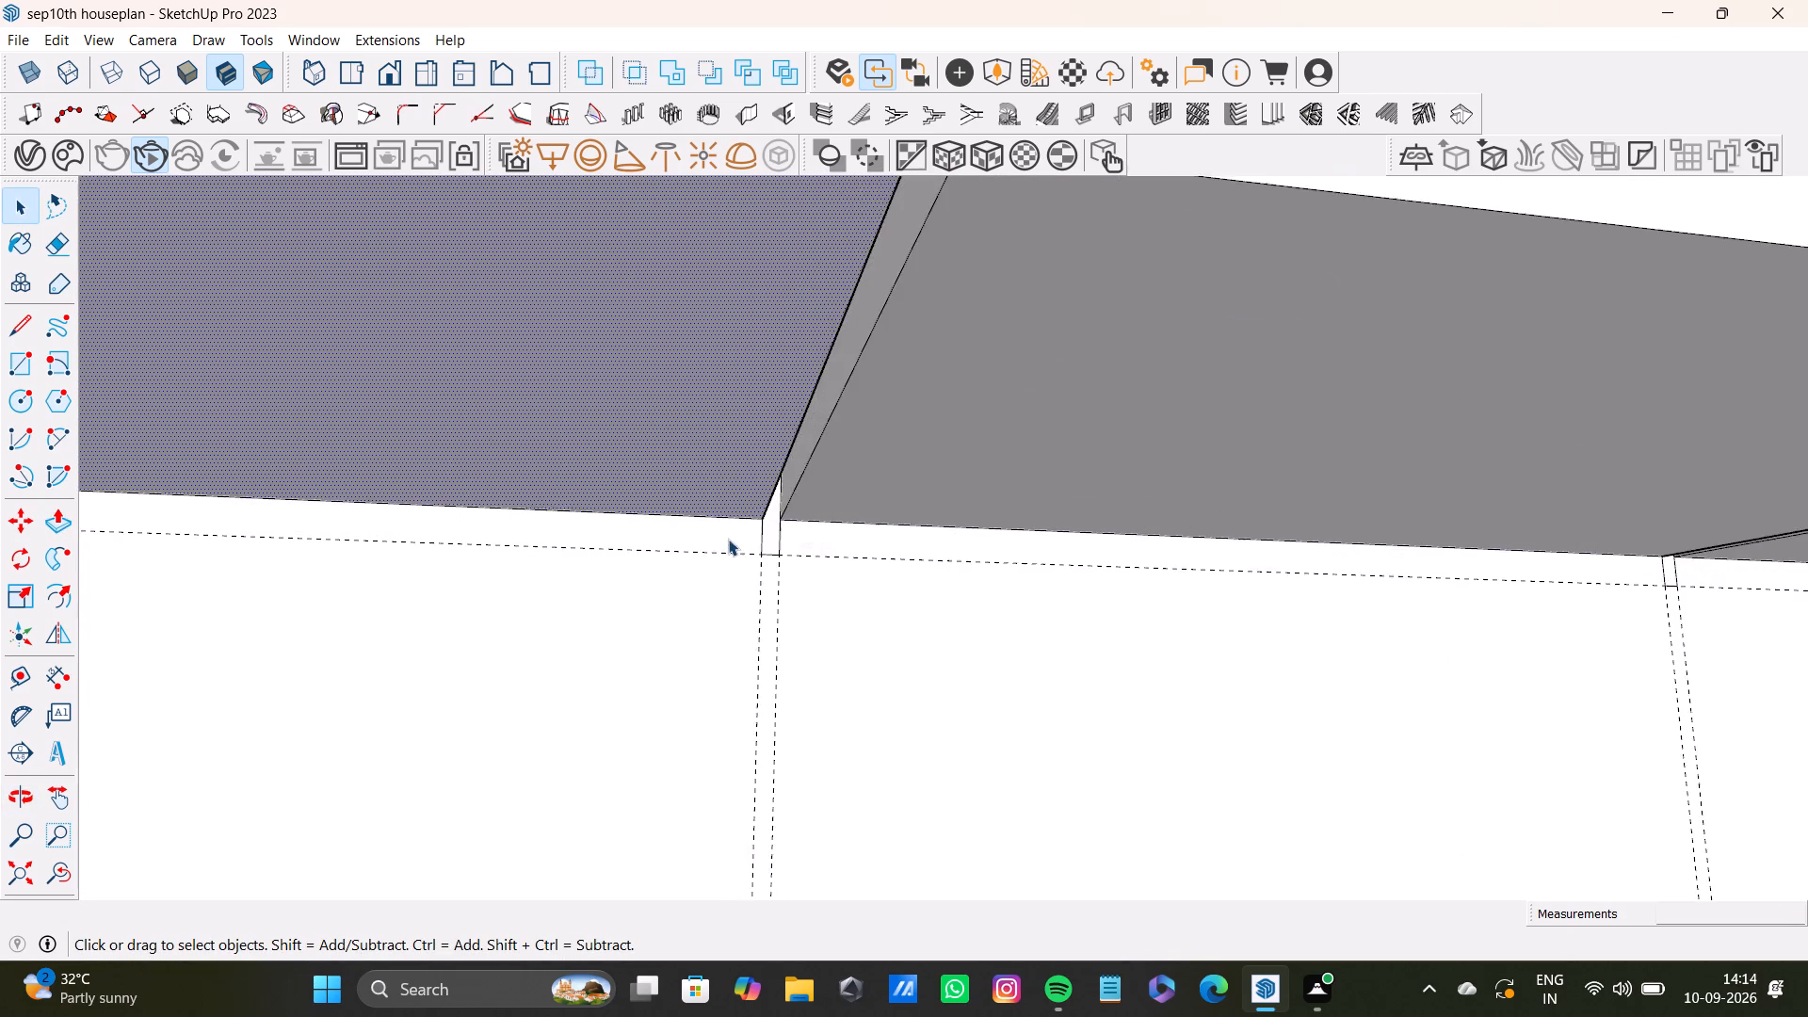
pyautogui.scroll(15, 728, 539)
pyautogui.click(793, 551)
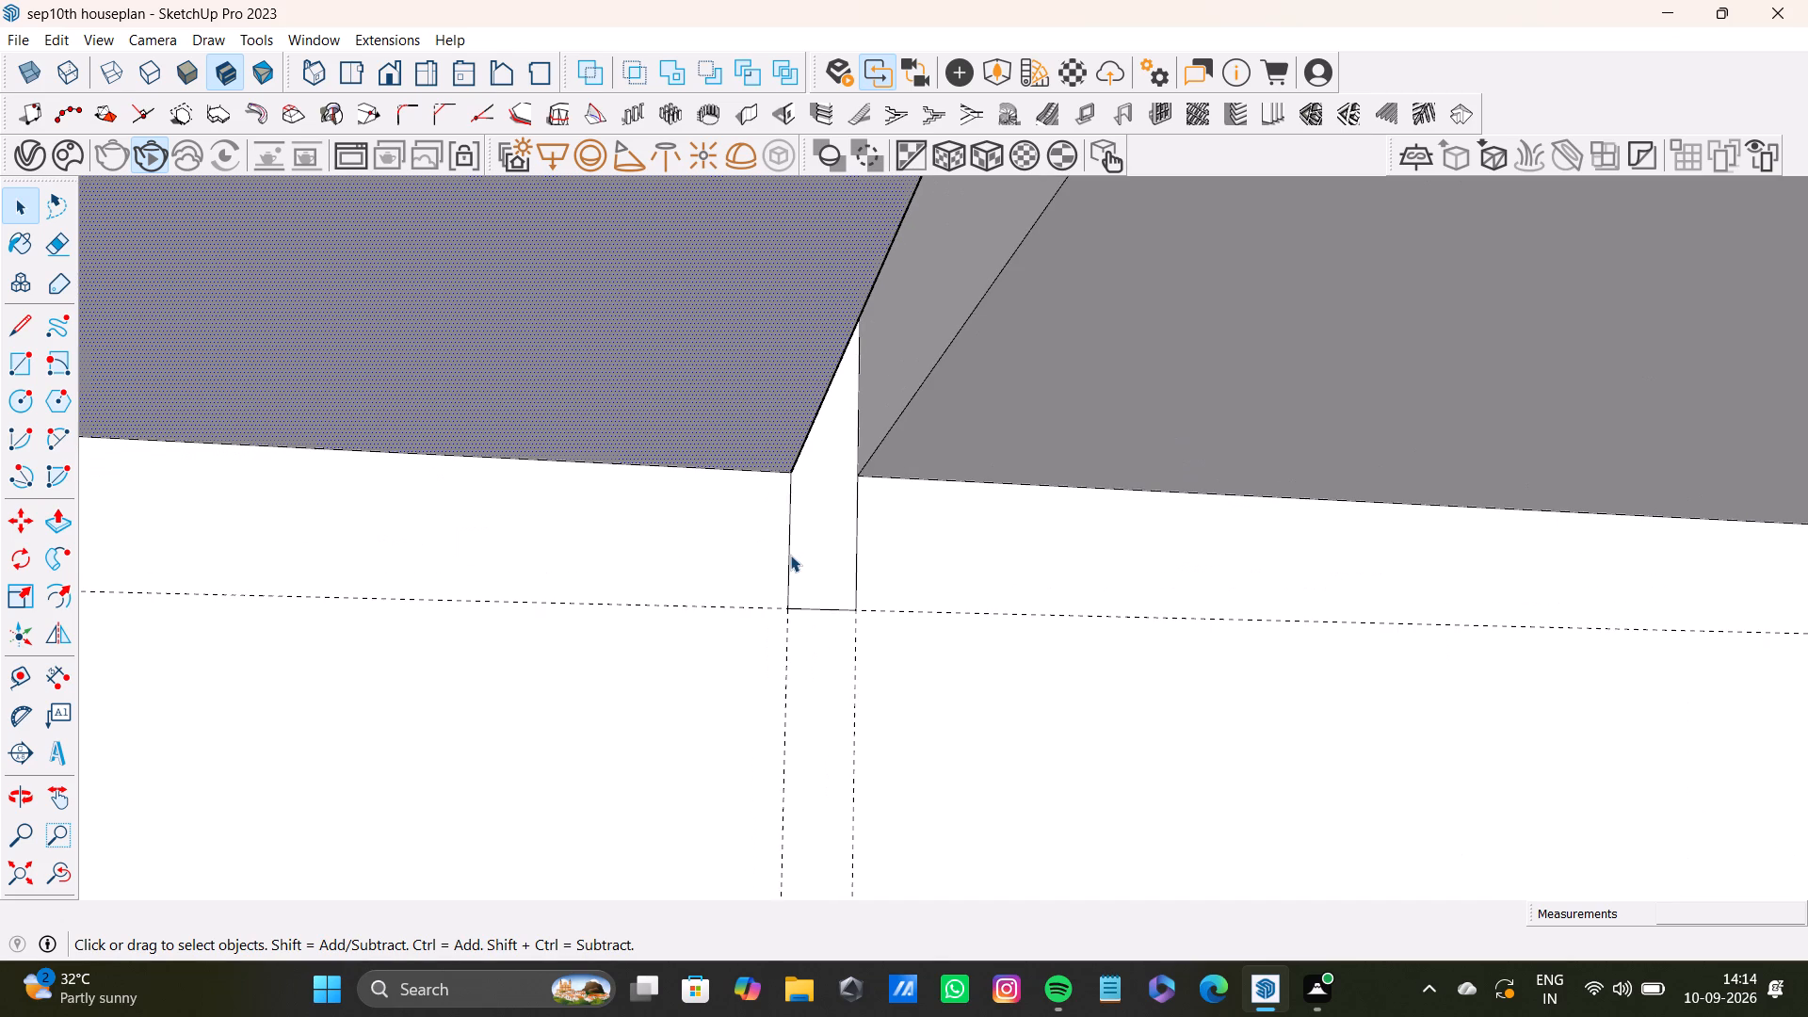
pyautogui.click(786, 563)
pyautogui.press('Delete')
pyautogui.click(854, 589)
pyautogui.press('Delete')
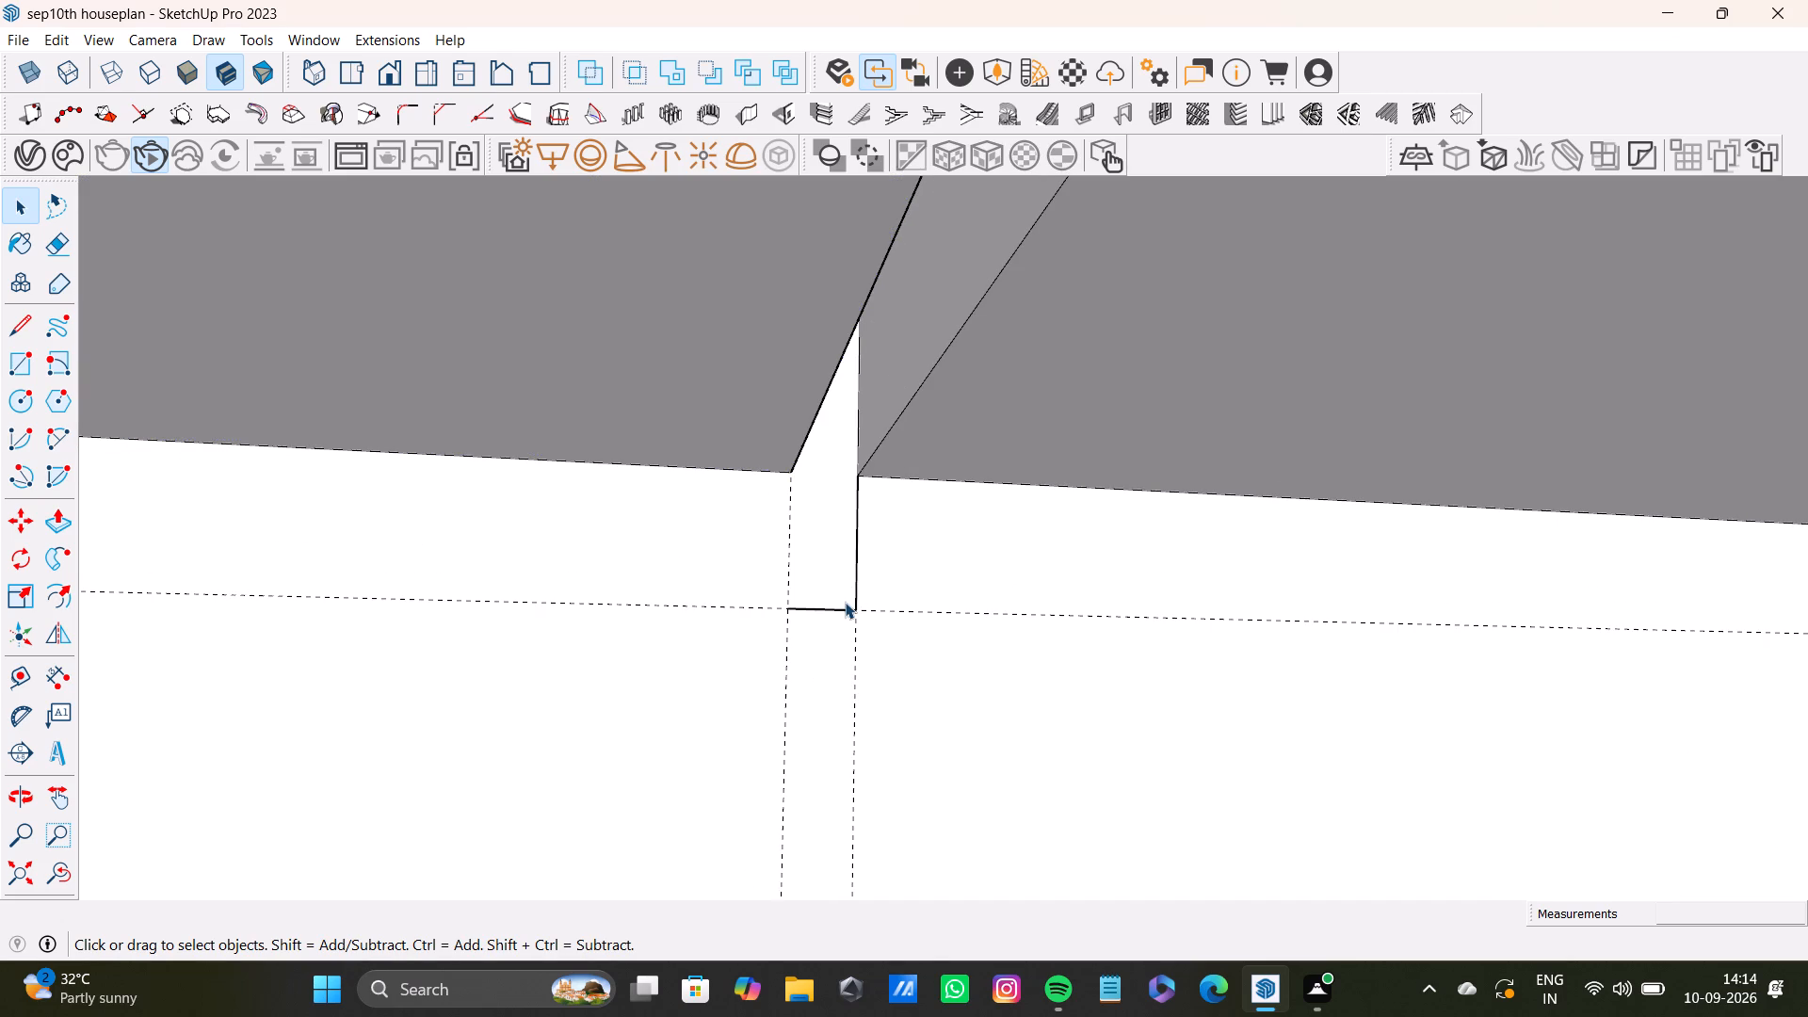
pyautogui.click(841, 610)
pyautogui.press('Delete')
# Delete the three leftover edges on the panel below the gap between the second and third boxes.
pyautogui.scroll(-9, 837, 603)
pyautogui.scroll(-15, 991, 617)
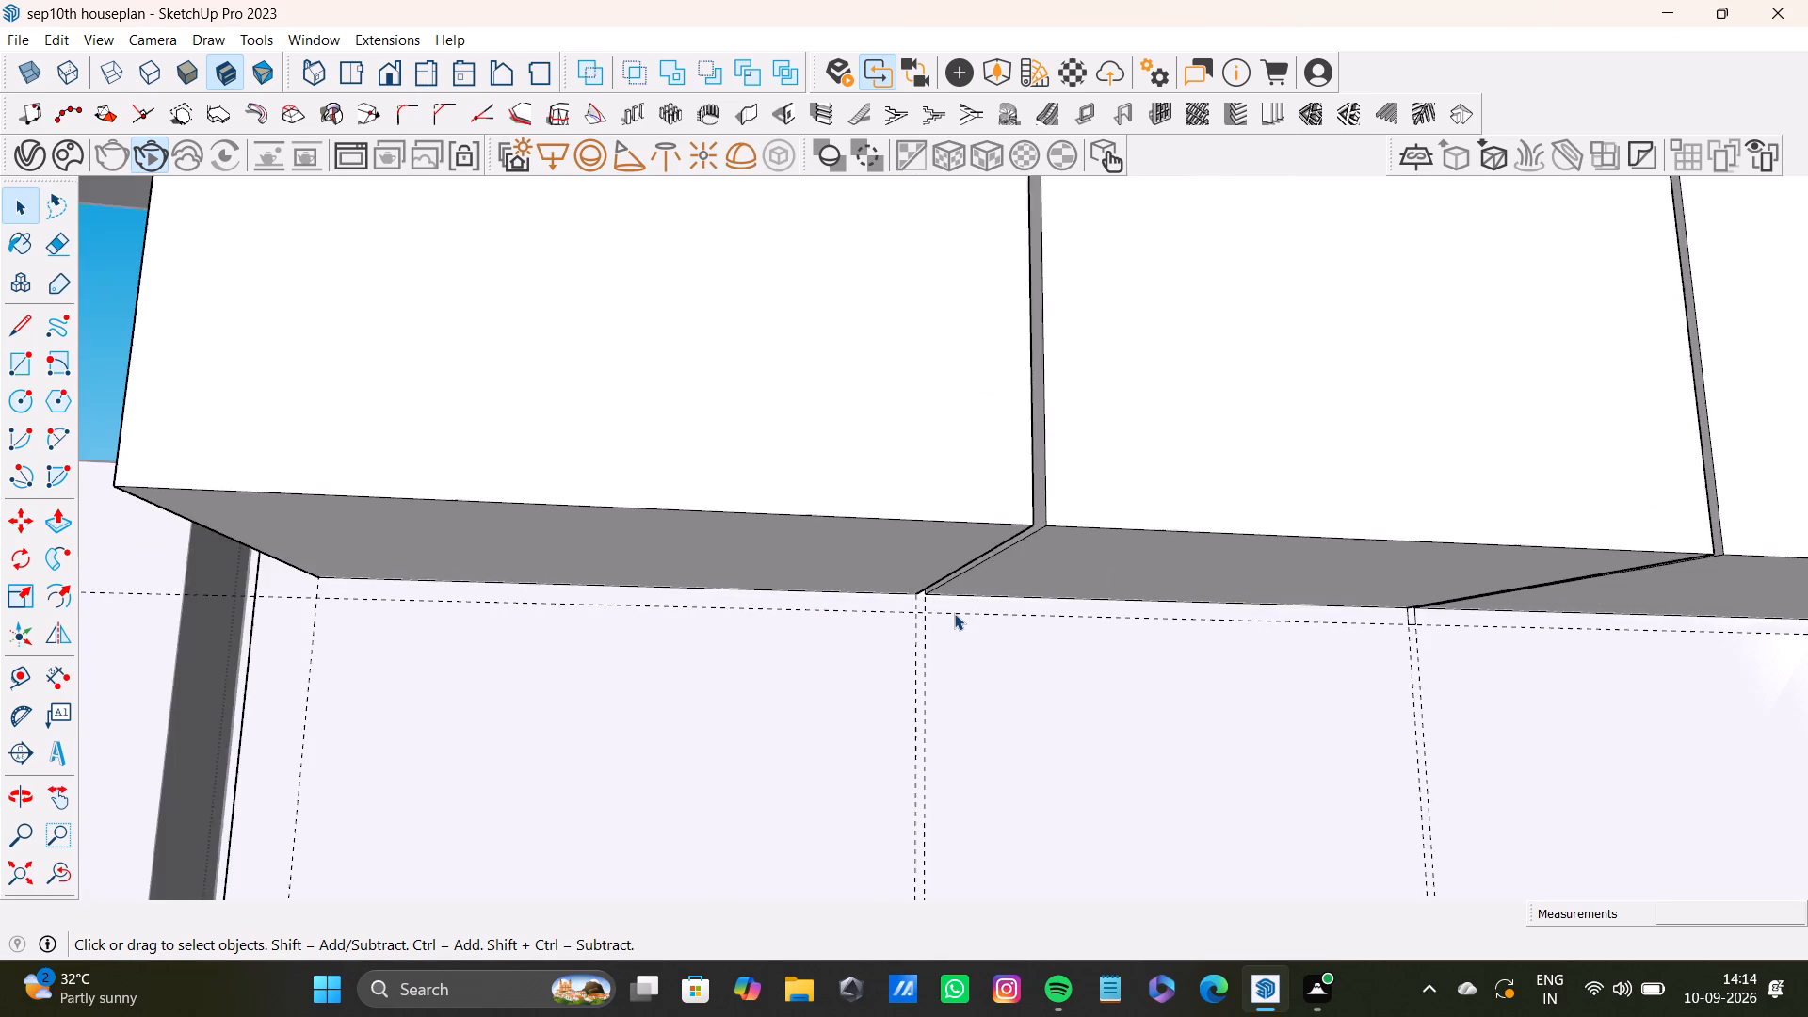
pyautogui.keyDown('shift'); pyautogui.moveTo(1072, 625); pyautogui.dragTo(556, 594, button='middle'); pyautogui.keyUp('shift')
pyautogui.scroll(14, 1147, 596)
pyautogui.moveTo(518, 631); pyautogui.dragTo(700, 550, button='middle')
pyautogui.scroll(4, 625, 521)
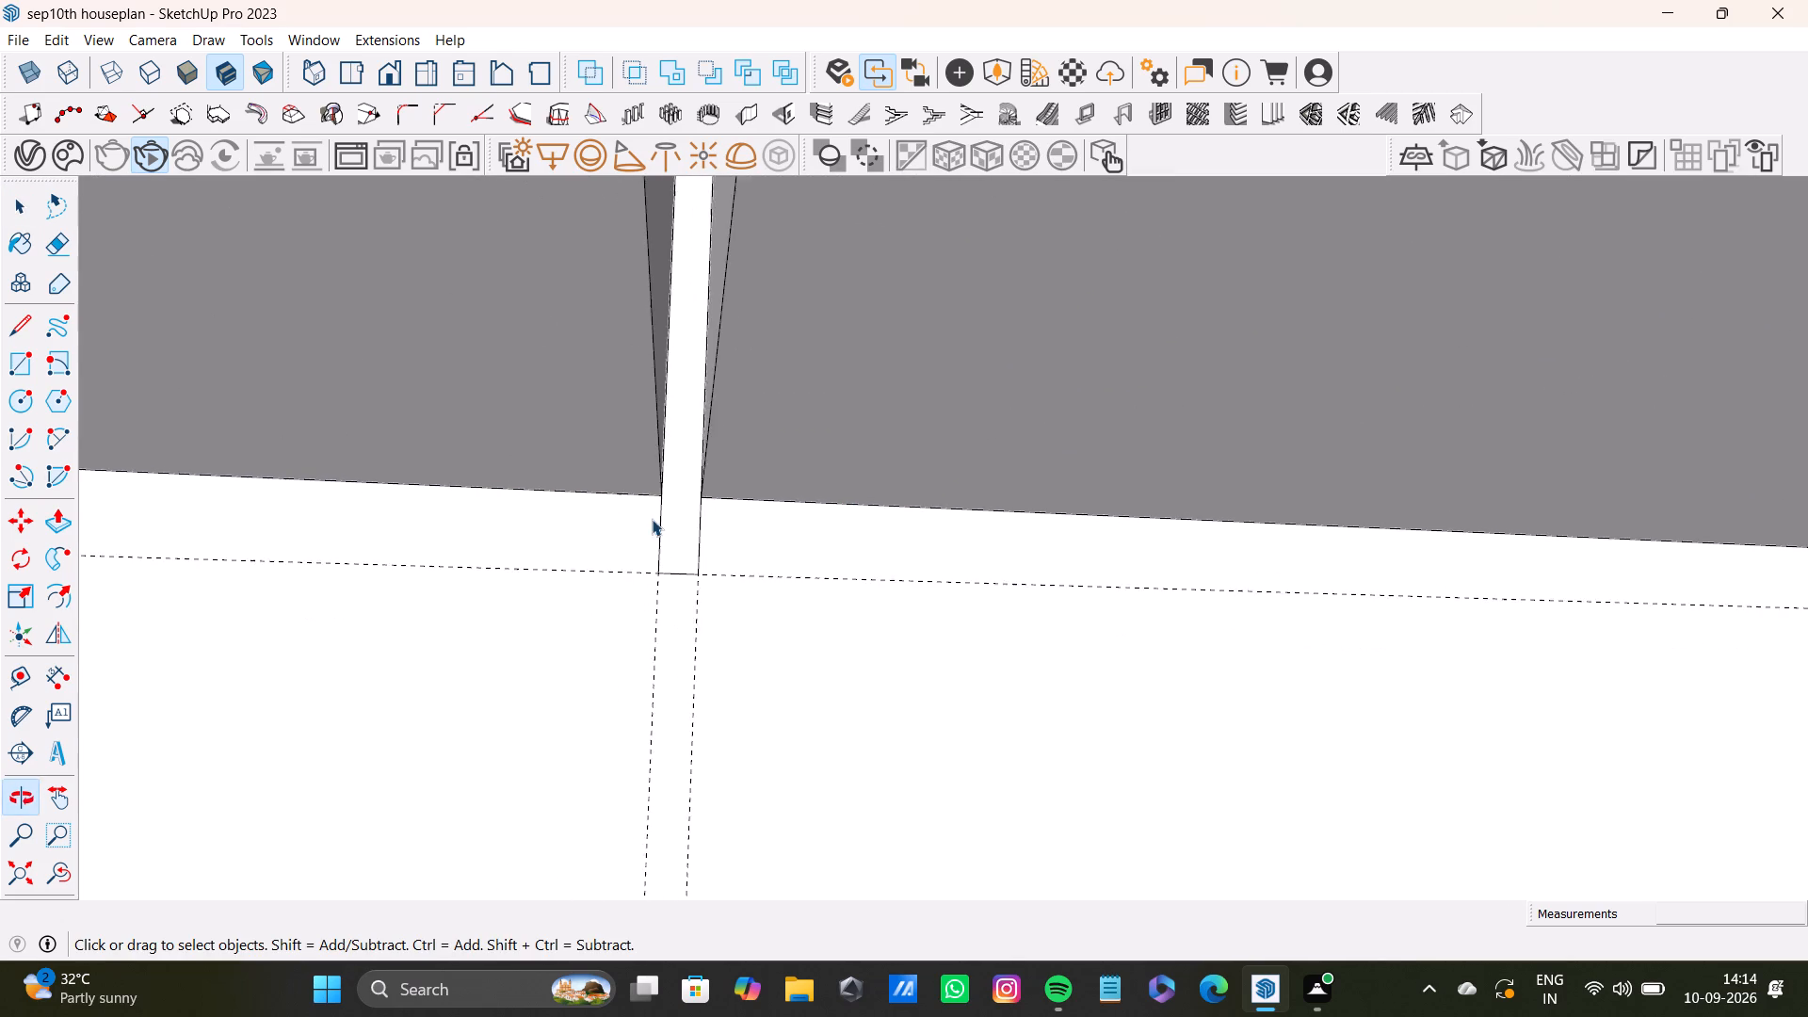
pyautogui.scroll(8, 652, 519)
pyautogui.click(670, 562)
pyautogui.press('Delete')
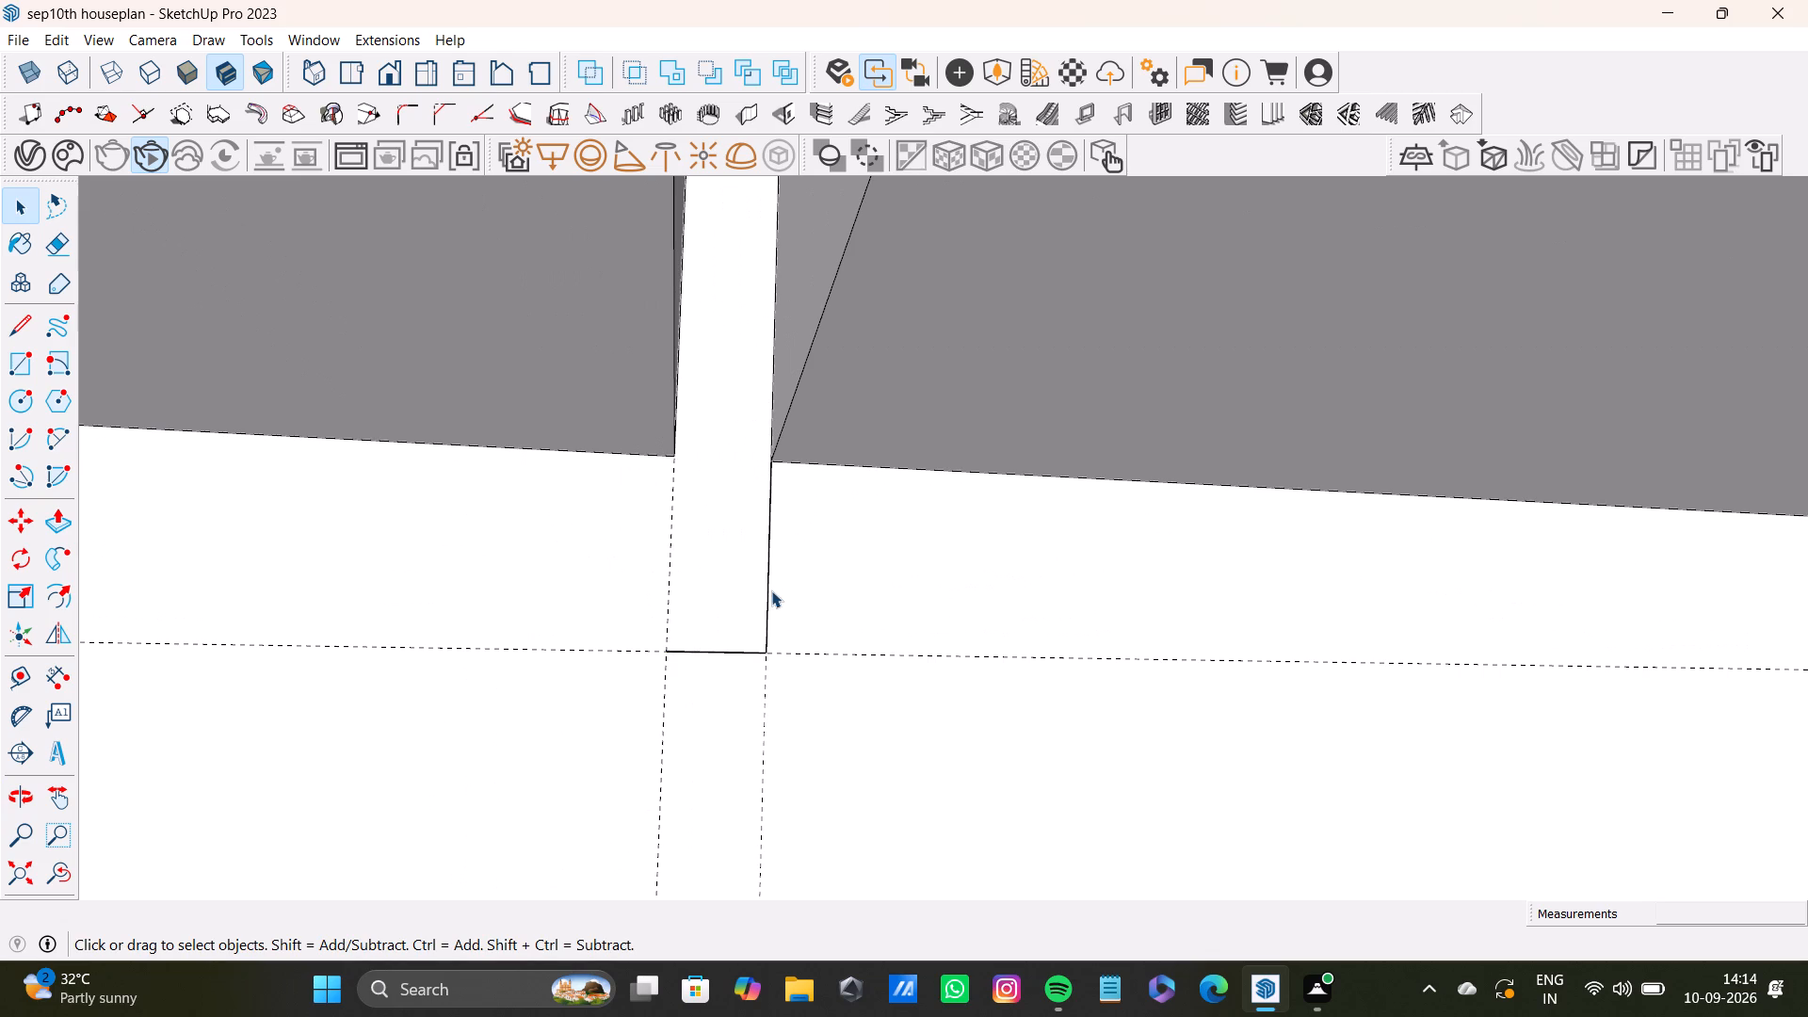
pyautogui.click(767, 592)
pyautogui.press('Delete')
pyautogui.click(741, 651)
pyautogui.press('Delete')
# Delete the three leftover edges on the panel below the gap between the third and fourth boxes.
pyautogui.scroll(-13, 739, 641)
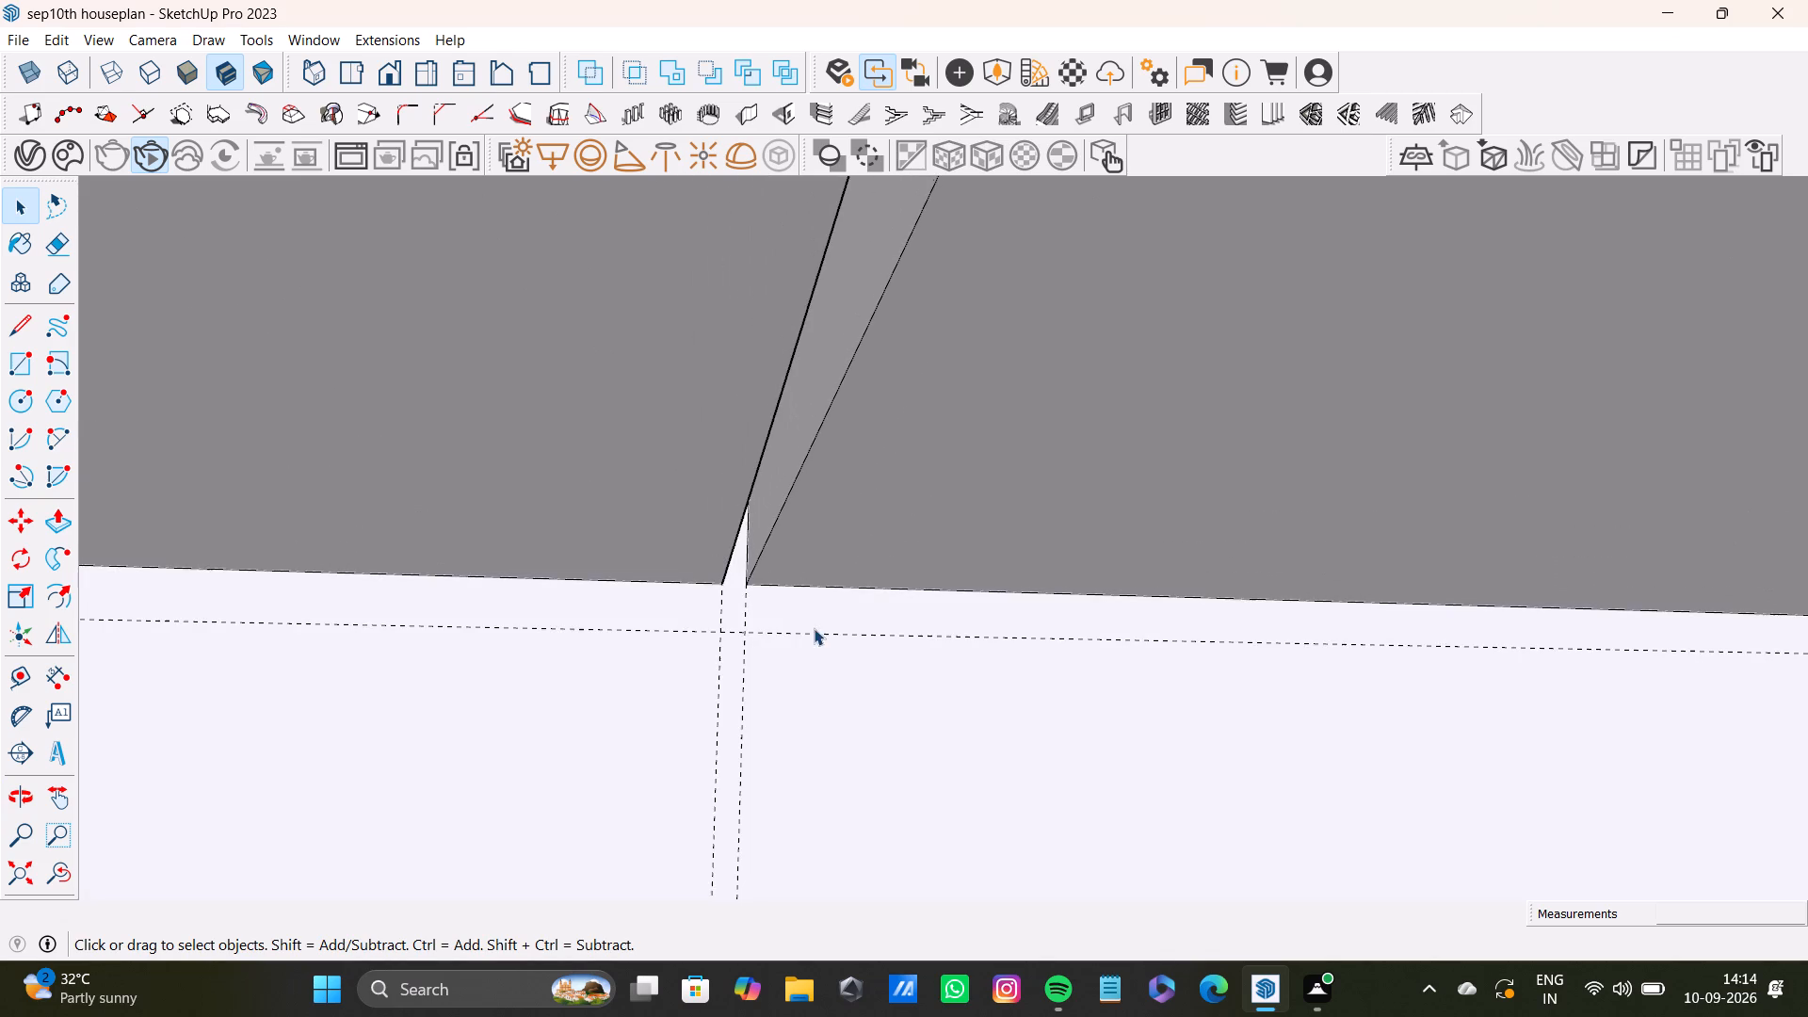
pyautogui.scroll(-9, 814, 628)
pyautogui.keyDown('shift'); pyautogui.moveTo(982, 625); pyautogui.dragTo(671, 646, button='middle'); pyautogui.keyUp('shift')
pyautogui.scroll(18, 1209, 641)
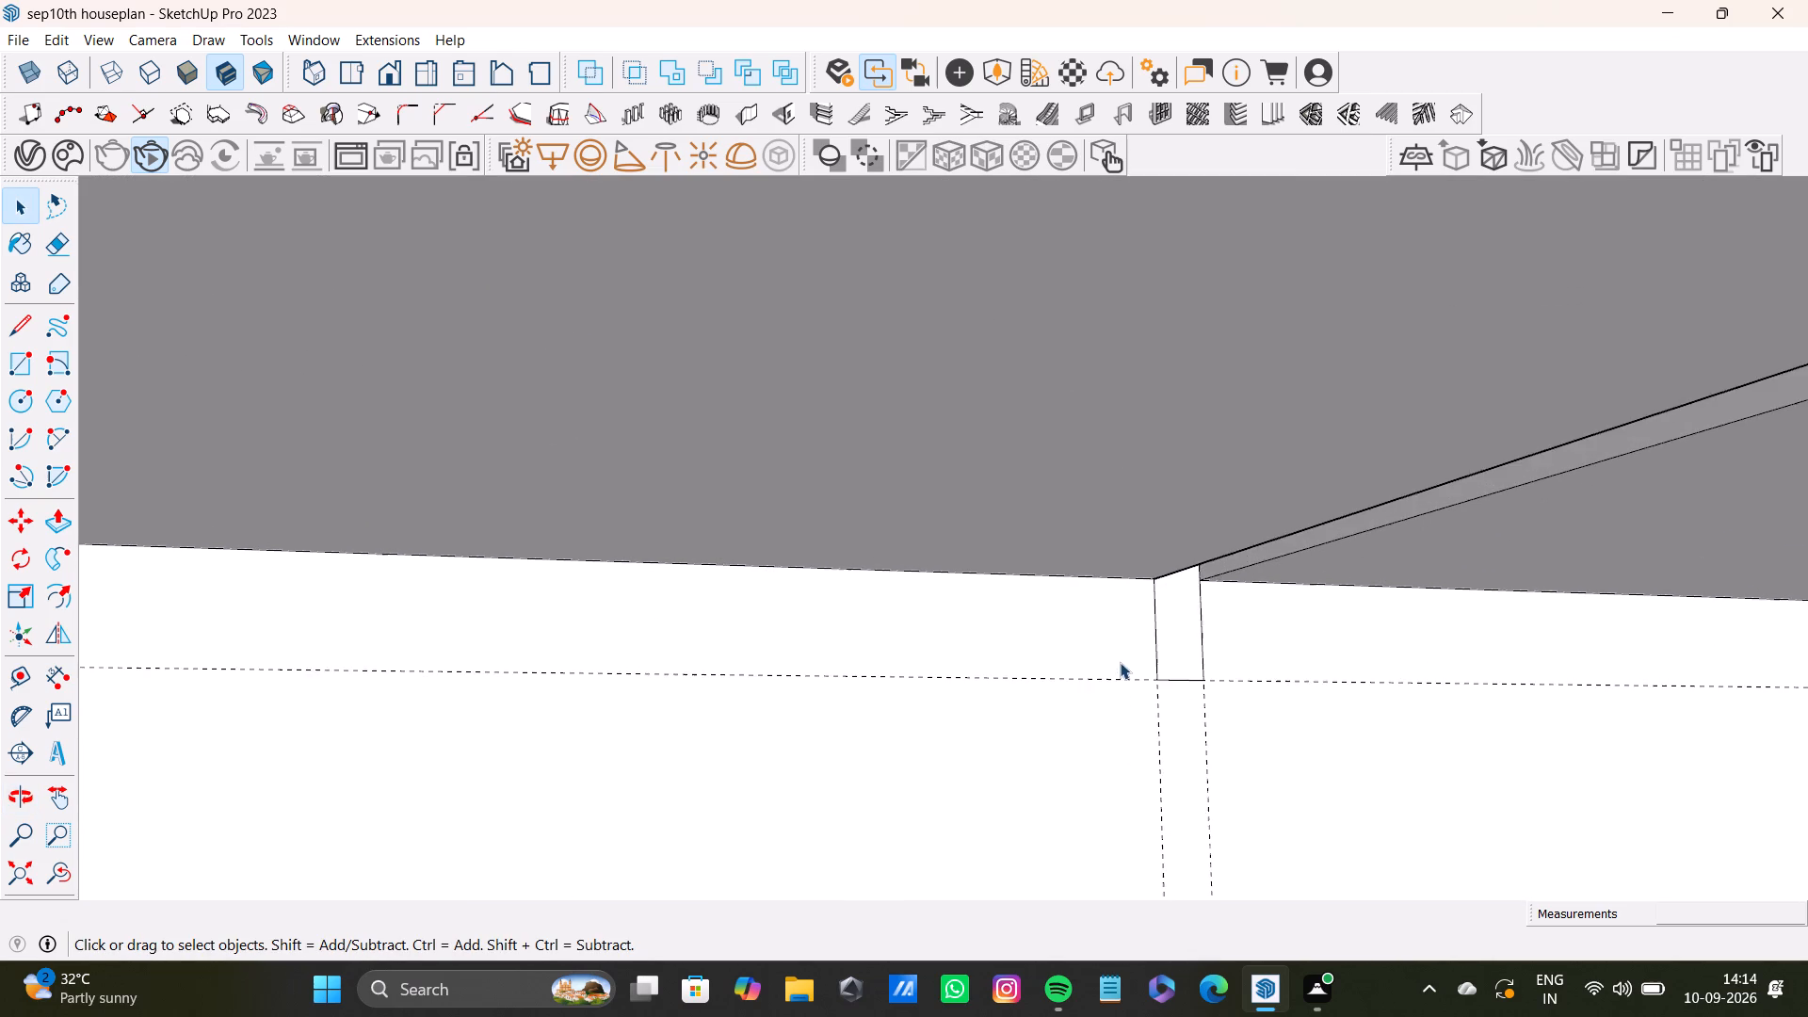
pyautogui.scroll(3, 1120, 662)
pyautogui.click(1165, 668)
pyautogui.click(1170, 672)
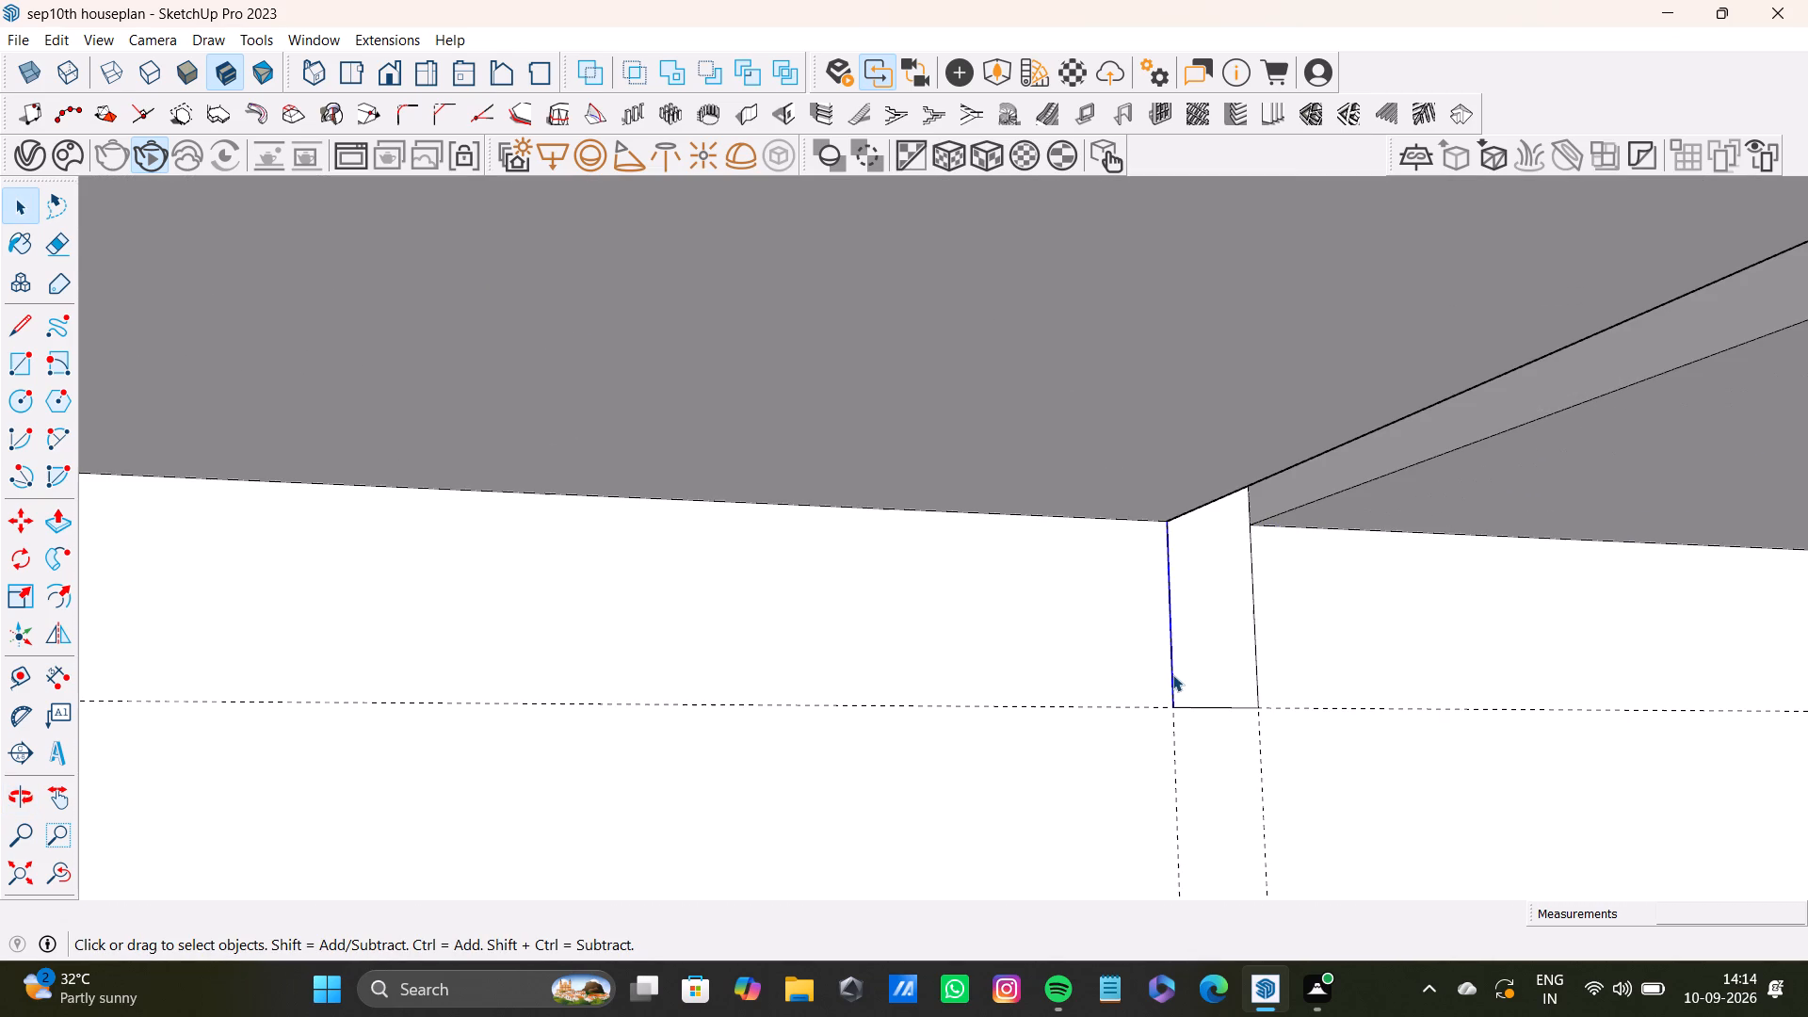
pyautogui.press('Delete')
pyautogui.click(1261, 670)
pyautogui.press('Delete')
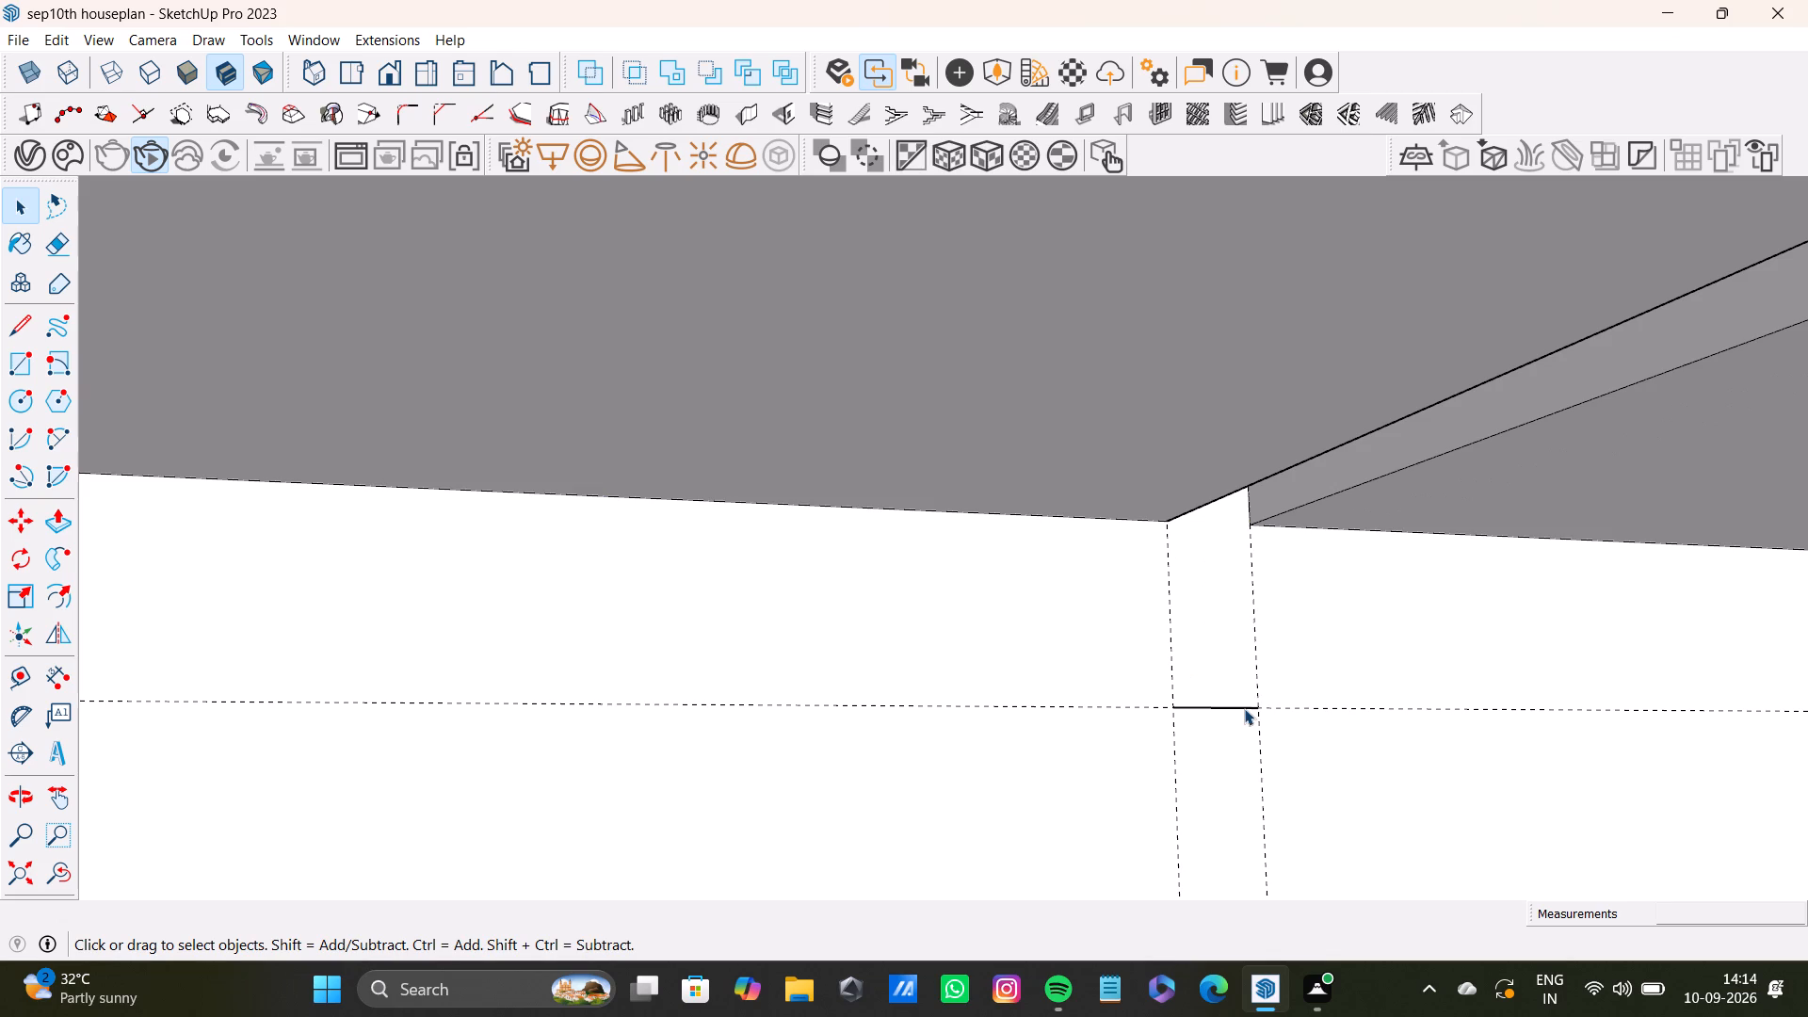
pyautogui.click(1244, 708)
pyautogui.press('Delete')
pyautogui.scroll(-10, 1232, 706)
pyautogui.scroll(3, 1100, 654)
pyautogui.scroll(-14, 1099, 644)
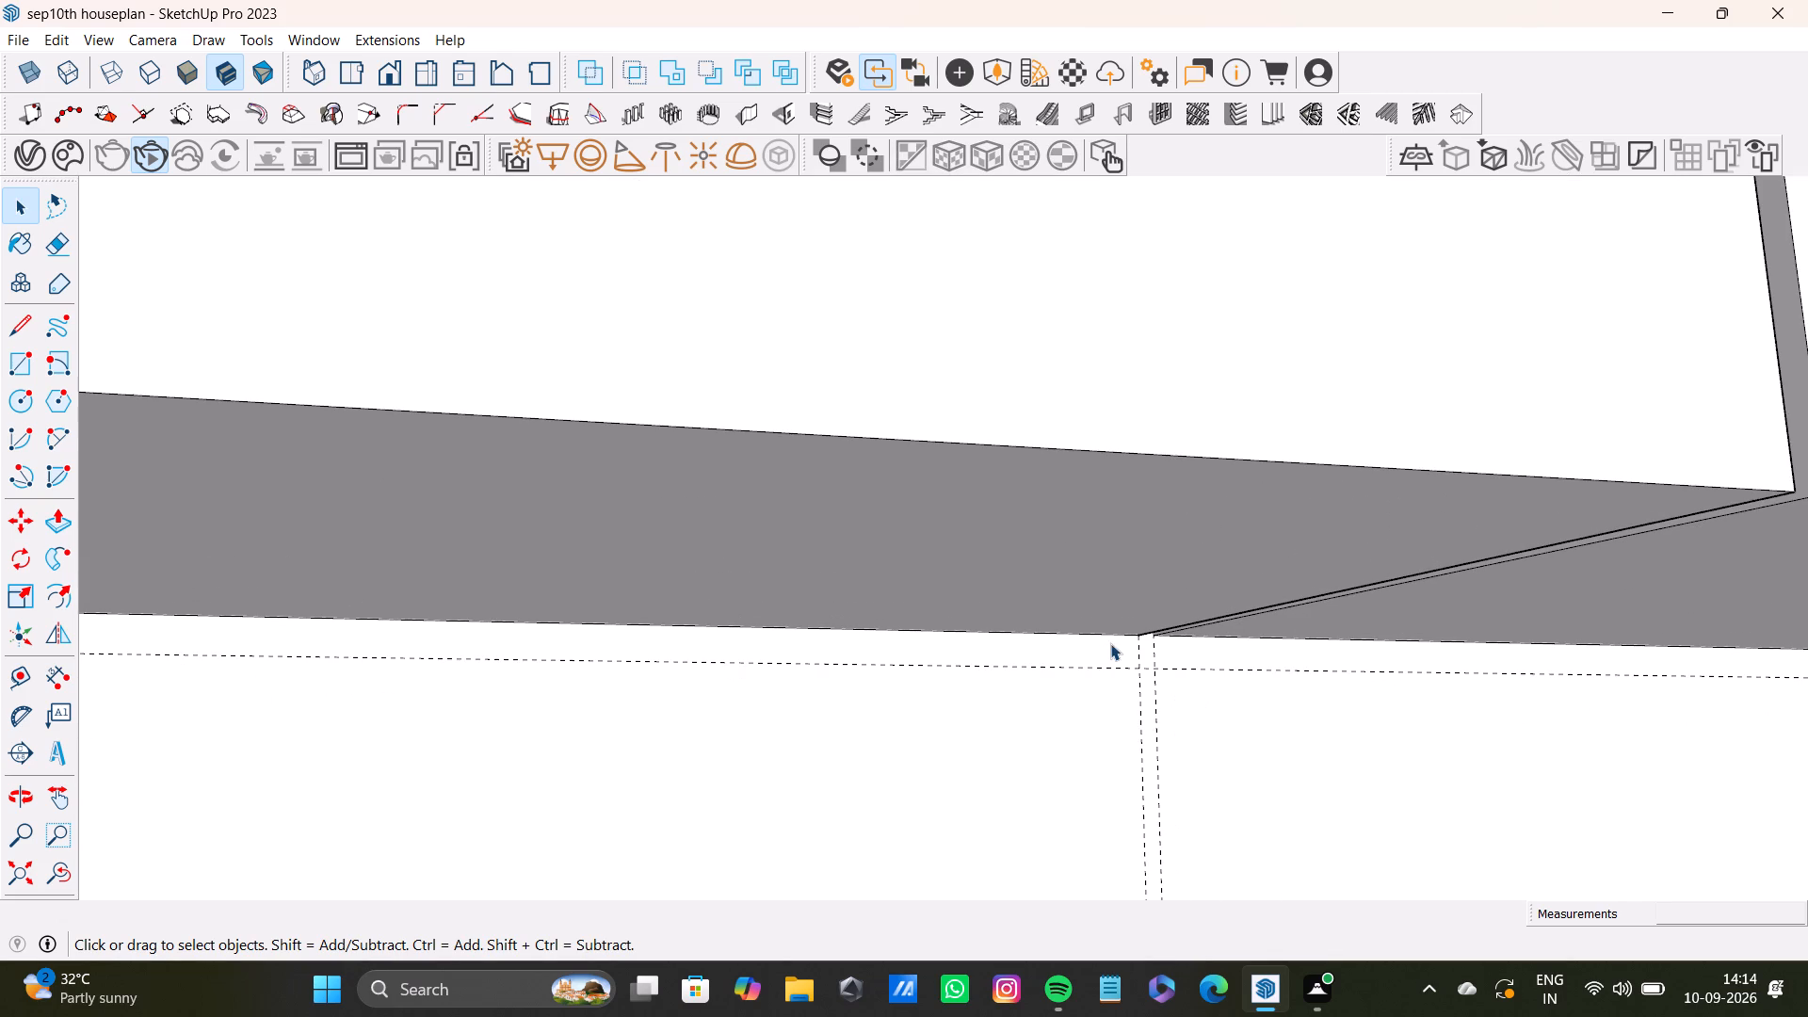
# Place a horizontal guide 2" above the bottom edge of the panel beneath the overhead boxes.
pyautogui.keyDown('shift'); pyautogui.moveTo(1216, 634); pyautogui.dragTo(766, 617, button='middle'); pyautogui.keyUp('shift')
pyautogui.scroll(3, 1380, 694)
pyautogui.moveTo(1444, 648); pyautogui.dragTo(1335, 641, button='middle')
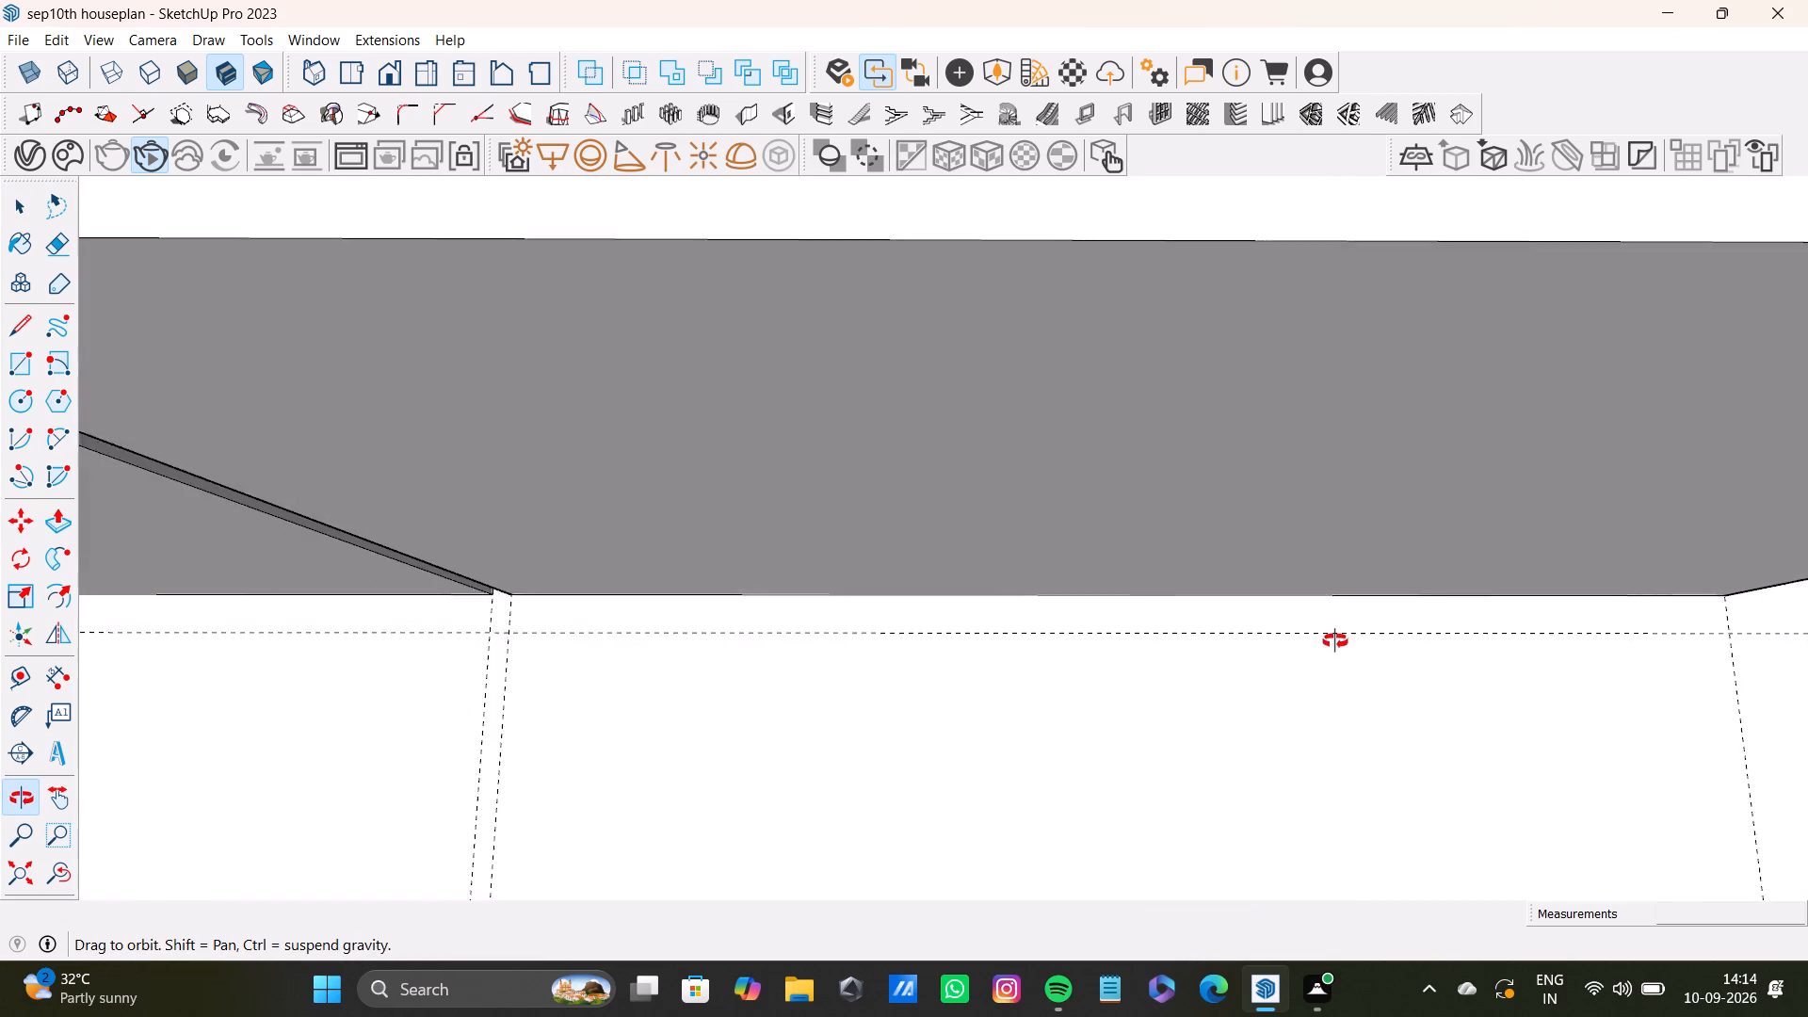
pyautogui.moveTo(1335, 641); pyautogui.dragTo(698, 686, button='middle')
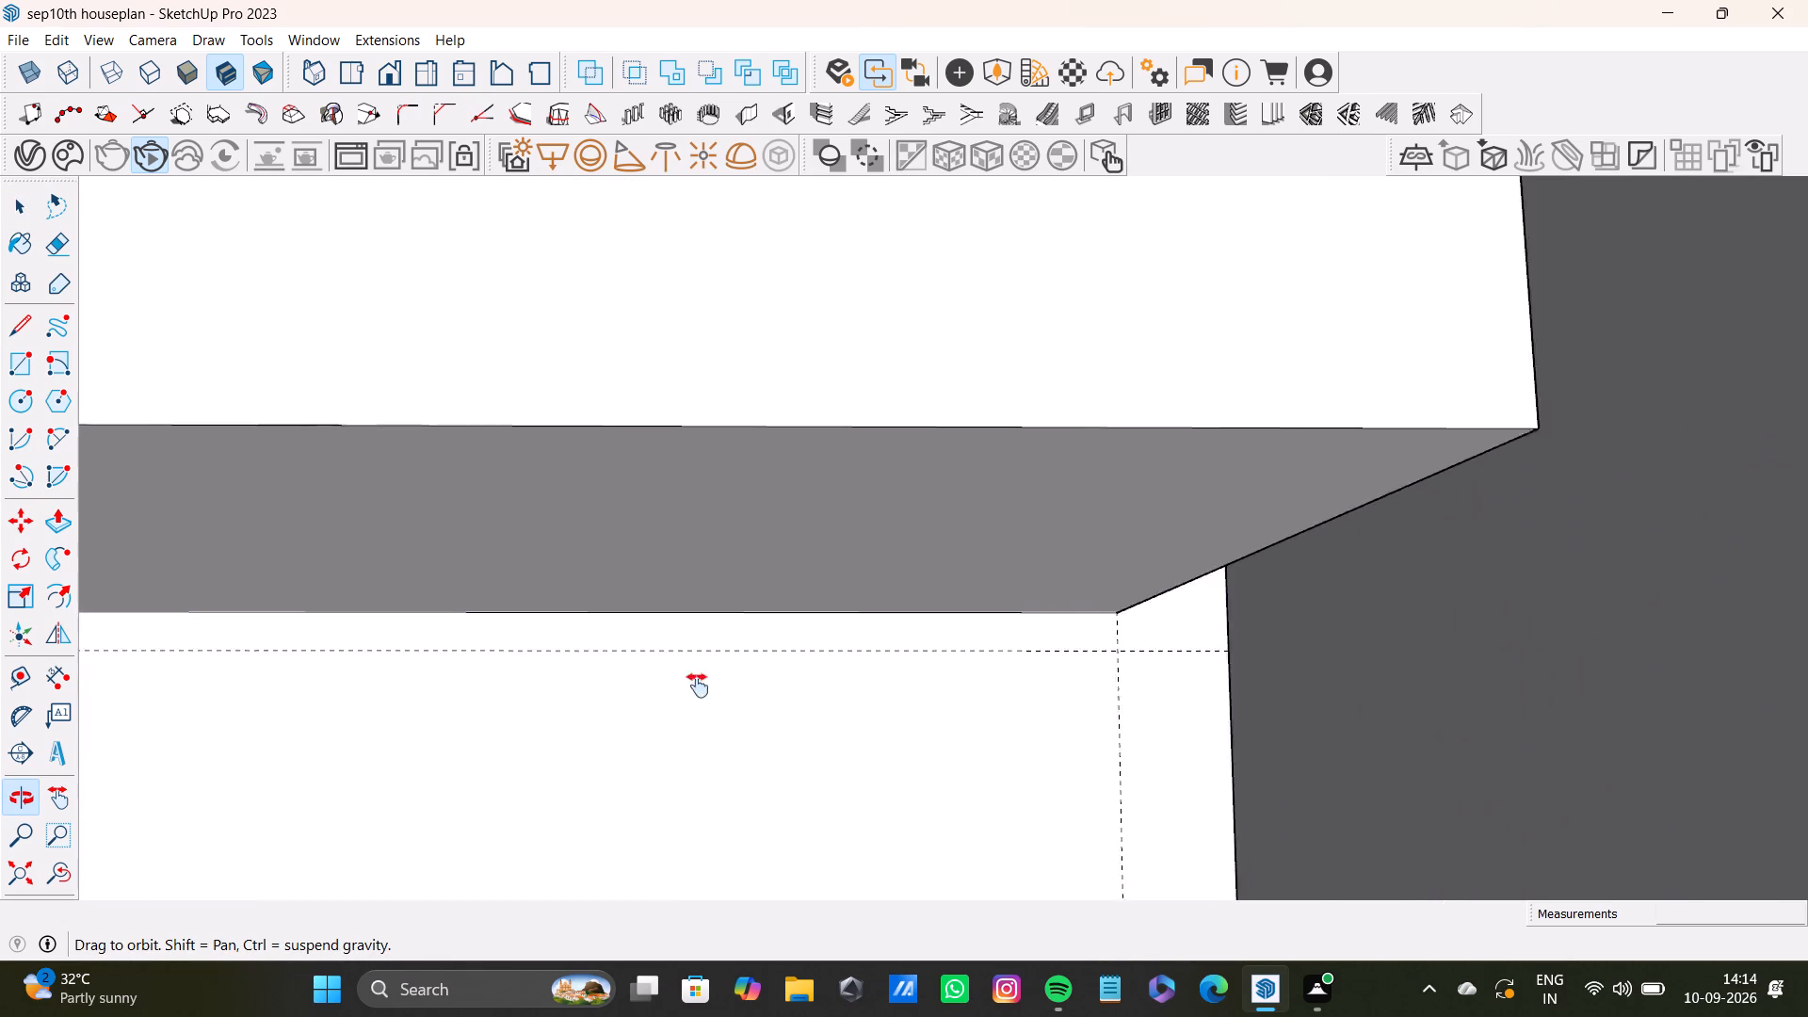
pyautogui.moveTo(698, 686); pyautogui.dragTo(1322, 663, button='middle')
pyautogui.scroll(-13, 1152, 627)
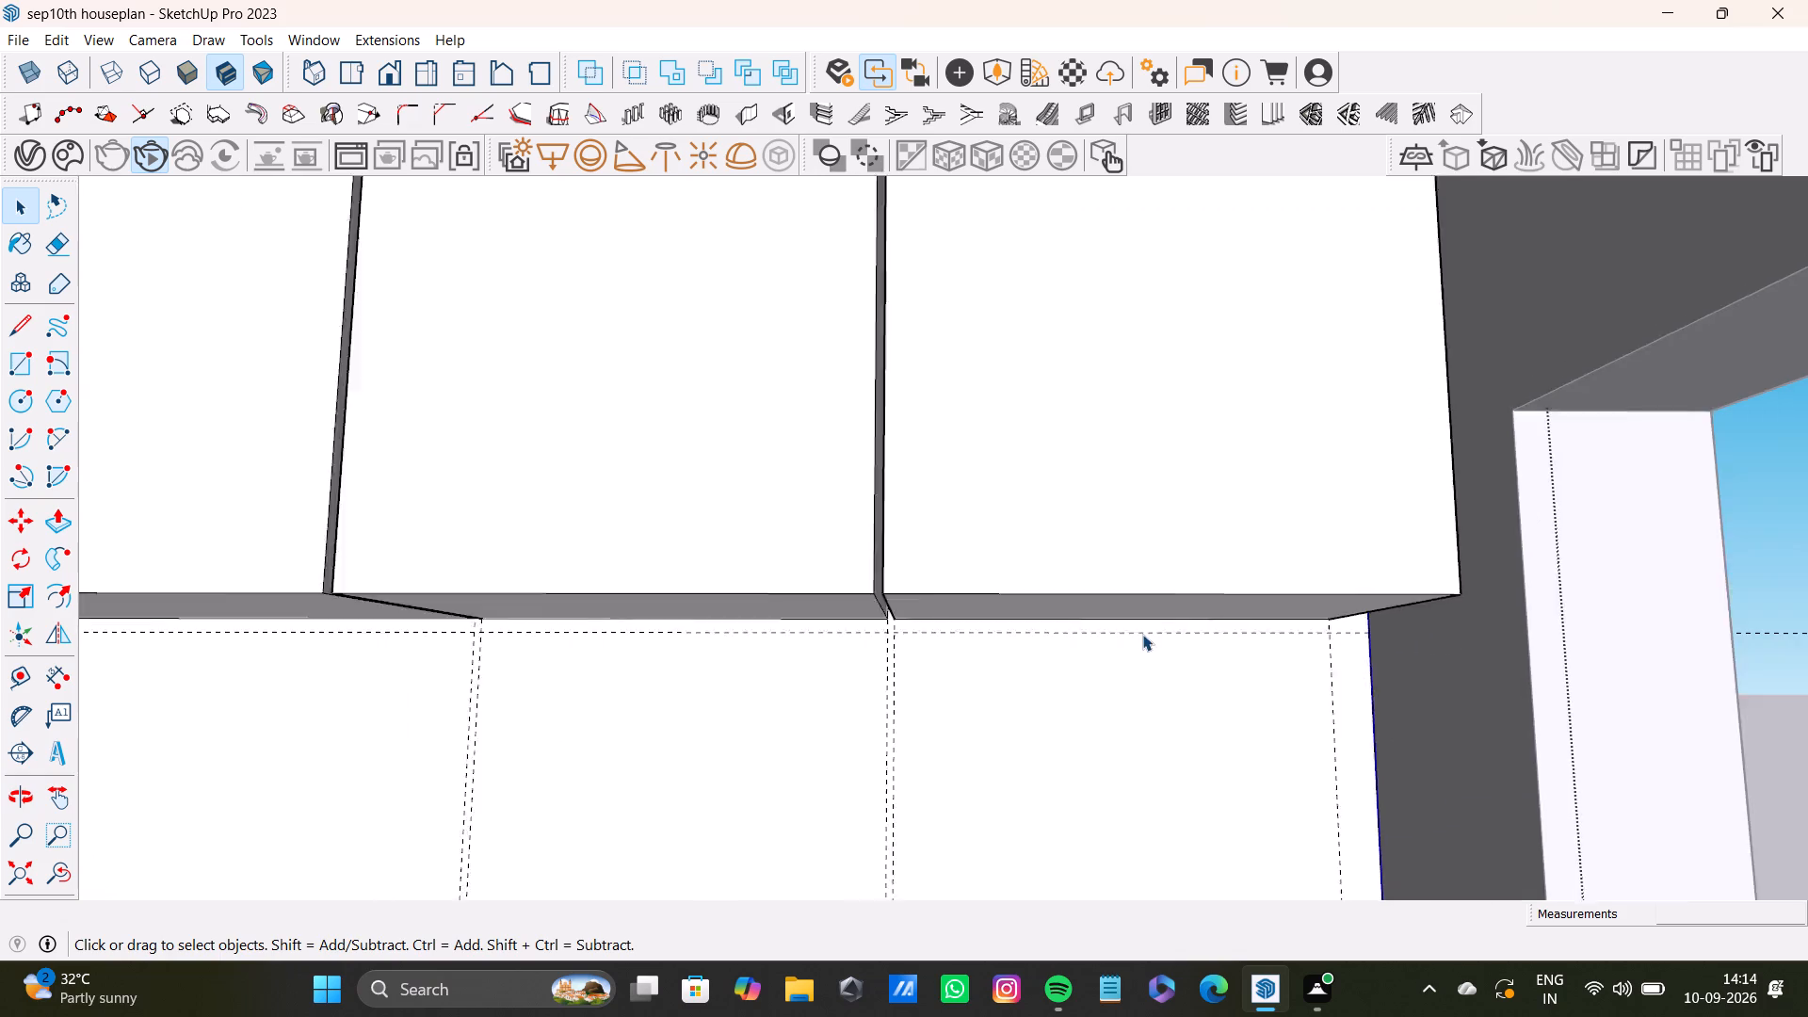
pyautogui.keyDown('shift'); pyautogui.moveTo(1136, 631); pyautogui.dragTo(1332, 455, button='middle'); pyautogui.keyUp('shift')
pyautogui.scroll(-4, 1160, 534)
pyautogui.moveTo(1135, 569); pyautogui.dragTo(1189, 384, button='middle')
pyautogui.moveTo(1175, 426); pyautogui.dragTo(1182, 677, button='middle')
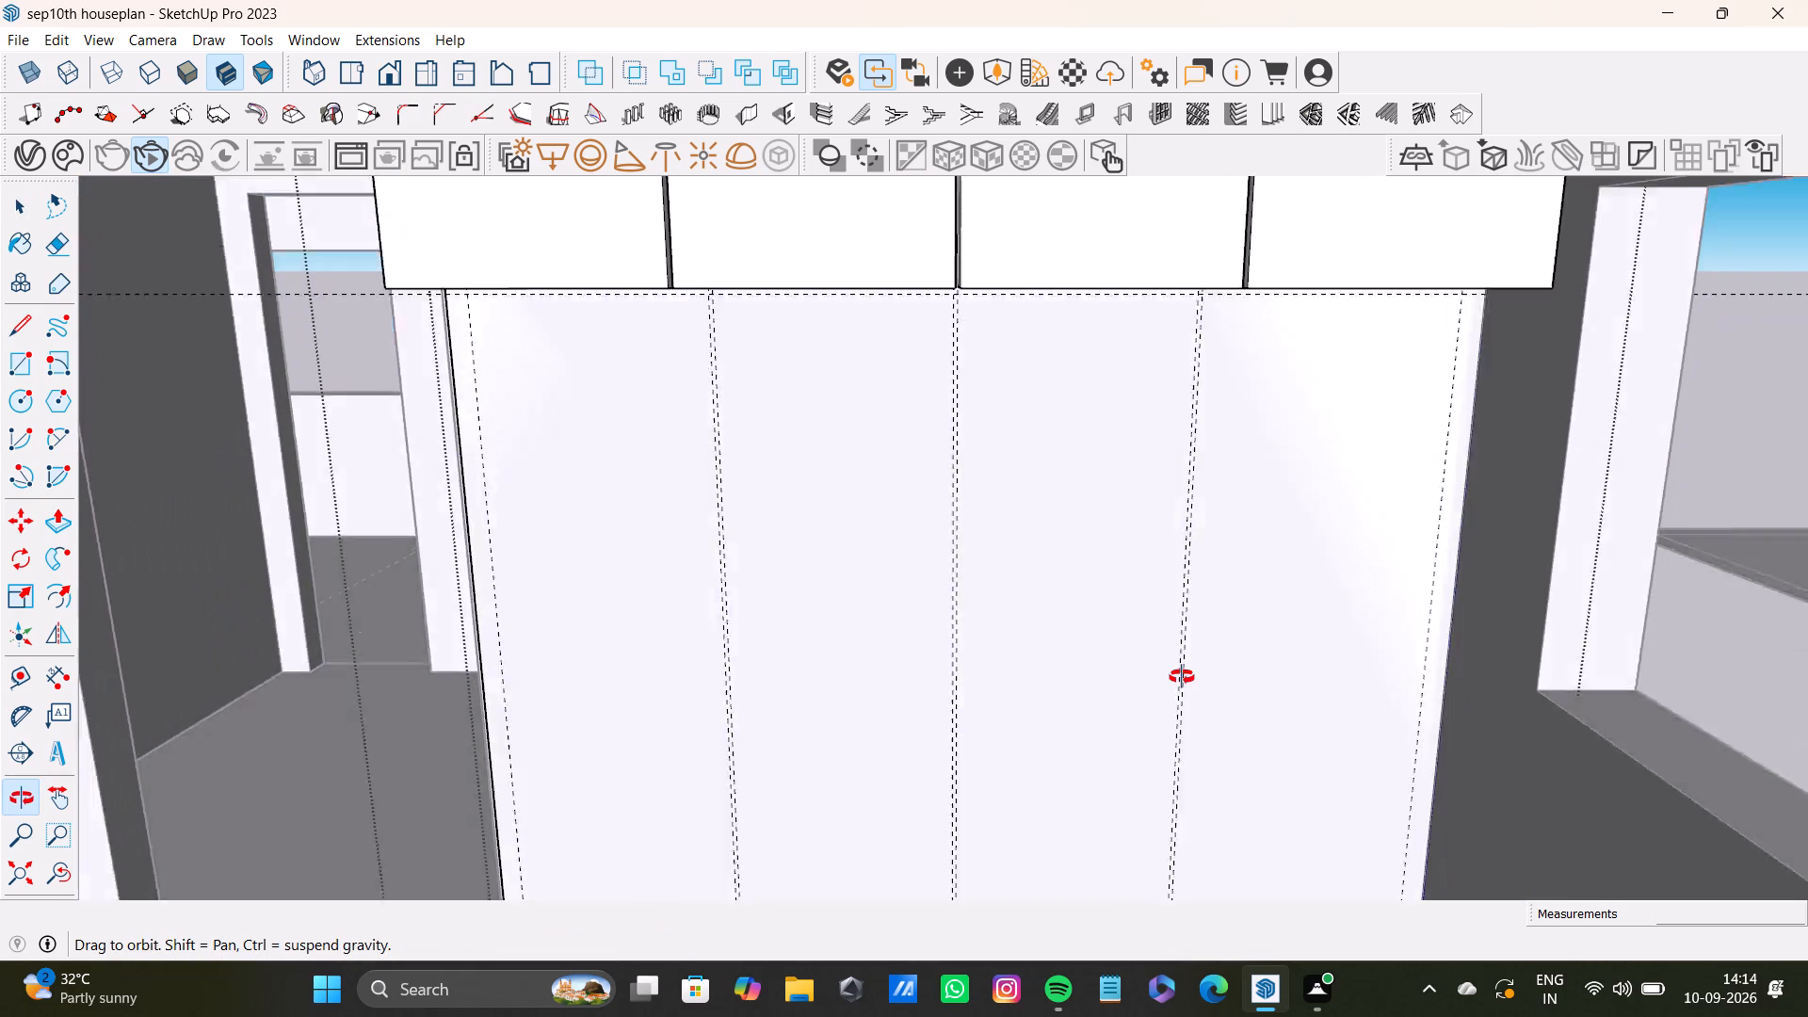
pyautogui.moveTo(1182, 677); pyautogui.dragTo(1183, 582, button='middle')
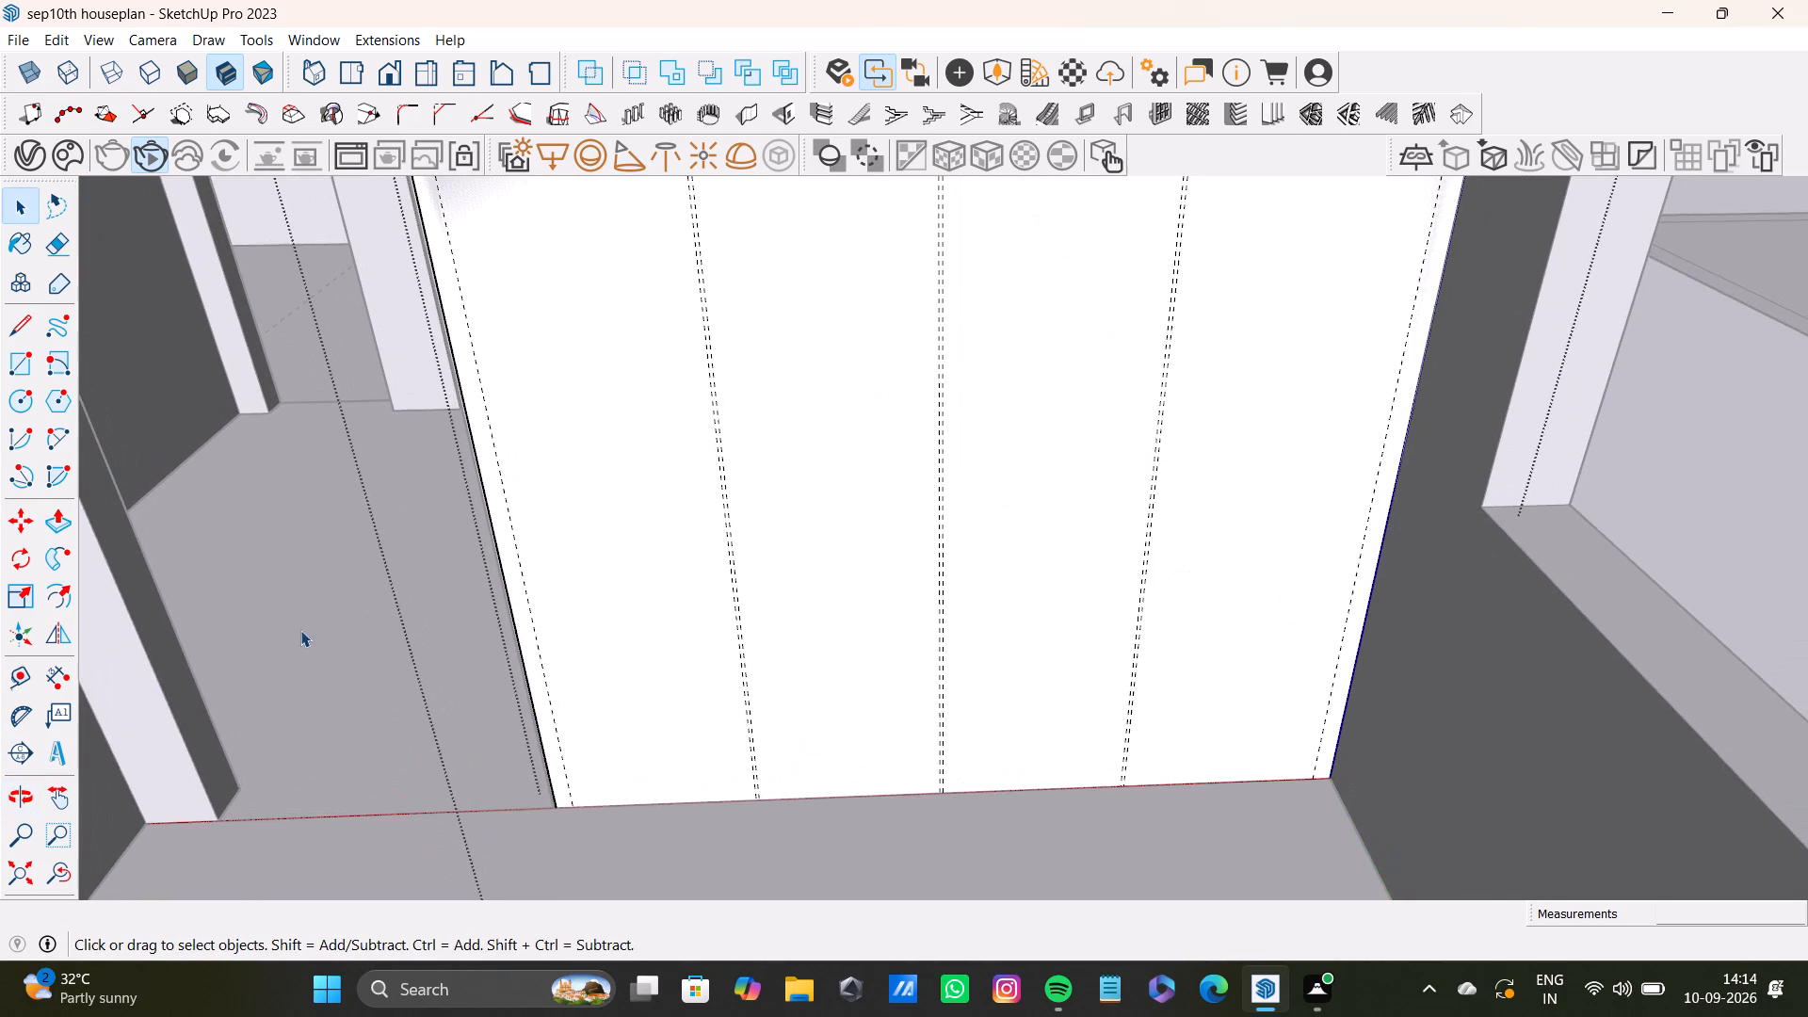
pyautogui.click(17, 680)
pyautogui.scroll(6, 807, 909)
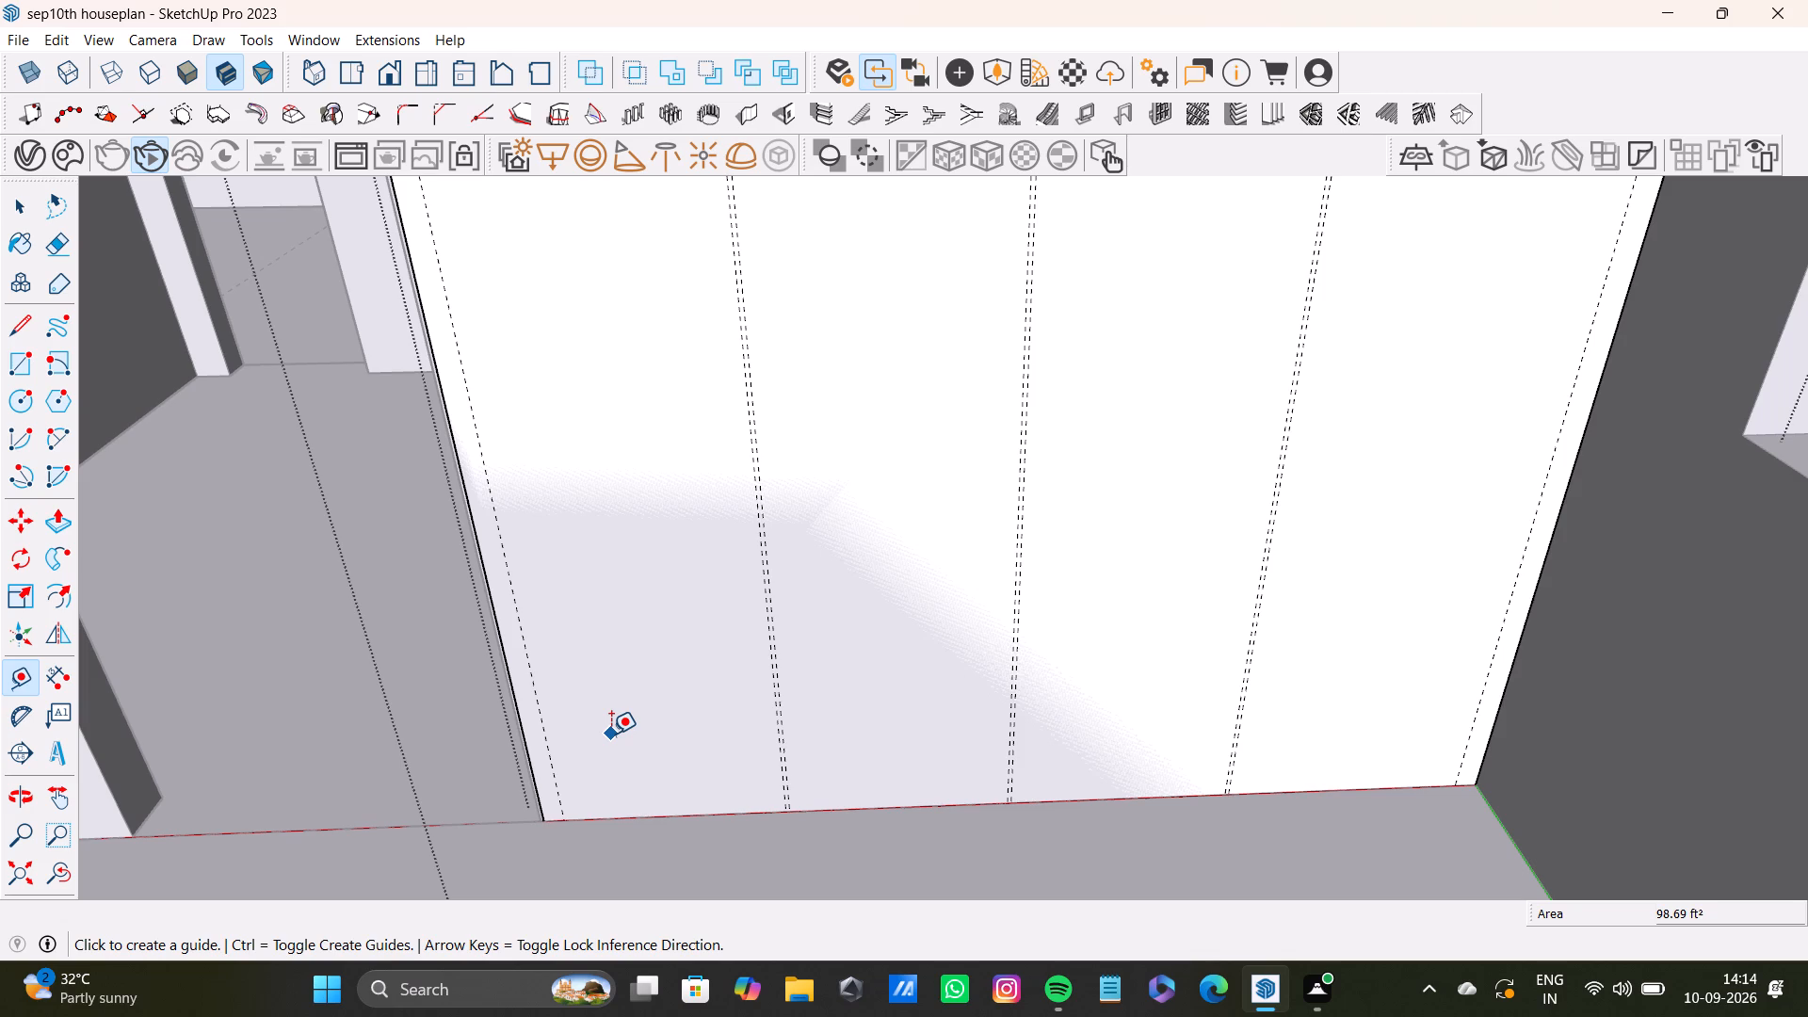
pyautogui.scroll(3, 619, 804)
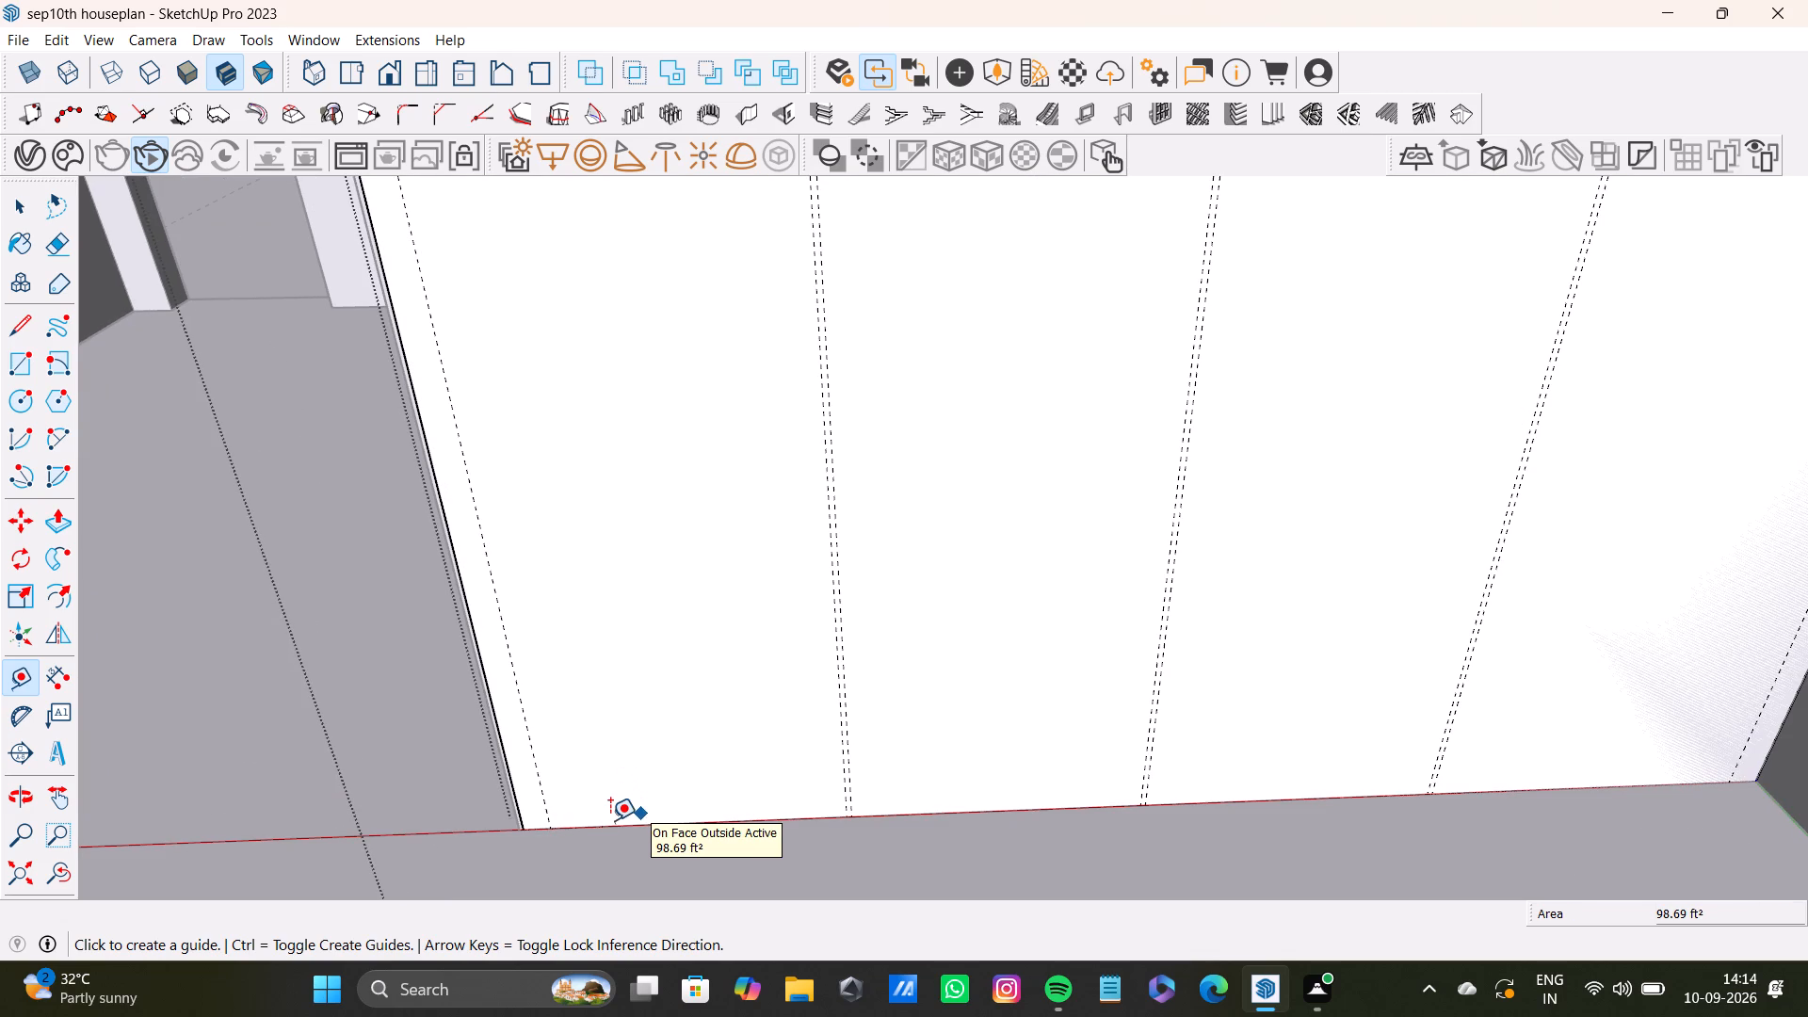
pyautogui.scroll(3, 599, 808)
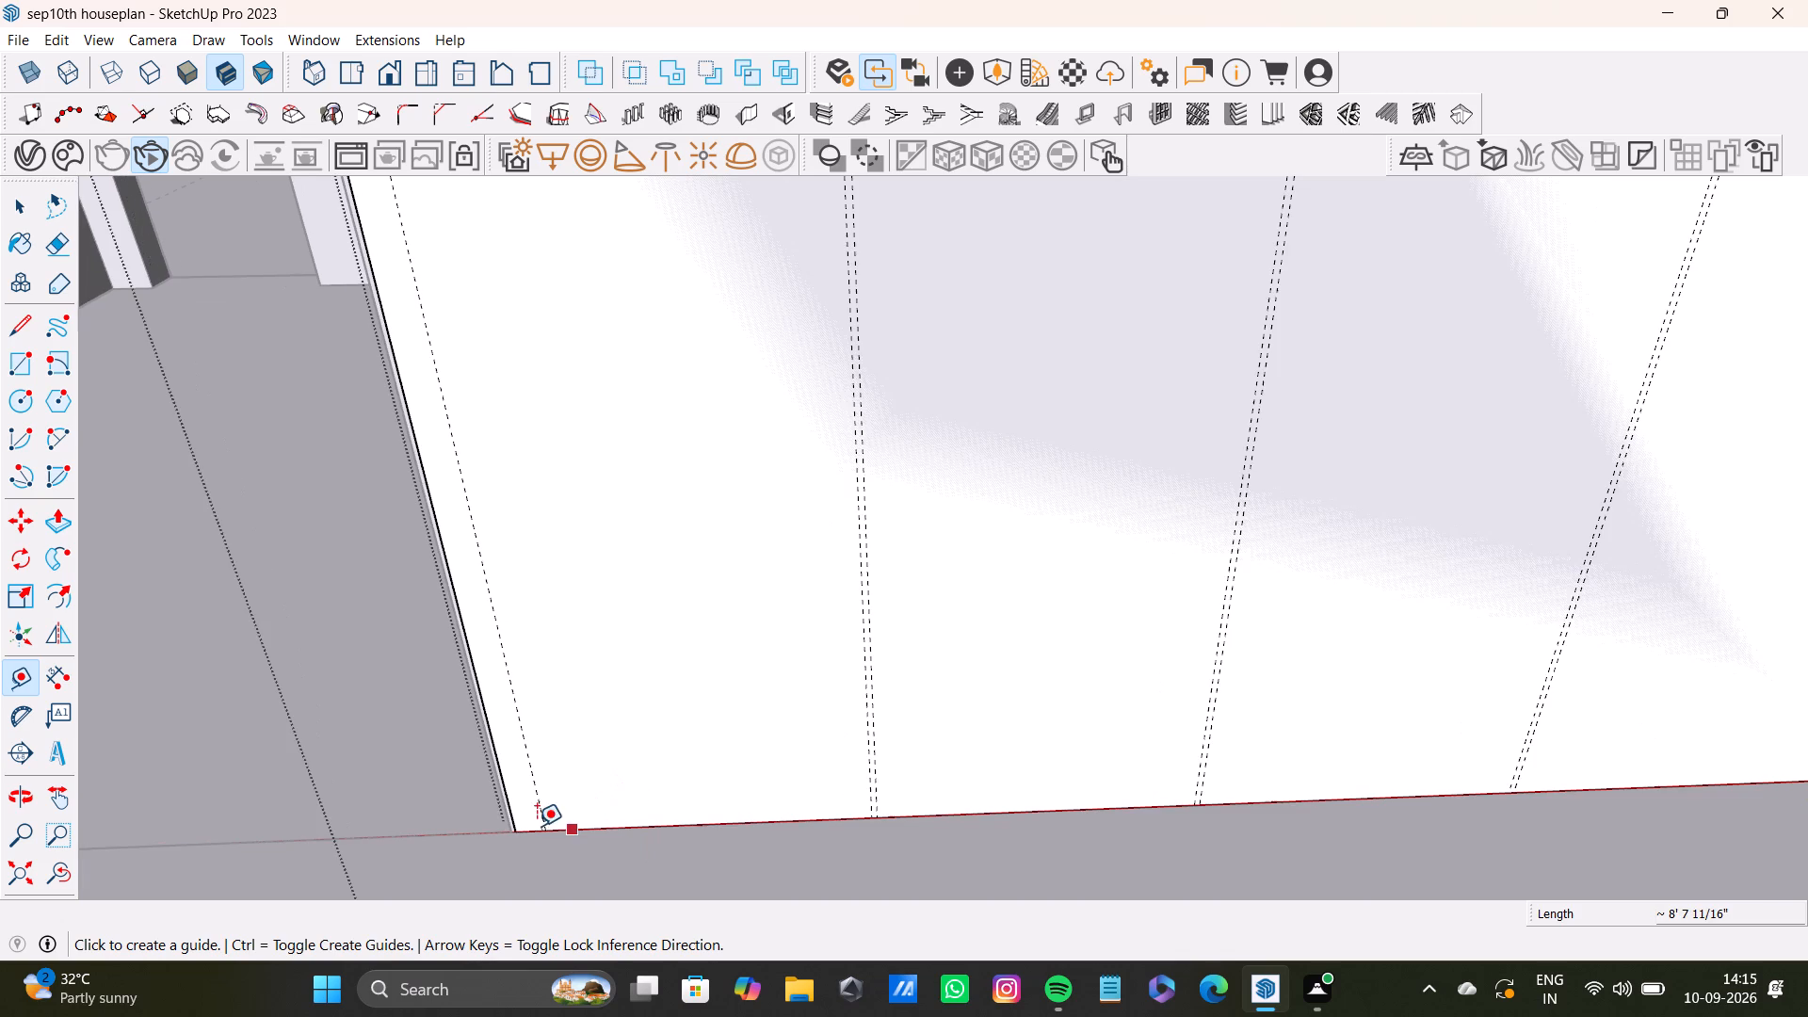
pyautogui.click(596, 821)
pyautogui.press('space')
pyautogui.press('t')
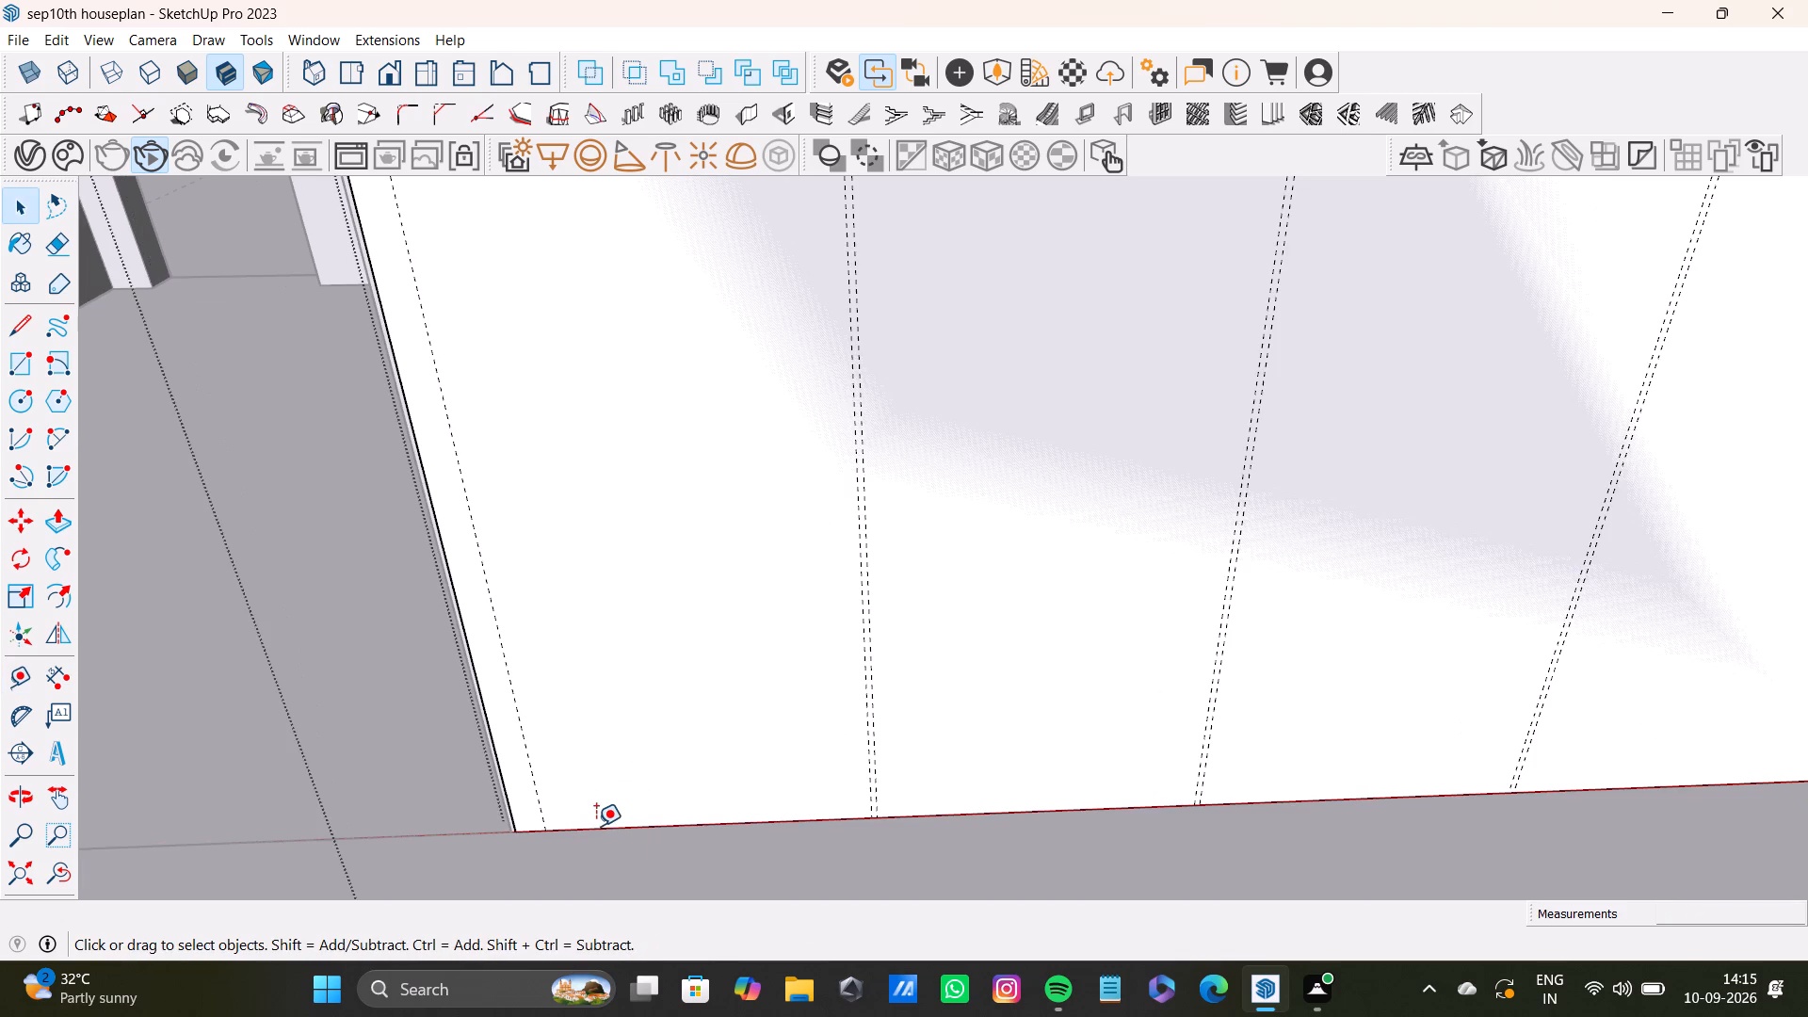
pyautogui.scroll(4, 596, 826)
pyautogui.click(603, 829)
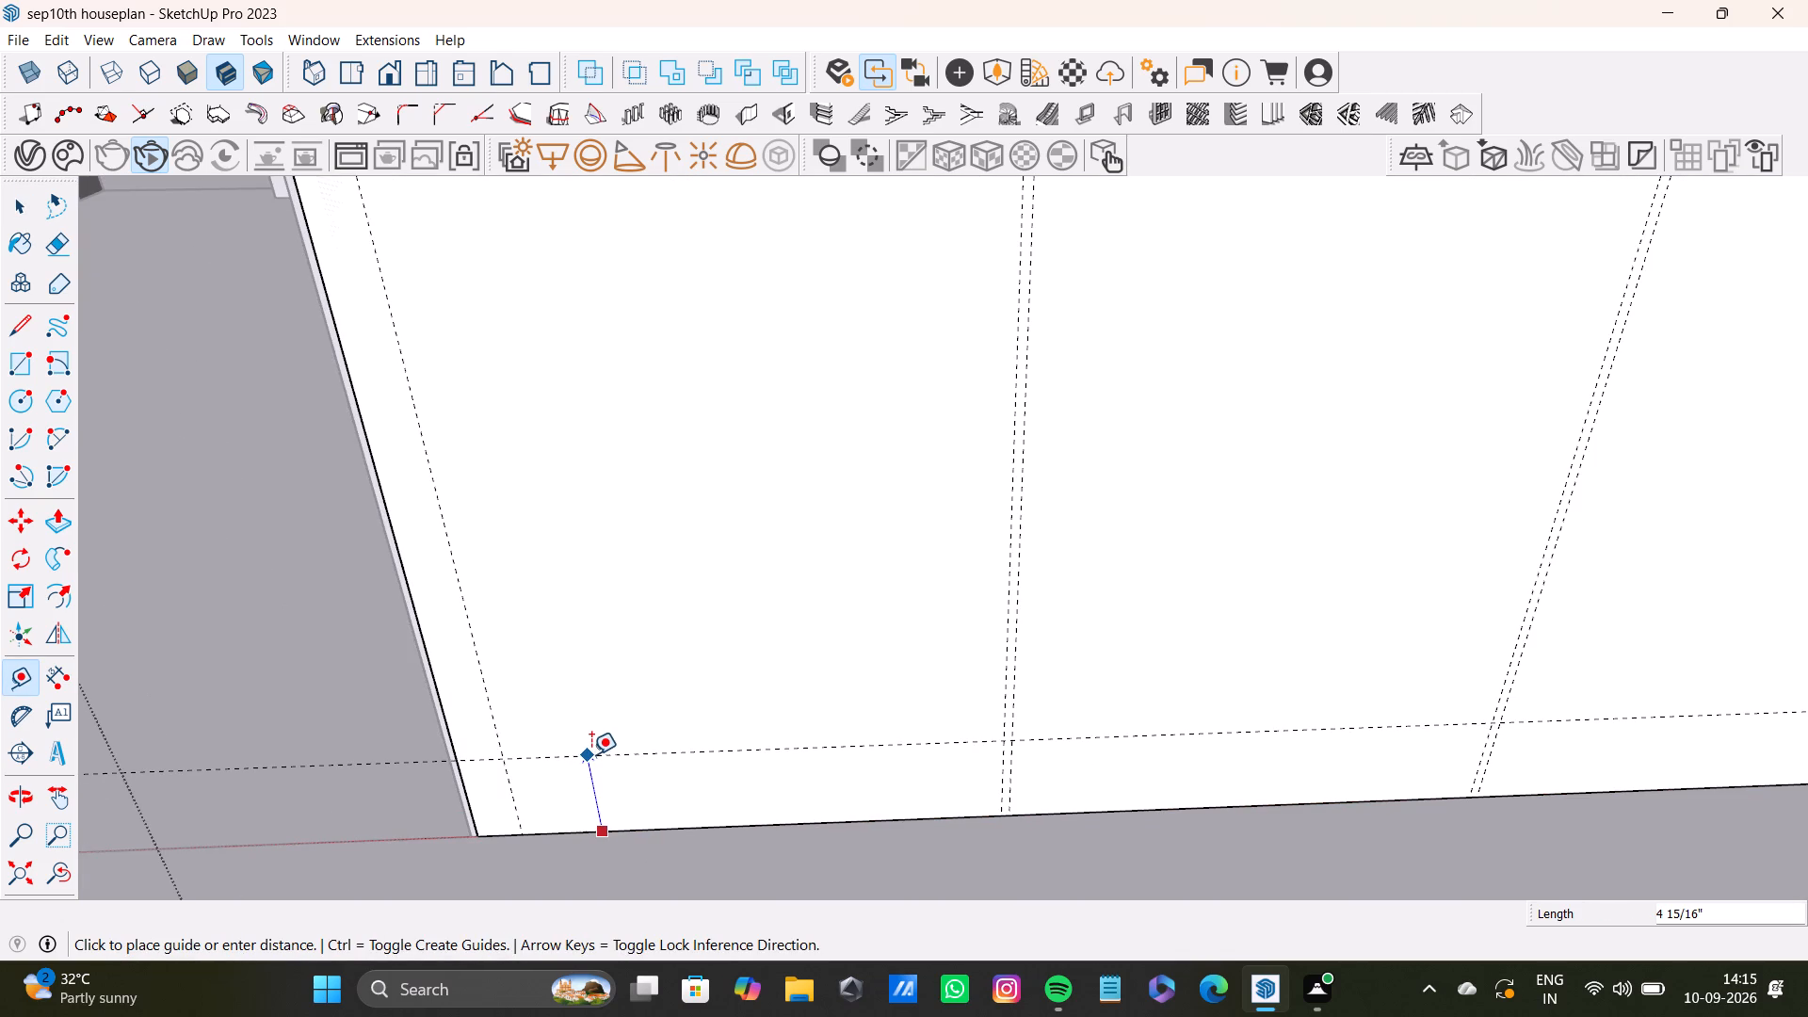
pyautogui.press('2')
pyautogui.hotkey('shift', '"')
pyautogui.press('Return')
pyautogui.scroll(-1, 568, 718)
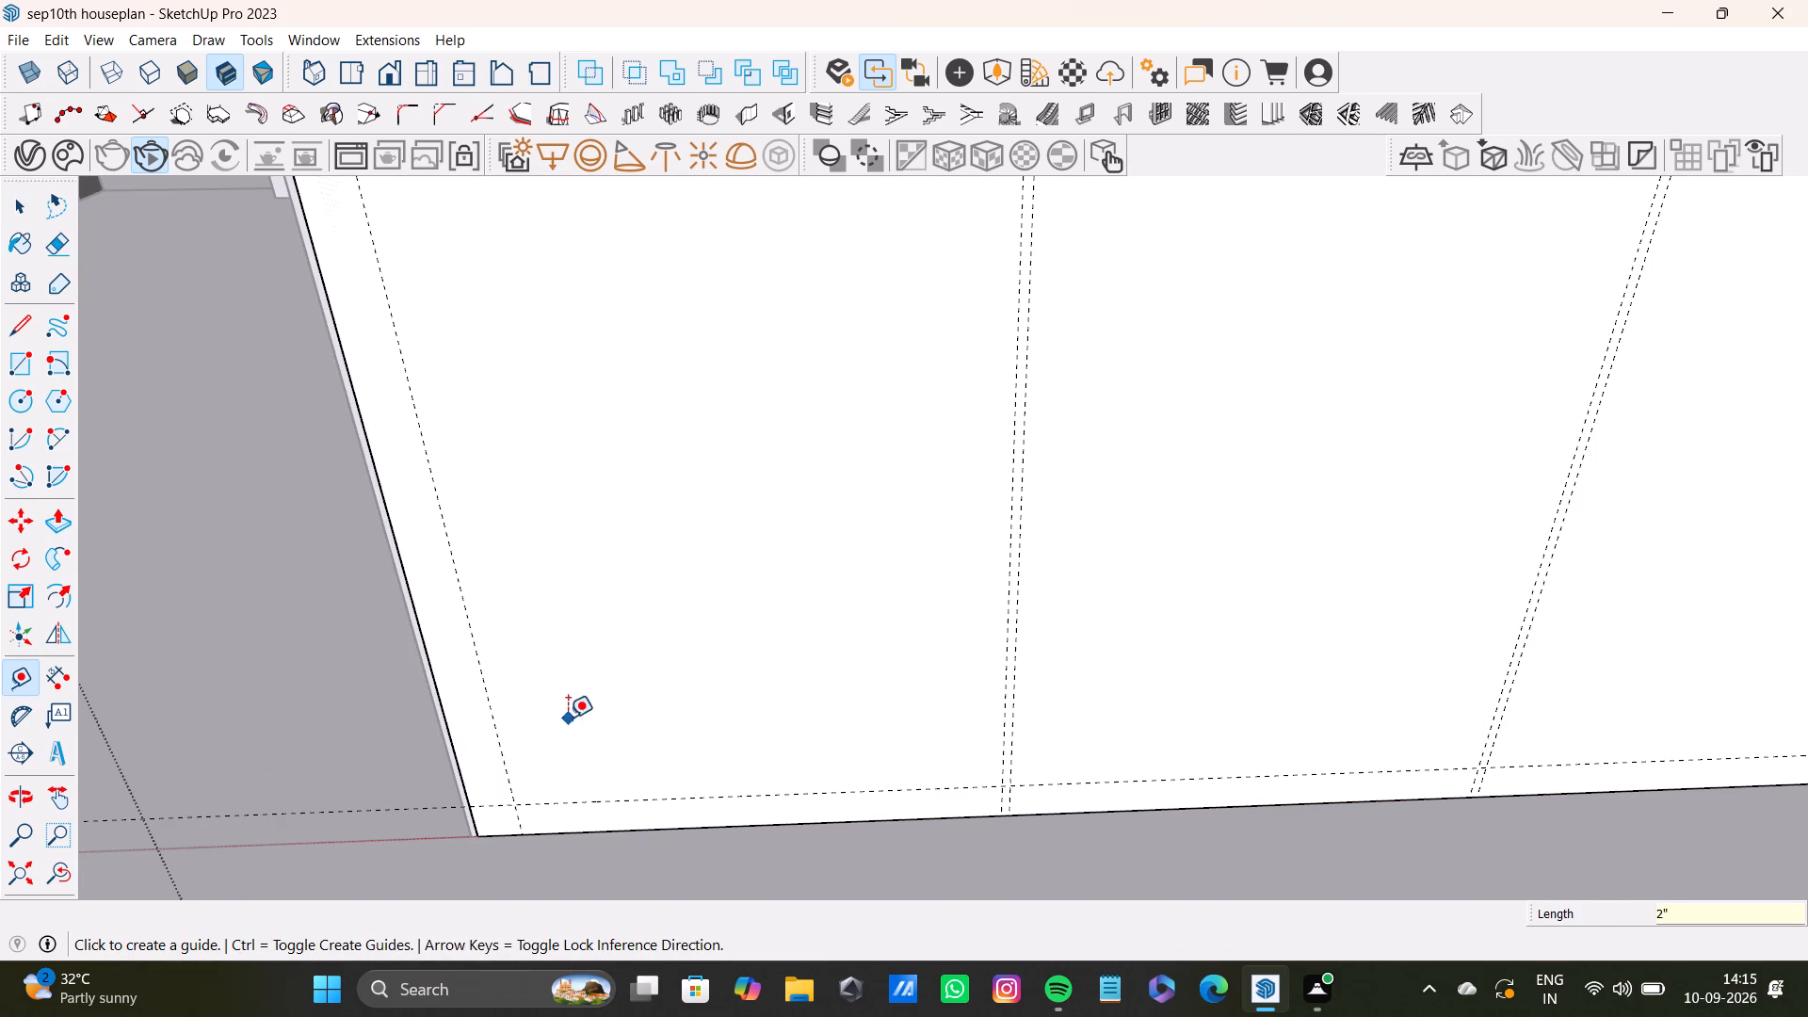
pyautogui.scroll(-8, 568, 718)
pyautogui.press('space')
# Draw a rectangle about 7' tall on the panel below the third box, between its vertical guides and the upper and lower guides.
pyautogui.scroll(-5, 578, 670)
pyautogui.click(56, 870)
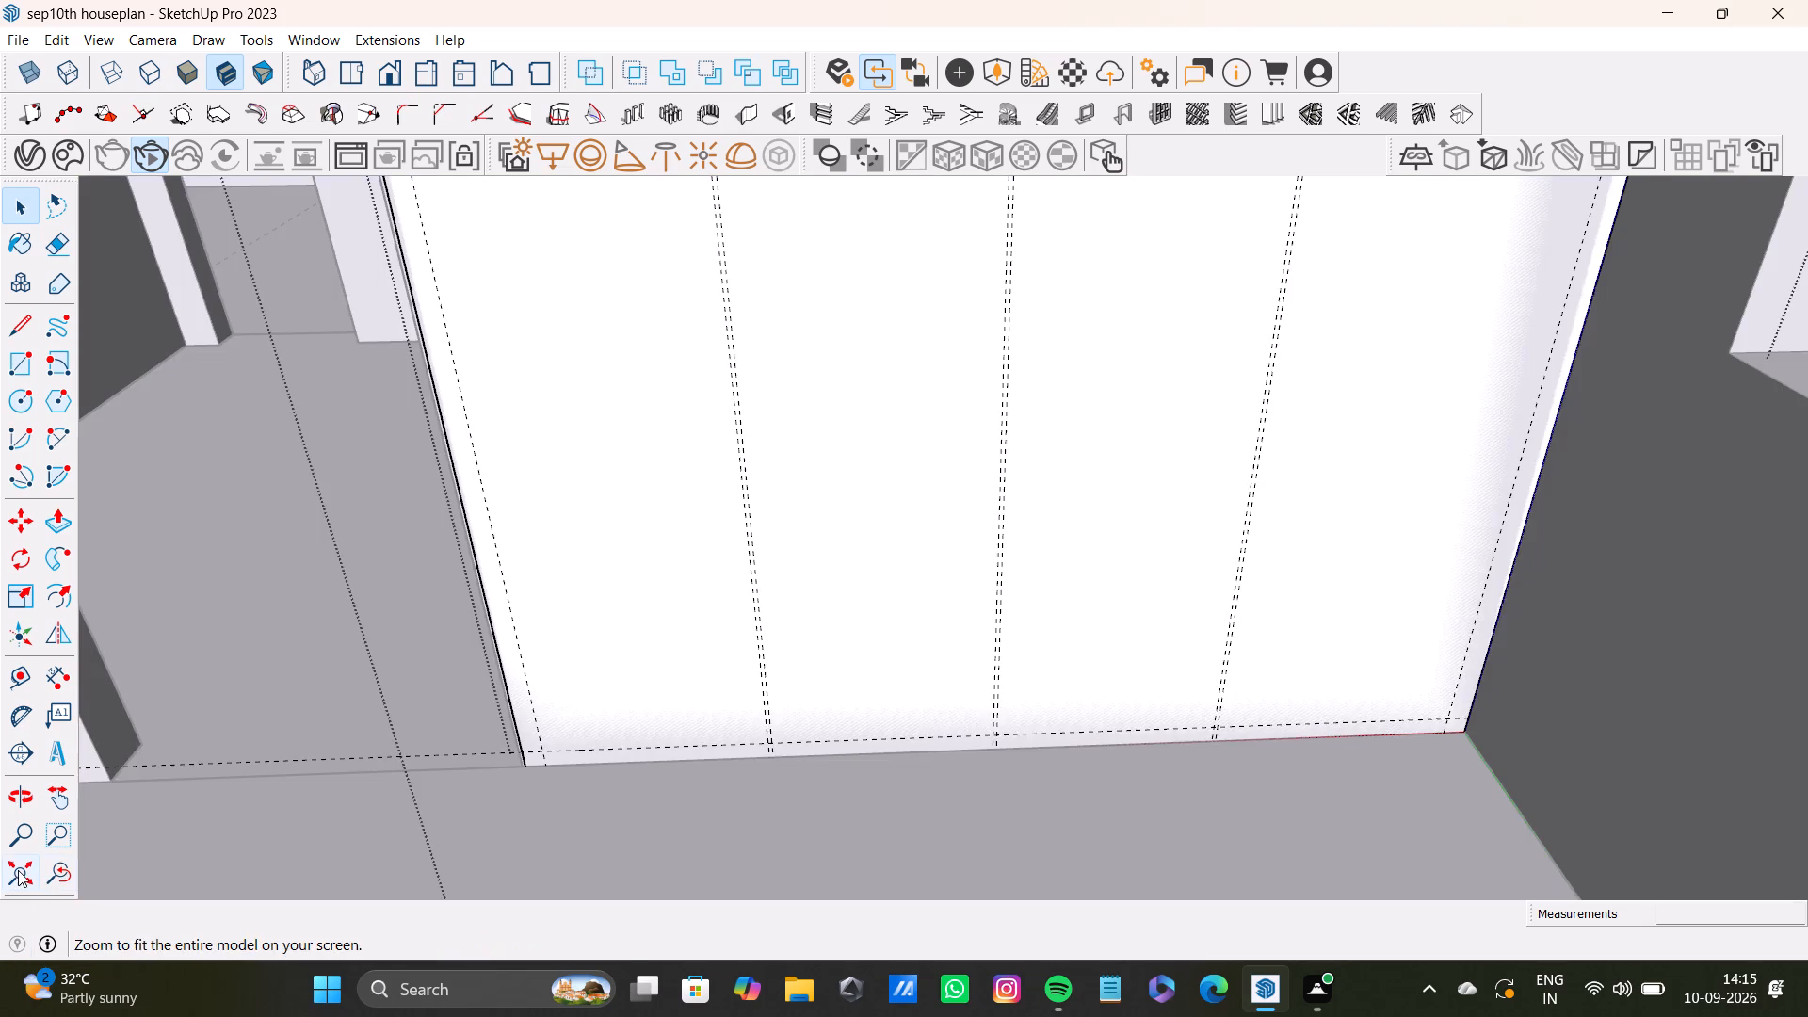
pyautogui.click(18, 870)
pyautogui.scroll(17, 680, 510)
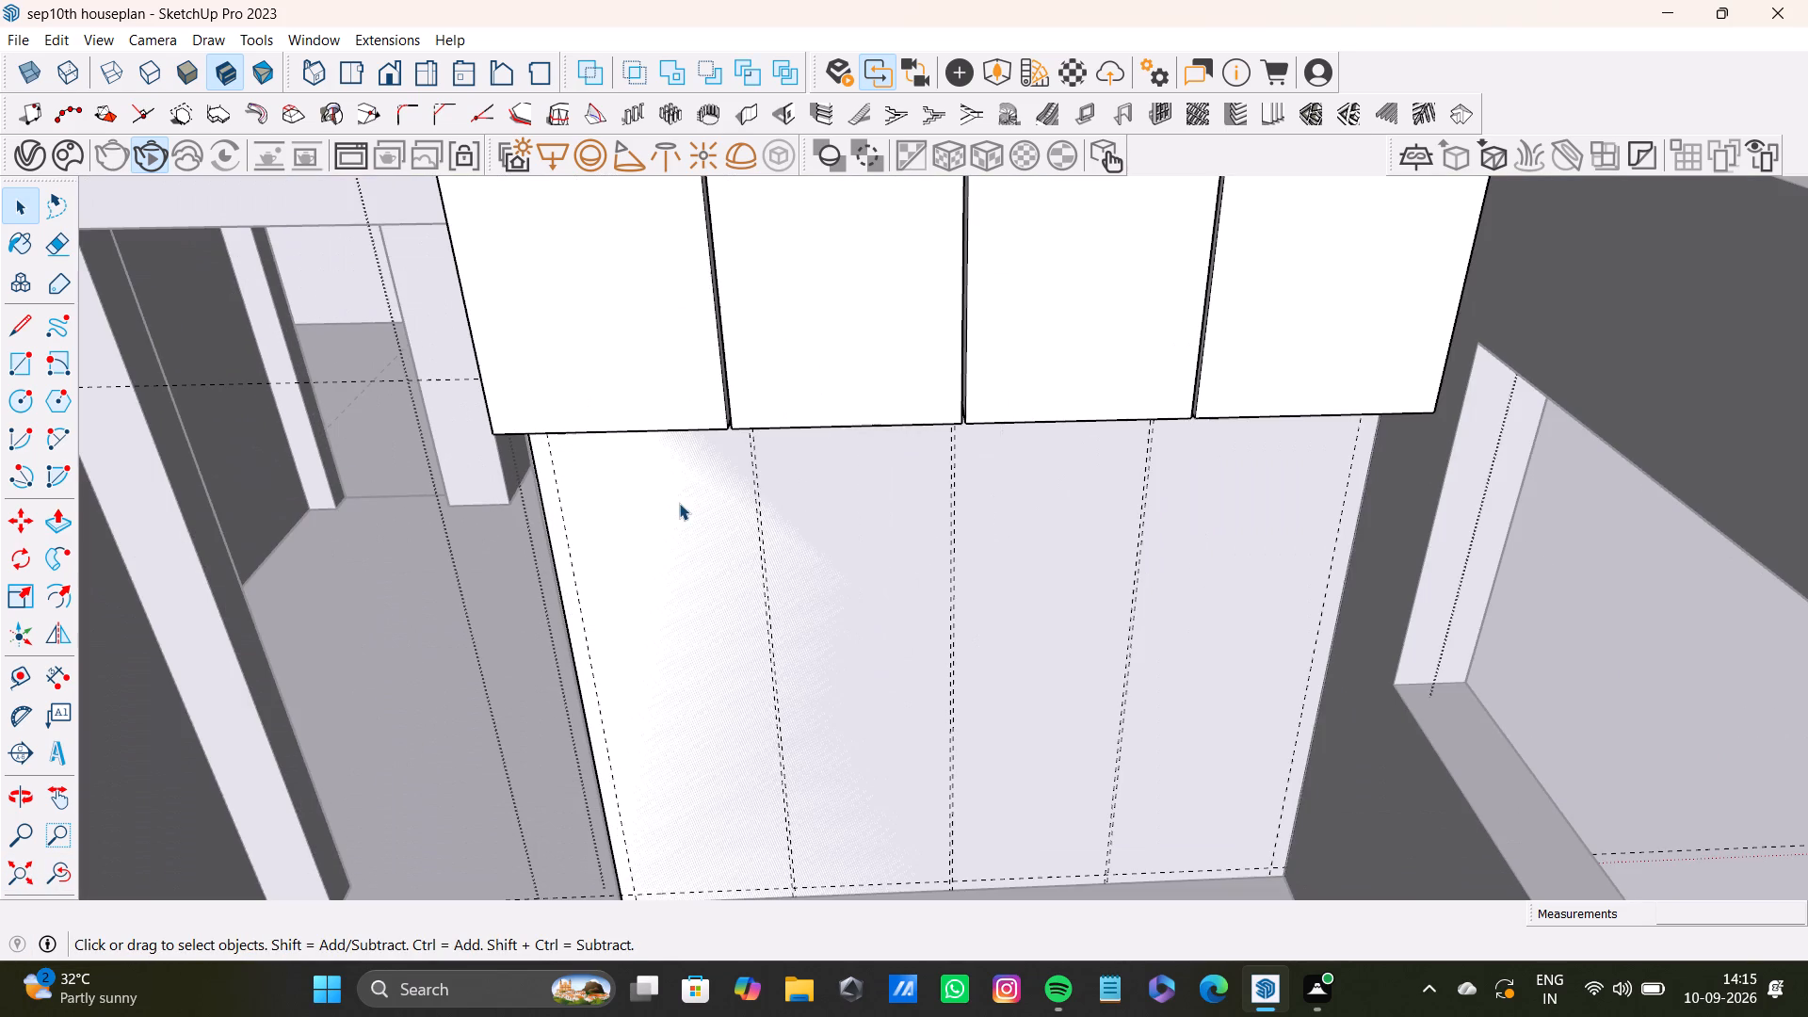
pyautogui.click(16, 366)
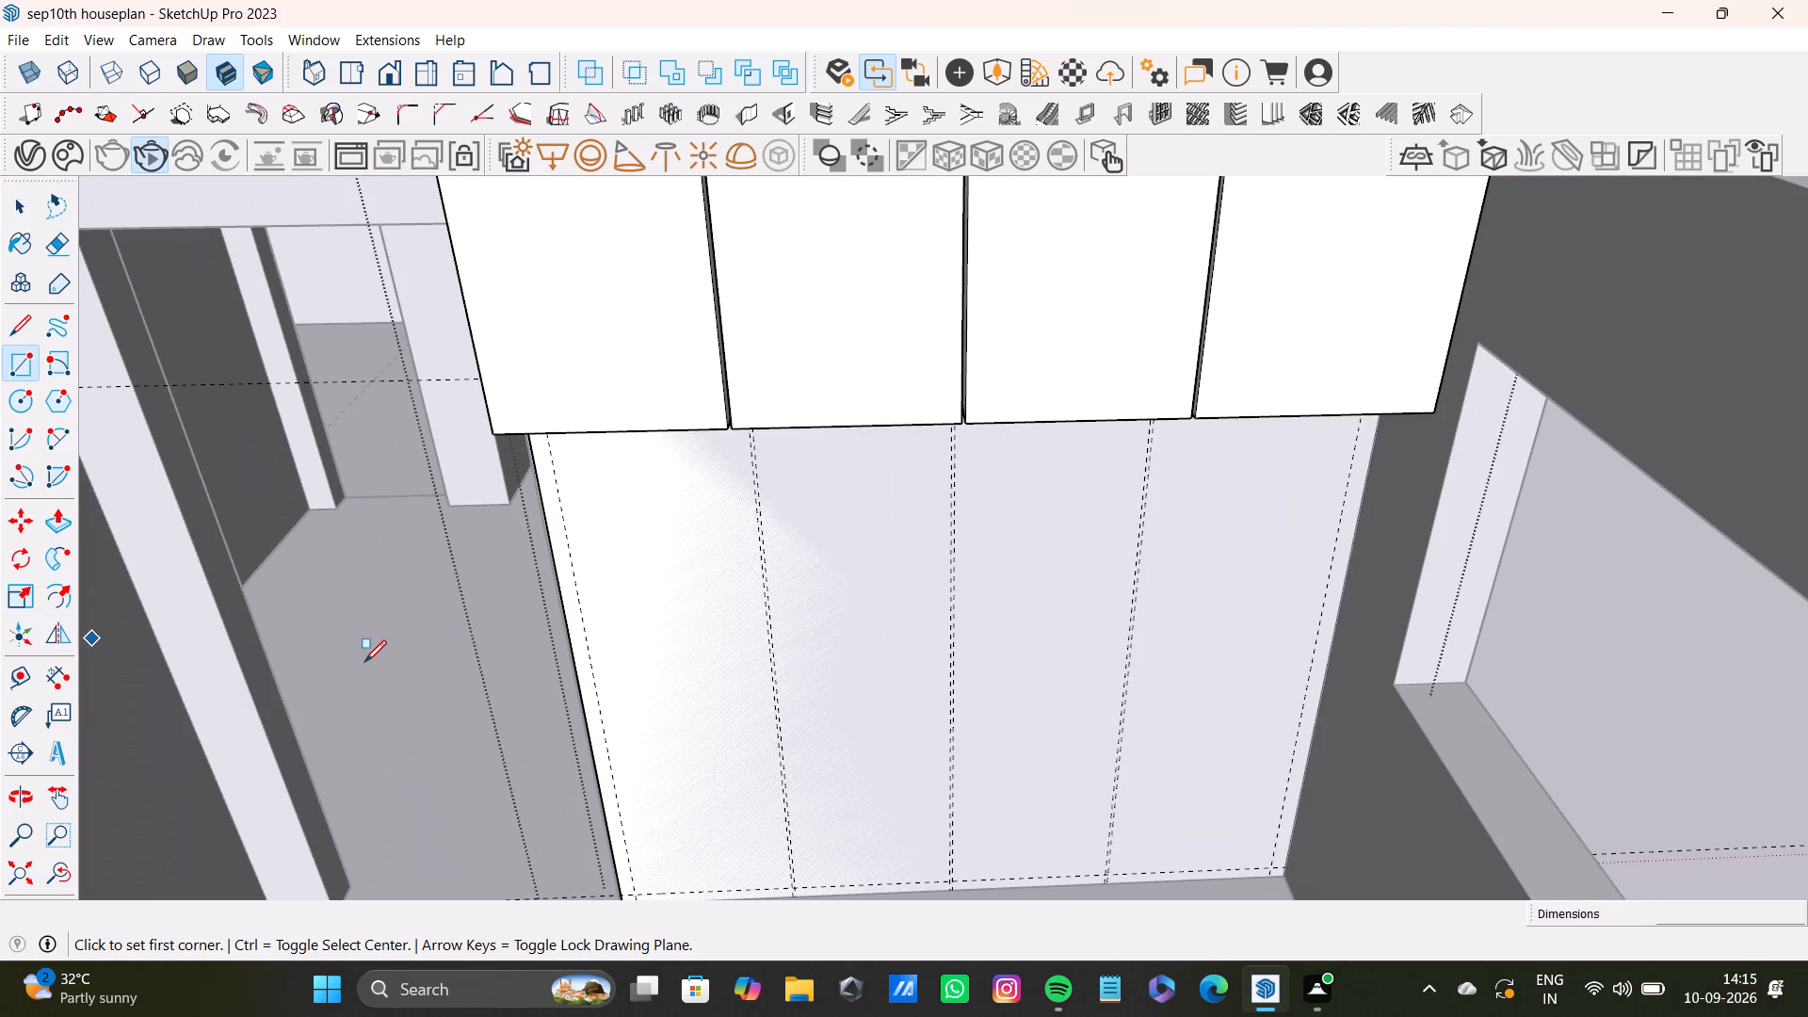
pyautogui.scroll(-7, 1734, 787)
pyautogui.keyDown('shift'); pyautogui.scroll(6, 1360, 640); pyautogui.keyUp('shift')
pyautogui.moveTo(1185, 614); pyautogui.dragTo(1173, 505, button='middle')
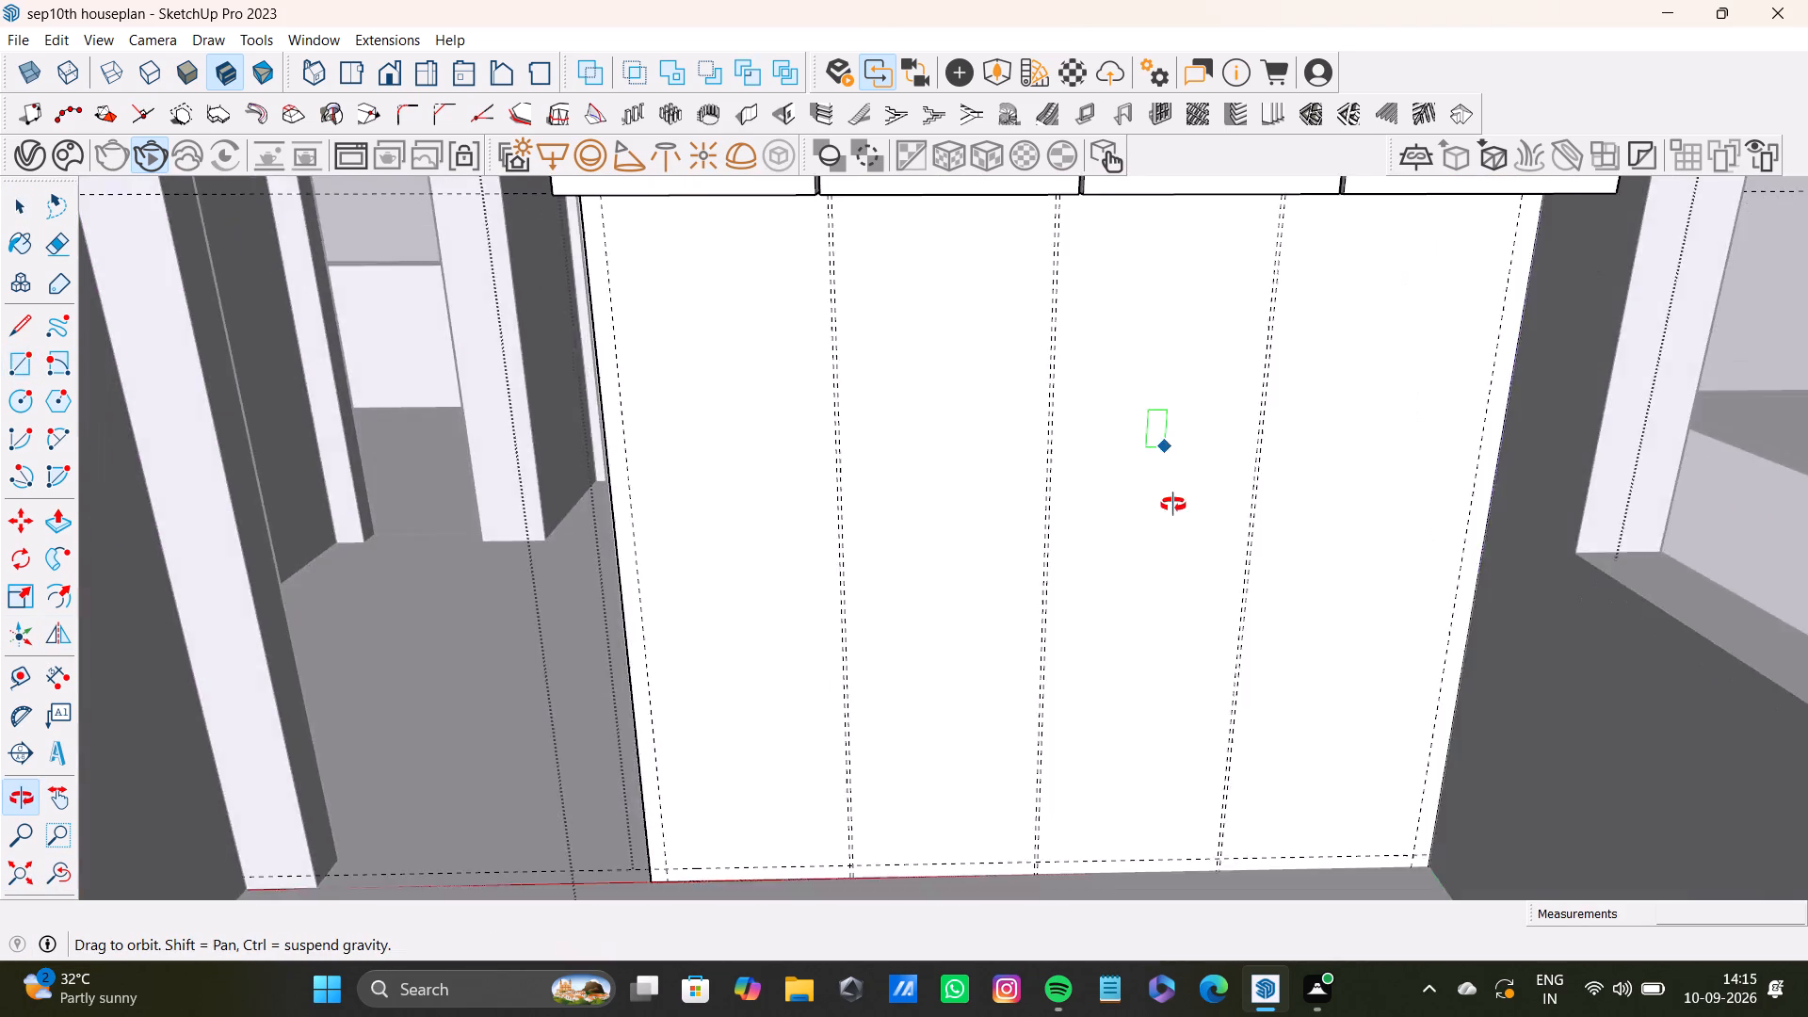
pyautogui.moveTo(1173, 505); pyautogui.dragTo(1173, 497, button='middle')
pyautogui.moveTo(45, 880); pyautogui.dragTo(54, 874)
pyautogui.scroll(4, 1032, 557)
pyautogui.keyDown('shift'); pyautogui.moveTo(1033, 557); pyautogui.dragTo(850, 572, button='middle'); pyautogui.keyUp('shift')
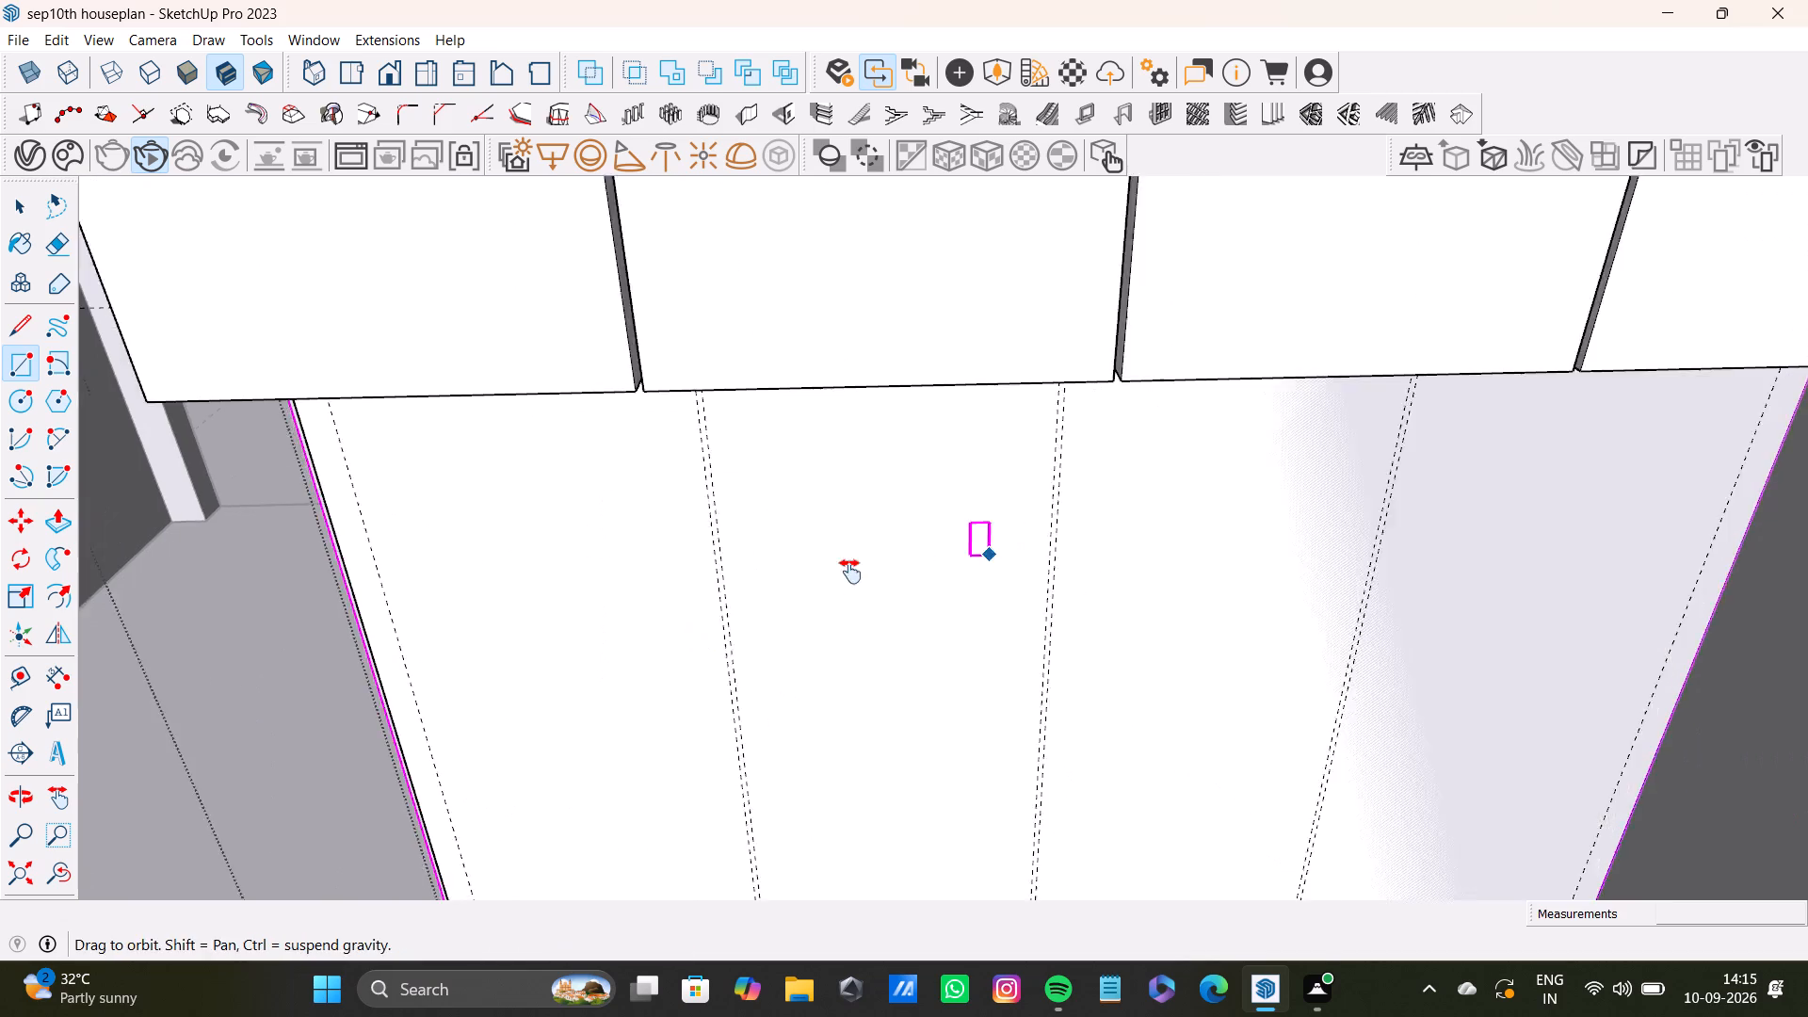
pyautogui.keyDown('shift'); pyautogui.moveTo(850, 572); pyautogui.dragTo(767, 613, button='middle'); pyautogui.keyUp('shift')
pyautogui.moveTo(933, 614); pyautogui.dragTo(961, 488, button='middle')
pyautogui.scroll(6, 717, 337)
pyautogui.moveTo(886, 376); pyautogui.dragTo(872, 285, button='middle')
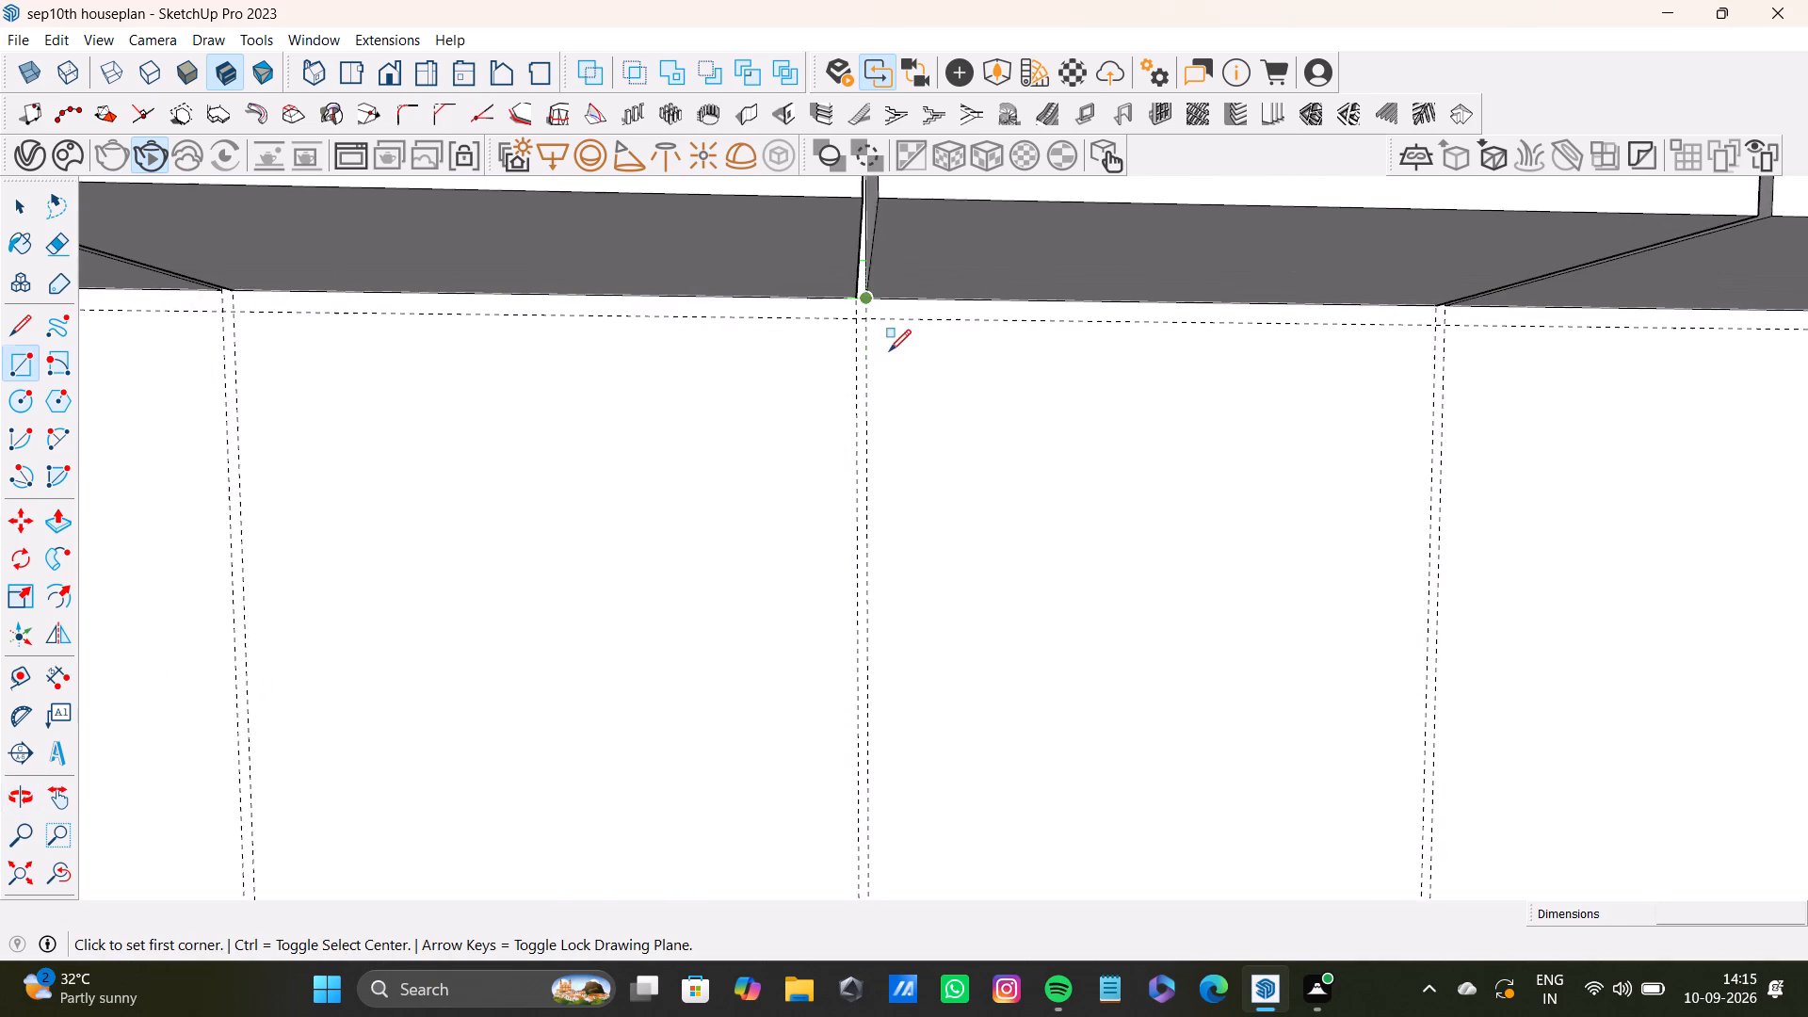
pyautogui.scroll(7, 886, 357)
pyautogui.click(856, 283)
pyautogui.scroll(-8, 1036, 604)
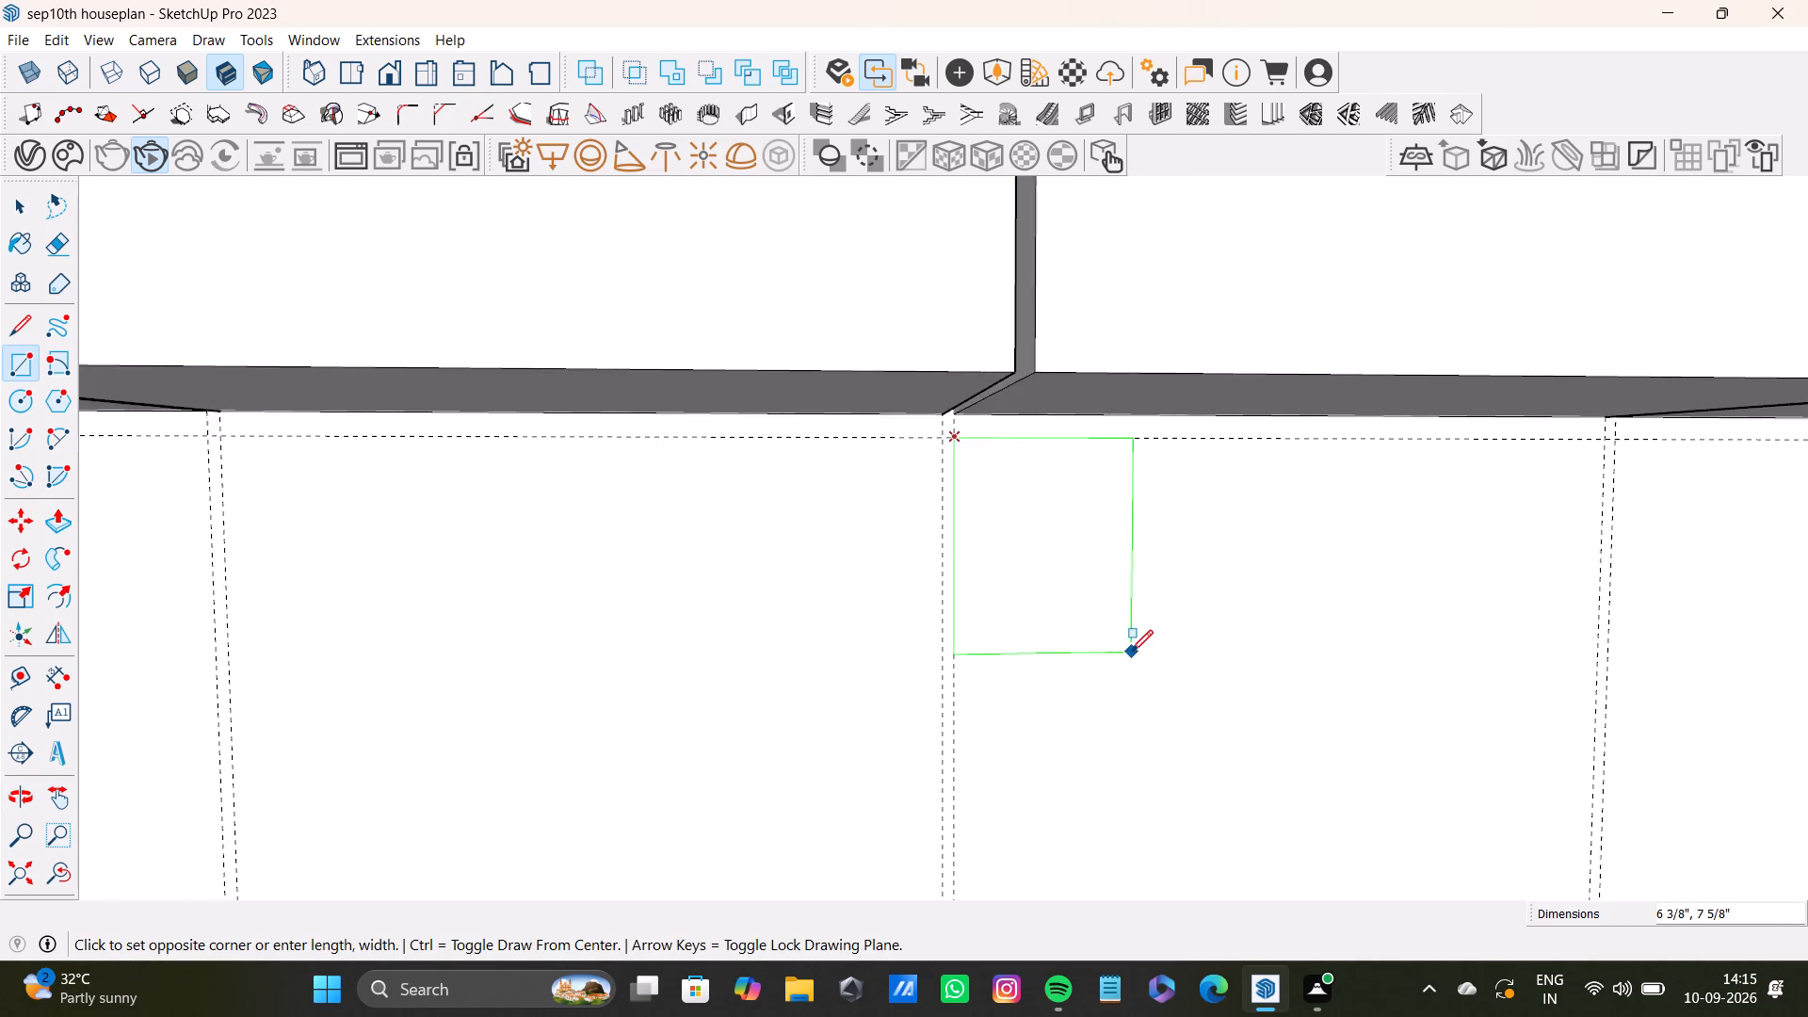
pyautogui.scroll(-3, 1131, 652)
pyautogui.keyDown('shift'); pyautogui.moveTo(1239, 700); pyautogui.dragTo(1149, 494, button='middle'); pyautogui.keyUp('shift')
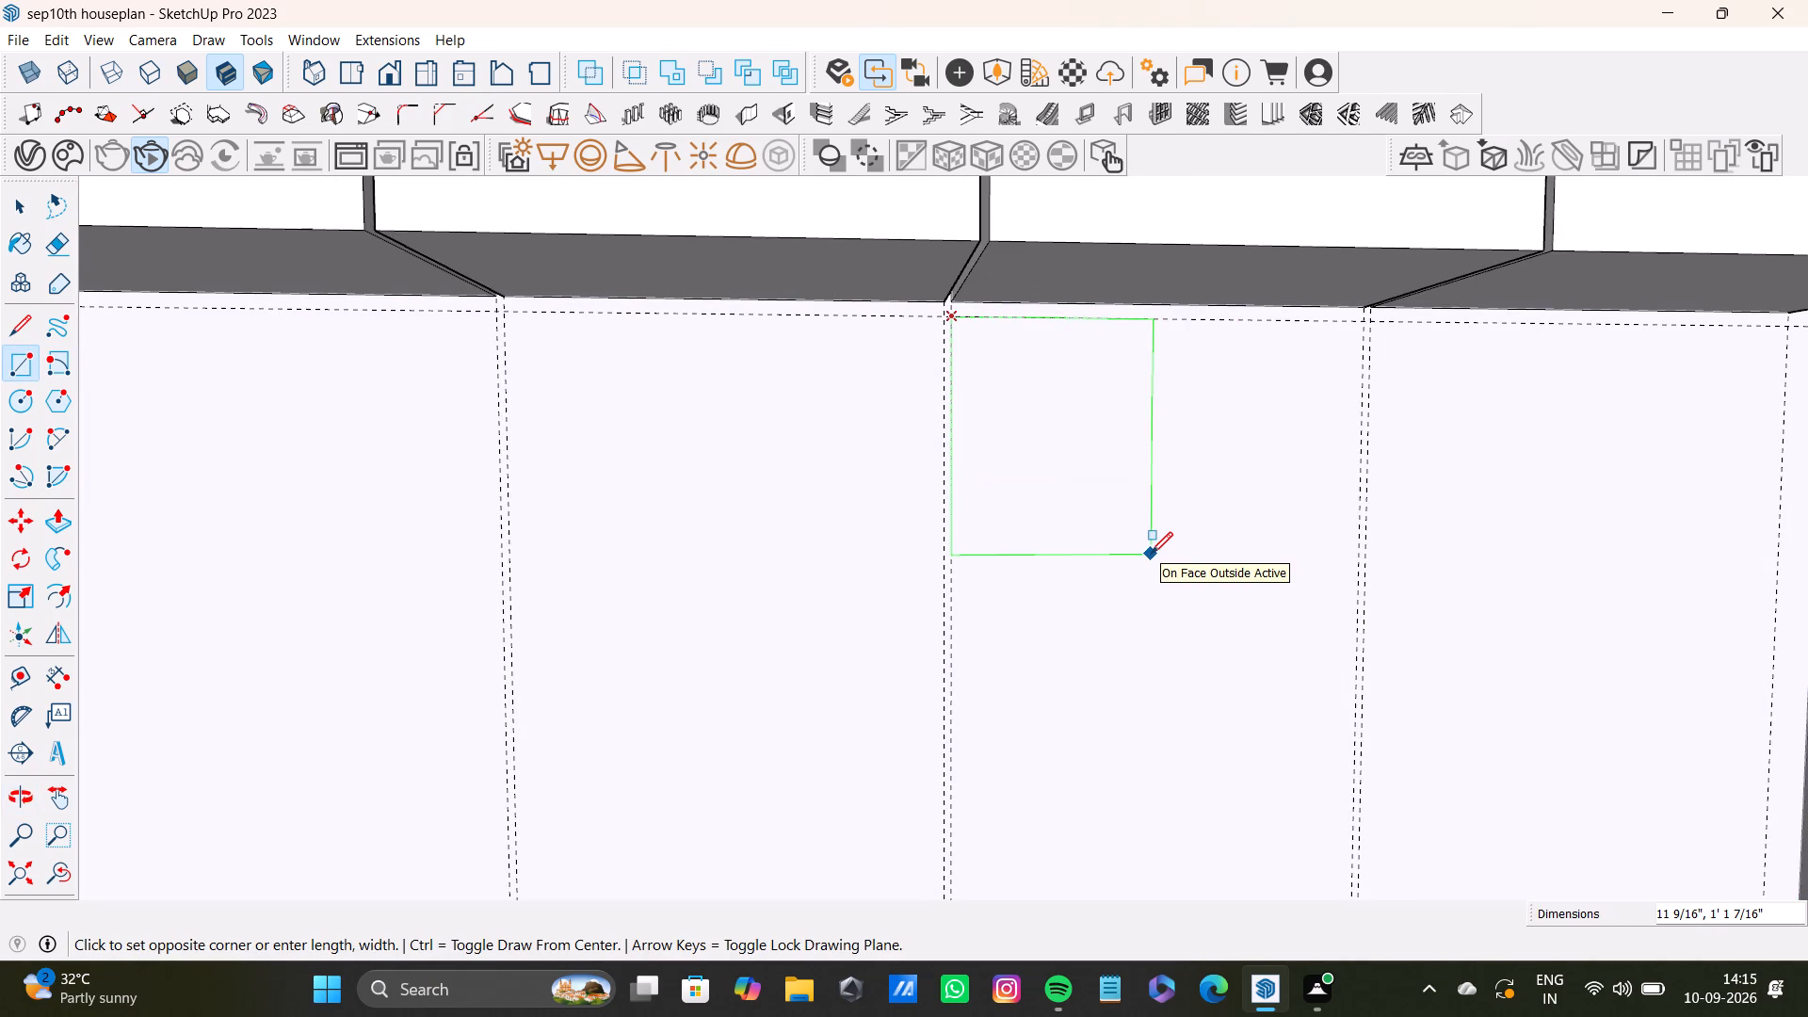
pyautogui.press('Left')
pyautogui.scroll(-4, 1152, 555)
pyautogui.scroll(-2, 1141, 653)
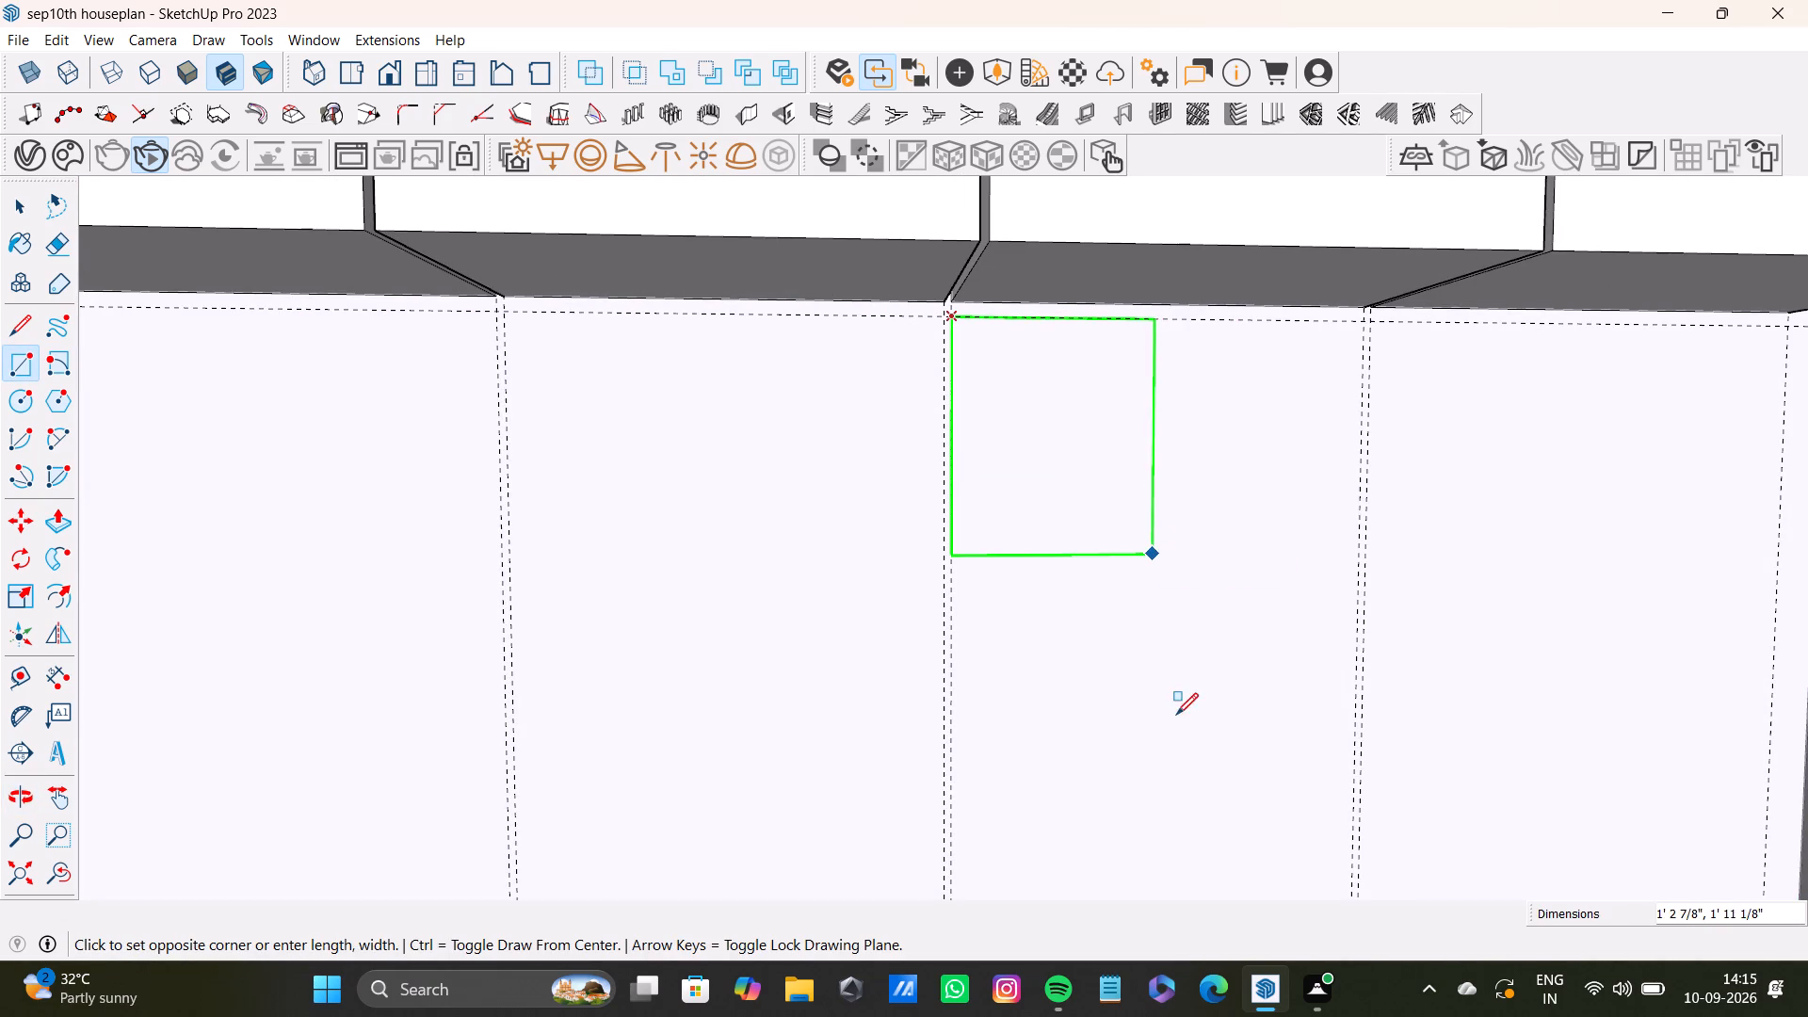
pyautogui.scroll(-5, 1184, 707)
pyautogui.keyDown('shift'); pyautogui.moveTo(1208, 733); pyautogui.dragTo(1178, 377, button='middle'); pyautogui.keyUp('shift')
pyautogui.moveTo(1202, 502); pyautogui.dragTo(1188, 712, button='middle')
pyautogui.moveTo(1187, 734); pyautogui.dragTo(1187, 321, button='middle')
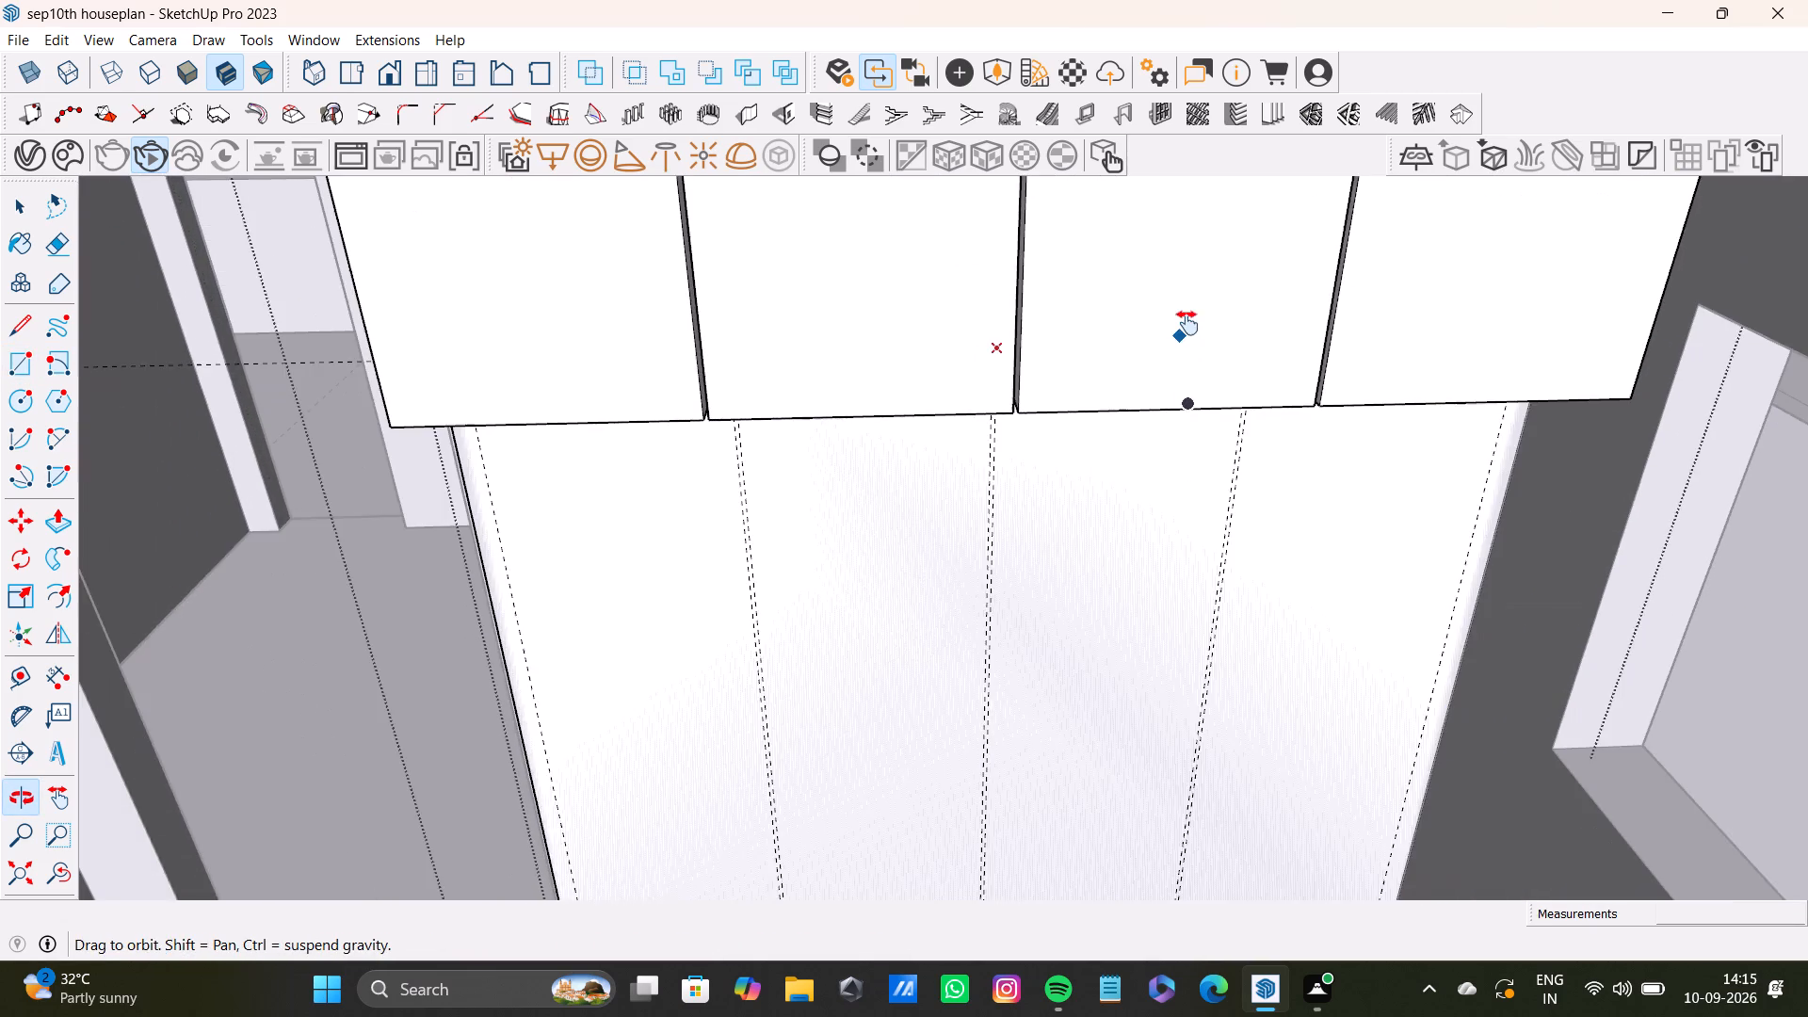
pyautogui.scroll(-2, 1157, 701)
pyautogui.moveTo(1154, 736); pyautogui.dragTo(1143, 465, button='middle')
pyautogui.moveTo(901, 513); pyautogui.dragTo(984, 320, button='middle')
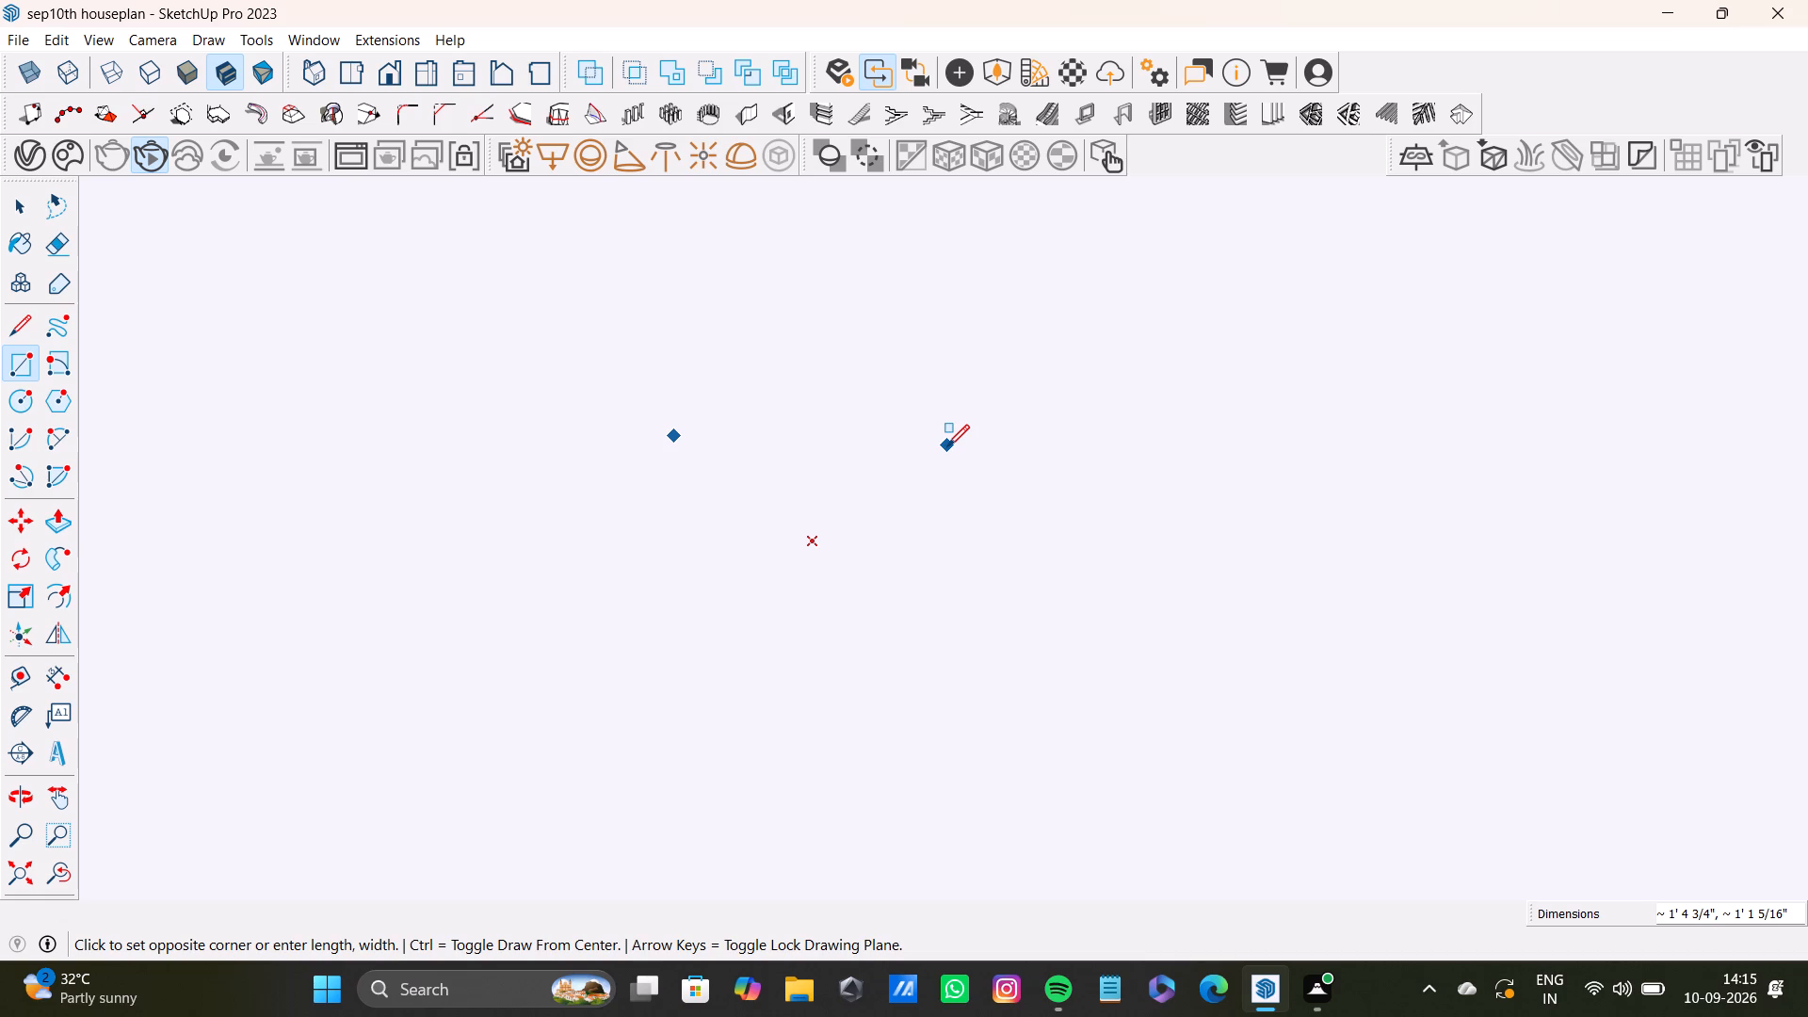
pyautogui.click(61, 872)
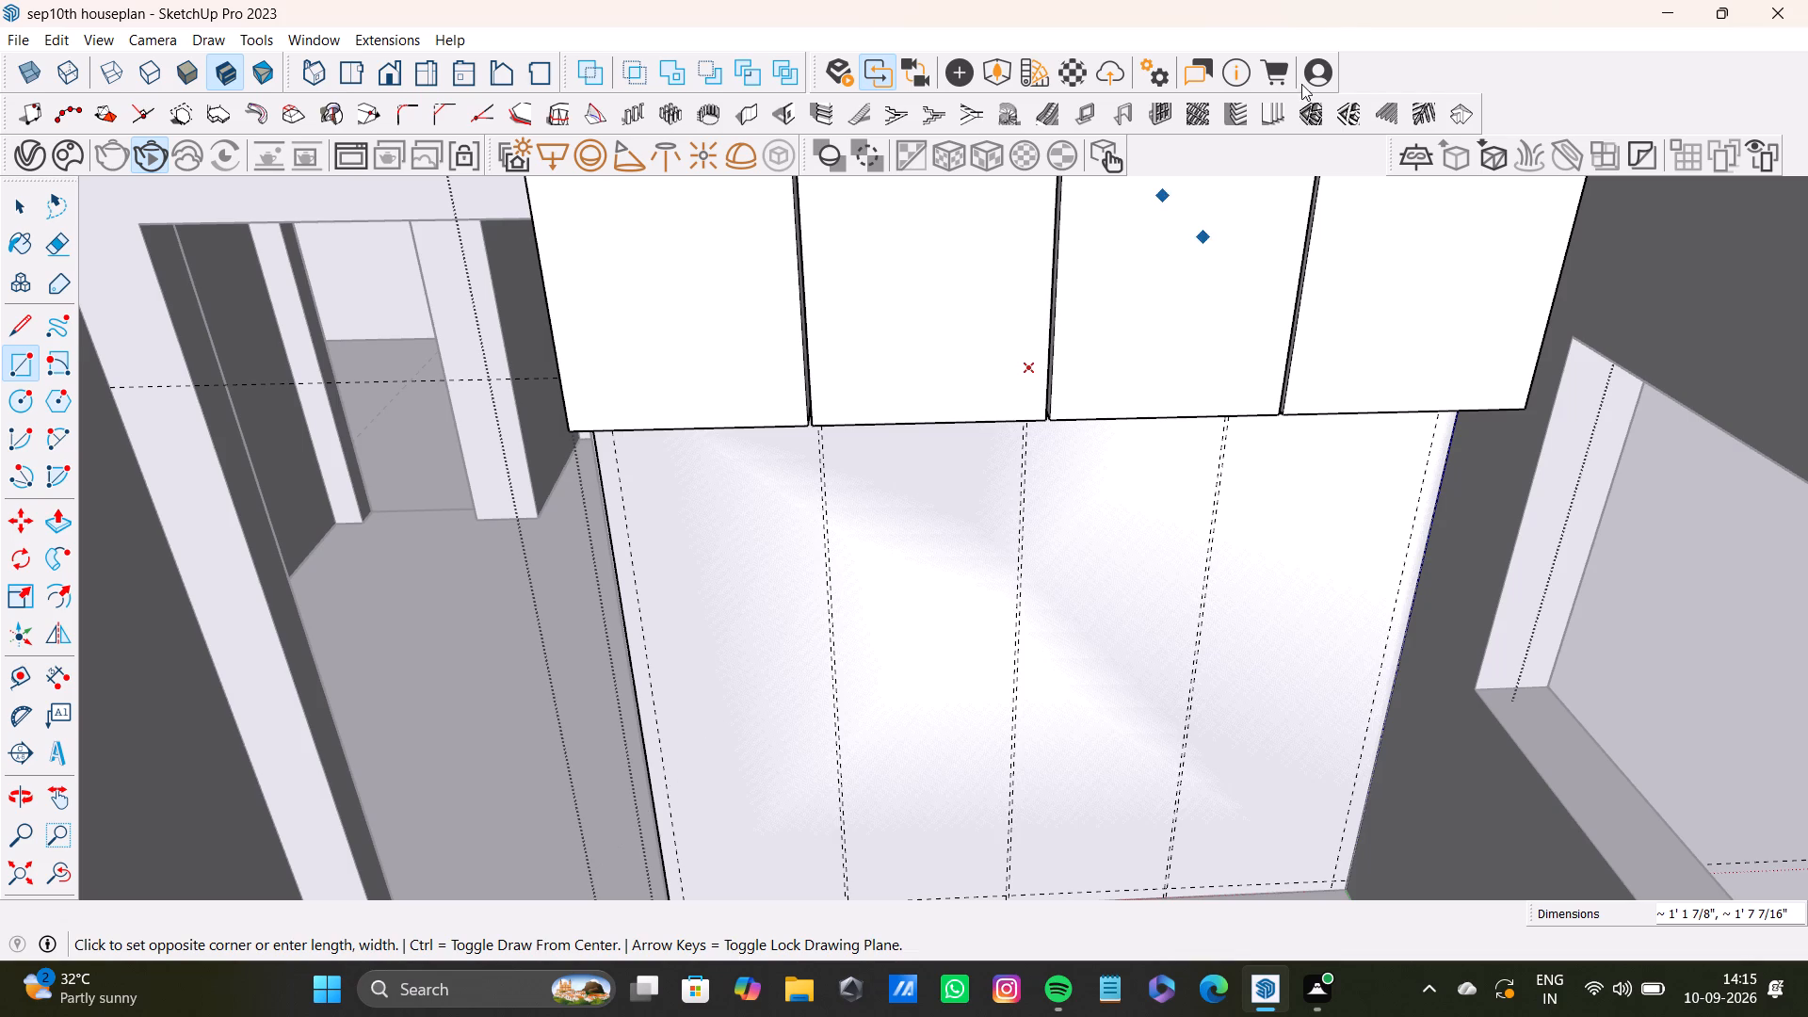
pyautogui.scroll(-3, 1266, 586)
pyautogui.scroll(-2, 1139, 757)
pyautogui.keyDown('shift'); pyautogui.moveTo(1139, 757); pyautogui.dragTo(1138, 706, button='middle'); pyautogui.keyUp('shift')
pyautogui.scroll(4, 1139, 705)
pyautogui.moveTo(1117, 718); pyautogui.dragTo(1104, 835, button='middle')
pyautogui.scroll(3, 1104, 808)
pyautogui.keyDown('shift'); pyautogui.moveTo(1106, 801); pyautogui.dragTo(1125, 584, button='middle'); pyautogui.keyUp('shift')
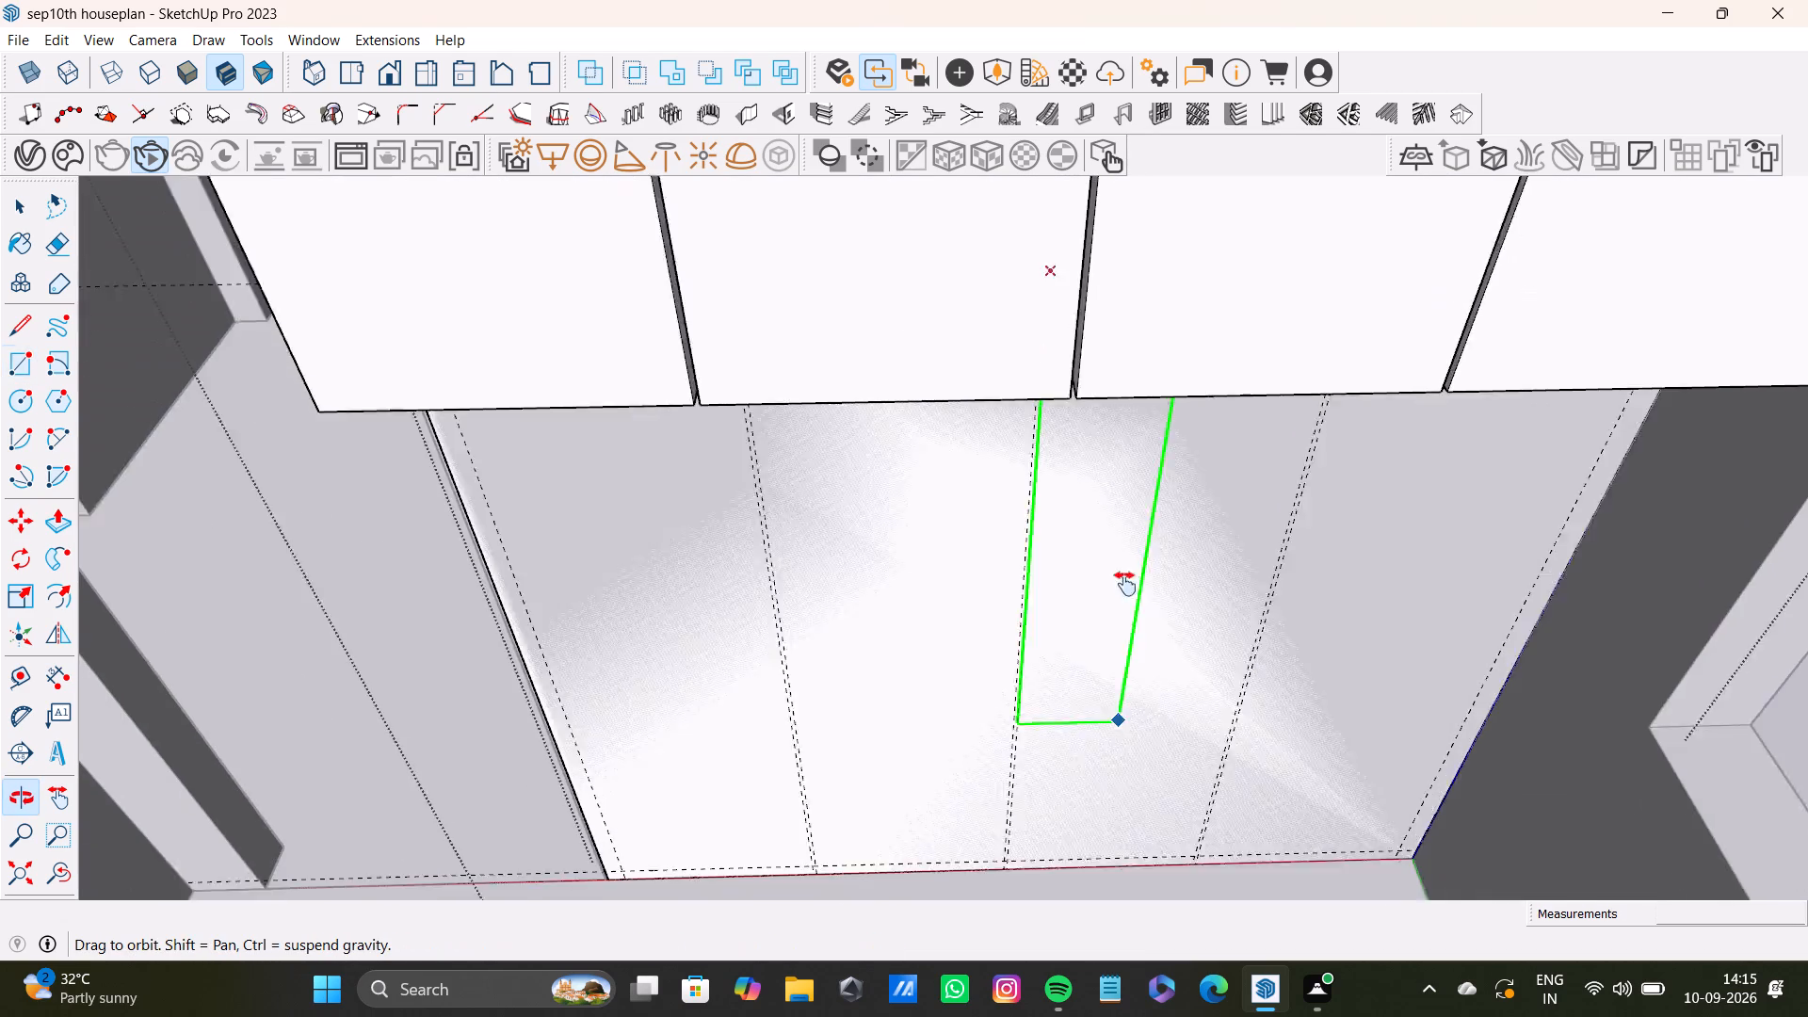
pyautogui.keyDown('shift'); pyautogui.moveTo(1125, 584); pyautogui.dragTo(1125, 526, button='middle'); pyautogui.keyUp('shift')
pyautogui.scroll(9, 1086, 595)
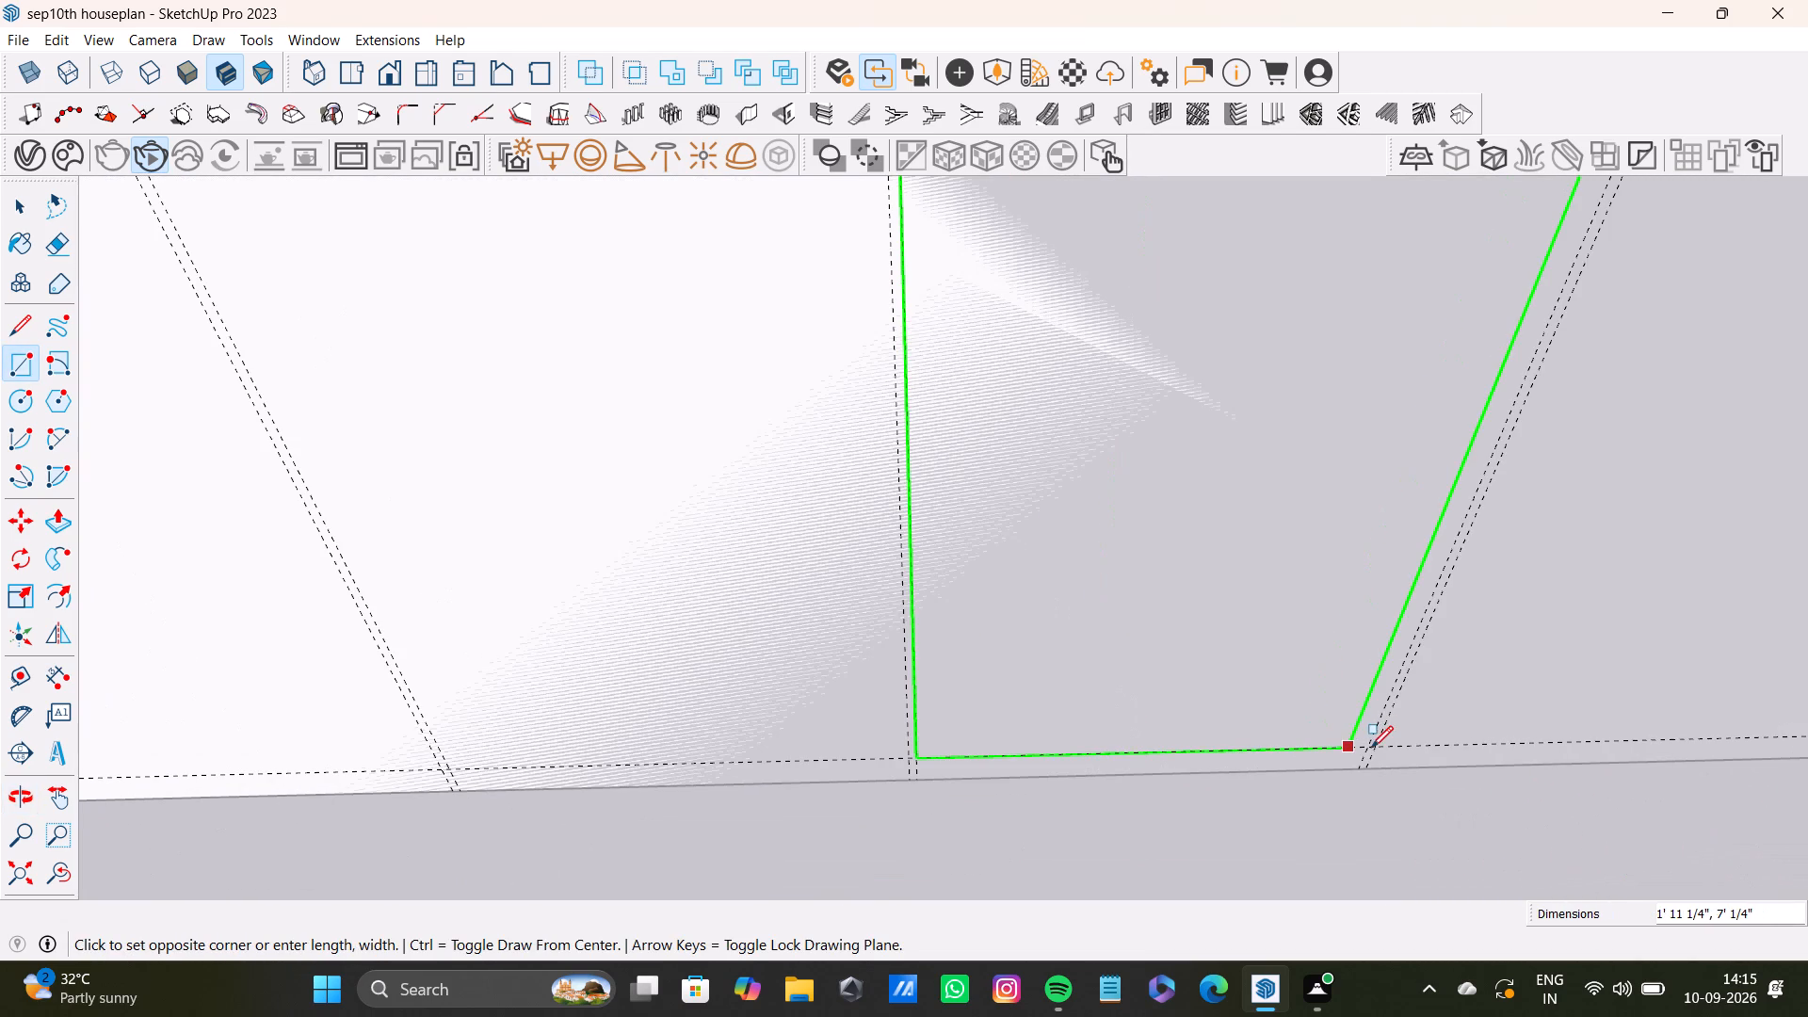
pyautogui.click(1368, 747)
# Draw a rectangle about 2' 2" by 7' 1" on the panel below the fourth box, between its vertical, upper and lower guides.
pyautogui.scroll(-10, 1293, 713)
pyautogui.keyDown('shift'); pyautogui.moveTo(1154, 480); pyautogui.dragTo(644, 749, button='middle'); pyautogui.keyUp('shift')
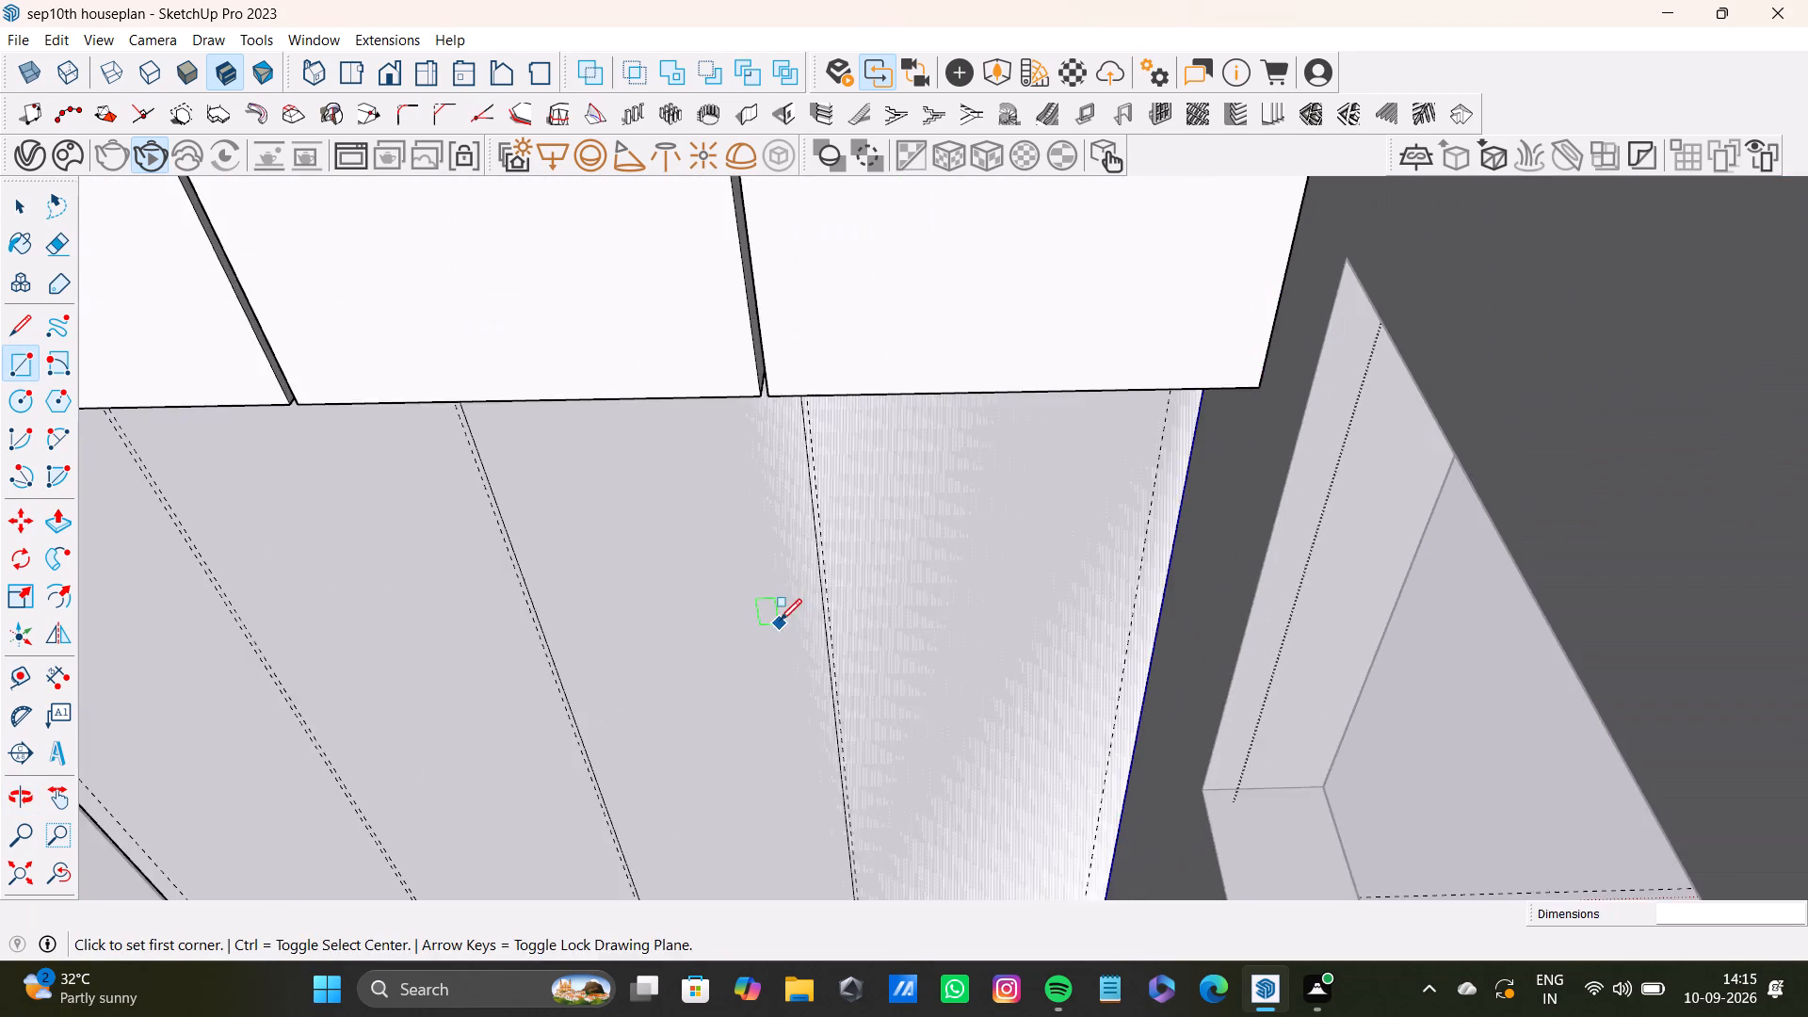
pyautogui.moveTo(781, 612); pyautogui.dragTo(805, 406, button='middle')
pyautogui.keyDown('shift'); pyautogui.moveTo(855, 316); pyautogui.dragTo(861, 646, button='middle'); pyautogui.keyUp('shift')
pyautogui.moveTo(876, 563); pyautogui.dragTo(880, 451, button='middle')
pyautogui.scroll(2, 855, 353)
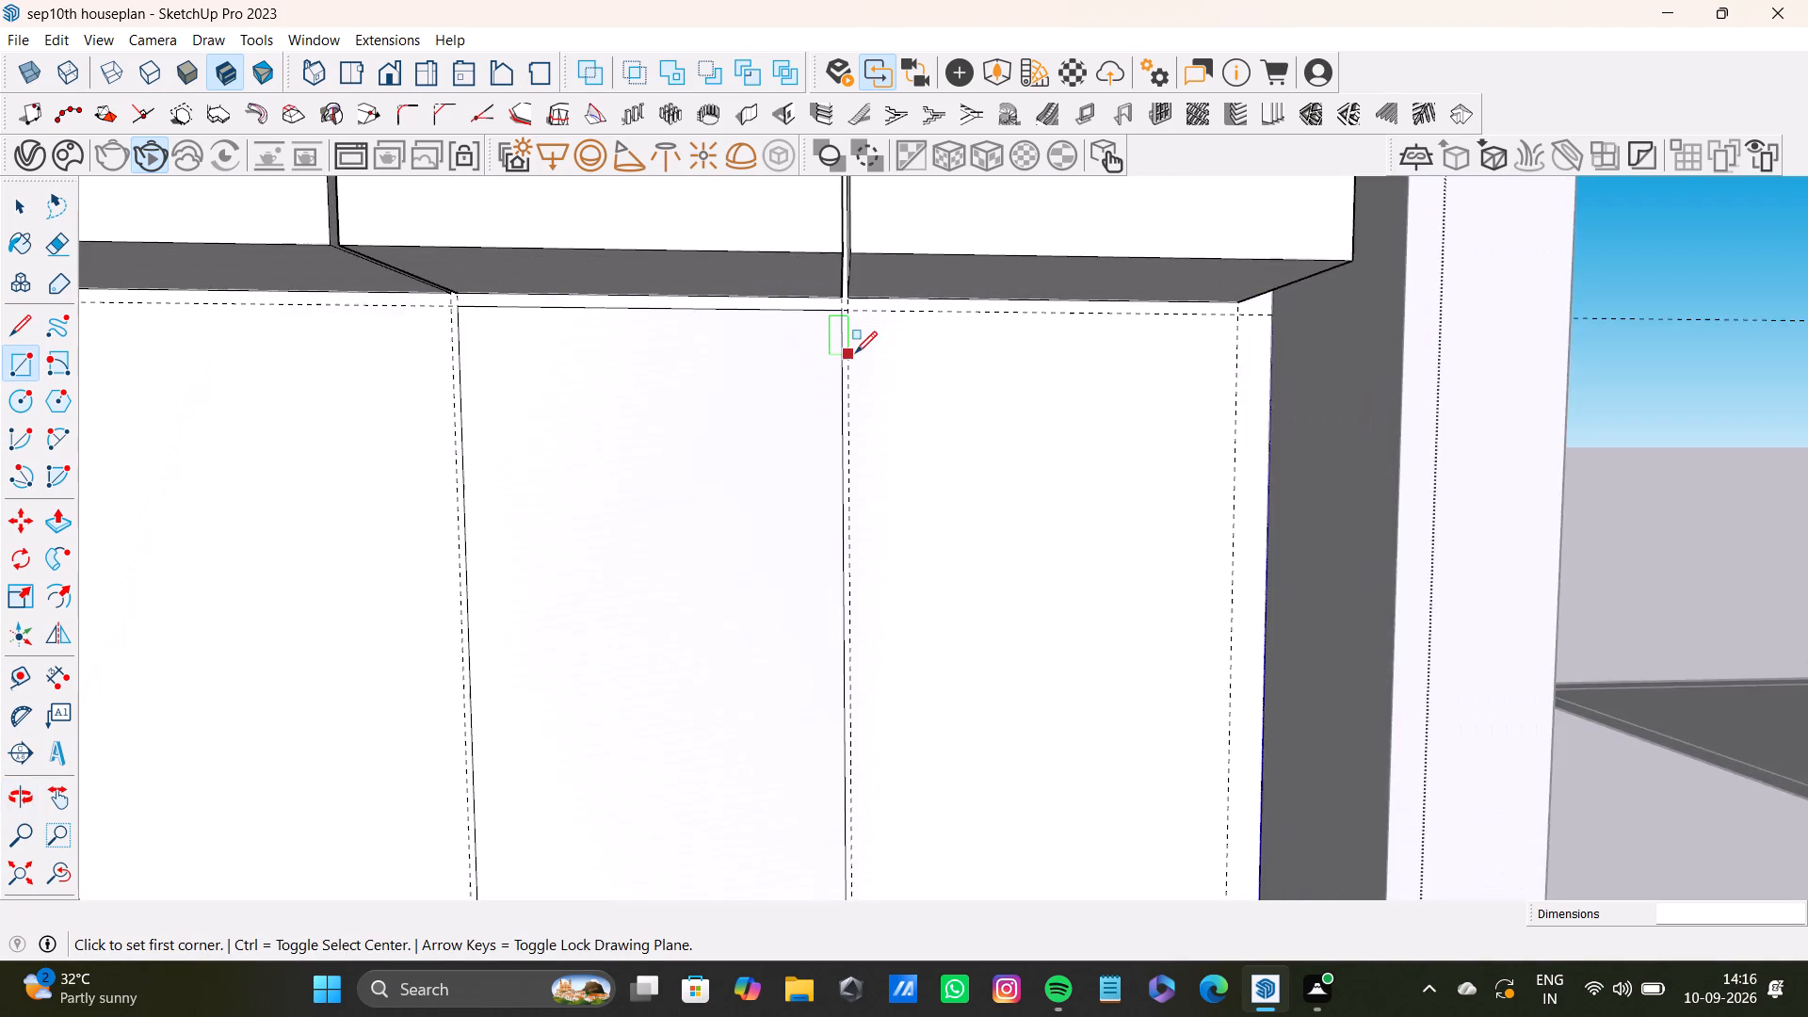
pyautogui.scroll(5, 855, 353)
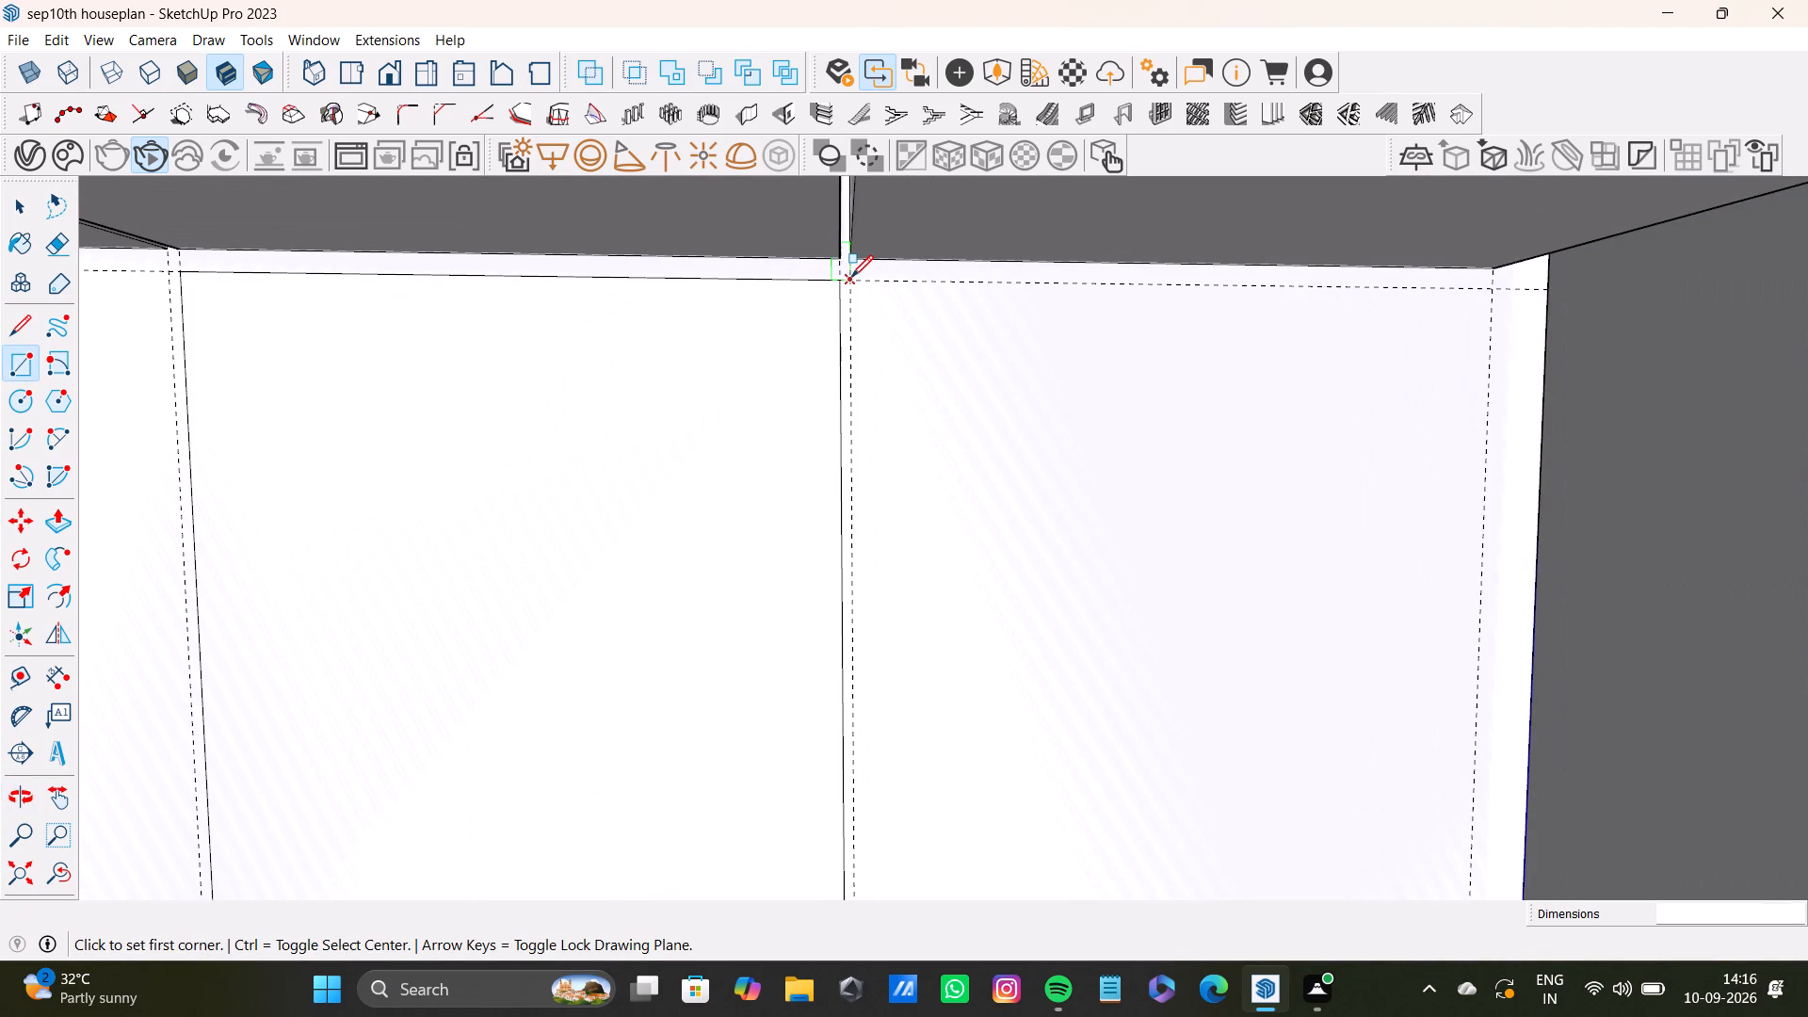
pyautogui.click(863, 274)
pyautogui.press('space')
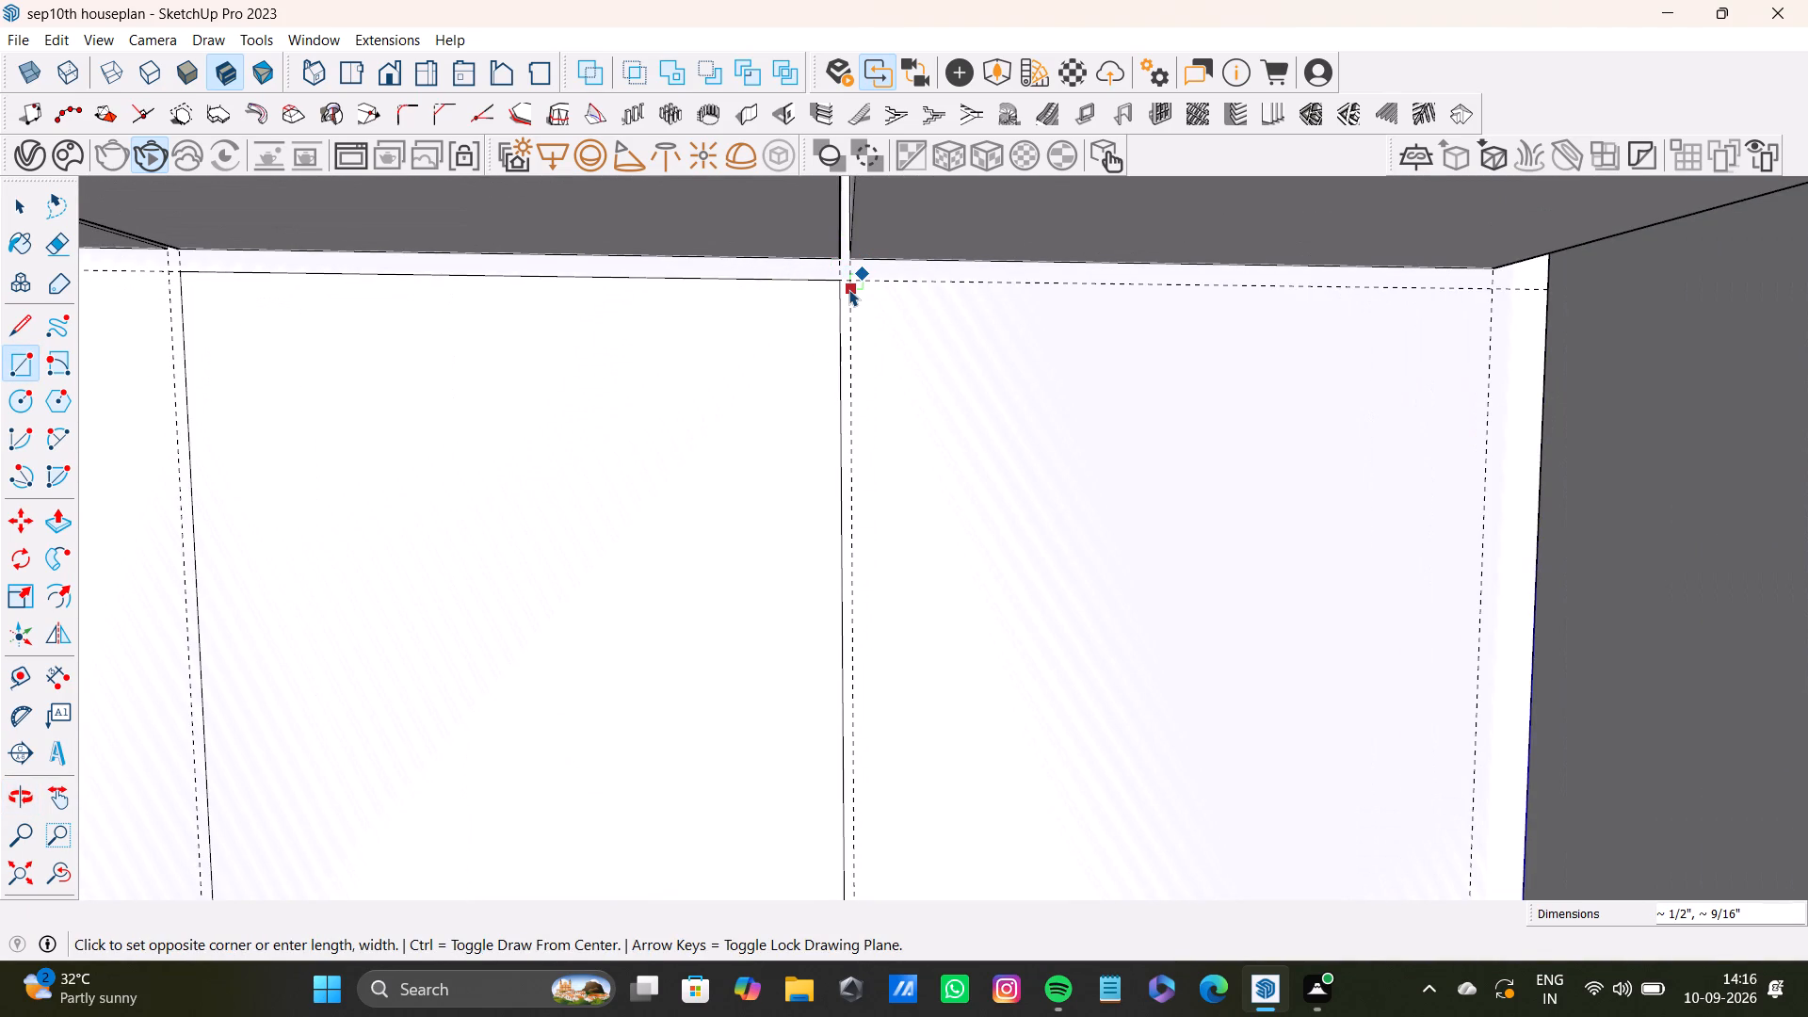
pyautogui.press('r')
pyautogui.scroll(3, 858, 313)
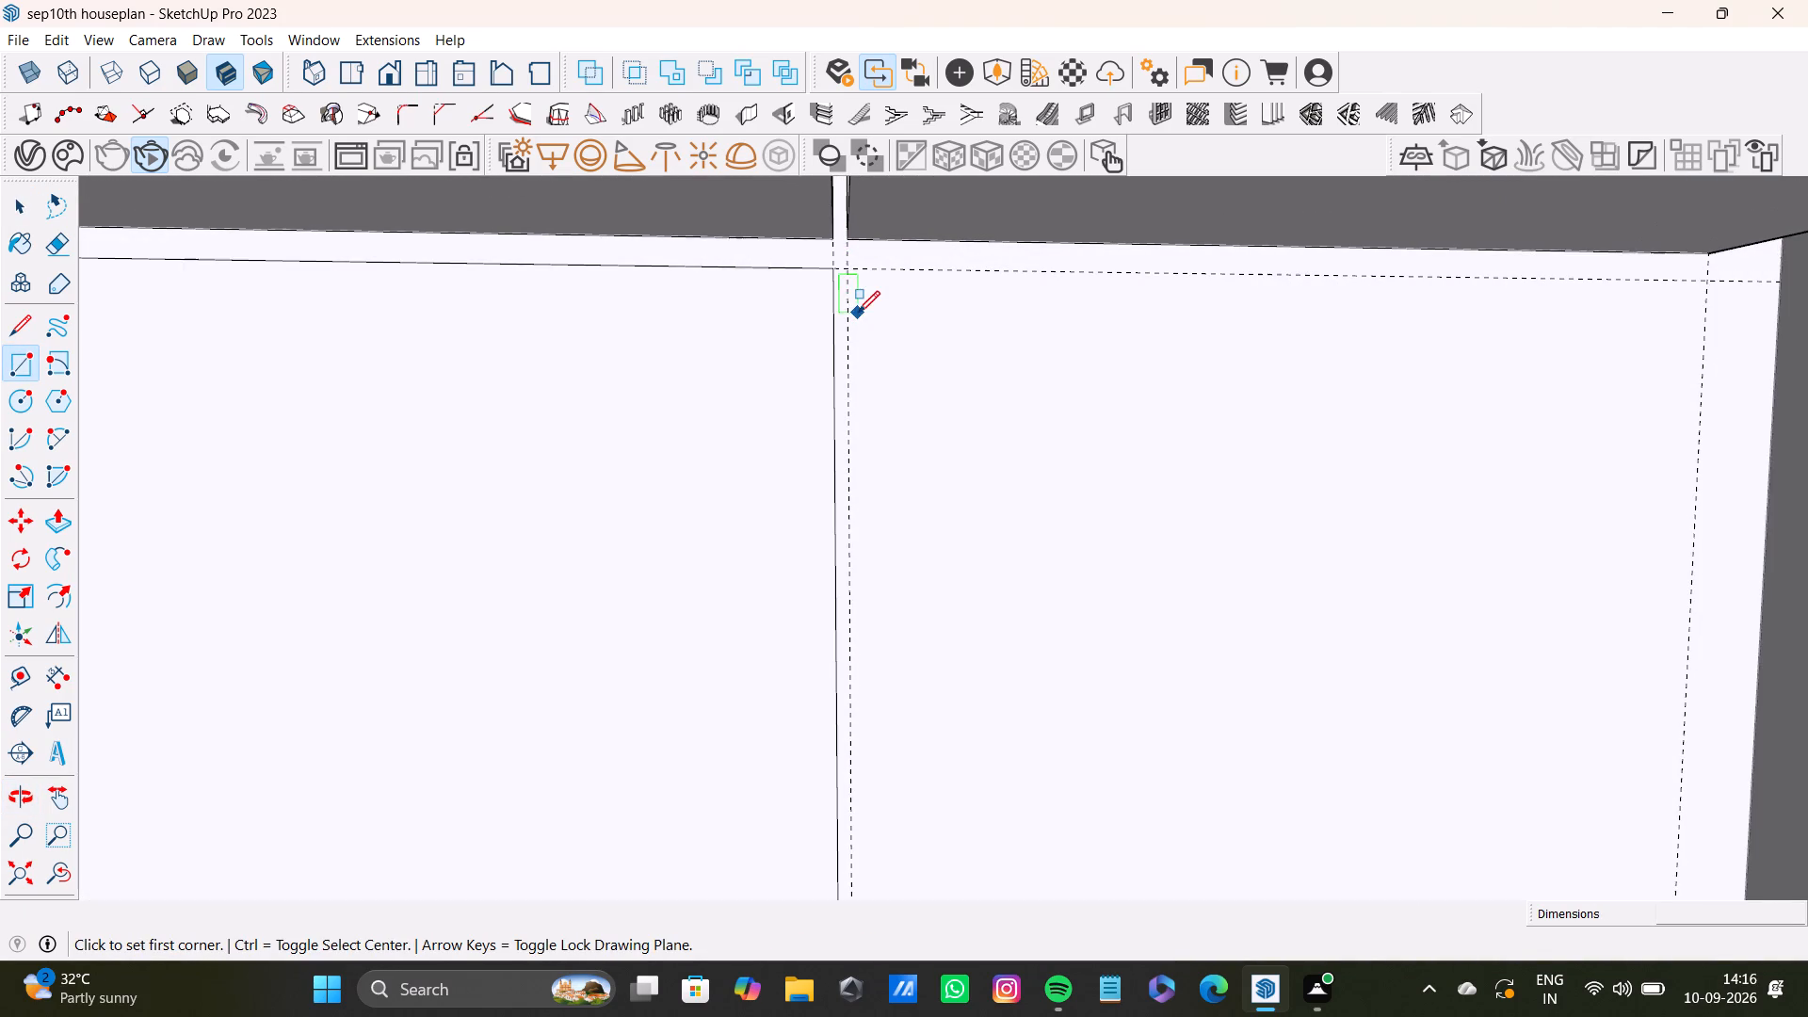
pyautogui.click(845, 266)
pyautogui.scroll(-7, 1020, 469)
pyautogui.keyDown('shift'); pyautogui.moveTo(1239, 579); pyautogui.dragTo(1238, 470, button='middle'); pyautogui.keyUp('shift')
pyautogui.scroll(-3, 1222, 548)
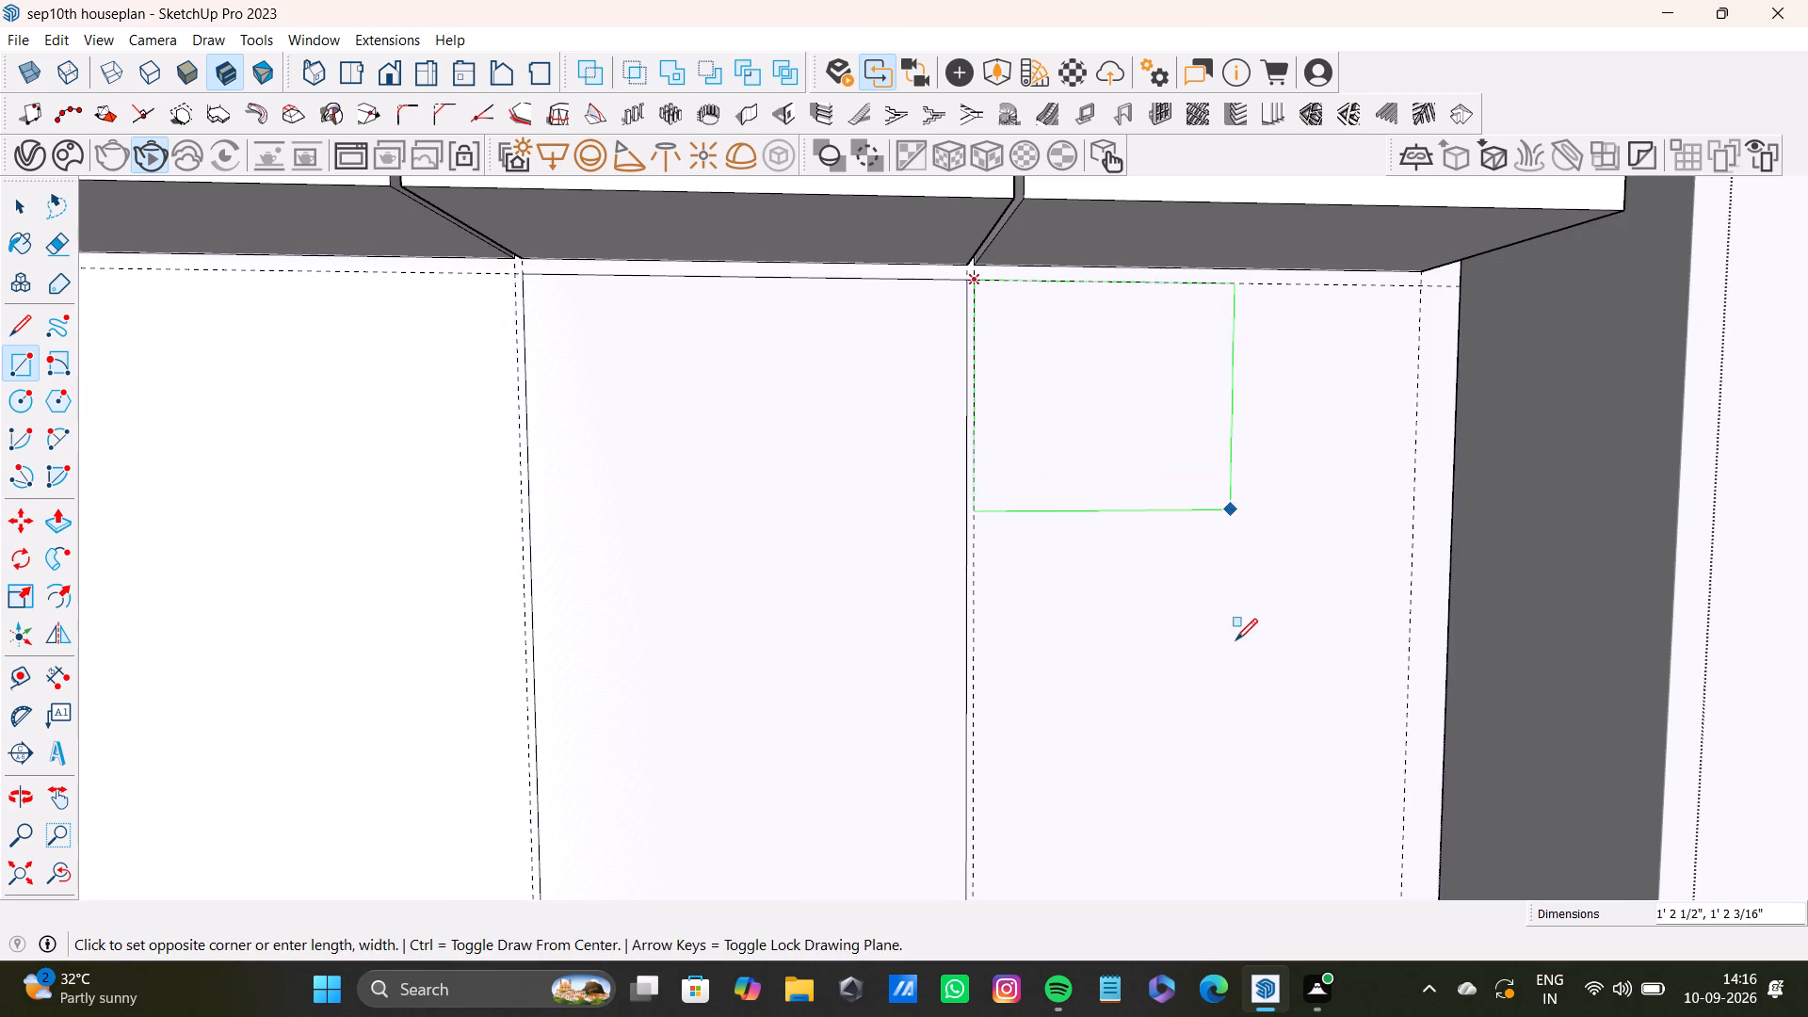
pyautogui.scroll(-2, 1235, 640)
pyautogui.keyDown('shift'); pyautogui.moveTo(1237, 663); pyautogui.dragTo(1213, 455, button='middle'); pyautogui.keyUp('shift')
pyautogui.moveTo(1162, 634); pyautogui.dragTo(1170, 500, button='middle')
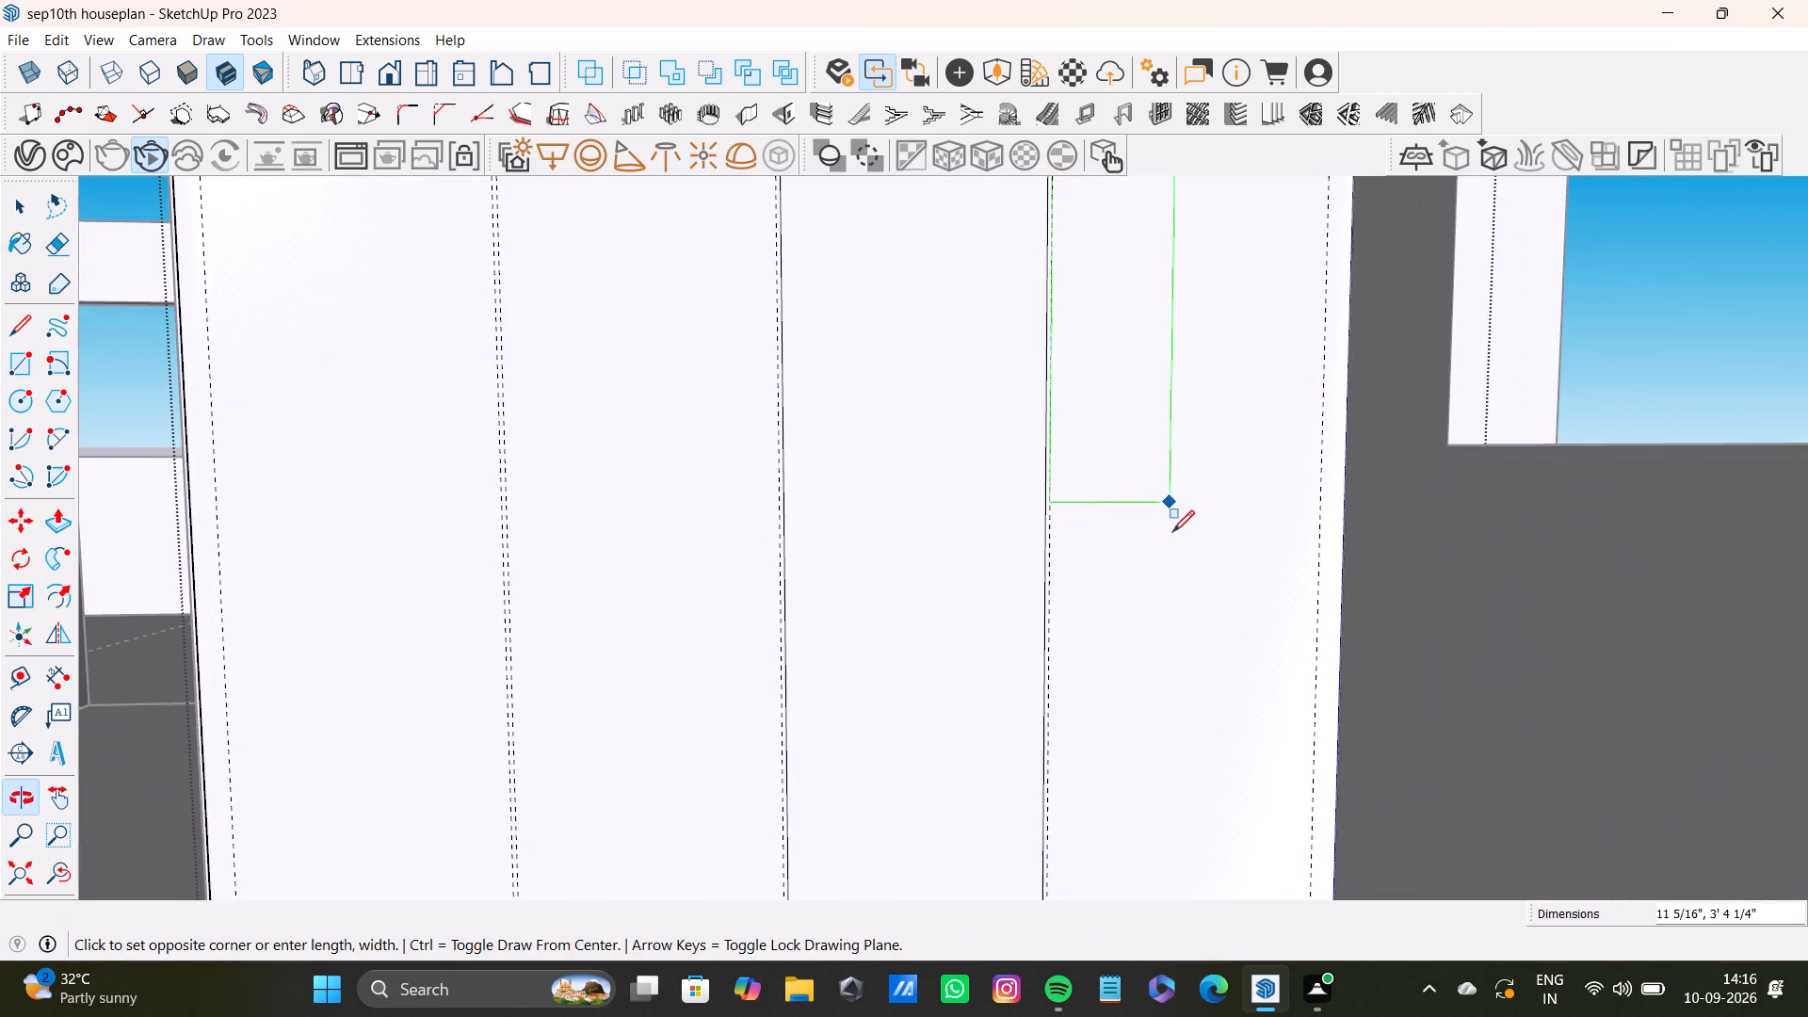
pyautogui.scroll(-3, 1214, 724)
pyautogui.keyDown('shift'); pyautogui.moveTo(1216, 729); pyautogui.dragTo(1226, 664, button='middle'); pyautogui.keyUp('shift')
pyautogui.click(57, 878)
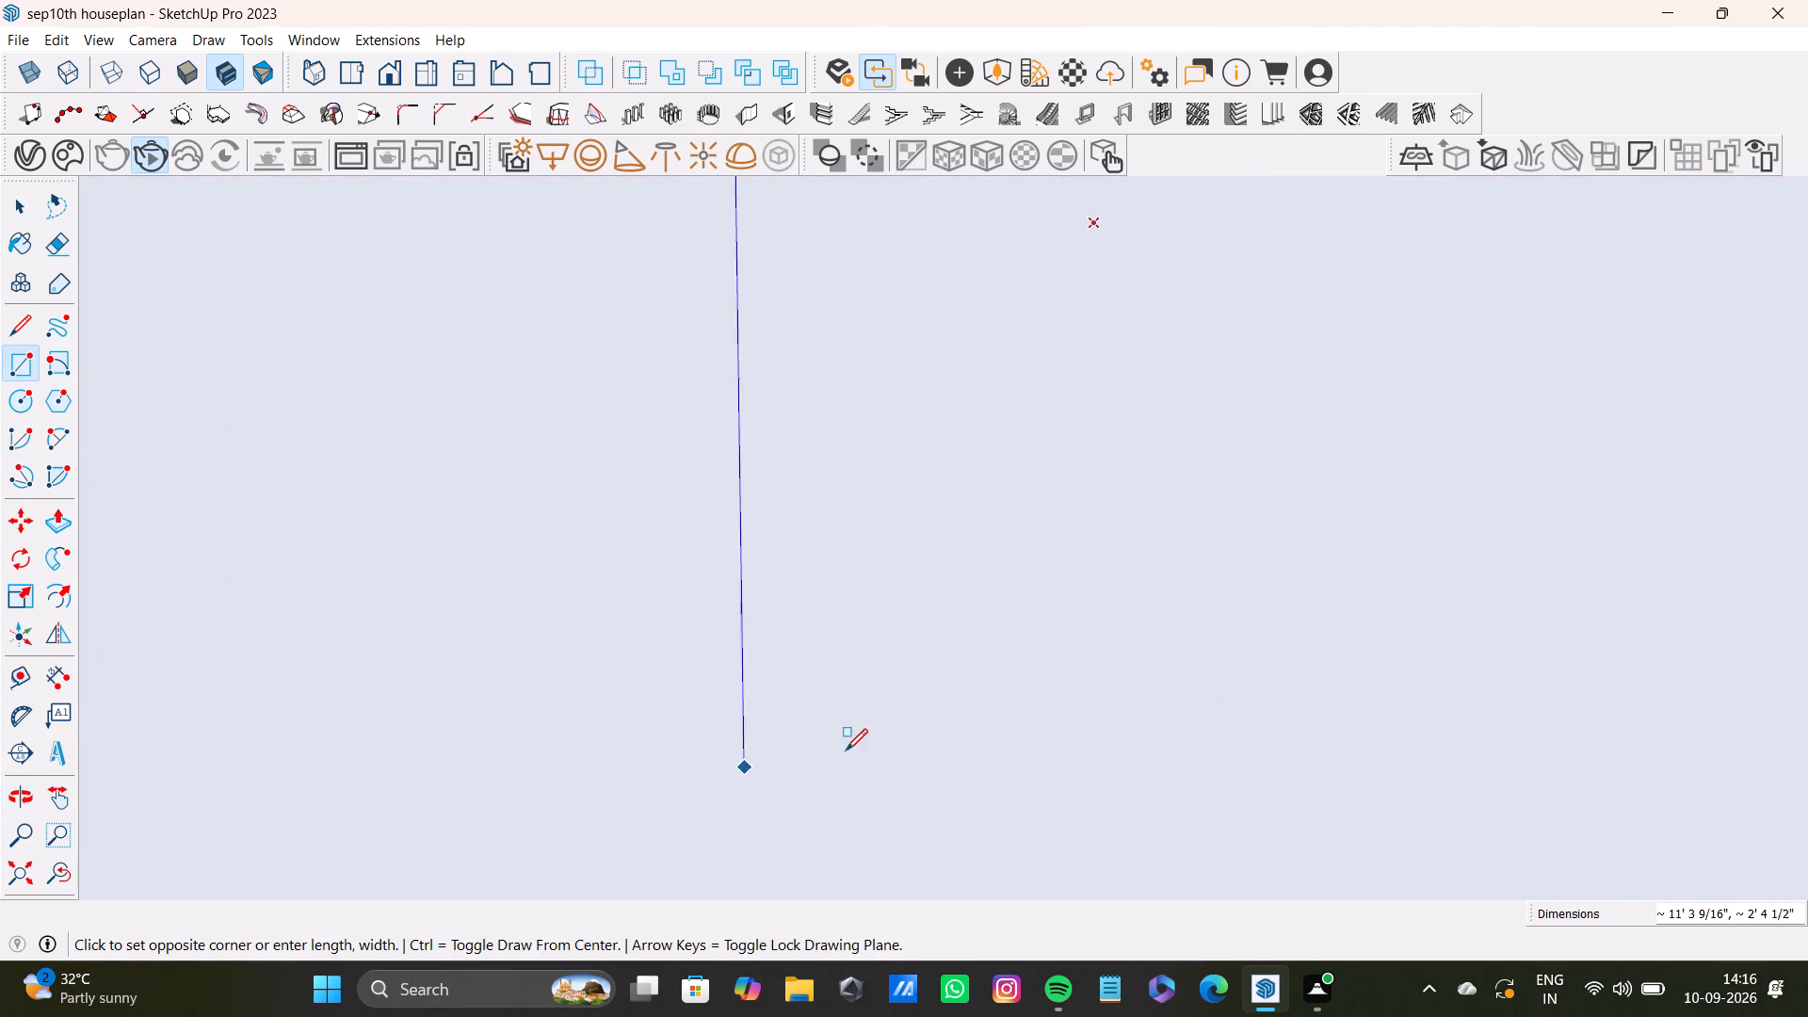
pyautogui.moveTo(844, 753); pyautogui.dragTo(1051, 795, button='middle')
pyautogui.click(24, 864)
pyautogui.moveTo(757, 636); pyautogui.dragTo(881, 788, button='middle')
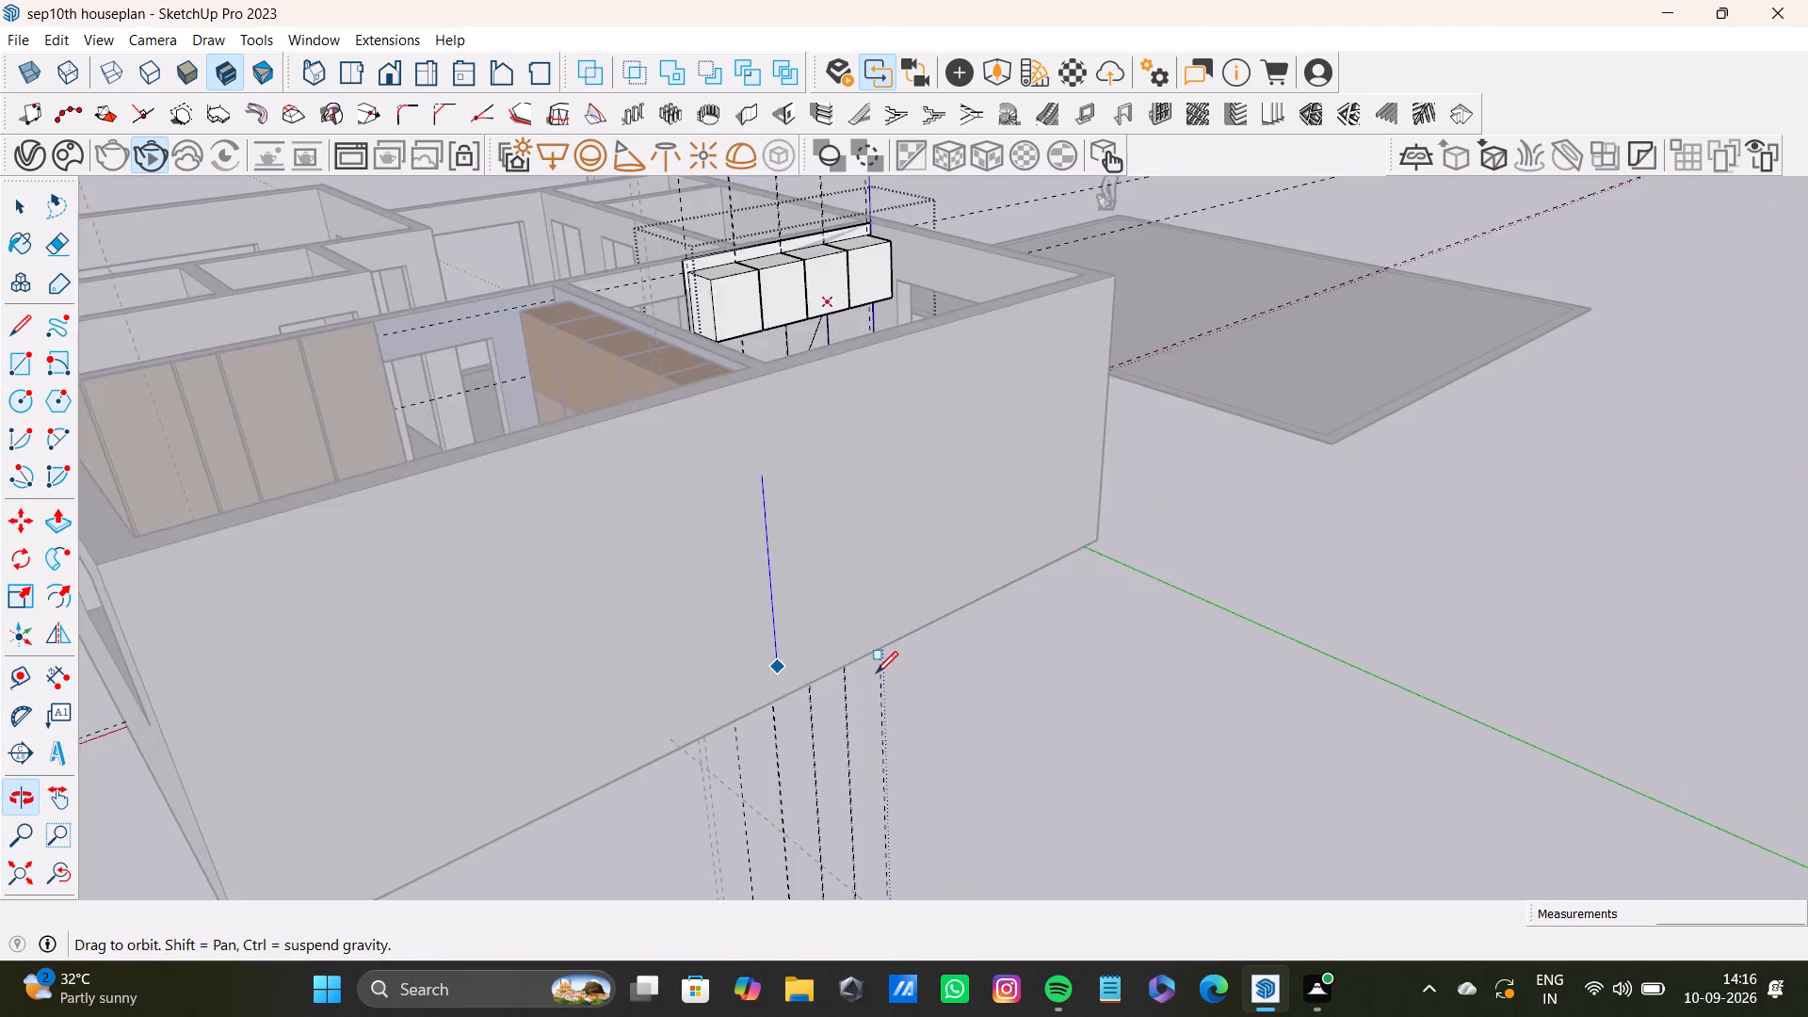
pyautogui.scroll(8, 752, 264)
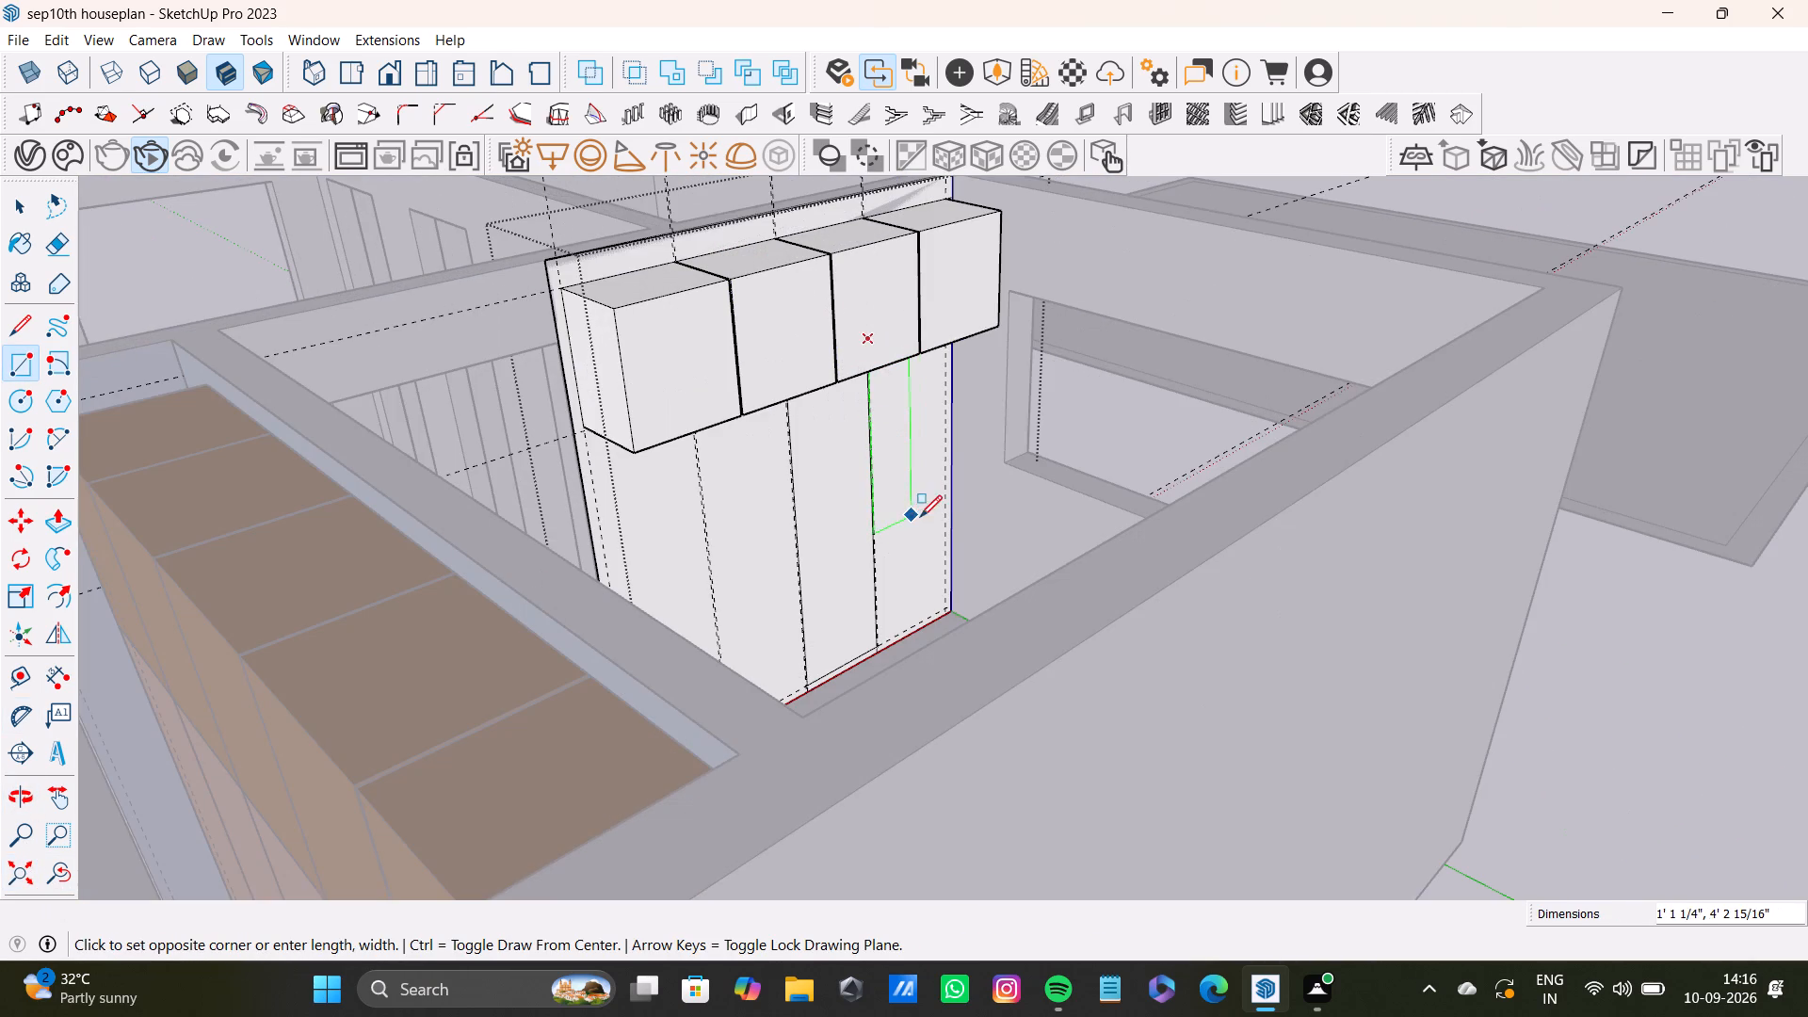
pyautogui.scroll(9, 928, 541)
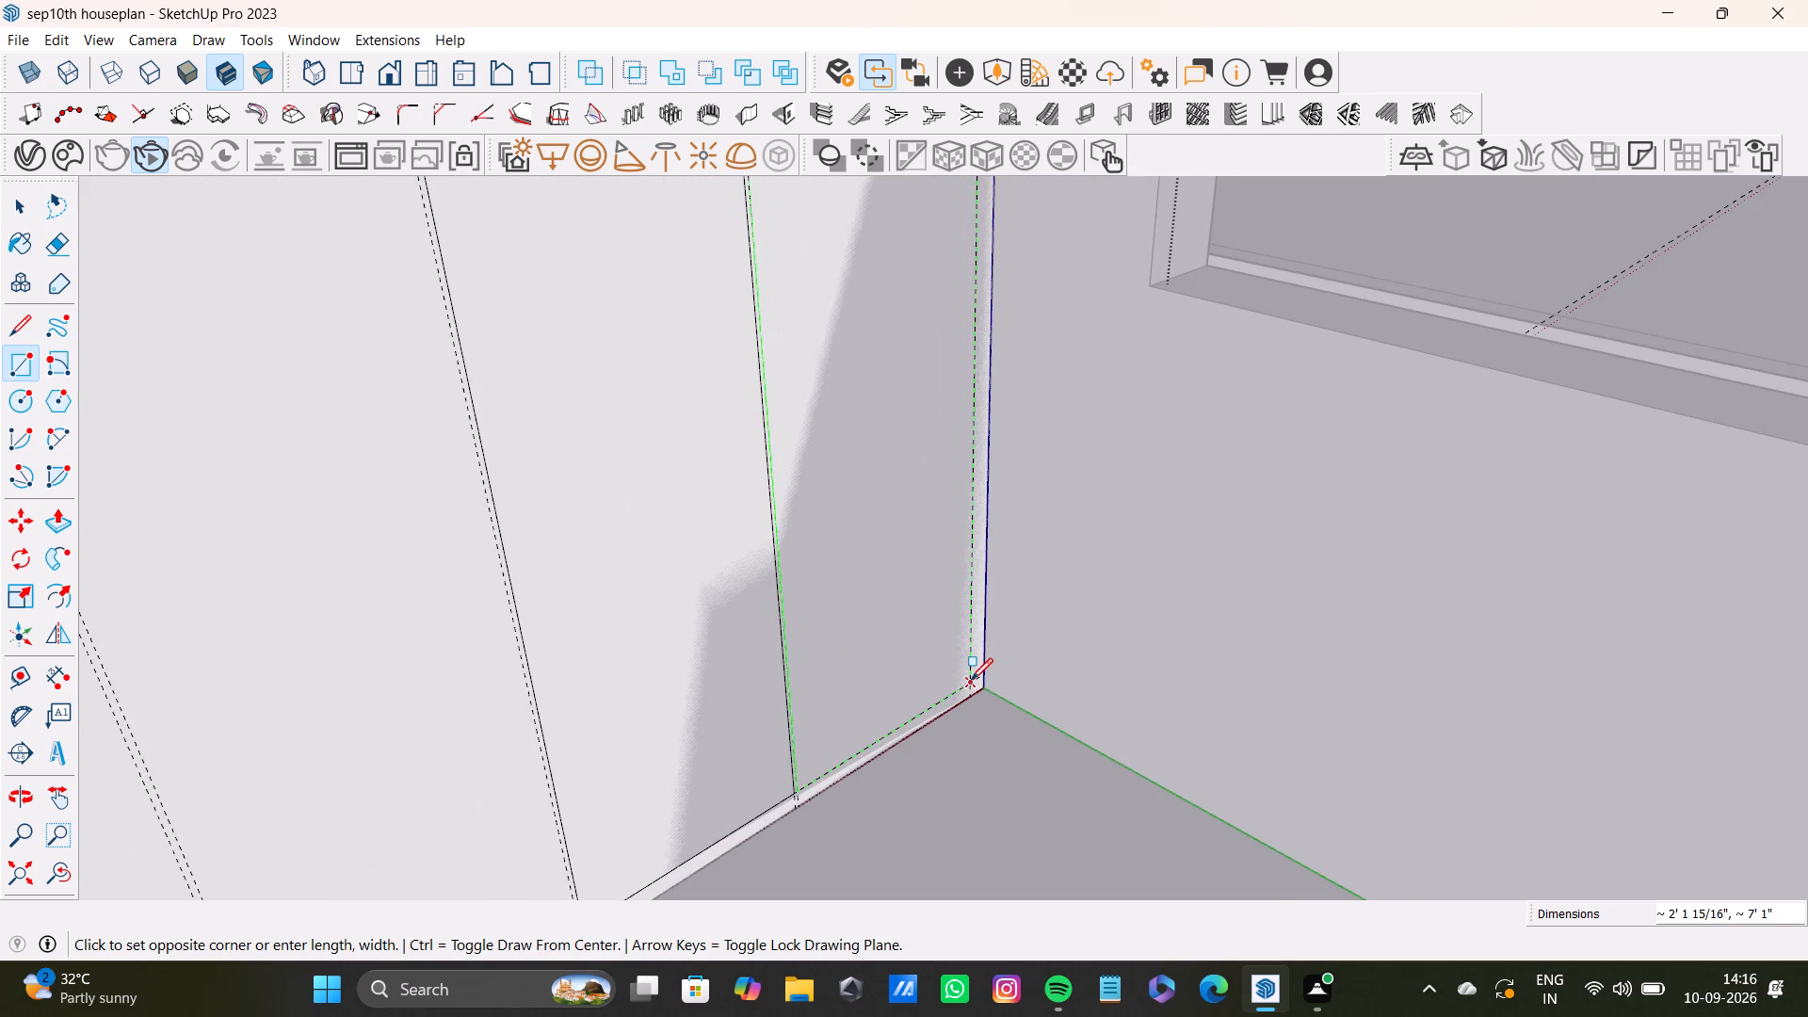
pyautogui.click(971, 680)
# Push/Pull the tall rectangle below the third box out until flush with the fronts of the overhead boxes.
pyautogui.scroll(-9, 865, 635)
pyautogui.moveTo(942, 640); pyautogui.dragTo(596, 702, button='middle')
pyautogui.scroll(-4, 618, 648)
pyautogui.keyDown('shift'); pyautogui.moveTo(617, 614); pyautogui.dragTo(753, 675, button='middle'); pyautogui.keyUp('shift')
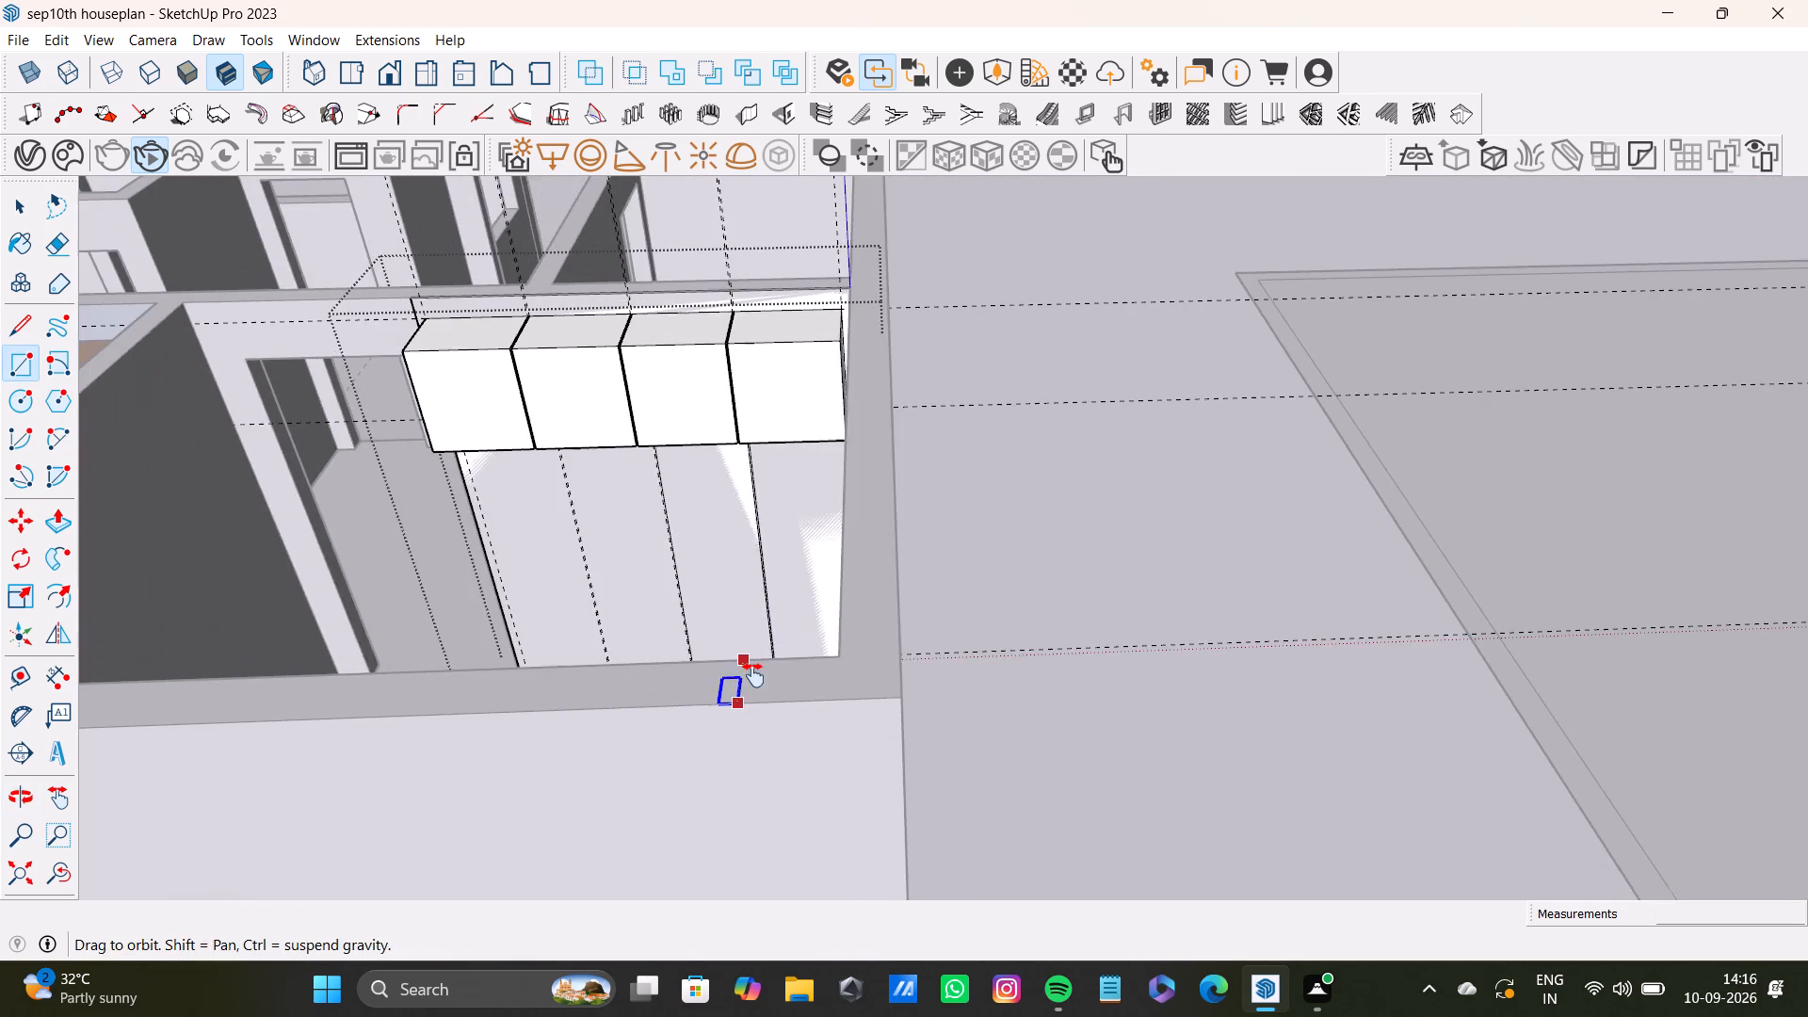
pyautogui.scroll(7, 719, 525)
pyautogui.press('space')
pyautogui.click(719, 522)
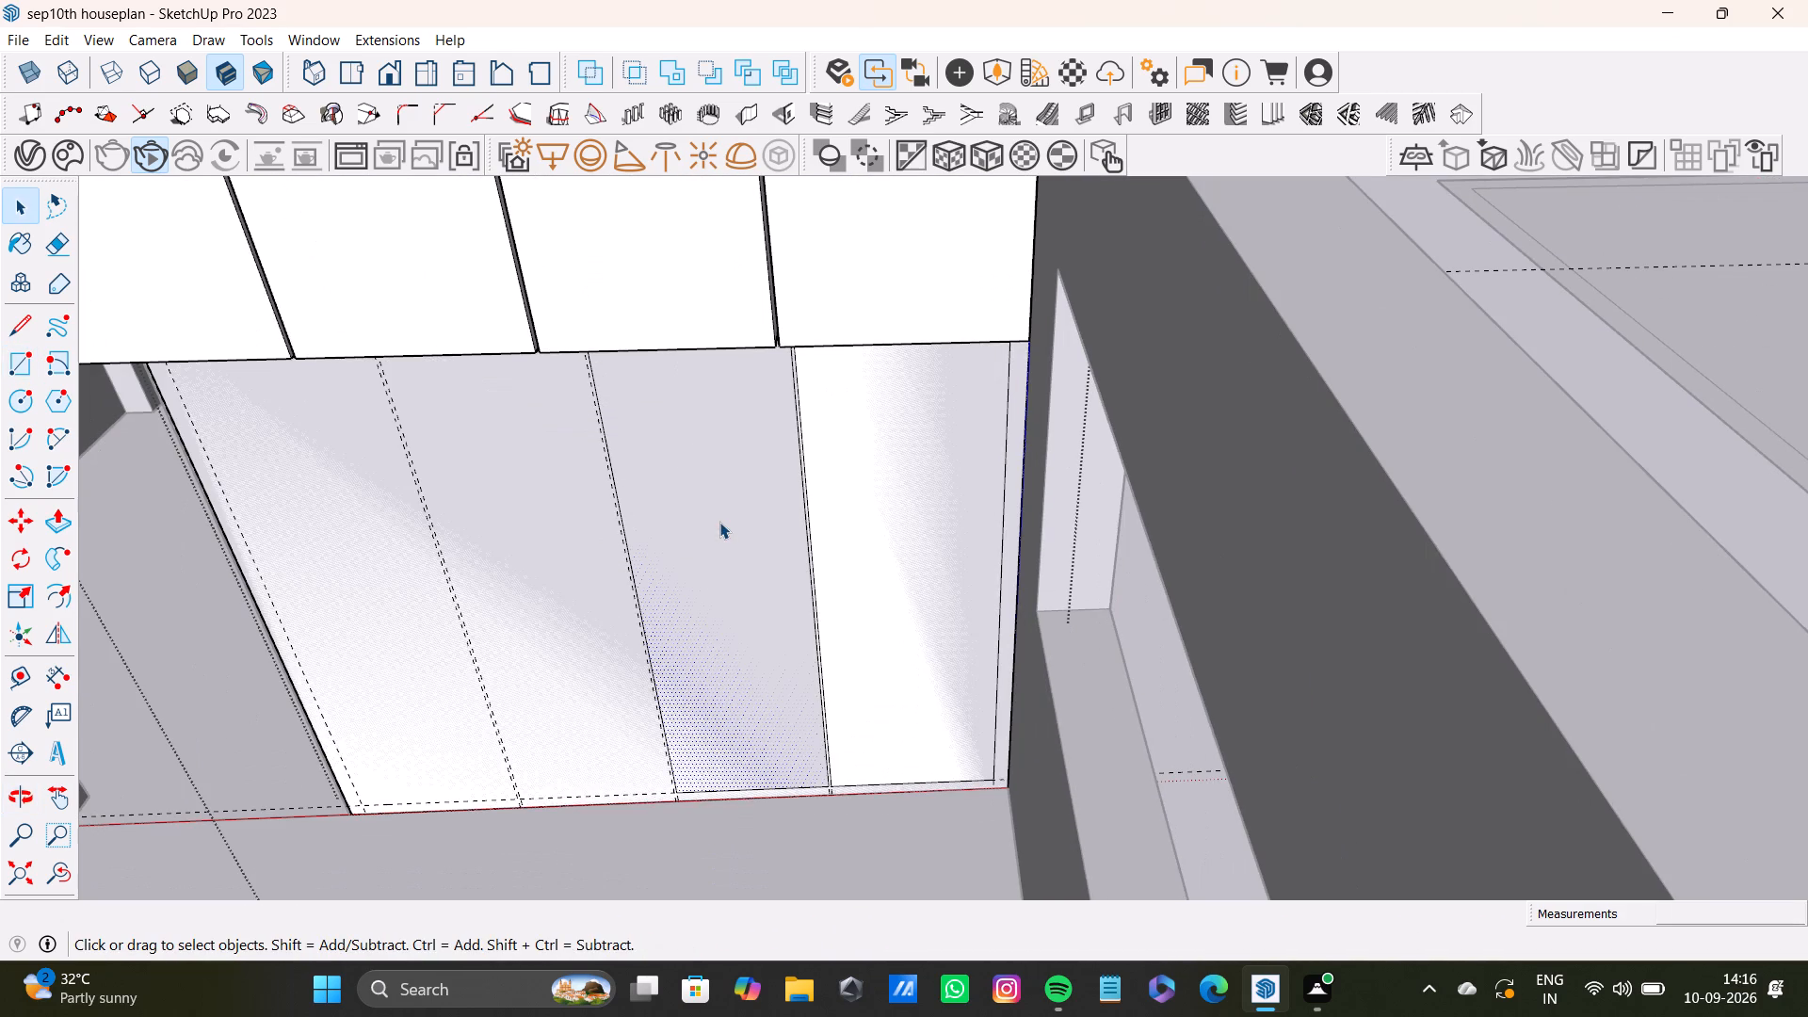
pyautogui.press('p')
pyautogui.moveTo(719, 522); pyautogui.dragTo(598, 319)
pyautogui.press('space')
# Push/Pull the tall rectangle below the fourth box out until flush with the overhead box fronts.
pyautogui.click(854, 431)
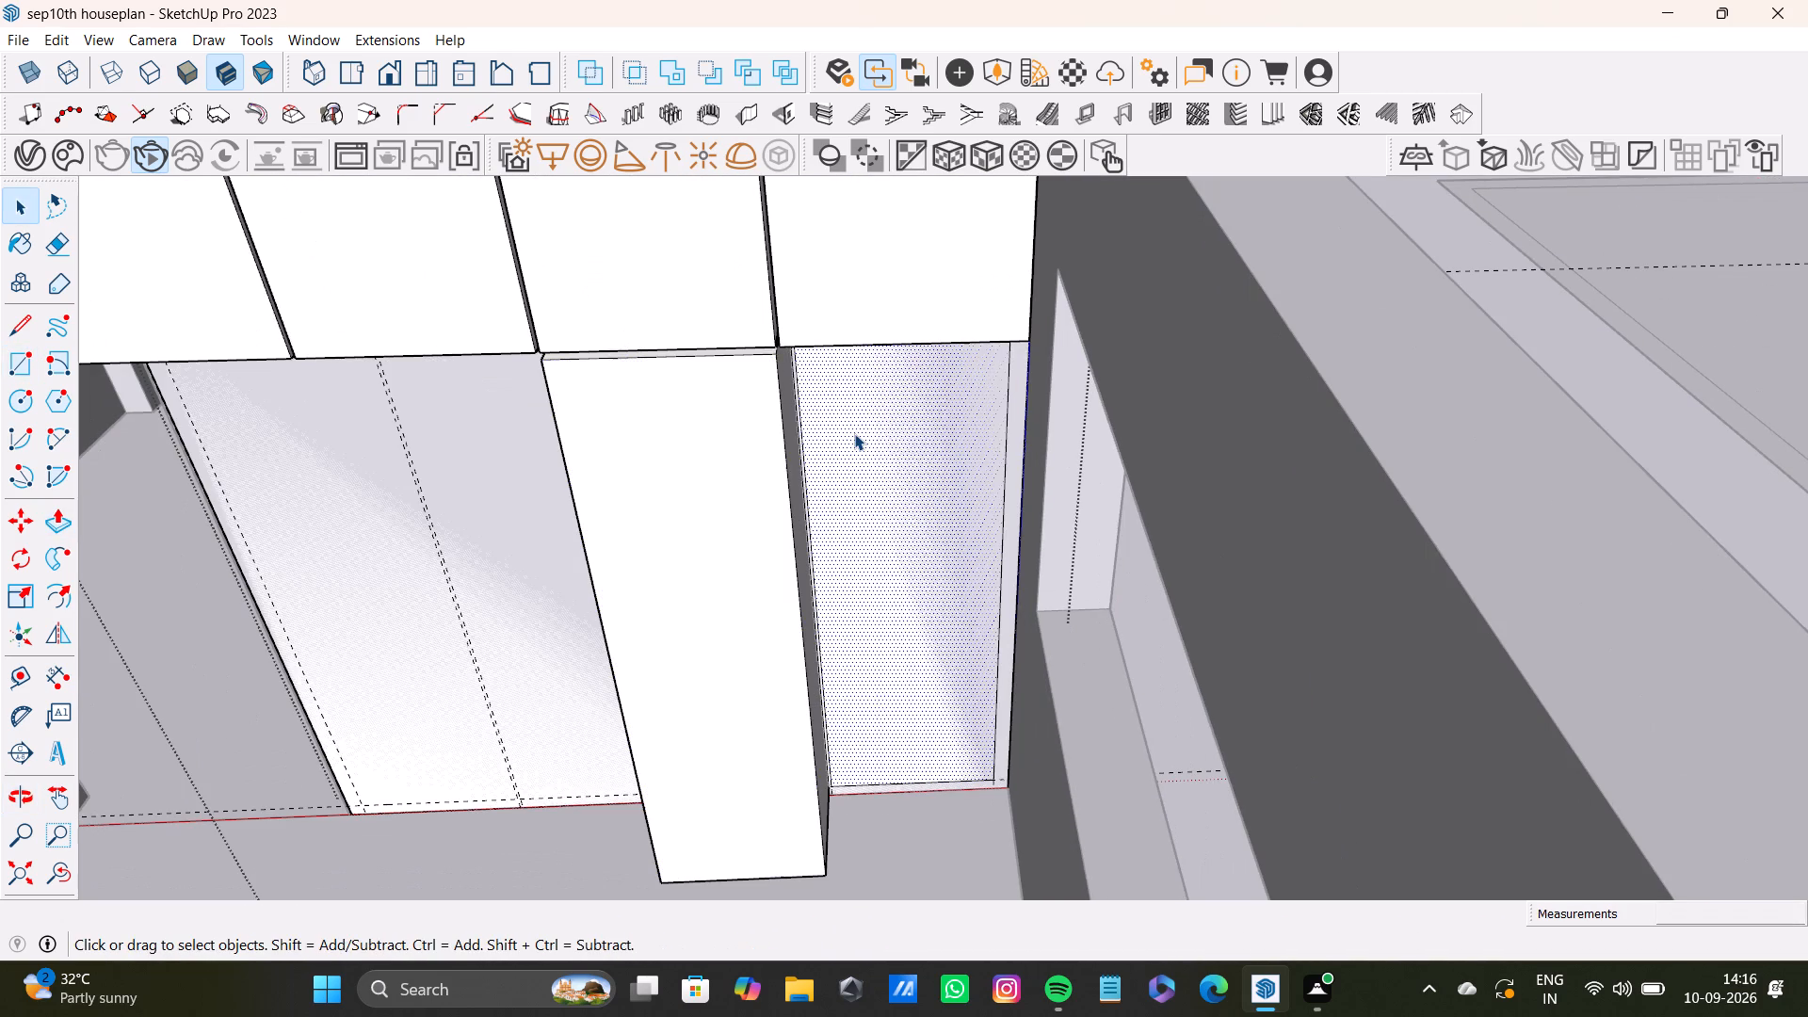
pyautogui.press('p')
pyautogui.moveTo(853, 433); pyautogui.dragTo(763, 297)
pyautogui.press('space')
# Narrow the window opening beside the new cabinets by pulling its cabinet-side jamb inward about 2' 3 3/16" within the wall group.
pyautogui.scroll(1, 908, 408)
pyautogui.scroll(-7, 909, 420)
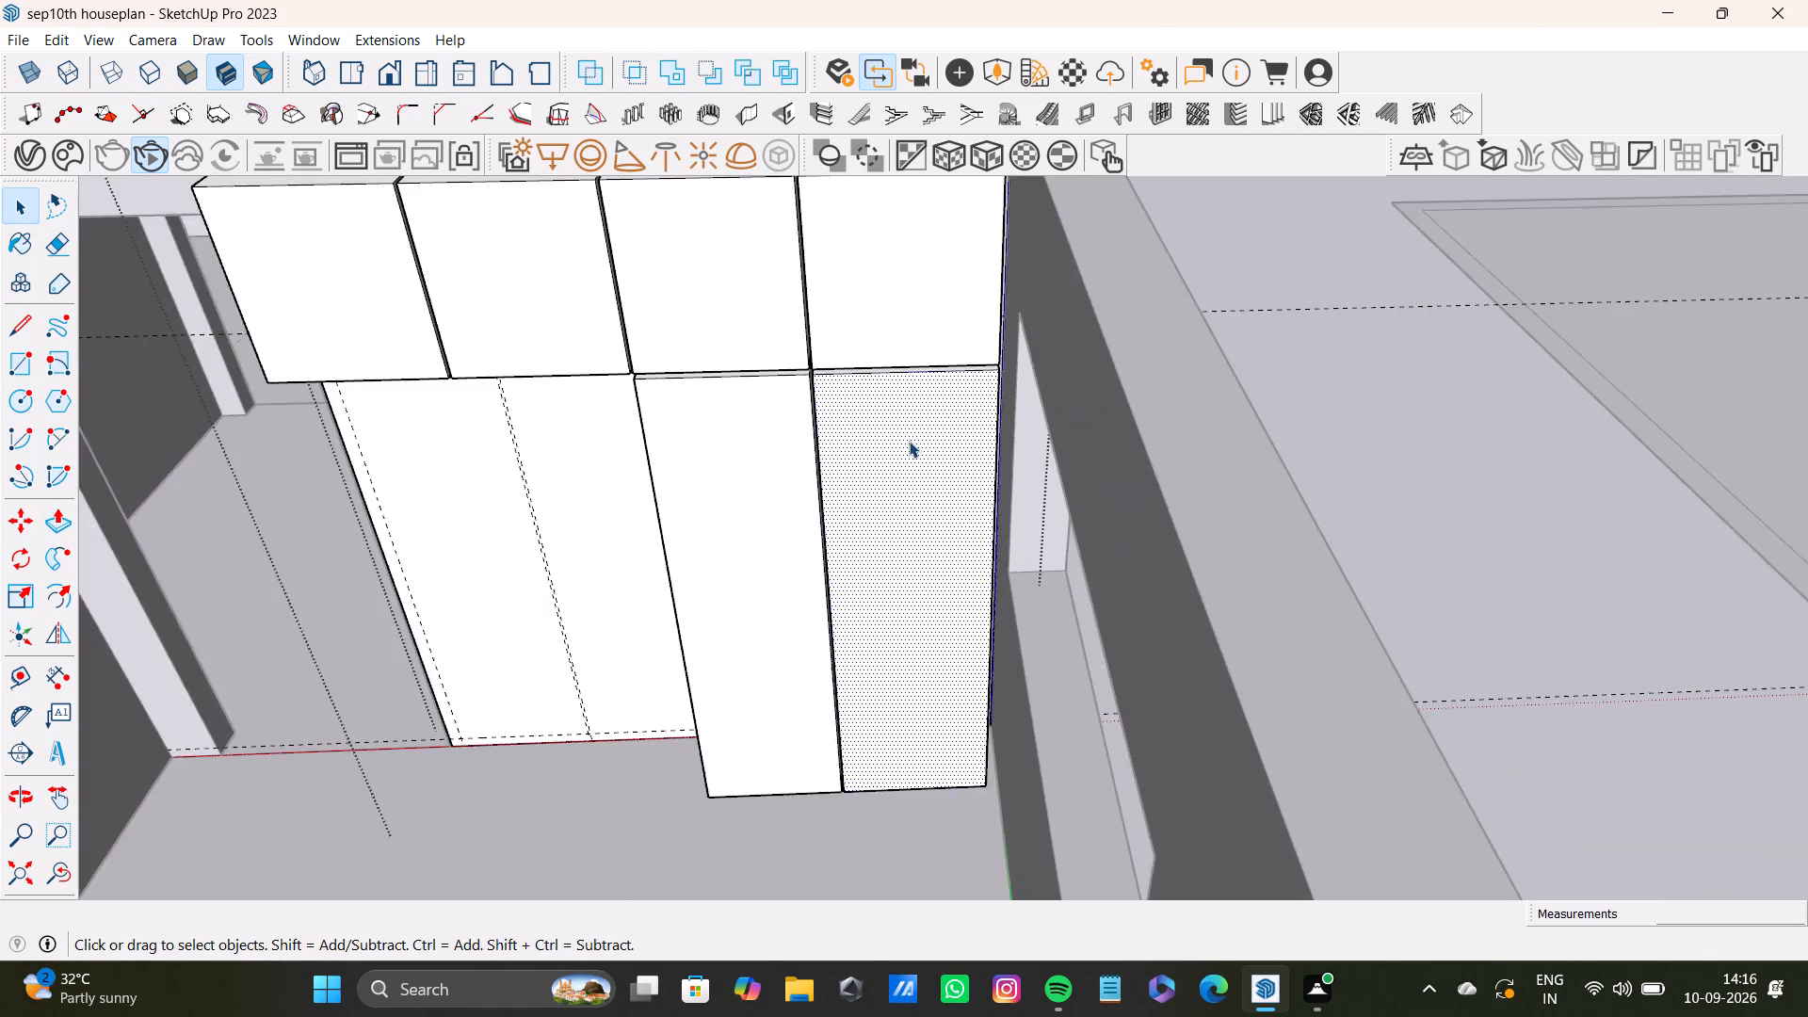
pyautogui.scroll(-7, 909, 441)
pyautogui.moveTo(1006, 500); pyautogui.dragTo(451, 494, button='middle')
pyautogui.scroll(6, 780, 524)
pyautogui.click(1186, 484)
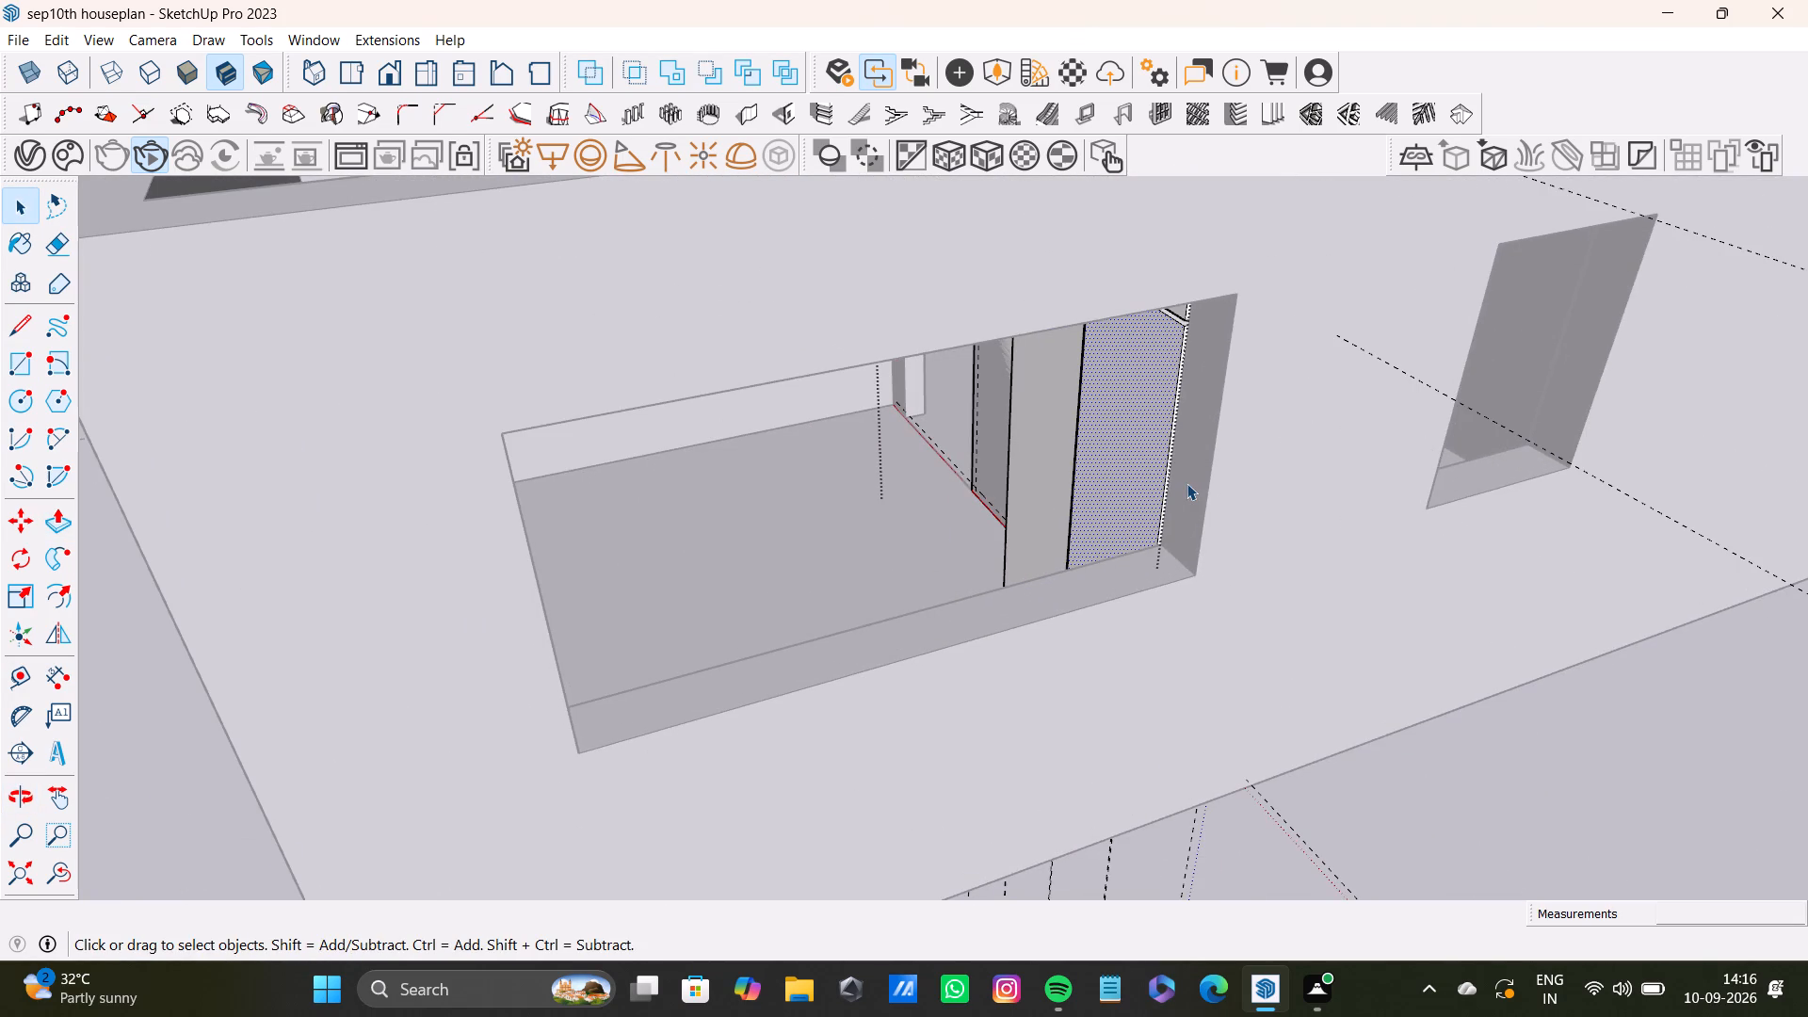
pyautogui.click(1186, 484)
pyautogui.click(1185, 519)
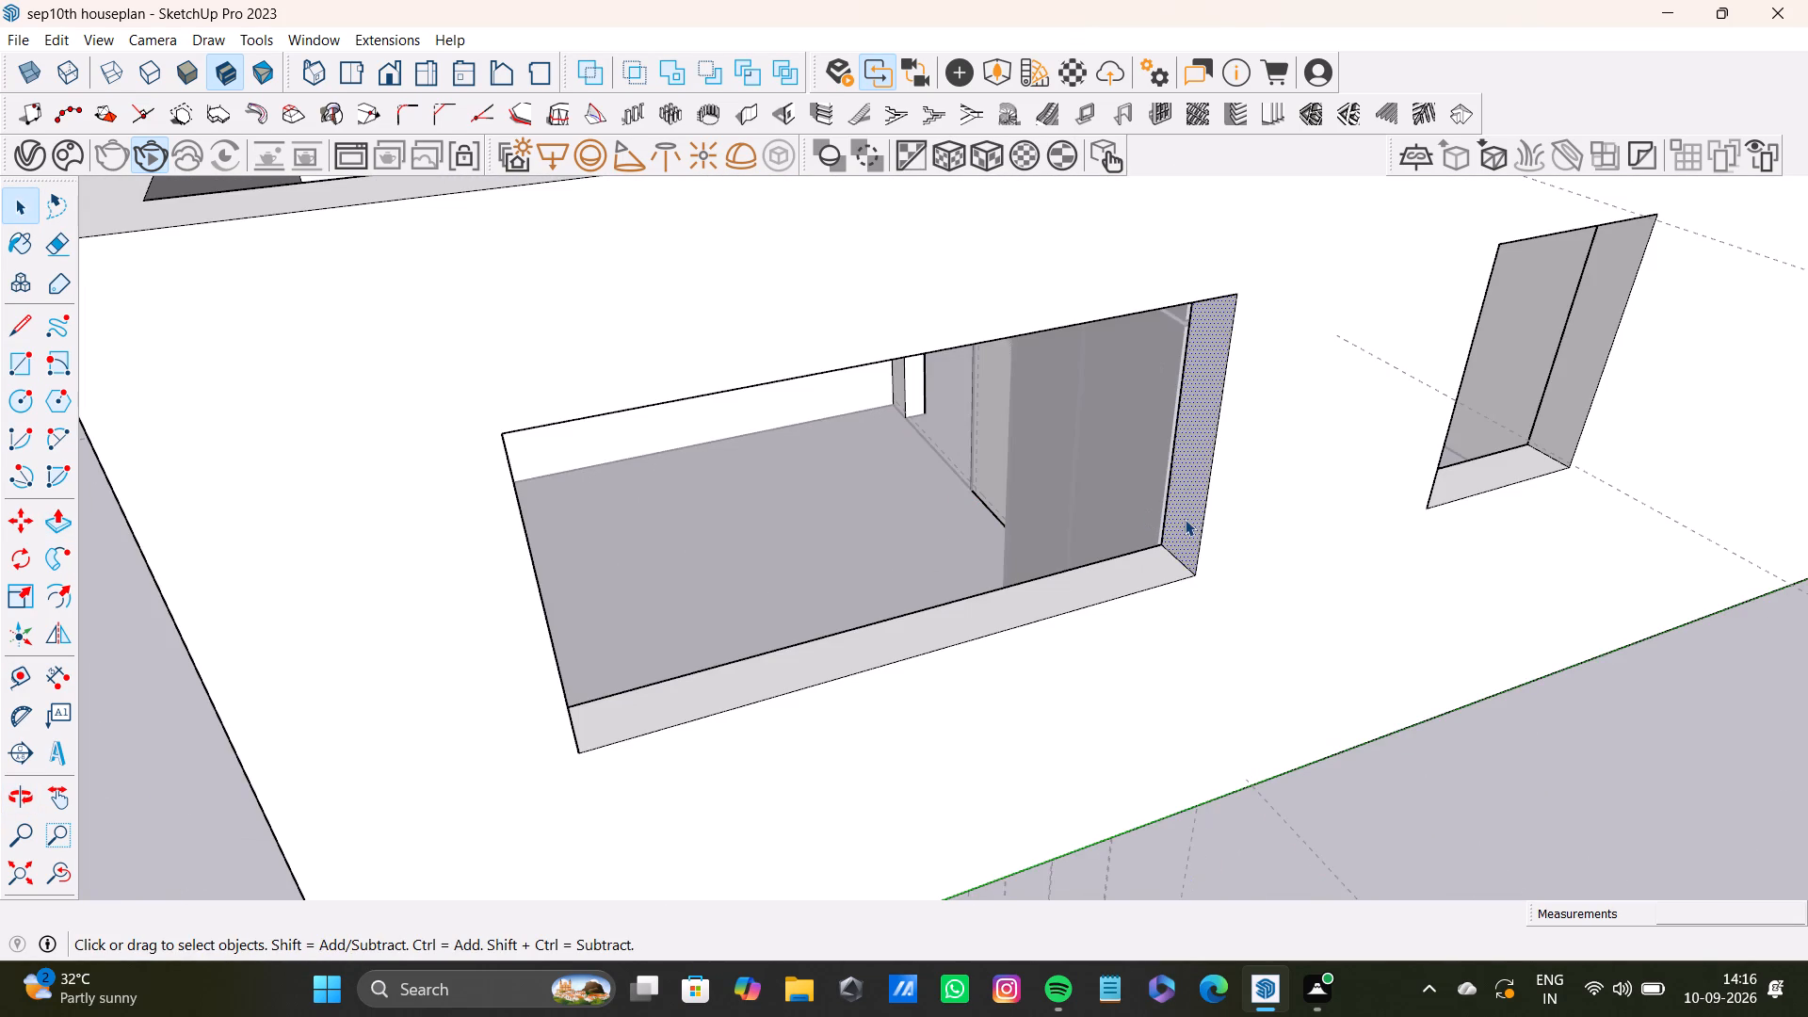
pyautogui.press('p')
pyautogui.moveTo(1185, 519); pyautogui.dragTo(1021, 559)
pyautogui.scroll(-3, 1019, 557)
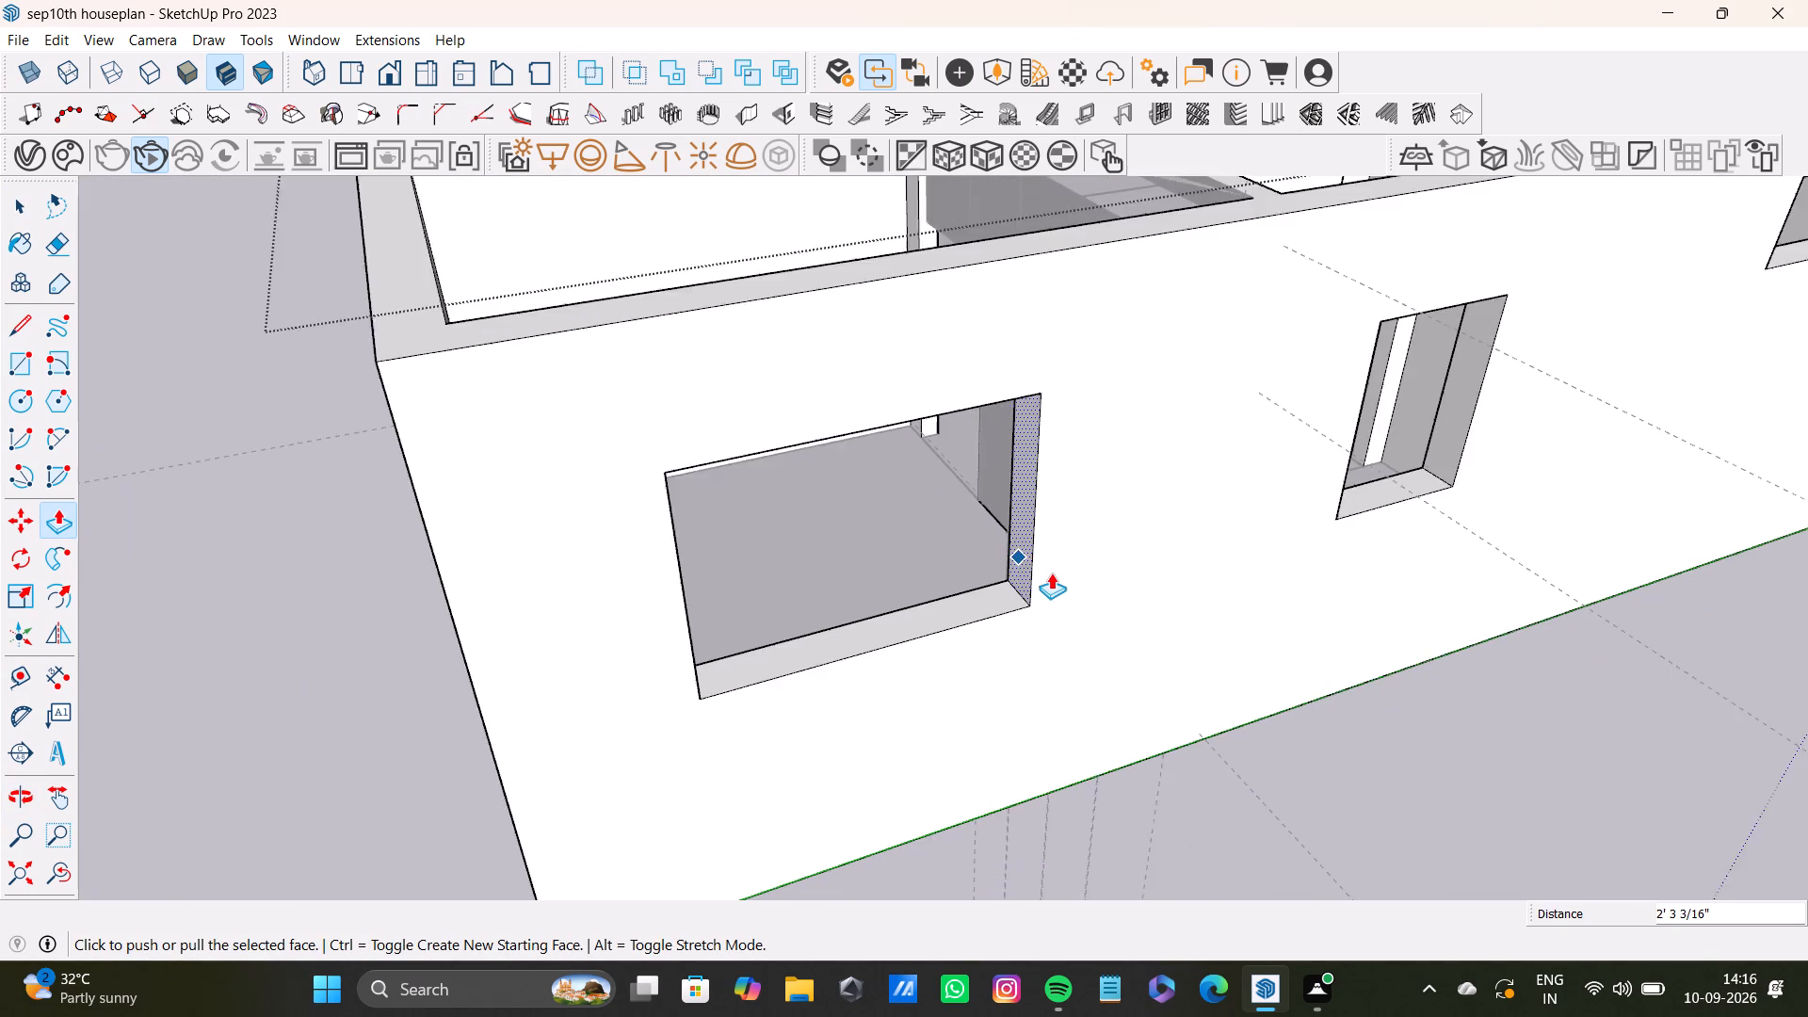
pyautogui.scroll(-4, 1051, 573)
pyautogui.moveTo(1118, 553); pyautogui.dragTo(984, 573, button='middle')
pyautogui.scroll(-9, 896, 520)
pyautogui.moveTo(900, 544); pyautogui.dragTo(1132, 535, button='middle')
pyautogui.scroll(10, 1071, 543)
pyautogui.moveTo(1038, 511); pyautogui.dragTo(956, 570, button='middle')
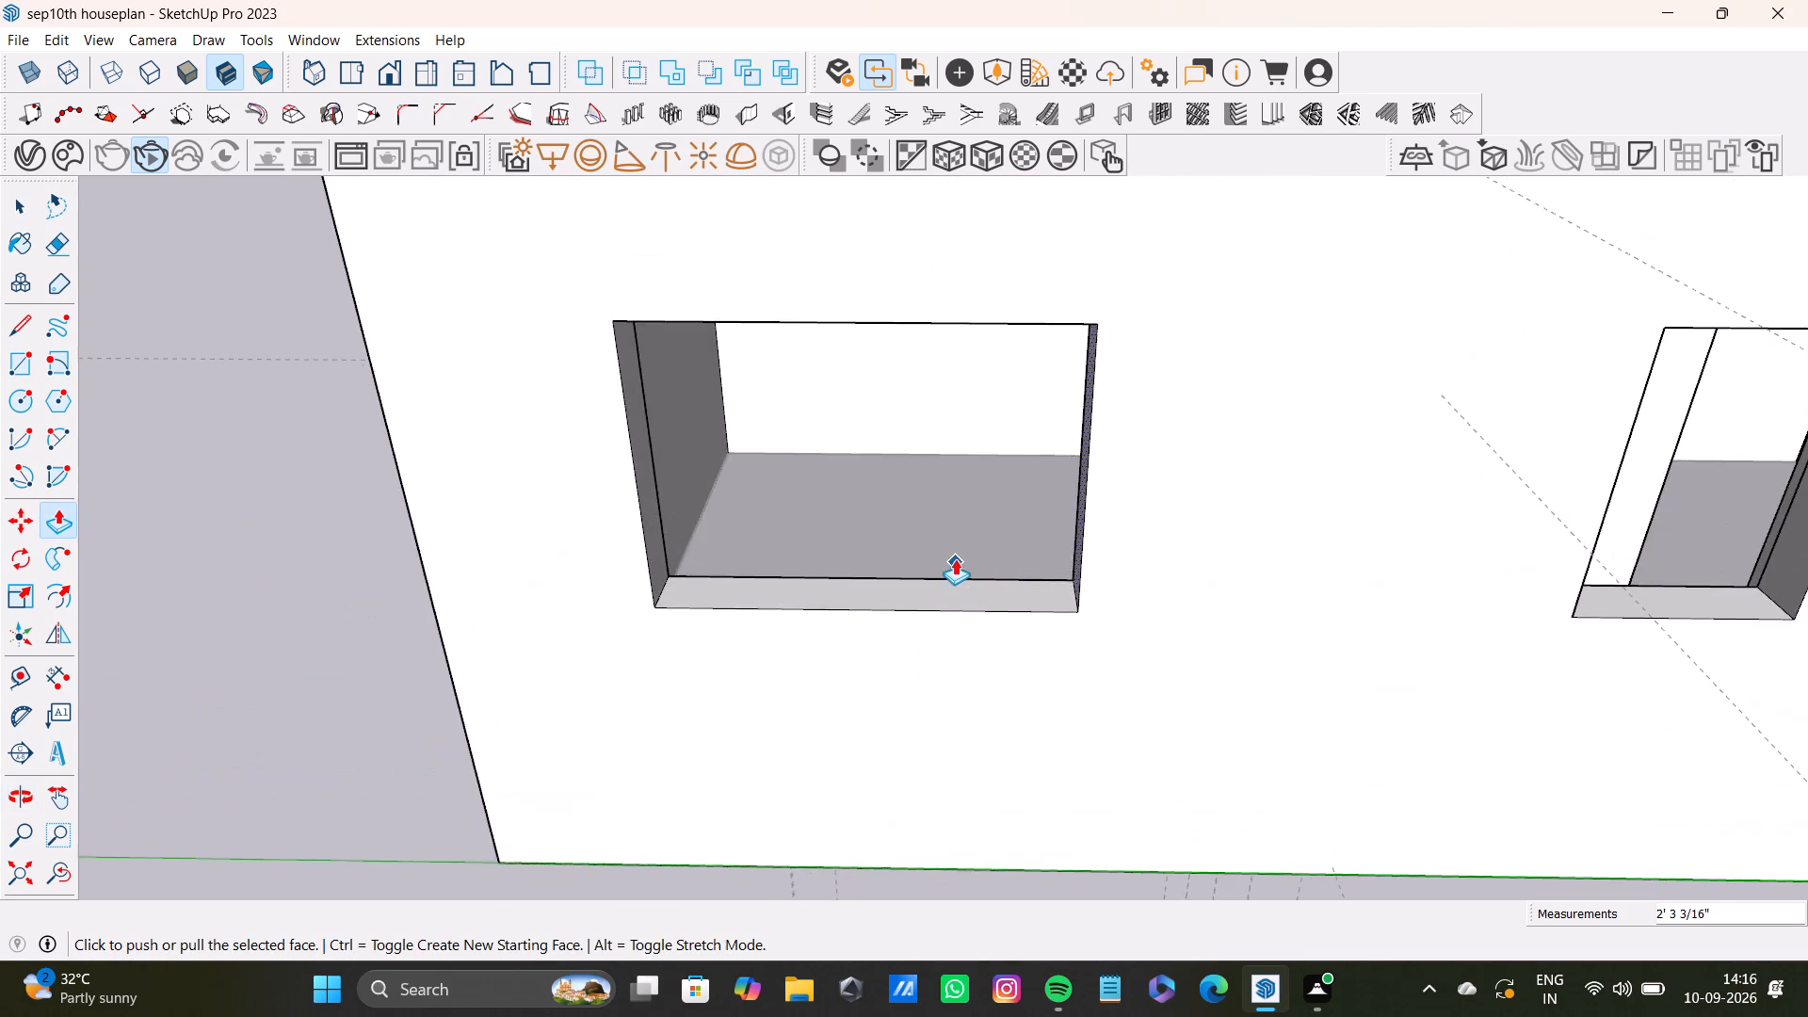
pyautogui.scroll(-6, 955, 558)
pyautogui.keyDown('shift'); pyautogui.moveTo(955, 557); pyautogui.dragTo(903, 639, button='middle'); pyautogui.keyUp('shift')
pyautogui.moveTo(901, 634); pyautogui.dragTo(1356, 681, button='middle')
pyautogui.scroll(3, 1294, 472)
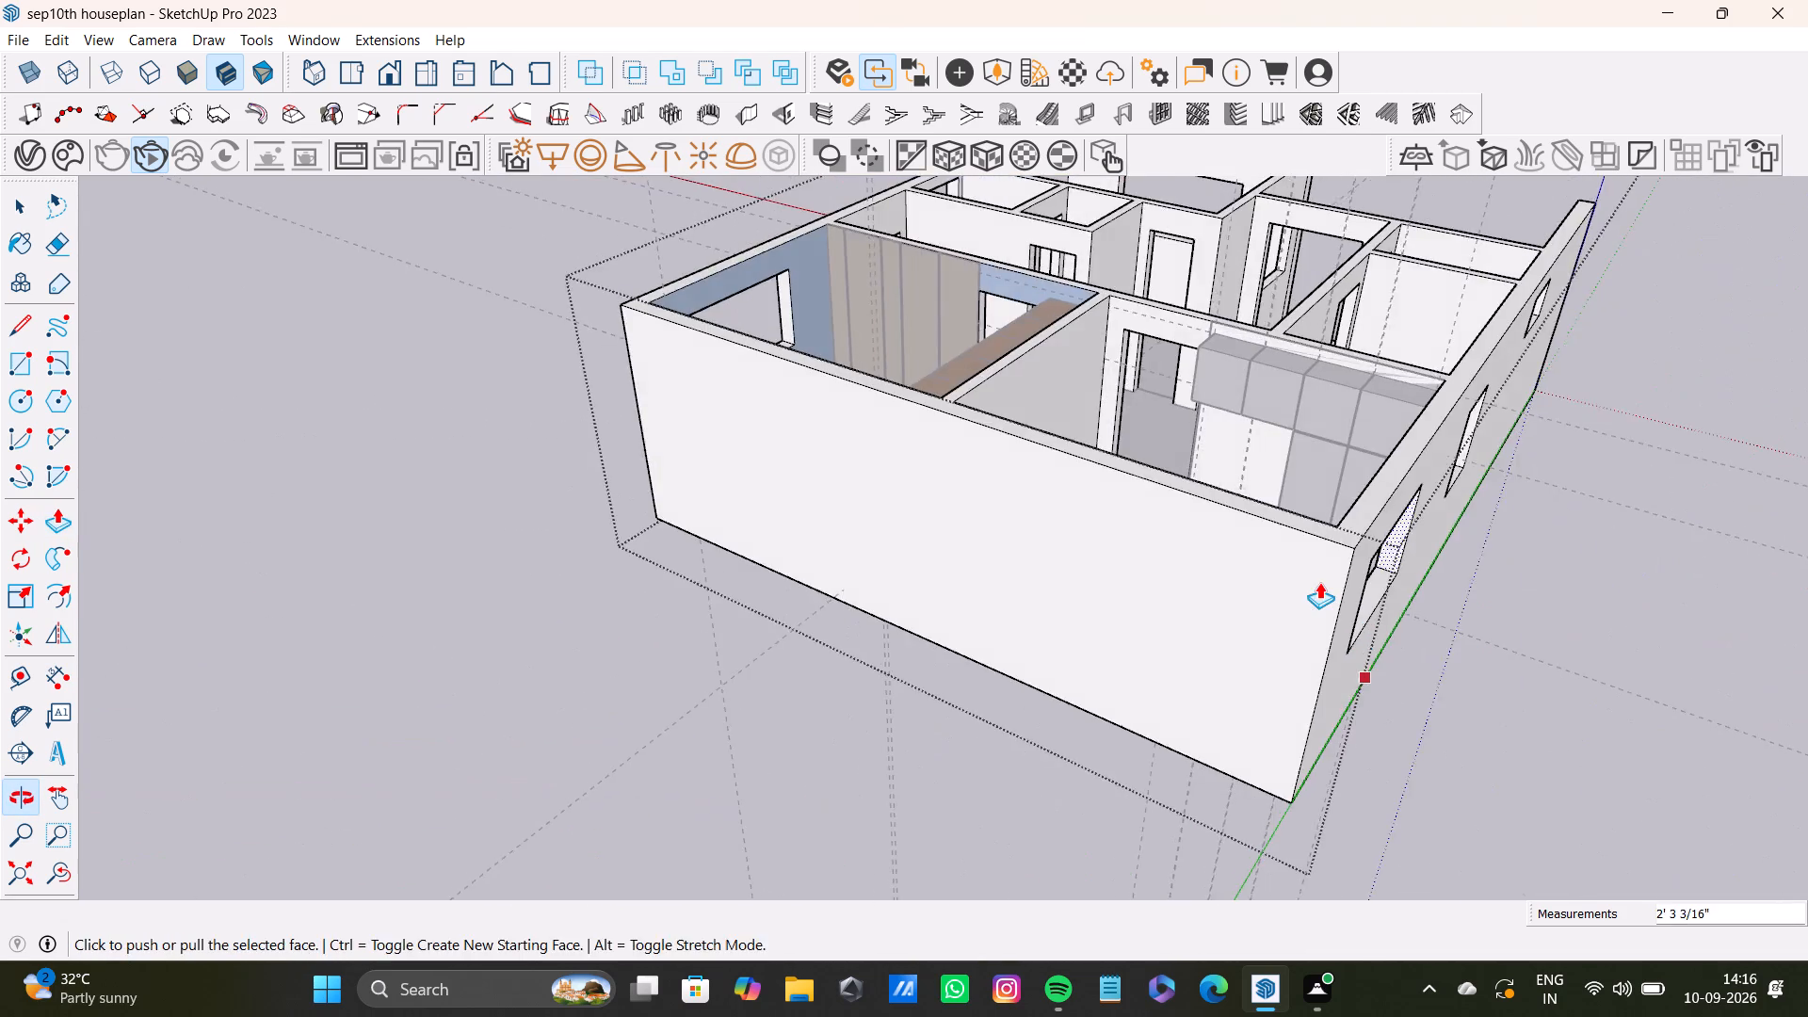
pyautogui.scroll(2, 1319, 582)
pyautogui.keyDown('shift'); pyautogui.moveTo(1283, 451); pyautogui.dragTo(1119, 488, button='middle'); pyautogui.keyUp('shift')
pyautogui.moveTo(1104, 489); pyautogui.dragTo(1349, 529, button='middle')
pyautogui.press('space')
pyautogui.click(1543, 276)
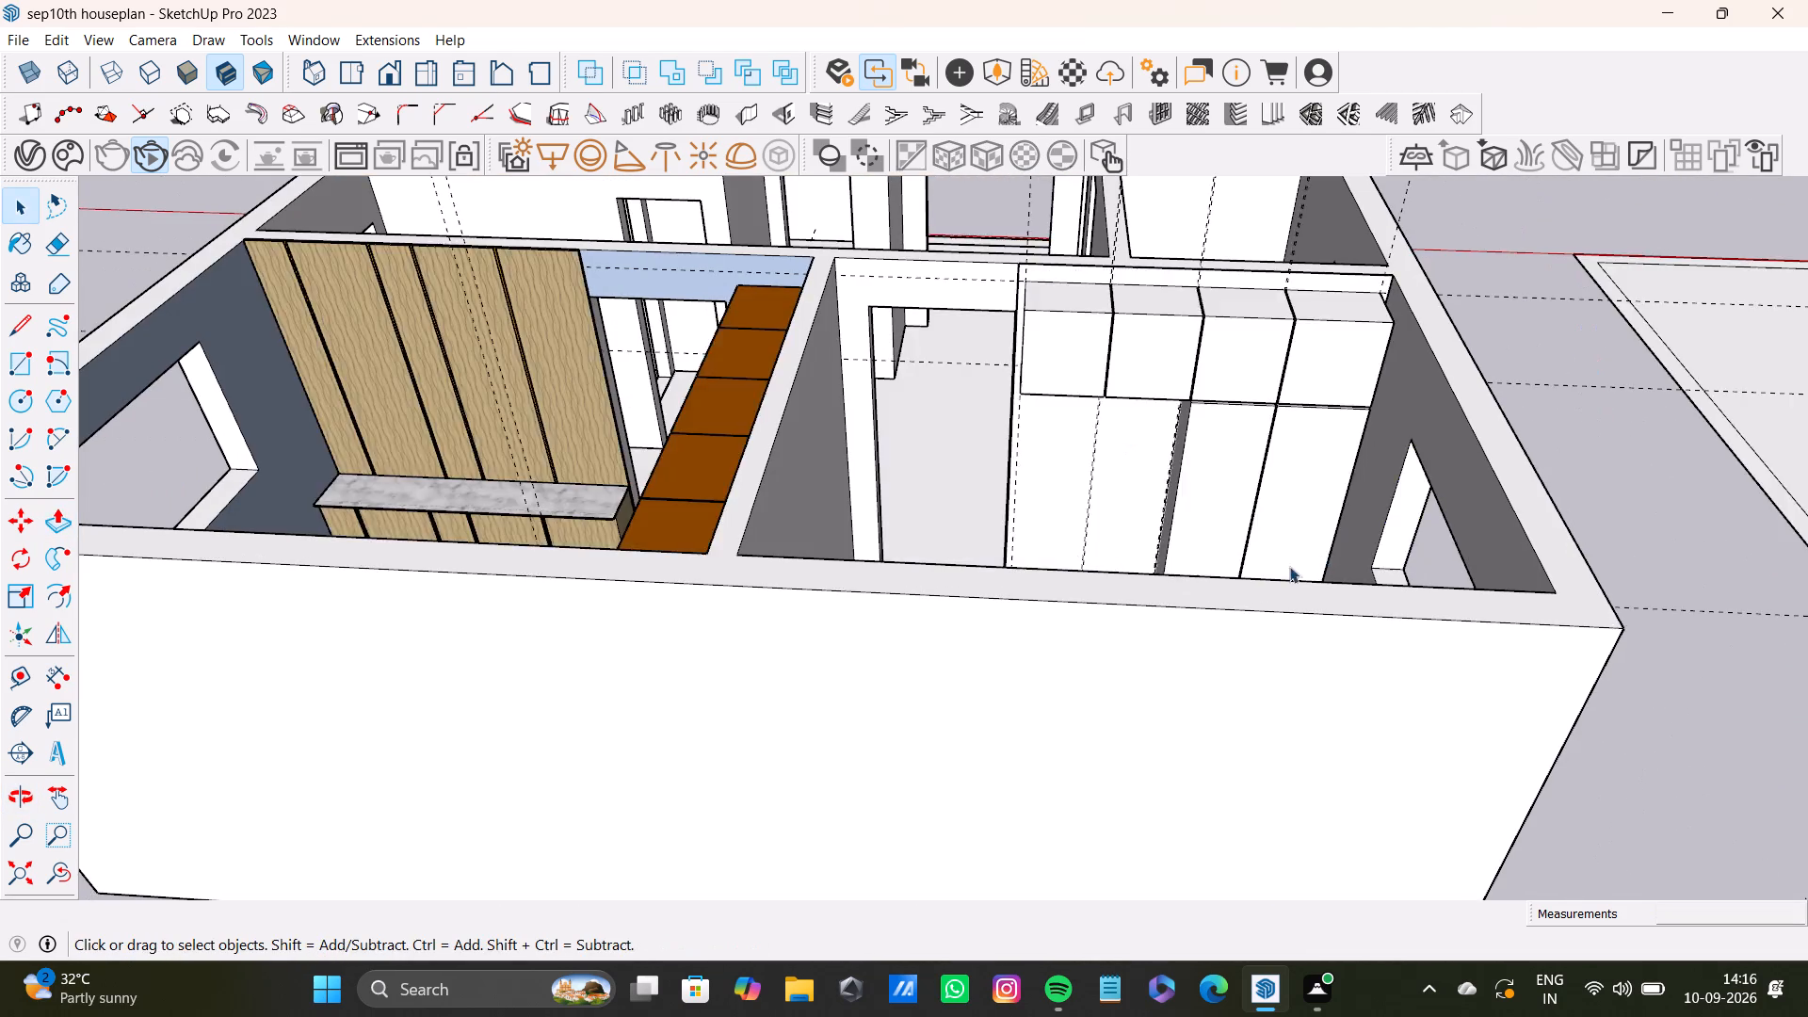
# Raise the top face of the tall cabinet below the third box in two pulls of about 5/16" each, narrowing the gap.
pyautogui.scroll(-4, 1283, 560)
pyautogui.scroll(8, 1166, 509)
pyautogui.scroll(-4, 1110, 539)
pyautogui.scroll(2, 1153, 497)
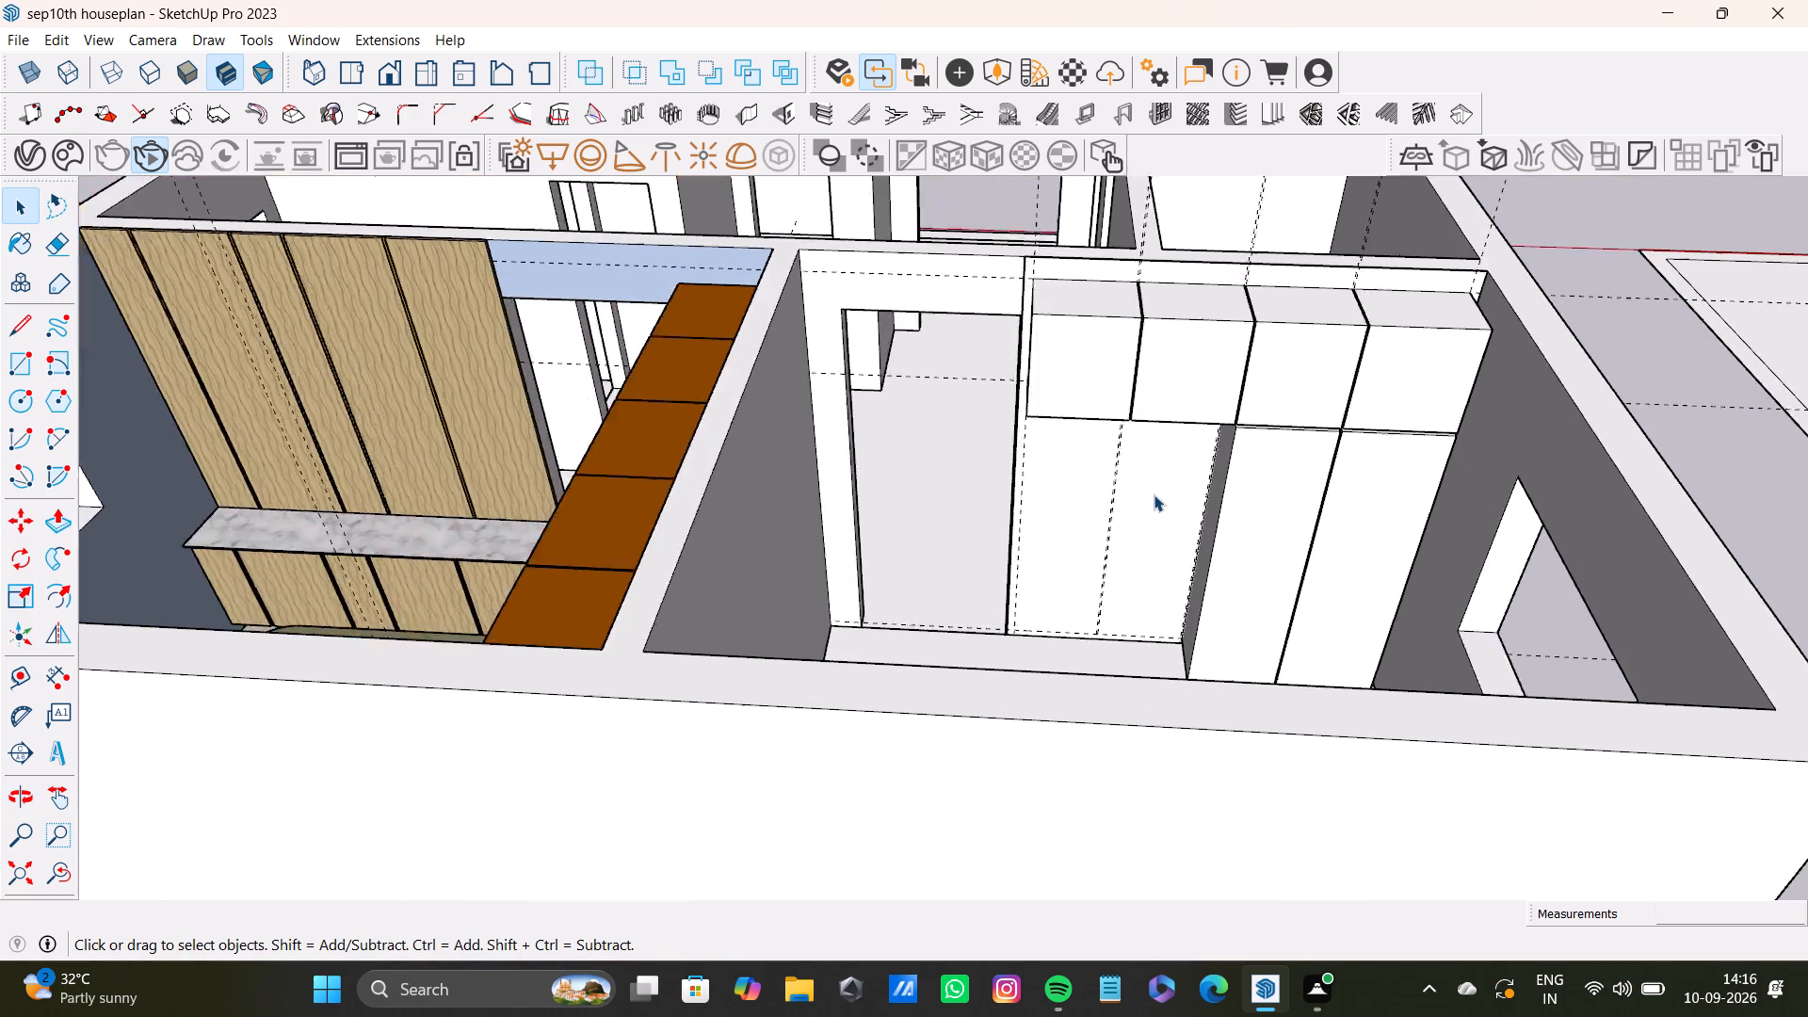
pyautogui.scroll(6, 1154, 494)
pyautogui.keyDown('shift'); pyautogui.moveTo(1147, 501); pyautogui.dragTo(1081, 635, button='middle'); pyautogui.keyUp('shift')
pyautogui.moveTo(1079, 658); pyautogui.dragTo(1095, 597, button='middle')
pyautogui.keyDown('shift'); pyautogui.moveTo(1091, 537); pyautogui.dragTo(1091, 712, button='middle'); pyautogui.keyUp('shift')
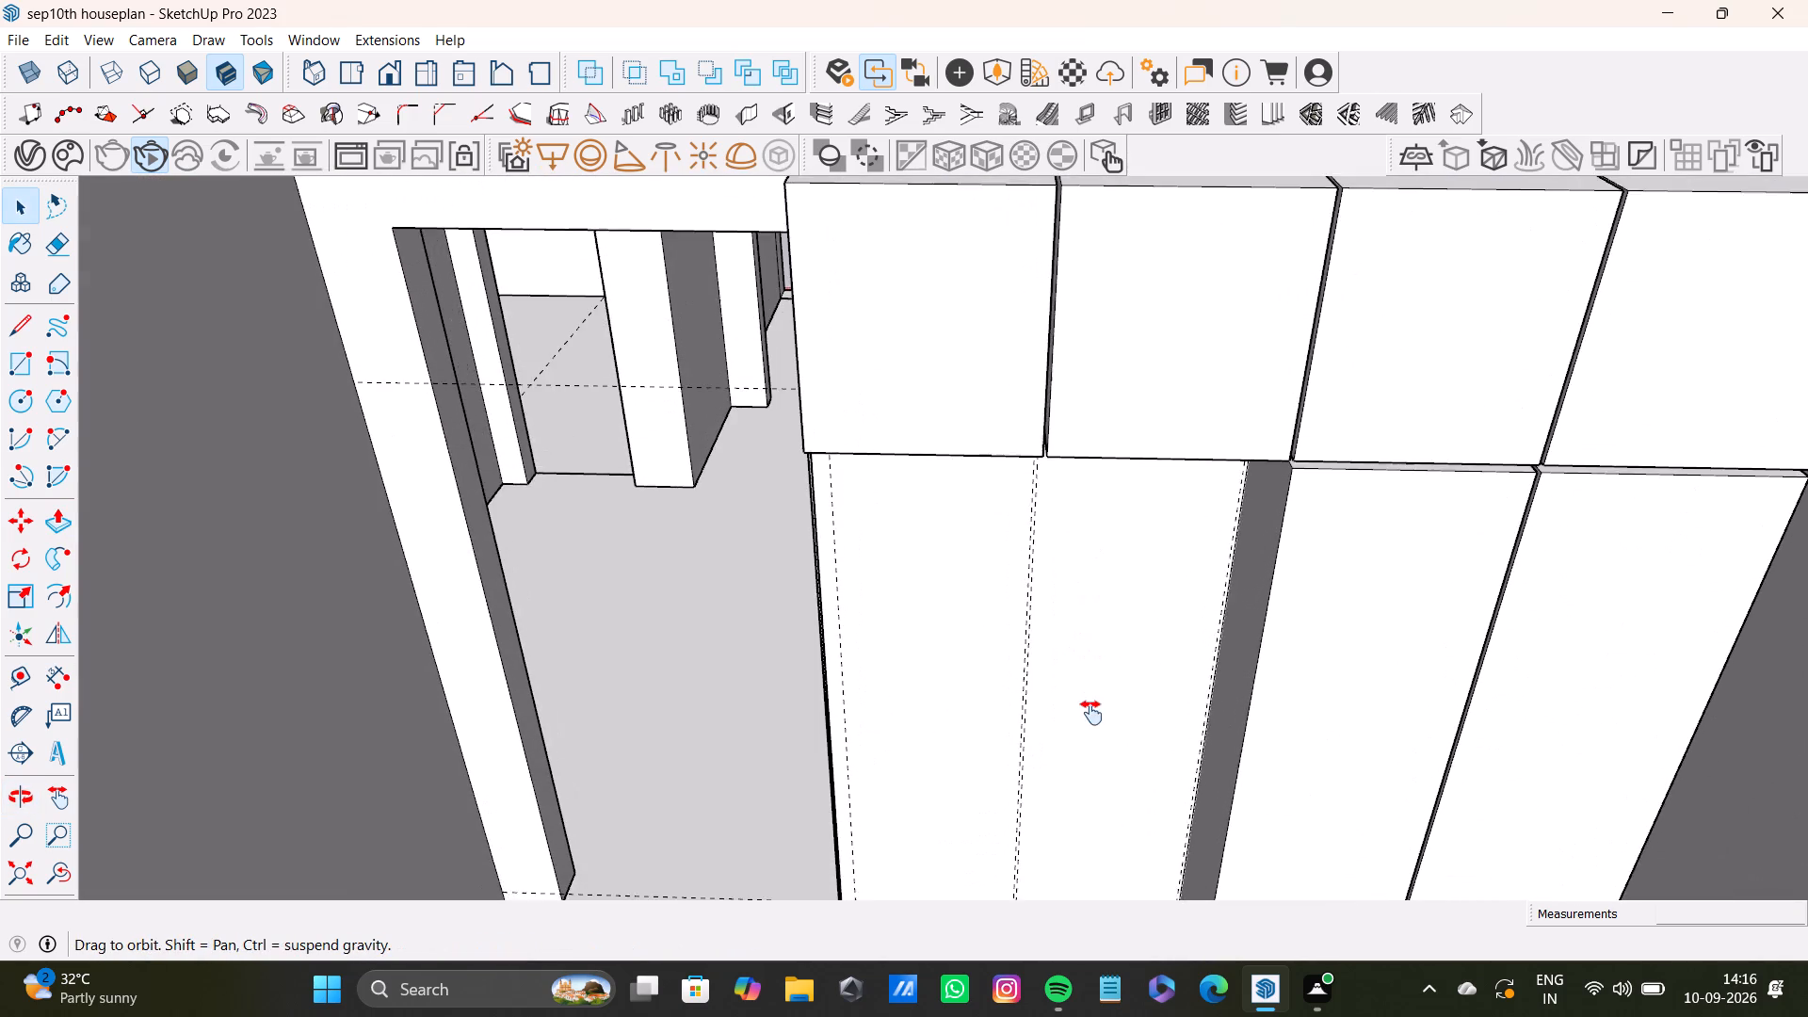
pyautogui.moveTo(1108, 670); pyautogui.dragTo(1126, 590, button='middle')
pyautogui.scroll(2, 1126, 542)
pyautogui.click(57, 874)
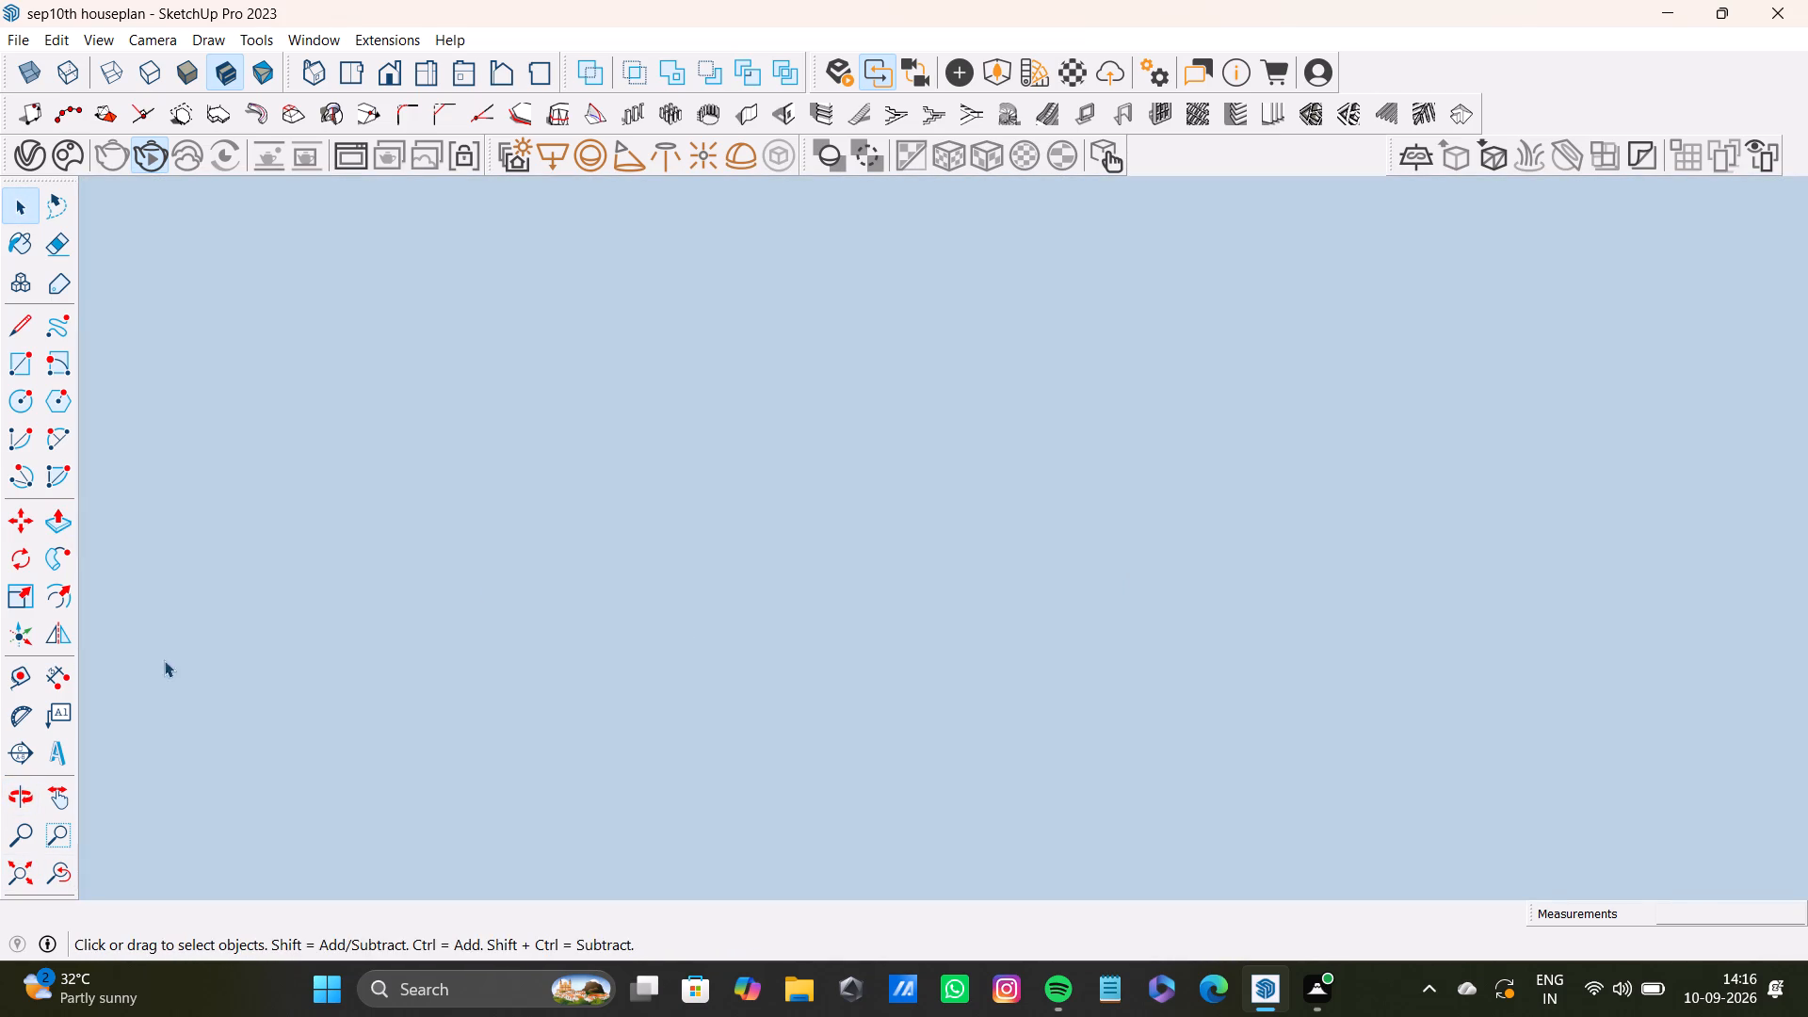
pyautogui.click(37, 878)
pyautogui.keyDown('shift'); pyautogui.moveTo(686, 474); pyautogui.dragTo(686, 603, button='middle'); pyautogui.keyUp('shift')
pyautogui.scroll(2, 638, 515)
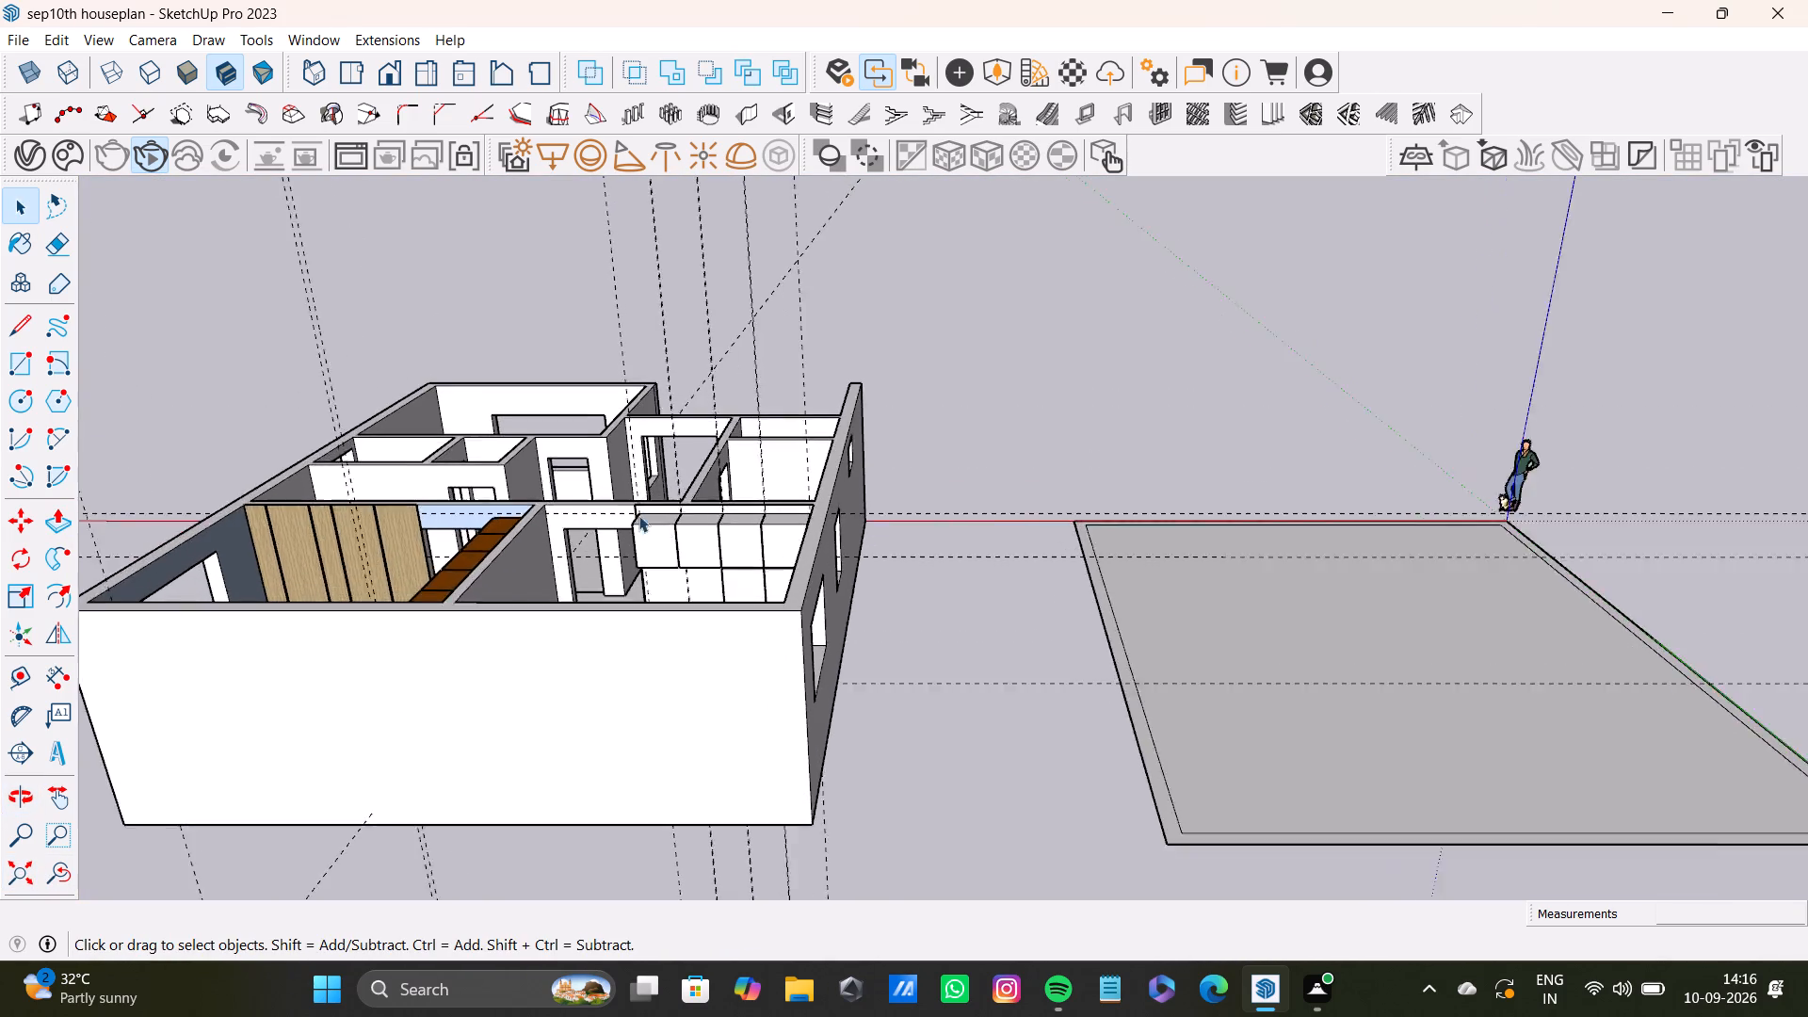
pyautogui.scroll(16, 638, 515)
pyautogui.moveTo(751, 643); pyautogui.dragTo(783, 597, button='middle')
pyautogui.scroll(7, 888, 460)
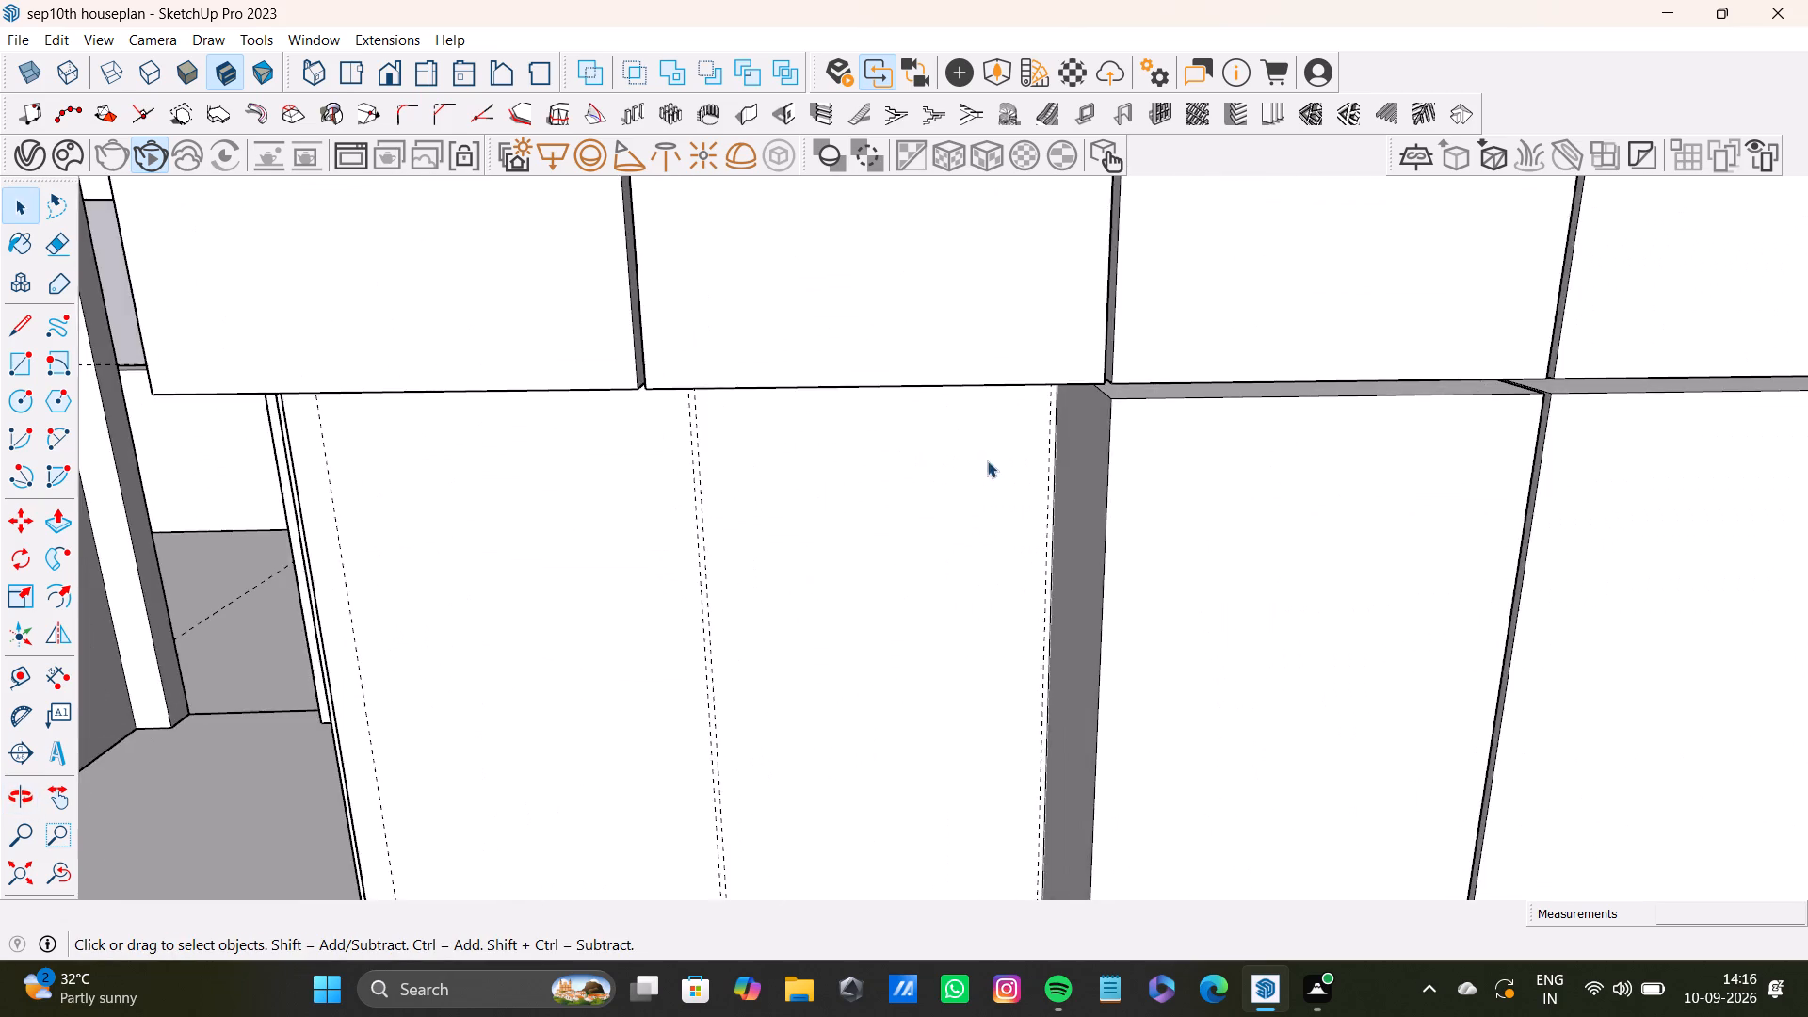
pyautogui.scroll(4, 987, 460)
pyautogui.keyDown('shift'); pyautogui.moveTo(1250, 342); pyautogui.dragTo(1169, 483, button='middle'); pyautogui.keyUp('shift')
pyautogui.scroll(3, 1186, 452)
pyautogui.keyDown('shift'); pyautogui.moveTo(1214, 423); pyautogui.dragTo(958, 494, button='middle'); pyautogui.keyUp('shift')
pyautogui.scroll(3, 966, 489)
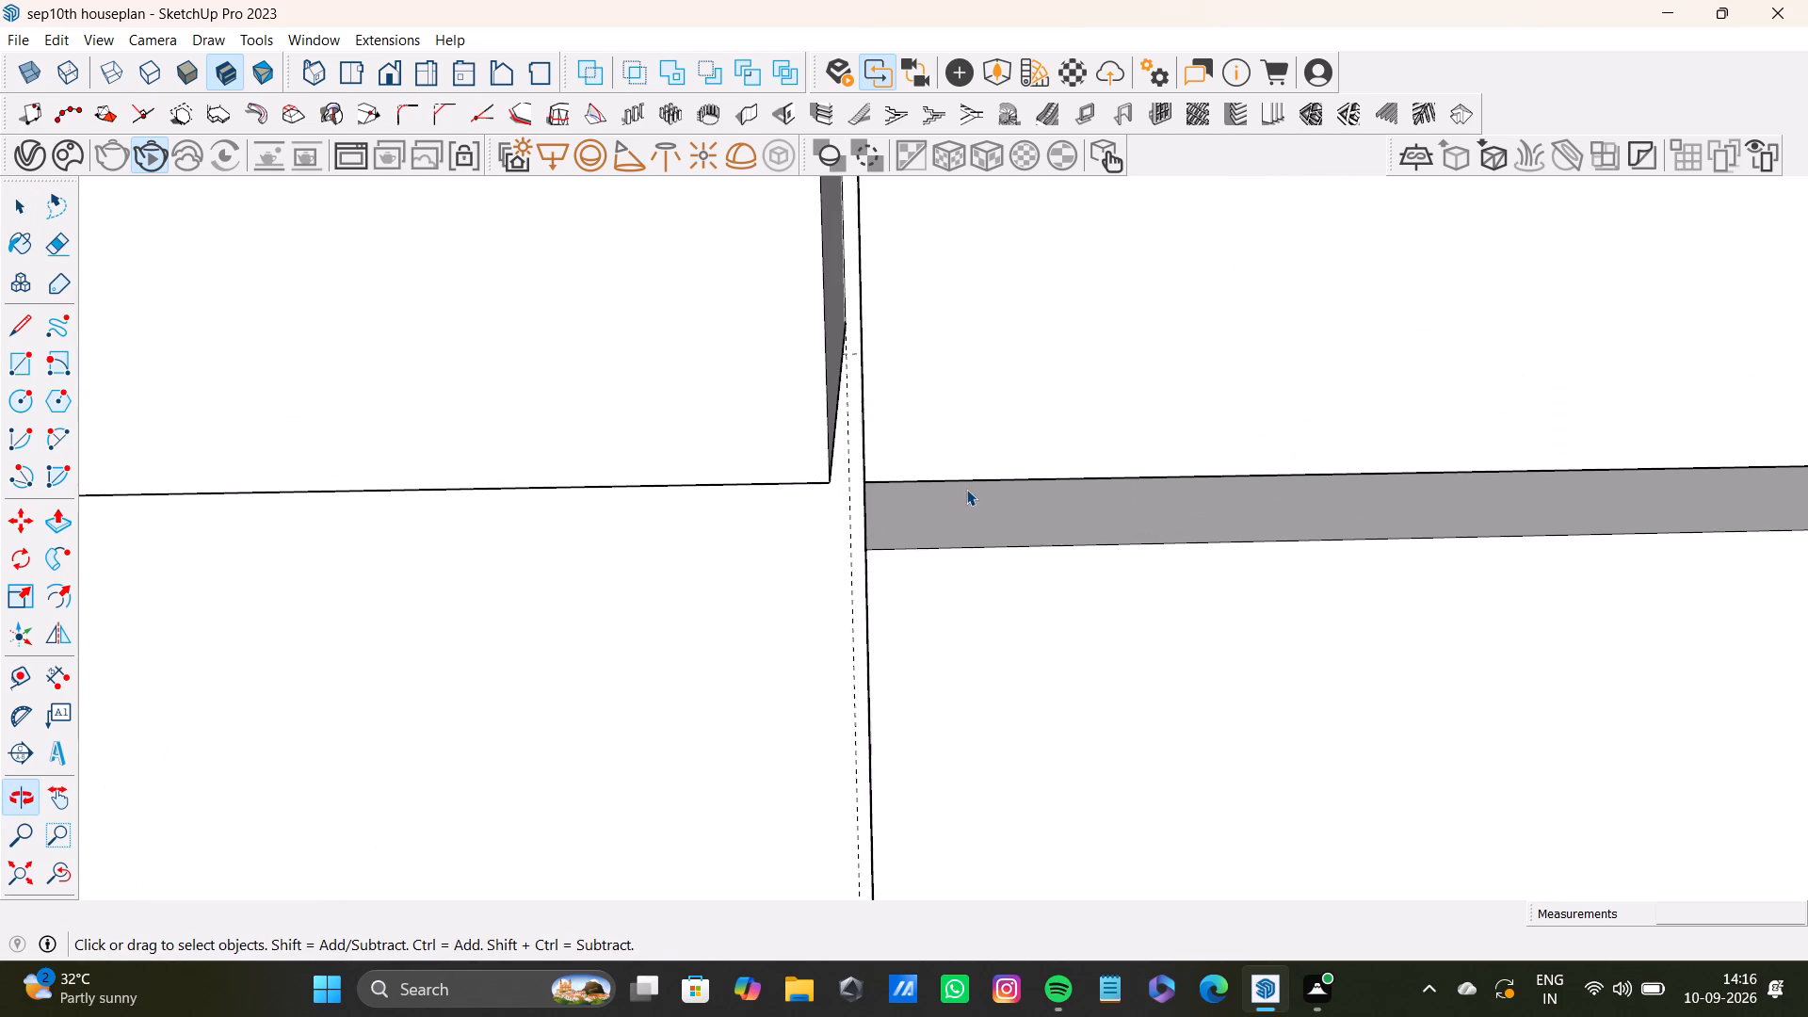
pyautogui.moveTo(965, 535); pyautogui.dragTo(1033, 501, button='middle')
pyautogui.press('space')
pyautogui.click(972, 510)
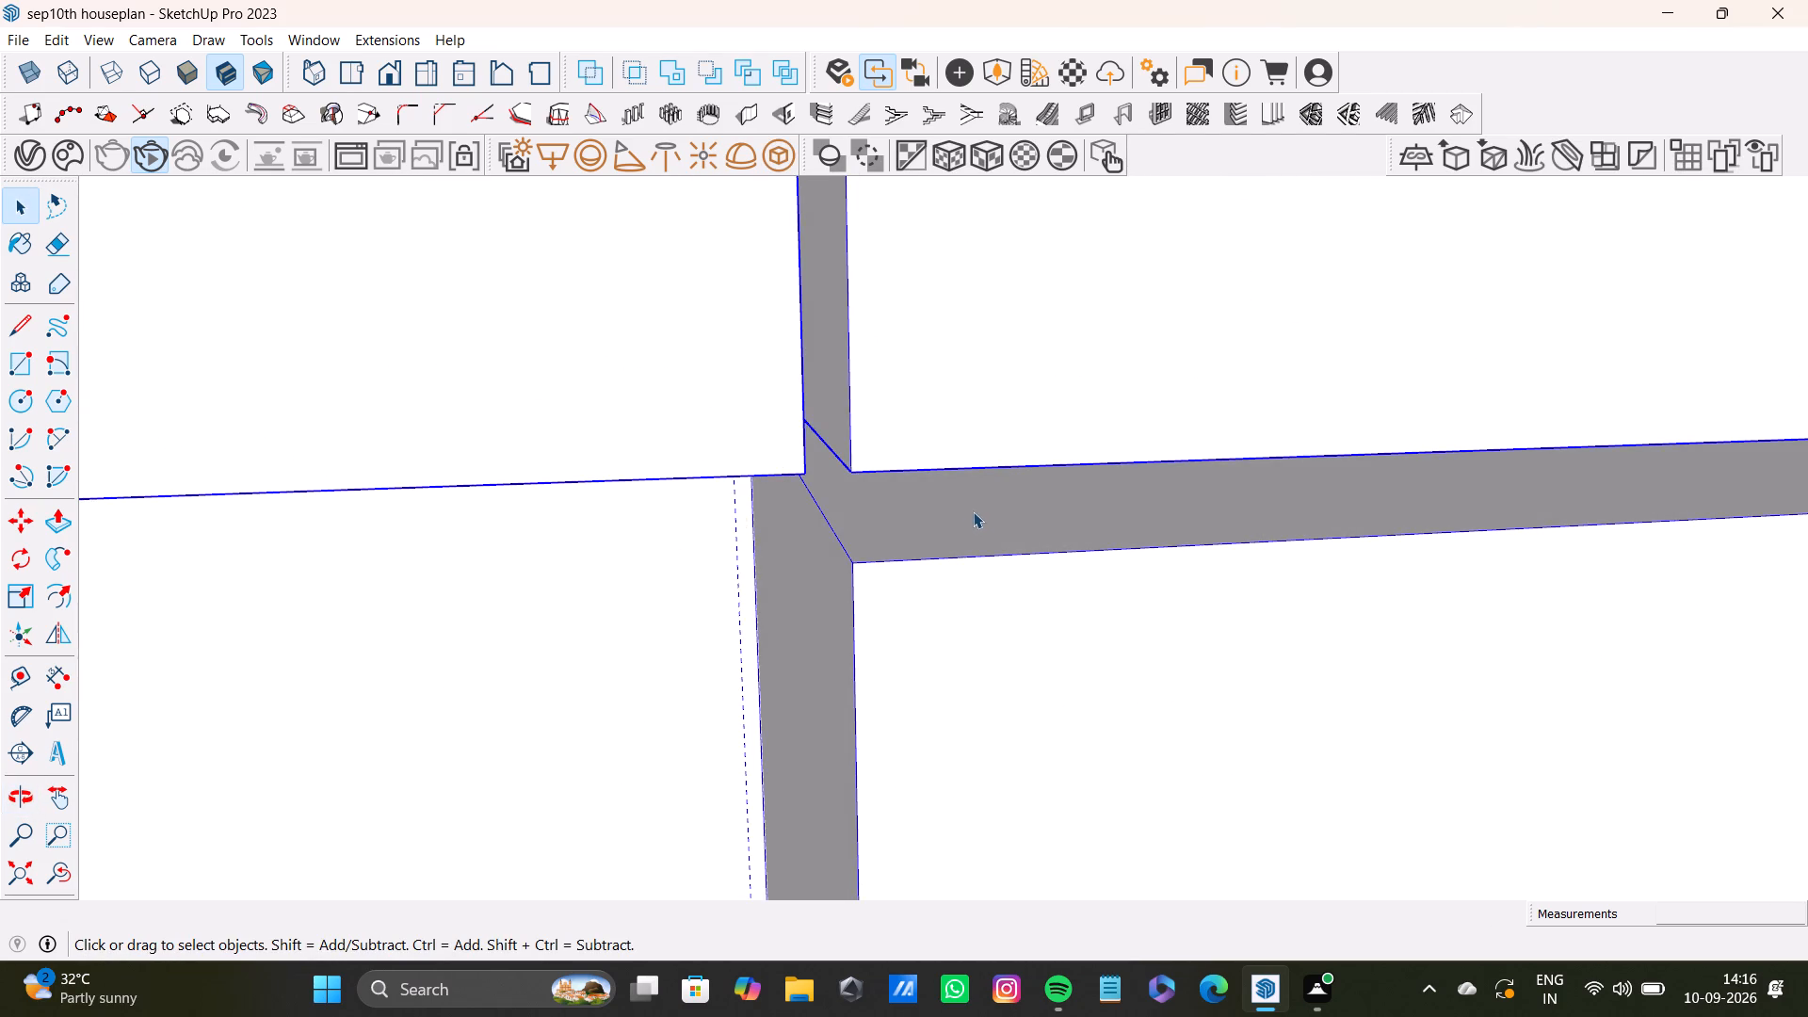
pyautogui.tripleClick(978, 528)
pyautogui.click(982, 538)
pyautogui.press('p')
pyautogui.moveTo(964, 528); pyautogui.dragTo(953, 481)
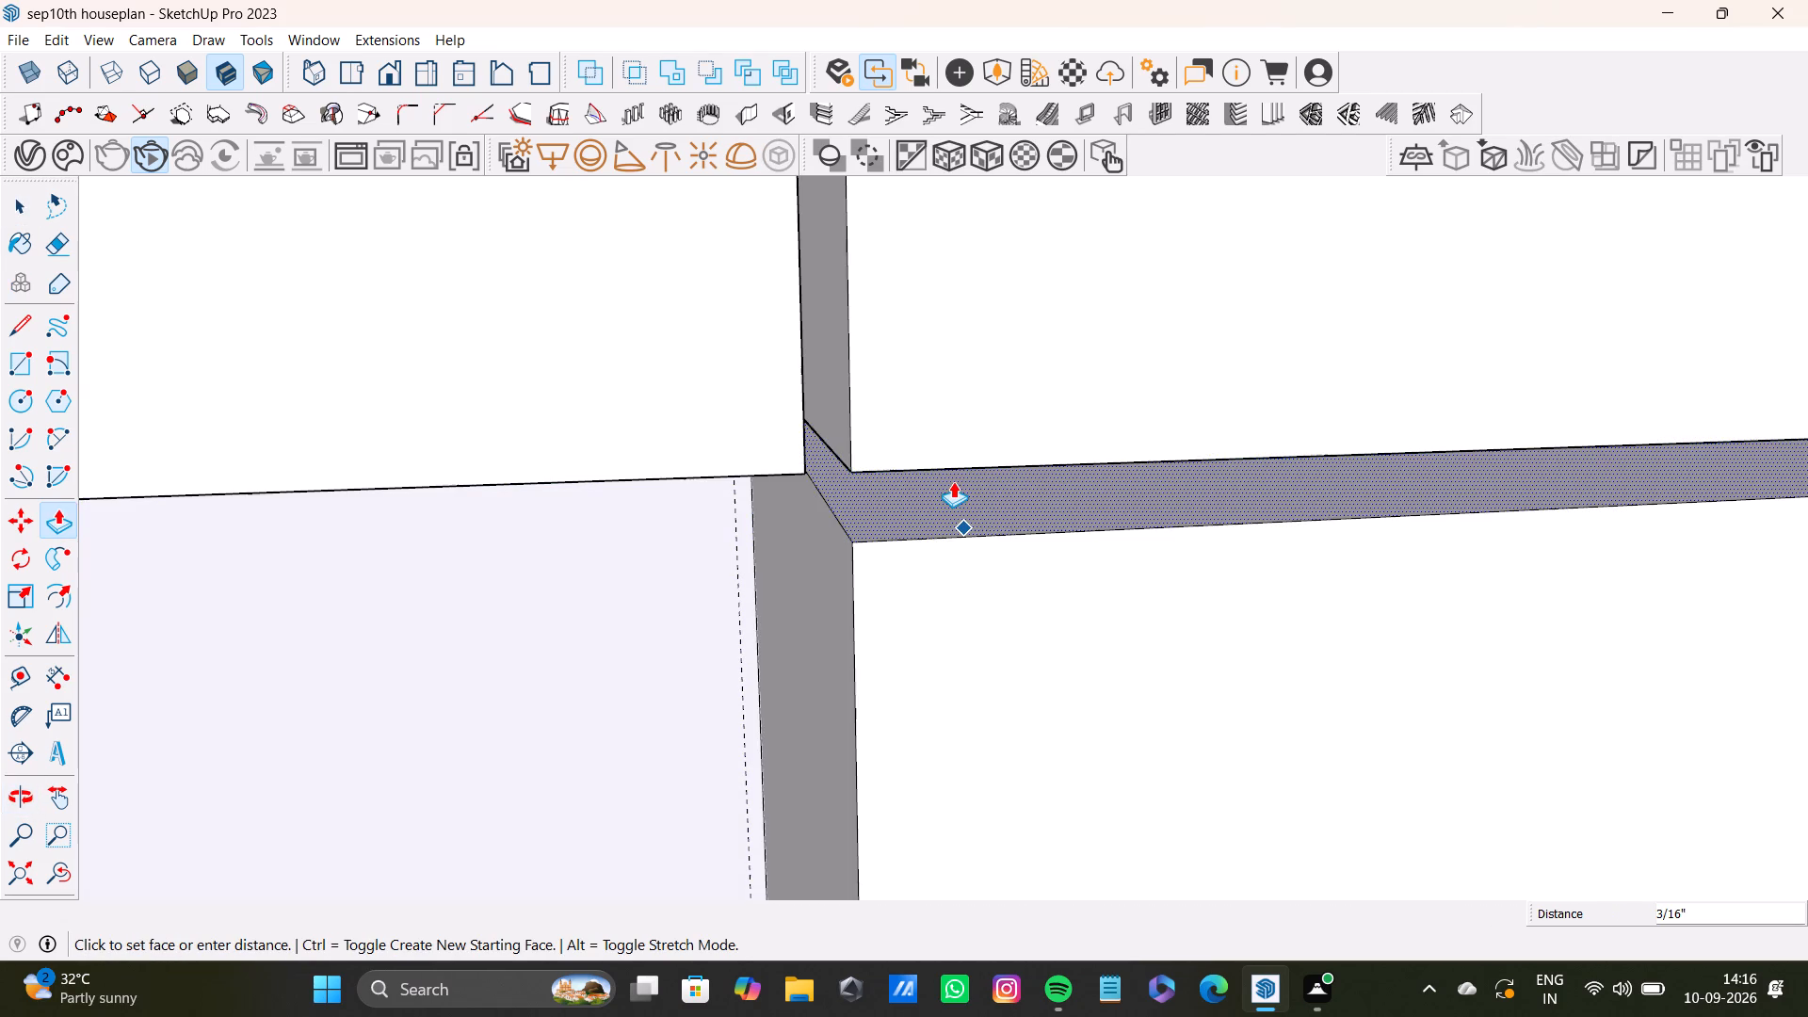
pyautogui.moveTo(953, 481); pyautogui.dragTo(864, 500)
pyautogui.scroll(-9, 870, 496)
pyautogui.scroll(14, 895, 461)
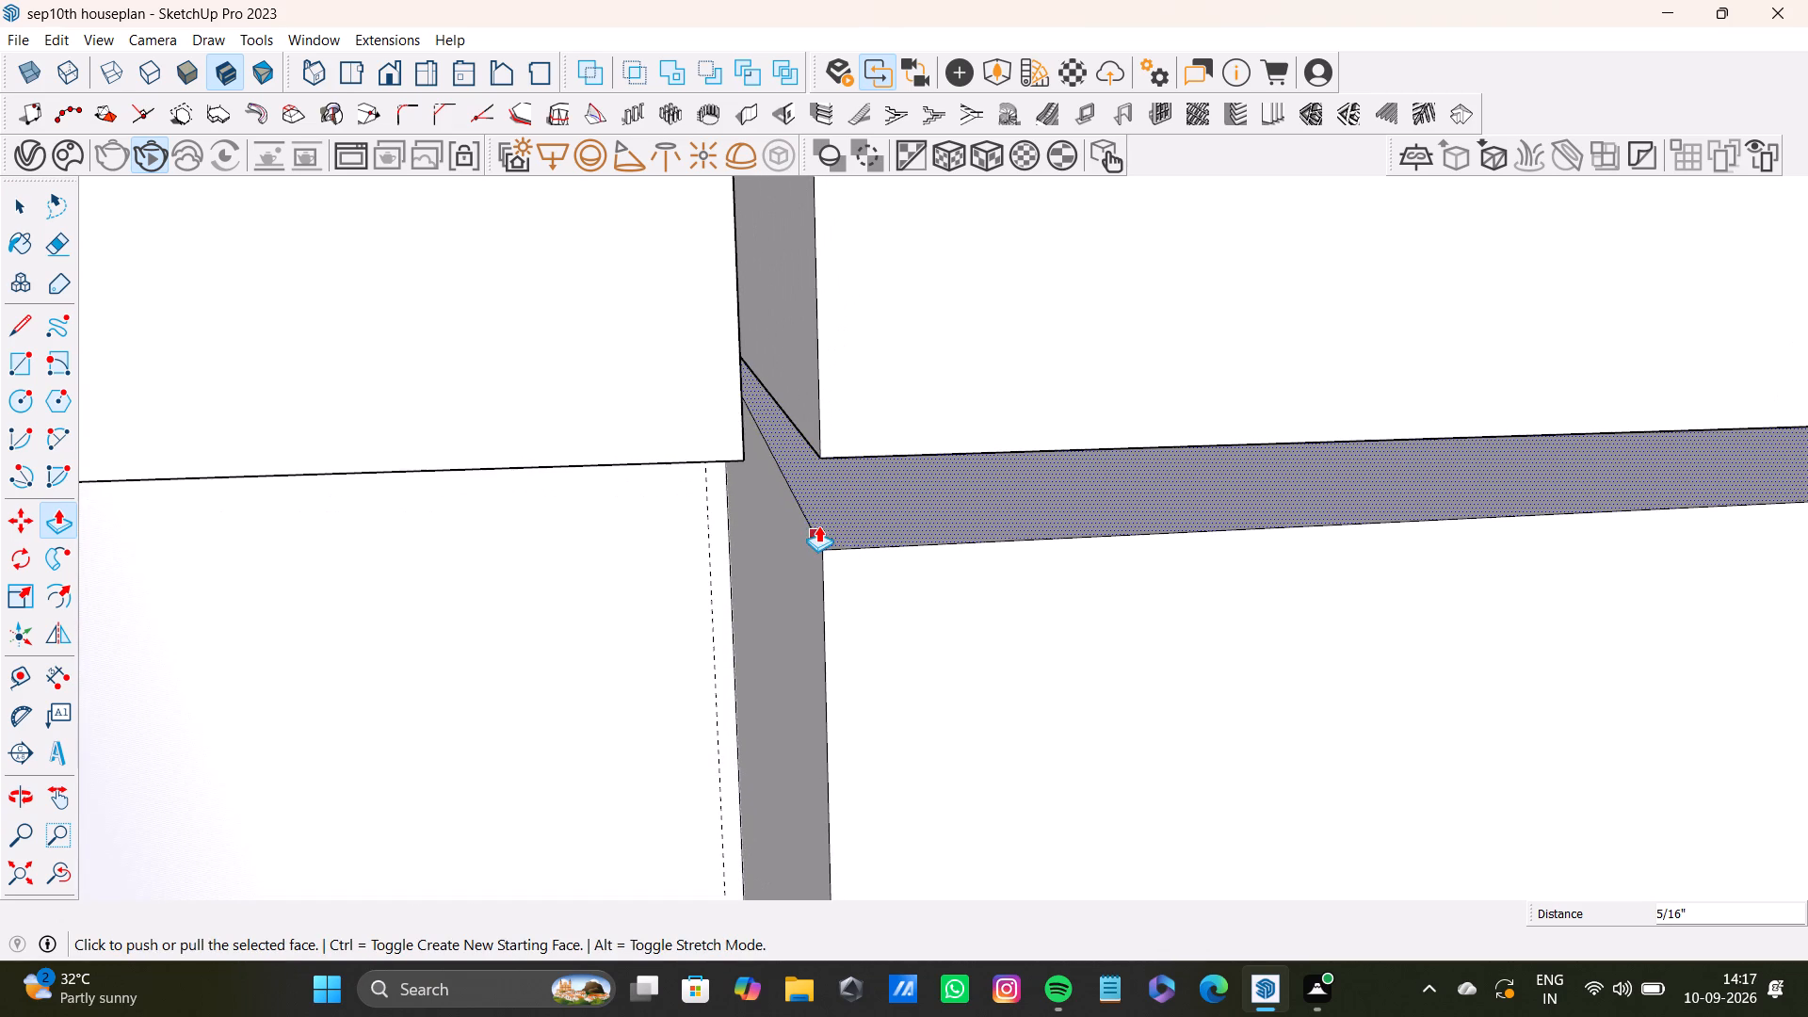
pyautogui.moveTo(816, 526); pyautogui.dragTo(837, 476)
pyautogui.scroll(-6, 898, 598)
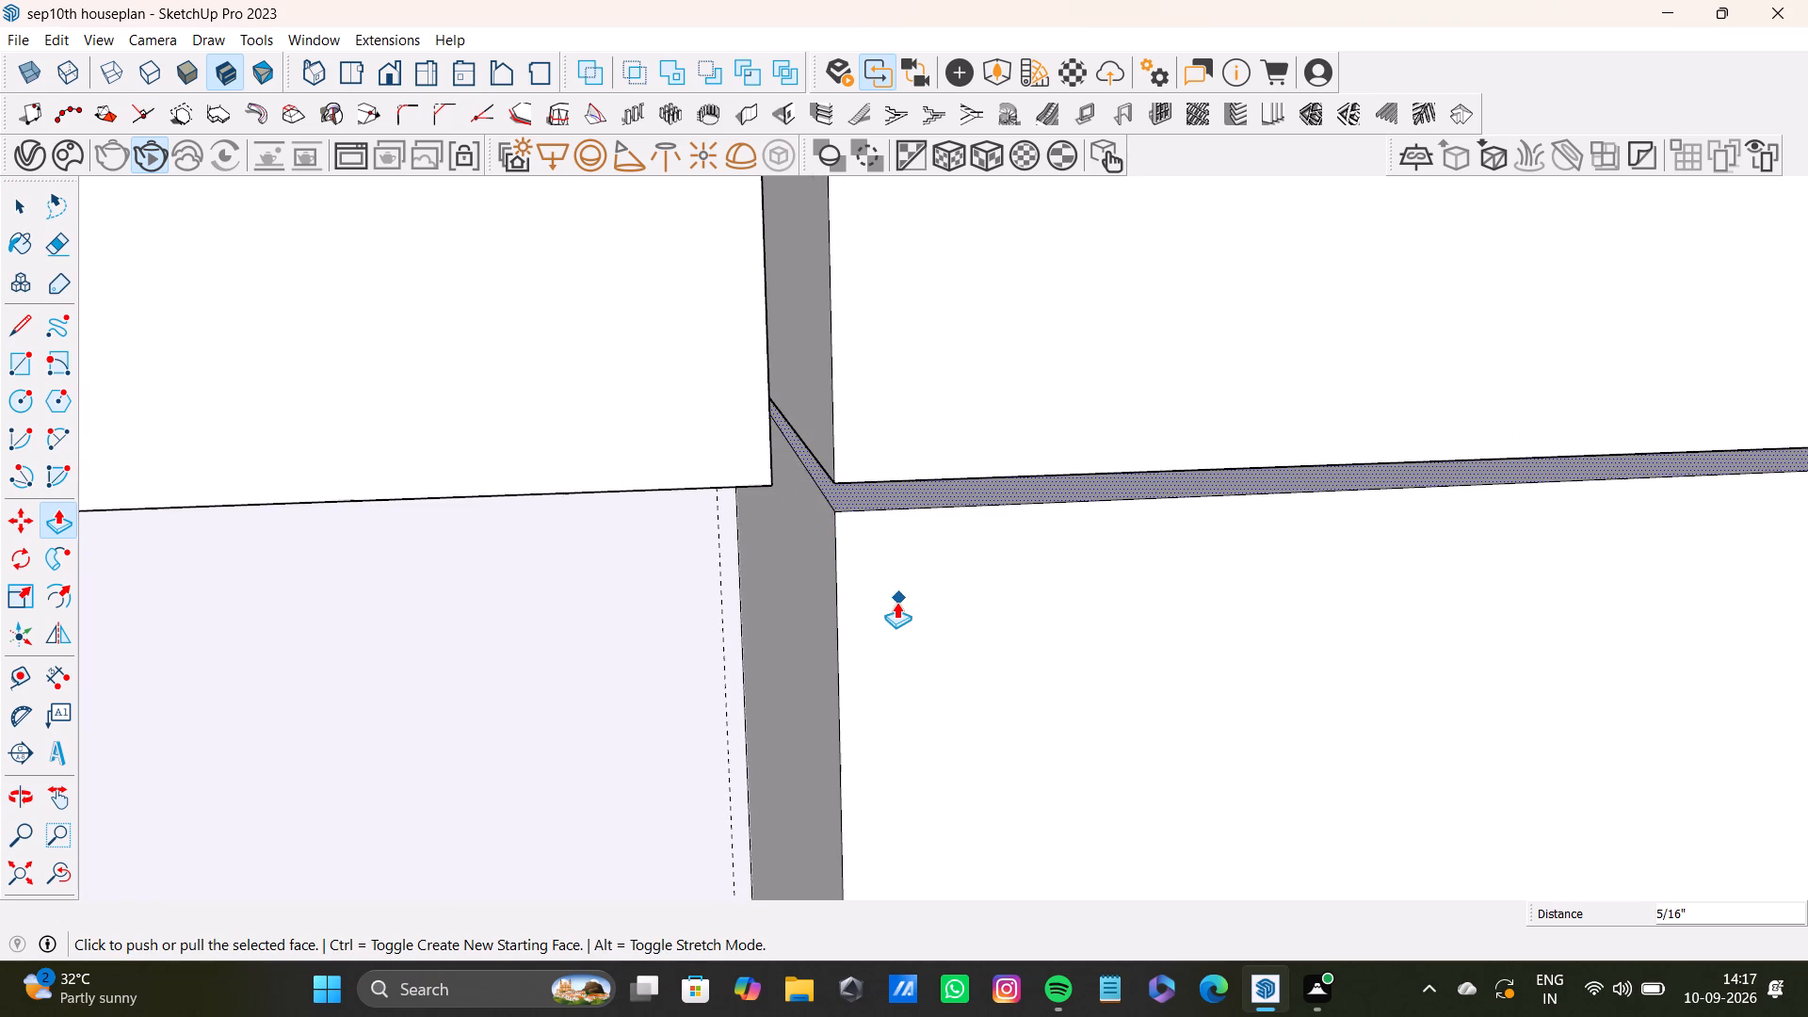
# Raise the top face of the tall cabinet below the fourth box level with the neighbouring tall cabinet's top.
pyautogui.scroll(-10, 896, 602)
pyautogui.keyDown('shift'); pyautogui.moveTo(1041, 624); pyautogui.dragTo(643, 666, button='middle'); pyautogui.keyUp('shift')
pyautogui.scroll(-5, 808, 641)
pyautogui.scroll(11, 1583, 562)
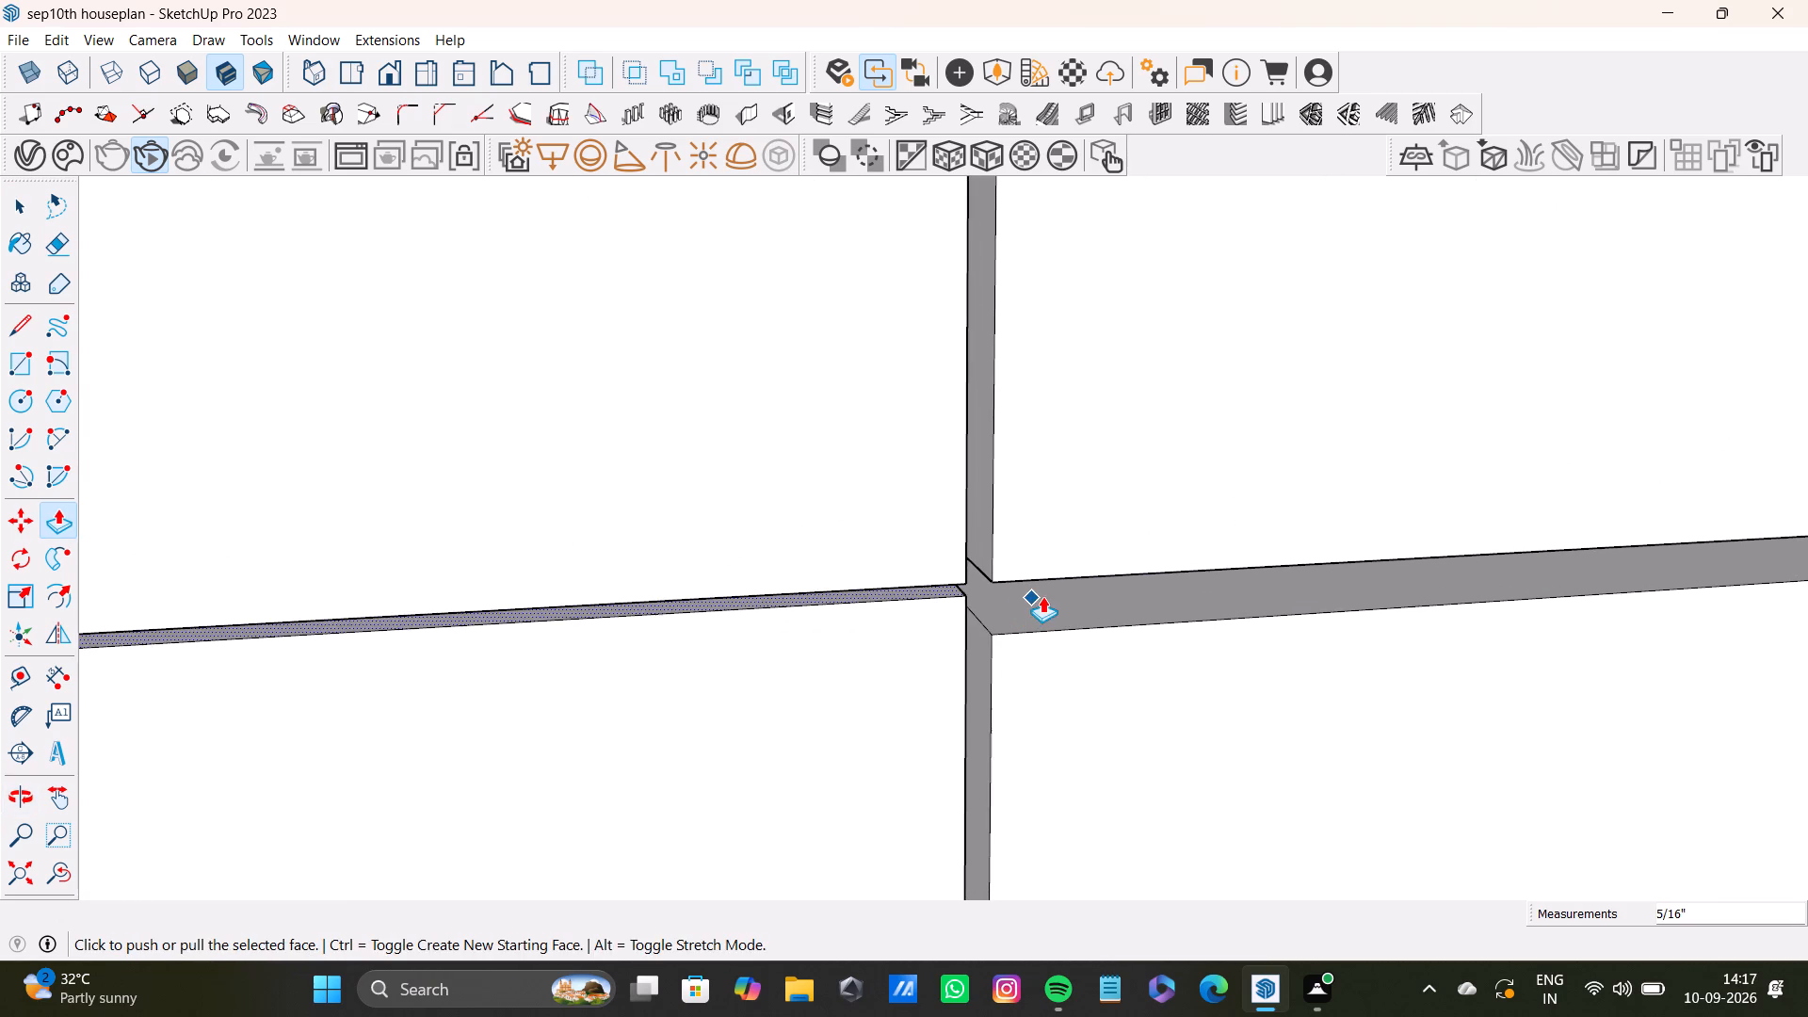
pyautogui.scroll(1, 1042, 596)
pyautogui.press('space')
pyautogui.click(1048, 605)
pyautogui.press('p')
pyautogui.moveTo(1021, 630); pyautogui.dragTo(972, 618)
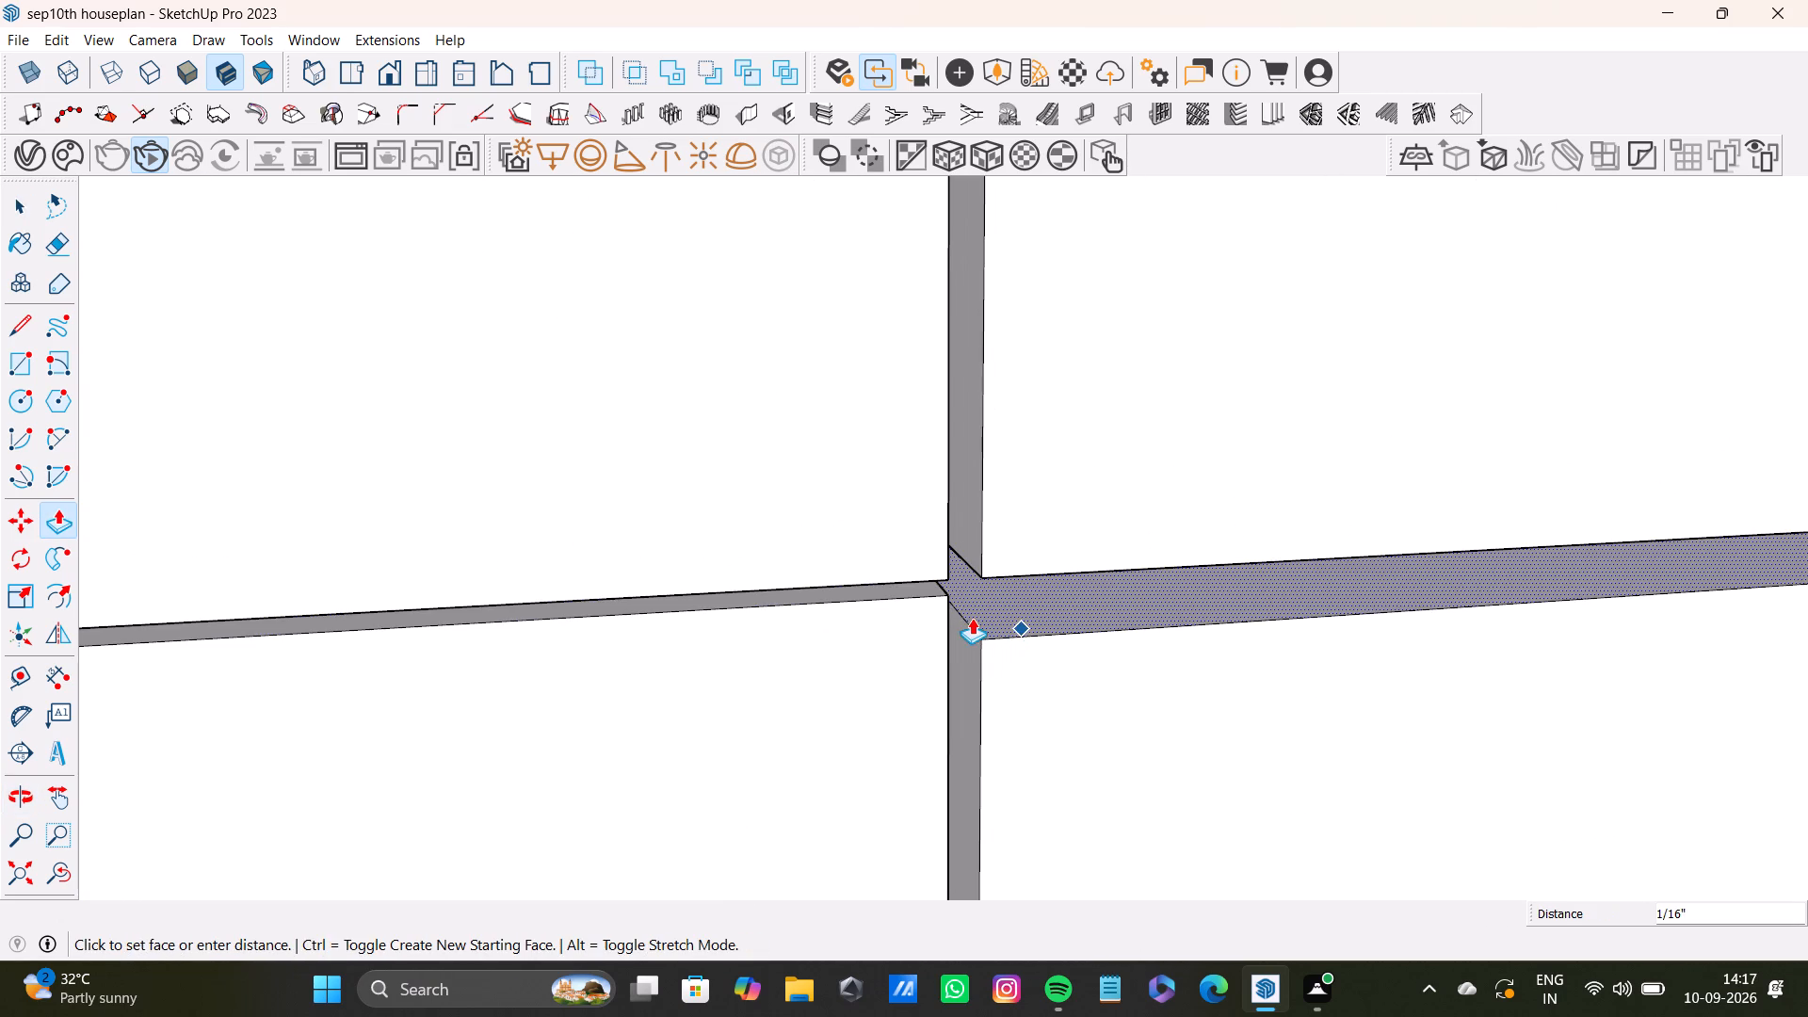
pyautogui.moveTo(972, 618); pyautogui.dragTo(944, 589)
pyautogui.scroll(-18, 947, 614)
pyautogui.press('space')
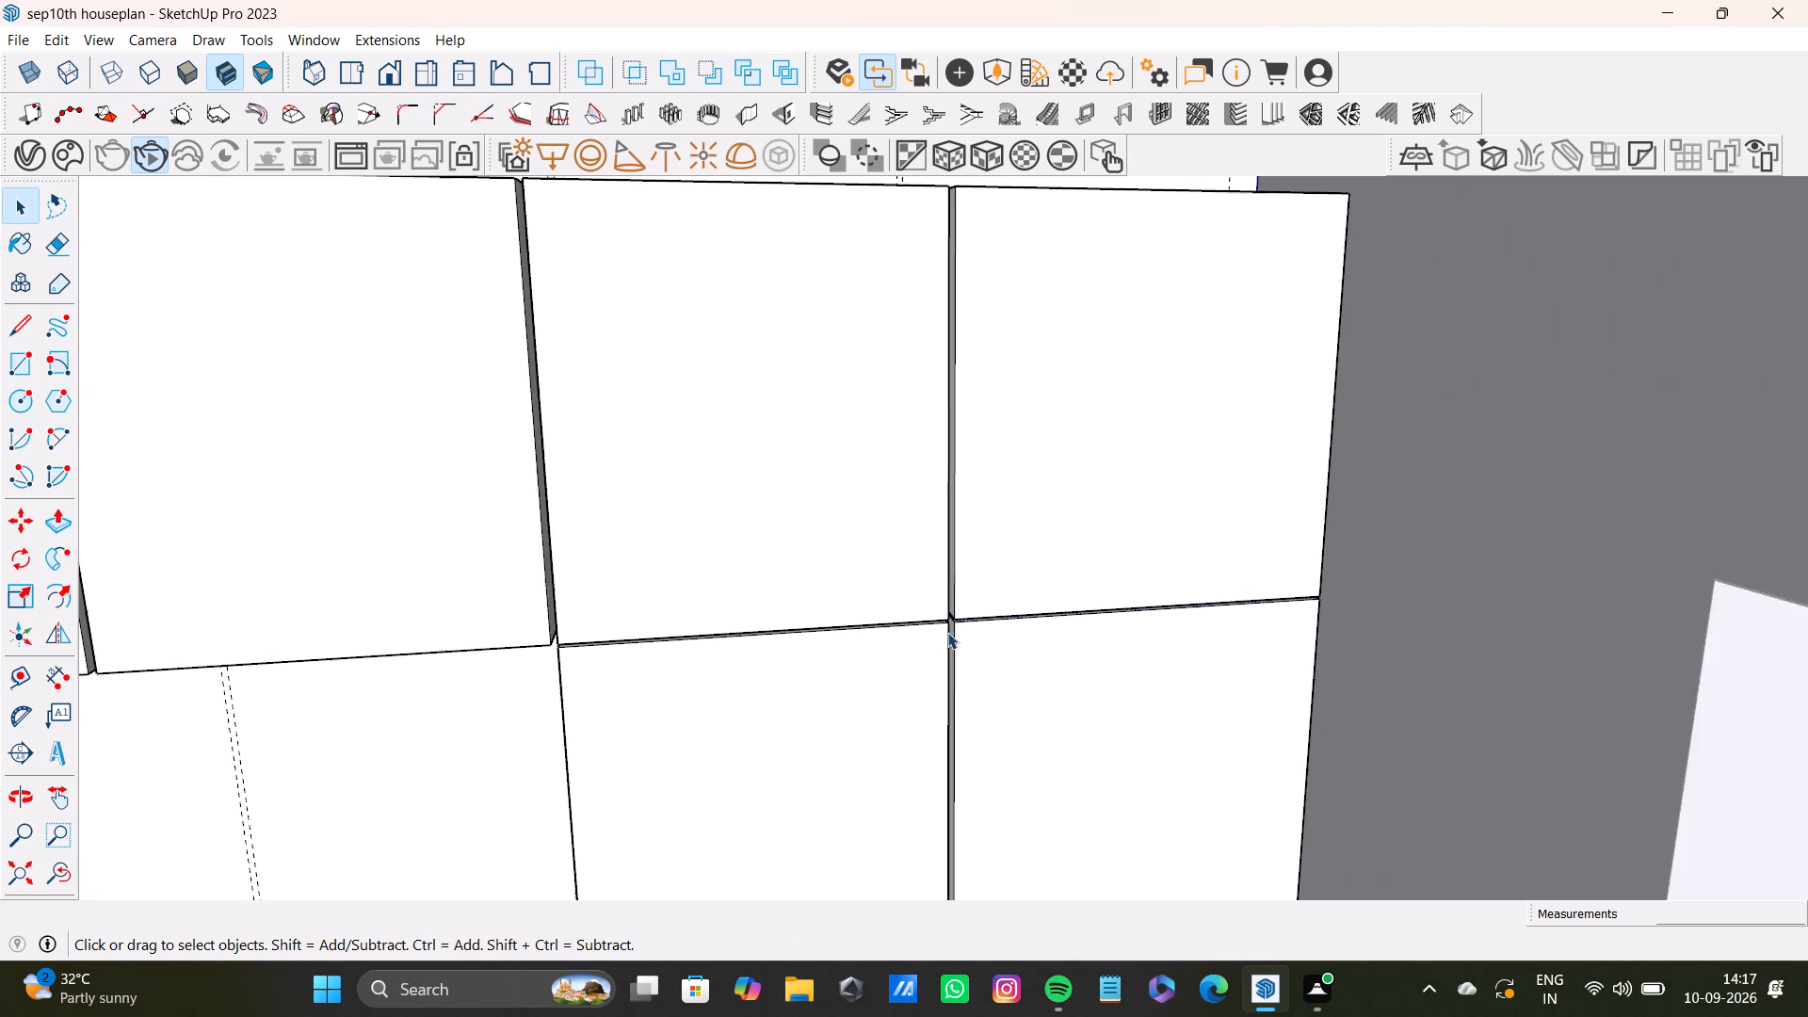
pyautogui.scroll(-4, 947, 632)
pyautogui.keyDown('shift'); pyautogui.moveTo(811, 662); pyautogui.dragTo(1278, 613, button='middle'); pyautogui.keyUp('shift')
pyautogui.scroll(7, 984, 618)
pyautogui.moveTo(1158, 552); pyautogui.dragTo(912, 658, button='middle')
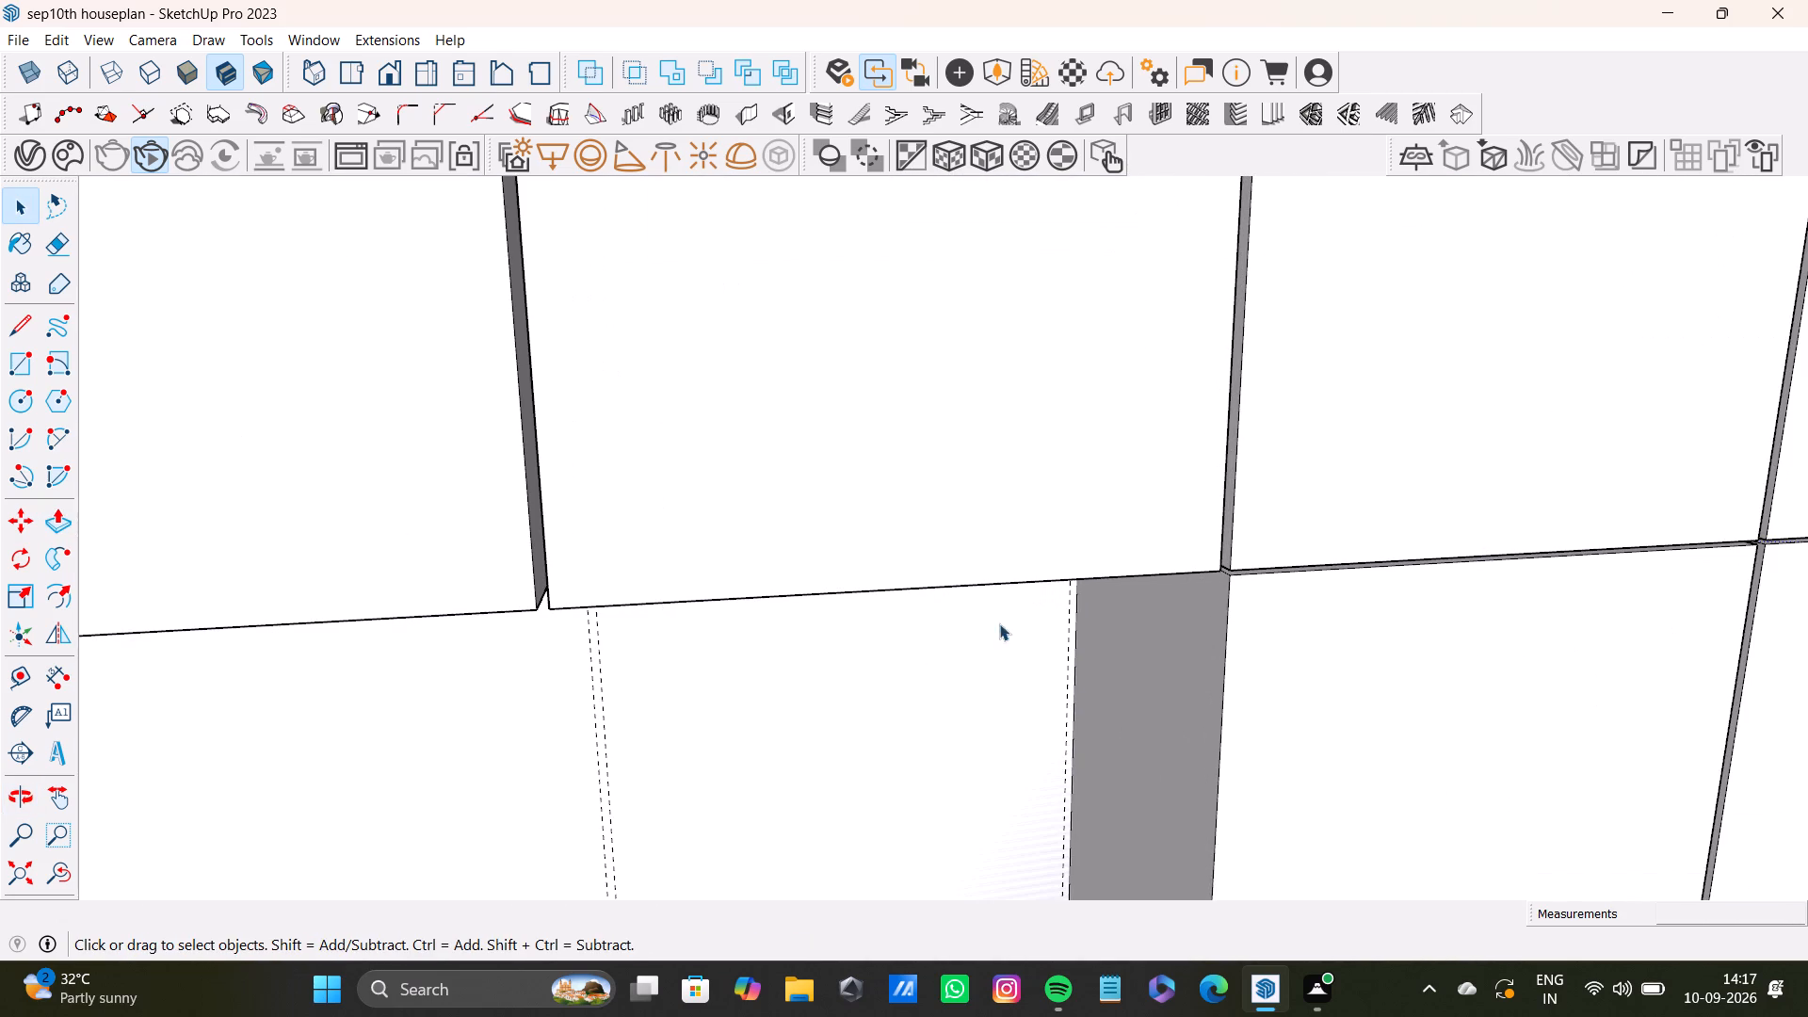
# Draw a rectangle about 2' by 7' 1" between the guides on the wall below the second overhead box.
pyautogui.moveTo(1325, 571); pyautogui.dragTo(1066, 622, button='middle')
pyautogui.scroll(-18, 1199, 501)
pyautogui.scroll(1, 1177, 540)
pyautogui.scroll(-19, 1099, 545)
pyautogui.scroll(3, 1007, 557)
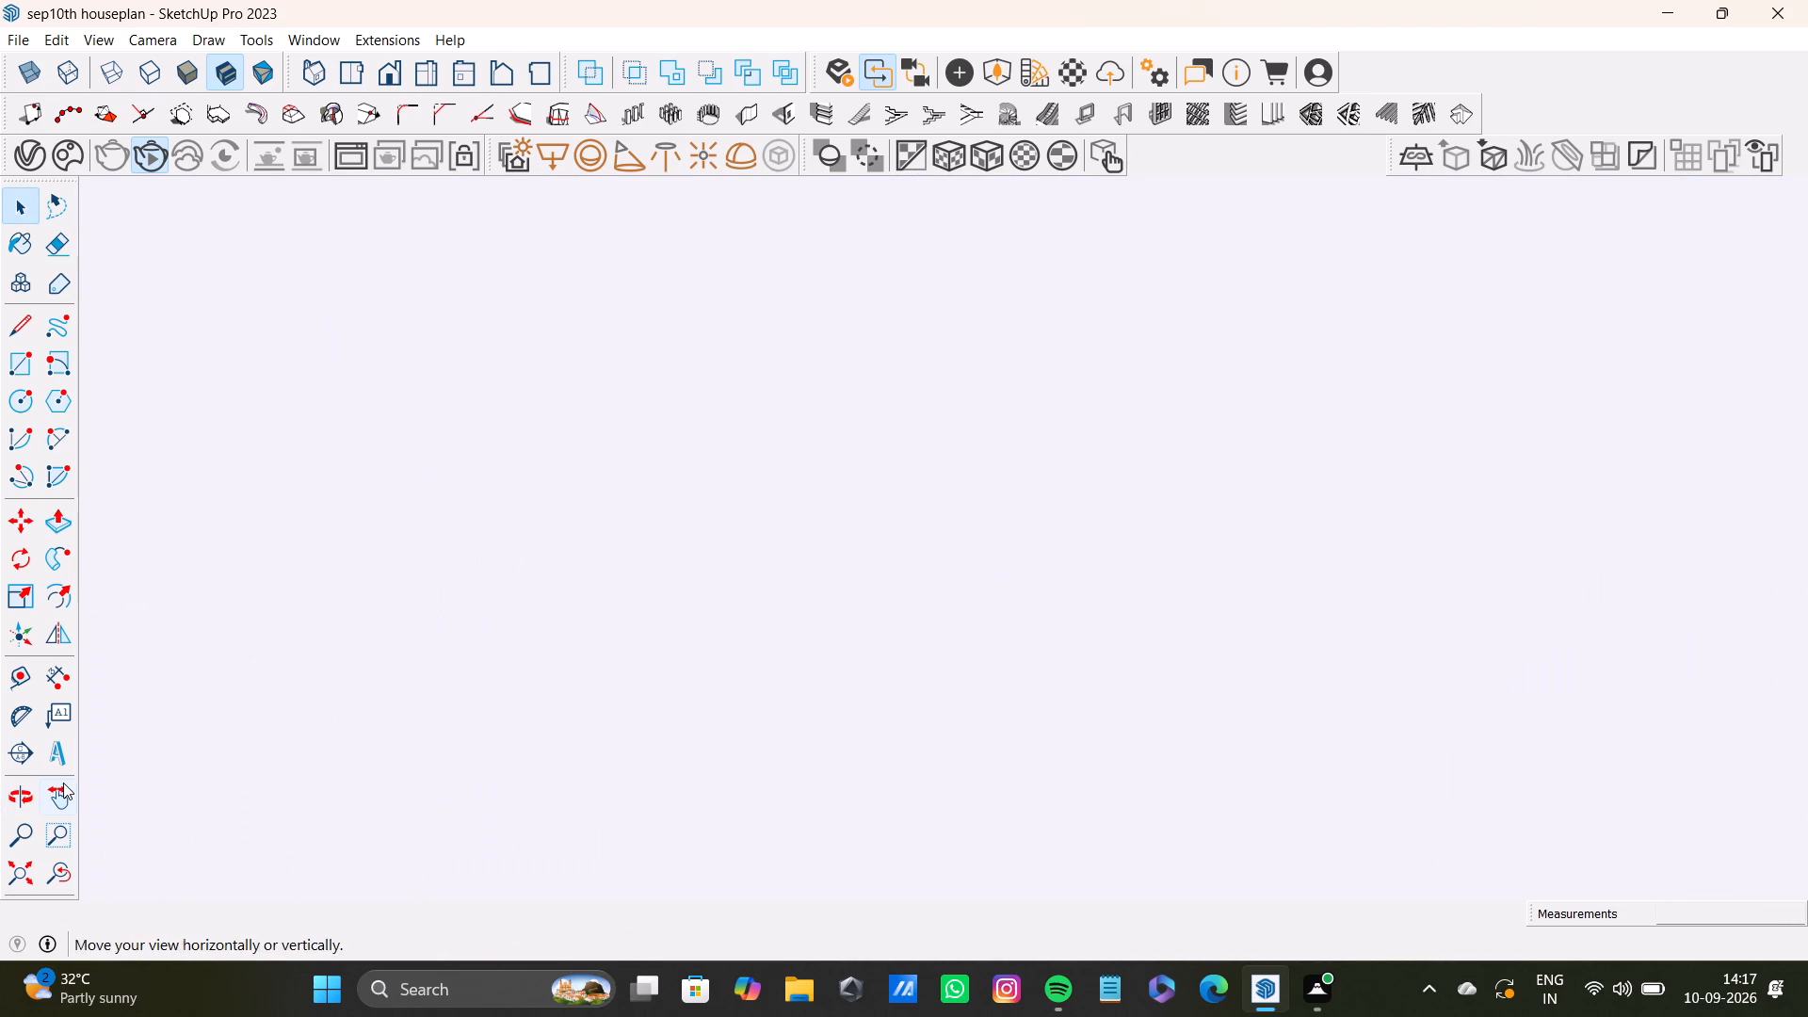
pyautogui.doubleClick(62, 866)
pyautogui.scroll(-5, 1039, 602)
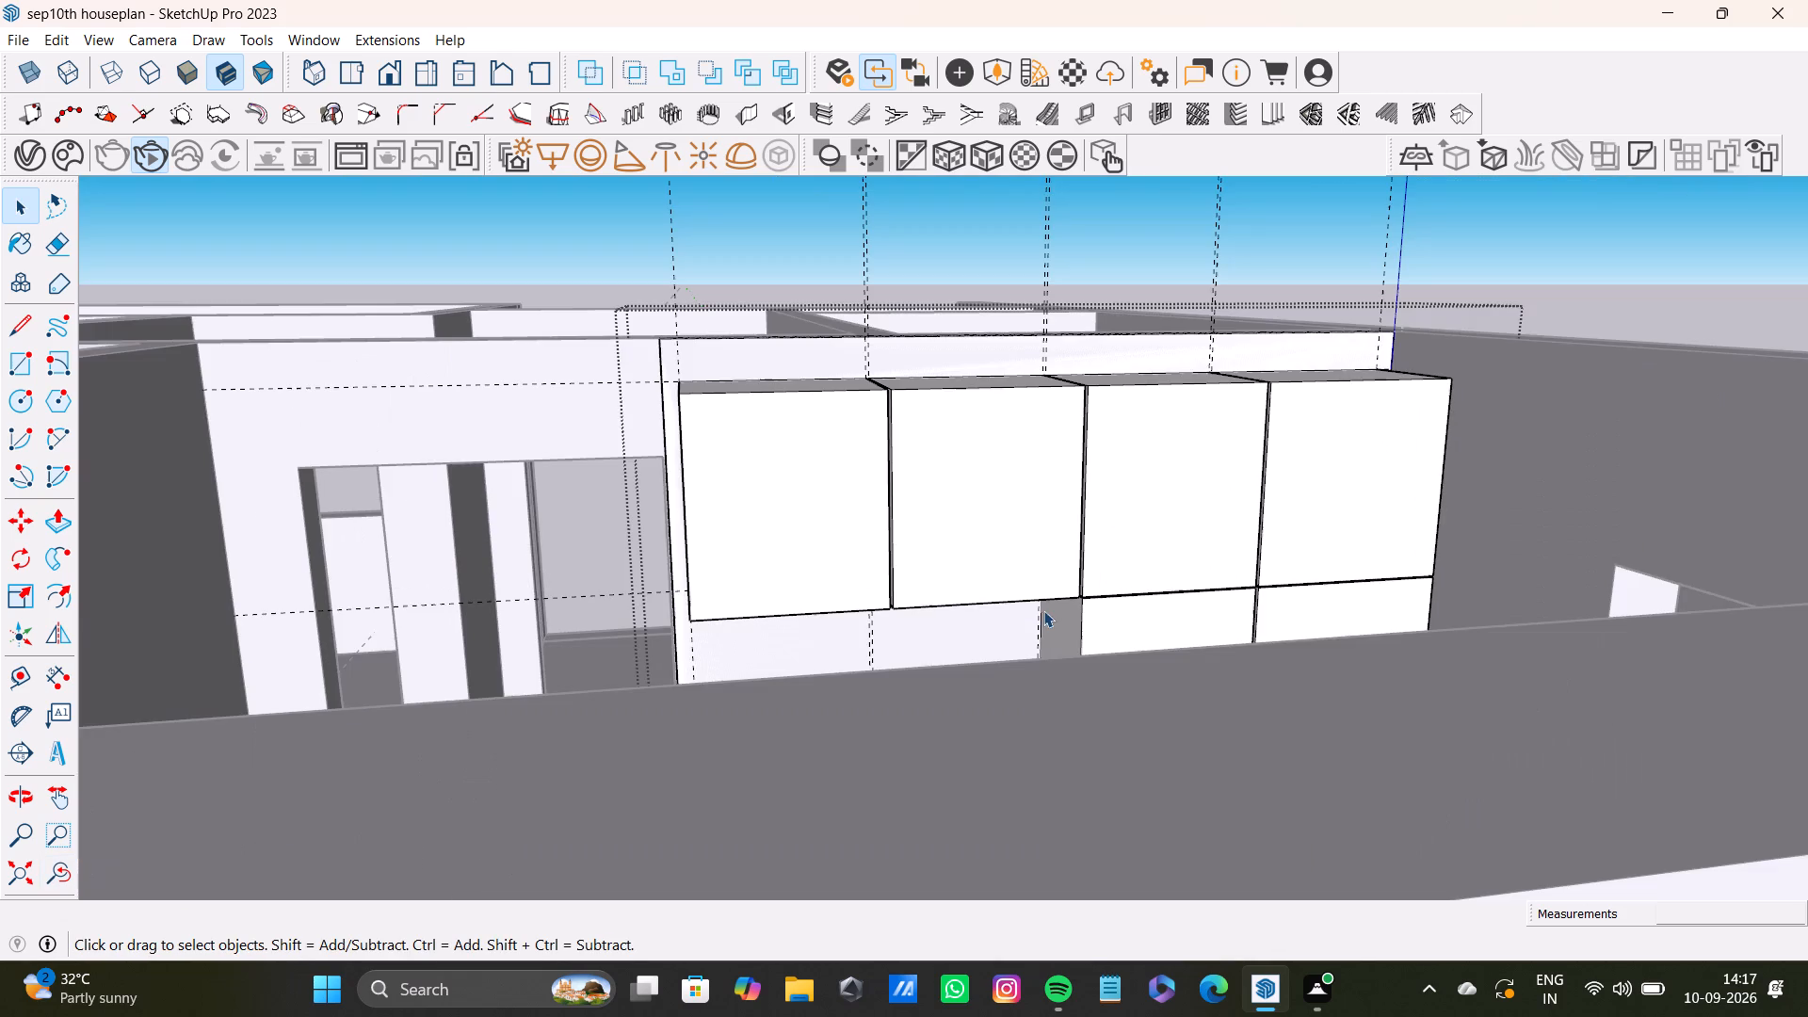
pyautogui.moveTo(1184, 576); pyautogui.dragTo(1122, 701, button='middle')
pyautogui.scroll(-1, 1090, 685)
pyautogui.scroll(8, 911, 613)
pyautogui.moveTo(1047, 626); pyautogui.dragTo(1041, 775, button='middle')
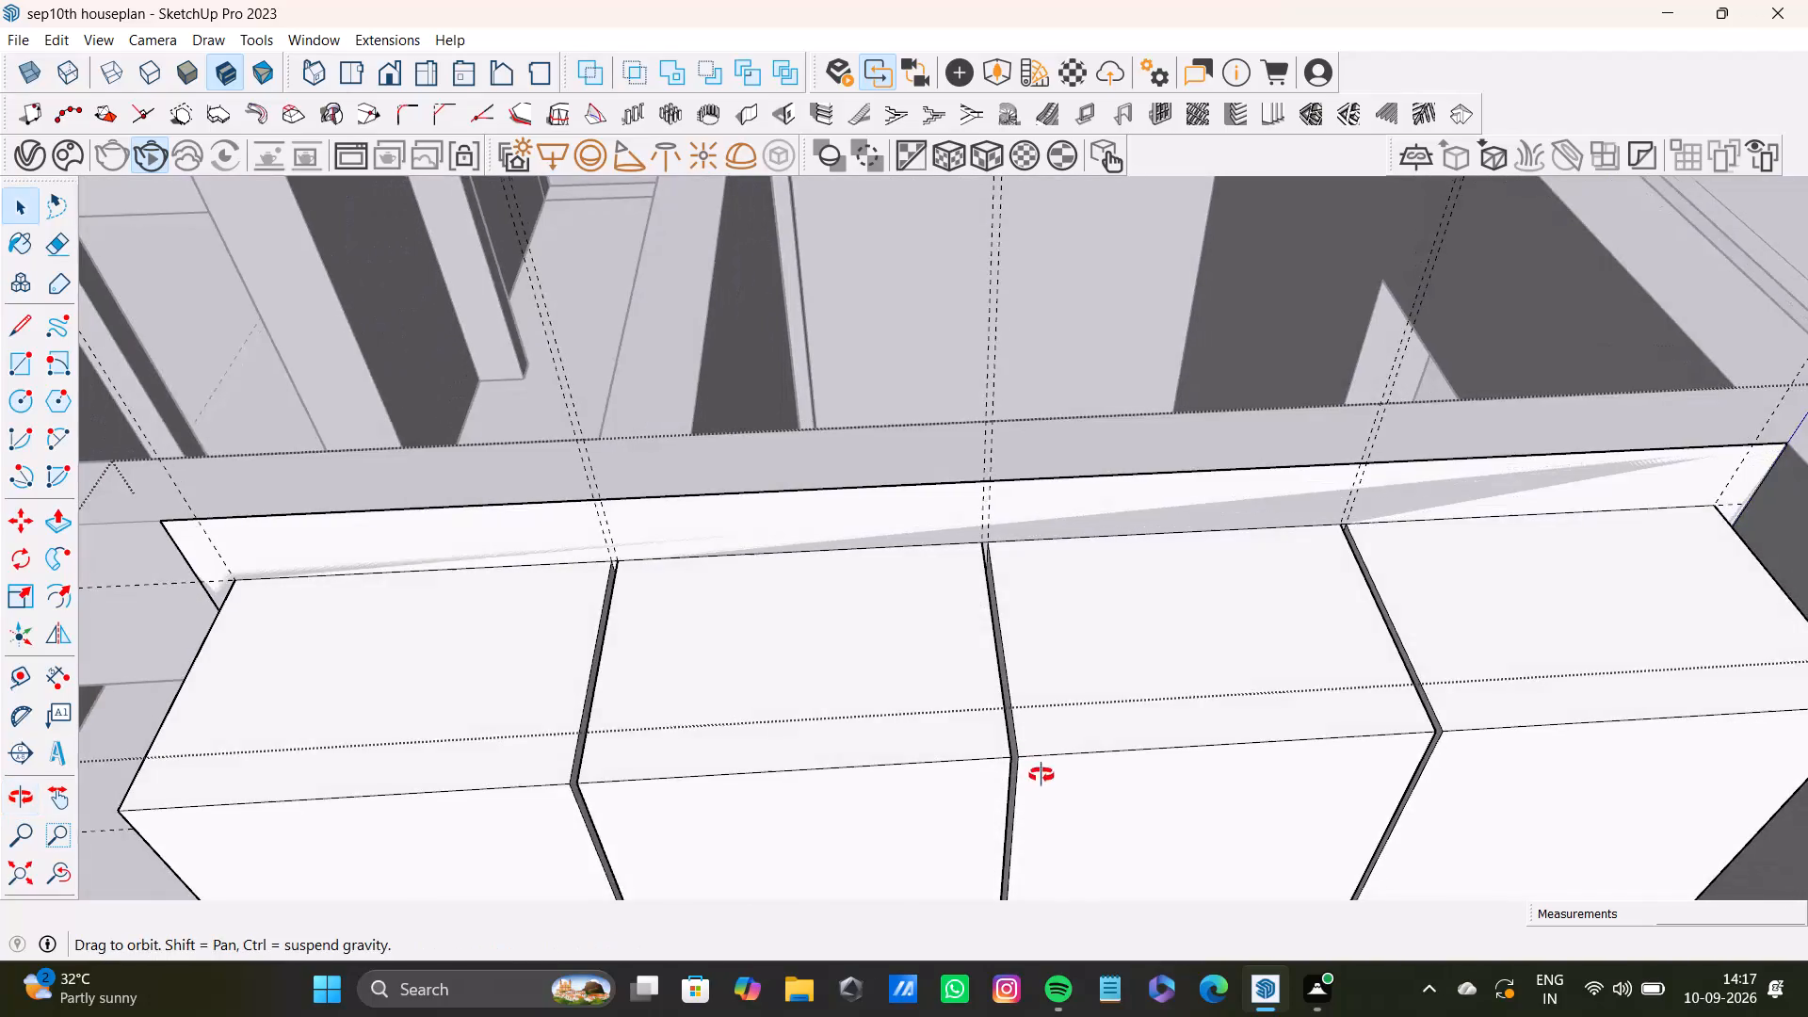
pyautogui.moveTo(1041, 775); pyautogui.dragTo(1041, 780, button='middle')
pyautogui.scroll(5, 980, 549)
pyautogui.scroll(-7, 1020, 612)
pyautogui.scroll(9, 1025, 636)
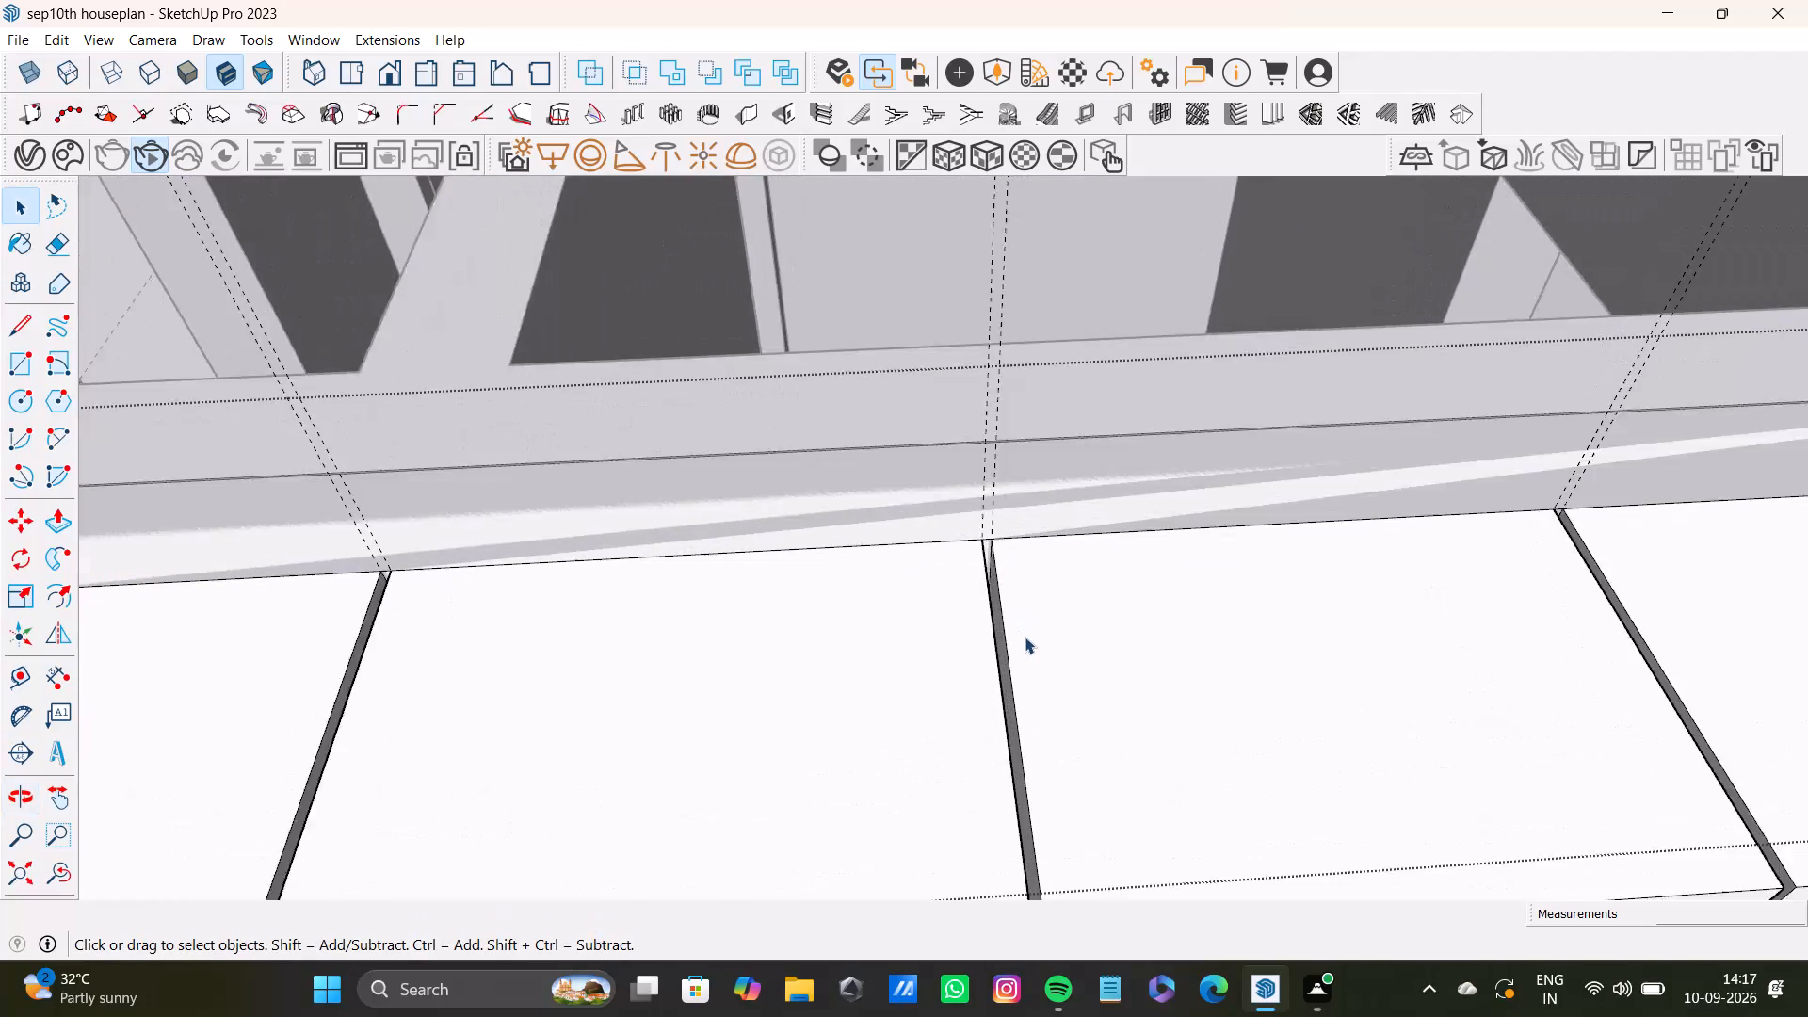
pyautogui.scroll(-8, 1023, 643)
pyautogui.keyDown('shift'); pyautogui.moveTo(1028, 643); pyautogui.dragTo(1036, 442, button='middle'); pyautogui.keyUp('shift')
pyautogui.scroll(3, 1099, 740)
pyautogui.keyDown('shift'); pyautogui.moveTo(1090, 741); pyautogui.dragTo(1131, 410, button='middle'); pyautogui.keyUp('shift')
pyautogui.scroll(4, 993, 665)
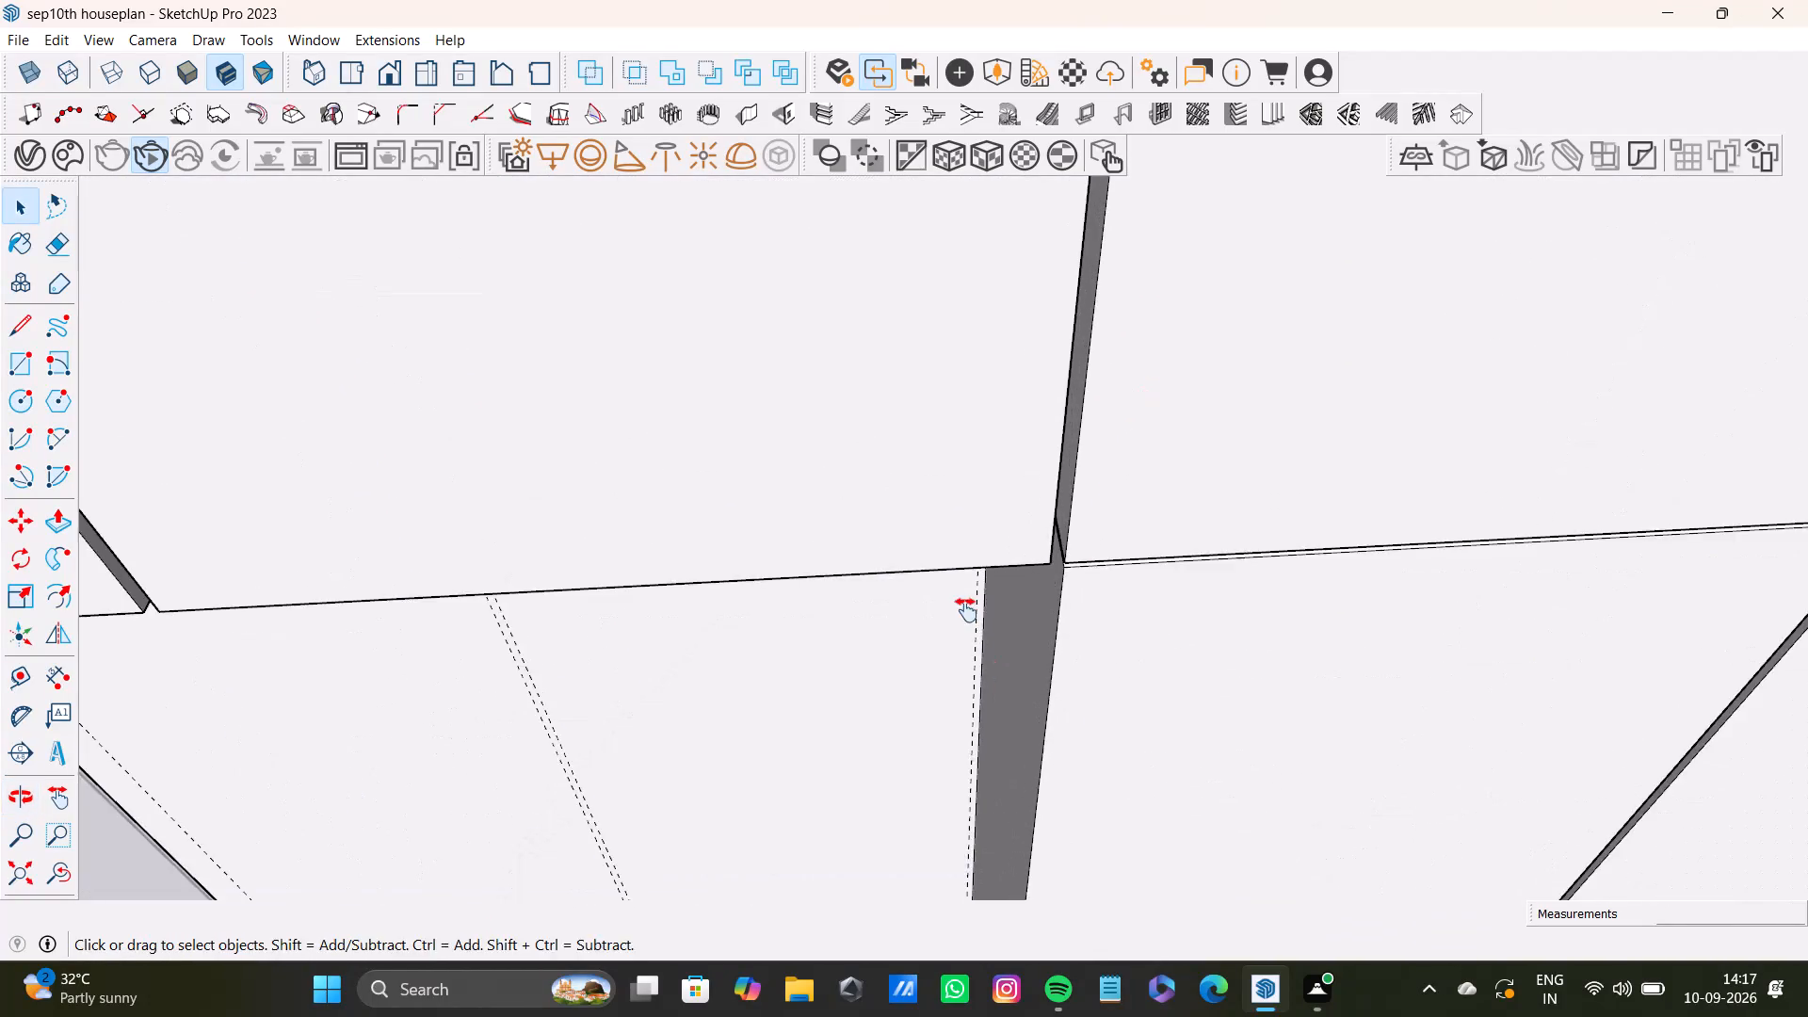
pyautogui.keyDown('shift'); pyautogui.moveTo(959, 682); pyautogui.dragTo(1007, 408, button='middle'); pyautogui.keyUp('shift')
pyautogui.keyDown('shift'); pyautogui.moveTo(982, 501); pyautogui.dragTo(1116, 649, button='middle'); pyautogui.keyUp('shift')
pyautogui.moveTo(1115, 644); pyautogui.dragTo(1122, 655, button='middle')
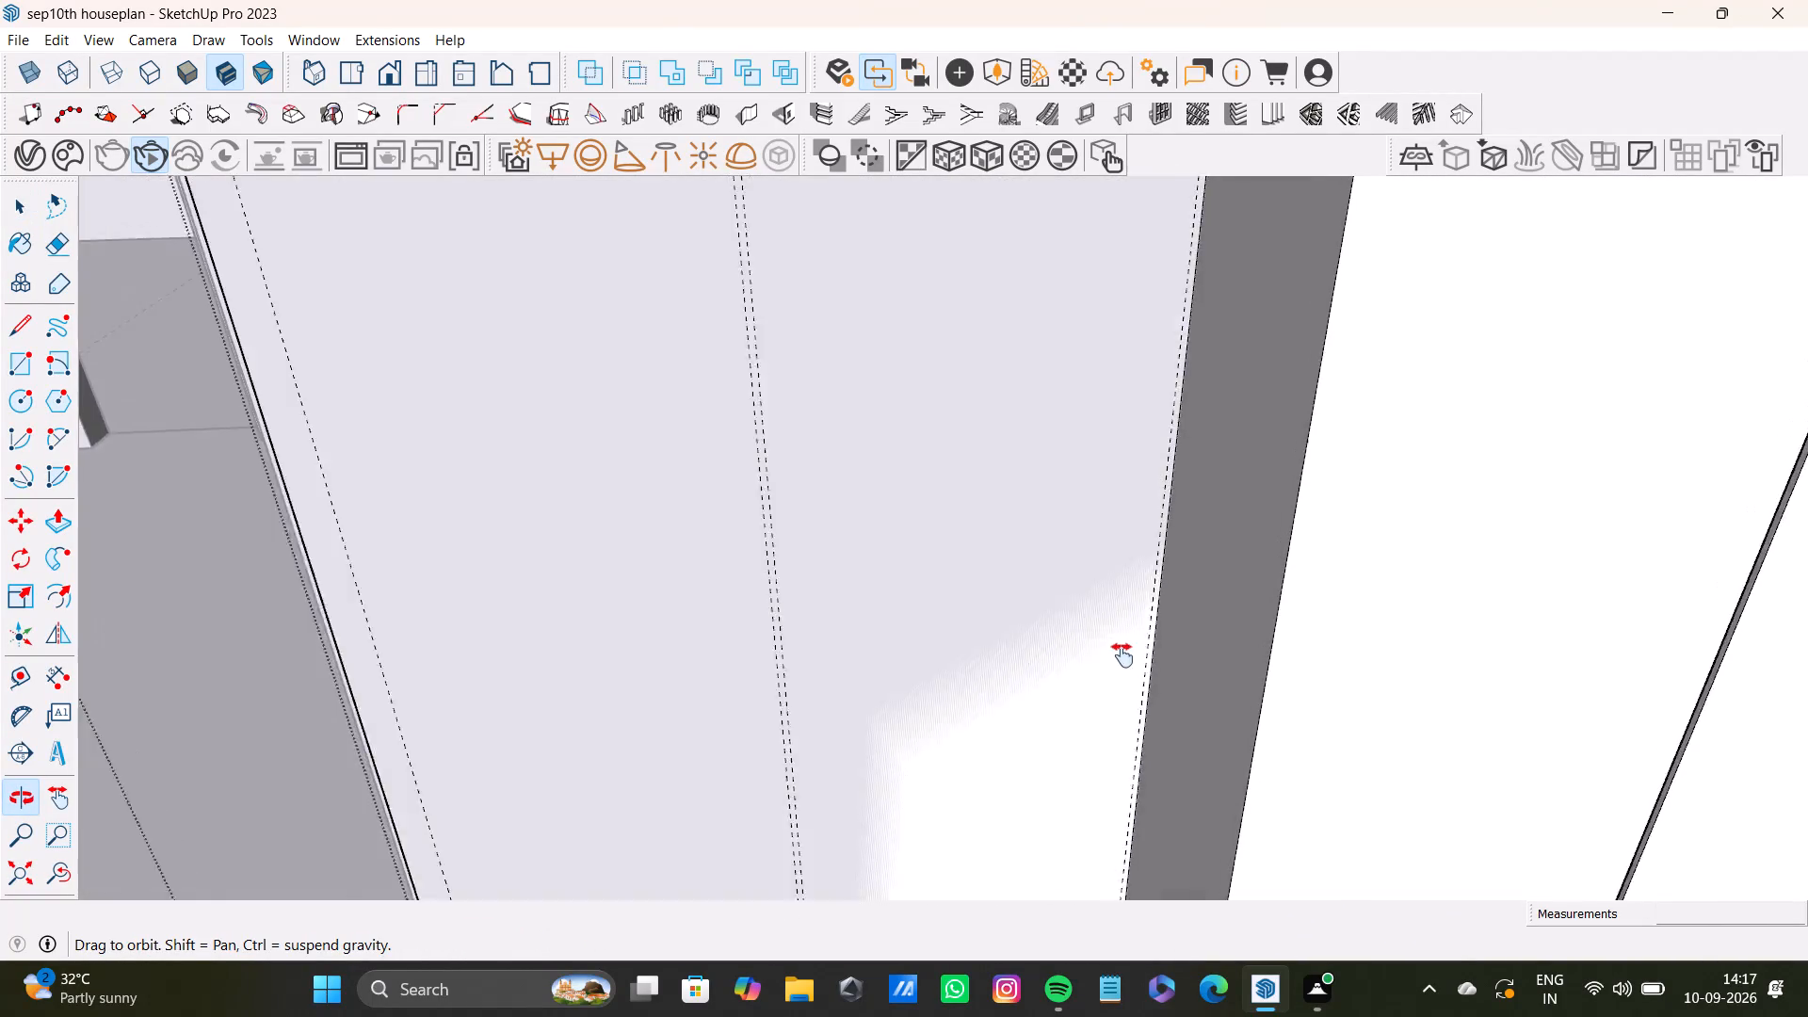
pyautogui.moveTo(1122, 655); pyautogui.dragTo(1120, 663, button='middle')
pyautogui.keyDown('shift'); pyautogui.moveTo(1122, 454); pyautogui.dragTo(1122, 457, button='middle'); pyautogui.keyUp('shift')
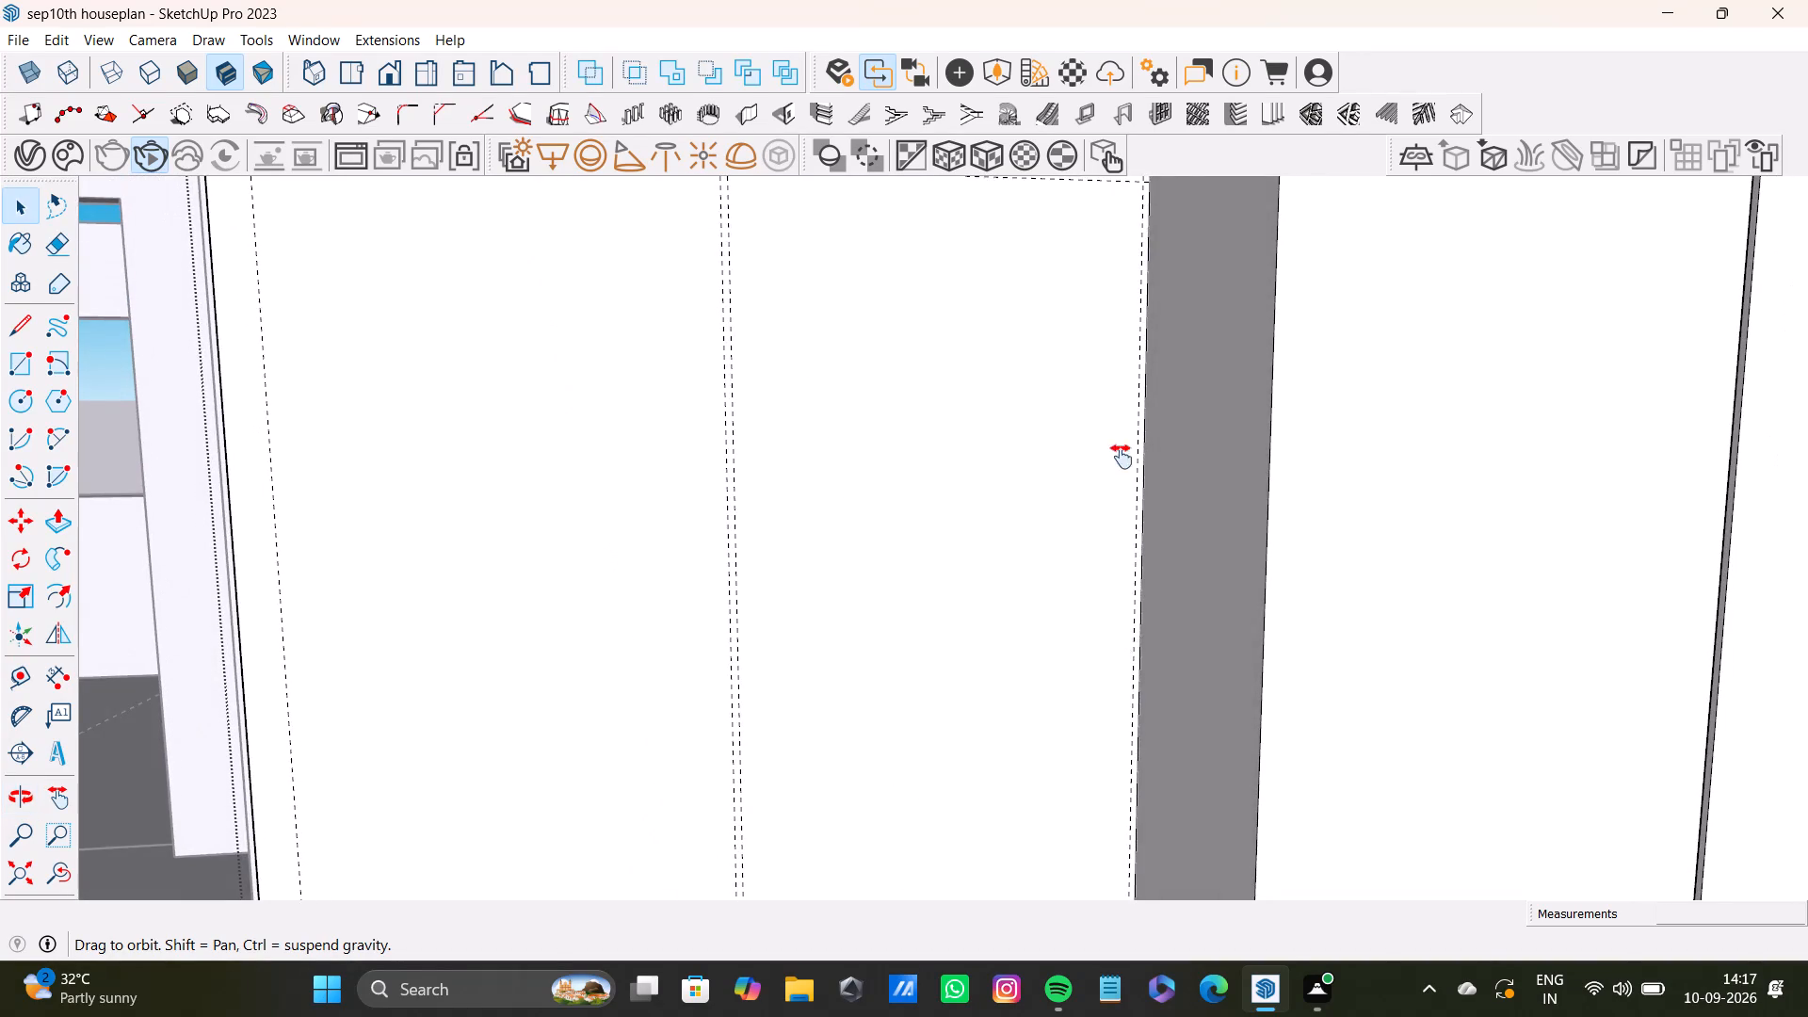
pyautogui.keyDown('shift'); pyautogui.moveTo(1122, 457); pyautogui.dragTo(1125, 597, button='middle'); pyautogui.keyUp('shift')
pyautogui.click(21, 363)
pyautogui.scroll(5, 840, 352)
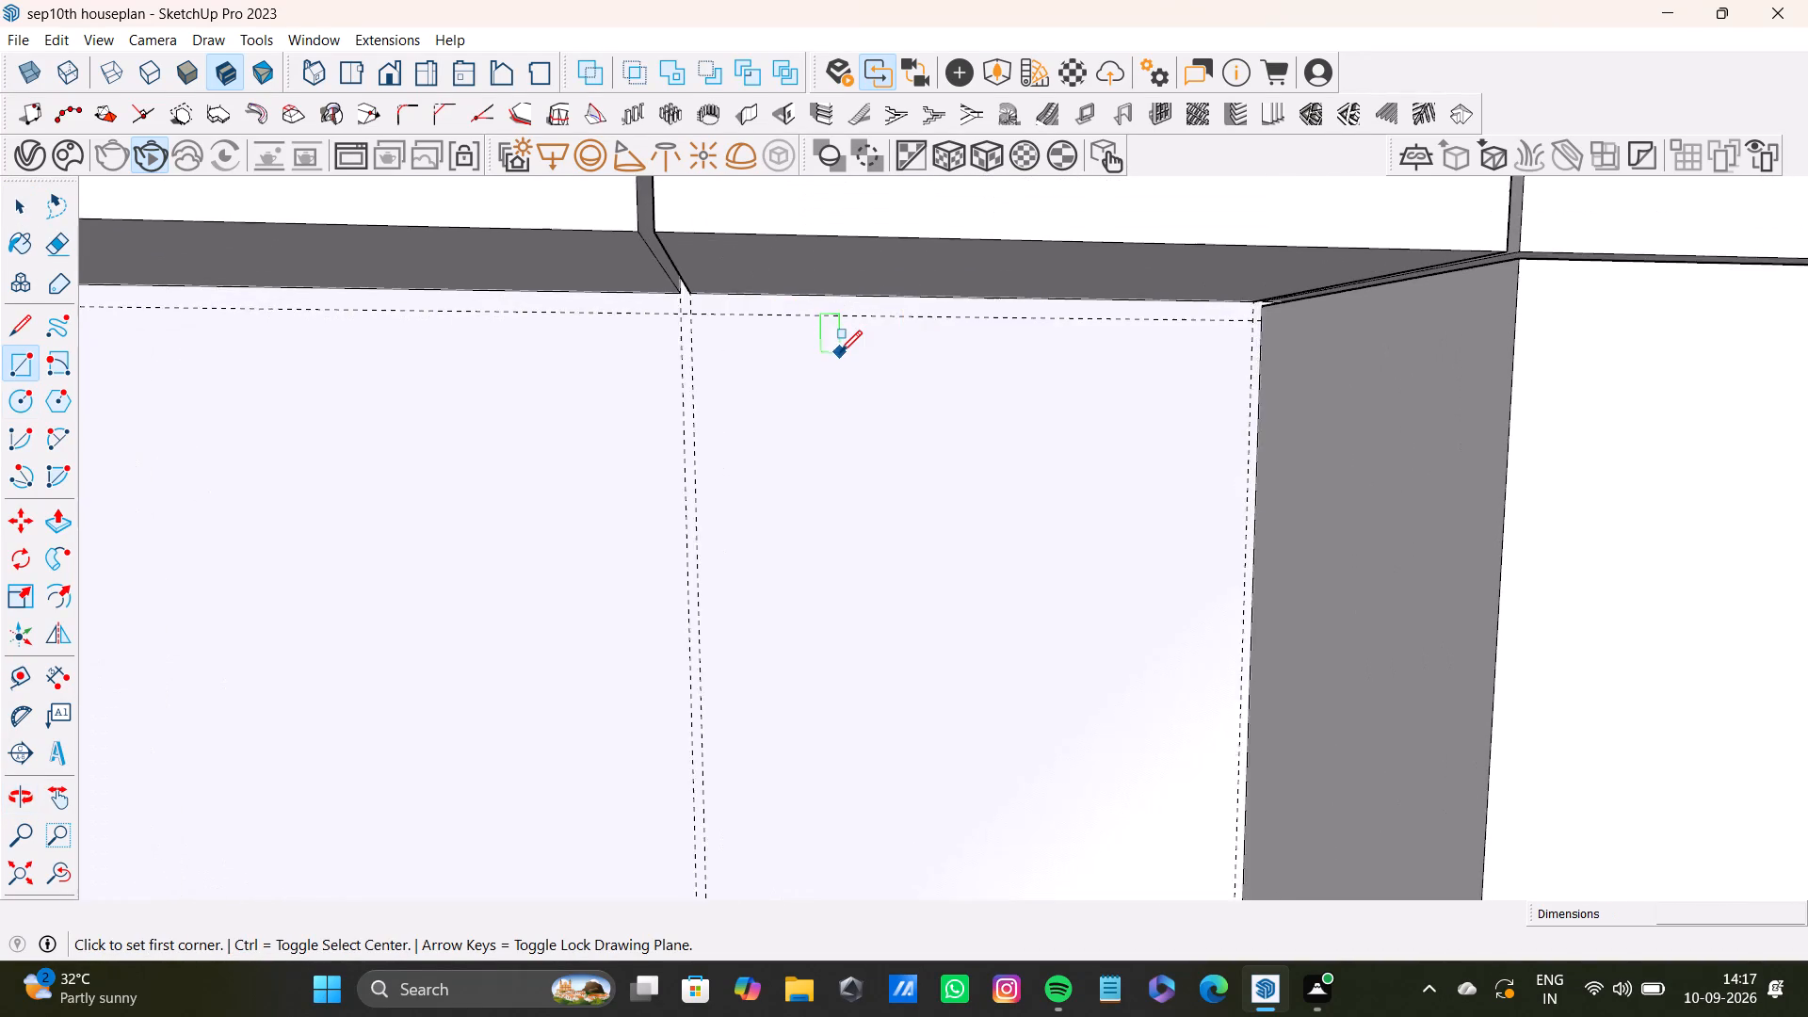
pyautogui.scroll(2, 840, 352)
pyautogui.click(666, 293)
pyautogui.scroll(-5, 828, 449)
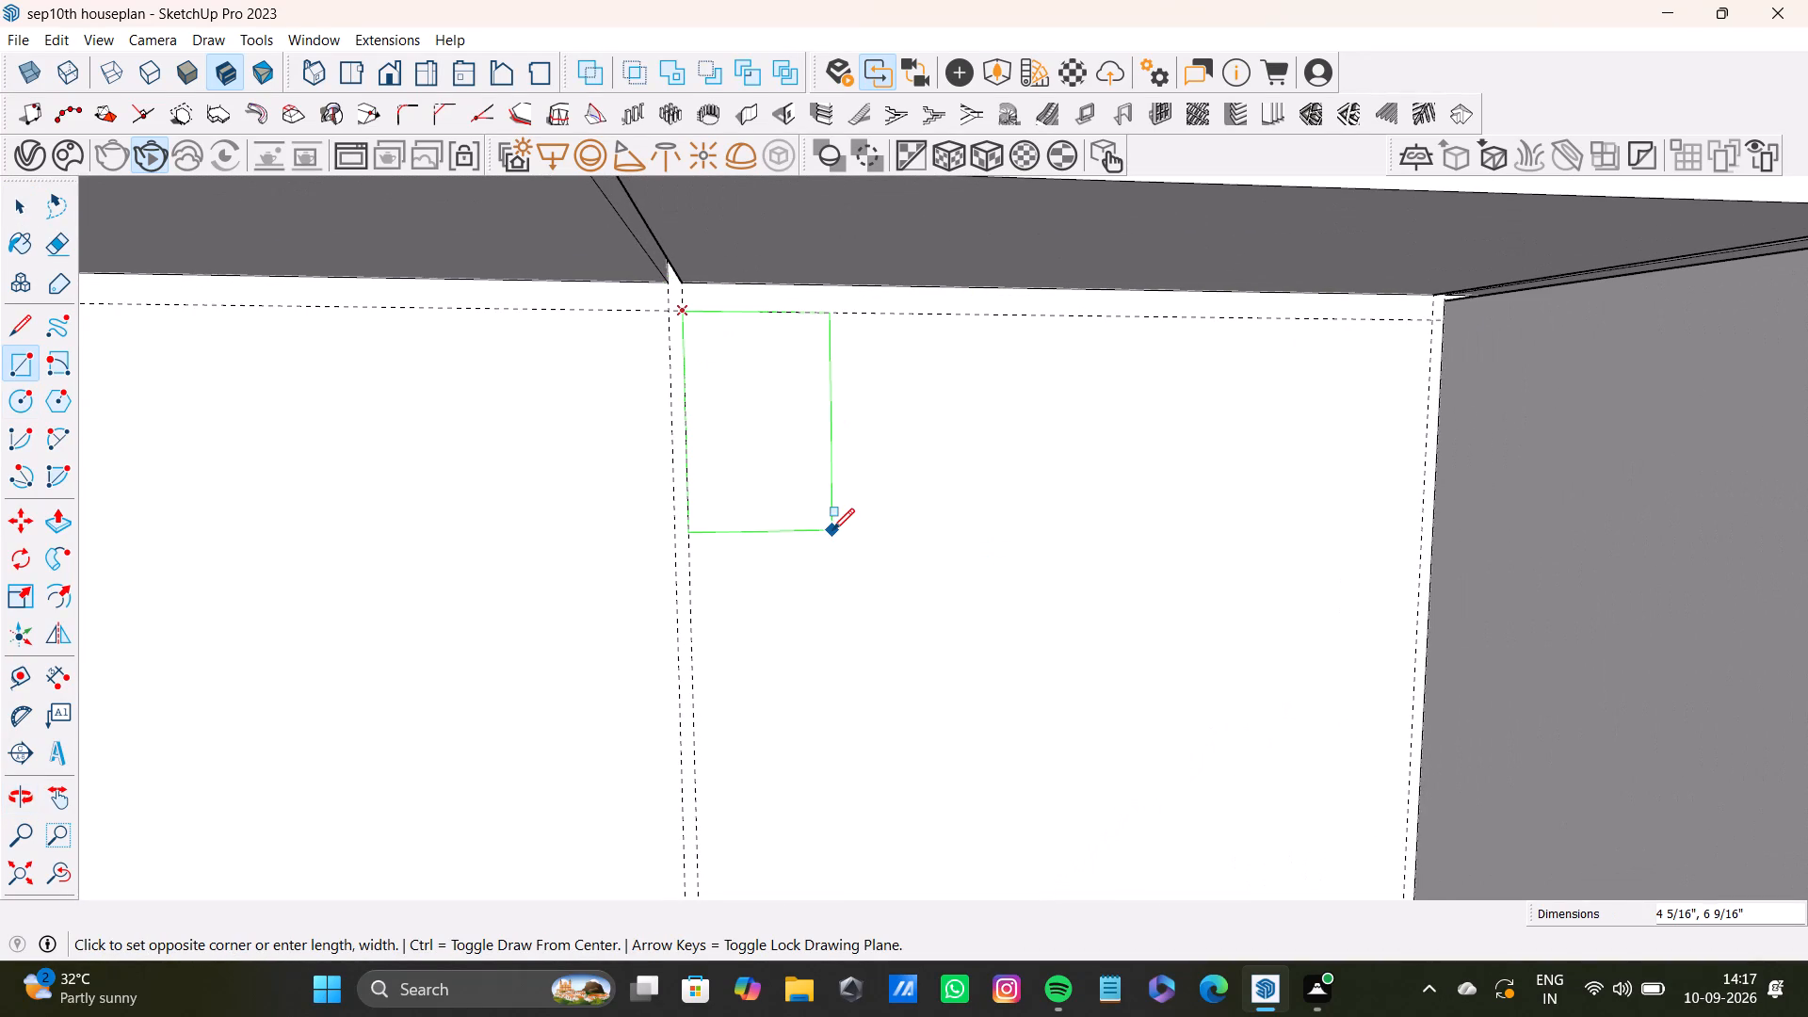
pyautogui.press('Left')
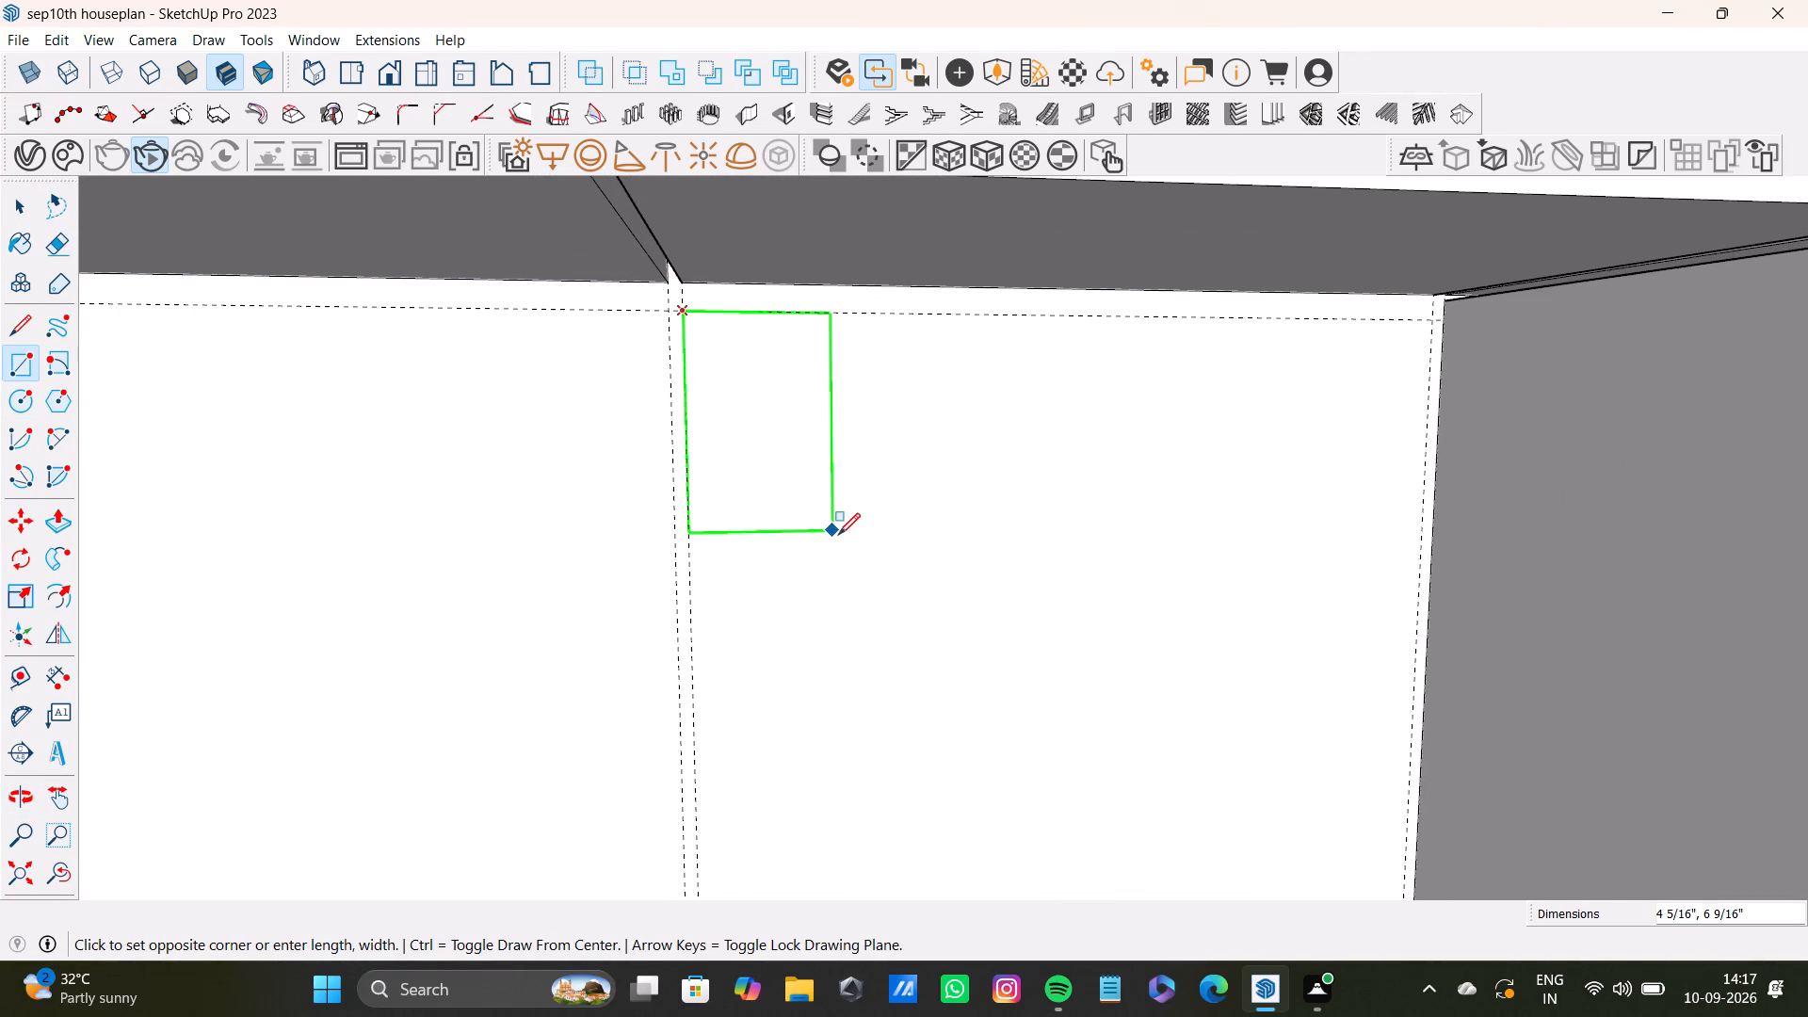
pyautogui.scroll(-4, 837, 531)
pyautogui.keyDown('shift'); pyautogui.moveTo(965, 628); pyautogui.dragTo(992, 331, button='middle'); pyautogui.keyUp('shift')
pyautogui.moveTo(1041, 480); pyautogui.dragTo(1154, 340, button='middle')
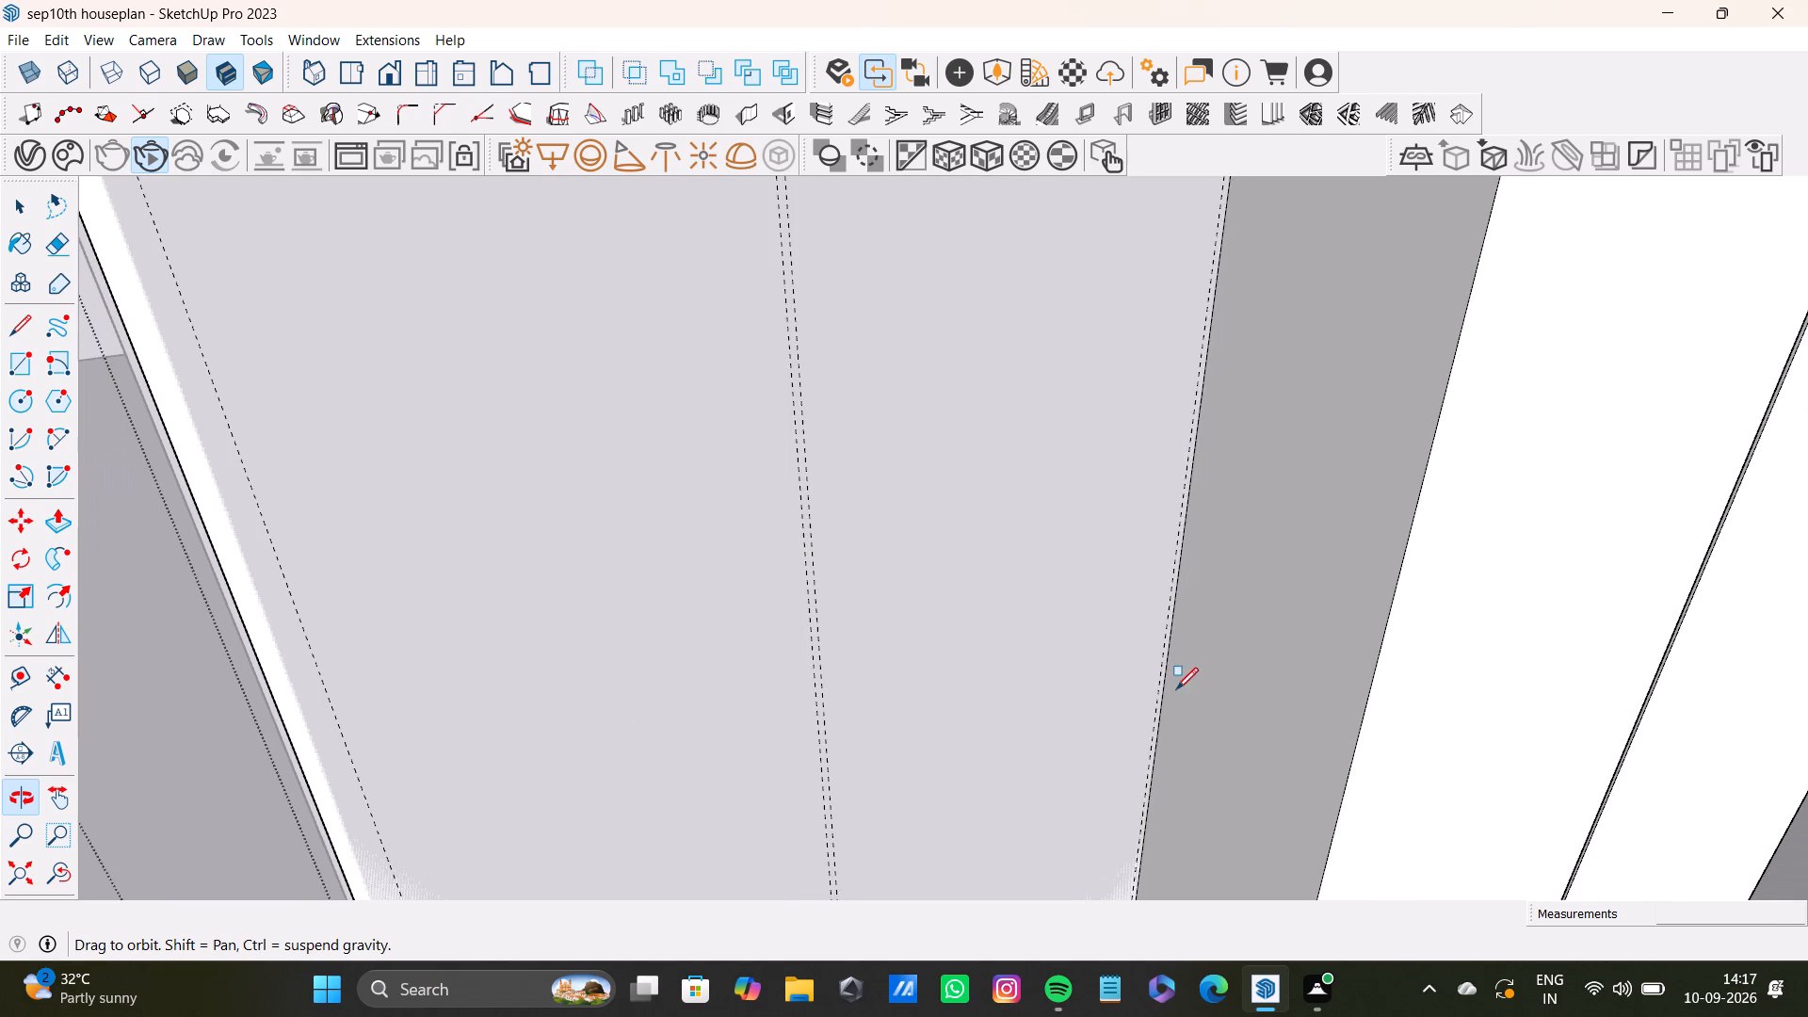
pyautogui.keyDown('shift'); pyautogui.moveTo(1156, 730); pyautogui.dragTo(1103, 490, button='middle'); pyautogui.keyUp('shift')
pyautogui.scroll(4, 1090, 571)
pyautogui.keyDown('shift'); pyautogui.moveTo(1074, 617); pyautogui.dragTo(1068, 402, button='middle'); pyautogui.keyUp('shift')
pyautogui.scroll(3, 1084, 556)
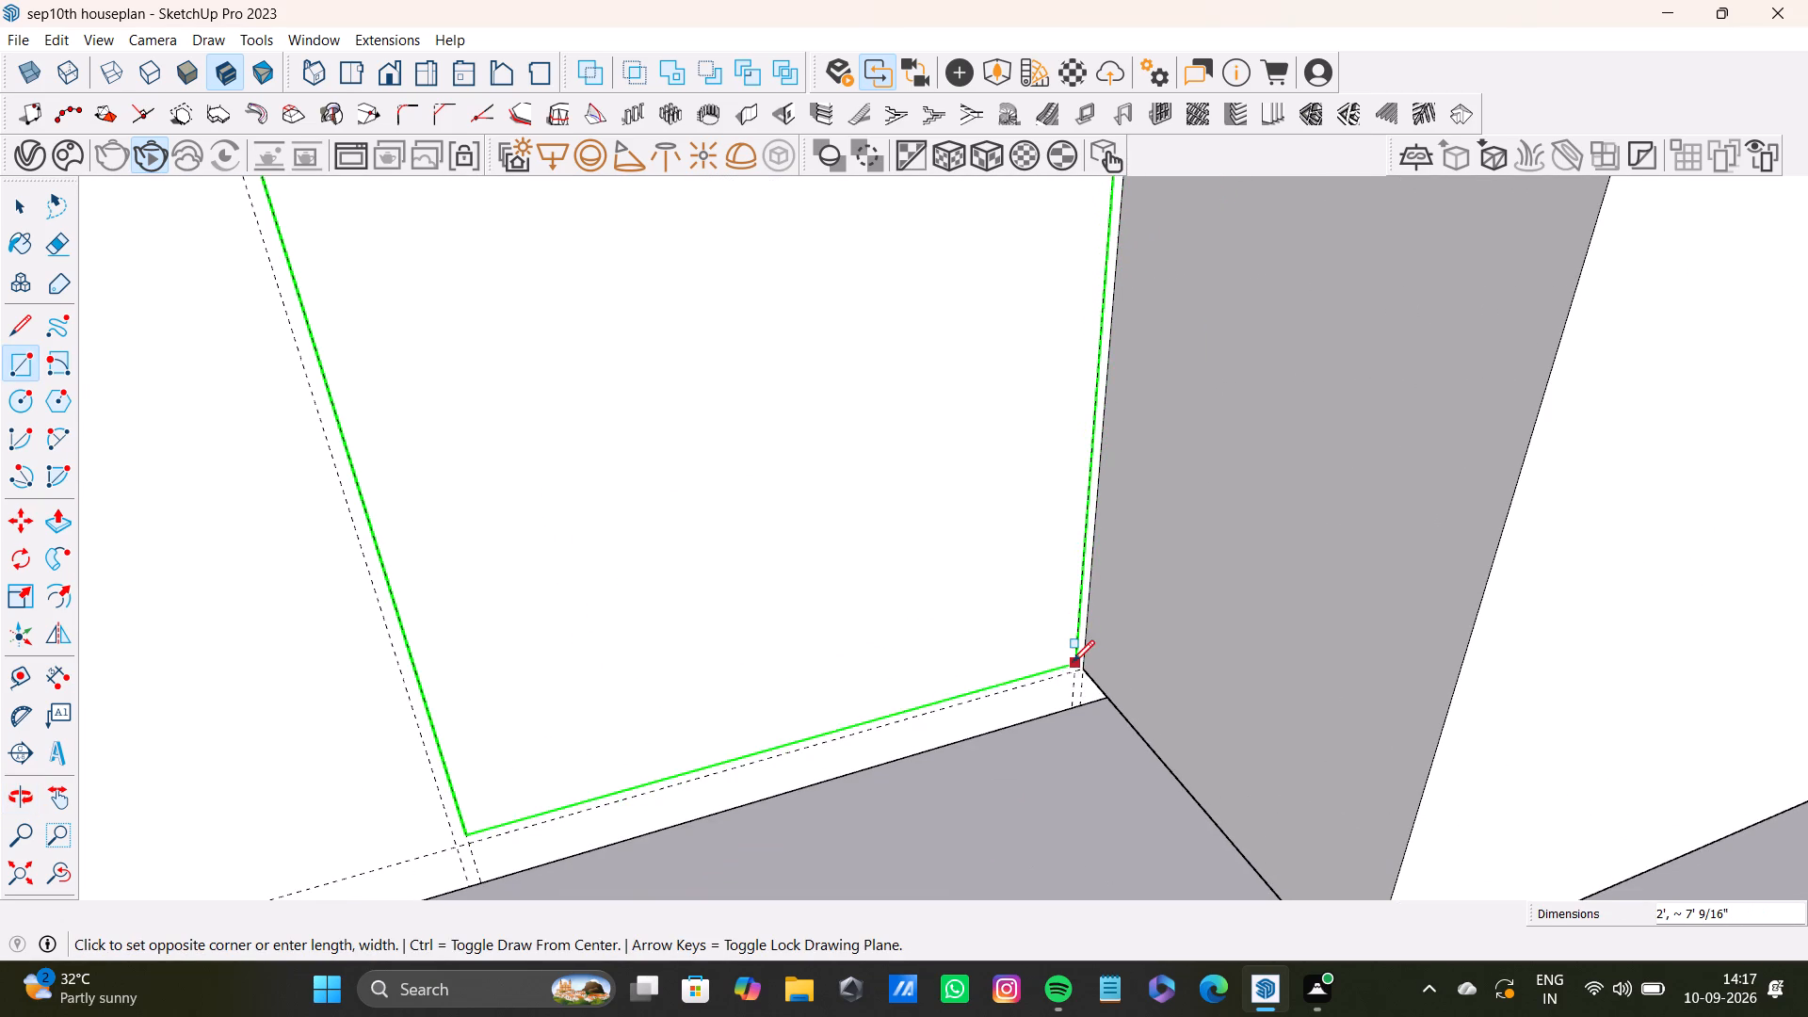
pyautogui.scroll(8, 1073, 659)
pyautogui.click(1073, 680)
# Push/Pull the tall rectangle below the second box out about 1' 5 3/16", flush with the neighbouring tall cabinet's front.
pyautogui.scroll(-5, 1048, 687)
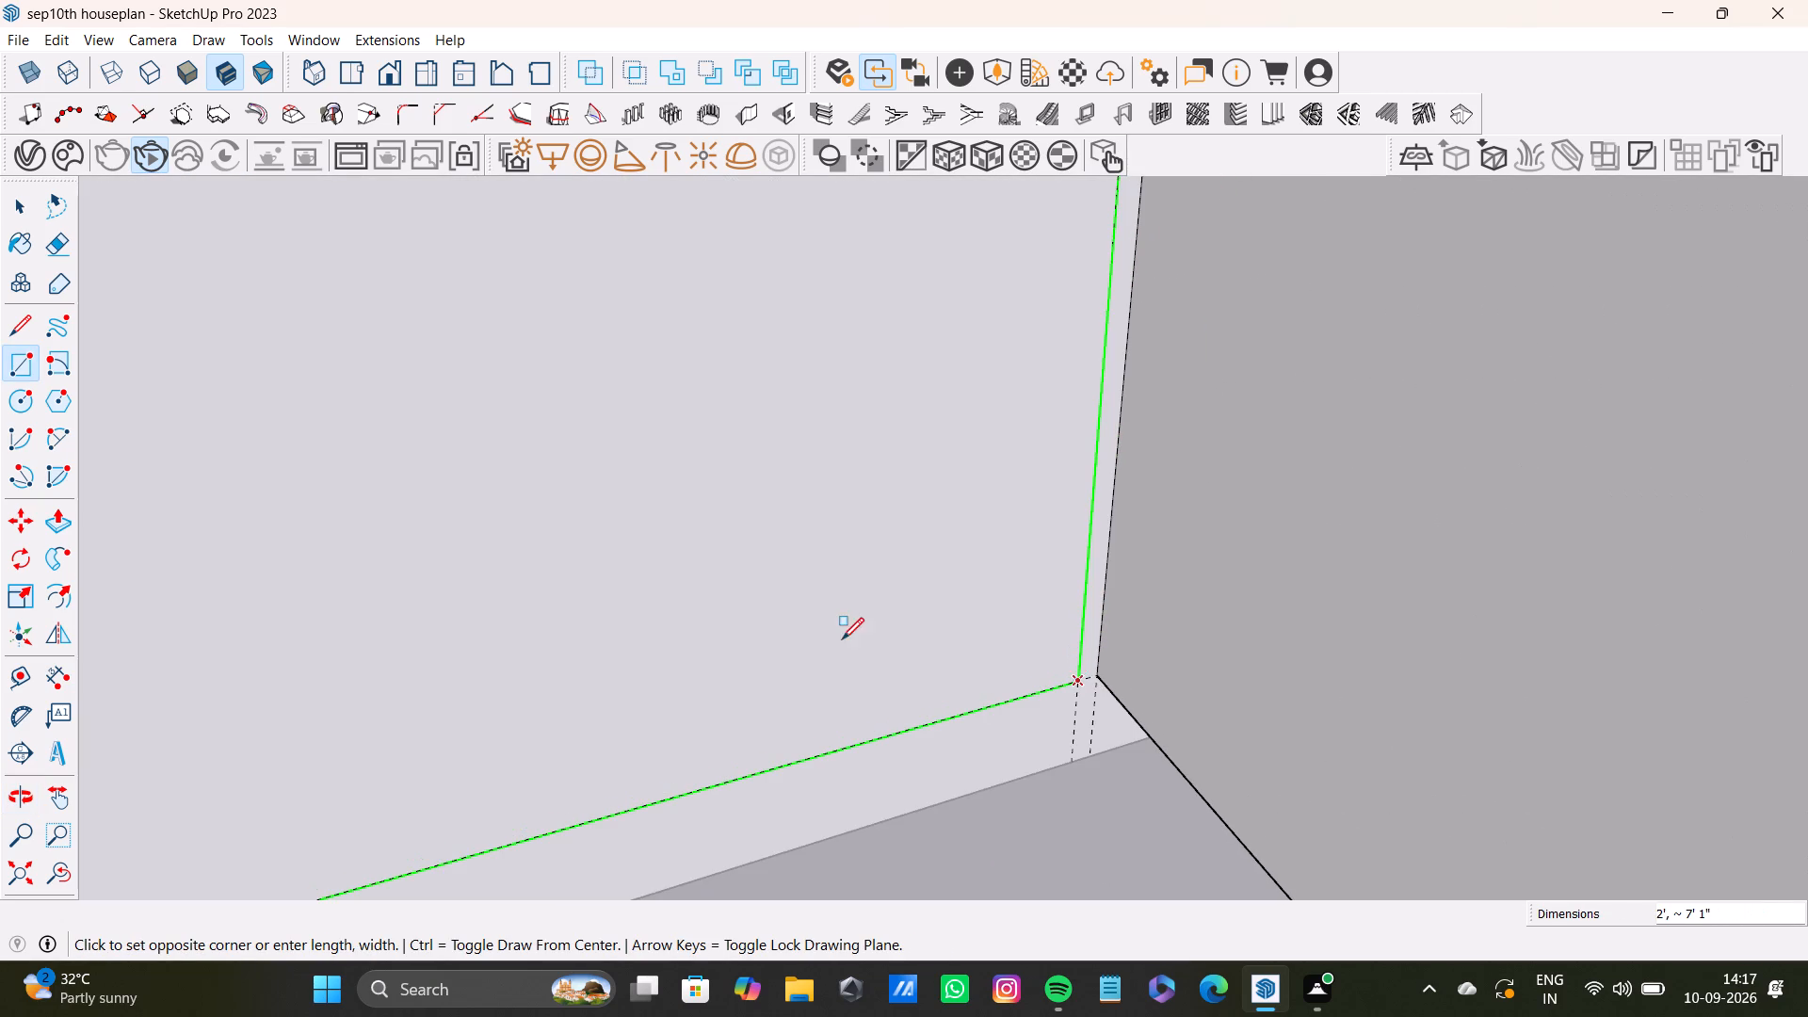
pyautogui.scroll(-15, 842, 639)
pyautogui.keyDown('shift'); pyautogui.moveTo(770, 616); pyautogui.dragTo(877, 593, button='middle'); pyautogui.keyUp('shift')
pyautogui.press('space')
pyautogui.click(853, 579)
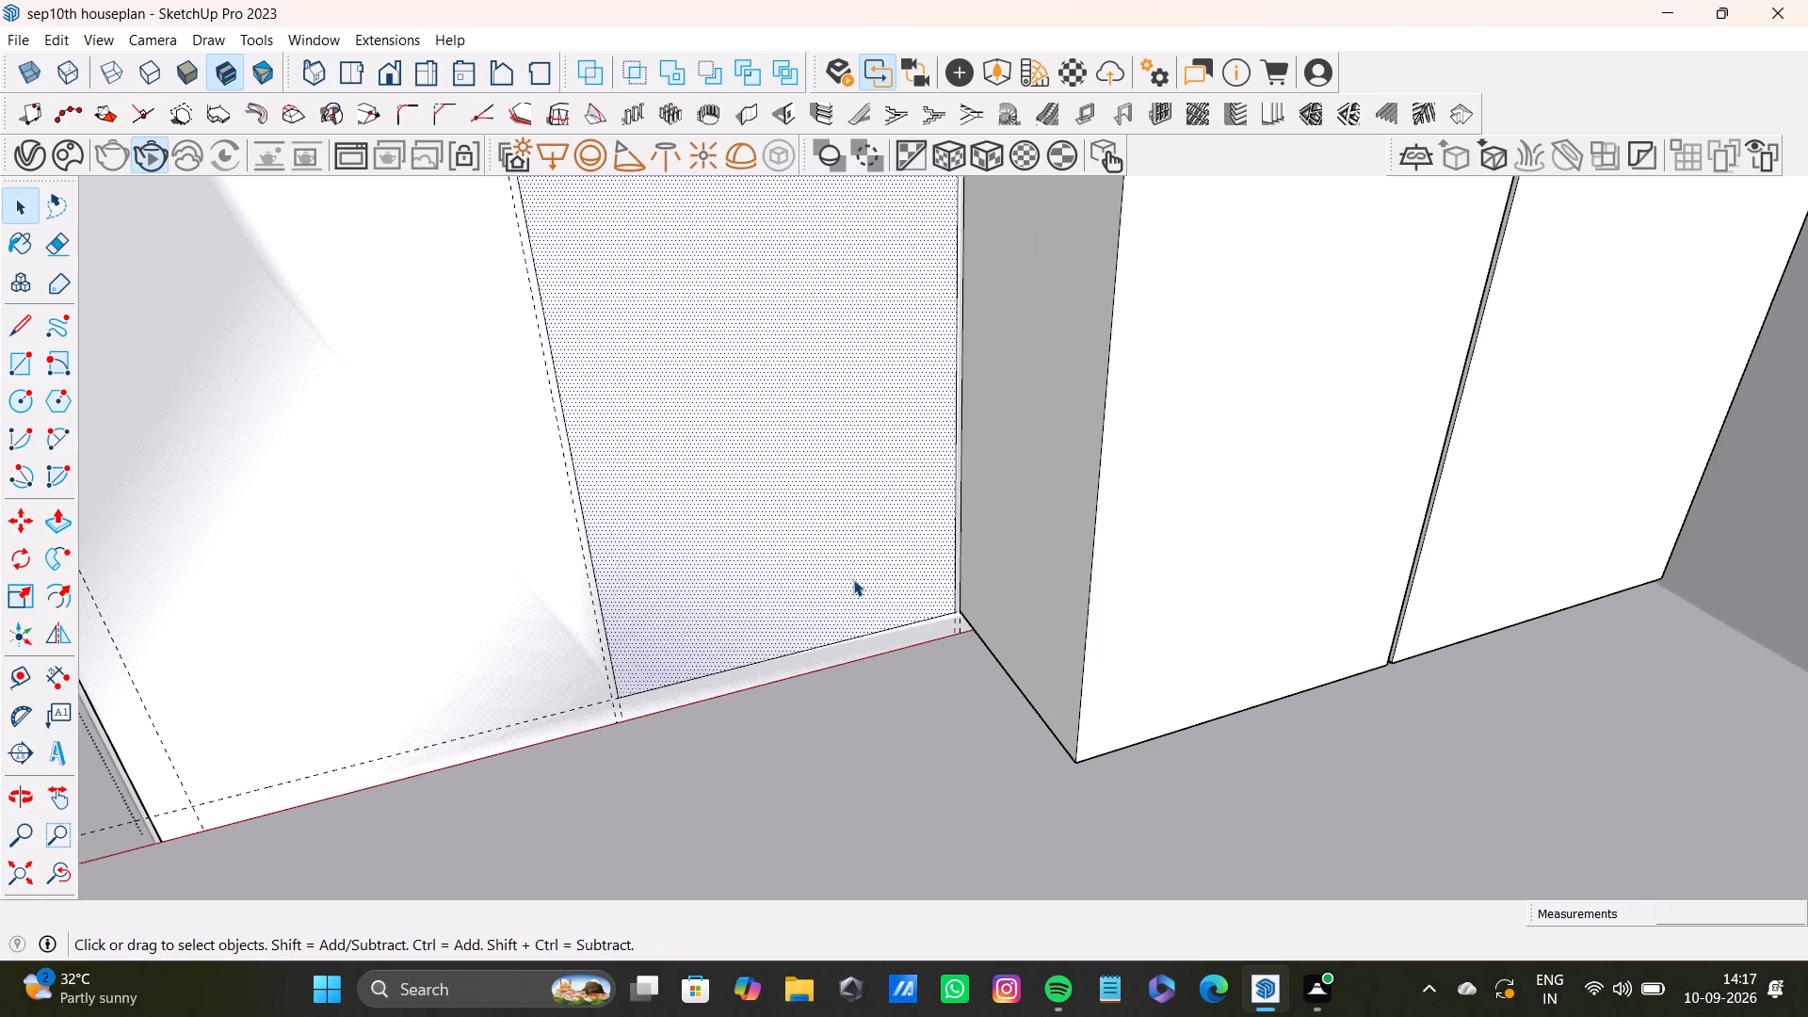
pyautogui.press('p')
pyautogui.moveTo(878, 577); pyautogui.dragTo(1115, 622)
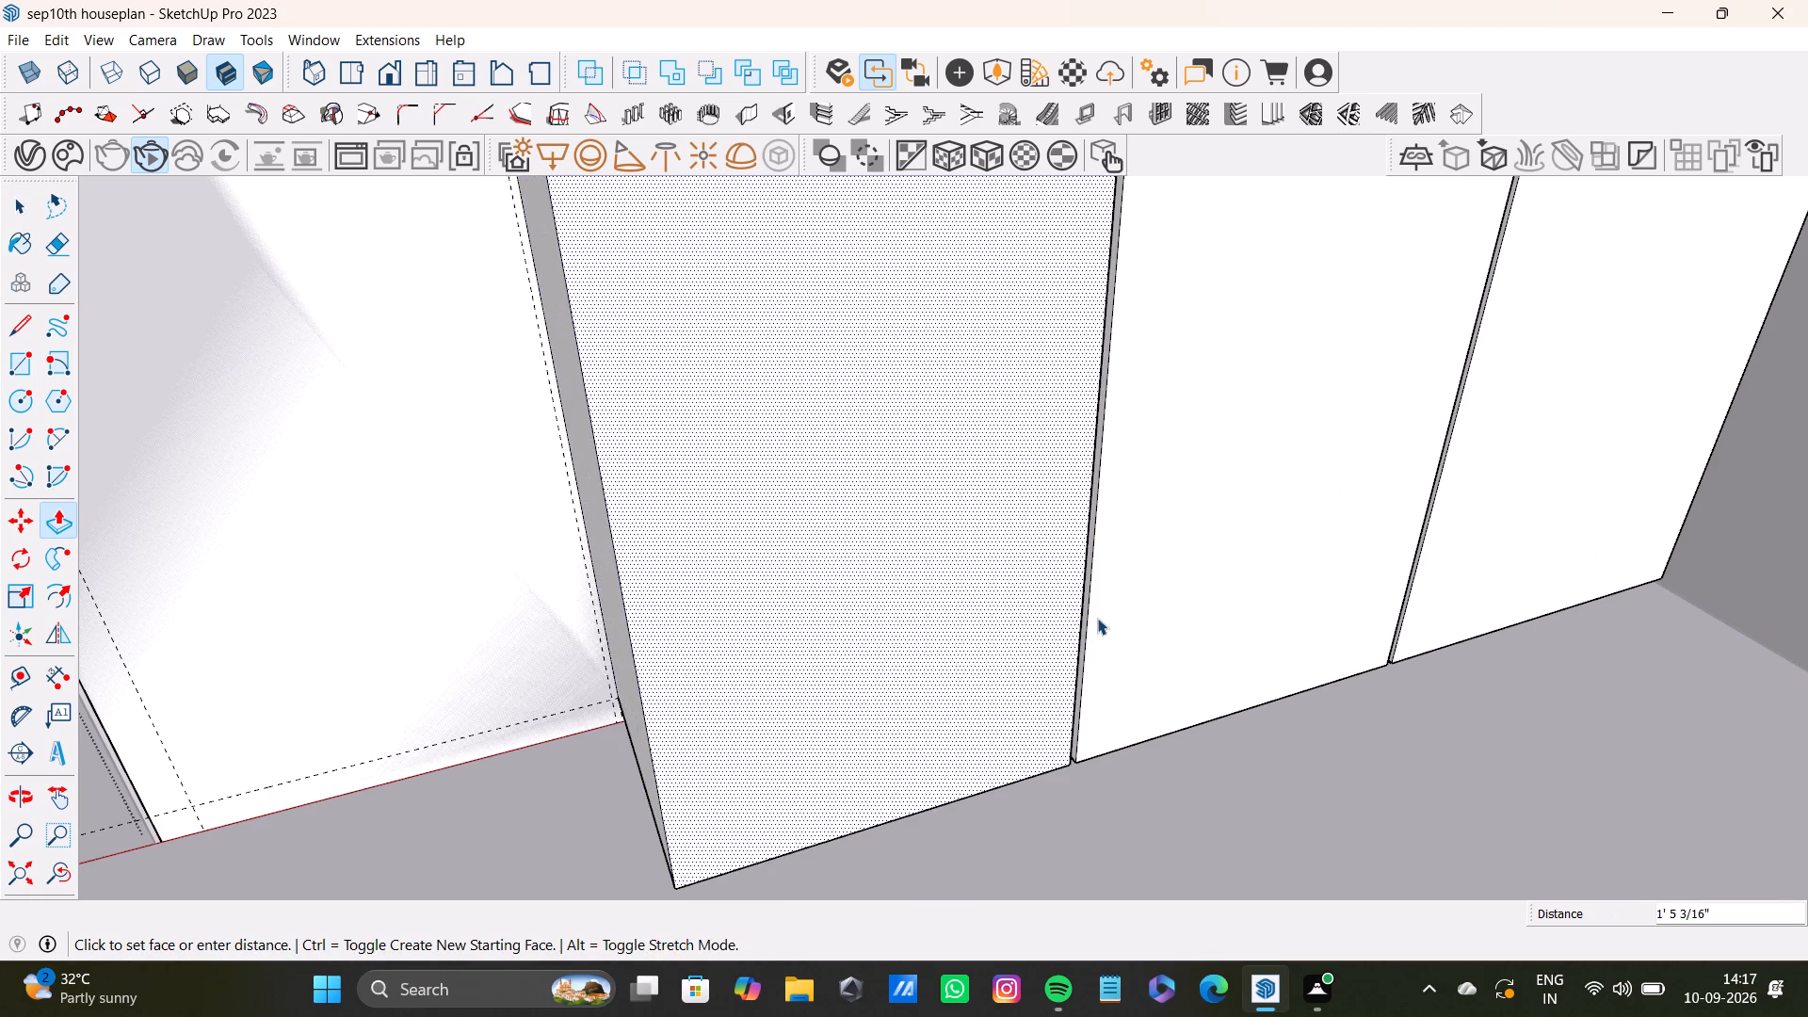
pyautogui.press('space')
# Raise the top face of the tall cabinet below the second box about 5/8", level with the neighbouring tall cabinet's top.
pyautogui.scroll(-9, 1105, 618)
pyautogui.keyDown('shift'); pyautogui.moveTo(985, 491); pyautogui.dragTo(1061, 705, button='middle'); pyautogui.keyUp('shift')
pyautogui.moveTo(1118, 650); pyautogui.dragTo(1004, 668, button='middle')
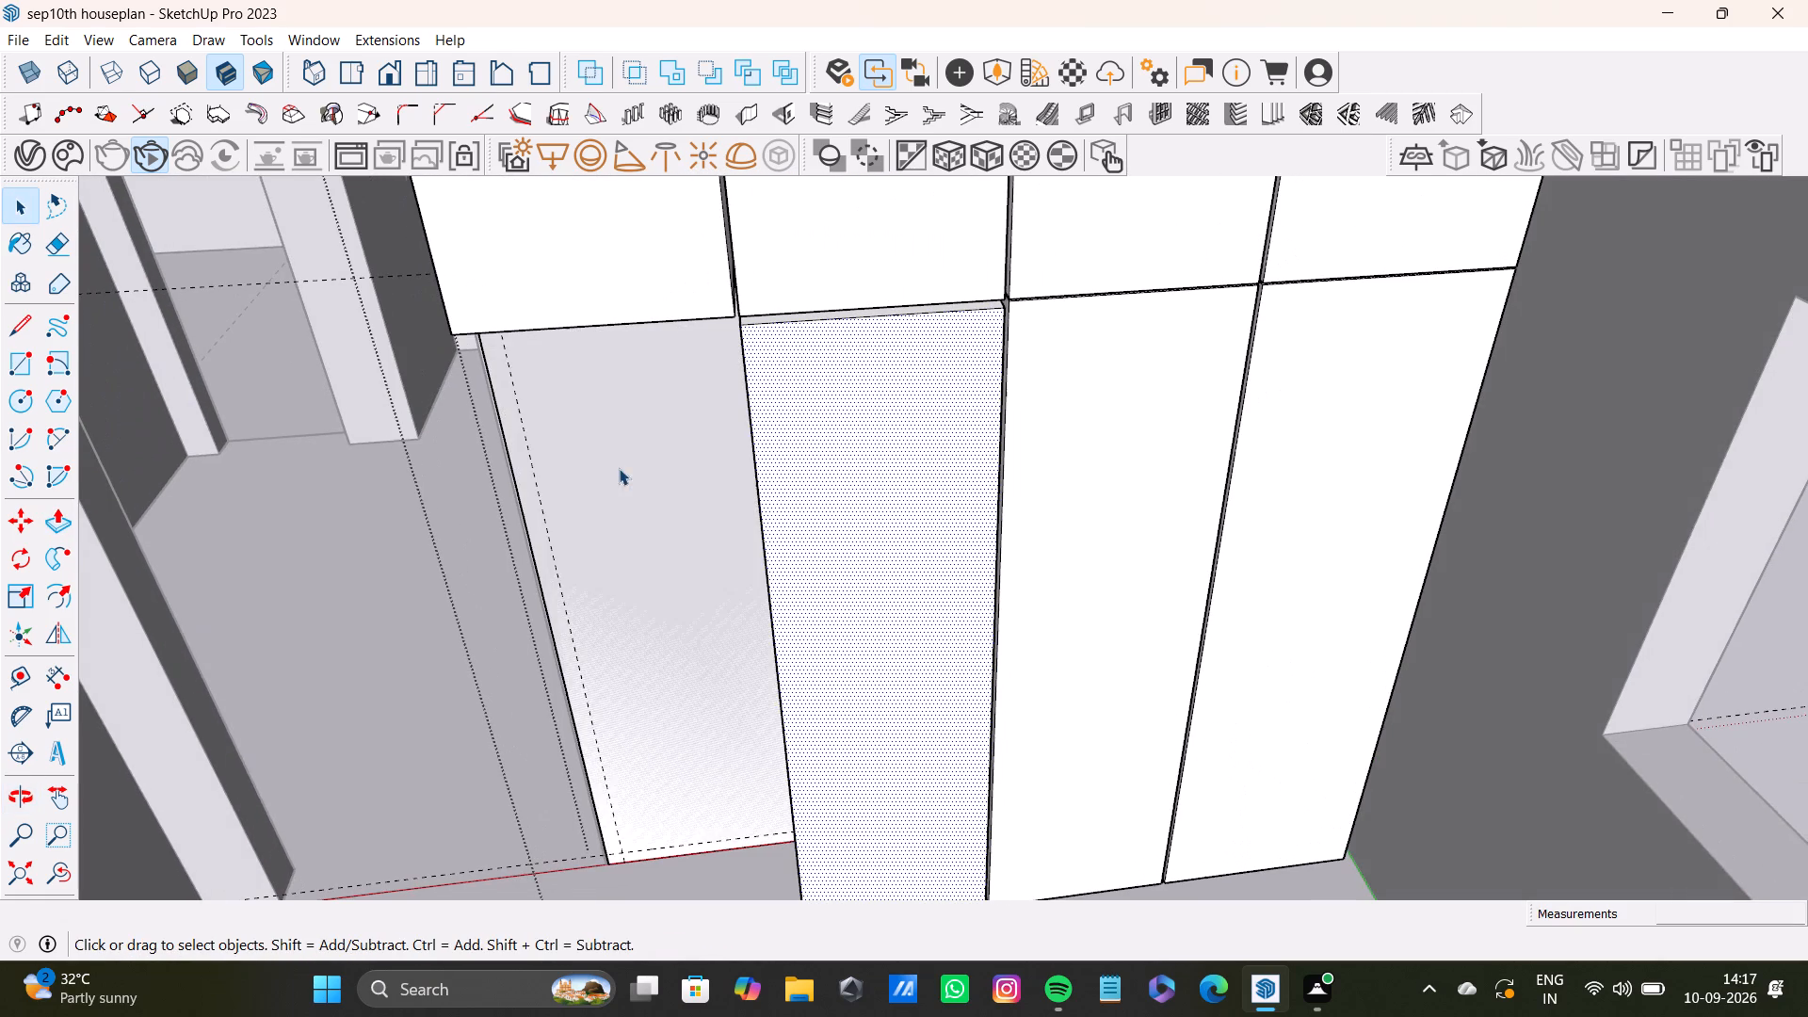
pyautogui.keyDown('shift'); pyautogui.moveTo(735, 498); pyautogui.dragTo(917, 510, button='middle'); pyautogui.keyUp('shift')
pyautogui.scroll(6, 675, 484)
pyautogui.scroll(-2, 833, 529)
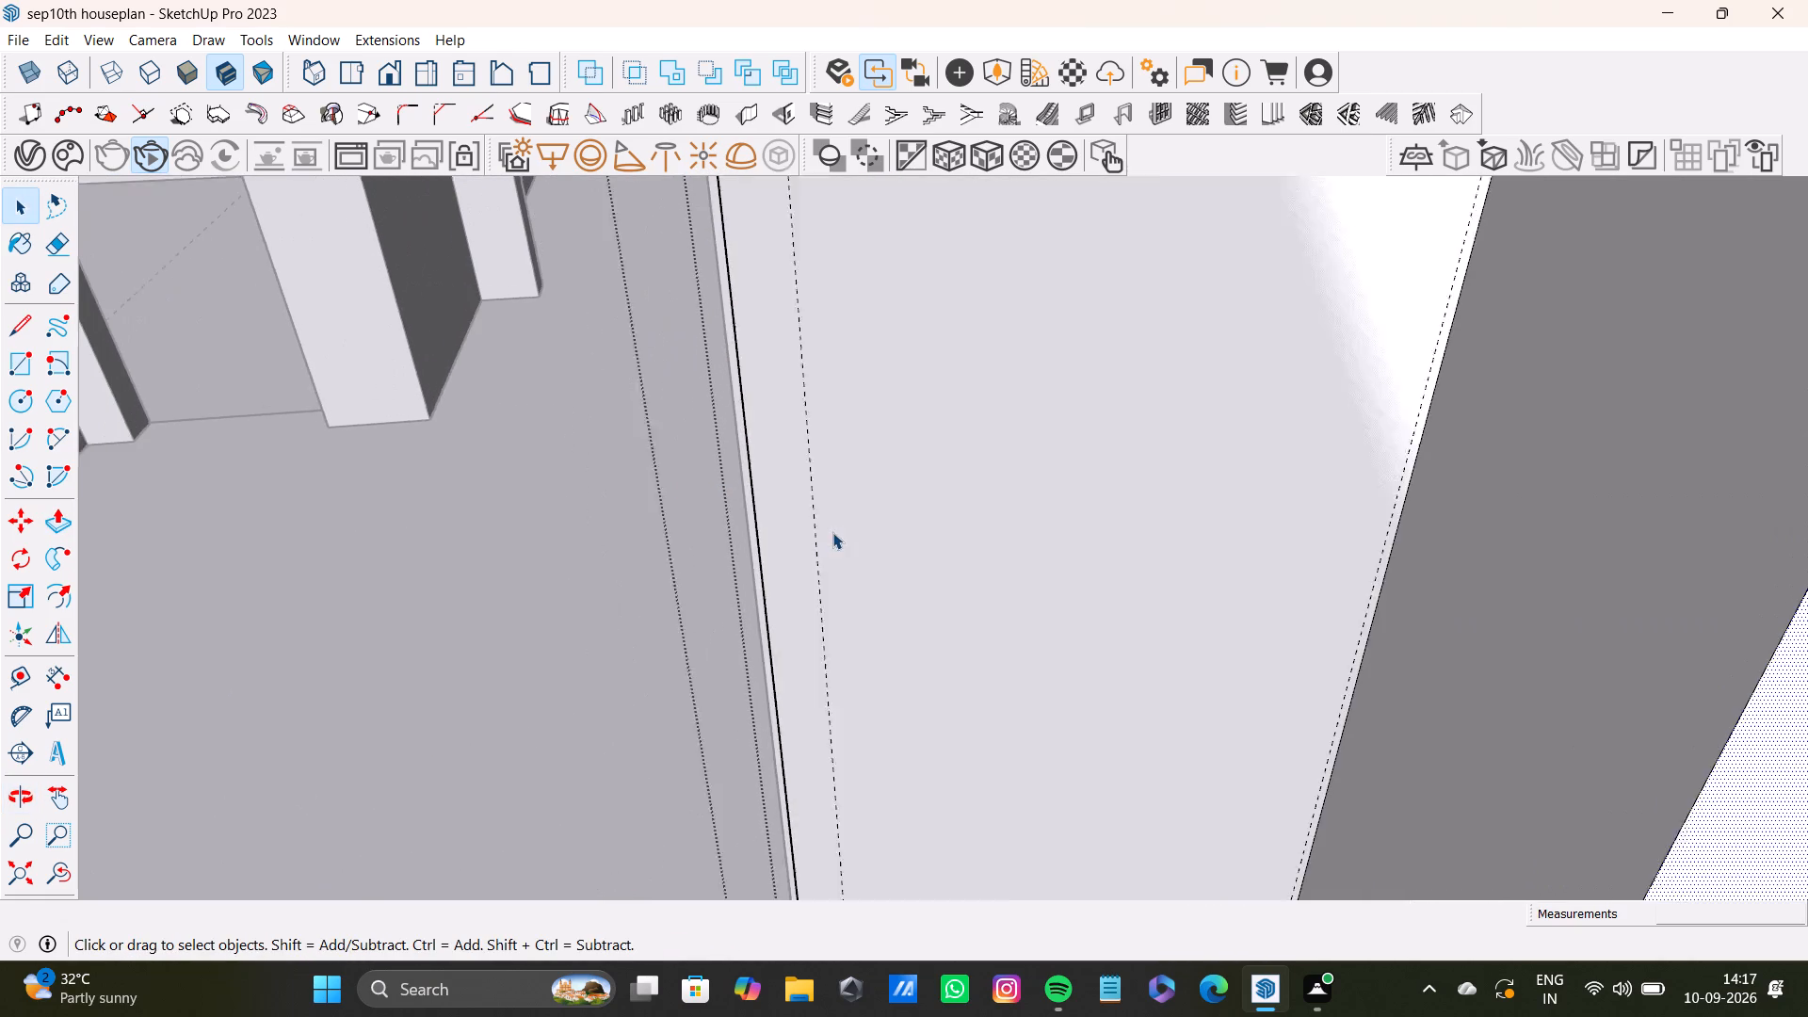
pyautogui.scroll(-13, 832, 532)
pyautogui.keyDown('shift'); pyautogui.moveTo(906, 574); pyautogui.dragTo(880, 635, button='middle'); pyautogui.keyUp('shift')
pyautogui.moveTo(879, 634); pyautogui.dragTo(888, 548, button='middle')
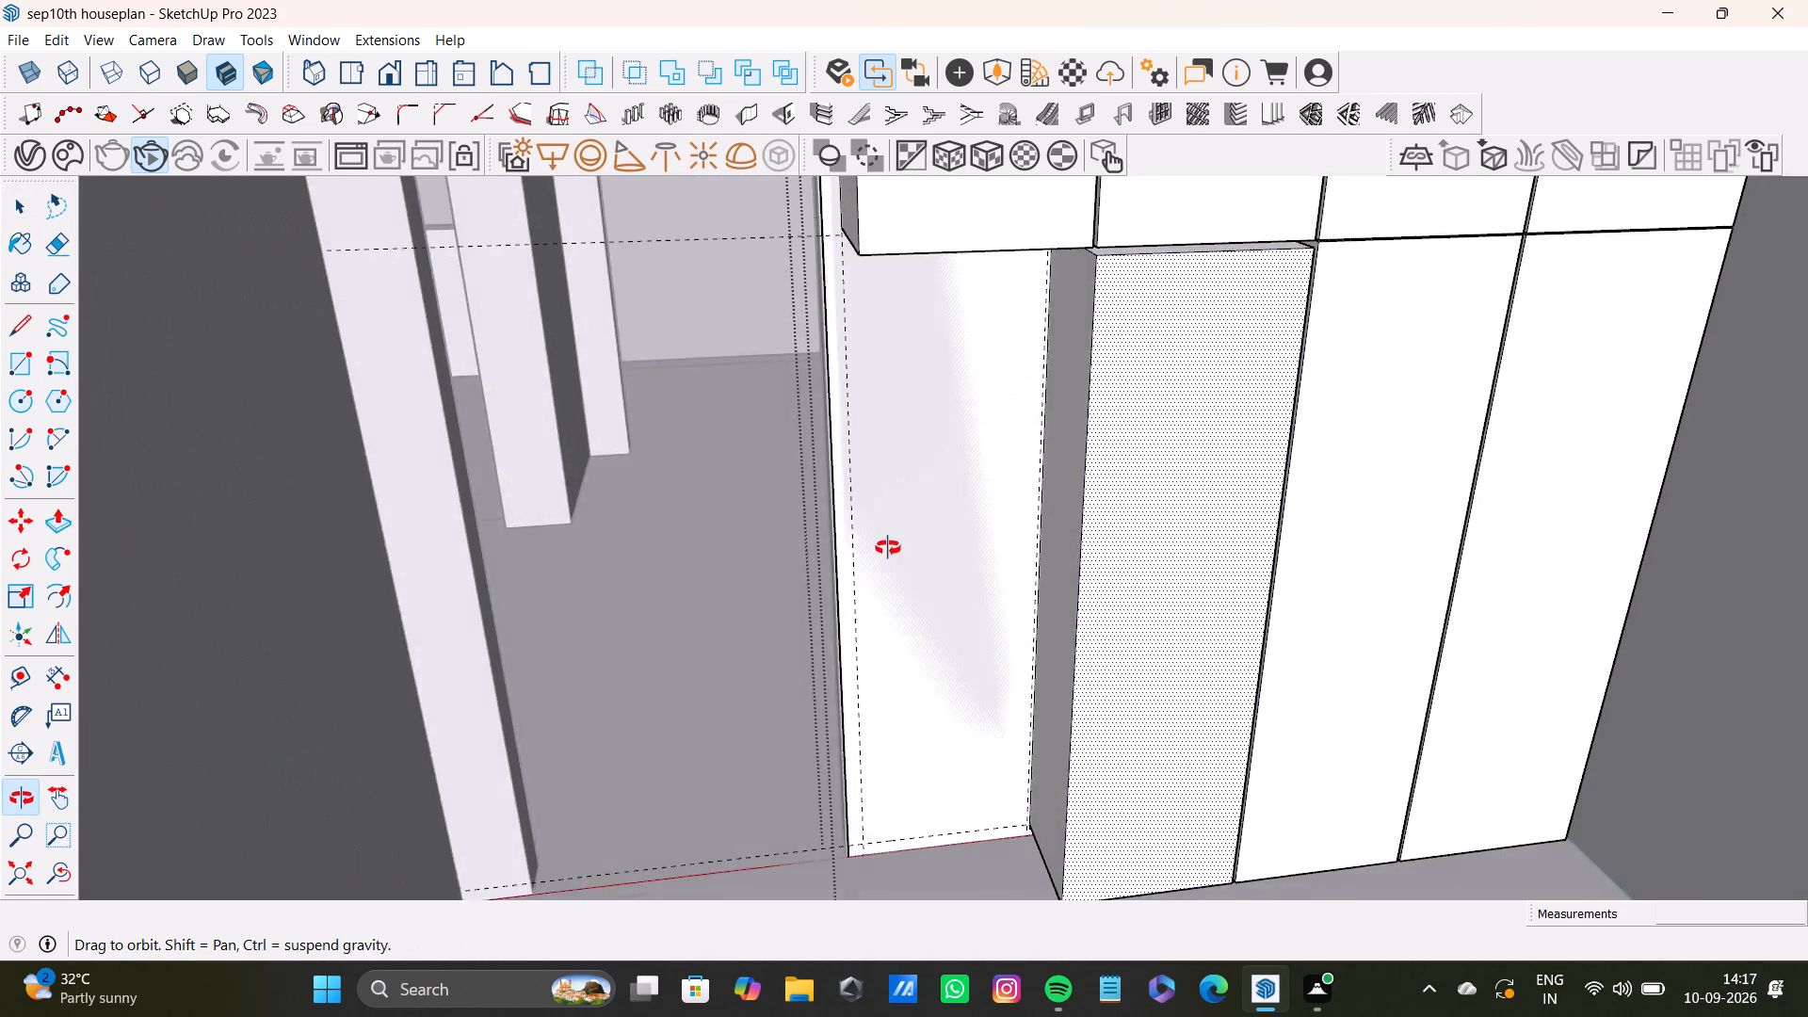
pyautogui.moveTo(888, 548); pyautogui.dragTo(875, 571, button='middle')
pyautogui.keyDown('shift'); pyautogui.moveTo(907, 522); pyautogui.dragTo(893, 639, button='middle'); pyautogui.keyUp('shift')
pyautogui.moveTo(895, 634); pyautogui.dragTo(893, 541, button='middle')
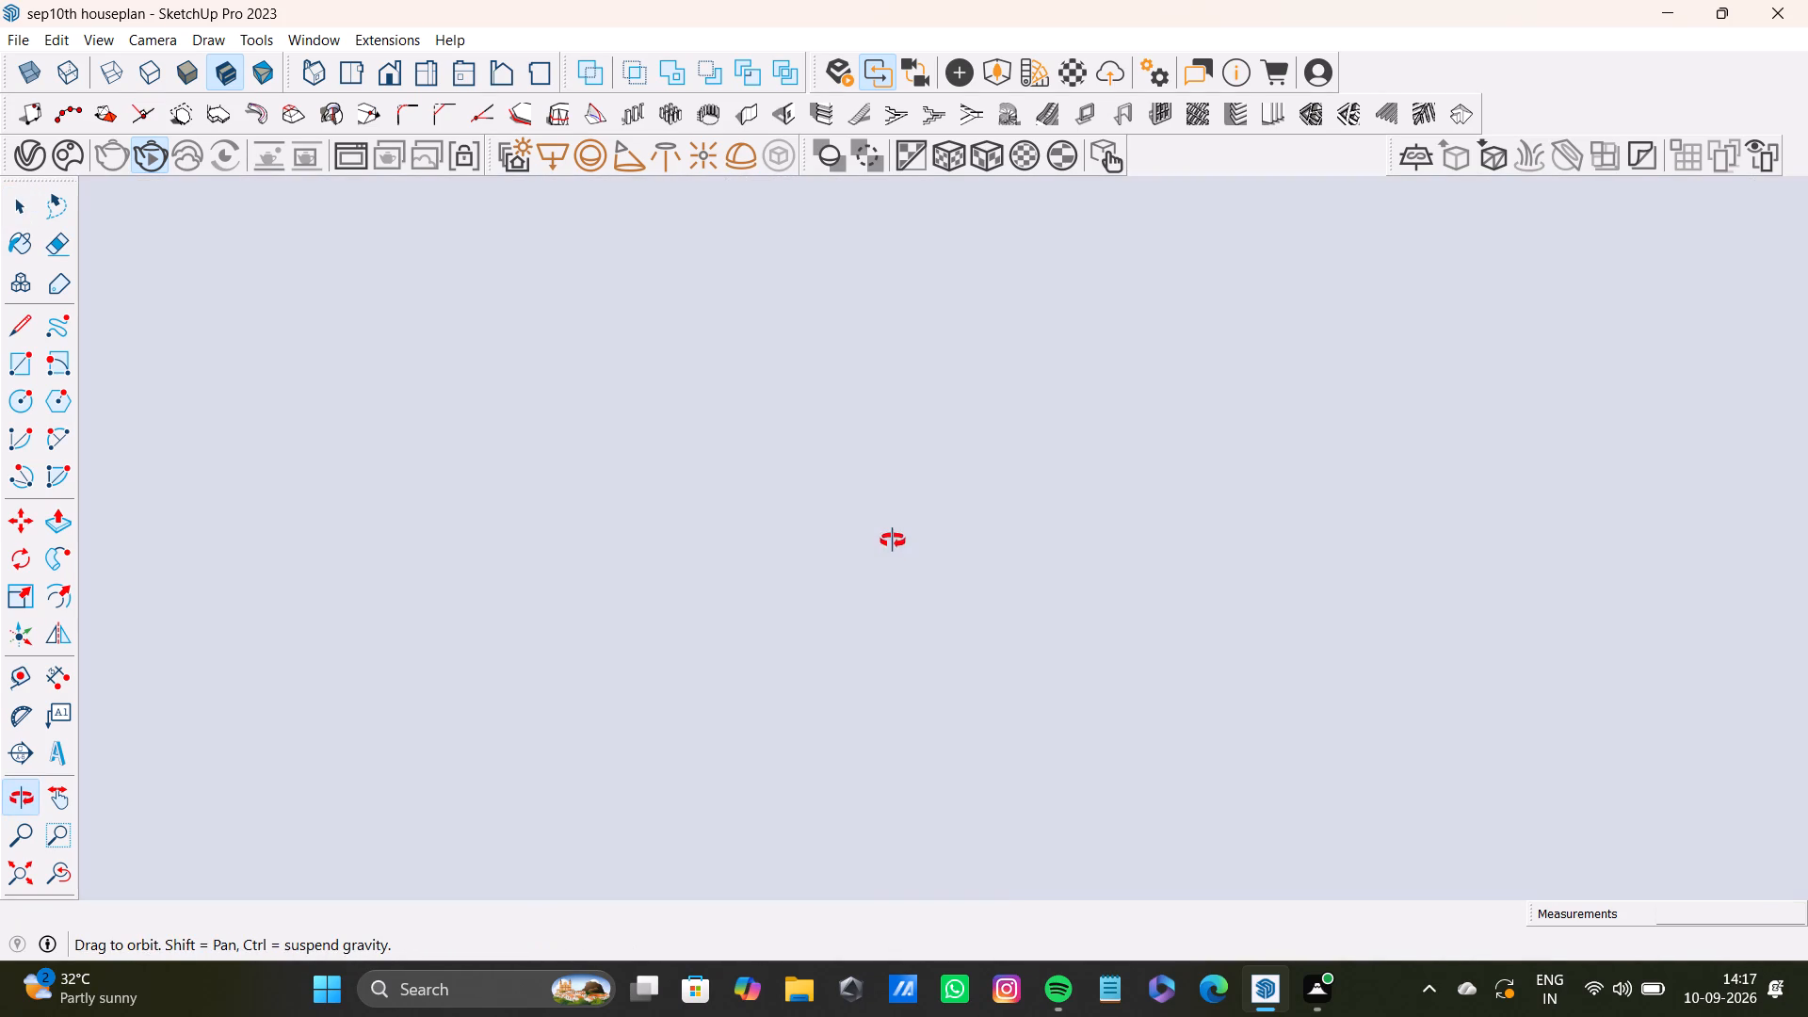
pyautogui.moveTo(893, 541); pyautogui.dragTo(880, 628, button='middle')
pyautogui.scroll(6, 848, 568)
pyautogui.moveTo(857, 540); pyautogui.dragTo(862, 655, button='middle')
pyautogui.moveTo(877, 627); pyautogui.dragTo(885, 455, button='middle')
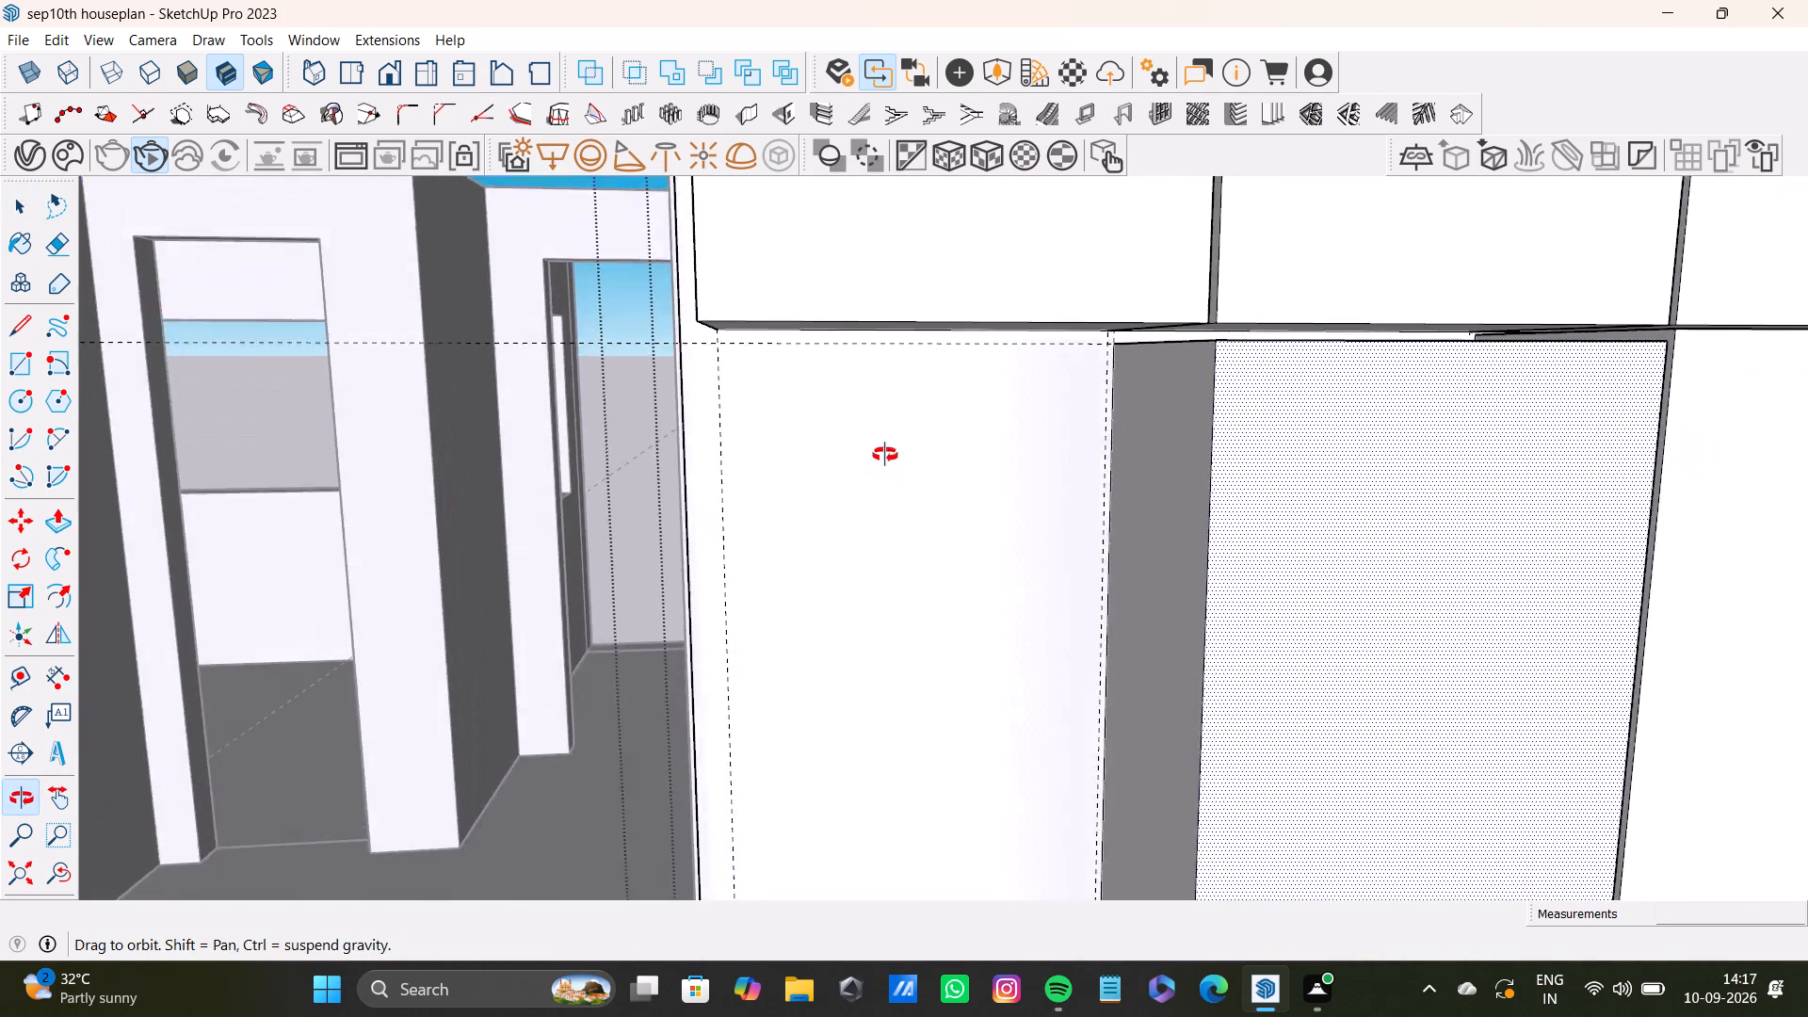
pyautogui.moveTo(885, 455); pyautogui.dragTo(874, 431, button='middle')
pyautogui.scroll(7, 1220, 284)
pyautogui.moveTo(1300, 316); pyautogui.dragTo(1336, 447, button='middle')
pyautogui.scroll(3, 1062, 285)
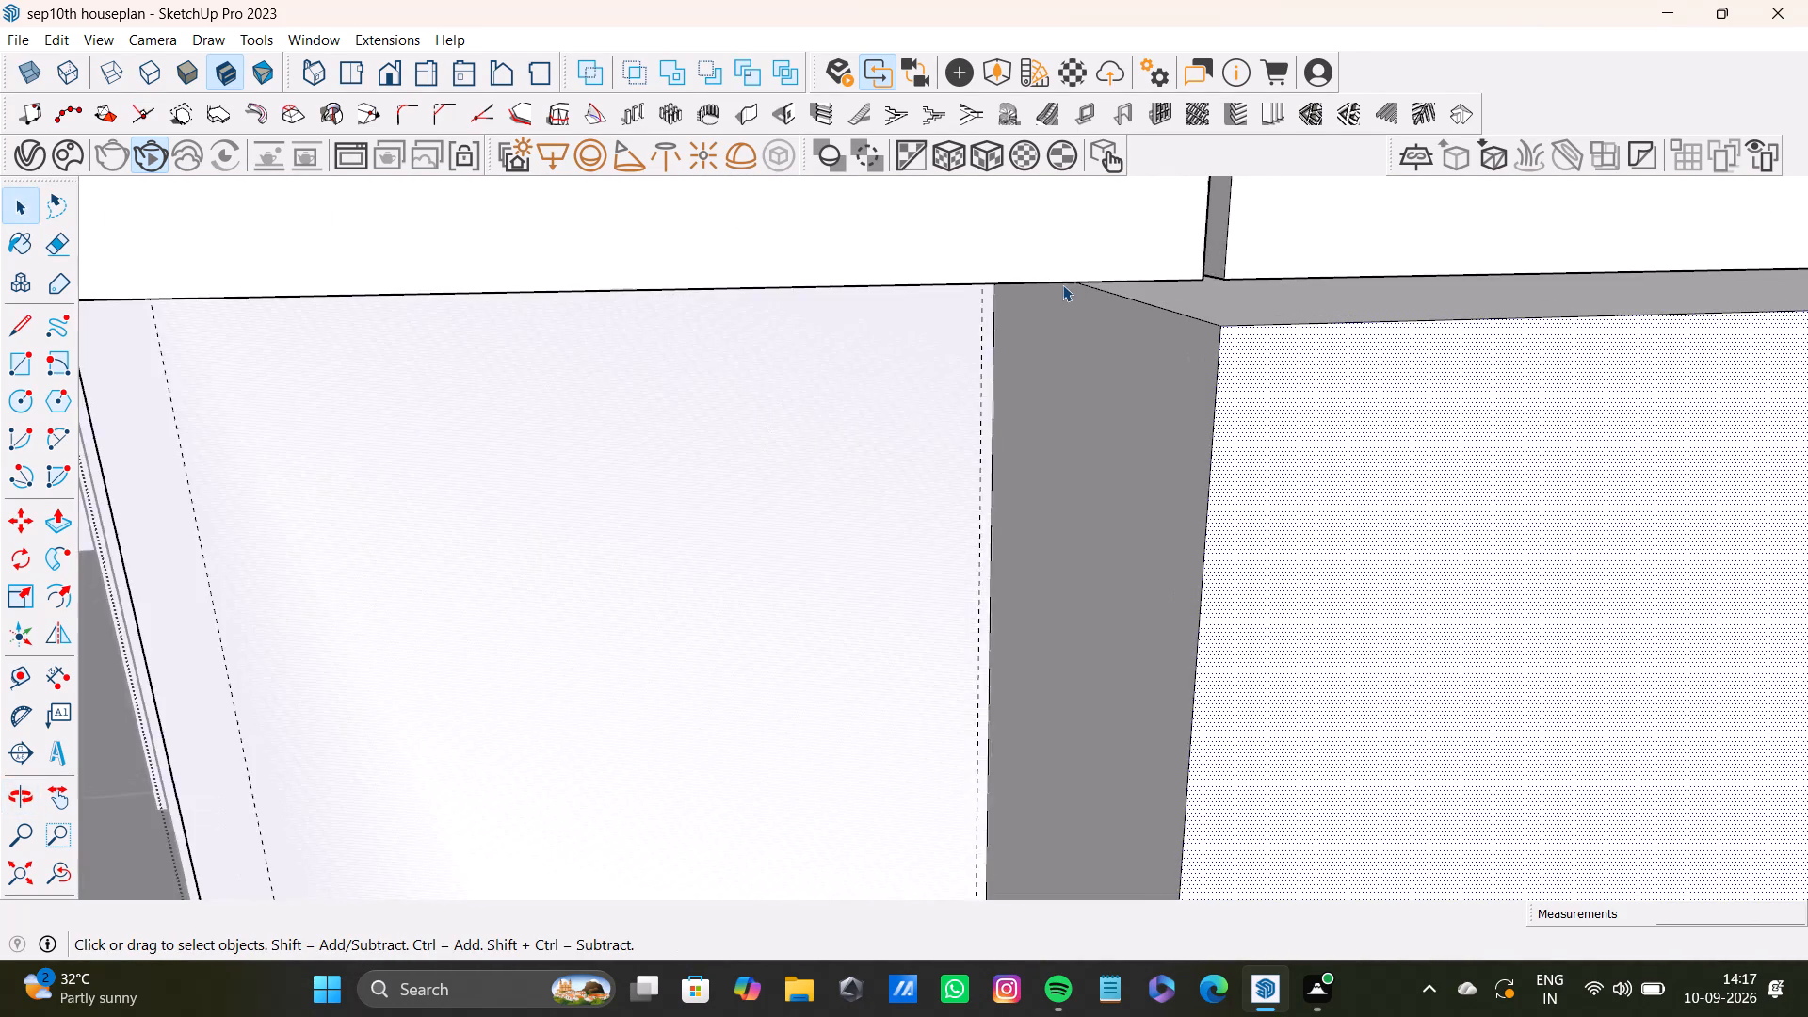
pyautogui.scroll(2, 1062, 284)
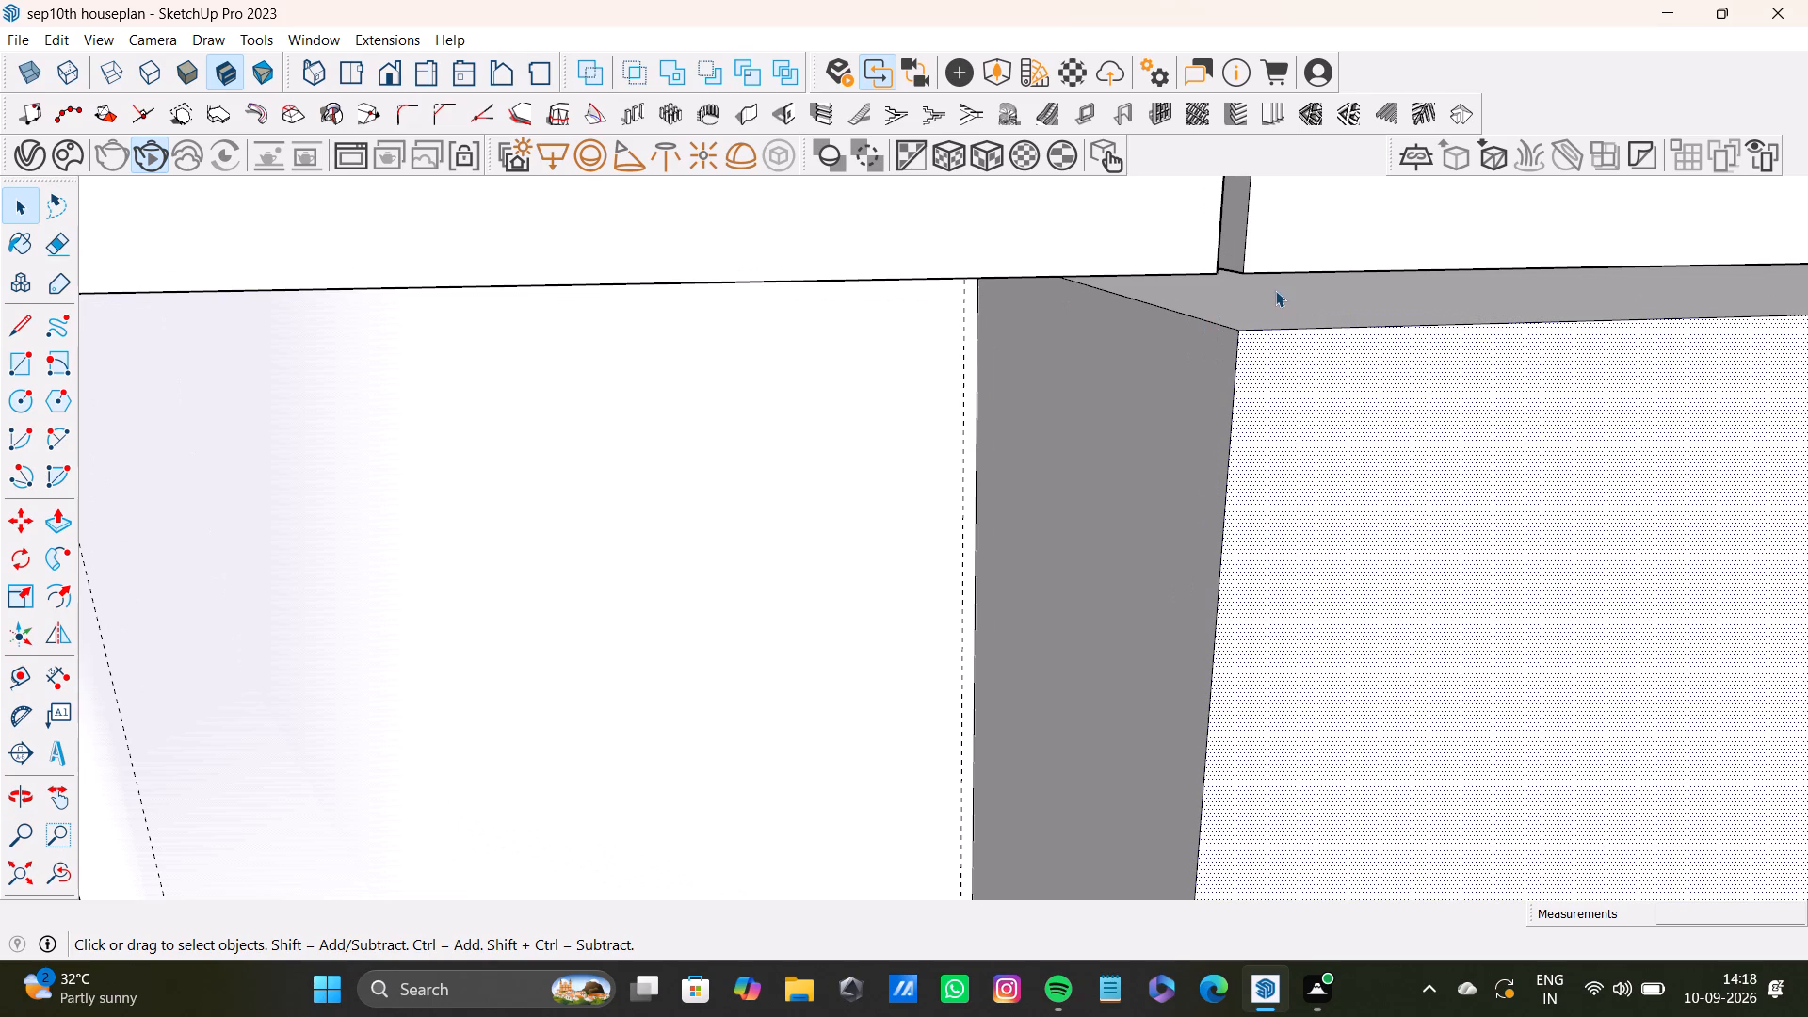
pyautogui.press('p')
pyautogui.moveTo(1279, 313); pyautogui.dragTo(1279, 286)
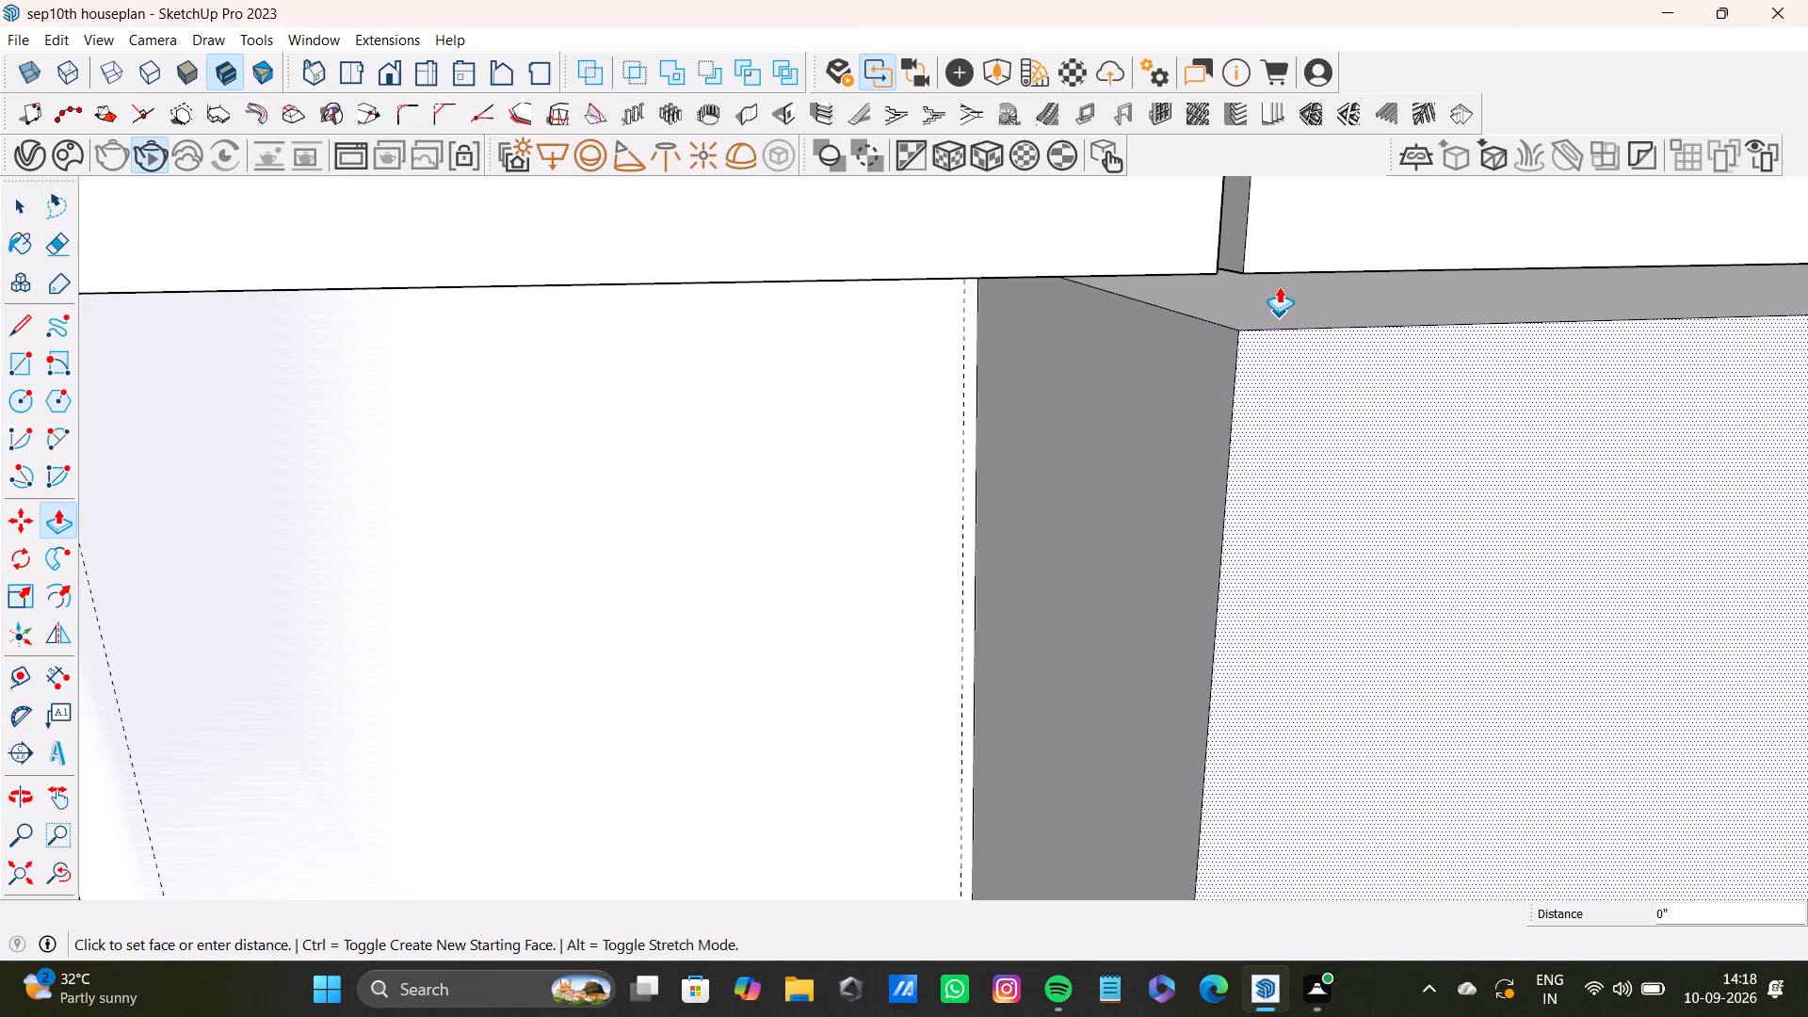
pyautogui.moveTo(1279, 286); pyautogui.dragTo(1279, 283)
pyautogui.scroll(-18, 1275, 326)
pyautogui.keyDown('shift'); pyautogui.moveTo(1414, 378); pyautogui.dragTo(1265, 382, button='middle'); pyautogui.keyUp('shift')
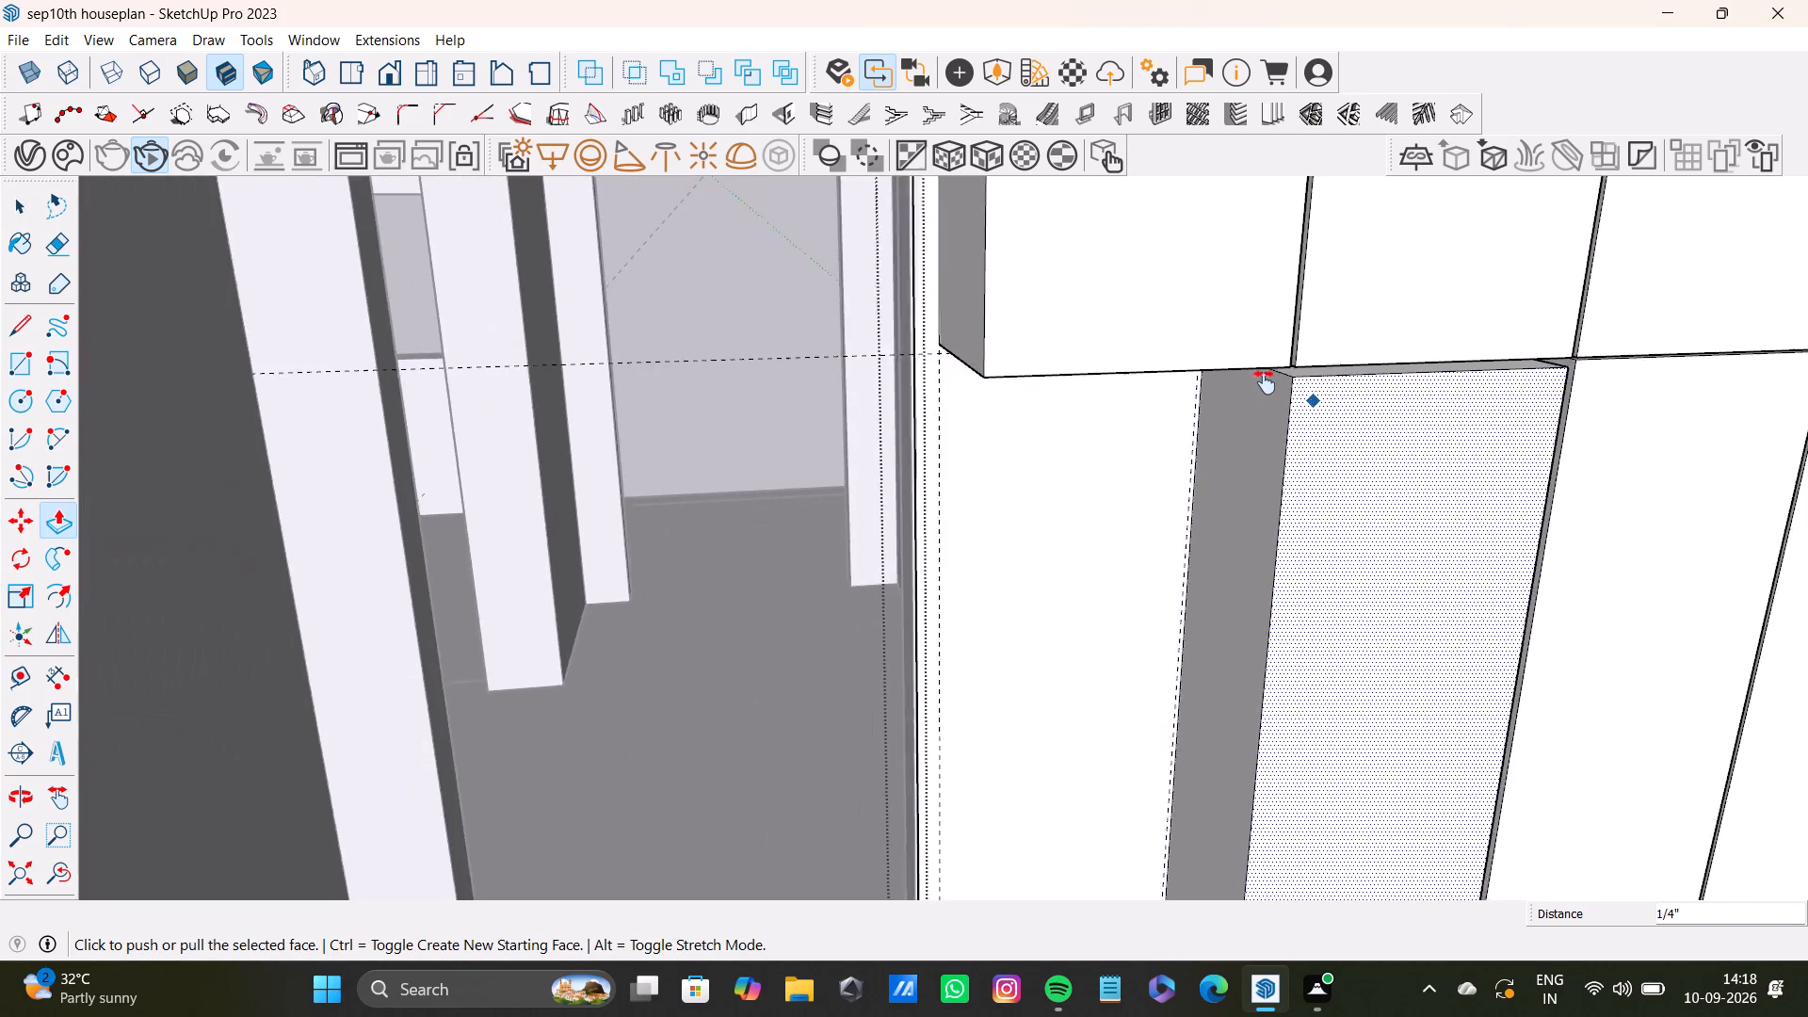
pyautogui.keyDown('shift'); pyautogui.moveTo(1265, 382); pyautogui.dragTo(924, 444, button='middle'); pyautogui.keyUp('shift')
pyautogui.scroll(13, 1025, 418)
pyautogui.moveTo(1159, 442); pyautogui.dragTo(1173, 423)
pyautogui.moveTo(1141, 491); pyautogui.dragTo(1139, 434)
pyautogui.scroll(1, 1235, 446)
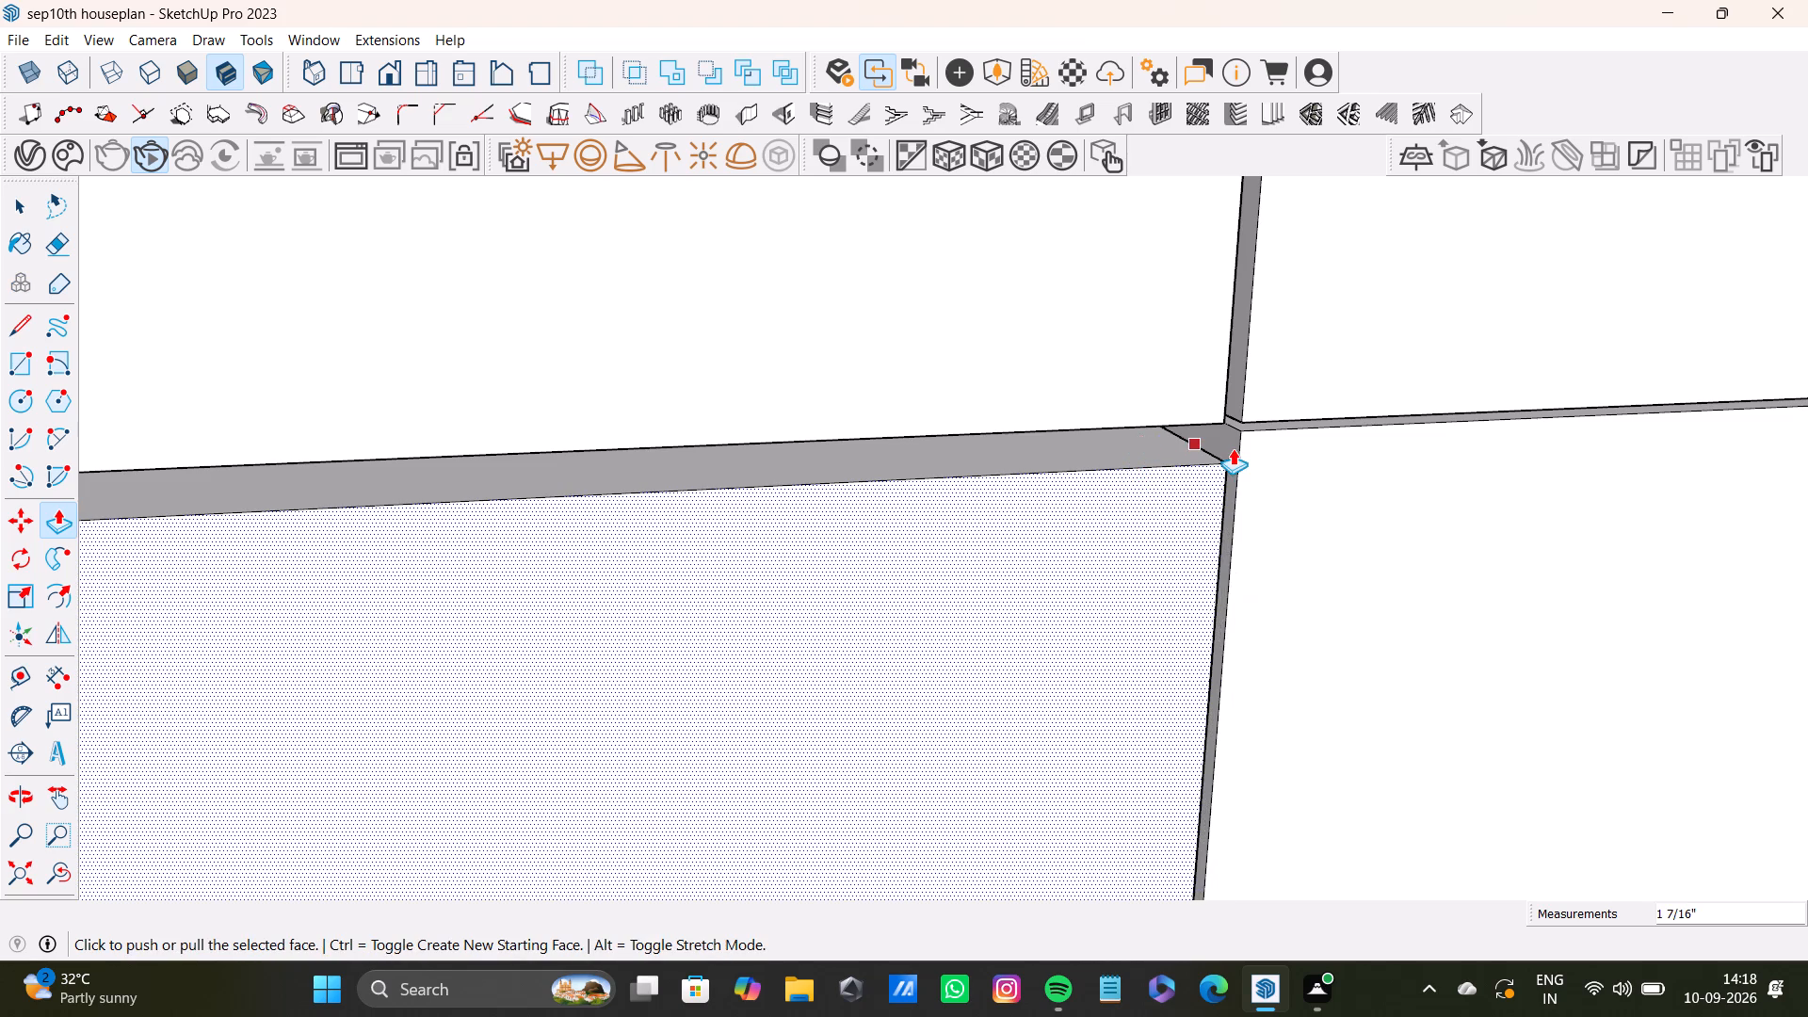
pyautogui.scroll(-4, 1235, 446)
pyautogui.scroll(10, 1269, 436)
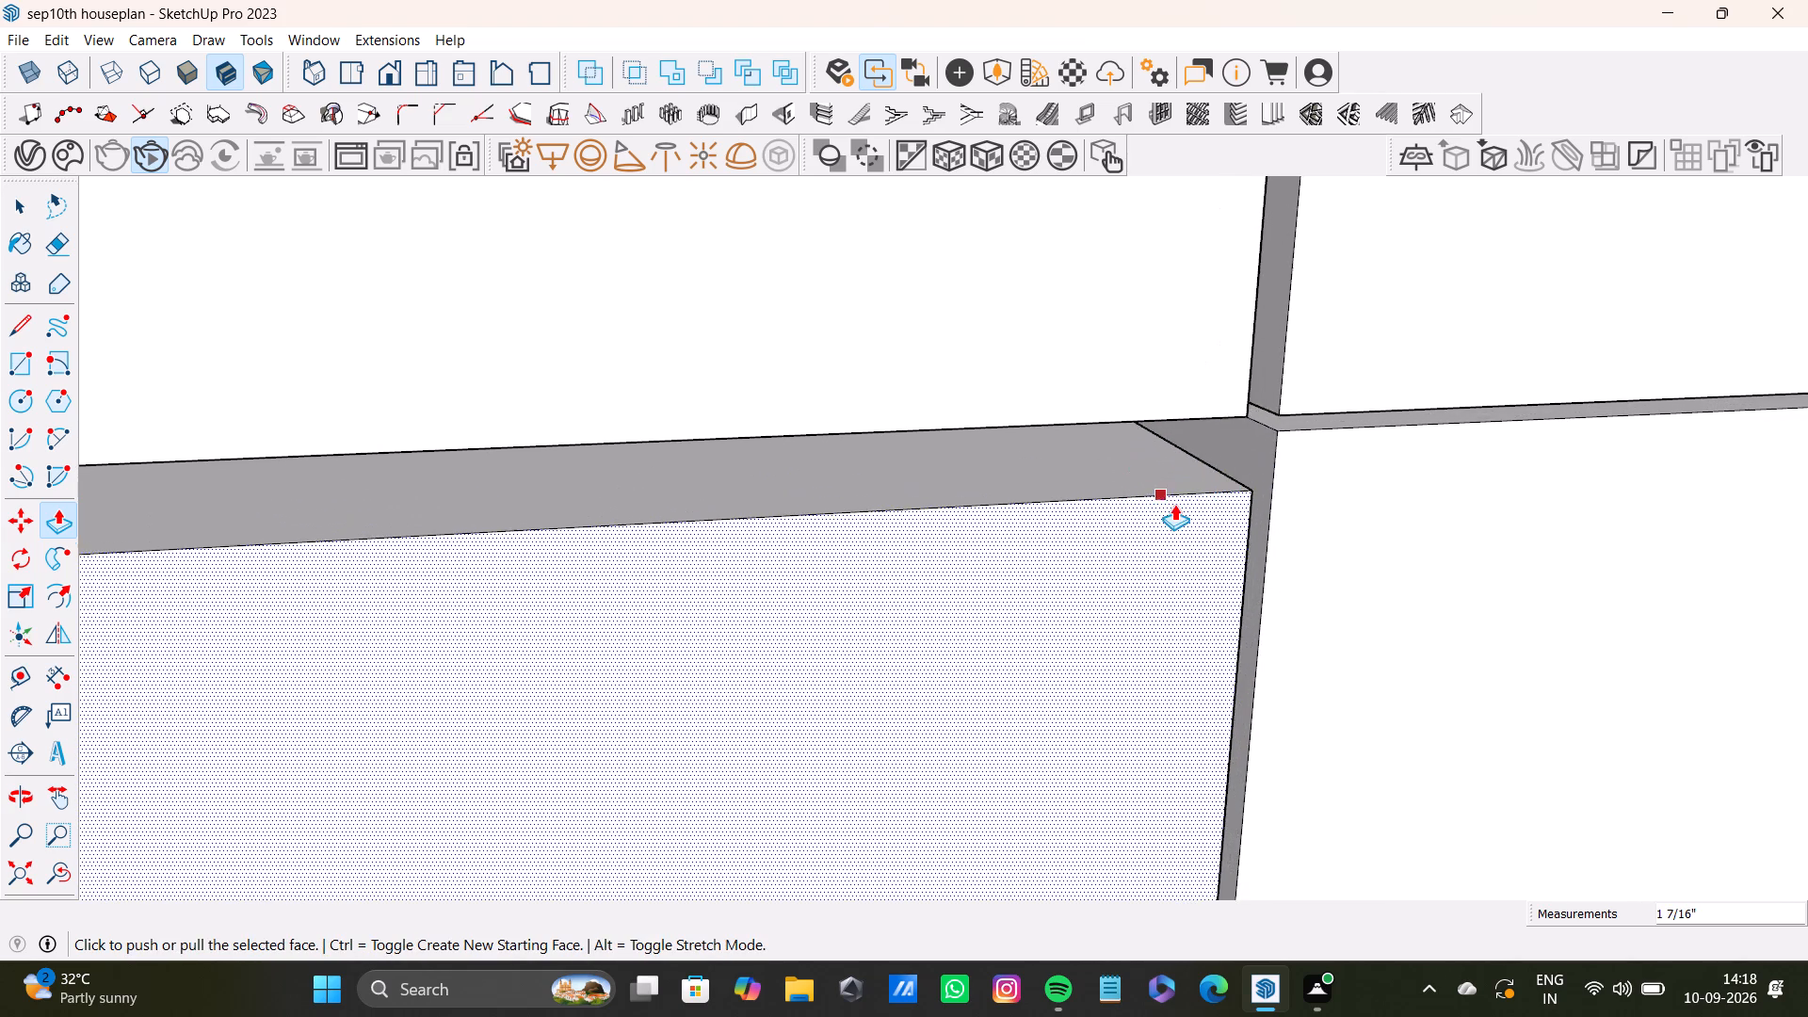
pyautogui.scroll(2, 1174, 504)
pyautogui.moveTo(1176, 516); pyautogui.dragTo(1020, 299, button='middle')
pyautogui.moveTo(1186, 553); pyautogui.dragTo(1252, 688, button='middle')
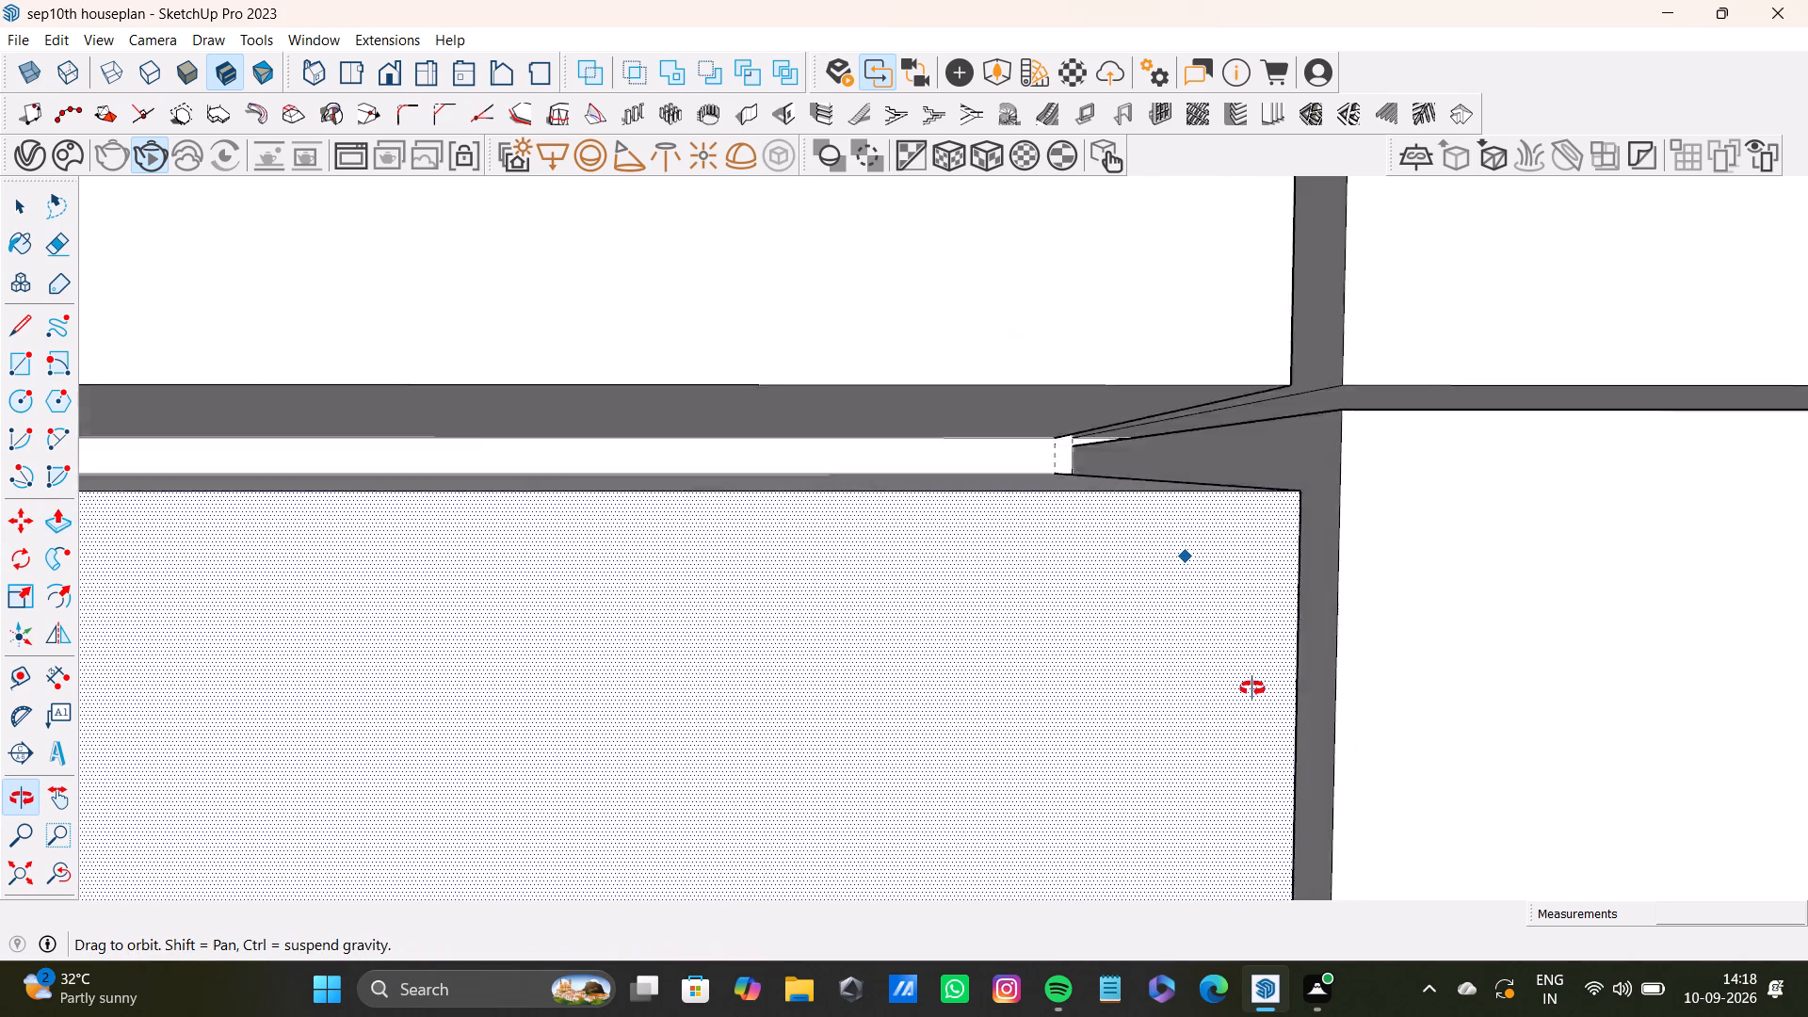
pyautogui.moveTo(1252, 688); pyautogui.dragTo(1247, 723, button='middle')
pyautogui.press('space')
pyautogui.click(1184, 465)
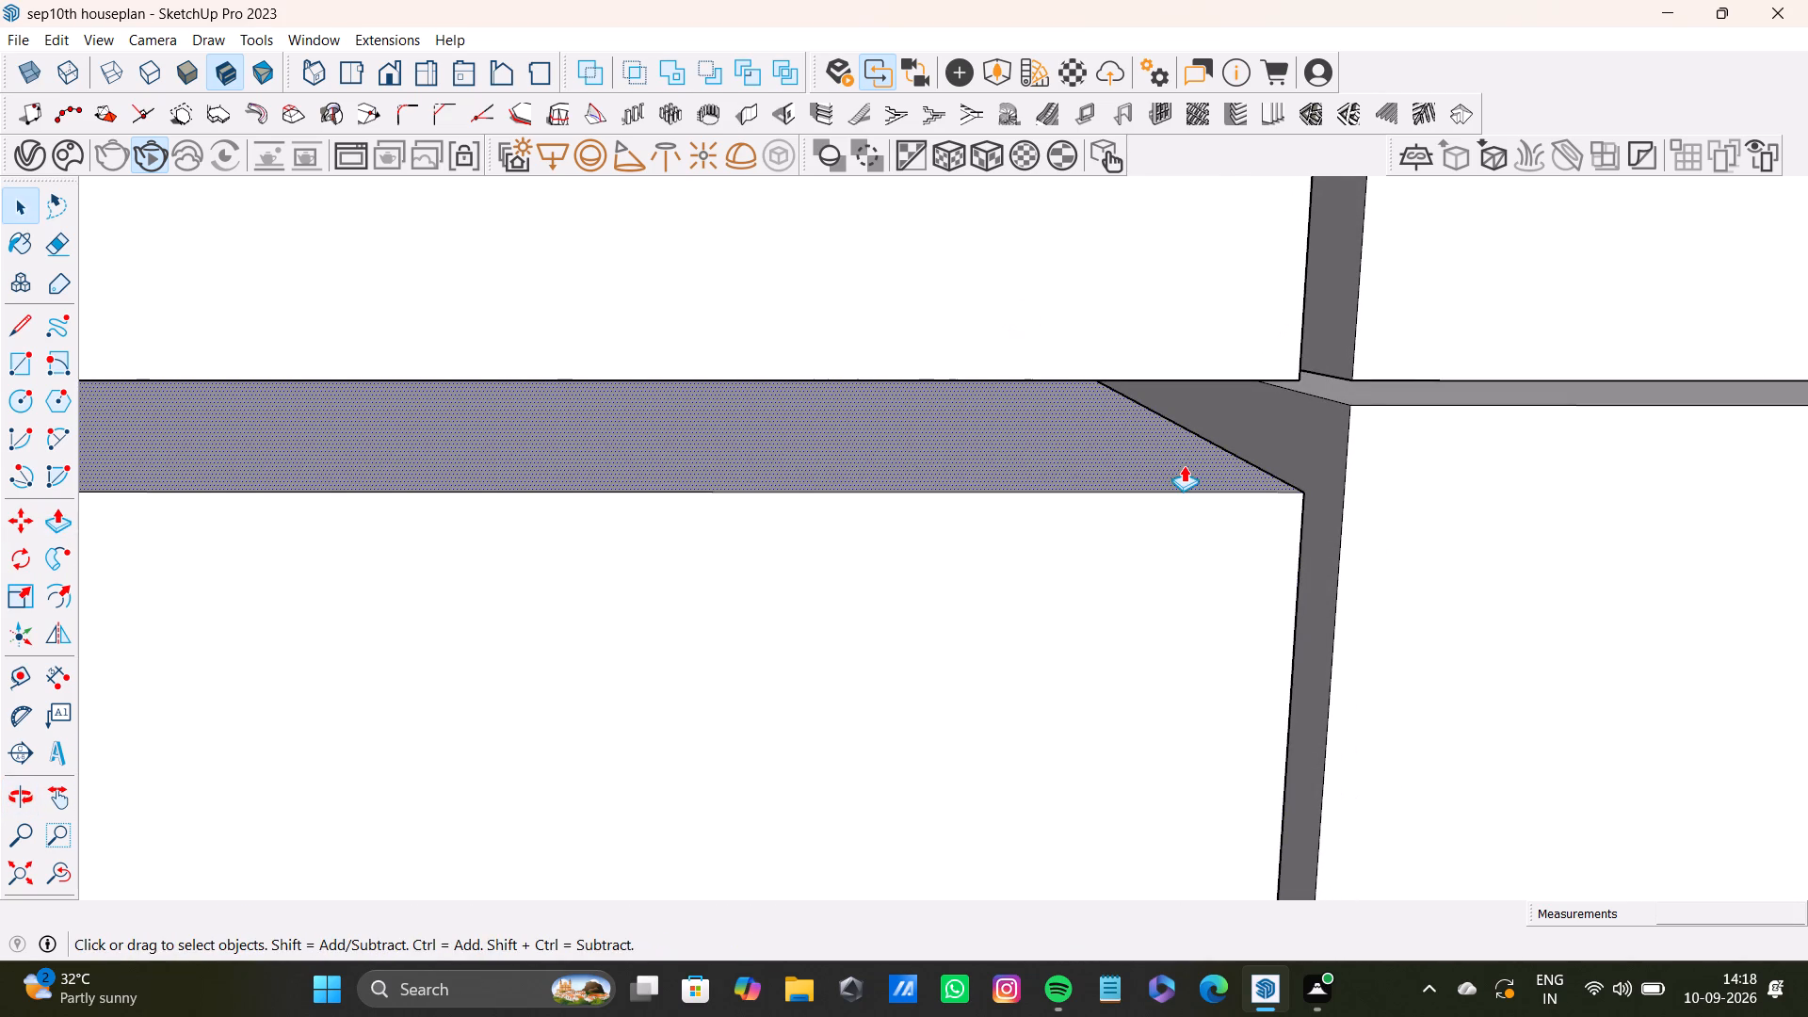
pyautogui.press('p')
pyautogui.moveTo(1184, 465); pyautogui.dragTo(1351, 395)
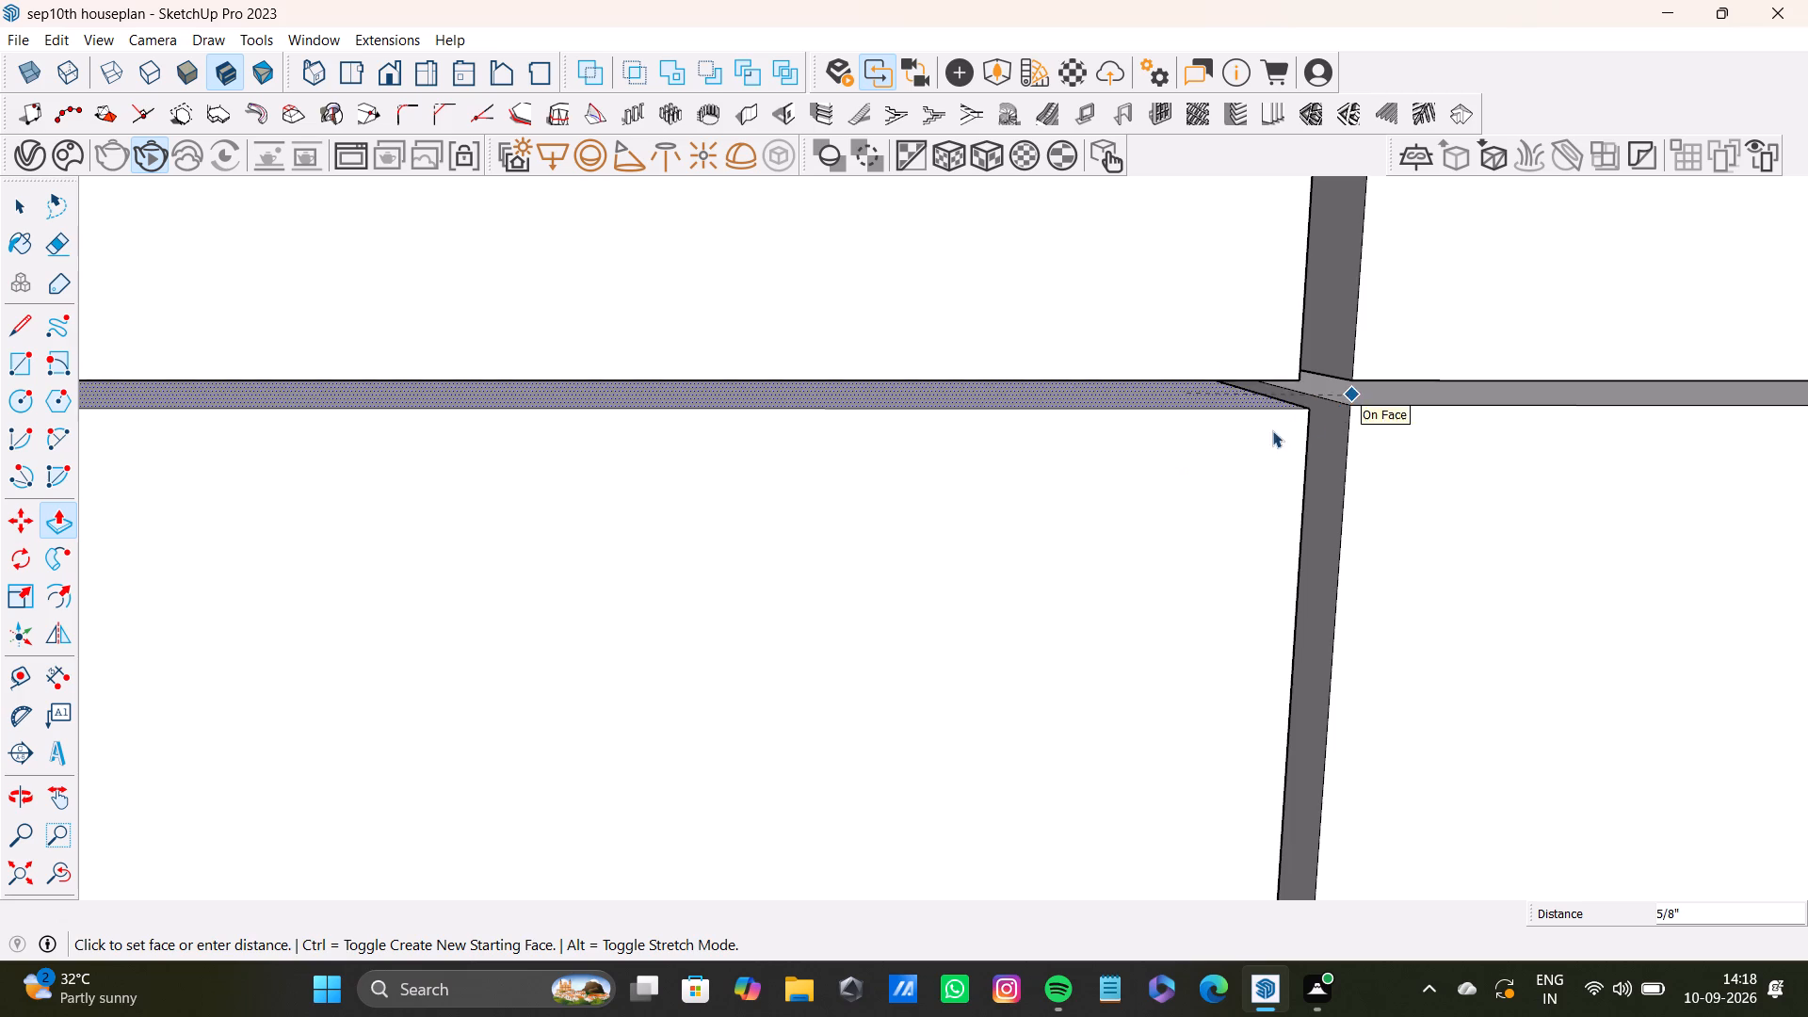
pyautogui.press('space')
# Draw a rectangle about 2' by 2' 8 11/16" between the guides on the wall below the first overhead box.
pyautogui.scroll(-5, 1213, 509)
pyautogui.scroll(-20, 1186, 521)
pyautogui.scroll(-2, 1186, 521)
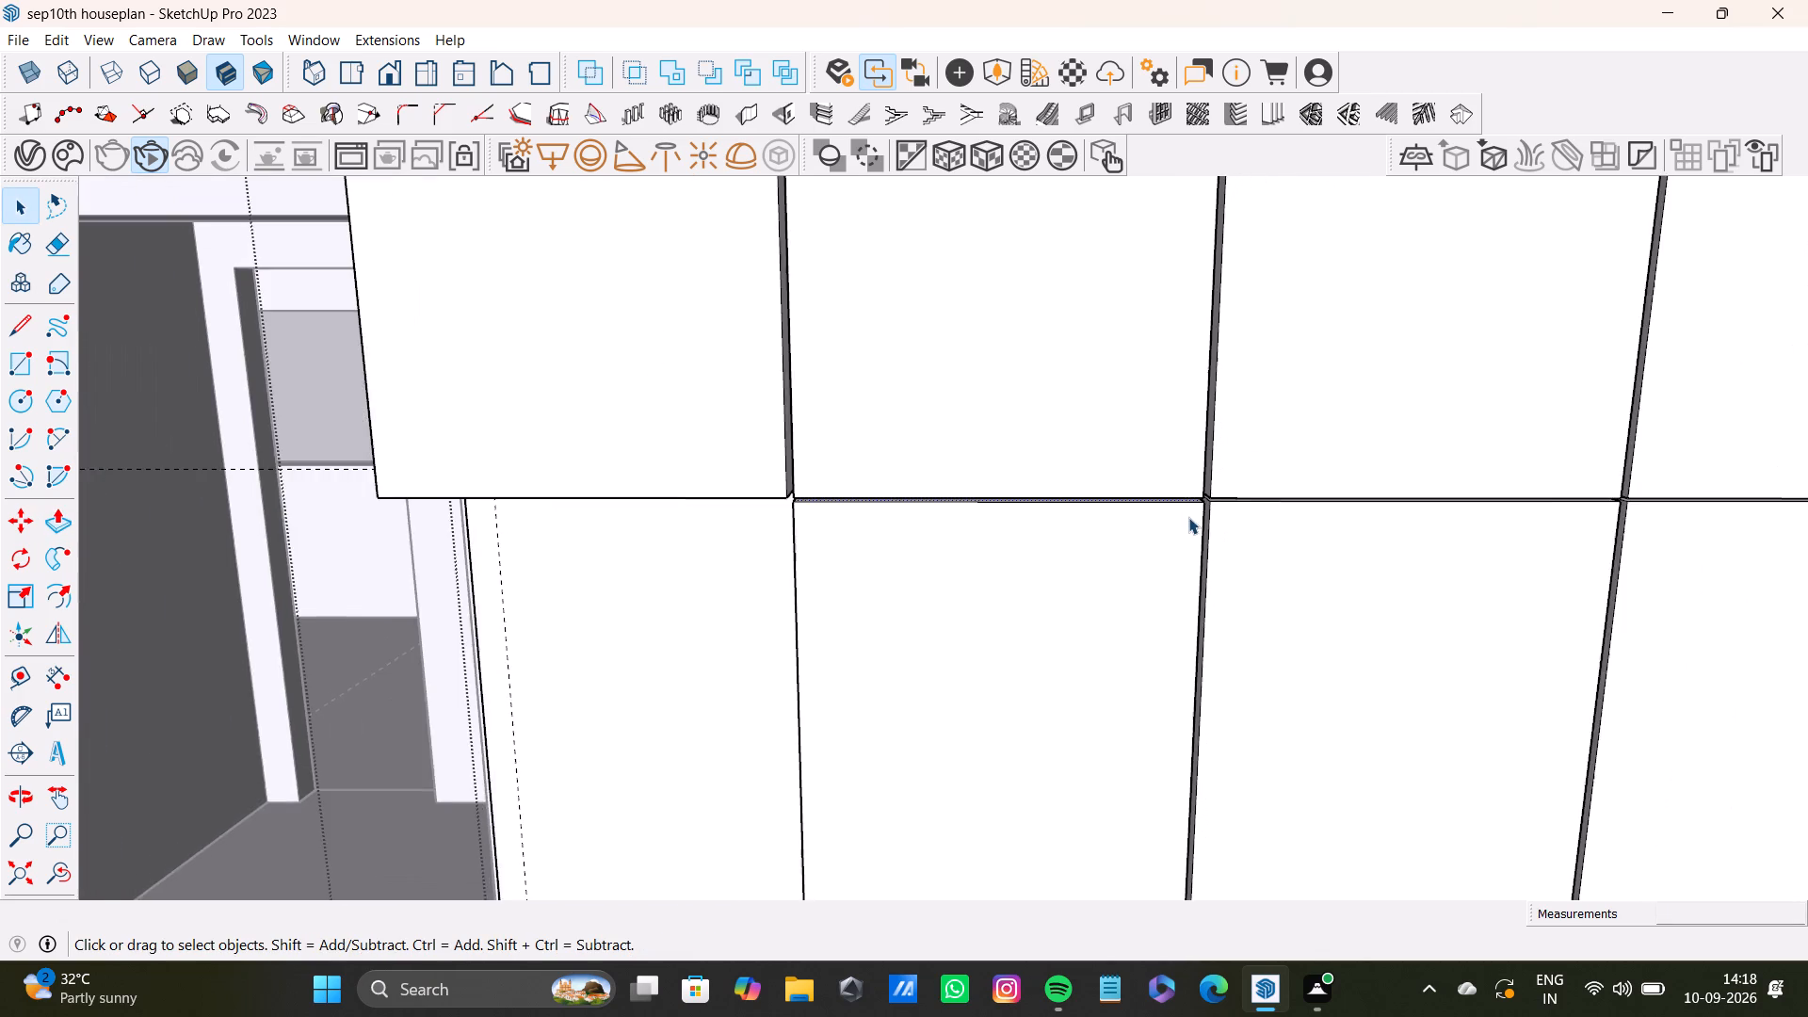
pyautogui.scroll(-2, 1184, 529)
pyautogui.scroll(5, 824, 586)
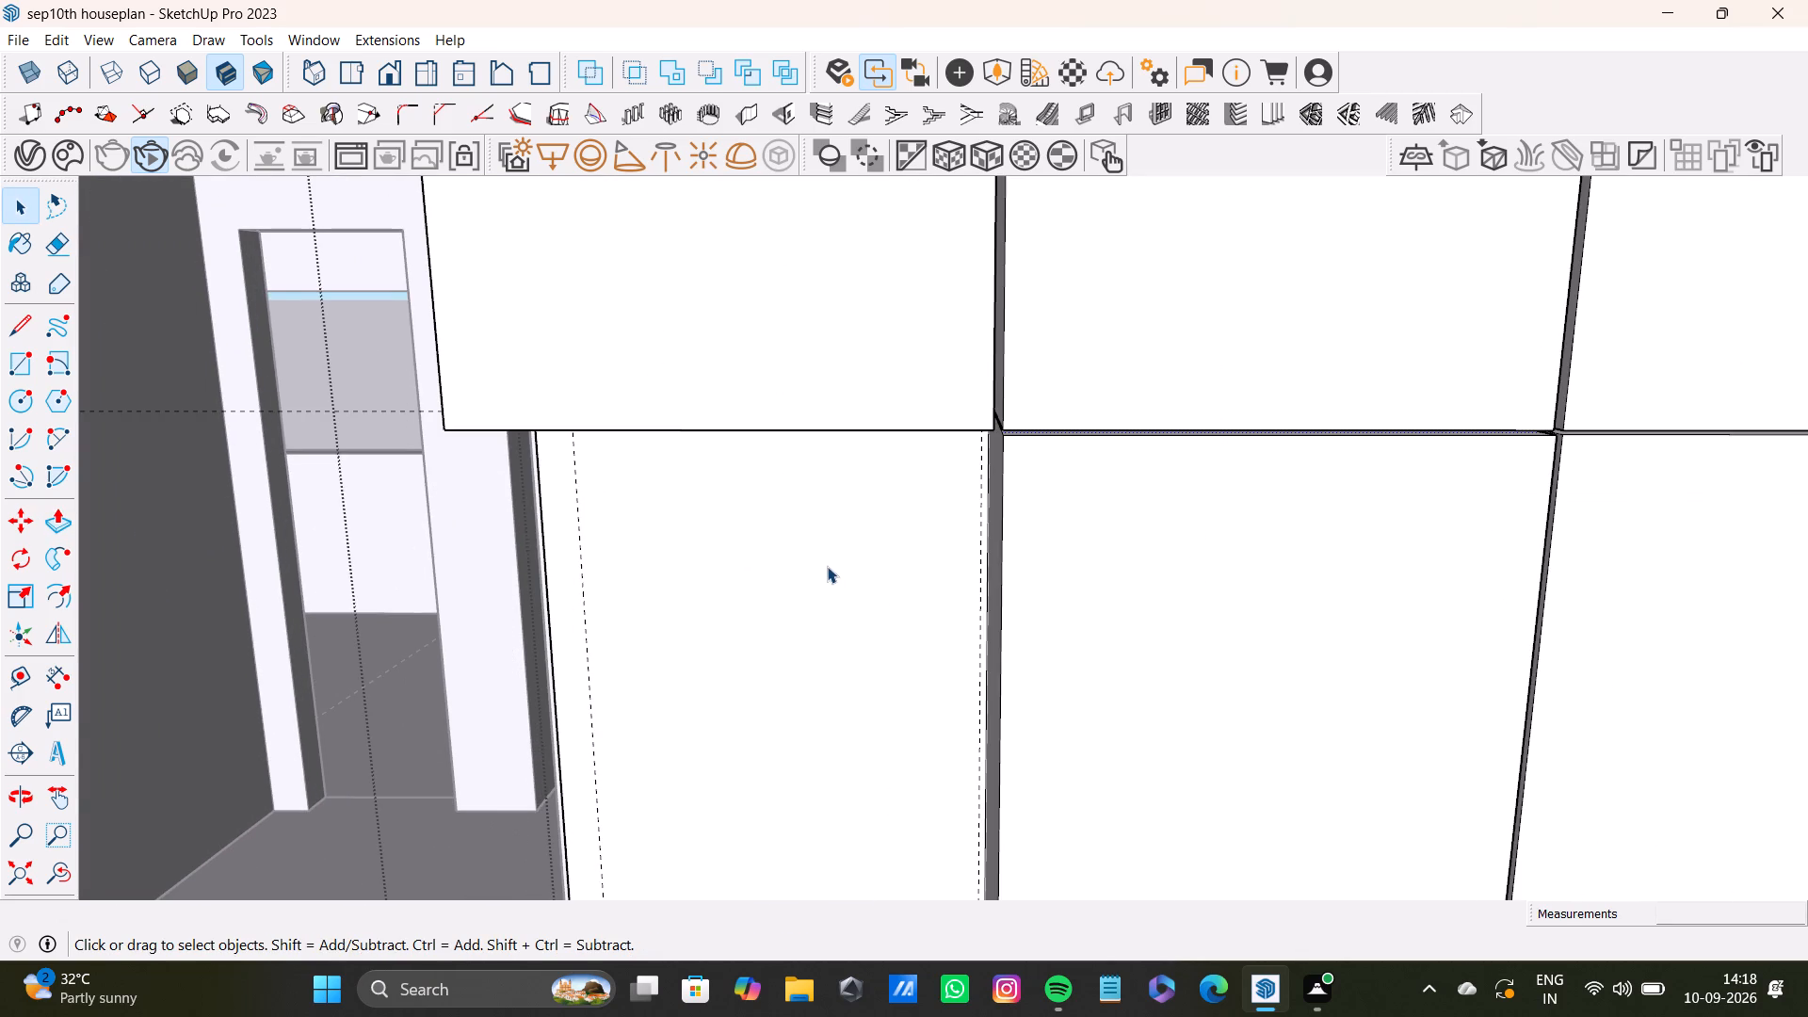
pyautogui.scroll(-2, 828, 579)
pyautogui.keyDown('shift'); pyautogui.moveTo(828, 579); pyautogui.dragTo(896, 431, button='middle'); pyautogui.keyUp('shift')
pyautogui.keyDown('shift'); pyautogui.middleClick(918, 425); pyautogui.keyUp('shift')
pyautogui.moveTo(917, 425); pyautogui.dragTo(936, 421, button='middle')
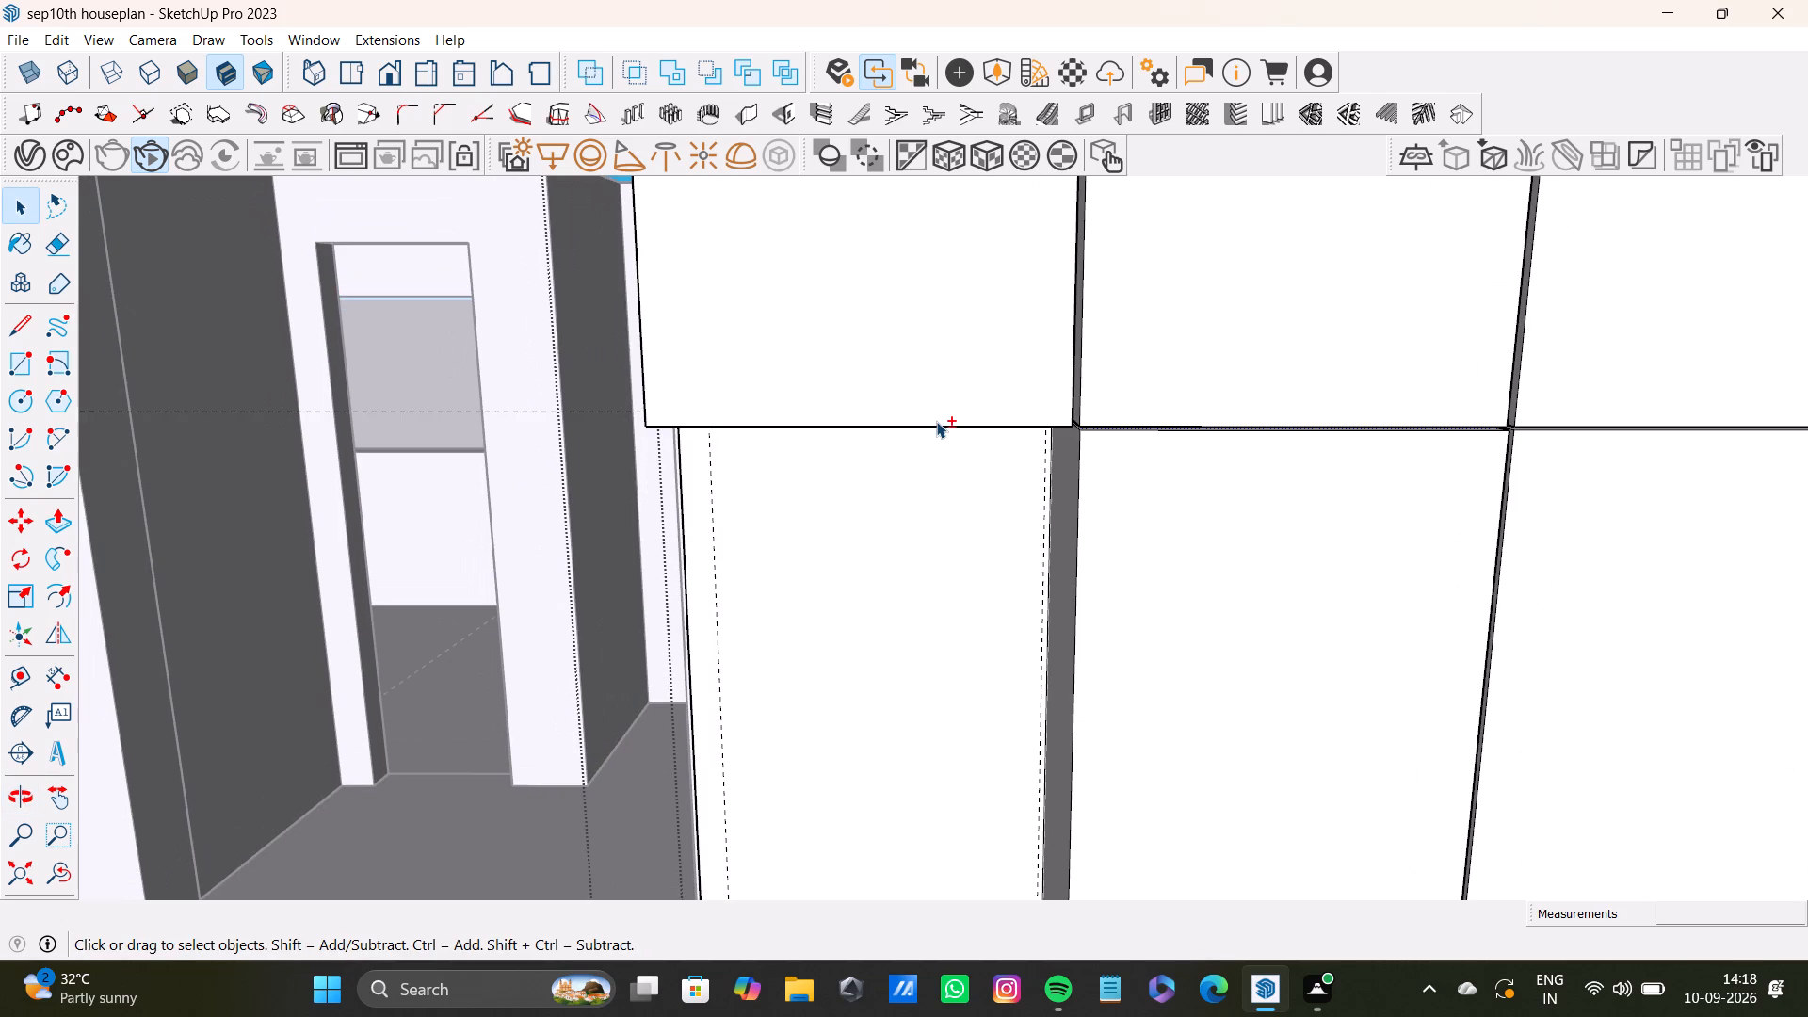
pyautogui.moveTo(936, 421); pyautogui.dragTo(966, 236, button='middle')
pyautogui.scroll(-4, 920, 510)
pyautogui.keyDown('shift'); pyautogui.moveTo(935, 541); pyautogui.dragTo(961, 395, button='middle'); pyautogui.keyUp('shift')
pyautogui.scroll(4, 948, 430)
pyautogui.moveTo(948, 430); pyautogui.dragTo(959, 365, button='middle')
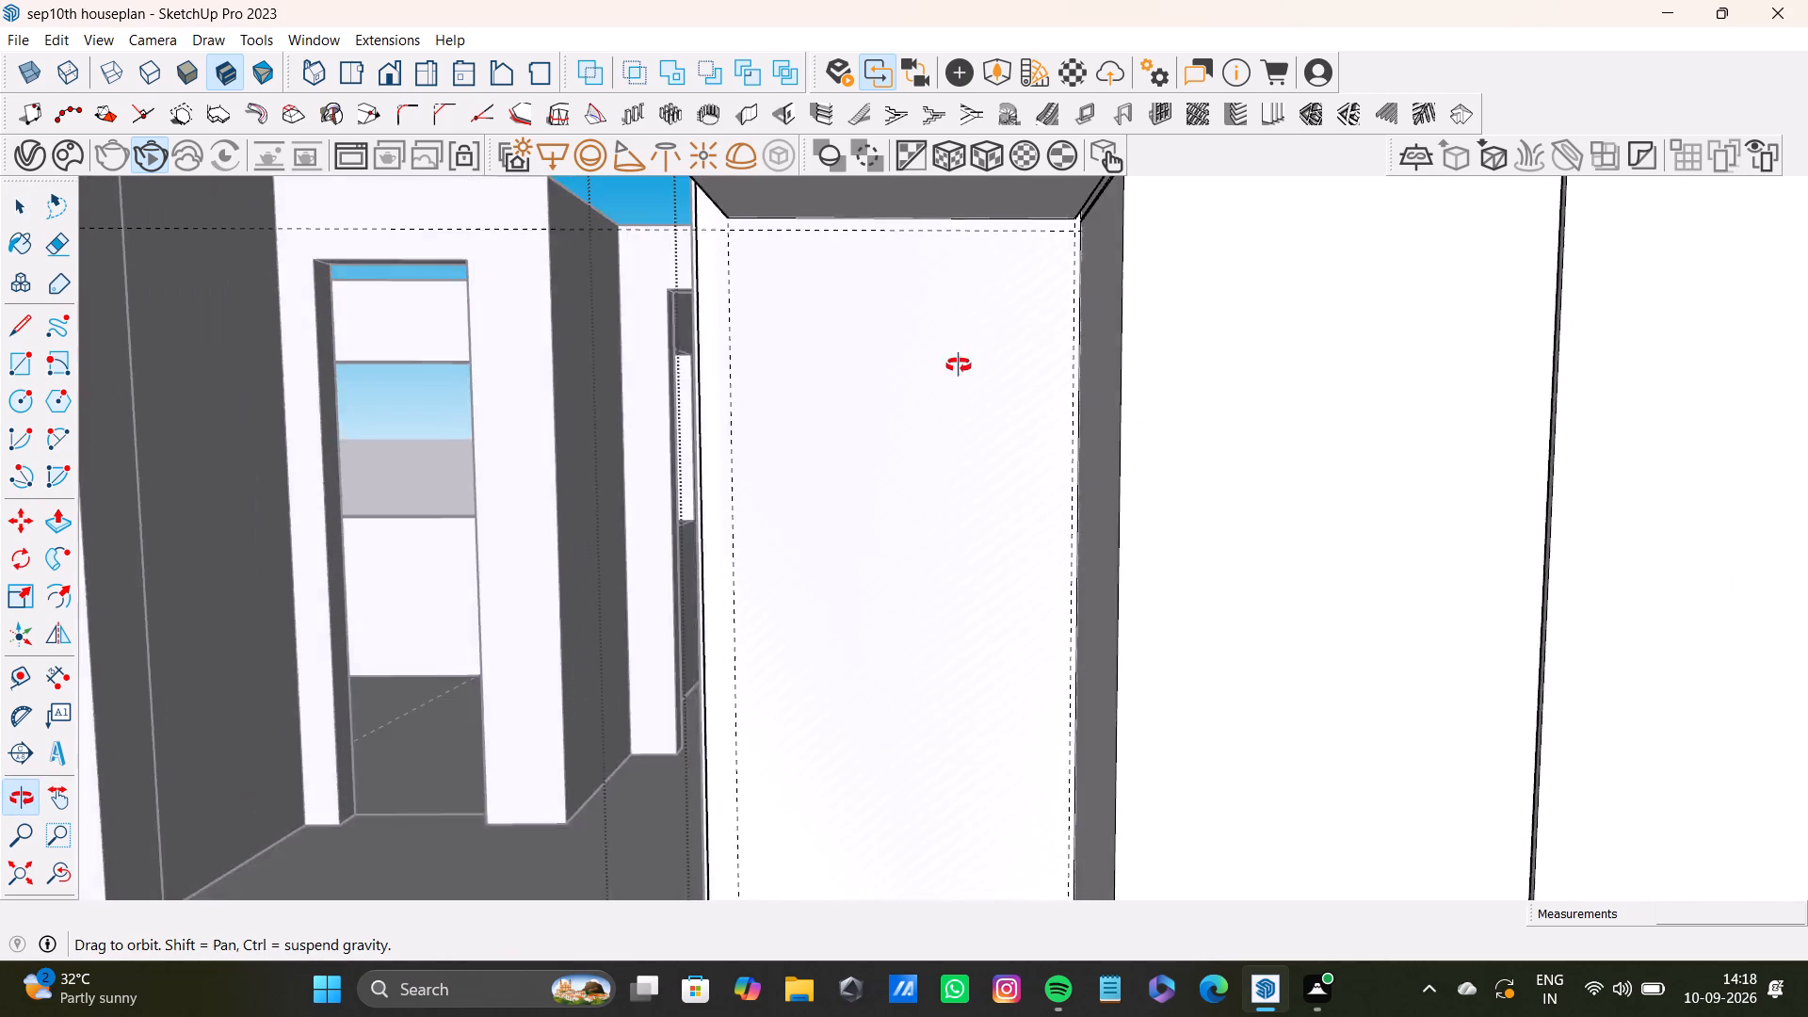
pyautogui.moveTo(959, 365); pyautogui.dragTo(960, 335, button='middle')
pyautogui.click(19, 363)
pyautogui.scroll(3, 511, 290)
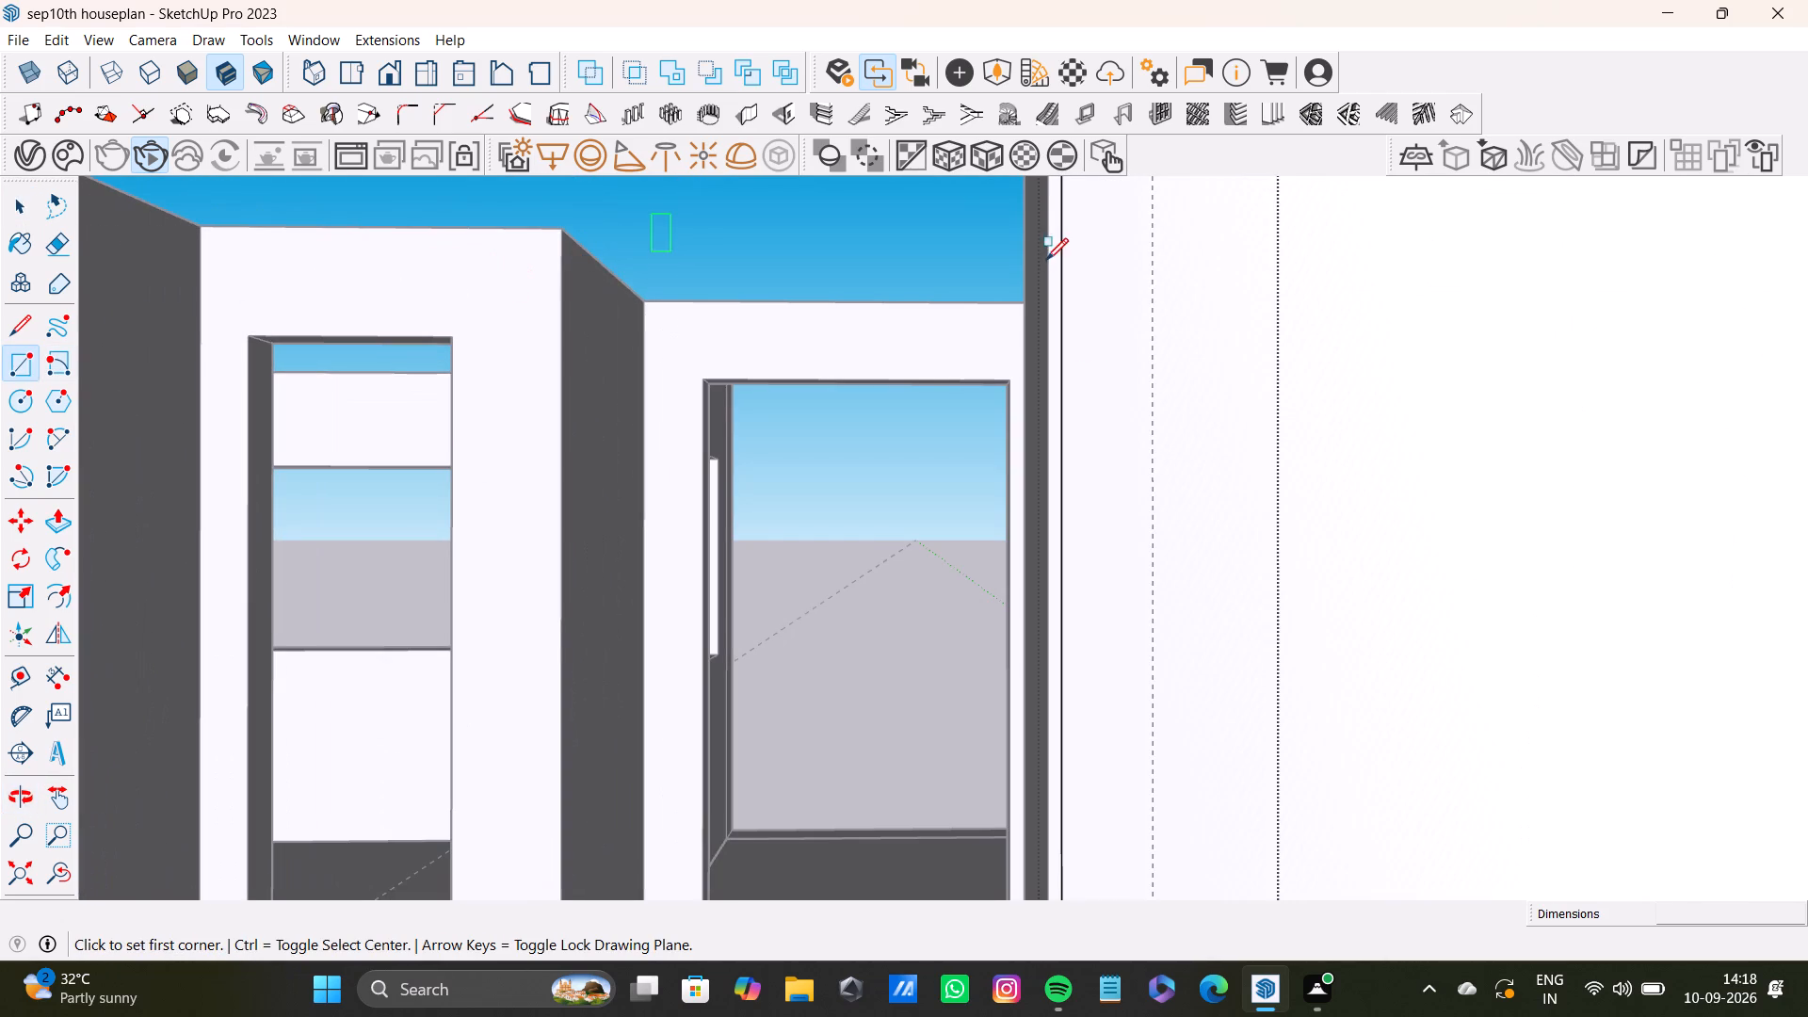
pyautogui.scroll(-3, 1086, 441)
pyautogui.click(1136, 204)
pyautogui.scroll(-5, 1478, 633)
pyautogui.keyDown('shift'); pyautogui.moveTo(1494, 666); pyautogui.dragTo(1443, 620, button='middle'); pyautogui.keyUp('shift')
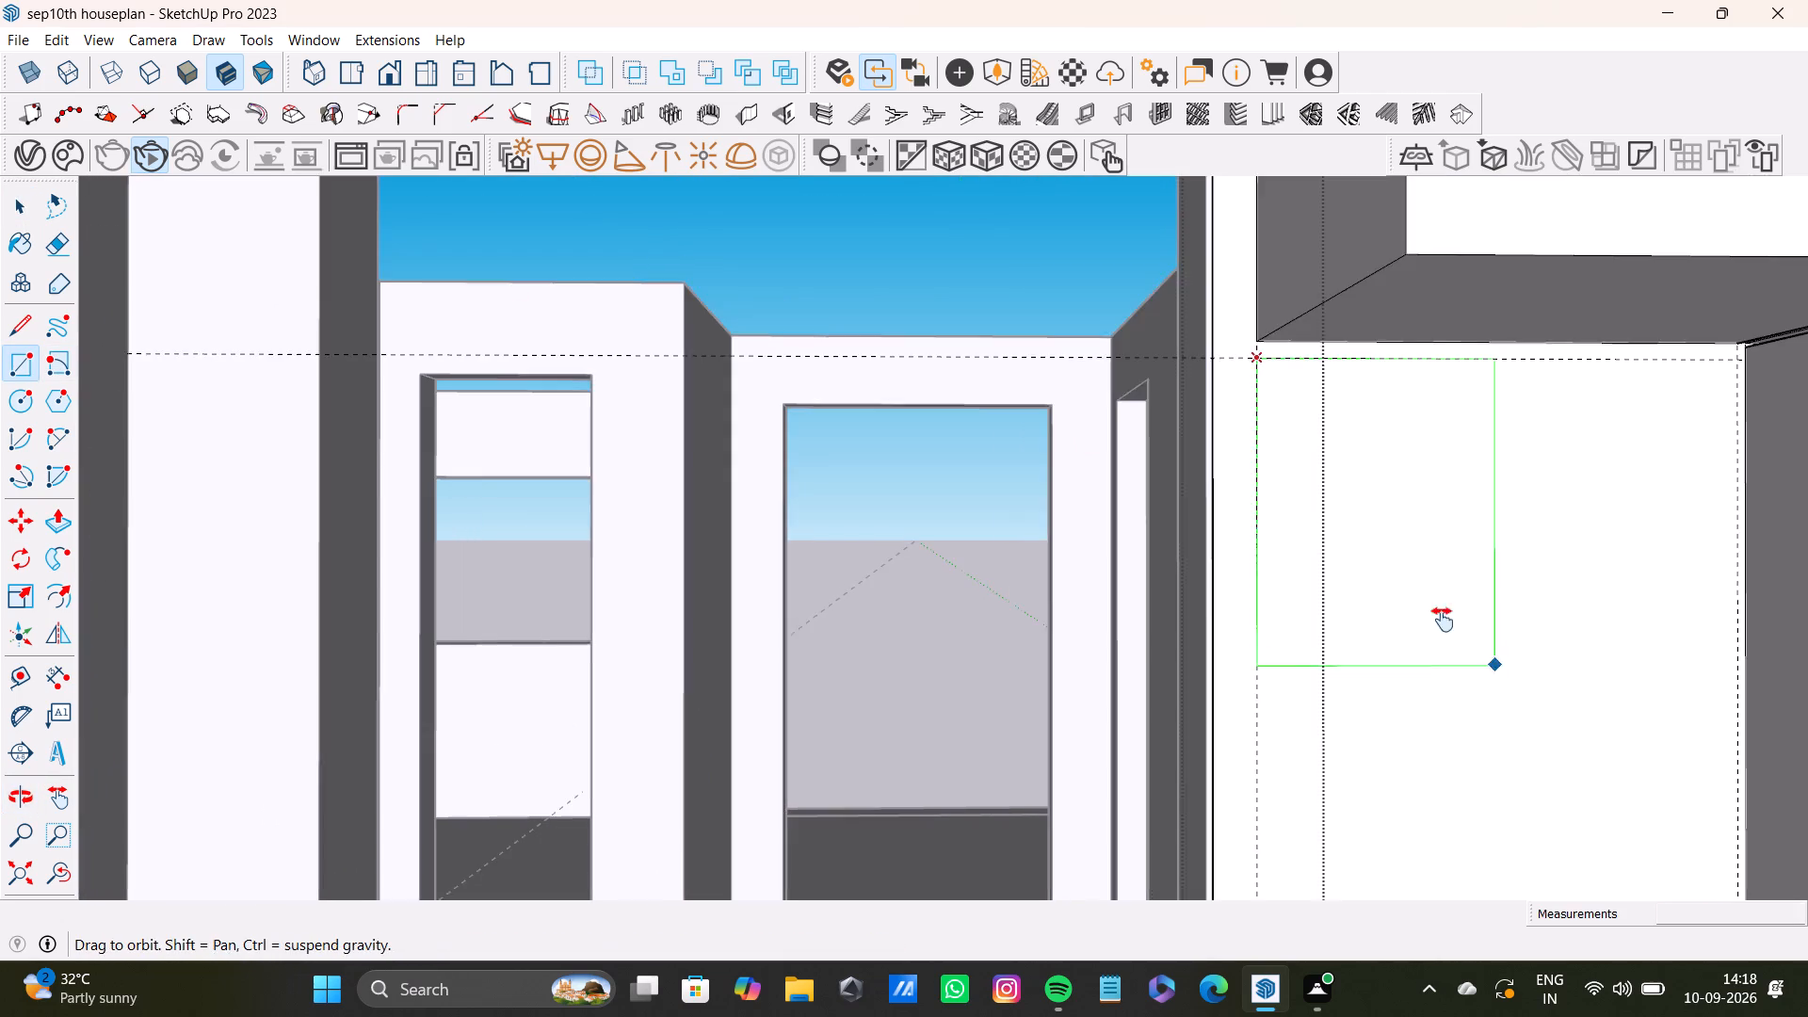
pyautogui.keyDown('shift'); pyautogui.moveTo(1443, 620); pyautogui.dragTo(1103, 545, button='middle'); pyautogui.keyUp('shift')
pyautogui.scroll(-3, 1238, 622)
pyautogui.moveTo(1261, 650); pyautogui.dragTo(1229, 444, button='middle')
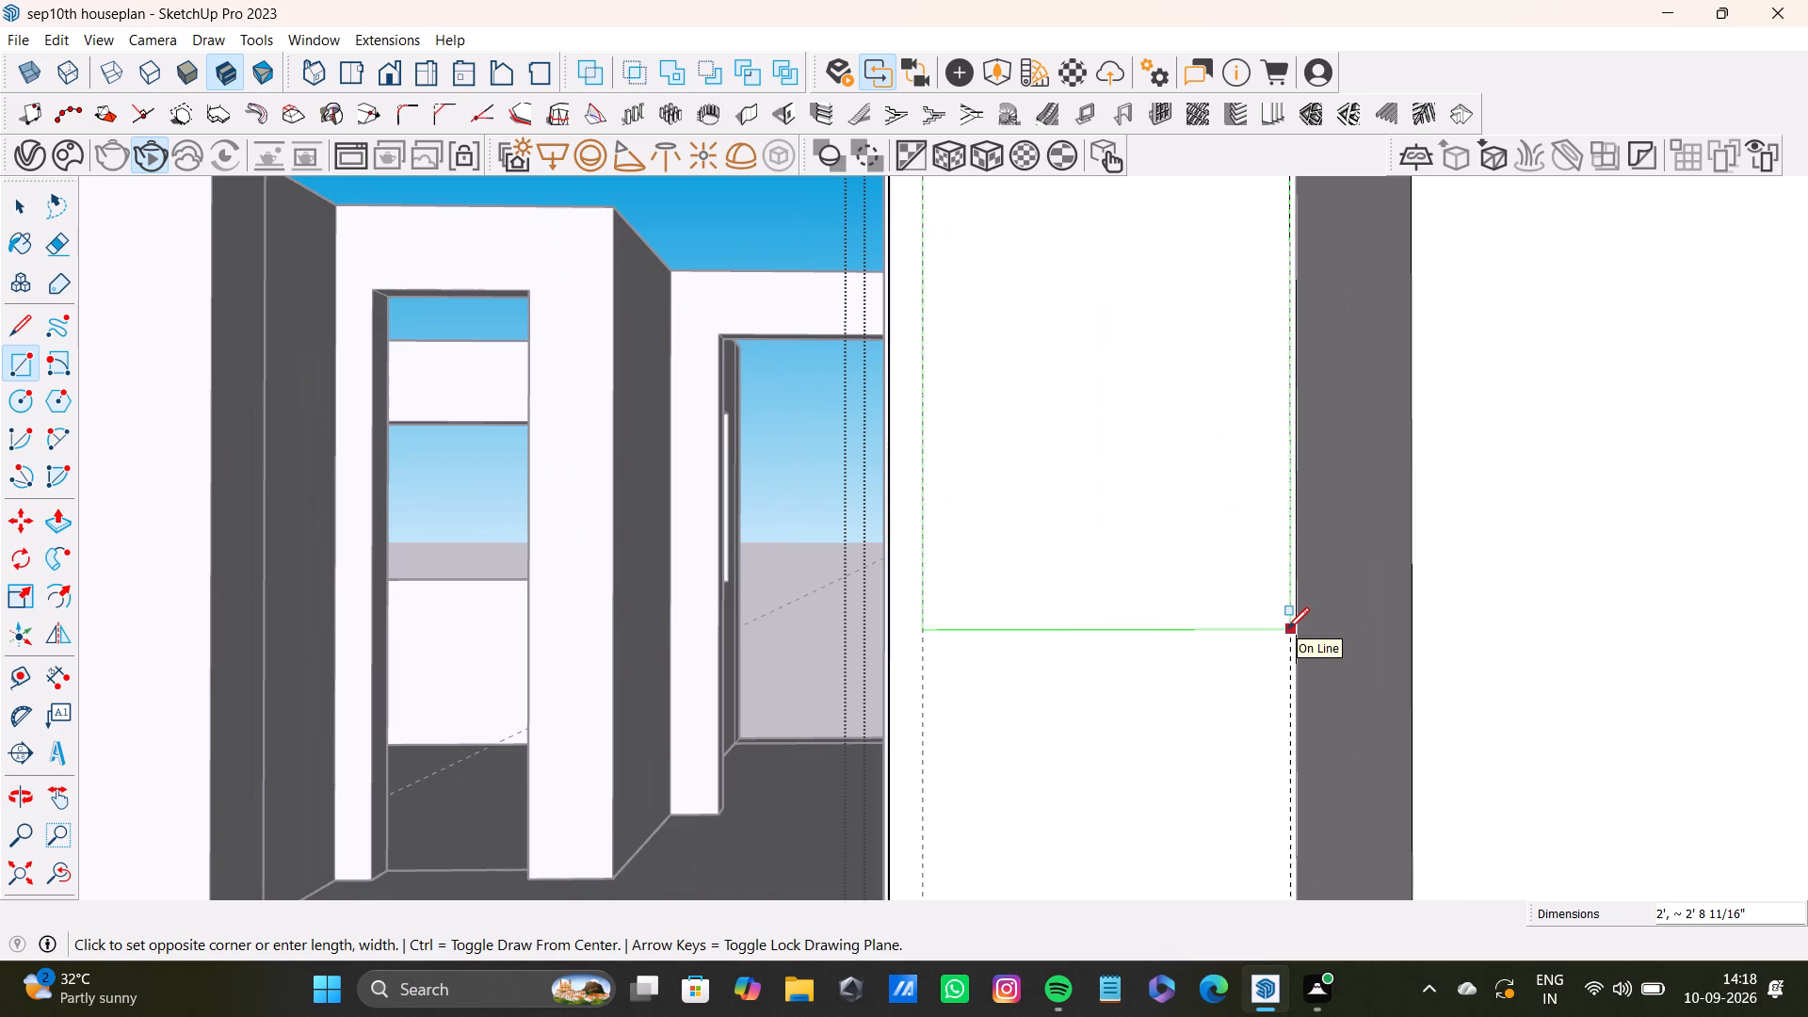
pyautogui.click(1287, 629)
# Push/Pull the rectangle below the first overhead box out about 1 13/16" from the wall.
pyautogui.scroll(-5, 1089, 625)
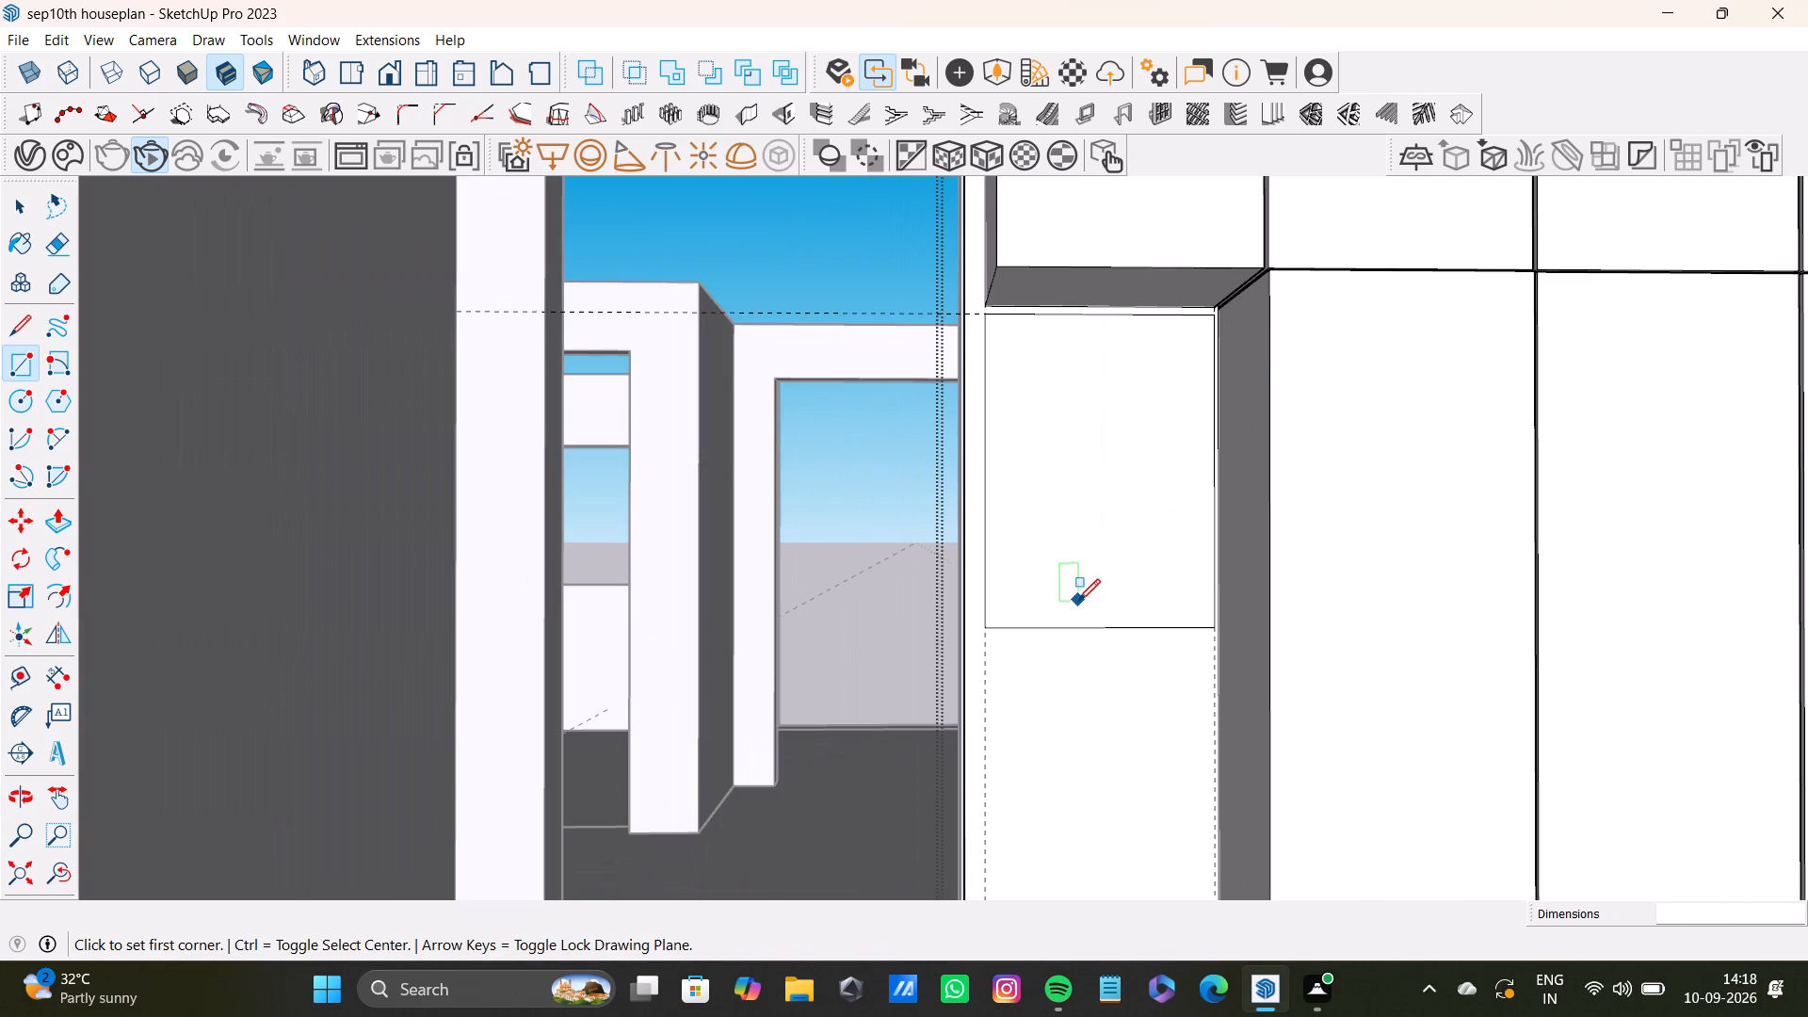
pyautogui.moveTo(977, 621); pyautogui.dragTo(1041, 629, button='middle')
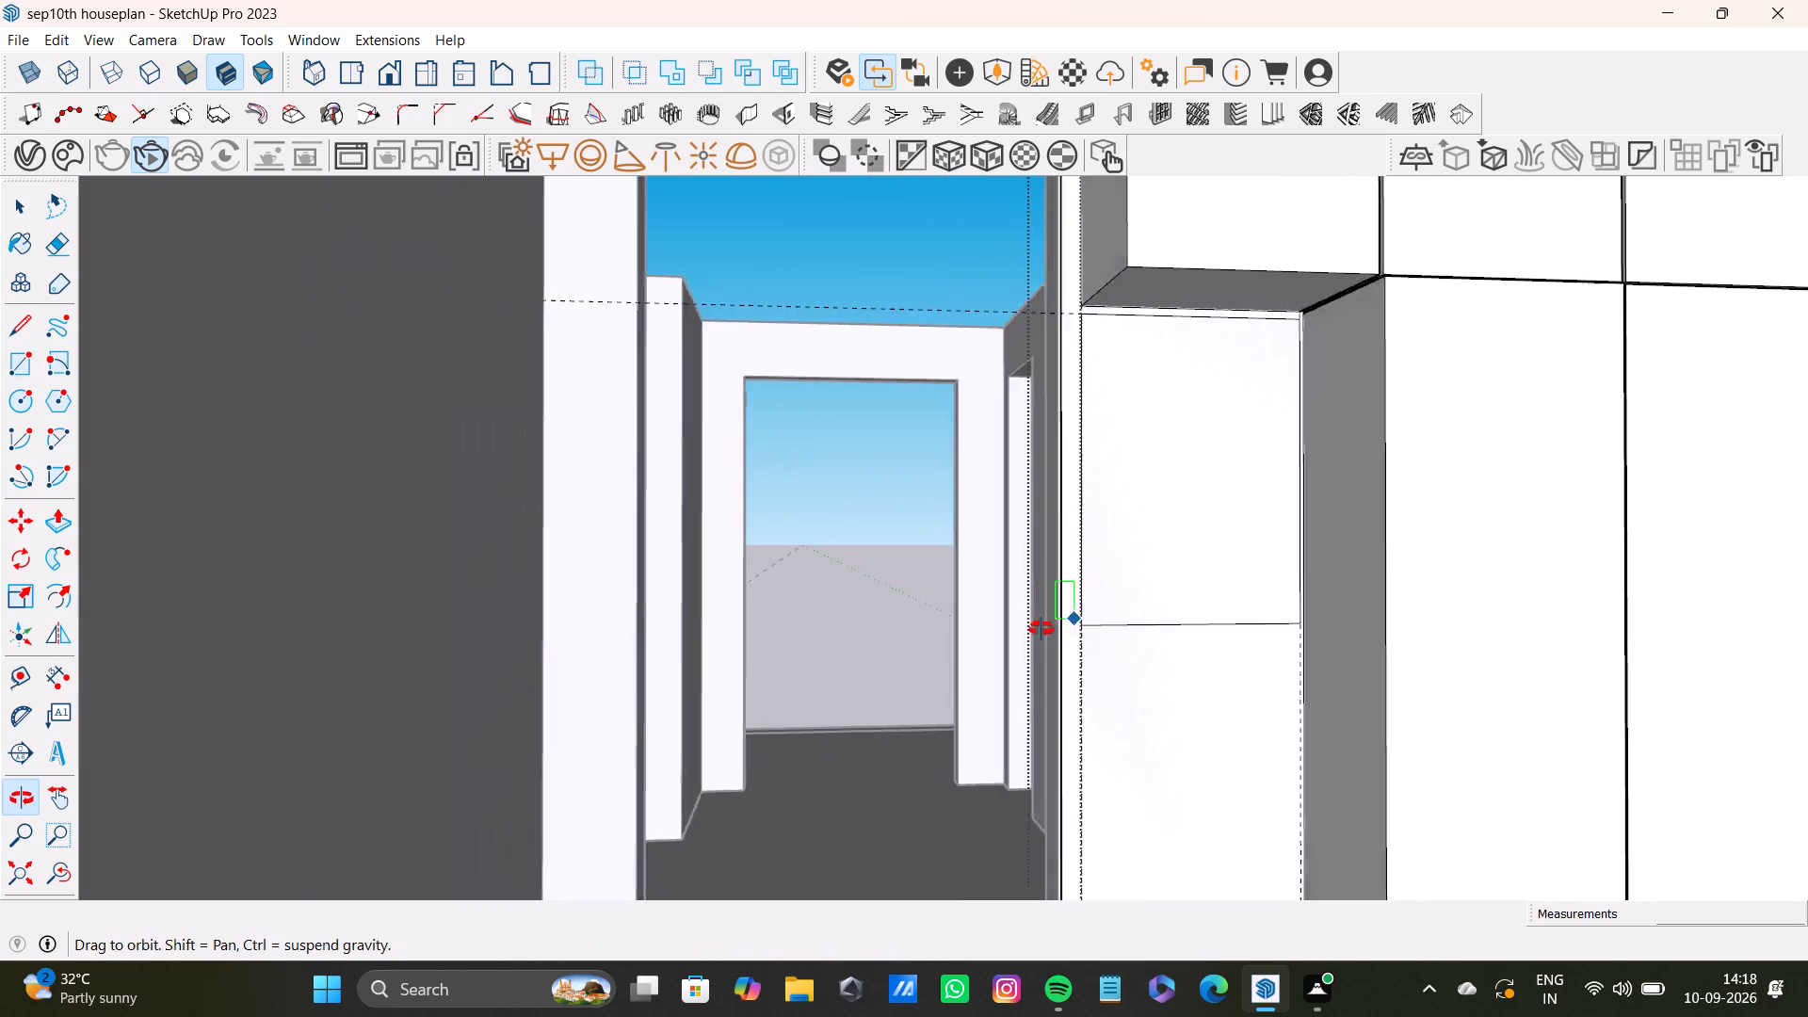
pyautogui.moveTo(1041, 629); pyautogui.dragTo(998, 661, button='middle')
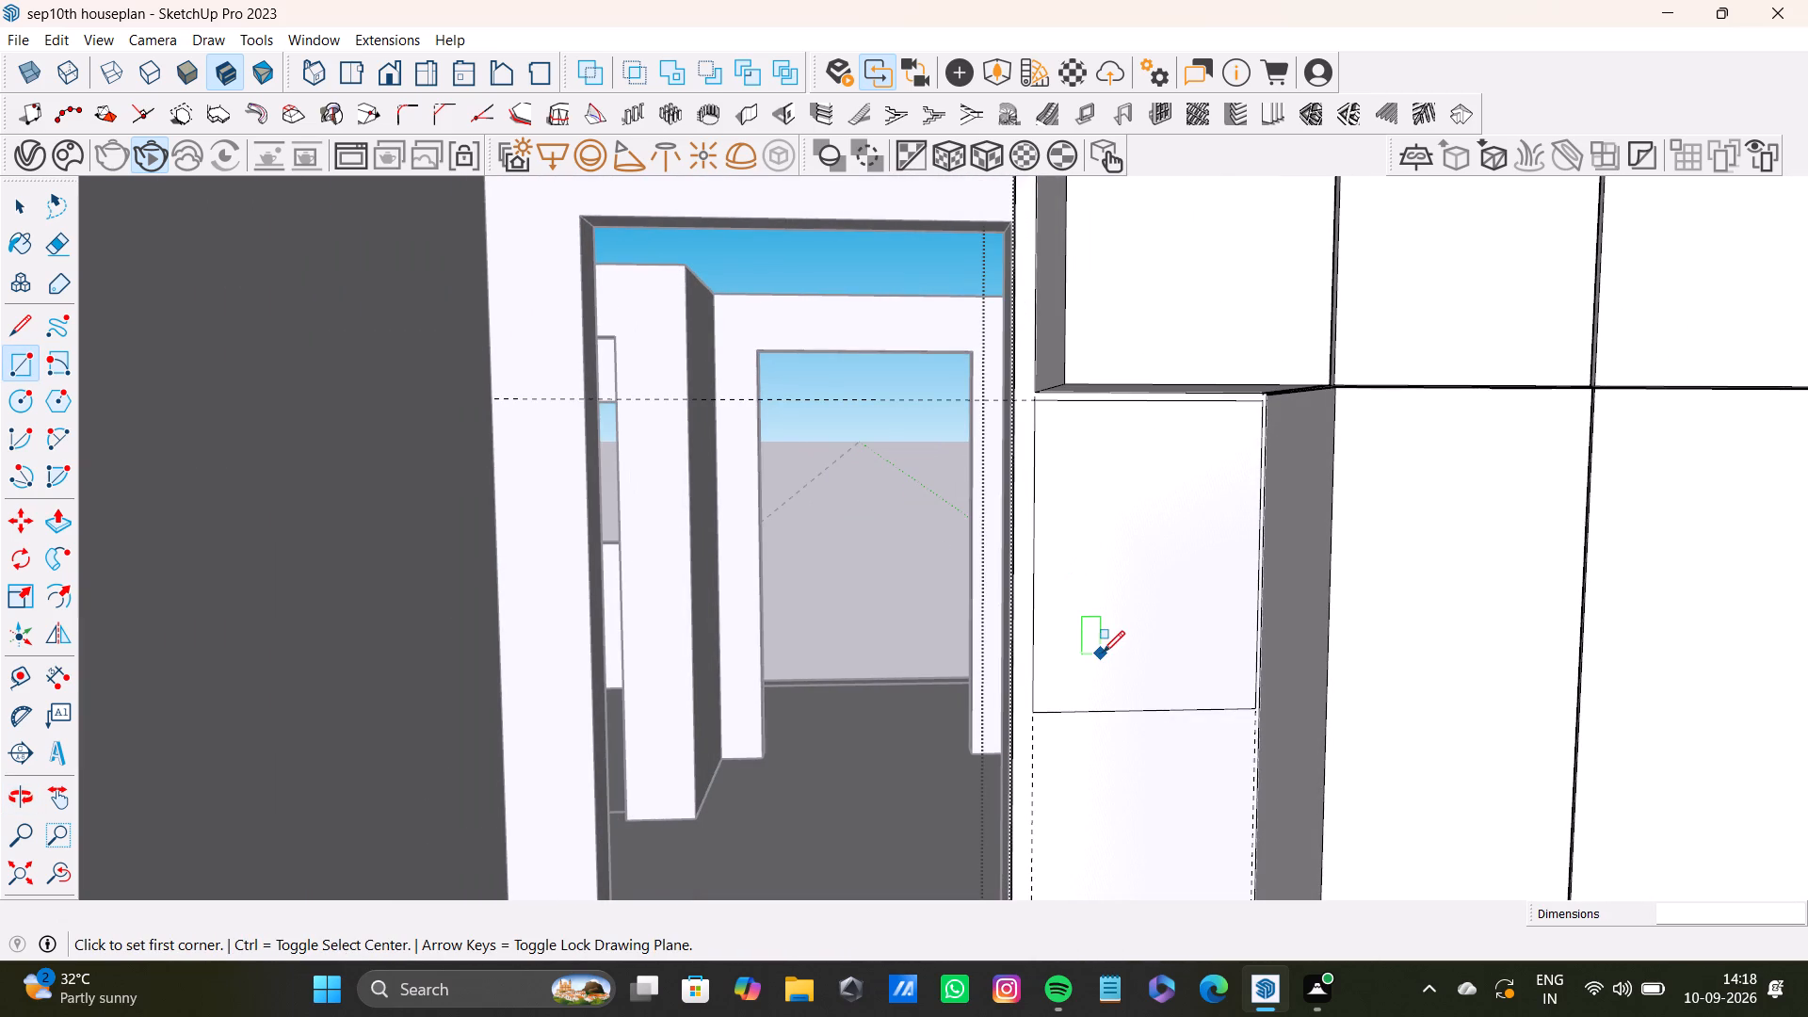
pyautogui.press('space')
pyautogui.press('p')
pyautogui.moveTo(1100, 618); pyautogui.dragTo(1117, 634)
pyautogui.hotkey('ctrl', 'z')
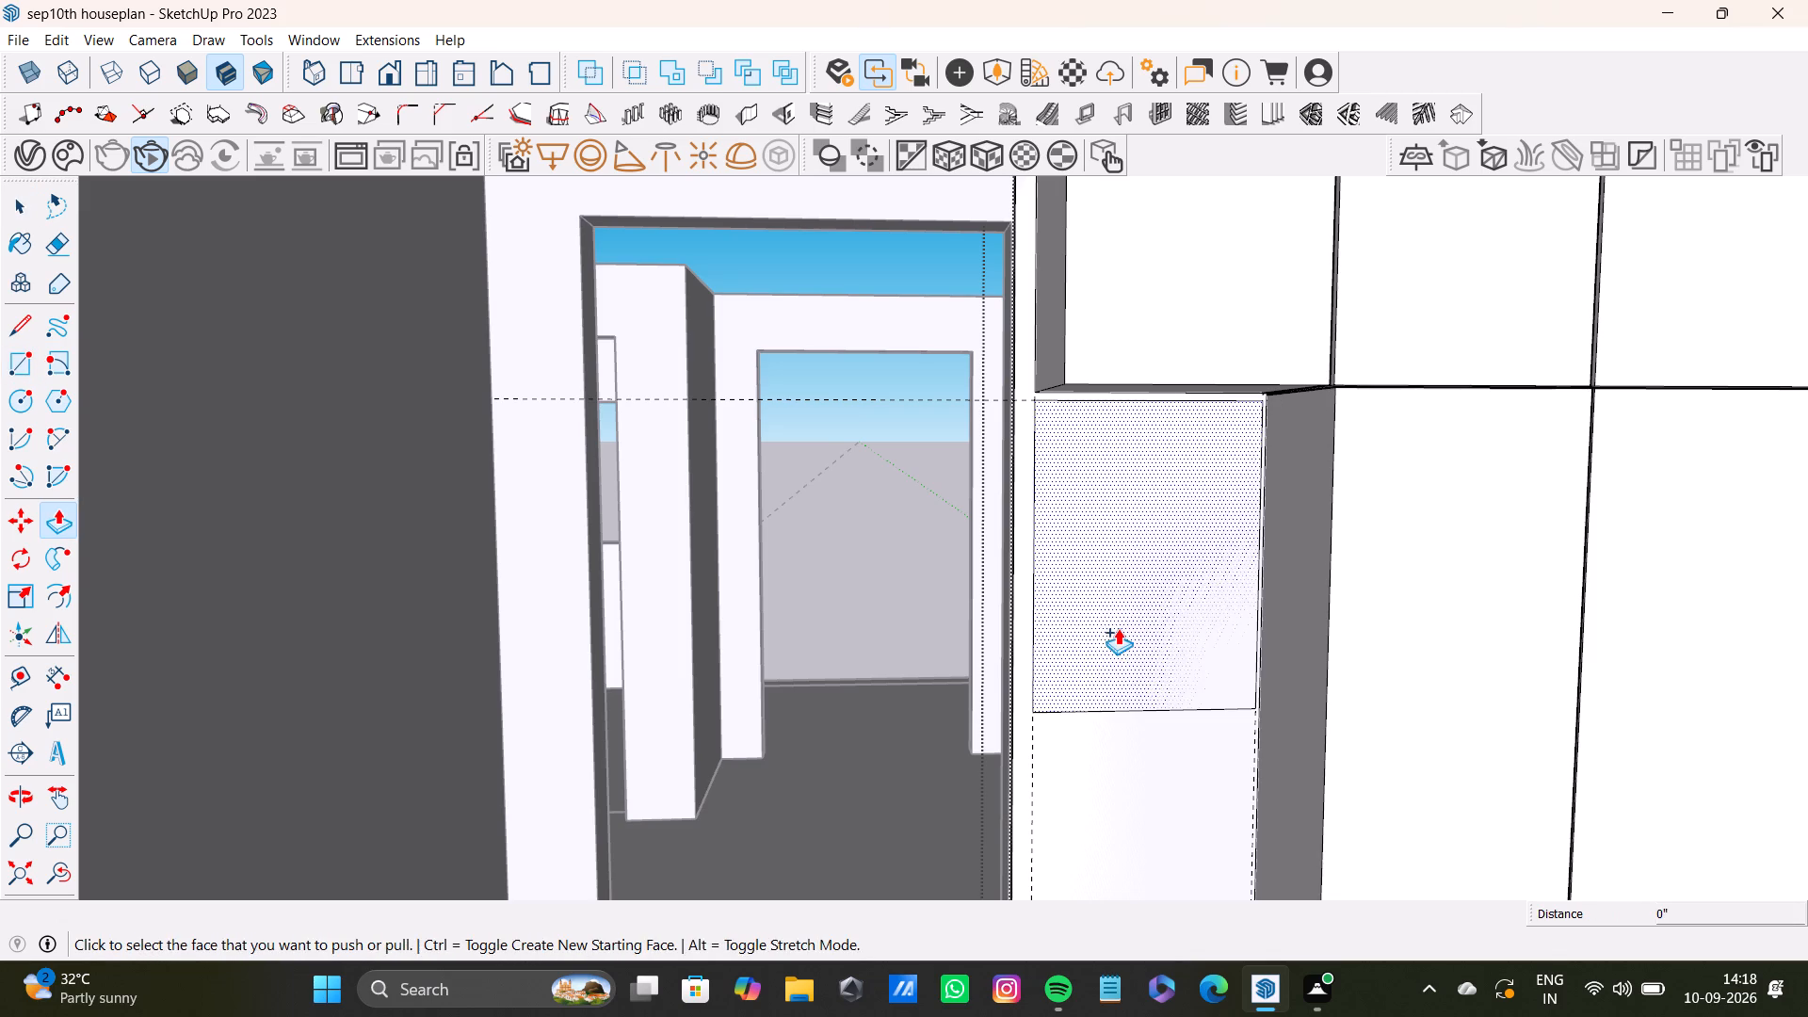
pyautogui.press('space')
pyautogui.press('p')
pyautogui.moveTo(1108, 580); pyautogui.dragTo(1112, 586)
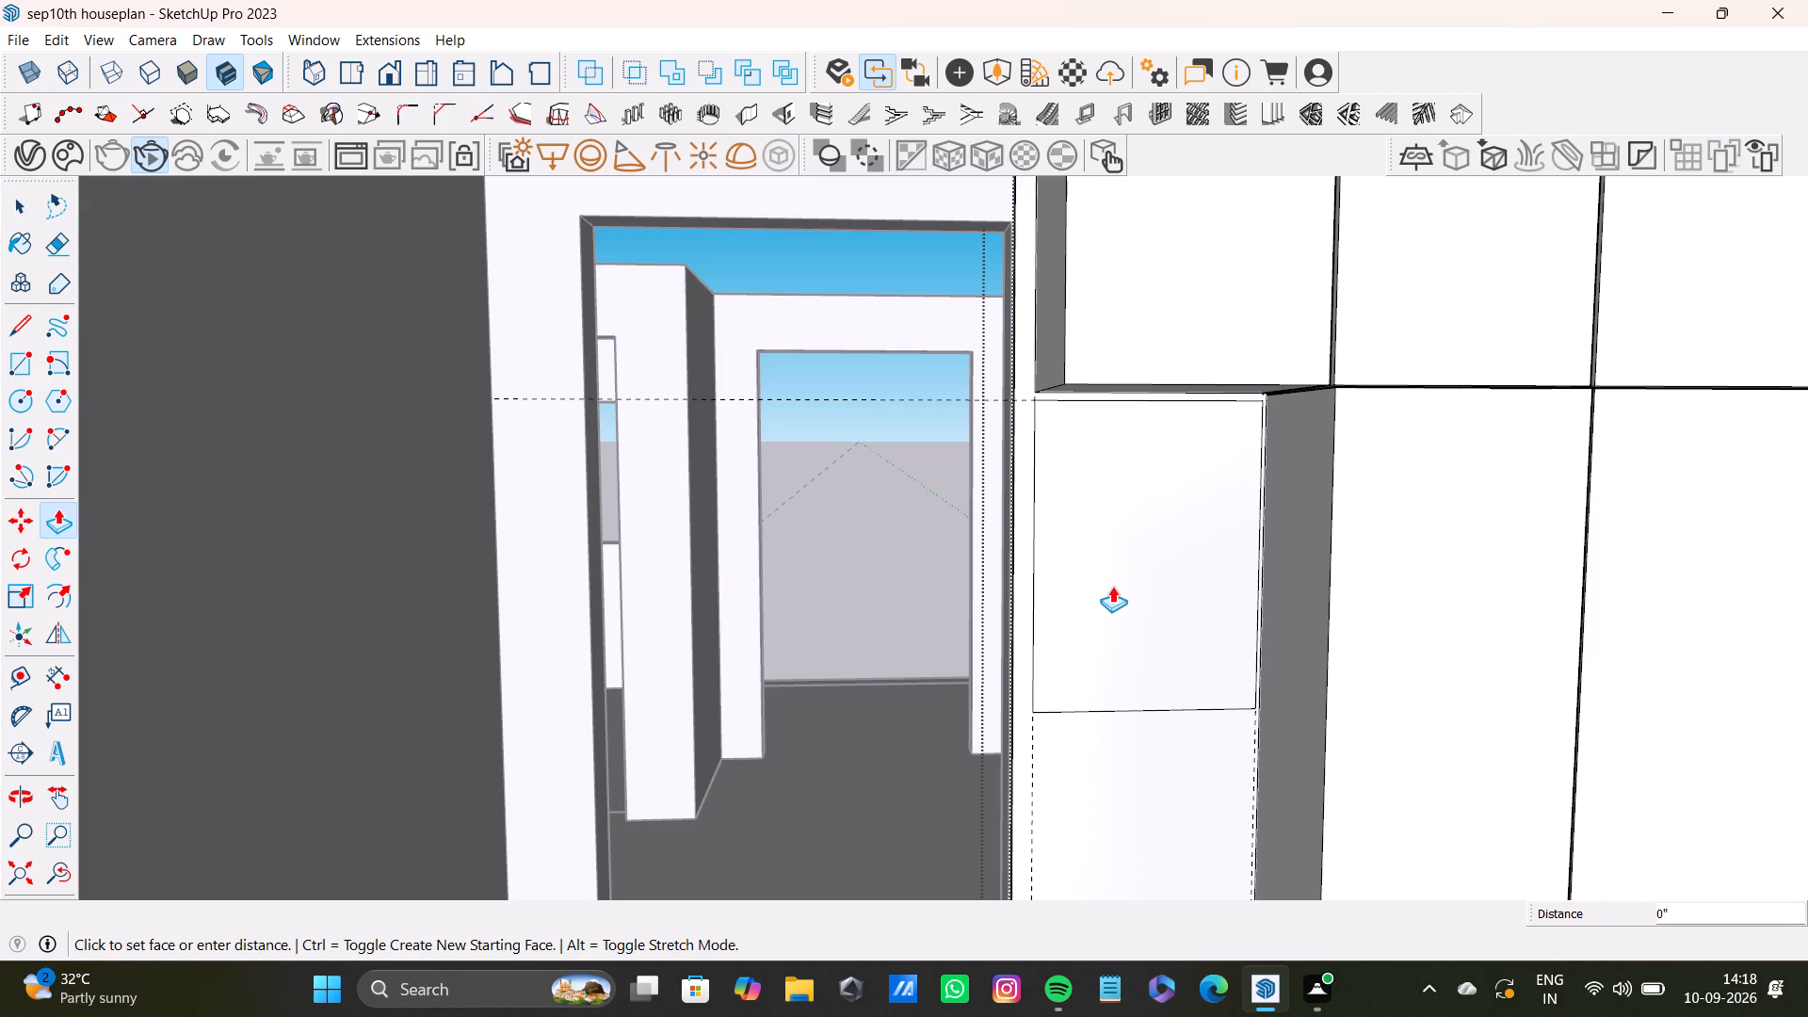
pyautogui.moveTo(1112, 586); pyautogui.dragTo(1106, 591)
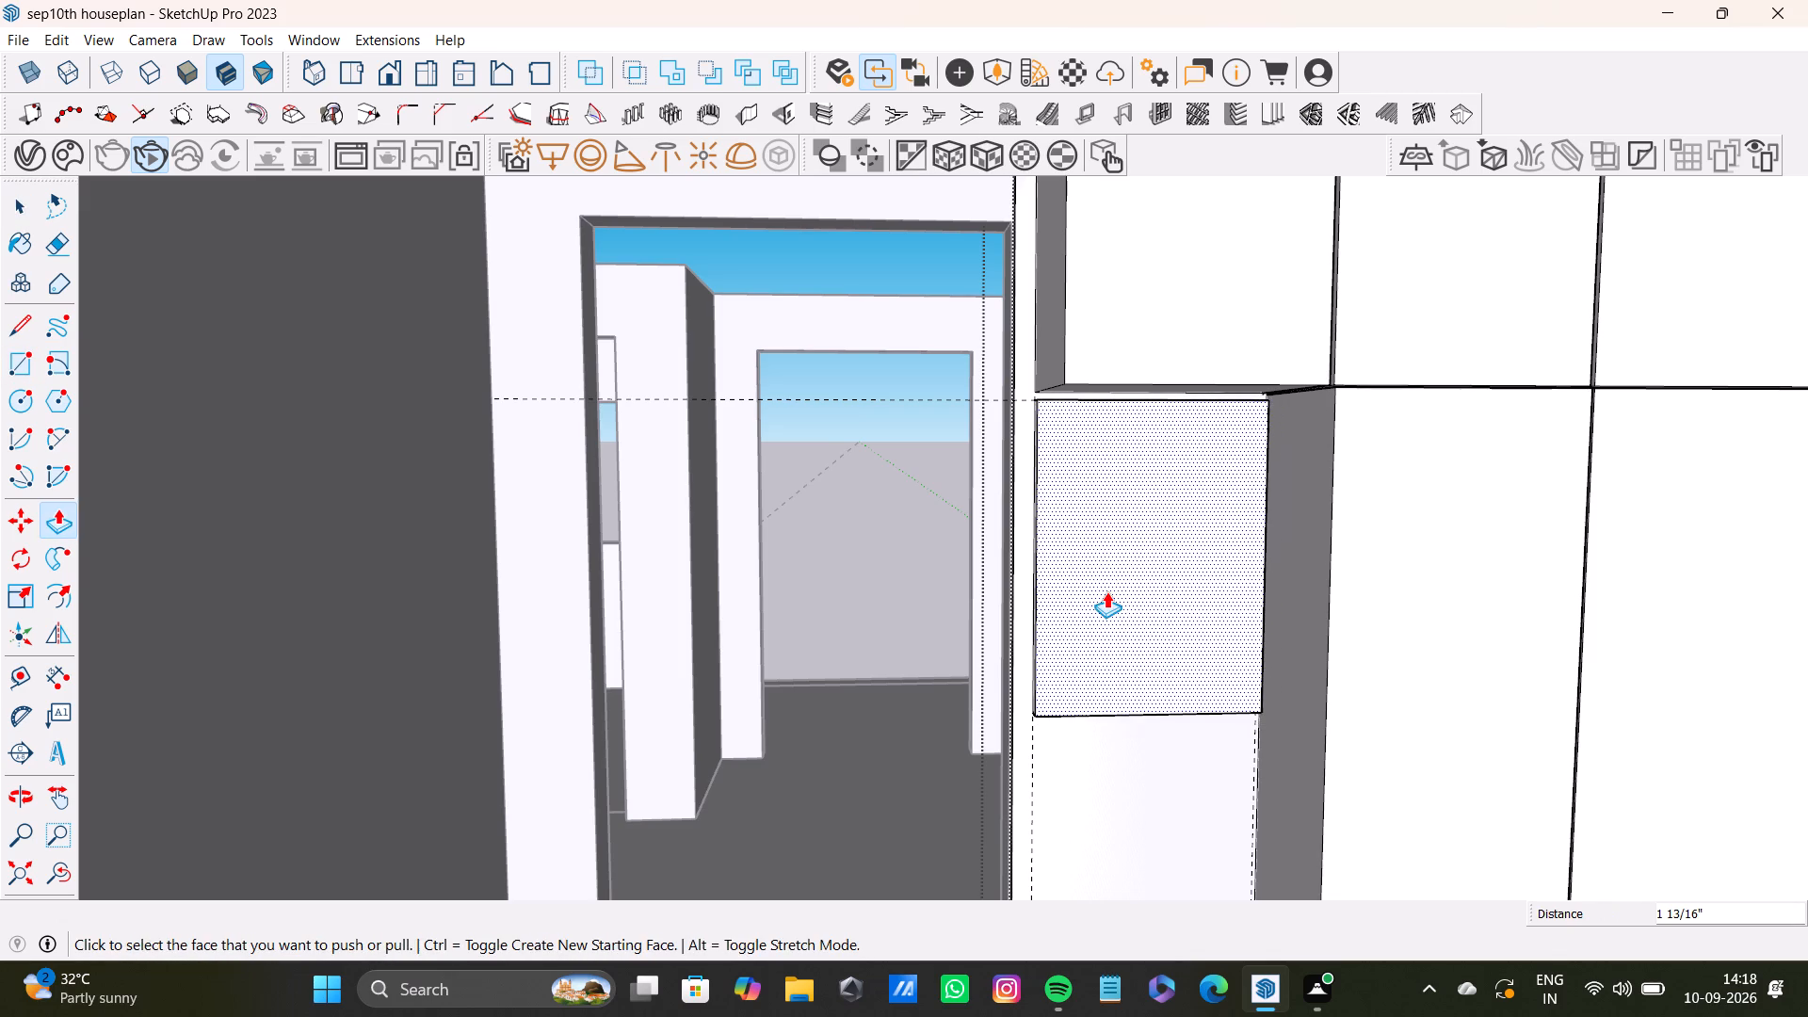
pyautogui.press('space')
# Raise the top face of the shallow block below the first overhead box slightly toward the box's underside.
pyautogui.scroll(-4, 1119, 579)
pyautogui.middleClick(1113, 598)
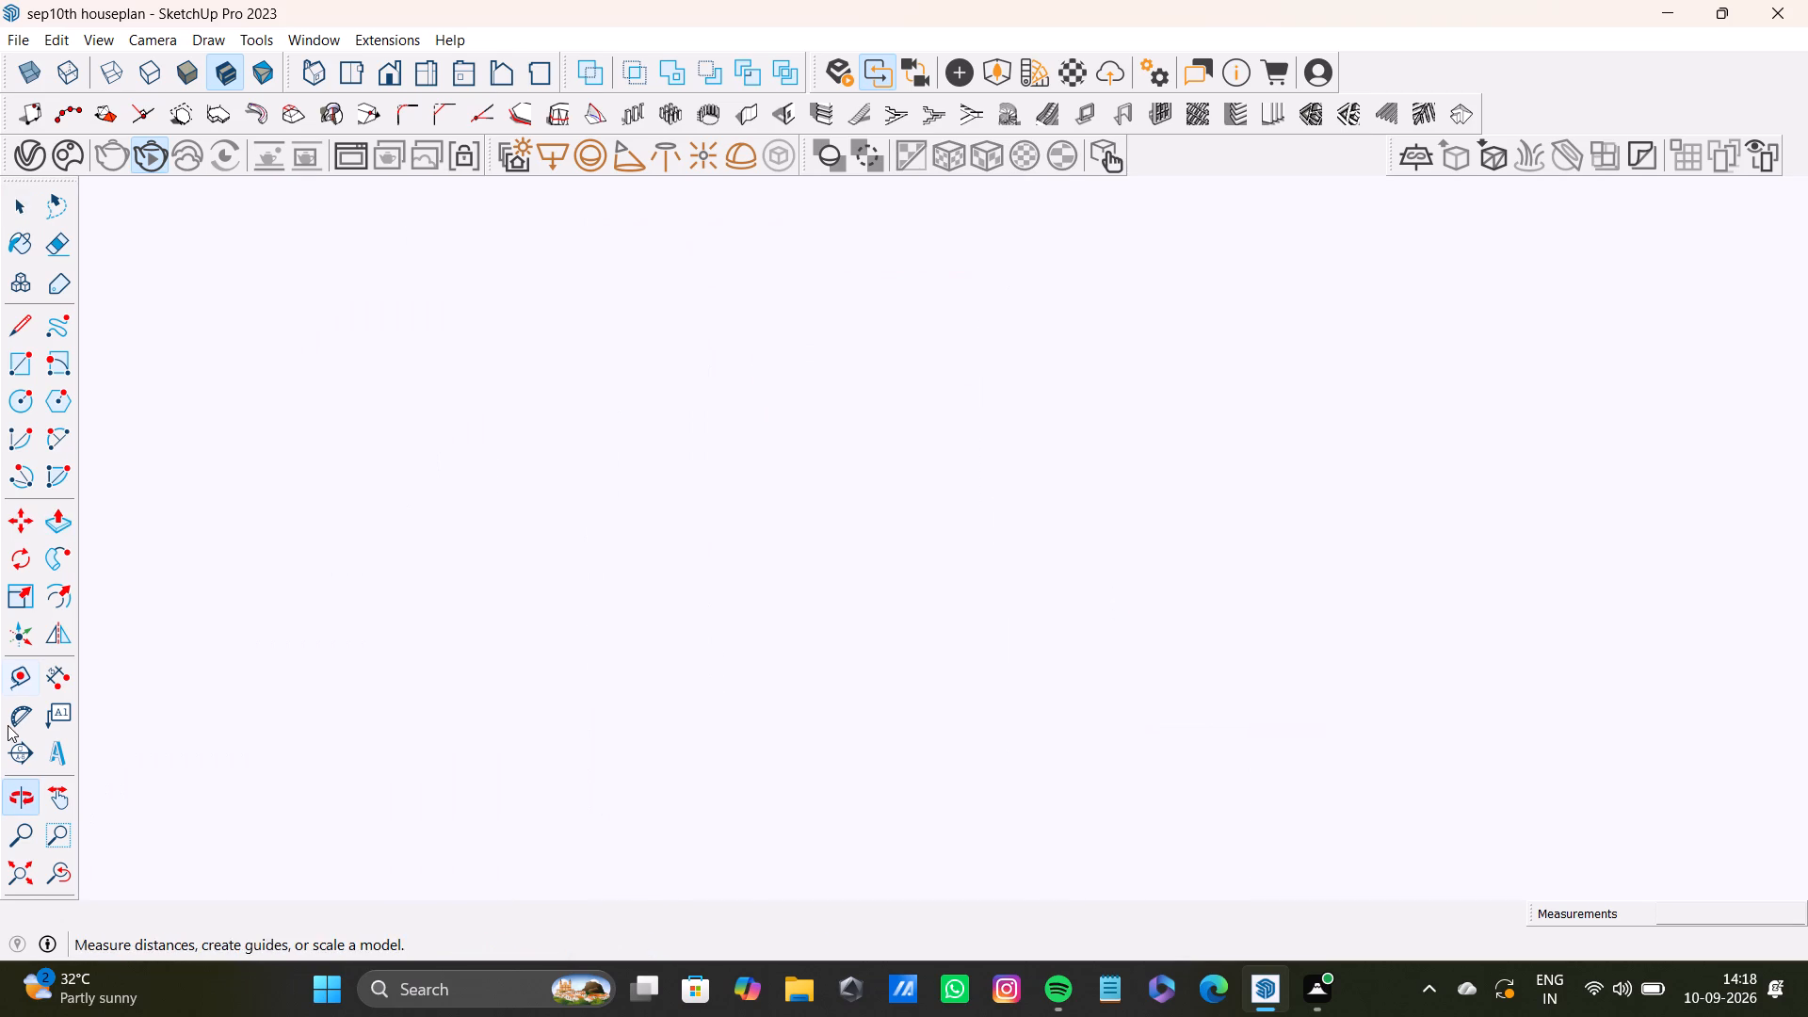
pyautogui.click(53, 864)
pyautogui.click(10, 877)
pyautogui.moveTo(479, 477); pyautogui.dragTo(634, 811, button='middle')
pyautogui.scroll(9, 637, 594)
pyautogui.keyDown('shift'); pyautogui.moveTo(605, 510); pyautogui.dragTo(697, 686, button='middle'); pyautogui.keyUp('shift')
pyautogui.scroll(8, 638, 653)
pyautogui.moveTo(671, 621); pyautogui.dragTo(782, 727, button='middle')
pyautogui.scroll(6, 783, 727)
pyautogui.moveTo(755, 679); pyautogui.dragTo(730, 504, button='middle')
pyautogui.keyDown('shift'); pyautogui.moveTo(749, 502); pyautogui.dragTo(769, 734, button='middle'); pyautogui.keyUp('shift')
pyautogui.moveTo(768, 736); pyautogui.dragTo(730, 547, button='middle')
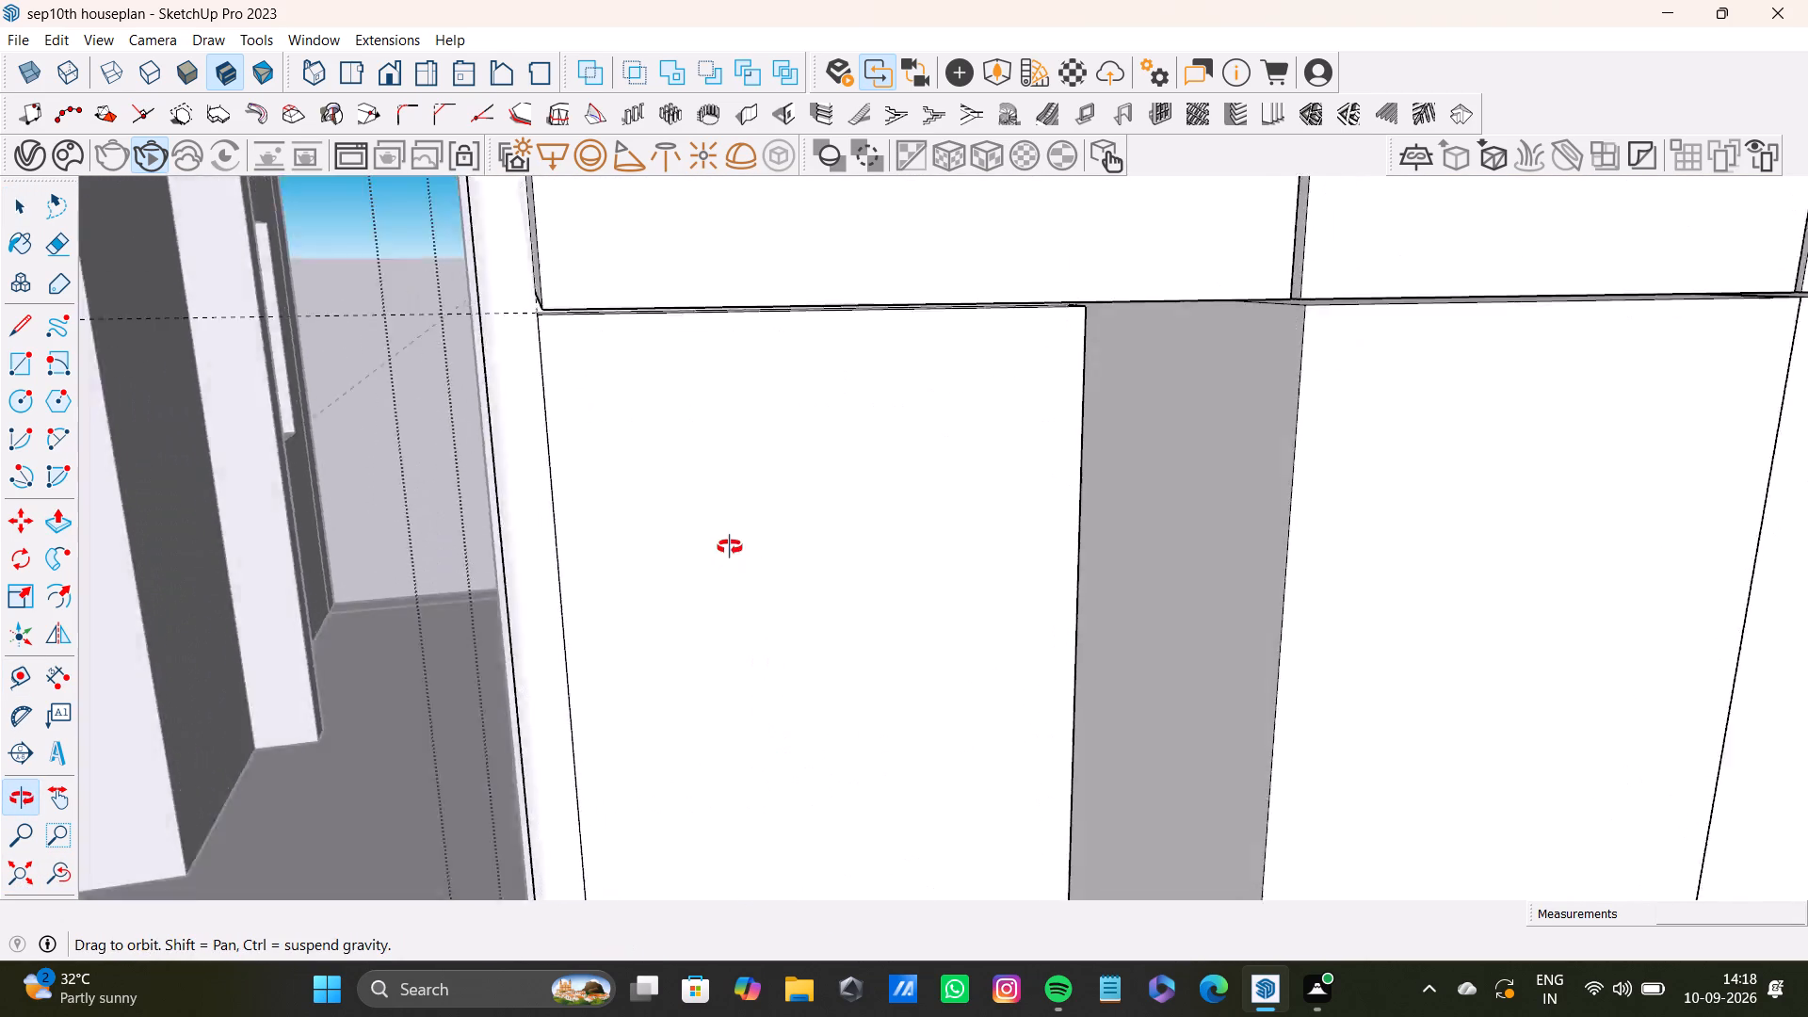
pyautogui.moveTo(730, 547); pyautogui.dragTo(729, 546, button='middle')
pyautogui.scroll(-3, 718, 547)
pyautogui.moveTo(736, 596); pyautogui.dragTo(751, 629, button='middle')
pyautogui.scroll(4, 896, 428)
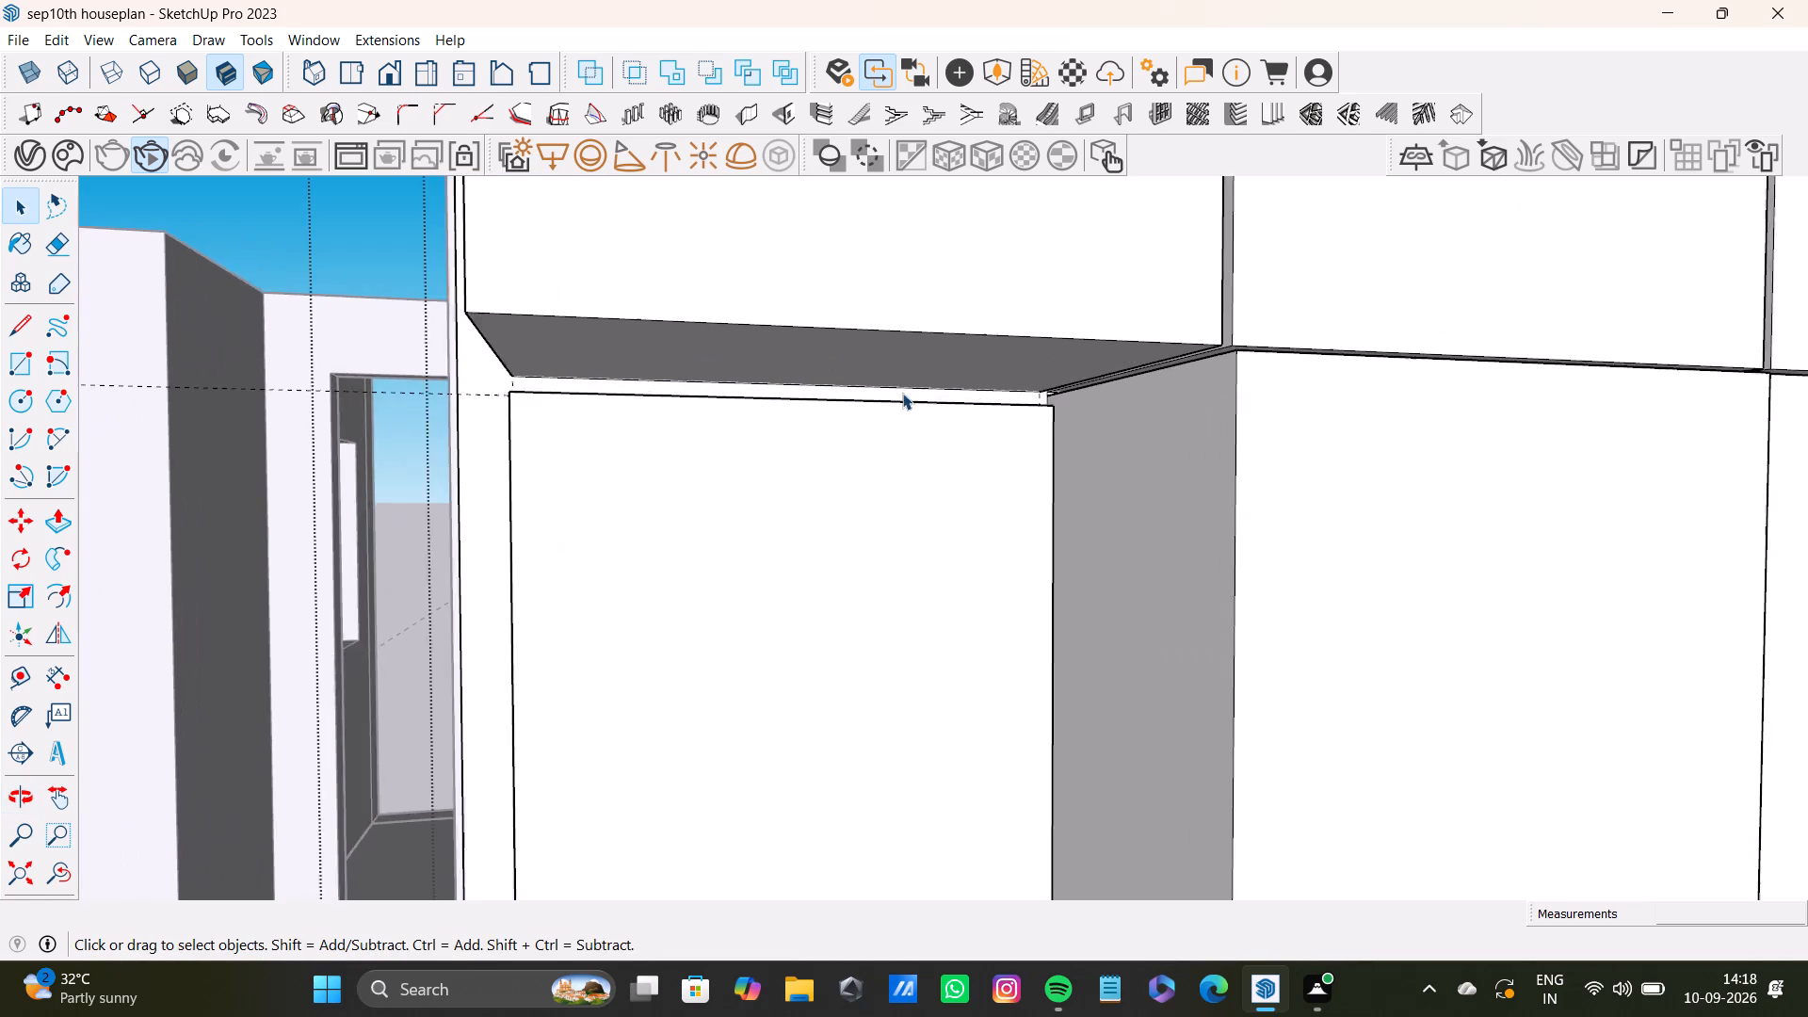
pyautogui.scroll(9, 902, 393)
pyautogui.moveTo(909, 405); pyautogui.dragTo(907, 436, button='middle')
pyautogui.scroll(7, 1121, 380)
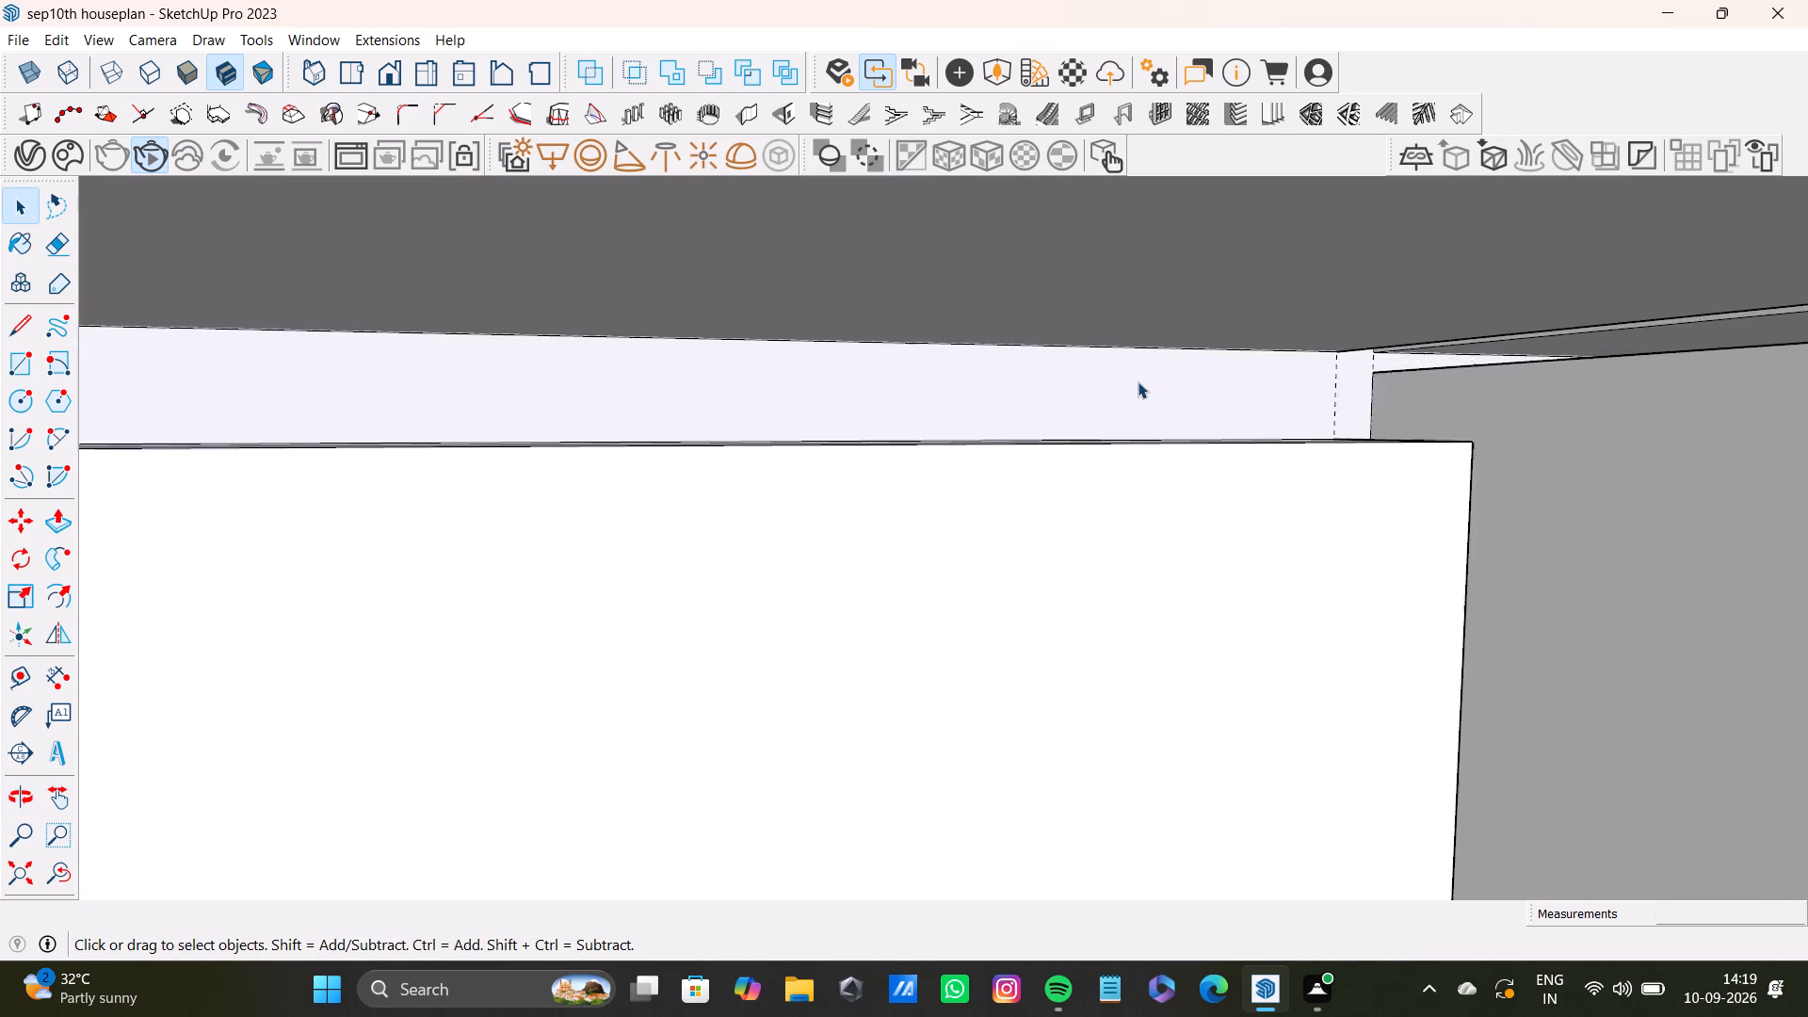
pyautogui.scroll(4, 1138, 381)
pyautogui.middleClick(1217, 425)
pyautogui.scroll(8, 1281, 432)
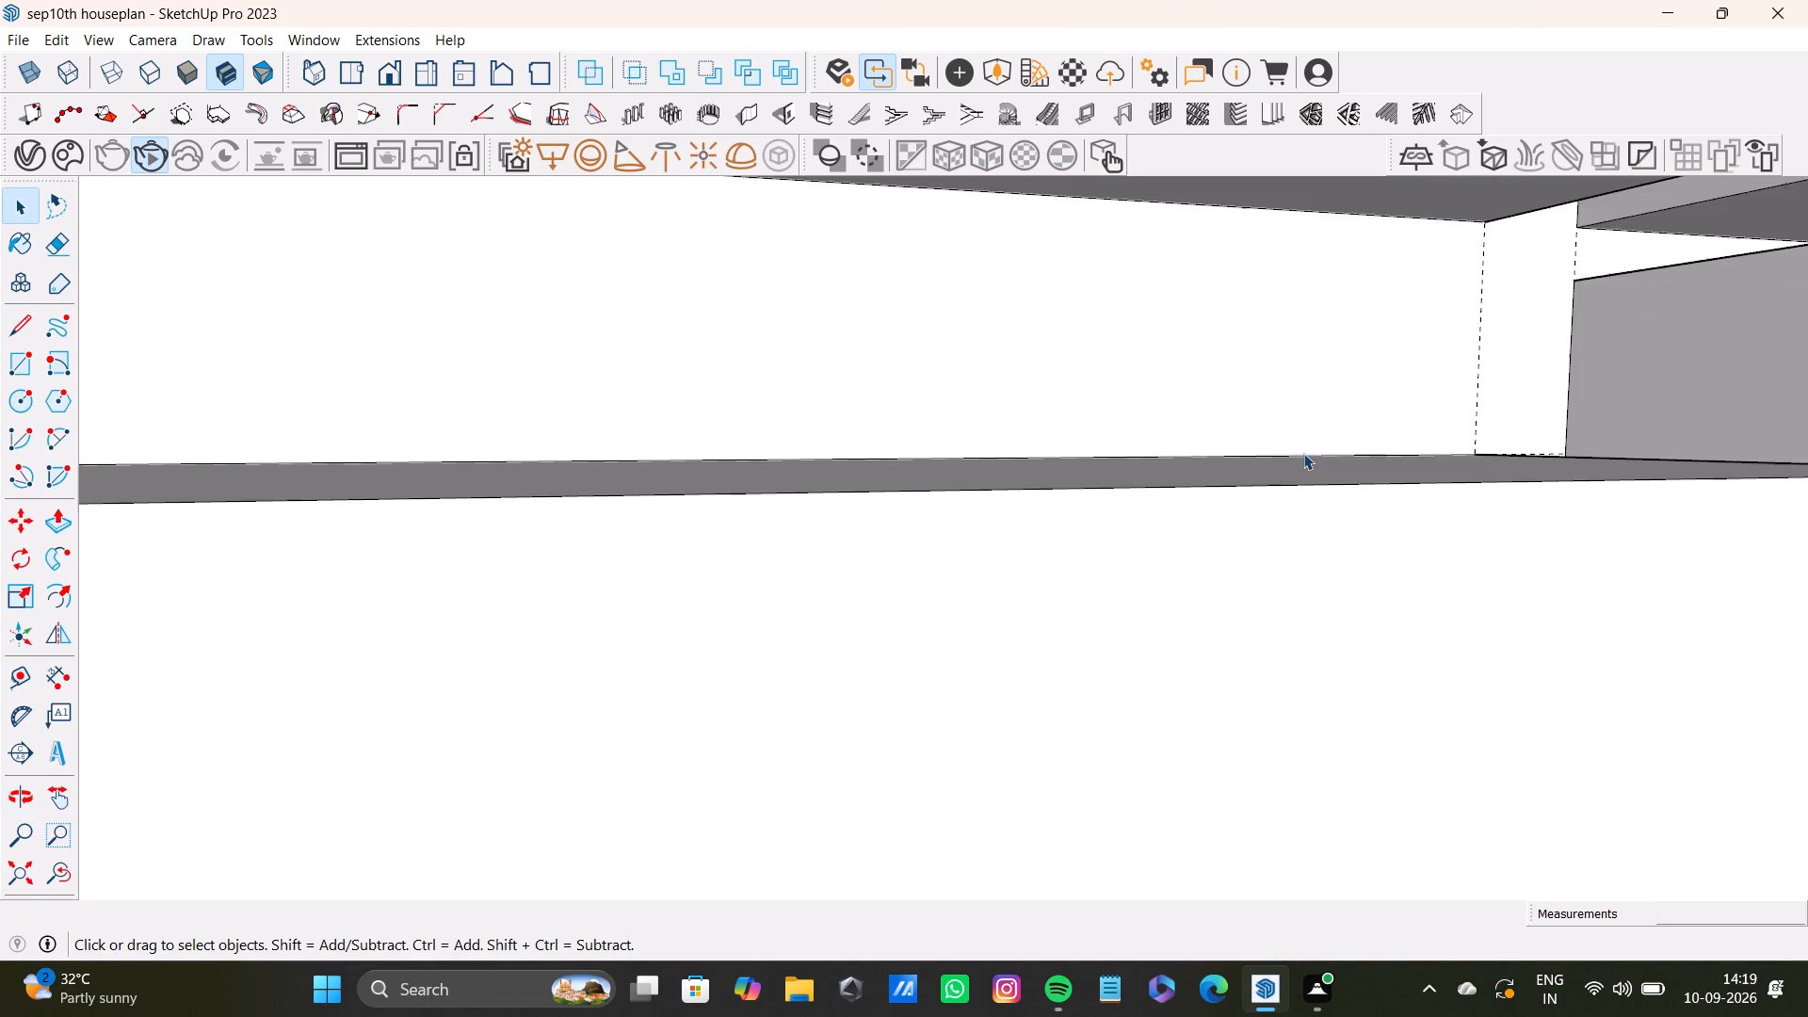
pyautogui.scroll(2, 1303, 453)
pyautogui.click(1338, 475)
pyautogui.press('p')
pyautogui.moveTo(1340, 478); pyautogui.dragTo(1541, 331)
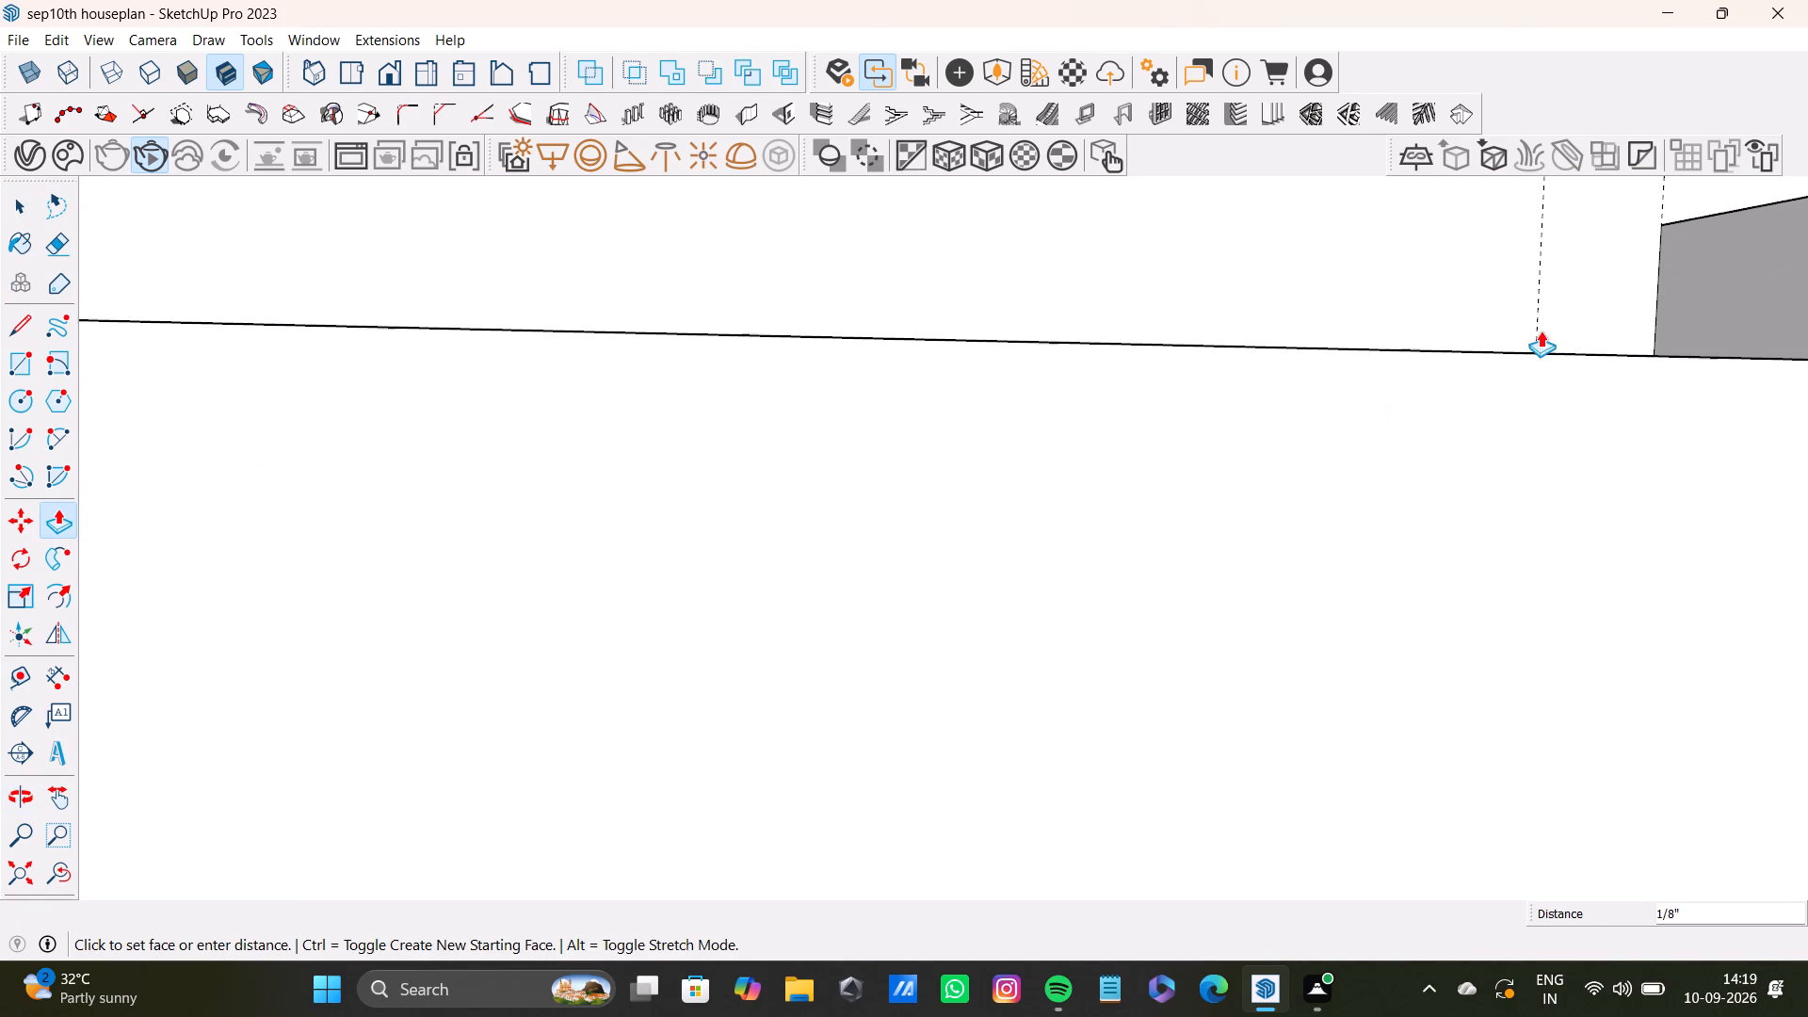
pyautogui.moveTo(1541, 331); pyautogui.dragTo(1605, 276)
pyautogui.press('space')
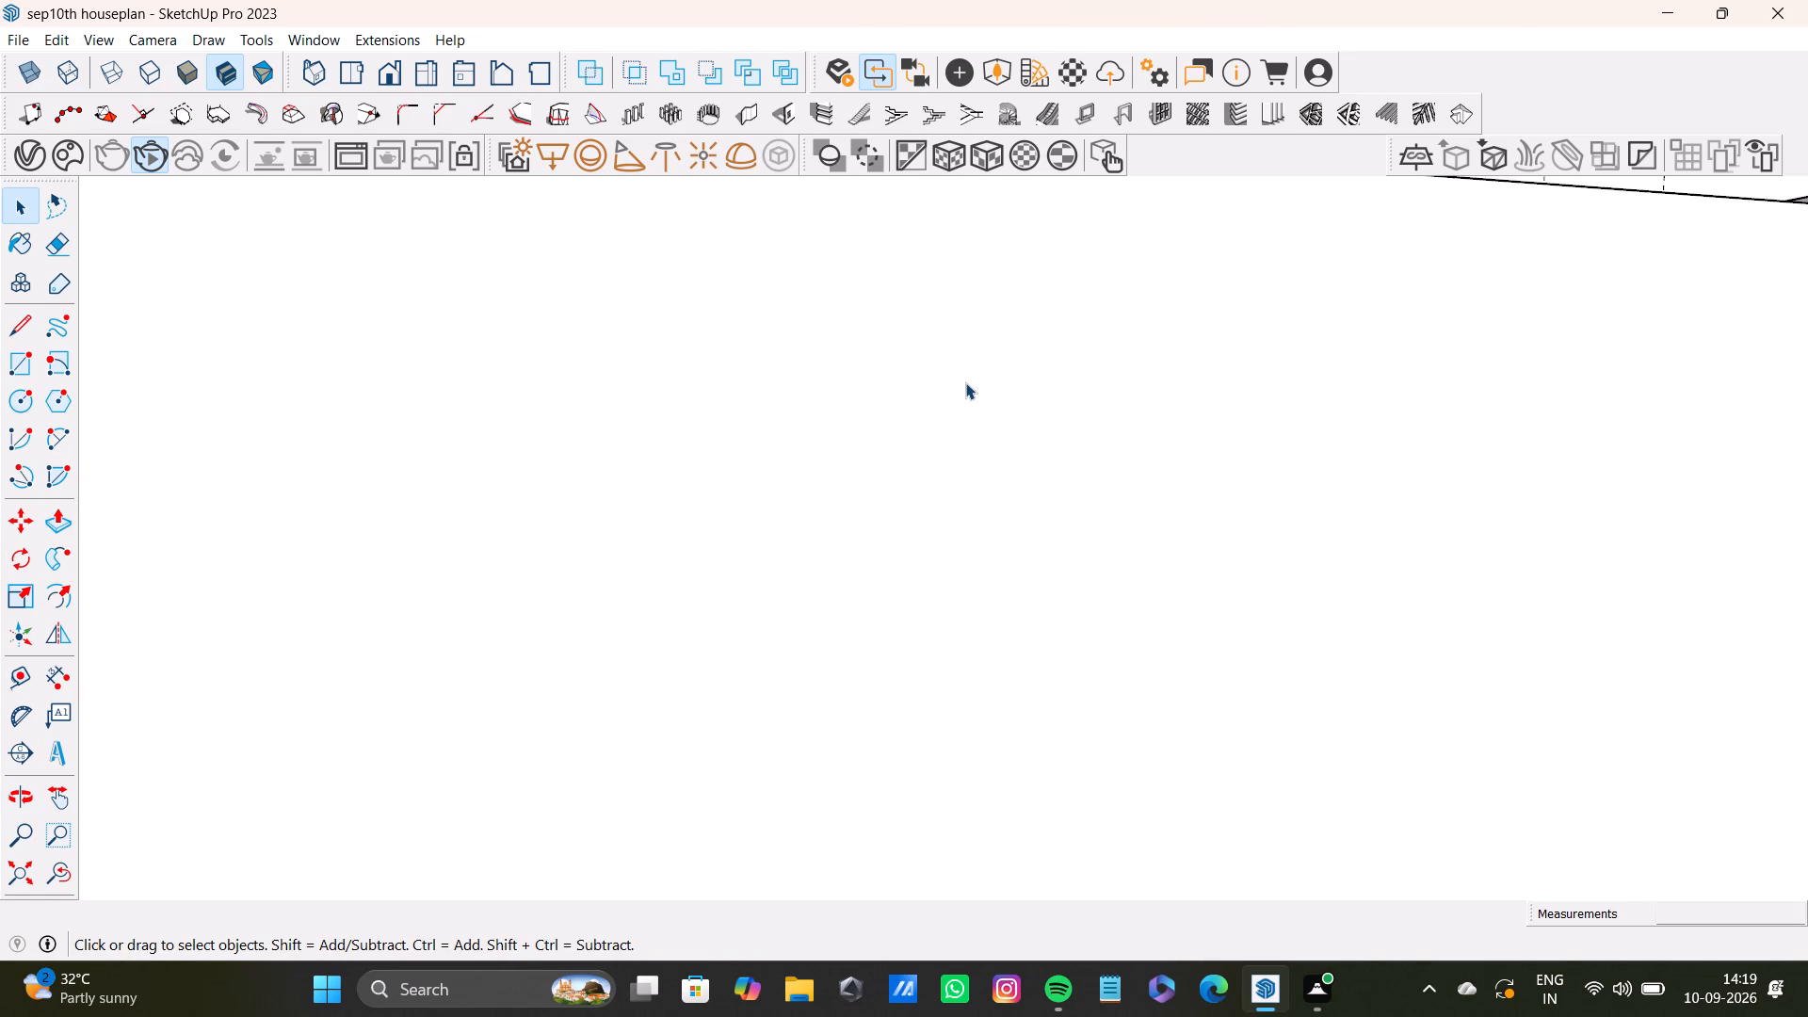
# Examine the shallow block below the first overhead box and its fit against the neighbouring tall cabinets from several angles.
pyautogui.scroll(-19, 818, 346)
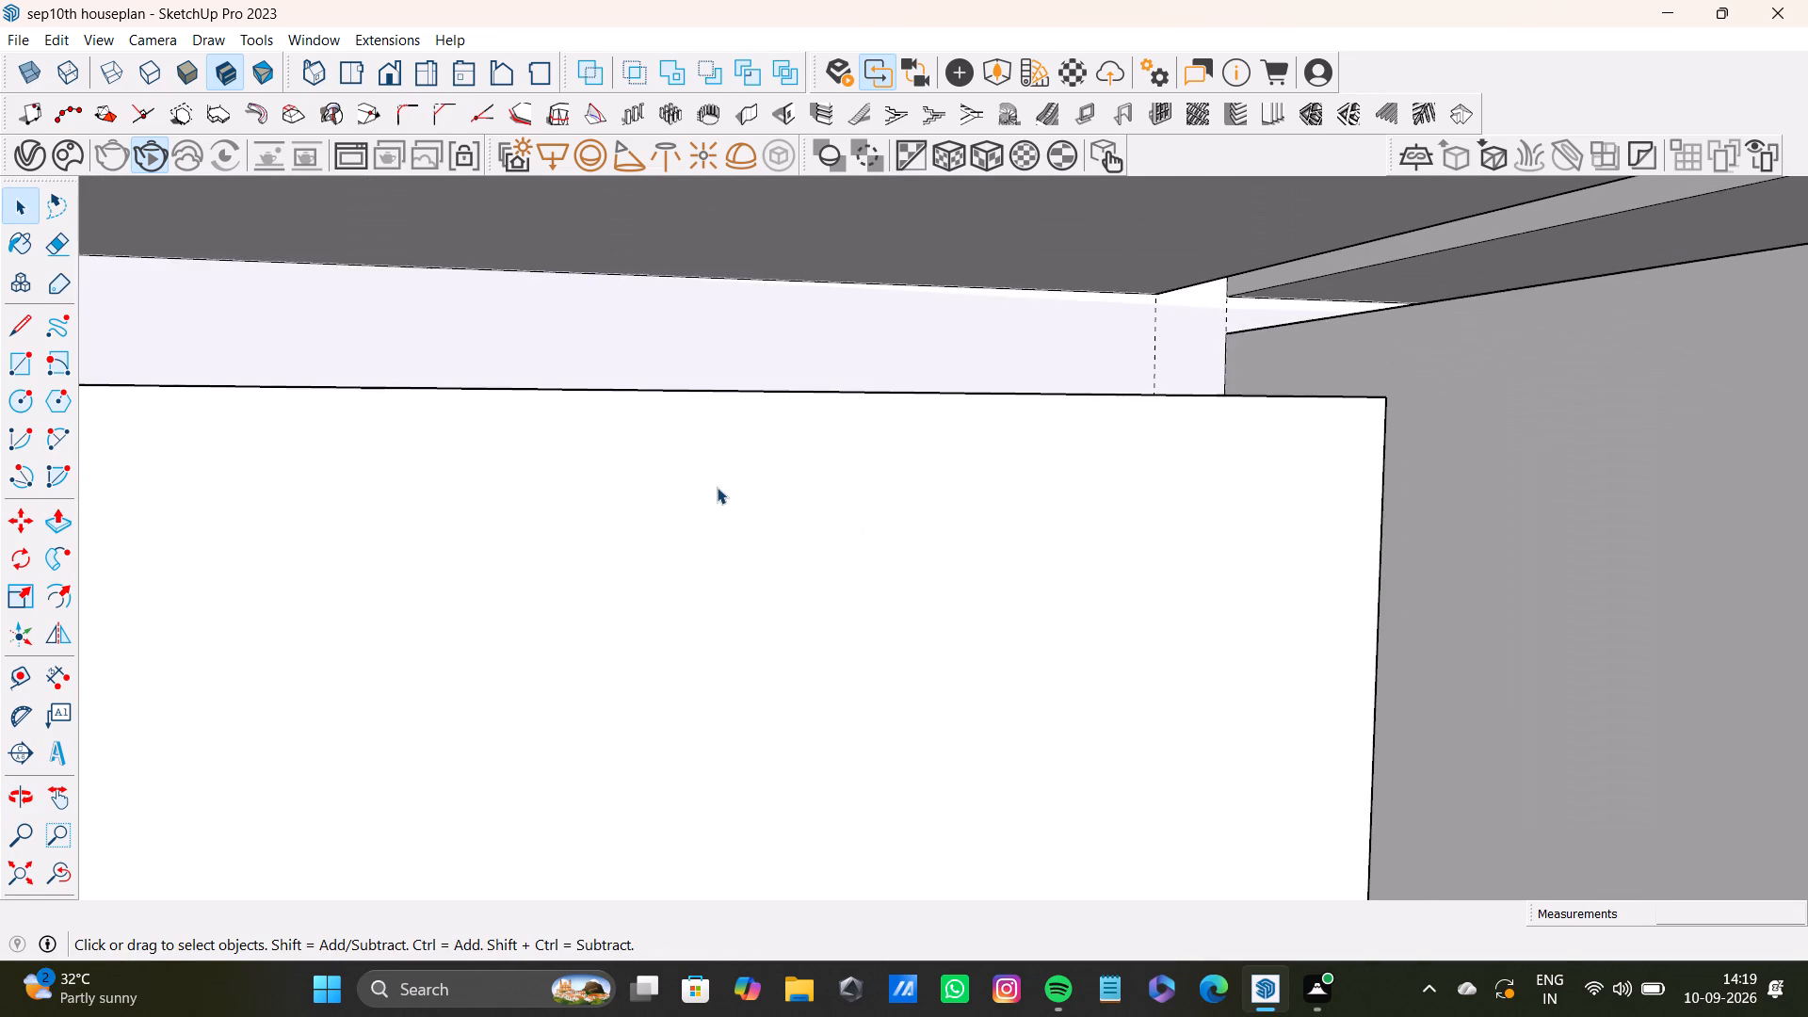
pyautogui.scroll(-3, 717, 487)
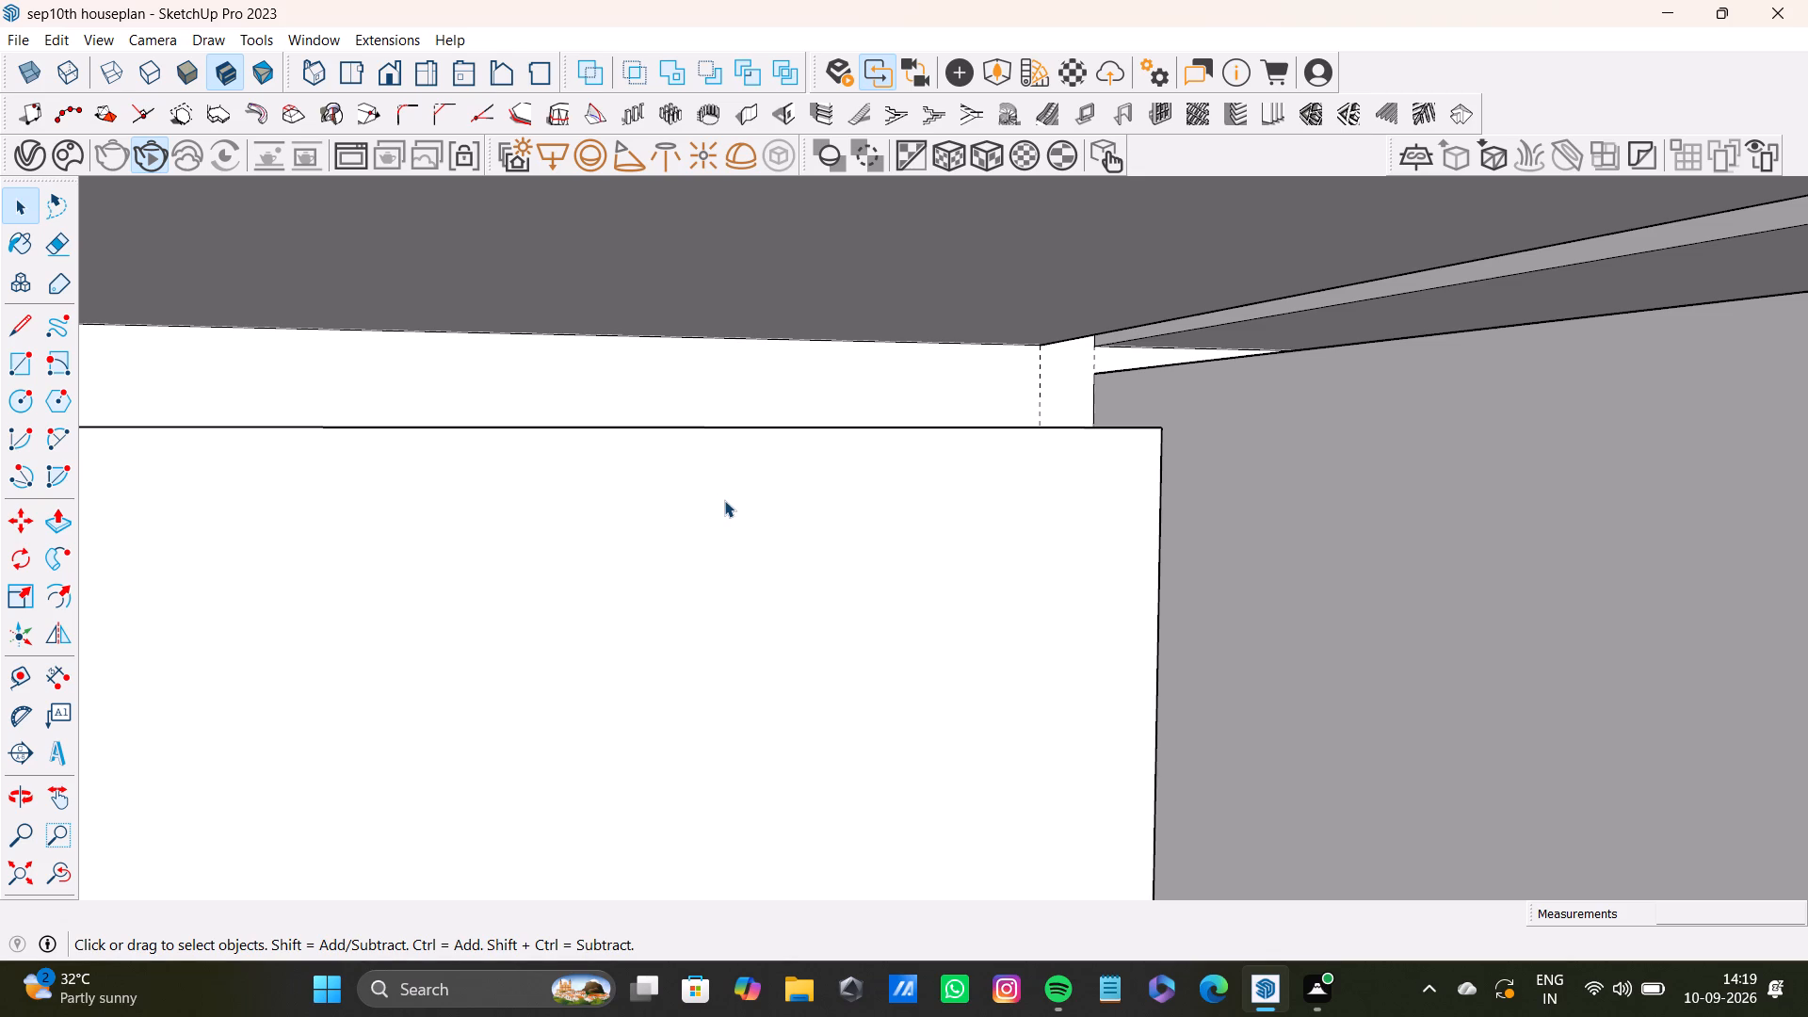
pyautogui.scroll(-18, 794, 456)
pyautogui.moveTo(828, 630); pyautogui.dragTo(714, 656, button='middle')
pyautogui.scroll(-4, 707, 649)
pyautogui.keyDown('shift'); pyautogui.moveTo(702, 665); pyautogui.dragTo(997, 486, button='middle'); pyautogui.keyUp('shift')
pyautogui.scroll(4, 919, 512)
pyautogui.scroll(-9, 917, 511)
pyautogui.keyDown('shift'); pyautogui.moveTo(912, 529); pyautogui.dragTo(1014, 381, button='middle'); pyautogui.keyUp('shift')
pyautogui.moveTo(1002, 431); pyautogui.dragTo(1090, 388, button='middle')
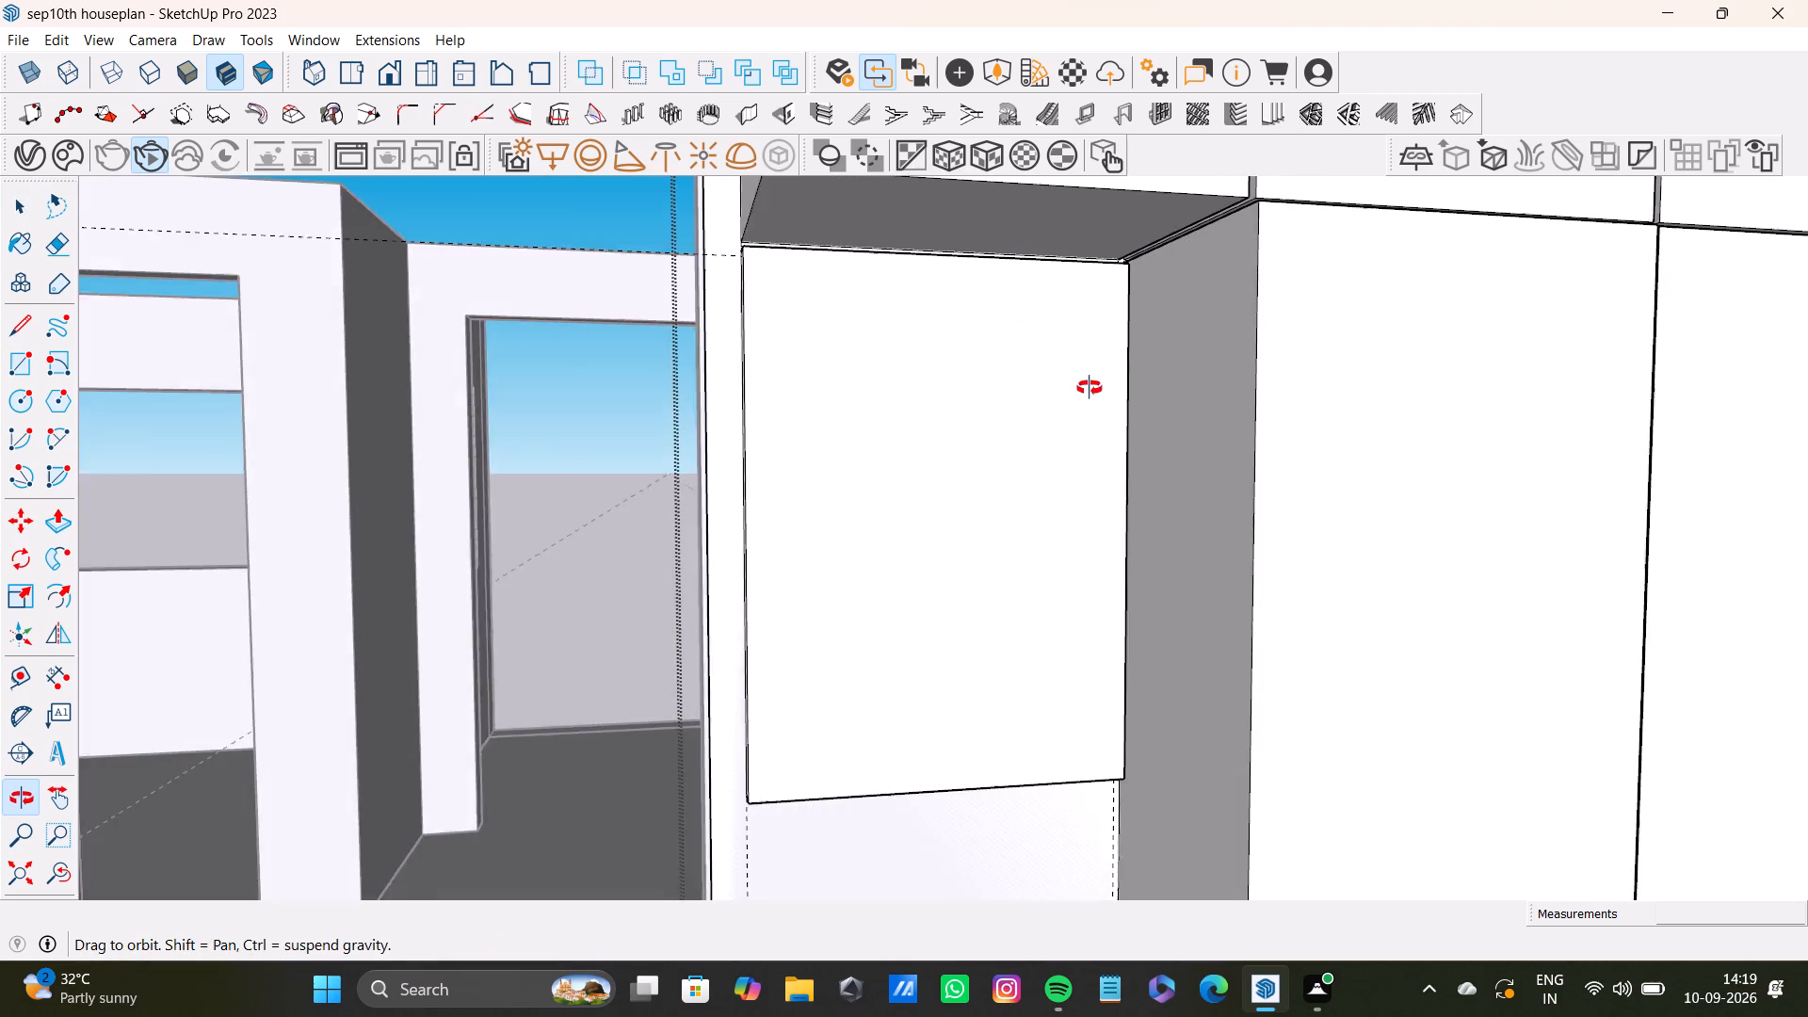
pyautogui.moveTo(1090, 388); pyautogui.dragTo(1063, 382, button='middle')
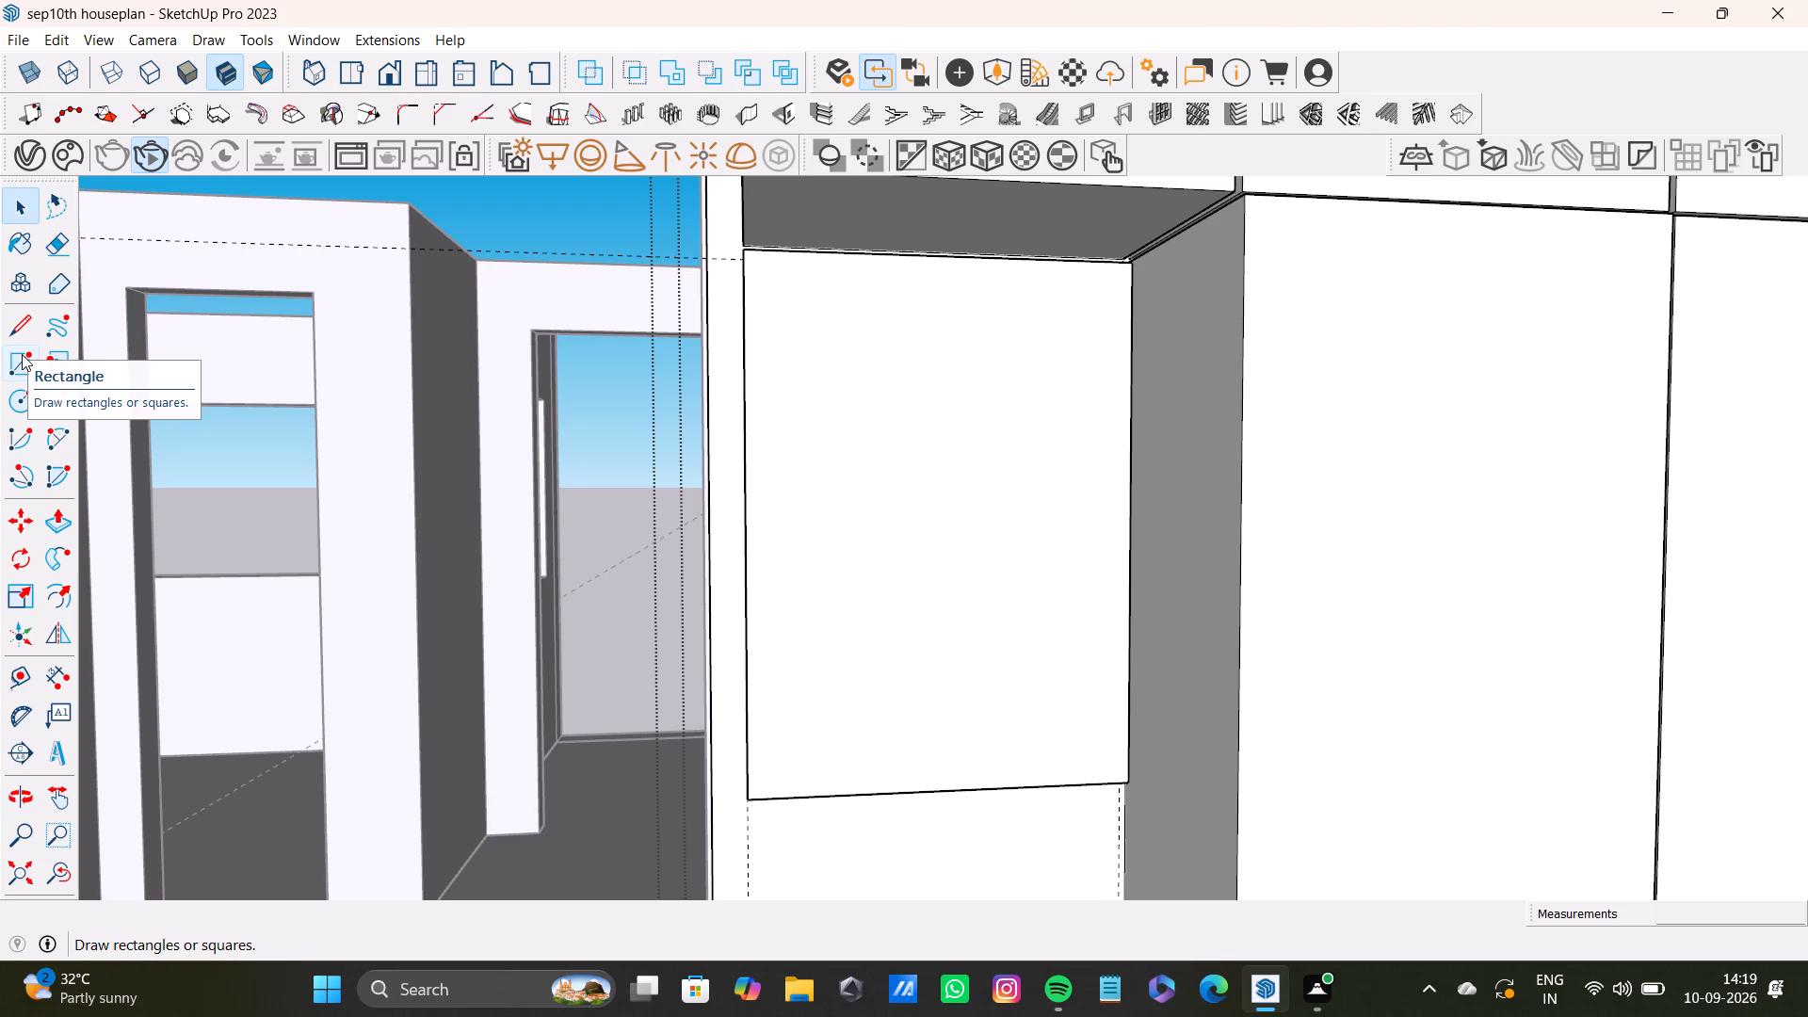
pyautogui.scroll(8, 1074, 364)
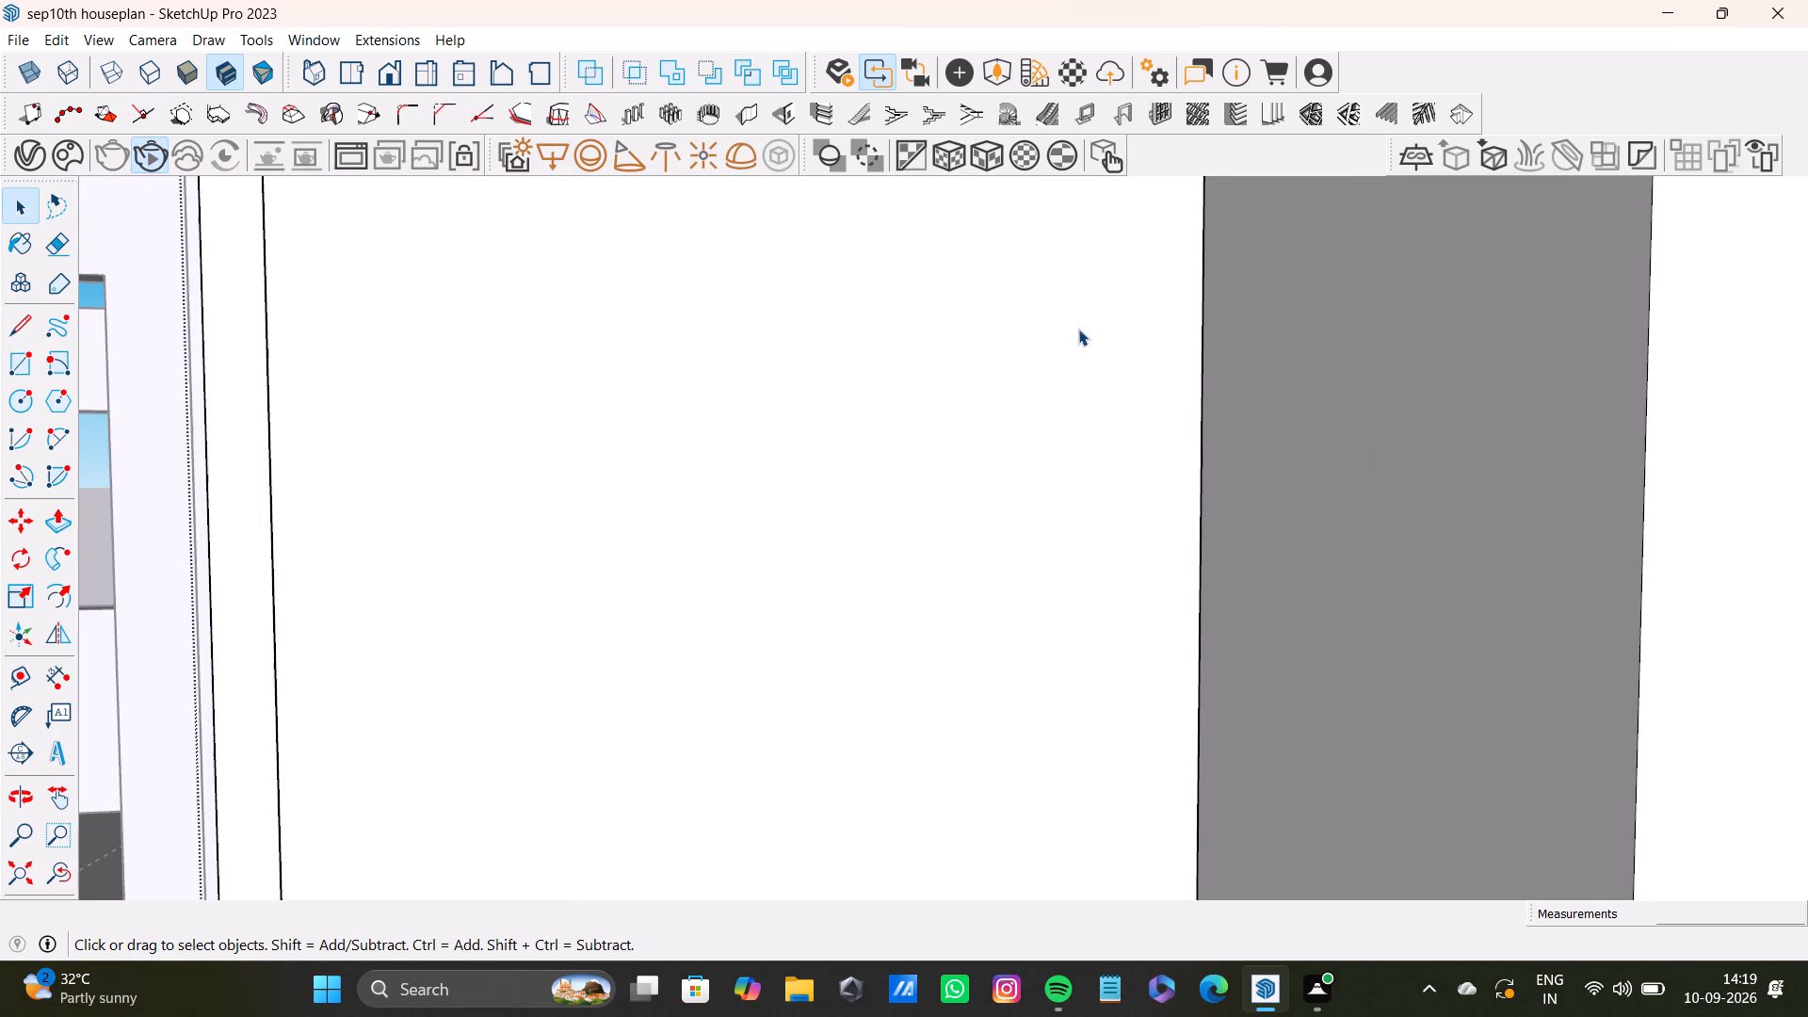
pyautogui.scroll(-10, 1102, 419)
pyautogui.scroll(8, 1082, 385)
pyautogui.moveTo(1085, 329); pyautogui.dragTo(901, 450, button='middle')
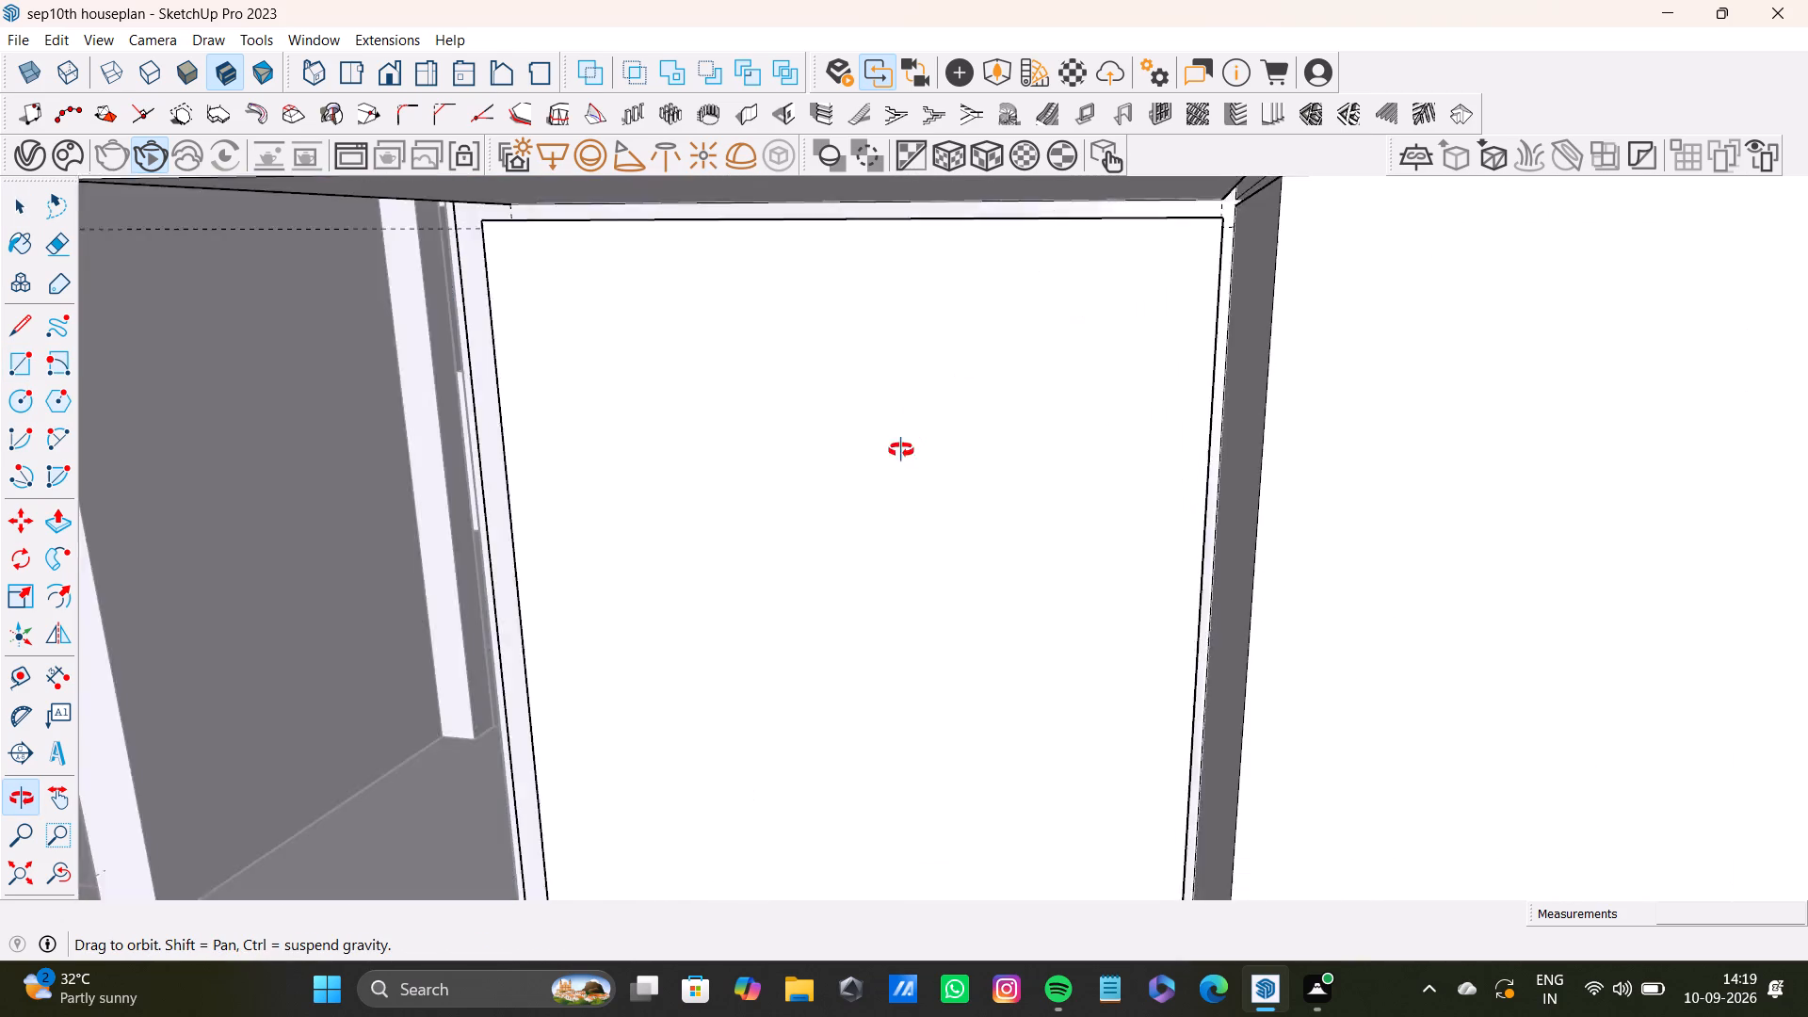
pyautogui.moveTo(901, 450); pyautogui.dragTo(977, 361, button='middle')
pyautogui.scroll(-4, 956, 365)
pyautogui.keyDown('shift'); pyautogui.moveTo(917, 382); pyautogui.dragTo(1034, 276, button='middle'); pyautogui.keyUp('shift')
pyautogui.moveTo(879, 339); pyautogui.dragTo(1012, 362, button='middle')
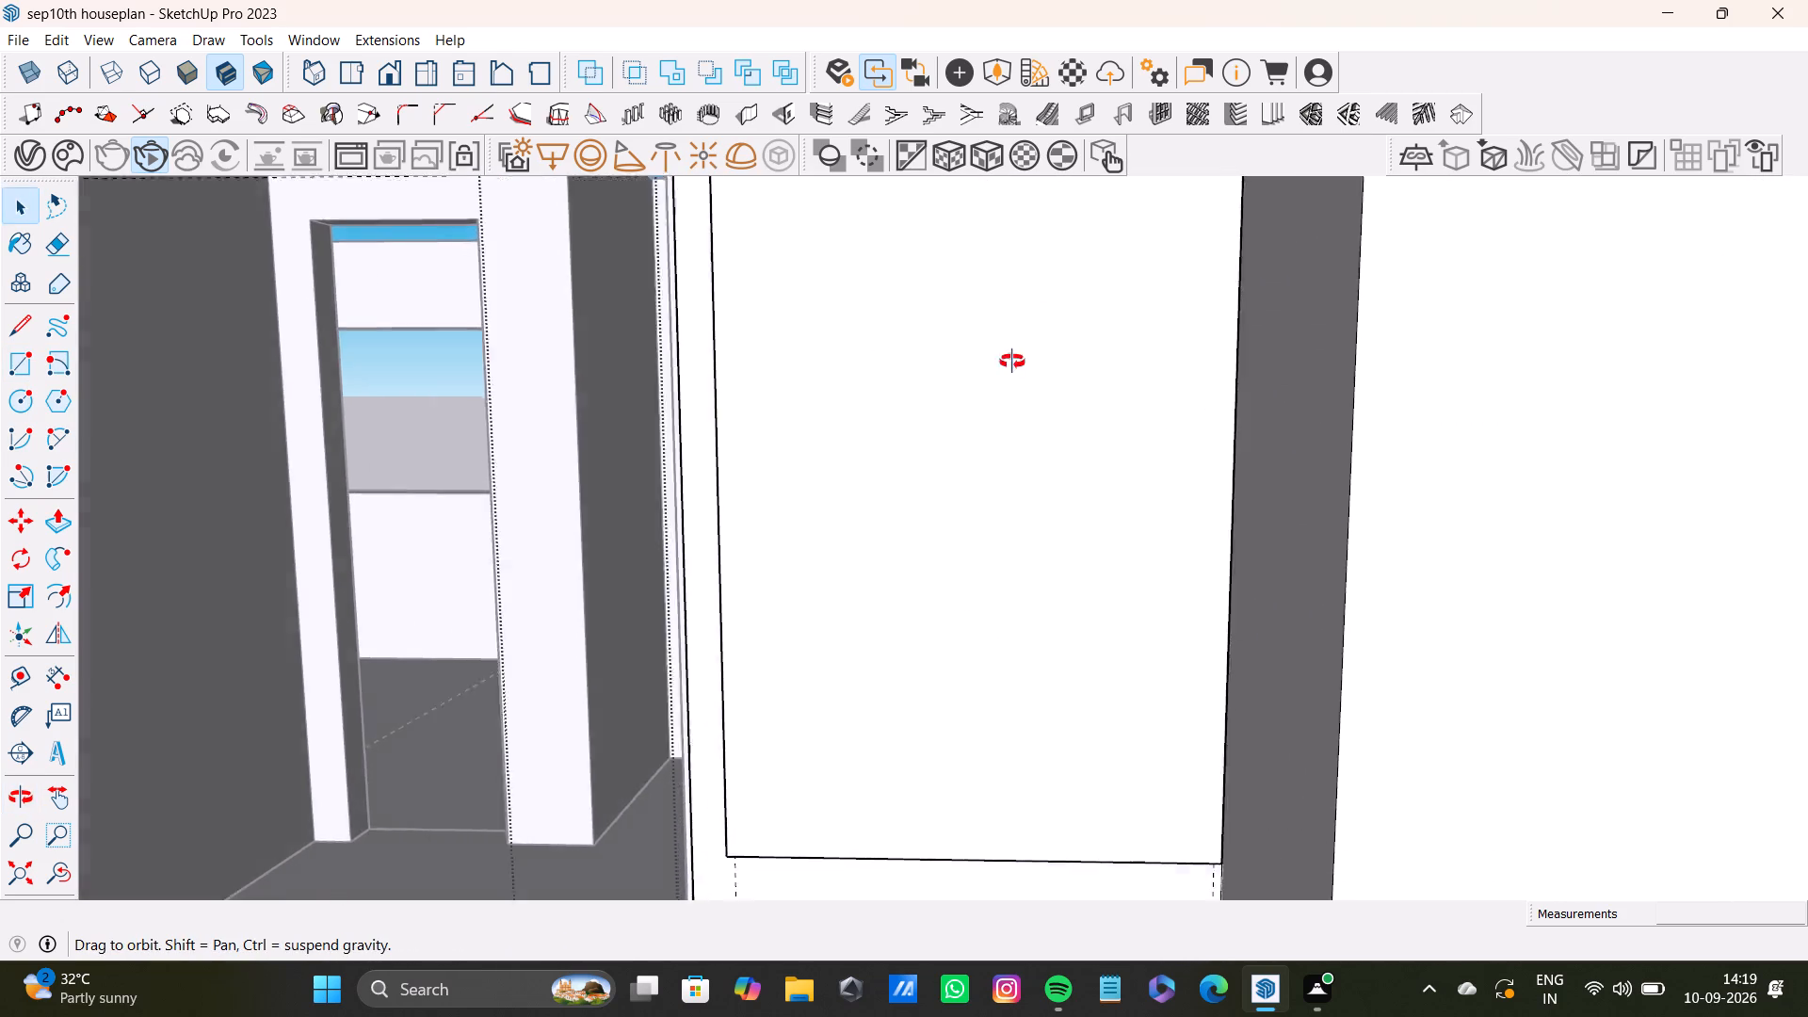
pyautogui.moveTo(1012, 362); pyautogui.dragTo(1097, 373, button='middle')
pyautogui.scroll(-9, 860, 401)
pyautogui.moveTo(850, 401); pyautogui.dragTo(847, 476, button='middle')
pyautogui.scroll(-4, 836, 548)
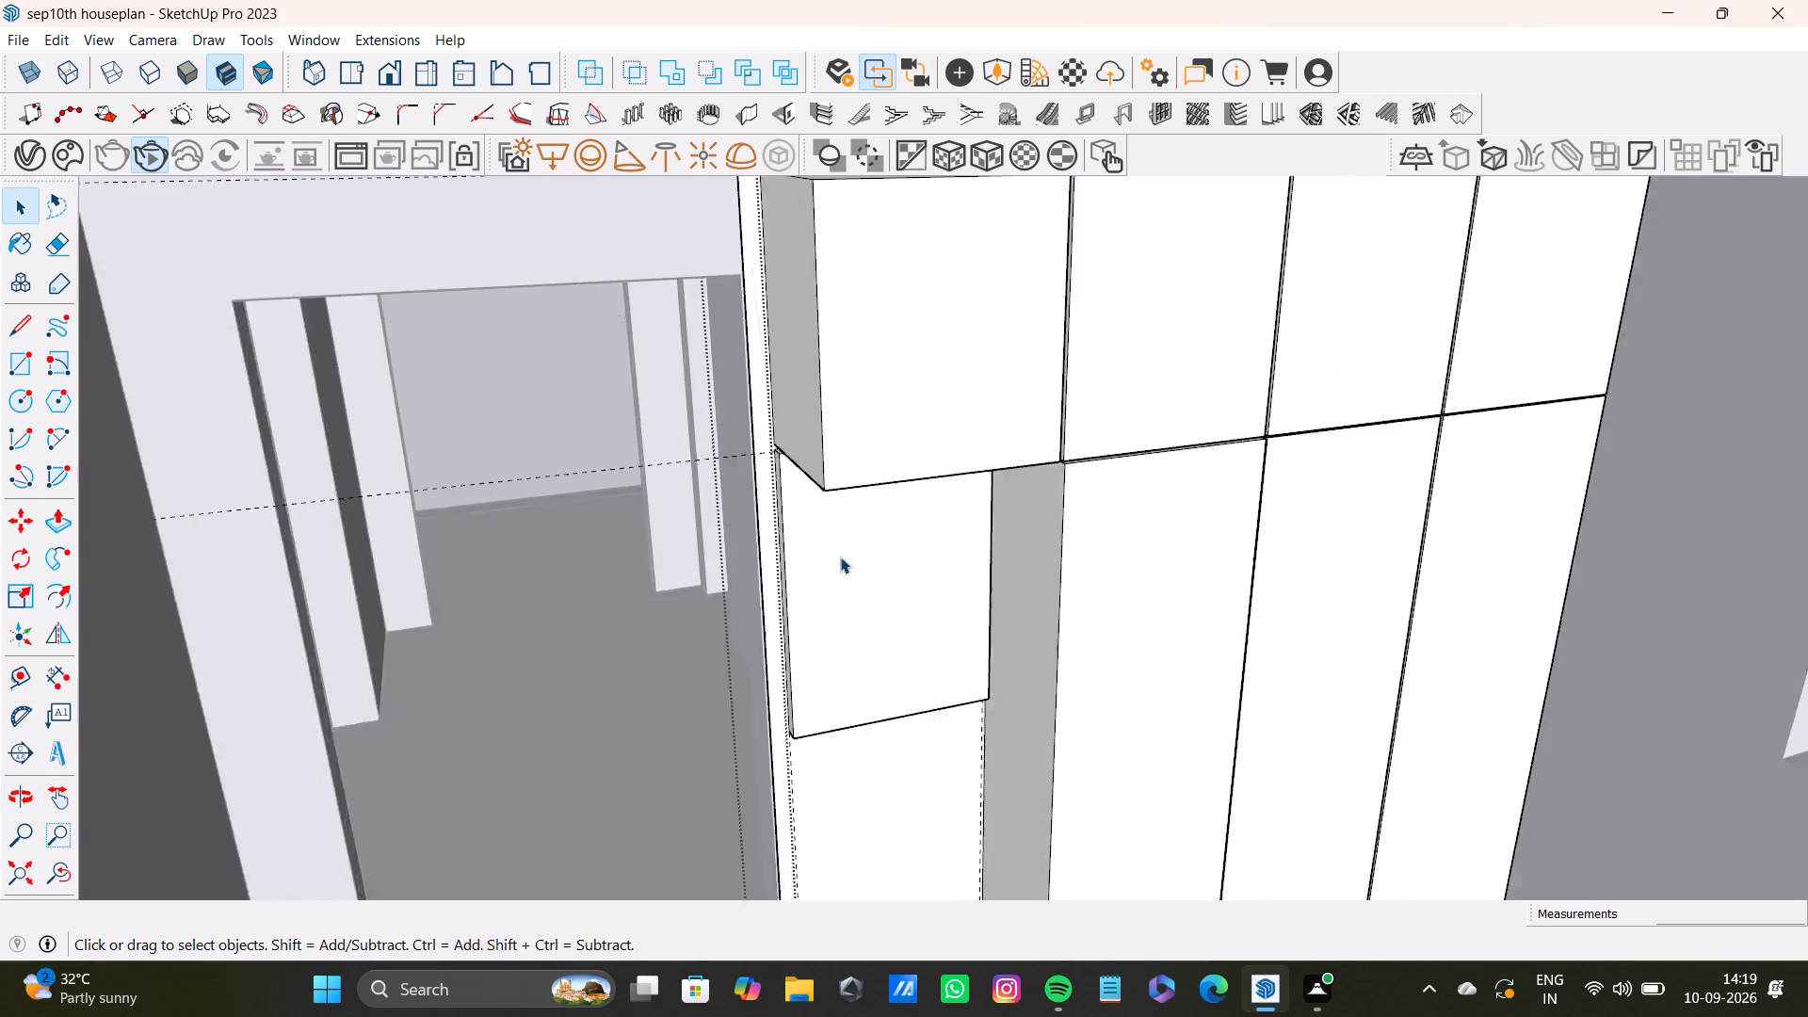
# Push/Pull the underside of the shallow block below the first overhead box down about 4 5/8".
pyautogui.keyDown('shift'); pyautogui.moveTo(865, 595); pyautogui.dragTo(871, 463, button='middle'); pyautogui.keyUp('shift')
pyautogui.scroll(4, 868, 482)
pyautogui.moveTo(58, 877); pyautogui.dragTo(72, 869)
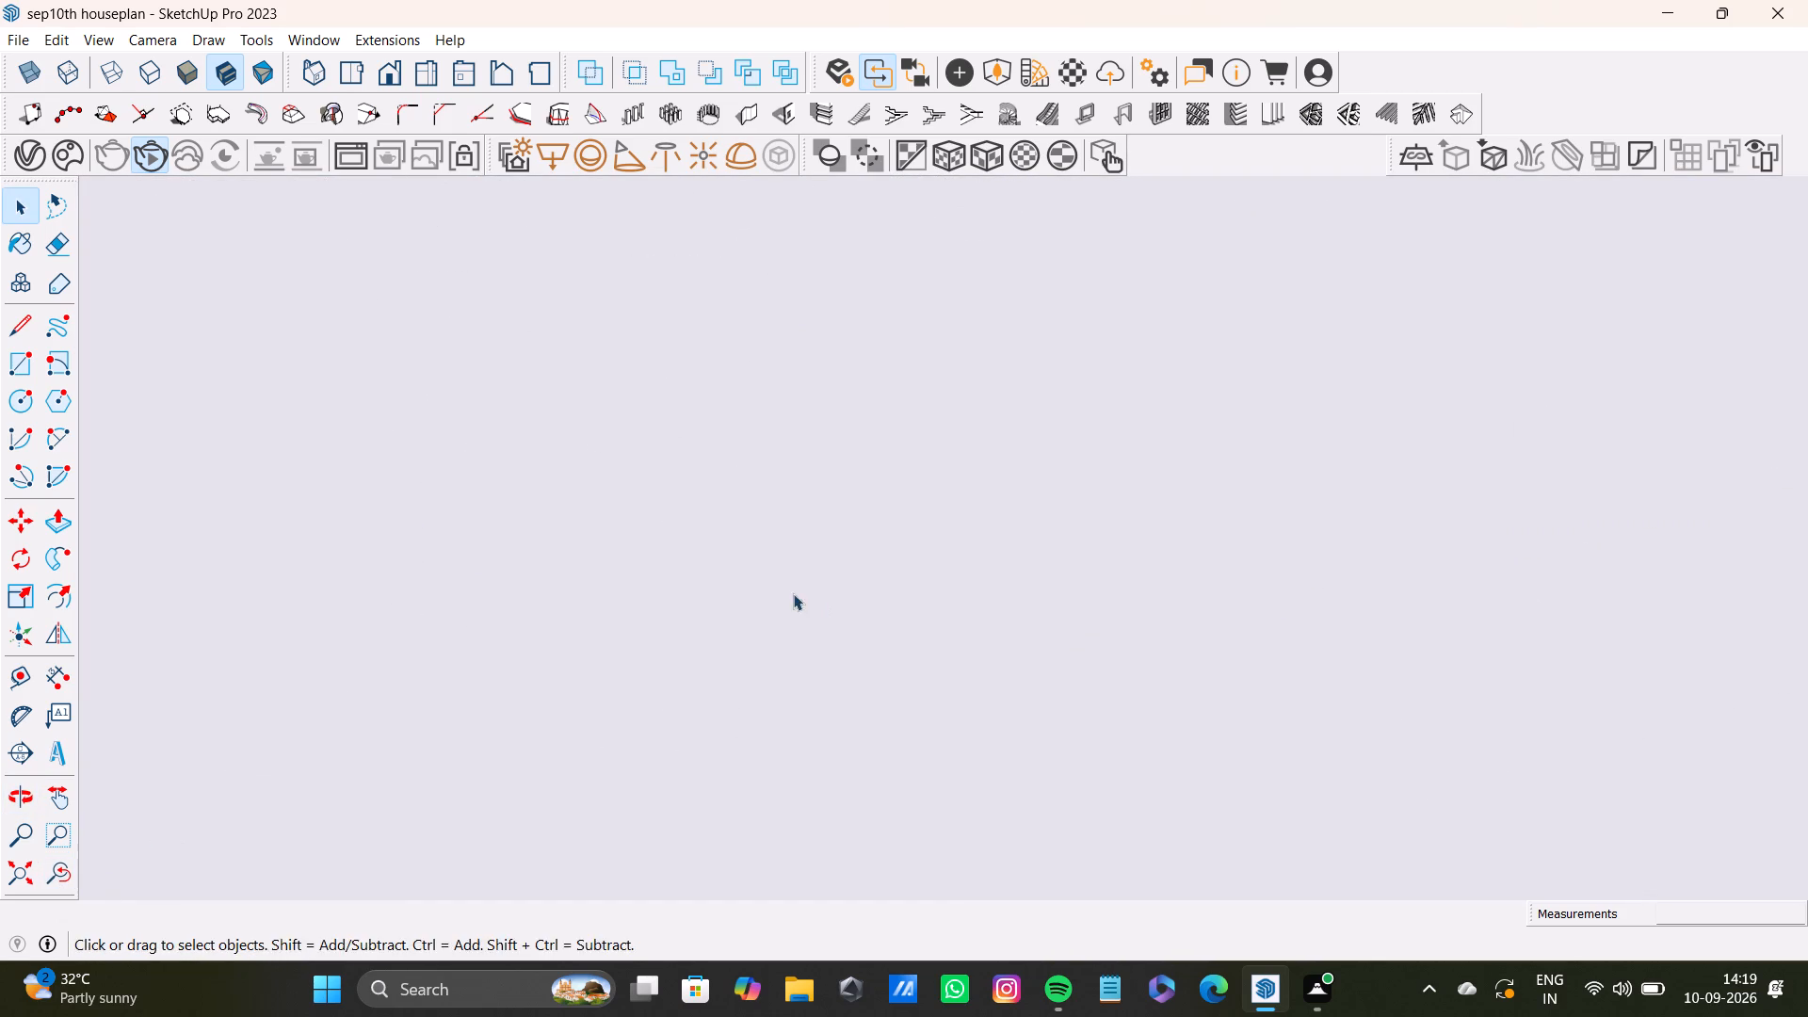
pyautogui.click(29, 875)
pyautogui.moveTo(919, 390); pyautogui.dragTo(909, 653, button='middle')
pyautogui.scroll(8, 783, 461)
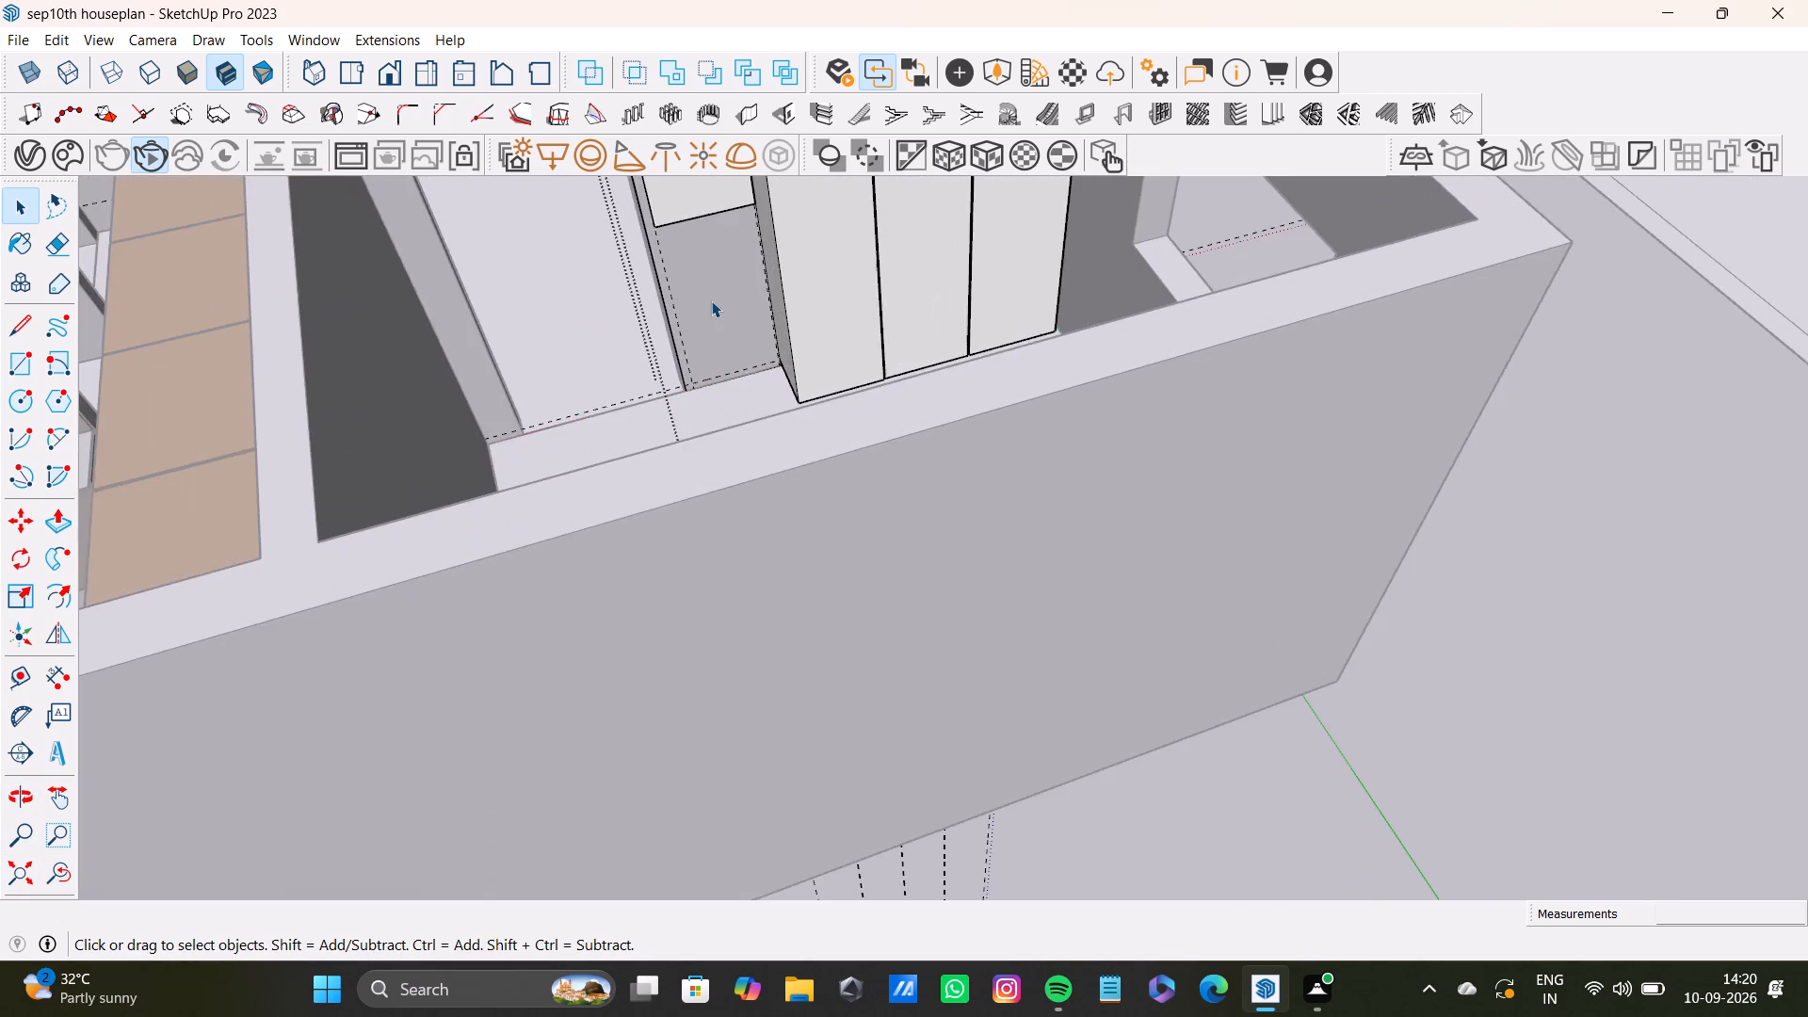
pyautogui.keyDown('shift'); pyautogui.moveTo(711, 300); pyautogui.dragTo(751, 597, button='middle'); pyautogui.keyUp('shift')
pyautogui.scroll(8, 755, 560)
pyautogui.moveTo(754, 551); pyautogui.dragTo(799, 447, button='middle')
pyautogui.scroll(-1, 800, 447)
pyautogui.scroll(7, 755, 448)
pyautogui.keyDown('shift'); pyautogui.moveTo(740, 319); pyautogui.dragTo(778, 448, button='middle'); pyautogui.keyUp('shift')
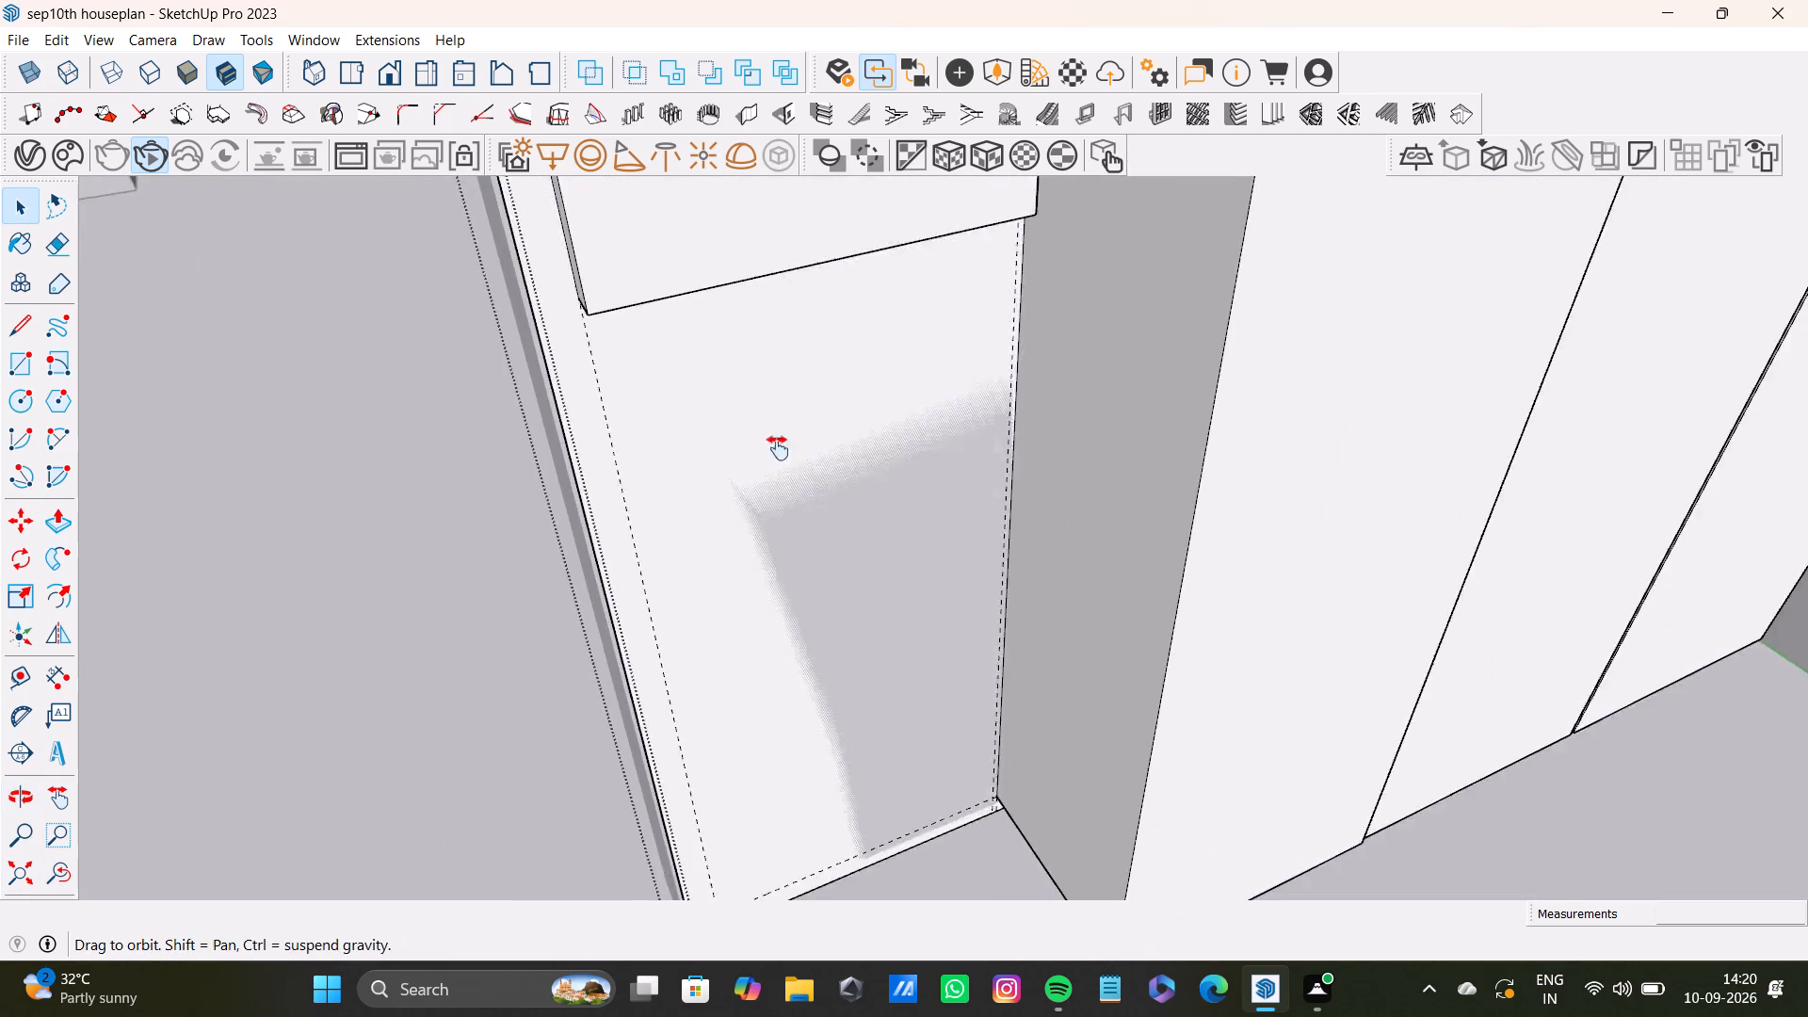
pyautogui.keyDown('shift'); pyautogui.moveTo(778, 448); pyautogui.dragTo(804, 551, button='middle'); pyautogui.keyUp('shift')
pyautogui.scroll(7, 733, 506)
pyautogui.moveTo(706, 574); pyautogui.dragTo(732, 273, button='middle')
pyautogui.scroll(4, 609, 531)
pyautogui.moveTo(611, 662); pyautogui.dragTo(633, 517, button='middle')
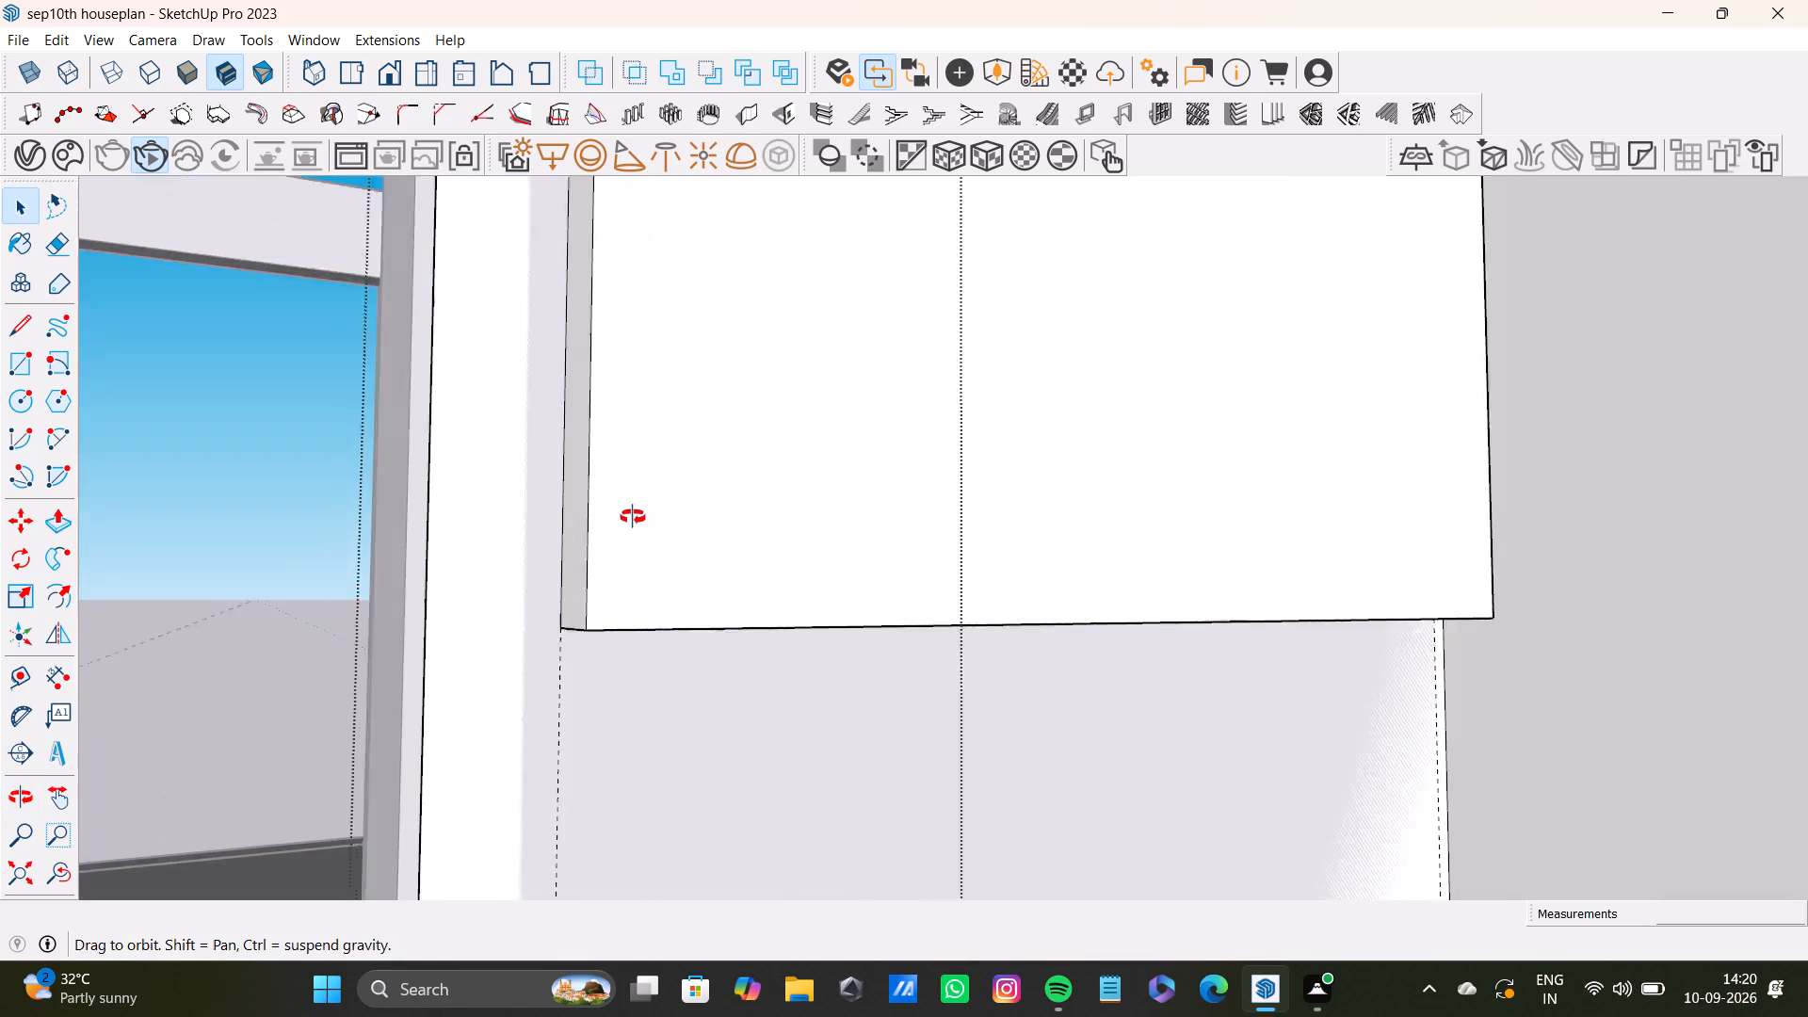
pyautogui.moveTo(633, 517); pyautogui.dragTo(647, 397, button='middle')
pyautogui.click(613, 616)
pyautogui.press('p')
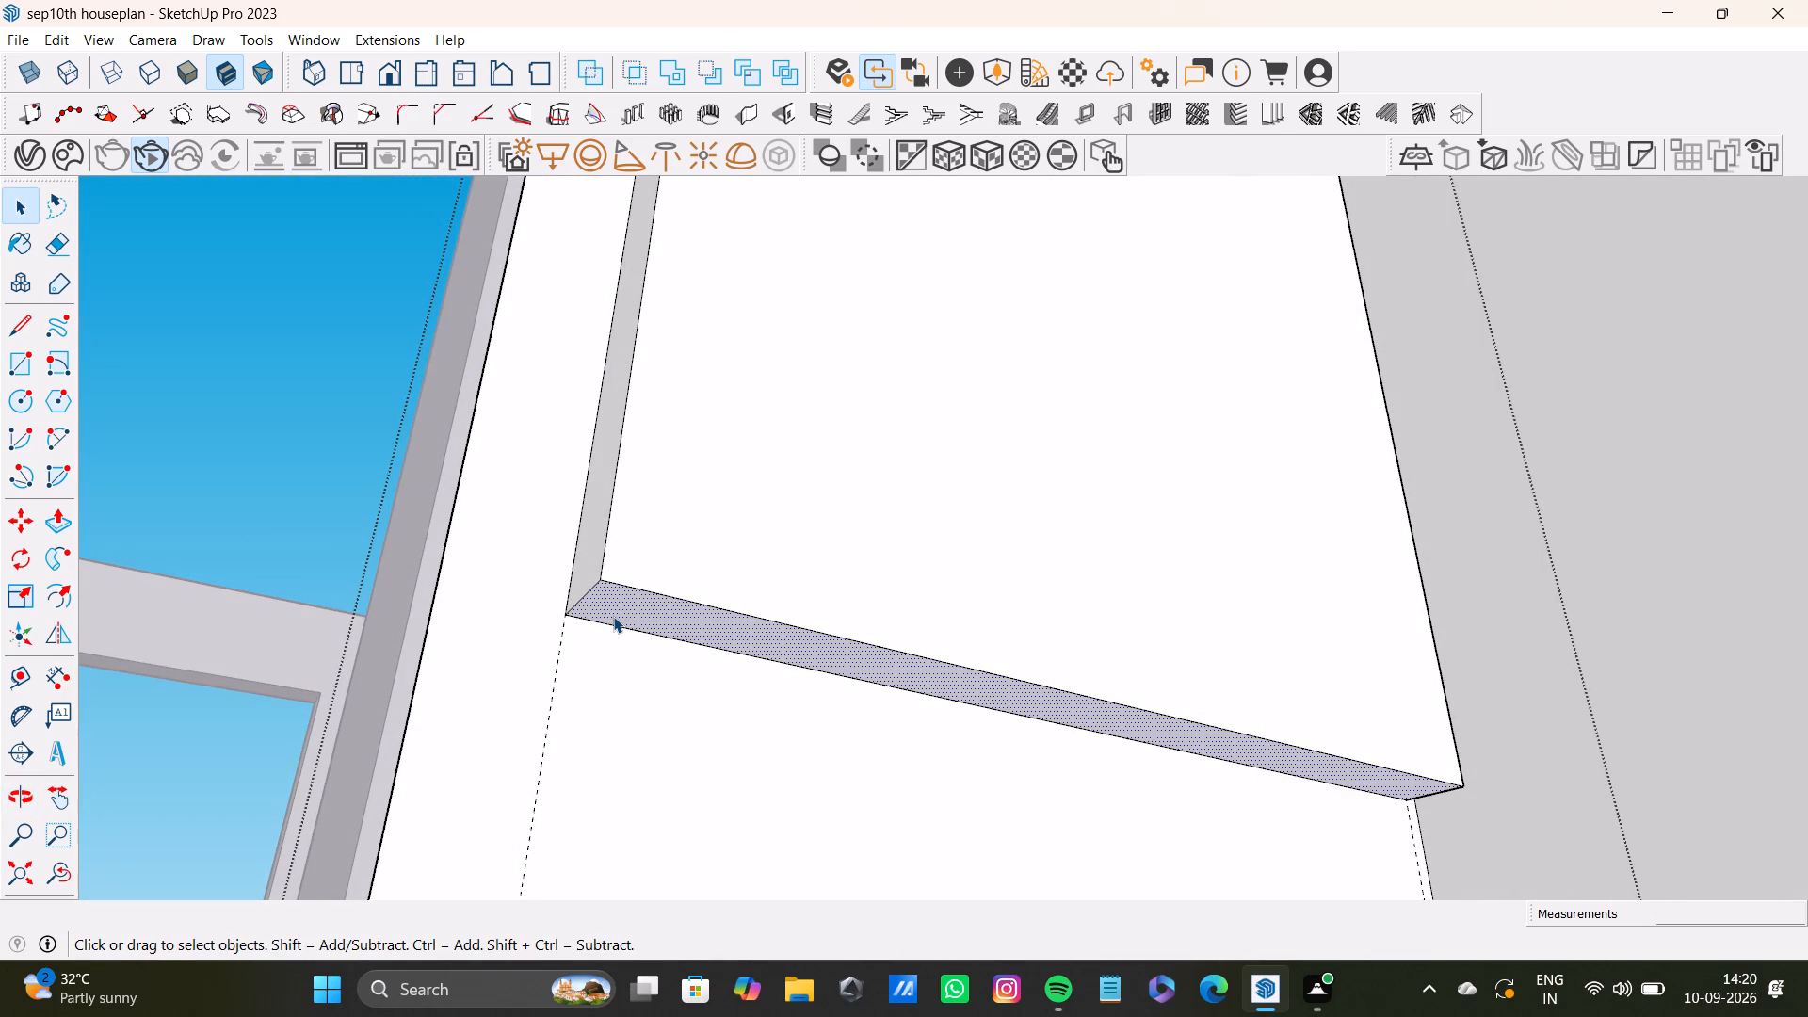
pyautogui.moveTo(613, 616); pyautogui.dragTo(568, 882)
pyautogui.scroll(-5, 634, 756)
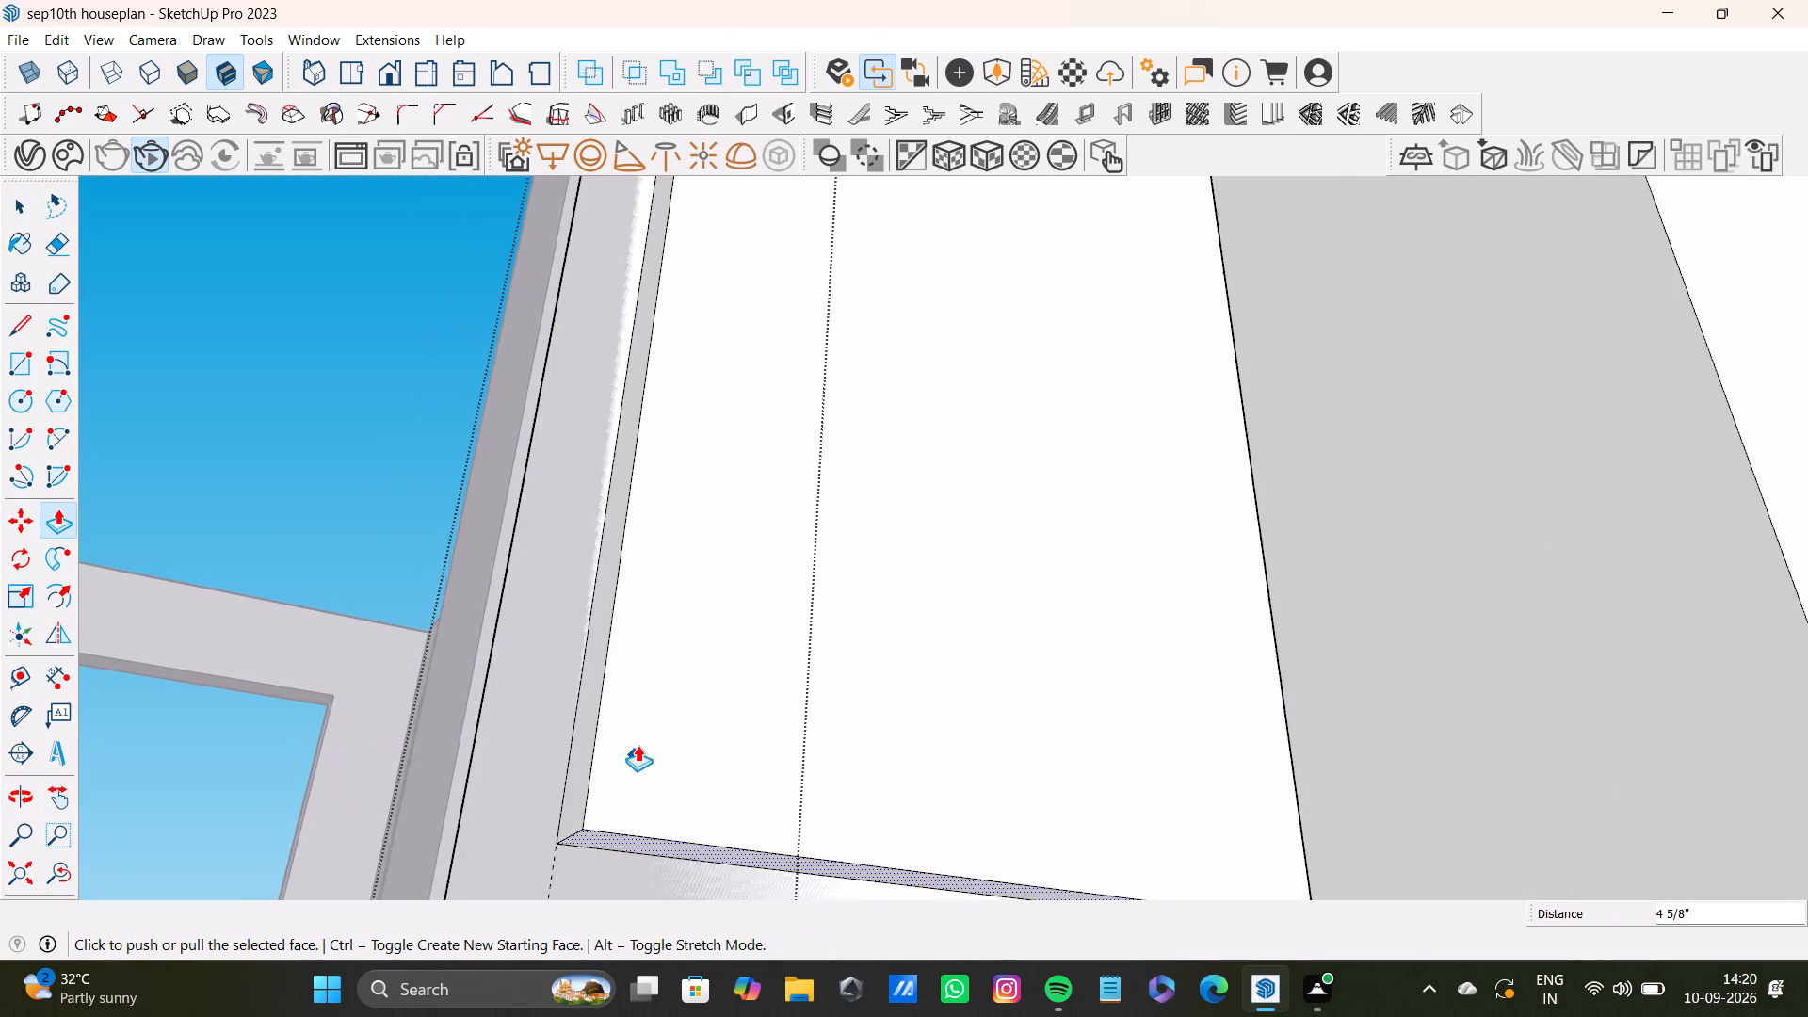
# Push/Pull the same underside of the shallow block farther down the wall toward the floor.
pyautogui.scroll(-7, 638, 745)
pyautogui.moveTo(685, 717); pyautogui.dragTo(750, 969, button='middle')
pyautogui.scroll(-4, 716, 789)
pyautogui.moveTo(715, 788); pyautogui.dragTo(716, 789, button='middle')
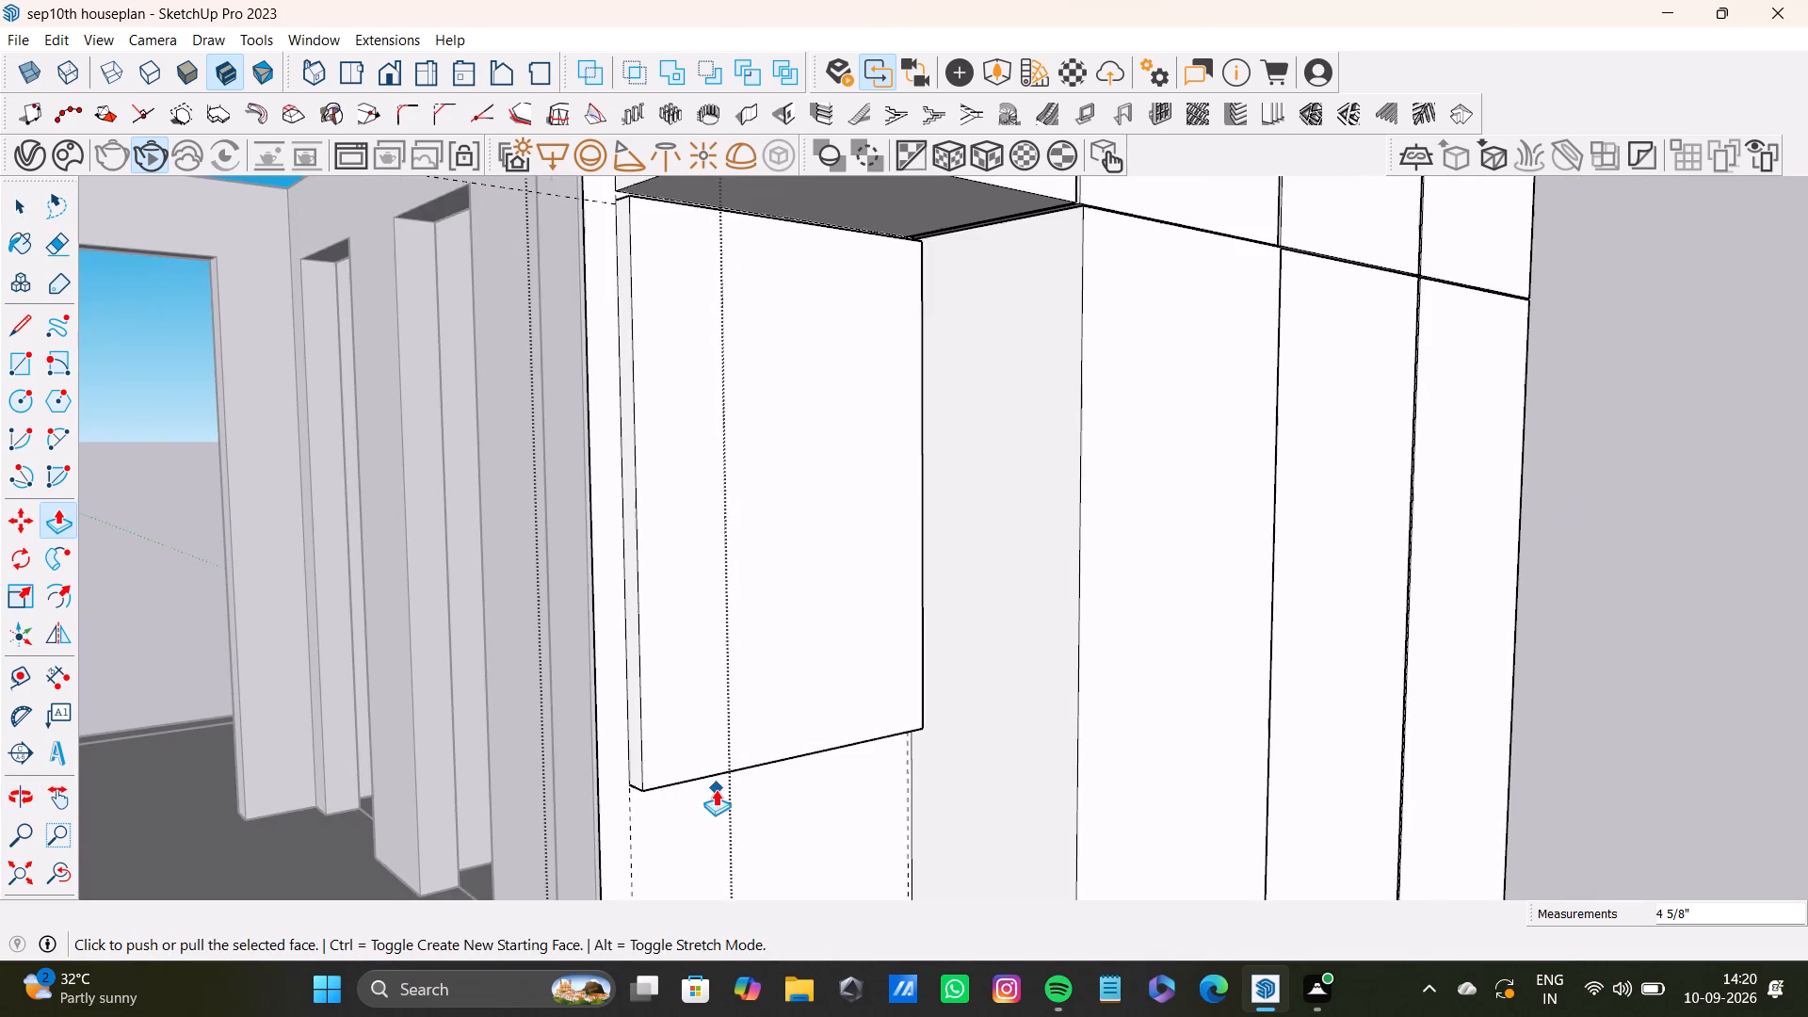
pyautogui.moveTo(716, 789); pyautogui.dragTo(720, 444, button='middle')
pyautogui.scroll(-3, 805, 558)
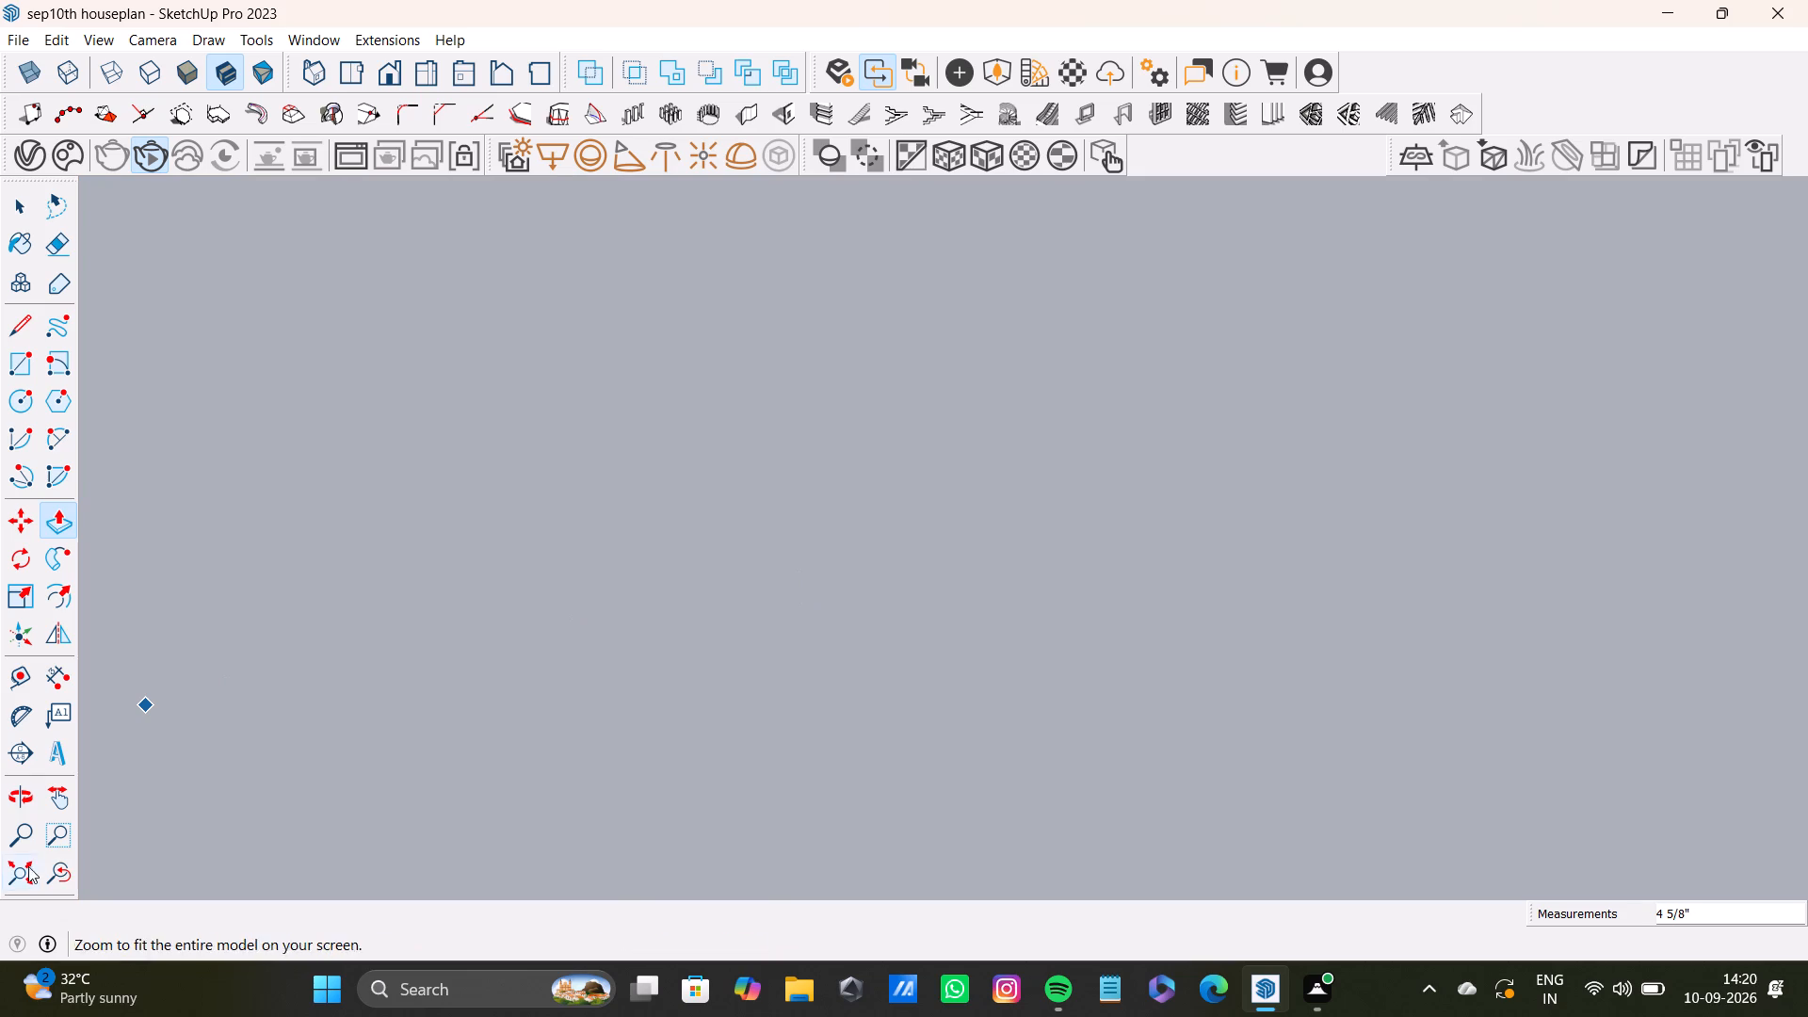
pyautogui.click(62, 864)
pyautogui.moveTo(848, 427); pyautogui.dragTo(866, 534, button='middle')
pyautogui.scroll(4, 804, 578)
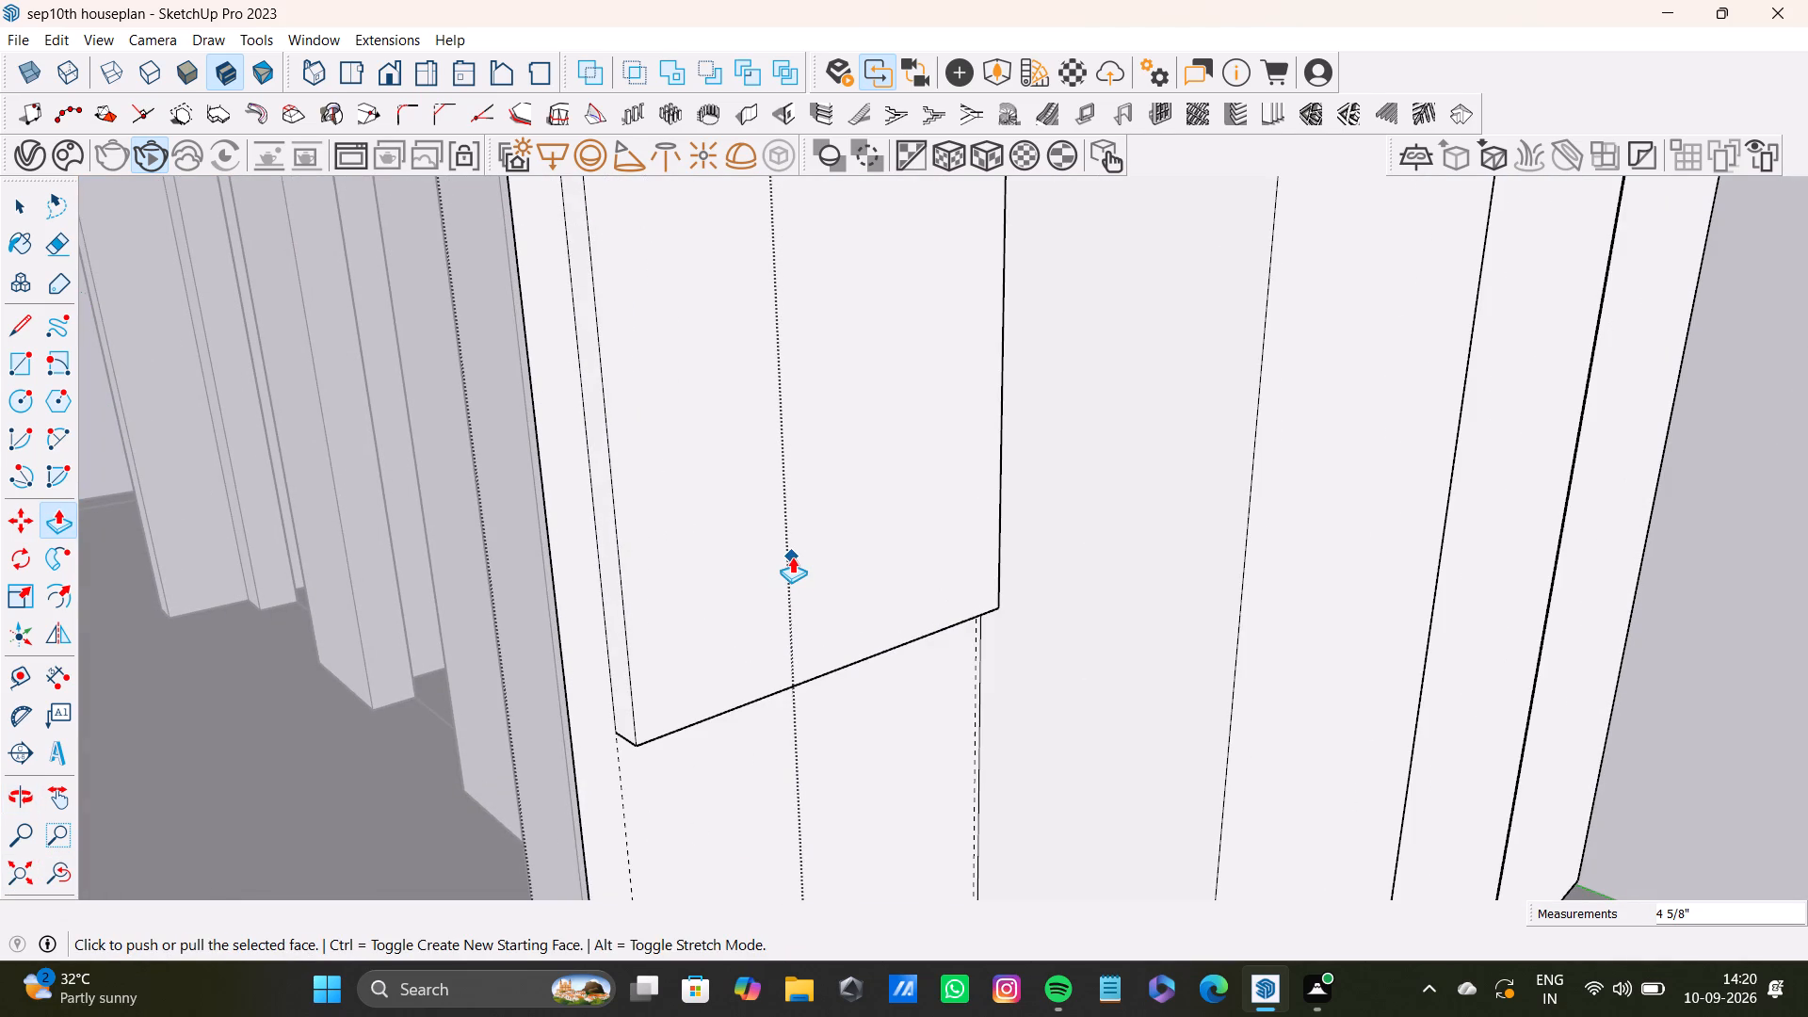
pyautogui.scroll(4, 730, 815)
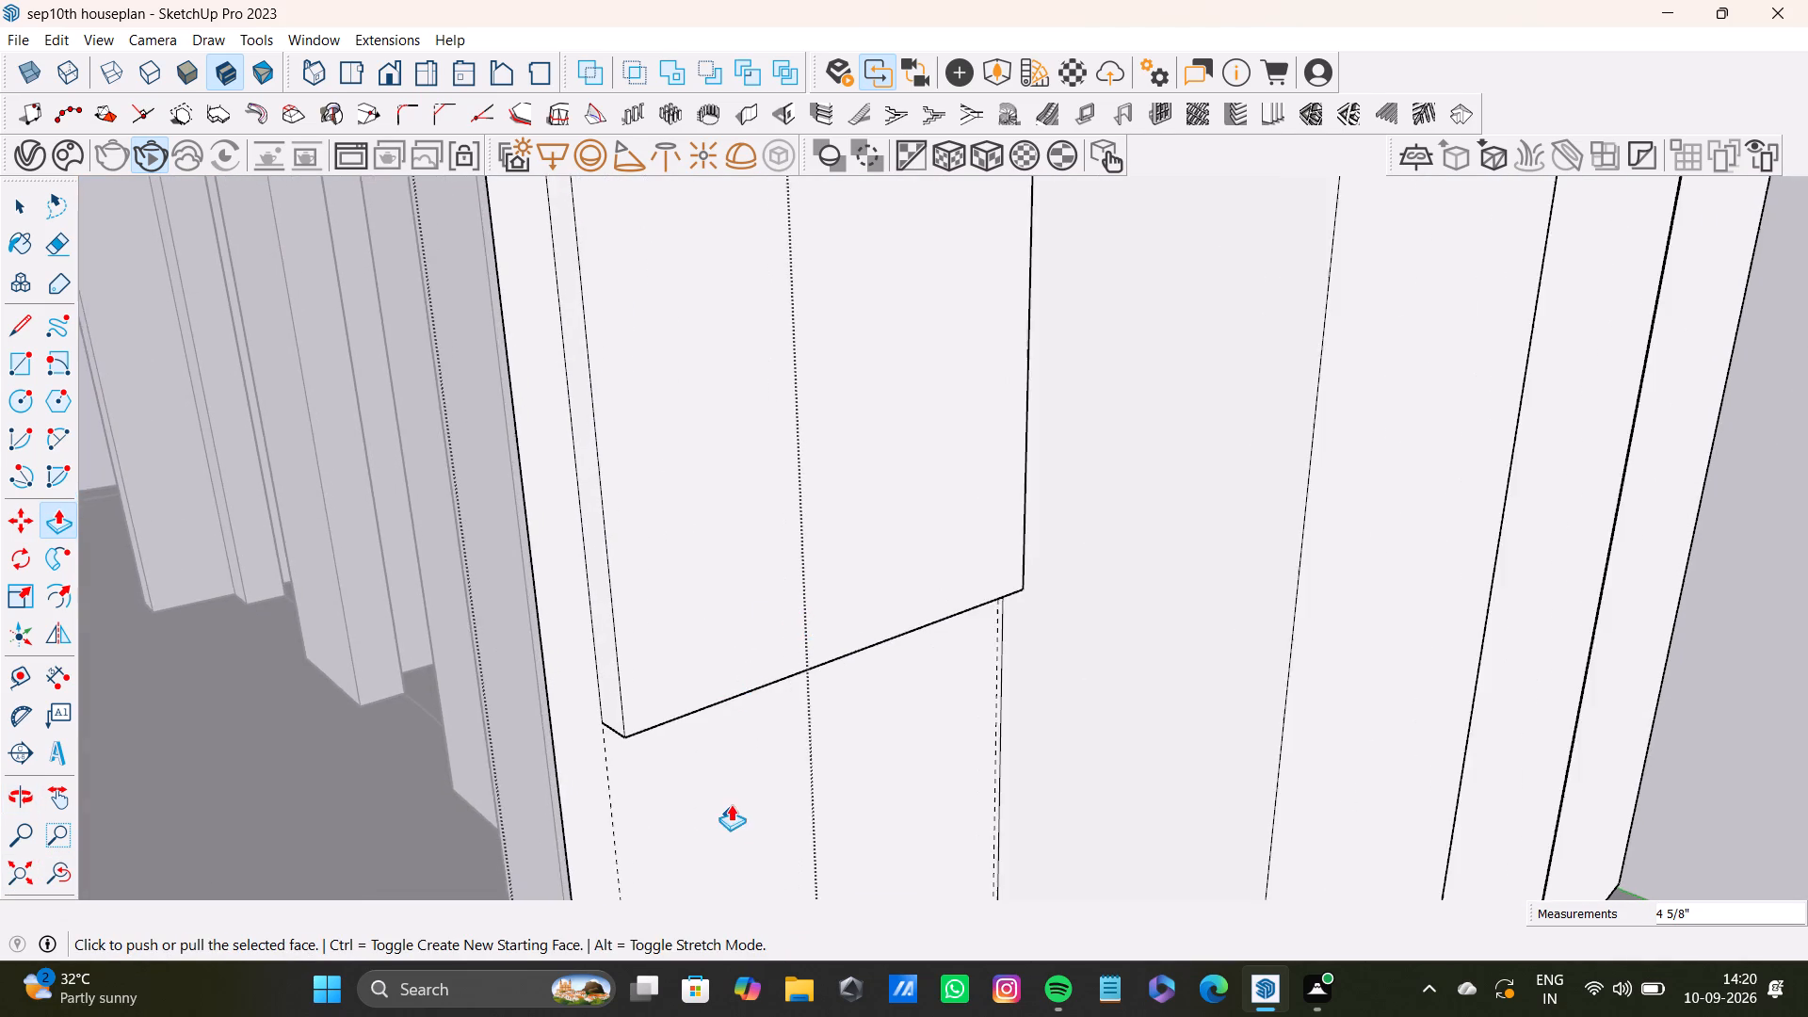
pyautogui.scroll(3, 731, 804)
pyautogui.moveTo(747, 715); pyautogui.dragTo(715, 453, button='middle')
pyautogui.moveTo(662, 555); pyautogui.dragTo(662, 613)
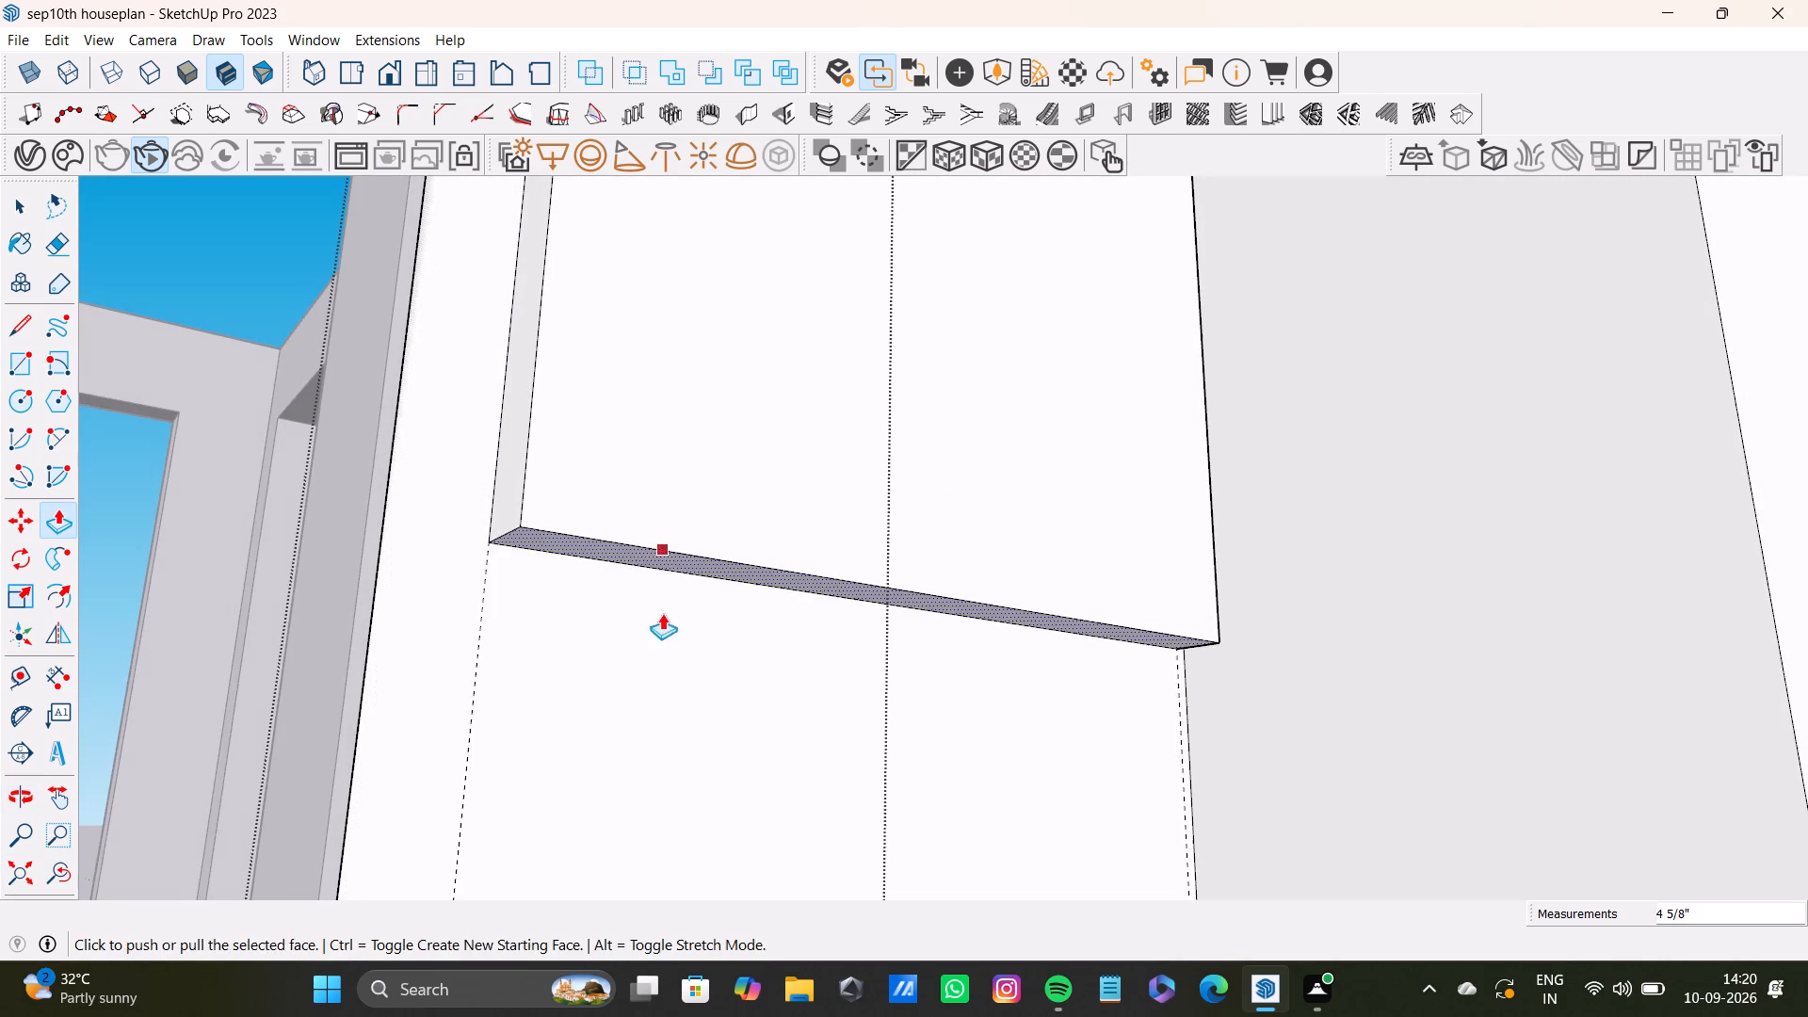
pyautogui.moveTo(662, 613); pyautogui.dragTo(638, 874)
pyautogui.scroll(-4, 644, 797)
pyautogui.moveTo(702, 773); pyautogui.dragTo(1018, 977, button='middle')
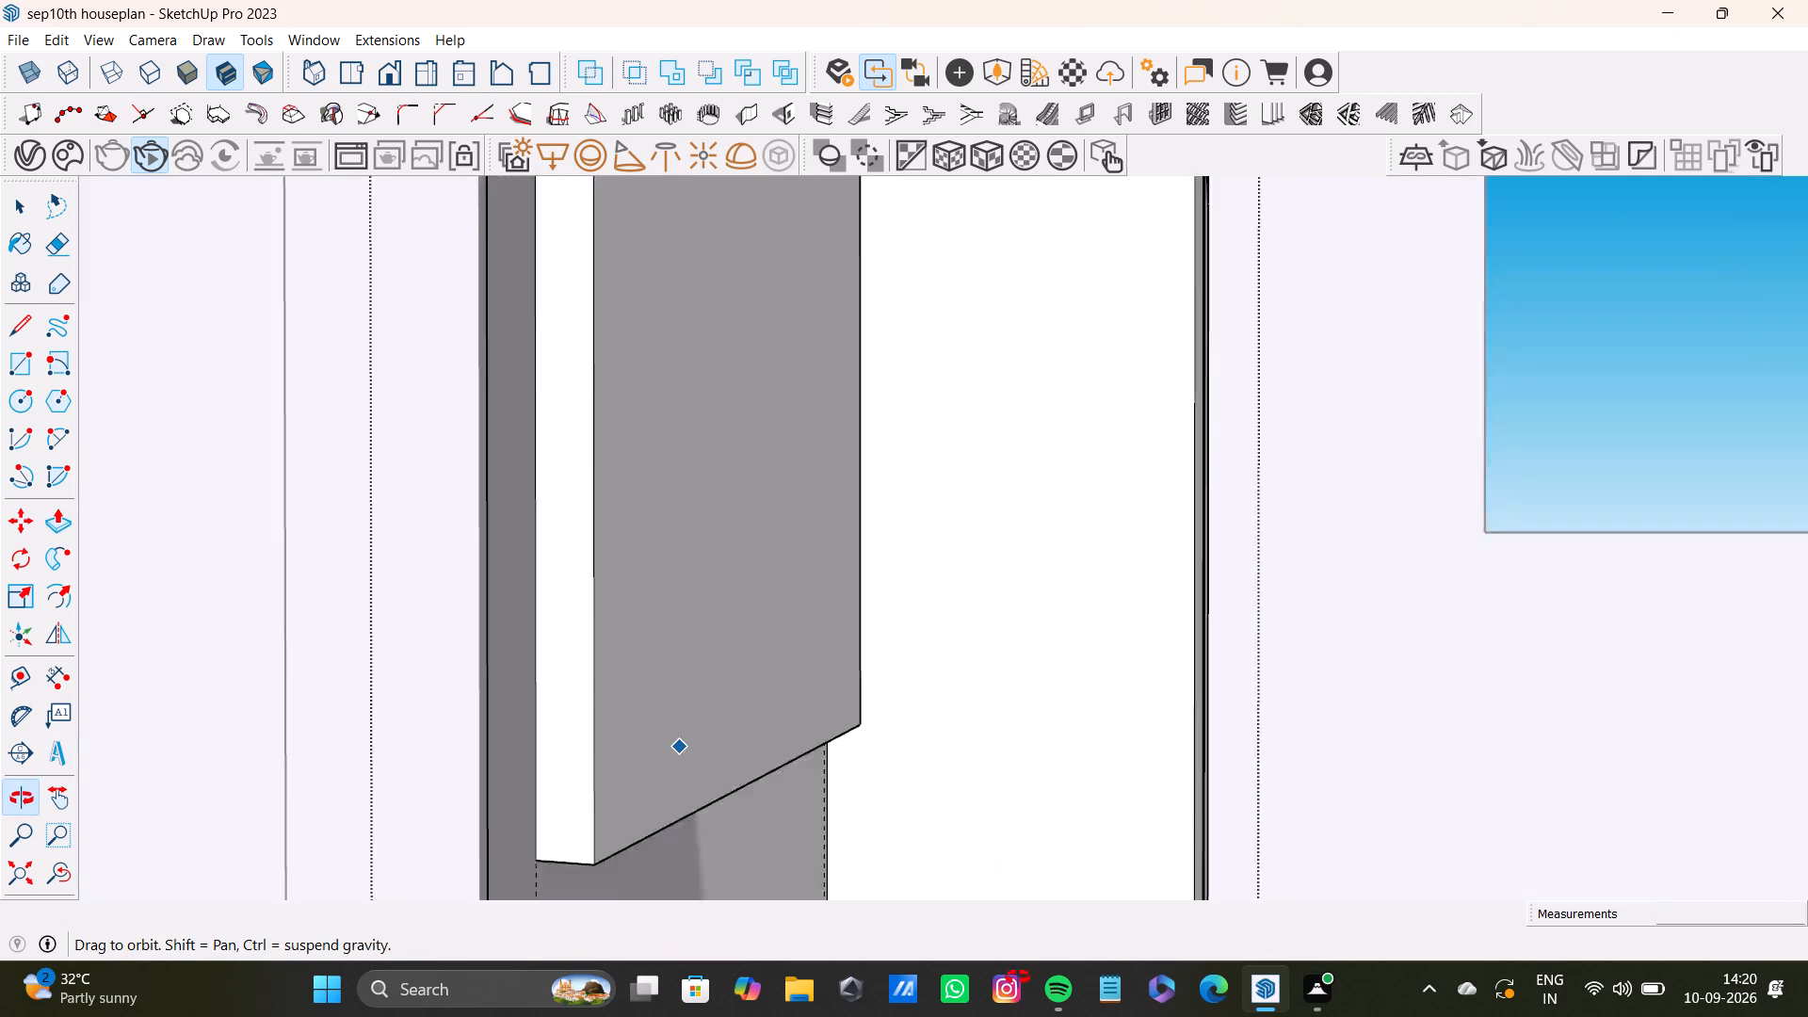
pyautogui.moveTo(1018, 977); pyautogui.dragTo(1029, 1016, button='middle')
pyautogui.scroll(-4, 934, 747)
pyautogui.keyDown('shift'); pyautogui.moveTo(921, 746); pyautogui.dragTo(873, 482, button='middle'); pyautogui.keyUp('shift')
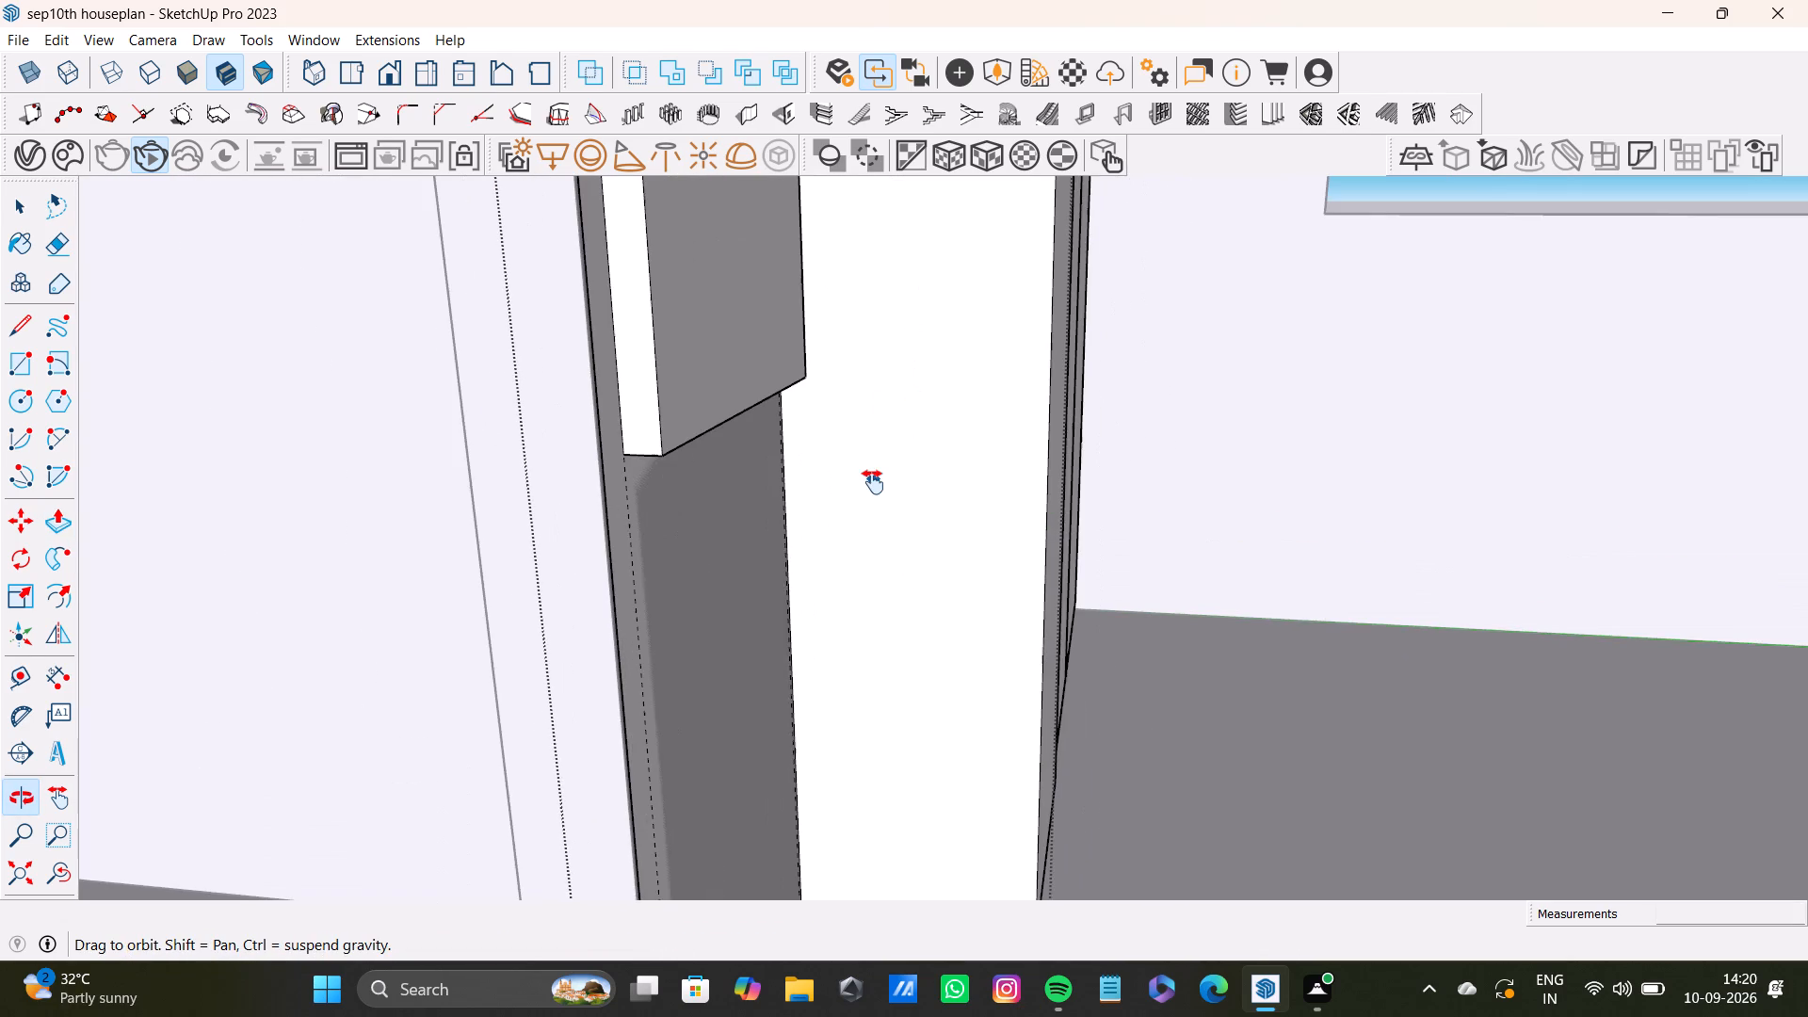
pyautogui.press('space')
# Inspect the whole cabinet wall and the open space remaining beneath the shallow block in the first bay.
pyautogui.scroll(-2, 692, 628)
pyautogui.keyDown('shift'); pyautogui.middleClick(692, 628); pyautogui.keyUp('shift')
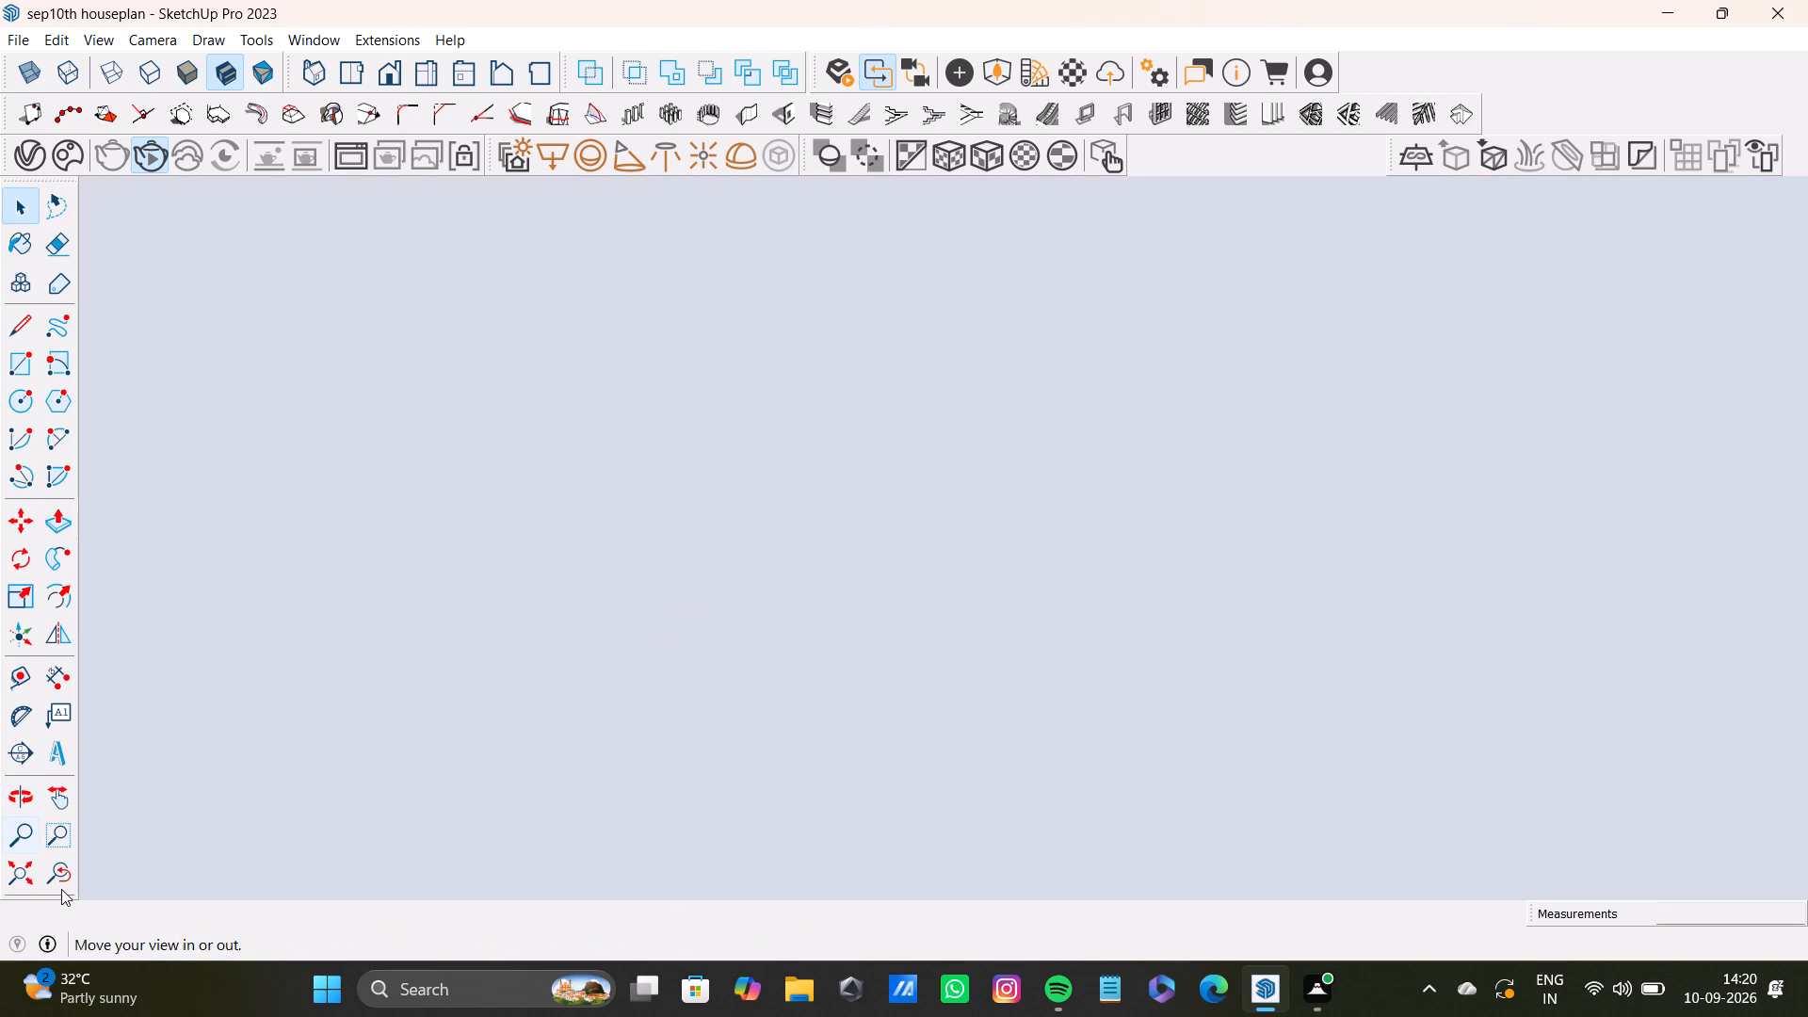
pyautogui.click(63, 876)
pyautogui.click(20, 877)
pyautogui.scroll(4, 815, 589)
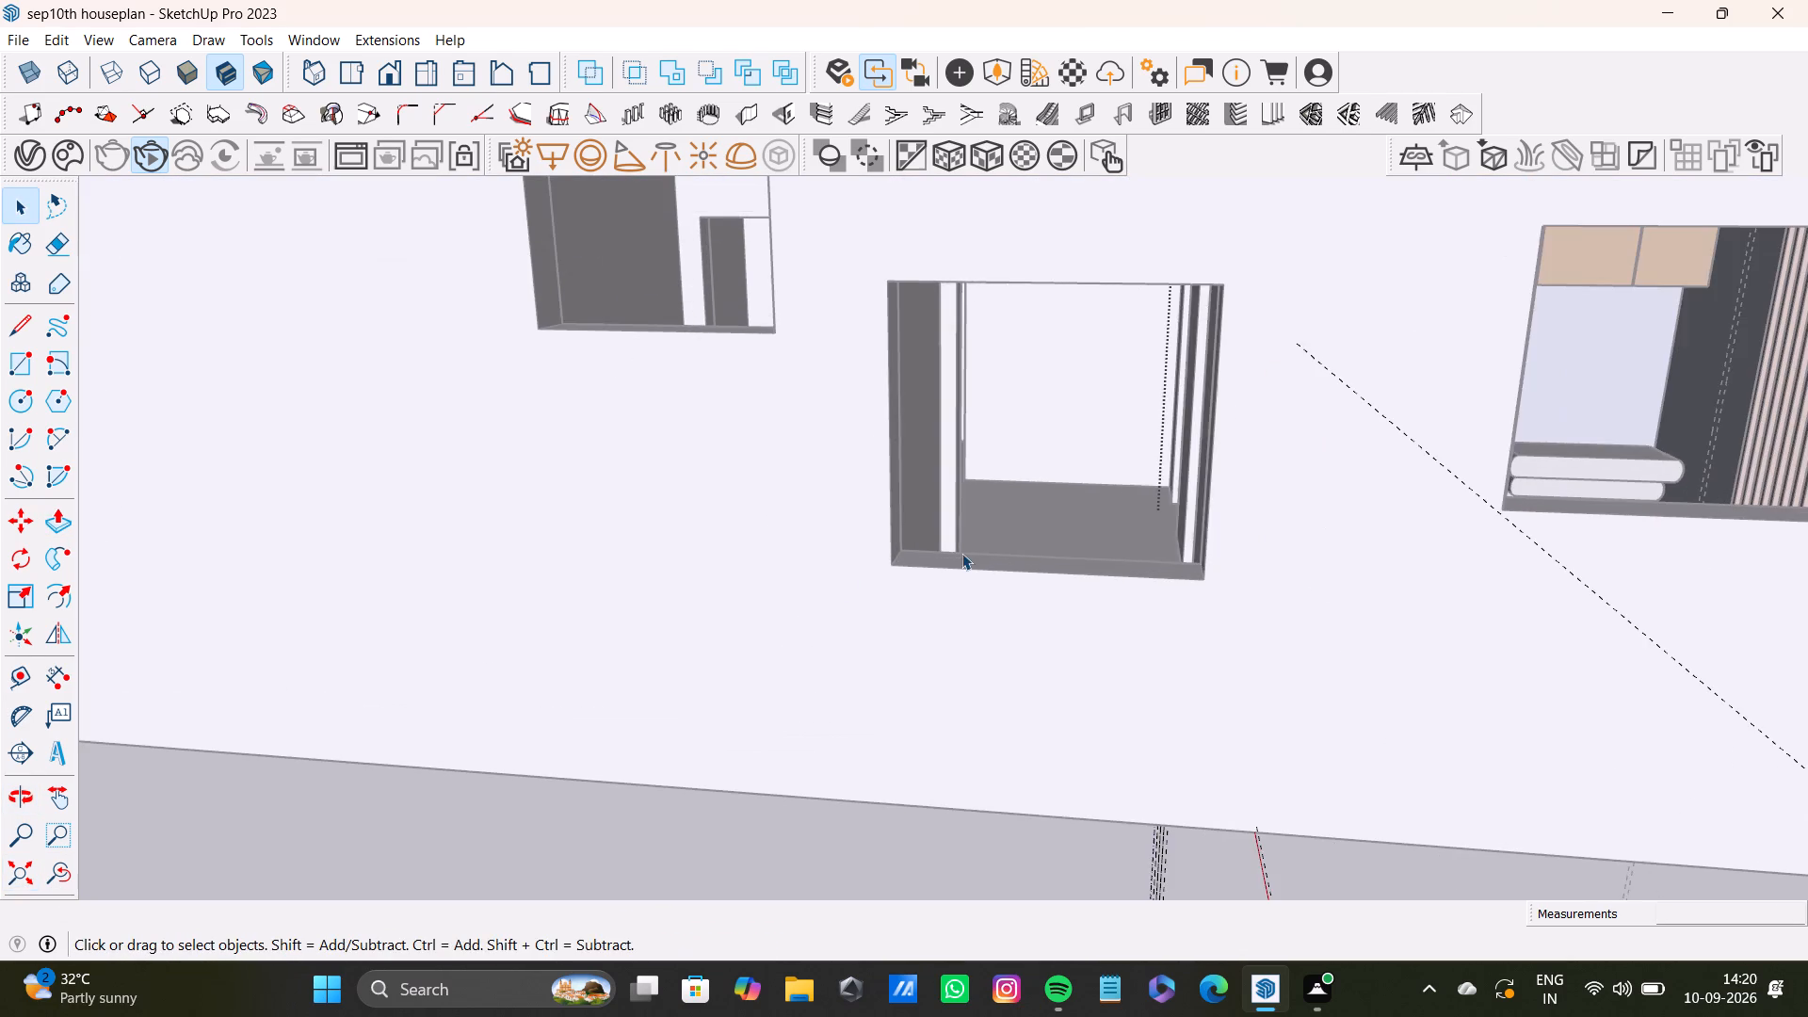
pyautogui.keyDown('shift'); pyautogui.moveTo(1179, 475); pyautogui.dragTo(673, 624, button='middle'); pyautogui.keyUp('shift')
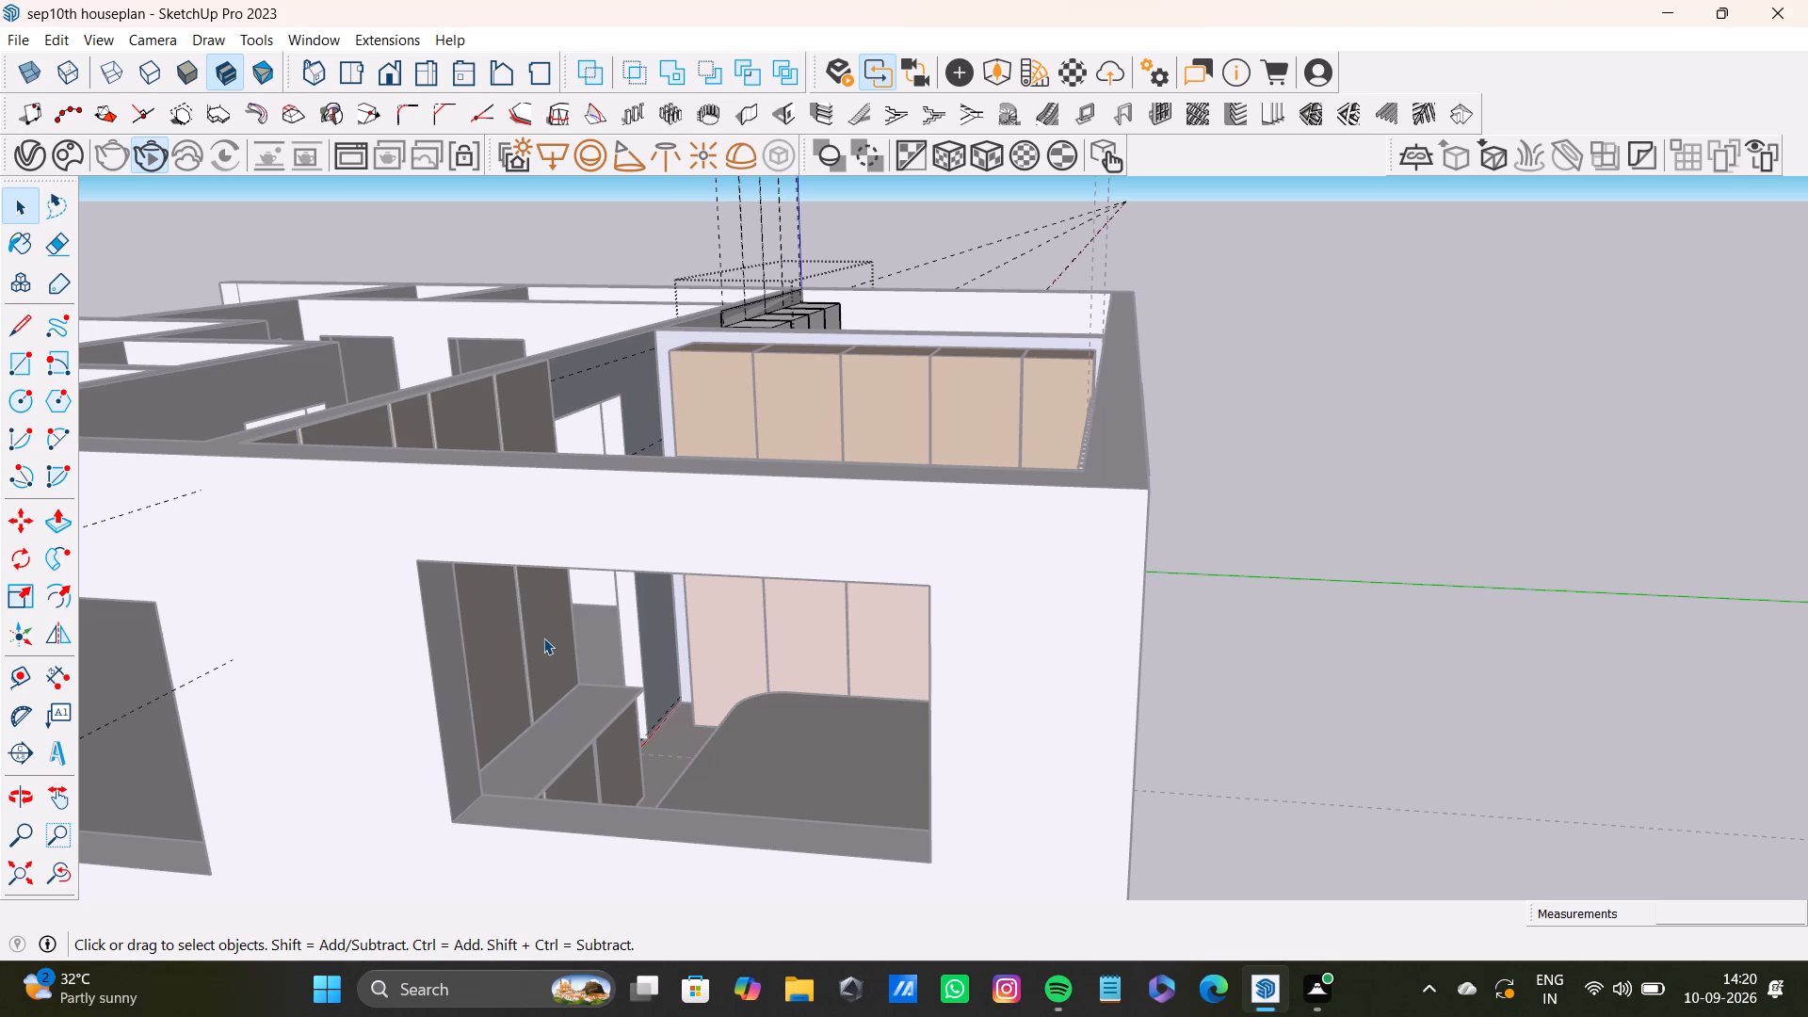
pyautogui.press('space')
pyautogui.scroll(6, 589, 526)
pyautogui.moveTo(1012, 462); pyautogui.dragTo(1027, 471, button='middle')
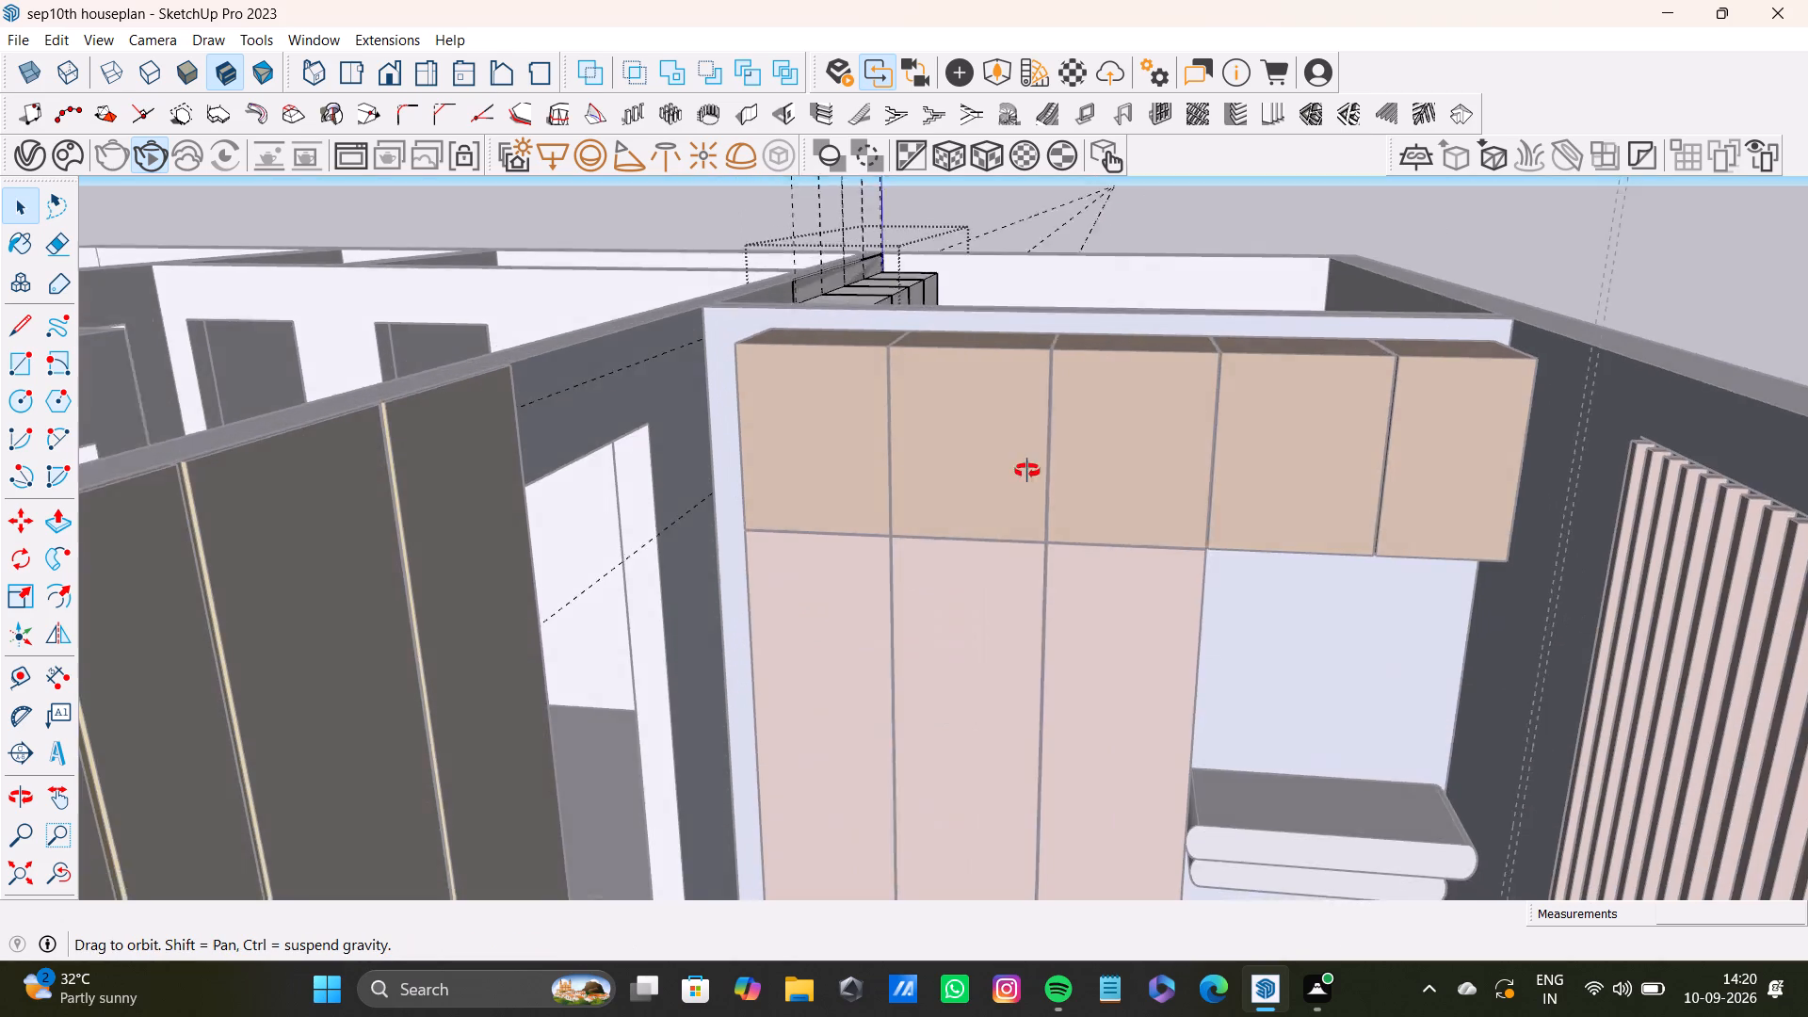
pyautogui.moveTo(1027, 471); pyautogui.dragTo(829, 651, button='middle')
pyautogui.scroll(-5, 993, 379)
pyautogui.keyDown('shift'); pyautogui.moveTo(1202, 365); pyautogui.dragTo(952, 679, button='middle'); pyautogui.keyUp('shift')
pyautogui.moveTo(991, 643); pyautogui.dragTo(615, 647, button='middle')
pyautogui.scroll(5, 886, 476)
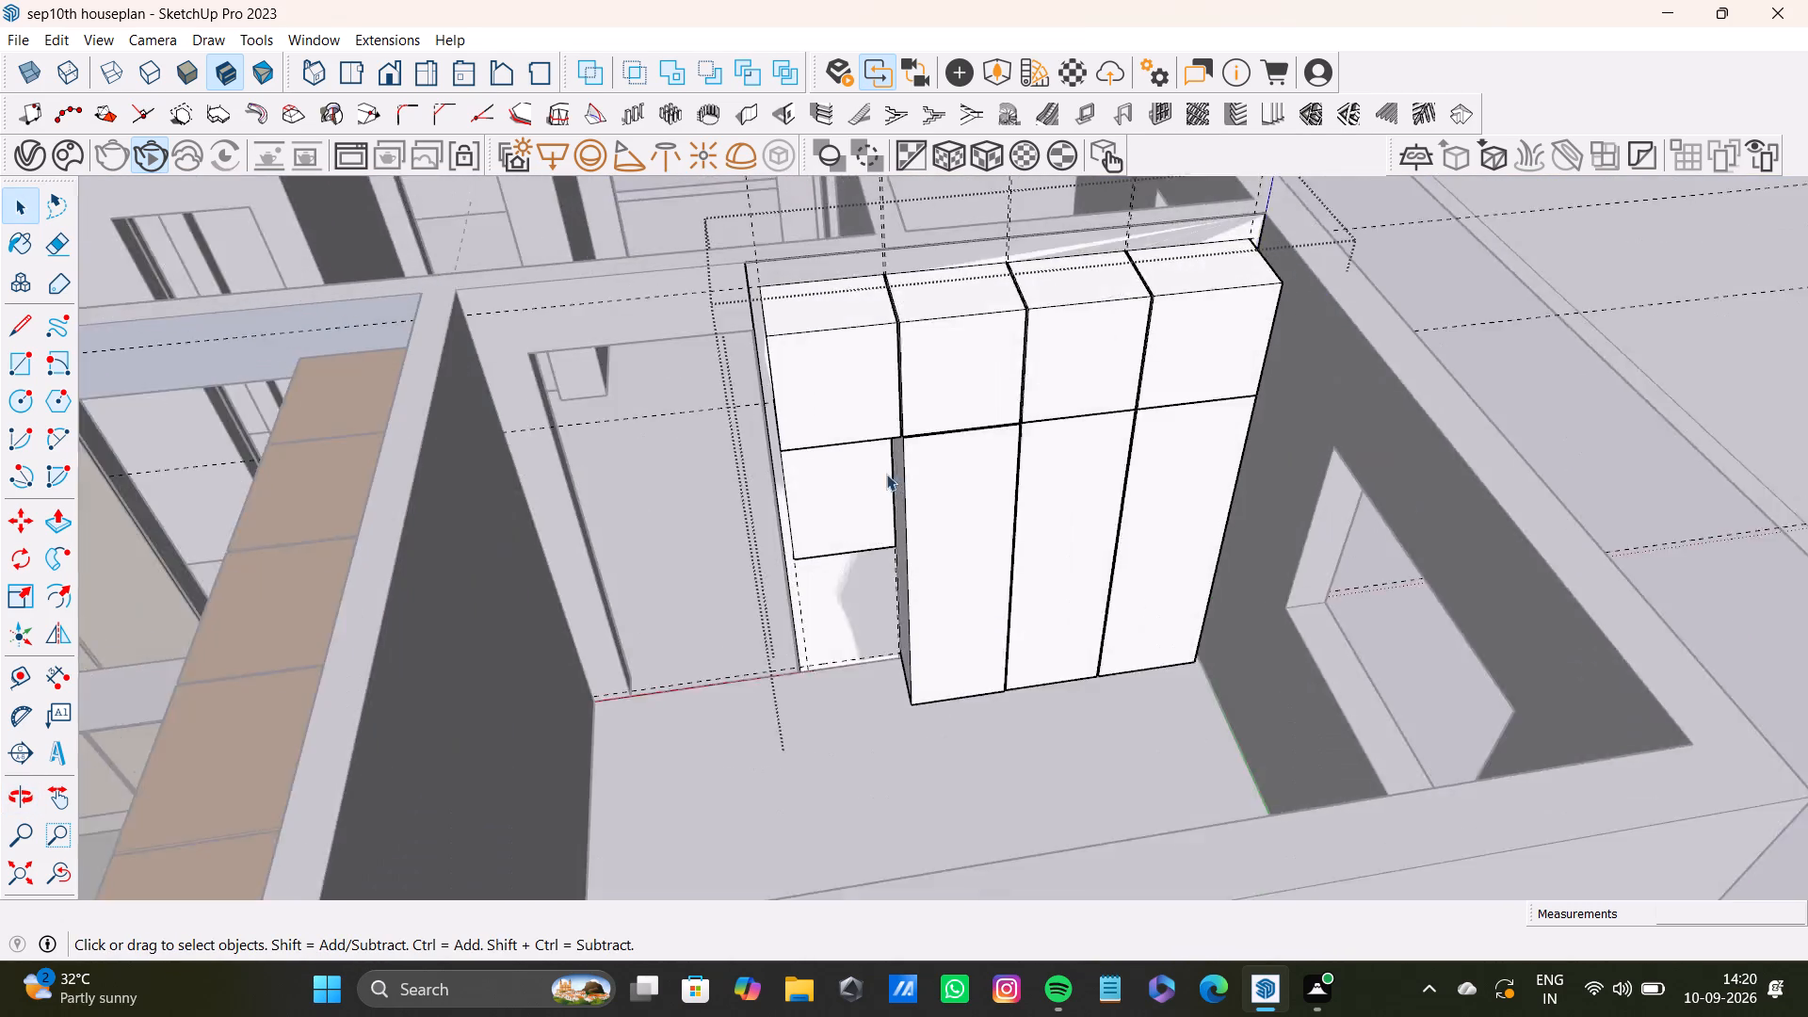
pyautogui.scroll(4, 886, 474)
pyautogui.scroll(-8, 879, 516)
pyautogui.scroll(1, 878, 520)
pyautogui.keyDown('shift'); pyautogui.moveTo(878, 520); pyautogui.dragTo(866, 628, button='middle'); pyautogui.keyUp('shift')
pyautogui.scroll(3, 860, 623)
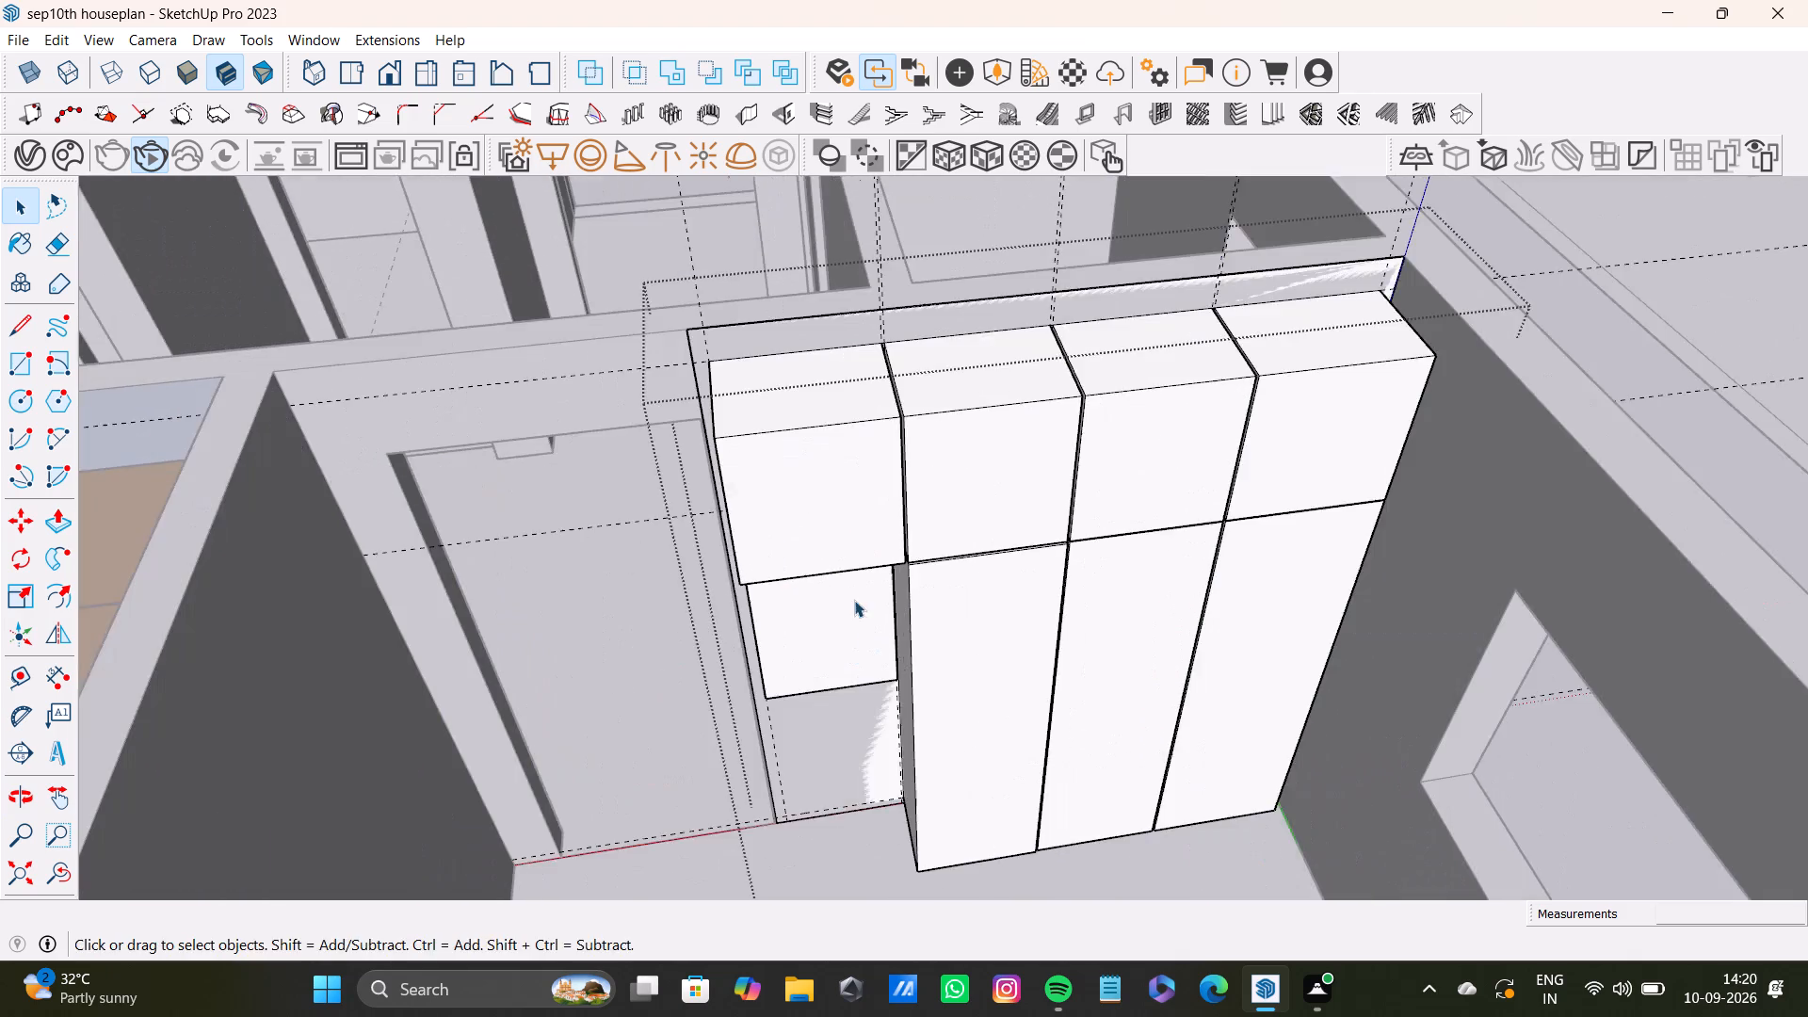
pyautogui.scroll(5, 854, 600)
pyautogui.moveTo(851, 590); pyautogui.dragTo(842, 623, button='middle')
pyautogui.moveTo(838, 607); pyautogui.dragTo(831, 641, button='middle')
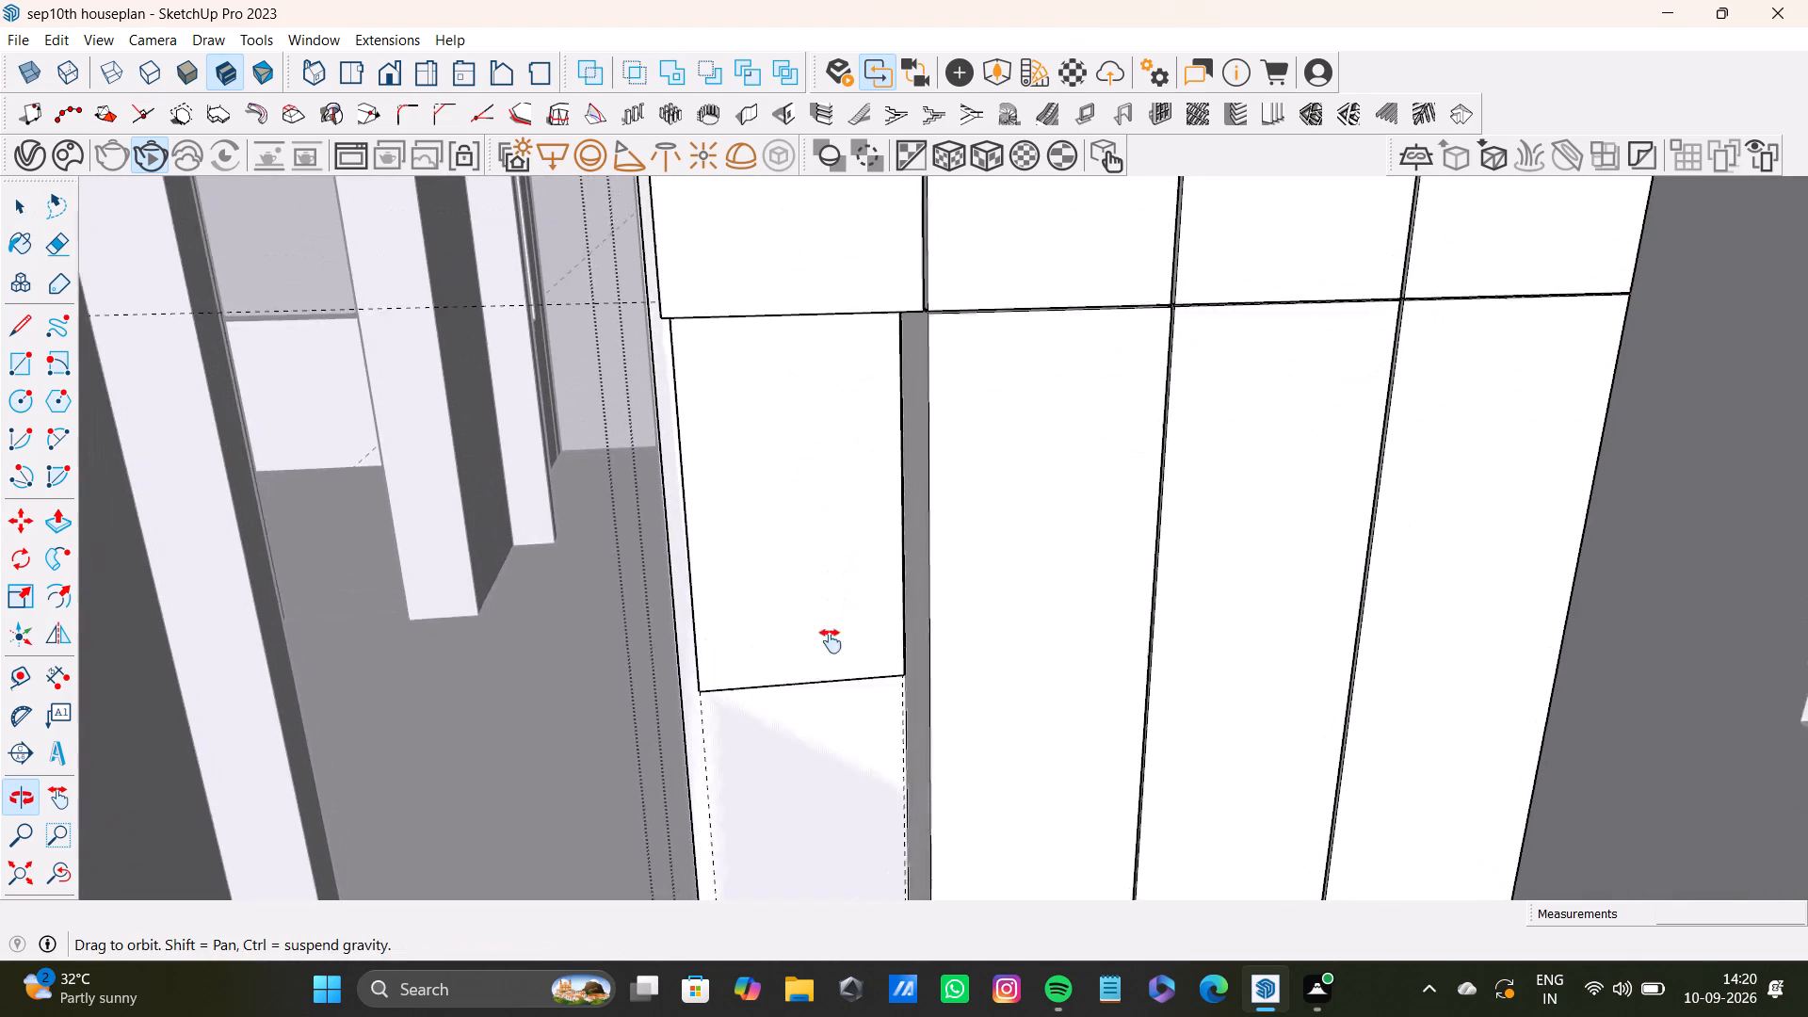
pyautogui.moveTo(831, 641); pyautogui.dragTo(830, 646, button='middle')
pyautogui.scroll(3, 799, 525)
pyautogui.keyDown('shift'); pyautogui.moveTo(802, 512); pyautogui.dragTo(819, 634, button='middle'); pyautogui.keyUp('shift')
pyautogui.keyDown('shift'); pyautogui.scroll(-1, 819, 634); pyautogui.keyUp('shift')
pyautogui.moveTo(822, 621); pyautogui.dragTo(845, 159, button='middle')
pyautogui.scroll(2, 879, 534)
pyautogui.keyDown('shift'); pyautogui.moveTo(887, 576); pyautogui.dragTo(887, 468, button='middle'); pyautogui.keyUp('shift')
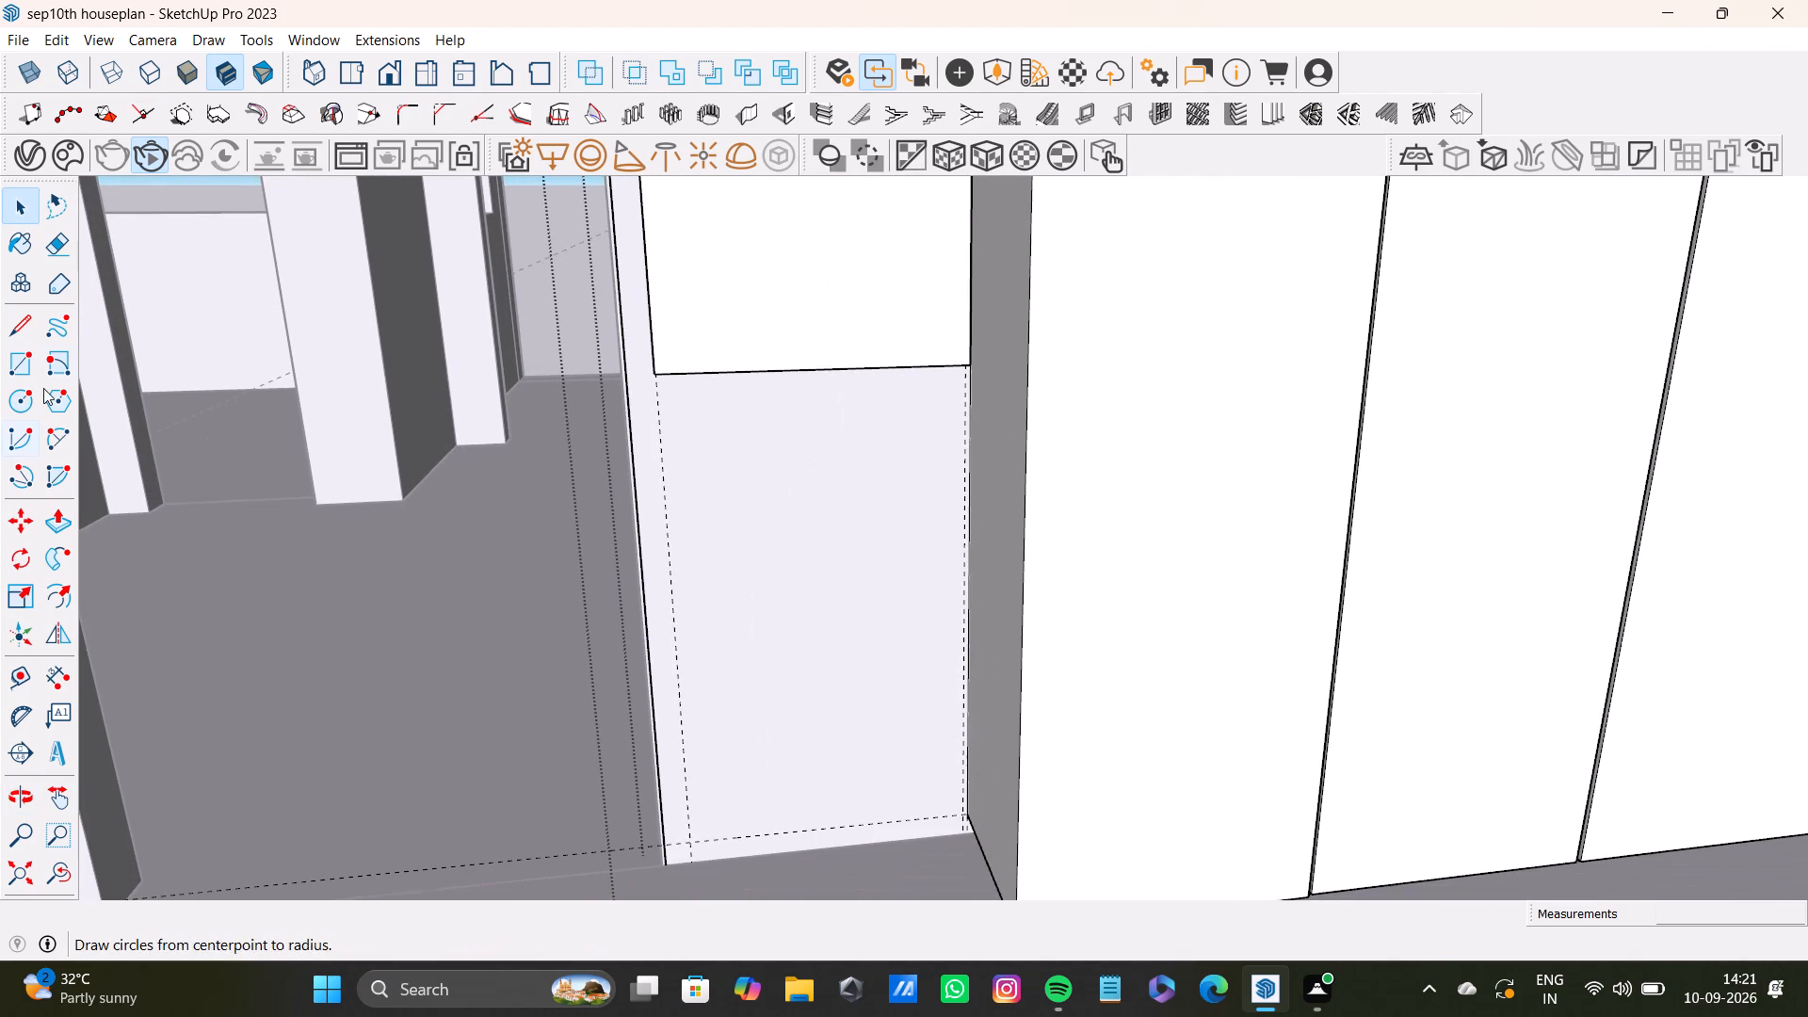
# Draw a rectangle about 4 13/16" by 1' 5 1/2" on the tall cabinet's exposed side, below the shallow block's level.
pyautogui.click(17, 368)
pyautogui.scroll(2, 884, 548)
pyautogui.moveTo(886, 548); pyautogui.dragTo(978, 554, button='middle')
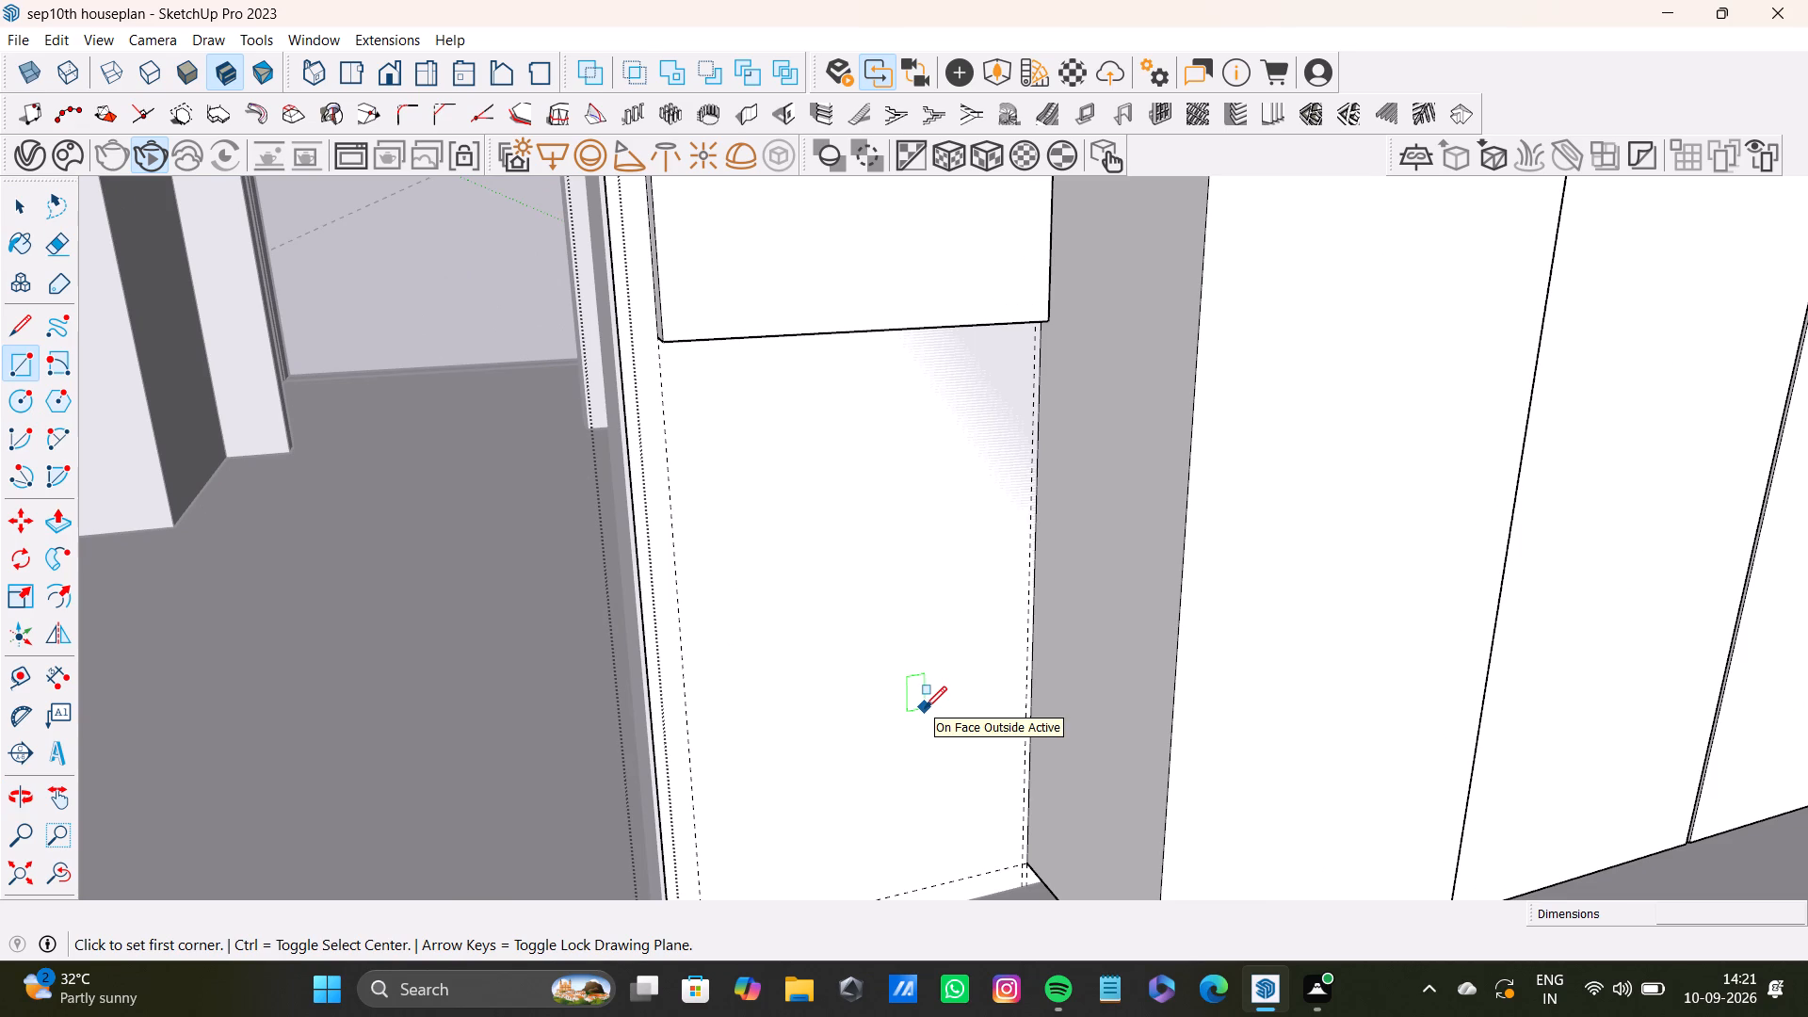
pyautogui.moveTo(1090, 567); pyautogui.dragTo(1176, 582, button='middle')
pyautogui.scroll(3, 1061, 429)
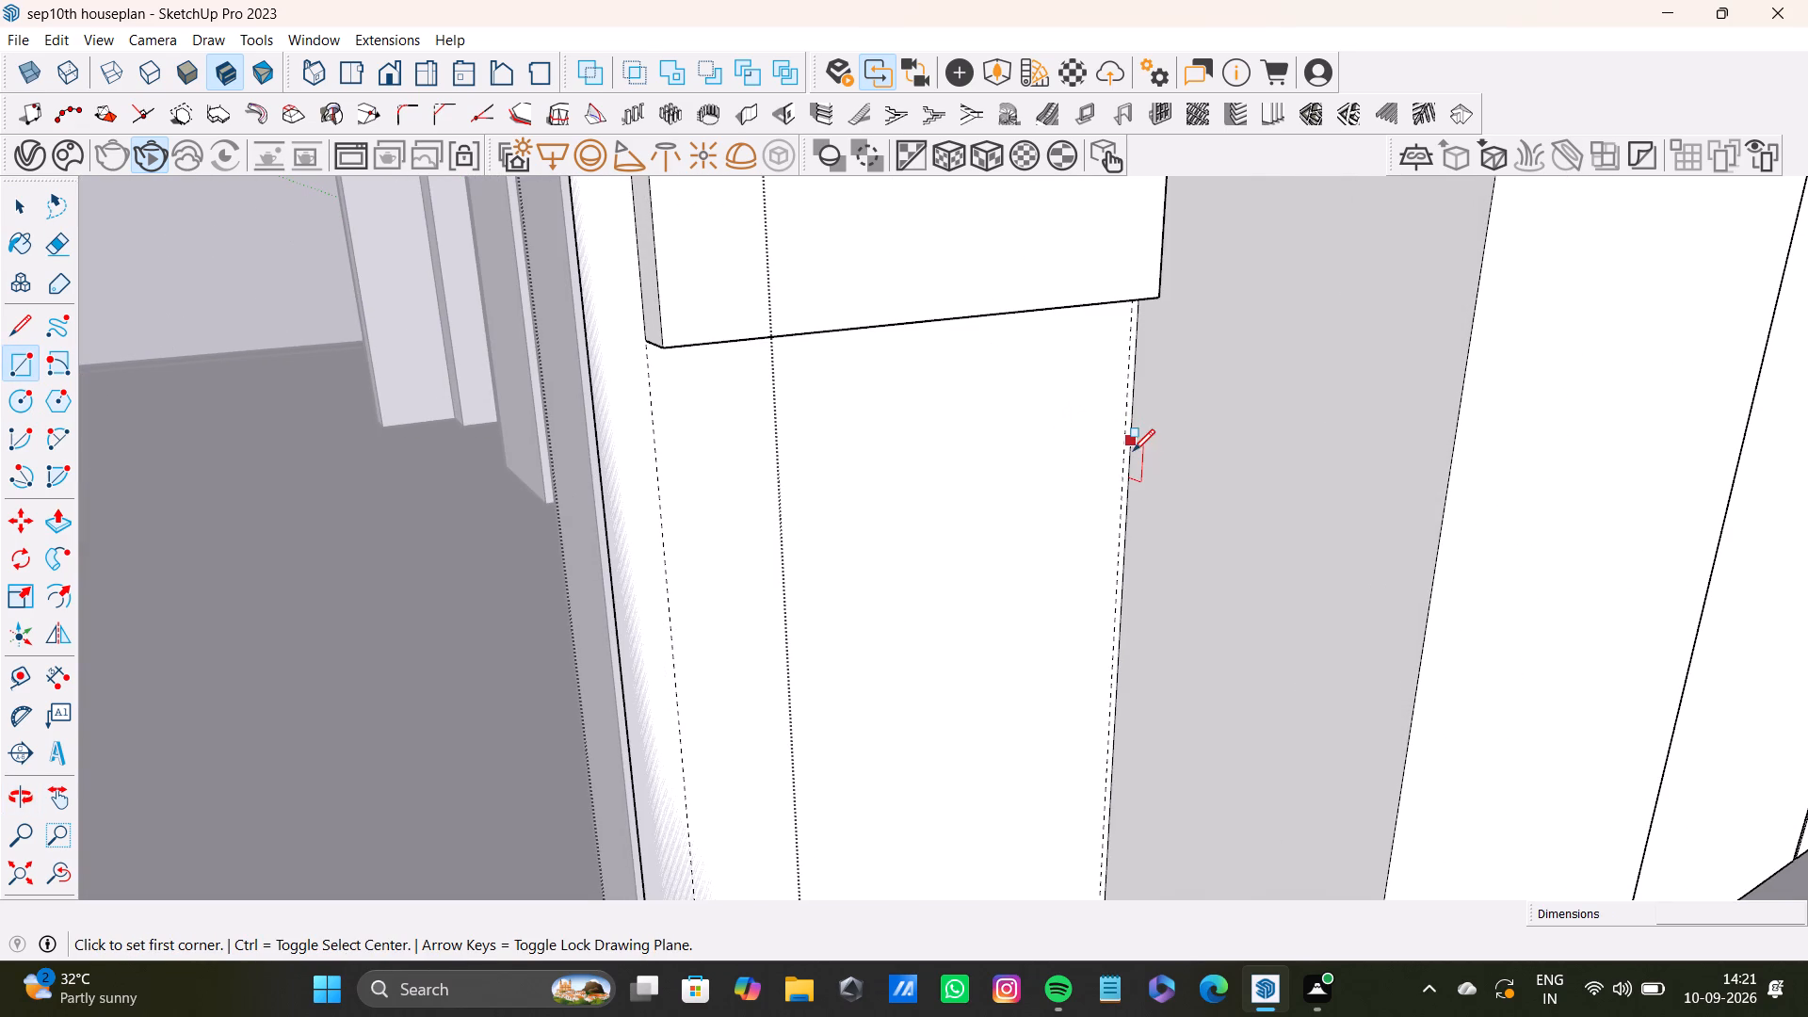
pyautogui.click(1133, 450)
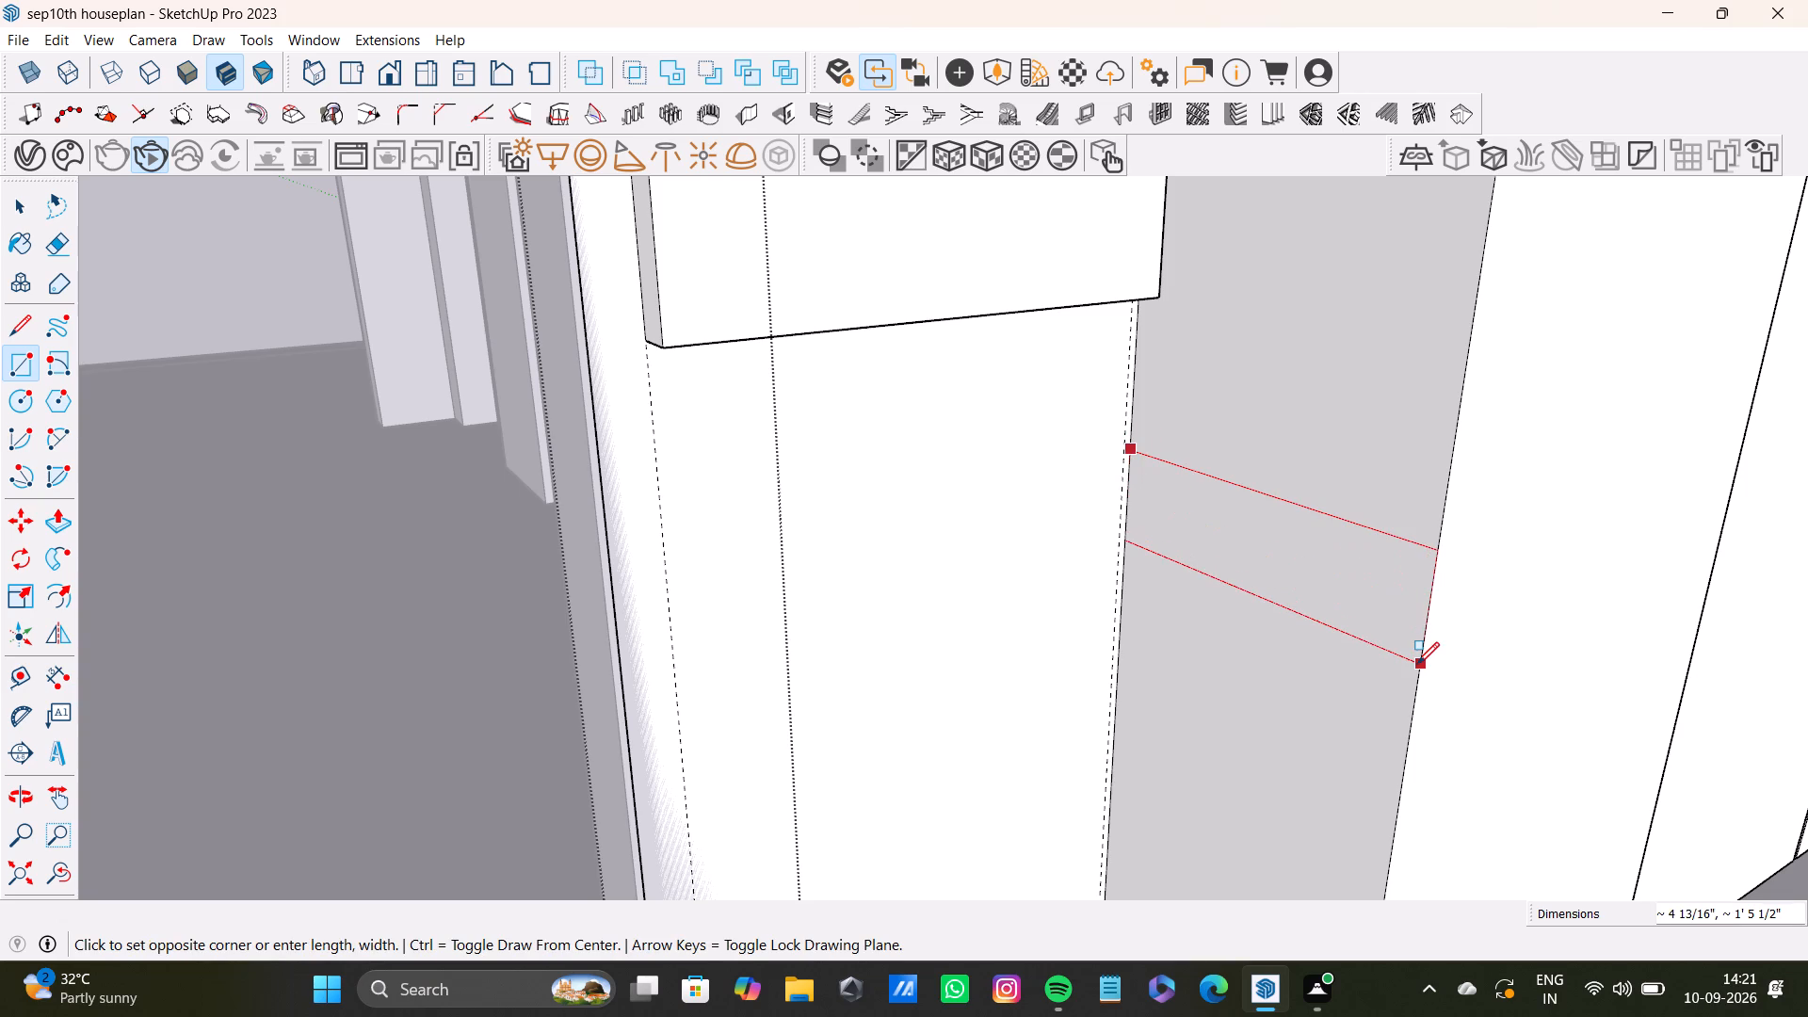
pyautogui.click(1417, 664)
# Push/Pull the rectangle from the tall cabinet's side across the first bay to form a thick shelf below the shallow block.
pyautogui.press('space')
pyautogui.click(1345, 584)
pyautogui.press('p')
pyautogui.moveTo(1345, 582); pyautogui.dragTo(1241, 586)
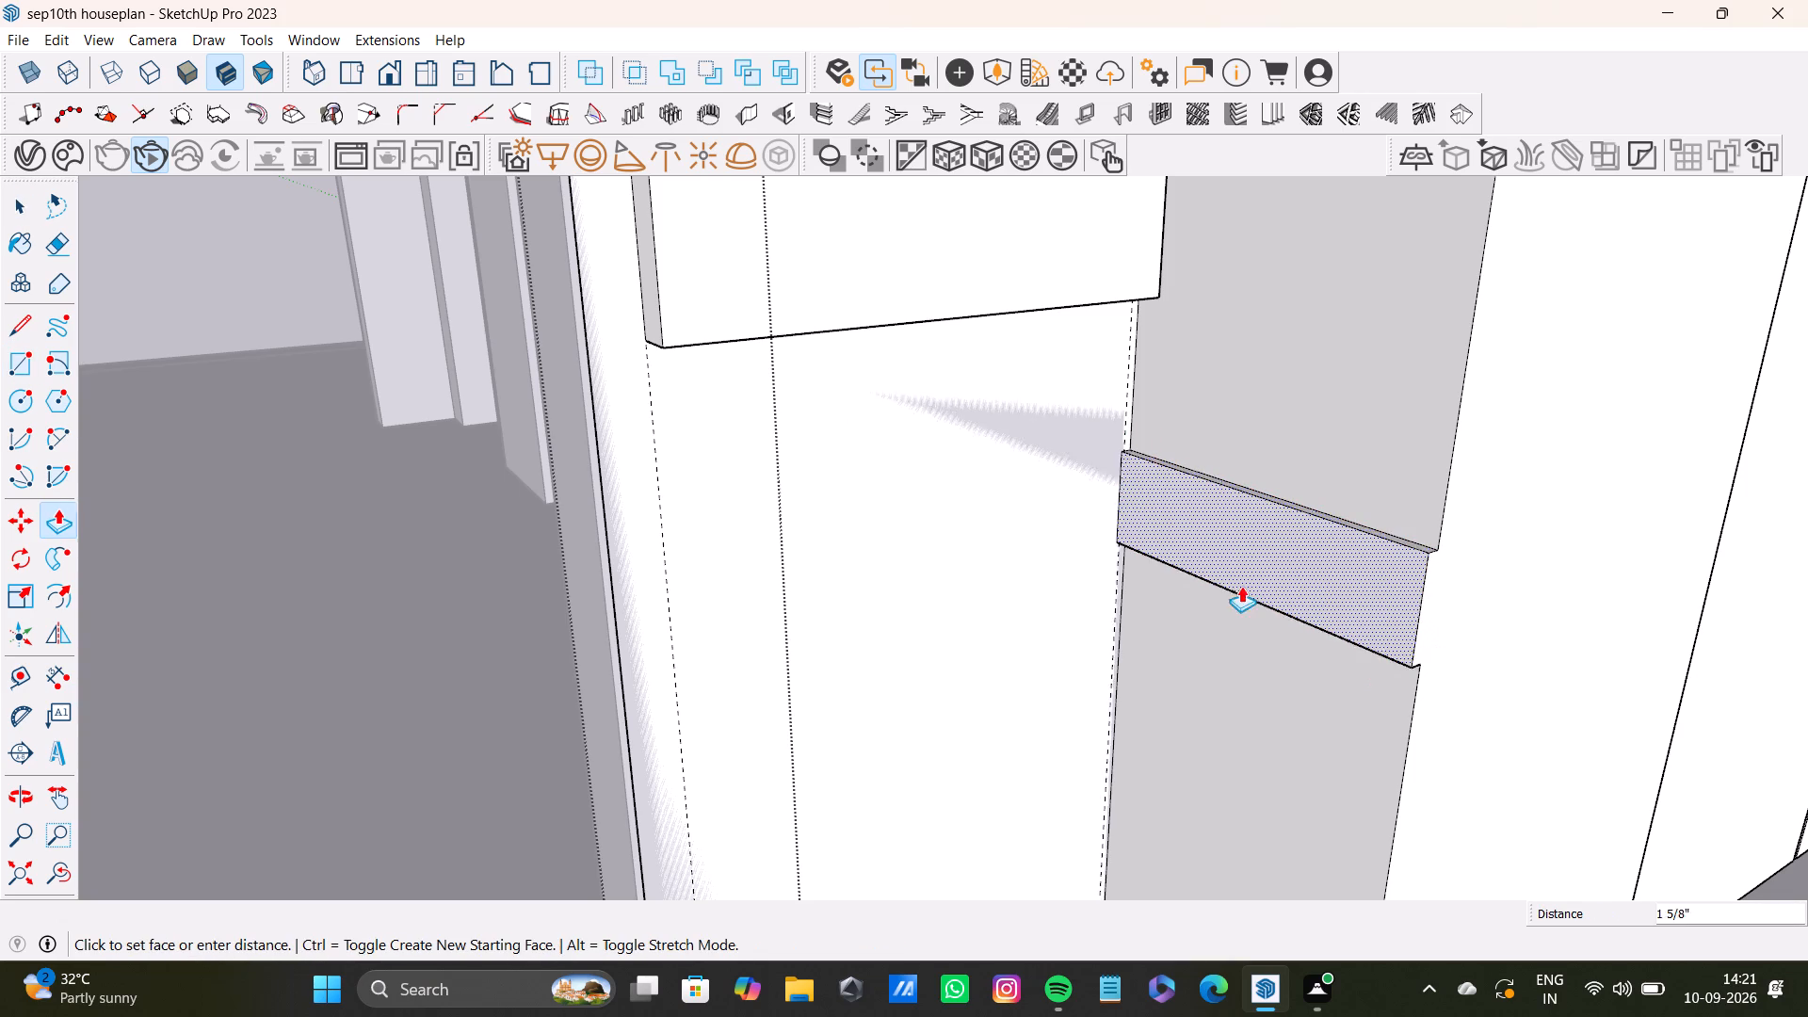
pyautogui.moveTo(1241, 586); pyautogui.dragTo(700, 651)
pyautogui.scroll(-4, 723, 647)
pyautogui.moveTo(910, 697); pyautogui.dragTo(834, 522, button='middle')
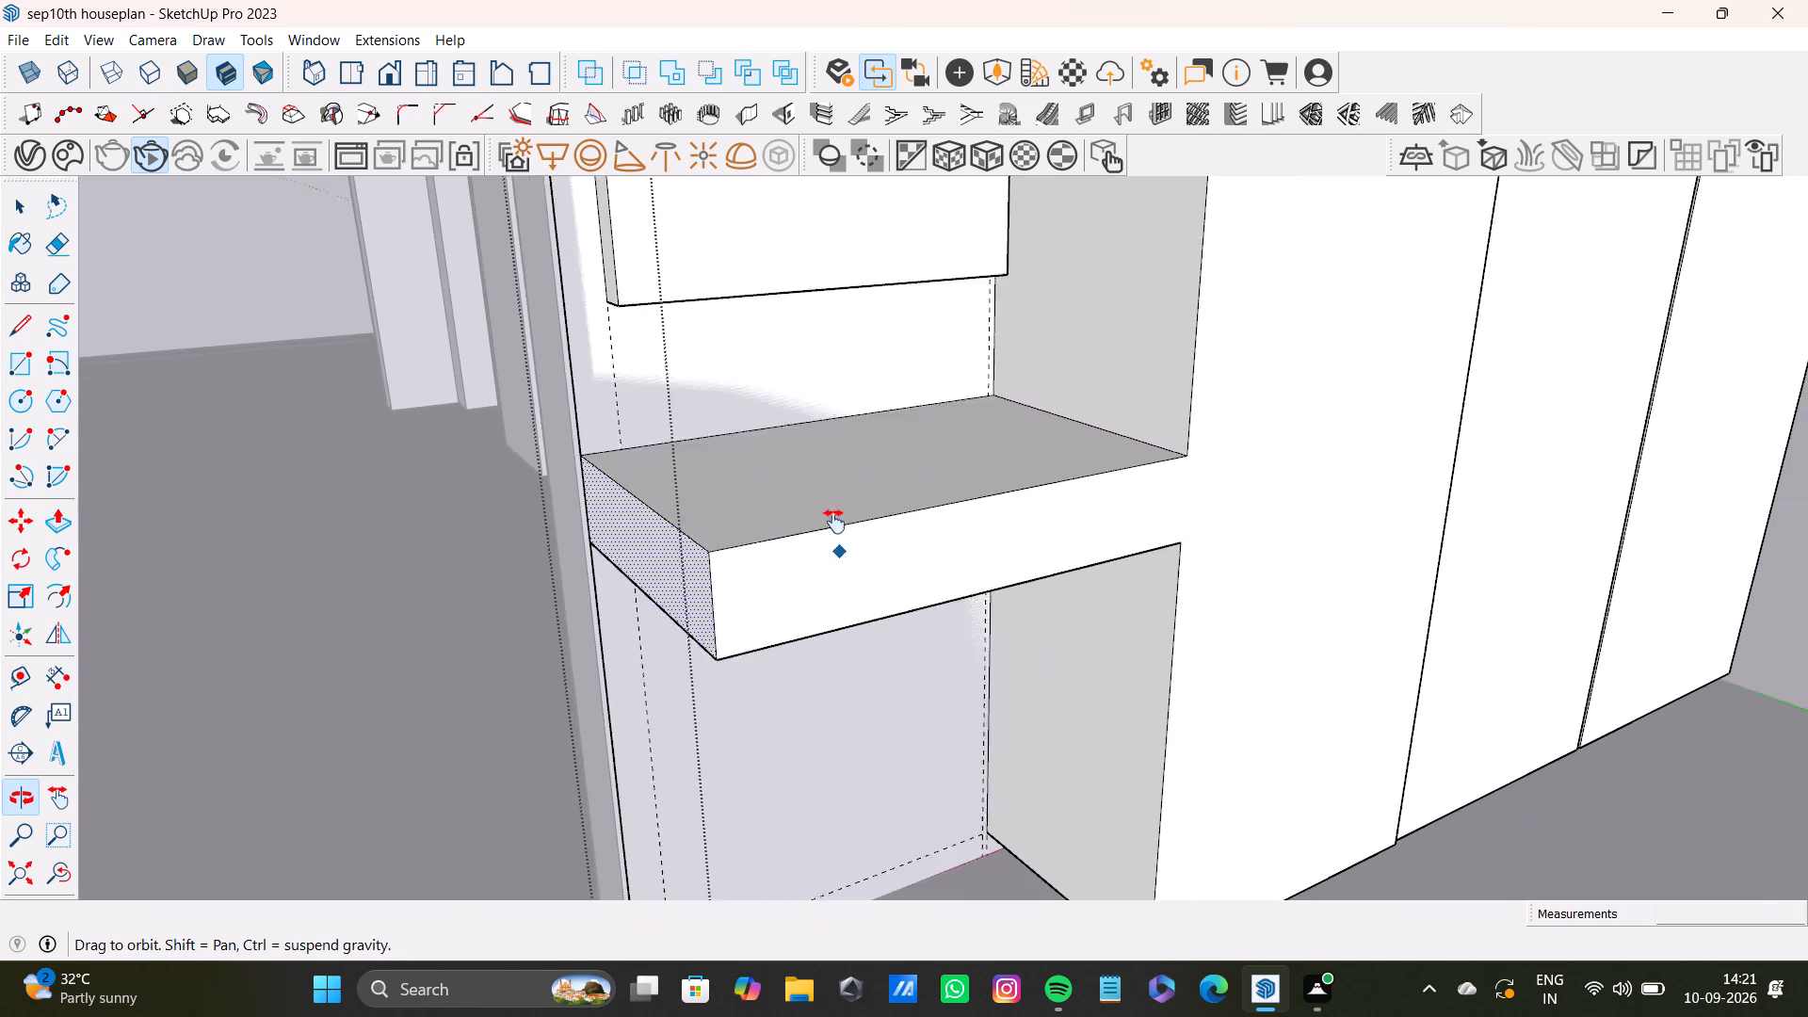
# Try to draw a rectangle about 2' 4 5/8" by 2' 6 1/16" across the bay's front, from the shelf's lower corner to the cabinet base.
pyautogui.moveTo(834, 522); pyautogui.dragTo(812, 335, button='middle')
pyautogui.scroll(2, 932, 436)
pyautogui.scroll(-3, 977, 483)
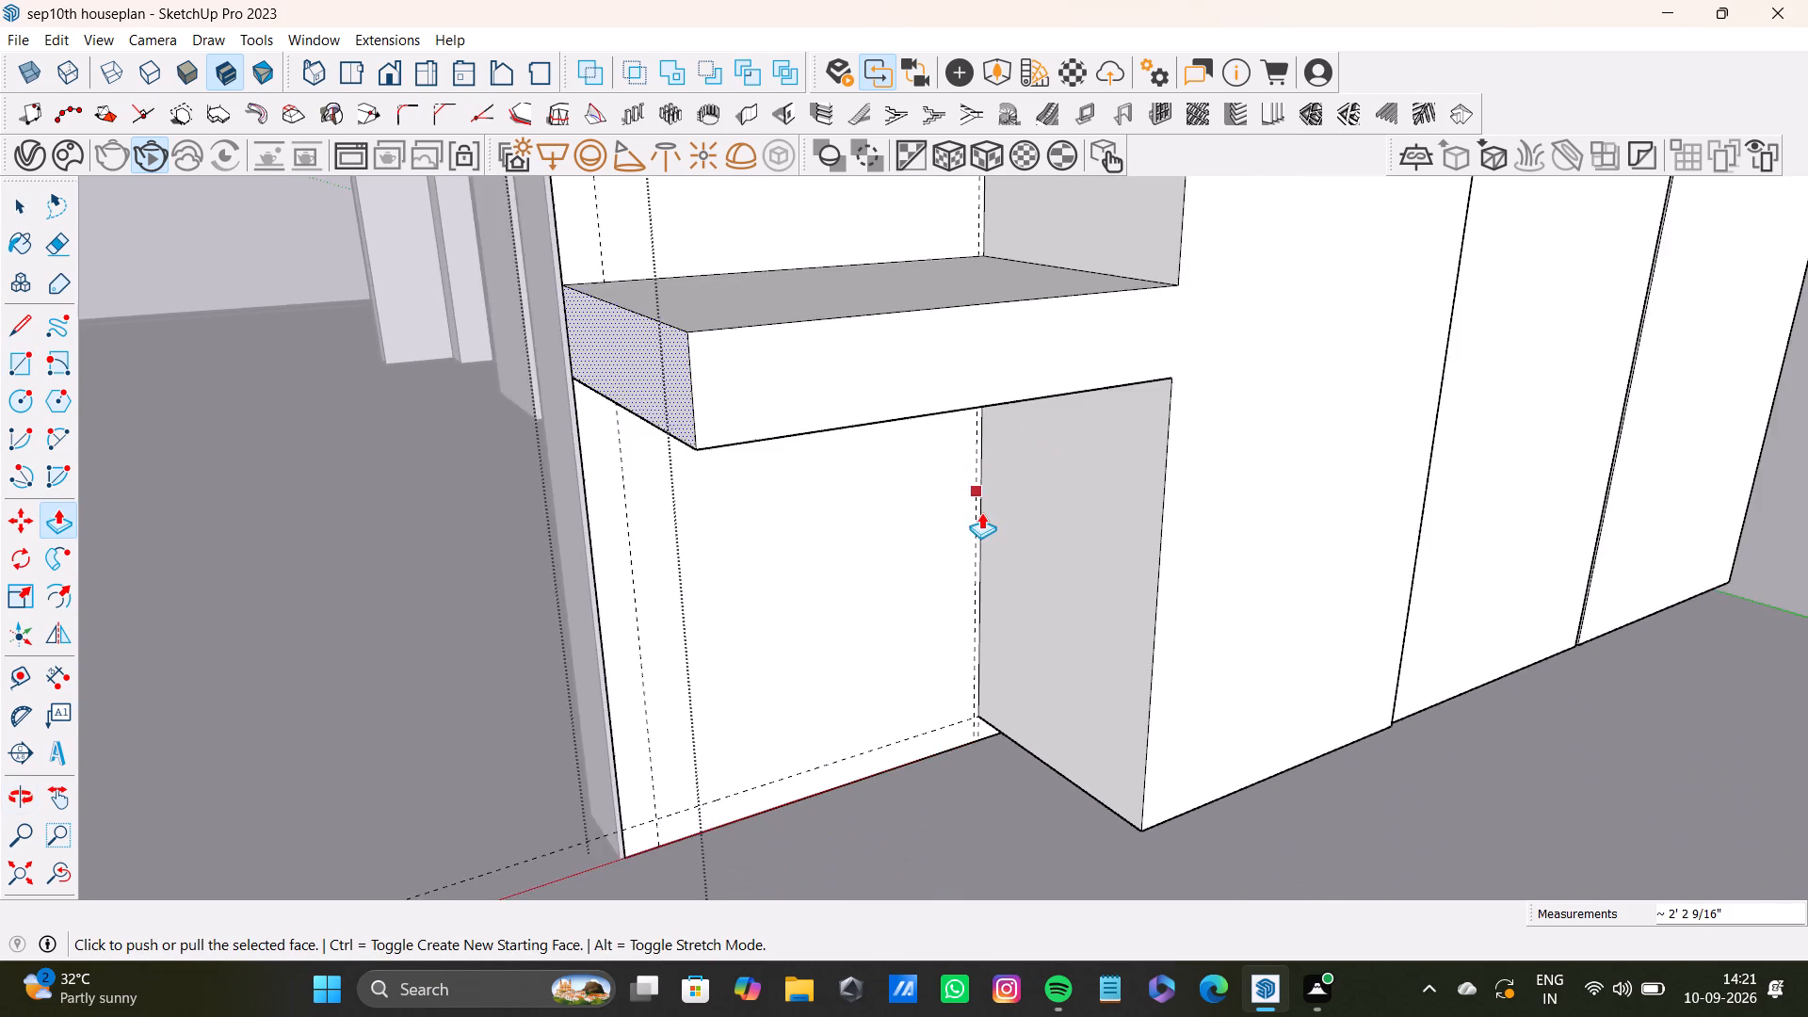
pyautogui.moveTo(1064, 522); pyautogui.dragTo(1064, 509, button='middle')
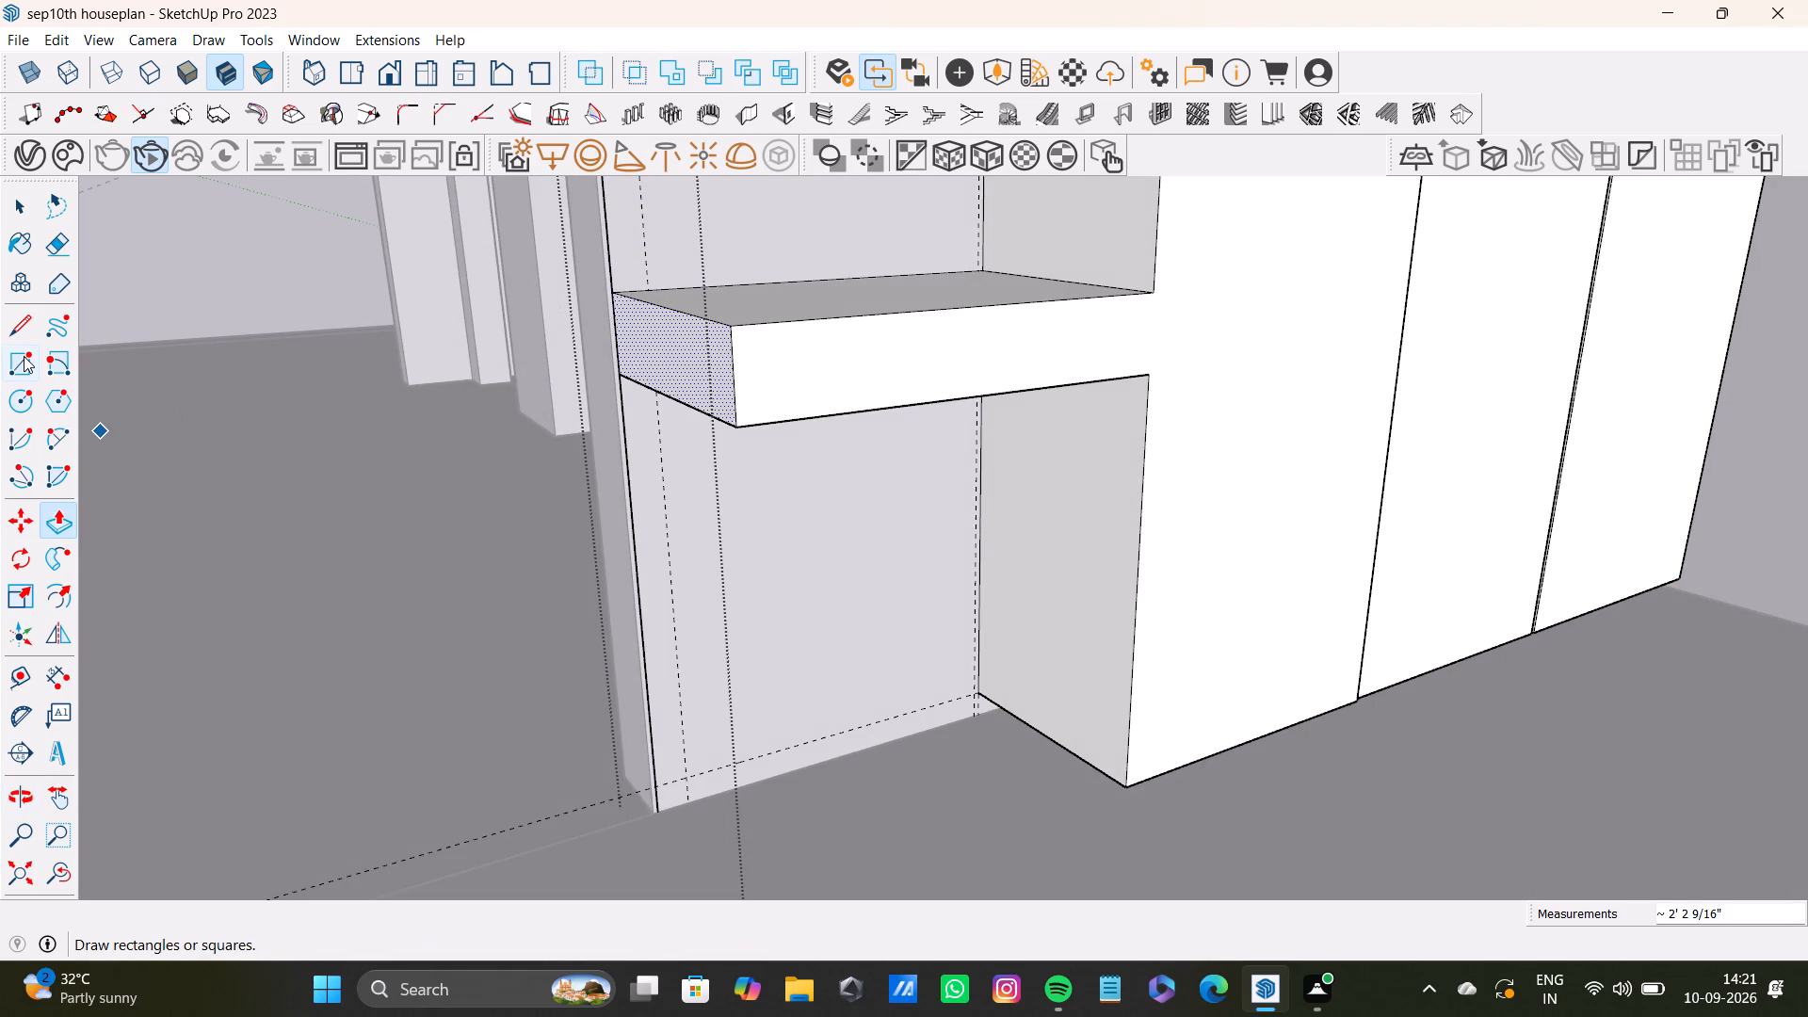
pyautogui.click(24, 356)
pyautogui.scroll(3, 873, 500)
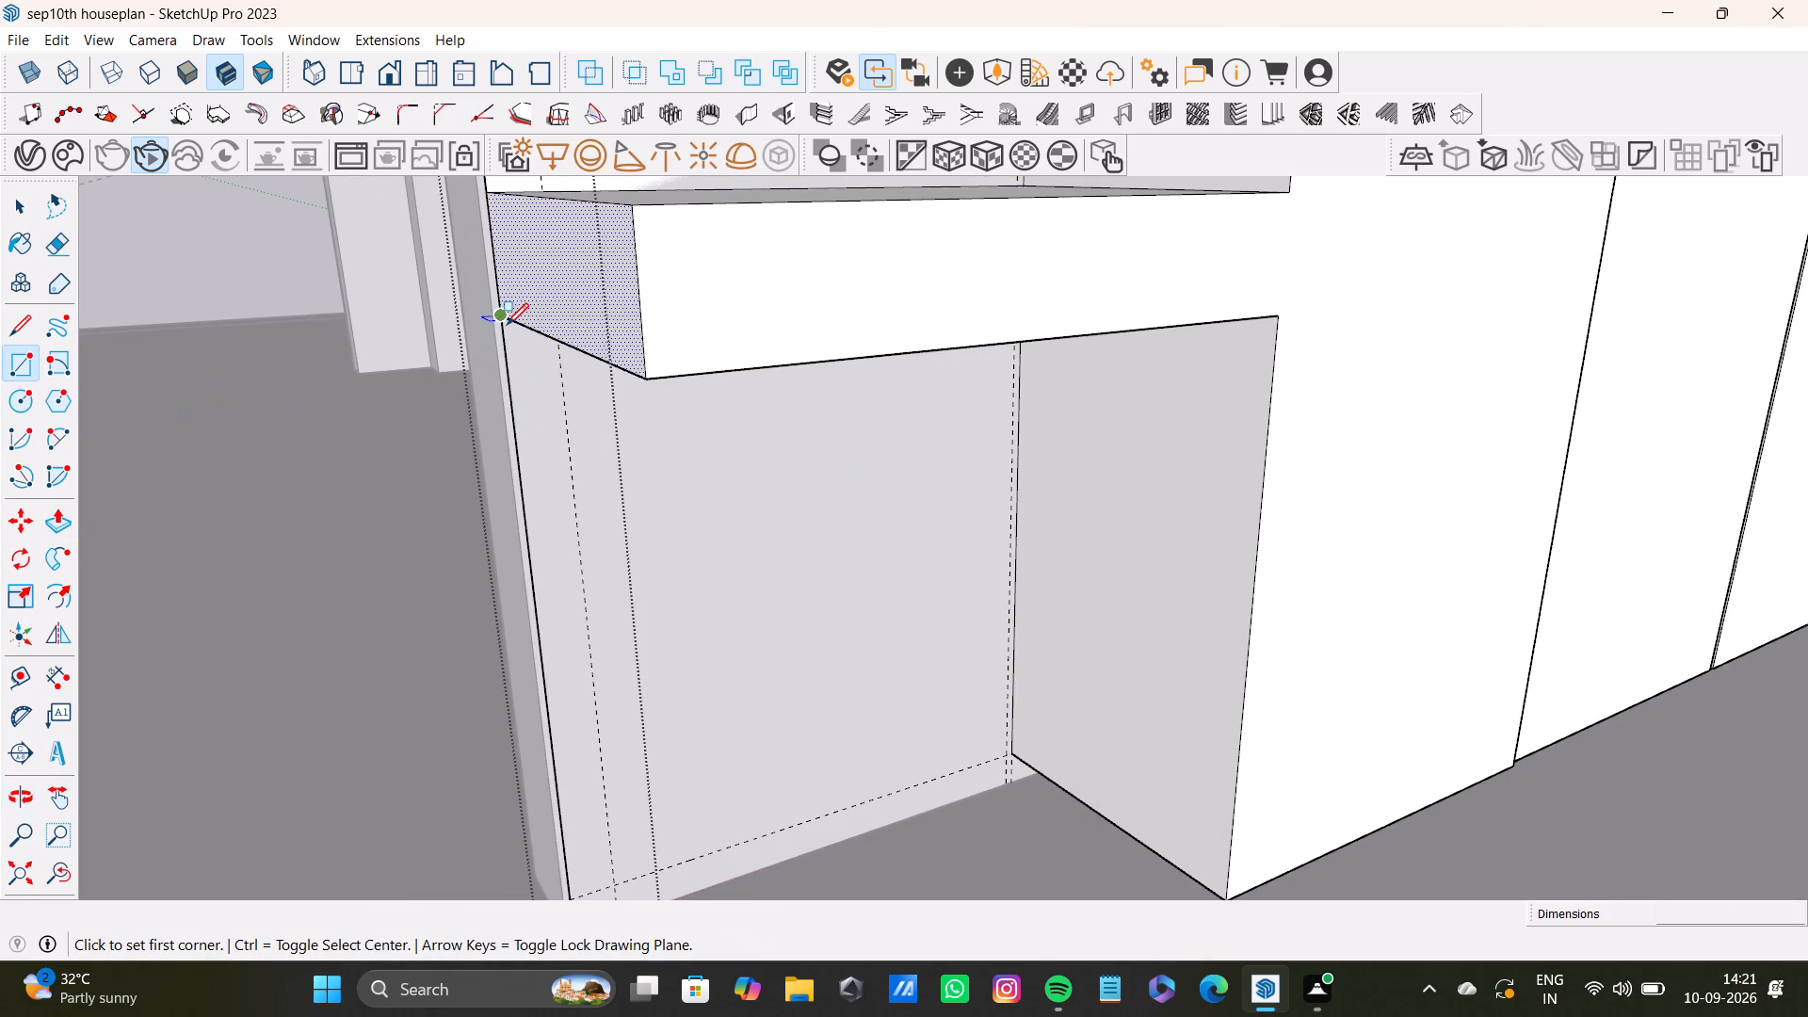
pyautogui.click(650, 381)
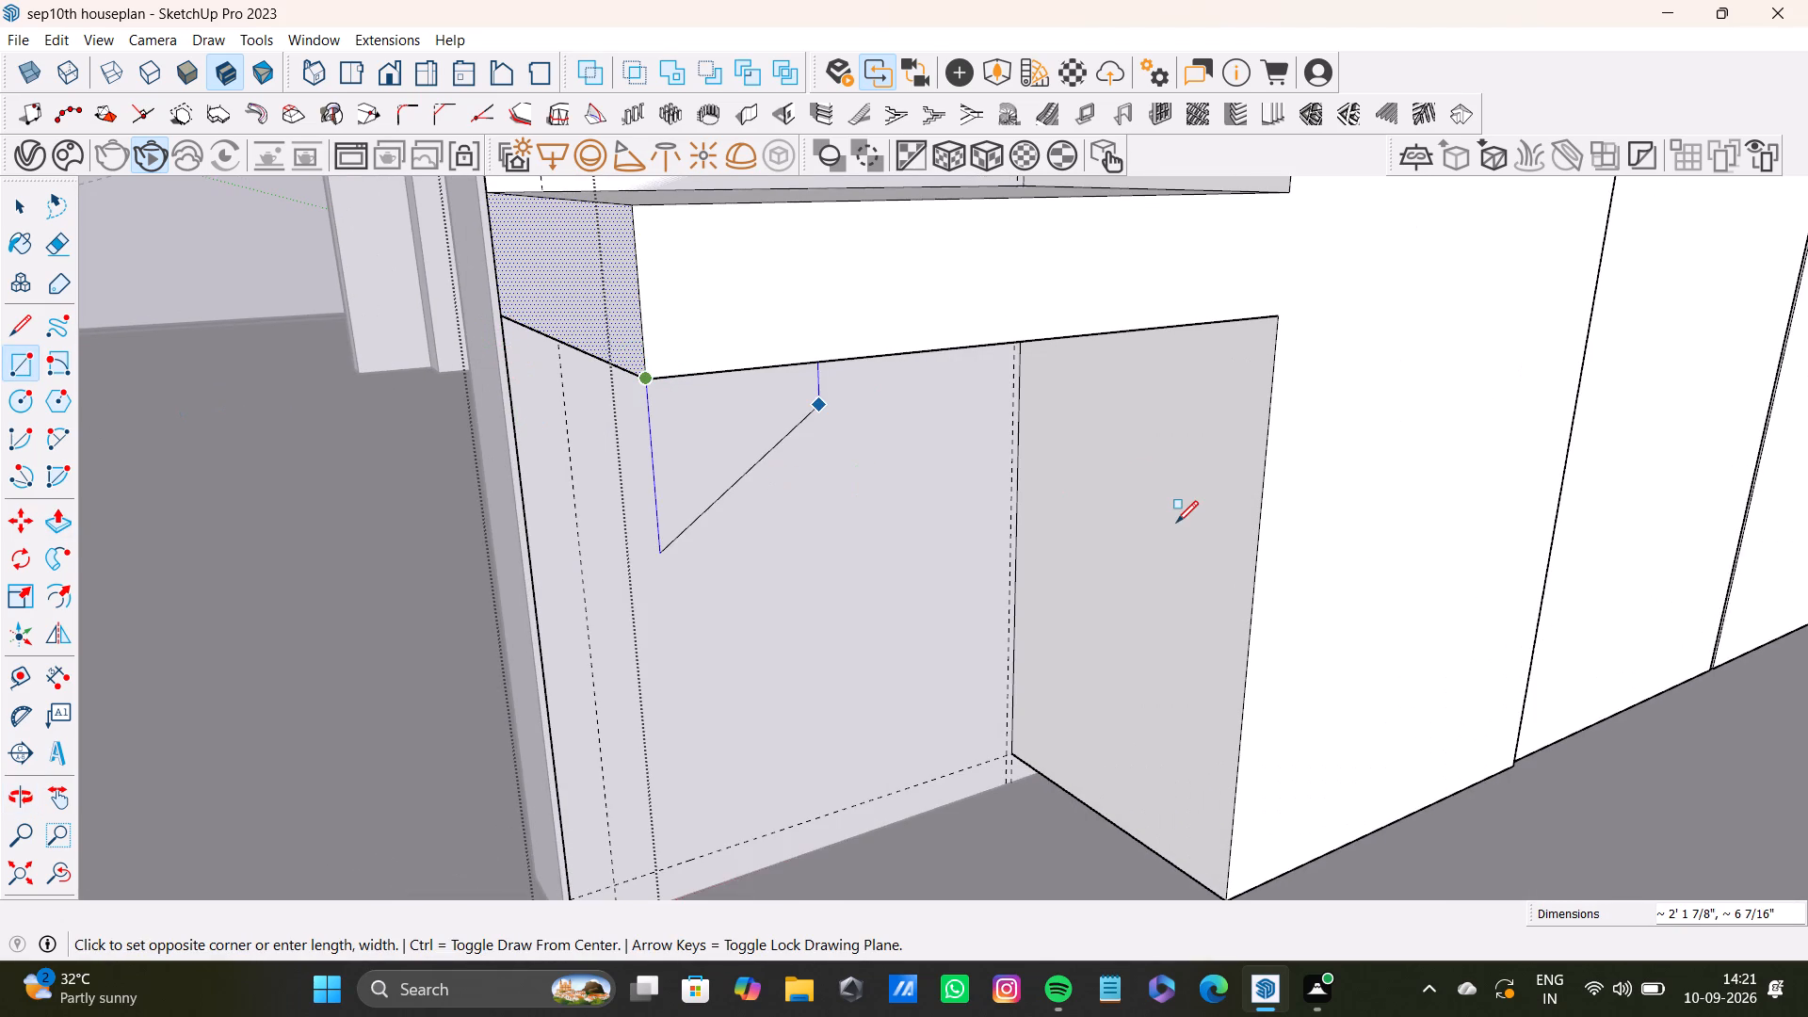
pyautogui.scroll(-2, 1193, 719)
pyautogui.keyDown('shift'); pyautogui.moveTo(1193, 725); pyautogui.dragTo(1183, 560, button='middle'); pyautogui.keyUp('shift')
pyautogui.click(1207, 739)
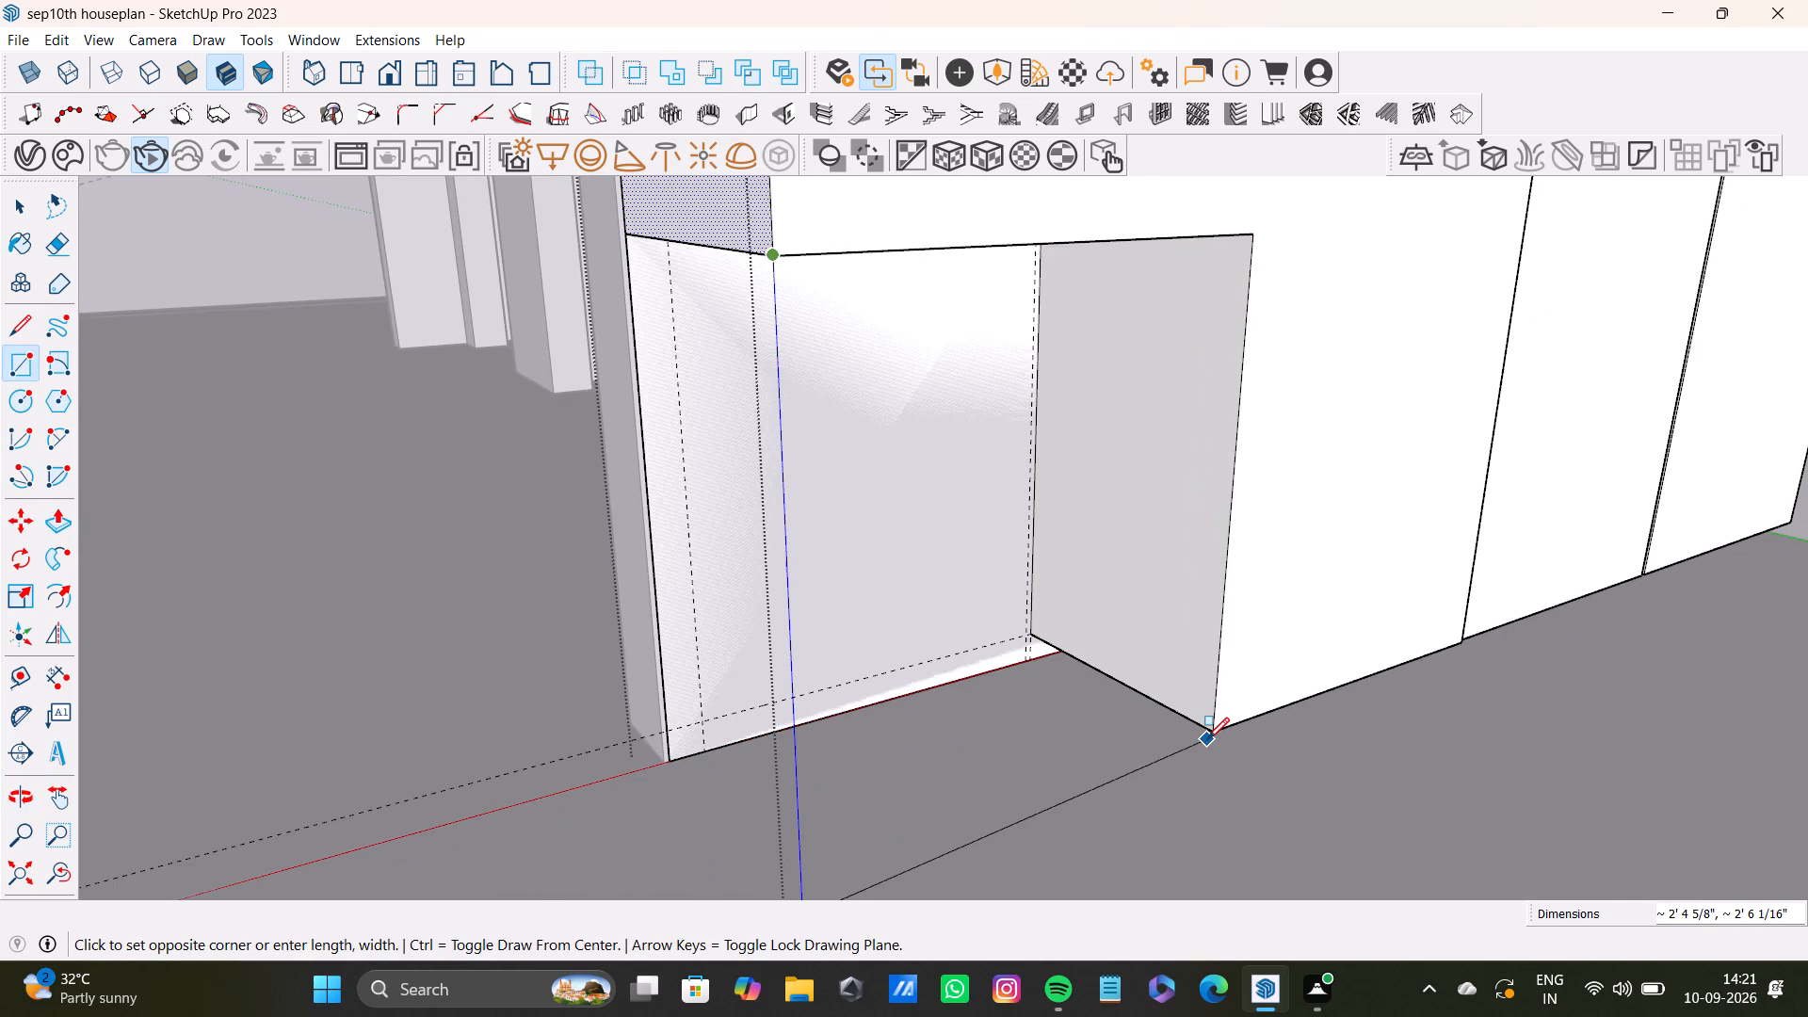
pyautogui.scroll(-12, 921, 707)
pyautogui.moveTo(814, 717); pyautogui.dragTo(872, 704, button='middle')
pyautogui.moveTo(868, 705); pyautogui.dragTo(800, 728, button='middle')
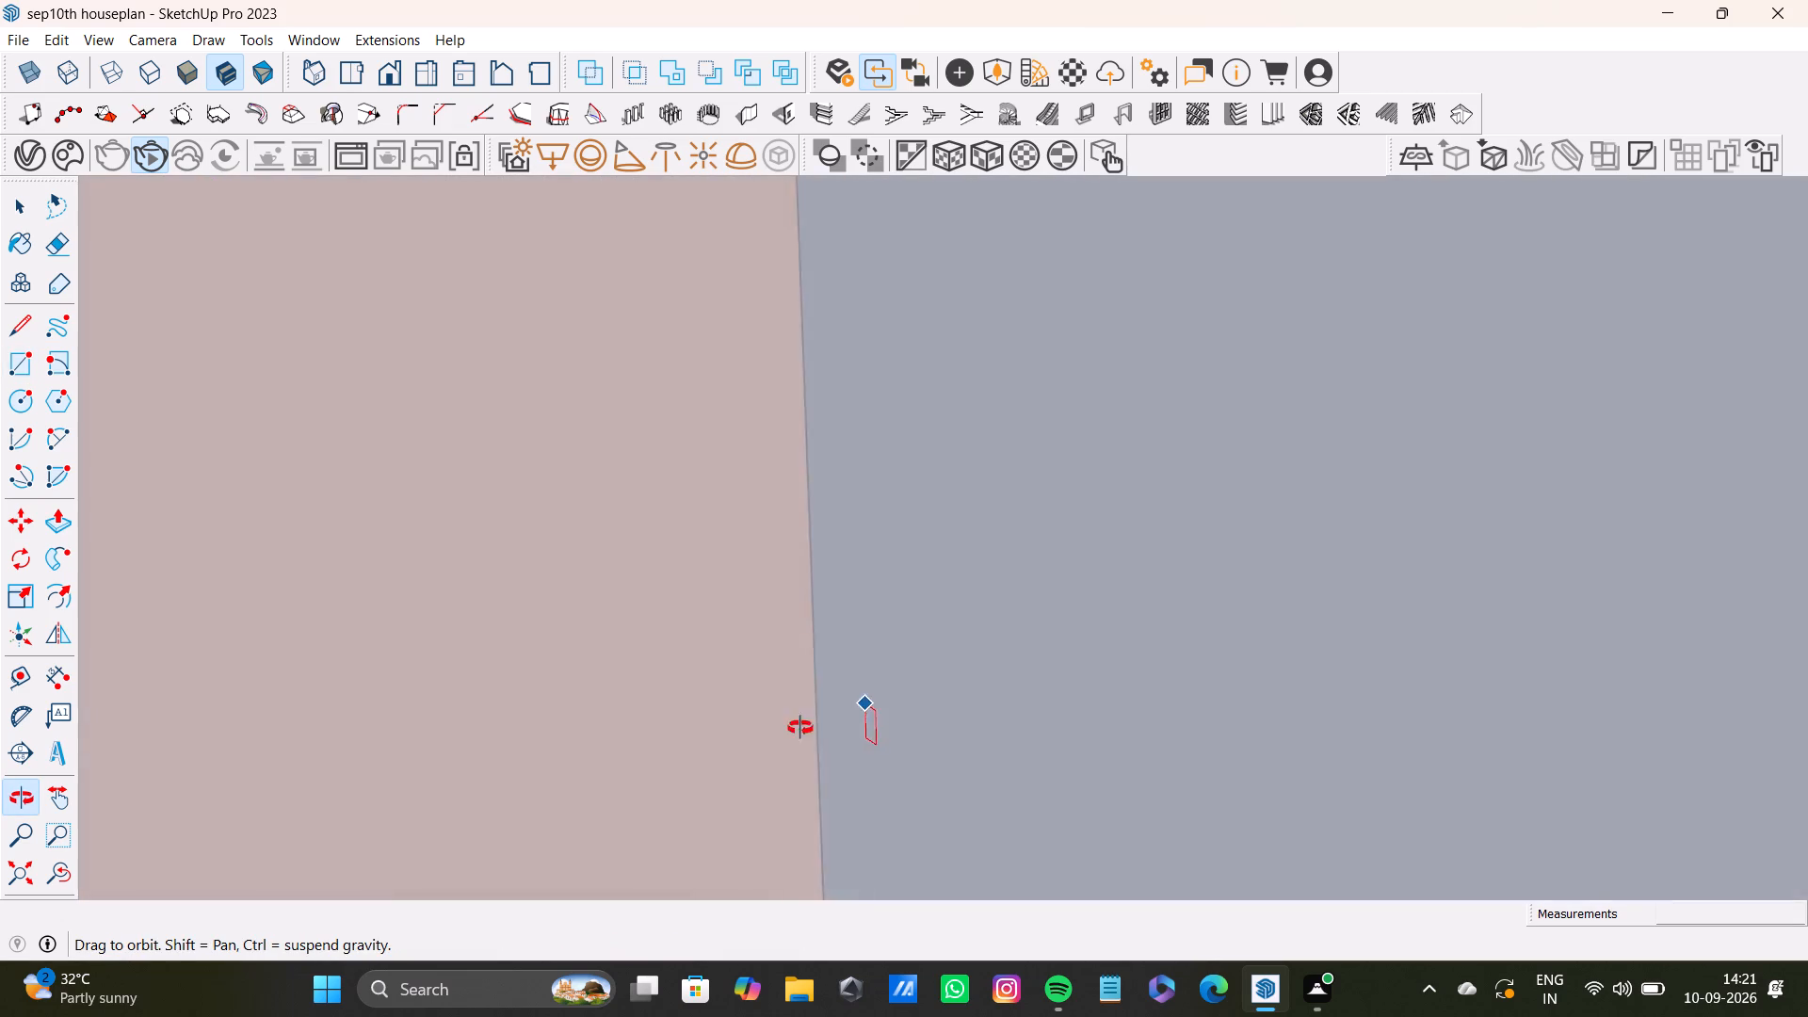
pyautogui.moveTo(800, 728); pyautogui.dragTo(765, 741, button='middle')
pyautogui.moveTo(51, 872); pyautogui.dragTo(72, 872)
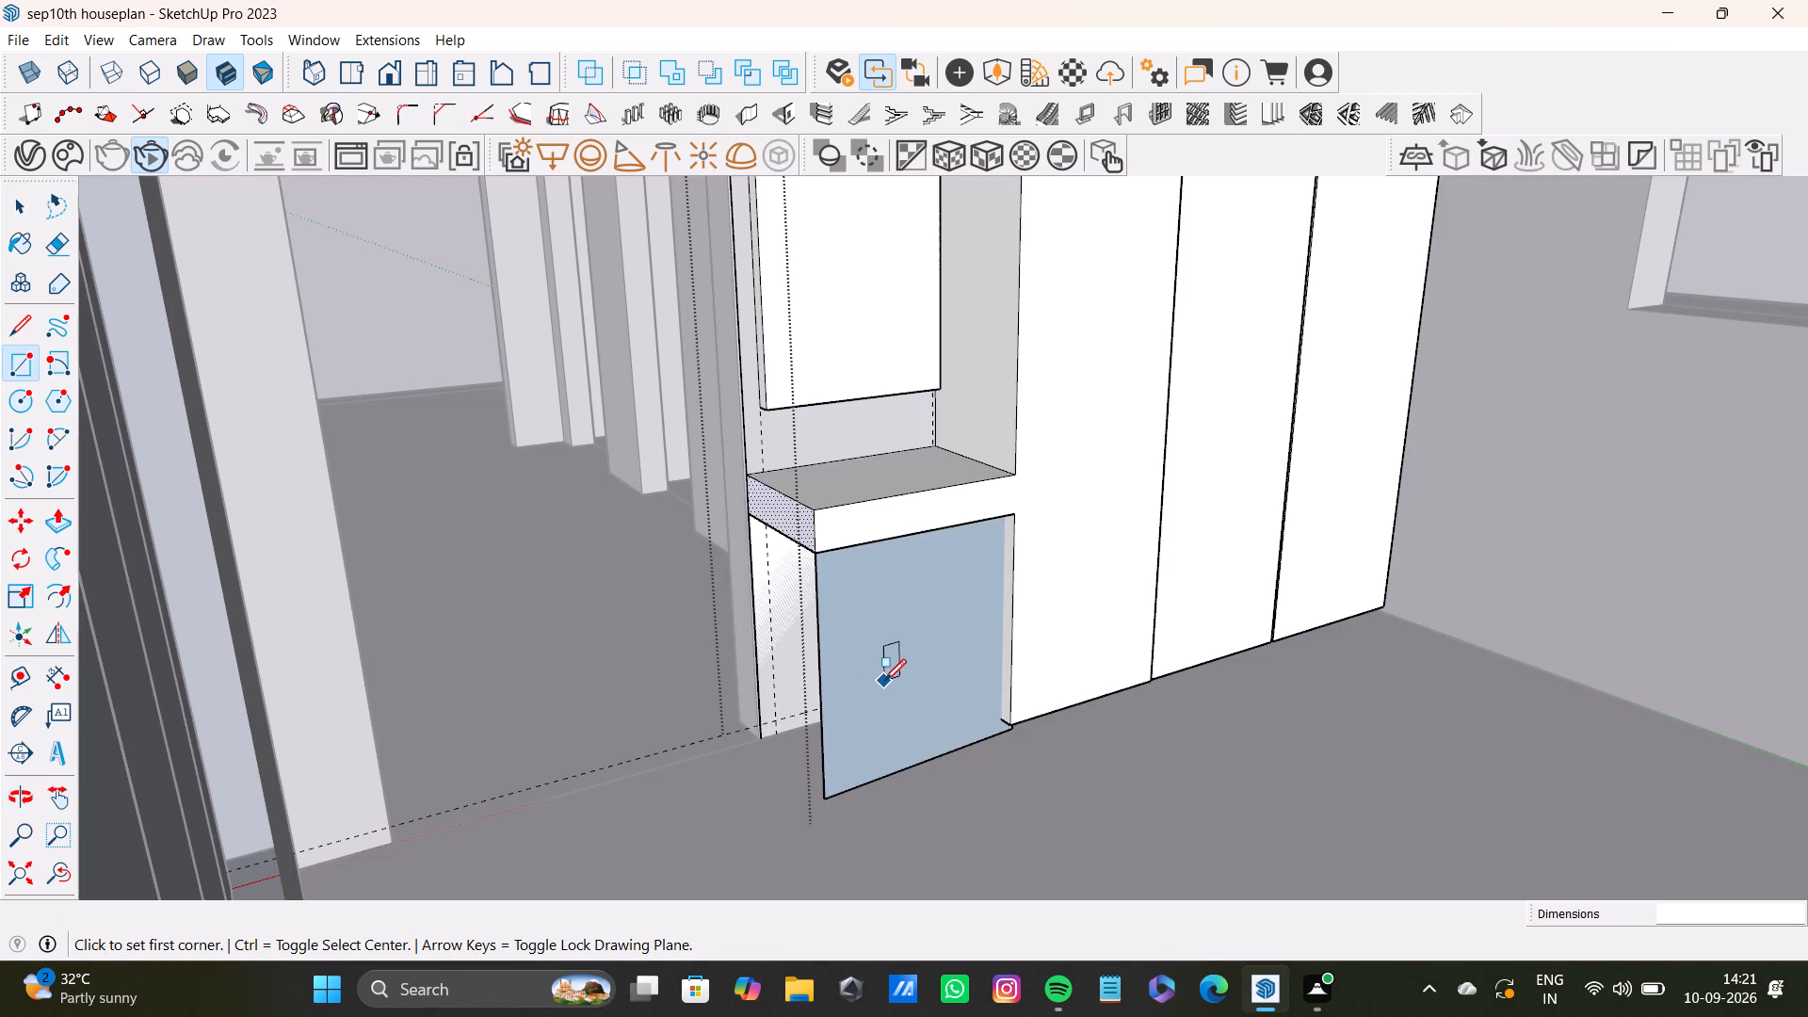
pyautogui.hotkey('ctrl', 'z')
# Draw a vertical rectangle about 1' 5 1/2" by 2' 6 1/16" under the shelf's open end, from its lower front corner to the wall base.
pyautogui.scroll(7, 761, 561)
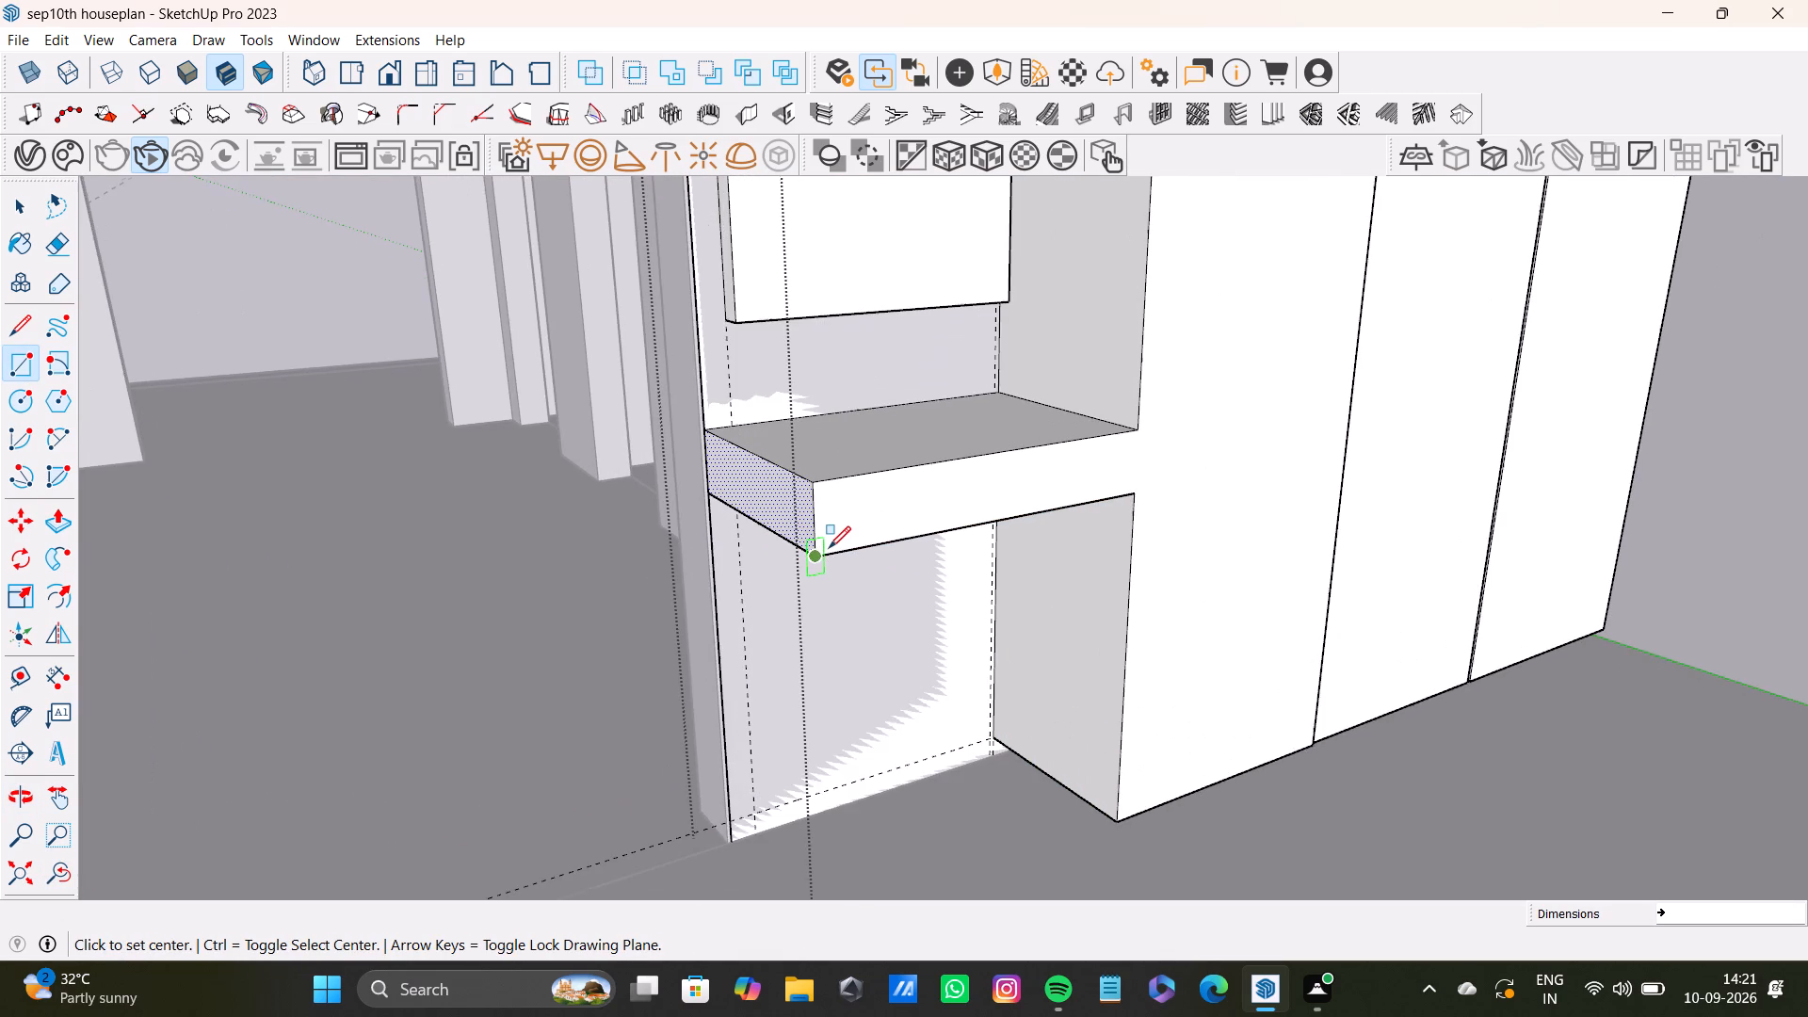
pyautogui.click(815, 557)
pyautogui.scroll(-2, 1124, 755)
pyautogui.press('space')
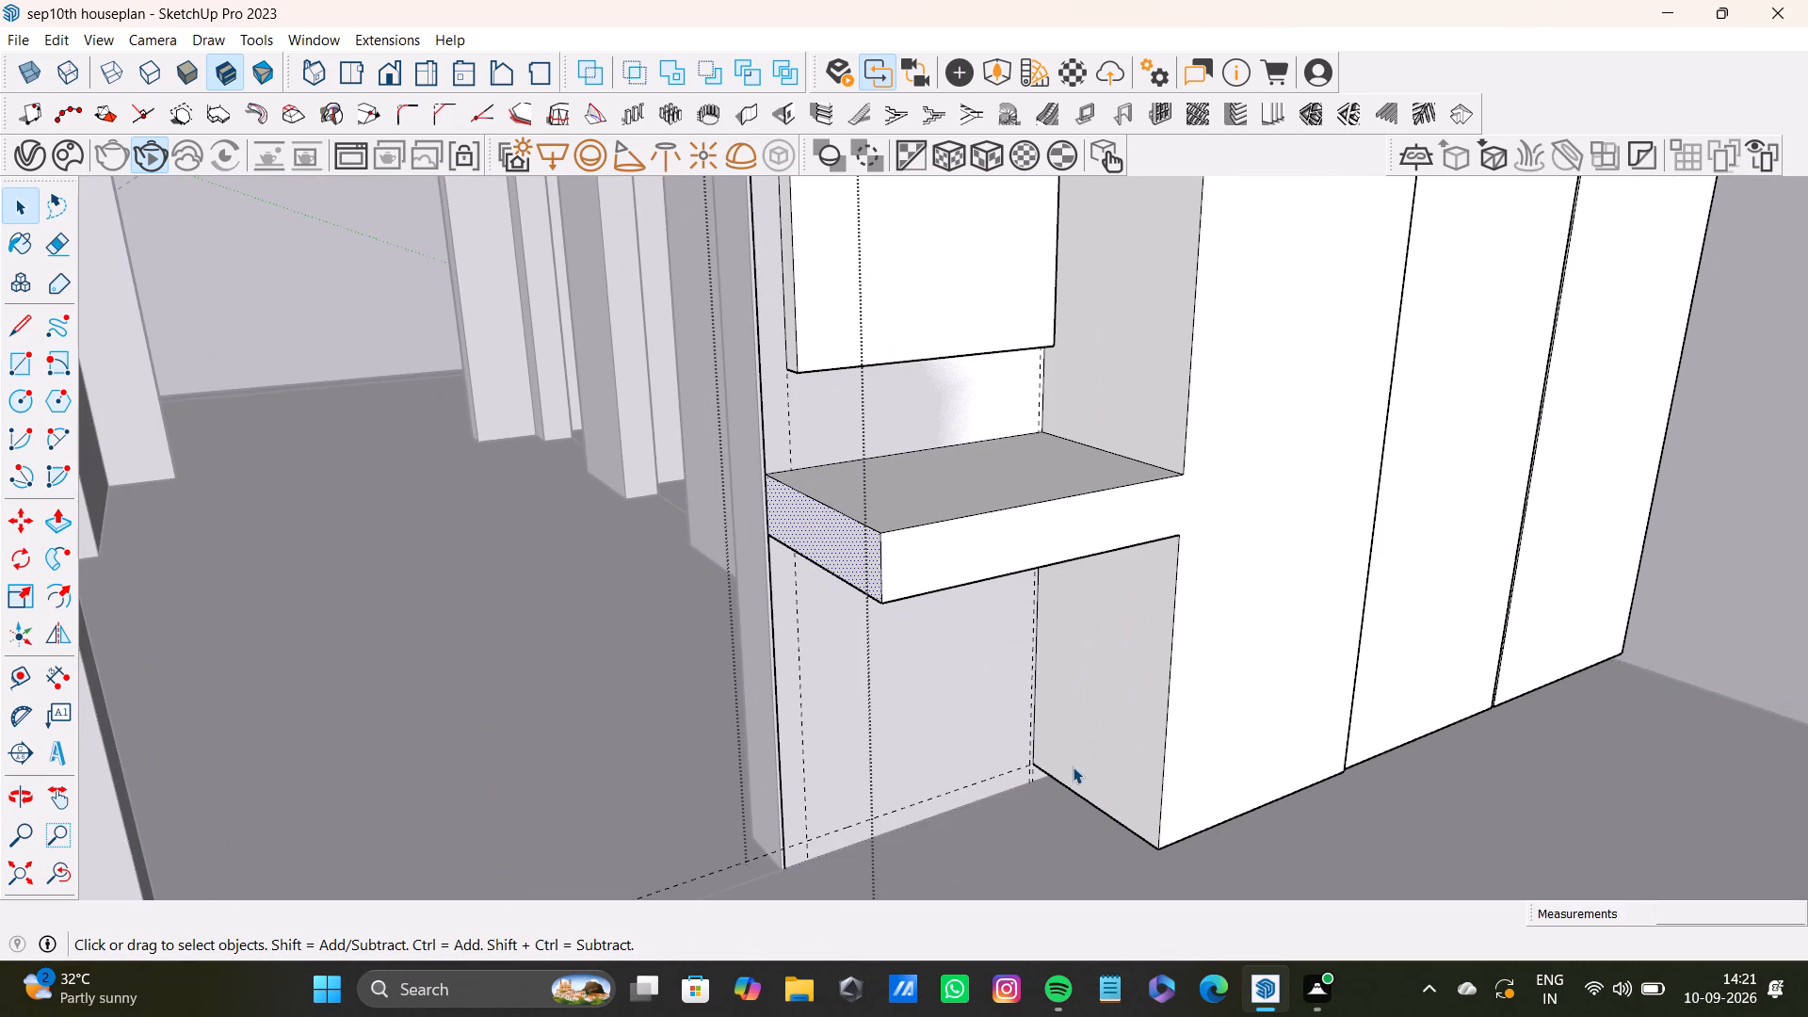
pyautogui.press('r')
pyautogui.scroll(6, 893, 629)
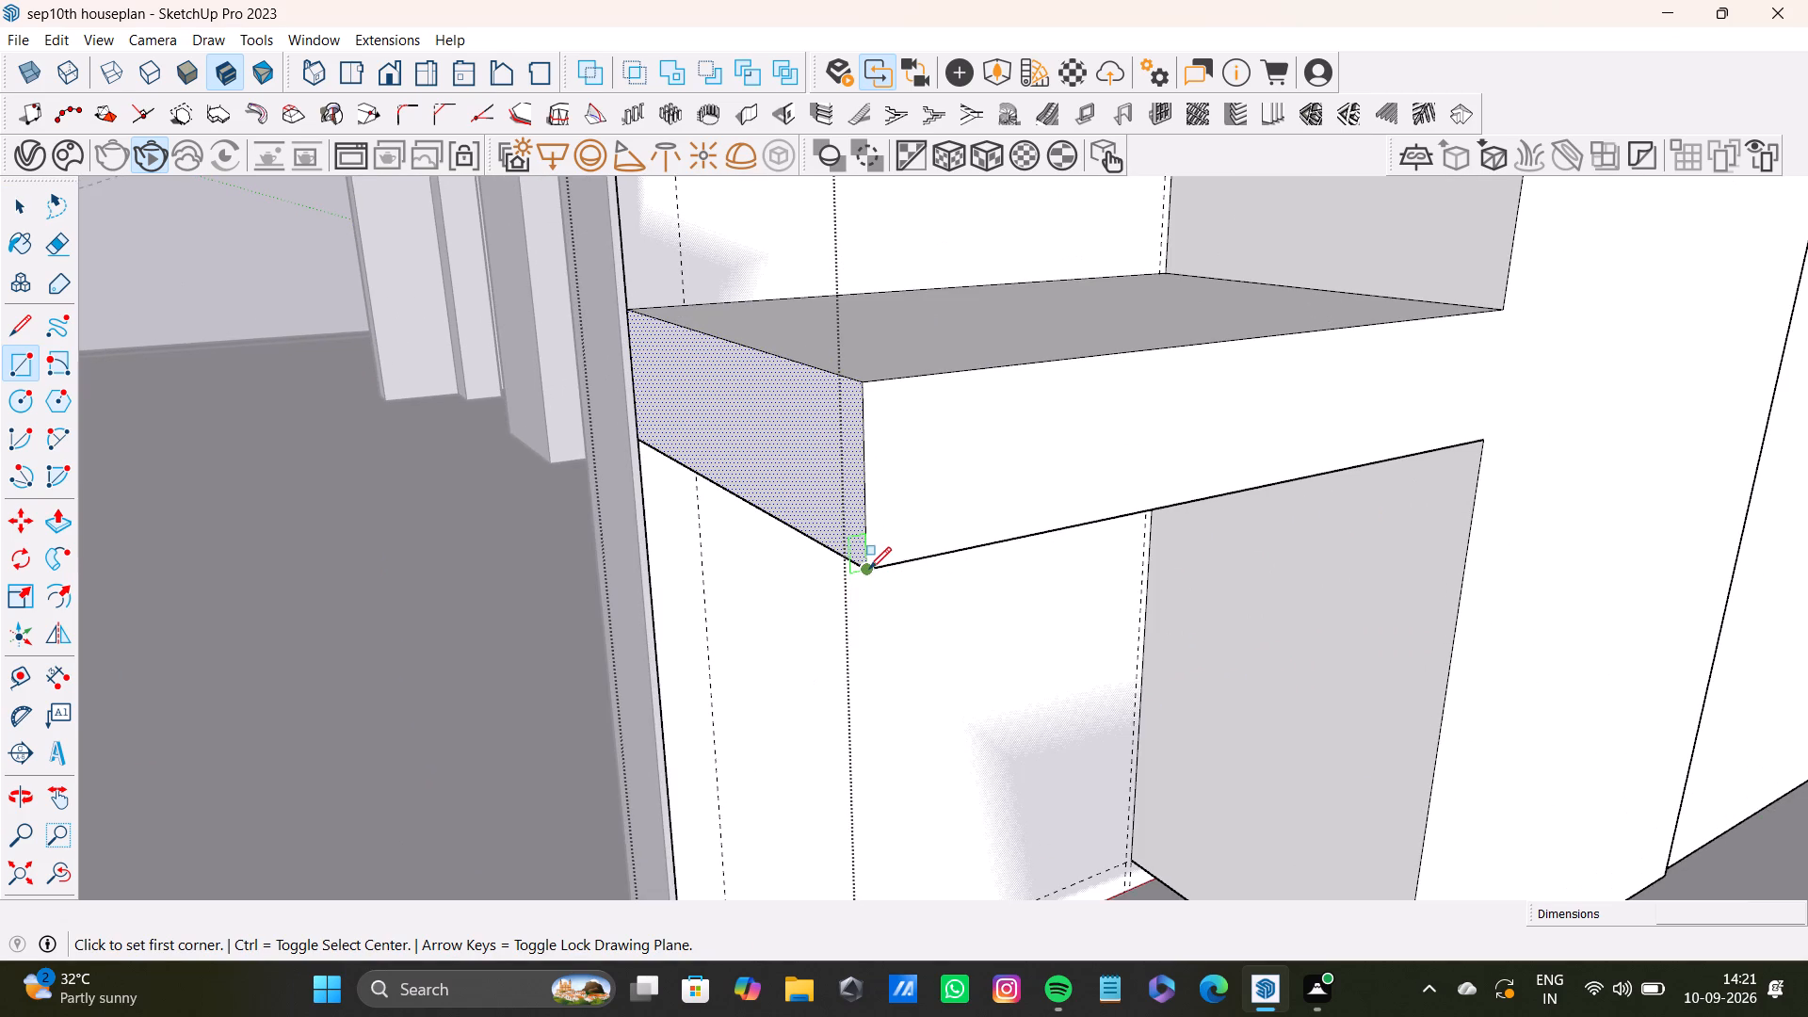
pyautogui.click(869, 569)
pyautogui.scroll(-4, 1175, 724)
pyautogui.keyDown('shift'); pyautogui.moveTo(1183, 742); pyautogui.dragTo(1157, 609, button='middle'); pyautogui.keyUp('shift')
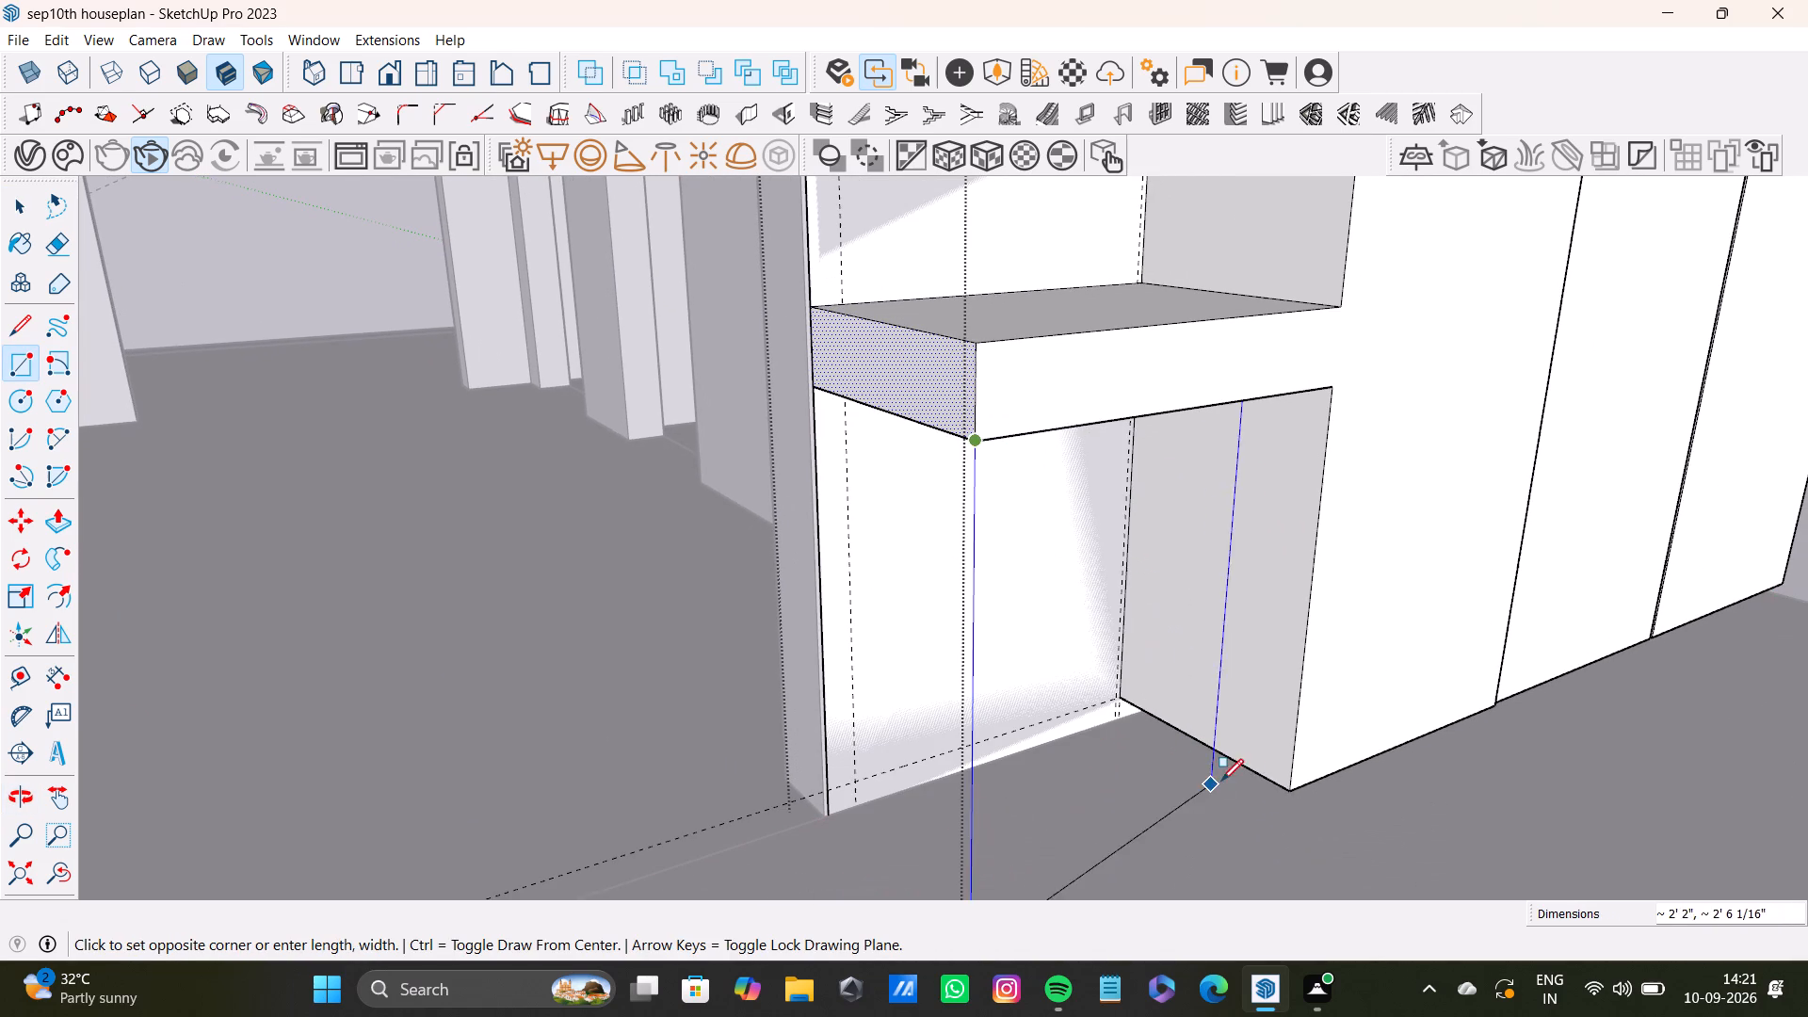
pyautogui.press('Up')
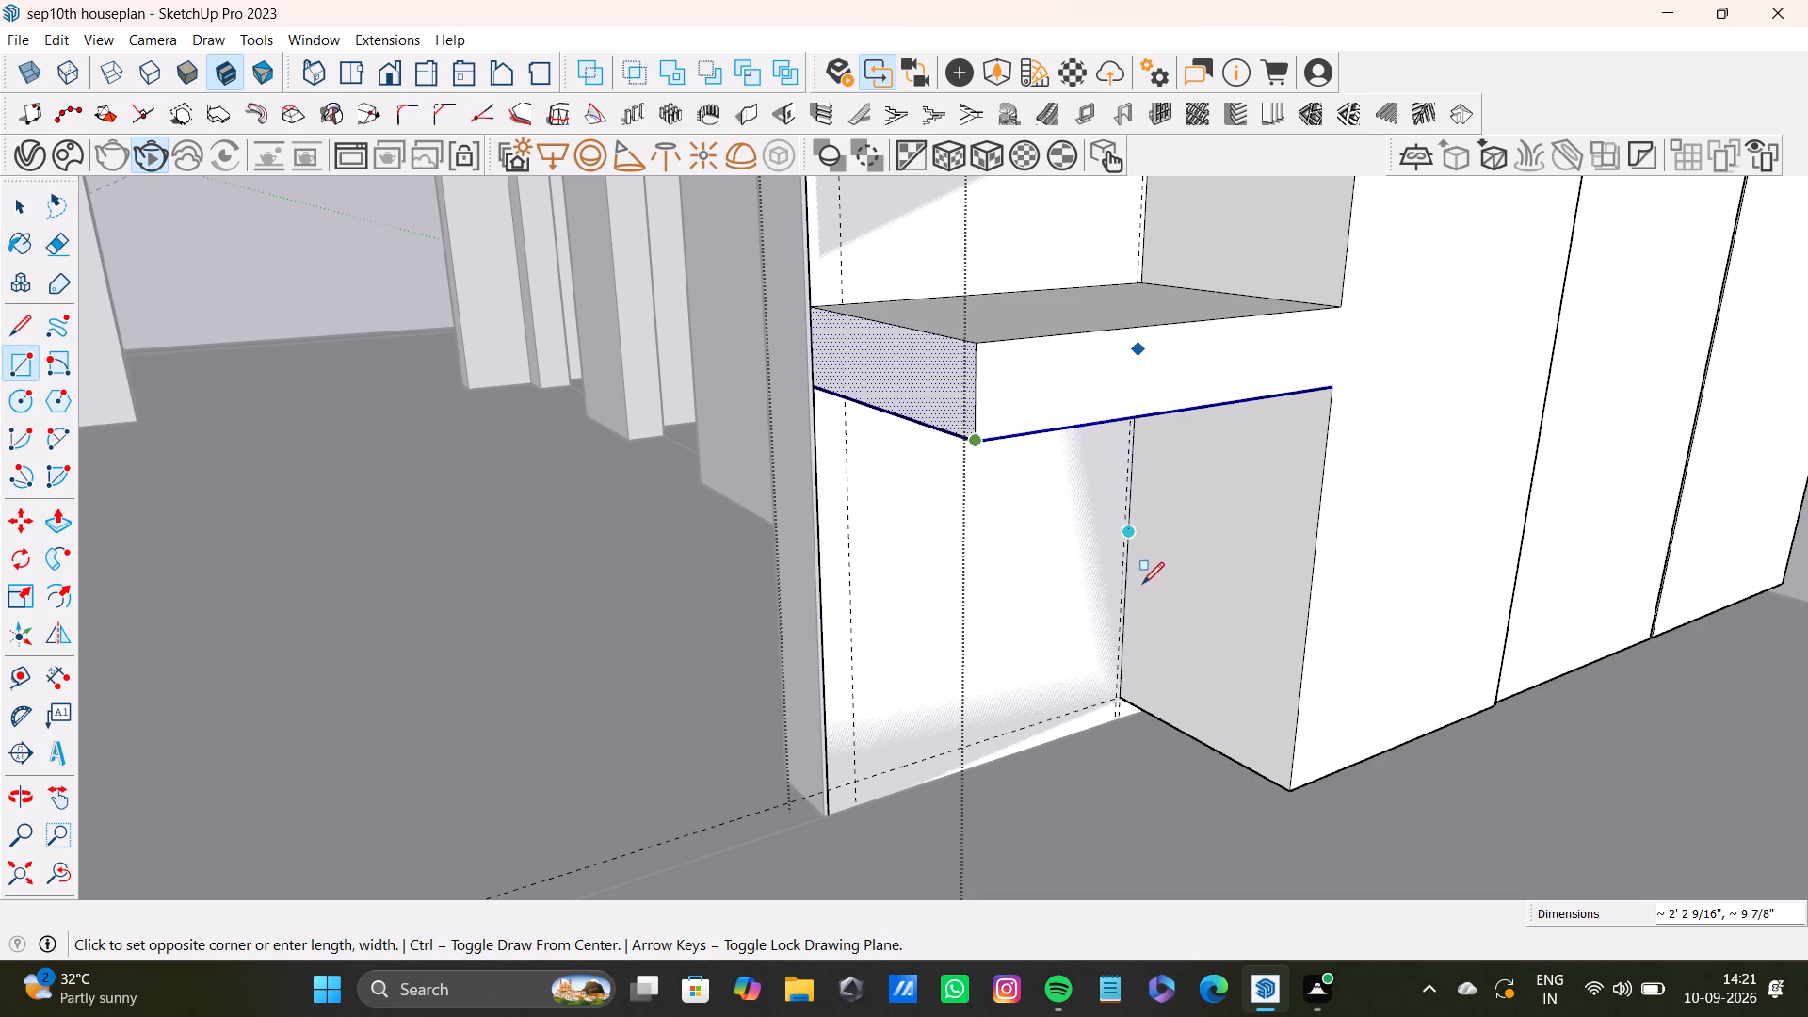
pyautogui.press('Right')
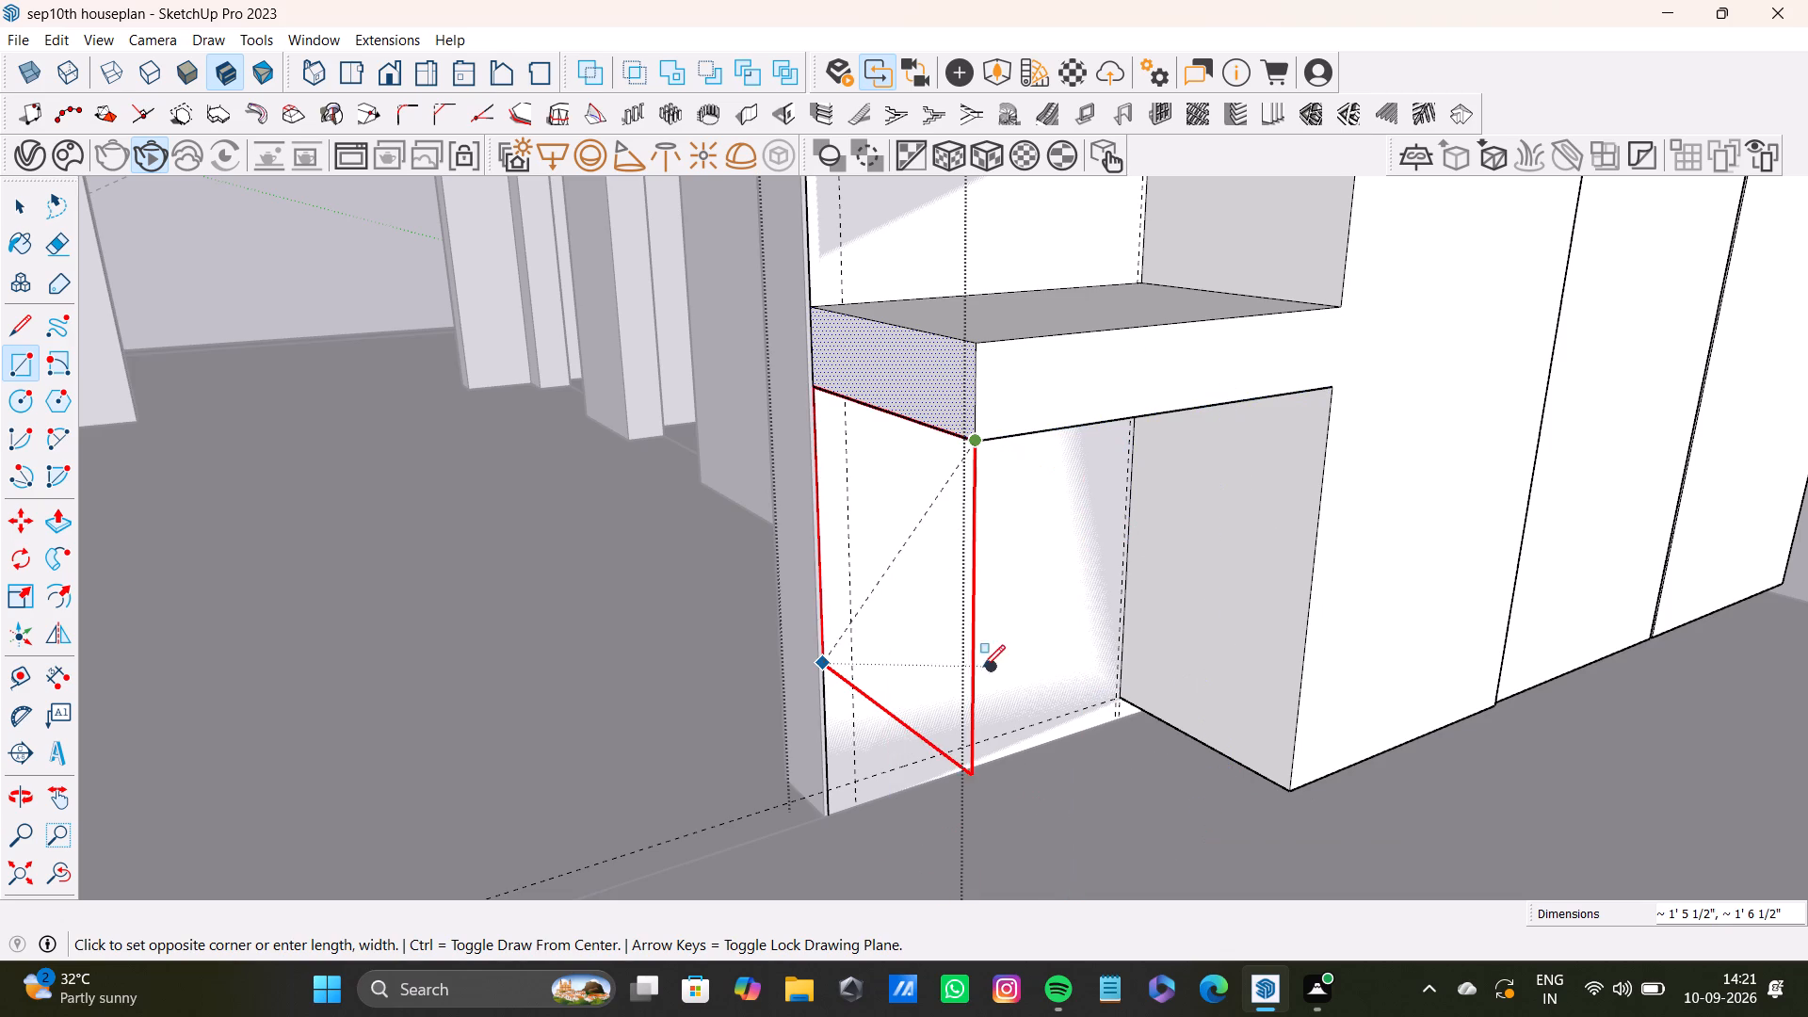
pyautogui.click(849, 807)
# Push/Pull the rectangle about 4 5/8" toward the tall cabinet to form a thick support panel under the shelf.
pyautogui.moveTo(1063, 693); pyautogui.dragTo(845, 688, button='middle')
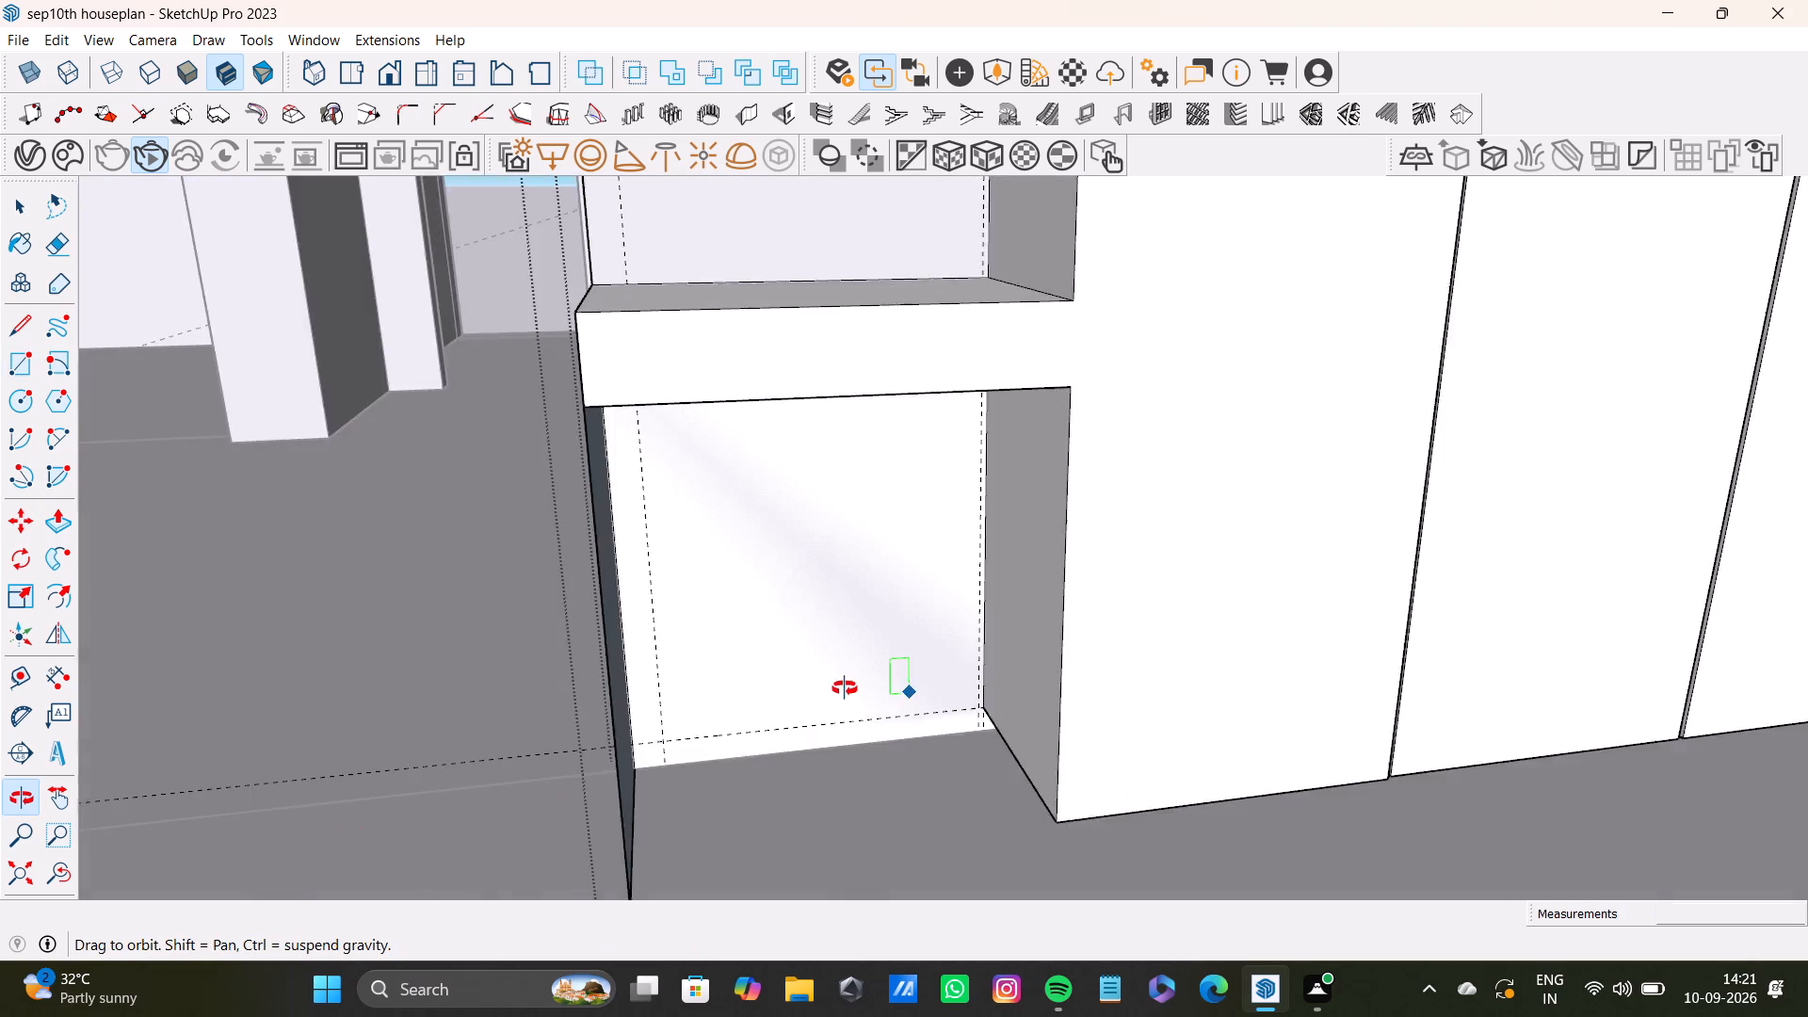
pyautogui.moveTo(845, 688); pyautogui.dragTo(831, 711, button='middle')
pyautogui.press('space')
pyautogui.press('space')
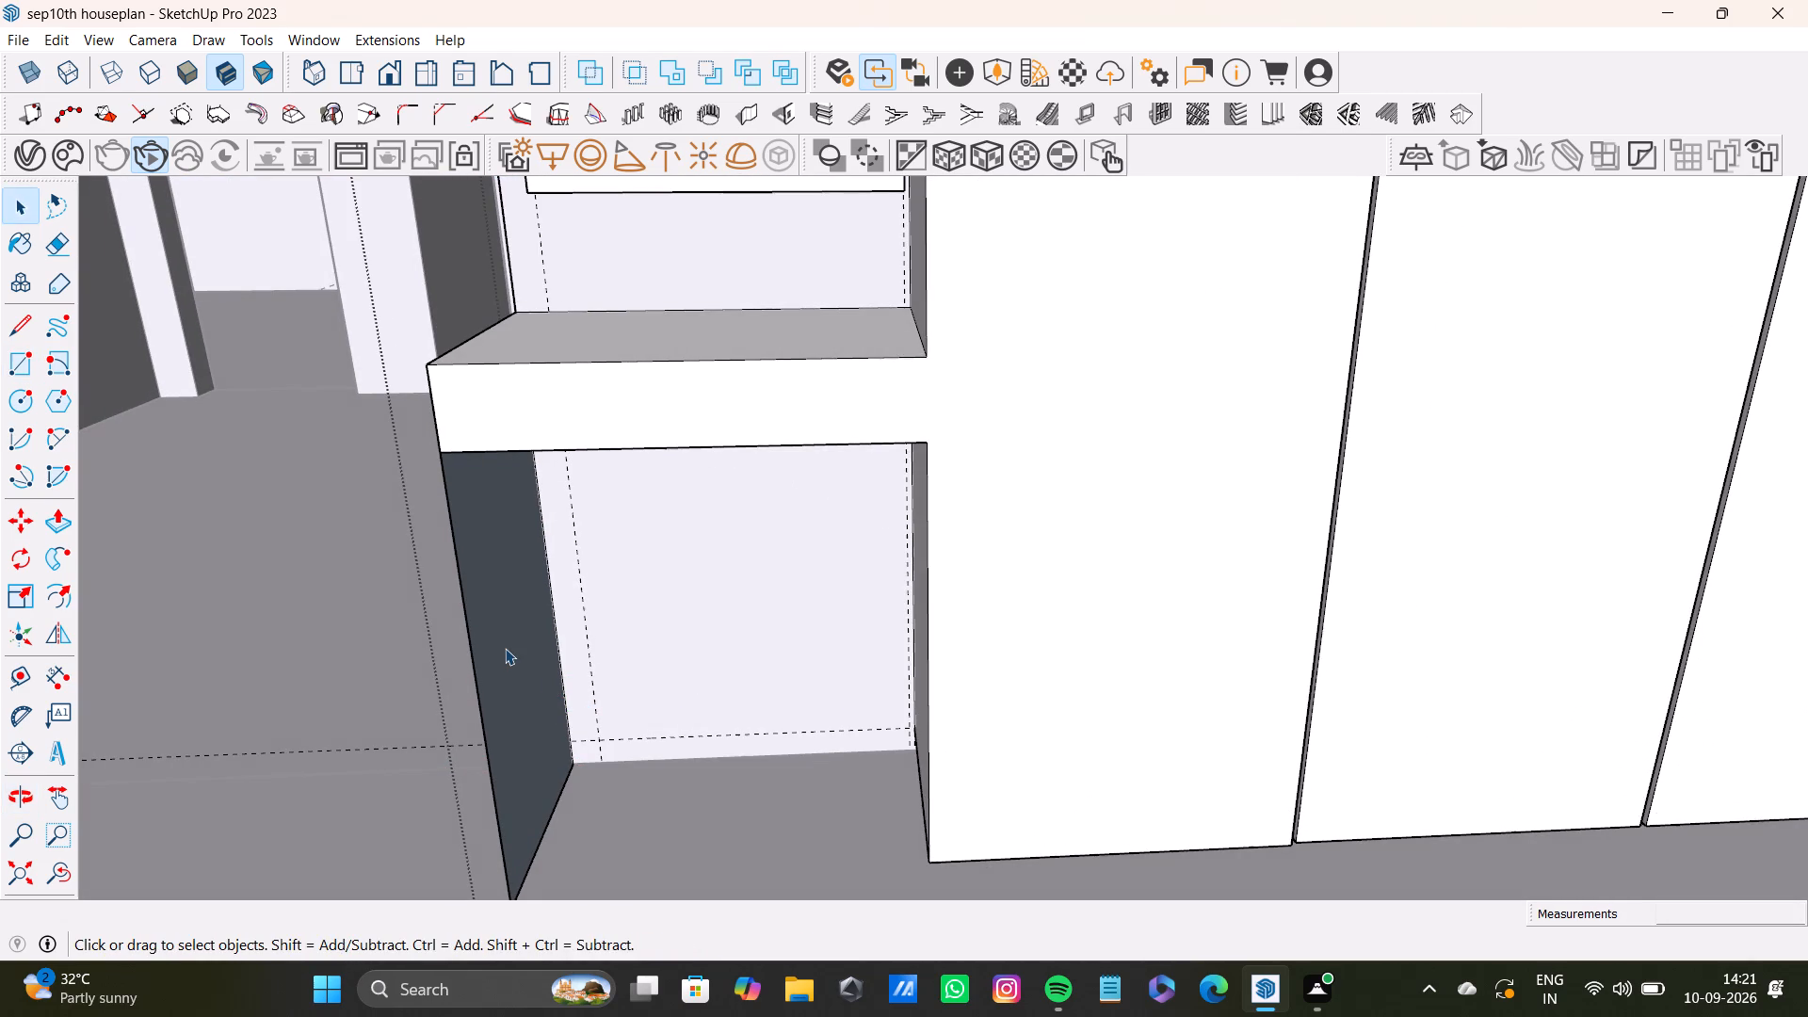
pyautogui.press('p')
pyautogui.moveTo(502, 649); pyautogui.dragTo(500, 657)
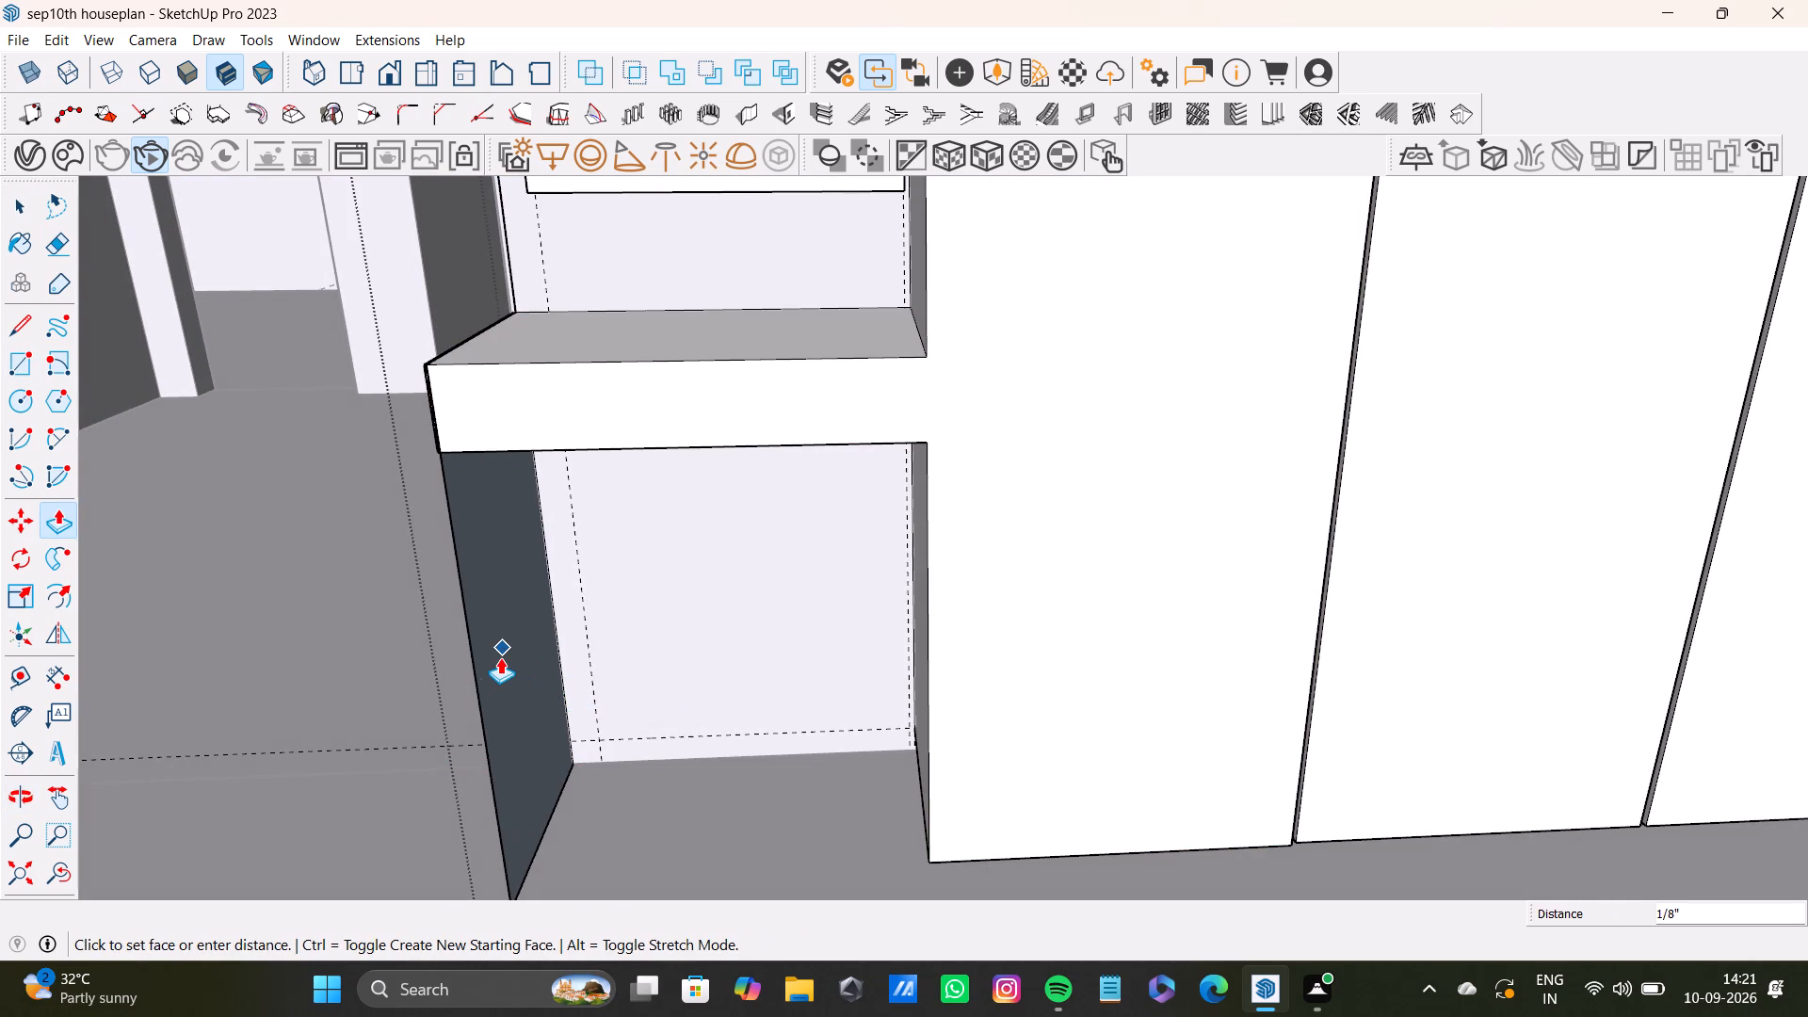
pyautogui.hotkey('ctrl', 'z')
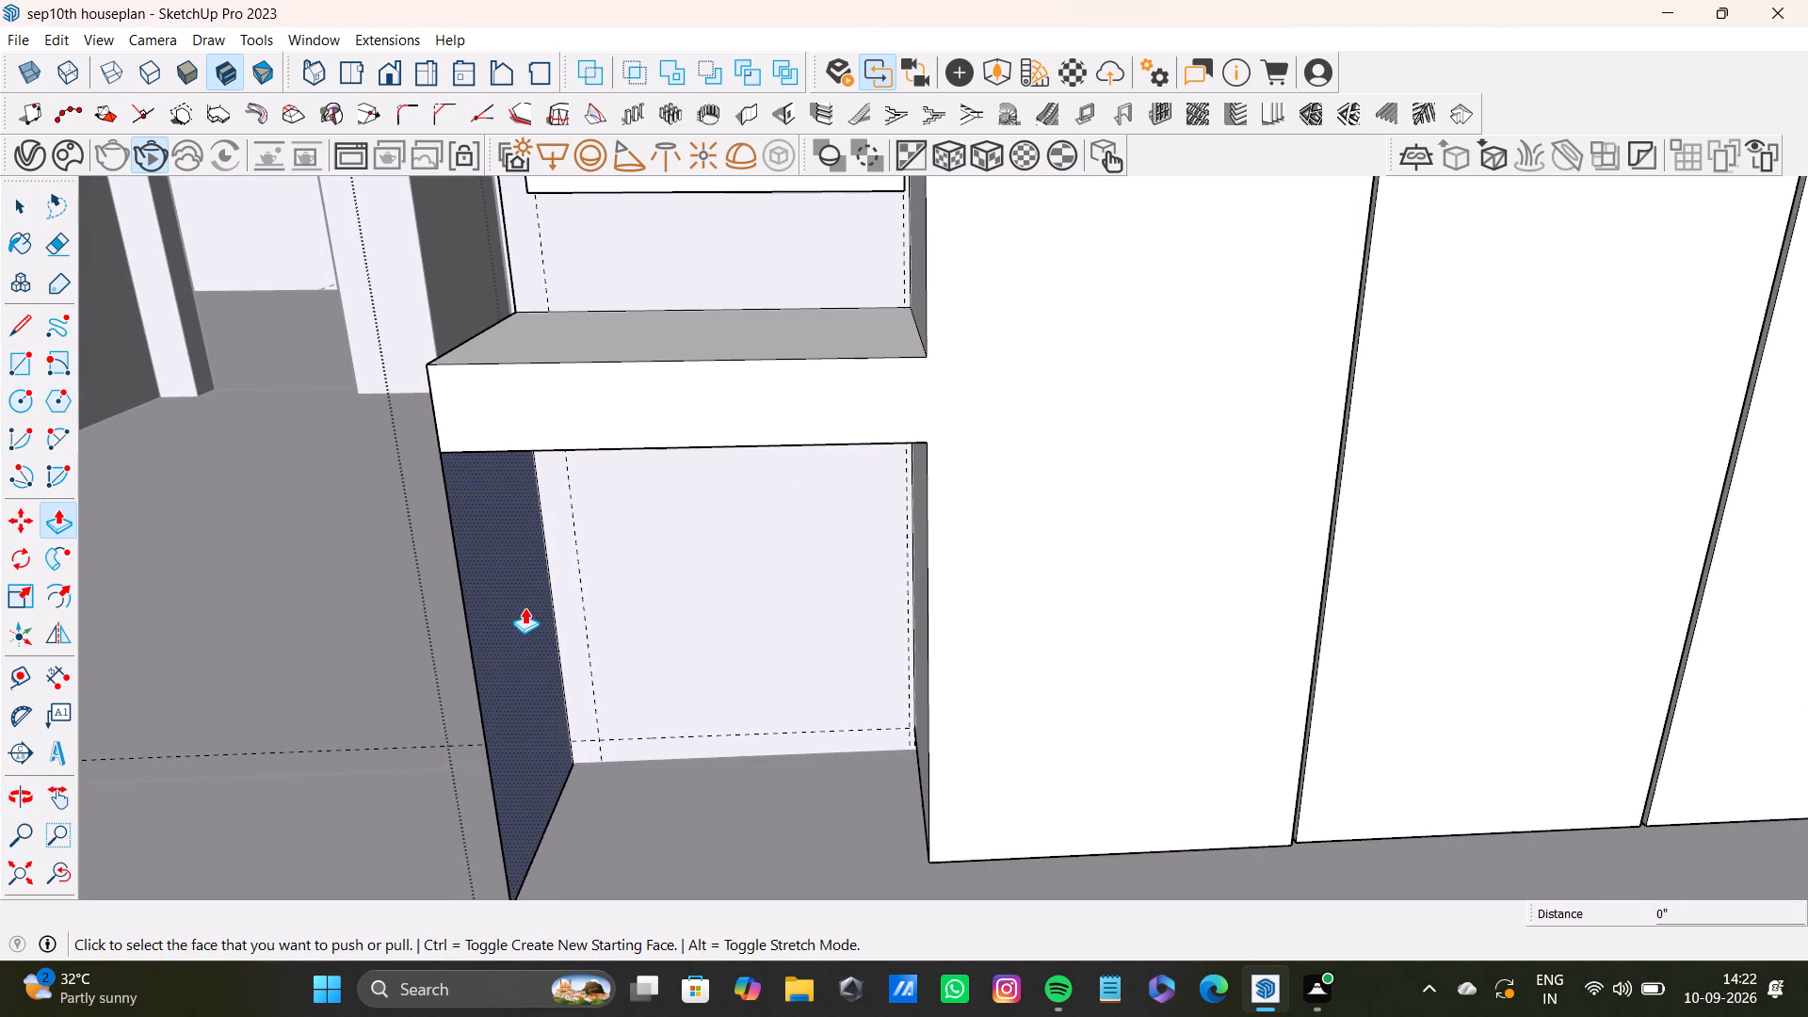
pyautogui.moveTo(517, 607); pyautogui.dragTo(588, 632)
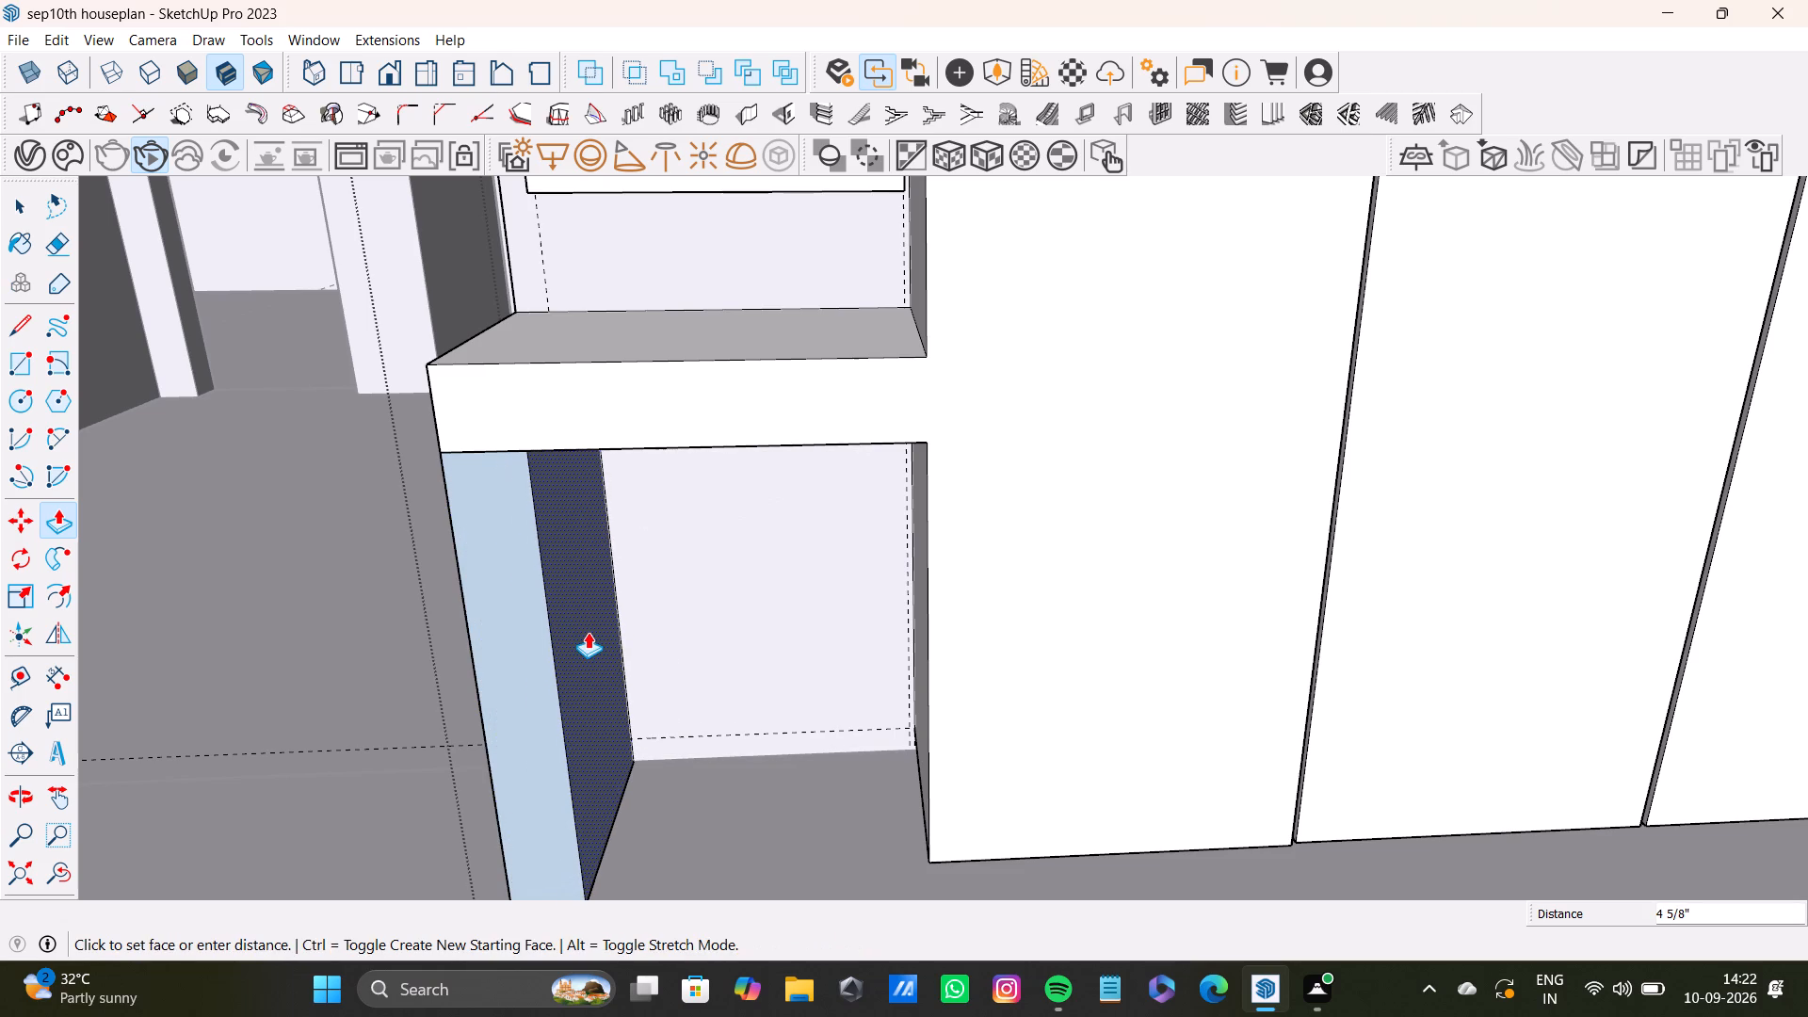
pyautogui.moveTo(588, 632); pyautogui.dragTo(587, 632)
# Reverse the support panel's front face and its inner side face.
pyautogui.scroll(-4, 587, 627)
pyautogui.keyDown('shift'); pyautogui.moveTo(587, 627); pyautogui.dragTo(594, 562, button='middle'); pyautogui.keyUp('shift')
pyautogui.press('space')
pyautogui.click(546, 563)
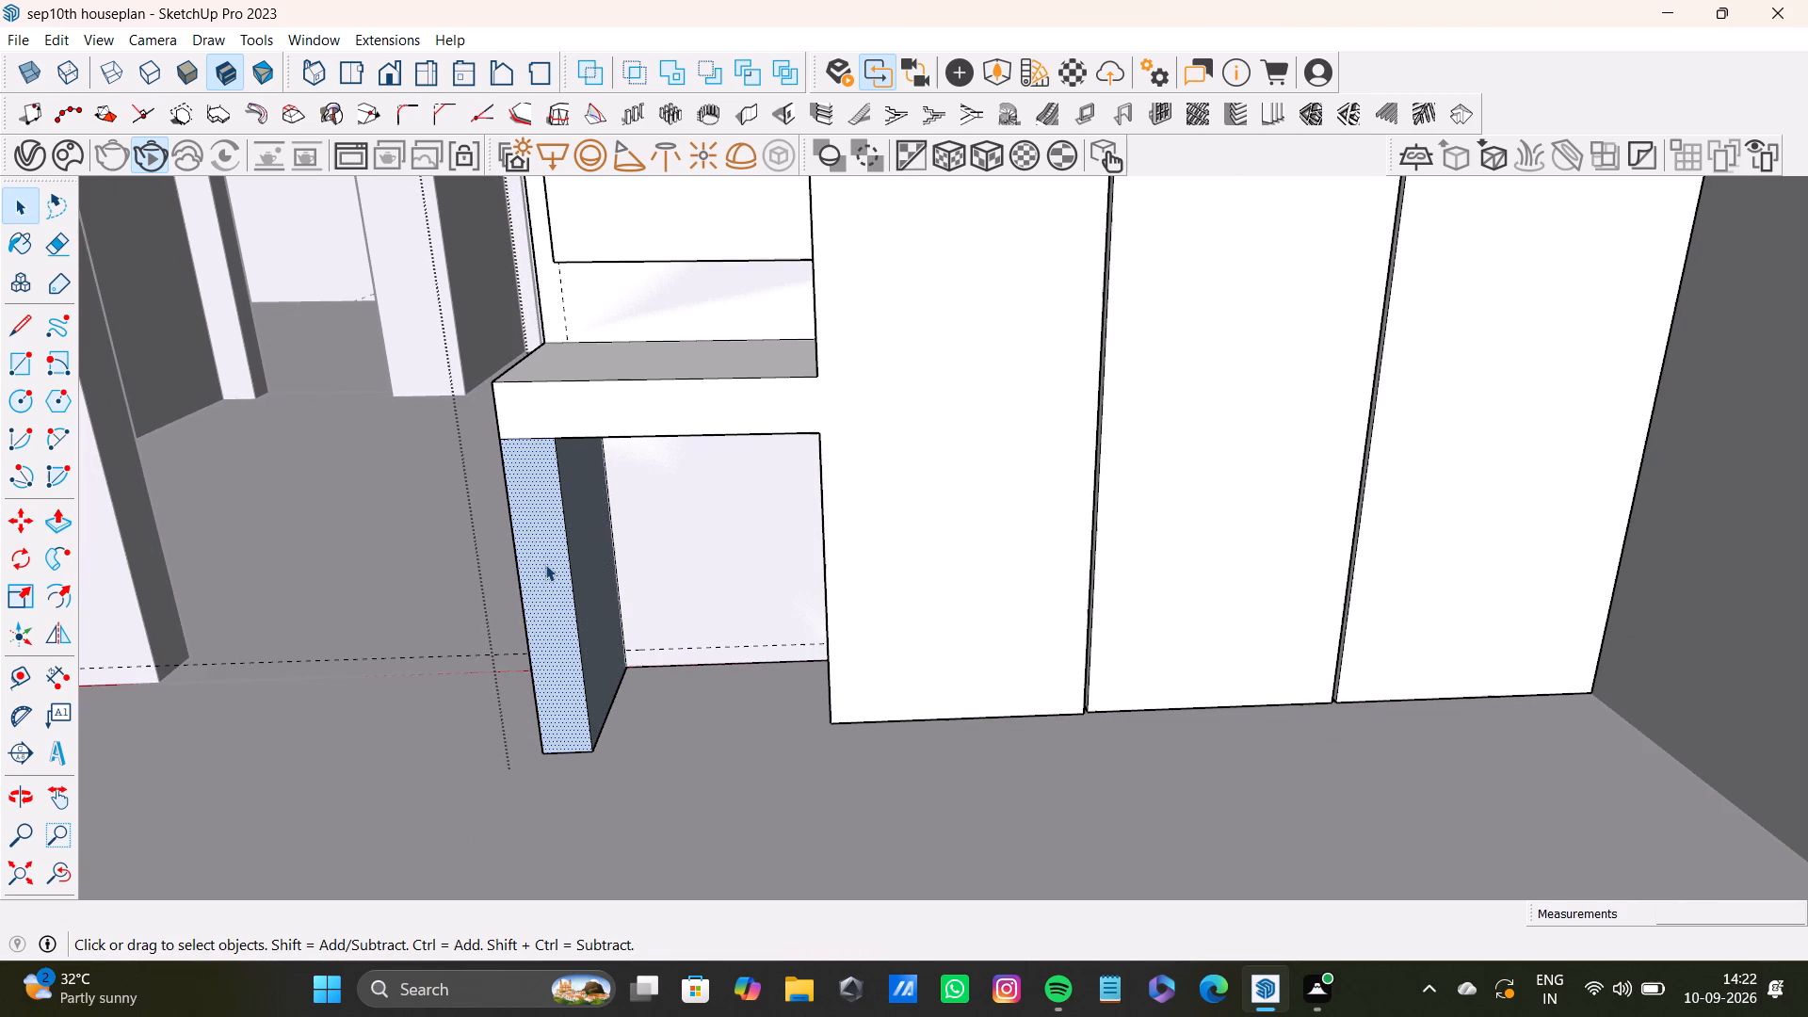
pyautogui.rightClick(545, 564)
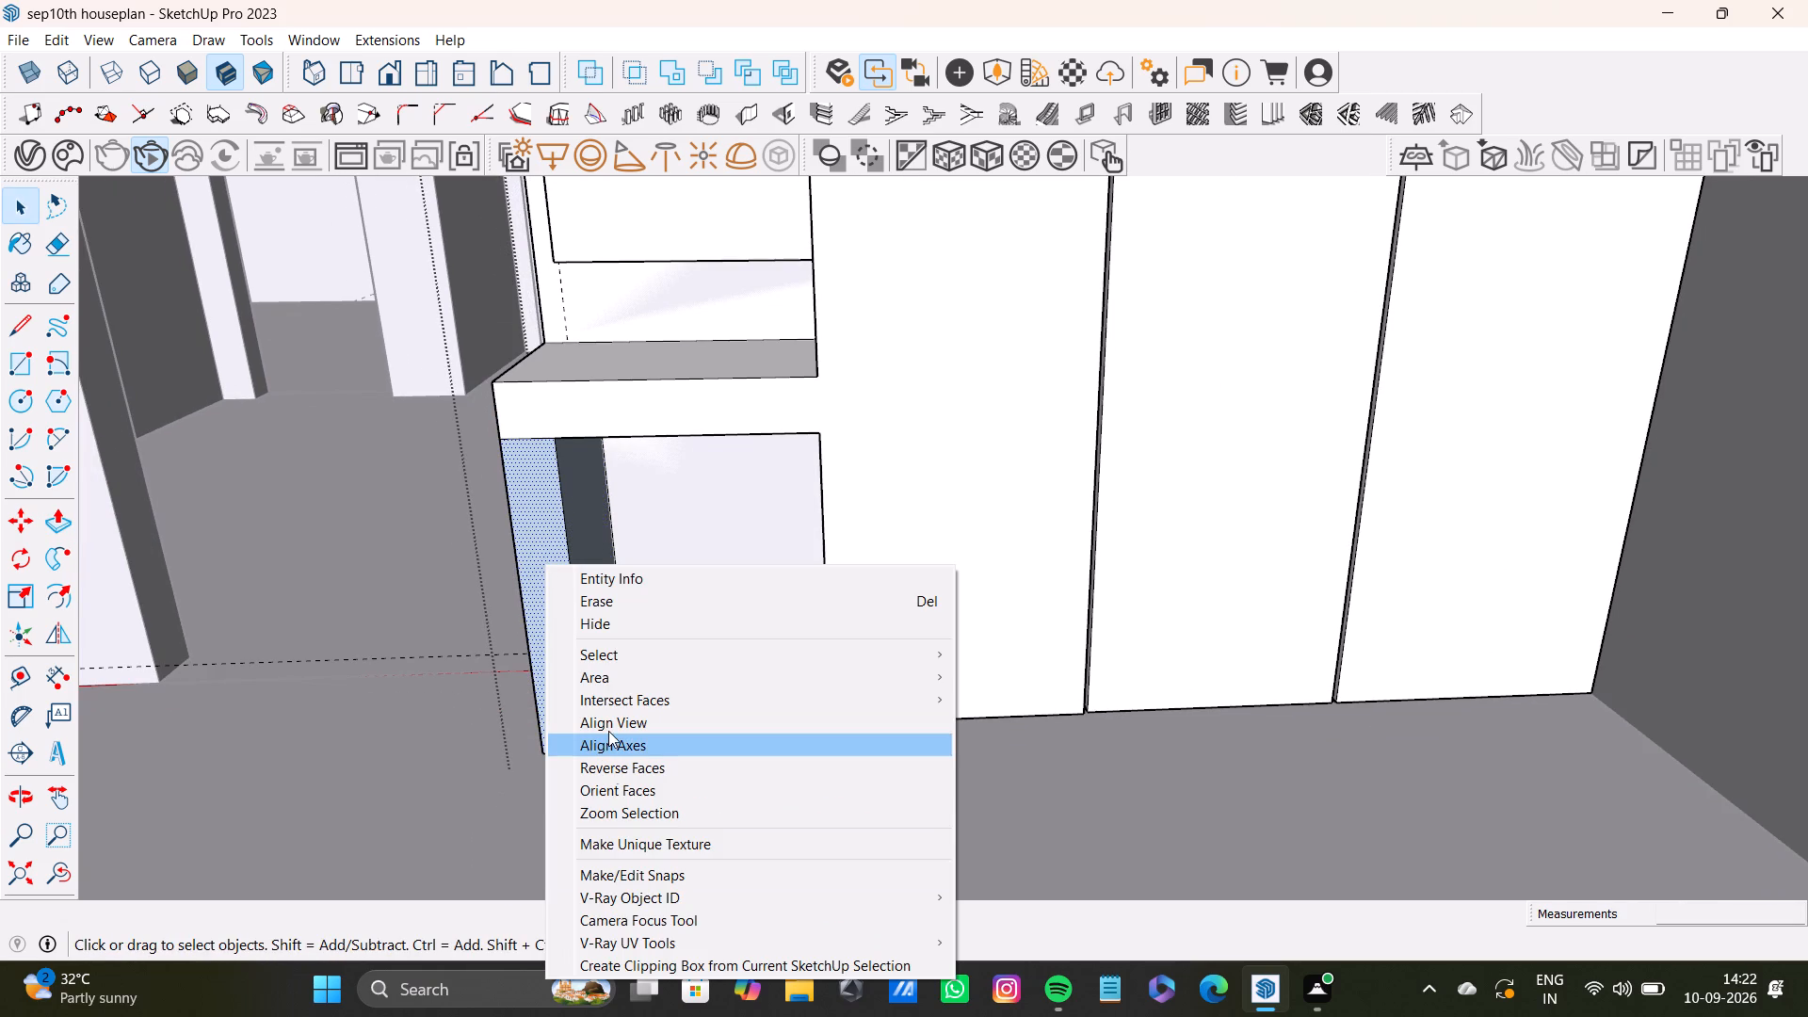
pyautogui.click(611, 770)
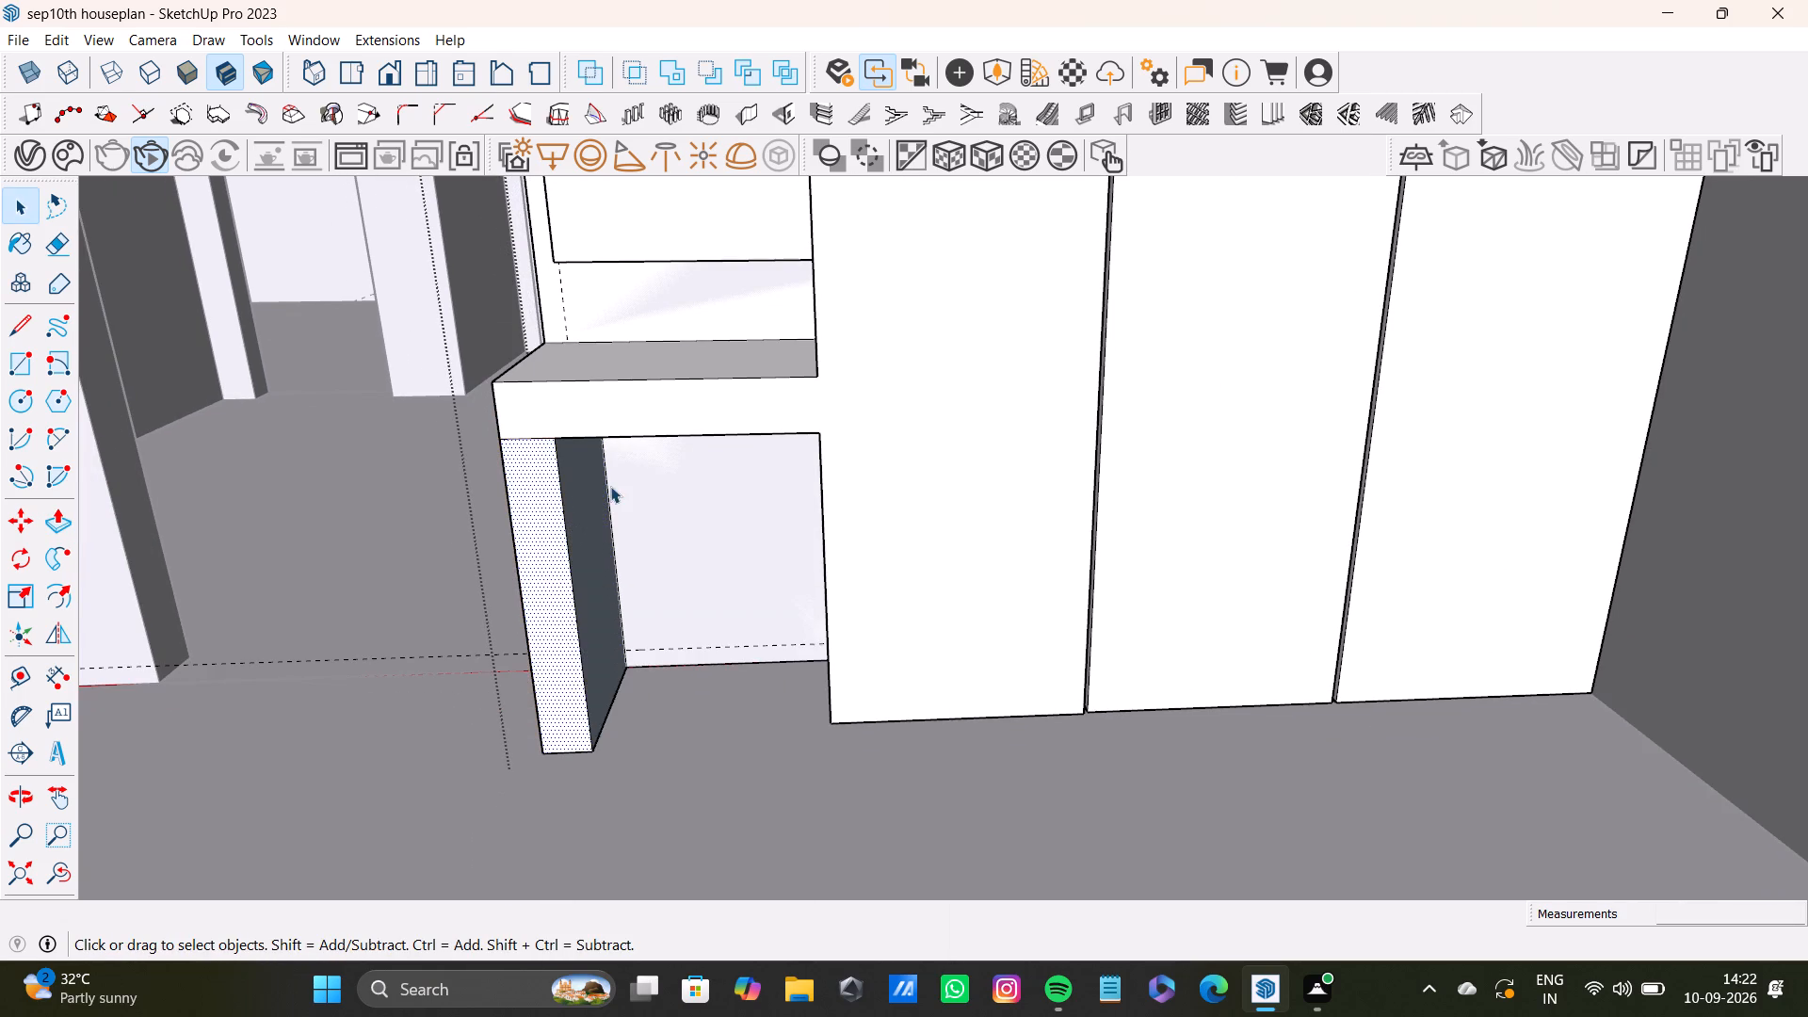
pyautogui.scroll(5, 610, 486)
pyautogui.moveTo(626, 541); pyautogui.dragTo(496, 540, button='middle')
pyautogui.scroll(4, 502, 516)
pyautogui.rightClick(509, 510)
pyautogui.rightClick(509, 512)
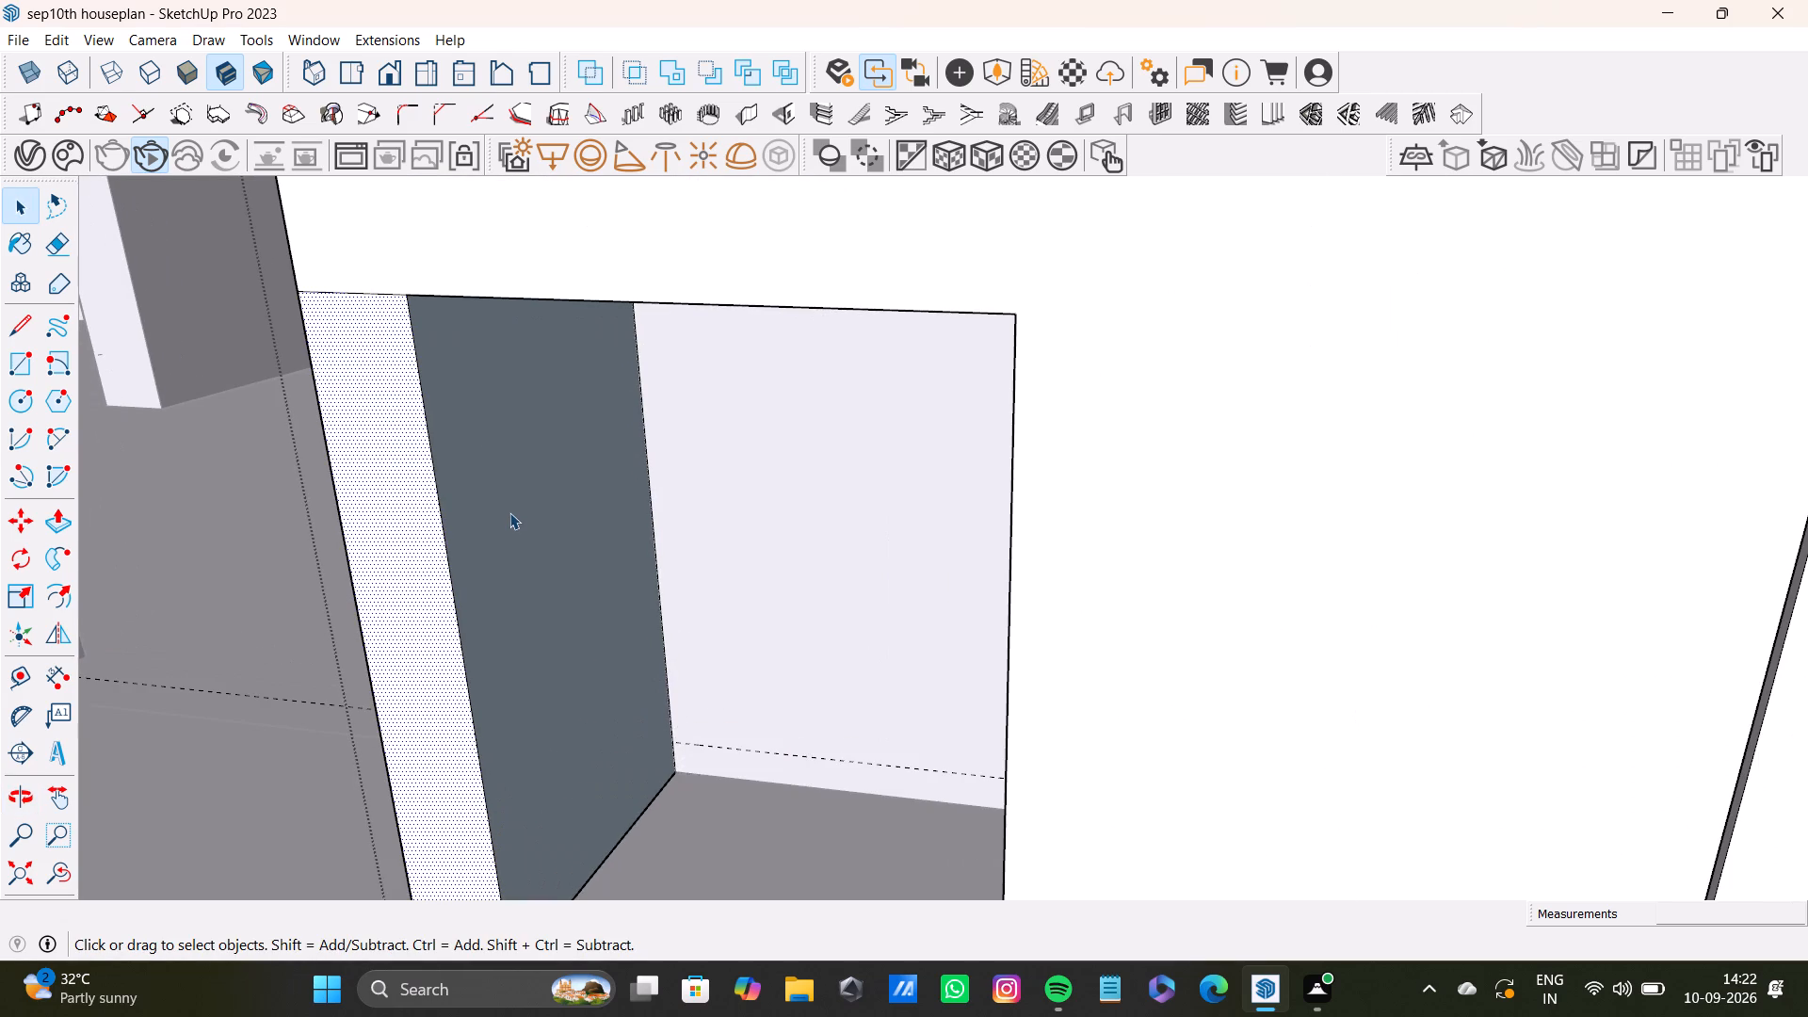
pyautogui.rightClick(509, 512)
pyautogui.rightClick(509, 512)
pyautogui.click(589, 711)
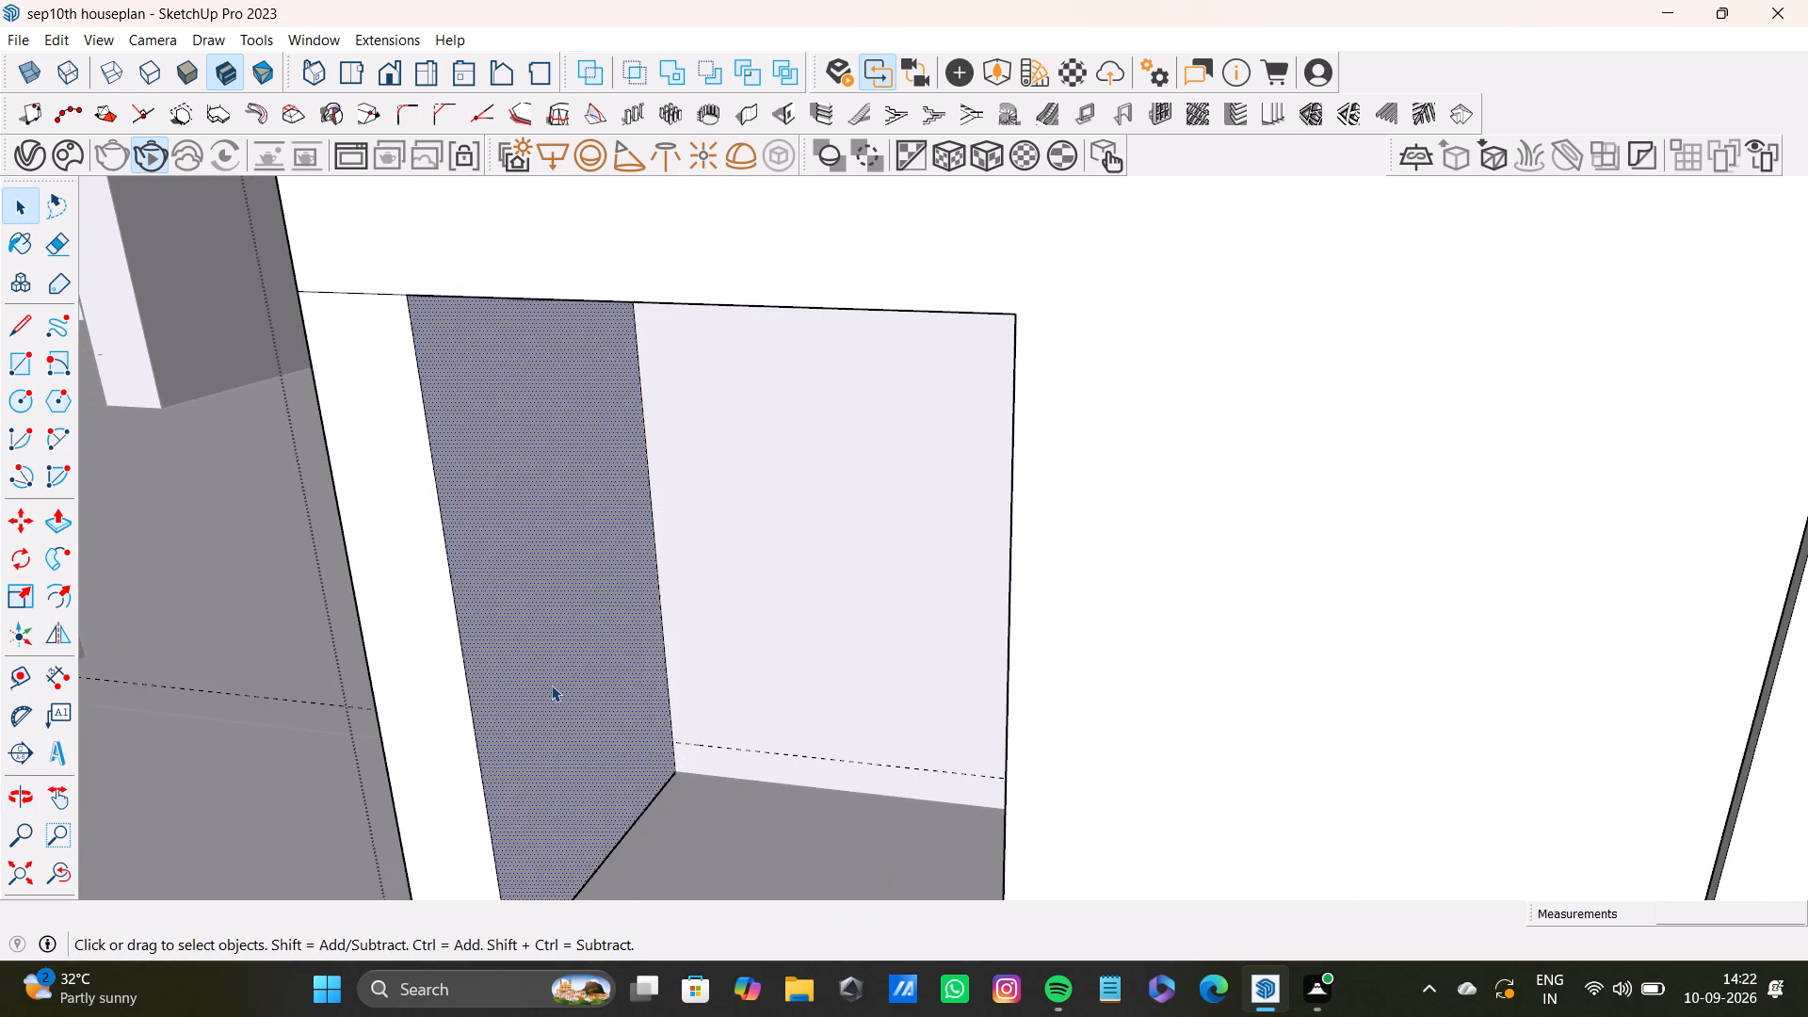
# Close the support panel's open outer side with a rectangle from the shelf's lower back corner to the panel's bottom front corner.
pyautogui.scroll(-8, 551, 673)
pyautogui.moveTo(441, 661); pyautogui.dragTo(760, 691, button='middle')
pyautogui.keyDown('shift'); pyautogui.moveTo(772, 720); pyautogui.dragTo(801, 634, button='middle'); pyautogui.keyUp('shift')
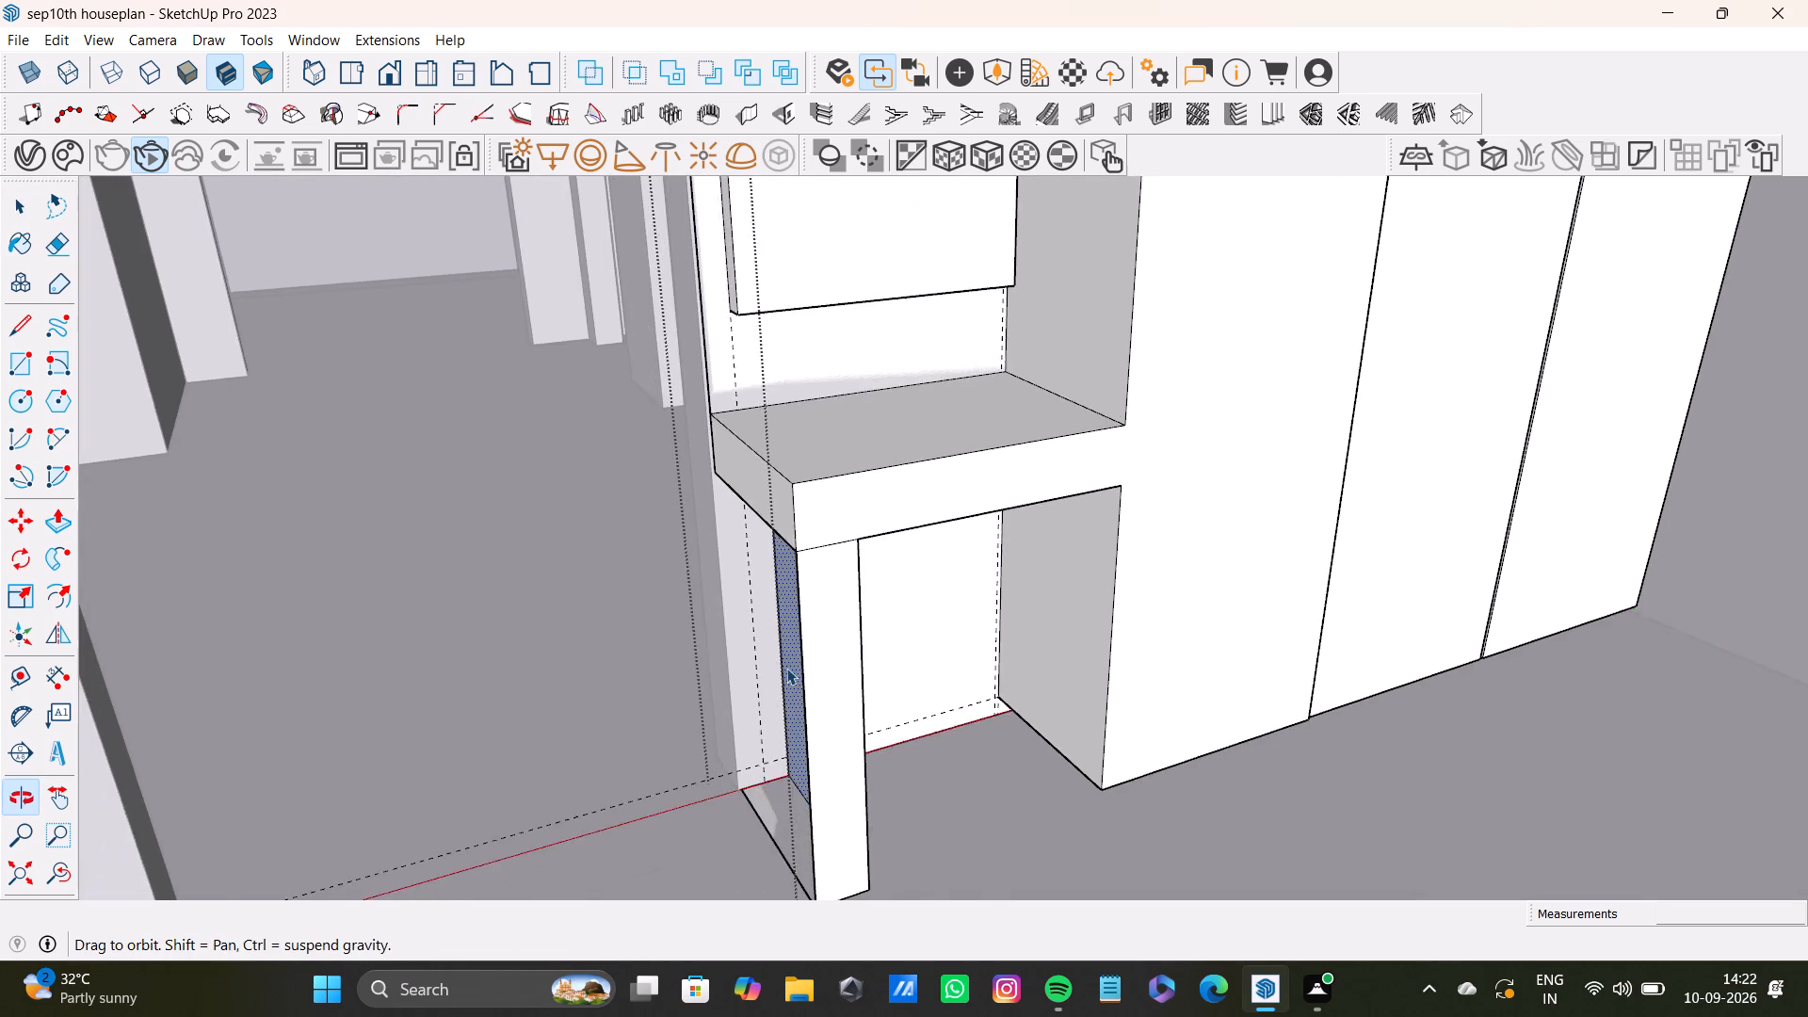
pyautogui.moveTo(786, 668); pyautogui.dragTo(1016, 664, button='middle')
pyautogui.click(63, 877)
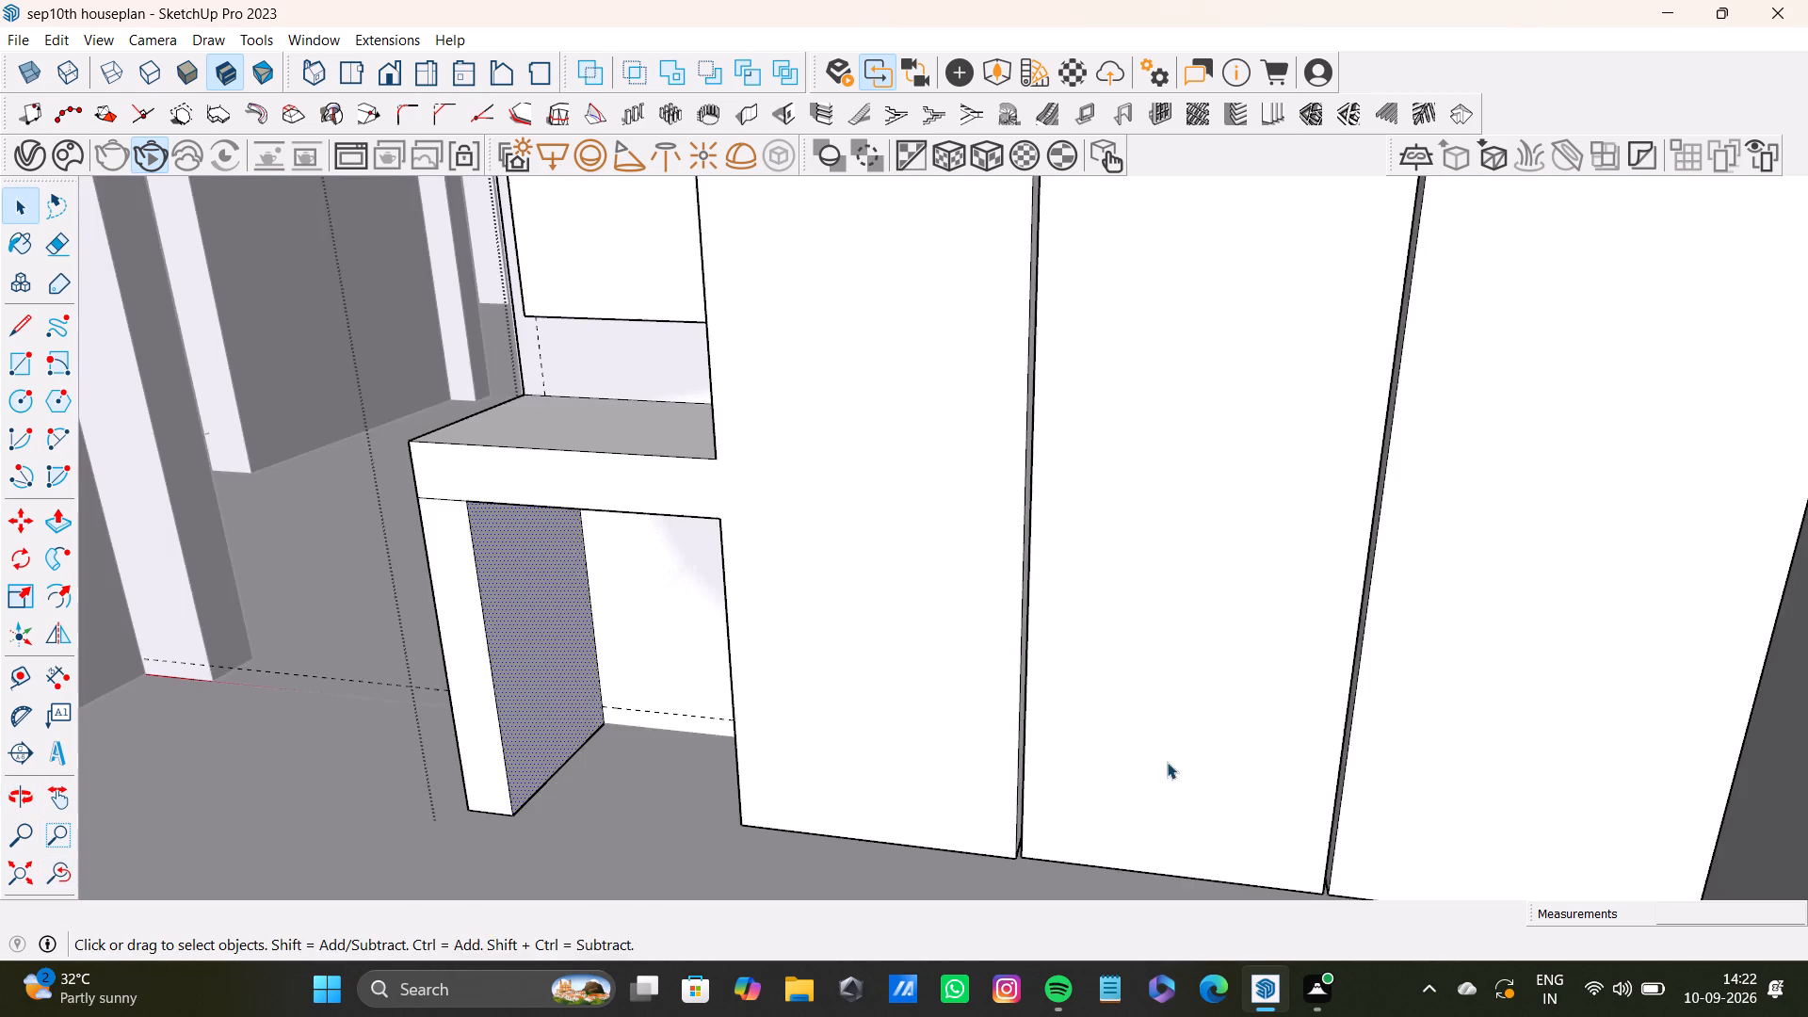
pyautogui.keyDown('shift'); pyautogui.moveTo(1185, 697); pyautogui.dragTo(1096, 747, button='middle'); pyautogui.keyUp('shift')
pyautogui.scroll(7, 384, 635)
pyautogui.keyDown('shift'); pyautogui.moveTo(508, 731); pyautogui.dragTo(631, 460, button='middle'); pyautogui.keyUp('shift')
pyautogui.scroll(8, 589, 726)
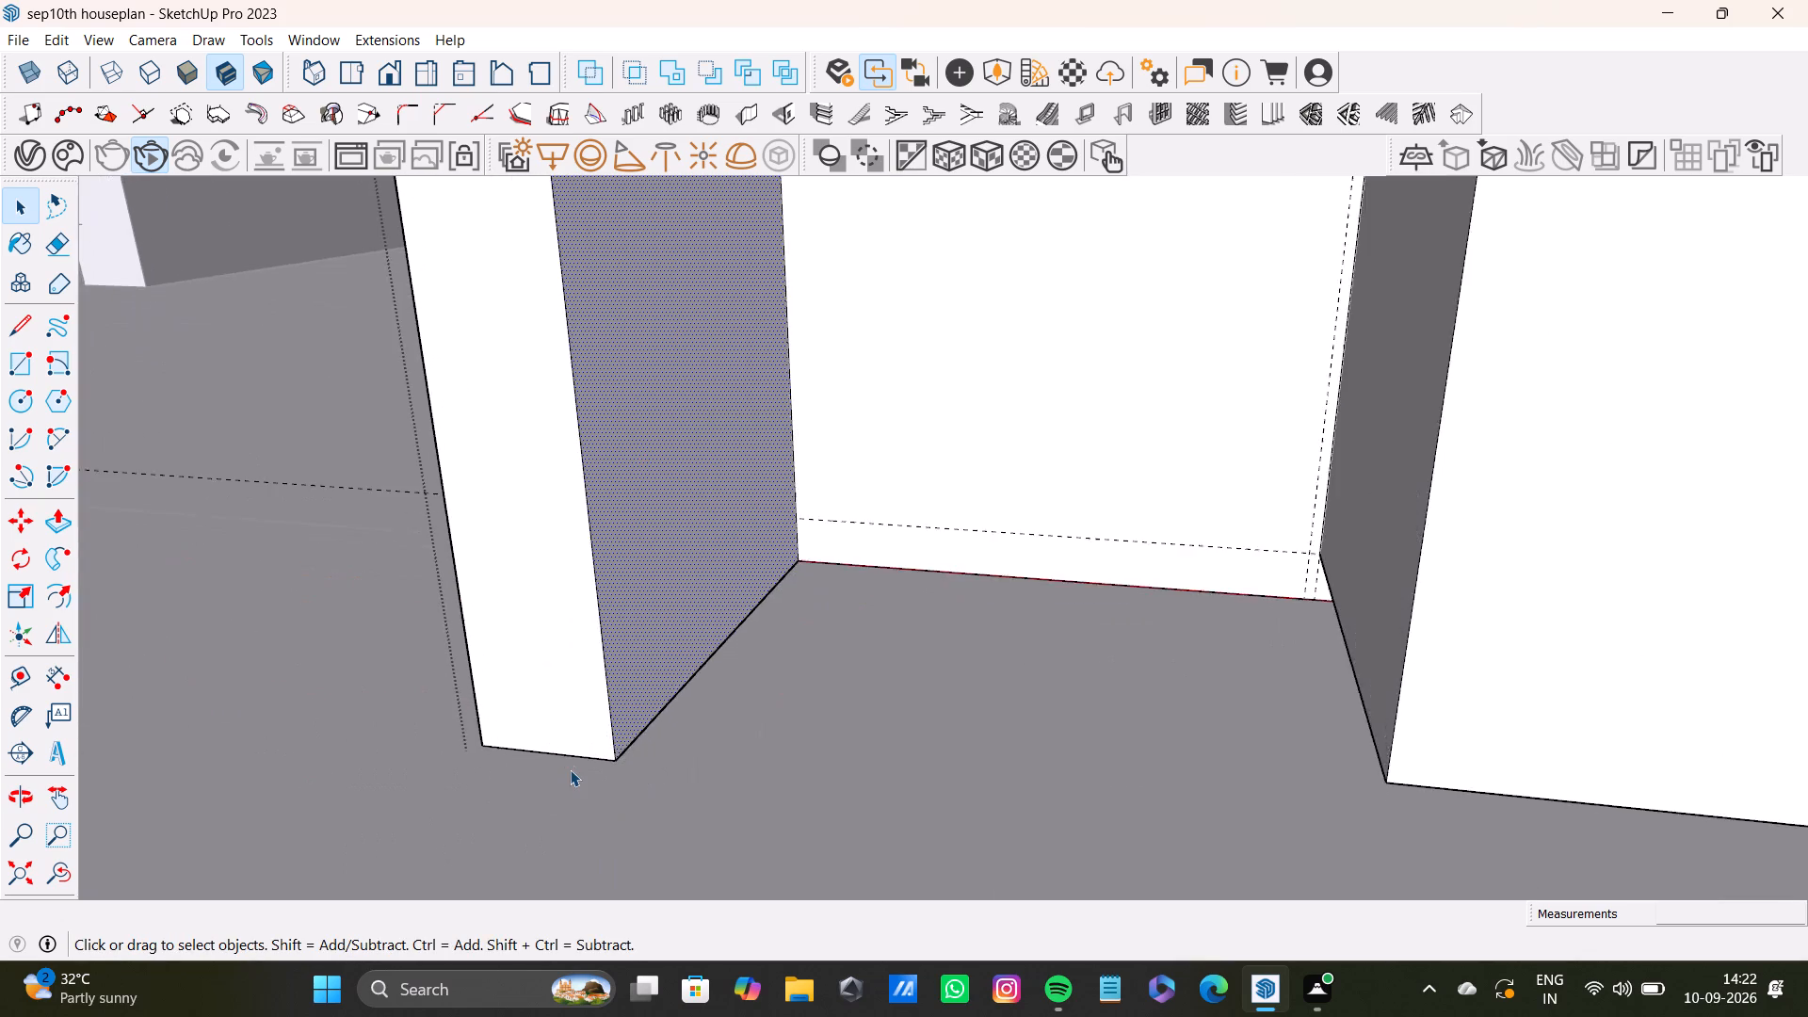
pyautogui.scroll(3, 570, 769)
pyautogui.moveTo(576, 723); pyautogui.dragTo(948, 771, button='middle')
pyautogui.scroll(-5, 942, 707)
pyautogui.keyDown('shift'); pyautogui.moveTo(895, 564); pyautogui.dragTo(800, 810, button='middle'); pyautogui.keyUp('shift')
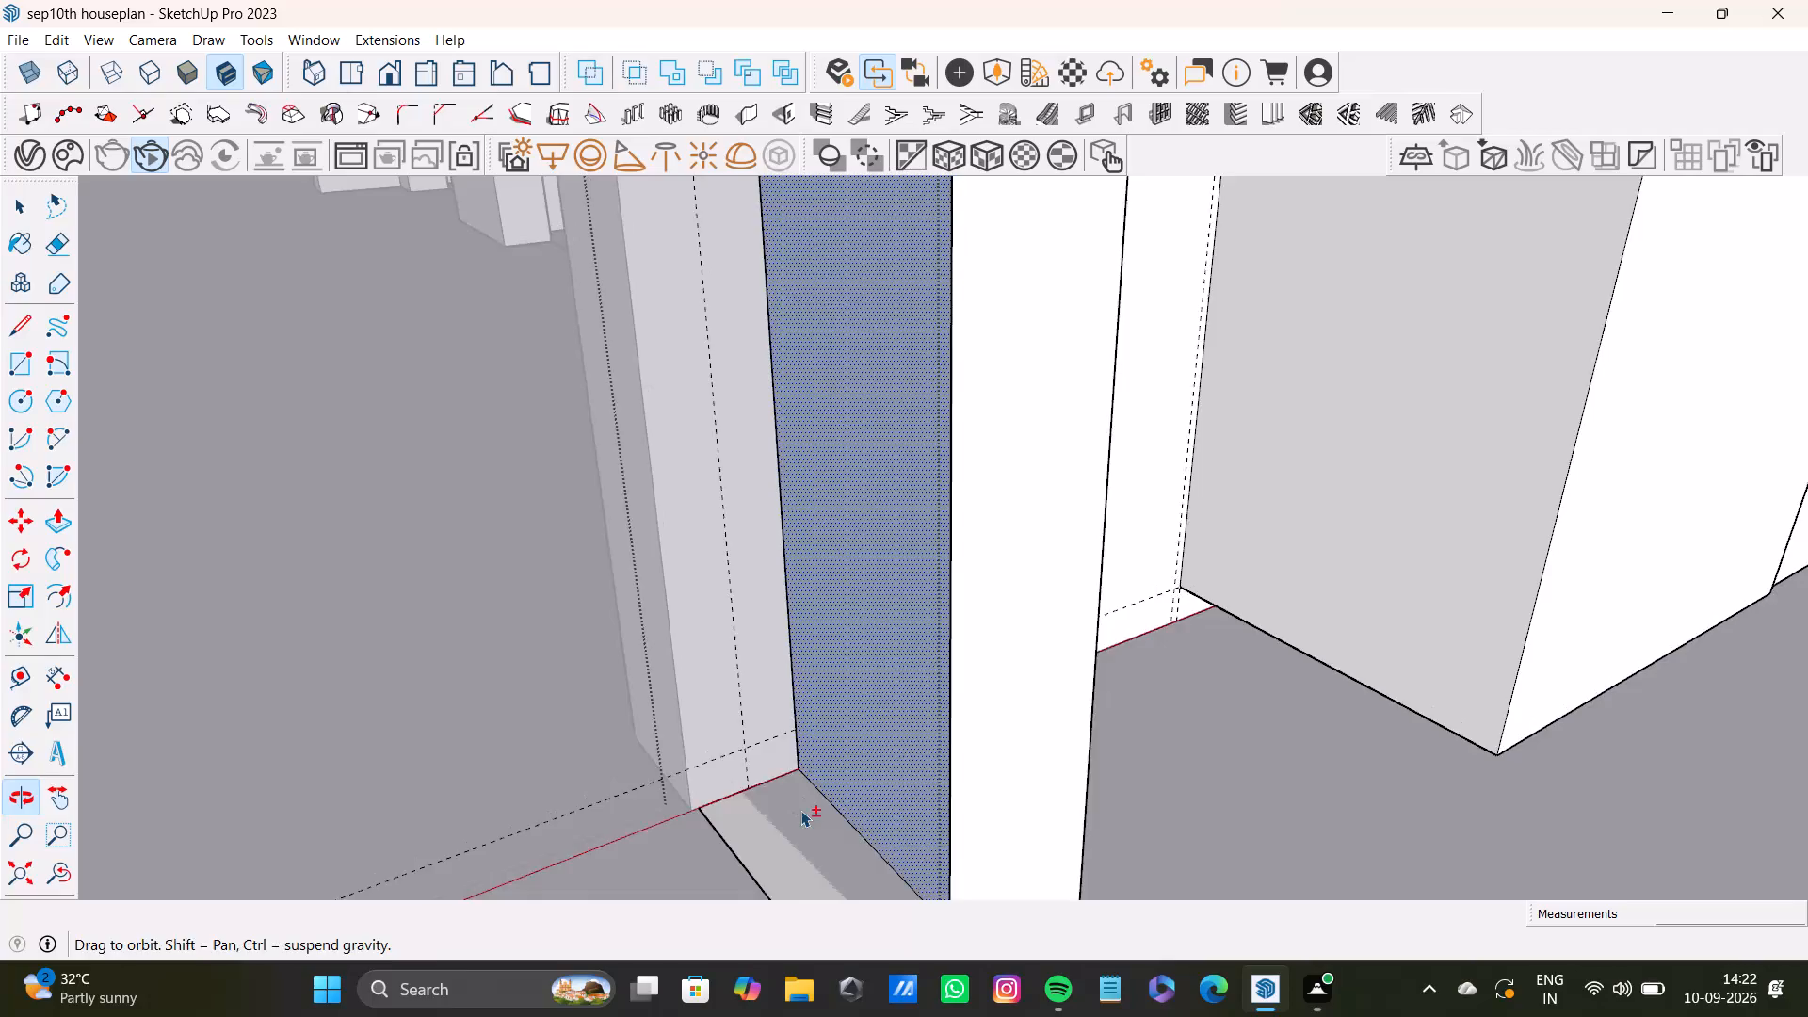
pyautogui.scroll(-4, 799, 758)
pyautogui.keyDown('shift'); pyautogui.moveTo(714, 605); pyautogui.dragTo(673, 635, button='middle'); pyautogui.keyUp('shift')
pyautogui.moveTo(672, 636); pyautogui.dragTo(716, 483, button='middle')
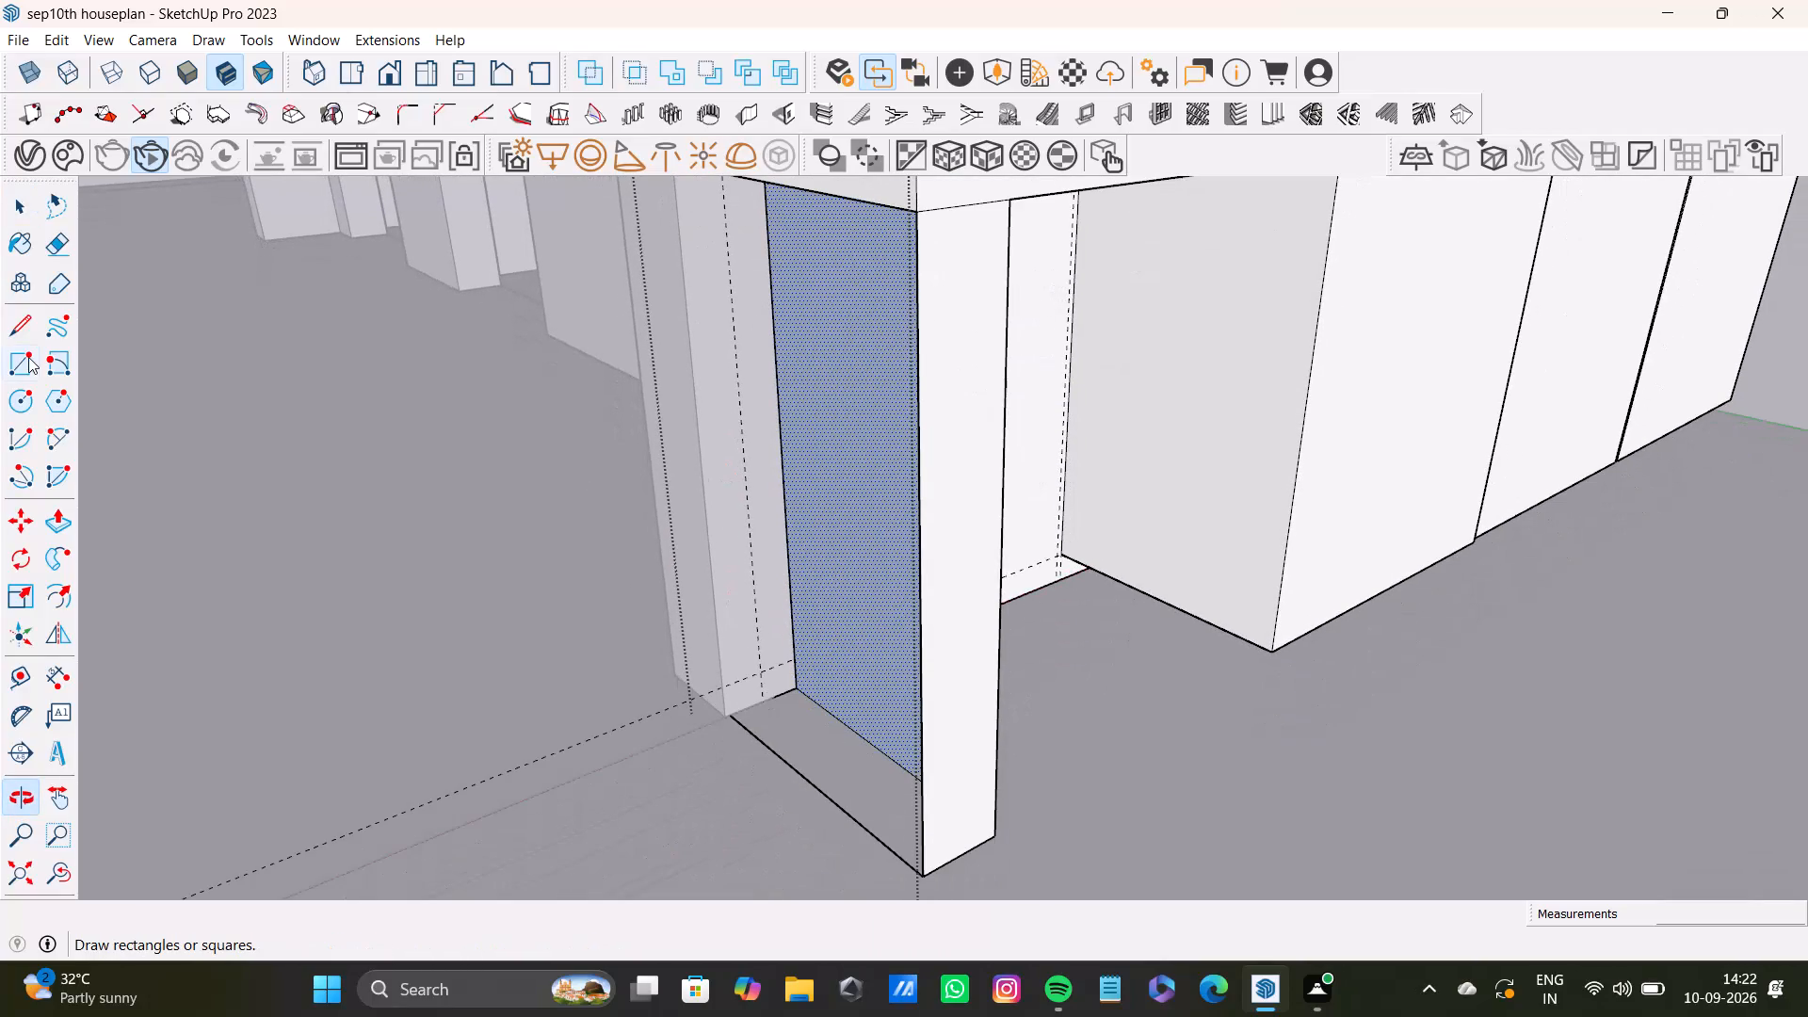
pyautogui.click(22, 359)
pyautogui.keyDown('shift'); pyautogui.moveTo(750, 299); pyautogui.dragTo(750, 404, button='middle'); pyautogui.keyUp('shift')
pyautogui.scroll(6, 688, 298)
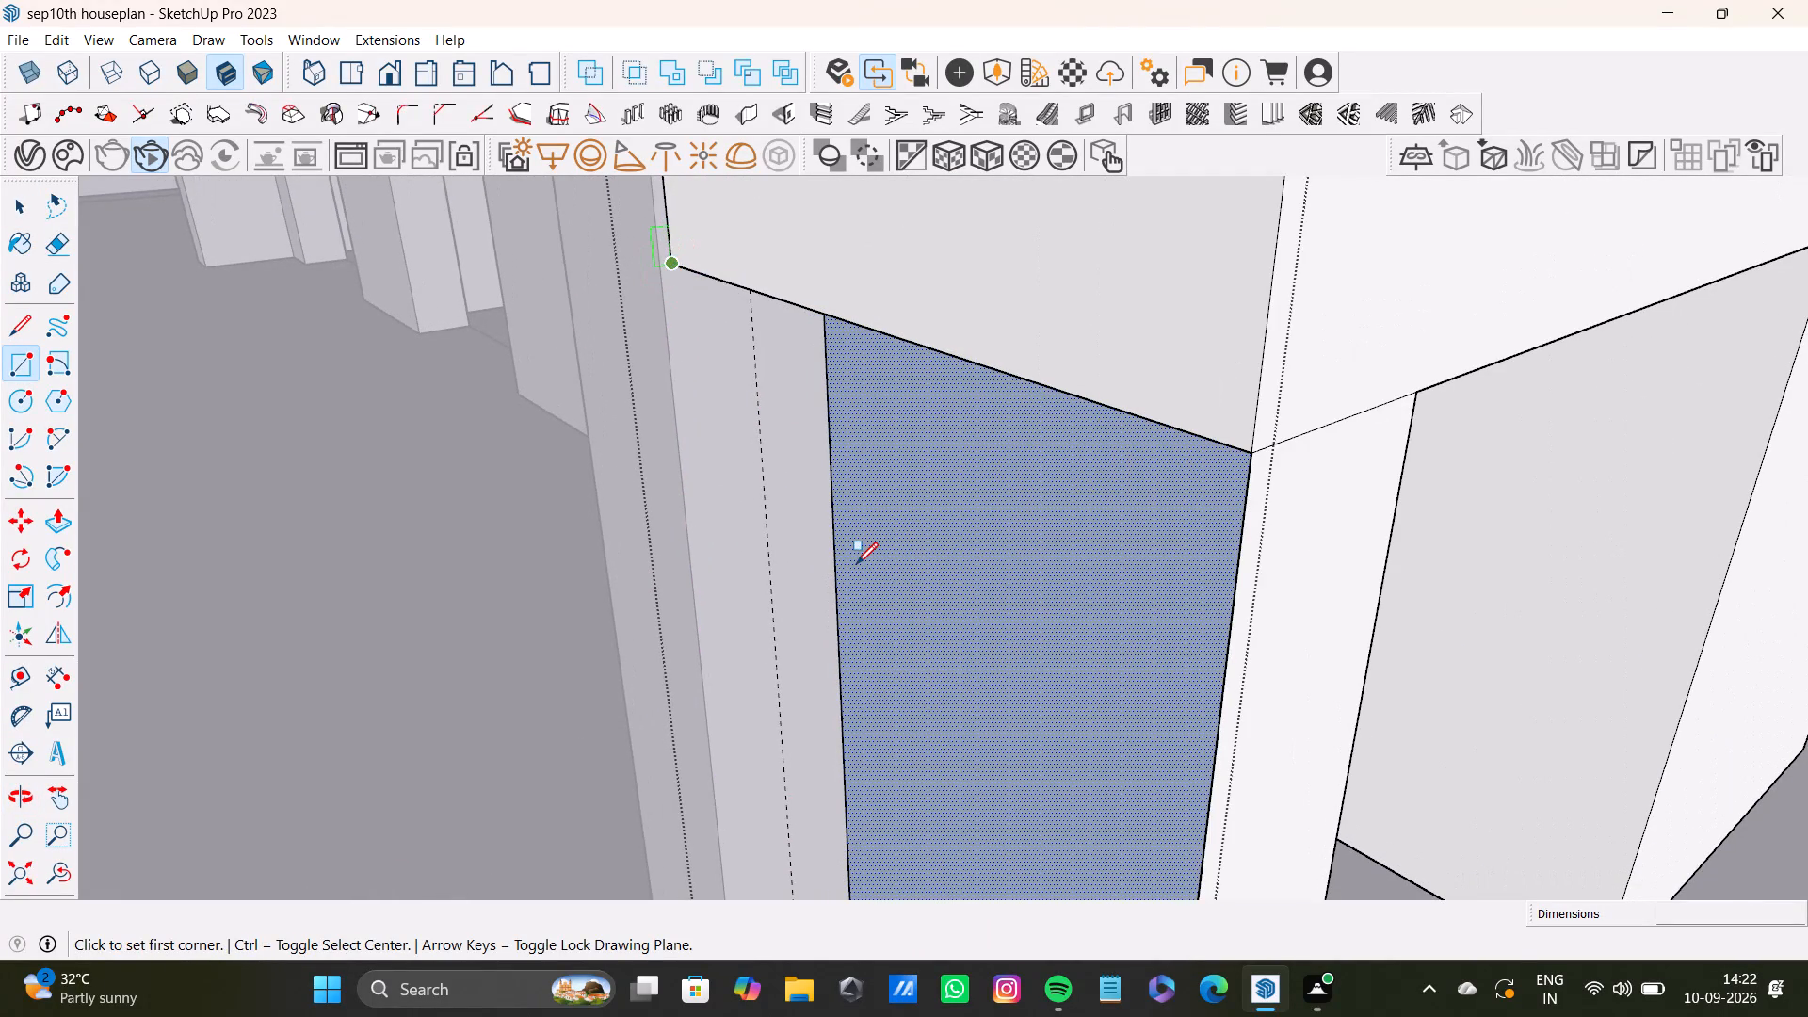
pyautogui.click(670, 266)
pyautogui.scroll(-7, 833, 532)
pyautogui.keyDown('shift'); pyautogui.moveTo(917, 628); pyautogui.dragTo(922, 455, button='middle'); pyautogui.keyUp('shift')
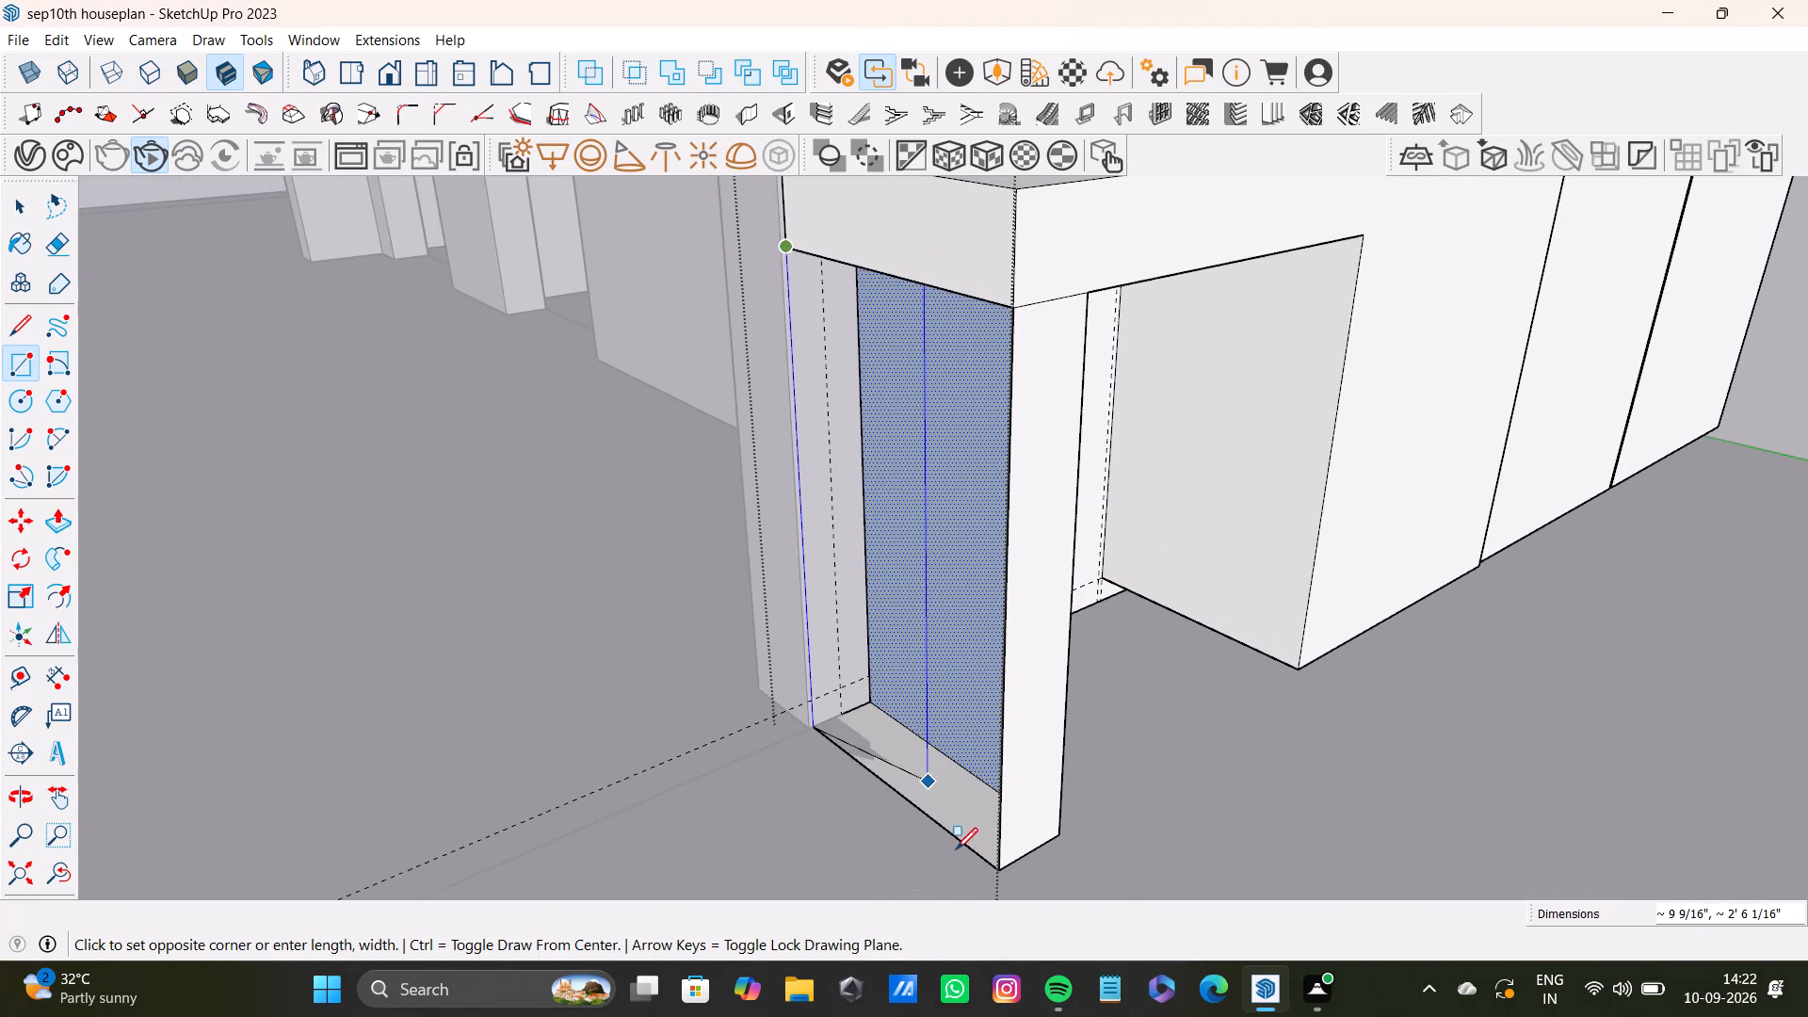
pyautogui.click(999, 866)
pyautogui.press('space')
pyautogui.scroll(-4, 929, 717)
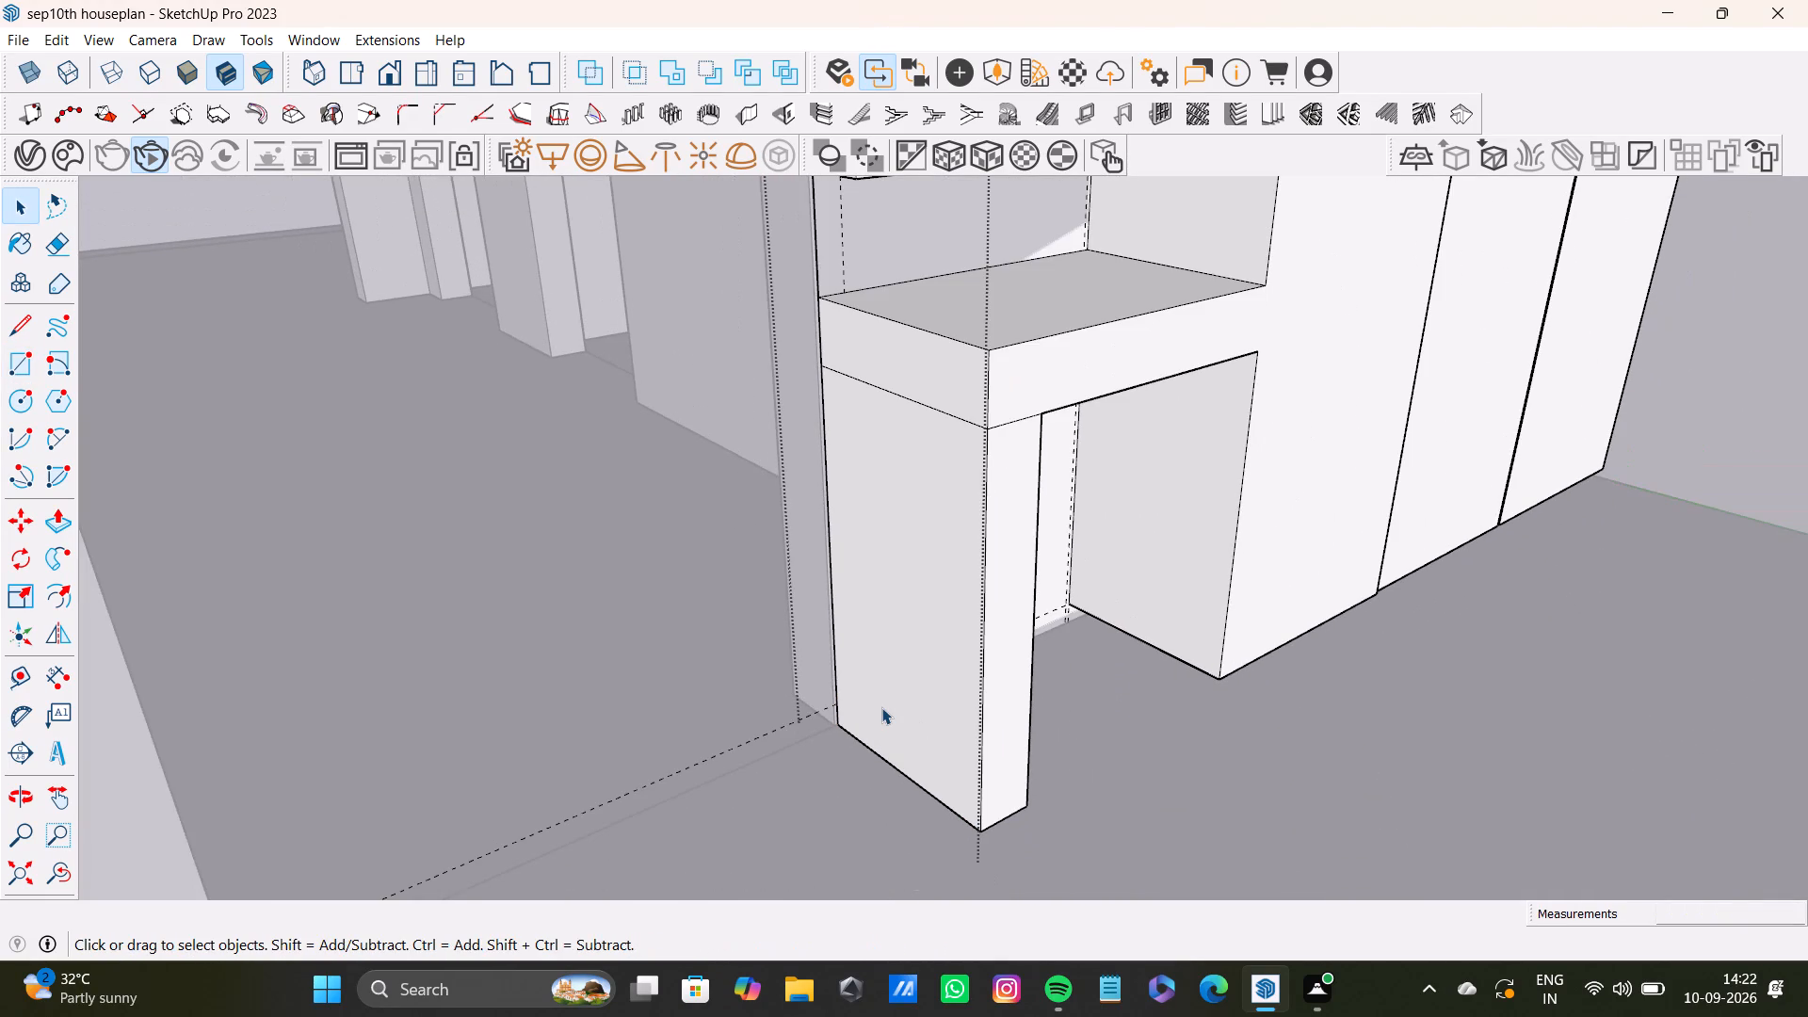
pyautogui.press('space')
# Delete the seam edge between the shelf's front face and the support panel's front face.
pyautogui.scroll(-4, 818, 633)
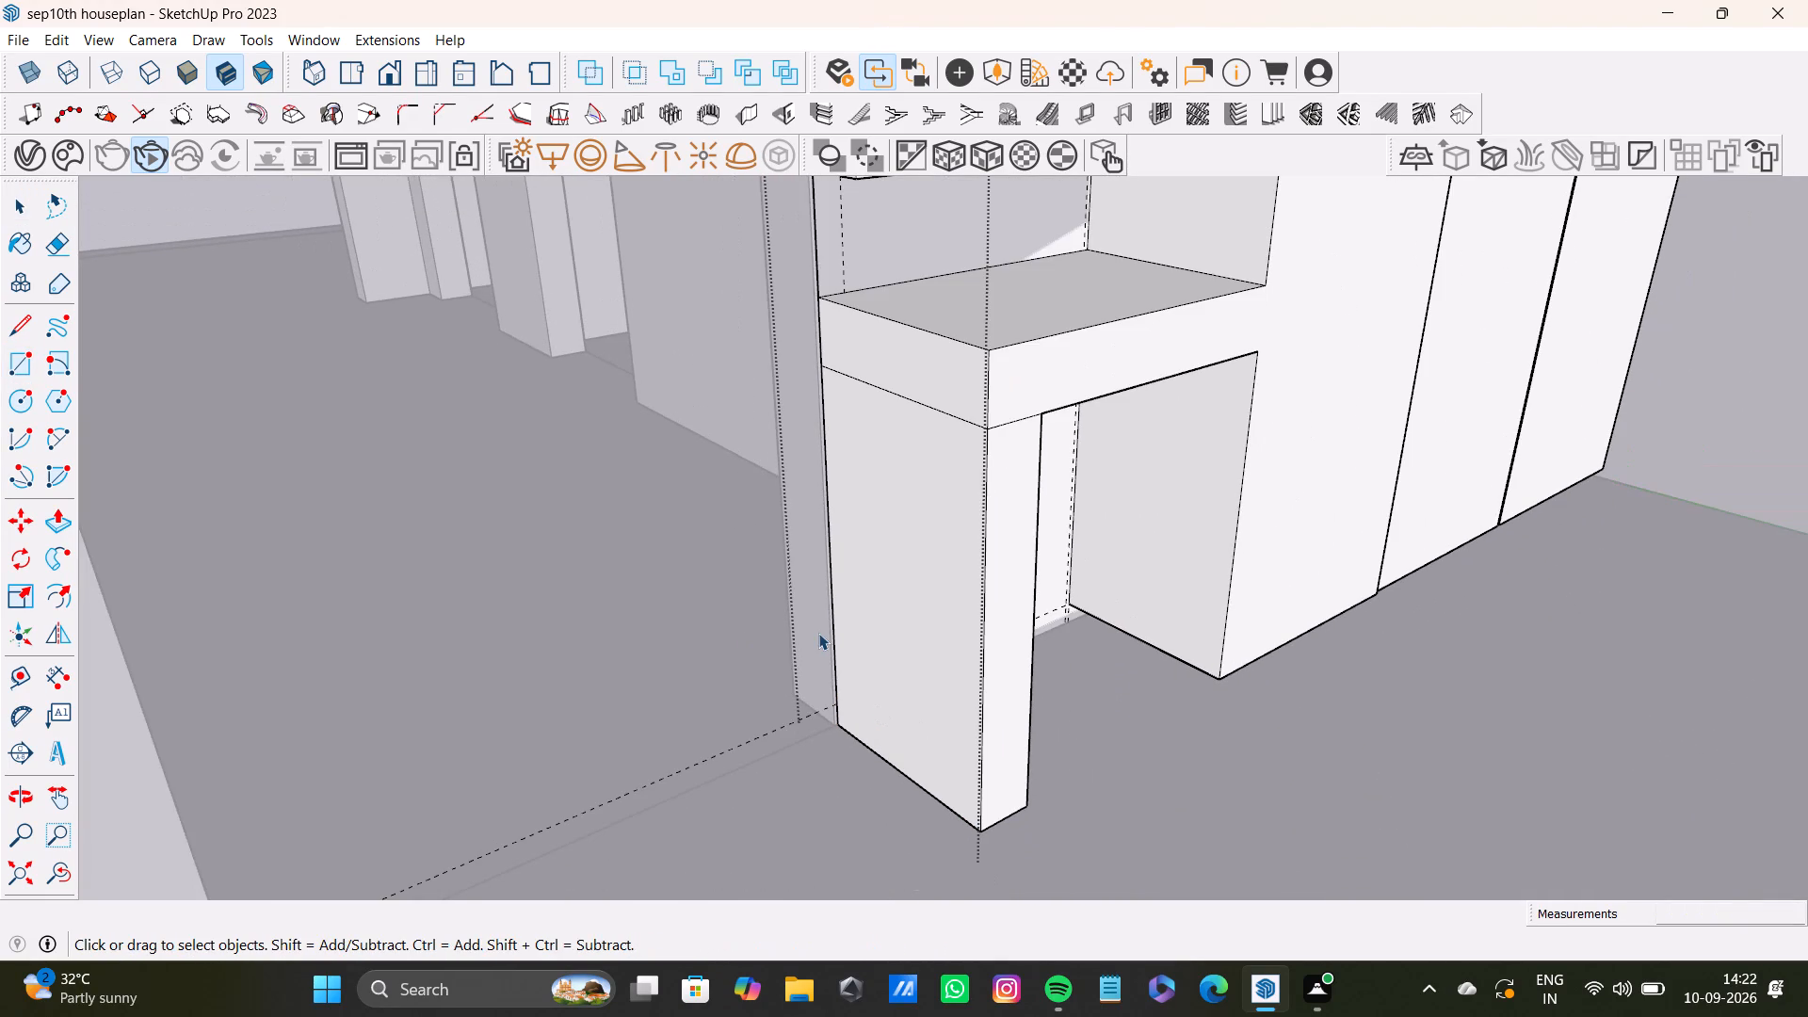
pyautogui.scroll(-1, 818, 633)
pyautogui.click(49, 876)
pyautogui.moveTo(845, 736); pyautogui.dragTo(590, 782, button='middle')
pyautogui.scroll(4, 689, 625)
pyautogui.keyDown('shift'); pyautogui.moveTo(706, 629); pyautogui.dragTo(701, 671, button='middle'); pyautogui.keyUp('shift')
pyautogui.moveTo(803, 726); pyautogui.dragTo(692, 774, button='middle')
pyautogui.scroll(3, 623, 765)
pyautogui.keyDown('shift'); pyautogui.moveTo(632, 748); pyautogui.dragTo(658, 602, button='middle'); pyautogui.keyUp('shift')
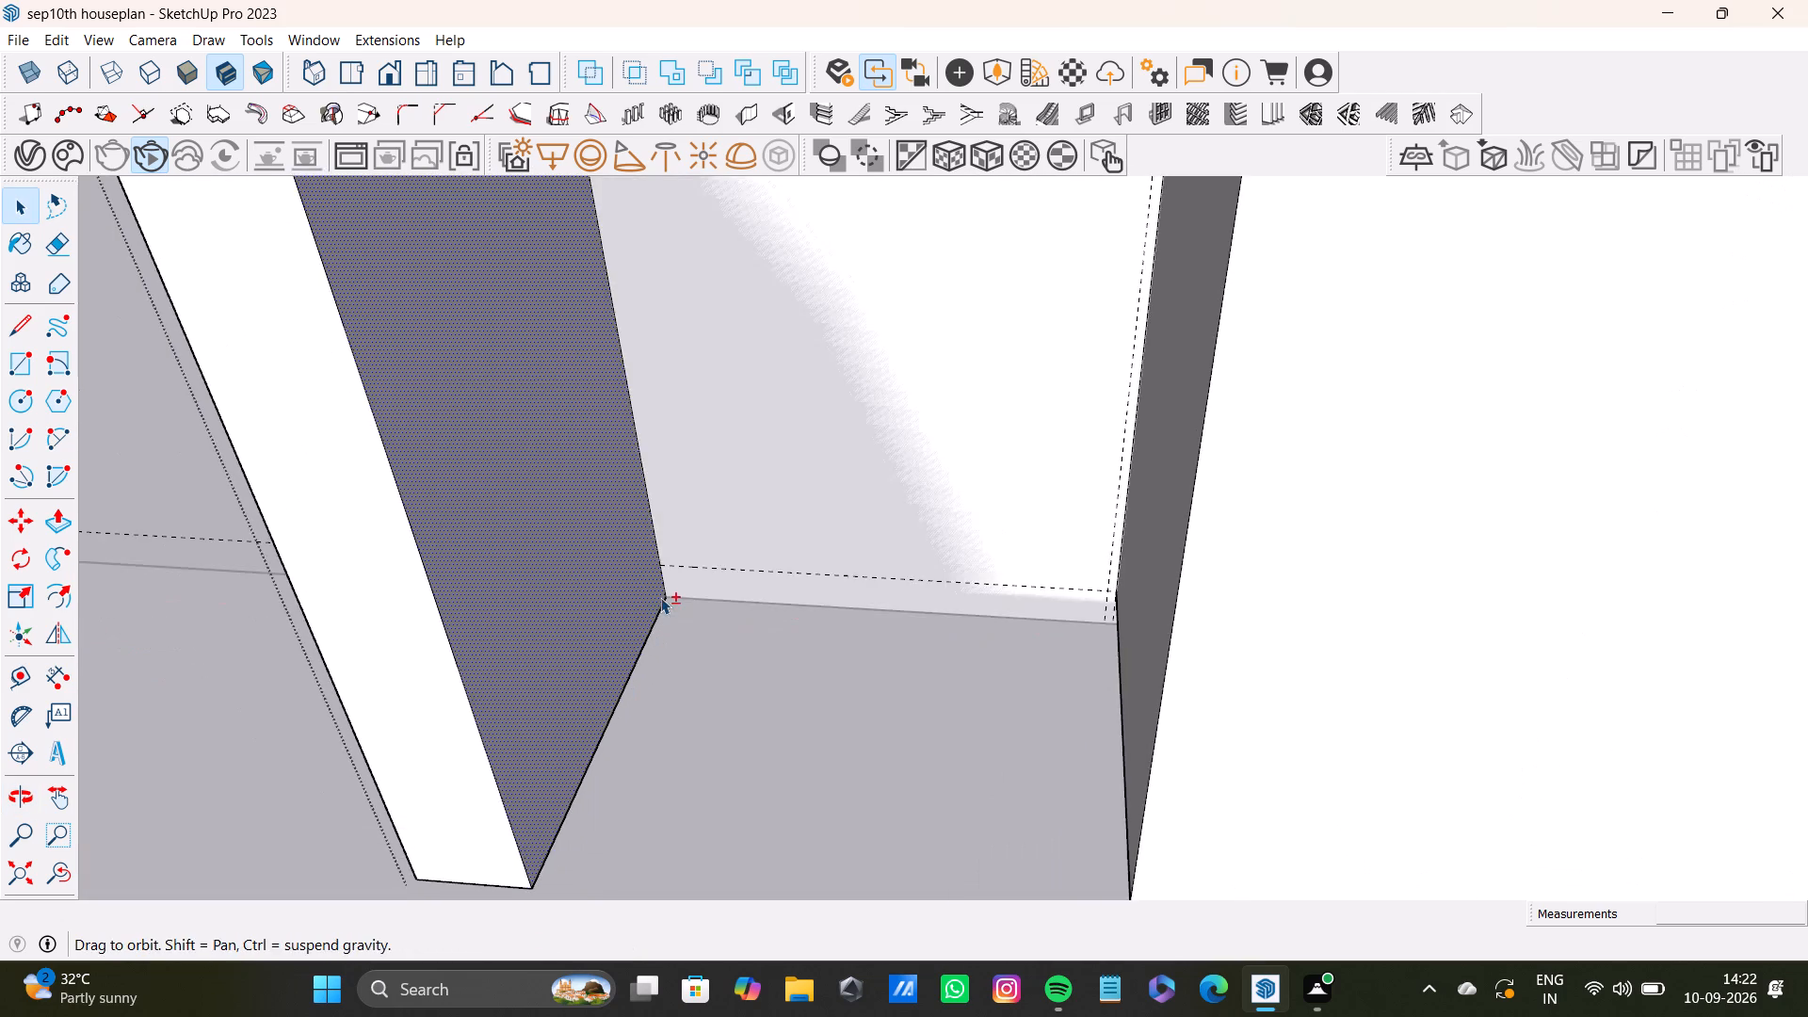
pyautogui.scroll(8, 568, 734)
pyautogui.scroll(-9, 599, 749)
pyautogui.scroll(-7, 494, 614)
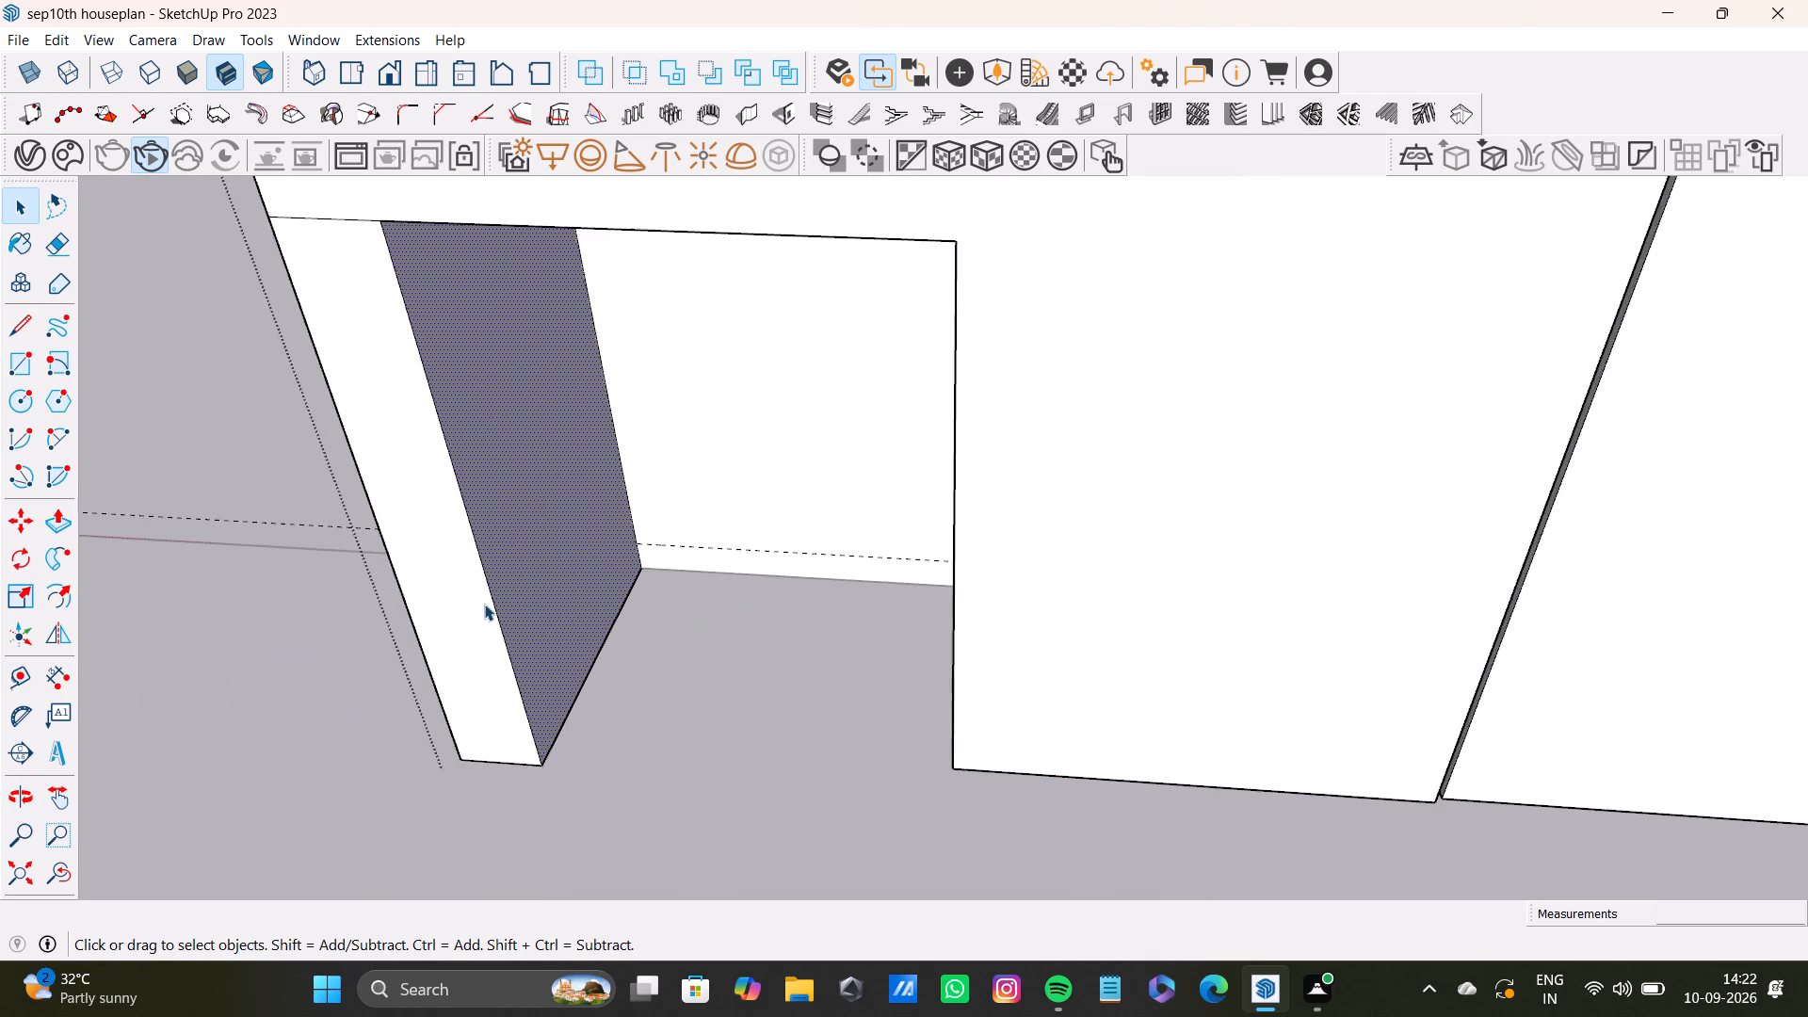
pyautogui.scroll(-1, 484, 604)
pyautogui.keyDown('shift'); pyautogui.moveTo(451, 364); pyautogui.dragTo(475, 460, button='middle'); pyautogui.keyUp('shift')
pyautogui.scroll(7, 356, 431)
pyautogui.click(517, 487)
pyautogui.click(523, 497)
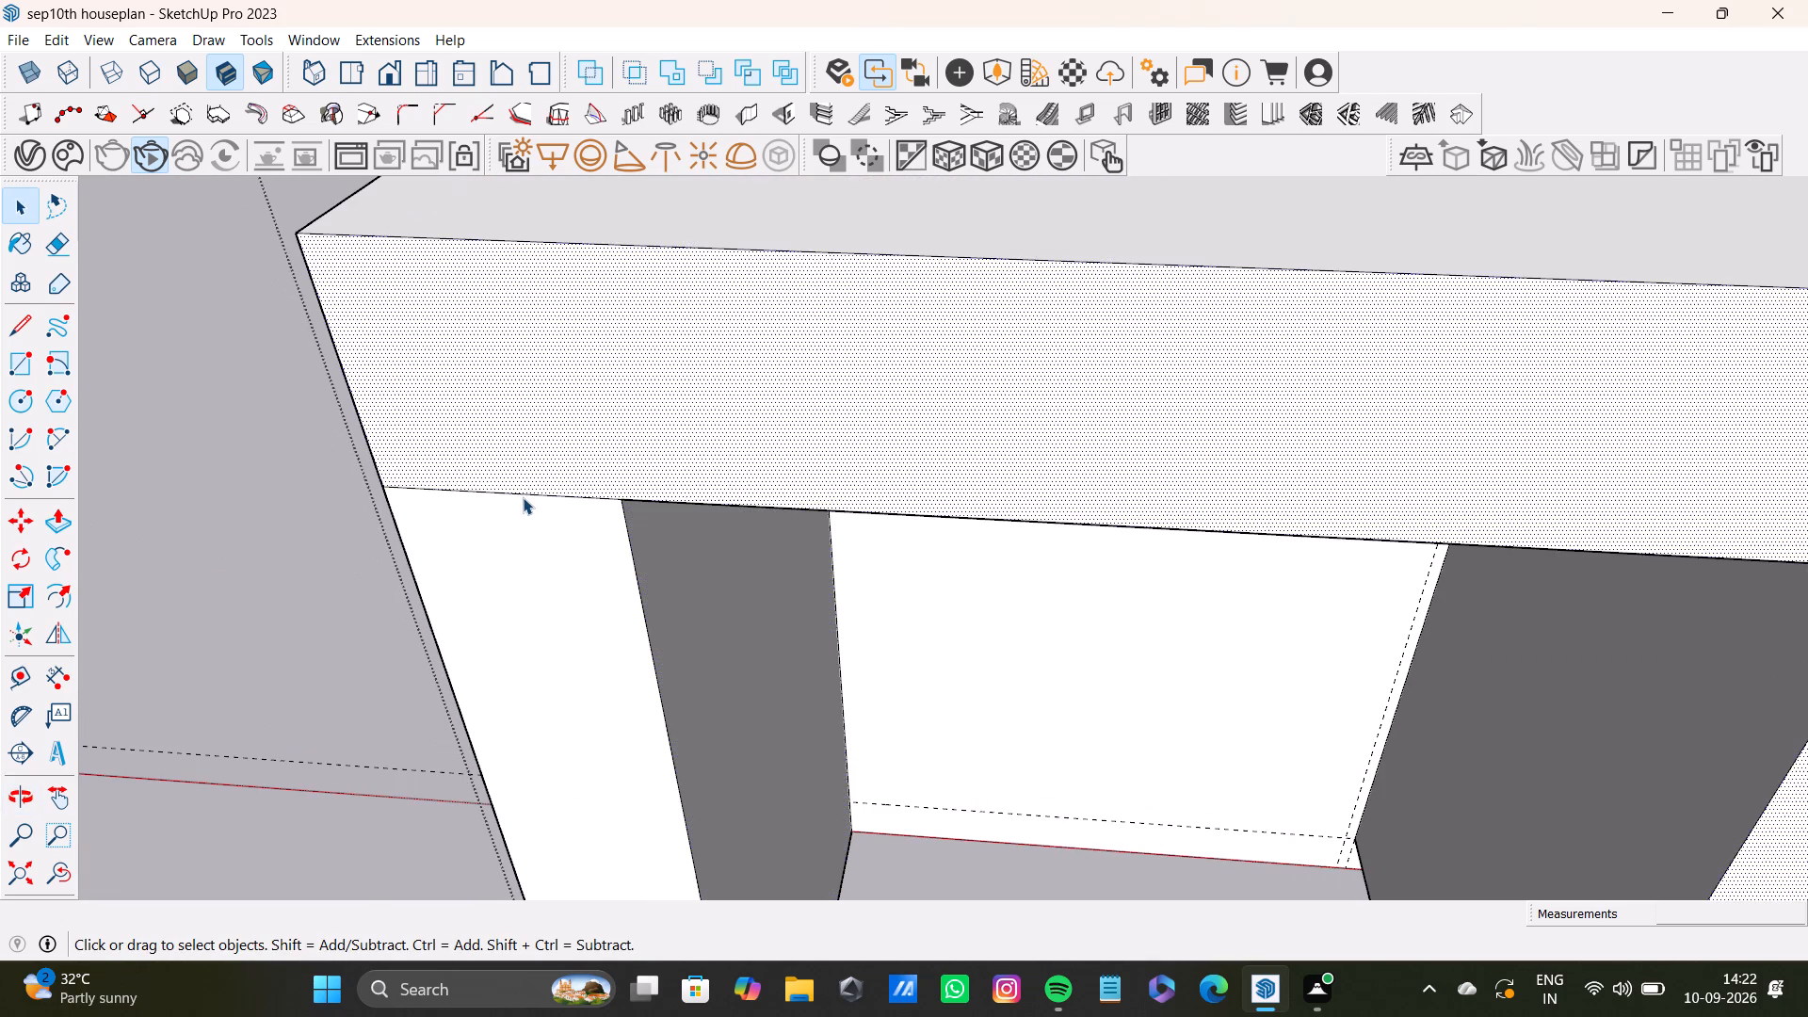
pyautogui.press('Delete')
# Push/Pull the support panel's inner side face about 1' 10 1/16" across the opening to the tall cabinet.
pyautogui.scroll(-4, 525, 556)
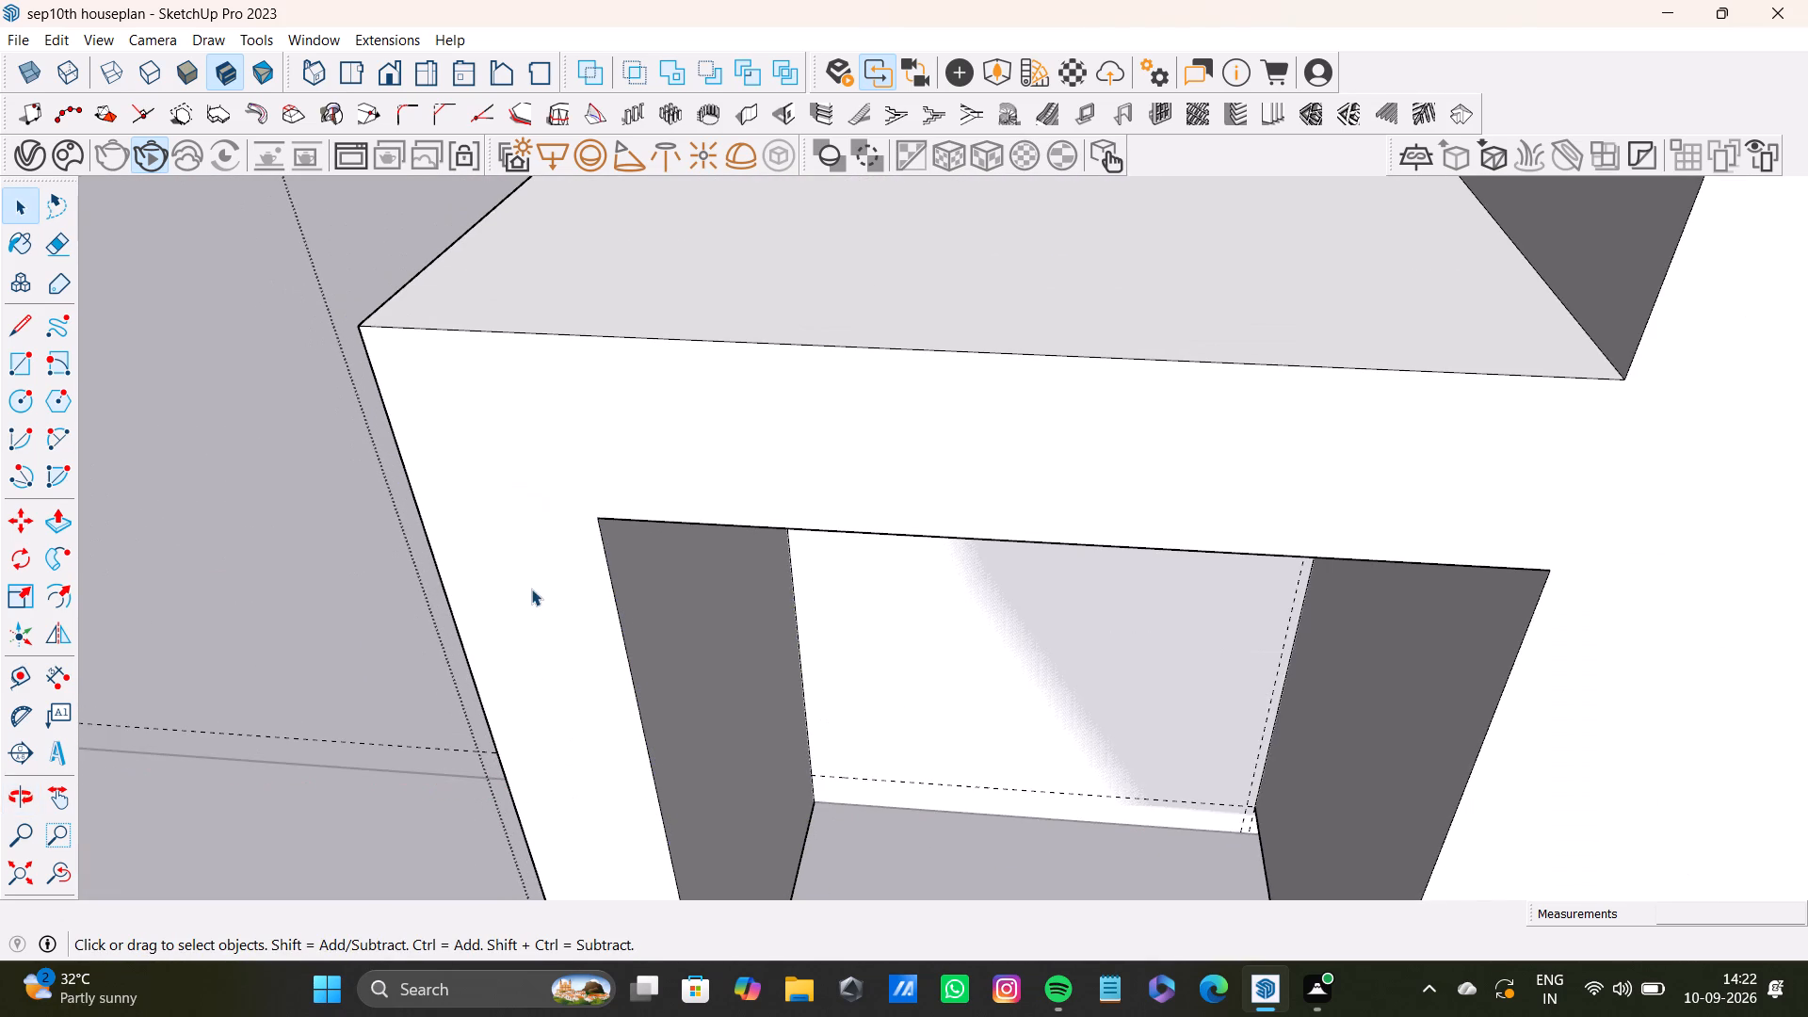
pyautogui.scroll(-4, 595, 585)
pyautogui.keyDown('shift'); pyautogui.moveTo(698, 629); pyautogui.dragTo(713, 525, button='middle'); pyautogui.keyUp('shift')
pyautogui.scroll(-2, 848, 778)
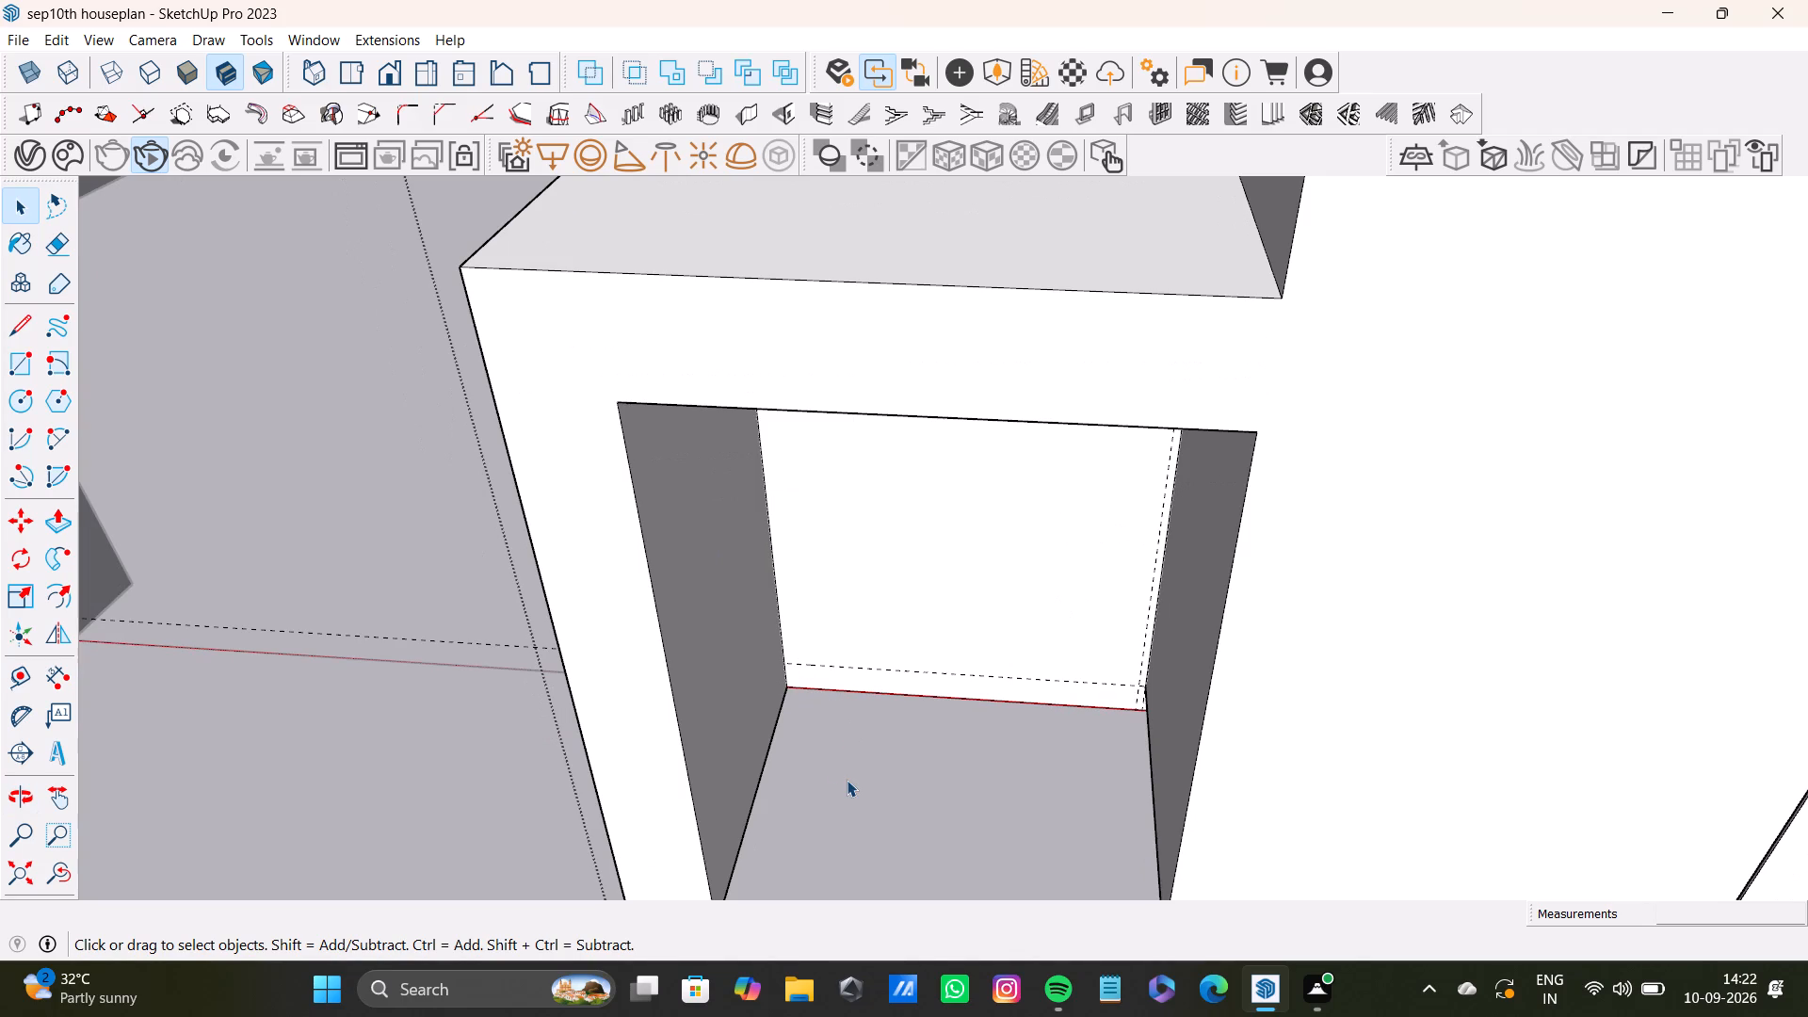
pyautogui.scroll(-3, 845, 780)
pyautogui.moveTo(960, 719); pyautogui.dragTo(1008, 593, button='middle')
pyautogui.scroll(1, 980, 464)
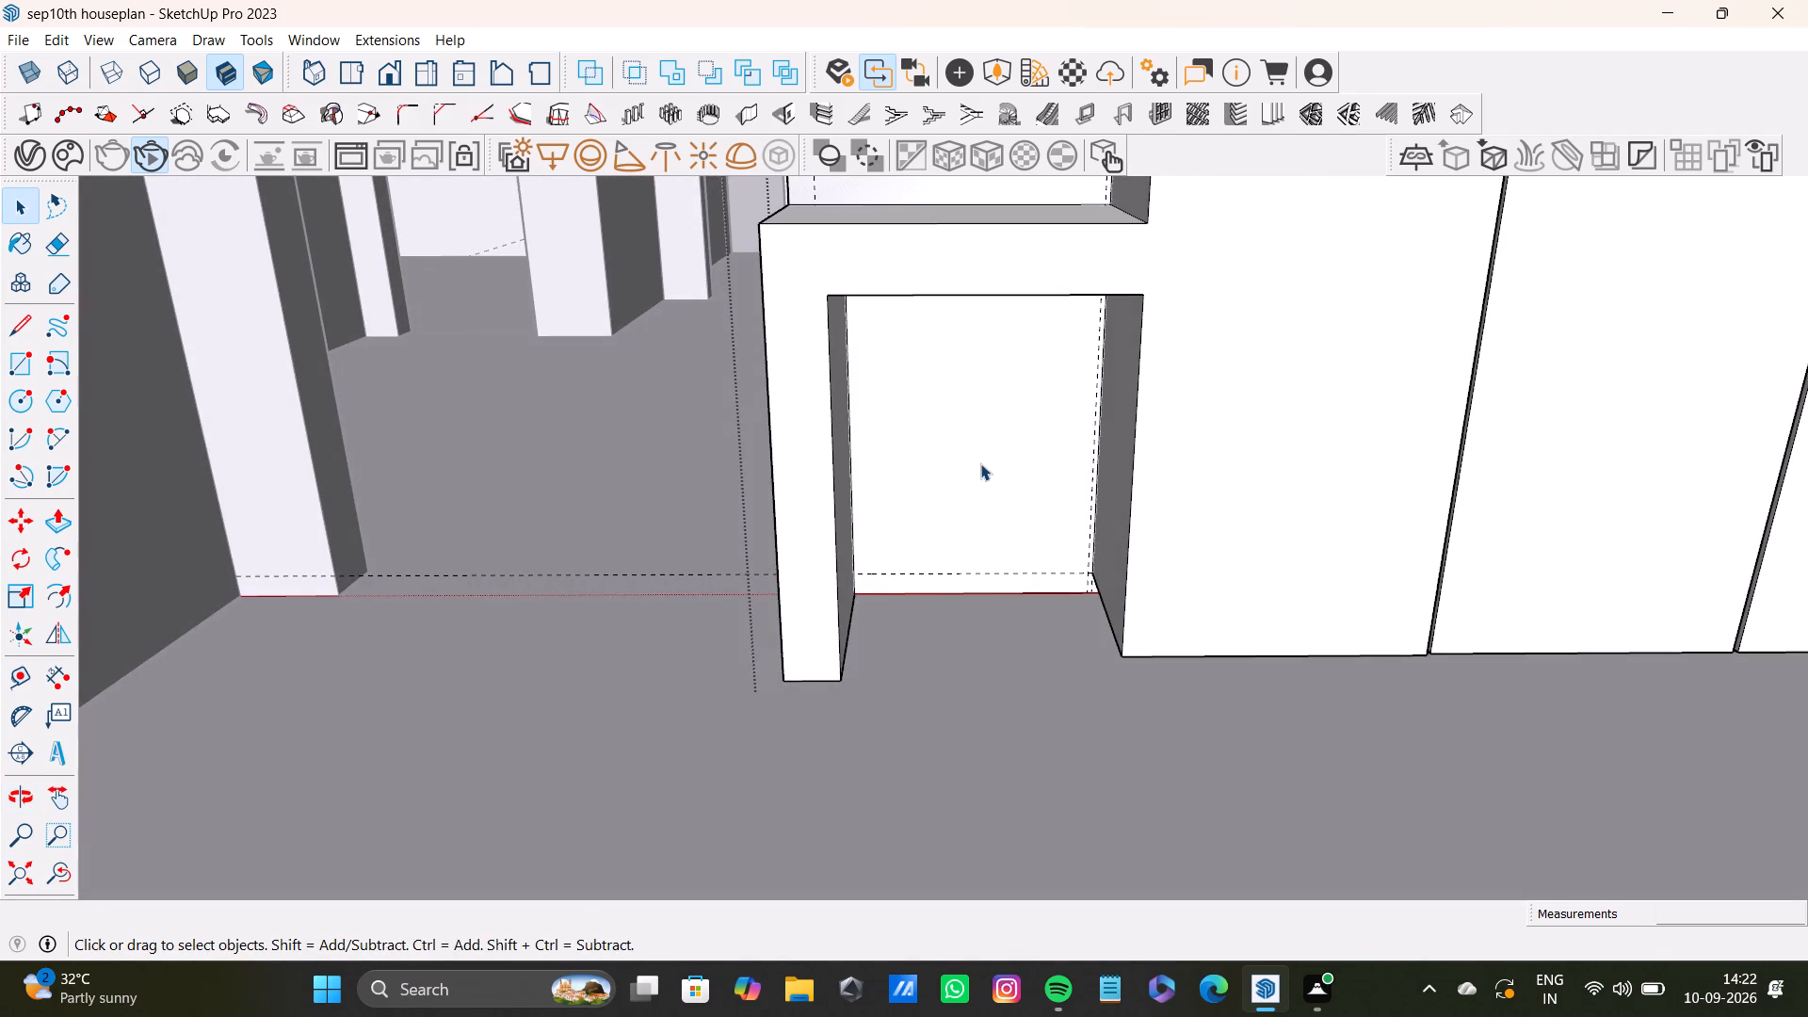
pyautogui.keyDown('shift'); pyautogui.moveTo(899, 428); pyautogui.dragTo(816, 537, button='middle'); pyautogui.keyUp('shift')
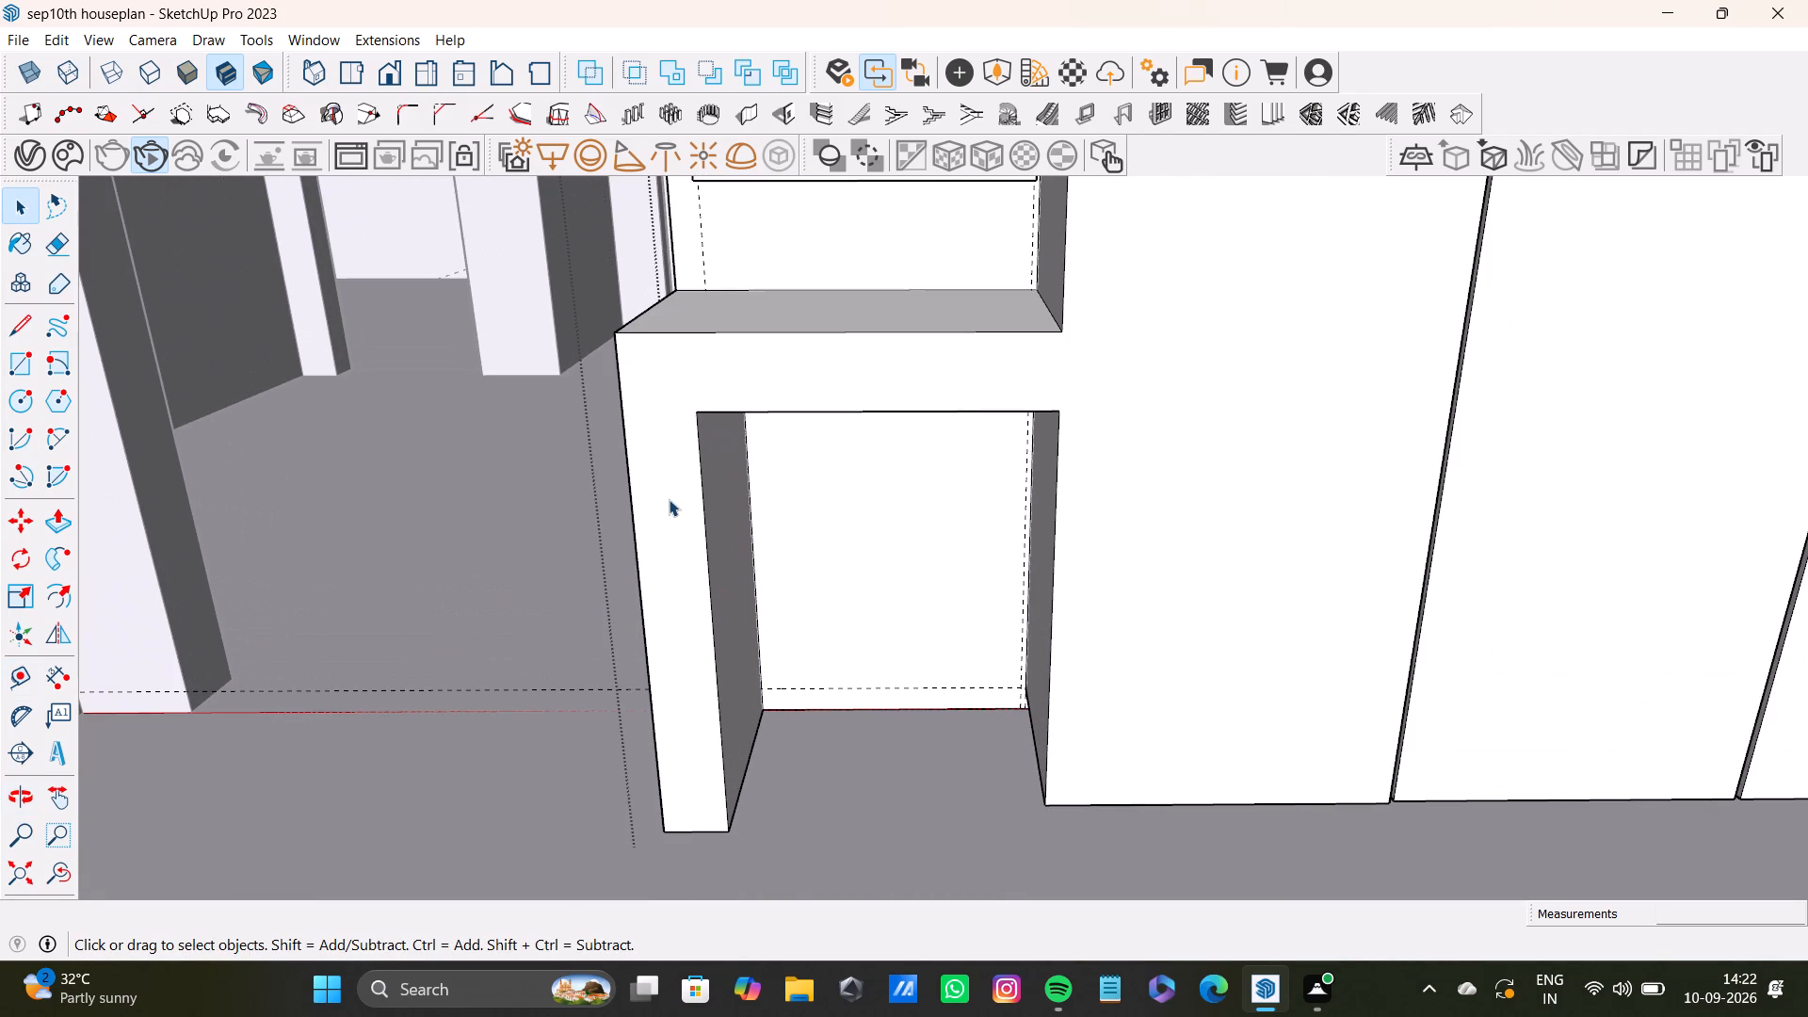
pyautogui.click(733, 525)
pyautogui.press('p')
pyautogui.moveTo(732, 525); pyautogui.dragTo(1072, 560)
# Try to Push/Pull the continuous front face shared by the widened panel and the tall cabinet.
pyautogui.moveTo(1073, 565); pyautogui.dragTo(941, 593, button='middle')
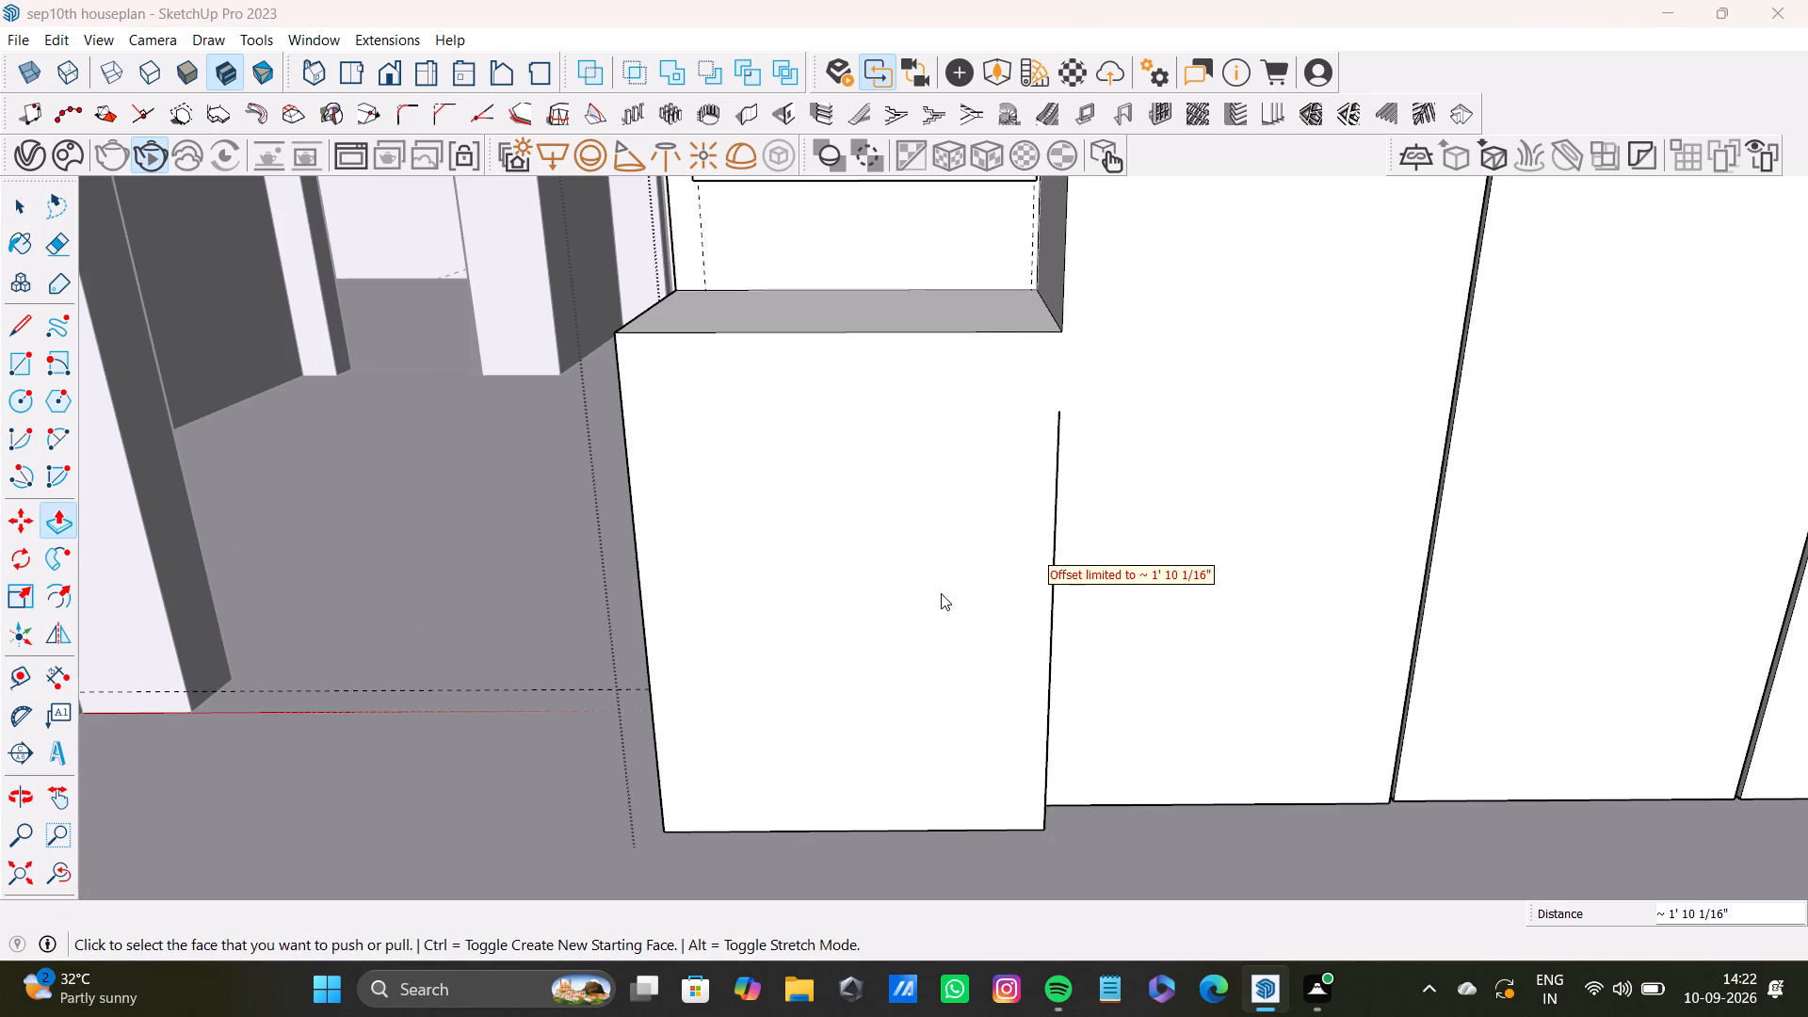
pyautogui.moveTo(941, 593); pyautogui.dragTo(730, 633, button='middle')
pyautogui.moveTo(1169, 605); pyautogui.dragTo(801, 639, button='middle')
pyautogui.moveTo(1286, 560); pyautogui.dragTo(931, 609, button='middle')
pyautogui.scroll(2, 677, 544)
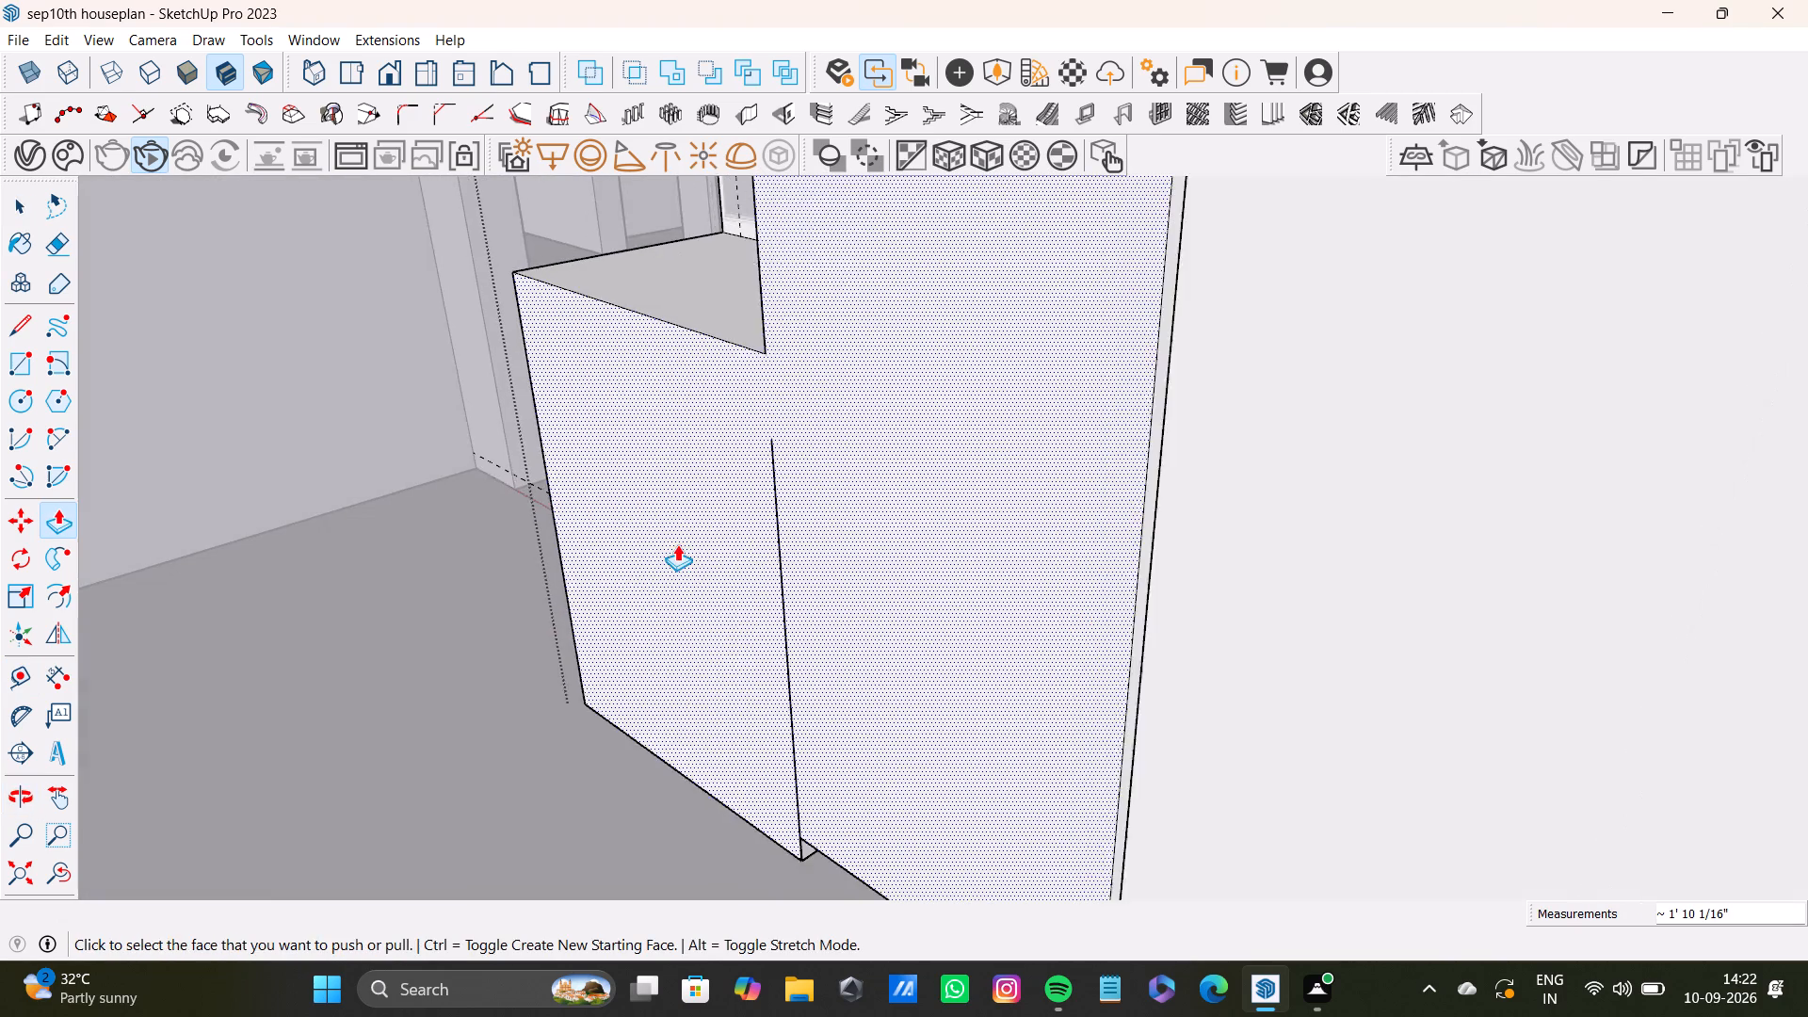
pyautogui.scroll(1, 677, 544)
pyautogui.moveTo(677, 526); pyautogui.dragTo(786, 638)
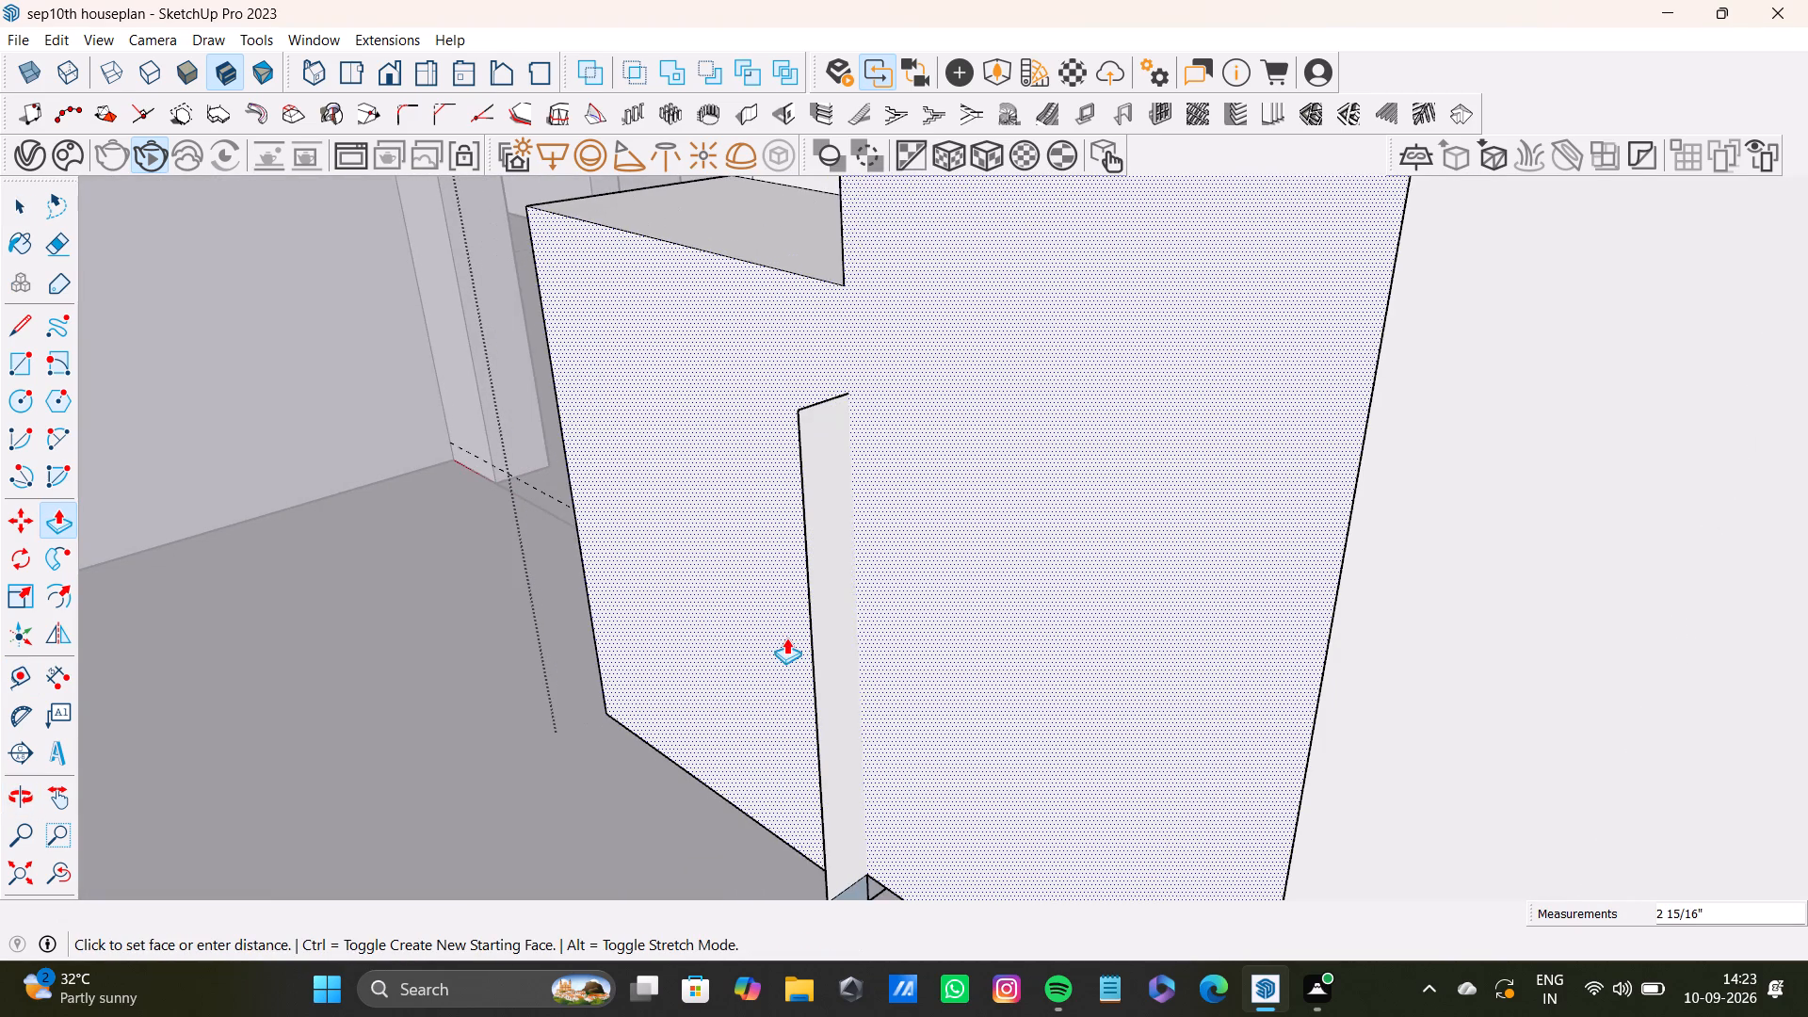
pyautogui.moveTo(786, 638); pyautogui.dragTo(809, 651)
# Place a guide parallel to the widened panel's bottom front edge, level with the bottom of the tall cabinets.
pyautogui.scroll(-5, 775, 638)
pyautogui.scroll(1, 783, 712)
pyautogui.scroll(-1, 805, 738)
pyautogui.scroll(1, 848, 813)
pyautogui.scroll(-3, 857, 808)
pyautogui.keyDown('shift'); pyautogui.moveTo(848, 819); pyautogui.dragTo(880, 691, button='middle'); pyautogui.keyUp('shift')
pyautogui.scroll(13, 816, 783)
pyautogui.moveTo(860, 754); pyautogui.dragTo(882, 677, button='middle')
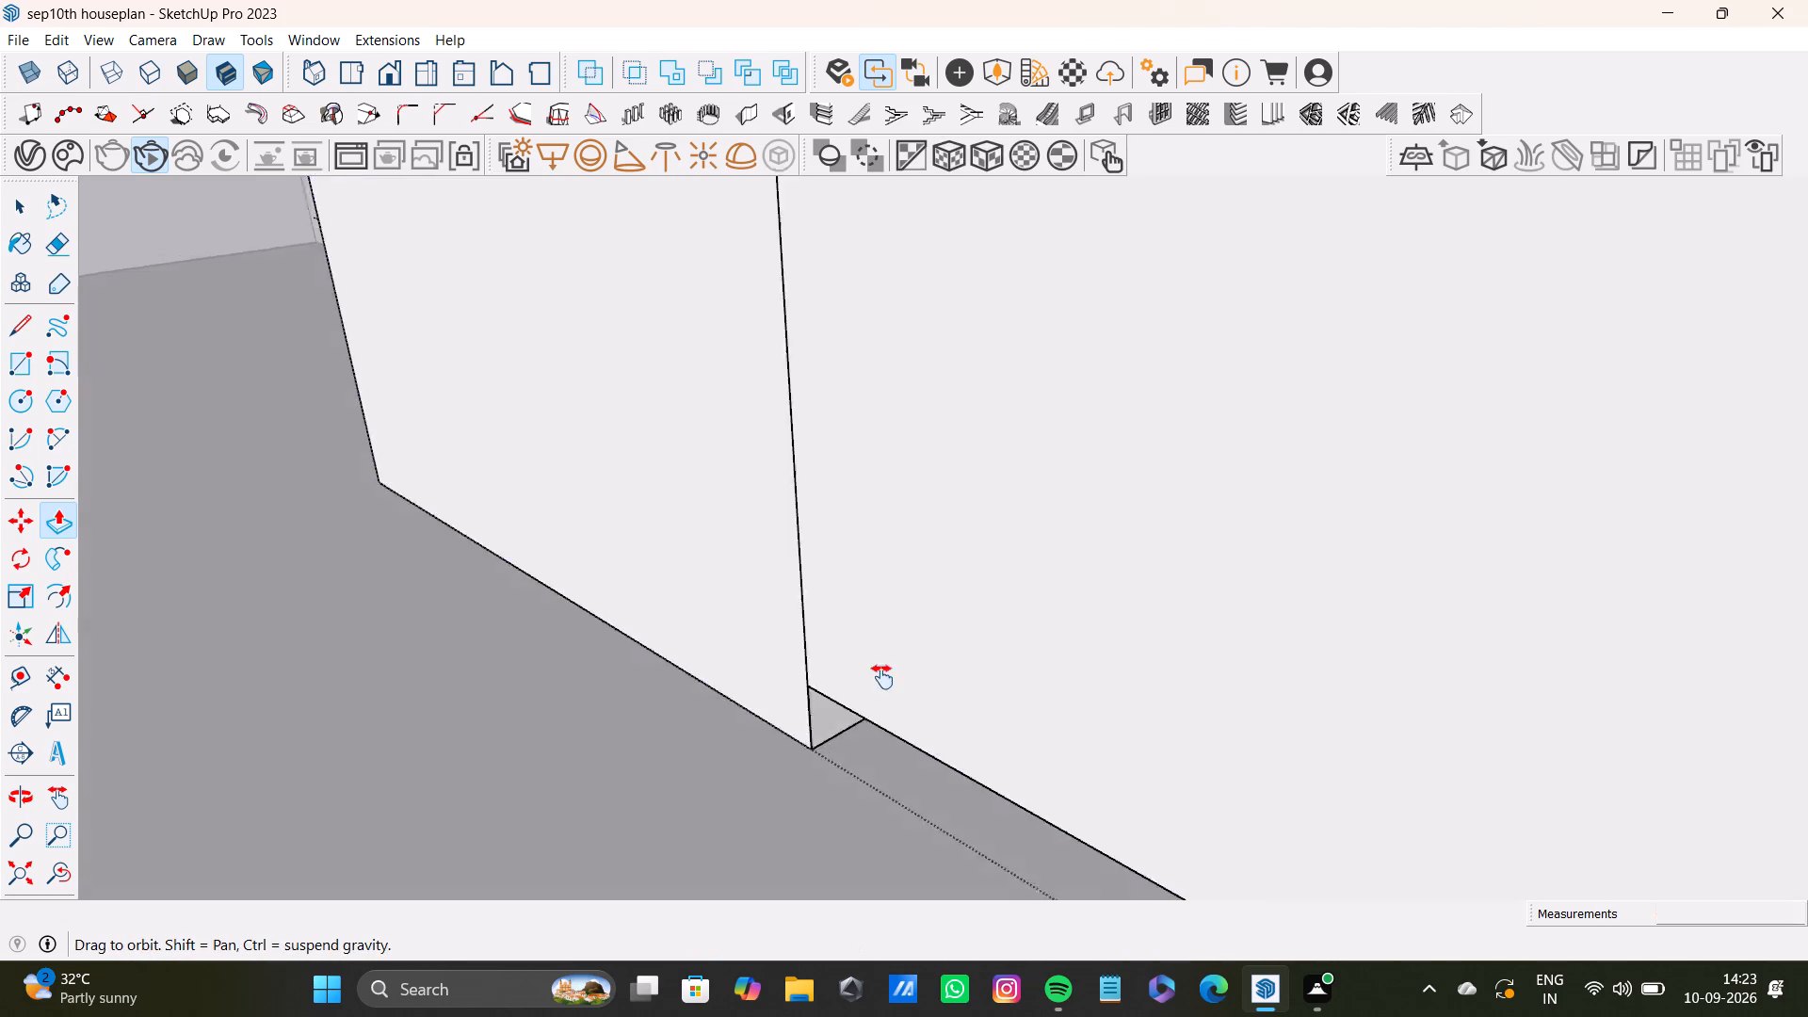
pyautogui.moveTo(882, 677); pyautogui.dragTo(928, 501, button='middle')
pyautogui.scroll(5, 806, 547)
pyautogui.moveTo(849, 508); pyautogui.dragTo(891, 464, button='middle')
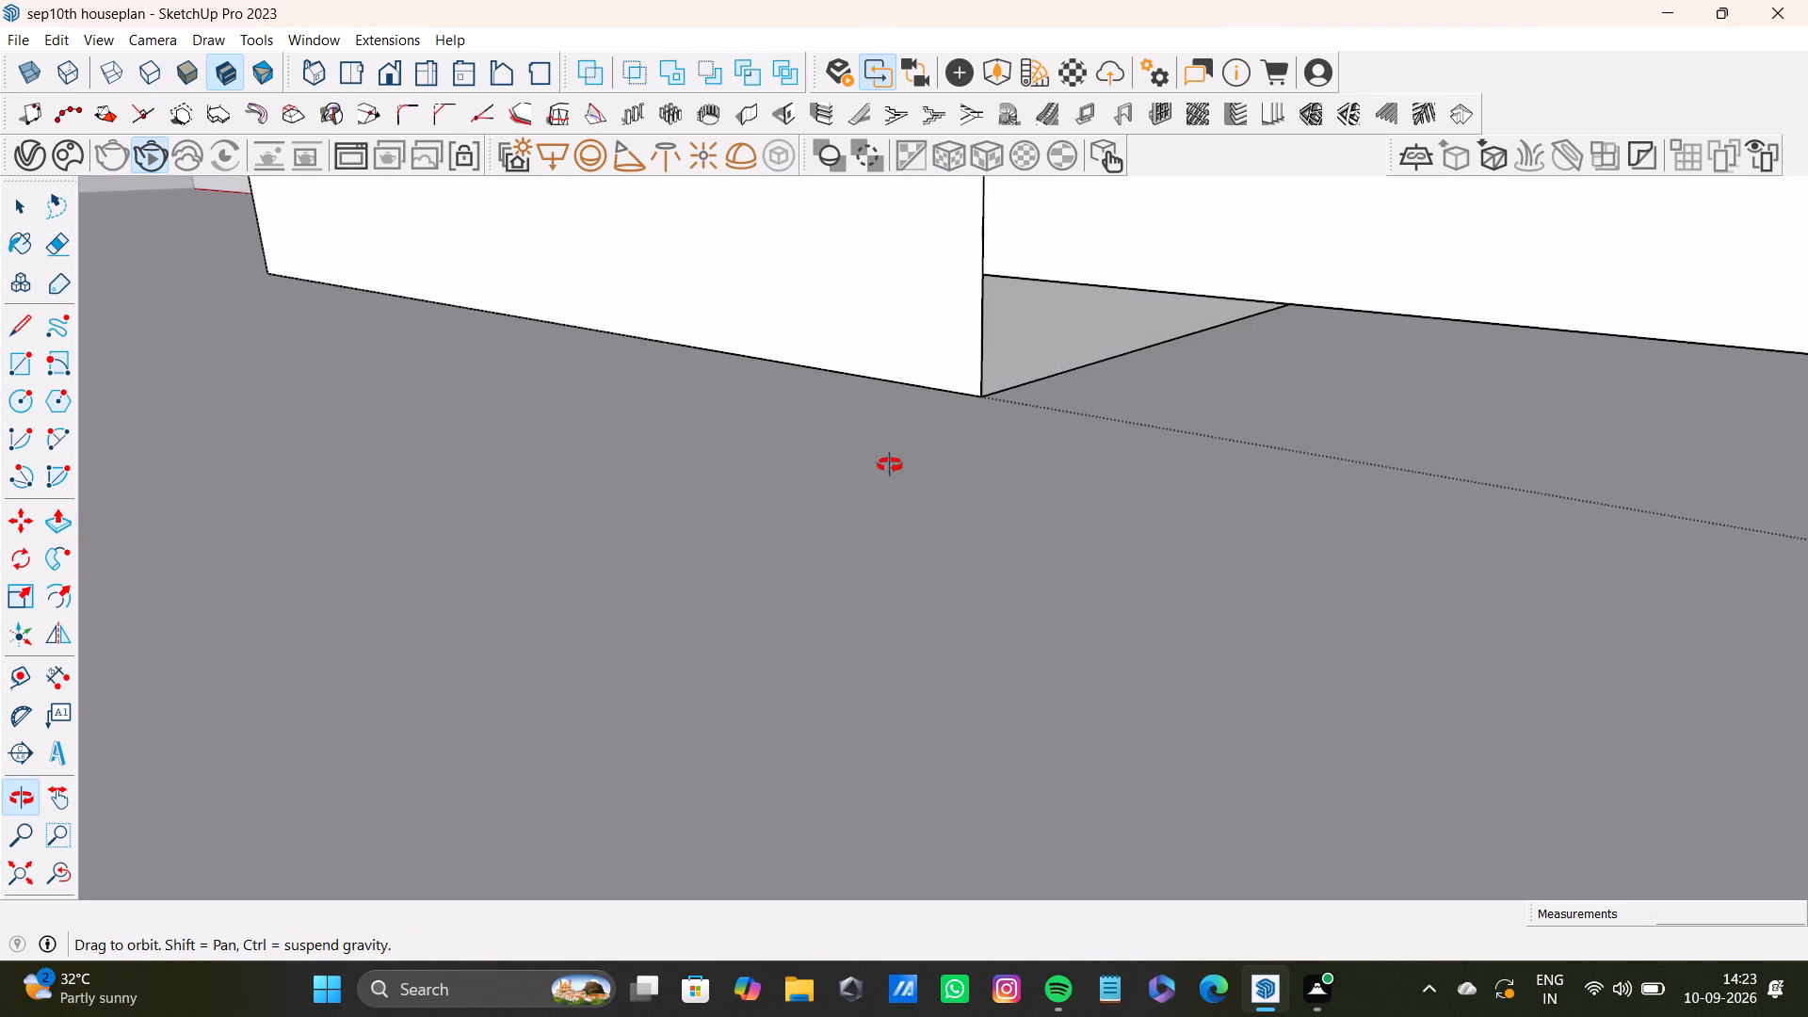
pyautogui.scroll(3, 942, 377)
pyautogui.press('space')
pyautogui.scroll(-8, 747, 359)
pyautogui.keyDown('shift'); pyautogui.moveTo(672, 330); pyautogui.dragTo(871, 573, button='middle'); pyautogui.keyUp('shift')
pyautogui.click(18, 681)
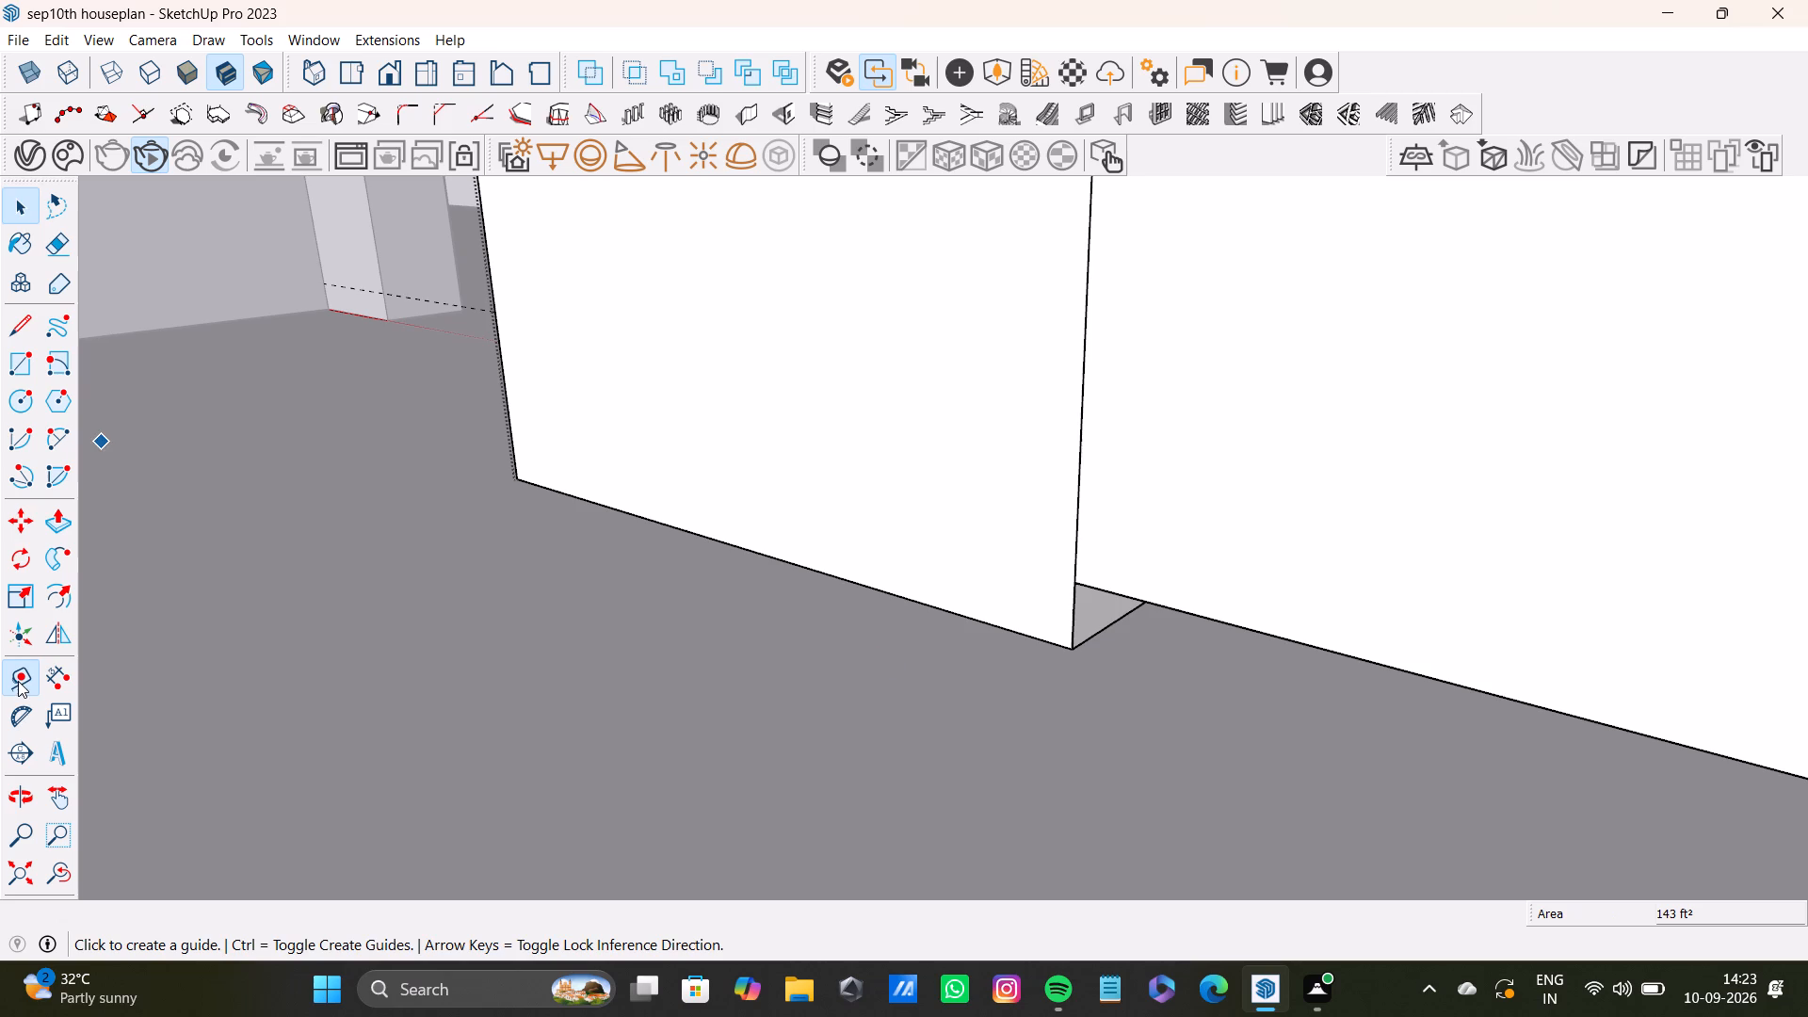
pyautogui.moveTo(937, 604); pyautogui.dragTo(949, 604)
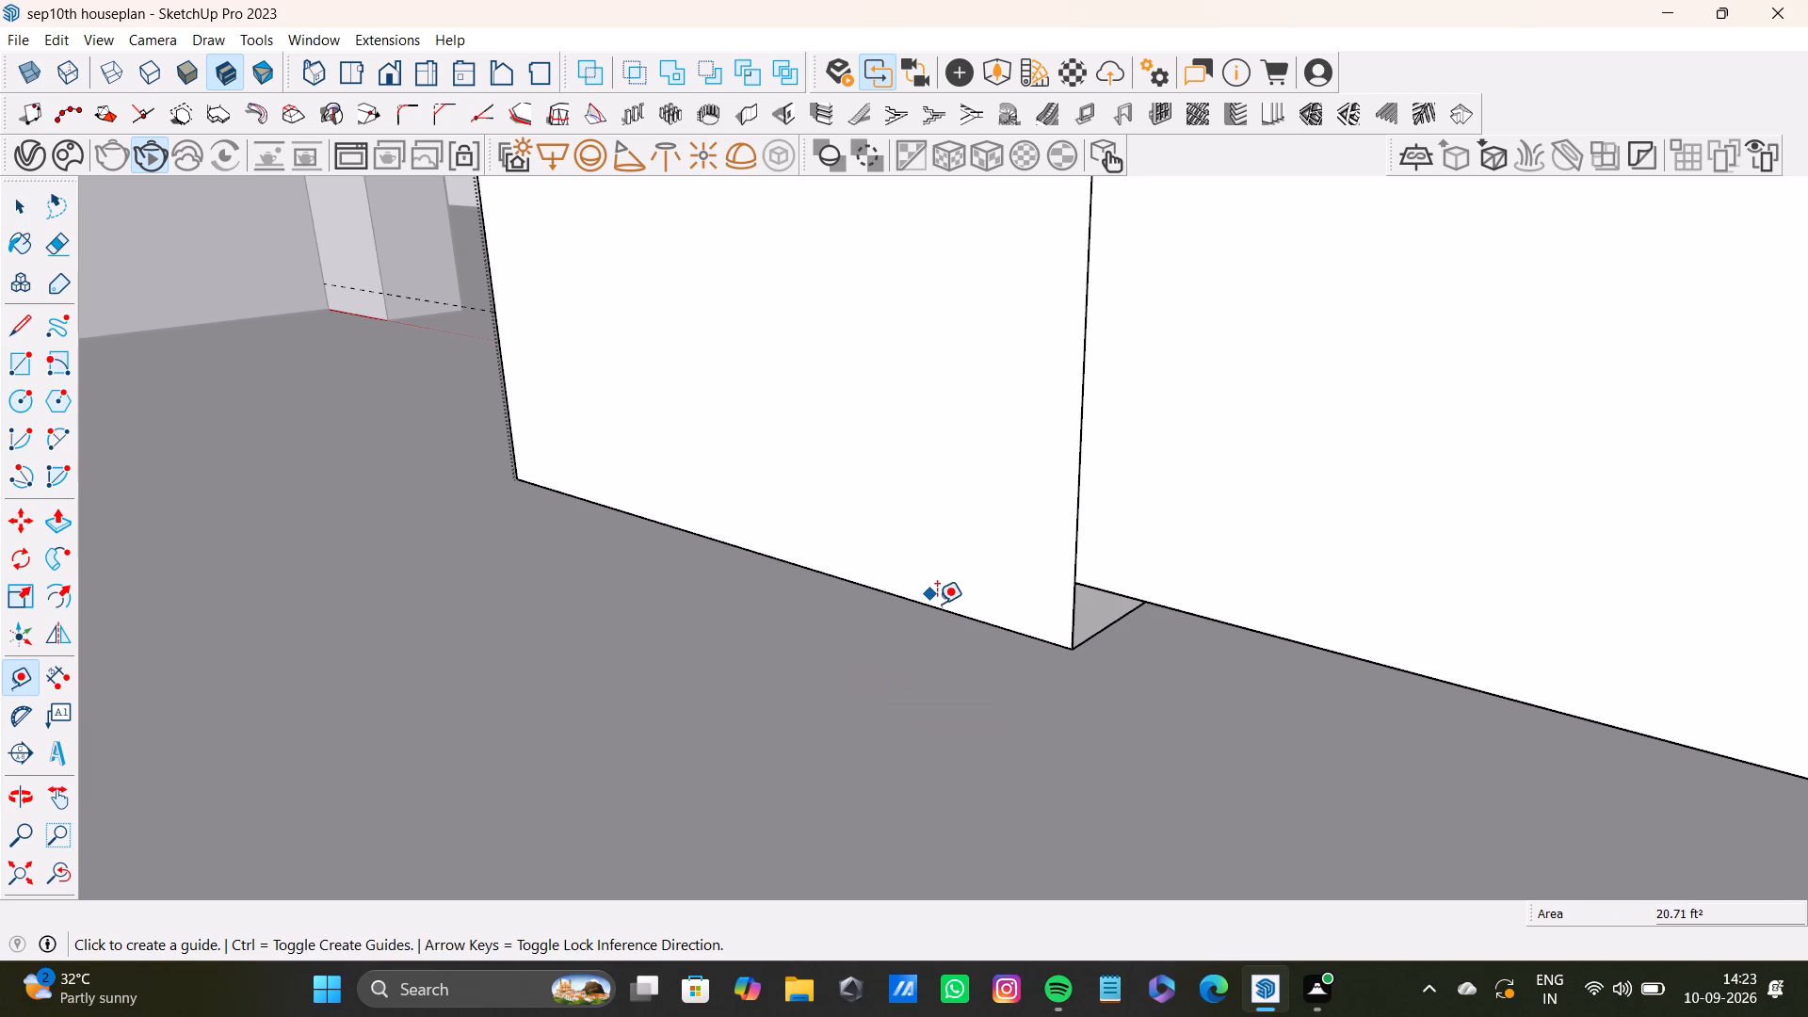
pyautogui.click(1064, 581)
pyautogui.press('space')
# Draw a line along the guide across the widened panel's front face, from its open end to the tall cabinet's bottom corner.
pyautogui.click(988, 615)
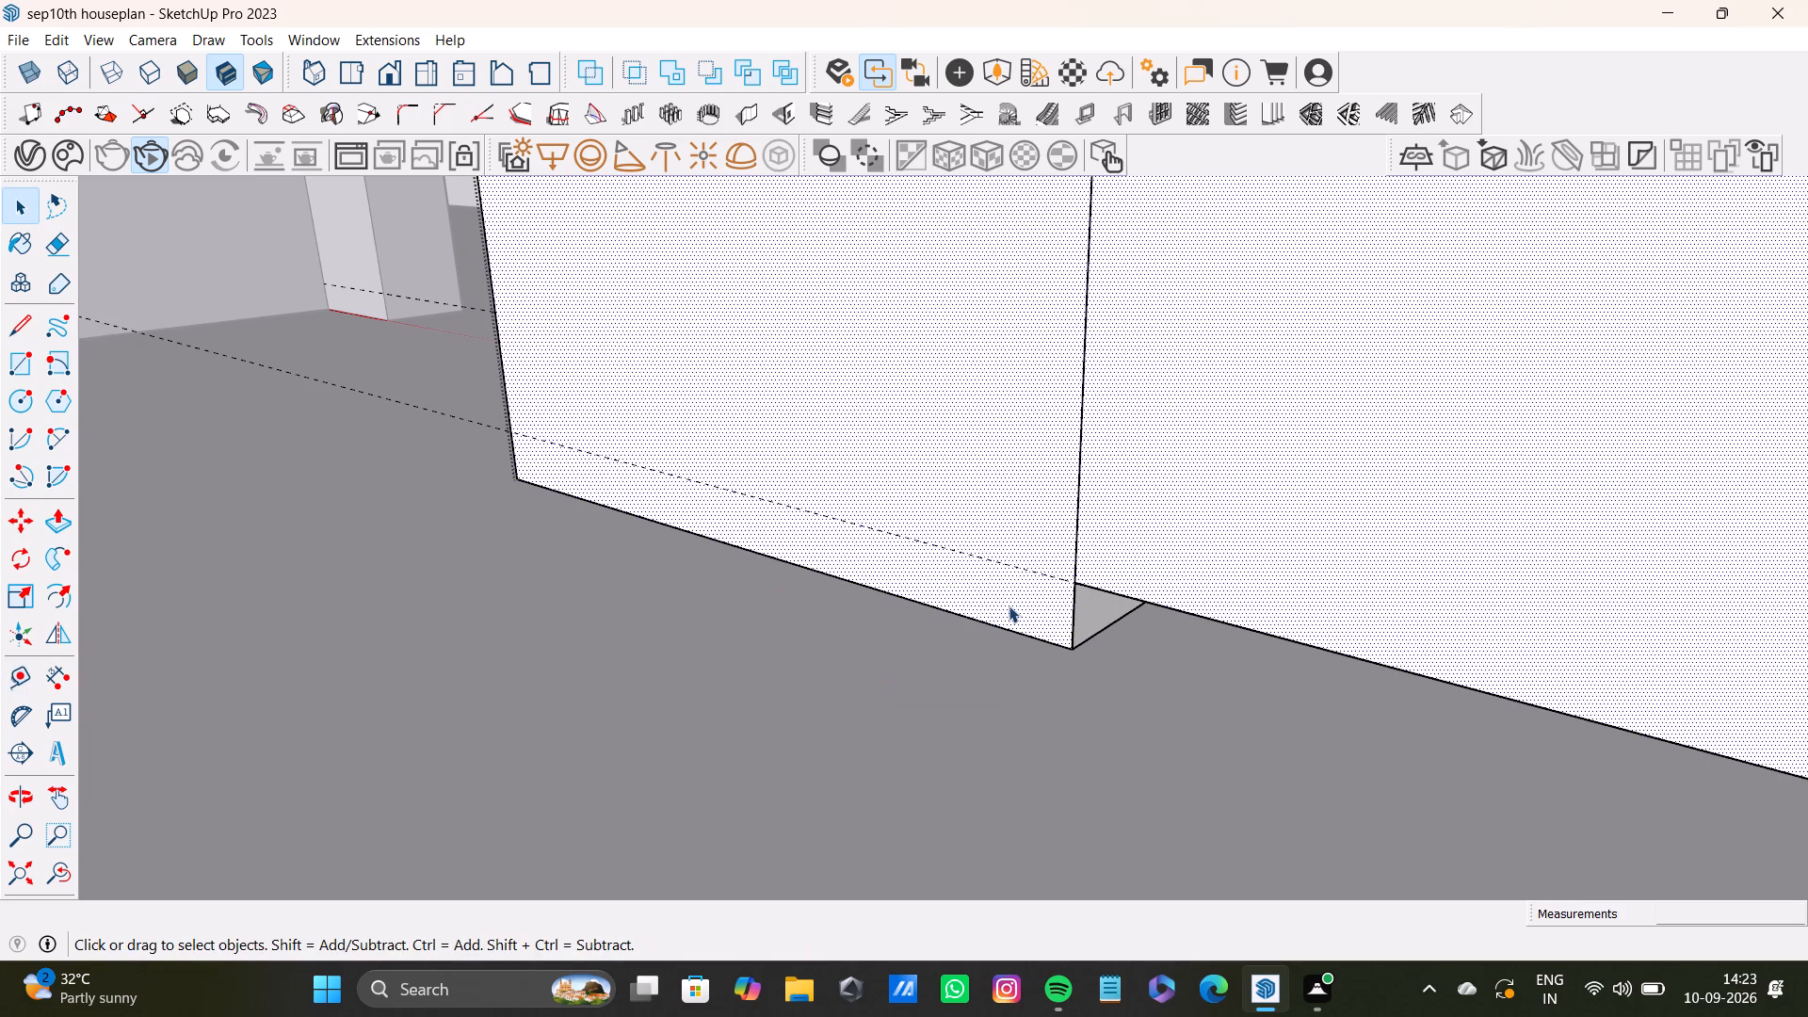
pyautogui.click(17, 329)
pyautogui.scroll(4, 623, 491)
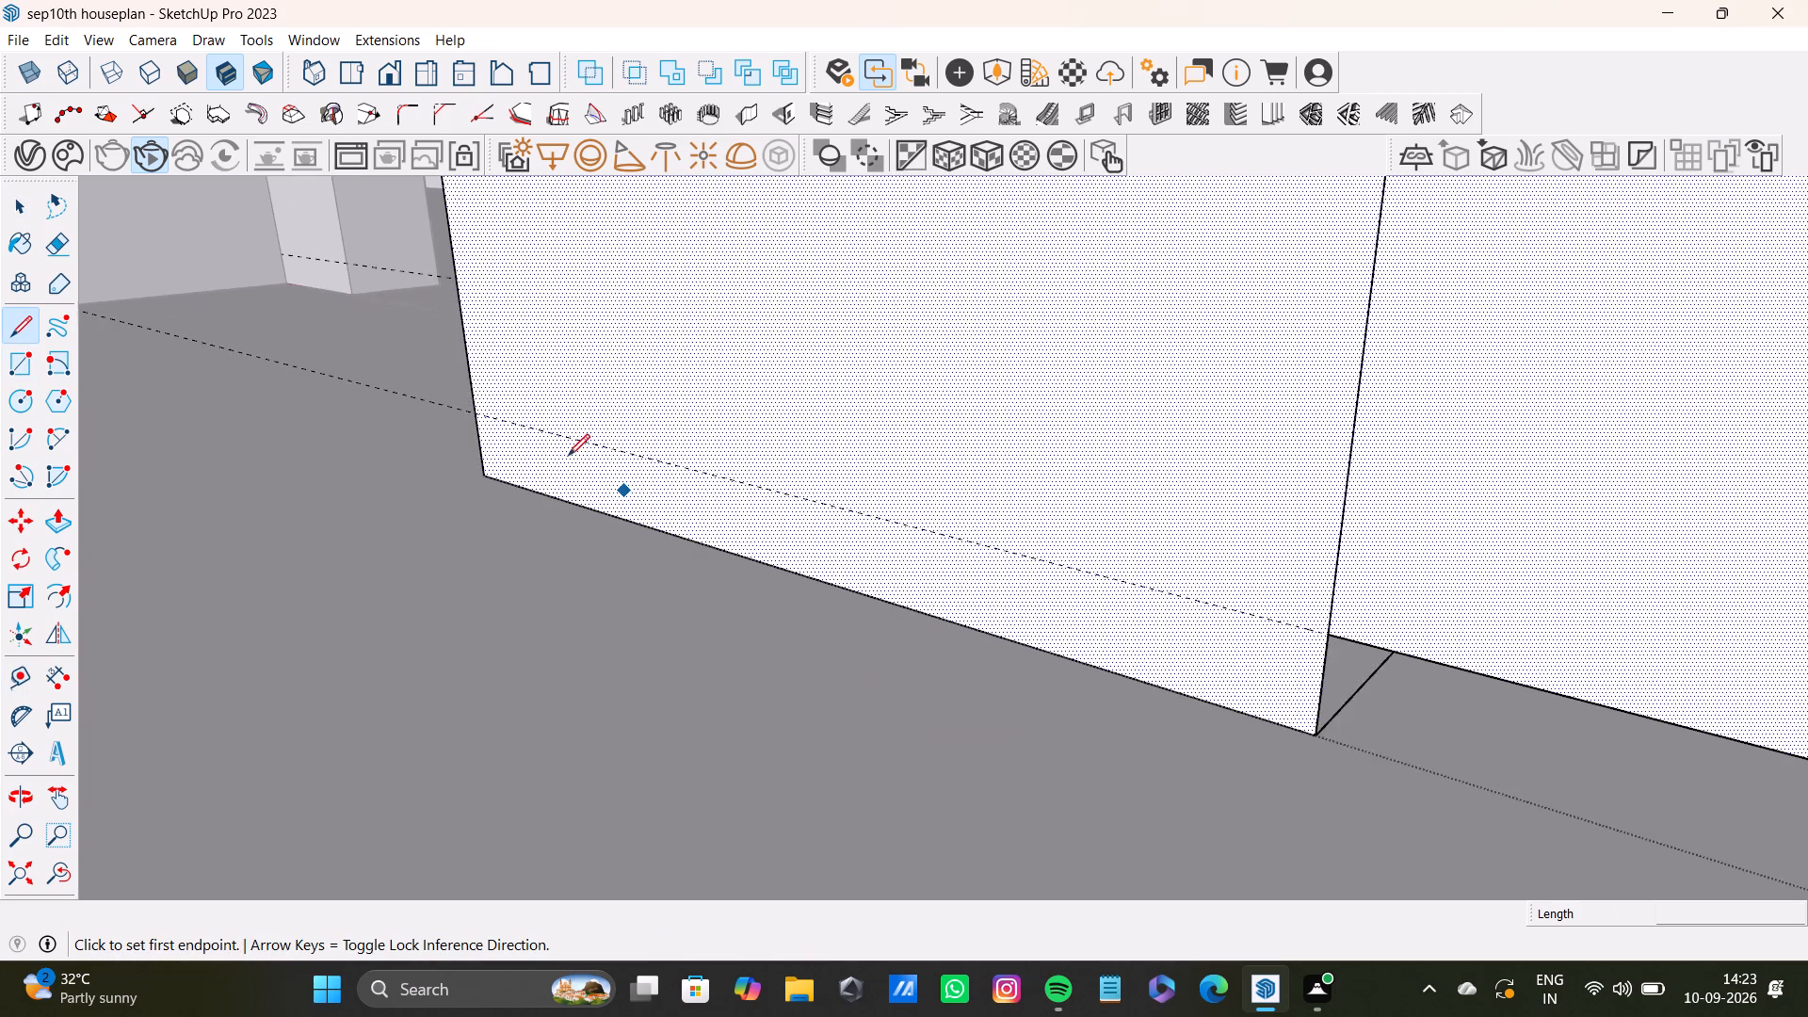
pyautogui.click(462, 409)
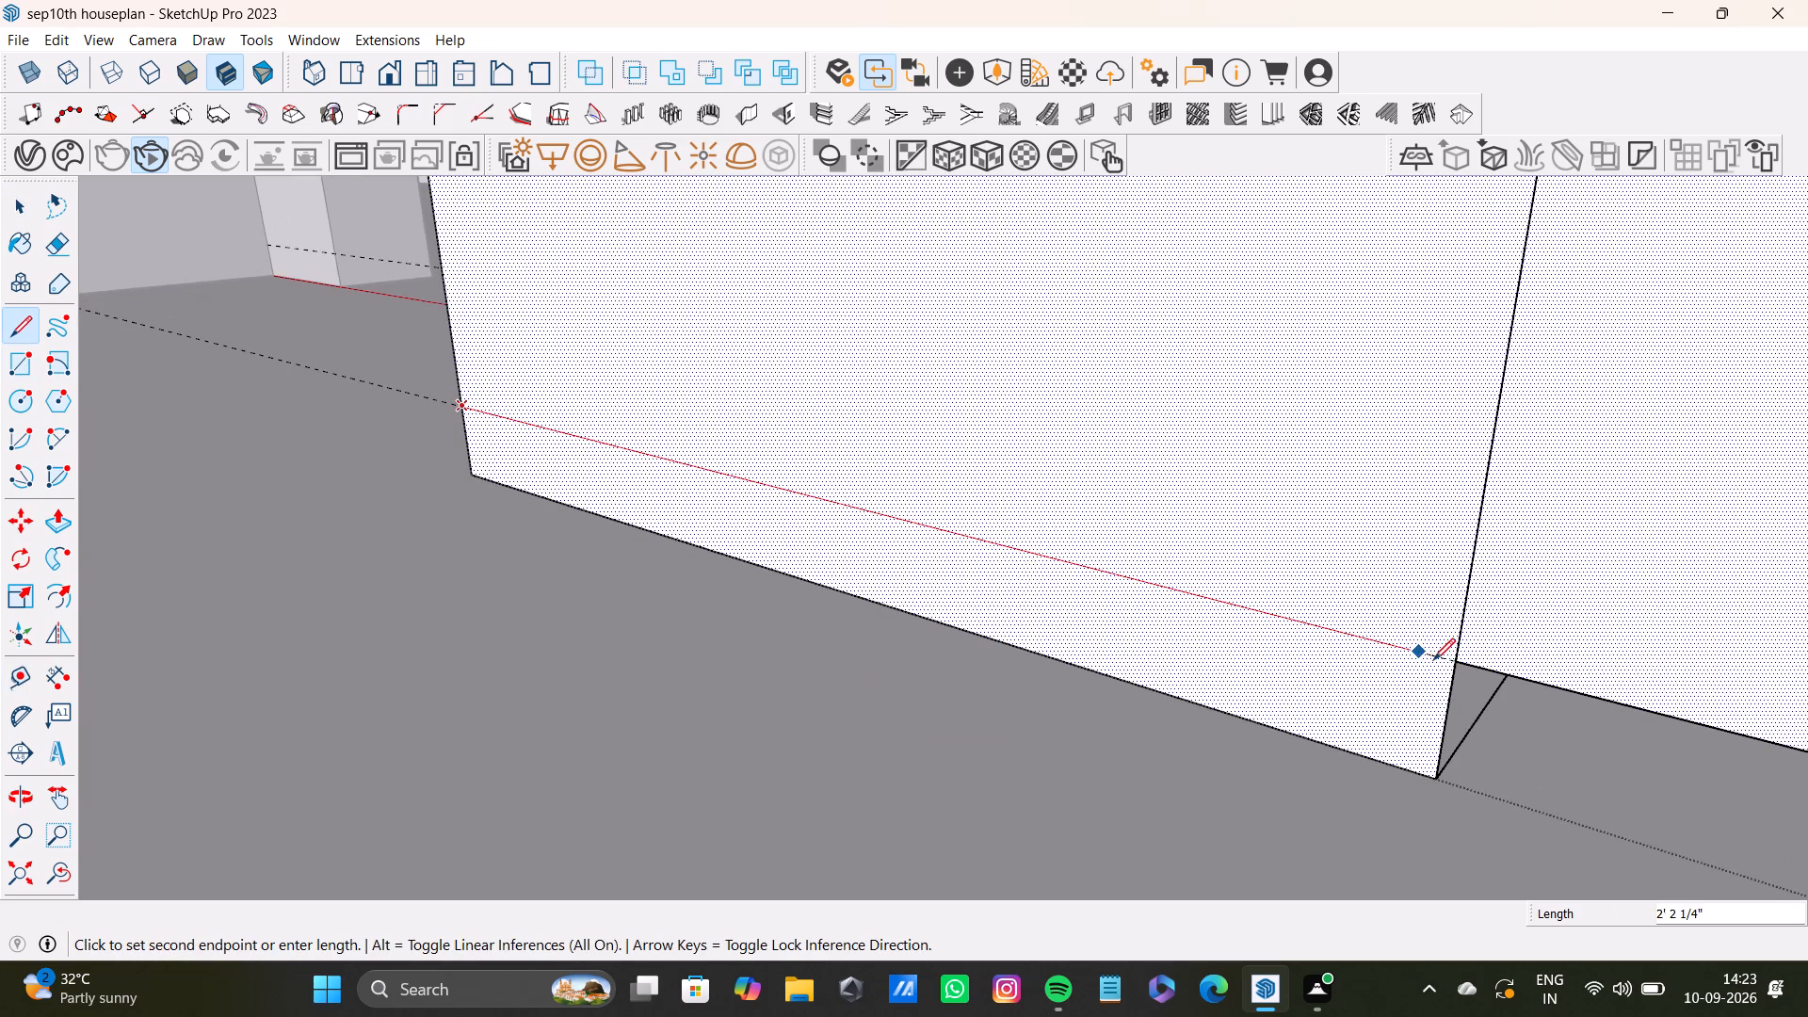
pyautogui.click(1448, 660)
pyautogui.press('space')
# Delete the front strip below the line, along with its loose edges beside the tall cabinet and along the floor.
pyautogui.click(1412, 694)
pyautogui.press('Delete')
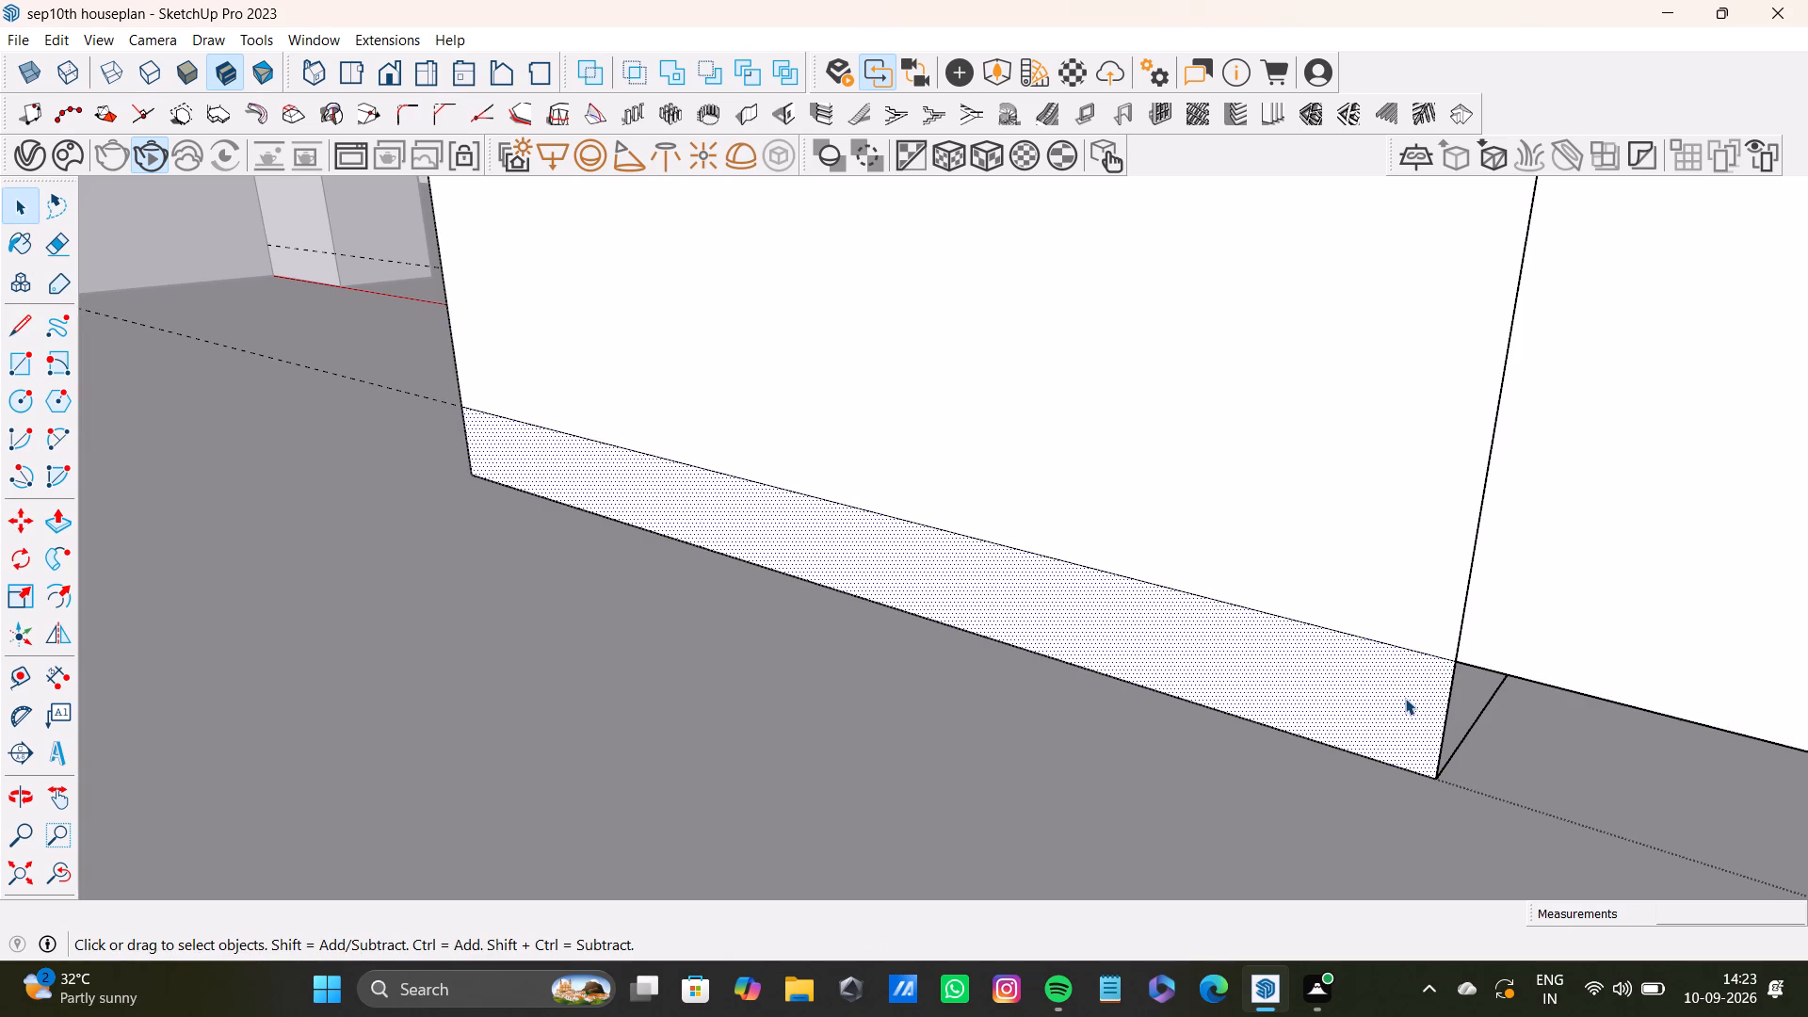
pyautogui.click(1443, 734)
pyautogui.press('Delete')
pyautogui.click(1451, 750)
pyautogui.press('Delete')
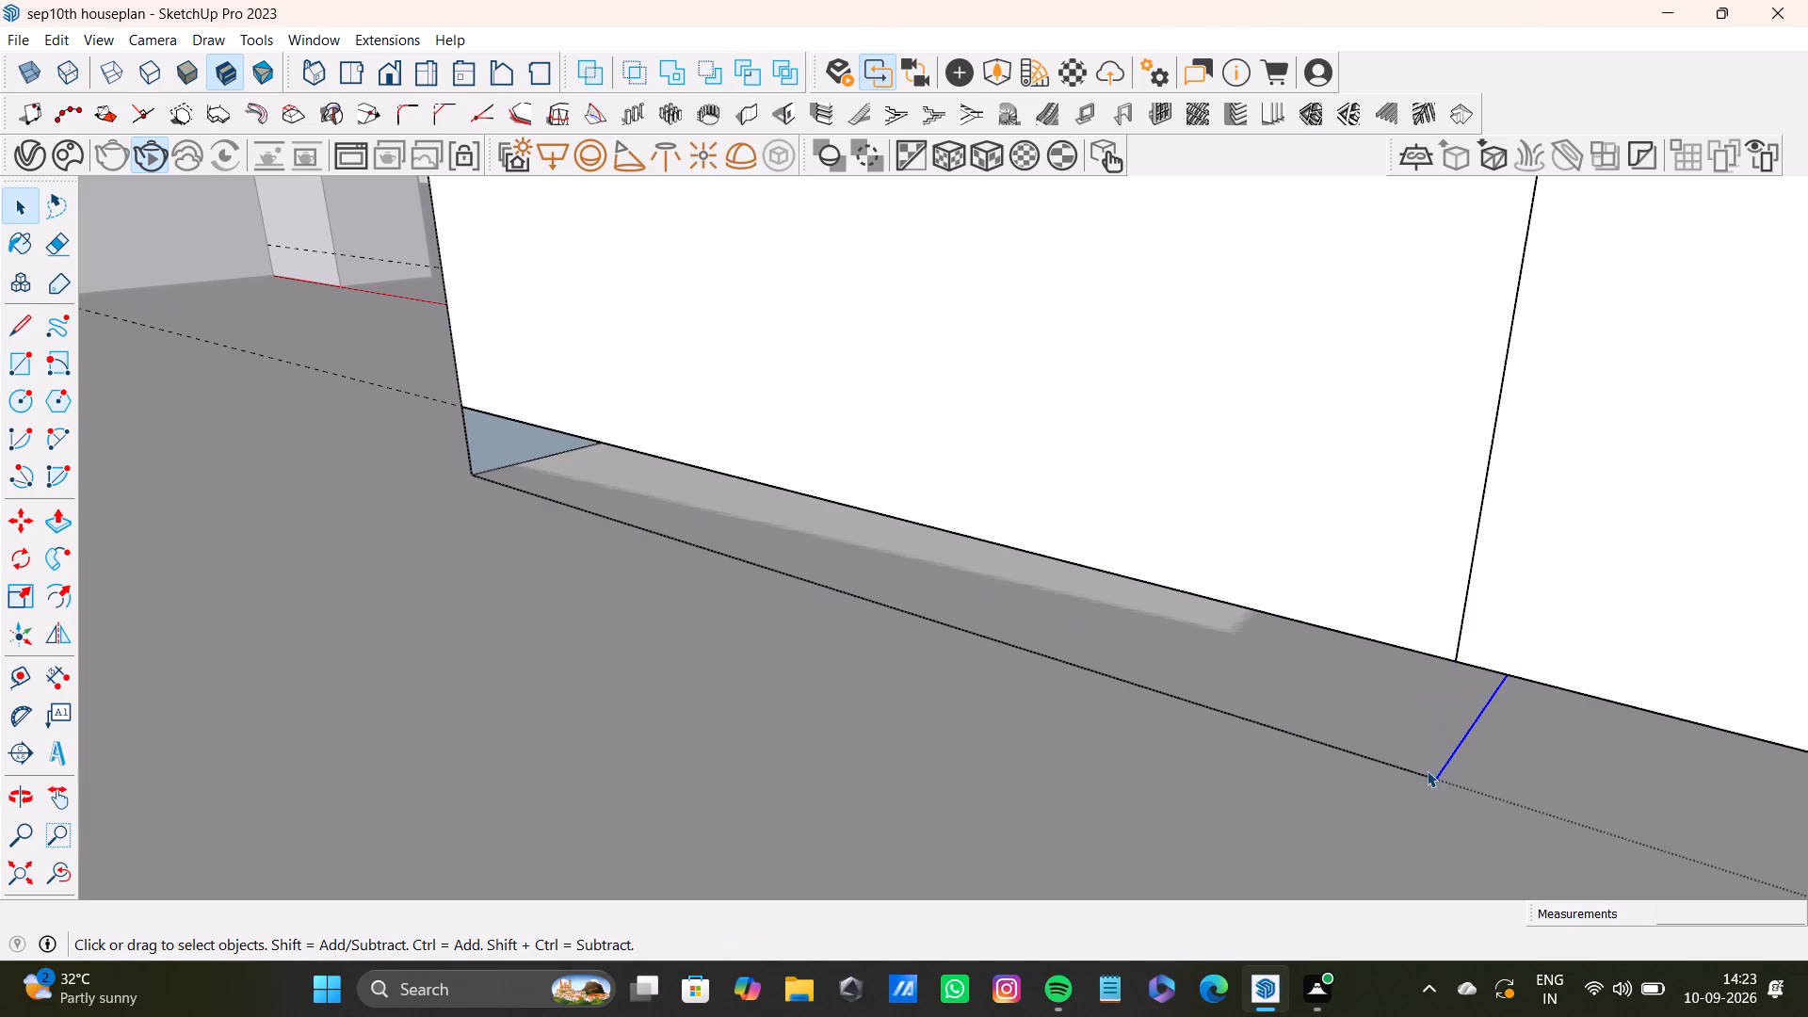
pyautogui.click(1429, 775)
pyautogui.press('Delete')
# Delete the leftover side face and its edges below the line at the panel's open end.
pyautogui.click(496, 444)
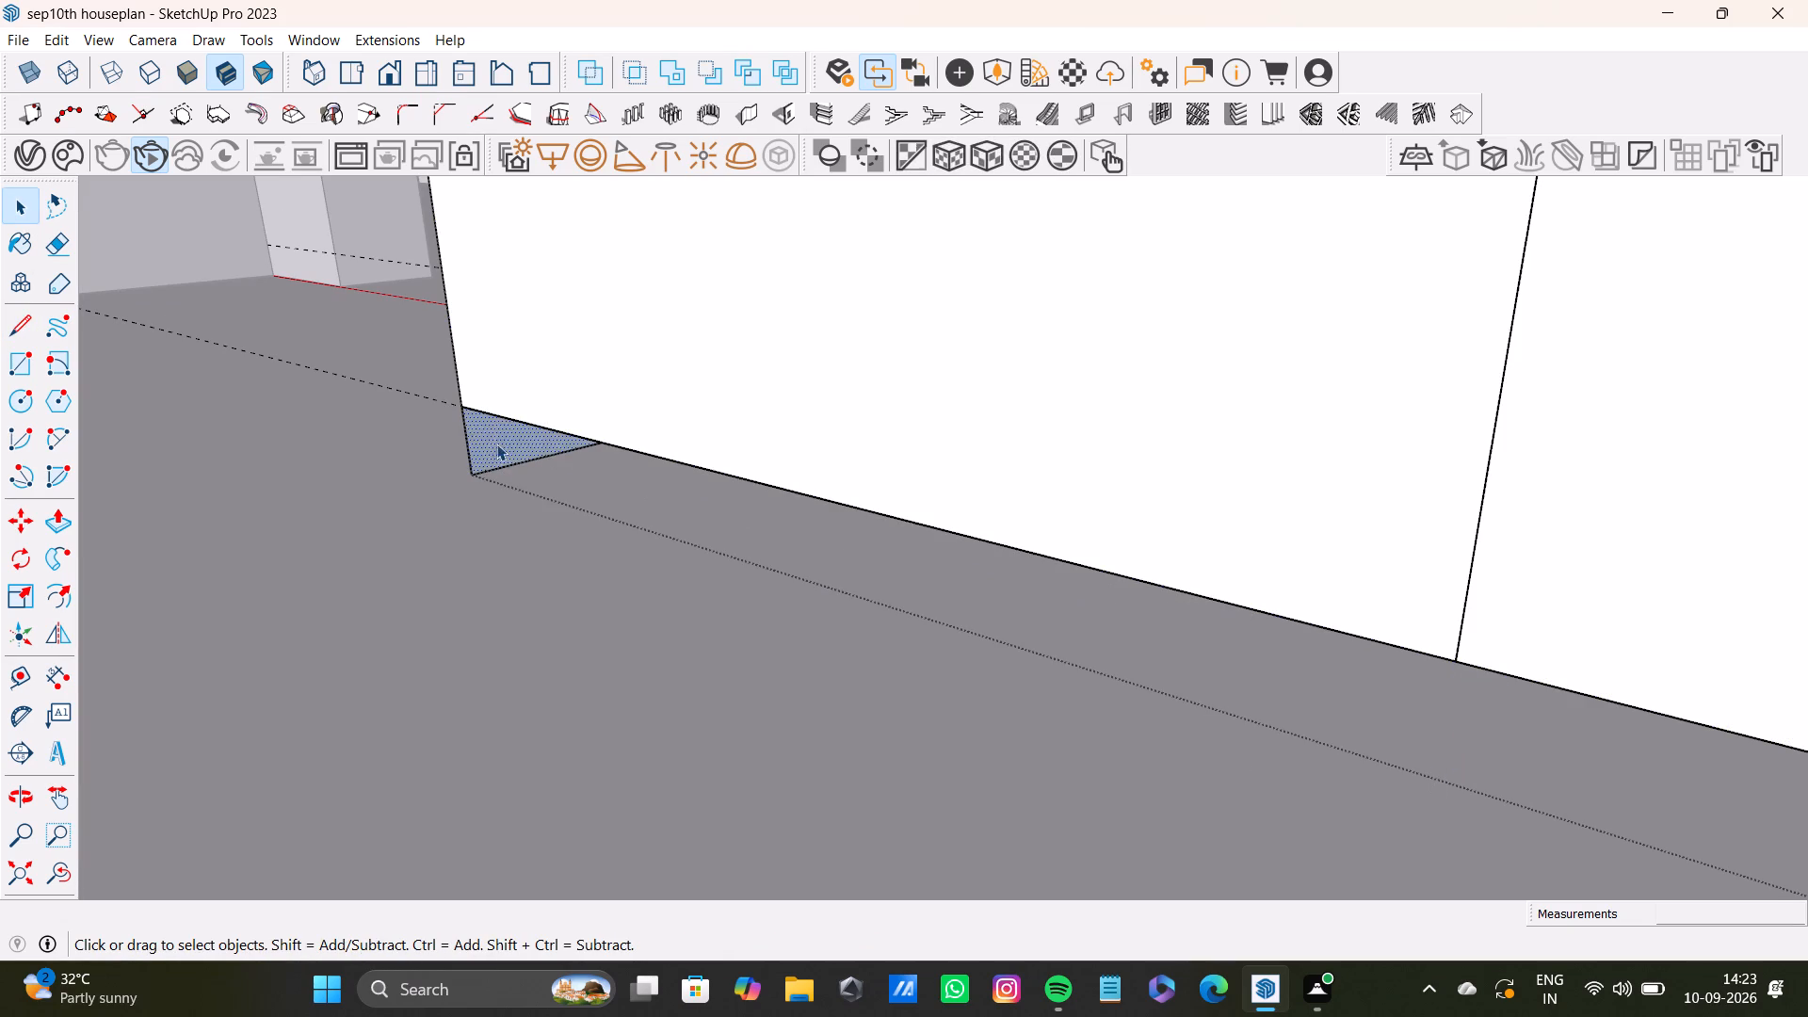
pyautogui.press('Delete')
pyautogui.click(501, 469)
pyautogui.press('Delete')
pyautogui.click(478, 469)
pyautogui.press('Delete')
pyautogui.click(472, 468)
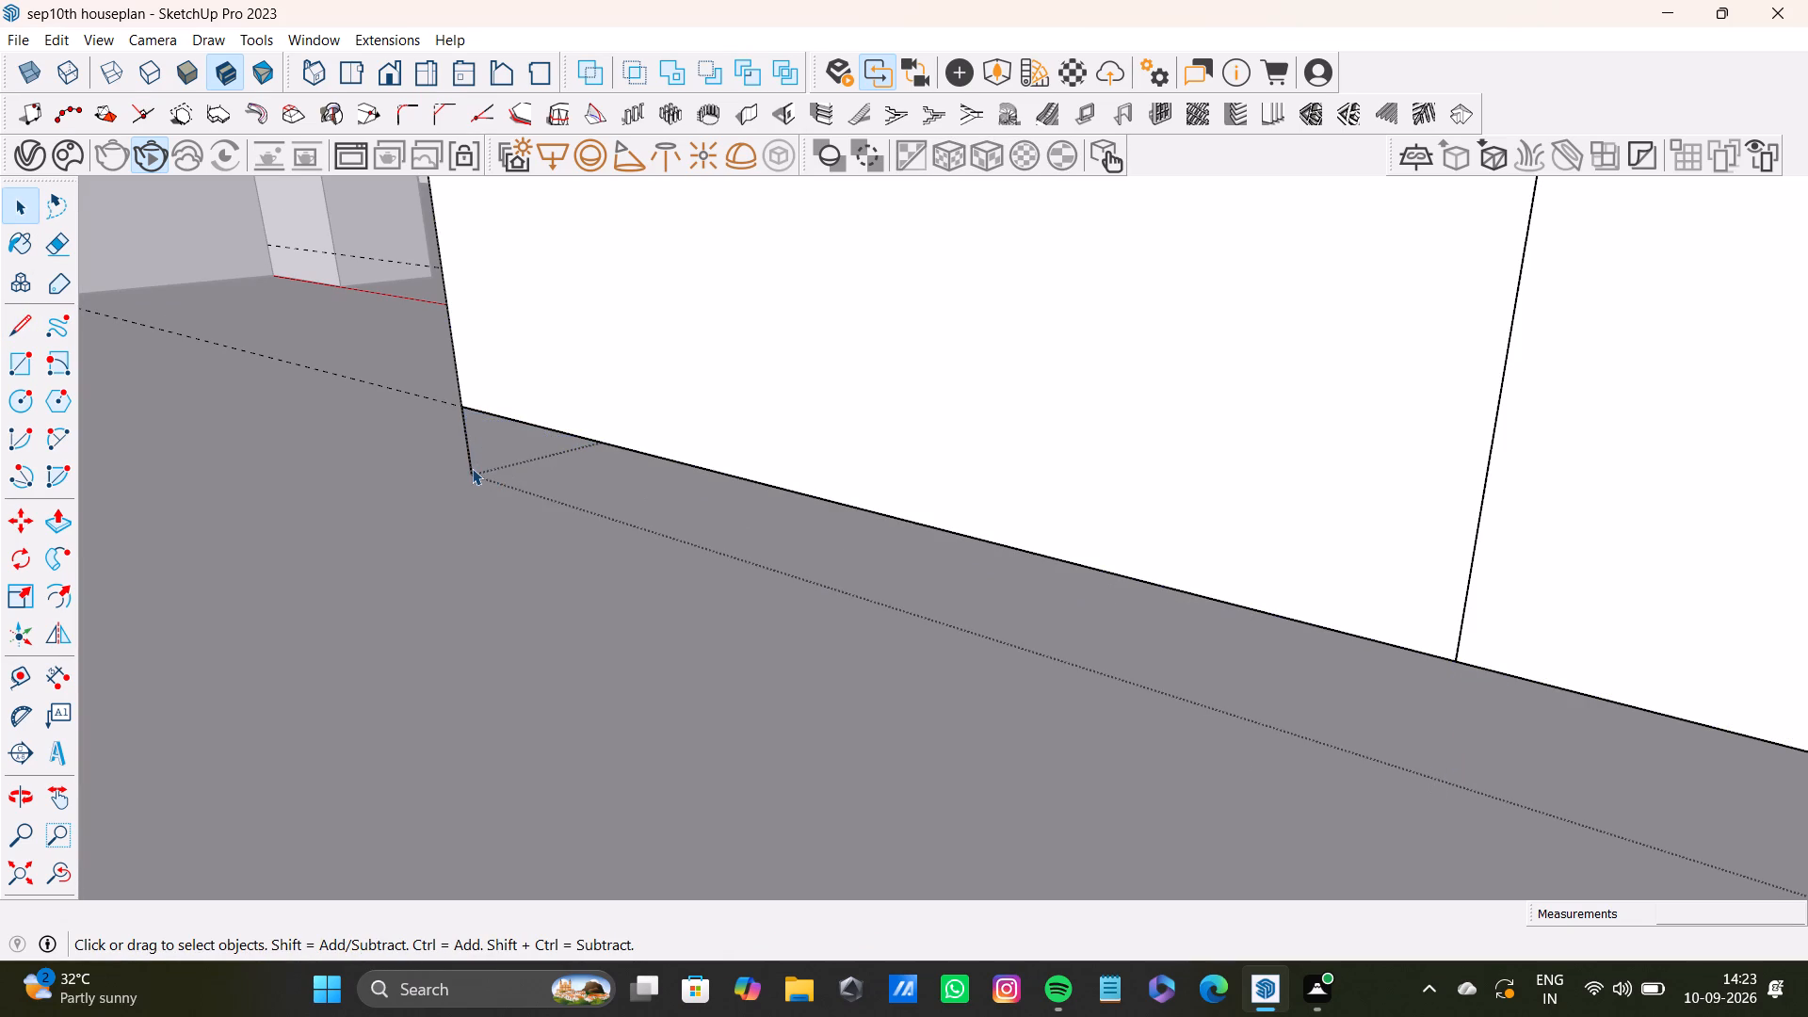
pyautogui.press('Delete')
# Examine the filled-in bay under the shelf and how its front and base align with the tall cabinets.
pyautogui.scroll(-3, 437, 493)
pyautogui.moveTo(428, 500); pyautogui.dragTo(1044, 535, button='middle')
pyautogui.scroll(-2, 1028, 543)
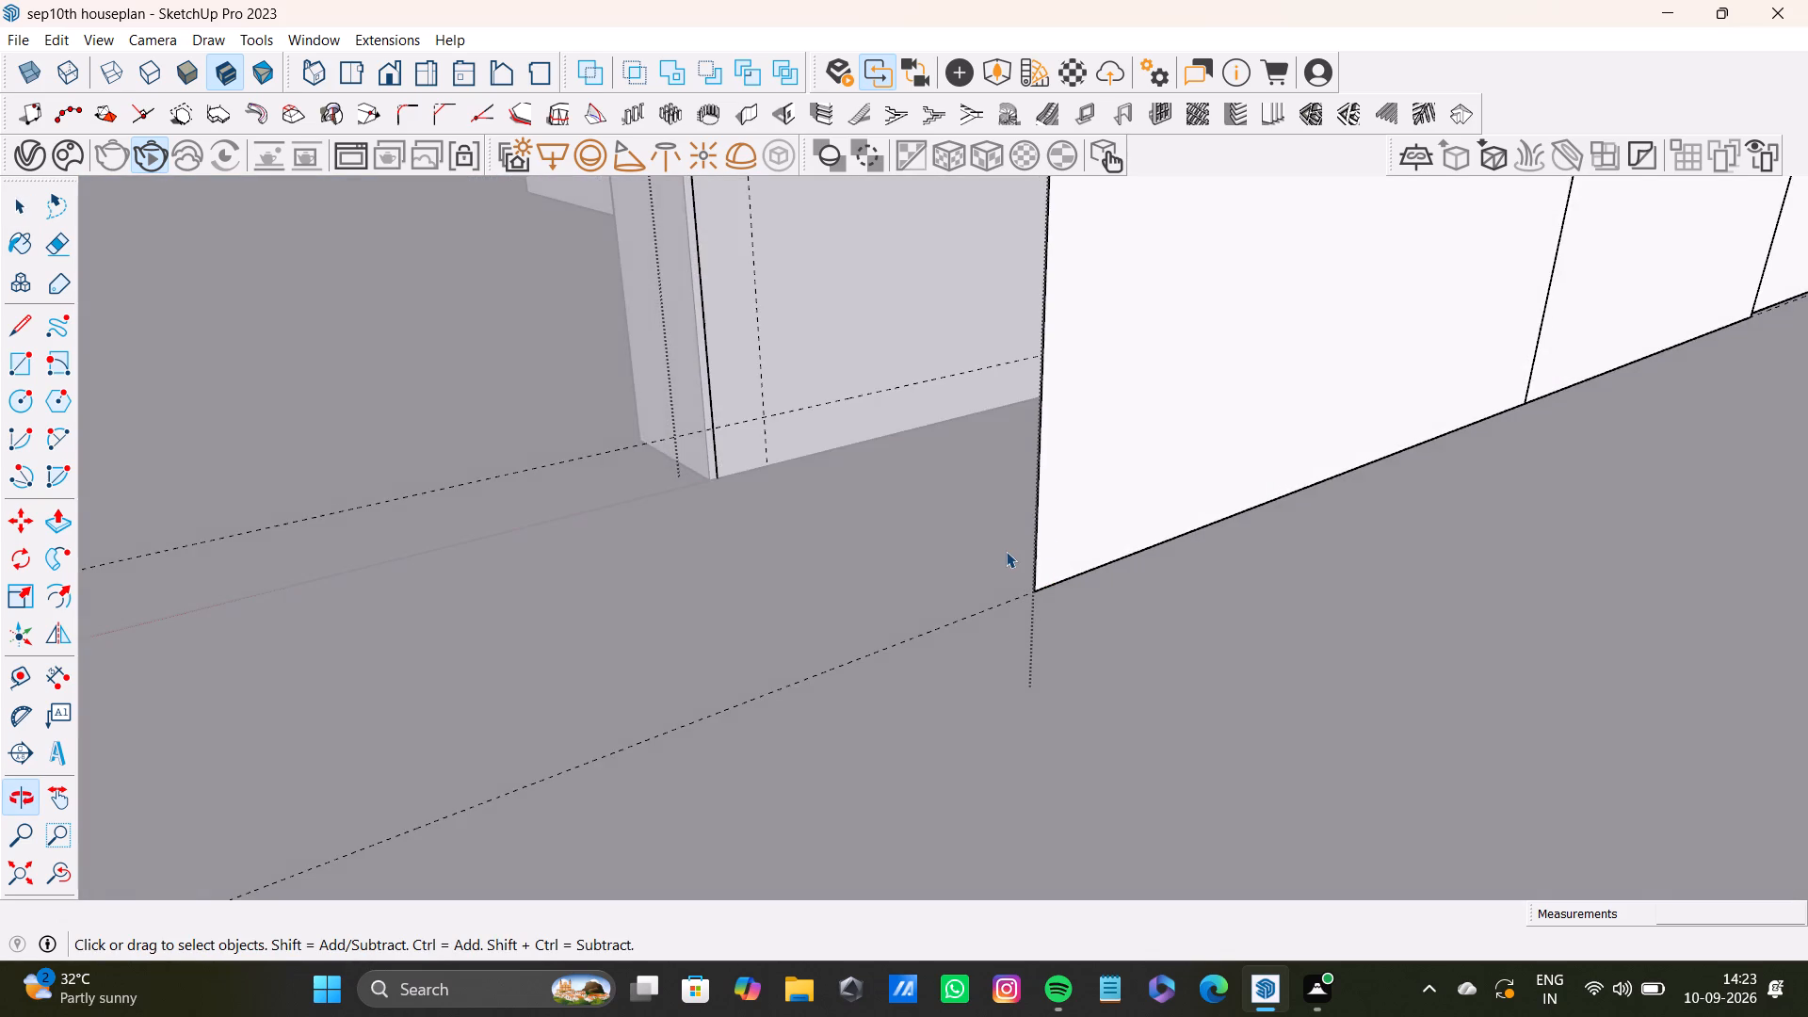
pyautogui.scroll(-14, 1006, 551)
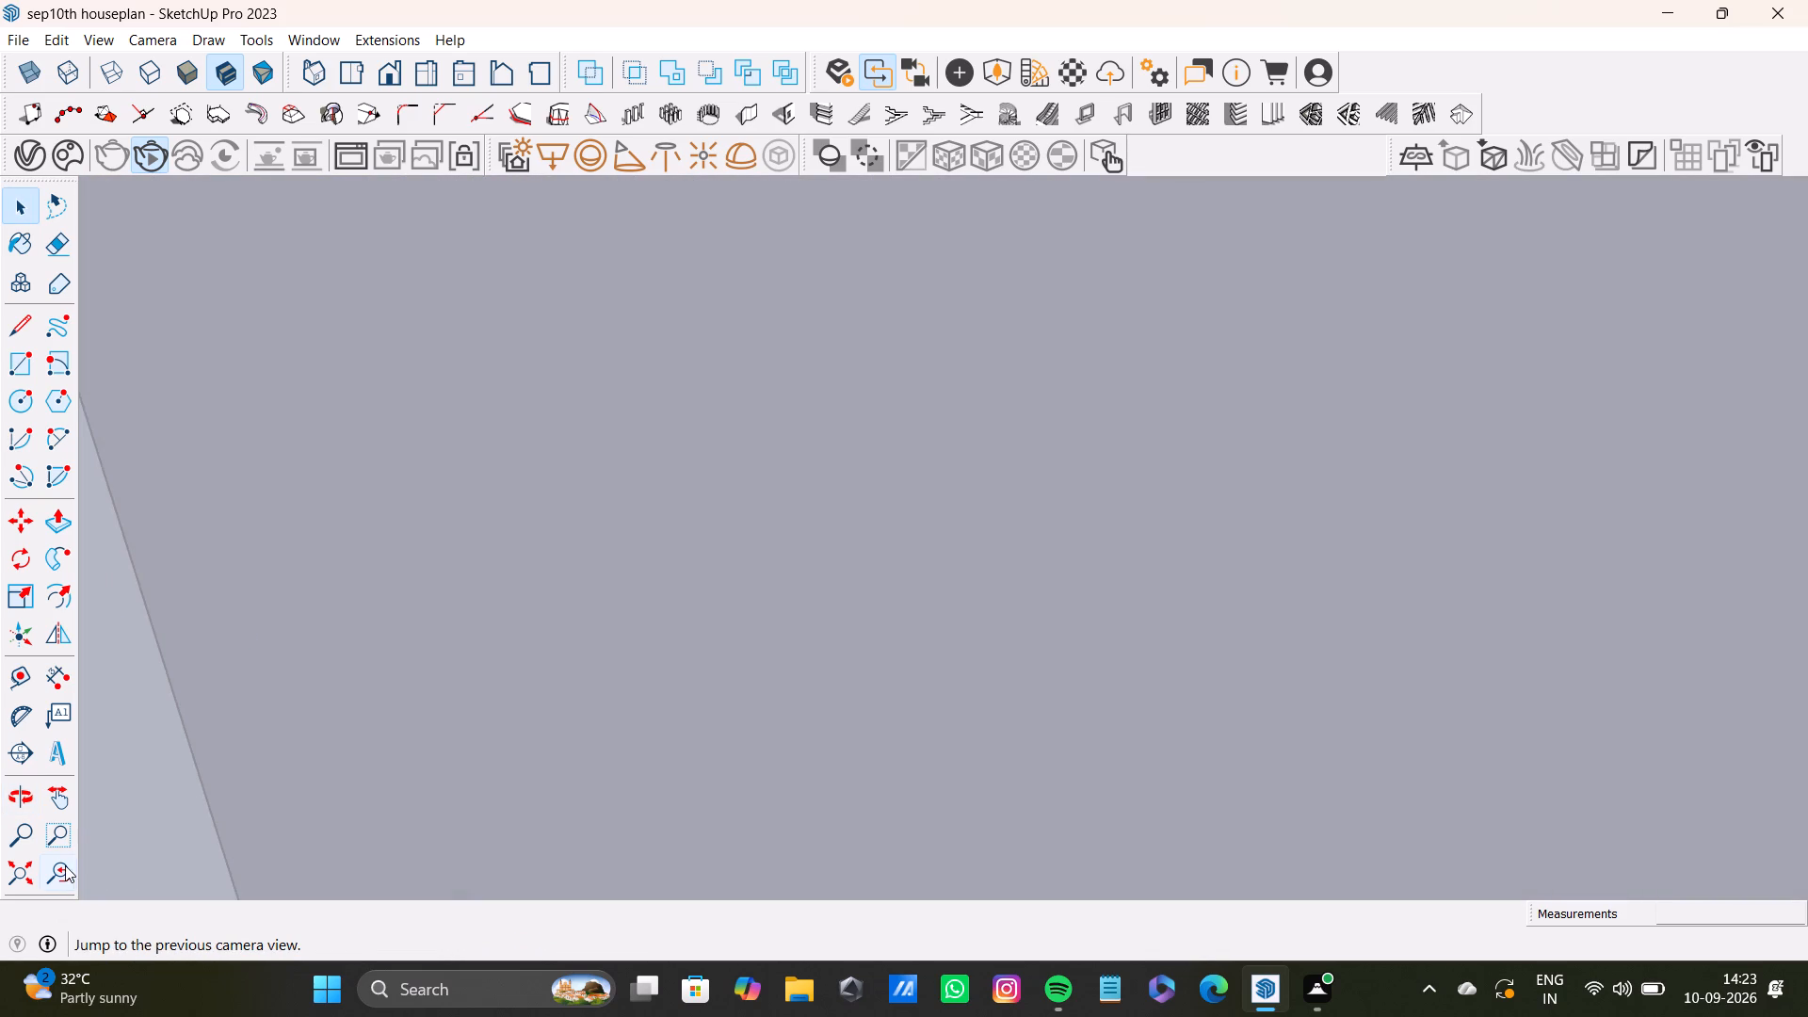
pyautogui.click(65, 865)
pyautogui.click(17, 876)
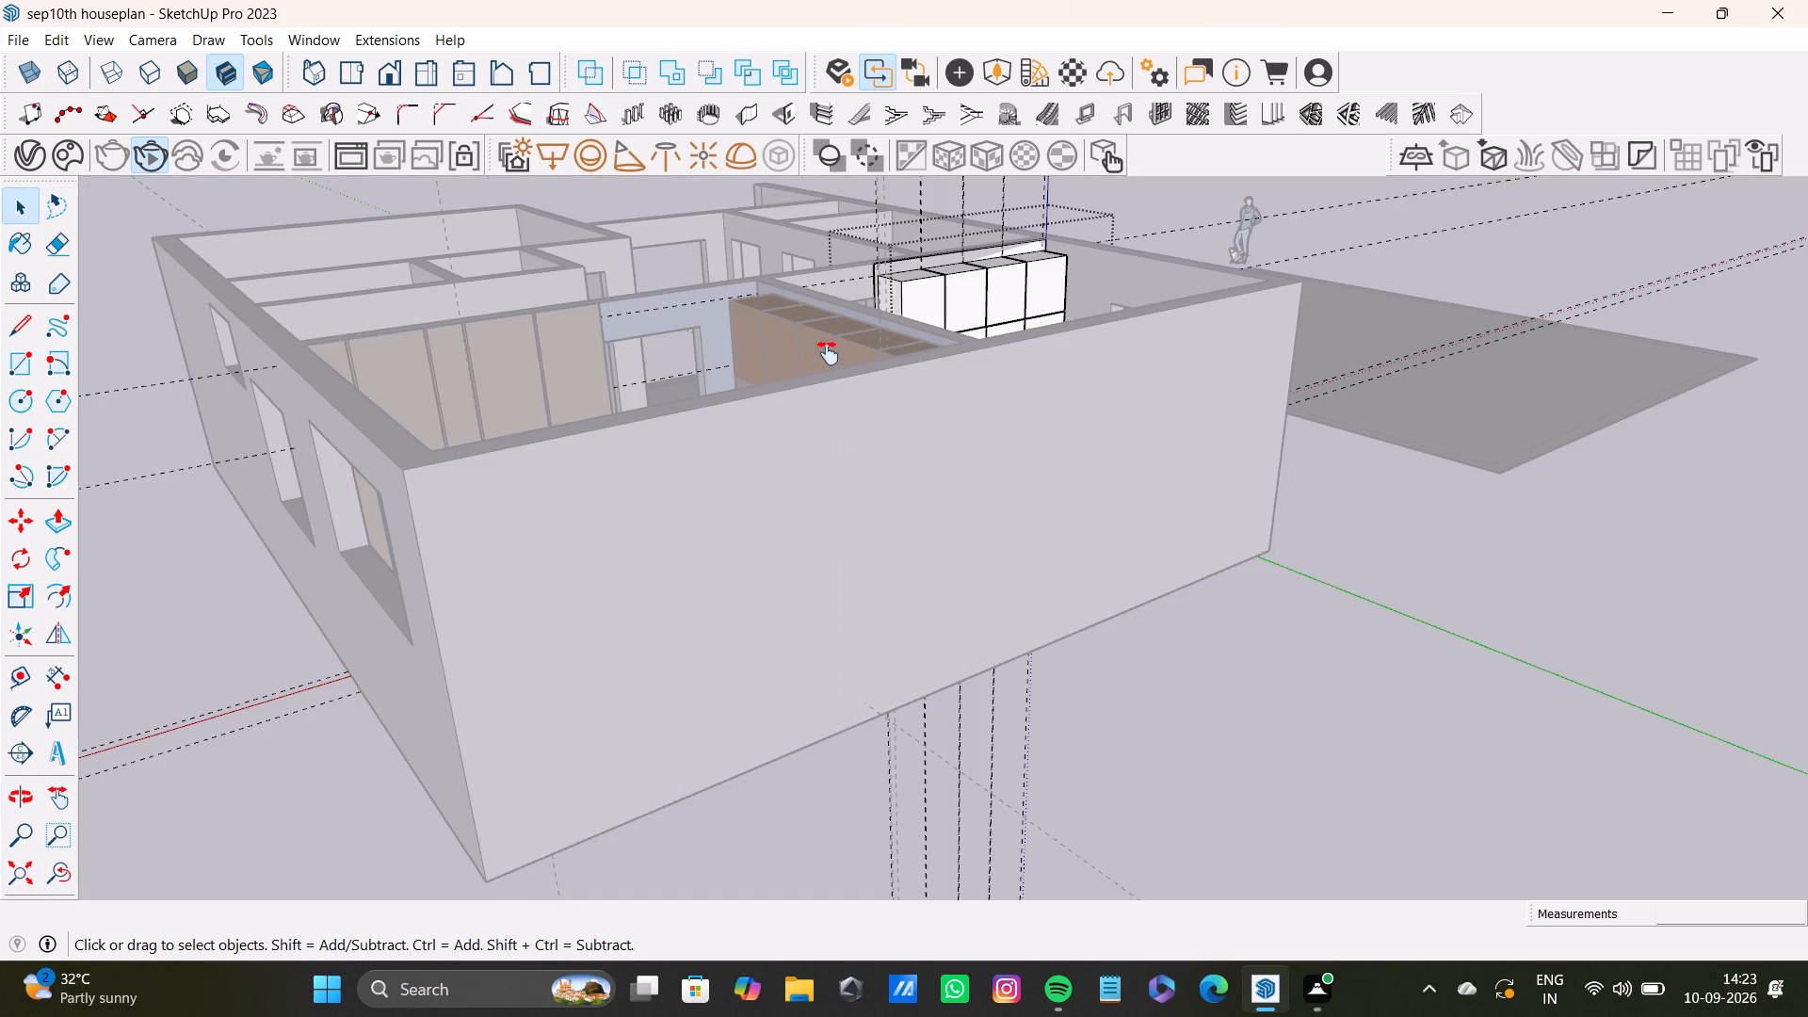
pyautogui.keyDown('shift'); pyautogui.moveTo(833, 336); pyautogui.dragTo(691, 744, button='middle'); pyautogui.keyUp('shift')
pyautogui.scroll(10, 818, 659)
pyautogui.keyDown('shift'); pyautogui.moveTo(803, 794); pyautogui.dragTo(815, 593, button='middle'); pyautogui.keyUp('shift')
pyautogui.scroll(3, 817, 605)
pyautogui.moveTo(885, 606); pyautogui.dragTo(720, 893, button='middle')
pyautogui.scroll(3, 1105, 339)
pyautogui.keyDown('shift'); pyautogui.moveTo(1185, 245); pyautogui.dragTo(892, 753, button='middle'); pyautogui.keyUp('shift')
pyautogui.scroll(6, 864, 644)
pyautogui.moveTo(831, 669); pyautogui.dragTo(826, 557, button='middle')
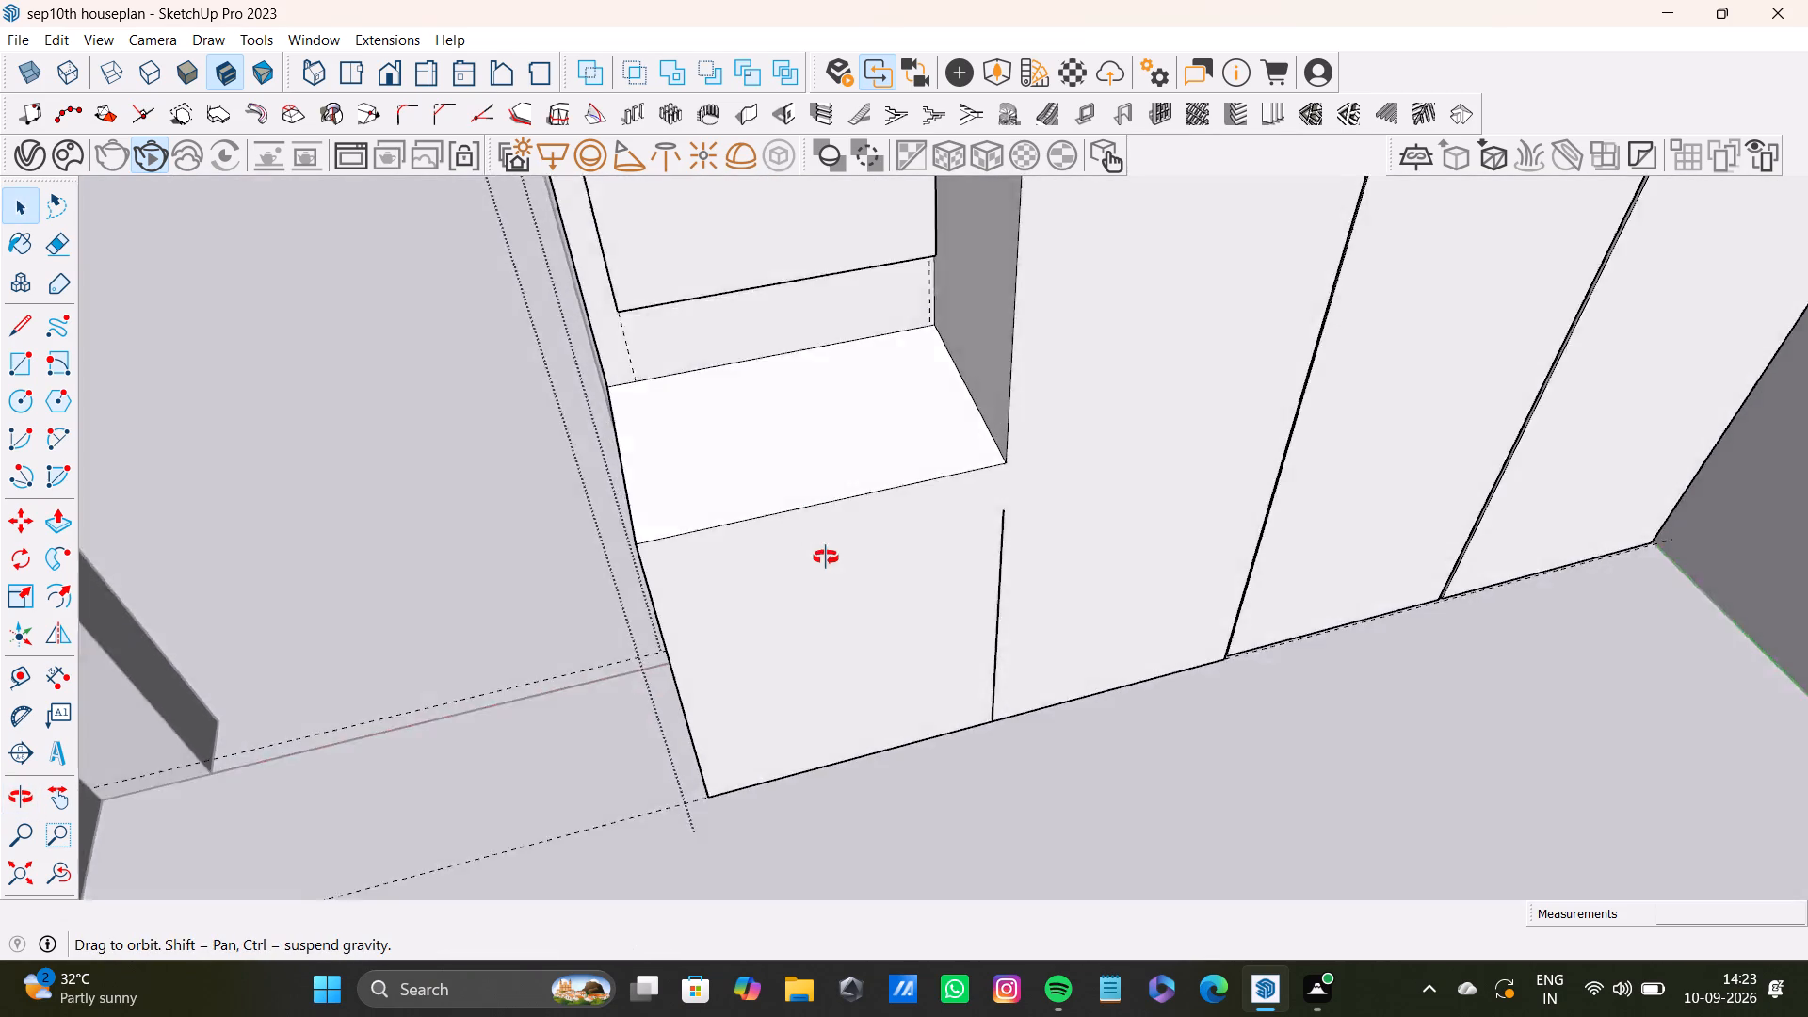
pyautogui.moveTo(826, 557); pyautogui.dragTo(749, 539, button='middle')
pyautogui.scroll(8, 852, 492)
pyautogui.moveTo(891, 483); pyautogui.dragTo(779, 374, button='middle')
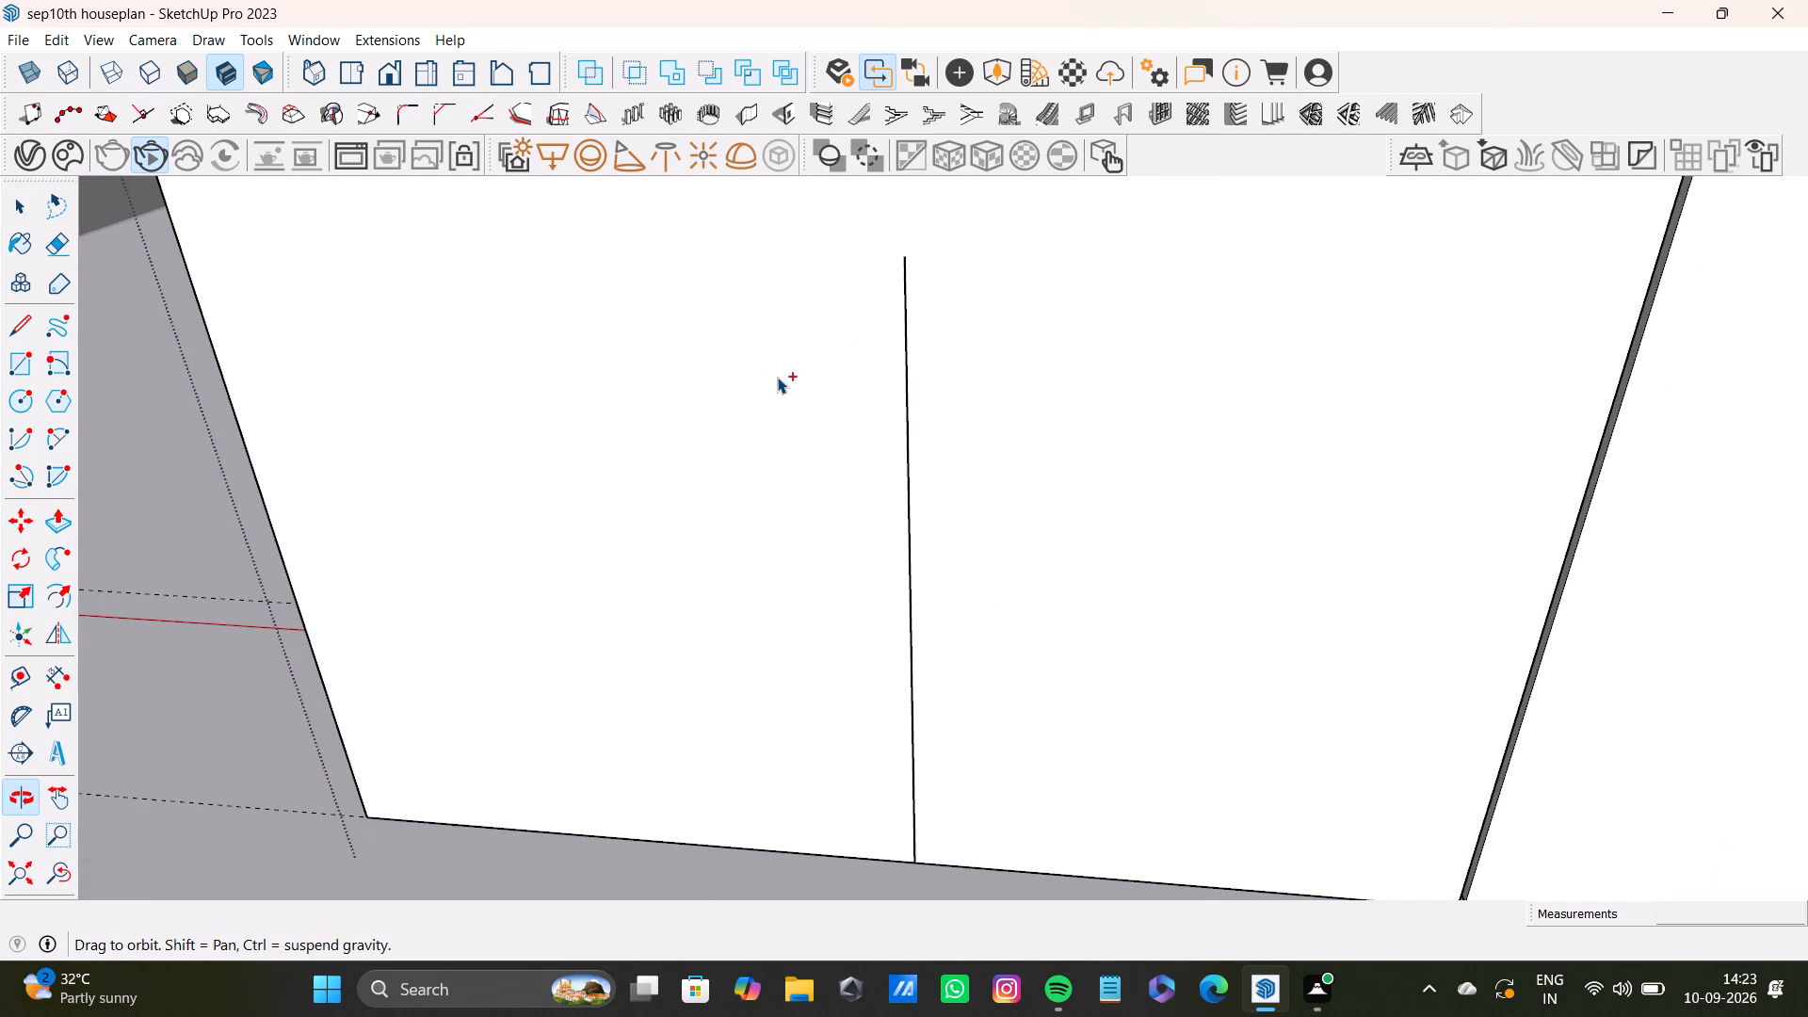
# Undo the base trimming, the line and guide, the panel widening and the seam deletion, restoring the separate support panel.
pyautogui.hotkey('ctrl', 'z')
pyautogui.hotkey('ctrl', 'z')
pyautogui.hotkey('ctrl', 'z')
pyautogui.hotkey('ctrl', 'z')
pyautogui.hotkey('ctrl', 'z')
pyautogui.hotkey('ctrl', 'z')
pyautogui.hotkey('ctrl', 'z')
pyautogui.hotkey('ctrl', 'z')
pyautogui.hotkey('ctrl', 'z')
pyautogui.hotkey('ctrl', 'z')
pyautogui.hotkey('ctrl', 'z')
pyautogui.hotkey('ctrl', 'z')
# Draw a line about 1' 5 1/2" long across the support panel's inner side face, from the wall guide to the front edge.
pyautogui.keyDown('ctrl'); pyautogui.scroll(-8, 777, 380); pyautogui.keyUp('ctrl')
pyautogui.keyDown('shift'); pyautogui.moveTo(774, 432); pyautogui.dragTo(802, 443, button='middle'); pyautogui.keyUp('shift')
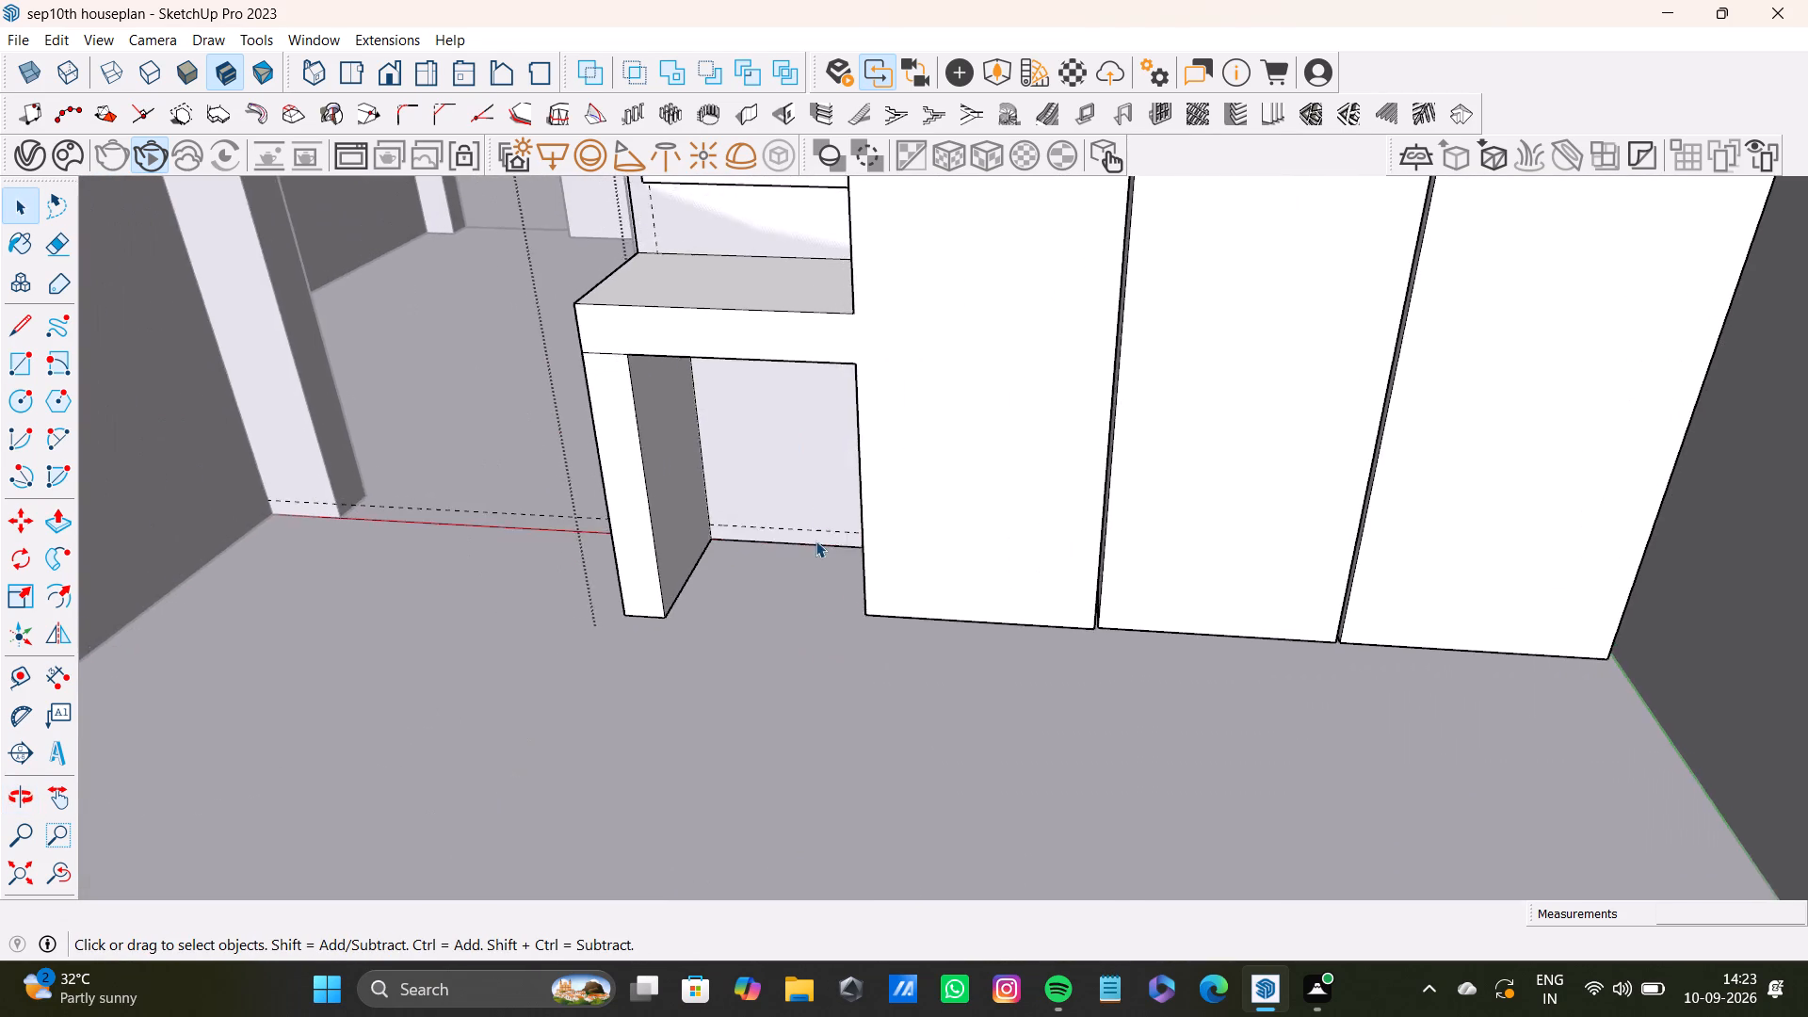
pyautogui.scroll(5, 815, 541)
pyautogui.moveTo(815, 545); pyautogui.dragTo(847, 395, button='middle')
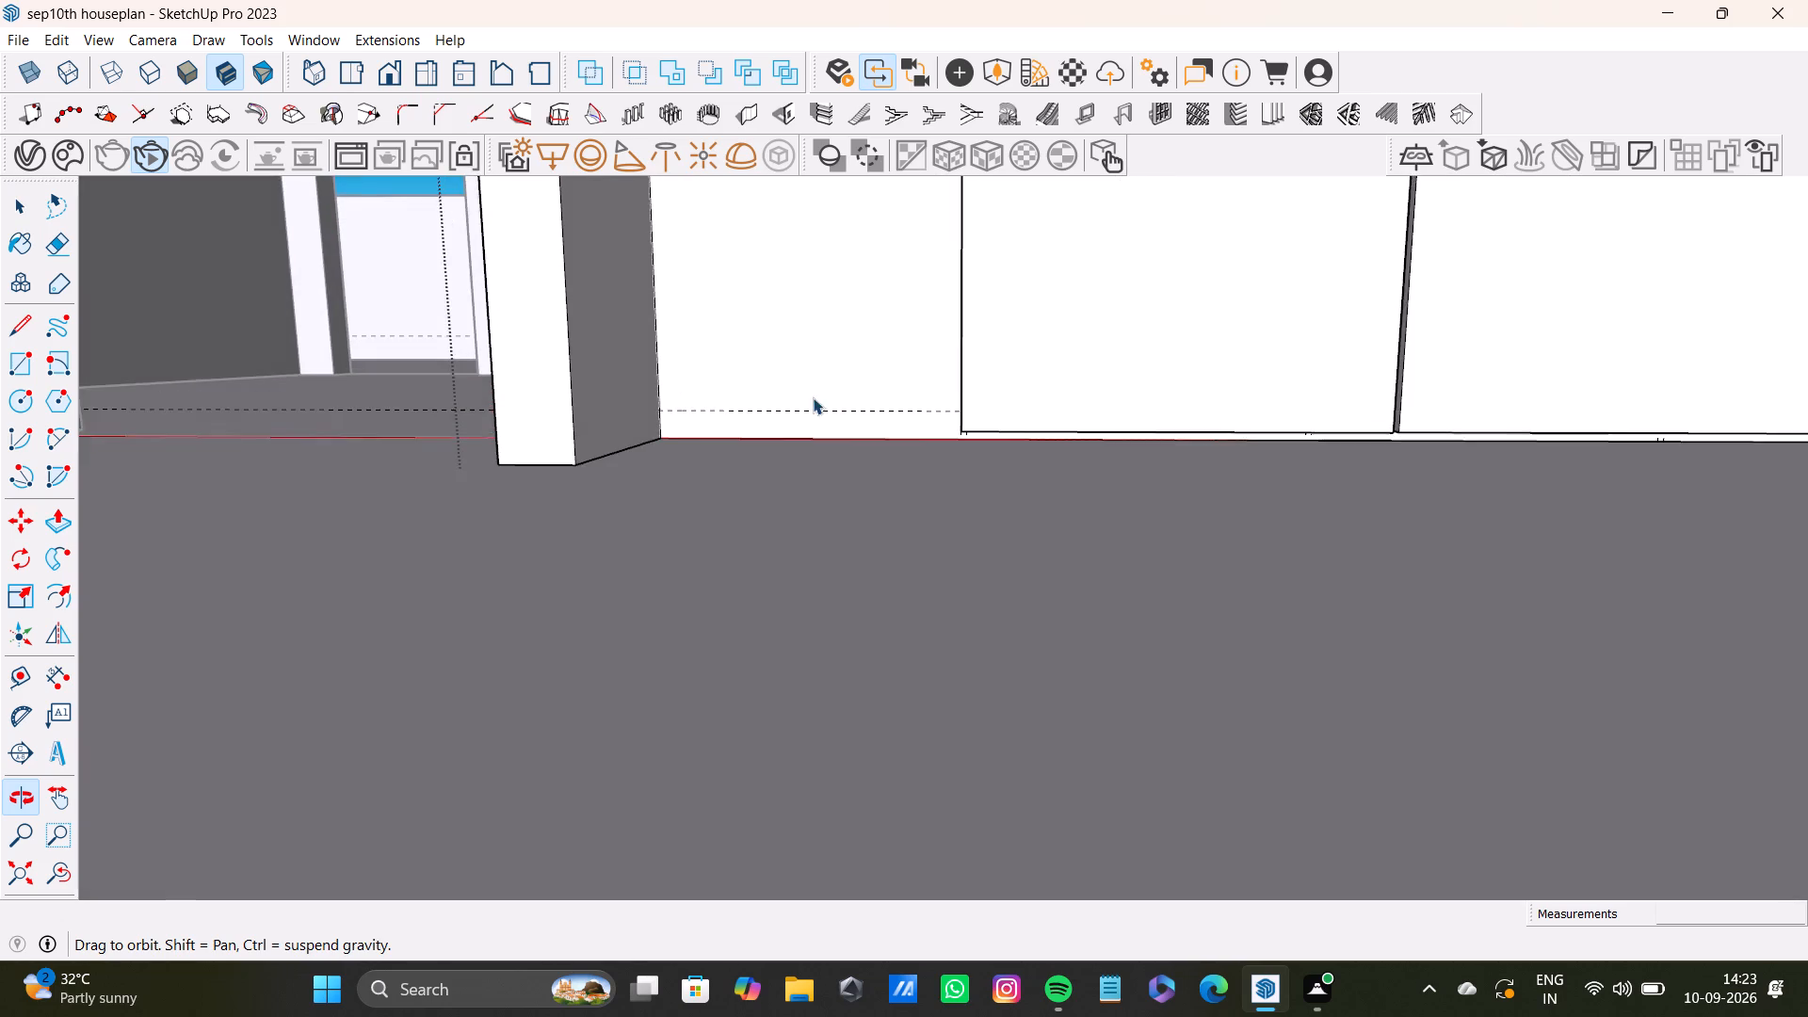
pyautogui.scroll(6, 671, 421)
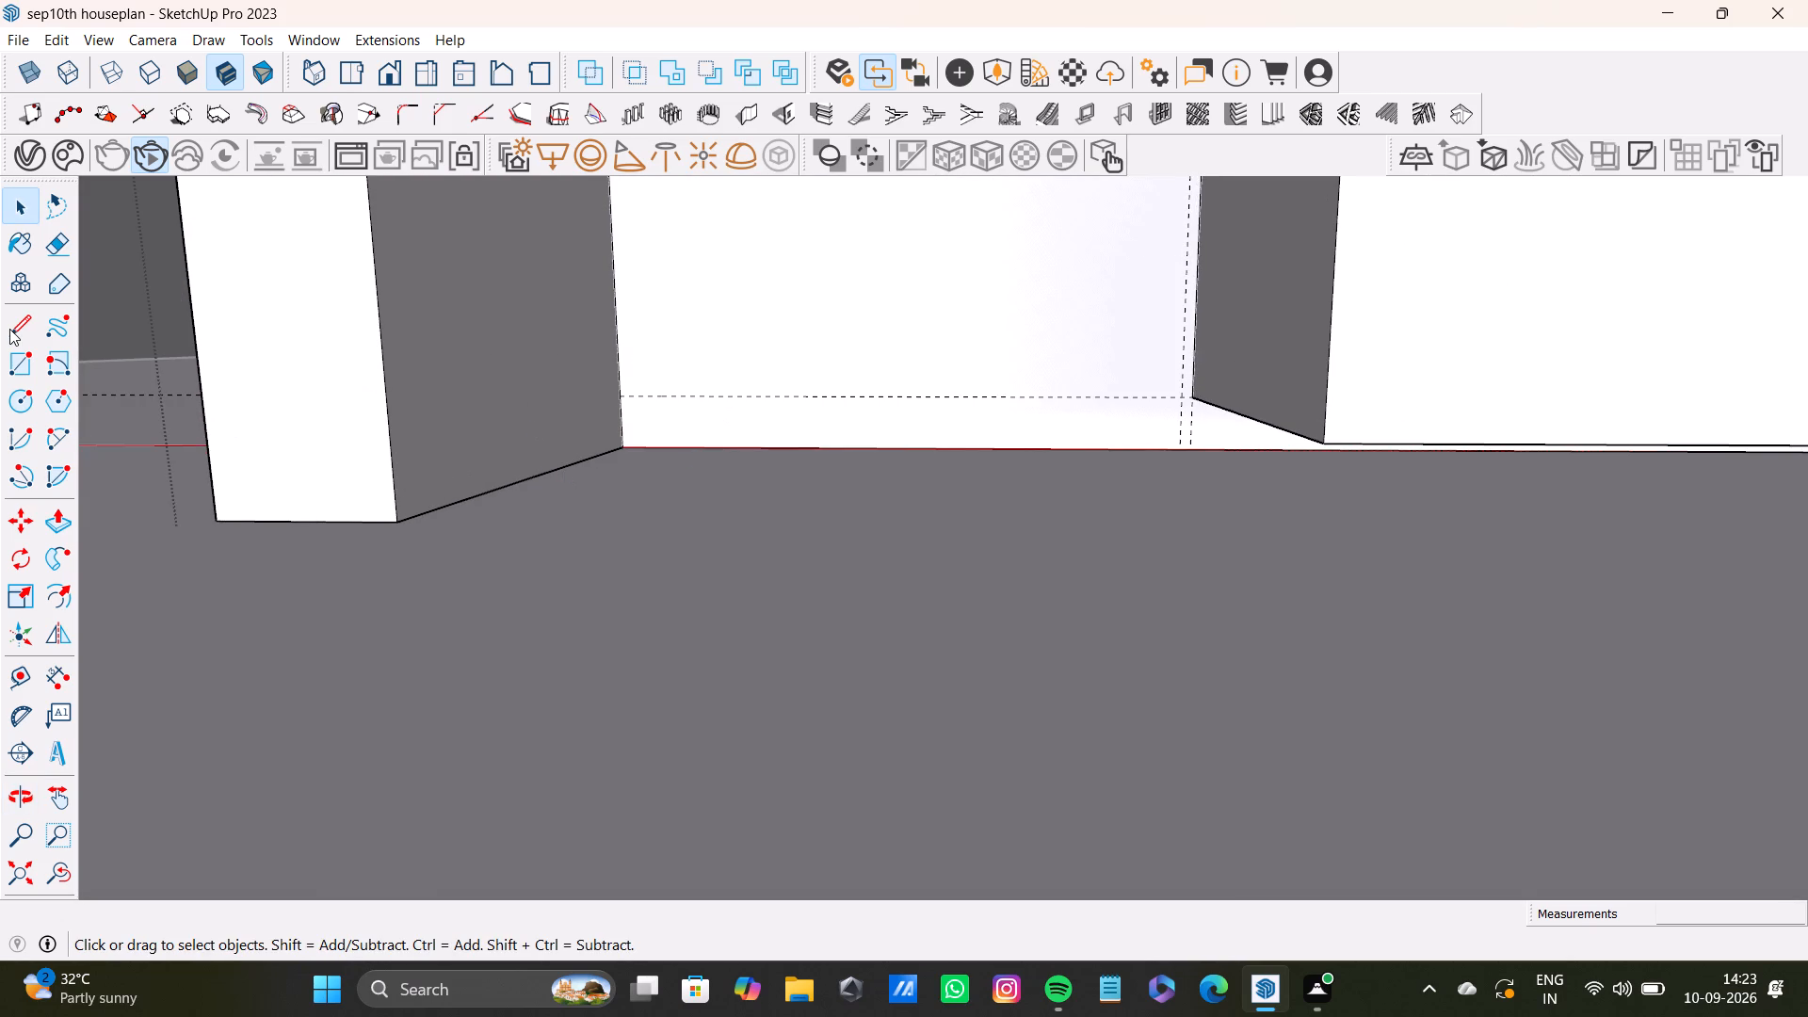
pyautogui.moveTo(9, 327); pyautogui.dragTo(24, 325)
pyautogui.scroll(3, 602, 431)
pyautogui.moveTo(649, 417); pyautogui.dragTo(570, 449, button='middle')
pyautogui.scroll(3, 576, 413)
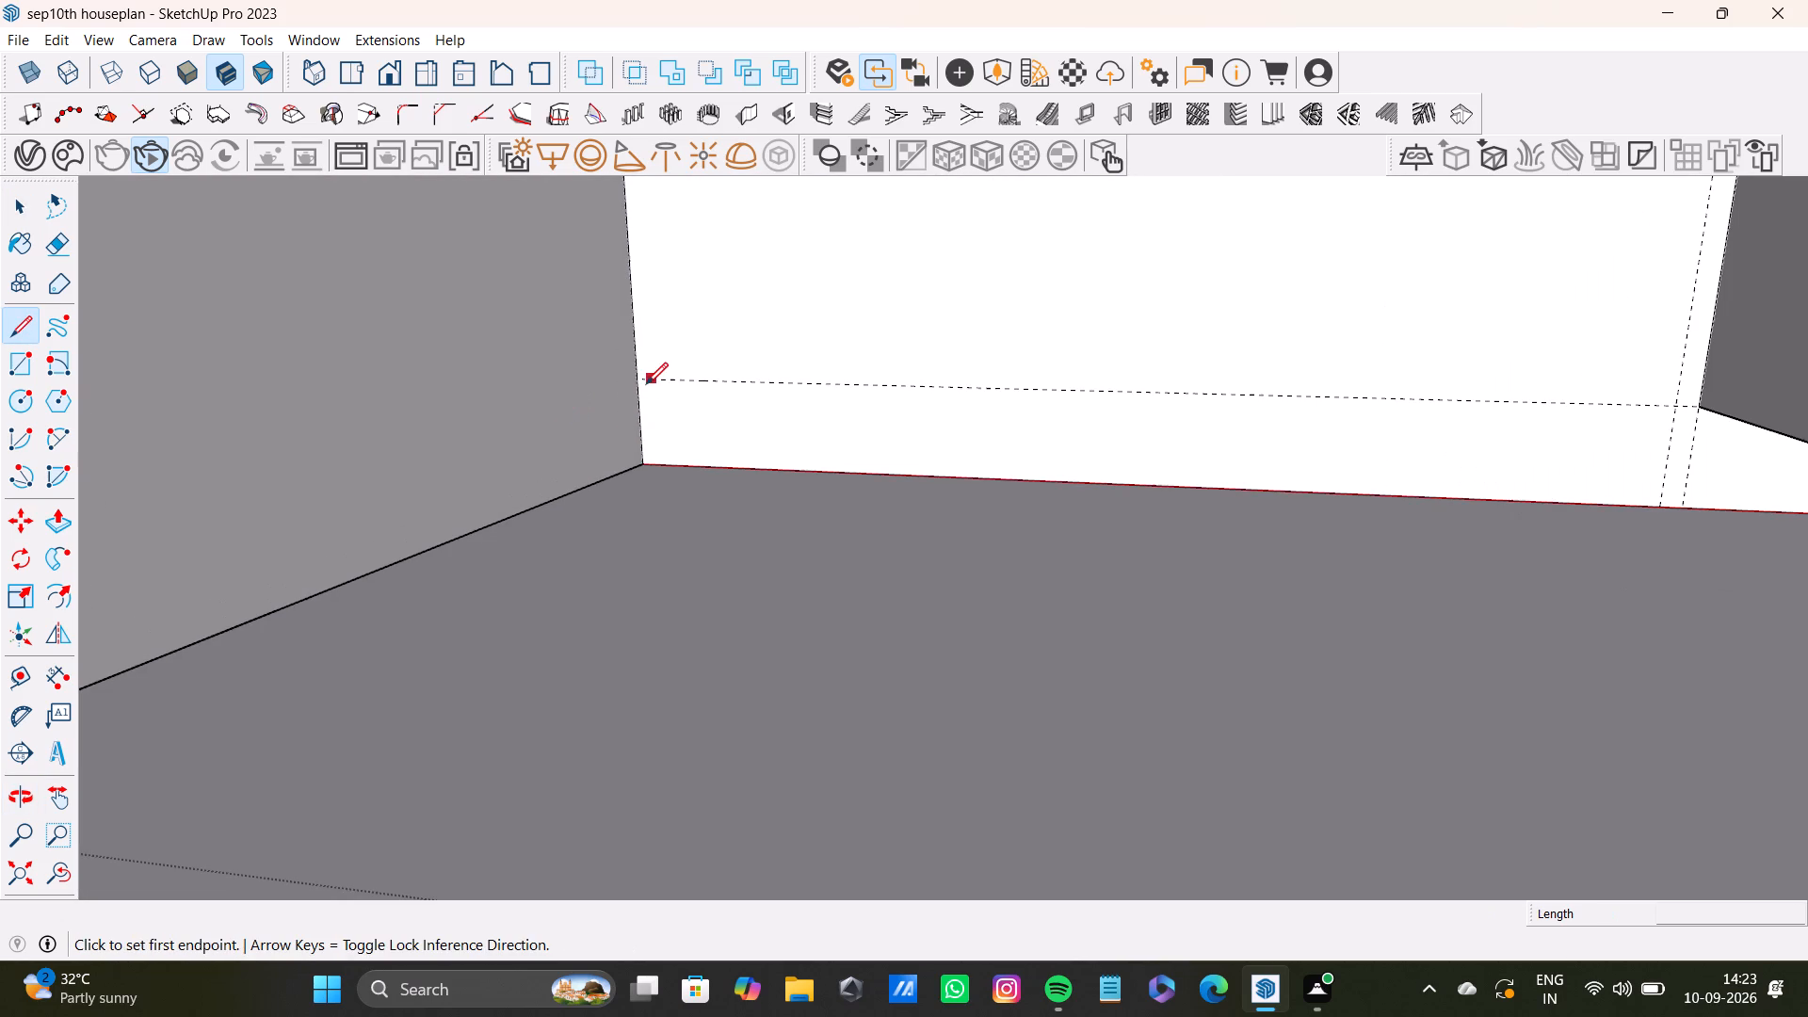
pyautogui.click(643, 384)
pyautogui.scroll(-1, 254, 536)
pyautogui.scroll(-3, 124, 580)
pyautogui.keyDown('shift'); pyautogui.moveTo(138, 573); pyautogui.dragTo(287, 475, button='middle'); pyautogui.keyUp('shift')
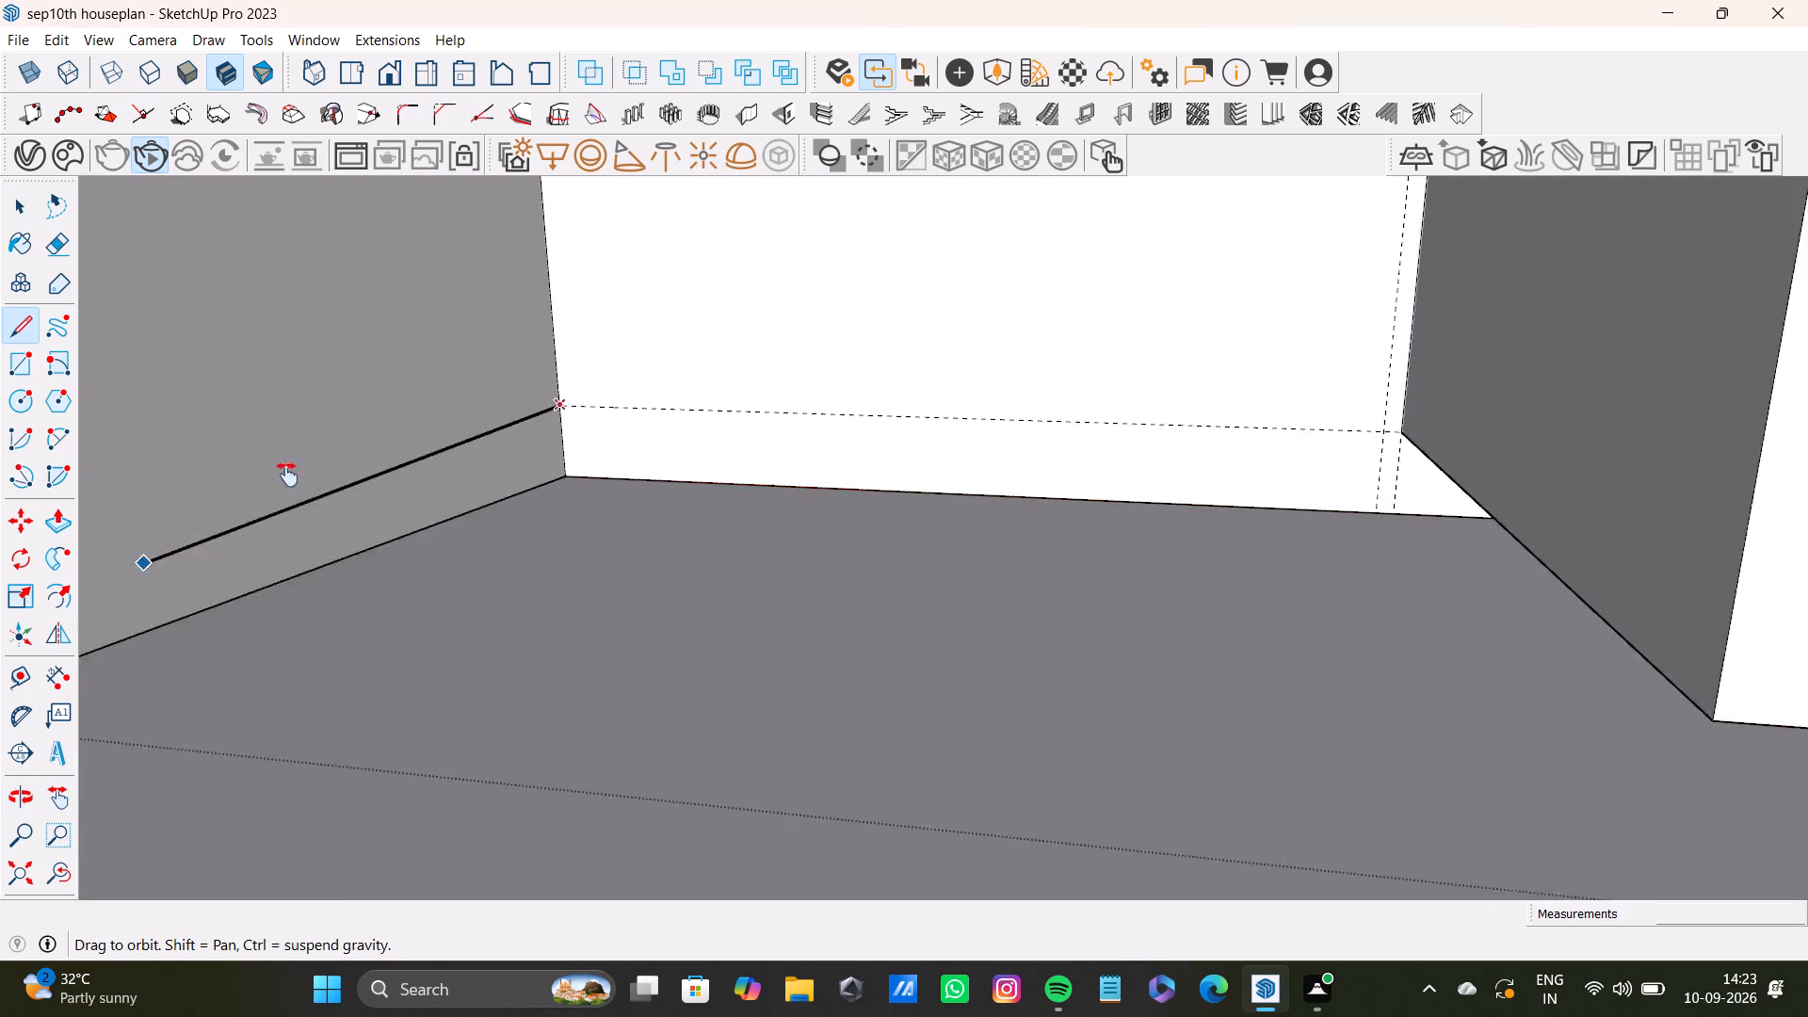
pyautogui.keyDown('shift'); pyautogui.moveTo(287, 475); pyautogui.dragTo(636, 403, button='middle'); pyautogui.keyUp('shift')
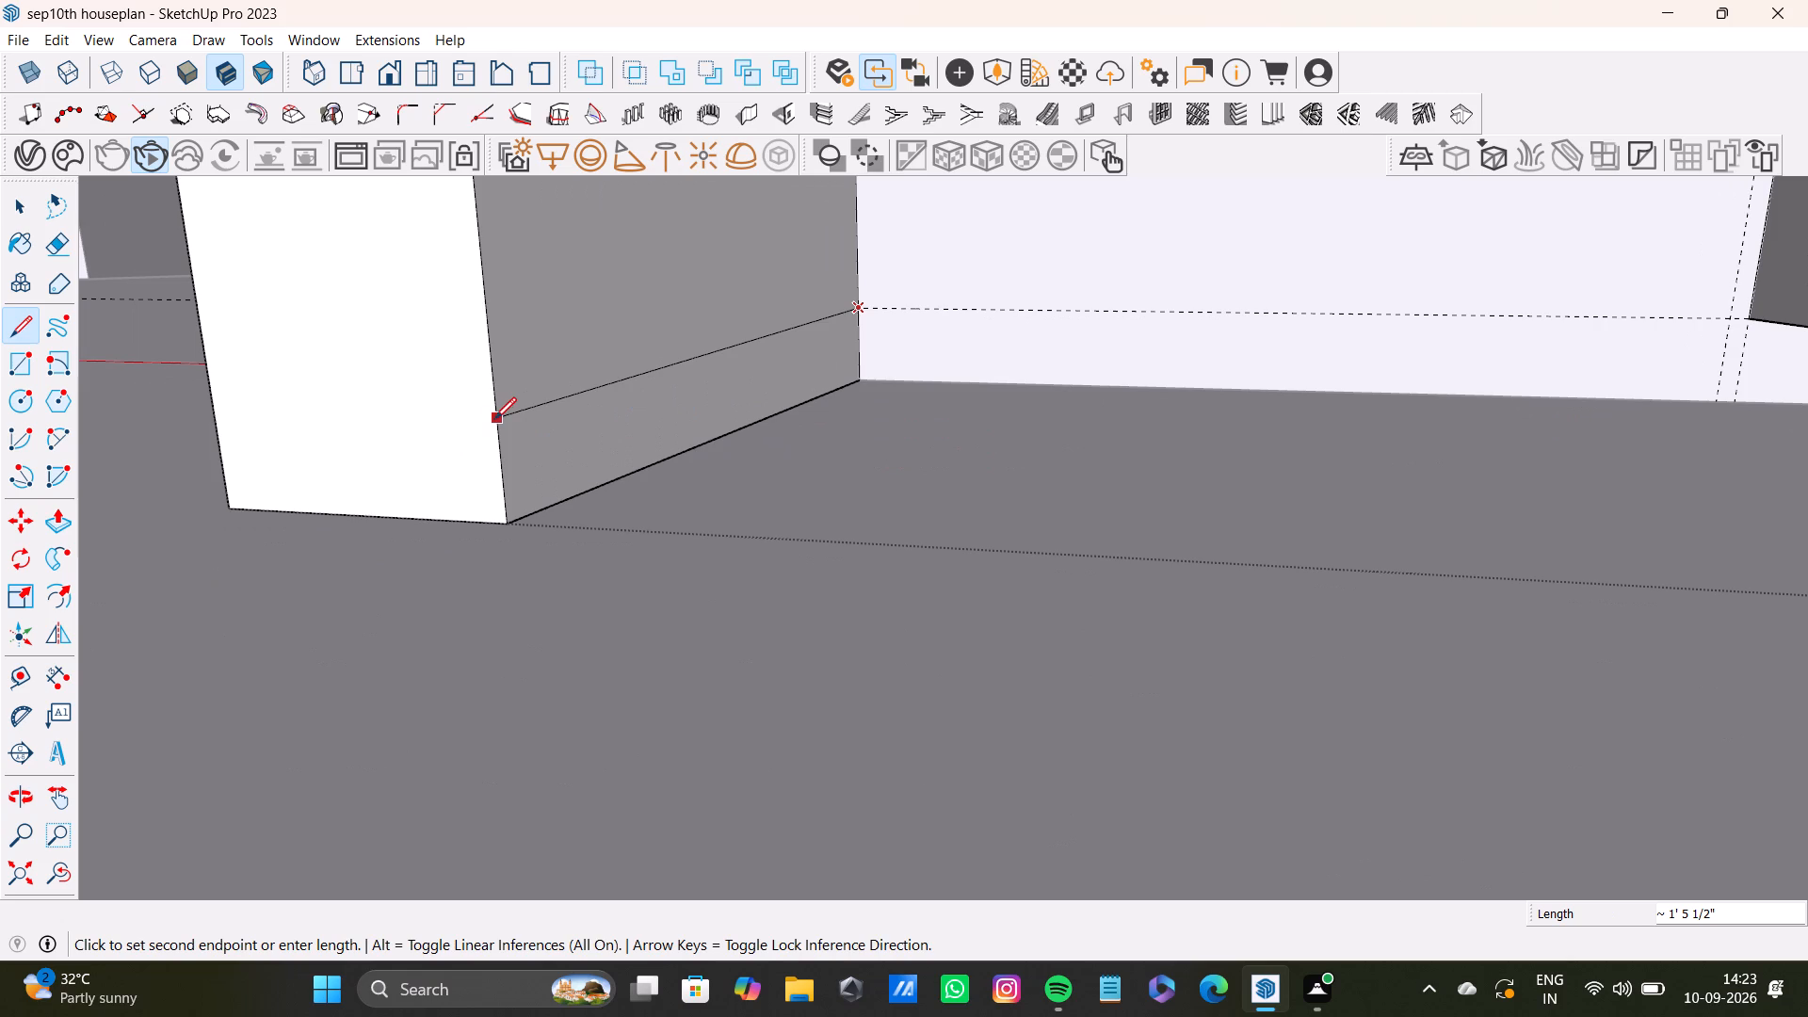
pyautogui.click(494, 419)
pyautogui.press('space')
# Push the strip below the line on the support panel's inner side face in 4 1/2" to cut away the panel's base.
pyautogui.click(606, 444)
pyautogui.press('[')
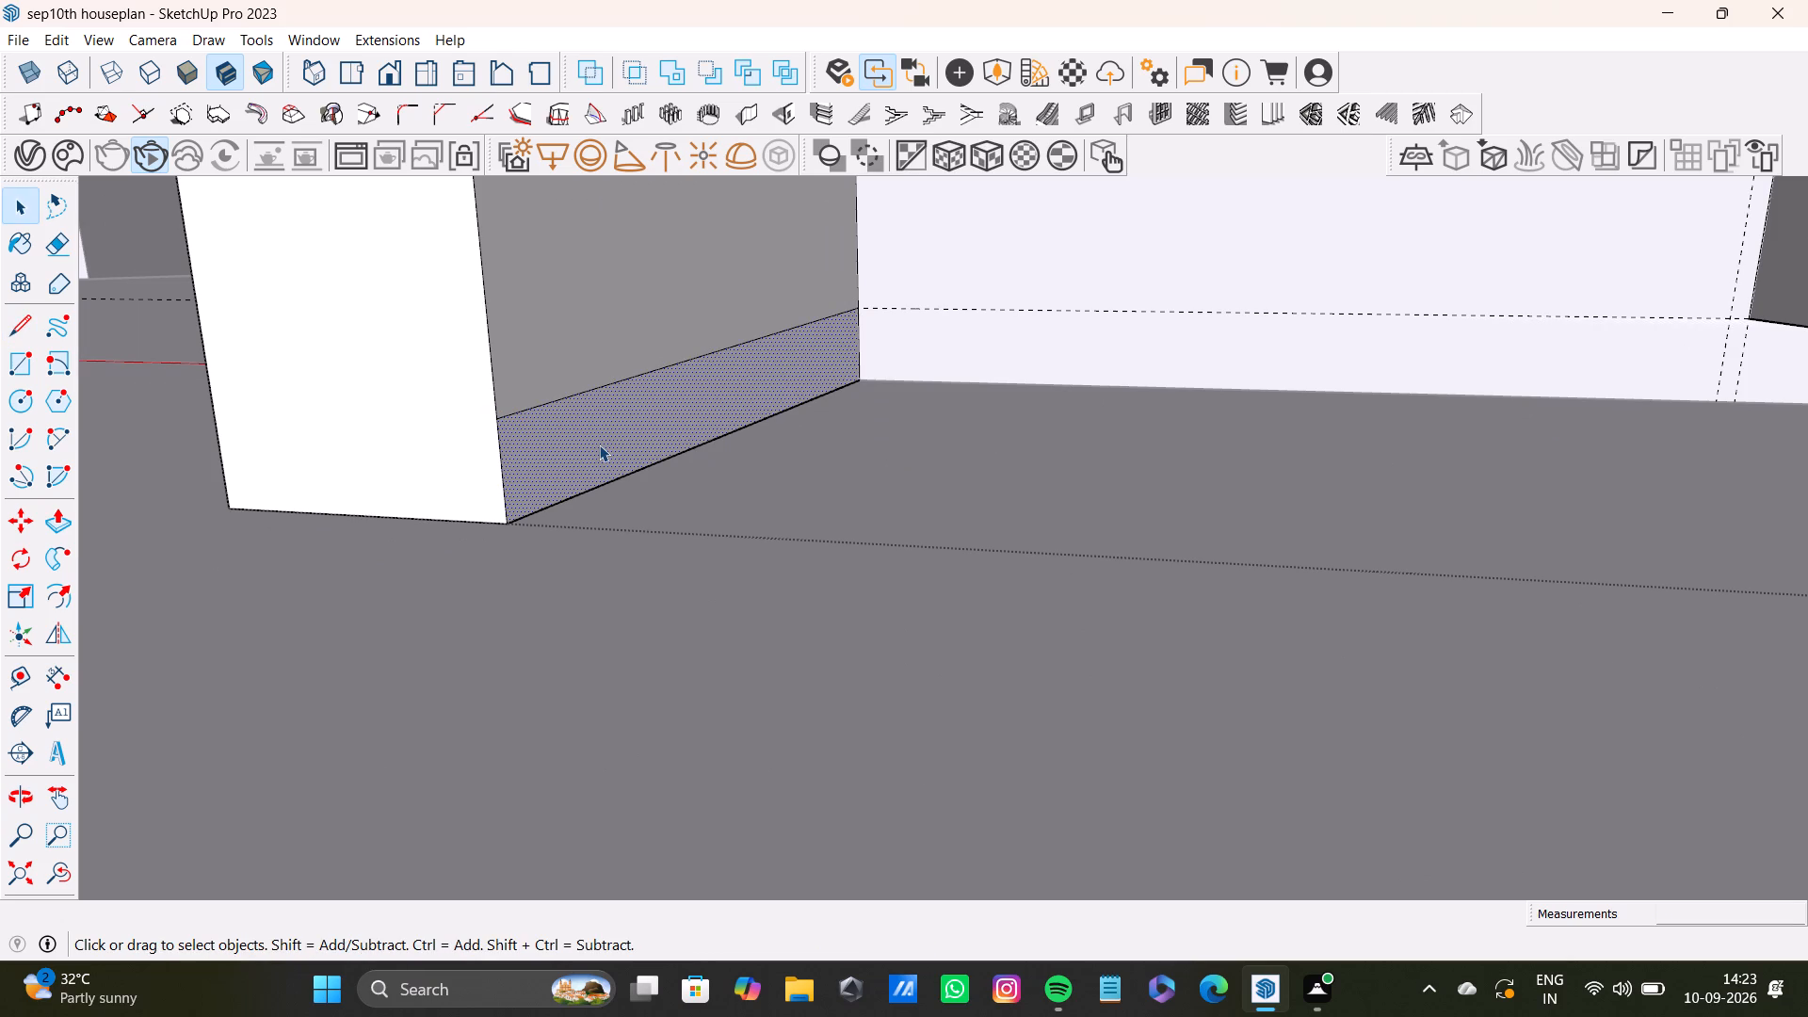
pyautogui.press('p')
pyautogui.moveTo(599, 444); pyautogui.dragTo(214, 428)
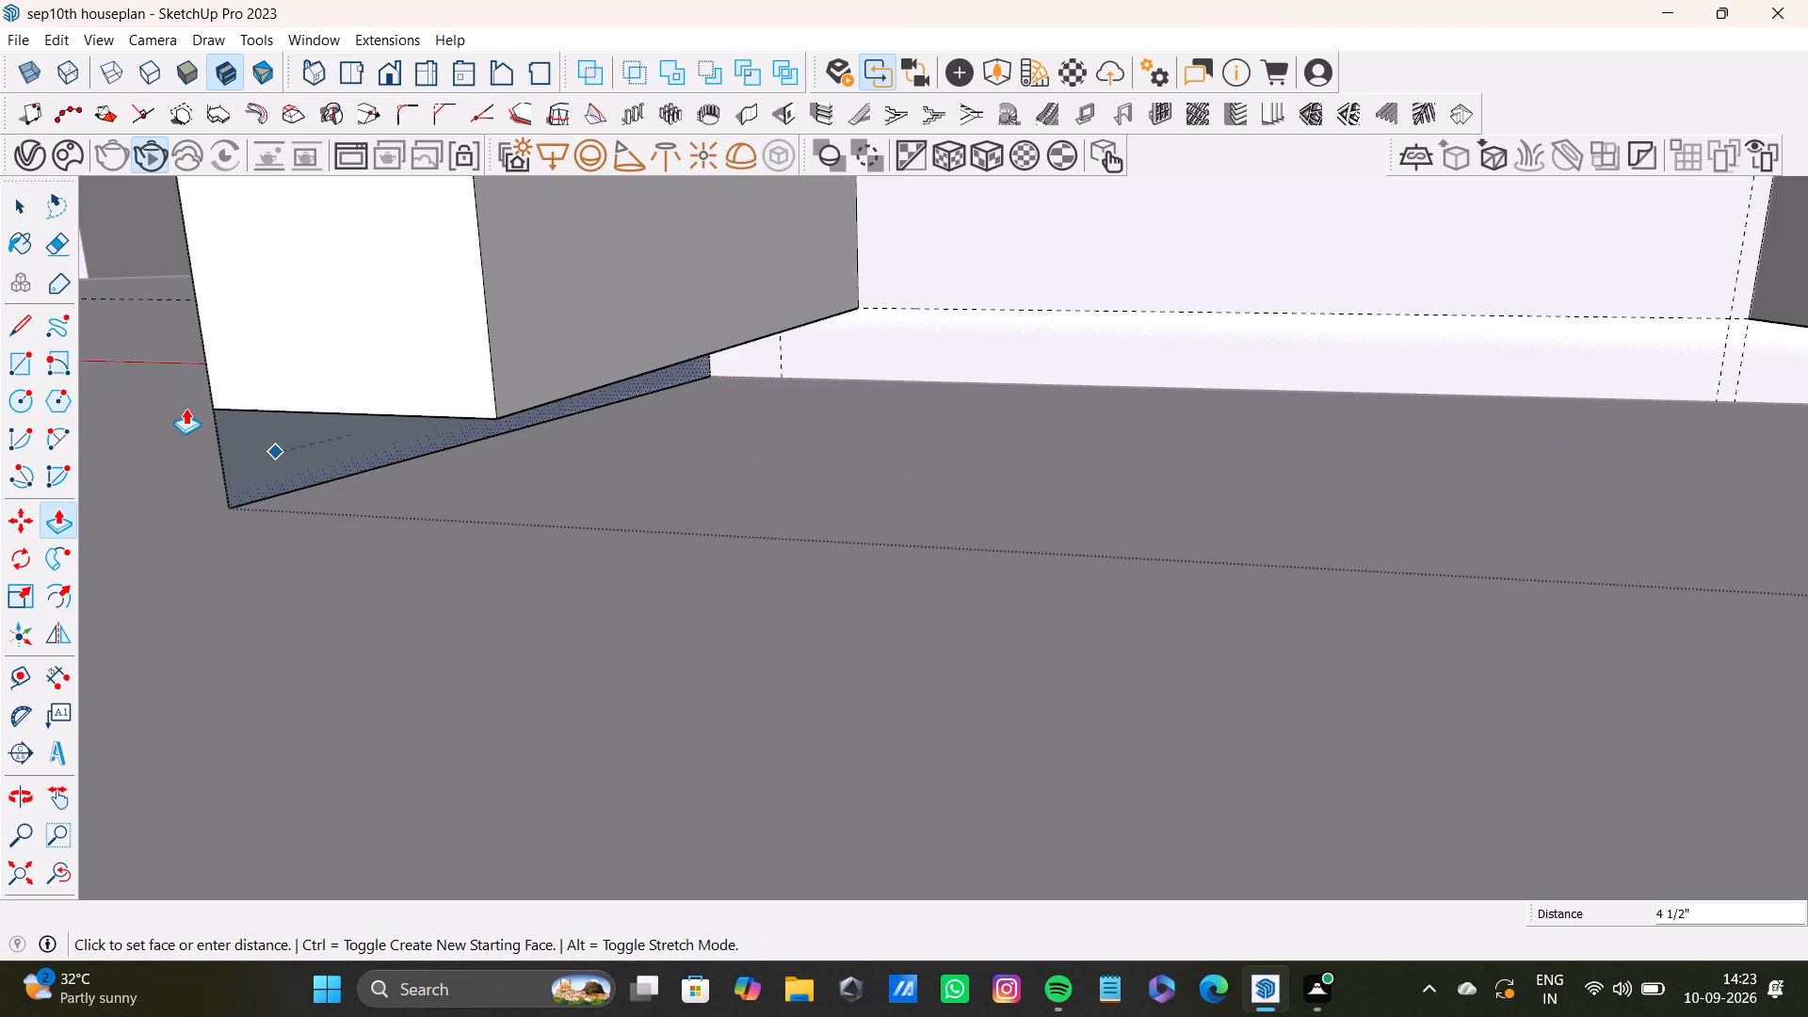
pyautogui.scroll(-17, 465, 412)
pyautogui.keyDown('shift'); pyautogui.moveTo(661, 403); pyautogui.dragTo(765, 607, button='middle'); pyautogui.keyUp('shift')
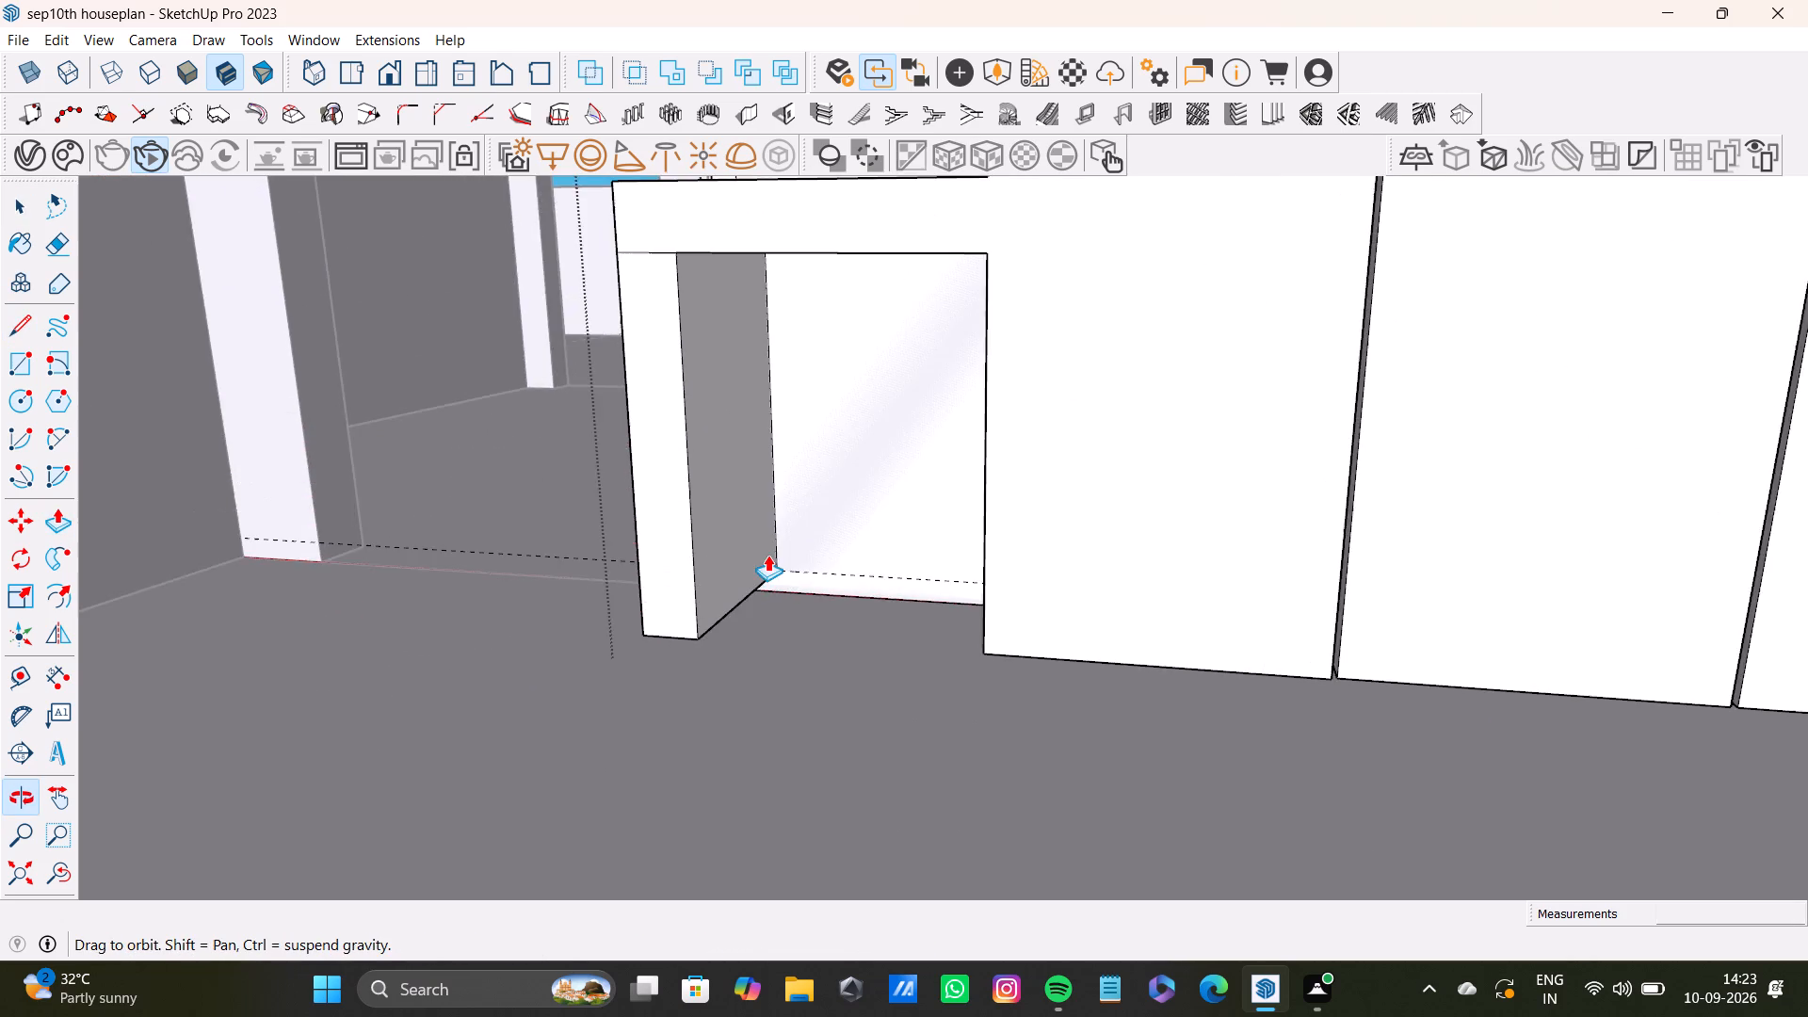
pyautogui.scroll(-4, 767, 555)
pyautogui.click(56, 881)
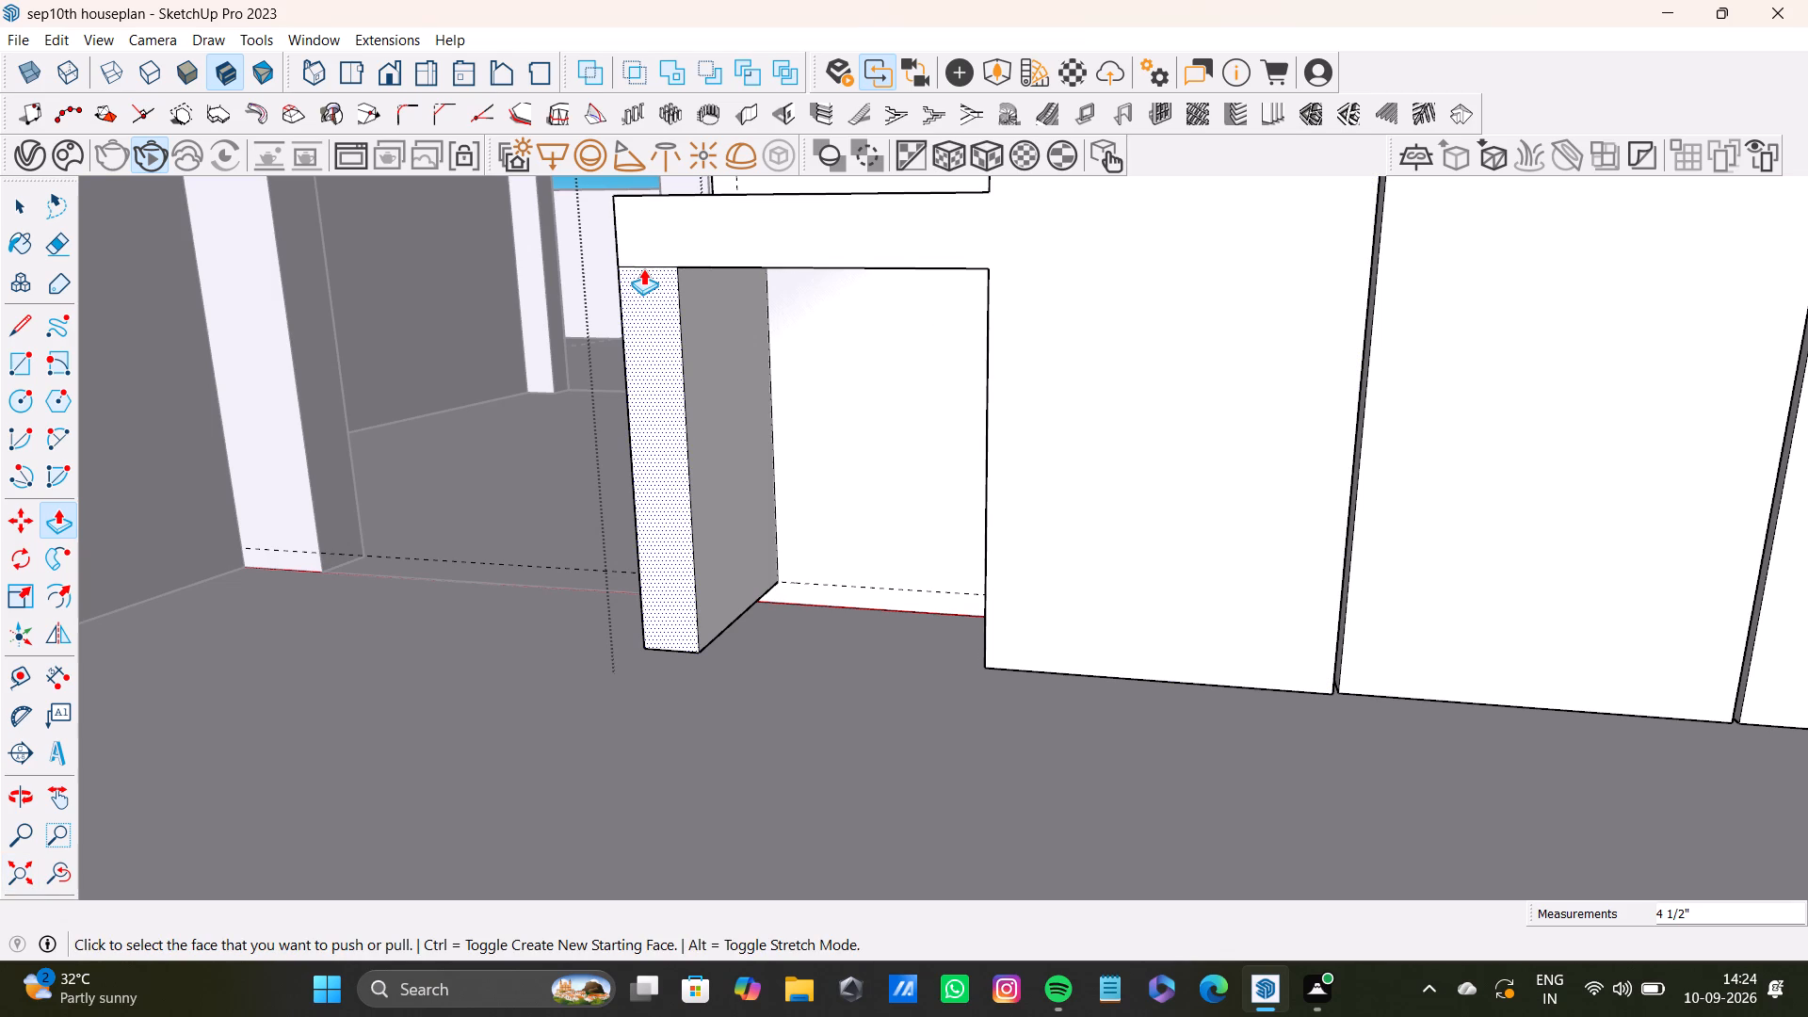
# Delete the seam edge between the support panel's front and the shelf's front face.
pyautogui.press('space')
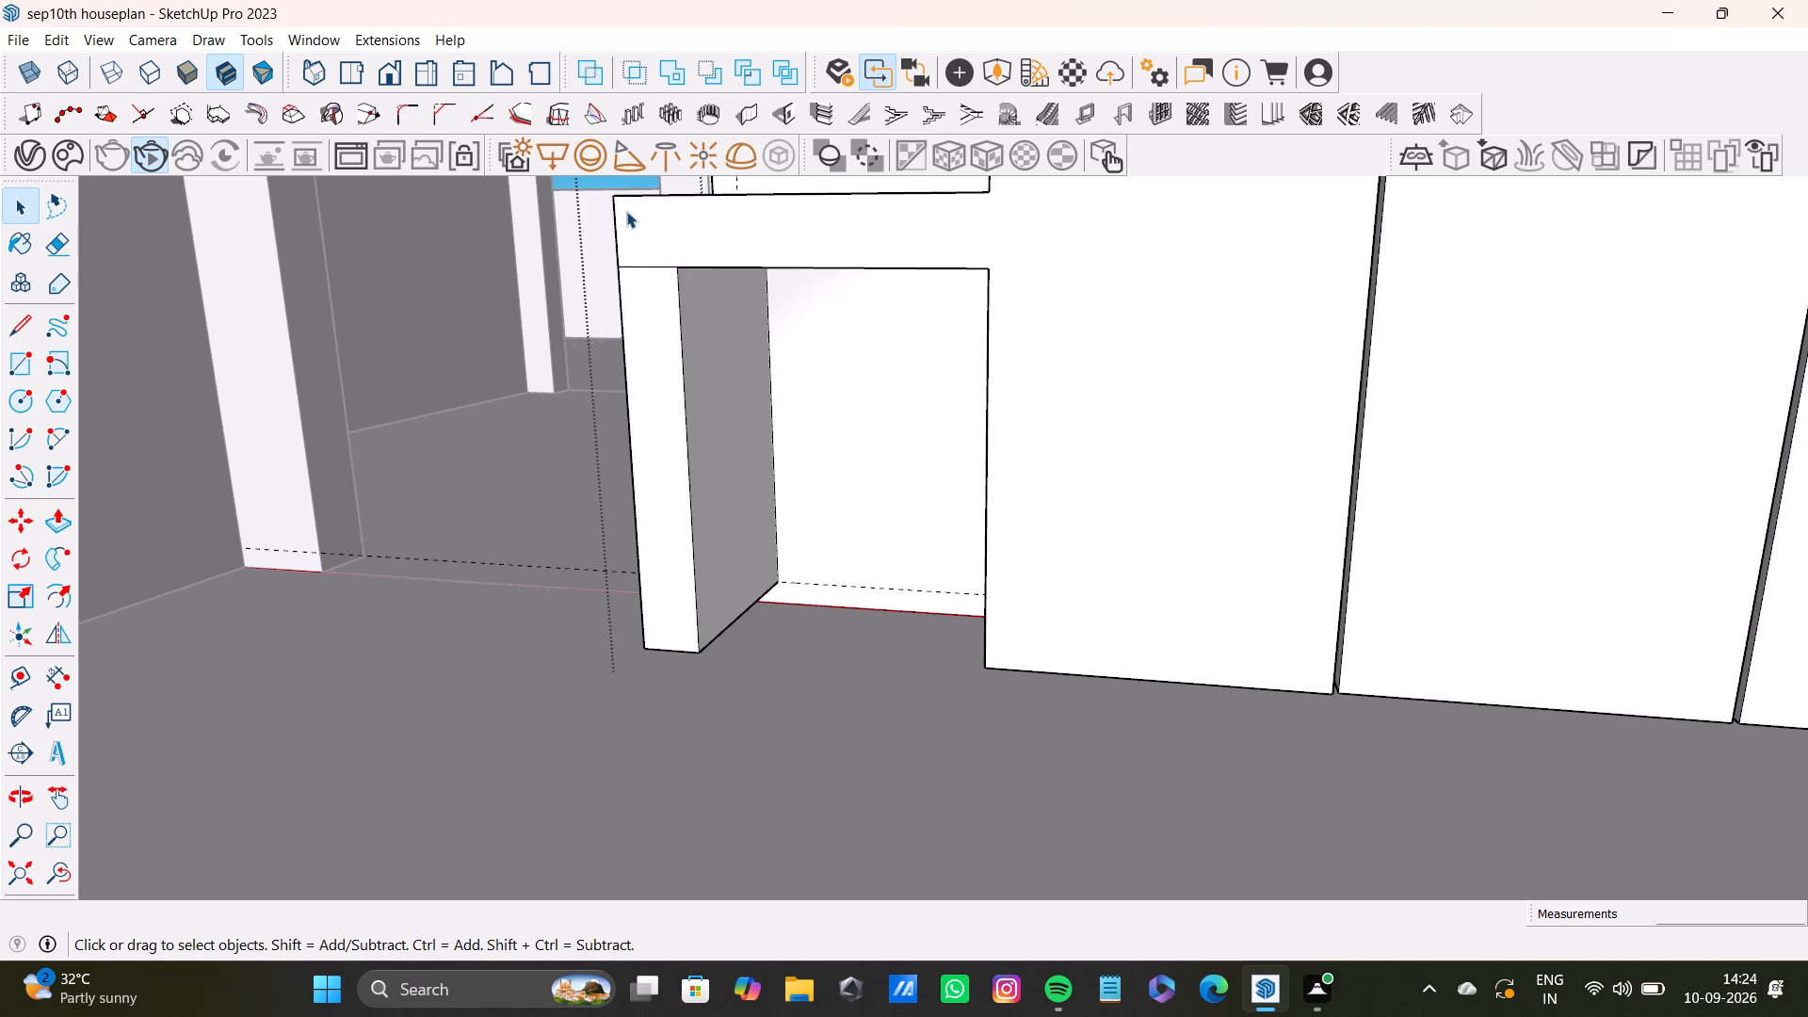
pyautogui.scroll(9, 614, 235)
pyautogui.click(672, 257)
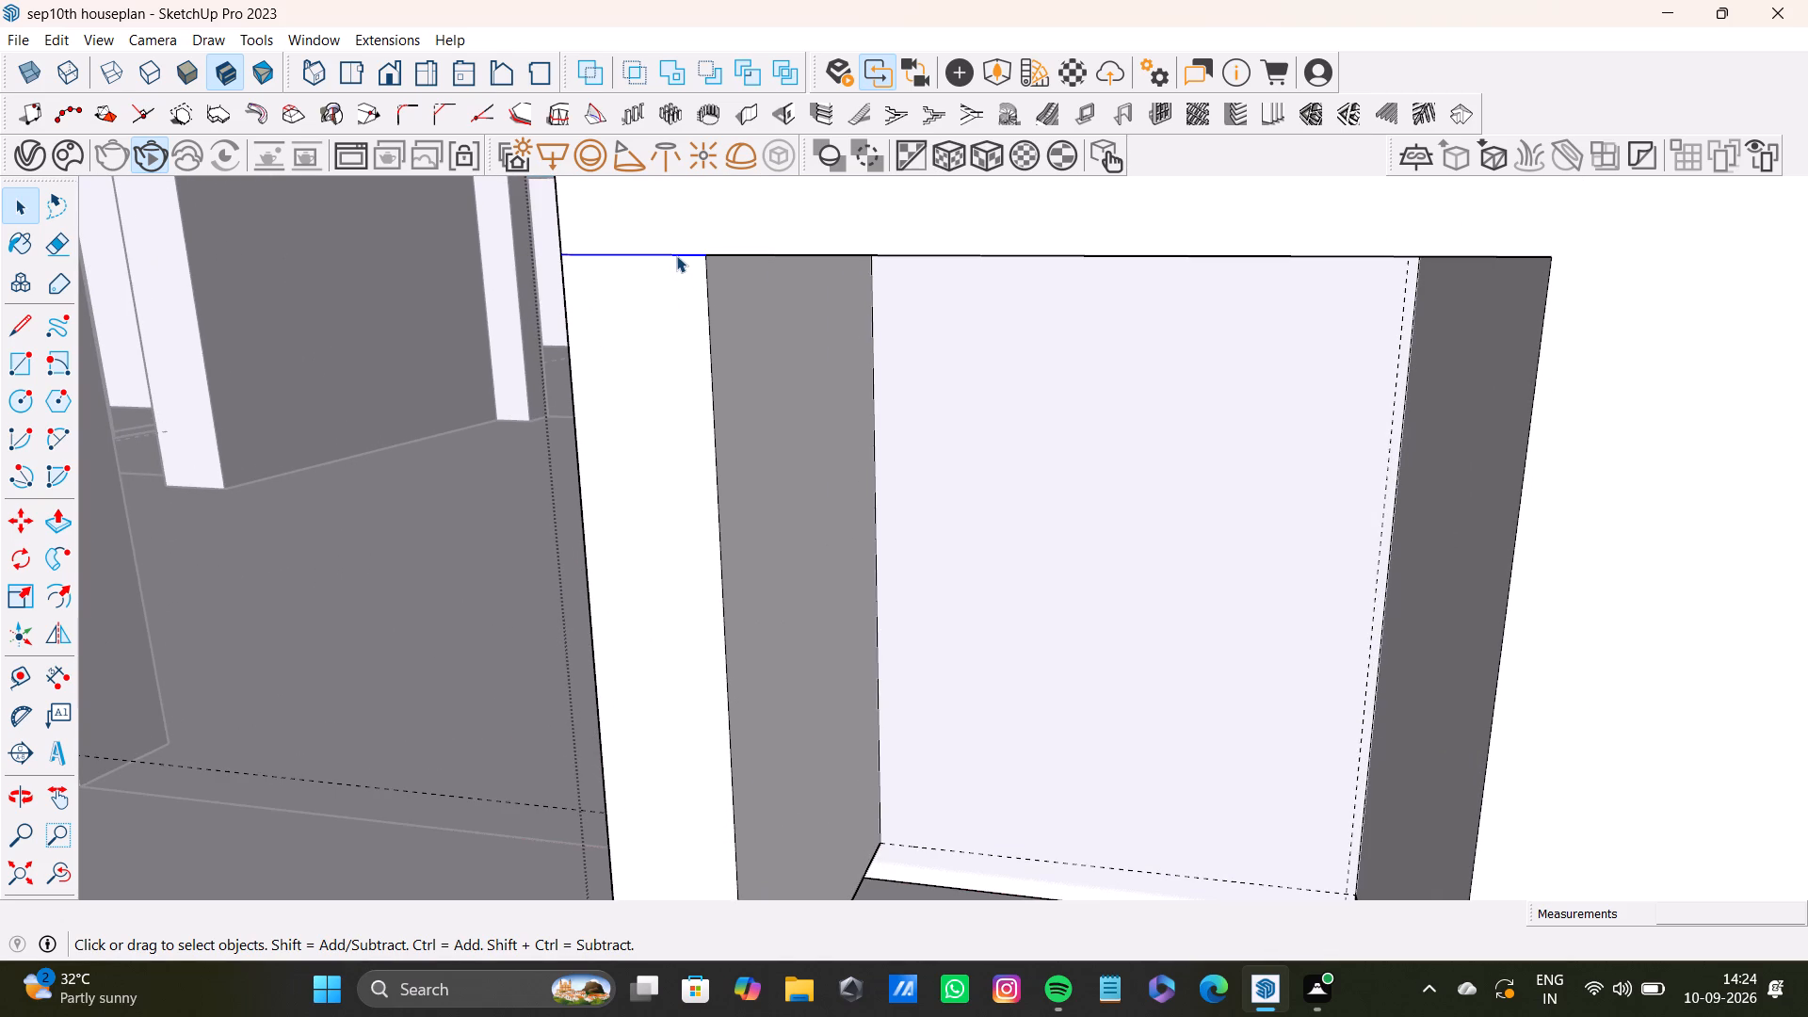
pyautogui.press('Delete')
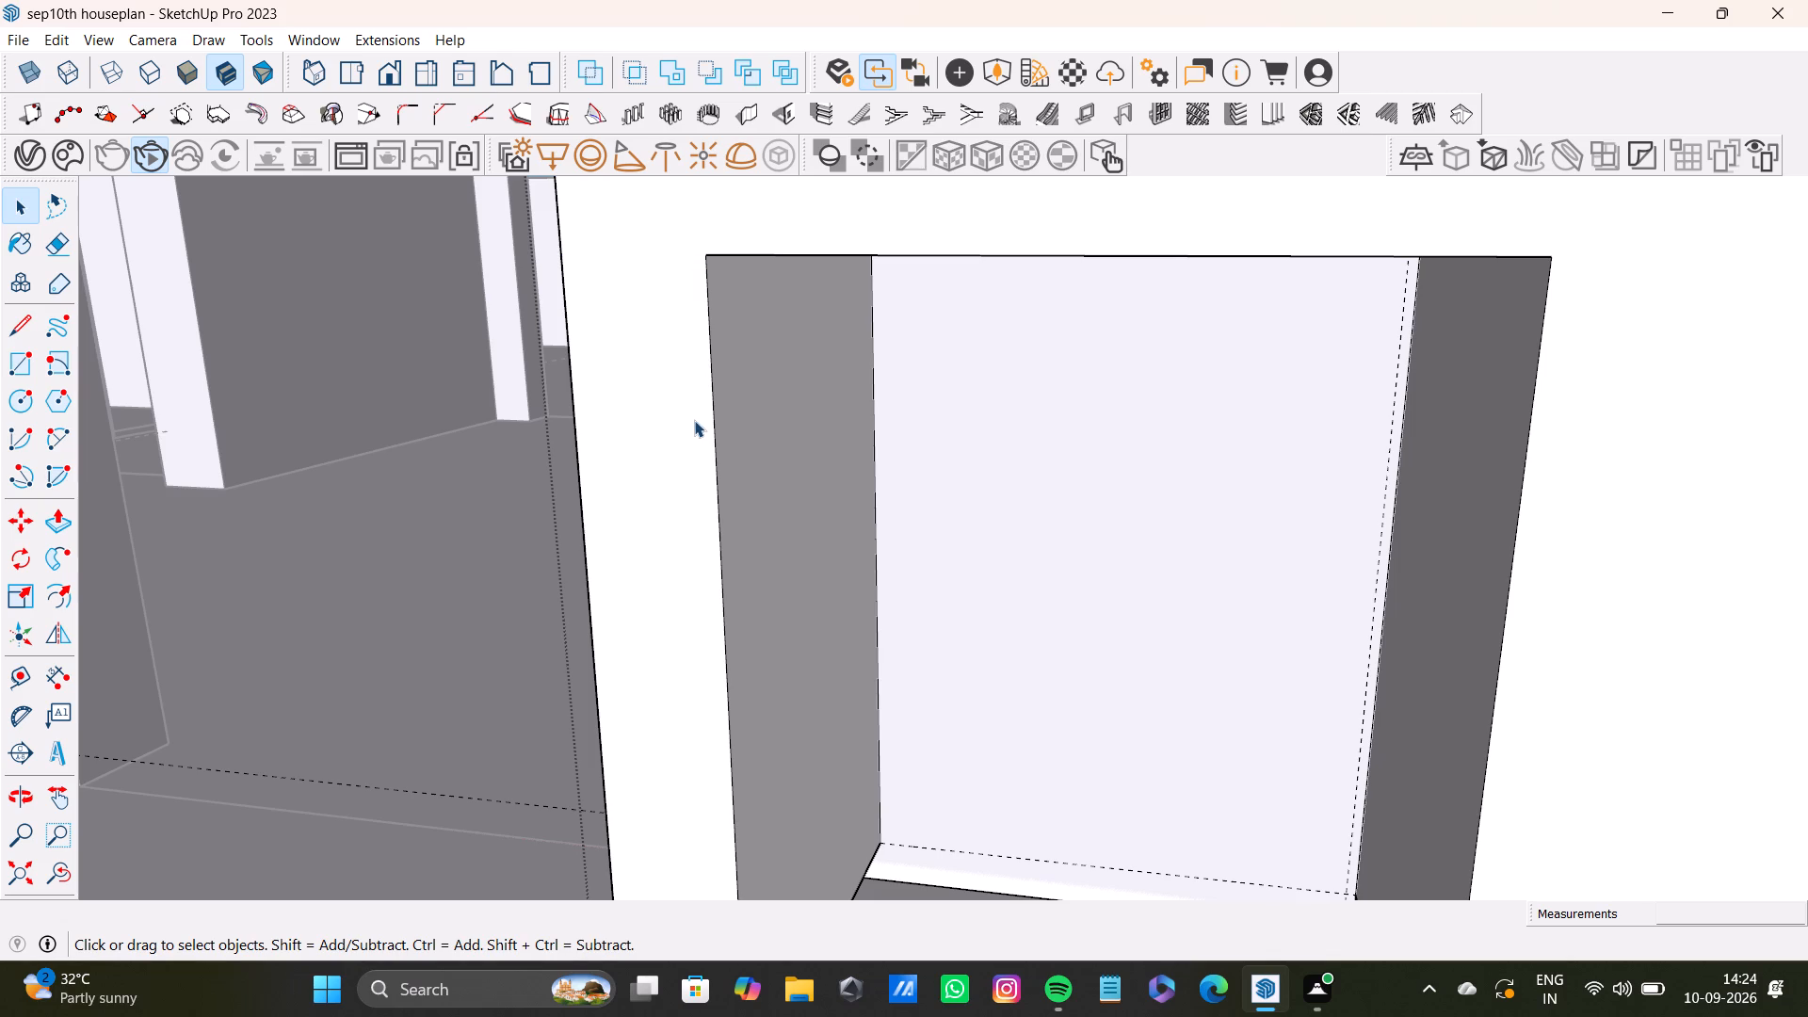
# Examine the merged shelf front and the open bay below it against the tall cabinets and the room.
pyautogui.scroll(-12, 694, 423)
pyautogui.moveTo(754, 505); pyautogui.dragTo(868, 549, button='middle')
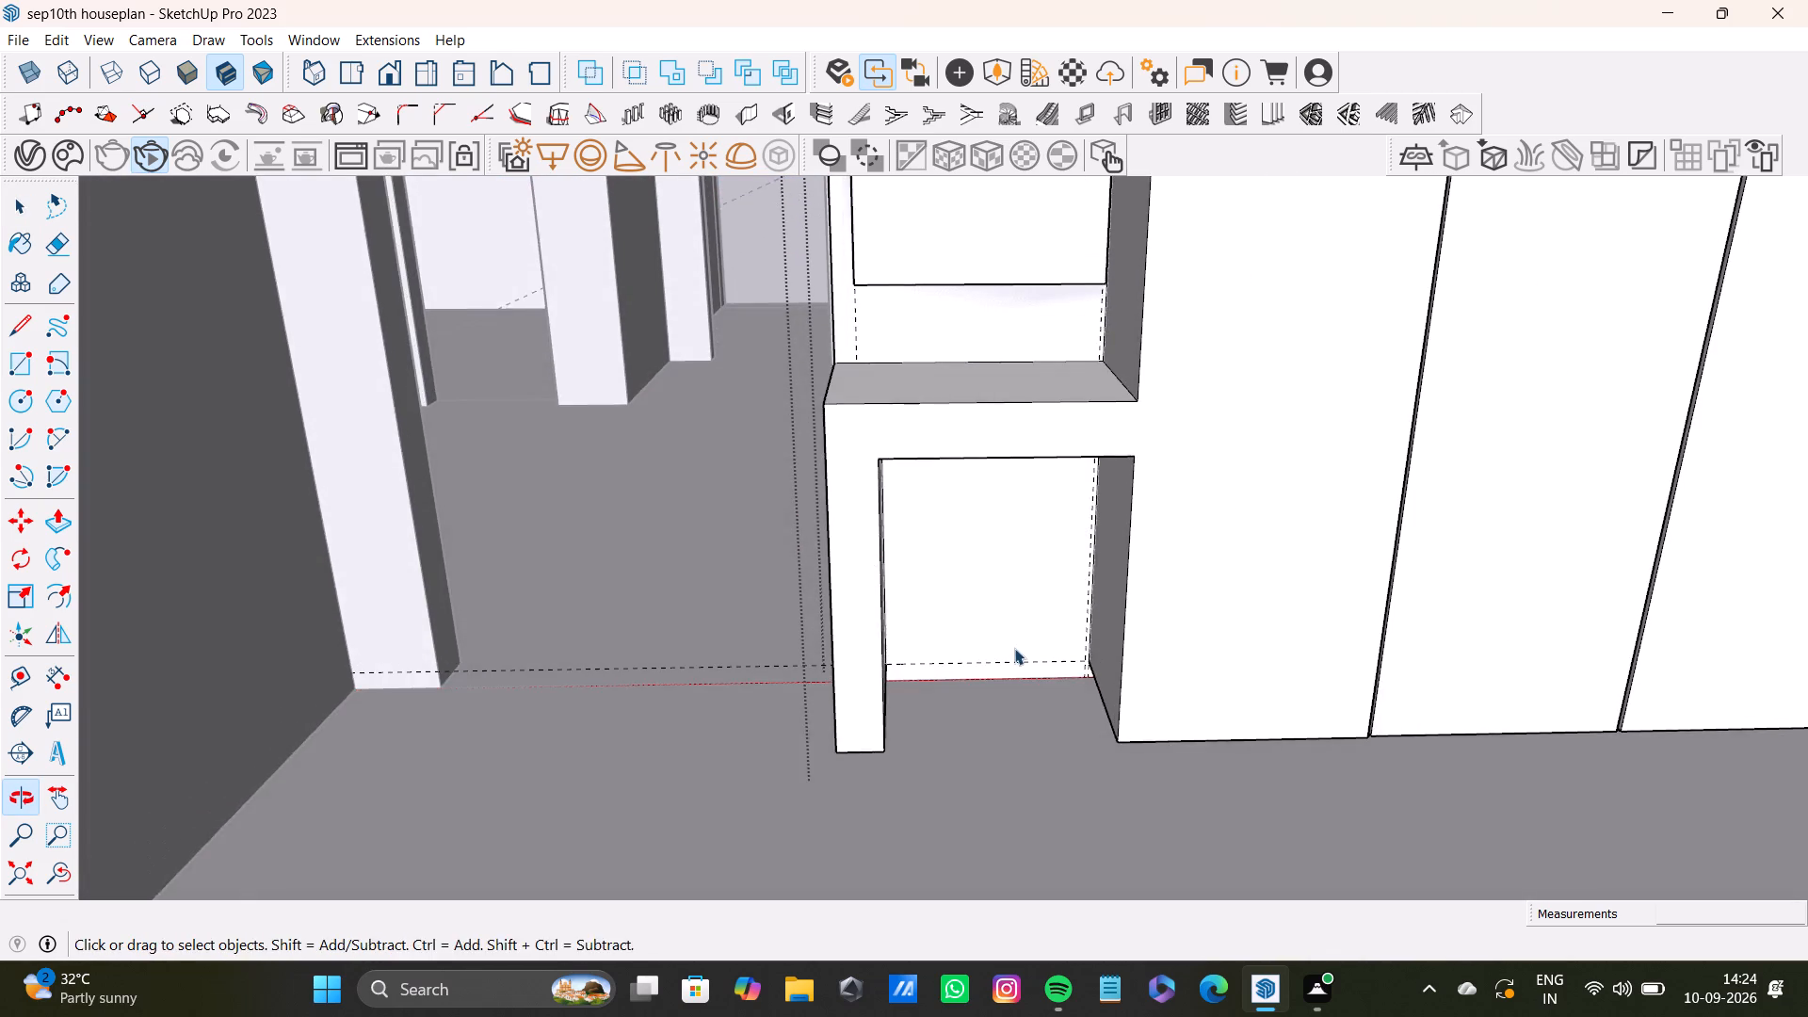
pyautogui.scroll(-4, 1014, 648)
pyautogui.keyDown('shift'); pyautogui.middleClick(1017, 652); pyautogui.keyUp('shift')
pyautogui.click(64, 876)
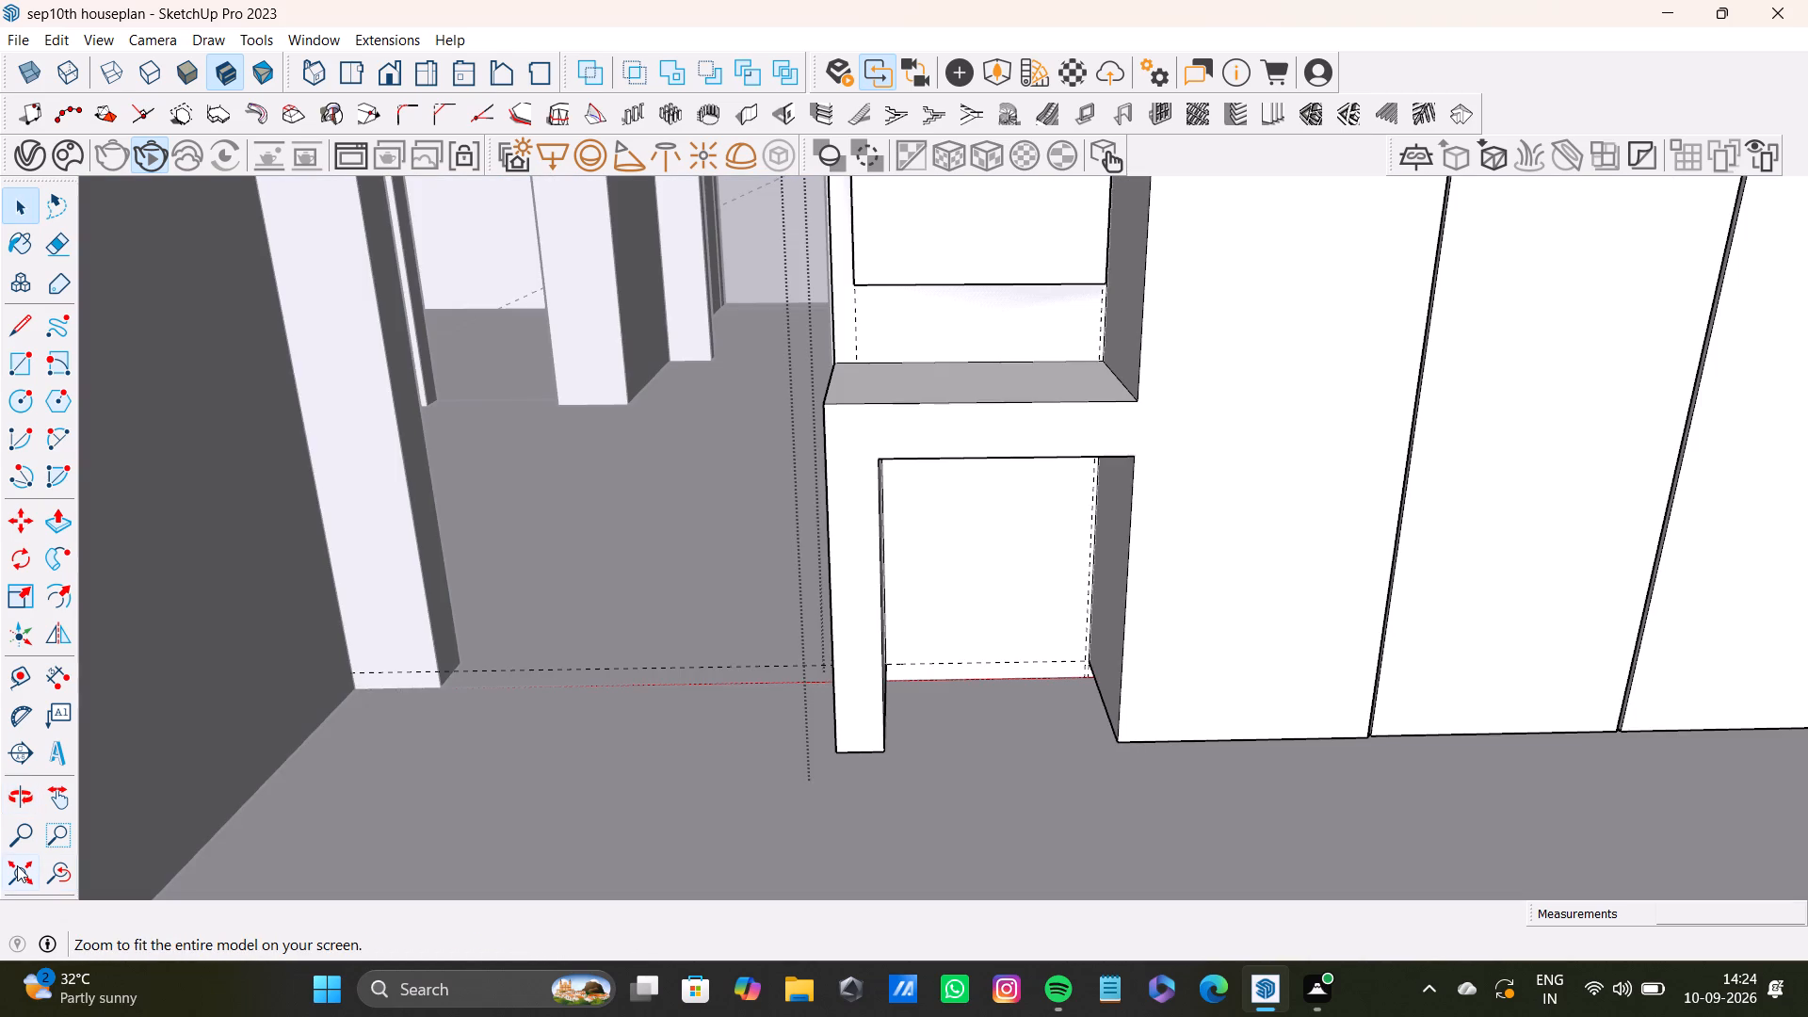
pyautogui.click(17, 866)
pyautogui.scroll(9, 601, 462)
pyautogui.moveTo(686, 406); pyautogui.dragTo(696, 612, button='middle')
pyautogui.scroll(2, 725, 557)
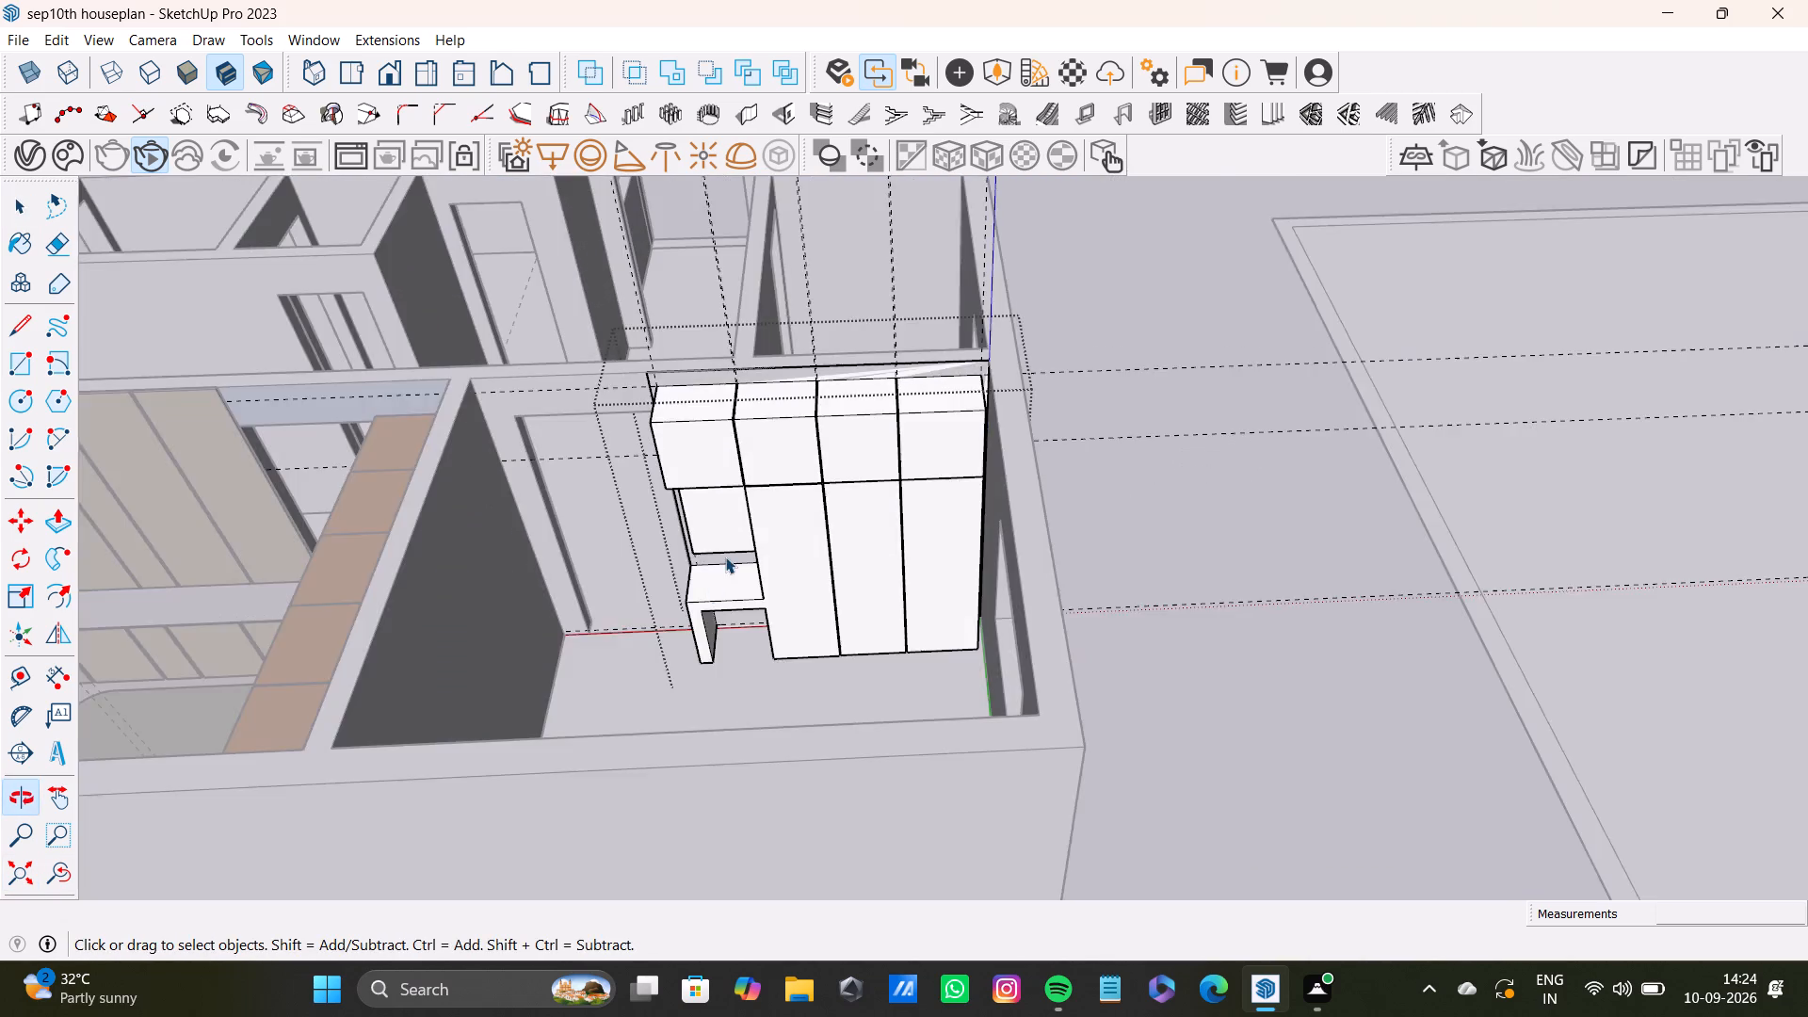
pyautogui.scroll(7, 725, 557)
pyautogui.keyDown('shift'); pyautogui.moveTo(734, 676); pyautogui.dragTo(795, 616, button='middle'); pyautogui.keyUp('shift')
pyautogui.scroll(8, 771, 615)
pyautogui.moveTo(756, 647); pyautogui.dragTo(766, 560, button='middle')
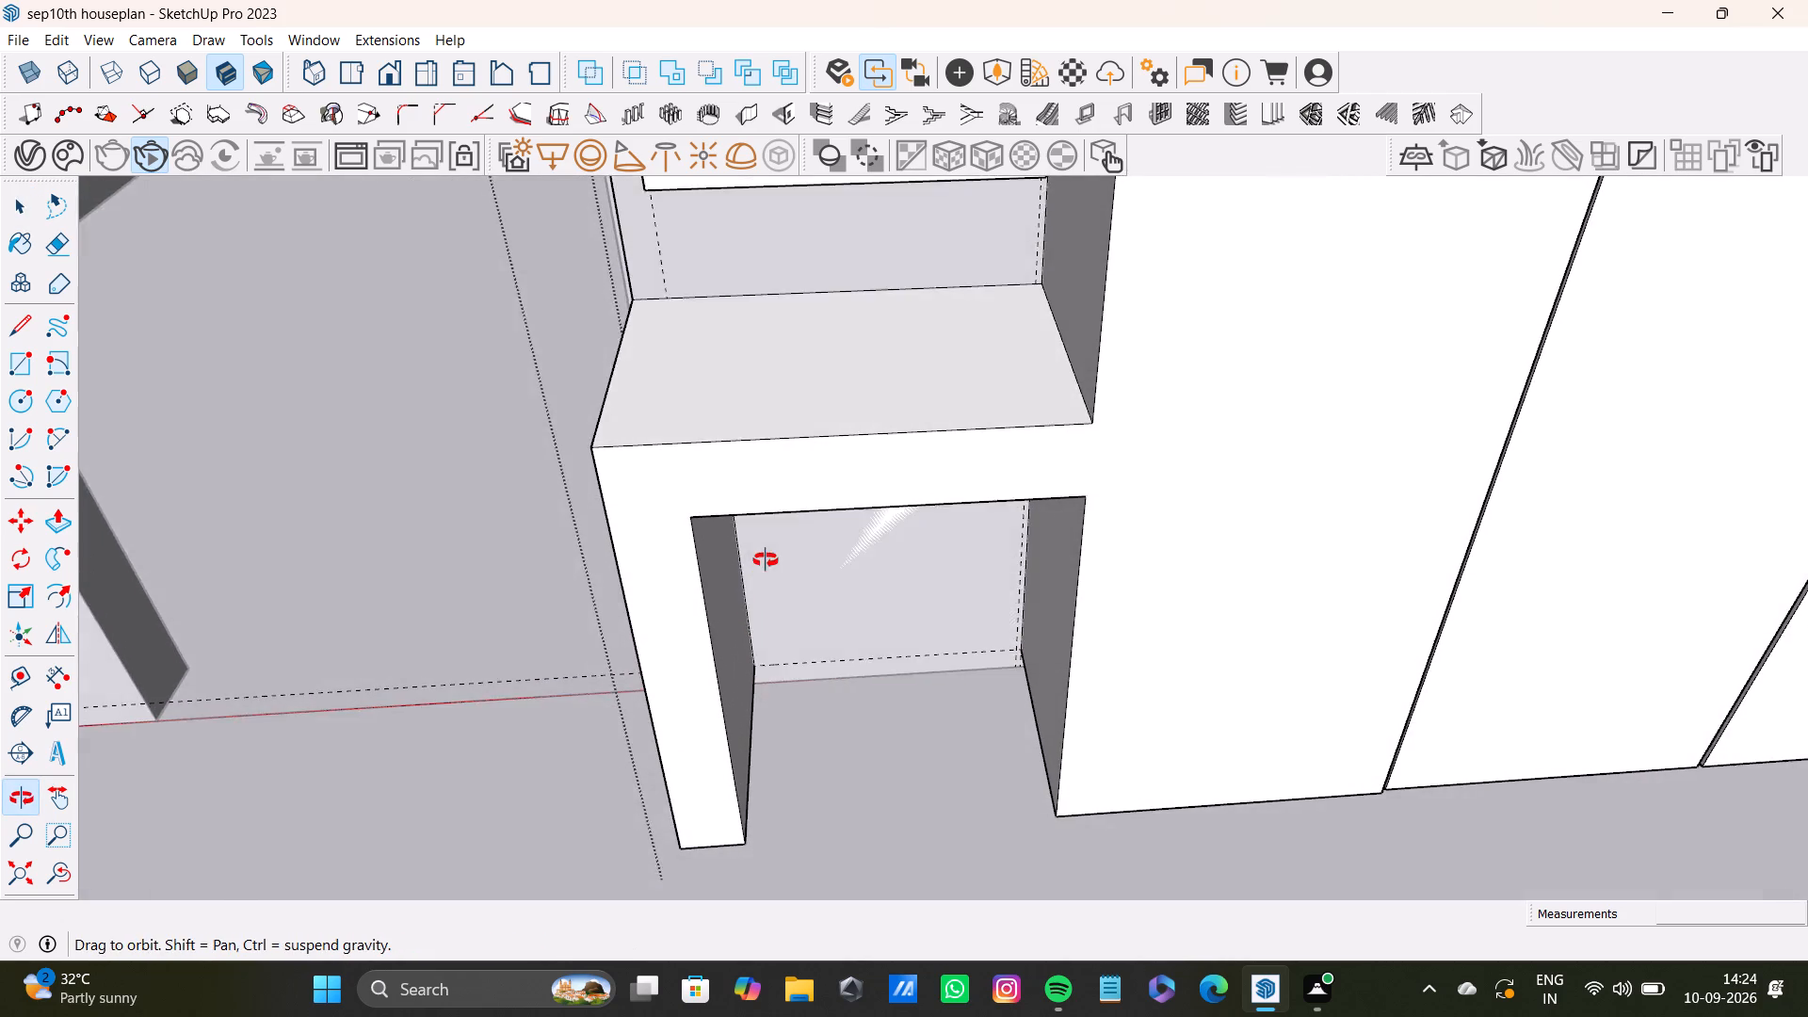
pyautogui.moveTo(766, 560); pyautogui.dragTo(766, 557, button='middle')
pyautogui.scroll(4, 816, 486)
pyautogui.scroll(-2, 815, 509)
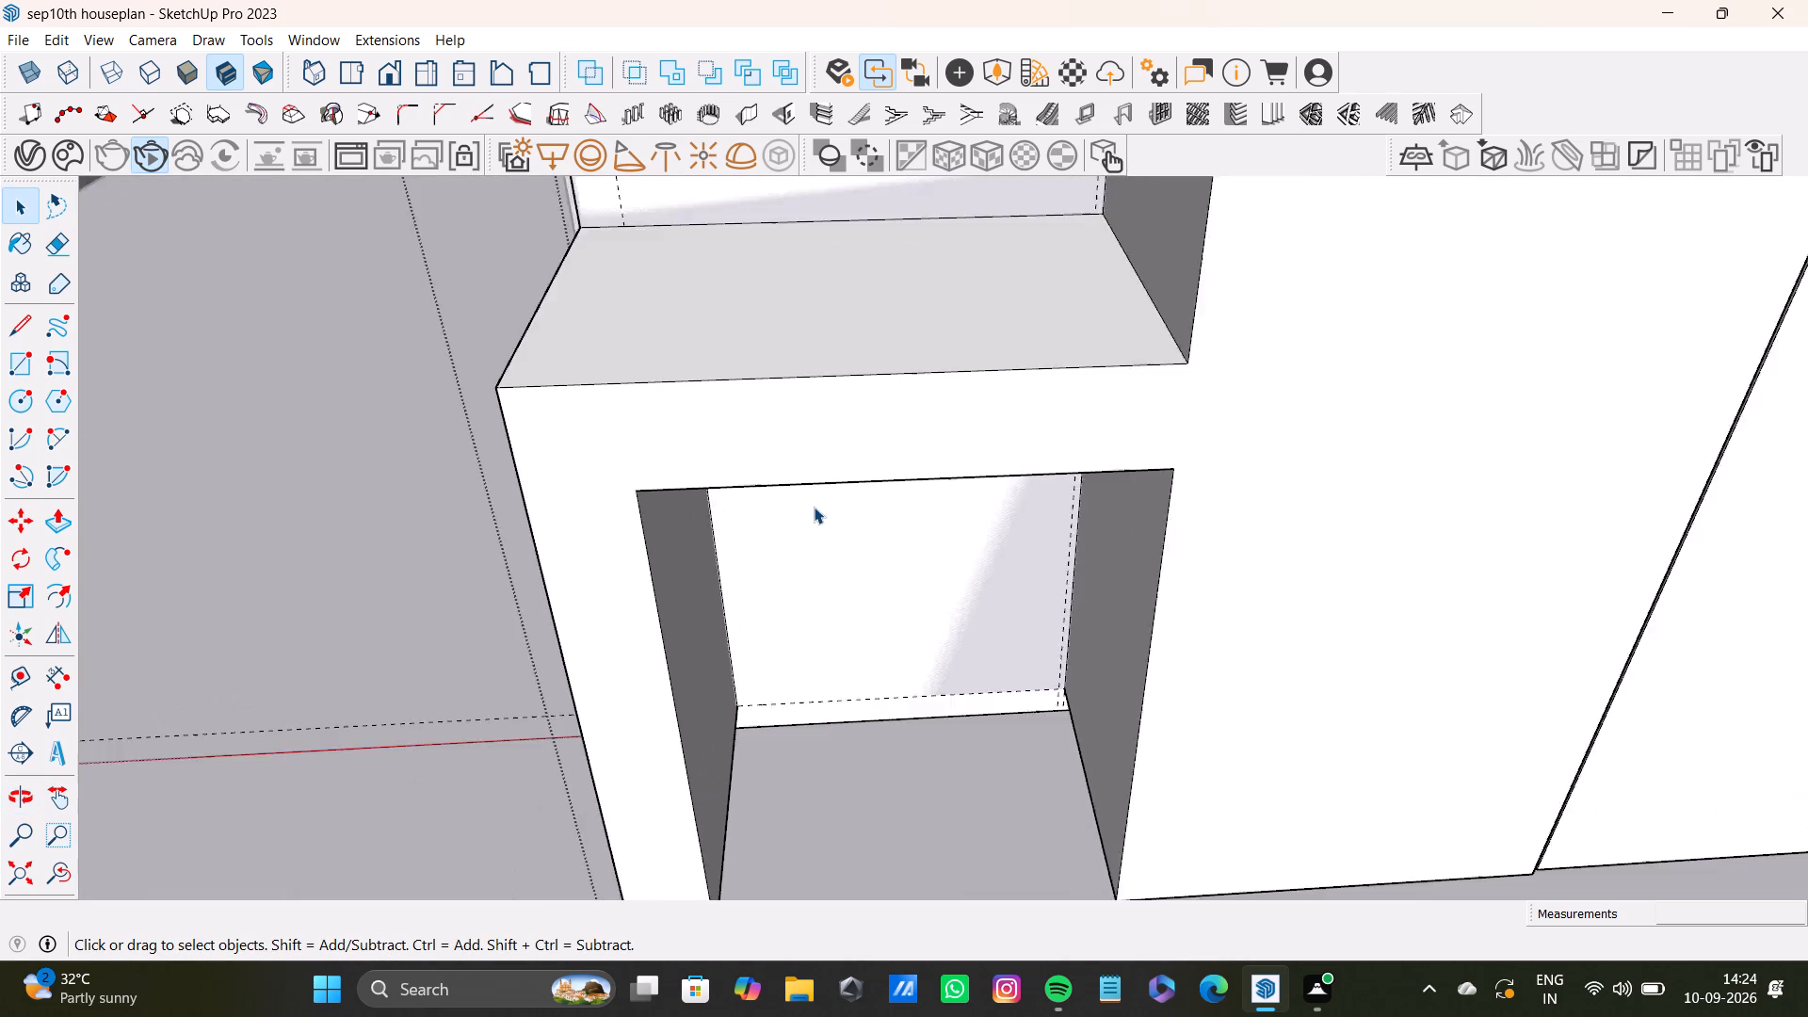
pyautogui.scroll(-5, 814, 507)
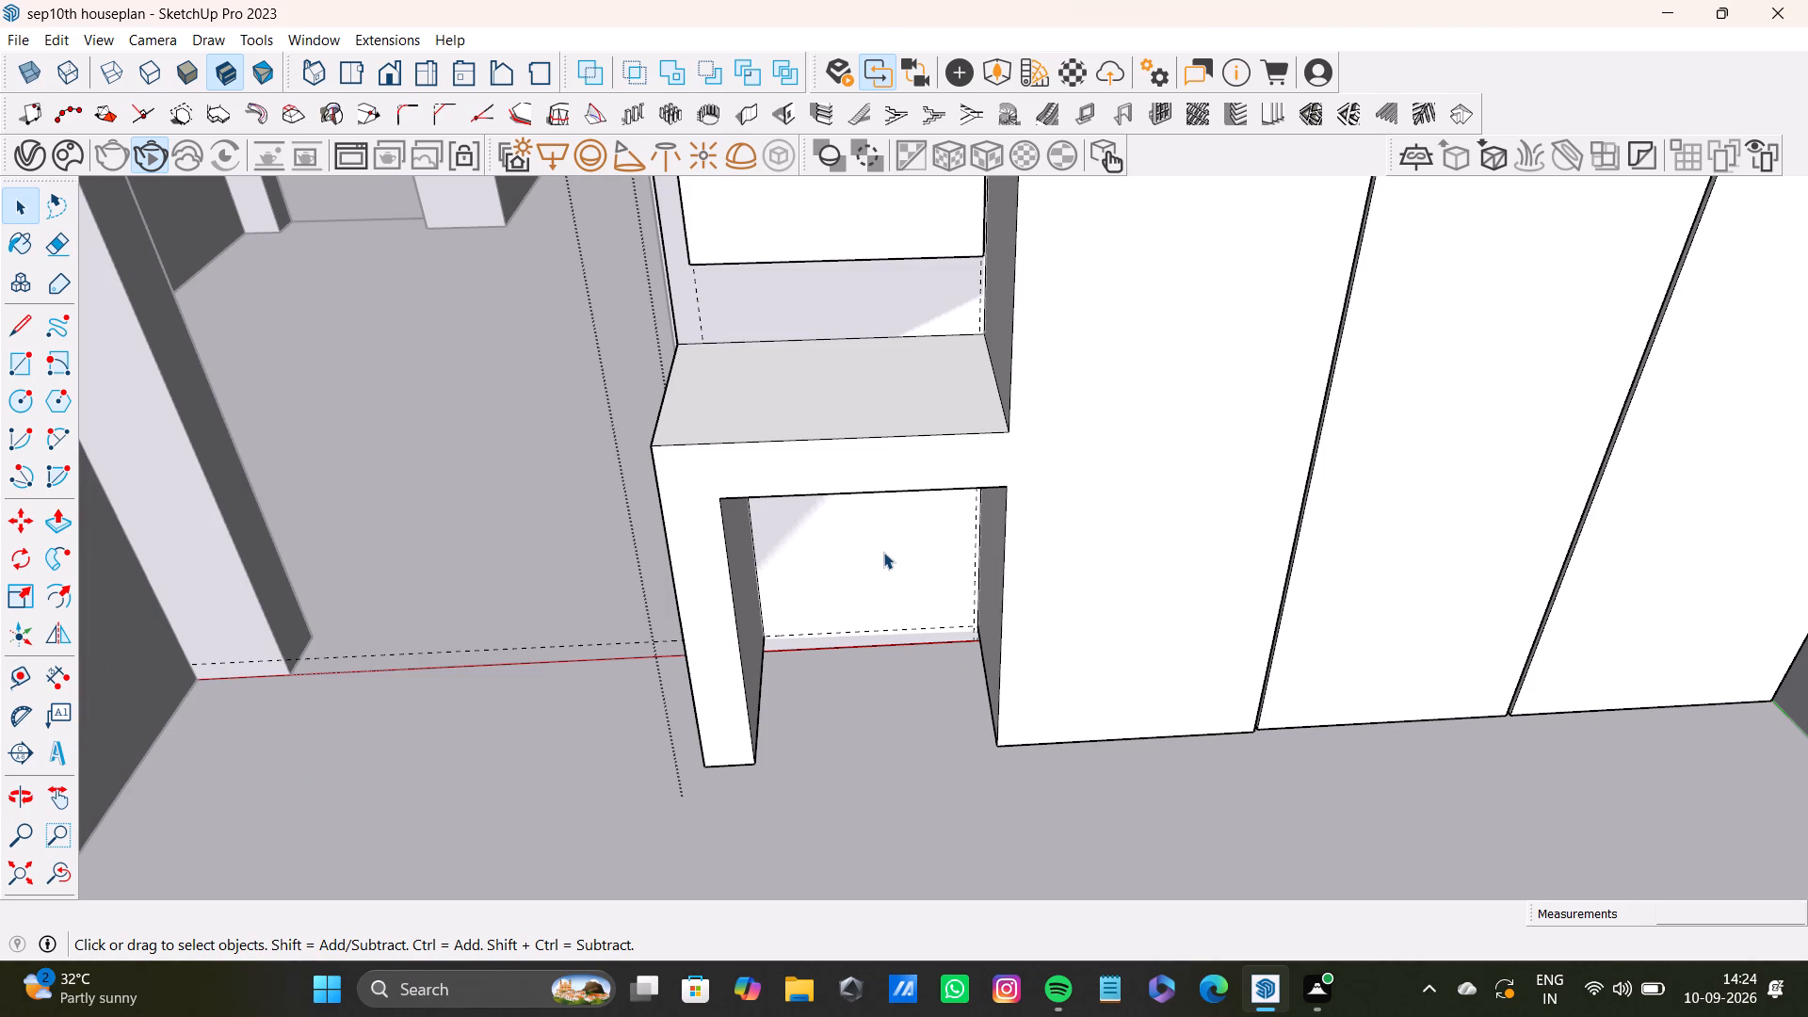
pyautogui.scroll(-5, 879, 504)
pyautogui.scroll(1, 902, 515)
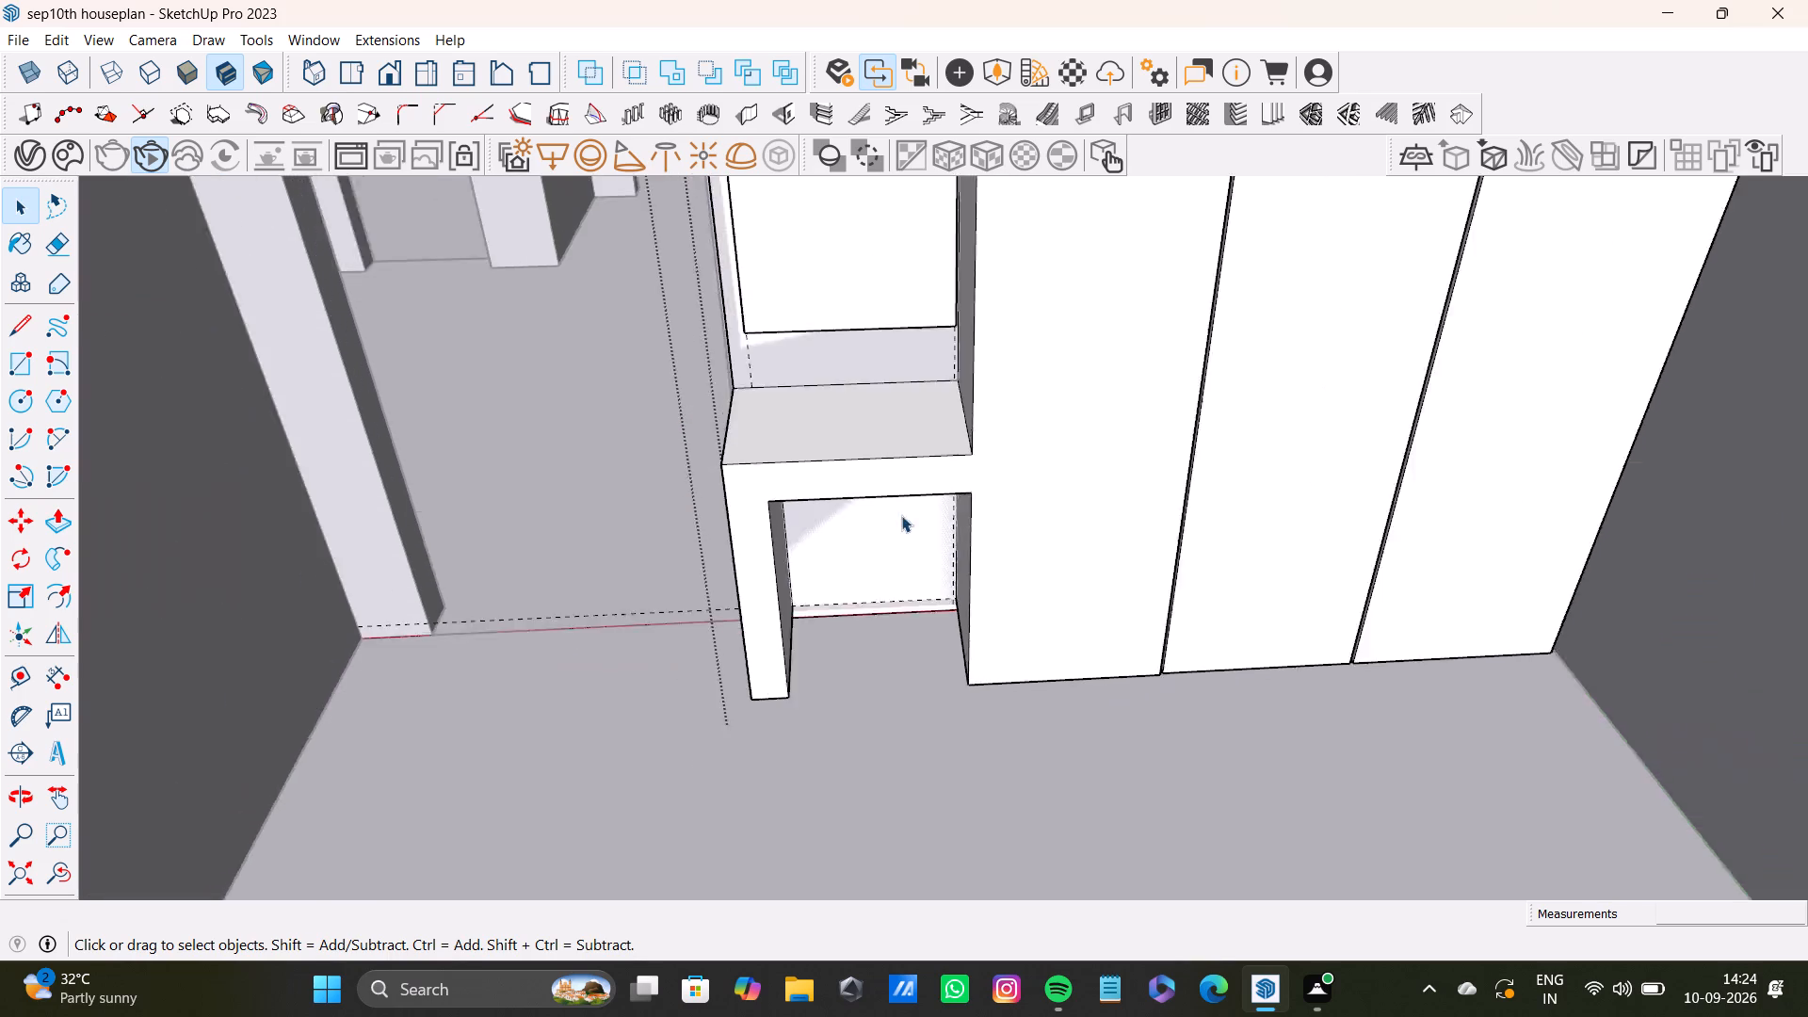
pyautogui.scroll(1, 901, 515)
pyautogui.scroll(-3, 902, 515)
pyautogui.moveTo(65, 870); pyautogui.dragTo(56, 876)
pyautogui.click(26, 880)
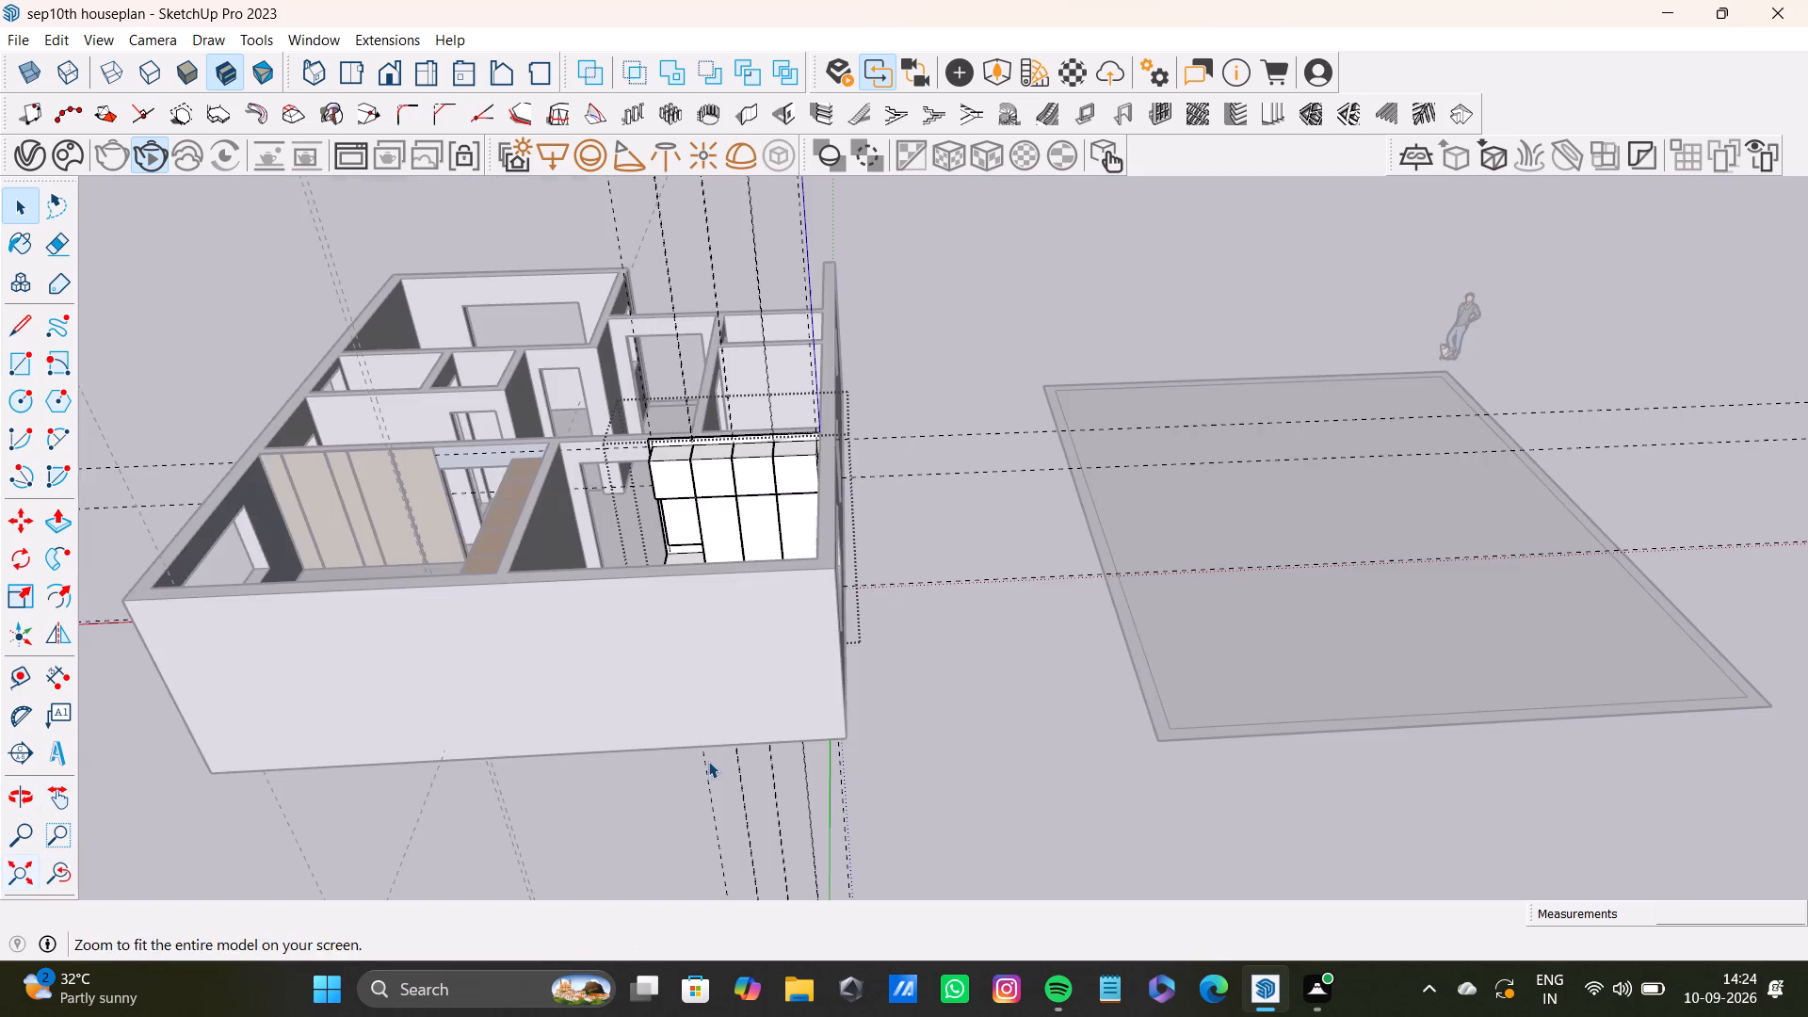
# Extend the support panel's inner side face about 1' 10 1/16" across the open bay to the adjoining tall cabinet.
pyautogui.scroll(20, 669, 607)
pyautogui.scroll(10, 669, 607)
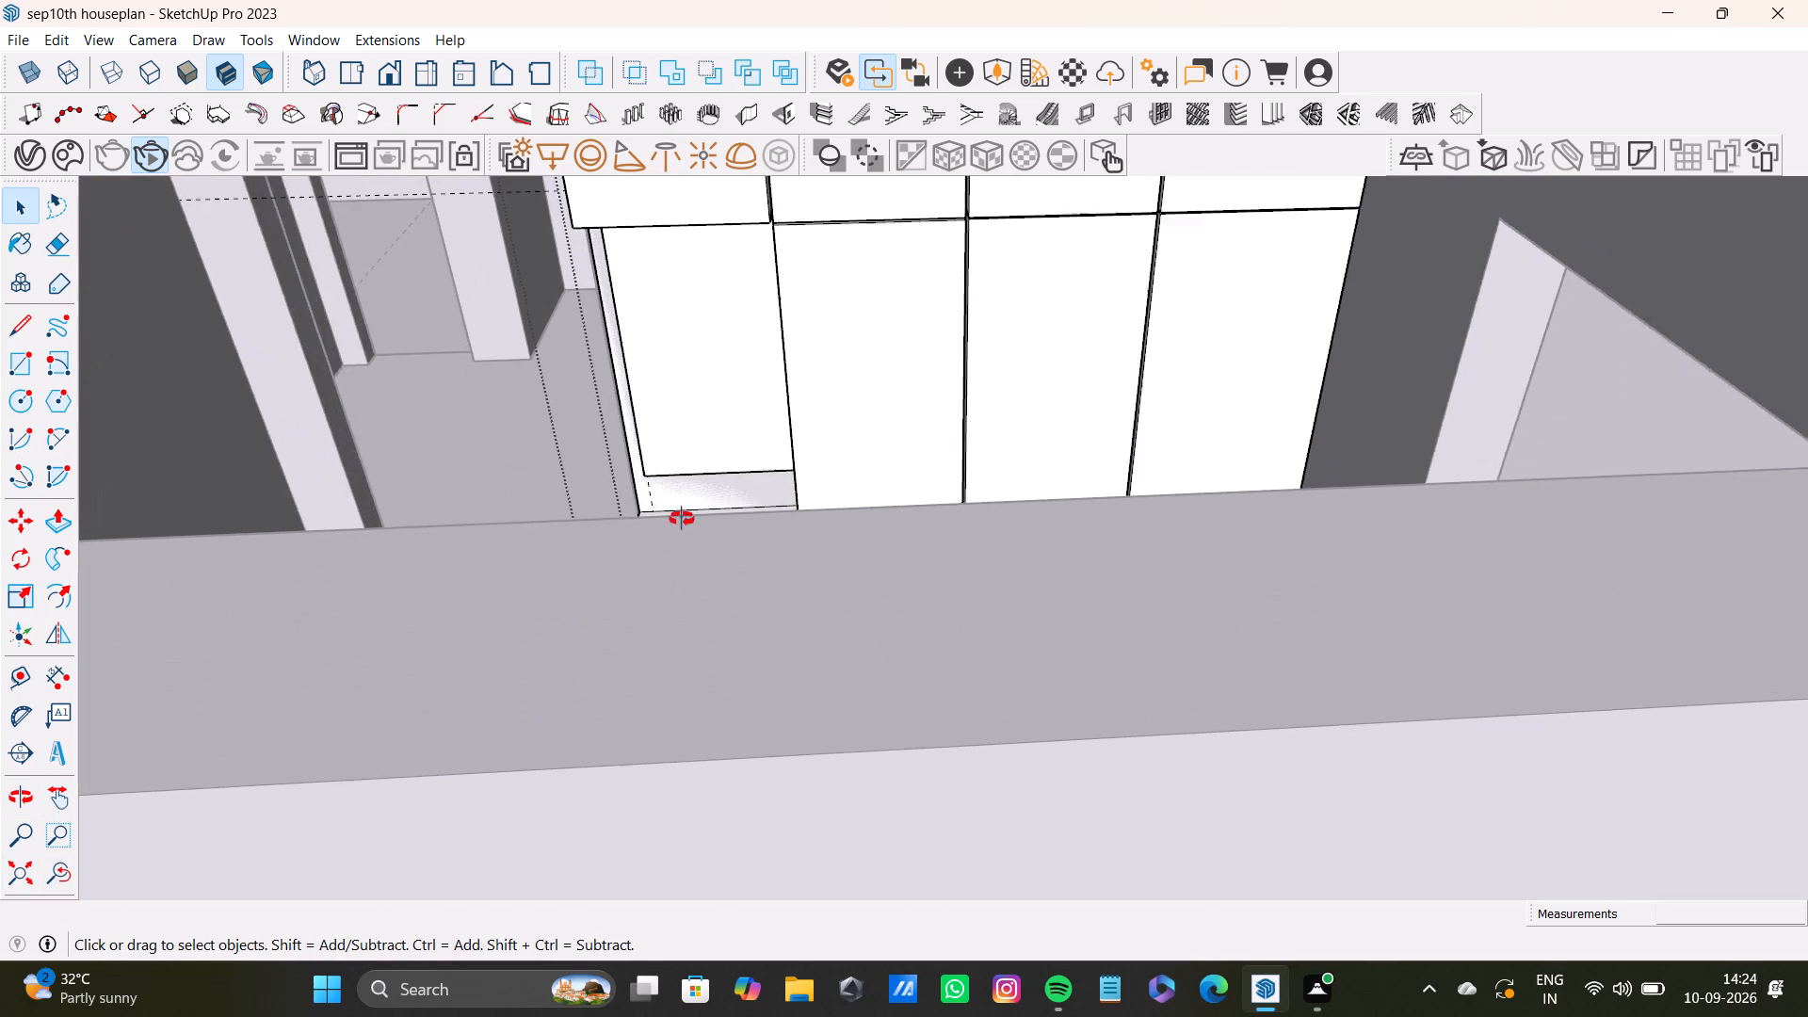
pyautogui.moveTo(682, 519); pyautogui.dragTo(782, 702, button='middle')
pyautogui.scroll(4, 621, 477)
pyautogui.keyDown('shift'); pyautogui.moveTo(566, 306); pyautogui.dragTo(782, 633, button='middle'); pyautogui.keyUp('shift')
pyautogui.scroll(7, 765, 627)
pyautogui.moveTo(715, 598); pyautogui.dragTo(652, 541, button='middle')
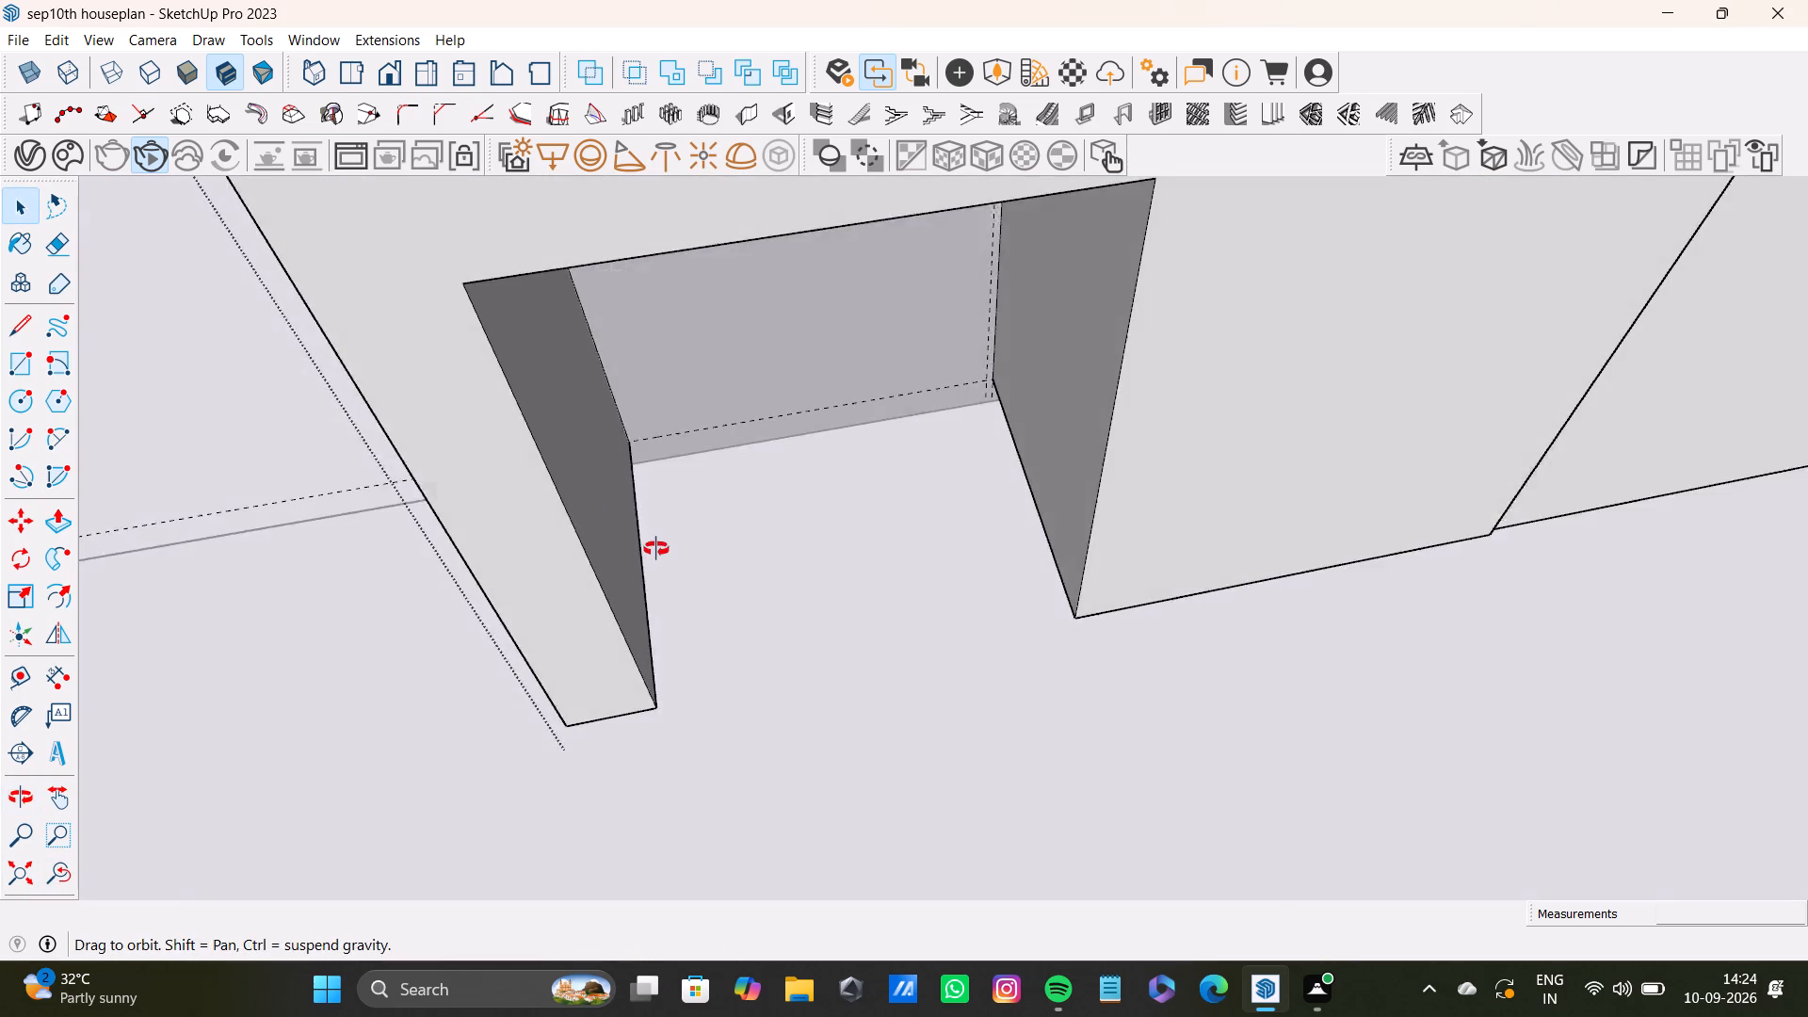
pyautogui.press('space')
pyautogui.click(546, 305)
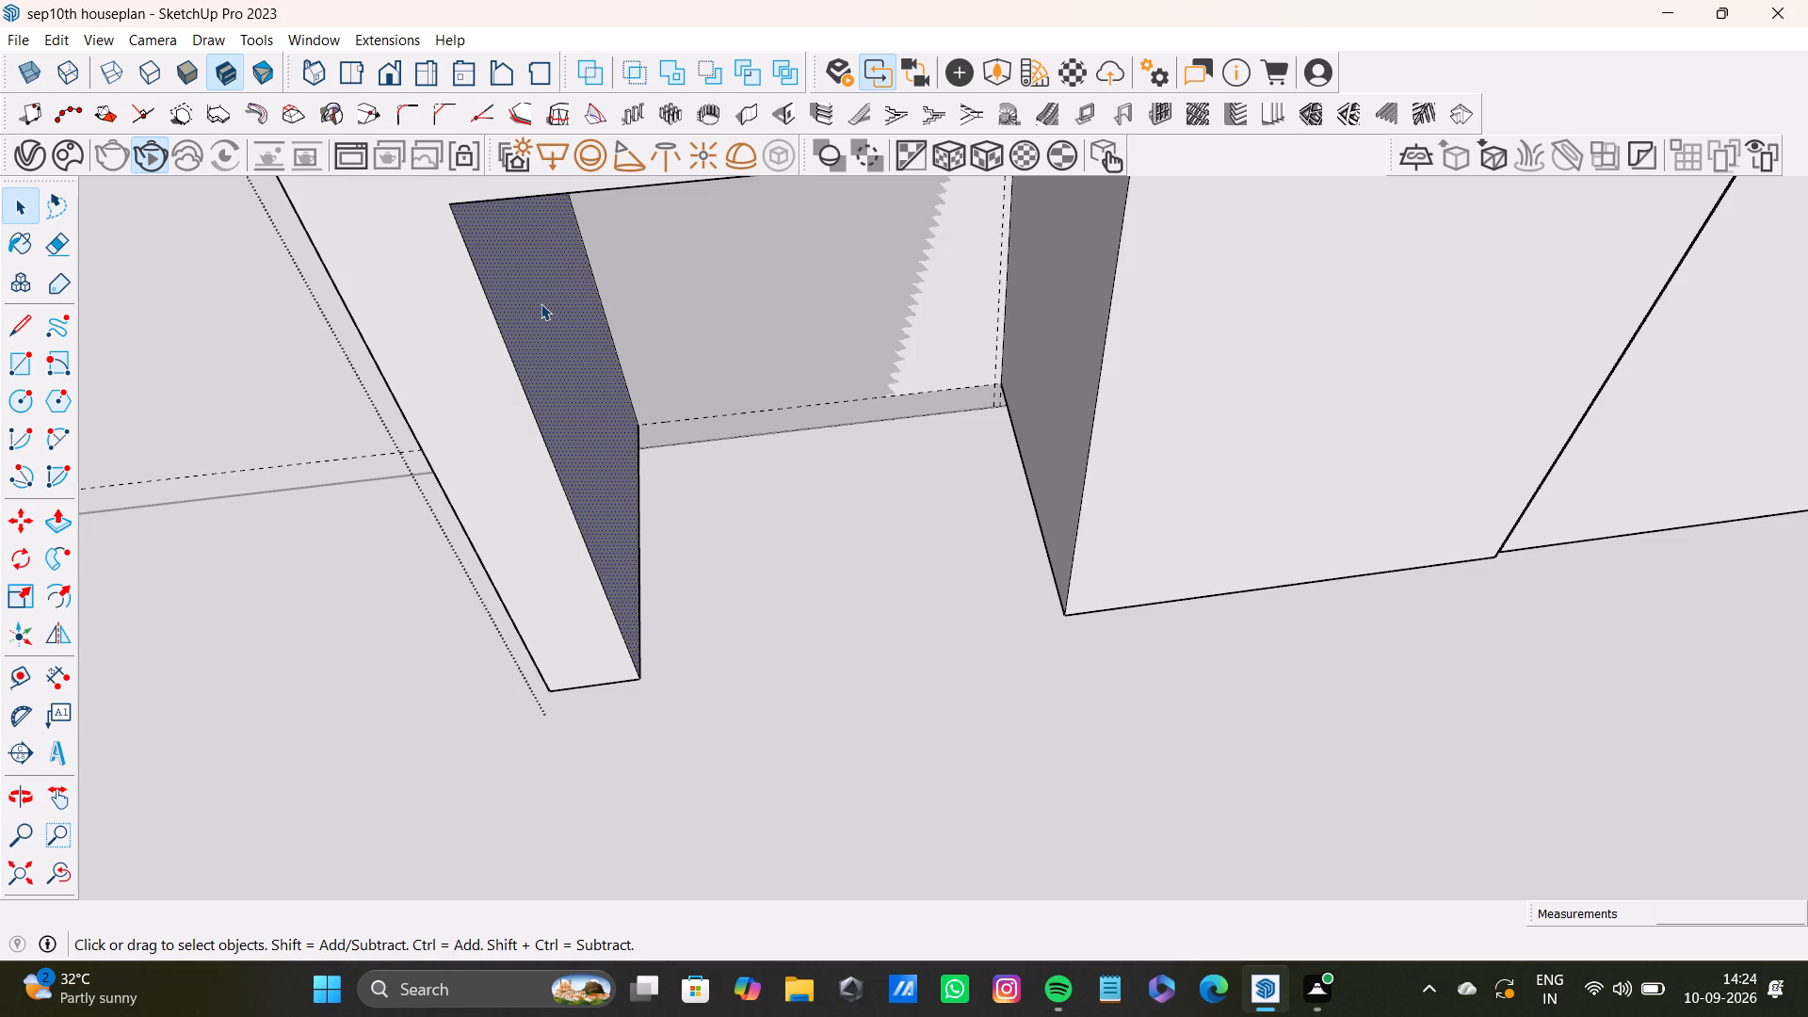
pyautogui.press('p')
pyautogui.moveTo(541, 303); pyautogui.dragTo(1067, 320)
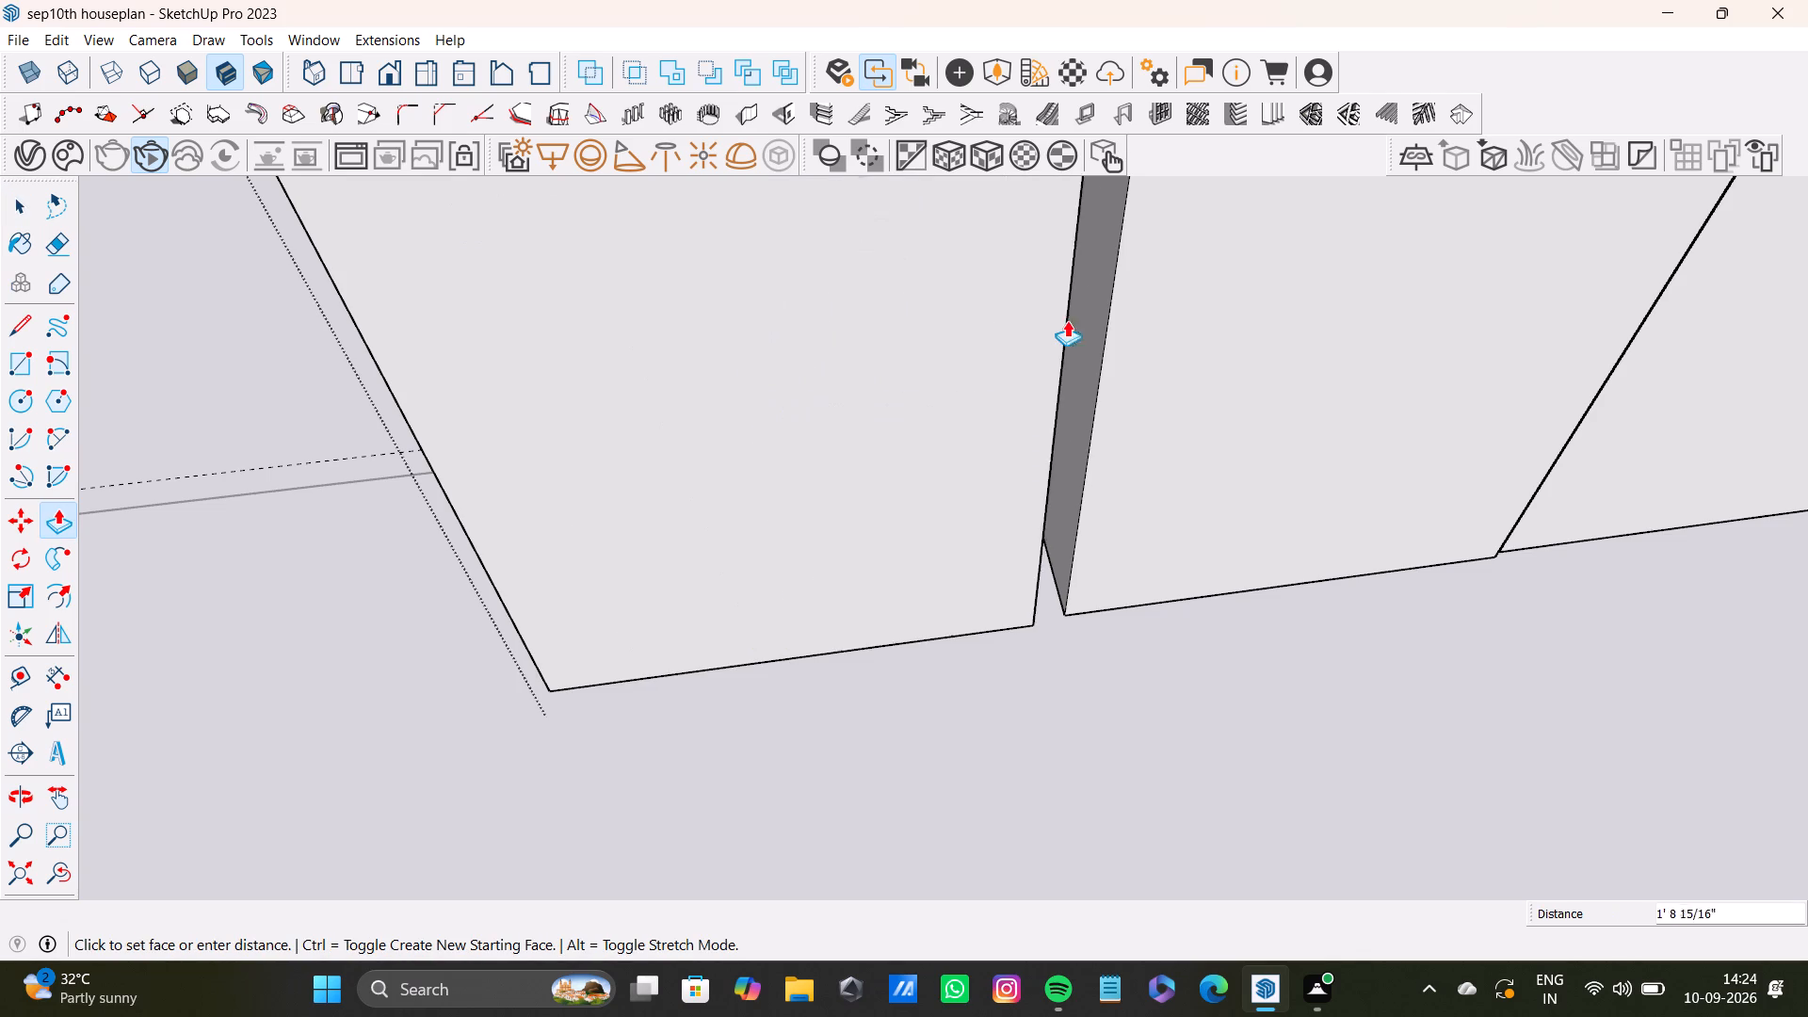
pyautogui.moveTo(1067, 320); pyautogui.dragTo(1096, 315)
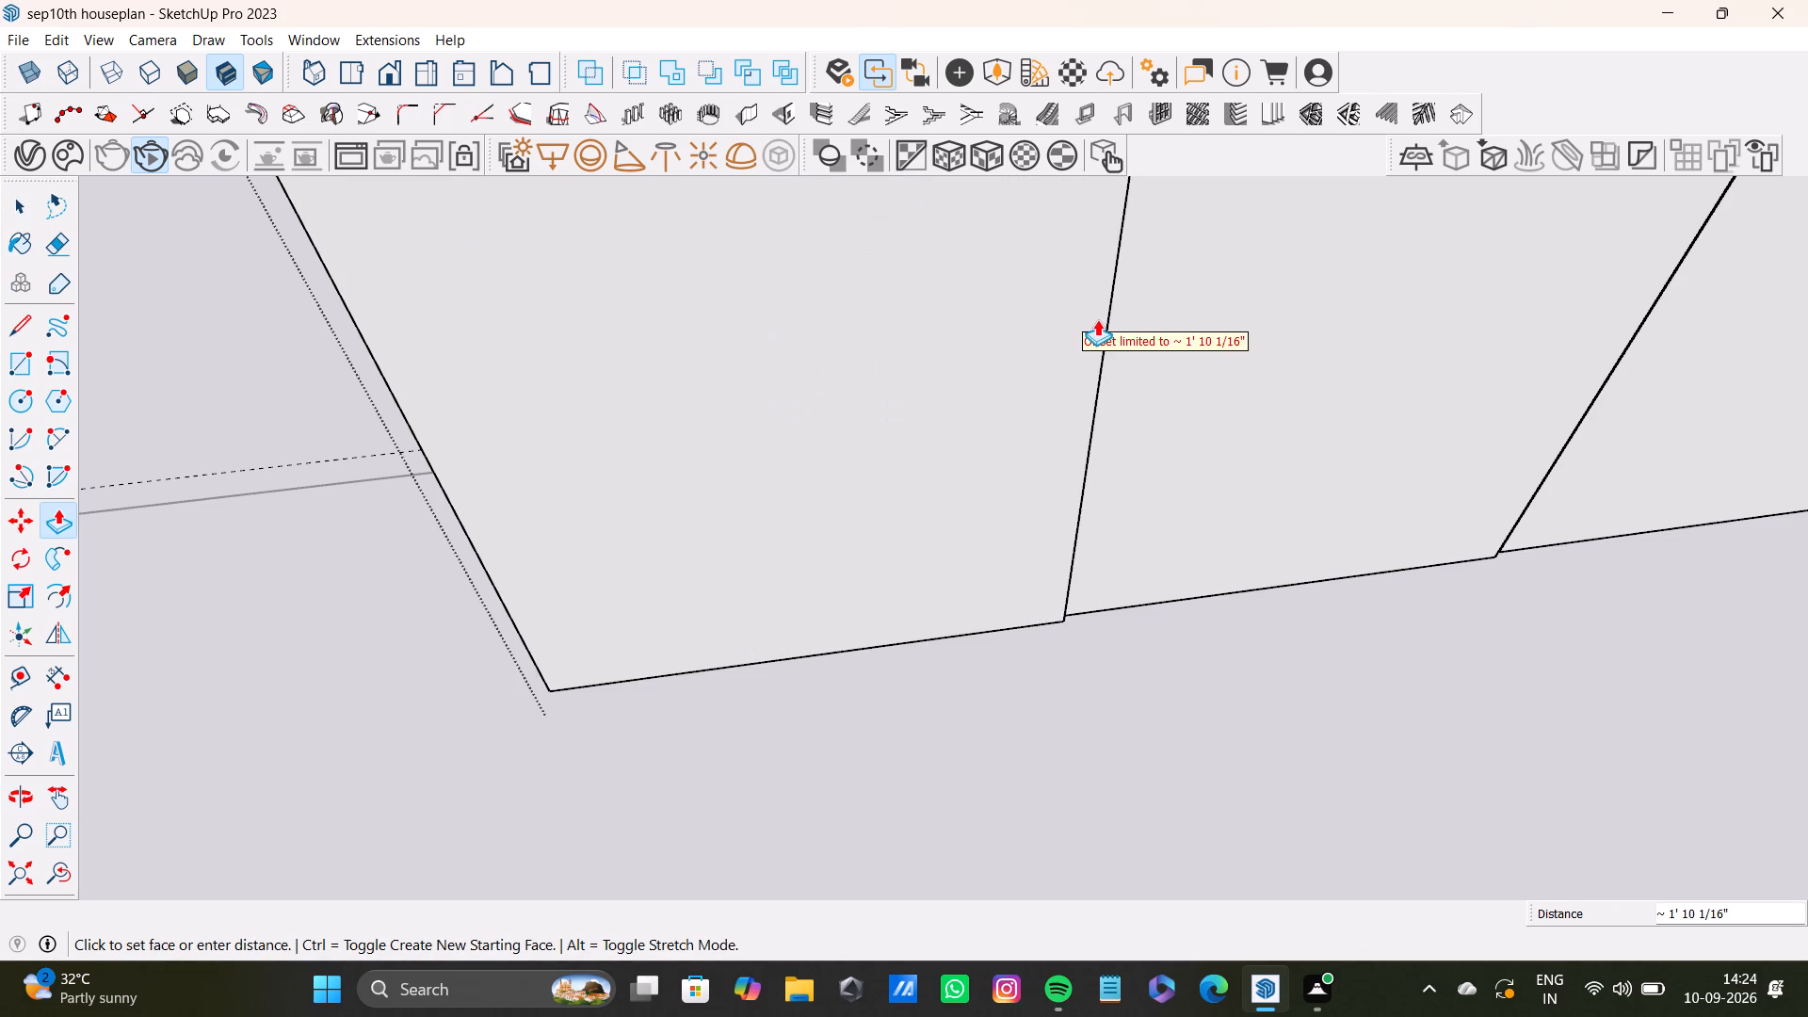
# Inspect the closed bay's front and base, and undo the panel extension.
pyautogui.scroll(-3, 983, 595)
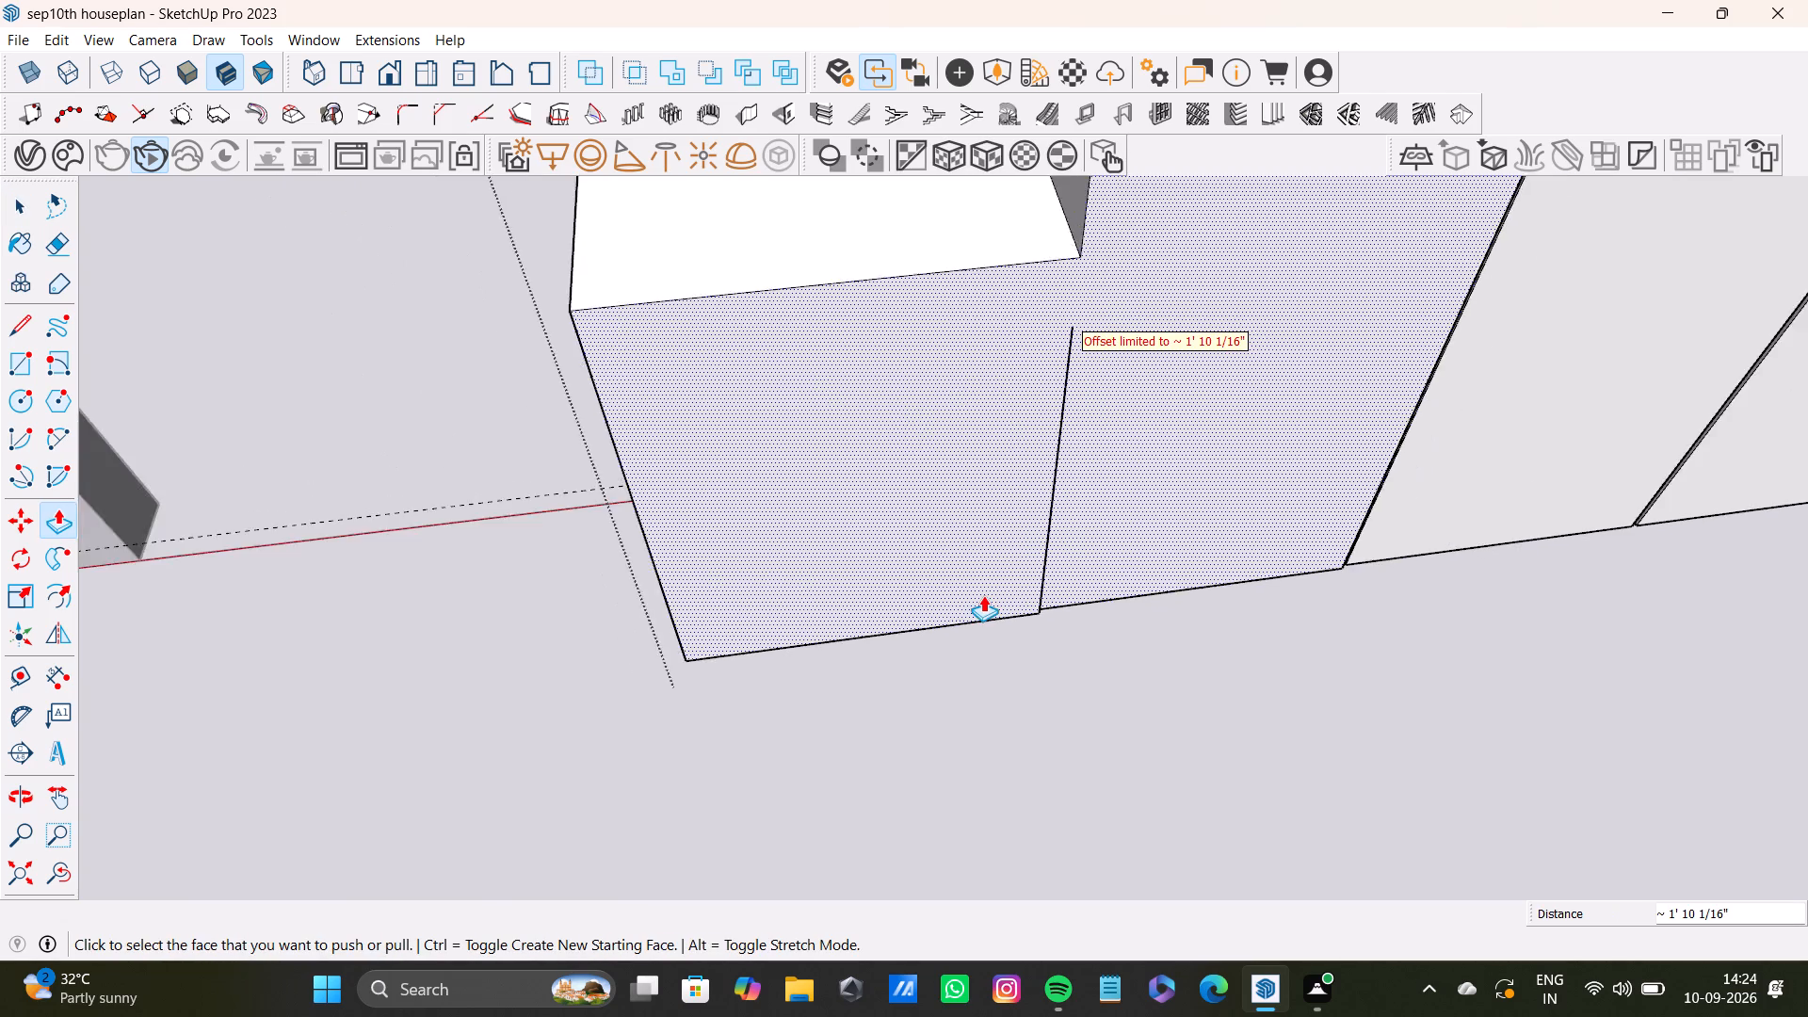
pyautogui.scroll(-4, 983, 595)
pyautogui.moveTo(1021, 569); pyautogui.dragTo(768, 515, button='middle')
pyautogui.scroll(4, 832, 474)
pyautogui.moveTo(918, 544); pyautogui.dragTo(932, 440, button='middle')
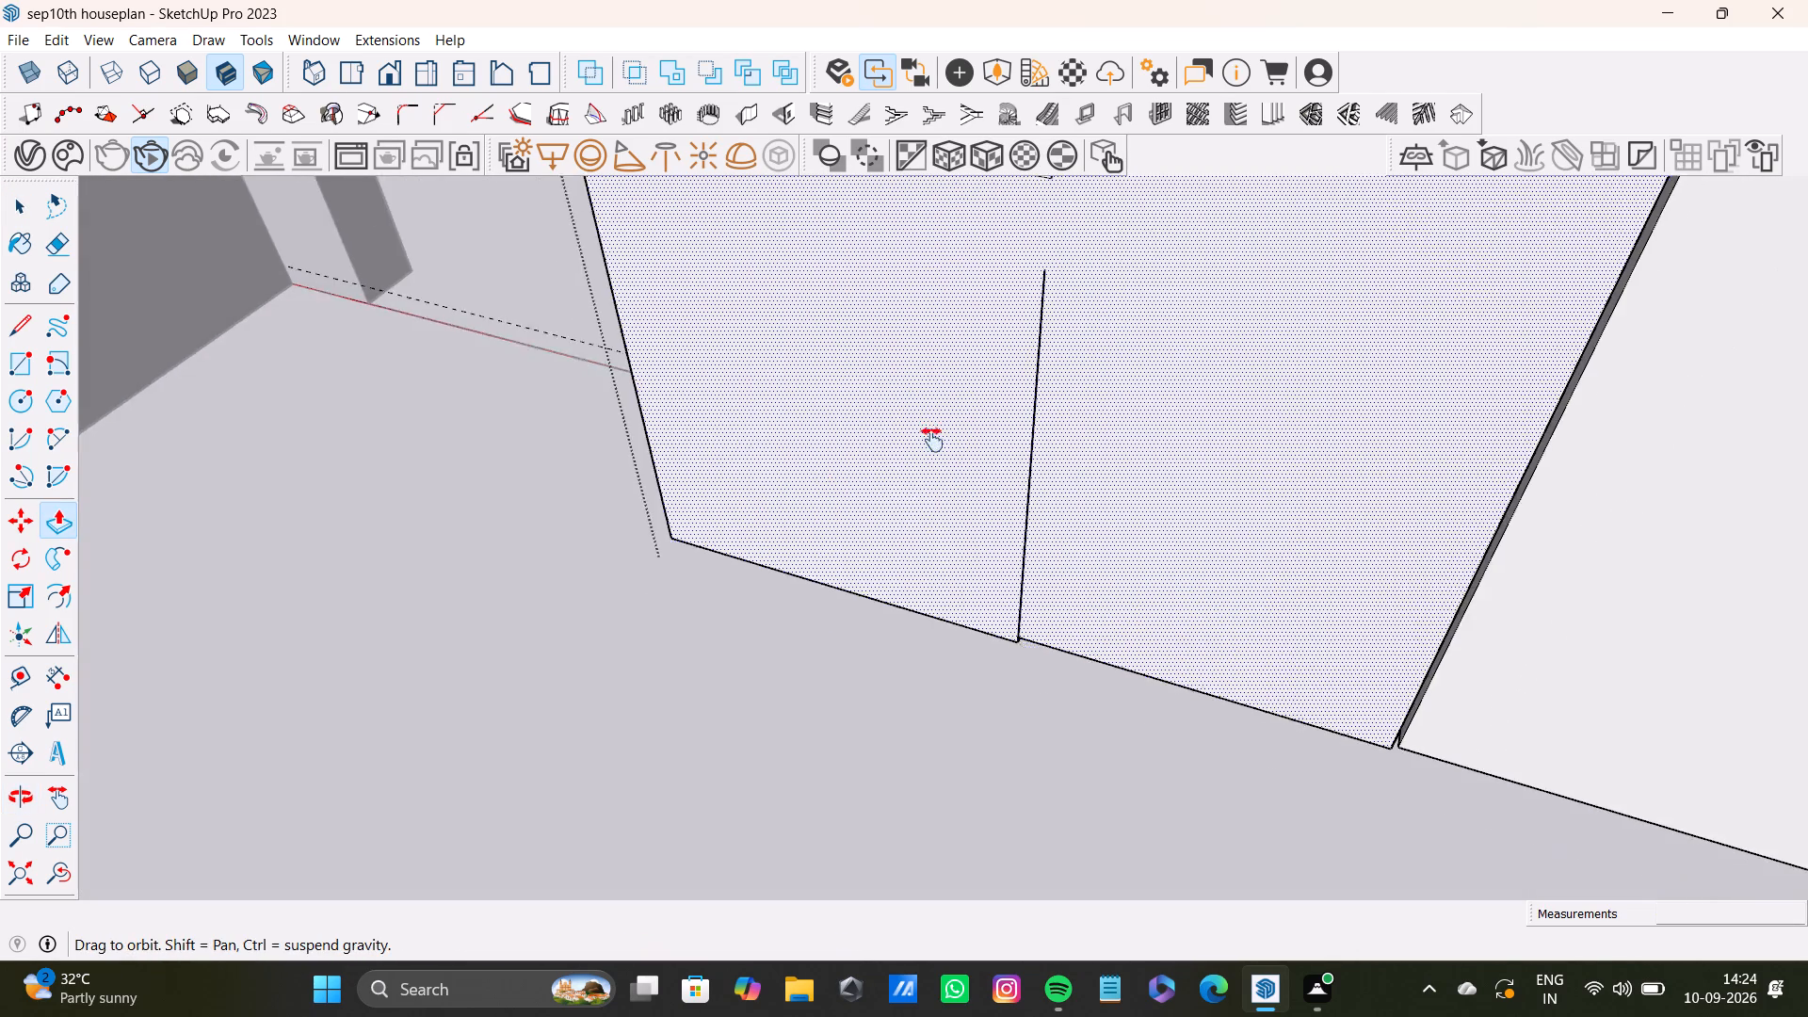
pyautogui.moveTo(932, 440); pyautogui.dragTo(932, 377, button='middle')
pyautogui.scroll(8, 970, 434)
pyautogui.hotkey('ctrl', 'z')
# Pull the support panel's inner side face across the bay again, stopping short of the tall cabinet to leave a narrow gap.
pyautogui.scroll(-3, 1006, 482)
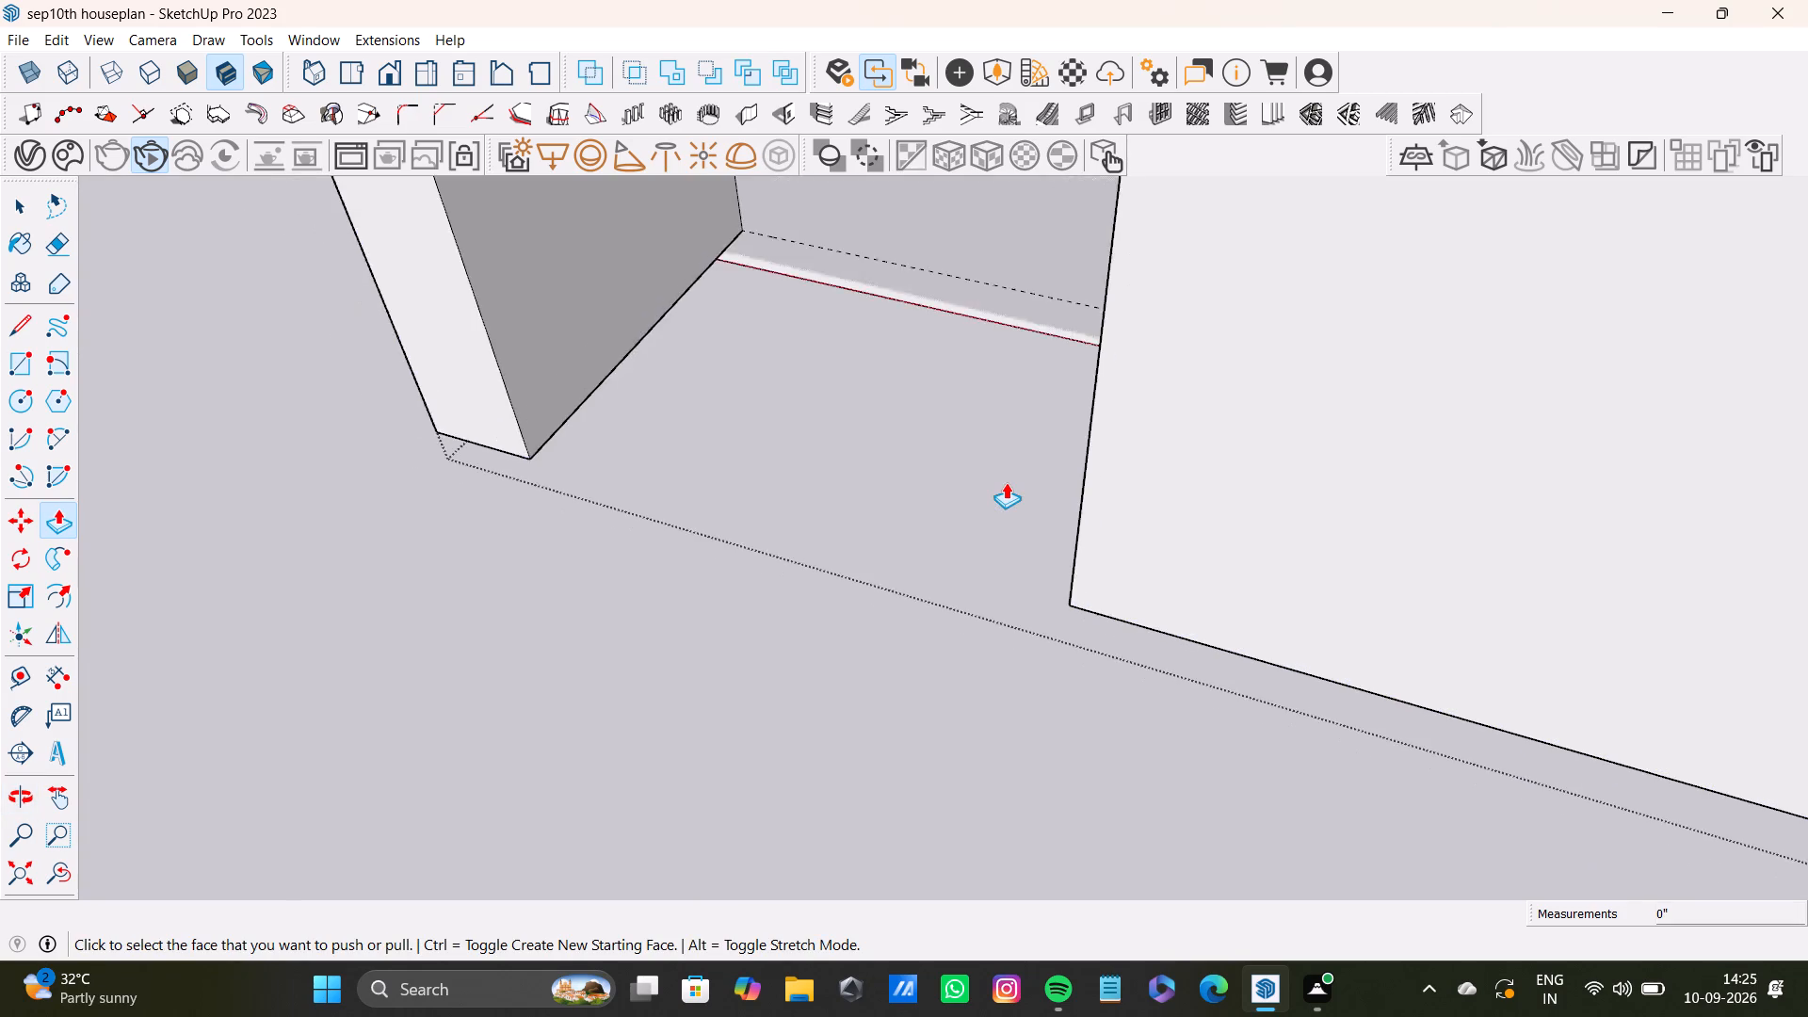
pyautogui.scroll(-6, 1006, 482)
pyautogui.keyDown('shift'); pyautogui.moveTo(847, 455); pyautogui.dragTo(847, 551, button='middle'); pyautogui.keyUp('shift')
pyautogui.moveTo(797, 459); pyautogui.dragTo(1067, 557)
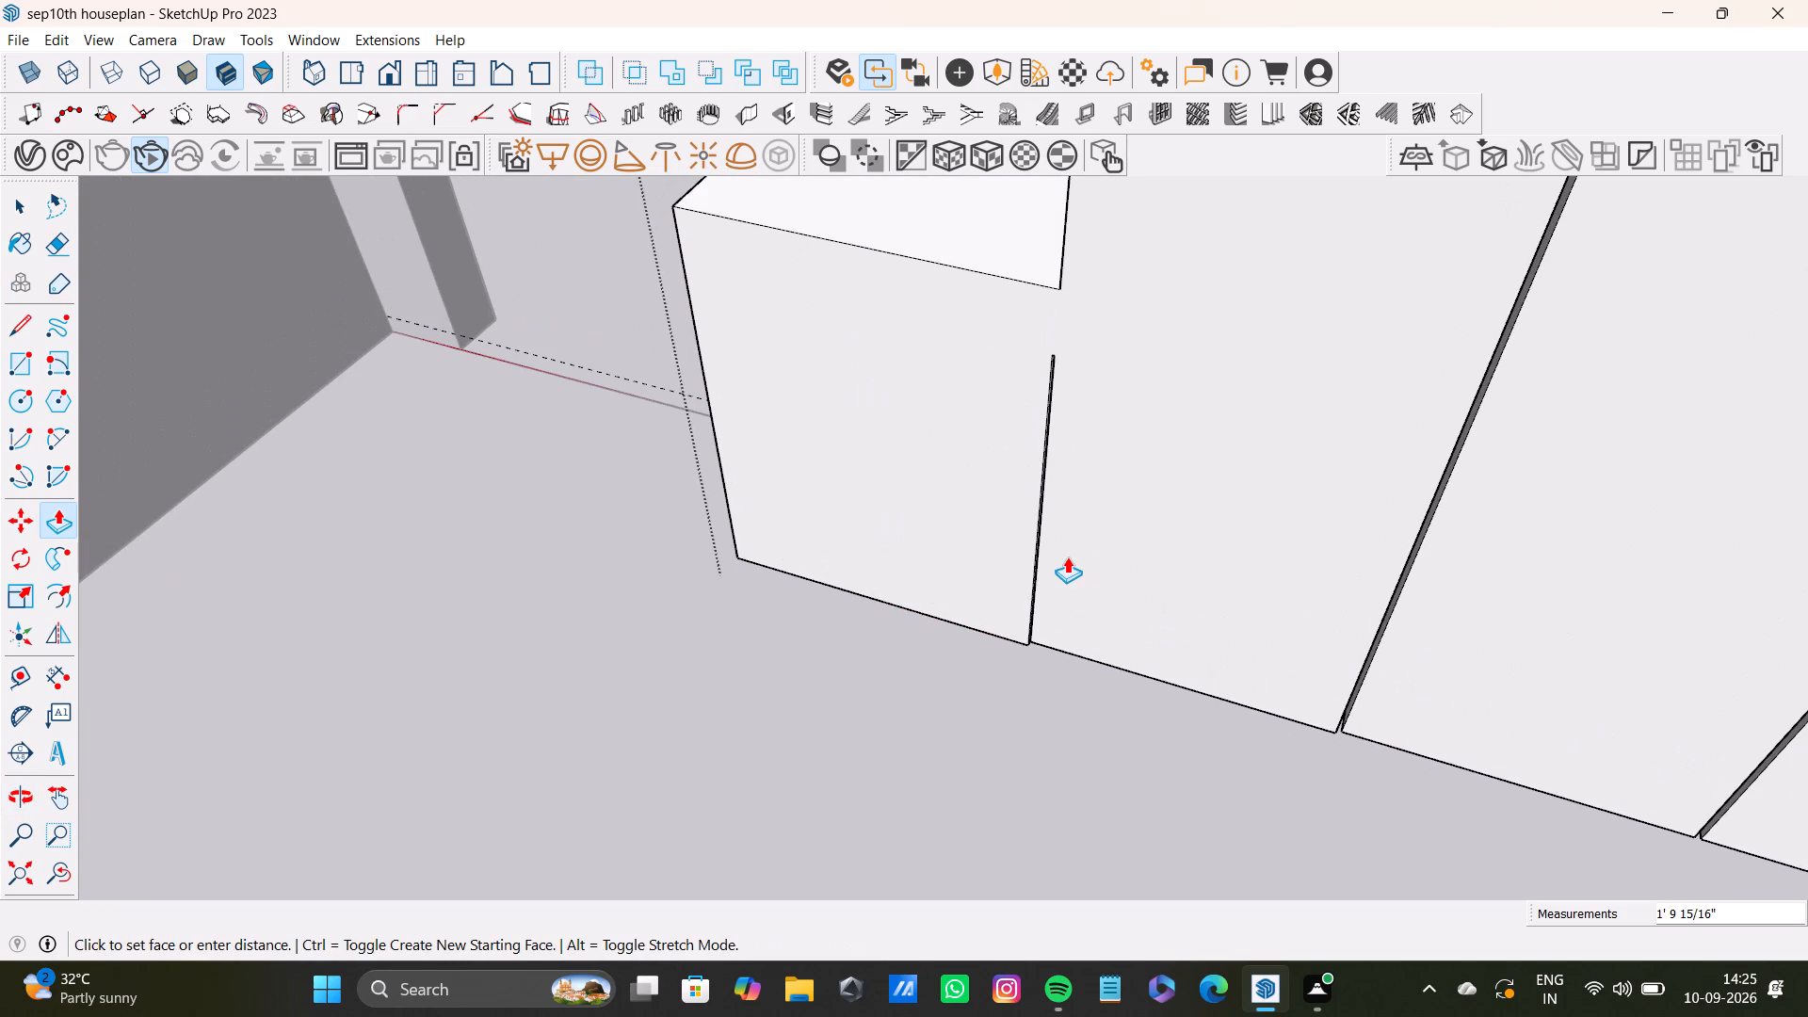
pyautogui.moveTo(1067, 557); pyautogui.dragTo(989, 544)
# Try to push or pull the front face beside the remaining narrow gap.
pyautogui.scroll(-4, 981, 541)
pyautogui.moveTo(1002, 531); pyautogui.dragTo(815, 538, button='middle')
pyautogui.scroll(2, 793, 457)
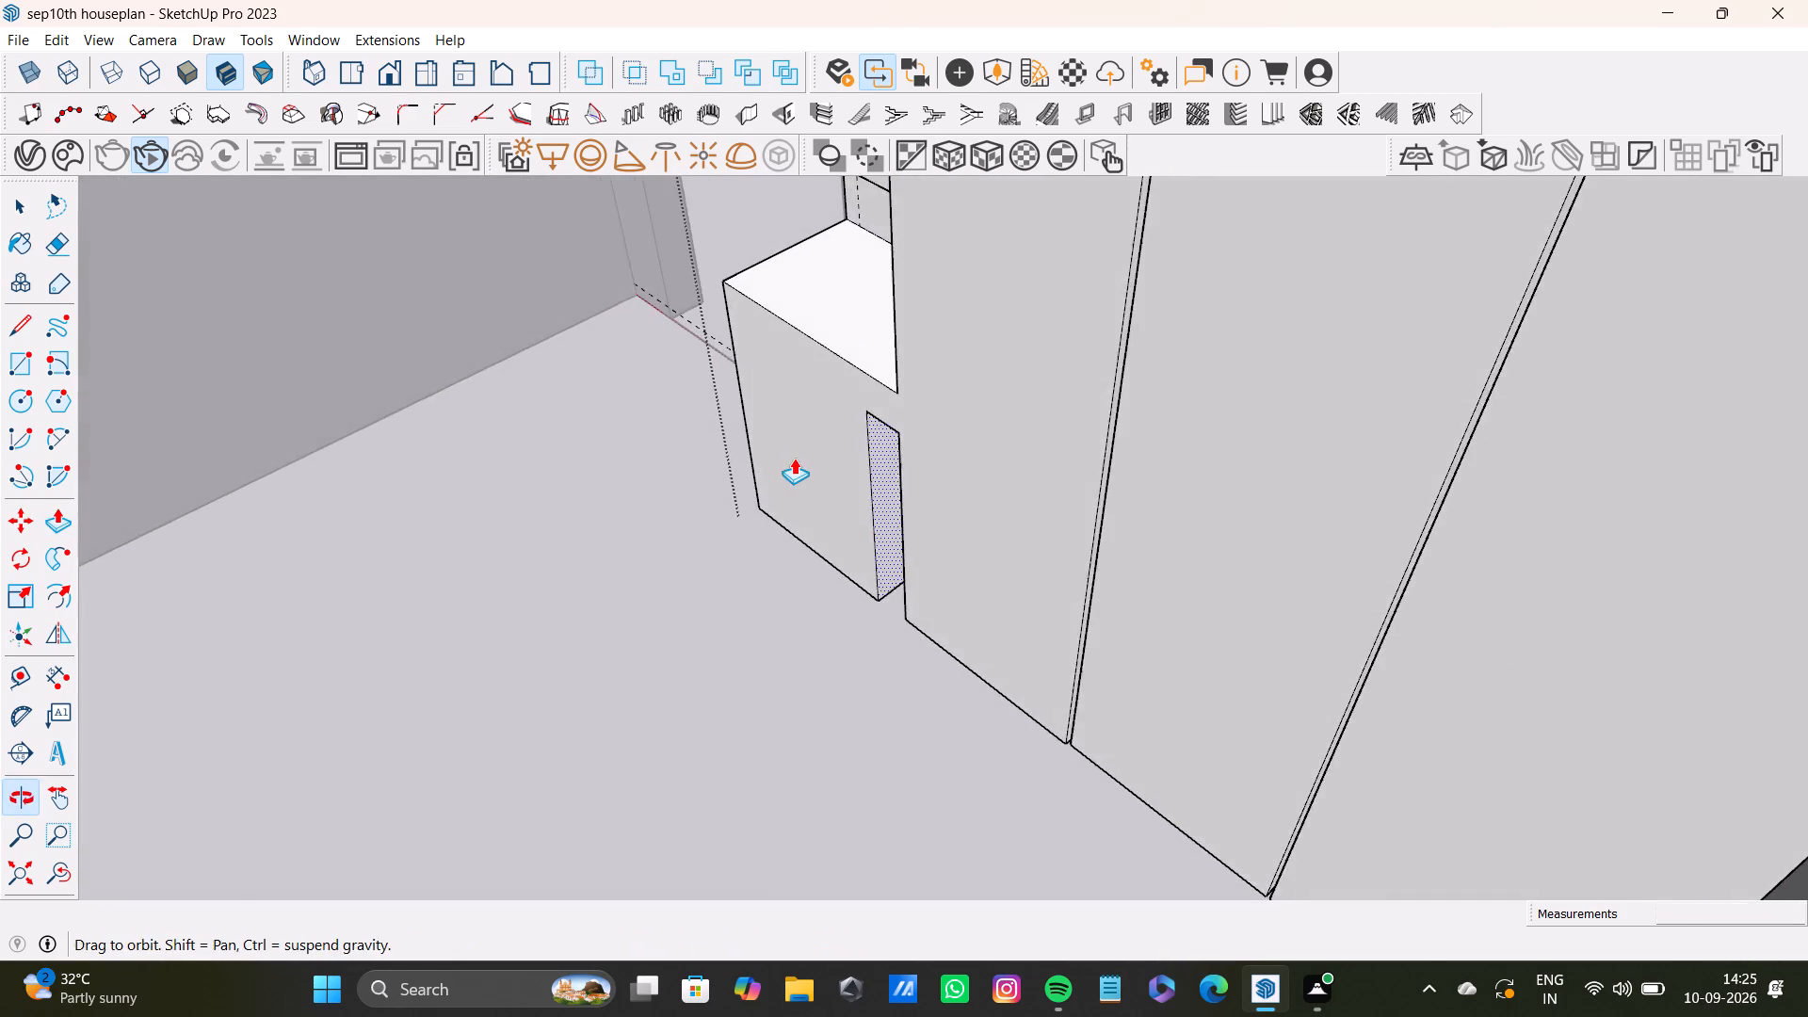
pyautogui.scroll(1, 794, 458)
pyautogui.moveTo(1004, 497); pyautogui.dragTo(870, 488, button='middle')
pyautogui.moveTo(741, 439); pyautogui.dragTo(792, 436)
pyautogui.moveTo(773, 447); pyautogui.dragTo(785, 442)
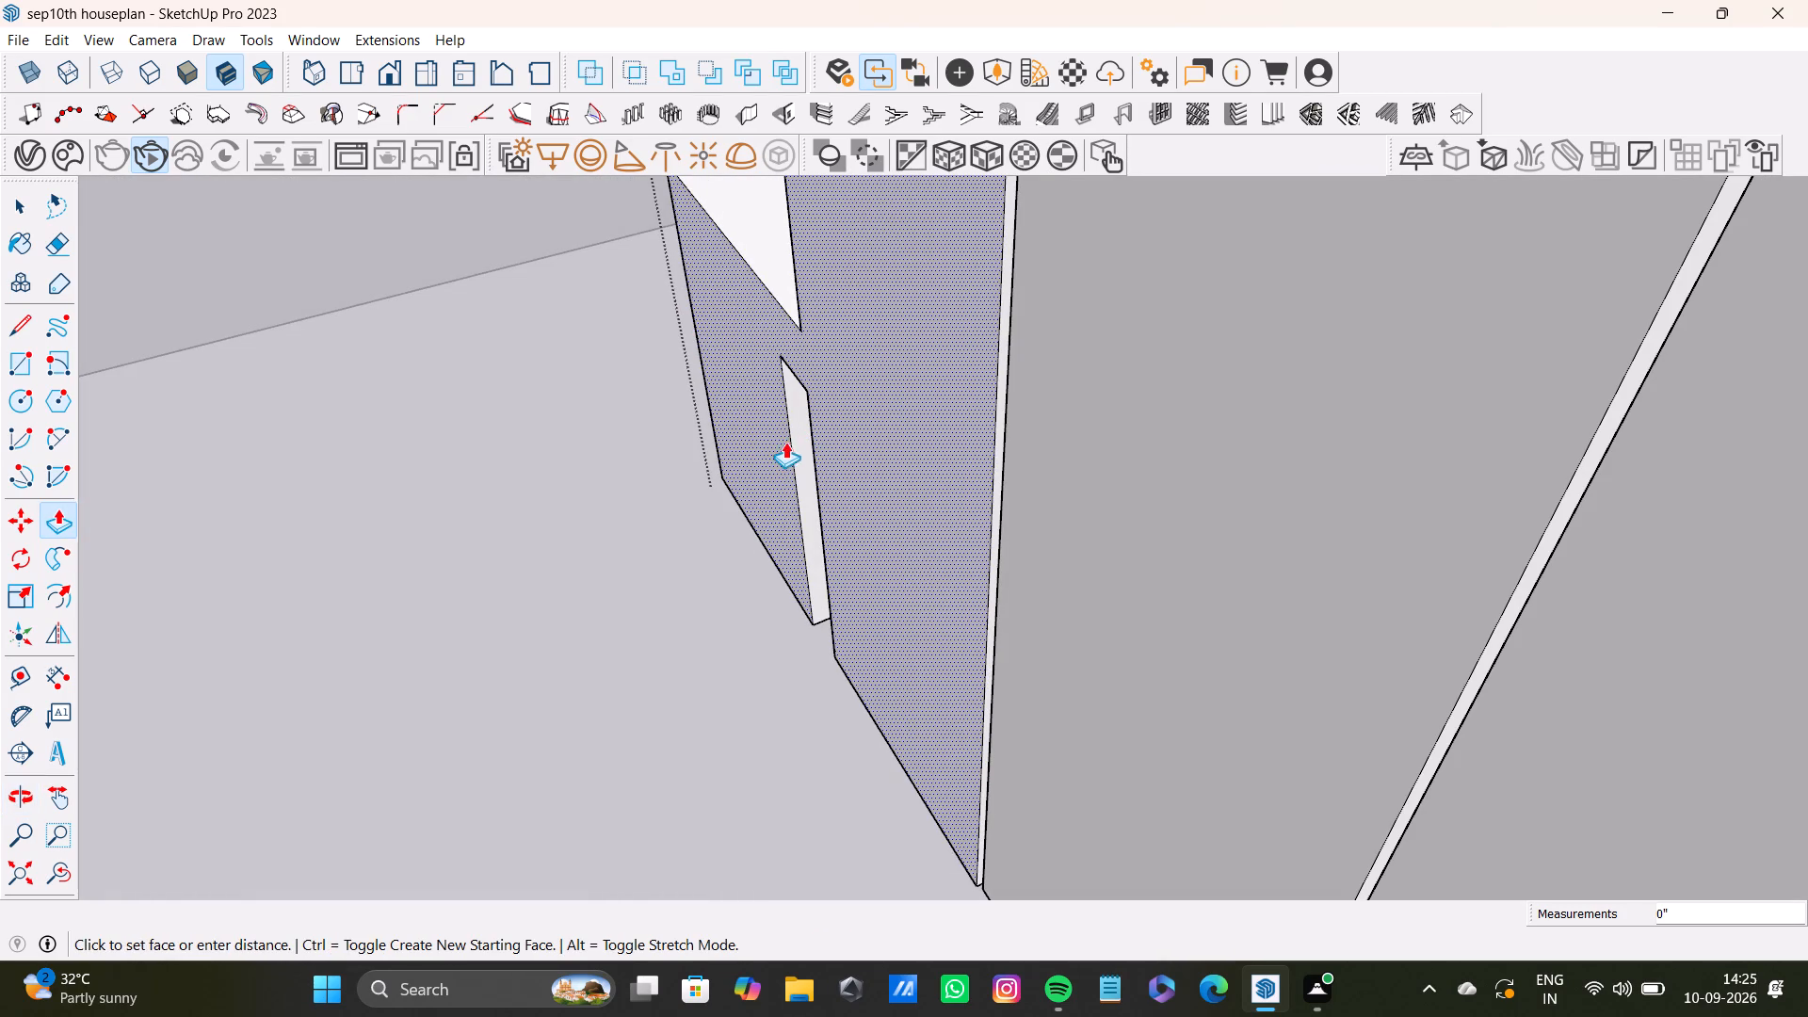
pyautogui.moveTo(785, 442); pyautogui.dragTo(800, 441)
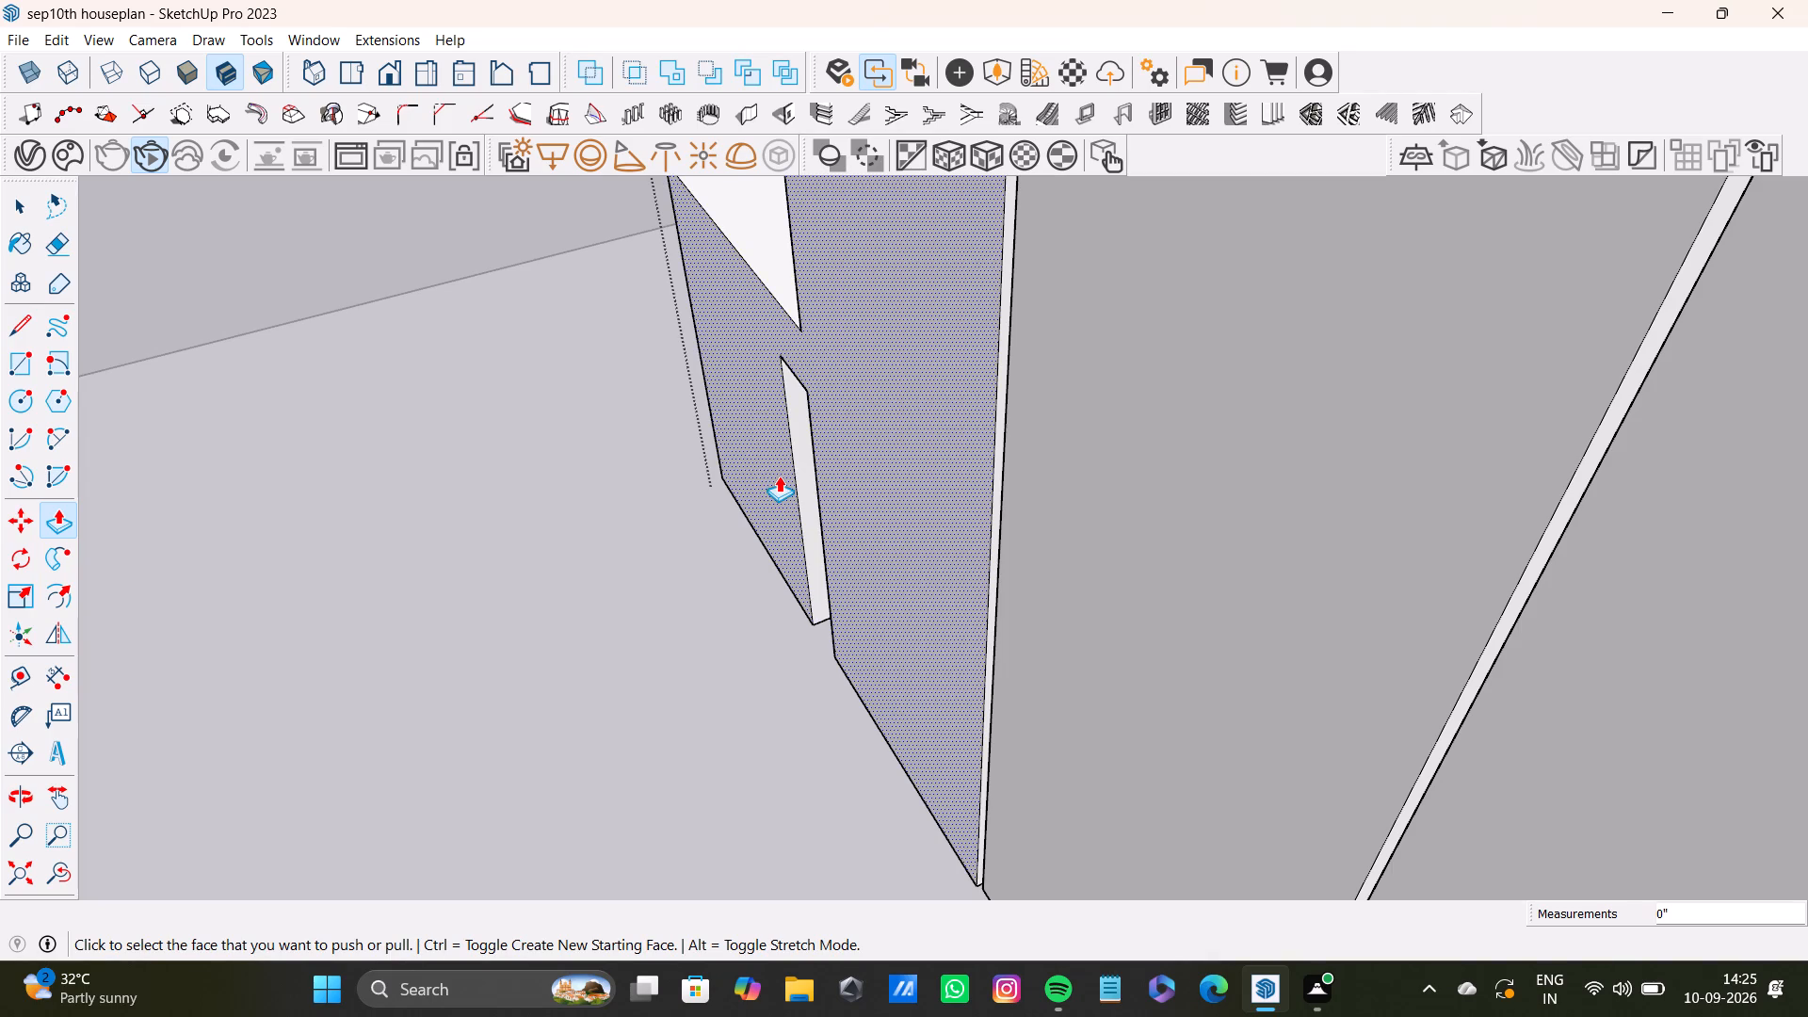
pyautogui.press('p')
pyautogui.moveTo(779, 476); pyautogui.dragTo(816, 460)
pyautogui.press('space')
# Examine the widened panel and the narrow gap beside the tall cabinet from several angles.
pyautogui.scroll(-4, 740, 516)
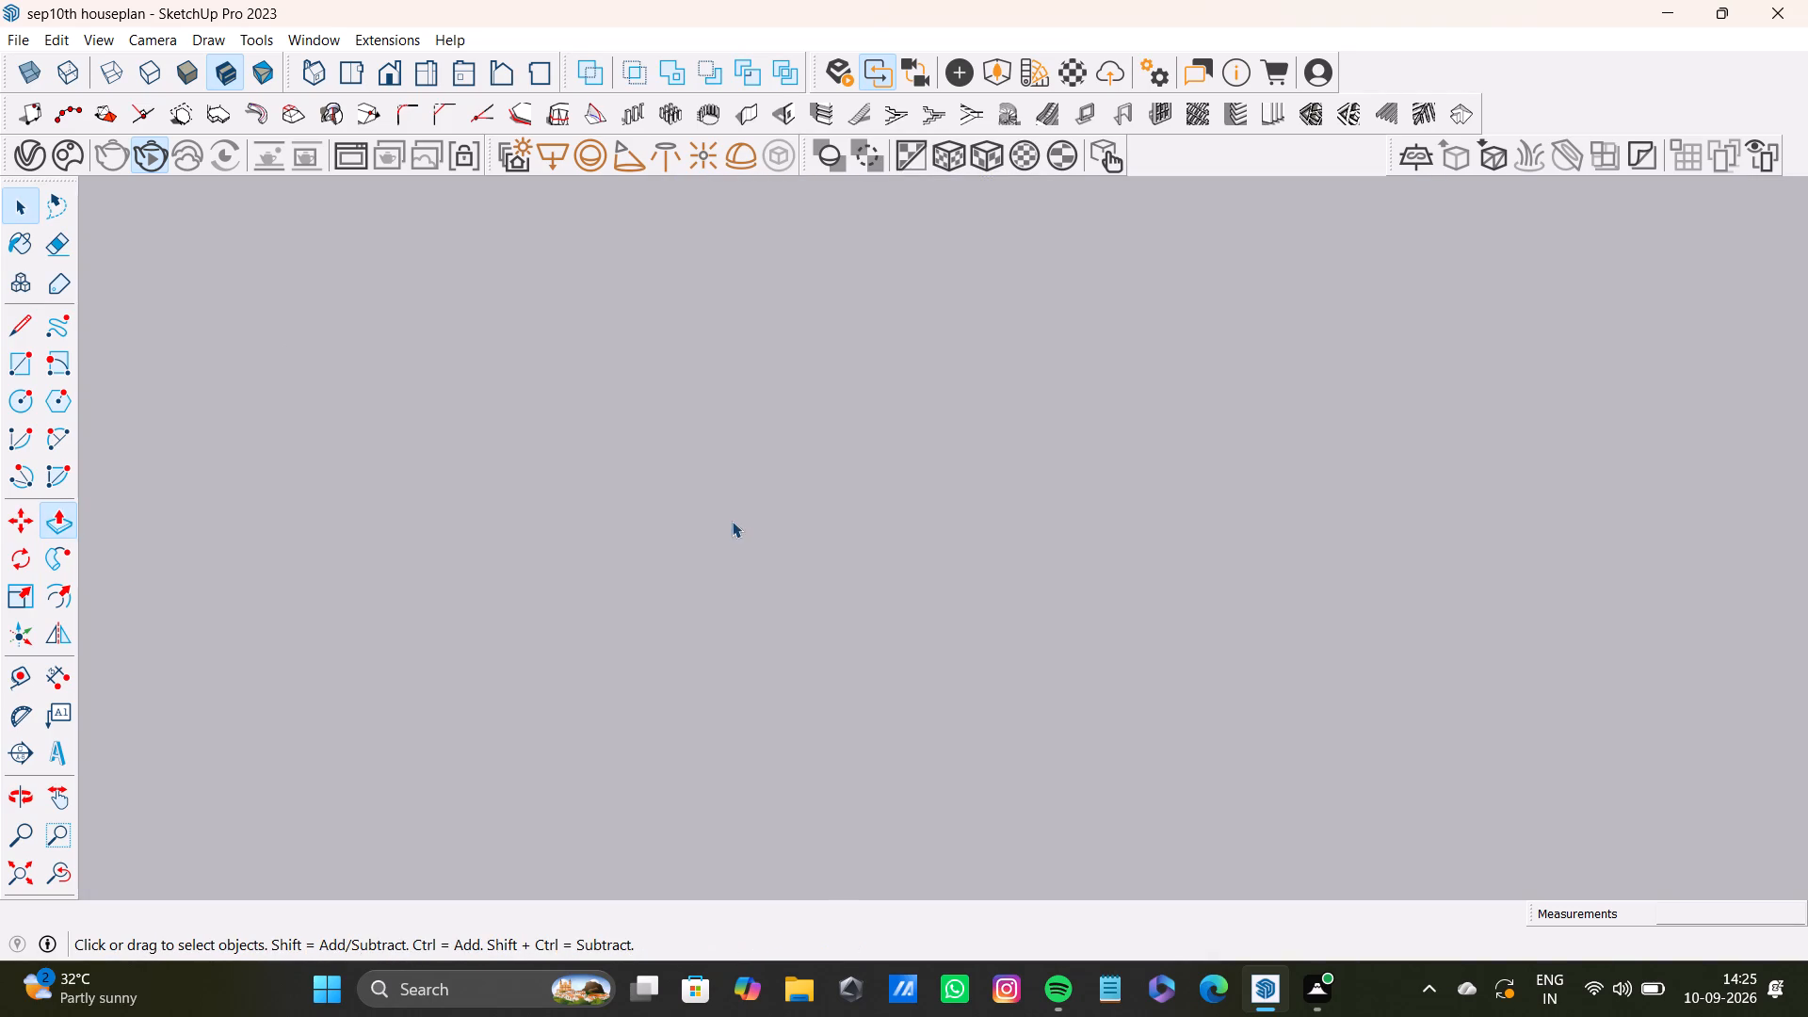
pyautogui.scroll(-3, 732, 521)
pyautogui.click(61, 875)
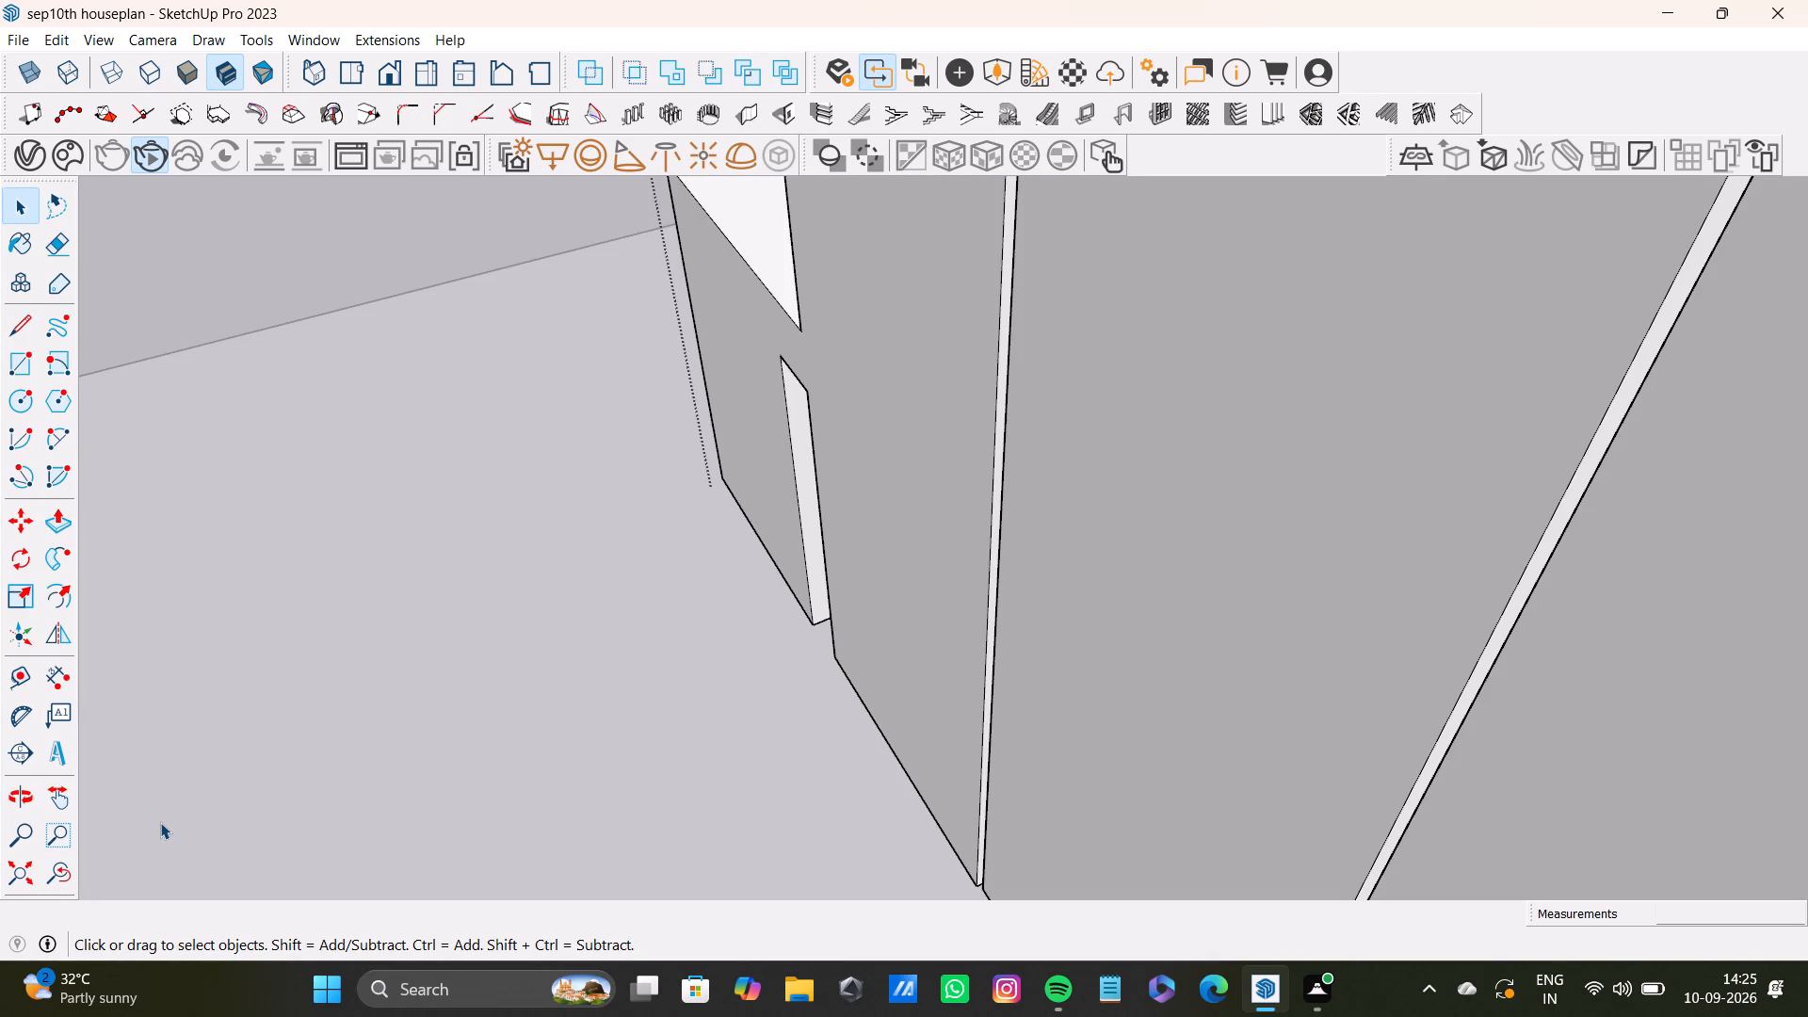
pyautogui.press('space')
pyautogui.scroll(4, 795, 352)
pyautogui.scroll(-12, 761, 408)
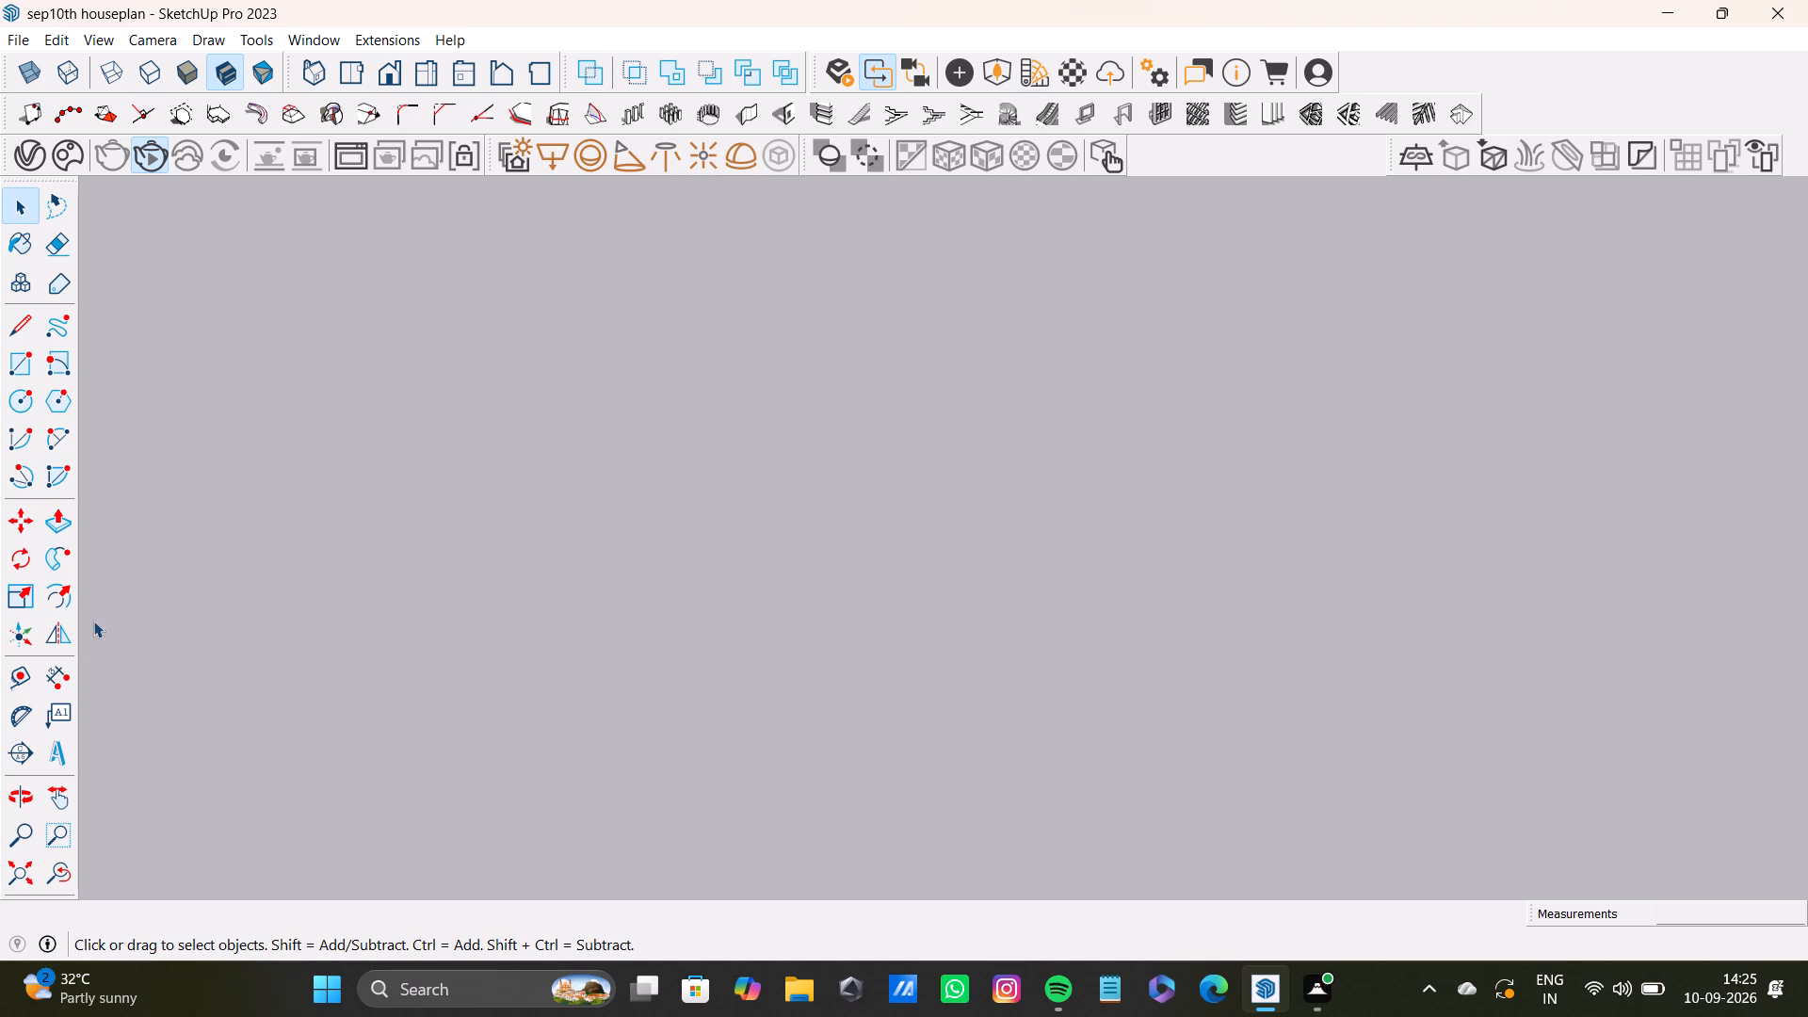
pyautogui.click(48, 872)
pyautogui.click(24, 879)
pyautogui.moveTo(767, 716); pyautogui.dragTo(876, 676, button='middle')
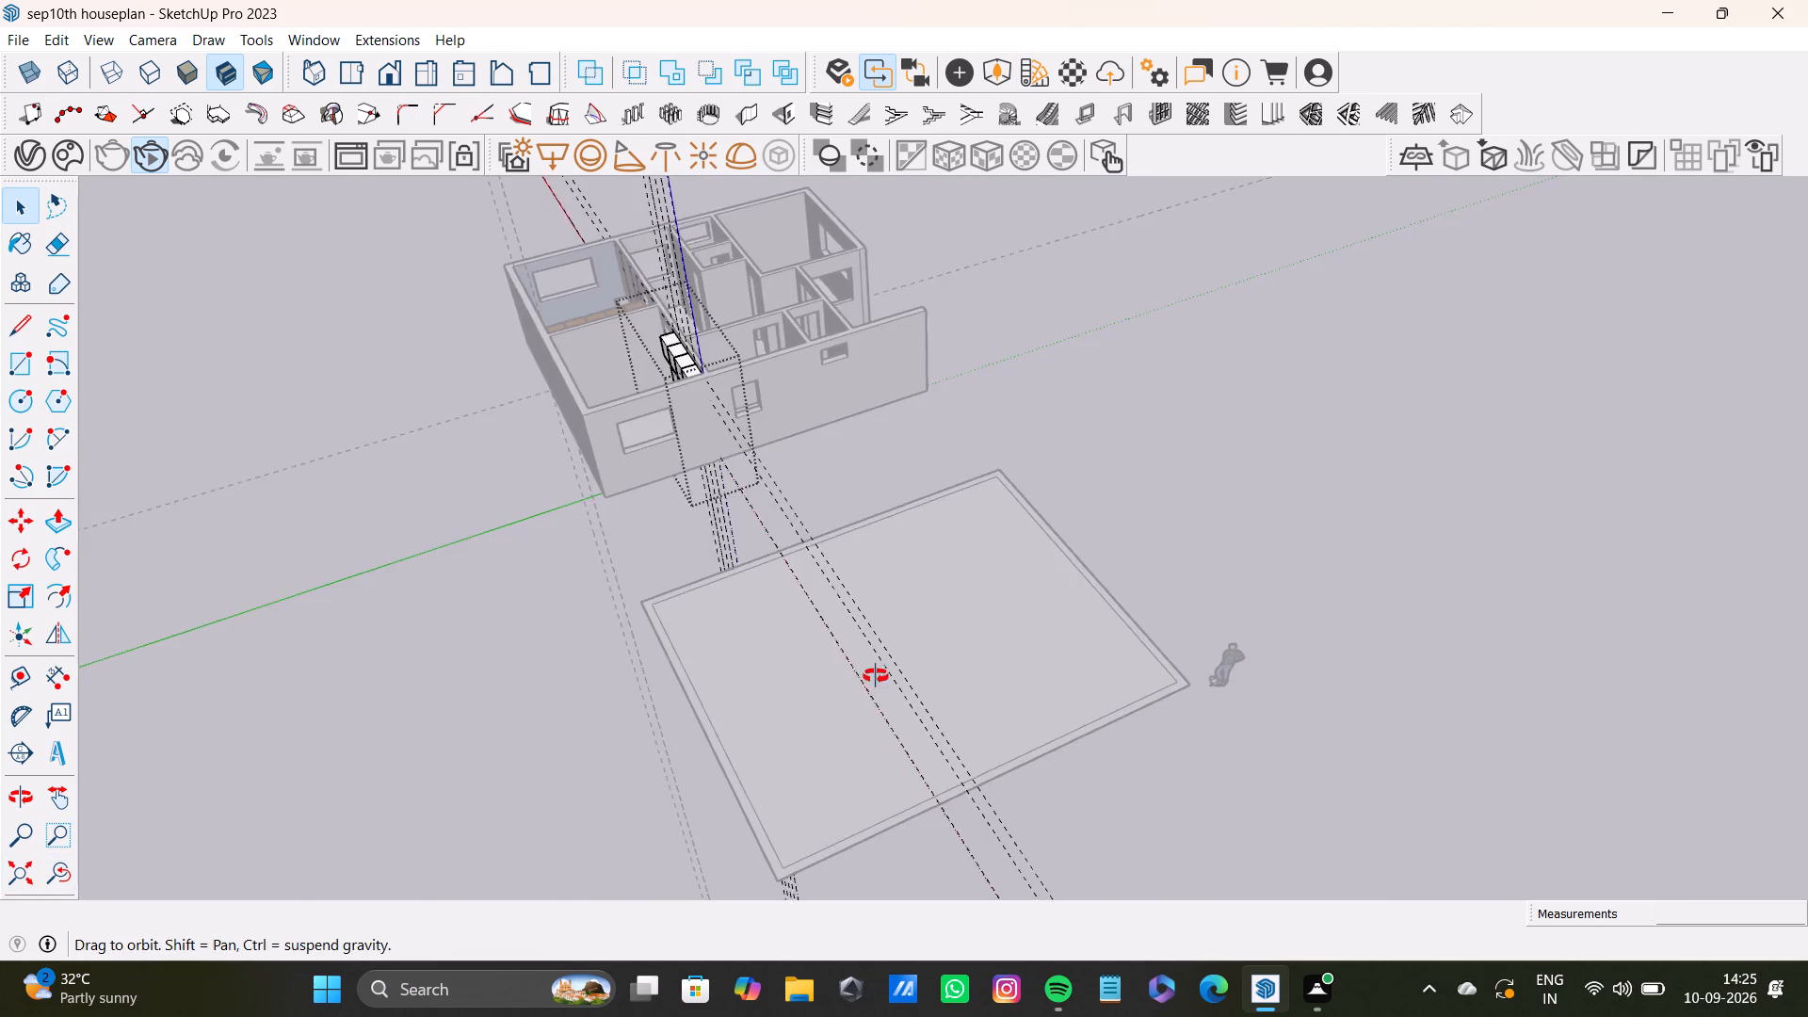
pyautogui.moveTo(876, 676); pyautogui.dragTo(1115, 610, button='middle')
pyautogui.scroll(12, 780, 451)
pyautogui.moveTo(605, 523); pyautogui.dragTo(1028, 672, button='middle')
pyautogui.scroll(7, 942, 644)
pyautogui.keyDown('shift'); pyautogui.moveTo(852, 702); pyautogui.dragTo(854, 658, button='middle'); pyautogui.keyUp('shift')
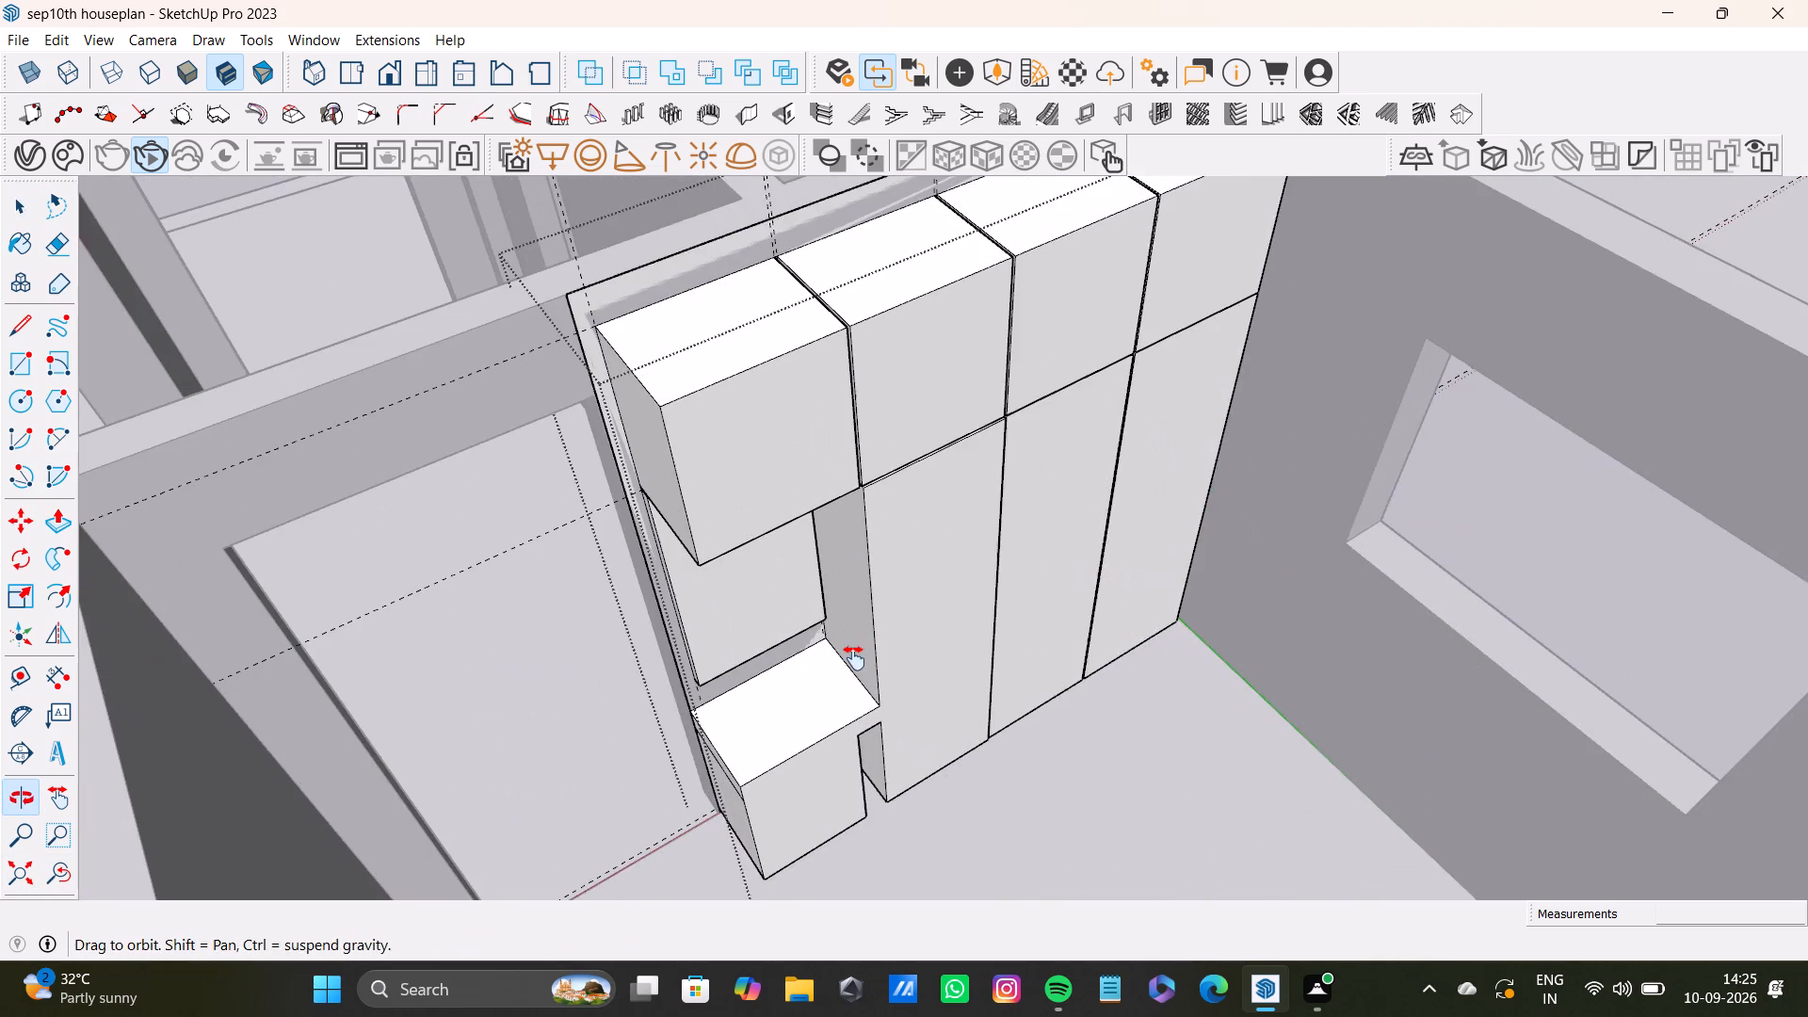
pyautogui.keyDown('shift'); pyautogui.moveTo(854, 658); pyautogui.dragTo(851, 586, button='middle'); pyautogui.keyUp('shift')
pyautogui.scroll(8, 845, 625)
pyautogui.moveTo(875, 728); pyautogui.dragTo(767, 680, button='middle')
pyautogui.scroll(3, 761, 678)
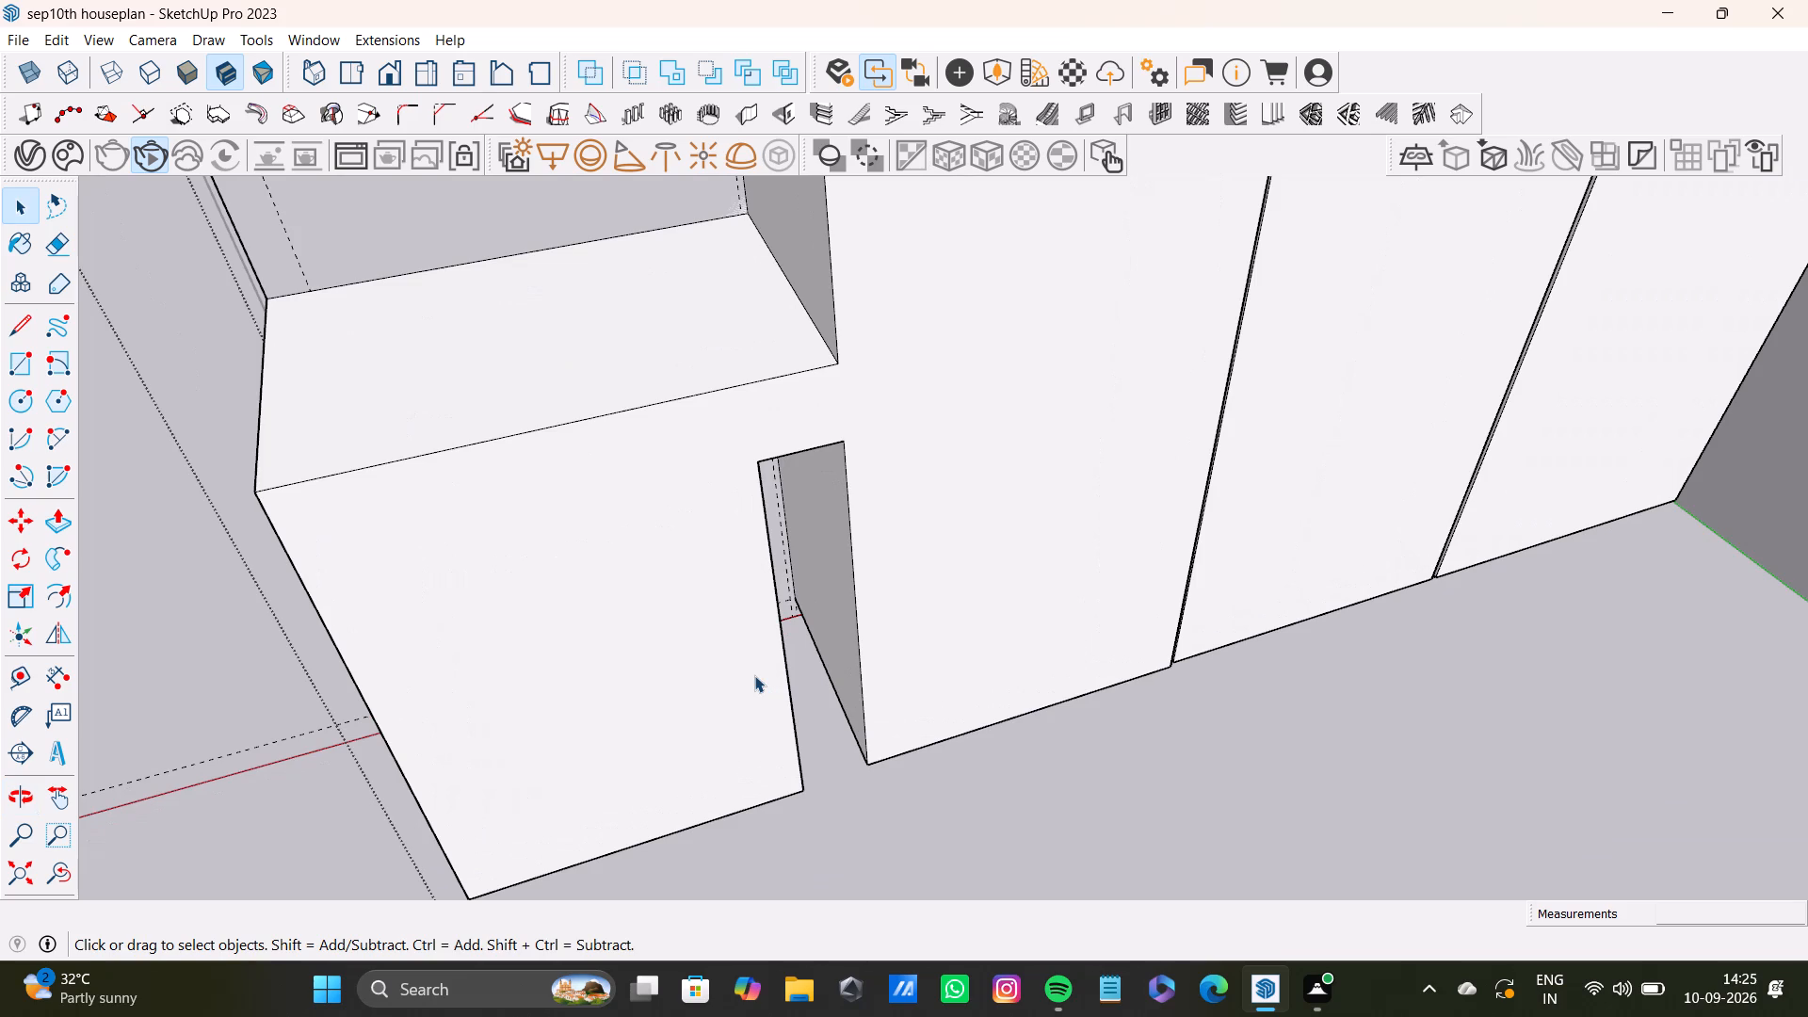
pyautogui.moveTo(1041, 705); pyautogui.dragTo(706, 678, button='middle')
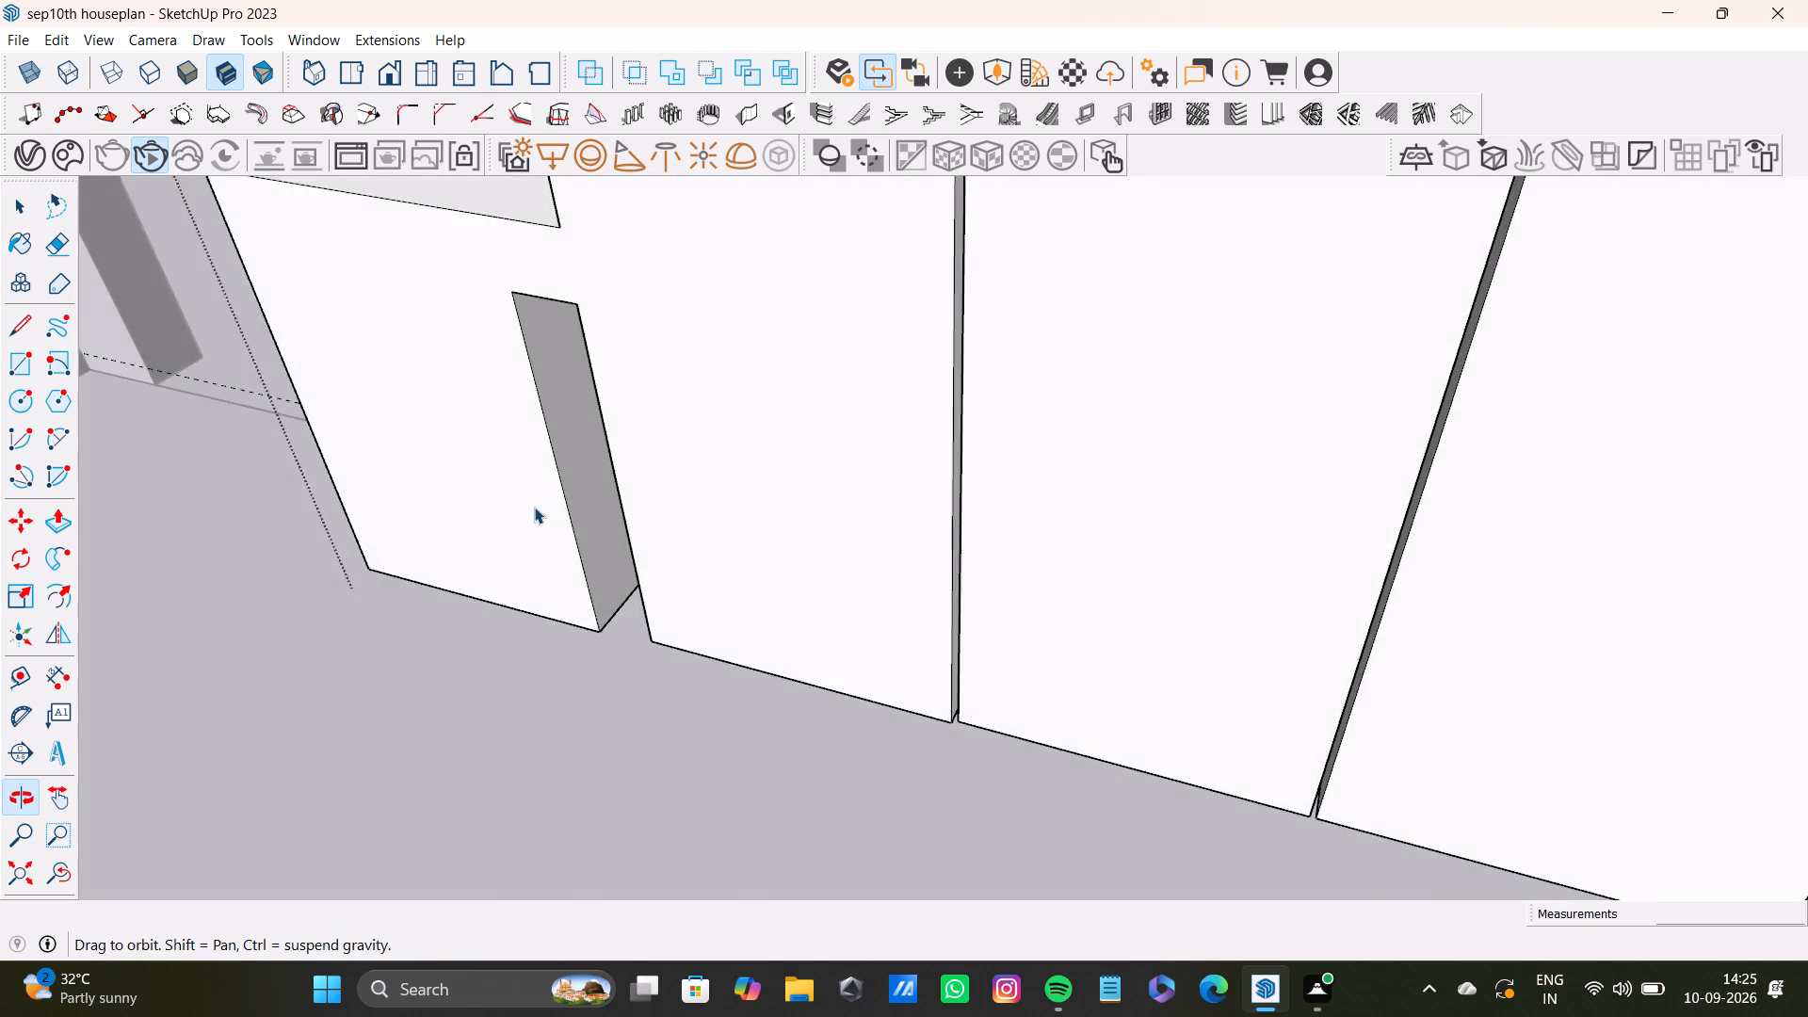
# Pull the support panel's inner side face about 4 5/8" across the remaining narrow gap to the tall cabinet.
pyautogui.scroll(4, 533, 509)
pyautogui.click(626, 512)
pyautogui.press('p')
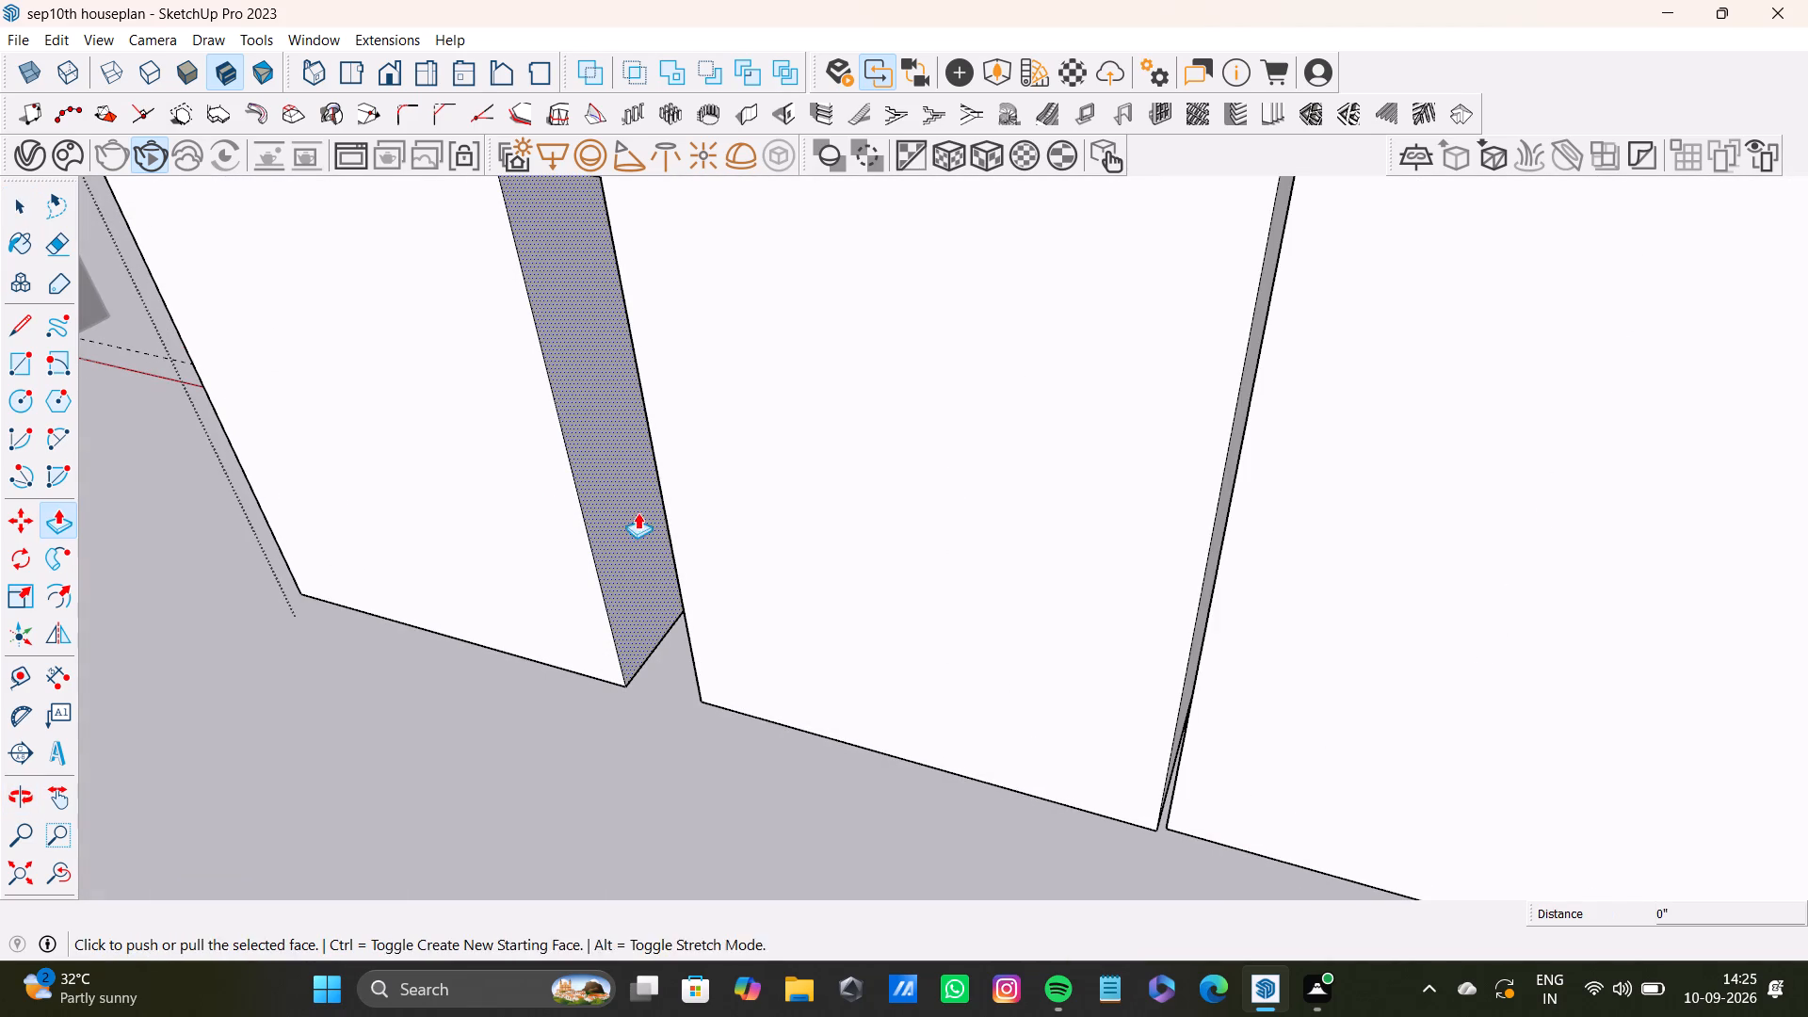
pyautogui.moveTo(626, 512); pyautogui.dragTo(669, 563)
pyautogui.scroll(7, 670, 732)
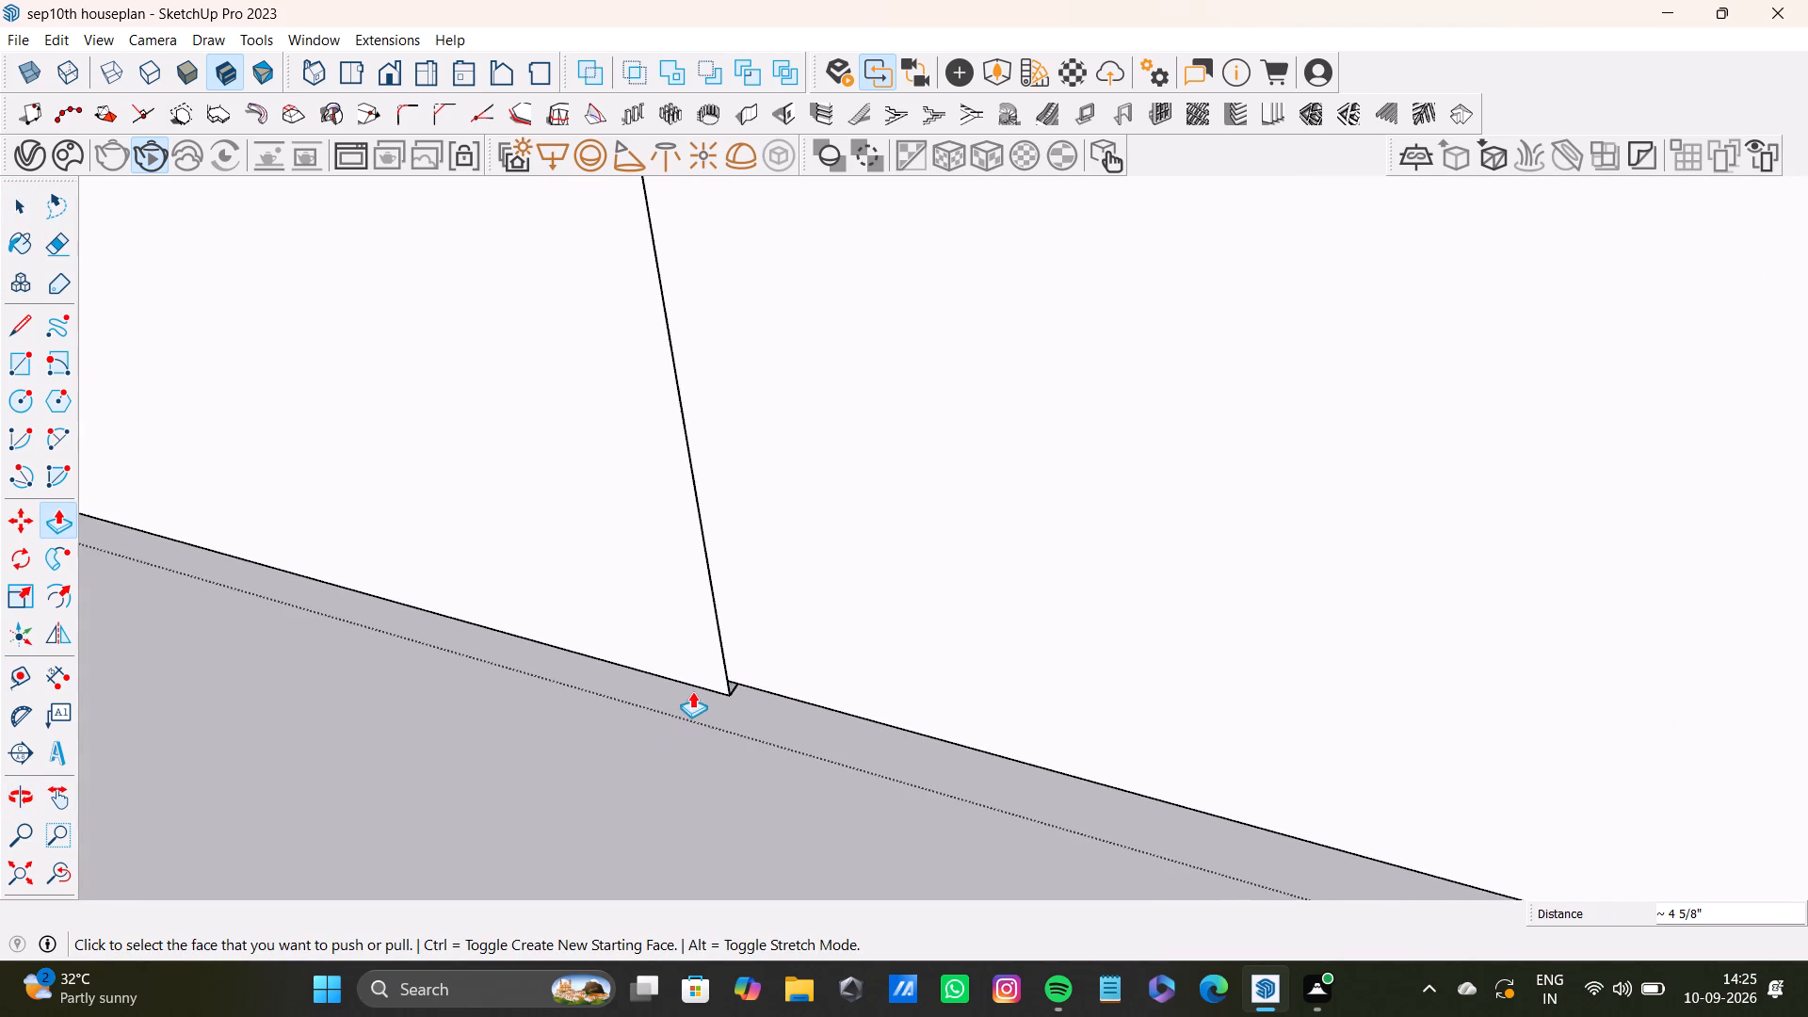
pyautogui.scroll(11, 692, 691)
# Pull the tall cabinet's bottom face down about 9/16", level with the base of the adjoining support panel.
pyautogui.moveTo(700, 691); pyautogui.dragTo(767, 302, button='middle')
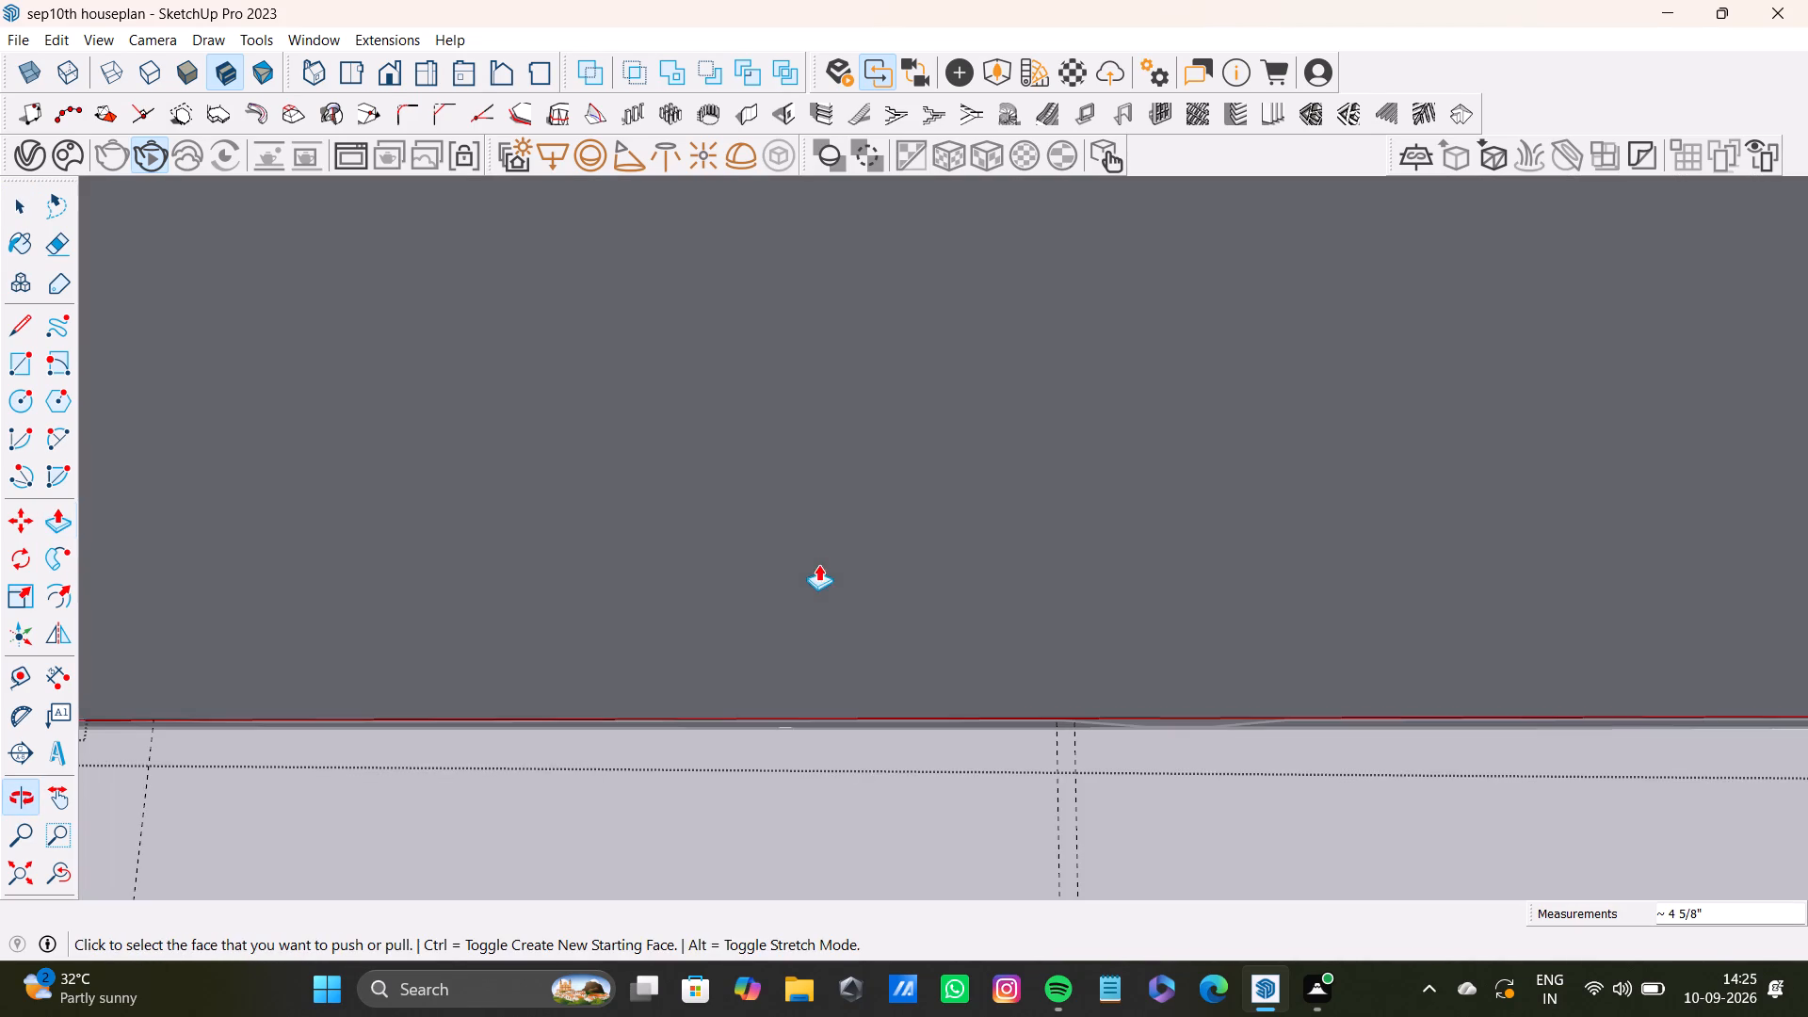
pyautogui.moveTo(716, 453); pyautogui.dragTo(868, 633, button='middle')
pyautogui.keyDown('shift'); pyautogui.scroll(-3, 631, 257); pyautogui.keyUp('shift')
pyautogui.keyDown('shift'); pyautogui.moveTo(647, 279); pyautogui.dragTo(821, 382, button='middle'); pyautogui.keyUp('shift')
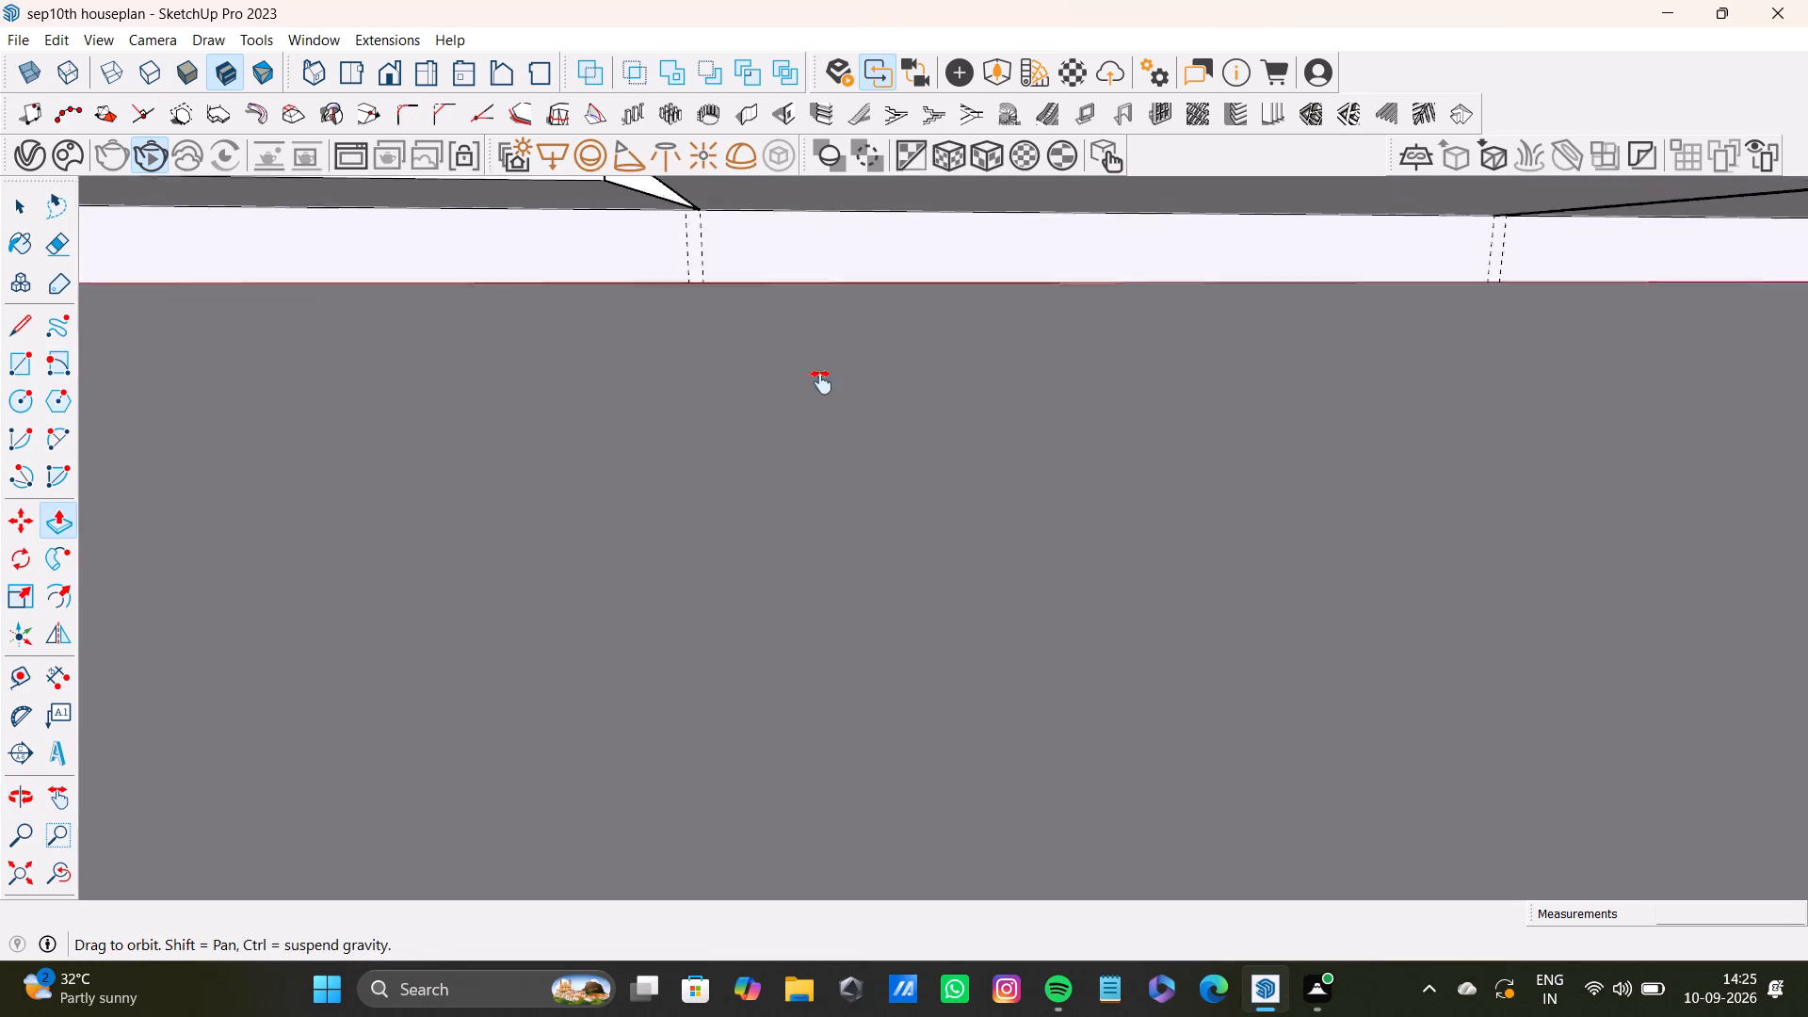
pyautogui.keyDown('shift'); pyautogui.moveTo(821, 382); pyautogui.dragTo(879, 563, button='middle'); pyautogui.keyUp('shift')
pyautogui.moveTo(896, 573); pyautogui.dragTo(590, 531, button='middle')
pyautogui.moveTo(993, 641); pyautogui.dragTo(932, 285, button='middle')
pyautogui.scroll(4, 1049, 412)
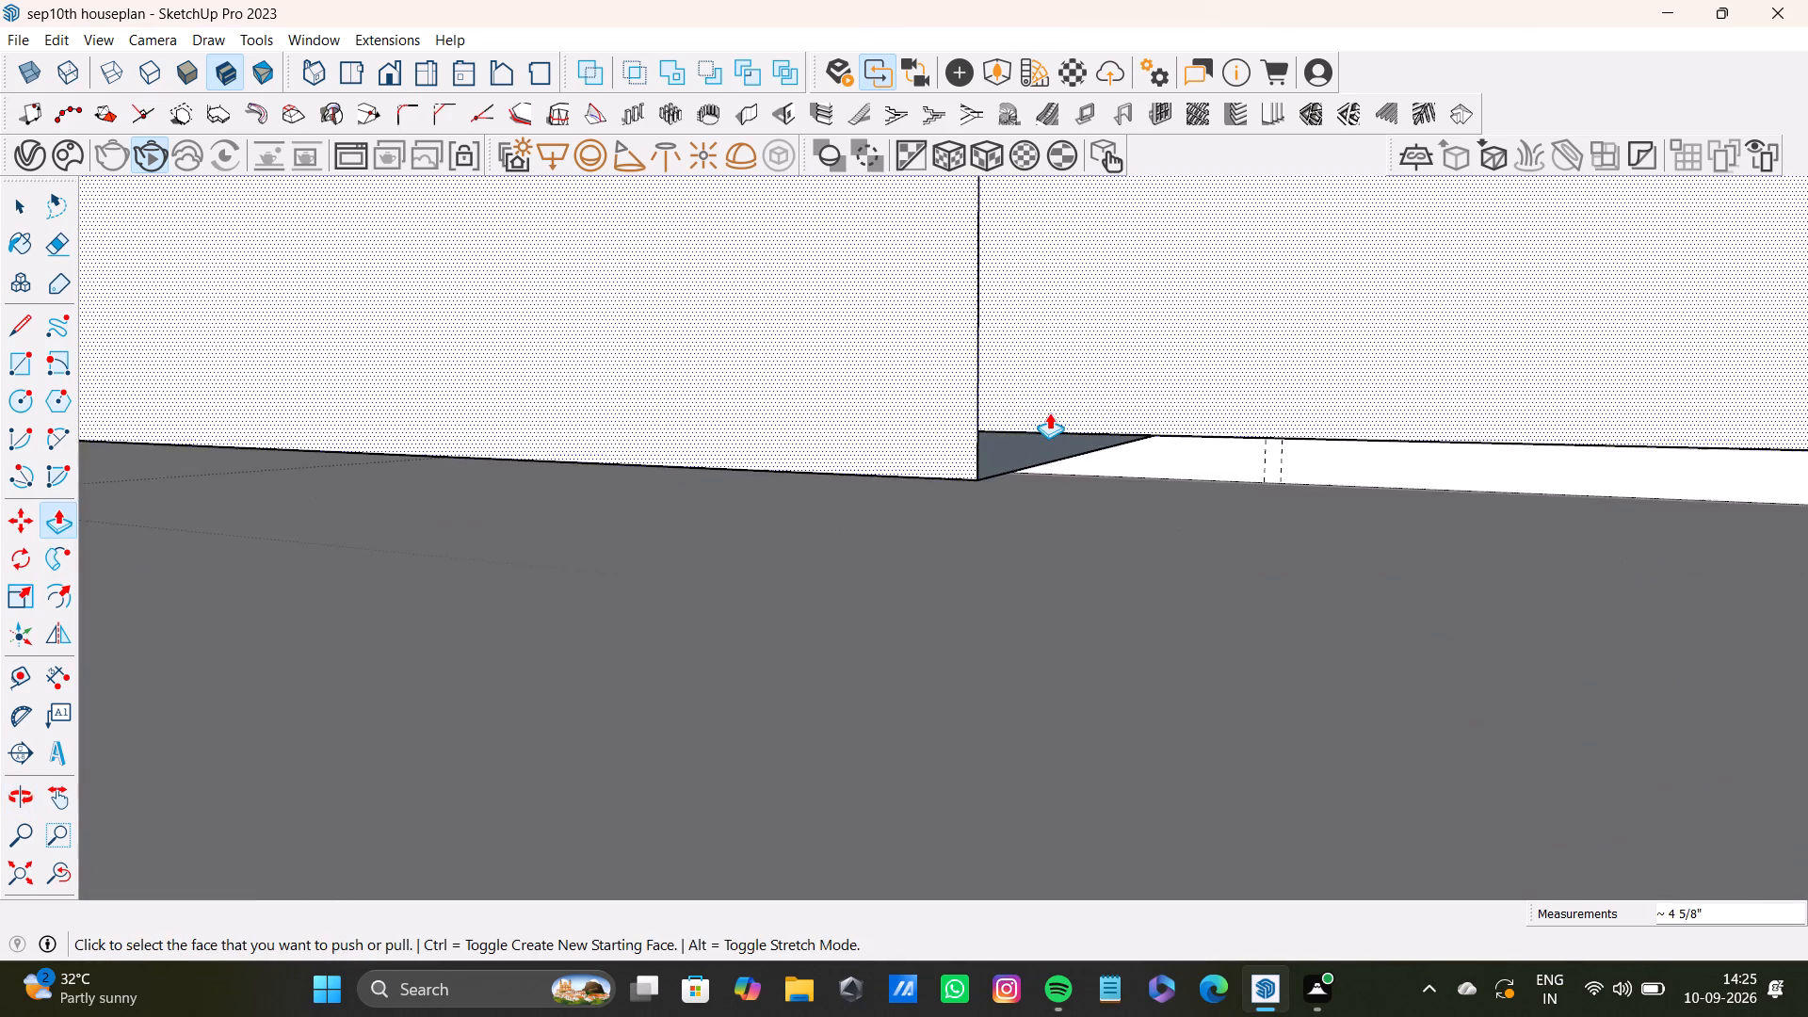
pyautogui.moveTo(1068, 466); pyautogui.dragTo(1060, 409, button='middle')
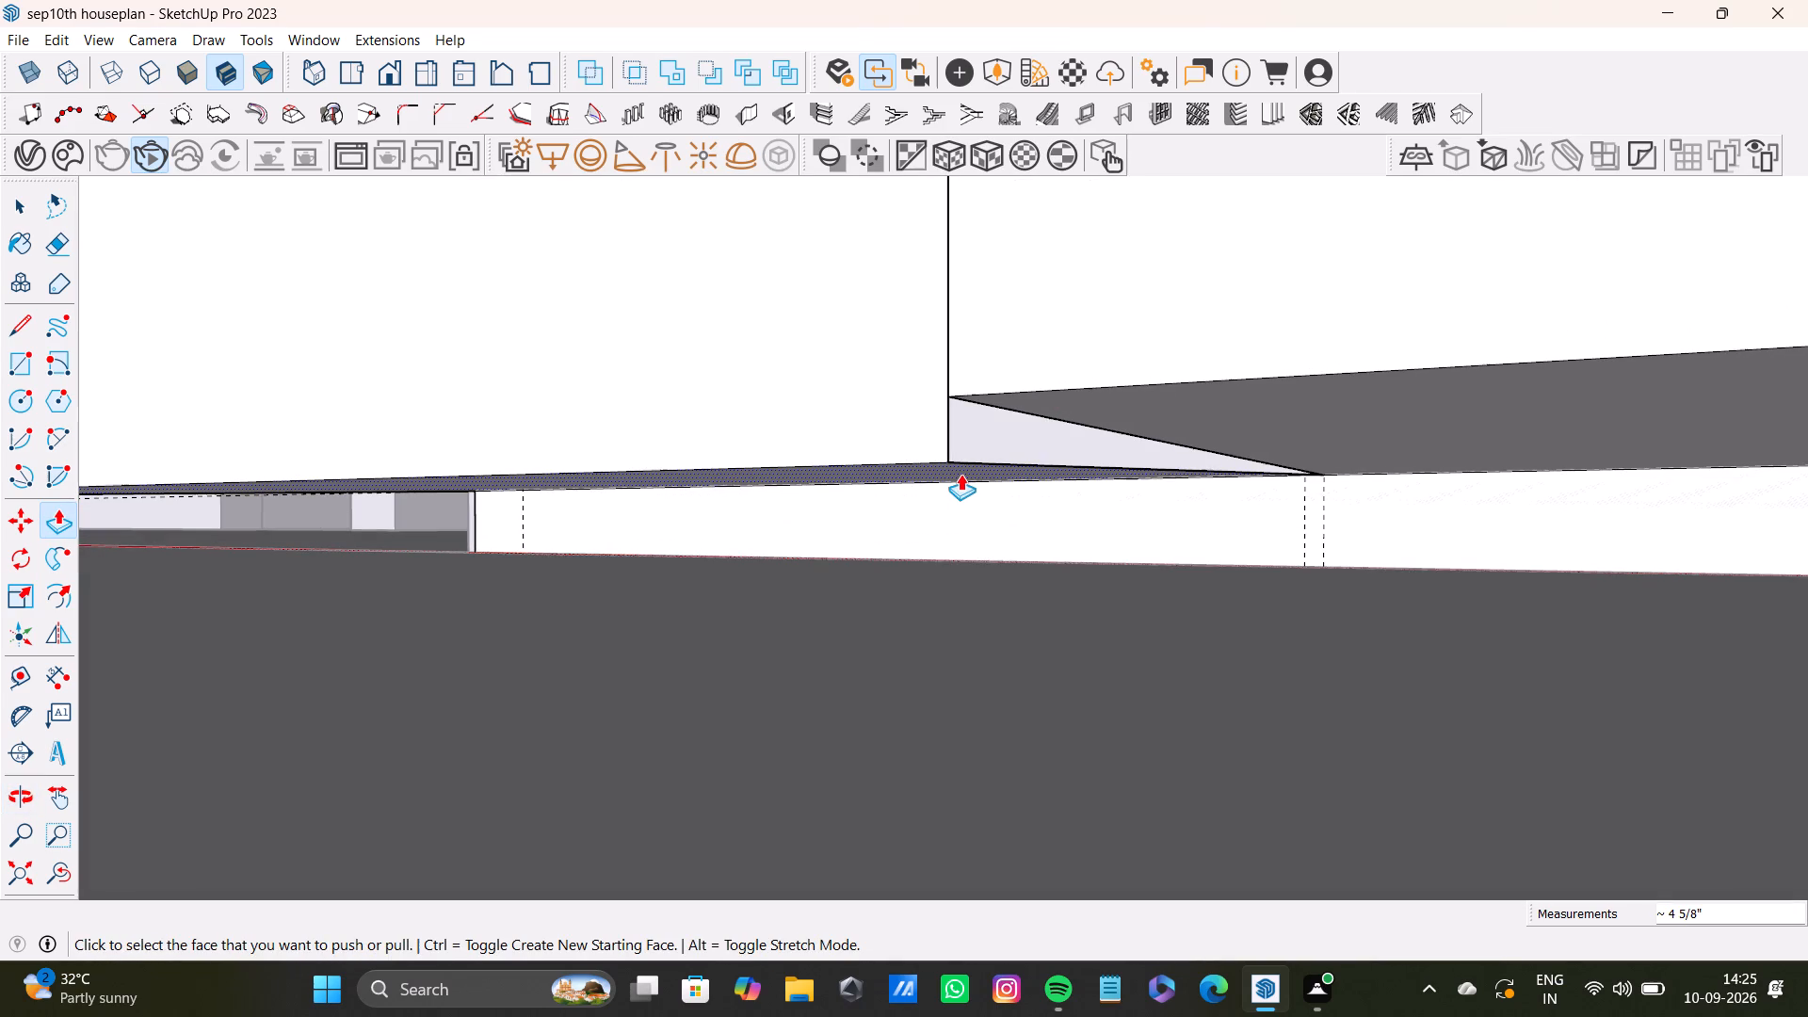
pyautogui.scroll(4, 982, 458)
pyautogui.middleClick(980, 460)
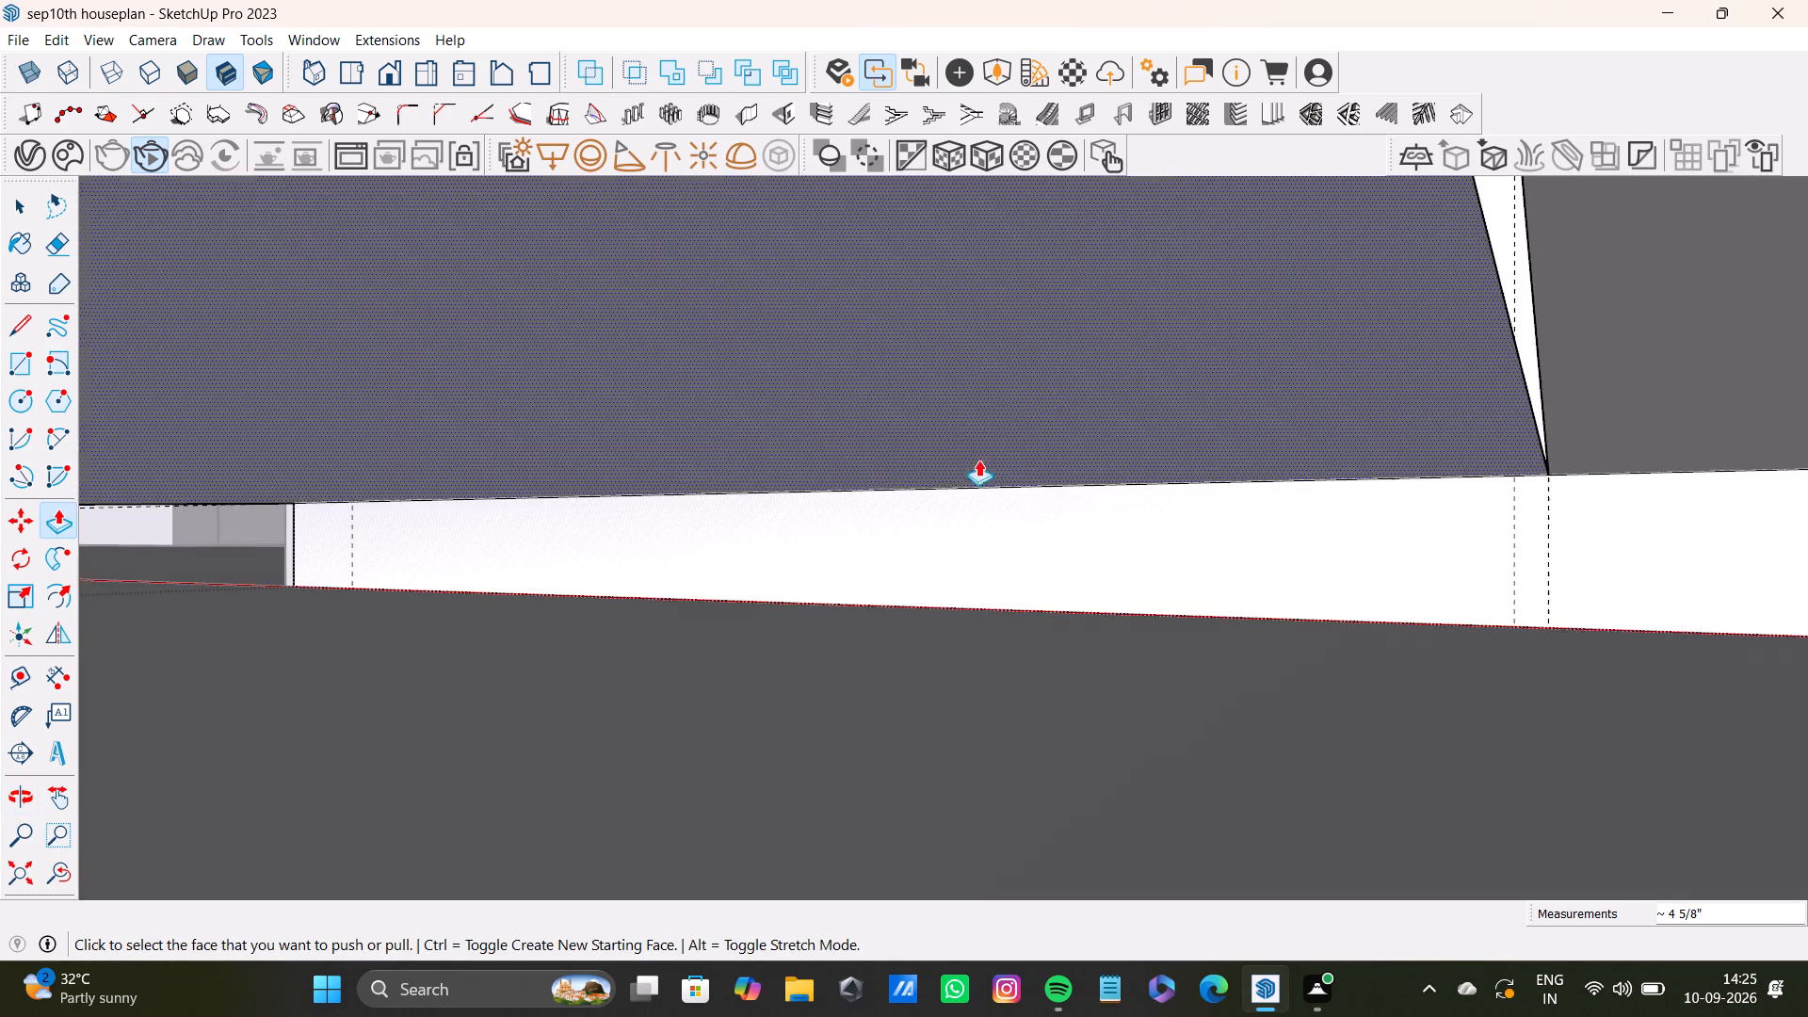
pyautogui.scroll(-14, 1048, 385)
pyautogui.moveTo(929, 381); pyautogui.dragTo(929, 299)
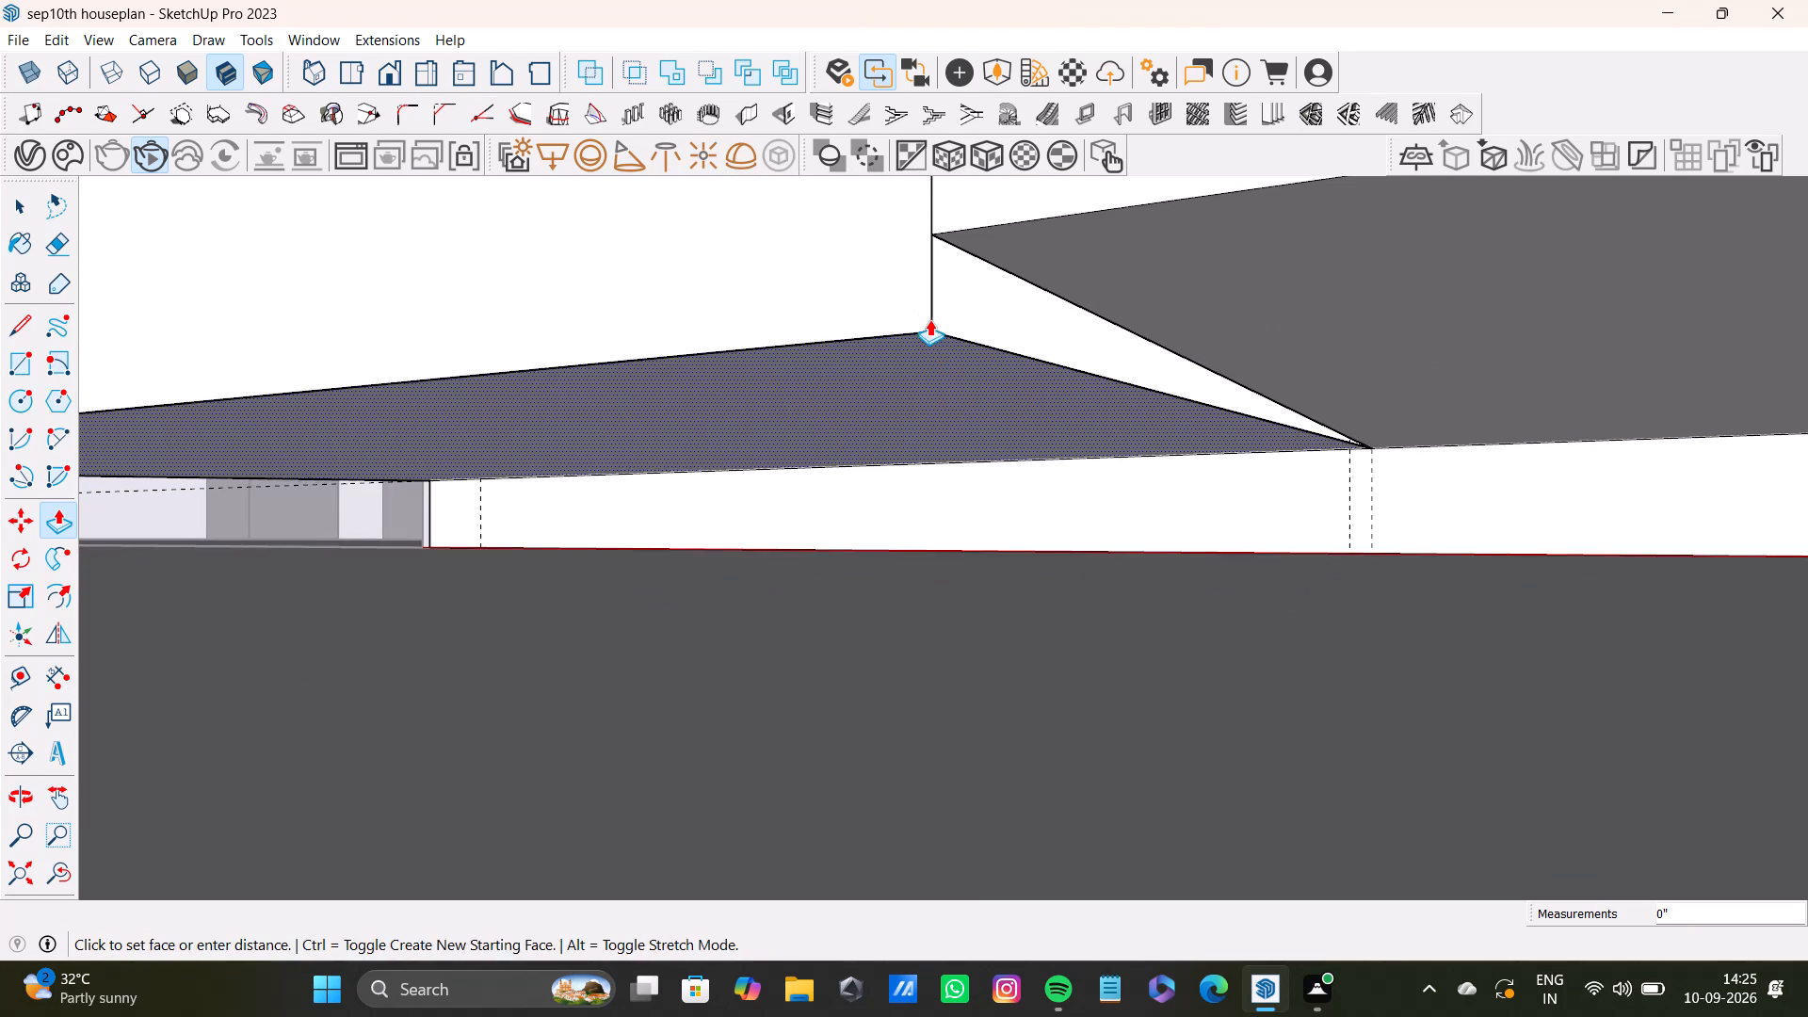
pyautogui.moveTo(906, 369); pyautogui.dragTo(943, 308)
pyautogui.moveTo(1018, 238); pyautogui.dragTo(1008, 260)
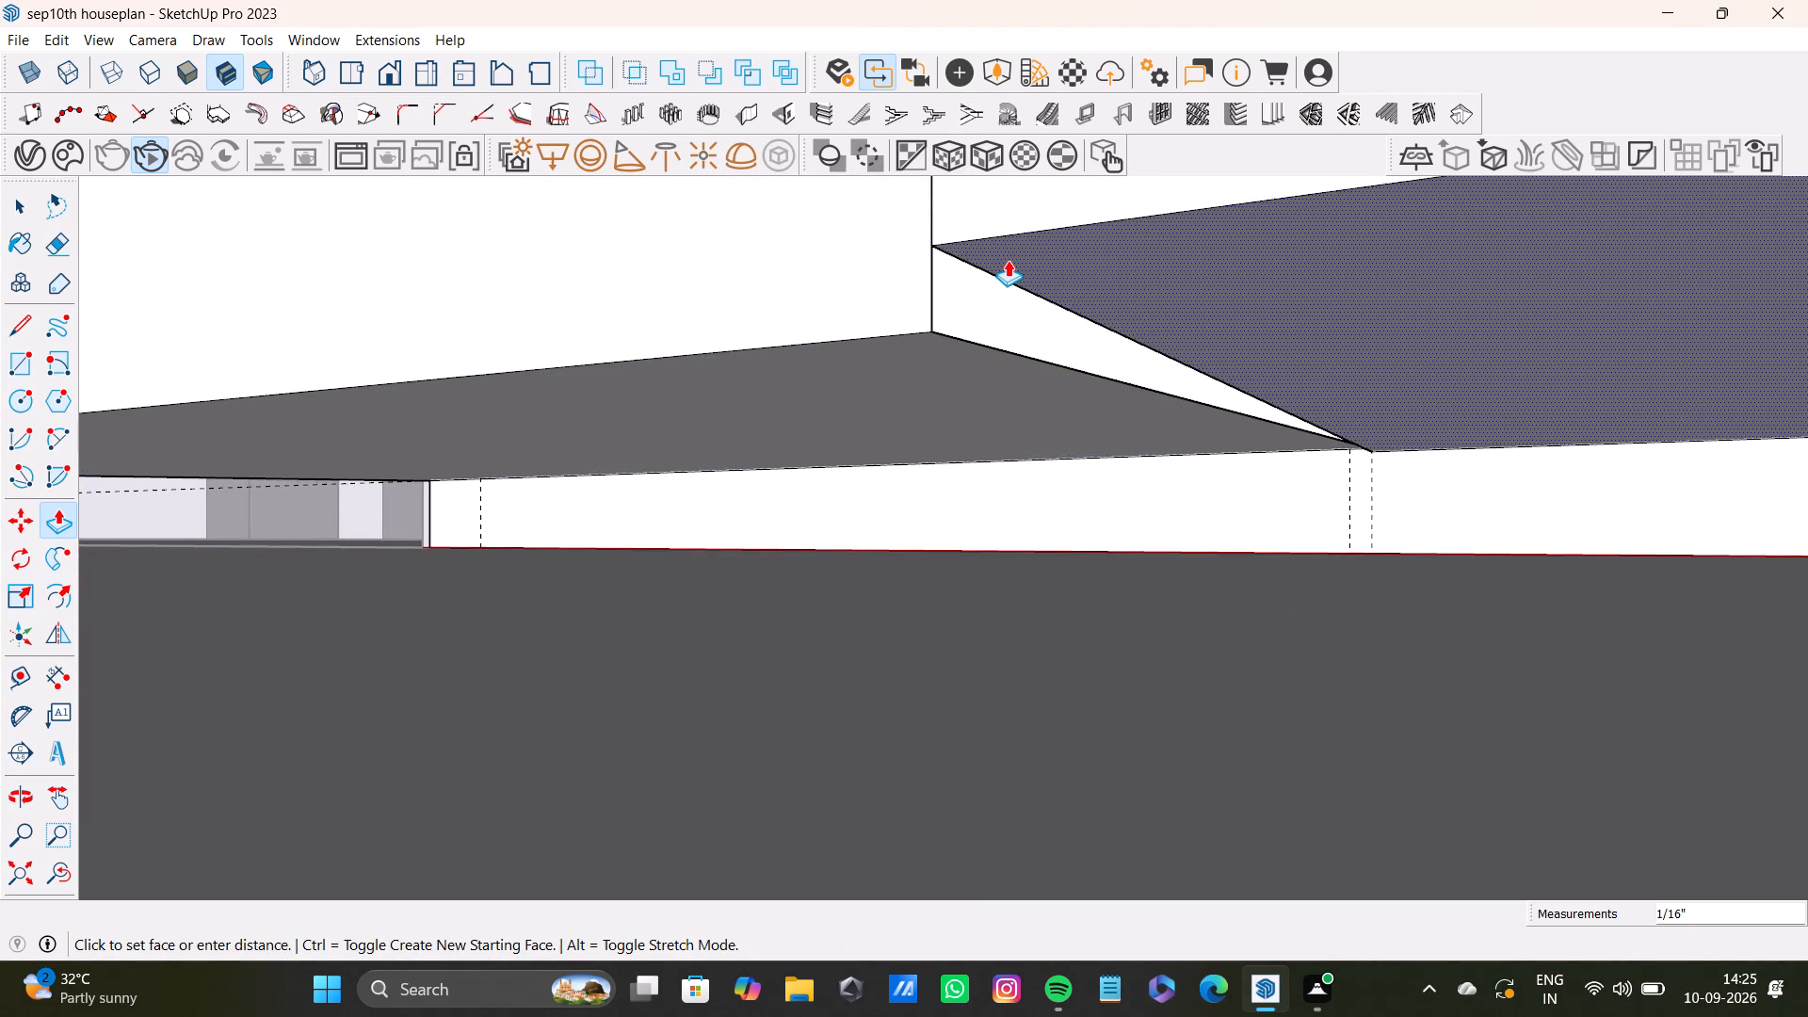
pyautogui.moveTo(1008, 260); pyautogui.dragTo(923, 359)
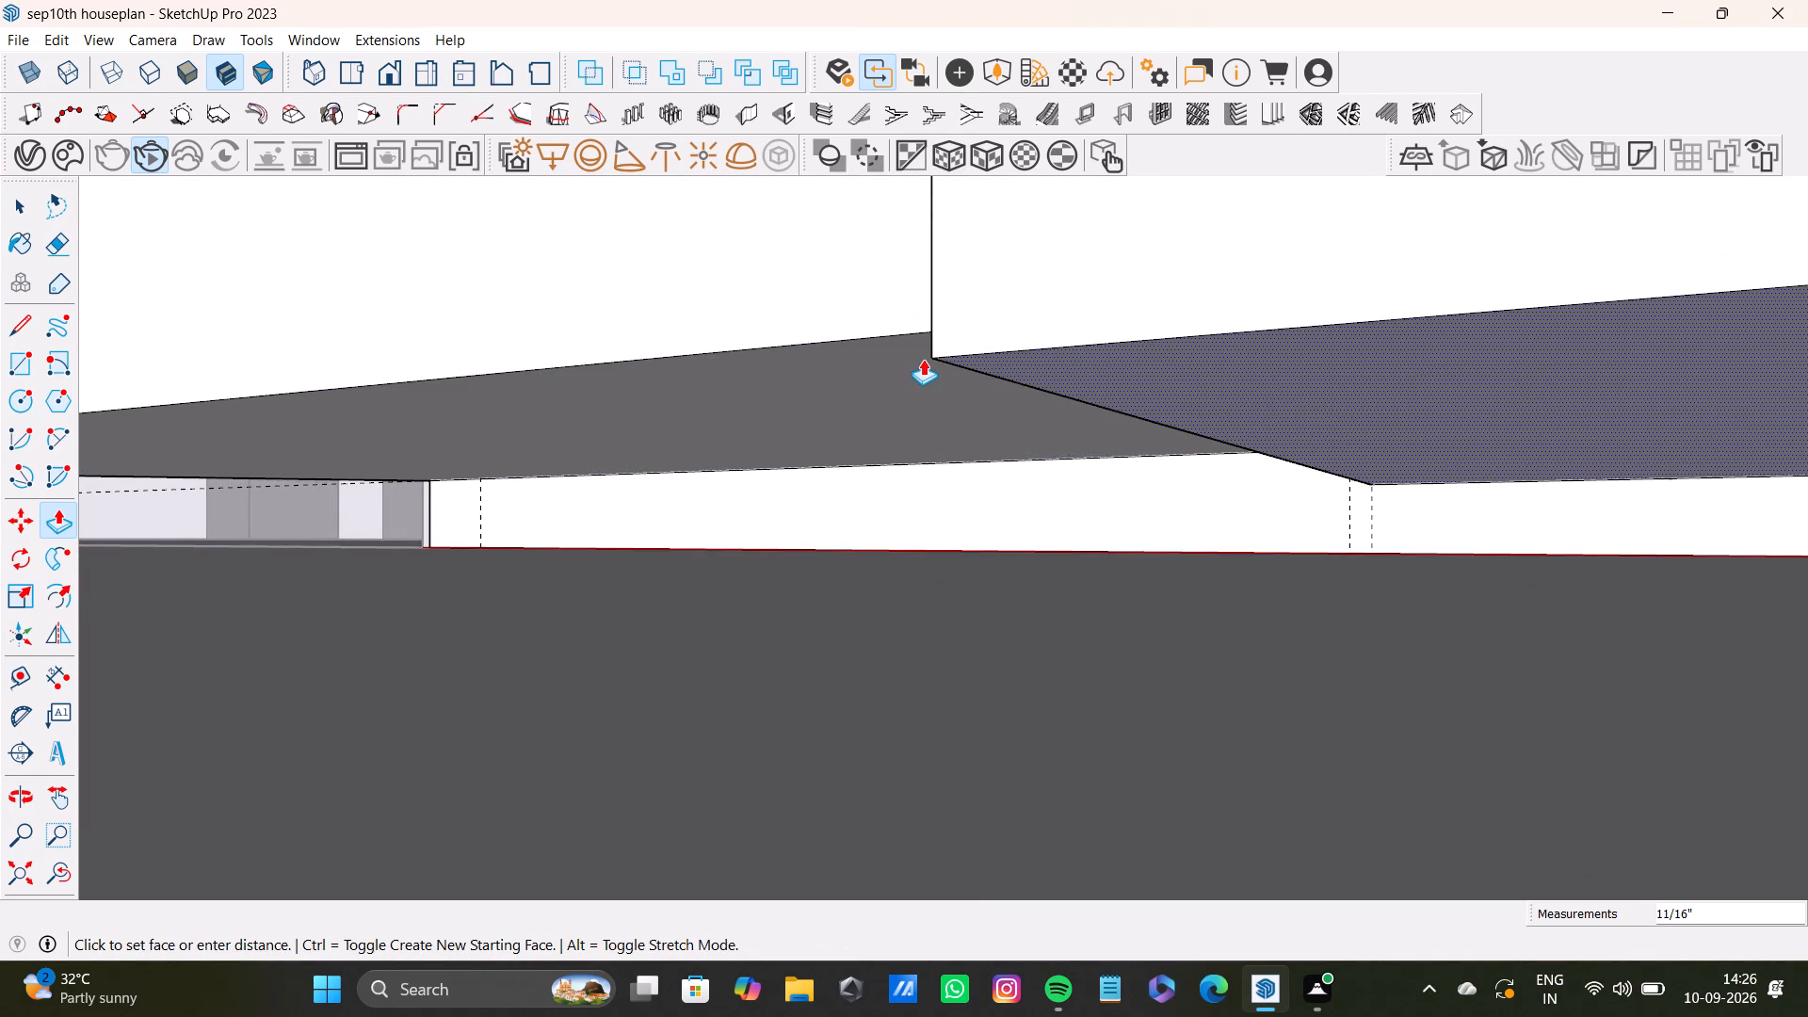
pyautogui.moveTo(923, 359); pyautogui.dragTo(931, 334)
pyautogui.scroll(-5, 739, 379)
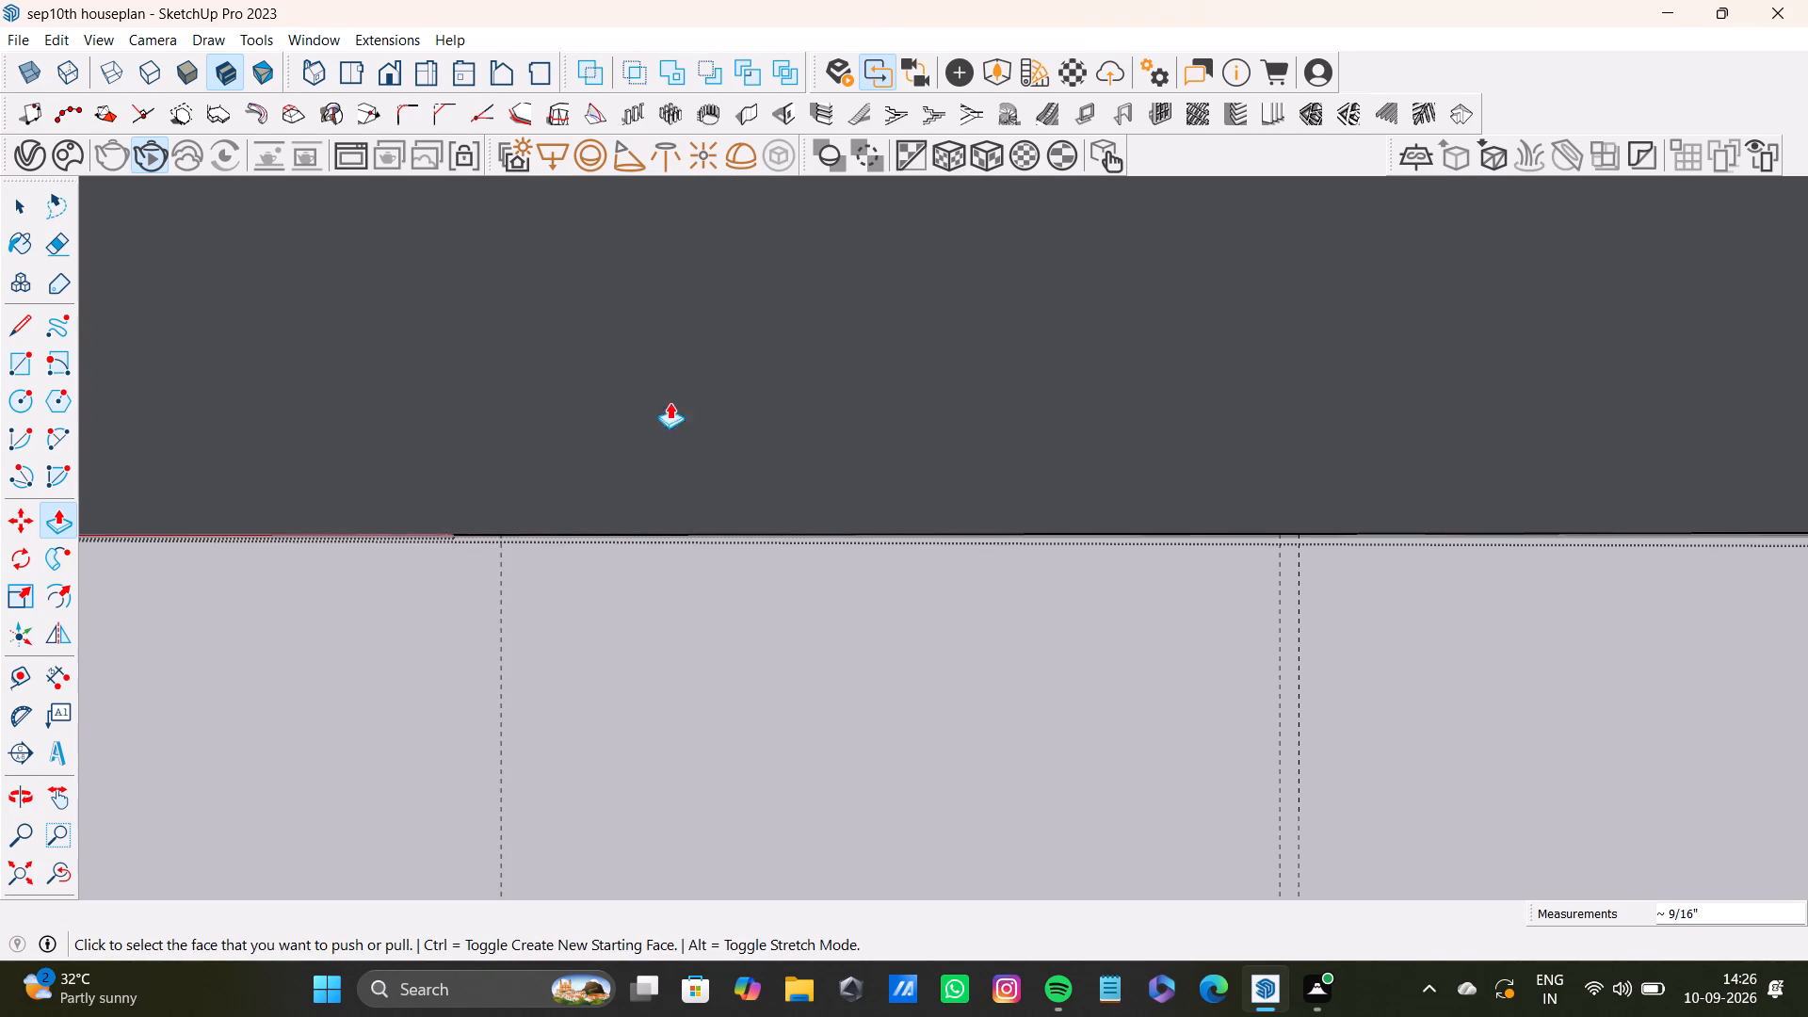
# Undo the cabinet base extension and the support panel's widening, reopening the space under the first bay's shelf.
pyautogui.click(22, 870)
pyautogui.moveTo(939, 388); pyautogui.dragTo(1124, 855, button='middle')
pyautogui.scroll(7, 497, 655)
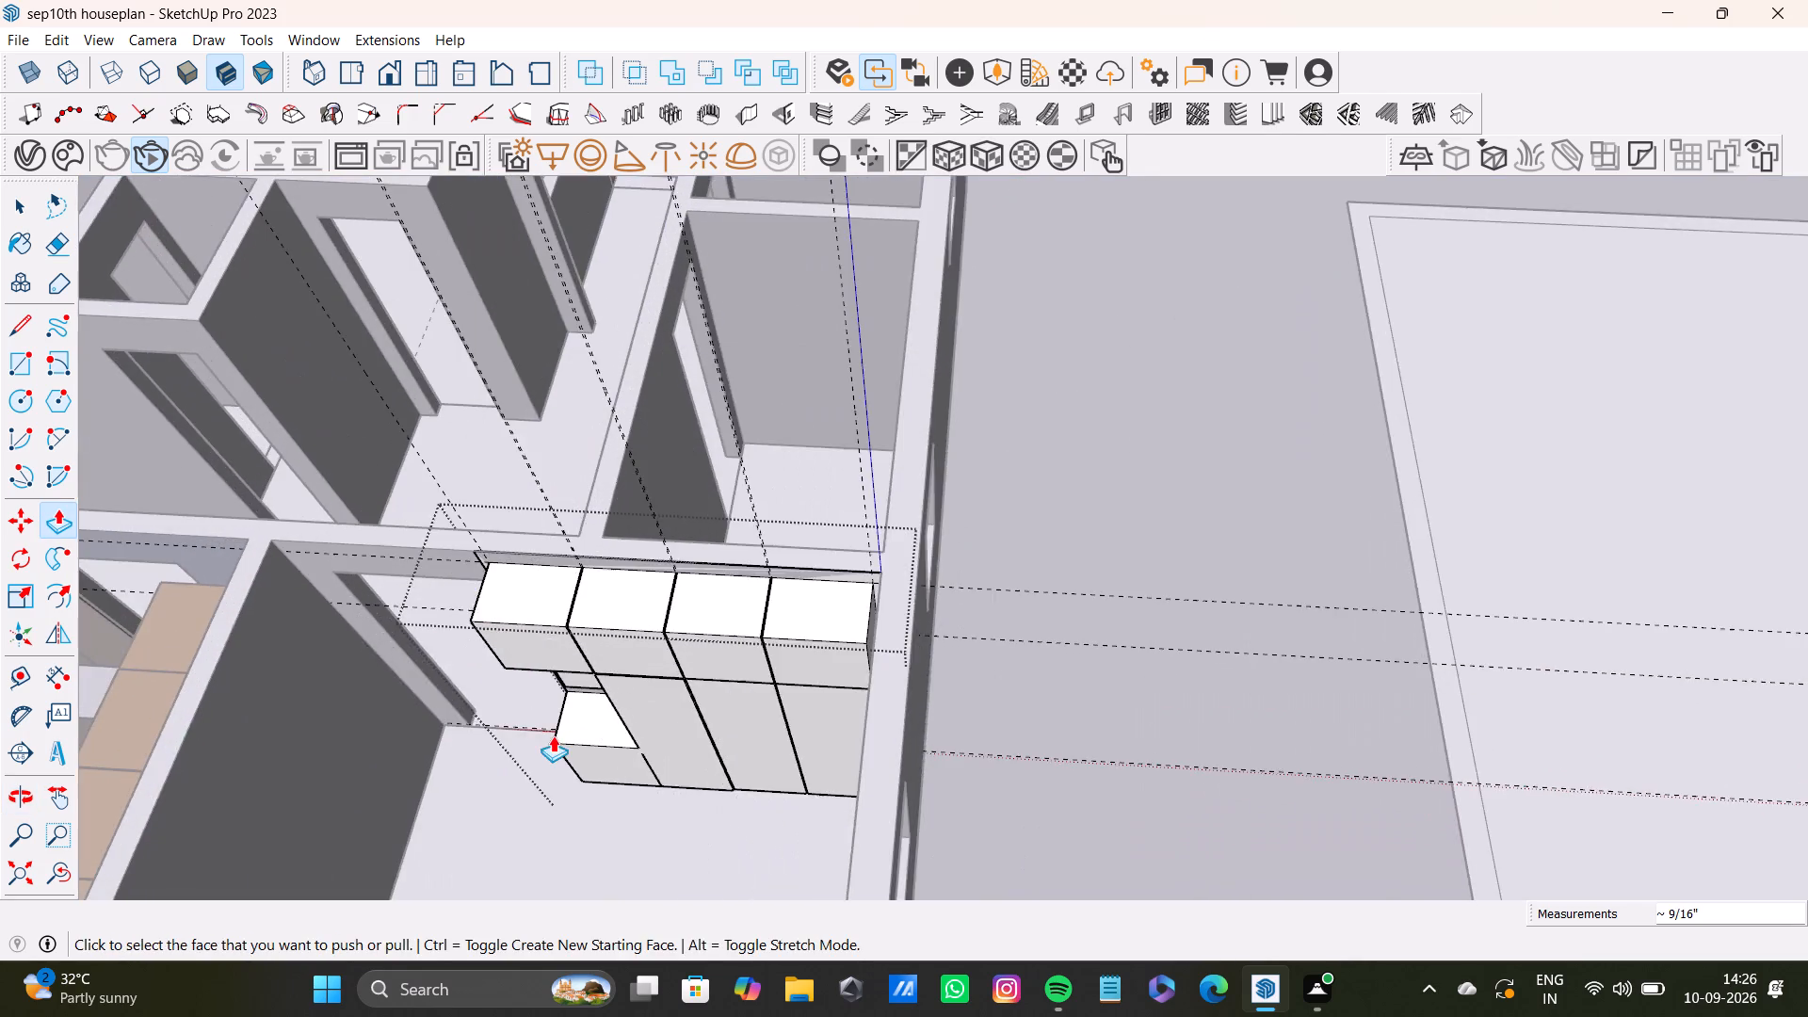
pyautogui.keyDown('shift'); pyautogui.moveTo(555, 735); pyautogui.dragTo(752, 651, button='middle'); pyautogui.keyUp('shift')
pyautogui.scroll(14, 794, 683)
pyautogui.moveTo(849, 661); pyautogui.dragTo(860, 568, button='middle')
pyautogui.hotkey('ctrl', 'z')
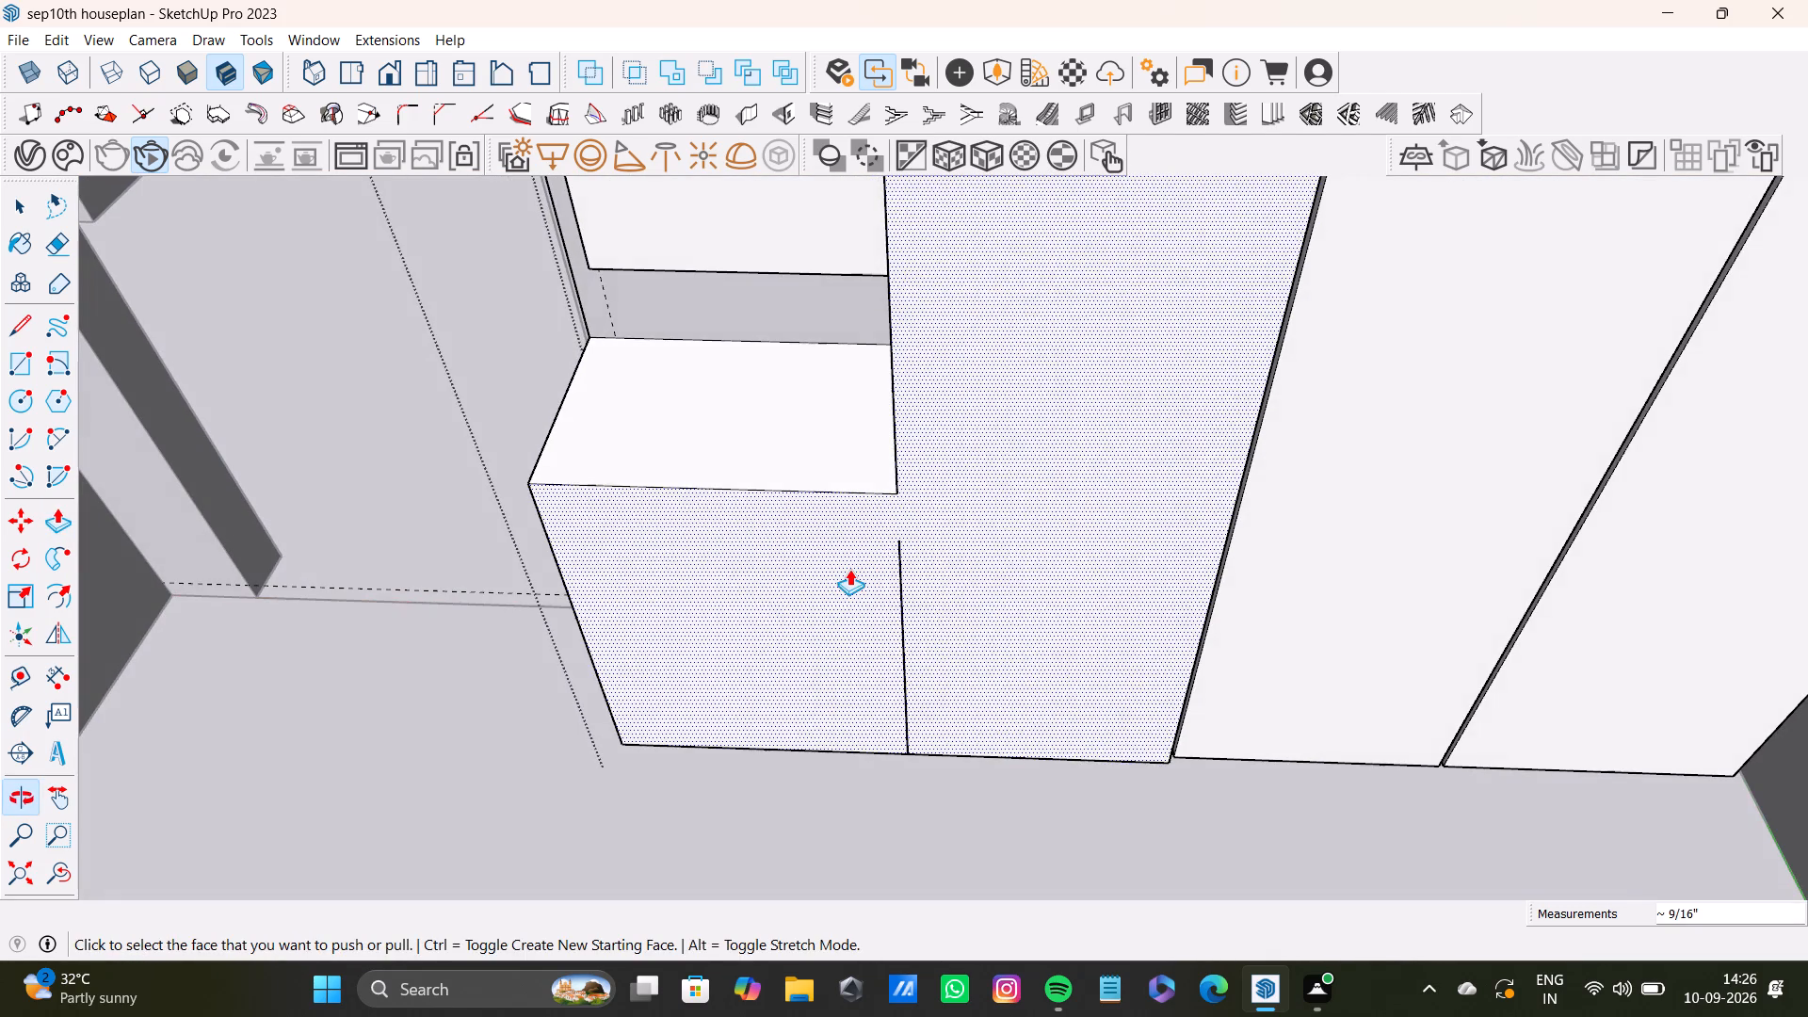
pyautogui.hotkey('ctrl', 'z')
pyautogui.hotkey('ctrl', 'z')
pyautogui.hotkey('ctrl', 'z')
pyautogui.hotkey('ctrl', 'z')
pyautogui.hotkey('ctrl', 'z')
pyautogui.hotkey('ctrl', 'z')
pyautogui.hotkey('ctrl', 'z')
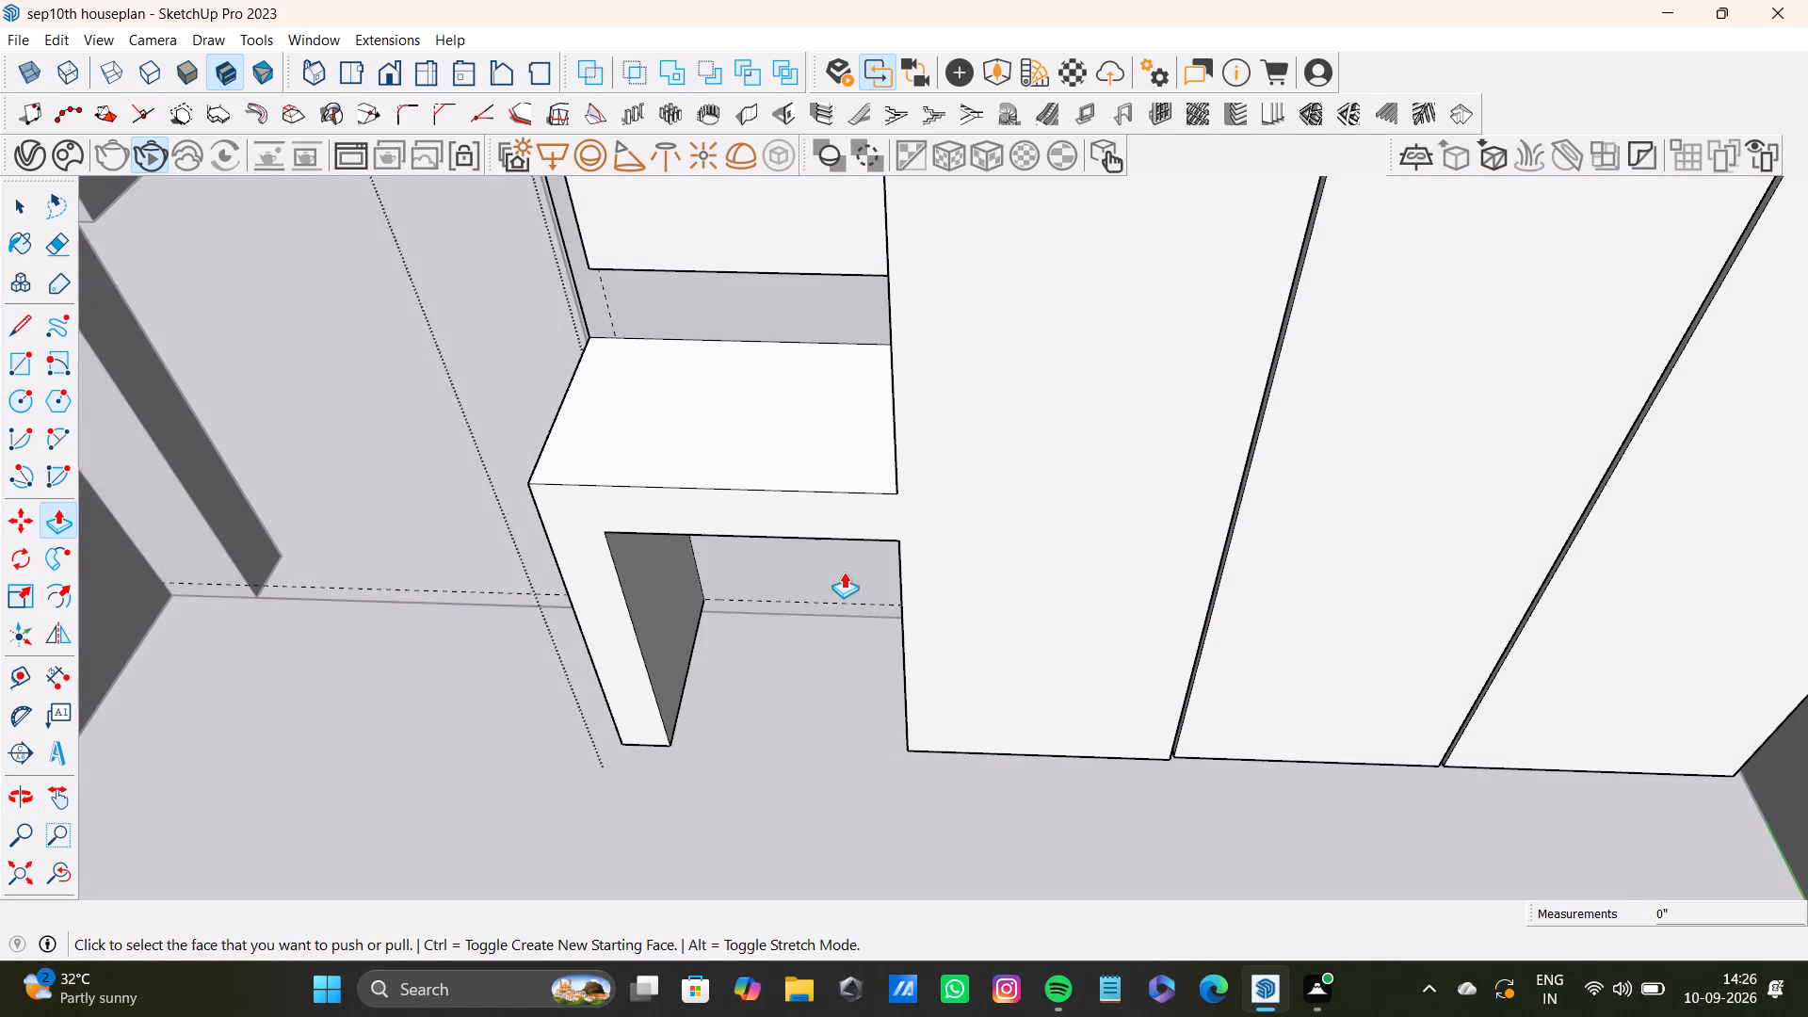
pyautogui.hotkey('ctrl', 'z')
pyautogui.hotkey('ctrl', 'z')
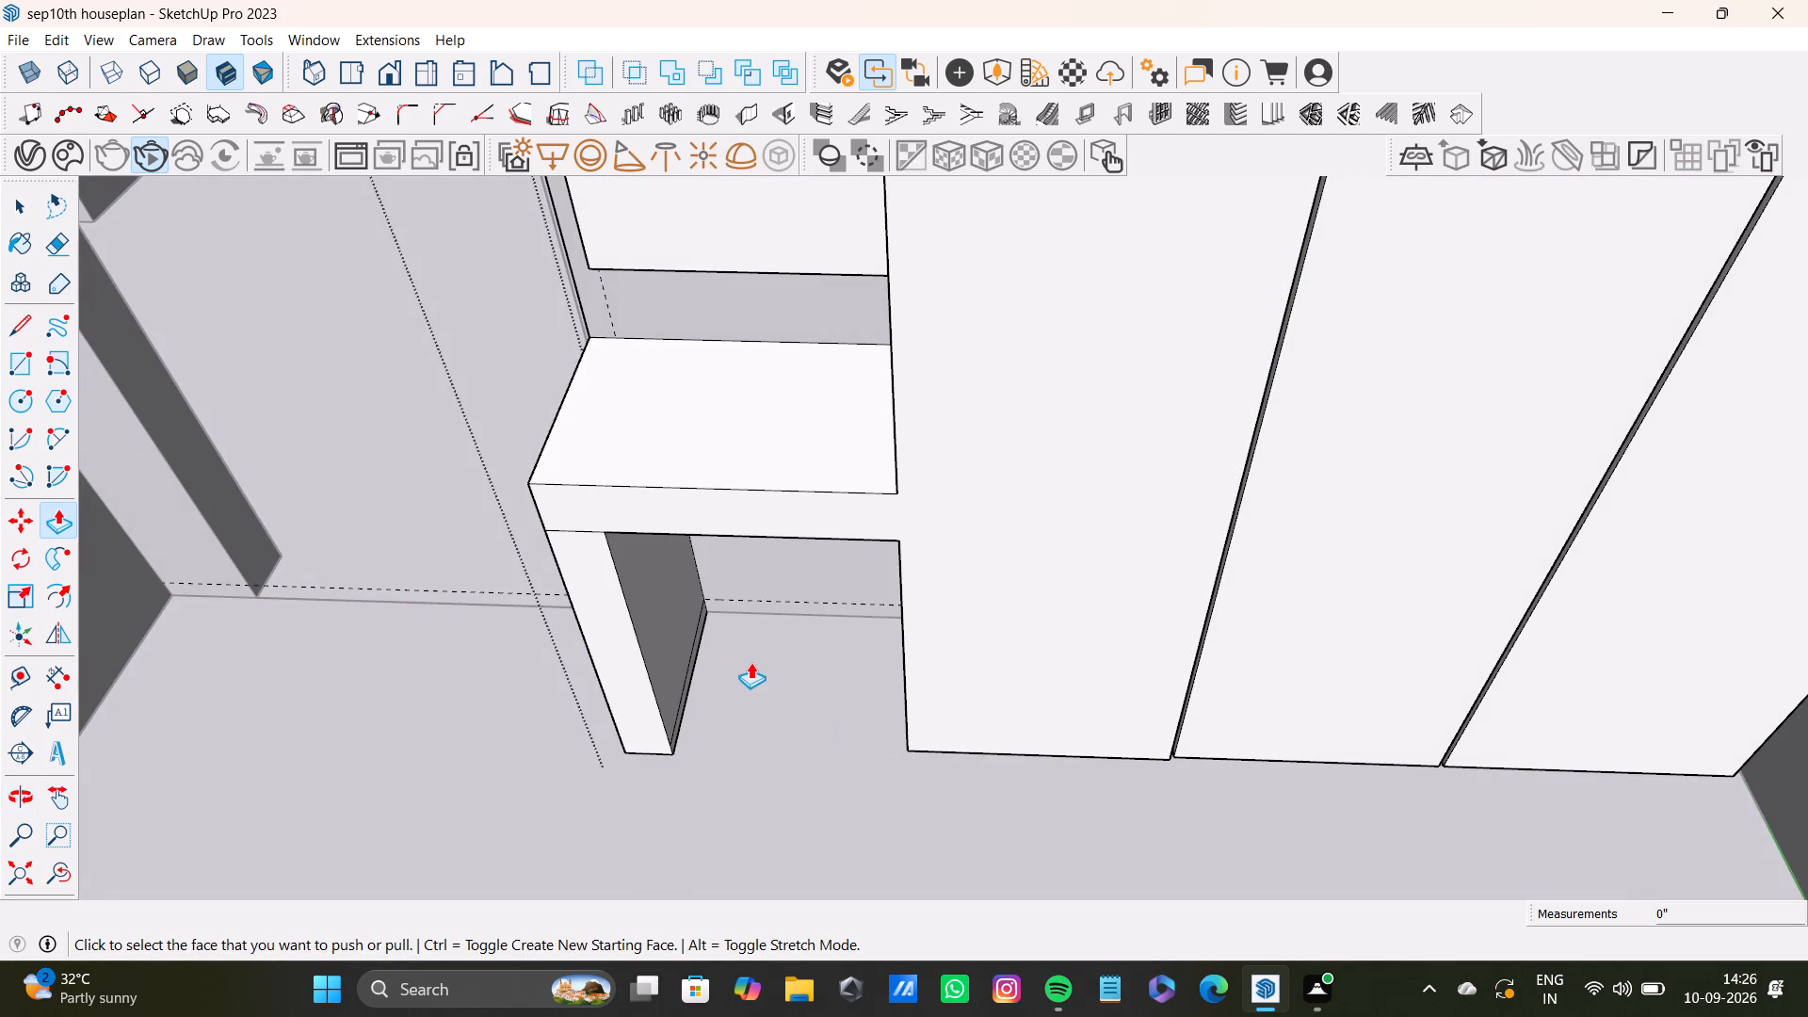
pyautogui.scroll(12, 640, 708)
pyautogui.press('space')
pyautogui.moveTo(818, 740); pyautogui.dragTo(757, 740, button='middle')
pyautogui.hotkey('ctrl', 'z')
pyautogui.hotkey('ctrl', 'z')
# Delete the support panel's faces and its front inner vertical edge beneath the first bay's shelf.
pyautogui.scroll(-5, 762, 708)
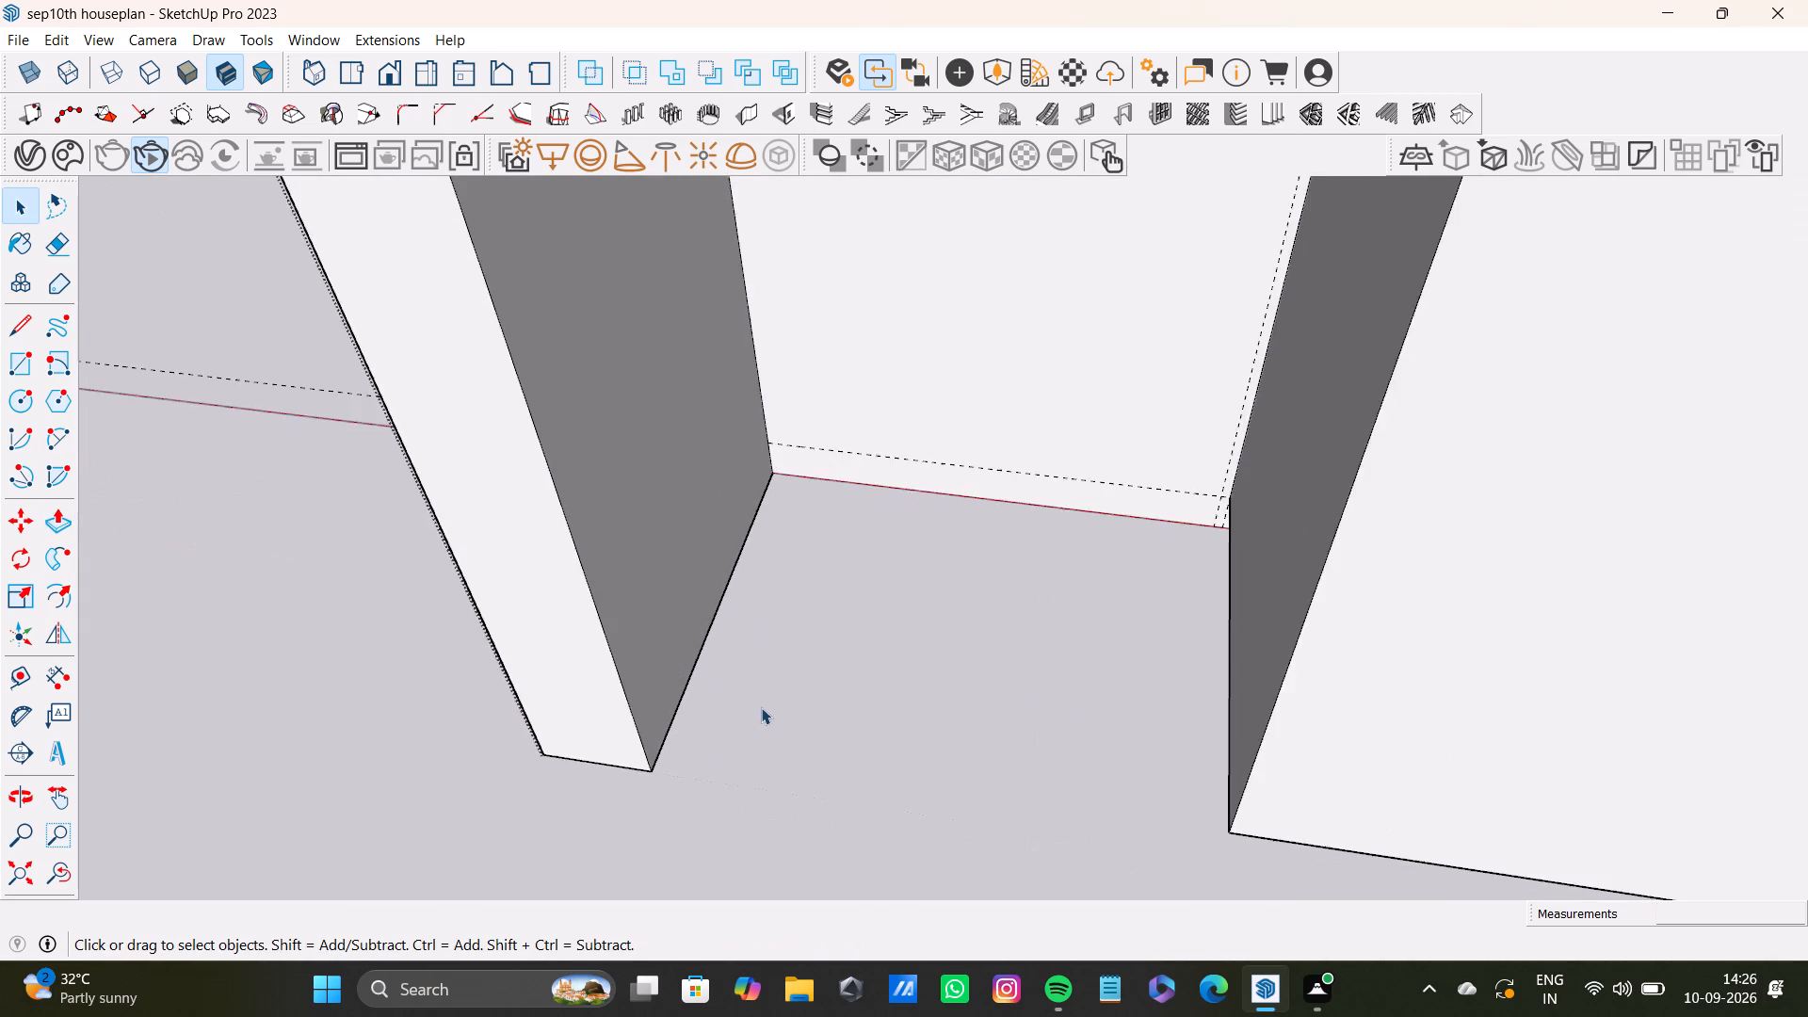
pyautogui.scroll(-9, 761, 707)
pyautogui.moveTo(758, 660); pyautogui.dragTo(736, 522, button='middle')
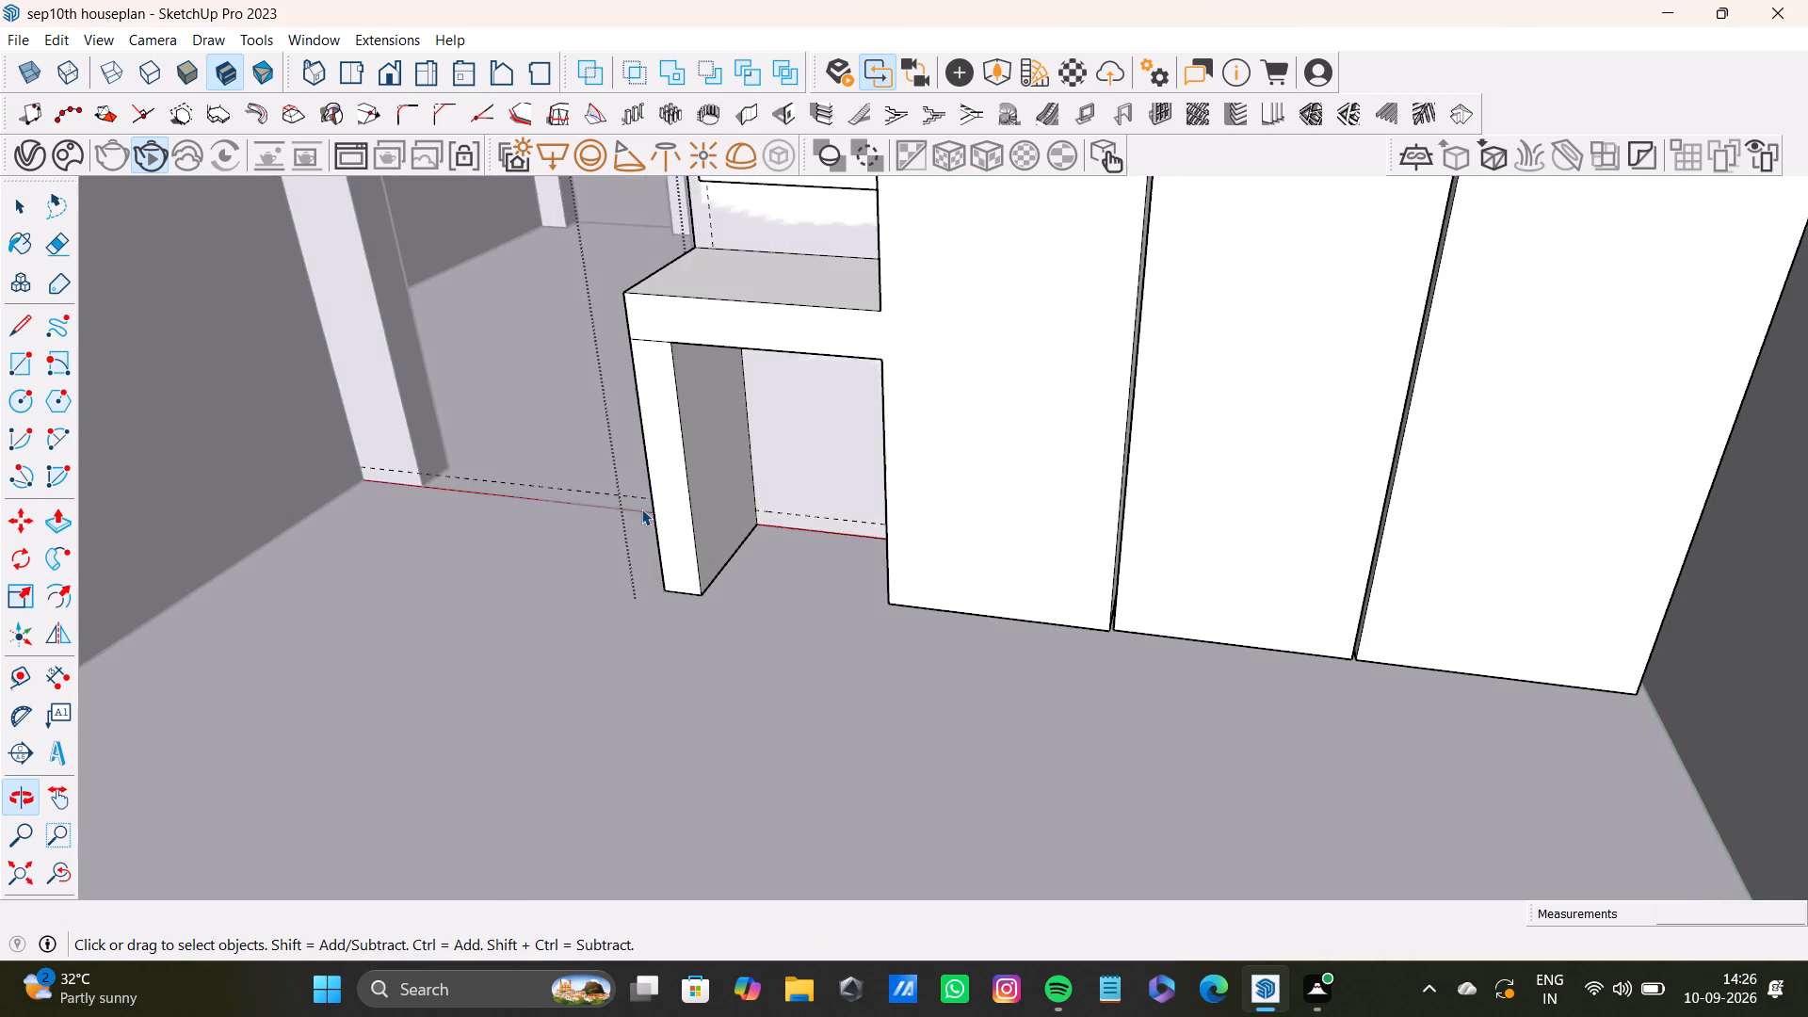
pyautogui.scroll(-5, 641, 508)
pyautogui.click(55, 866)
pyautogui.moveTo(815, 499); pyautogui.dragTo(1025, 499, button='middle')
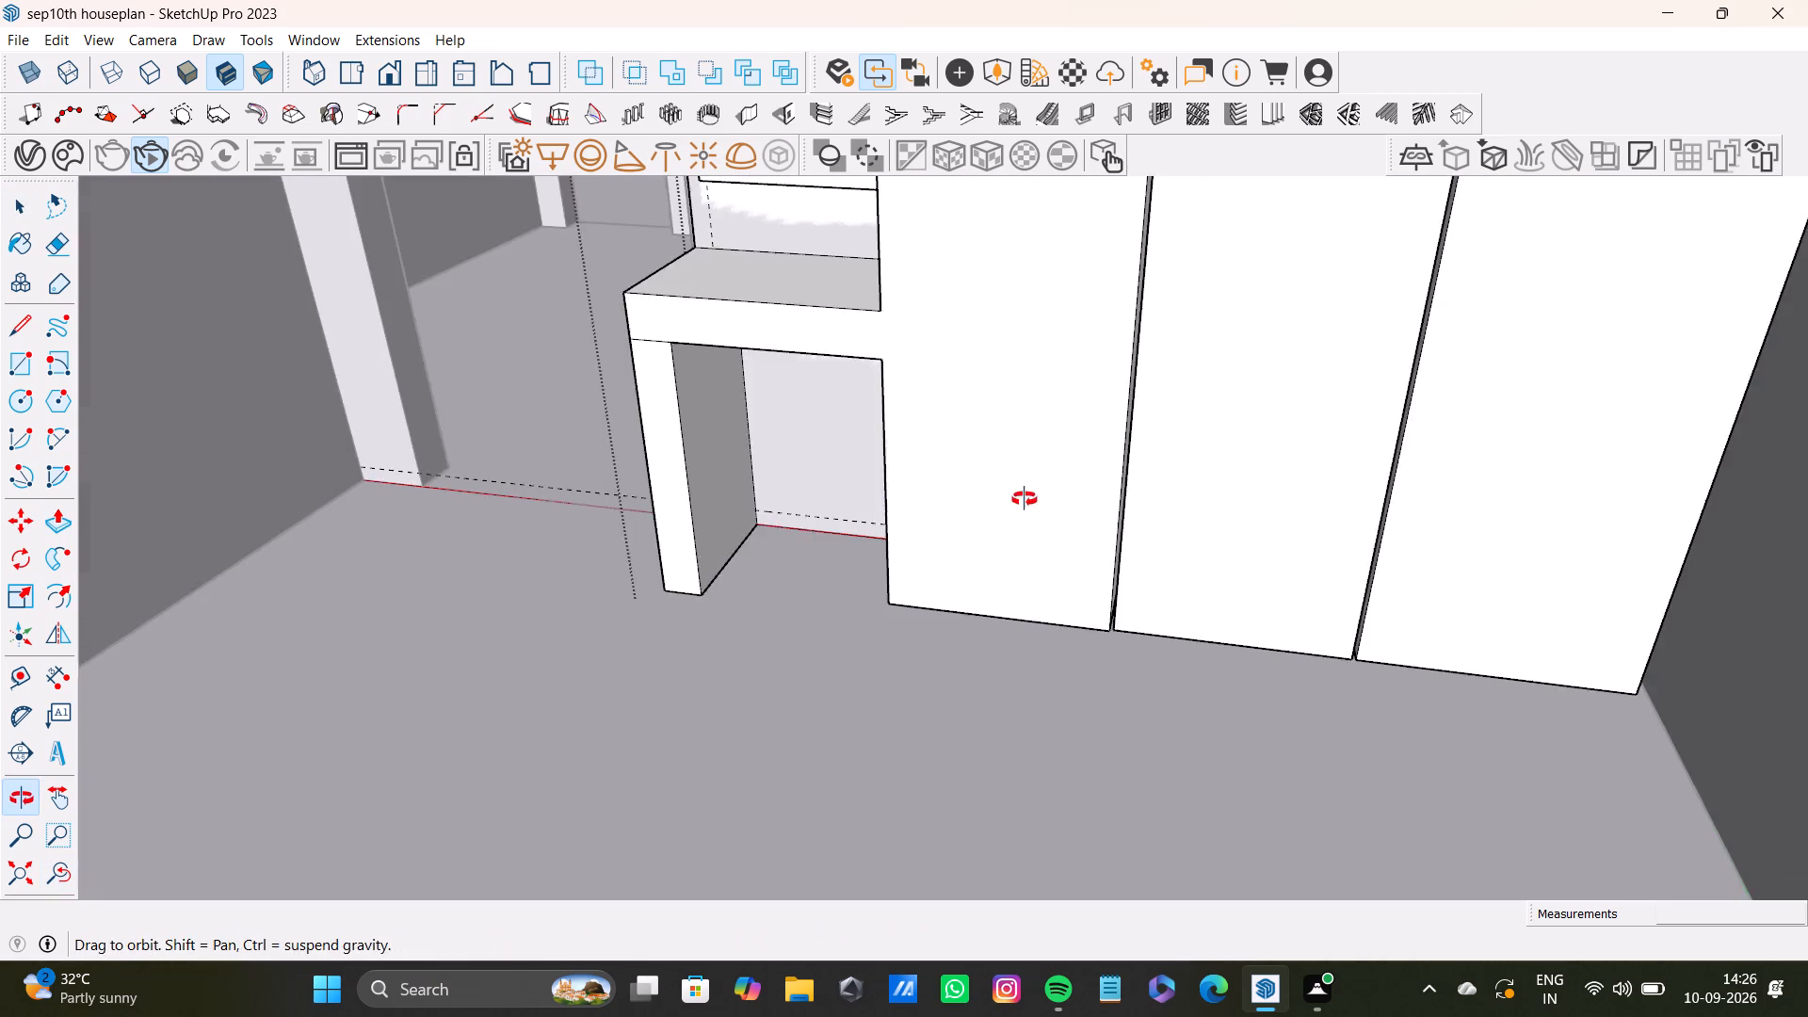
pyautogui.moveTo(1025, 499); pyautogui.dragTo(1059, 498, button='middle')
pyautogui.scroll(4, 1040, 499)
pyautogui.keyDown('shift'); pyautogui.moveTo(1045, 453); pyautogui.dragTo(907, 522, button='middle'); pyautogui.keyUp('shift')
pyautogui.middleClick(937, 542)
pyautogui.click(940, 536)
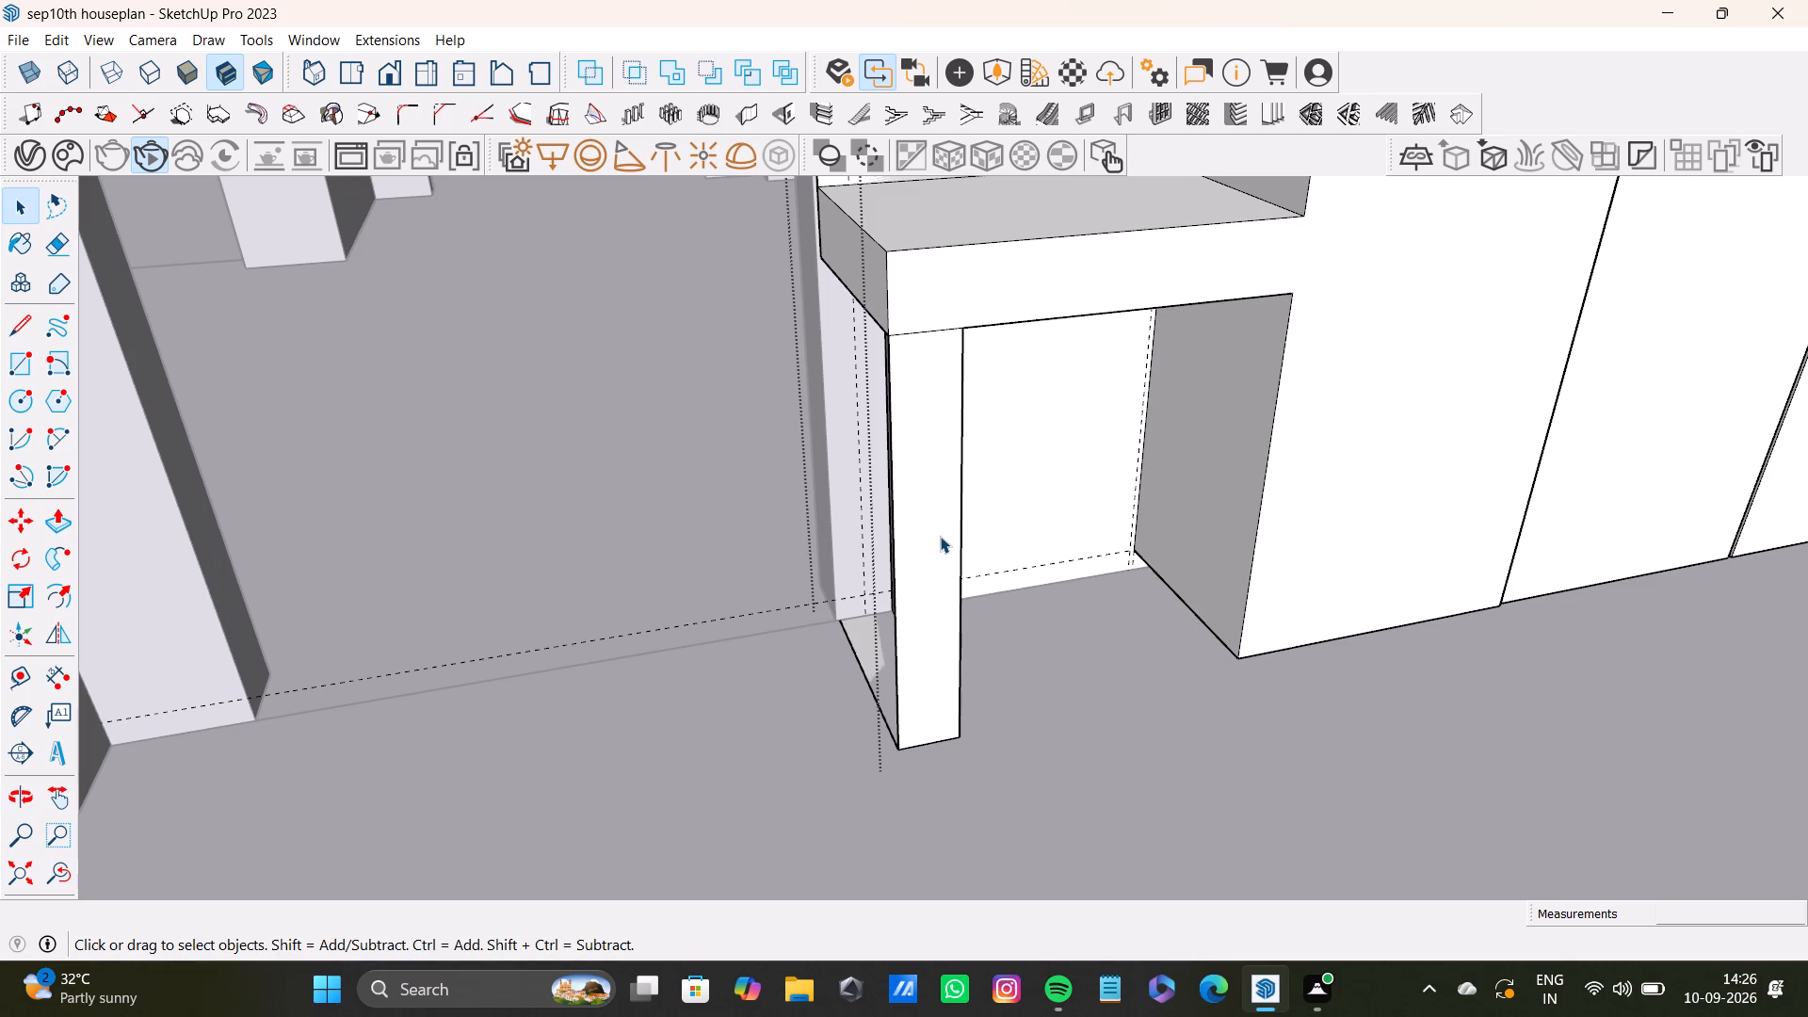
pyautogui.press('Delete')
pyautogui.click(939, 541)
pyautogui.press('Delete')
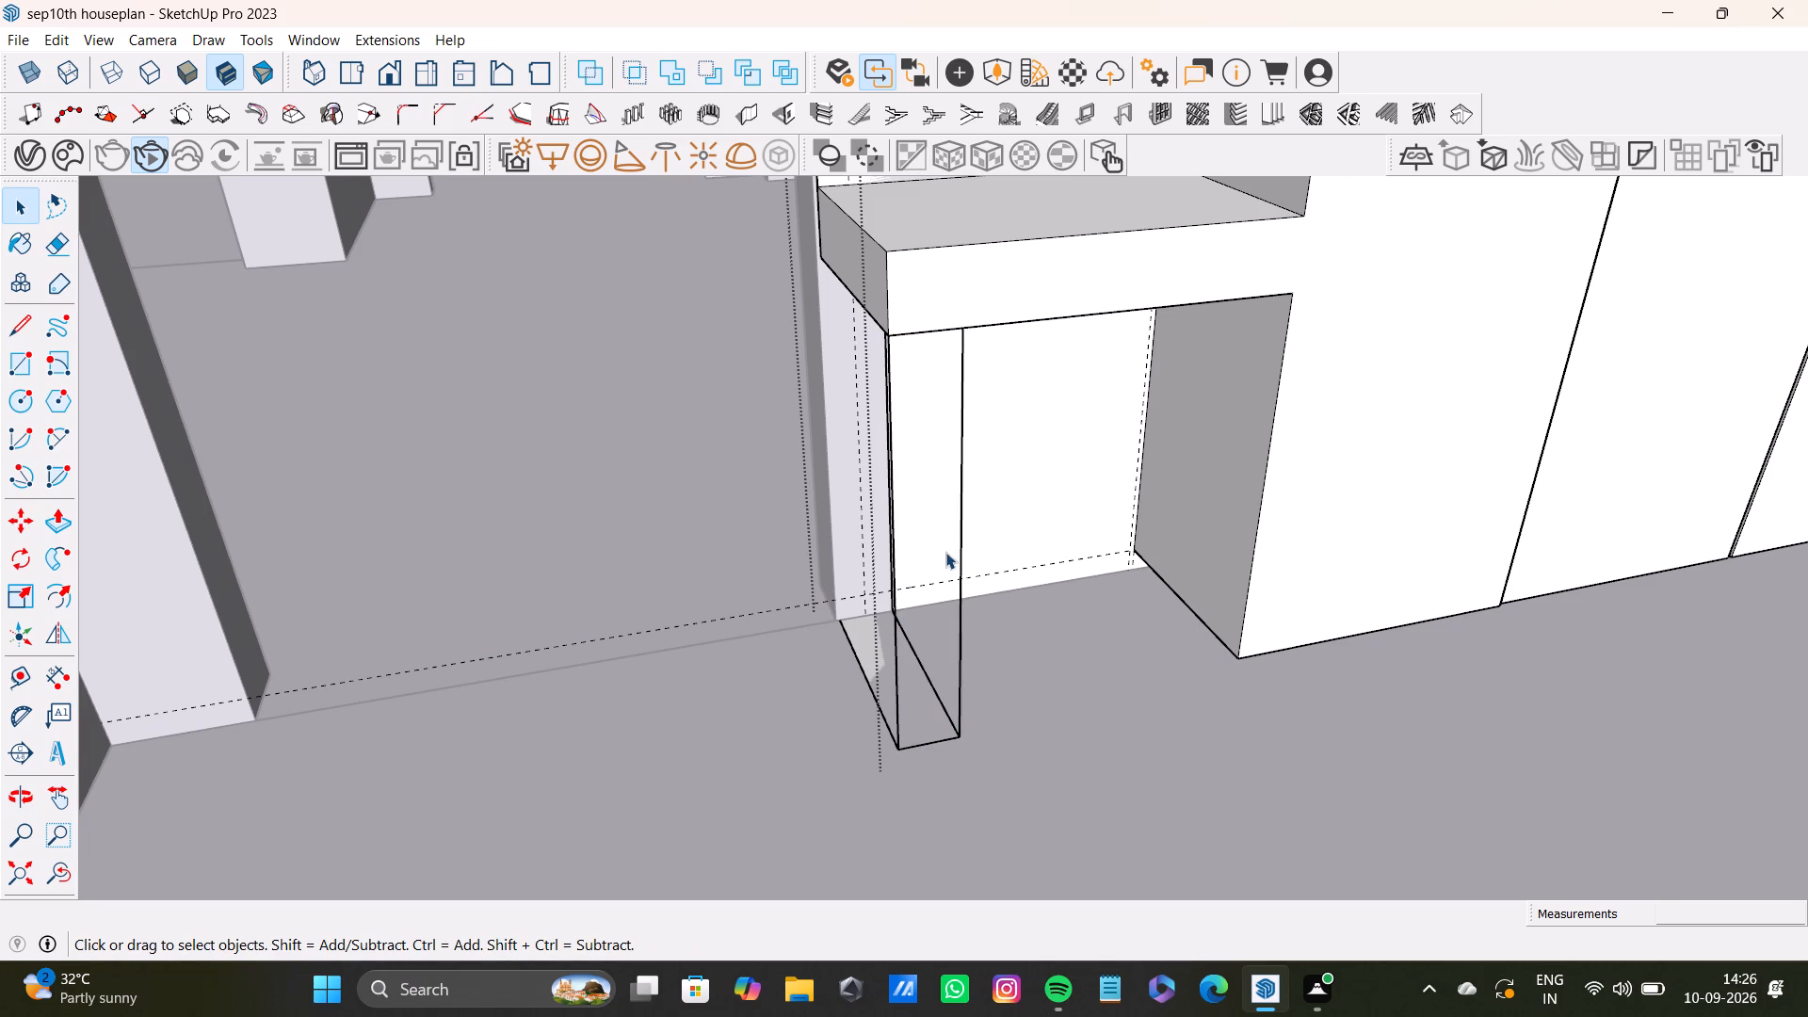
pyautogui.click(960, 591)
pyautogui.press('Delete')
# Delete the support panel's leftover floor-level and vertical edges beneath the shelf.
pyautogui.click(948, 715)
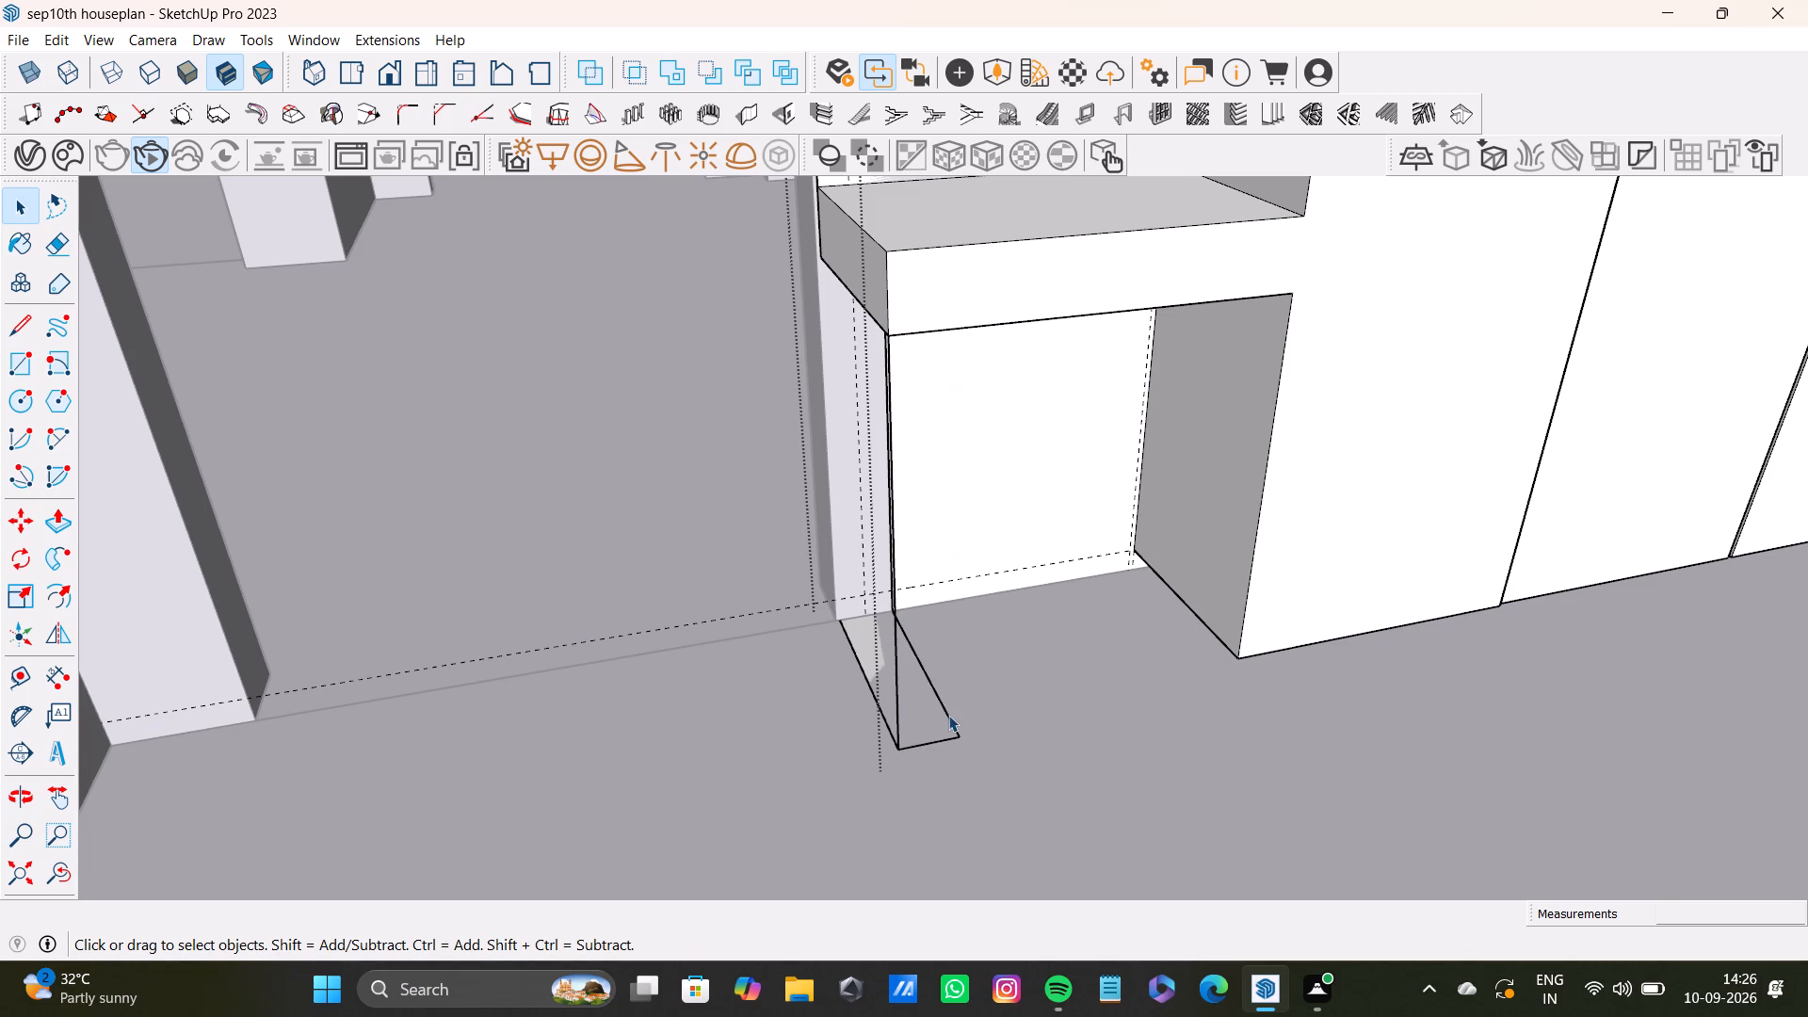
pyautogui.press('Delete')
pyautogui.click(895, 722)
pyautogui.press('Delete')
pyautogui.click(894, 587)
pyautogui.press('Delete')
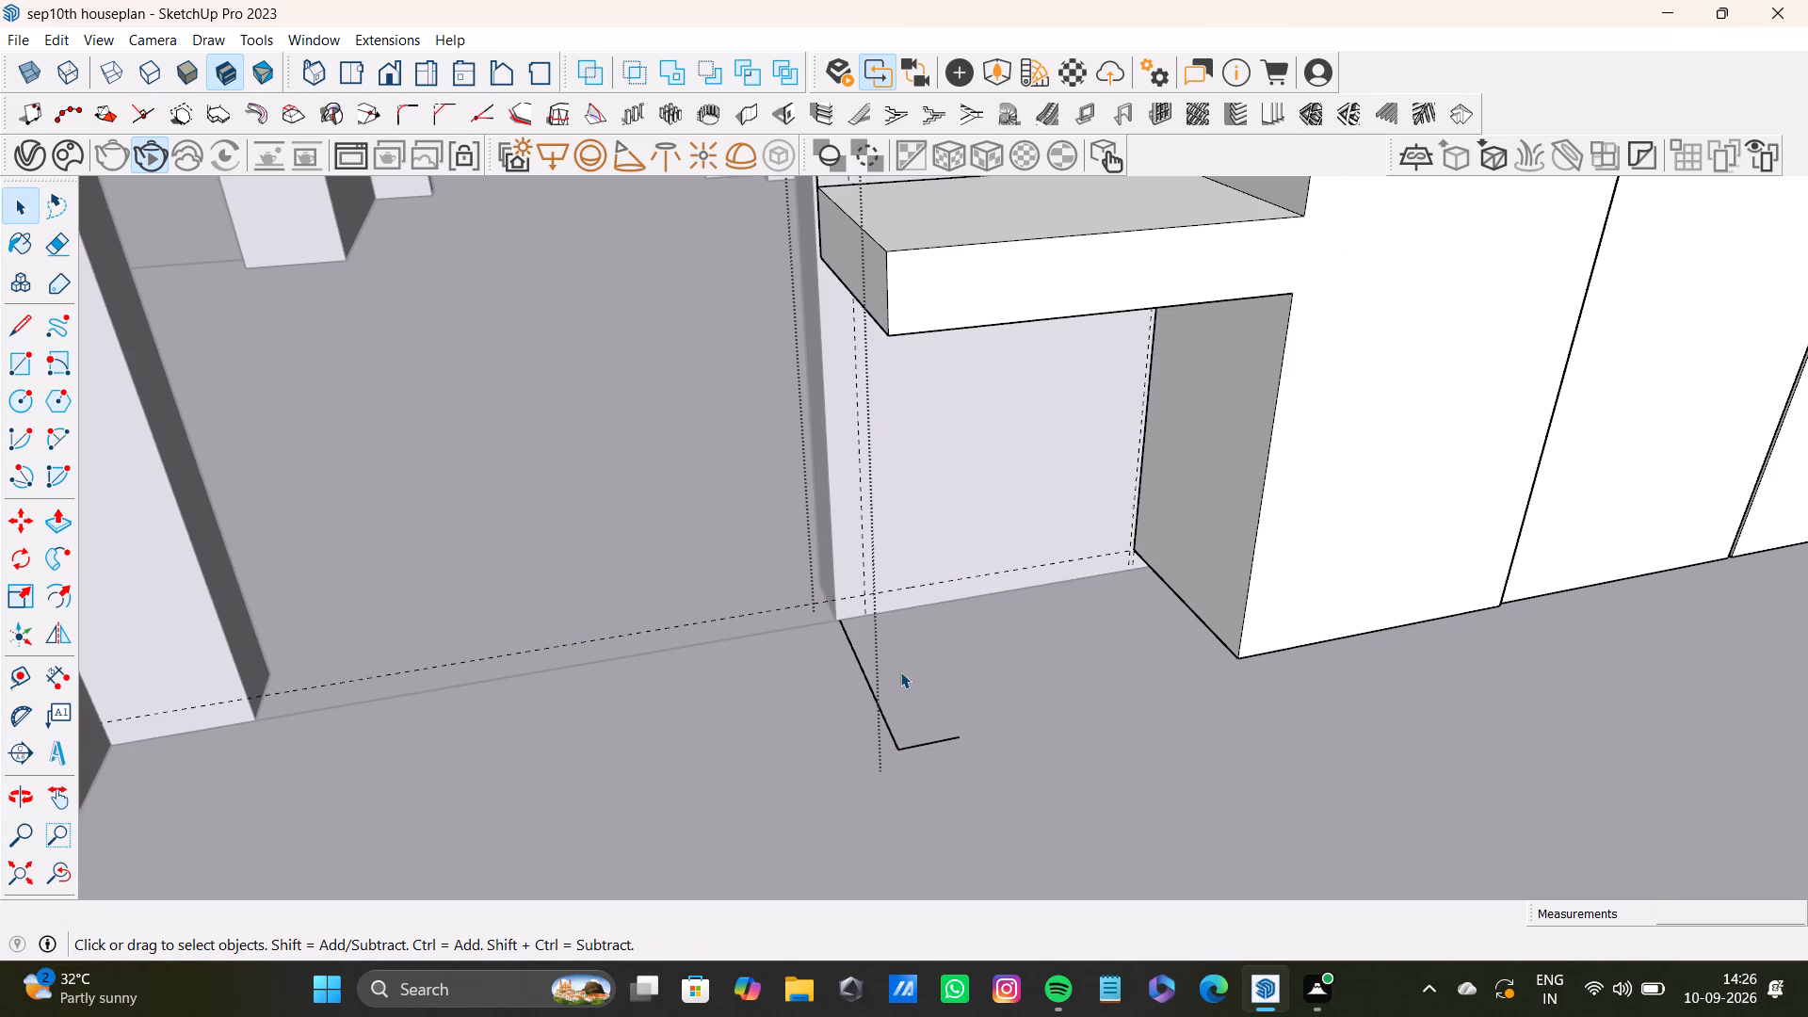
pyautogui.click(903, 747)
pyautogui.press('Delete')
pyautogui.click(892, 739)
pyautogui.press('Delete')
# Examine the first bay's shelf and the open space beneath it from several angles.
pyautogui.scroll(-9, 889, 724)
pyautogui.press('space')
pyautogui.press('space')
pyautogui.click(56, 864)
pyautogui.click(15, 889)
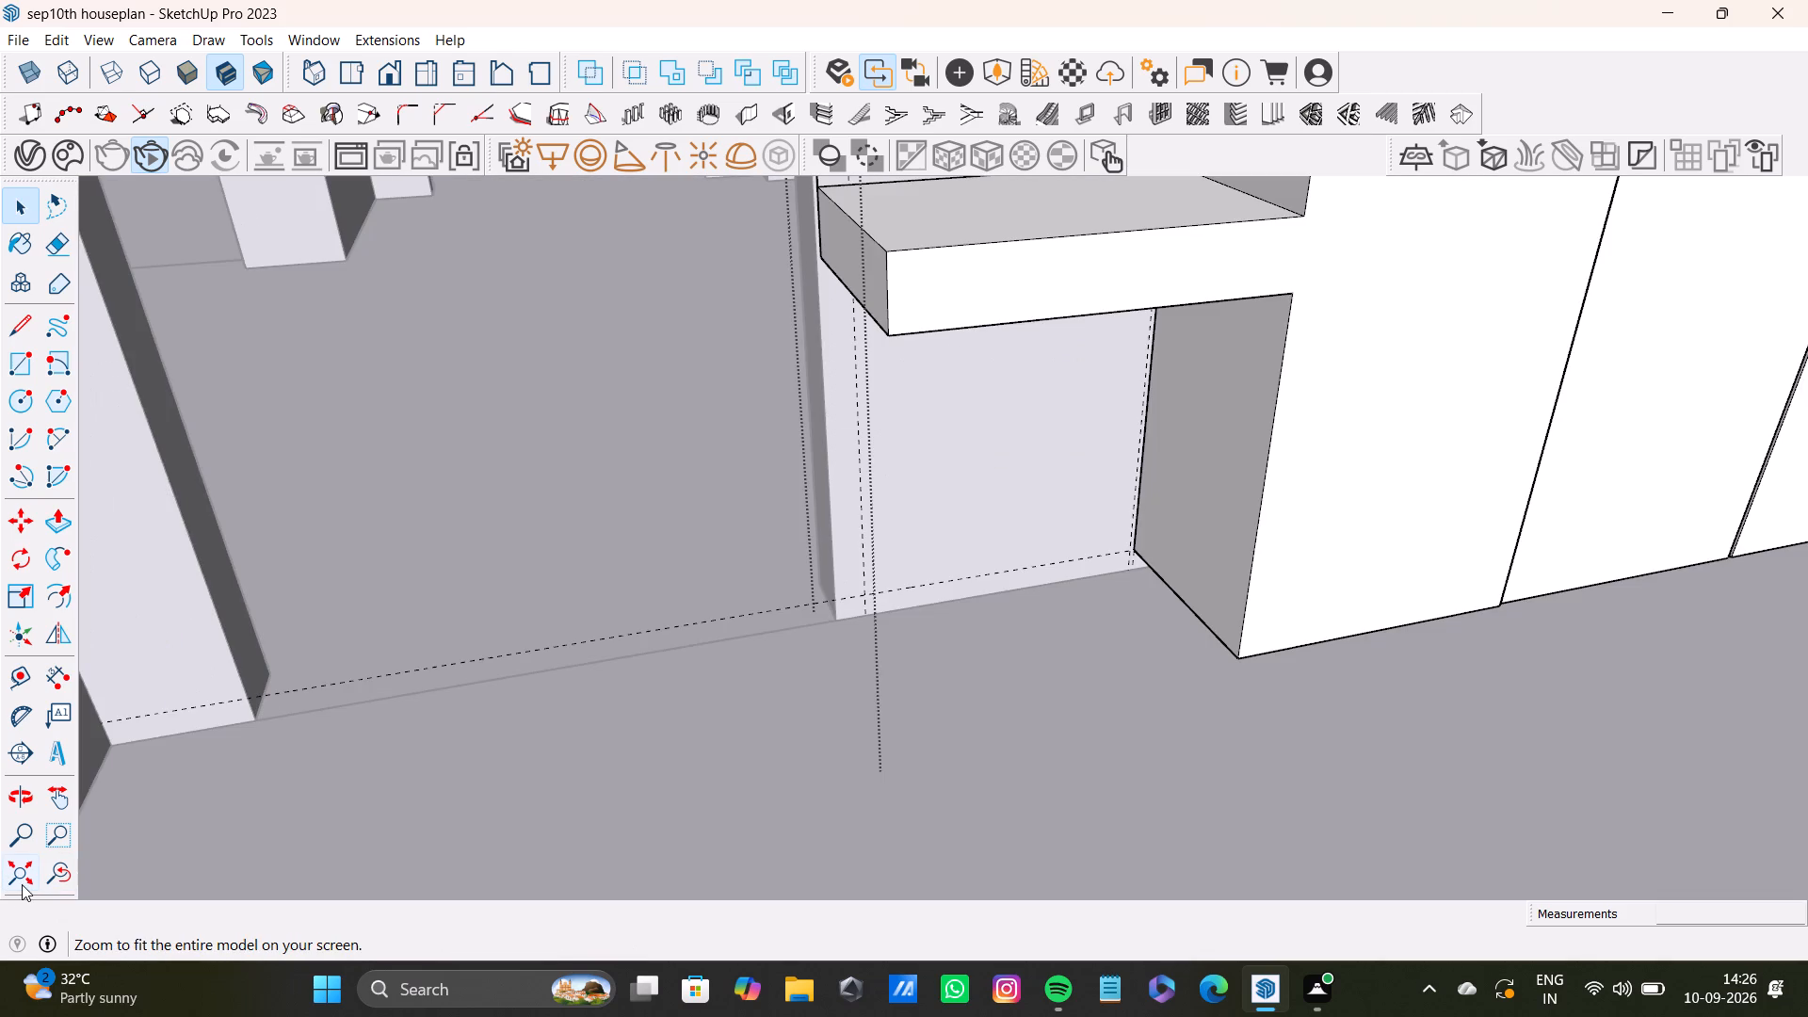
pyautogui.moveTo(875, 656); pyautogui.dragTo(675, 735, button='middle')
pyautogui.press('space')
pyautogui.click(1150, 256)
pyautogui.scroll(16, 853, 384)
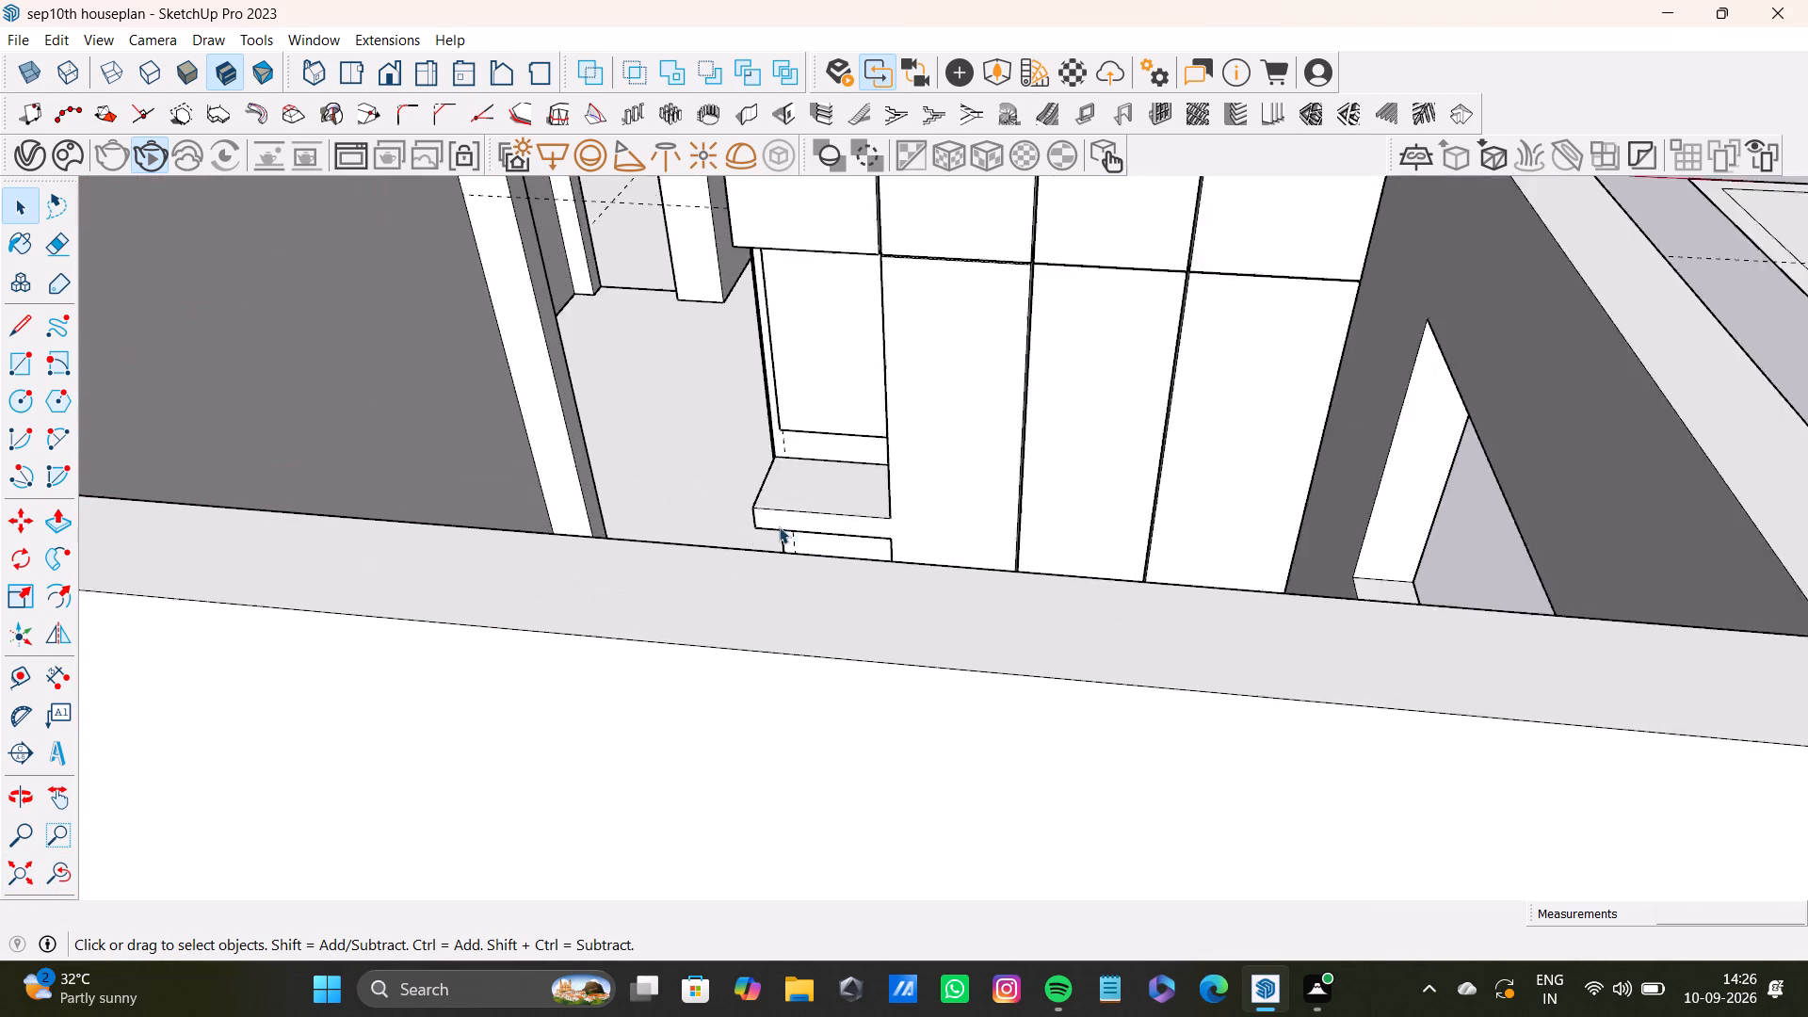
pyautogui.moveTo(773, 581); pyautogui.dragTo(964, 702, button='middle')
pyautogui.scroll(3, 983, 690)
pyautogui.keyDown('shift'); pyautogui.moveTo(1115, 689); pyautogui.dragTo(982, 600, button='middle'); pyautogui.keyUp('shift')
pyautogui.scroll(5, 1002, 642)
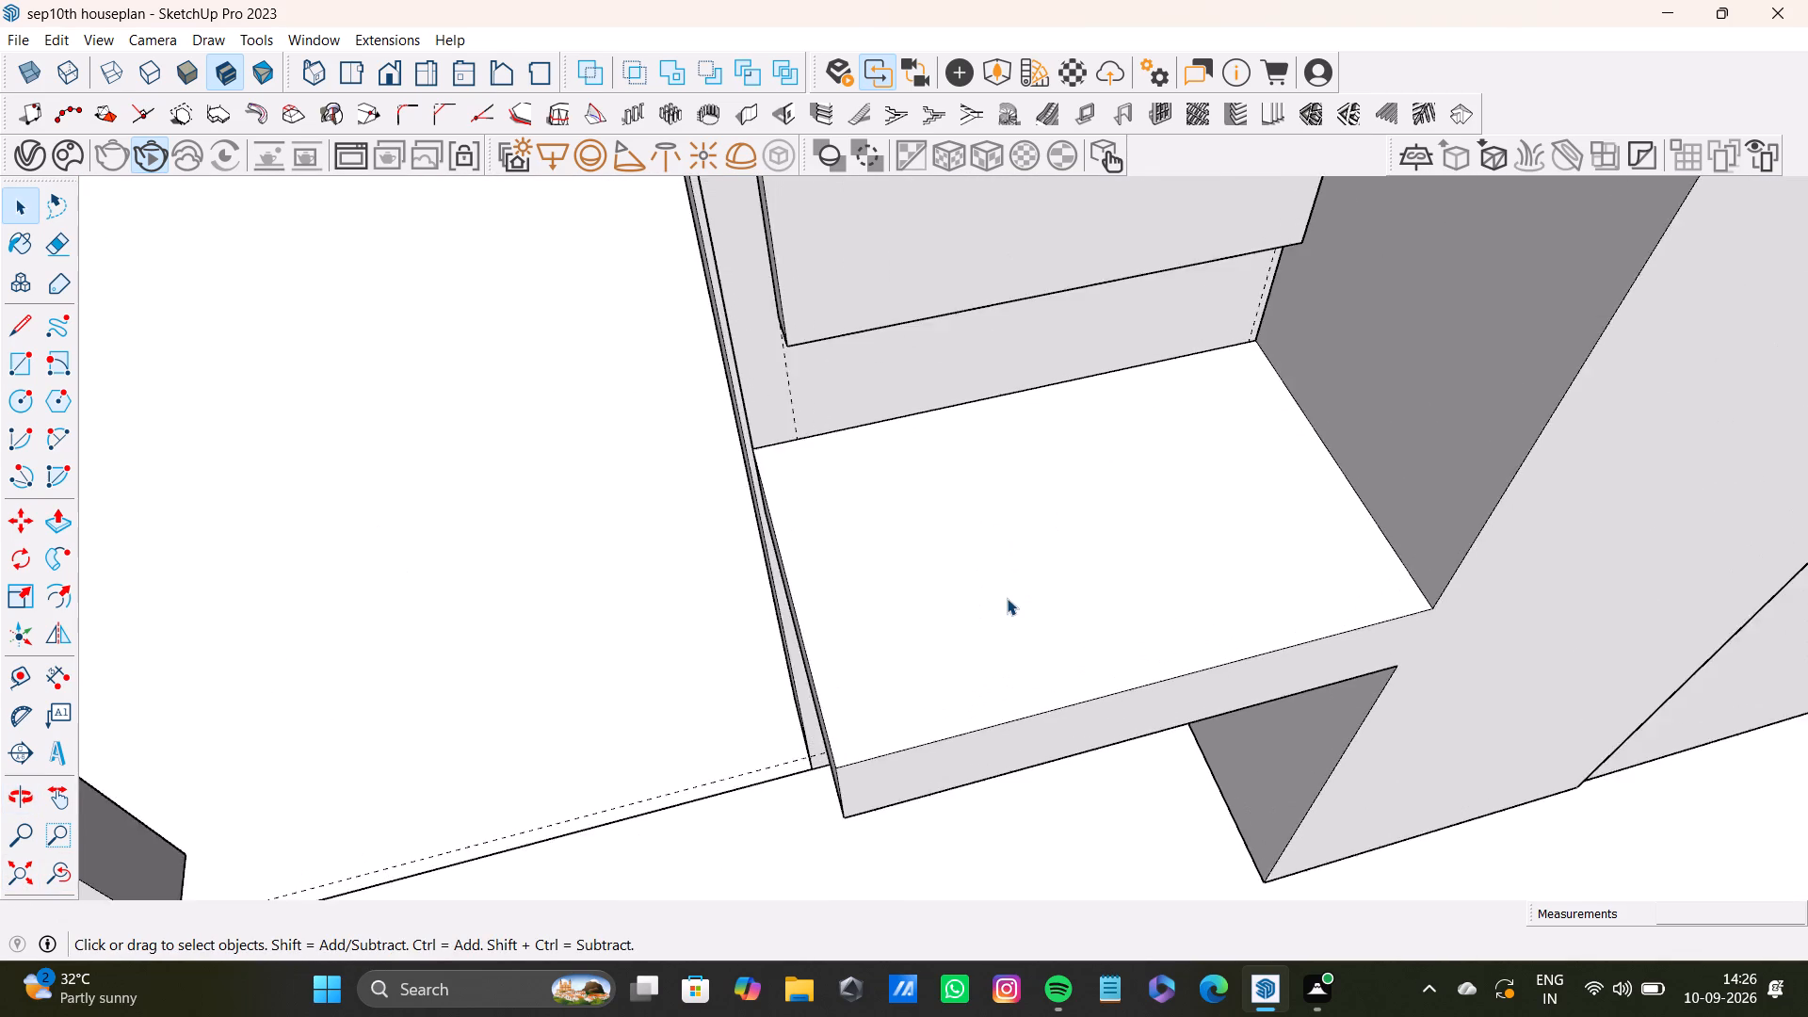
pyautogui.scroll(5, 1007, 598)
pyautogui.moveTo(1025, 597); pyautogui.dragTo(1025, 395, button='middle')
pyautogui.scroll(-6, 1030, 375)
pyautogui.keyDown('shift'); pyautogui.moveTo(1025, 402); pyautogui.dragTo(993, 447, button='middle'); pyautogui.keyUp('shift')
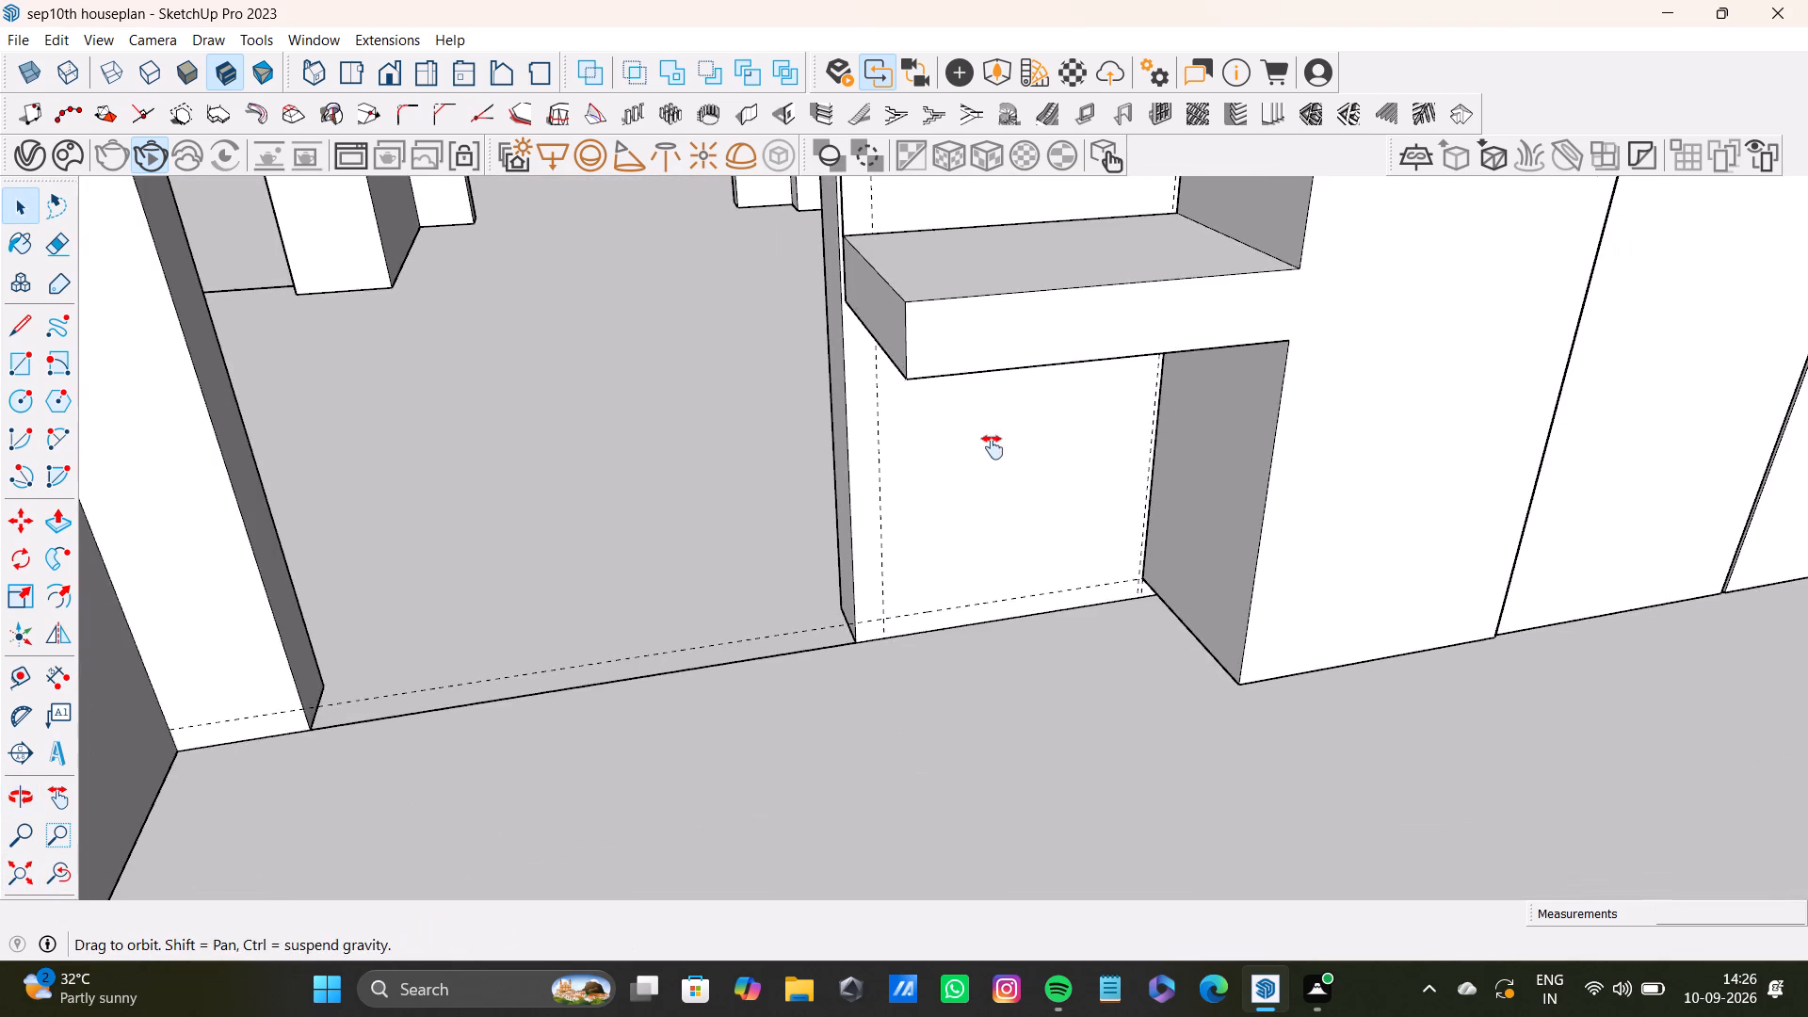
pyautogui.keyDown('shift'); pyautogui.moveTo(993, 447); pyautogui.dragTo(987, 456, button='middle'); pyautogui.keyUp('shift')
pyautogui.moveTo(990, 450); pyautogui.dragTo(939, 444, button='middle')
# Open the cabinet group for editing and delete the leftover dividing edge on the shelf's underside.
pyautogui.moveTo(936, 437); pyautogui.dragTo(890, 300, button='middle')
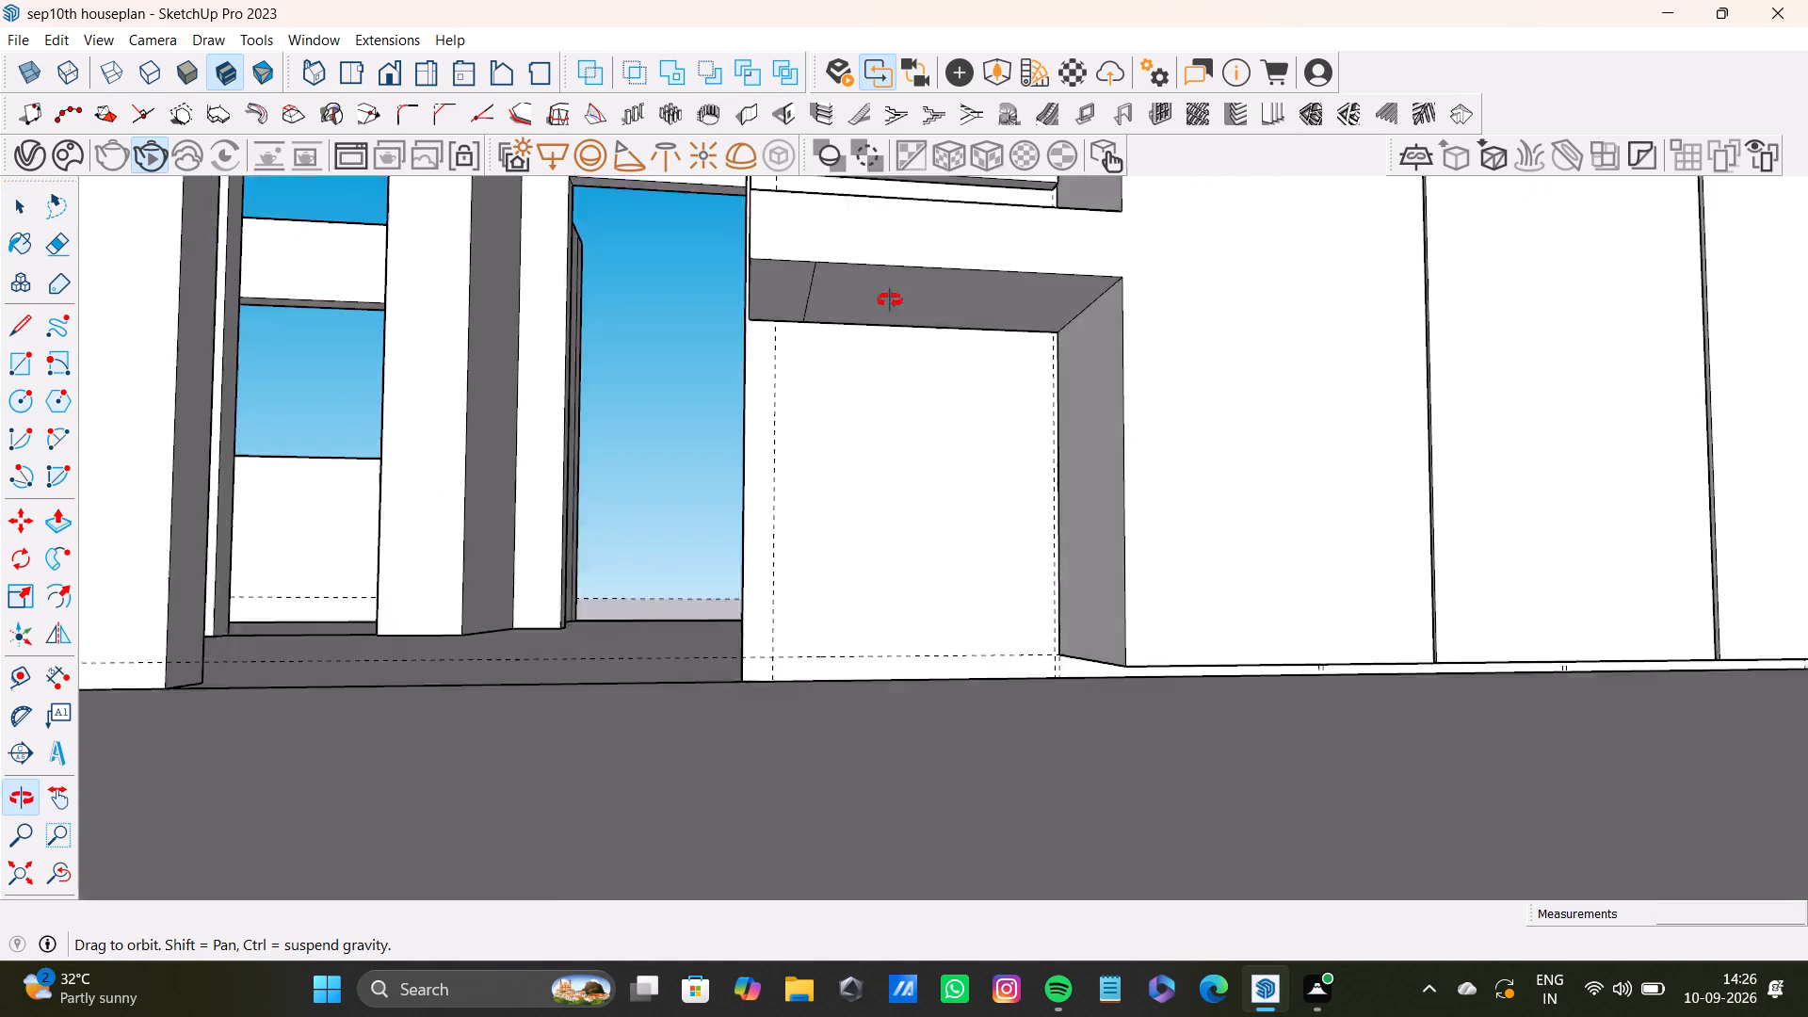
pyautogui.moveTo(890, 300); pyautogui.dragTo(890, 294, button='middle')
pyautogui.scroll(6, 847, 289)
pyautogui.click(797, 272)
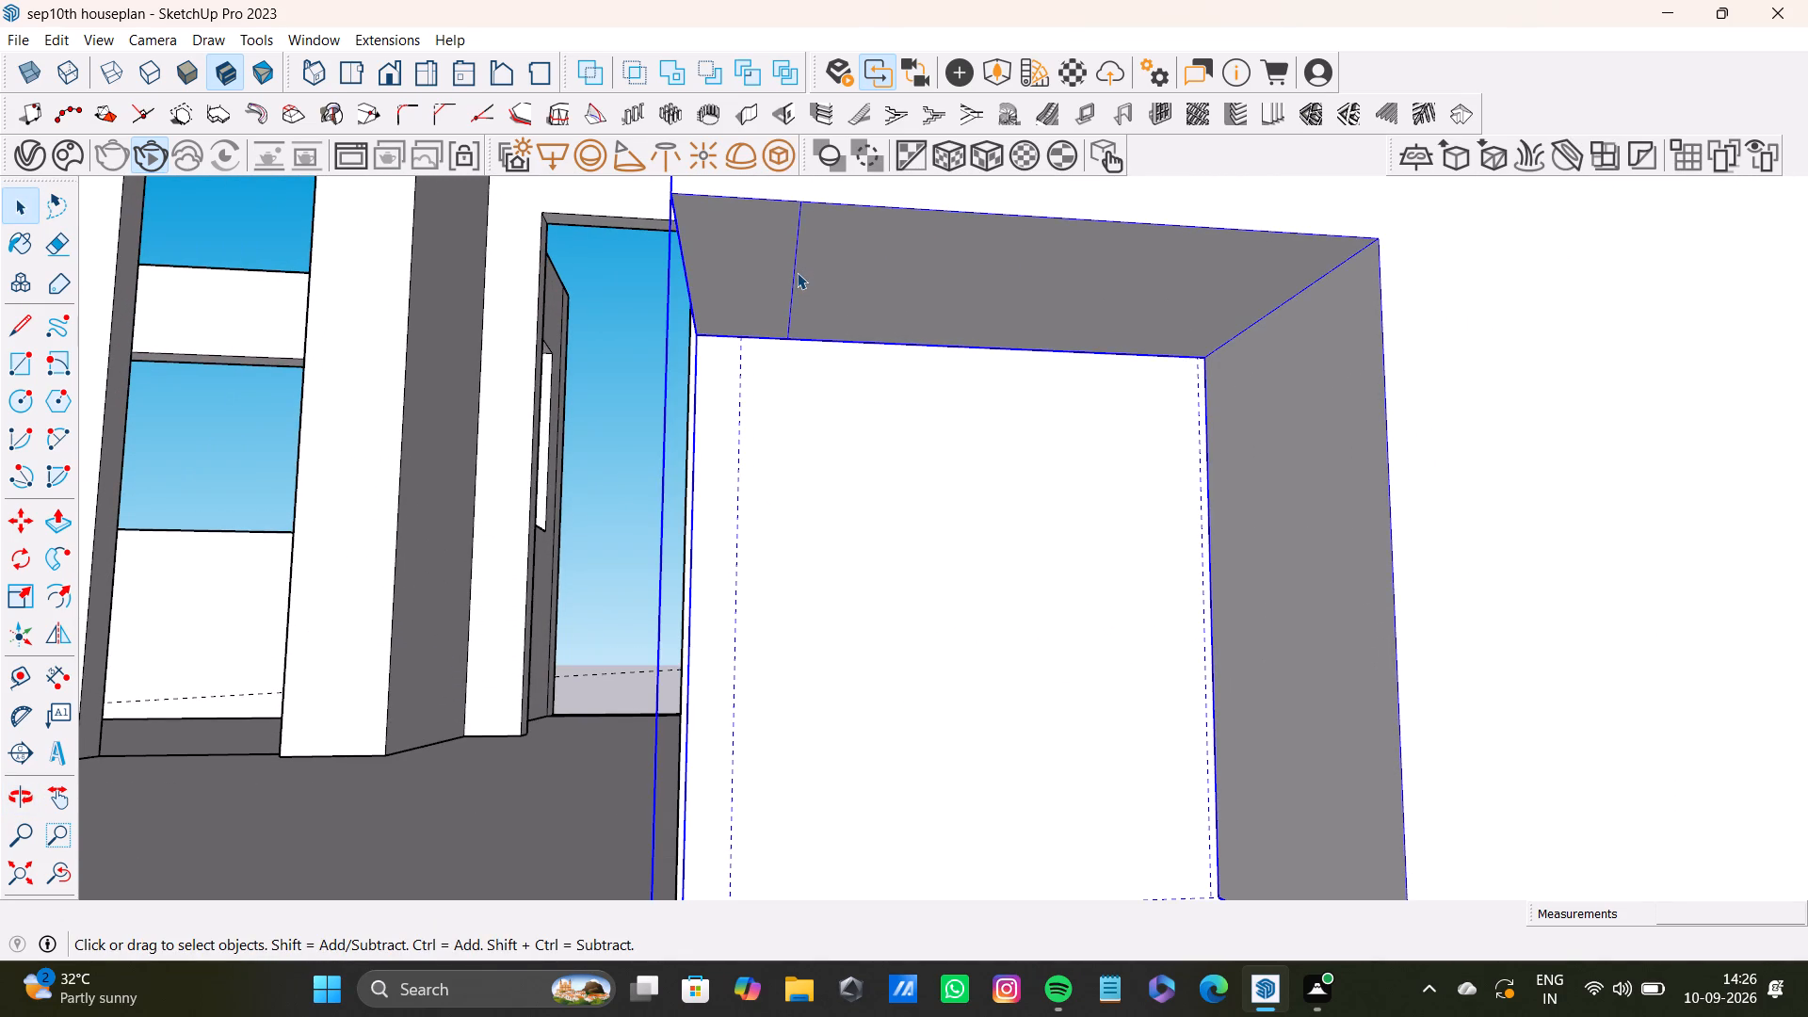
pyautogui.click(878, 299)
pyautogui.scroll(4, 811, 288)
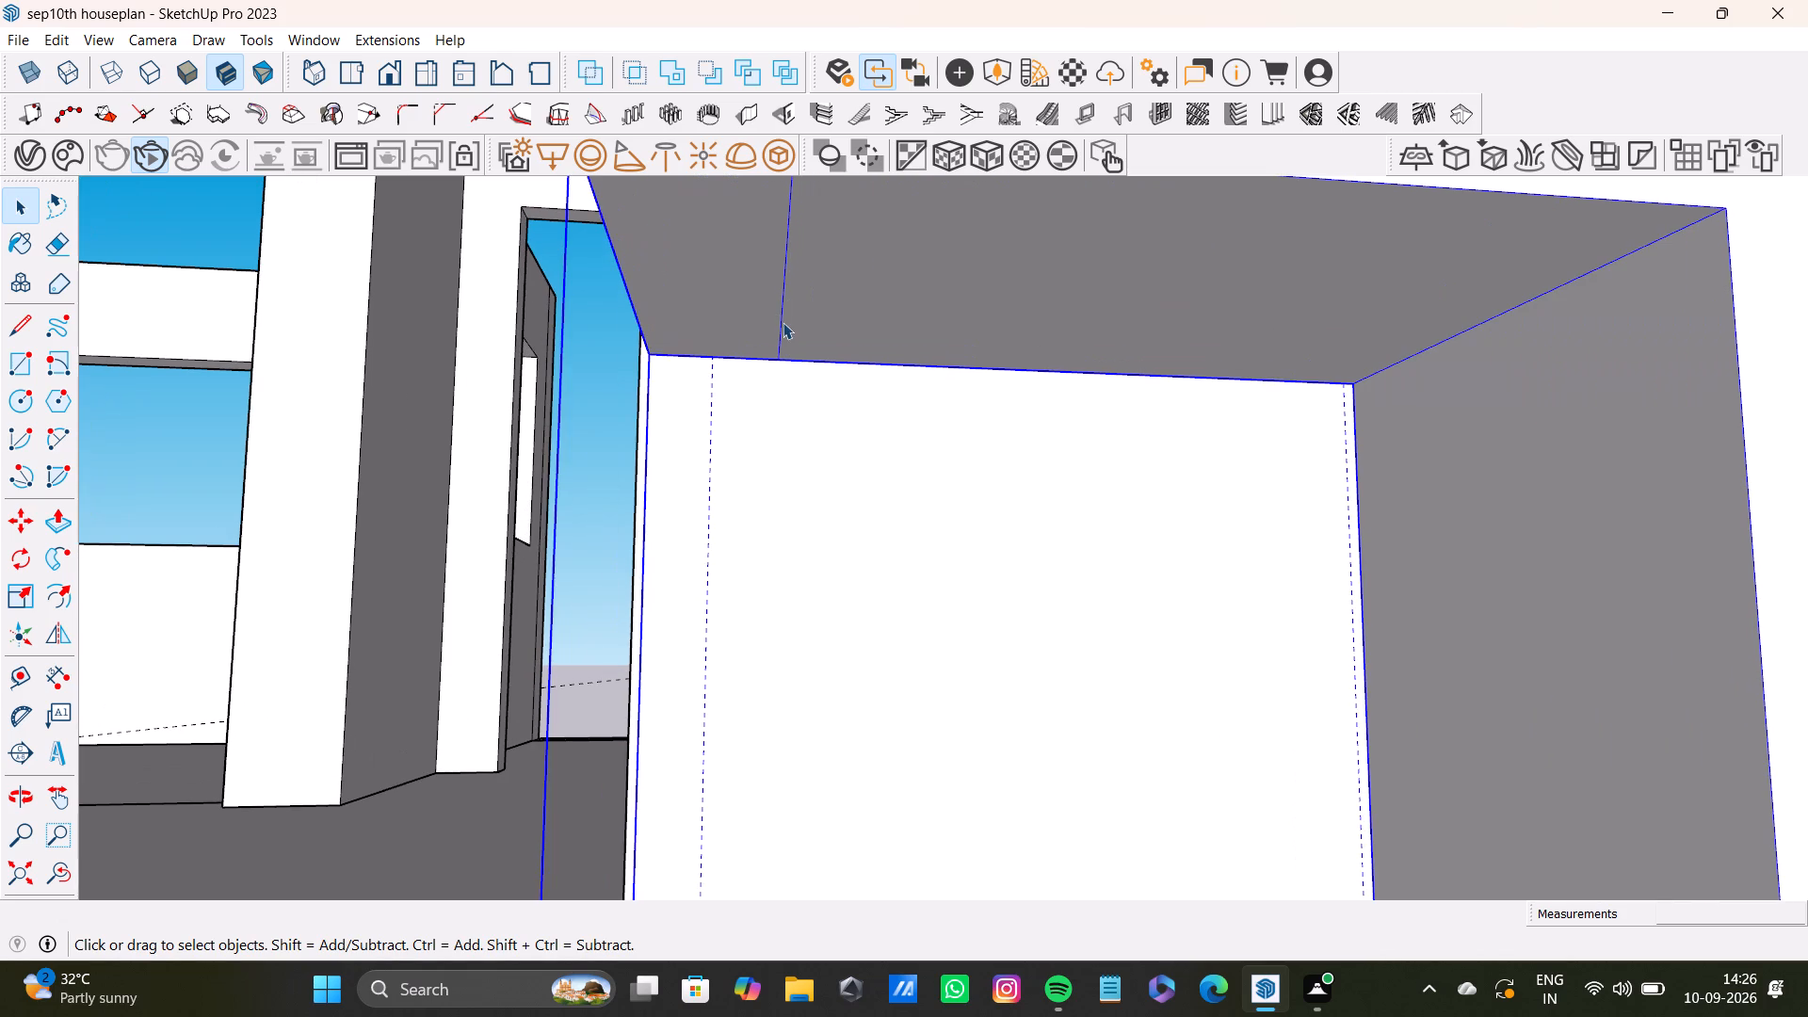
pyautogui.click(784, 323)
pyautogui.doubleClick(826, 296)
pyautogui.click(827, 296)
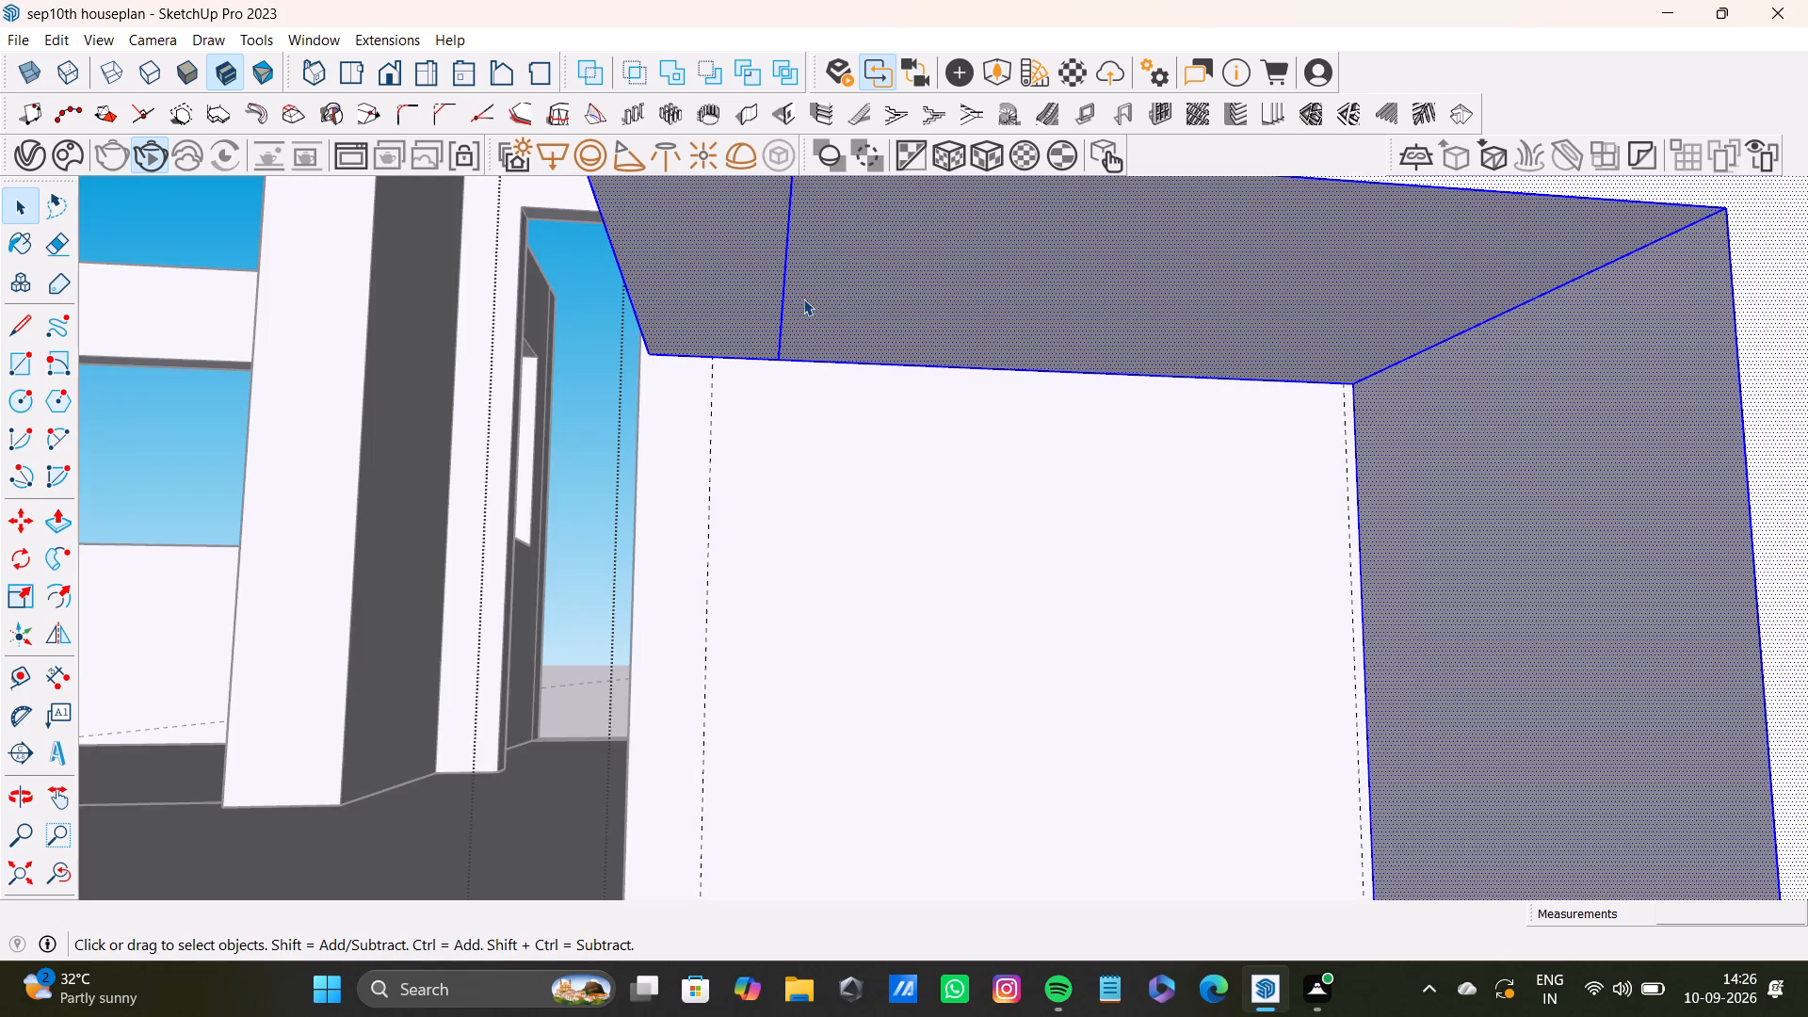
pyautogui.click(782, 308)
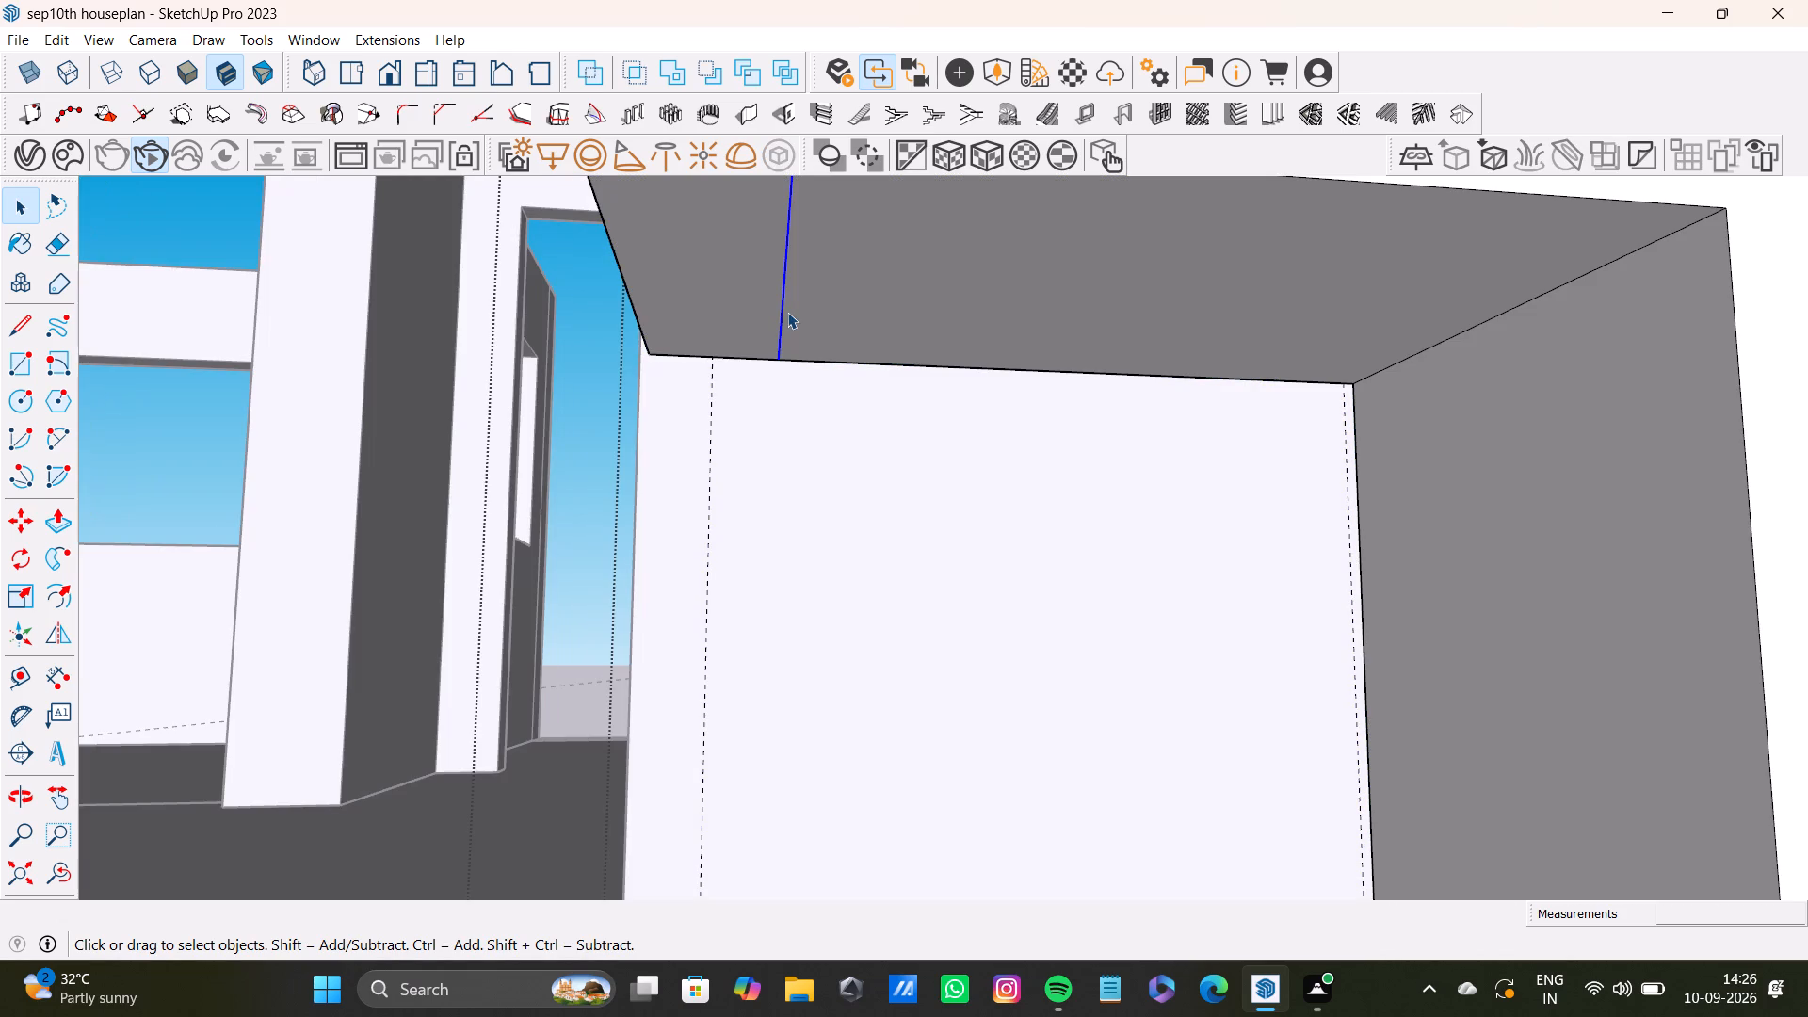
pyautogui.press('Delete')
pyautogui.scroll(-7, 789, 317)
pyautogui.moveTo(913, 366); pyautogui.dragTo(913, 419, button='middle')
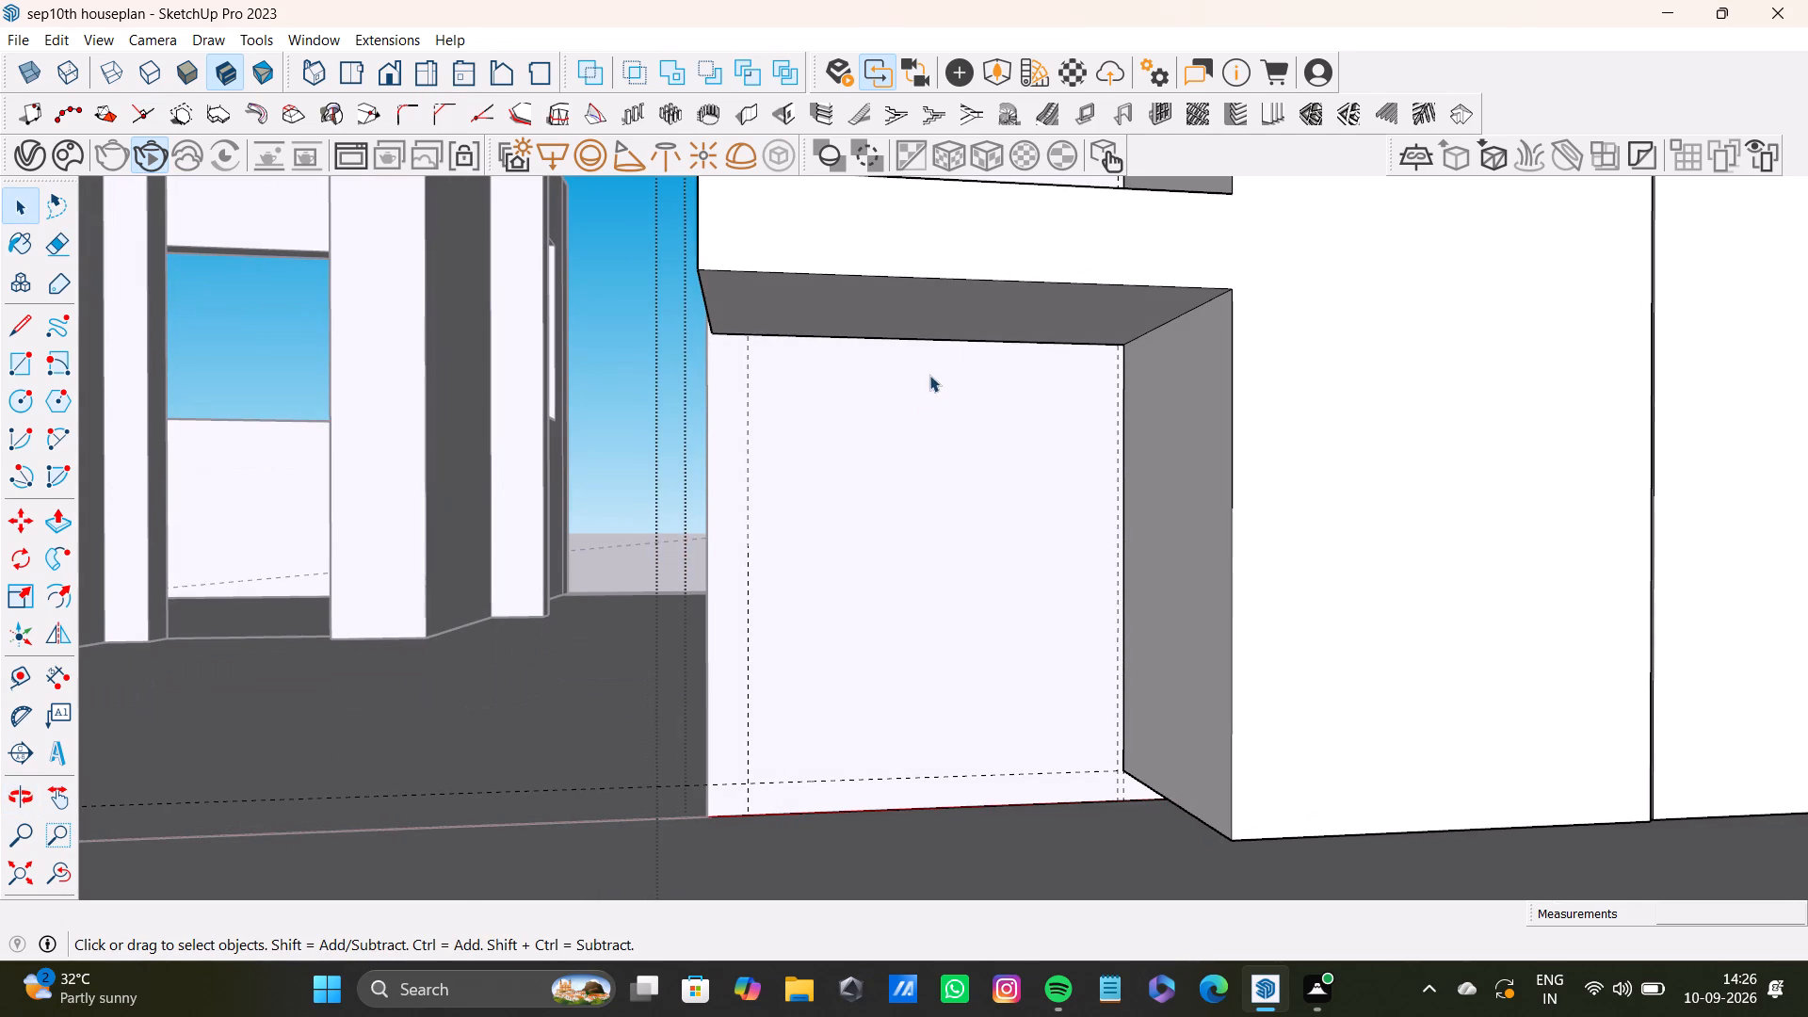
pyautogui.scroll(2, 892, 370)
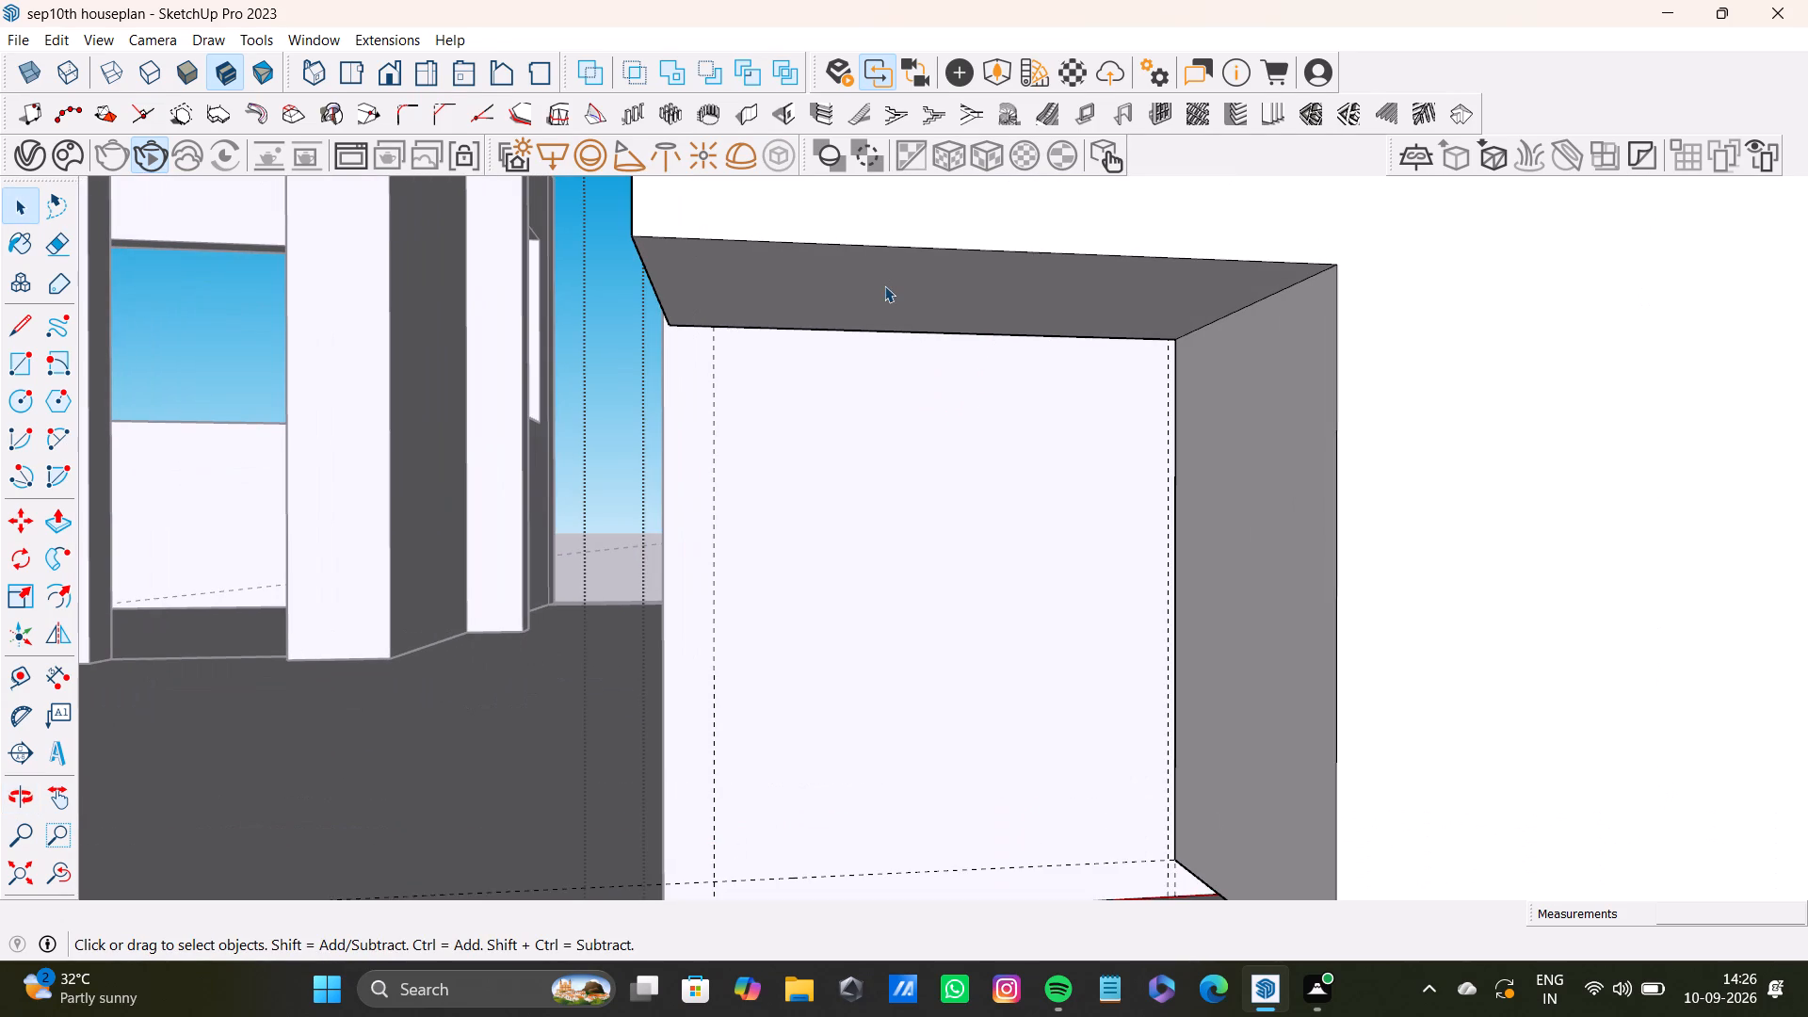
# Push/Pull the underside of the first bay's shelf down to the floor to form a solid base block.
pyautogui.click(889, 284)
pyautogui.press('p')
pyautogui.moveTo(889, 282); pyautogui.dragTo(885, 568)
pyautogui.scroll(-4, 883, 572)
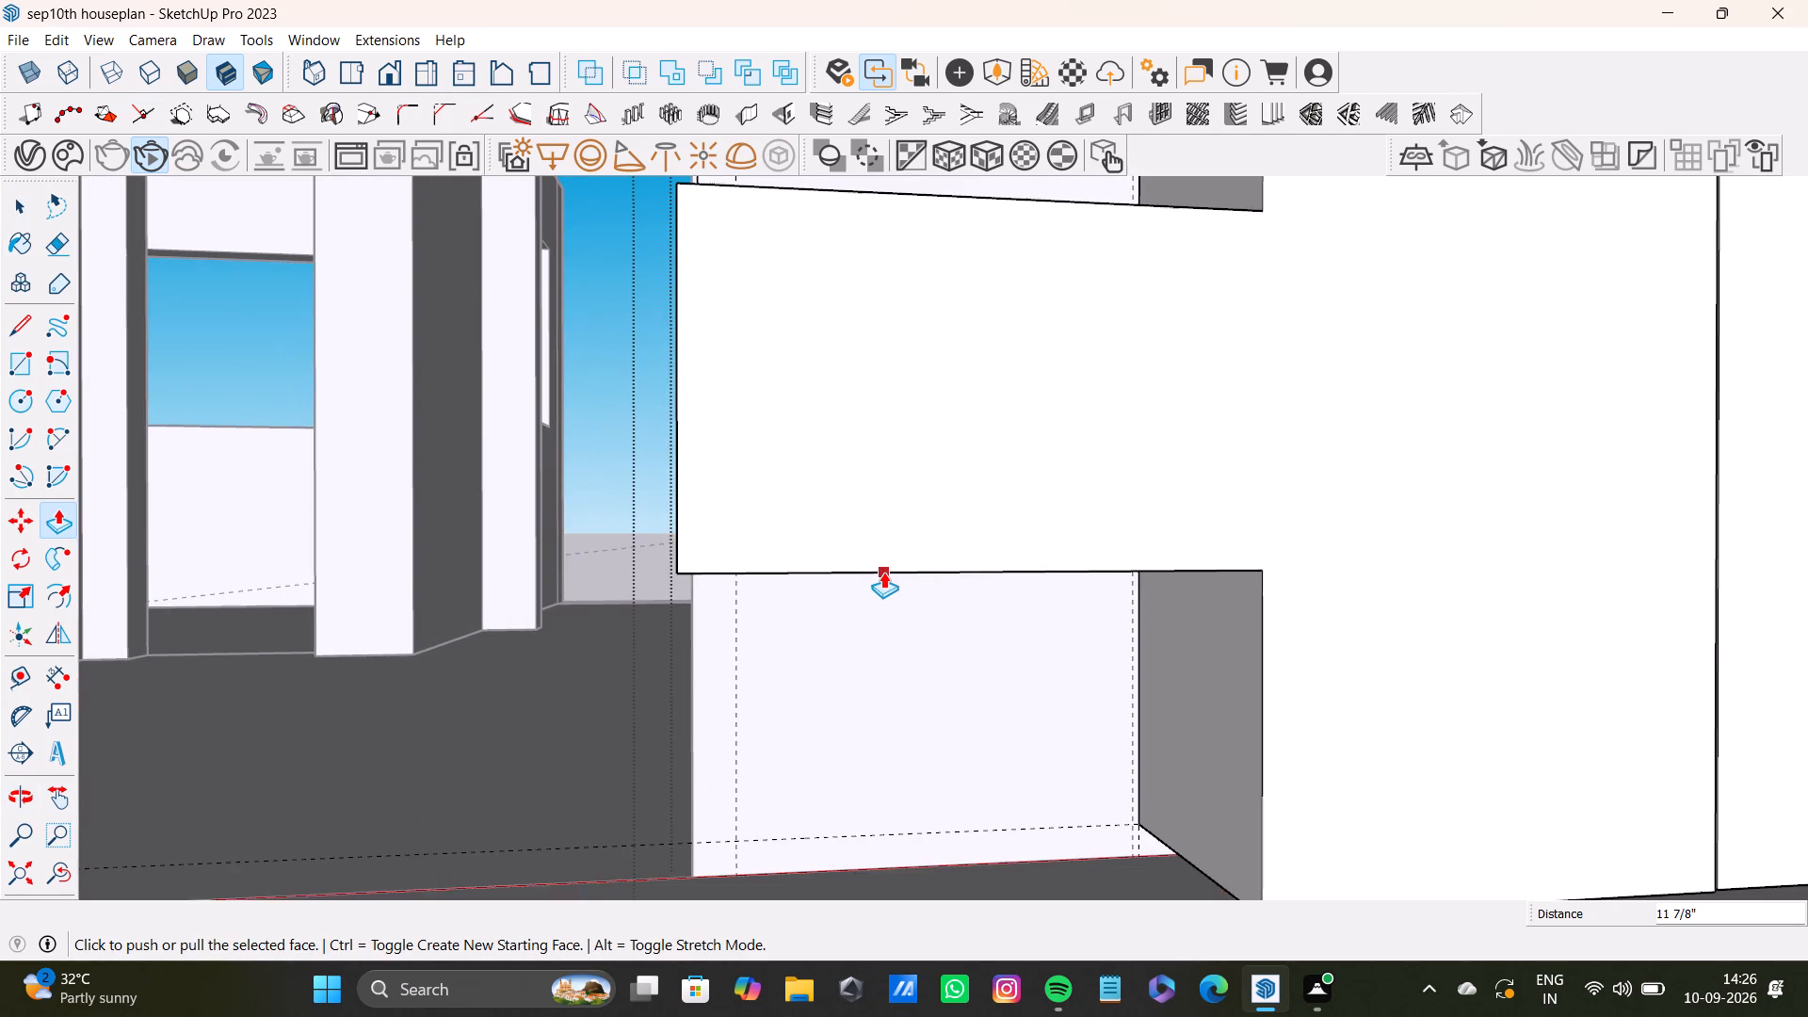
pyautogui.moveTo(893, 631); pyautogui.dragTo(907, 452, button='middle')
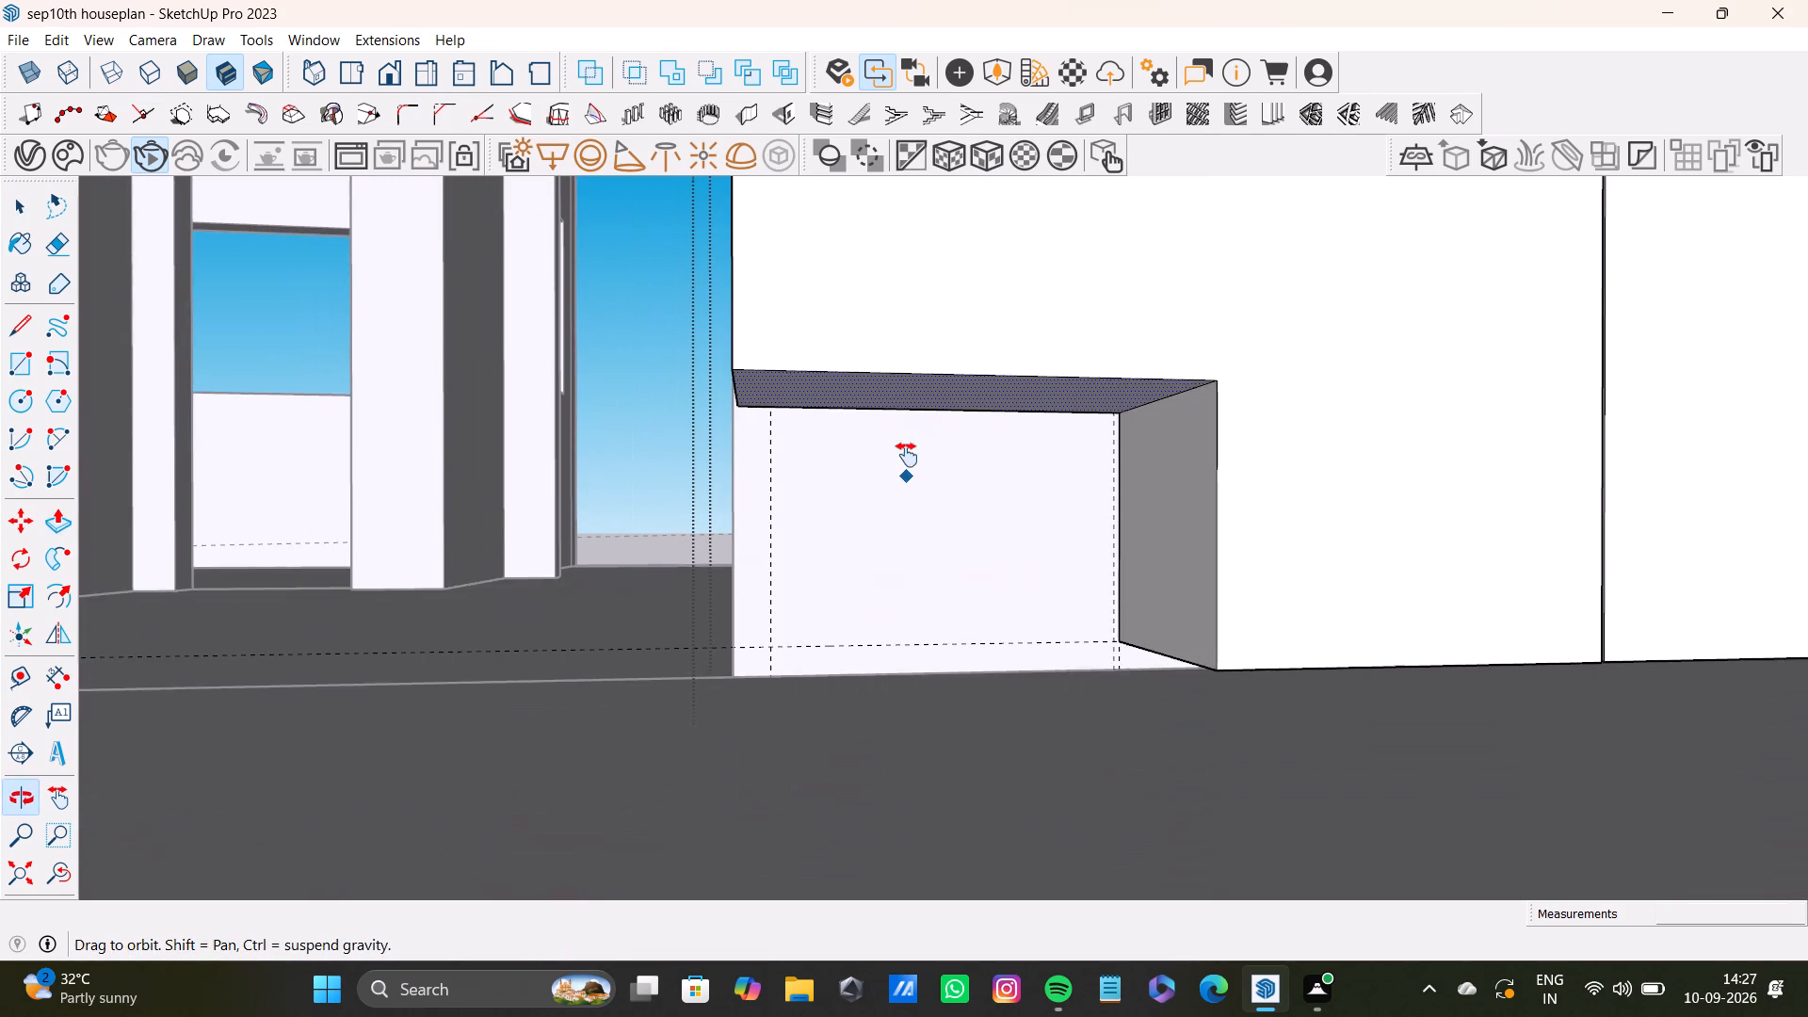
pyautogui.moveTo(989, 363); pyautogui.dragTo(1213, 633)
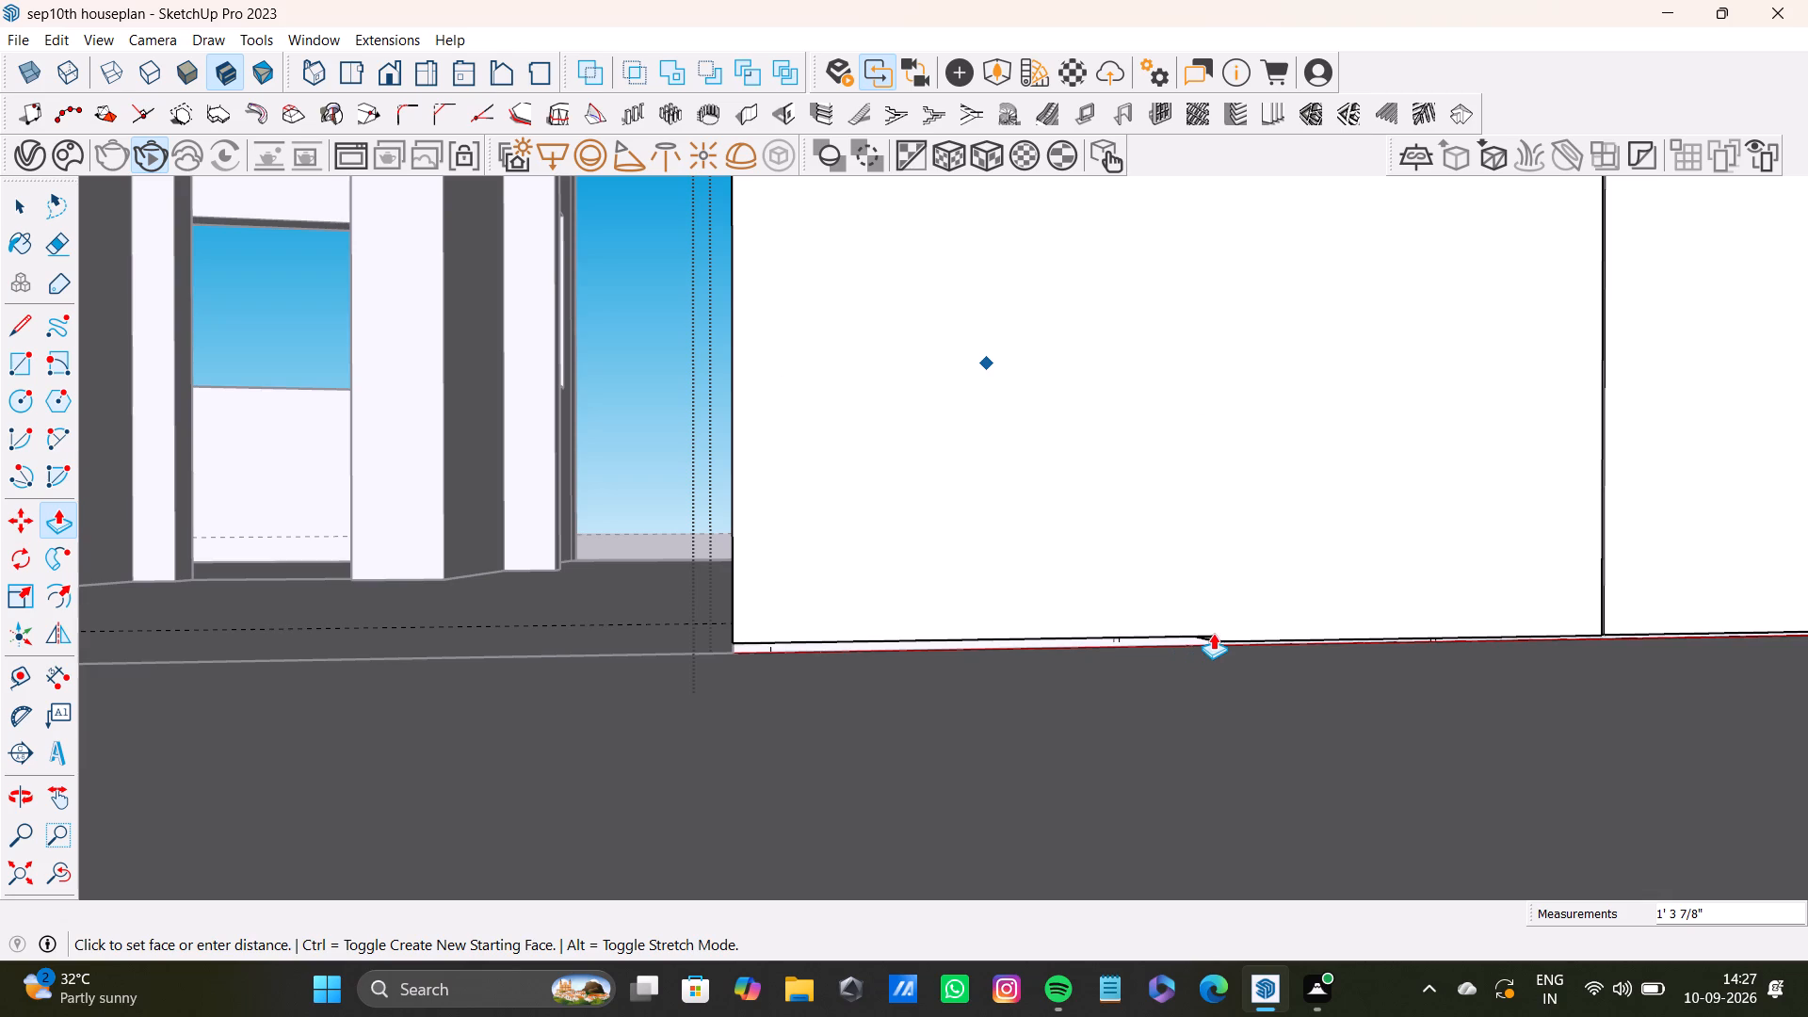
pyautogui.moveTo(1213, 633); pyautogui.dragTo(1208, 638)
# Place a vertical guide through the base block's inner front corner and draw an edge along it down to the floor.
pyautogui.scroll(-4, 928, 580)
pyautogui.moveTo(944, 566); pyautogui.dragTo(985, 682, button='middle')
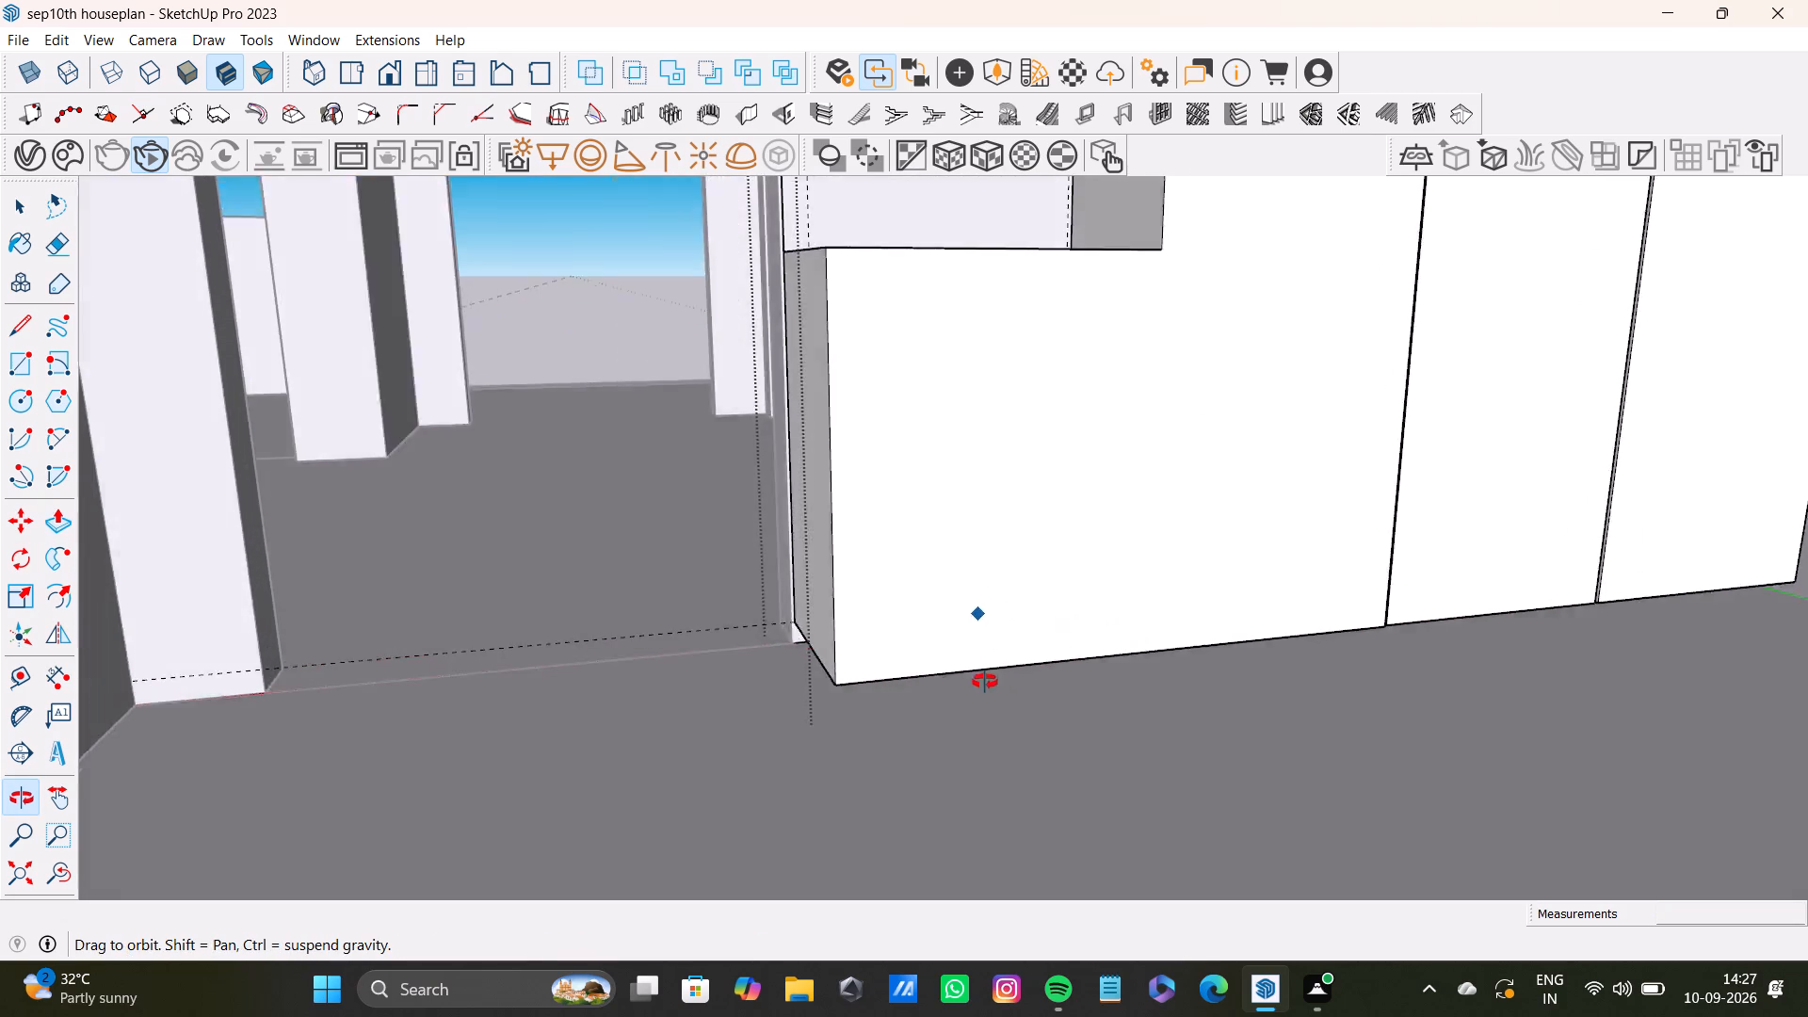
pyautogui.moveTo(985, 682); pyautogui.dragTo(958, 754, button='middle')
pyautogui.scroll(-4, 897, 525)
pyautogui.keyDown('shift'); pyautogui.middleClick(938, 469); pyautogui.keyUp('shift')
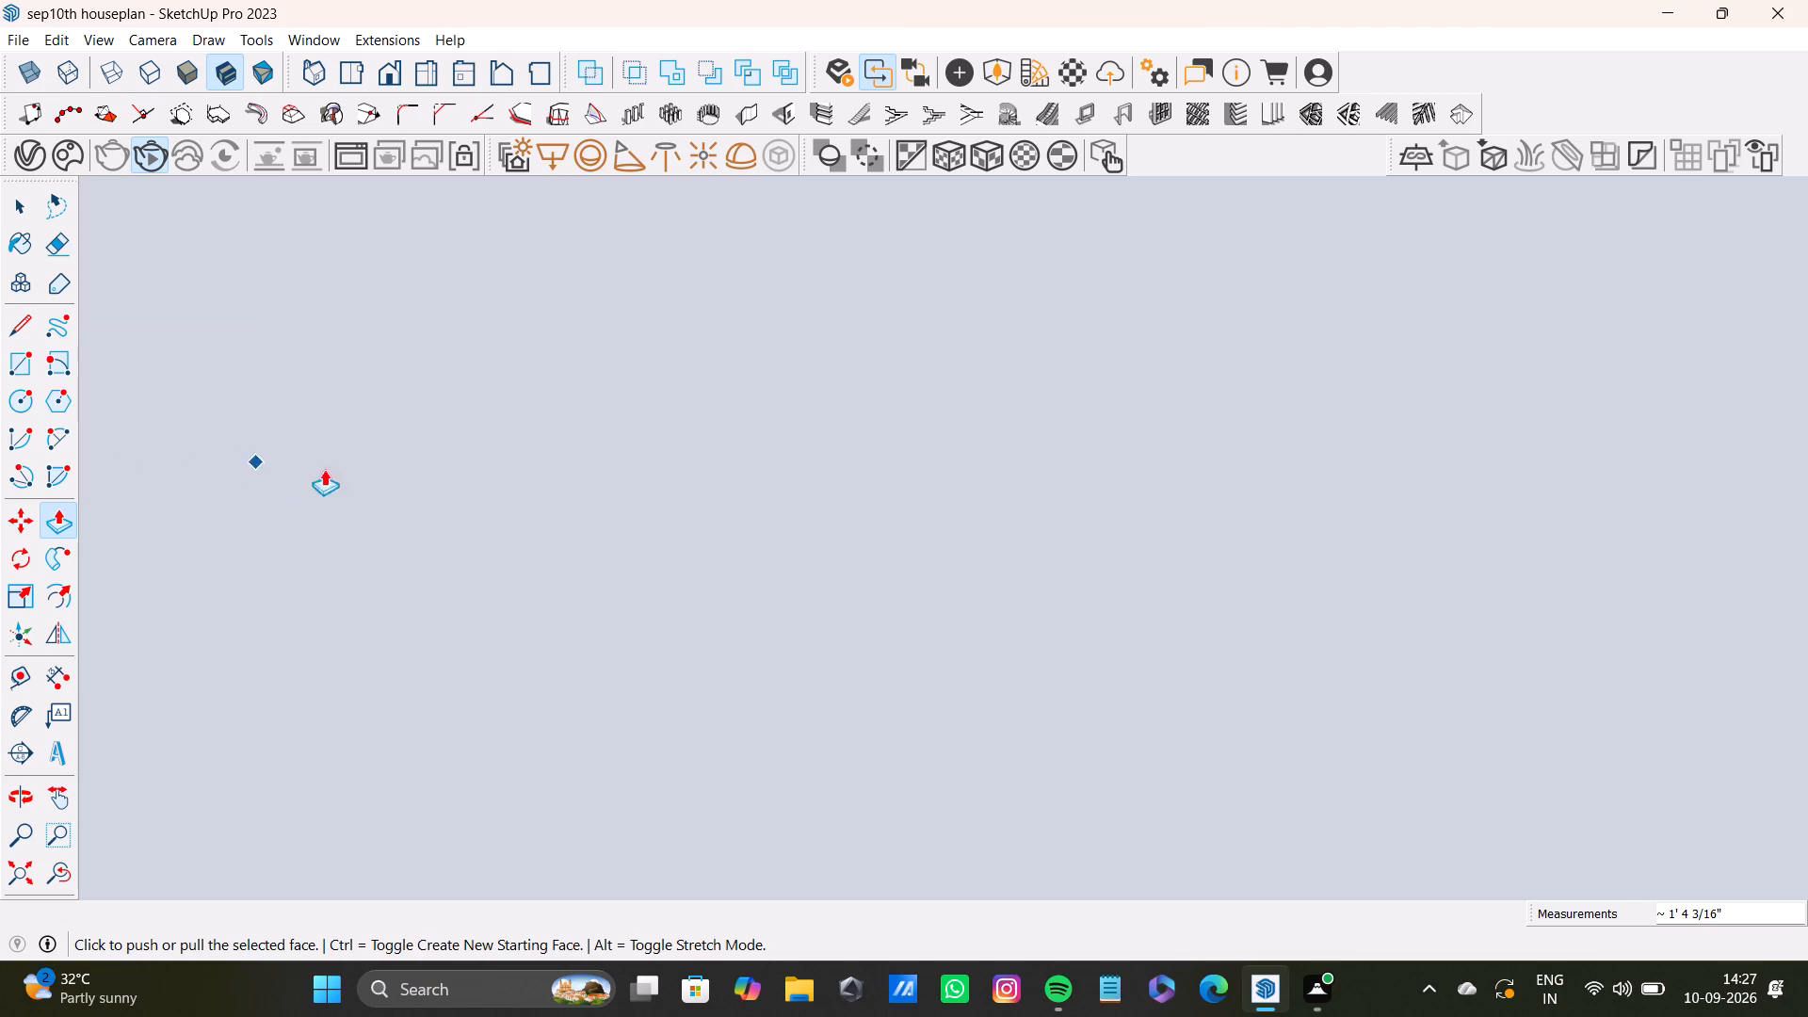
pyautogui.scroll(-4, 596, 395)
pyautogui.click(64, 875)
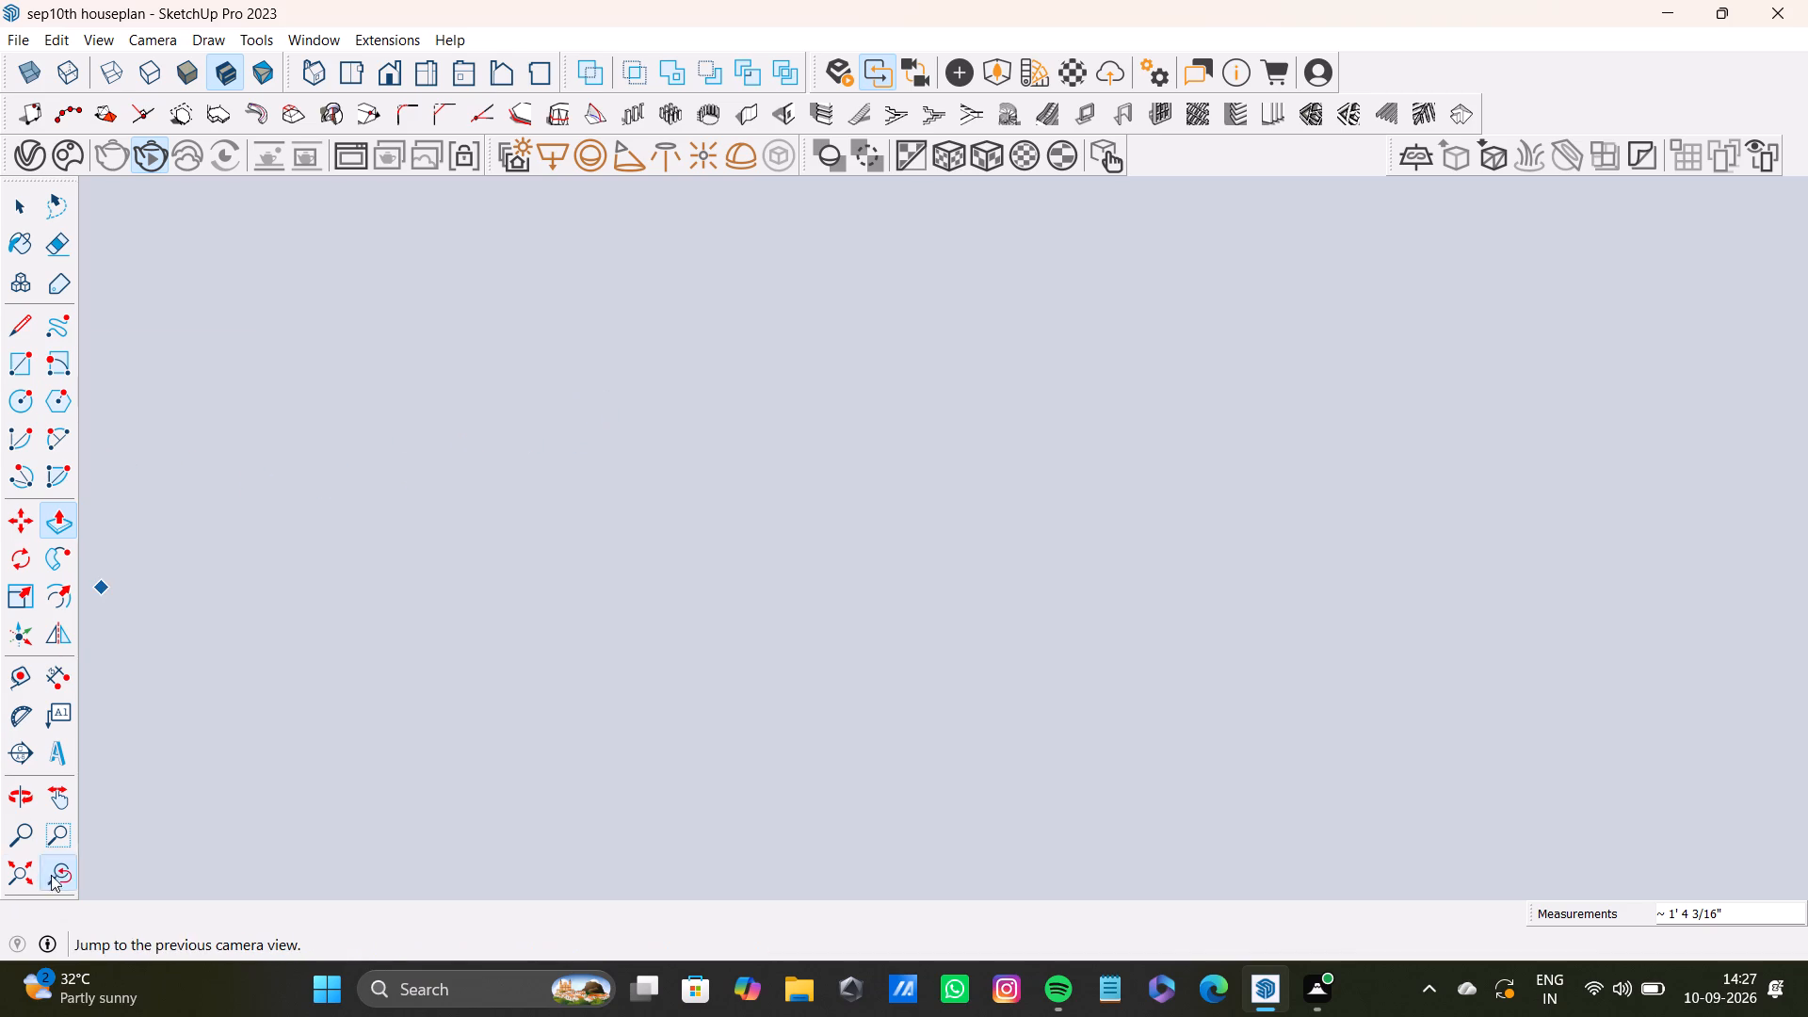
pyautogui.click(22, 870)
pyautogui.moveTo(664, 574); pyautogui.dragTo(644, 759, button='middle')
pyautogui.scroll(15, 756, 465)
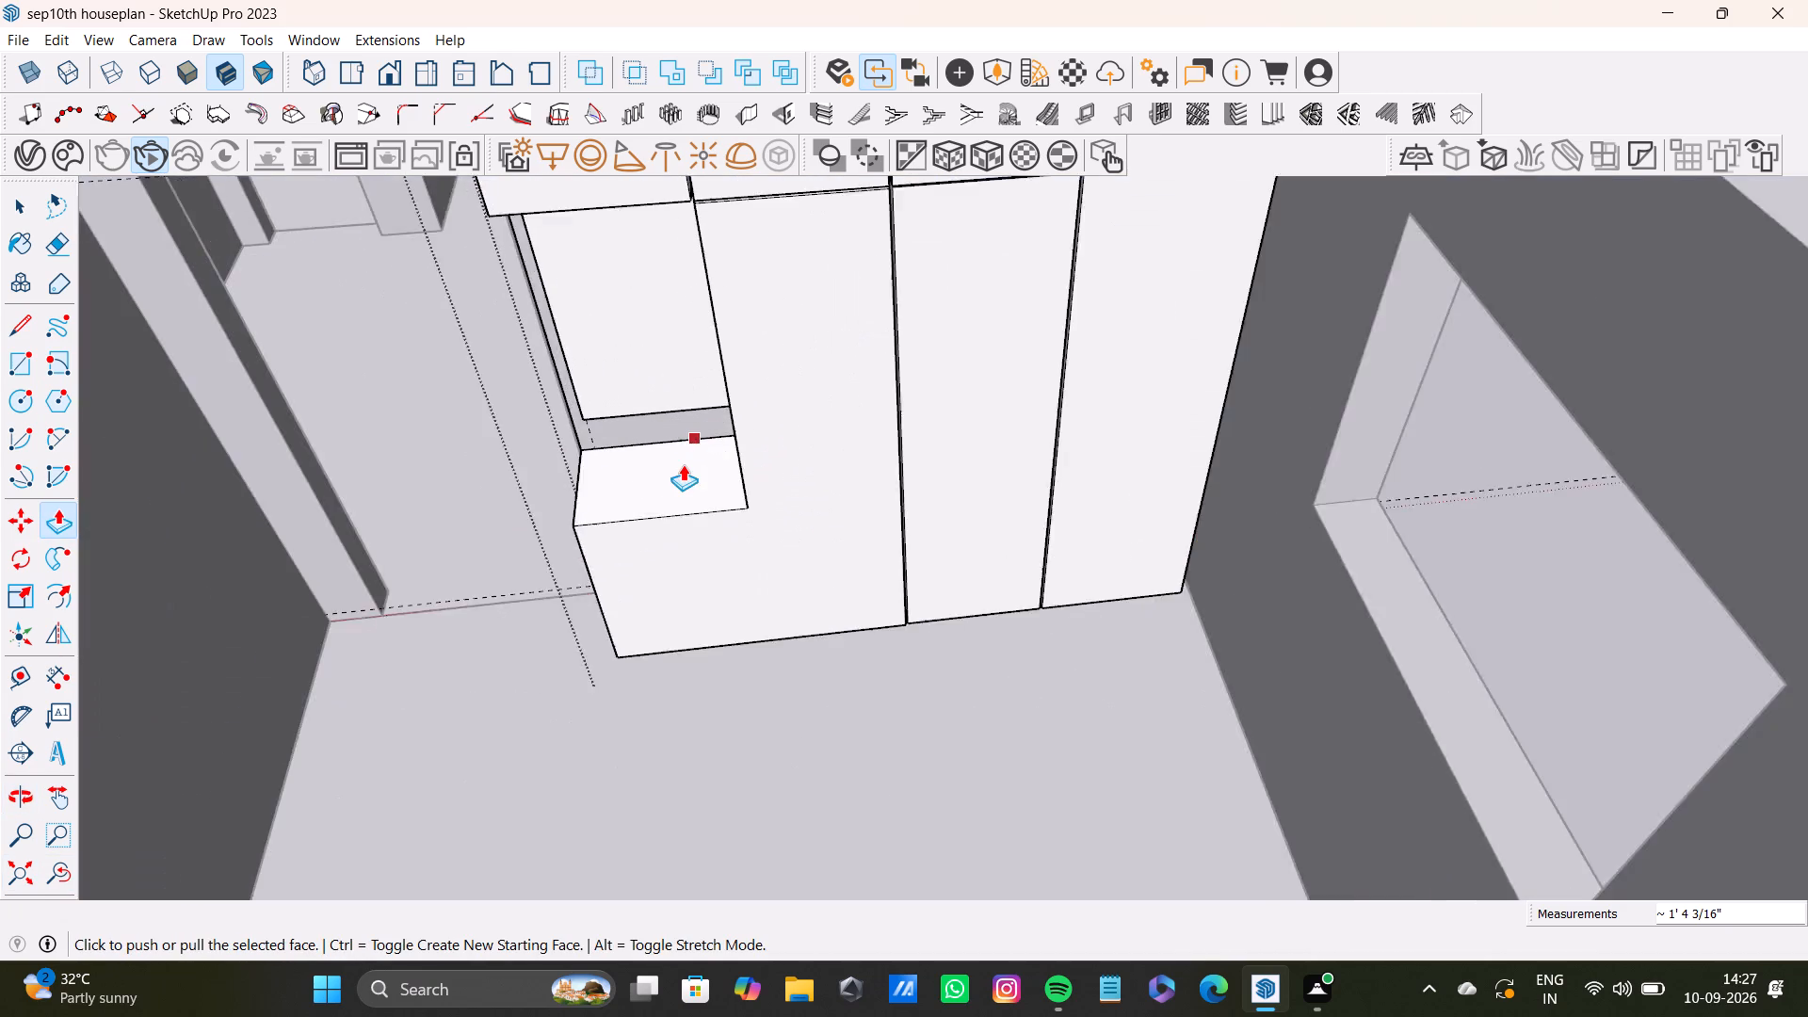
pyautogui.scroll(3, 683, 464)
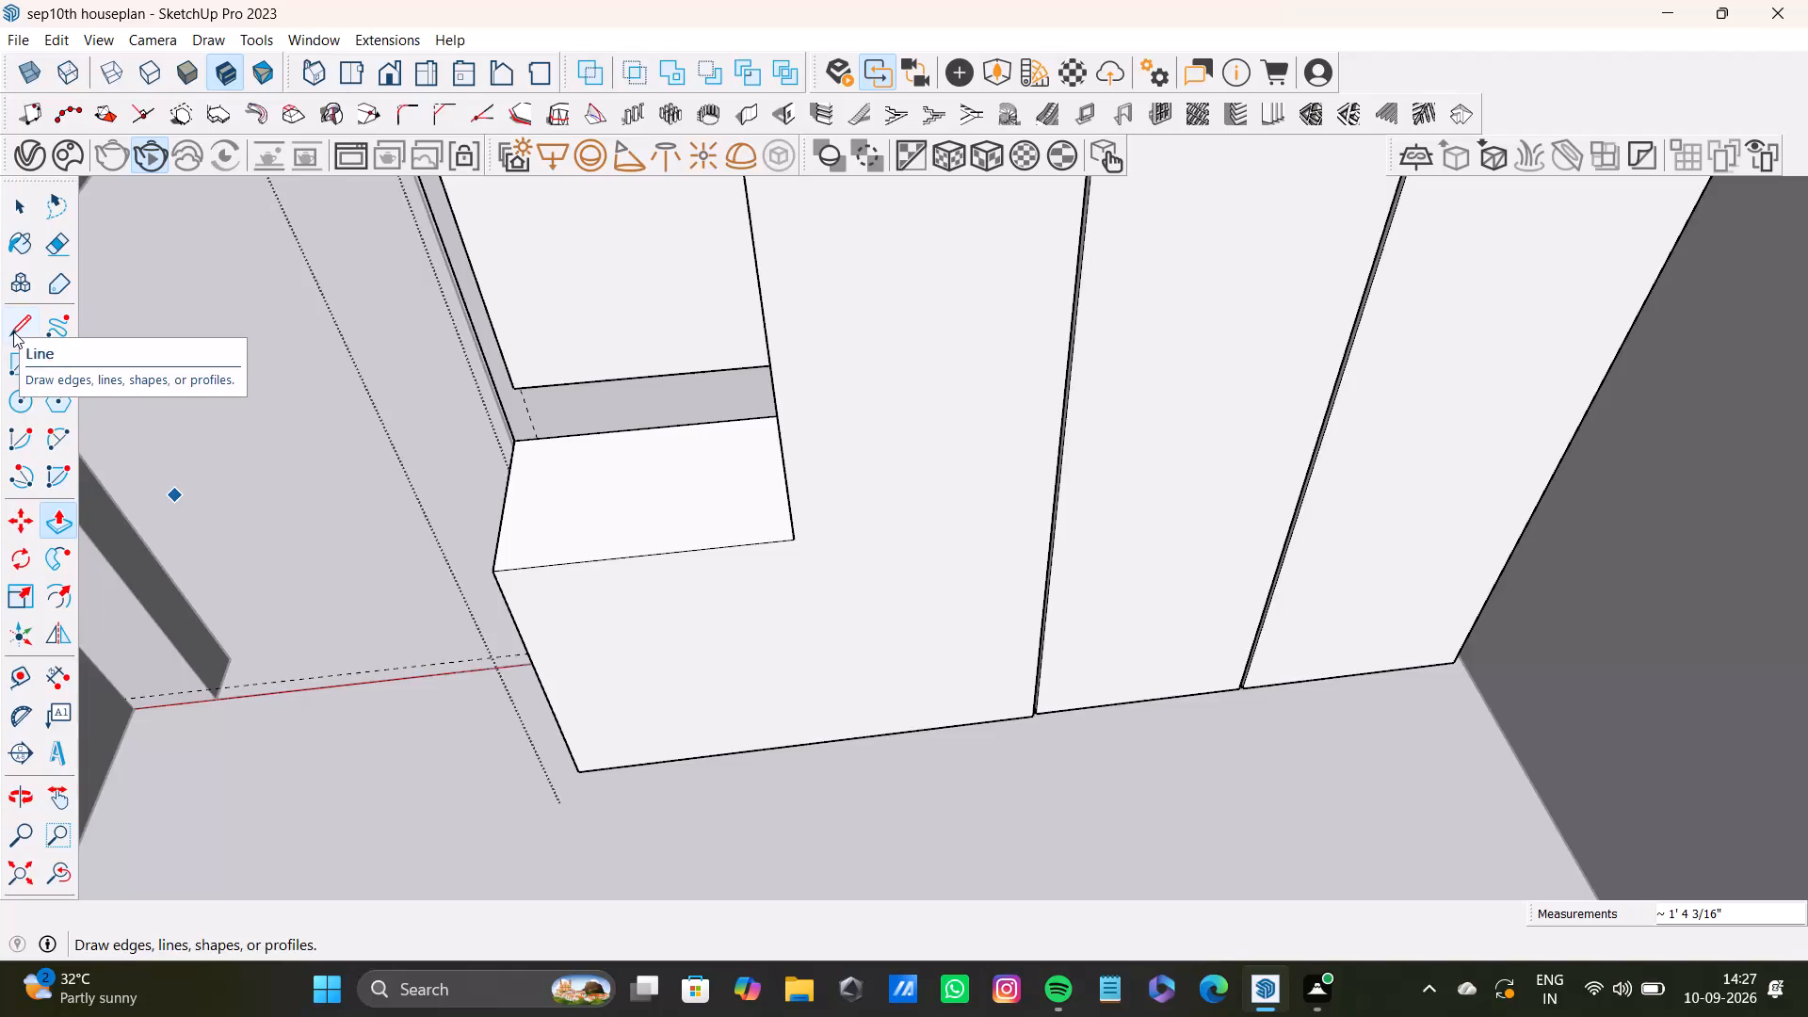
pyautogui.click(12, 685)
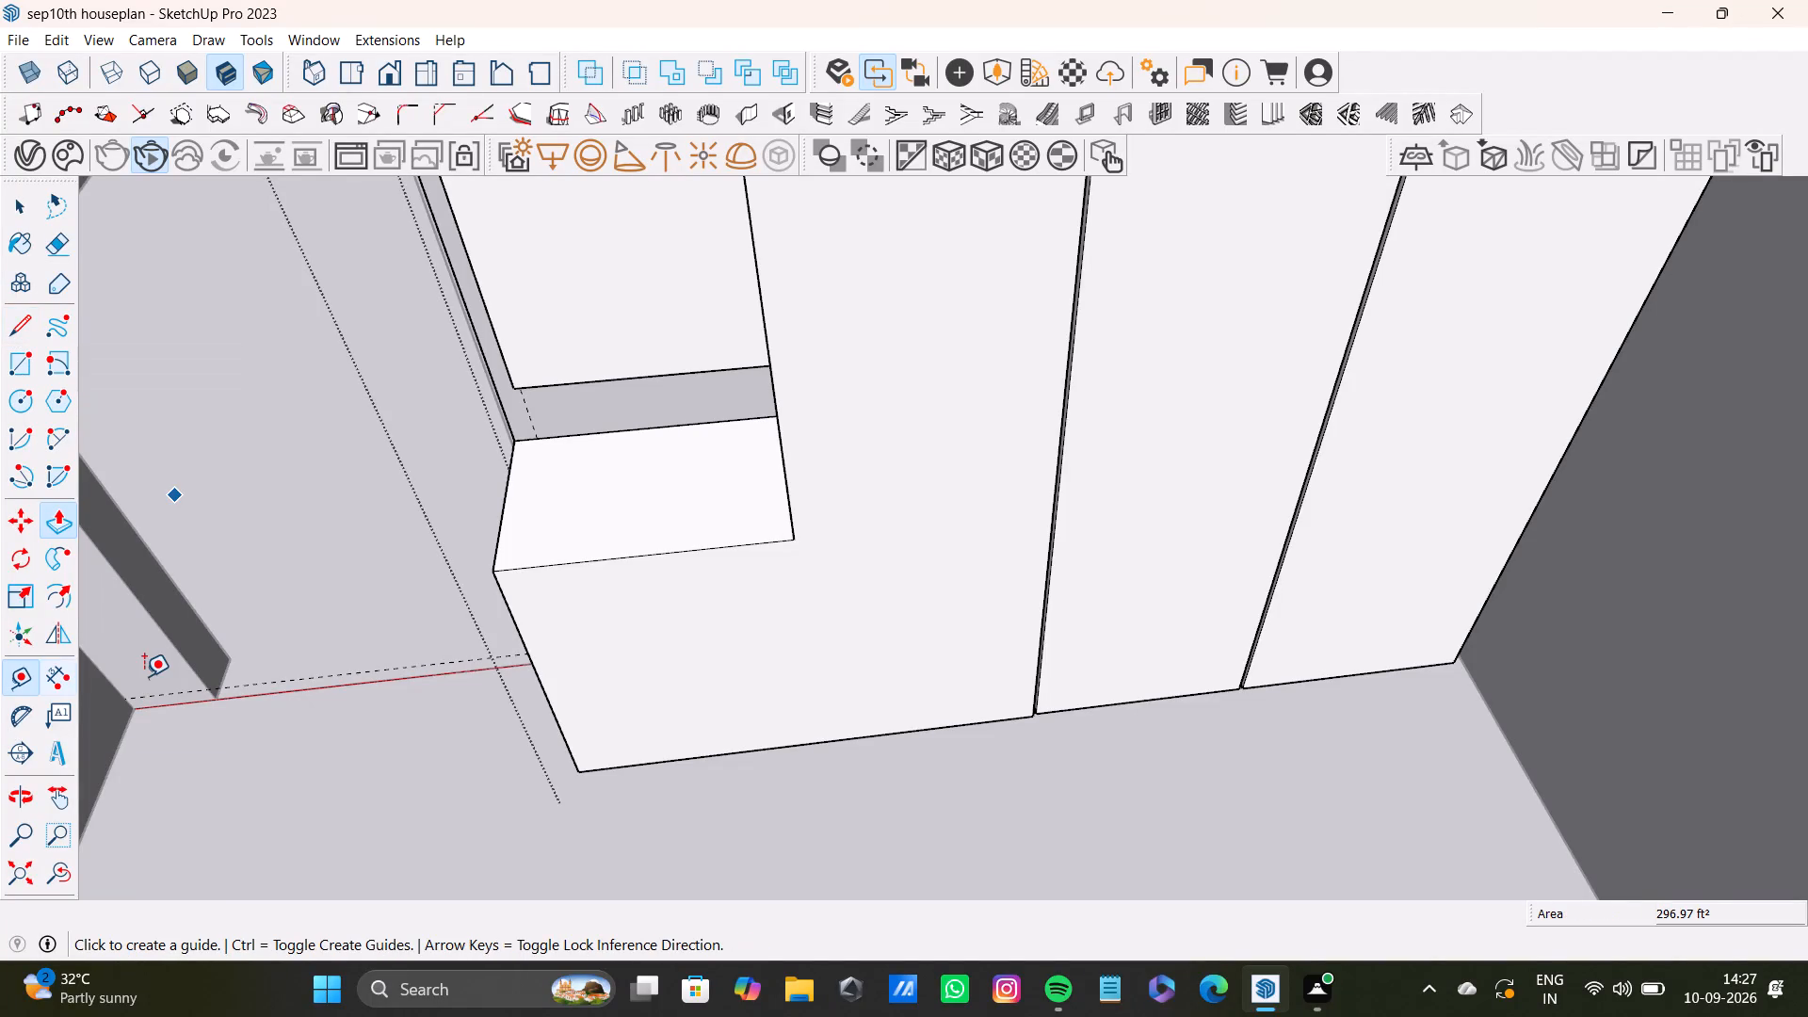
pyautogui.click(544, 693)
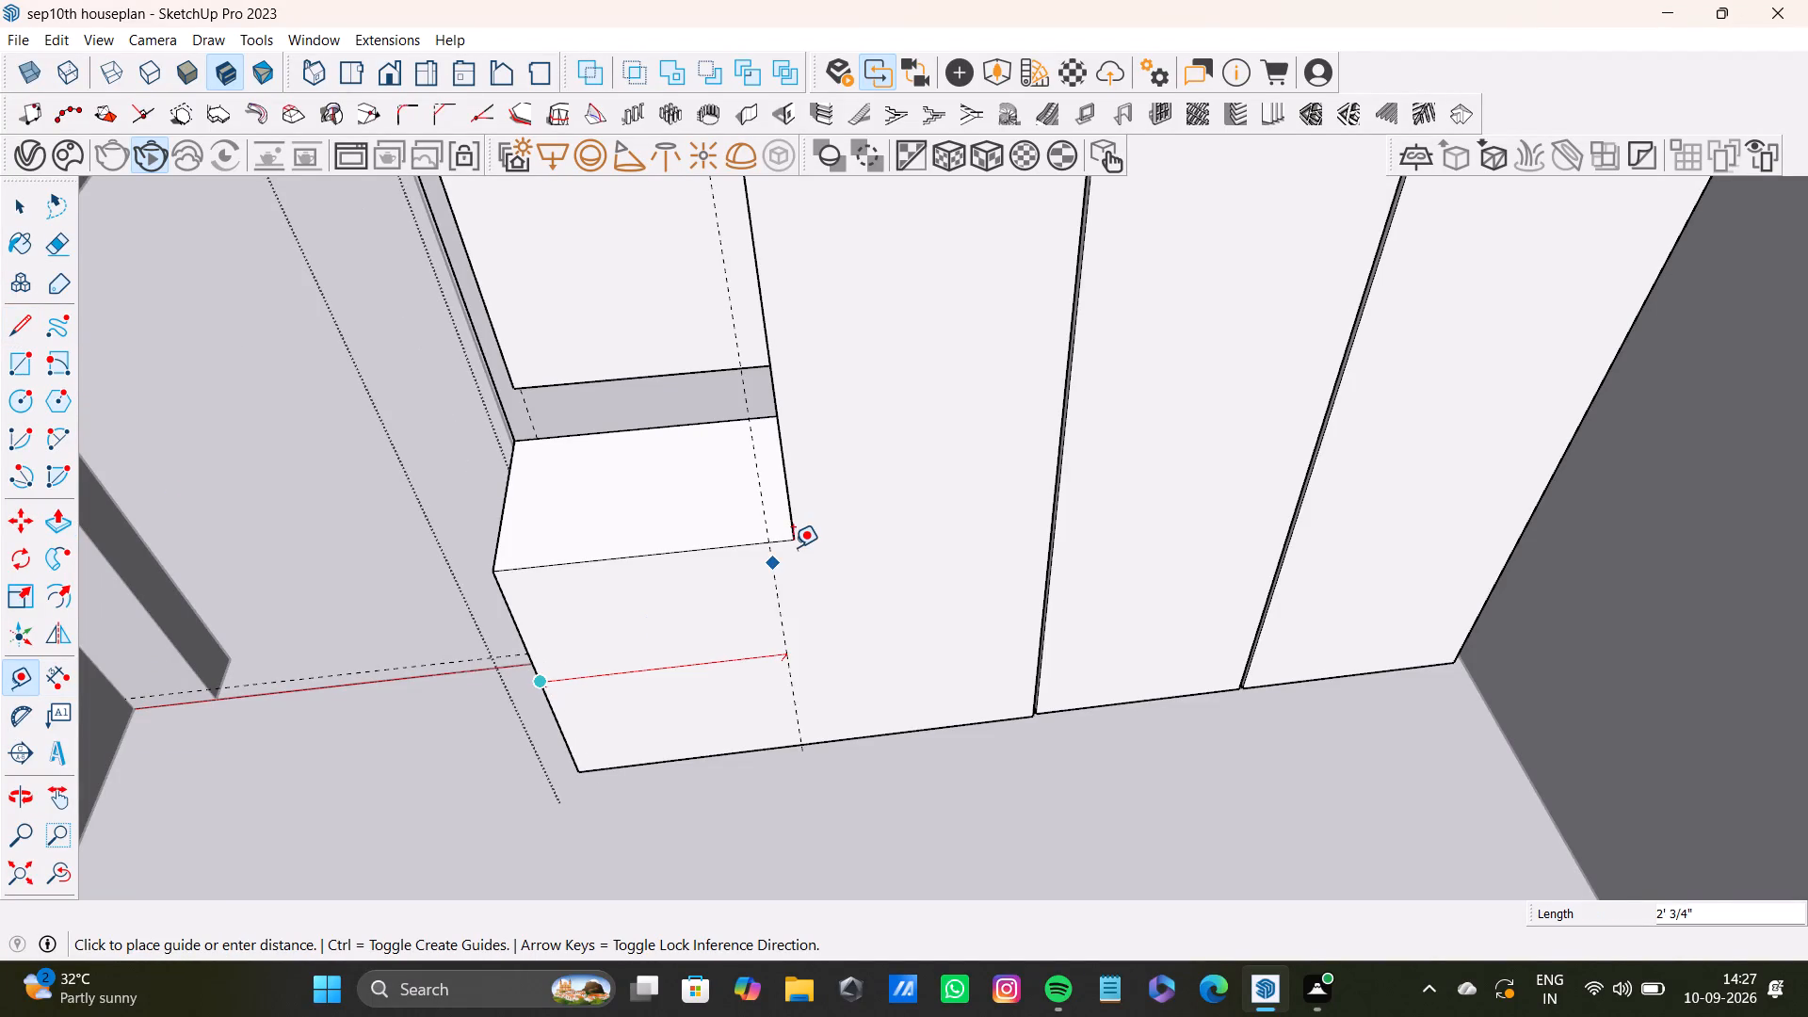
pyautogui.click(795, 545)
pyautogui.click(19, 322)
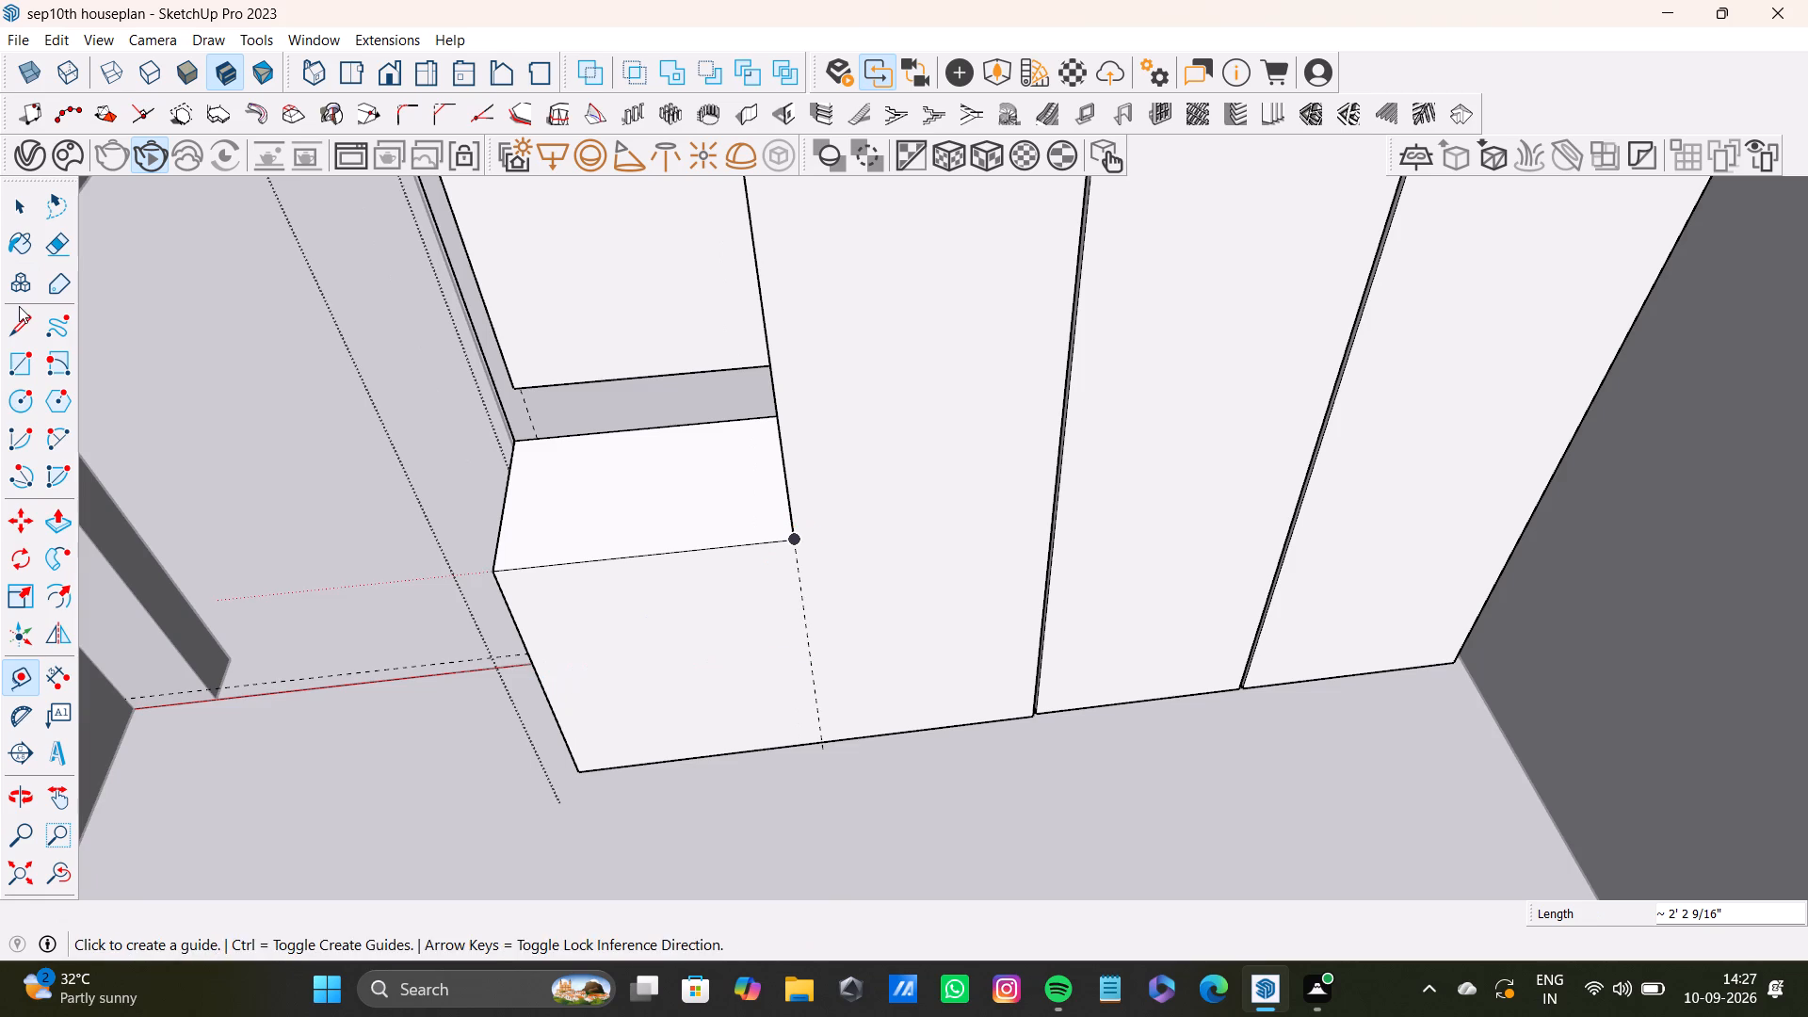
pyautogui.click(794, 543)
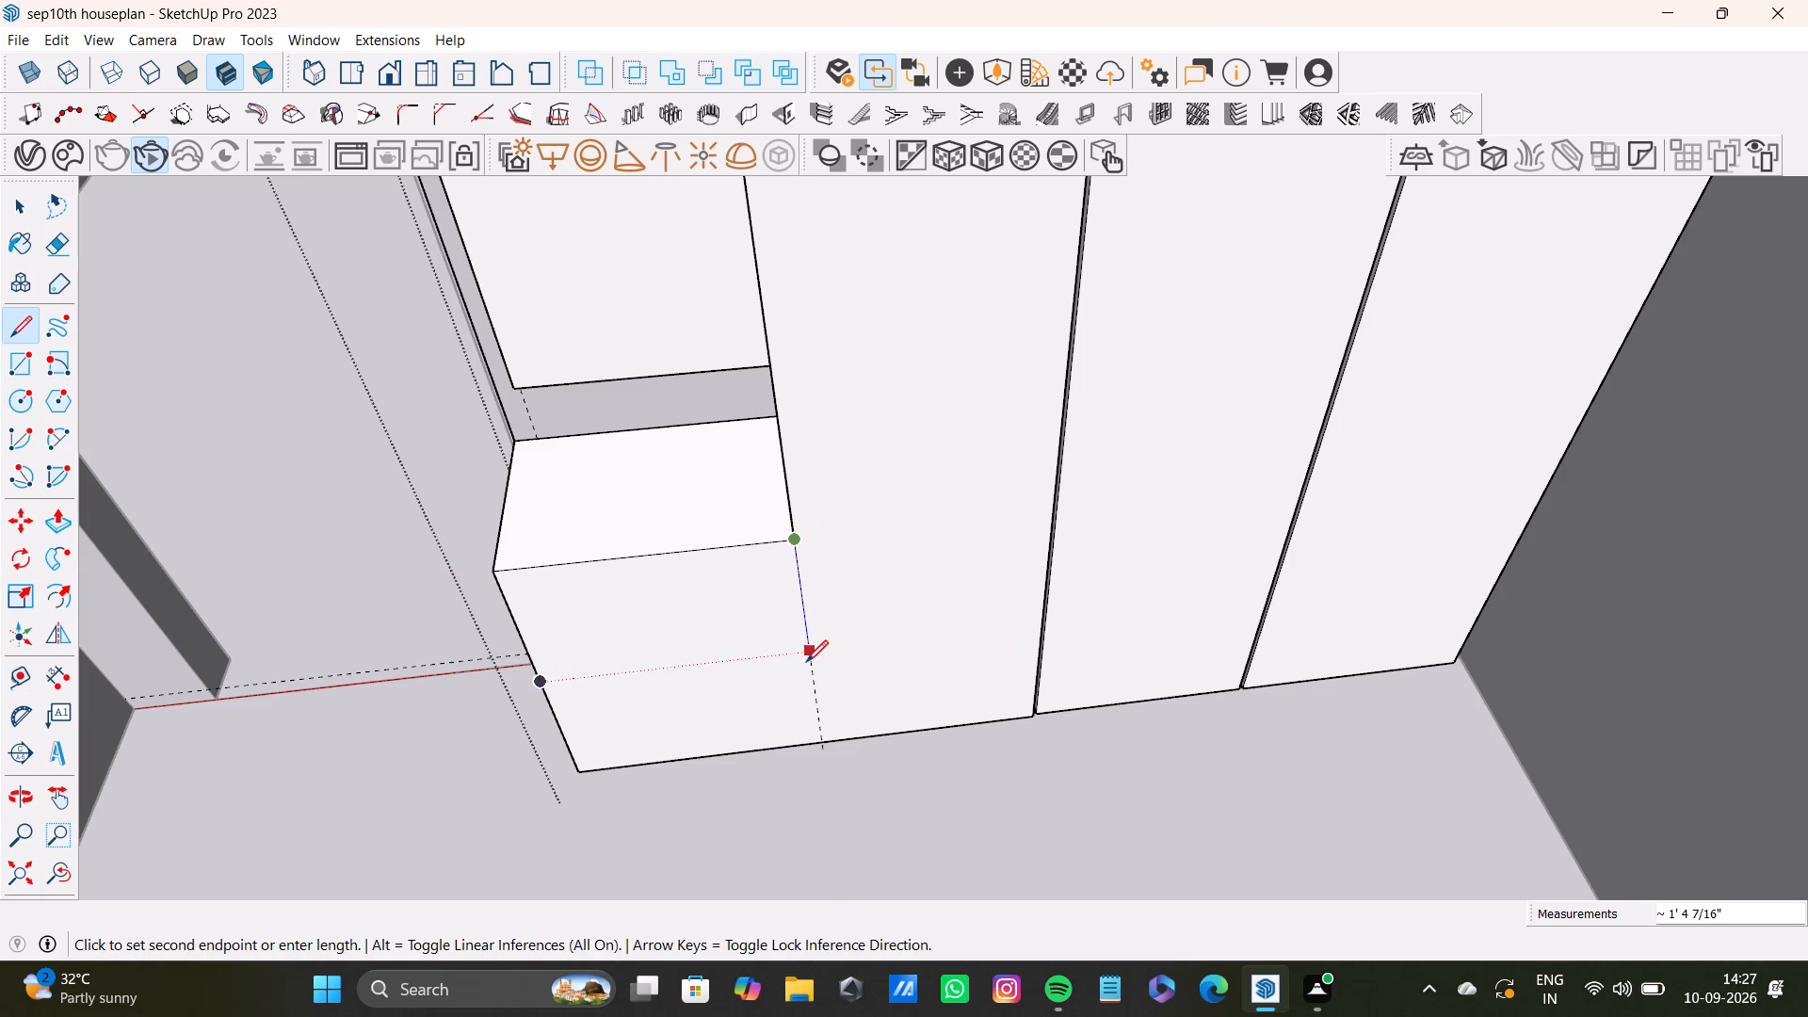
pyautogui.click(823, 748)
# Examine the first bay's base block, niche and neighbouring fronts from several angles.
pyautogui.scroll(-9, 740, 638)
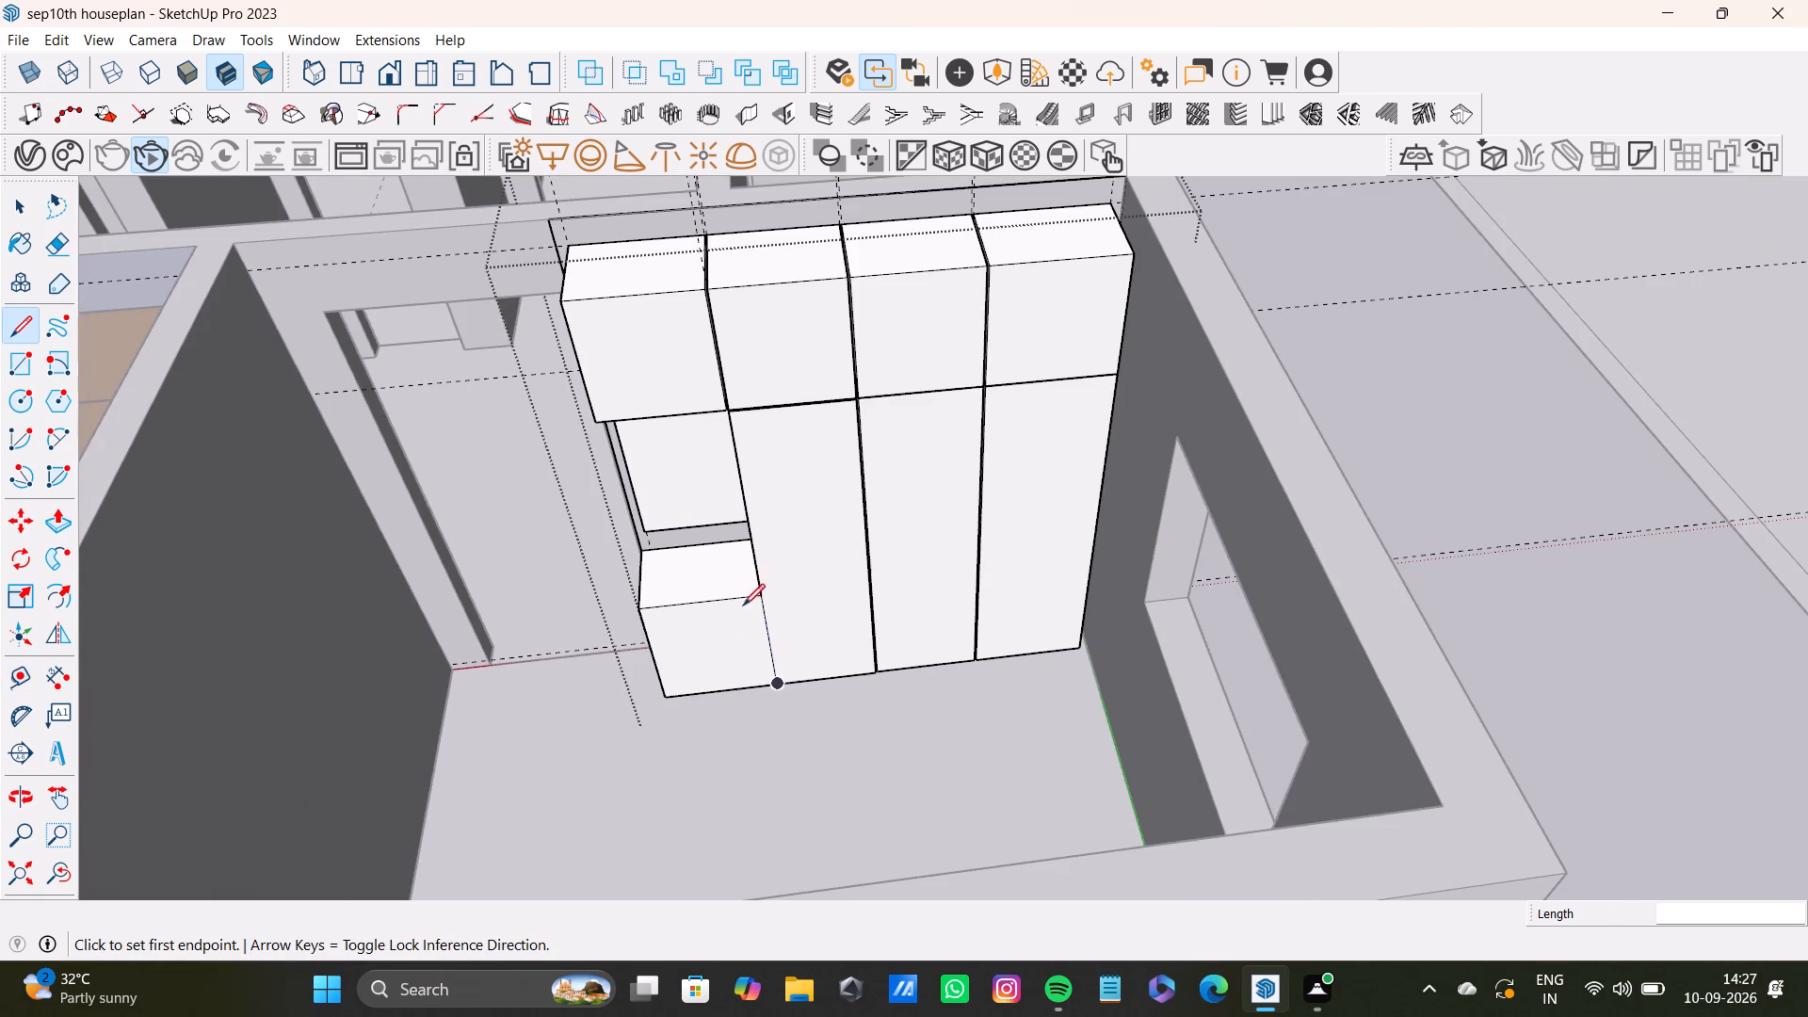
pyautogui.scroll(13, 715, 449)
pyautogui.moveTo(715, 441); pyautogui.dragTo(719, 308, button='middle')
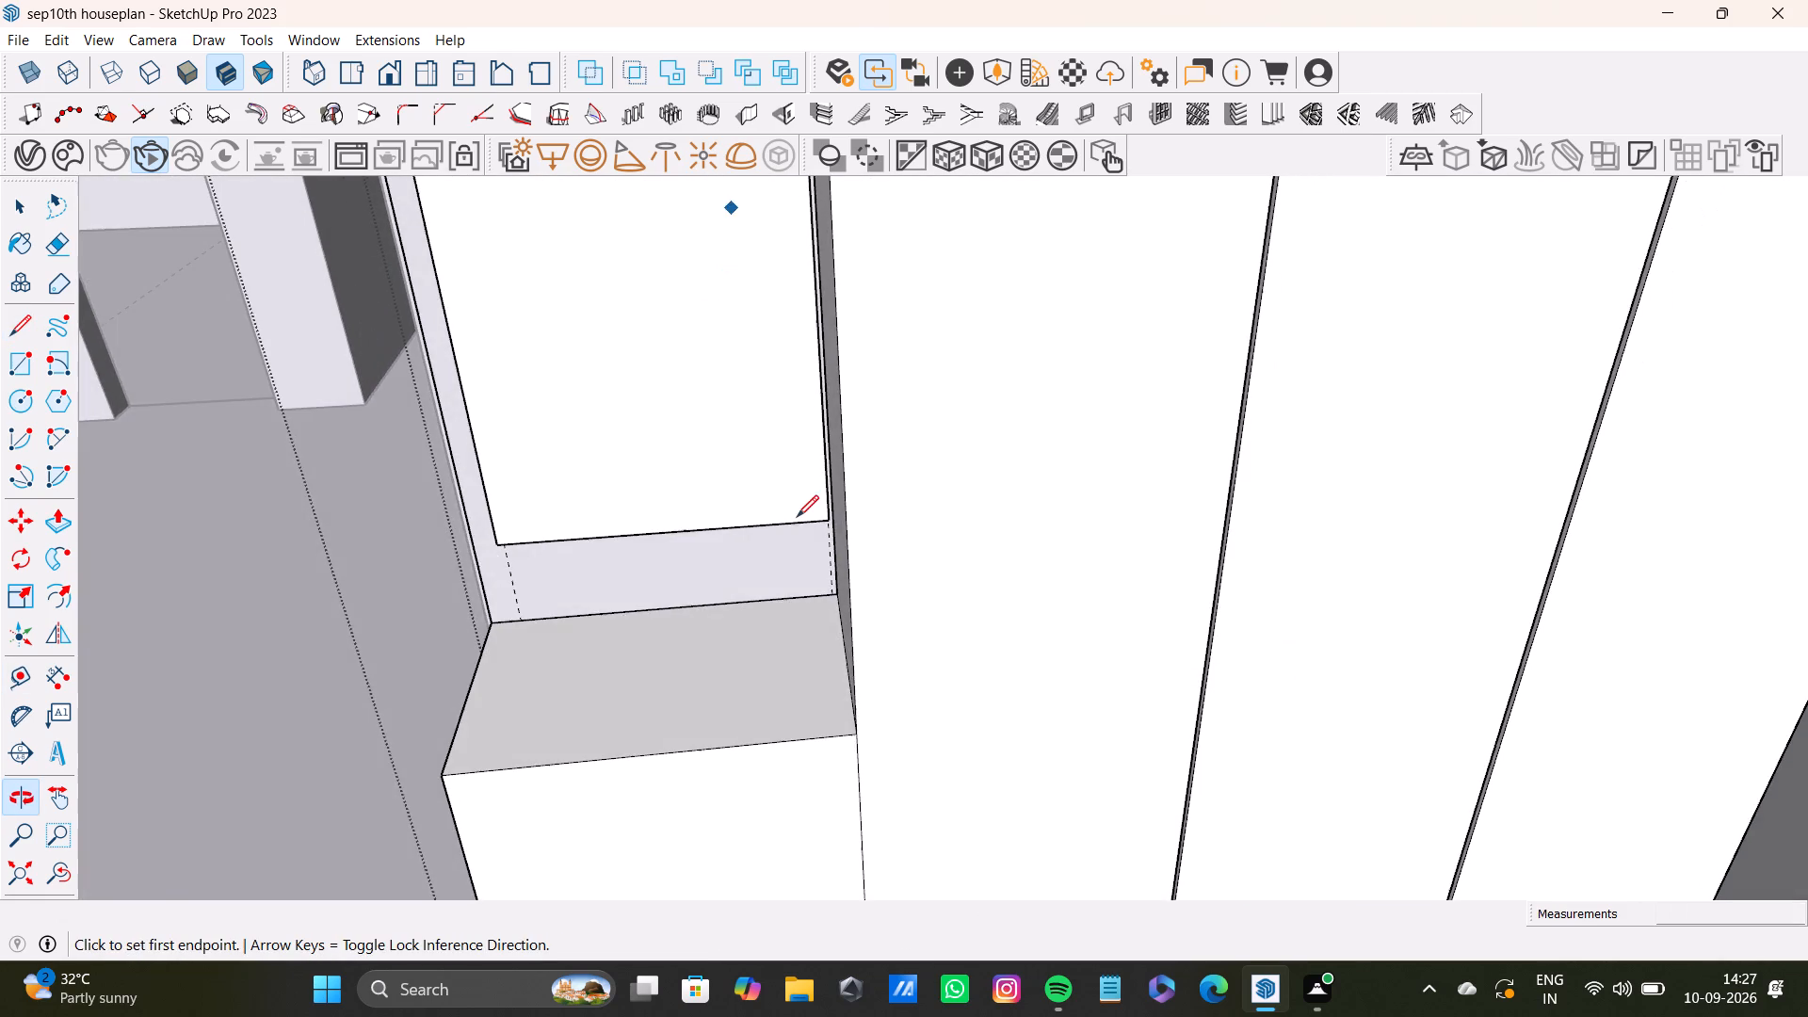
pyautogui.scroll(-14, 784, 496)
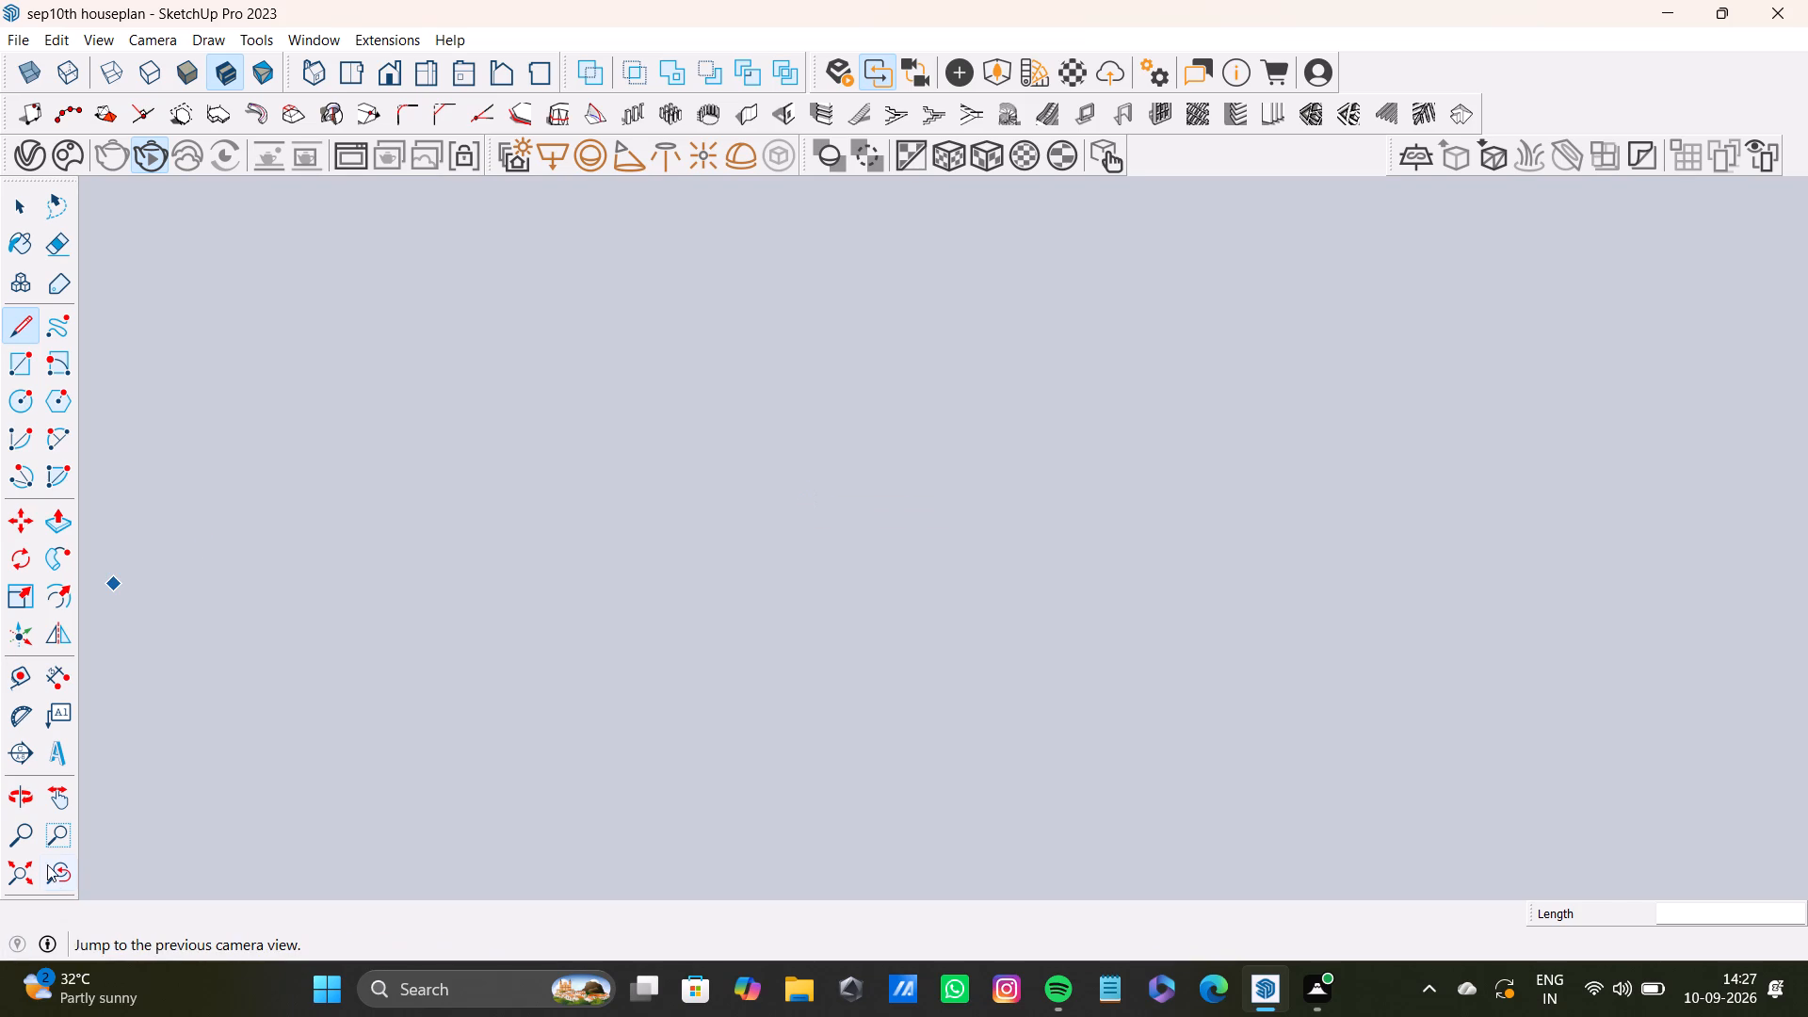
pyautogui.click(55, 873)
pyautogui.scroll(-4, 694, 559)
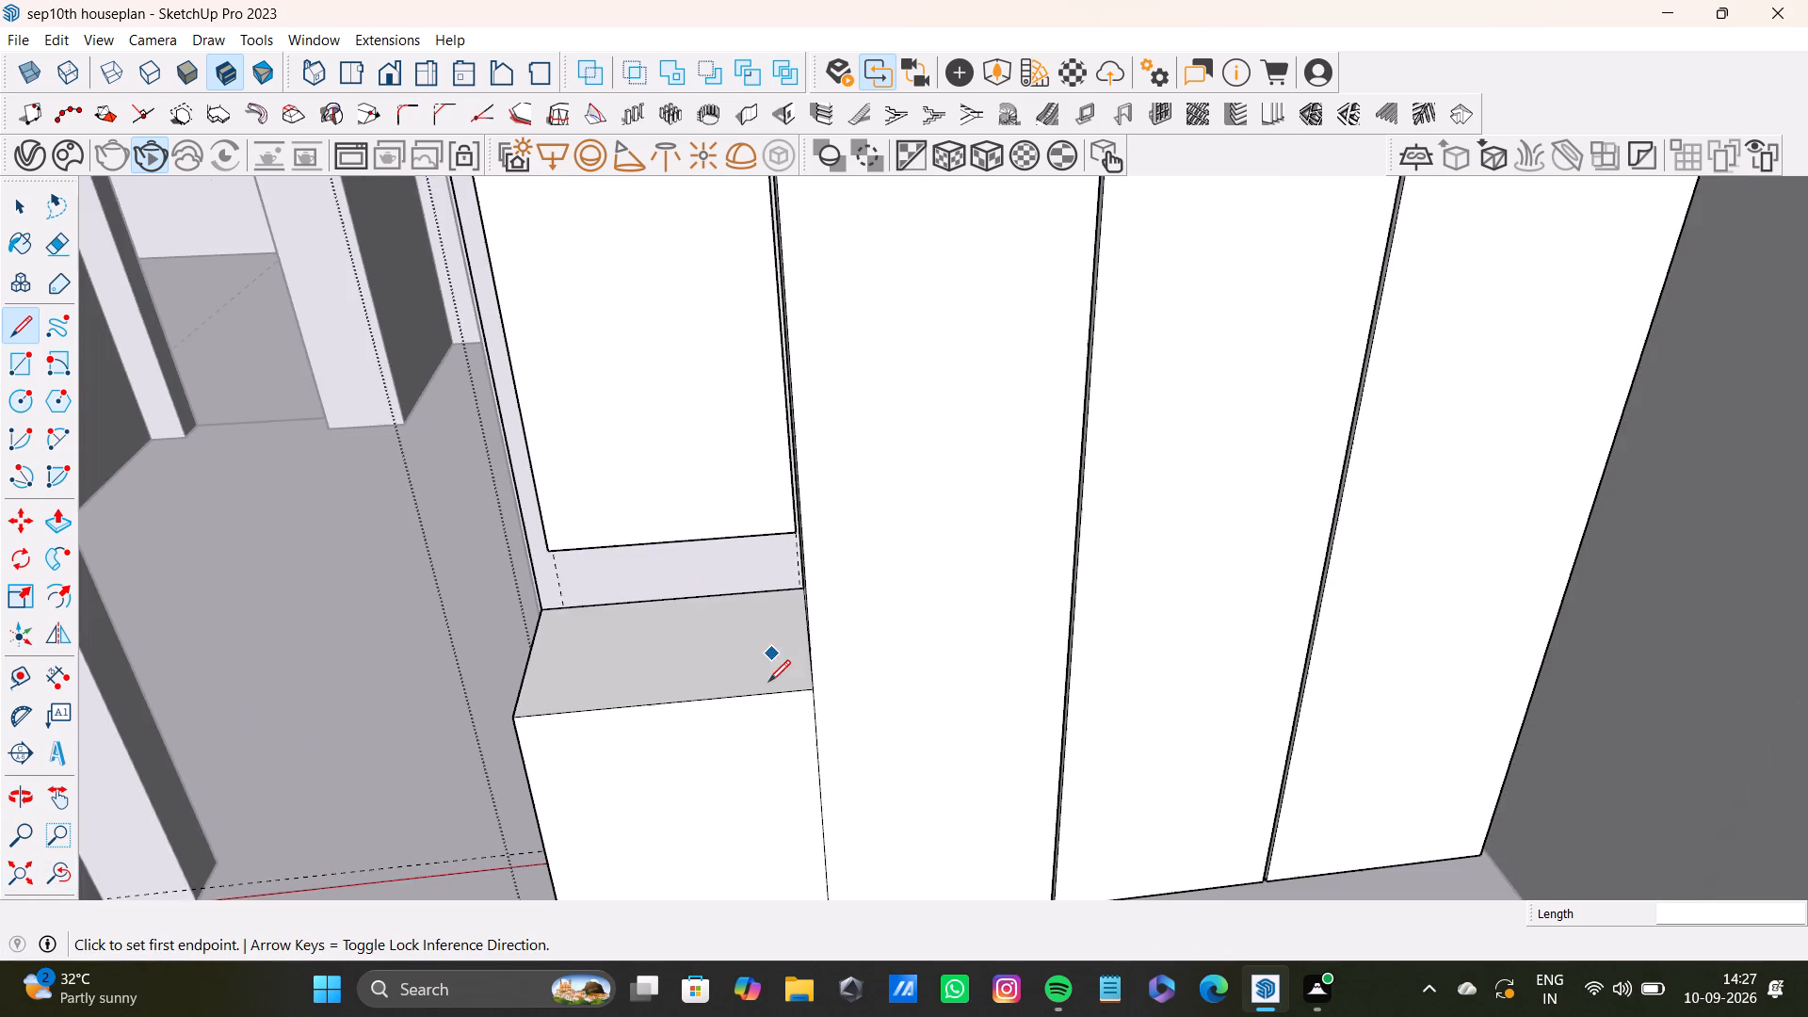
pyautogui.moveTo(750, 712); pyautogui.dragTo(793, 551, button='middle')
pyautogui.moveTo(756, 586); pyautogui.dragTo(974, 660, button='middle')
pyautogui.scroll(2, 834, 477)
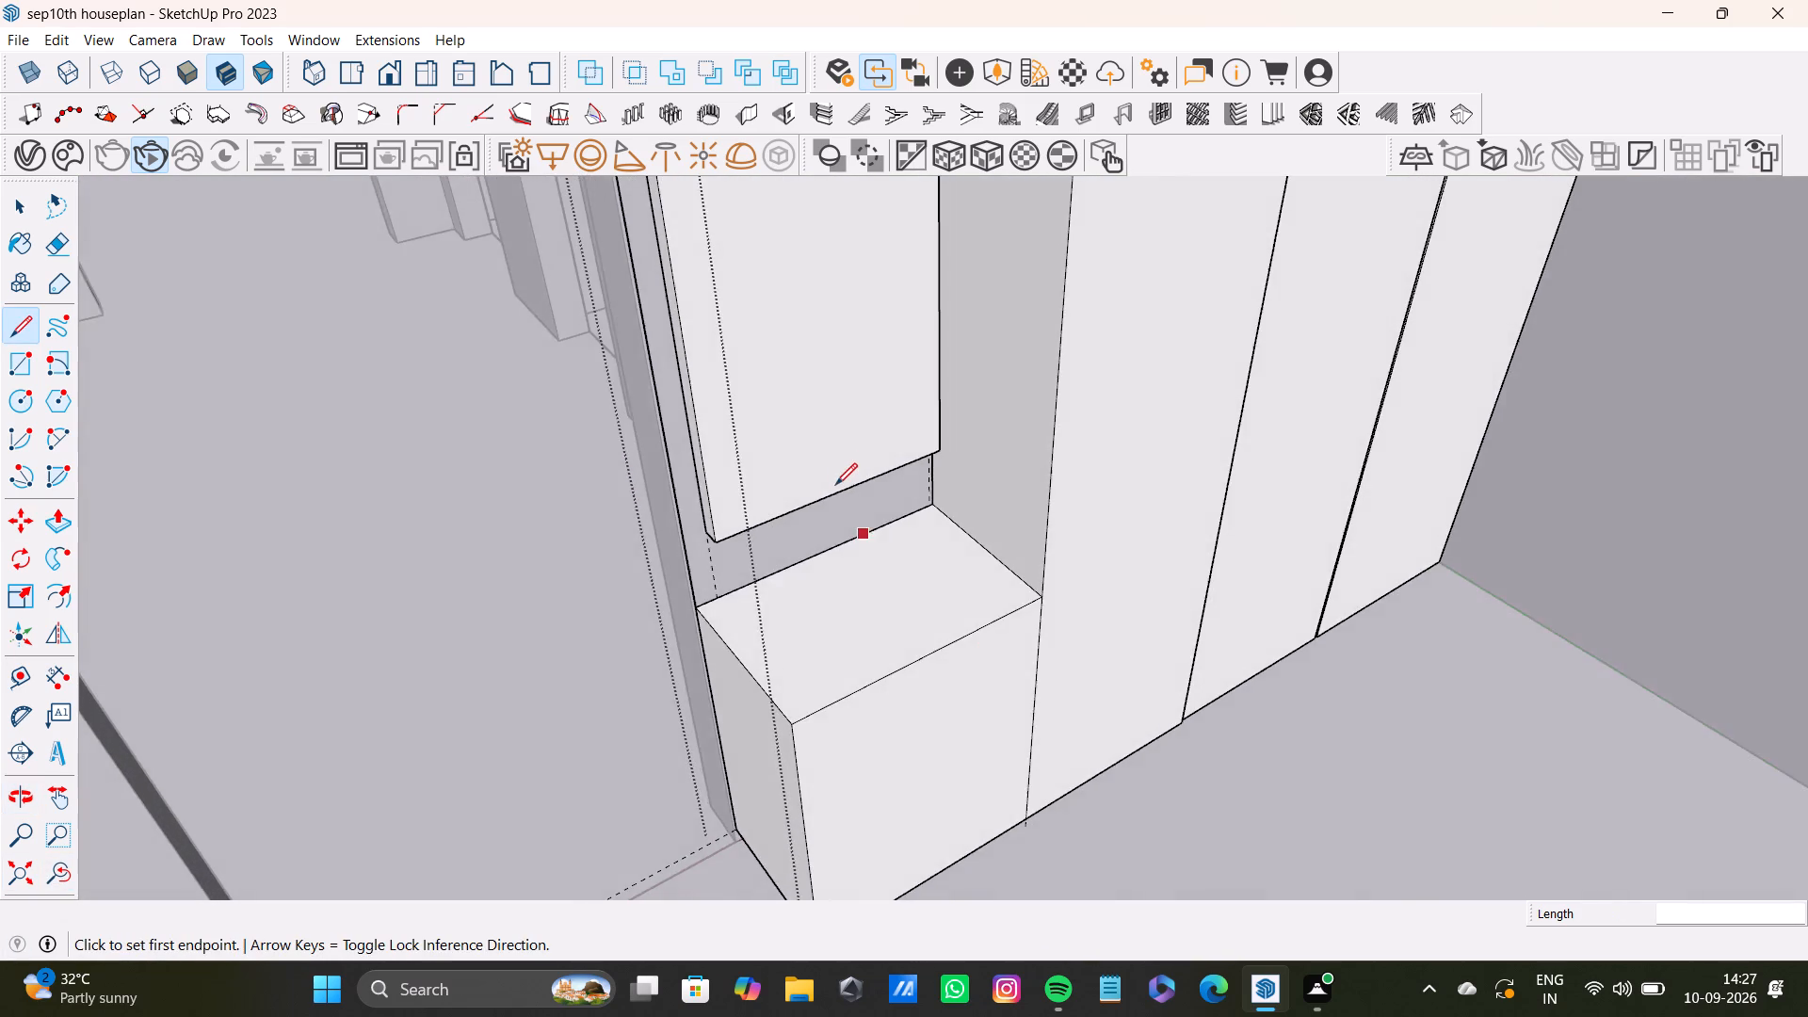
pyautogui.scroll(5, 835, 485)
pyautogui.scroll(-4, 913, 483)
pyautogui.moveTo(987, 535); pyautogui.dragTo(786, 621, button='middle')
pyautogui.scroll(-4, 771, 518)
pyautogui.scroll(-4, 577, 557)
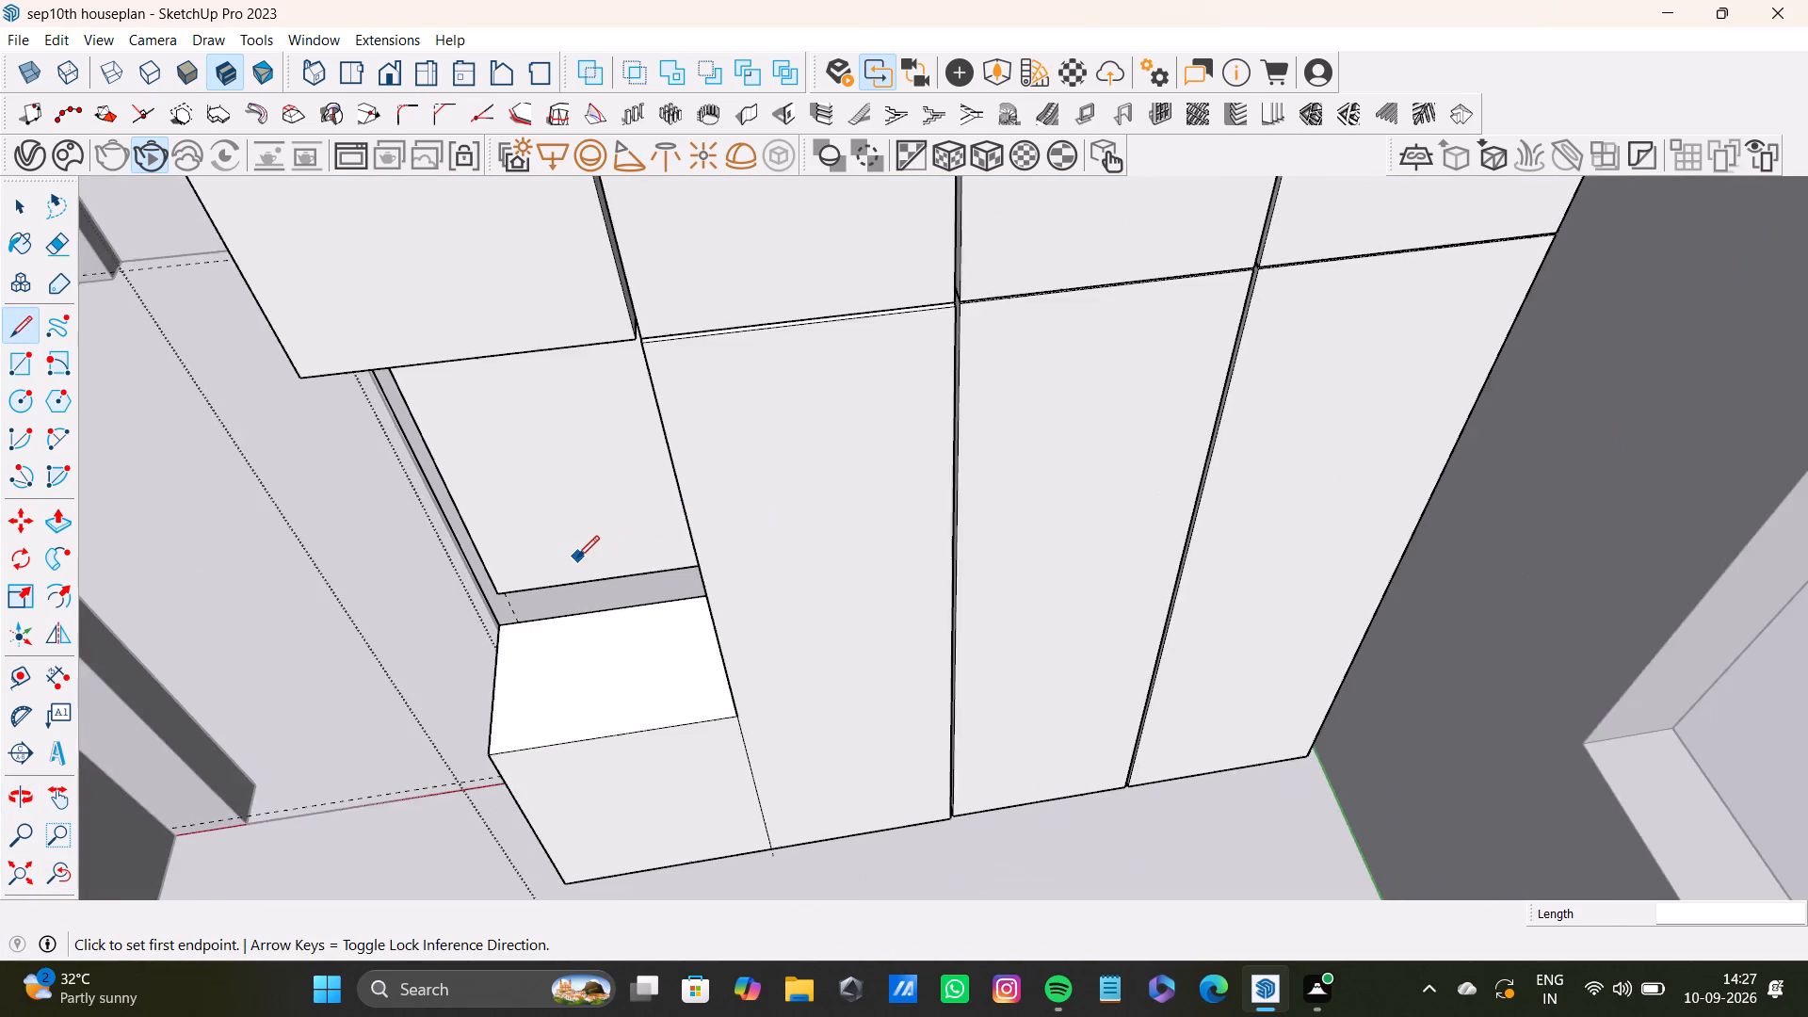
pyautogui.moveTo(583, 558); pyautogui.dragTo(689, 530, button='middle')
pyautogui.scroll(8, 583, 446)
pyautogui.scroll(-12, 561, 476)
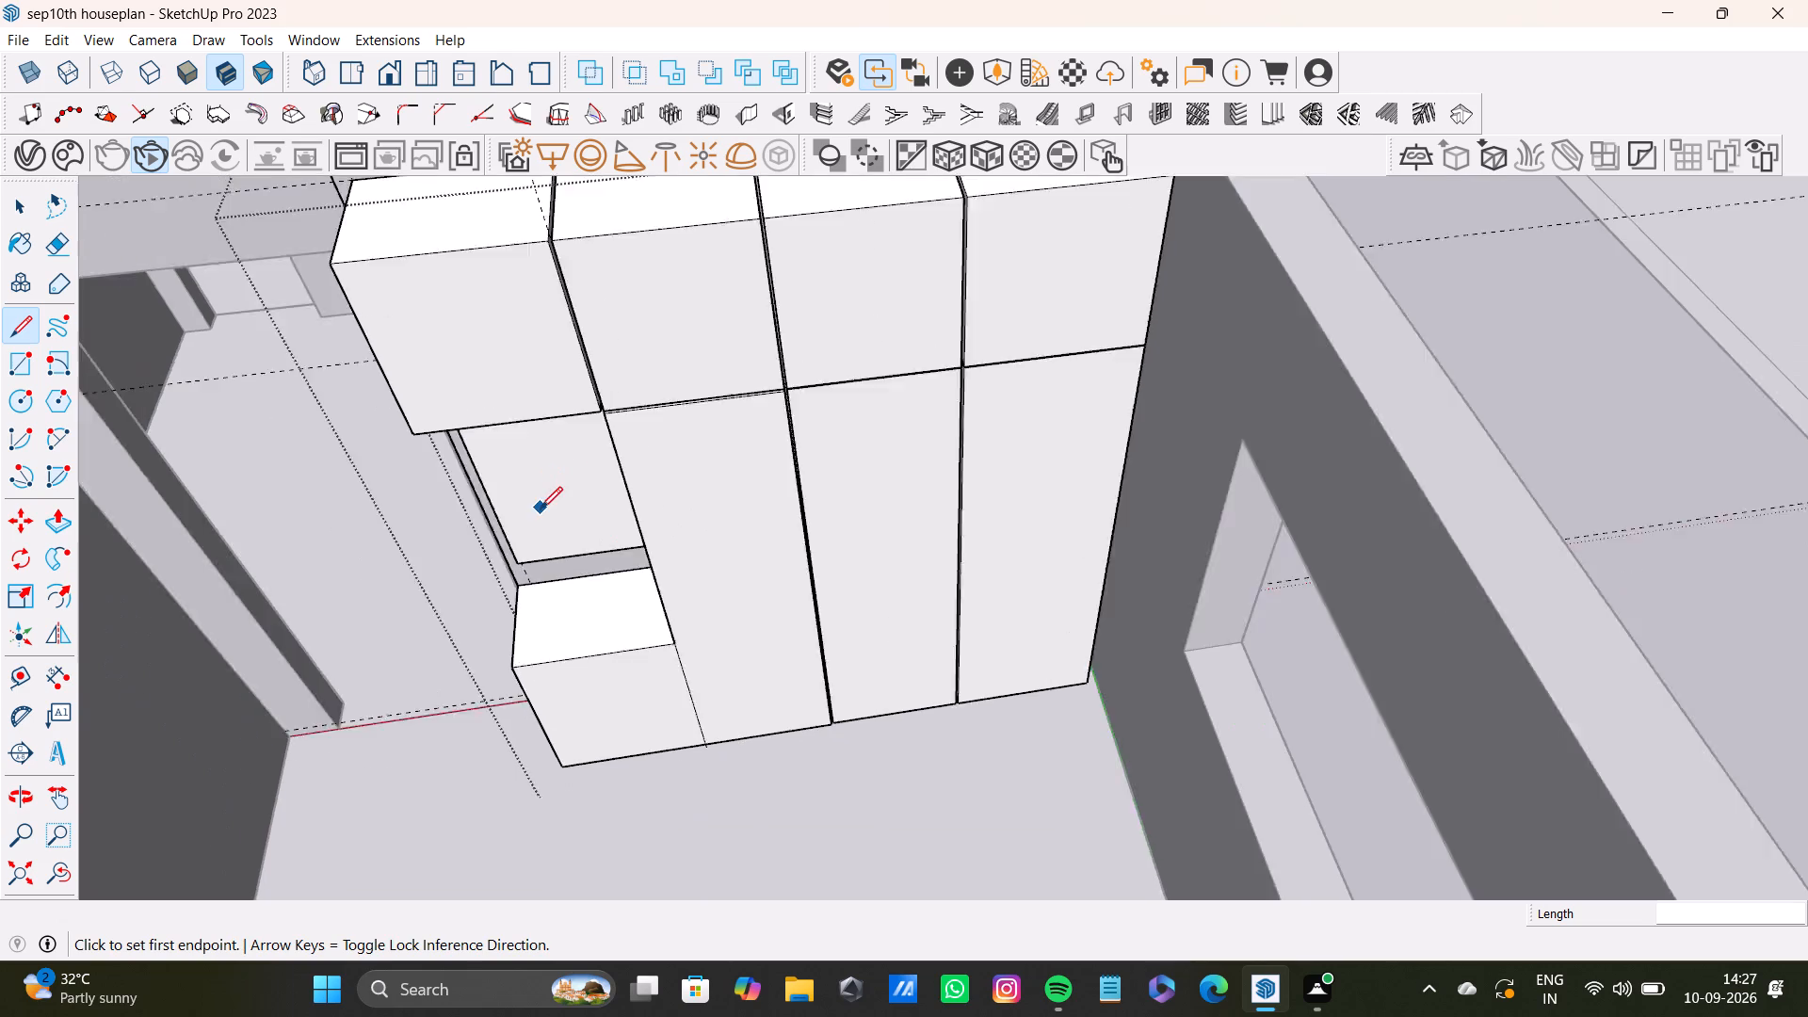
pyautogui.scroll(-2, 541, 508)
pyautogui.keyDown('shift'); pyautogui.moveTo(541, 508); pyautogui.dragTo(755, 491, button='middle'); pyautogui.keyUp('shift')
pyautogui.scroll(9, 688, 488)
pyautogui.moveTo(898, 573); pyautogui.dragTo(974, 532, button='middle')
# Push/Pull the underside of the niche's raised panel down about 11/16" toward the base block.
pyautogui.scroll(9, 974, 533)
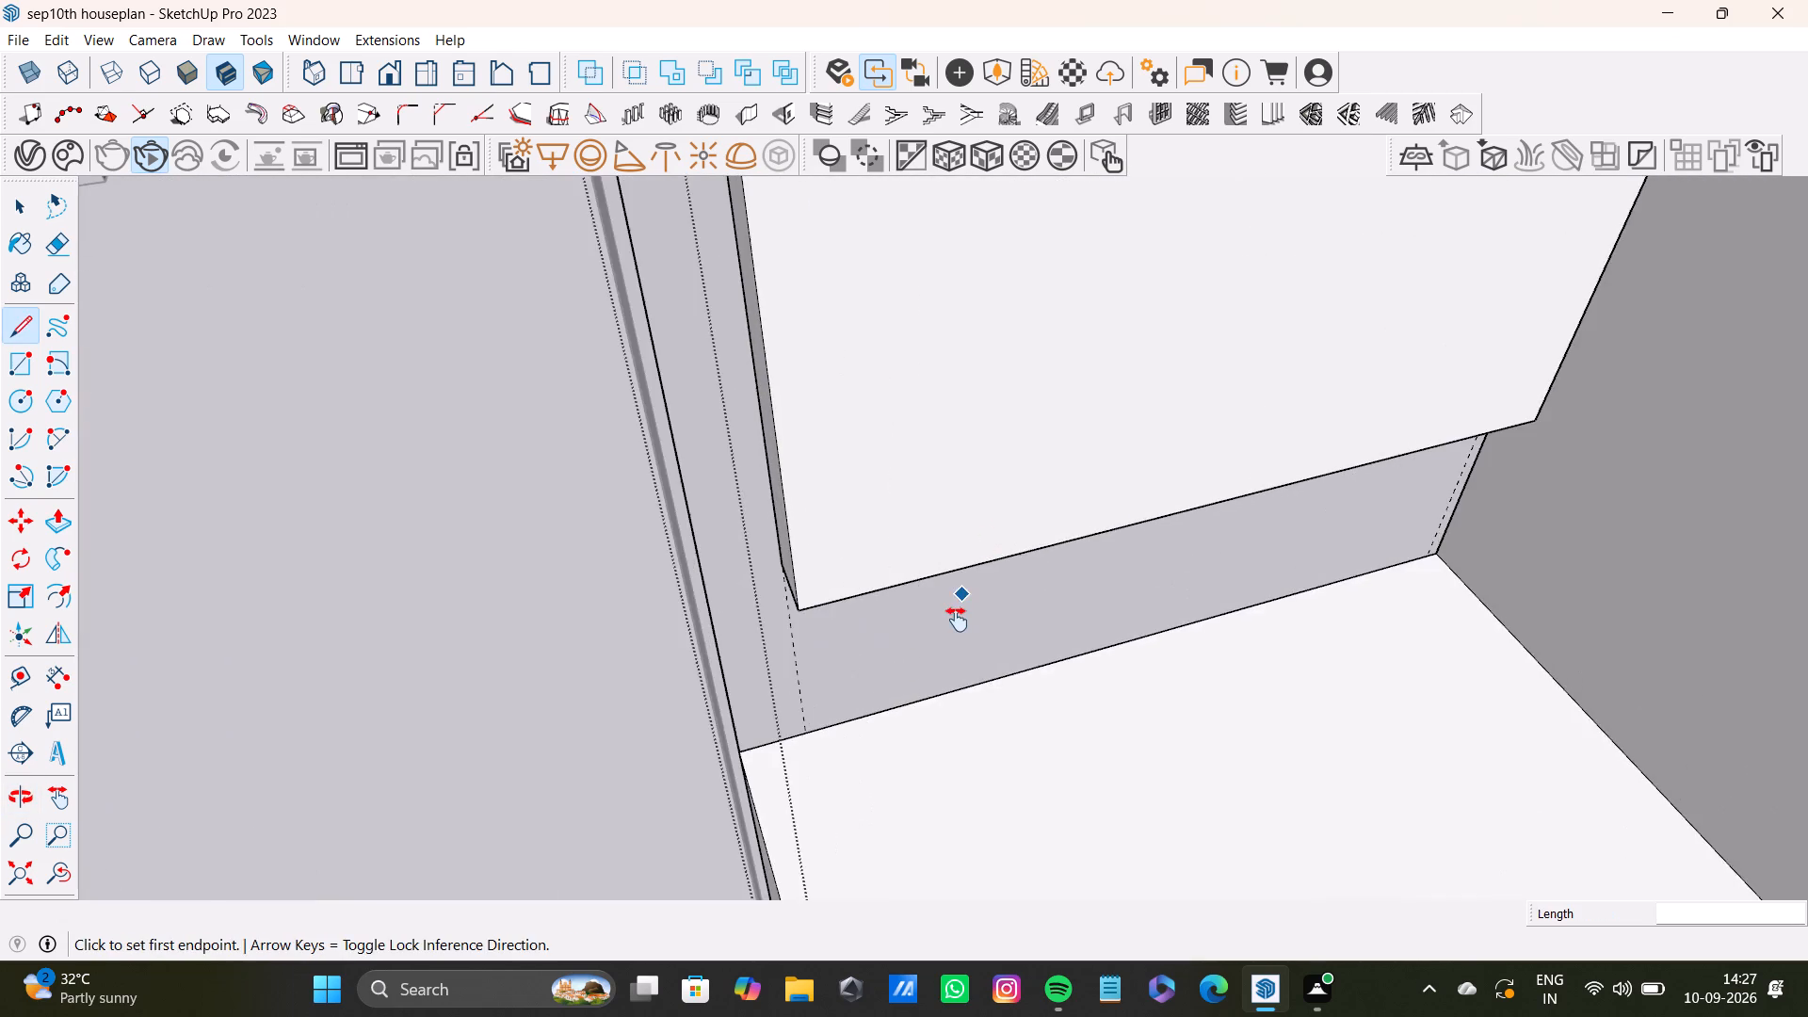
pyautogui.keyDown('shift'); pyautogui.moveTo(957, 620); pyautogui.dragTo(957, 480, button='middle'); pyautogui.keyUp('shift')
pyautogui.scroll(1, 958, 431)
pyautogui.keyDown('shift'); pyautogui.moveTo(958, 420); pyautogui.dragTo(958, 589, button='middle'); pyautogui.keyUp('shift')
pyautogui.moveTo(954, 574); pyautogui.dragTo(947, 371, button='middle')
pyautogui.scroll(5, 837, 364)
pyautogui.moveTo(953, 555); pyautogui.dragTo(965, 387, button='middle')
pyautogui.press('space')
pyautogui.click(858, 493)
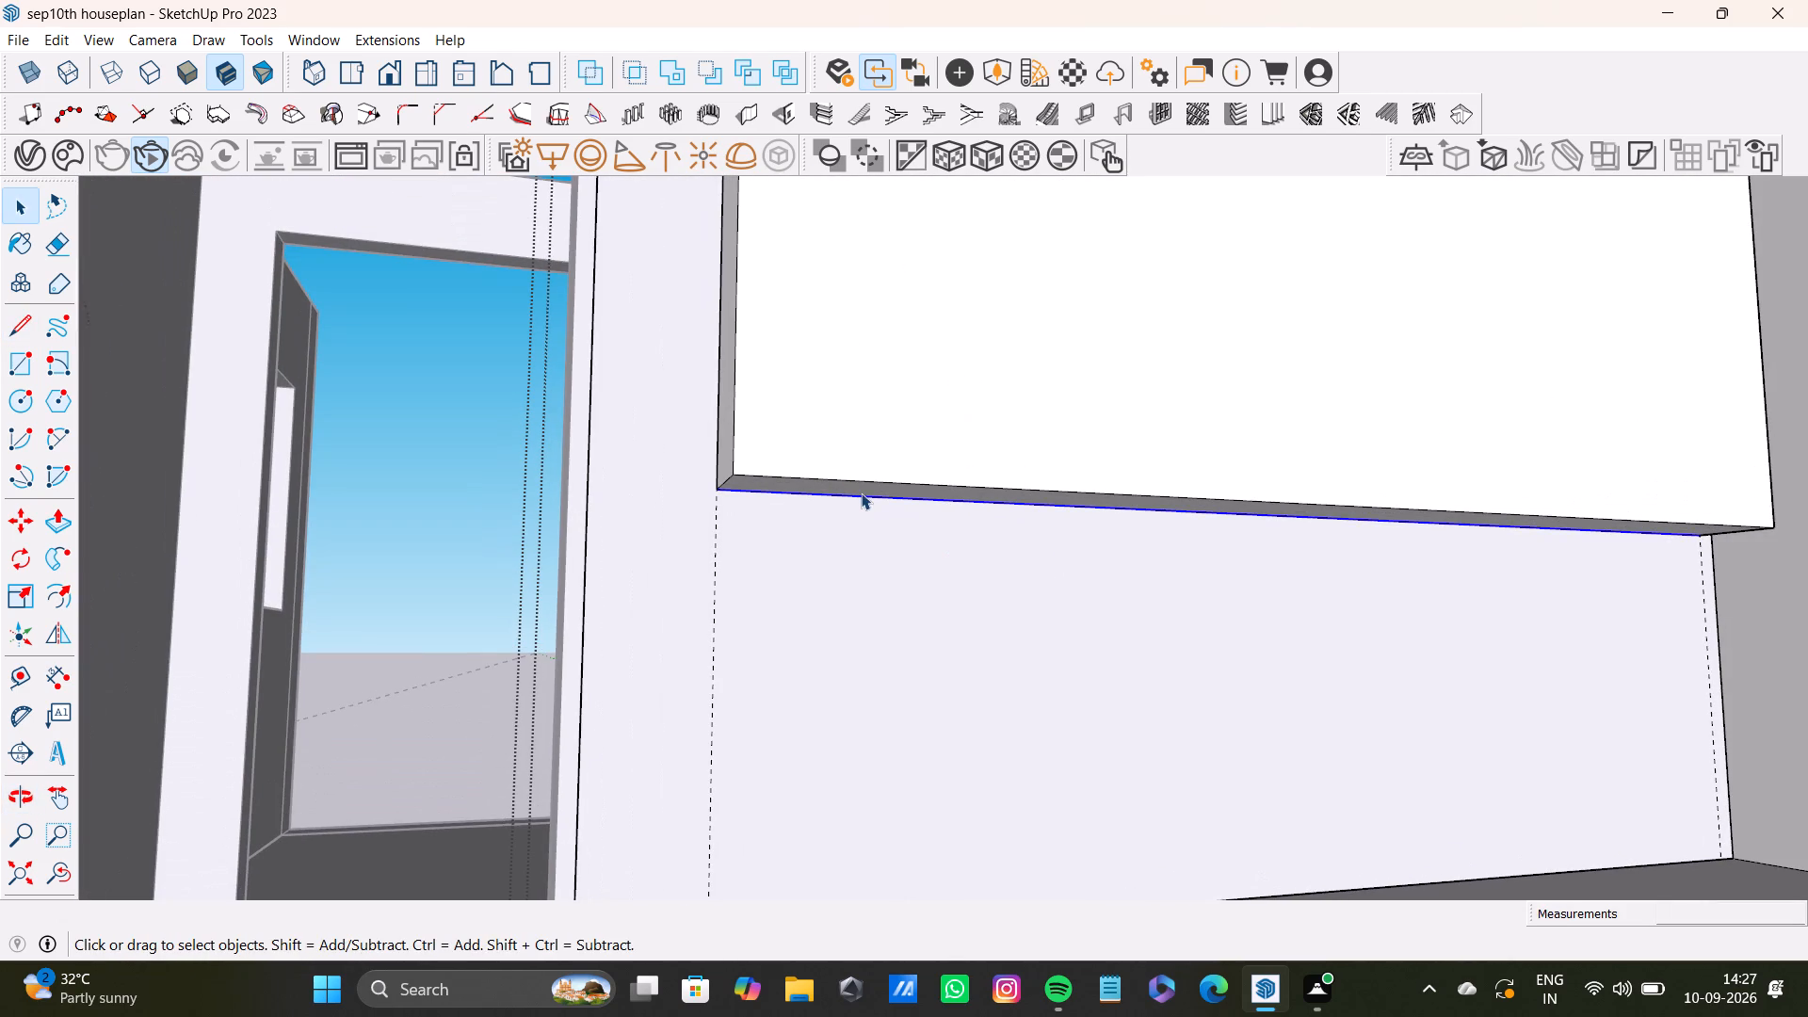
pyautogui.click(861, 492)
pyautogui.press('p')
pyautogui.moveTo(866, 487); pyautogui.dragTo(865, 527)
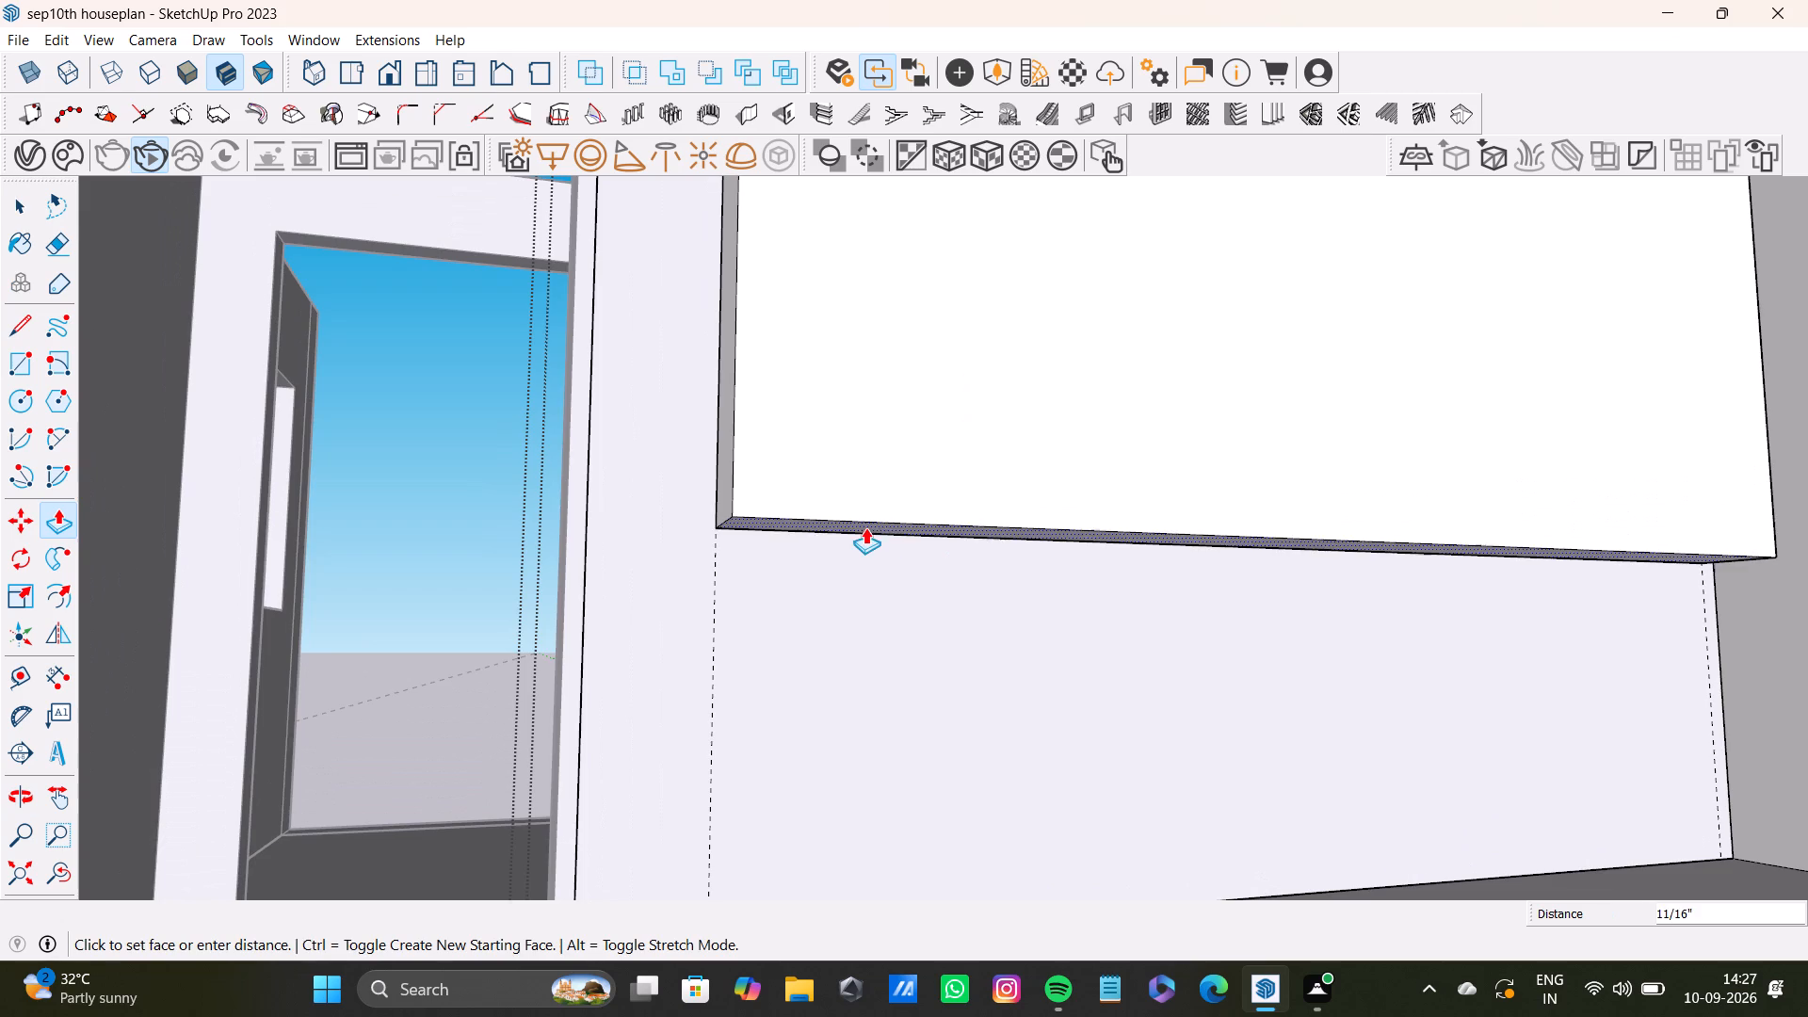
pyautogui.press('space')
# Select the base block's top, front, outer side and bottom faces with their edges and make them a group.
pyautogui.scroll(-9, 864, 528)
pyautogui.moveTo(897, 584); pyautogui.dragTo(912, 838, button='middle')
pyautogui.scroll(-4, 914, 794)
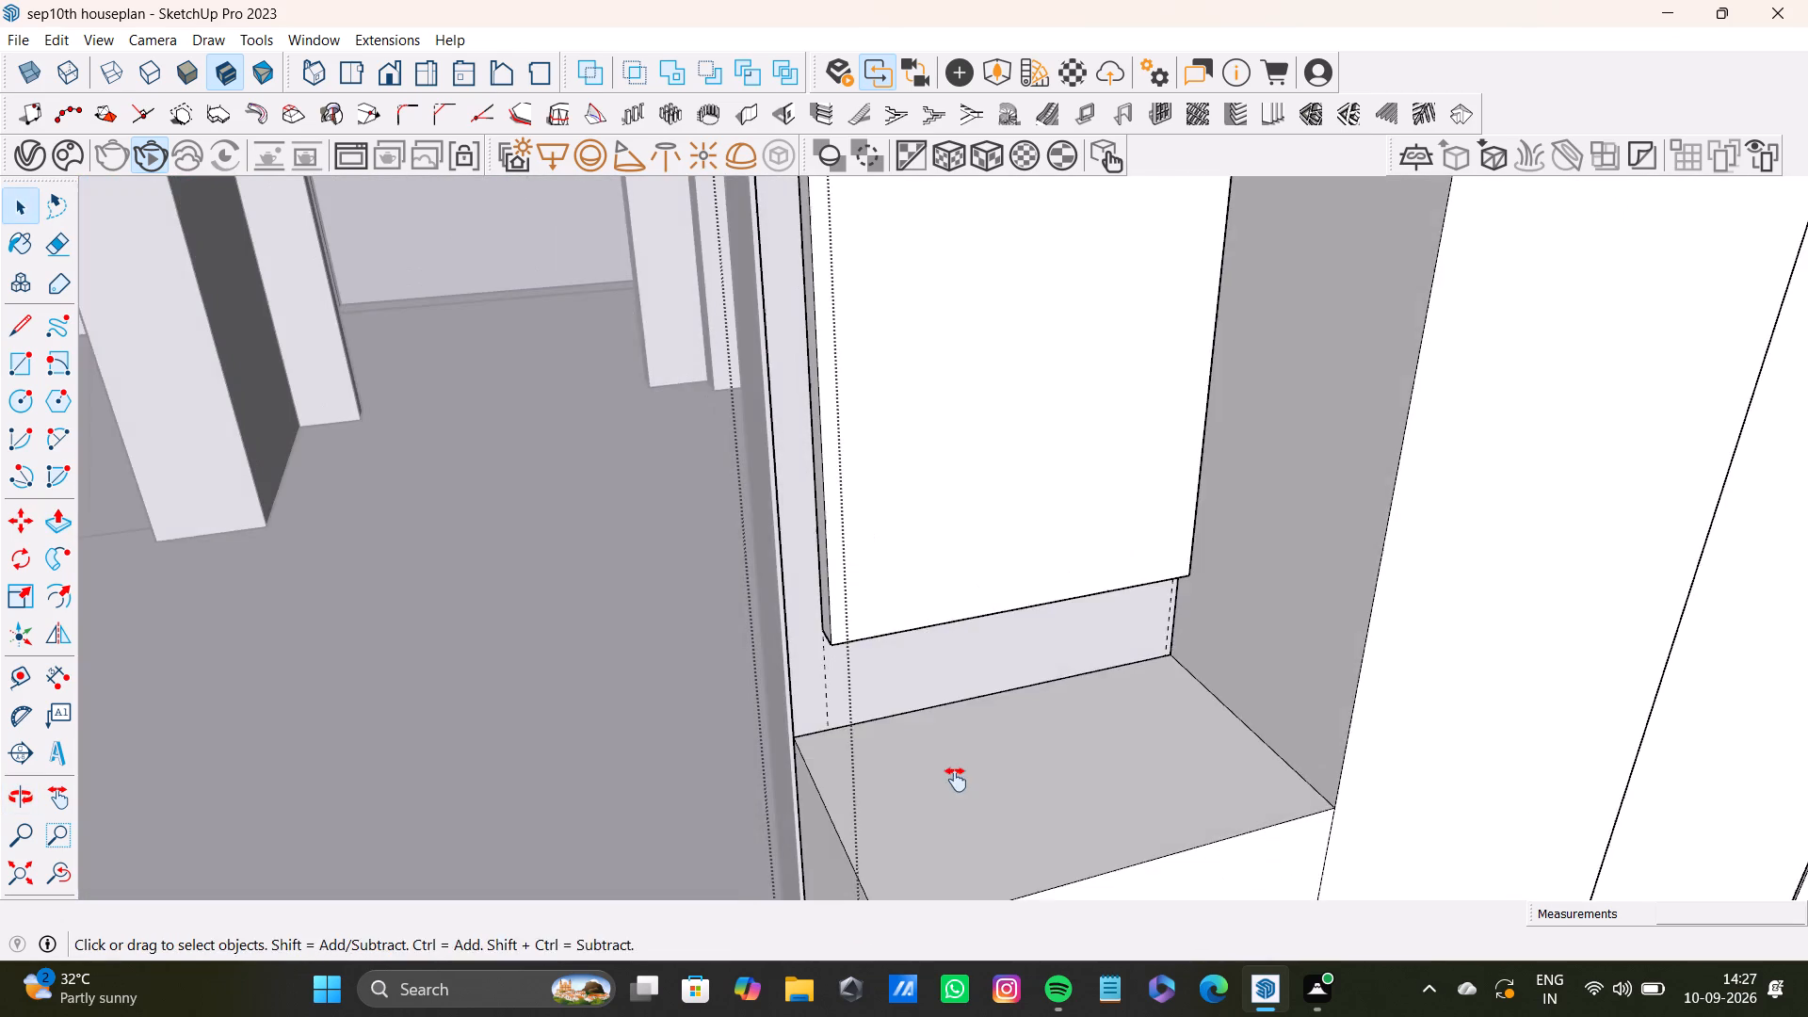
pyautogui.keyDown('shift'); pyautogui.moveTo(956, 780); pyautogui.dragTo(862, 566, button='middle'); pyautogui.keyUp('shift')
pyautogui.moveTo(1231, 545); pyautogui.dragTo(1172, 711, button='middle')
pyautogui.keyDown('shift'); pyautogui.moveTo(975, 725); pyautogui.dragTo(955, 630, button='middle'); pyautogui.keyUp('shift')
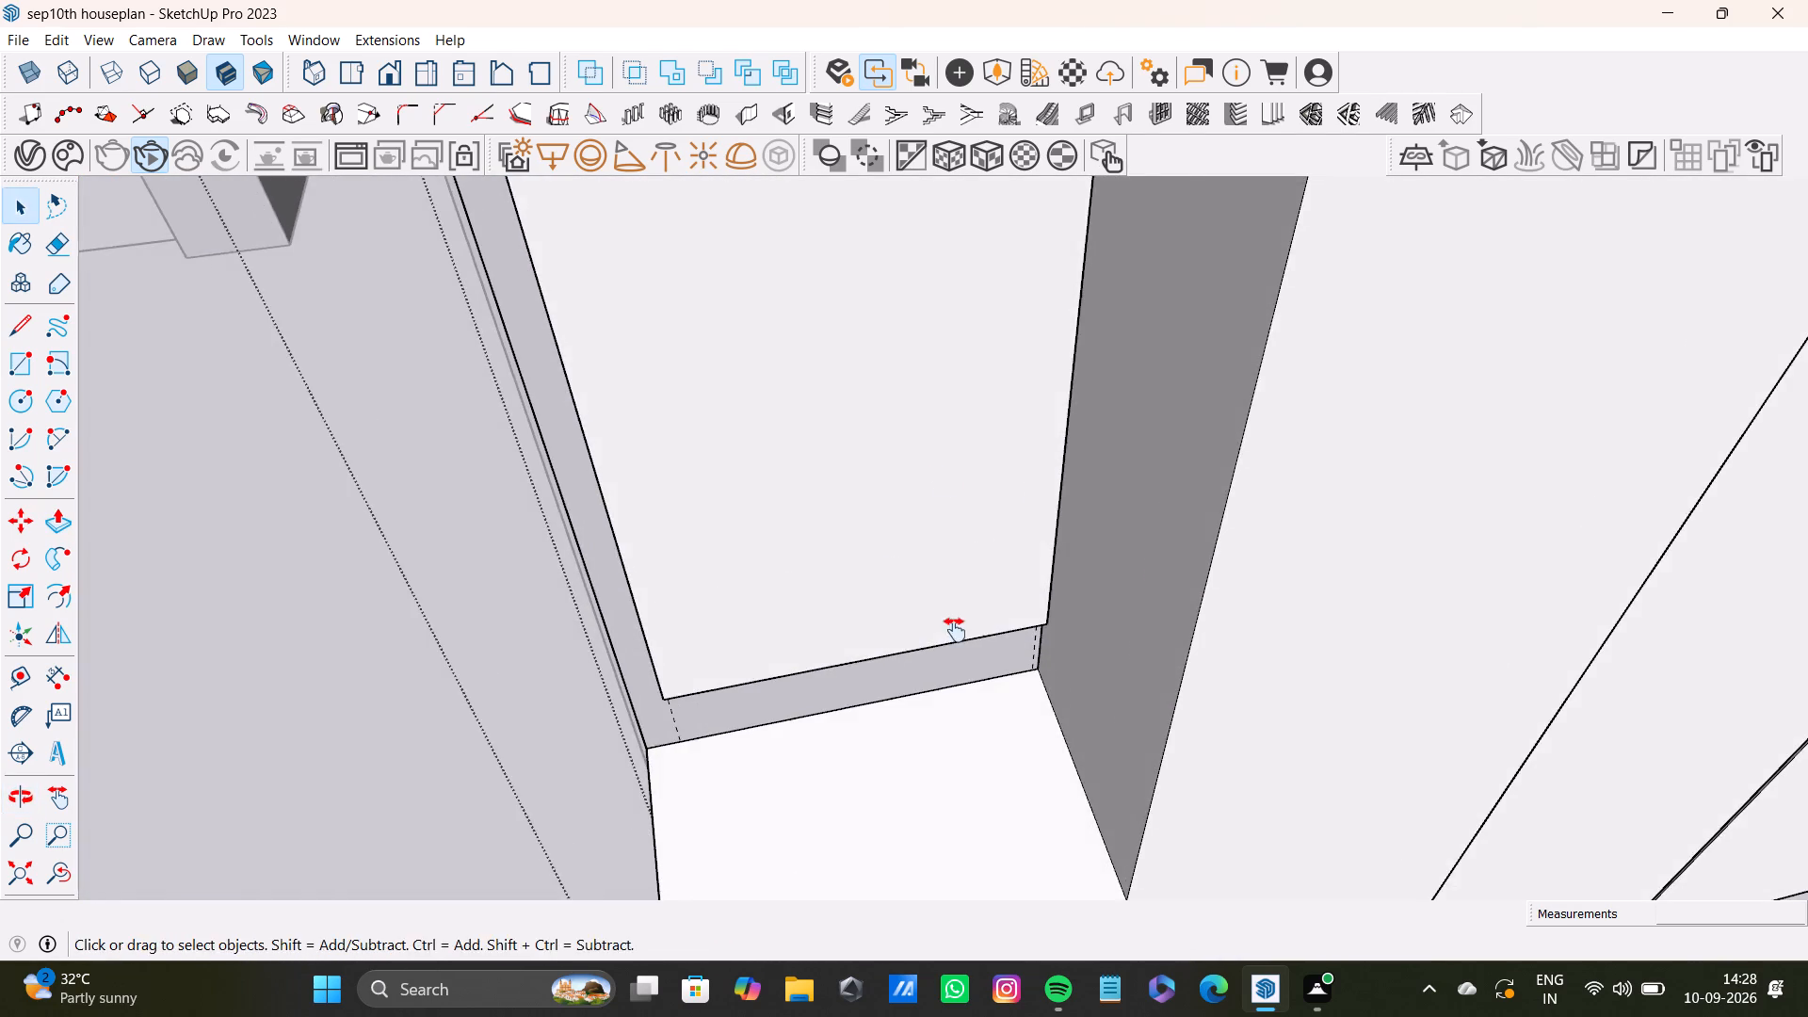
pyautogui.keyDown('shift'); pyautogui.moveTo(955, 630); pyautogui.dragTo(942, 465, button='middle'); pyautogui.keyUp('shift')
pyautogui.doubleClick(941, 541)
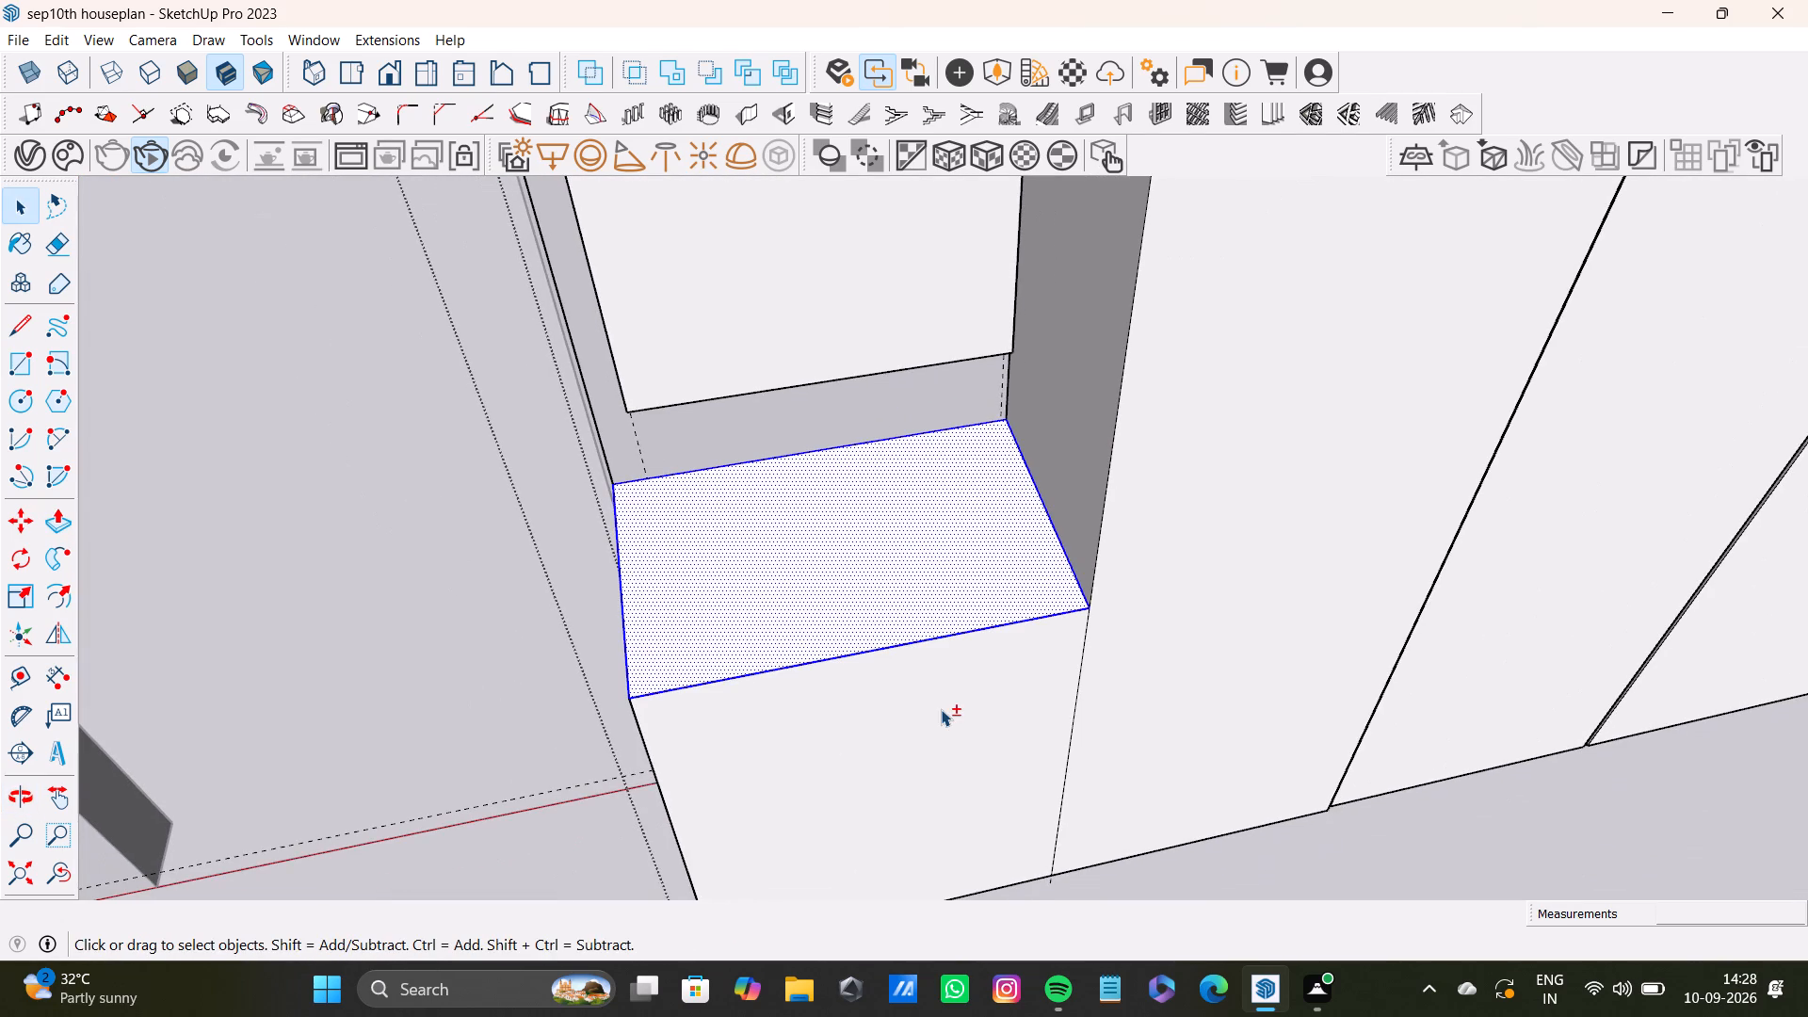
pyautogui.keyDown('shift'); pyautogui.doubleClick(941, 709); pyautogui.keyUp('shift')
pyautogui.keyDown('shift'); pyautogui.scroll(-3, 941, 709); pyautogui.keyUp('shift')
pyautogui.keyDown('shift'); pyautogui.moveTo(933, 717); pyautogui.dragTo(964, 547, button='middle'); pyautogui.keyUp('shift')
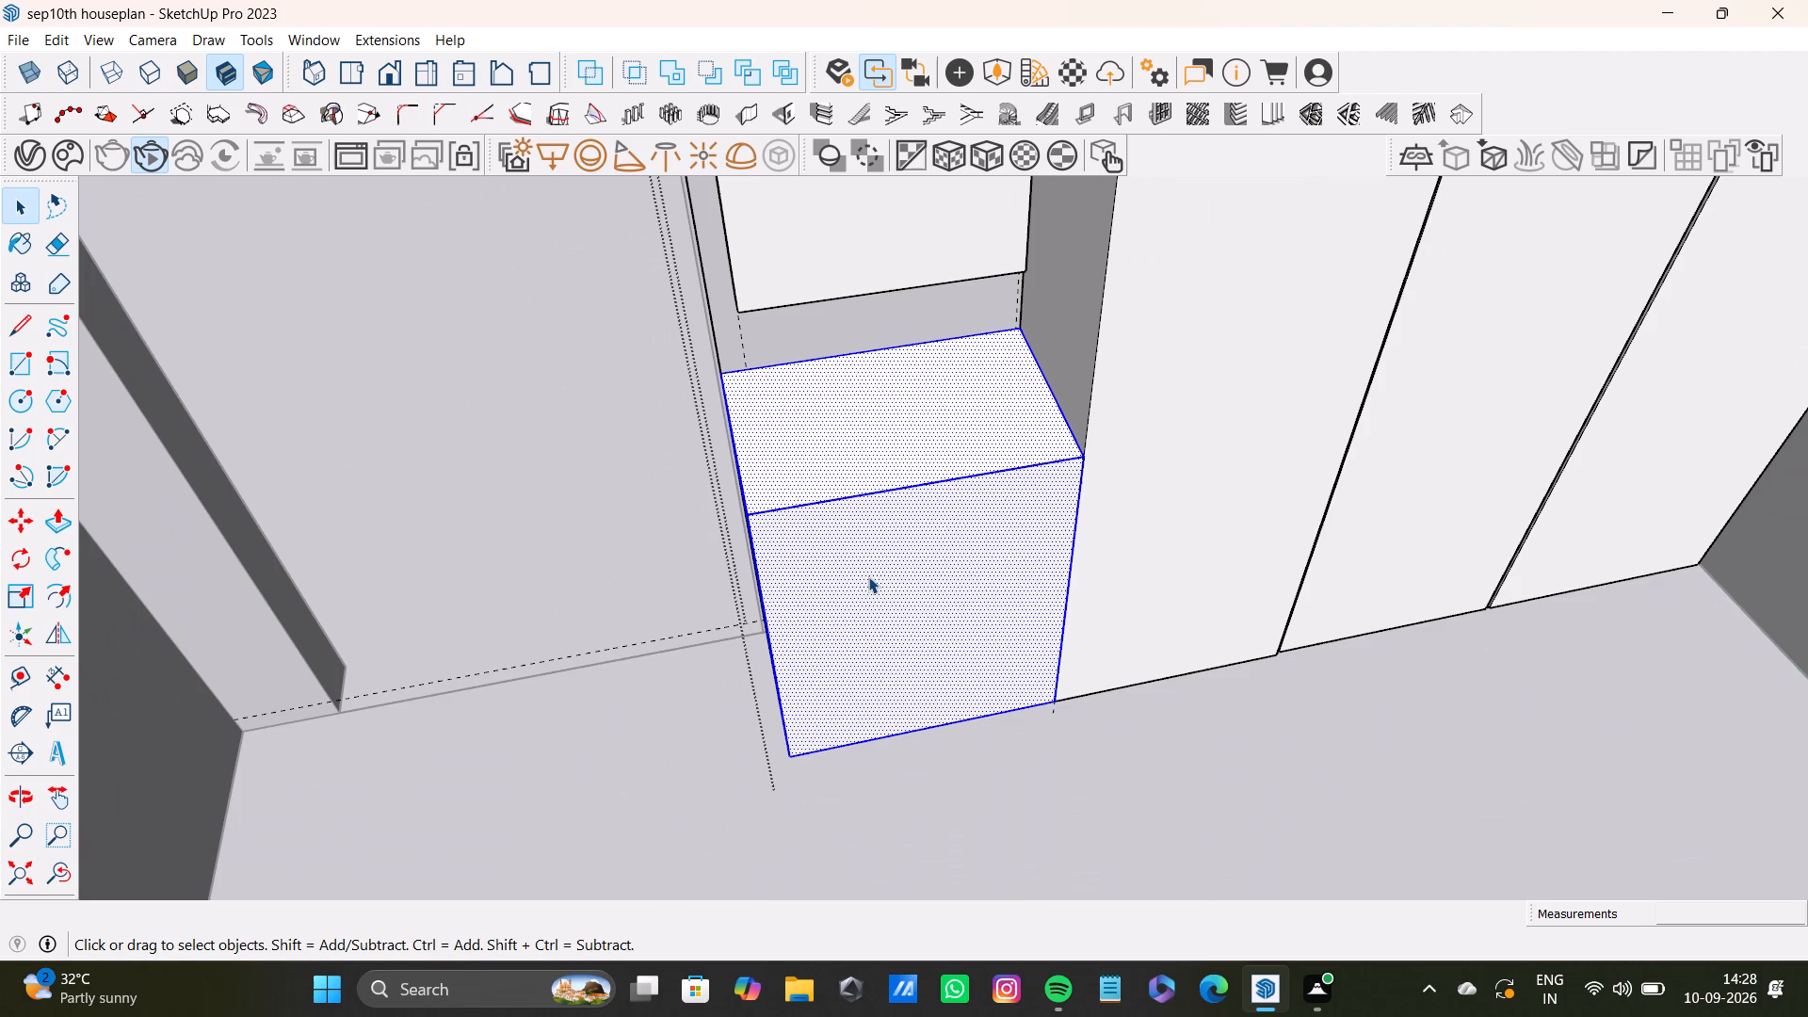
pyautogui.moveTo(807, 600); pyautogui.dragTo(1050, 543, button='middle')
pyautogui.keyDown('shift'); pyautogui.doubleClick(931, 524); pyautogui.keyUp('shift')
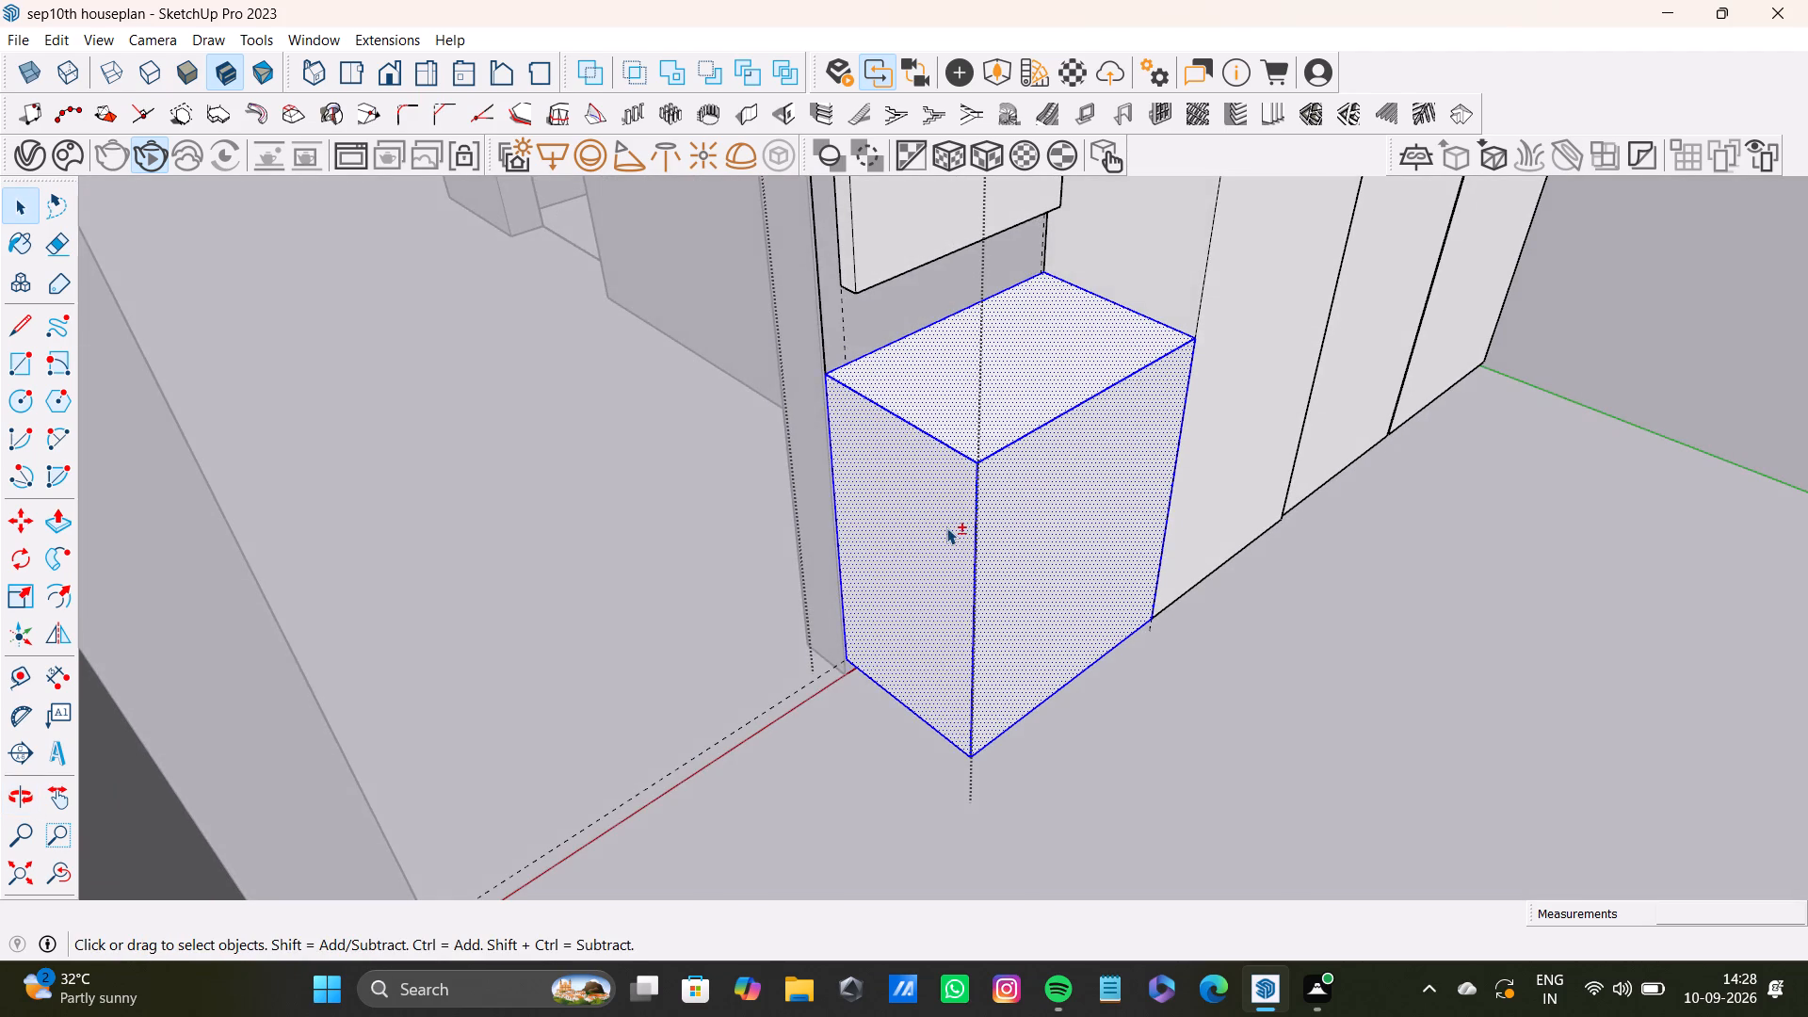
pyautogui.keyDown('shift'); pyautogui.moveTo(1176, 579); pyautogui.dragTo(892, 569, button='middle'); pyautogui.keyUp('shift')
pyautogui.moveTo(778, 593); pyautogui.dragTo(539, 514, button='middle')
pyautogui.keyDown('shift'); pyautogui.moveTo(569, 423); pyautogui.dragTo(680, 557, button='middle'); pyautogui.keyUp('shift')
pyautogui.scroll(-1, 681, 560)
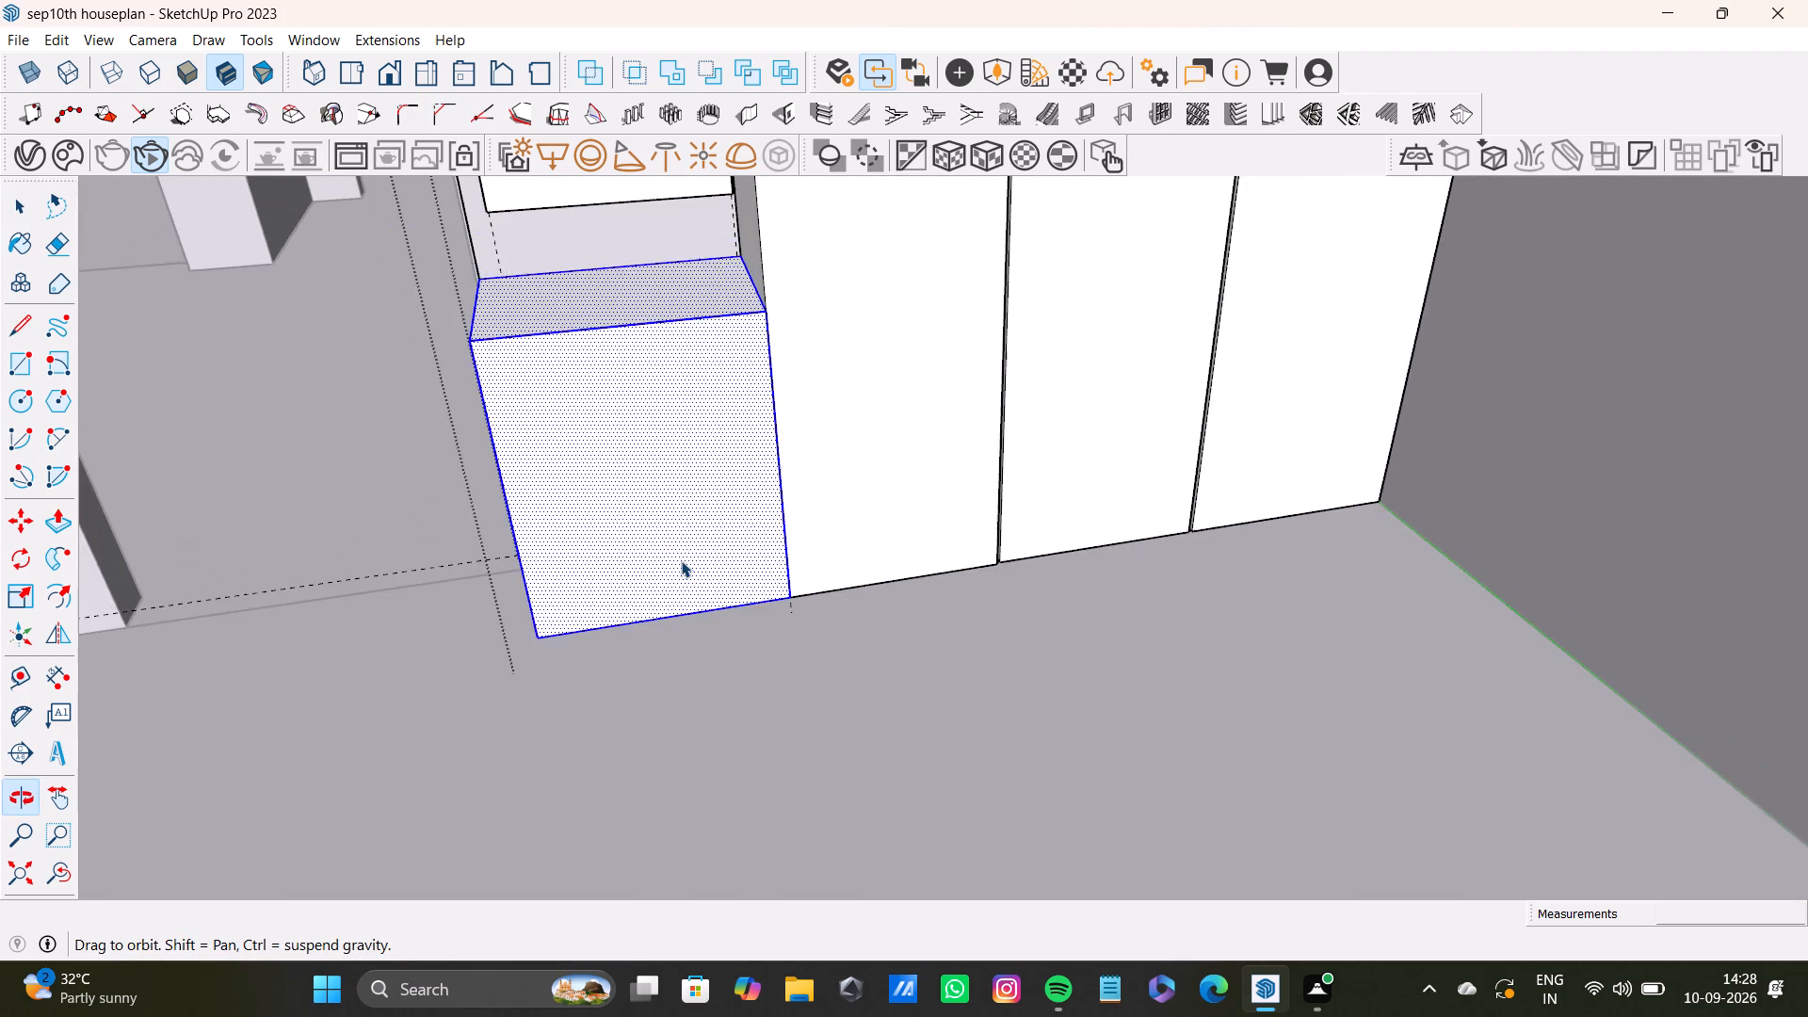
pyautogui.moveTo(681, 558); pyautogui.dragTo(676, 412, button='middle')
pyautogui.moveTo(57, 874); pyautogui.dragTo(67, 865)
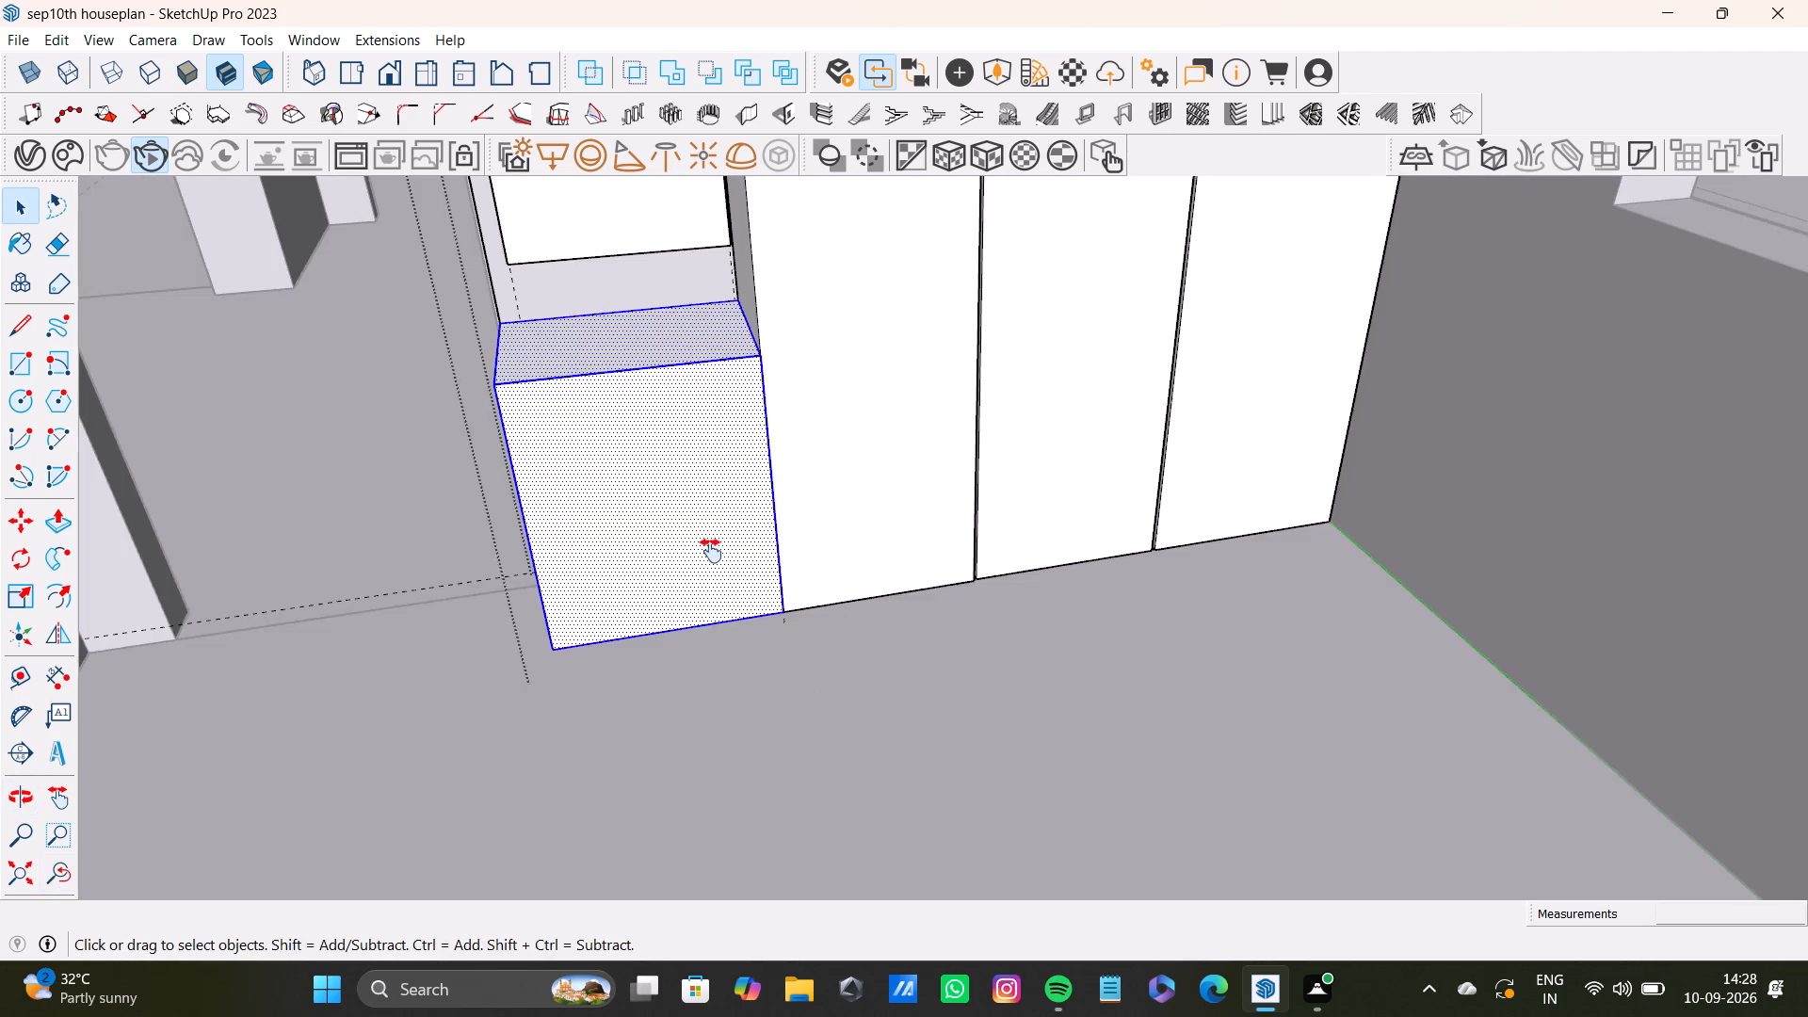
pyautogui.keyDown('shift'); pyautogui.moveTo(707, 539); pyautogui.dragTo(753, 686, button='middle'); pyautogui.keyUp('shift')
pyautogui.scroll(8, 766, 725)
pyautogui.moveTo(747, 715); pyautogui.dragTo(716, 412, button='middle')
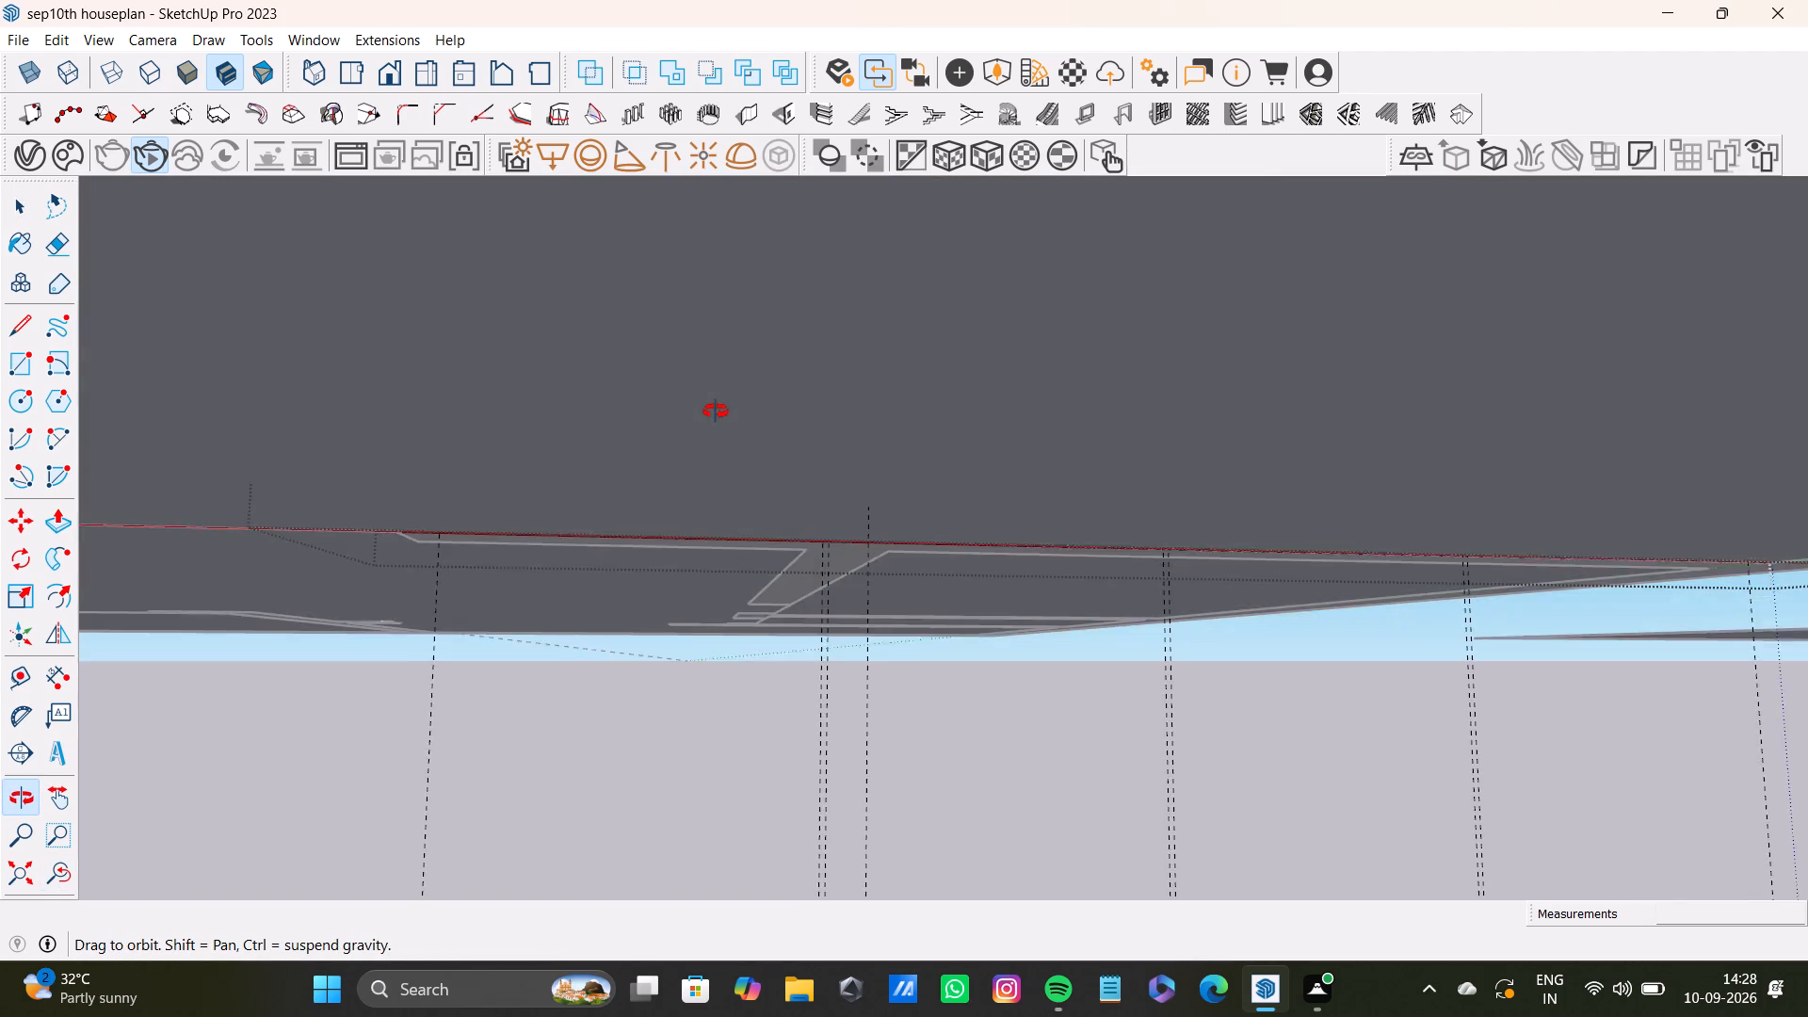
pyautogui.moveTo(716, 412); pyautogui.dragTo(744, 556, button='middle')
pyautogui.scroll(8, 702, 557)
pyautogui.moveTo(714, 676); pyautogui.dragTo(723, 533, button='middle')
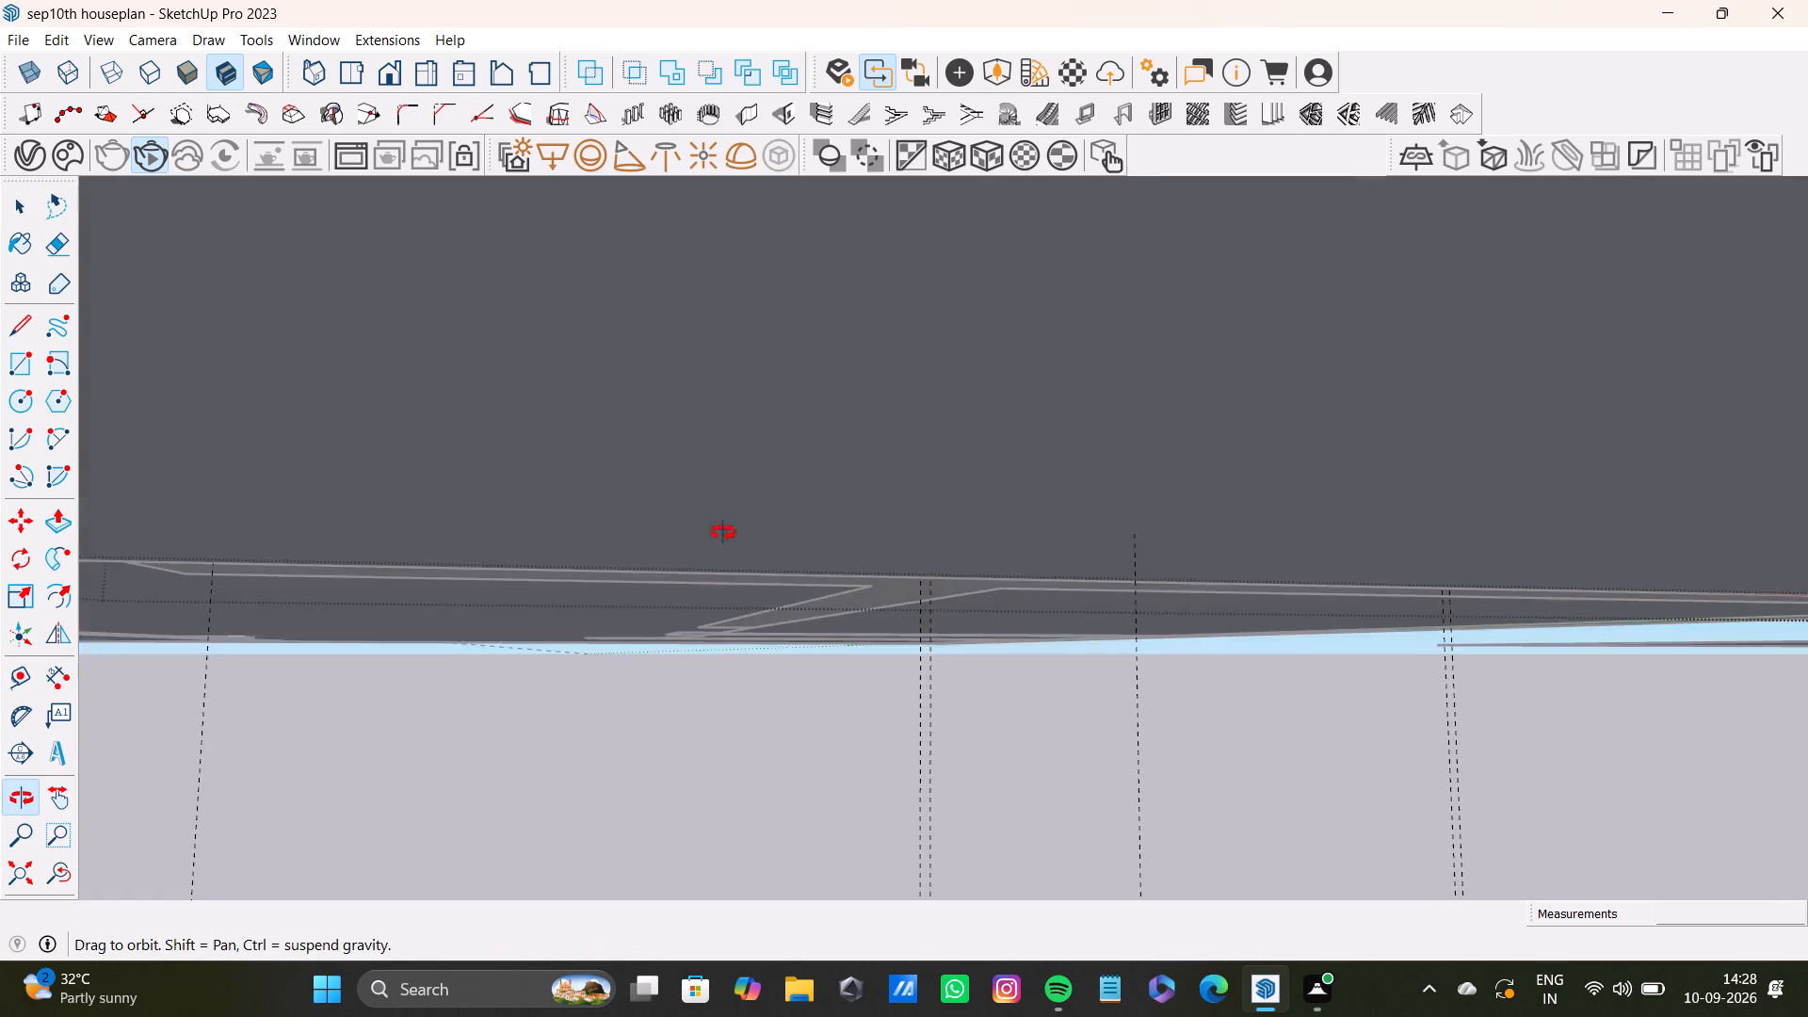
pyautogui.moveTo(723, 533); pyautogui.dragTo(717, 613, button='middle')
pyautogui.scroll(6, 715, 609)
pyautogui.moveTo(745, 570); pyautogui.dragTo(730, 555, button='middle')
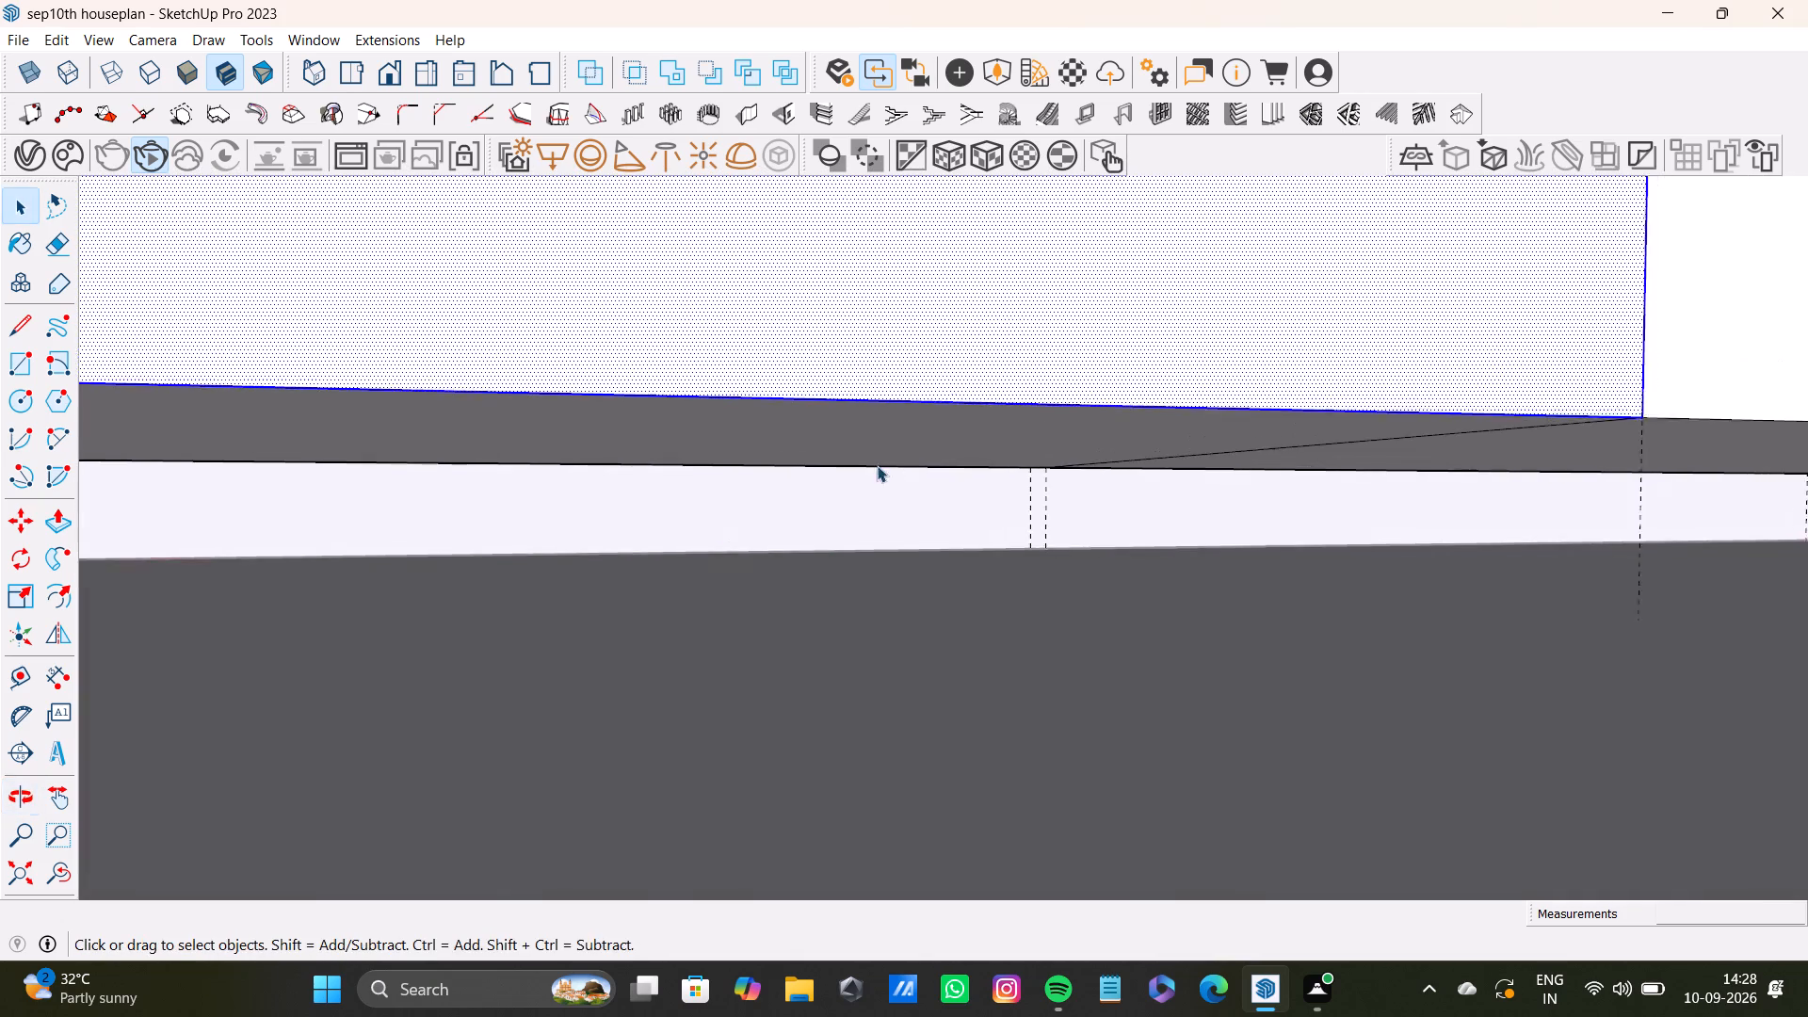
pyautogui.scroll(1, 877, 465)
pyautogui.keyDown('shift'); pyautogui.doubleClick(937, 431); pyautogui.keyUp('shift')
pyautogui.rightClick(998, 309)
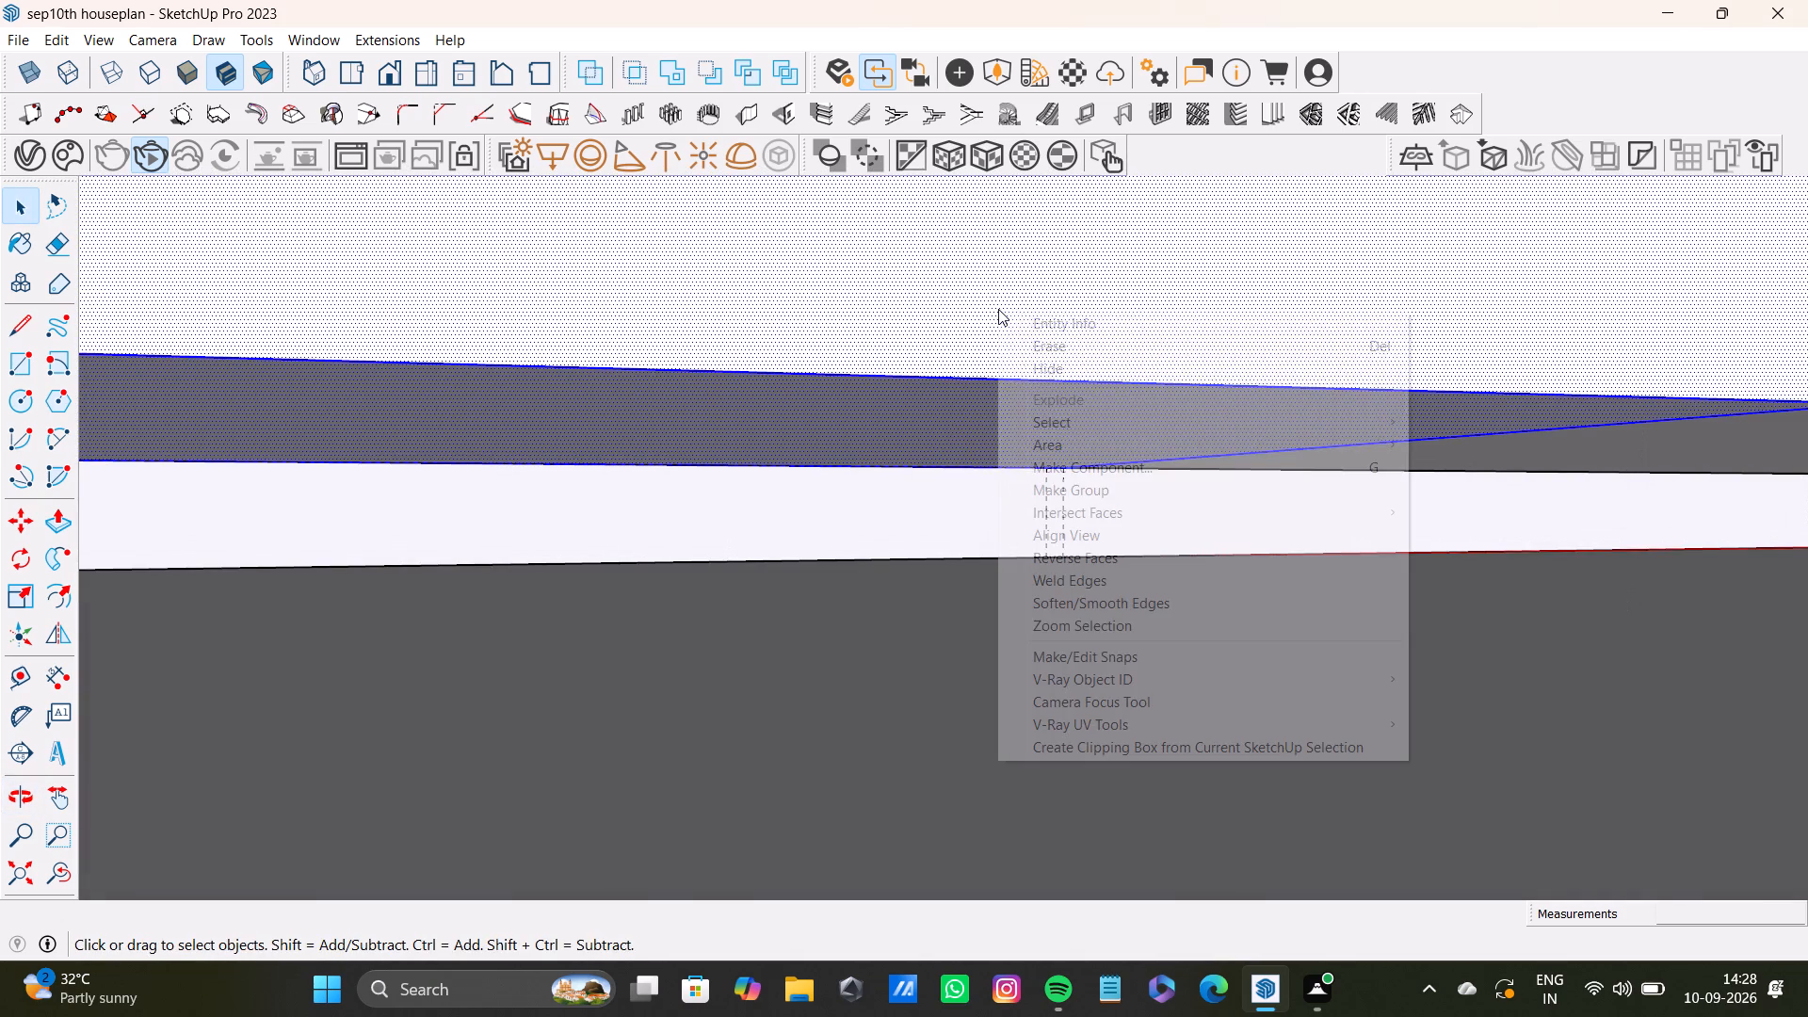
pyautogui.click(1058, 489)
pyautogui.press('space')
pyautogui.scroll(-5, 993, 481)
pyautogui.moveTo(12, 874); pyautogui.dragTo(23, 865)
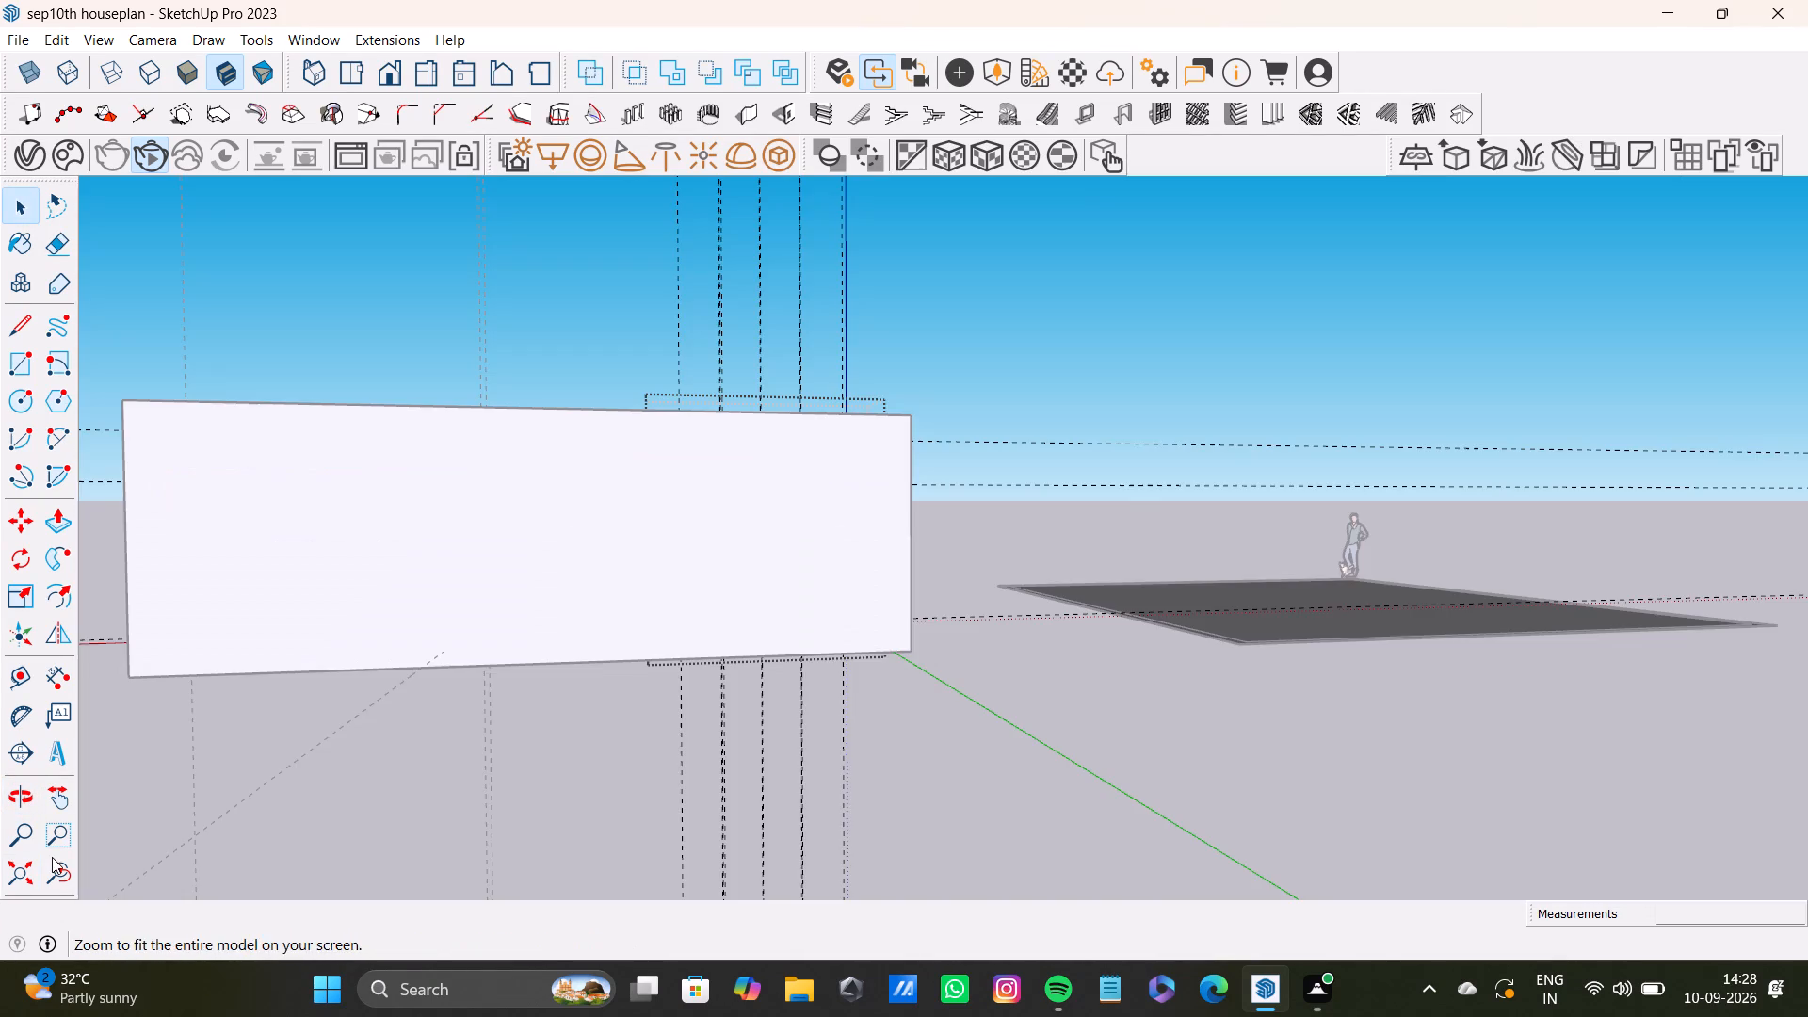
pyautogui.moveTo(689, 408); pyautogui.dragTo(637, 790, button='middle')
pyautogui.scroll(13, 697, 500)
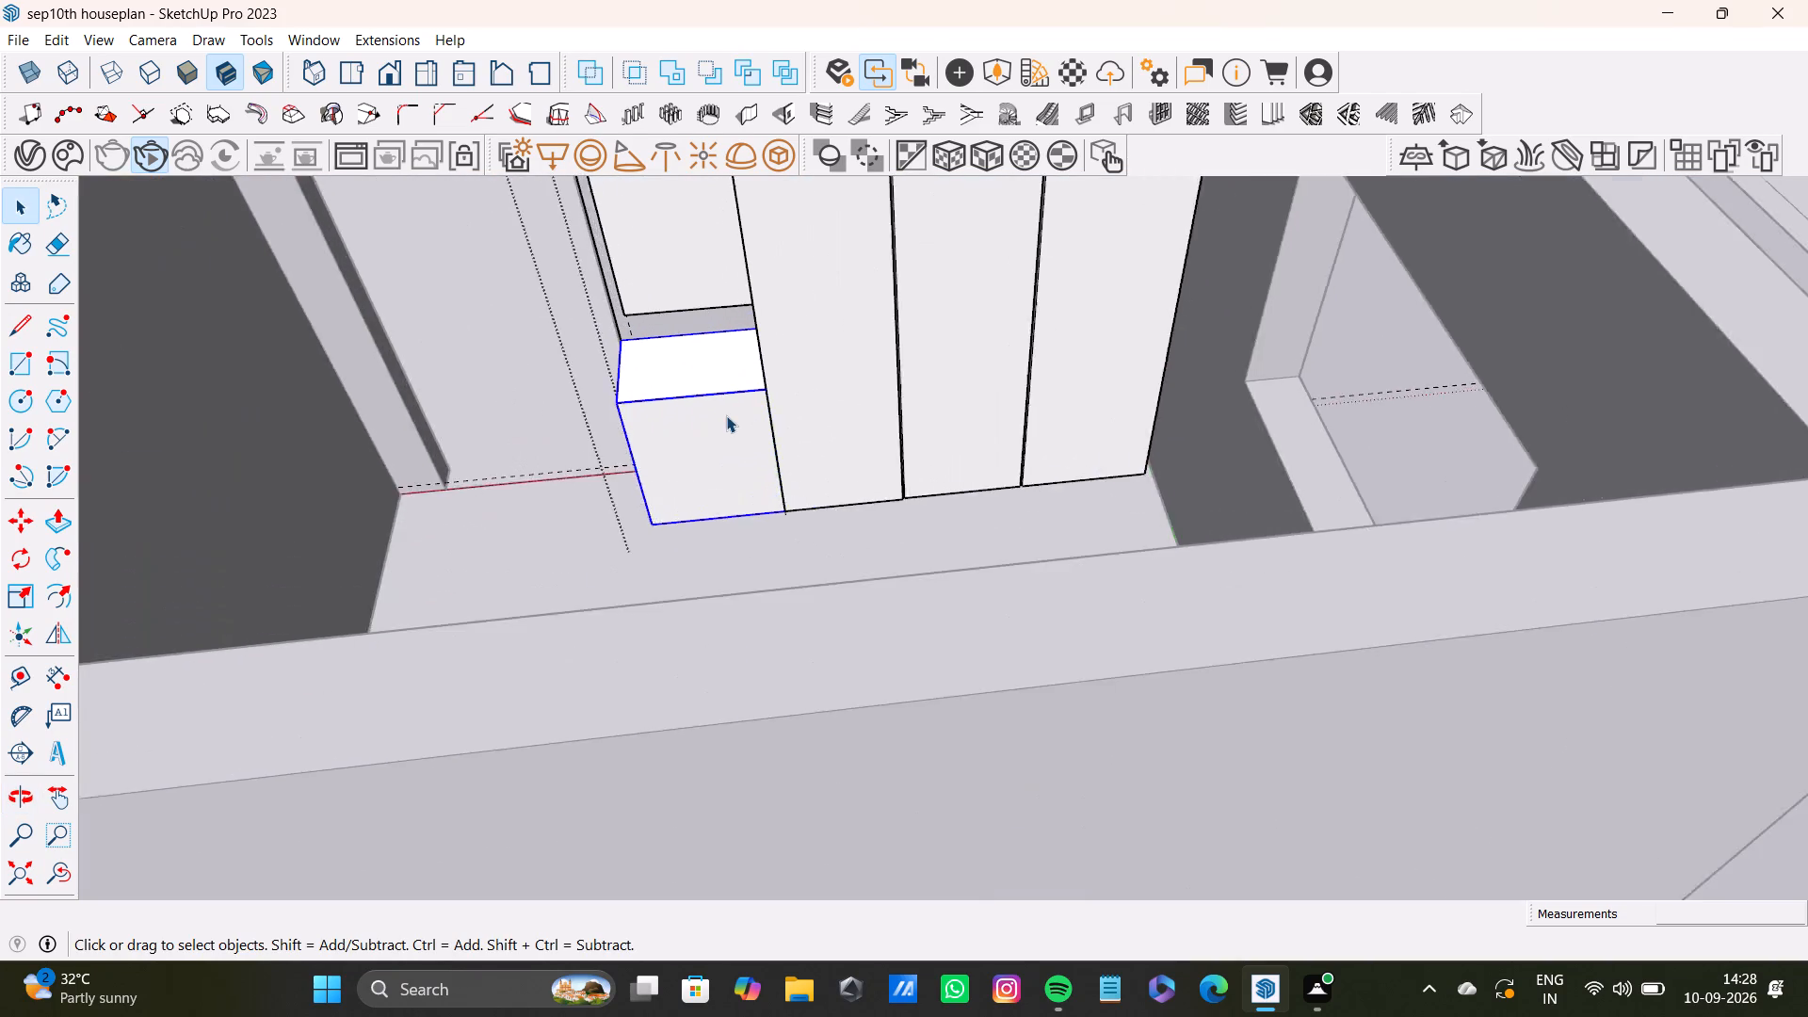
# Draw a rectangle covering the base block's top from its back outer corner to its front inner corner.
pyautogui.scroll(2, 726, 415)
pyautogui.moveTo(732, 398); pyautogui.dragTo(939, 544, button='middle')
pyautogui.scroll(3, 844, 511)
pyautogui.click(15, 361)
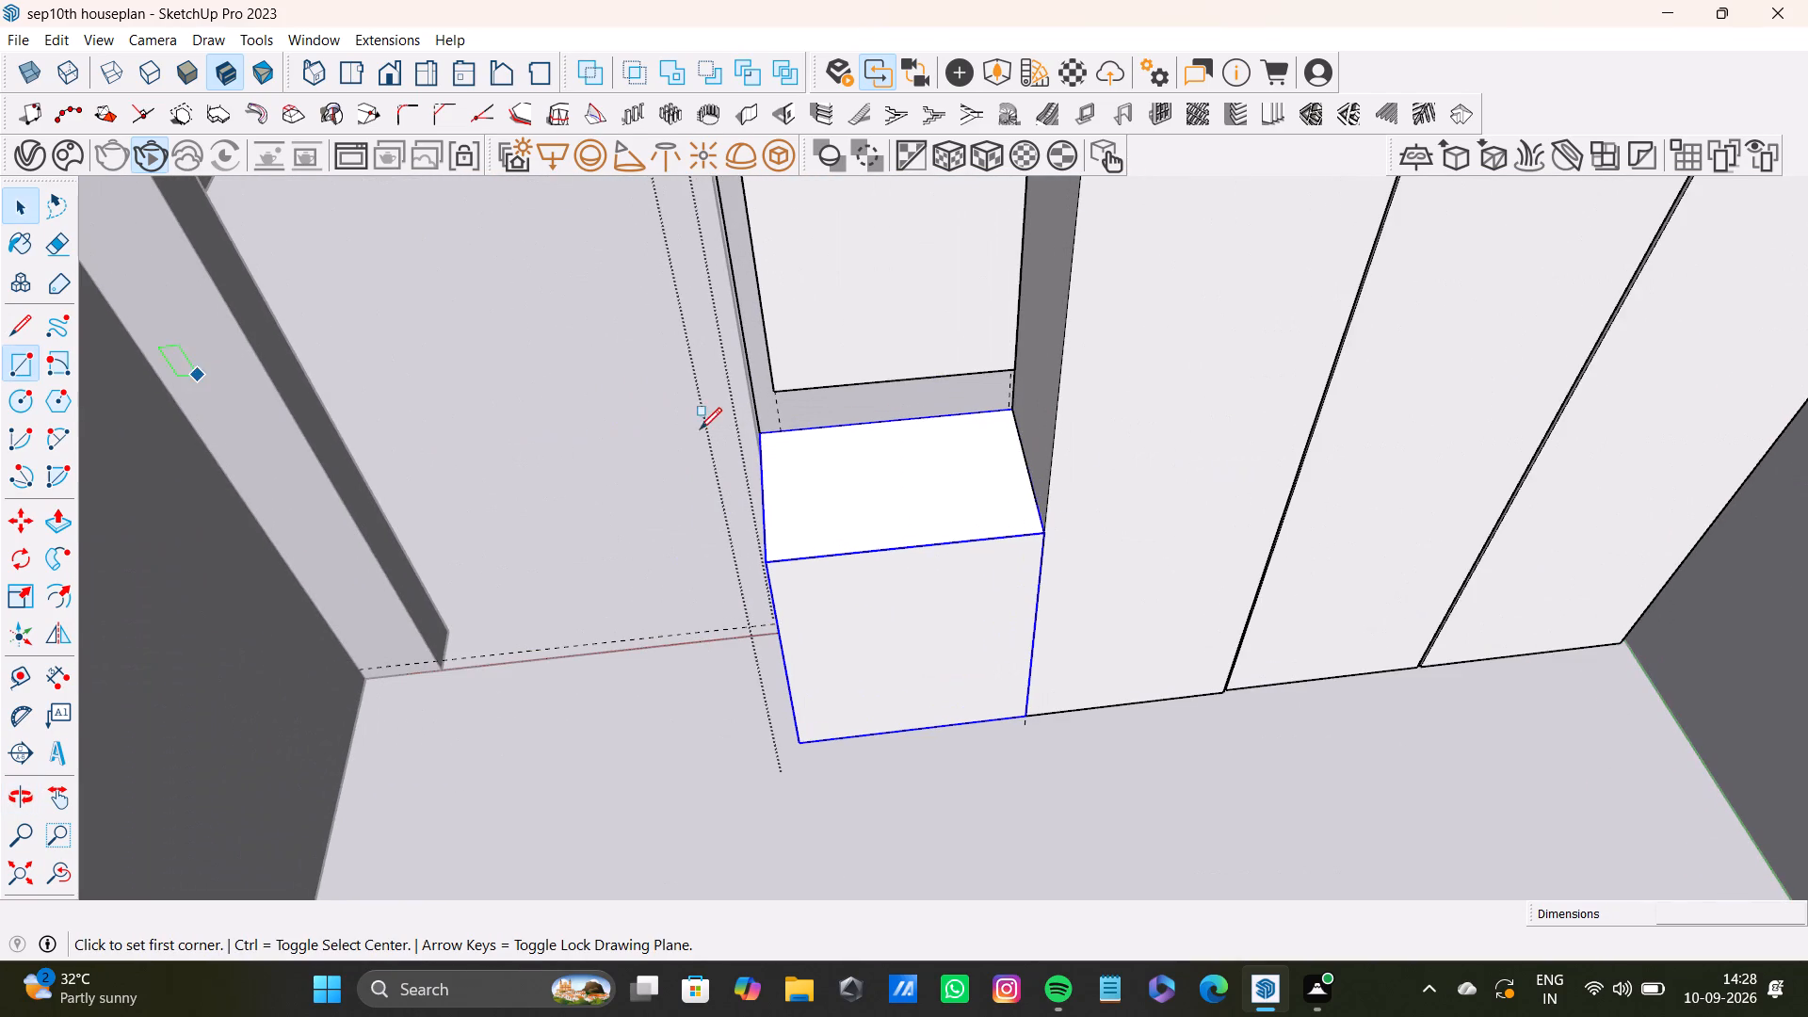
pyautogui.scroll(7, 914, 434)
pyautogui.moveTo(650, 428); pyautogui.dragTo(671, 439)
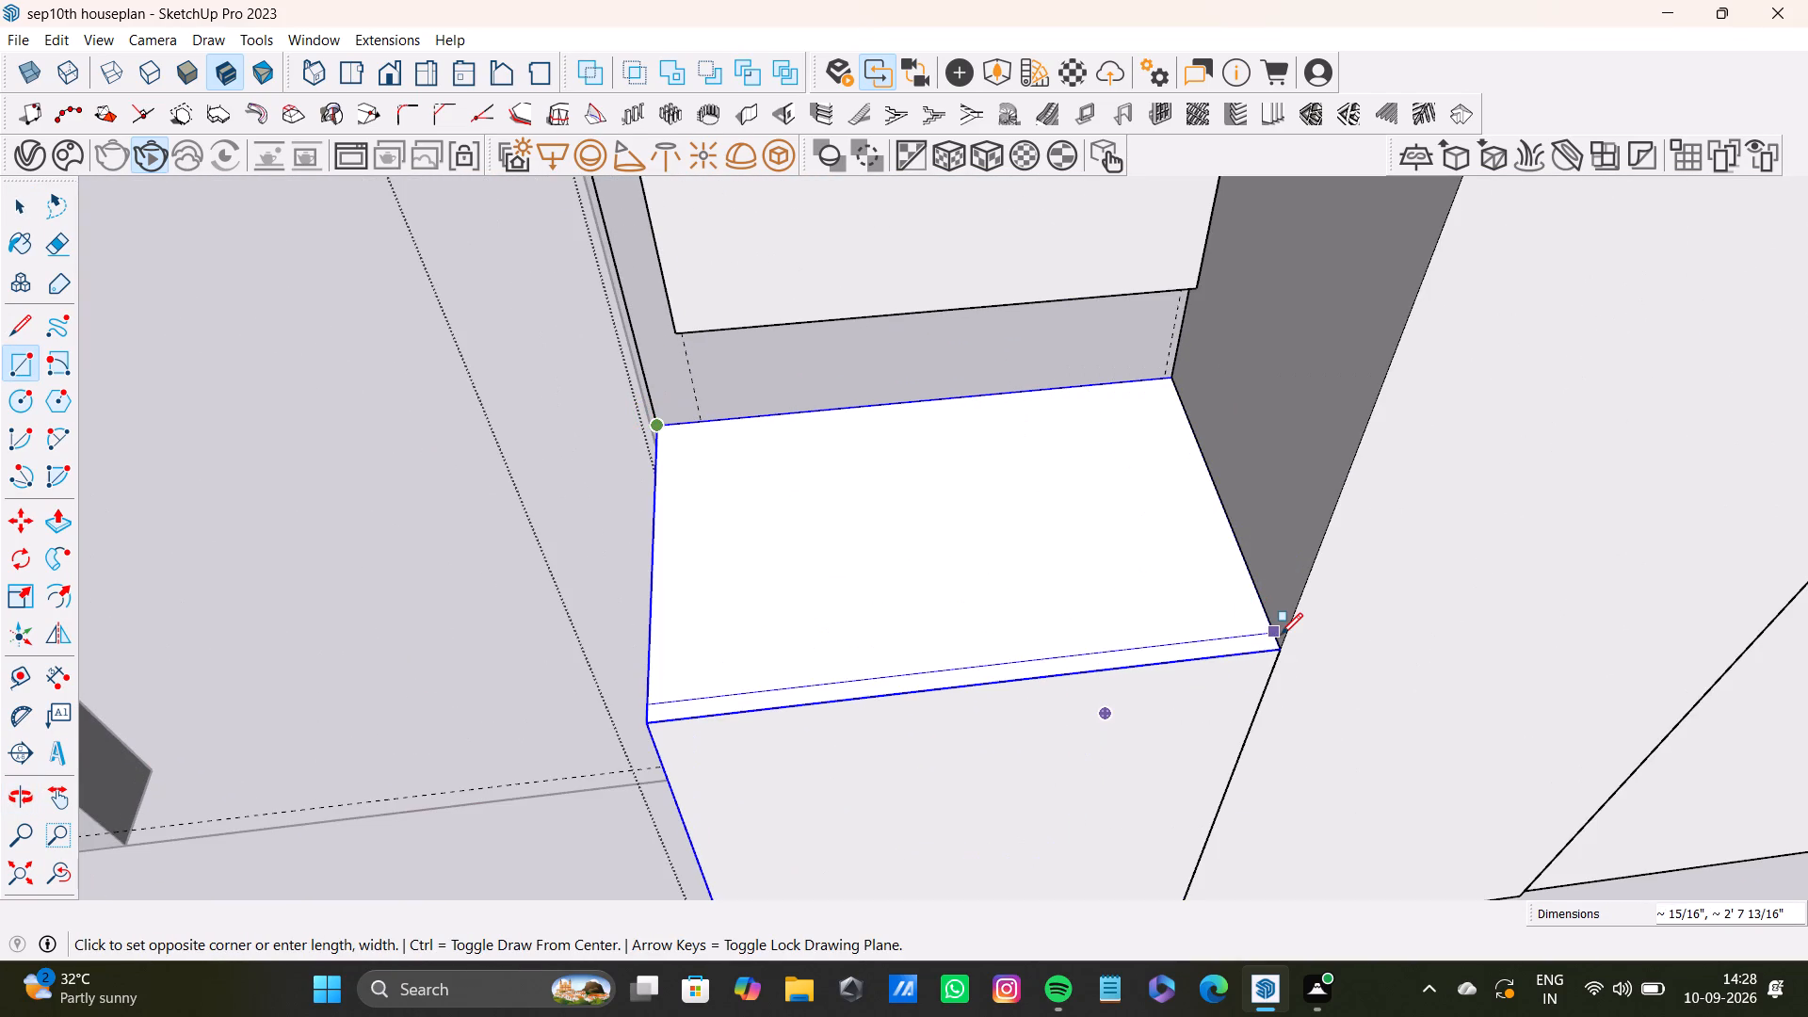
pyautogui.click(1283, 643)
# Push/Pull the new rectangle on the base block upward slightly to form a thin countertop slab.
pyautogui.press('space')
pyautogui.click(1176, 599)
pyautogui.press('p')
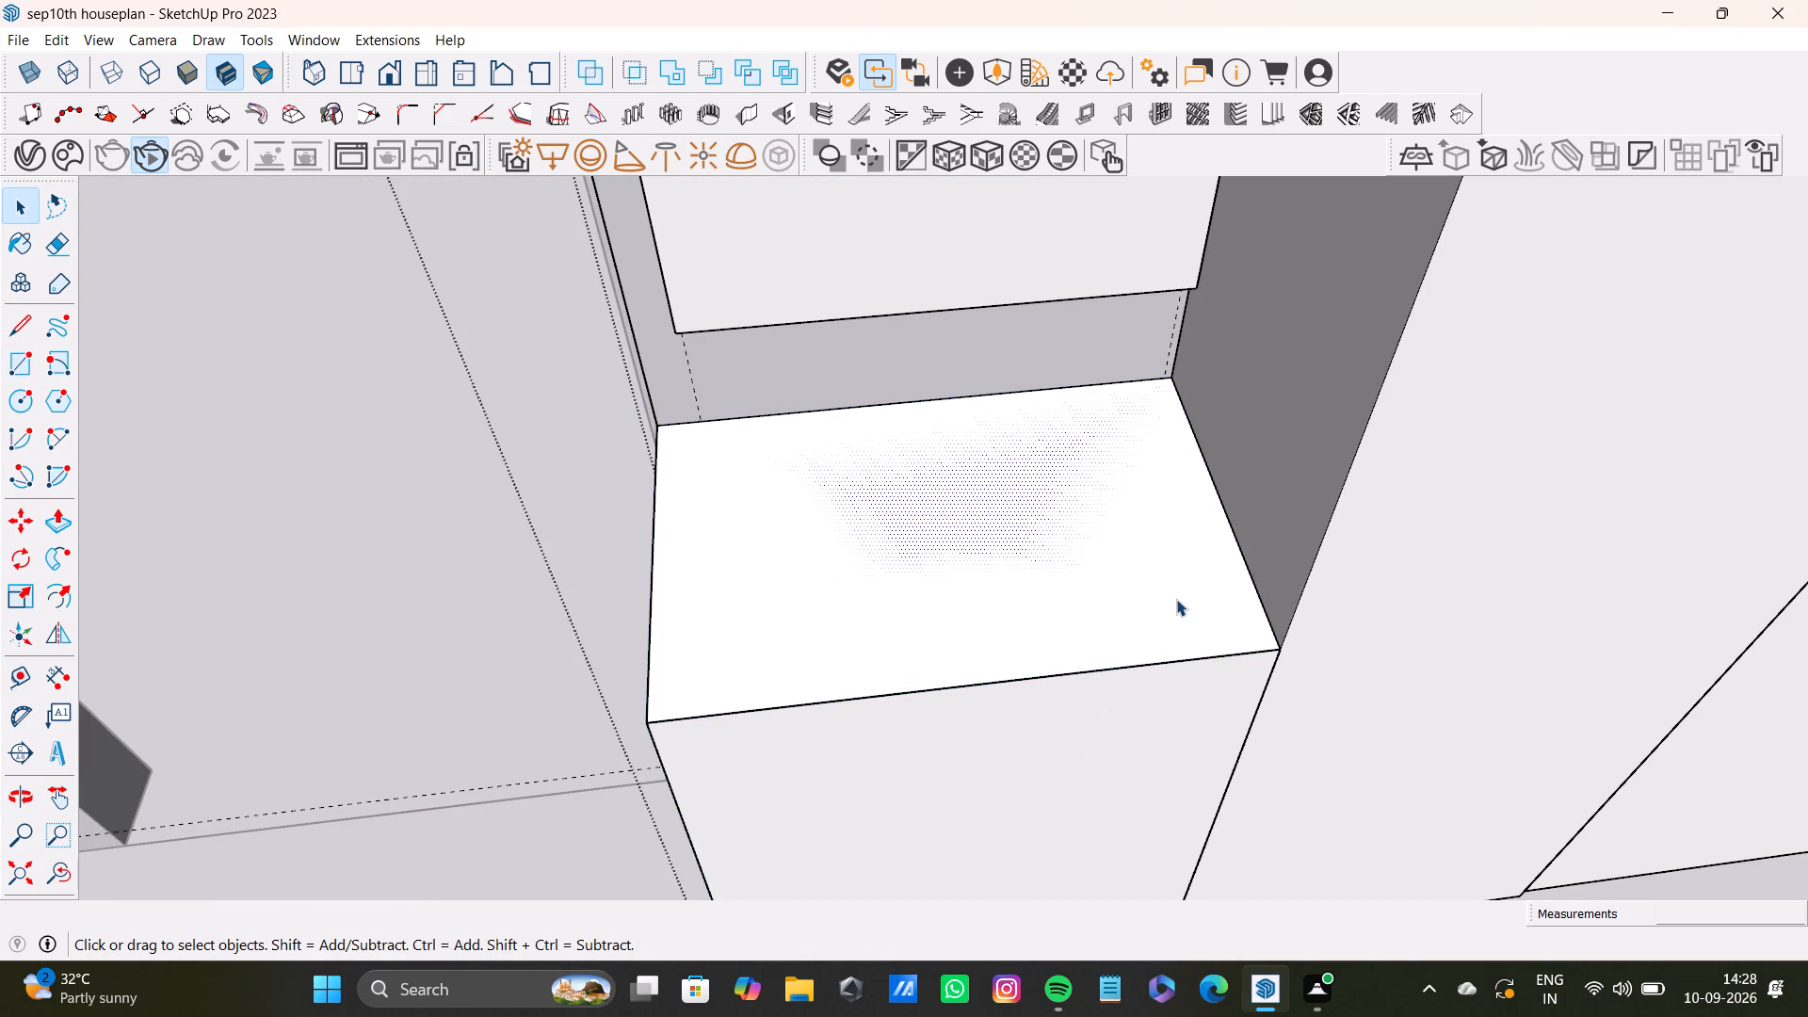
pyautogui.moveTo(1176, 599); pyautogui.dragTo(1173, 577)
pyautogui.press('space')
# Push/Pull the countertop slab's front face outward 1 1/2" so it overhangs the base block's front.
pyautogui.scroll(-4, 934, 630)
pyautogui.scroll(4, 747, 648)
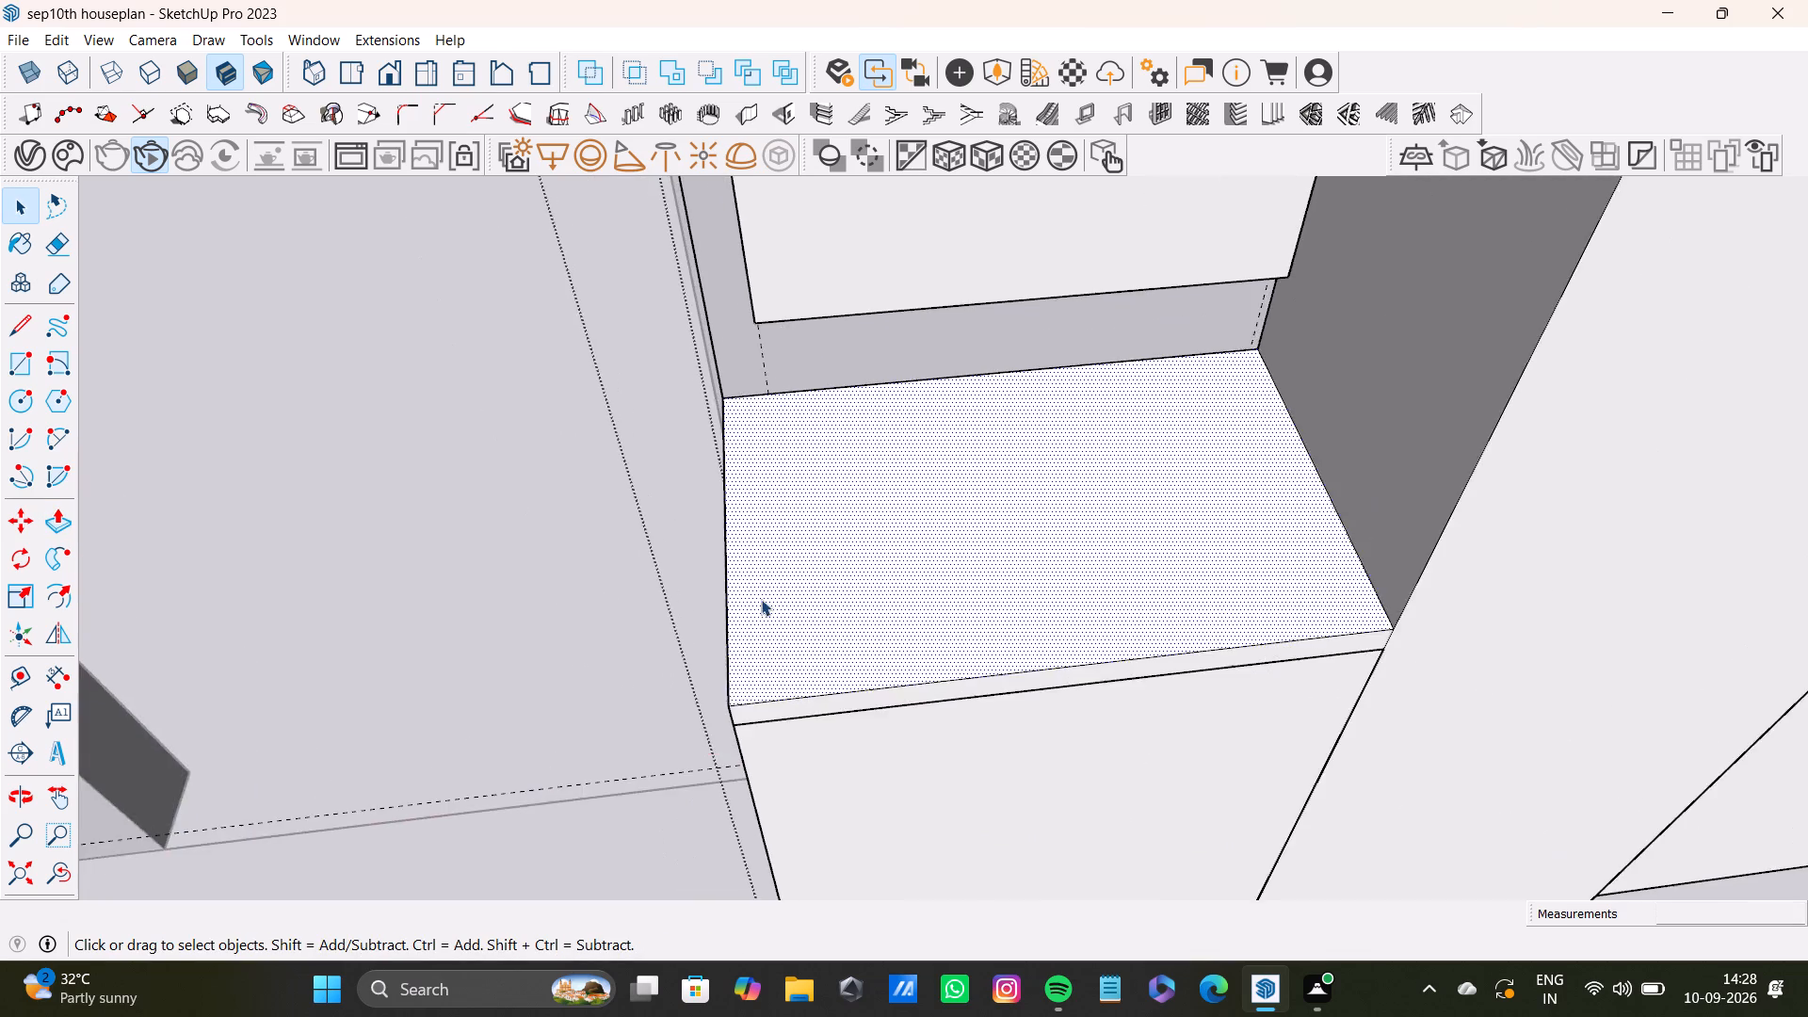
pyautogui.moveTo(766, 574); pyautogui.dragTo(811, 428, button='middle')
pyautogui.click(822, 397)
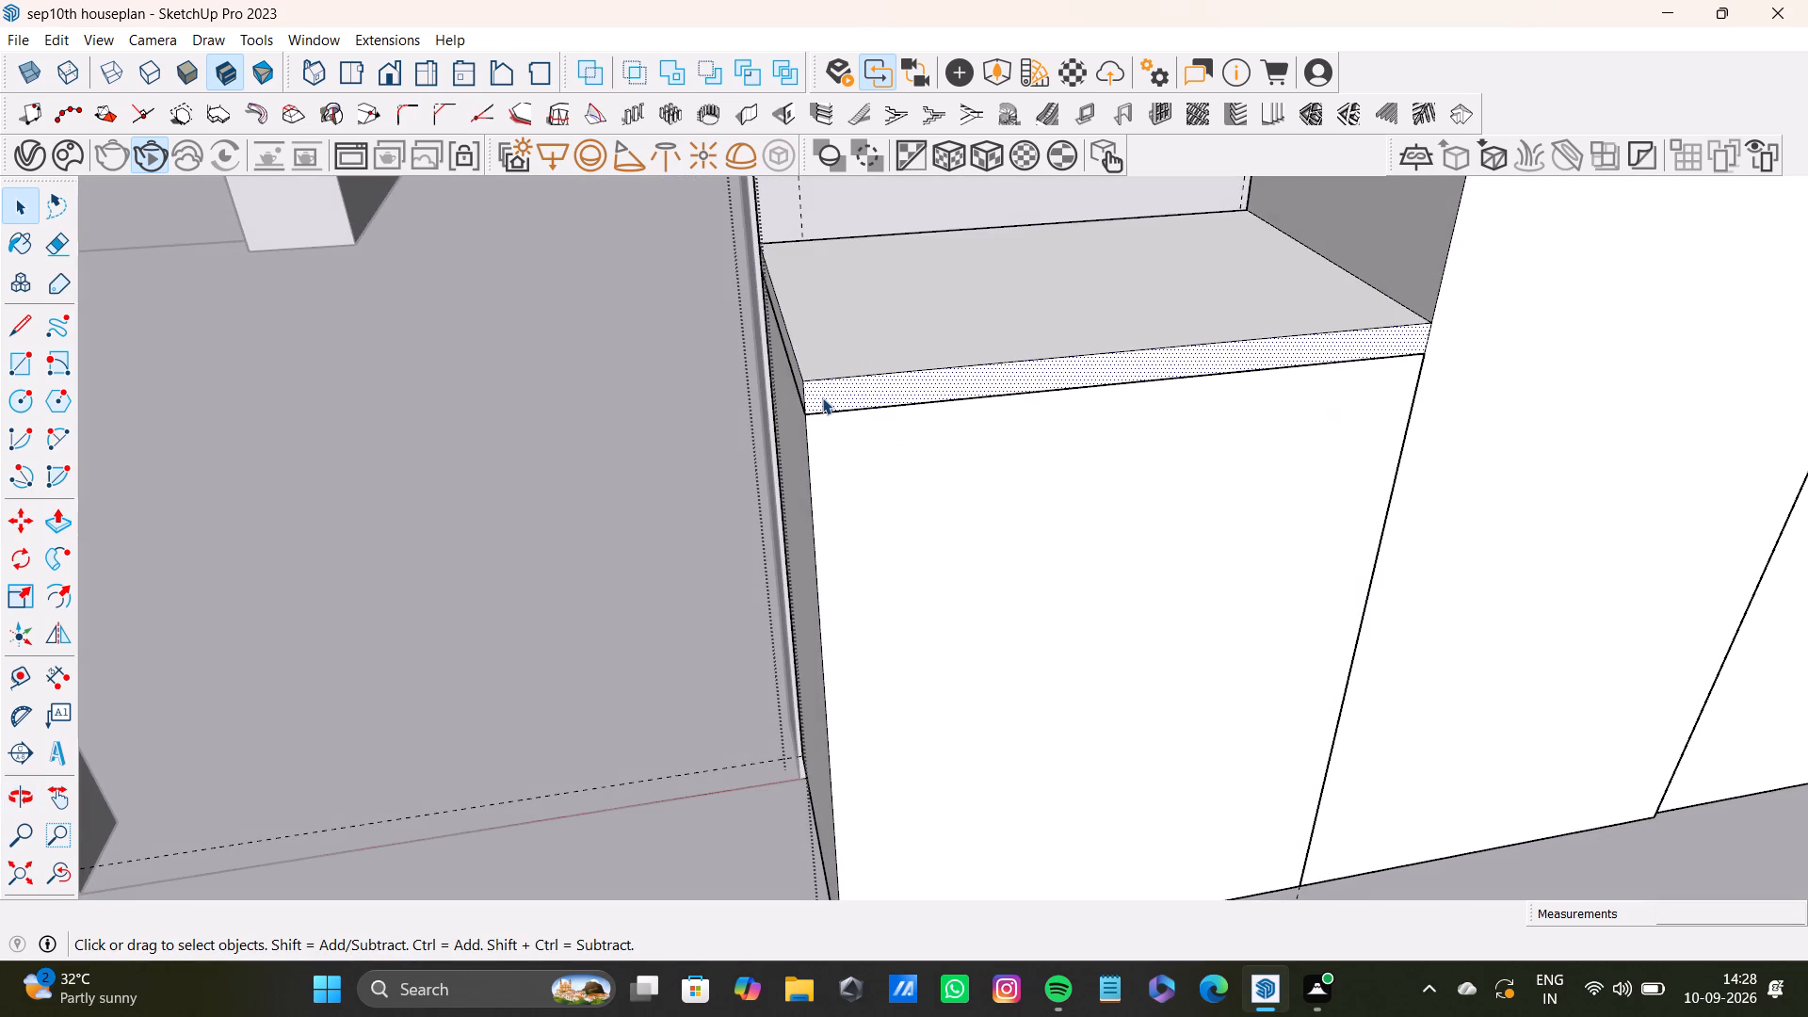
pyautogui.press('p')
pyautogui.moveTo(838, 391); pyautogui.dragTo(847, 406)
pyautogui.scroll(-4, 843, 413)
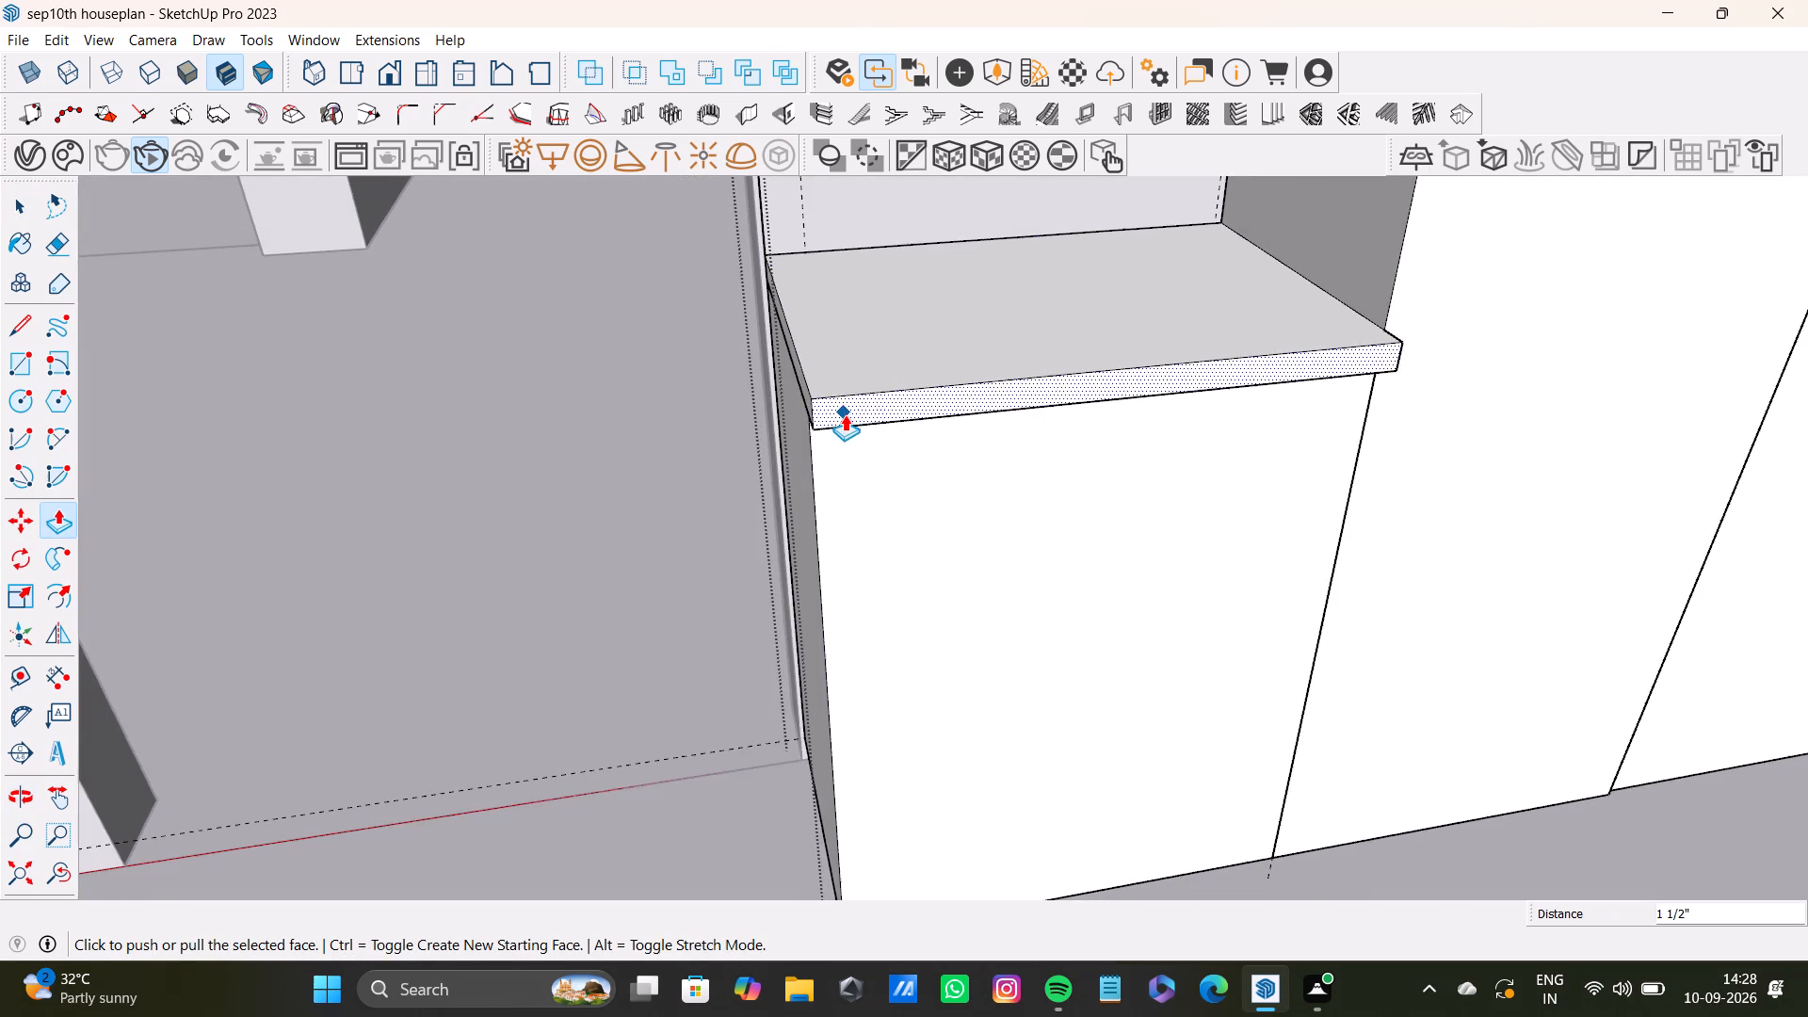
pyautogui.scroll(-3, 845, 414)
pyautogui.moveTo(1017, 495); pyautogui.dragTo(944, 501, button='middle')
pyautogui.scroll(7, 909, 459)
pyautogui.moveTo(1008, 460); pyautogui.dragTo(905, 456, button='middle')
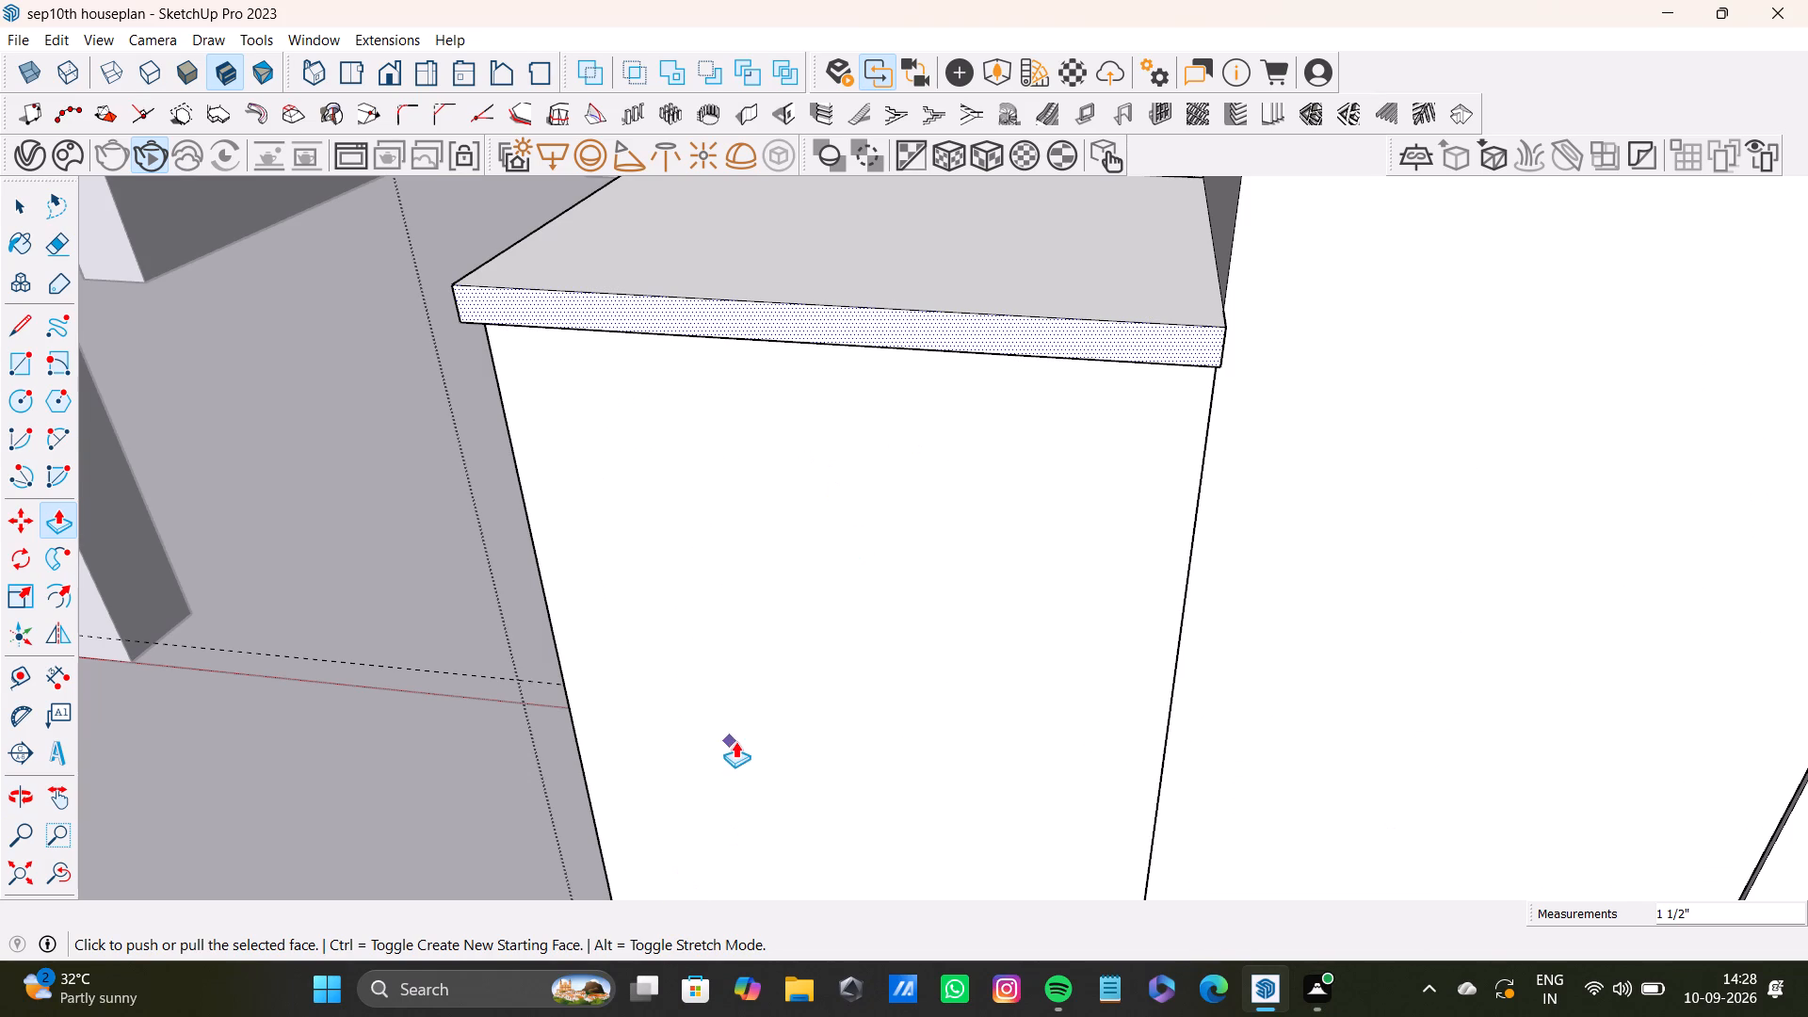
pyautogui.scroll(-3, 638, 536)
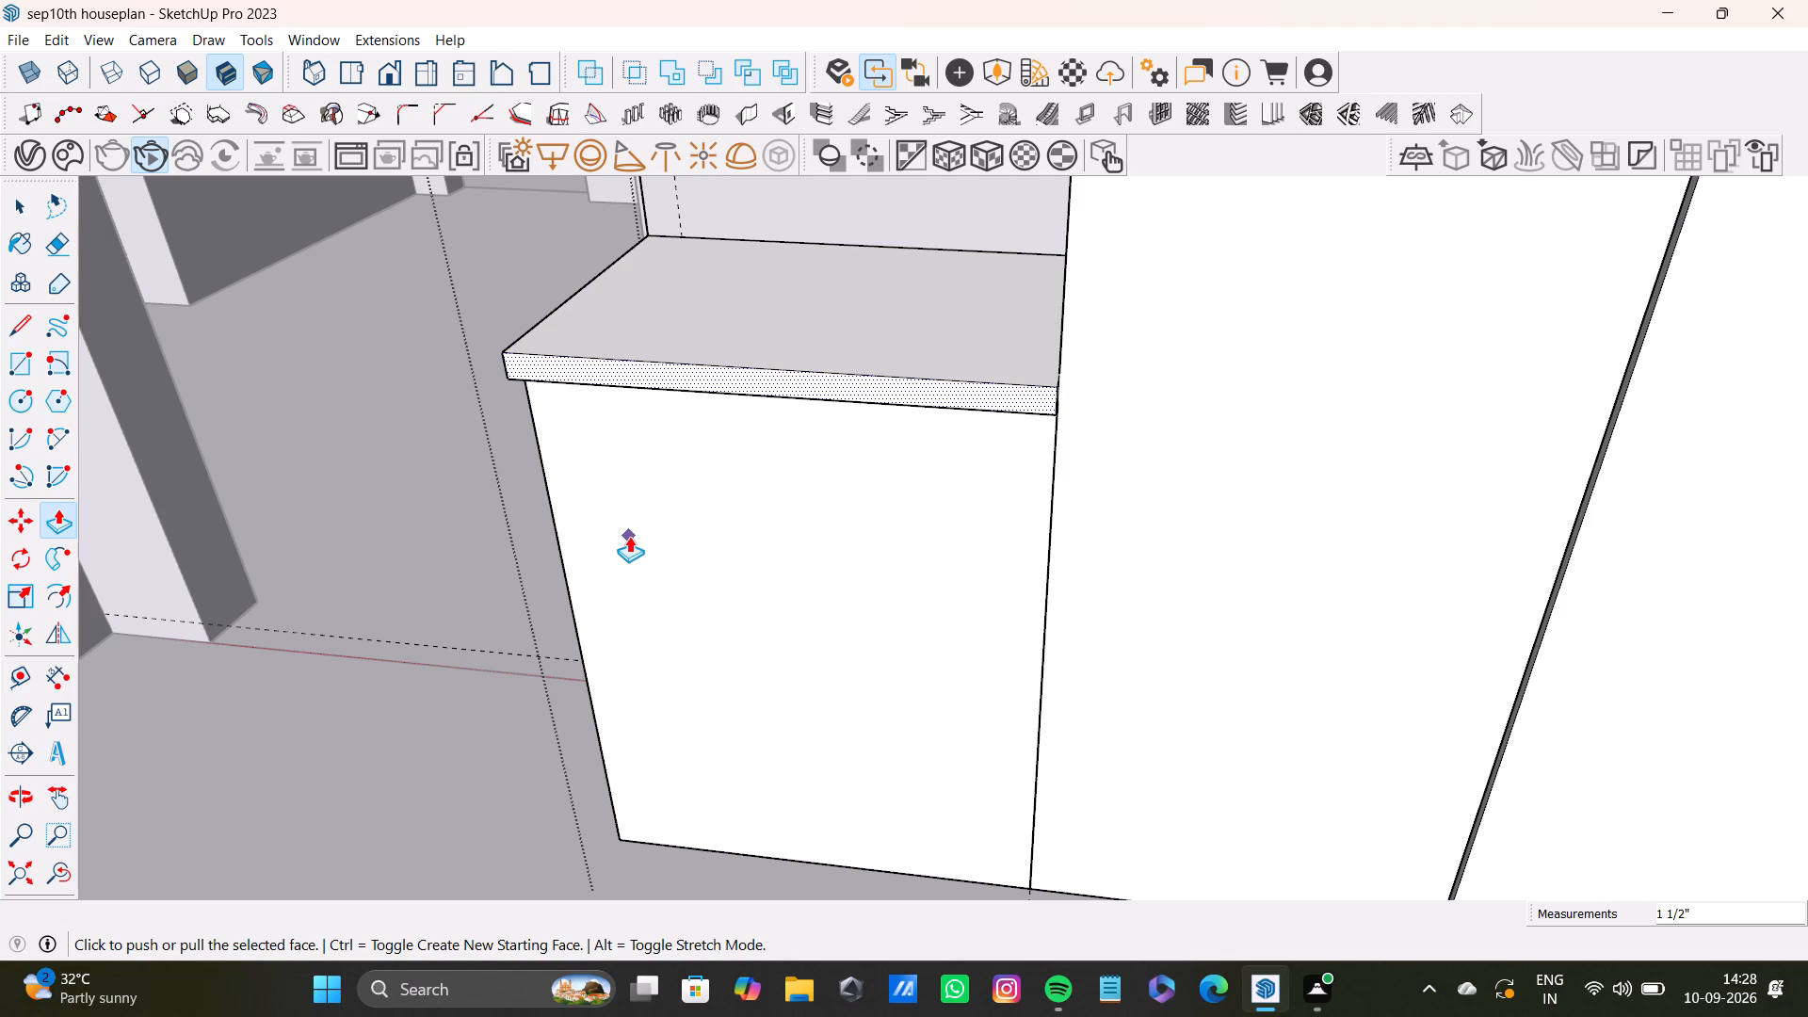
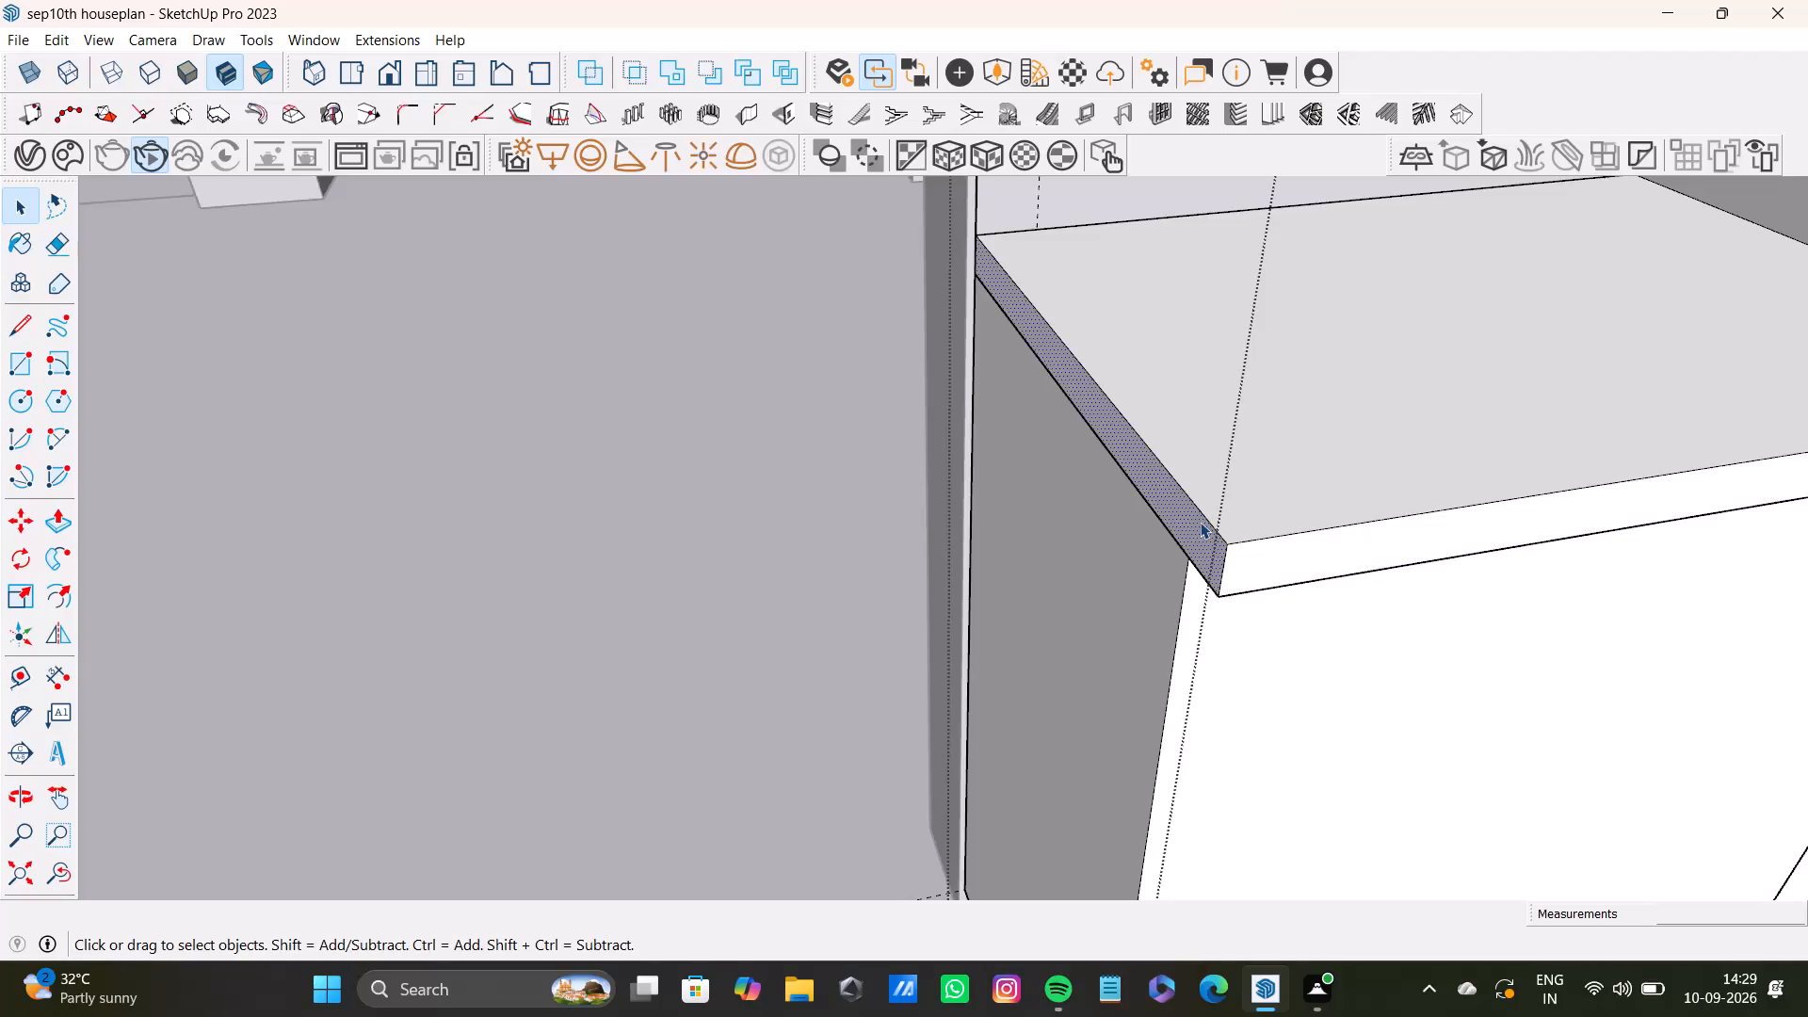
# Push/Pull the narrow end face of the countertop slab by about 15/16".
pyautogui.press('p')
pyautogui.moveTo(1200, 522); pyautogui.dragTo(1160, 535)
pyautogui.moveTo(1009, 324); pyautogui.dragTo(958, 213)
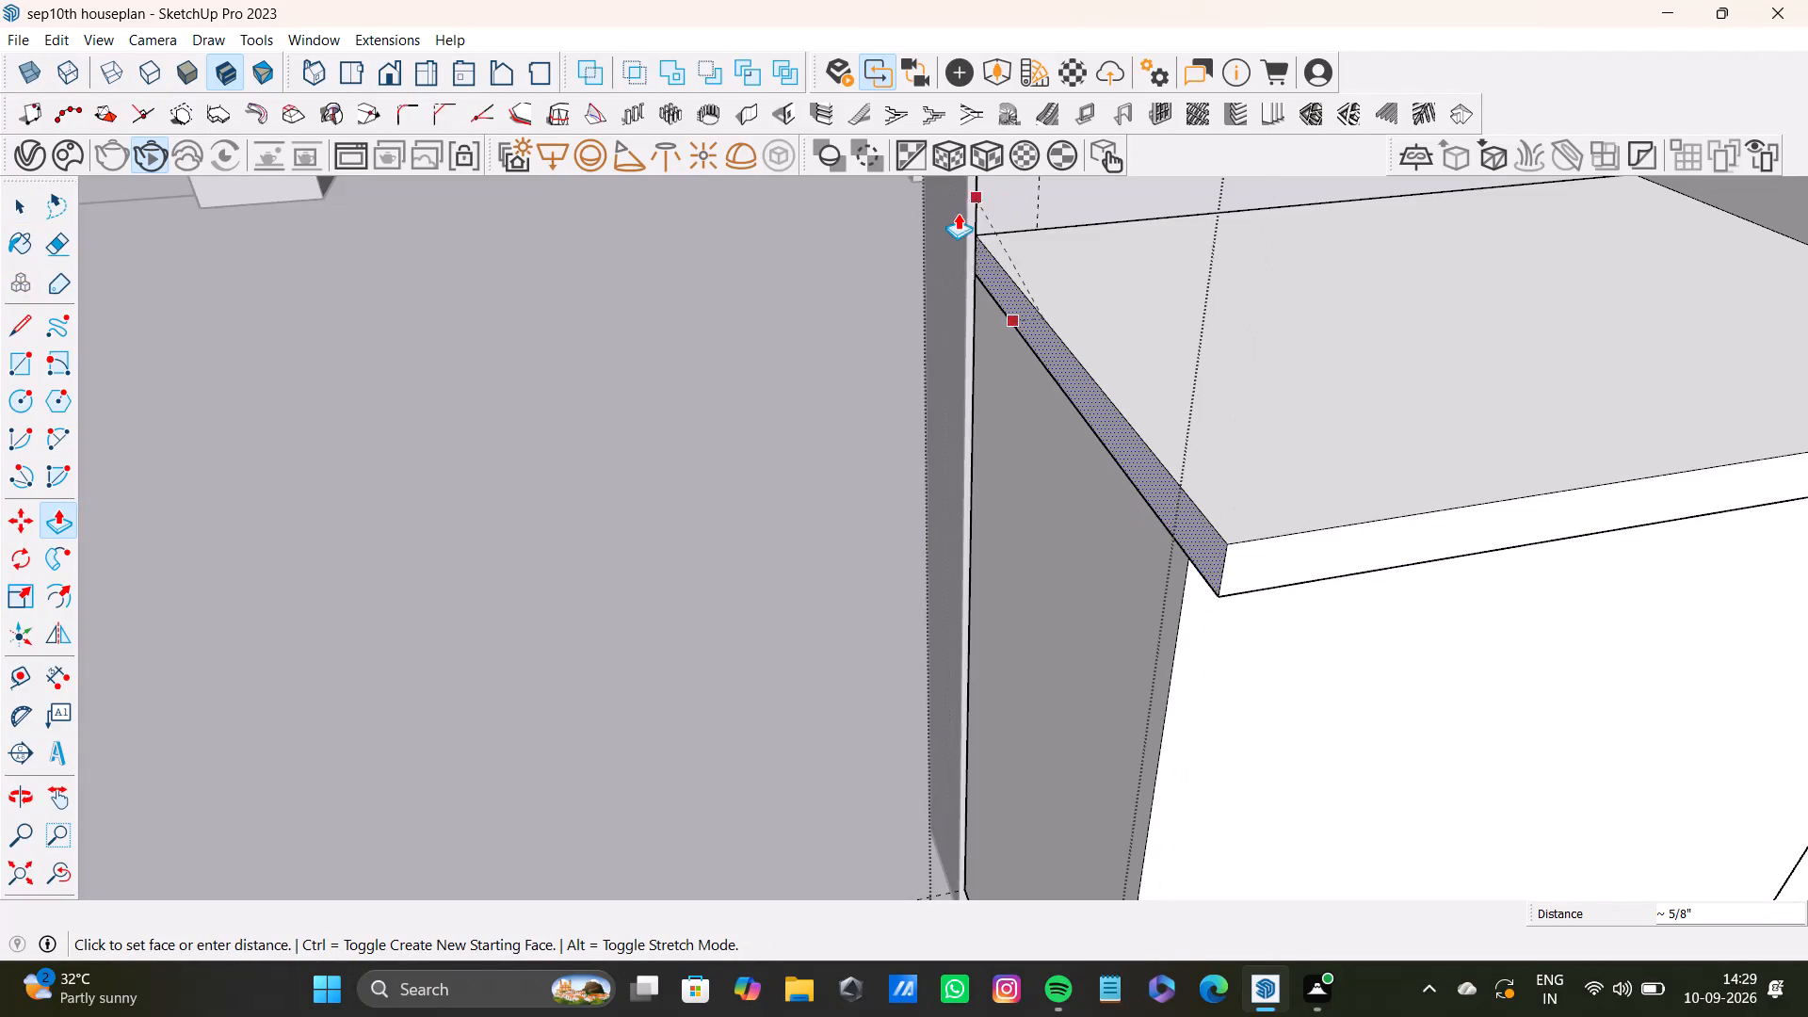
pyautogui.moveTo(958, 213); pyautogui.dragTo(979, 221)
pyautogui.scroll(-4, 1062, 373)
pyautogui.keyDown('shift'); pyautogui.moveTo(1214, 428); pyautogui.dragTo(847, 437, button='middle'); pyautogui.keyUp('shift')
pyautogui.scroll(-9, 1214, 500)
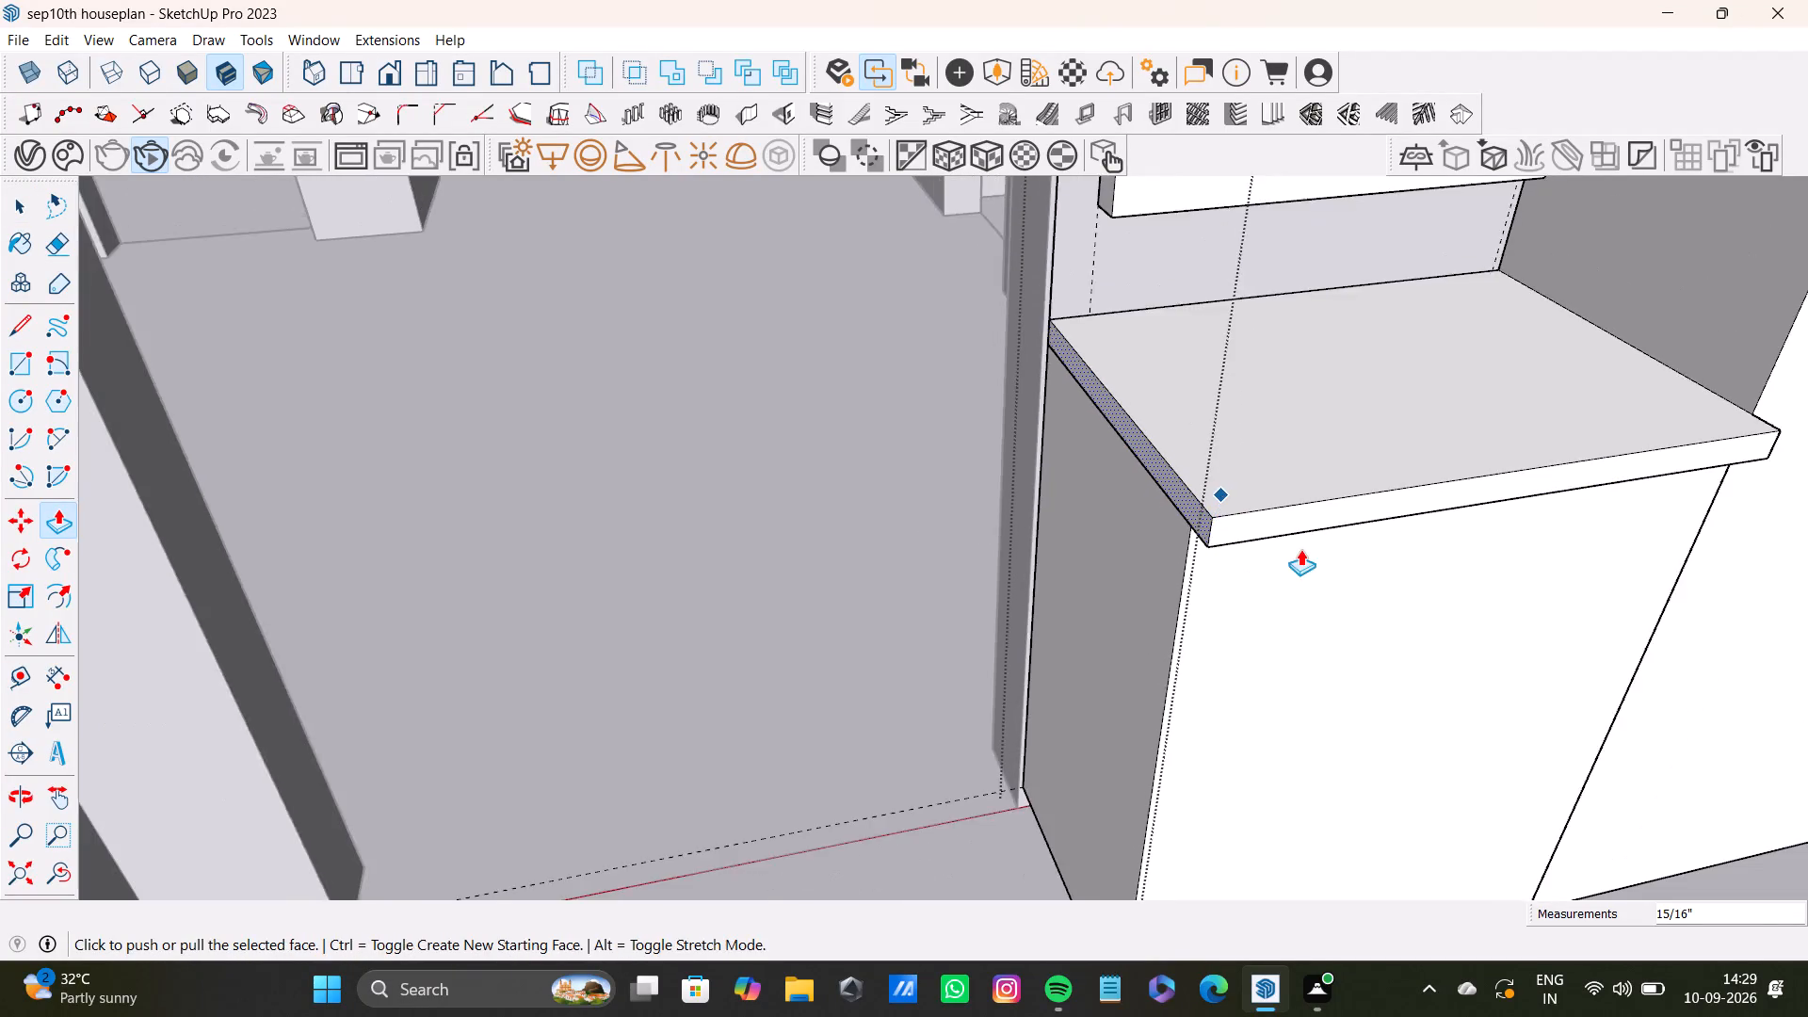
pyautogui.keyDown('shift'); pyautogui.moveTo(1375, 550); pyautogui.dragTo(1059, 508, button='middle'); pyautogui.keyUp('shift')
pyautogui.scroll(3, 1117, 530)
pyautogui.moveTo(1100, 520); pyautogui.dragTo(991, 605, button='middle')
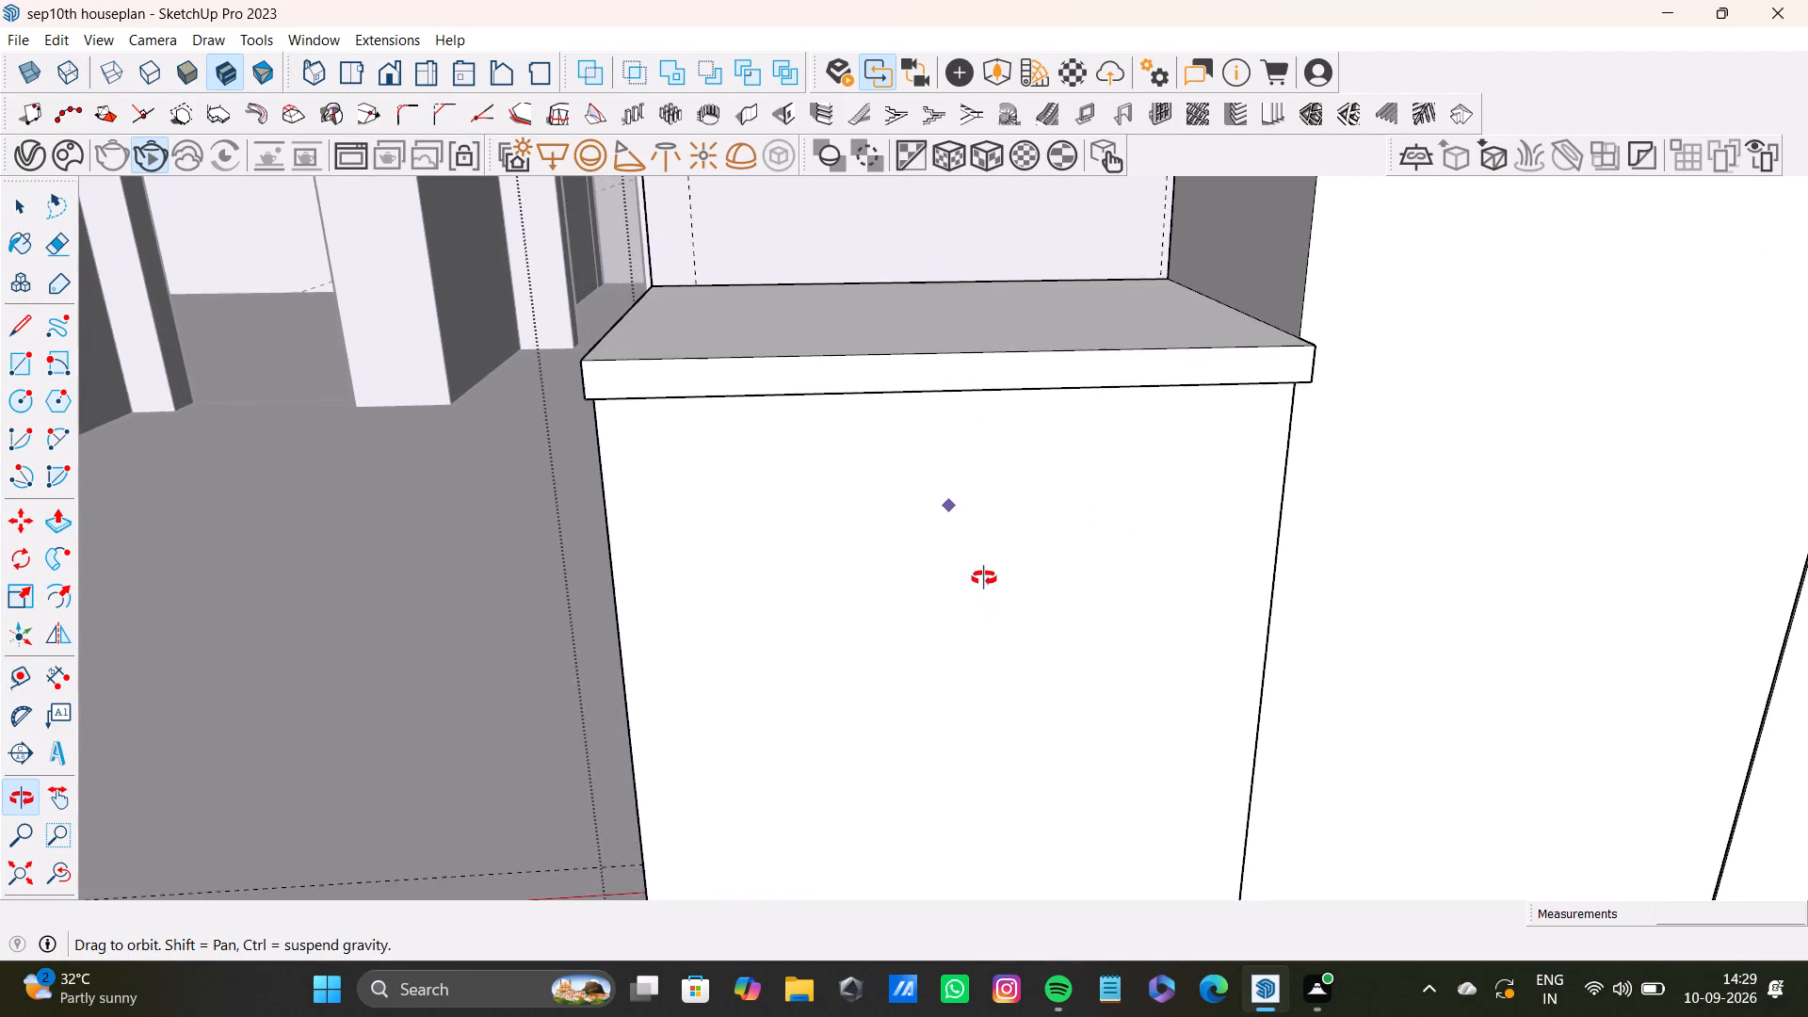
pyautogui.moveTo(1015, 589); pyautogui.dragTo(974, 465, button='middle')
pyautogui.press('space')
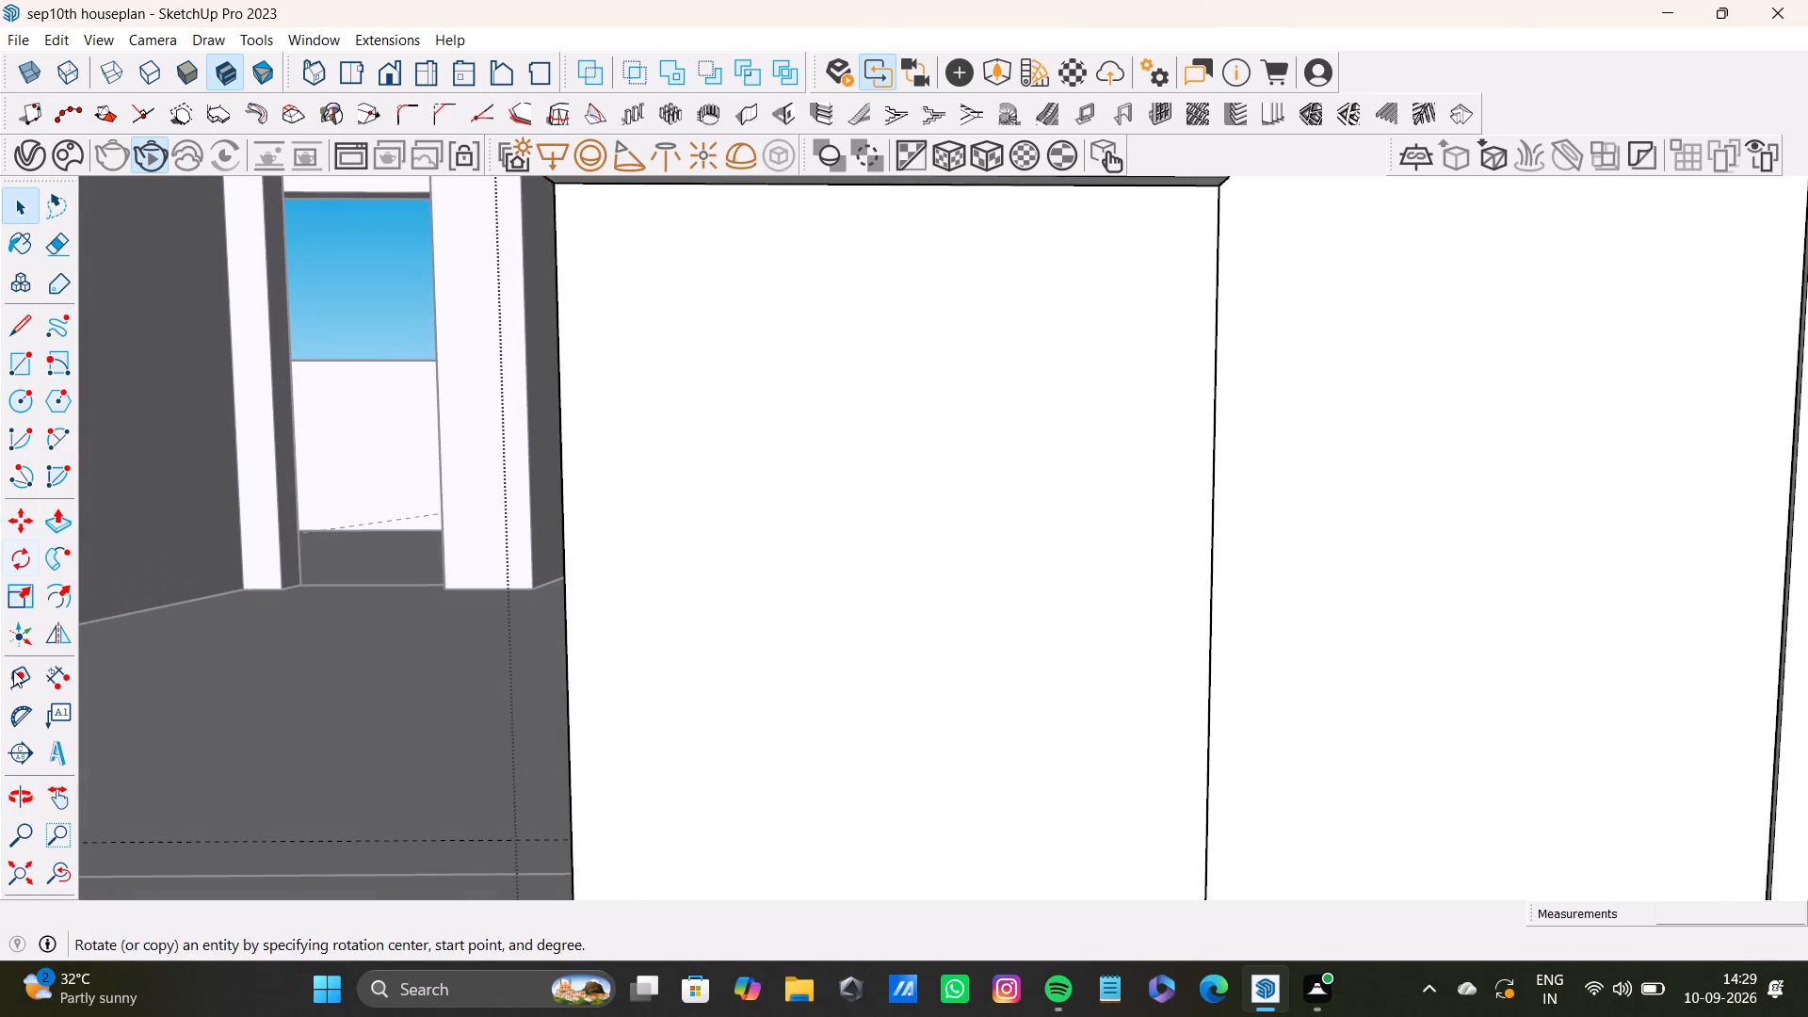
# Place a horizontal guide across the cabinet front about 7 15/16" below the underside of the countertop.
pyautogui.click(14, 680)
pyautogui.keyDown('shift'); pyautogui.scroll(-3, 703, 433); pyautogui.keyUp('shift')
pyautogui.keyDown('shift'); pyautogui.moveTo(729, 428); pyautogui.dragTo(734, 573, button='middle'); pyautogui.keyUp('shift')
pyautogui.moveTo(753, 543); pyautogui.dragTo(767, 465, button='middle')
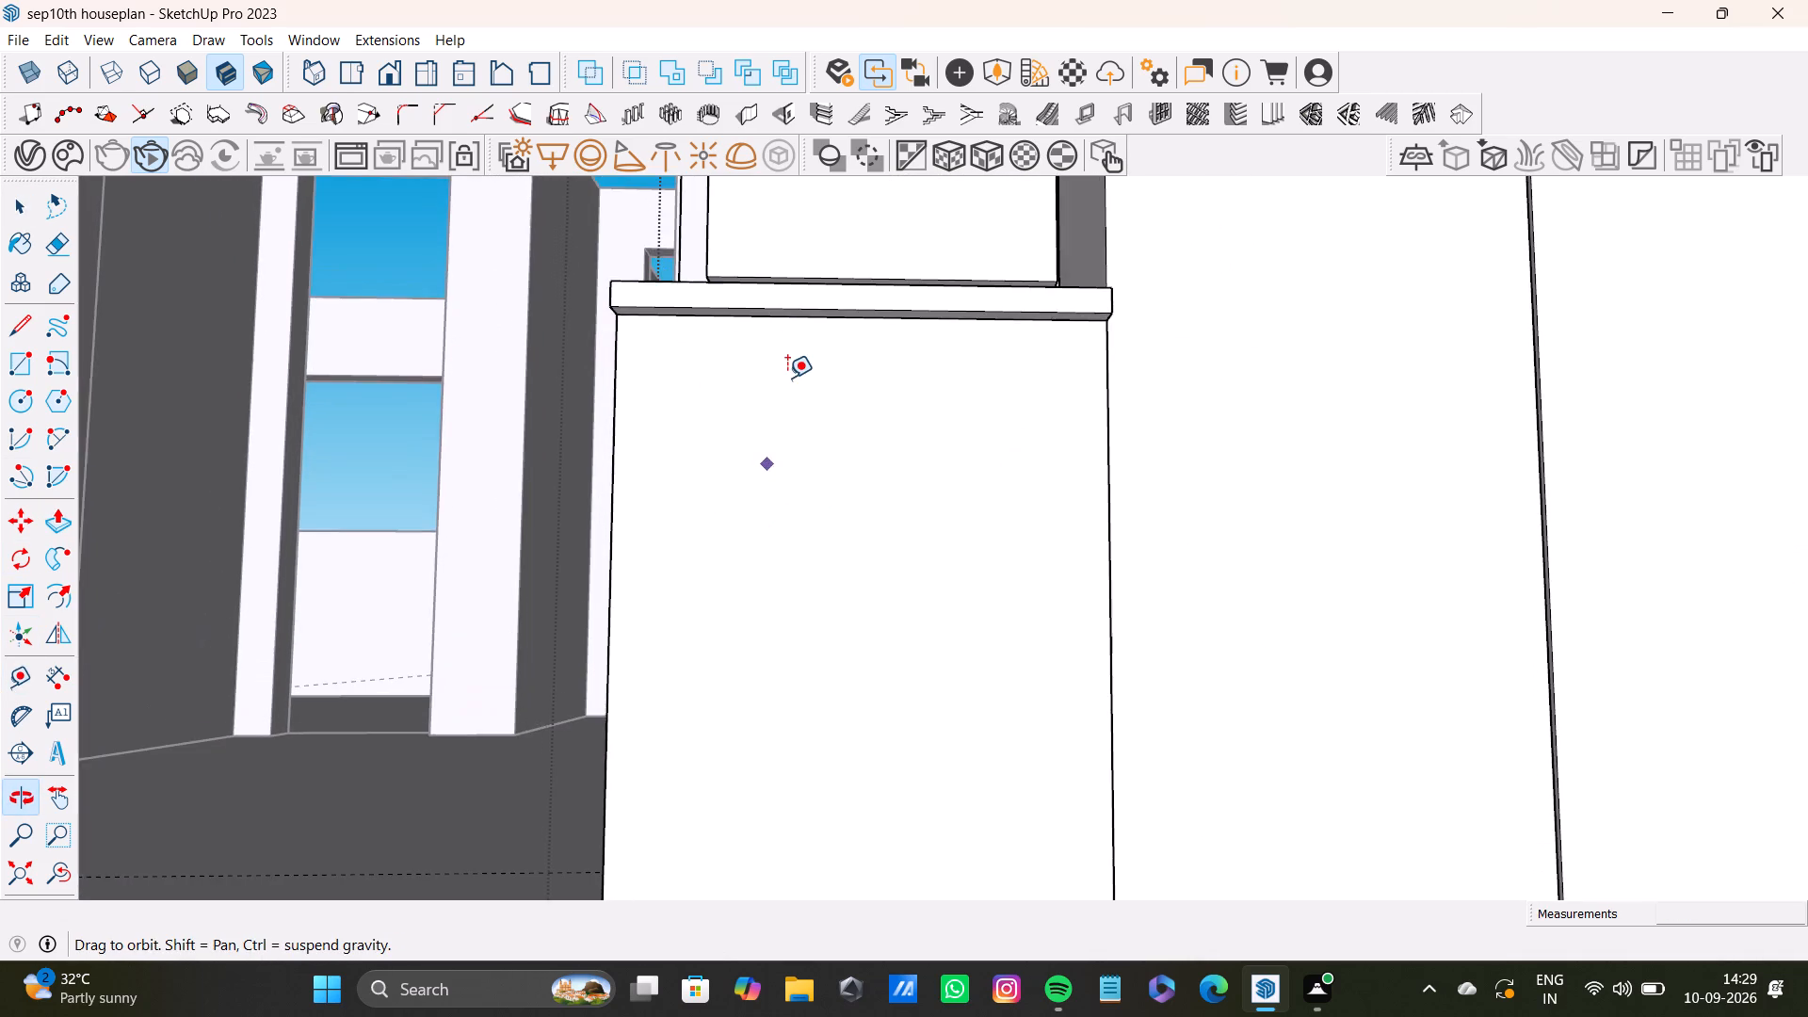
pyautogui.scroll(6, 784, 398)
pyautogui.click(835, 264)
pyautogui.scroll(-5, 860, 424)
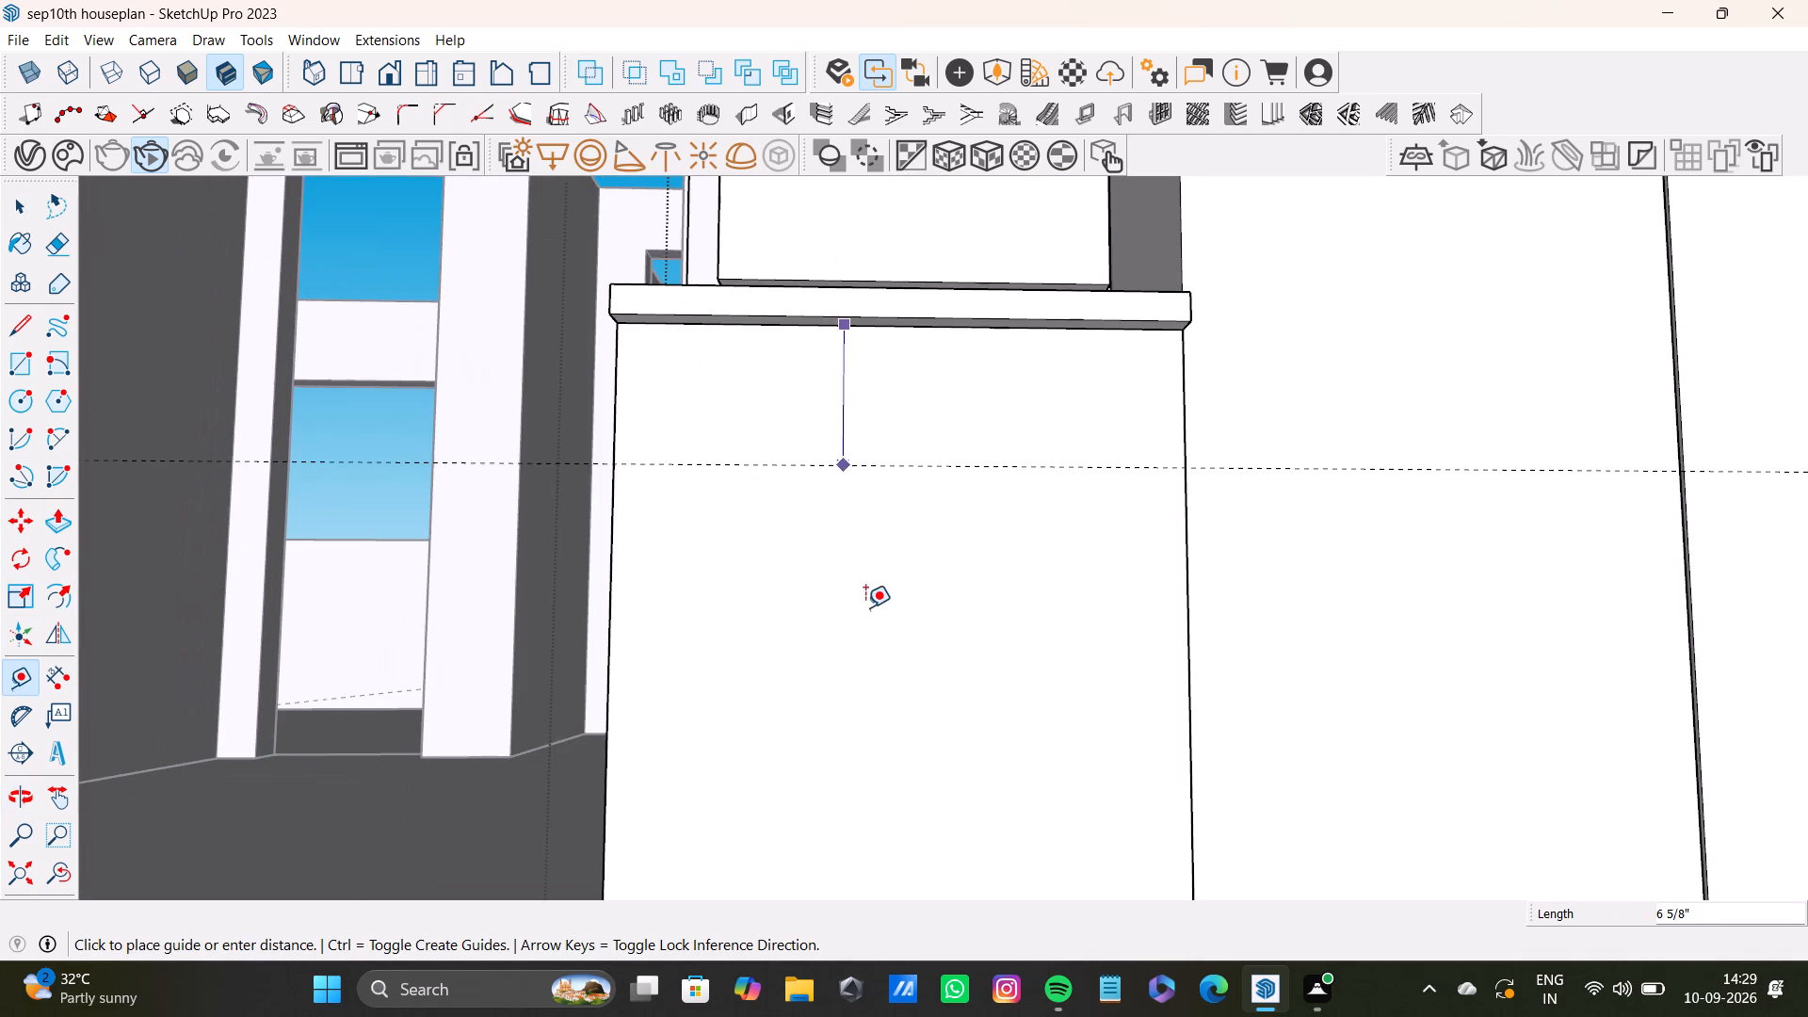
pyautogui.scroll(-2, 865, 607)
pyautogui.keyDown('shift'); pyautogui.moveTo(865, 607); pyautogui.dragTo(865, 364, button='middle'); pyautogui.keyUp('shift')
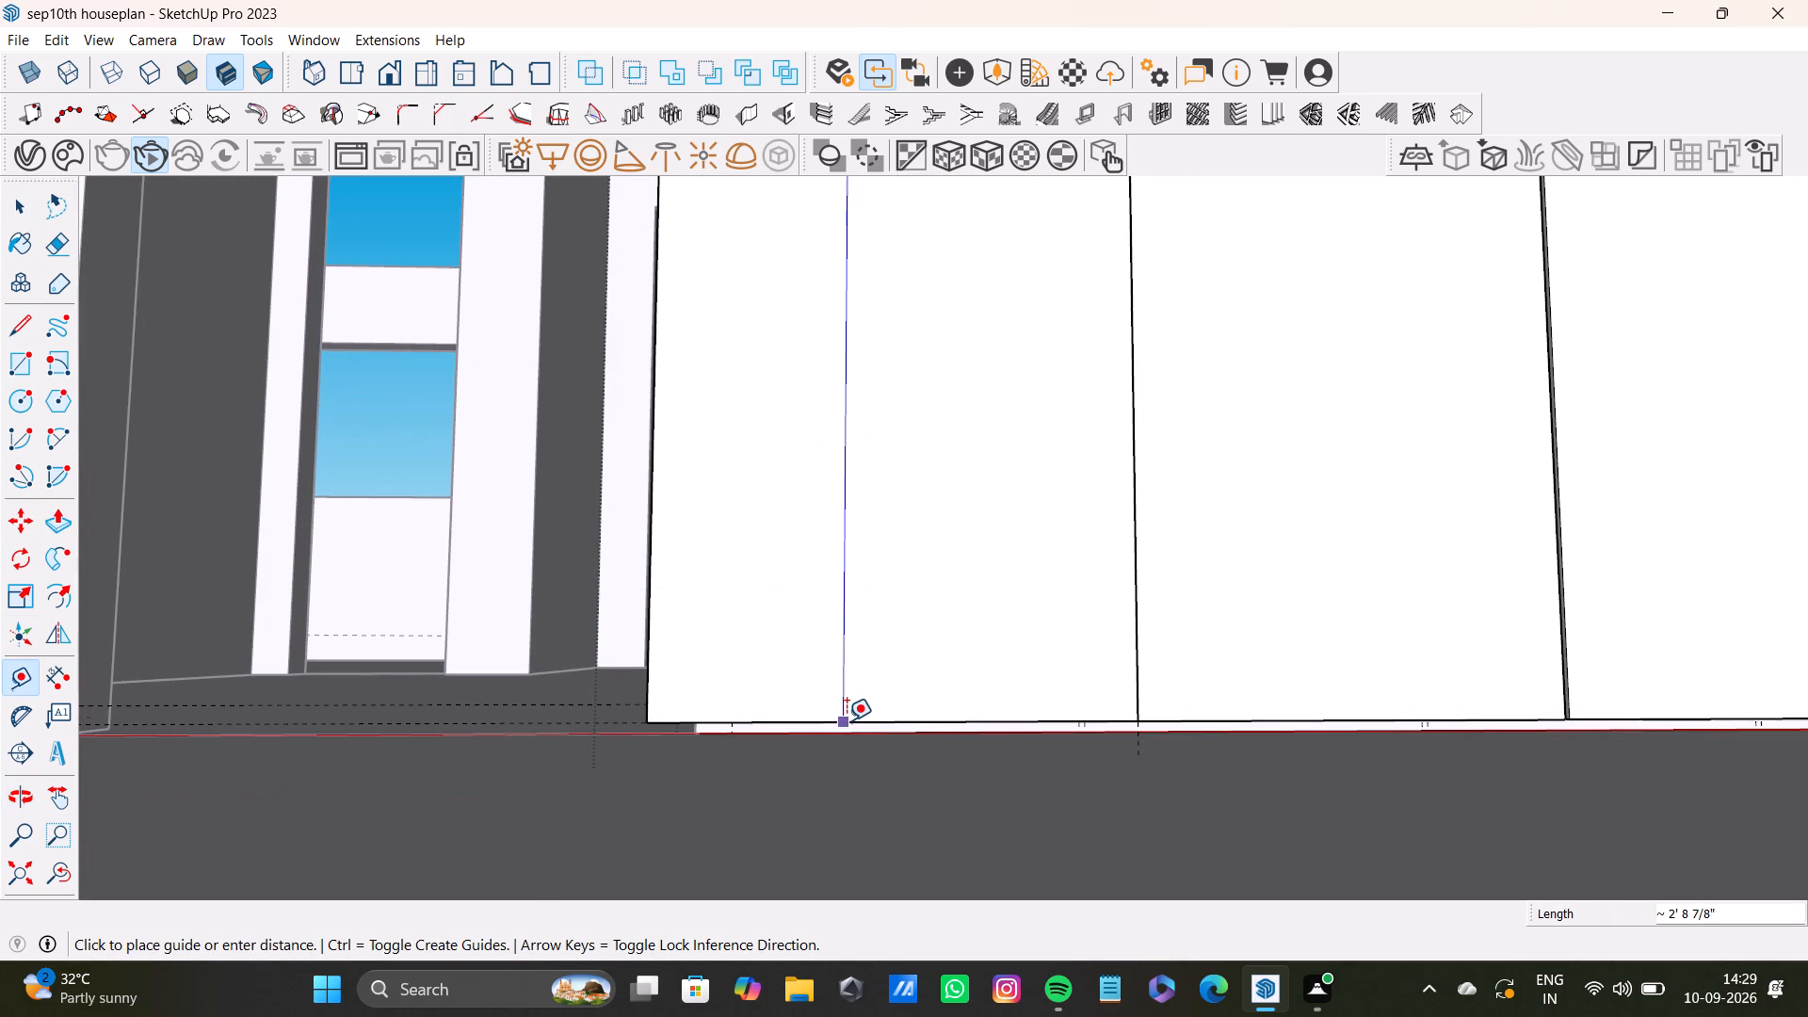
pyautogui.scroll(-4, 853, 452)
pyautogui.keyDown('shift'); pyautogui.moveTo(859, 415); pyautogui.dragTo(834, 593, button='middle'); pyautogui.keyUp('shift')
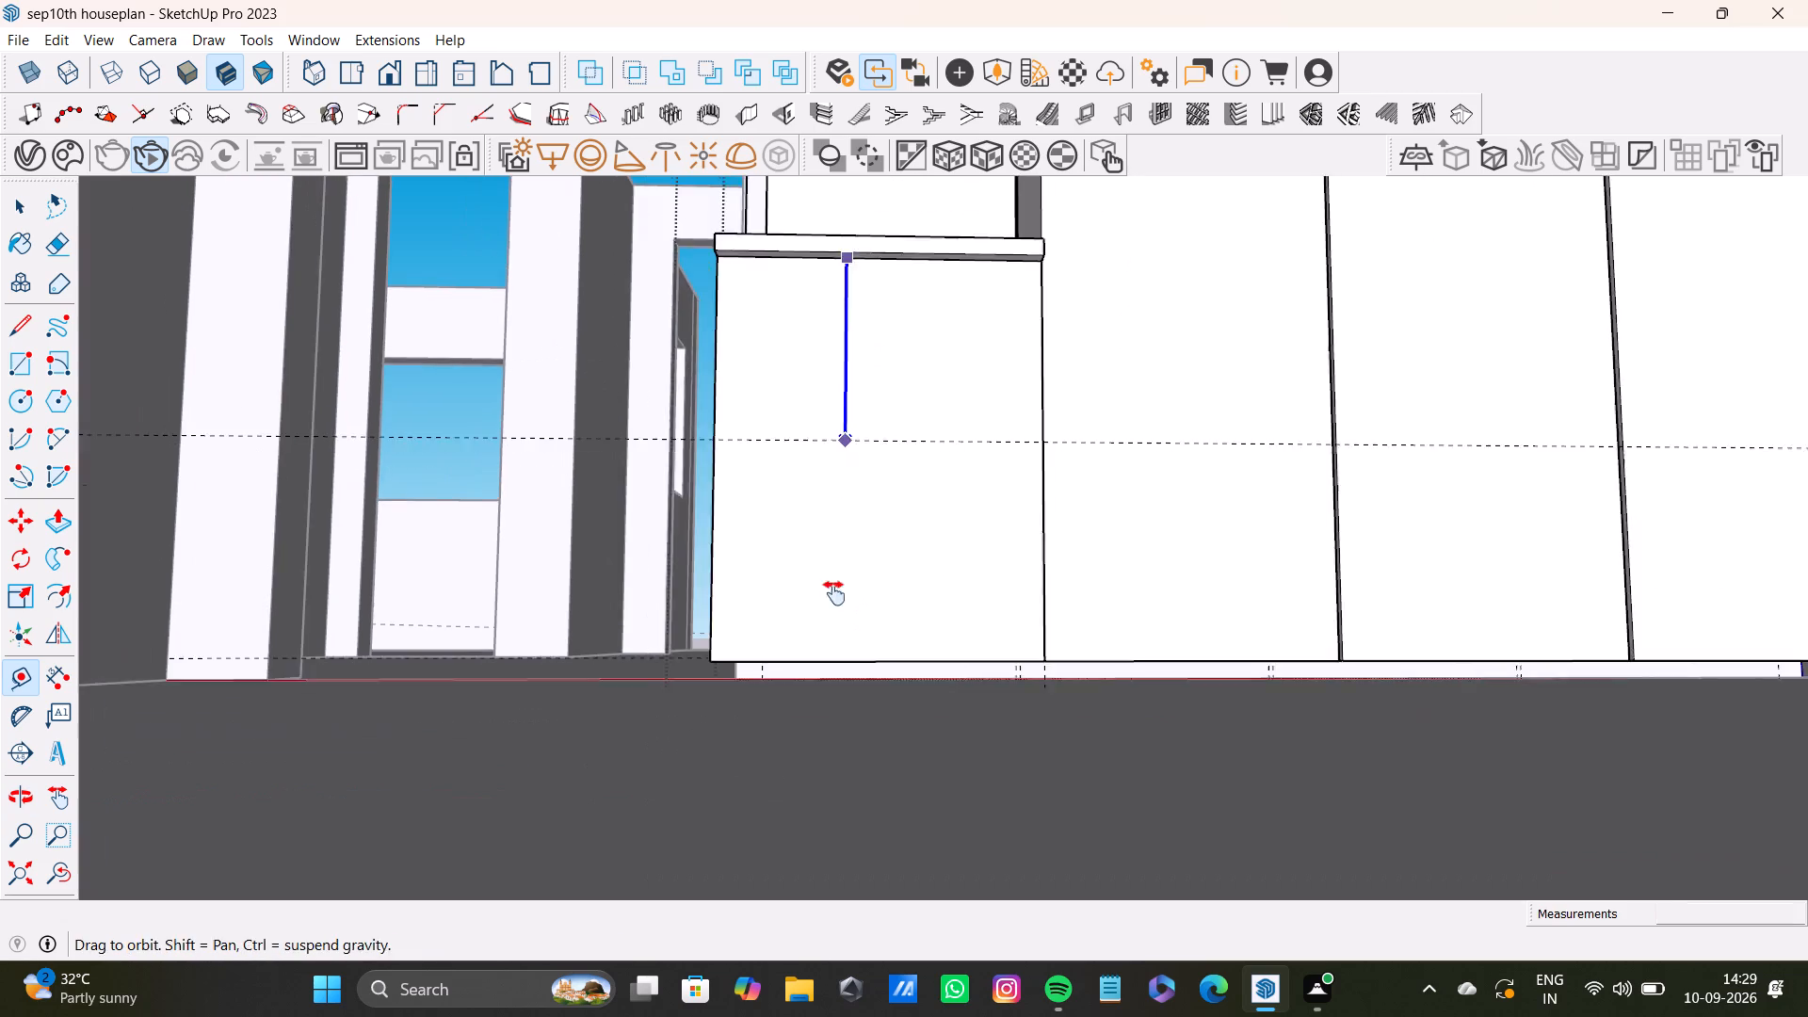
pyautogui.keyDown('shift'); pyautogui.moveTo(834, 593); pyautogui.dragTo(819, 658, button='middle'); pyautogui.keyUp('shift')
pyautogui.click(842, 570)
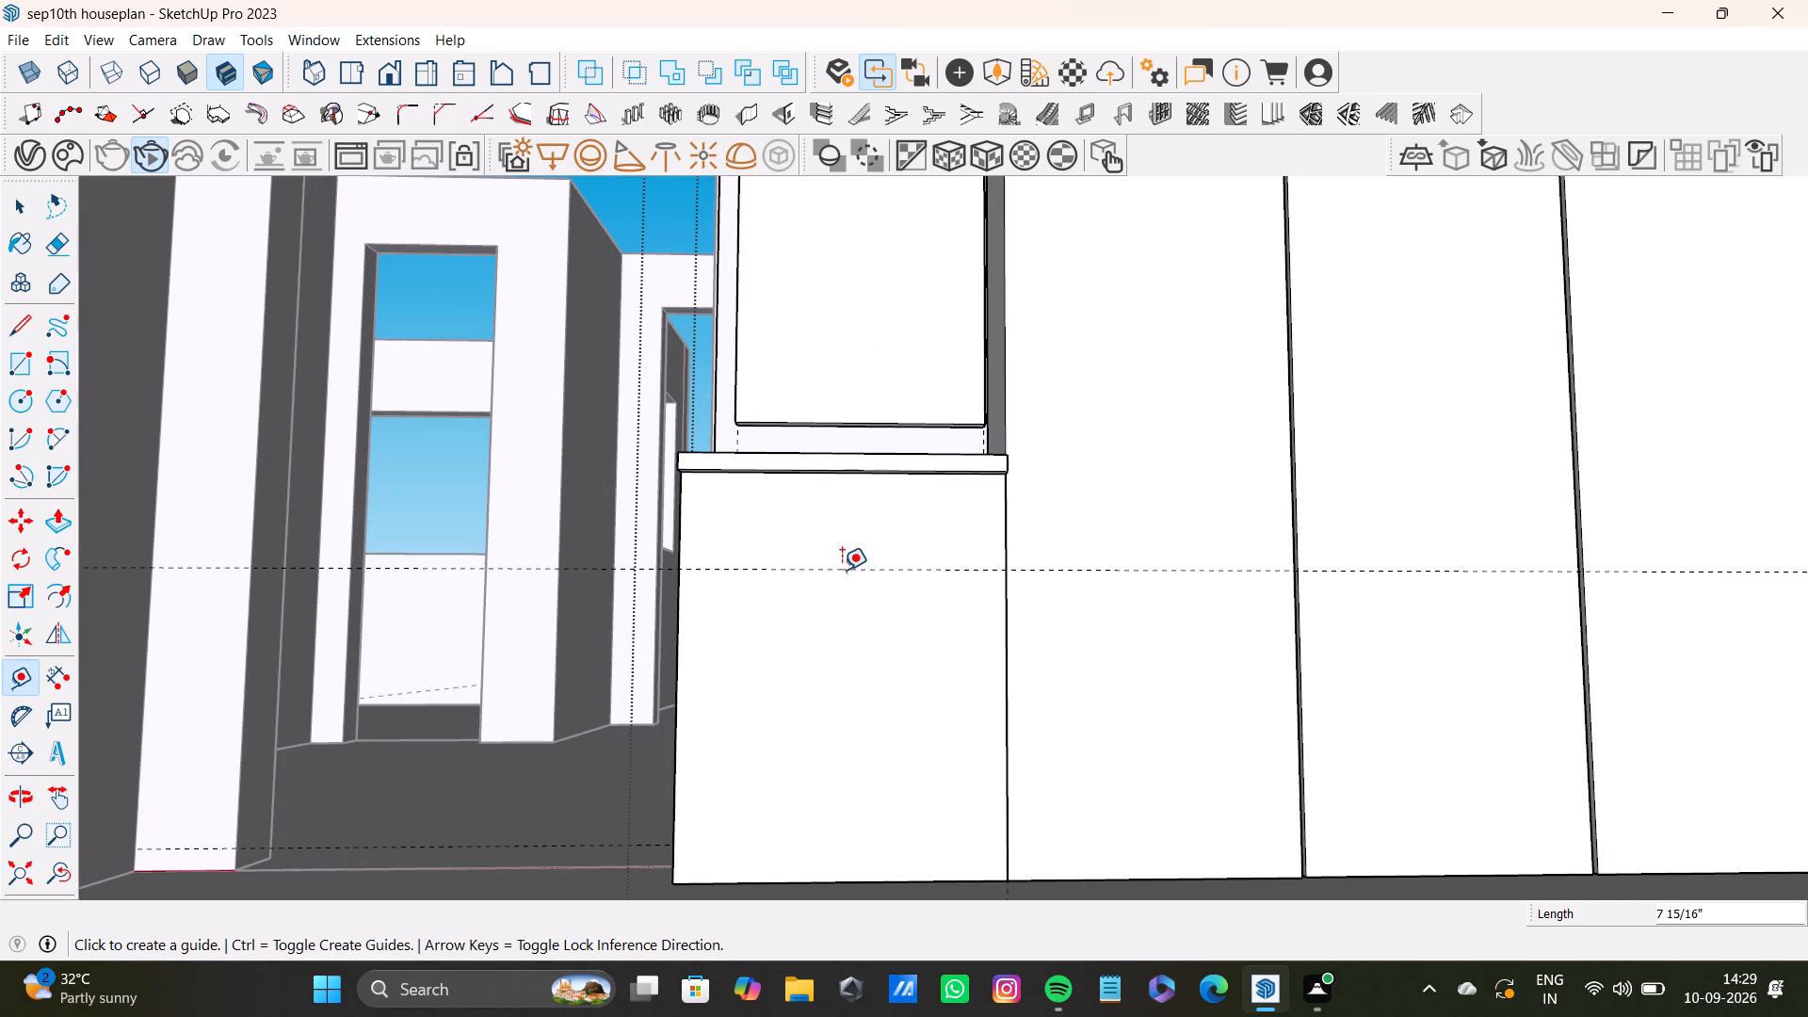
# Place a second horizontal guide 0.4" below the guide on the cabinet front.
pyautogui.click(816, 566)
pyautogui.write('0.4')
pyautogui.hotkey('shift', '"')
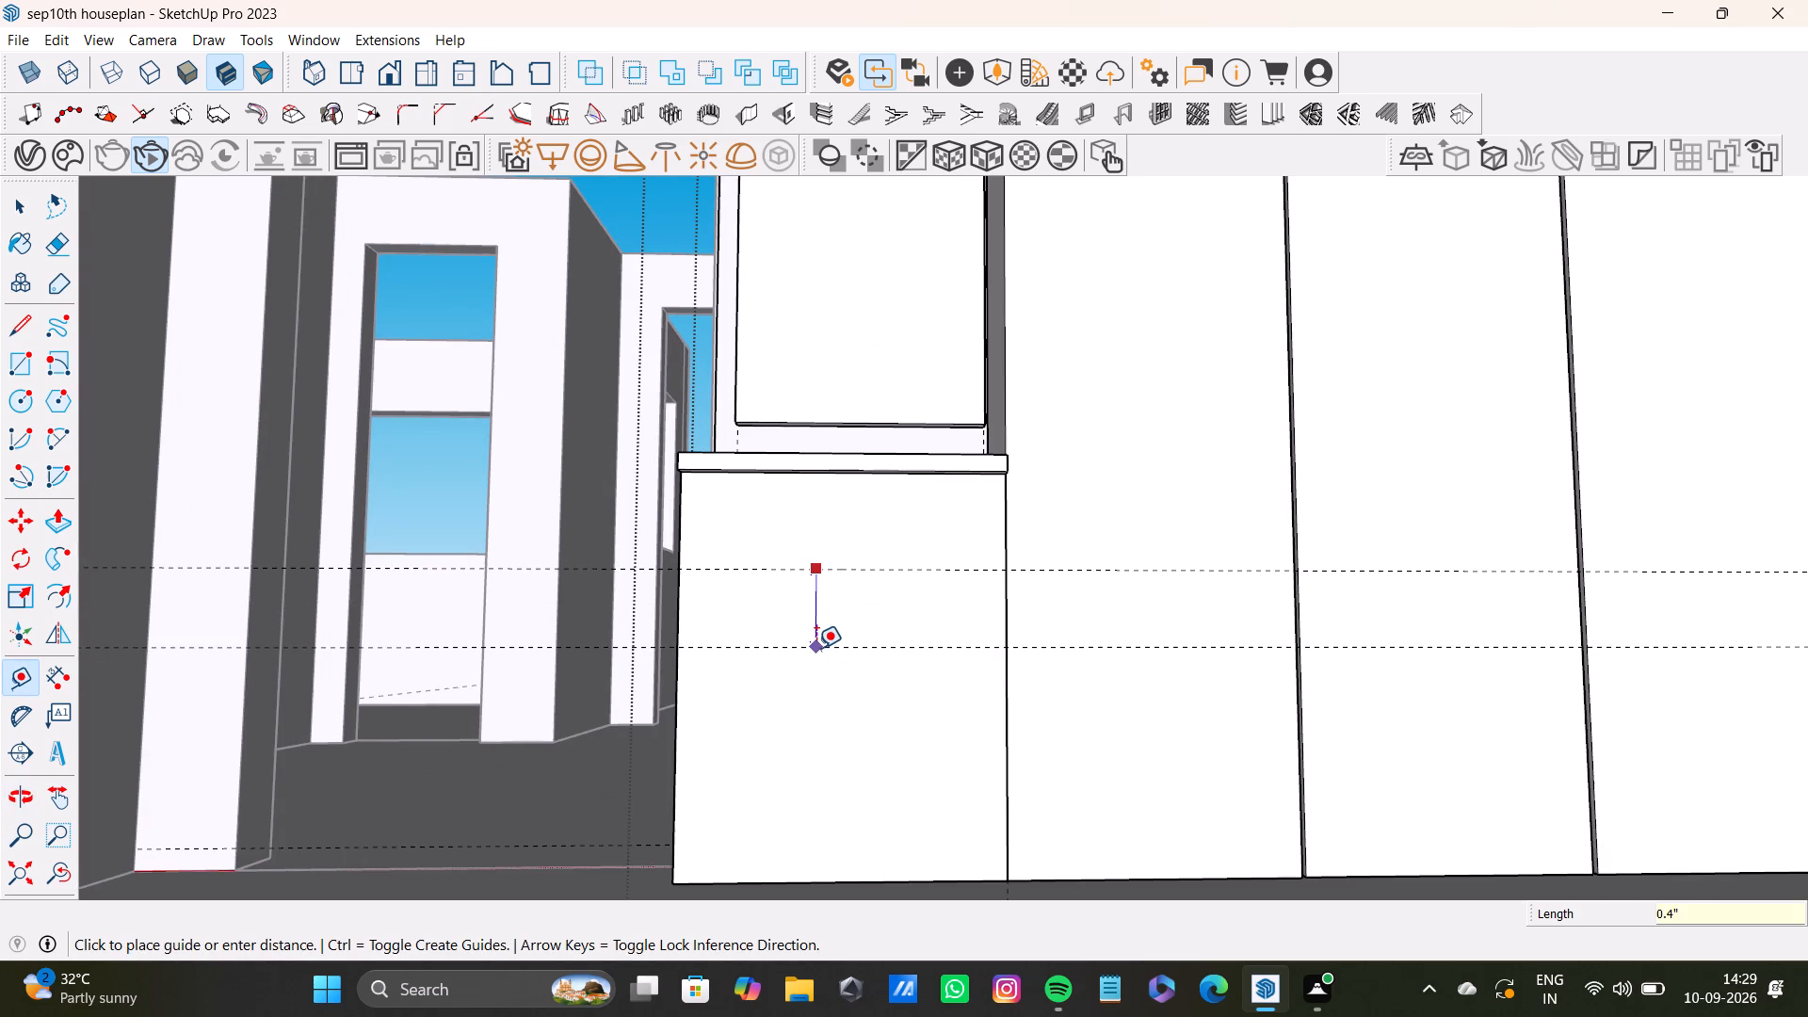
pyautogui.press('Return')
# Place another horizontal guide on the cabinet front about 11 3/16" below the lower guide of the upper pair.
pyautogui.scroll(7, 817, 564)
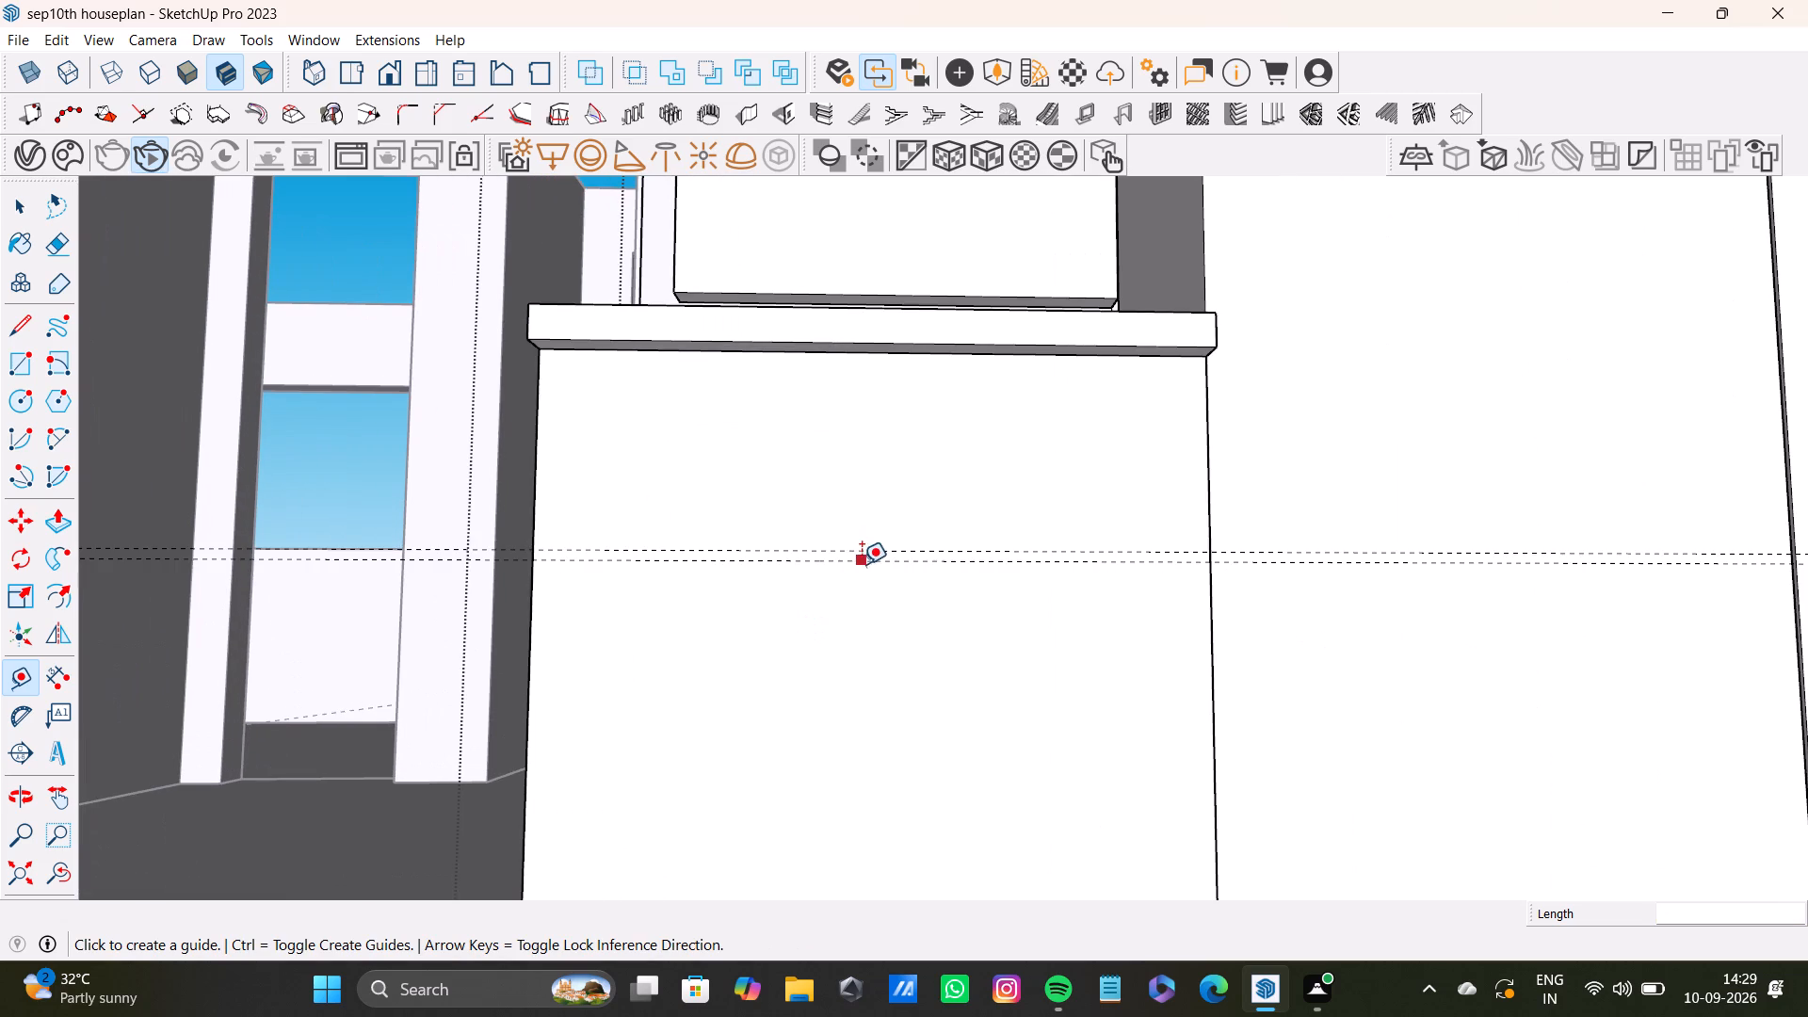
pyautogui.click(862, 559)
pyautogui.scroll(-4, 833, 790)
pyautogui.moveTo(840, 792); pyautogui.dragTo(869, 608, button='middle')
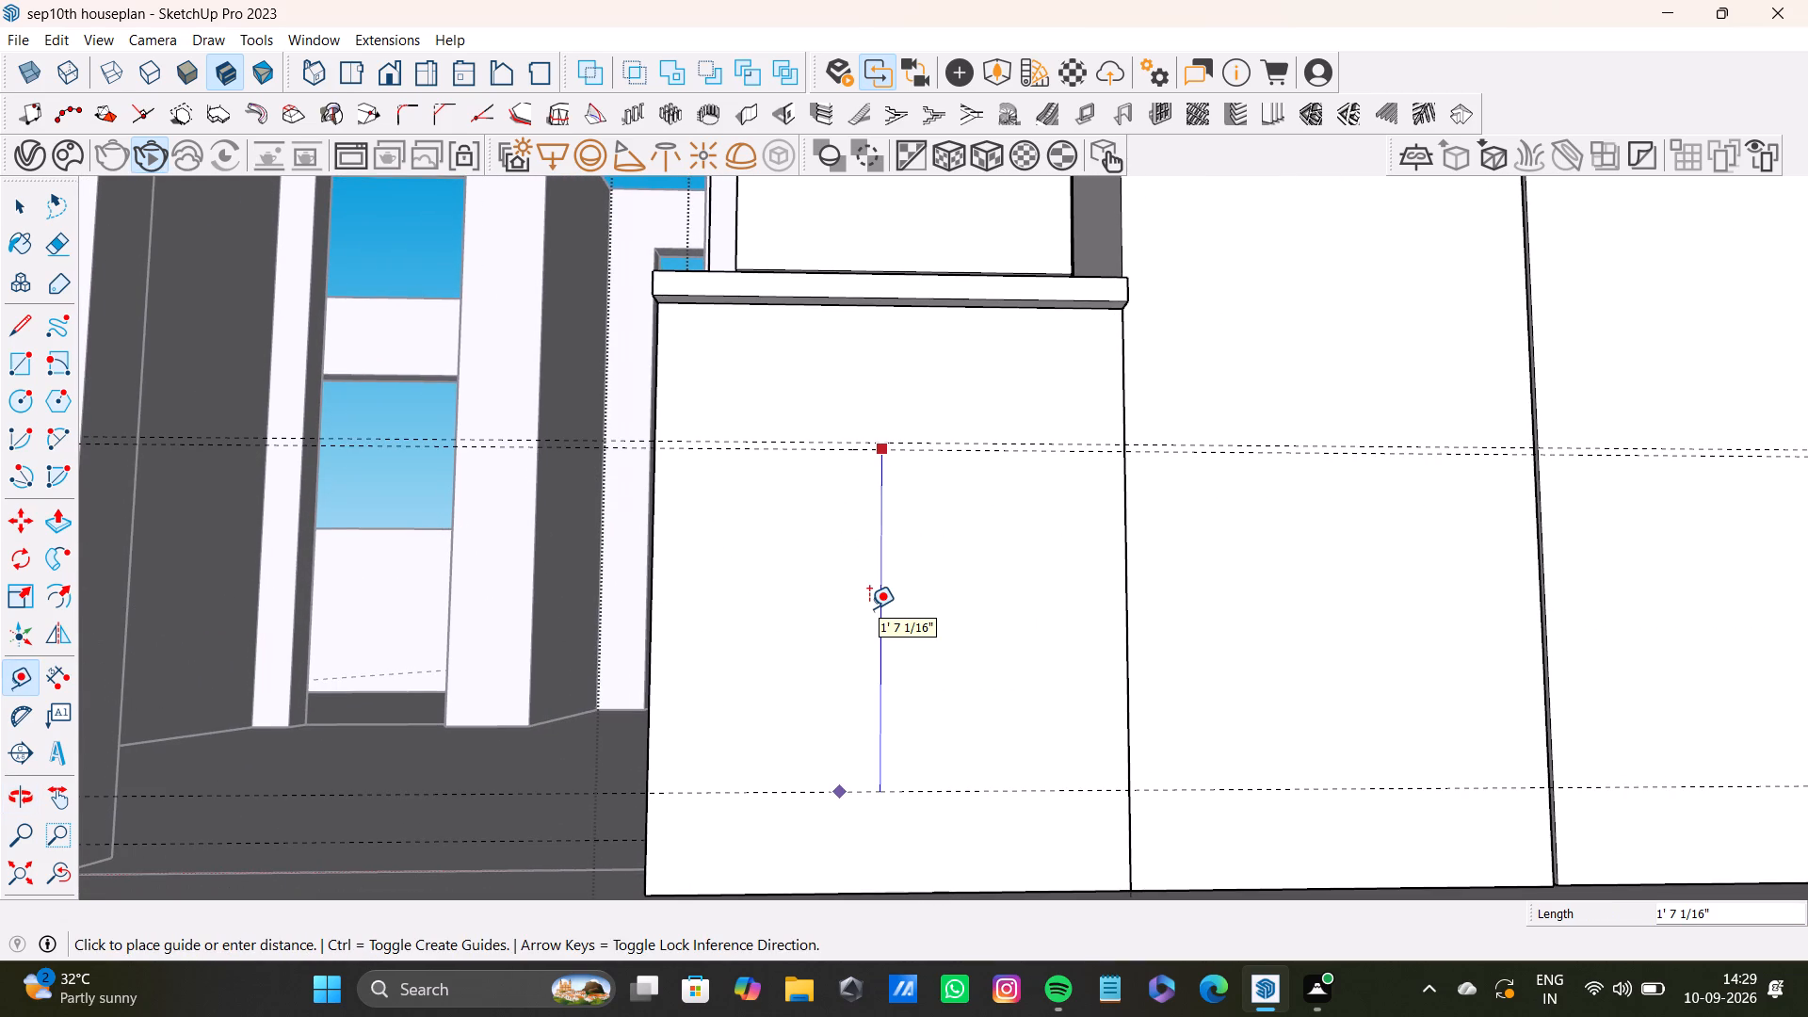
pyautogui.moveTo(903, 632); pyautogui.dragTo(867, 700, button='middle')
pyautogui.scroll(-2, 867, 700)
pyautogui.moveTo(864, 710); pyautogui.dragTo(875, 626, button='middle')
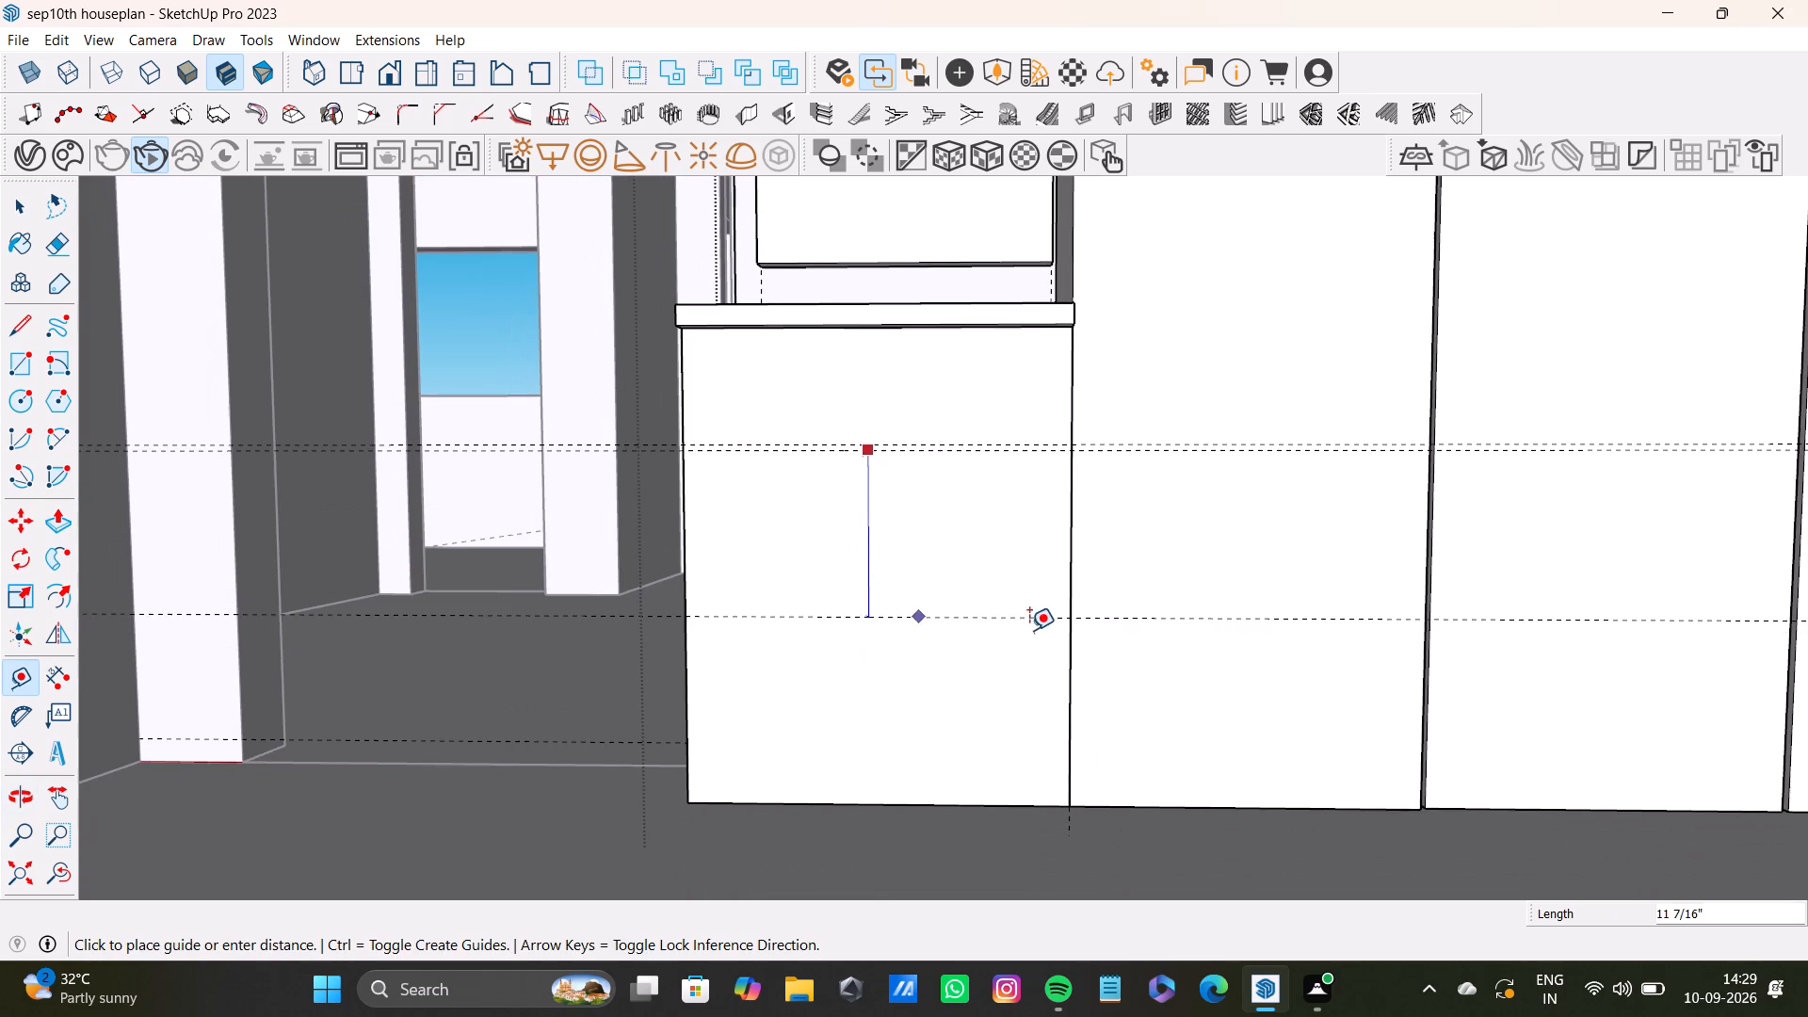
pyautogui.click(1057, 614)
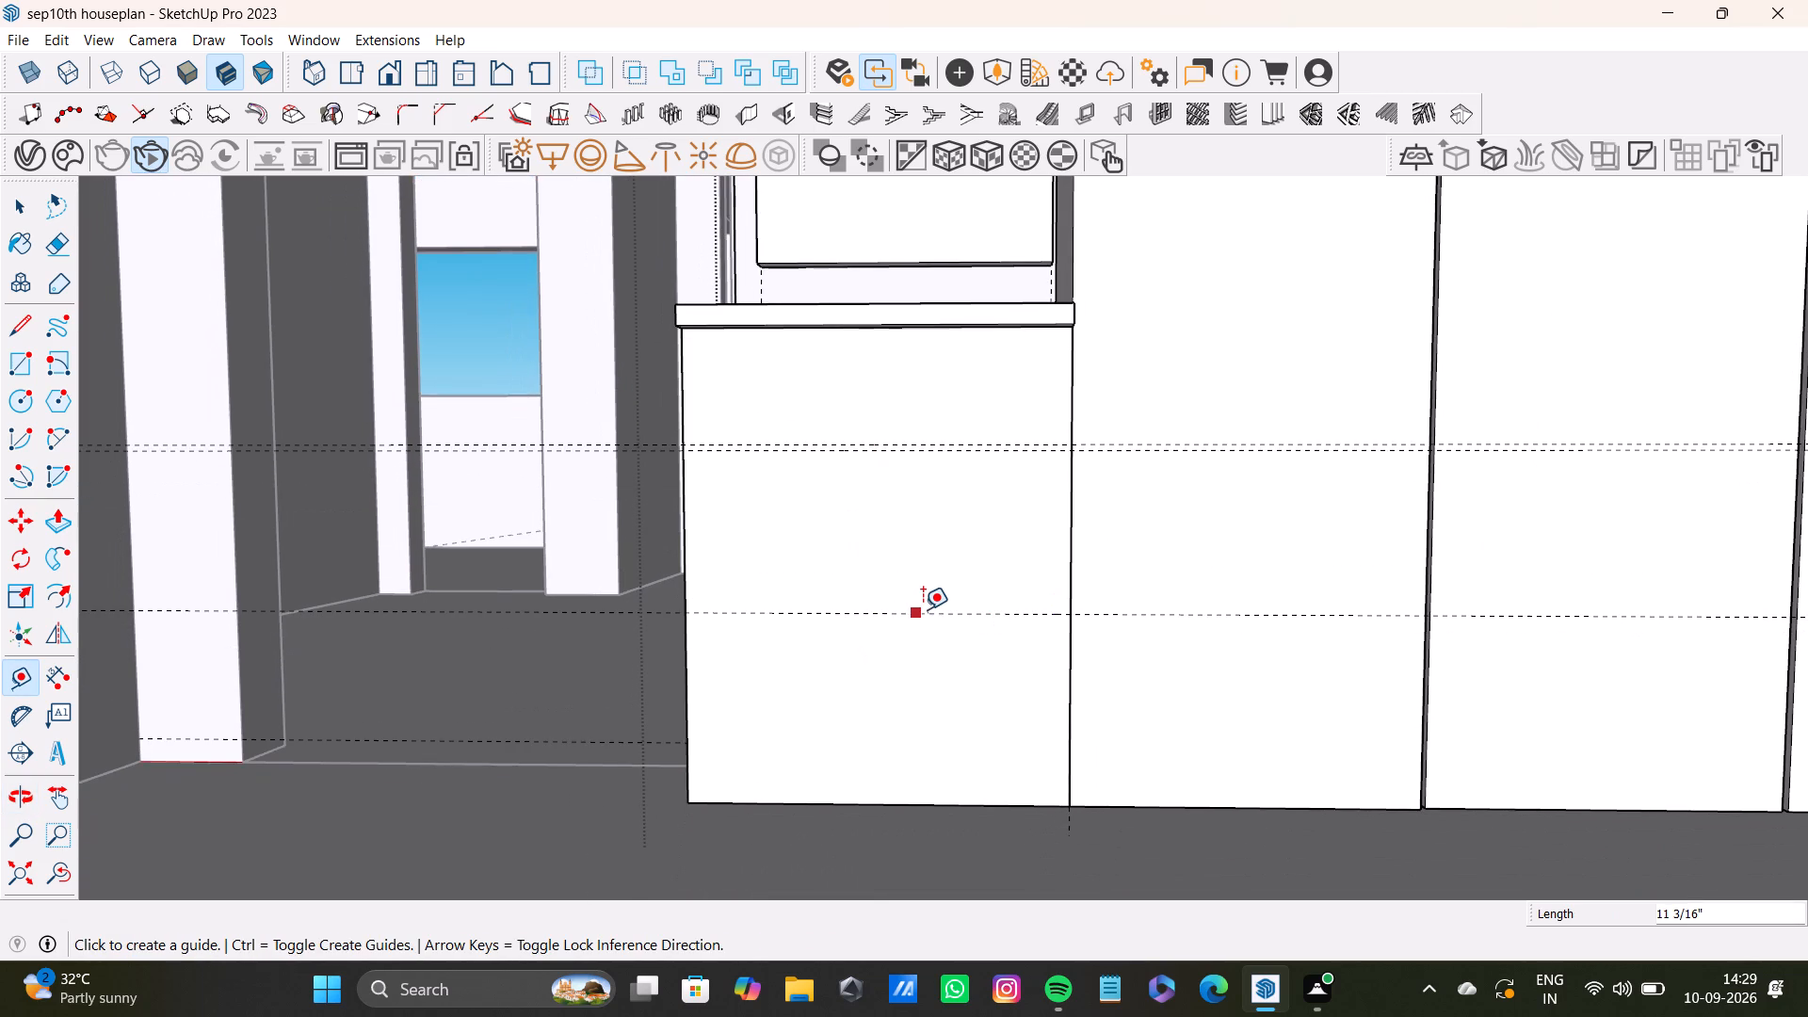
# Place a horizontal guide 0.5" below the lowest guide on the cabinet front.
pyautogui.click(925, 610)
pyautogui.write('0.5')
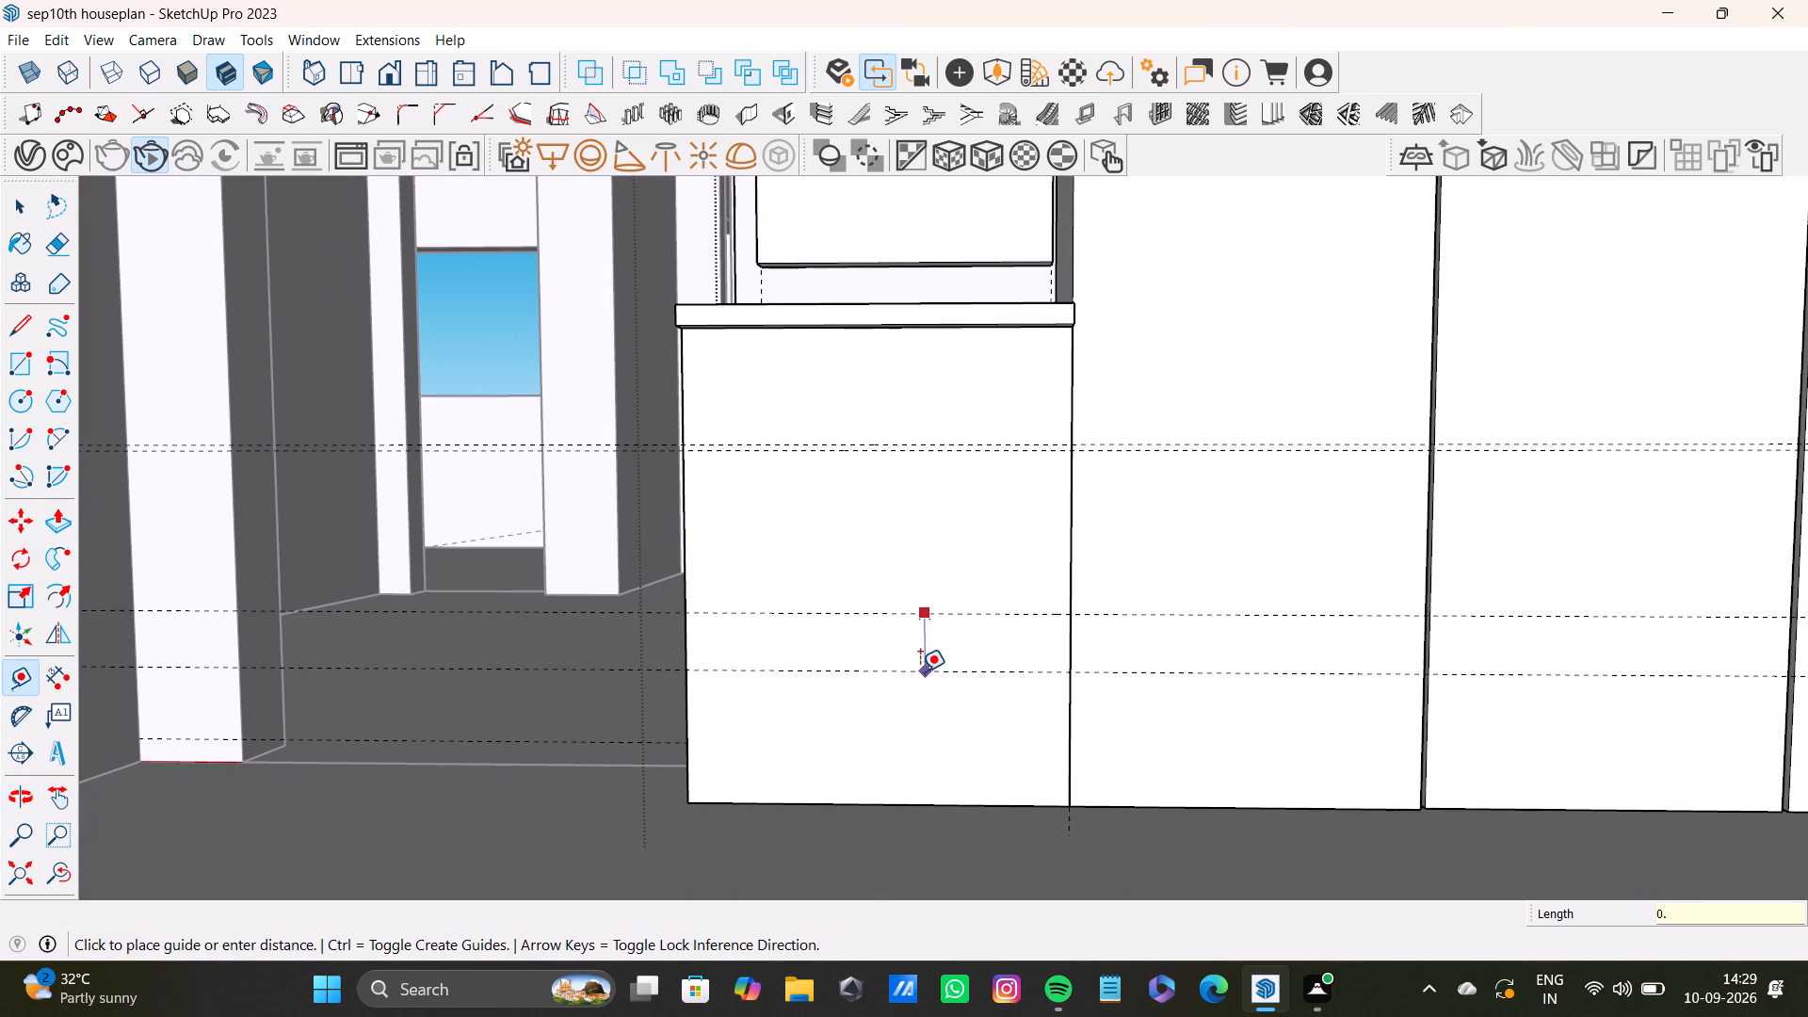
pyautogui.hotkey('shift', '"')
pyautogui.press('Return')
pyautogui.press('space')
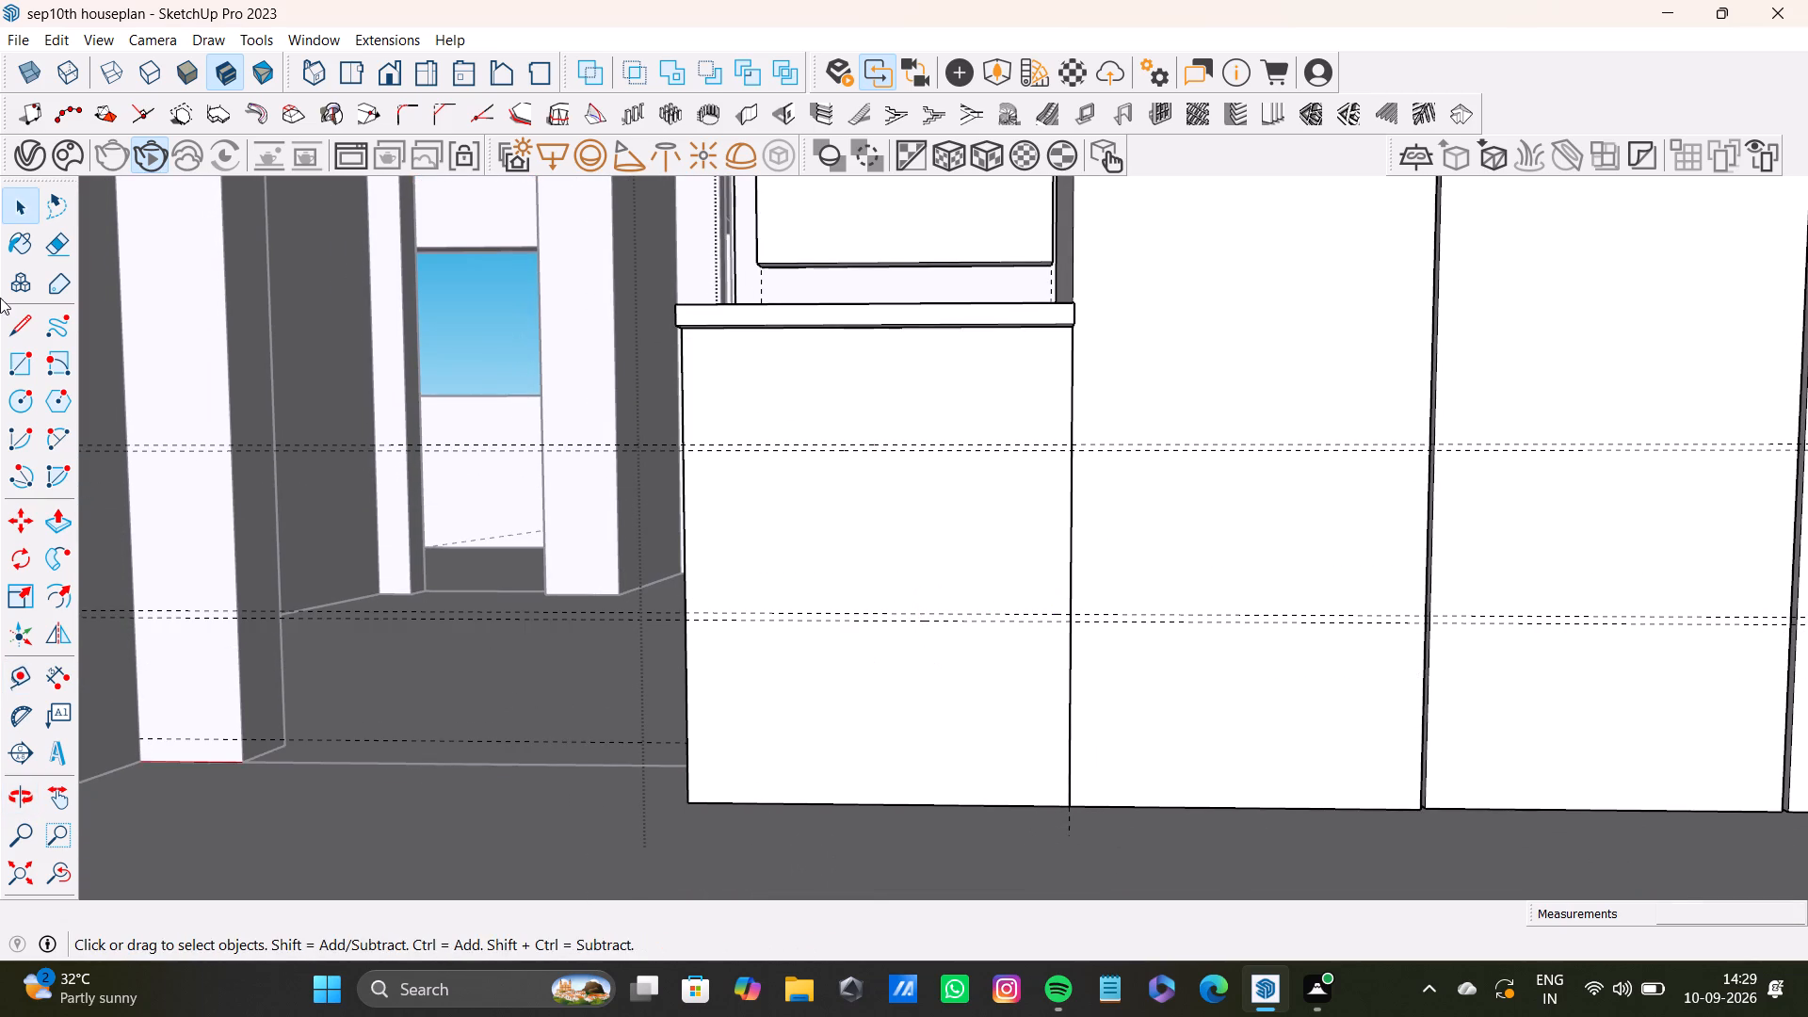
# Draw a line along the topmost guide across the full width of the cabinet front, about 2' 2 9/16" long.
pyautogui.click(15, 331)
pyautogui.scroll(7, 762, 559)
pyautogui.keyDown('shift'); pyautogui.moveTo(671, 404); pyautogui.dragTo(692, 434, button='middle'); pyautogui.keyUp('shift')
pyautogui.scroll(3, 671, 408)
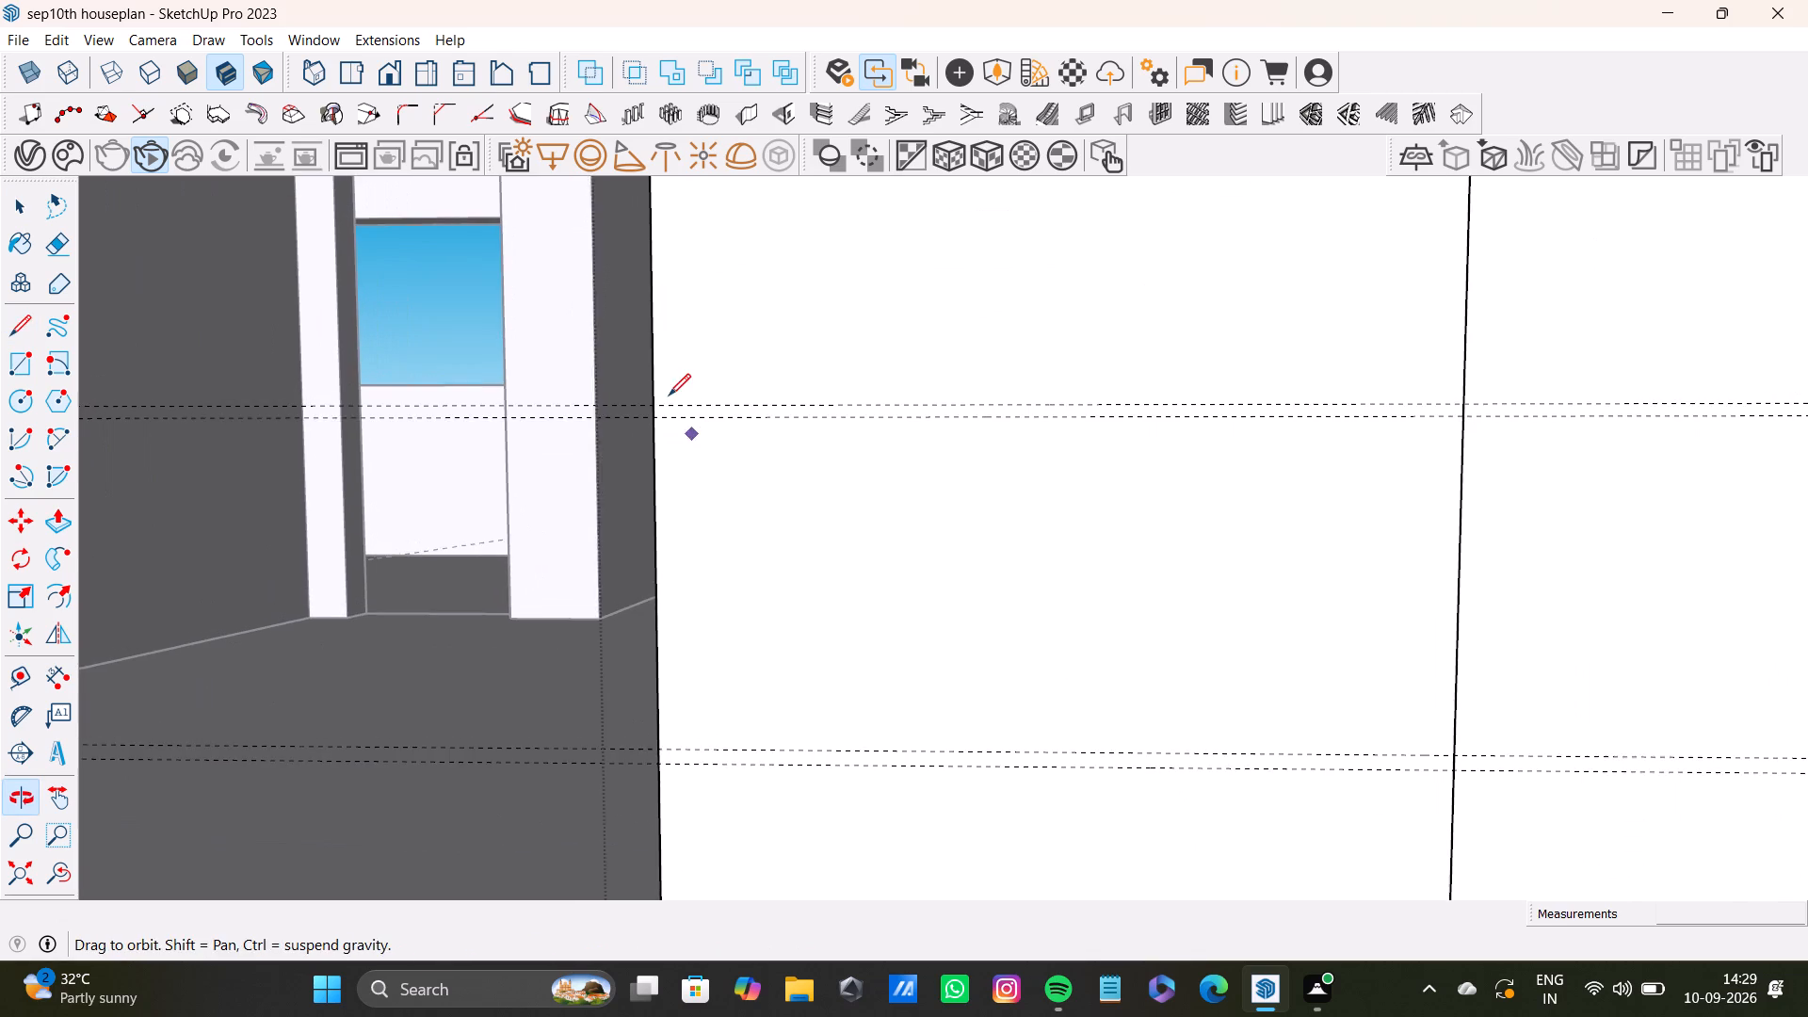
pyautogui.scroll(3, 669, 395)
pyautogui.click(645, 411)
pyautogui.scroll(-2, 1636, 404)
pyautogui.keyDown('shift'); pyautogui.moveTo(1634, 404); pyautogui.dragTo(1273, 414, button='middle'); pyautogui.keyUp('shift')
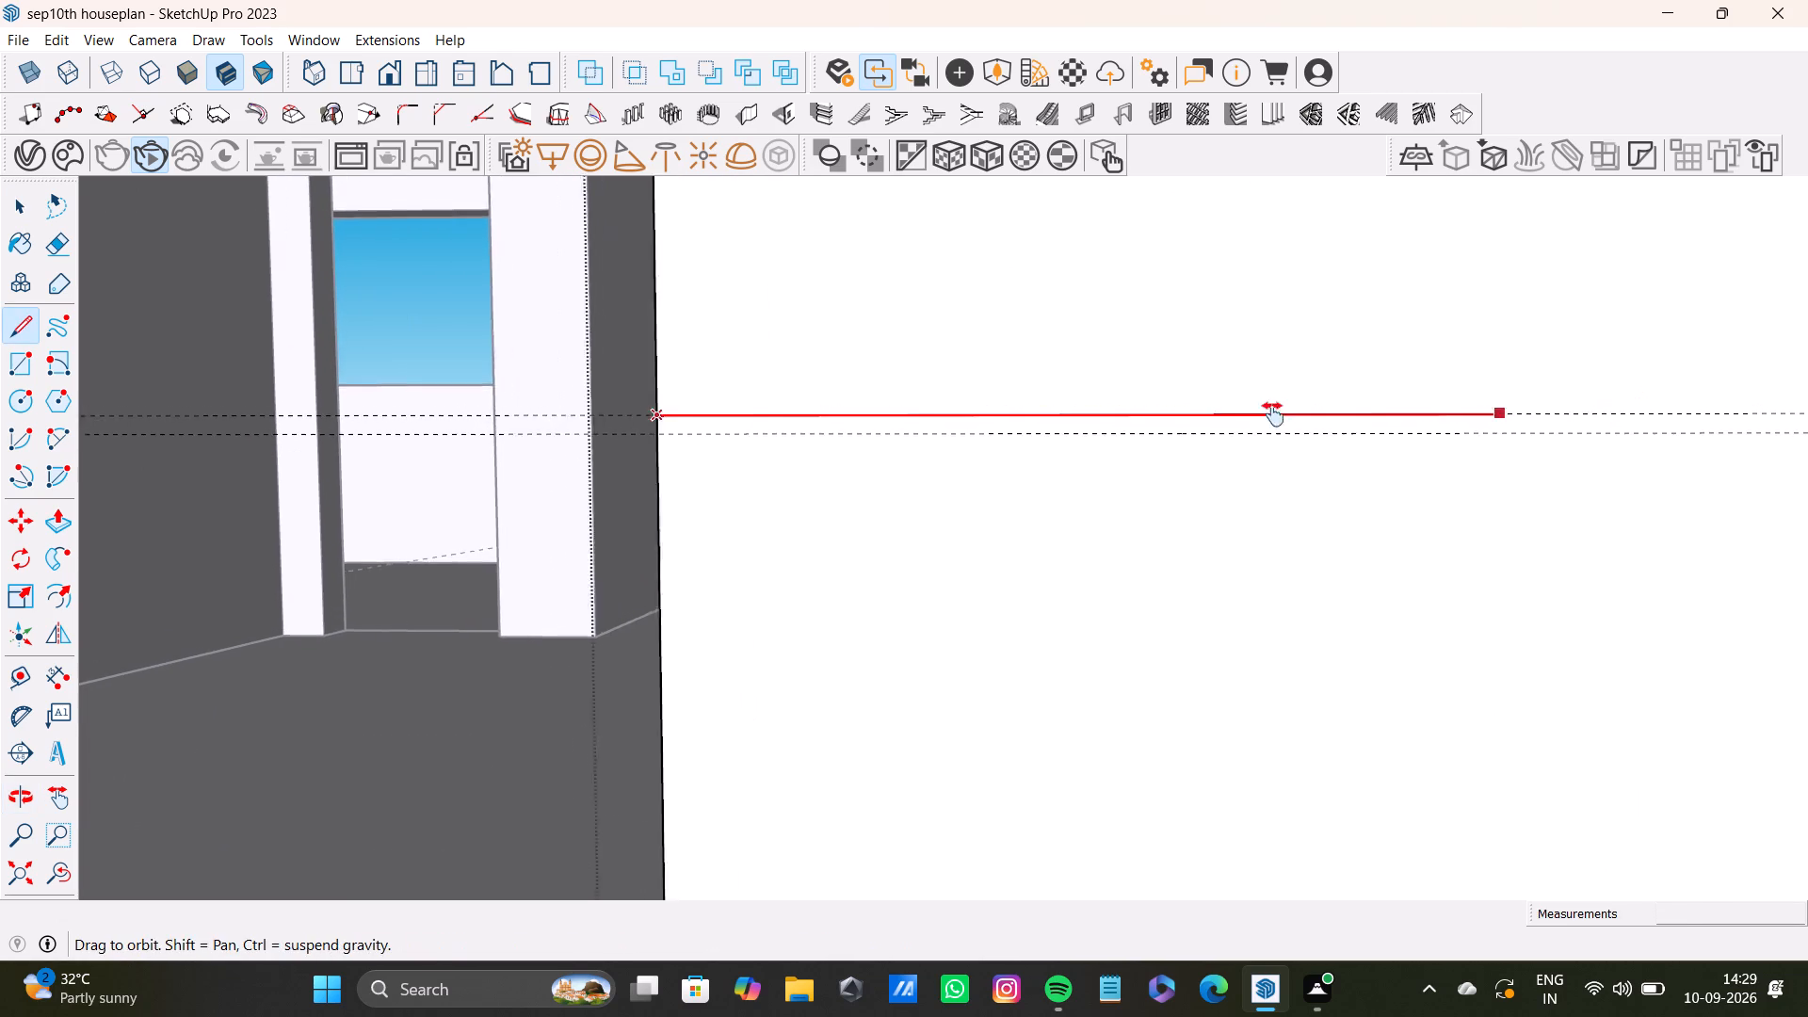
pyautogui.keyDown('shift'); pyautogui.moveTo(1273, 414); pyautogui.dragTo(1152, 427, button='middle'); pyautogui.keyUp('shift')
pyautogui.click(1595, 428)
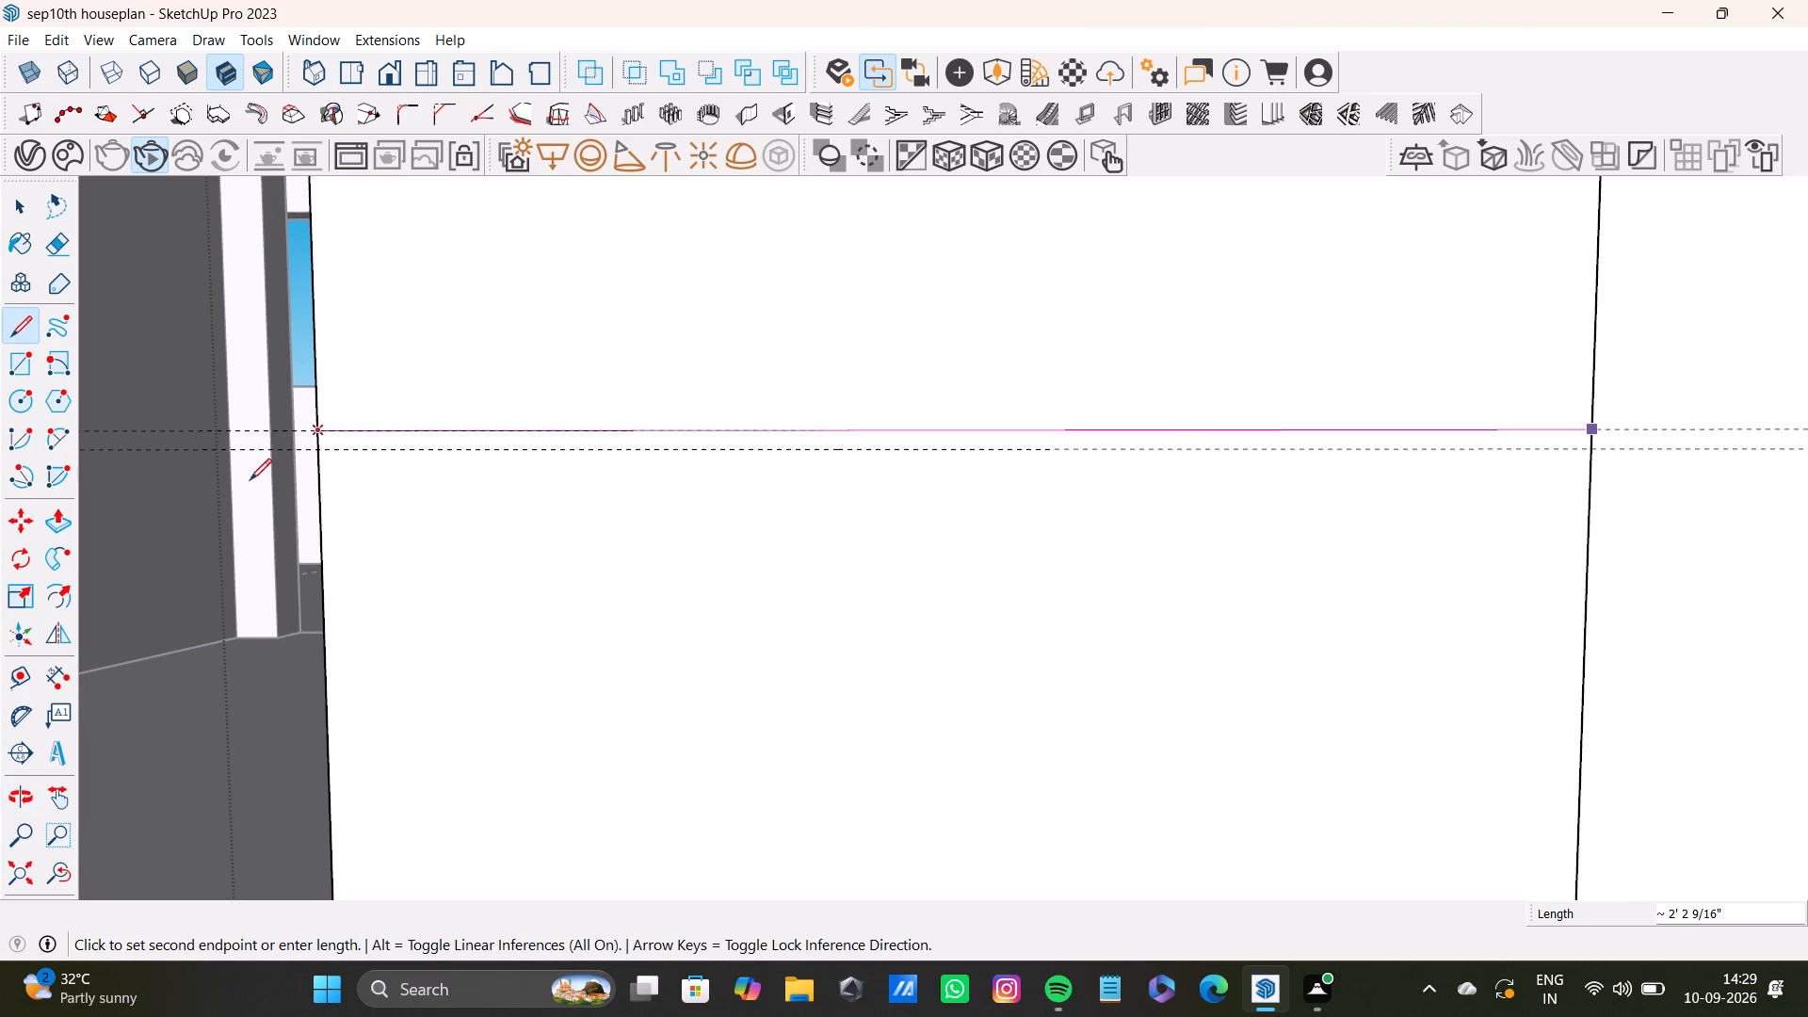
pyautogui.press('space')
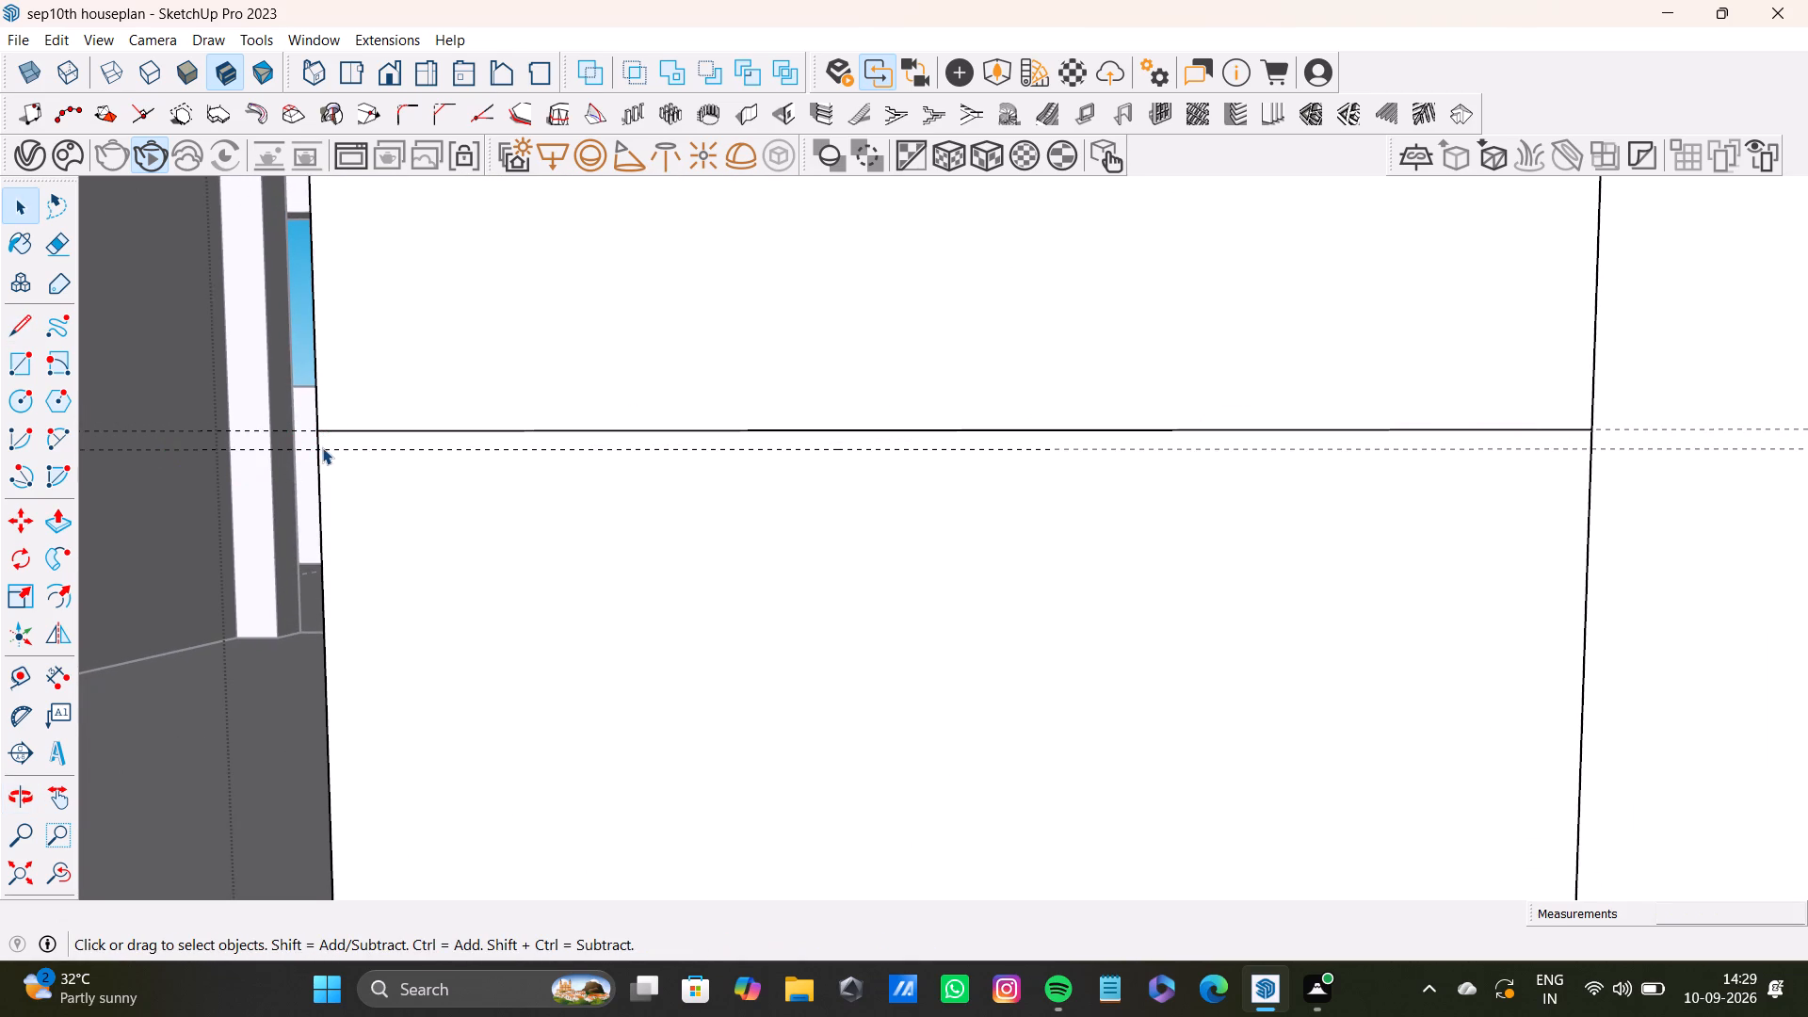
# Draw a line along the second guide from edge to edge of the cabinet front, about 2' 2 9/16" long.
pyautogui.press('l')
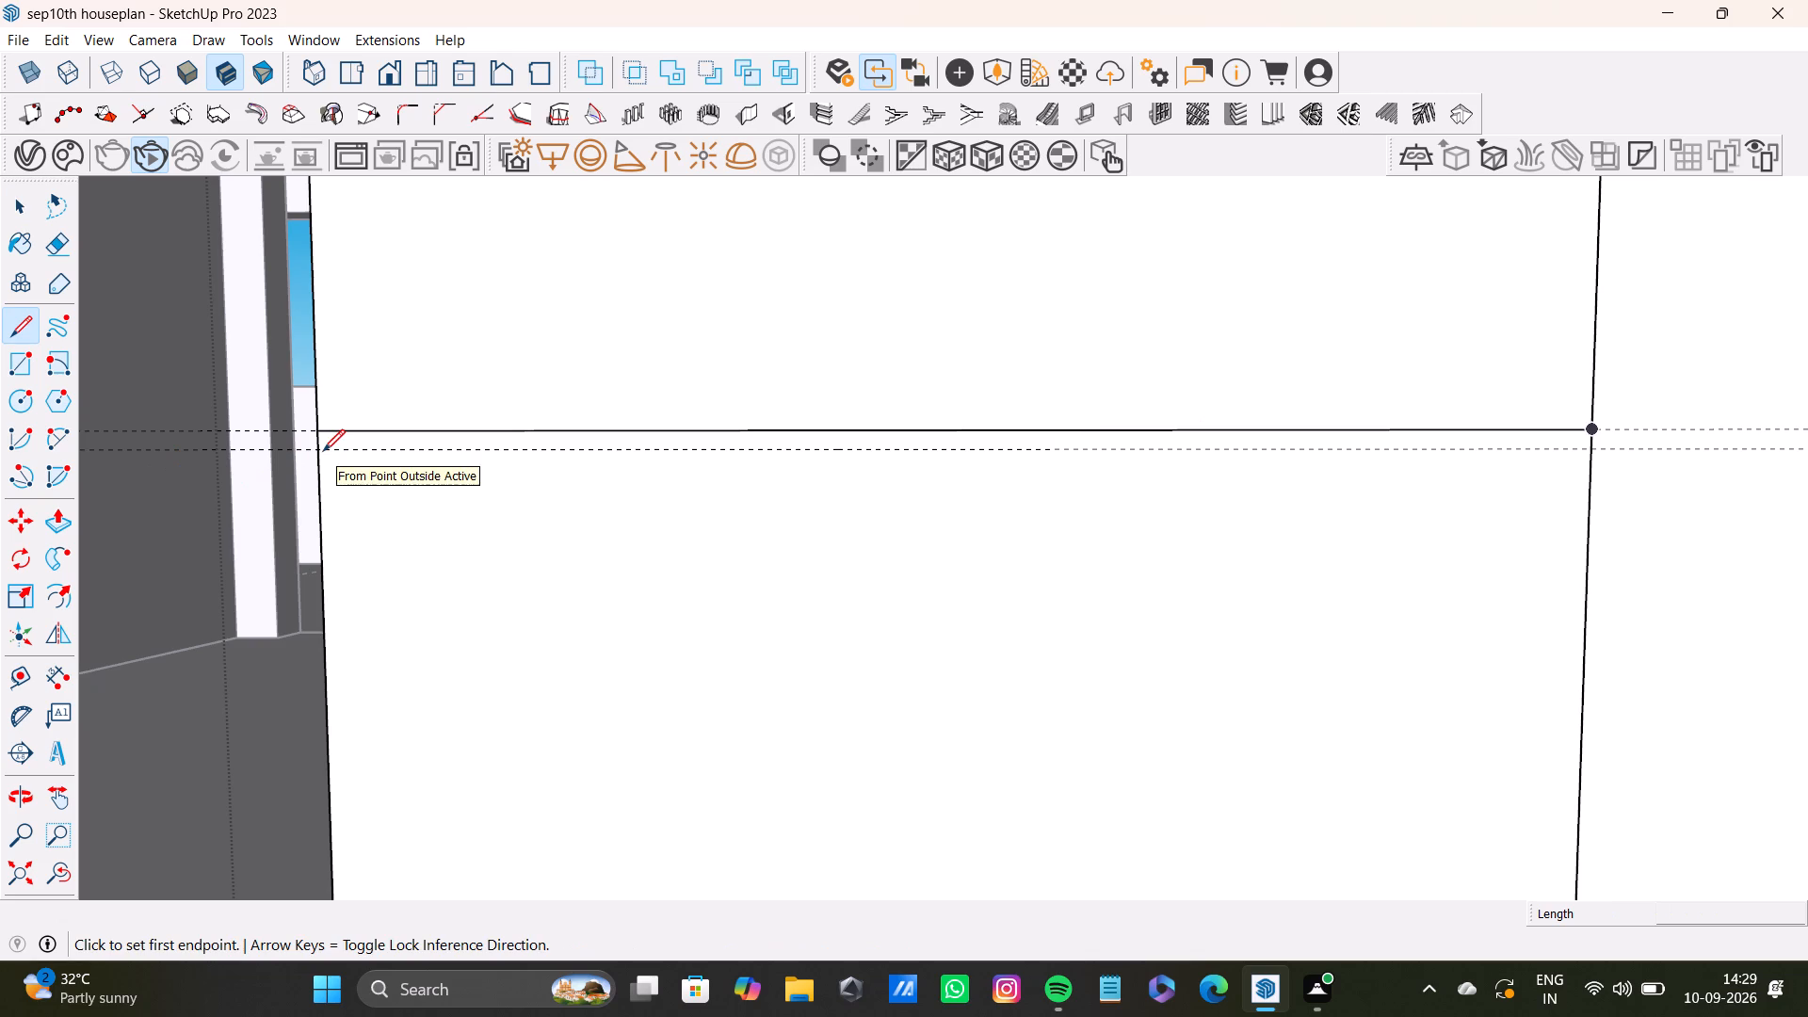
pyautogui.click(321, 444)
pyautogui.click(1596, 447)
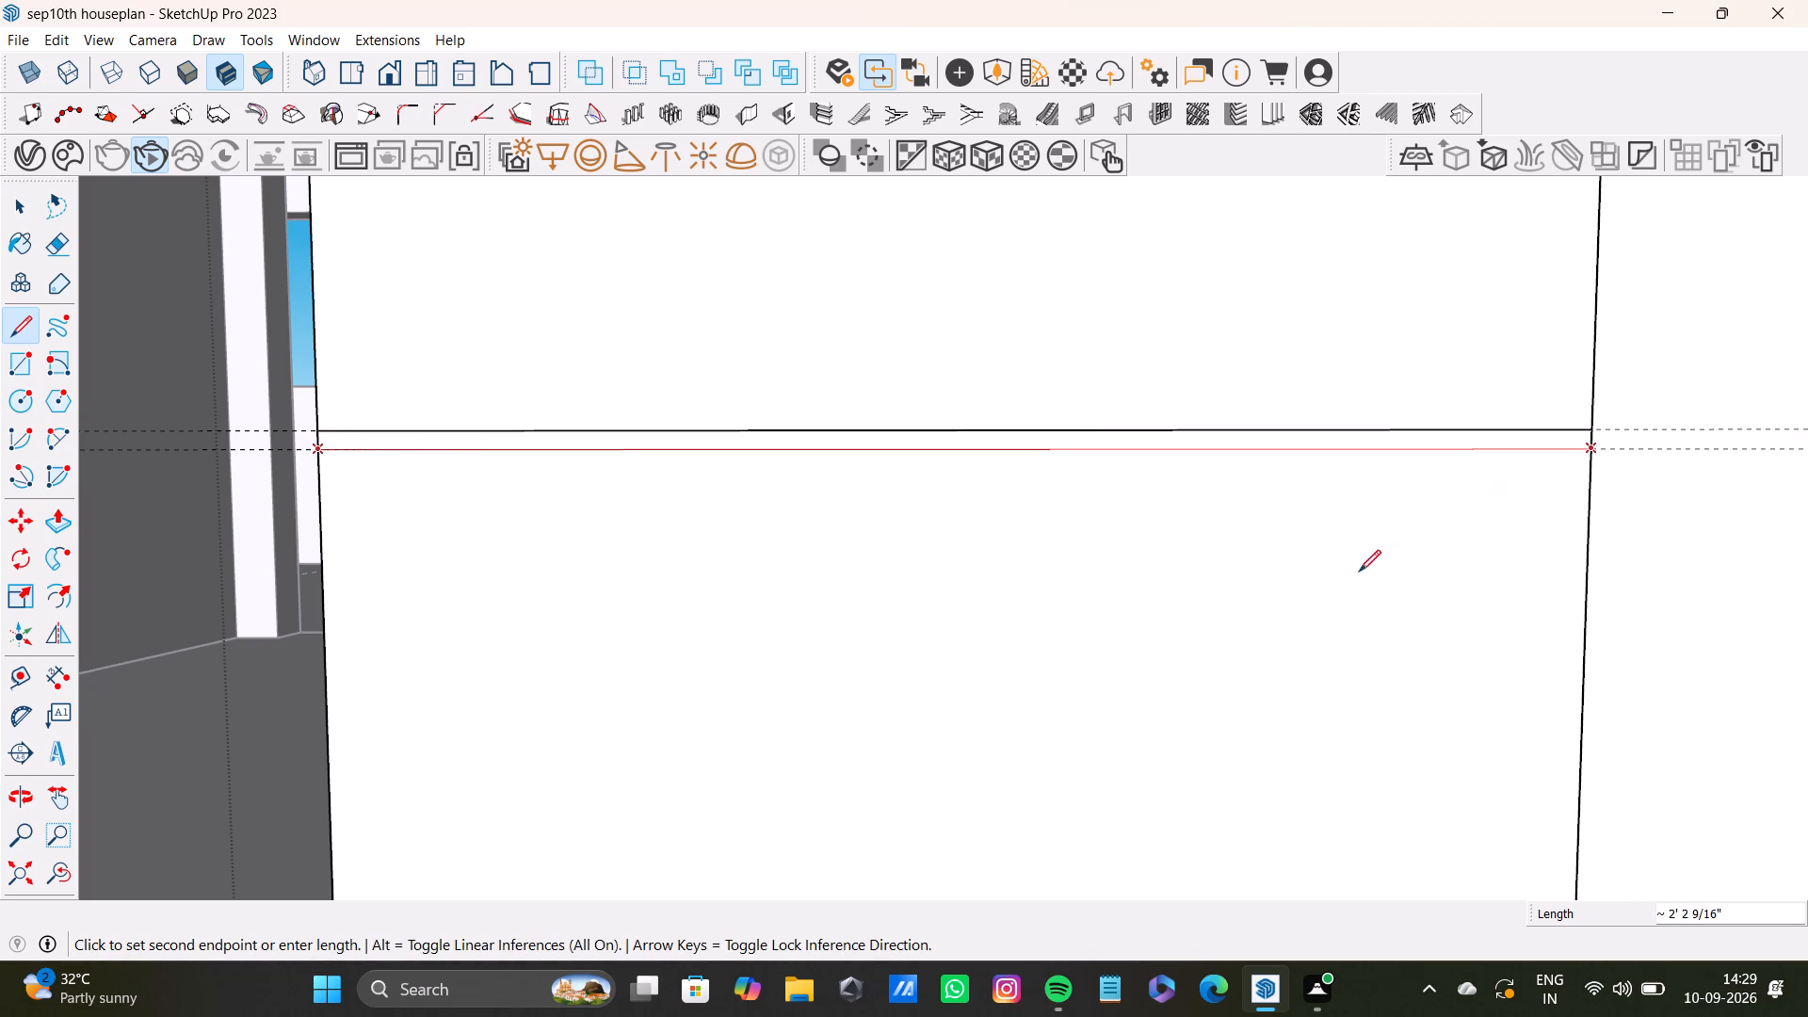
pyautogui.scroll(-11, 1331, 593)
pyautogui.press('space')
# Draw a line along the upper guide of the lower pair, about 2' 2 9/16" across the cabinet front, locked to the red axis.
pyautogui.scroll(-3, 1344, 620)
pyautogui.keyDown('shift'); pyautogui.moveTo(1277, 650); pyautogui.dragTo(1241, 539, button='middle'); pyautogui.keyUp('shift')
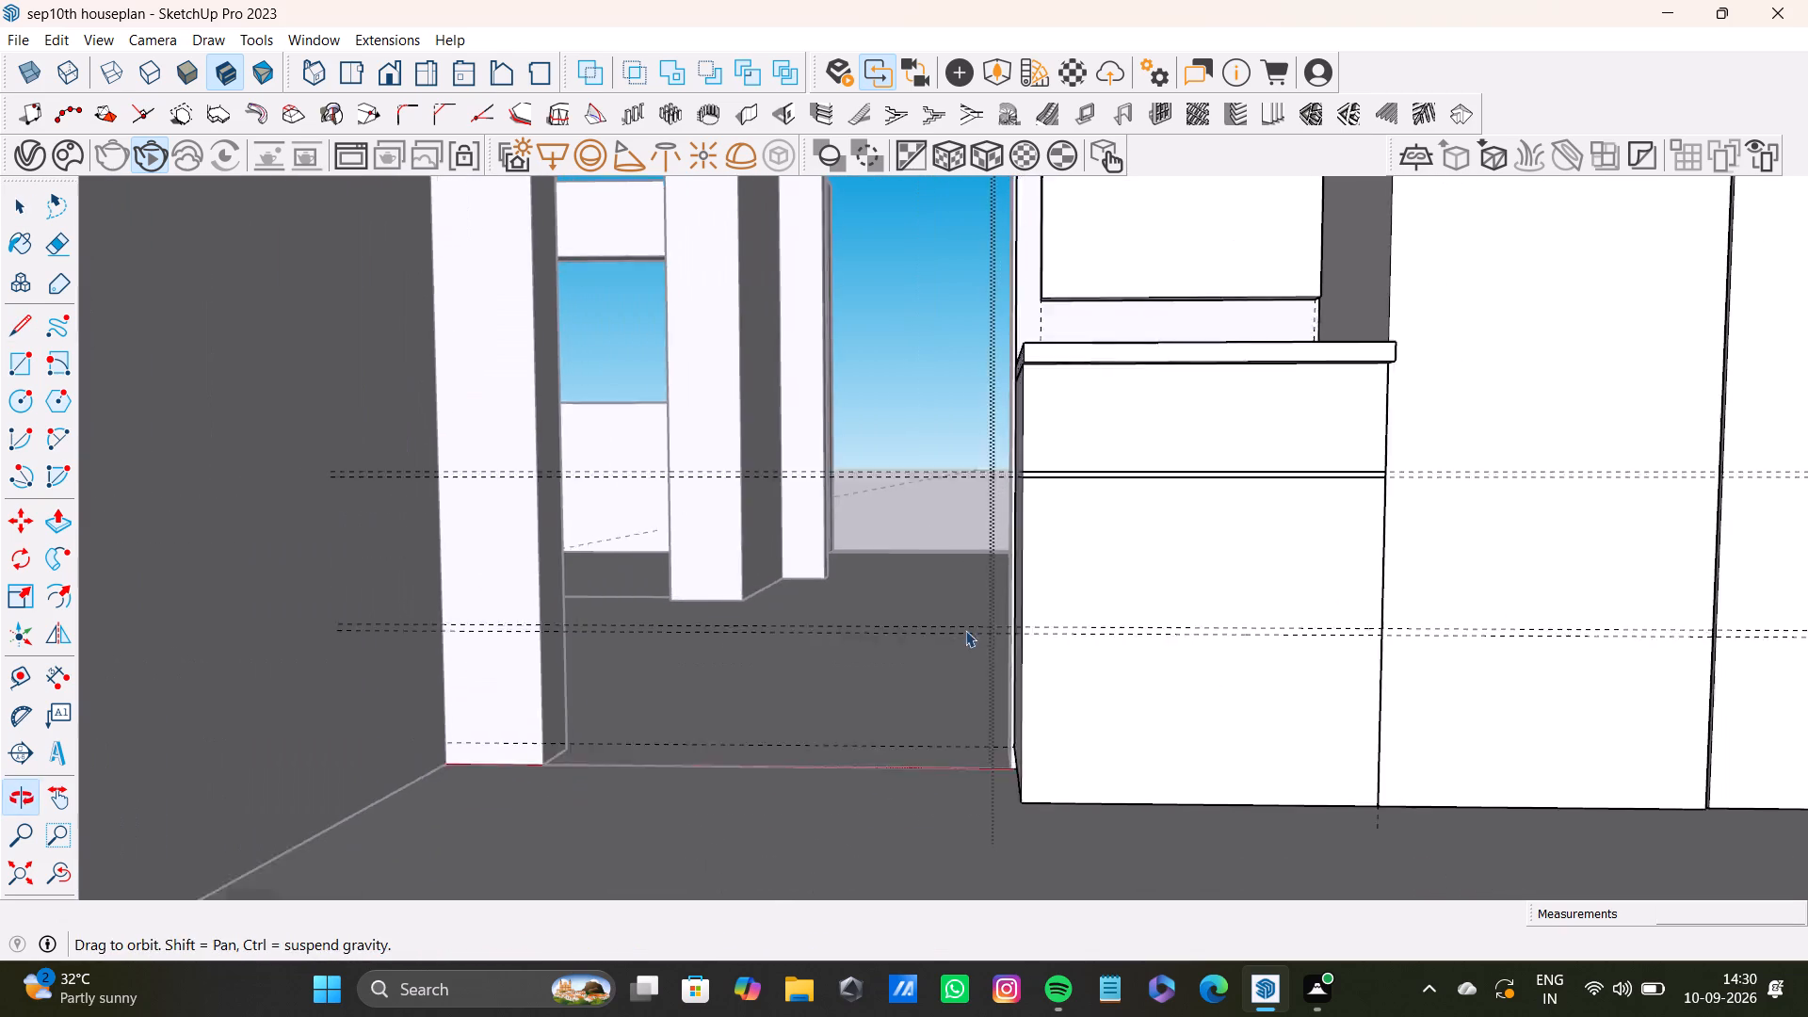
pyautogui.scroll(4, 940, 639)
pyautogui.press('l')
pyautogui.scroll(-8, 1198, 616)
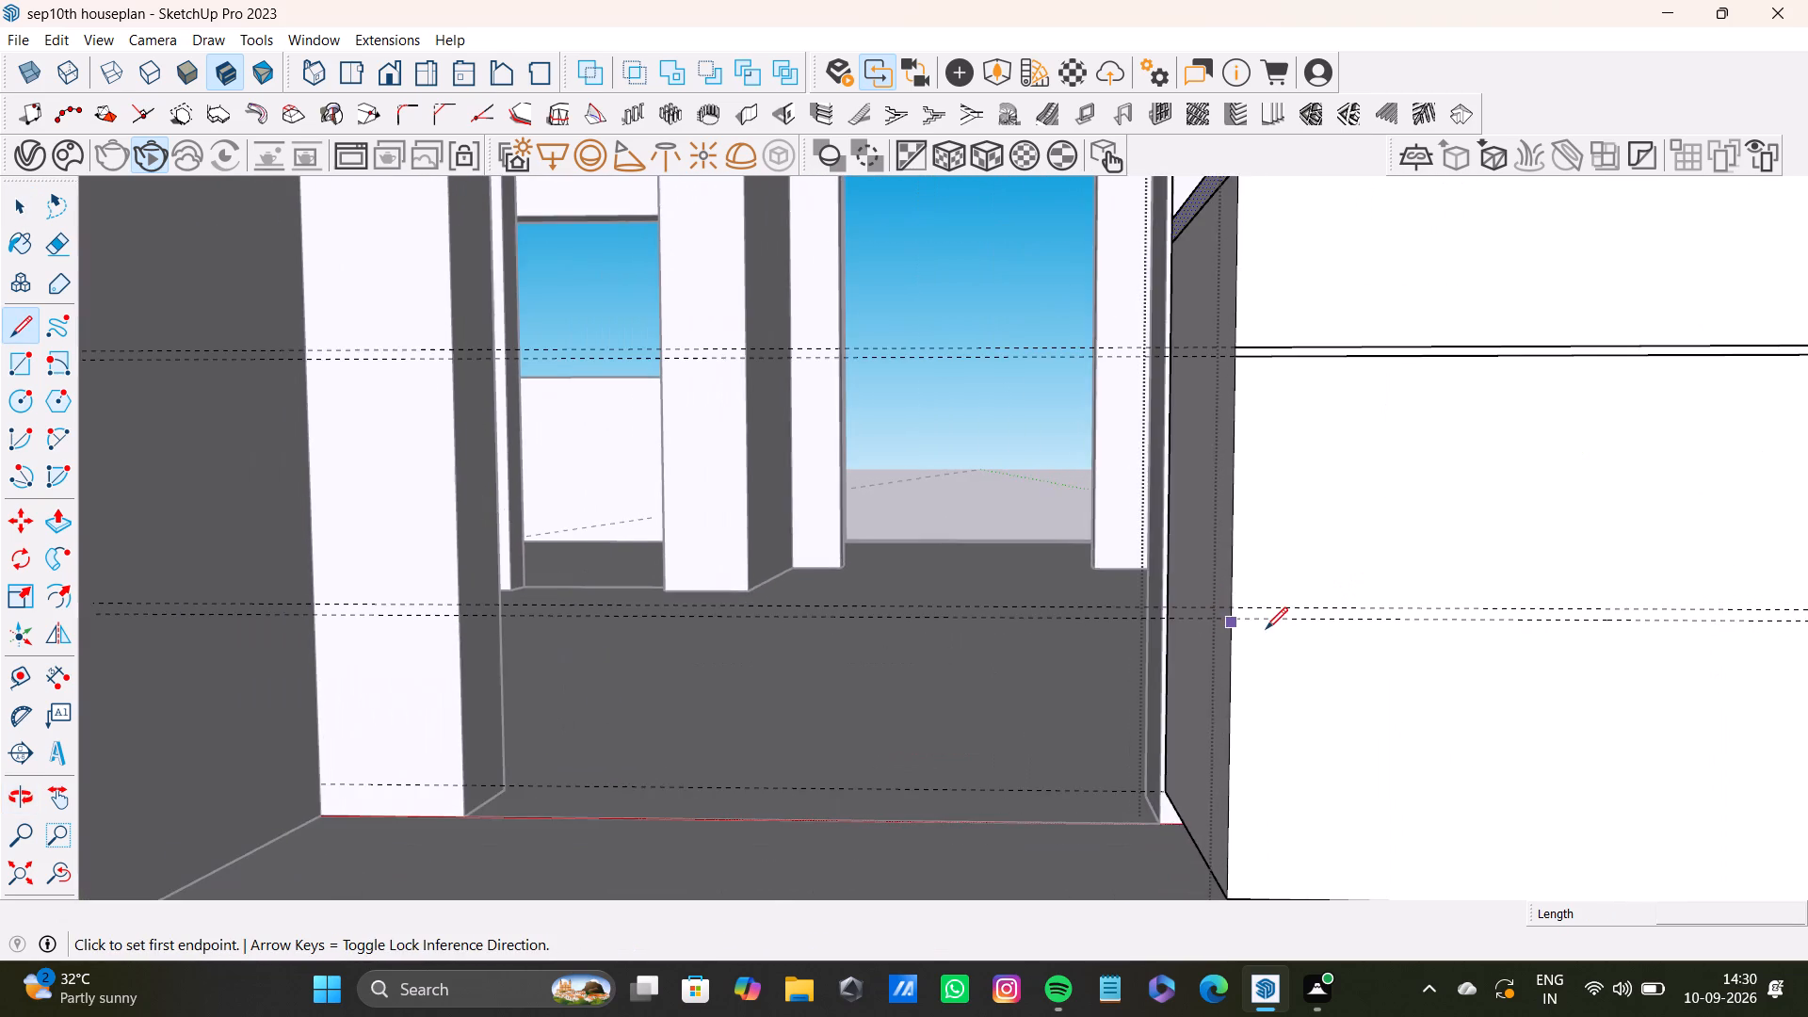
pyautogui.moveTo(1278, 629); pyautogui.dragTo(1115, 649, button='middle')
pyautogui.scroll(7, 1022, 646)
pyautogui.scroll(-13, 1113, 636)
pyautogui.scroll(-2, 1203, 642)
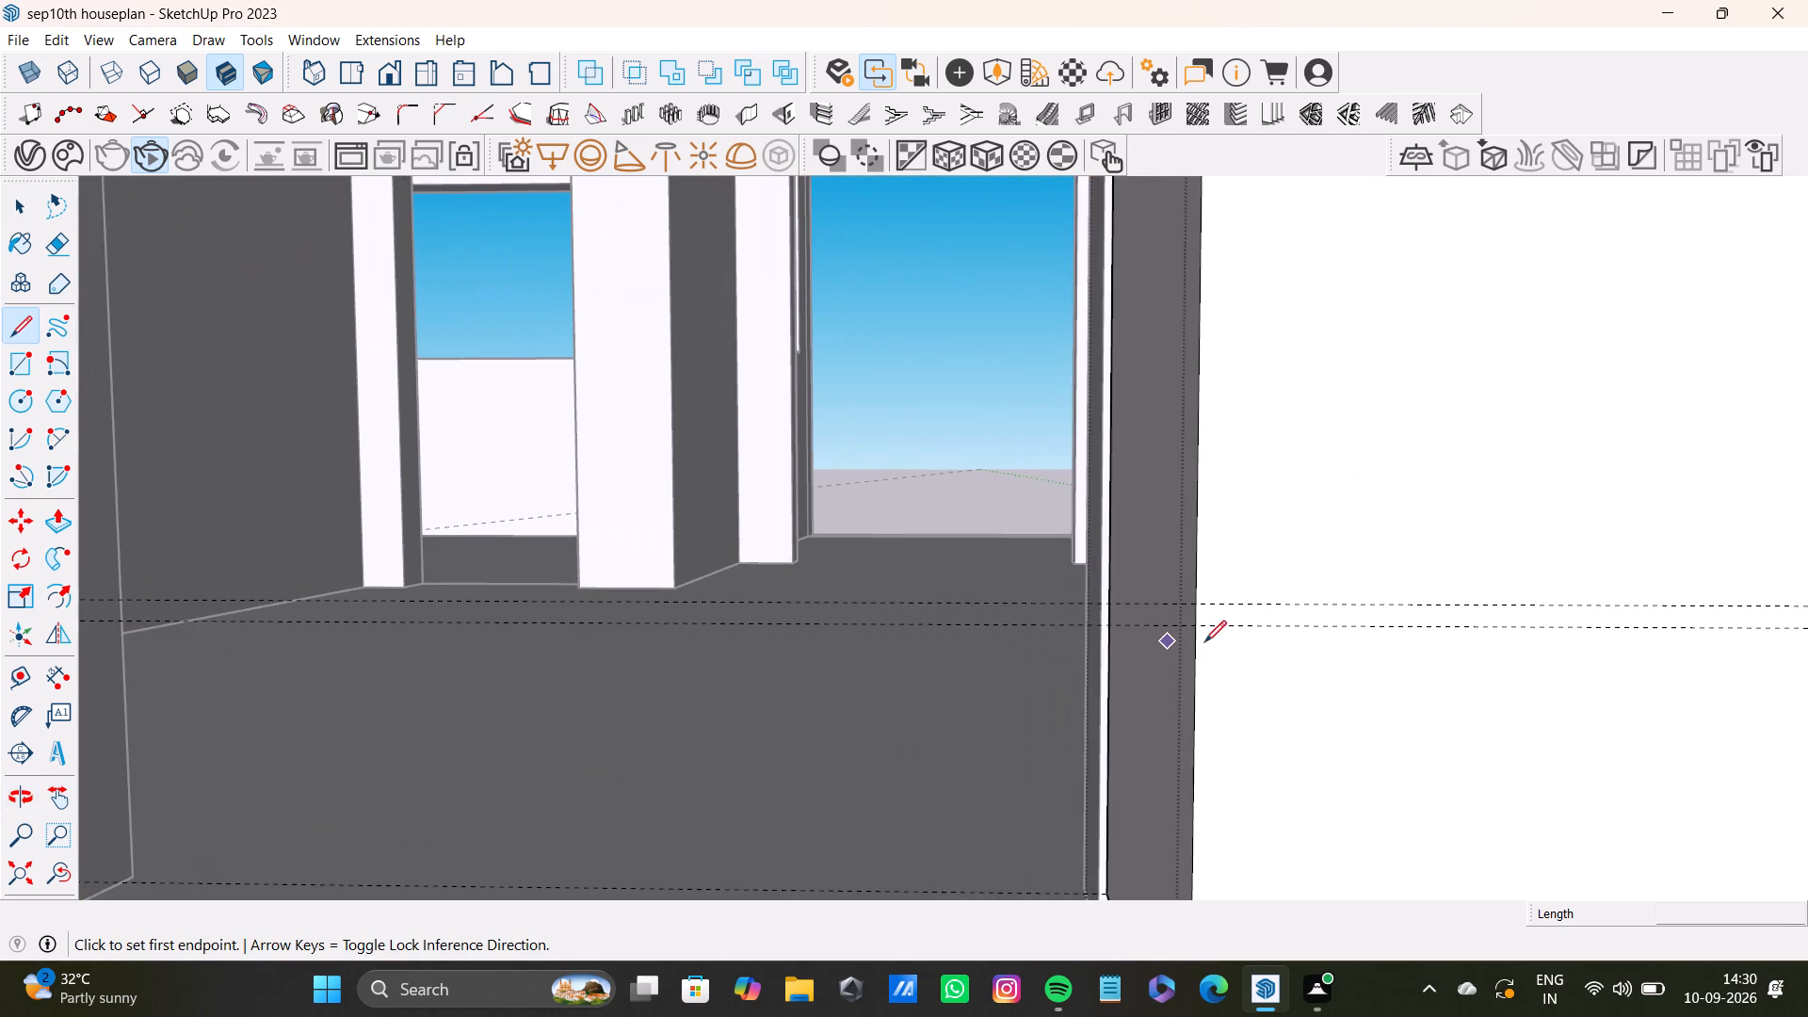
pyautogui.scroll(-11, 1204, 642)
pyautogui.keyDown('shift'); pyautogui.moveTo(1340, 682); pyautogui.dragTo(1091, 676, button='middle'); pyautogui.keyUp('shift')
pyautogui.scroll(9, 1056, 672)
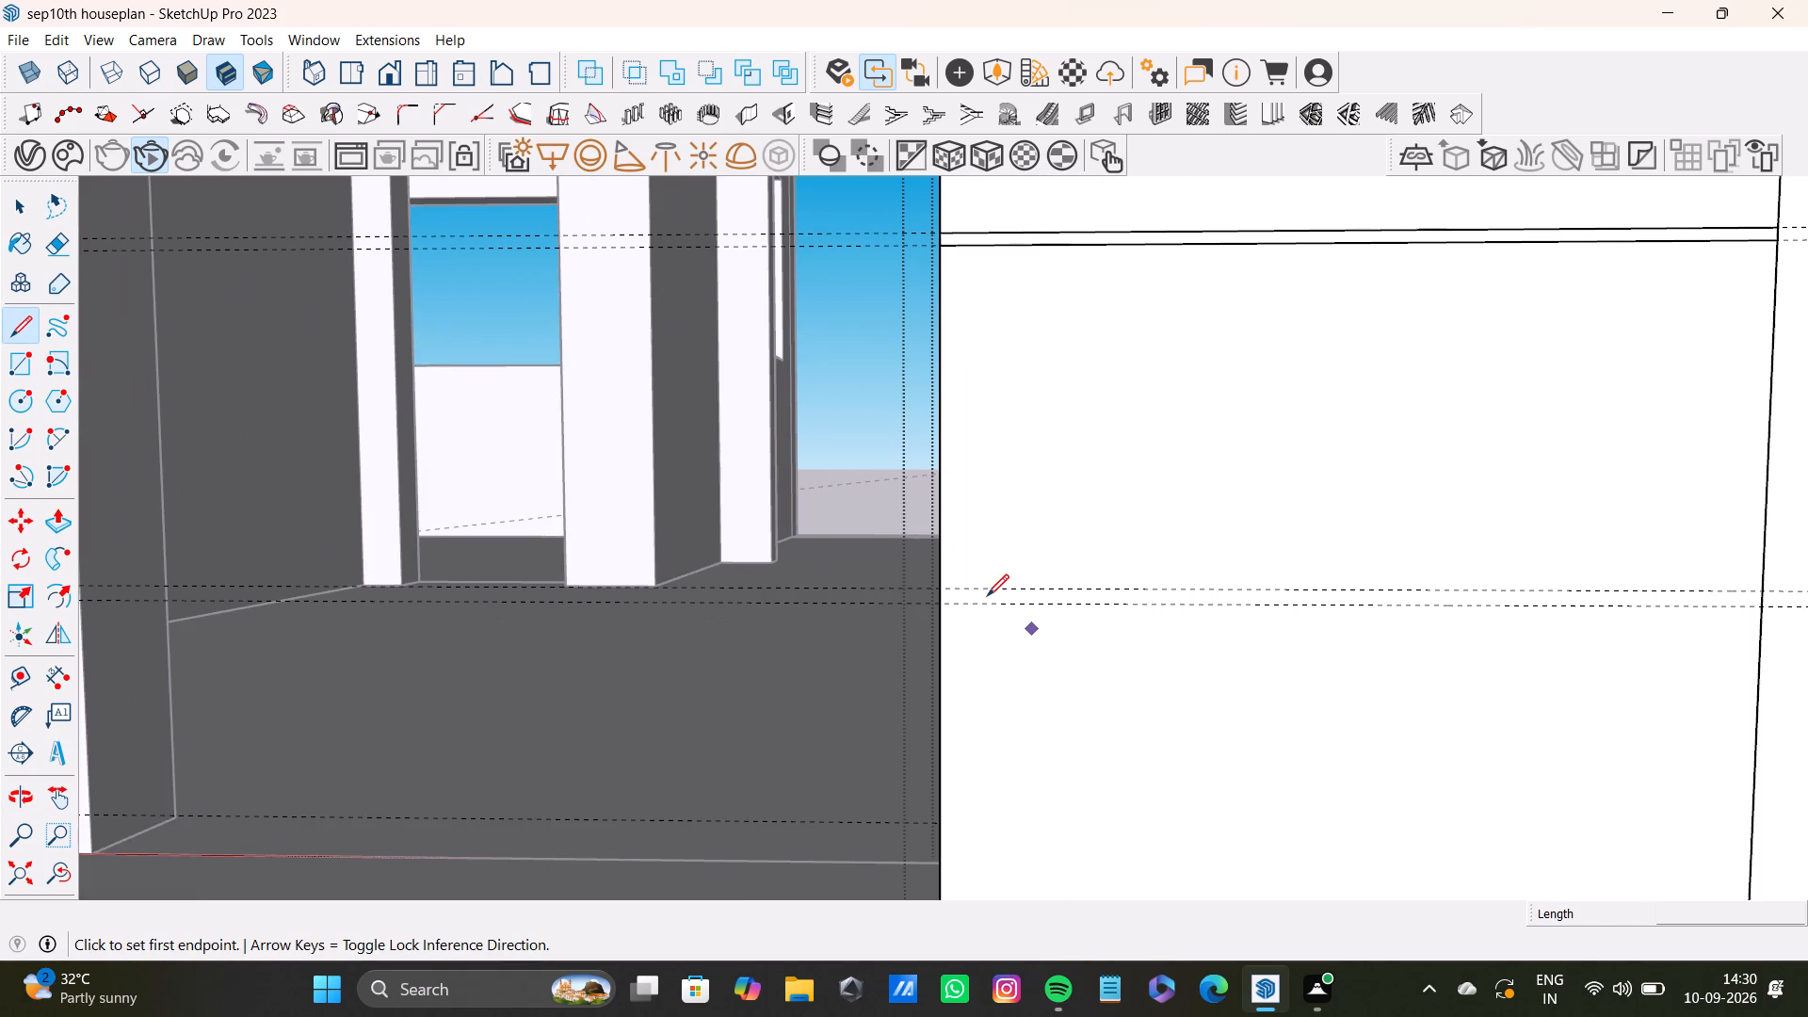
pyautogui.click(941, 589)
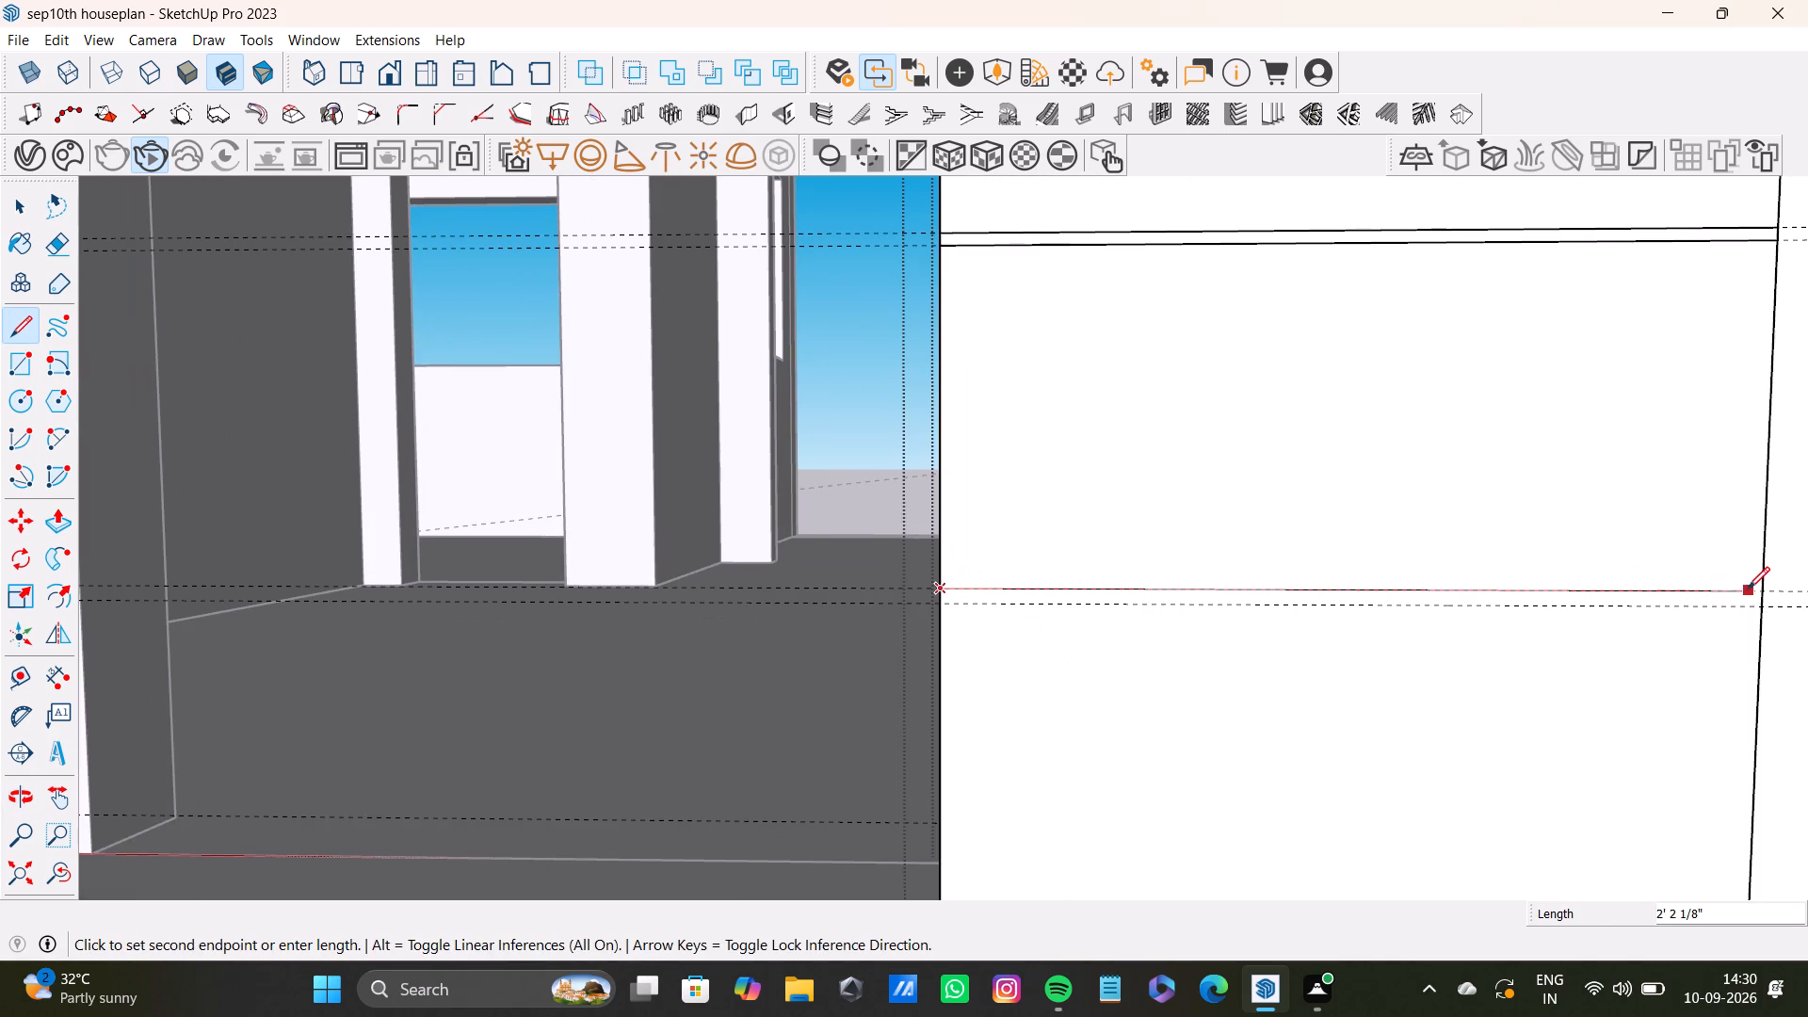
pyautogui.press('Right')
pyautogui.click(1768, 590)
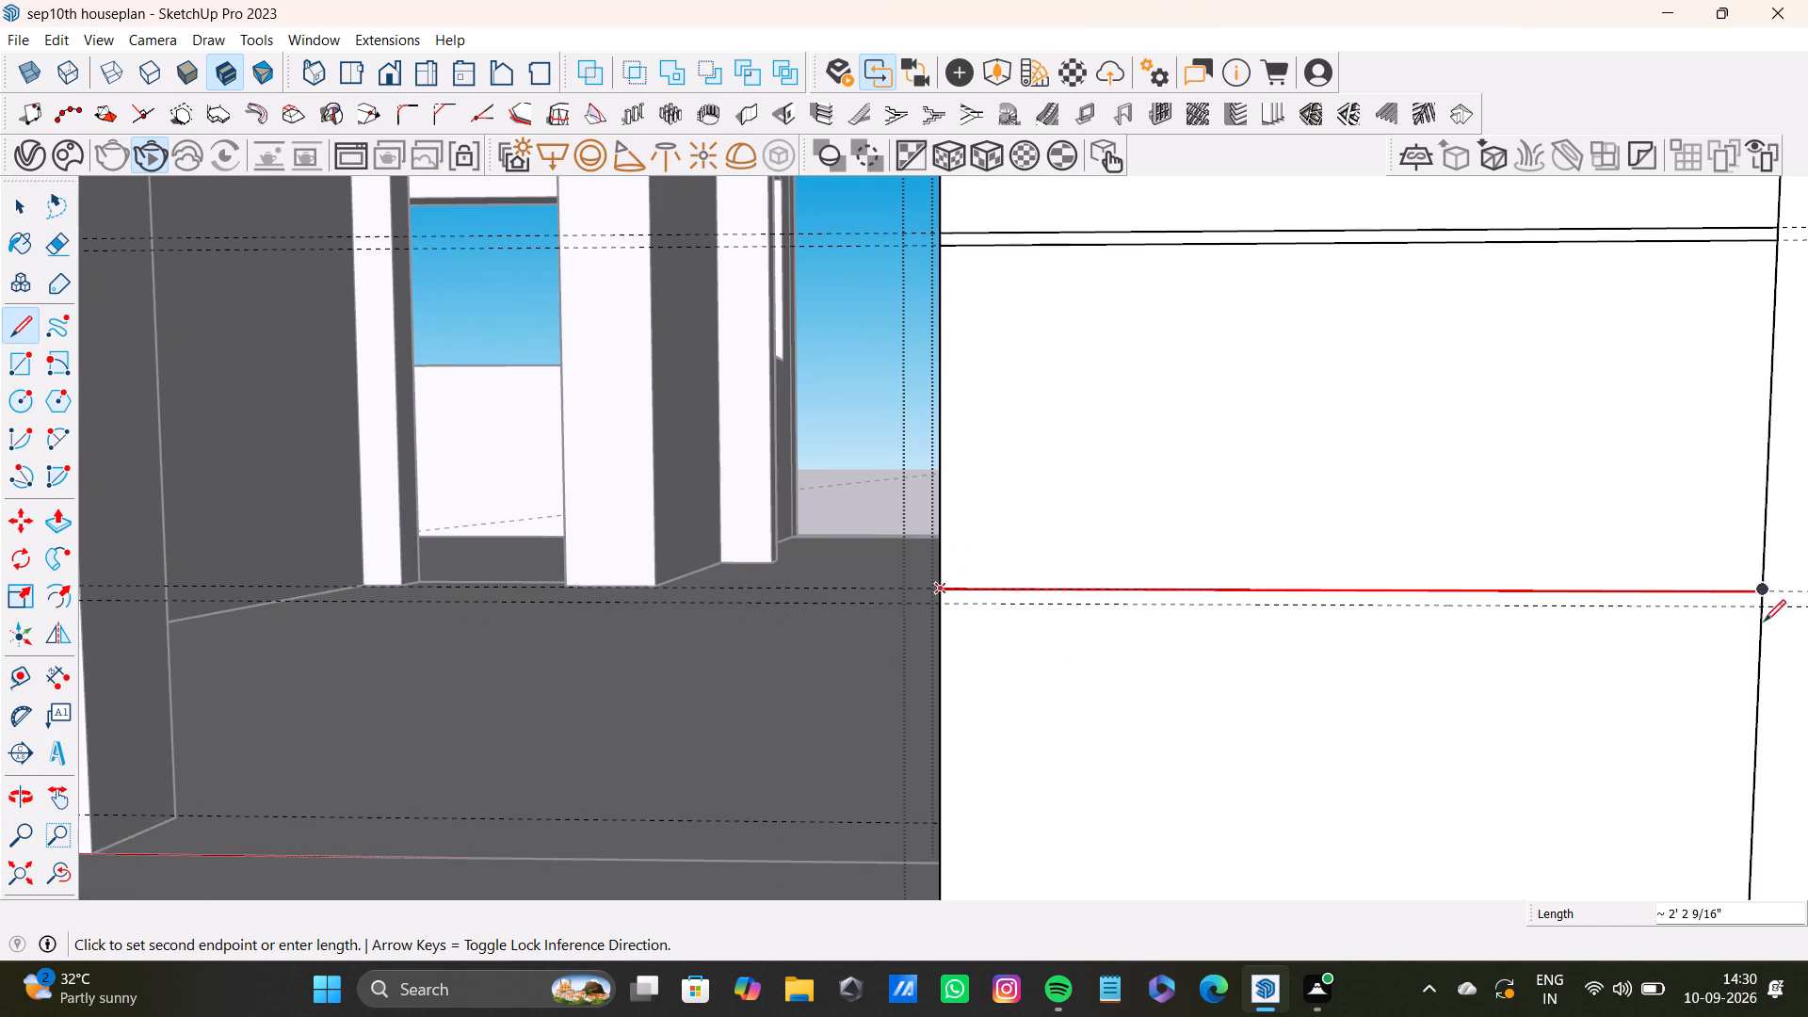
pyautogui.press('space')
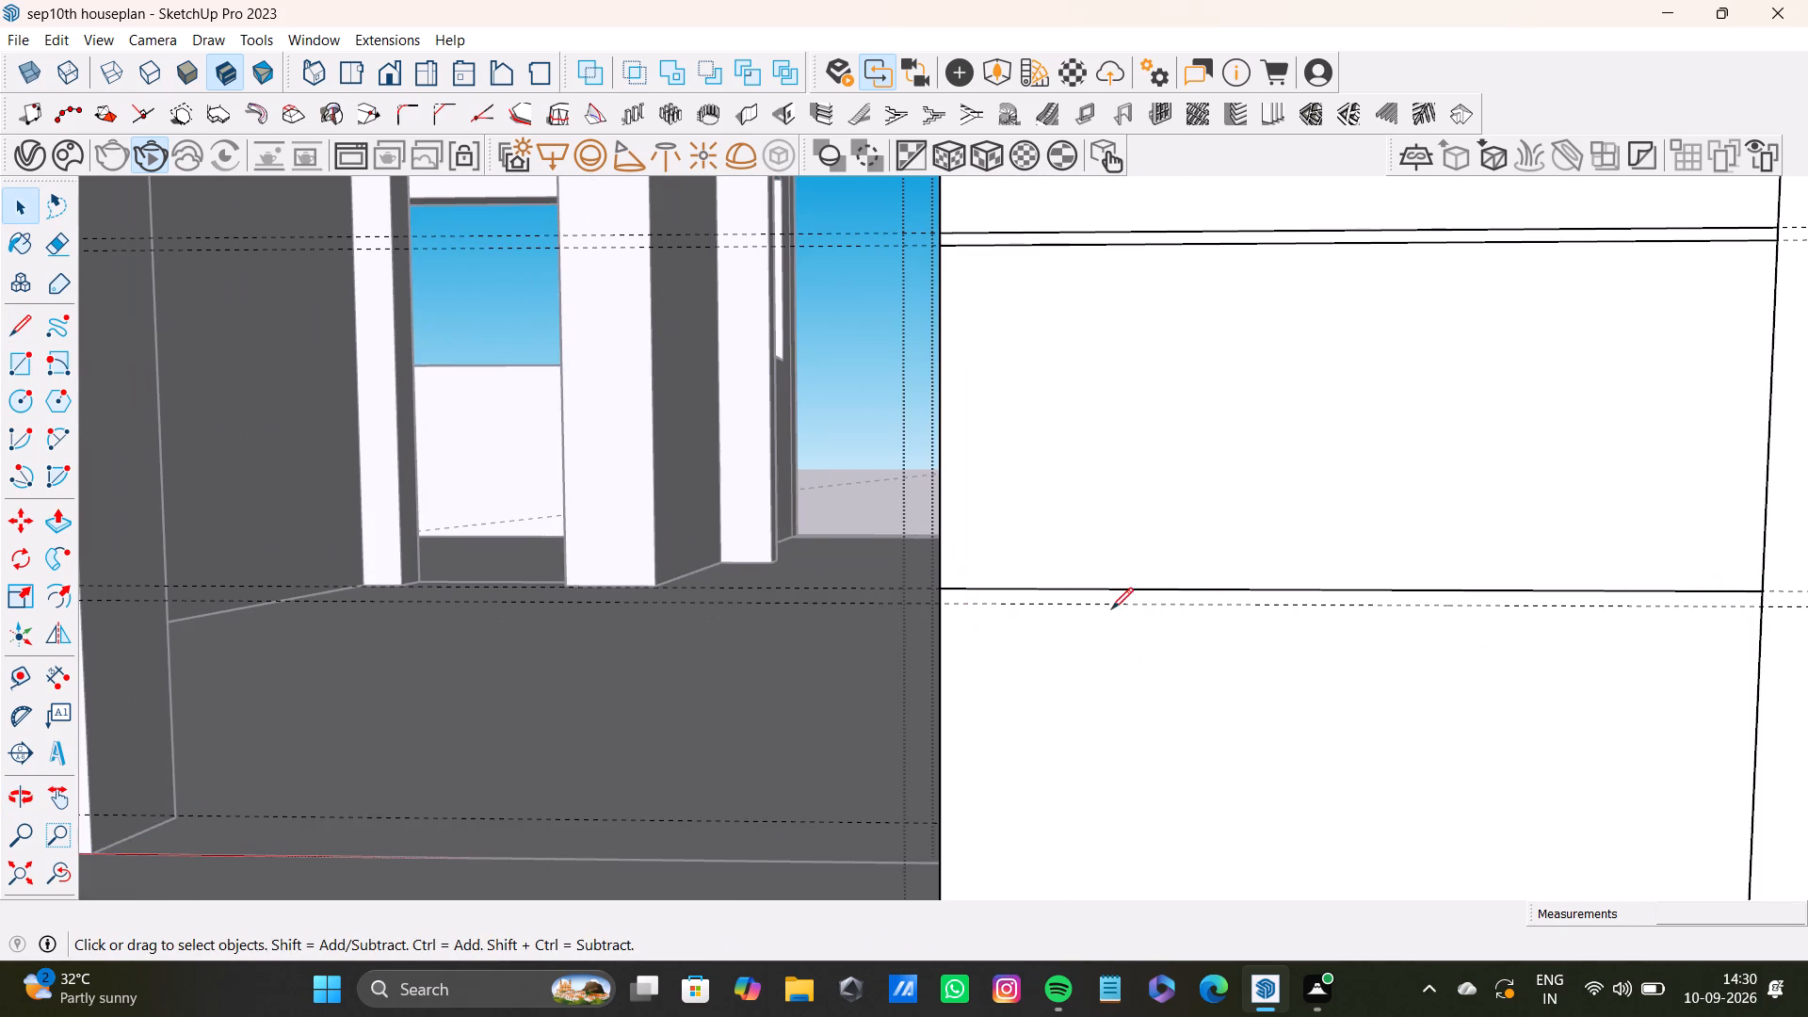
# Draw a line along the lowest drawer-gap guide across the full width of the cabinet front.
pyautogui.press('l')
pyautogui.scroll(7, 951, 590)
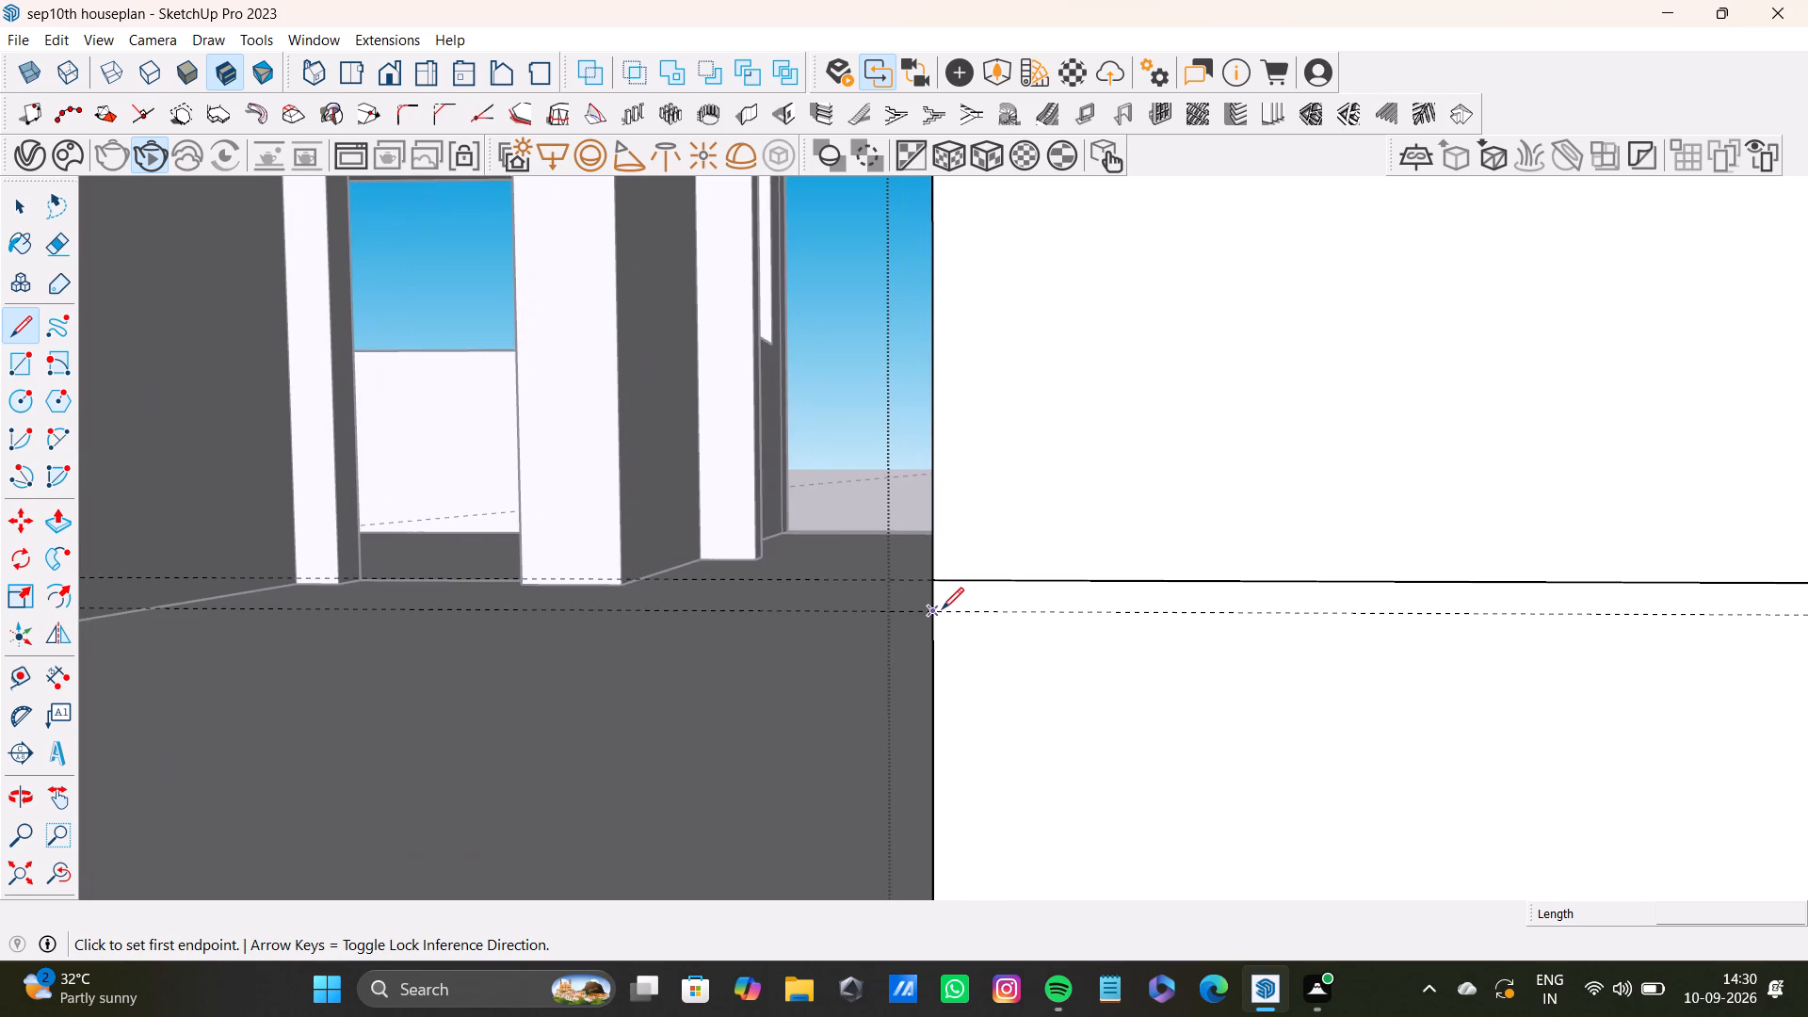
pyautogui.click(927, 615)
pyautogui.scroll(-6, 1298, 617)
pyautogui.keyDown('shift'); pyautogui.moveTo(1614, 634); pyautogui.dragTo(921, 612, button='middle'); pyautogui.keyUp('shift')
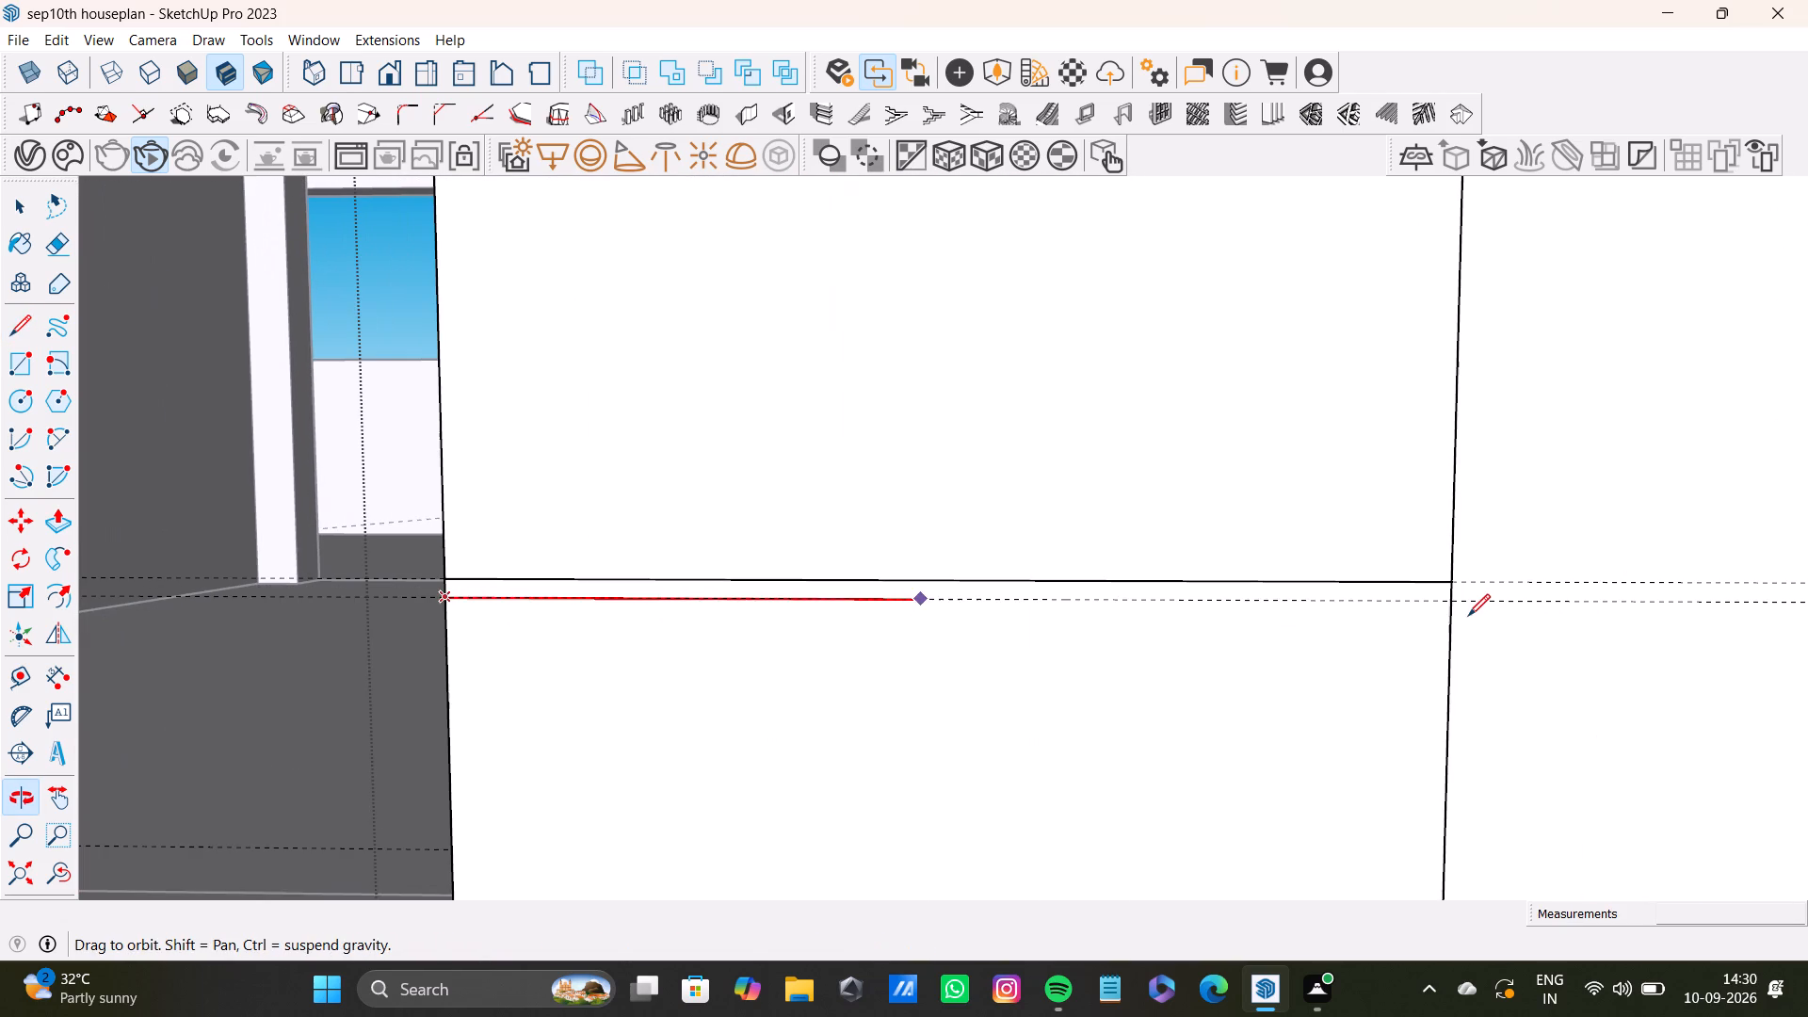
pyautogui.click(1449, 599)
pyautogui.press('space')
# Select the cabinet front around the upper drawer gap to check whether the guide-traced lines divide it into separate faces.
pyautogui.scroll(-14, 1415, 618)
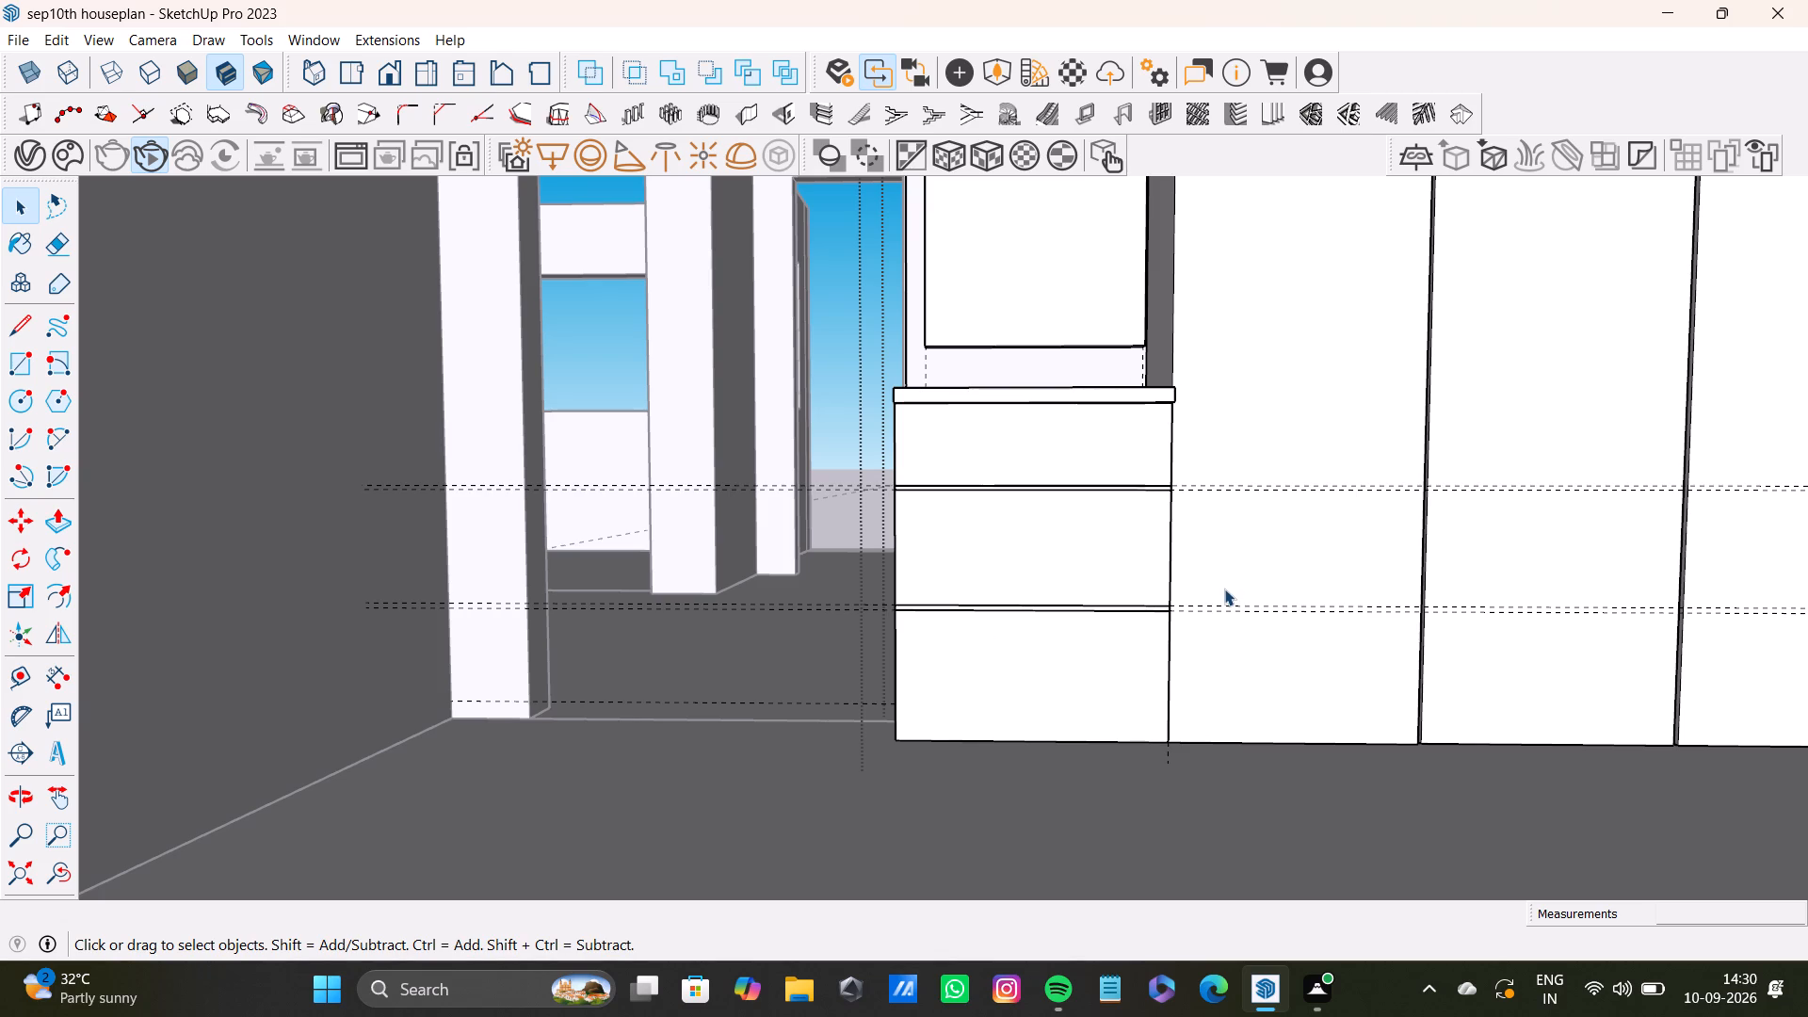
pyautogui.press('space')
pyautogui.scroll(13, 854, 485)
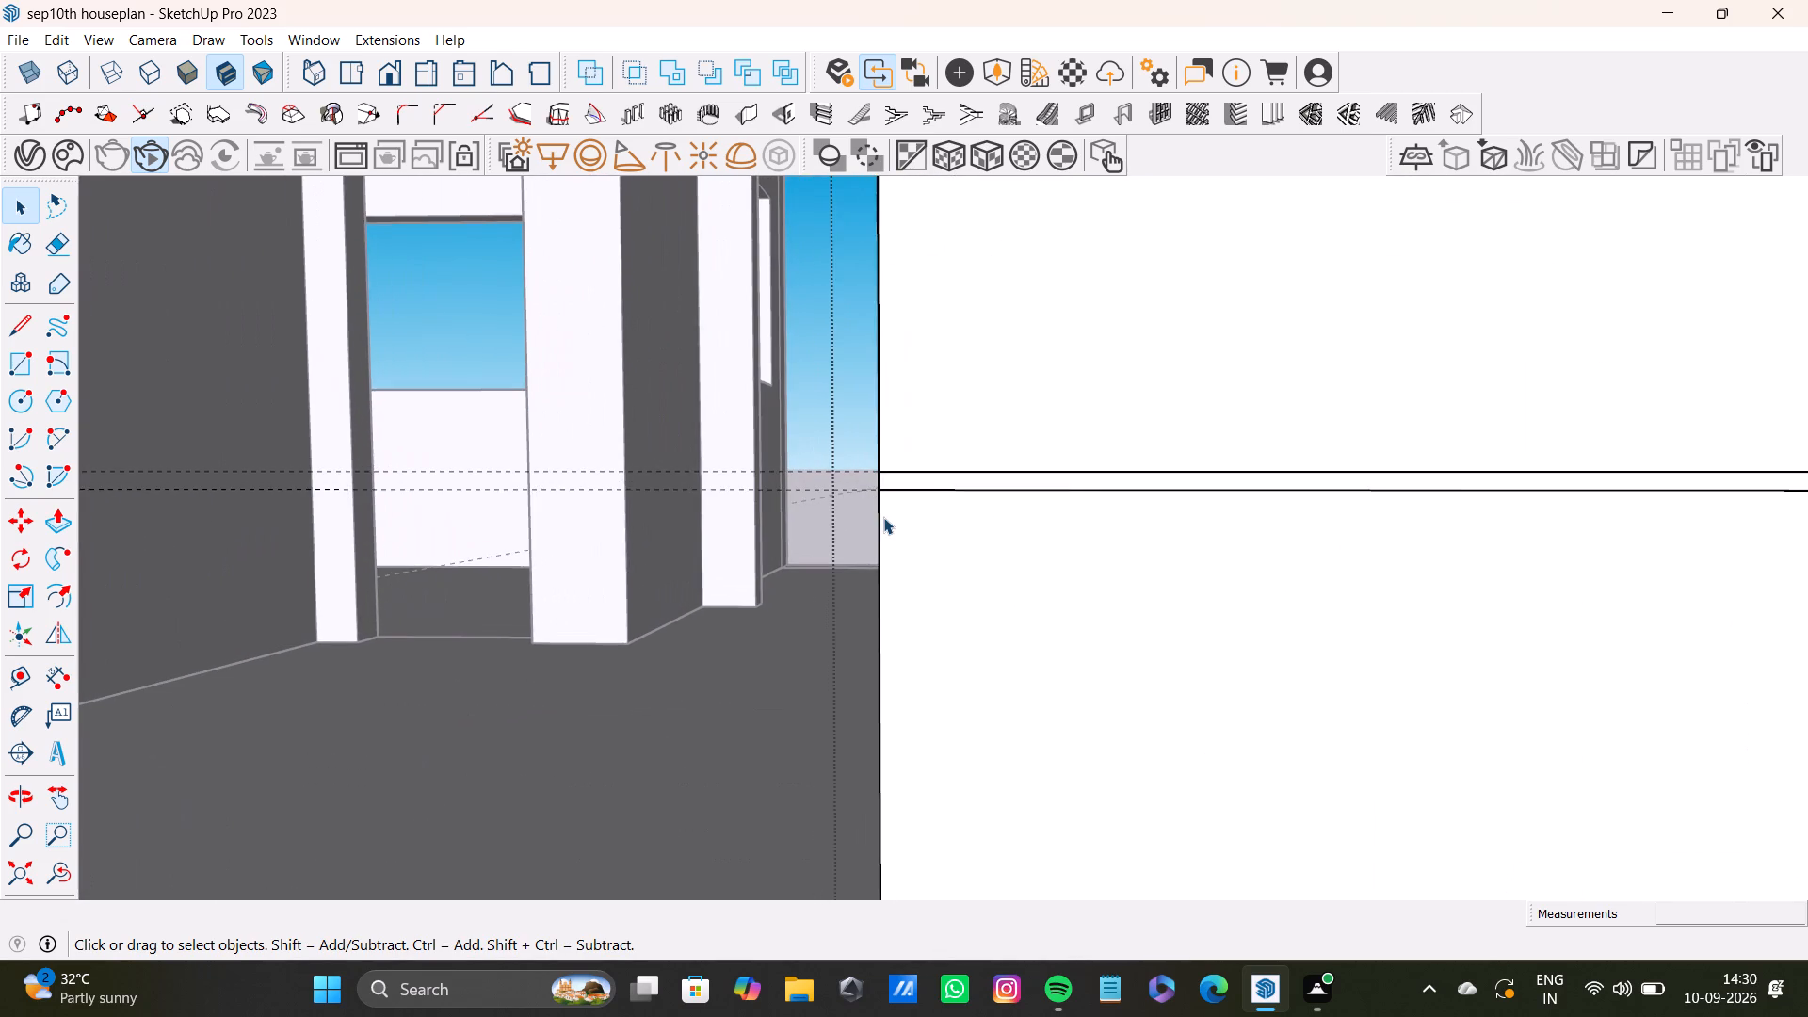
pyautogui.scroll(3, 883, 517)
pyautogui.moveTo(885, 515); pyautogui.dragTo(1000, 504, button='middle')
pyautogui.scroll(6, 917, 467)
pyautogui.click(880, 476)
pyautogui.doubleClick(889, 480)
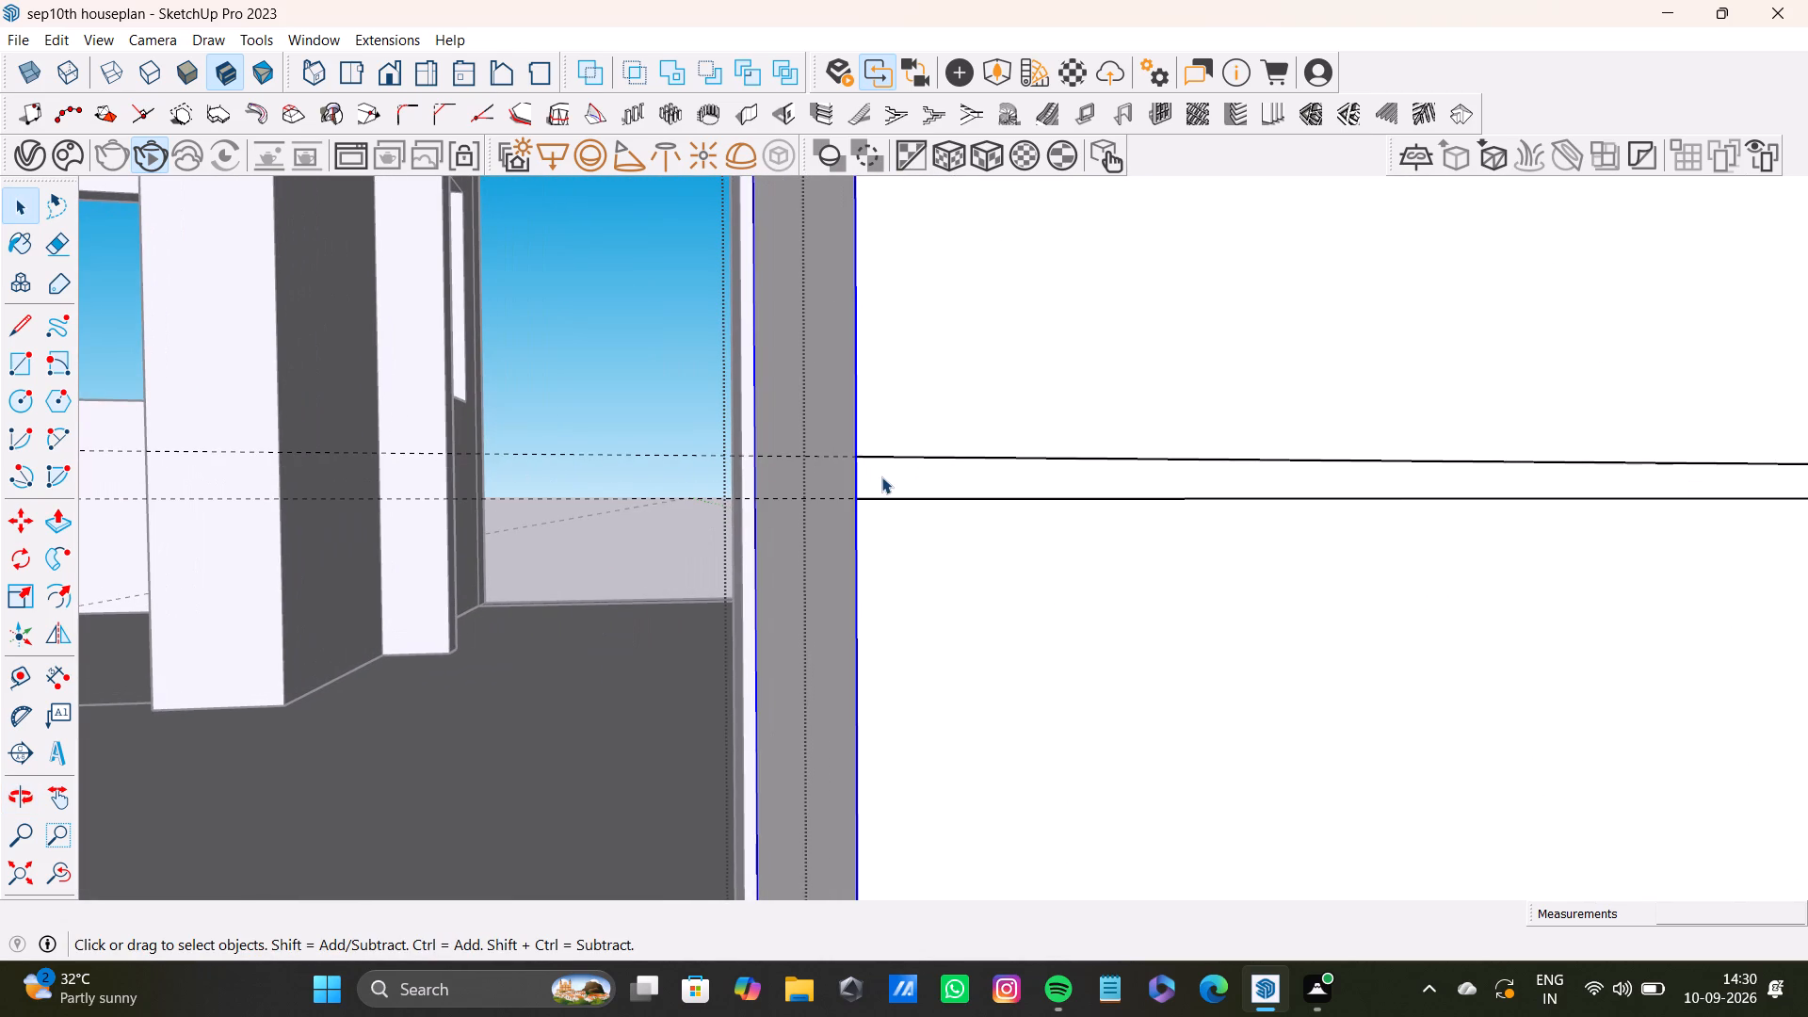
pyautogui.click(906, 487)
pyautogui.scroll(-17, 907, 490)
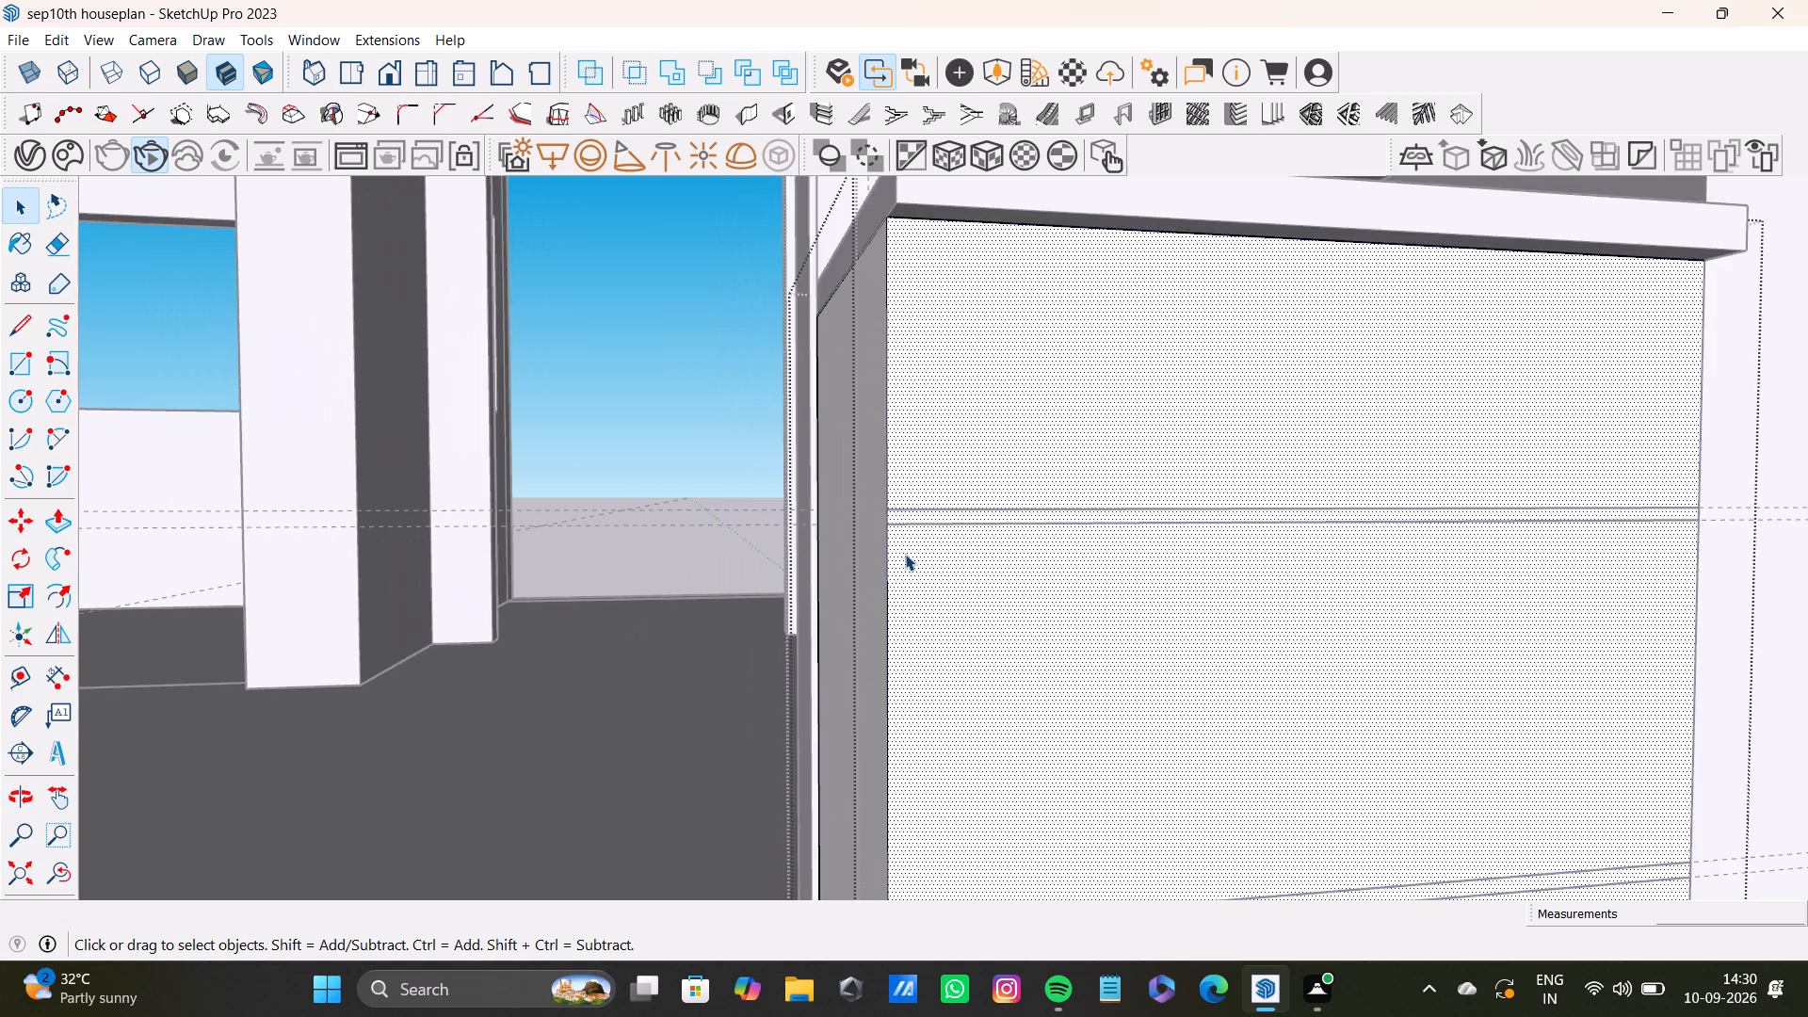
pyautogui.scroll(-3, 905, 554)
pyautogui.keyDown('shift'); pyautogui.moveTo(961, 615); pyautogui.dragTo(904, 528, button='middle'); pyautogui.keyUp('shift')
pyautogui.hotkey('ctrl', 'z')
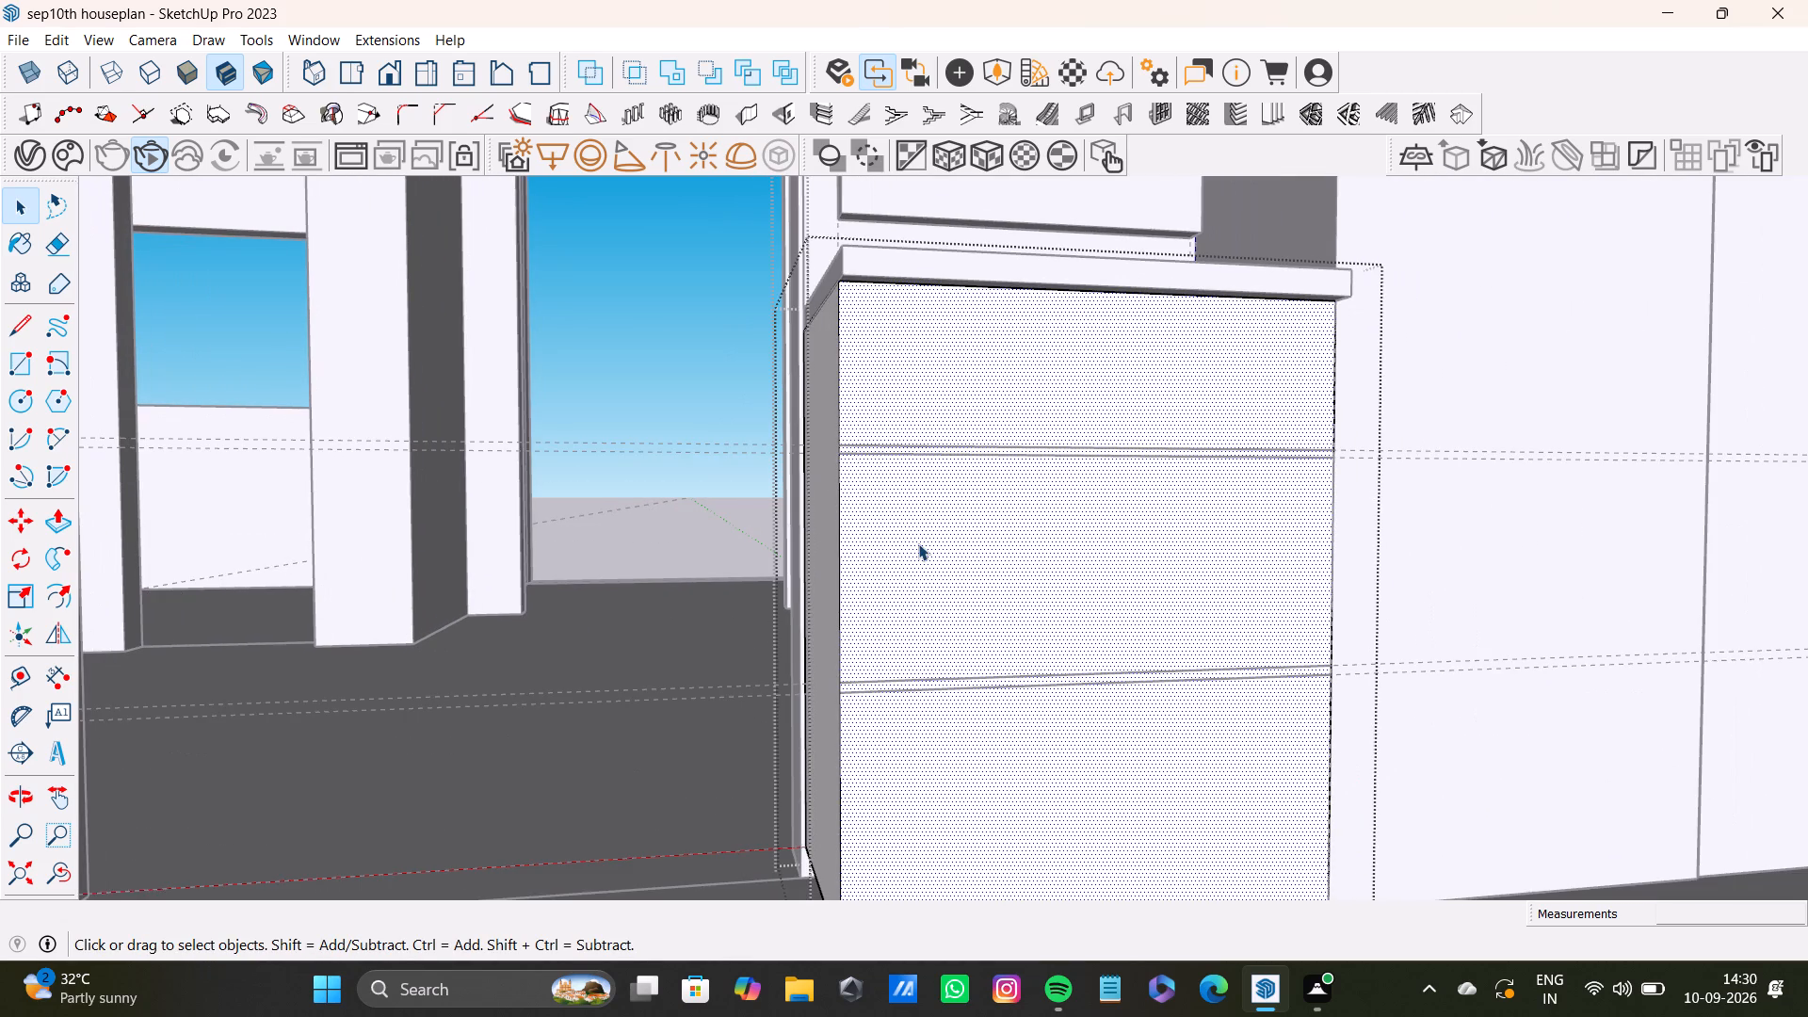
pyautogui.click(665, 357)
pyautogui.scroll(4, 864, 496)
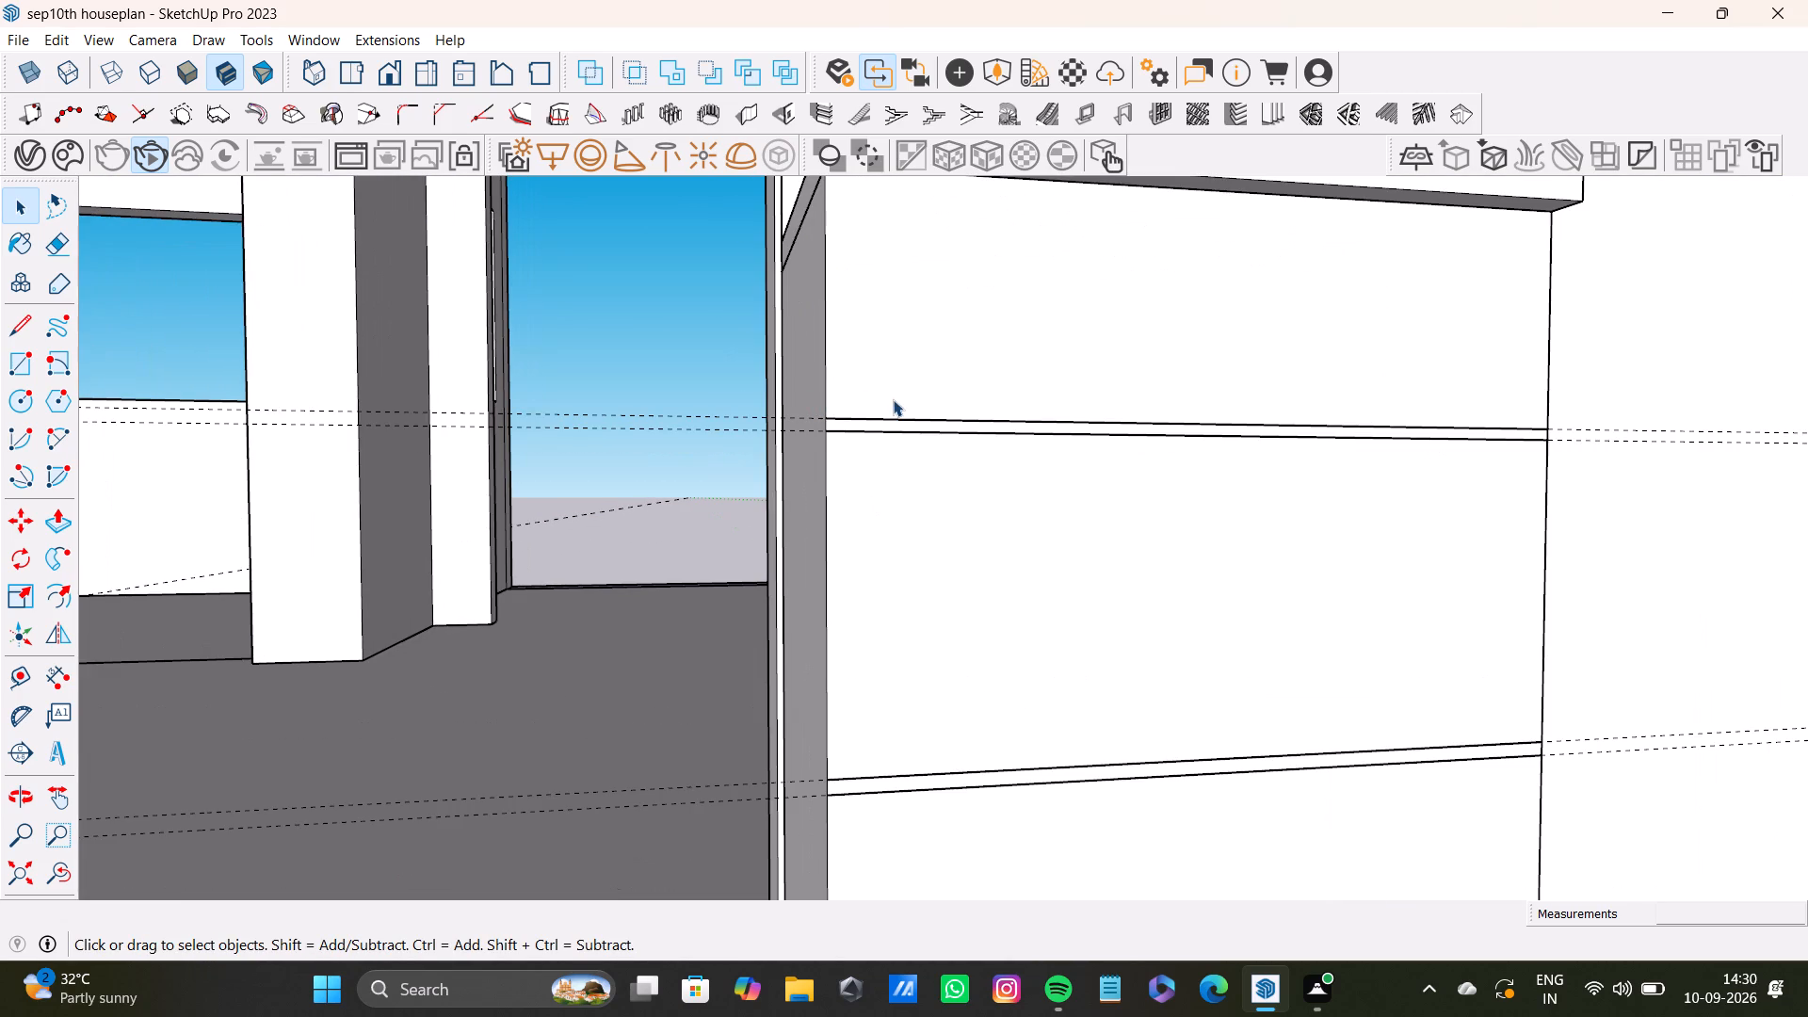
pyautogui.scroll(11, 905, 413)
pyautogui.tripleClick(851, 508)
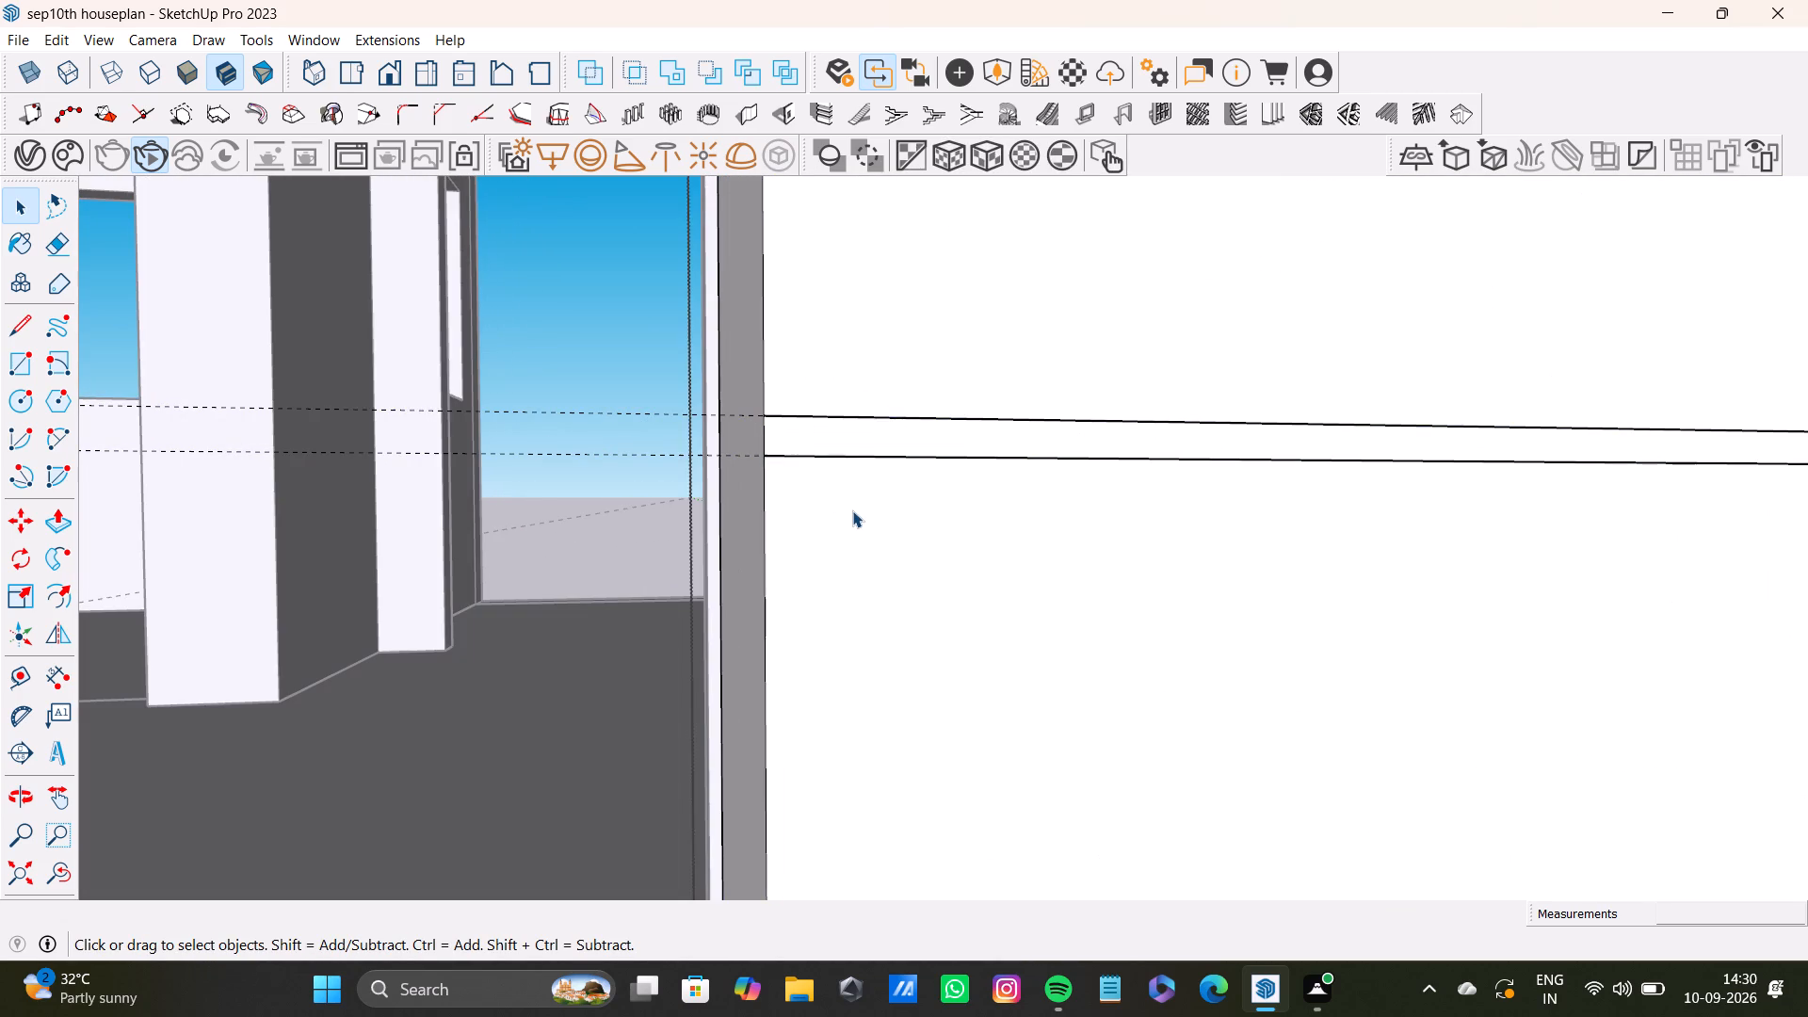
pyautogui.doubleClick(852, 510)
pyautogui.doubleClick(852, 510)
pyautogui.scroll(-10, 835, 611)
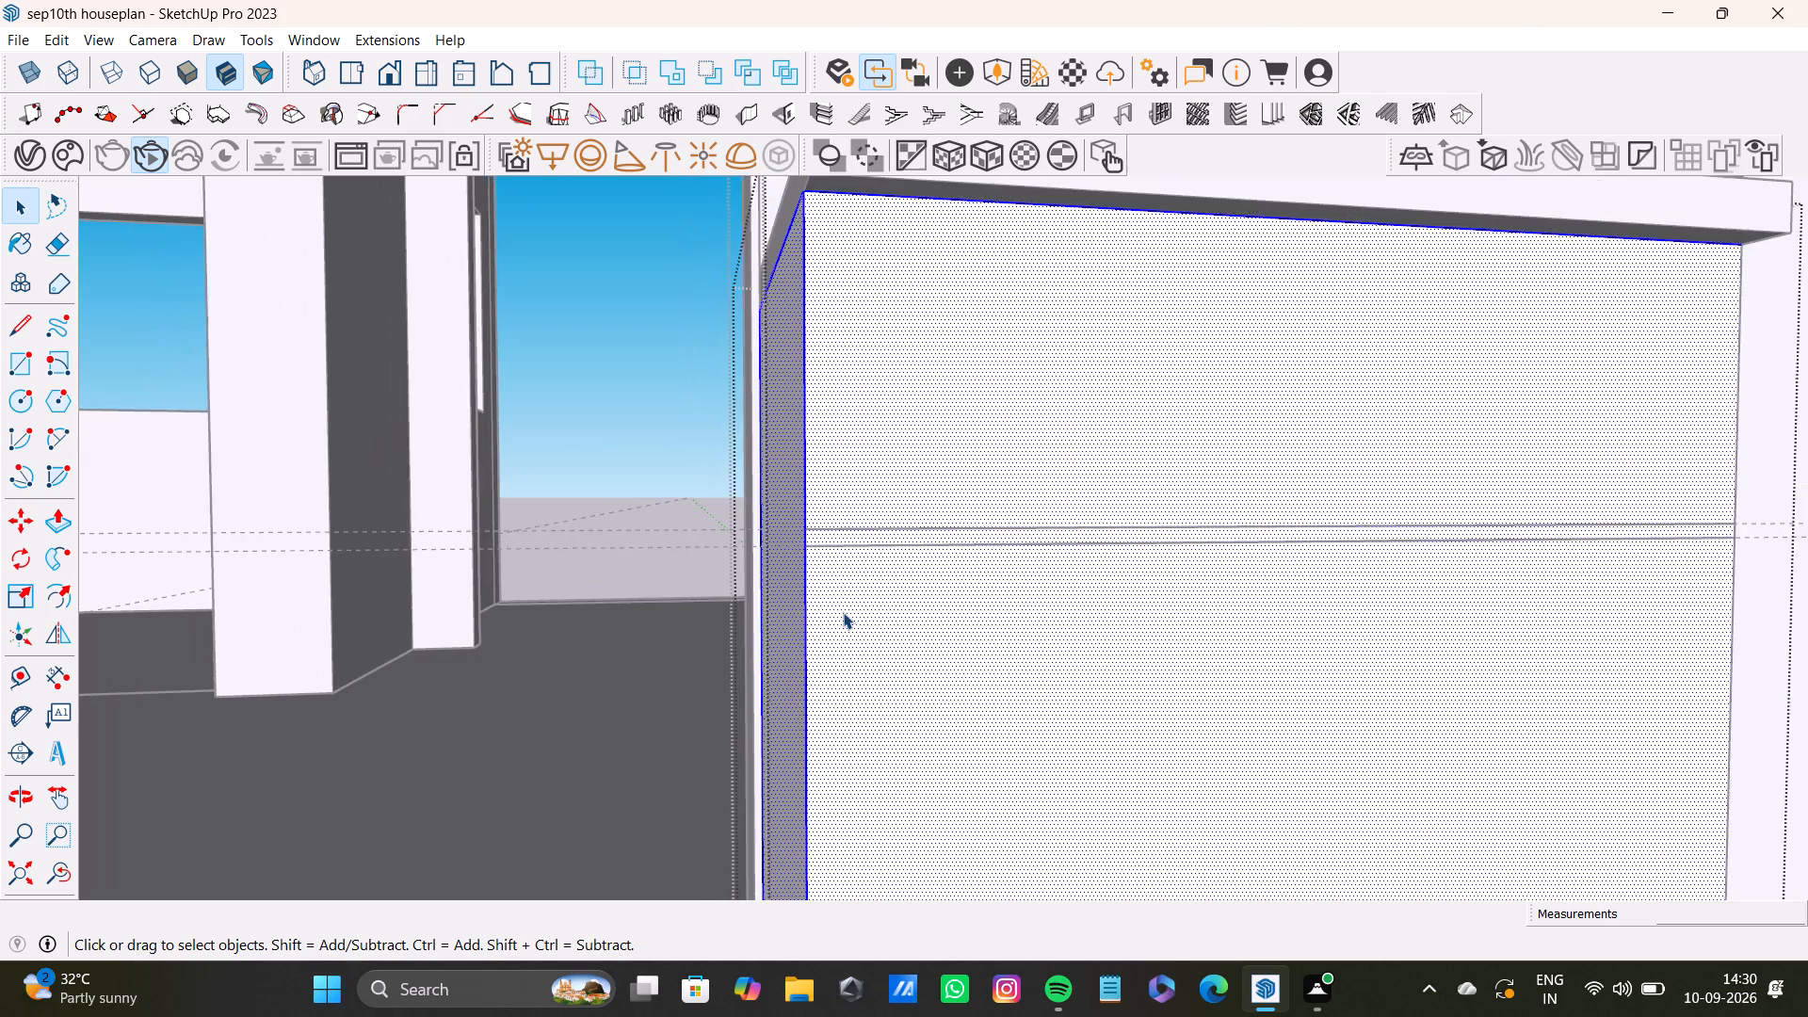
pyautogui.scroll(-6, 843, 612)
pyautogui.moveTo(984, 692); pyautogui.dragTo(942, 473, button='middle')
pyautogui.moveTo(966, 476); pyautogui.dragTo(941, 621, button='middle')
pyautogui.scroll(3, 845, 608)
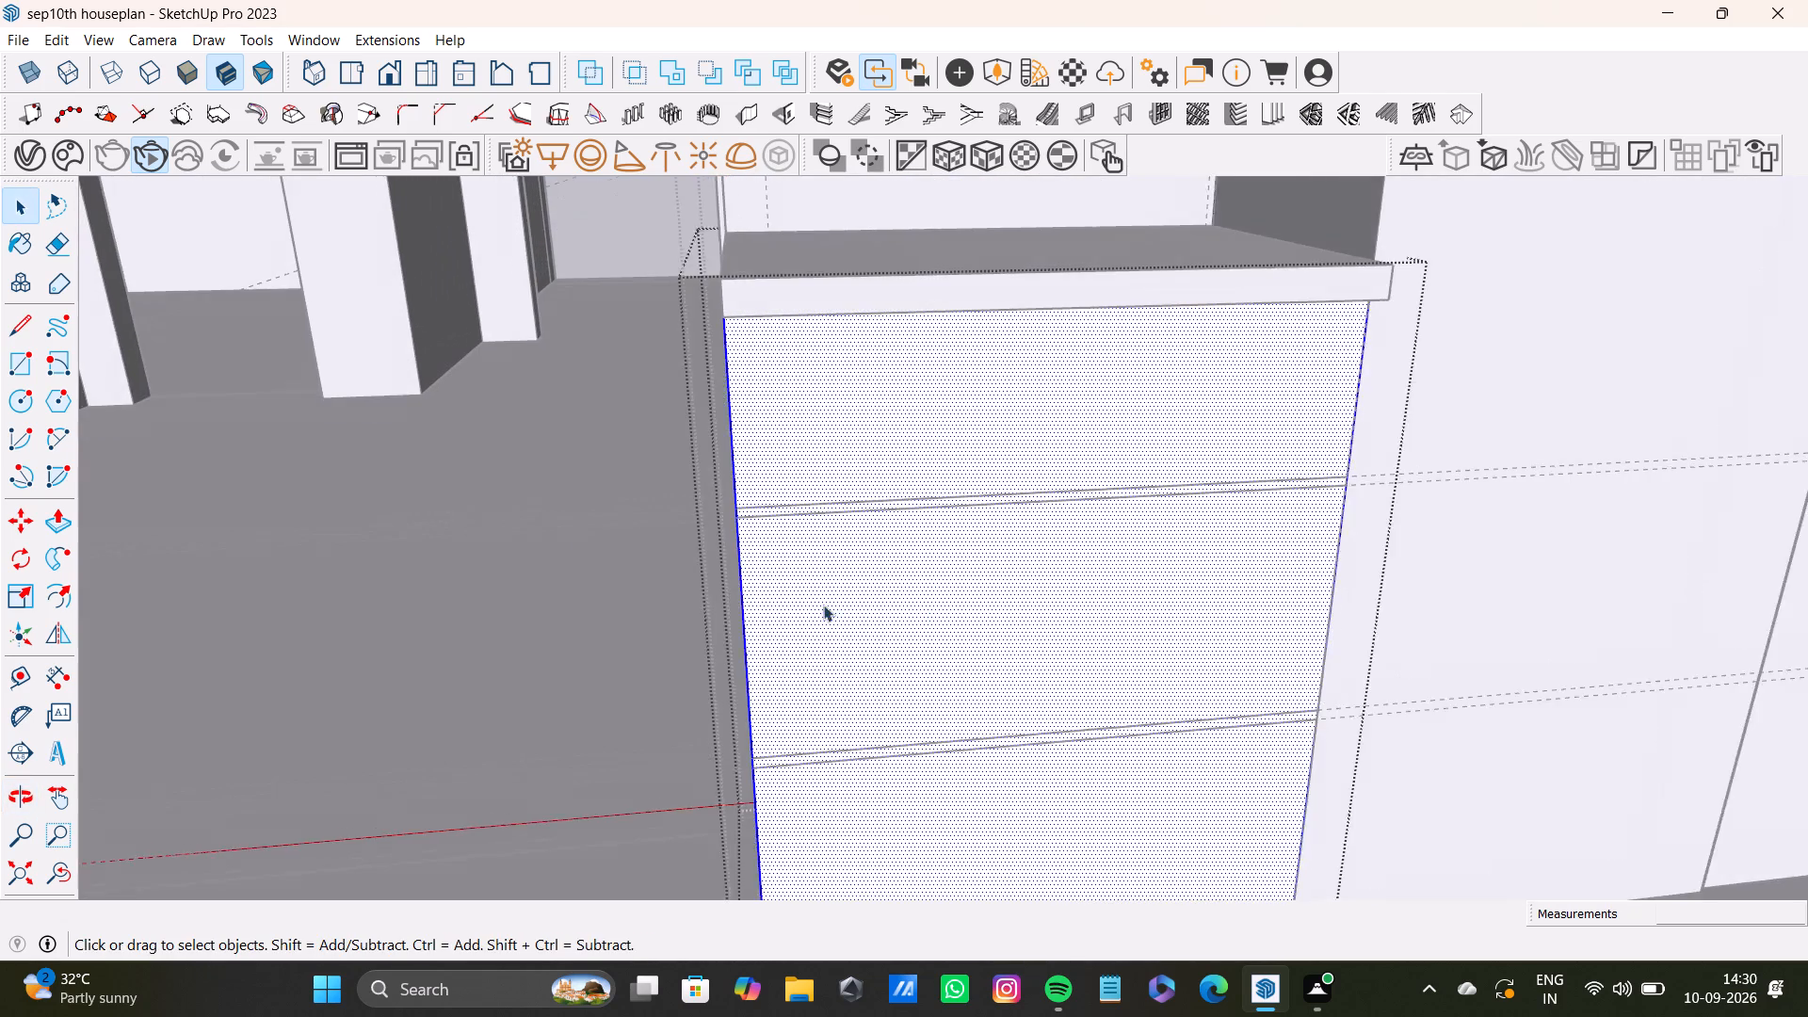
pyautogui.click(434, 482)
pyautogui.scroll(7, 684, 514)
pyautogui.scroll(-8, 809, 485)
pyautogui.scroll(4, 986, 444)
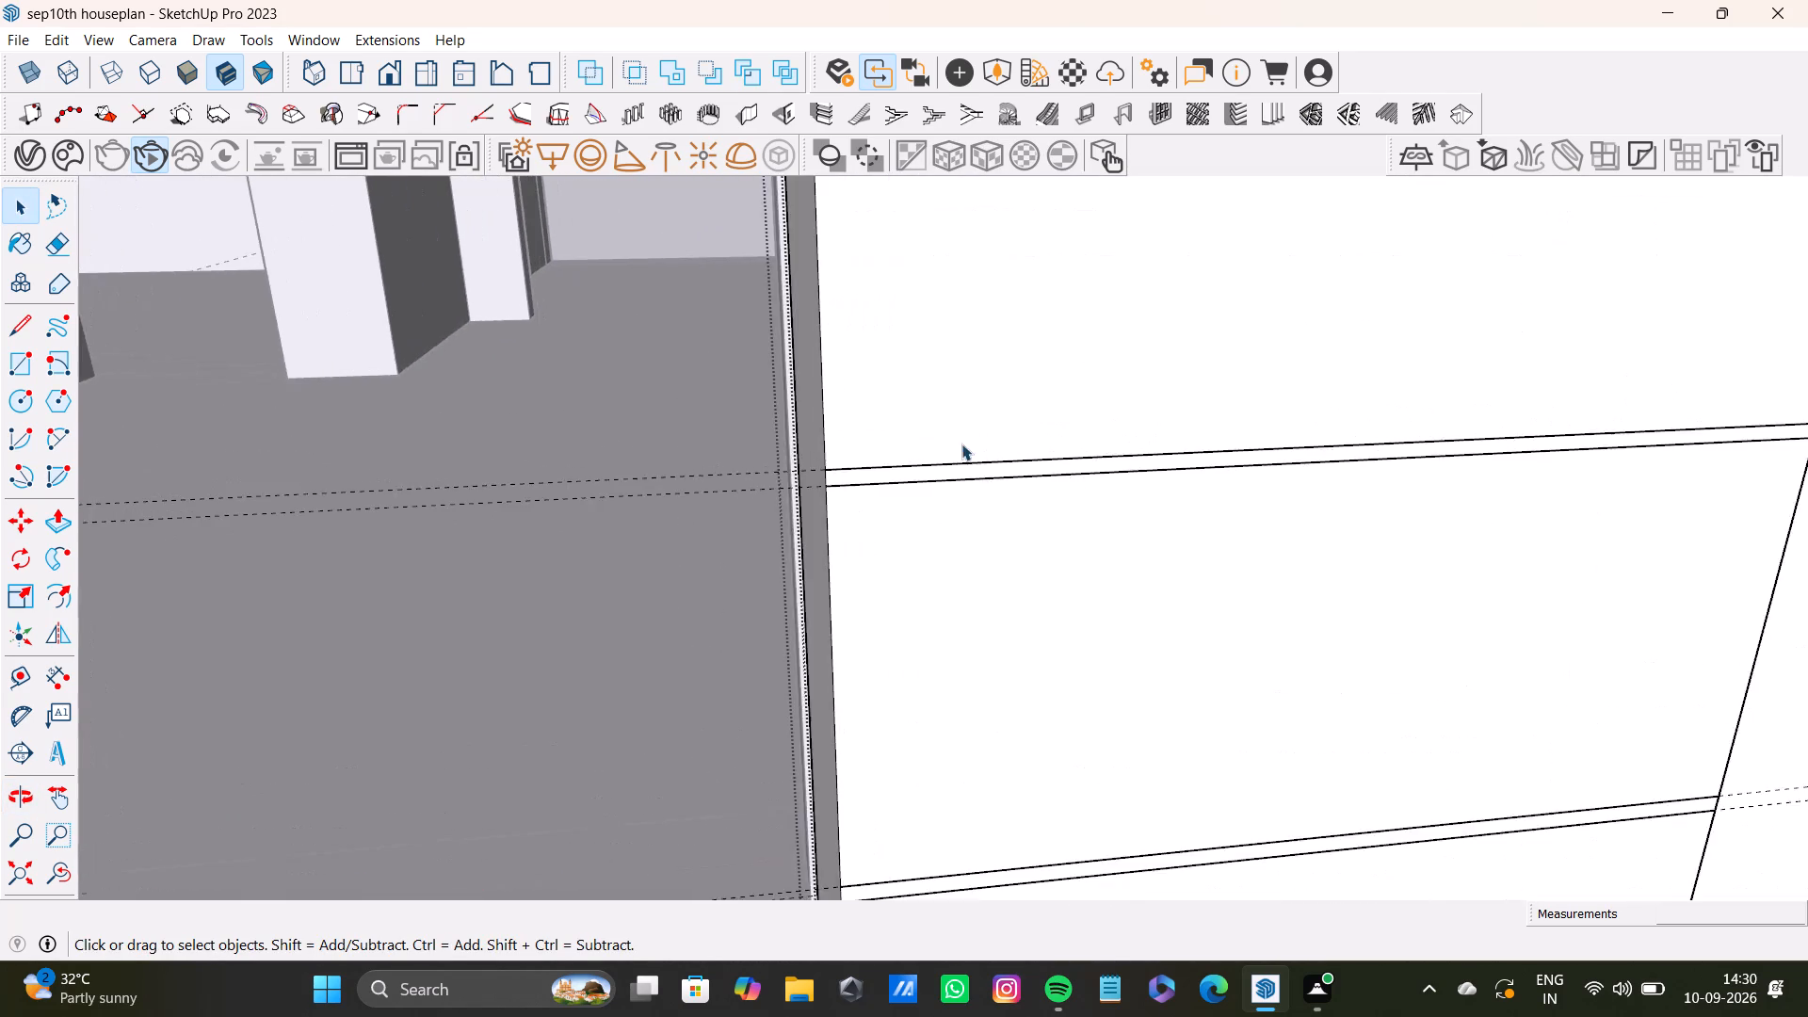
pyautogui.scroll(13, 961, 444)
# Draw a short line about 3/8" long along the cabinet front's left edge, joining the ends of the upper drawer-gap lines.
pyautogui.click(16, 318)
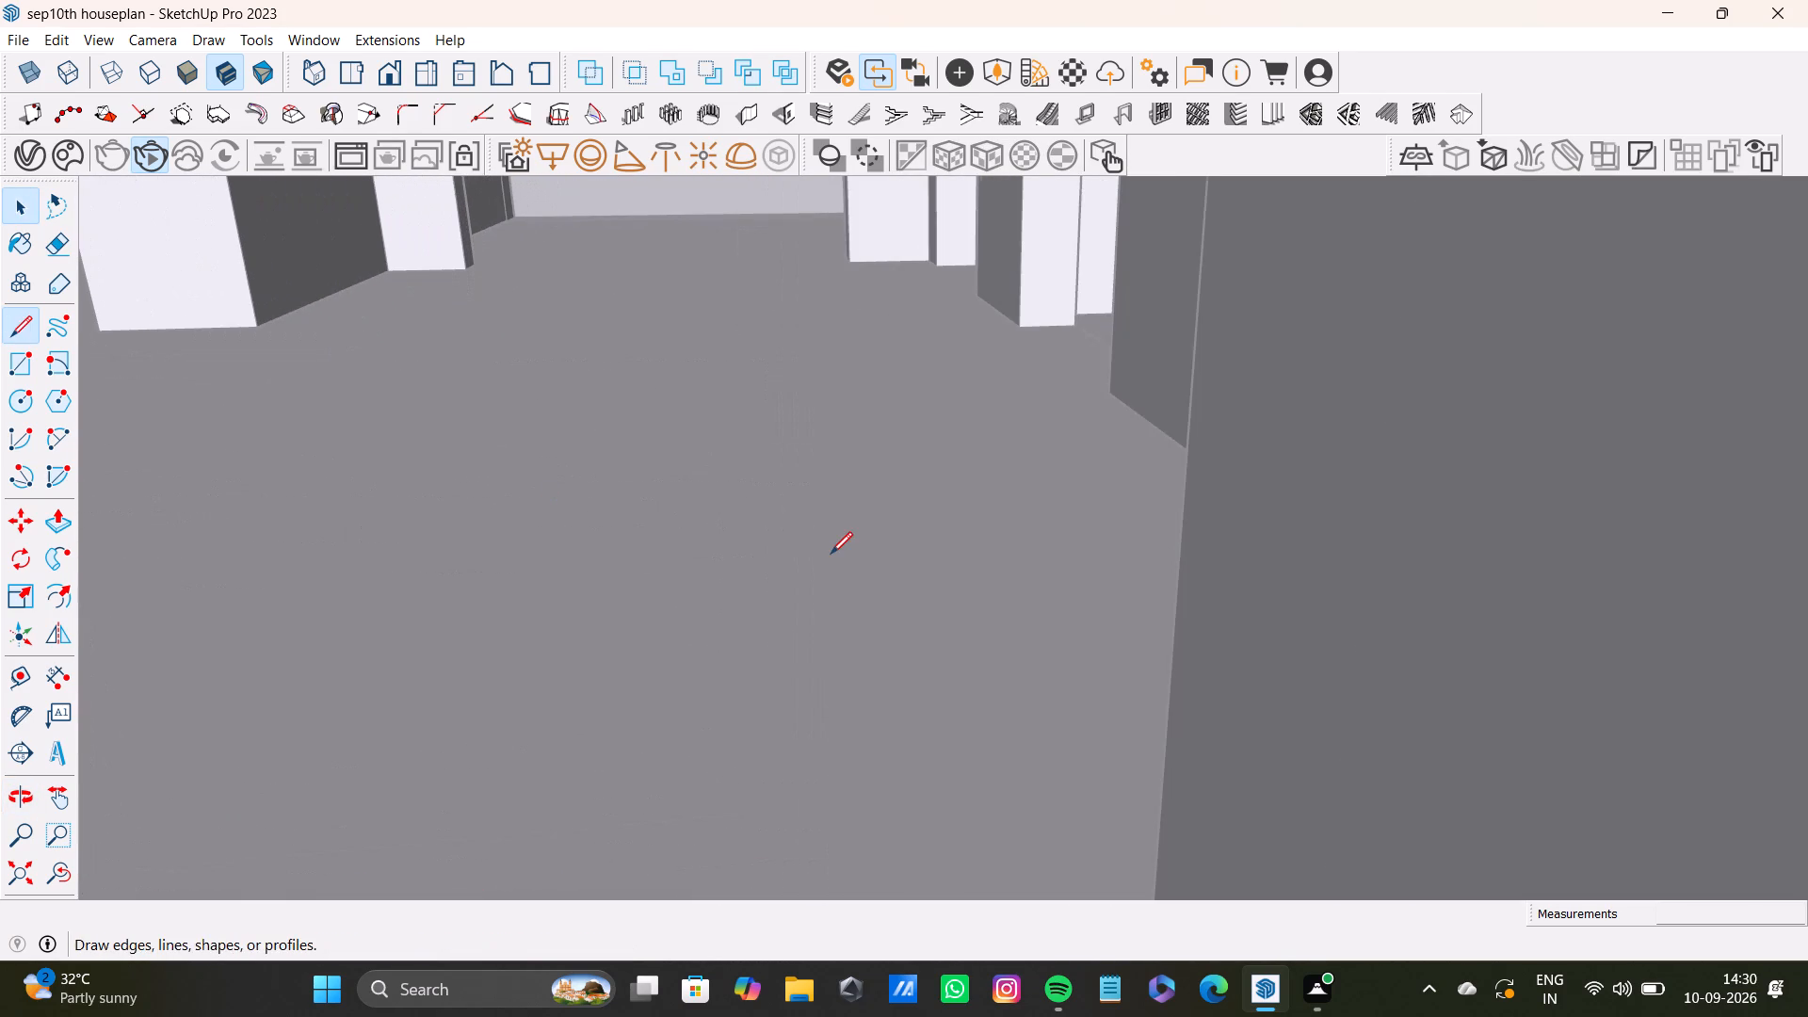
pyautogui.scroll(-2, 831, 554)
pyautogui.scroll(-18, 1062, 615)
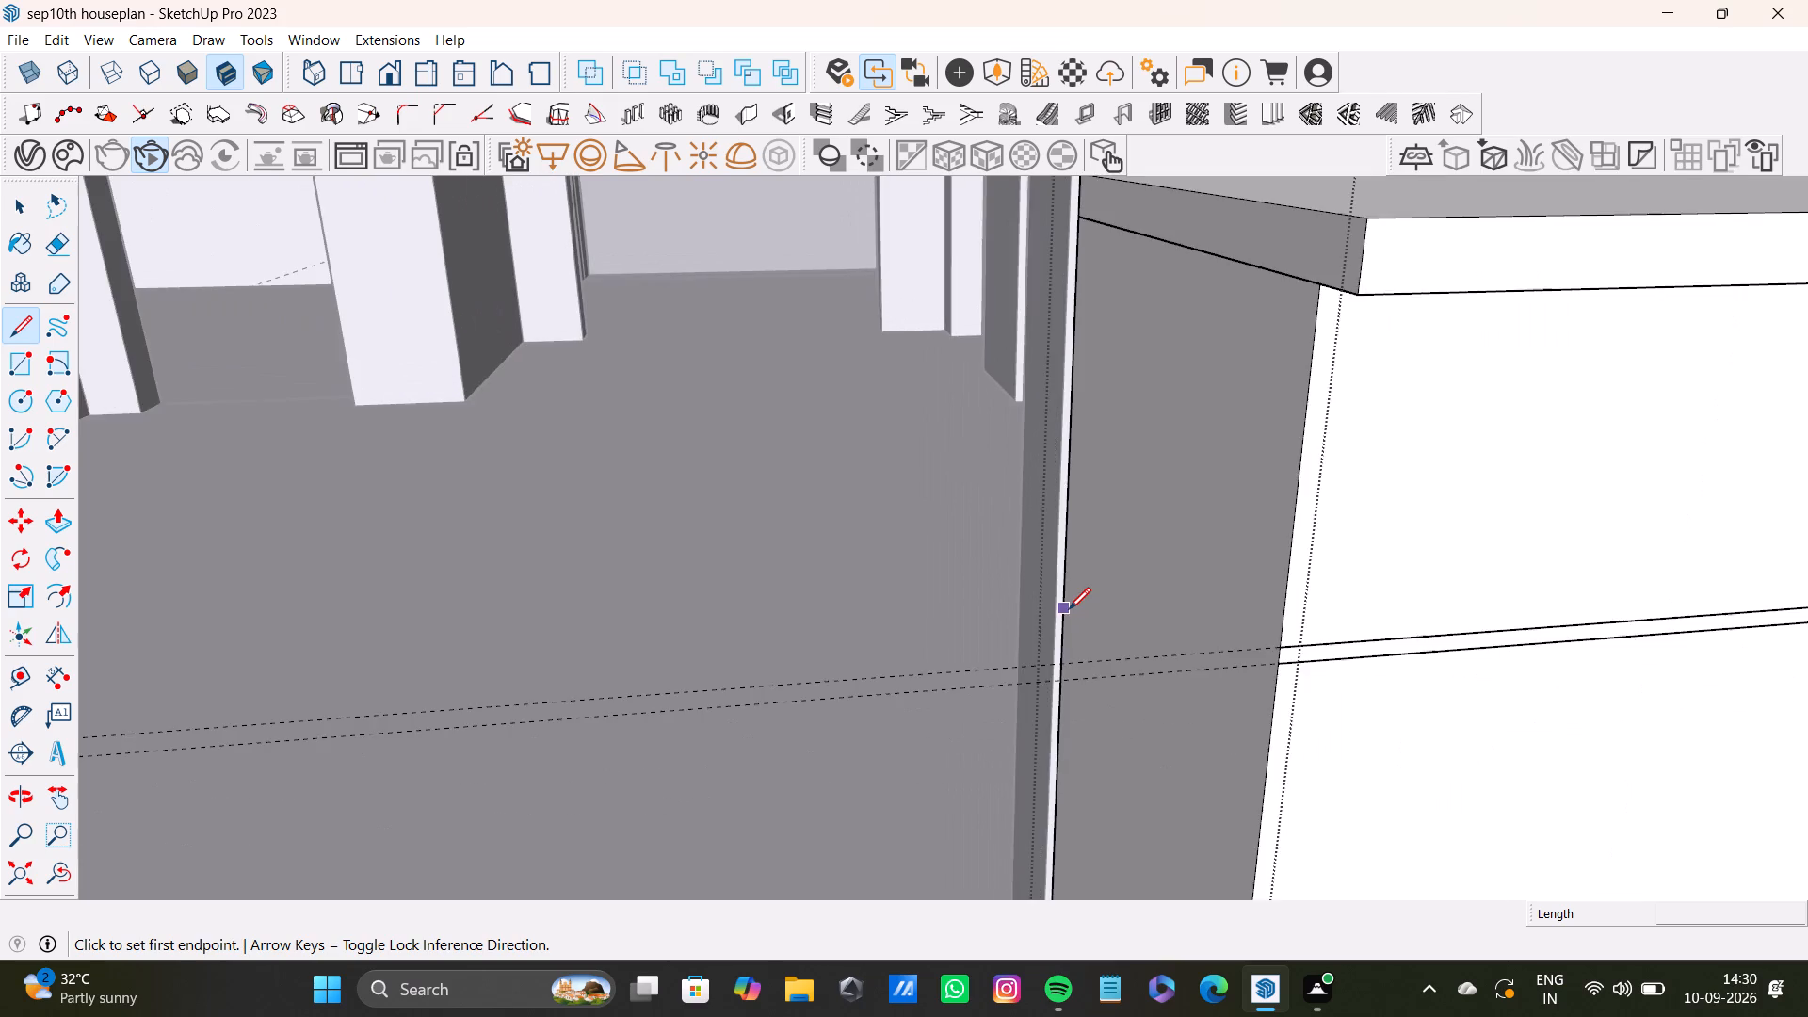
pyautogui.scroll(6, 1320, 688)
pyautogui.scroll(11, 1197, 631)
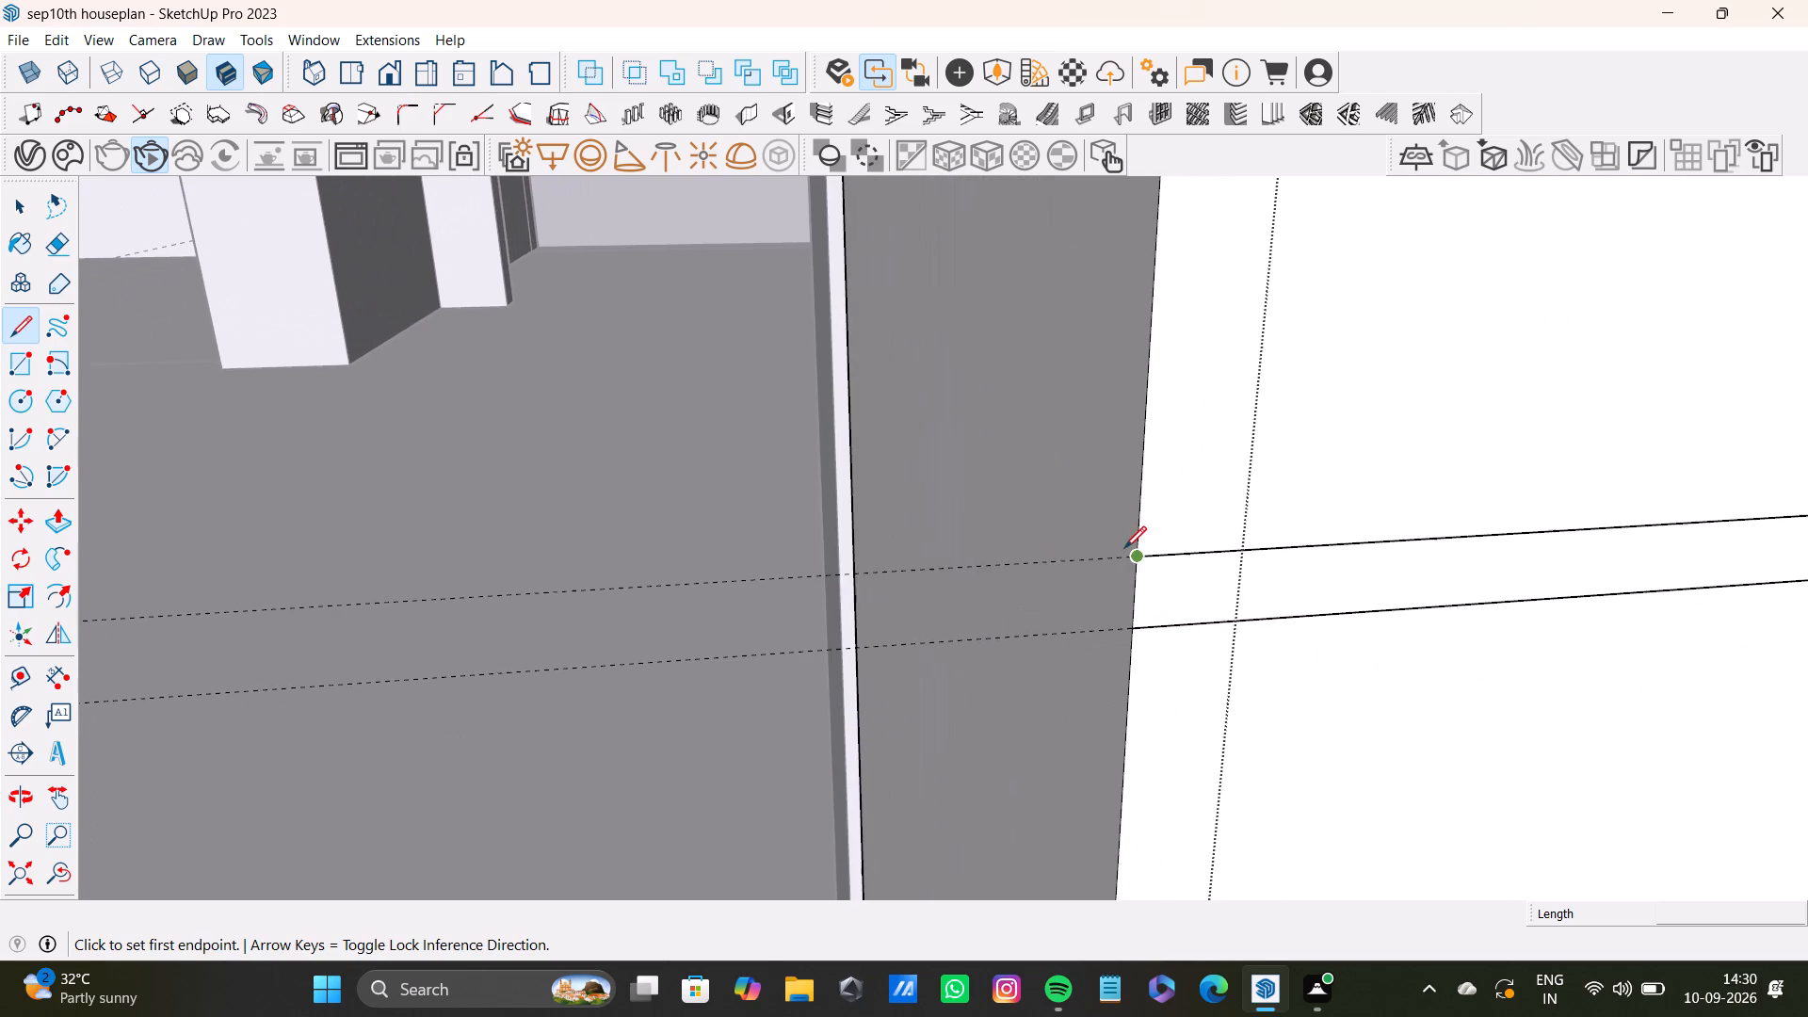
pyautogui.click(1132, 557)
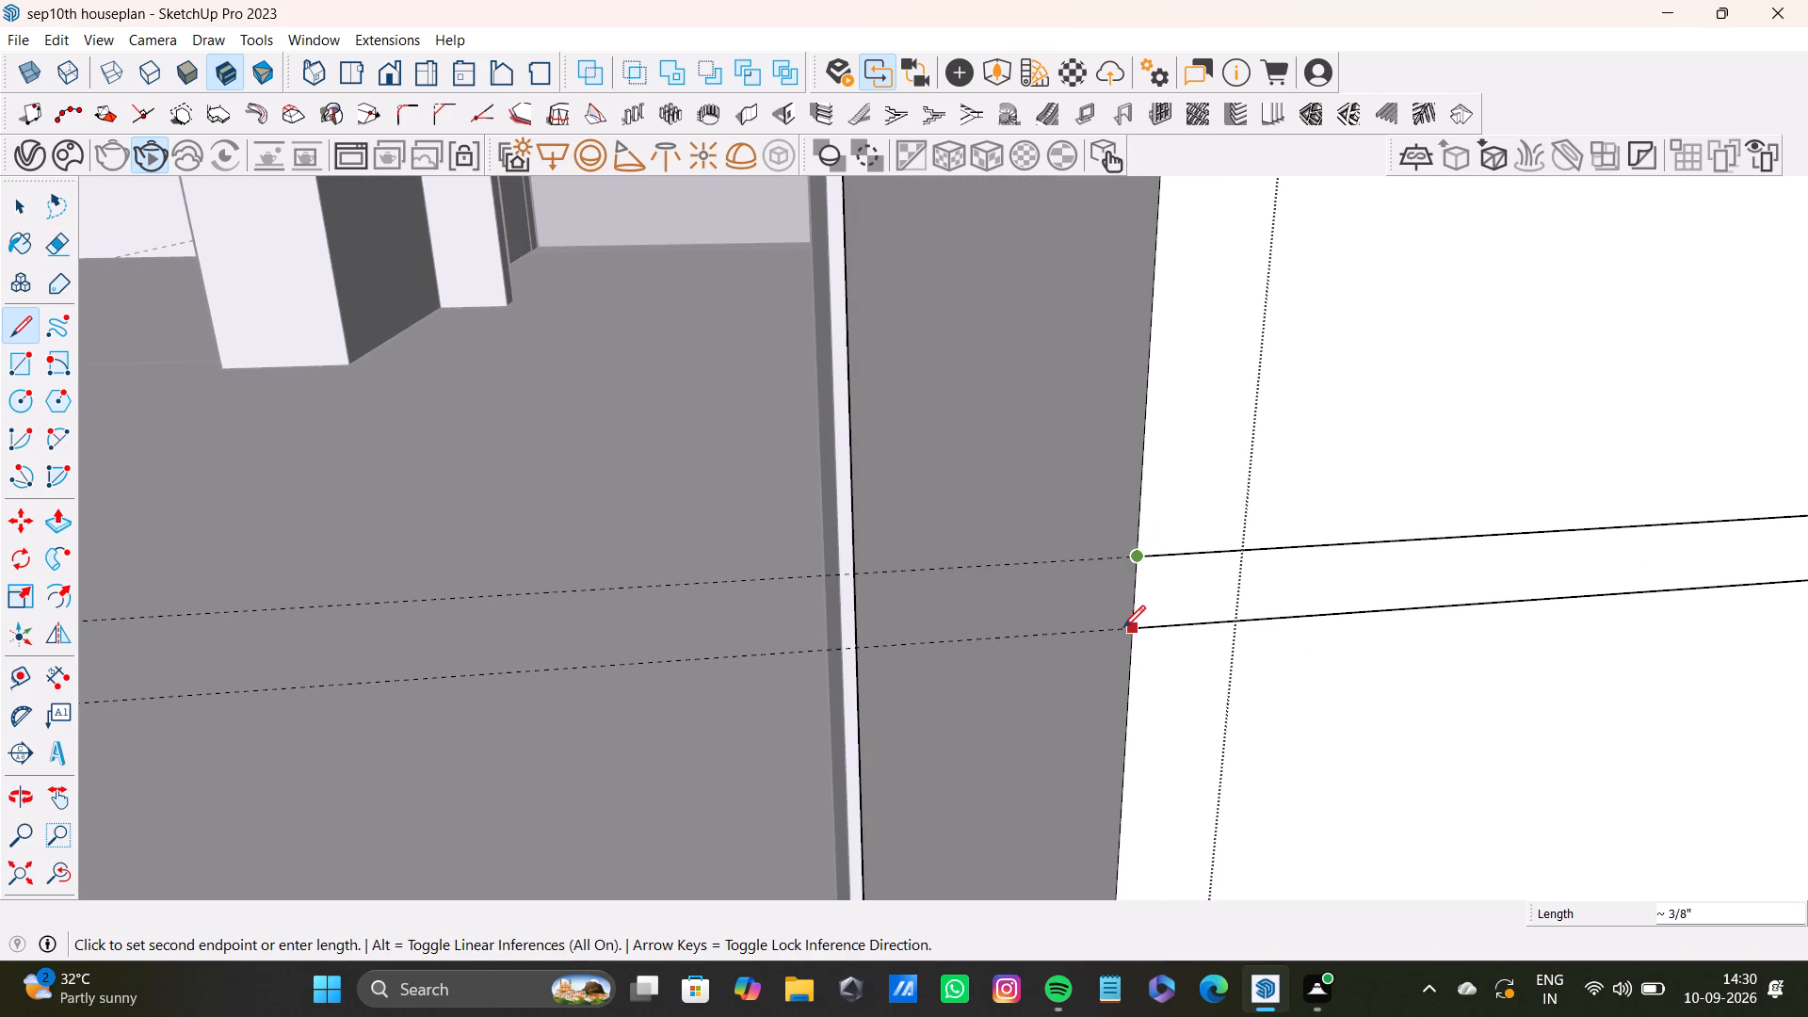
pyautogui.click(1123, 627)
pyautogui.scroll(-13, 1180, 626)
pyautogui.press('space')
# Try to select the narrow strip between the upper drawer-gap lines at the cabinet front's right edge.
pyautogui.scroll(-4, 1438, 662)
pyautogui.keyDown('shift'); pyautogui.moveTo(1525, 644); pyautogui.dragTo(831, 669, button='middle'); pyautogui.keyUp('shift')
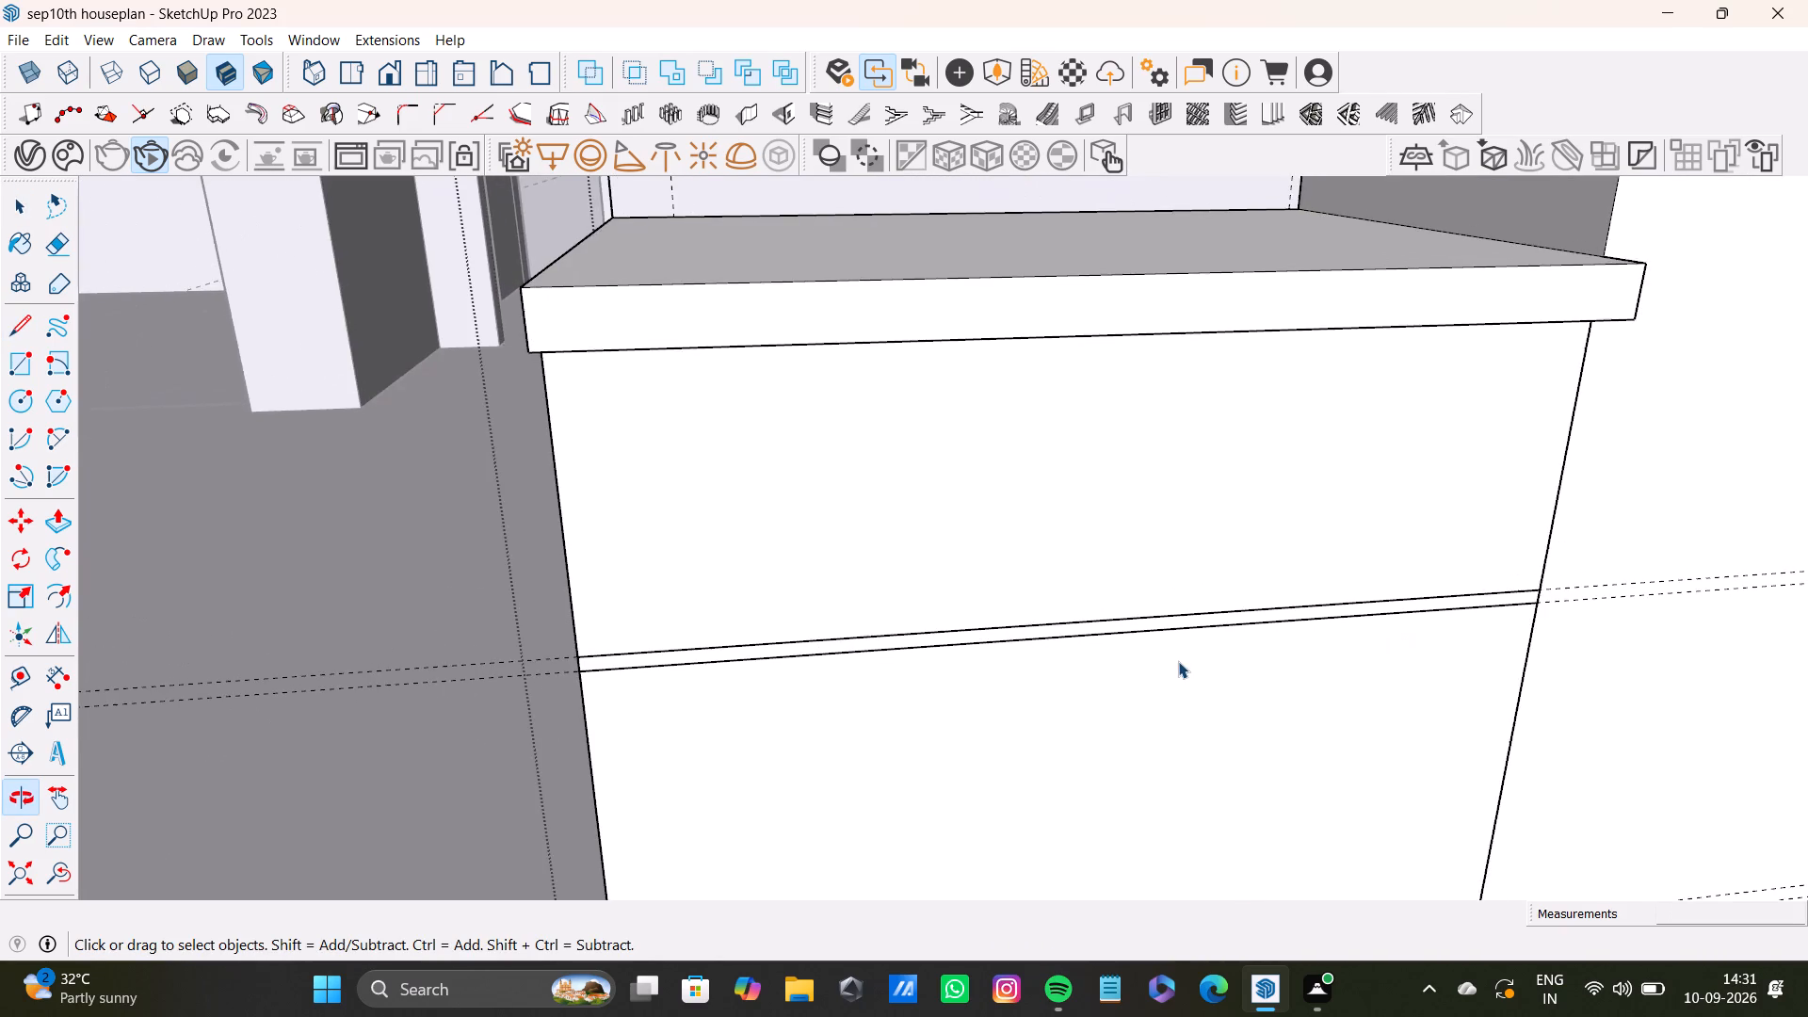
pyautogui.scroll(3, 1405, 621)
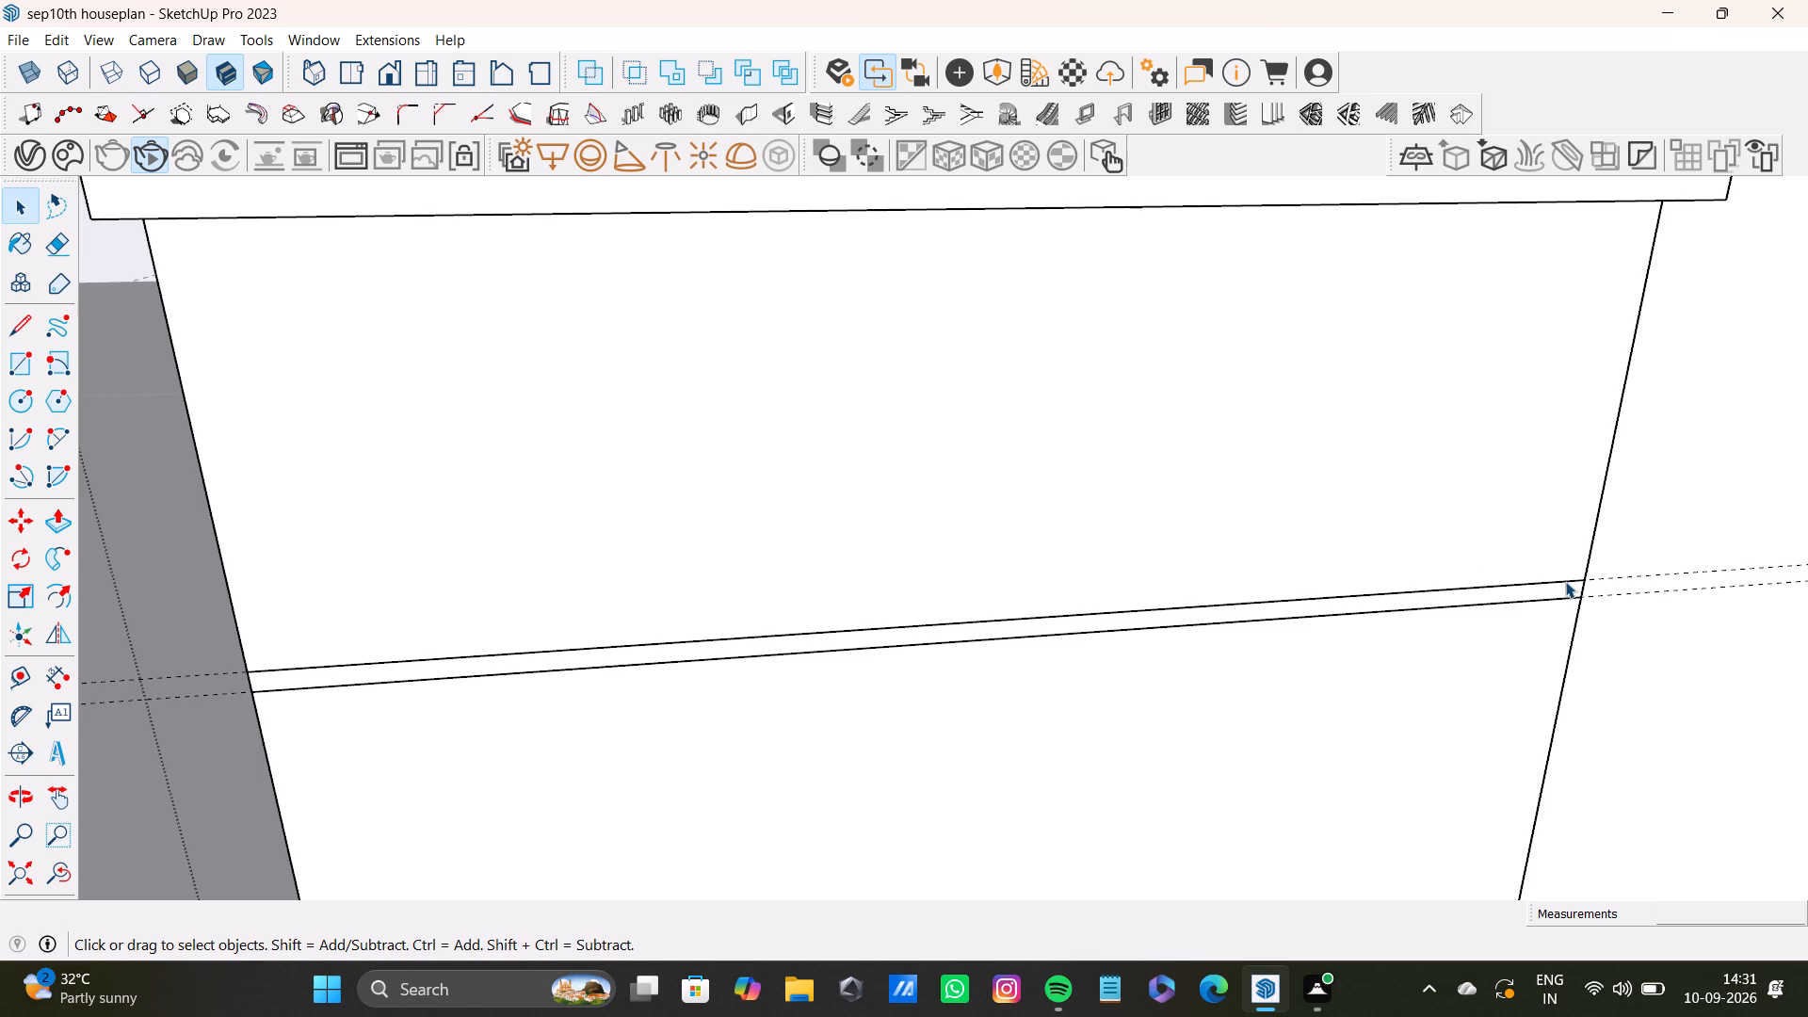
pyautogui.doubleClick(1569, 587)
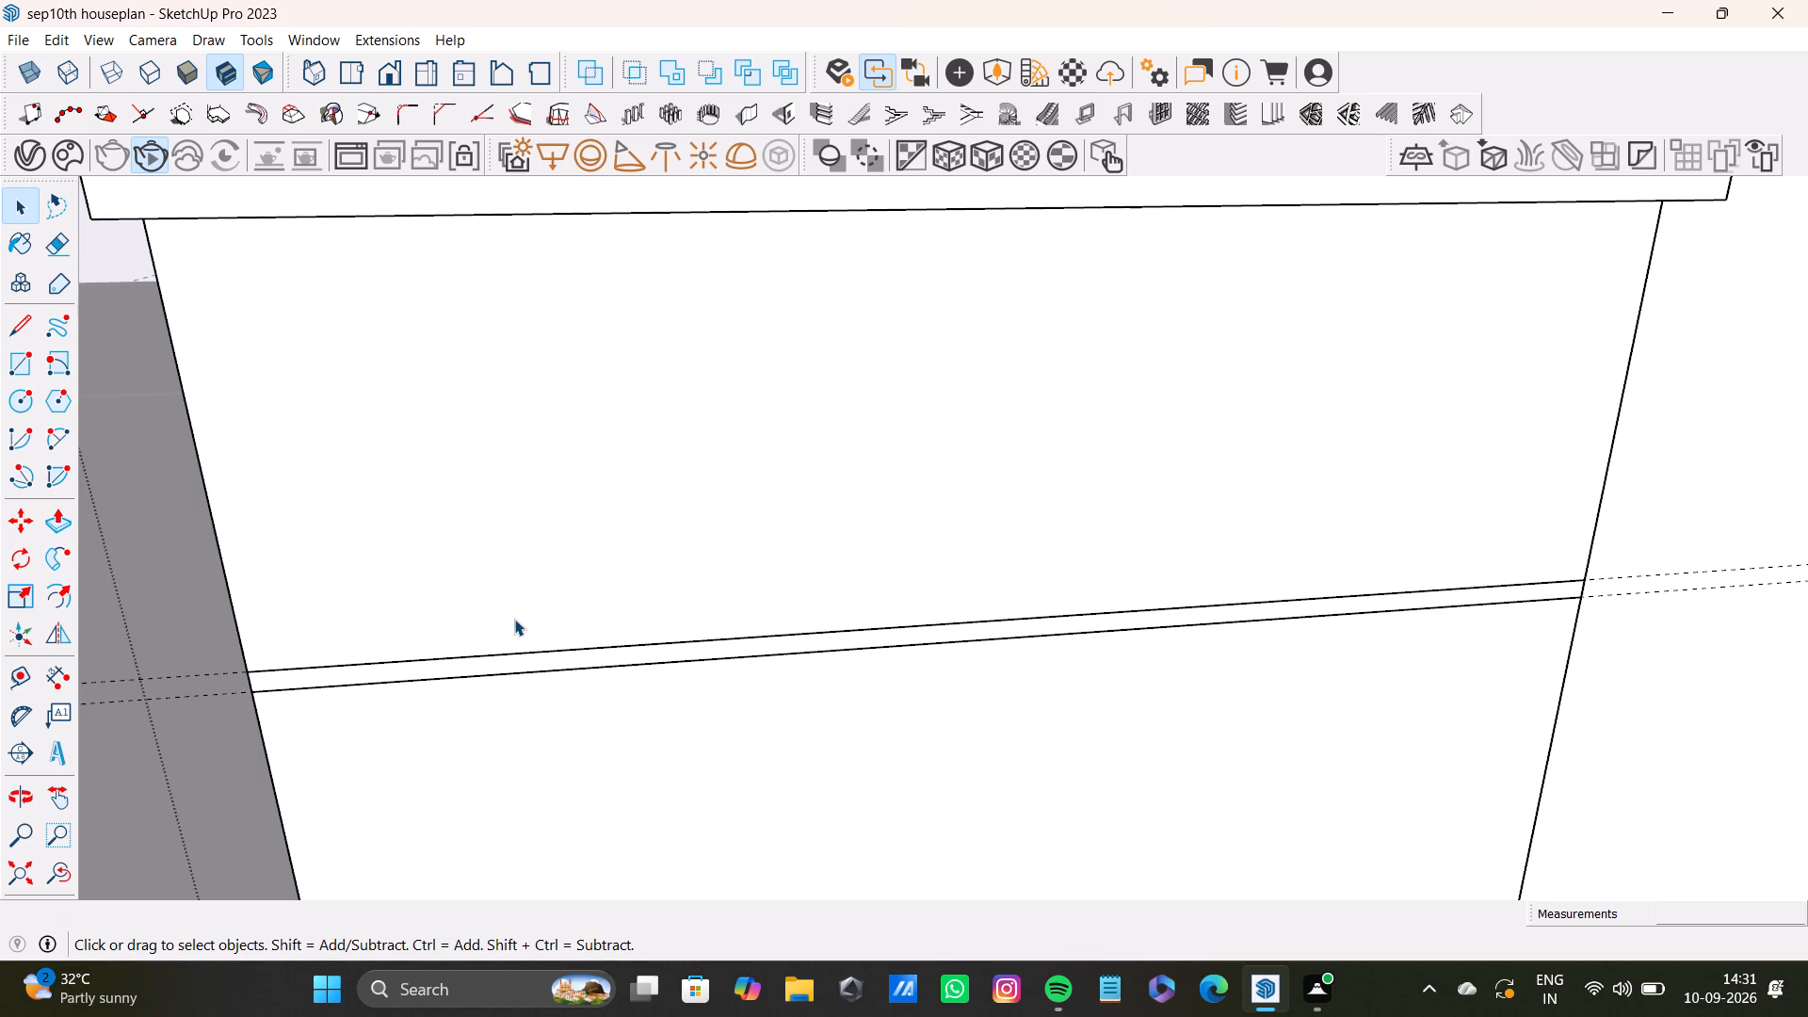
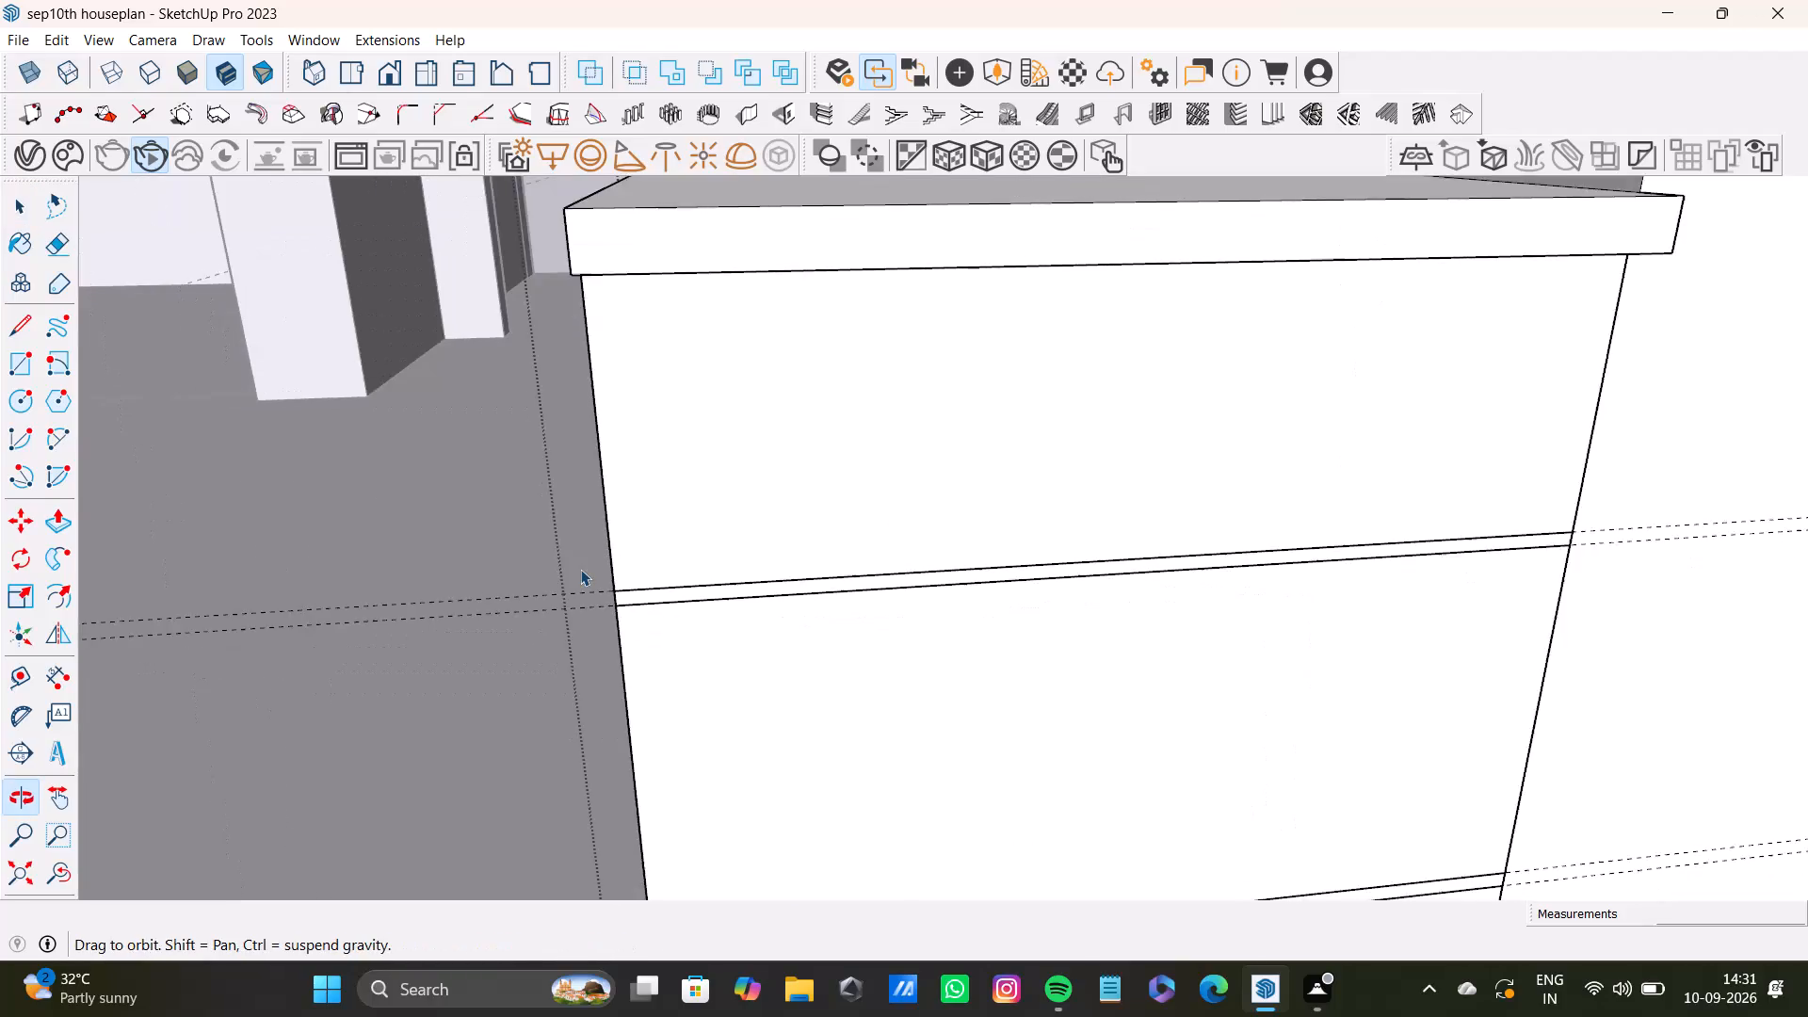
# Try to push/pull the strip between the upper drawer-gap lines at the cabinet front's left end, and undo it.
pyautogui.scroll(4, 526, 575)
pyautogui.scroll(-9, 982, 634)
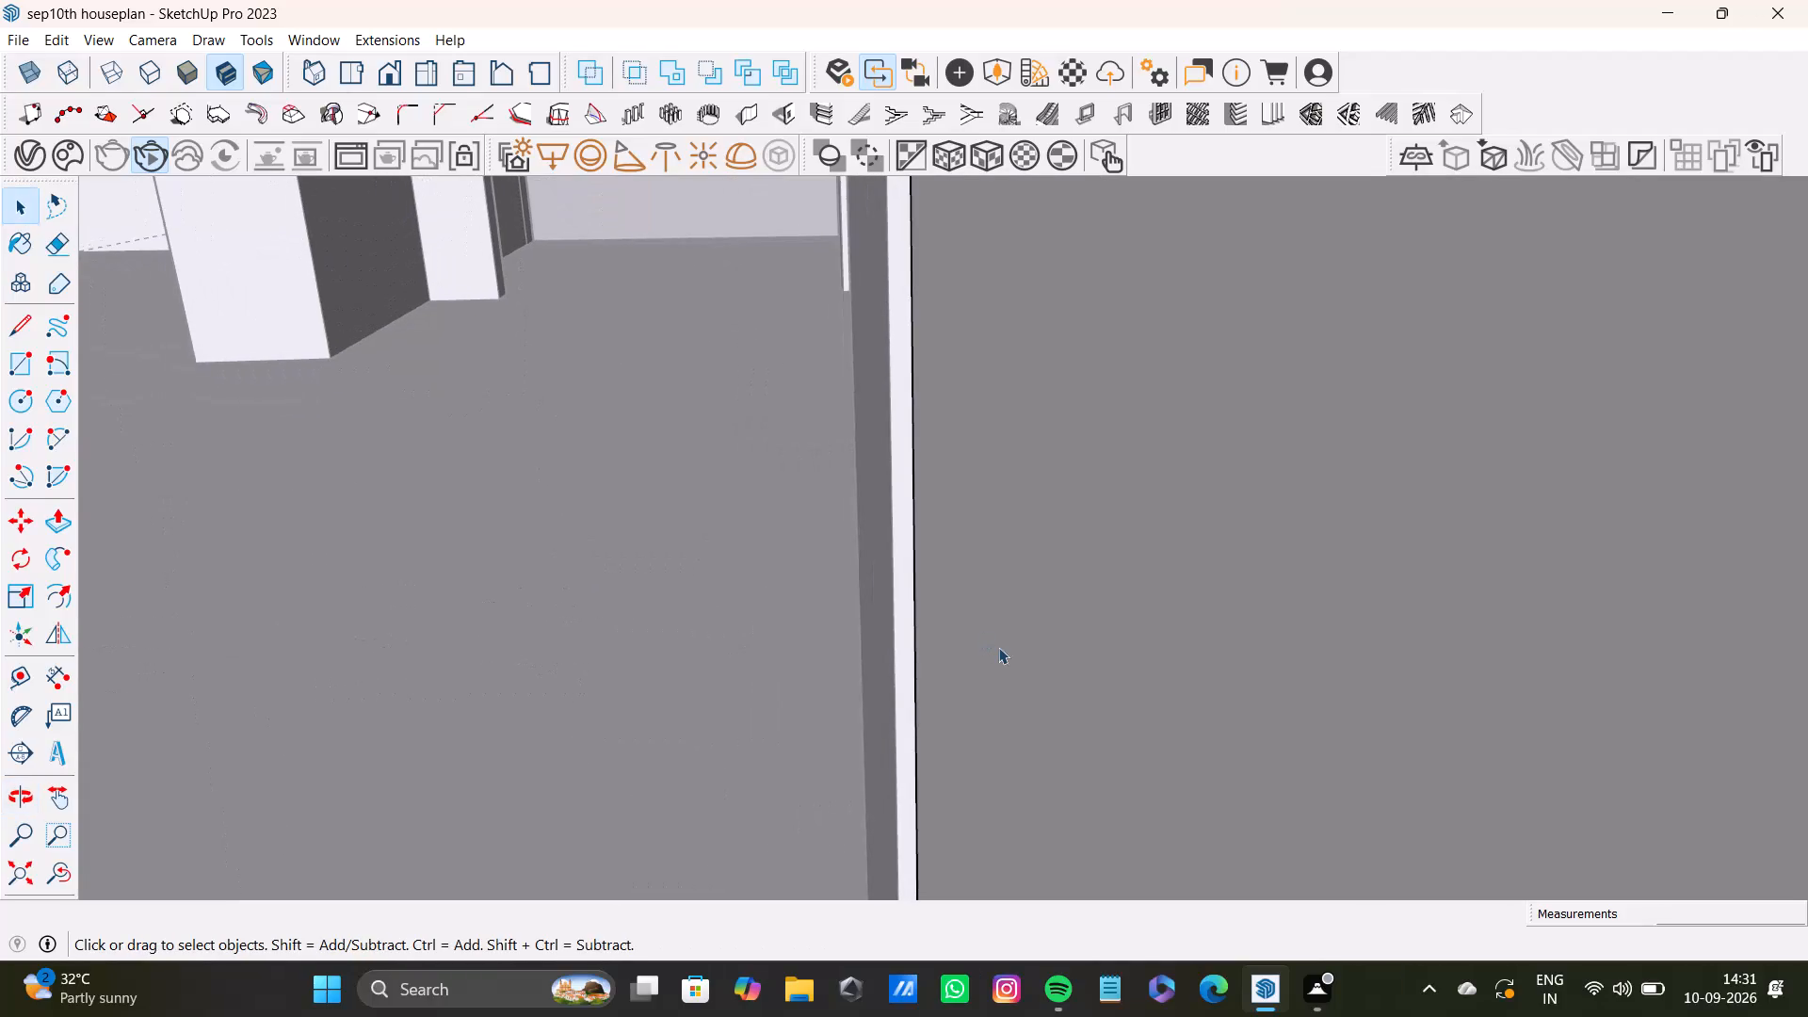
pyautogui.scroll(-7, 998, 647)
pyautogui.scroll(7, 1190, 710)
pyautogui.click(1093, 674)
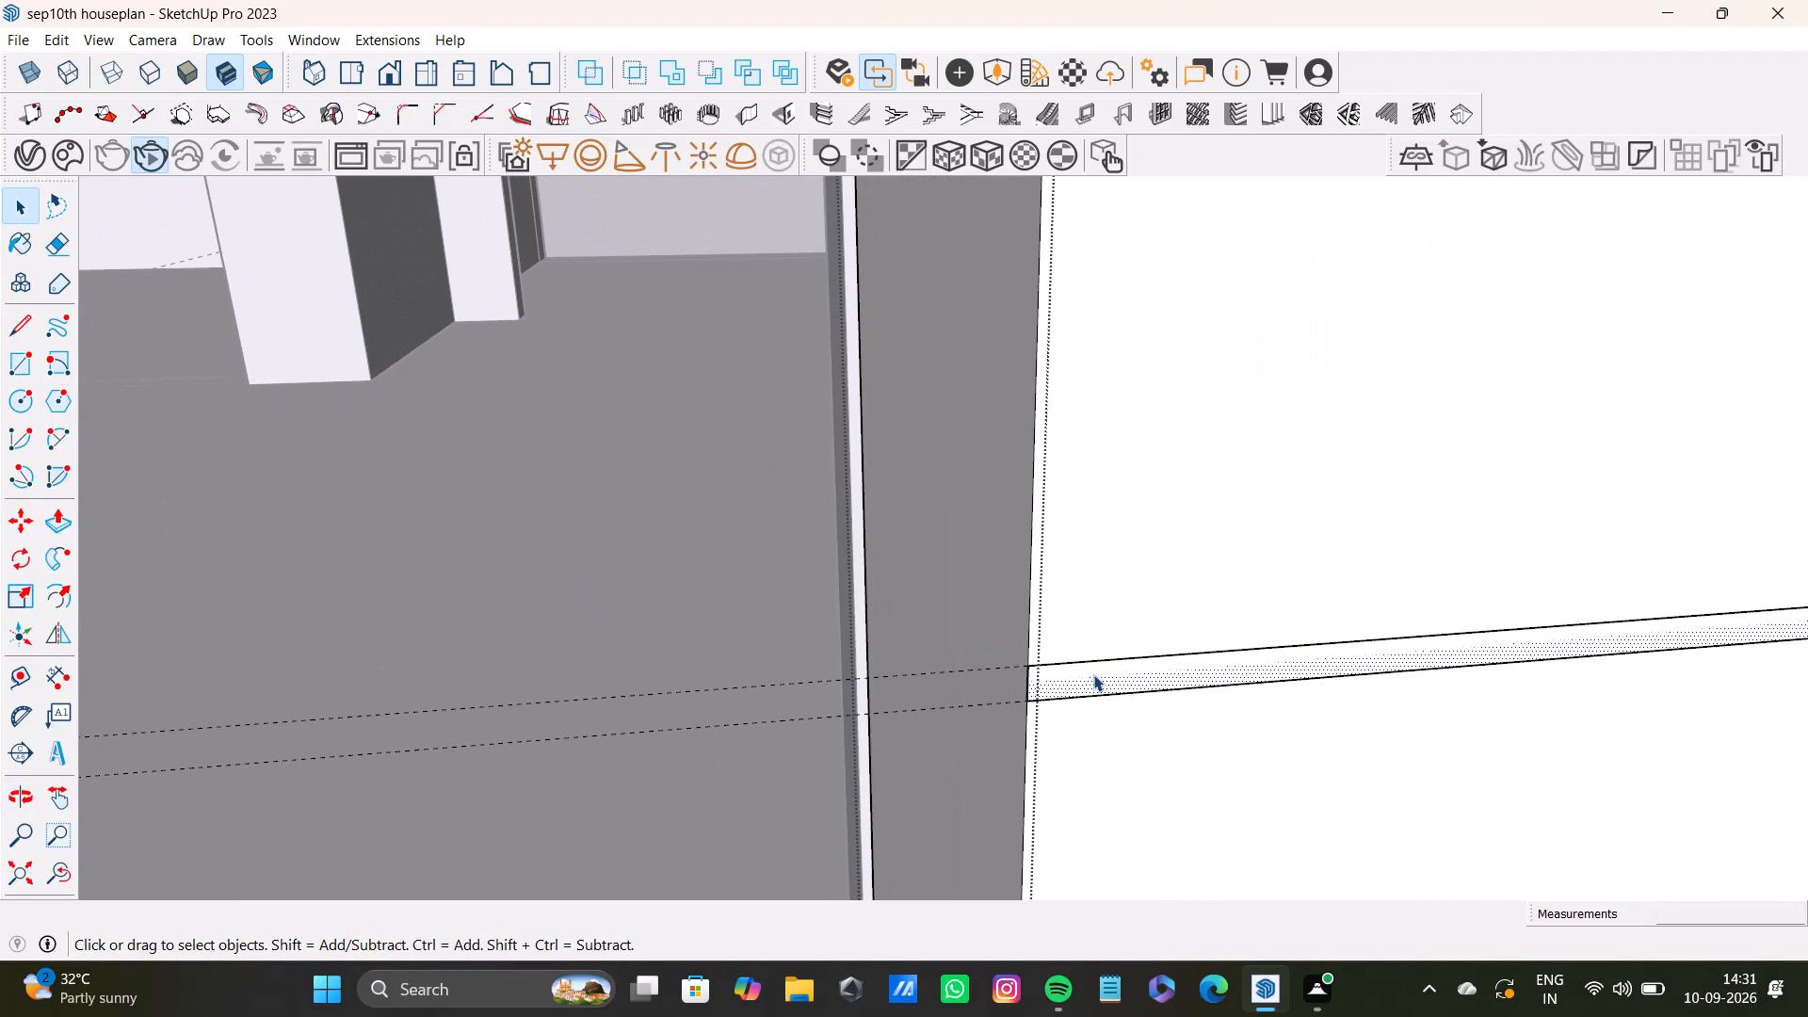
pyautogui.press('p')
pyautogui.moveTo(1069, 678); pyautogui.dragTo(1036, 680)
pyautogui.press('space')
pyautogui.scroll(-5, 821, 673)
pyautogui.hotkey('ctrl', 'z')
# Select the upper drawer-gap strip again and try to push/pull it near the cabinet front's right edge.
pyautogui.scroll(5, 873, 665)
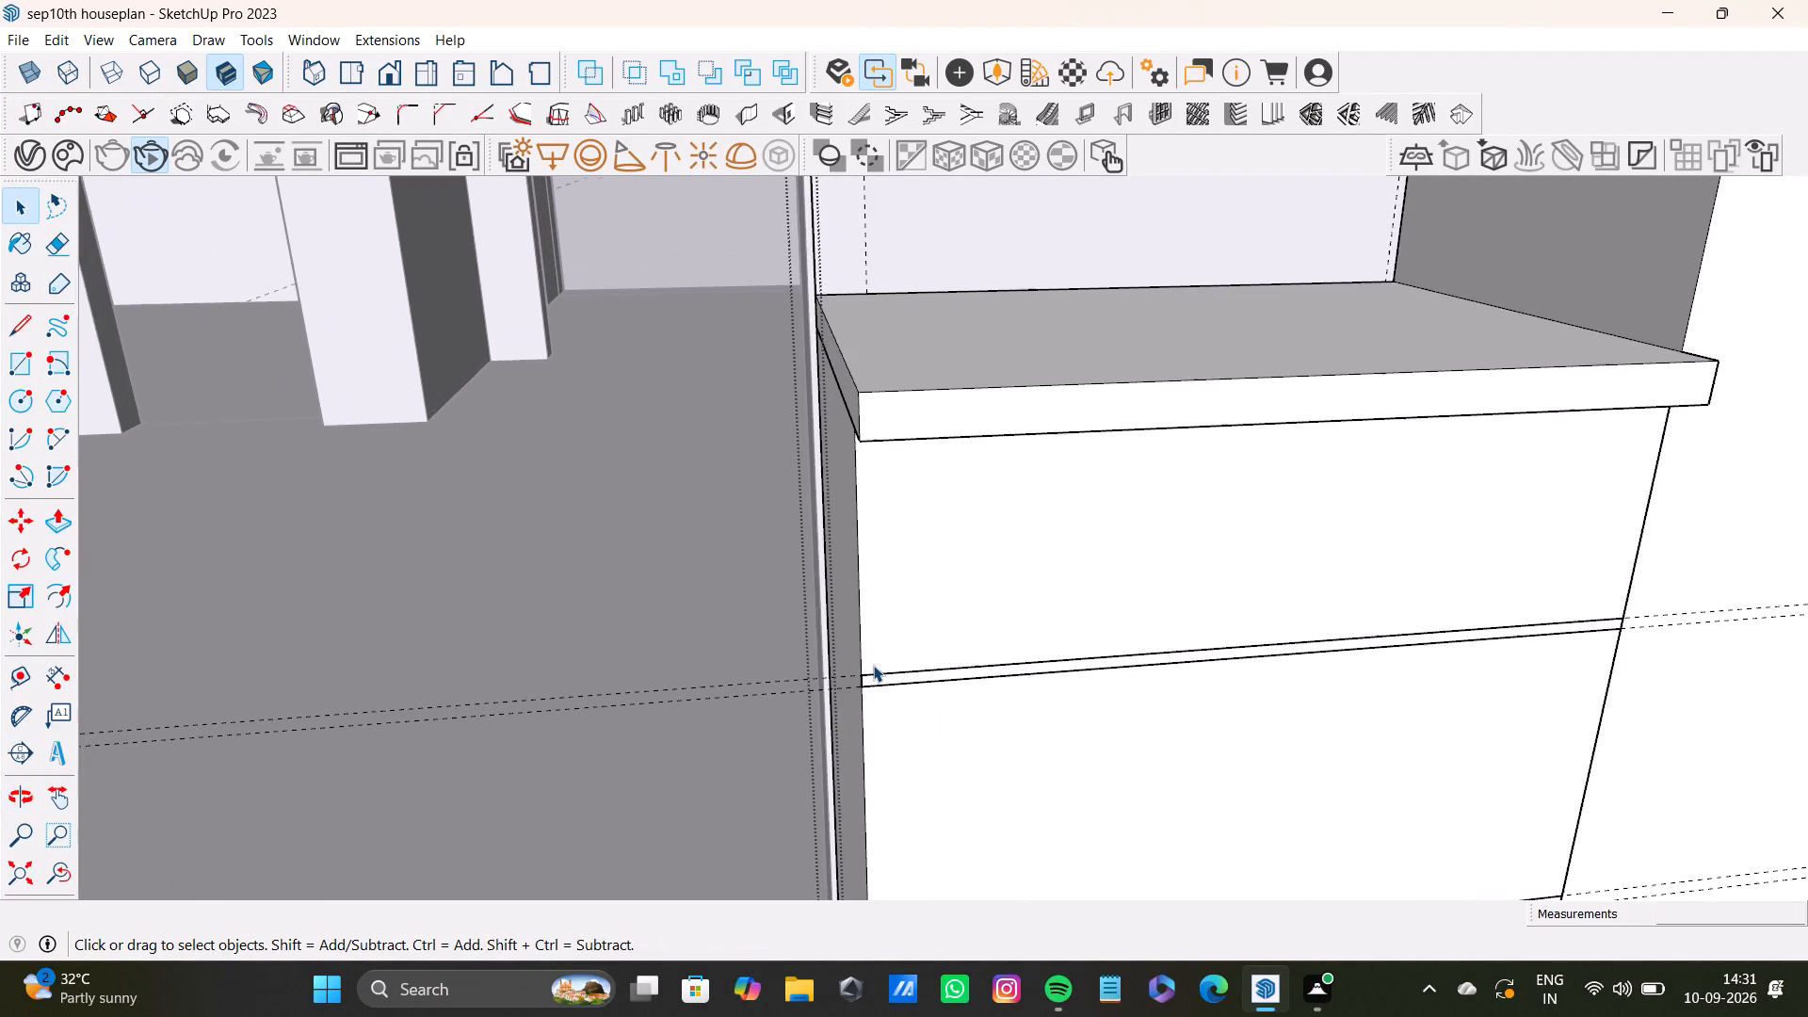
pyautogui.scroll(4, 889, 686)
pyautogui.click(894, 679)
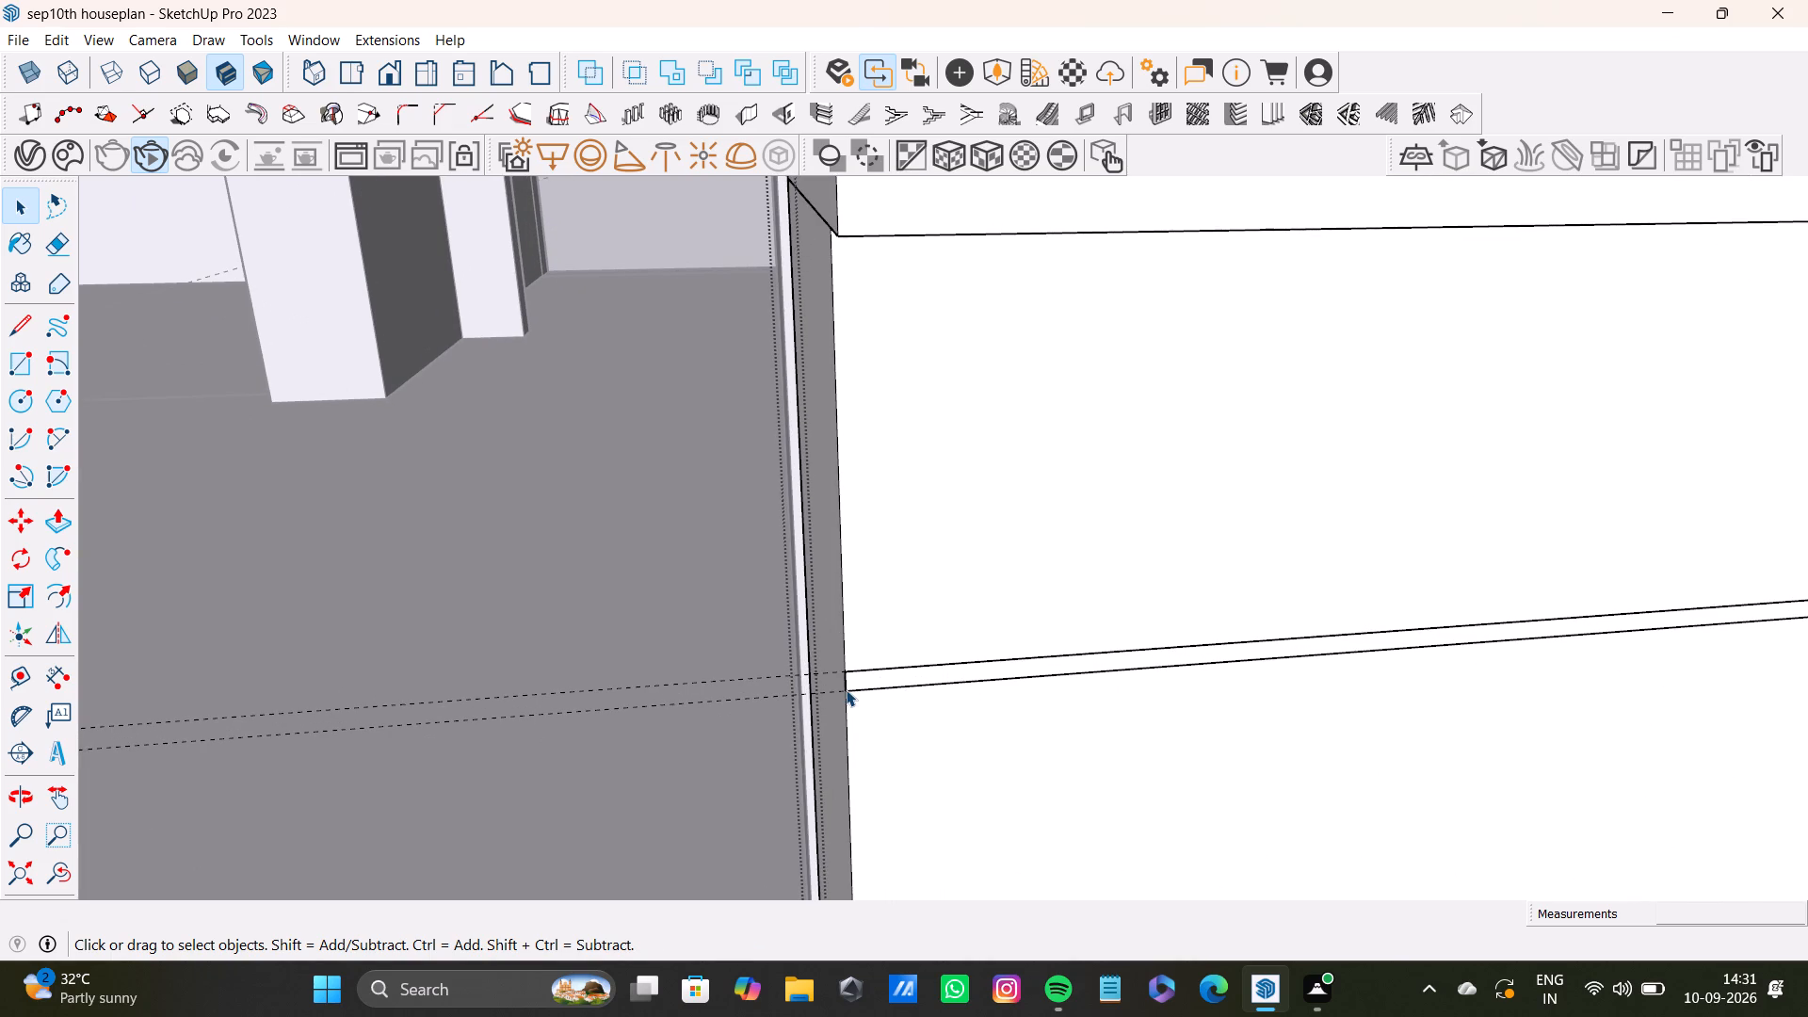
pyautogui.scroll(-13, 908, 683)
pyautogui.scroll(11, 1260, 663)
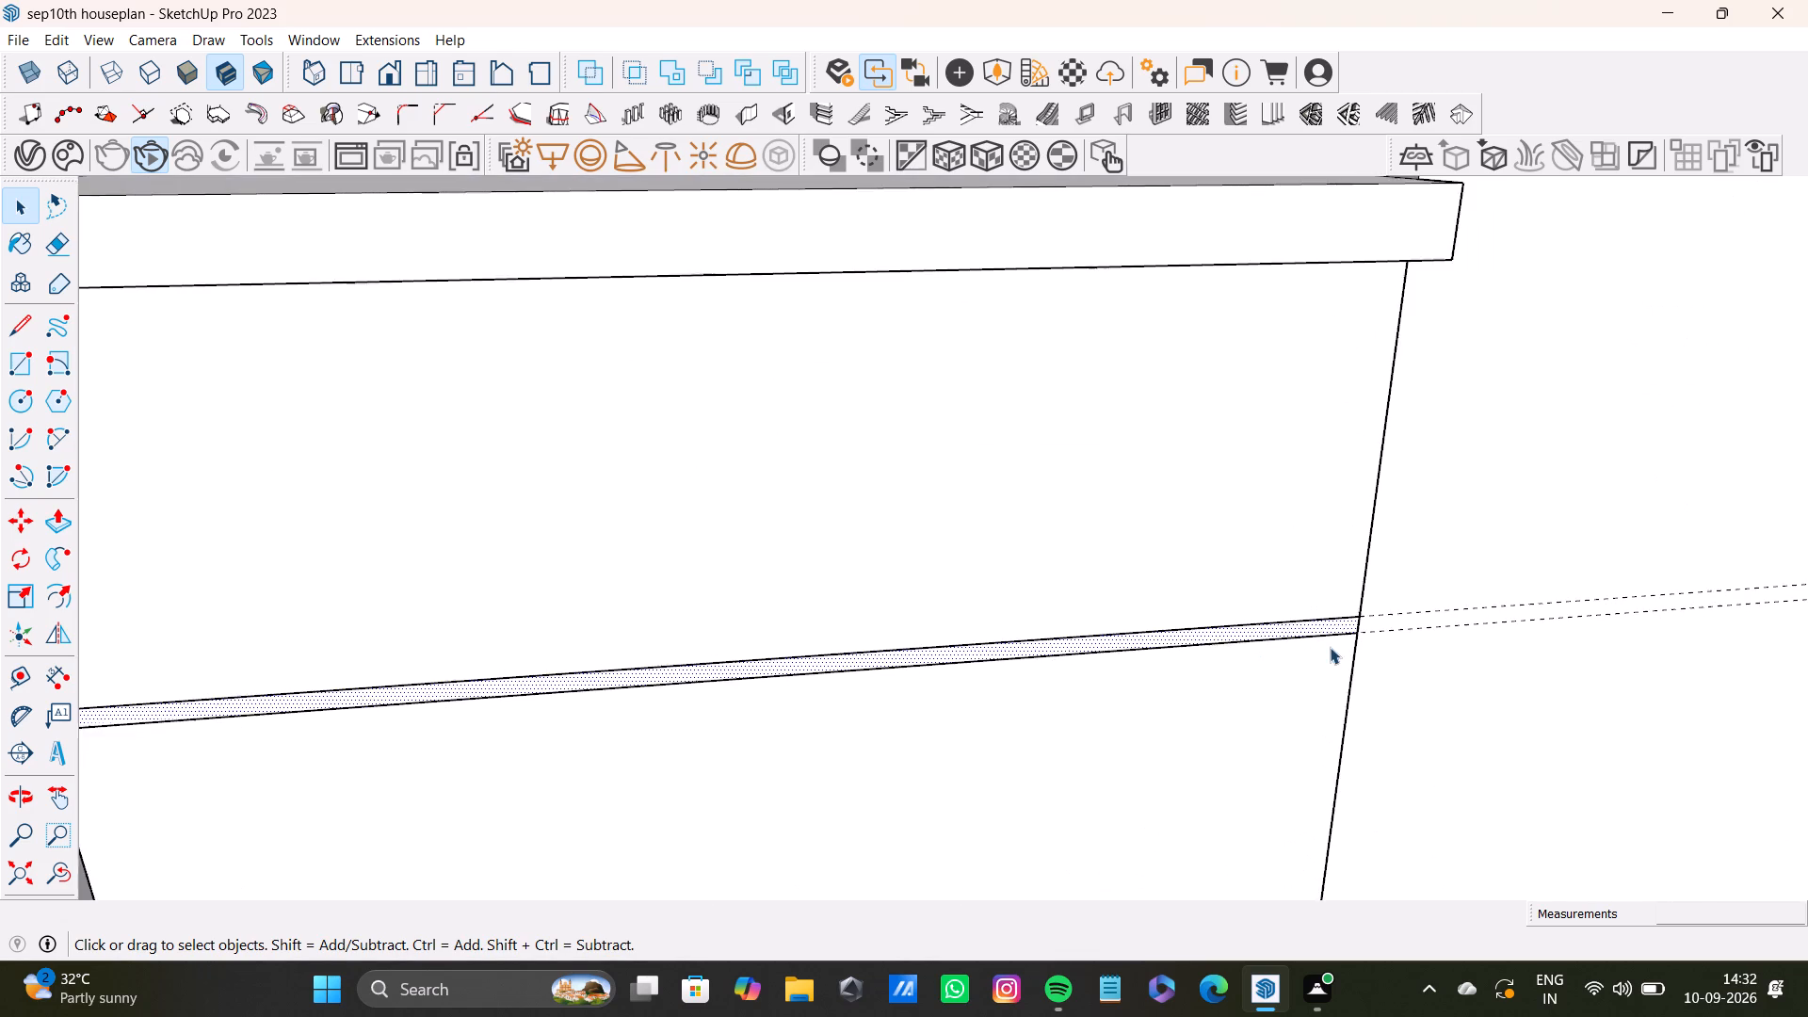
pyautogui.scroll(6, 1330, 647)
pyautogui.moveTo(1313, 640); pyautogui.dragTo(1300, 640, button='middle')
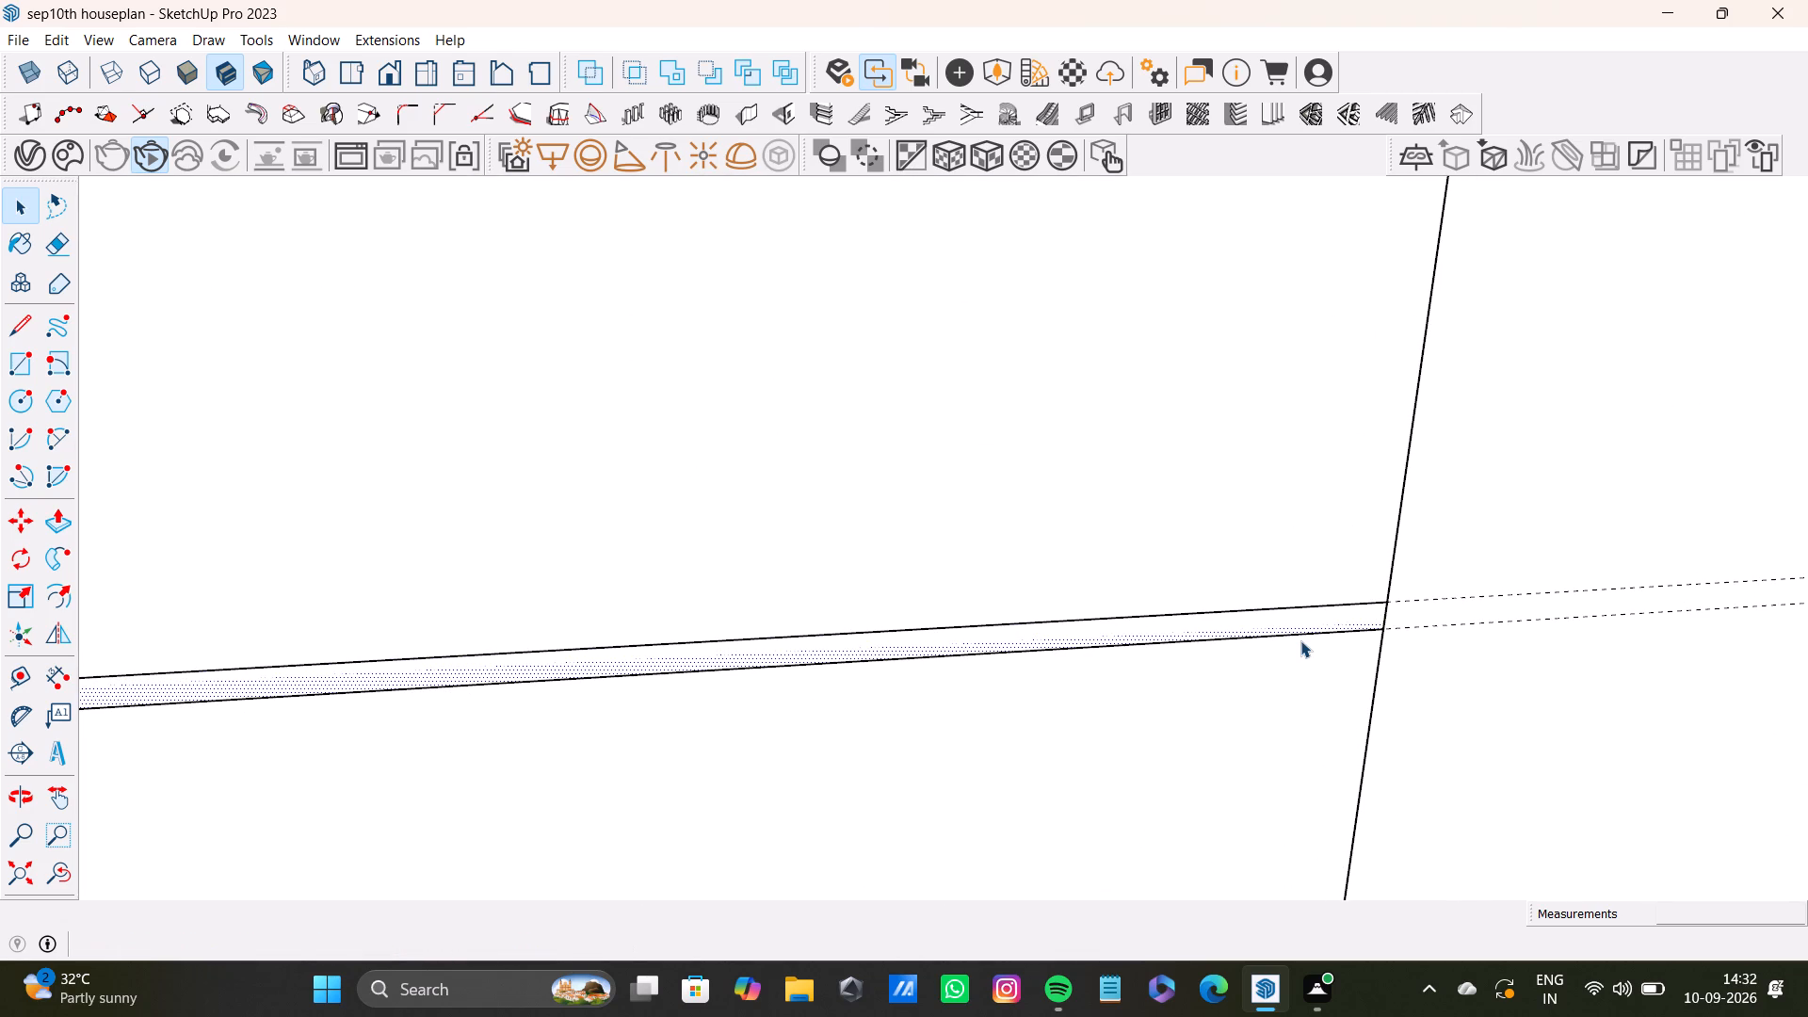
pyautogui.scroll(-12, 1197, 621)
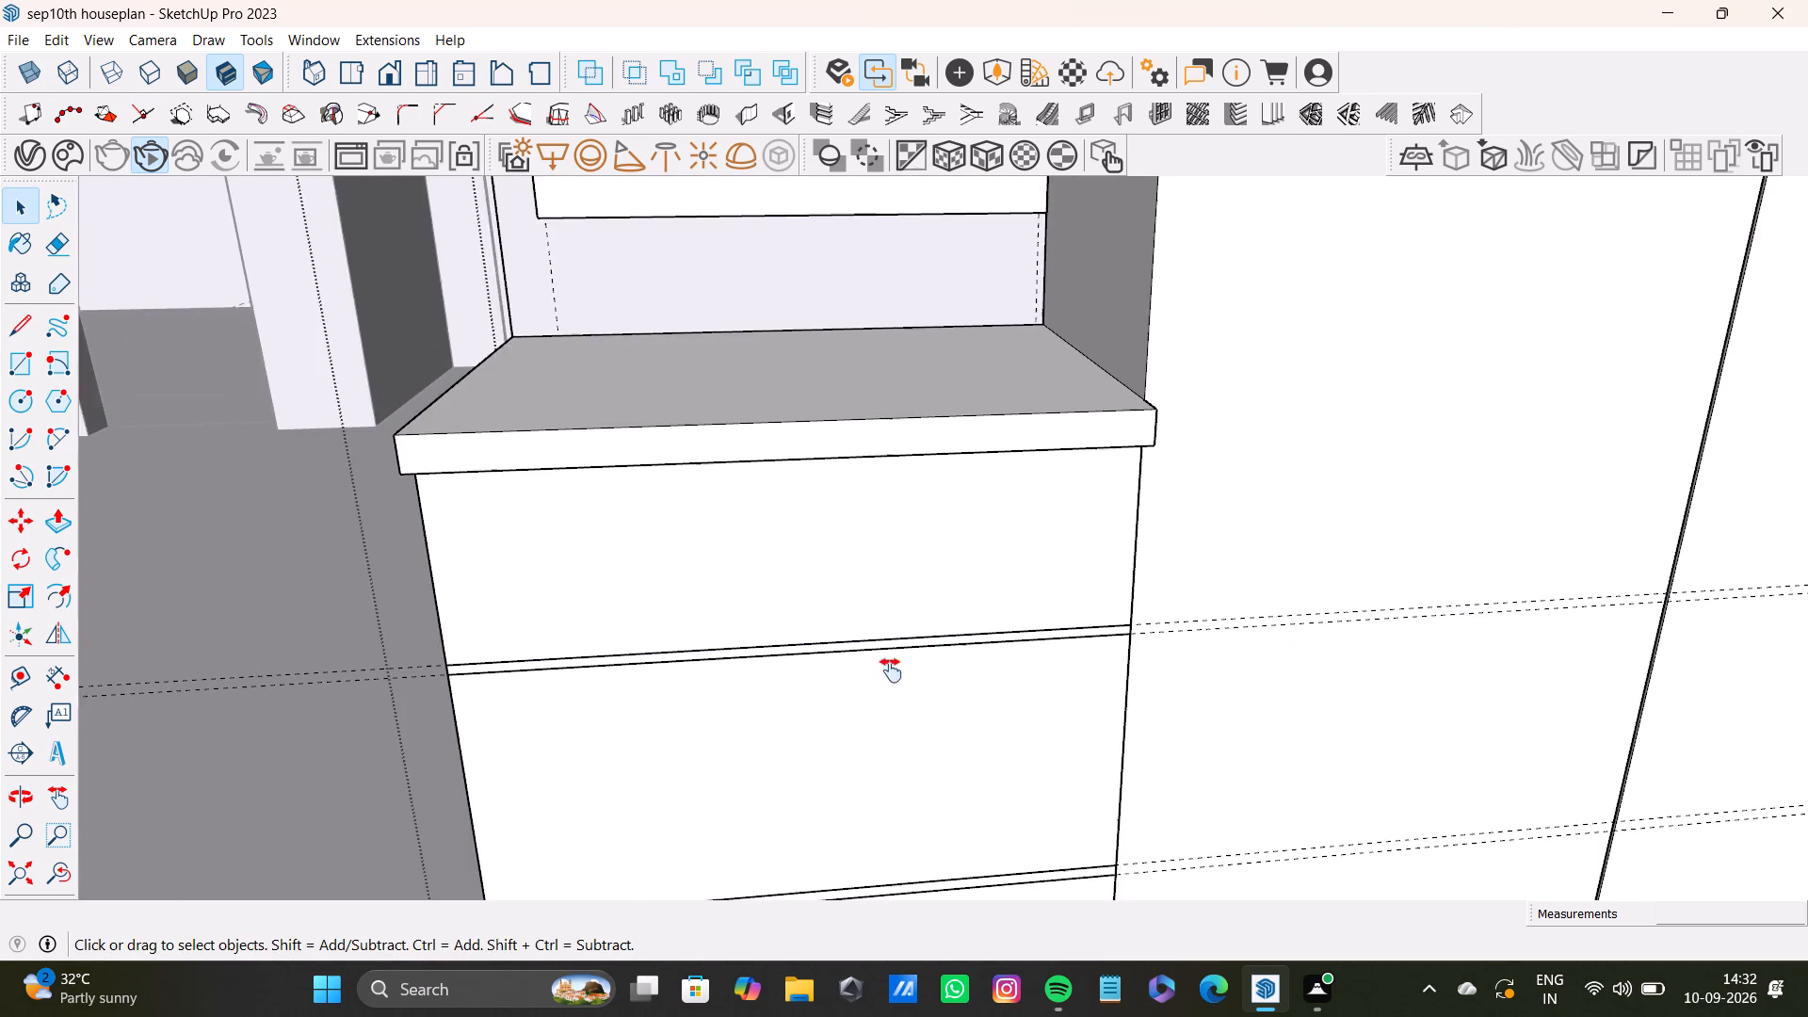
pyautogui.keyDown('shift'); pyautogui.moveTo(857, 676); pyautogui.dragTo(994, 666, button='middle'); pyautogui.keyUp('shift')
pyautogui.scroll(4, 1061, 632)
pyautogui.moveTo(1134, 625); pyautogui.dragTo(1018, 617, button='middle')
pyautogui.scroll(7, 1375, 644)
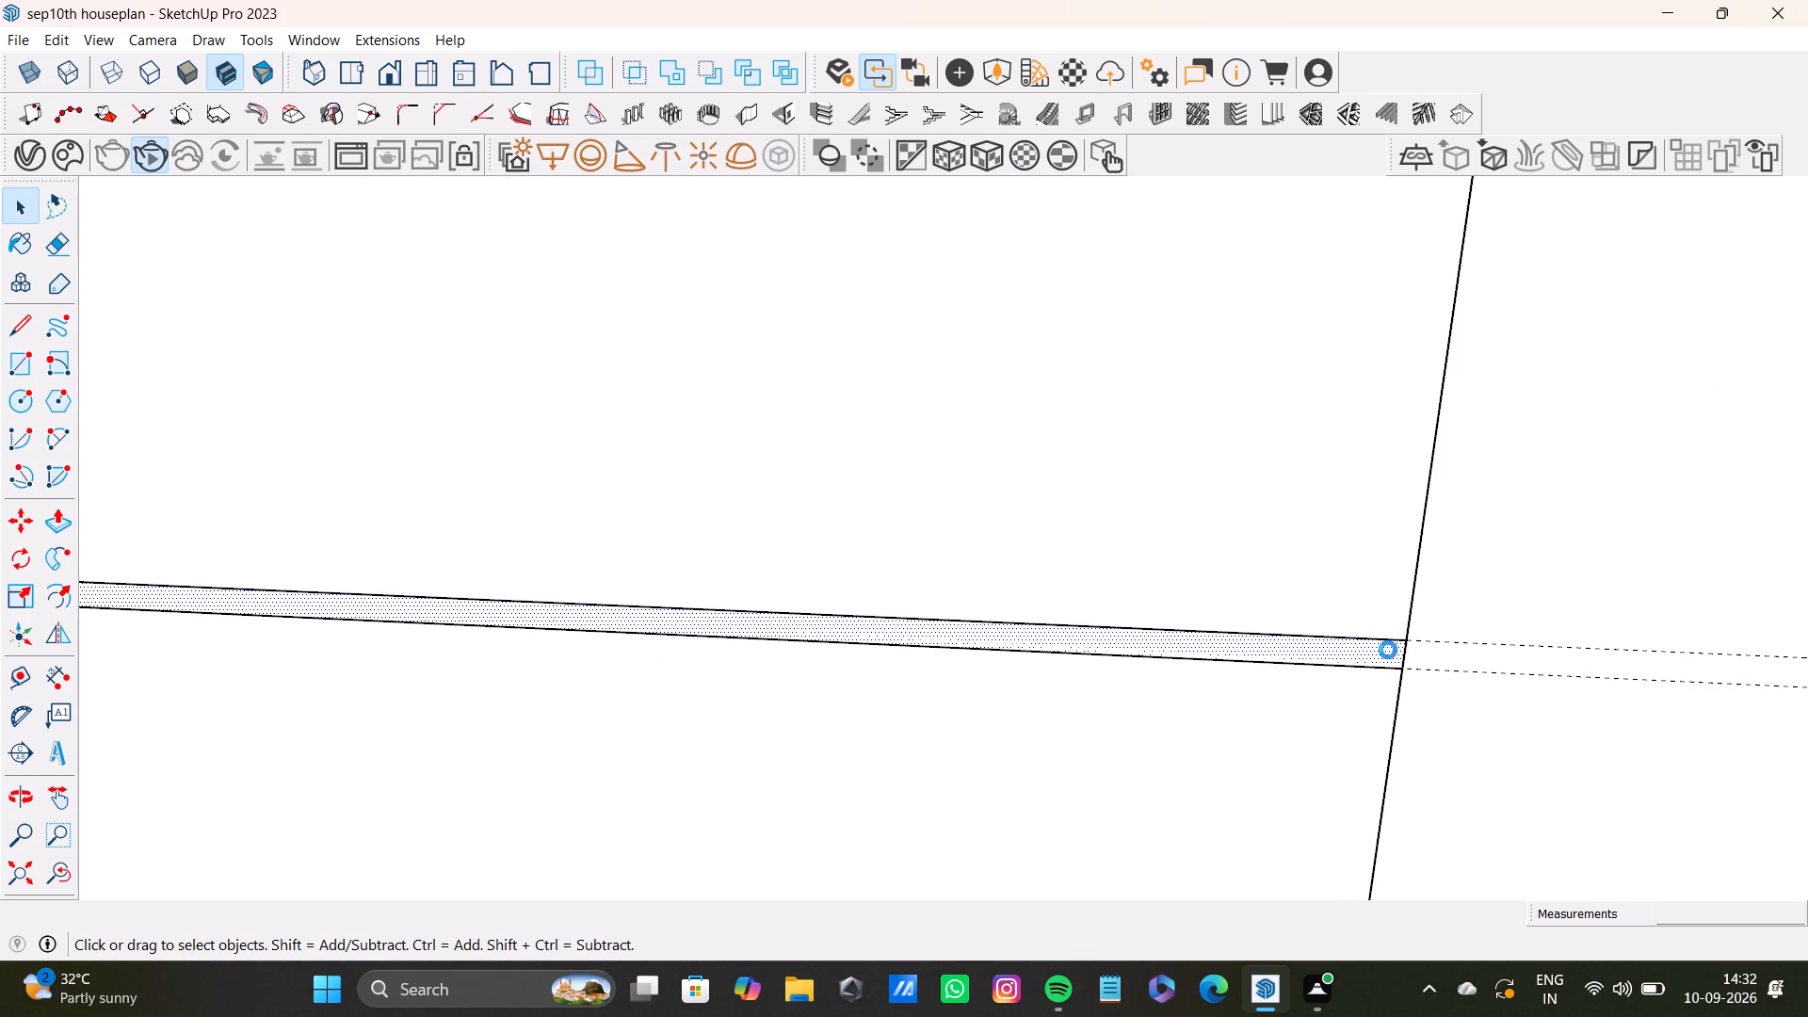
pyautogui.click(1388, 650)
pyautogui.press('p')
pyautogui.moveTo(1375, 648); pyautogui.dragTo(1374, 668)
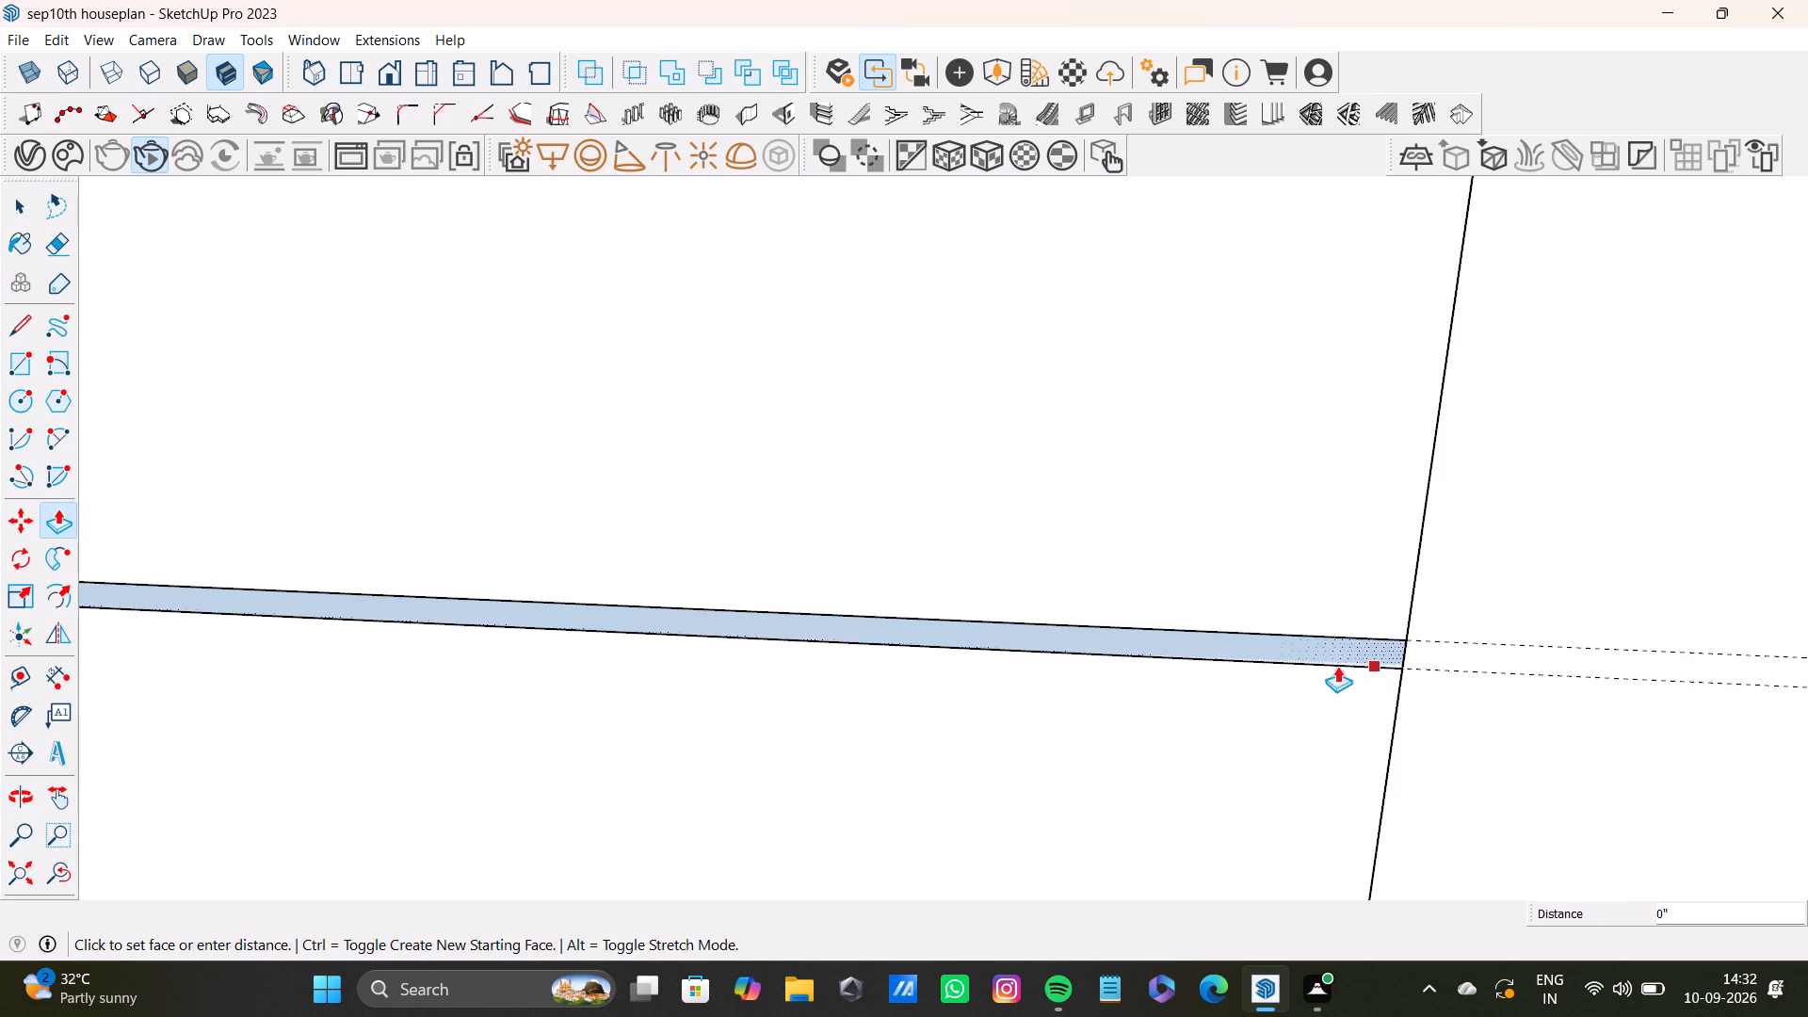
# Select the cabinet front between the lower drawer-gap lines to check whether the strip is a separate face.
pyautogui.scroll(-20, 1241, 689)
pyautogui.scroll(-7, 1241, 689)
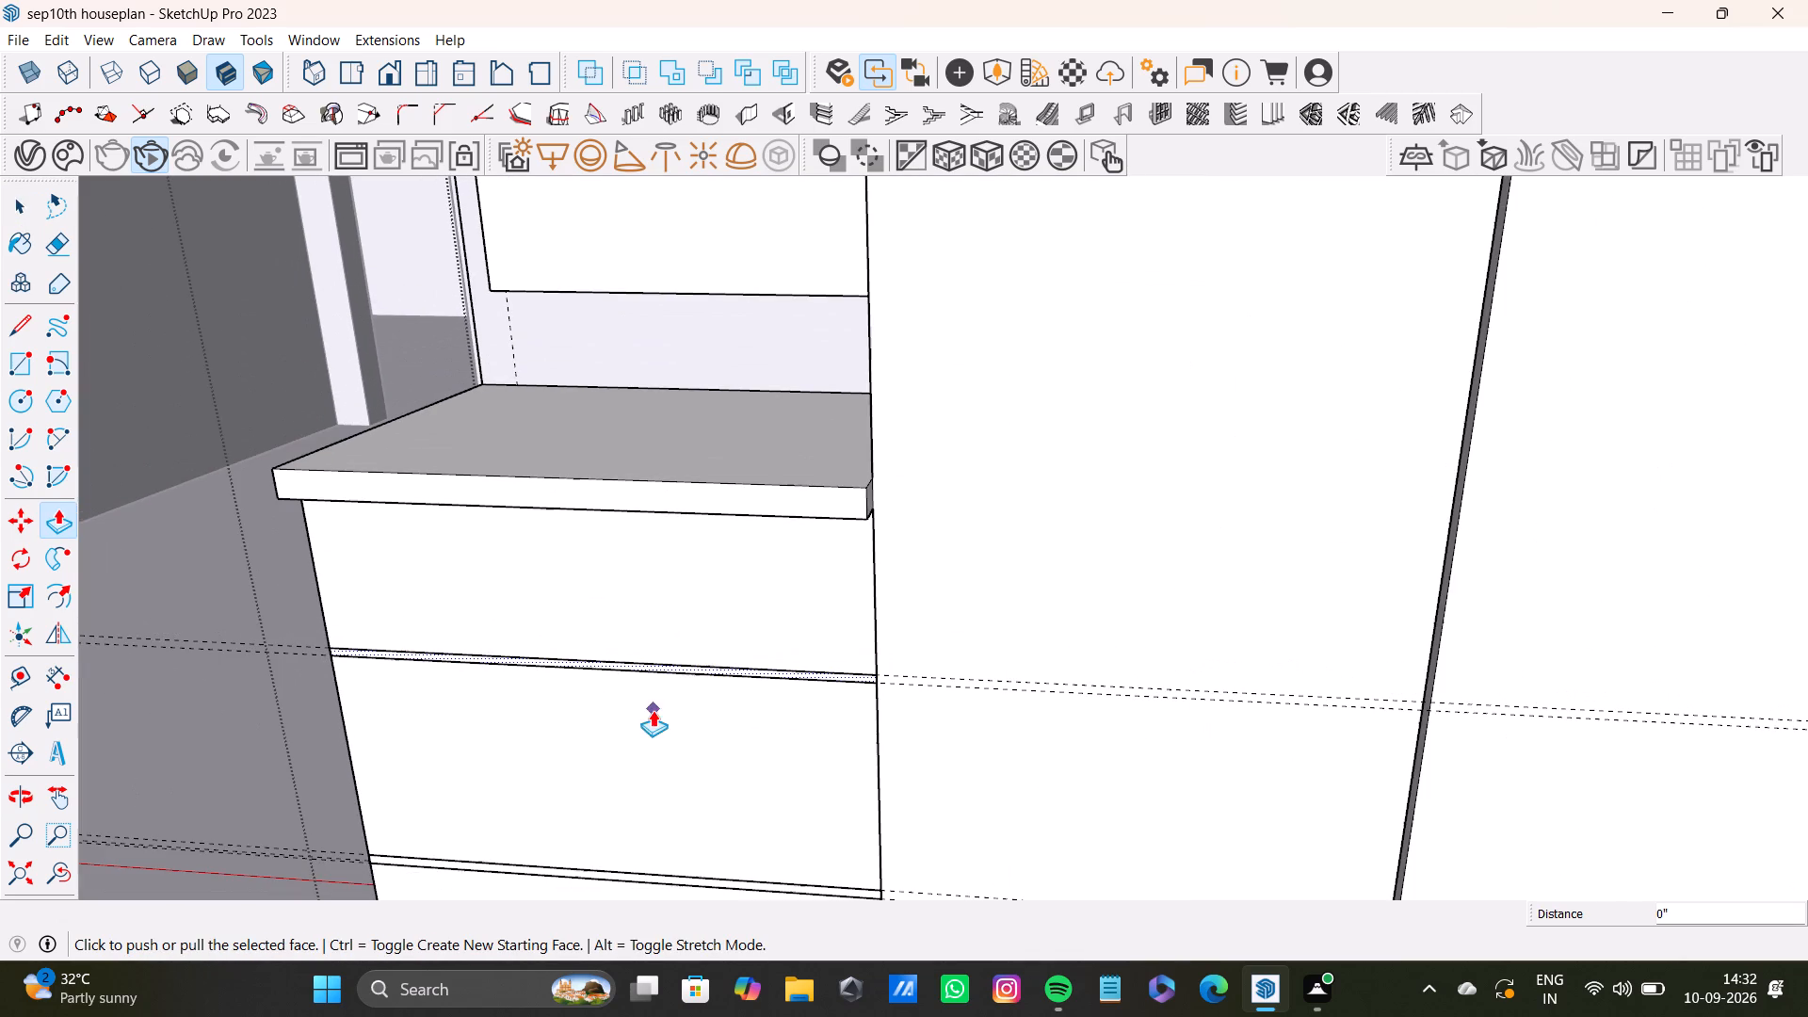
pyautogui.scroll(8, 763, 648)
pyautogui.keyDown('shift'); pyautogui.moveTo(839, 699); pyautogui.dragTo(918, 514, button='middle'); pyautogui.keyUp('shift')
pyautogui.scroll(3, 895, 654)
pyautogui.scroll(-4, 879, 695)
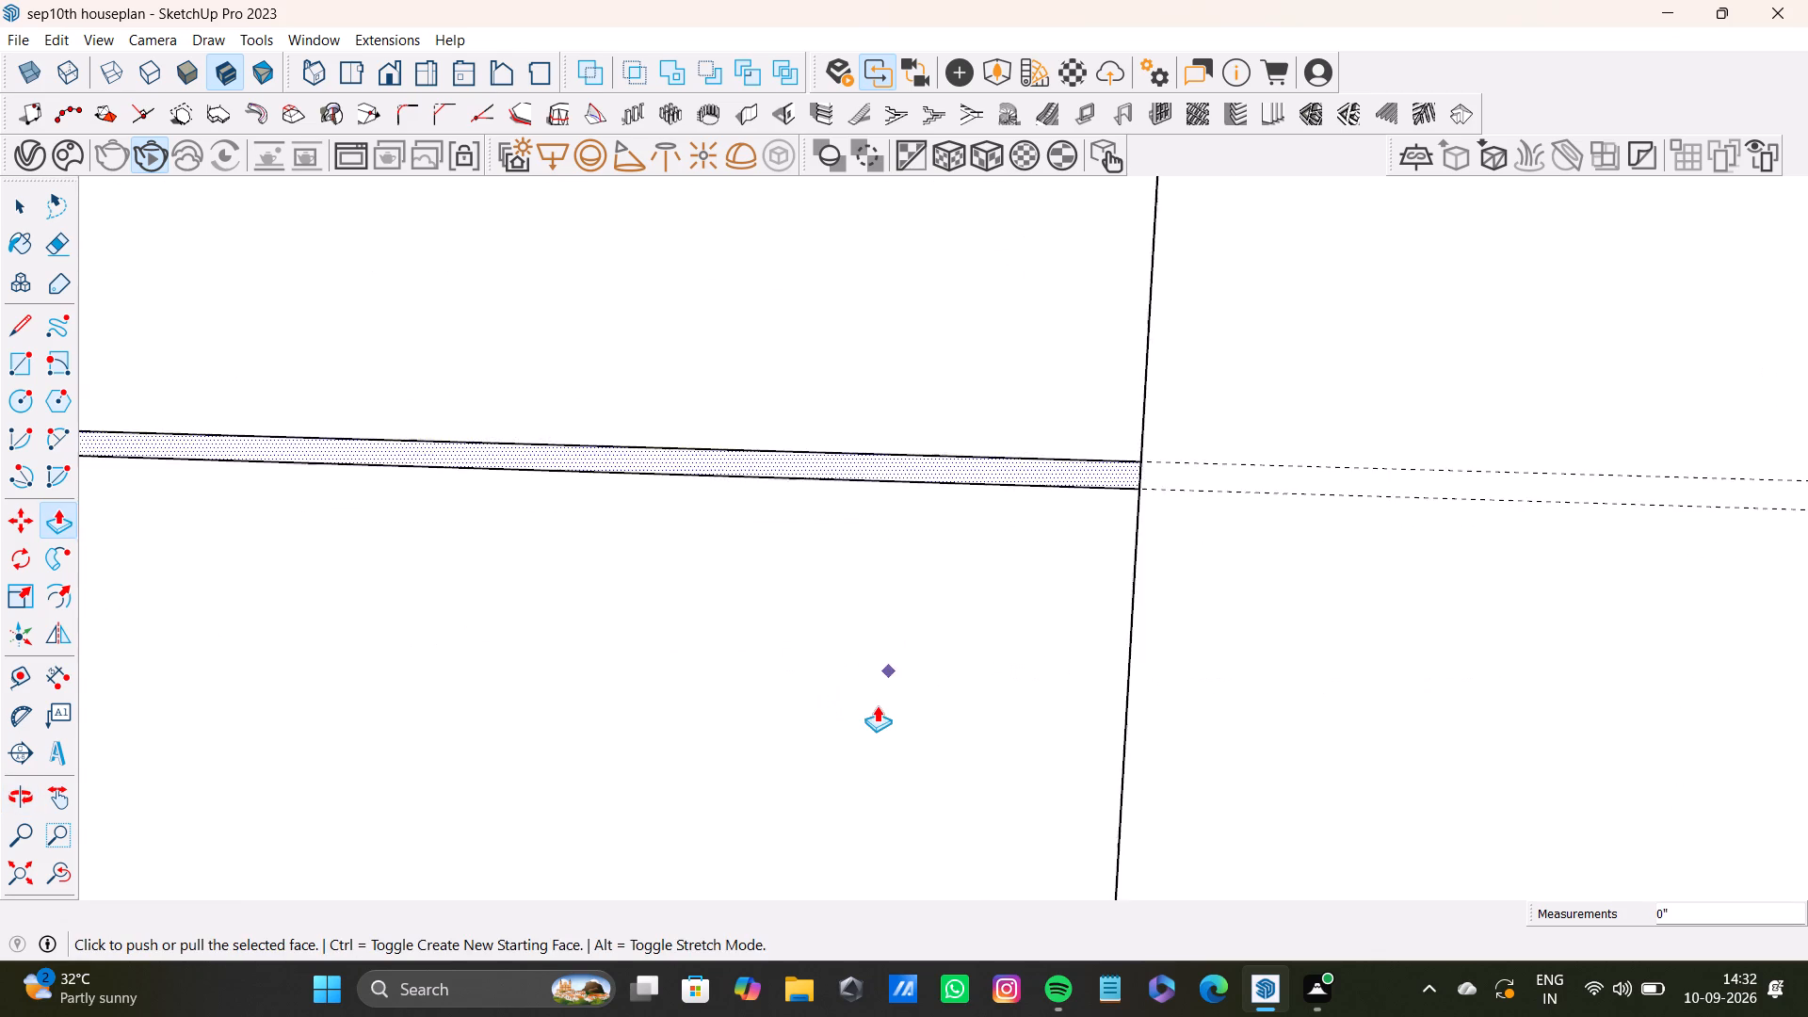
pyautogui.scroll(-9, 877, 705)
pyautogui.keyDown('shift'); pyautogui.moveTo(863, 755); pyautogui.dragTo(919, 585, button='middle'); pyautogui.keyUp('shift')
pyautogui.scroll(12, 894, 670)
pyautogui.press('space')
pyautogui.click(1013, 696)
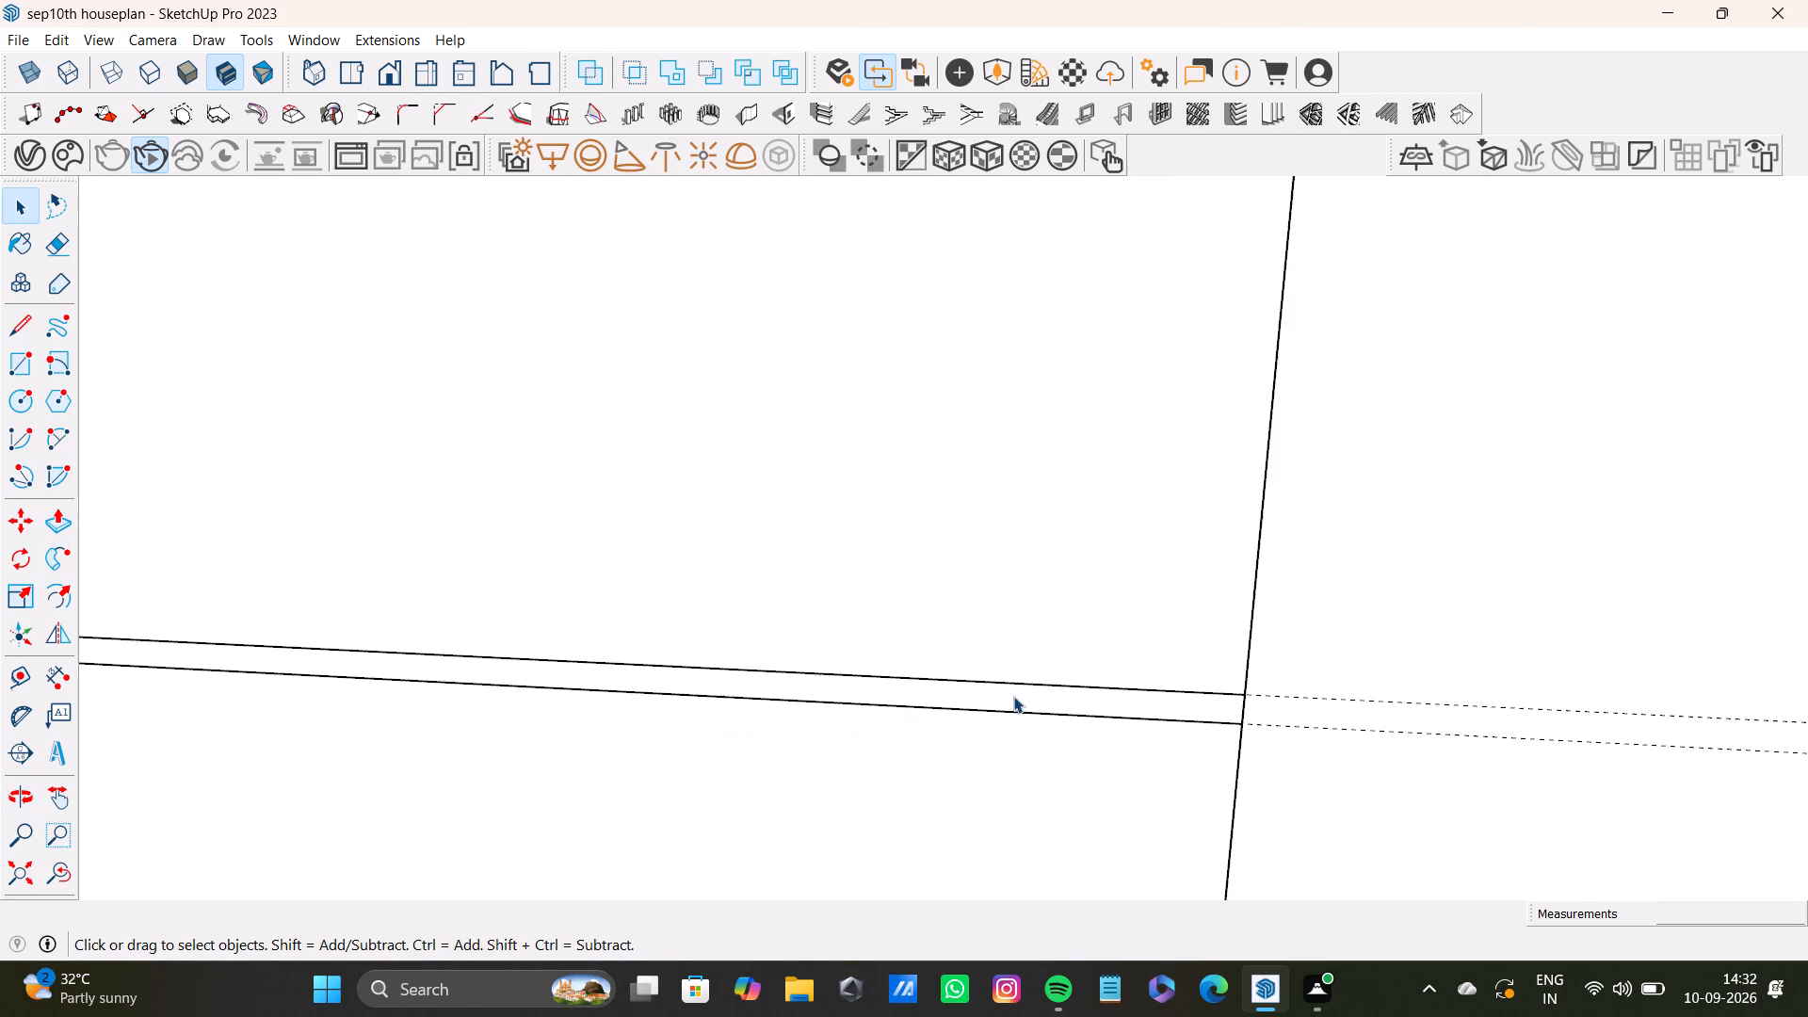
pyautogui.tripleClick(1013, 696)
pyautogui.scroll(-9, 1013, 703)
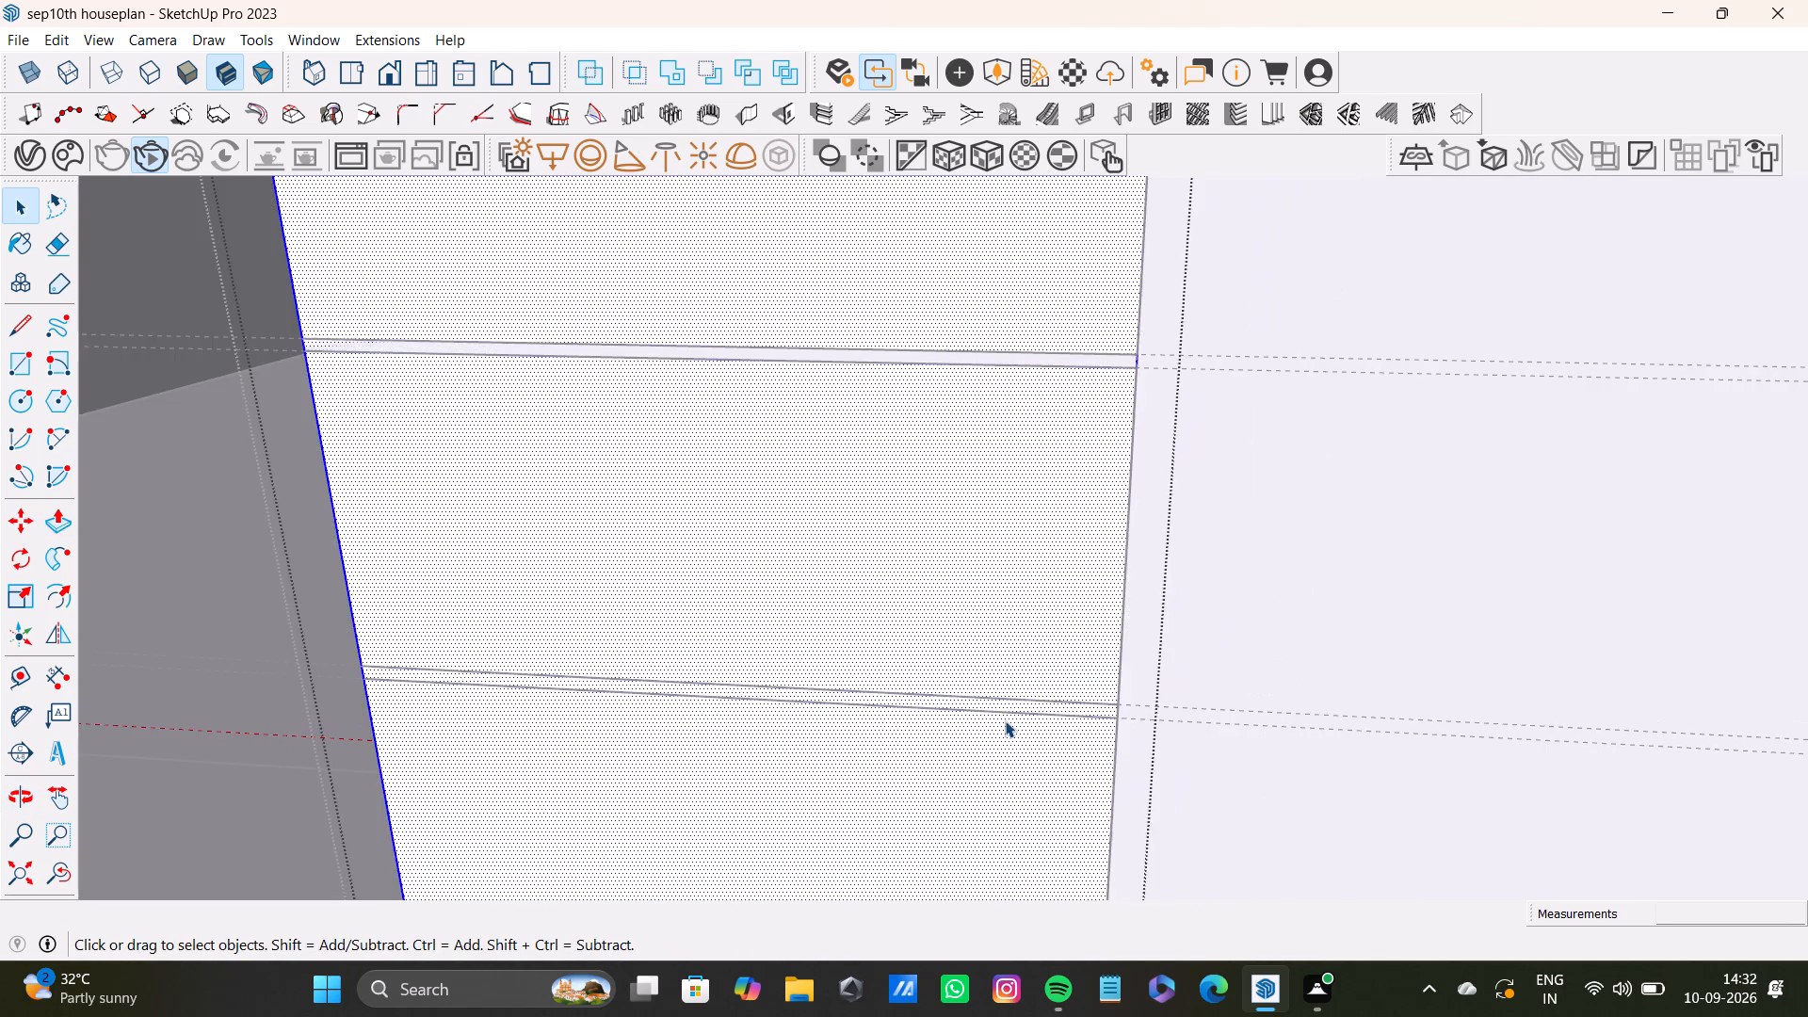
# Undo the traced upper and lower drawer-gap lines on the cabinet front, back to the bare guides.
pyautogui.keyDown('shift'); pyautogui.moveTo(1005, 720); pyautogui.dragTo(1075, 696, button='middle'); pyautogui.keyUp('shift')
pyautogui.scroll(-1, 1075, 696)
pyautogui.hotkey('ctrl', 'z')
pyautogui.hotkey('ctrl', 'z')
pyautogui.hotkey('ctrl', 'z')
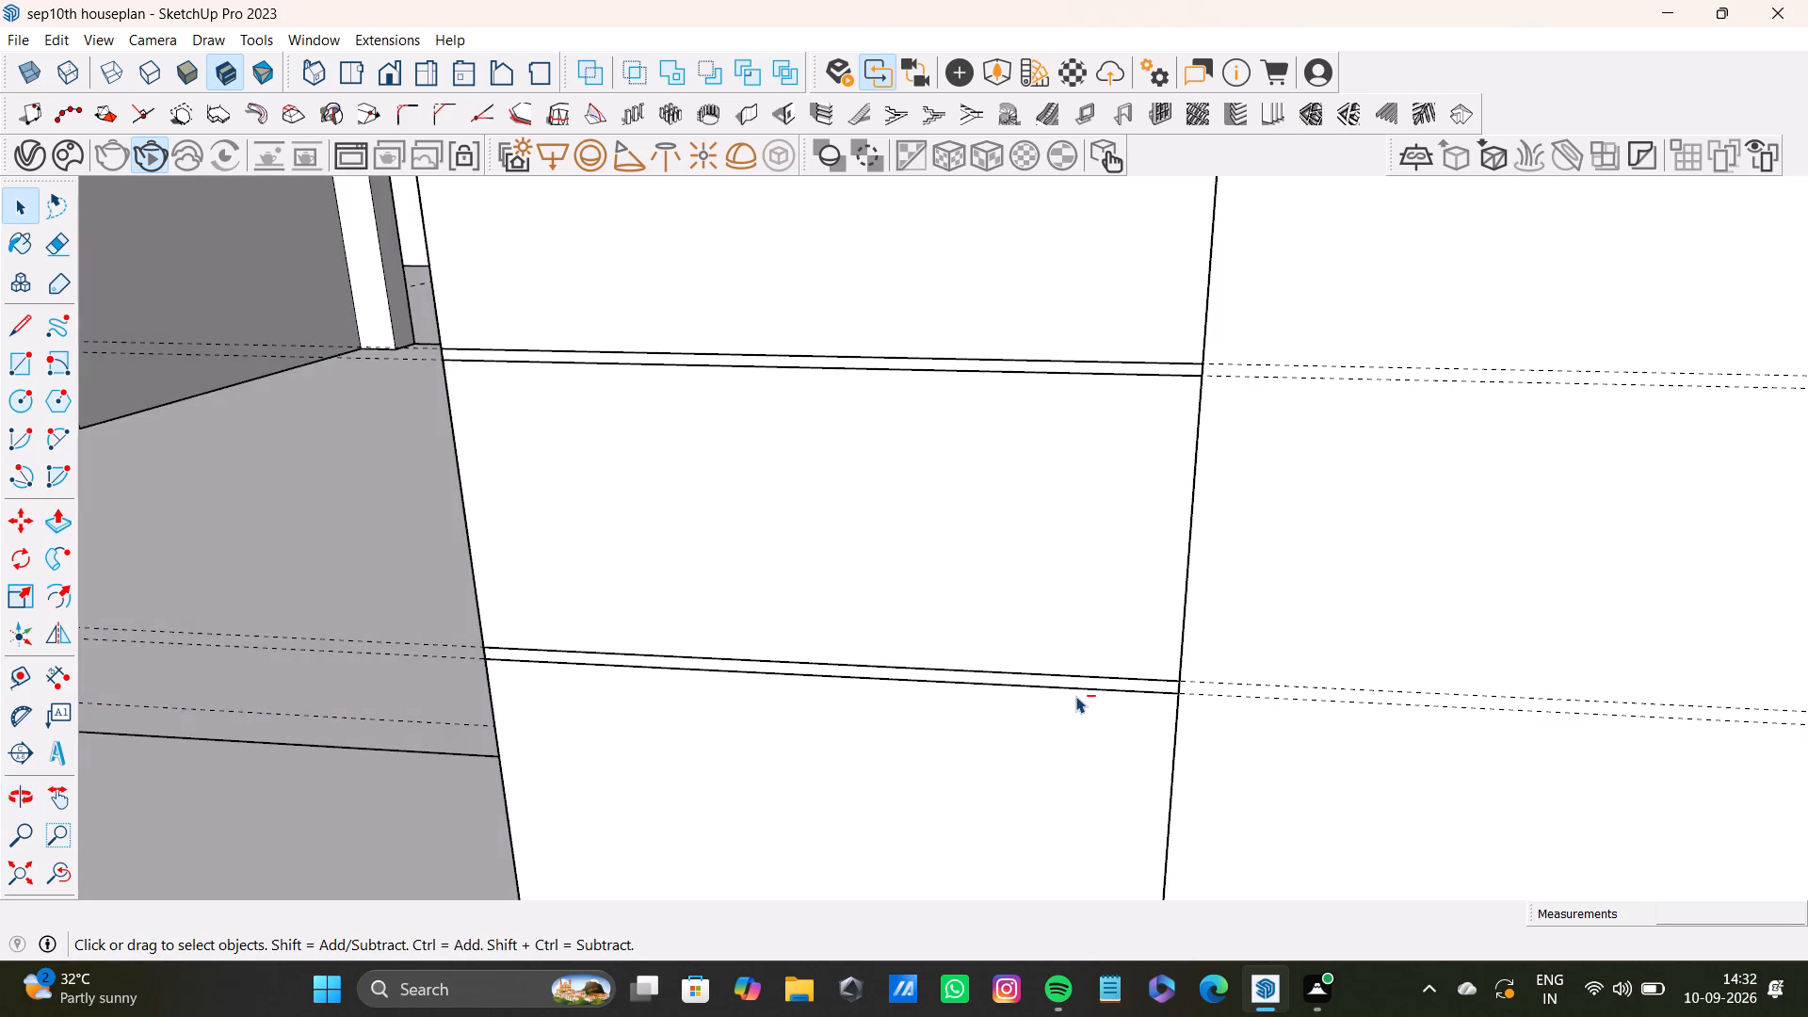
pyautogui.hotkey('ctrl', 'z')
pyautogui.hotkey('ctrl', 'z')
pyautogui.hotkey('ctrl', 'z')
pyautogui.hotkey('ctrl', 'z')
pyautogui.hotkey('ctrl', 'z')
pyautogui.hotkey('ctrl', 'z')
pyautogui.hotkey('ctrl', 'z')
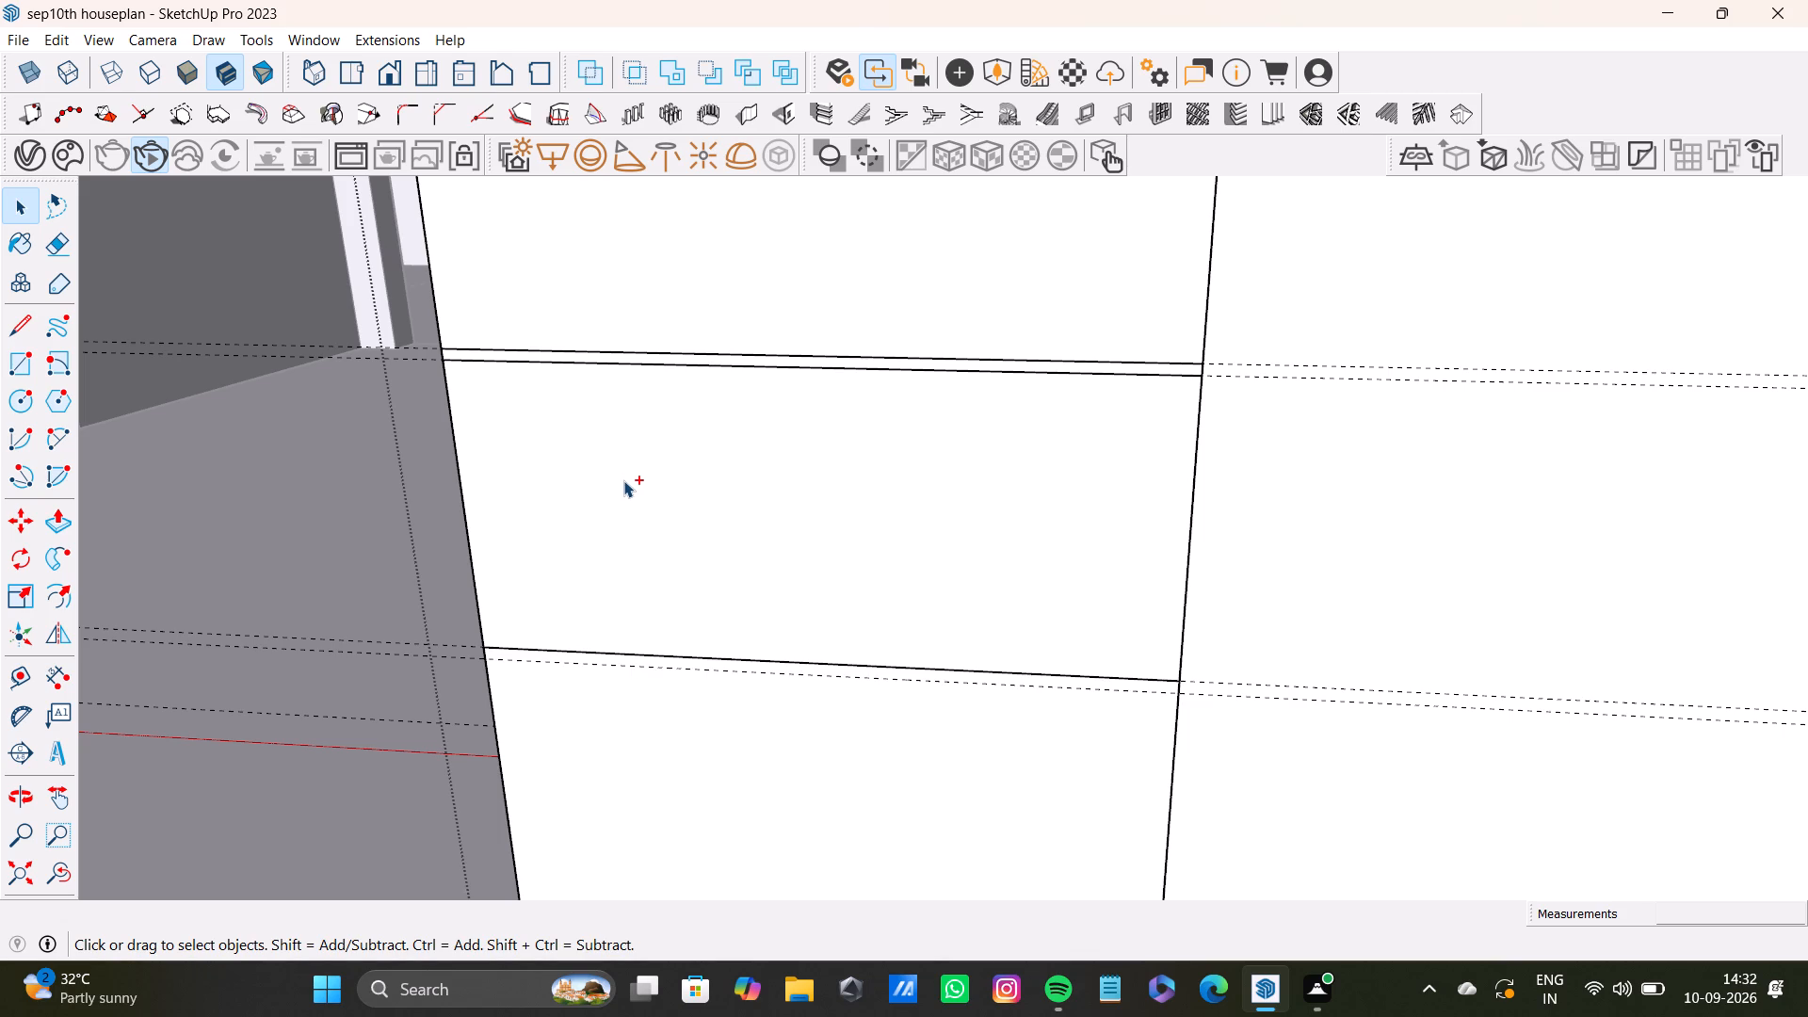
pyautogui.hotkey('ctrl', 'z')
pyautogui.hotkey('ctrl', 'z')
pyautogui.hotkey('ctrl', 'z')
pyautogui.press('space')
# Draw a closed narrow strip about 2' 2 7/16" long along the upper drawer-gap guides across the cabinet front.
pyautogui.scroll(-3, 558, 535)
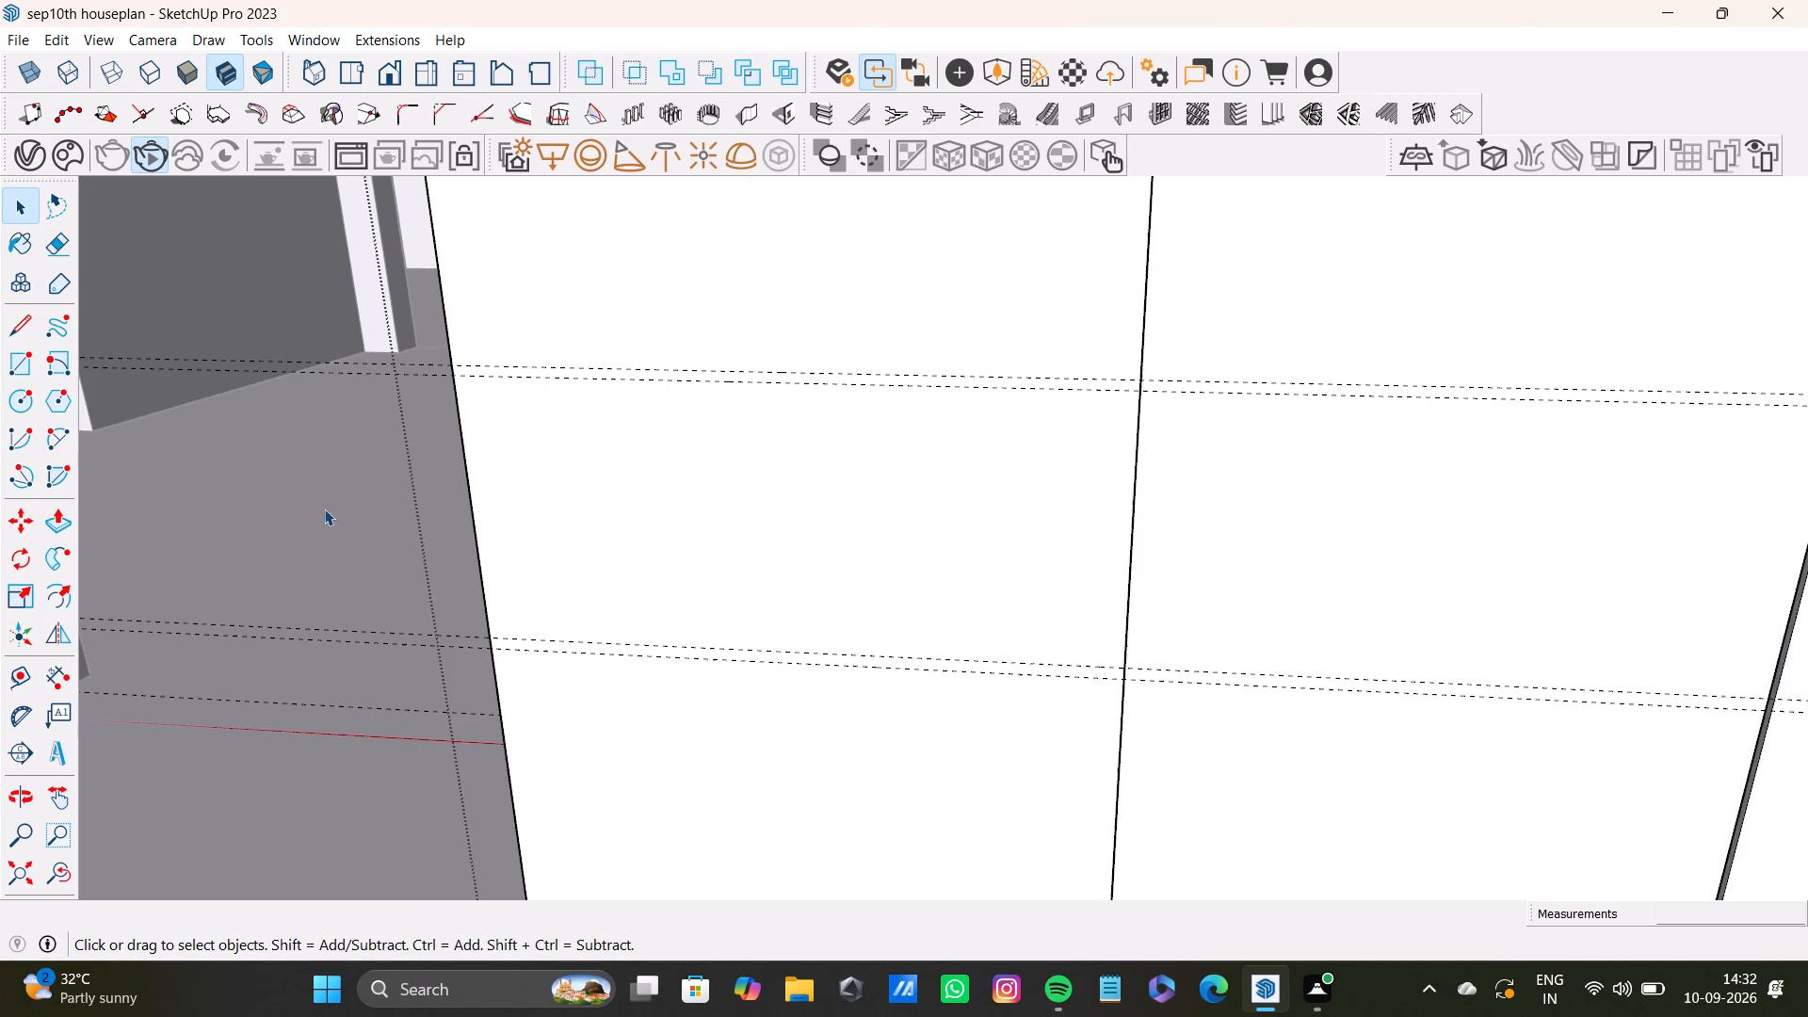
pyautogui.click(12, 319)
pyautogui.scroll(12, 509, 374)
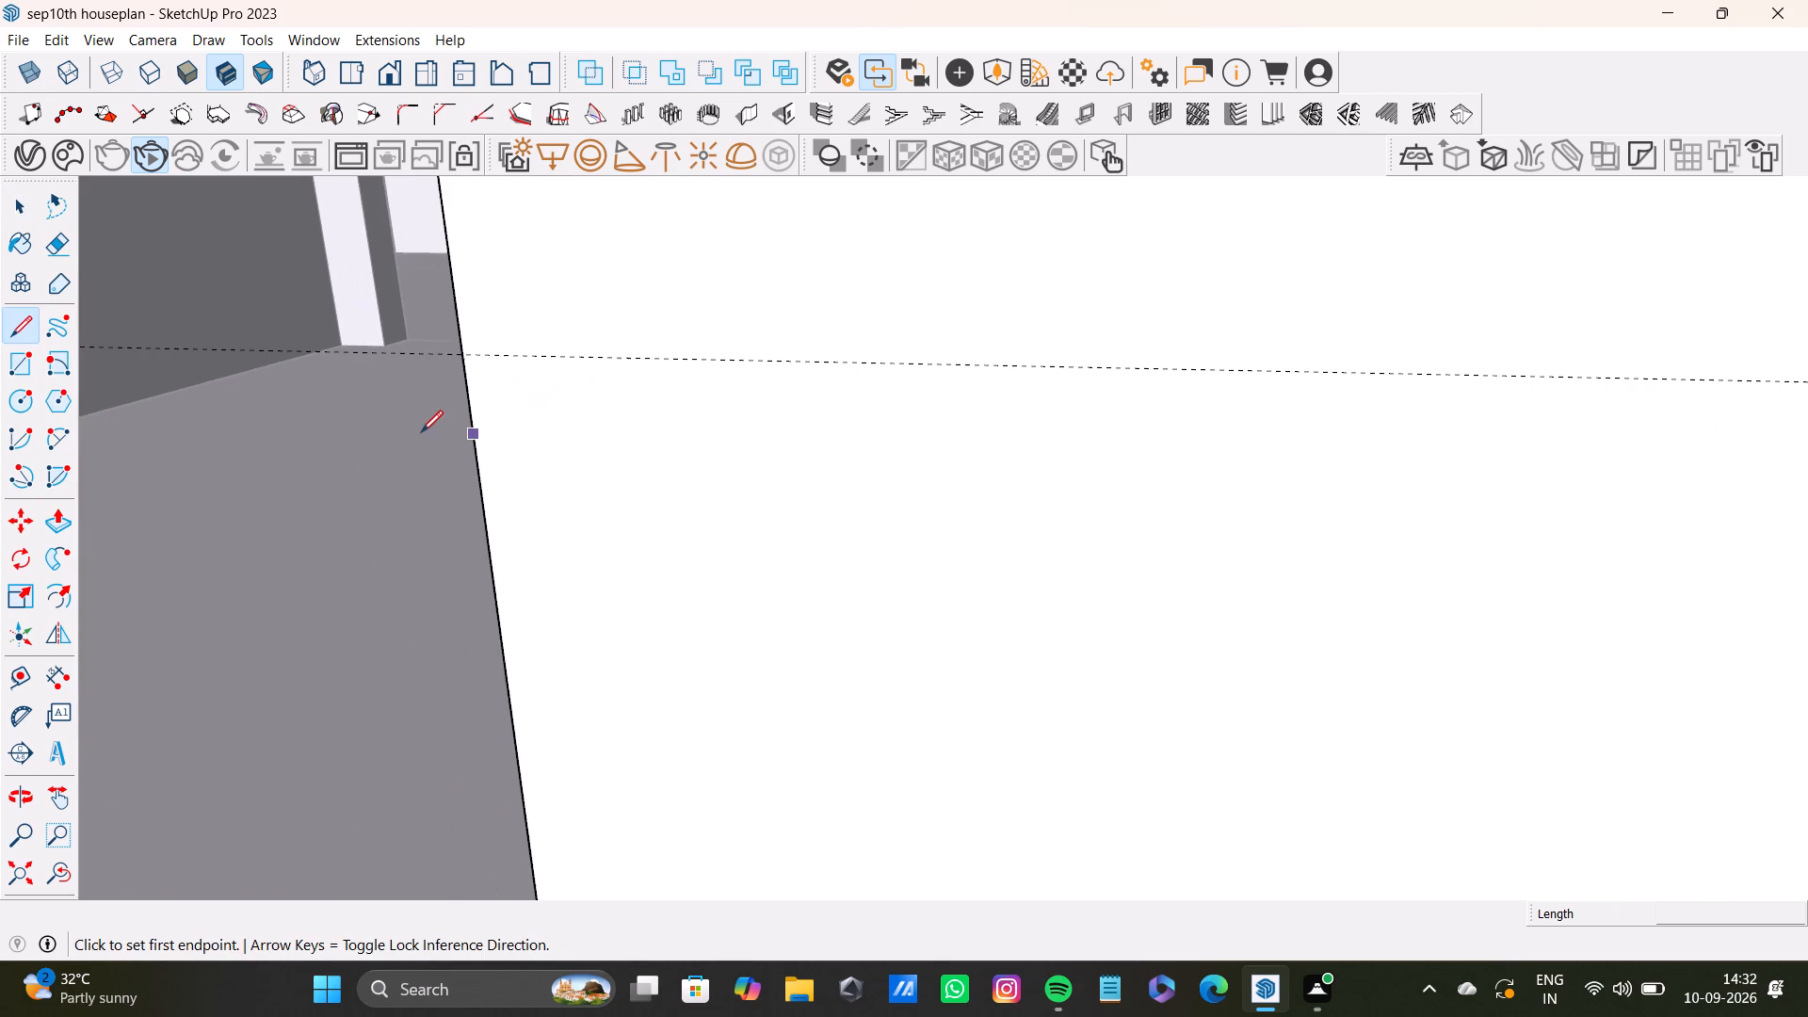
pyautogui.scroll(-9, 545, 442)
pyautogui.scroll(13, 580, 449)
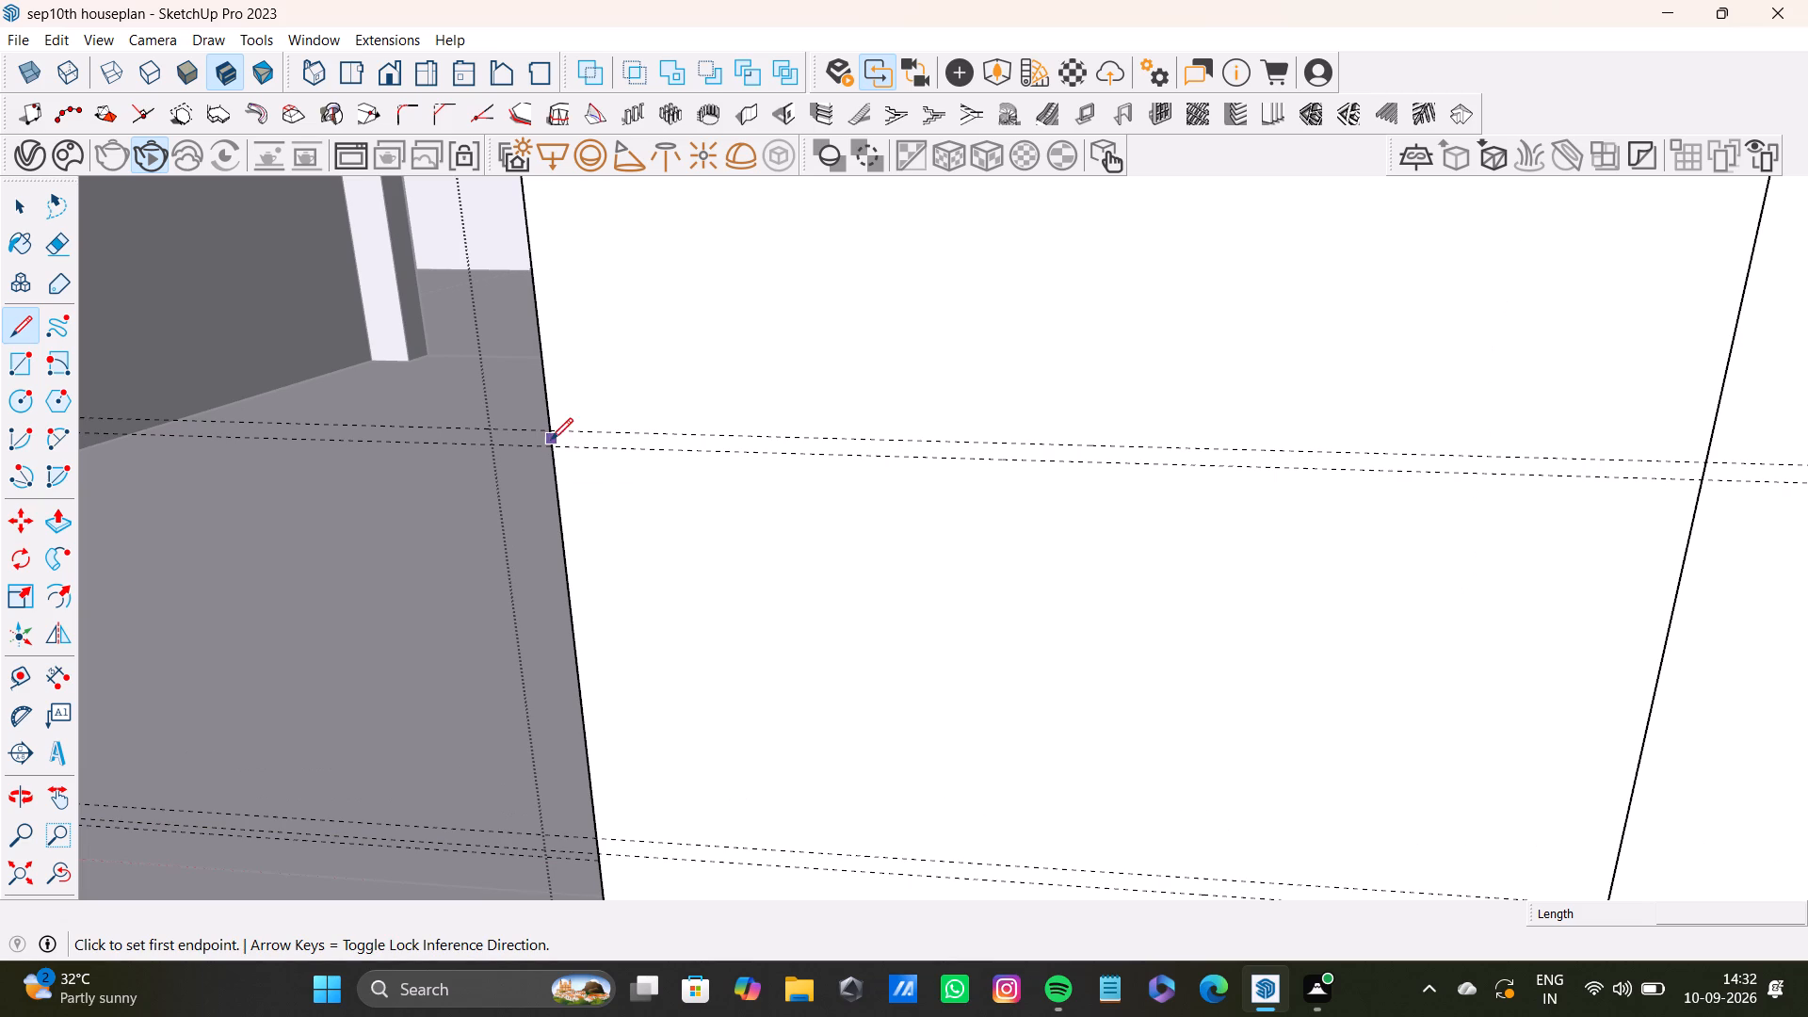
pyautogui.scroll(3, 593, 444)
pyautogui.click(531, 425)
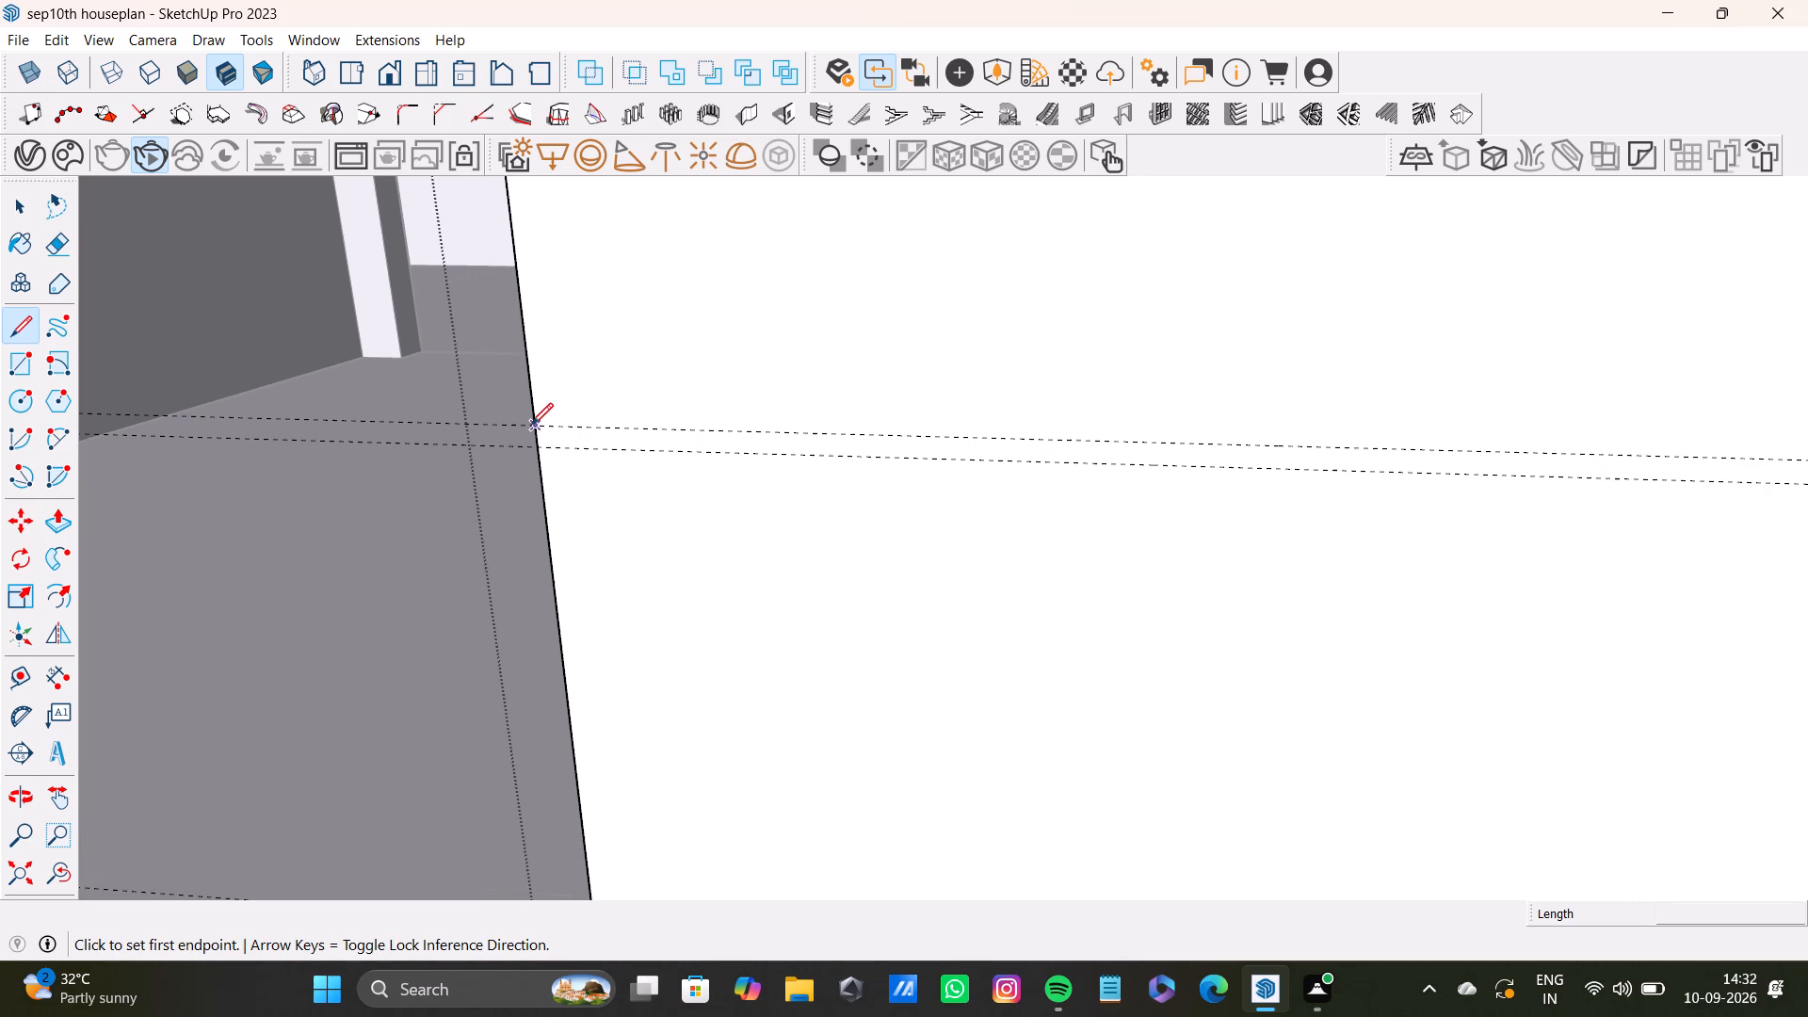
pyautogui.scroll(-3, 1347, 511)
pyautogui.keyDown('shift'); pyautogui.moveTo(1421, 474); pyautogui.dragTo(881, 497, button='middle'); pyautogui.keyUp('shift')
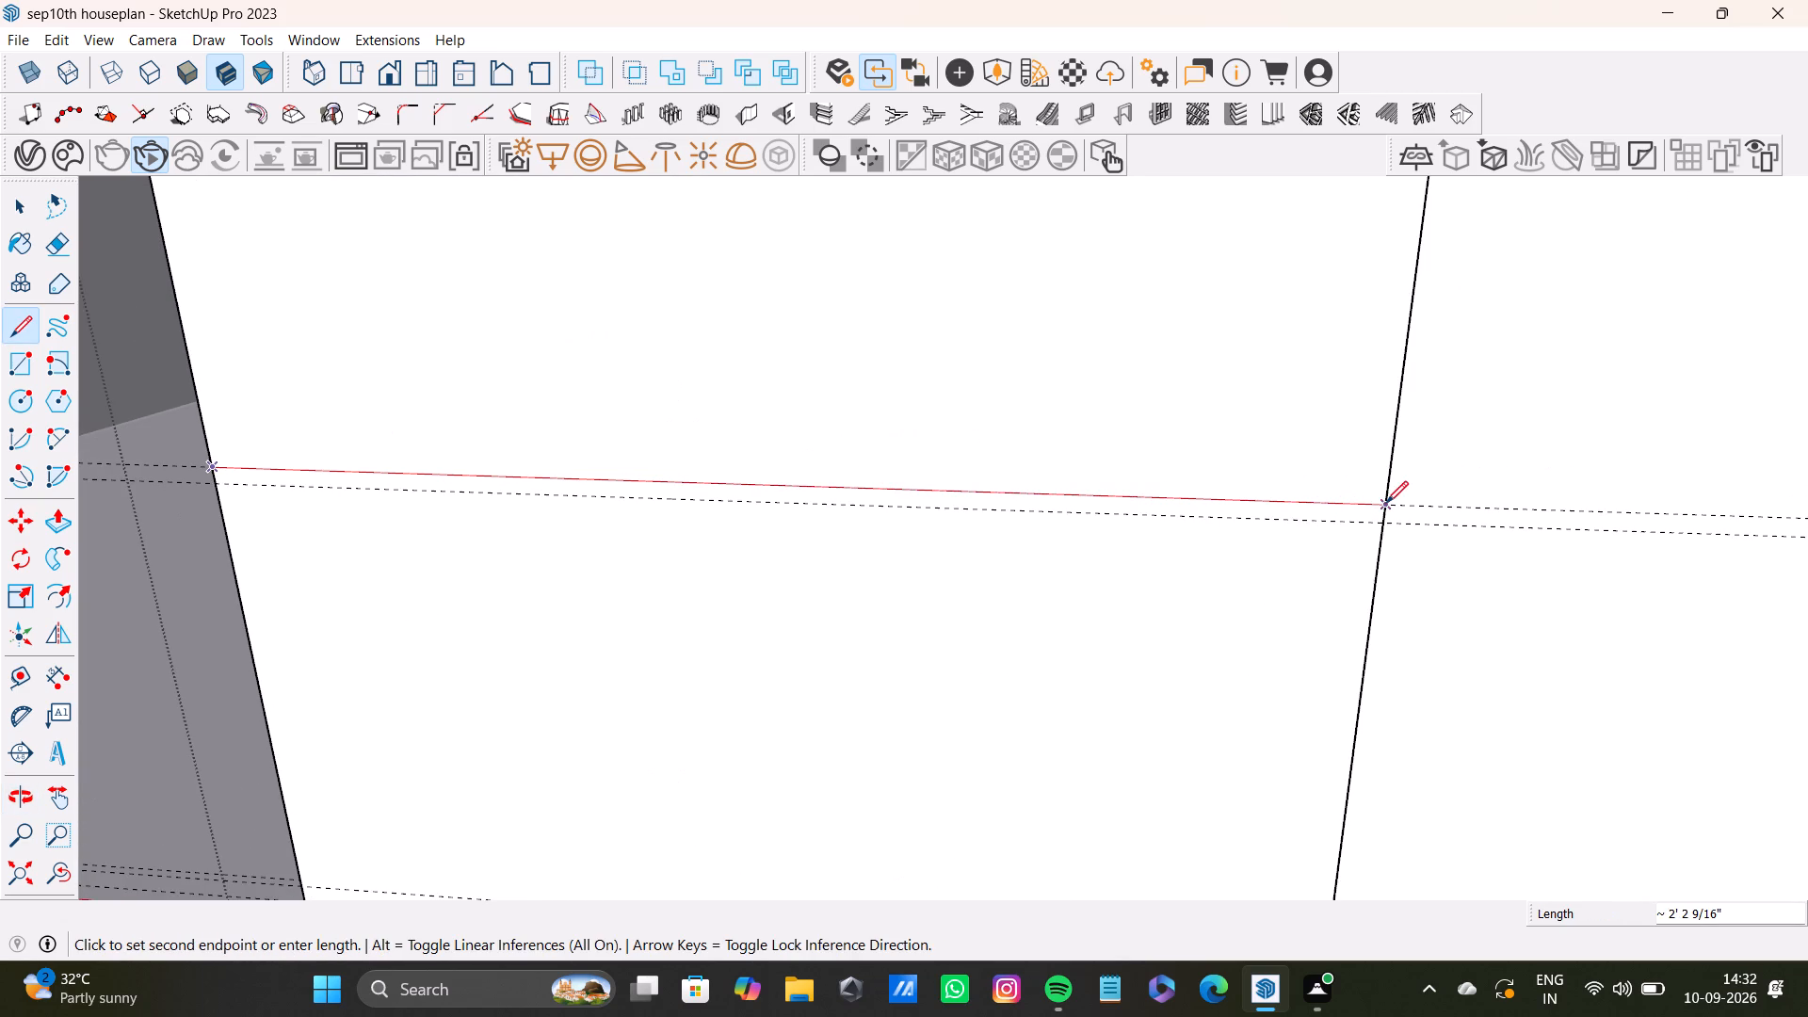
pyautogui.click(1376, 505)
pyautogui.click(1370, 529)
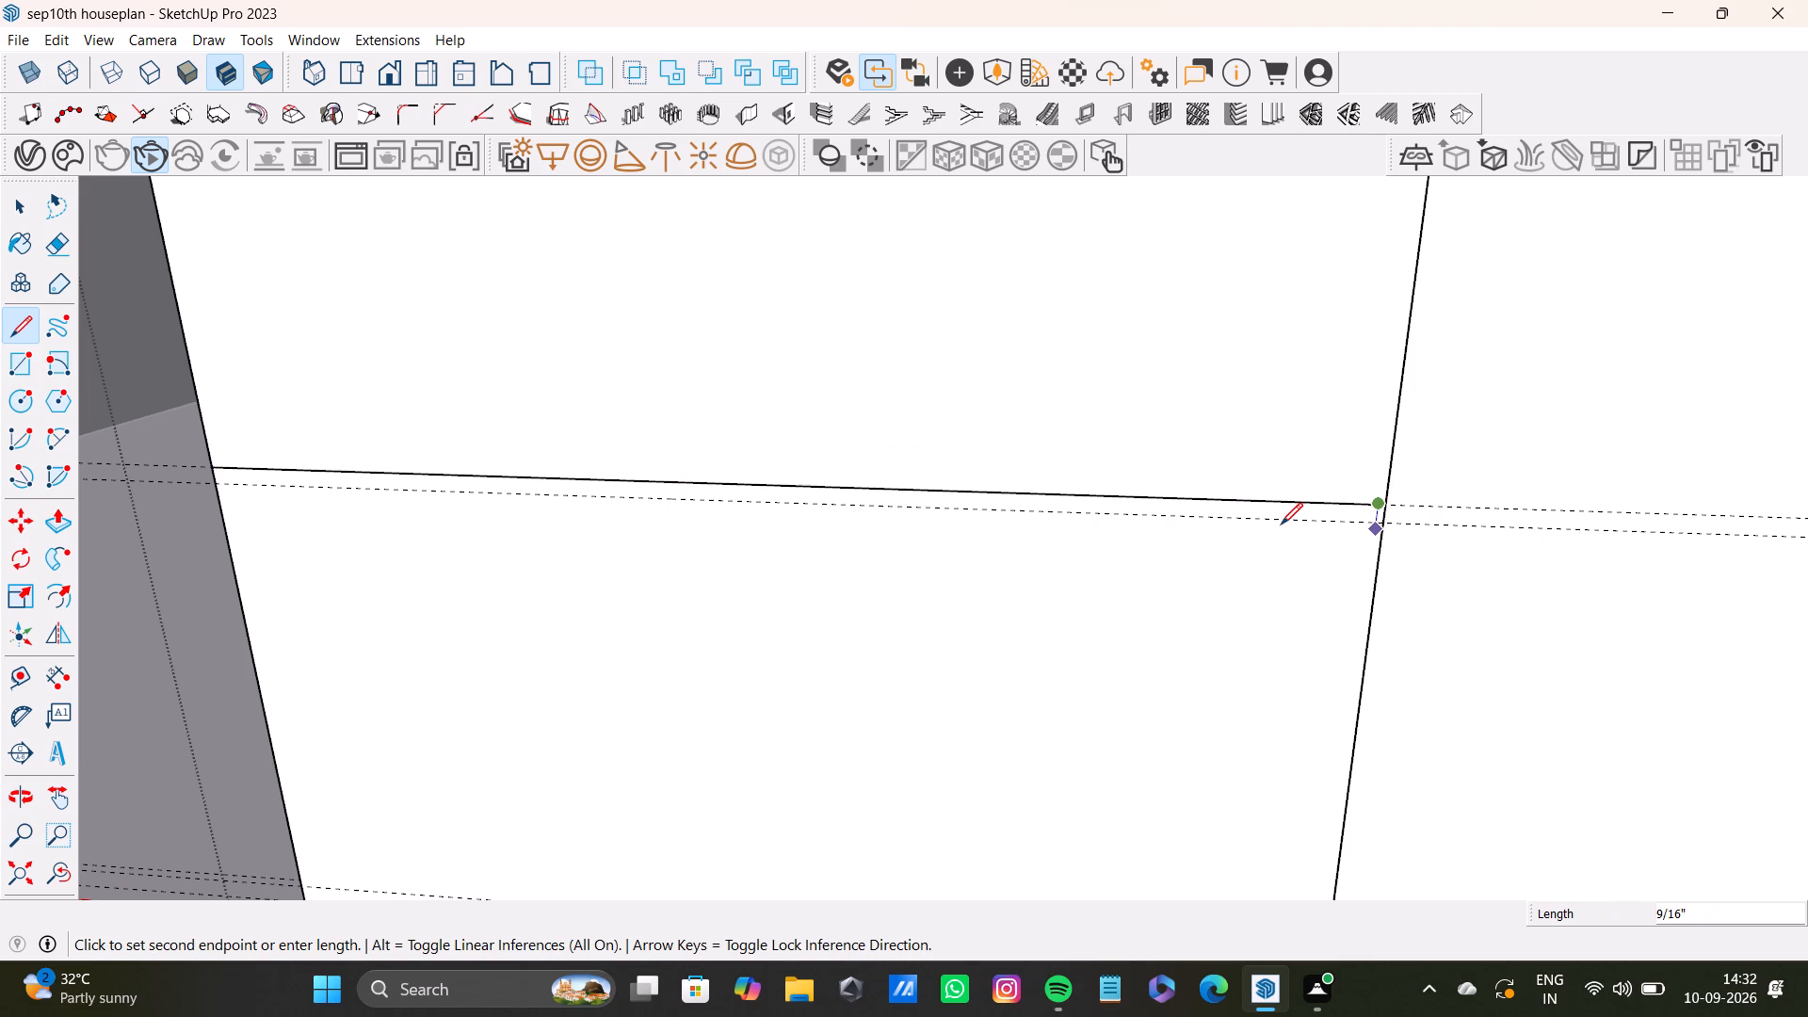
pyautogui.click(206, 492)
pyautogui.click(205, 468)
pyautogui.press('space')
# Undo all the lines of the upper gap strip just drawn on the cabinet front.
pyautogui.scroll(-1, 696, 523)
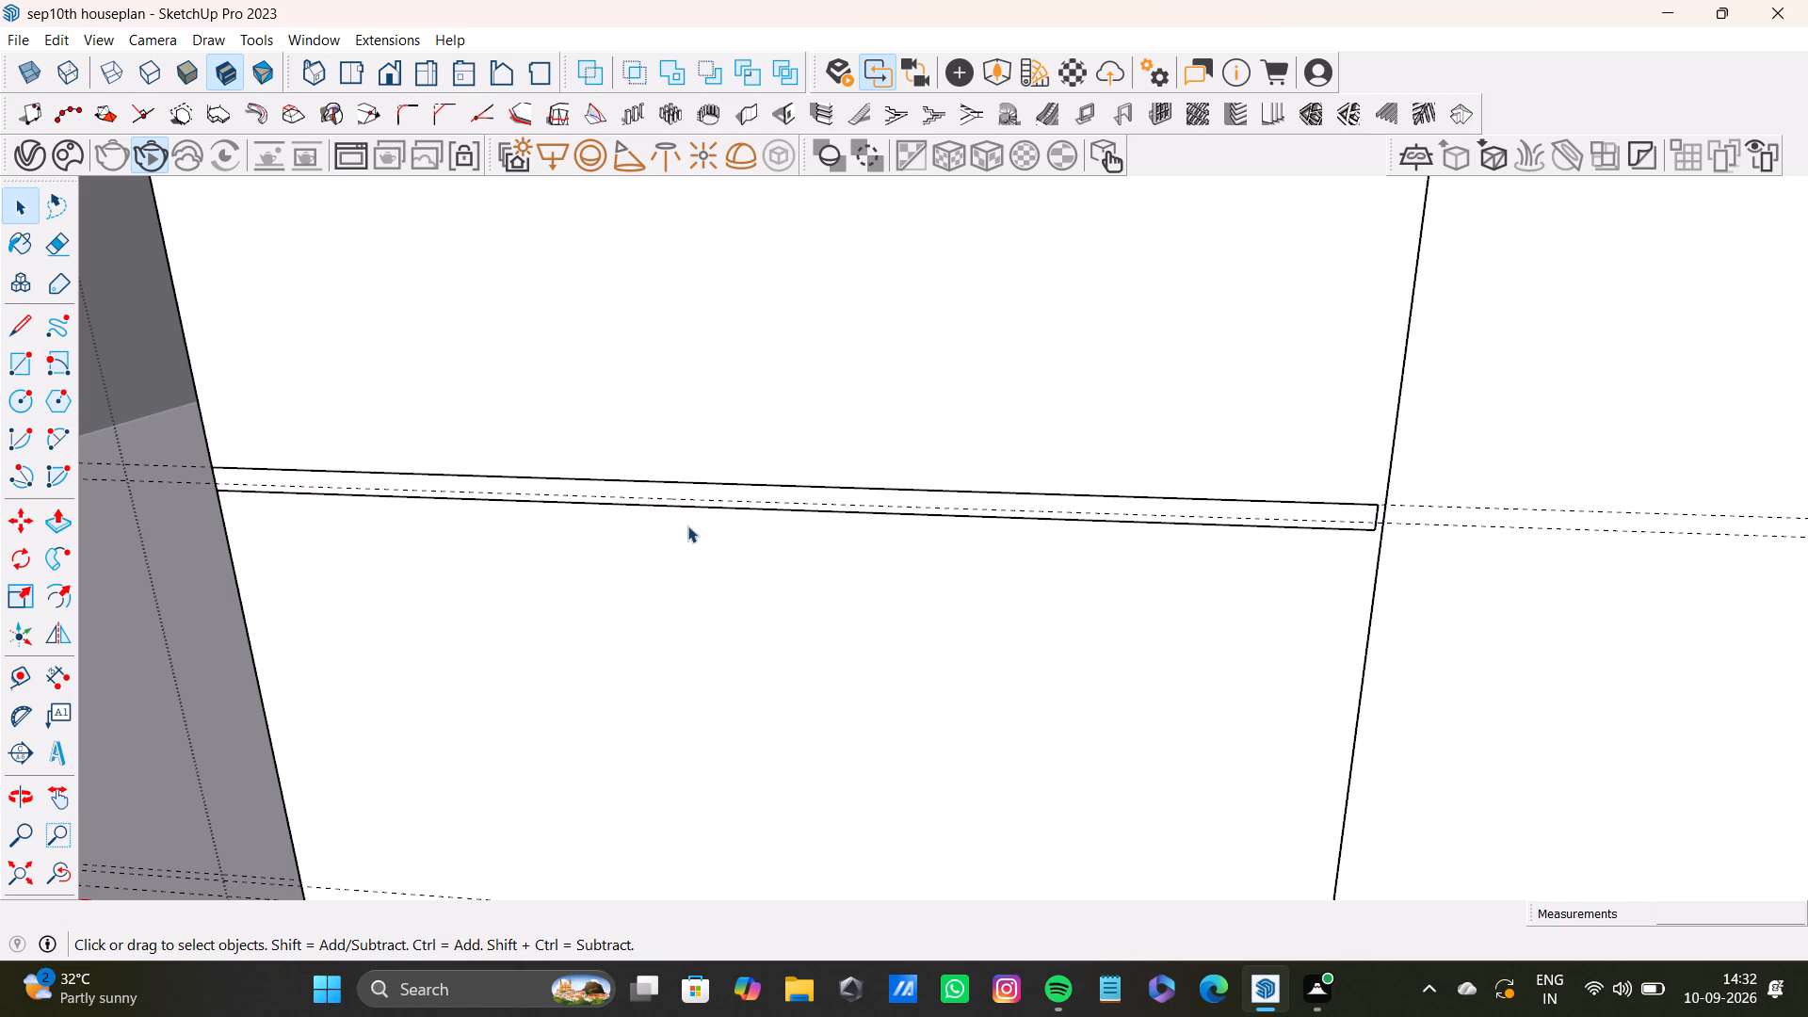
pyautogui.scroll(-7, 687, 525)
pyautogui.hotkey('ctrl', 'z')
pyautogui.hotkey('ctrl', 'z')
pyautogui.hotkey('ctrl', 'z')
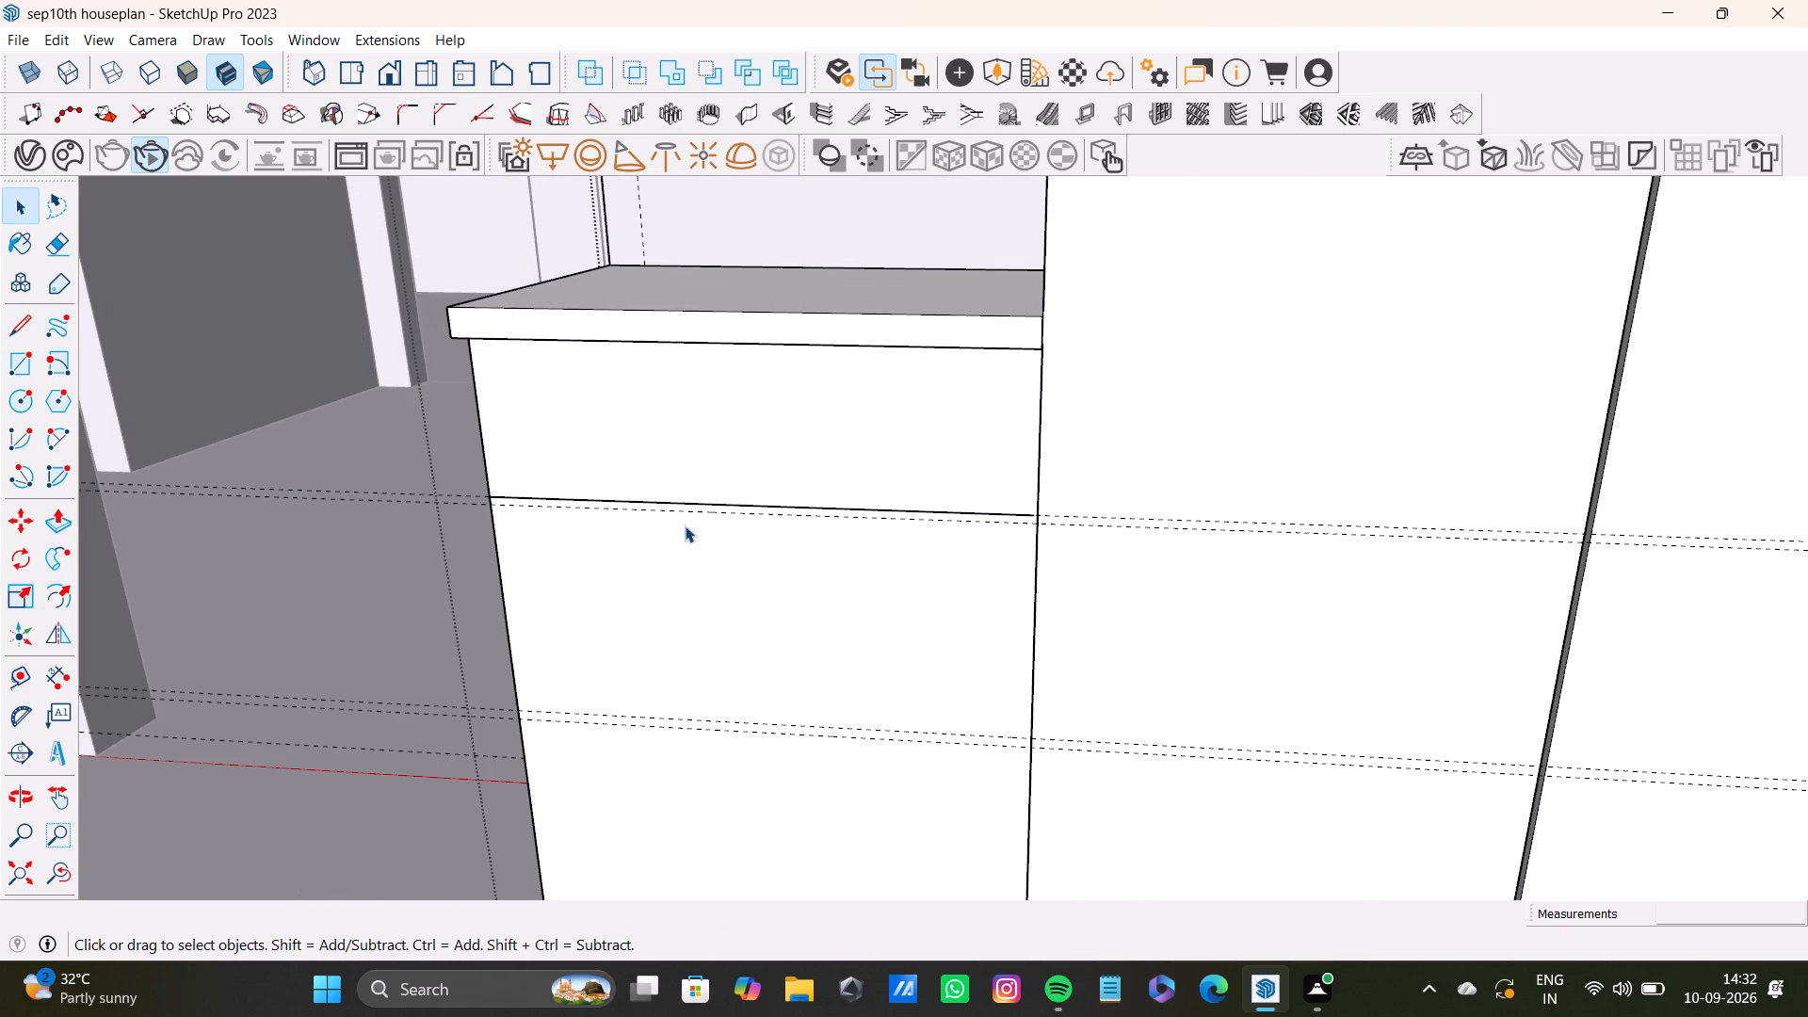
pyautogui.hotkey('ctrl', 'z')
# Open the base cabinet front's group and select its face and connected edges to check how it is built.
pyautogui.tripleClick(829, 446)
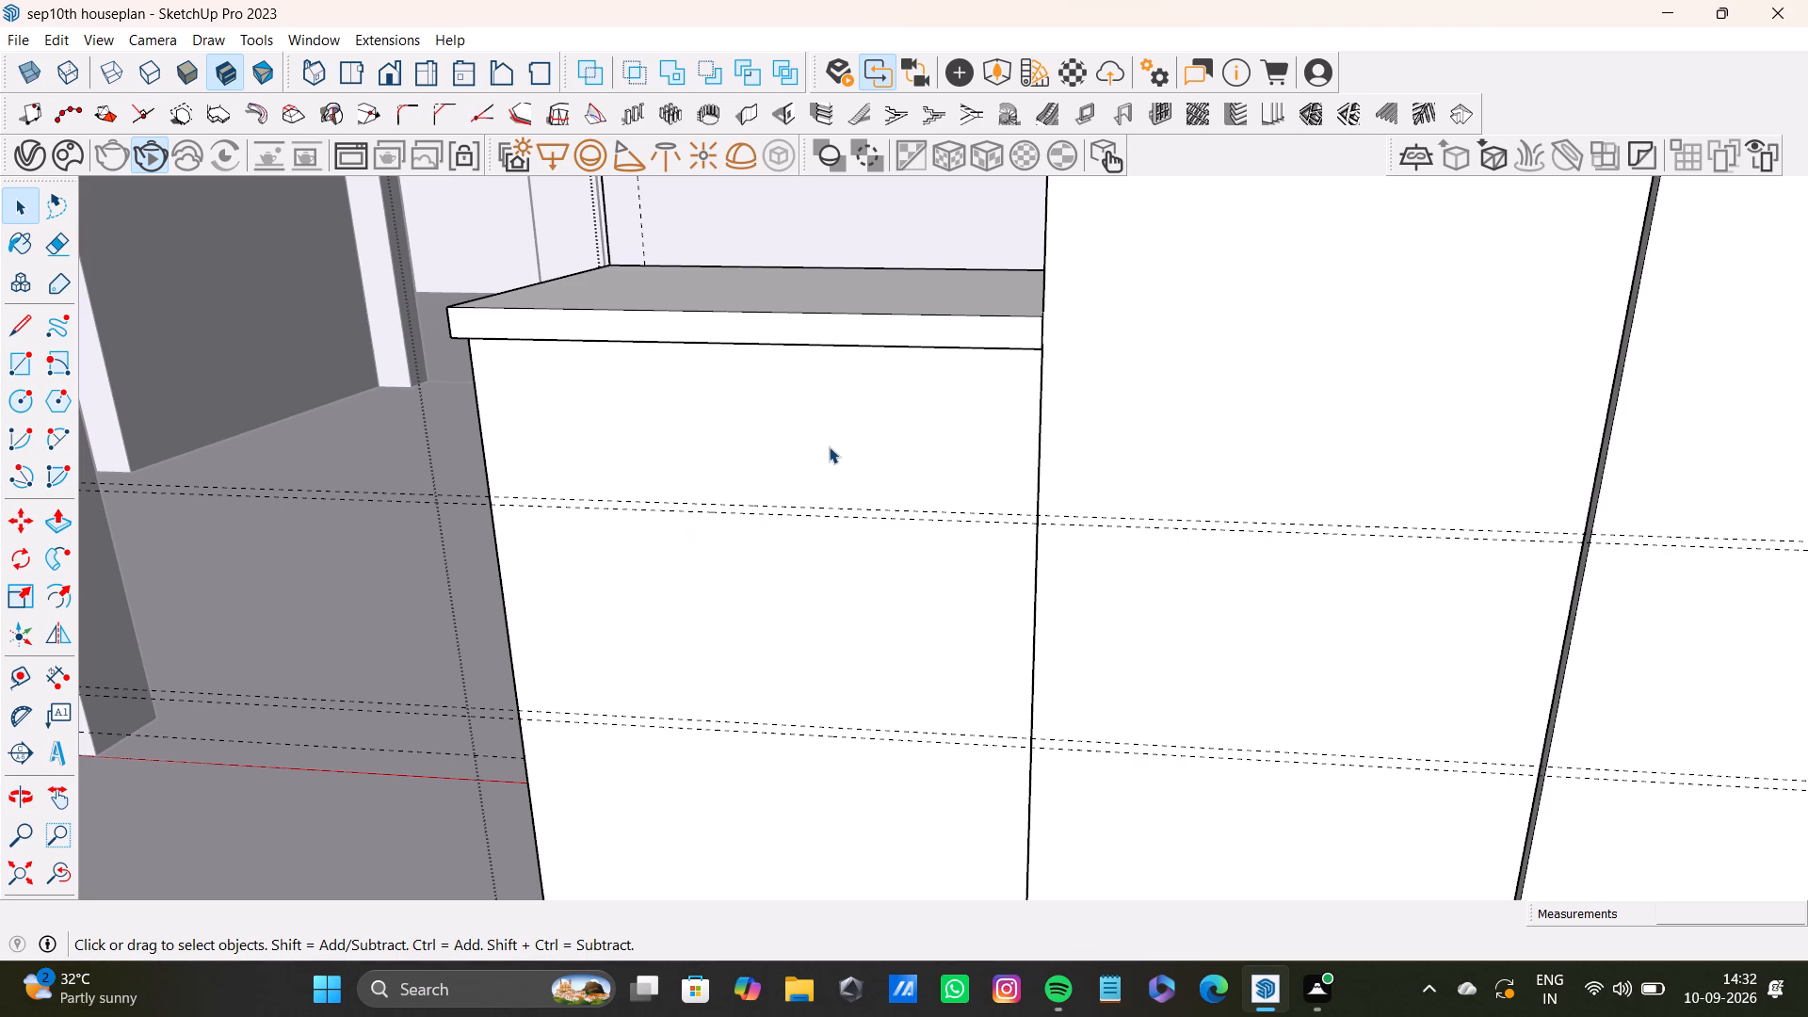
pyautogui.tripleClick(831, 452)
pyautogui.tripleClick(831, 452)
pyautogui.tripleClick(831, 452)
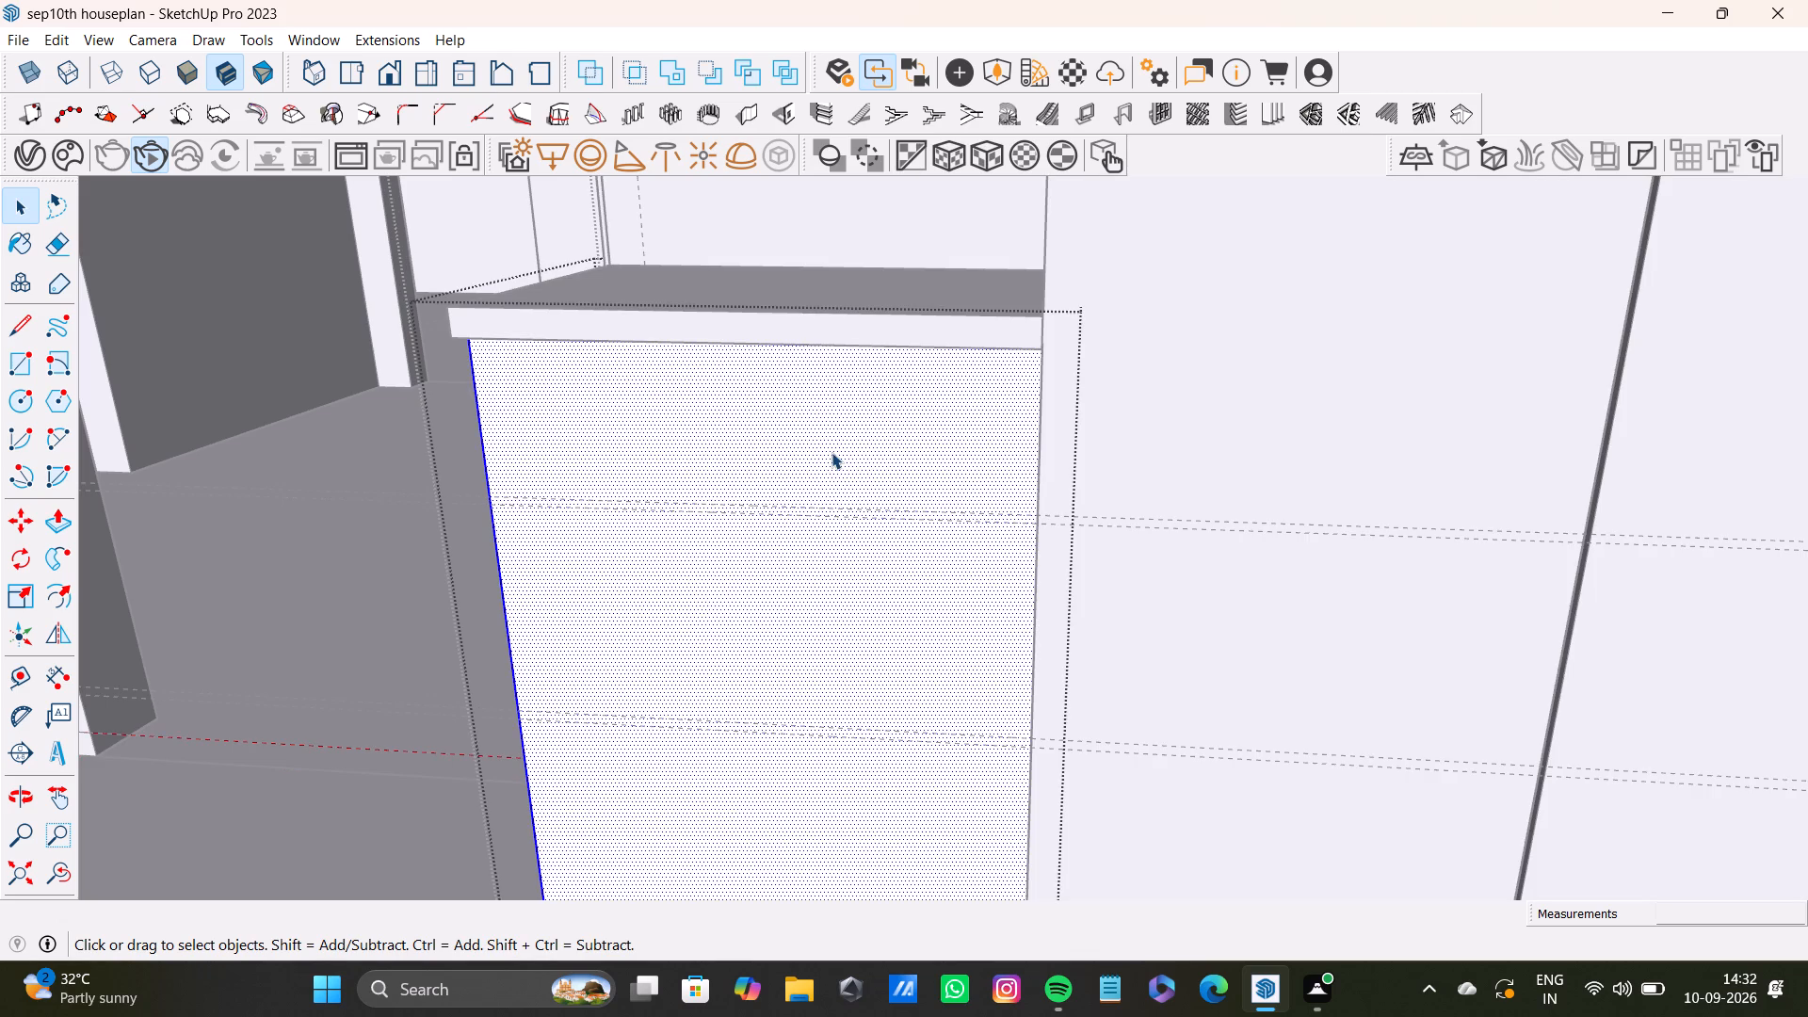
pyautogui.tripleClick(831, 452)
pyautogui.tripleClick(831, 452)
pyautogui.tripleClick(831, 452)
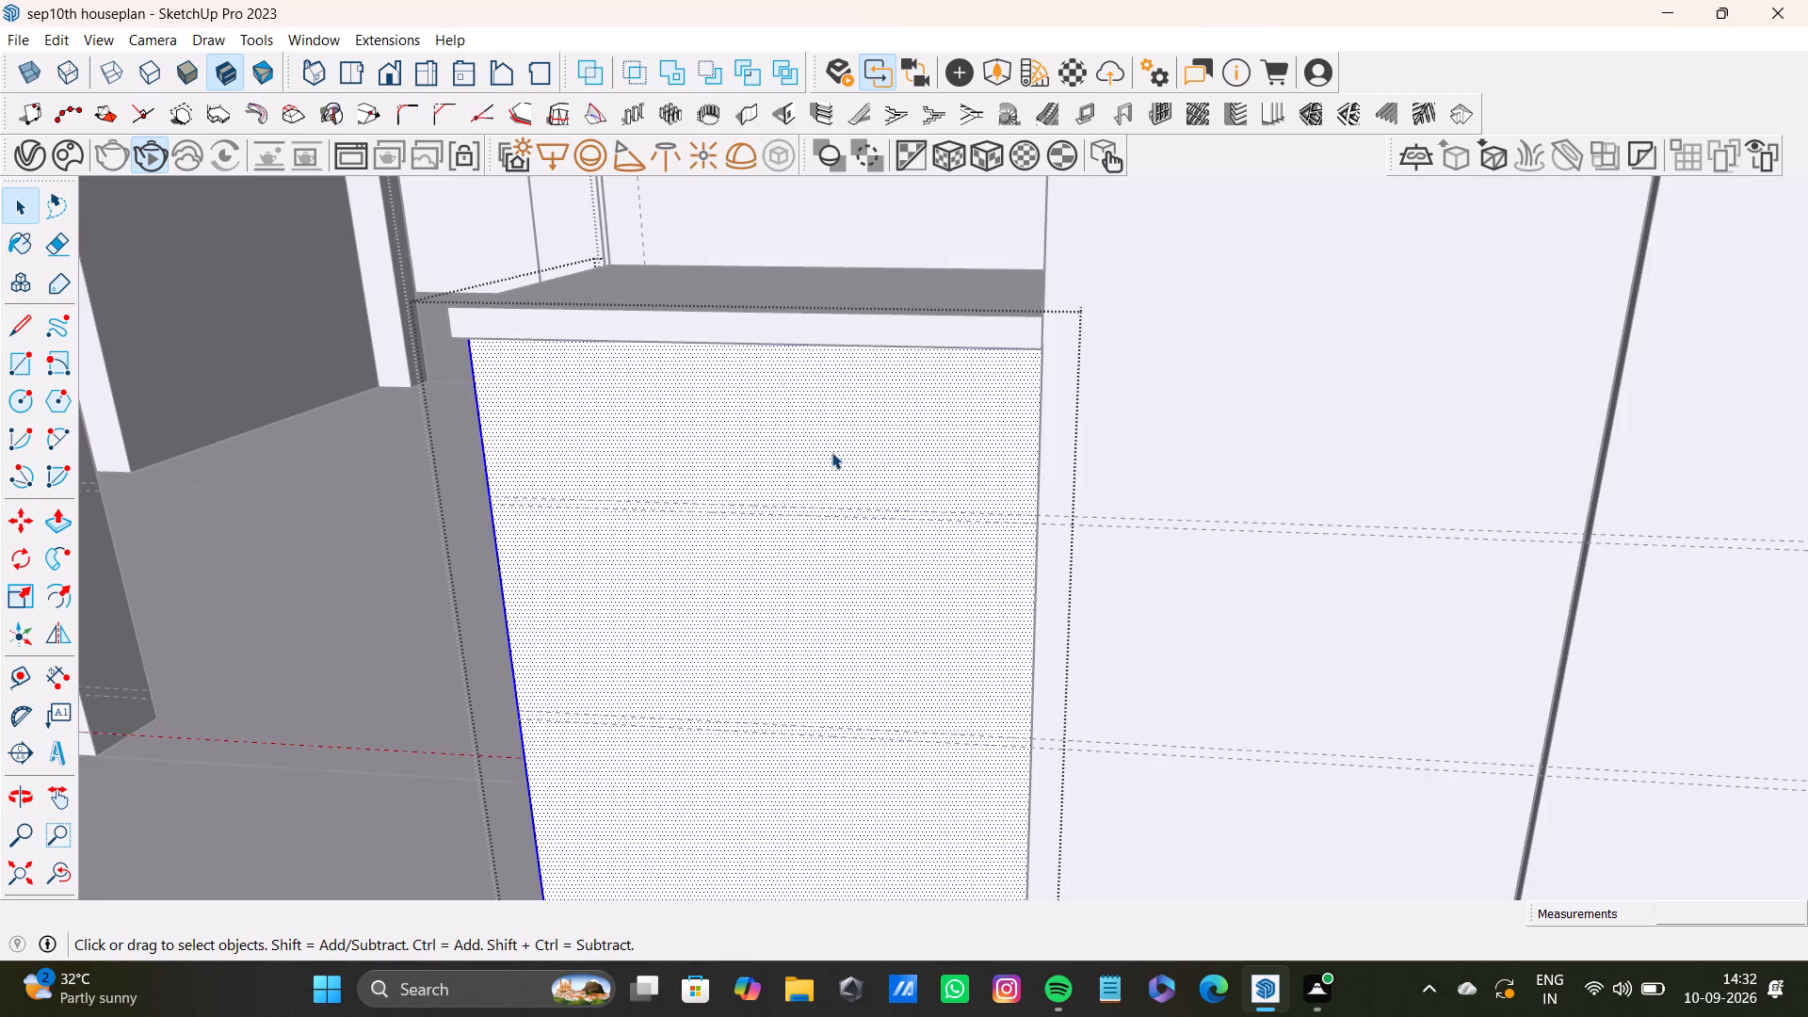
pyautogui.click(831, 452)
# Close the base cabinet front's group and return to editing the whole wardrobe unit.
pyautogui.press('space')
pyautogui.scroll(-12, 826, 461)
pyautogui.moveTo(812, 496); pyautogui.dragTo(869, 531, button='middle')
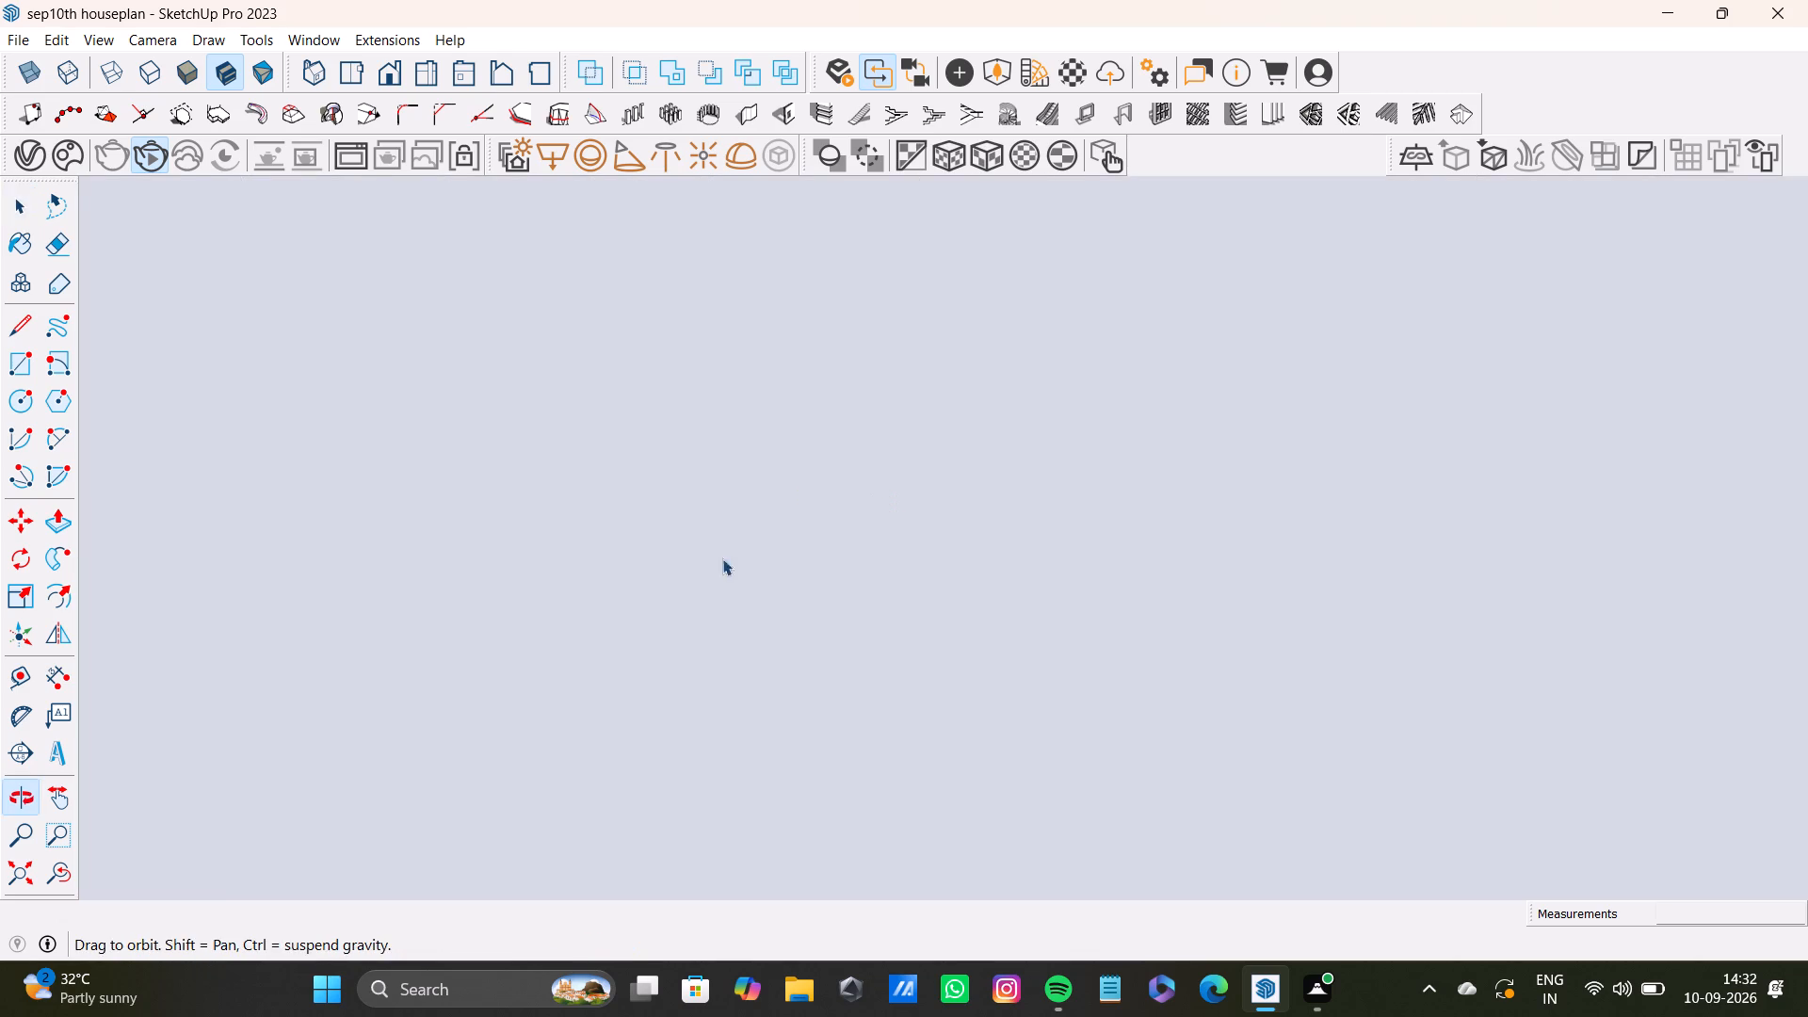
pyautogui.click(57, 887)
pyautogui.click(16, 874)
pyautogui.moveTo(694, 588); pyautogui.dragTo(681, 762, button='middle')
pyautogui.click(980, 233)
pyautogui.press('space')
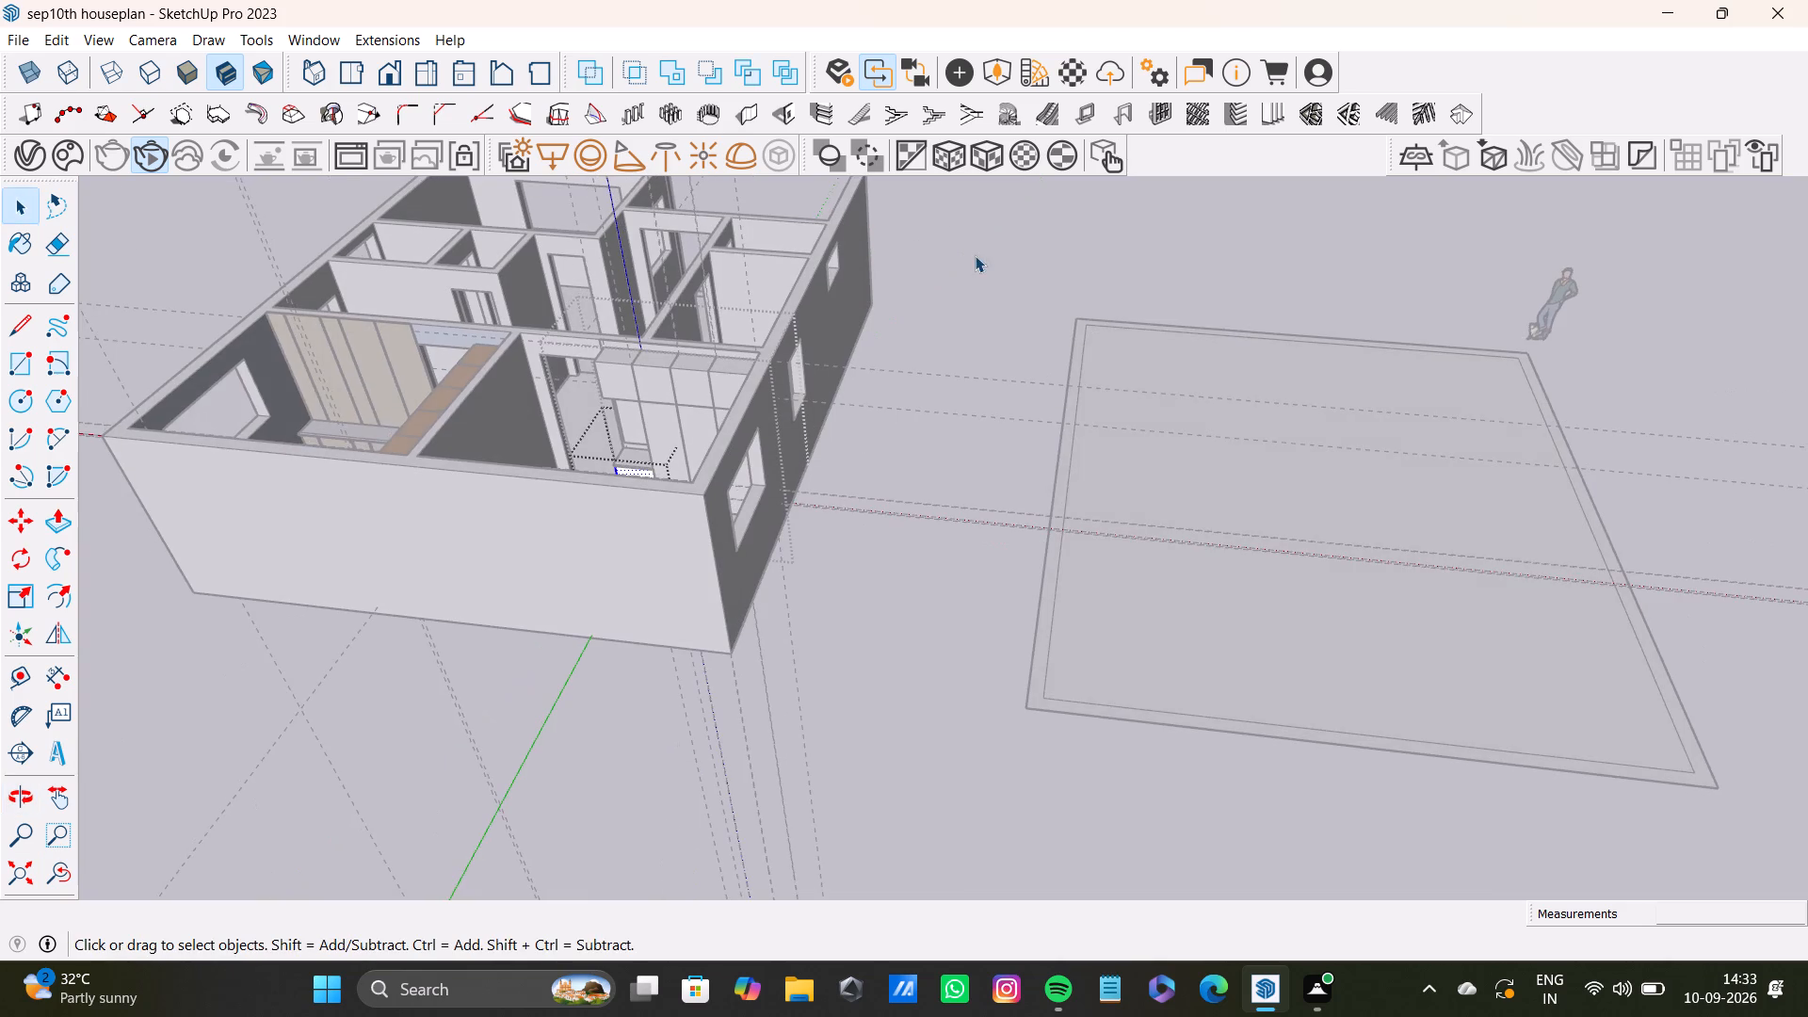
pyautogui.scroll(9, 472, 500)
pyautogui.moveTo(623, 447); pyautogui.dragTo(658, 584, button='middle')
pyautogui.scroll(8, 774, 530)
pyautogui.scroll(-4, 885, 542)
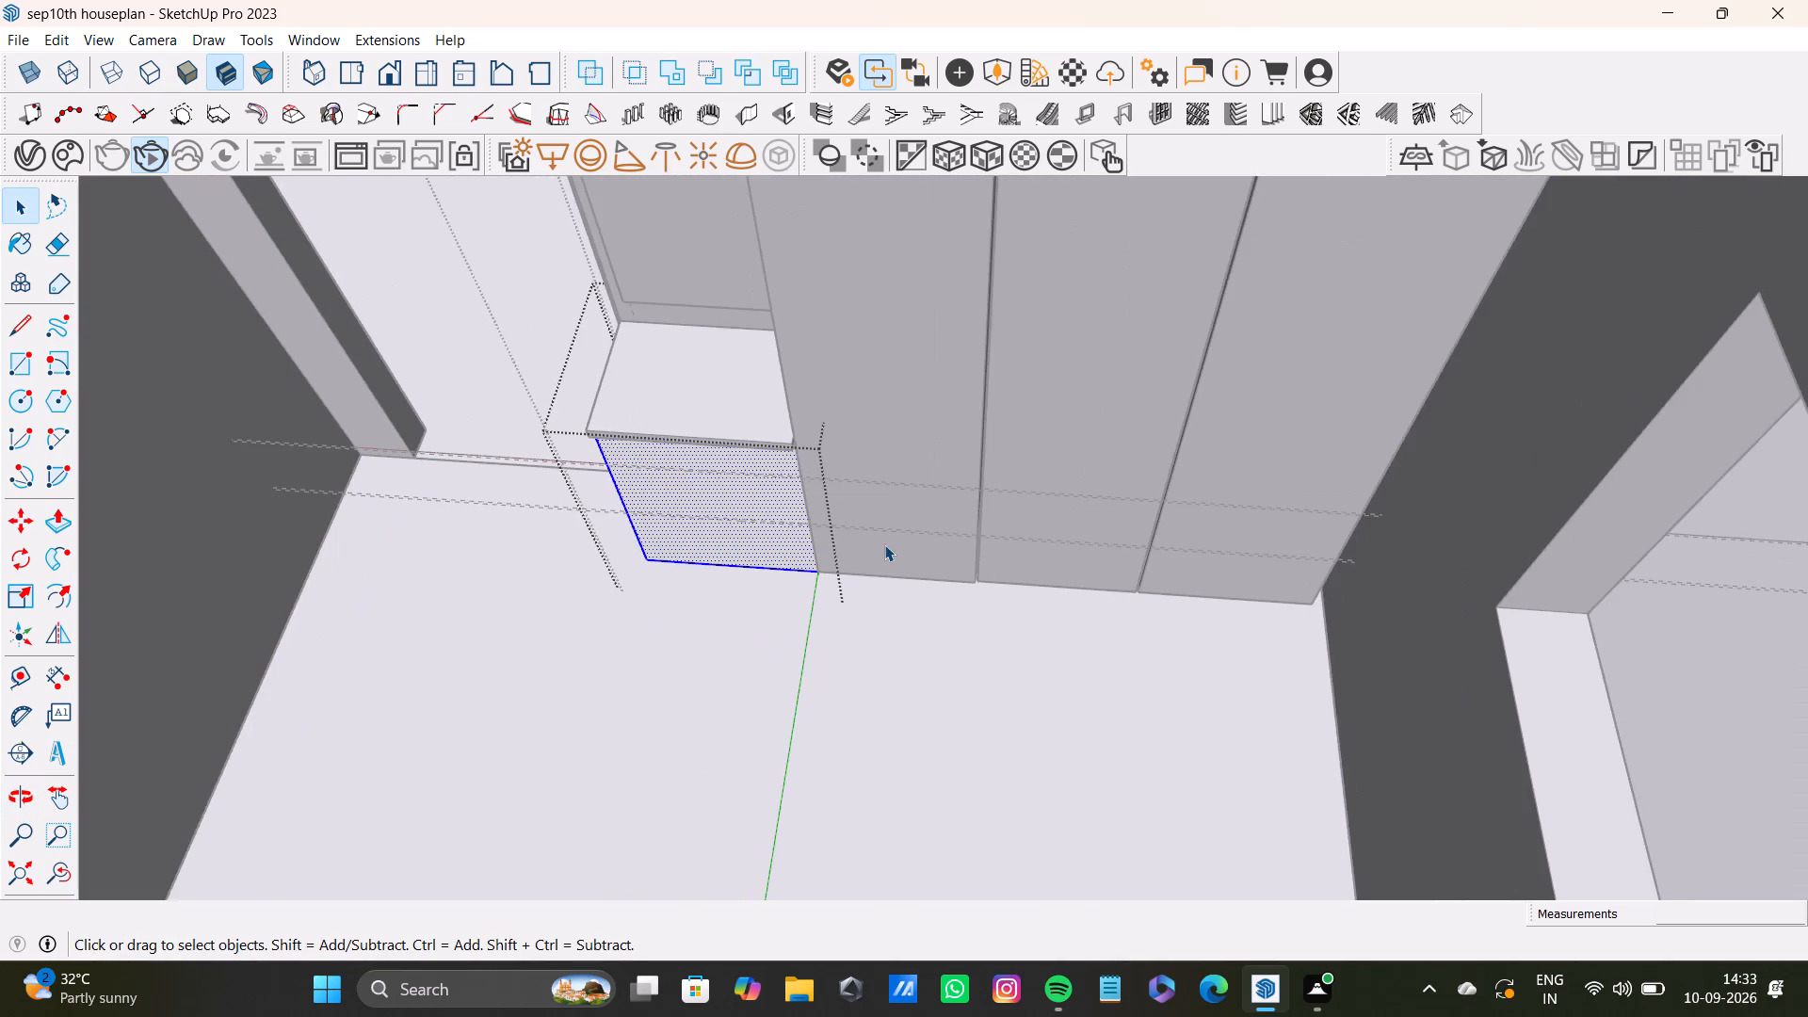
pyautogui.scroll(-8, 884, 544)
pyautogui.doubleClick(1165, 480)
# Examine the wardrobe unit, its base cabinet, and the panel in the open niche above it from several angles.
pyautogui.scroll(13, 820, 553)
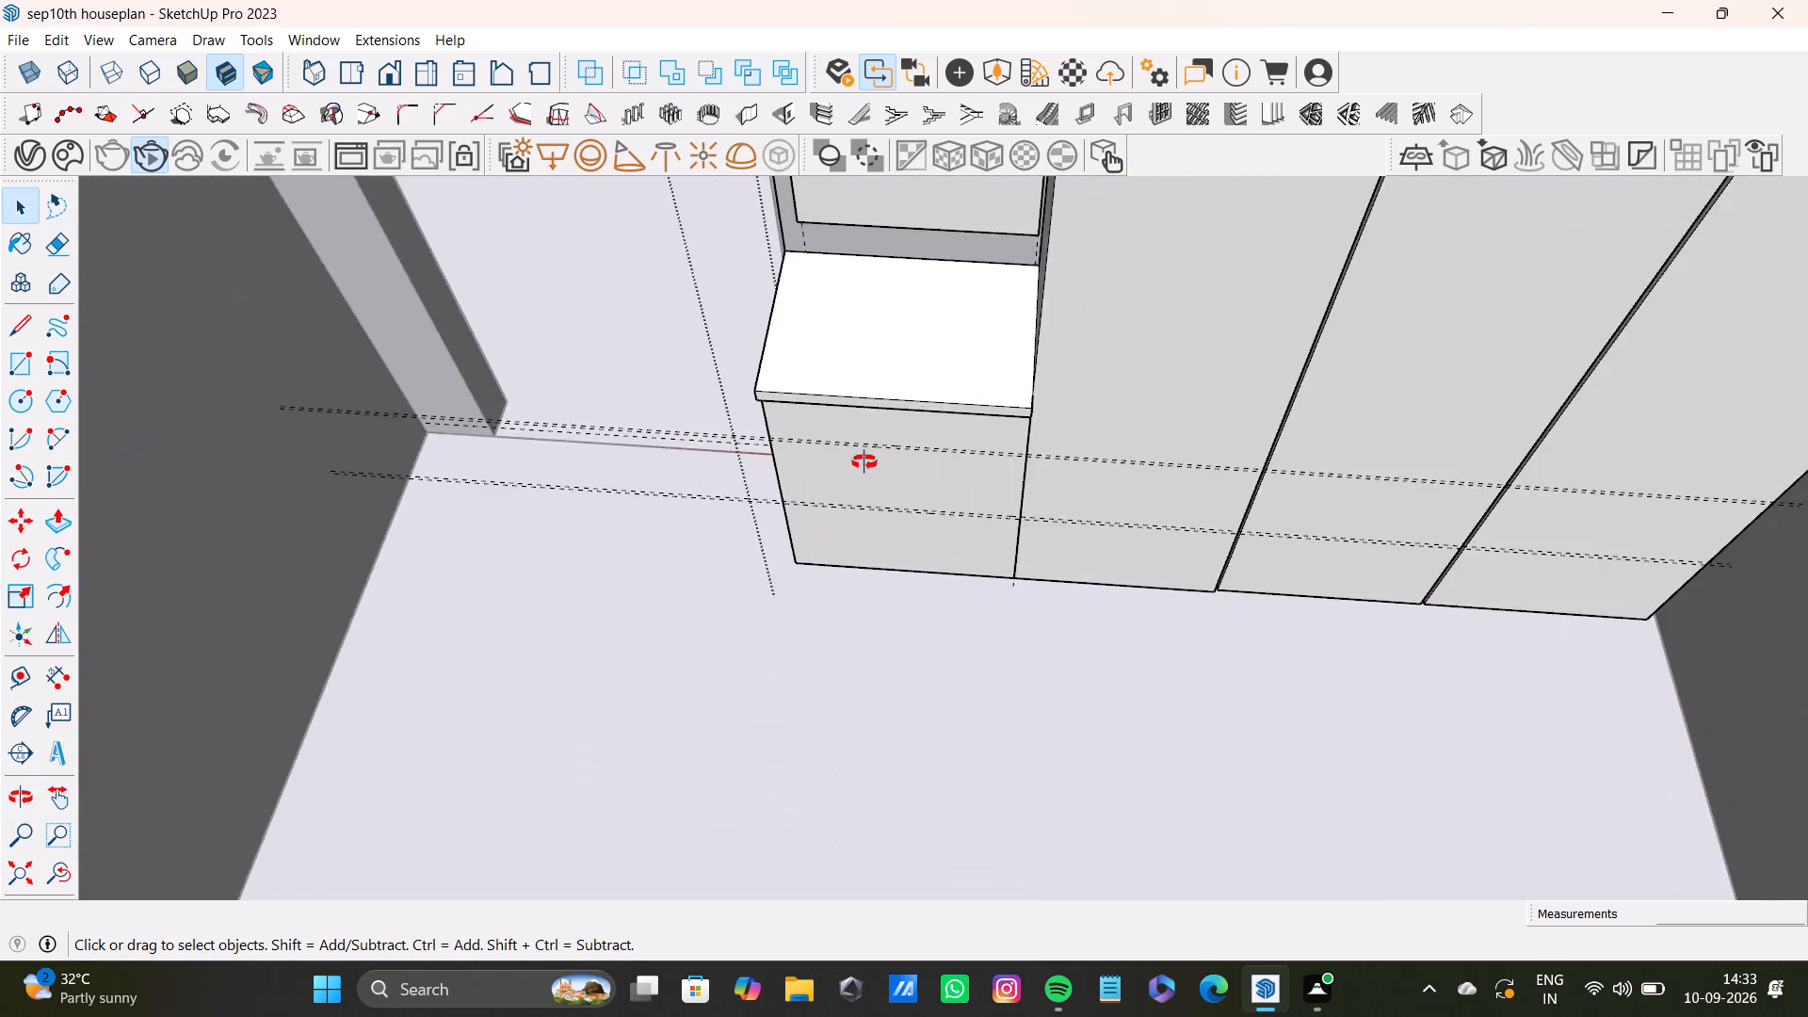
pyautogui.moveTo(843, 520); pyautogui.dragTo(914, 338, button='middle')
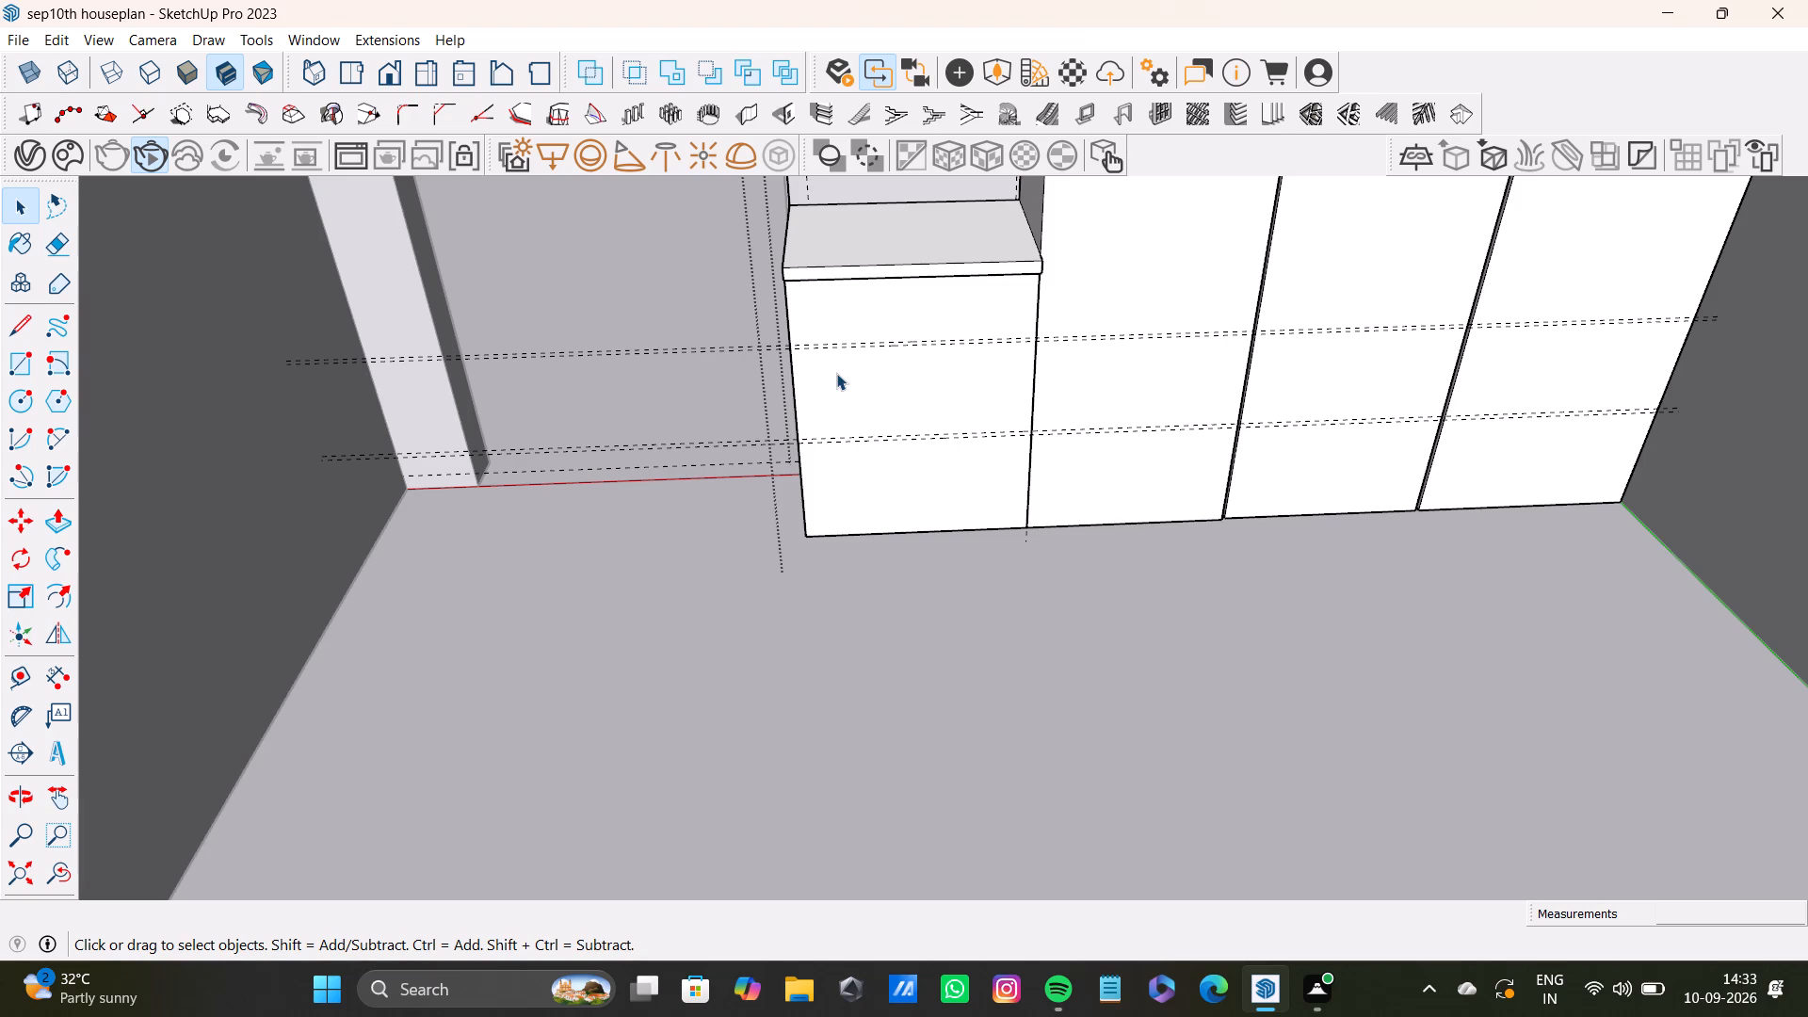
pyautogui.scroll(-4, 799, 270)
pyautogui.keyDown('shift'); pyautogui.moveTo(872, 221); pyautogui.dragTo(867, 376, button='middle'); pyautogui.keyUp('shift')
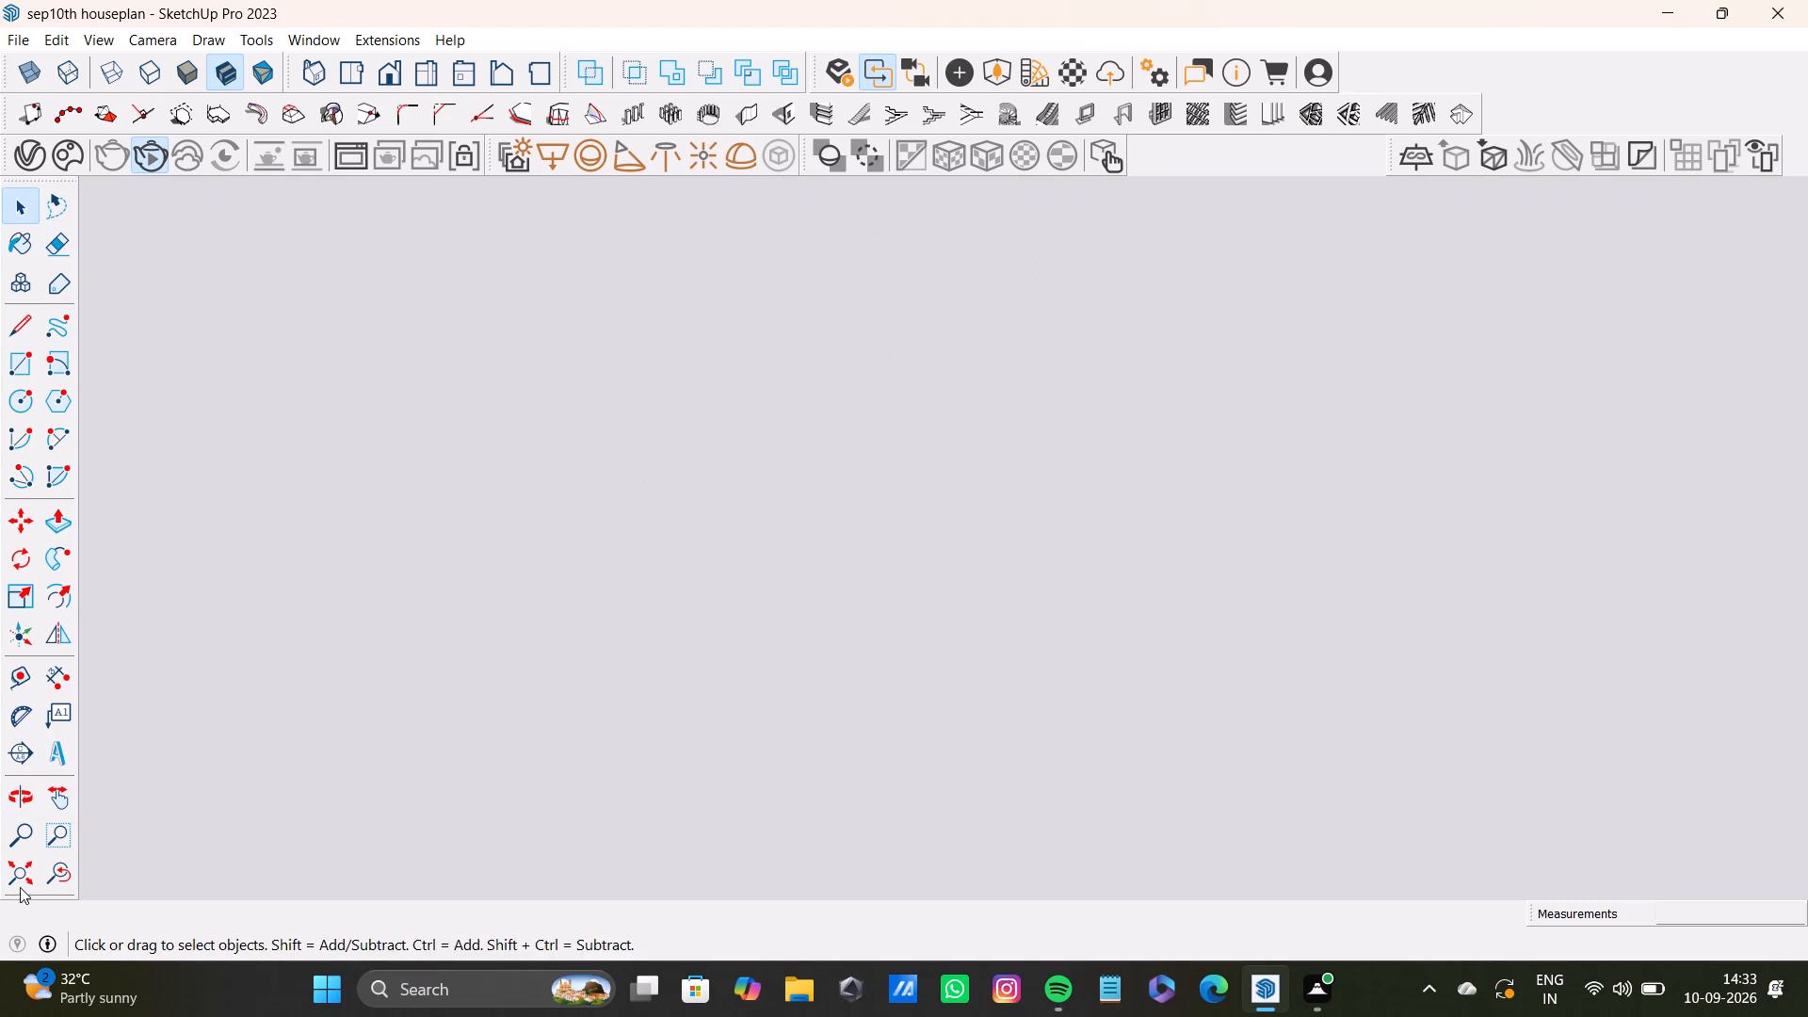
pyautogui.click(20, 874)
pyautogui.moveTo(755, 516); pyautogui.dragTo(760, 727, button='middle')
pyautogui.scroll(13, 702, 738)
pyautogui.moveTo(689, 747); pyautogui.dragTo(819, 675, button='middle')
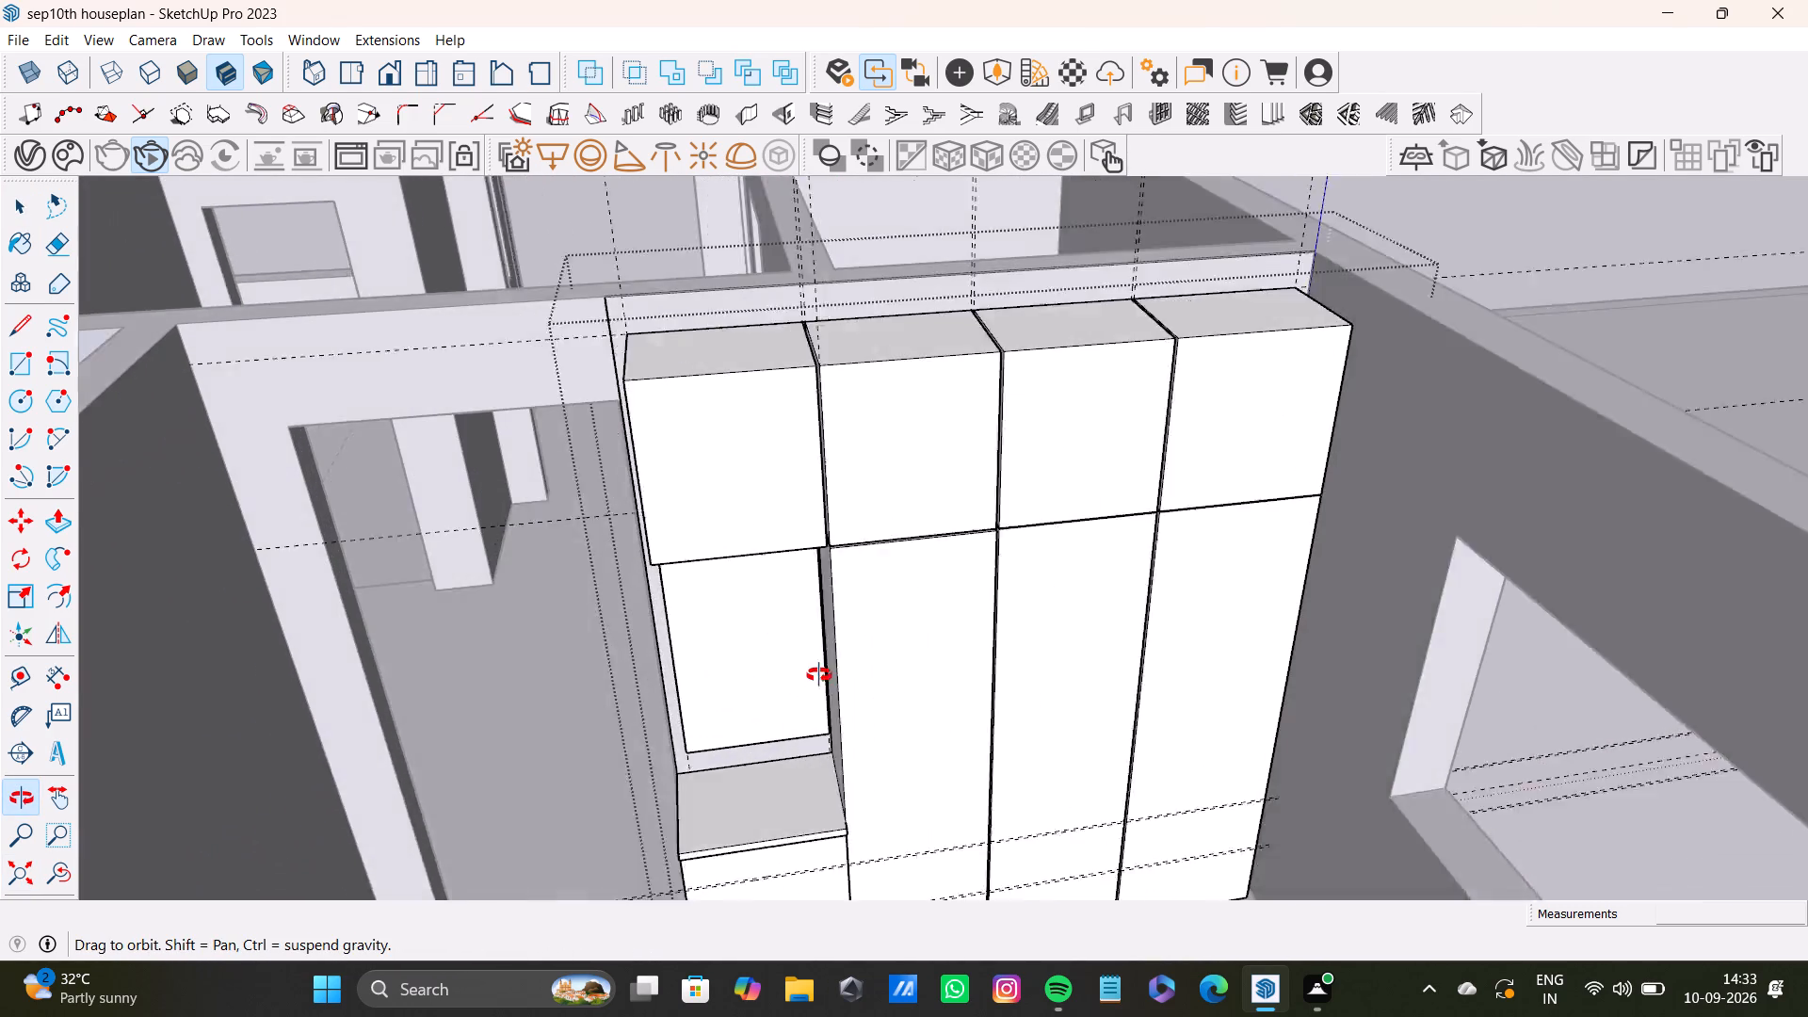
pyautogui.moveTo(819, 675); pyautogui.dragTo(823, 678, button='middle')
pyautogui.scroll(6, 850, 627)
pyautogui.scroll(-3, 852, 596)
pyautogui.keyDown('shift'); pyautogui.moveTo(852, 596); pyautogui.dragTo(866, 739, button='middle'); pyautogui.keyUp('shift')
pyautogui.moveTo(853, 713); pyautogui.dragTo(852, 588, button='middle')
pyautogui.scroll(2, 844, 539)
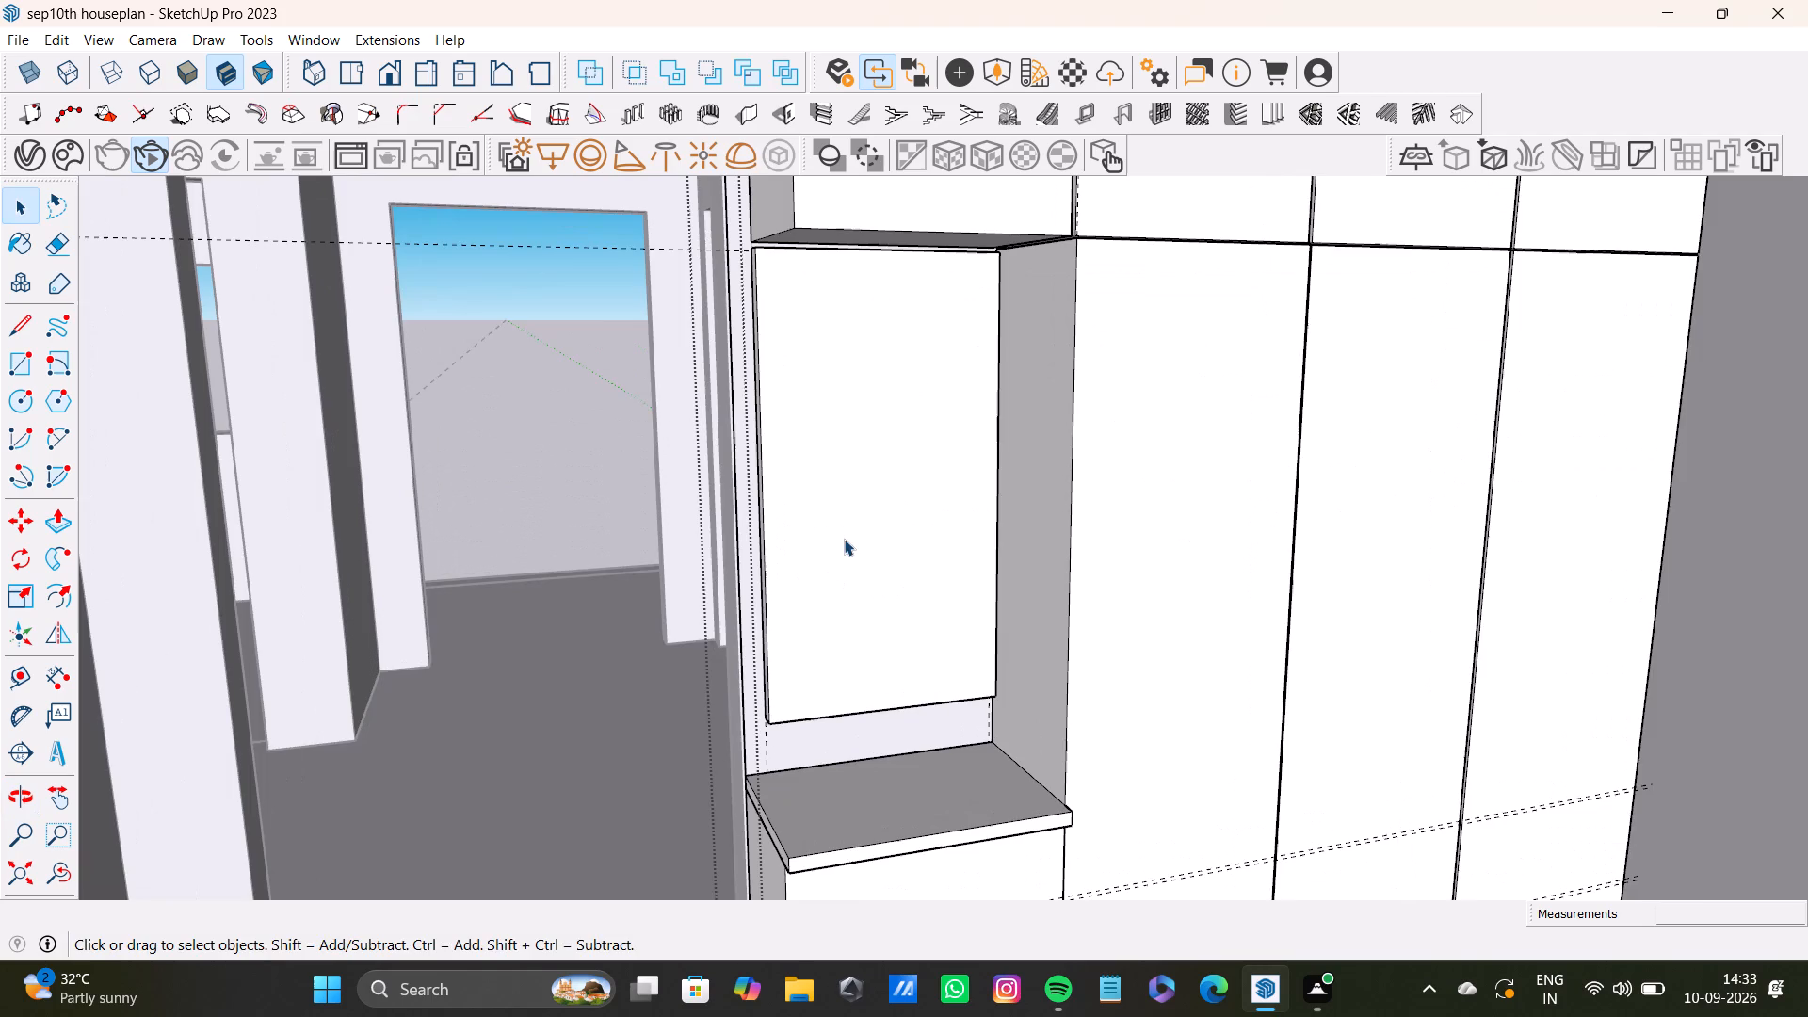
pyautogui.keyDown('shift'); pyautogui.moveTo(857, 520); pyautogui.dragTo(844, 620, button='middle'); pyautogui.keyUp('shift')
pyautogui.scroll(2, 759, 442)
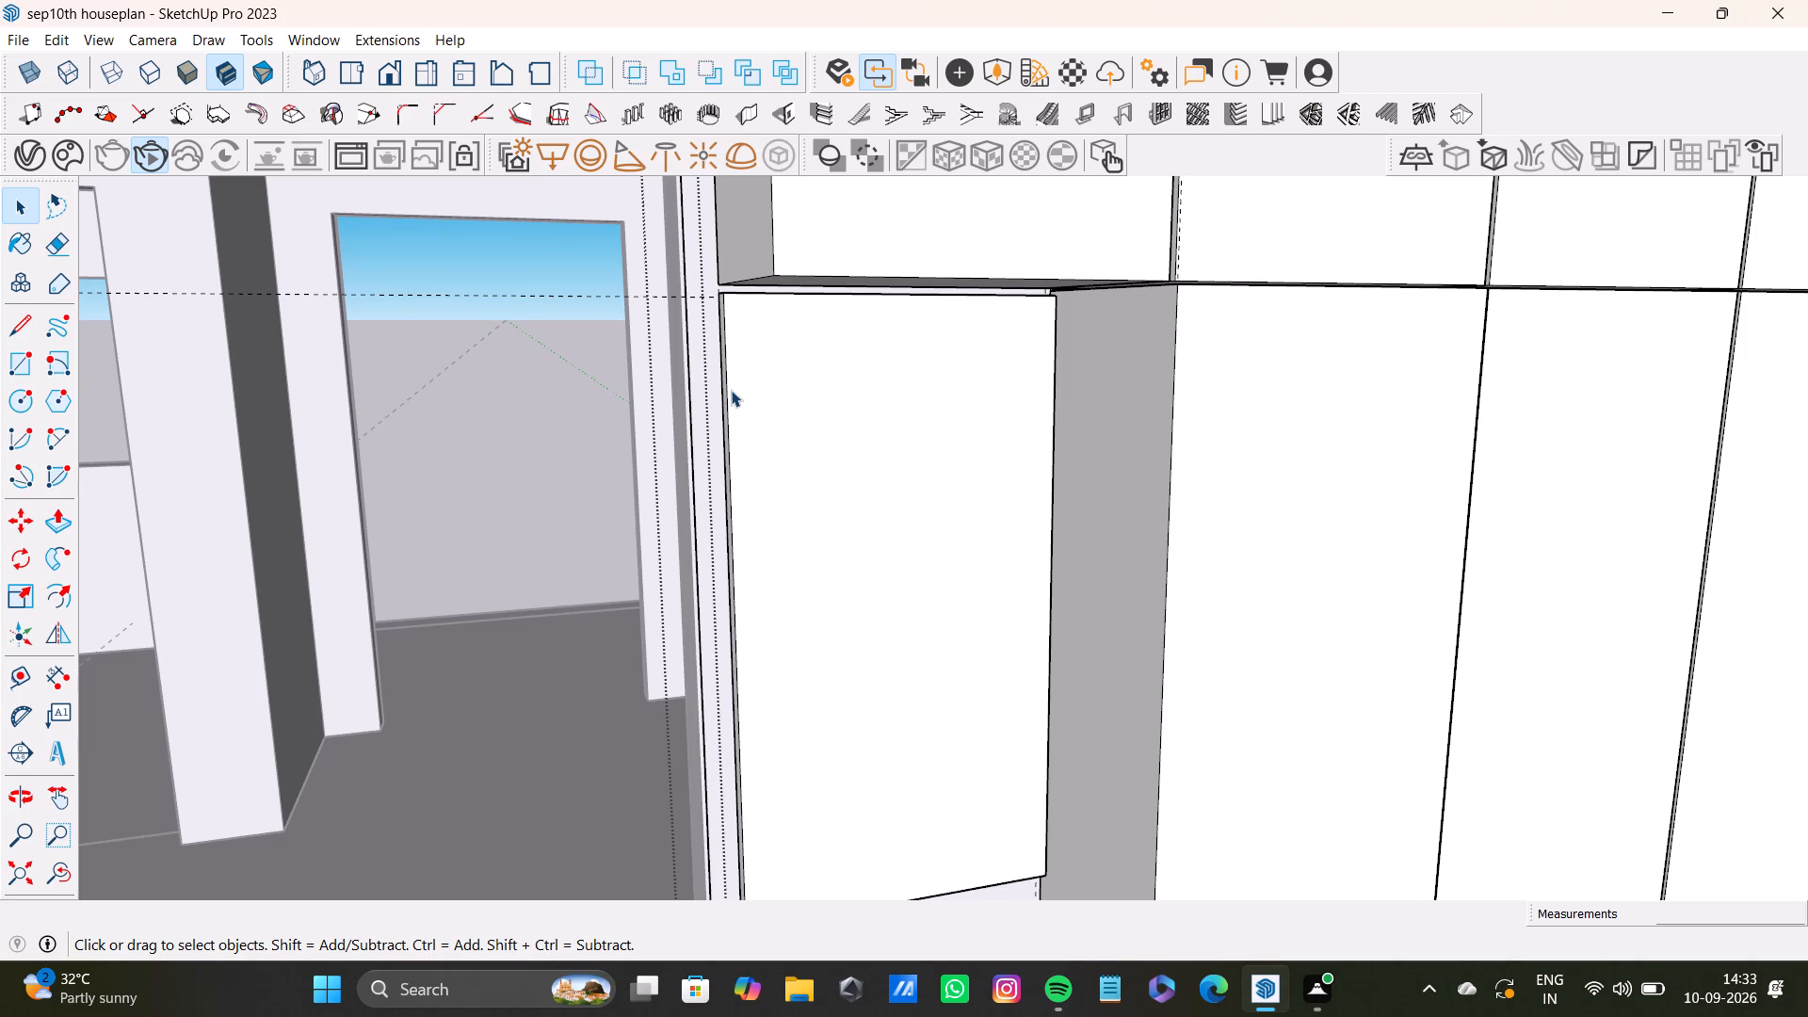
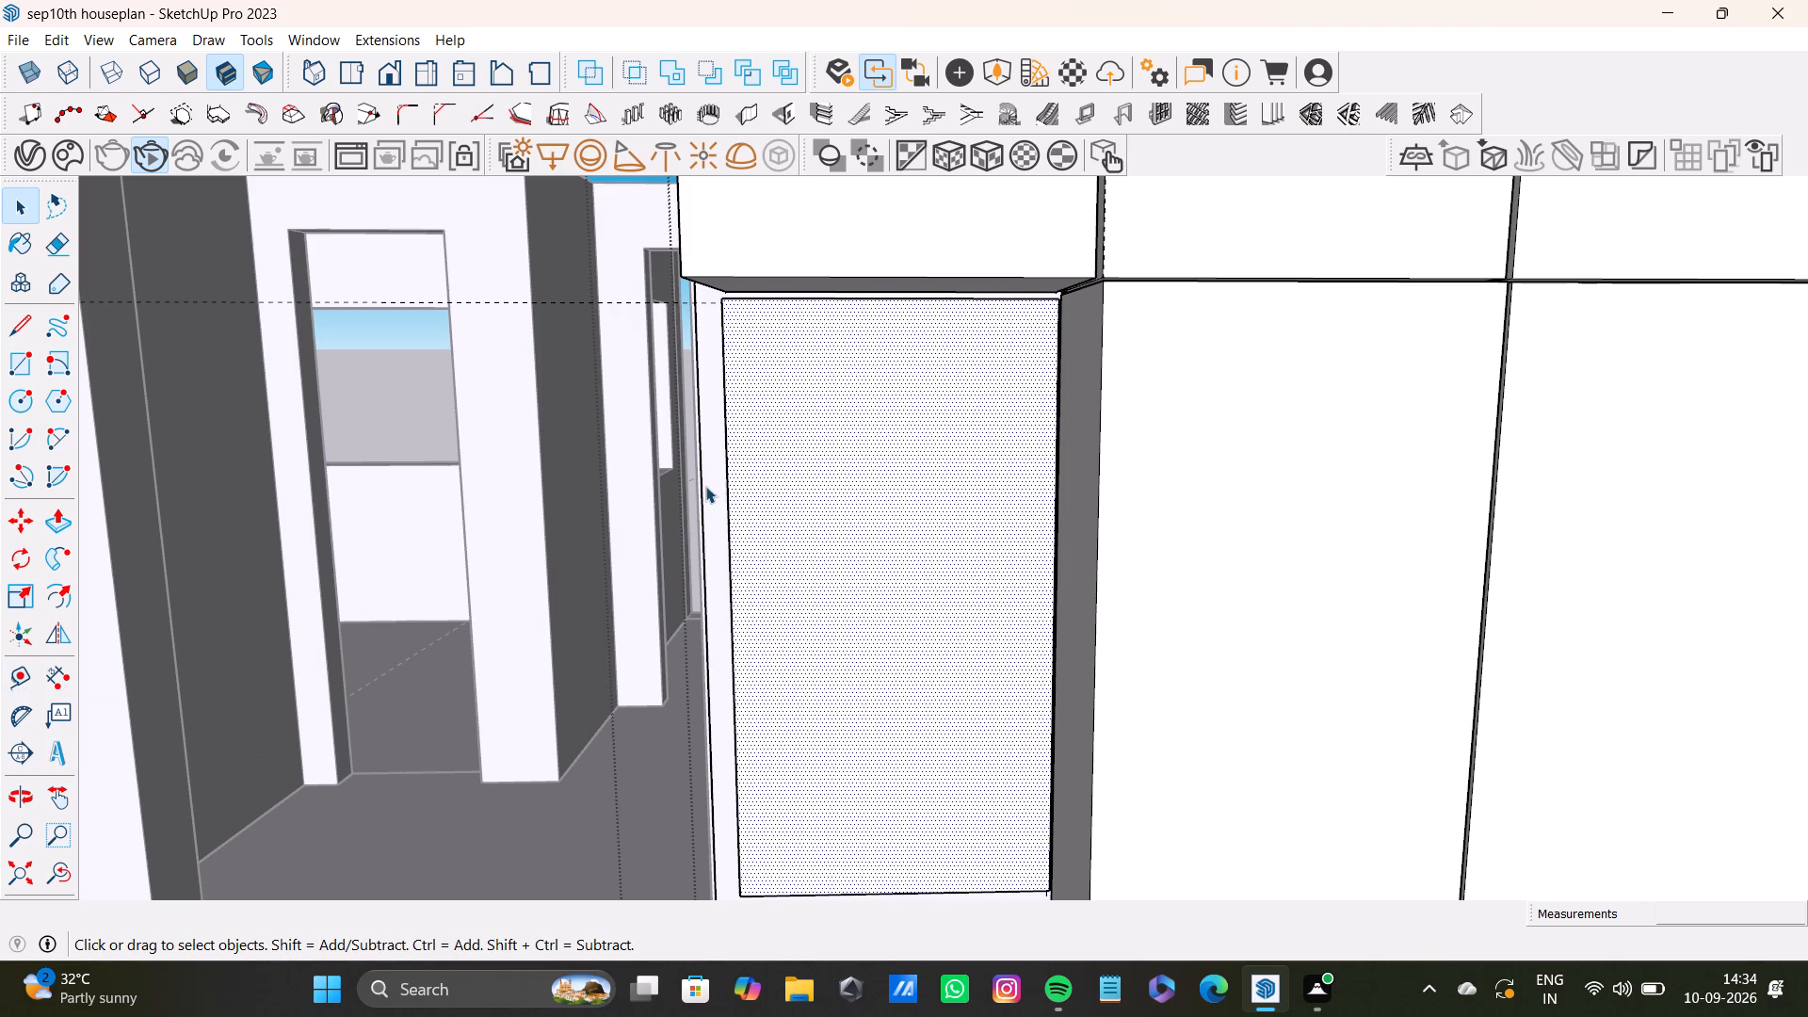
# Place a vertical guide down the middle of the niche's back panel, about 11 15/16 in from its left edge.
pyautogui.press('space')
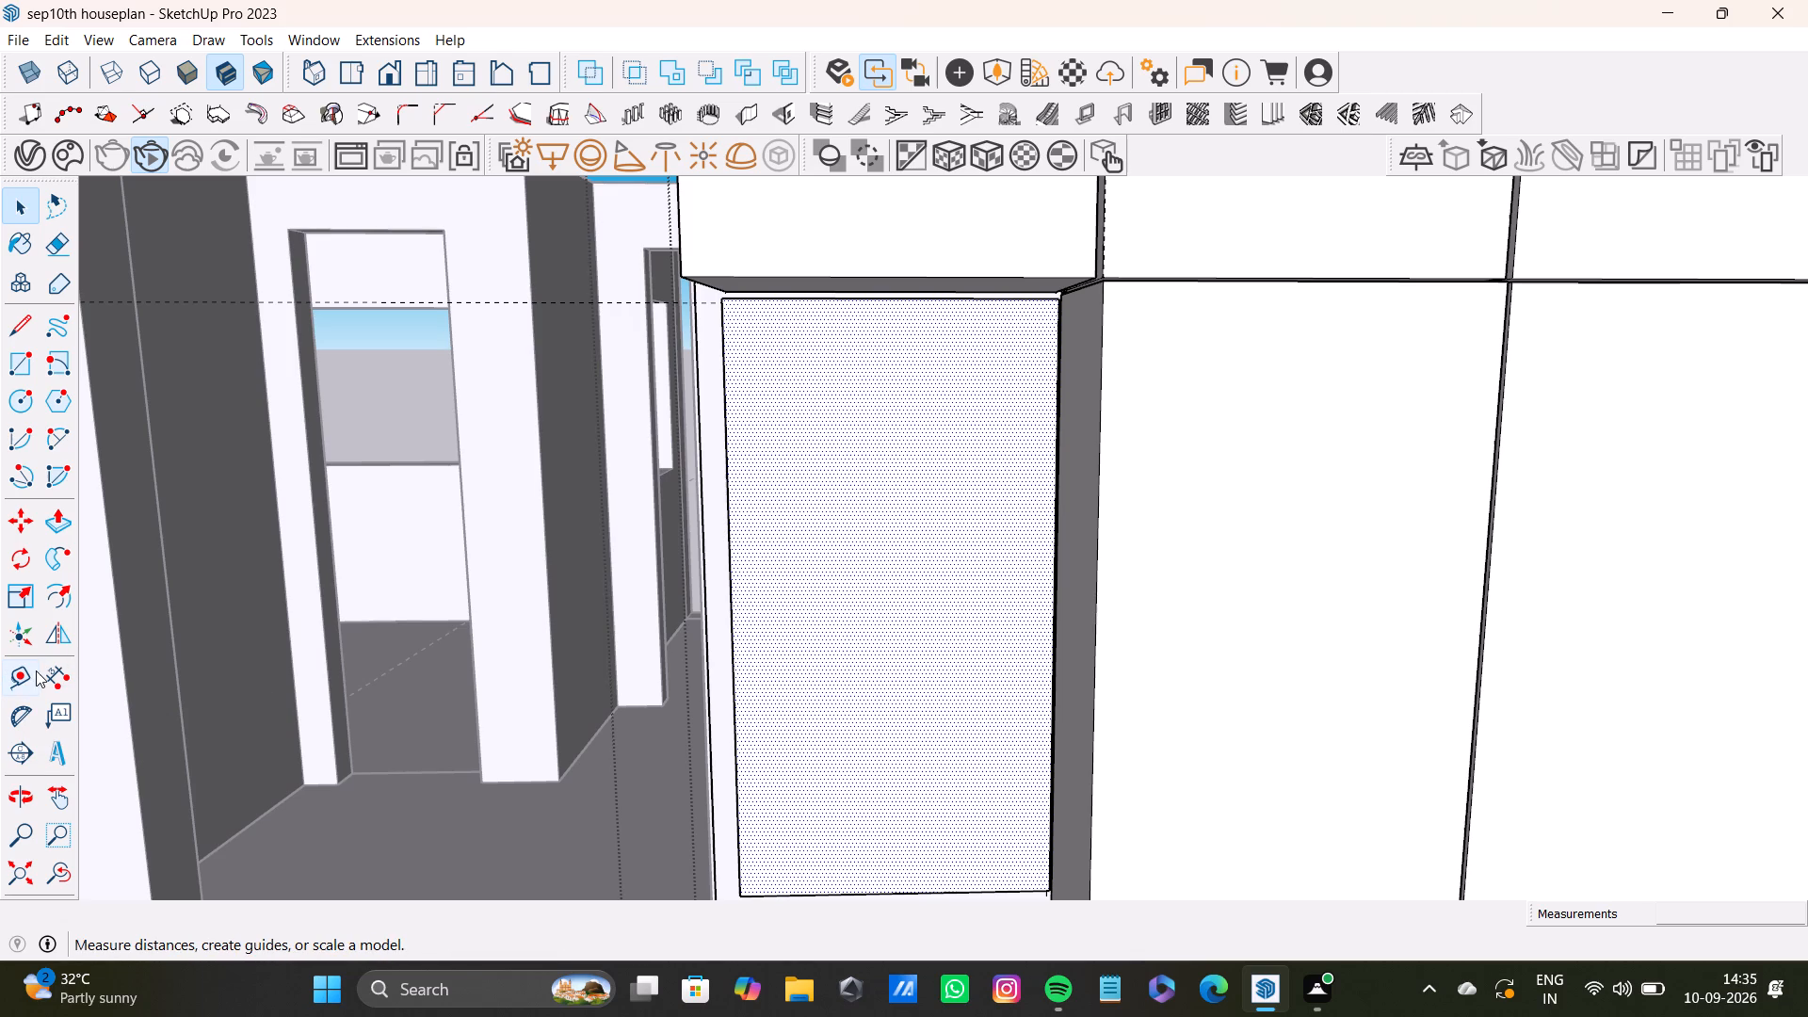
pyautogui.click(24, 672)
pyautogui.scroll(3, 770, 654)
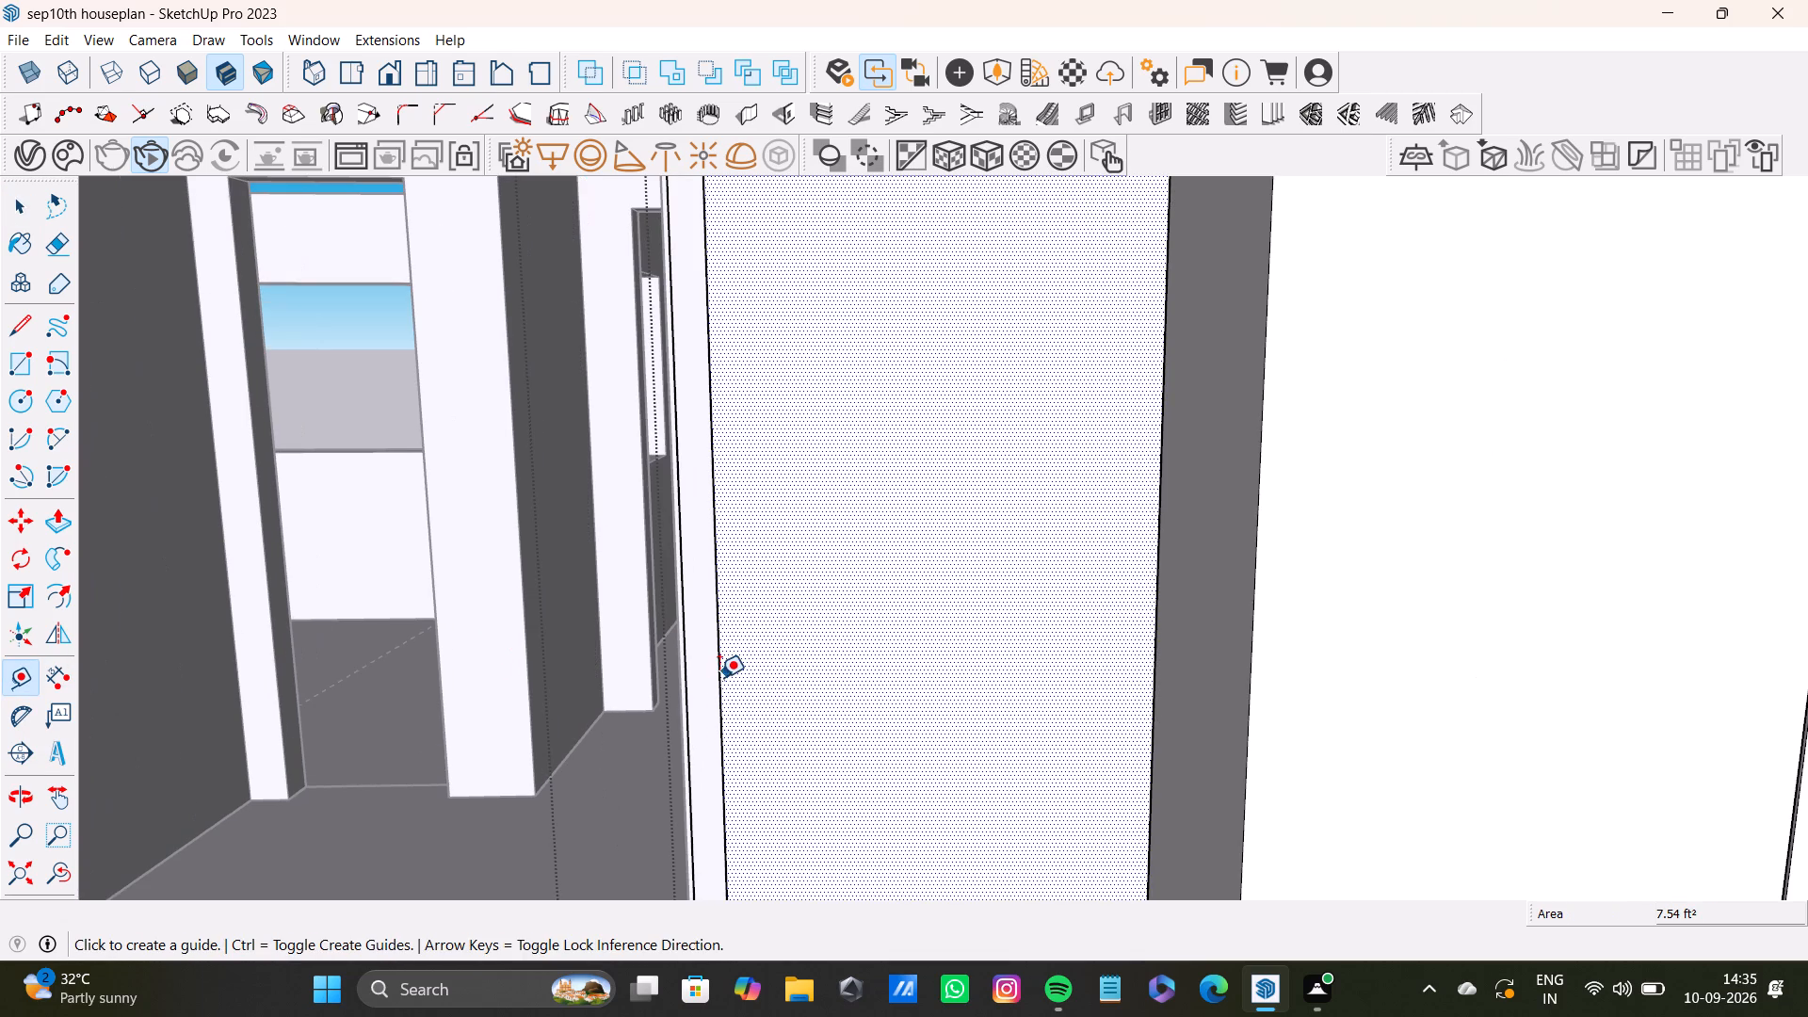
pyautogui.click(721, 676)
pyautogui.scroll(-4, 928, 714)
pyautogui.moveTo(933, 697); pyautogui.dragTo(923, 700, button='middle')
pyautogui.moveTo(946, 668); pyautogui.dragTo(912, 621, button='middle')
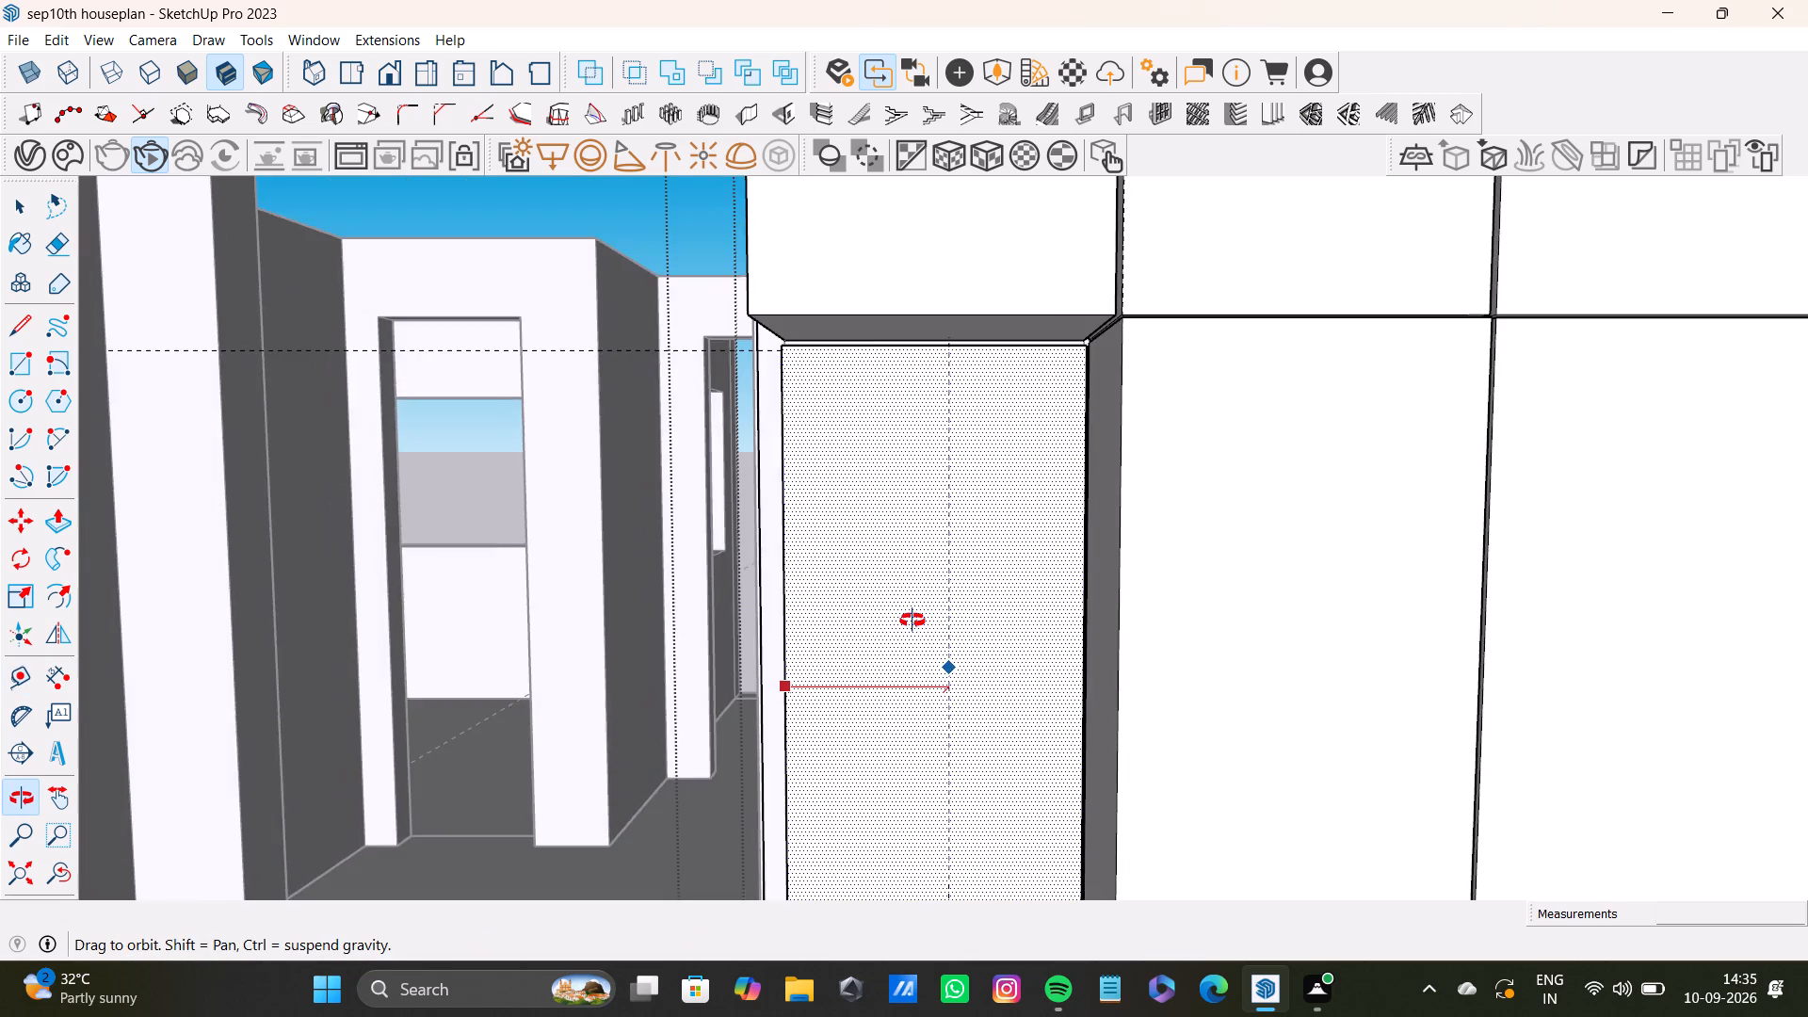
pyautogui.moveTo(912, 621); pyautogui.dragTo(953, 628, button='middle')
pyautogui.click(933, 655)
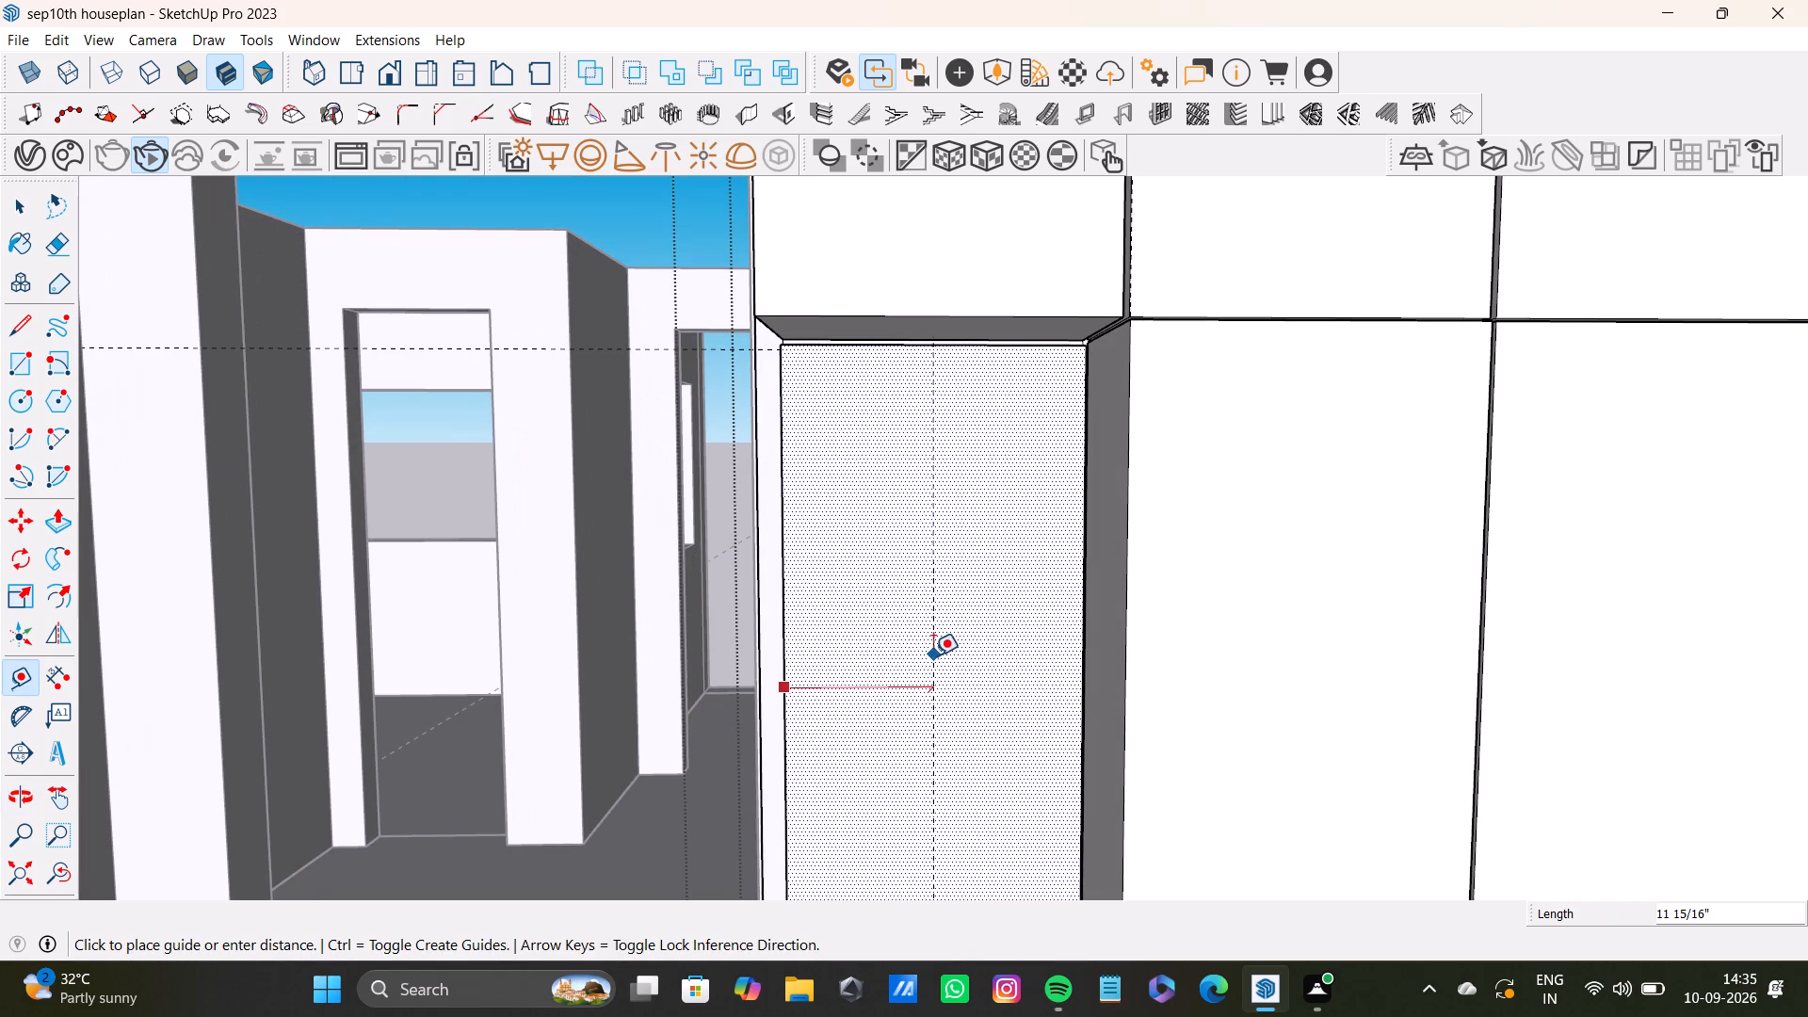
# Place a horizontal guide across the niche panel about 9 13/16 in below its top edge.
pyautogui.click(920, 345)
pyautogui.scroll(-3, 887, 475)
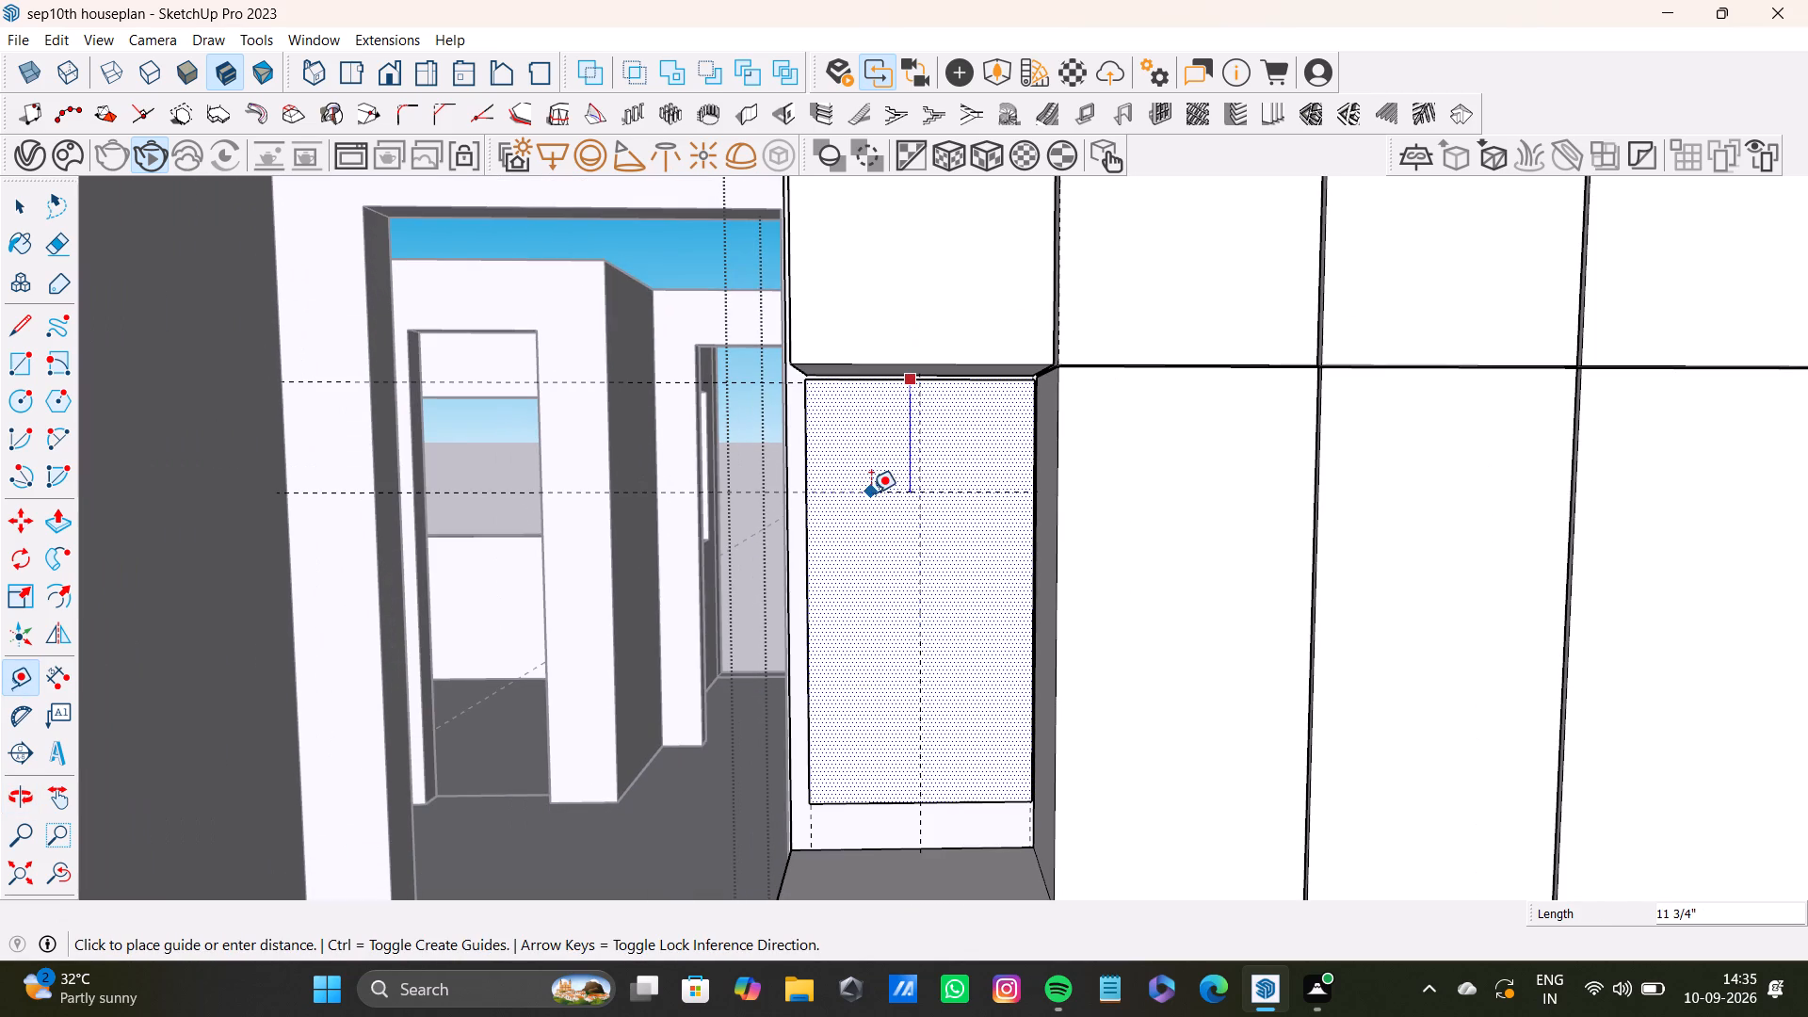
pyautogui.moveTo(871, 492); pyautogui.dragTo(917, 492, button='middle')
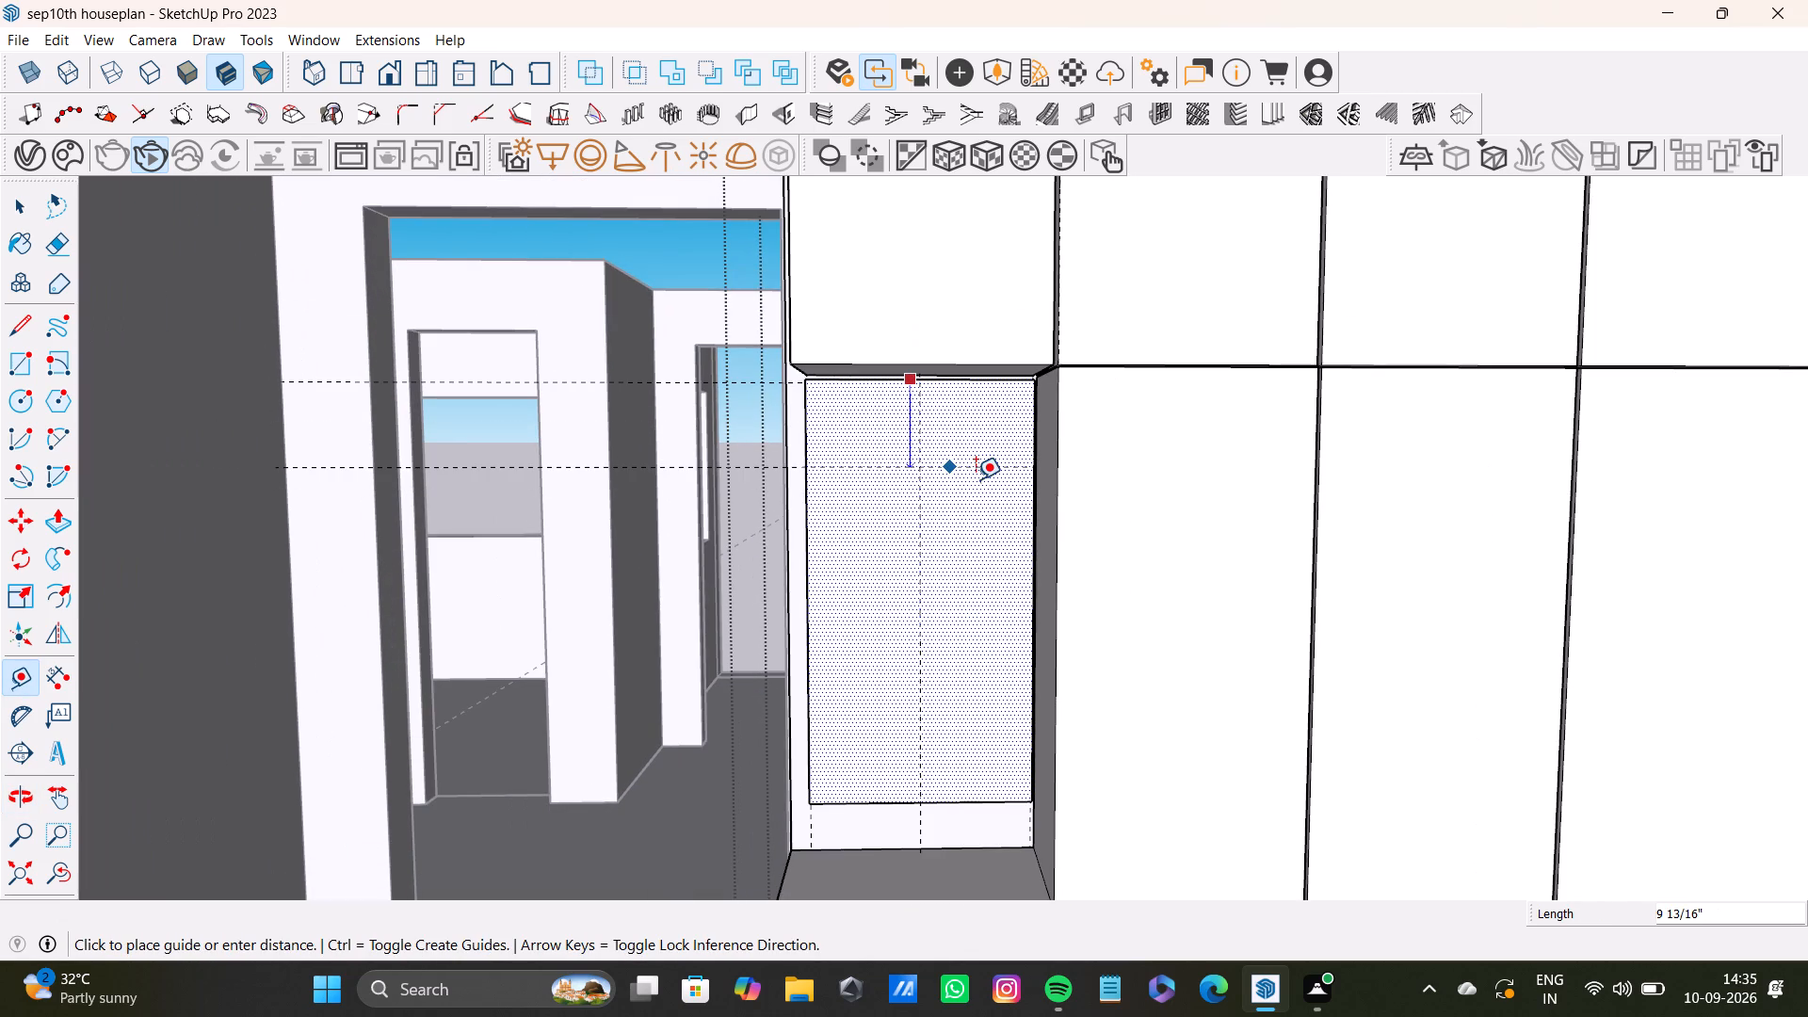
pyautogui.click(976, 479)
pyautogui.scroll(4, 963, 472)
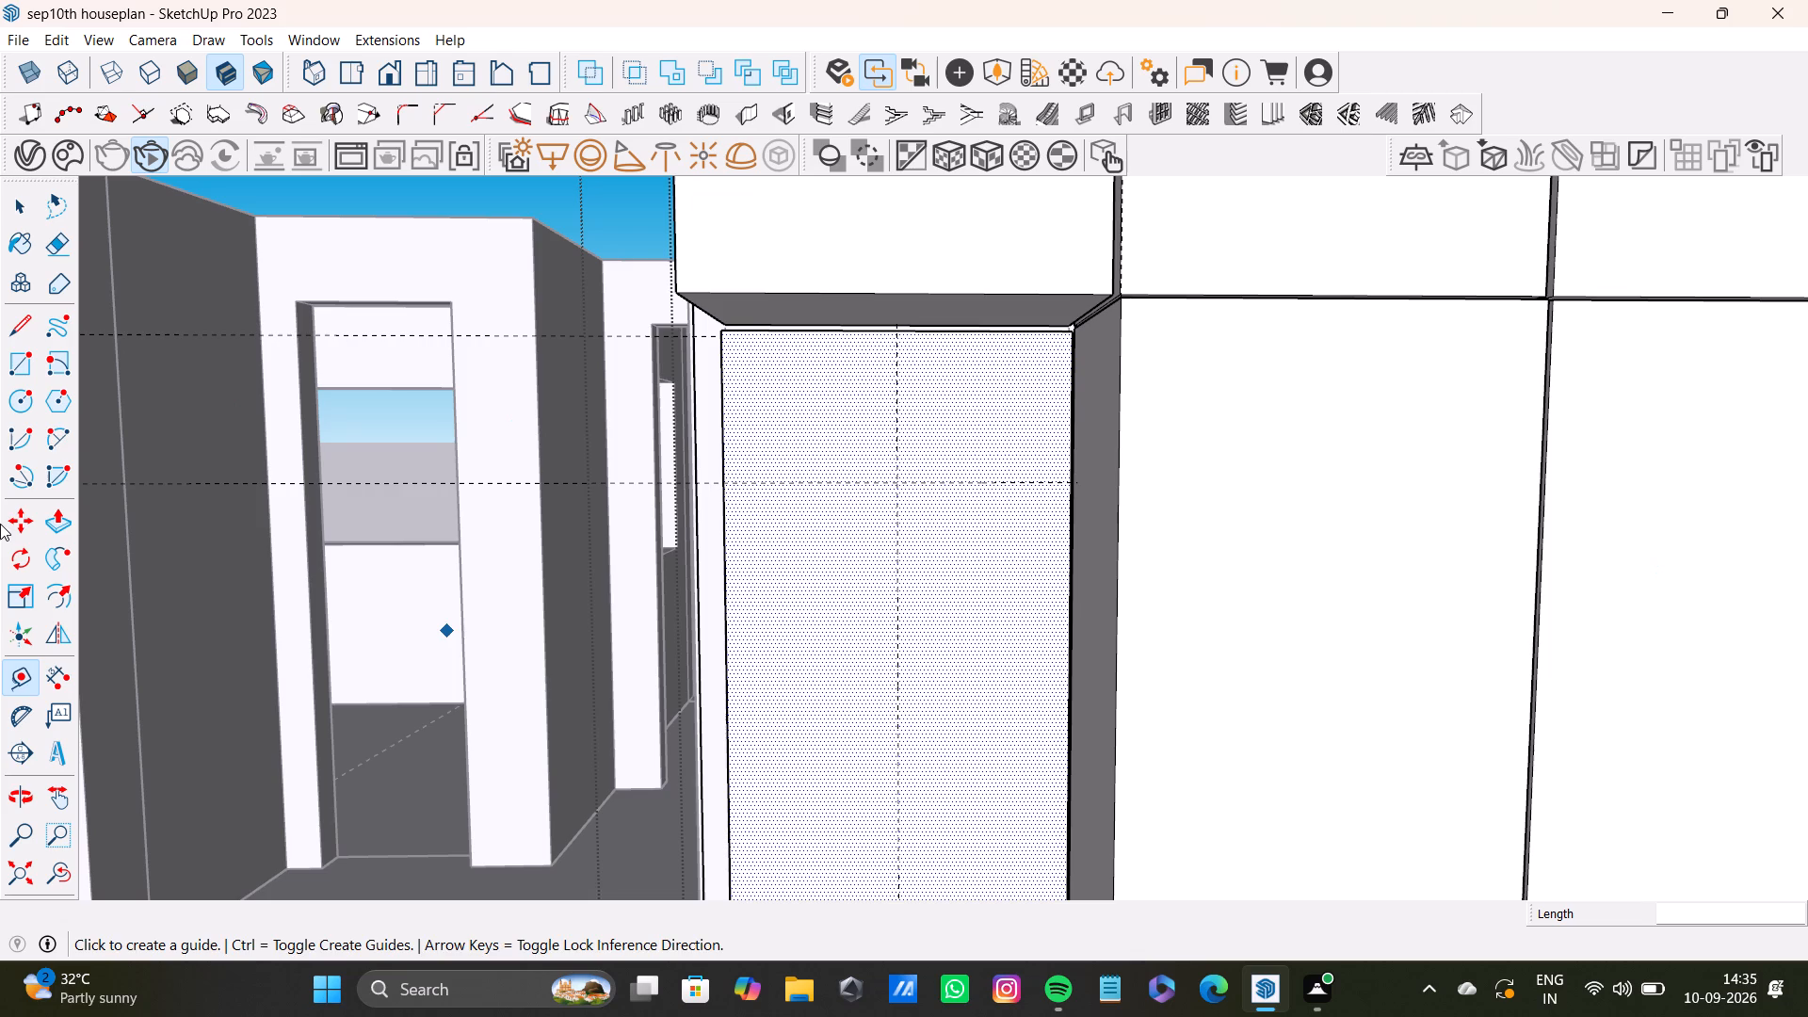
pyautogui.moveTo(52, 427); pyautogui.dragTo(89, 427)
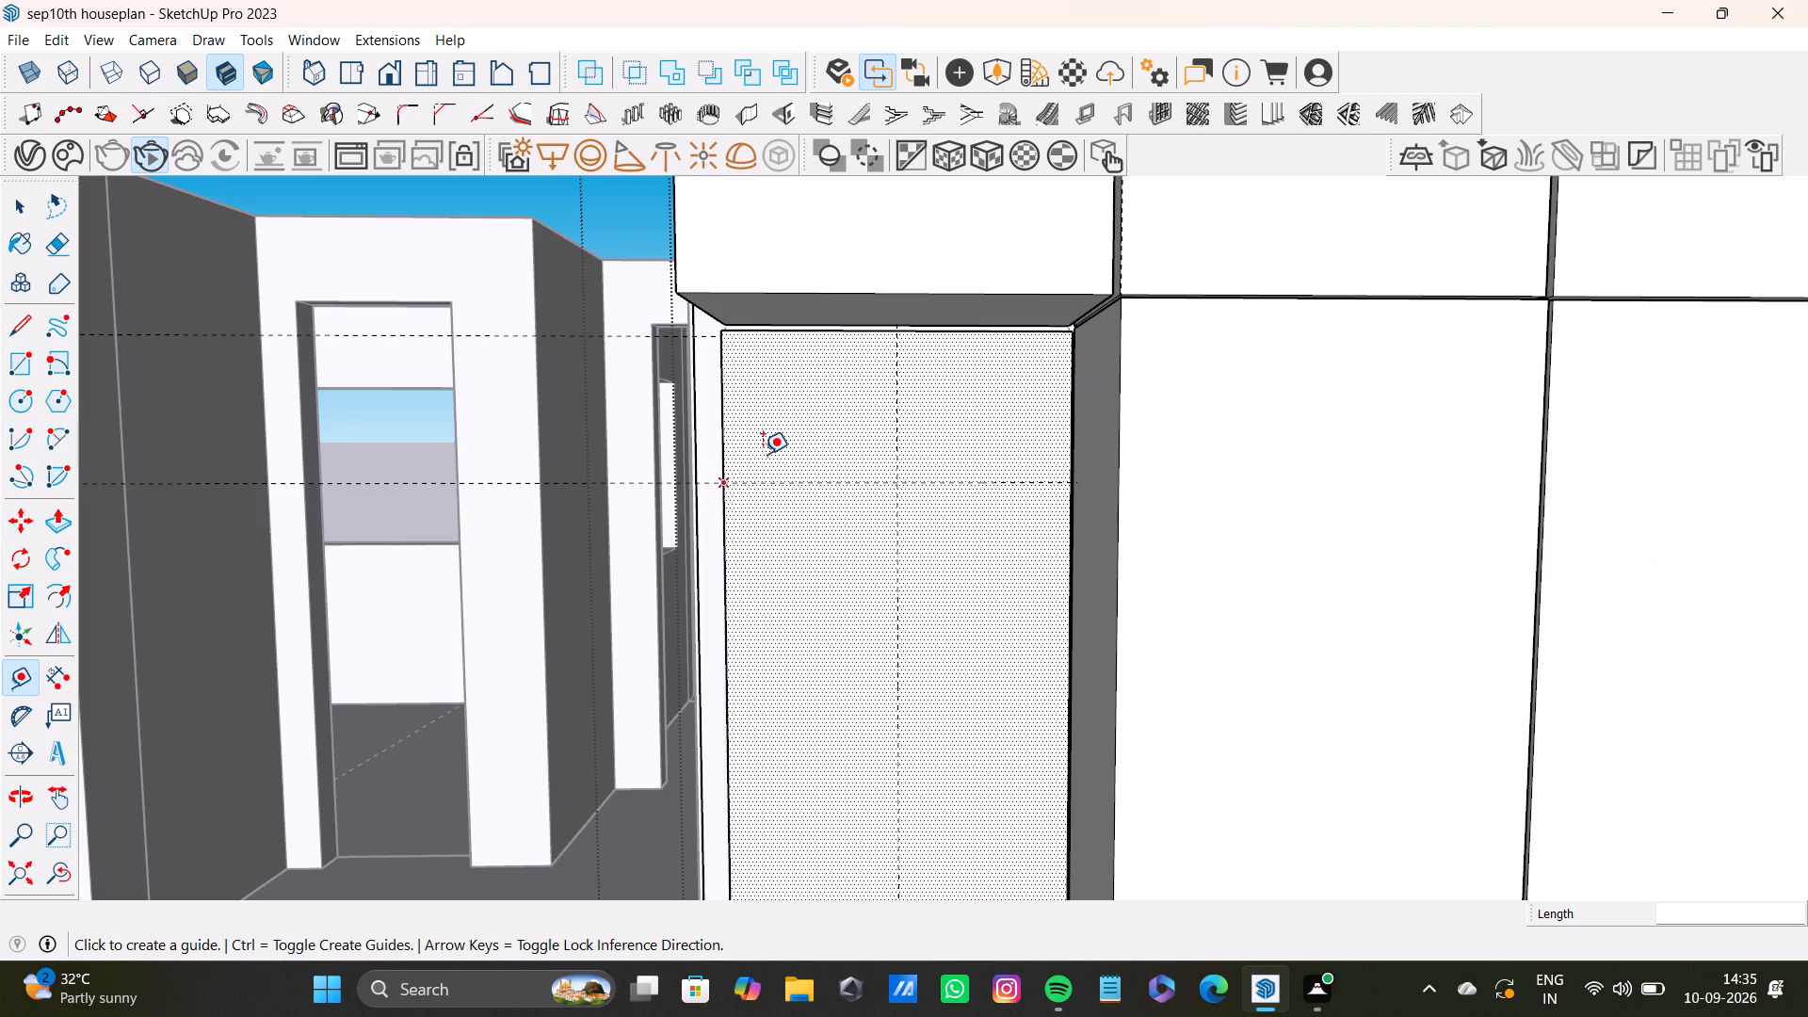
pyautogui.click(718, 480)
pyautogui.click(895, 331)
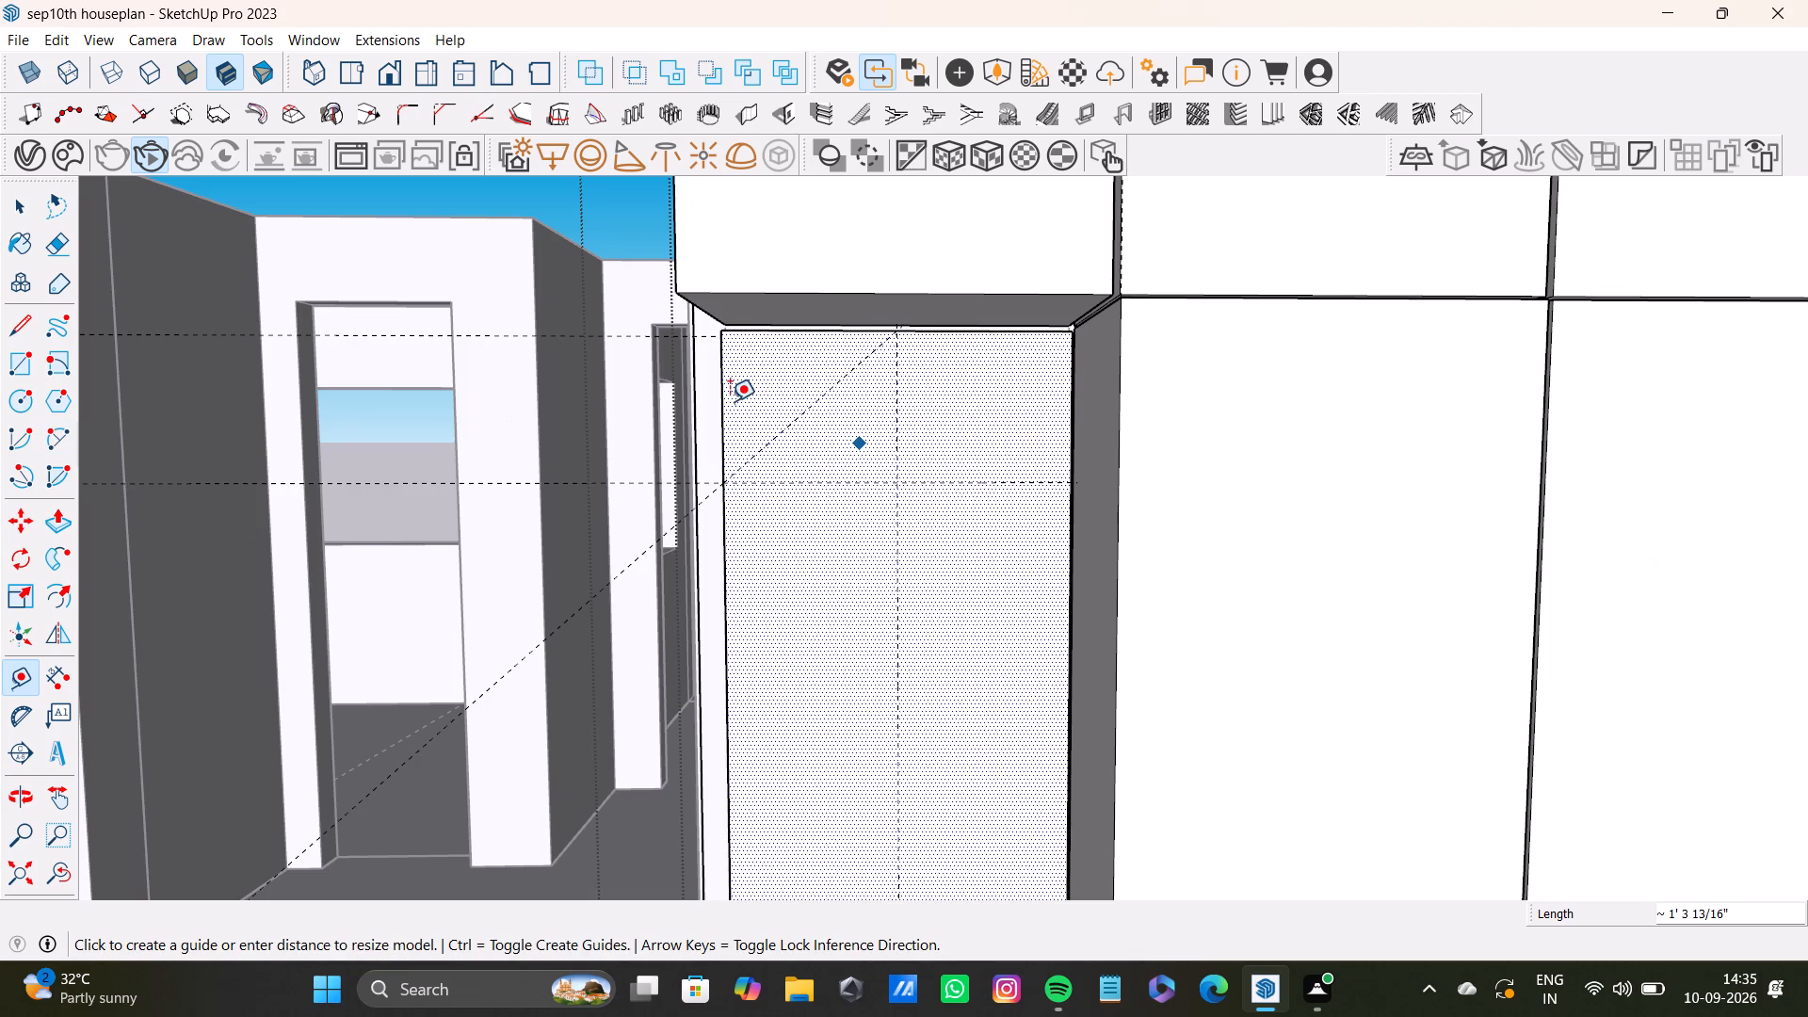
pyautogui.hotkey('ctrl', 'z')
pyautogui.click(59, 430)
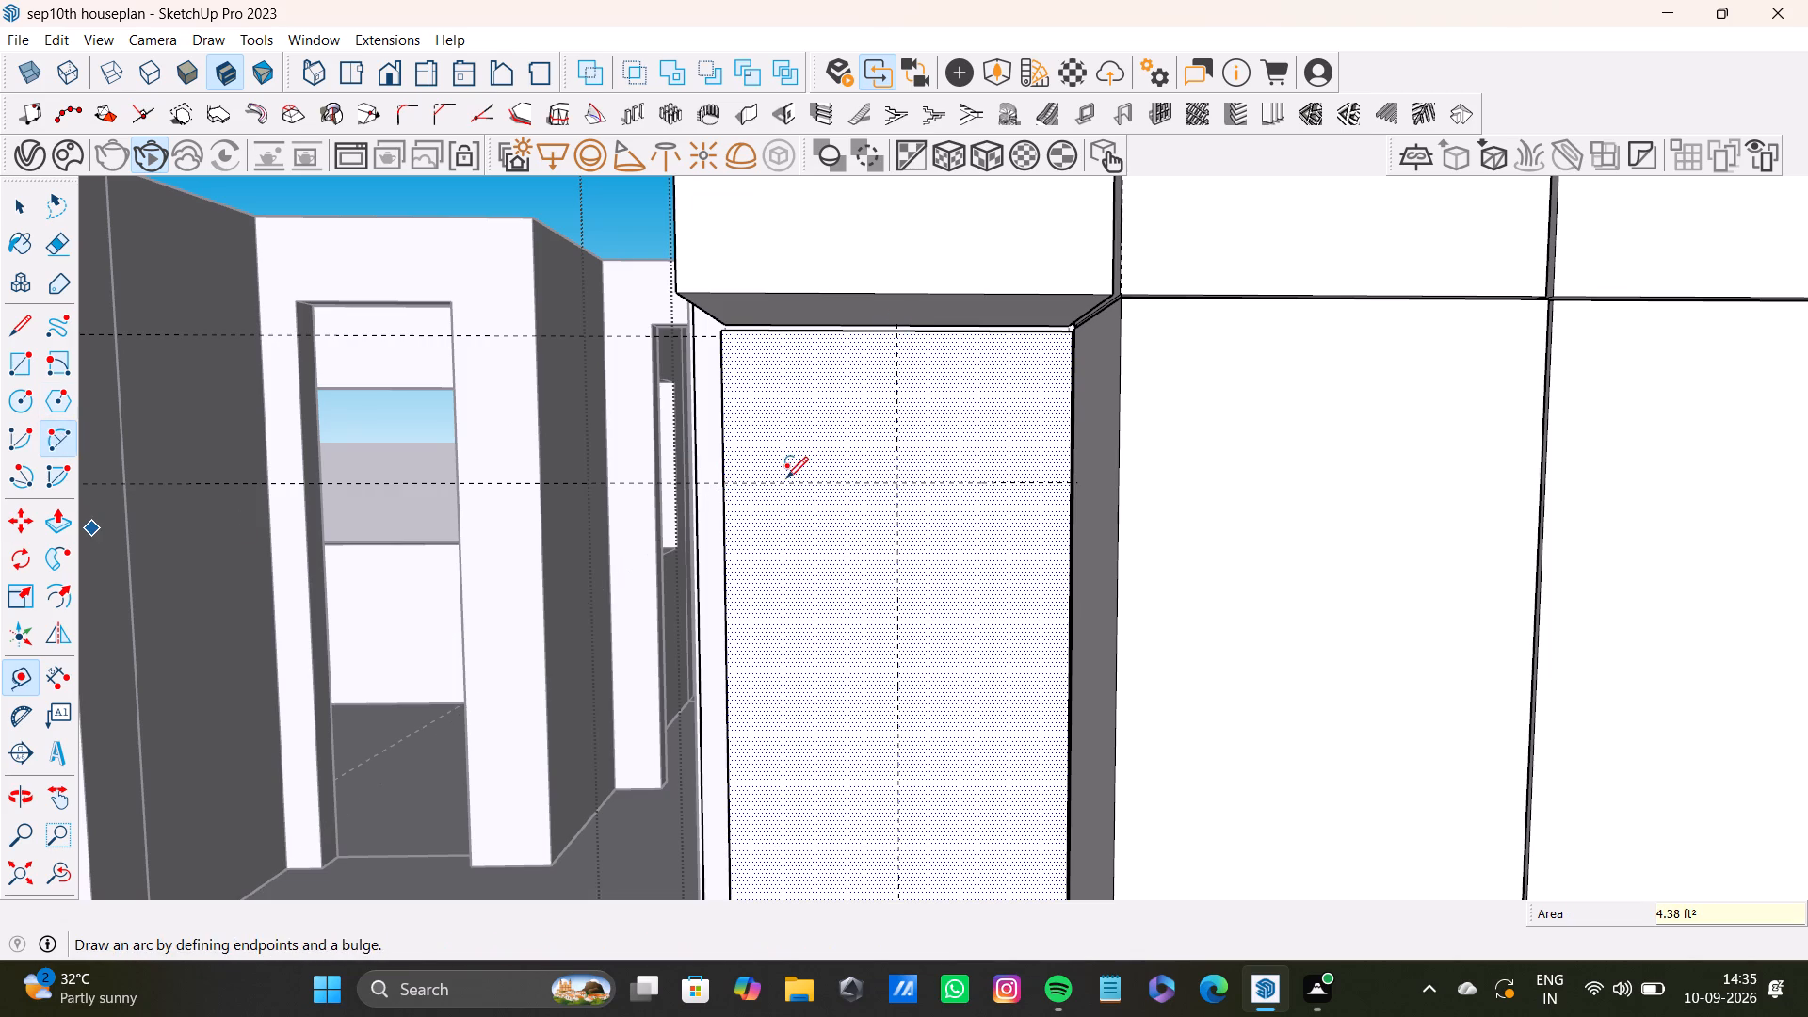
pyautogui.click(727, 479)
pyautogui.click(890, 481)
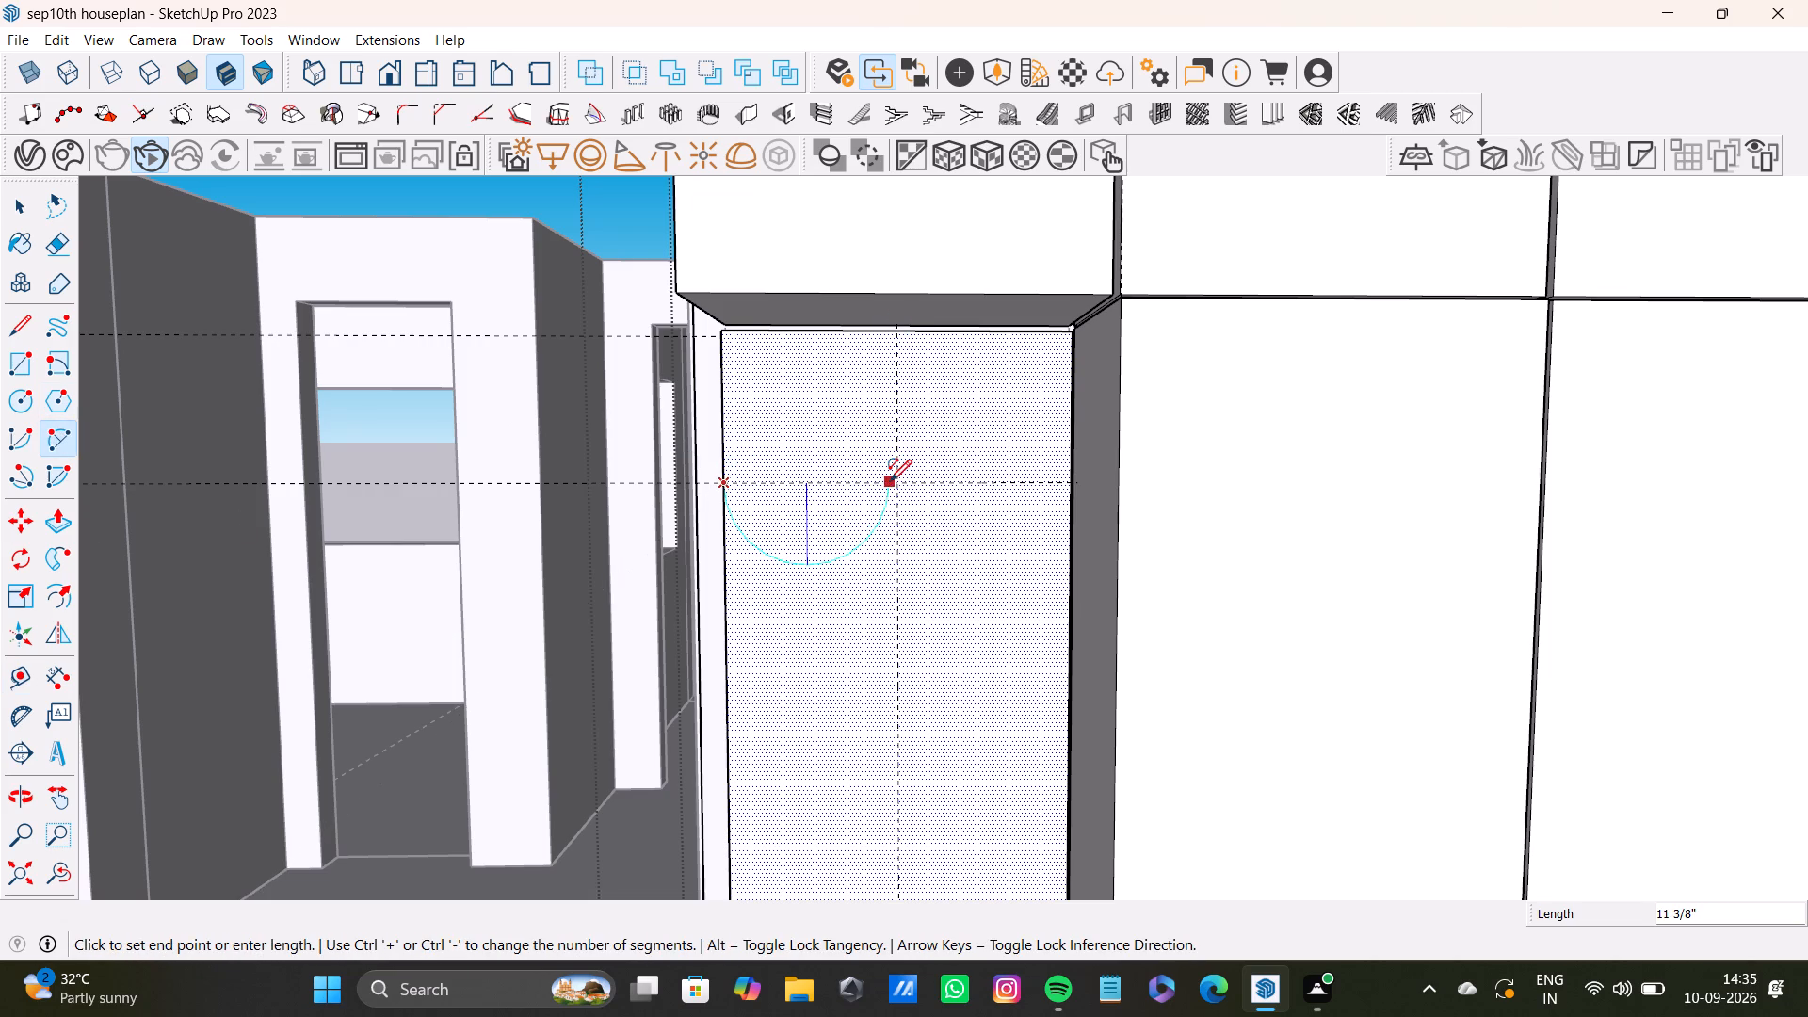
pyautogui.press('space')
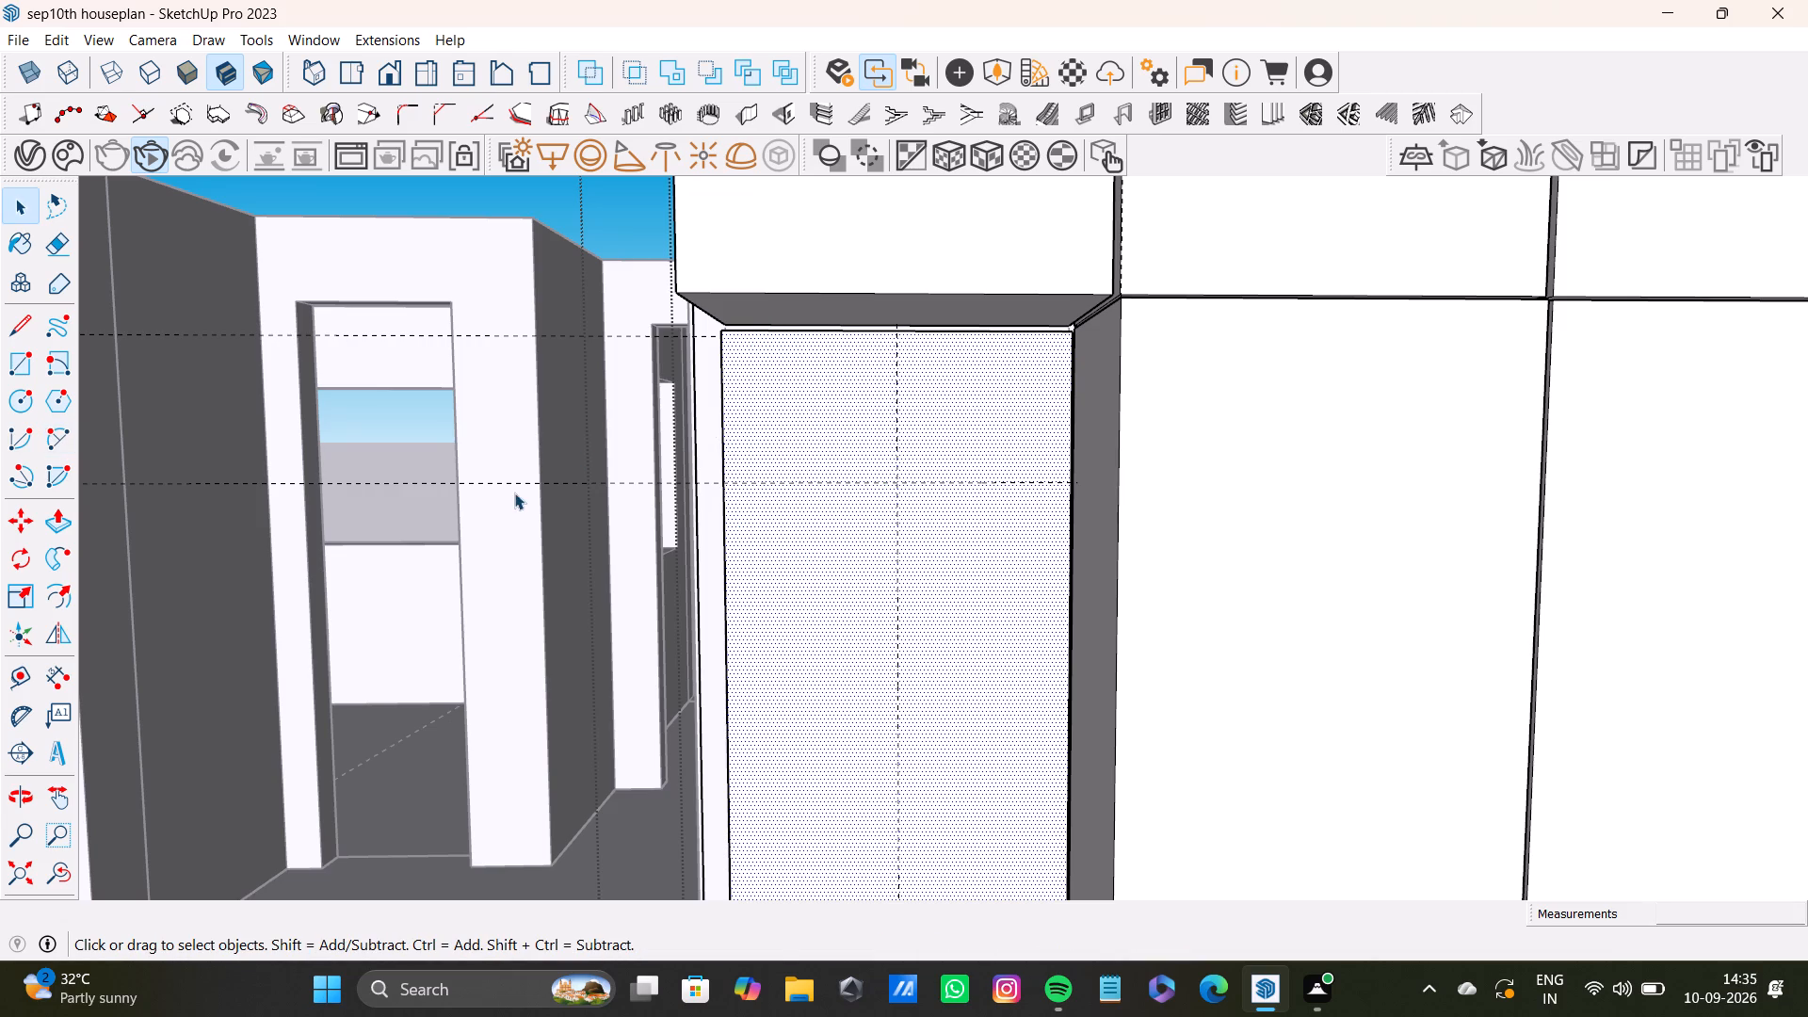
# Draw two mirrored arcs from the panel's top midpoint to its side edges at the horizontal guide, each bulging about 2 15/16 in.
pyautogui.click(50, 428)
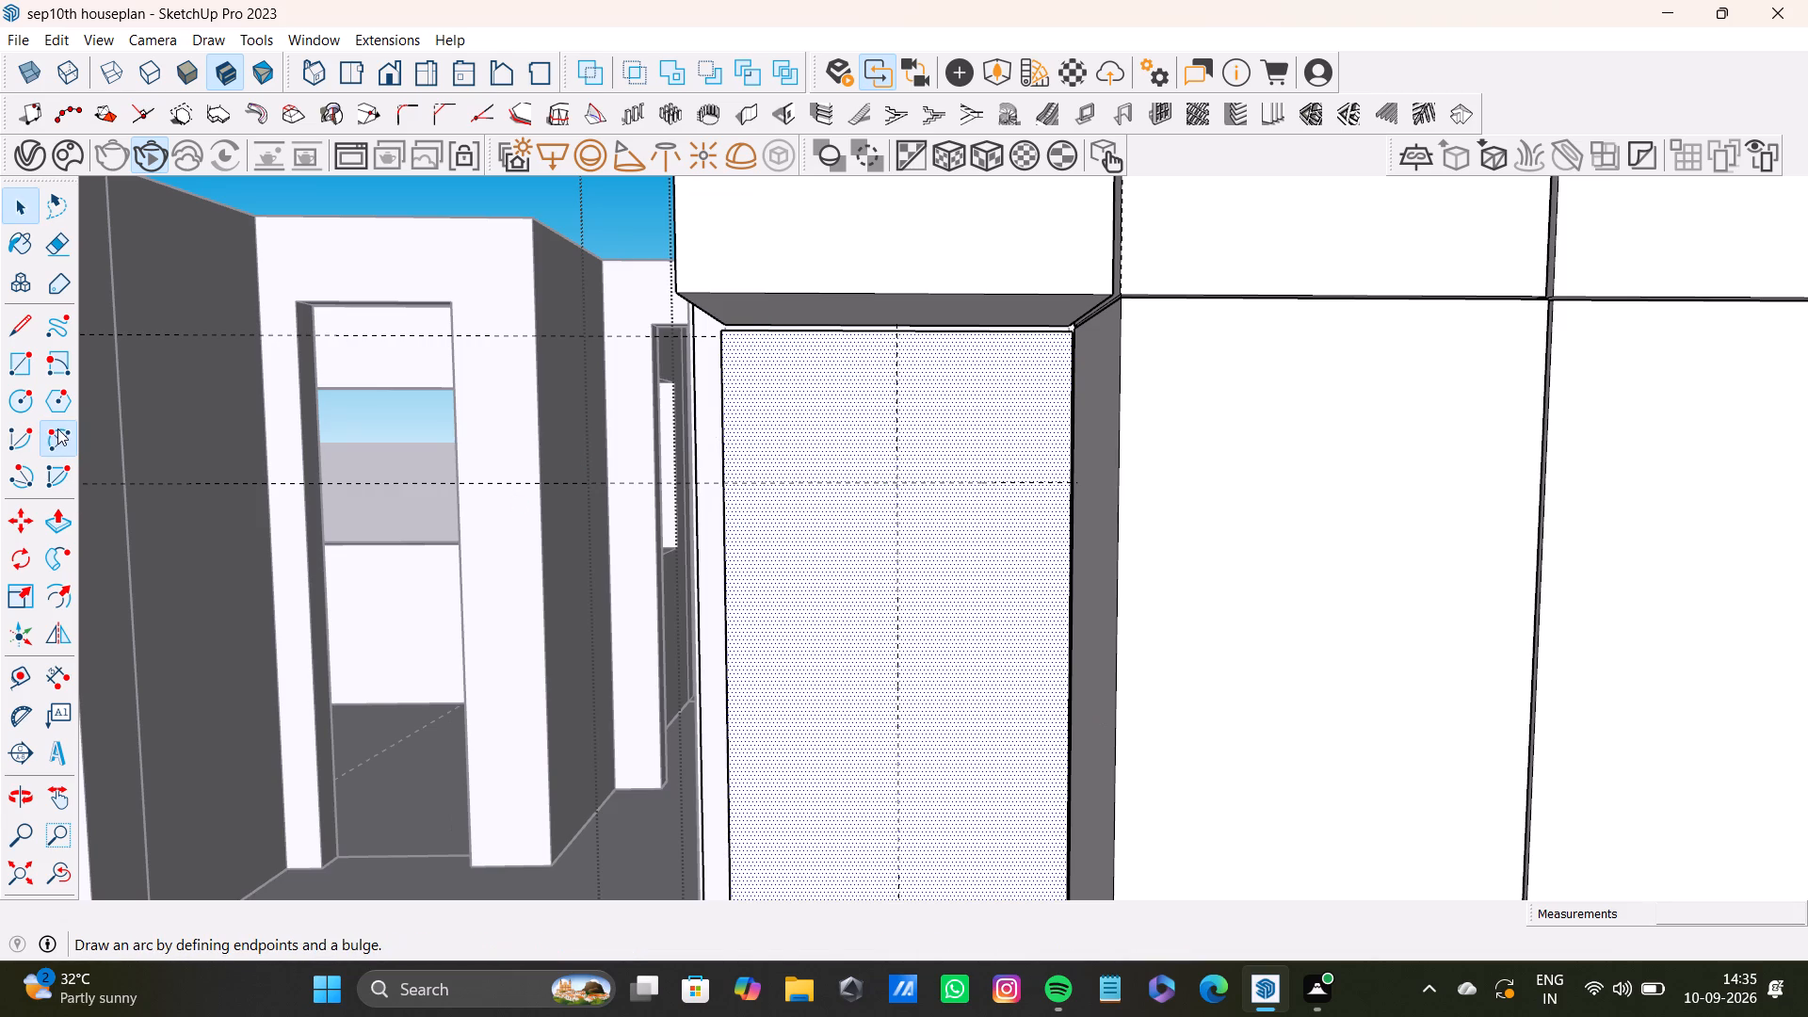
pyautogui.click(899, 330)
pyautogui.click(724, 478)
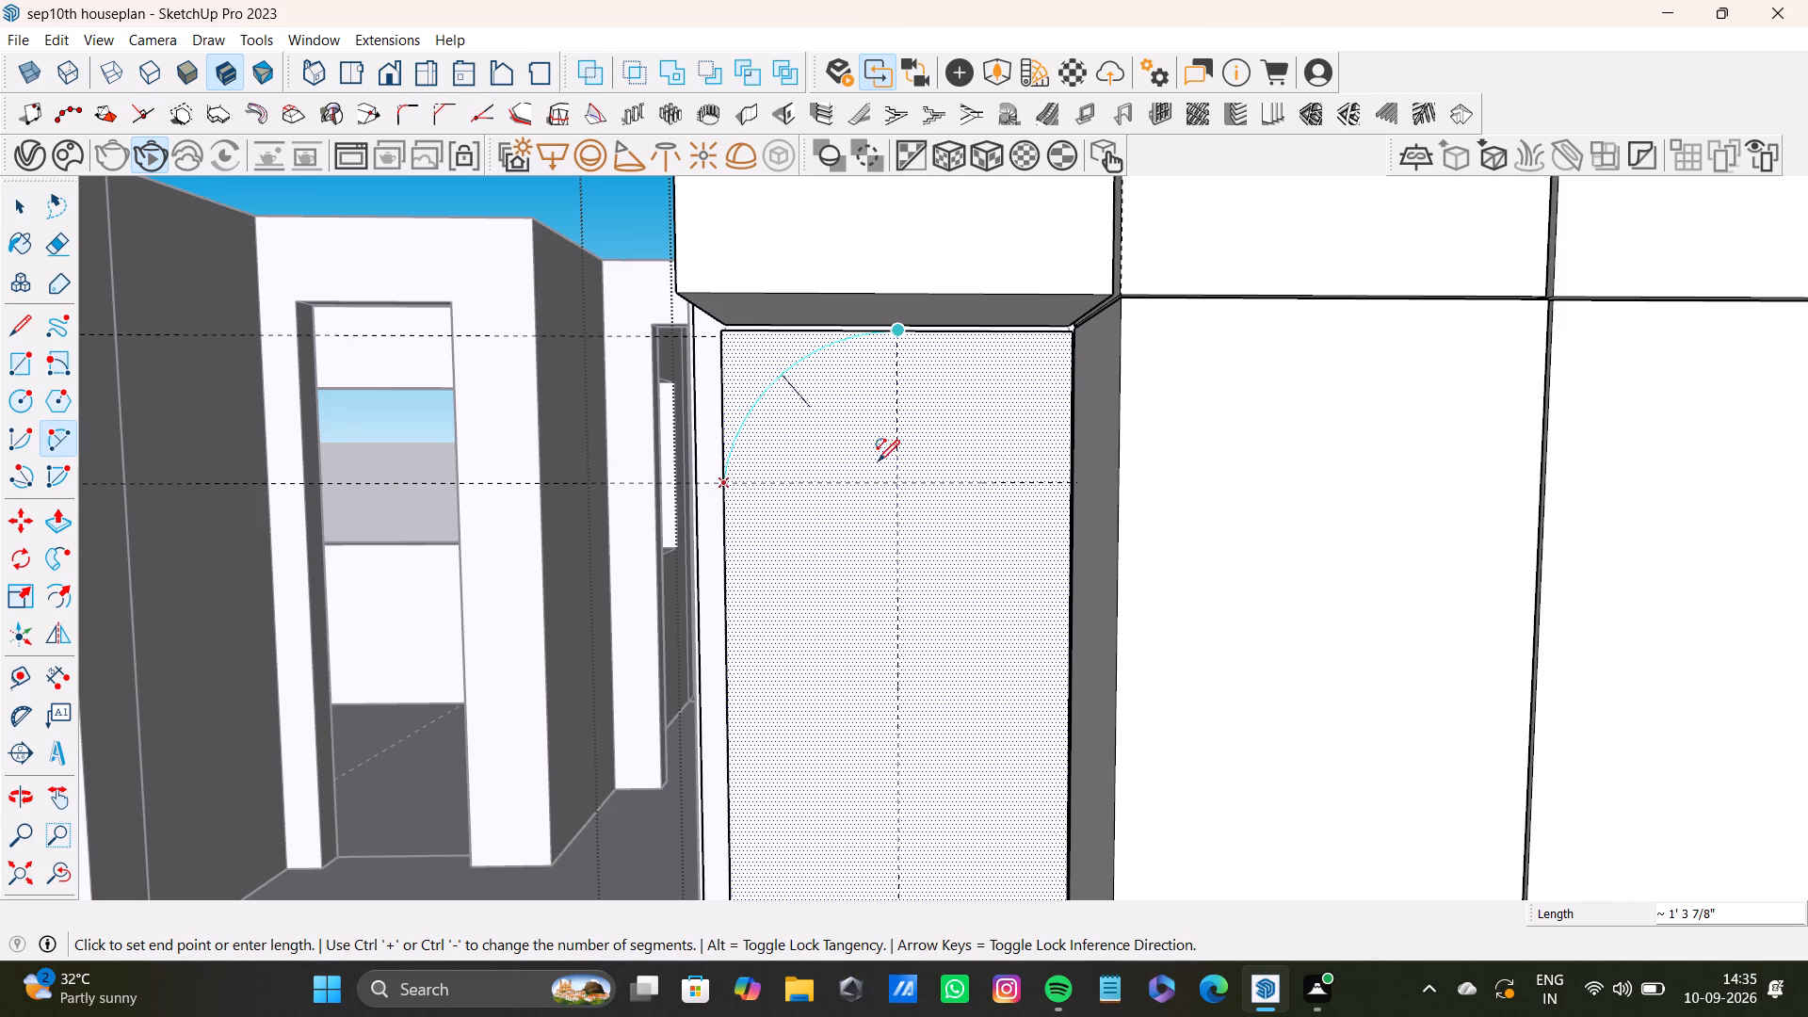
pyautogui.click(764, 386)
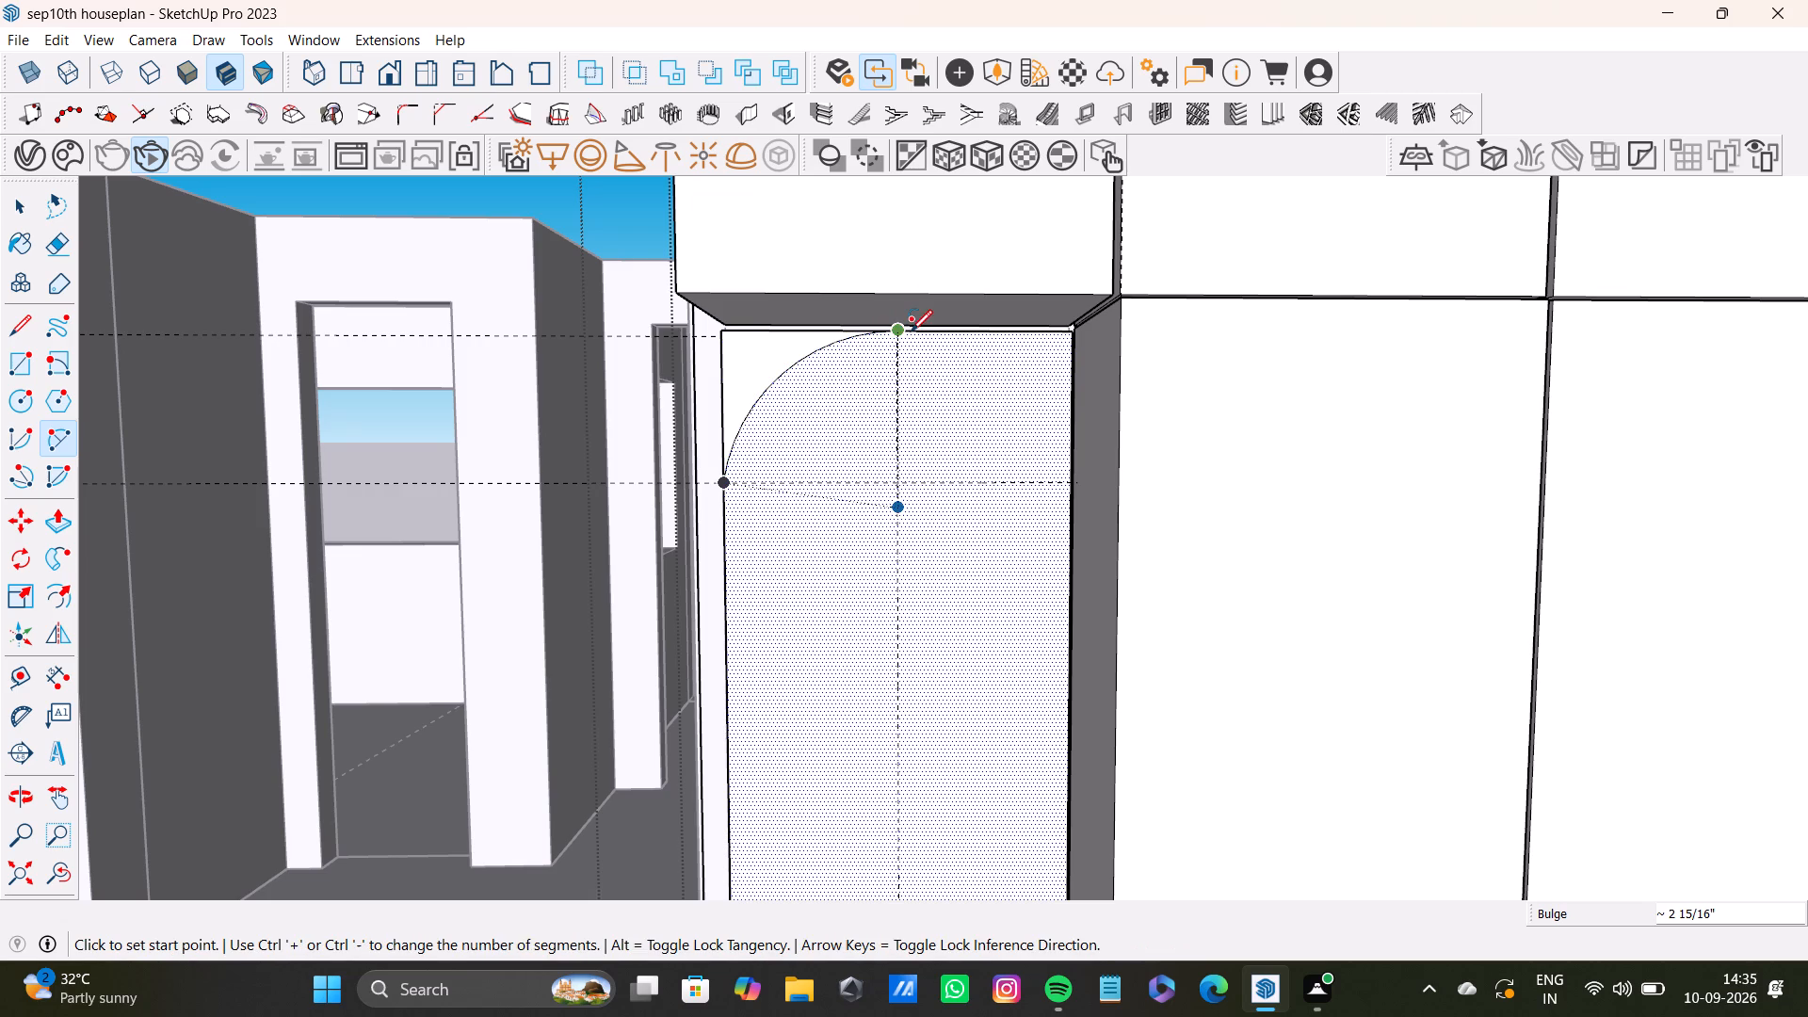
pyautogui.click(901, 329)
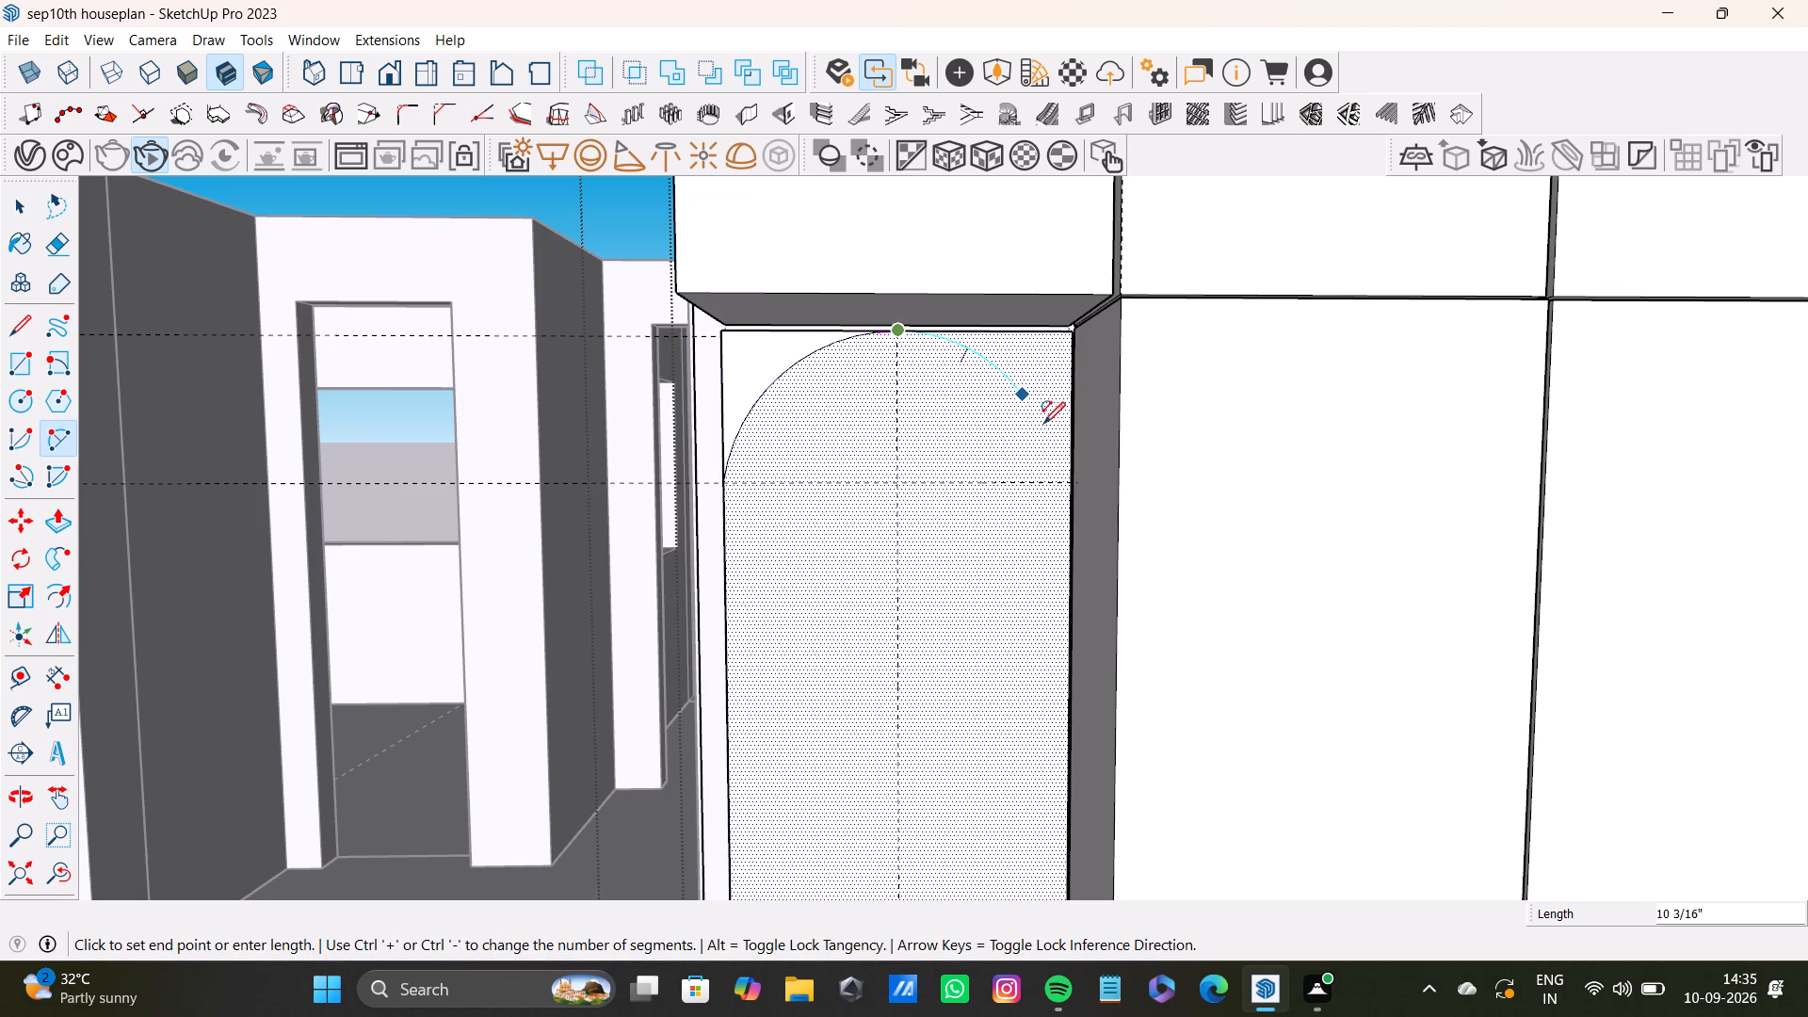
pyautogui.click(1069, 482)
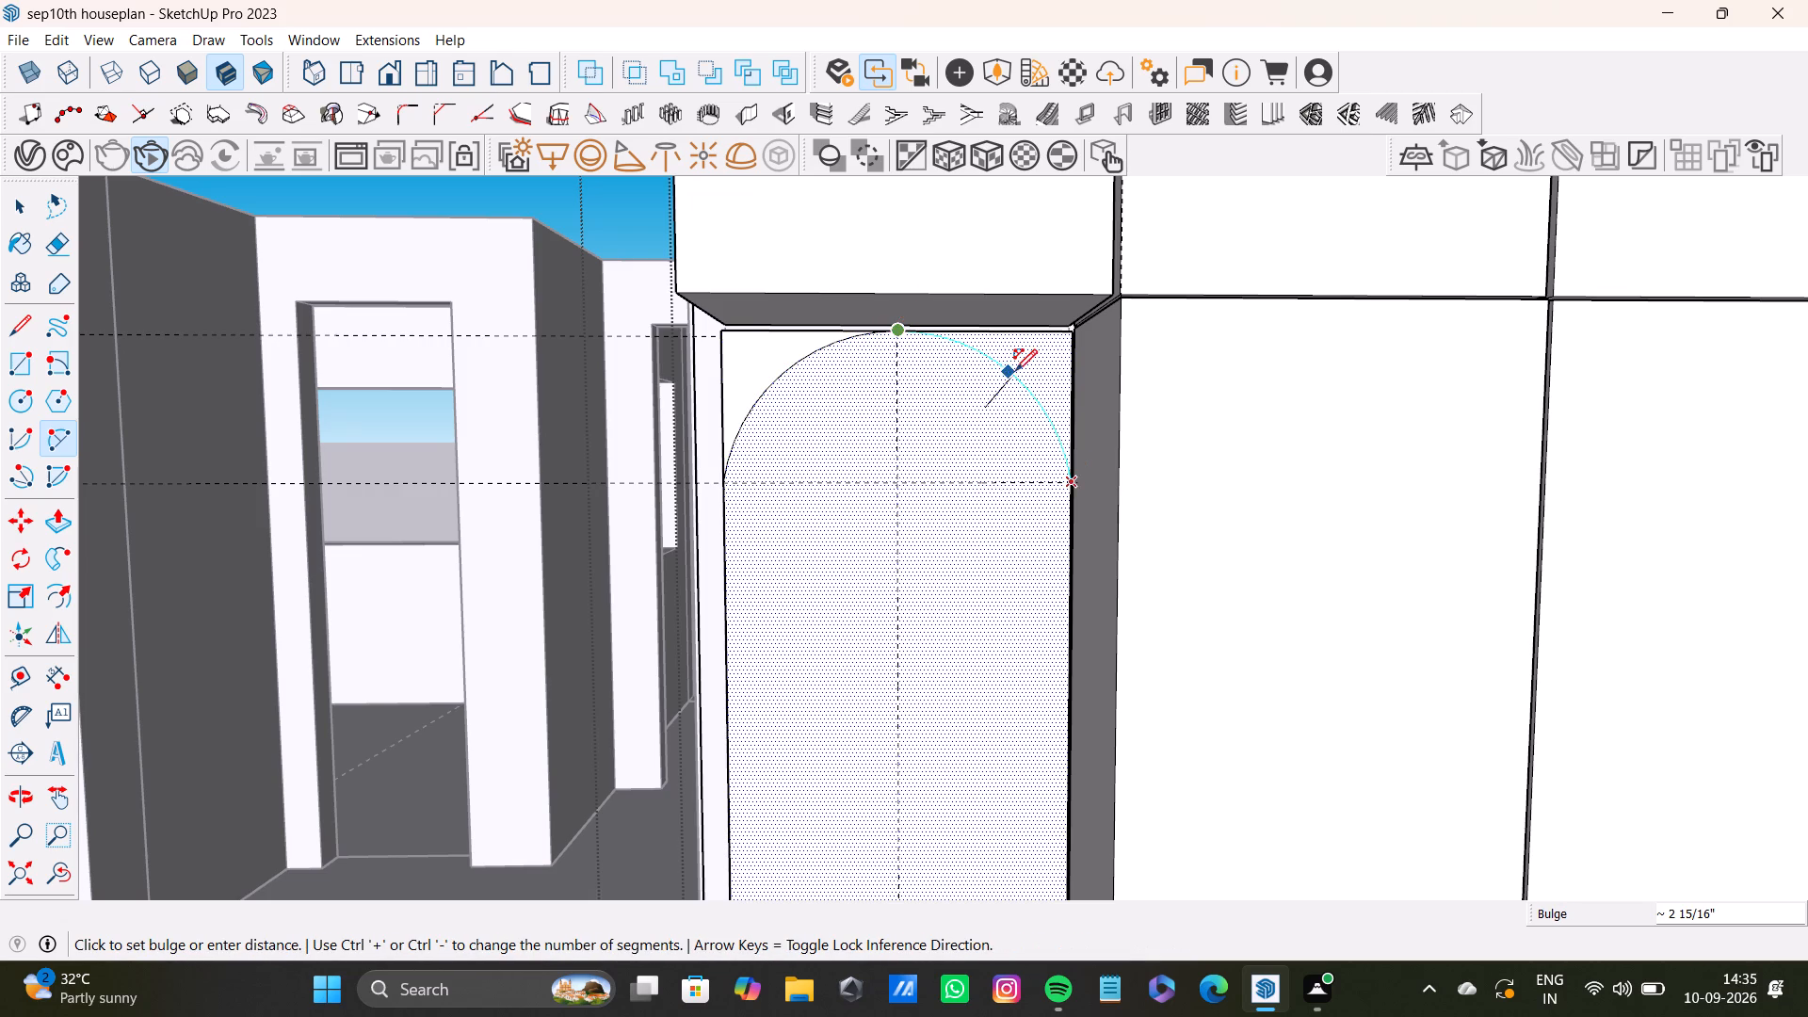
pyautogui.click(1015, 371)
# Push the niche panel's upper-left corner face outside the arch back about 1 13/16 in.
pyautogui.scroll(-9, 961, 412)
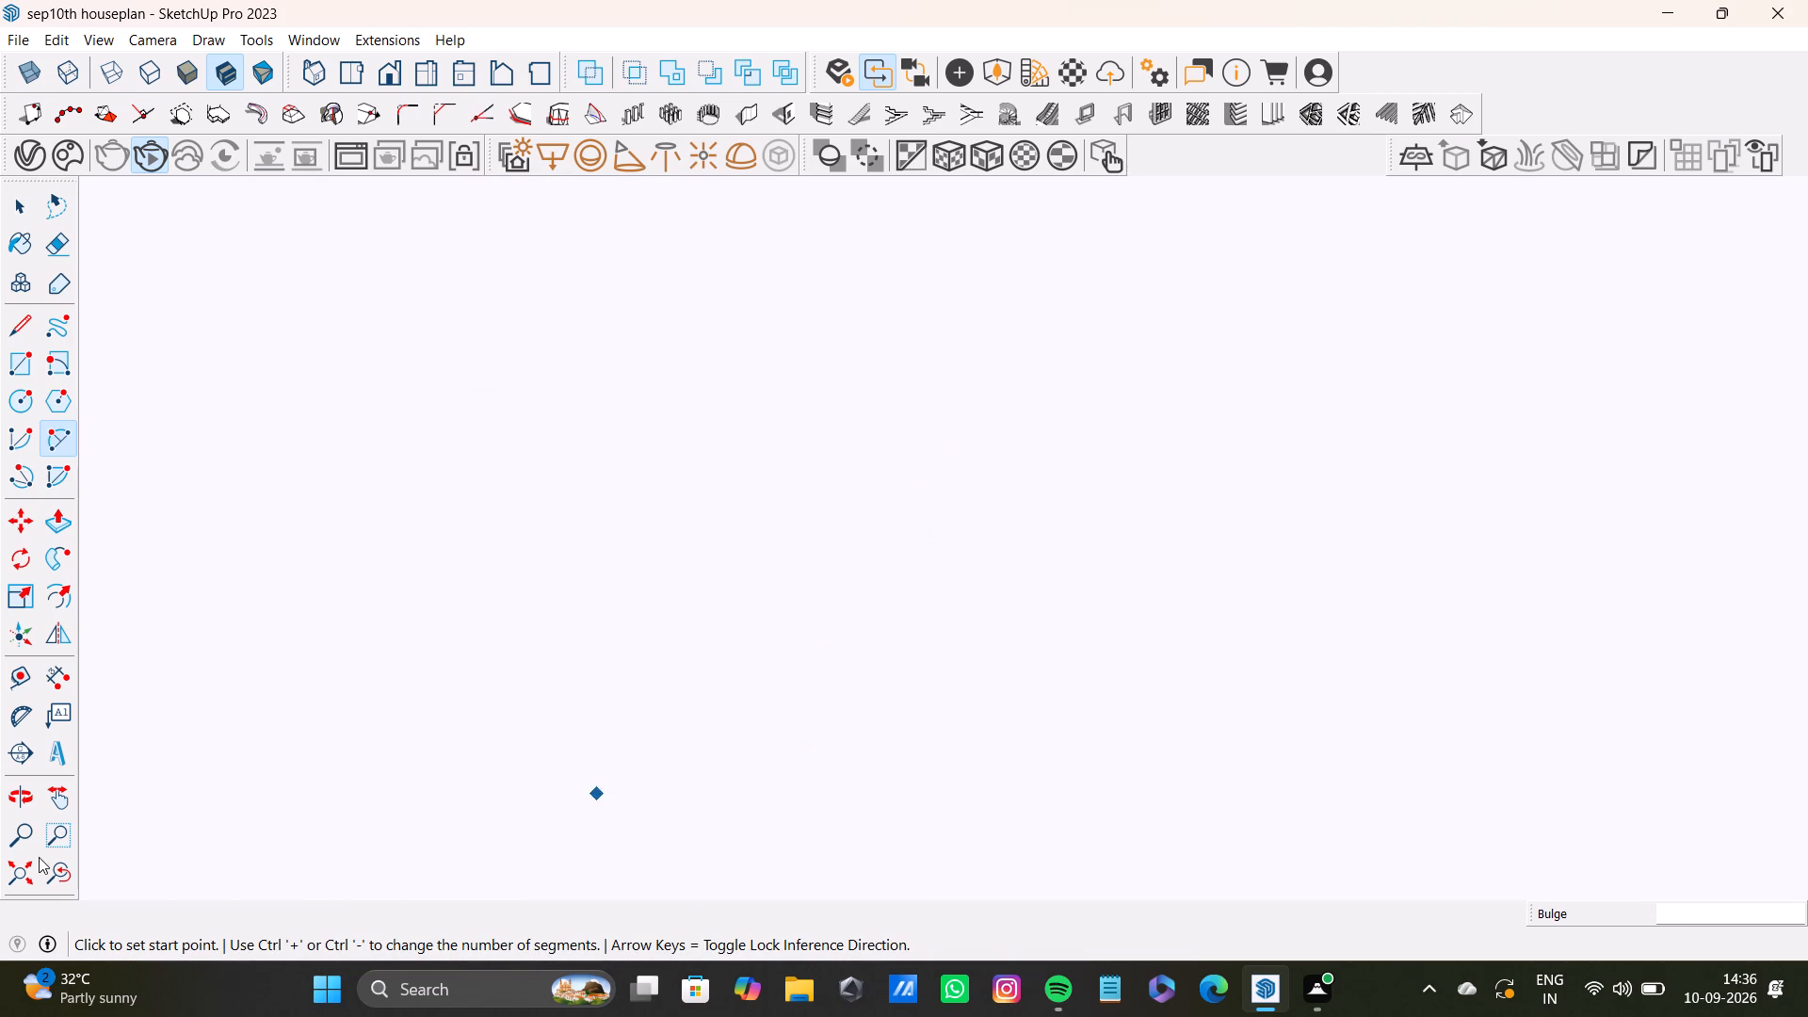
pyautogui.click(9, 877)
pyautogui.scroll(4, 894, 568)
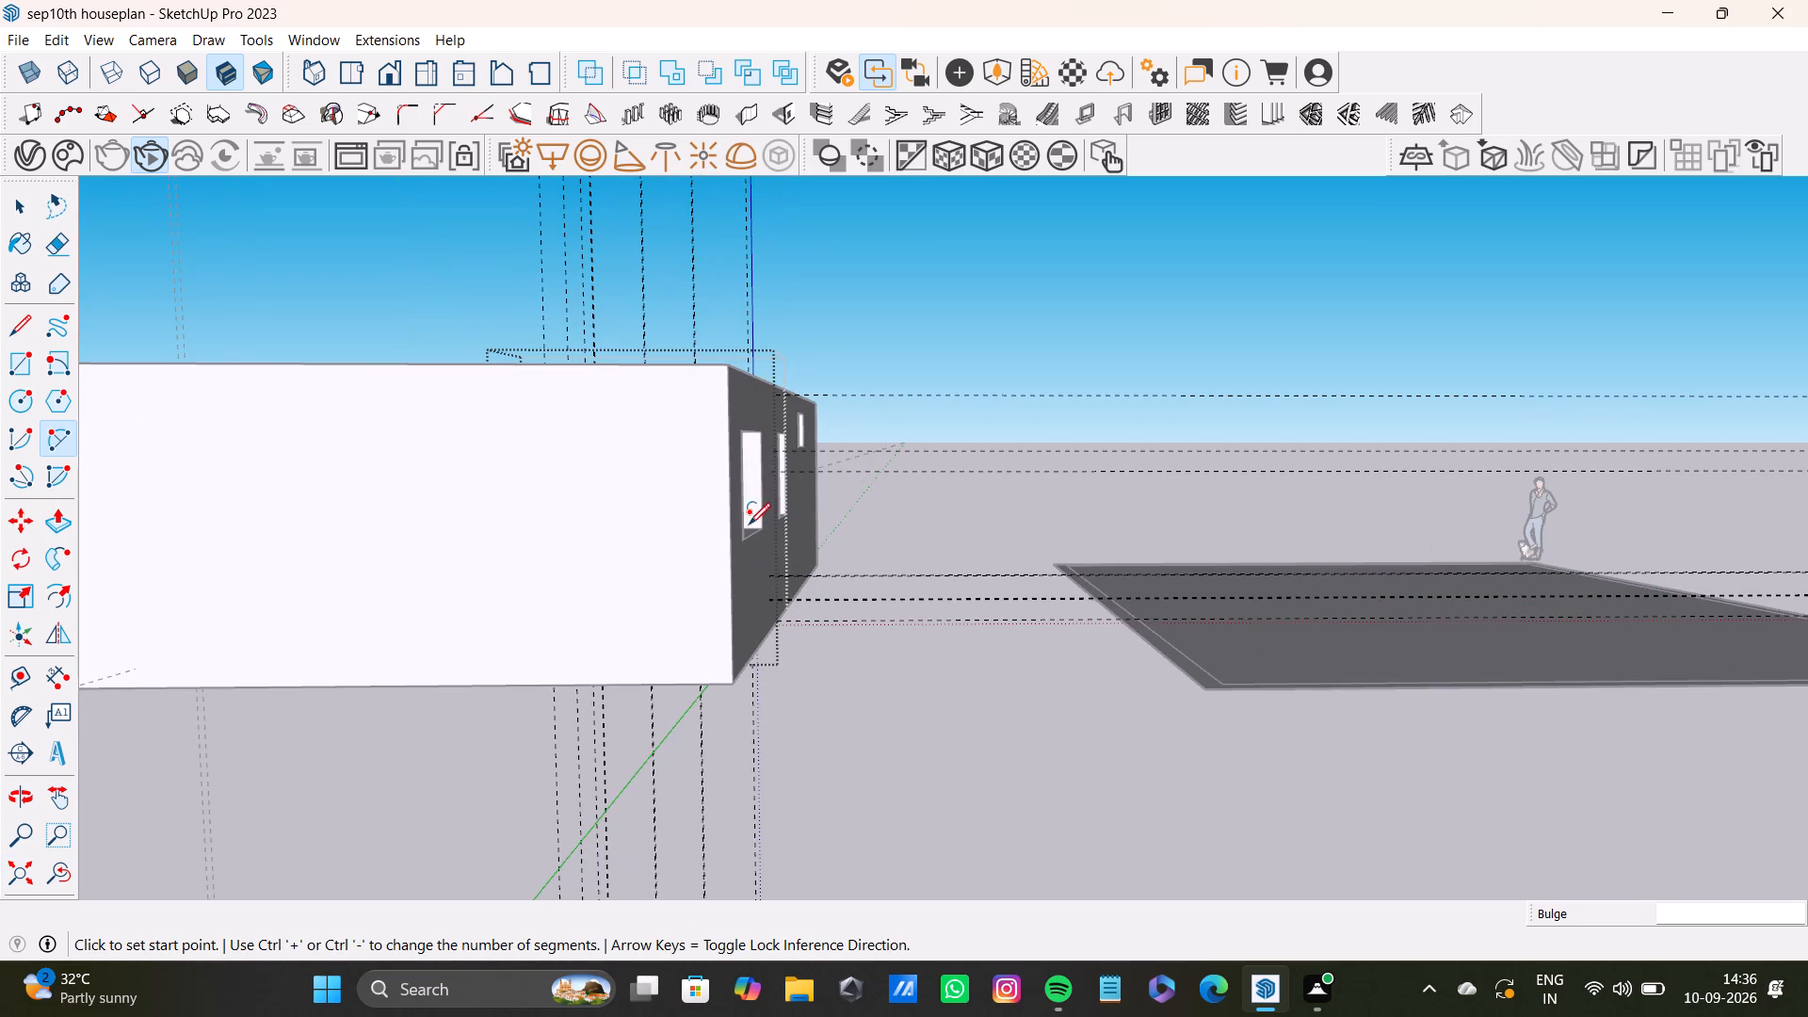
pyautogui.moveTo(617, 472); pyautogui.dragTo(1027, 539, button='middle')
pyautogui.moveTo(1027, 505); pyautogui.dragTo(1073, 694, button='middle')
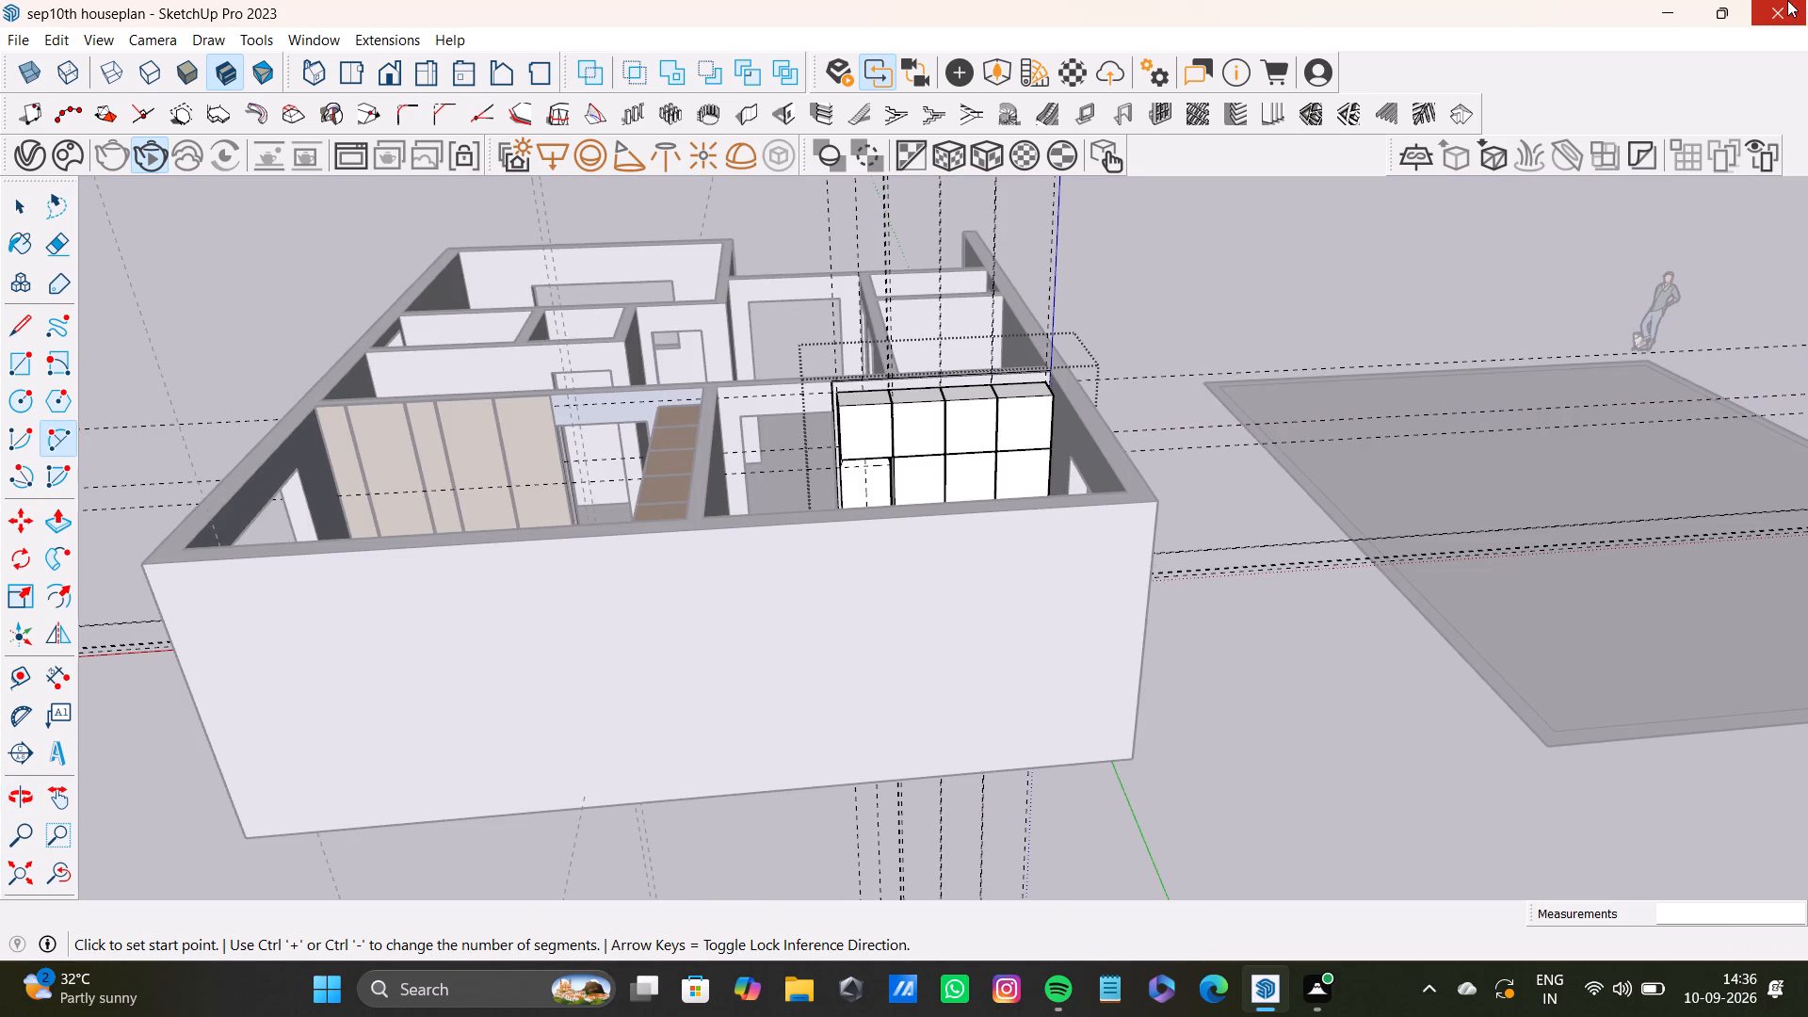
pyautogui.scroll(18, 845, 525)
pyautogui.moveTo(960, 524); pyautogui.dragTo(845, 547, button='middle')
pyautogui.scroll(3, 690, 457)
pyautogui.moveTo(651, 622); pyautogui.dragTo(820, 429, button='middle')
pyautogui.scroll(7, 720, 438)
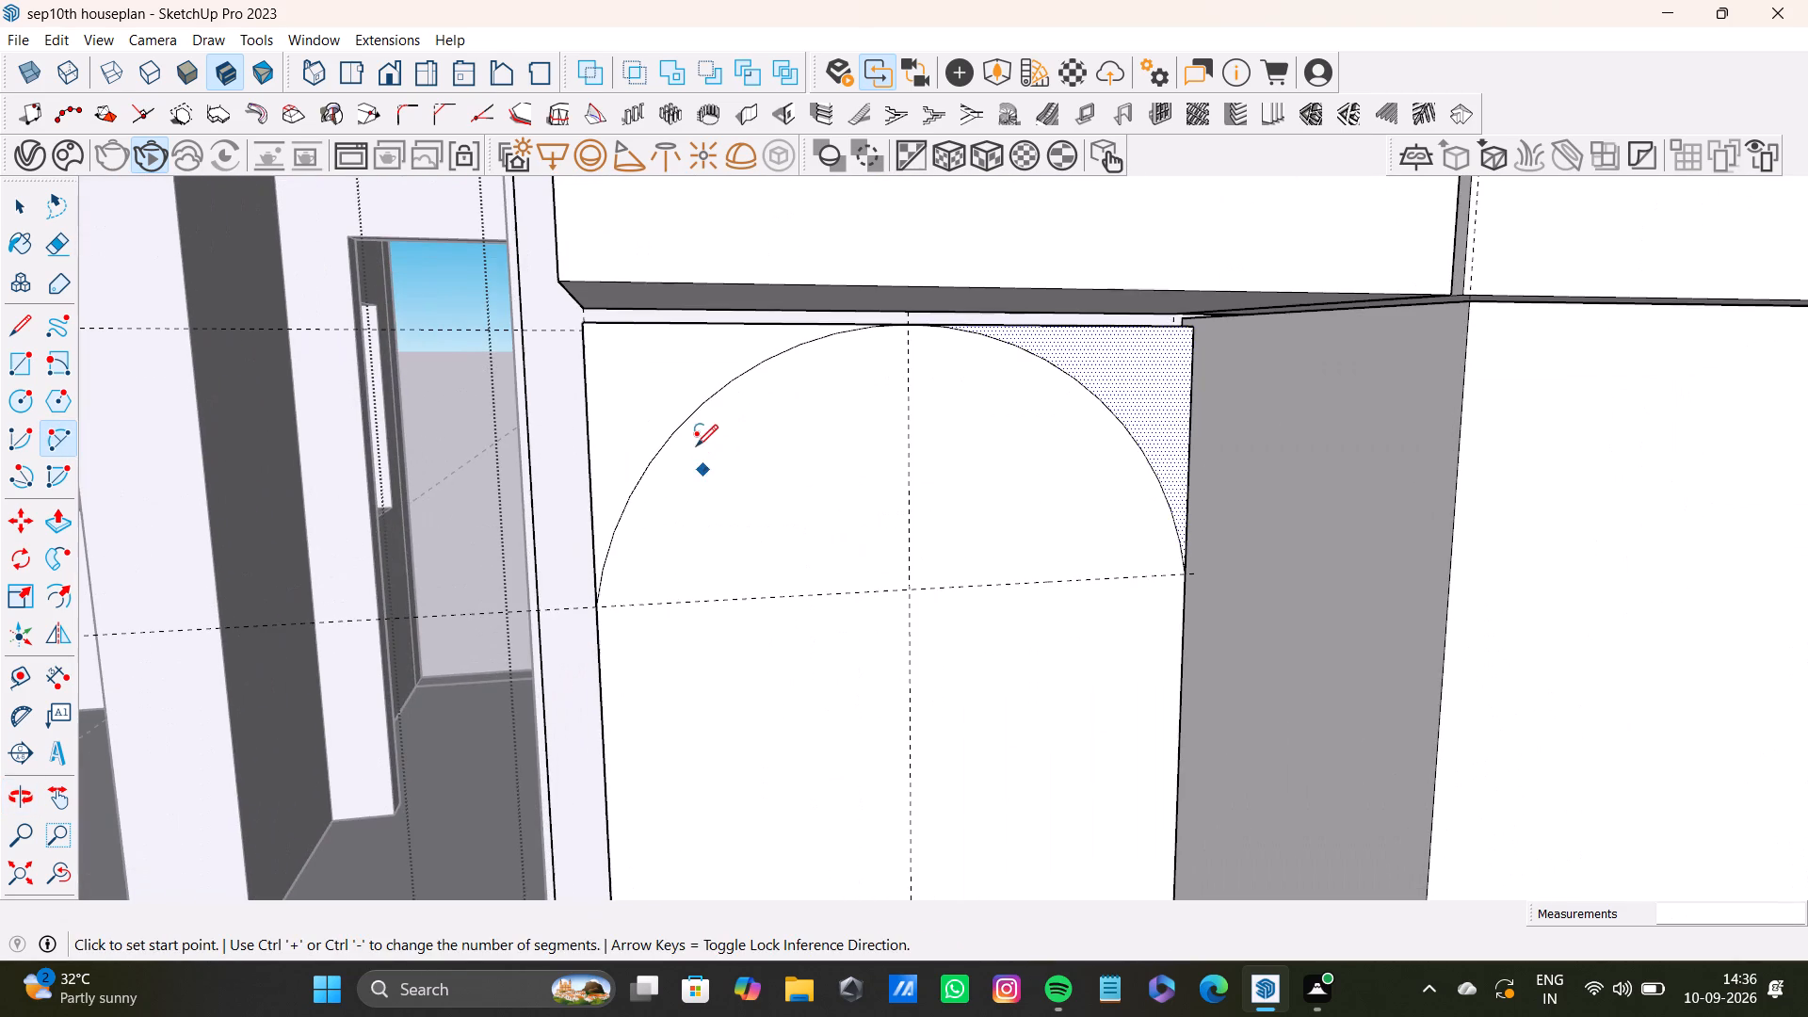
pyautogui.press('space')
pyautogui.click(653, 385)
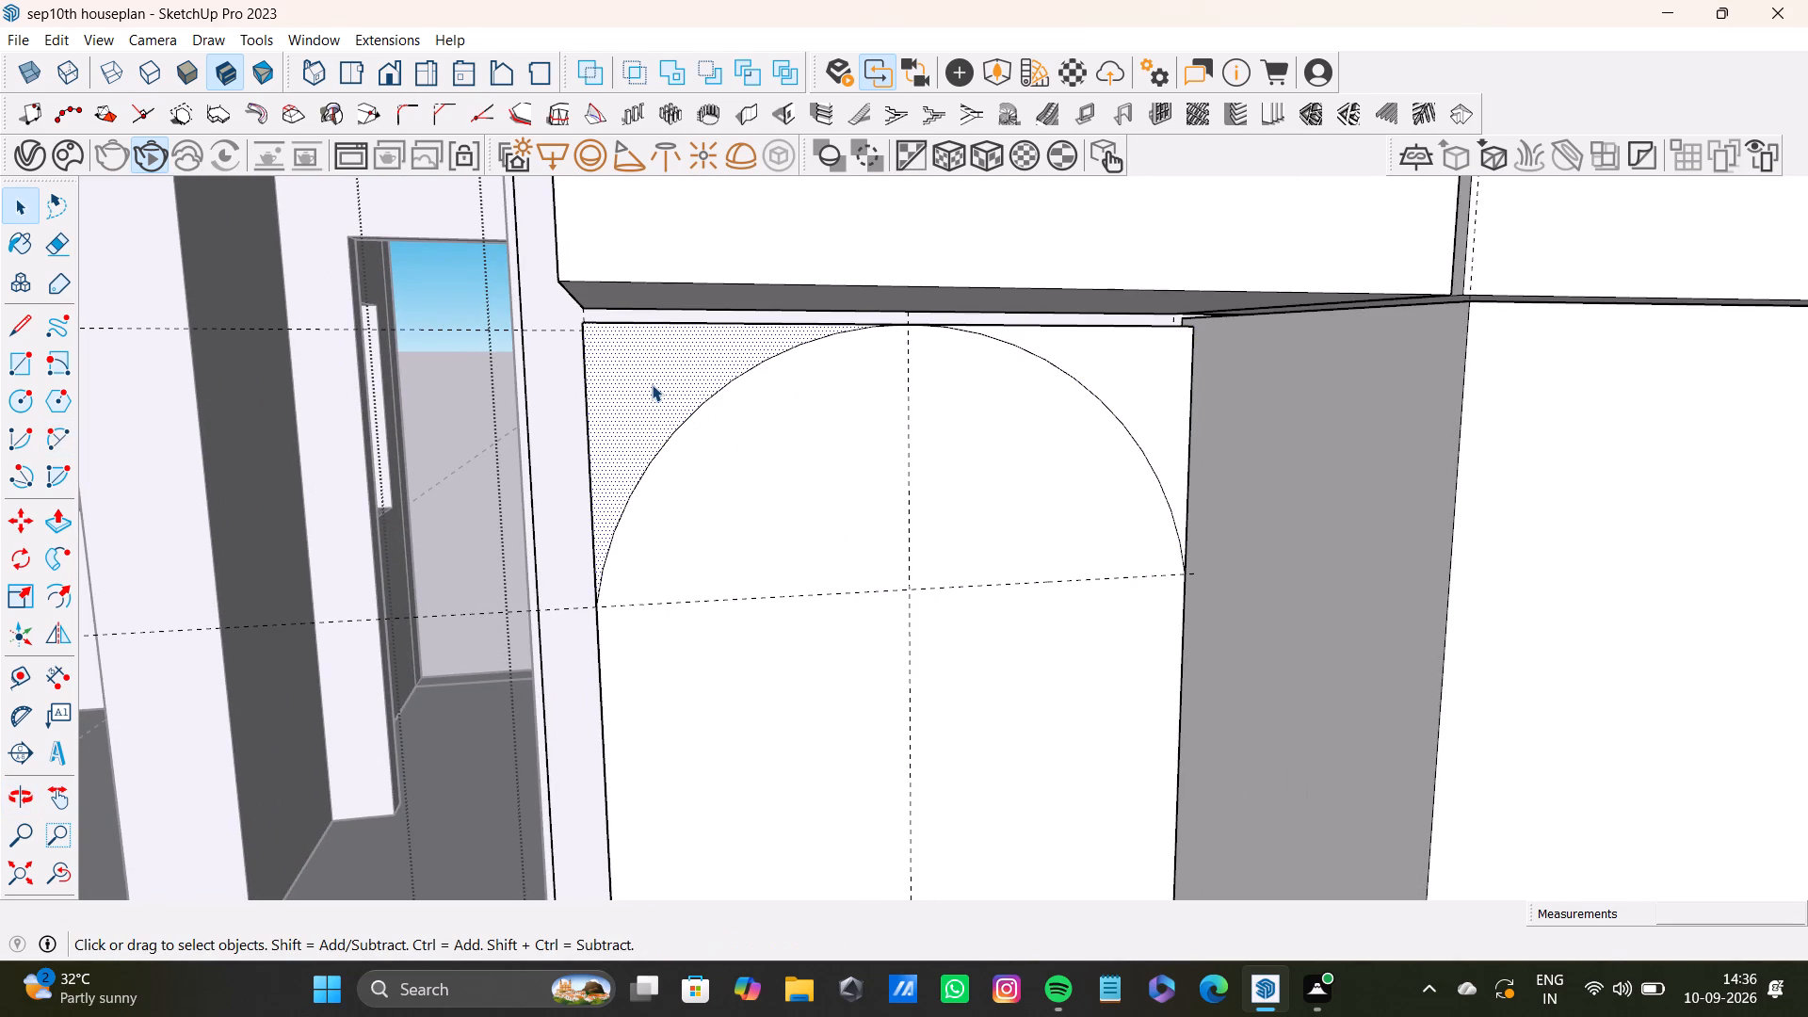
pyautogui.press('p')
pyautogui.moveTo(657, 388); pyautogui.dragTo(616, 371)
pyautogui.moveTo(635, 484); pyautogui.dragTo(767, 481, button='middle')
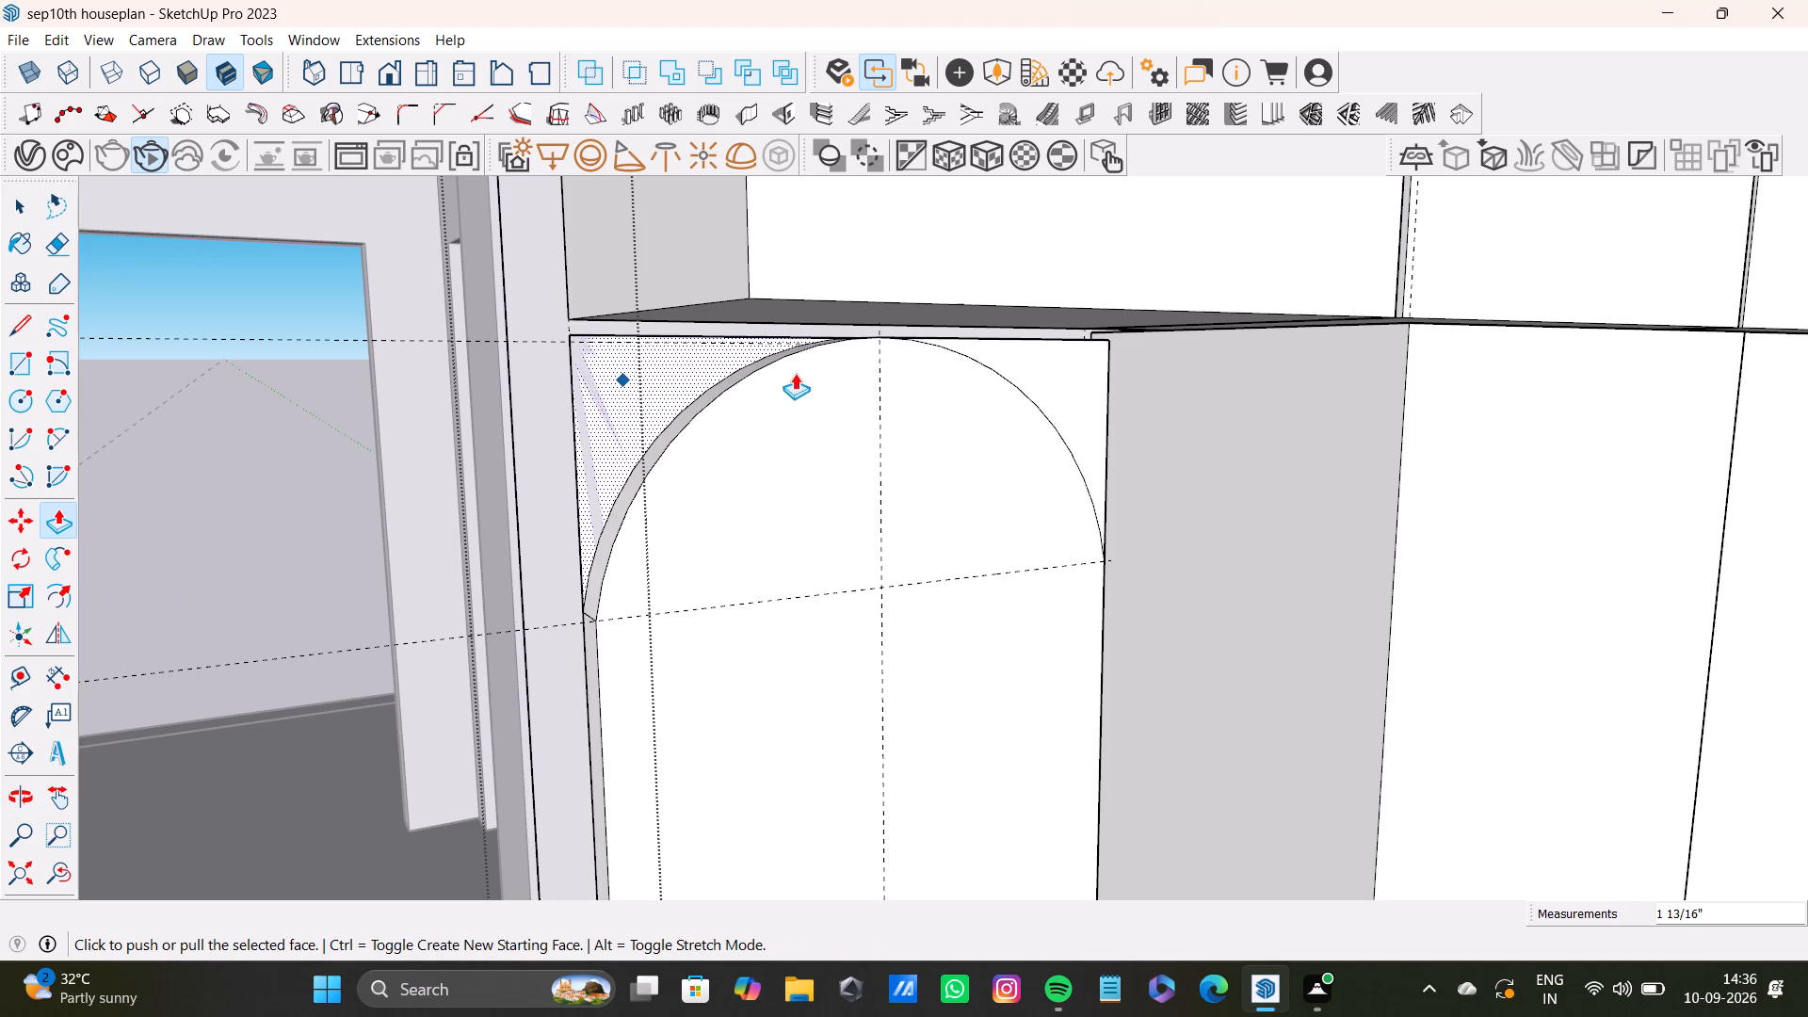
# Push the niche panel's upper-right corner face outside the arch back about 2 3/8 in to match the other corner.
pyautogui.moveTo(1044, 366); pyautogui.dragTo(985, 395)
pyautogui.moveTo(1063, 420); pyautogui.dragTo(936, 474, button='middle')
pyautogui.scroll(4, 955, 430)
pyautogui.moveTo(1022, 430); pyautogui.dragTo(1007, 383, button='middle')
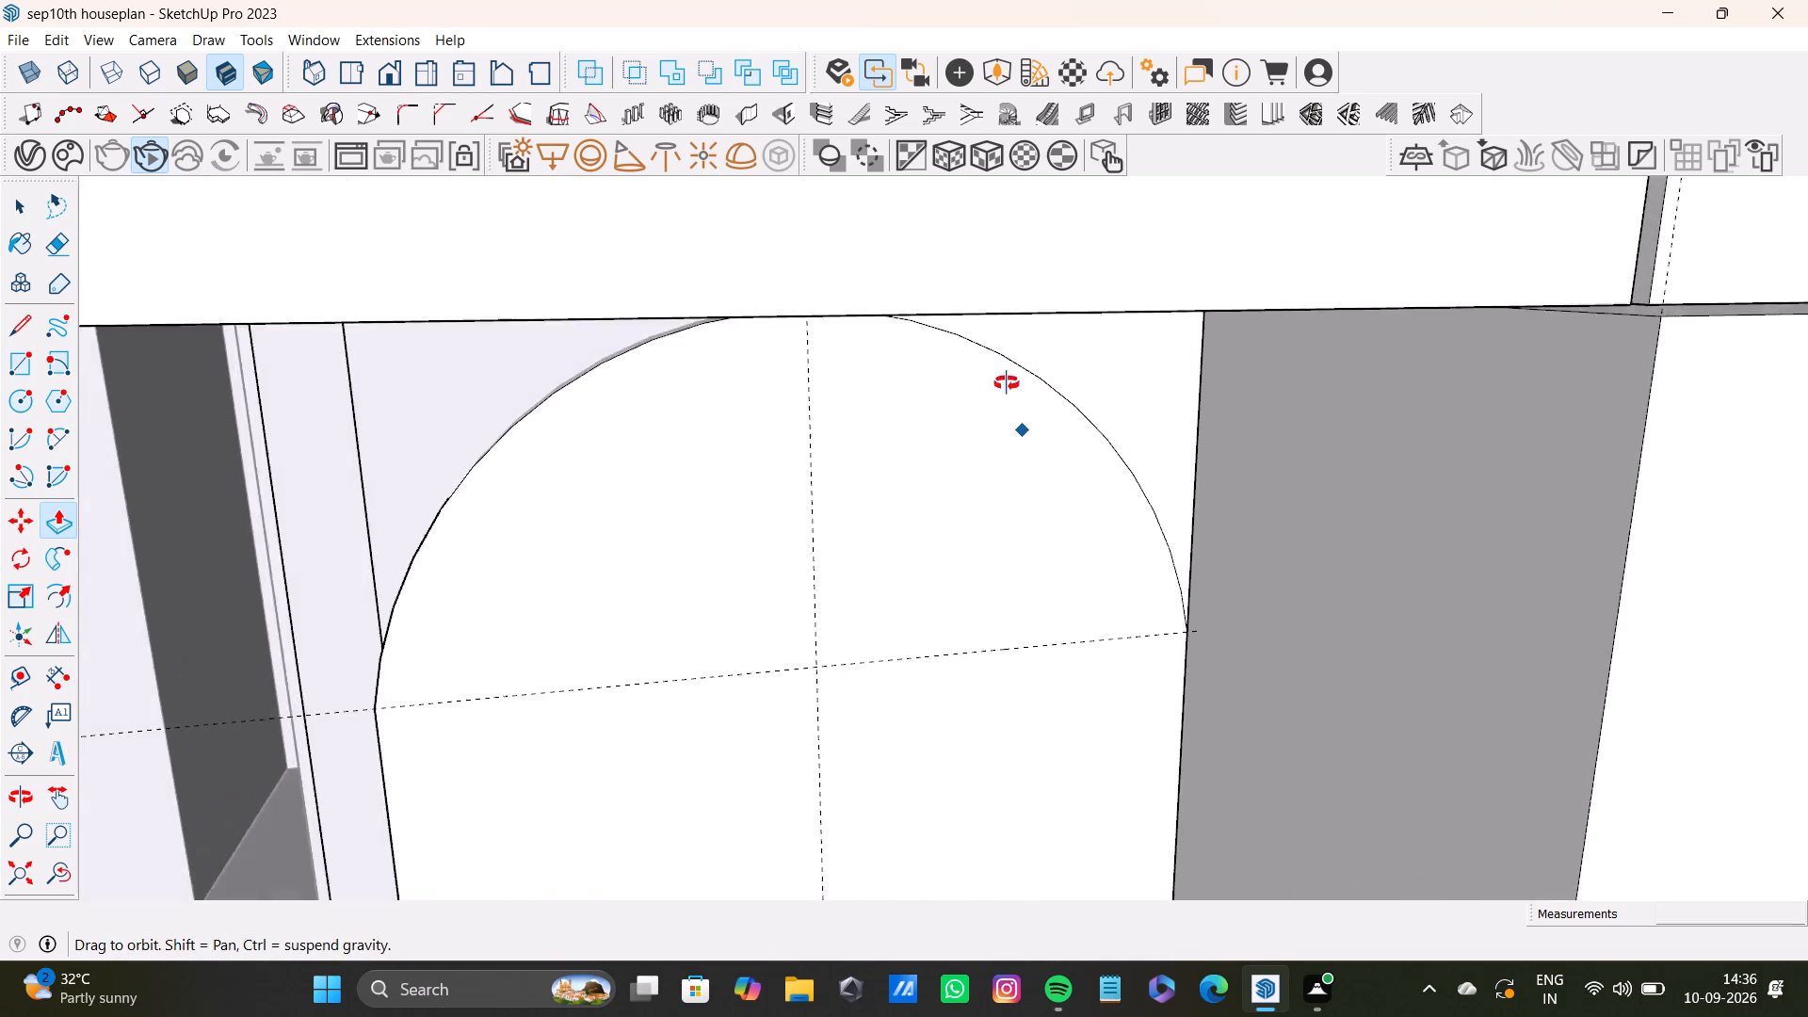
pyautogui.moveTo(1007, 383); pyautogui.dragTo(919, 359, button='middle')
pyautogui.scroll(4, 1012, 362)
pyautogui.click(1106, 336)
pyautogui.press('space')
pyautogui.click(1135, 344)
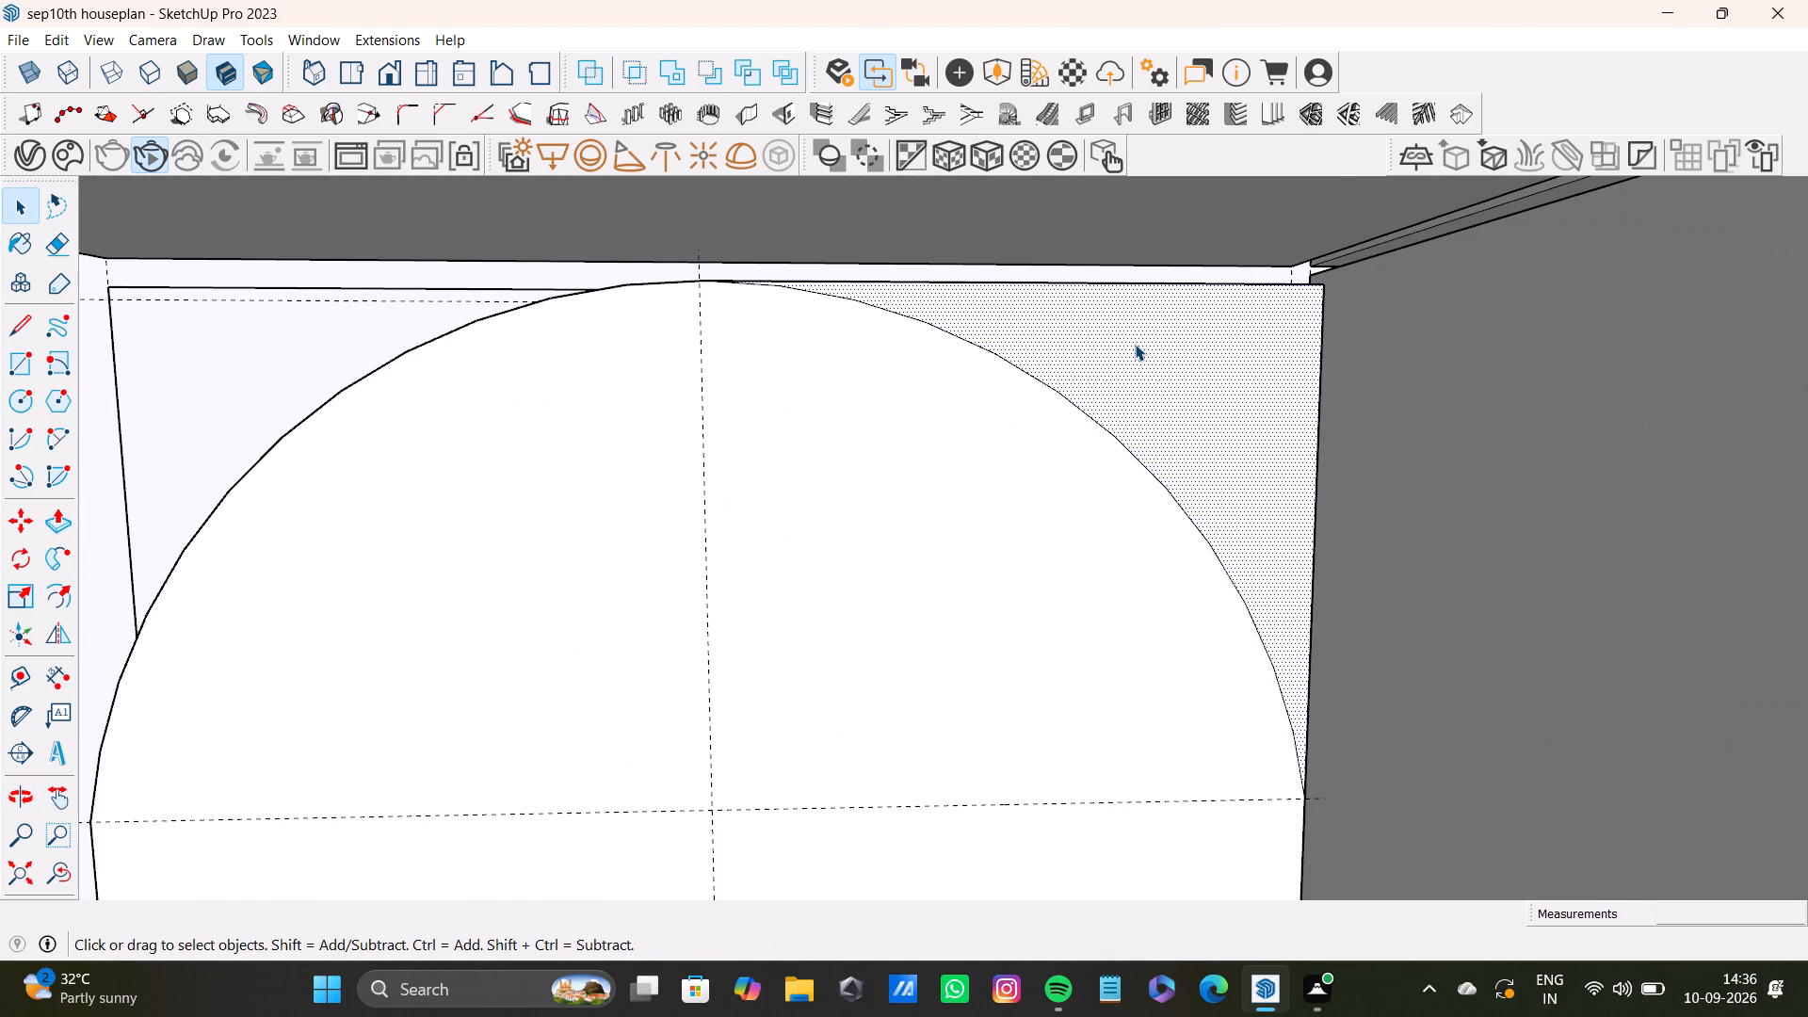
pyautogui.press('p')
pyautogui.moveTo(1132, 358); pyautogui.dragTo(1137, 415)
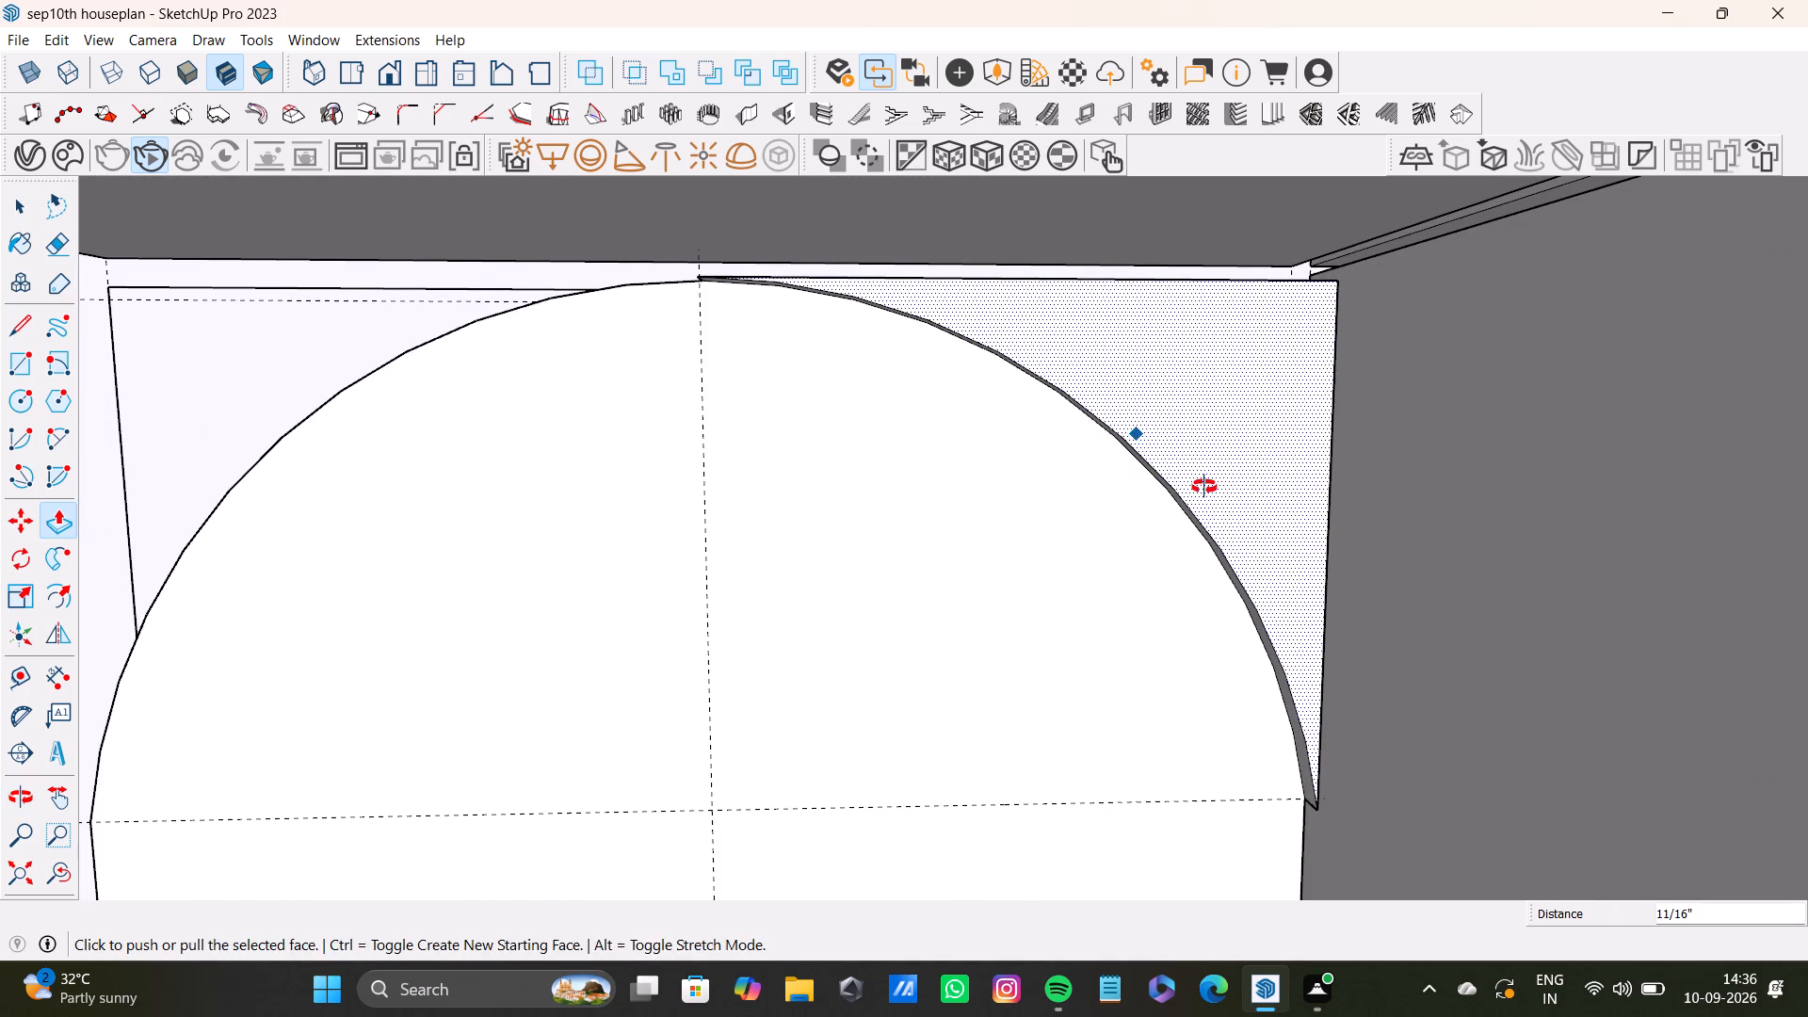
pyautogui.moveTo(1202, 449); pyautogui.dragTo(1338, 413, button='middle')
pyautogui.moveTo(1093, 363); pyautogui.dragTo(1024, 329)
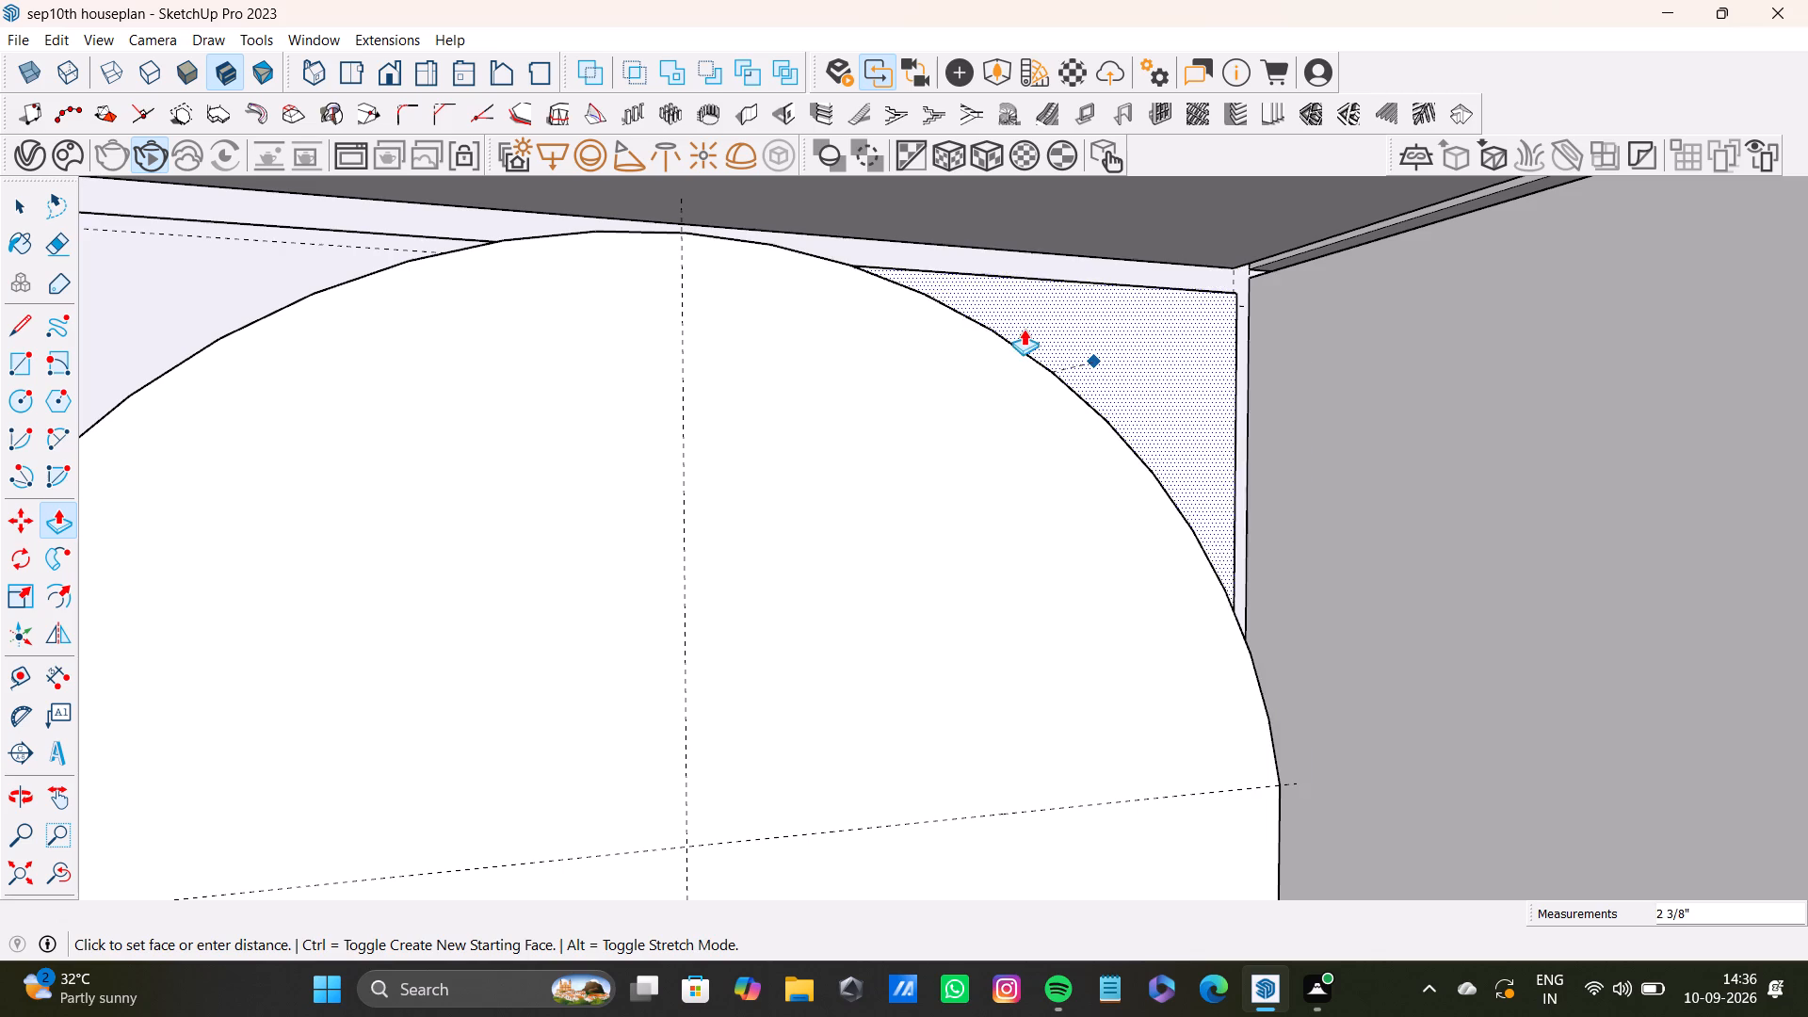
pyautogui.moveTo(1024, 329); pyautogui.dragTo(1020, 317)
pyautogui.moveTo(1155, 349); pyautogui.dragTo(1008, 387, button='middle')
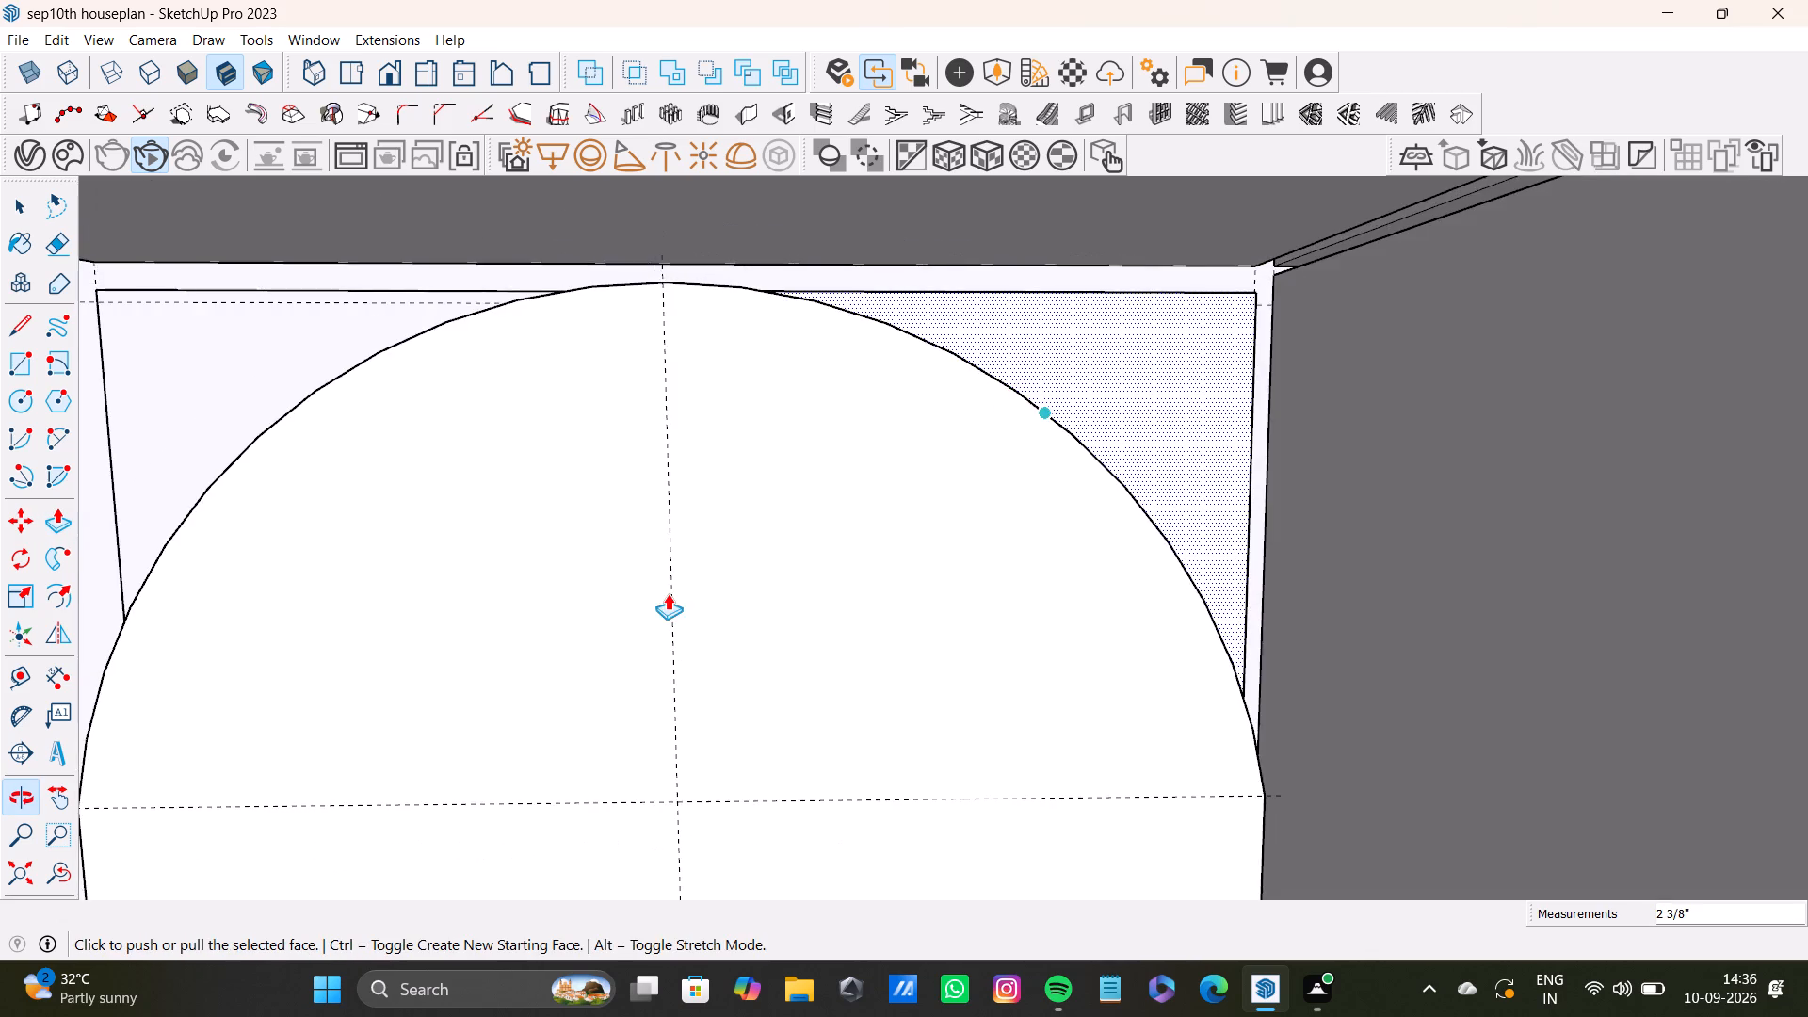
# Examine the arched niche panel up close and within the whole wardrobe unit from above.
pyautogui.scroll(-9, 670, 589)
pyautogui.moveTo(660, 723); pyautogui.dragTo(800, 614, button='middle')
pyautogui.scroll(-8, 799, 634)
pyautogui.keyDown('shift'); pyautogui.moveTo(790, 679); pyautogui.dragTo(802, 528, button='middle'); pyautogui.keyUp('shift')
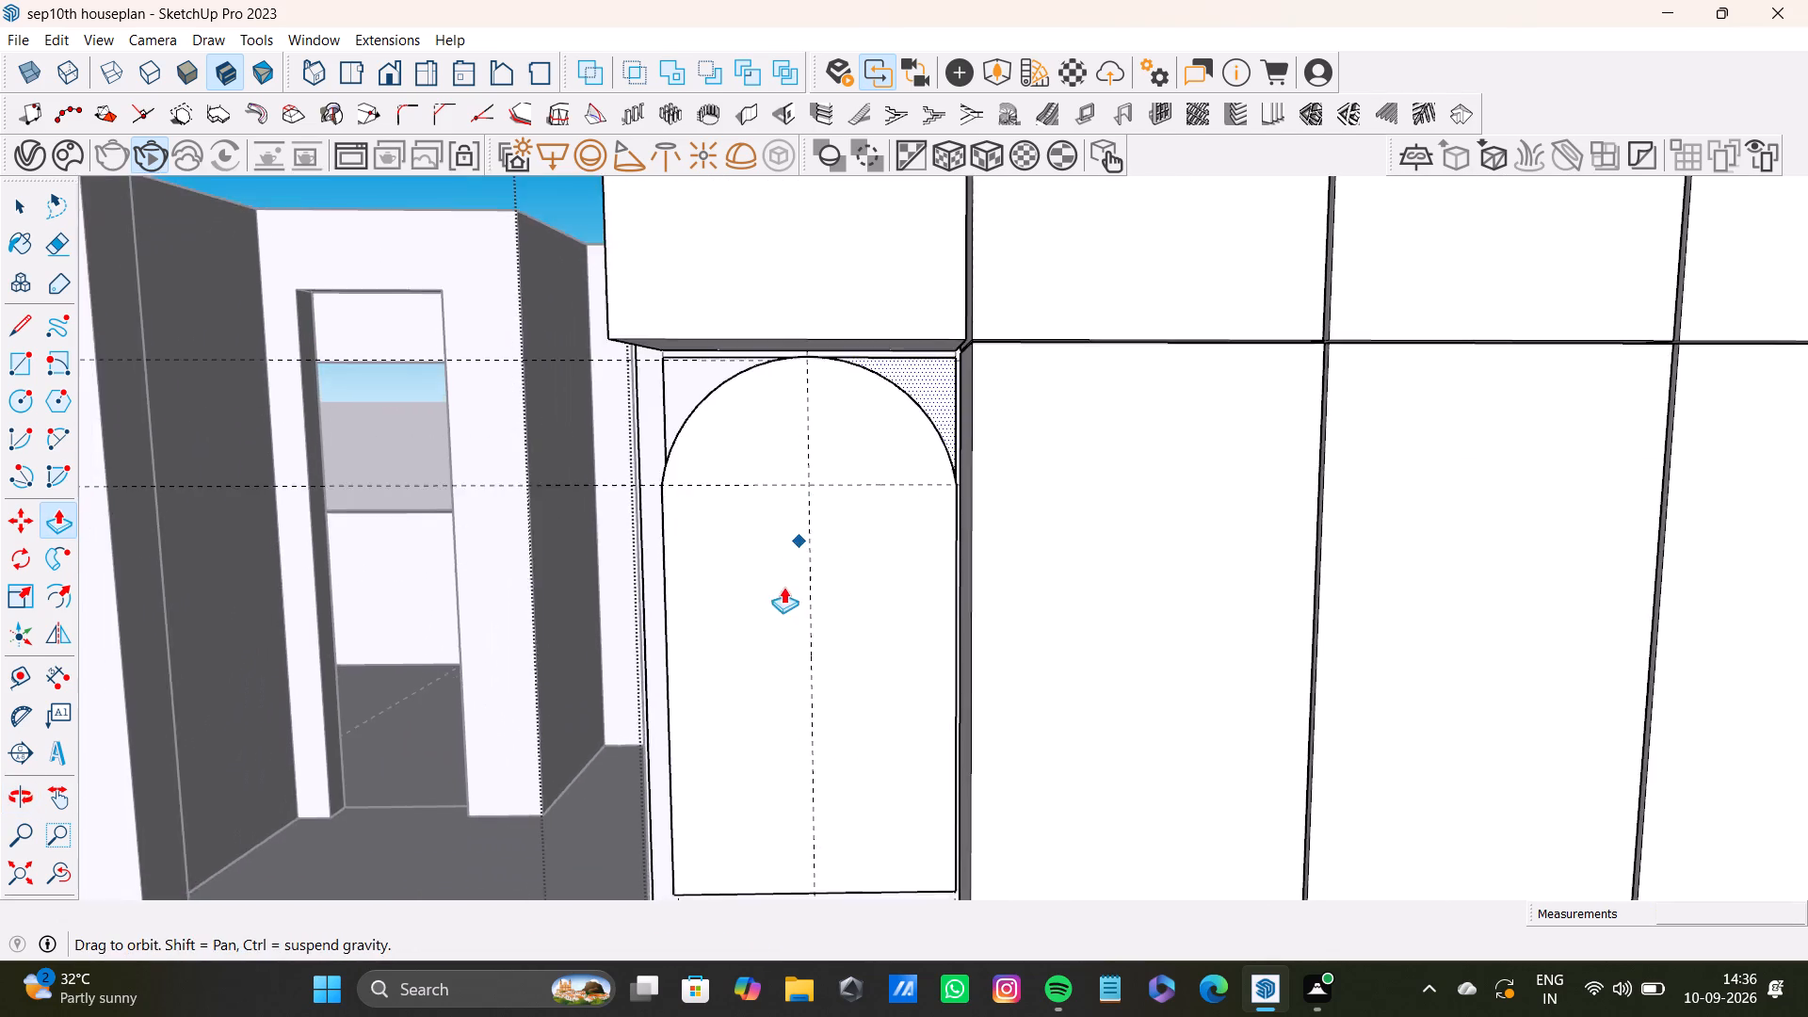
pyautogui.scroll(-4, 785, 572)
pyautogui.middleClick(791, 618)
pyautogui.click(51, 877)
pyautogui.click(19, 877)
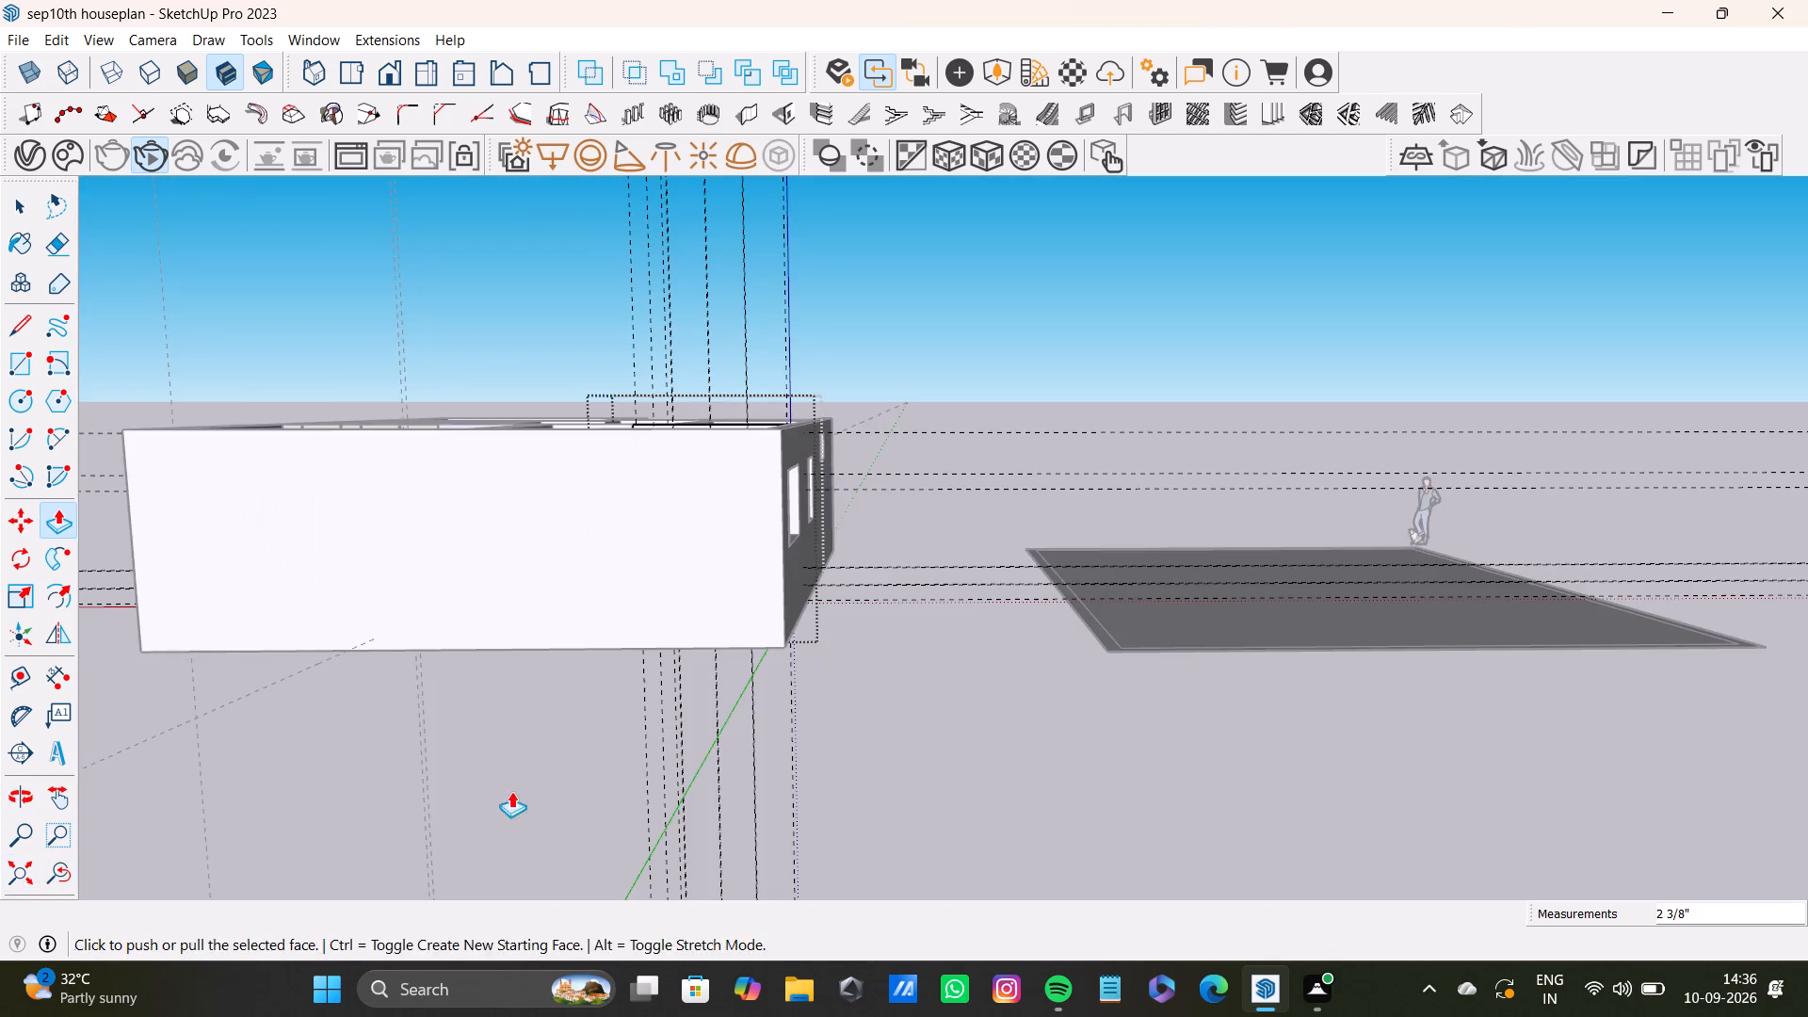
pyautogui.moveTo(587, 769); pyautogui.dragTo(624, 977, button='middle')
pyautogui.scroll(11, 695, 289)
pyautogui.keyDown('shift'); pyautogui.moveTo(646, 584); pyautogui.dragTo(769, 427, button='middle'); pyautogui.keyUp('shift')
pyautogui.scroll(-4, 734, 627)
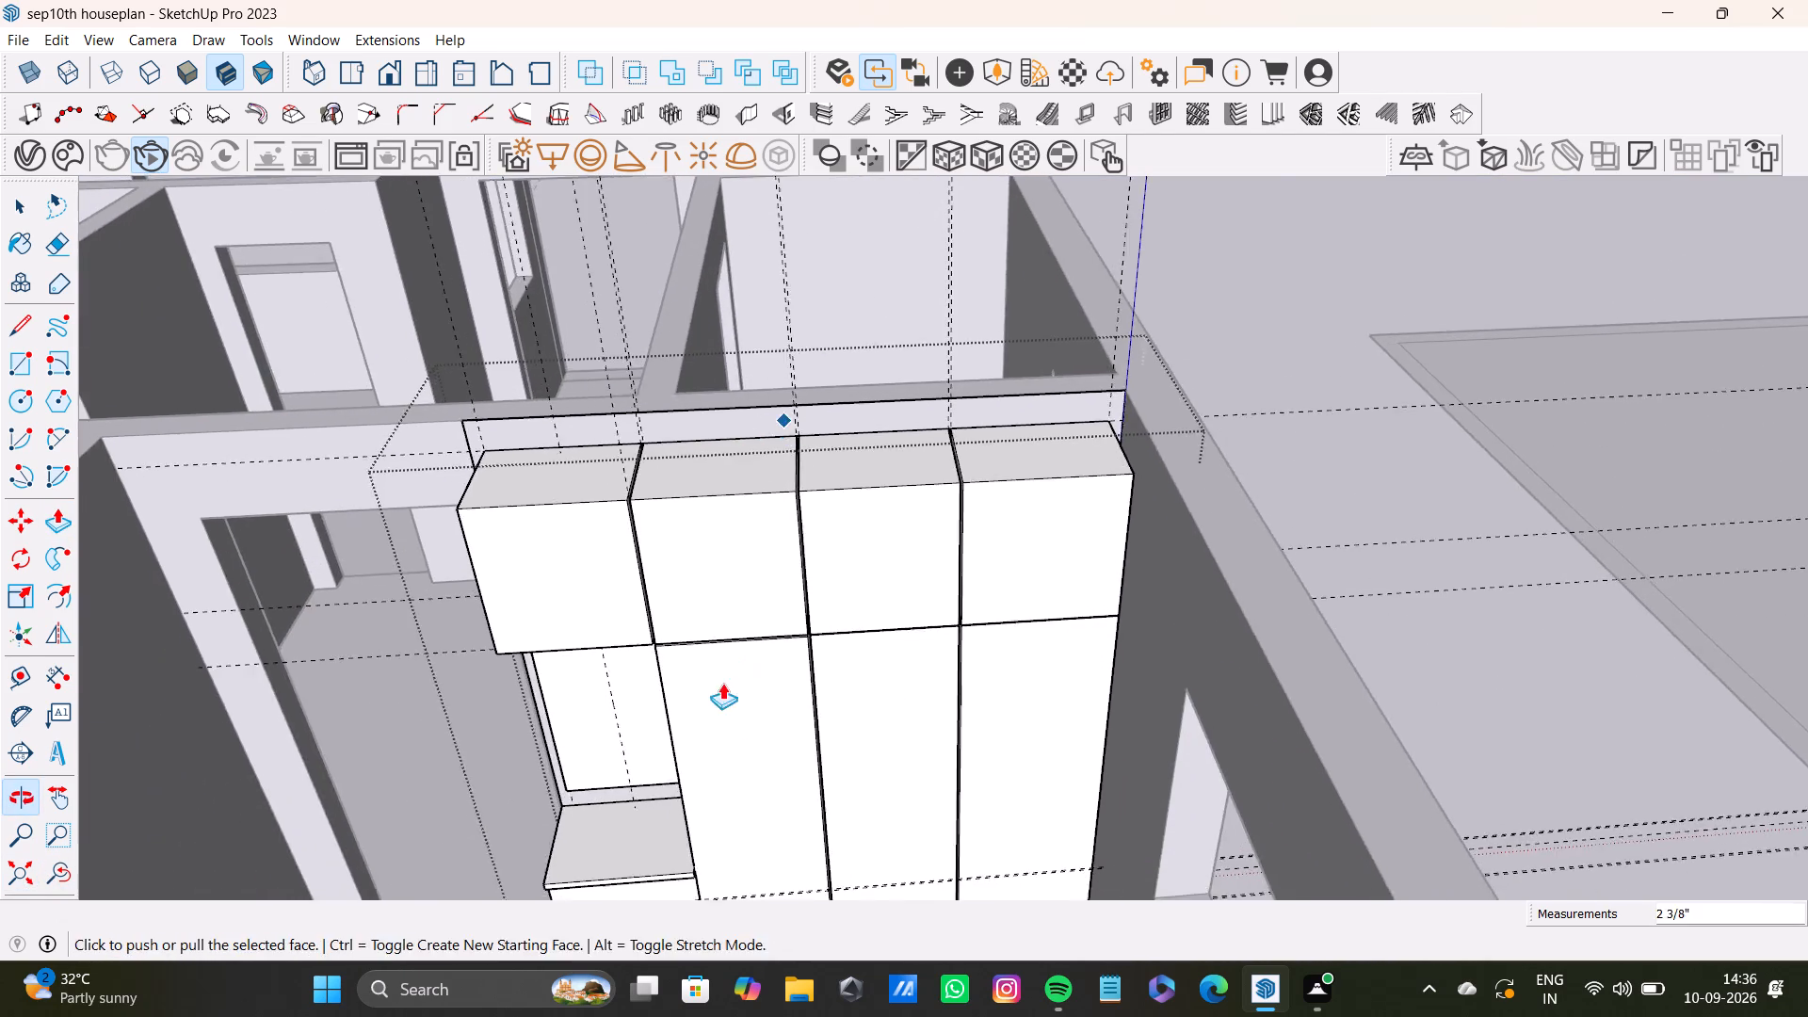
pyautogui.keyDown('shift'); pyautogui.moveTo(727, 763); pyautogui.dragTo(778, 588, button='middle'); pyautogui.keyUp('shift')
pyautogui.scroll(12, 680, 664)
pyautogui.scroll(-13, 684, 697)
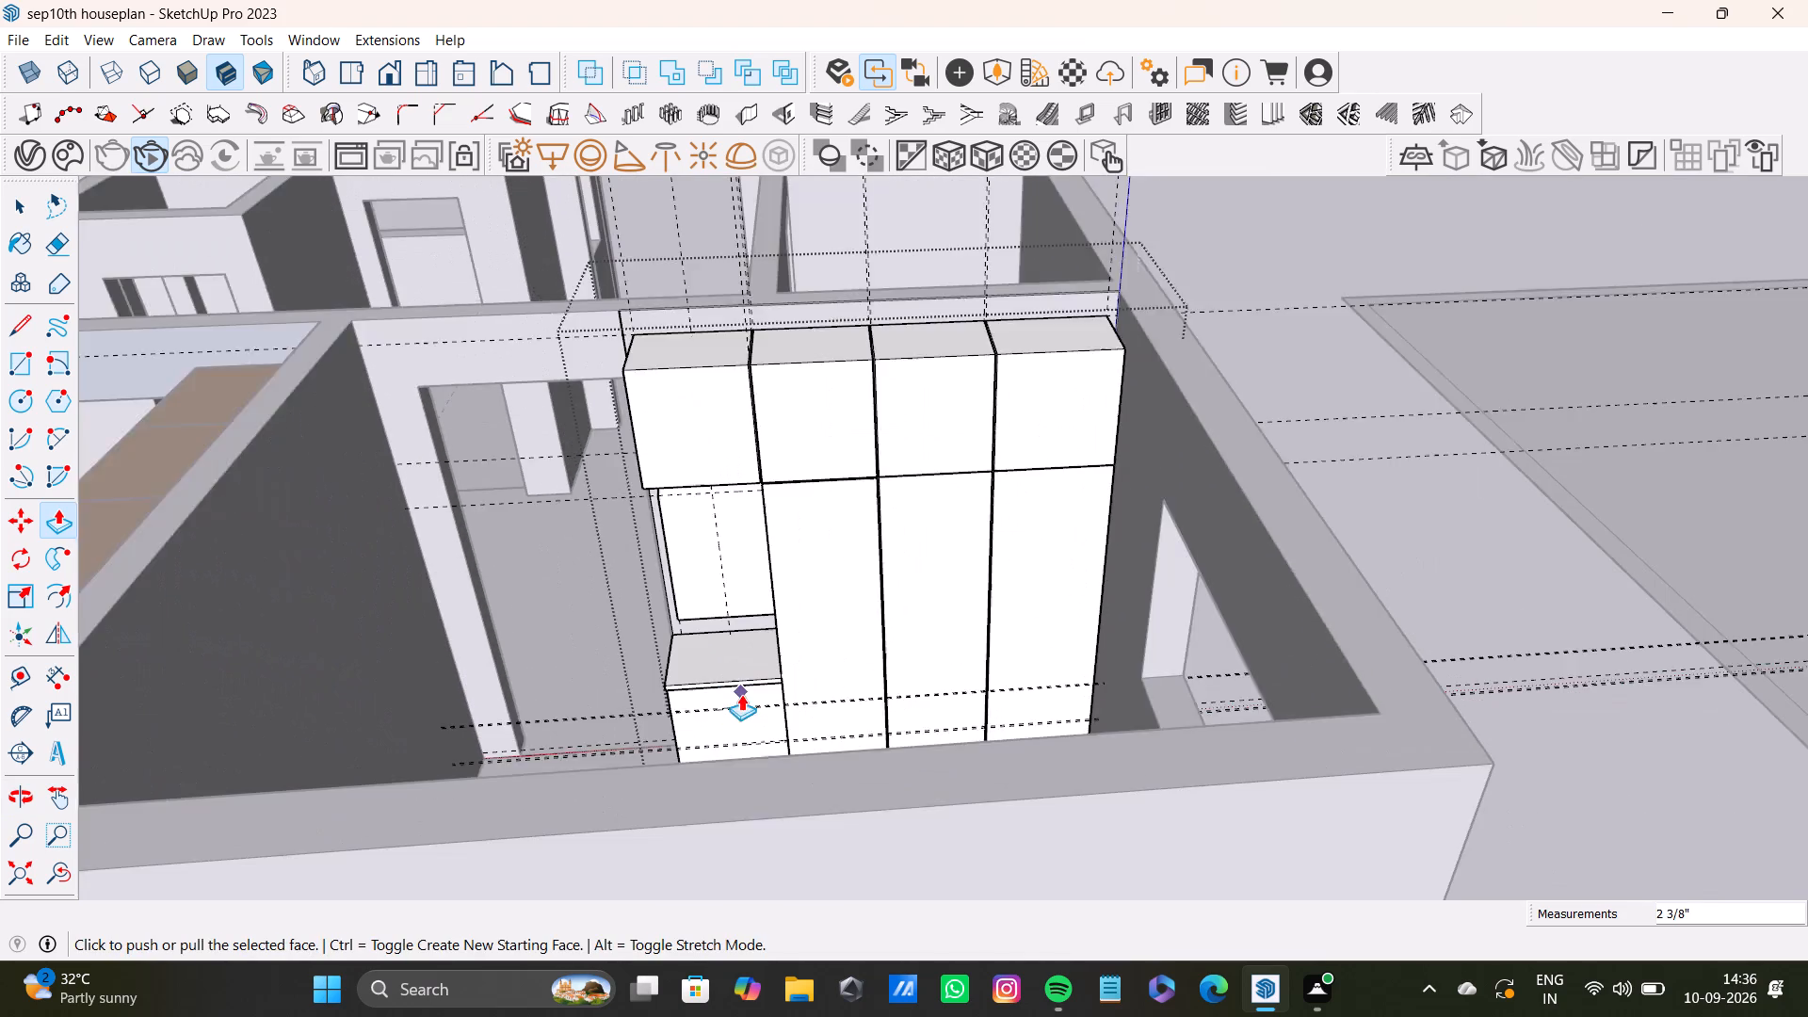
# Close the wardrobe unit's group and return to the whole house model.
pyautogui.press('space')
pyautogui.click(1246, 401)
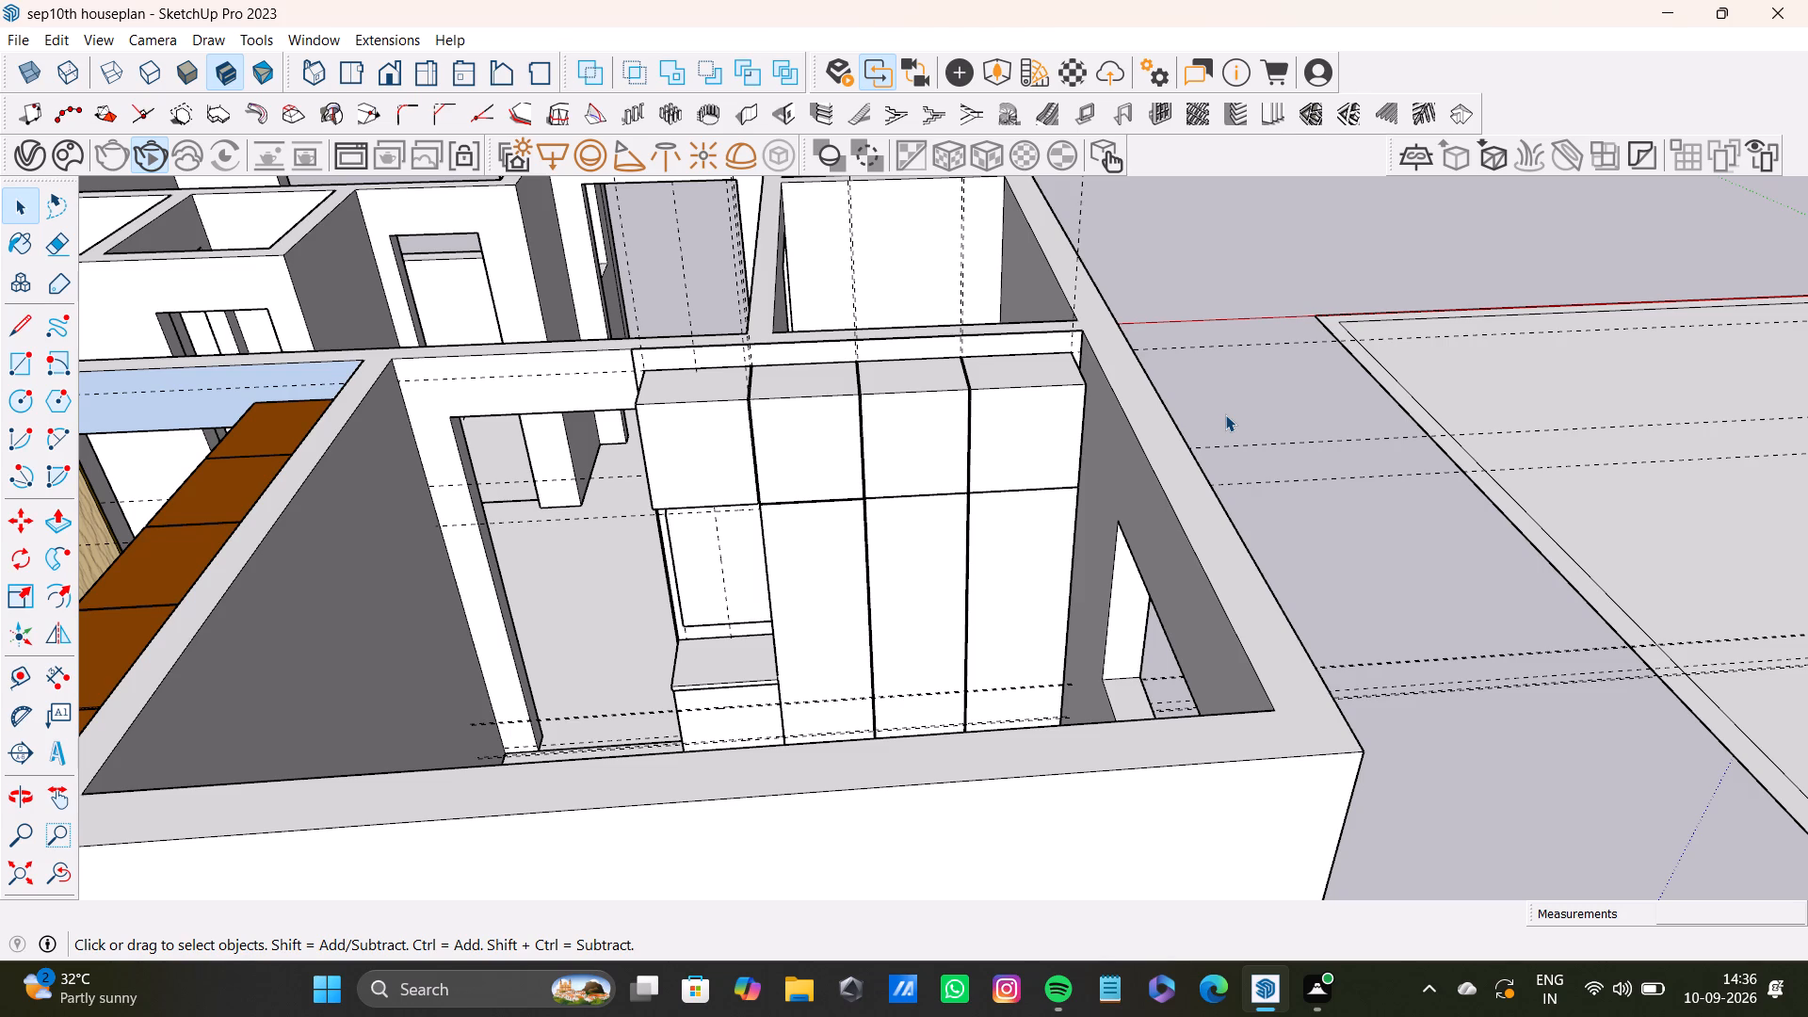
pyautogui.press('space')
pyautogui.press('space')
pyautogui.click(1153, 234)
pyautogui.scroll(-3, 996, 424)
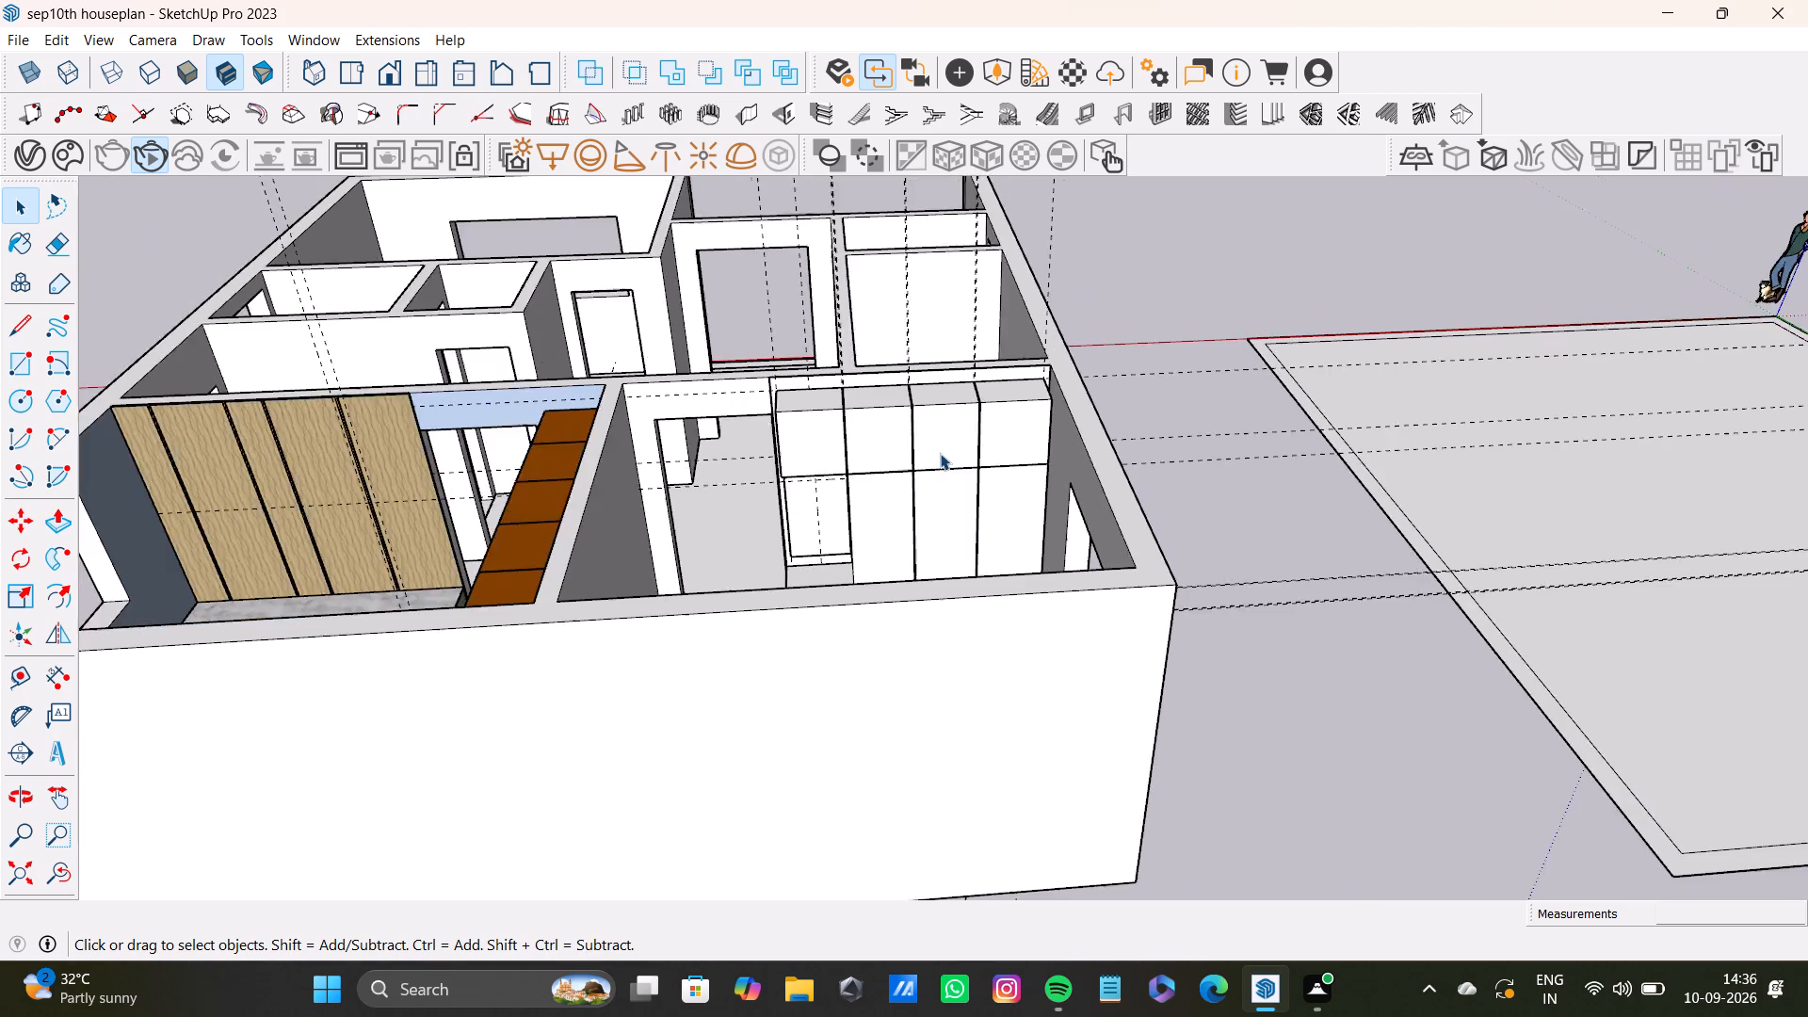
# Examine the wardrobe unit and its room from several angles, along with the adjoining furnished room.
pyautogui.scroll(-6, 940, 453)
pyautogui.scroll(9, 900, 473)
pyautogui.moveTo(853, 469); pyautogui.dragTo(843, 604, button='middle')
pyautogui.scroll(1, 838, 573)
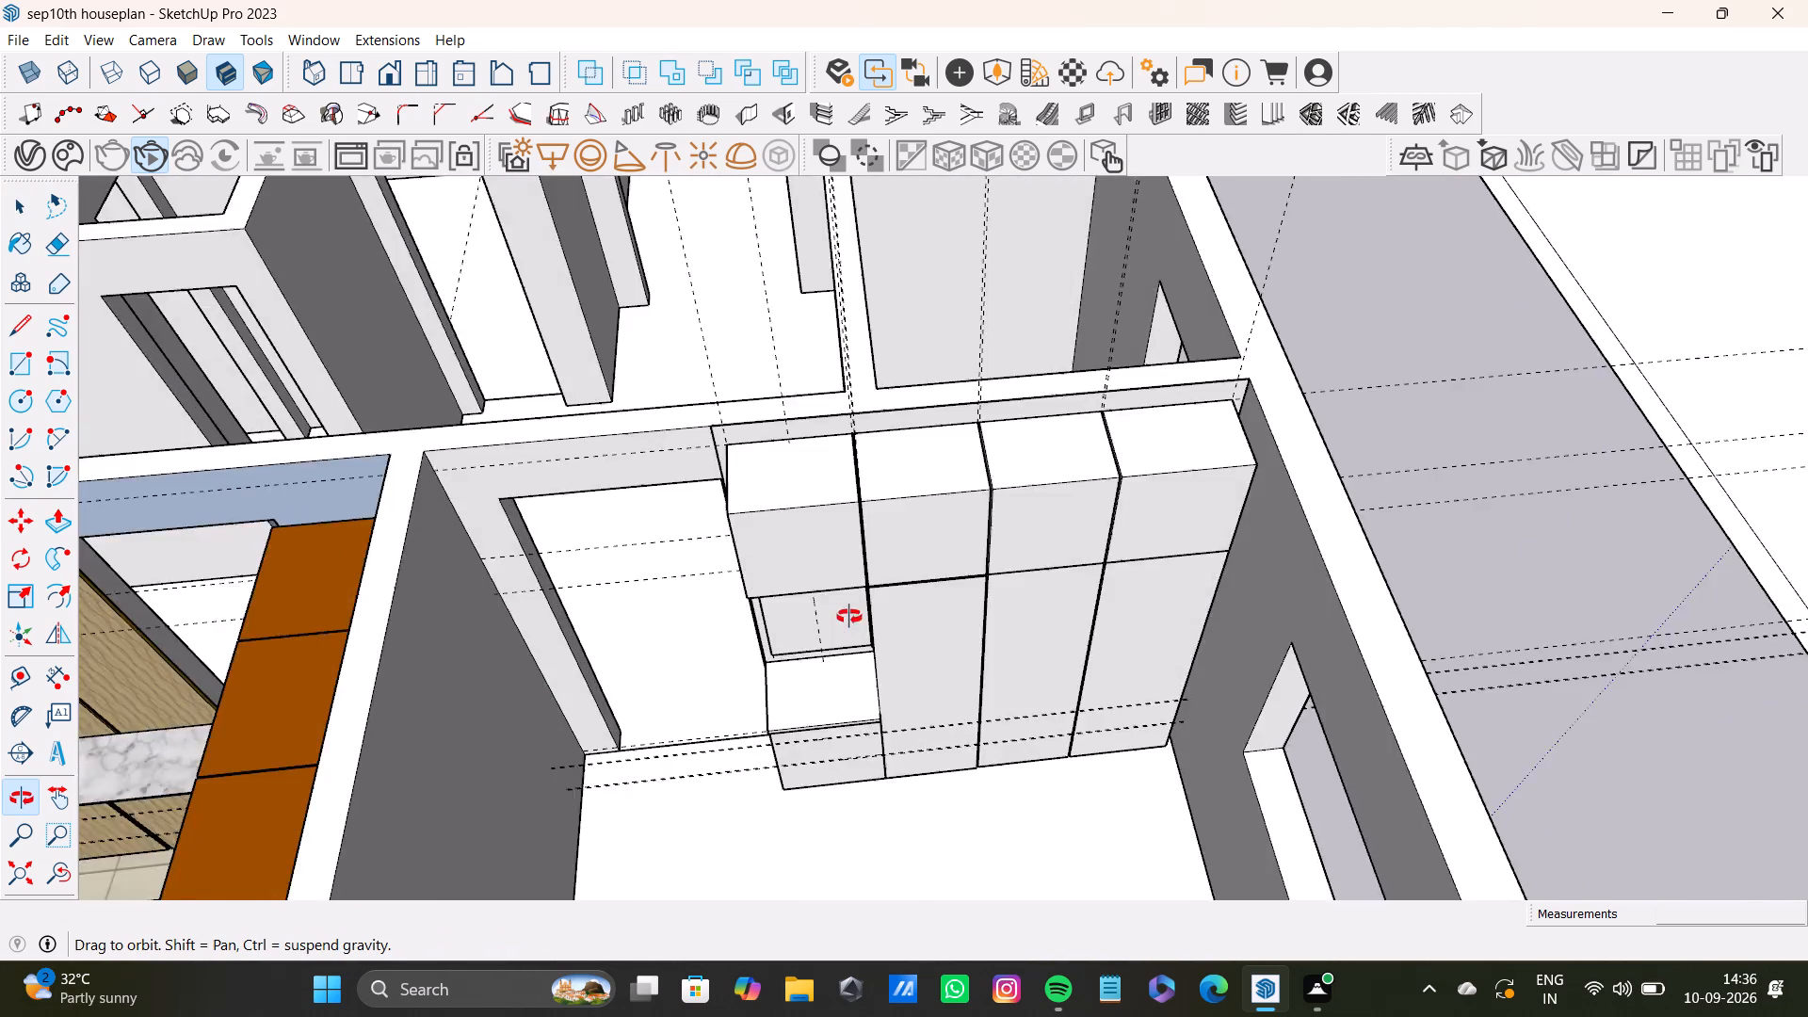
pyautogui.scroll(-10, 846, 539)
pyautogui.scroll(12, 856, 647)
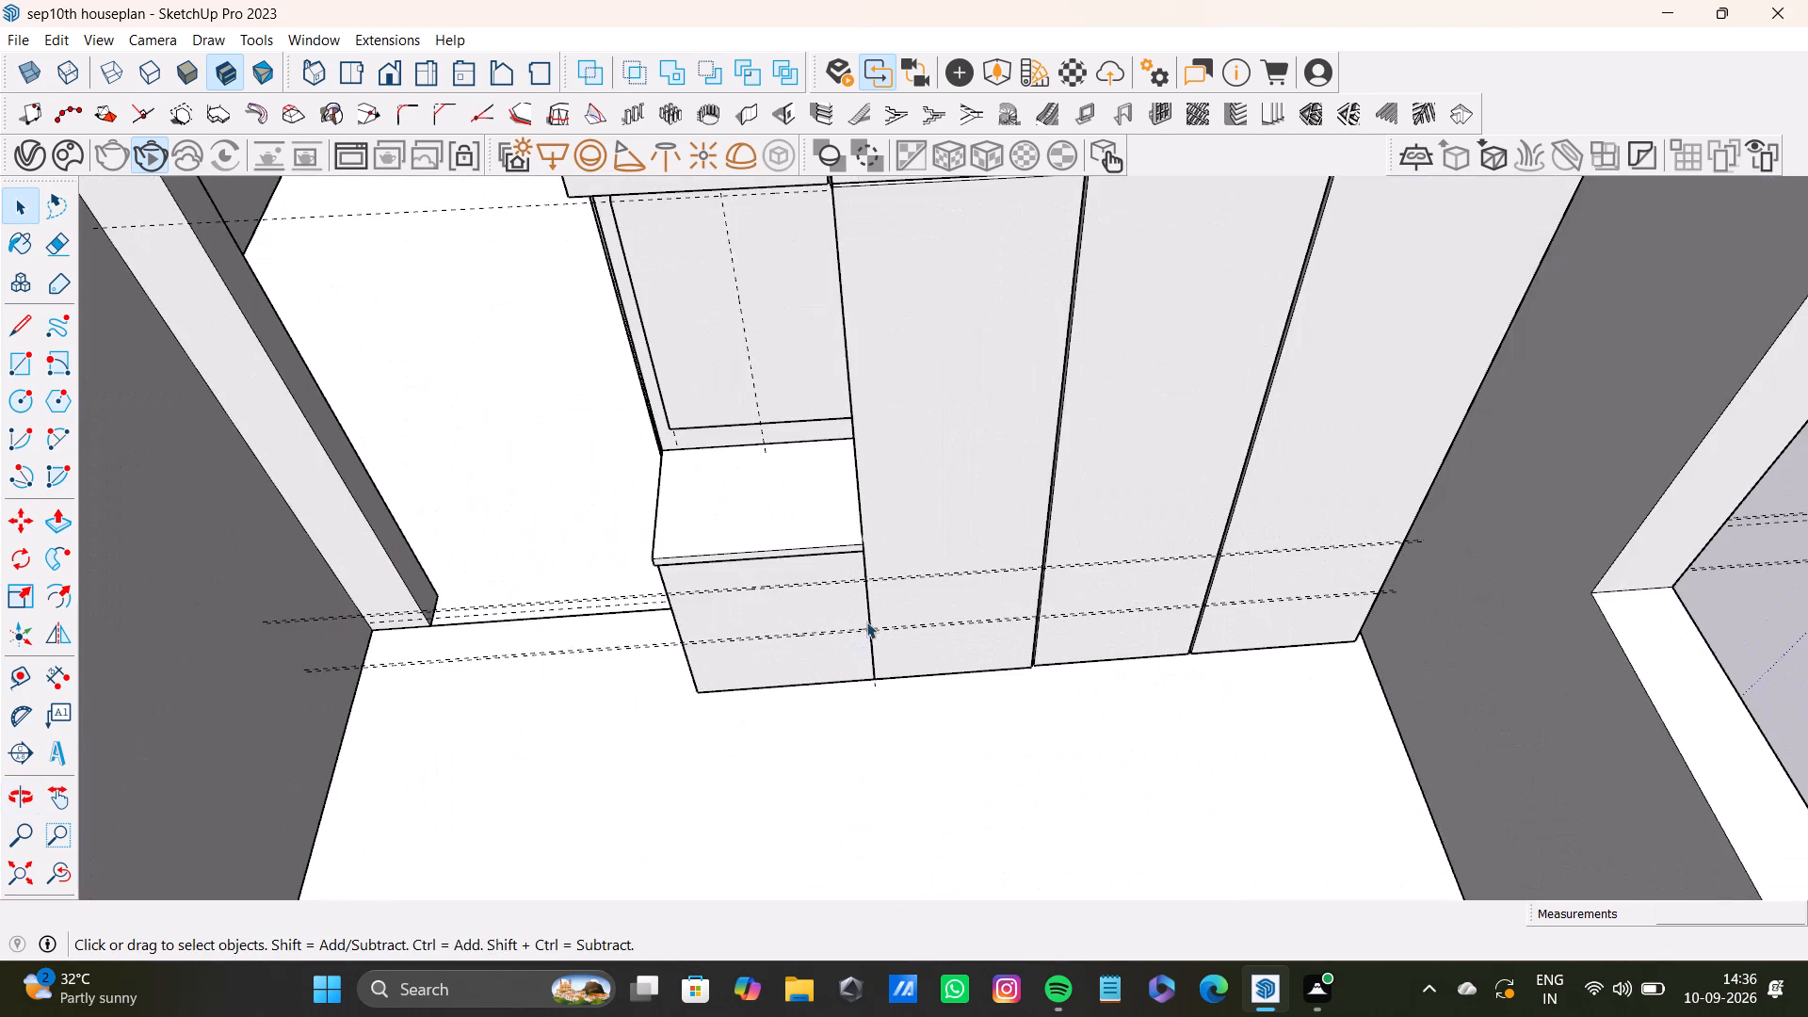
pyautogui.scroll(-9, 799, 584)
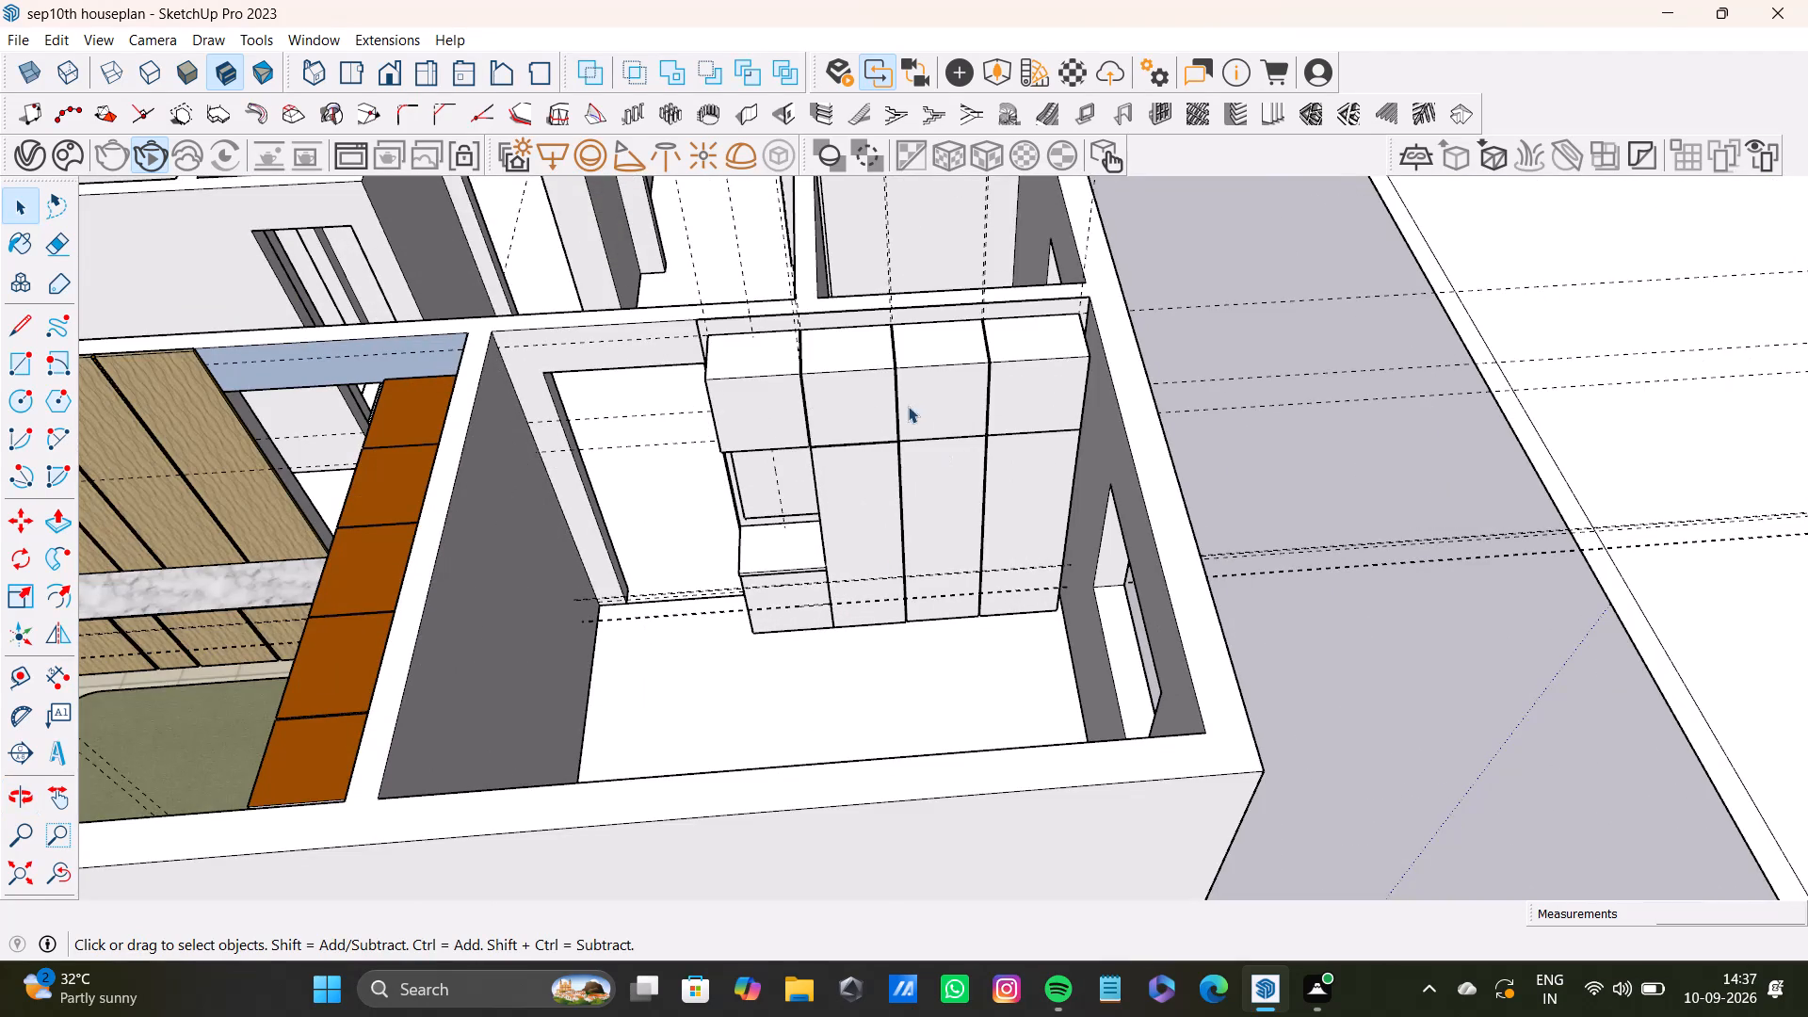
pyautogui.moveTo(908, 406); pyautogui.dragTo(940, 352, button='middle')
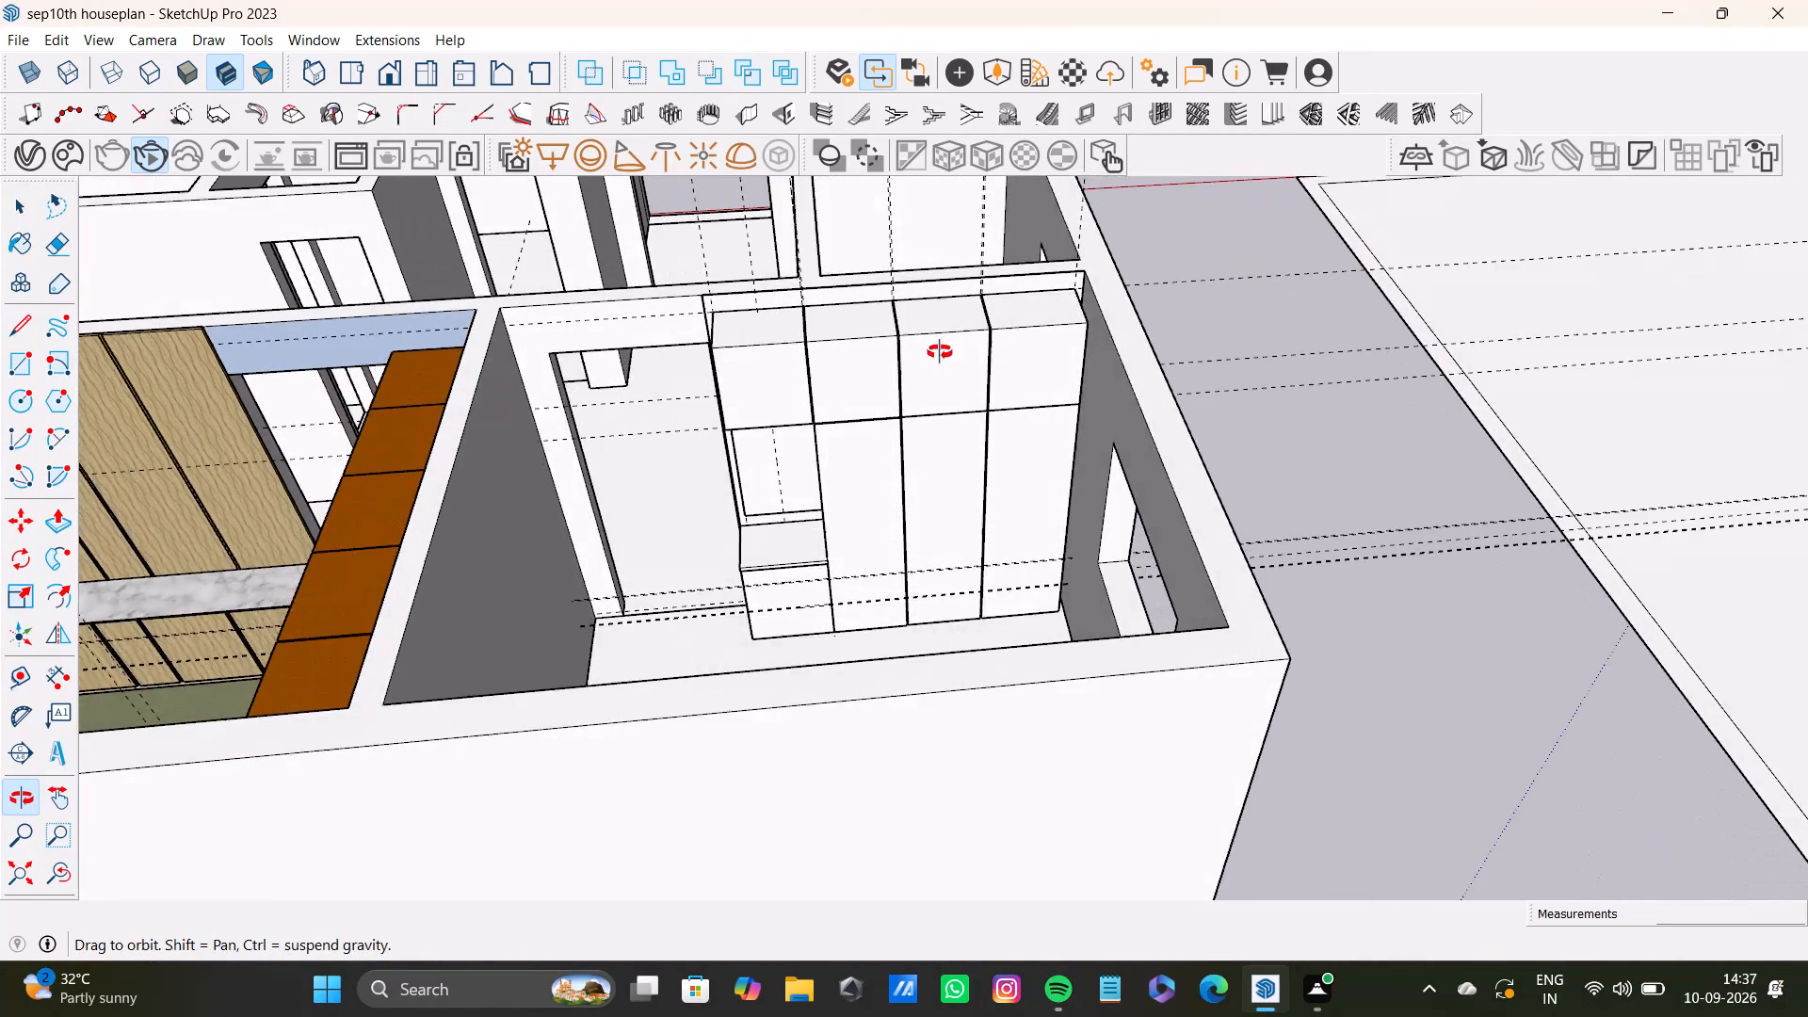
pyautogui.scroll(2, 766, 469)
pyautogui.scroll(-8, 797, 525)
pyautogui.moveTo(838, 521); pyautogui.dragTo(1187, 489, button='middle')
pyautogui.moveTo(601, 559); pyautogui.dragTo(927, 505, button='middle')
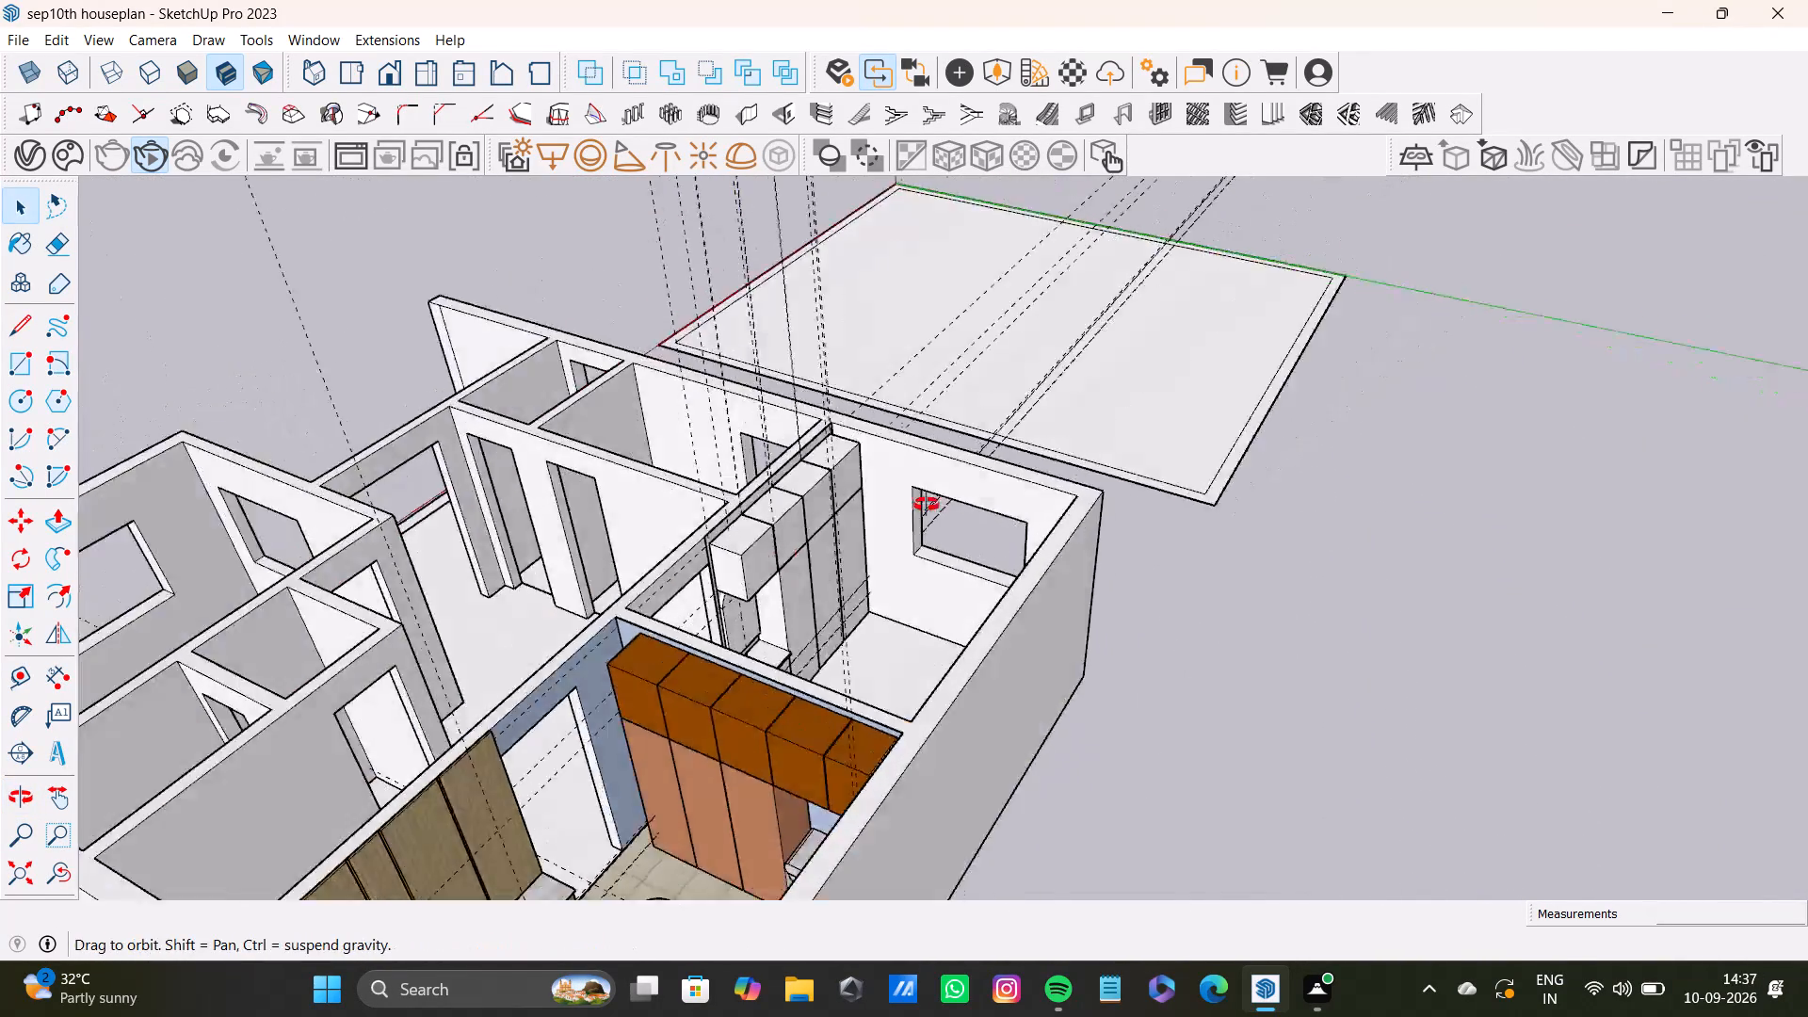
pyautogui.moveTo(927, 505); pyautogui.dragTo(420, 714, button='middle')
pyautogui.scroll(3, 1160, 627)
pyautogui.moveTo(1143, 601); pyautogui.dragTo(767, 652, button='middle')
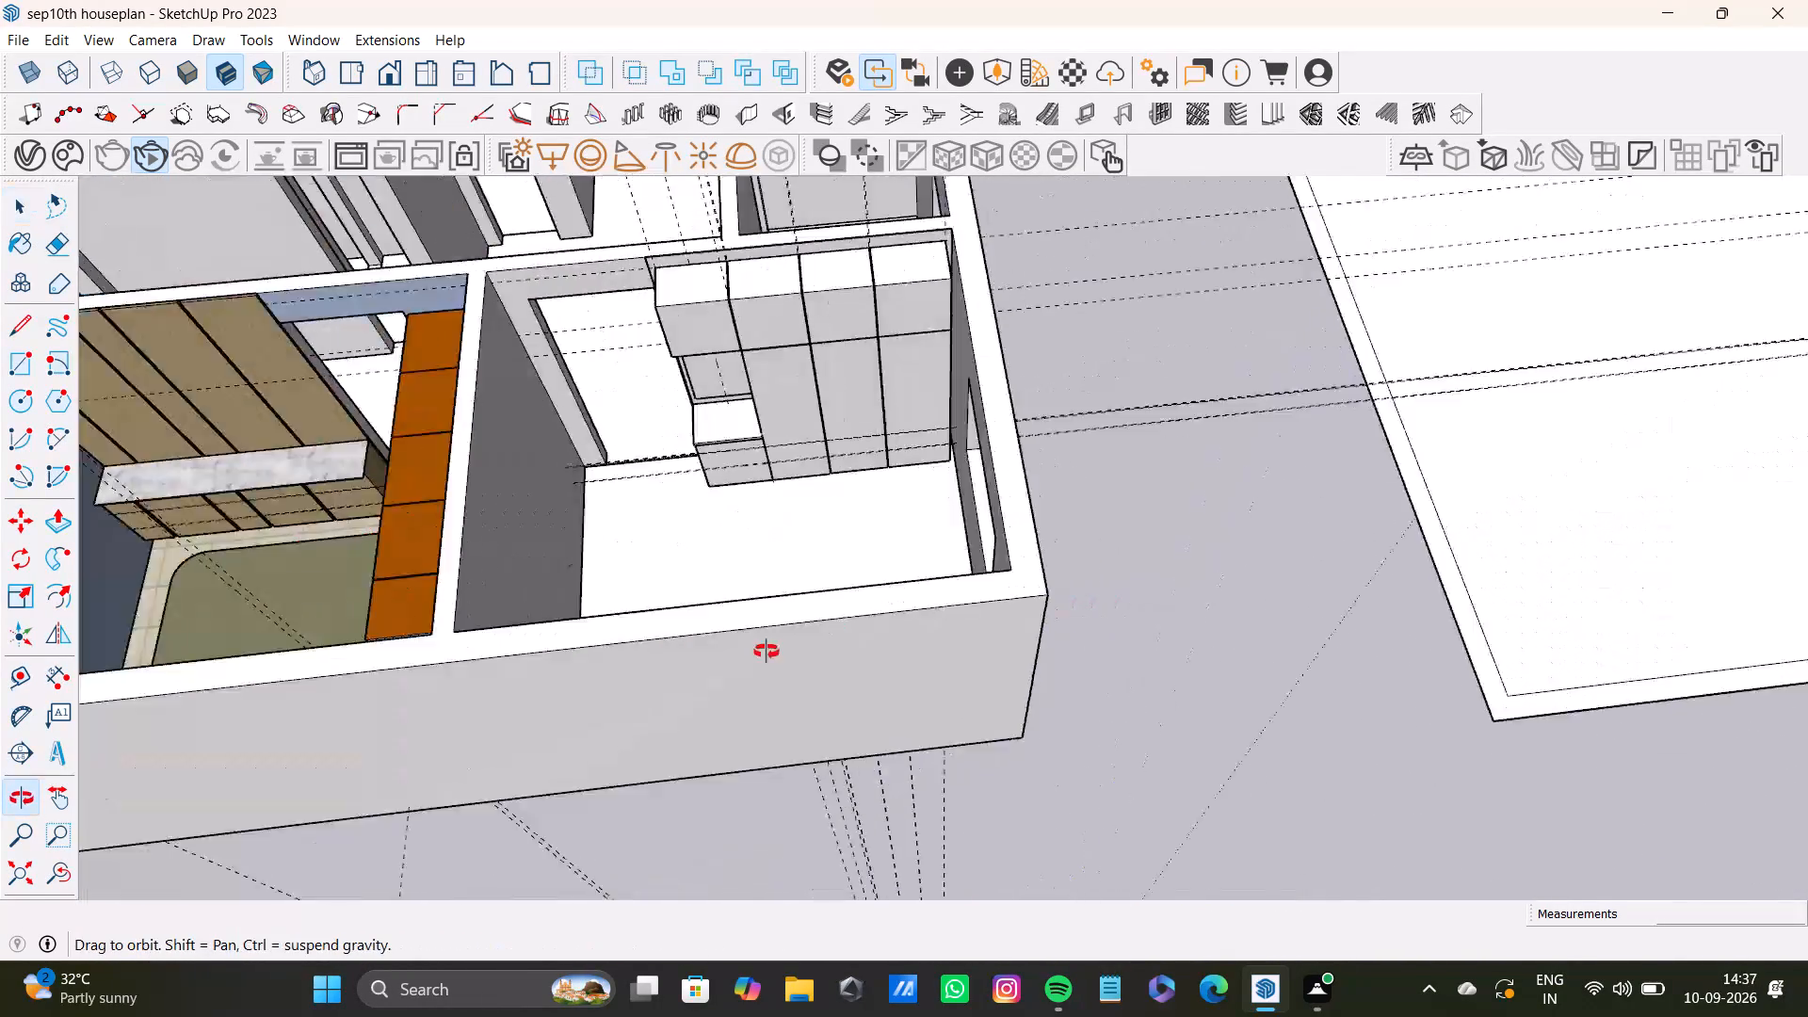
pyautogui.moveTo(767, 652); pyautogui.dragTo(707, 656, button='middle')
pyautogui.scroll(-9, 736, 446)
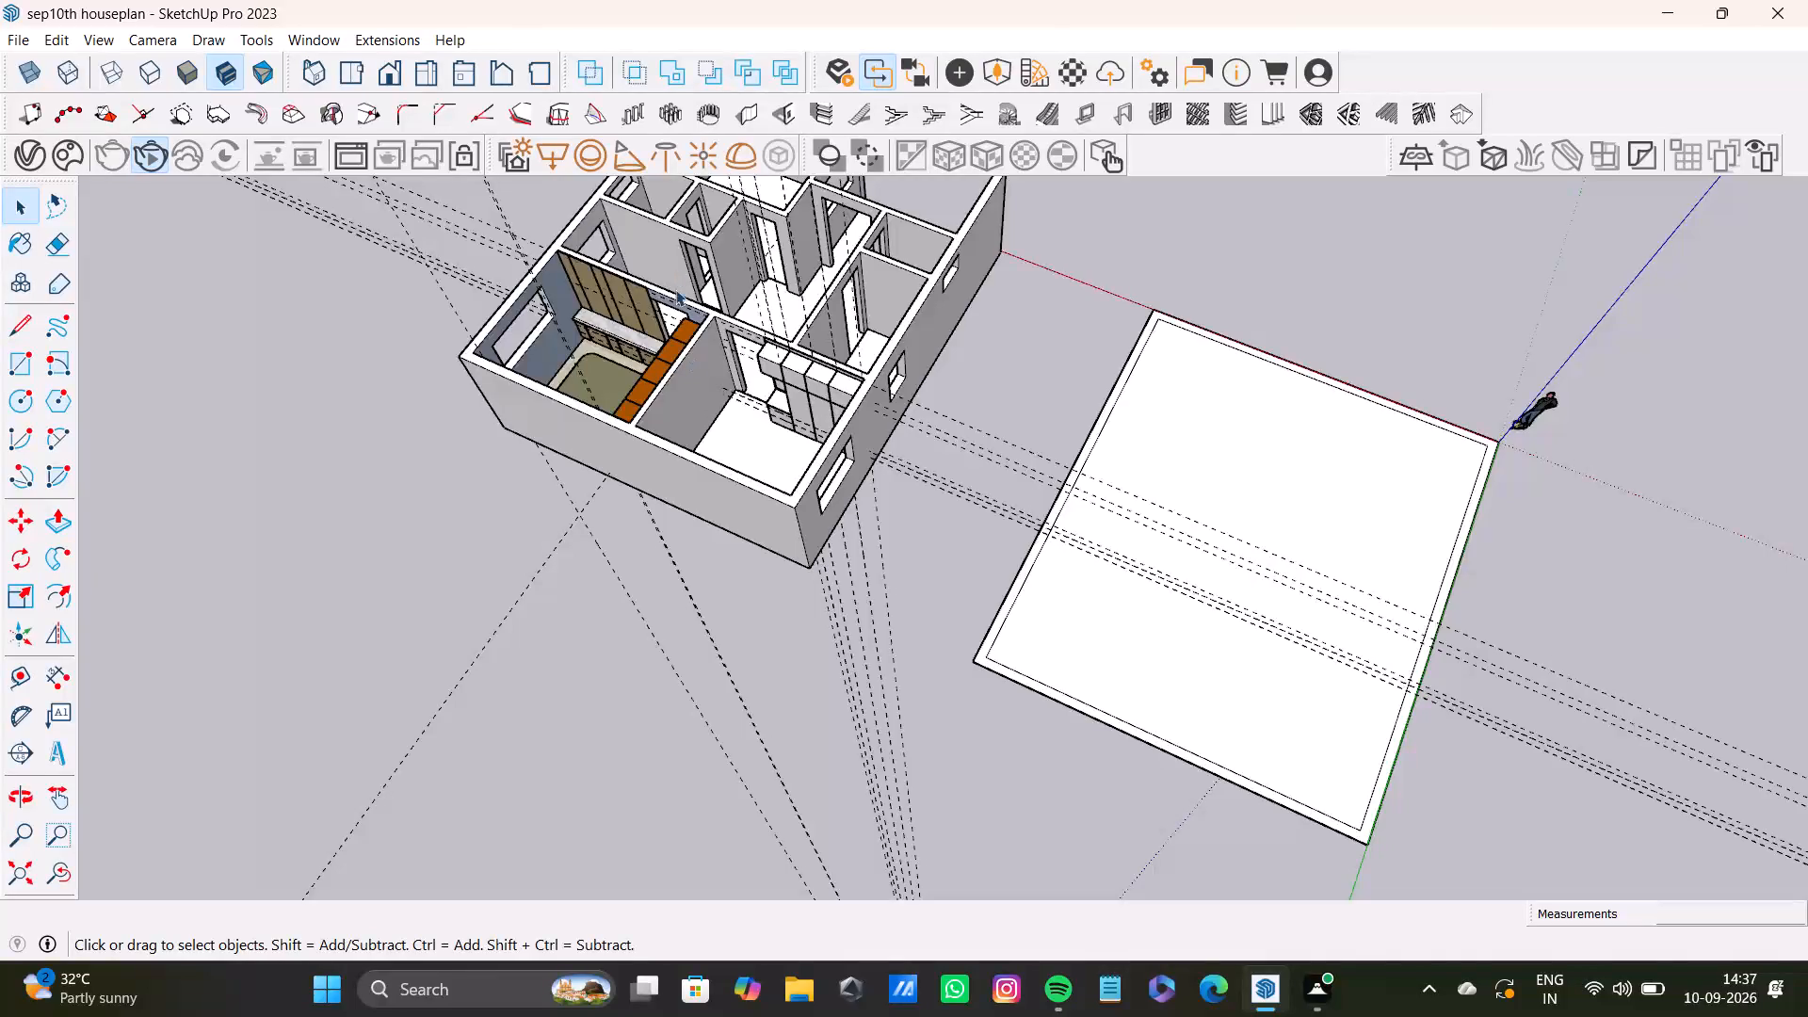
pyautogui.scroll(13, 860, 437)
pyautogui.moveTo(850, 439); pyautogui.dragTo(407, 464, button='middle')
pyautogui.moveTo(811, 459); pyautogui.dragTo(398, 484, button='middle')
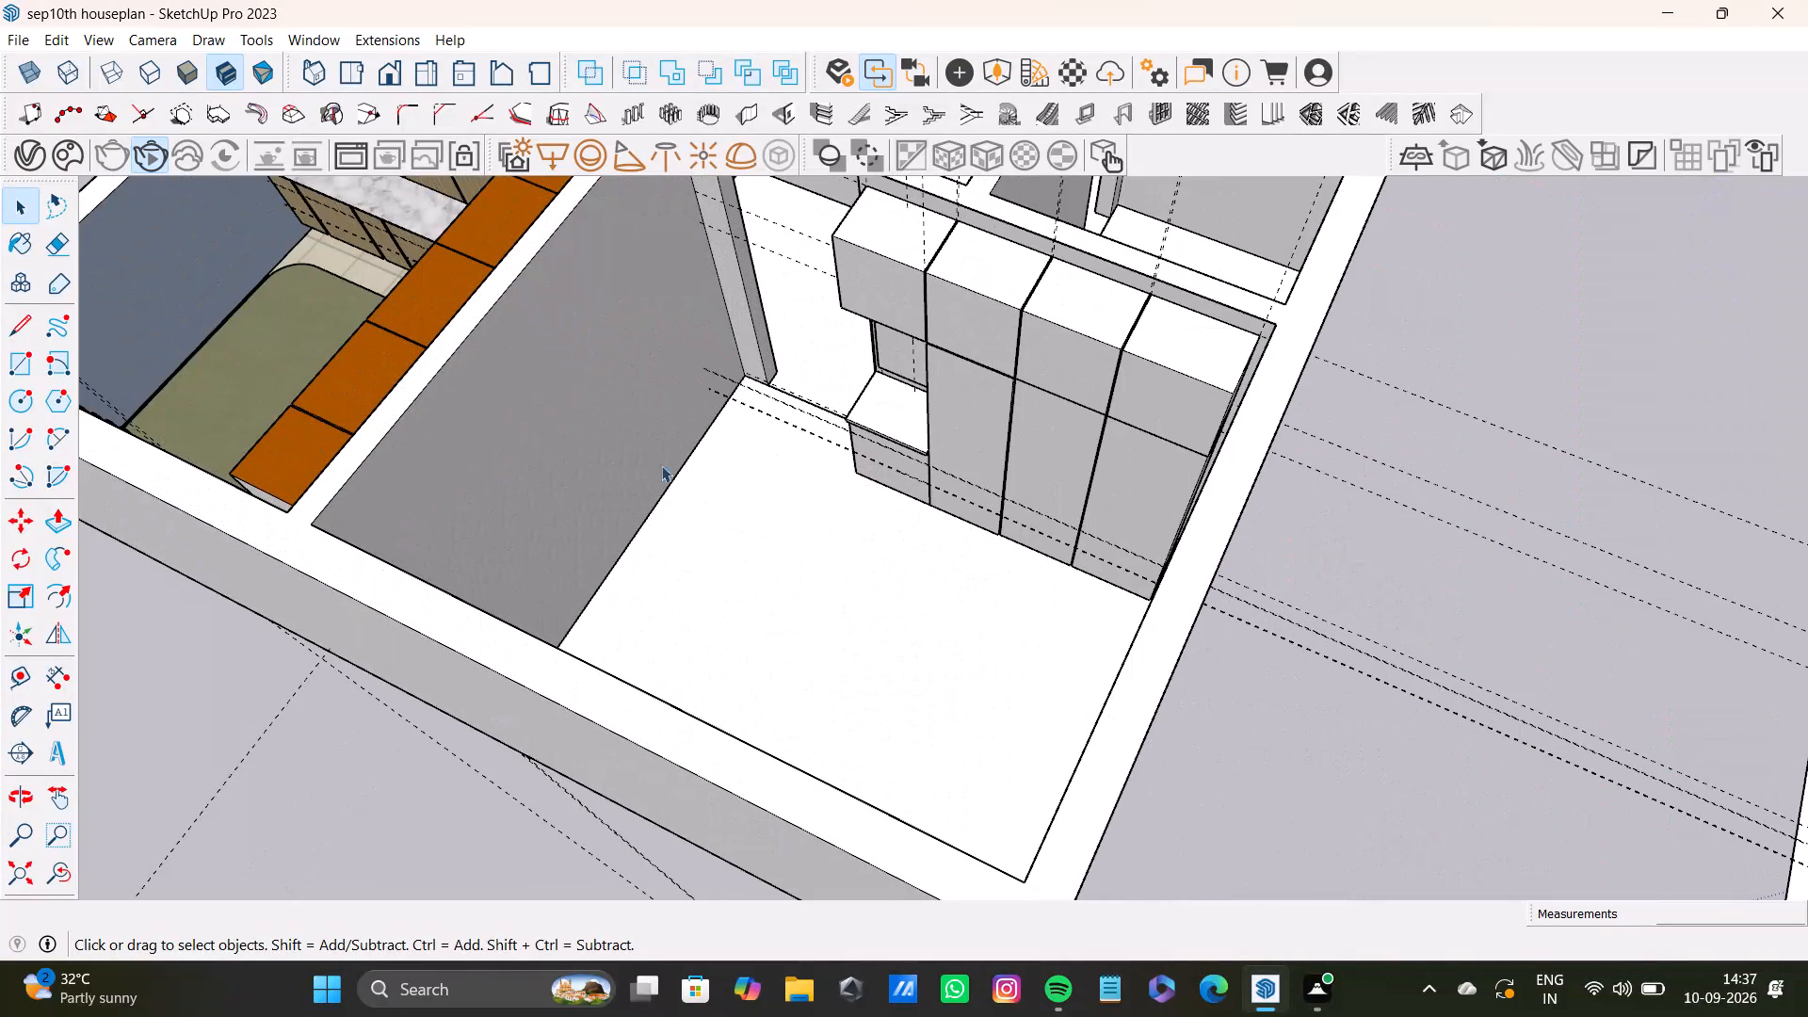
pyautogui.scroll(-13, 864, 495)
pyautogui.moveTo(969, 550); pyautogui.dragTo(543, 585, button='middle')
pyautogui.scroll(-1, 576, 519)
pyautogui.scroll(8, 839, 448)
pyautogui.moveTo(943, 501); pyautogui.dragTo(1203, 423, button='middle')
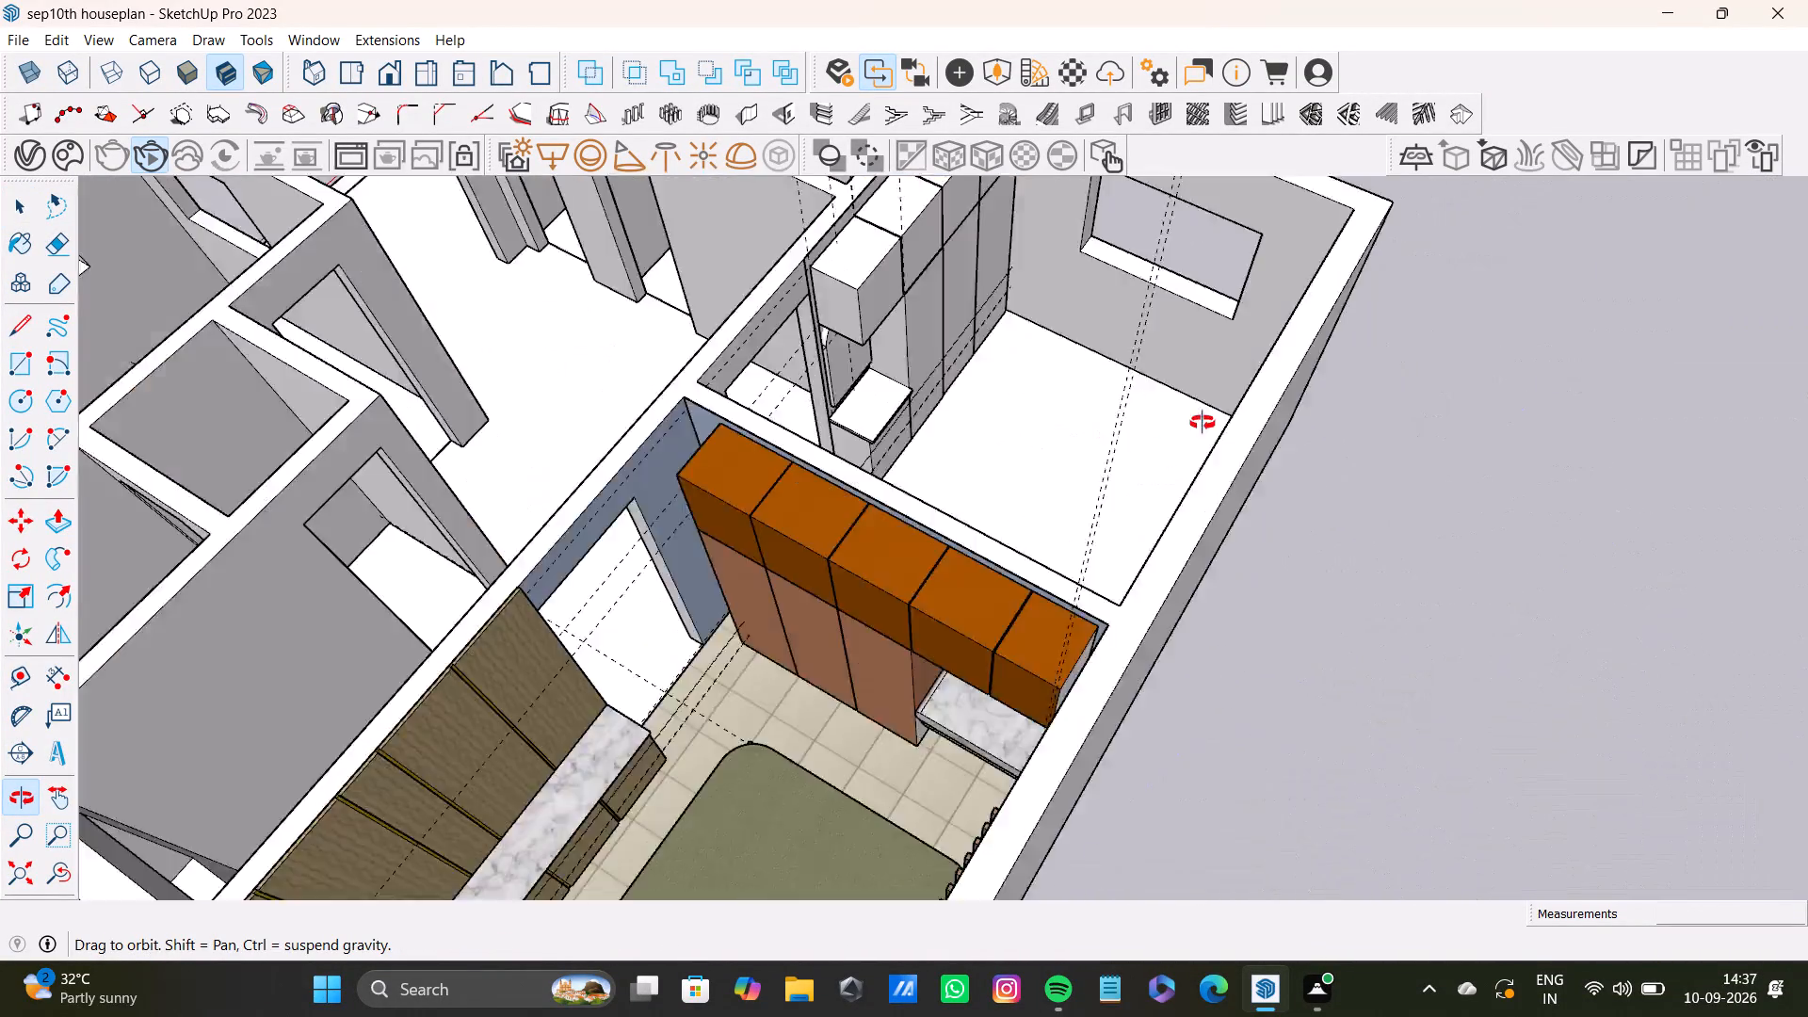
pyautogui.moveTo(1203, 423); pyautogui.dragTo(1216, 407, button='middle')
# Open the house walls for editing and push the window jamb nearest the wardrobe outward about 10 1/8 in, widening the opening.
pyautogui.scroll(3, 1121, 344)
pyautogui.keyDown('shift'); pyautogui.moveTo(1113, 324); pyautogui.dragTo(1082, 751, button='middle'); pyautogui.keyUp('shift')
pyautogui.scroll(3, 949, 606)
pyautogui.moveTo(966, 622); pyautogui.dragTo(975, 485, button='middle')
pyautogui.scroll(2, 953, 539)
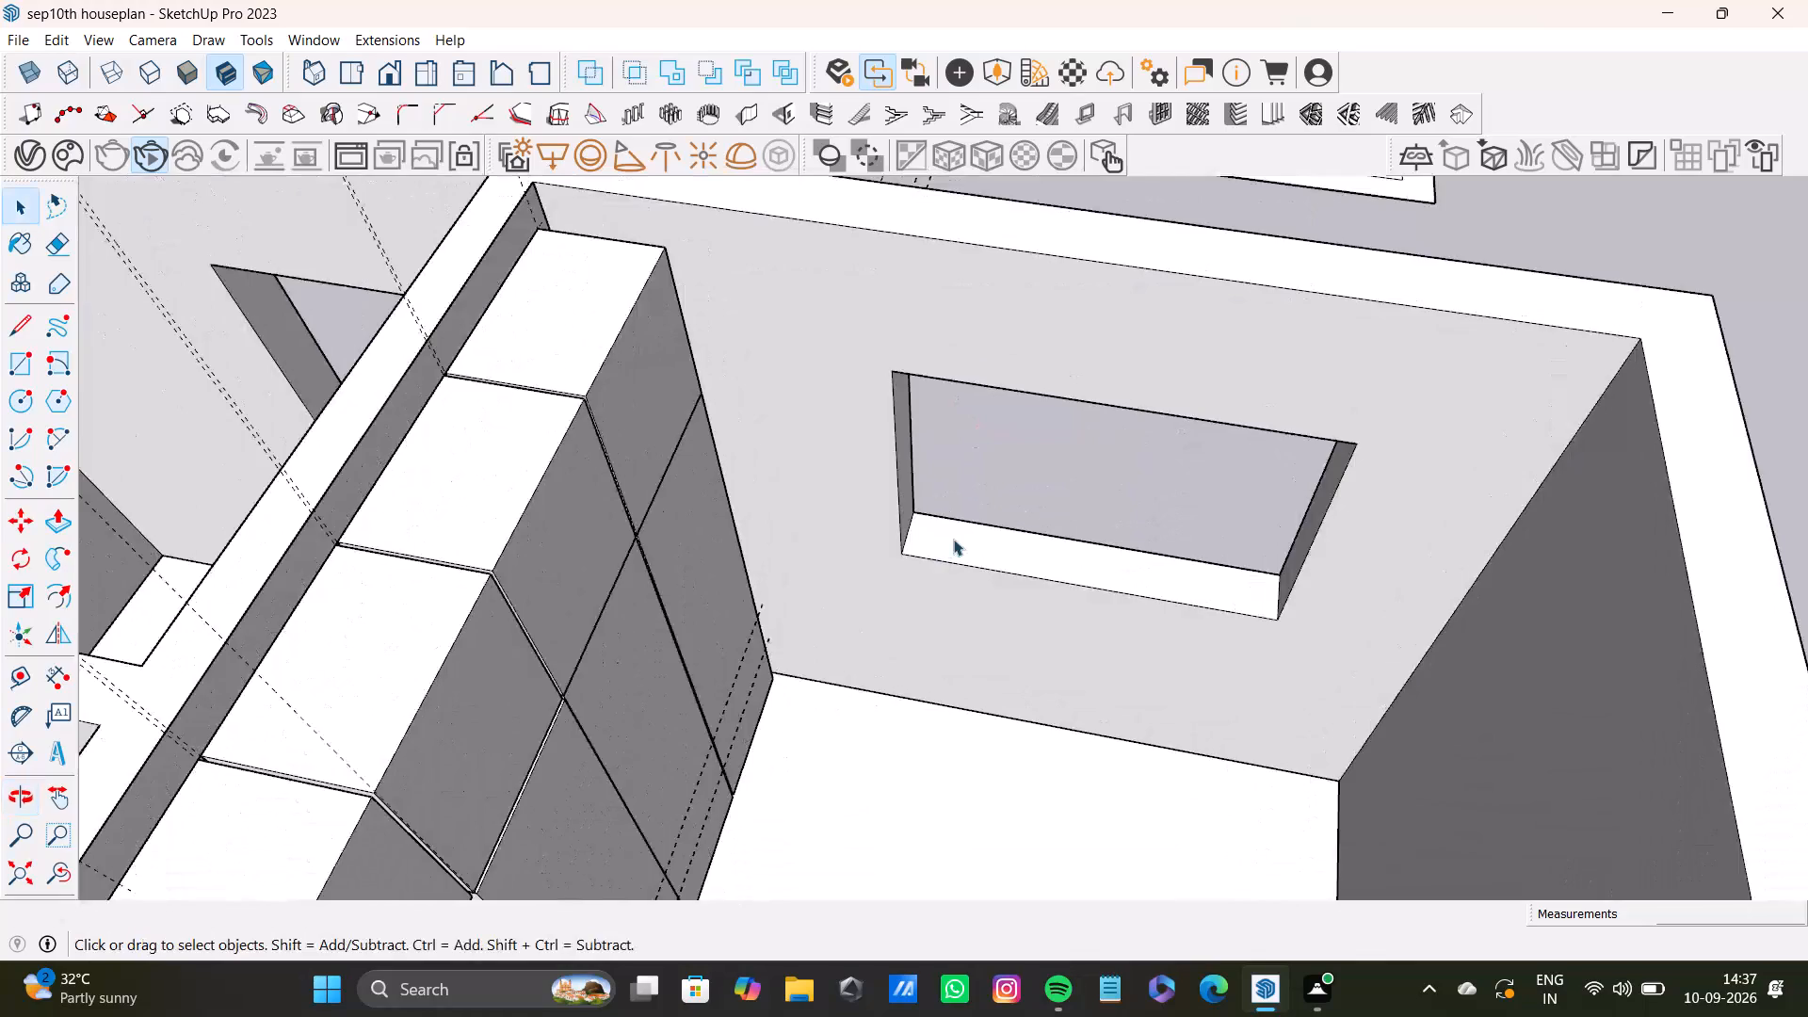
pyautogui.scroll(-11, 951, 542)
pyautogui.keyDown('shift'); pyautogui.moveTo(947, 546); pyautogui.dragTo(909, 535, button='middle'); pyautogui.keyUp('shift')
pyautogui.scroll(7, 901, 531)
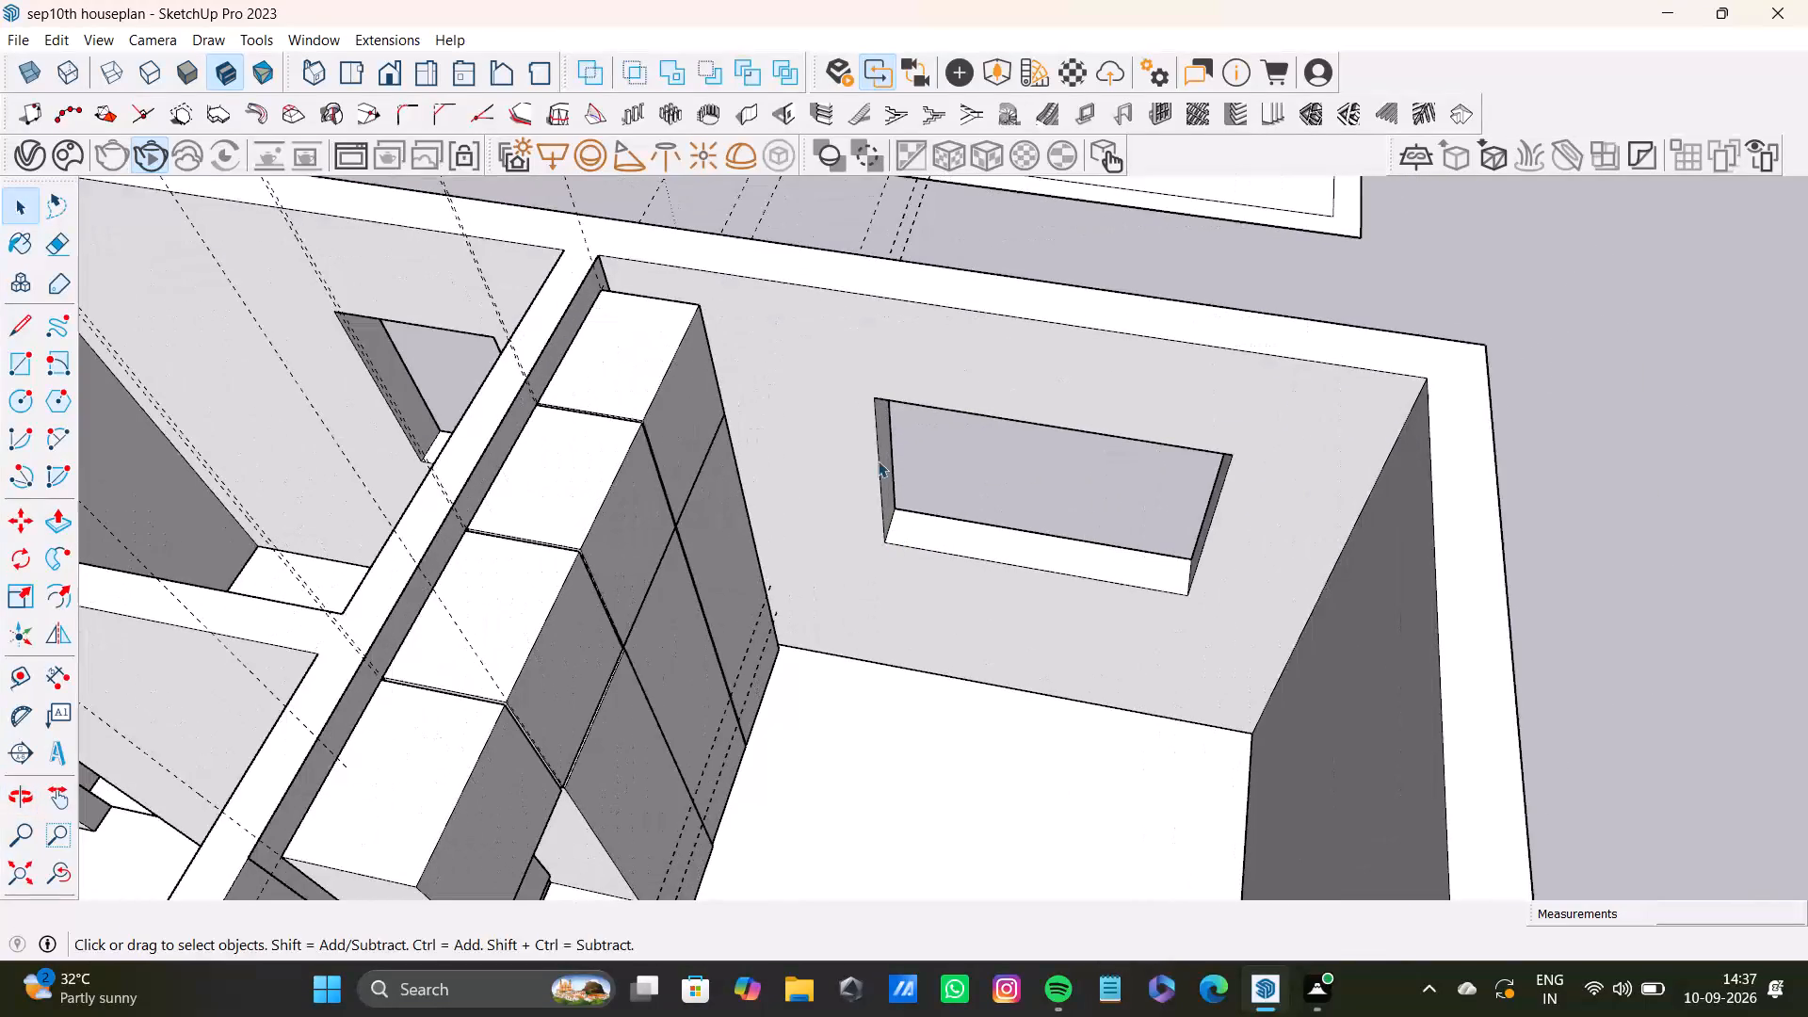
pyautogui.scroll(2, 956, 495)
pyautogui.keyDown('shift'); pyautogui.moveTo(958, 485); pyautogui.dragTo(880, 591, button='middle'); pyautogui.keyUp('shift')
pyautogui.moveTo(869, 559); pyautogui.dragTo(869, 403, button='middle')
pyautogui.scroll(3, 799, 379)
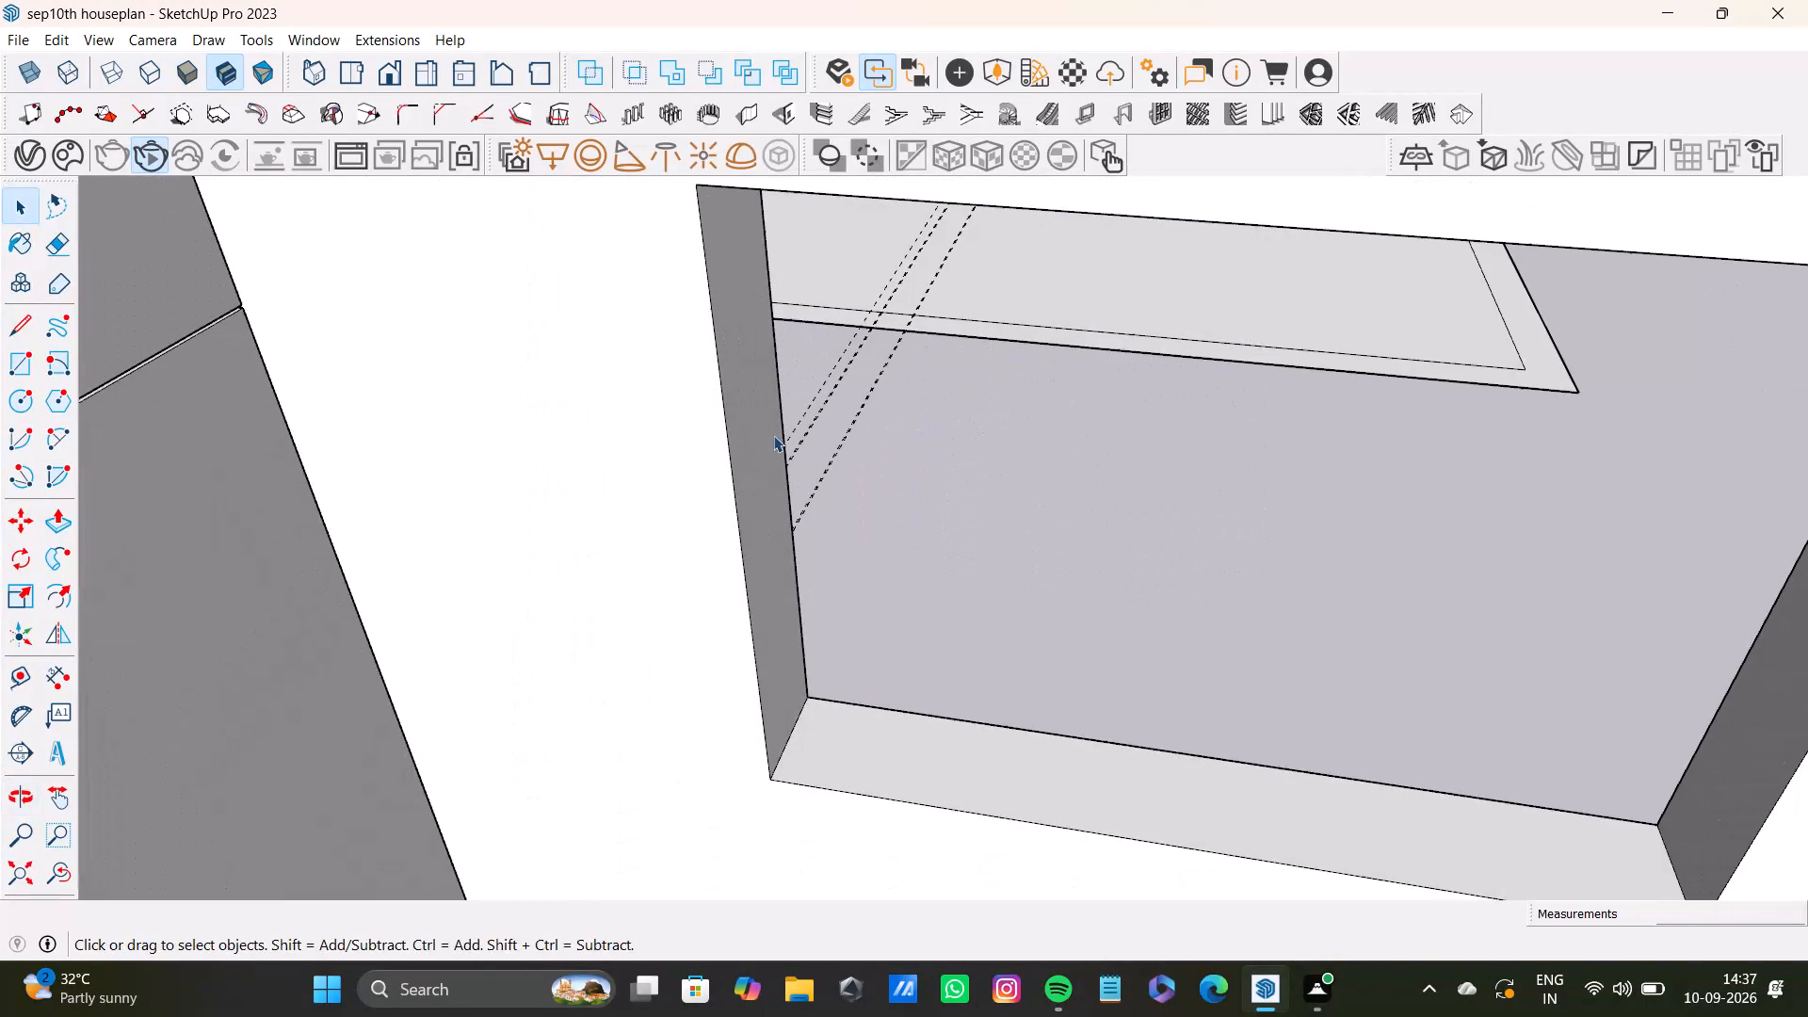
pyautogui.click(767, 447)
pyautogui.doubleClick(760, 468)
pyautogui.click(754, 470)
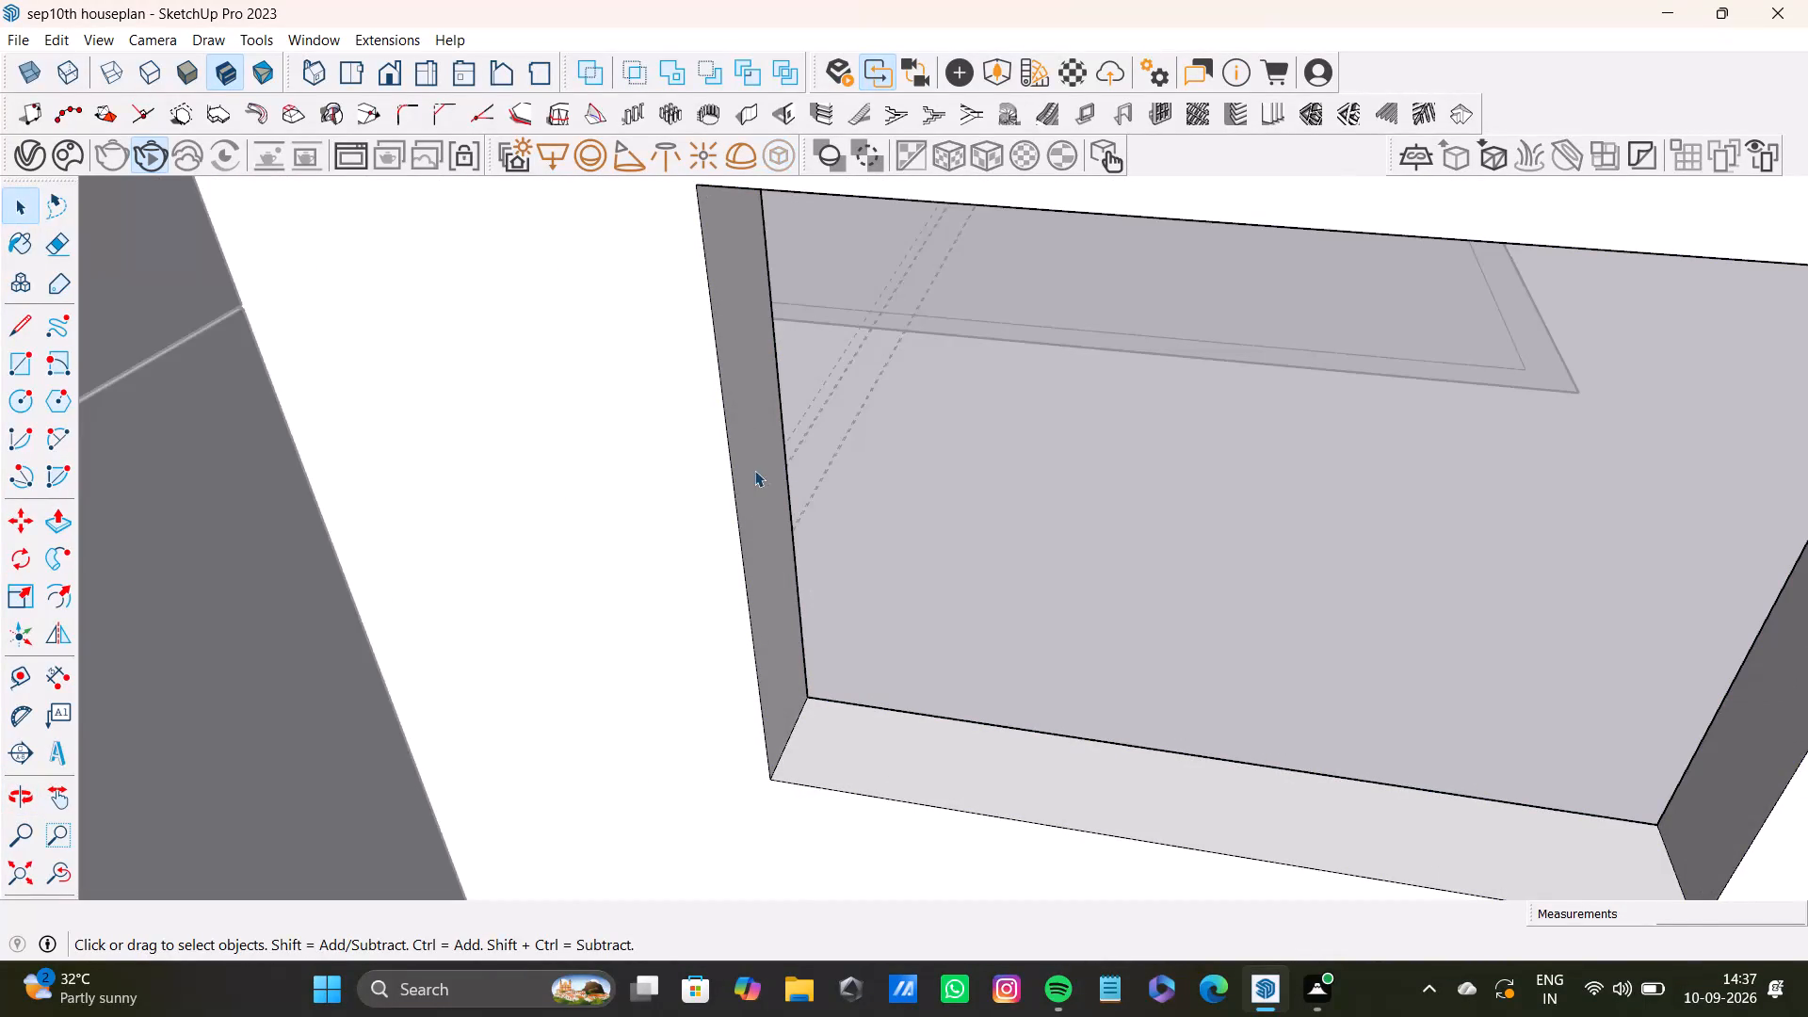
pyautogui.click(764, 492)
pyautogui.press('p')
pyautogui.moveTo(767, 526); pyautogui.dragTo(650, 498)
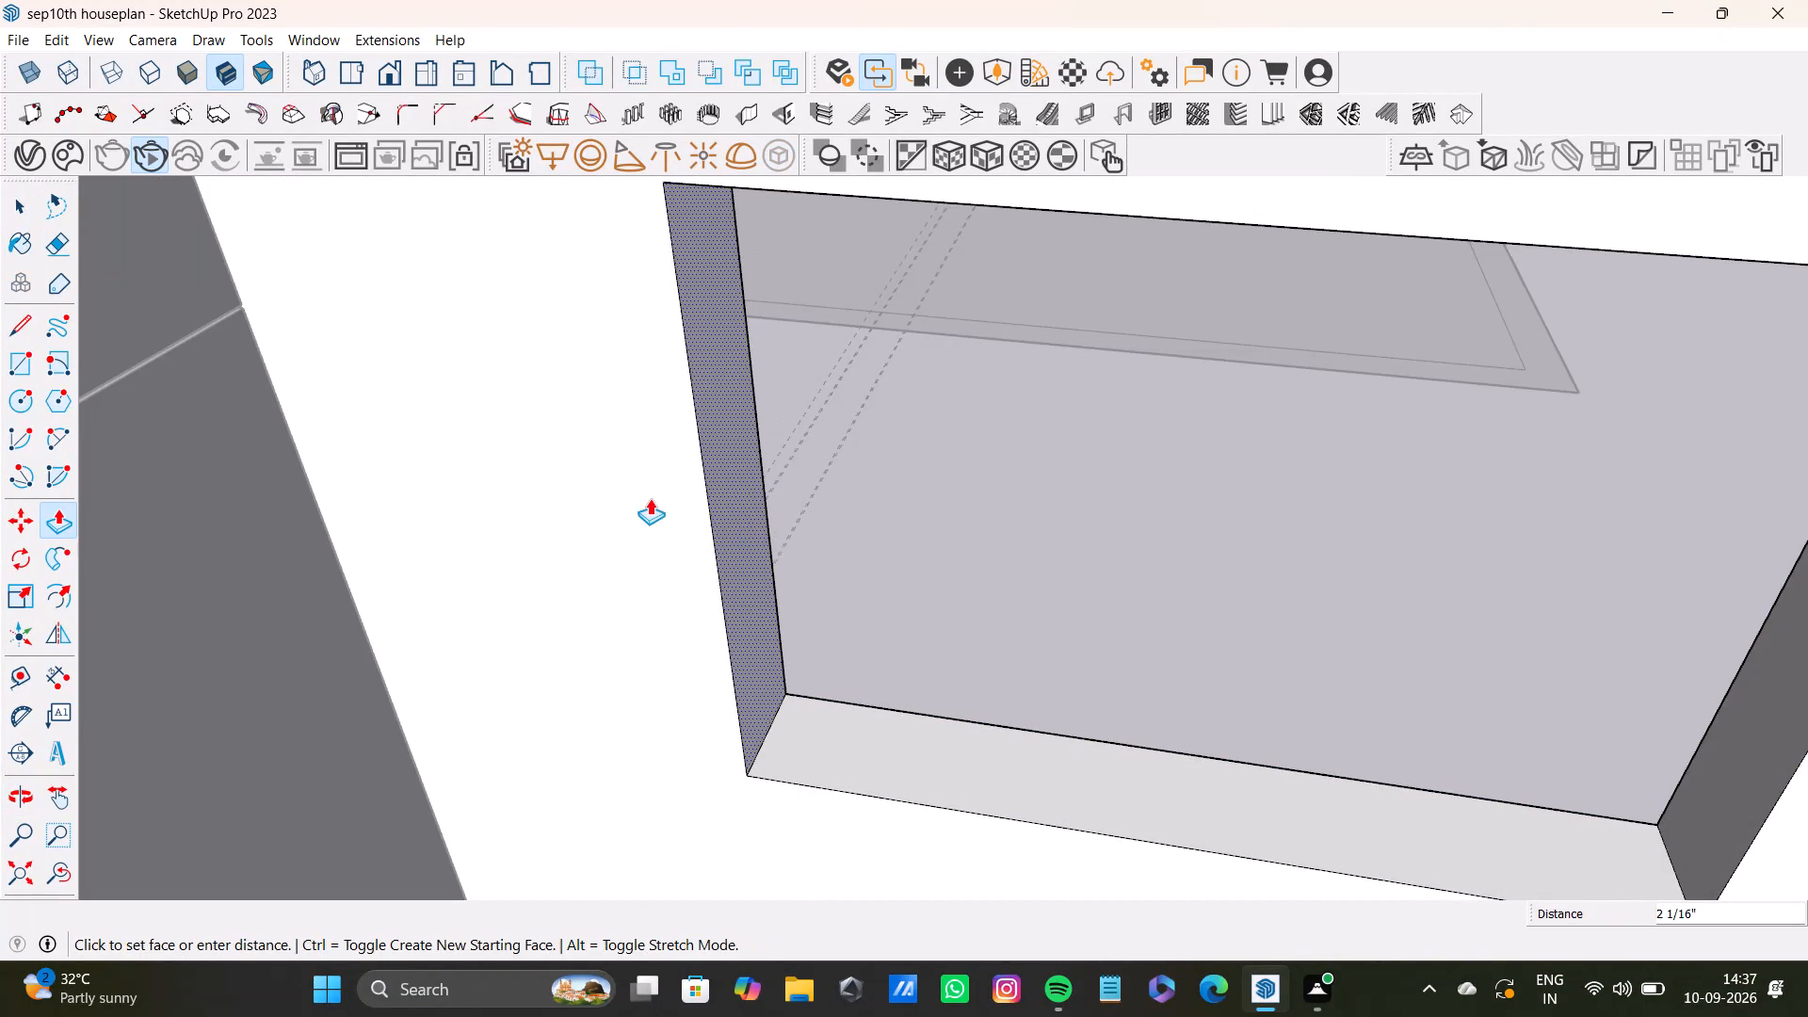
pyautogui.moveTo(650, 498); pyautogui.dragTo(627, 503)
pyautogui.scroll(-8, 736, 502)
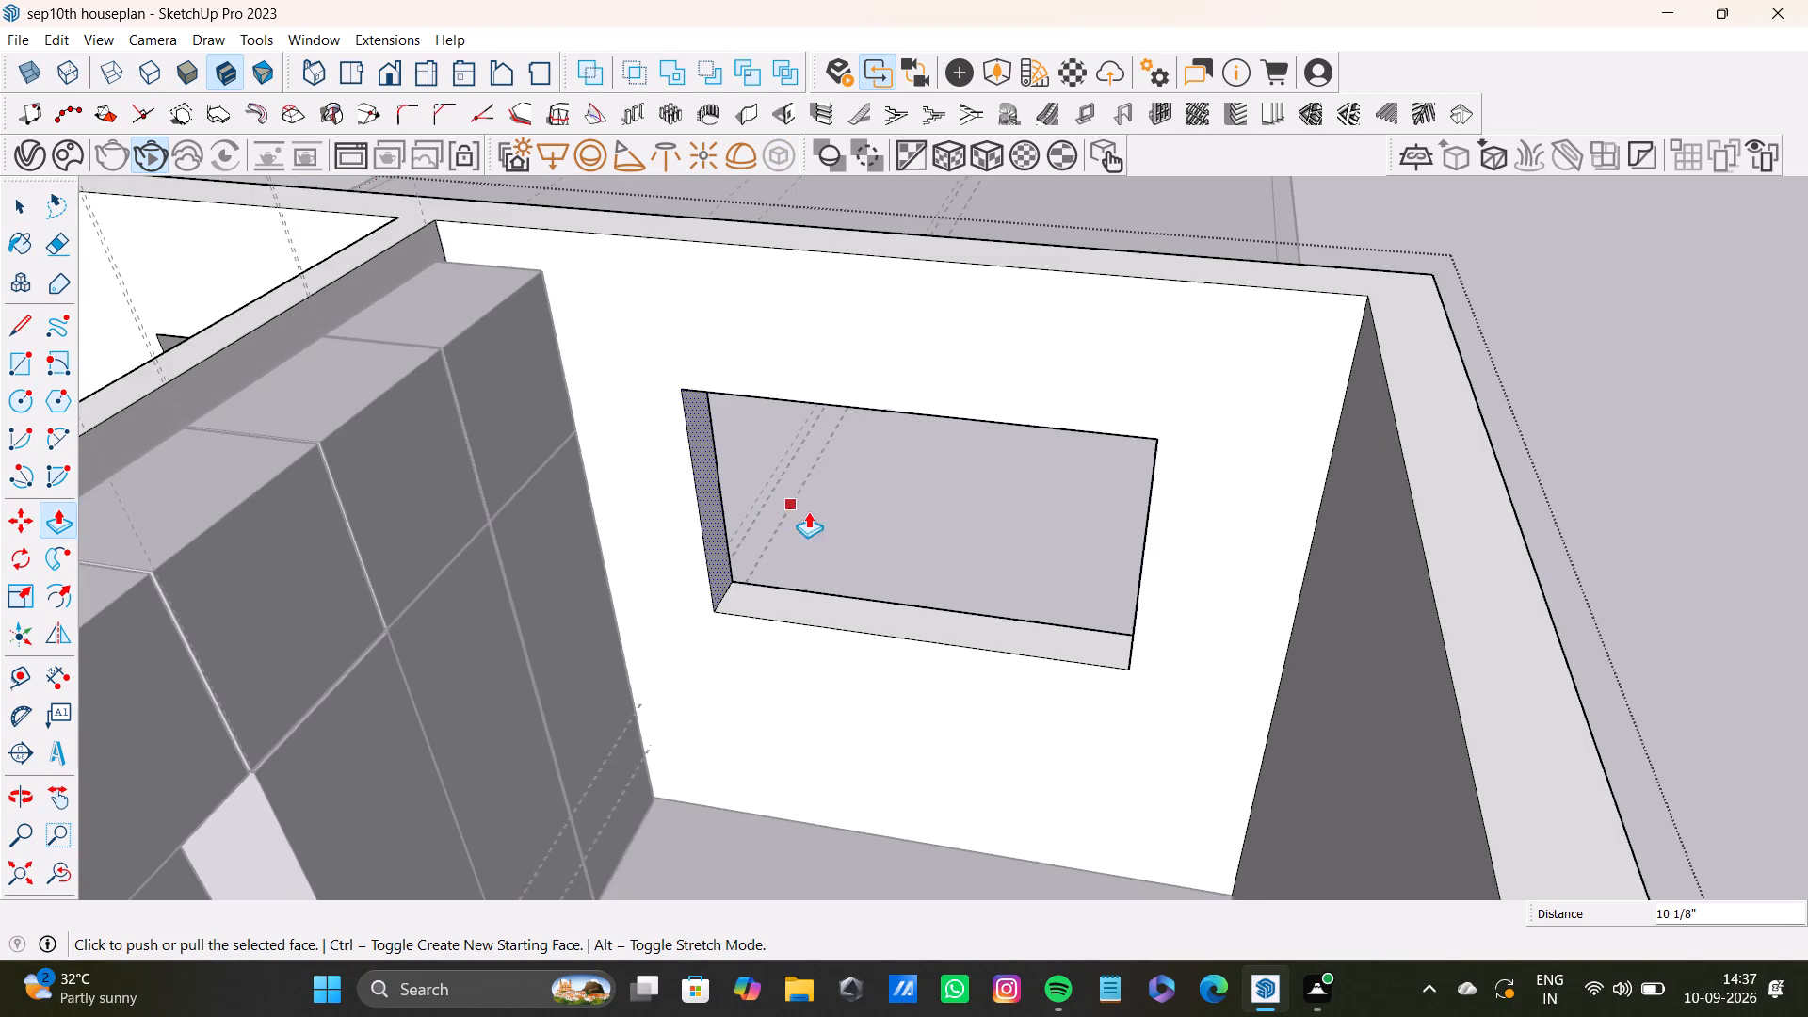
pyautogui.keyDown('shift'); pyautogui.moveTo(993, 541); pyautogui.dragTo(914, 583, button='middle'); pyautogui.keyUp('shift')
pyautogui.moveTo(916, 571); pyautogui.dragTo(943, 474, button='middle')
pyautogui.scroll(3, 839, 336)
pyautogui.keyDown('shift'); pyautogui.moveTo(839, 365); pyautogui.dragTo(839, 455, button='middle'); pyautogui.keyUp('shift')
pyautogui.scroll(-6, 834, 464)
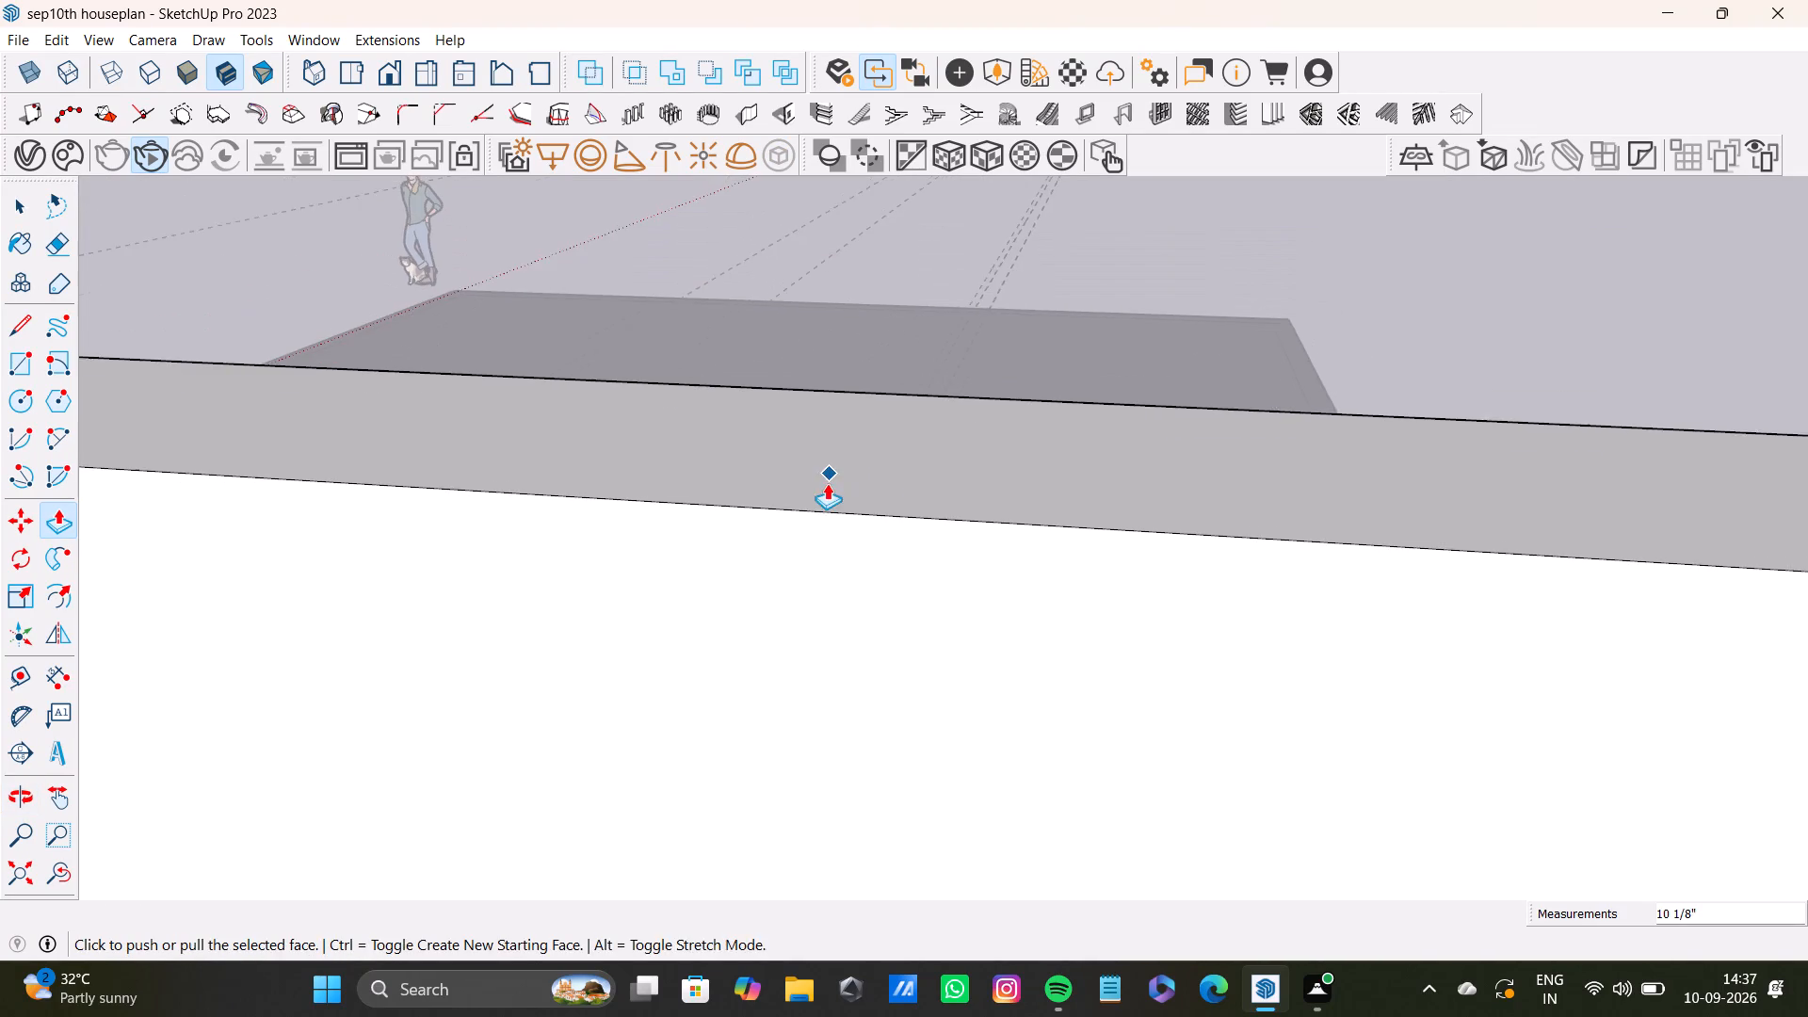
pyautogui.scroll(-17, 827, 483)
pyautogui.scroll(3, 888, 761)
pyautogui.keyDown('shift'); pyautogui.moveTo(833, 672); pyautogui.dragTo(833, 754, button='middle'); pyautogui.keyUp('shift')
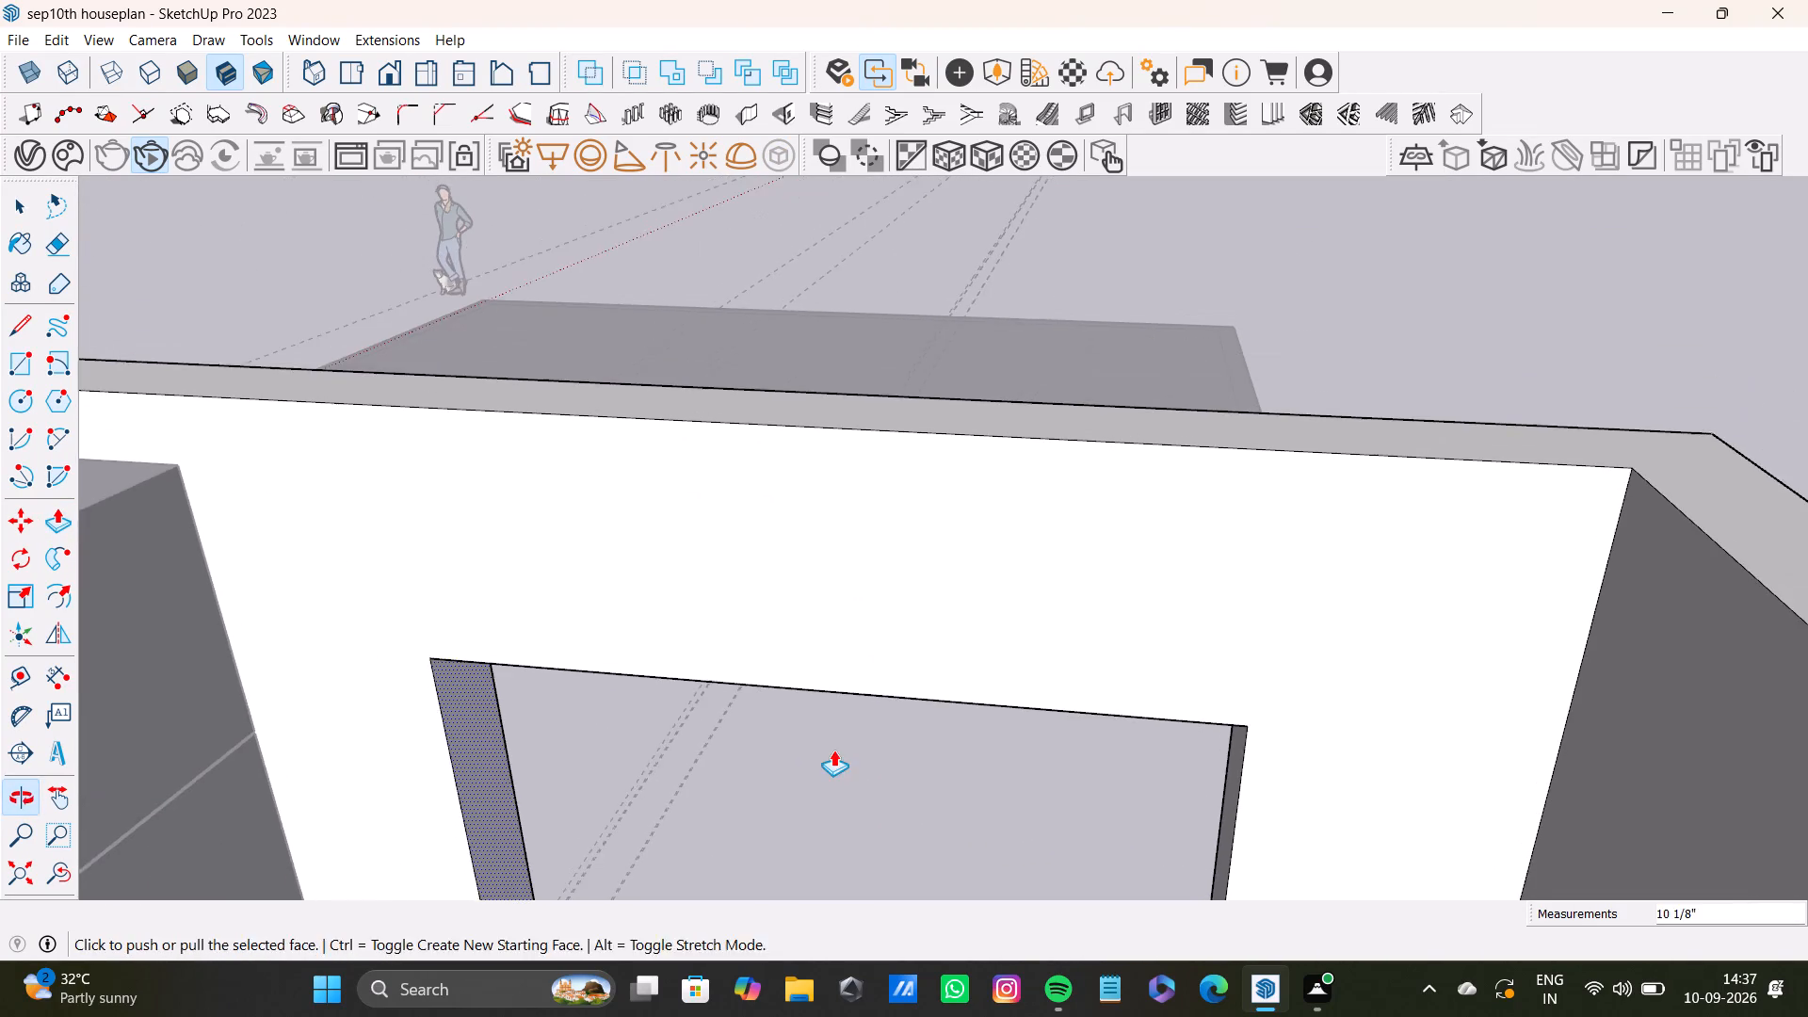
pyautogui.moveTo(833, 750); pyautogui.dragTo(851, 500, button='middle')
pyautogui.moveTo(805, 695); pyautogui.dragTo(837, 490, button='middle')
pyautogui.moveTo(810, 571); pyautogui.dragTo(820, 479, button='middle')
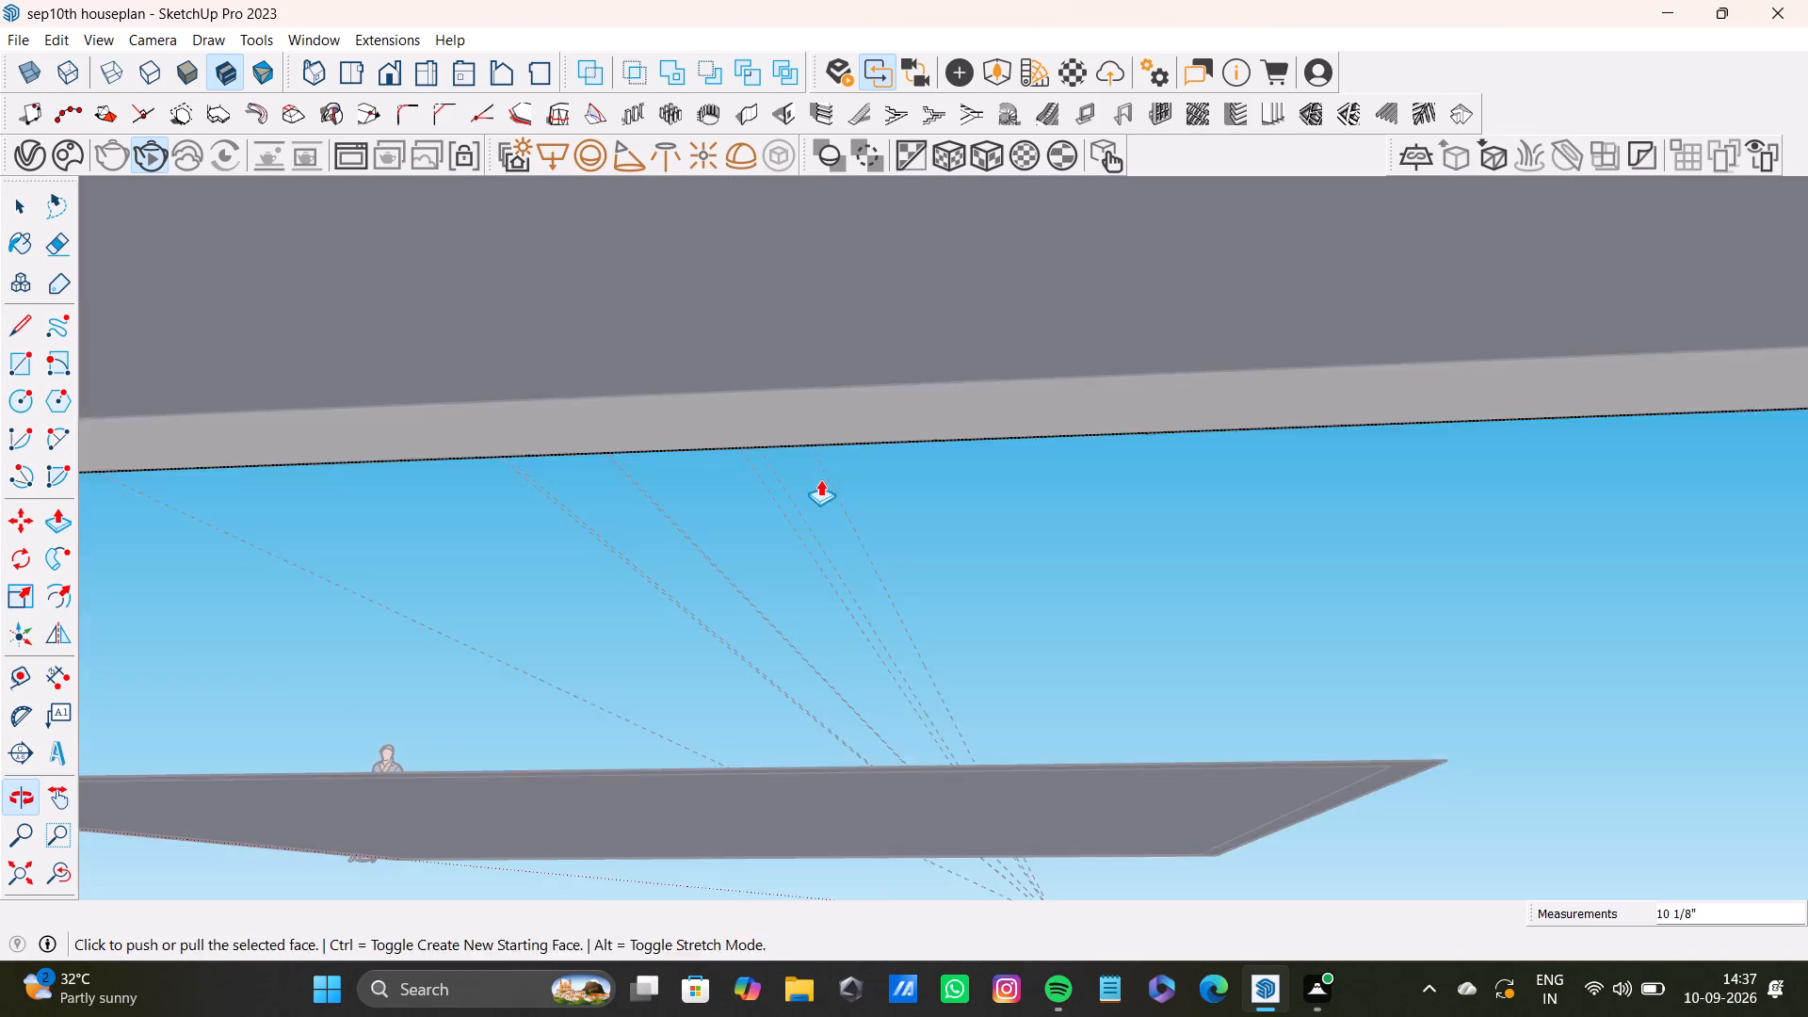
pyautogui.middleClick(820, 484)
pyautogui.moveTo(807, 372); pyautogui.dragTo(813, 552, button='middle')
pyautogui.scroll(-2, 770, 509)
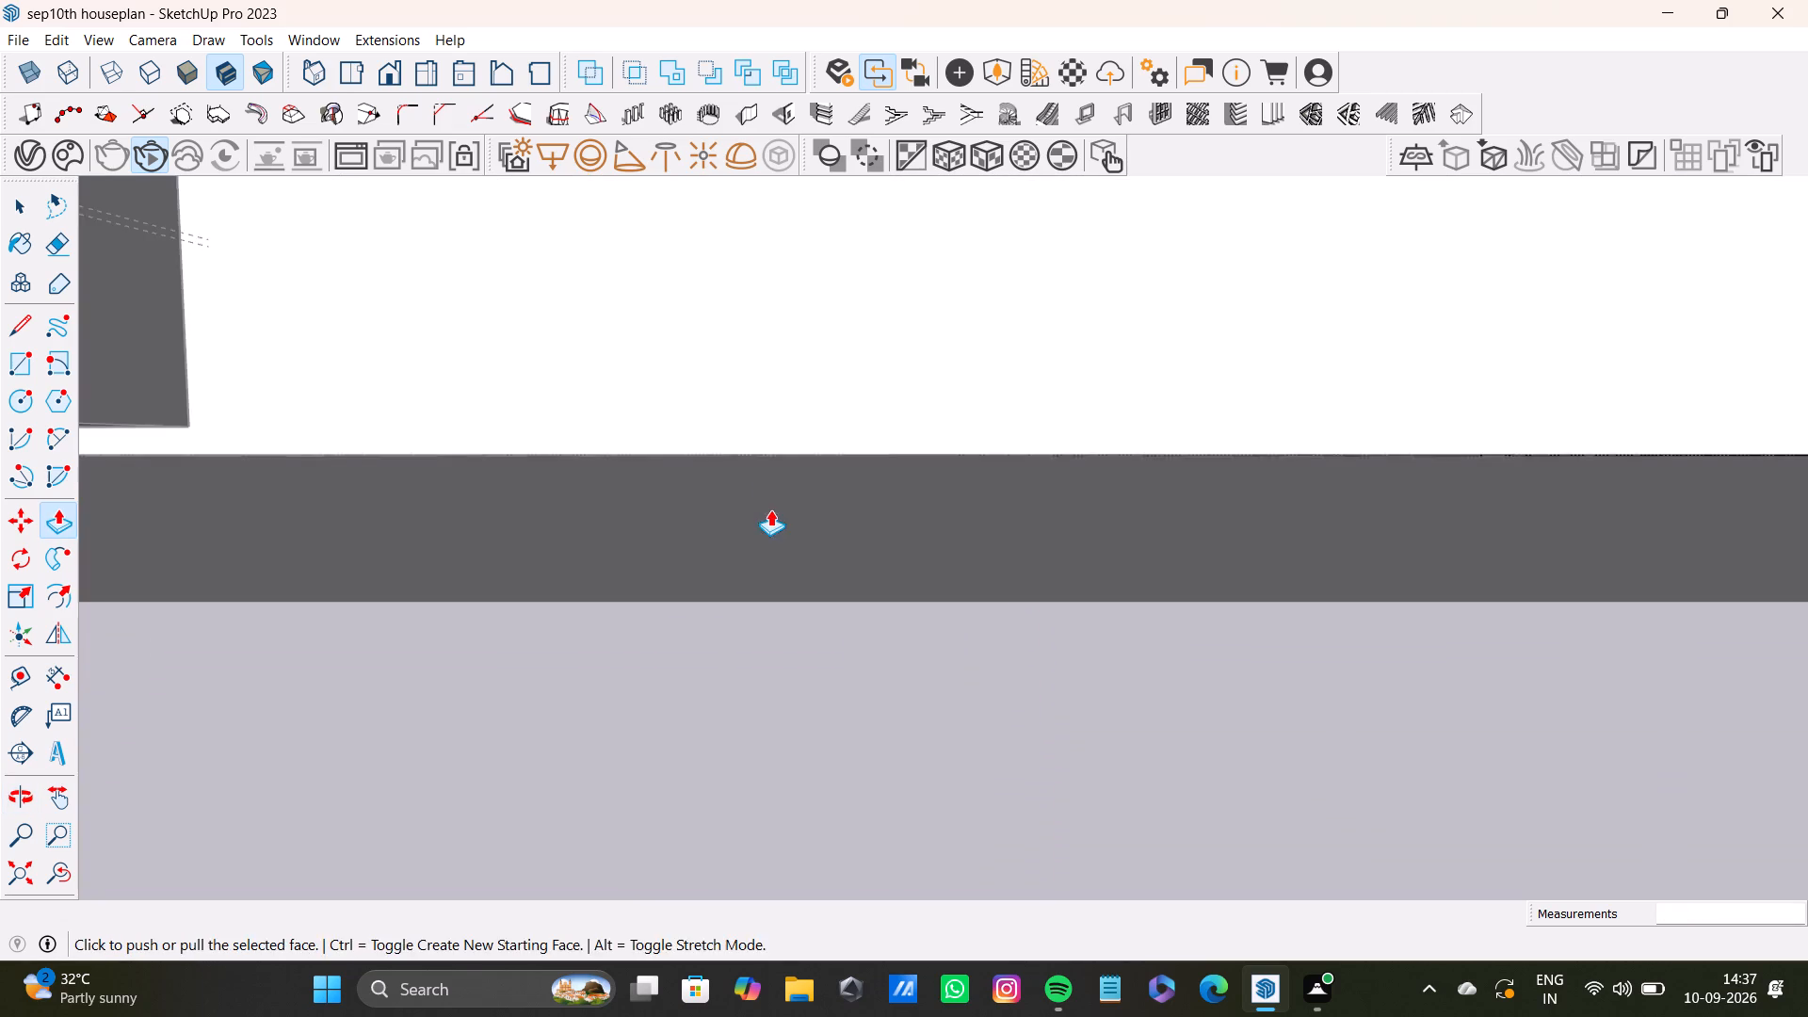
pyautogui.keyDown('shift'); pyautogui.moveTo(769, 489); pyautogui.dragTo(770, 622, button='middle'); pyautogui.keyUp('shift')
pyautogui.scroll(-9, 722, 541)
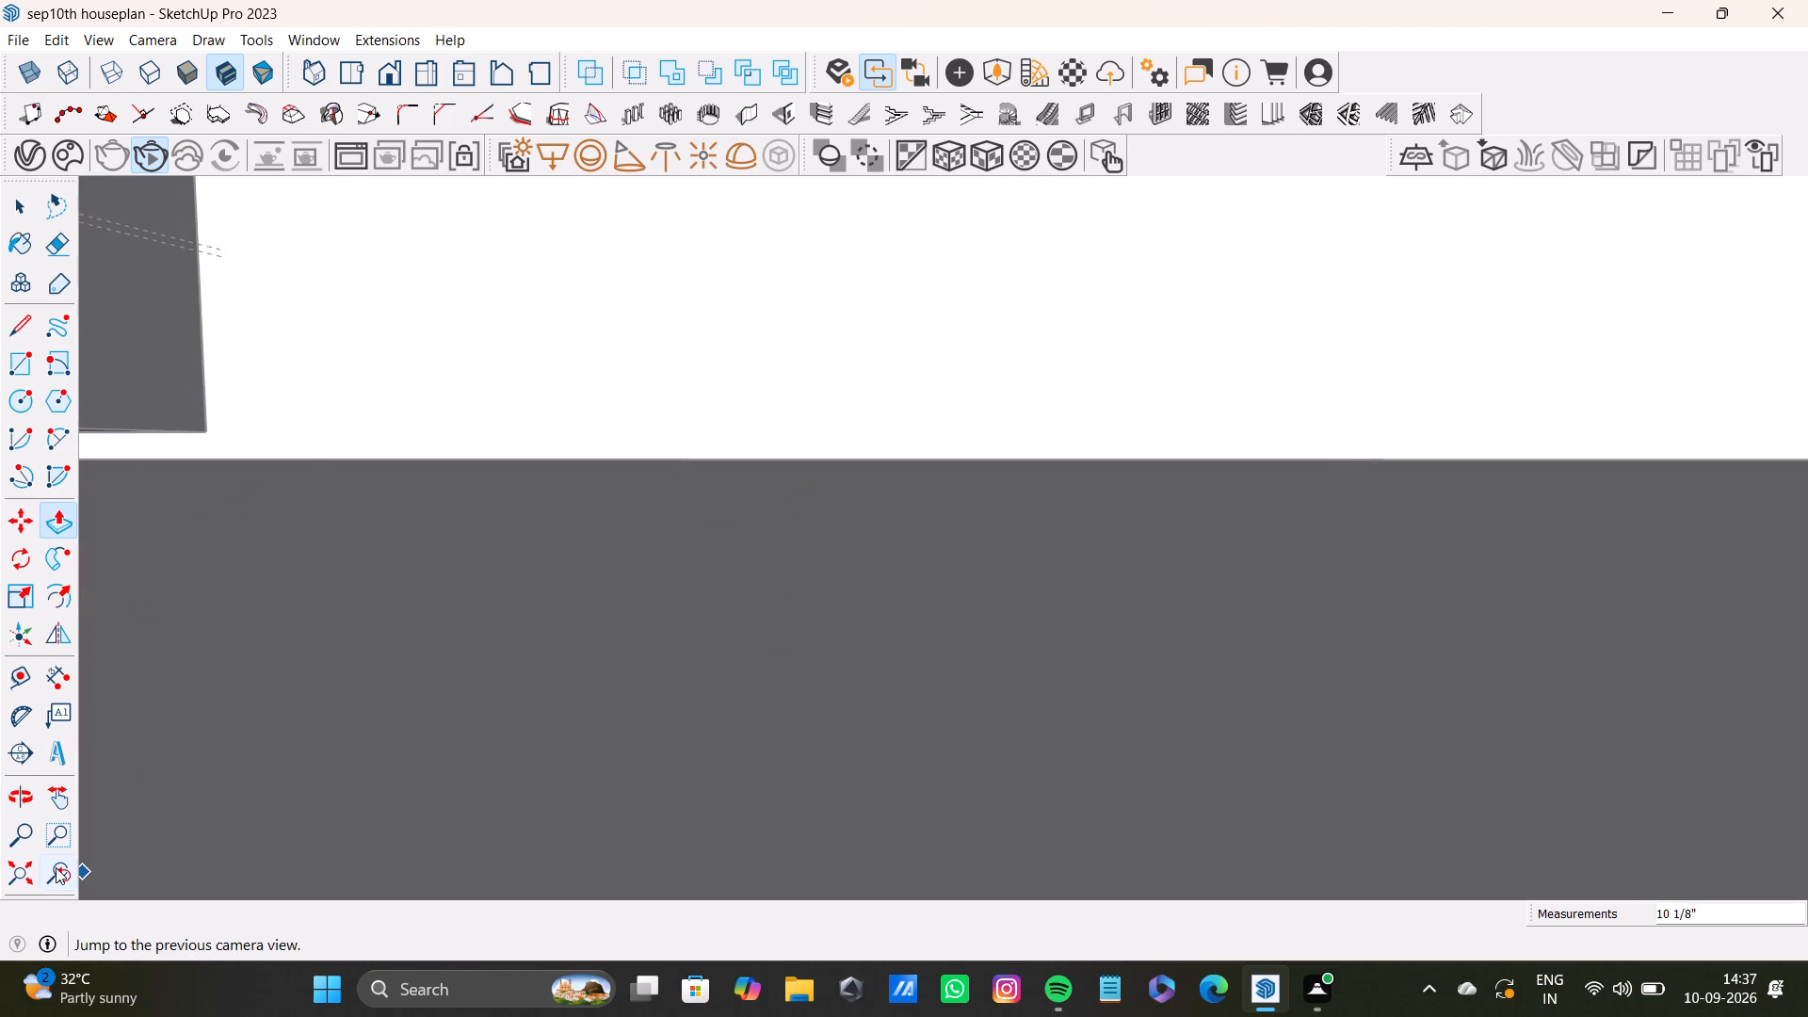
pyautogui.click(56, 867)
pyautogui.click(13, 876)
# Push the top face of the wardrobe room's window opening up about 1' 2 7/8" to make the window taller.
pyautogui.moveTo(838, 482); pyautogui.dragTo(1032, 755, button='middle')
pyautogui.scroll(4, 1524, 602)
pyautogui.scroll(-8, 676, 484)
pyautogui.keyDown('shift'); pyautogui.scroll(1, 643, 495); pyautogui.keyUp('shift')
pyautogui.keyDown('shift'); pyautogui.moveTo(647, 483); pyautogui.dragTo(917, 598, button='middle'); pyautogui.keyUp('shift')
pyautogui.moveTo(962, 385); pyautogui.dragTo(905, 862, button='middle')
pyautogui.scroll(12, 931, 644)
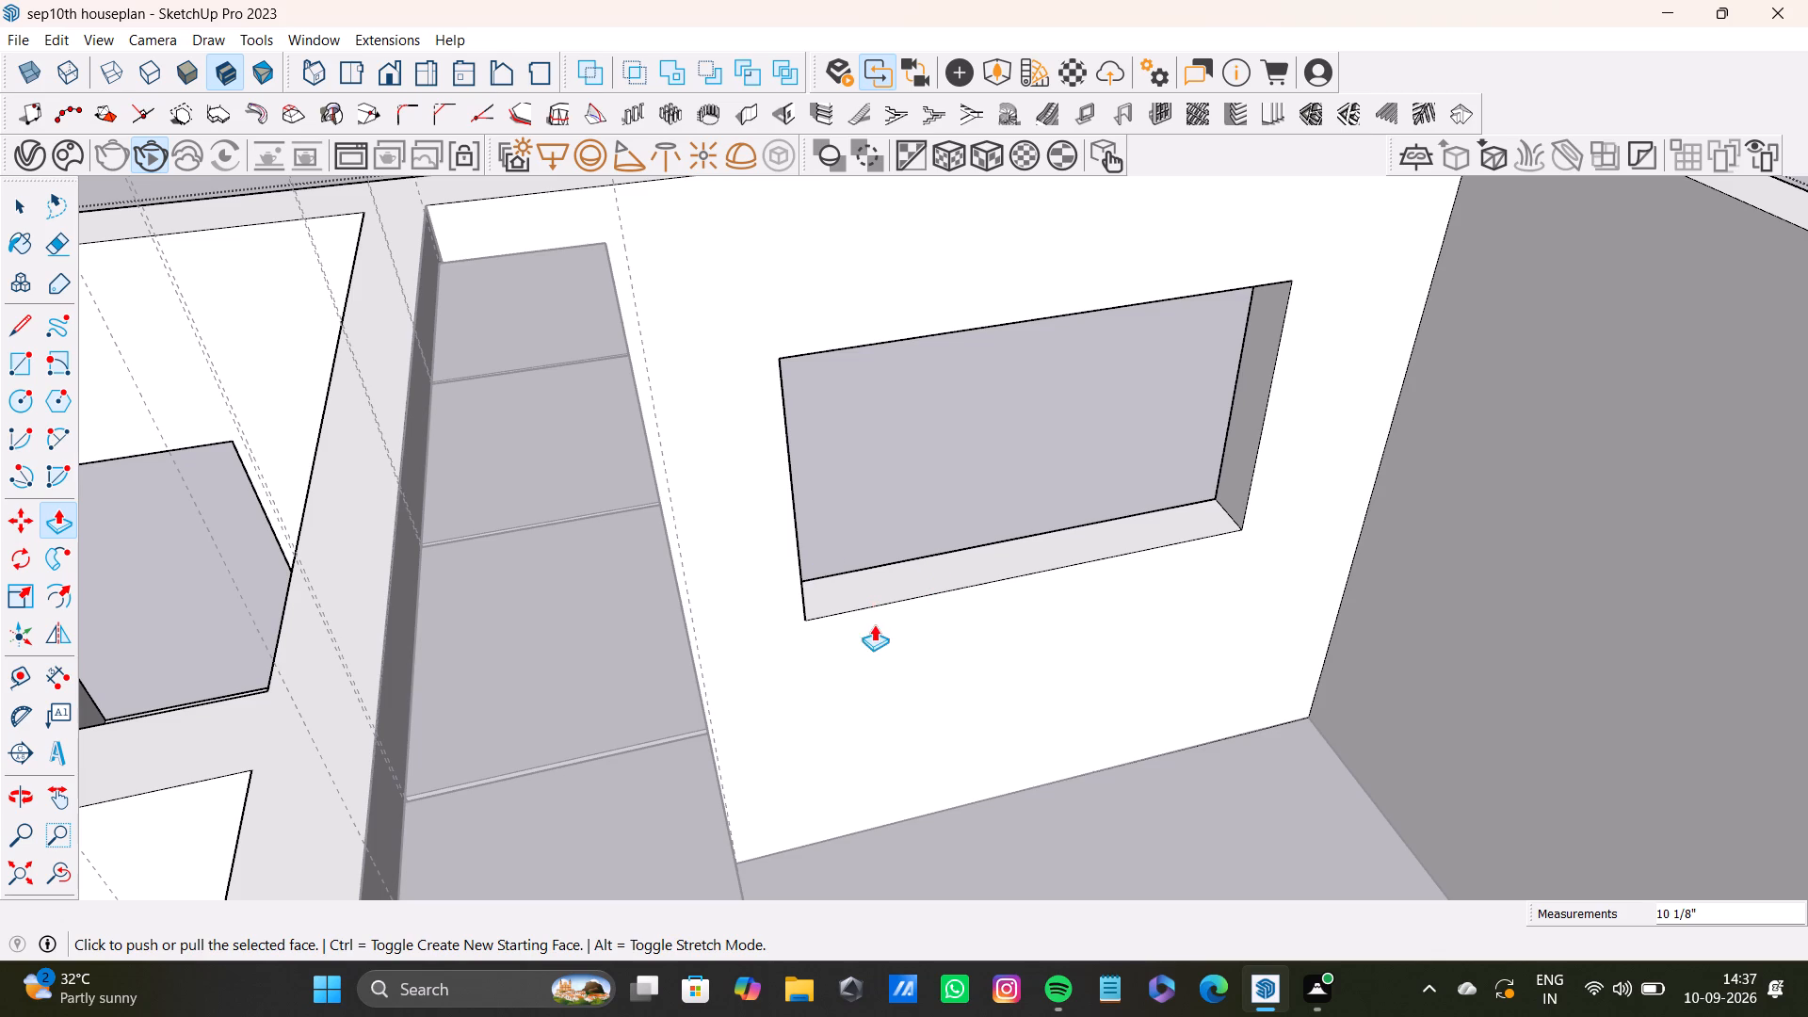
pyautogui.scroll(-7, 813, 534)
pyautogui.moveTo(952, 532); pyautogui.dragTo(773, 609, button='middle')
pyautogui.scroll(4, 818, 558)
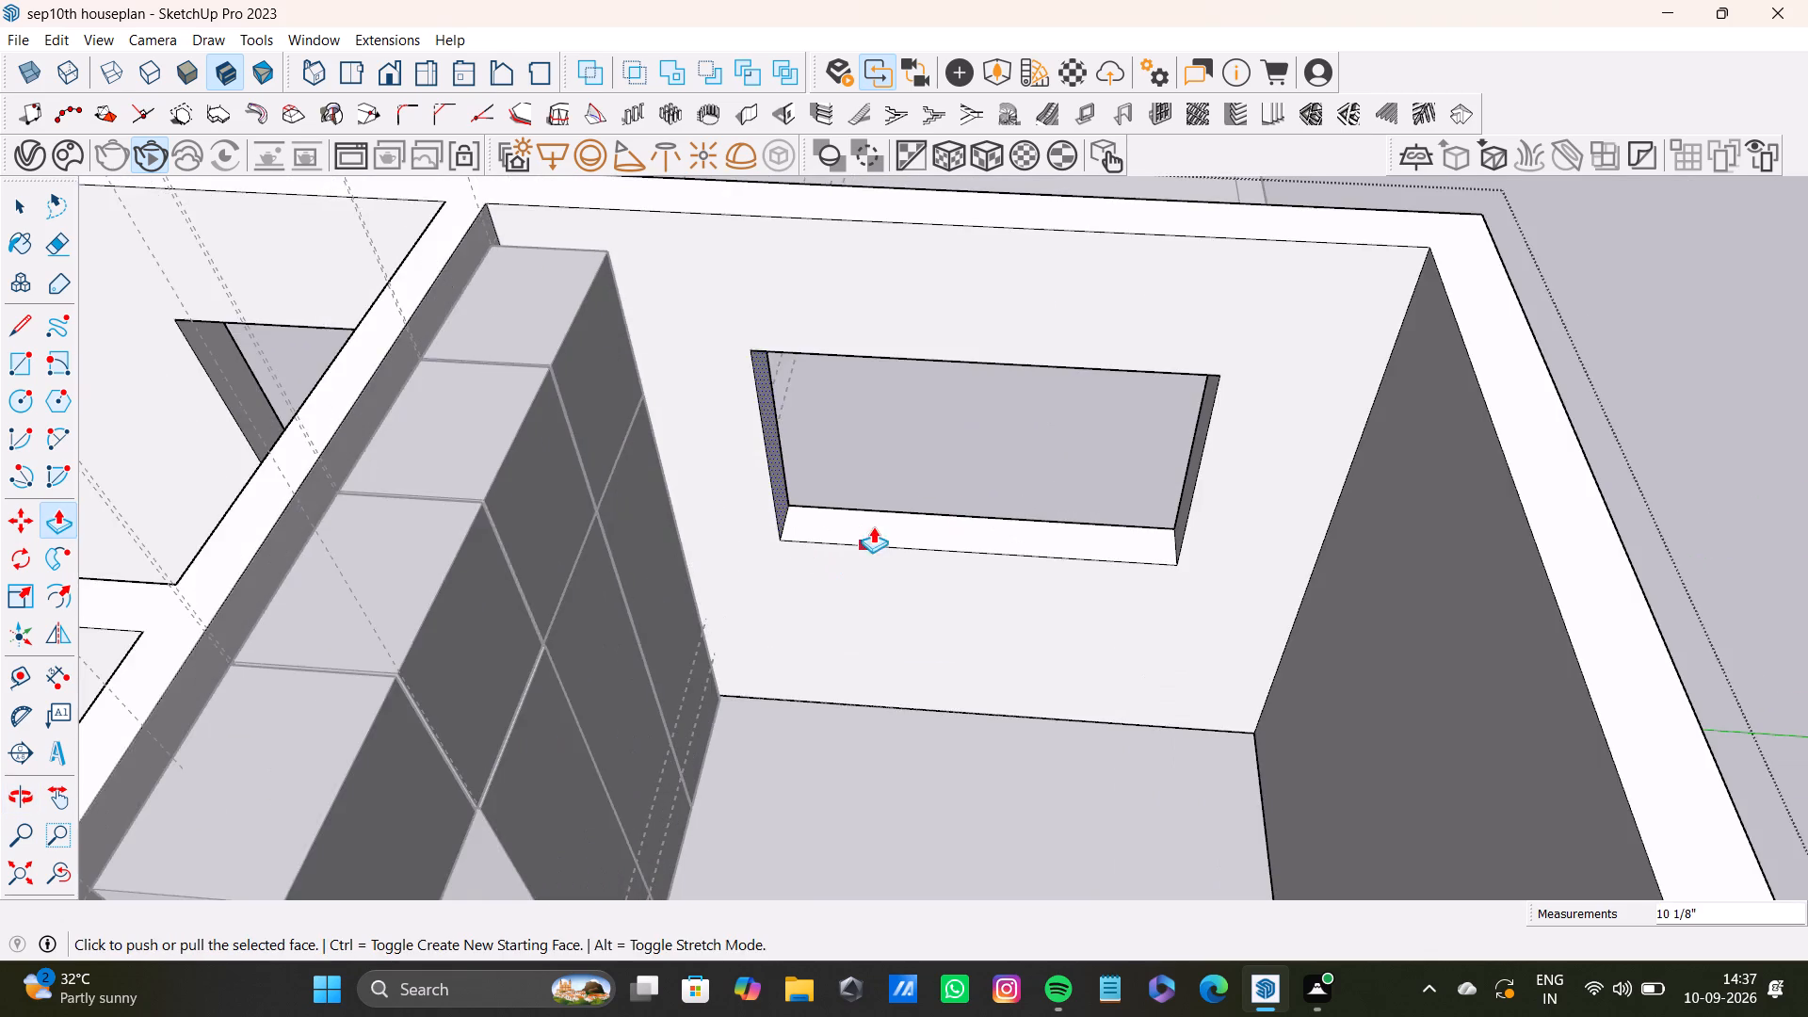
pyautogui.keyDown('shift'); pyautogui.moveTo(873, 526); pyautogui.dragTo(814, 684, button='middle'); pyautogui.keyUp('shift')
pyautogui.moveTo(823, 637); pyautogui.dragTo(863, 420, button='middle')
pyautogui.scroll(4, 827, 428)
pyautogui.scroll(-7, 800, 444)
pyautogui.keyDown('shift'); pyautogui.moveTo(792, 463); pyautogui.dragTo(782, 565, button='middle'); pyautogui.keyUp('shift')
pyautogui.scroll(7, 780, 573)
pyautogui.moveTo(785, 656); pyautogui.dragTo(807, 525, button='middle')
pyautogui.scroll(4, 768, 667)
pyautogui.keyDown('shift'); pyautogui.moveTo(762, 720); pyautogui.dragTo(768, 636, button='middle'); pyautogui.keyUp('shift')
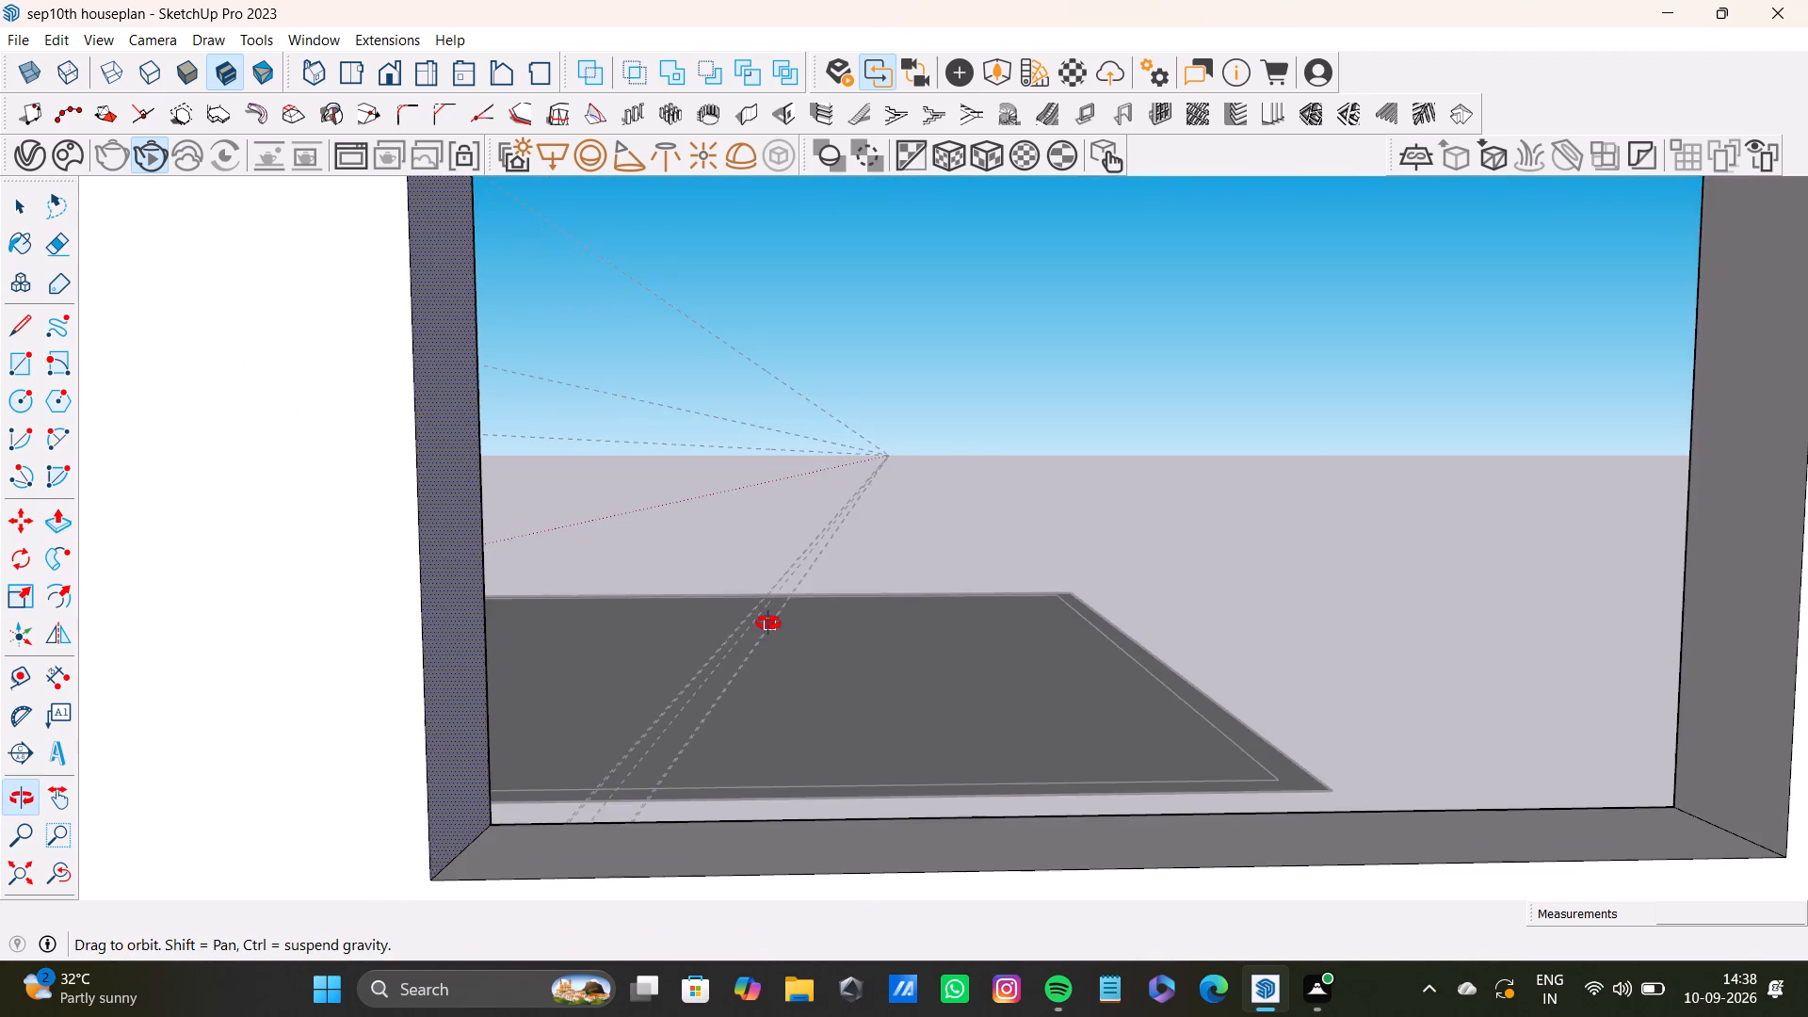
pyautogui.moveTo(768, 627); pyautogui.dragTo(762, 706, button='middle')
pyautogui.moveTo(764, 673); pyautogui.dragTo(765, 447, button='middle')
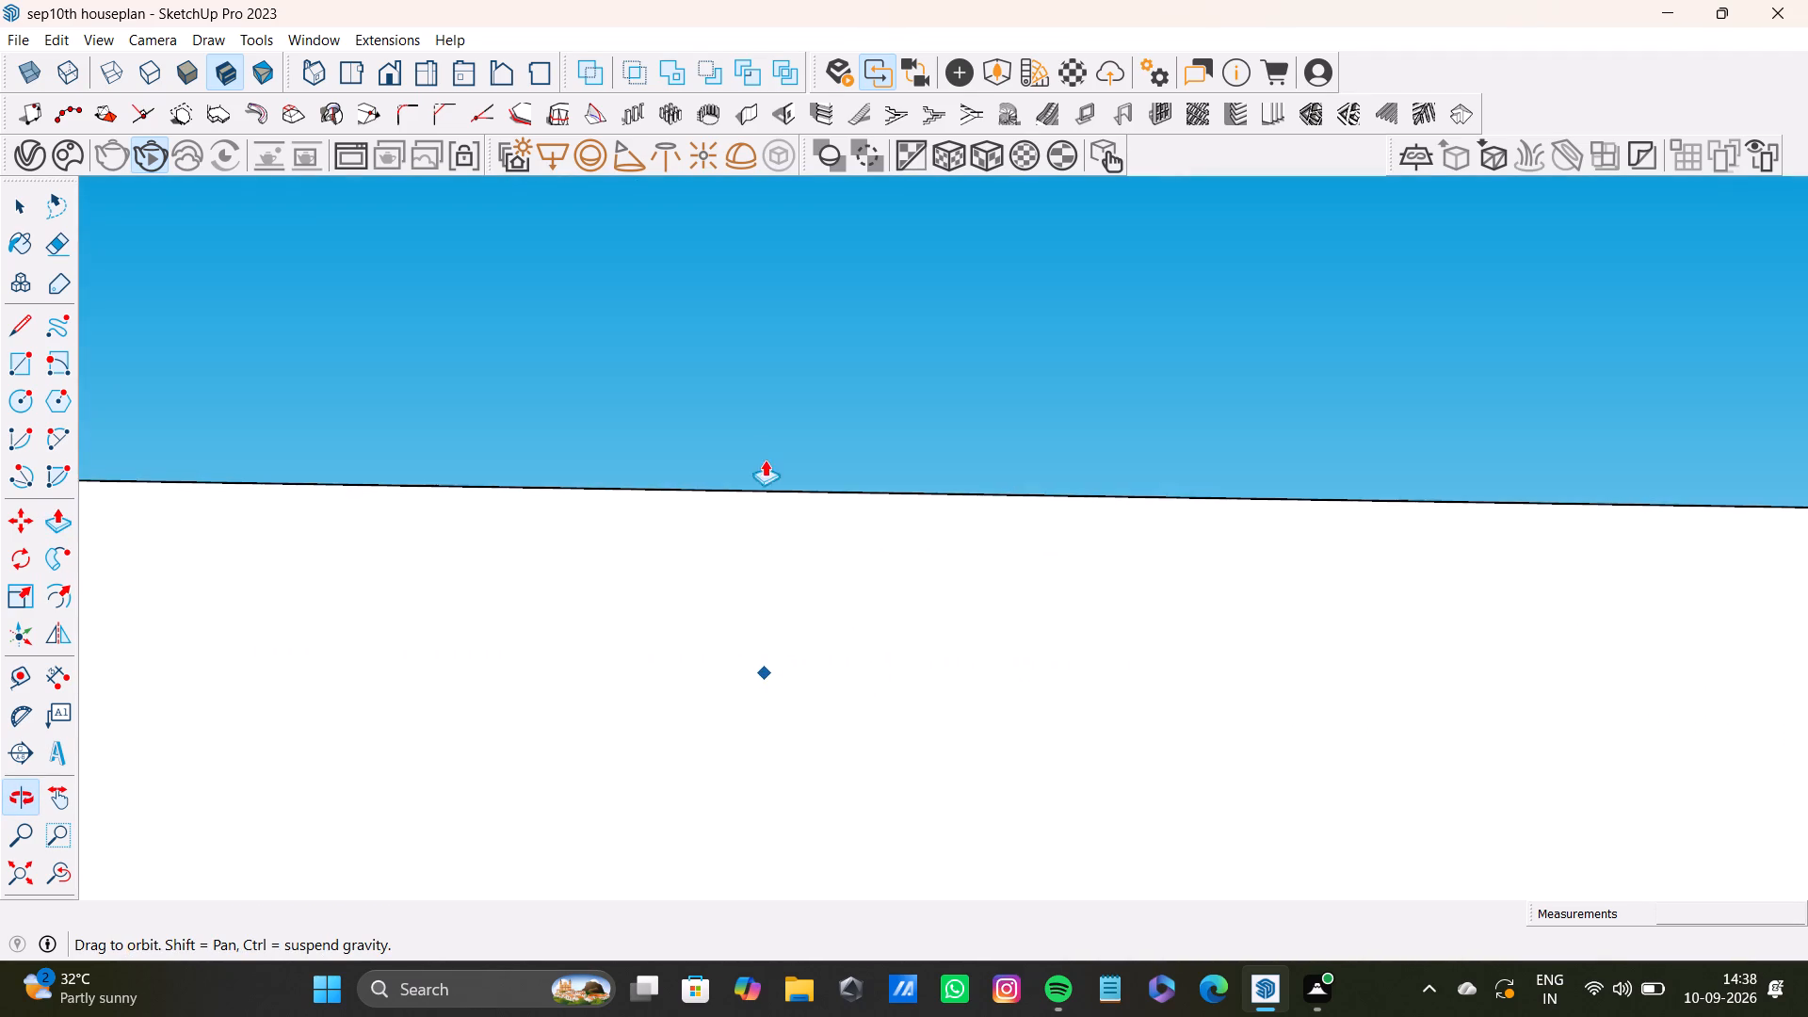
pyautogui.scroll(-4, 763, 629)
pyautogui.keyDown('shift'); pyautogui.moveTo(776, 679); pyautogui.dragTo(767, 457, button='middle'); pyautogui.keyUp('shift')
pyautogui.scroll(3, 701, 584)
pyautogui.moveTo(697, 621); pyautogui.dragTo(697, 466, button='middle')
pyautogui.press('space')
pyautogui.click(678, 570)
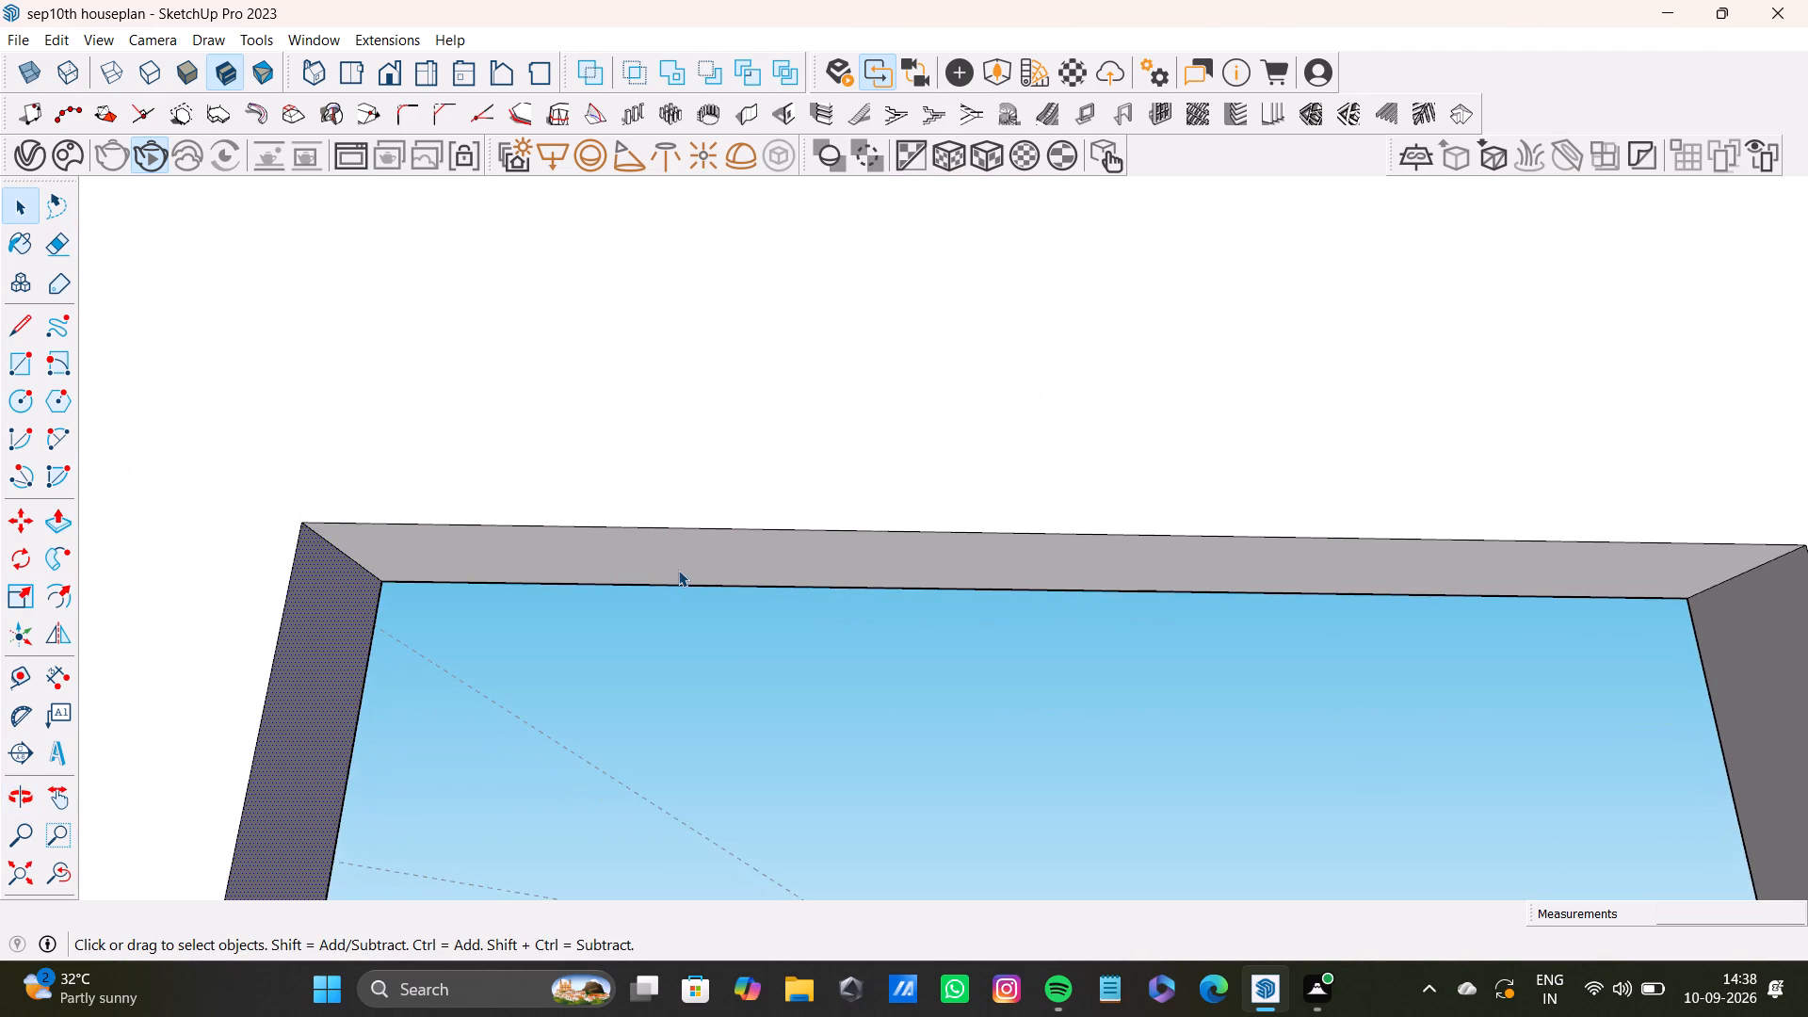
pyautogui.press('p')
pyautogui.moveTo(679, 563); pyautogui.dragTo(644, 355)
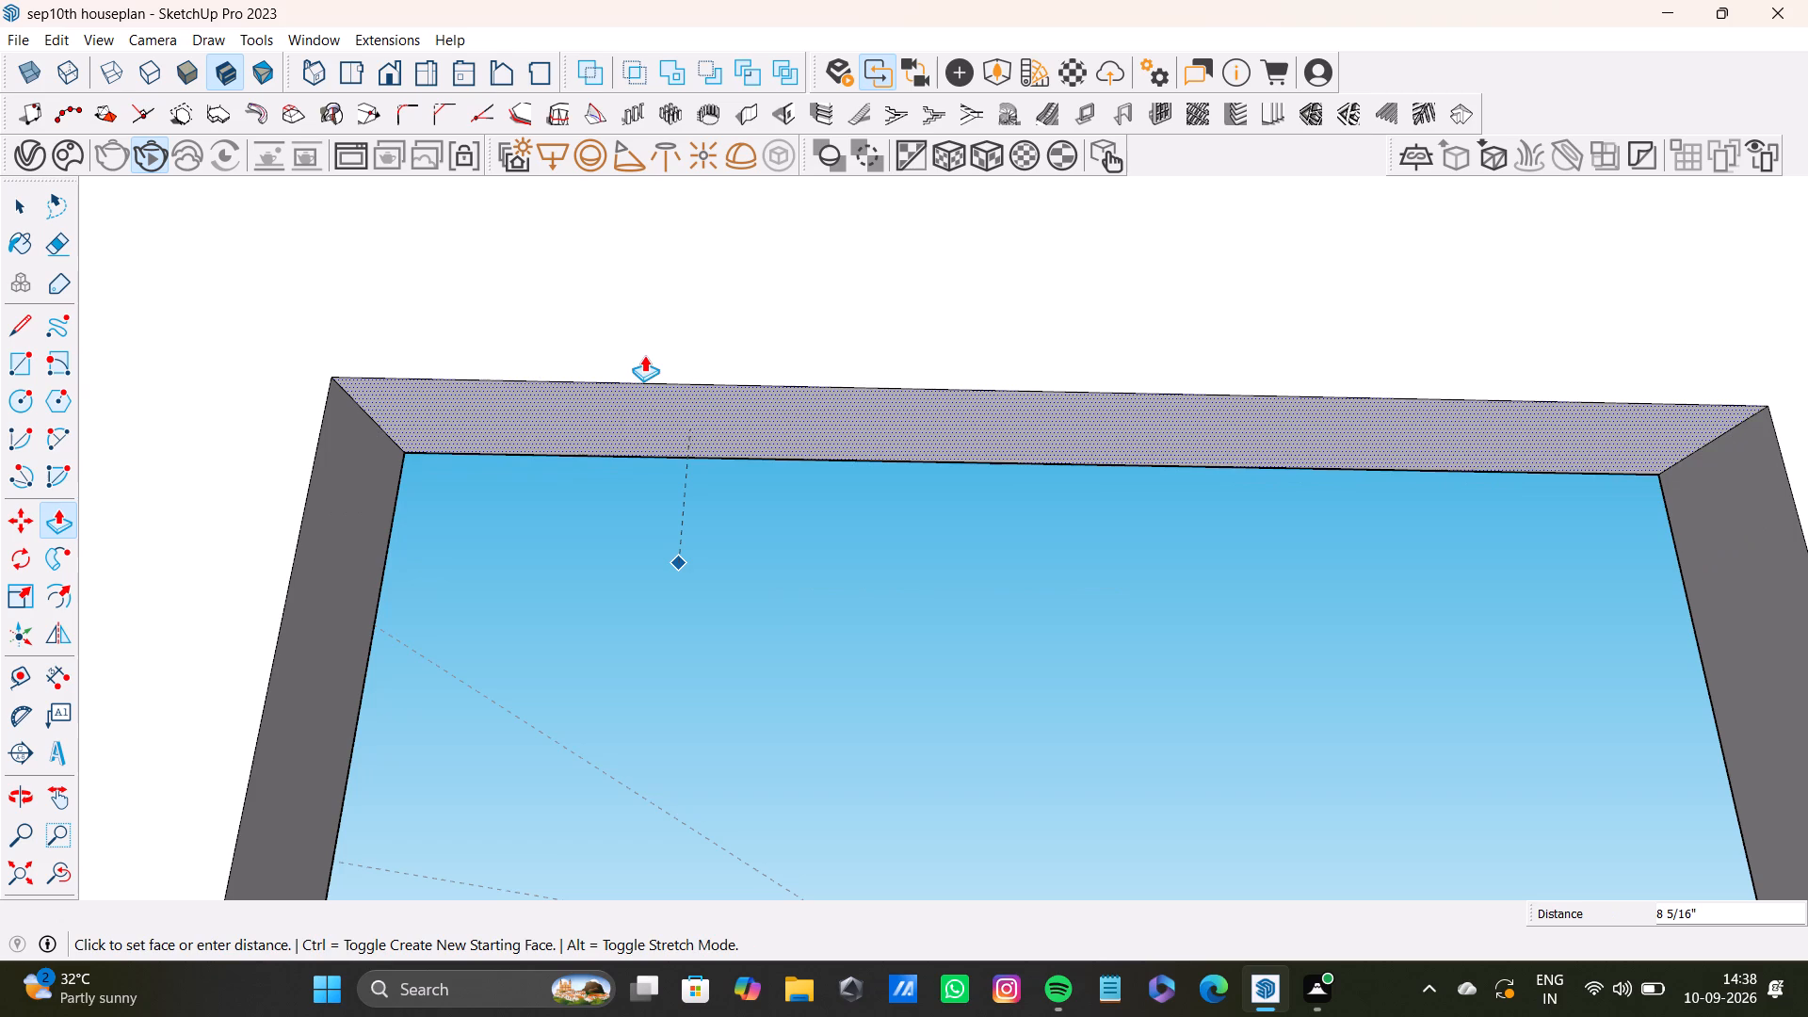
pyautogui.moveTo(644, 355); pyautogui.dragTo(646, 304)
# Pull the window jamb farthest from the wardrobe inward about 2' 8" to narrow the opening.
pyautogui.scroll(-4, 654, 556)
pyautogui.moveTo(713, 557); pyautogui.dragTo(717, 706, button='middle')
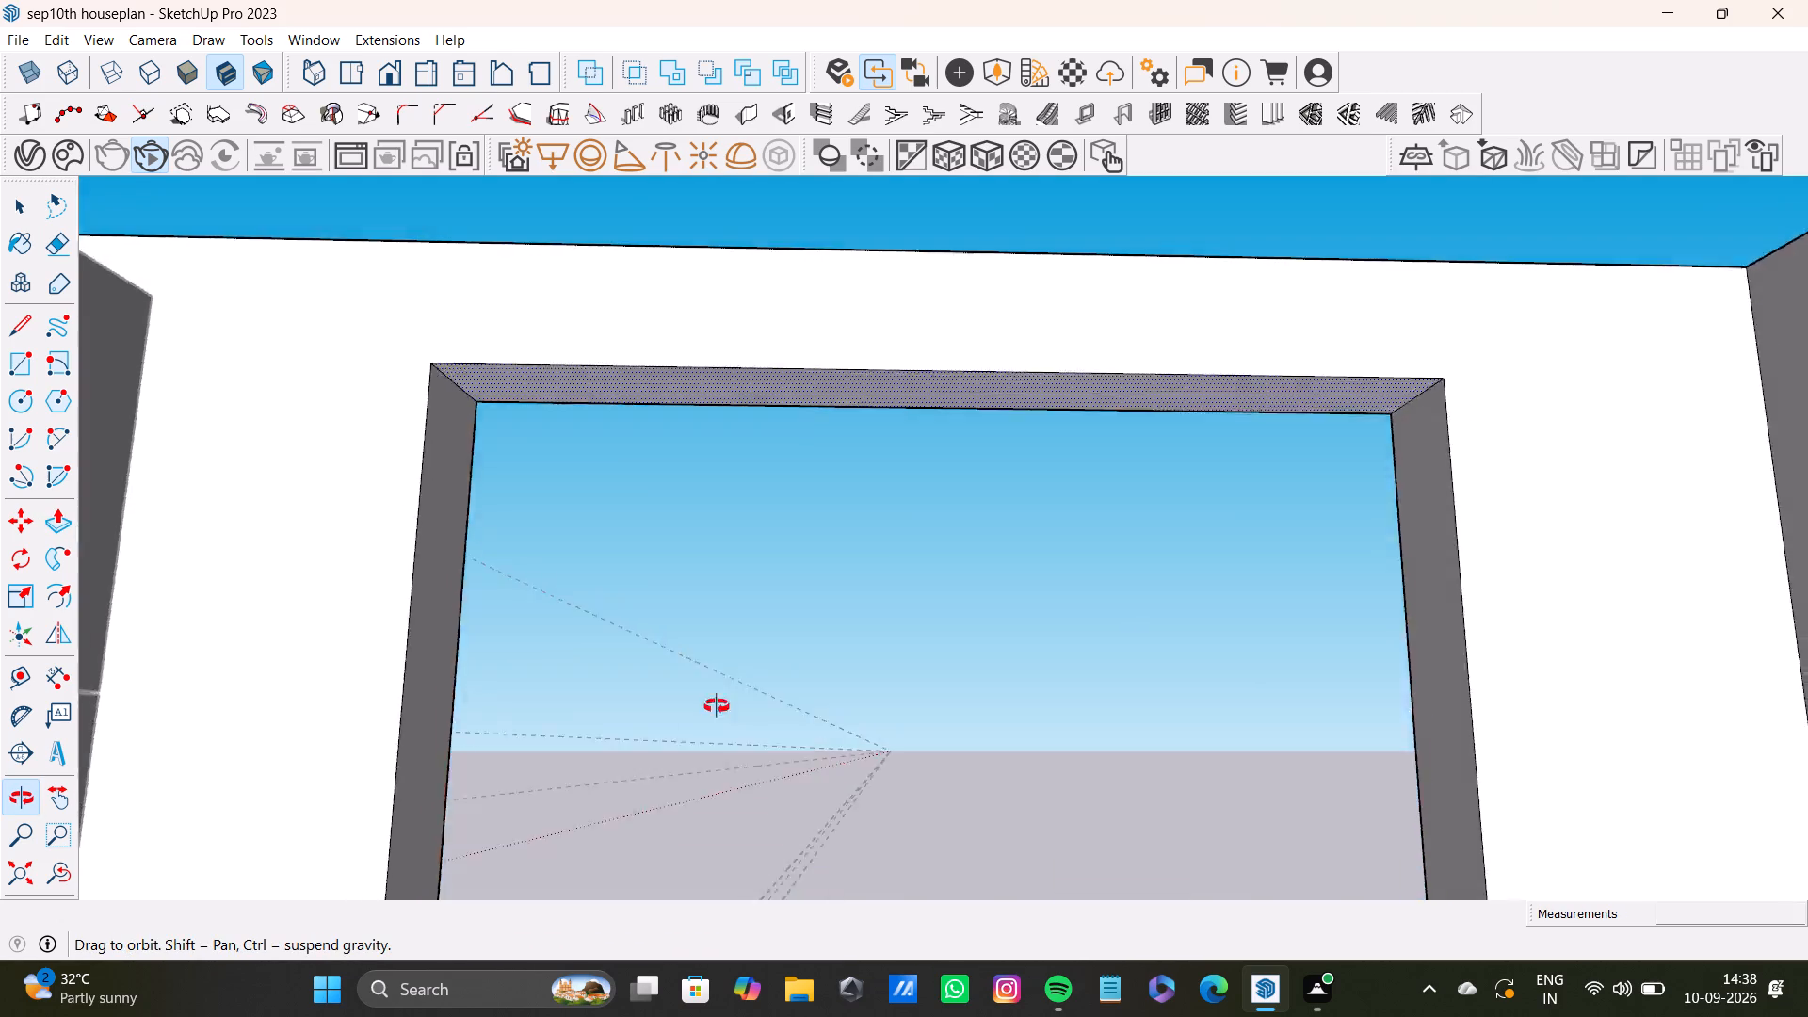
pyautogui.moveTo(717, 706); pyautogui.dragTo(724, 880, button='middle')
pyautogui.keyDown('shift'); pyautogui.moveTo(733, 822); pyautogui.dragTo(636, 533, button='middle'); pyautogui.keyUp('shift')
pyautogui.moveTo(710, 532); pyautogui.dragTo(954, 866, button='middle')
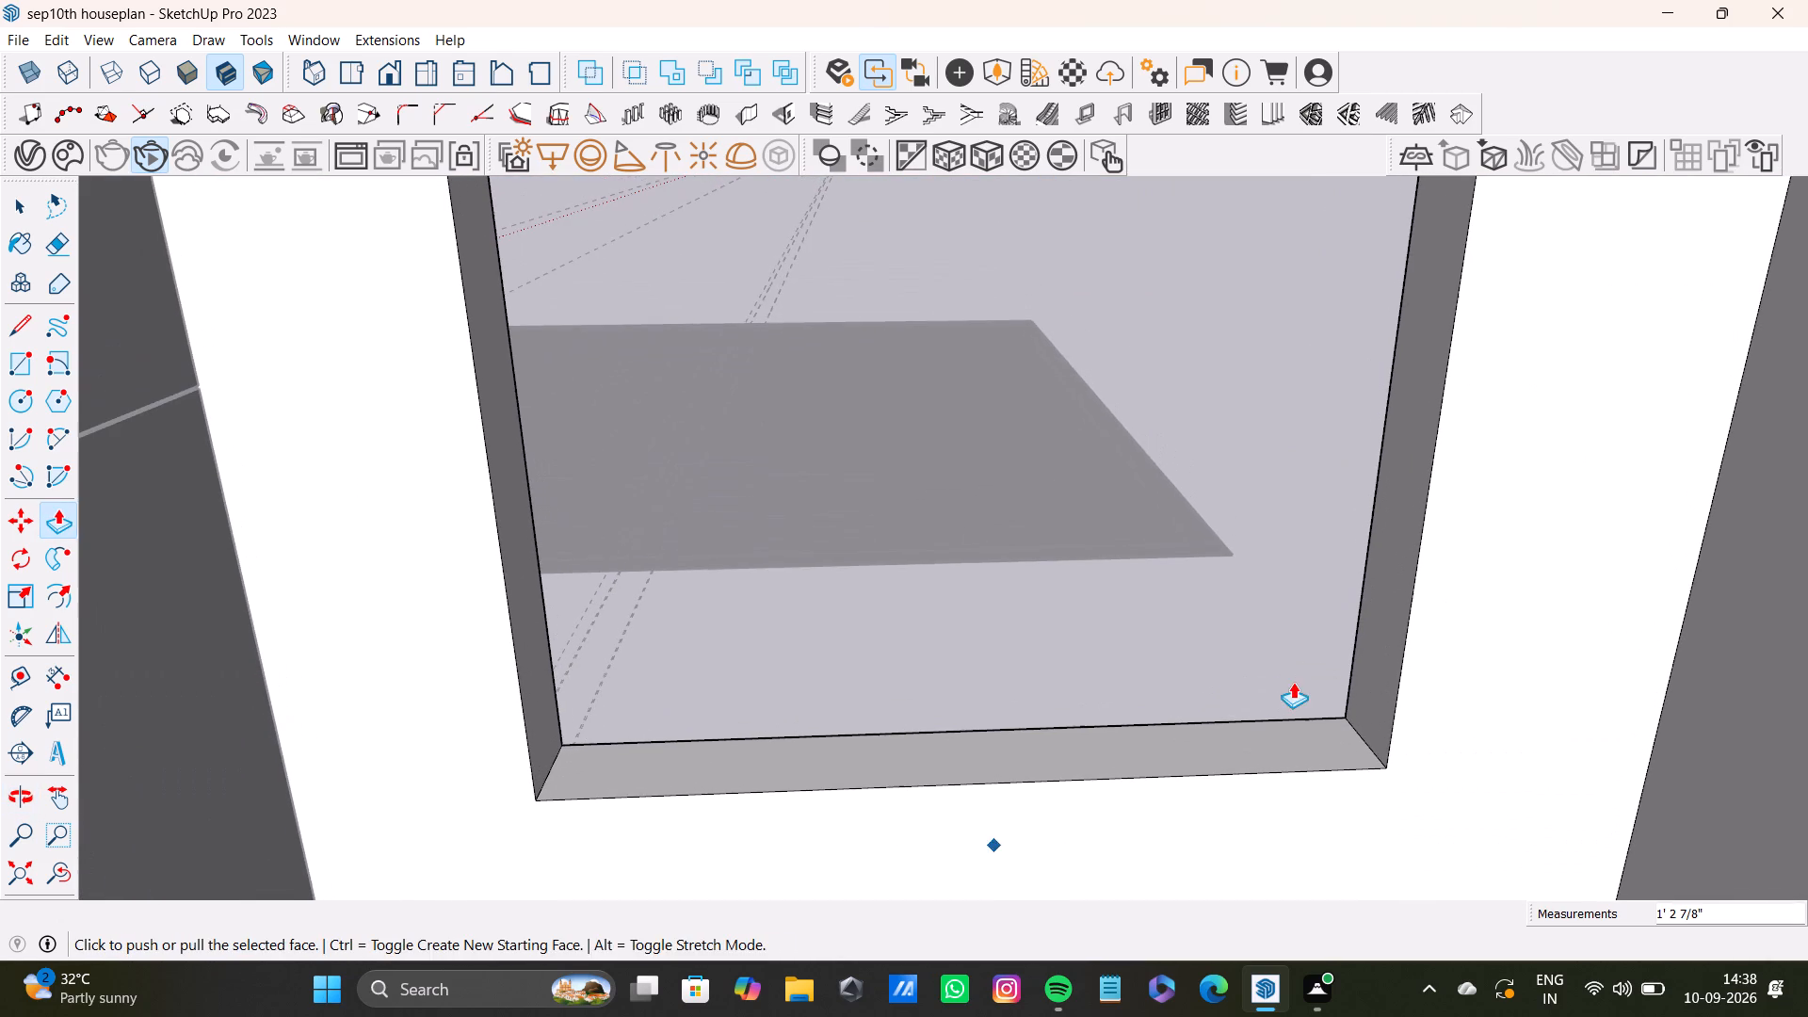
pyautogui.press('space')
pyautogui.click(1368, 670)
pyautogui.press('p')
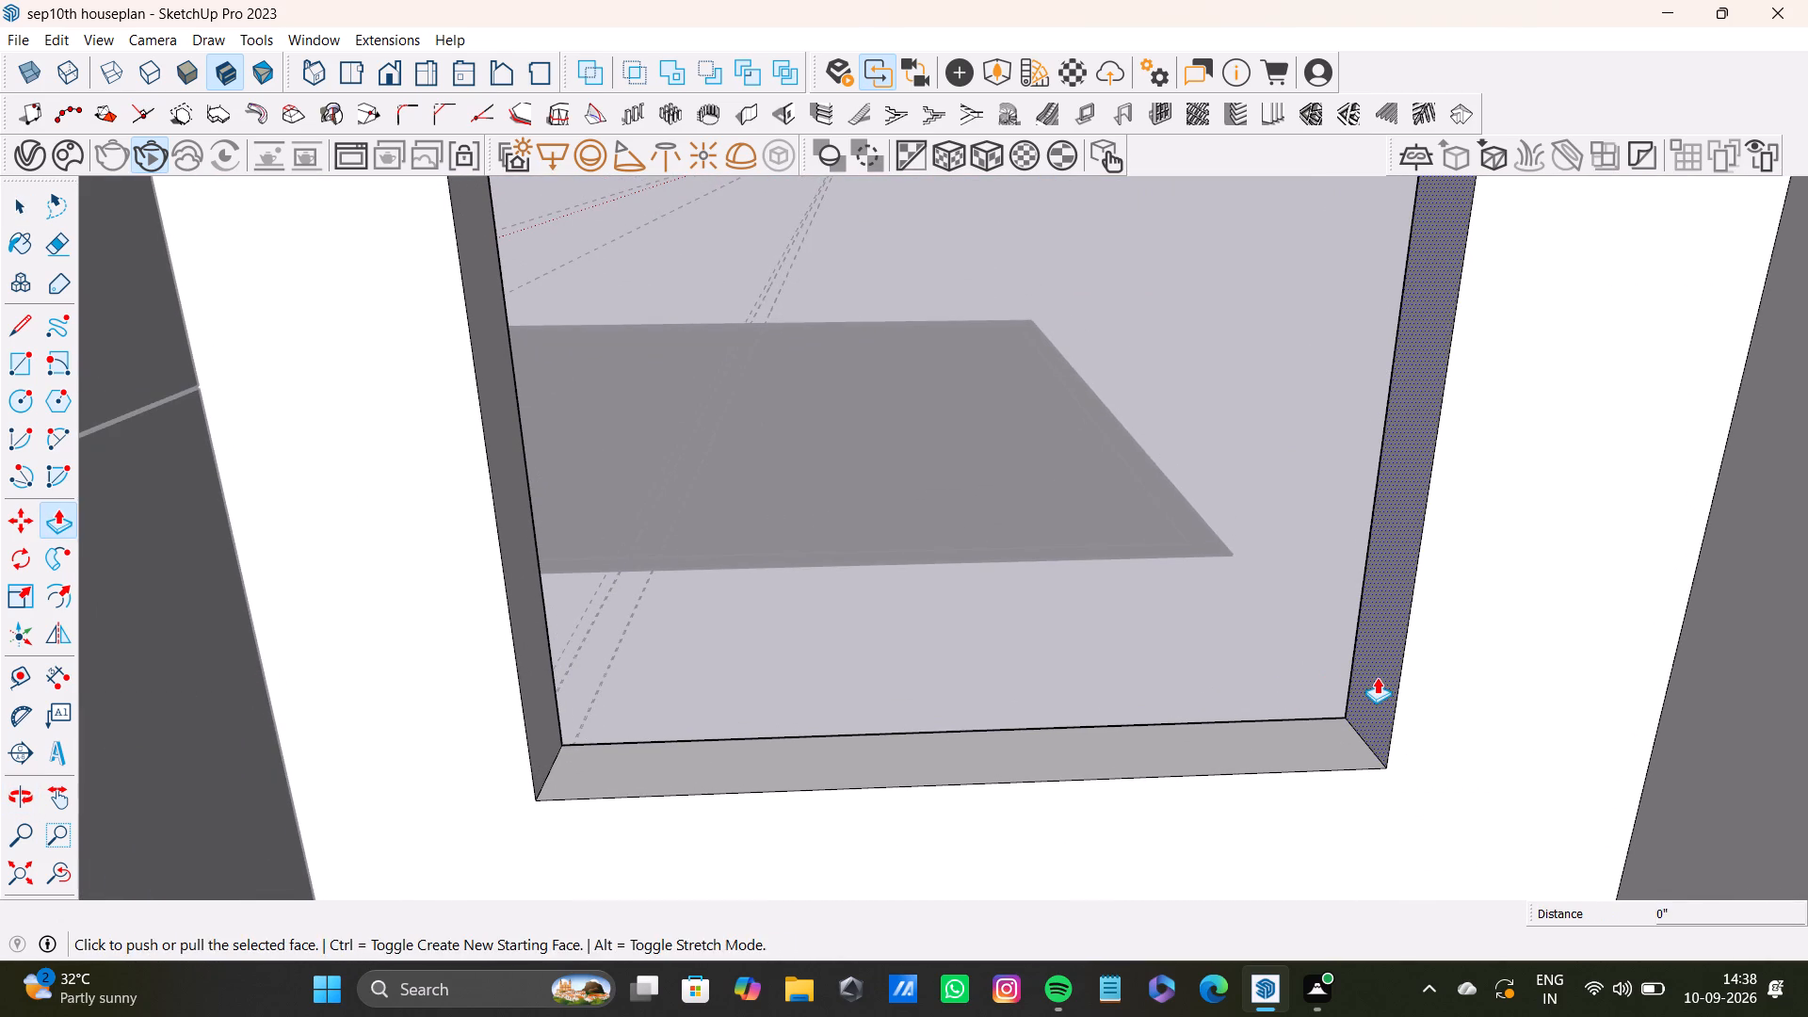
pyautogui.moveTo(1377, 677); pyautogui.dragTo(1020, 743)
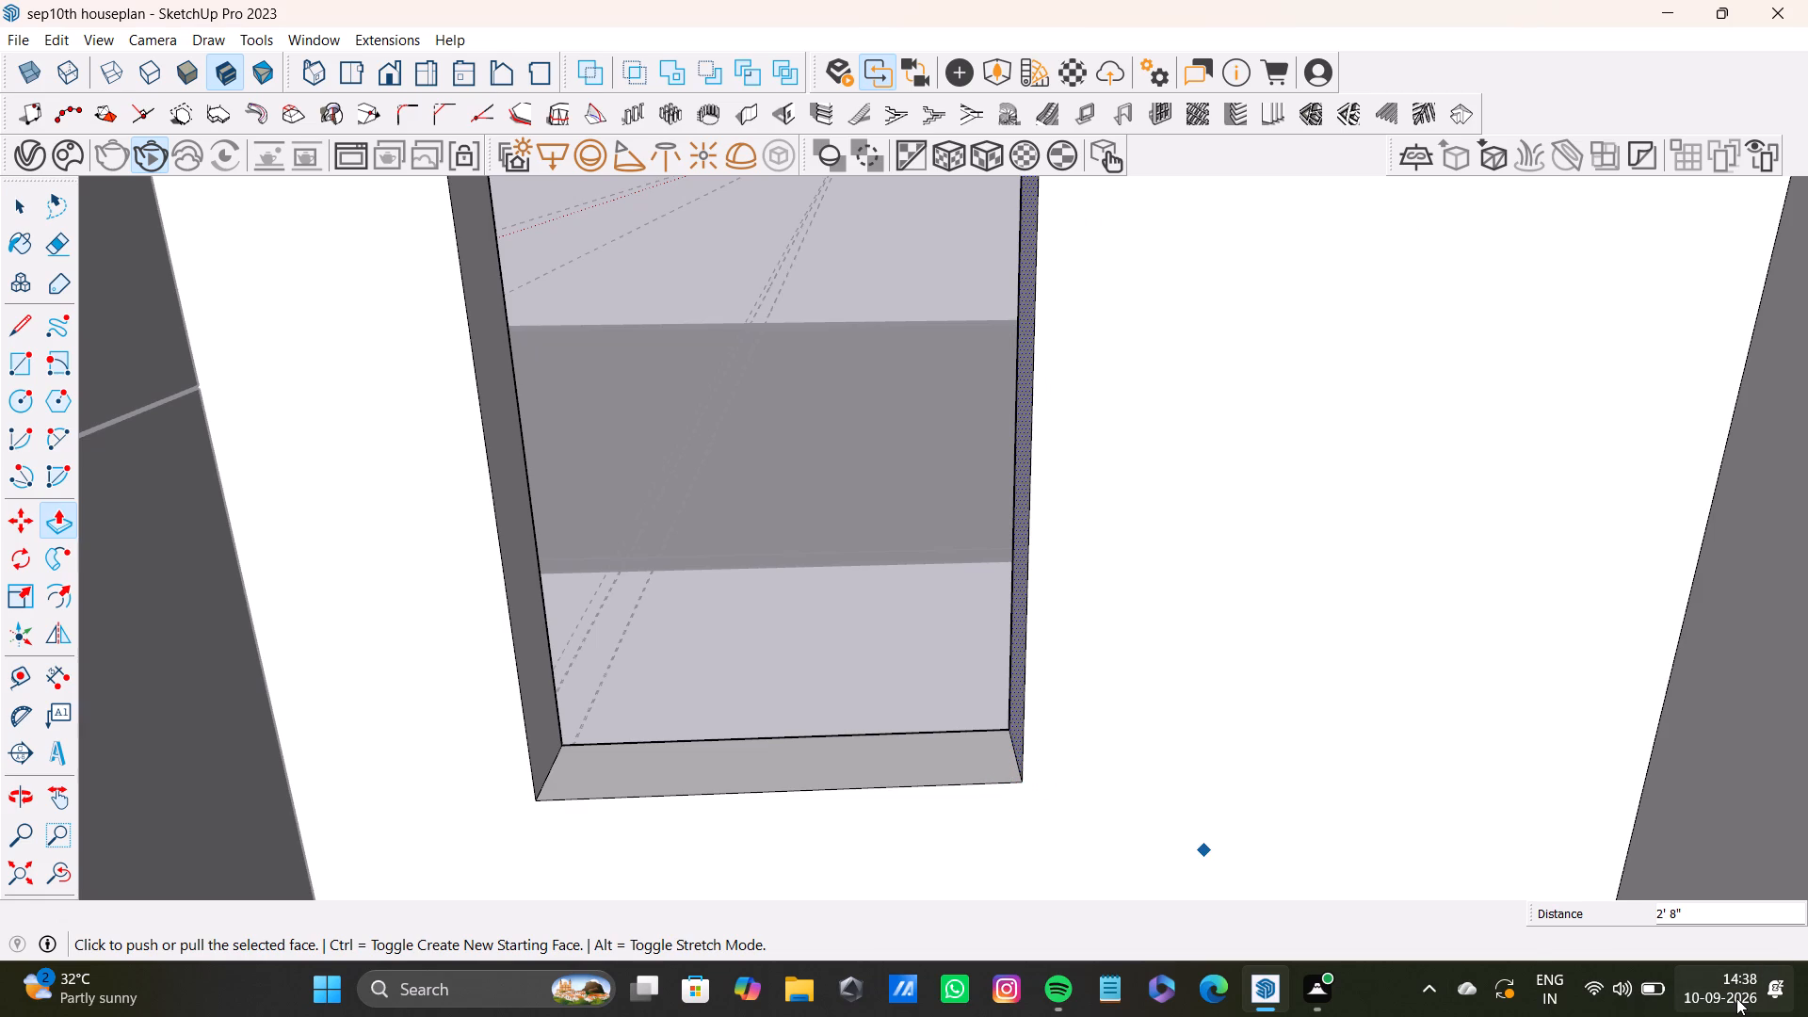
pyautogui.press('space')
pyautogui.press('space')
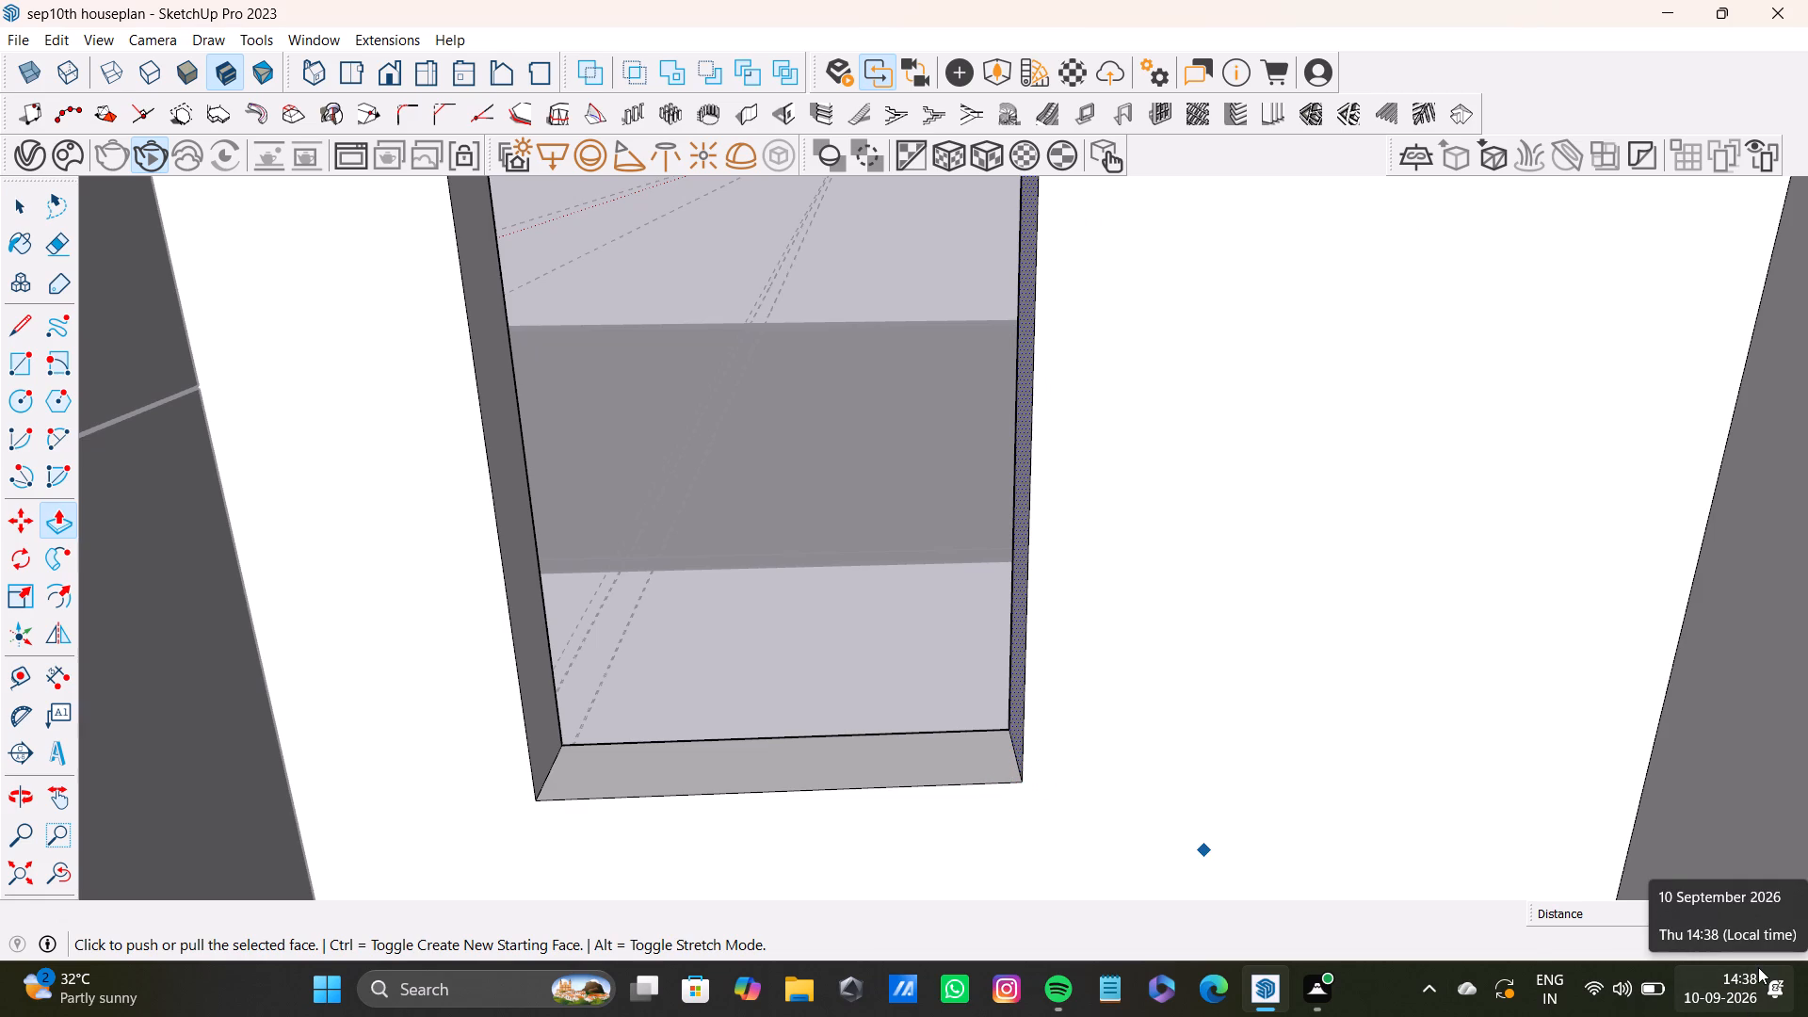
pyautogui.press('space')
pyautogui.press('space')
pyautogui.press('space')
pyautogui.press('space')
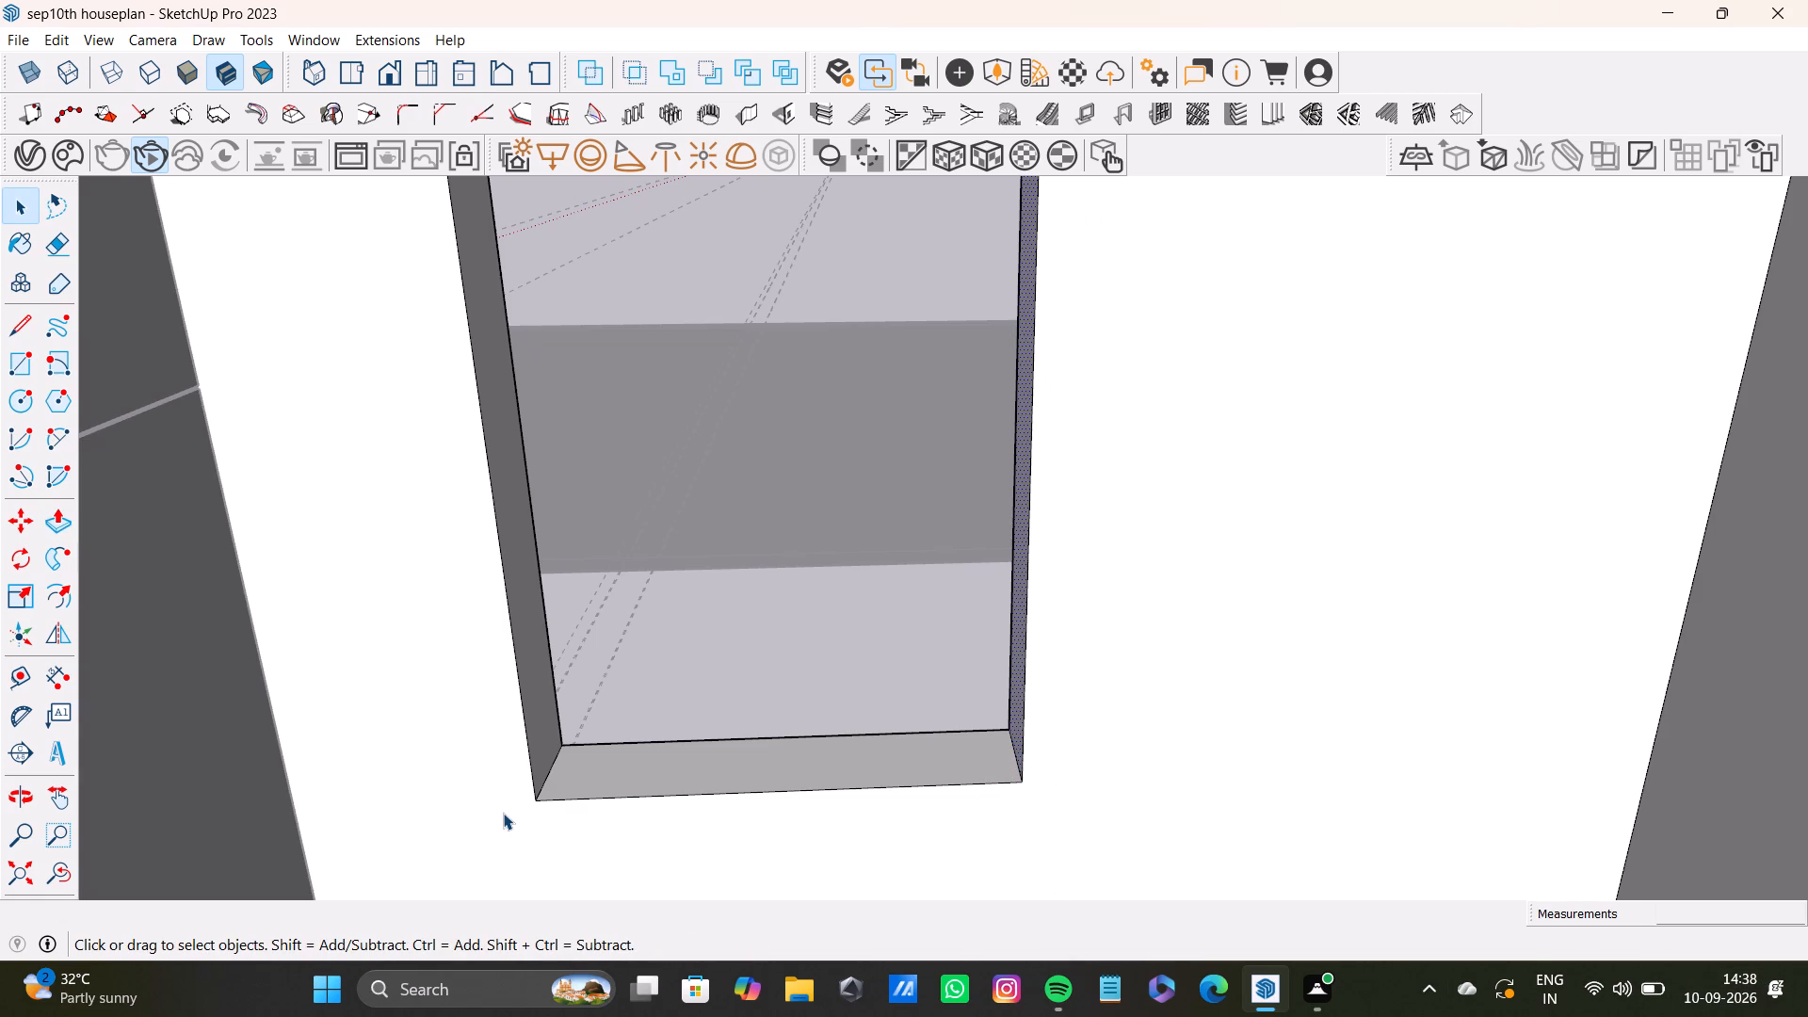
# Examine the reshaped window opening within its wall and beside the wardrobe unit.
pyautogui.click(470, 787)
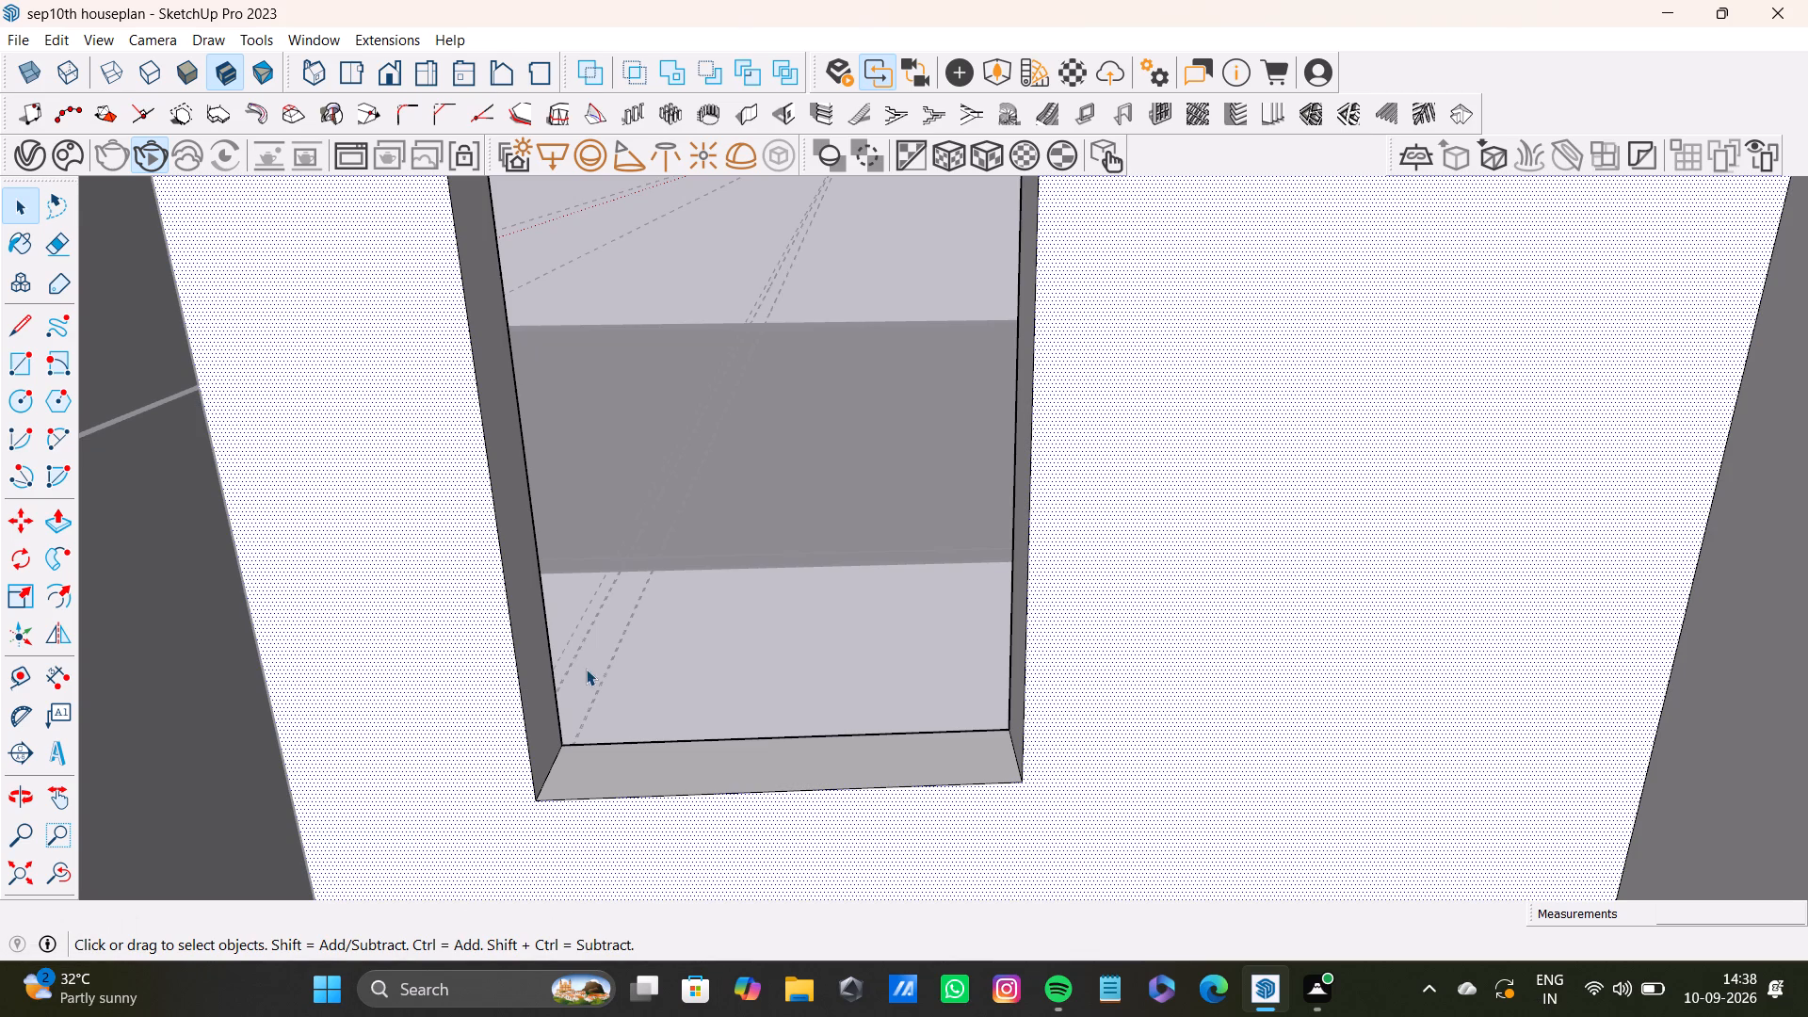
pyautogui.scroll(-8, 608, 646)
pyautogui.keyDown('shift'); pyautogui.moveTo(646, 580); pyautogui.dragTo(828, 631, button='middle'); pyautogui.keyUp('shift')
pyautogui.scroll(4, 832, 627)
pyautogui.scroll(-7, 1000, 685)
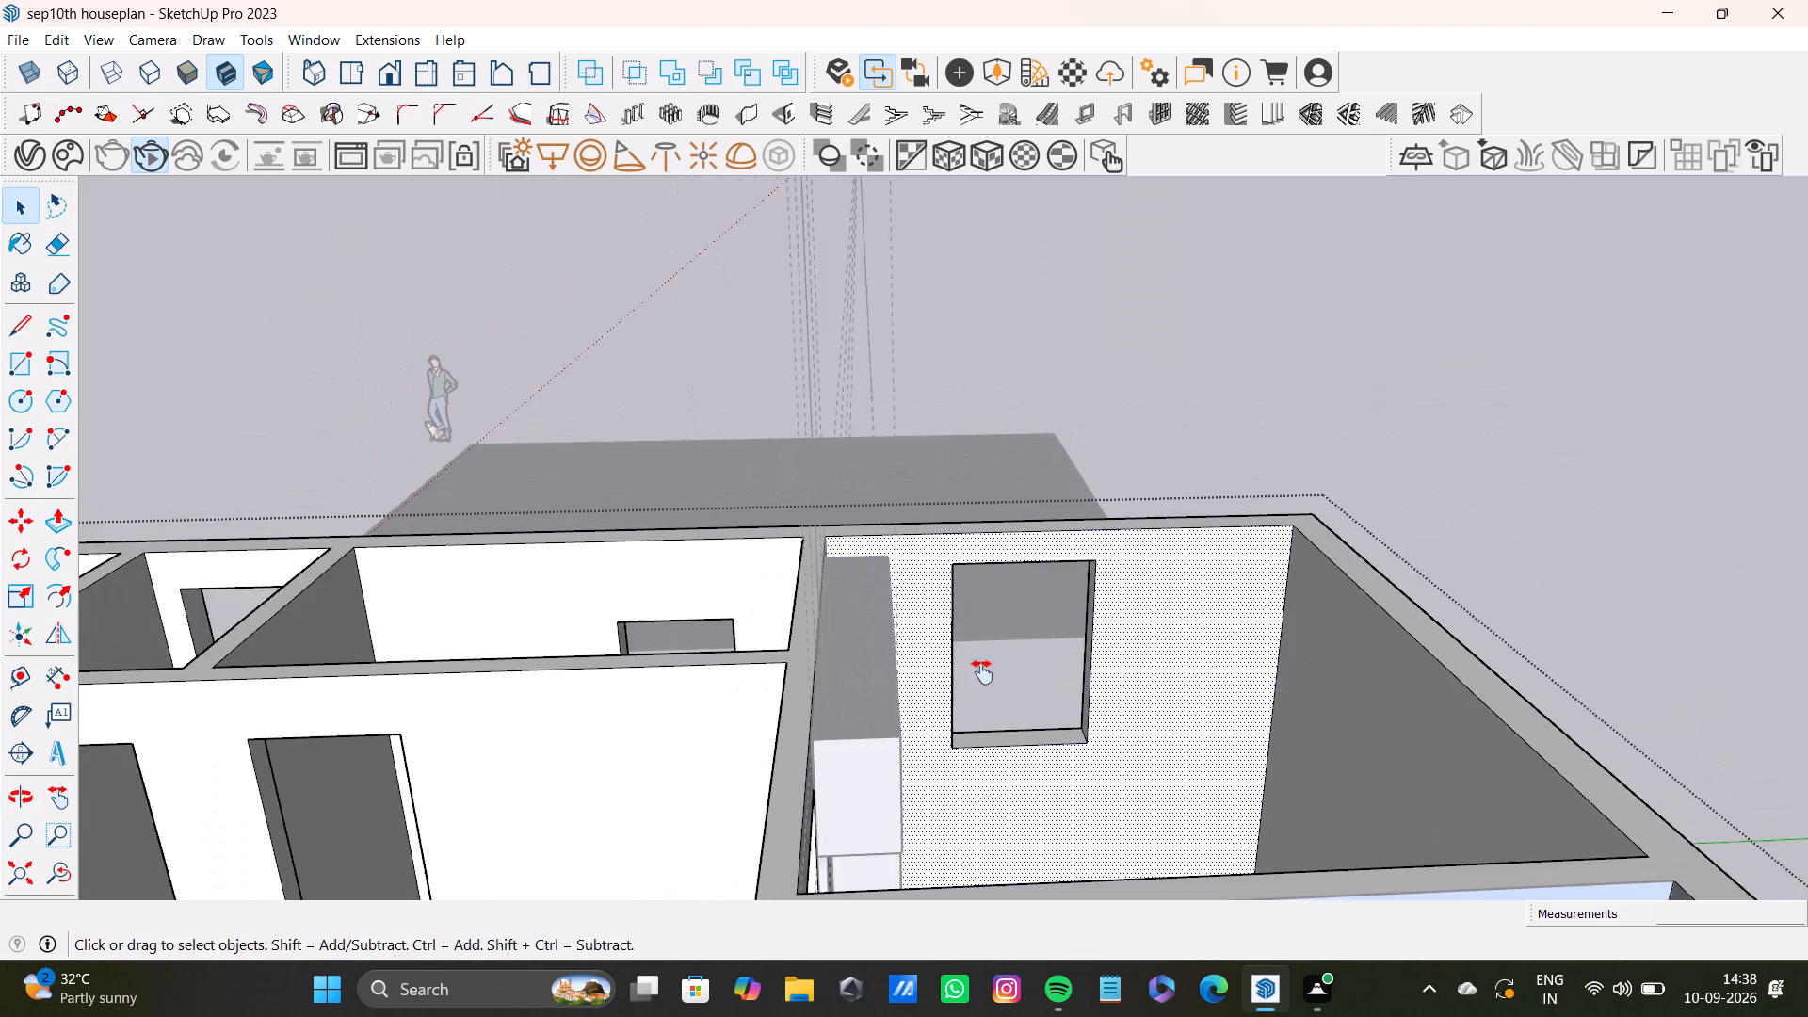
pyautogui.keyDown('shift'); pyautogui.moveTo(1014, 677); pyautogui.dragTo(824, 687, button='middle'); pyautogui.keyUp('shift')
pyautogui.scroll(6, 814, 673)
pyautogui.moveTo(670, 683); pyautogui.dragTo(549, 710, button='middle')
pyautogui.scroll(4, 605, 573)
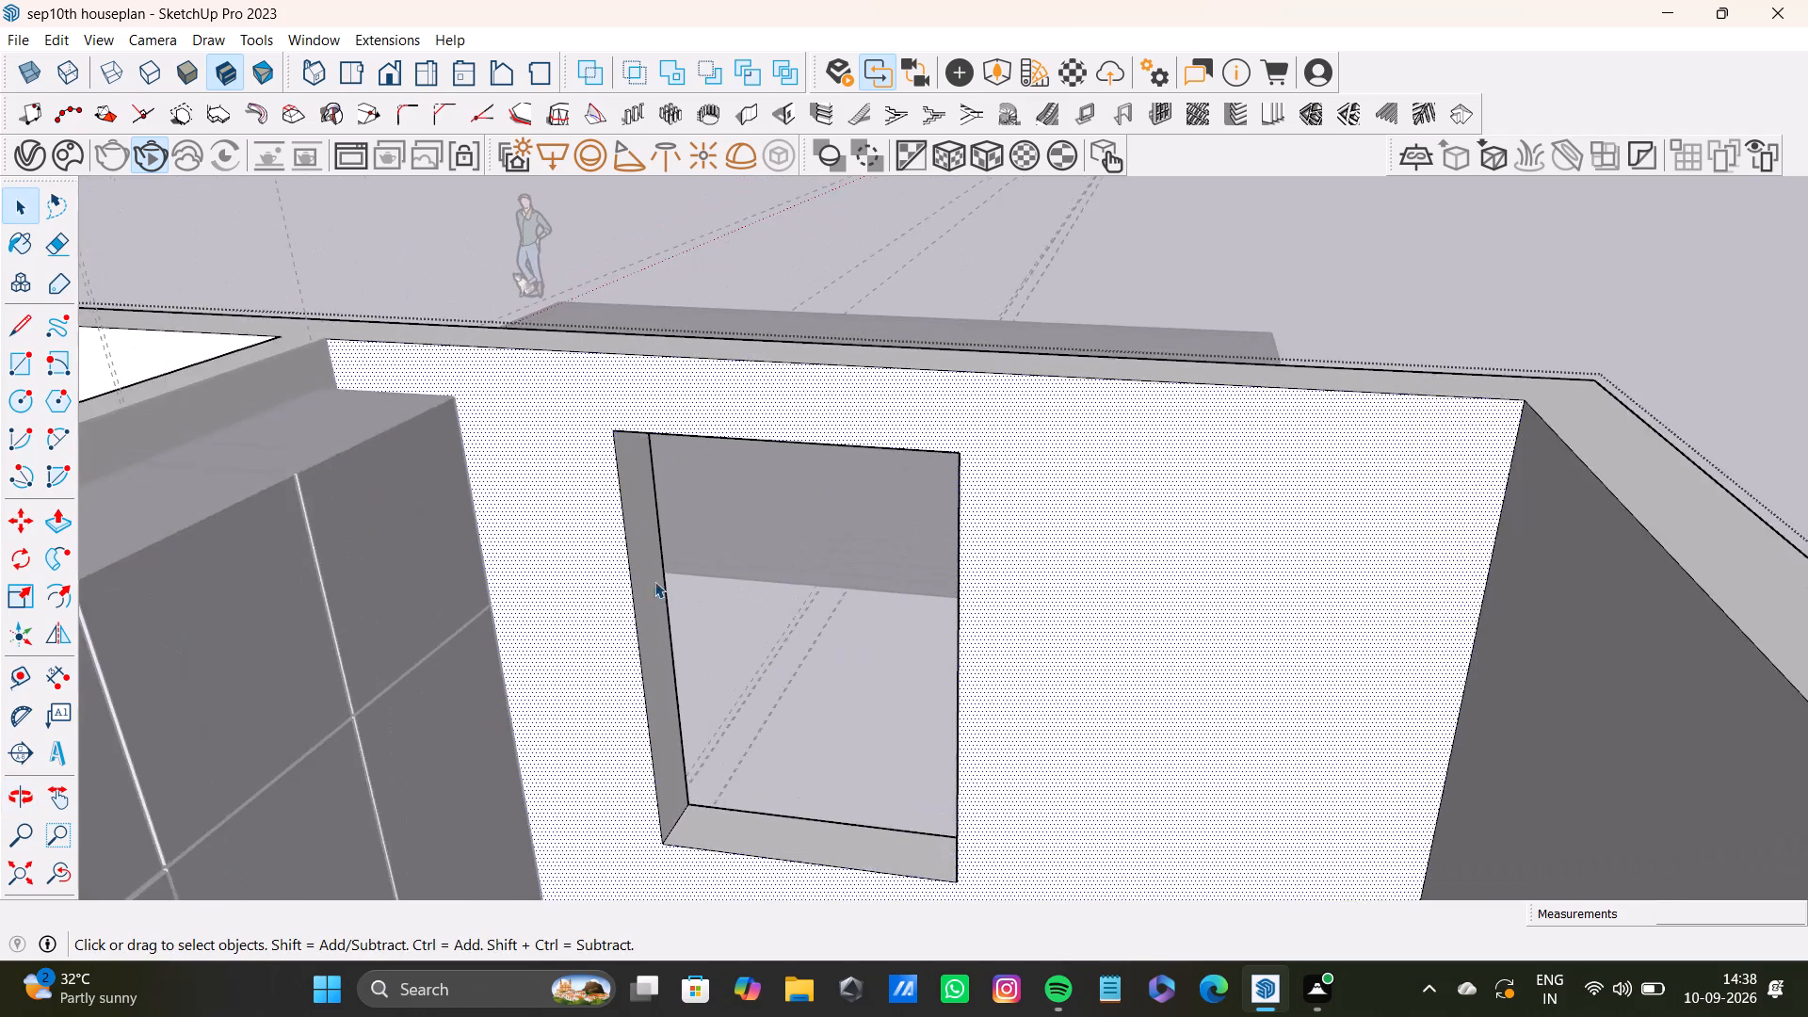
# Examine the reshaped window opening, its jambs and its sill from several angles within the wardrobe room's wall.
pyautogui.moveTo(715, 605); pyautogui.dragTo(660, 626, button='middle')
pyautogui.scroll(-4, 547, 644)
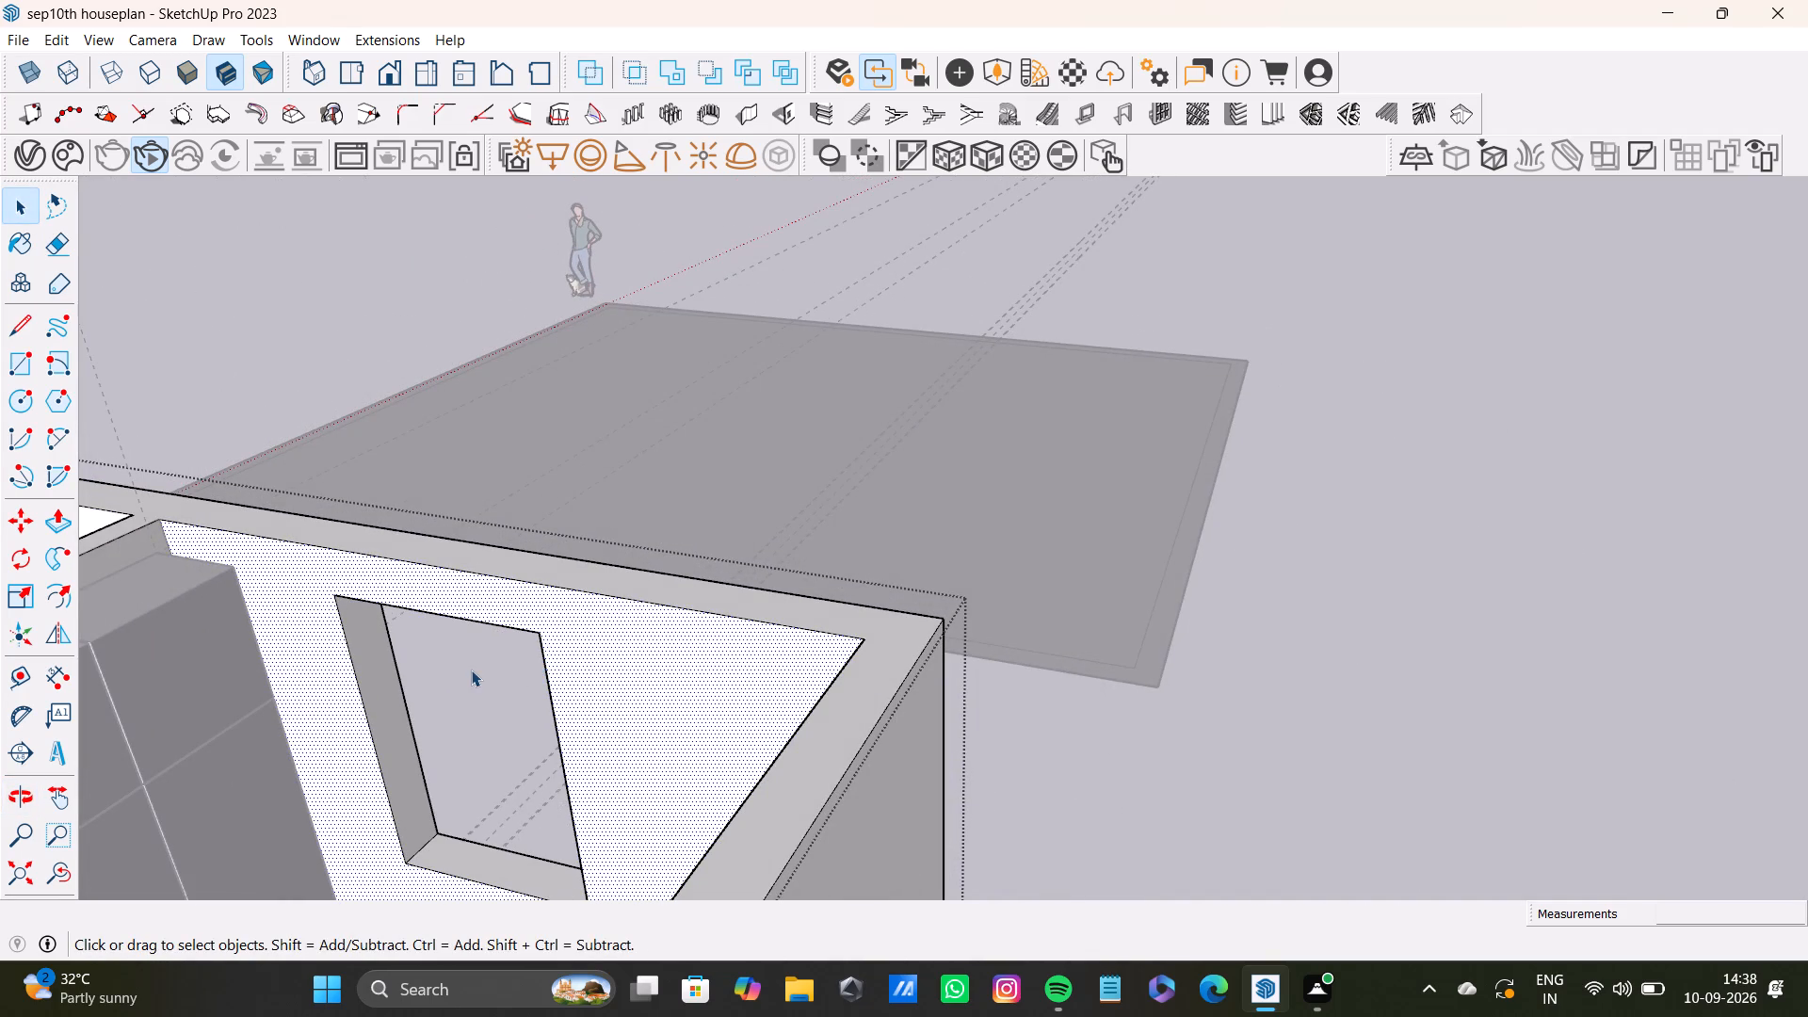
pyautogui.scroll(-3, 460, 690)
pyautogui.keyDown('shift'); pyautogui.moveTo(458, 705); pyautogui.dragTo(561, 615, button='middle'); pyautogui.keyUp('shift')
pyautogui.scroll(3, 557, 693)
pyautogui.moveTo(568, 698); pyautogui.dragTo(808, 695, button='middle')
pyautogui.scroll(3, 727, 710)
pyautogui.keyDown('shift'); pyautogui.moveTo(727, 713); pyautogui.dragTo(741, 678, button='middle'); pyautogui.keyUp('shift')
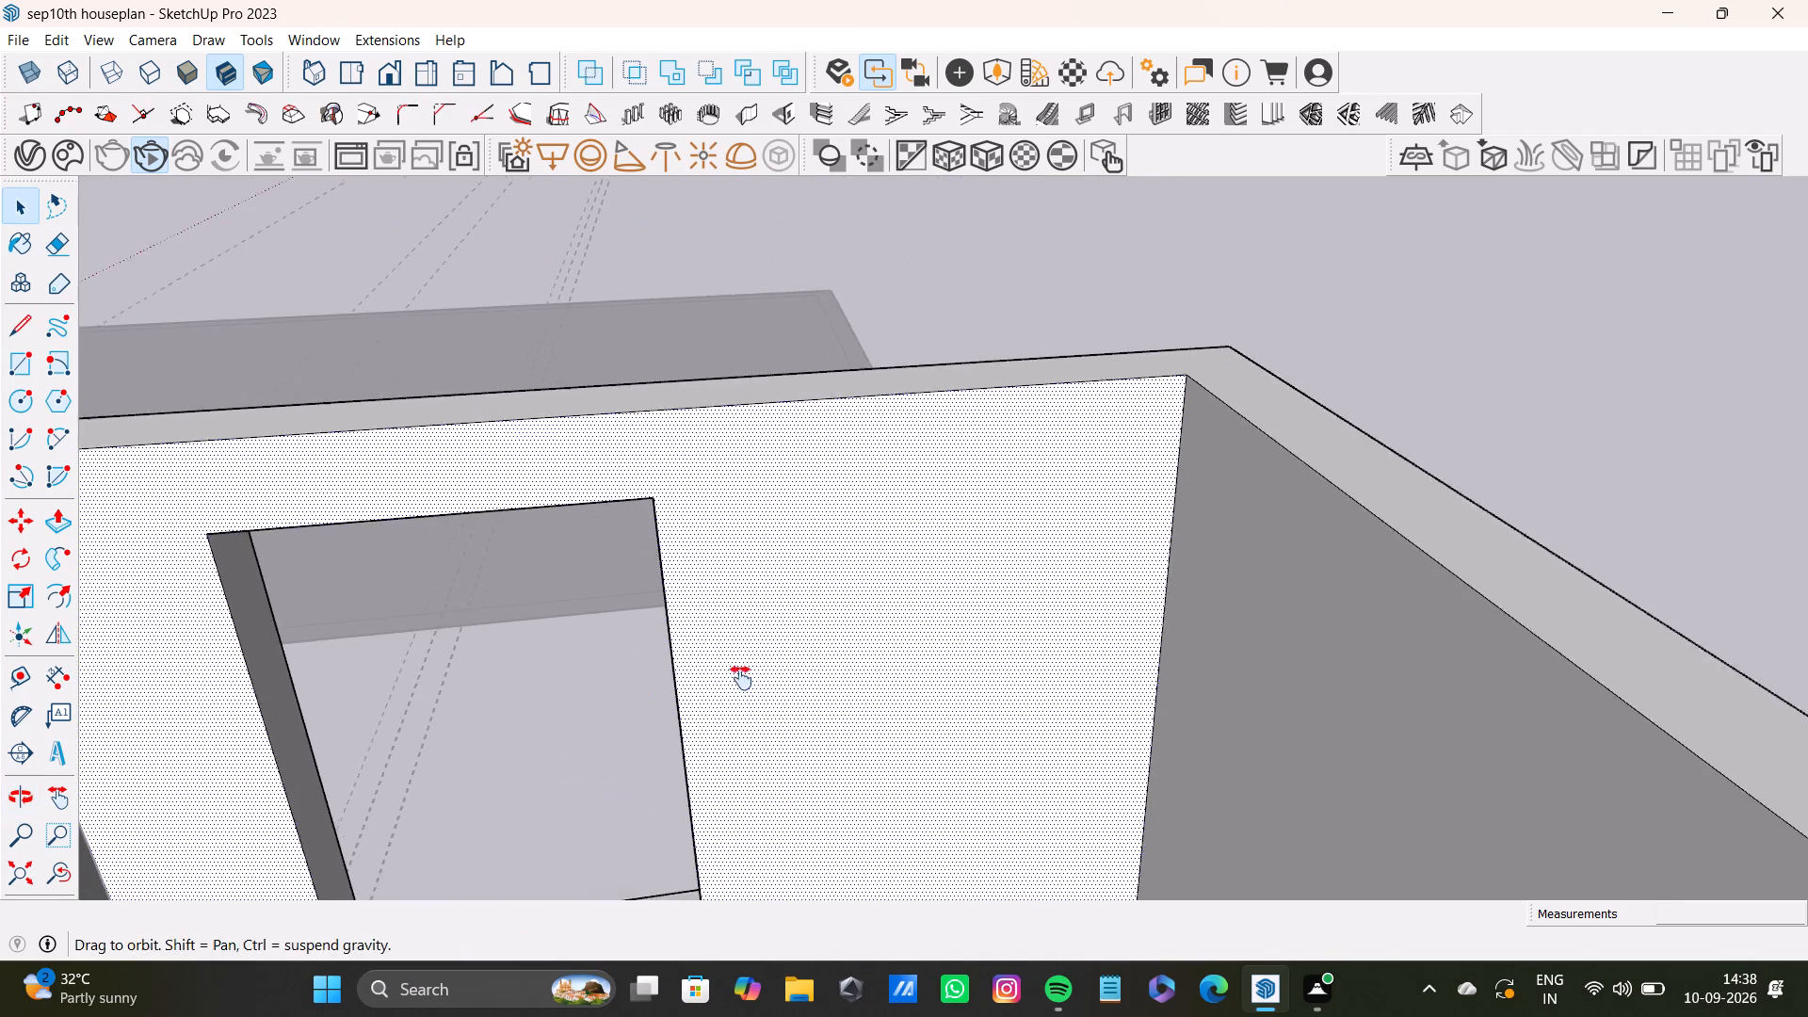
pyautogui.keyDown('shift'); pyautogui.moveTo(741, 678); pyautogui.dragTo(801, 569, button='middle'); pyautogui.keyUp('shift')
pyautogui.moveTo(701, 624); pyautogui.dragTo(903, 620, button='middle')
pyautogui.scroll(2, 765, 634)
pyautogui.scroll(-5, 737, 730)
pyautogui.moveTo(732, 741); pyautogui.dragTo(719, 700, button='middle')
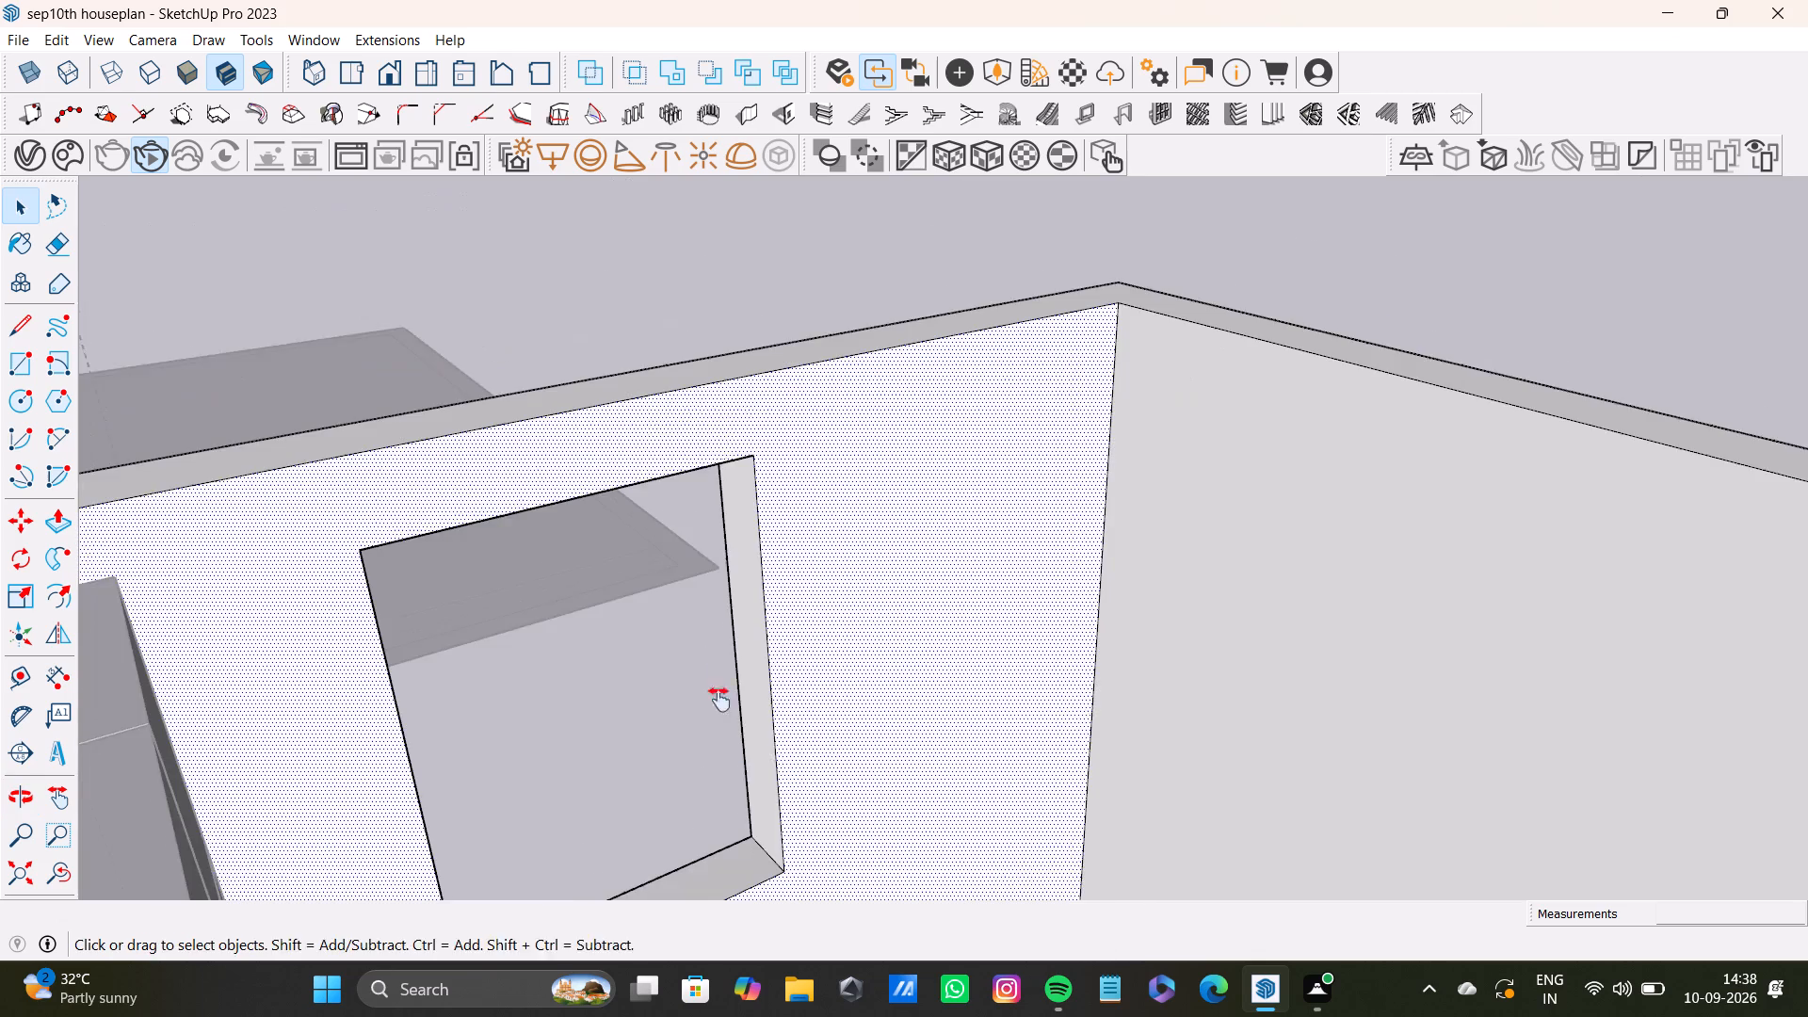
pyautogui.moveTo(719, 700); pyautogui.dragTo(705, 571, button='middle')
pyautogui.moveTo(734, 663); pyautogui.dragTo(382, 720, button='middle')
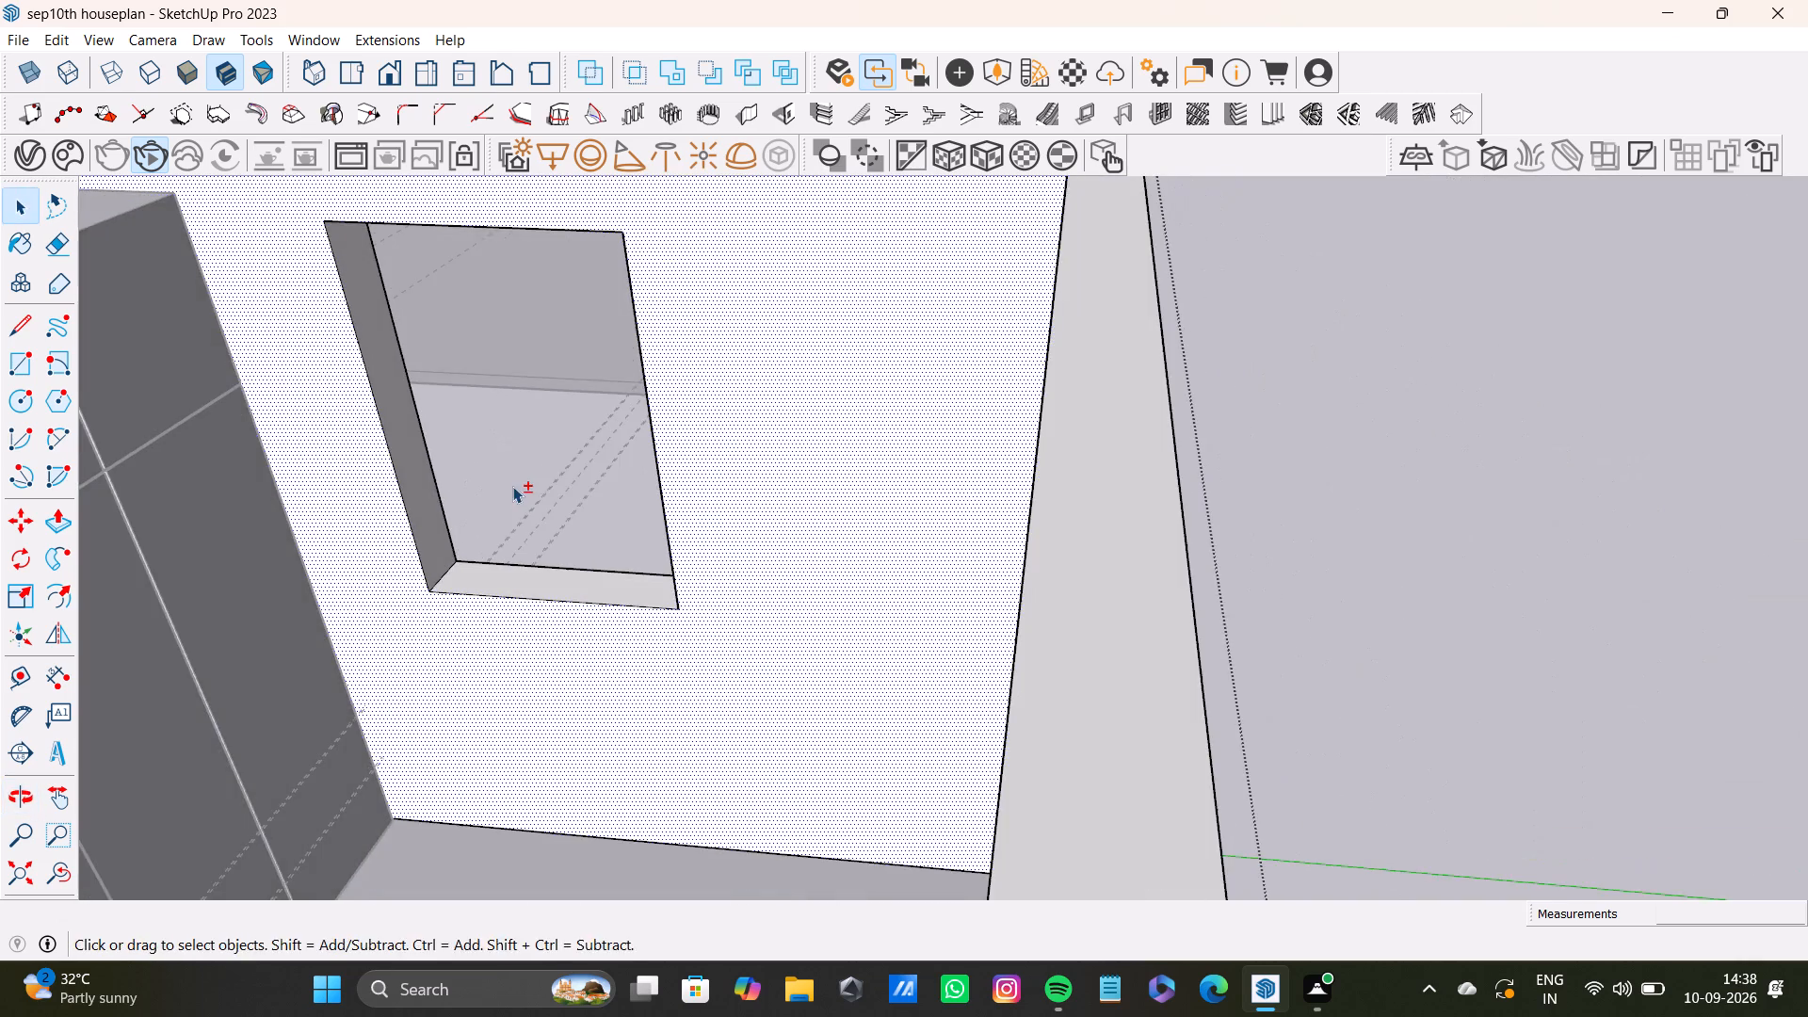
# Push the window jamb nearest the wardrobe outward toward the wardrobe to widen the opening, and finish editing the house walls.
pyautogui.keyDown('shift'); pyautogui.moveTo(512, 485); pyautogui.dragTo(571, 531, button='middle'); pyautogui.keyUp('shift')
pyautogui.moveTo(632, 519); pyautogui.dragTo(551, 541, button='middle')
pyautogui.press('space')
pyautogui.click(471, 446)
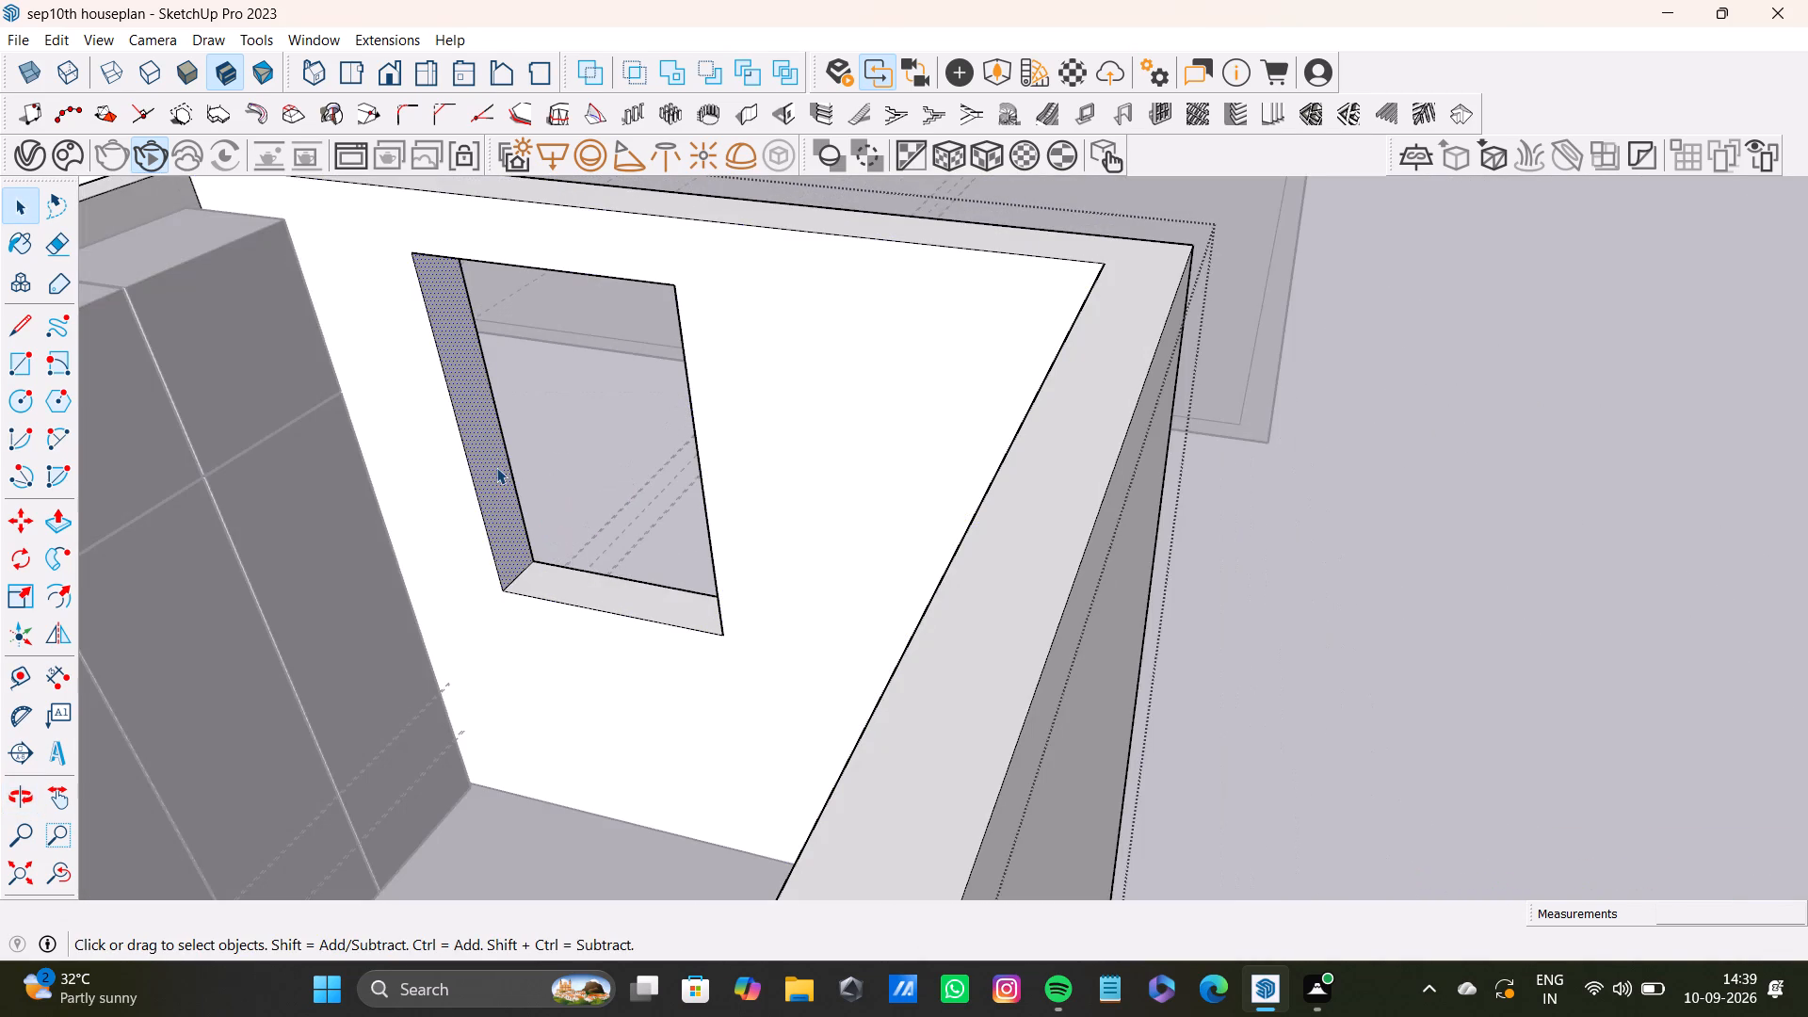
pyautogui.press('p')
pyautogui.moveTo(496, 467); pyautogui.dragTo(458, 458)
pyautogui.press('space')
pyautogui.scroll(-9, 469, 485)
pyautogui.moveTo(498, 561); pyautogui.dragTo(585, 532, button='middle')
pyautogui.press('space')
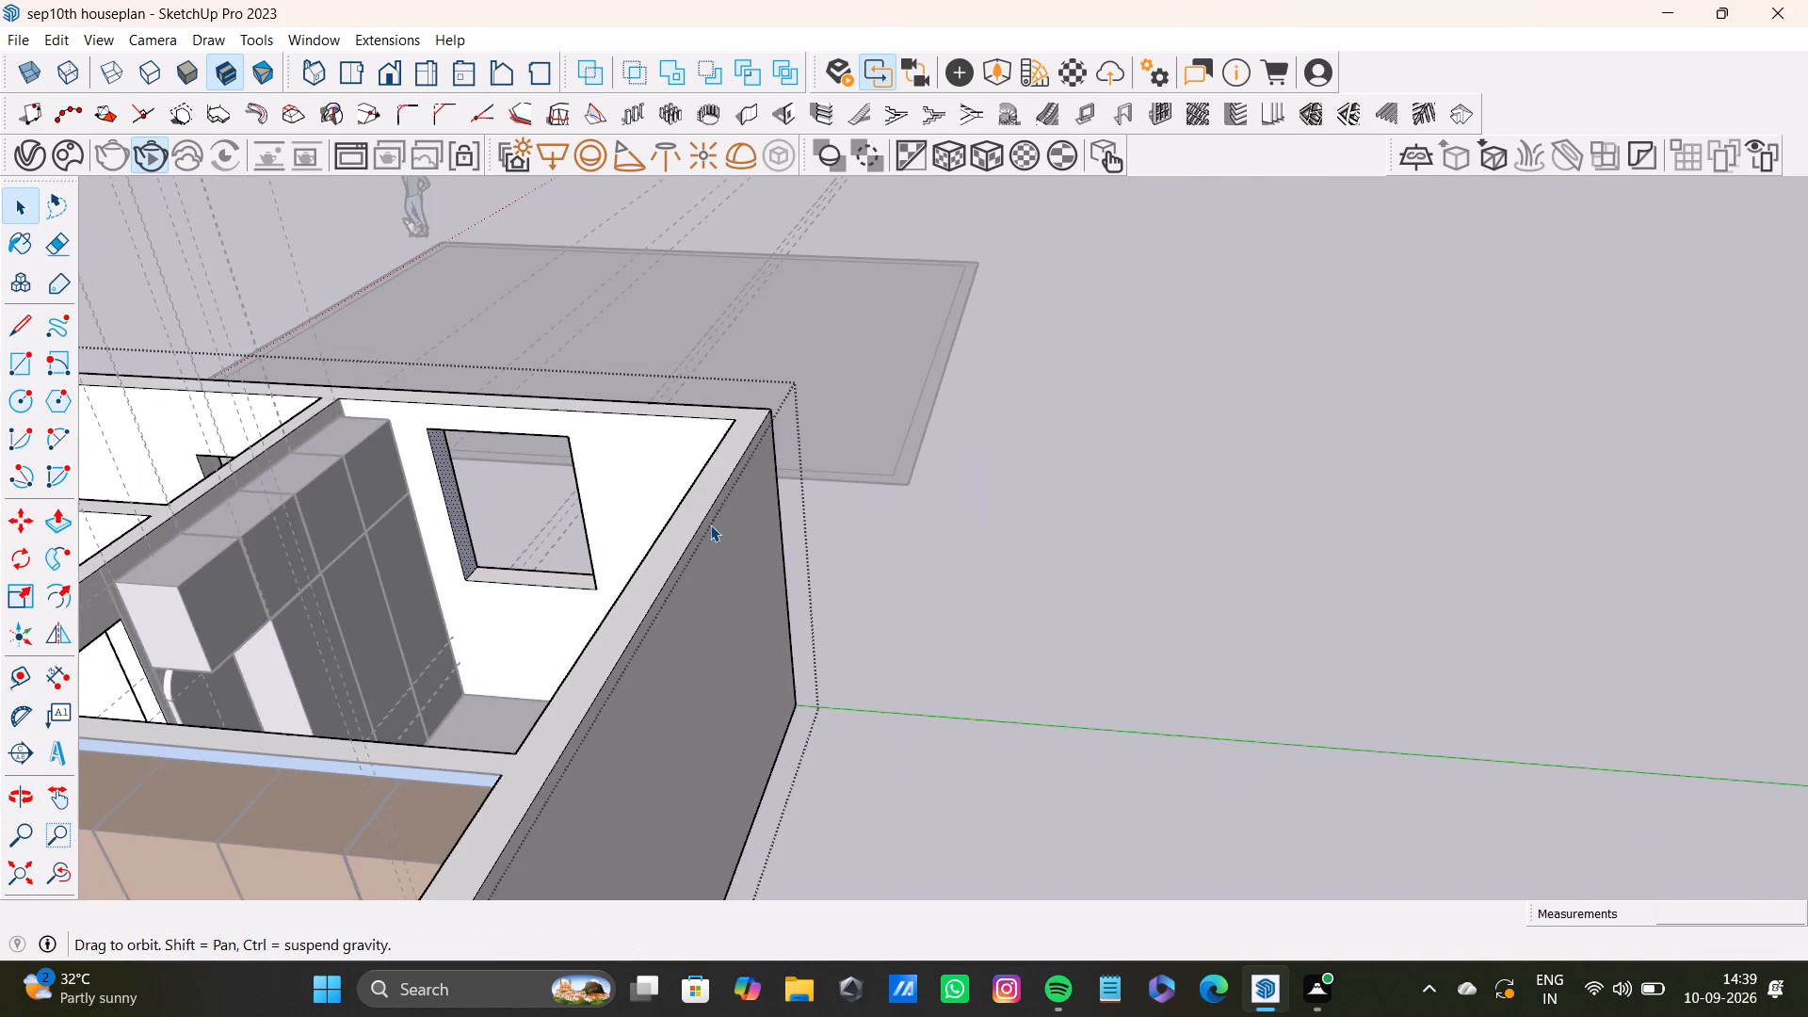
pyautogui.click(976, 504)
pyautogui.scroll(5, 479, 506)
pyautogui.moveTo(491, 539); pyautogui.dragTo(701, 514, button='middle')
pyautogui.scroll(-8, 712, 530)
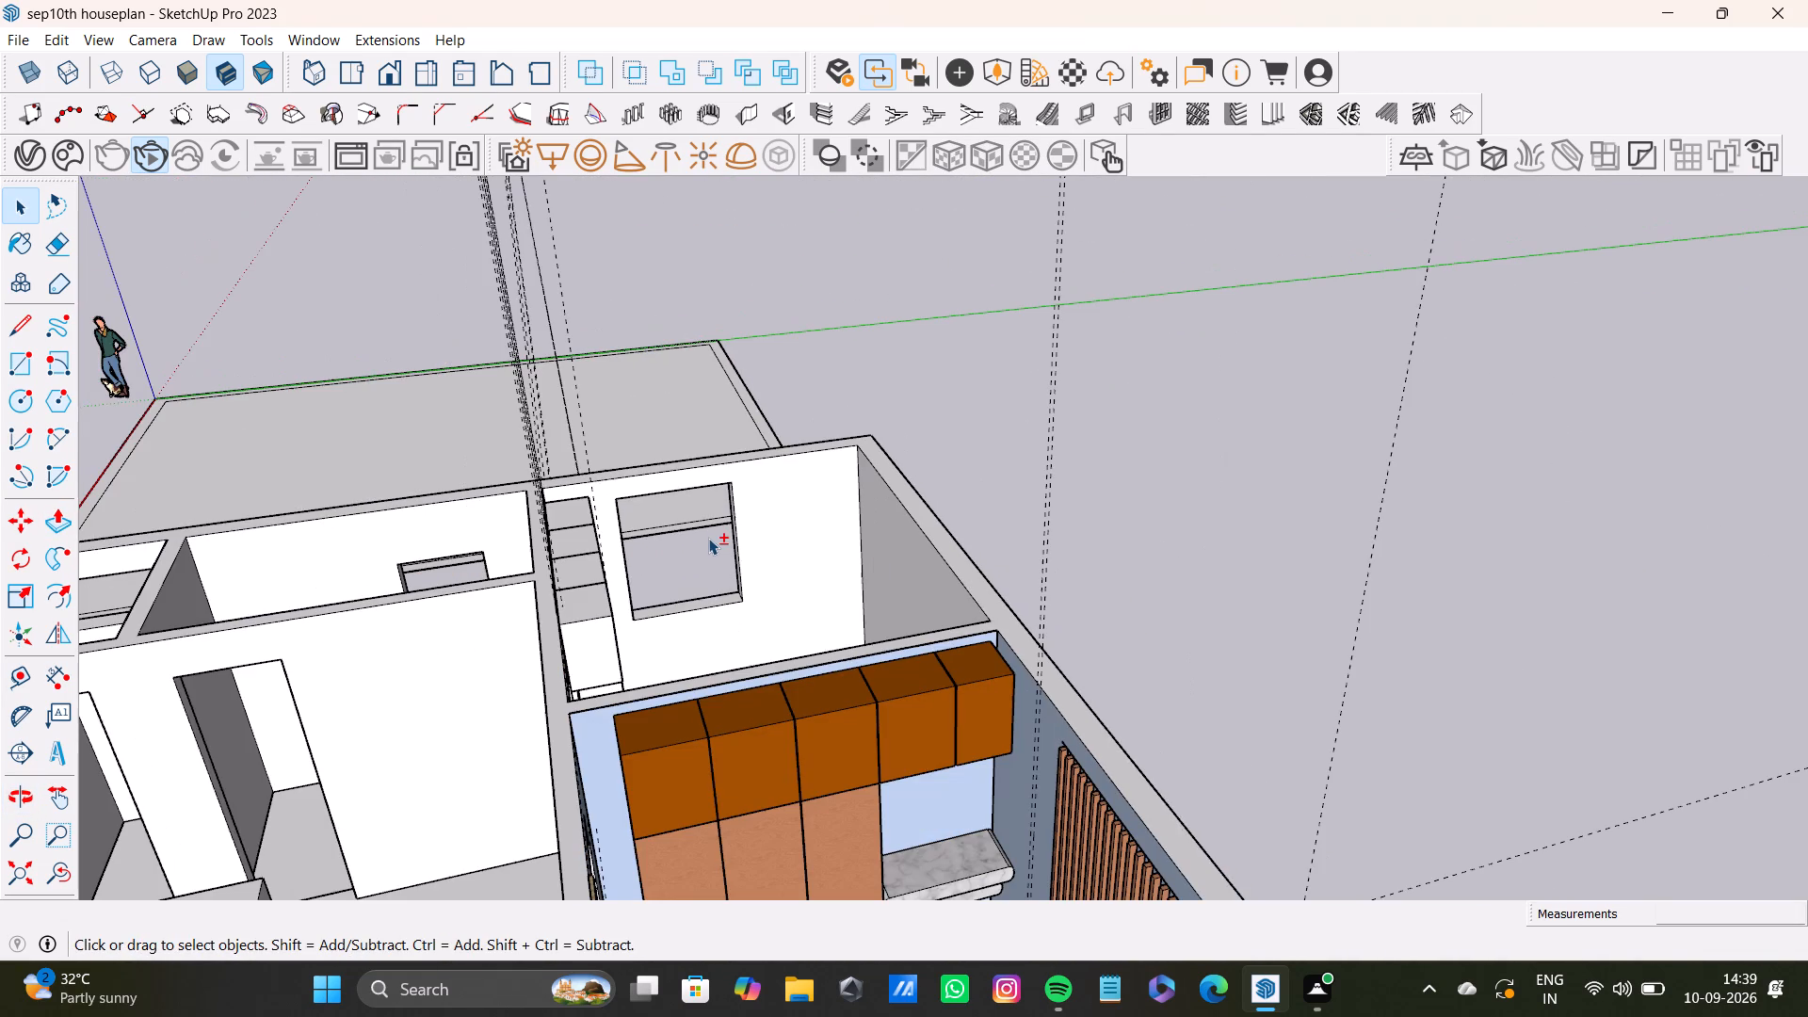
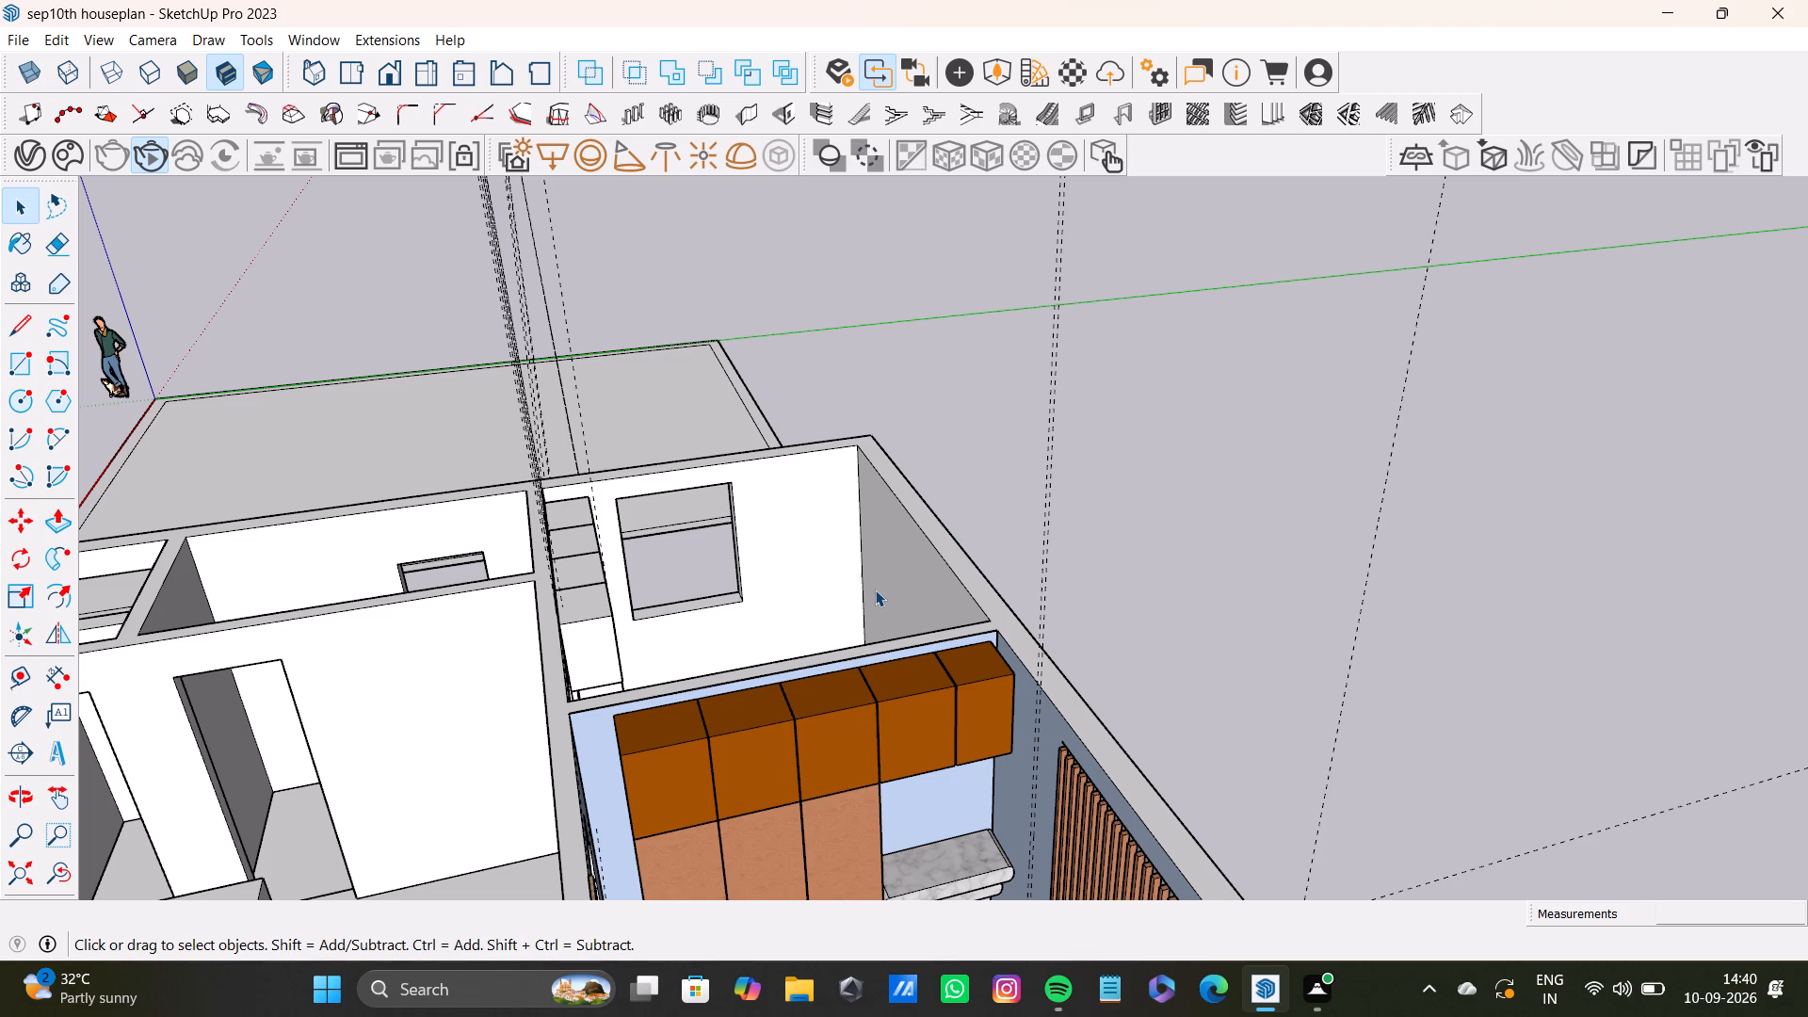
# Pull the underside of the wardrobe niche's raised back panel down about 4 3/16" toward the counter, and finish editing the wardrobe unit.
pyautogui.press('space')
pyautogui.scroll(-8, 835, 539)
pyautogui.moveTo(1025, 593); pyautogui.dragTo(582, 691, button='middle')
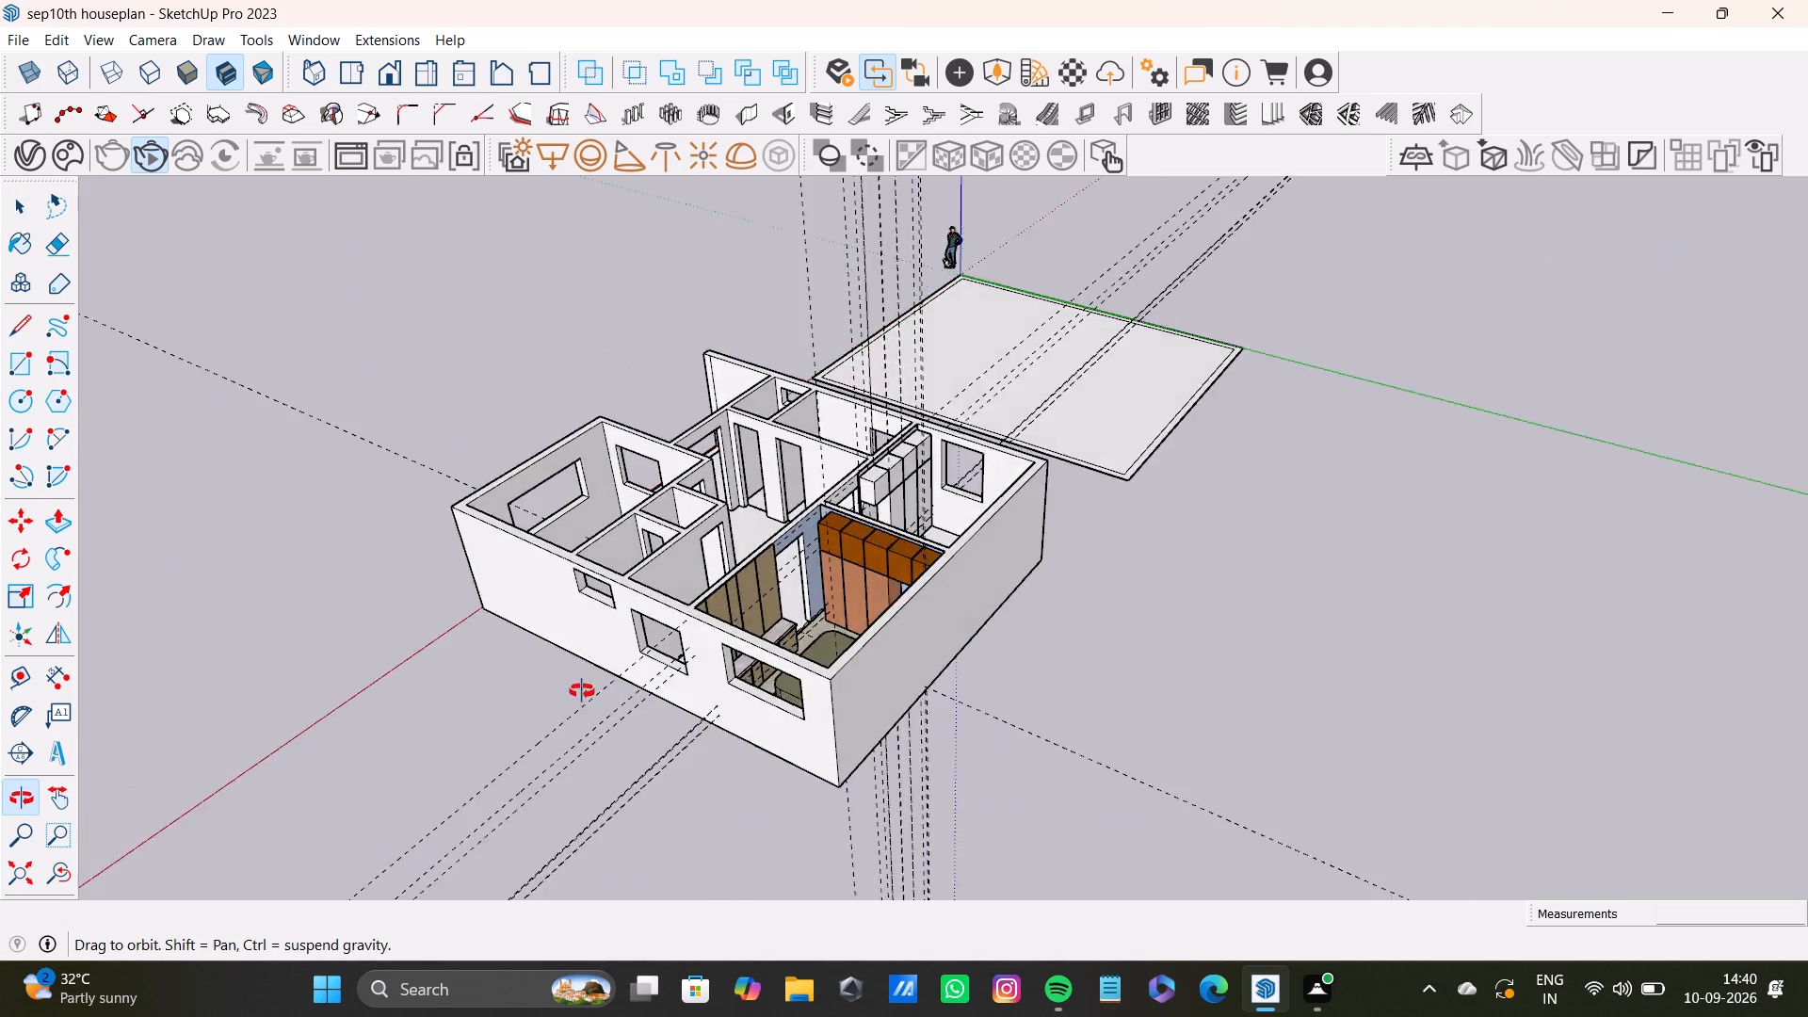
pyautogui.scroll(10, 811, 555)
pyautogui.moveTo(1056, 504); pyautogui.dragTo(766, 572, button='middle')
pyautogui.scroll(-1, 764, 572)
pyautogui.scroll(4, 818, 510)
pyautogui.moveTo(1096, 535); pyautogui.dragTo(1098, 617, button='middle')
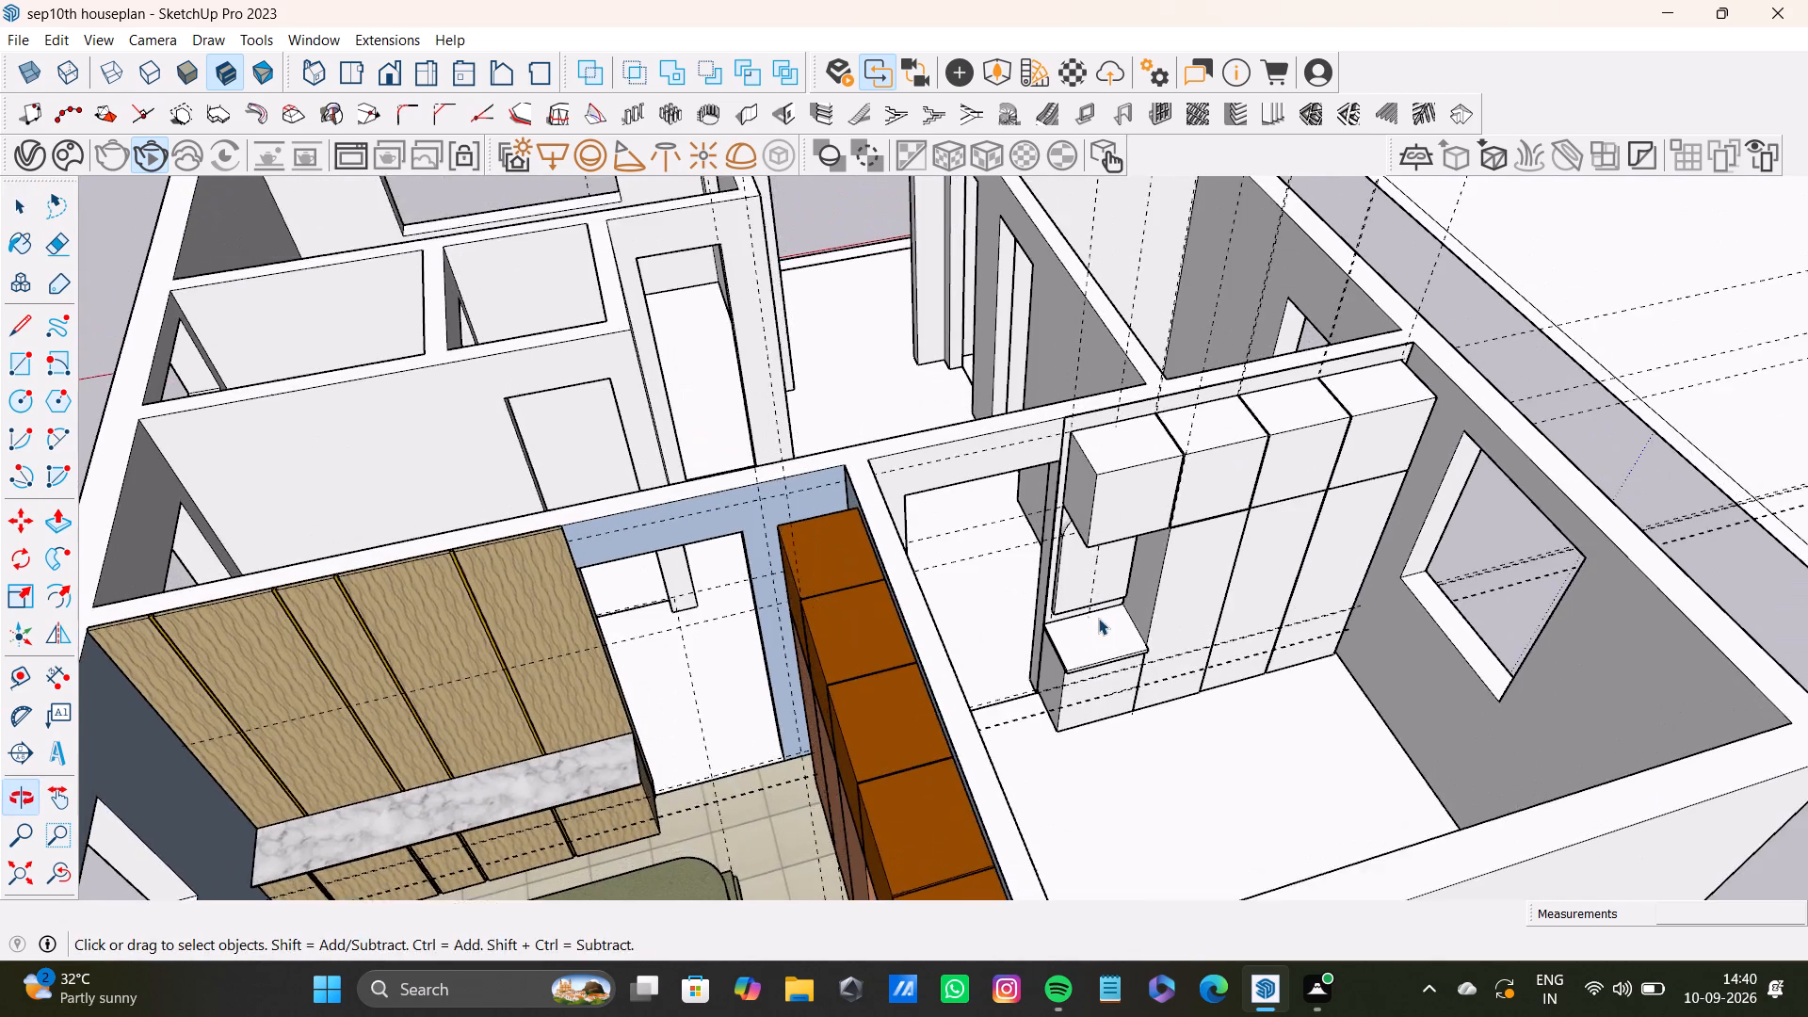
pyautogui.moveTo(1187, 625); pyautogui.dragTo(839, 631, button='middle')
pyautogui.scroll(8, 949, 632)
pyautogui.moveTo(1051, 710); pyautogui.dragTo(1130, 641, button='middle')
pyautogui.scroll(6, 1060, 603)
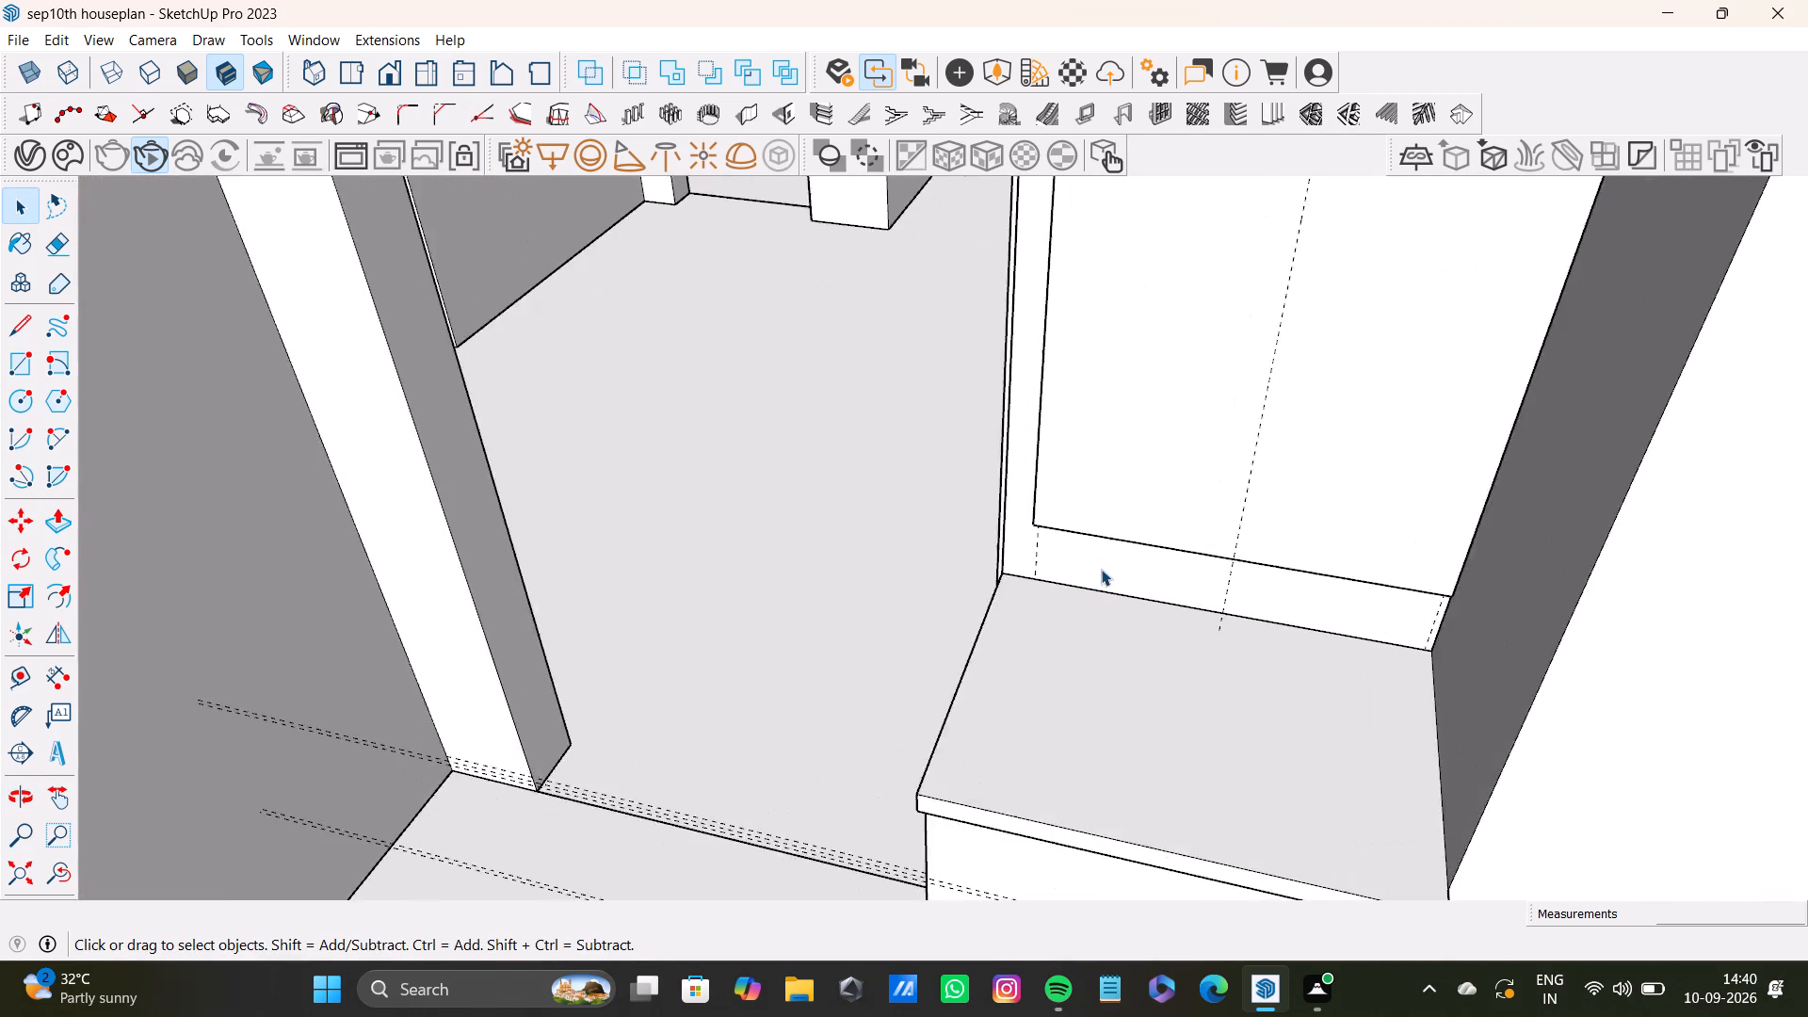
pyautogui.scroll(4, 1101, 569)
pyautogui.moveTo(1102, 568); pyautogui.dragTo(1088, 764, button='middle')
pyautogui.scroll(3, 1091, 644)
pyautogui.moveTo(1106, 579); pyautogui.dragTo(1052, 806, button='middle')
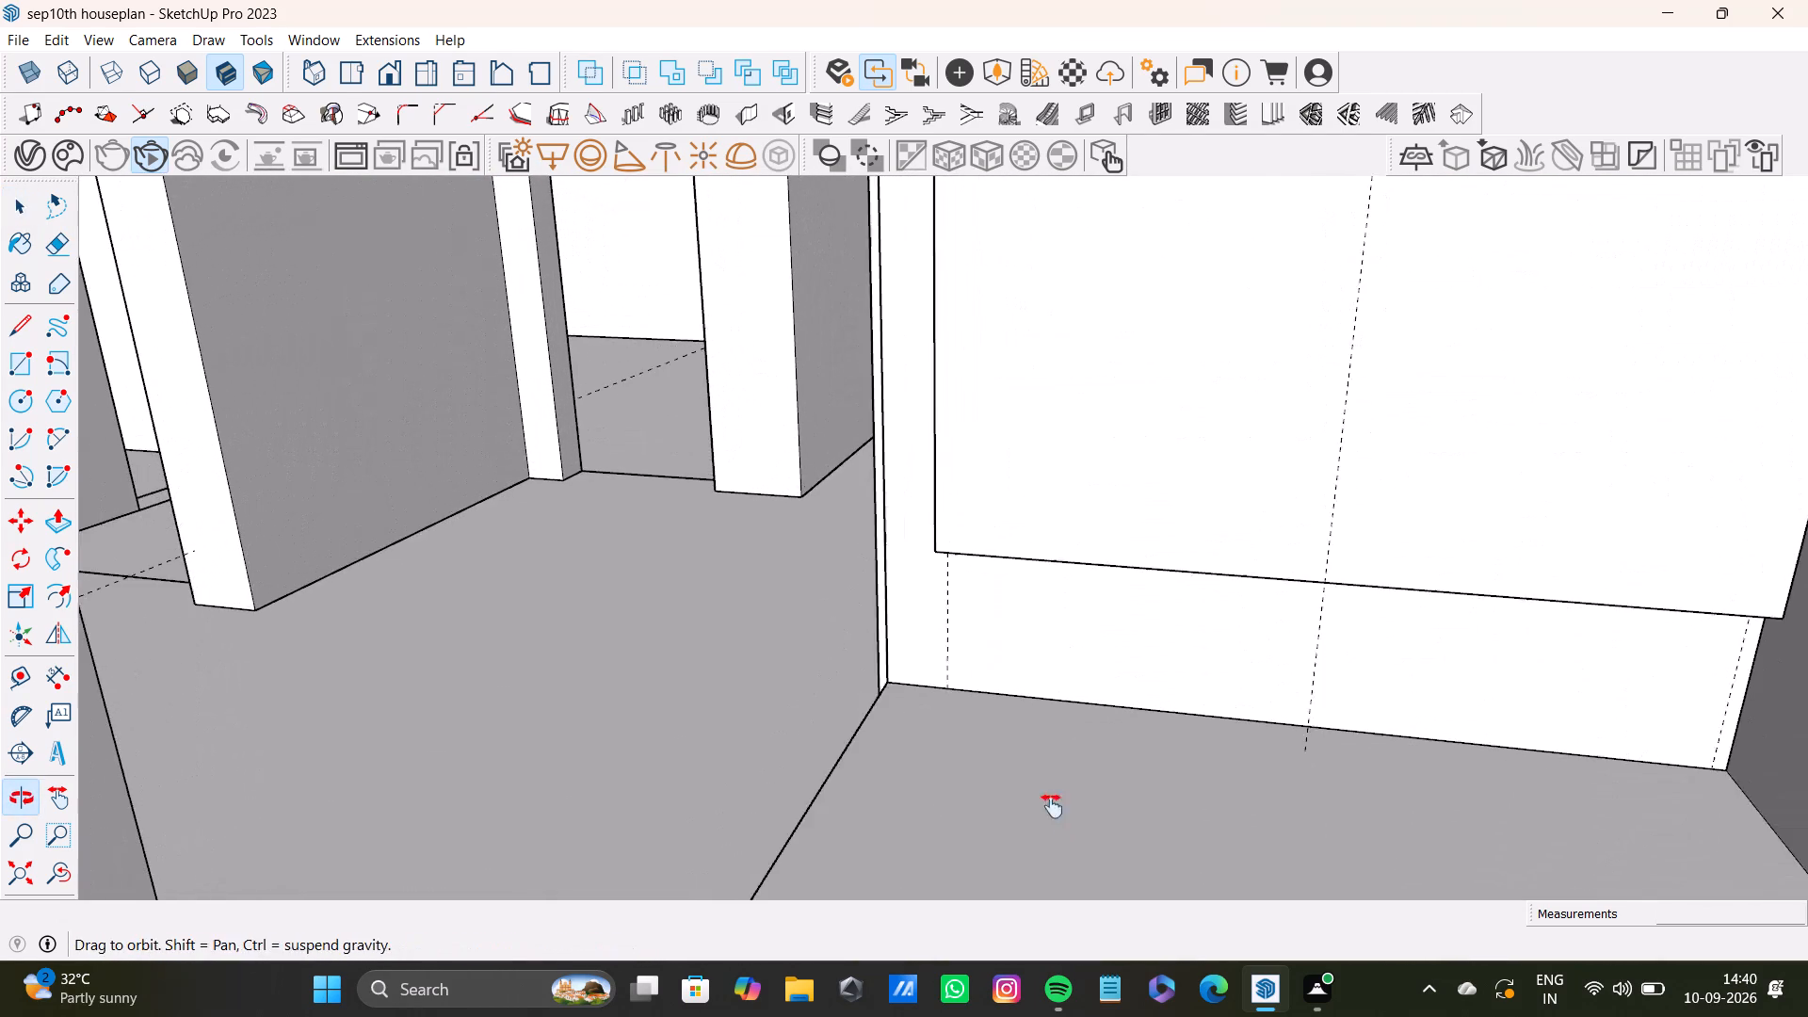
pyautogui.moveTo(1076, 750); pyautogui.dragTo(1110, 476, button='middle')
pyautogui.scroll(3, 1038, 537)
pyautogui.scroll(3, 1123, 601)
pyautogui.moveTo(1123, 601); pyautogui.dragTo(1124, 597, button='middle')
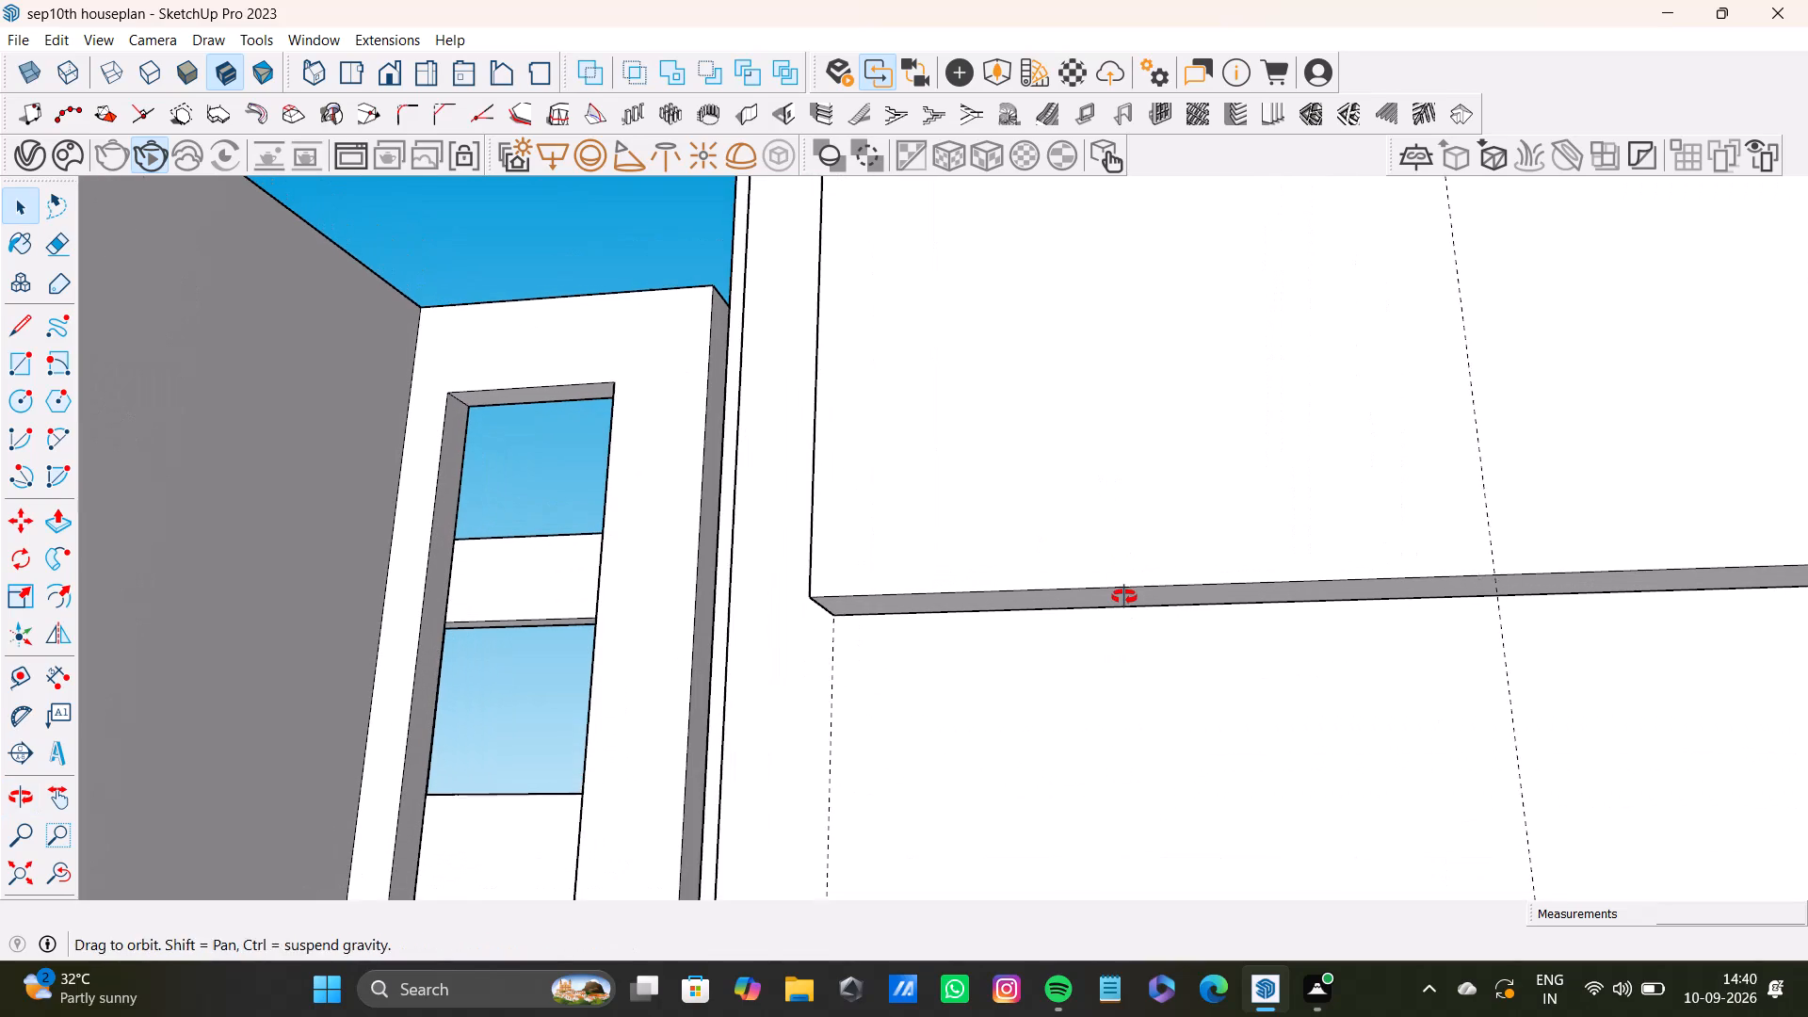
pyautogui.moveTo(1124, 597); pyautogui.dragTo(1130, 582, button='middle')
pyautogui.click(1147, 595)
pyautogui.tripleClick(1147, 595)
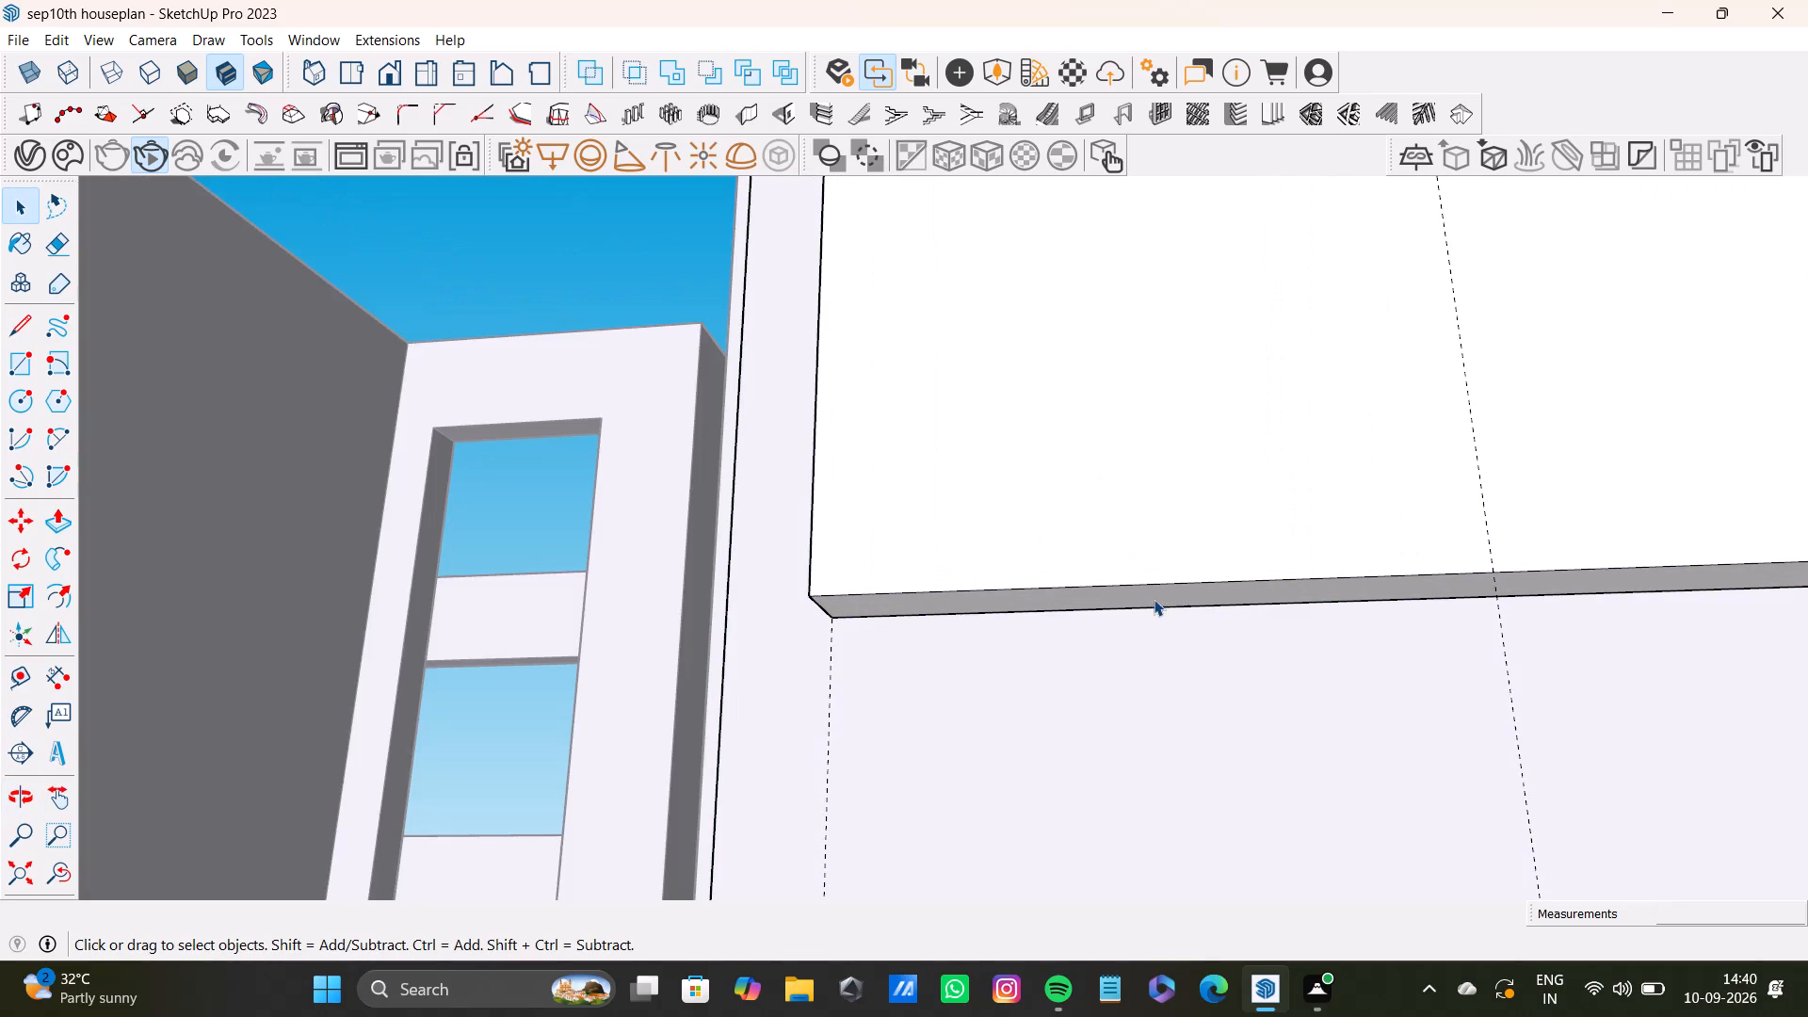
pyautogui.press('p')
pyautogui.moveTo(1154, 599); pyautogui.dragTo(1161, 832)
pyautogui.scroll(-4, 1161, 831)
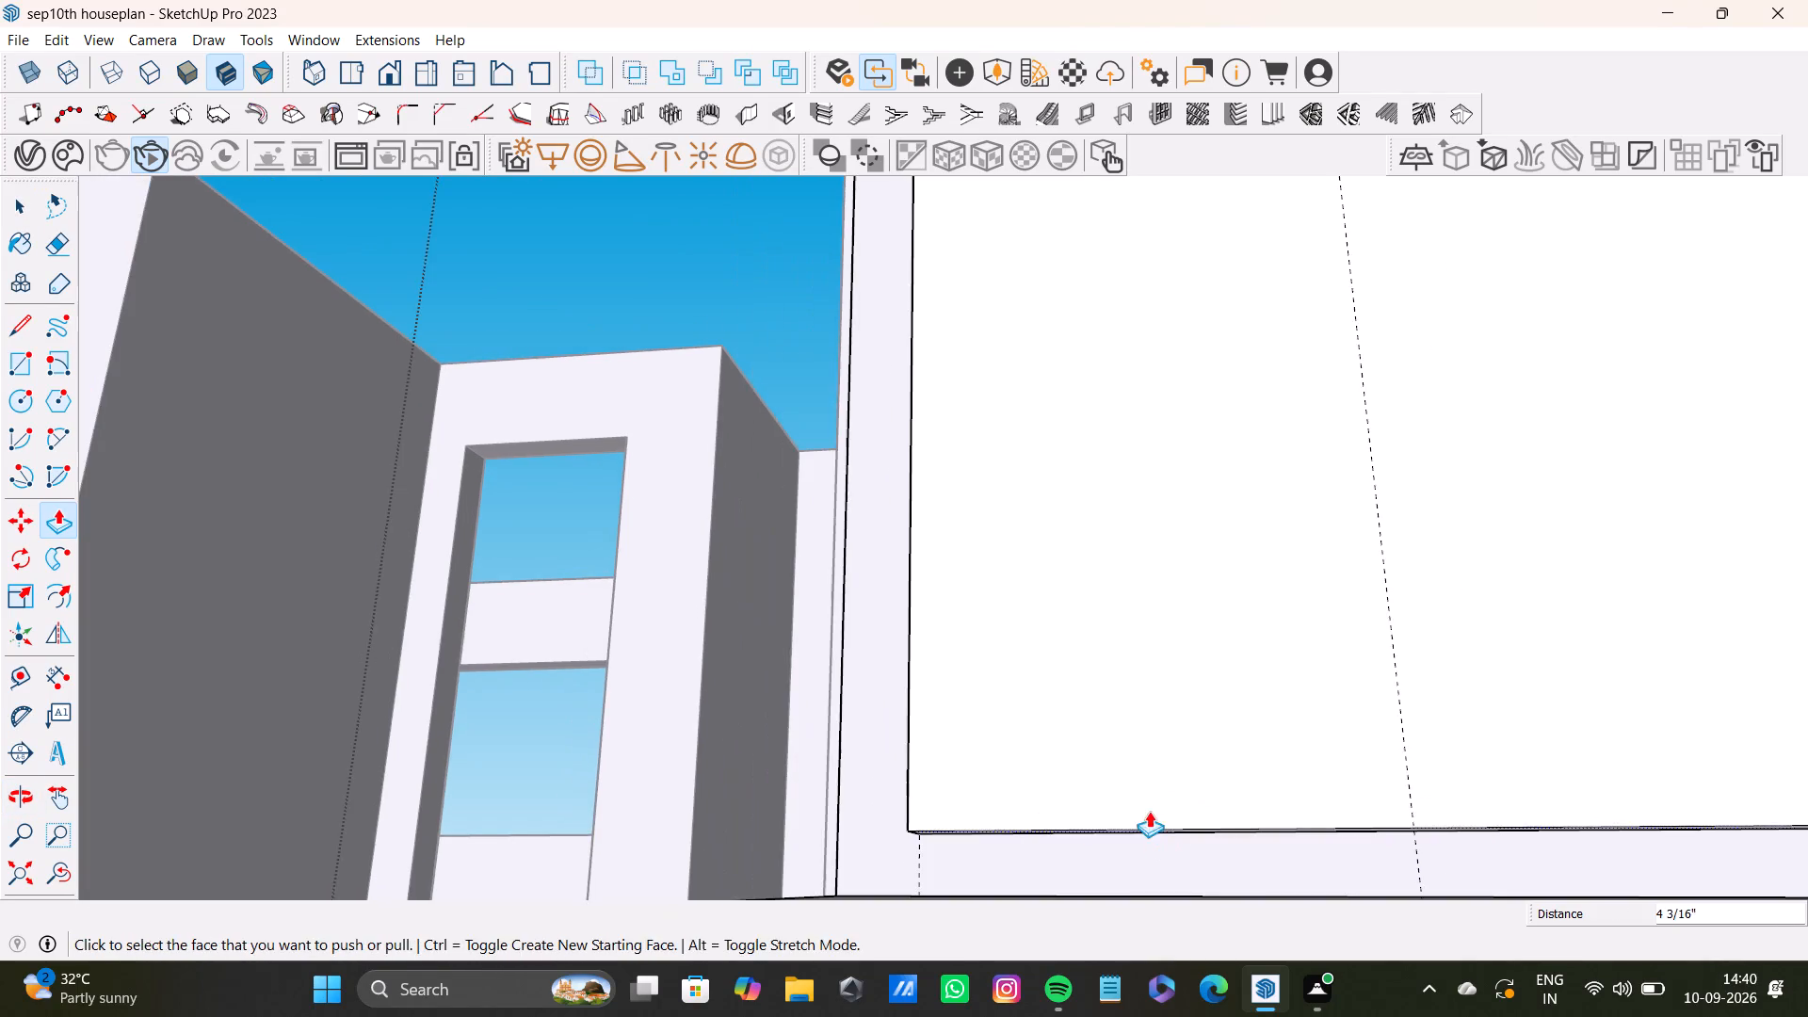
pyautogui.moveTo(1098, 629); pyautogui.dragTo(1098, 892, button='middle')
pyautogui.scroll(-9, 1099, 789)
pyautogui.keyDown('shift'); pyautogui.moveTo(1059, 566); pyautogui.dragTo(802, 600, button='middle'); pyautogui.keyUp('shift')
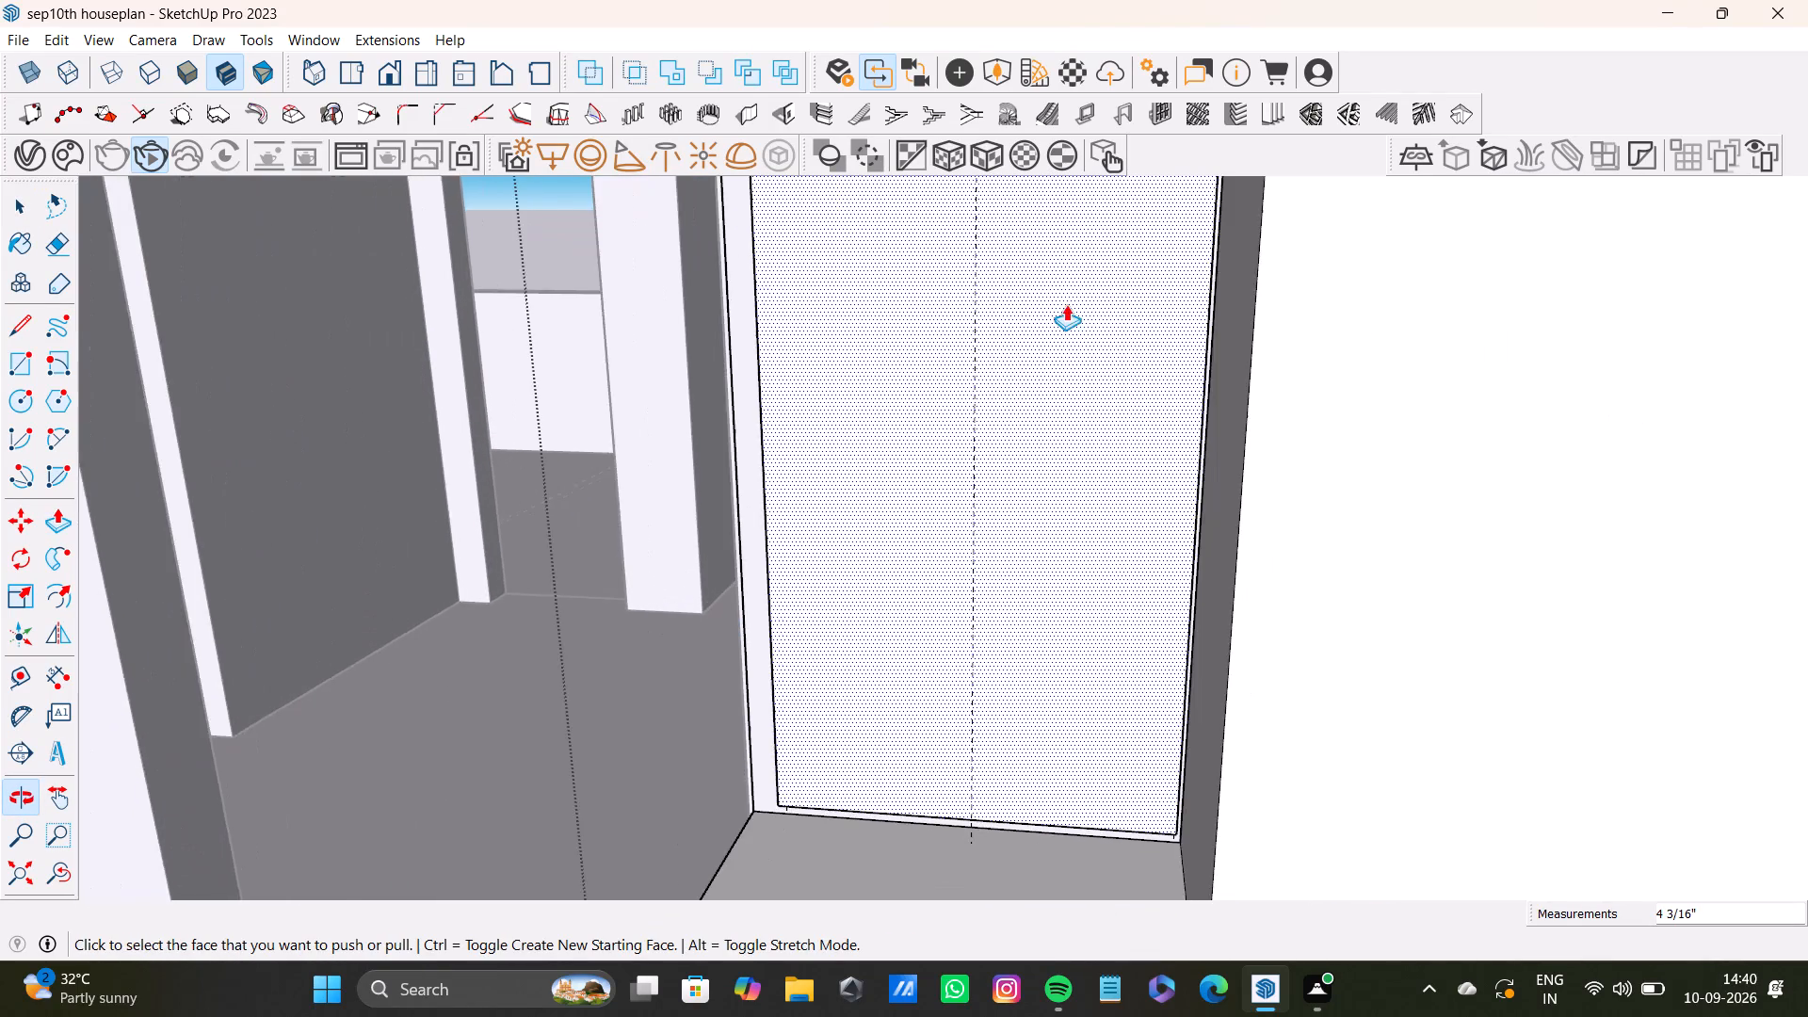
pyautogui.scroll(-9, 1041, 350)
pyautogui.moveTo(960, 443); pyautogui.dragTo(983, 445, button='middle')
pyautogui.click(56, 871)
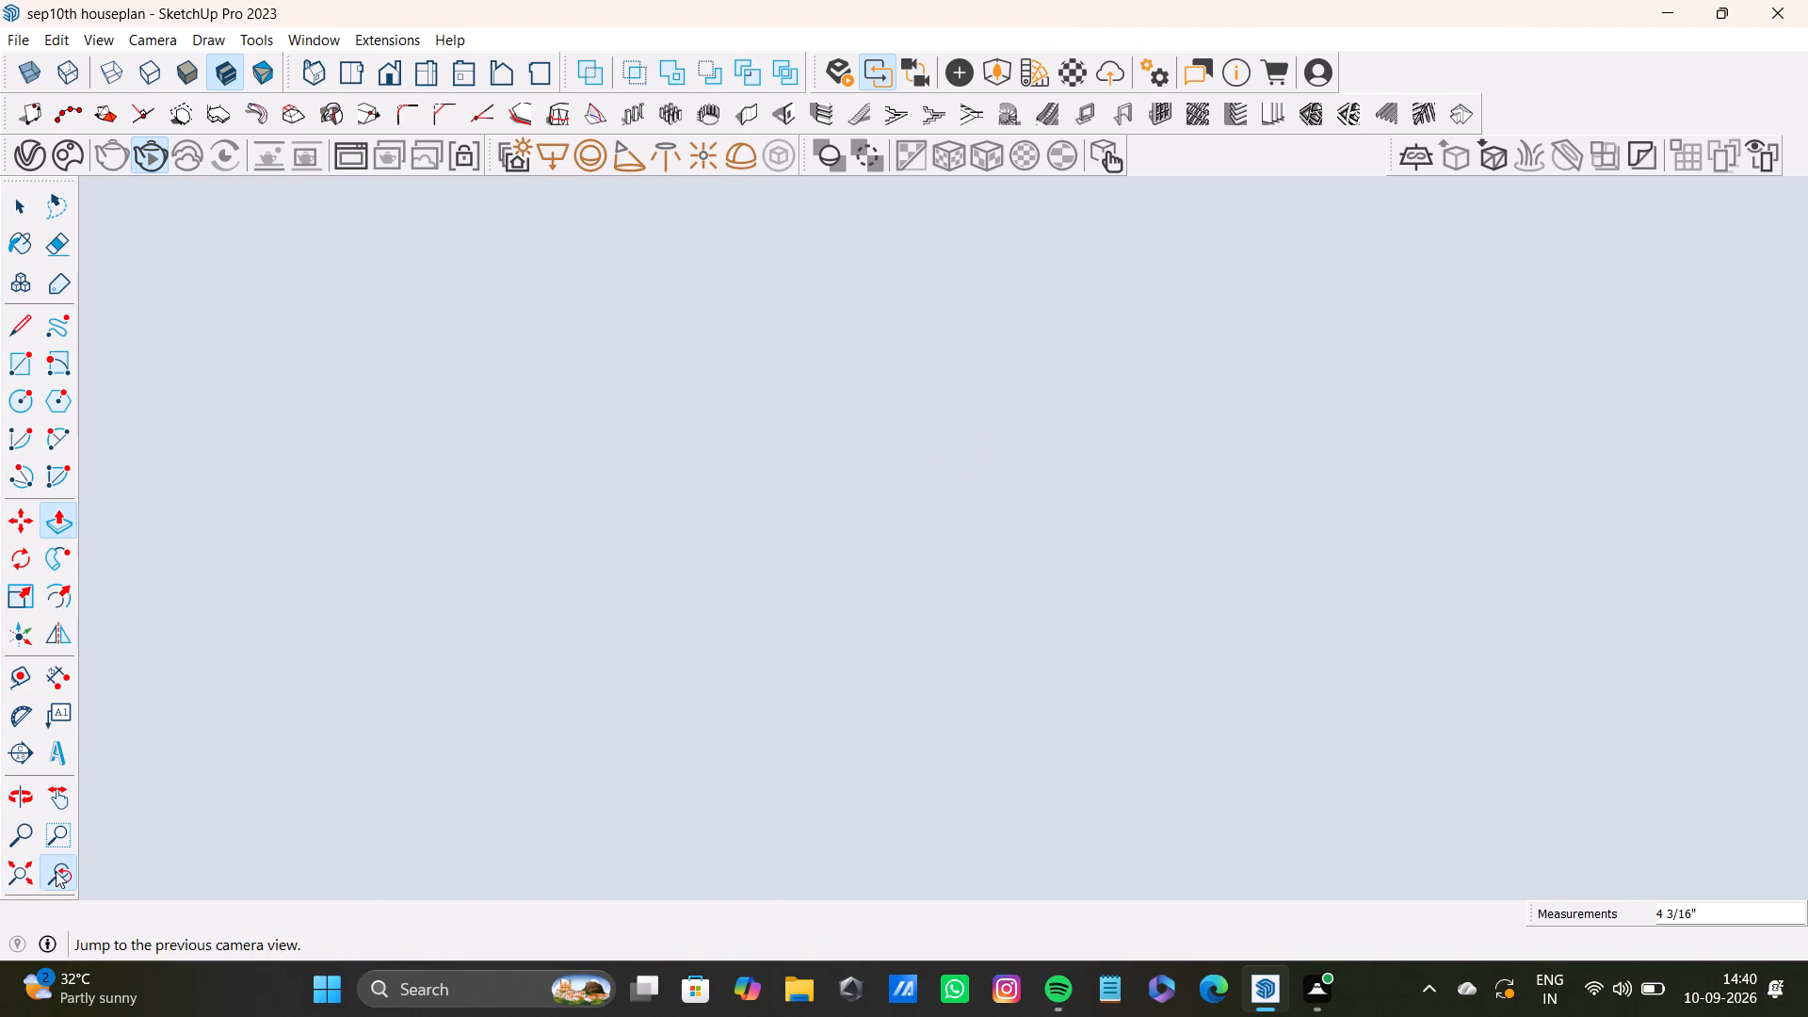
pyautogui.click(12, 873)
pyautogui.scroll(6, 493, 444)
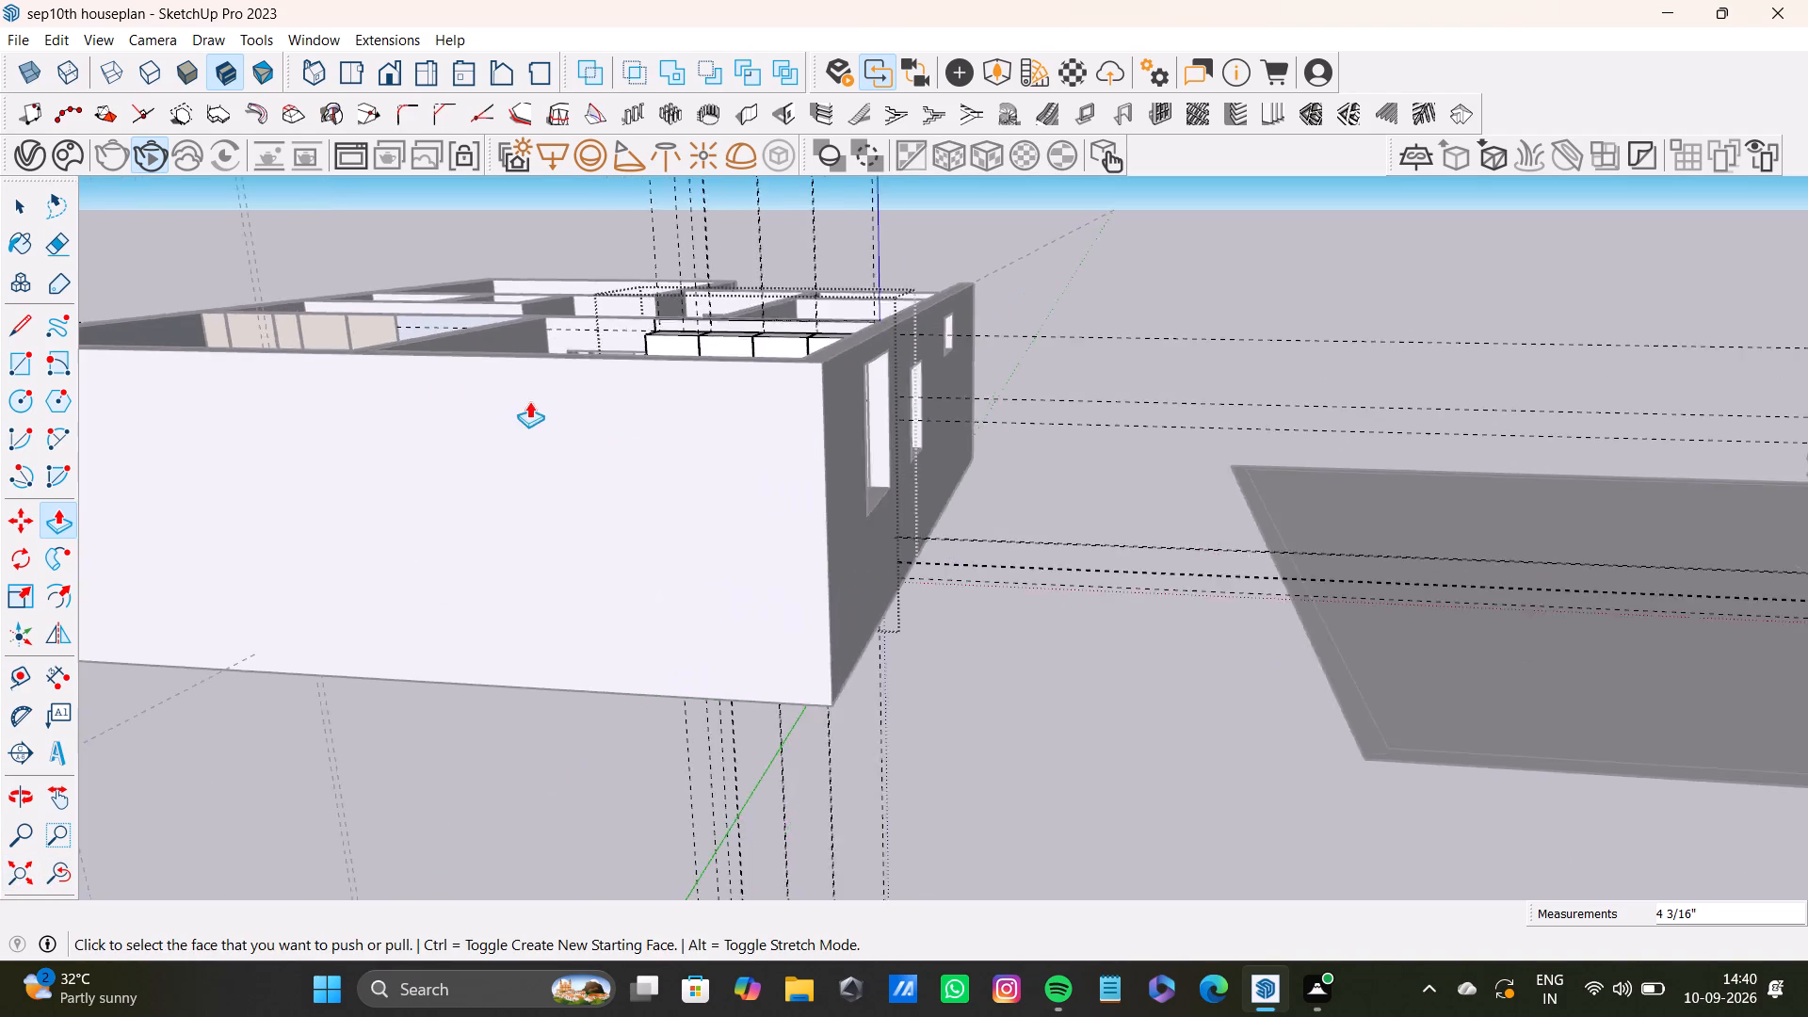
pyautogui.scroll(2, 529, 401)
pyautogui.moveTo(818, 363); pyautogui.dragTo(822, 613, button='middle')
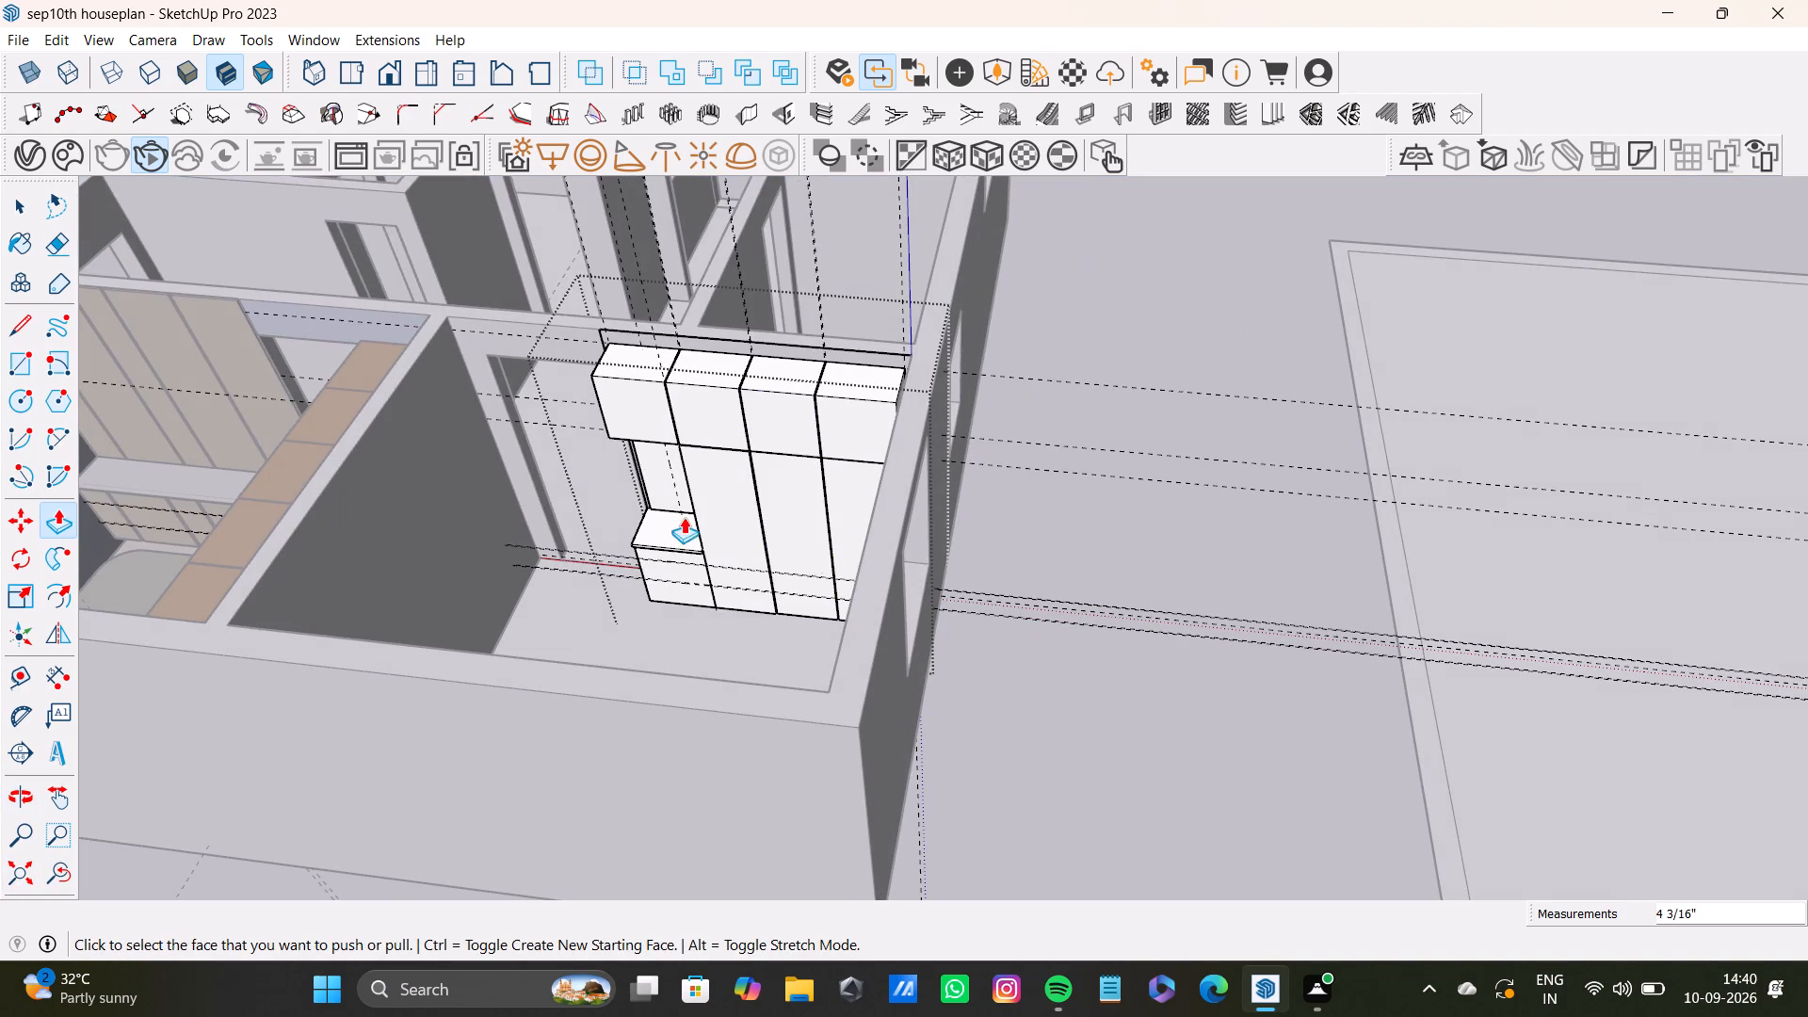
pyautogui.press('space')
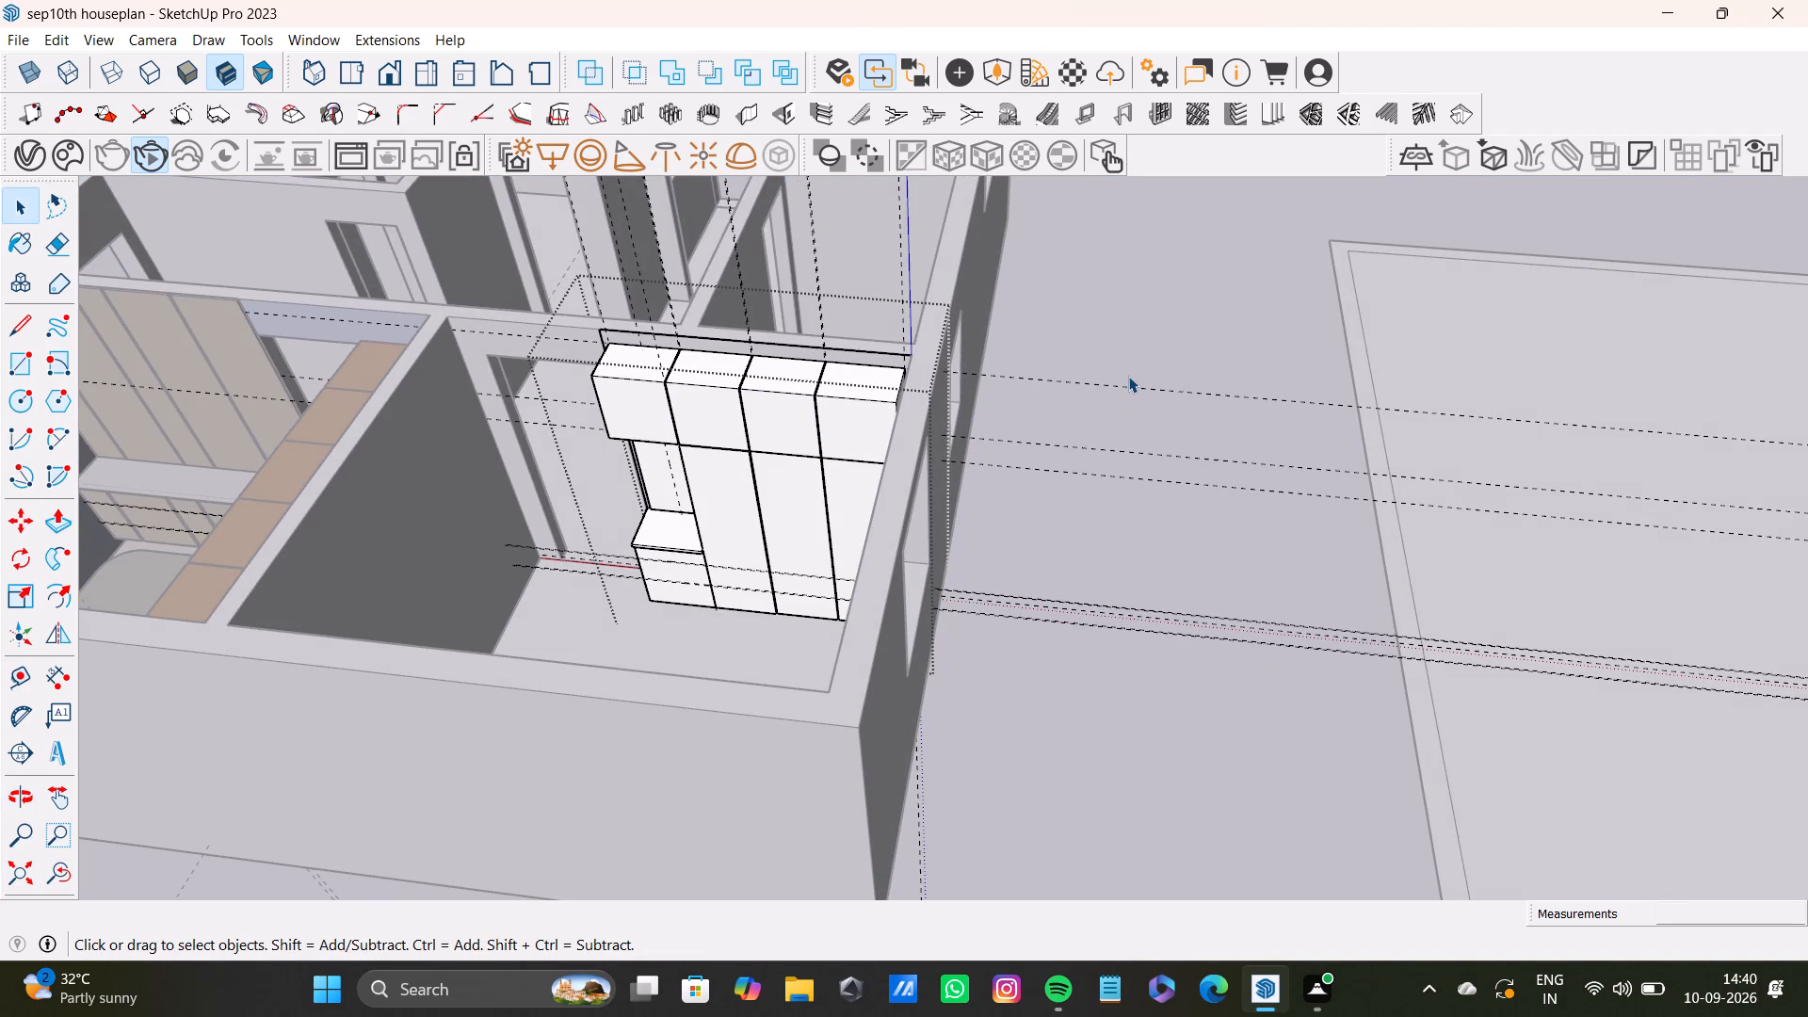
pyautogui.press('space')
pyautogui.click(1134, 371)
# Examine the wardrobe room, its window opening beside the wardrobe unit and the adjoining rooms from several angles.
pyautogui.scroll(-9, 970, 437)
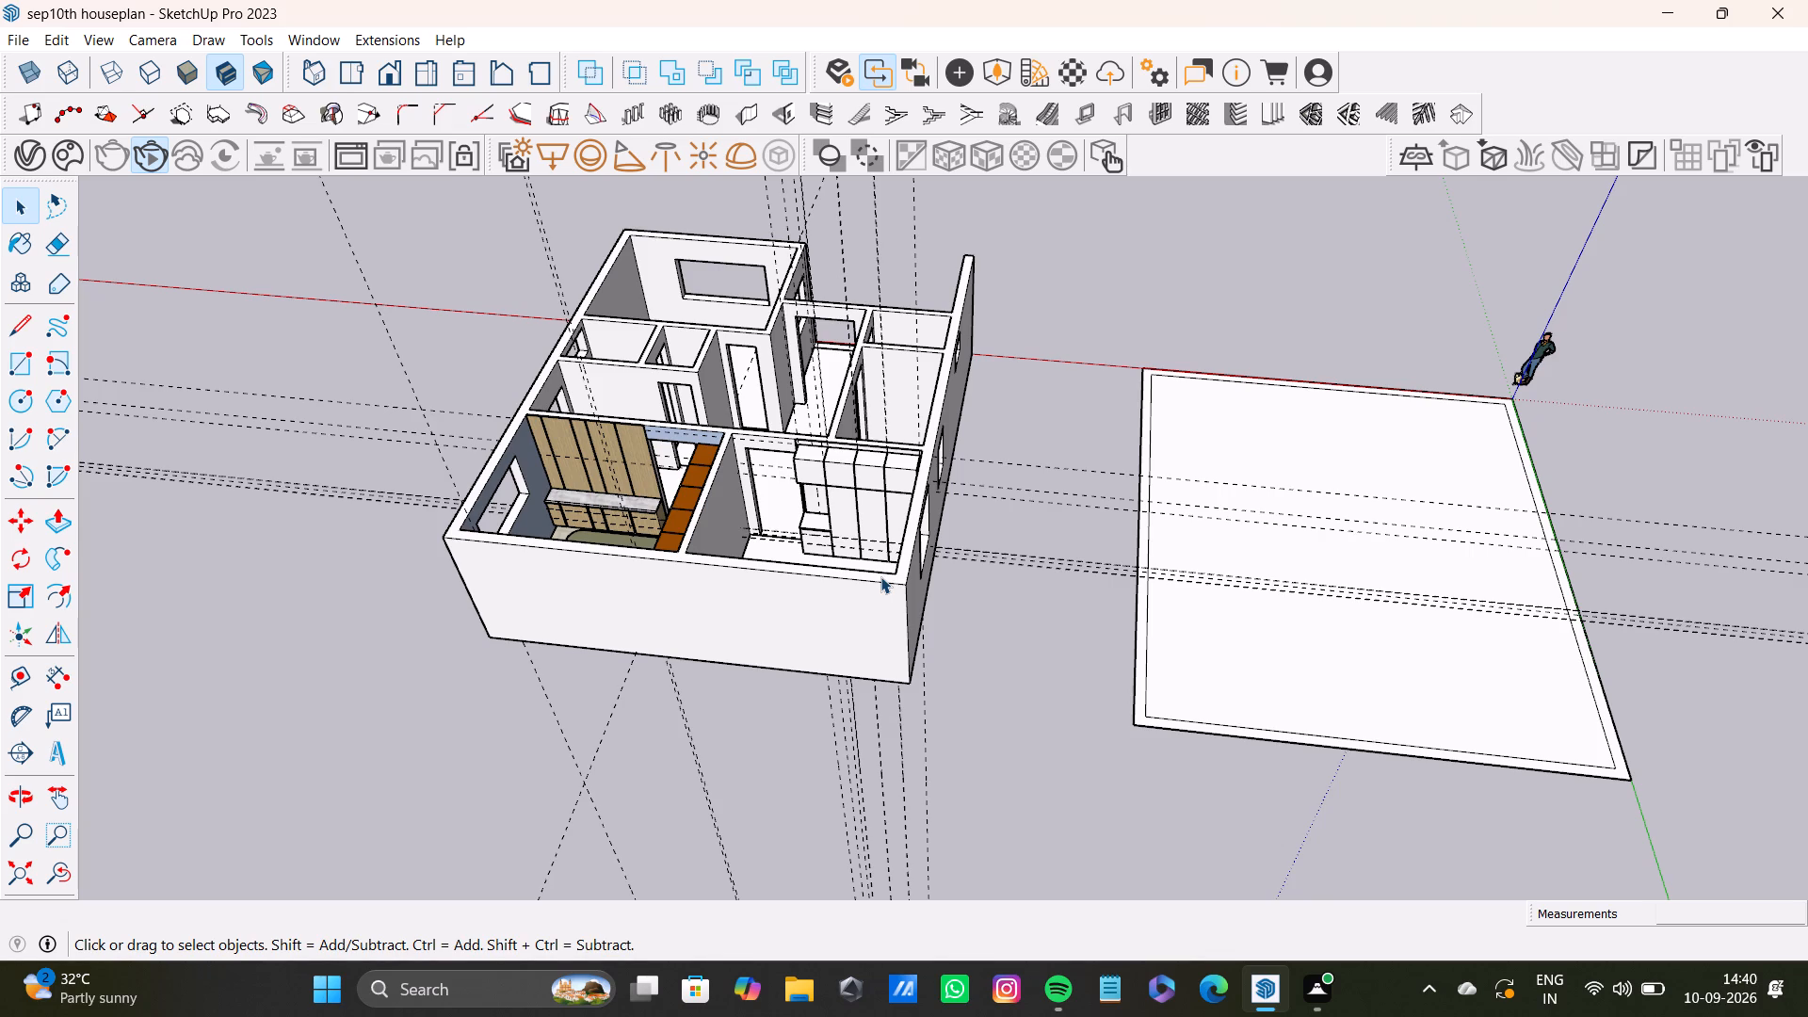
pyautogui.scroll(9, 794, 452)
pyautogui.moveTo(837, 564); pyautogui.dragTo(417, 716, button='middle')
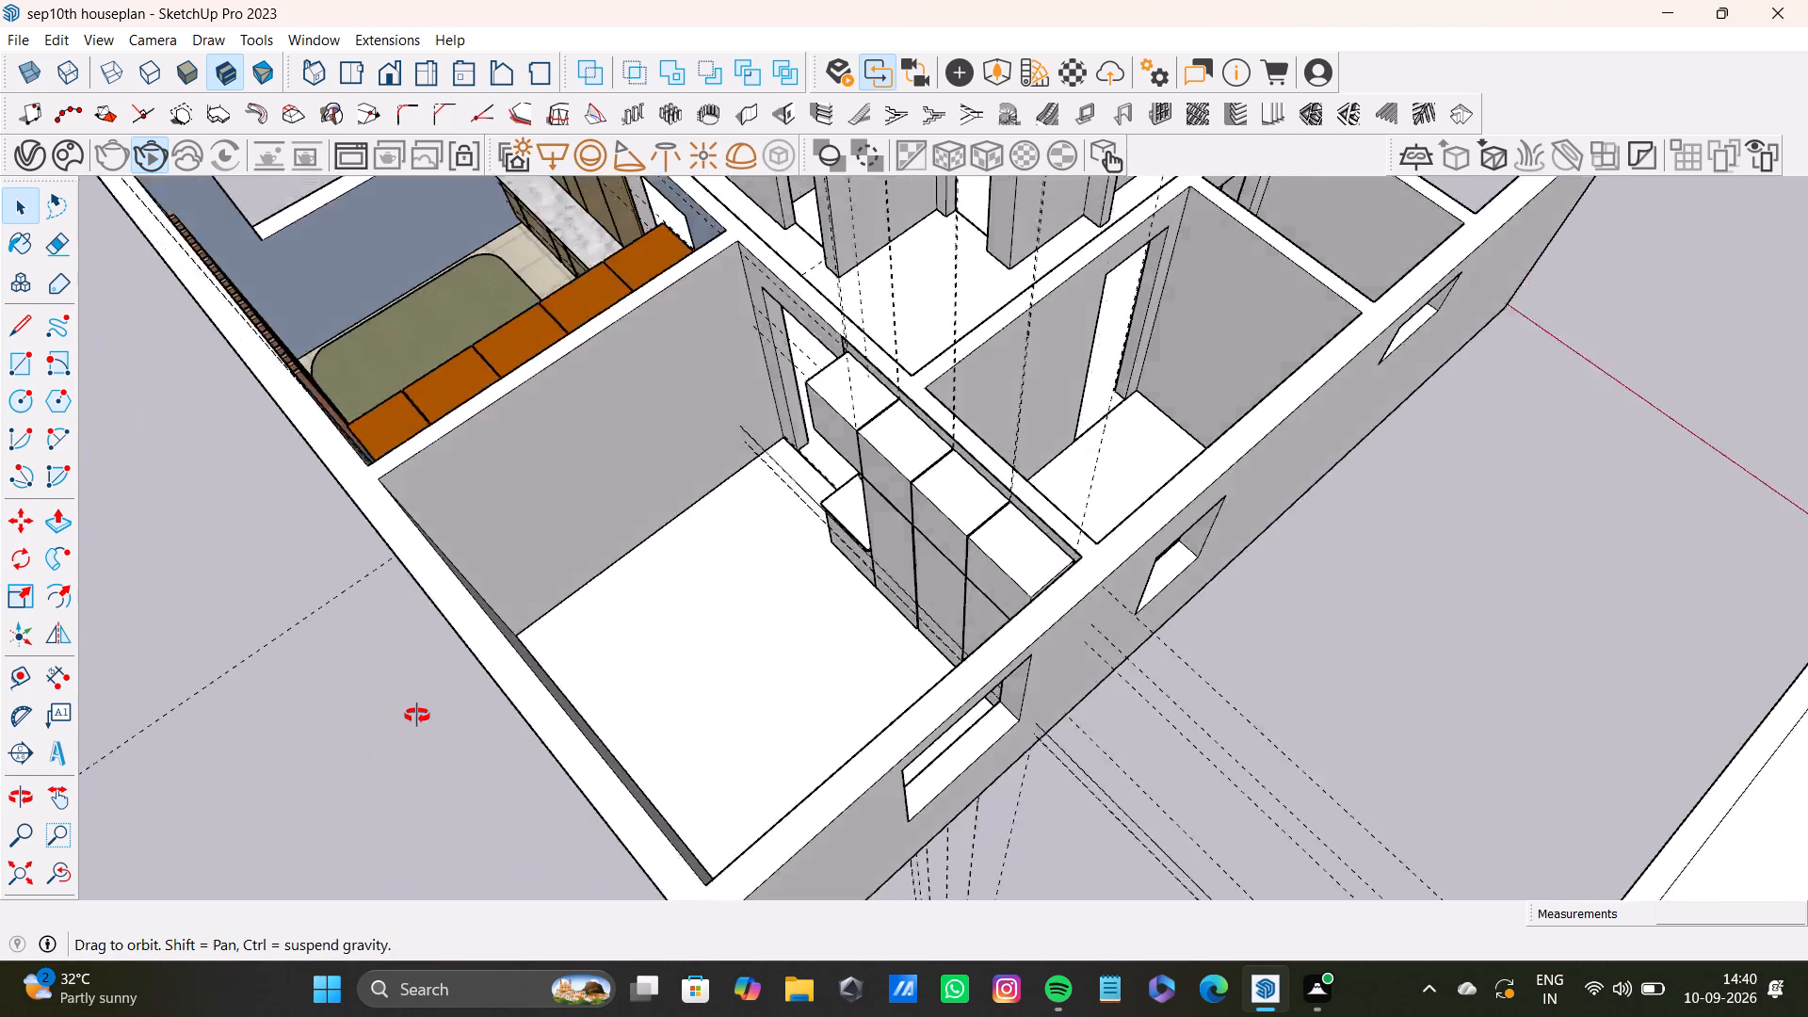
pyautogui.moveTo(417, 716); pyautogui.dragTo(416, 716, button='middle')
pyautogui.scroll(-4, 875, 602)
pyautogui.moveTo(943, 683); pyautogui.dragTo(394, 681, button='middle')
pyautogui.scroll(4, 705, 524)
pyautogui.moveTo(880, 448); pyautogui.dragTo(344, 446, button='middle')
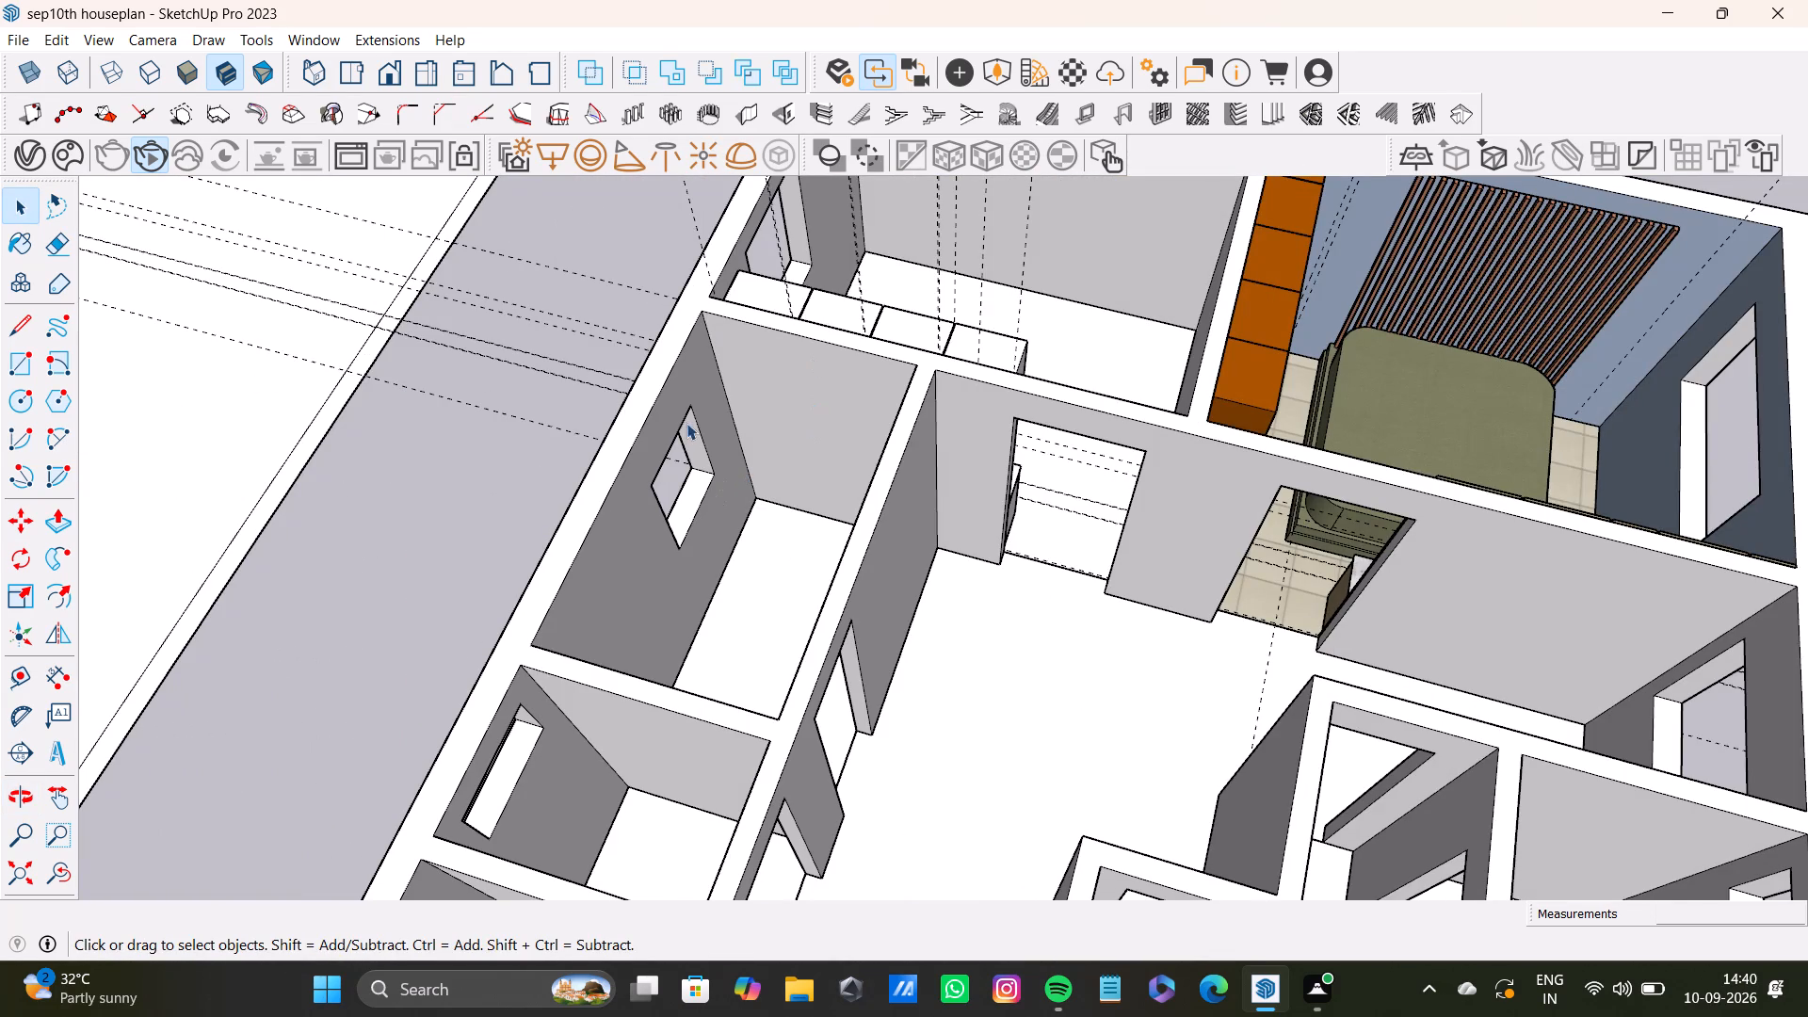
pyautogui.scroll(-4, 874, 356)
pyautogui.moveTo(928, 443); pyautogui.dragTo(530, 527, button='middle')
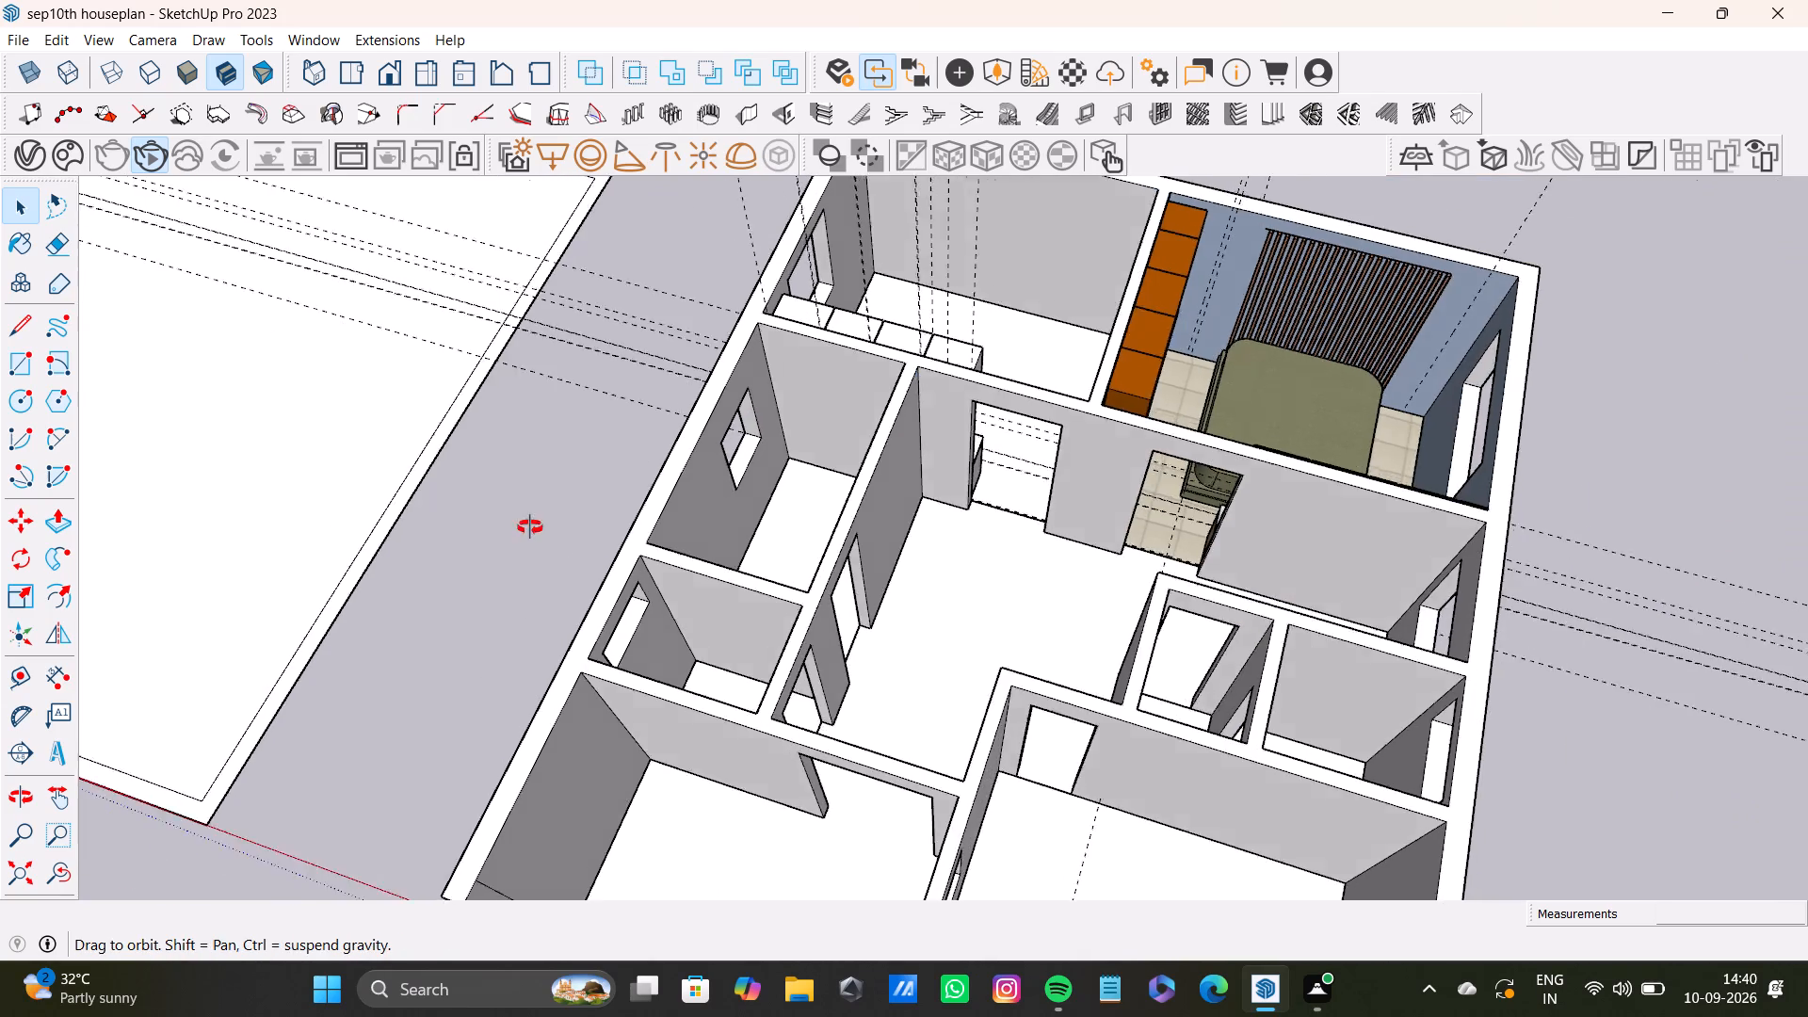
pyautogui.moveTo(530, 527); pyautogui.dragTo(316, 515, button='middle')
pyautogui.scroll(4, 1054, 503)
pyautogui.keyDown('shift'); pyautogui.moveTo(1150, 505); pyautogui.dragTo(809, 561, button='middle'); pyautogui.keyUp('shift')
pyautogui.scroll(4, 876, 480)
pyautogui.moveTo(878, 455); pyautogui.dragTo(880, 682, button='middle')
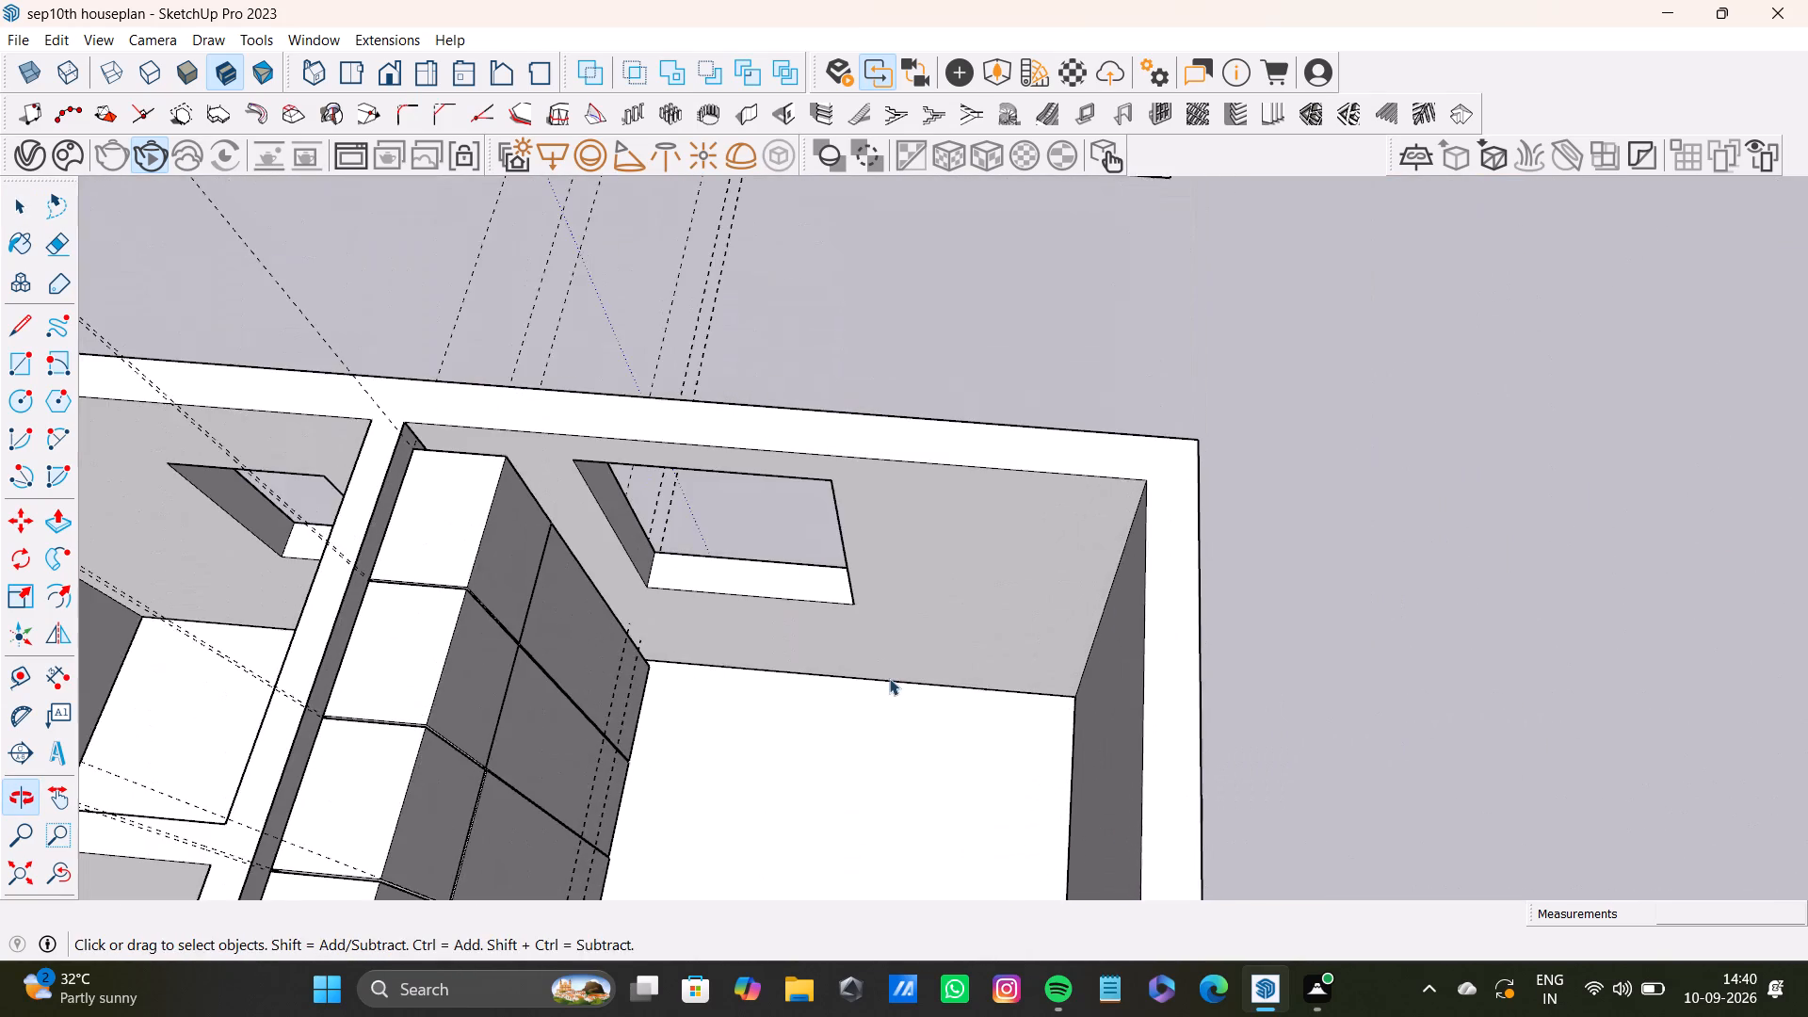
pyautogui.moveTo(893, 661); pyautogui.dragTo(996, 489, button='middle')
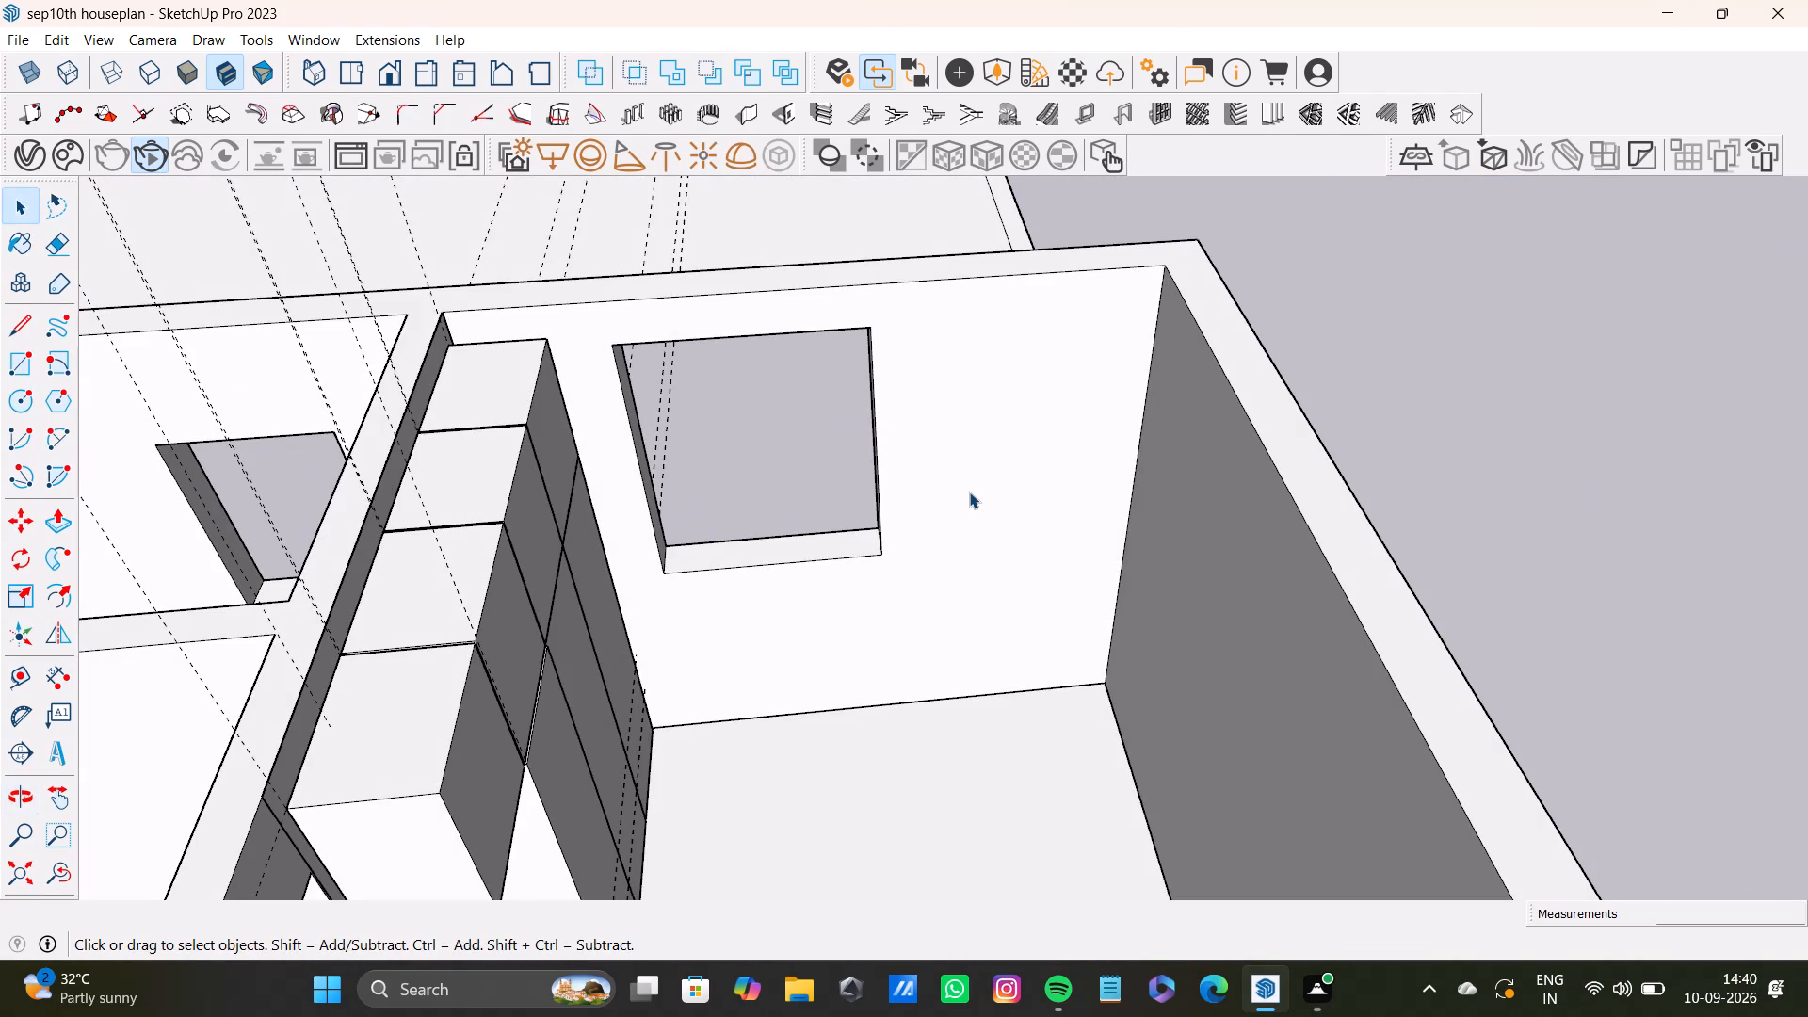
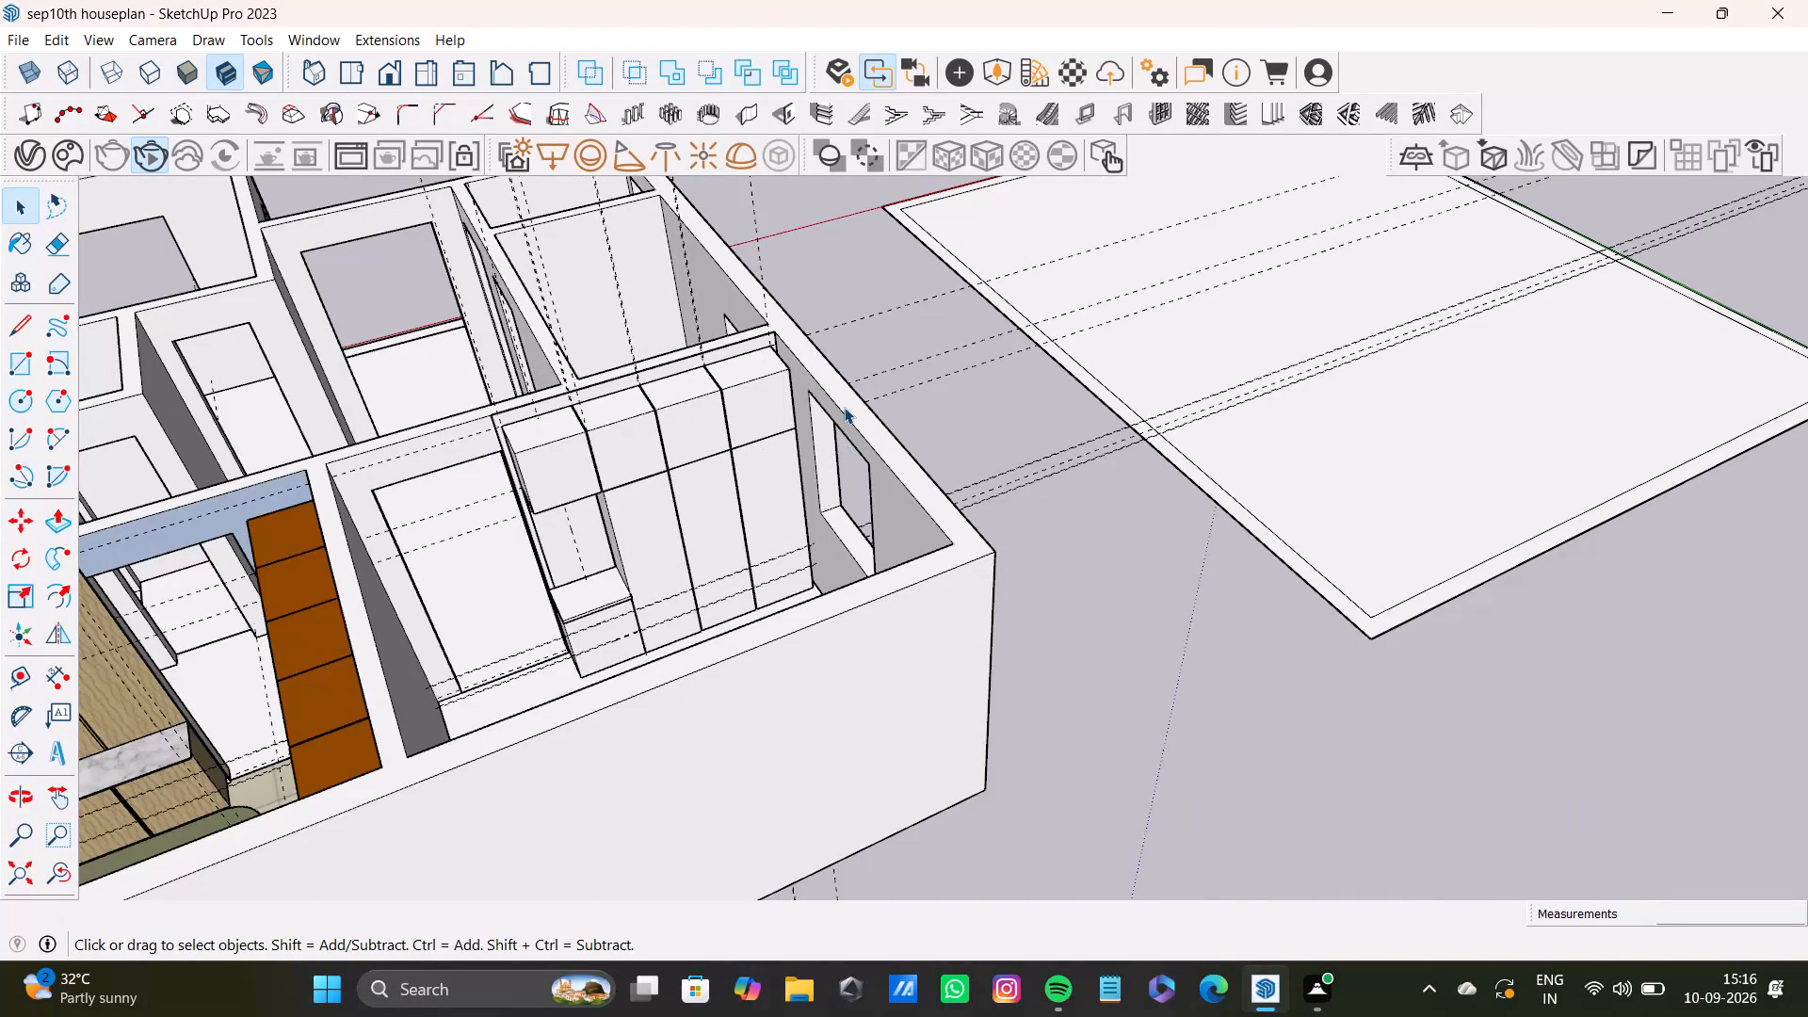
# Examine the wardrobe unit's overhead cabinets, their tops and the surrounding walls from inside and outside the room.
pyautogui.press('space')
pyautogui.scroll(8, 486, 469)
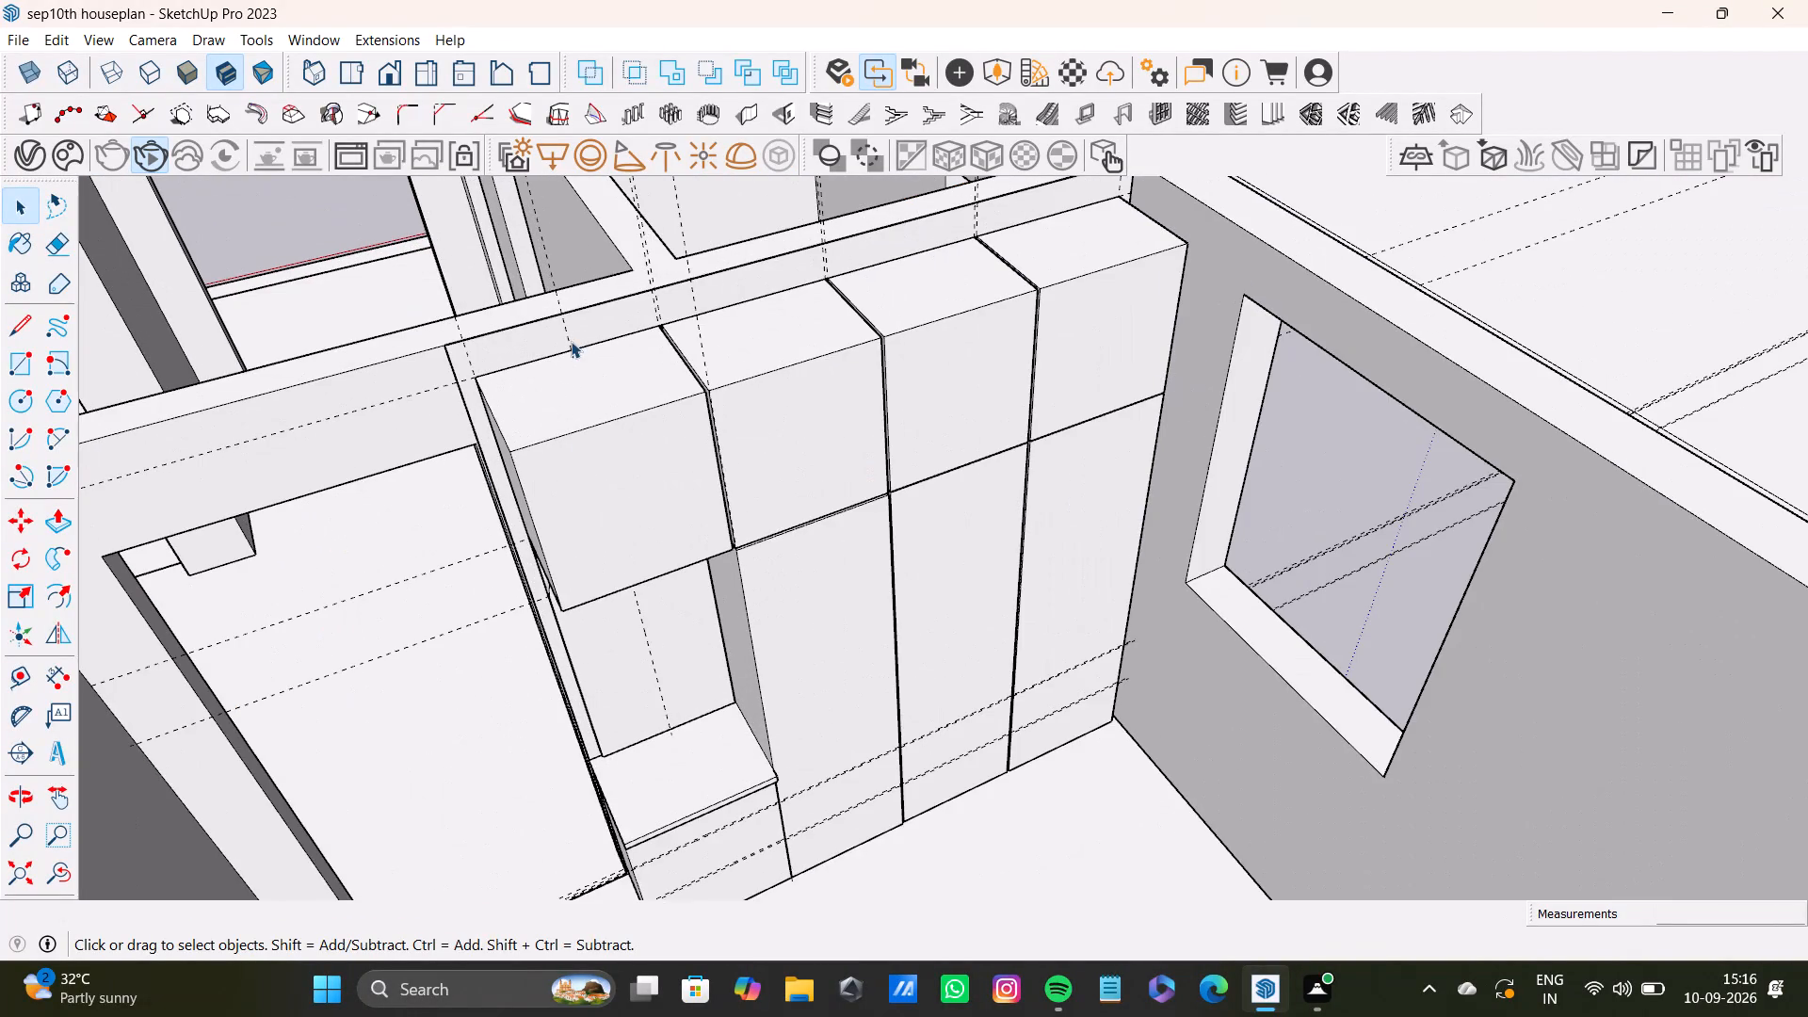
pyautogui.scroll(-10, 763, 382)
pyautogui.keyDown('shift'); pyautogui.moveTo(796, 429); pyautogui.dragTo(801, 587, button='middle'); pyautogui.keyUp('shift')
pyautogui.moveTo(872, 621); pyautogui.dragTo(570, 686, button='middle')
pyautogui.scroll(-1, 572, 646)
pyautogui.scroll(4, 658, 564)
pyautogui.keyDown('shift'); pyautogui.moveTo(713, 550); pyautogui.dragTo(756, 642, button='middle'); pyautogui.keyUp('shift')
pyautogui.moveTo(840, 657); pyautogui.dragTo(616, 503, button='middle')
pyautogui.scroll(2, 632, 372)
pyautogui.keyDown('shift'); pyautogui.moveTo(638, 361); pyautogui.dragTo(670, 390, button='middle'); pyautogui.keyUp('shift')
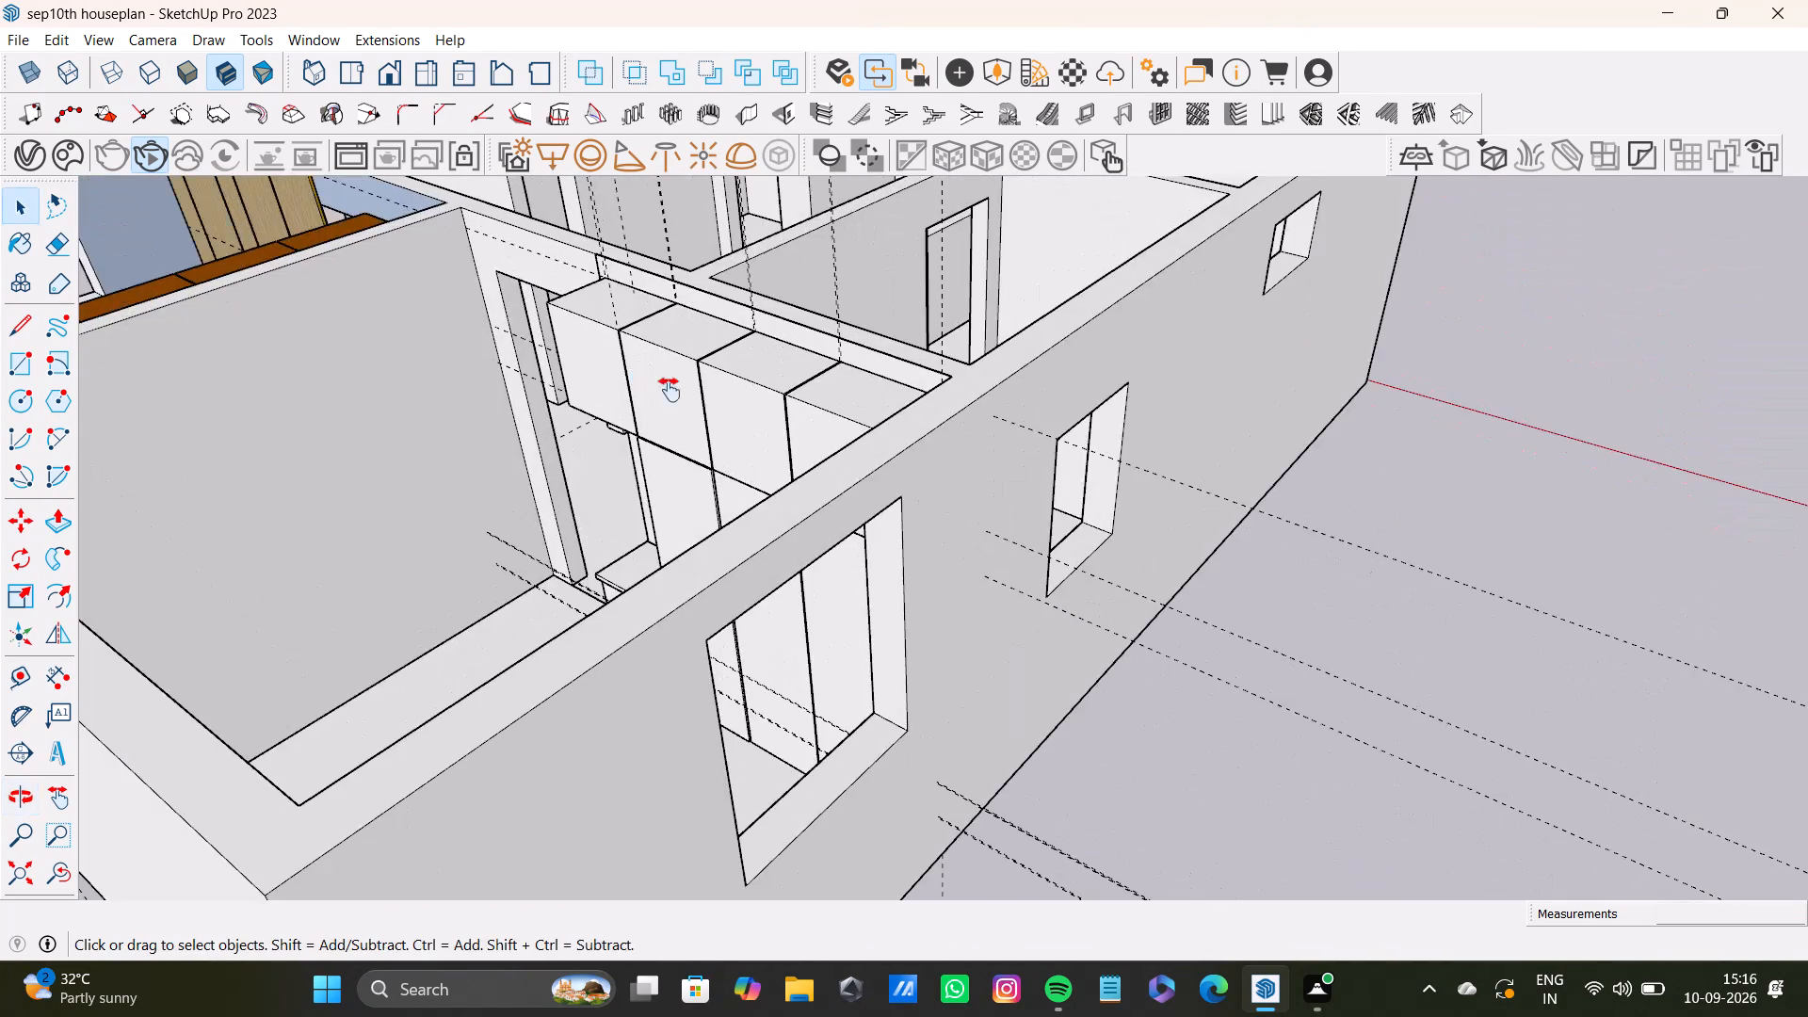
pyautogui.keyDown('shift'); pyautogui.moveTo(670, 390); pyautogui.dragTo(693, 419, button='middle'); pyautogui.keyUp('shift')
pyautogui.moveTo(774, 446); pyautogui.dragTo(949, 525, button='middle')
pyautogui.scroll(8, 837, 491)
pyautogui.scroll(-3, 767, 518)
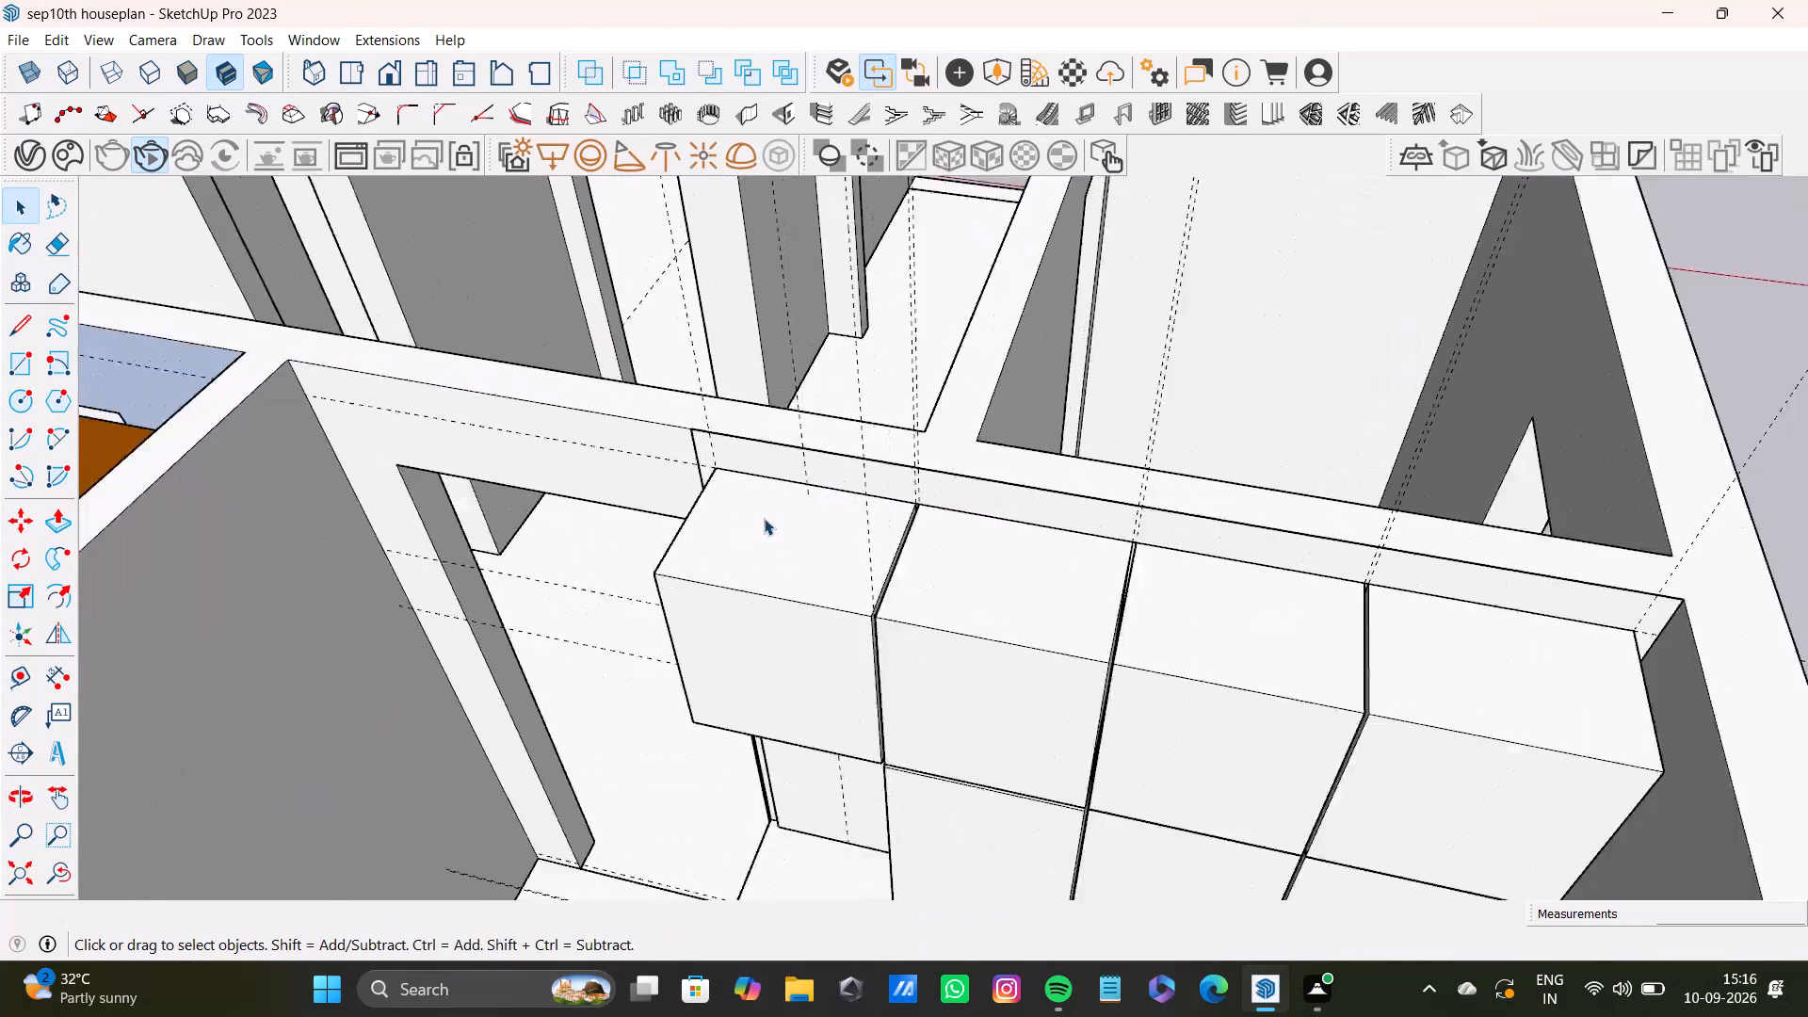
pyautogui.scroll(-7, 764, 518)
pyautogui.moveTo(560, 626); pyautogui.dragTo(859, 621, button='middle')
pyautogui.scroll(3, 864, 616)
pyautogui.keyDown('shift'); pyautogui.moveTo(880, 615); pyautogui.dragTo(569, 695, button='middle'); pyautogui.keyUp('shift')
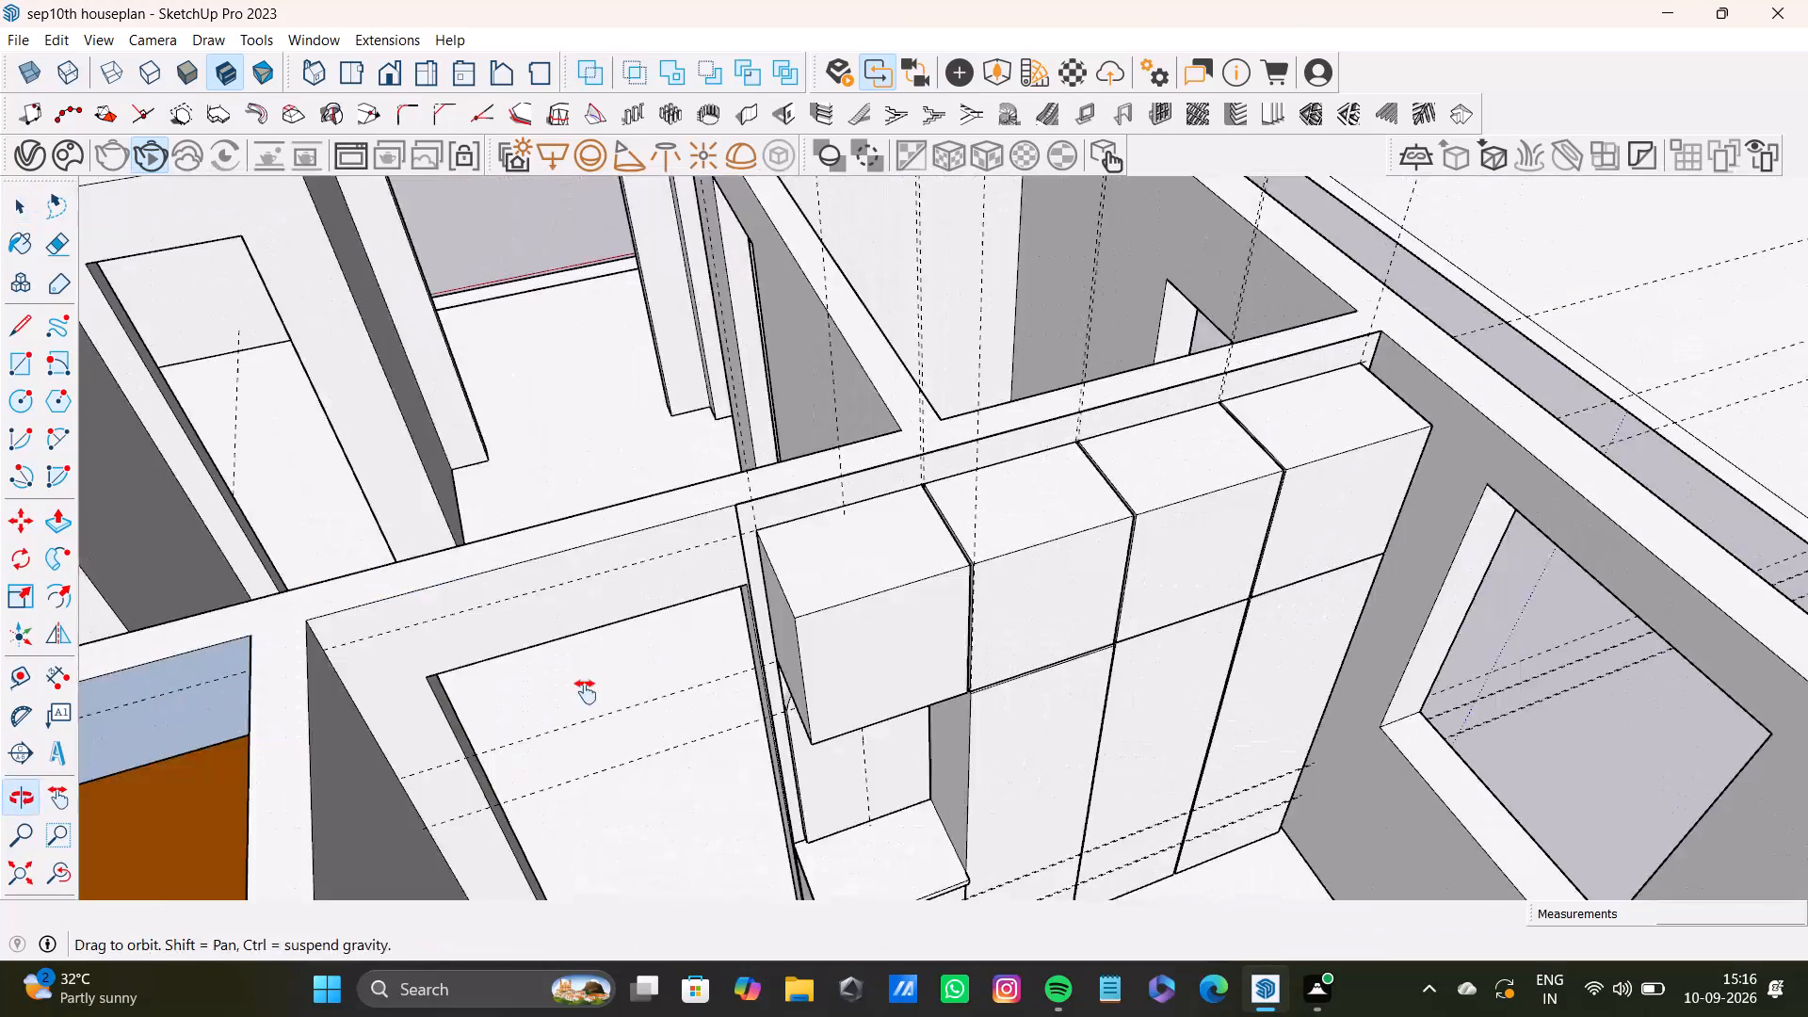
# Open the wardrobe unit for editing and raise the top face of the overhead cabinet above the niche by 2 1/16".
pyautogui.moveTo(827, 623); pyautogui.dragTo(725, 717, button='middle')
pyautogui.scroll(3, 525, 699)
pyautogui.keyDown('shift'); pyautogui.moveTo(525, 695); pyautogui.dragTo(547, 576, button='middle'); pyautogui.keyUp('shift')
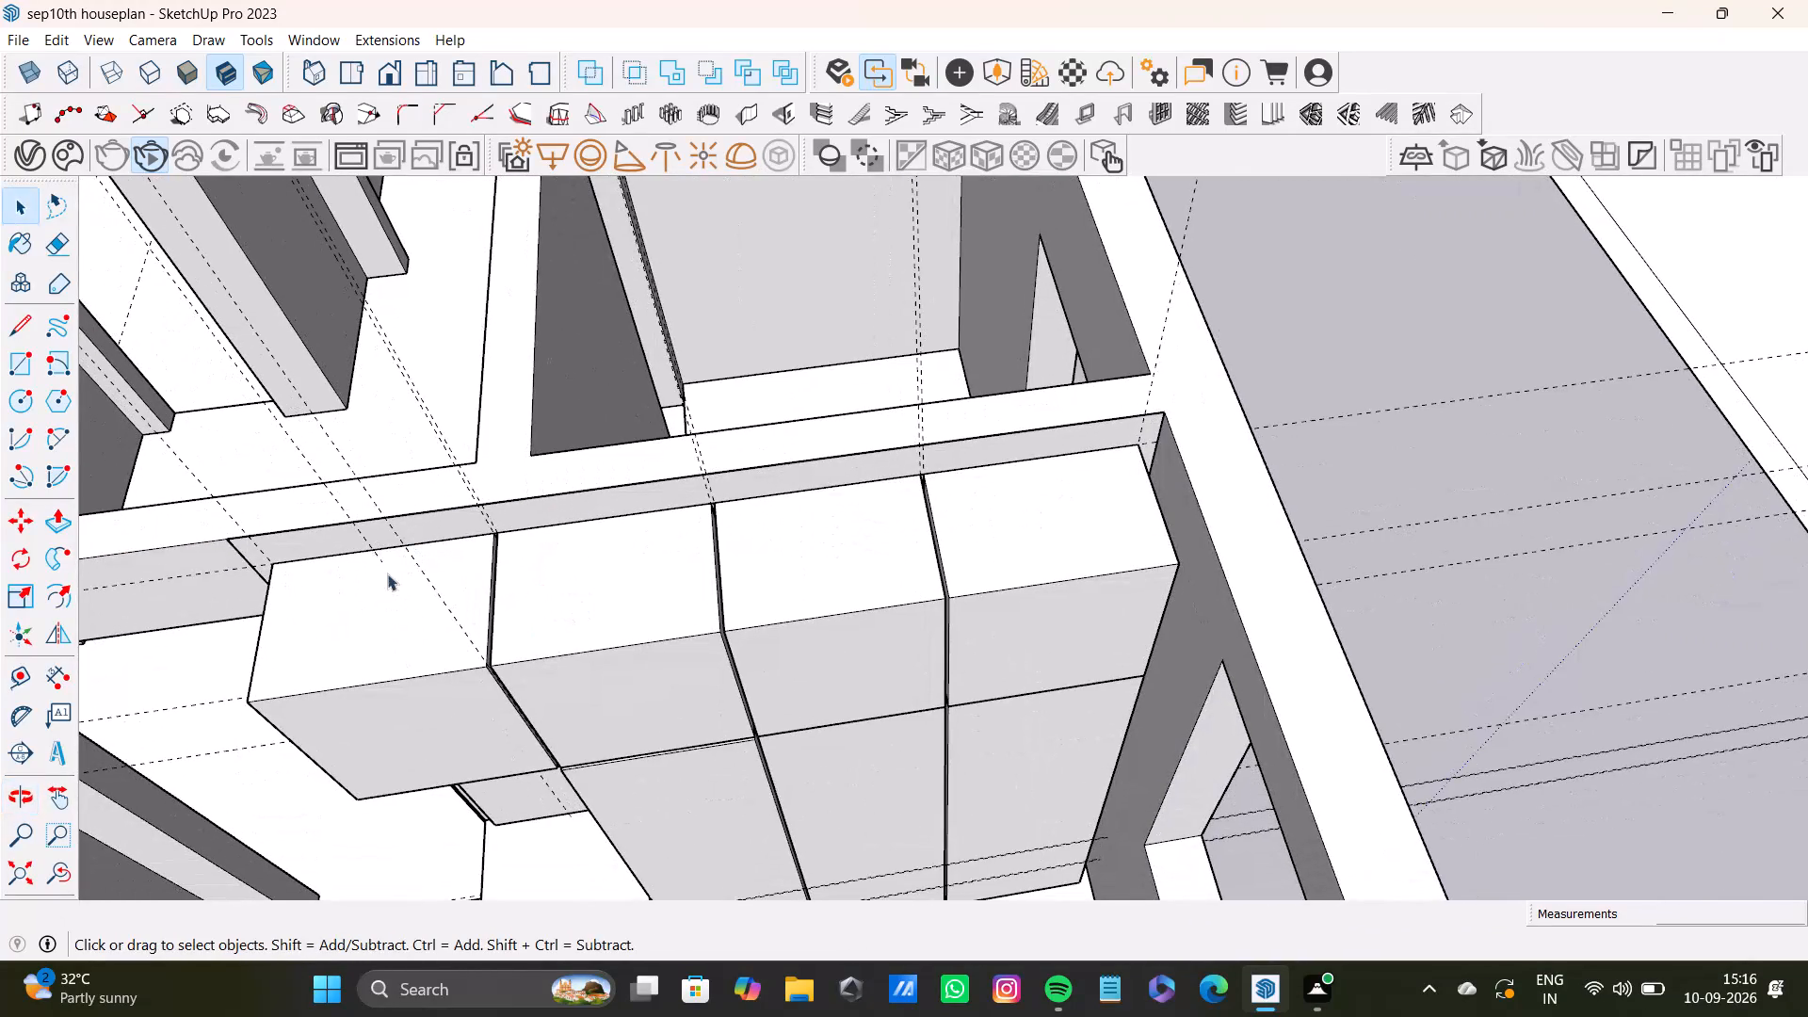
pyautogui.tripleClick(387, 599)
pyautogui.doubleClick(388, 600)
pyautogui.click(414, 605)
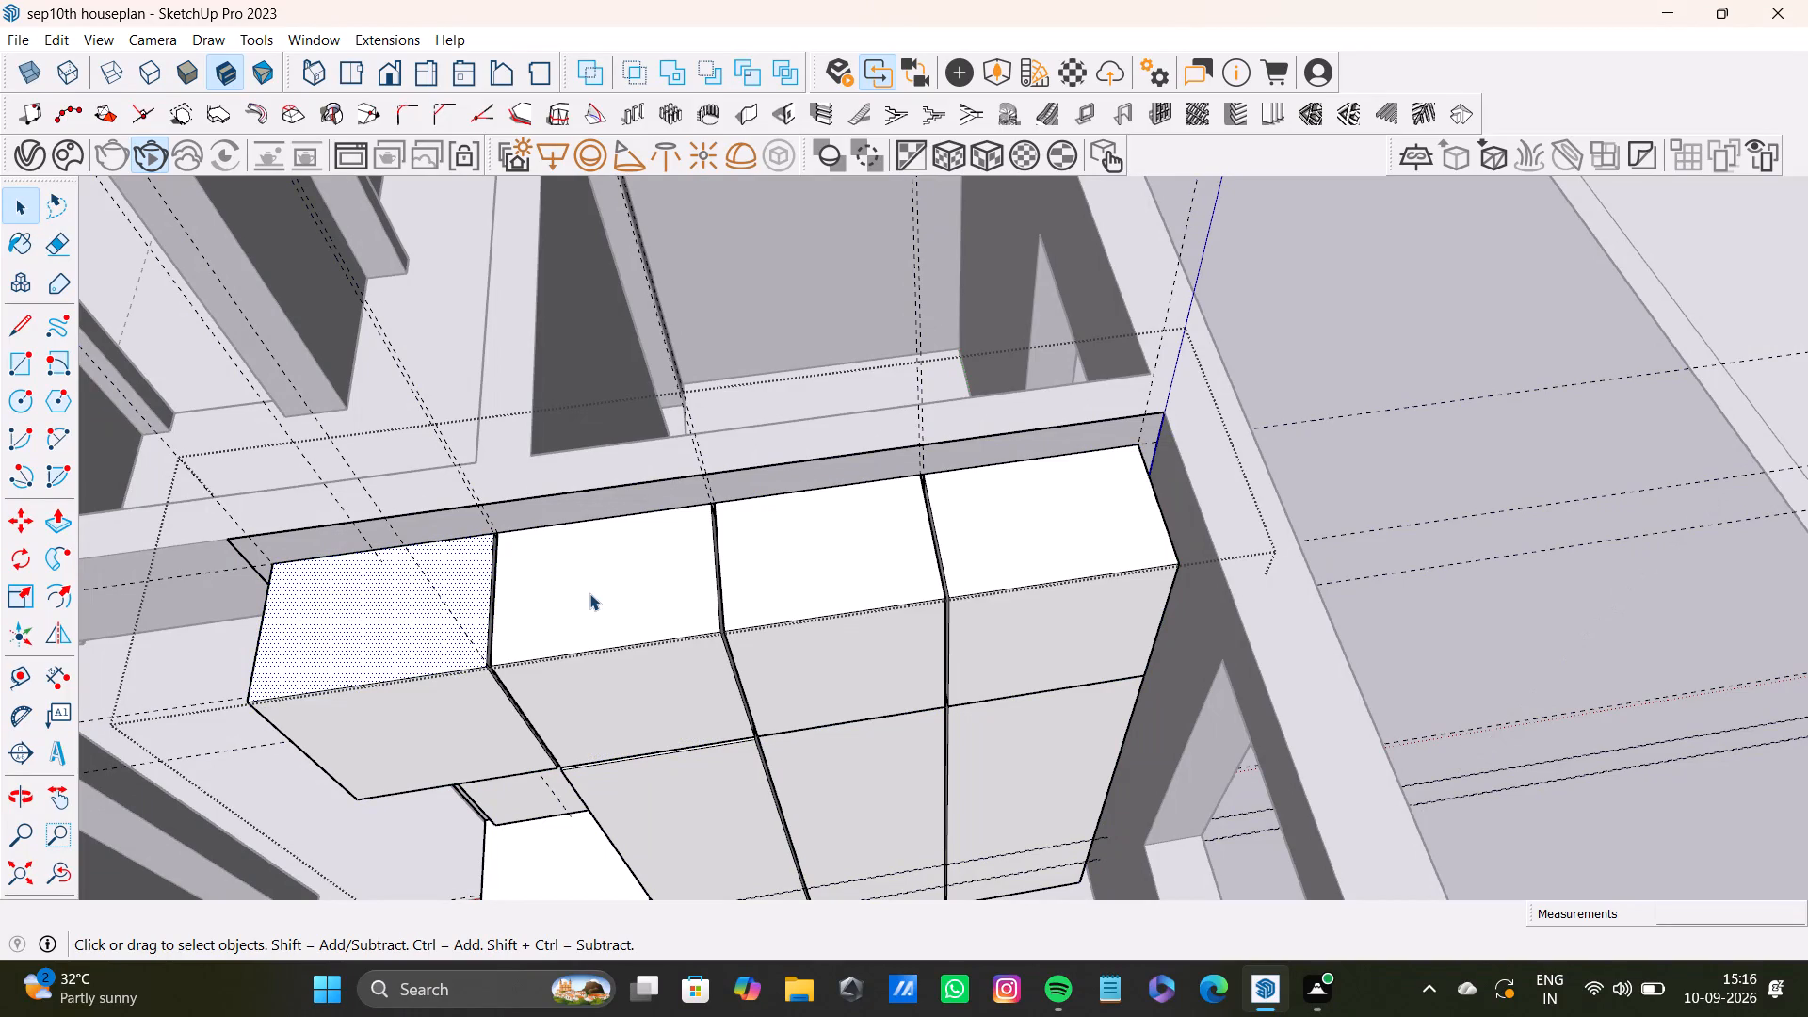
pyautogui.press('p')
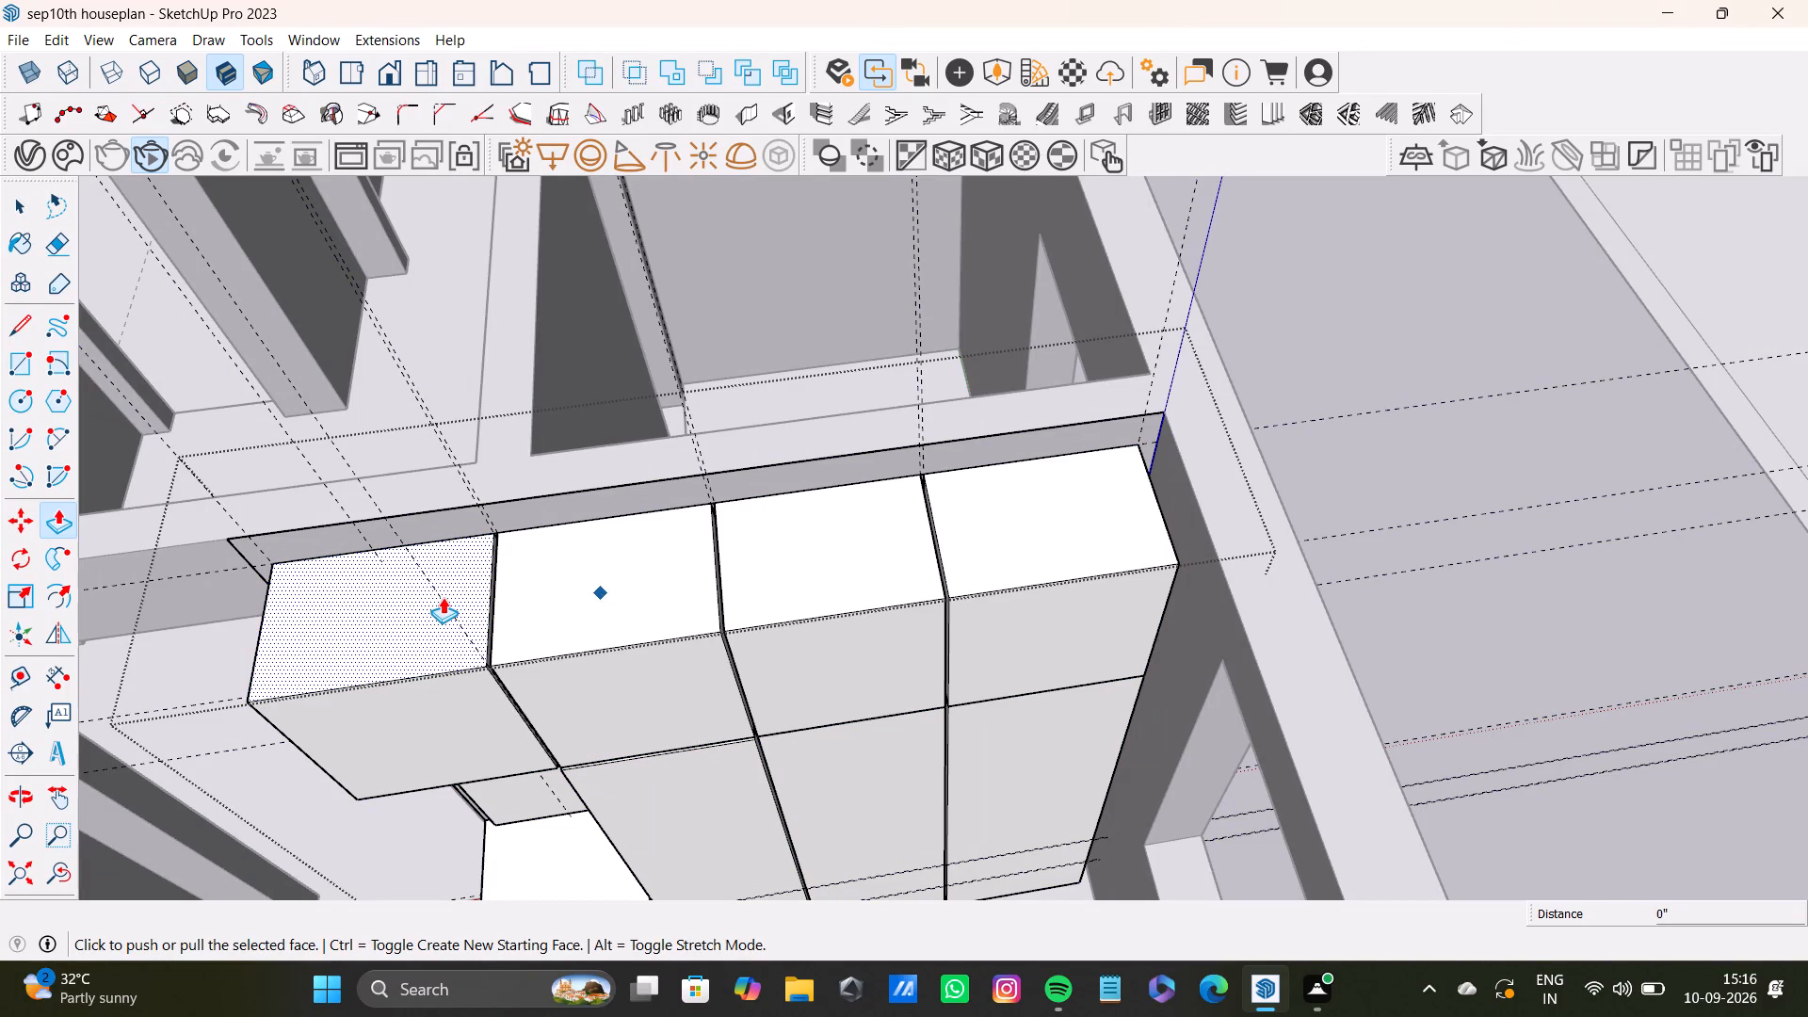
pyautogui.moveTo(430, 602); pyautogui.dragTo(432, 587)
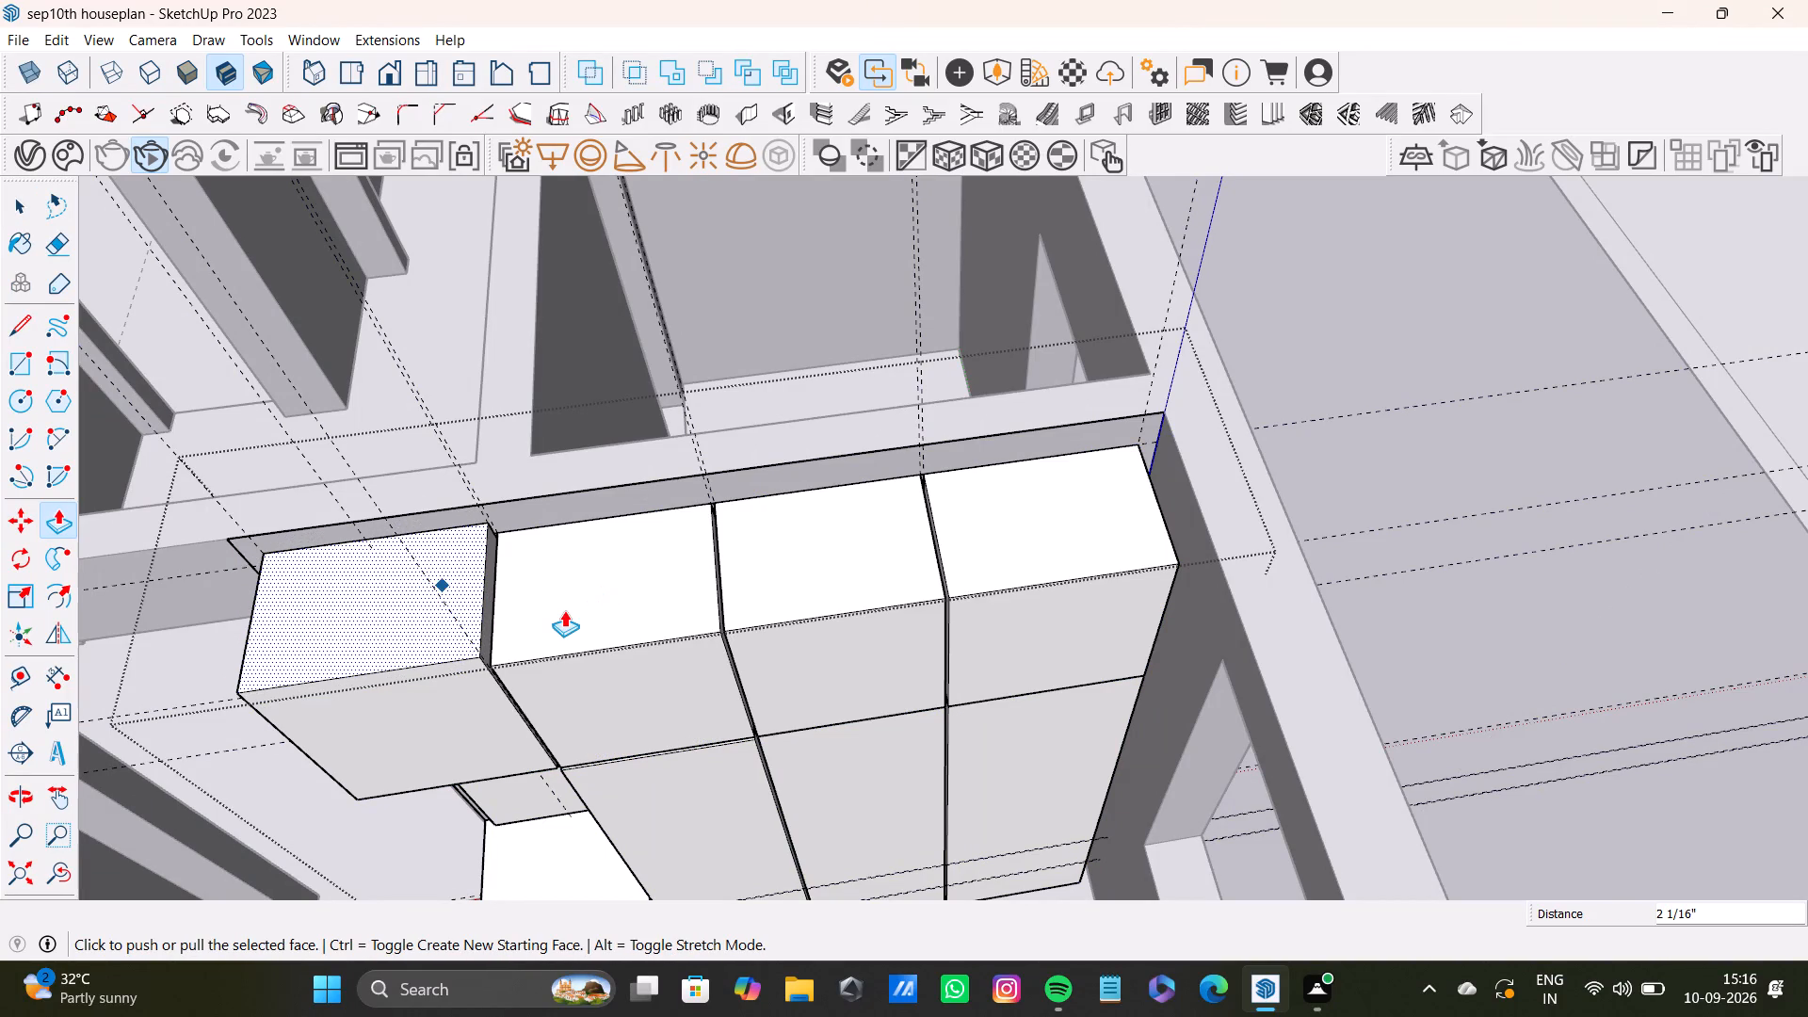
# Raise the top face of the second overhead cabinet level with the raised top of the cabinet above the niche.
pyautogui.press('space')
pyautogui.click(543, 604)
pyautogui.press('p')
pyautogui.moveTo(534, 603); pyautogui.dragTo(504, 605)
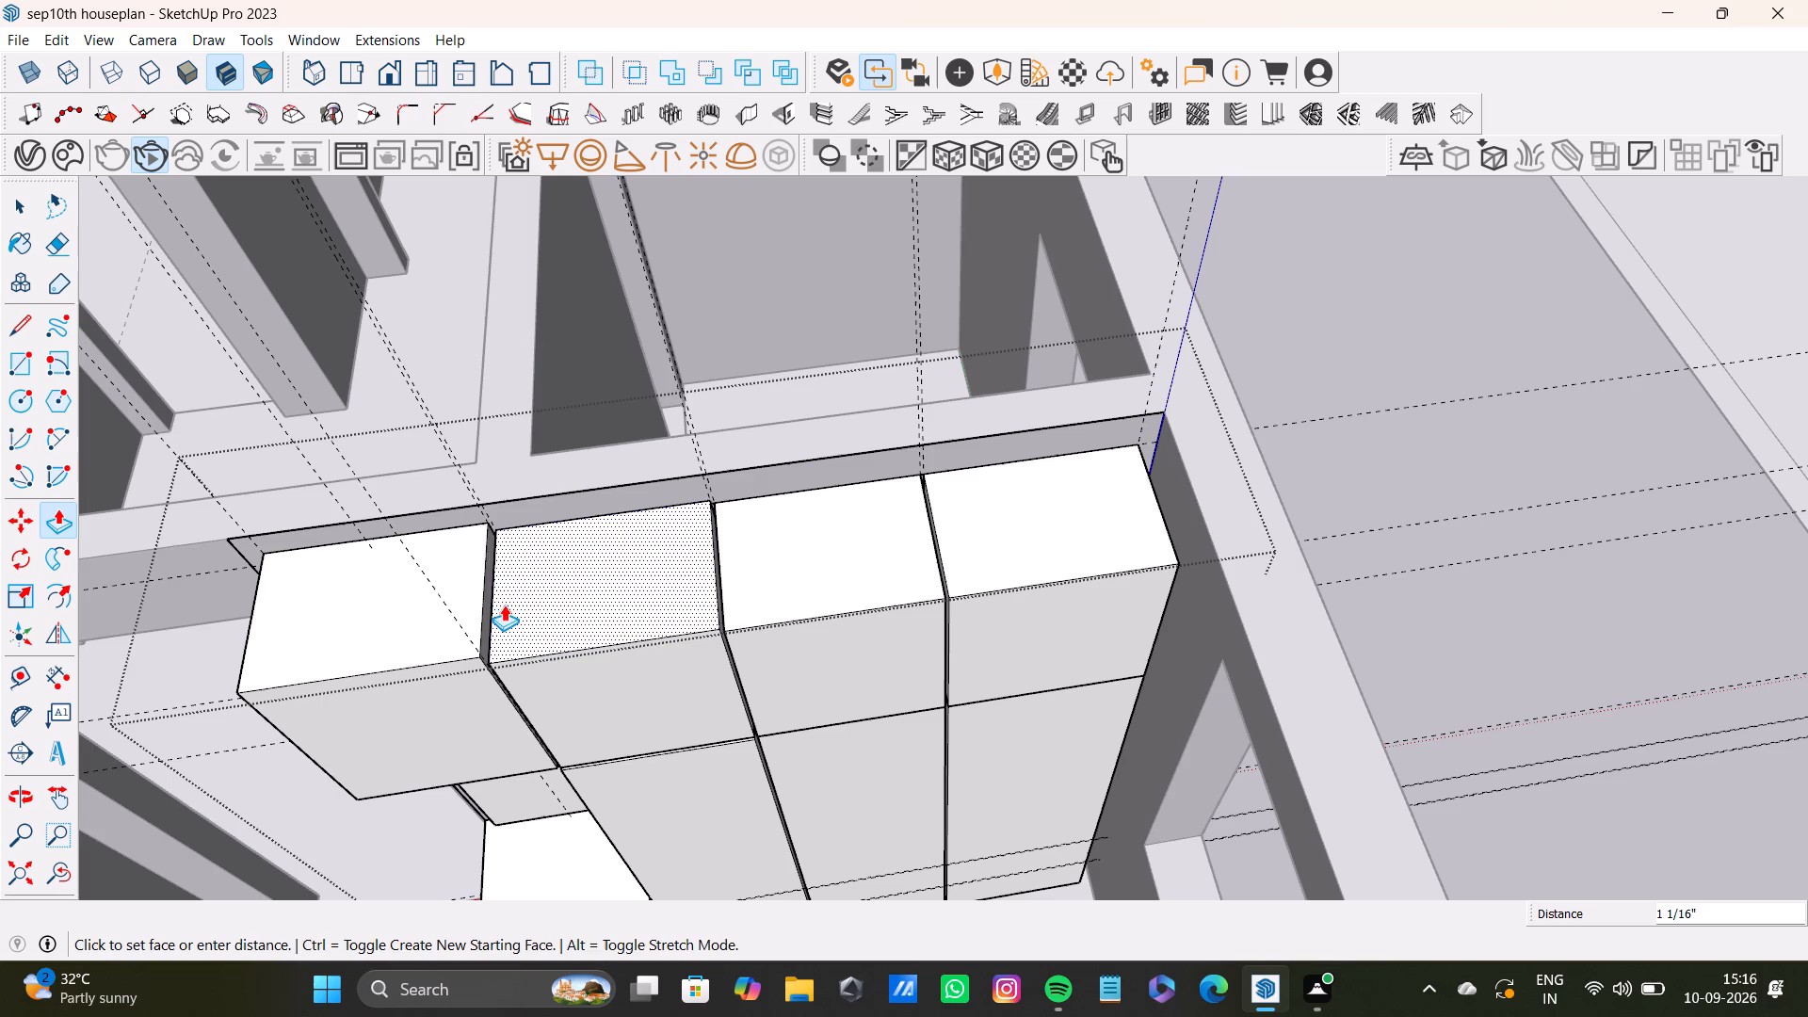
pyautogui.moveTo(504, 605); pyautogui.dragTo(389, 604)
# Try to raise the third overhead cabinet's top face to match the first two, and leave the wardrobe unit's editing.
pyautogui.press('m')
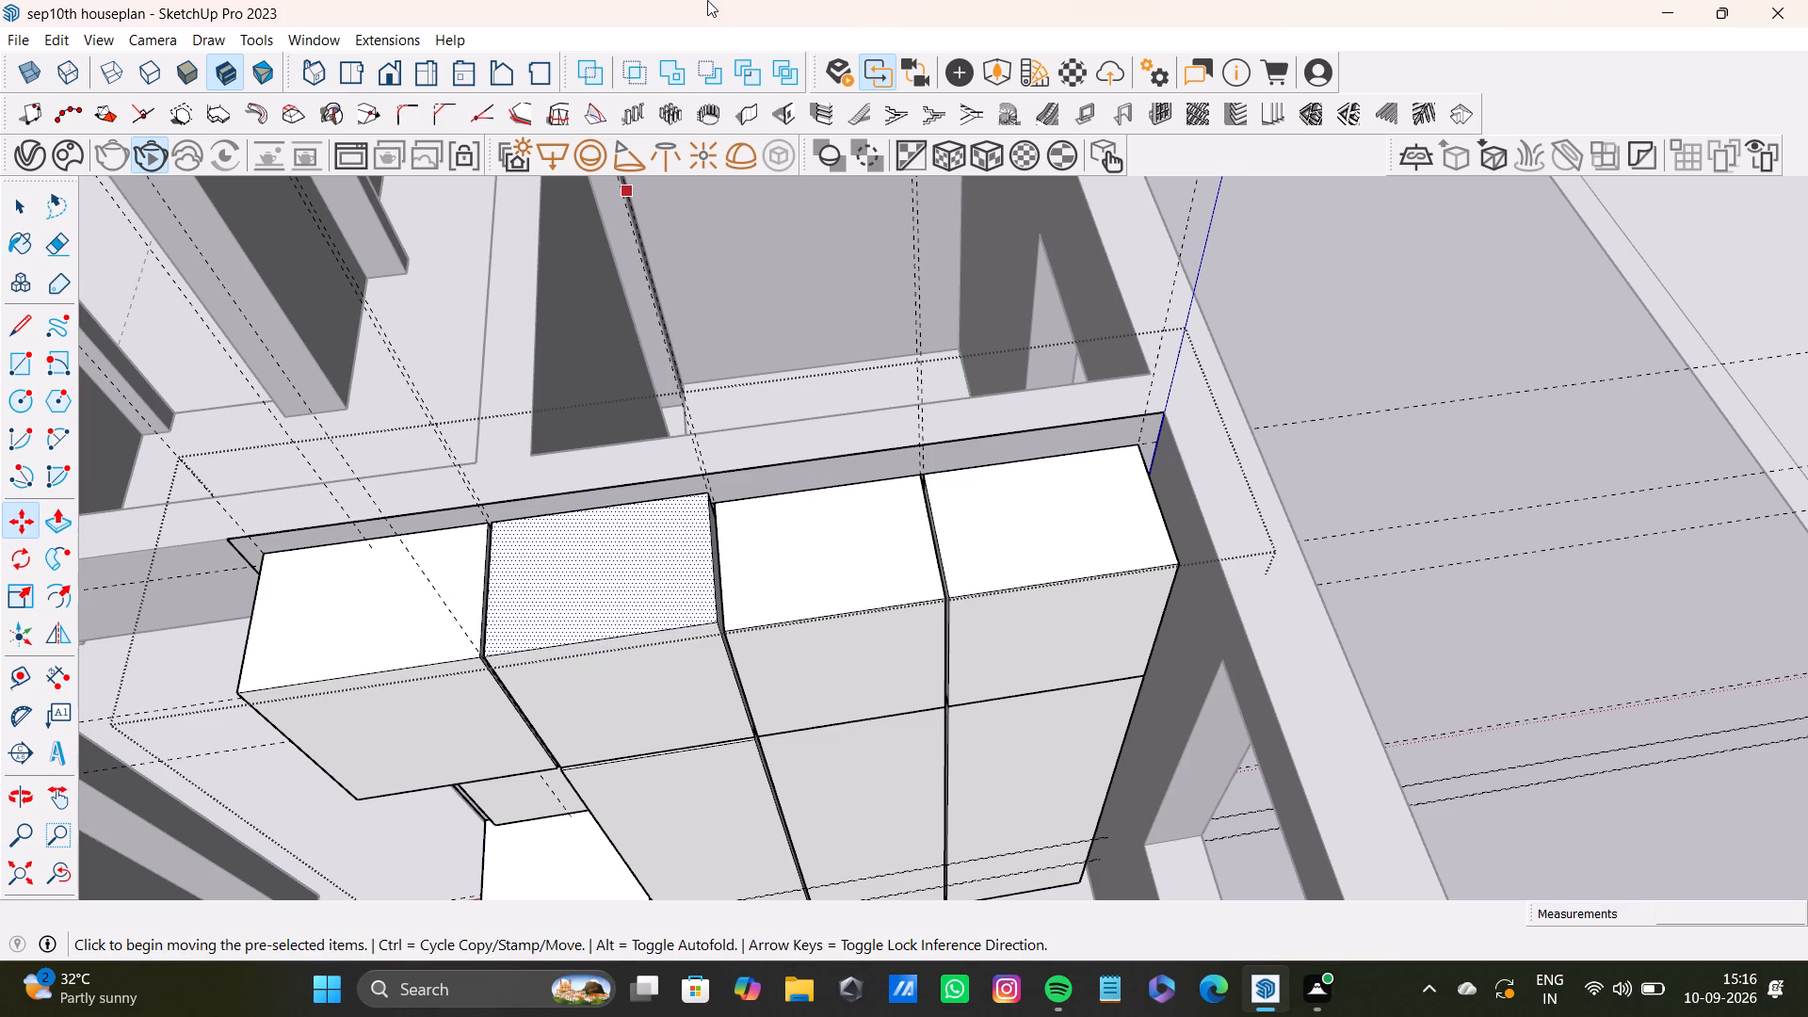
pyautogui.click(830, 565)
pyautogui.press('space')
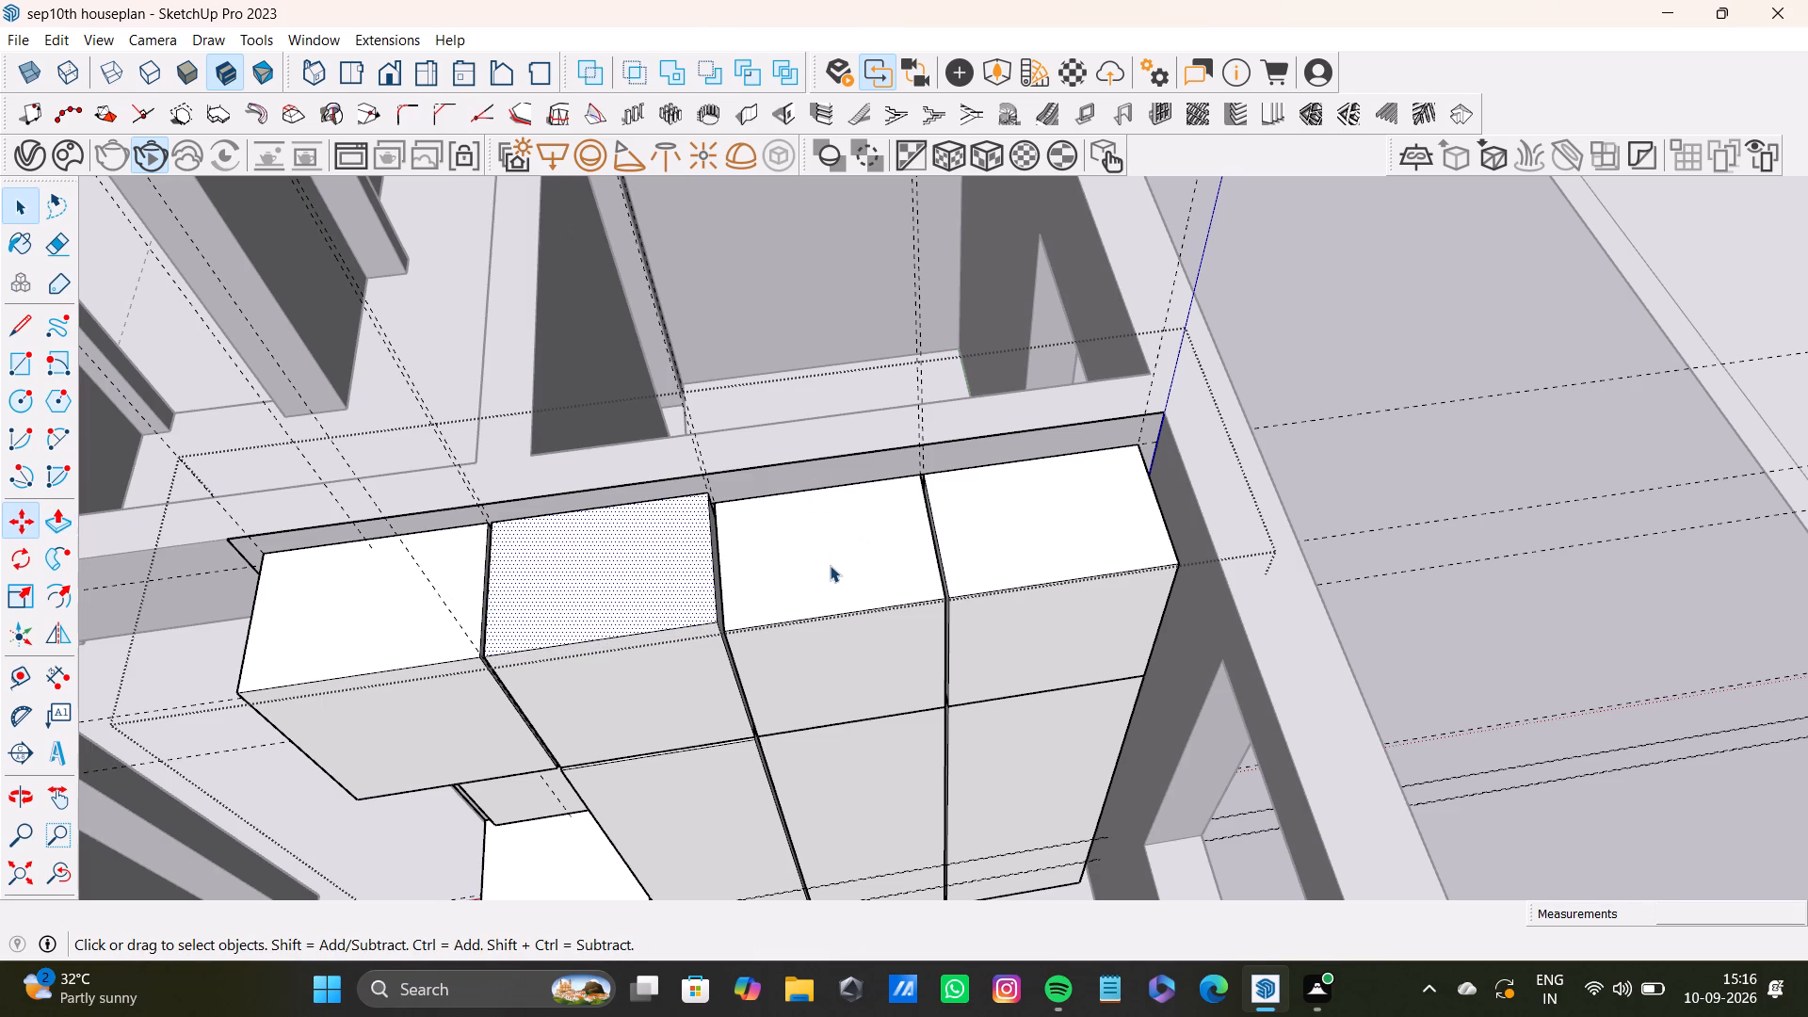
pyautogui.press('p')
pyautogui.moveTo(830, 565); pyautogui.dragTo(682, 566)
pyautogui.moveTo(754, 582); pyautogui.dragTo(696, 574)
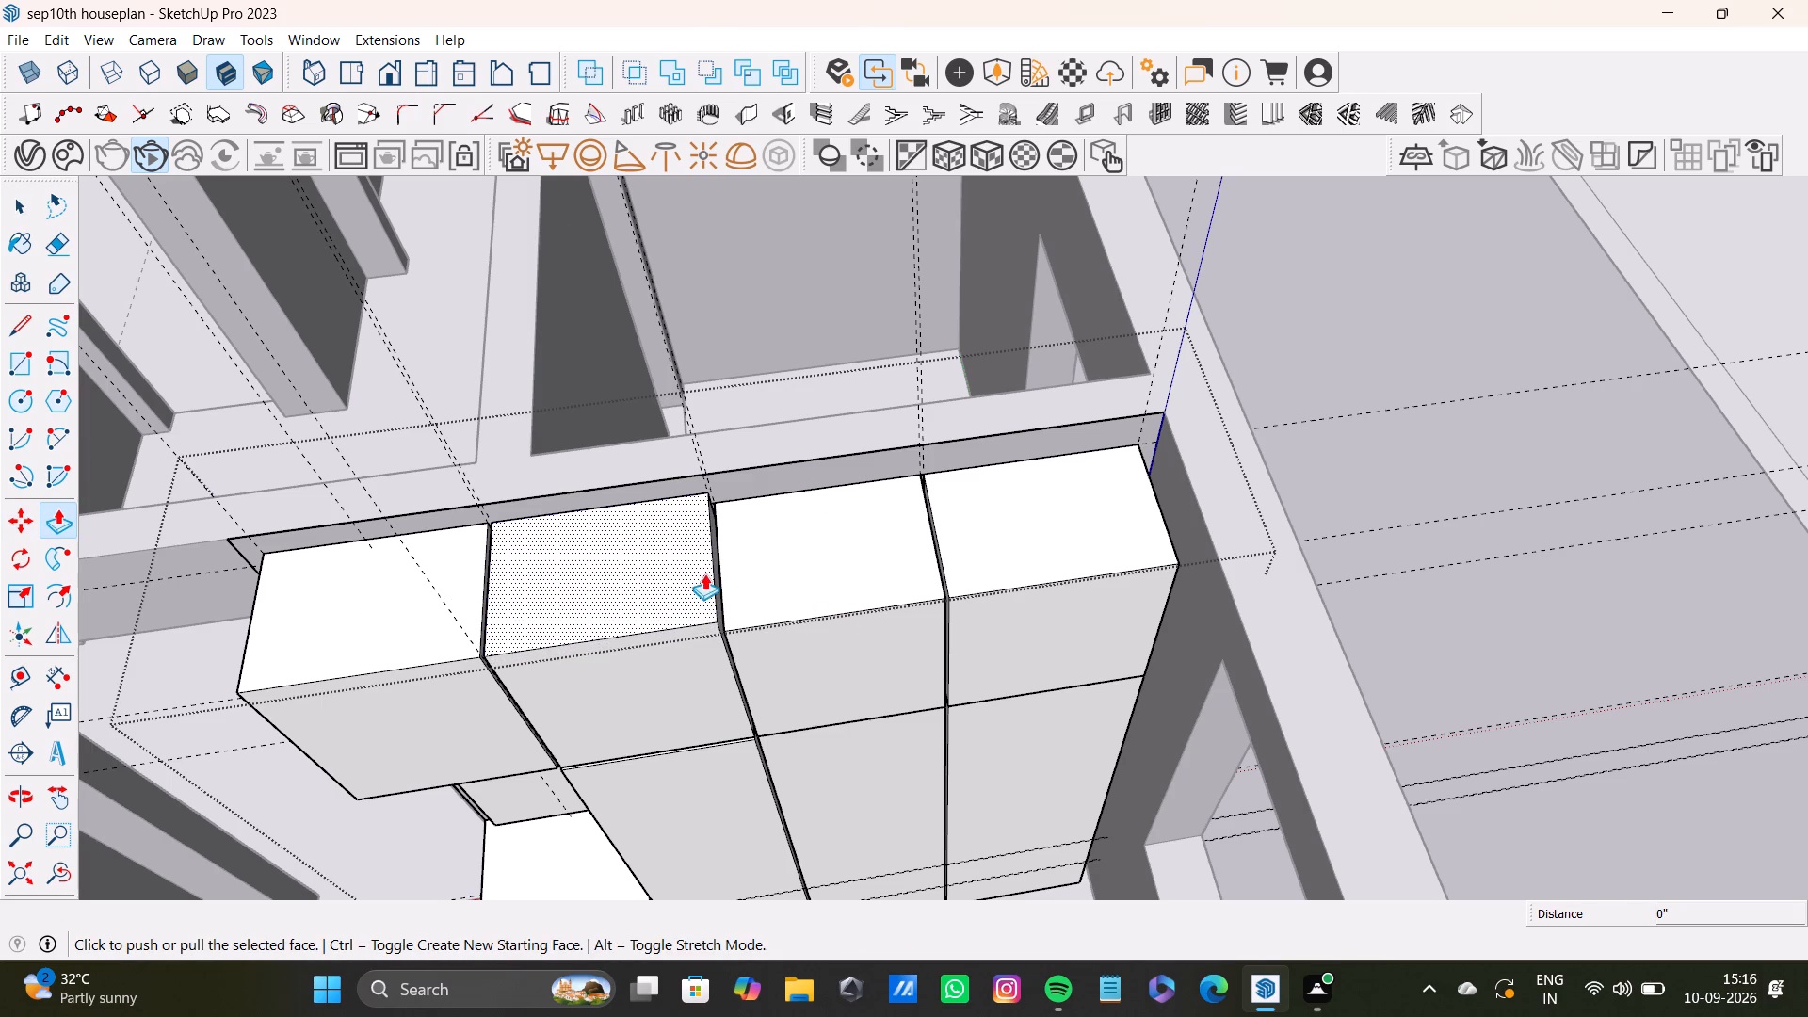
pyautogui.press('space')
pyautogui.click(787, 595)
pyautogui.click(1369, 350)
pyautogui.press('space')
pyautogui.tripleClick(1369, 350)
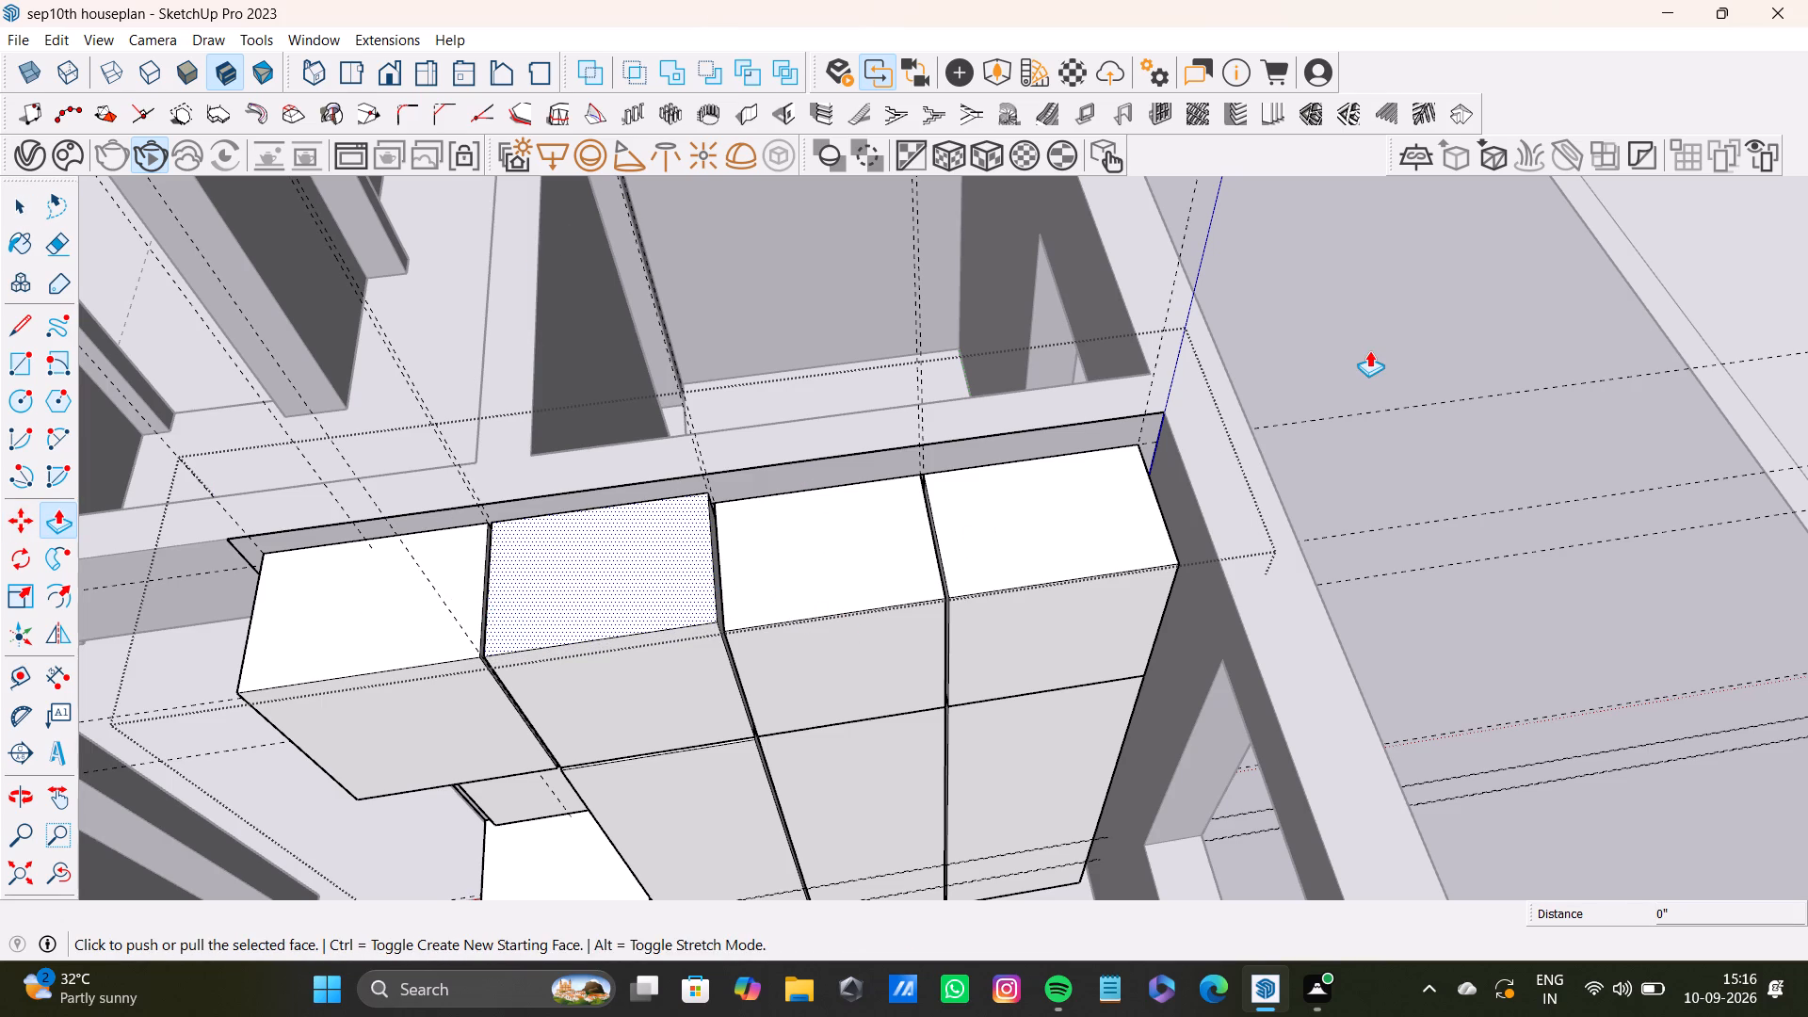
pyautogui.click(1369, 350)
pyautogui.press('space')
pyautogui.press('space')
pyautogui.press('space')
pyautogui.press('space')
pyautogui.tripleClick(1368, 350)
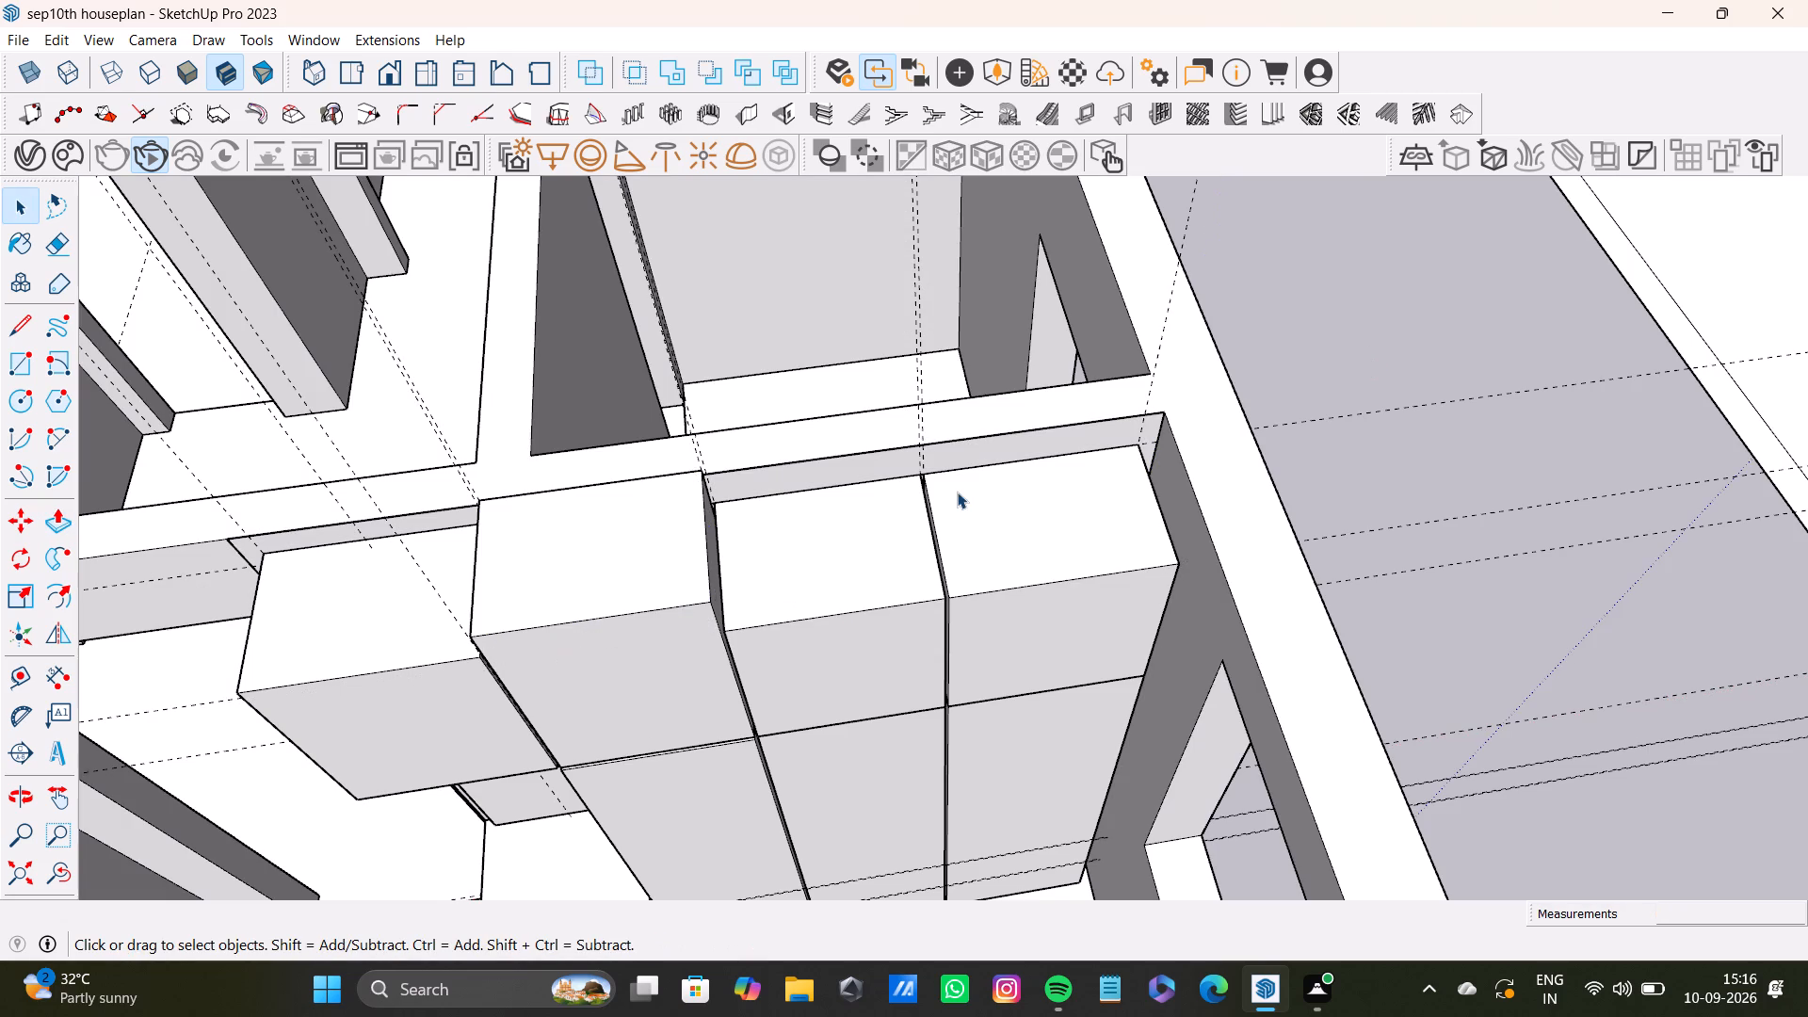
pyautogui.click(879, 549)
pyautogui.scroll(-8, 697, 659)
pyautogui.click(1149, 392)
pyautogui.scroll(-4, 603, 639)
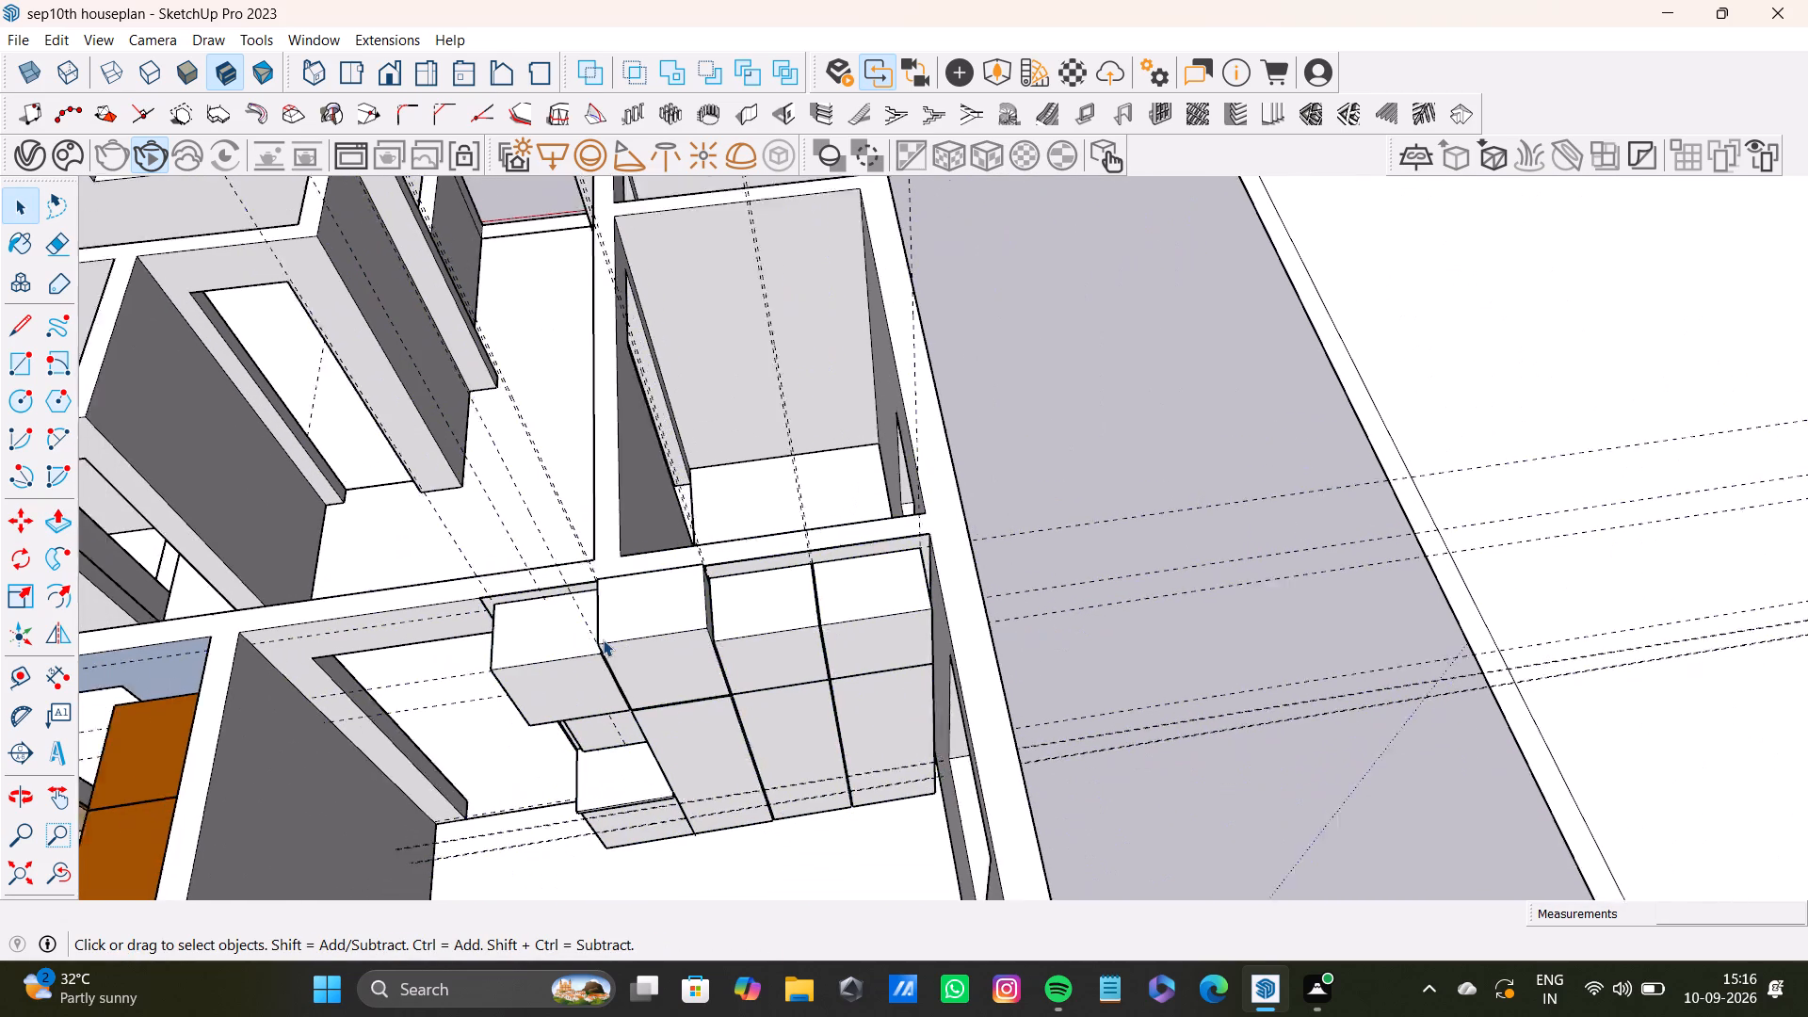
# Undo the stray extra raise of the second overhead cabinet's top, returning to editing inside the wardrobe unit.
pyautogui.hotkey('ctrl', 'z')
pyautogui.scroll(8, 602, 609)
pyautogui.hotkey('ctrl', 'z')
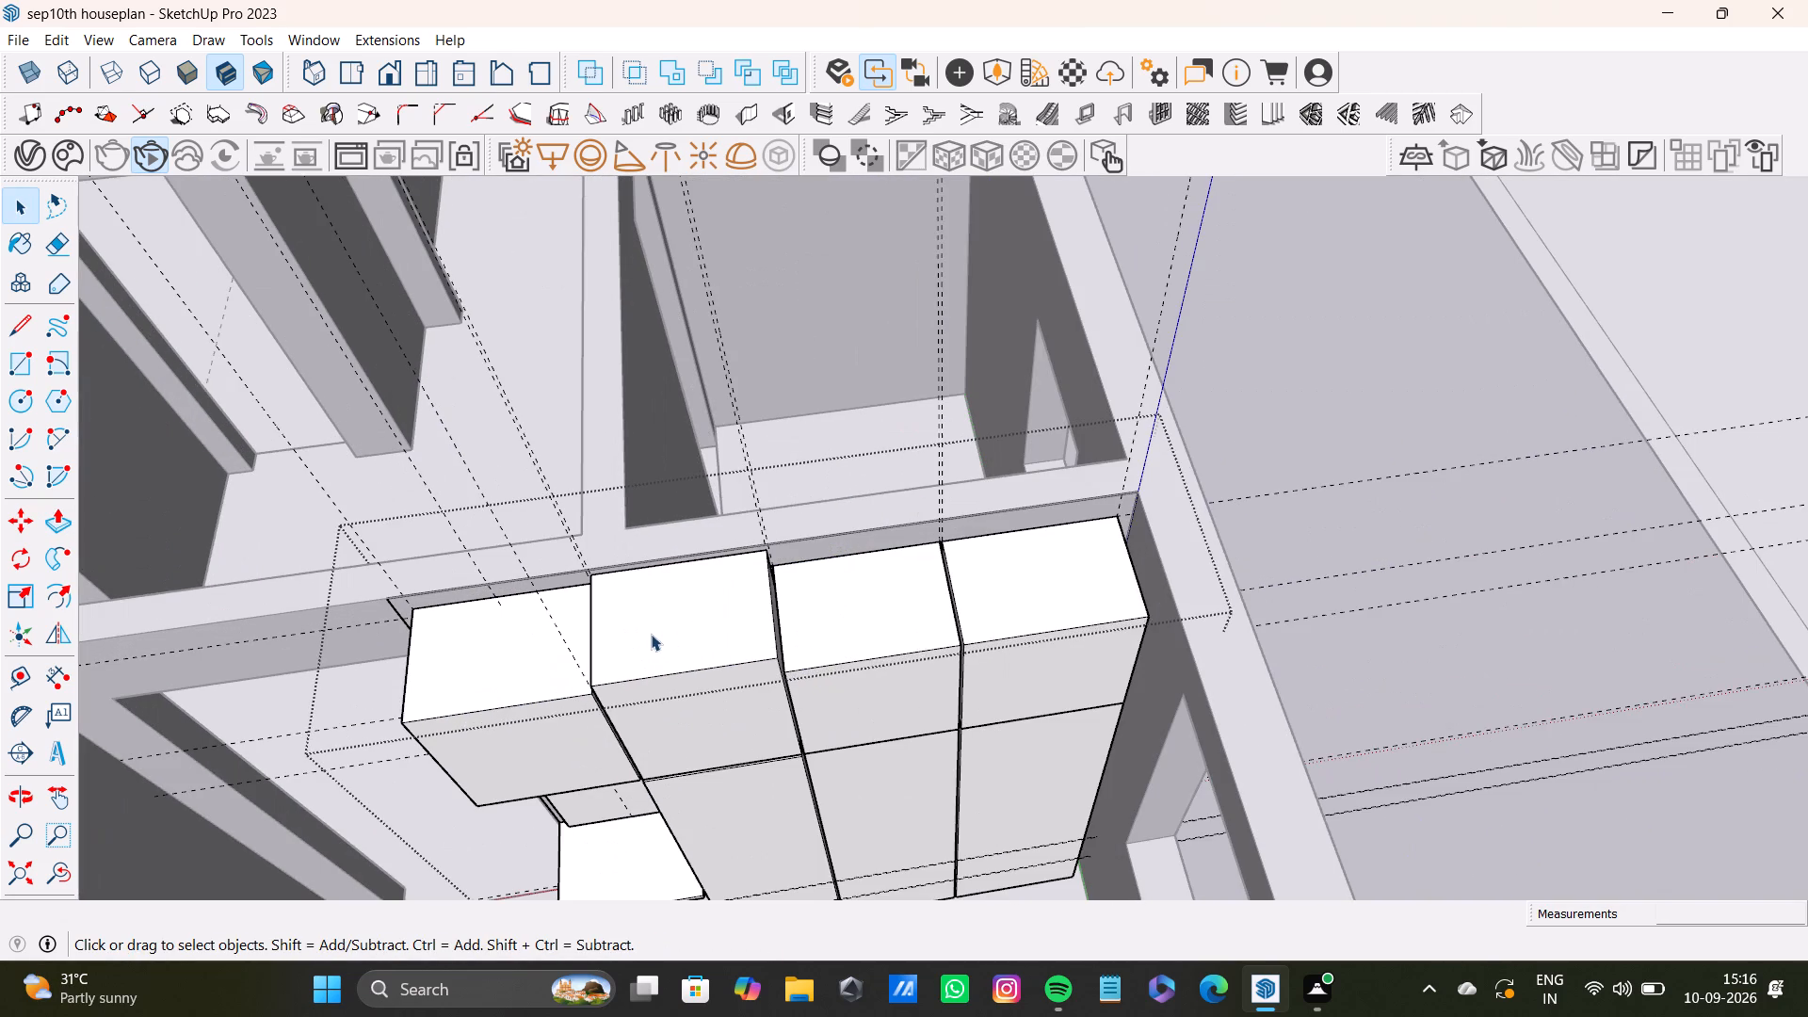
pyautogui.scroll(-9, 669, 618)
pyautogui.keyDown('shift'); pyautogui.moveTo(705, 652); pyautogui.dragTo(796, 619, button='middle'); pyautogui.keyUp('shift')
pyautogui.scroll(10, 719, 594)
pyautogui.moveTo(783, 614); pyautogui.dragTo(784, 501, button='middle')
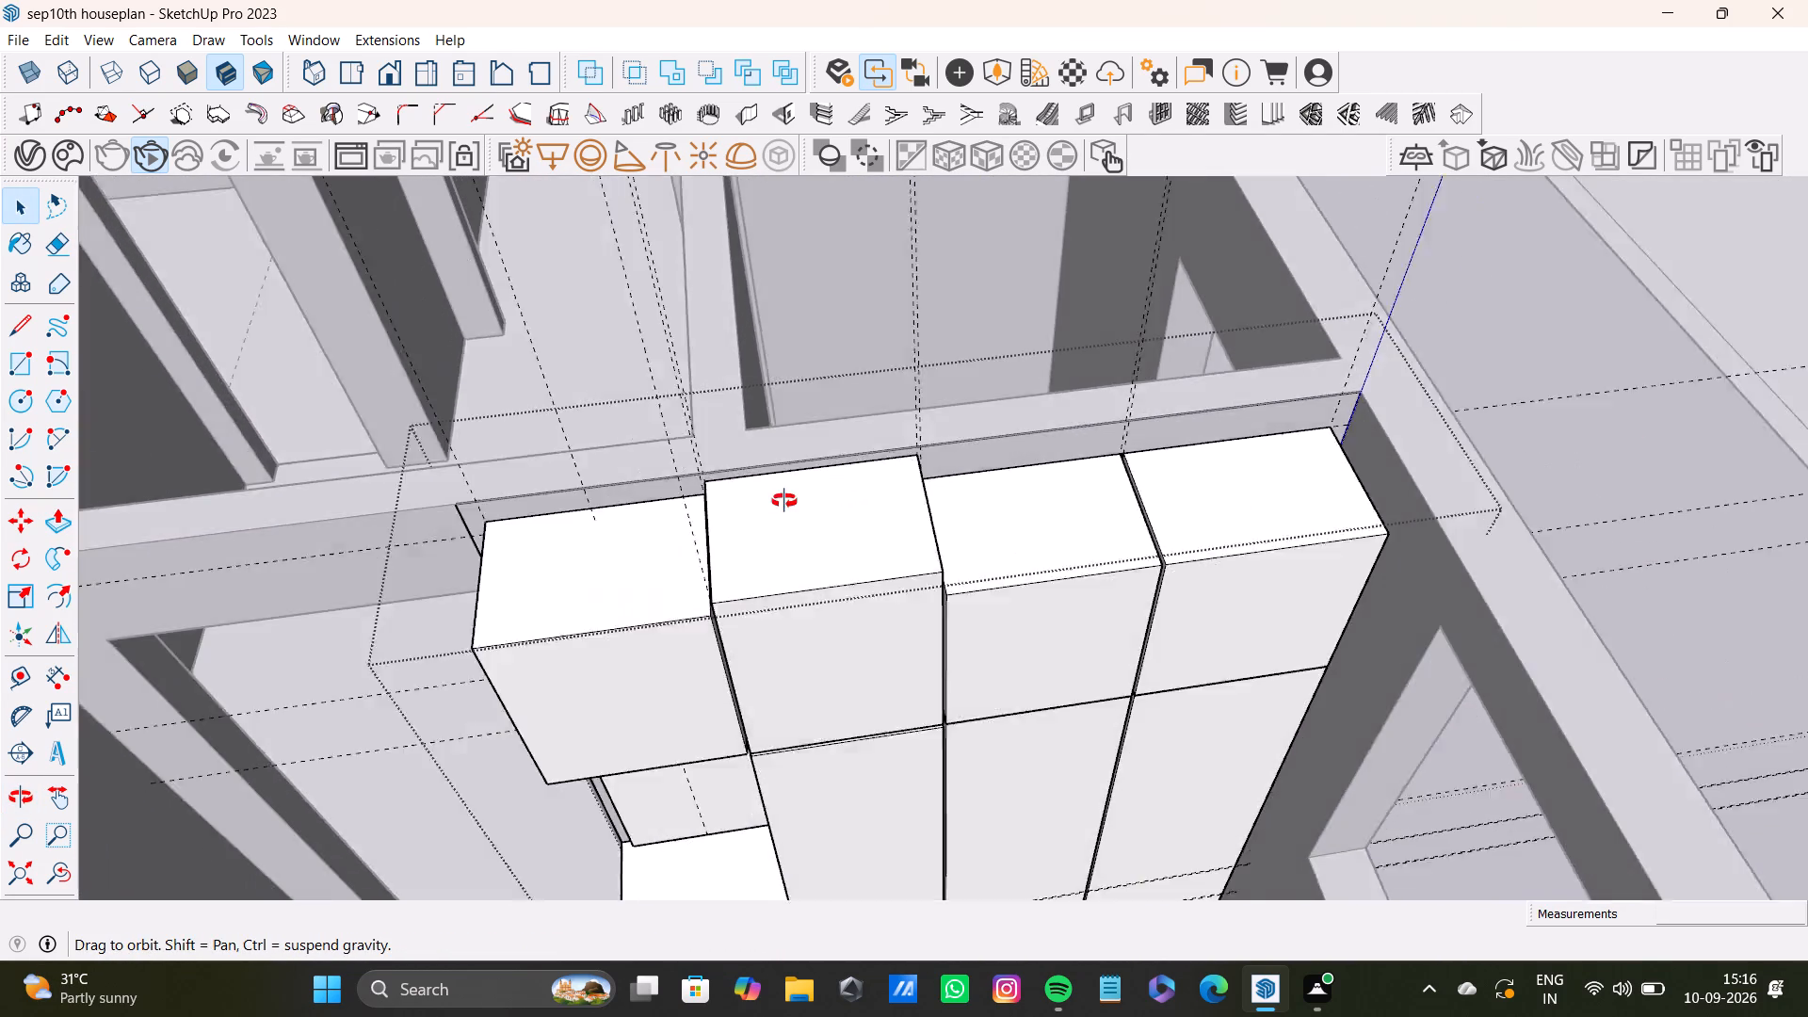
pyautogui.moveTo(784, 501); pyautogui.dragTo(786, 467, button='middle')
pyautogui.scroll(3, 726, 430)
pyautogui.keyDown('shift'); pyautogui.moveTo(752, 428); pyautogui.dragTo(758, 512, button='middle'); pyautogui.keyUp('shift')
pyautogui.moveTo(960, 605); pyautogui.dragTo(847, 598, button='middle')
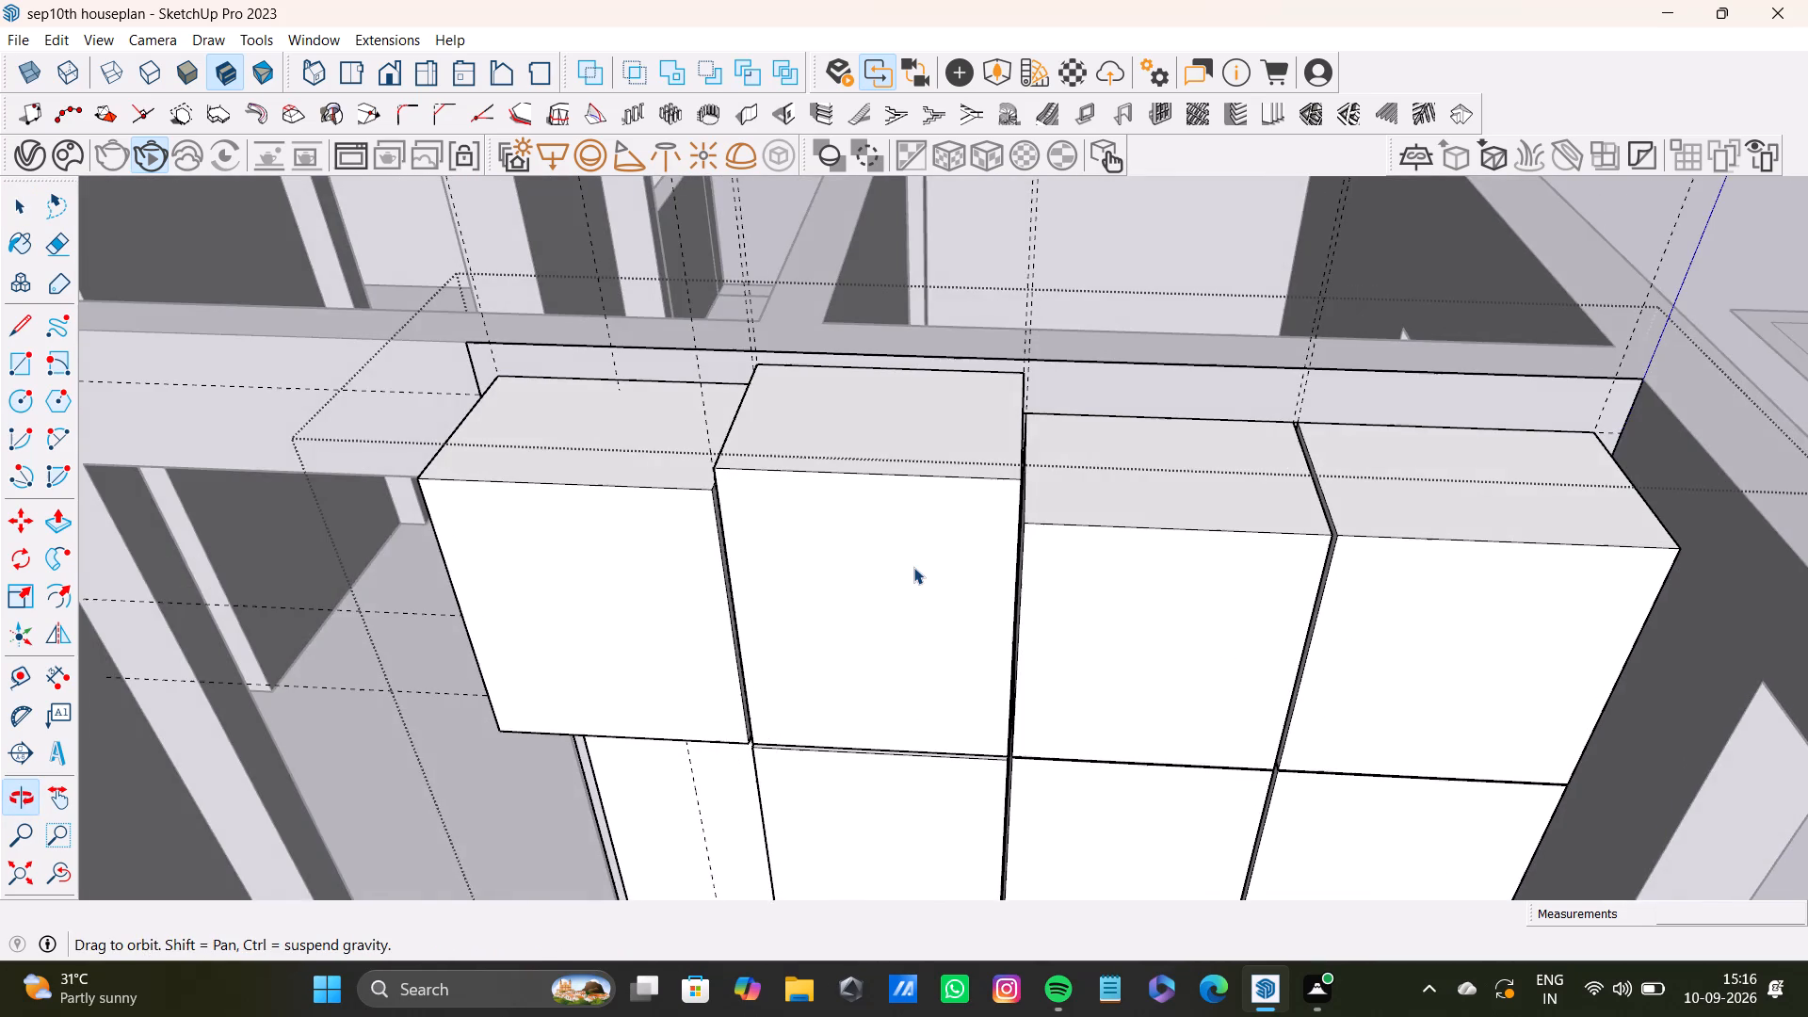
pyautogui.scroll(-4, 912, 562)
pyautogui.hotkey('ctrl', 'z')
# Raise the third overhead cabinet's top face by 2 1/16", level with the first two cabinets.
pyautogui.press('space')
pyautogui.click(1048, 521)
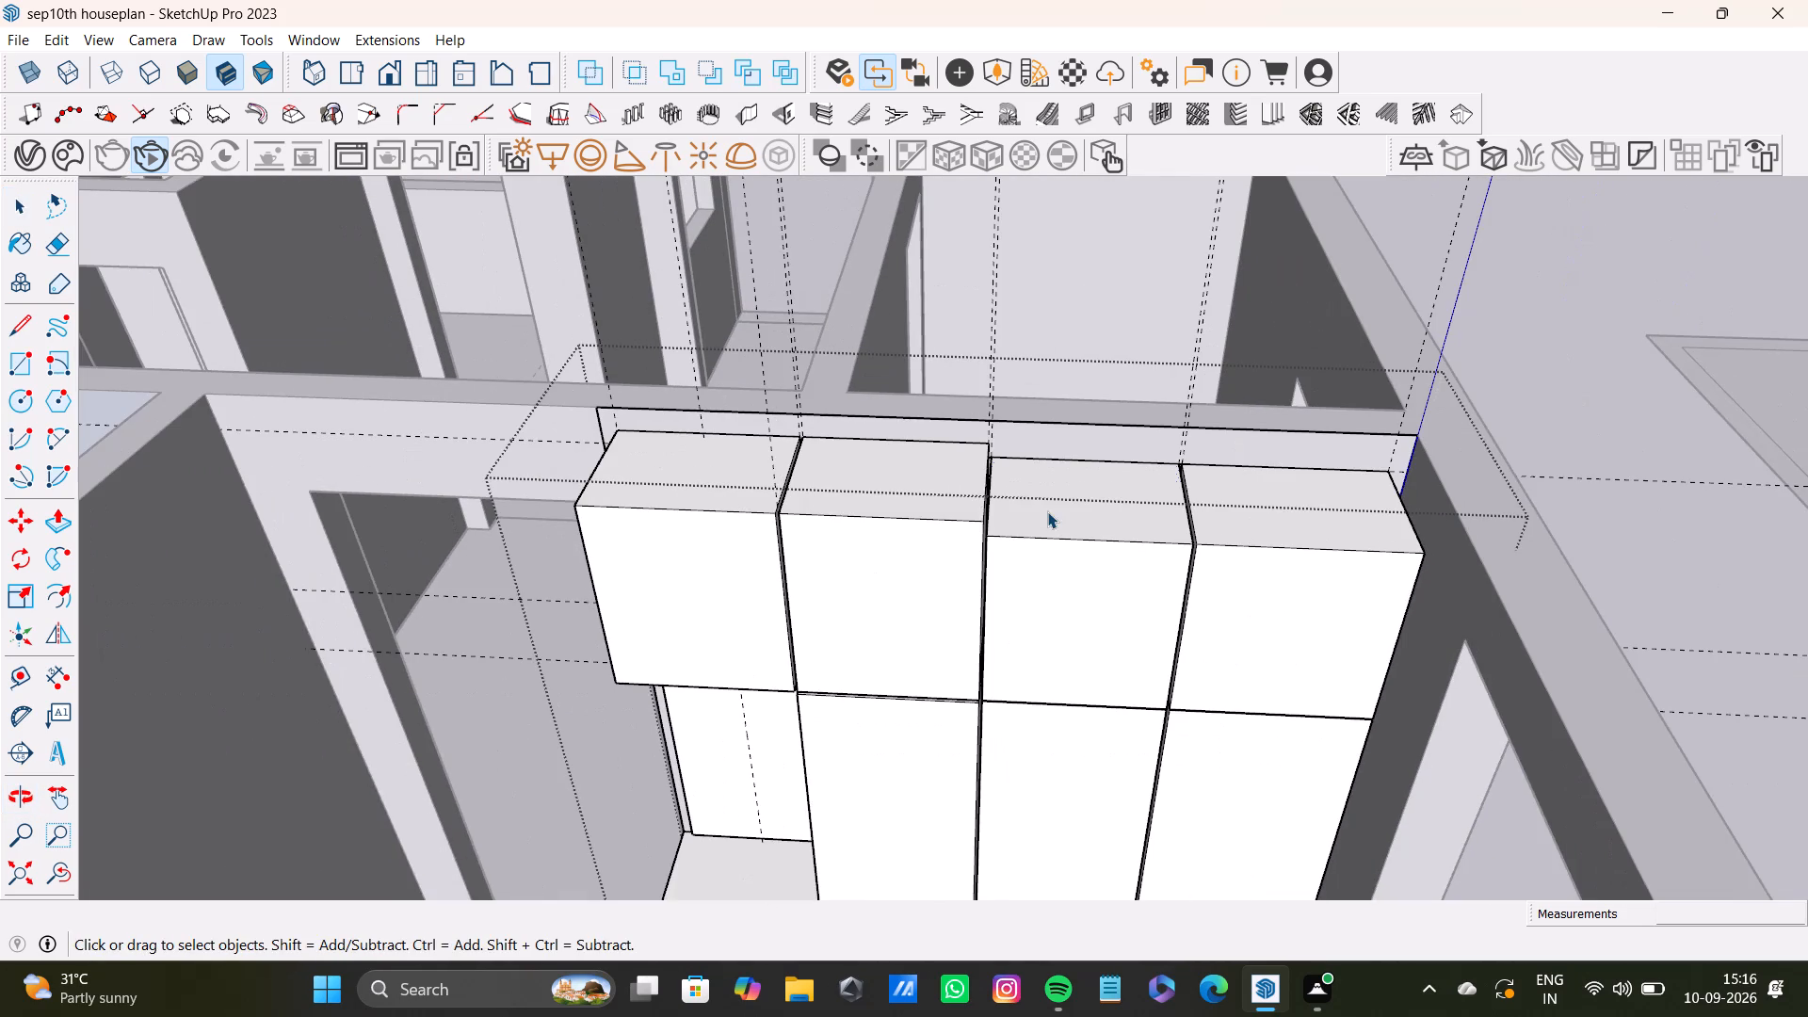
pyautogui.press('p')
pyautogui.moveTo(1052, 521); pyautogui.dragTo(943, 488)
pyautogui.scroll(-5, 1063, 498)
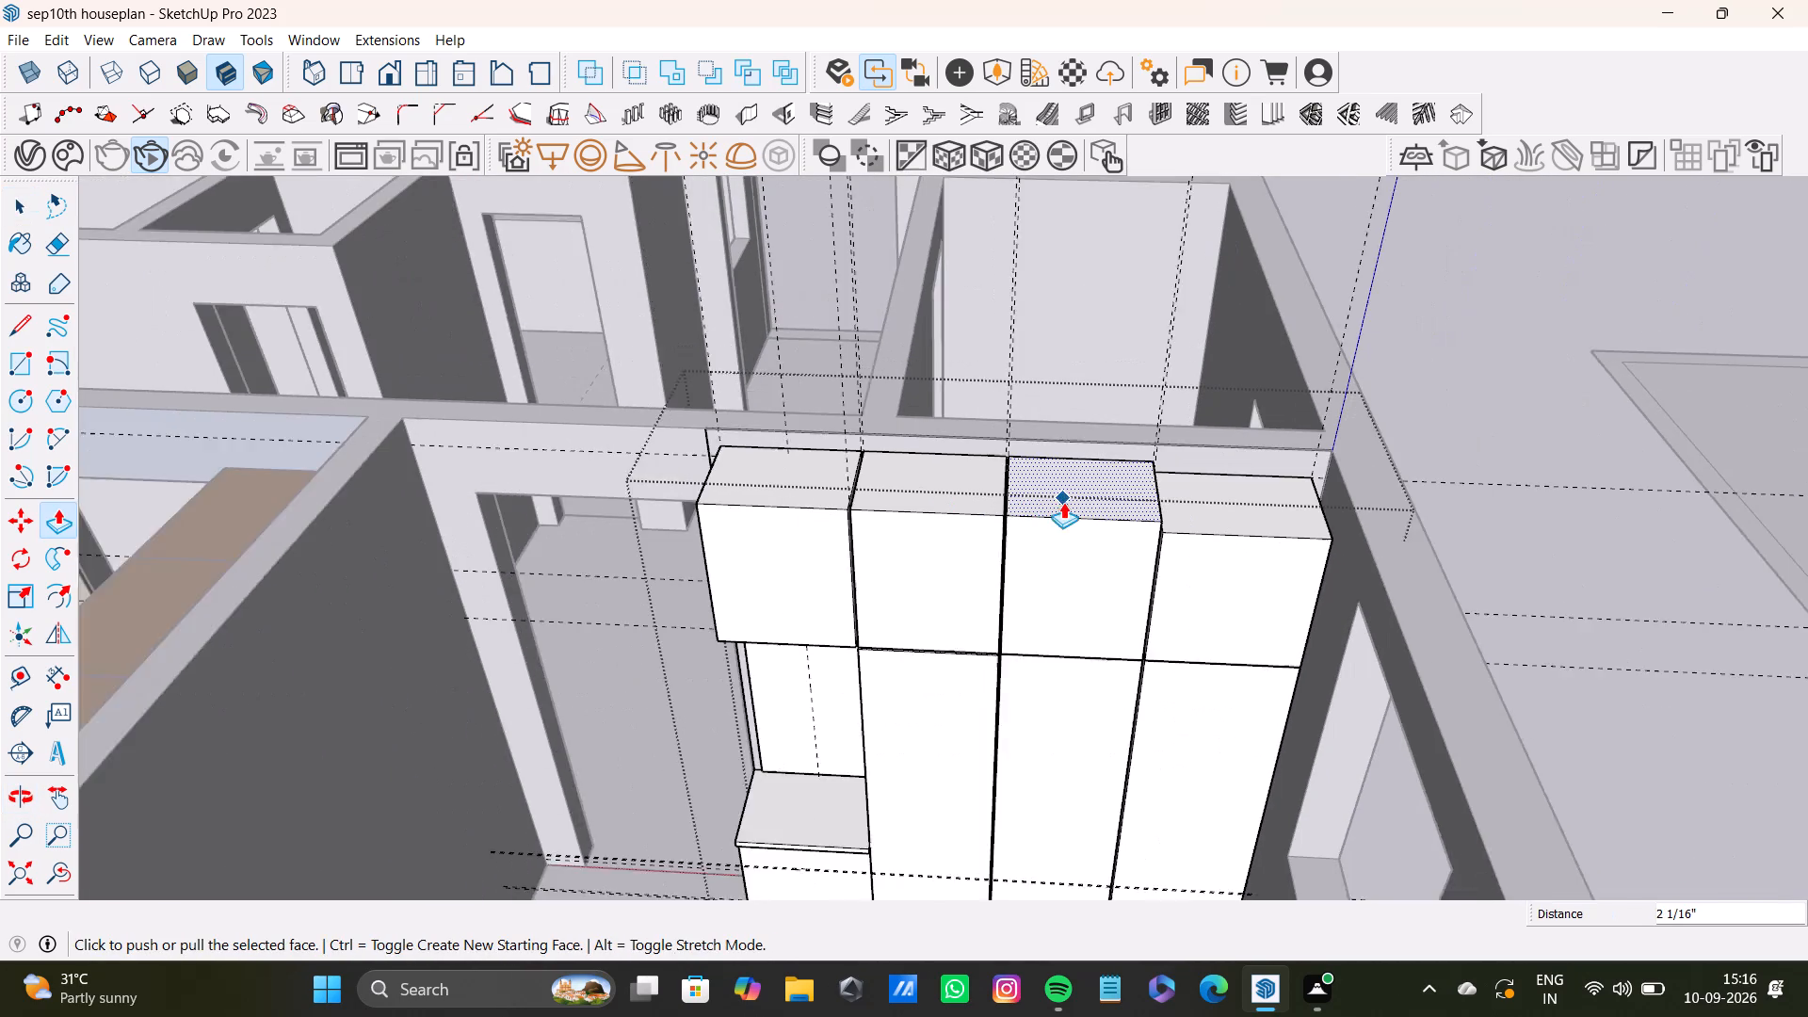
# Raise the fourth overhead cabinet's top face level with the other three, and finish editing the wardrobe unit.
pyautogui.scroll(4, 1158, 525)
pyautogui.keyDown('shift'); pyautogui.moveTo(1158, 525); pyautogui.dragTo(1052, 558, button='middle'); pyautogui.keyUp('shift')
pyautogui.scroll(4, 1088, 591)
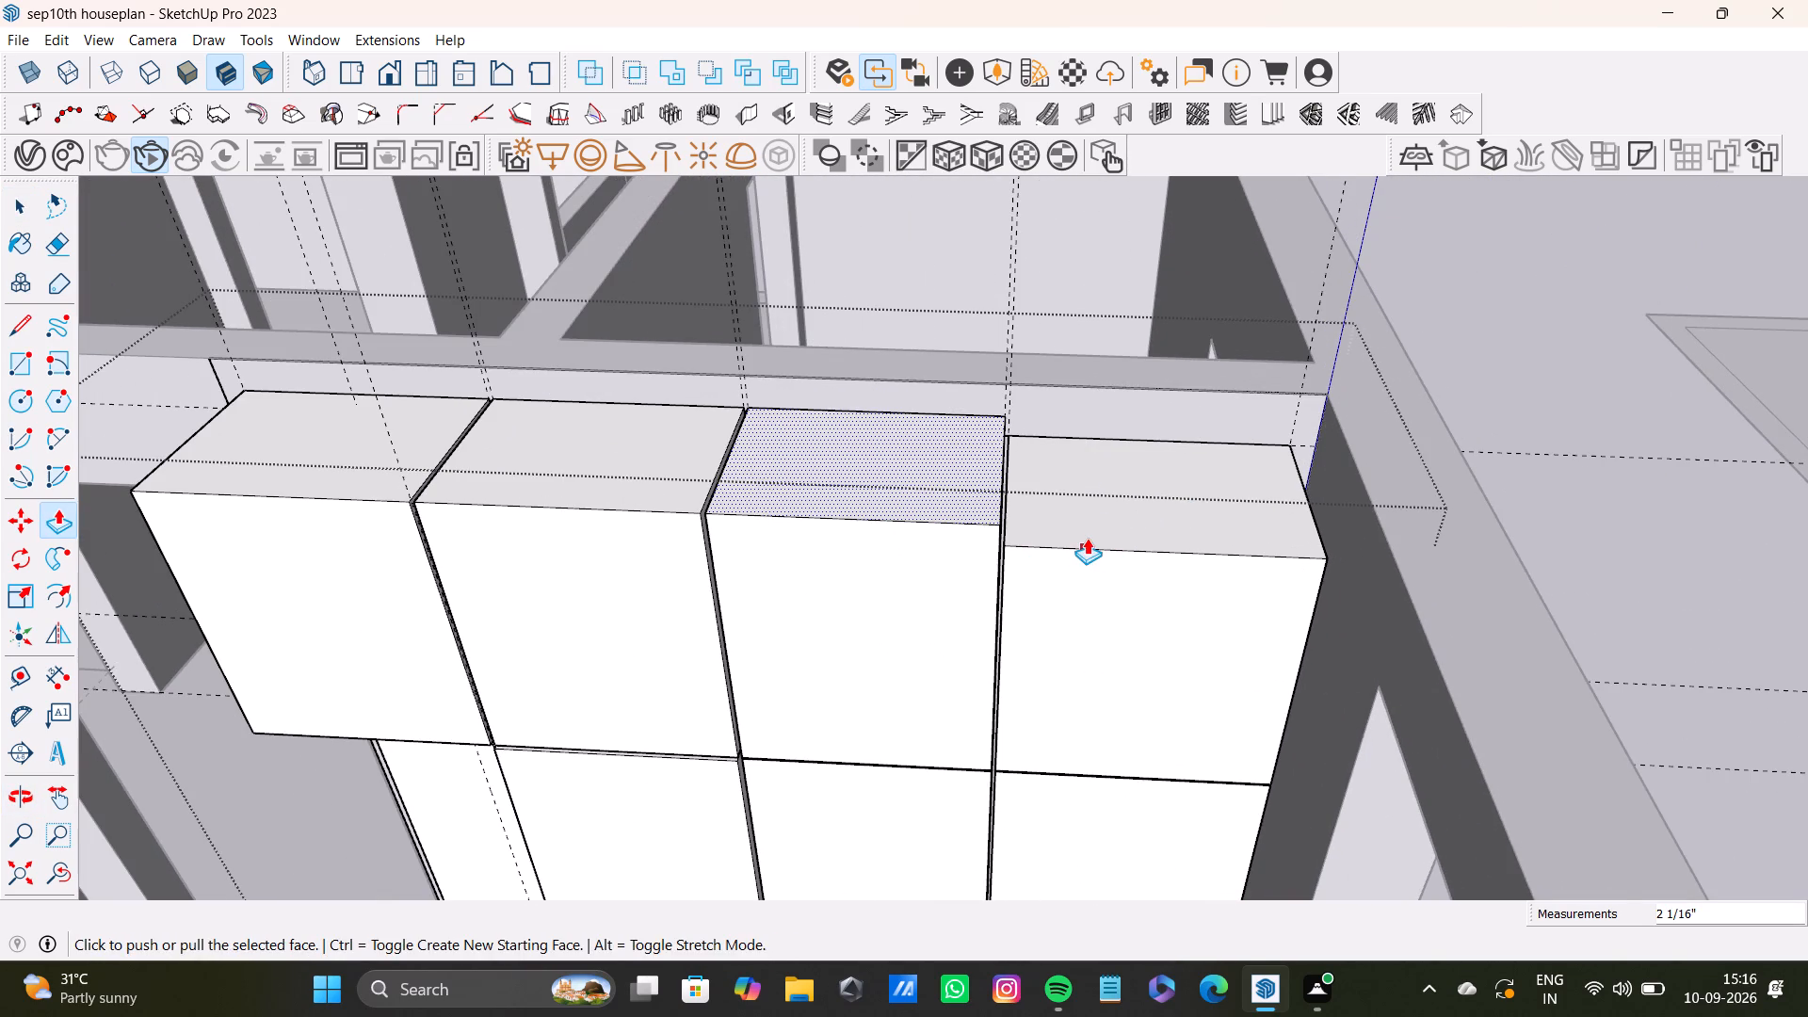
pyautogui.press('space')
pyautogui.click(1088, 535)
pyautogui.press('p')
pyautogui.moveTo(1089, 531); pyautogui.dragTo(968, 478)
pyautogui.press('space')
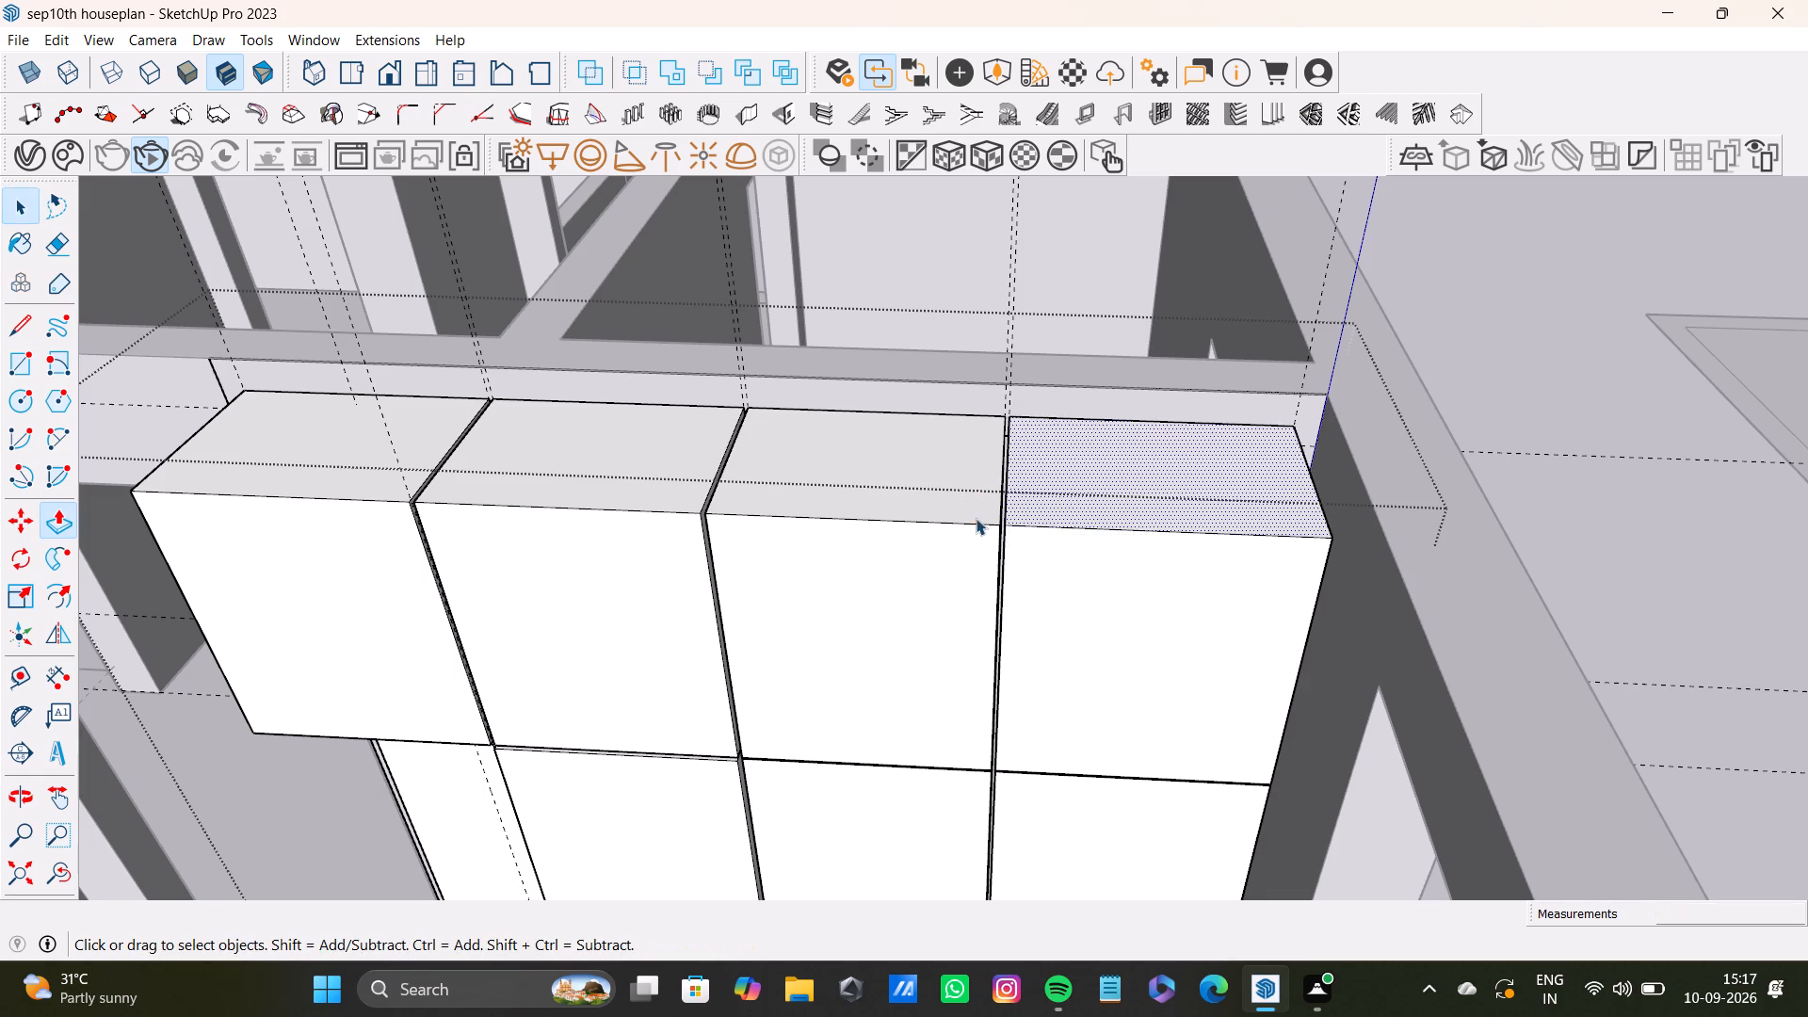
pyautogui.scroll(-12, 976, 518)
pyautogui.keyDown('shift'); pyautogui.moveTo(958, 664); pyautogui.dragTo(1047, 662, button='middle'); pyautogui.keyUp('shift')
pyautogui.scroll(3, 781, 706)
pyautogui.moveTo(803, 702); pyautogui.dragTo(1105, 714, button='middle')
pyautogui.keyDown('shift'); pyautogui.scroll(-4, 1103, 662); pyautogui.keyUp('shift')
pyautogui.keyDown('shift'); pyautogui.moveTo(1089, 615); pyautogui.dragTo(407, 837, button='middle'); pyautogui.keyUp('shift')
pyautogui.press('space')
pyautogui.click(703, 450)
pyautogui.click(711, 449)
# Examine the wardrobe unit beside its room's window, and the layout of the whole house plan from above.
pyautogui.scroll(-4, 697, 658)
pyautogui.keyDown('shift'); pyautogui.moveTo(664, 722); pyautogui.dragTo(660, 654, button='middle'); pyautogui.keyUp('shift')
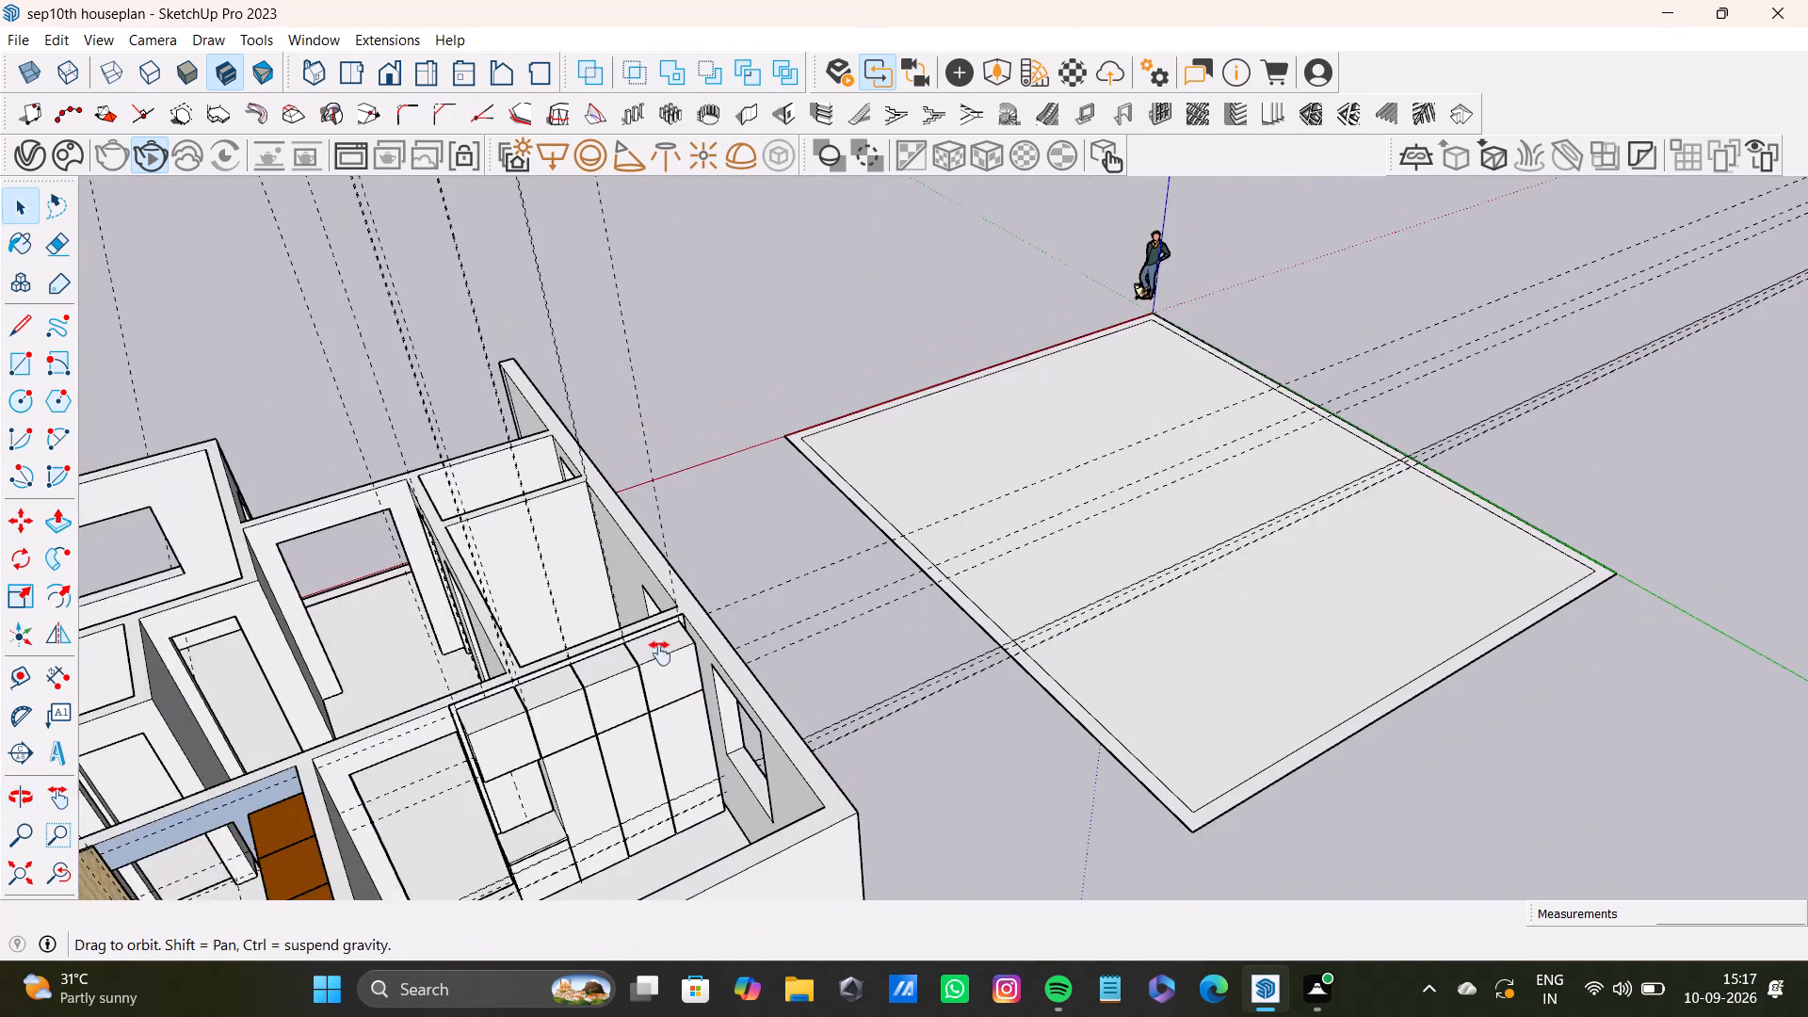
pyautogui.keyDown('shift'); pyautogui.moveTo(660, 654); pyautogui.dragTo(818, 431, button='middle'); pyautogui.keyUp('shift')
pyautogui.scroll(7, 792, 478)
pyautogui.moveTo(754, 492); pyautogui.dragTo(1076, 546, button='middle')
pyautogui.moveTo(1214, 589); pyautogui.dragTo(939, 751, button='middle')
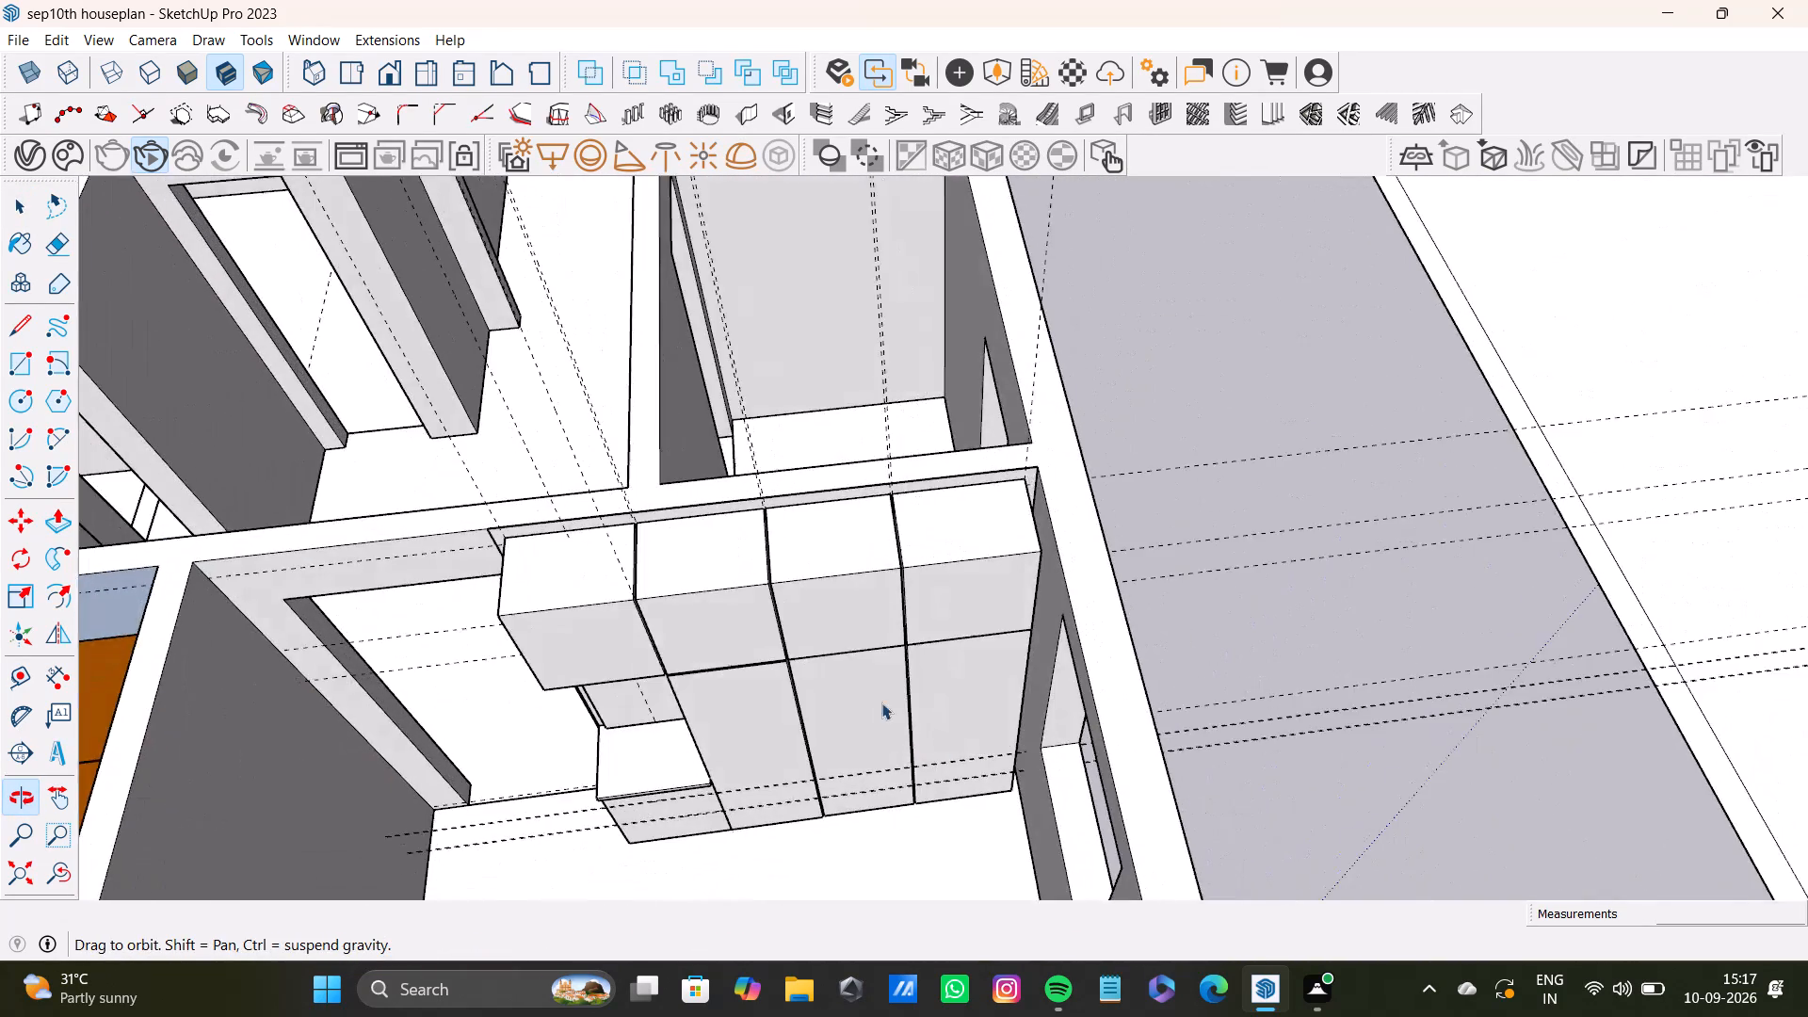
pyautogui.scroll(-5, 881, 702)
pyautogui.keyDown('shift'); pyautogui.moveTo(880, 686); pyautogui.dragTo(1025, 541, button='middle'); pyautogui.keyUp('shift')
pyautogui.moveTo(1154, 585); pyautogui.dragTo(487, 709, button='middle')
pyautogui.scroll(-4, 638, 591)
pyautogui.keyDown('shift'); pyautogui.moveTo(661, 563); pyautogui.dragTo(775, 688, button='middle'); pyautogui.keyUp('shift')
pyautogui.moveTo(871, 681); pyautogui.dragTo(834, 751, button='middle')
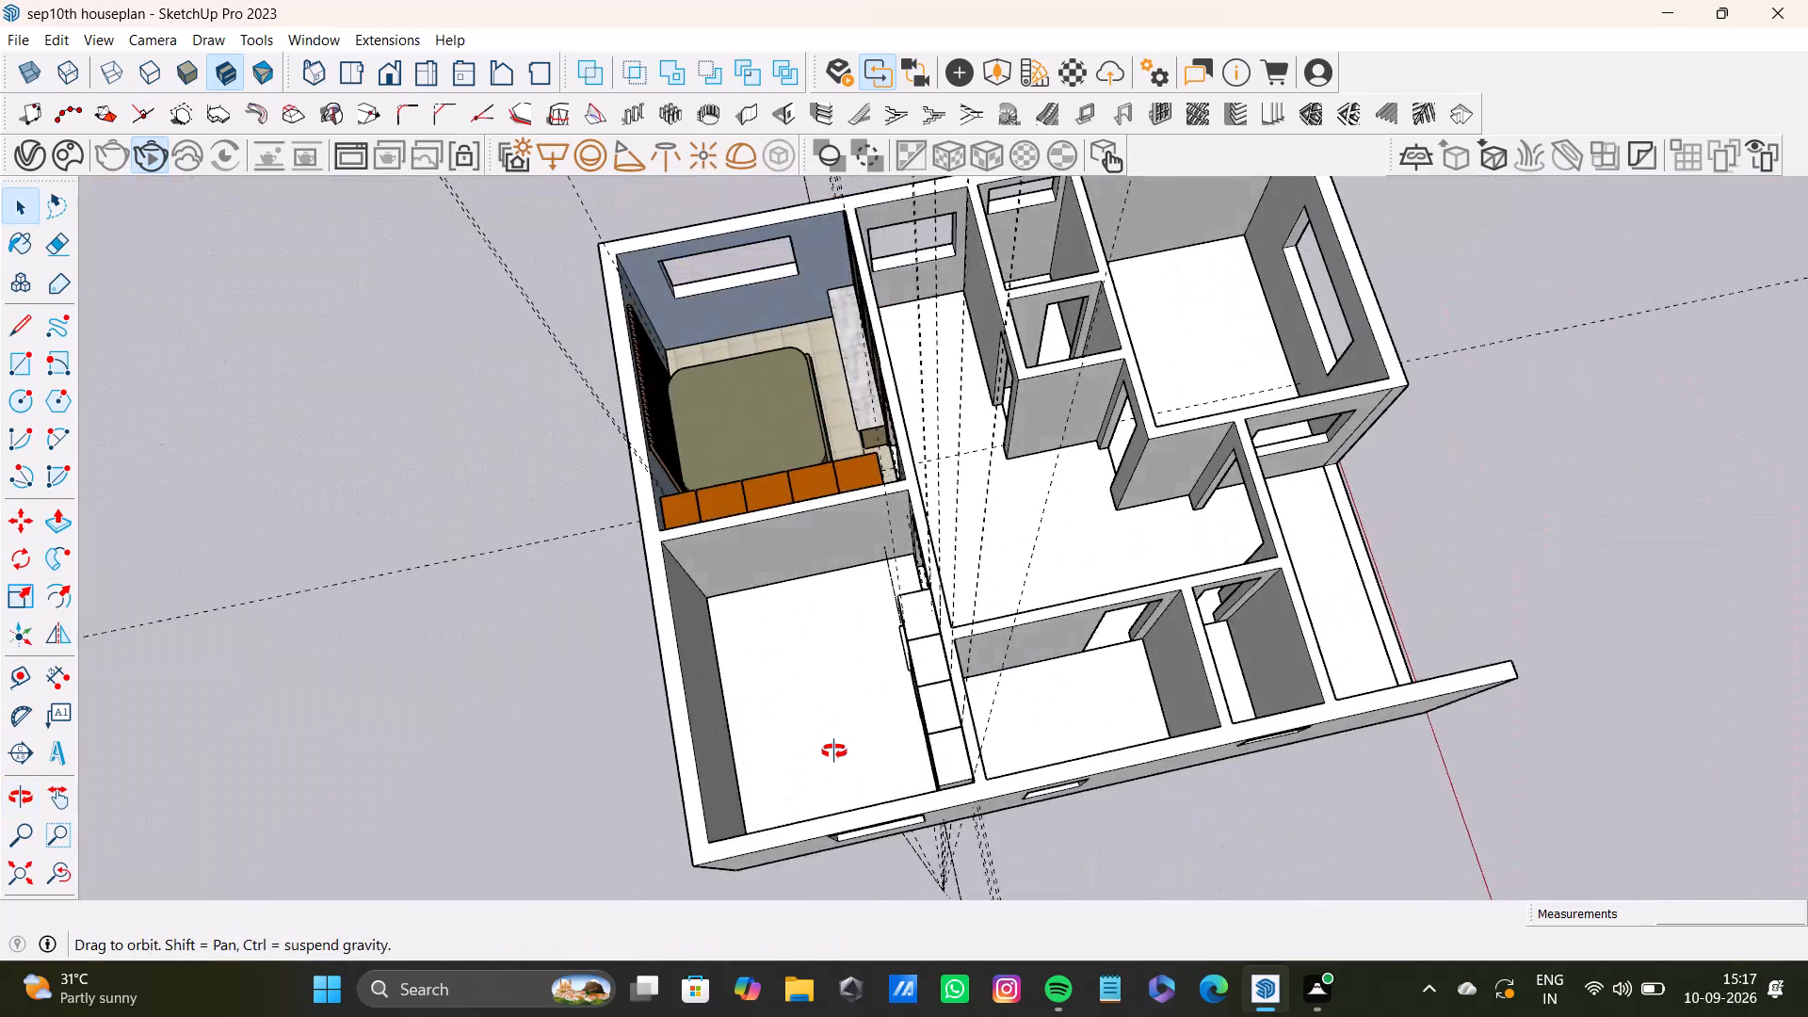
pyautogui.moveTo(834, 751); pyautogui.dragTo(787, 637, button='middle')
pyautogui.scroll(-7, 715, 648)
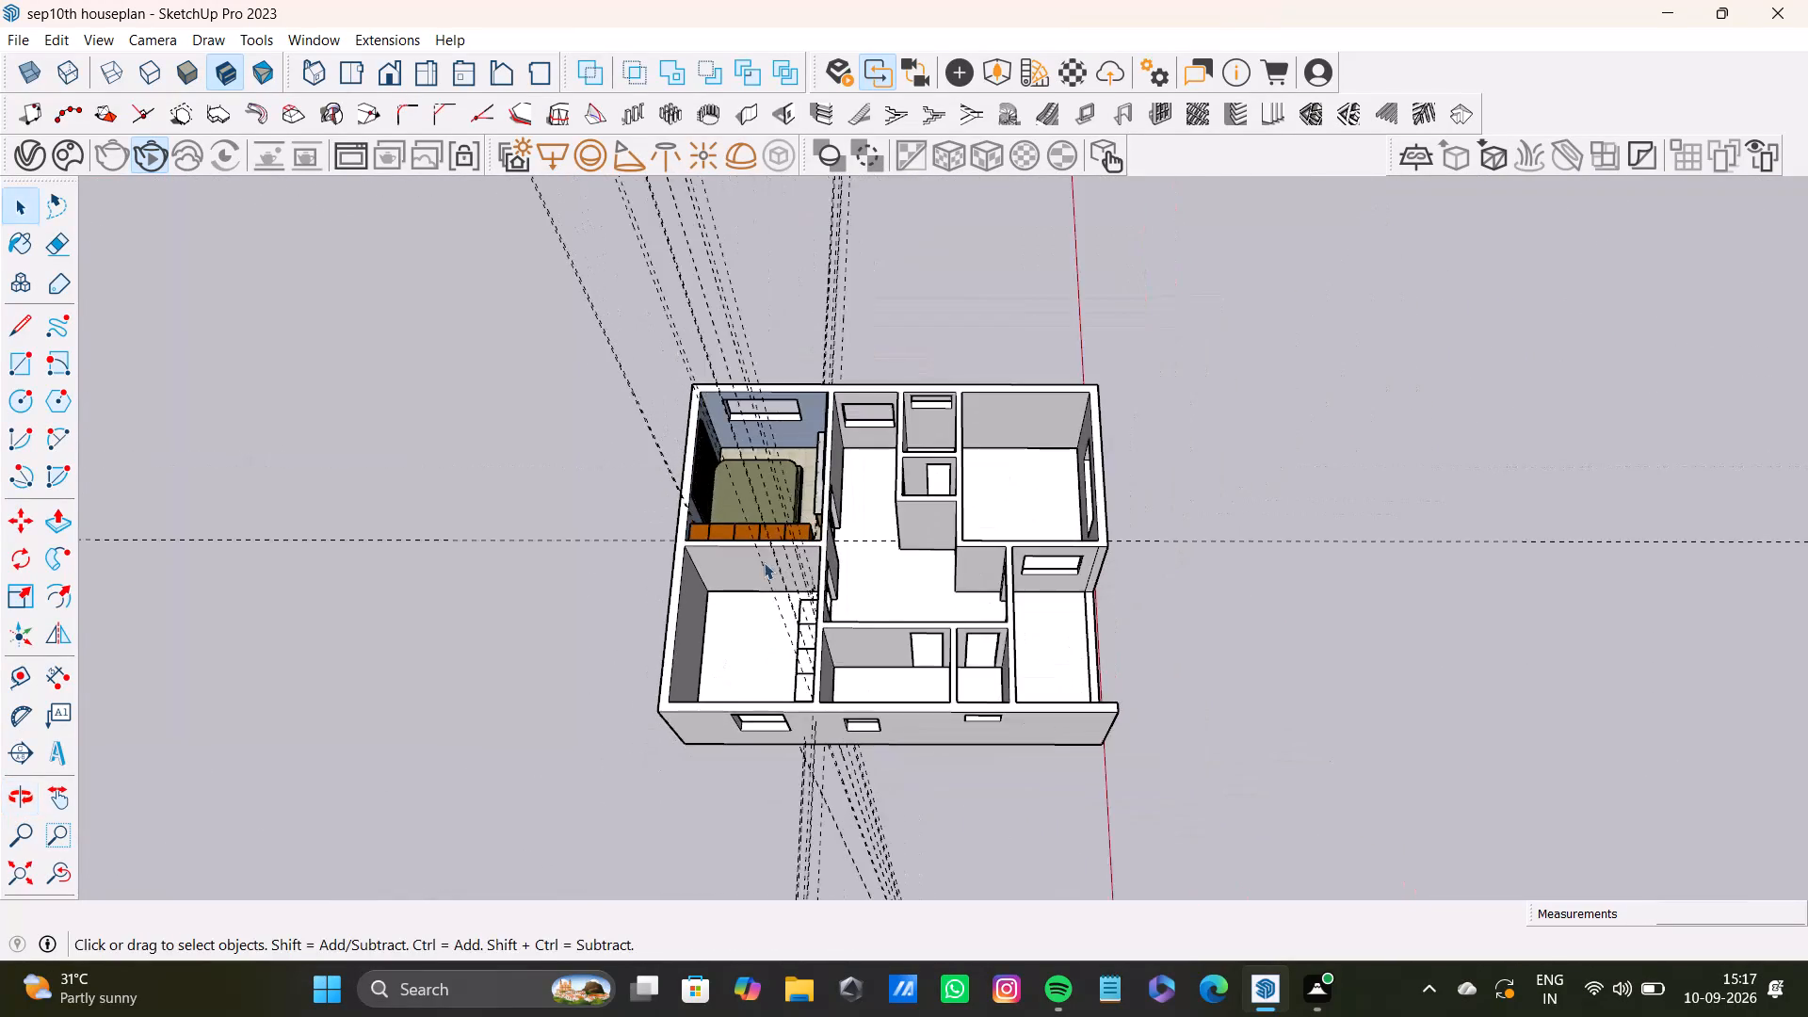
pyautogui.scroll(12, 772, 555)
pyautogui.moveTo(957, 623); pyautogui.dragTo(783, 647, button='middle')
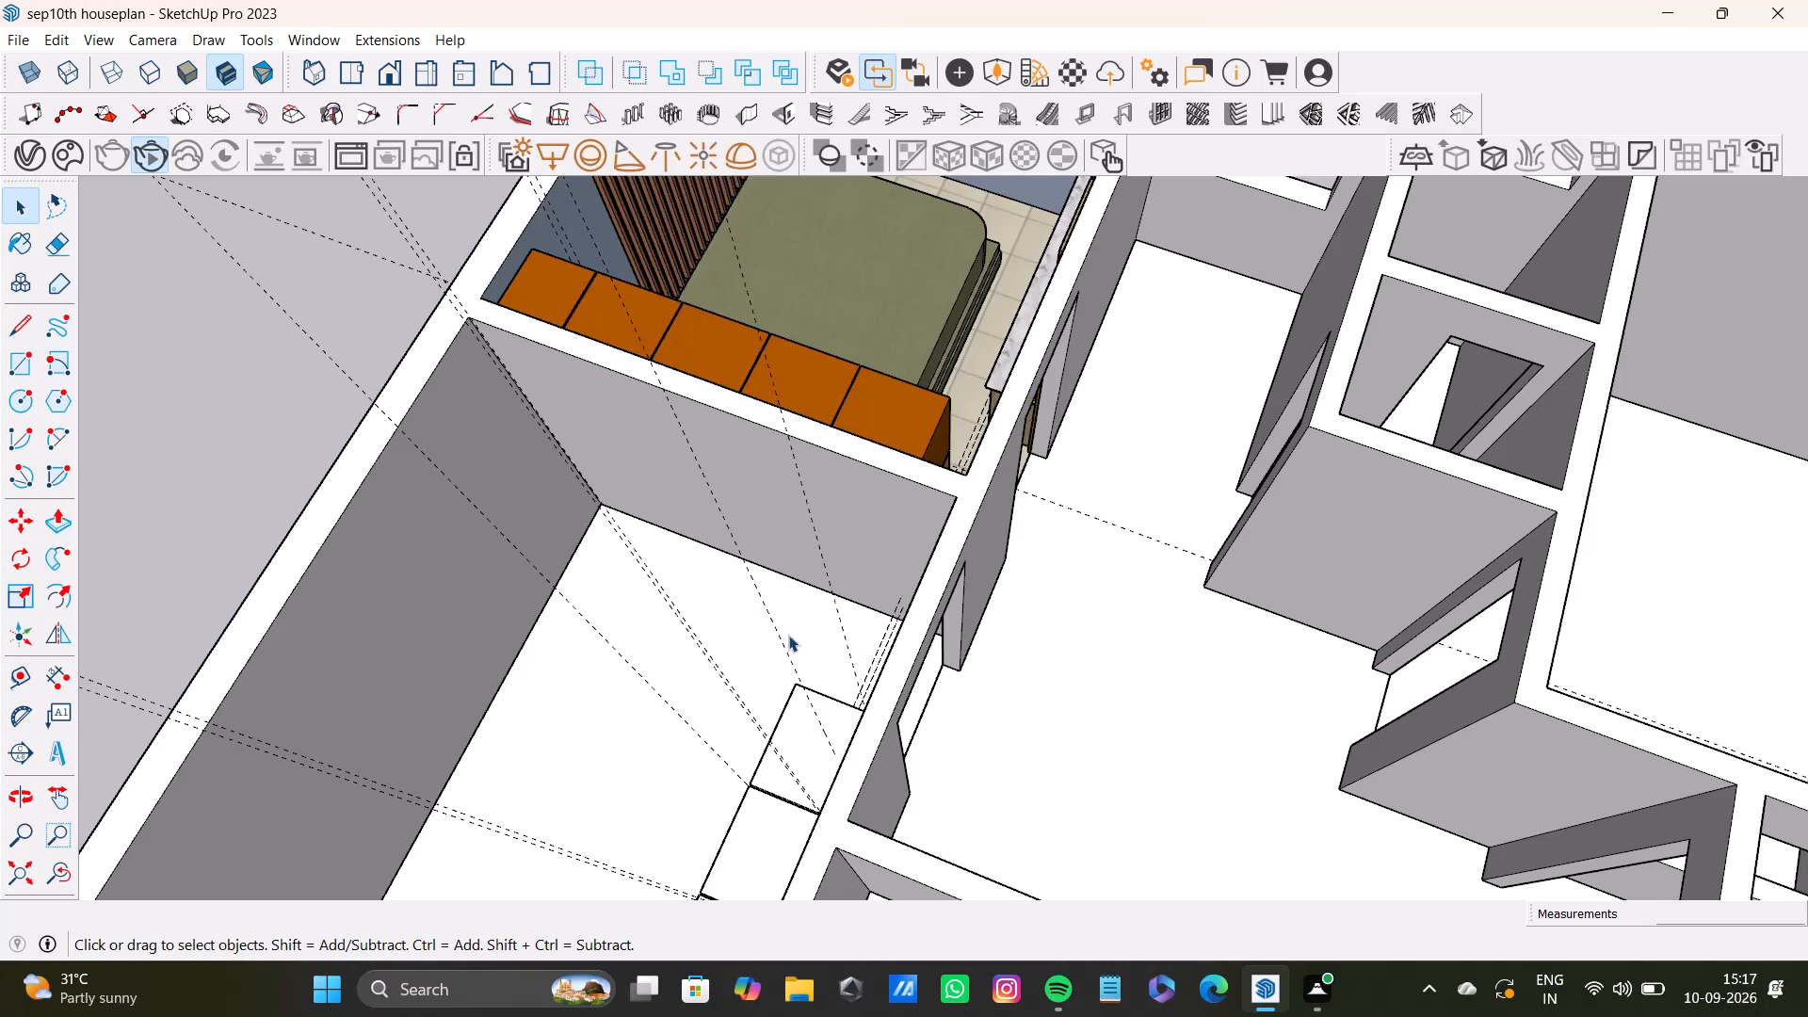
pyautogui.scroll(-8, 788, 635)
# Examine the wardrobe room, its window wall and the adjoining furnished bedroom from several angles.
pyautogui.press('space')
pyautogui.doubleClick(463, 436)
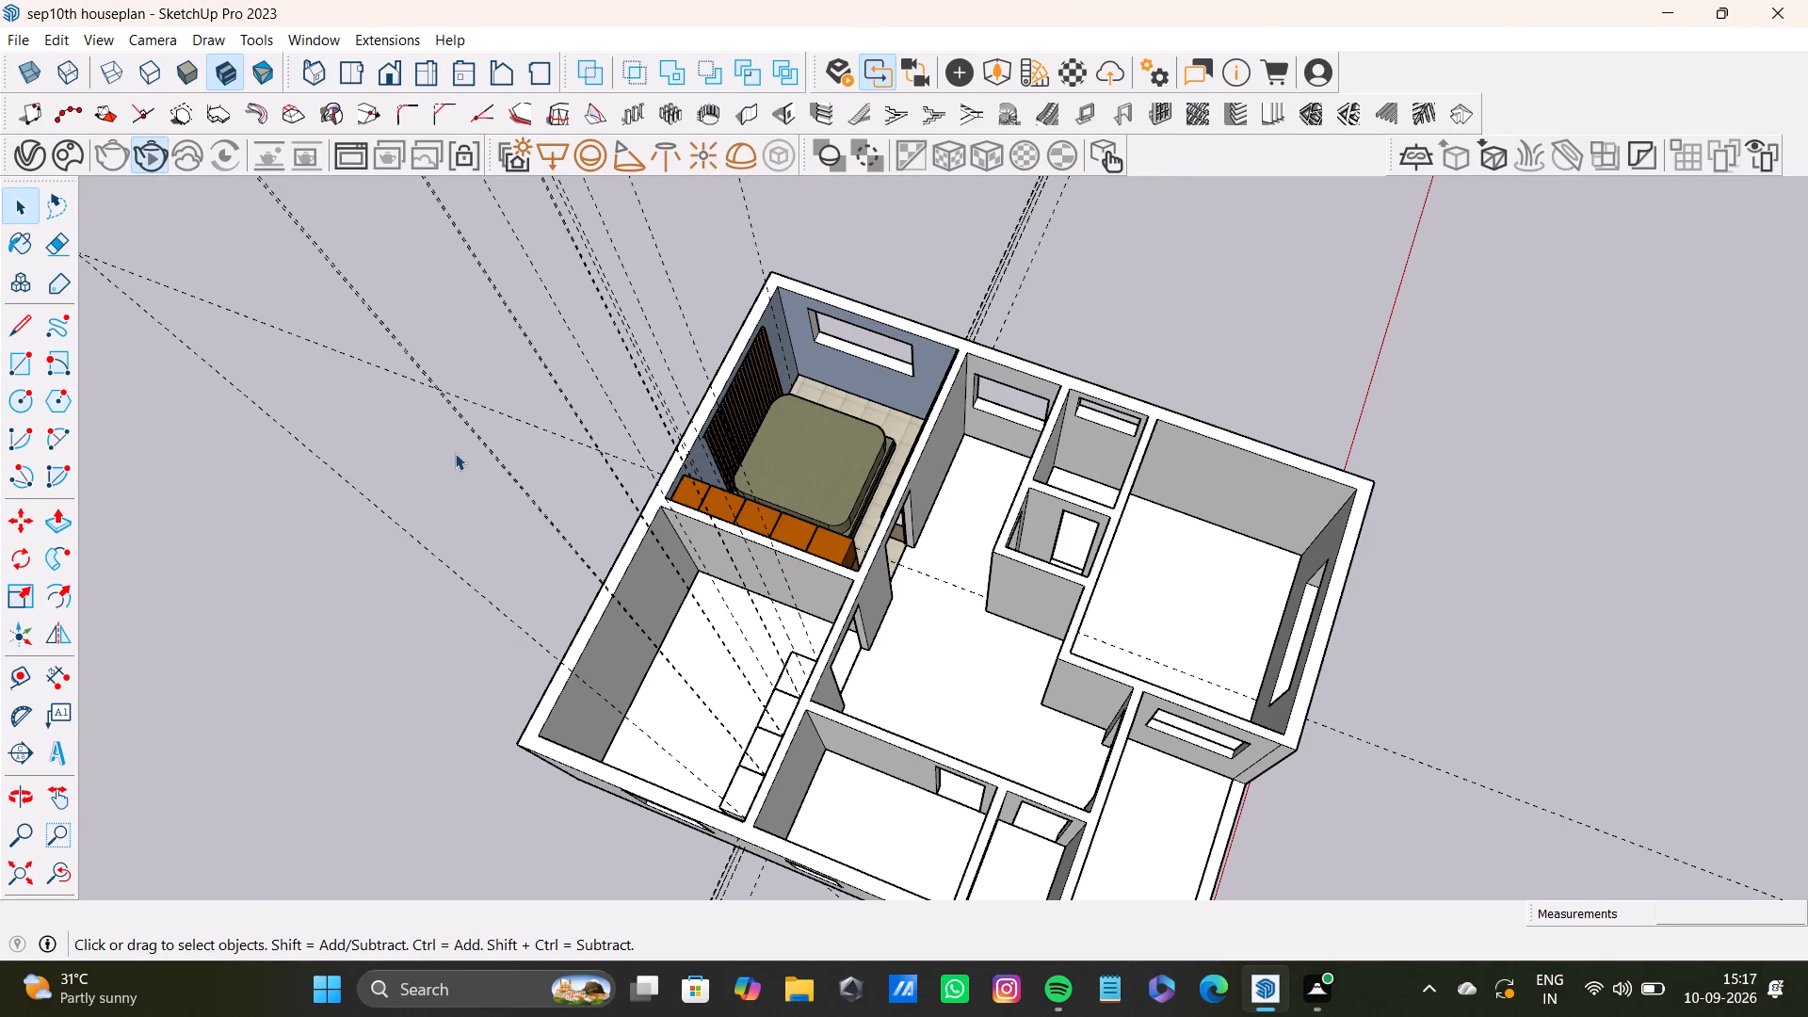
pyautogui.scroll(2, 702, 557)
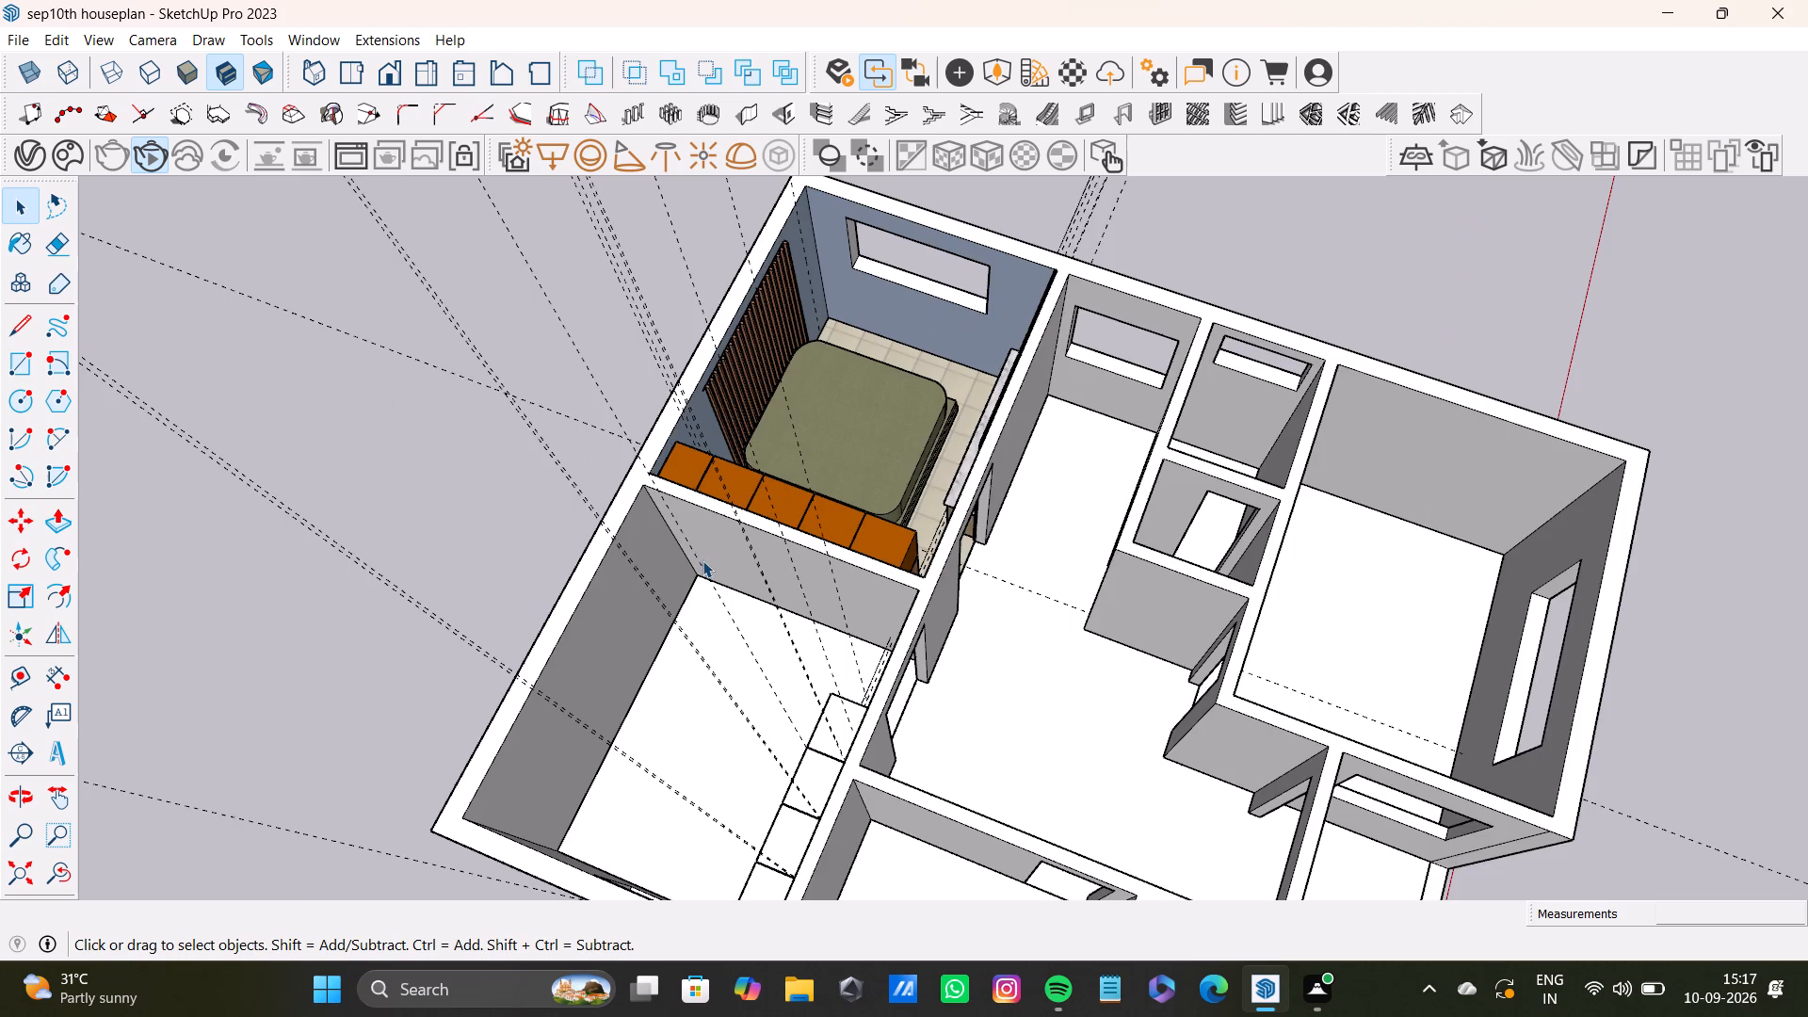
pyautogui.scroll(9, 702, 560)
pyautogui.moveTo(943, 598); pyautogui.dragTo(521, 541, button='middle')
pyautogui.scroll(-5, 593, 526)
pyautogui.keyDown('shift'); pyautogui.moveTo(620, 521); pyautogui.dragTo(942, 724, button='middle'); pyautogui.keyUp('shift')
pyautogui.scroll(3, 951, 698)
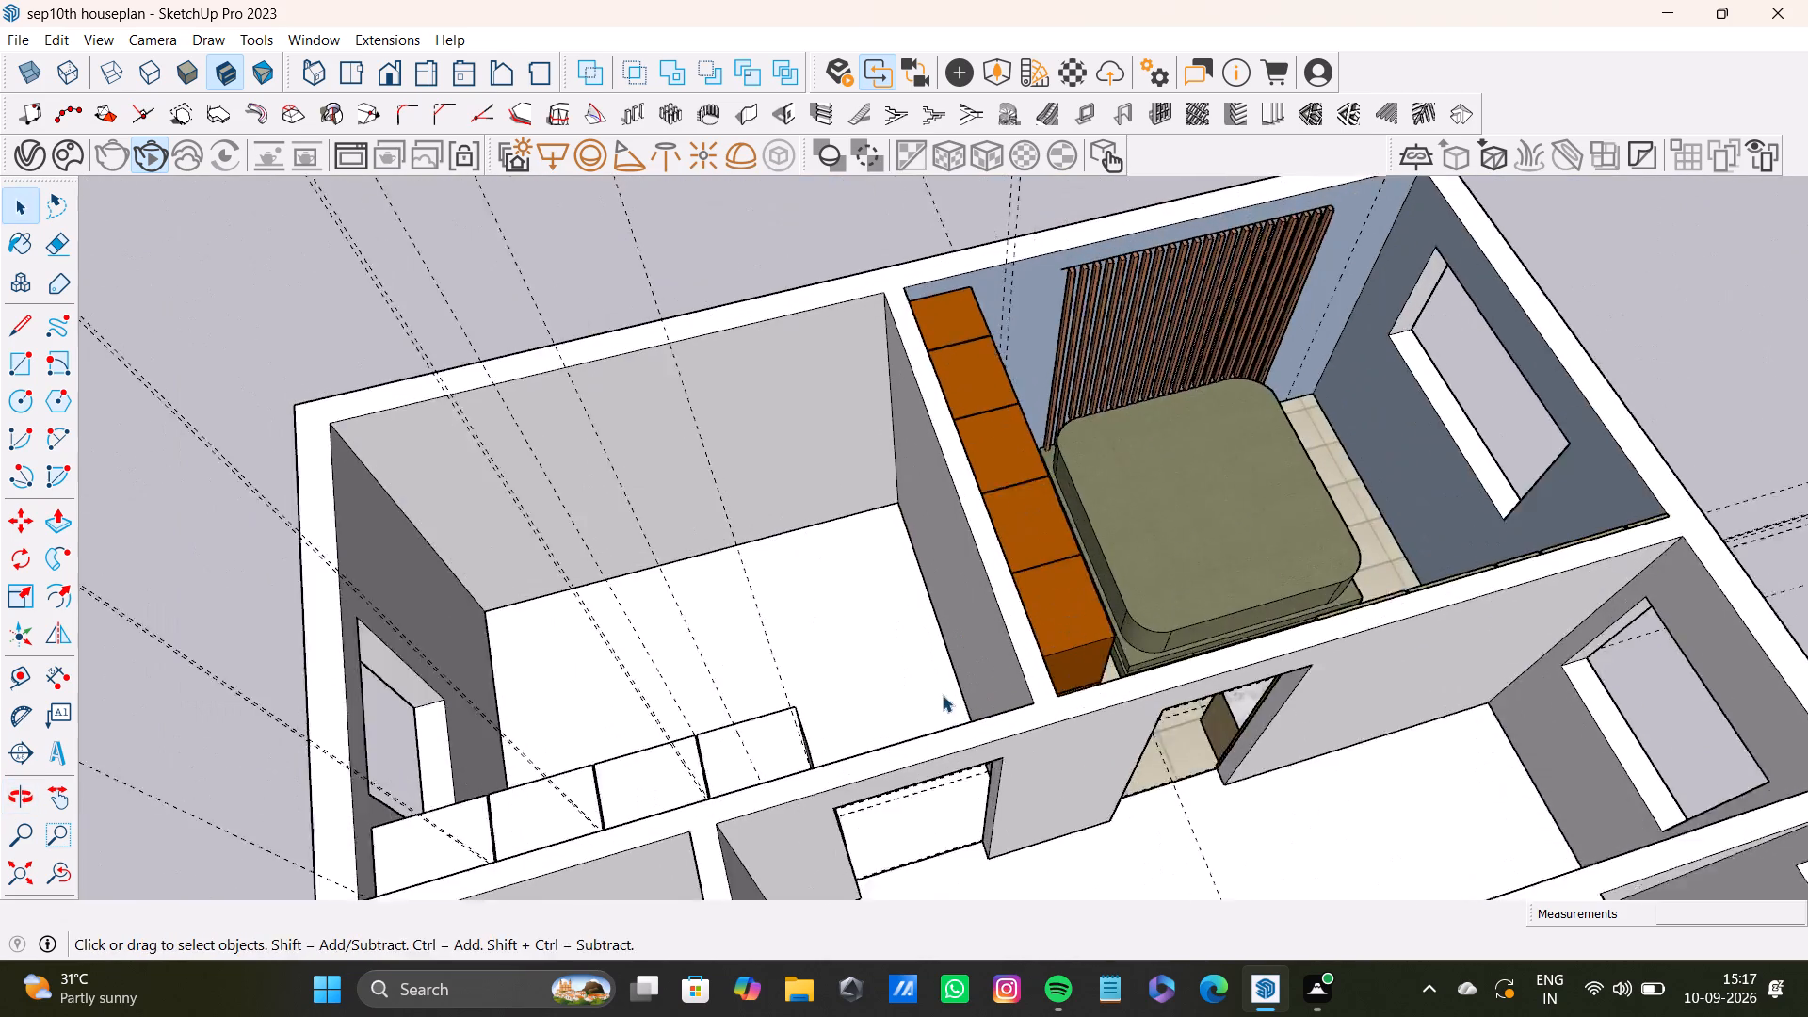
pyautogui.moveTo(947, 691); pyautogui.dragTo(538, 690, button='middle')
pyautogui.scroll(-4, 482, 286)
pyautogui.keyDown('shift'); pyautogui.moveTo(596, 344); pyautogui.dragTo(655, 606, button='middle'); pyautogui.keyUp('shift')
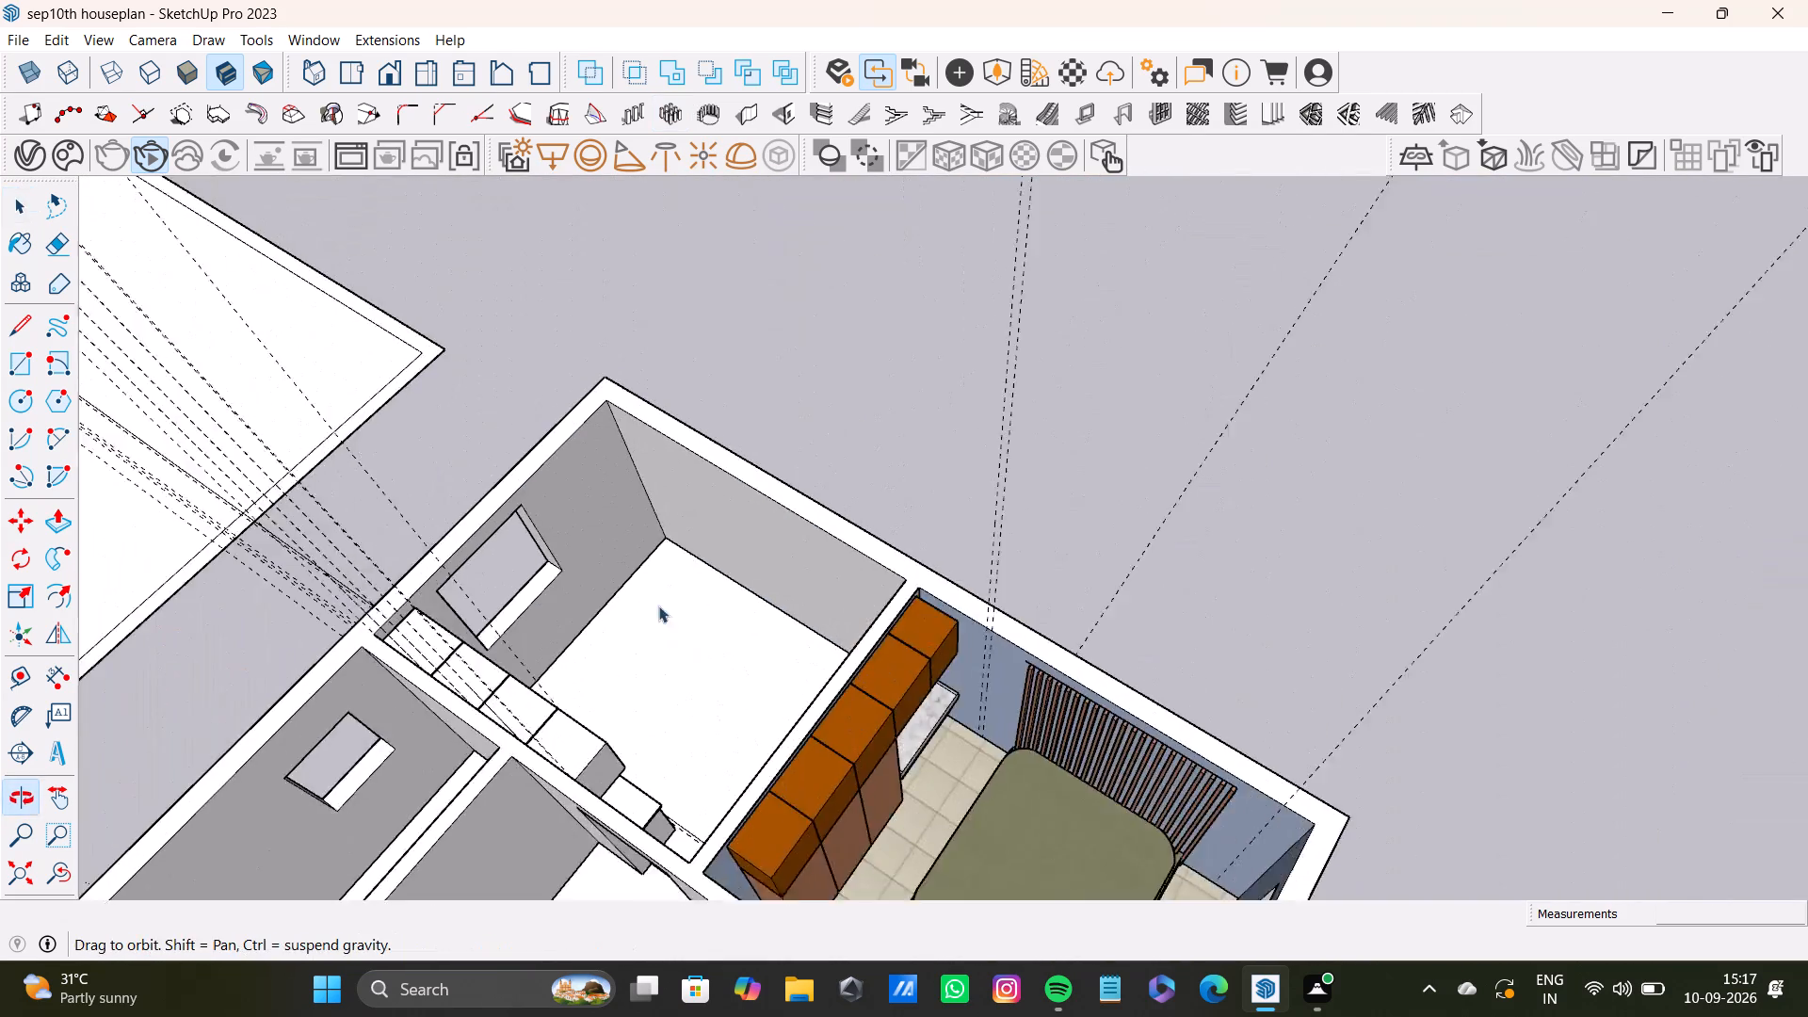
pyautogui.scroll(7, 639, 568)
pyautogui.moveTo(737, 550); pyautogui.dragTo(515, 546, button='middle')
pyautogui.scroll(-5, 536, 529)
pyautogui.keyDown('shift'); pyautogui.moveTo(558, 521); pyautogui.dragTo(692, 608, button='middle'); pyautogui.keyUp('shift')
pyautogui.moveTo(762, 618); pyautogui.dragTo(634, 611, button='middle')
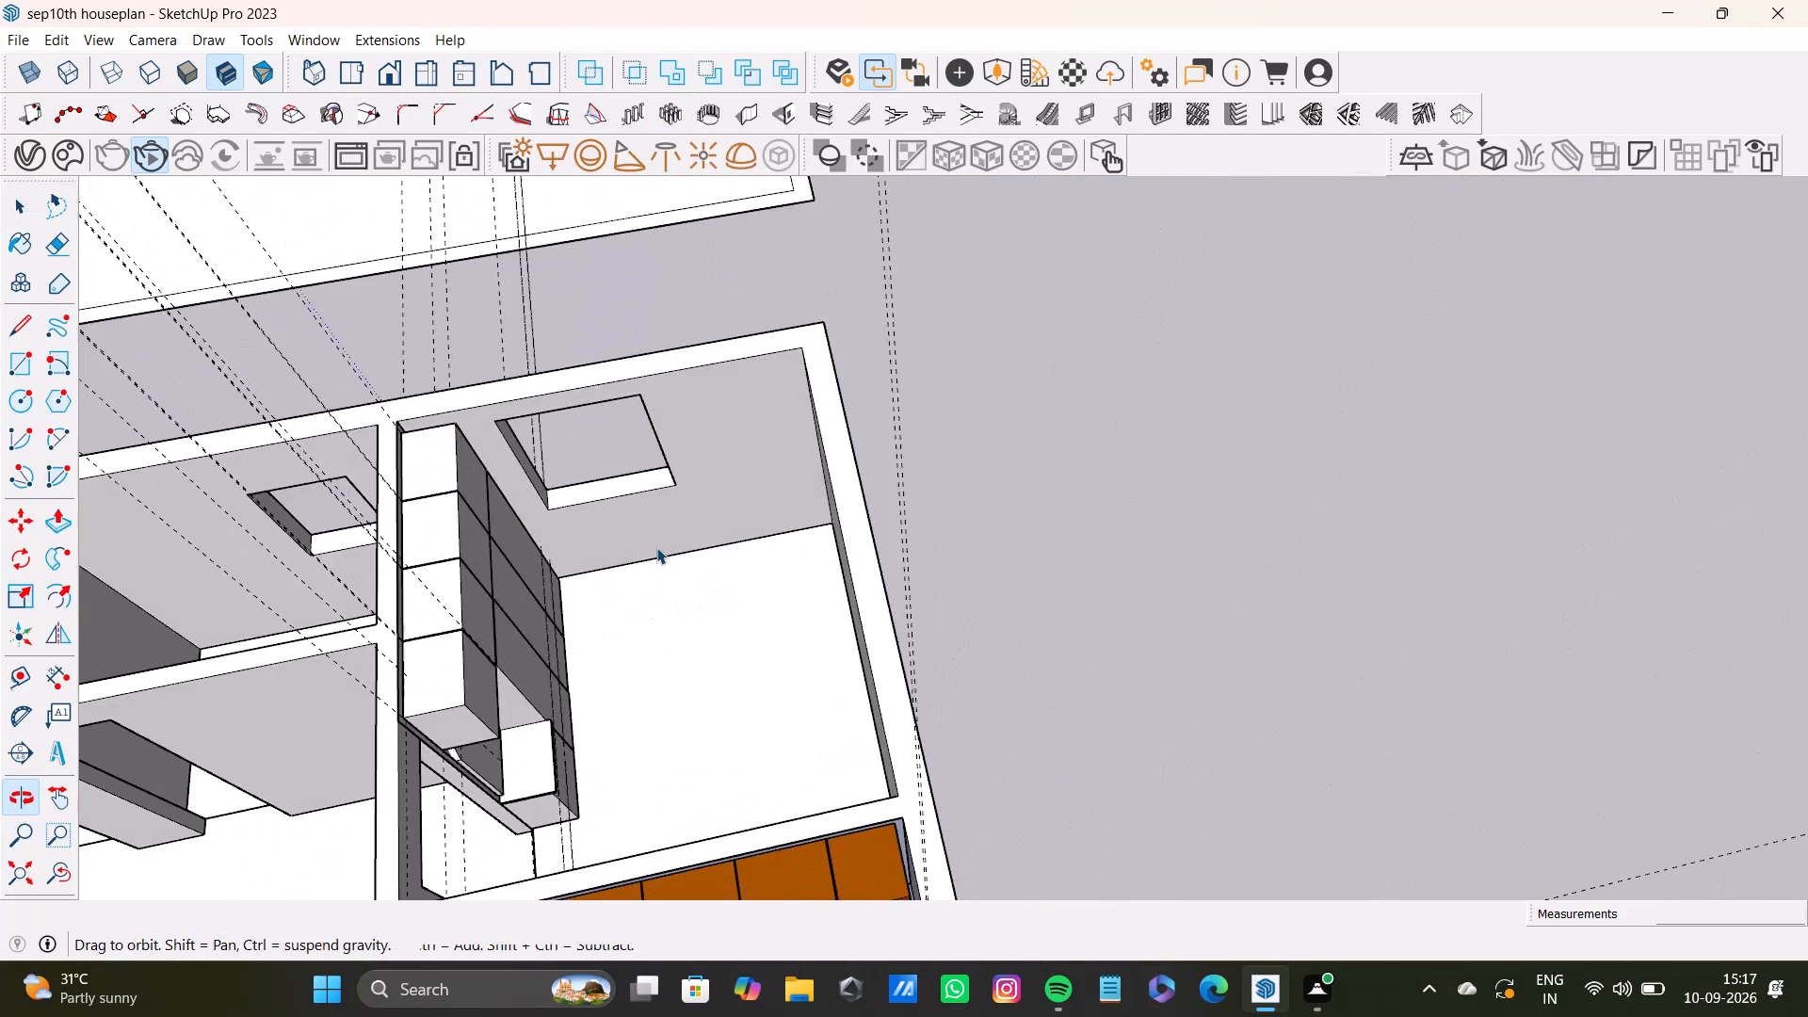
pyautogui.scroll(4, 656, 547)
pyautogui.keyDown('shift'); pyautogui.moveTo(683, 540); pyautogui.dragTo(856, 670, button='middle'); pyautogui.keyUp('shift')
pyautogui.moveTo(1095, 604); pyautogui.dragTo(988, 549, button='middle')
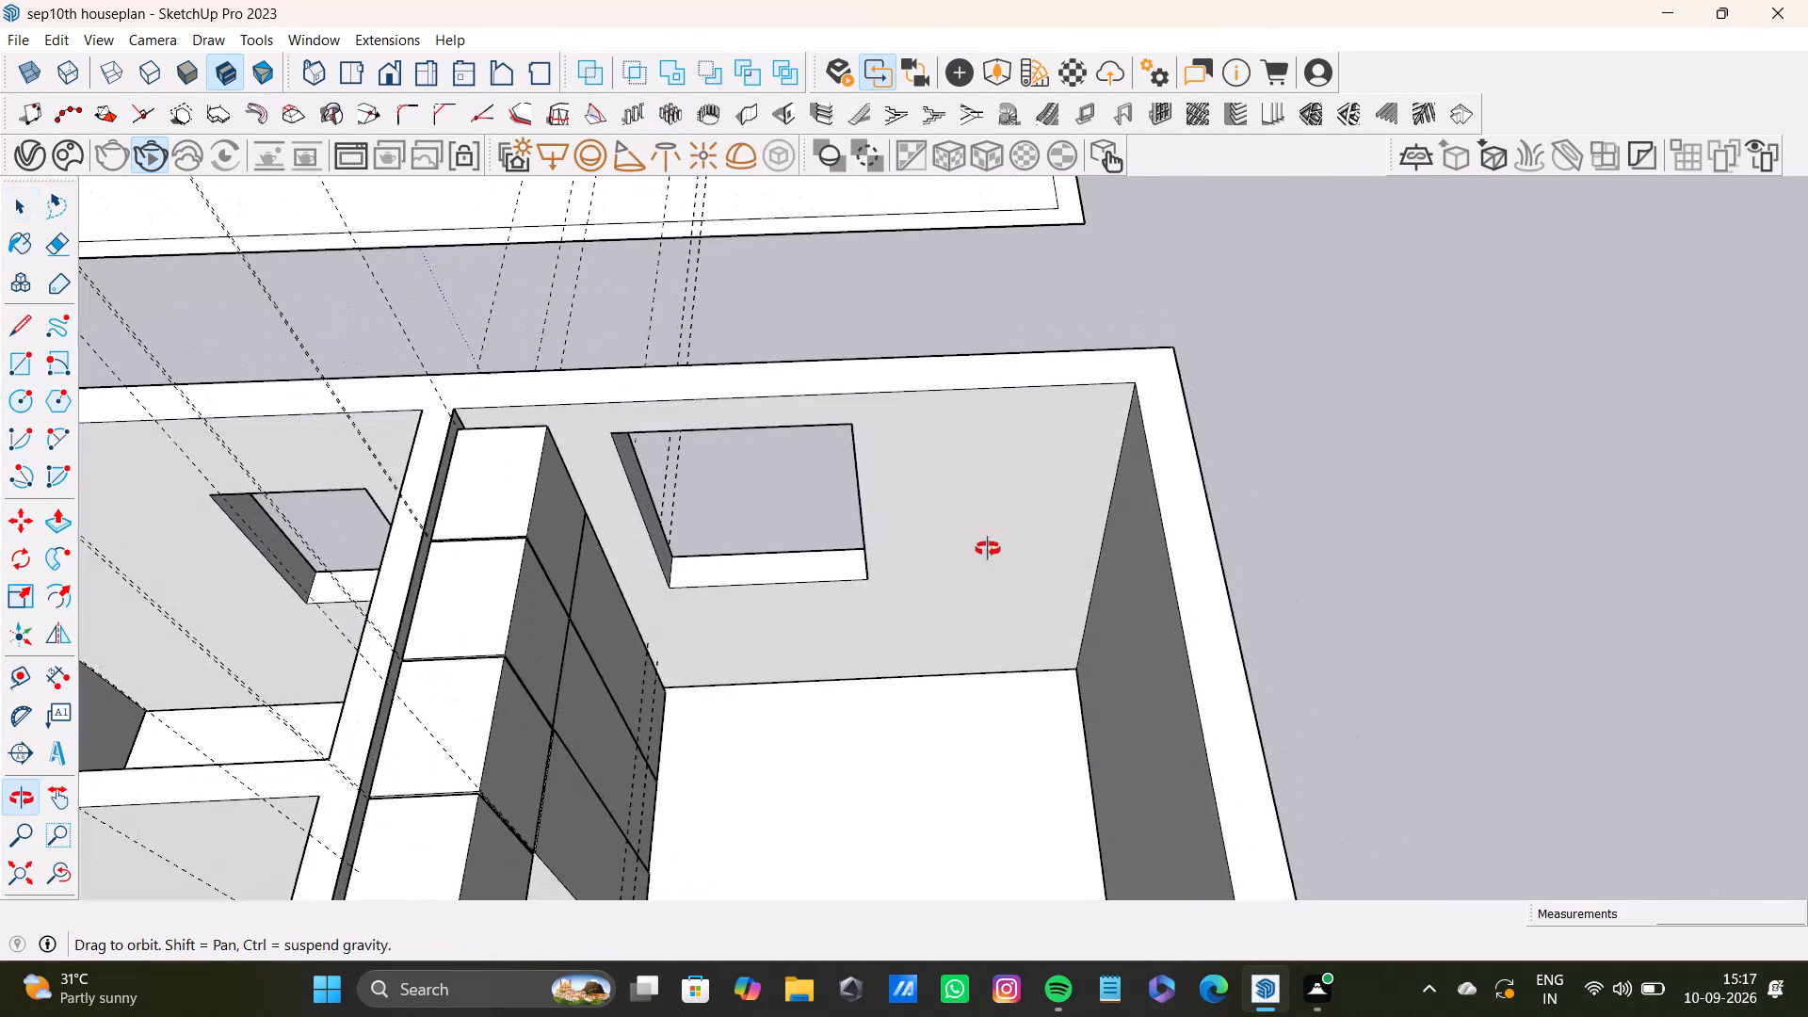
pyautogui.moveTo(988, 549); pyautogui.dragTo(956, 573, button='middle')
pyautogui.scroll(2, 972, 566)
pyautogui.scroll(-7, 972, 566)
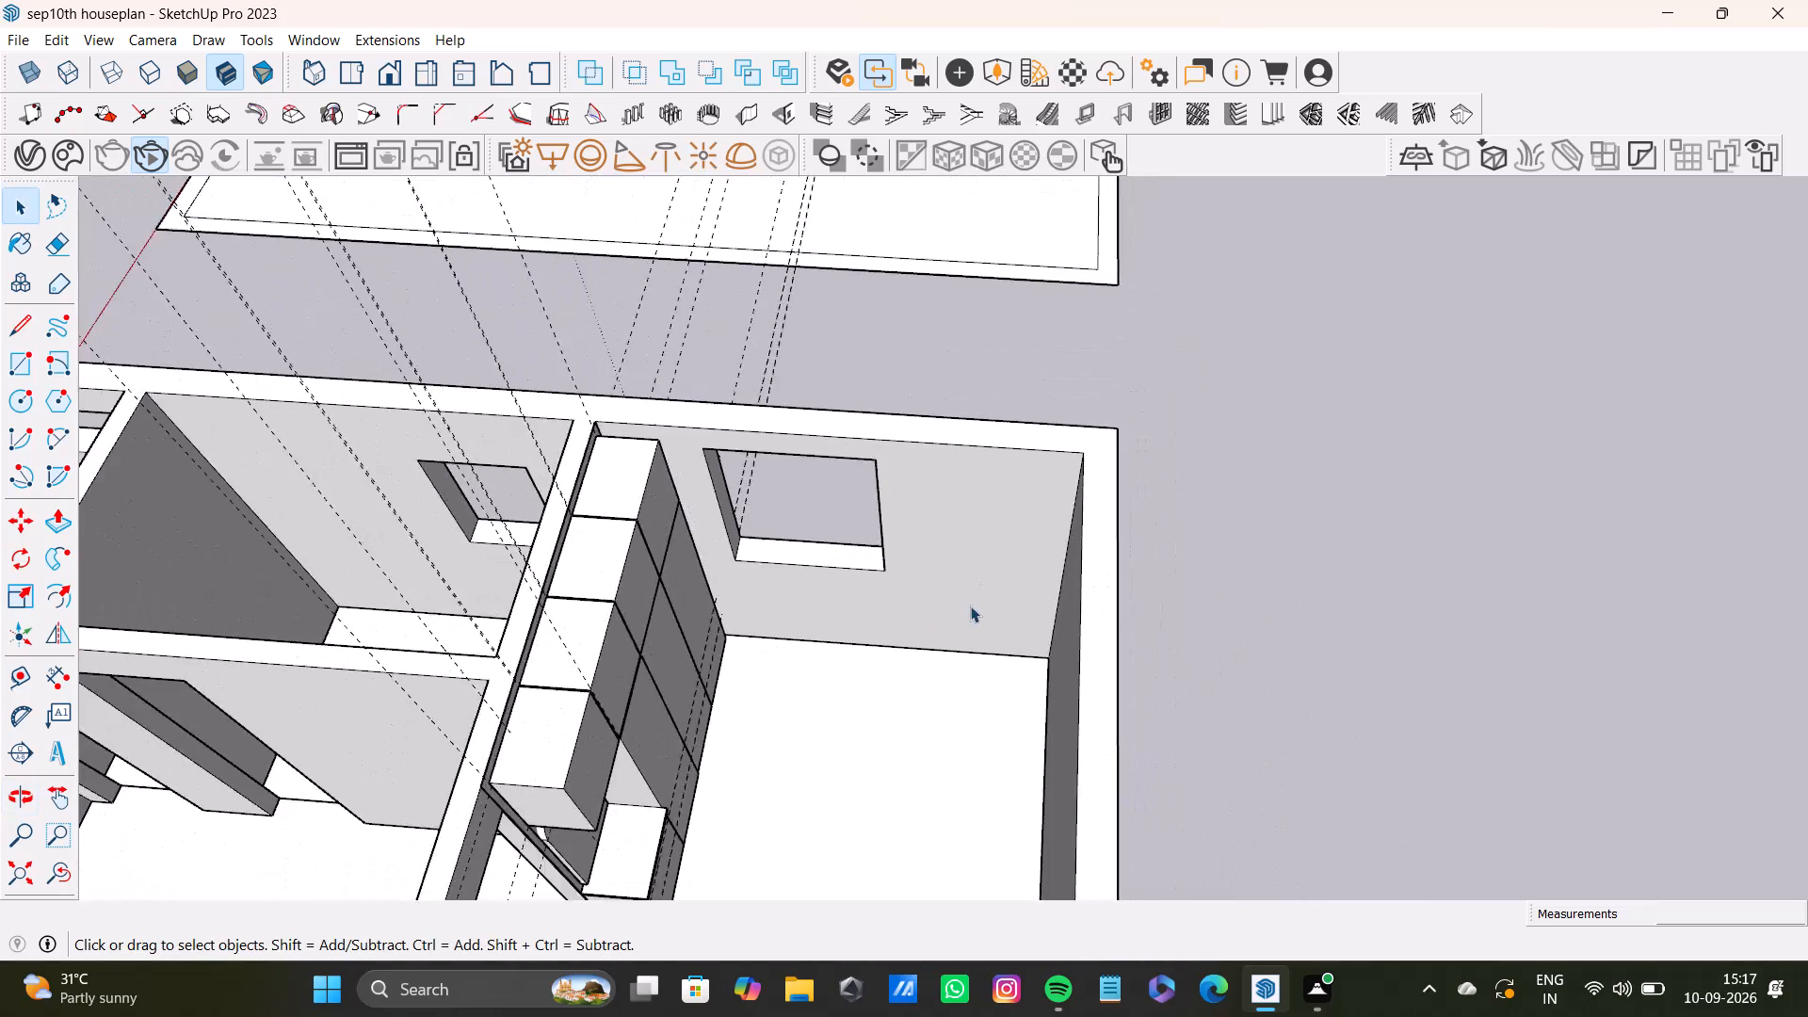
pyautogui.moveTo(965, 628); pyautogui.dragTo(827, 694, button='middle')
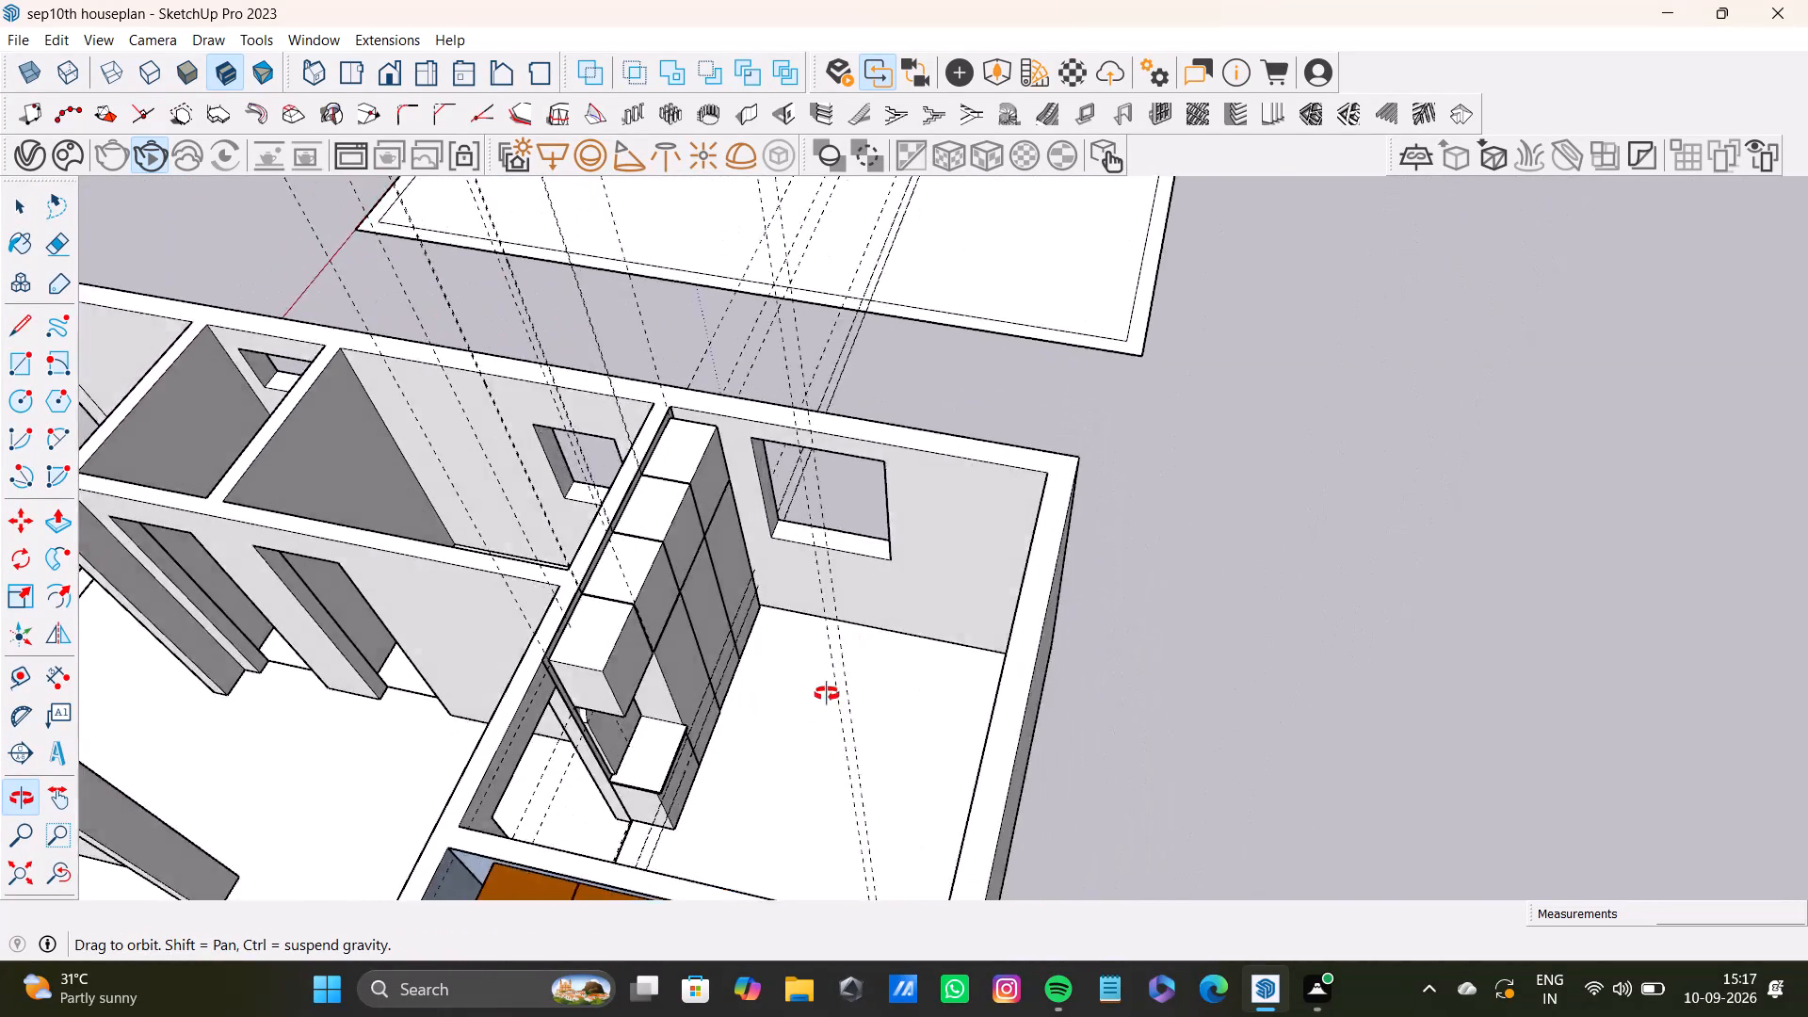
# Examine the wardrobe room from several angles, especially the blank wall it shares with the furnished bedroom.
pyautogui.moveTo(827, 694); pyautogui.dragTo(555, 700, button='middle')
pyautogui.keyDown('shift'); pyautogui.scroll(-3, 726, 600); pyautogui.keyUp('shift')
pyautogui.keyDown('shift'); pyautogui.moveTo(723, 600); pyautogui.dragTo(855, 607, button='middle'); pyautogui.keyUp('shift')
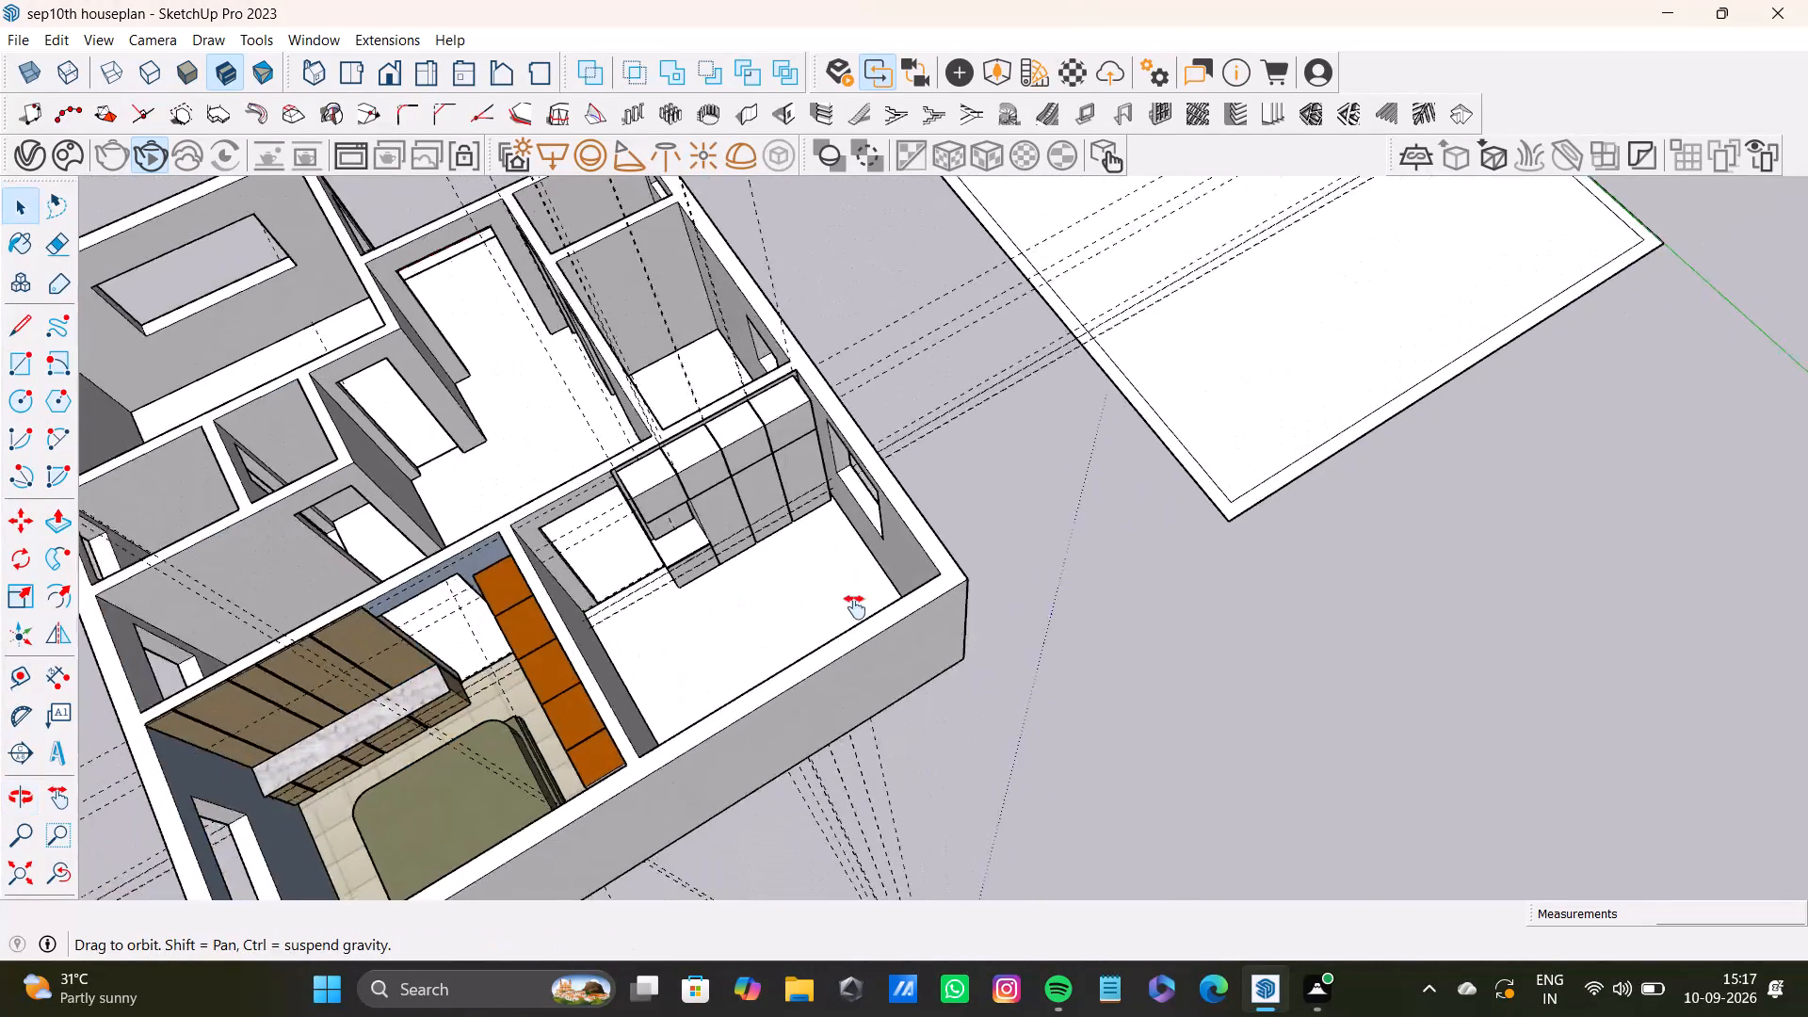
pyautogui.keyDown('shift'); pyautogui.moveTo(855, 607); pyautogui.dragTo(920, 723, button='middle'); pyautogui.keyUp('shift')
pyautogui.moveTo(956, 725); pyautogui.dragTo(497, 677, button='middle')
pyautogui.scroll(3, 657, 609)
pyautogui.keyDown('shift'); pyautogui.moveTo(798, 621); pyautogui.dragTo(808, 686, button='middle'); pyautogui.keyUp('shift')
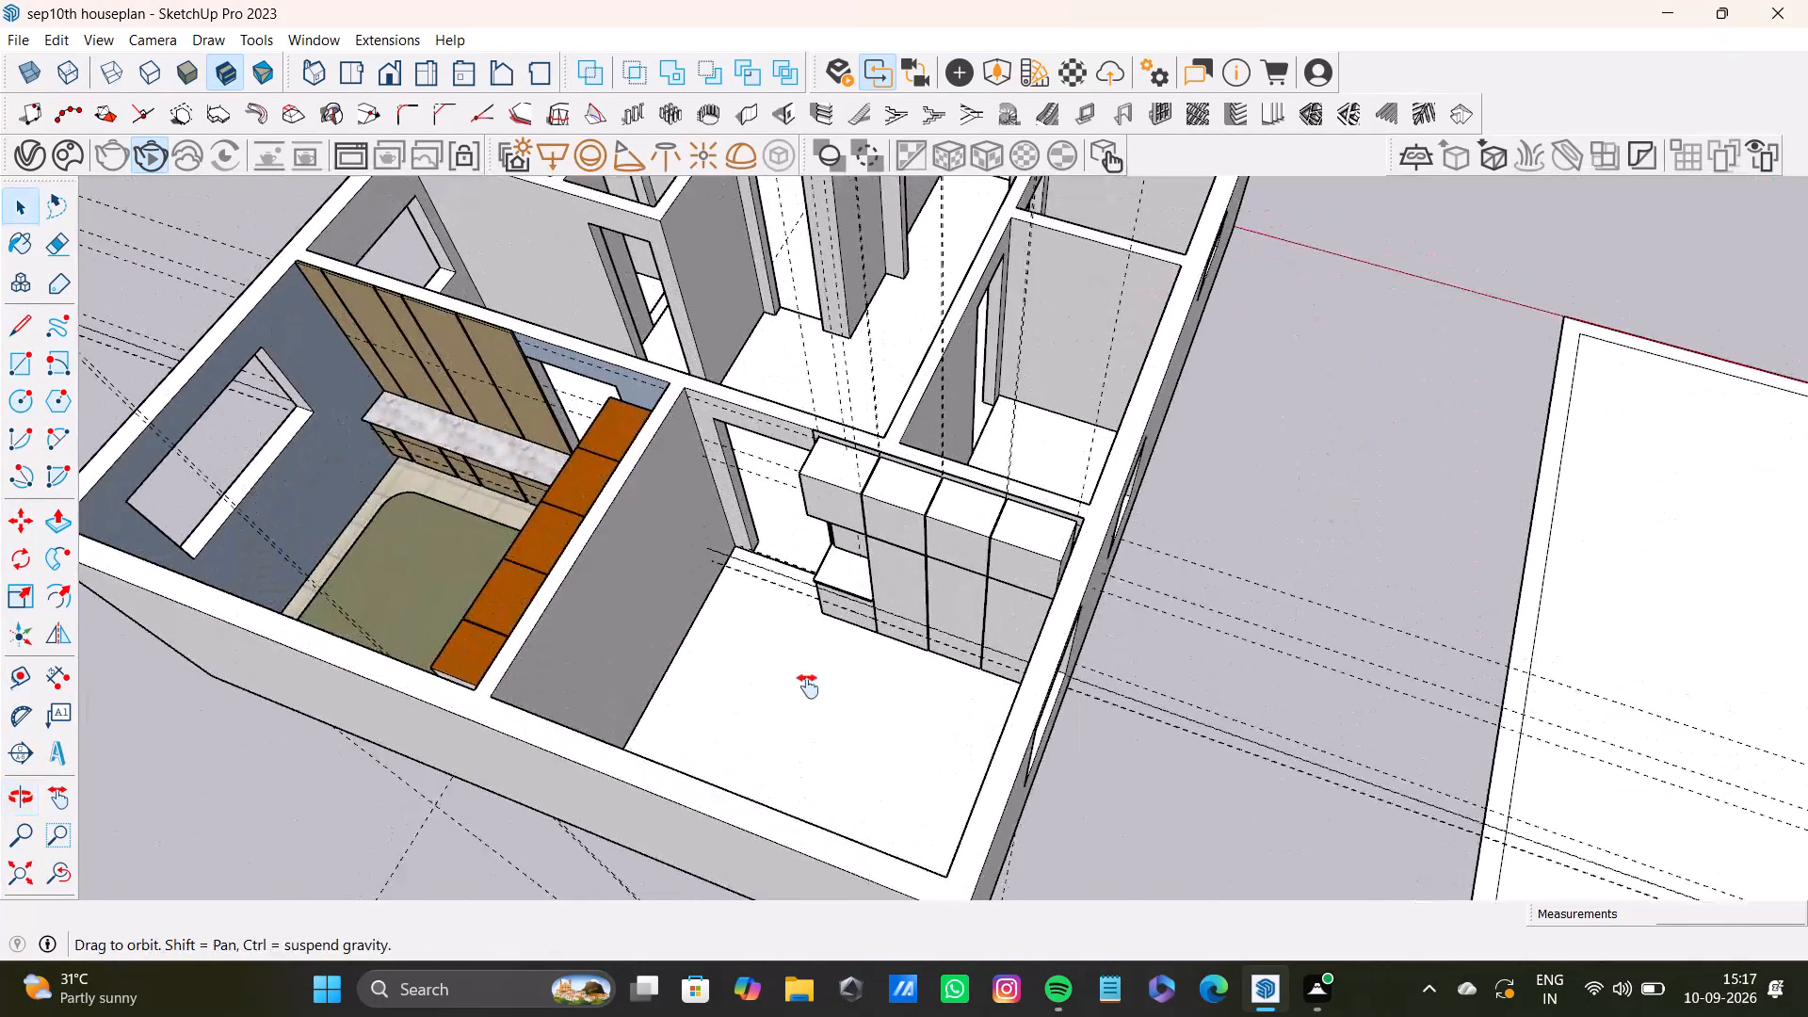
pyautogui.keyDown('shift'); pyautogui.moveTo(808, 686); pyautogui.dragTo(808, 687, button='middle'); pyautogui.keyUp('shift')
pyautogui.moveTo(925, 712); pyautogui.dragTo(585, 677, button='middle')
pyautogui.keyDown('shift'); pyautogui.scroll(-3, 698, 575); pyautogui.keyUp('shift')
pyautogui.moveTo(708, 585); pyautogui.dragTo(558, 601, button='middle')
pyautogui.scroll(-1, 568, 566)
pyautogui.scroll(1, 680, 533)
pyautogui.keyDown('shift'); pyautogui.scroll(-1, 680, 533); pyautogui.keyUp('shift')
pyautogui.keyDown('shift'); pyautogui.moveTo(680, 533); pyautogui.dragTo(880, 712, button='middle'); pyautogui.keyUp('shift')
pyautogui.scroll(7, 890, 656)
pyautogui.moveTo(921, 646); pyautogui.dragTo(848, 703, button='middle')
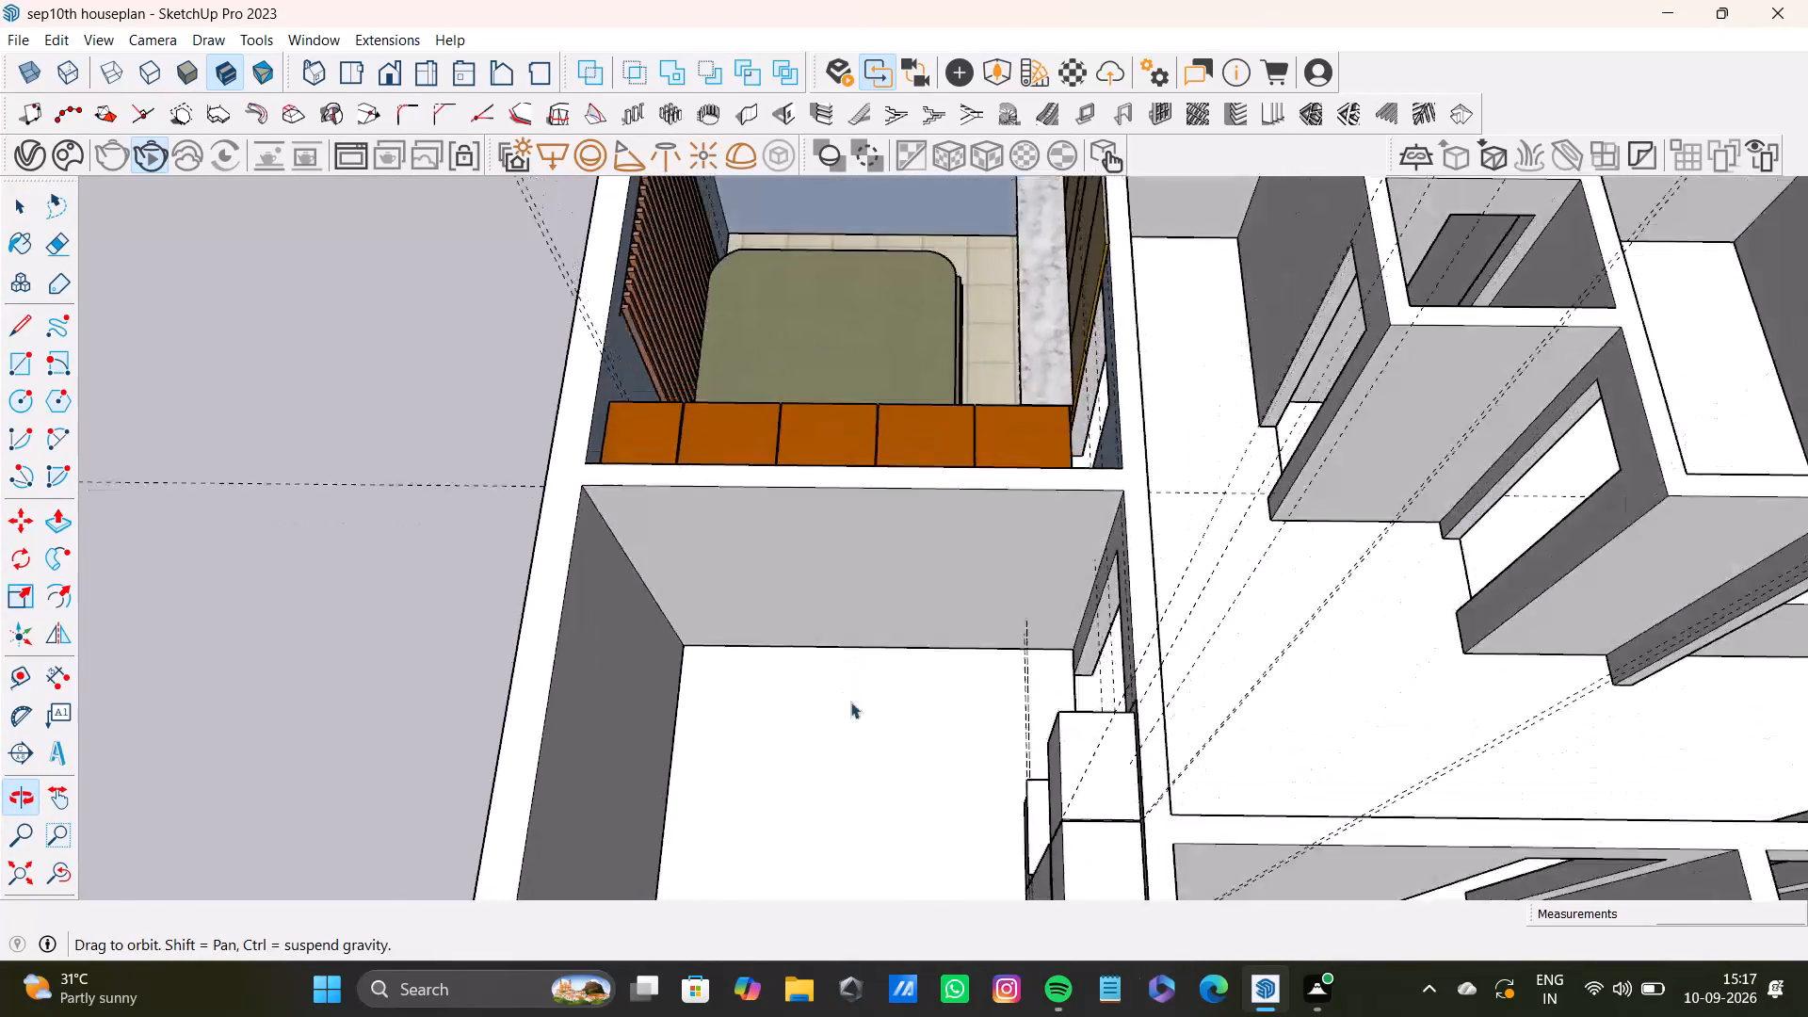
pyautogui.scroll(4, 987, 589)
pyautogui.moveTo(1020, 565); pyautogui.dragTo(1014, 731, button='middle')
pyautogui.moveTo(1016, 731); pyautogui.dragTo(1044, 748, button='middle')
pyautogui.moveTo(1049, 740); pyautogui.dragTo(1054, 712, button='middle')
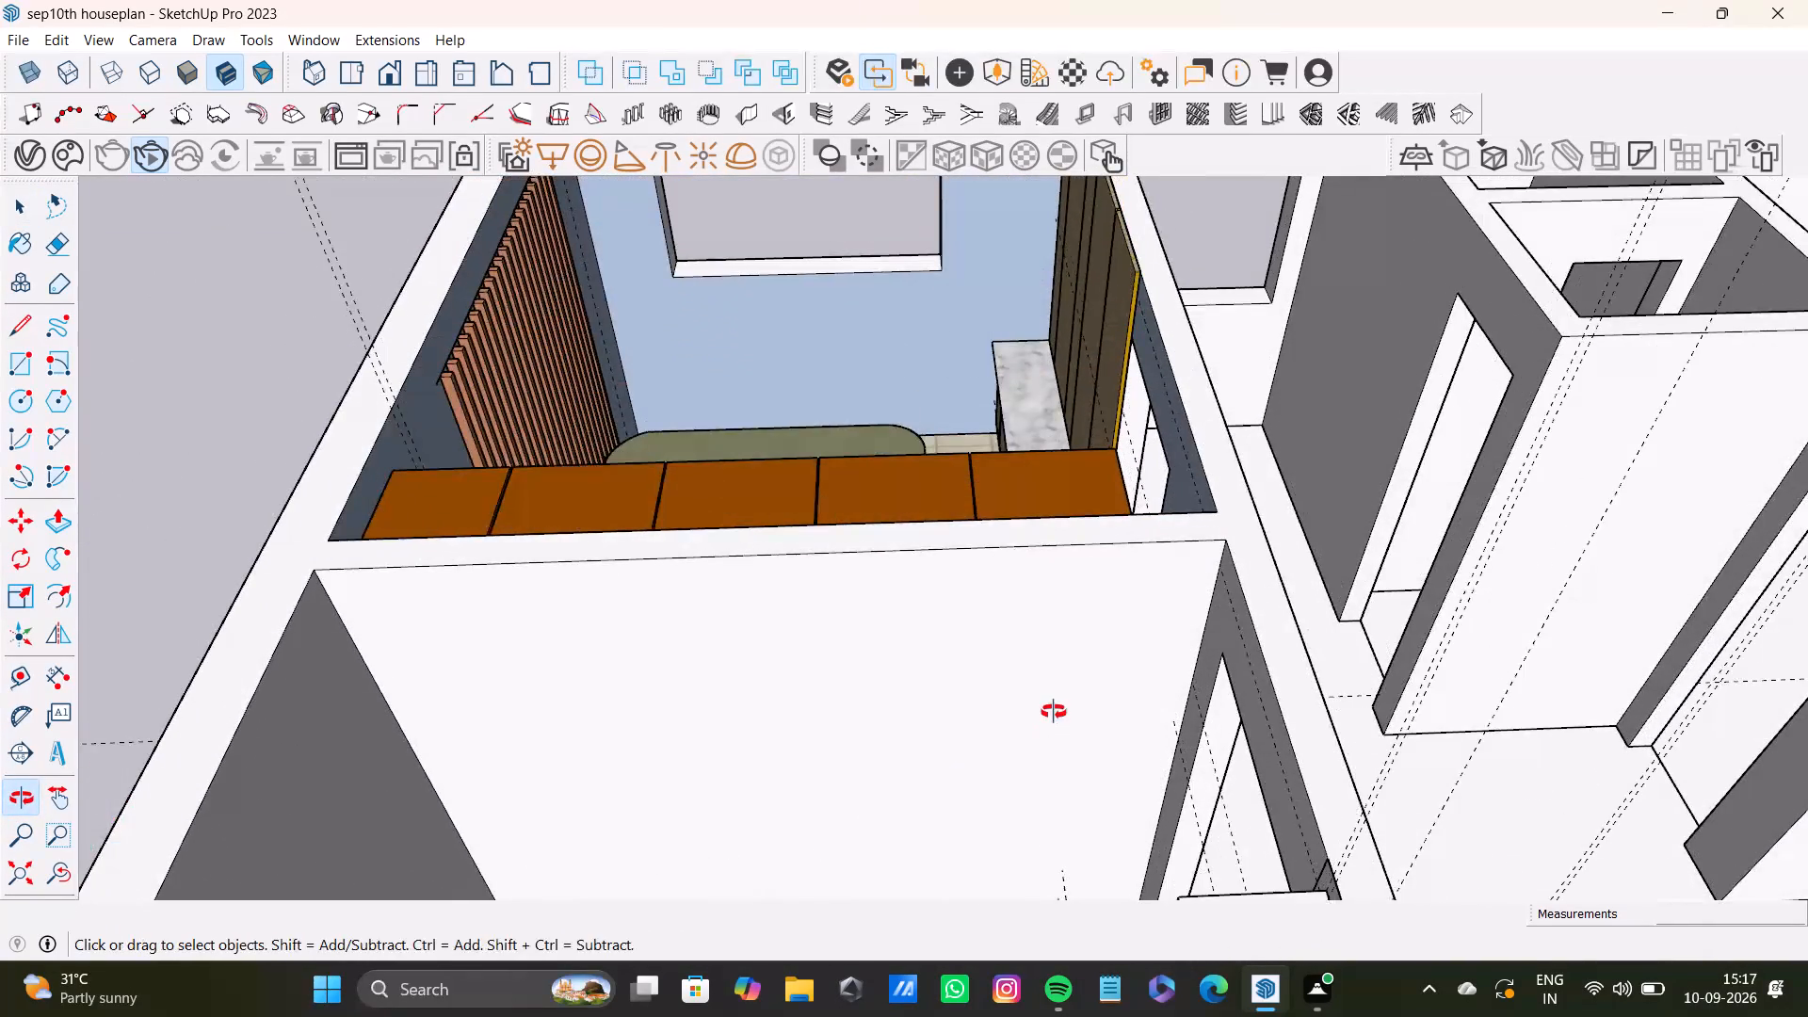
pyautogui.moveTo(1054, 712); pyautogui.dragTo(1057, 696, button='middle')
pyautogui.press('space')
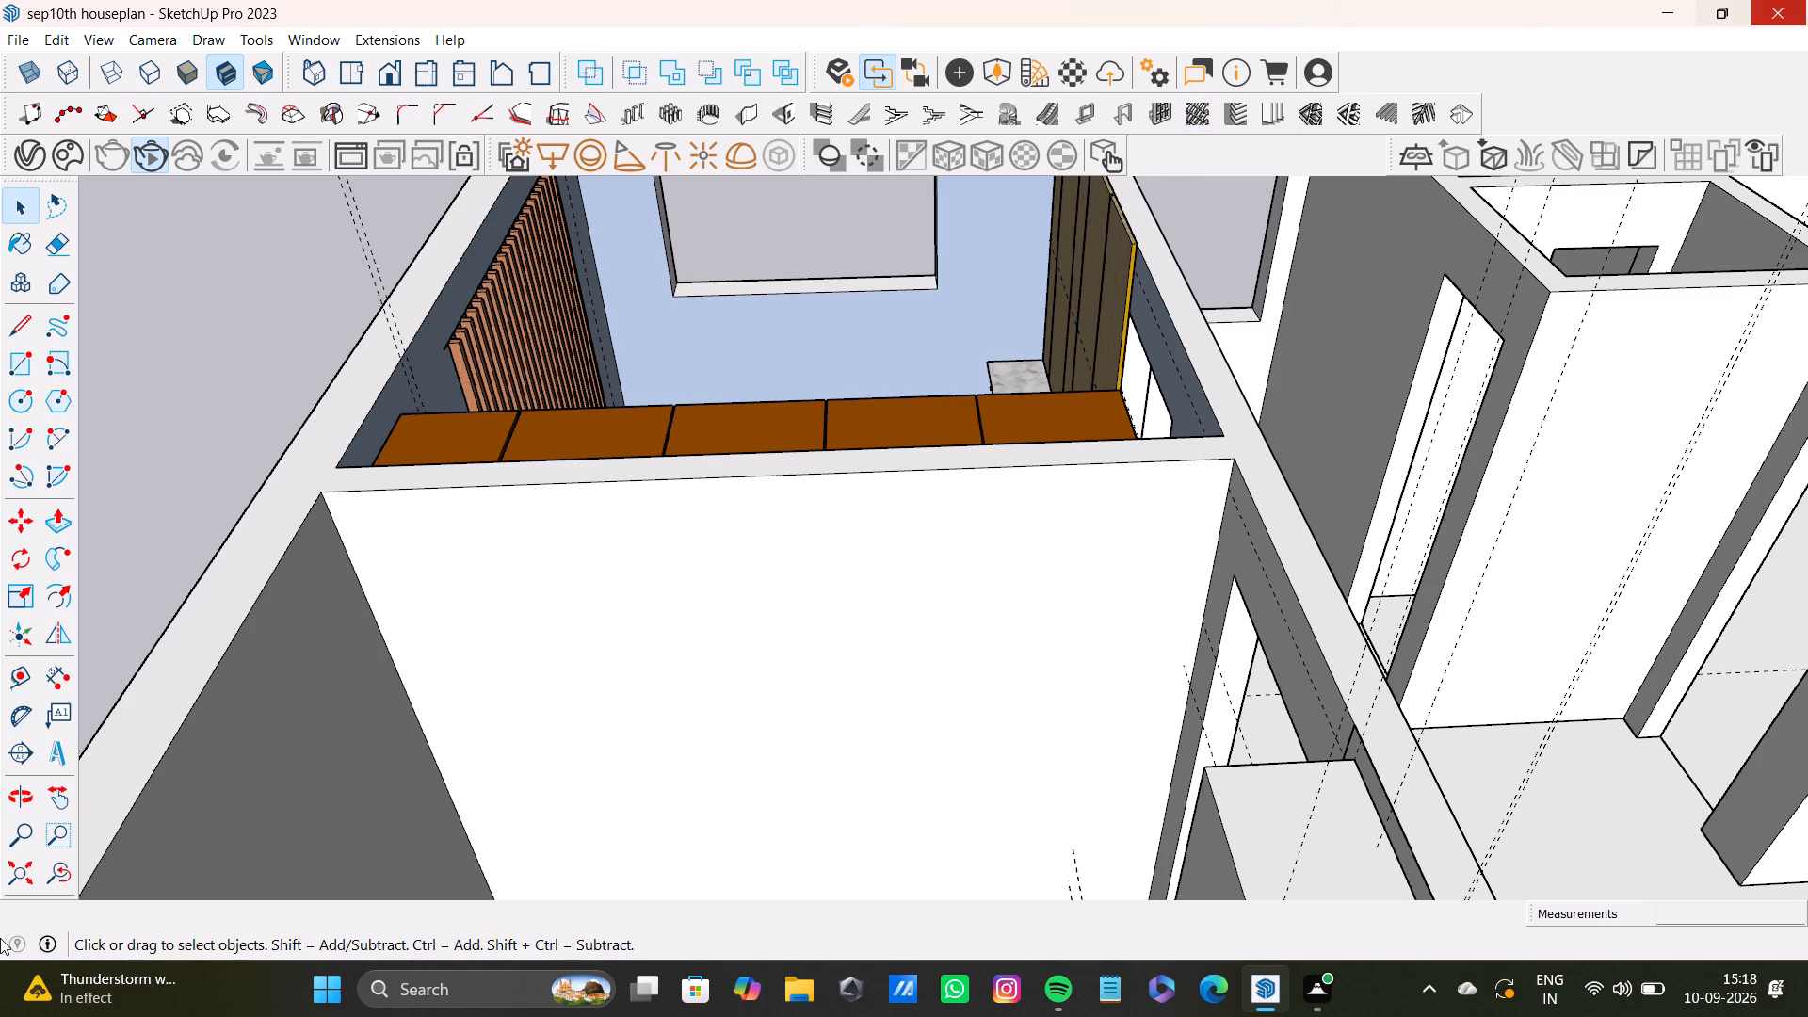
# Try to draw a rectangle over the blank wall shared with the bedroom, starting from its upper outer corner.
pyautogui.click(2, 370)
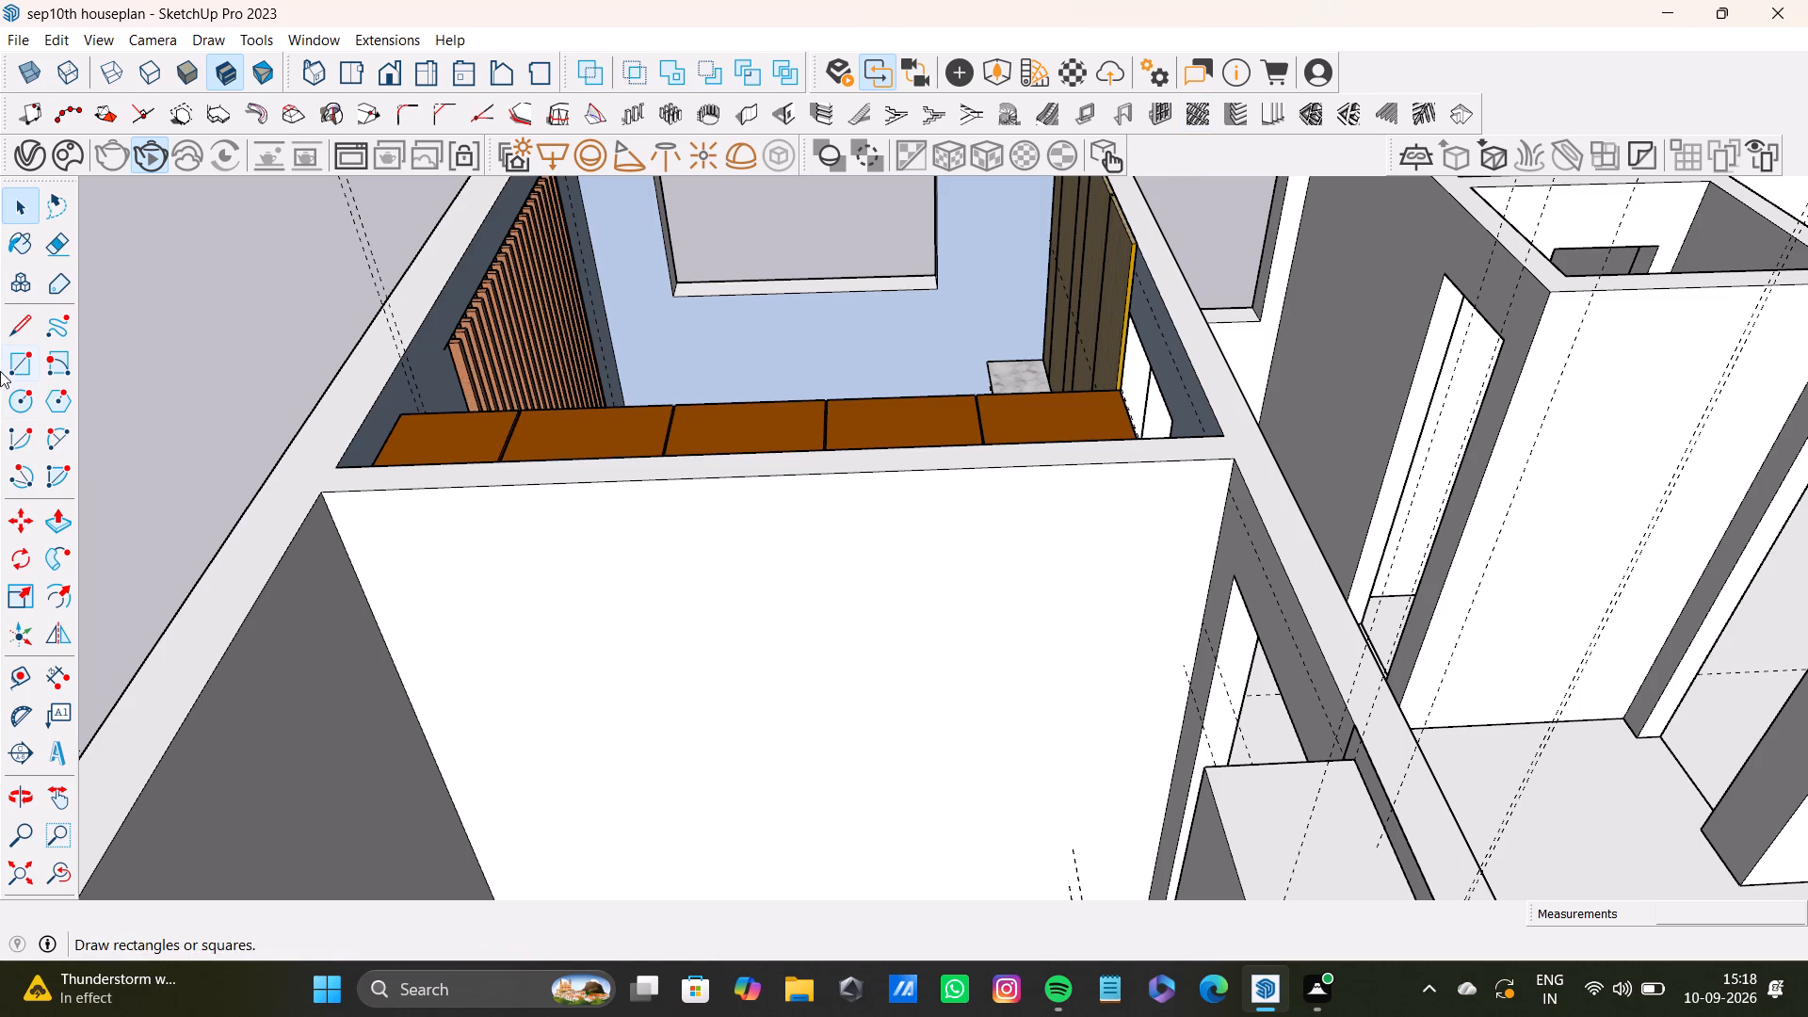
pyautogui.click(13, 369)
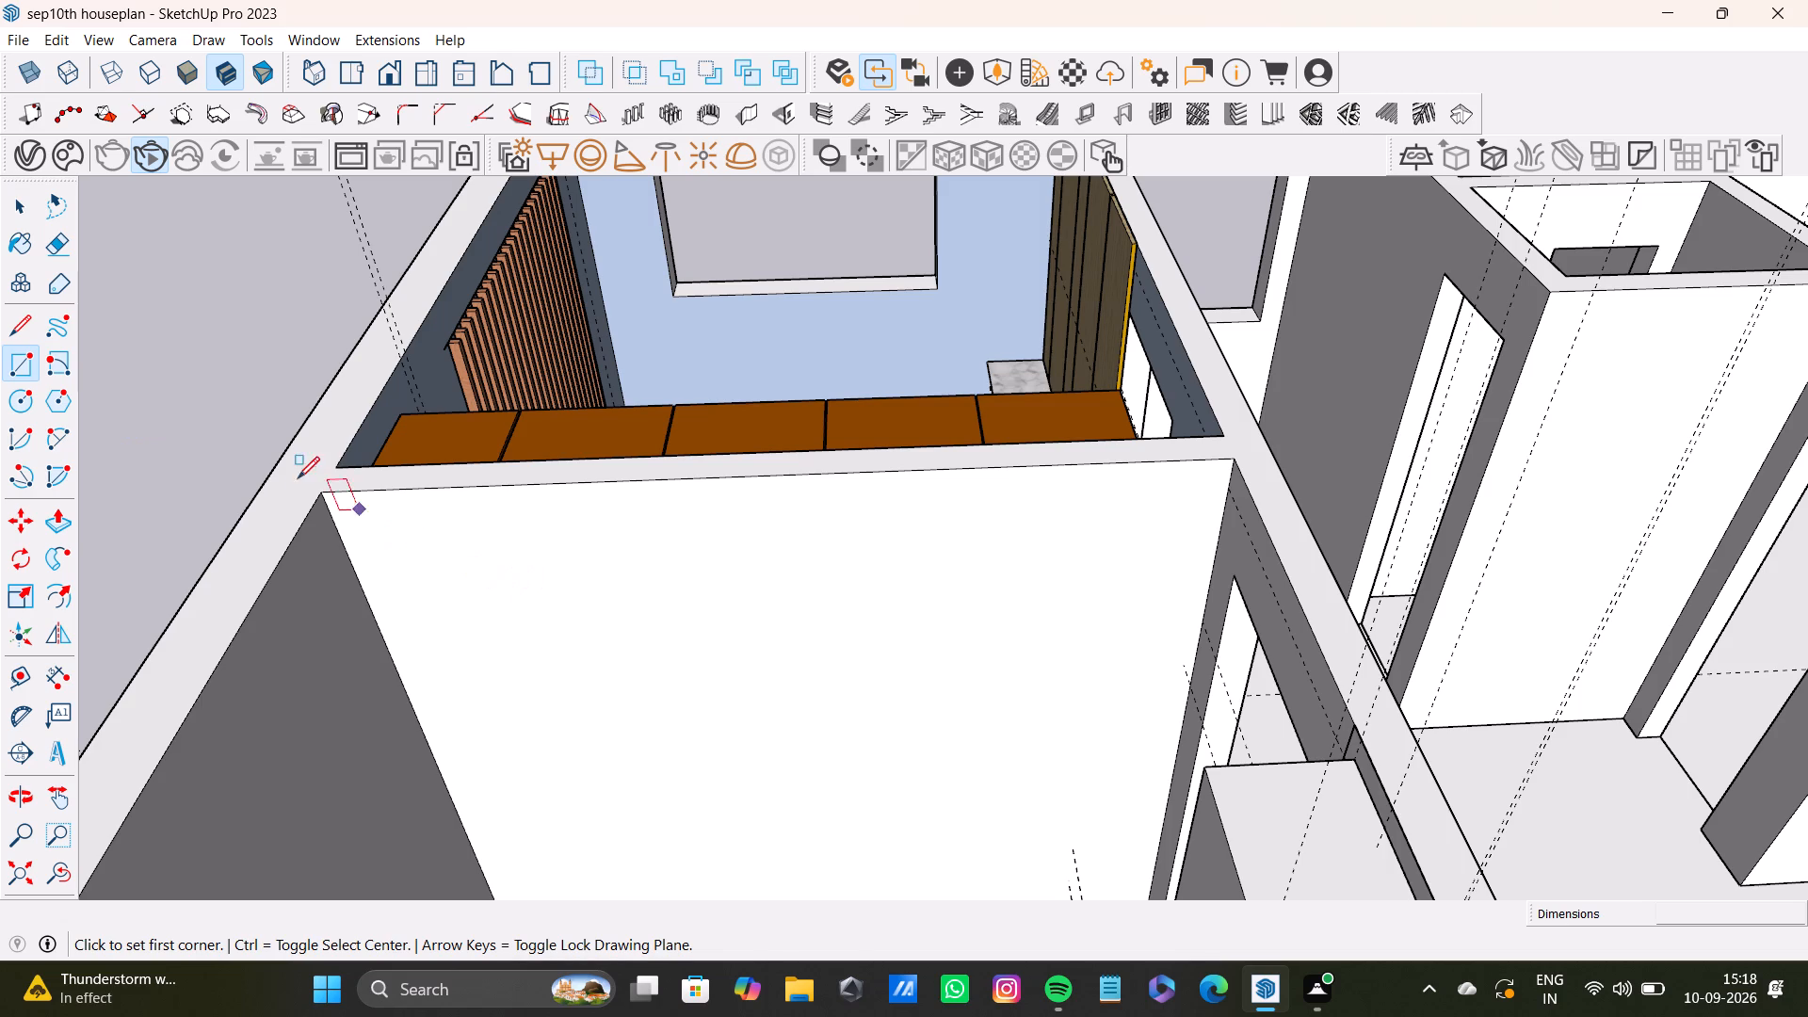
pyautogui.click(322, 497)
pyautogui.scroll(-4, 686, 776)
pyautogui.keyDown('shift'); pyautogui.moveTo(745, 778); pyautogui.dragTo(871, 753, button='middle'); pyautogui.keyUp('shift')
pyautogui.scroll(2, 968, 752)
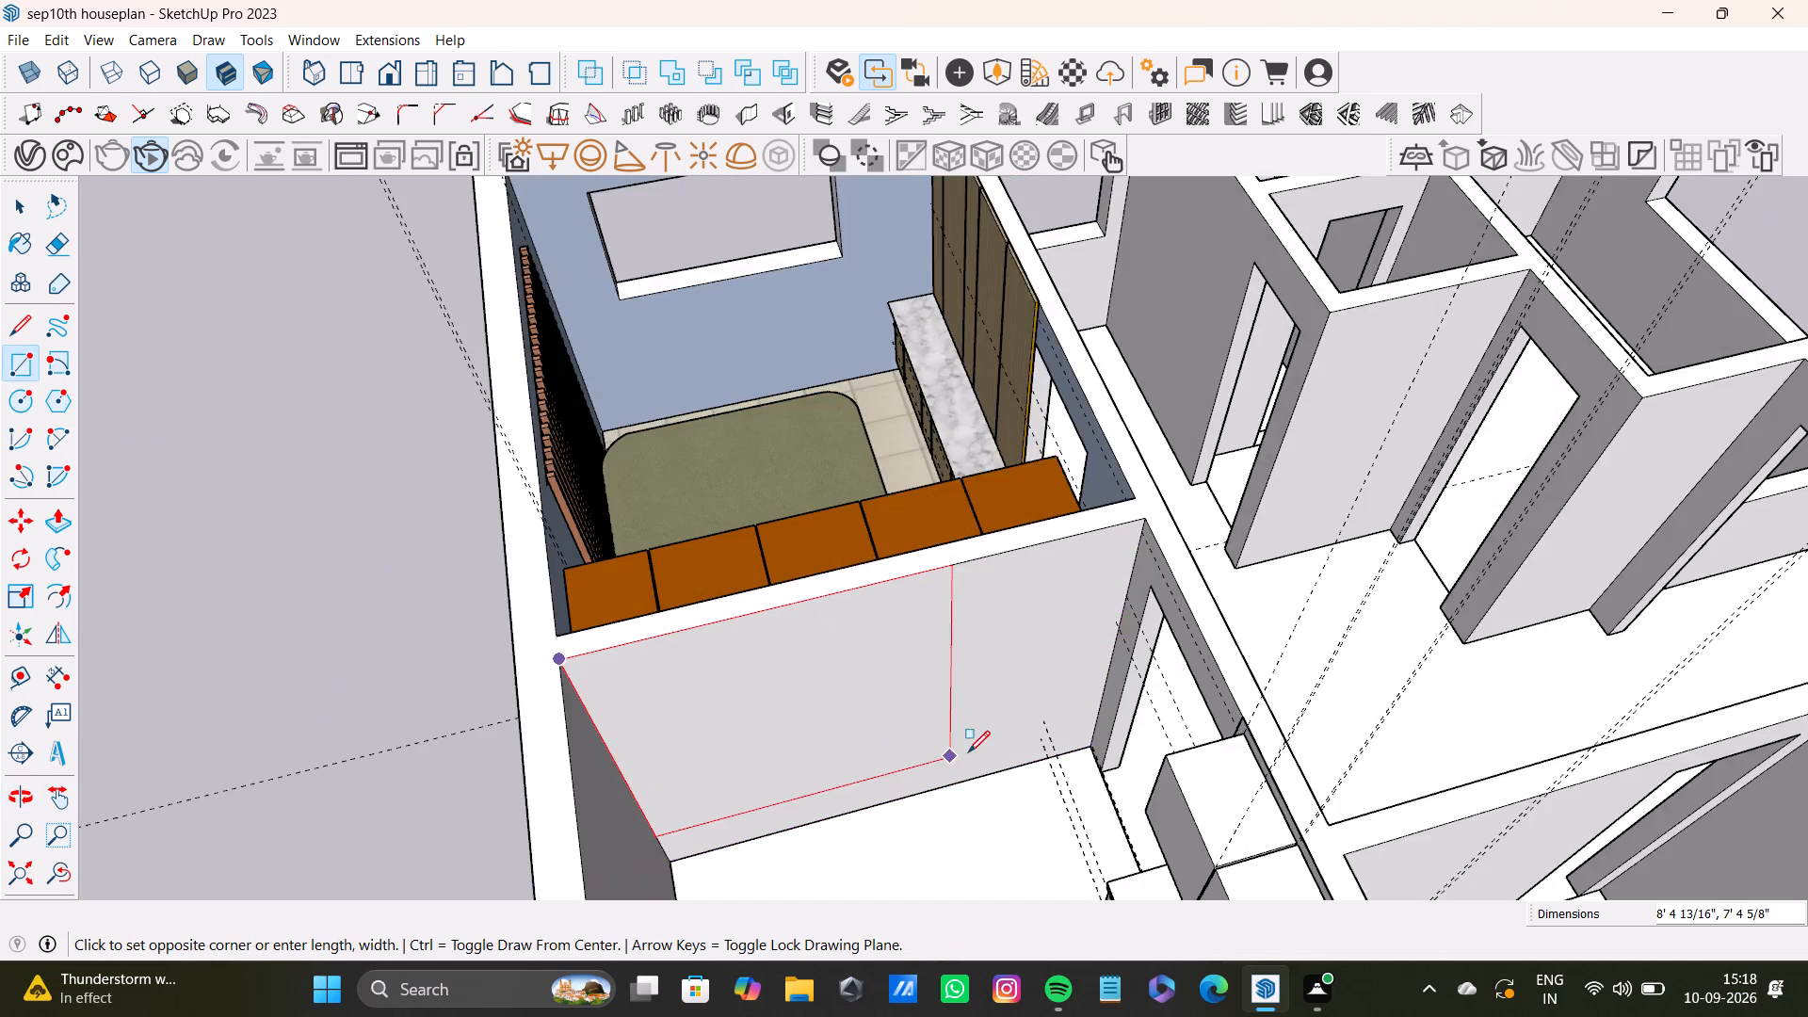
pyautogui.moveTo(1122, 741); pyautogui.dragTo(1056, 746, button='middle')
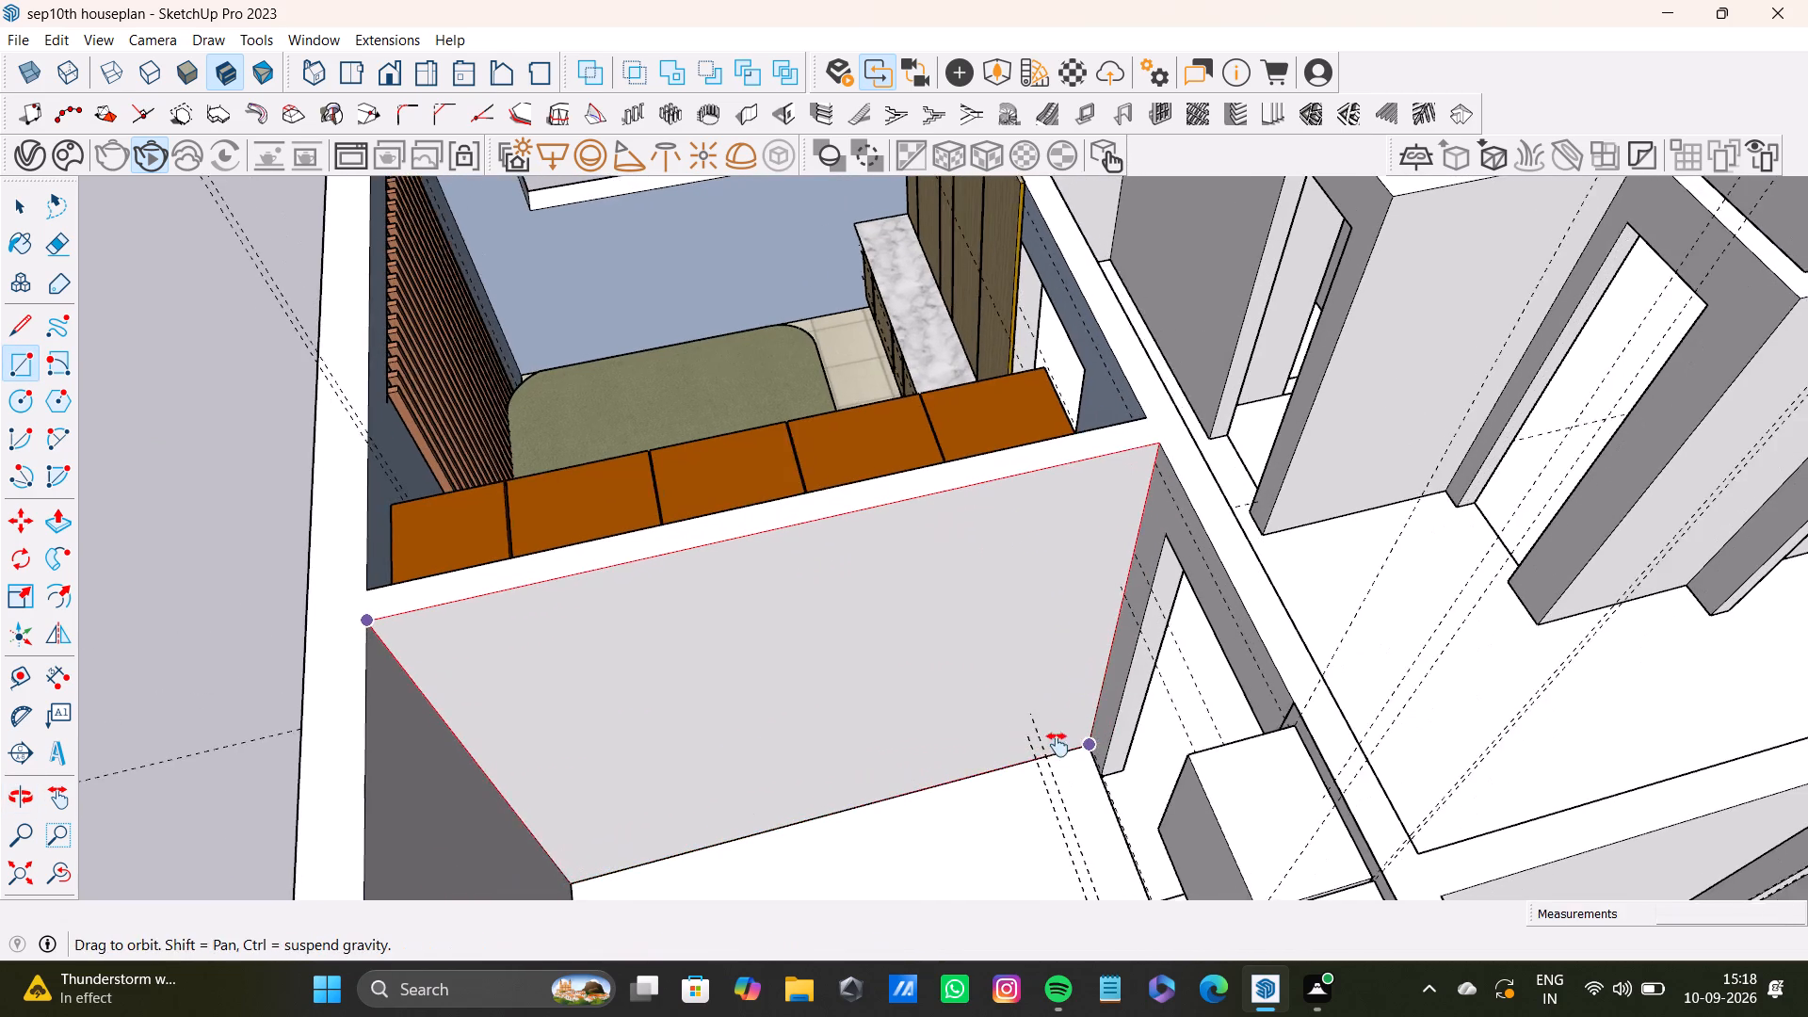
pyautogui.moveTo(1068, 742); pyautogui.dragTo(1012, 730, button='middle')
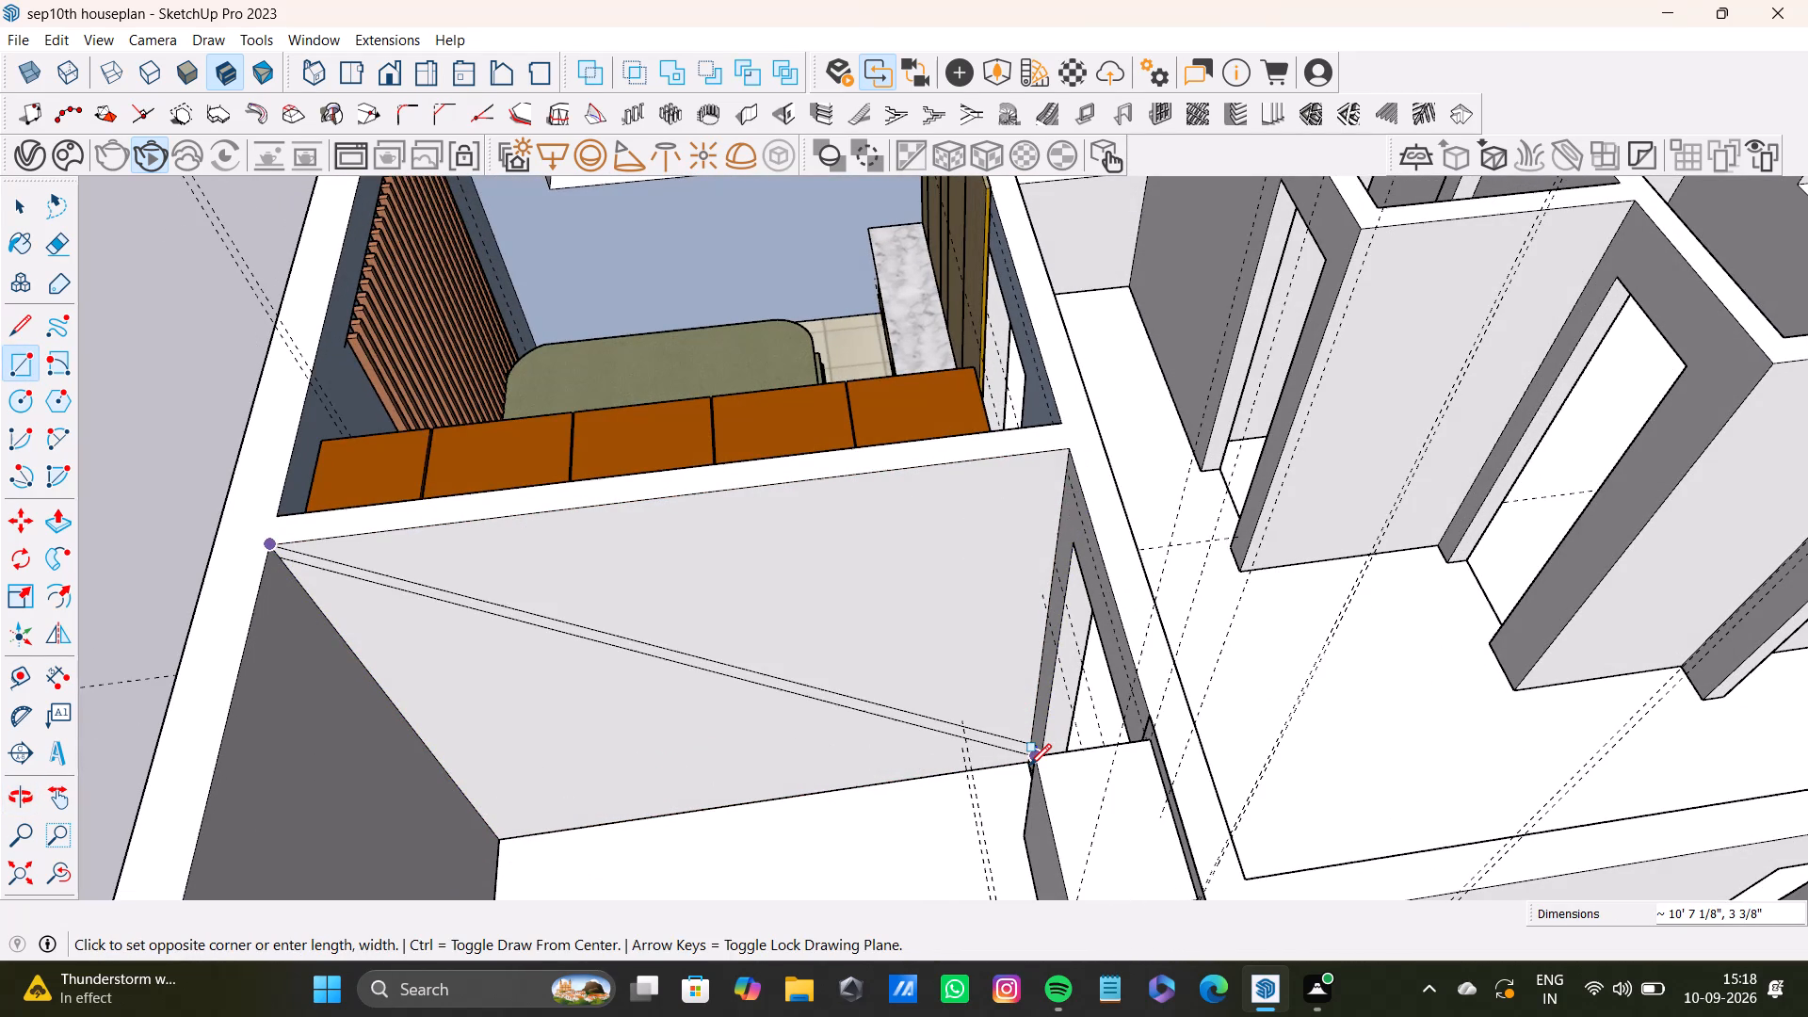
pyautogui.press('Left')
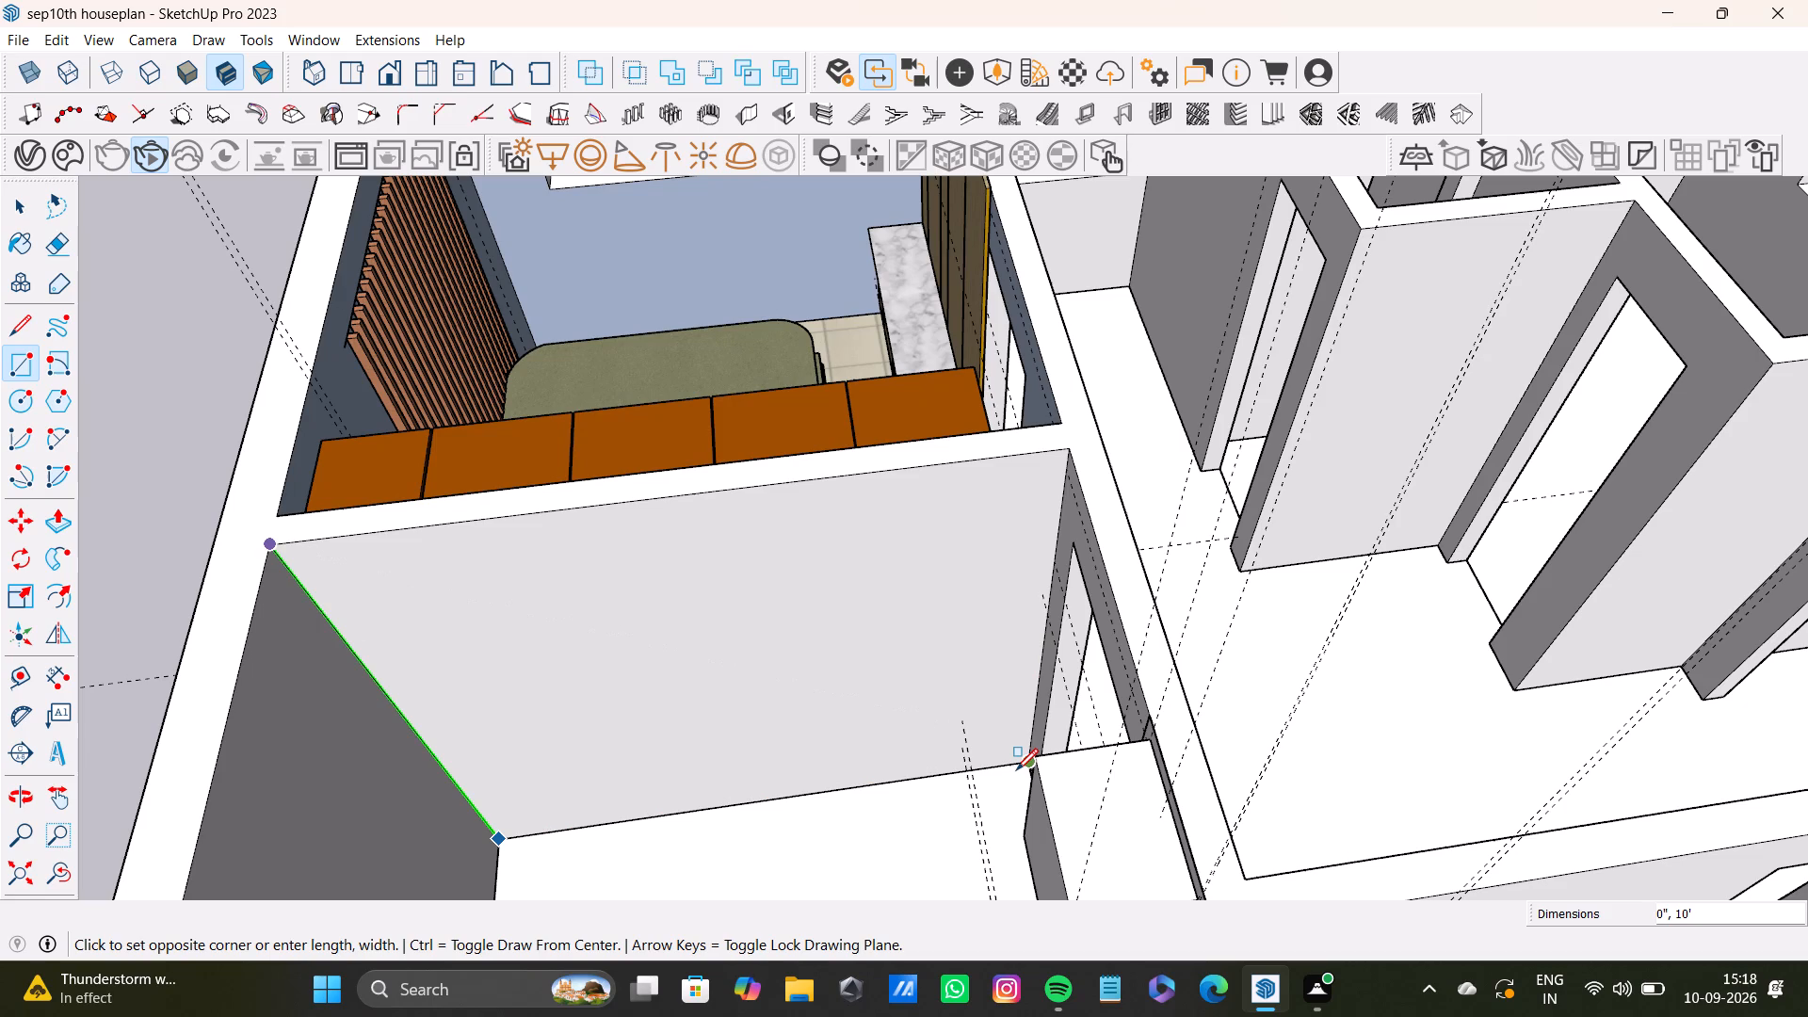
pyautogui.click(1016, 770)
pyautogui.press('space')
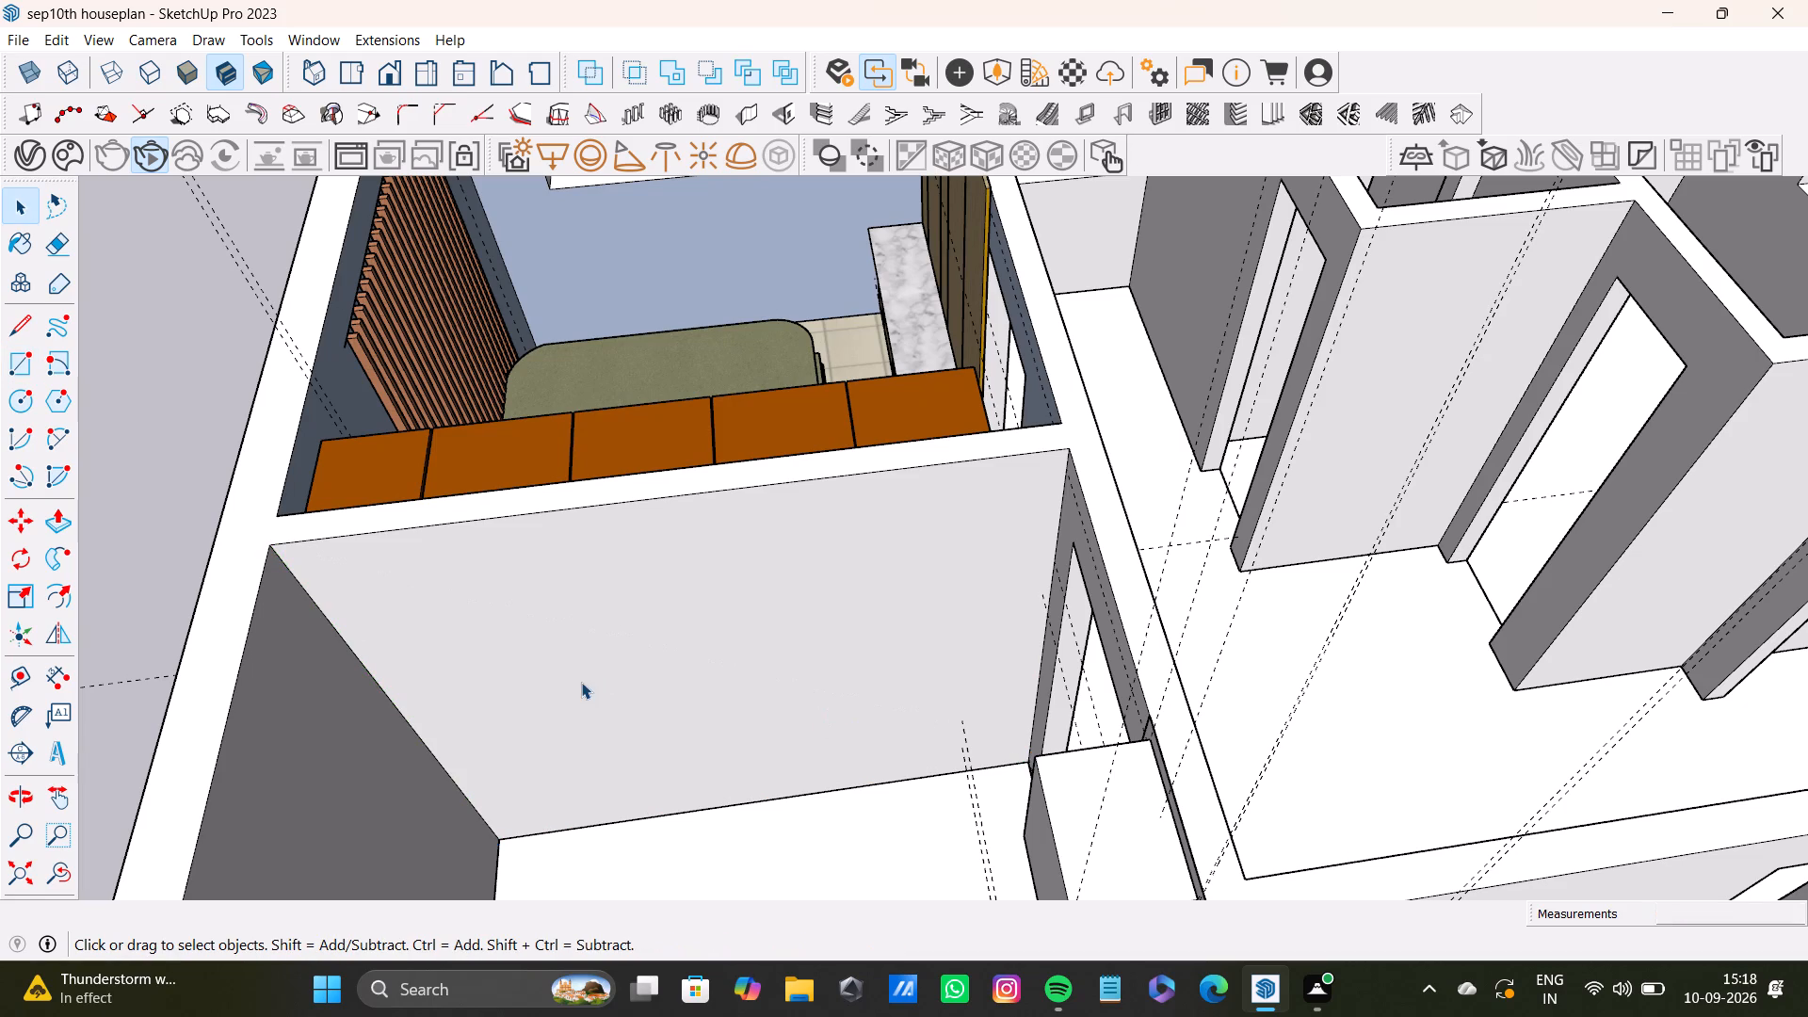
# Open the house walls group for editing and select the face and edges of the wall shared with the bedroom.
pyautogui.scroll(-7, 786, 434)
pyautogui.keyDown('shift'); pyautogui.moveTo(745, 561); pyautogui.dragTo(981, 622, button='middle'); pyautogui.keyUp('shift')
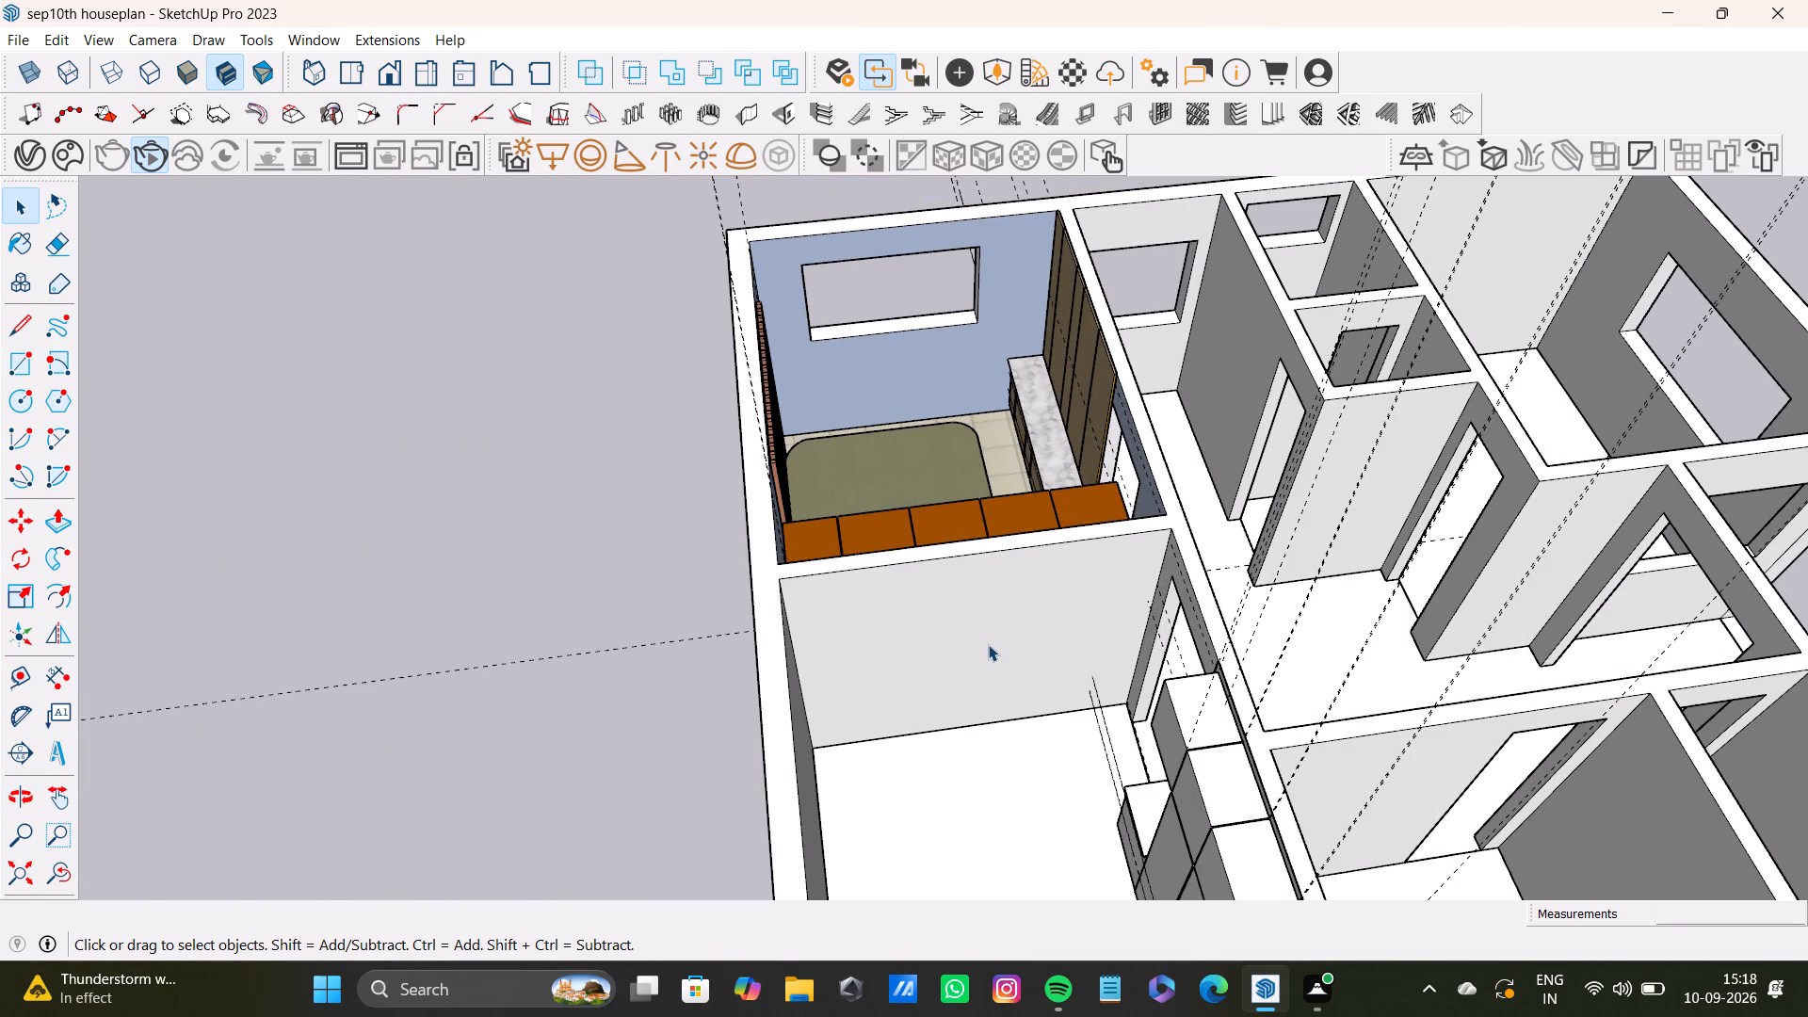
pyautogui.click(52, 35)
pyautogui.click(162, 233)
pyautogui.scroll(-4, 778, 547)
pyautogui.scroll(8, 987, 605)
pyautogui.moveTo(1022, 607); pyautogui.dragTo(847, 607, button='middle')
pyautogui.keyDown('shift'); pyautogui.doubleClick(835, 564); pyautogui.keyUp('shift')
pyautogui.doubleClick(835, 564)
pyautogui.scroll(-5, 718, 565)
pyautogui.moveTo(707, 573); pyautogui.dragTo(834, 496, button='middle')
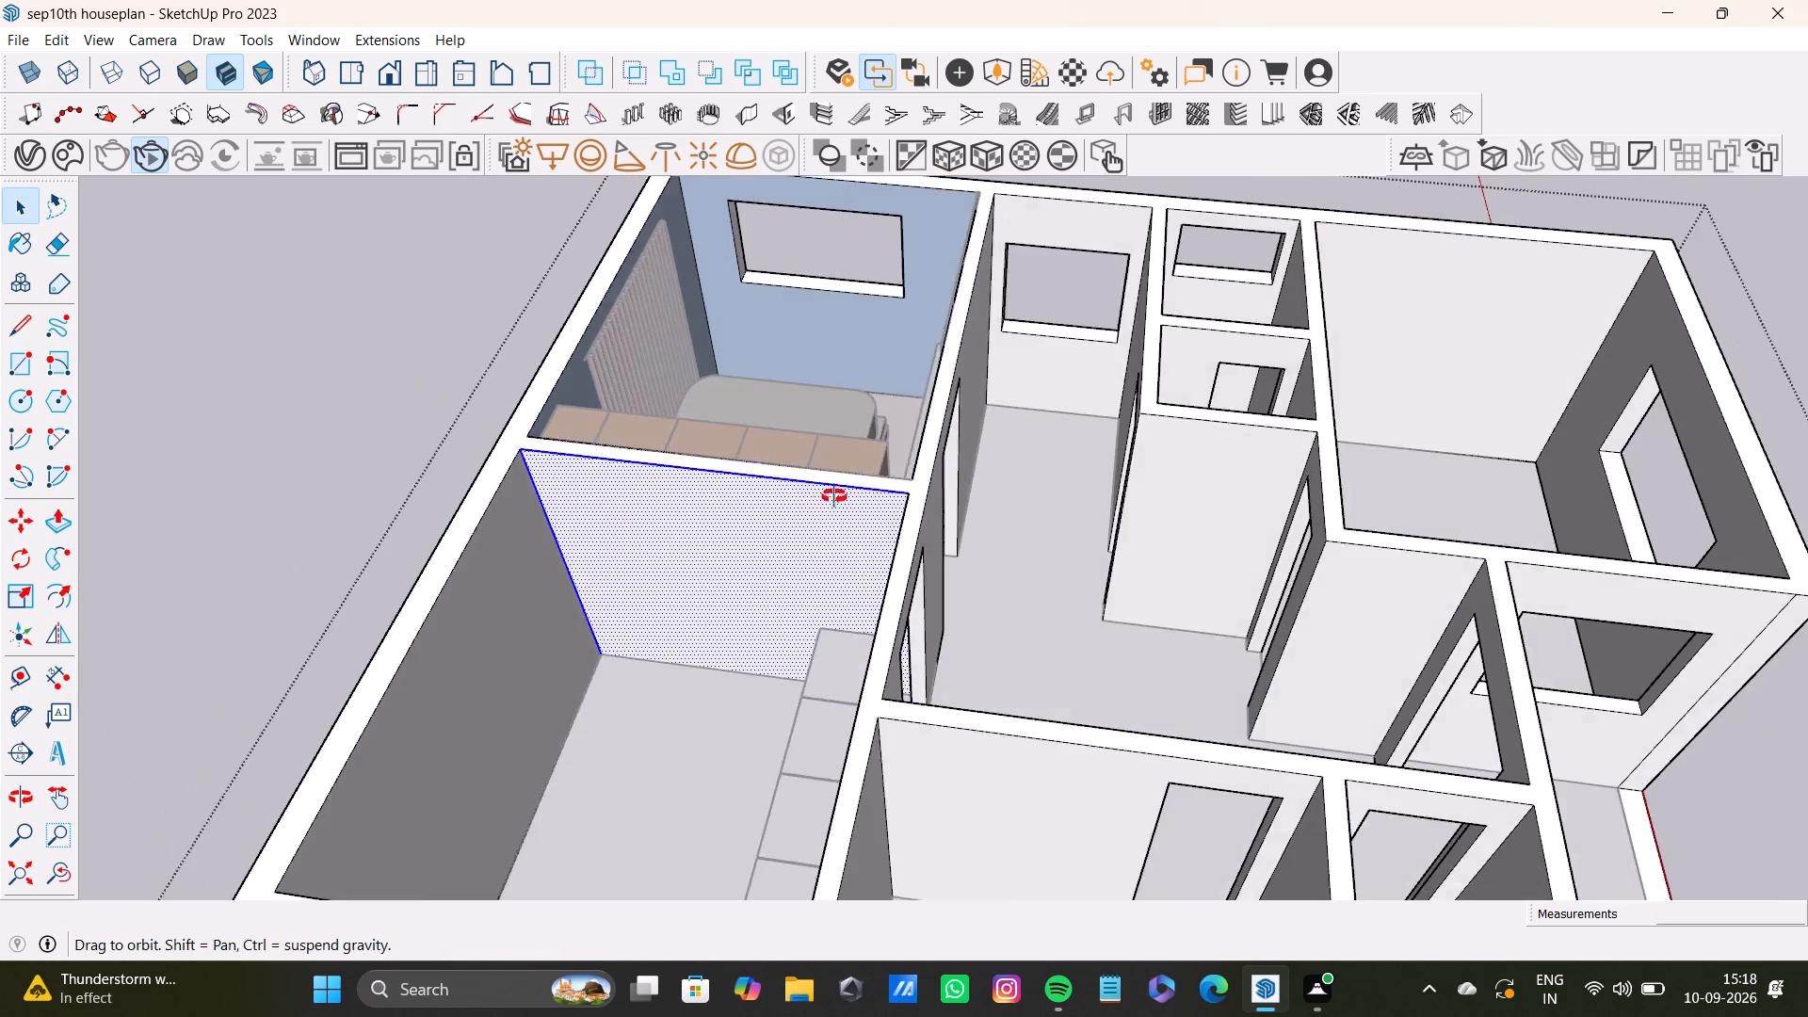
pyautogui.moveTo(834, 496); pyautogui.dragTo(920, 536, button='middle')
pyautogui.scroll(1, 900, 589)
pyautogui.scroll(-5, 893, 663)
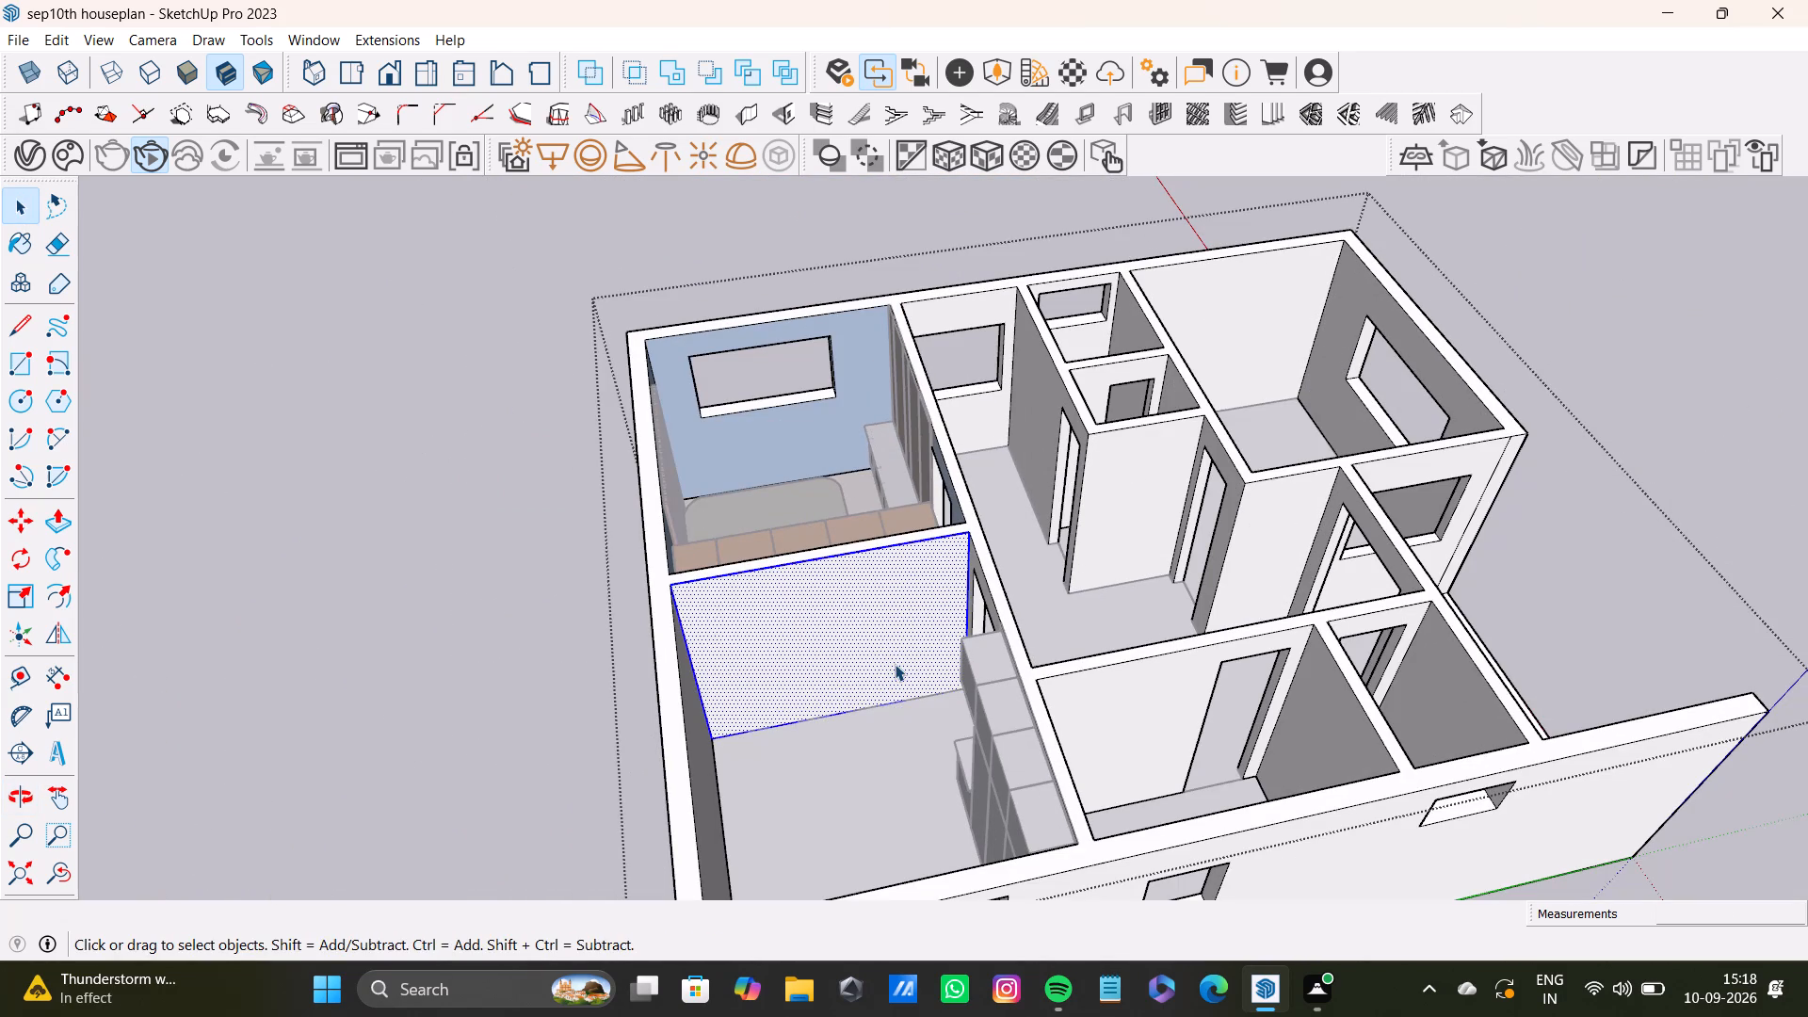
pyautogui.moveTo(993, 634); pyautogui.dragTo(865, 612, button='middle')
pyautogui.scroll(3, 846, 569)
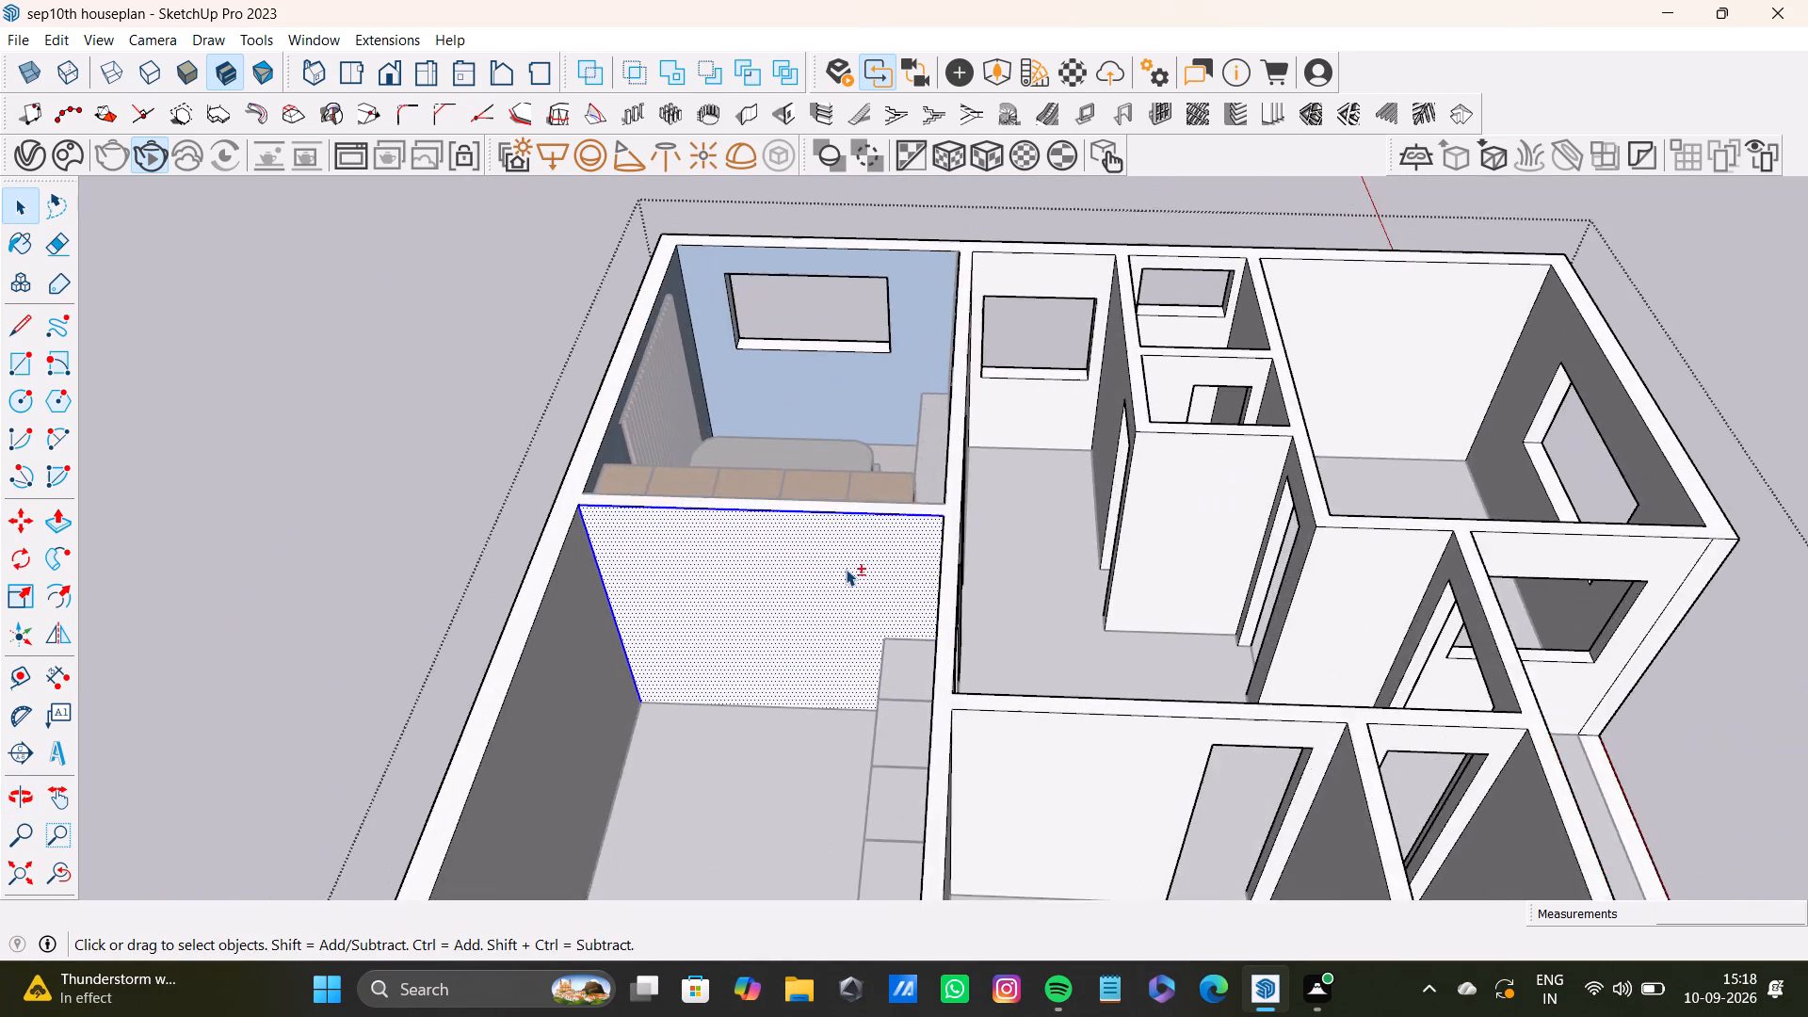
pyautogui.keyDown('shift'); pyautogui.moveTo(848, 569); pyautogui.dragTo(919, 584, button='middle'); pyautogui.keyUp('shift')
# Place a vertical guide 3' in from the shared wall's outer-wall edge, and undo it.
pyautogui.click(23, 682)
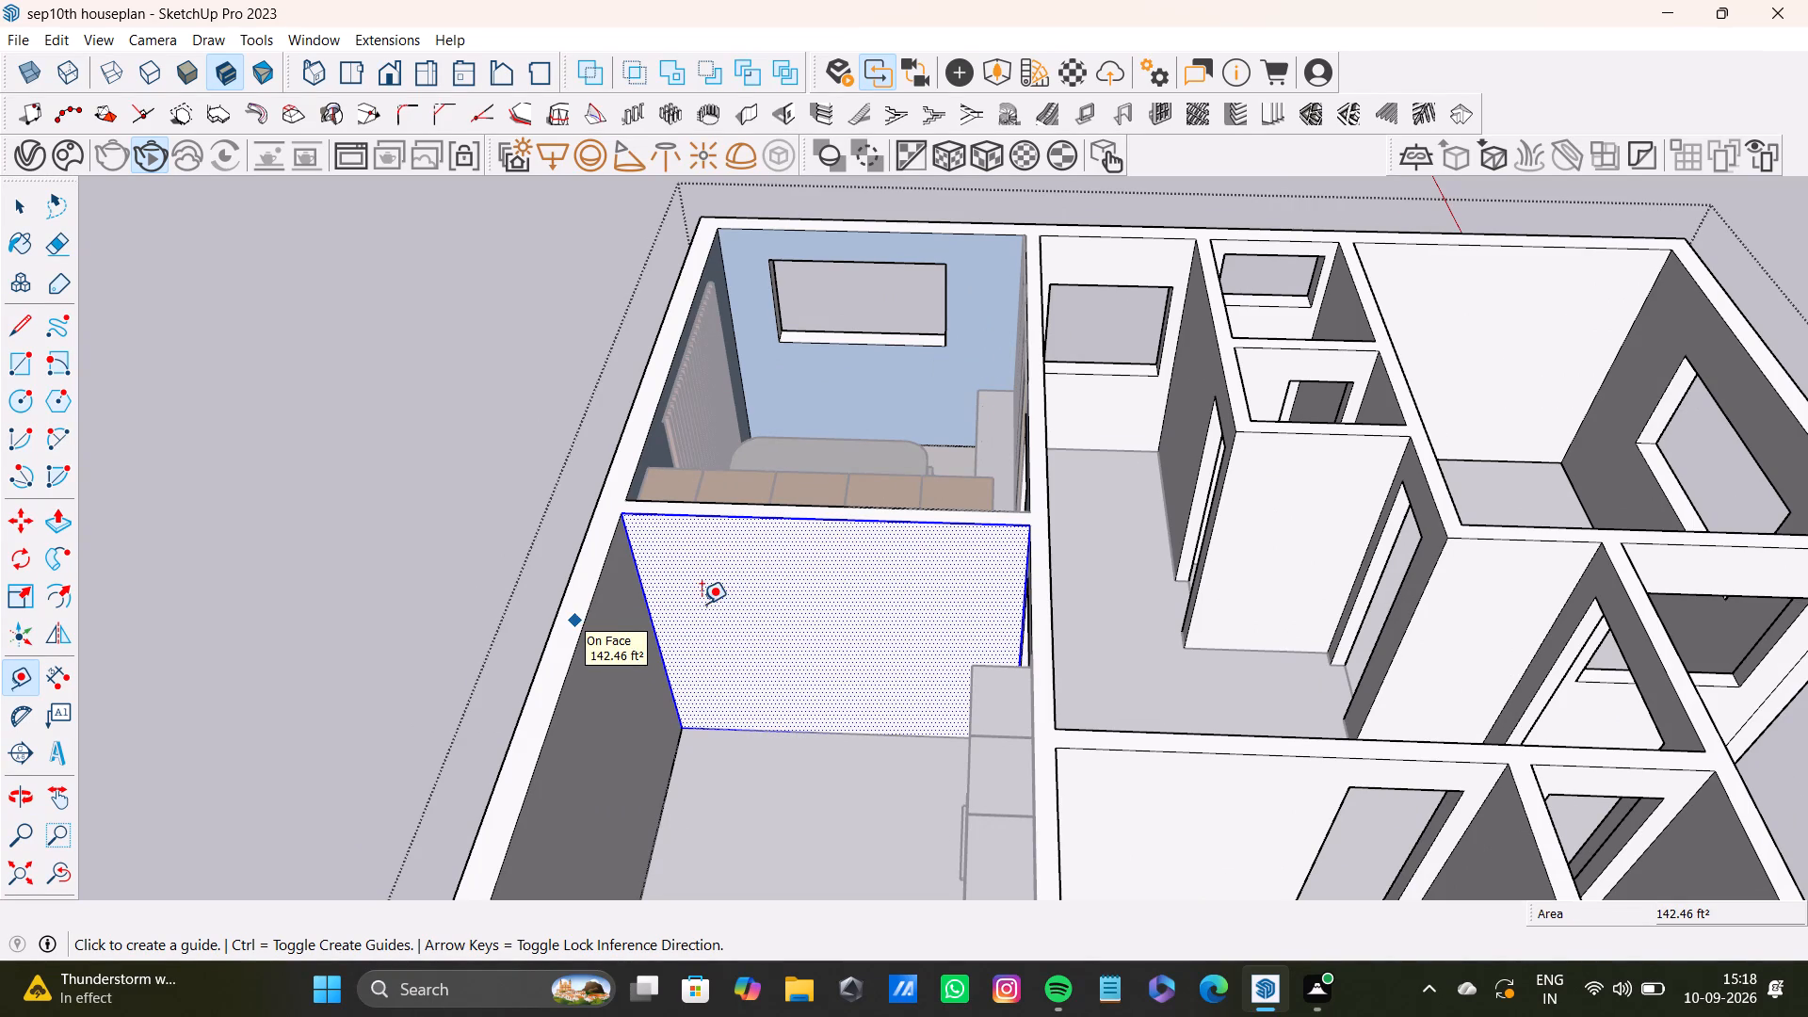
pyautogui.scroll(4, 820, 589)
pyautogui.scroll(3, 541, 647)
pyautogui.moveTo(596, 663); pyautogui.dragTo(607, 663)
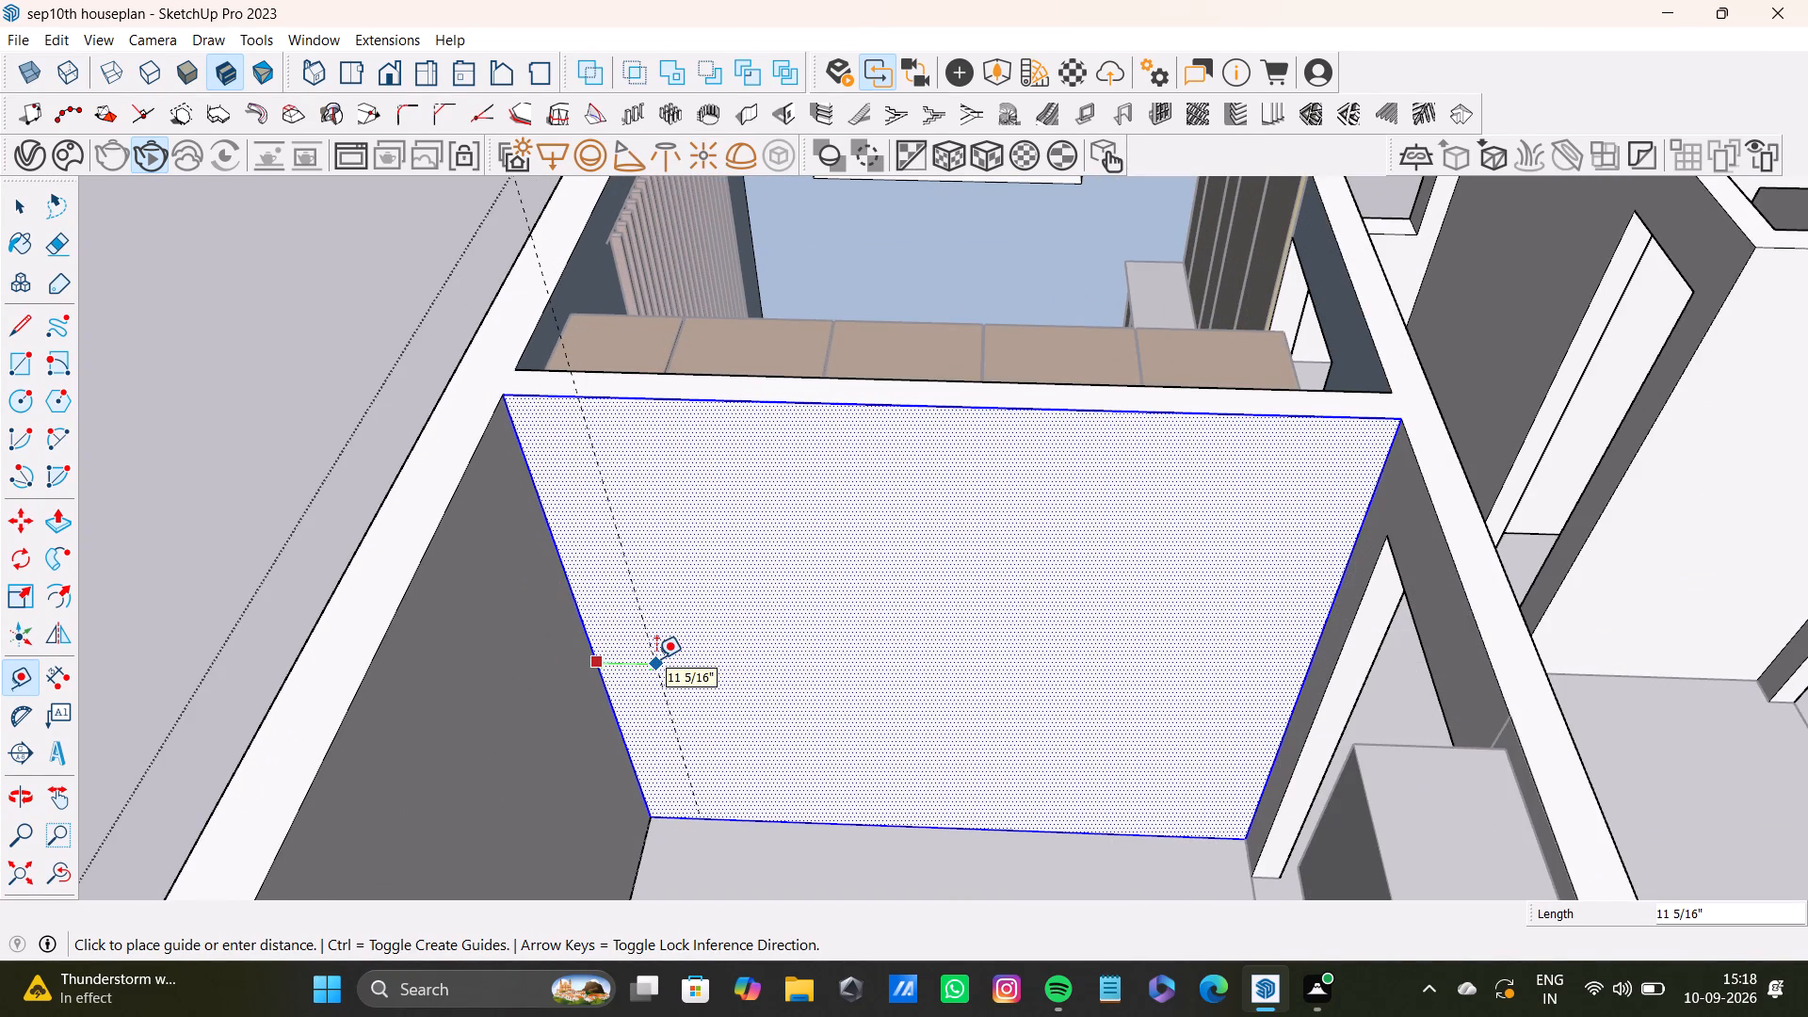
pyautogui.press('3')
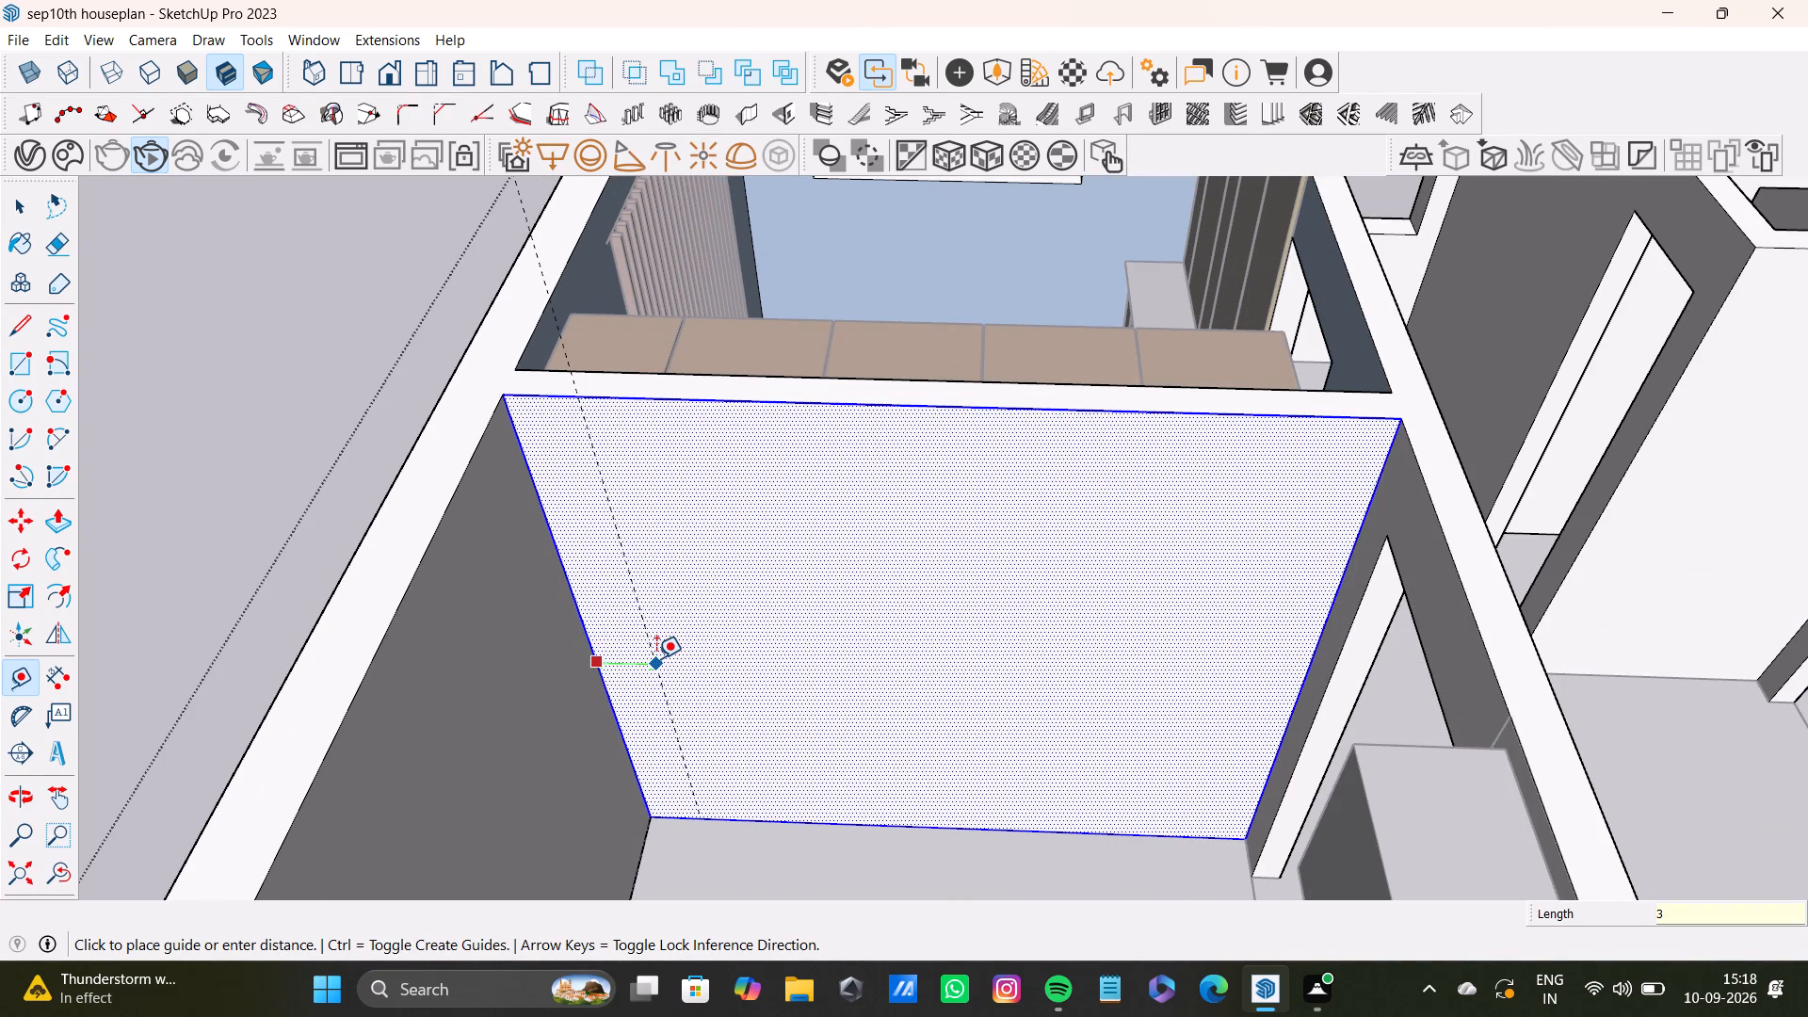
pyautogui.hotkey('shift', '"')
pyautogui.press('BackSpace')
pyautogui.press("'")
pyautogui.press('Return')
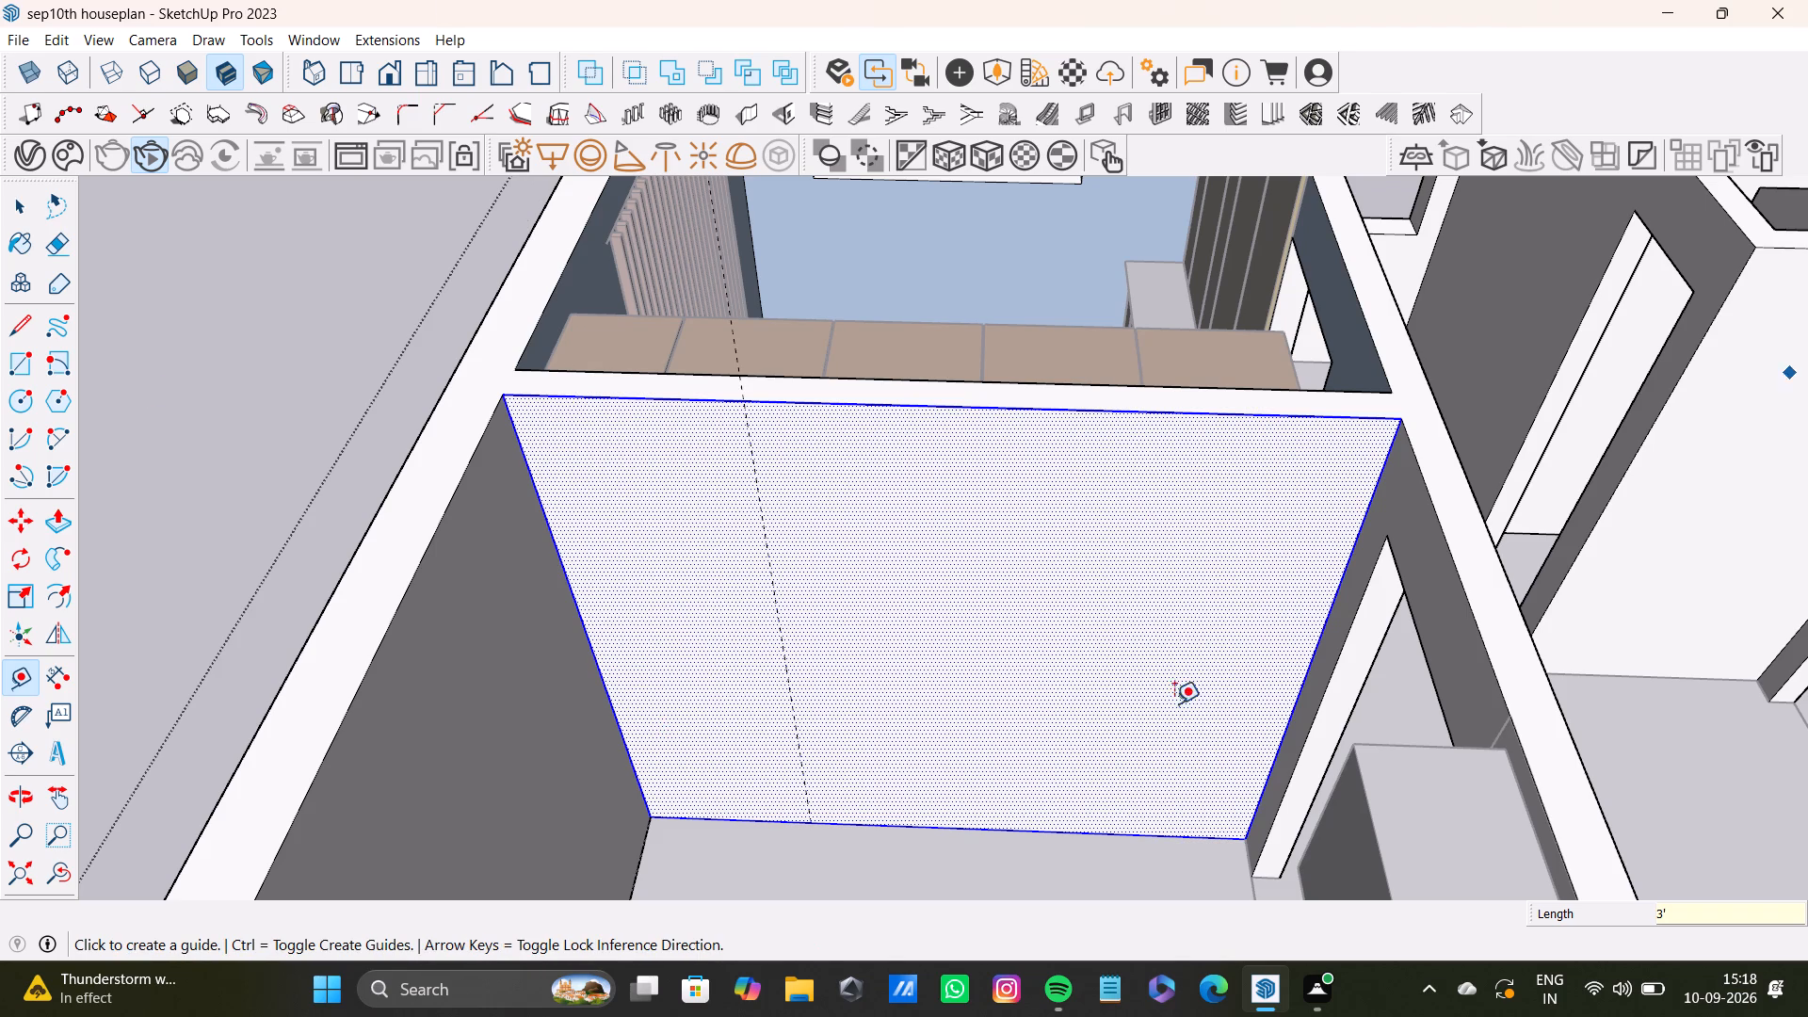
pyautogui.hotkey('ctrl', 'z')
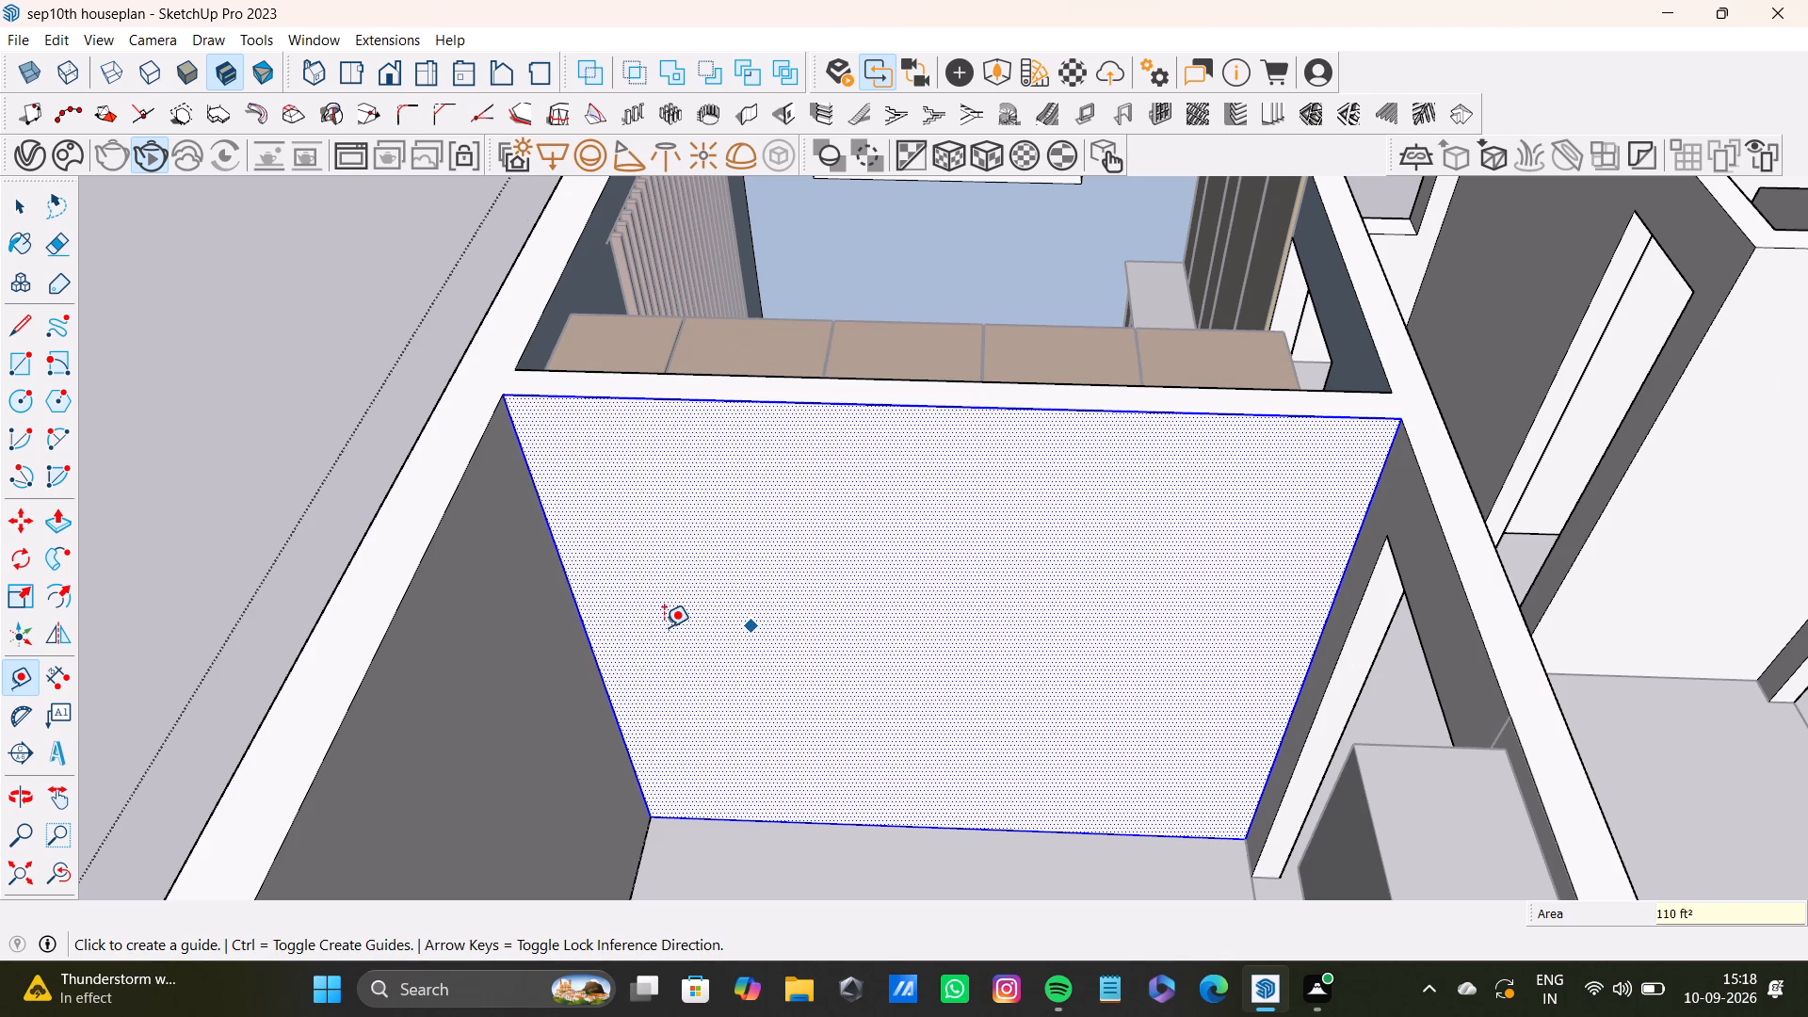
# Place a vertical guide about 4 11/16" in from the shared wall's outer-wall edge.
pyautogui.click(604, 678)
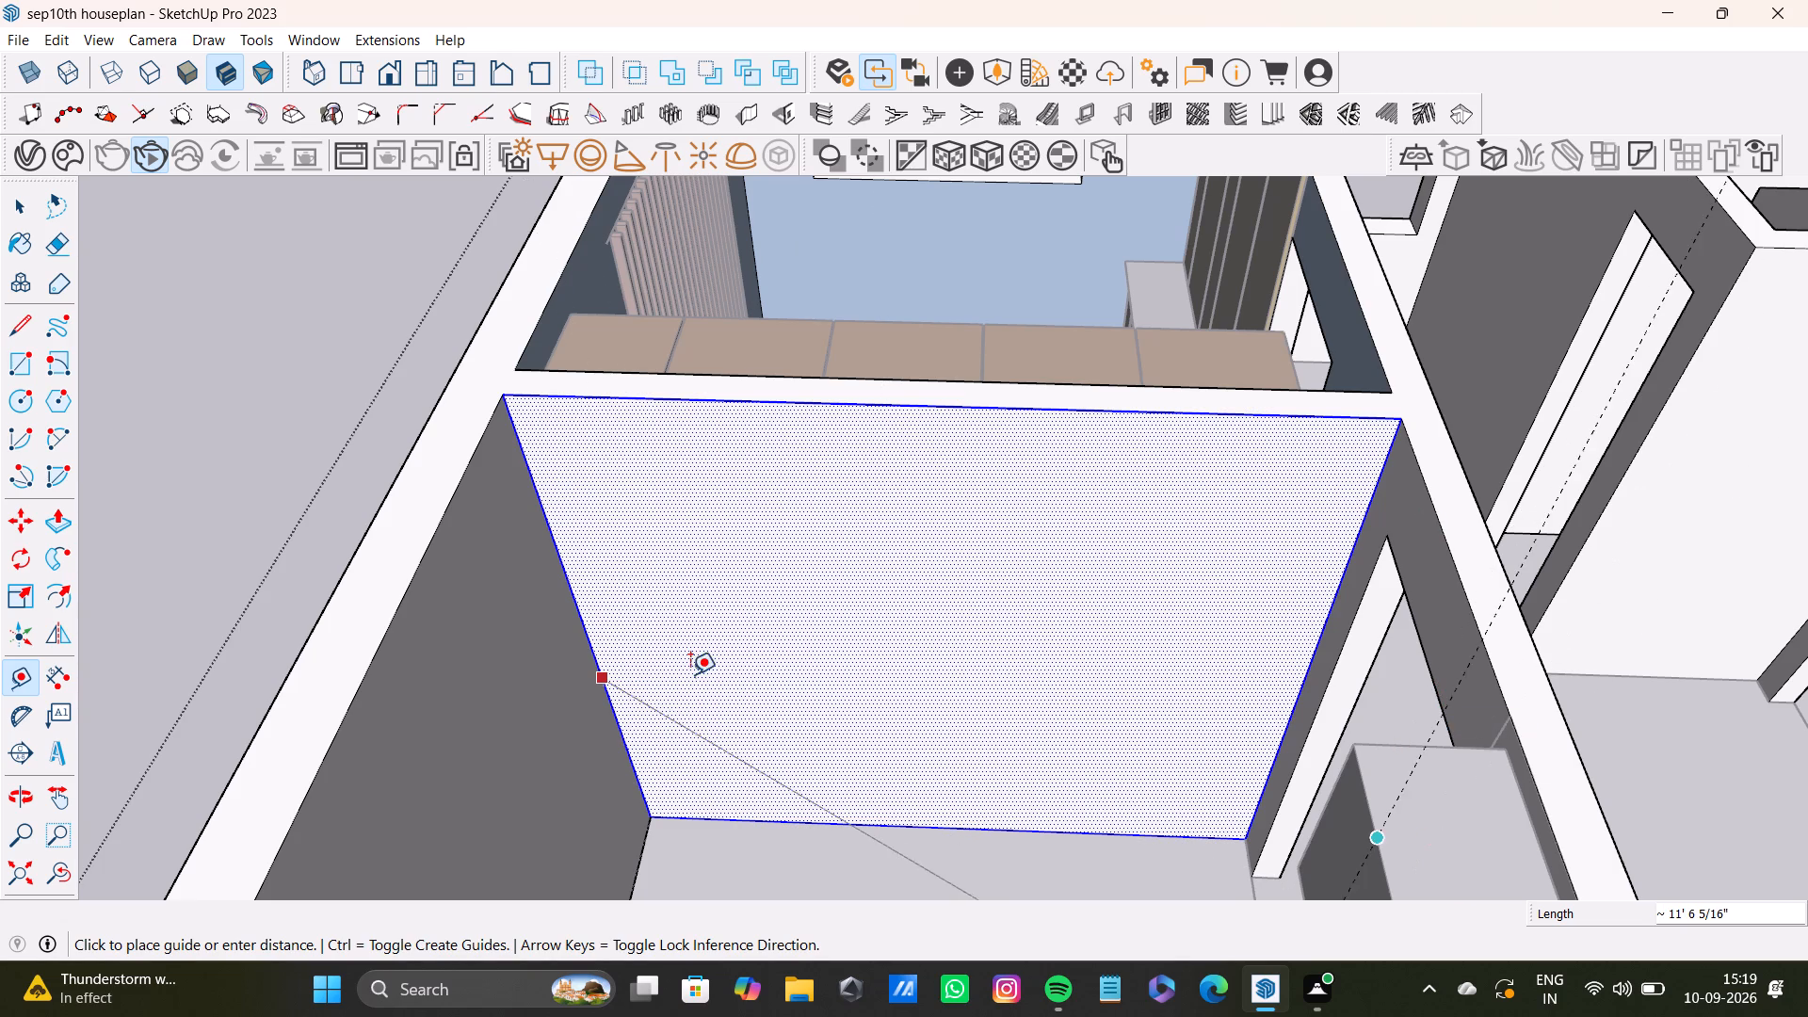
pyautogui.click(631, 693)
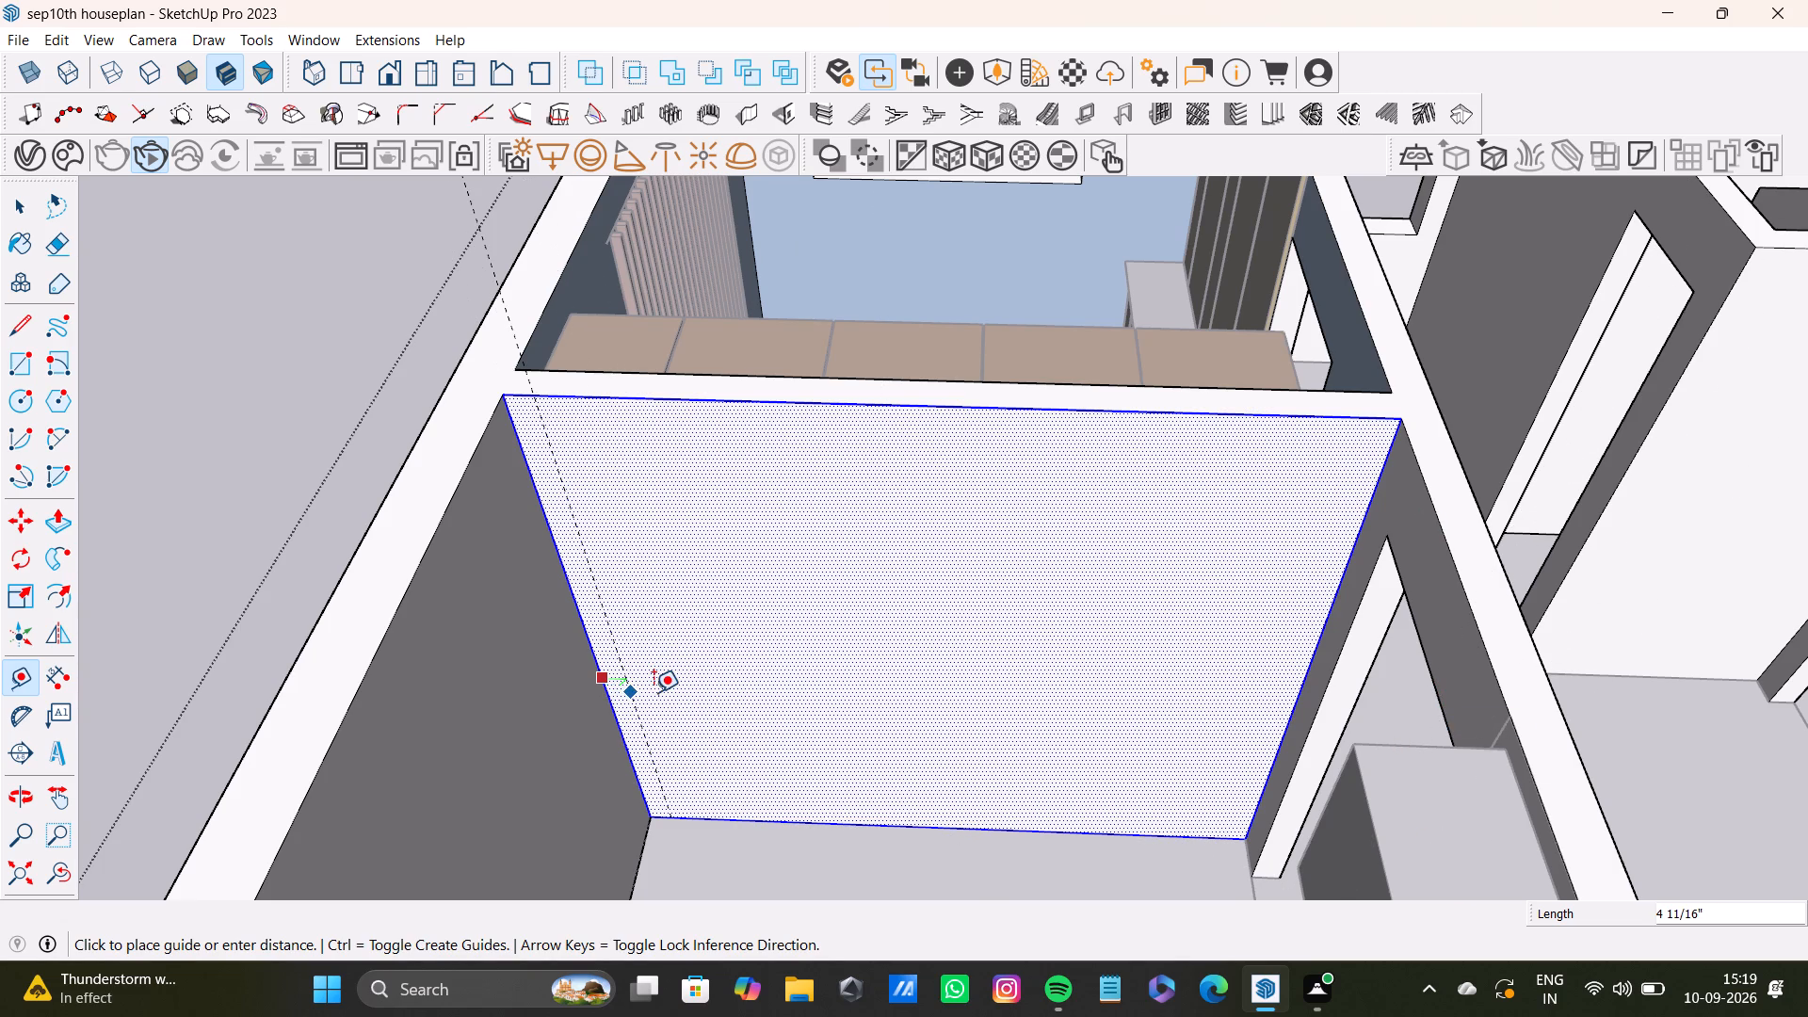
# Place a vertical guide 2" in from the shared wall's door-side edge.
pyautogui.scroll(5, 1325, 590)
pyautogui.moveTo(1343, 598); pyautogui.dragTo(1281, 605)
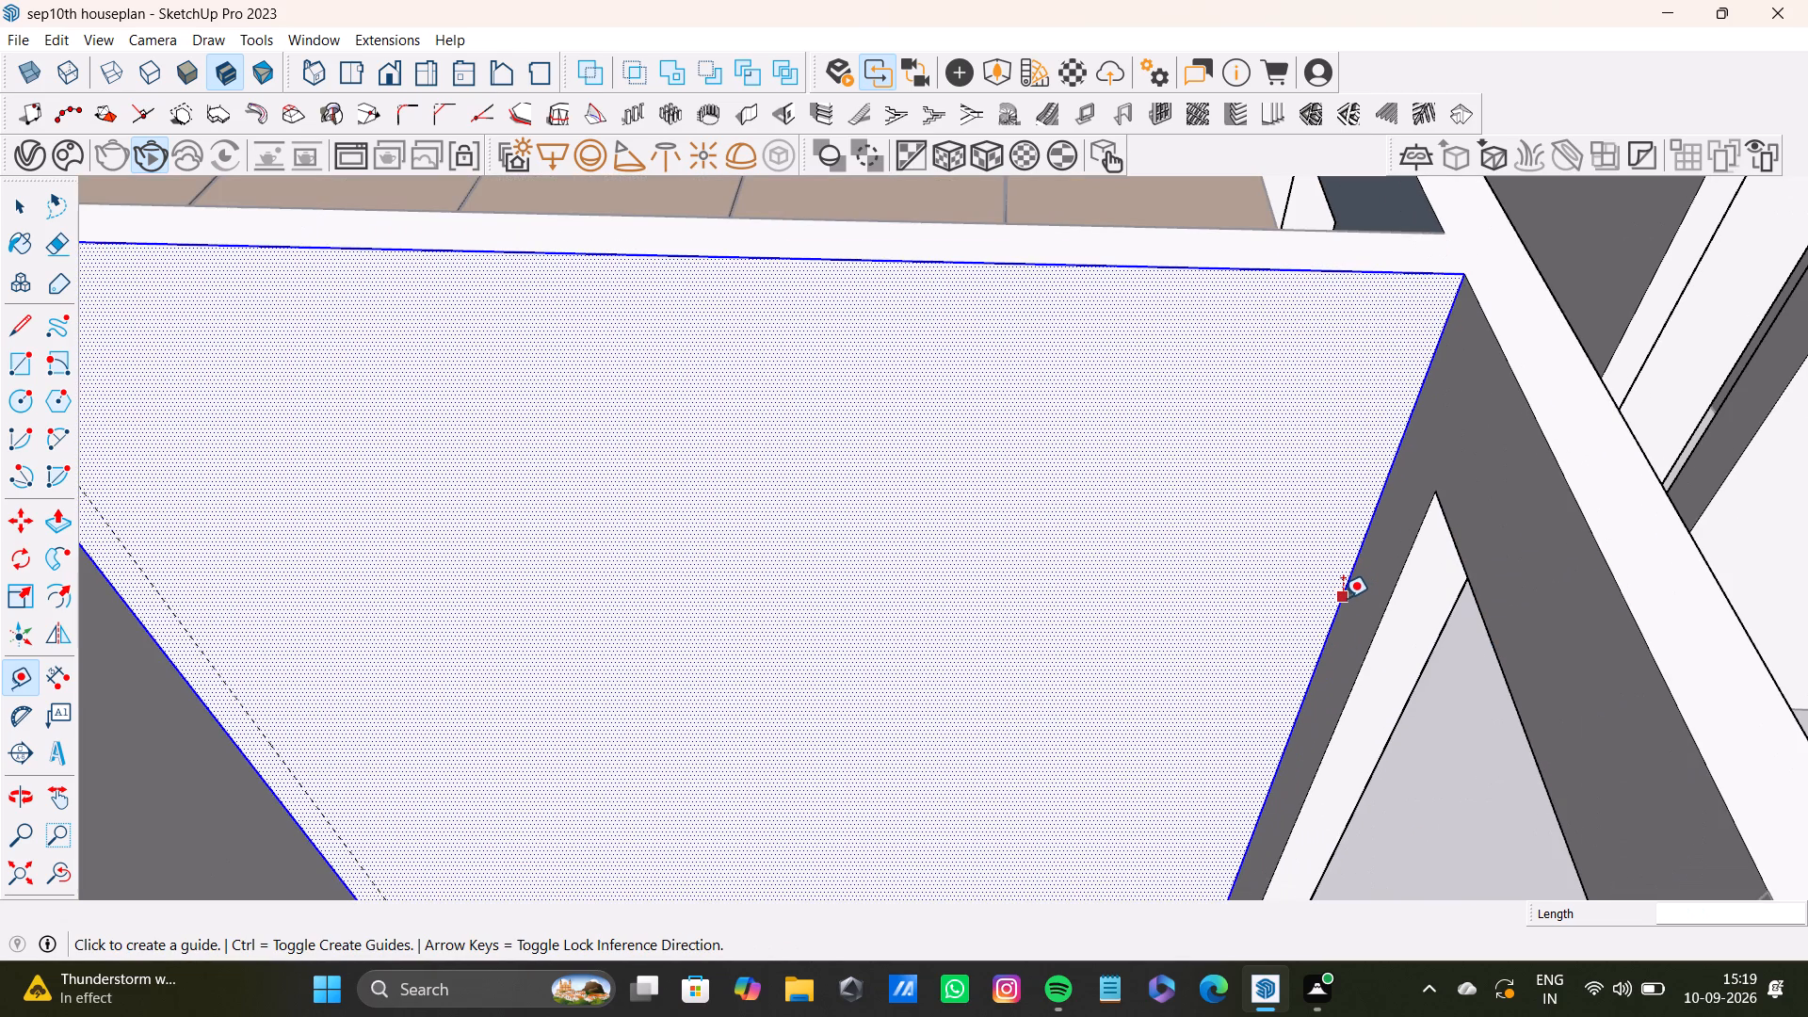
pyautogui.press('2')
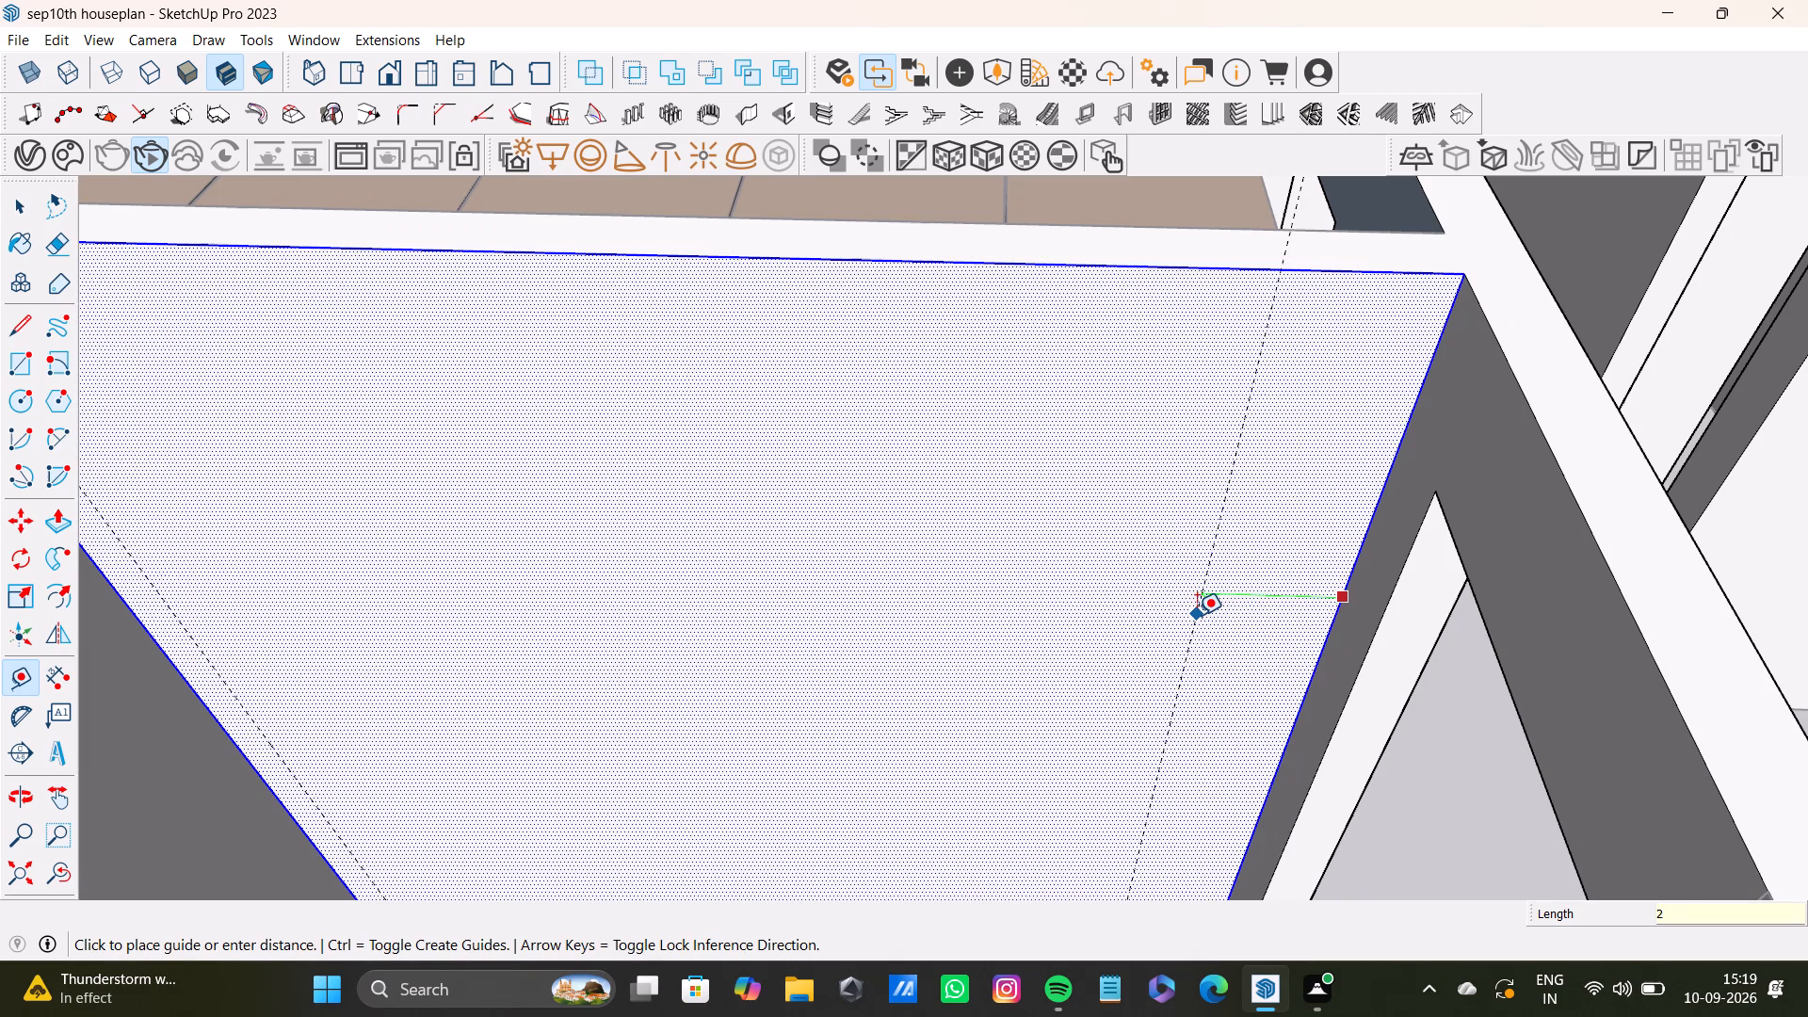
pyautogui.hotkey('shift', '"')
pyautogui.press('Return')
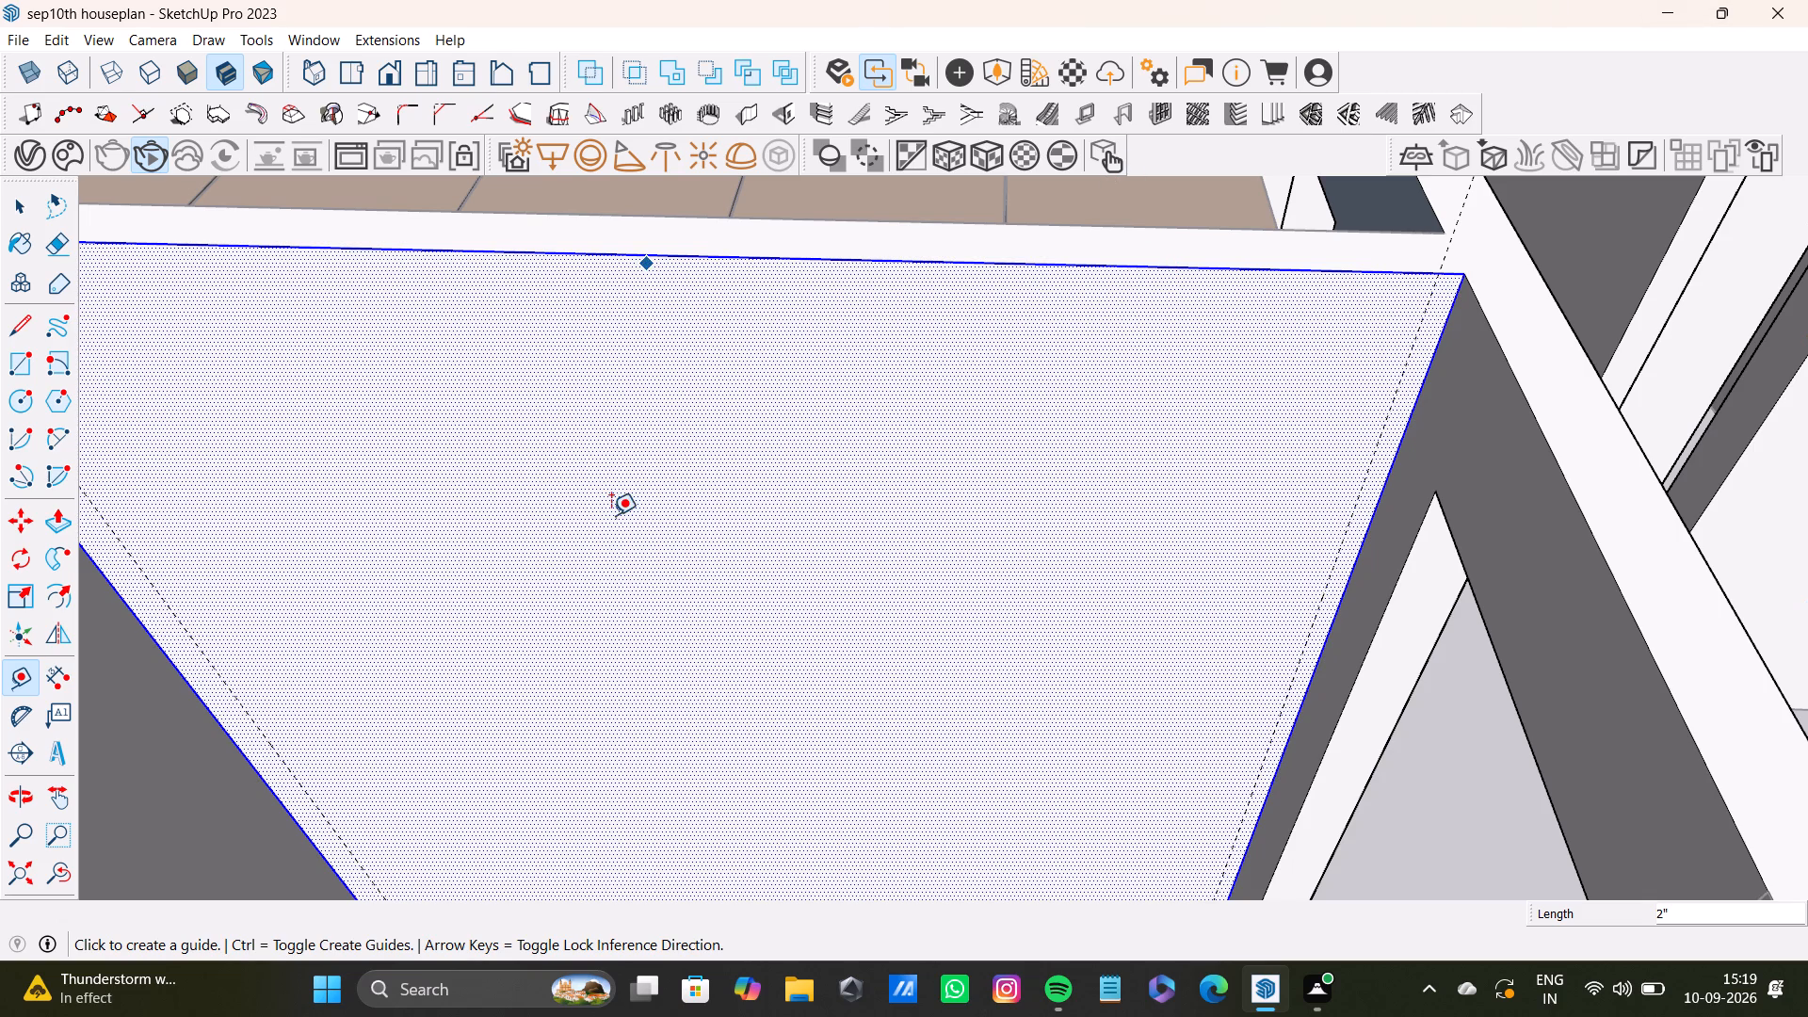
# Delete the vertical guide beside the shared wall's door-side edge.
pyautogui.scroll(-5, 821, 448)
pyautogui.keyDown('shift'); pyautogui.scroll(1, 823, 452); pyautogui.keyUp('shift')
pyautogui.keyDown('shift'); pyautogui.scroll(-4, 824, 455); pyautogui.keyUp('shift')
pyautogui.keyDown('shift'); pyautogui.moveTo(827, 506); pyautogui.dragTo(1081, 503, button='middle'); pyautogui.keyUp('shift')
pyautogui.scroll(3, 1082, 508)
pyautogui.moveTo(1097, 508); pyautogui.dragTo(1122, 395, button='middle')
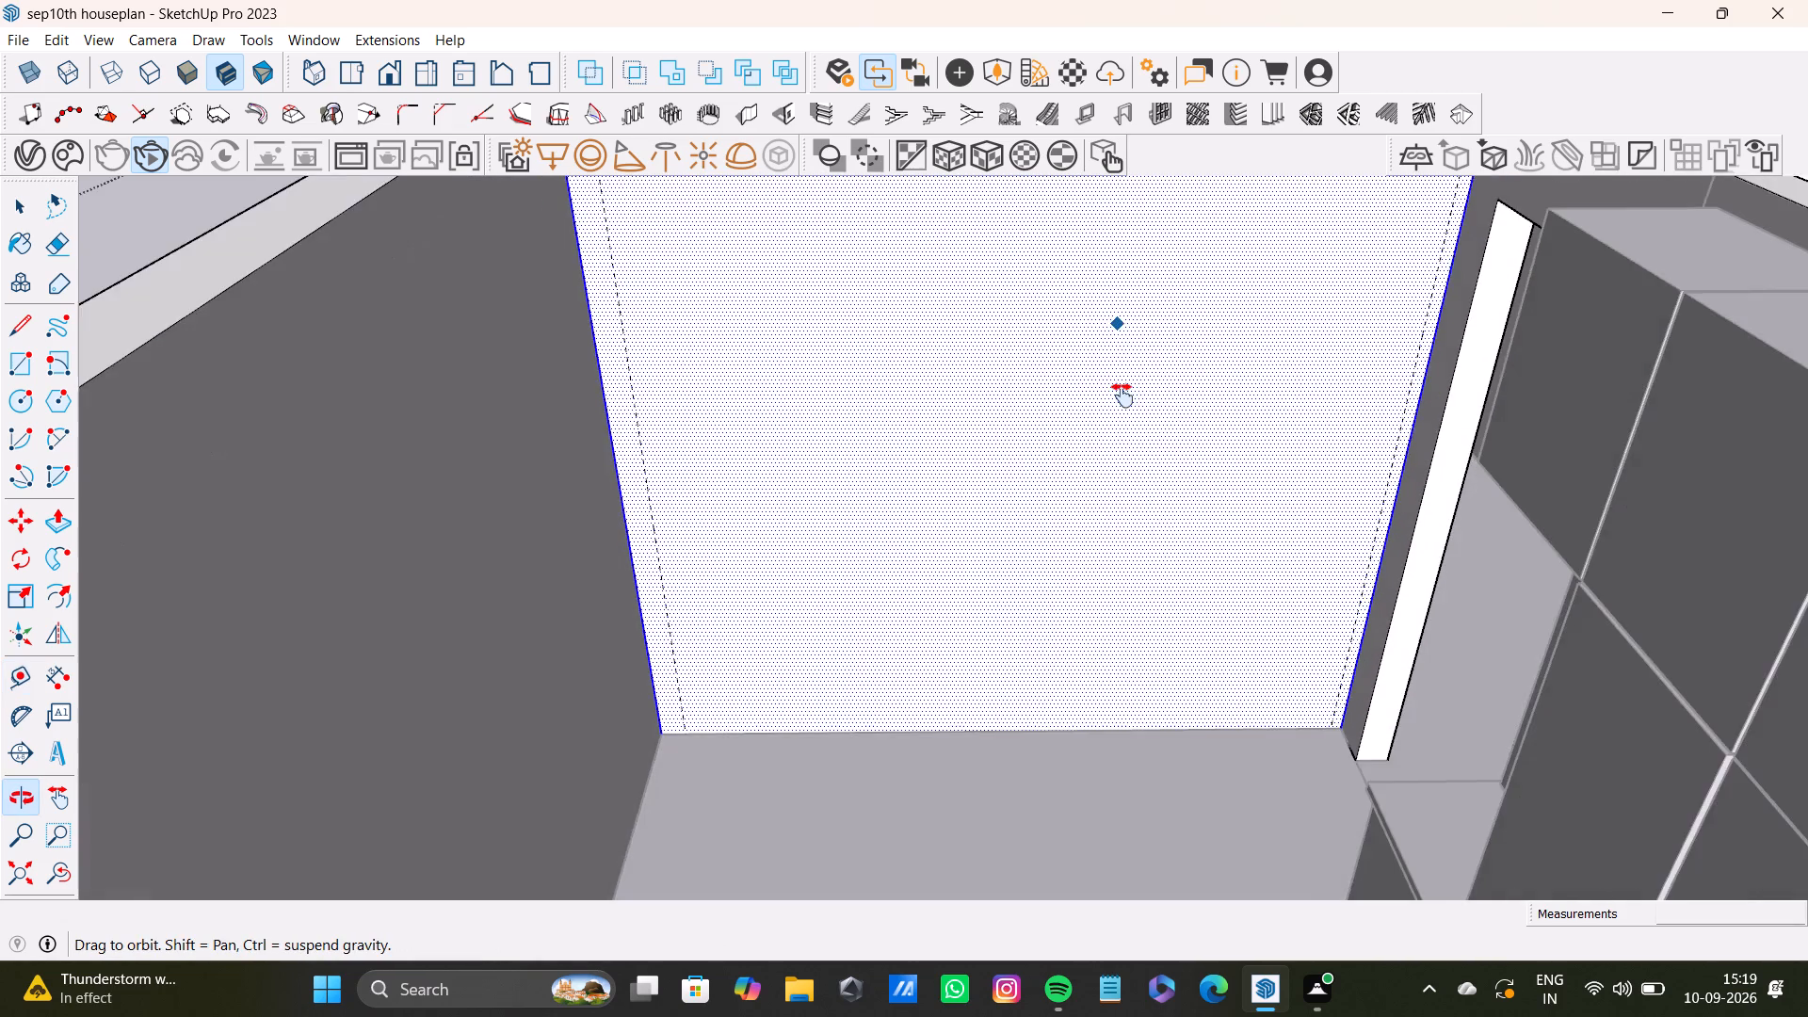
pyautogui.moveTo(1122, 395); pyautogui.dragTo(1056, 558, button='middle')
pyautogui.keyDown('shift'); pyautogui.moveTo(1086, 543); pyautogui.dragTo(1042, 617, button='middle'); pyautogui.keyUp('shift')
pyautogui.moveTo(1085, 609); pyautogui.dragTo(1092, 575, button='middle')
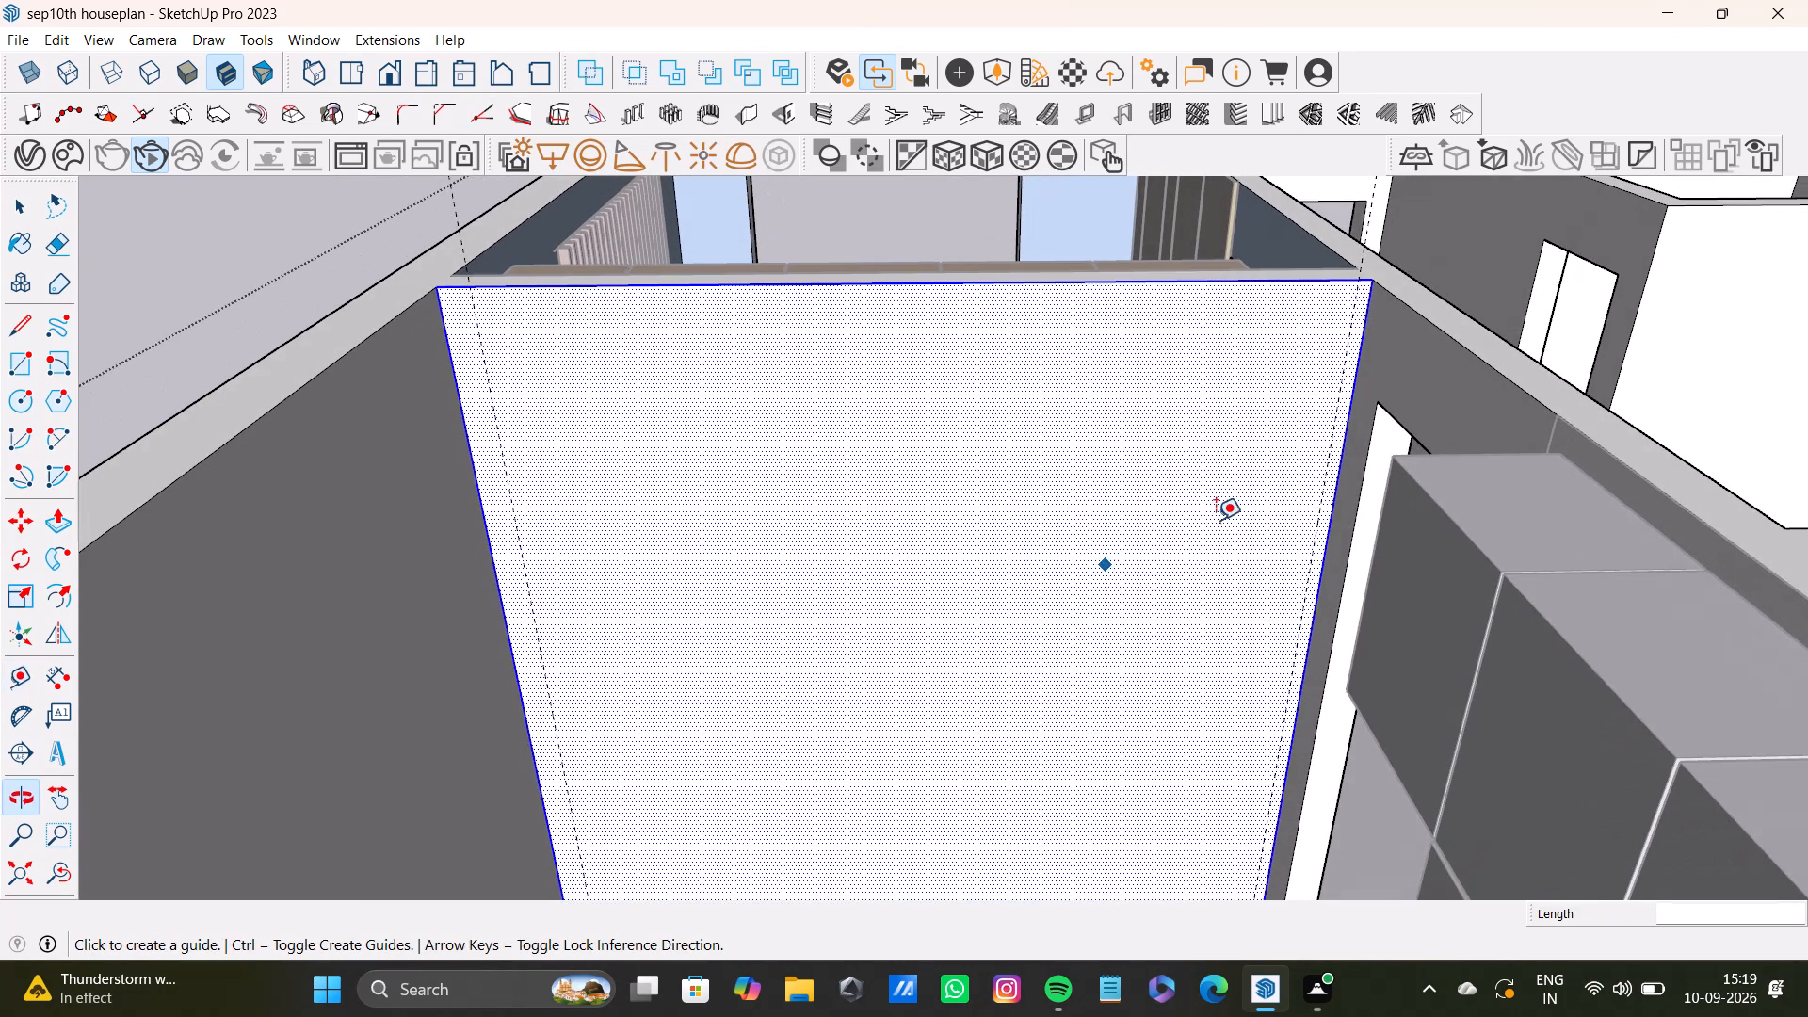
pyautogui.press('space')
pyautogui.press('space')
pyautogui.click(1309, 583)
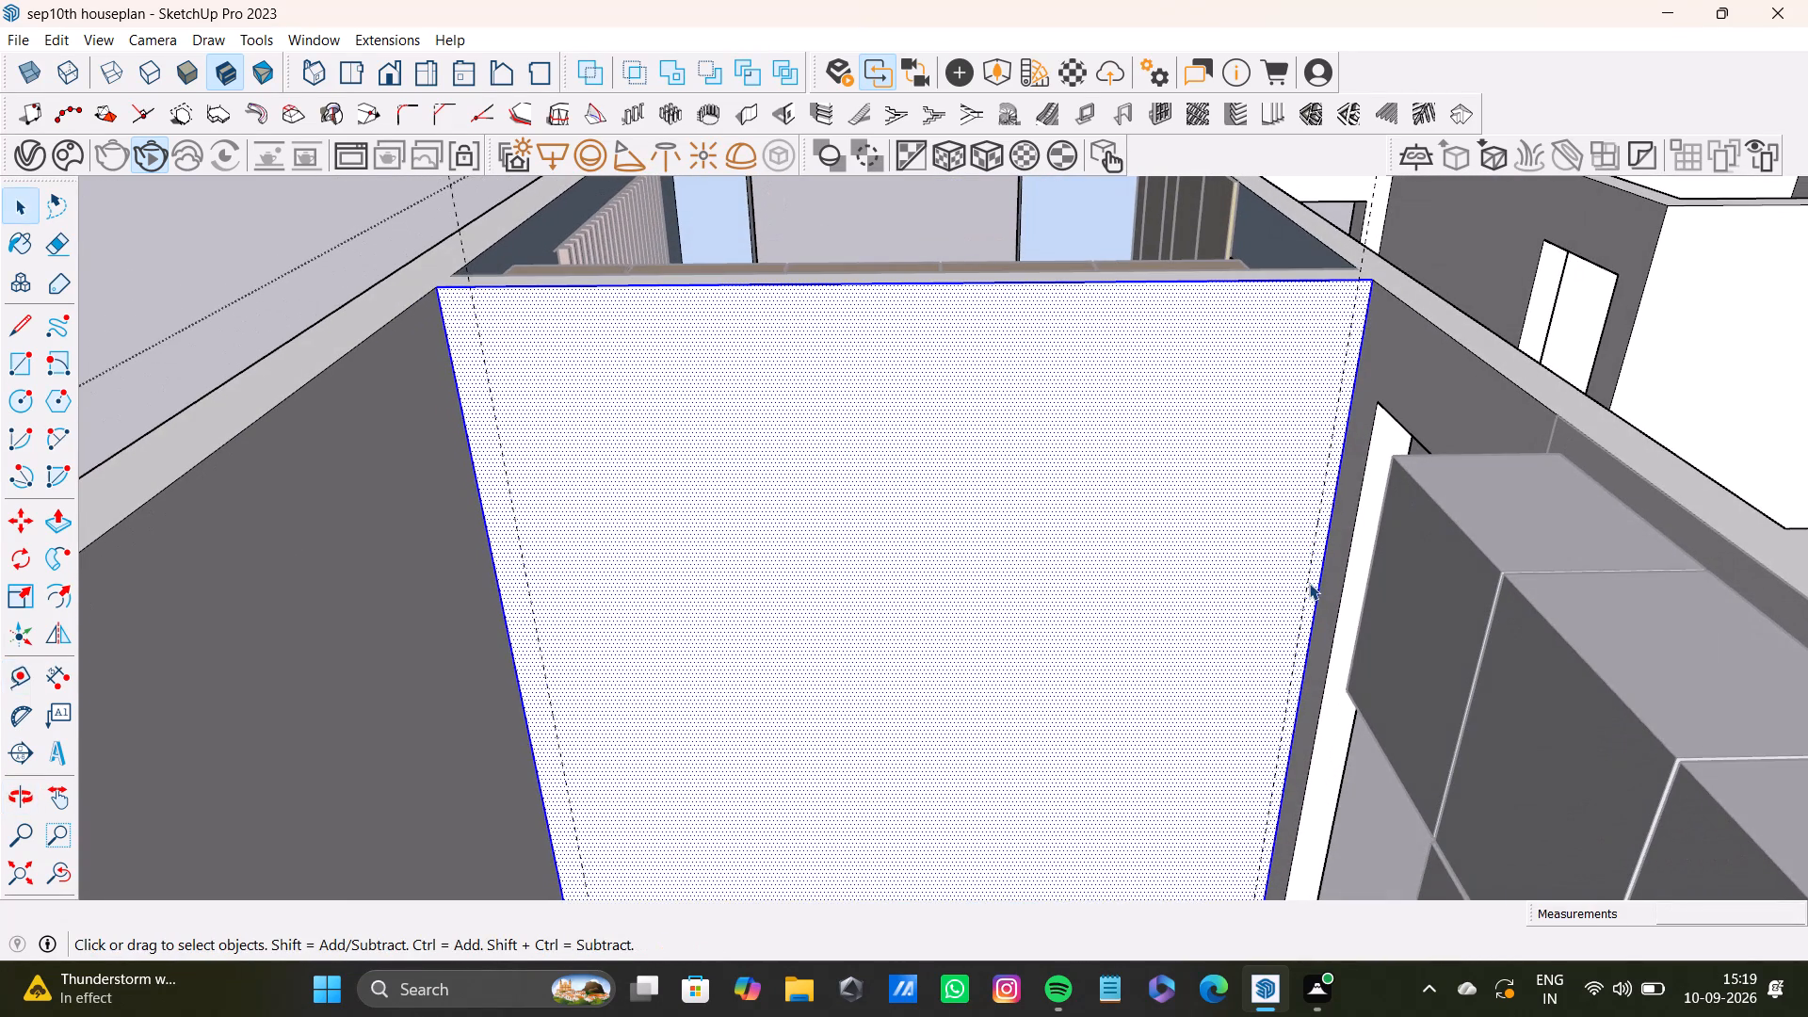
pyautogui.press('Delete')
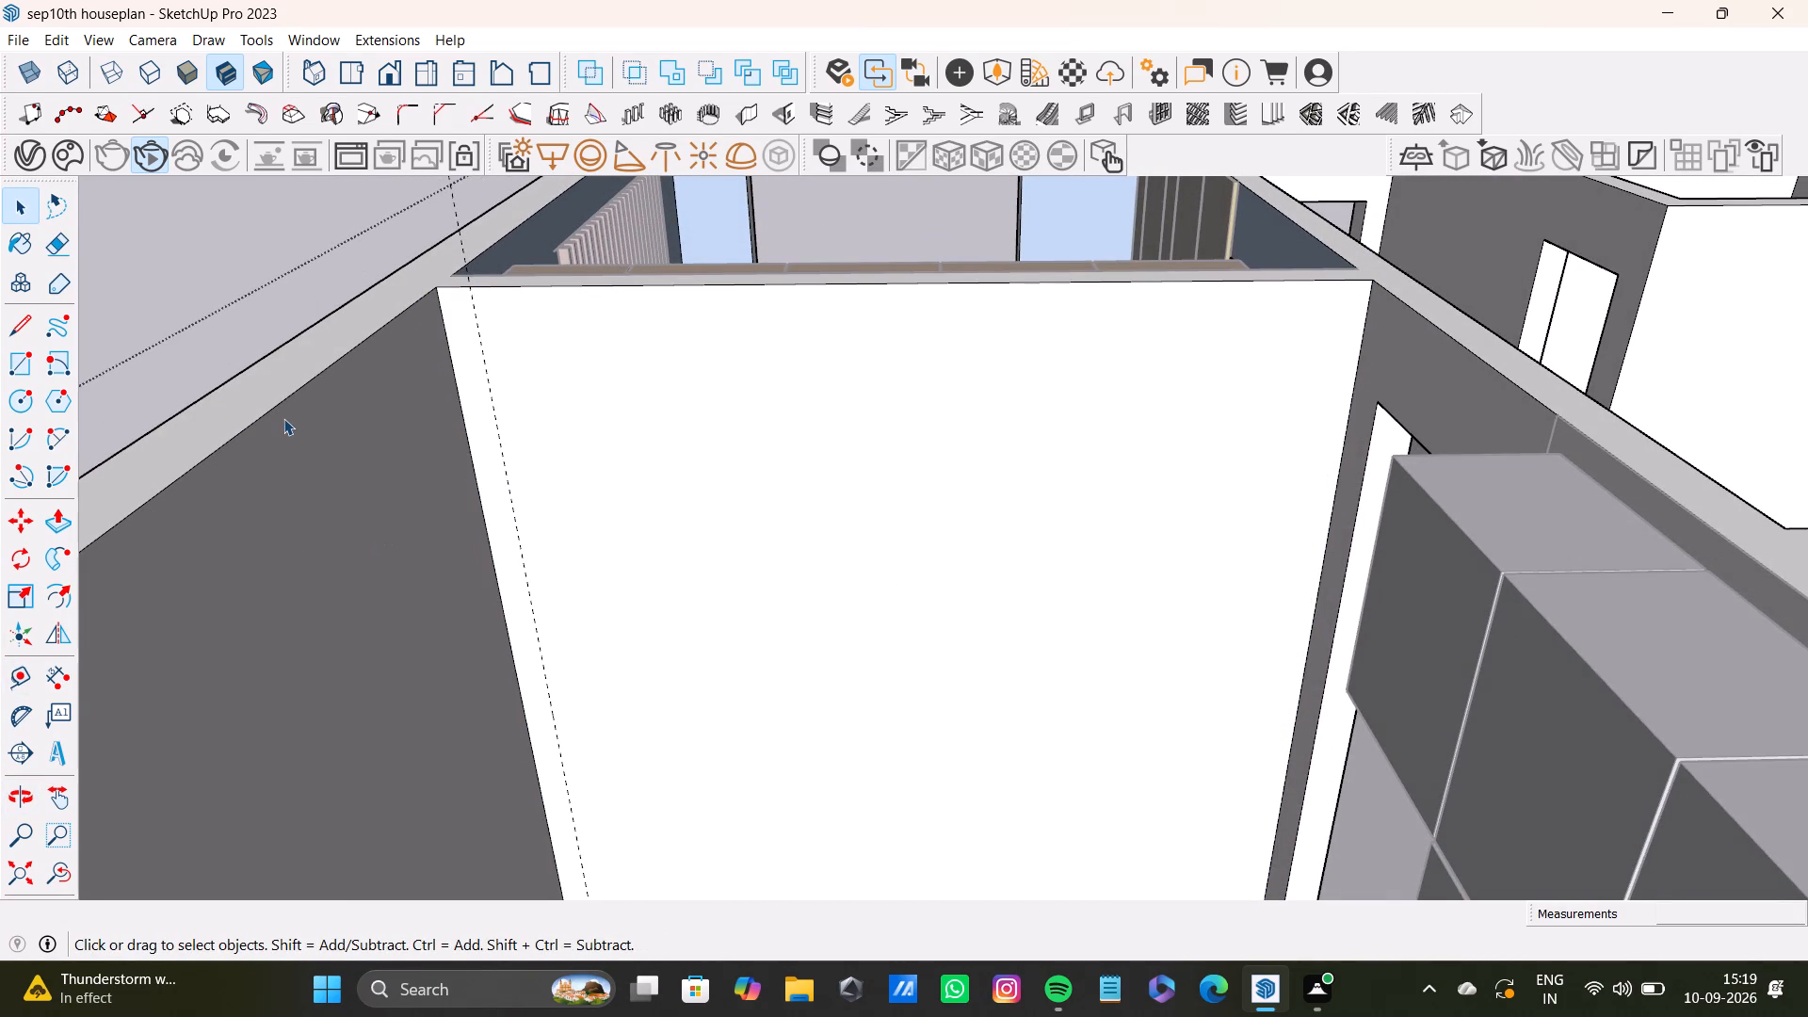
# Place a vertical guide near the shared wall's door-side edge, about 10' 3" from the guide at the opposite end.
pyautogui.click(18, 675)
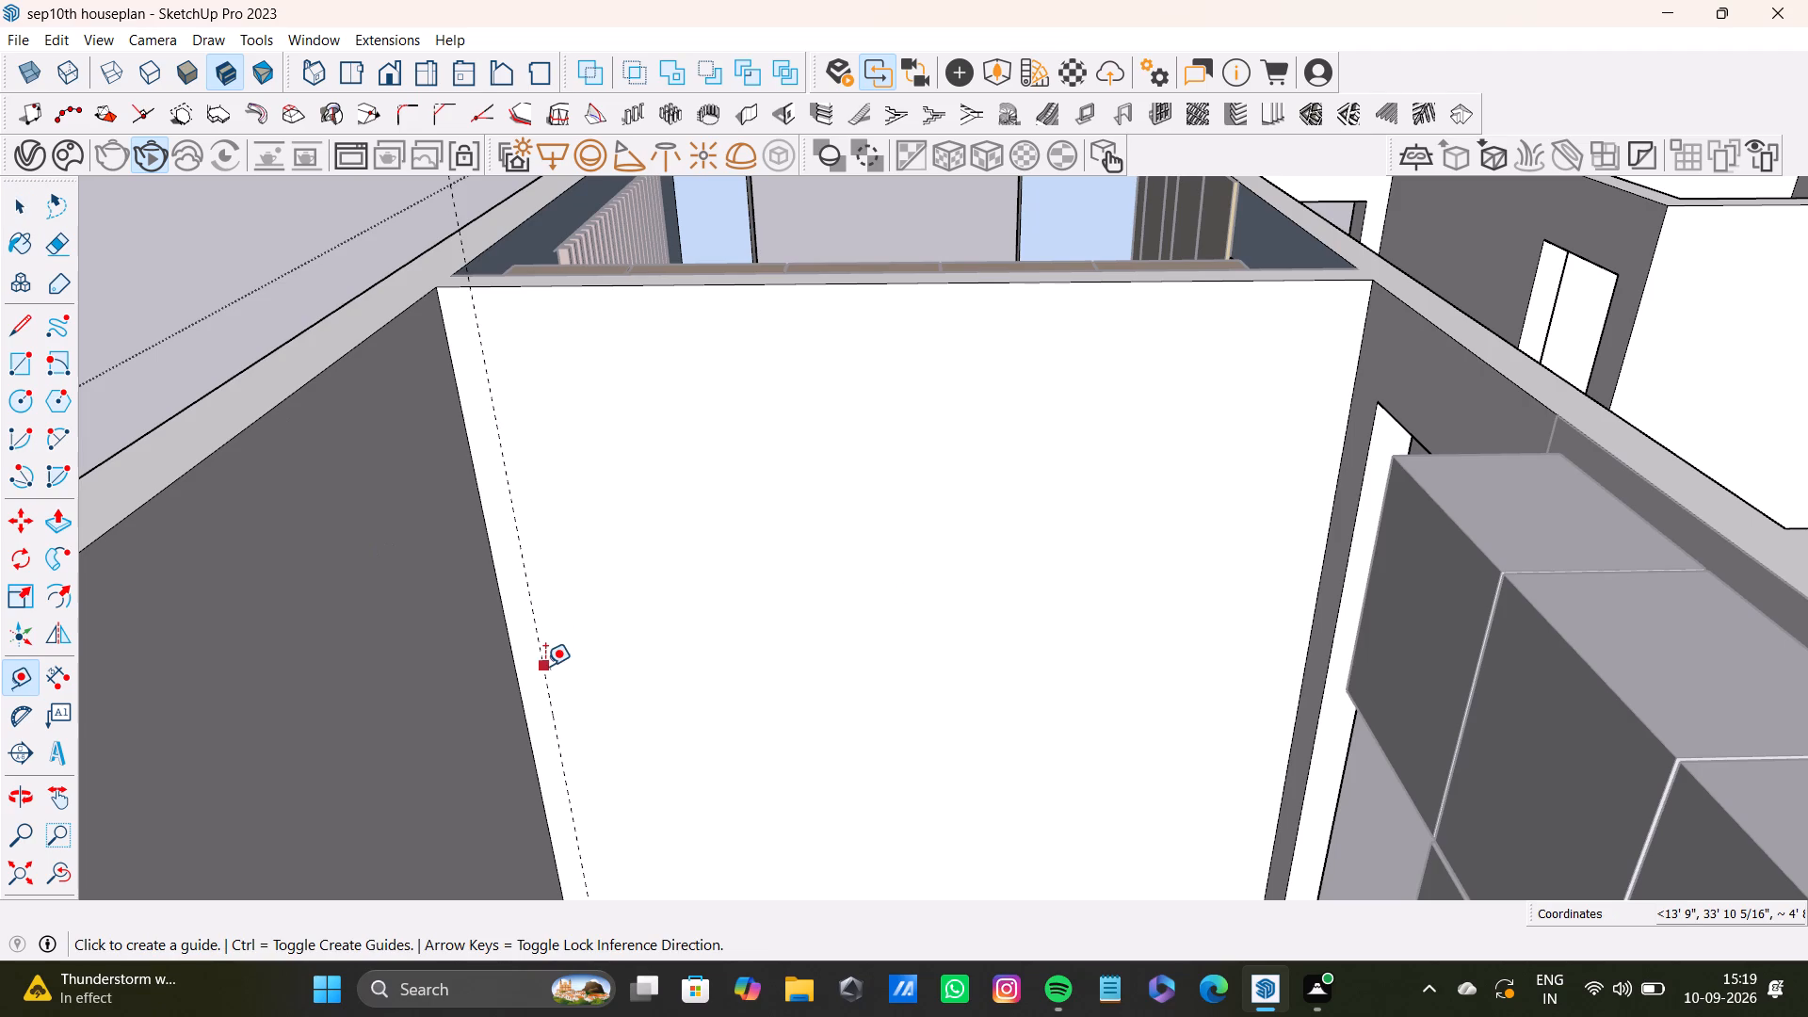
pyautogui.click(542, 672)
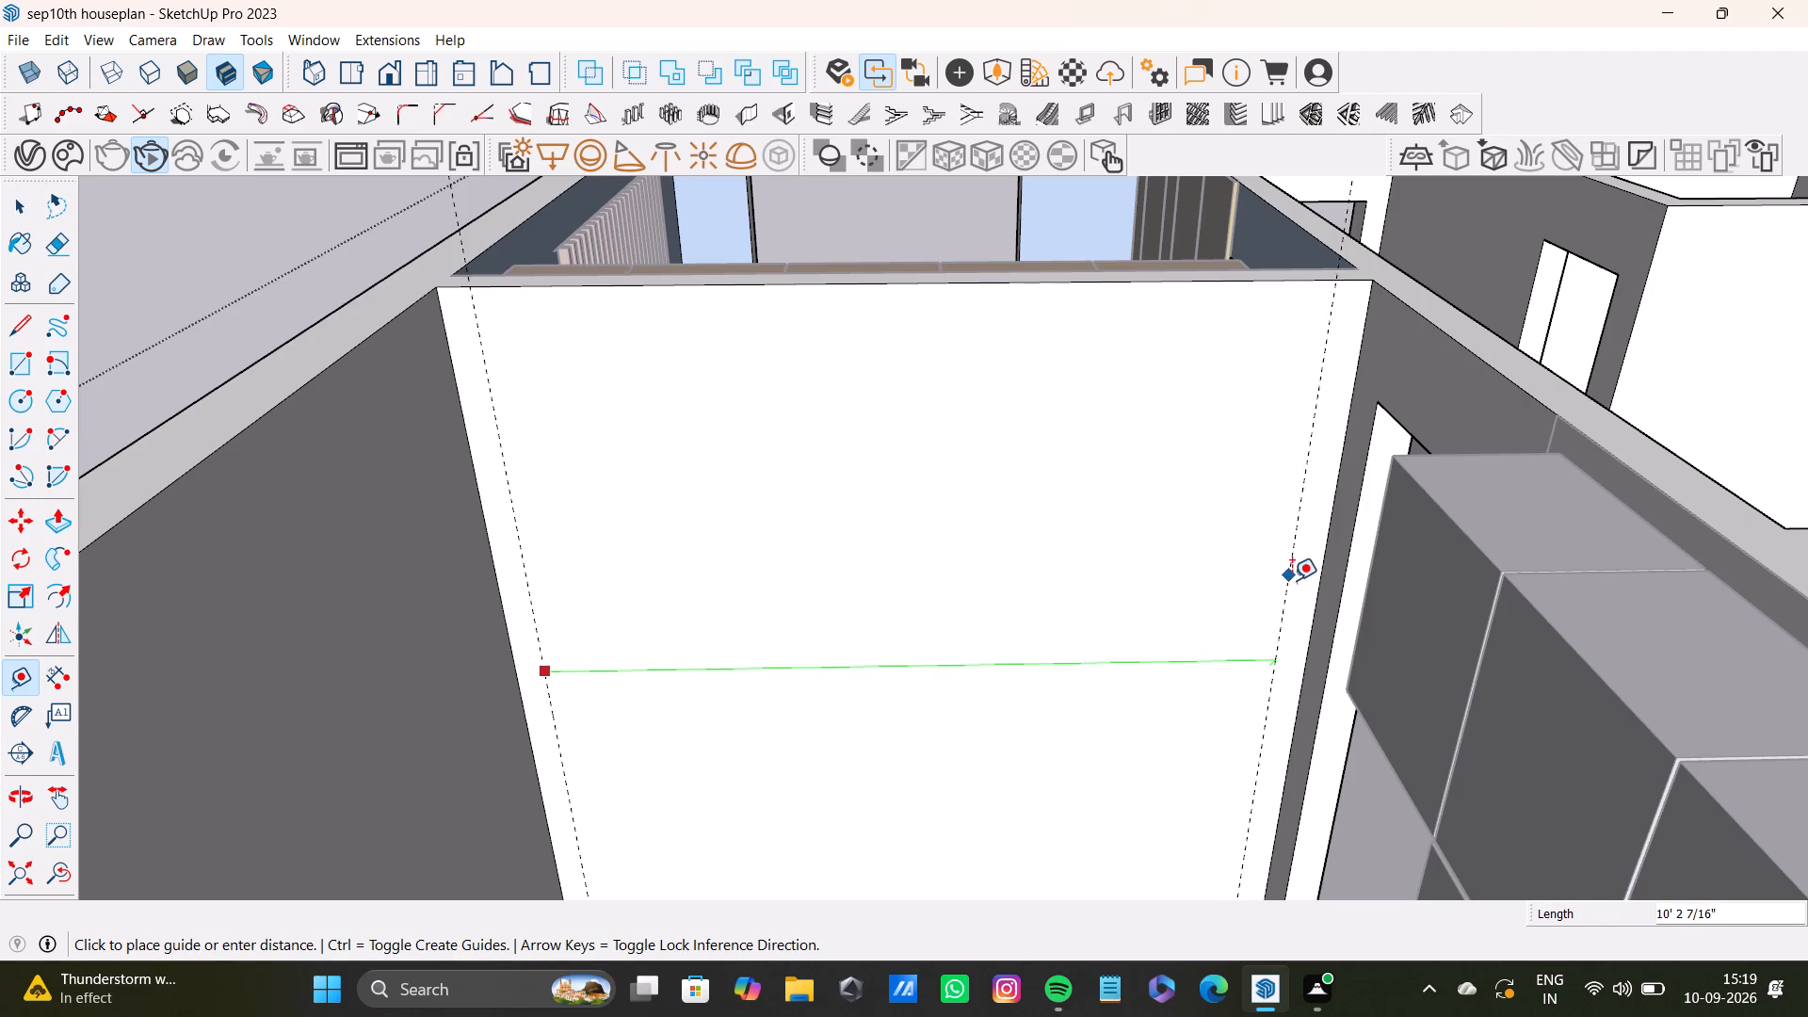
pyautogui.click(1295, 581)
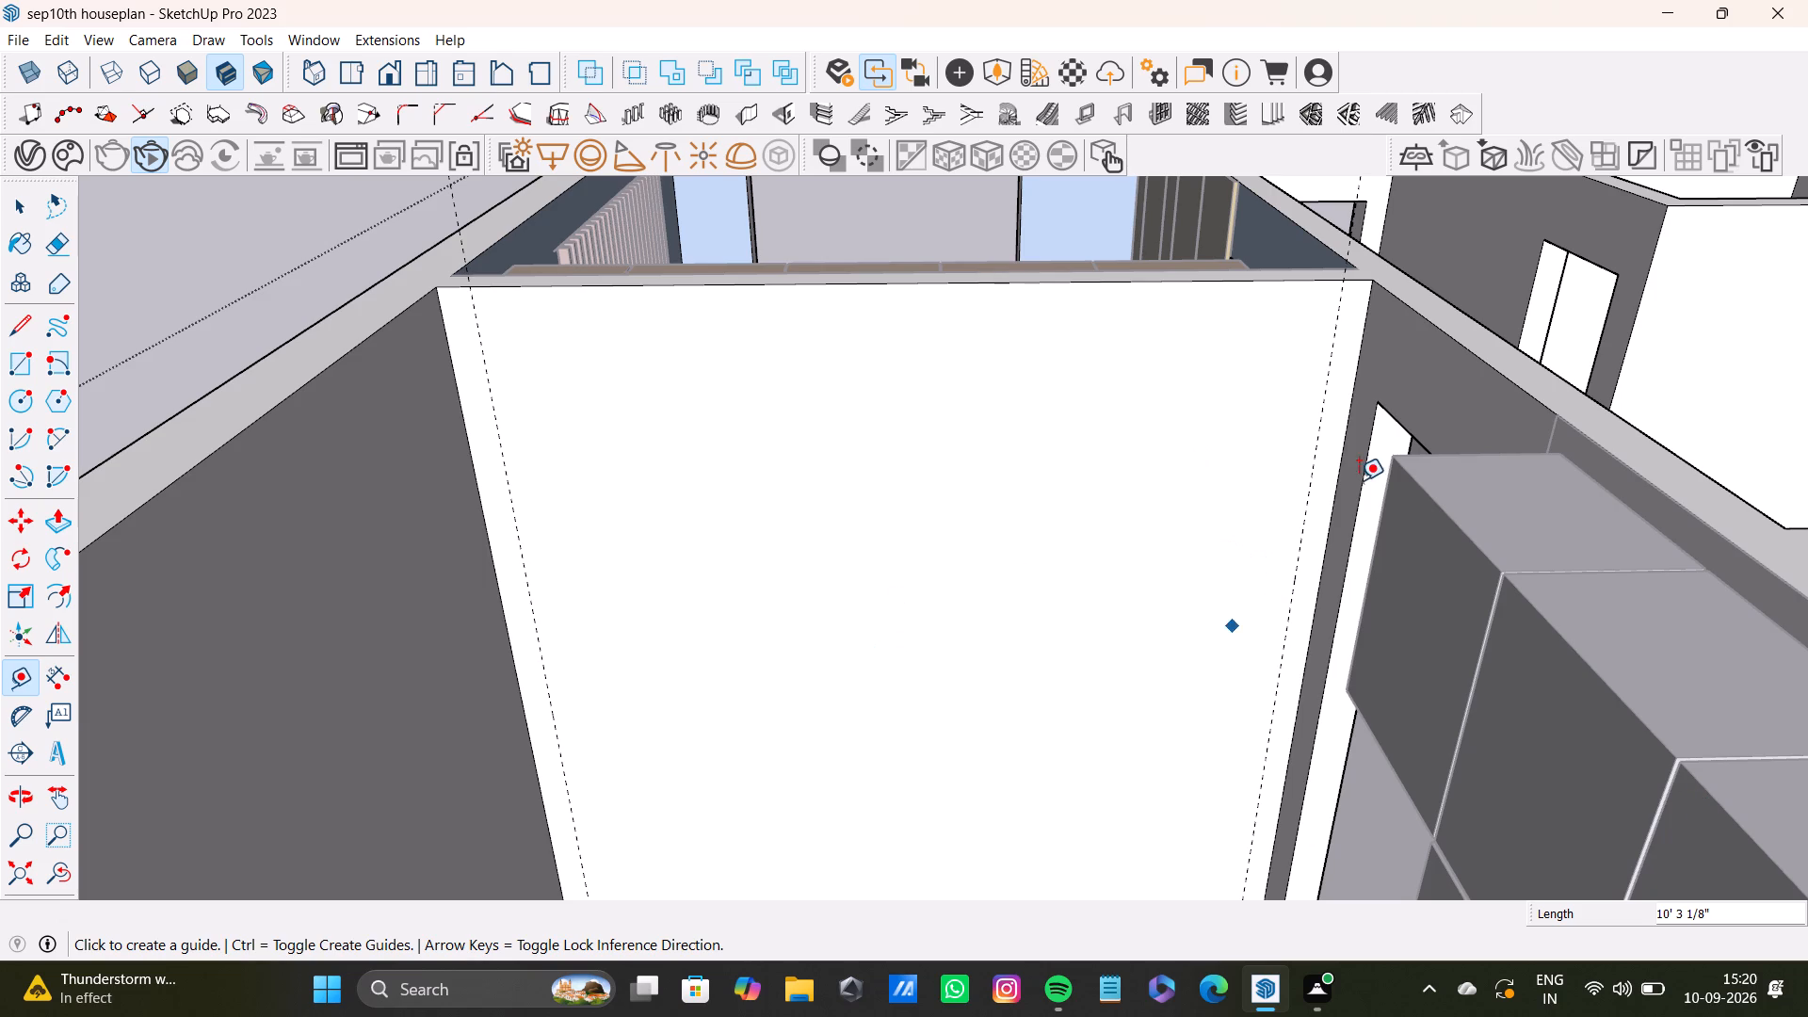
# Place a horizontal guide about 6 1/4" below the top edge of the wall shared with the bedroom.
pyautogui.click(878, 285)
pyautogui.moveTo(1092, 400); pyautogui.dragTo(867, 380, button='middle')
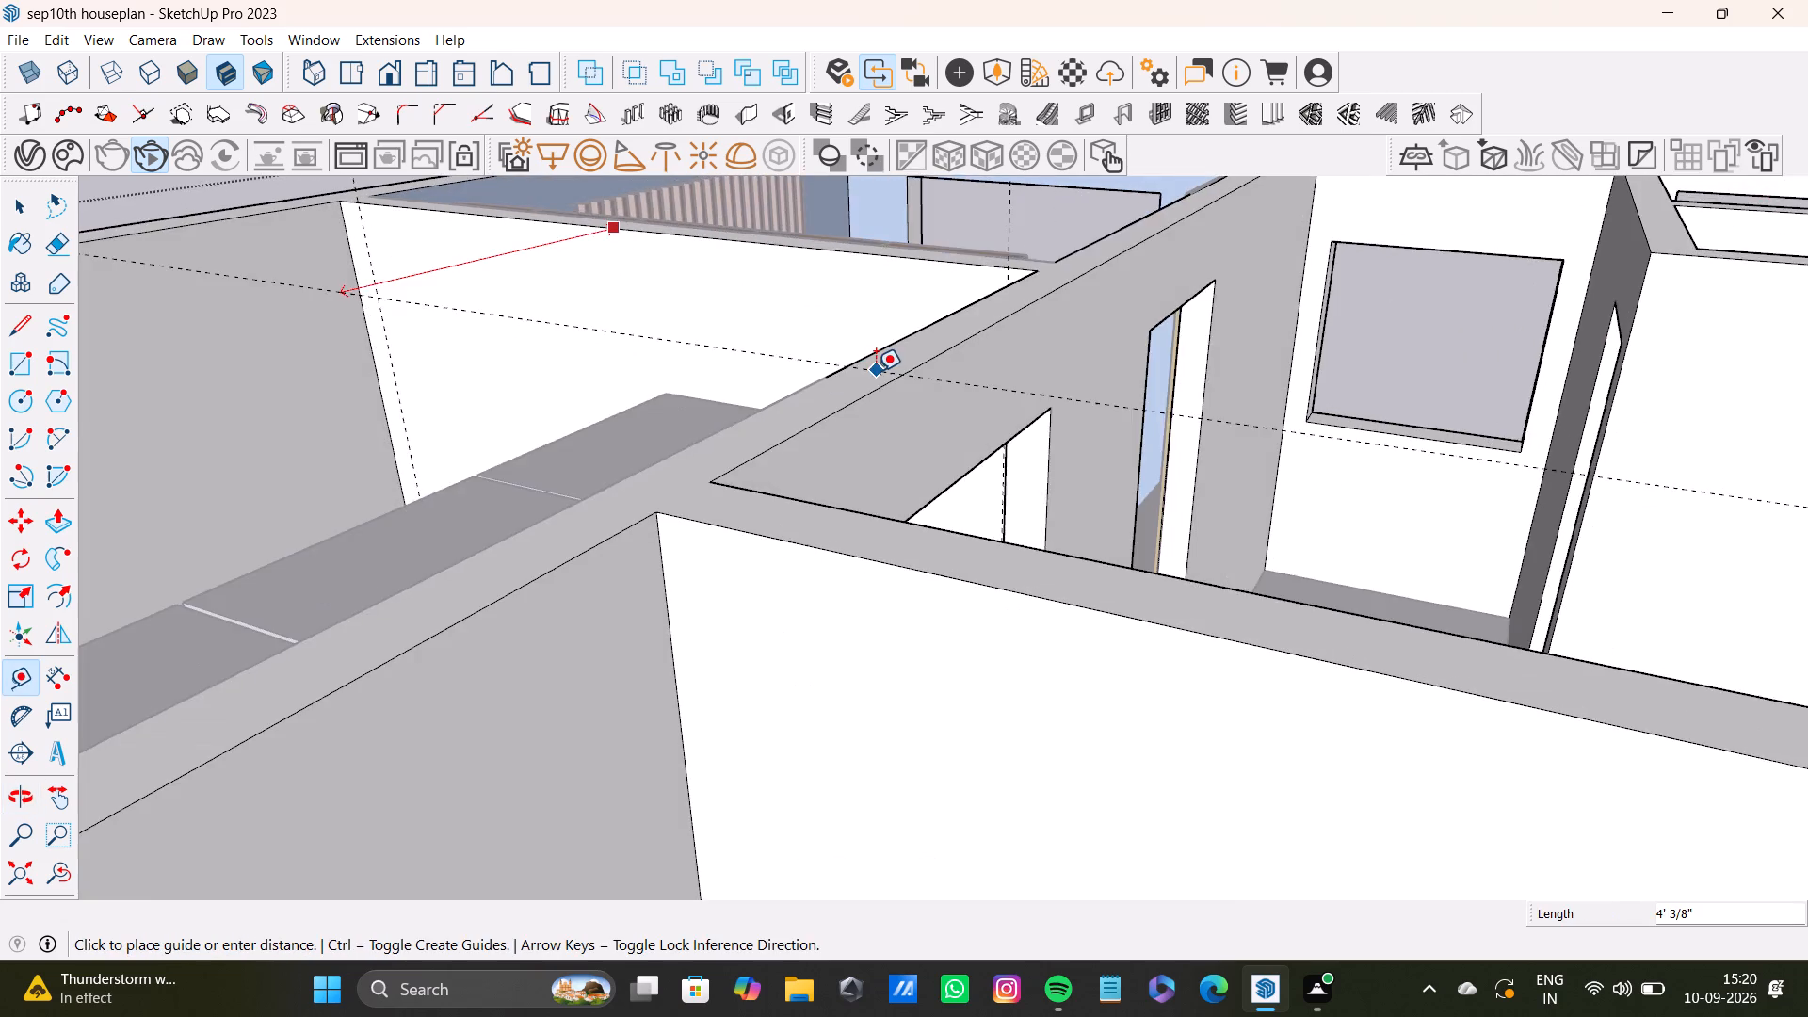
pyautogui.scroll(-4, 876, 371)
pyautogui.moveTo(767, 375); pyautogui.dragTo(961, 410, button='middle')
pyautogui.scroll(3, 927, 303)
pyautogui.scroll(1, 727, 373)
pyautogui.moveTo(917, 365); pyautogui.dragTo(1353, 390, button='middle')
pyautogui.keyDown('shift'); pyautogui.moveTo(1330, 379); pyautogui.dragTo(977, 492, button='middle'); pyautogui.keyUp('shift')
pyautogui.moveTo(1144, 489); pyautogui.dragTo(1108, 489, button='middle')
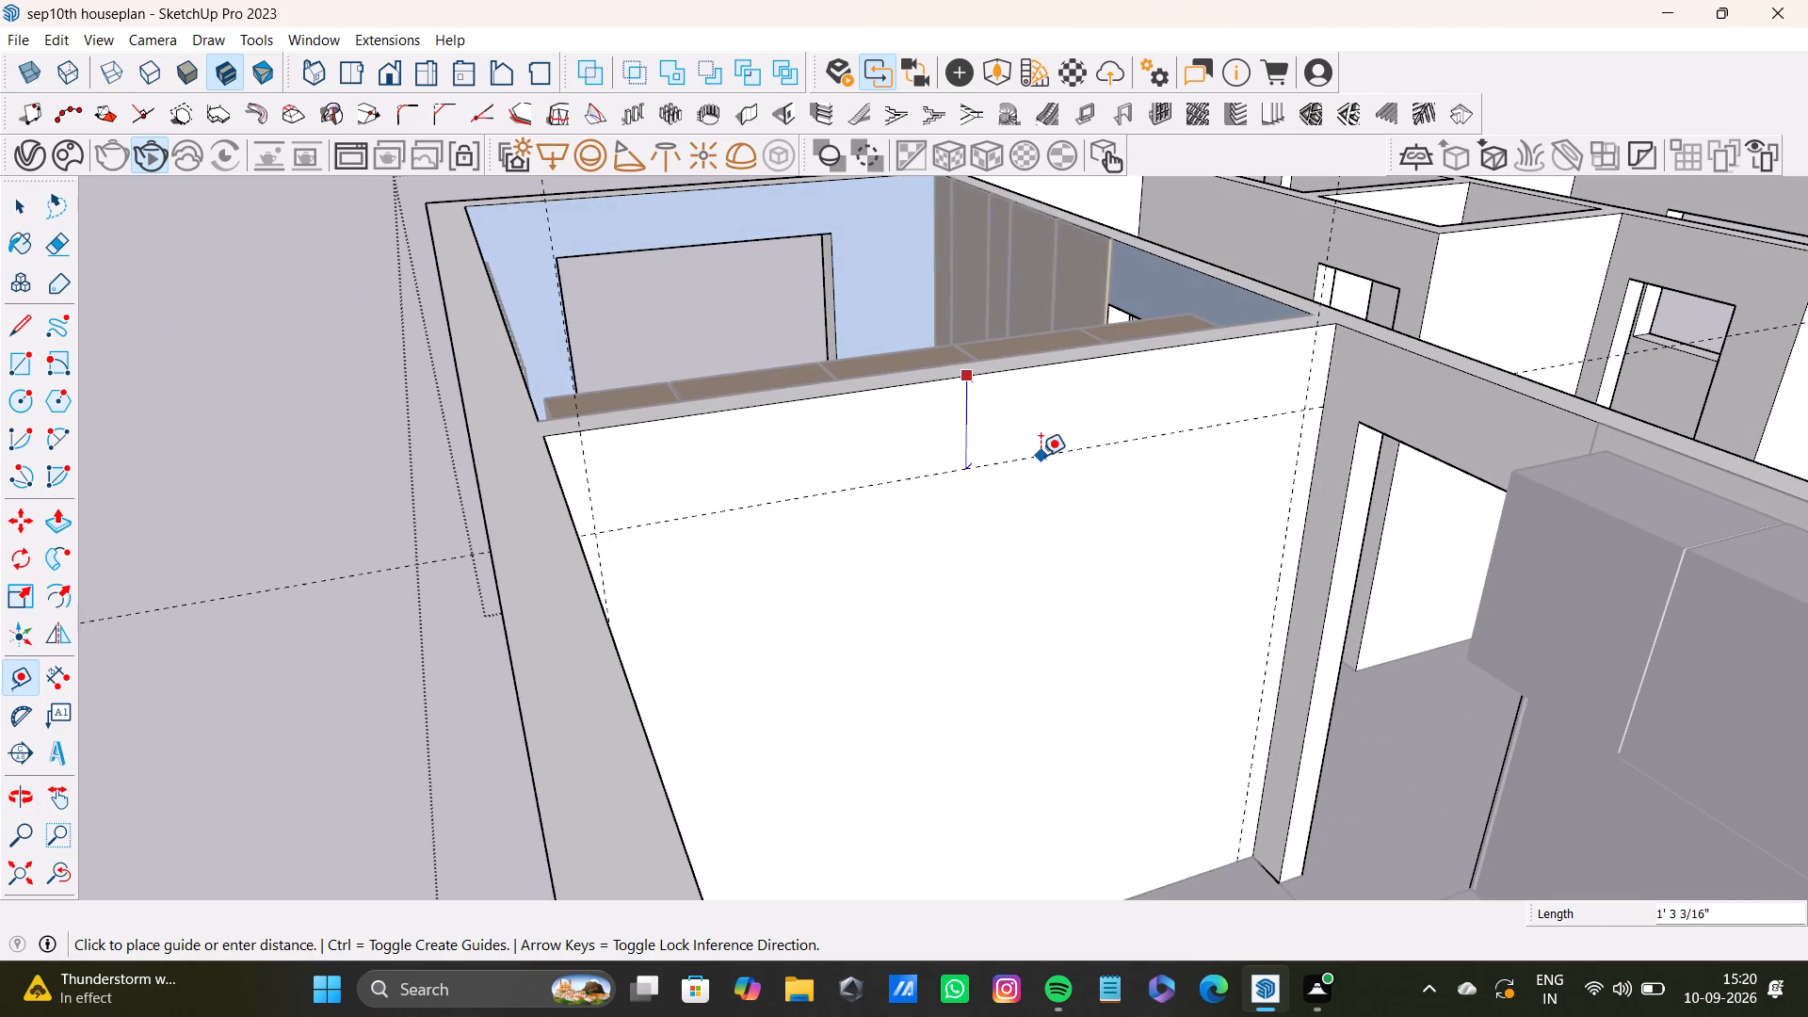
pyautogui.moveTo(1106, 448); pyautogui.dragTo(968, 430, button='middle')
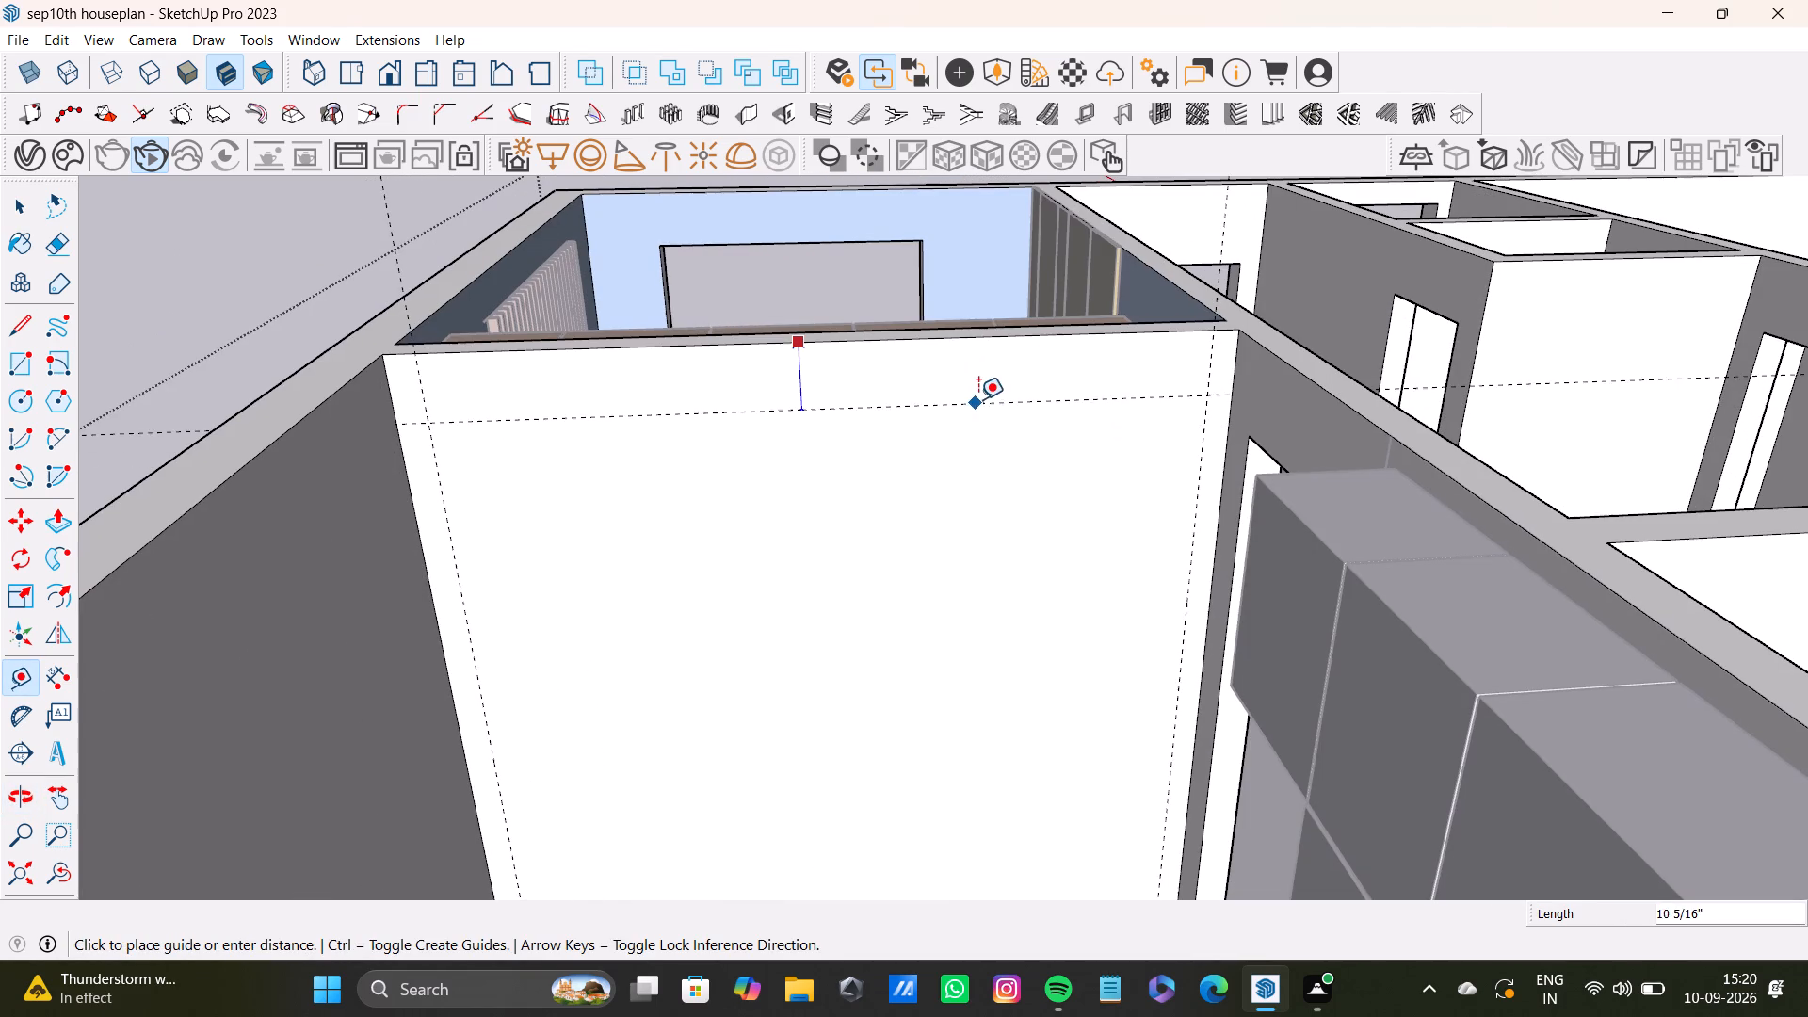
pyautogui.click(1155, 370)
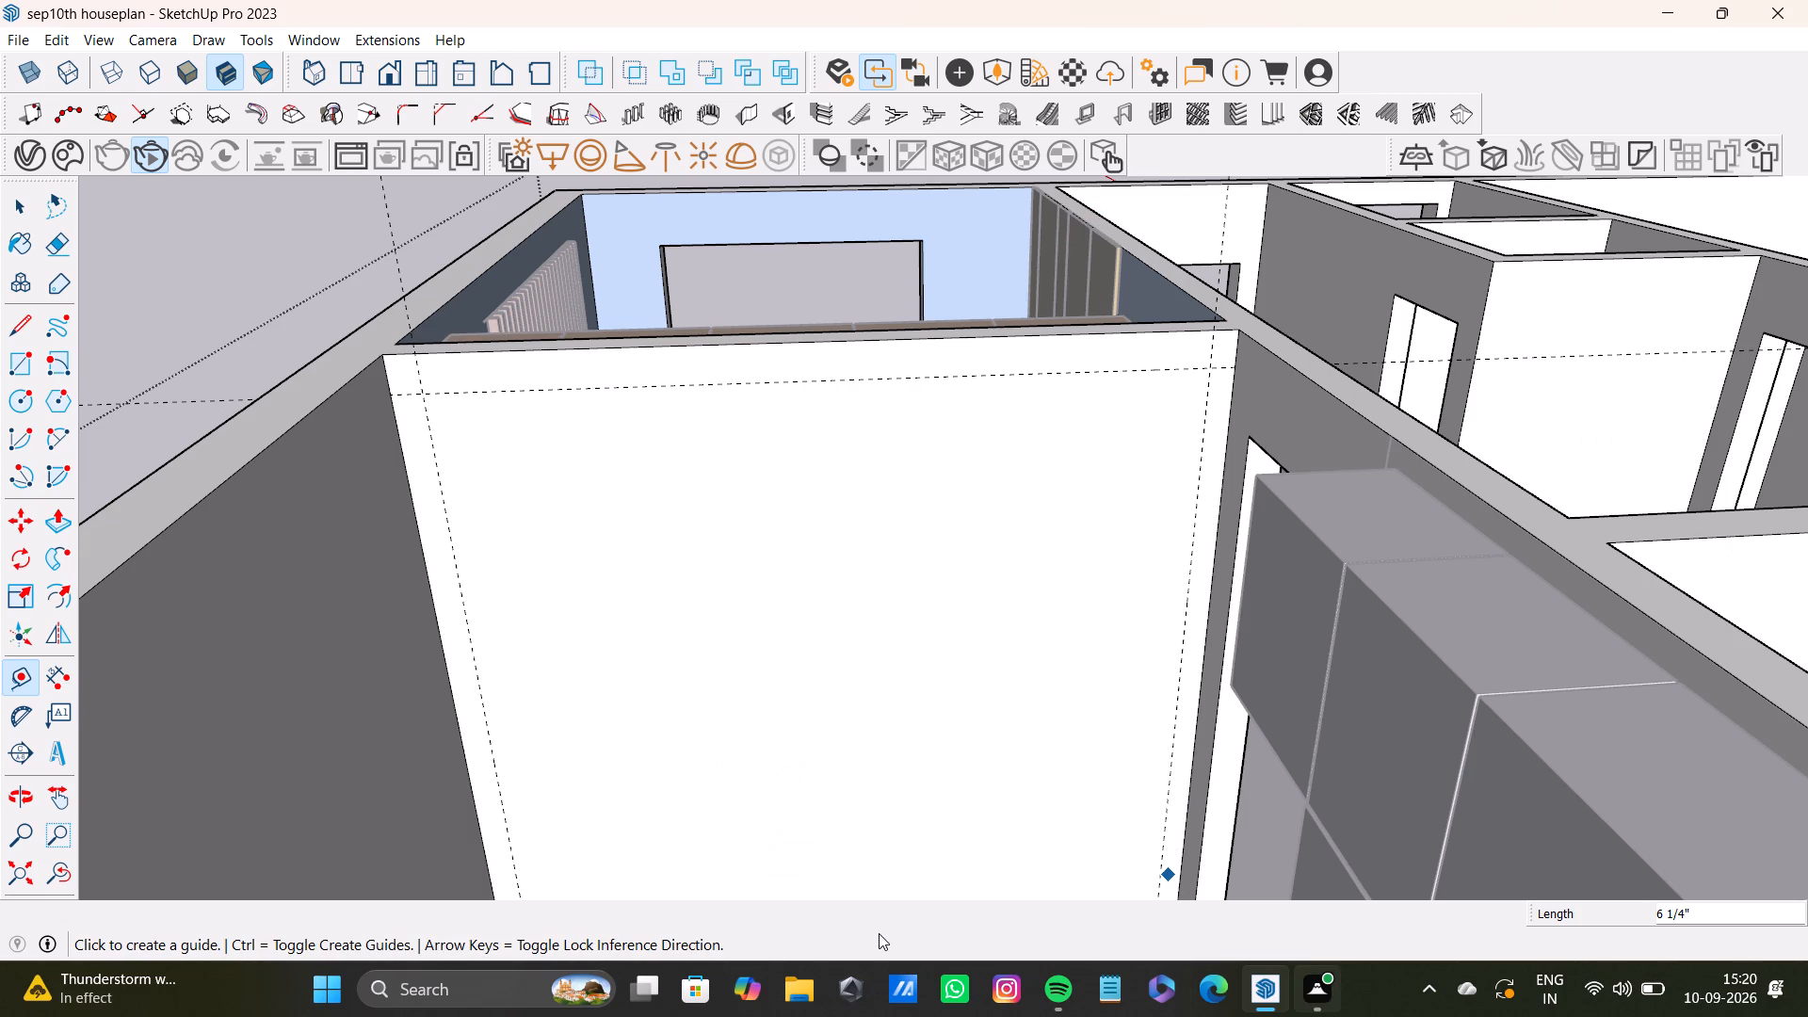
pyautogui.press('space')
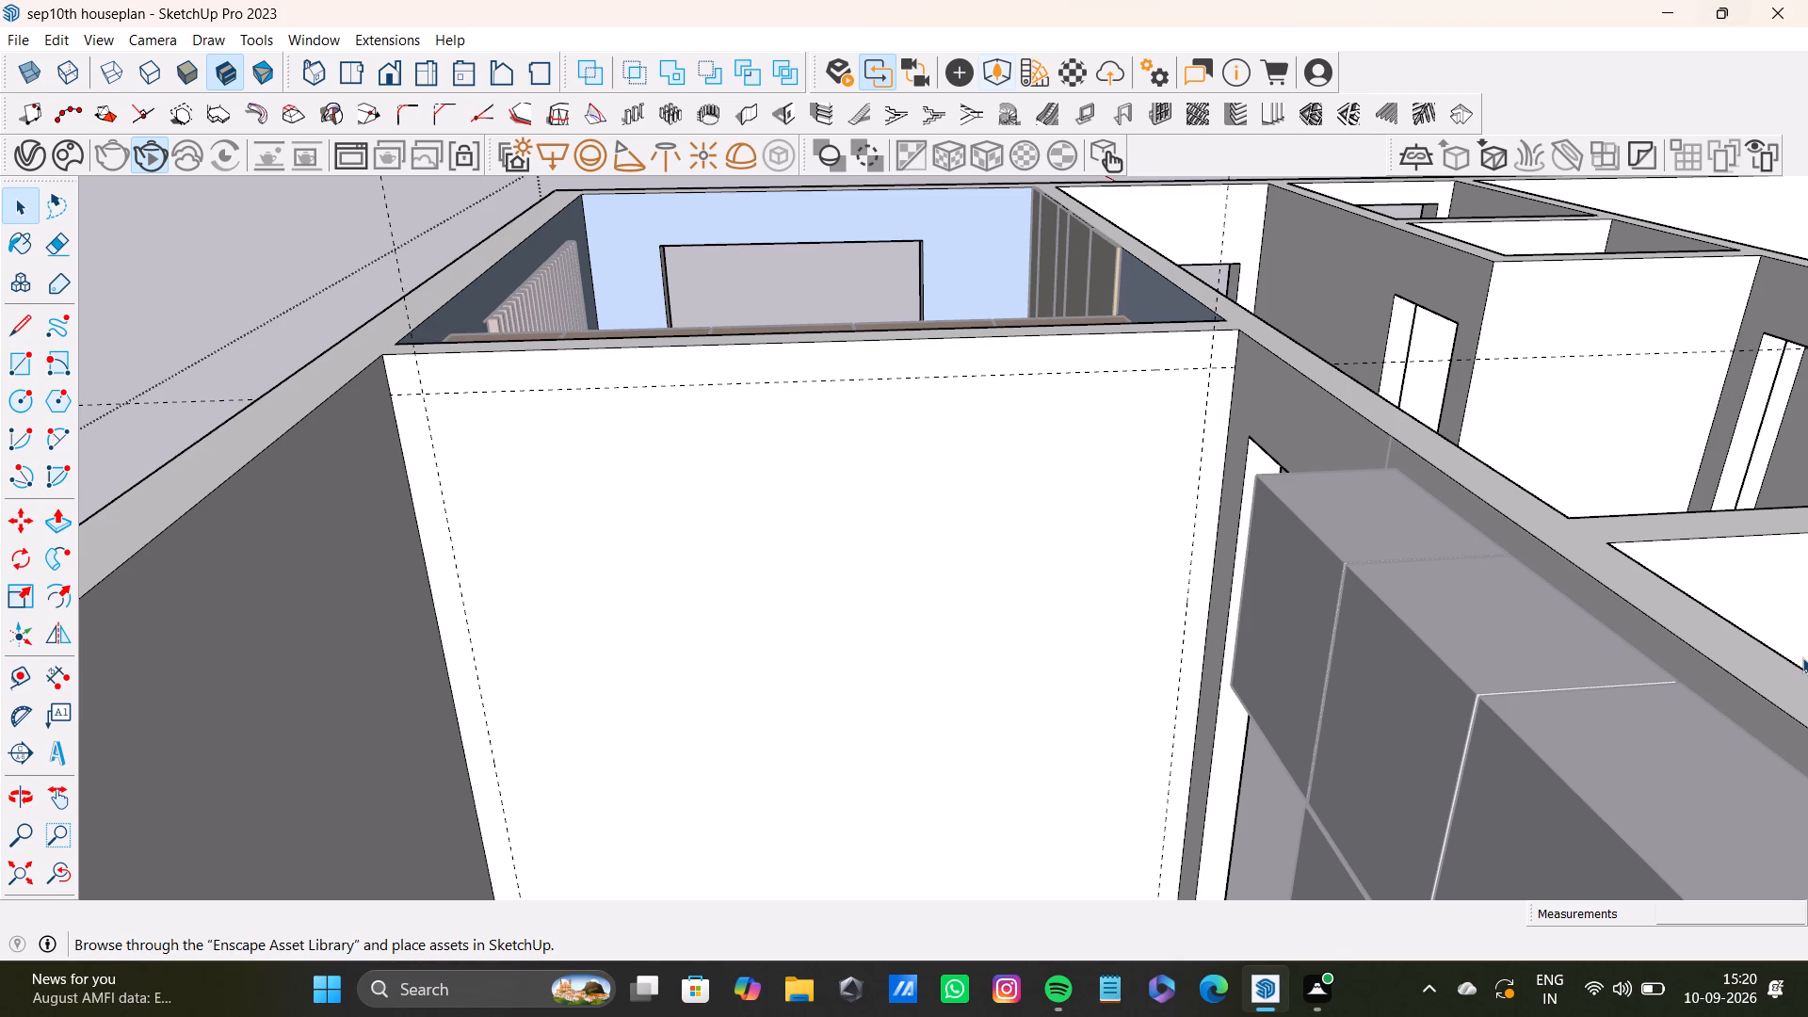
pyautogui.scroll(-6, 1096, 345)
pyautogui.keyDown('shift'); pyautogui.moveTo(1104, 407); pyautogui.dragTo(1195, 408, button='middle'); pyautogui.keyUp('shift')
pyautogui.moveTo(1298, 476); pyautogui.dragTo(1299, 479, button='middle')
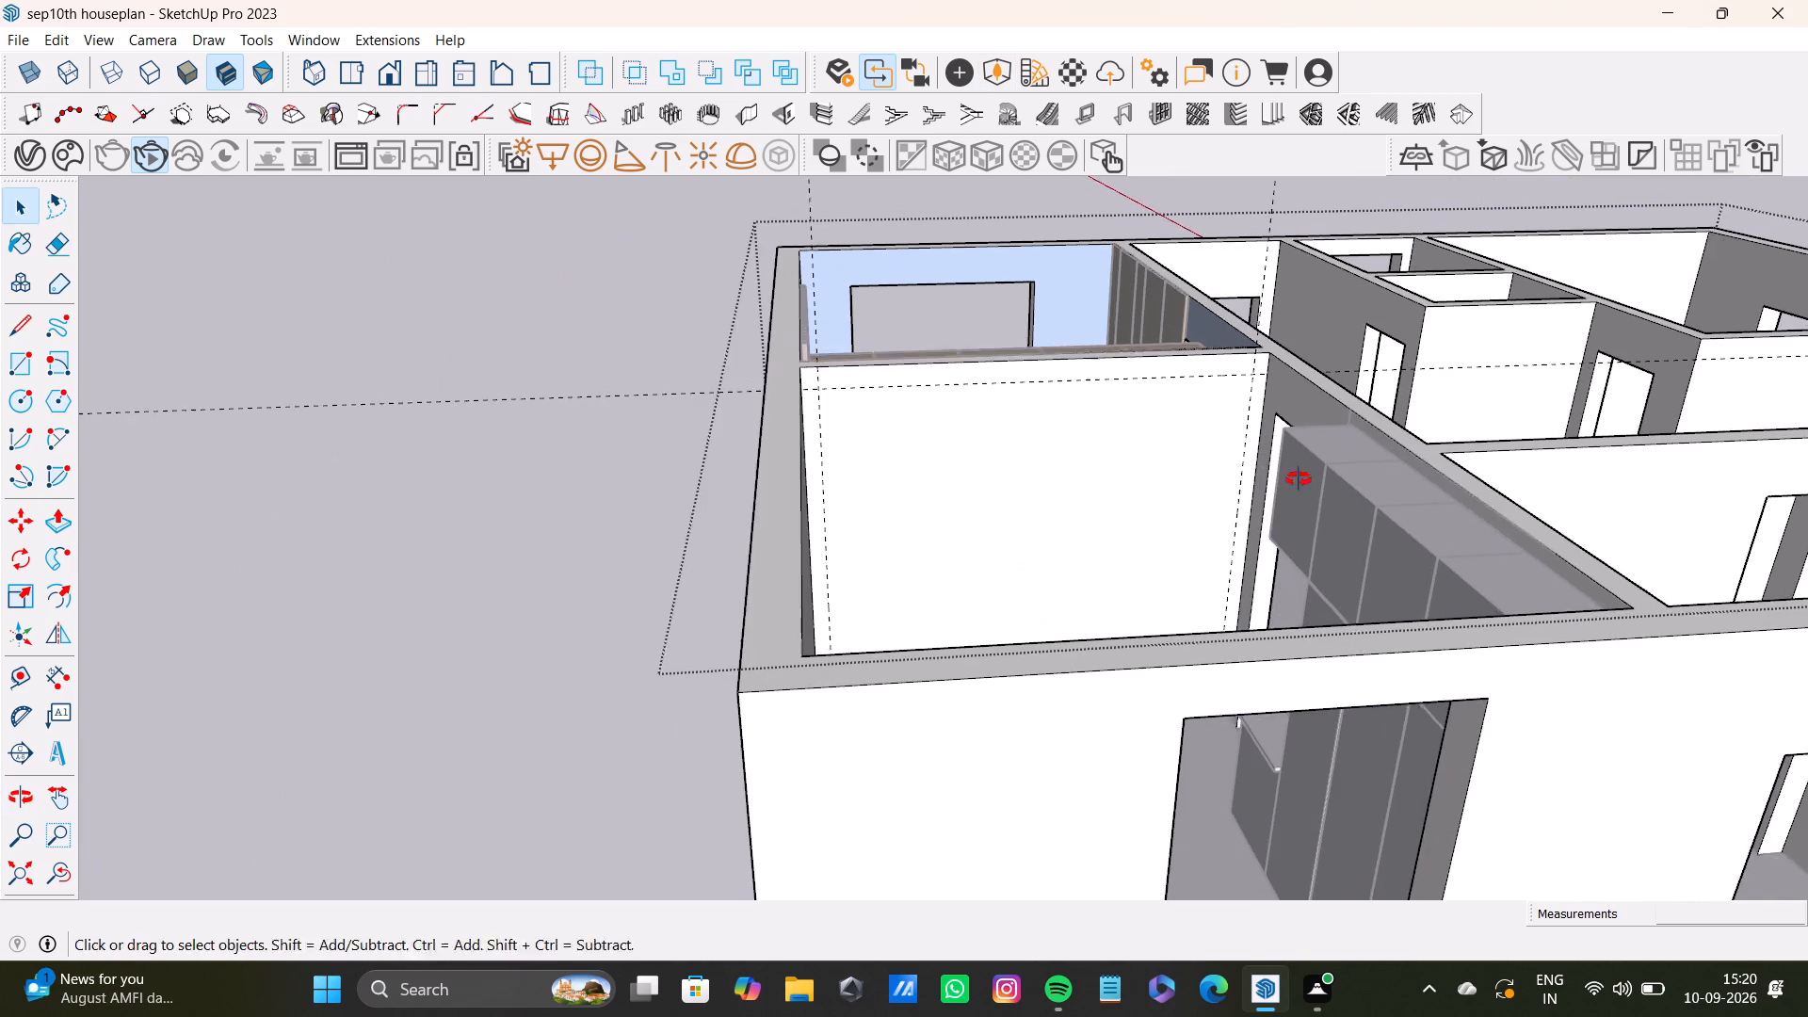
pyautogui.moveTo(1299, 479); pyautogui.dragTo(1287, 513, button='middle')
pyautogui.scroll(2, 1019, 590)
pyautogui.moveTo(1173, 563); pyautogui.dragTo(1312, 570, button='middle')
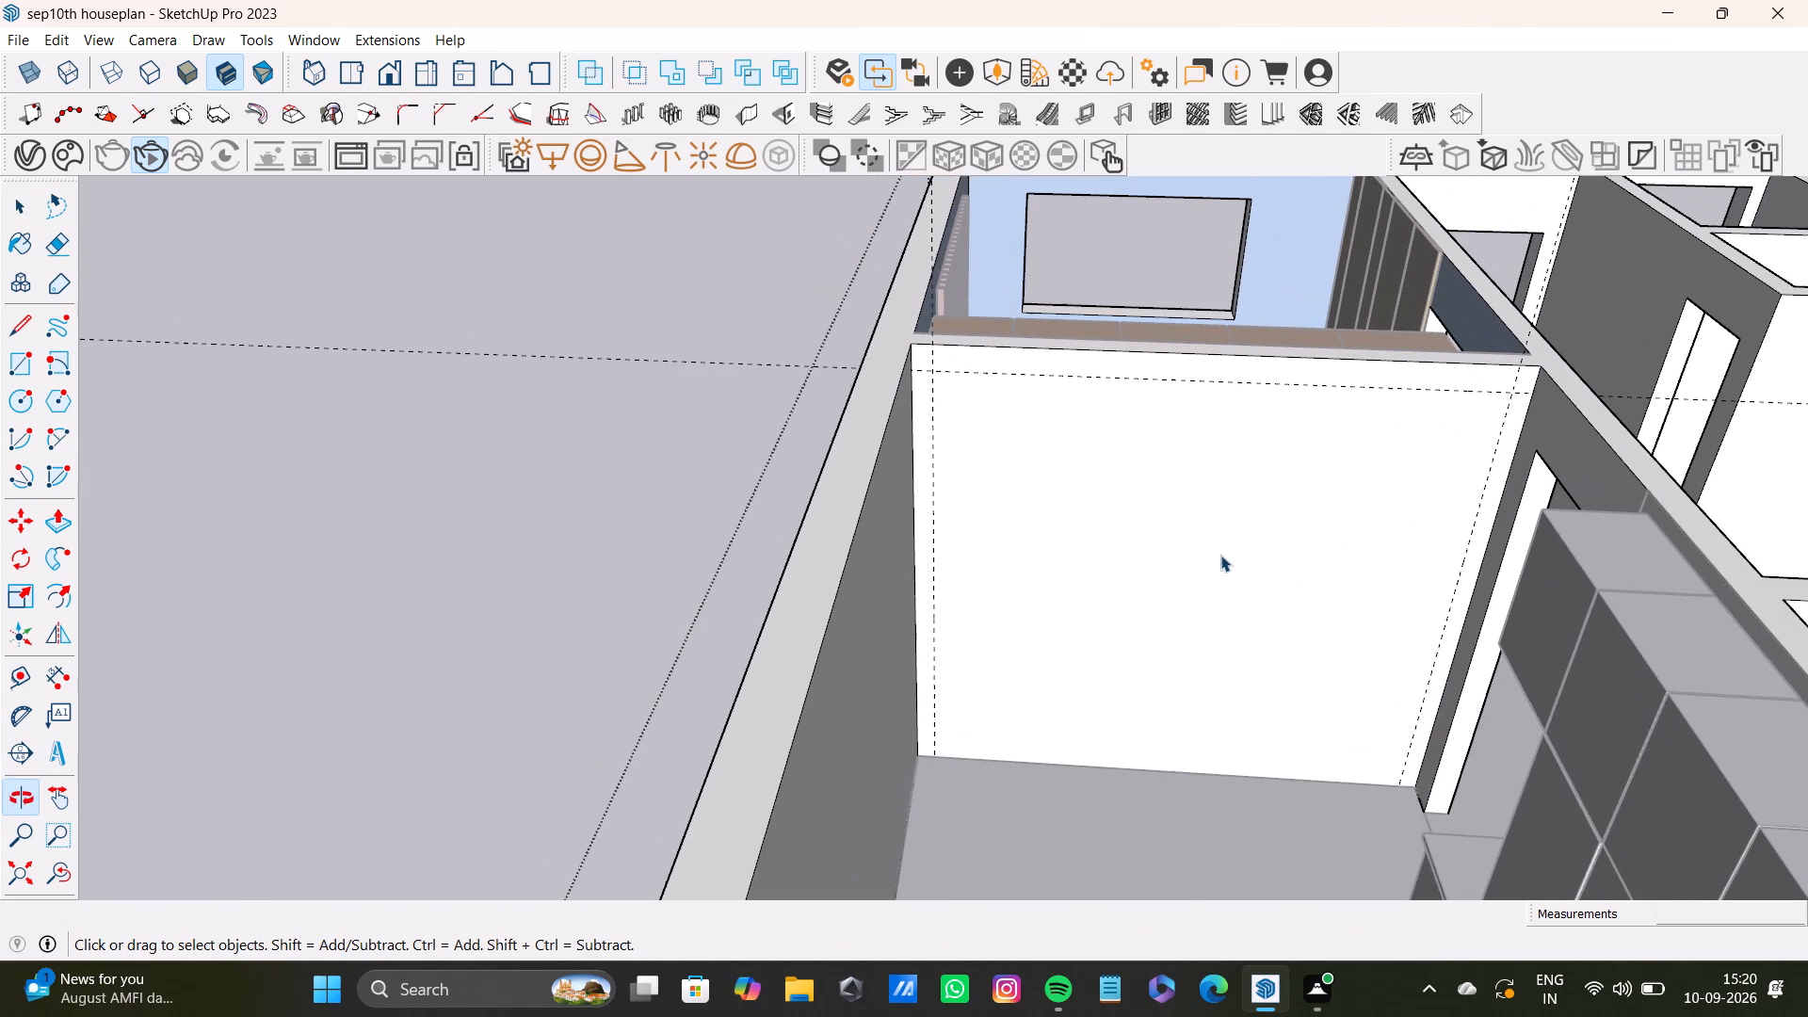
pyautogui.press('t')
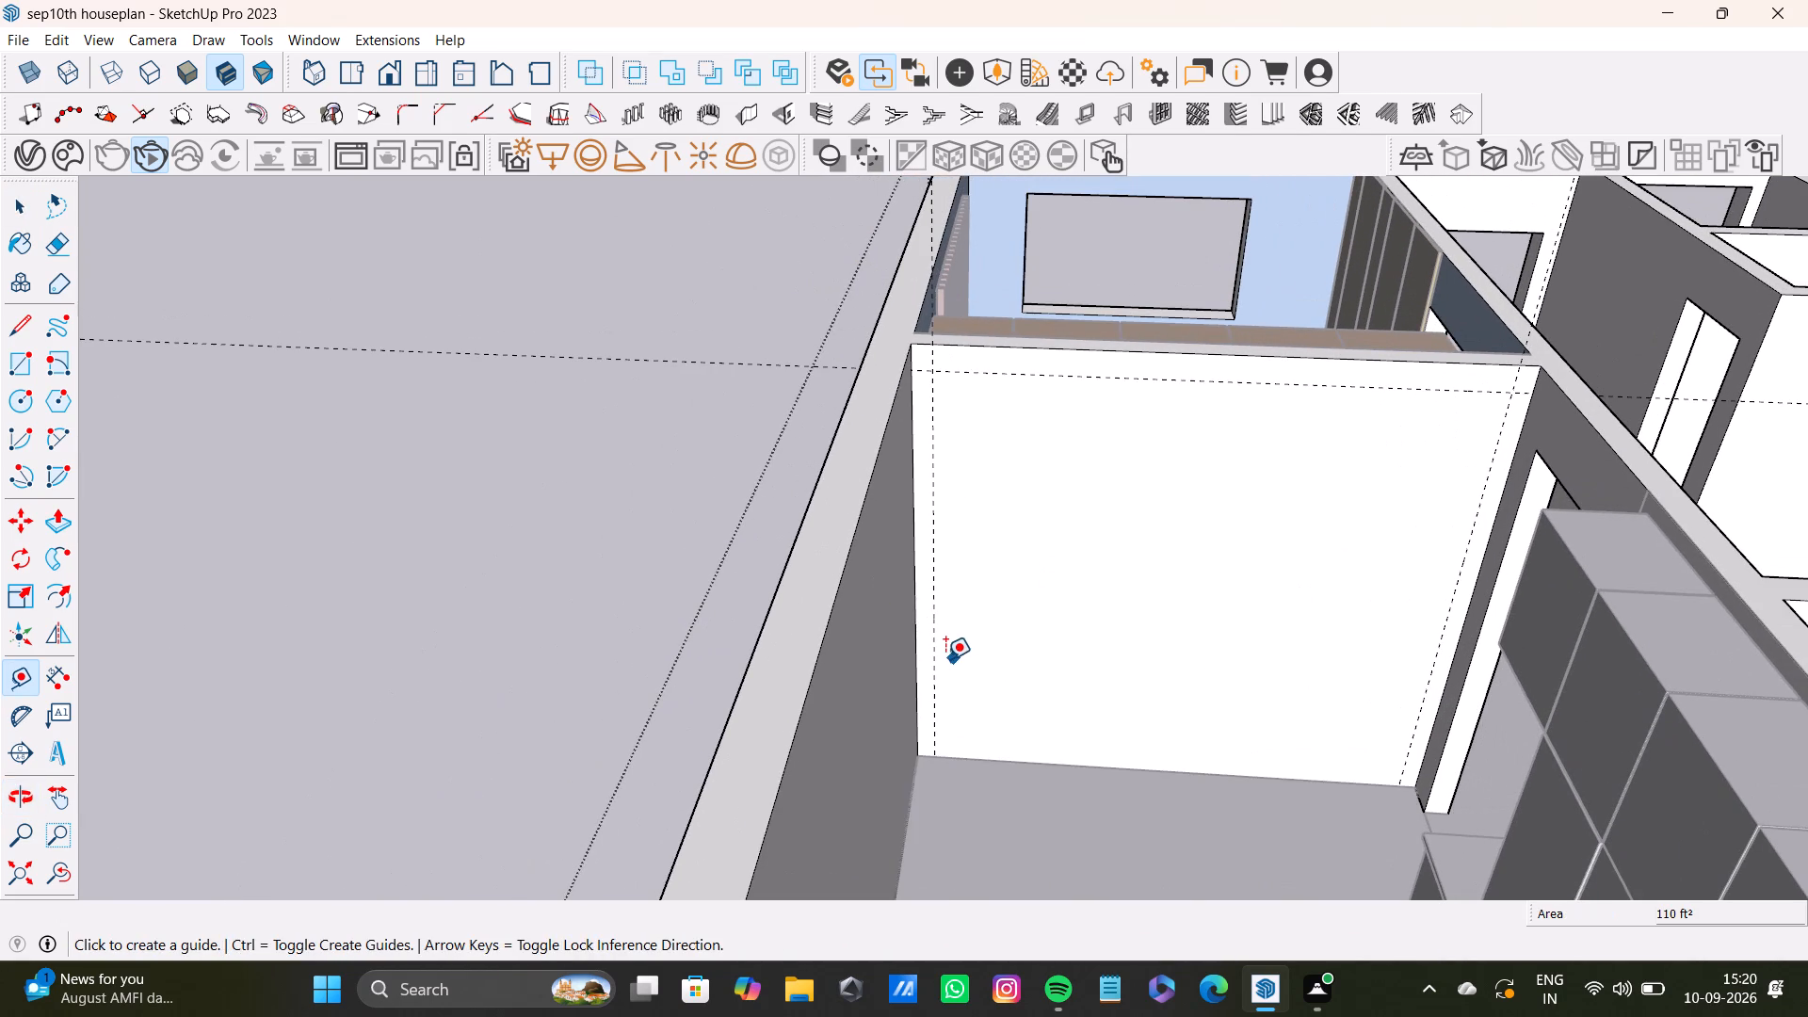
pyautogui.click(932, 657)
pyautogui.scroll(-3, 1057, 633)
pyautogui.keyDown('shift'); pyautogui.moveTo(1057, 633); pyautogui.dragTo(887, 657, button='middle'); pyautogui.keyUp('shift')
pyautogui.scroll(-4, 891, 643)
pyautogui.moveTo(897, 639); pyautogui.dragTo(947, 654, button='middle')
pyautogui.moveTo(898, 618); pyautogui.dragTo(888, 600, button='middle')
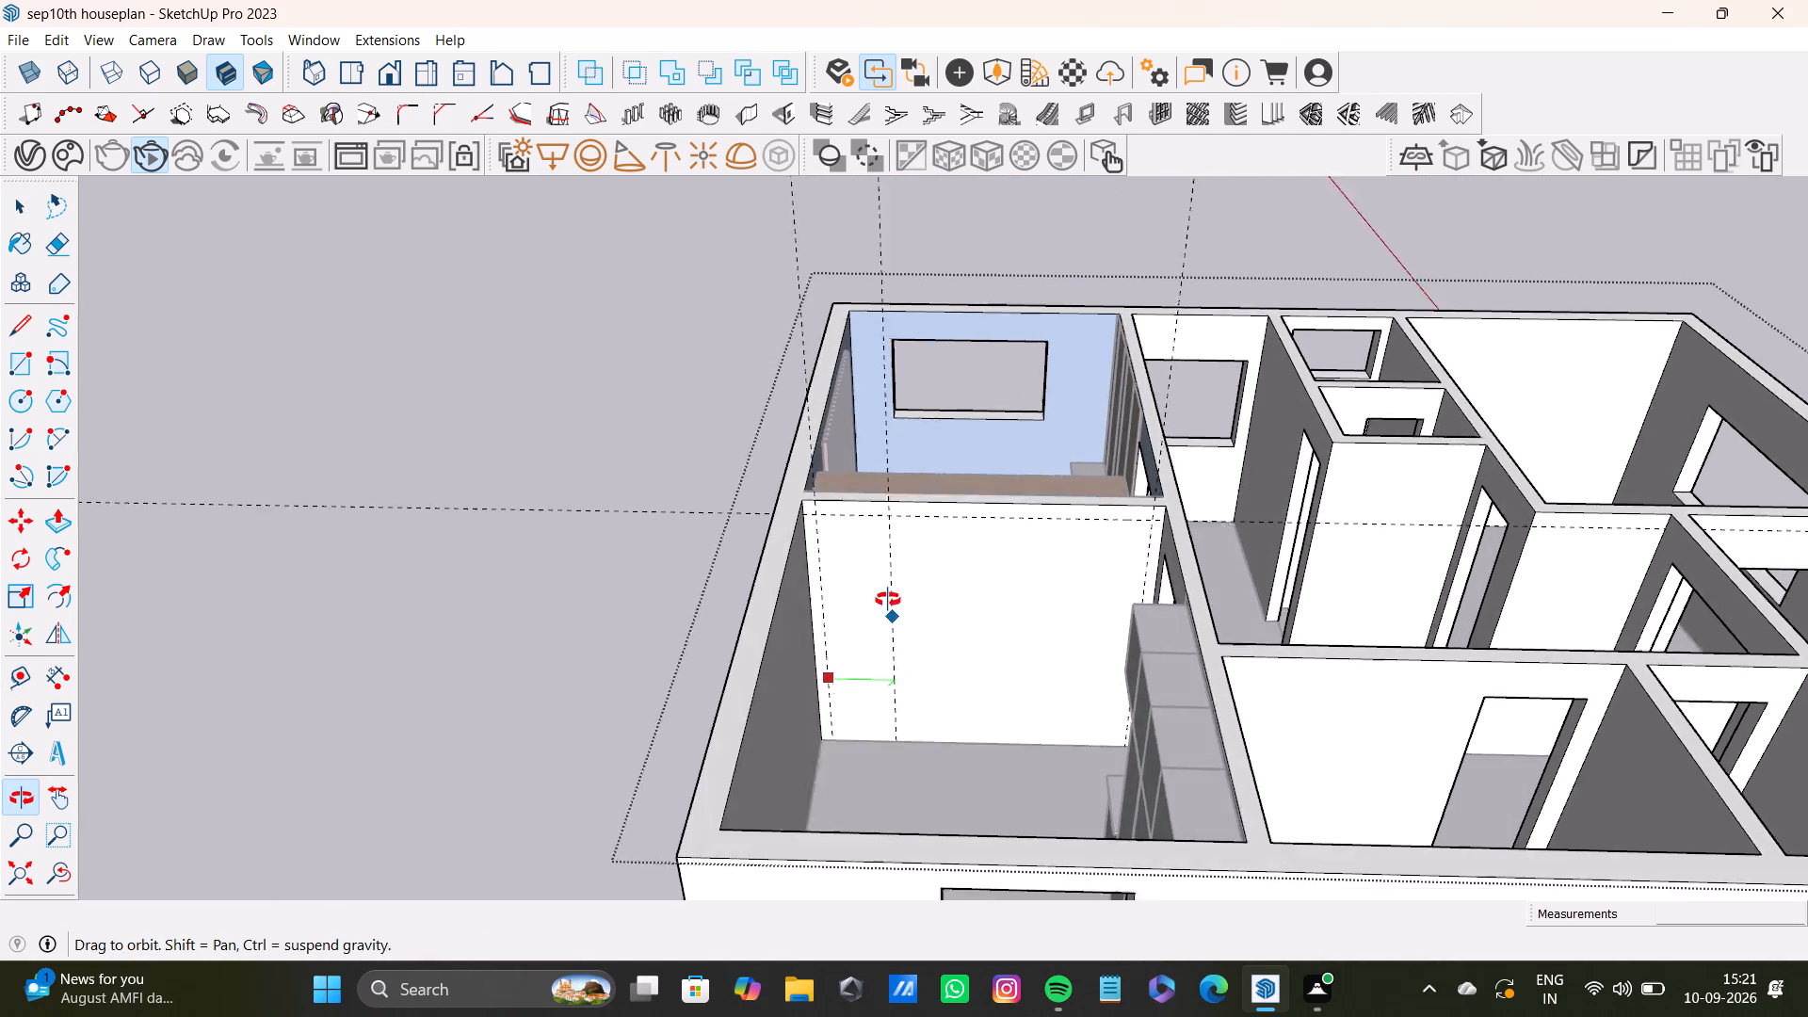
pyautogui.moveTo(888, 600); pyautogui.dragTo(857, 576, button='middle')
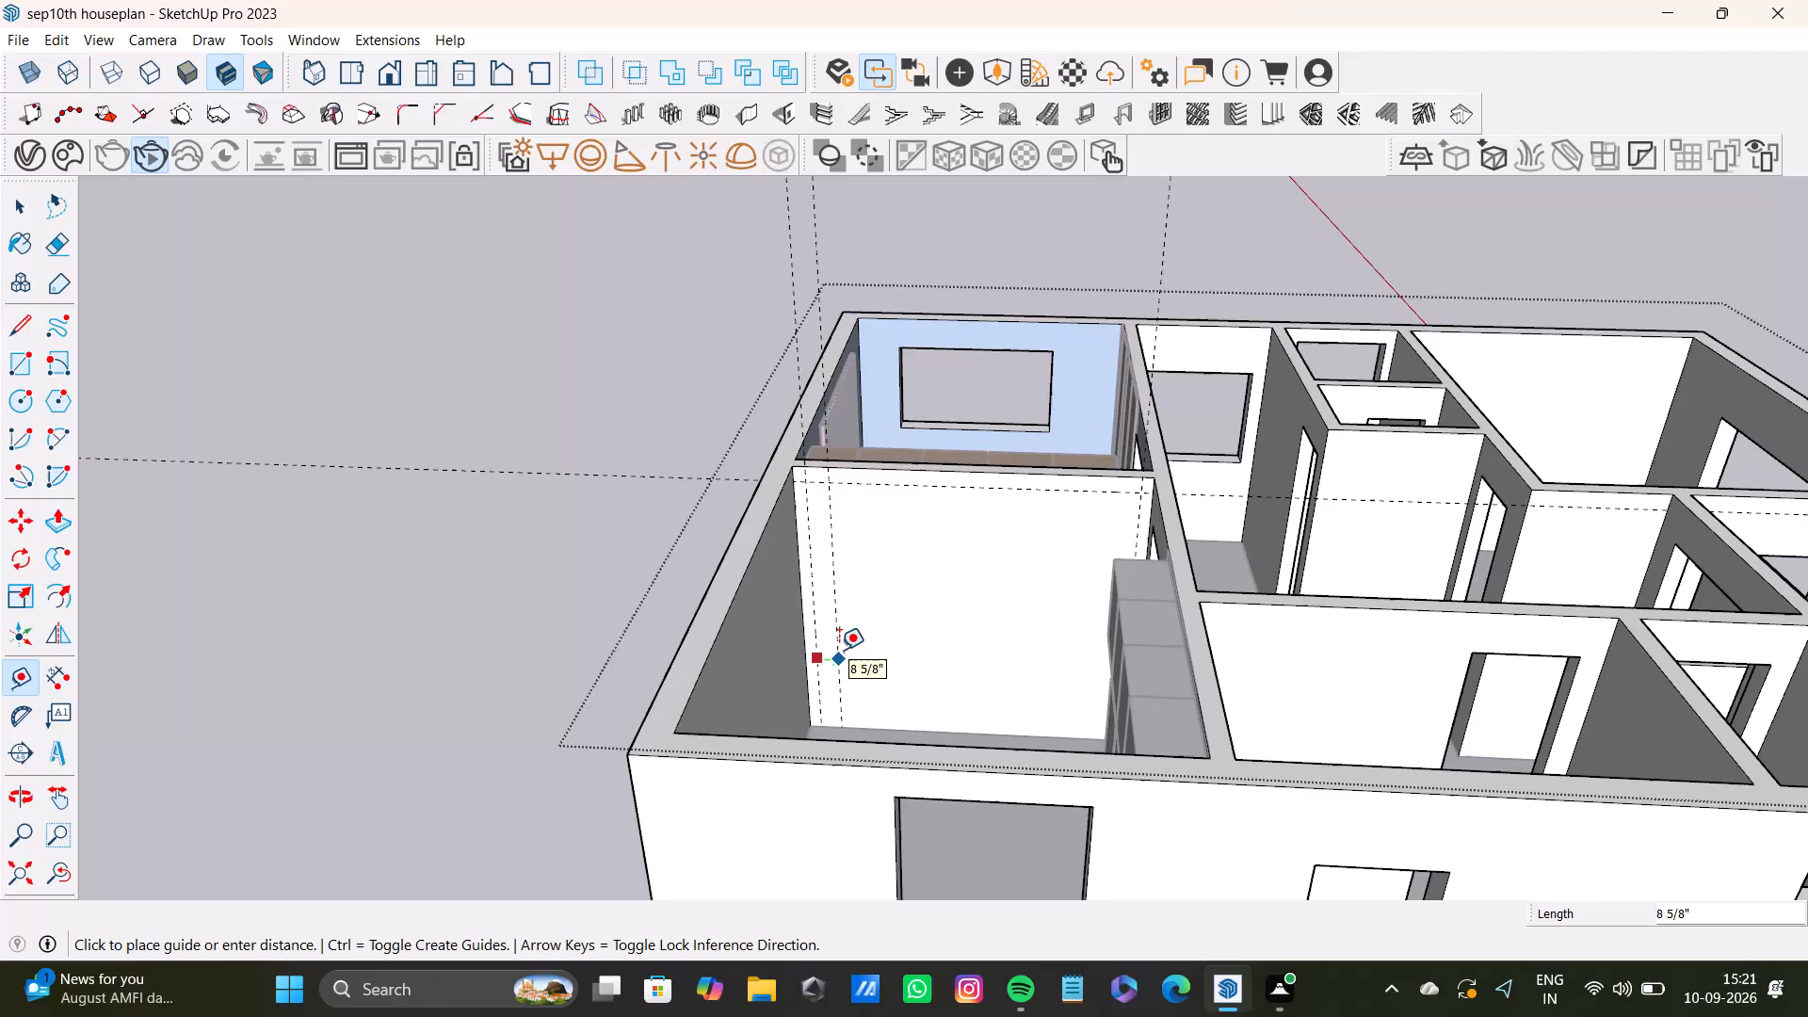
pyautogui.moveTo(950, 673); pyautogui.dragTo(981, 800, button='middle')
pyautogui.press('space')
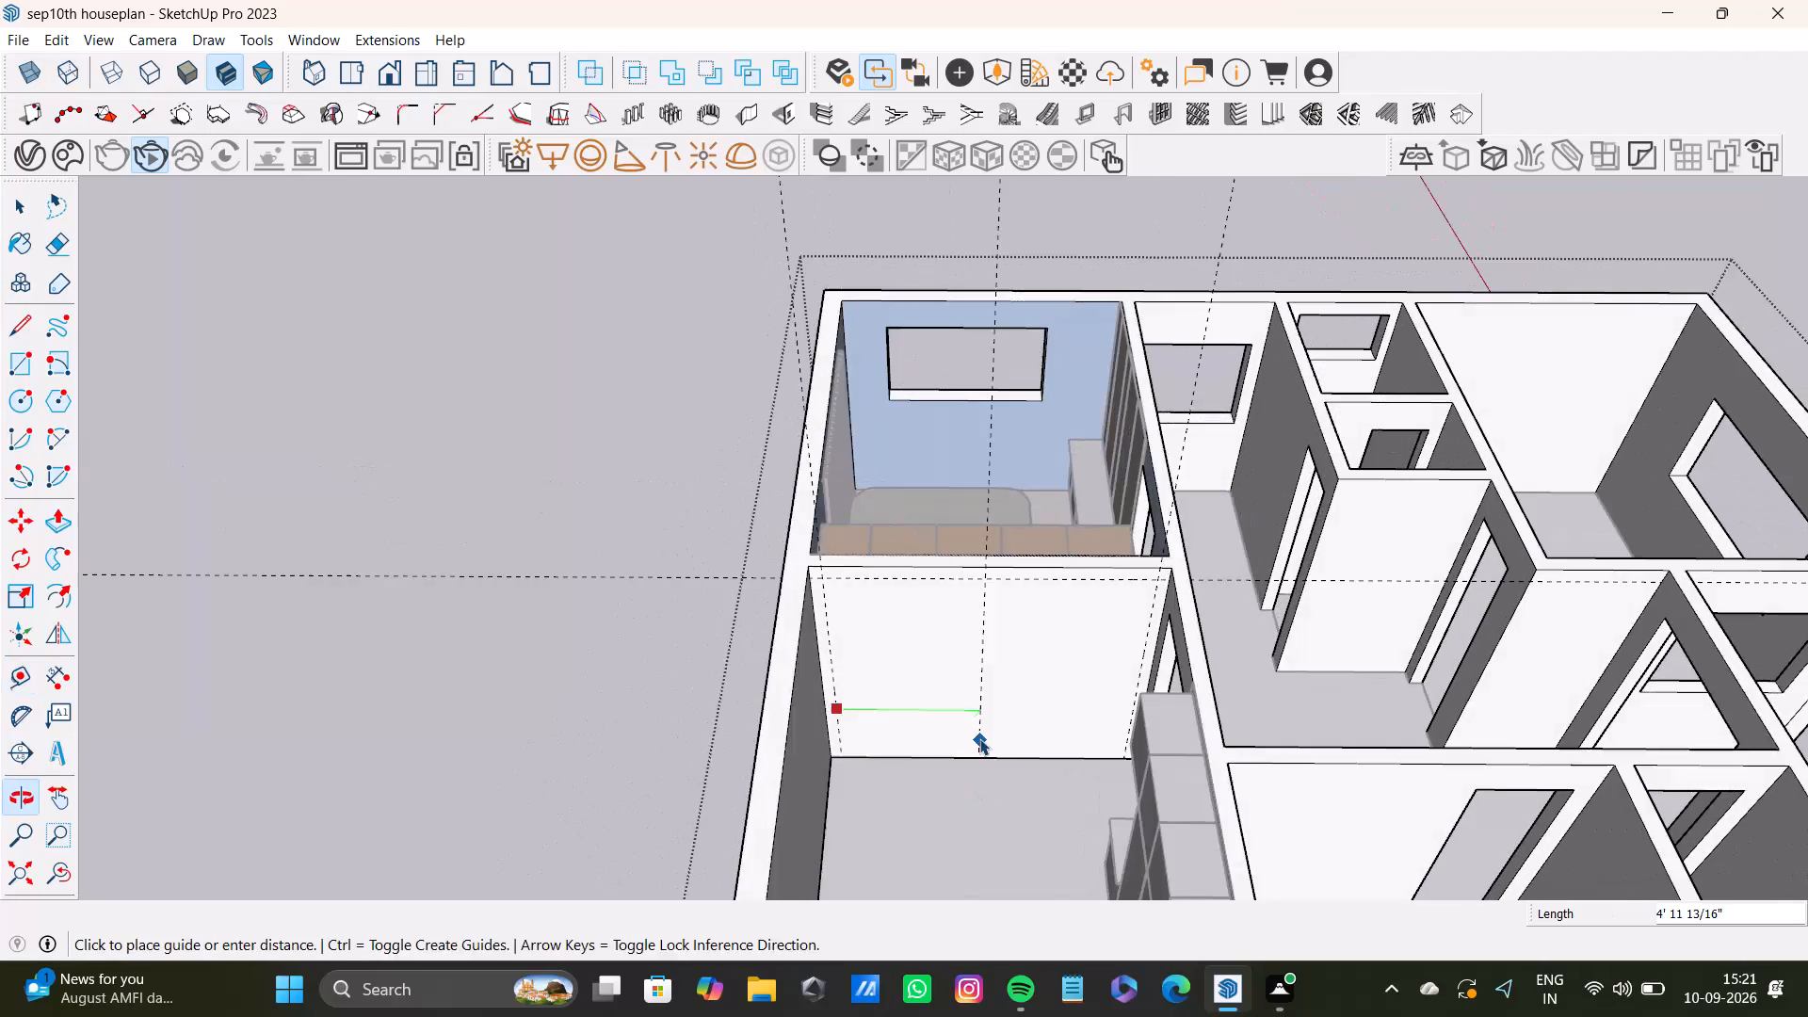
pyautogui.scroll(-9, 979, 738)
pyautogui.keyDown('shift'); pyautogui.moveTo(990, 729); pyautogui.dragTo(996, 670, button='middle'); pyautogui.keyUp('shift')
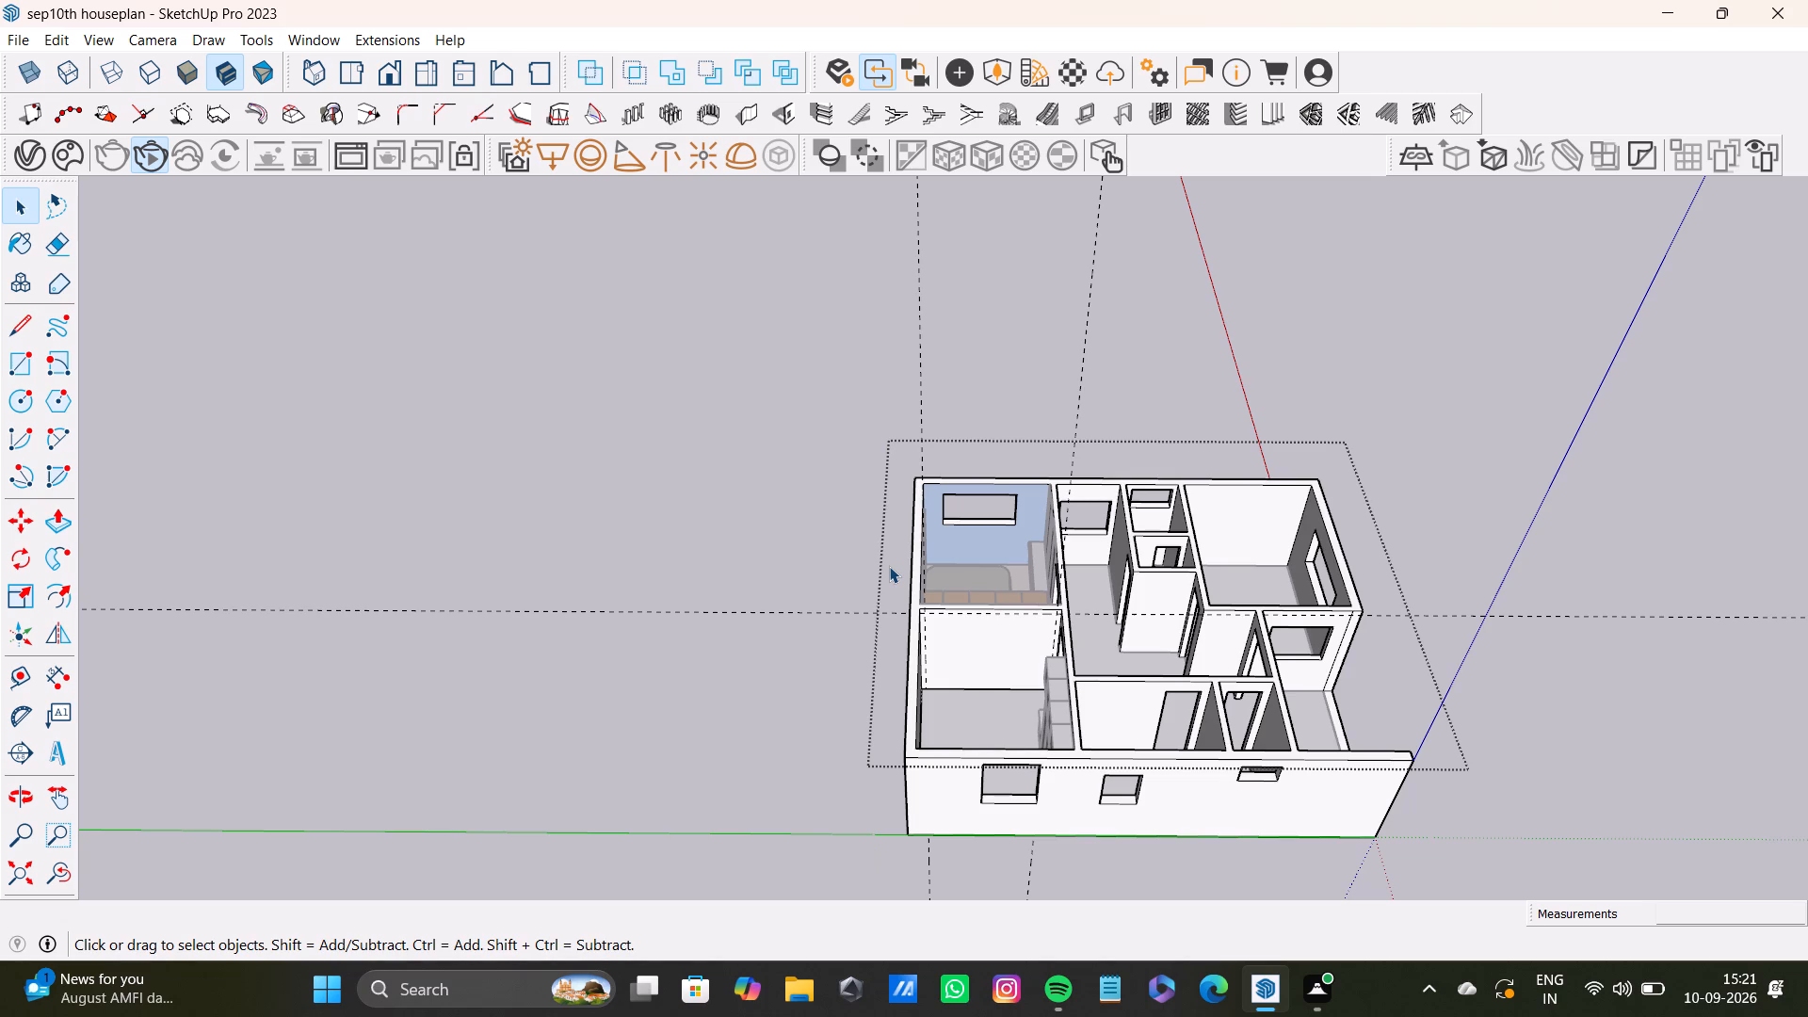
# Close the group being edited and clear the selection.
pyautogui.press('space')
pyautogui.click(1234, 418)
# Examine the wardrobe room, the adjoining bedroom and the shared wall from above and from several sides.
pyautogui.scroll(8, 1144, 547)
pyautogui.moveTo(1076, 688); pyautogui.dragTo(1116, 573, button='middle')
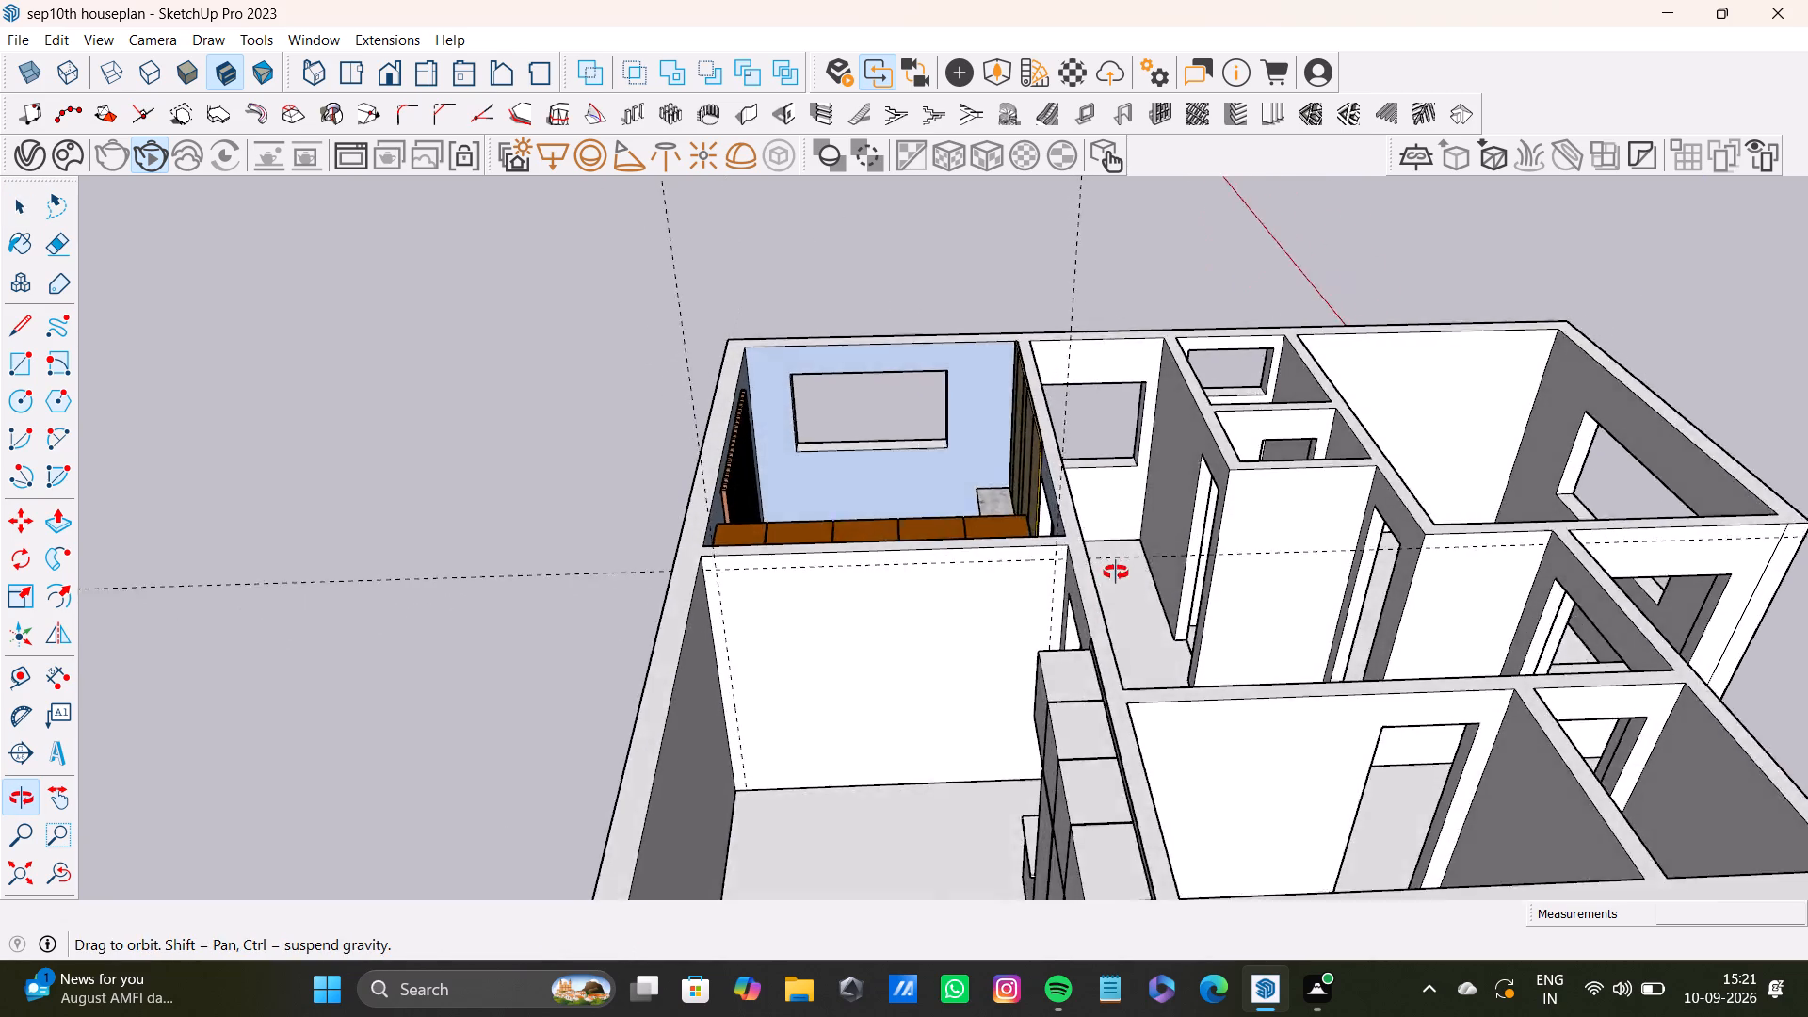
pyautogui.moveTo(1116, 573); pyautogui.dragTo(1116, 515, button='middle')
pyautogui.scroll(-7, 908, 579)
pyautogui.keyDown('shift'); pyautogui.moveTo(1066, 598); pyautogui.dragTo(1122, 629, button='middle'); pyautogui.keyUp('shift')
pyautogui.moveTo(1154, 635); pyautogui.dragTo(666, 657, button='middle')
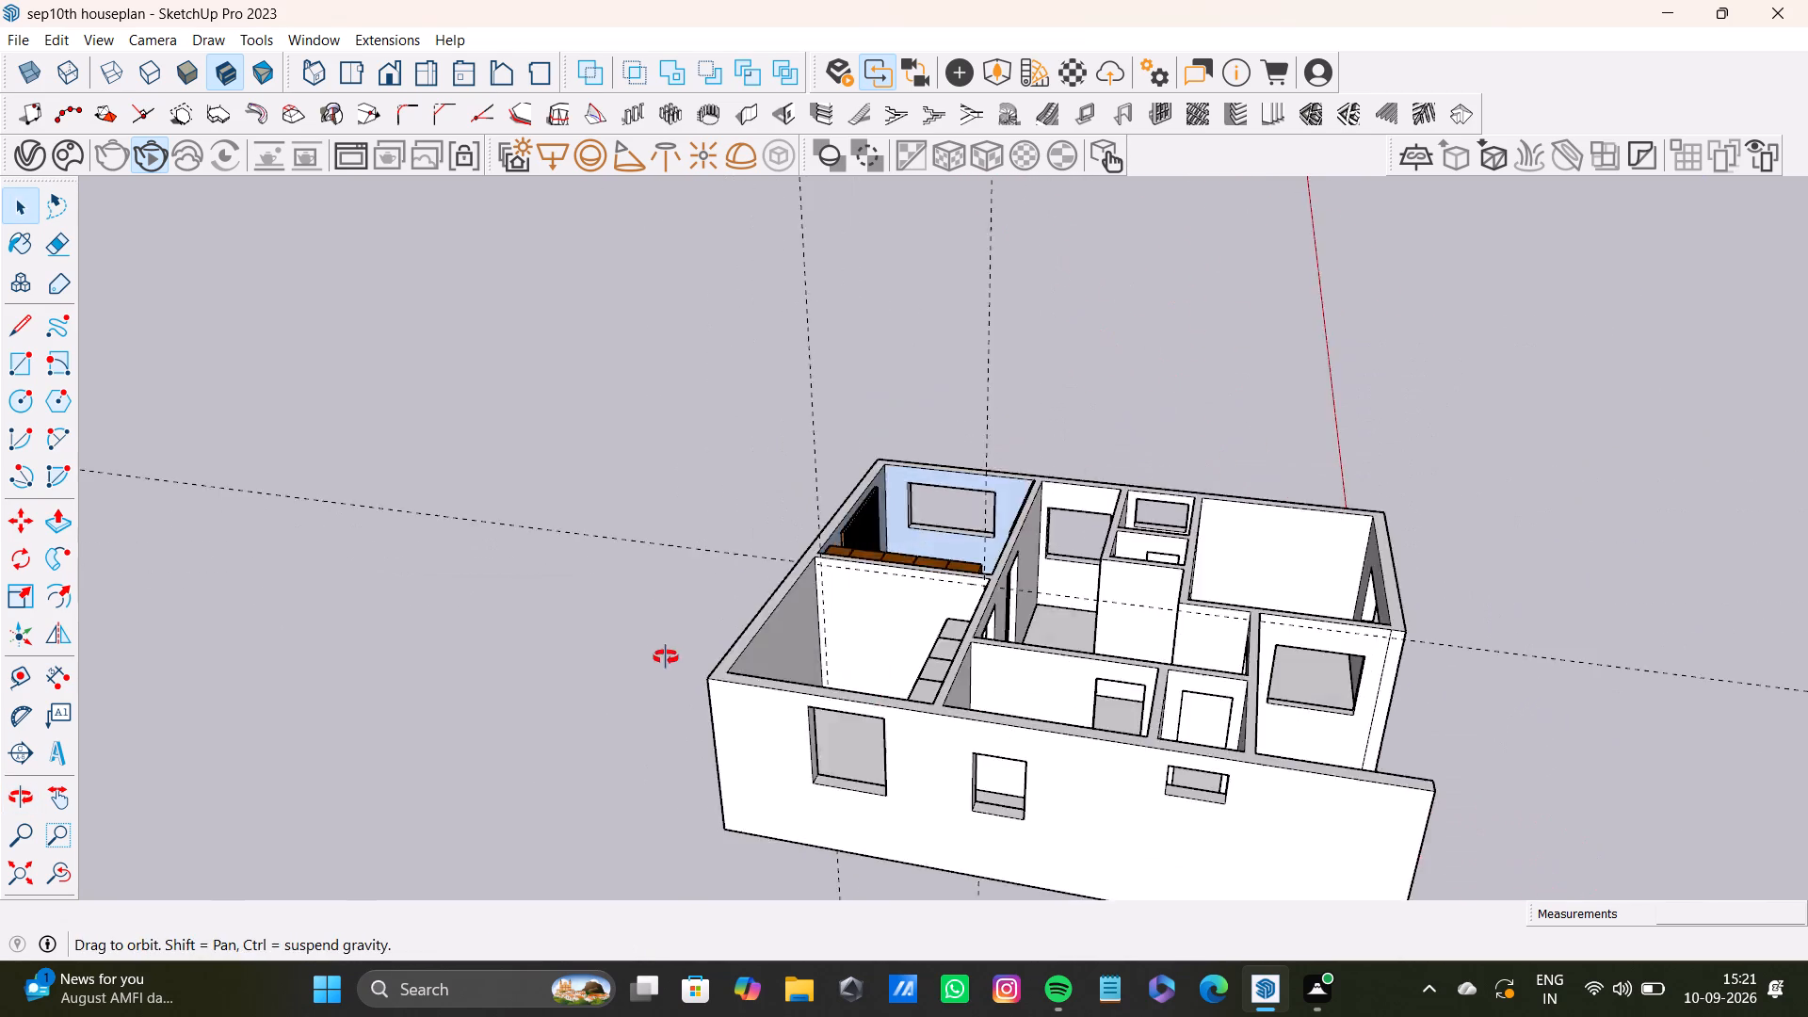
pyautogui.moveTo(666, 657); pyautogui.dragTo(662, 638, button='middle')
pyautogui.scroll(-4, 686, 566)
pyautogui.keyDown('shift'); pyautogui.moveTo(702, 566); pyautogui.dragTo(1020, 715, button='middle'); pyautogui.keyUp('shift')
pyautogui.moveTo(1093, 739); pyautogui.dragTo(833, 840, button='middle')
pyautogui.scroll(8, 917, 713)
pyautogui.keyDown('shift'); pyautogui.moveTo(917, 723); pyautogui.dragTo(950, 548, button='middle'); pyautogui.keyUp('shift')
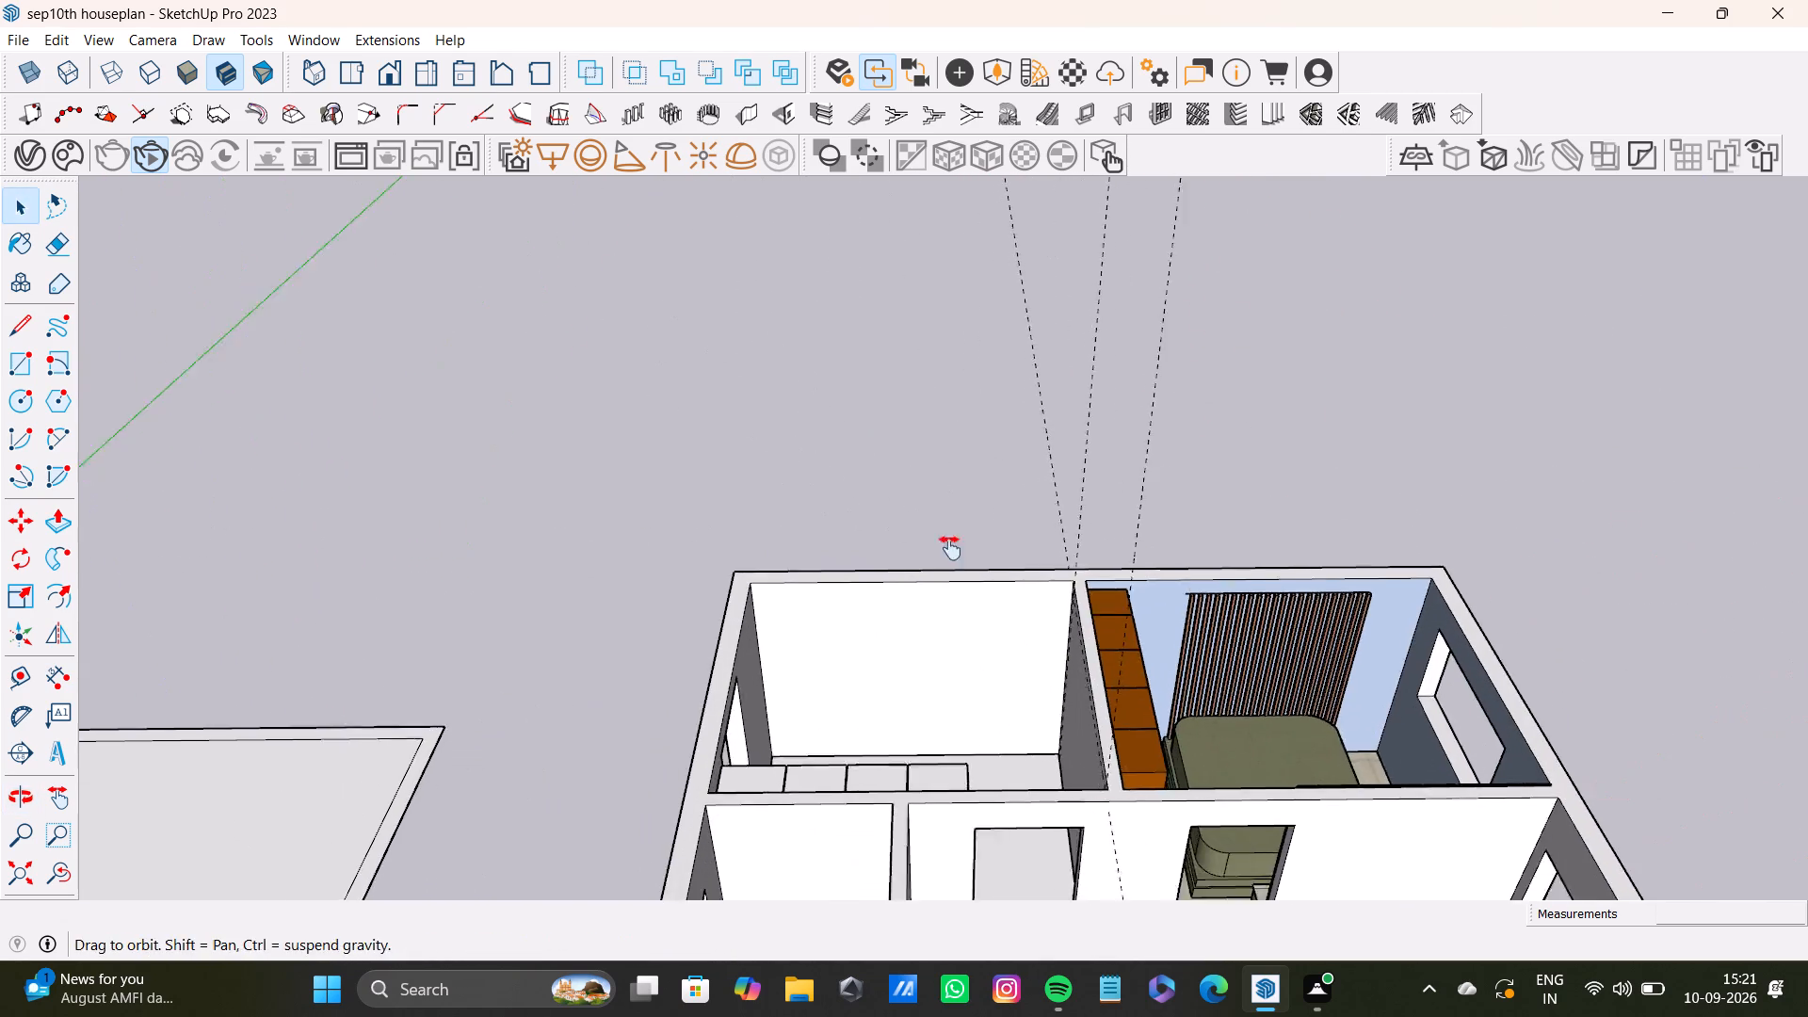
pyautogui.keyDown('shift'); pyautogui.moveTo(950, 548); pyautogui.dragTo(951, 546, button='middle'); pyautogui.keyUp('shift')
pyautogui.moveTo(993, 539); pyautogui.dragTo(941, 809, button='middle')
pyautogui.scroll(-5, 949, 738)
pyautogui.keyDown('shift'); pyautogui.moveTo(898, 638); pyautogui.dragTo(952, 508, button='middle'); pyautogui.keyUp('shift')
pyautogui.scroll(5, 954, 510)
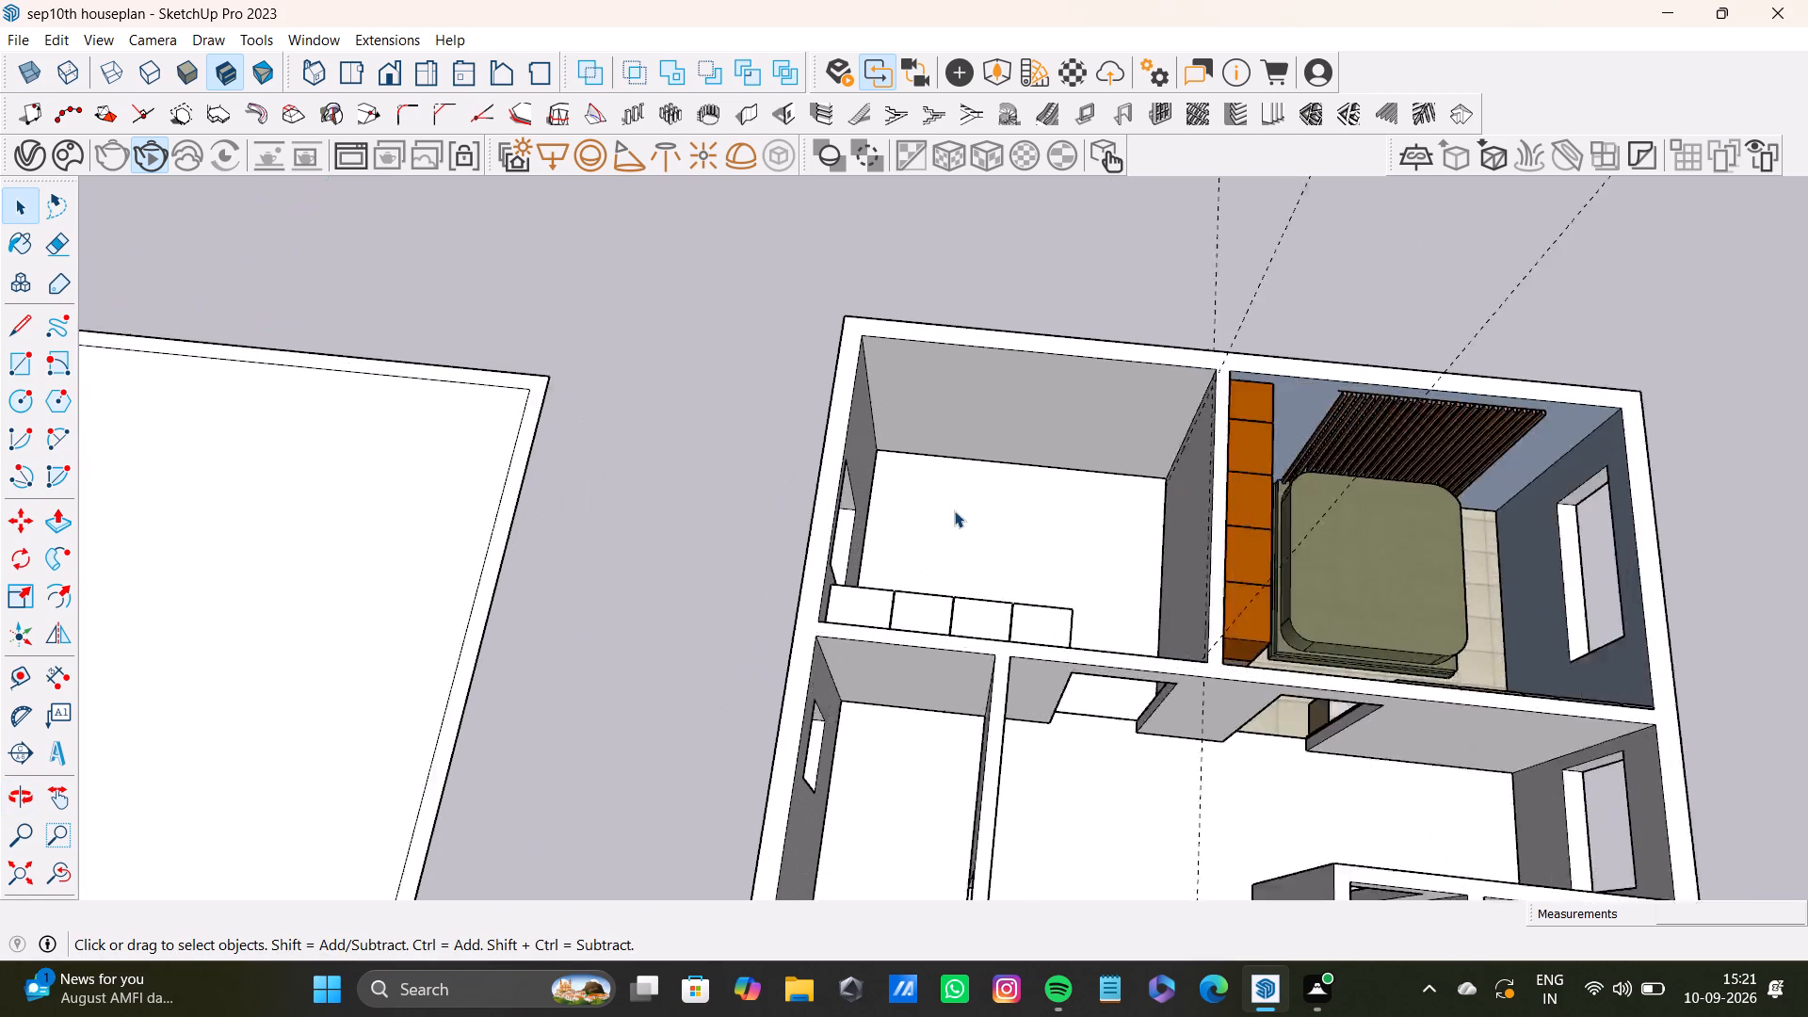
pyautogui.scroll(1, 954, 510)
pyautogui.moveTo(1153, 476); pyautogui.dragTo(1004, 347, button='middle')
pyautogui.scroll(-4, 1244, 475)
pyautogui.keyDown('shift'); pyautogui.moveTo(1206, 505); pyautogui.dragTo(981, 507, button='middle'); pyautogui.keyUp('shift')
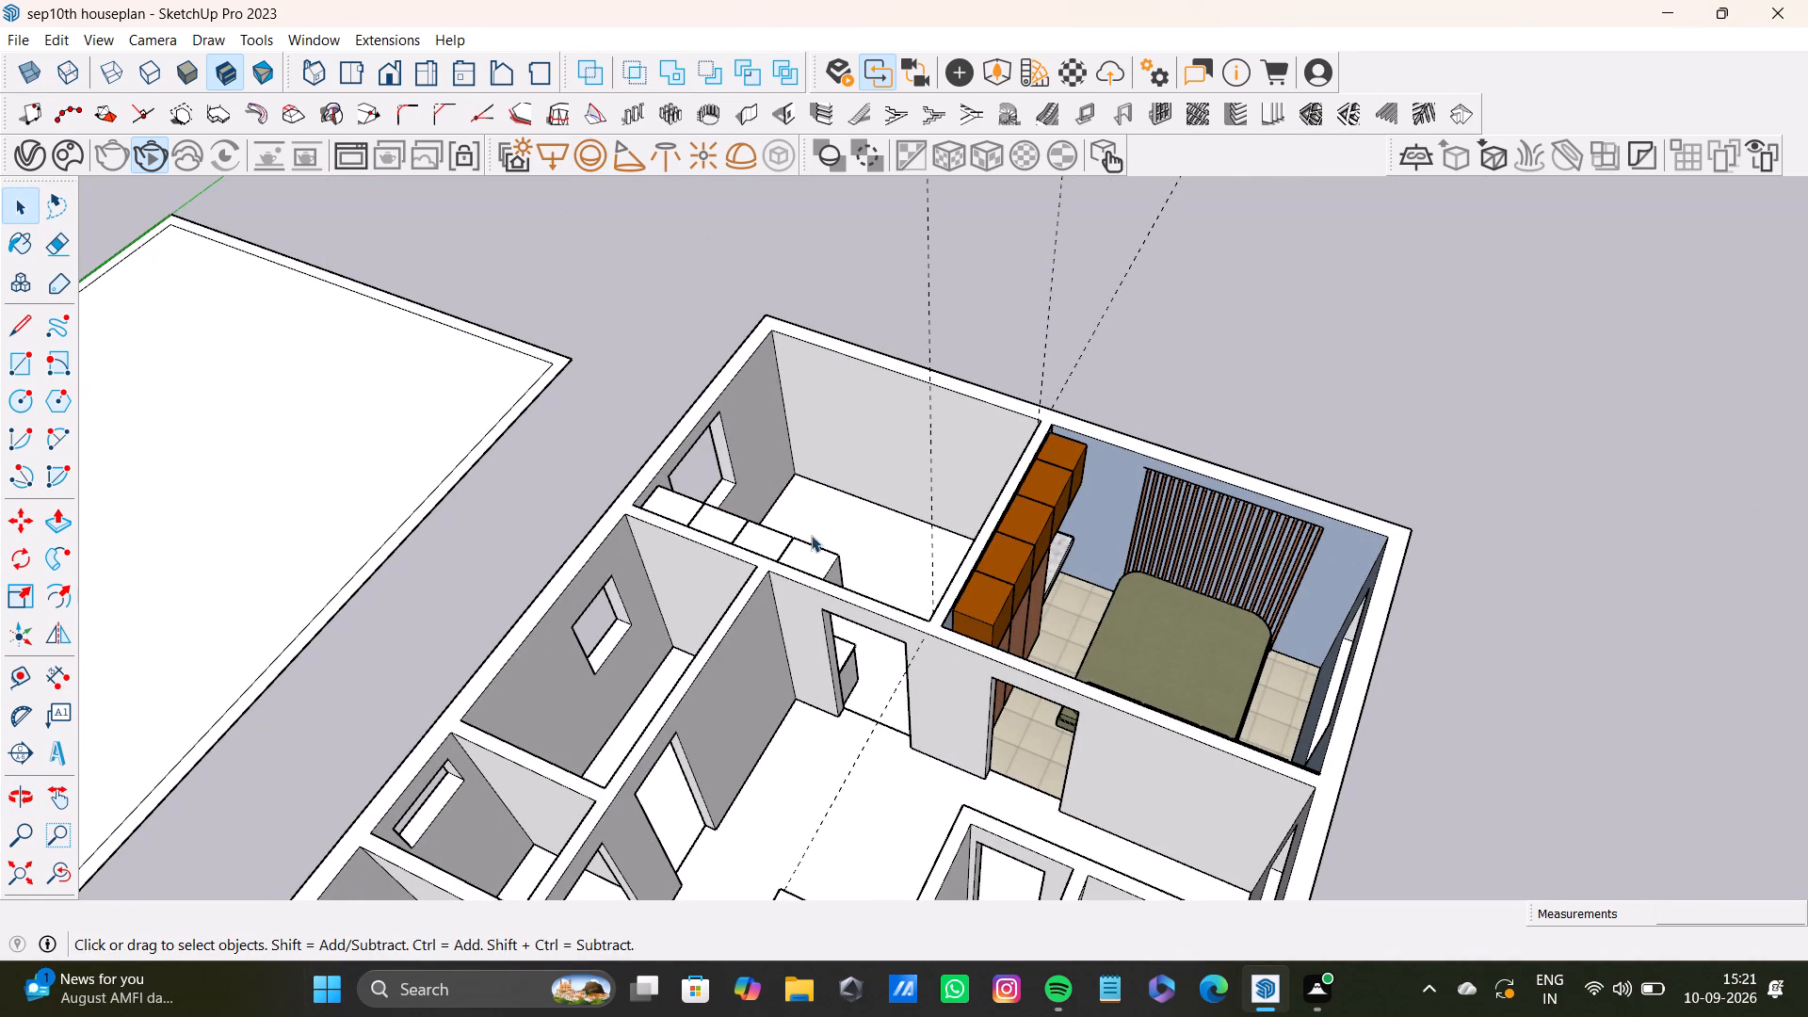
pyautogui.scroll(2, 830, 507)
pyautogui.scroll(-3, 845, 525)
pyautogui.keyDown('shift'); pyautogui.scroll(1, 858, 524); pyautogui.keyUp('shift')
pyautogui.keyDown('shift'); pyautogui.moveTo(858, 524); pyautogui.dragTo(880, 686, button='middle'); pyautogui.keyUp('shift')
pyautogui.scroll(3, 837, 638)
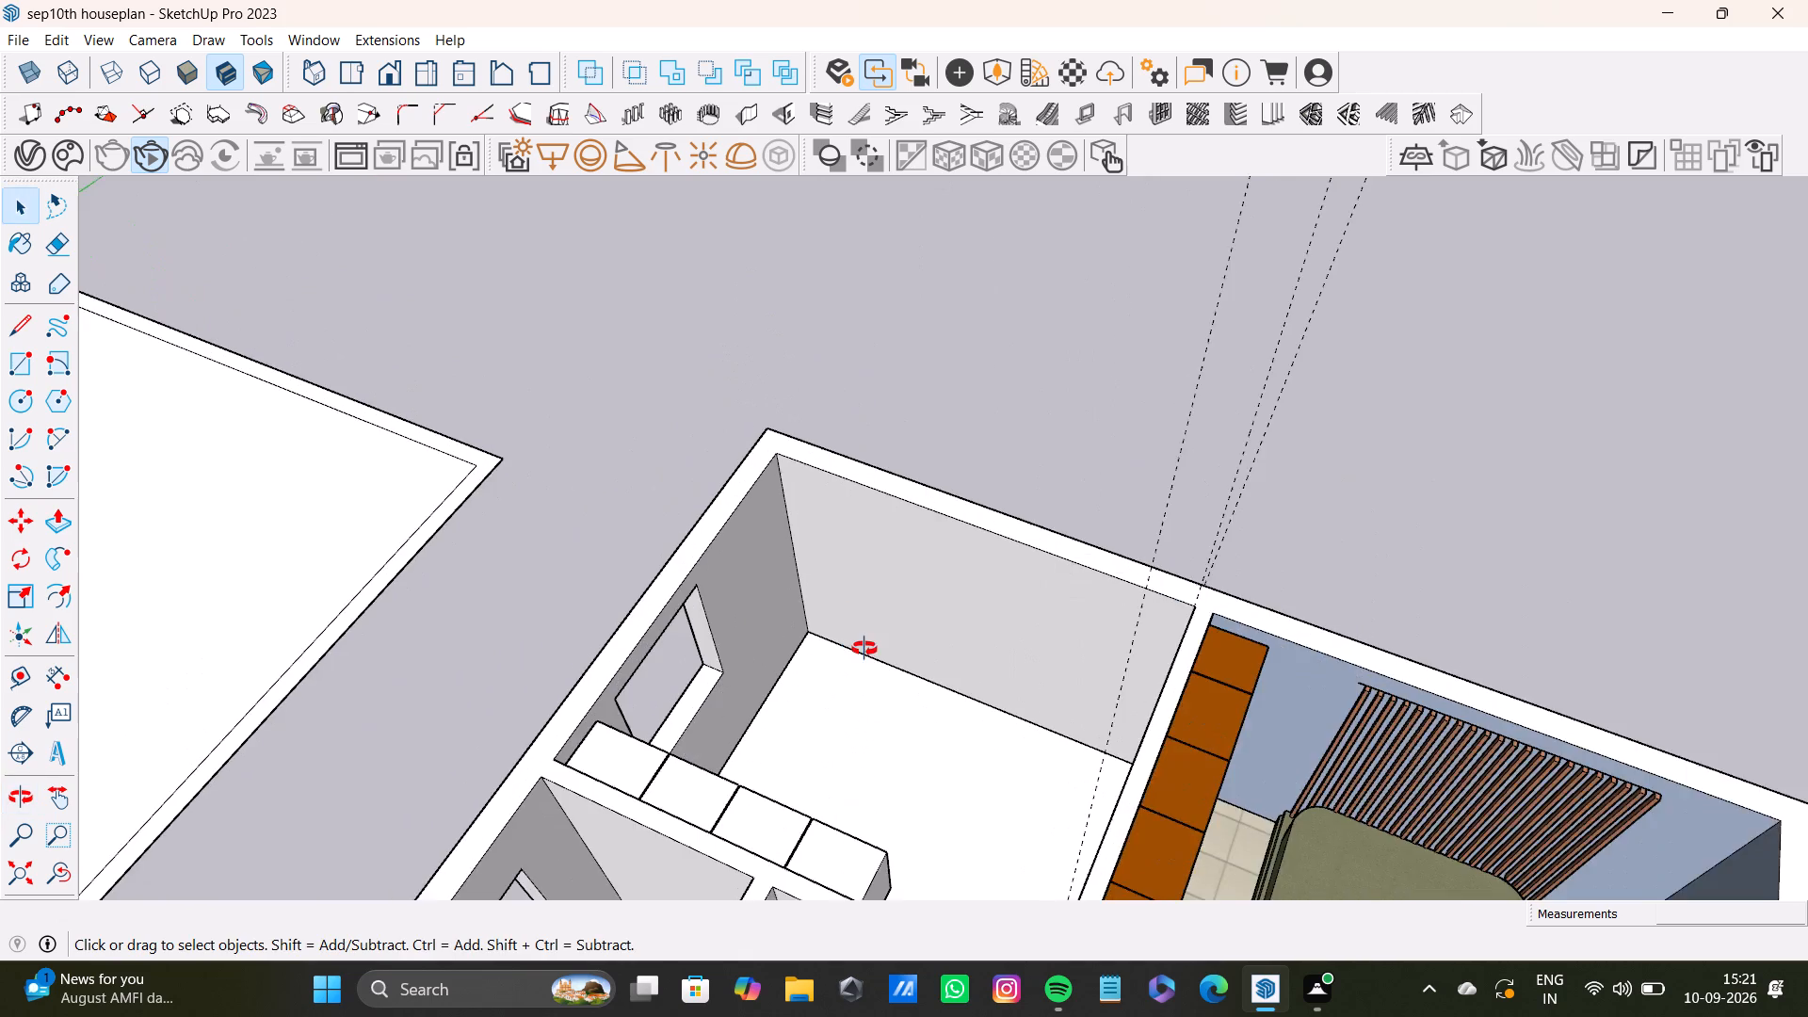
pyautogui.moveTo(870, 638); pyautogui.dragTo(520, 727, button='middle')
pyautogui.scroll(-4, 554, 691)
pyautogui.keyDown('shift'); pyautogui.moveTo(605, 677); pyautogui.dragTo(715, 669, button='middle'); pyautogui.keyUp('shift')
pyautogui.moveTo(798, 703); pyautogui.dragTo(492, 741, button='middle')
pyautogui.scroll(3, 608, 654)
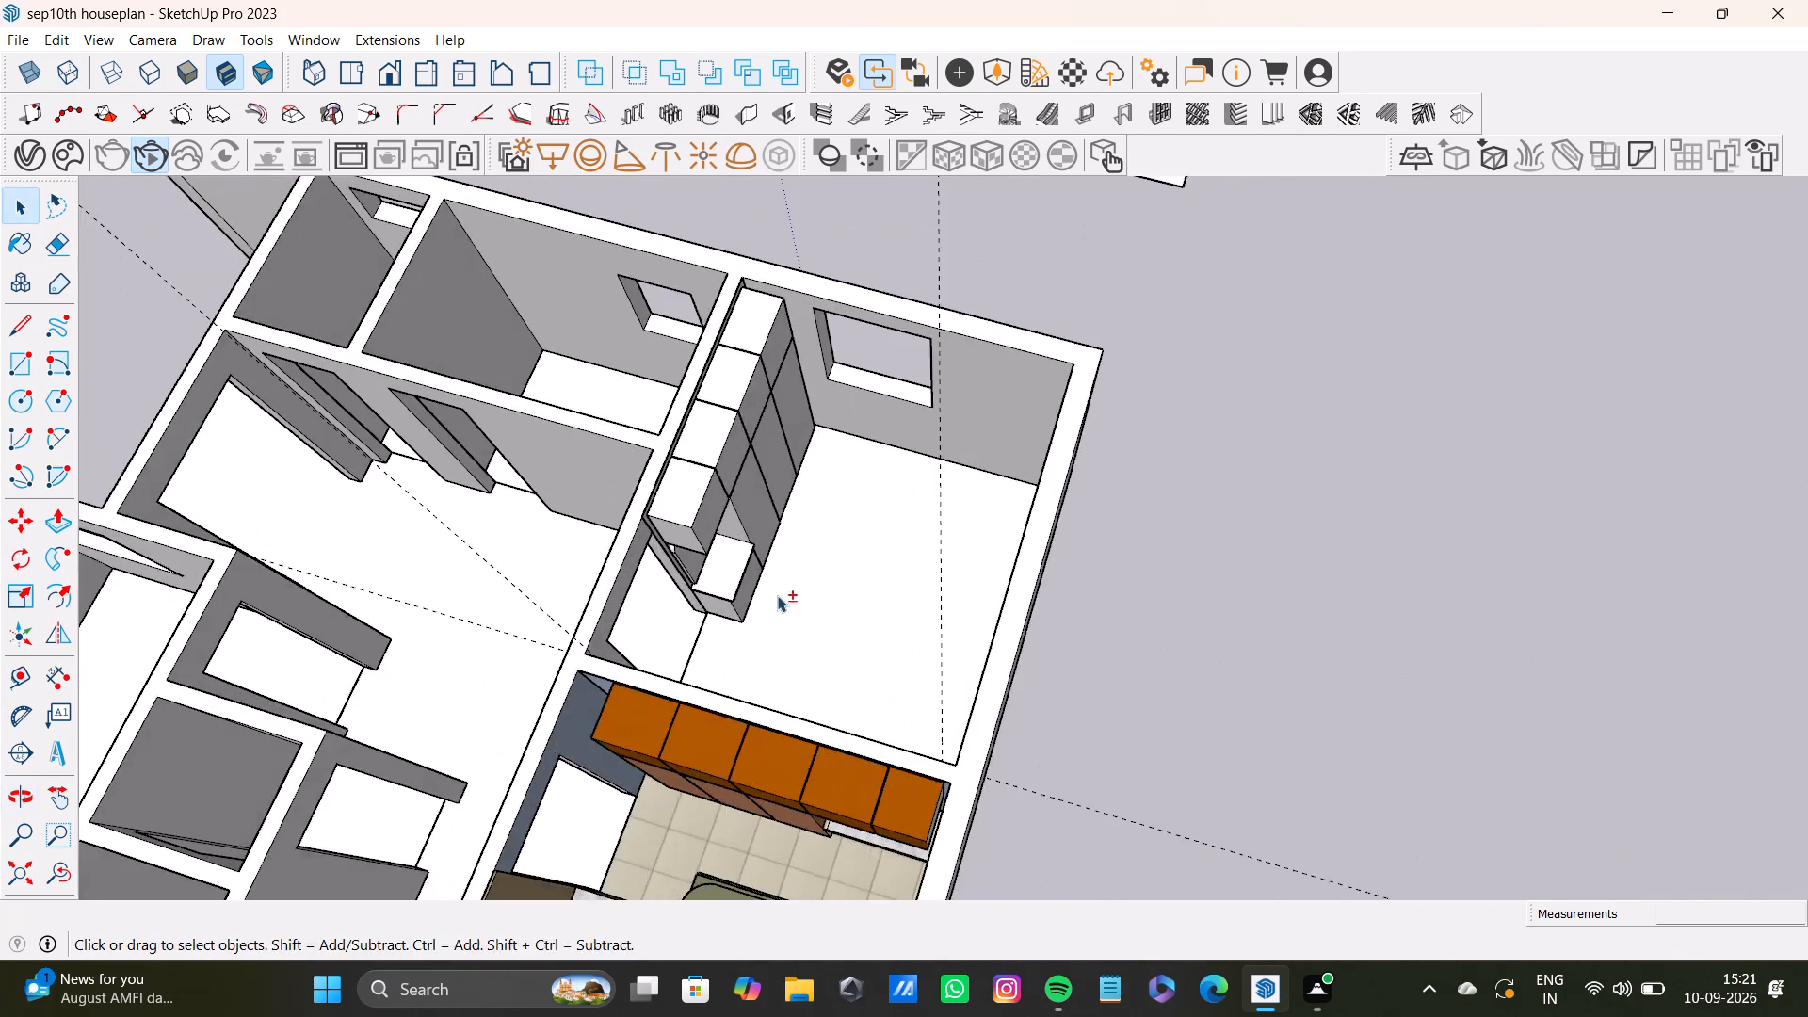
pyautogui.keyDown('shift'); pyautogui.moveTo(778, 595); pyautogui.dragTo(805, 764, button='middle'); pyautogui.keyUp('shift')
pyautogui.moveTo(802, 748); pyautogui.dragTo(425, 718, button='middle')
pyautogui.scroll(3, 683, 605)
pyautogui.keyDown('shift'); pyautogui.moveTo(702, 604); pyautogui.dragTo(845, 762, button='middle'); pyautogui.keyUp('shift')
pyautogui.moveTo(952, 759); pyautogui.dragTo(598, 752, button='middle')
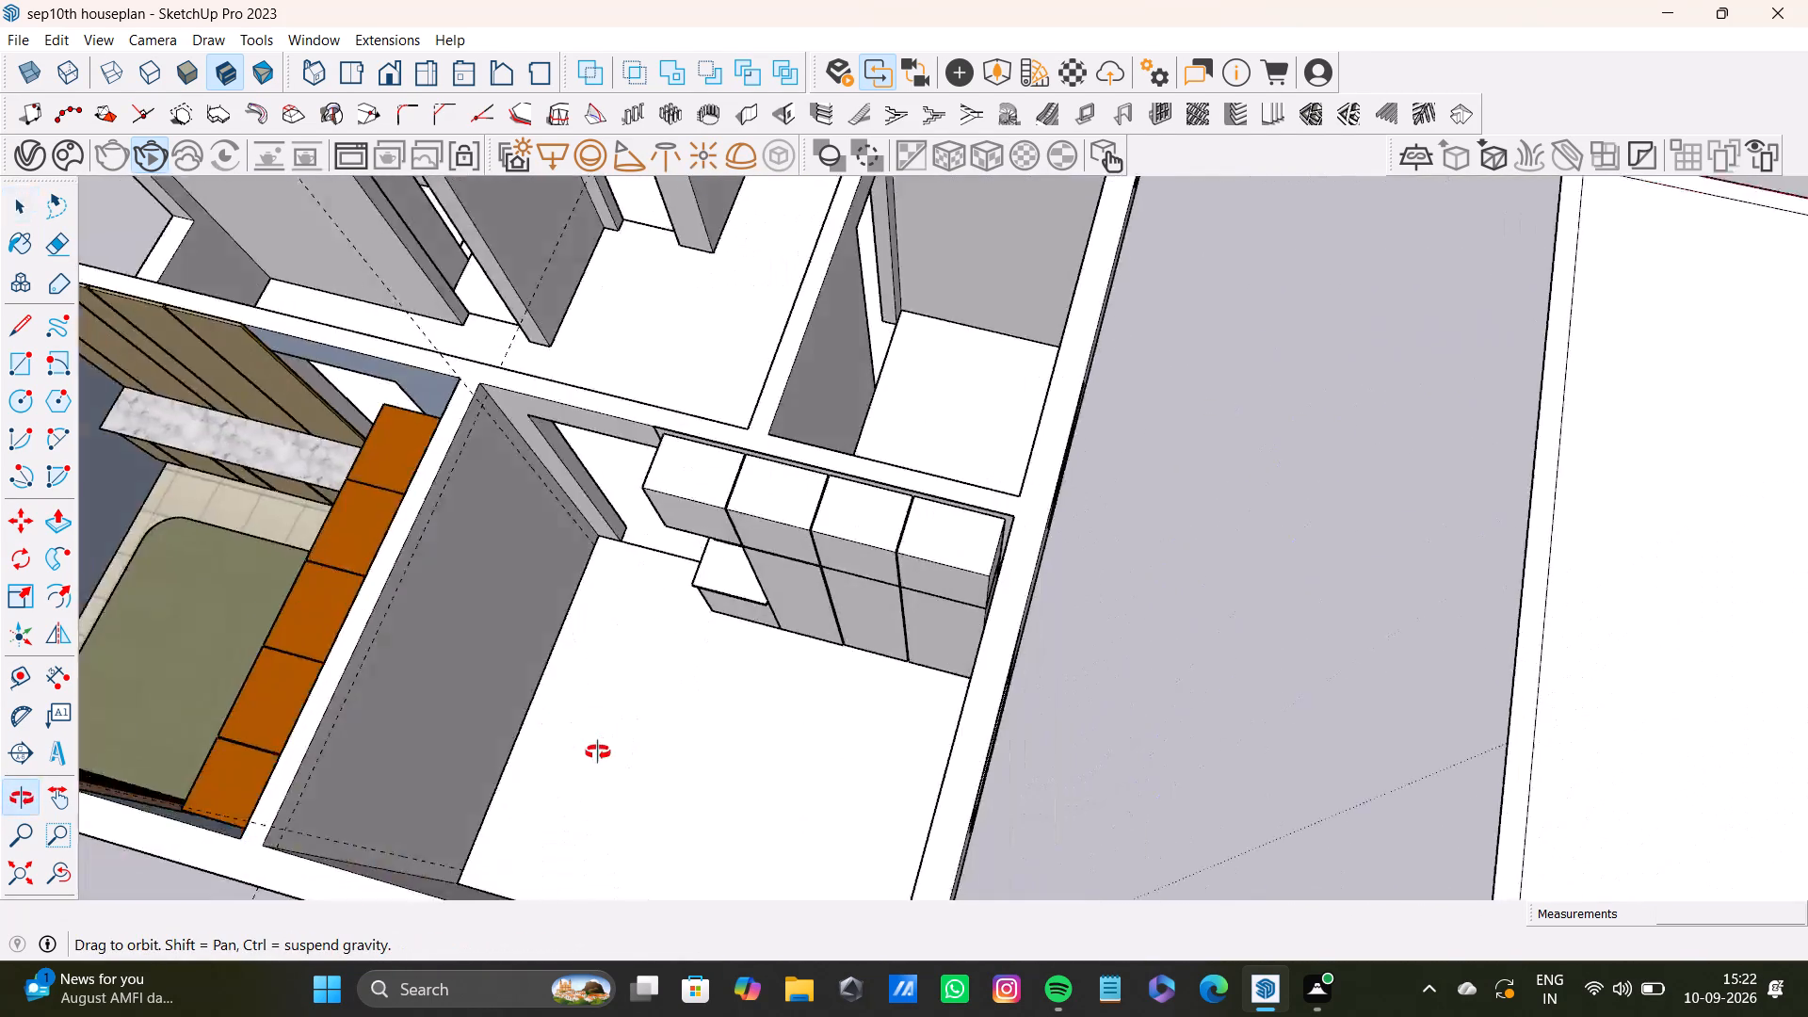
pyautogui.moveTo(598, 752); pyautogui.dragTo(886, 590, button='middle')
pyautogui.scroll(3, 891, 502)
pyautogui.moveTo(977, 541); pyautogui.dragTo(1052, 701, button='middle')
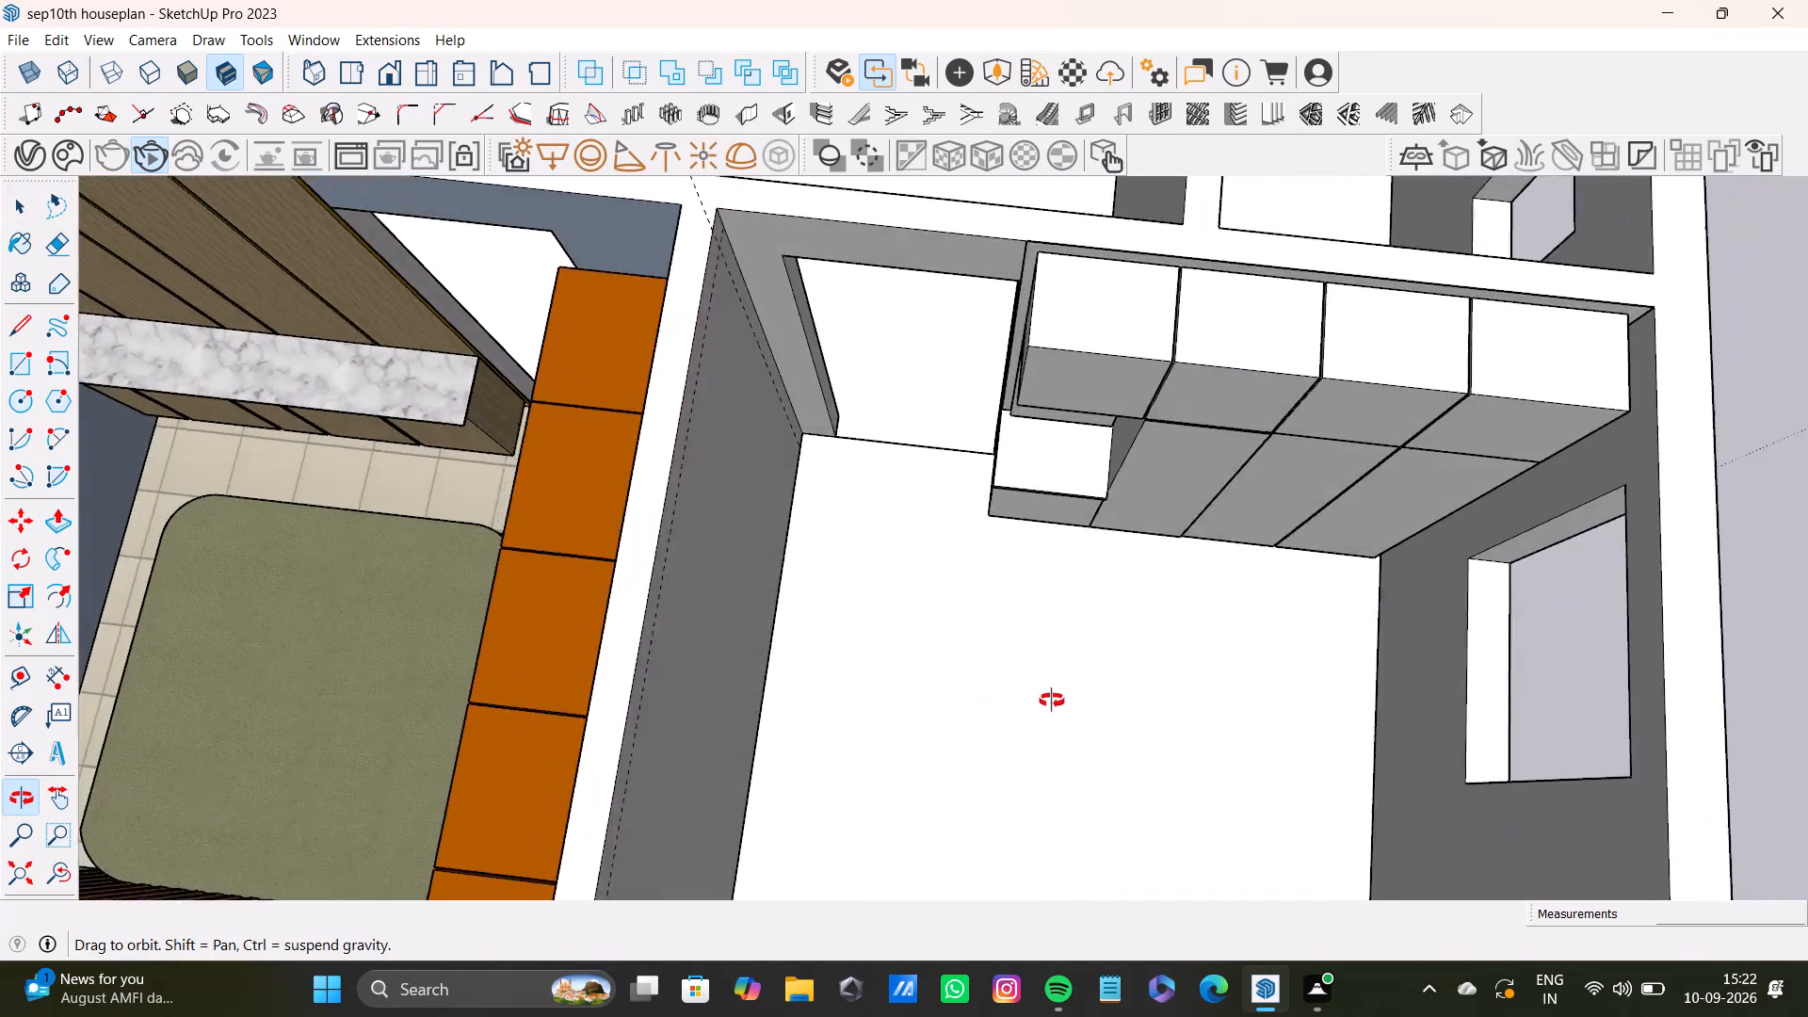
# Open the white wardrobe unit beside the doorway for editing.
pyautogui.moveTo(1052, 701); pyautogui.dragTo(781, 588, button='middle')
pyautogui.keyDown('shift'); pyautogui.moveTo(727, 261); pyautogui.dragTo(780, 620, button='middle'); pyautogui.keyUp('shift')
pyautogui.moveTo(783, 621); pyautogui.dragTo(833, 495, button='middle')
pyautogui.keyDown('shift'); pyautogui.click(782, 406); pyautogui.keyUp('shift')
pyautogui.keyDown('shift'); pyautogui.tripleClick(782, 409); pyautogui.keyUp('shift')
pyautogui.keyDown('shift'); pyautogui.doubleClick(782, 409); pyautogui.keyUp('shift')
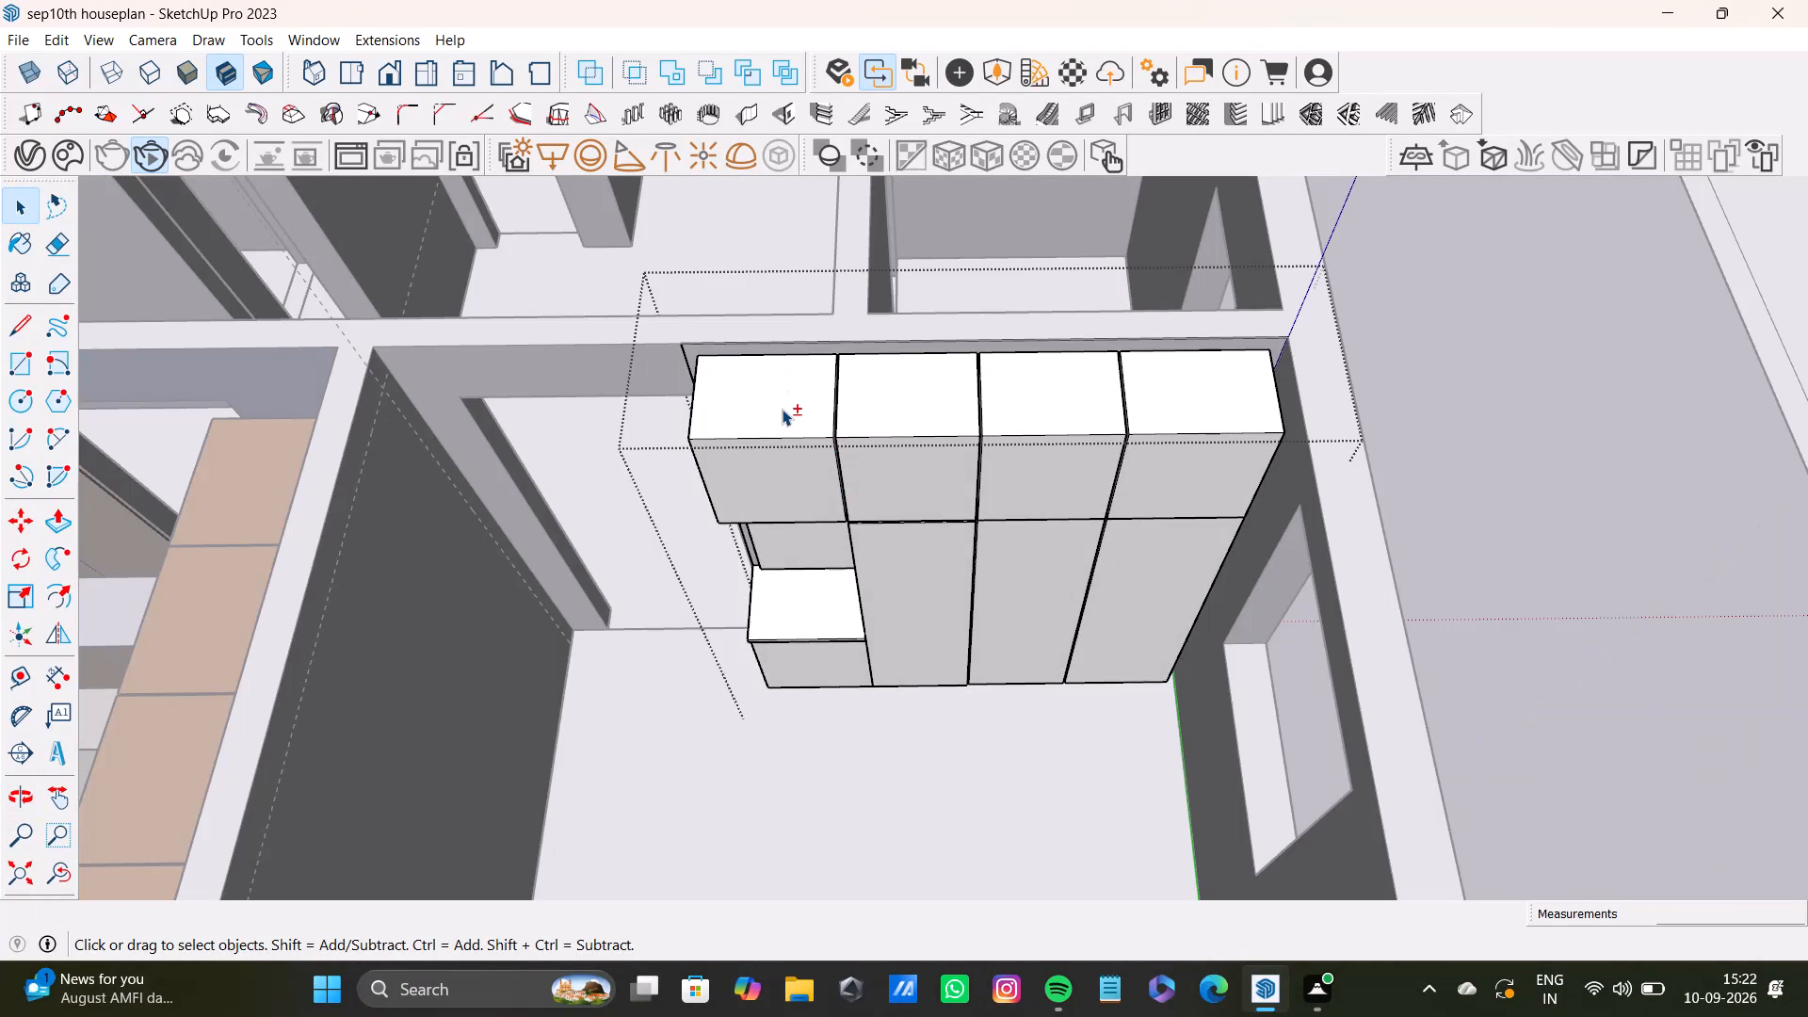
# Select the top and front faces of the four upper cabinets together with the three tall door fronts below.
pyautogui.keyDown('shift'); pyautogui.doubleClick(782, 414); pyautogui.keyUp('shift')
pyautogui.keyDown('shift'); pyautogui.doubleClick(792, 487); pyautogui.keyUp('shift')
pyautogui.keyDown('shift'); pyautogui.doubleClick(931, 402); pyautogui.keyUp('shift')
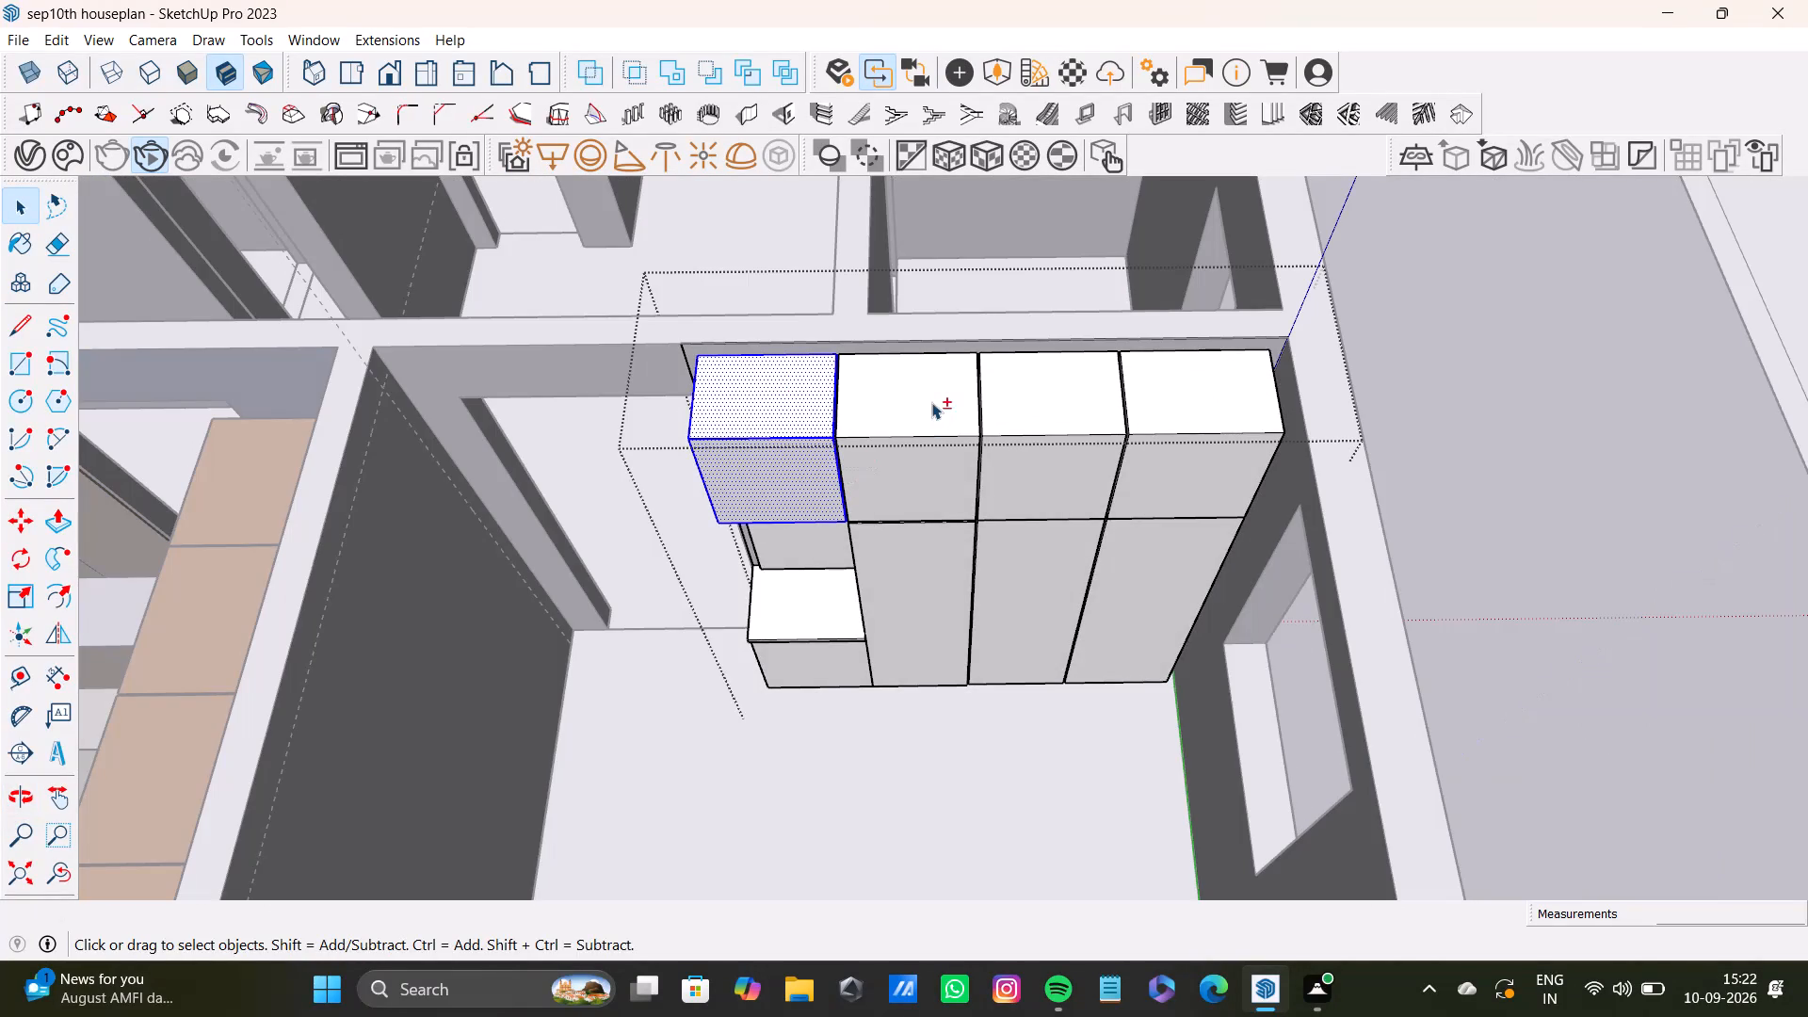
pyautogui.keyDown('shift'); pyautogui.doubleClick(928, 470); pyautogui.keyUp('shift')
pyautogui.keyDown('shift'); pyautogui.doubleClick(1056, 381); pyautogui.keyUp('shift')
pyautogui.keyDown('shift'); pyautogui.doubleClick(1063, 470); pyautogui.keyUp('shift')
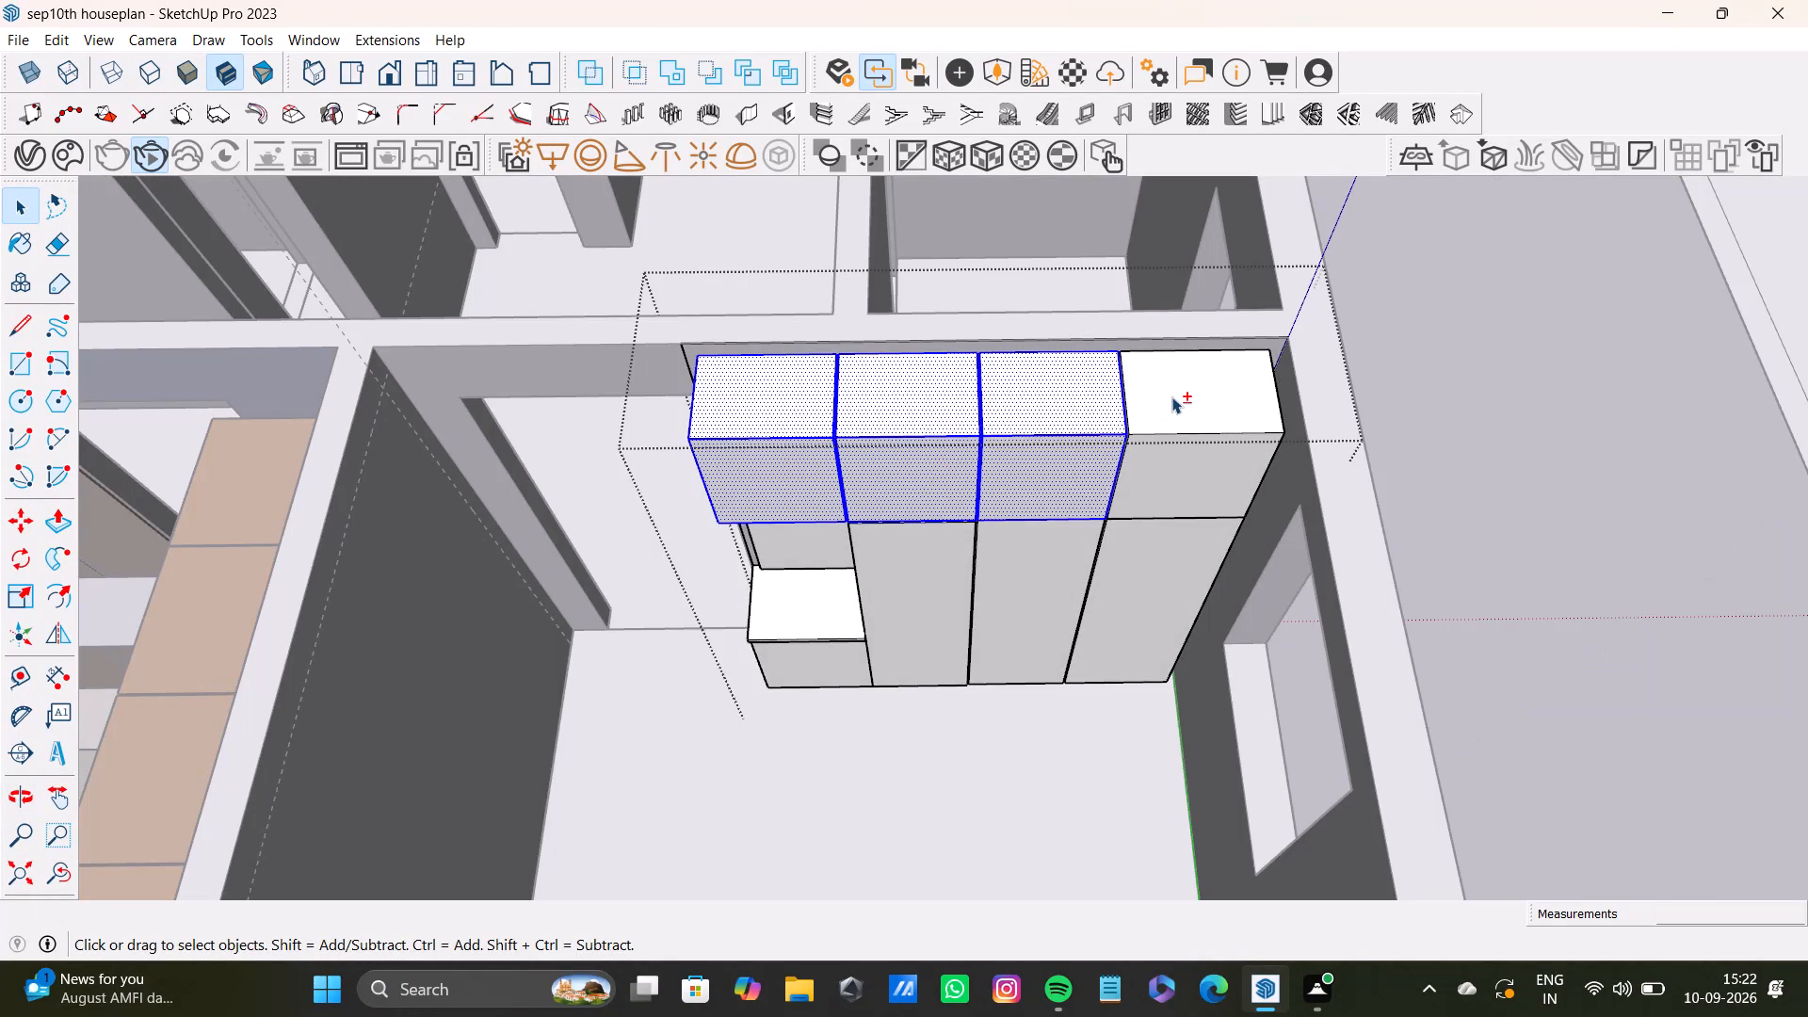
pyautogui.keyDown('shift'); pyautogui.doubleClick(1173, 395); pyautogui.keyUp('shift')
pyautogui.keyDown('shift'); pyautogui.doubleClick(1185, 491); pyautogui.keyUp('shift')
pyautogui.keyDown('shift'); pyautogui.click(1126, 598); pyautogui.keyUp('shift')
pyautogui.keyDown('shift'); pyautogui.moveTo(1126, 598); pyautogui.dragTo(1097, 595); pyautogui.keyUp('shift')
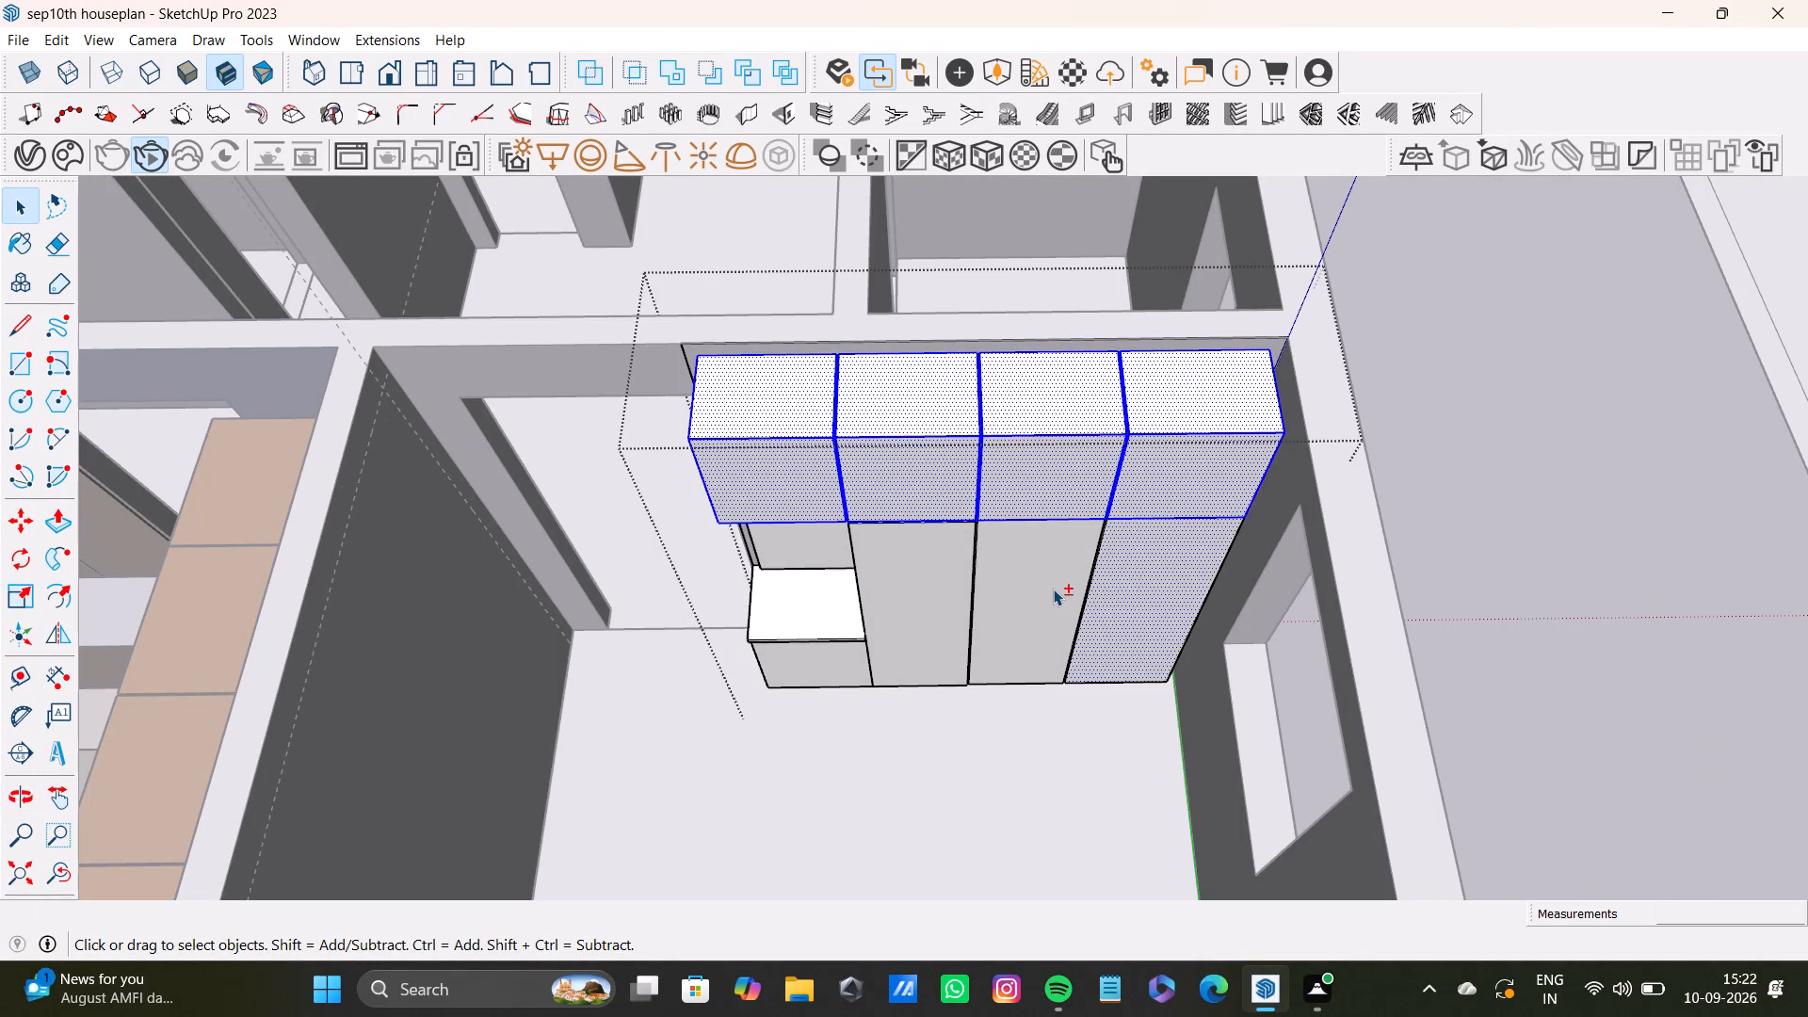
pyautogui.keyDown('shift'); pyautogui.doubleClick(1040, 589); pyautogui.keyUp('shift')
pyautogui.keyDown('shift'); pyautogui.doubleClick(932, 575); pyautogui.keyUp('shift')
# Open the low cabinet beneath the wardrobe's open niche and select its front face.
pyautogui.keyDown('shift'); pyautogui.moveTo(860, 642); pyautogui.dragTo(892, 546, button='middle'); pyautogui.keyUp('shift')
pyautogui.keyDown('shift'); pyautogui.scroll(8, 834, 543); pyautogui.keyUp('shift')
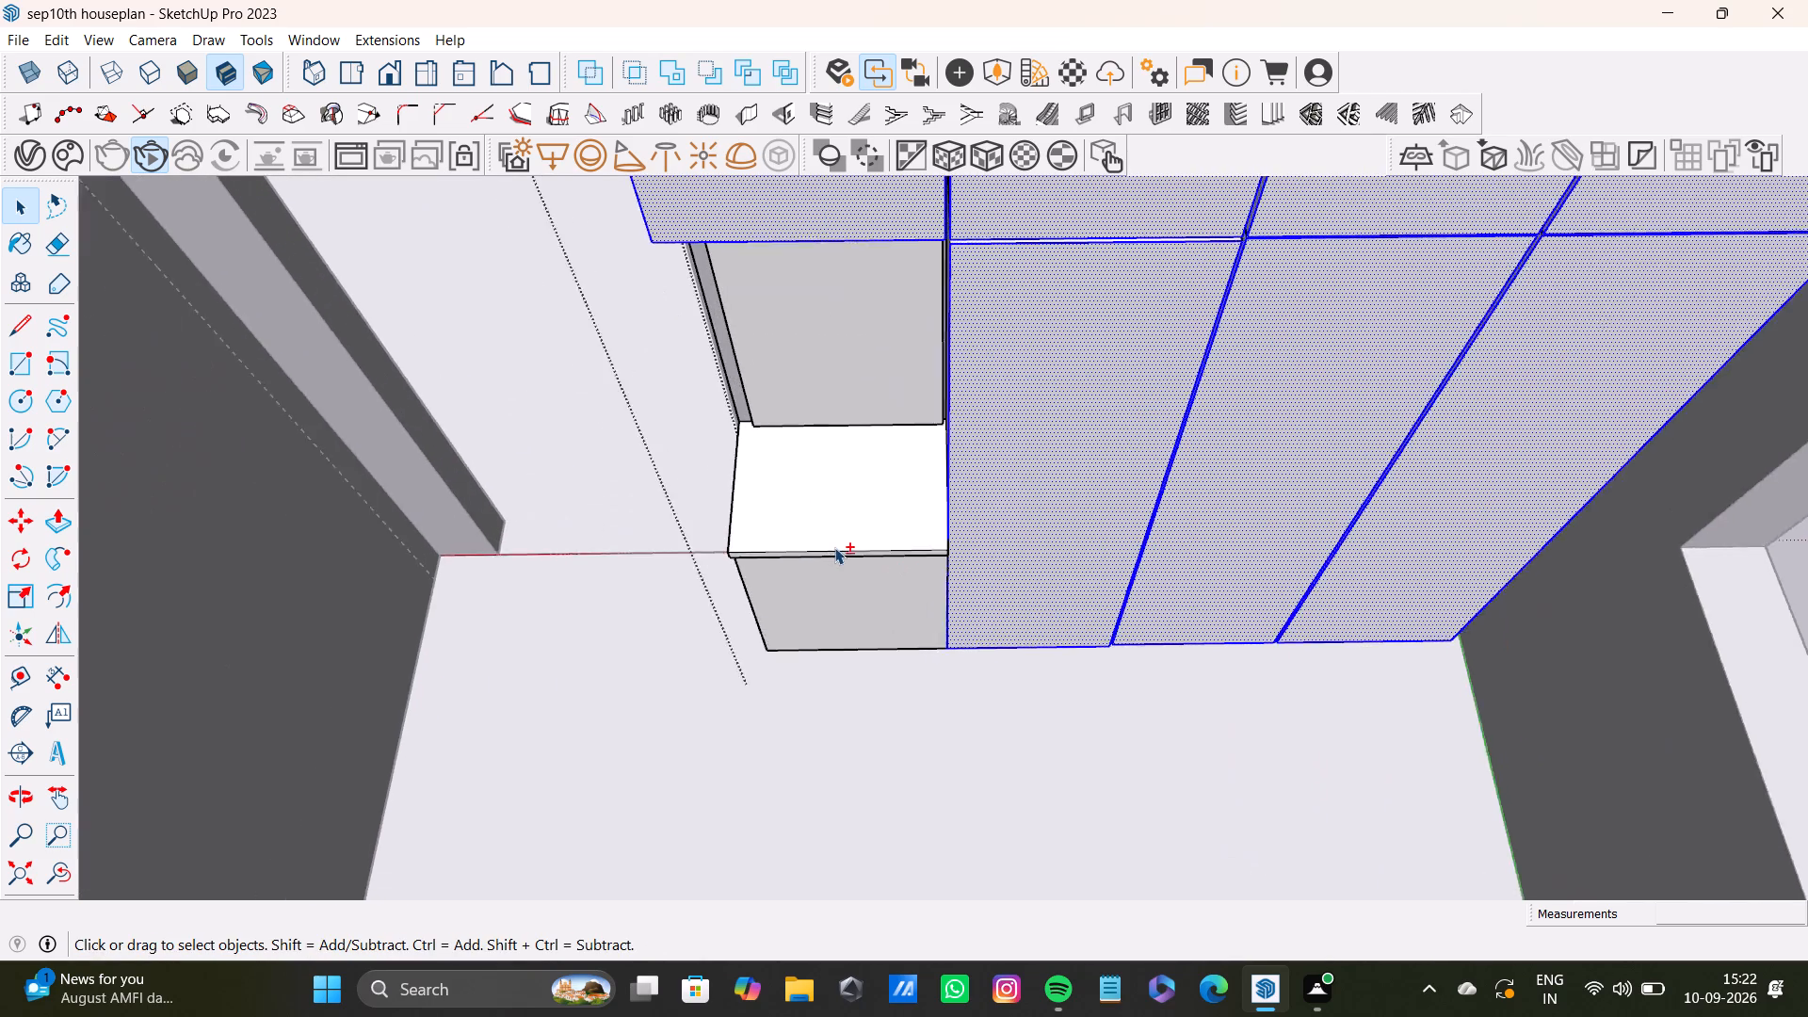
pyautogui.keyDown('shift'); pyautogui.moveTo(861, 603); pyautogui.dragTo(861, 525, button='middle'); pyautogui.keyUp('shift')
pyautogui.keyDown('shift'); pyautogui.doubleClick(889, 531); pyautogui.keyUp('shift')
pyautogui.keyDown('shift'); pyautogui.doubleClick(880, 533); pyautogui.keyUp('shift')
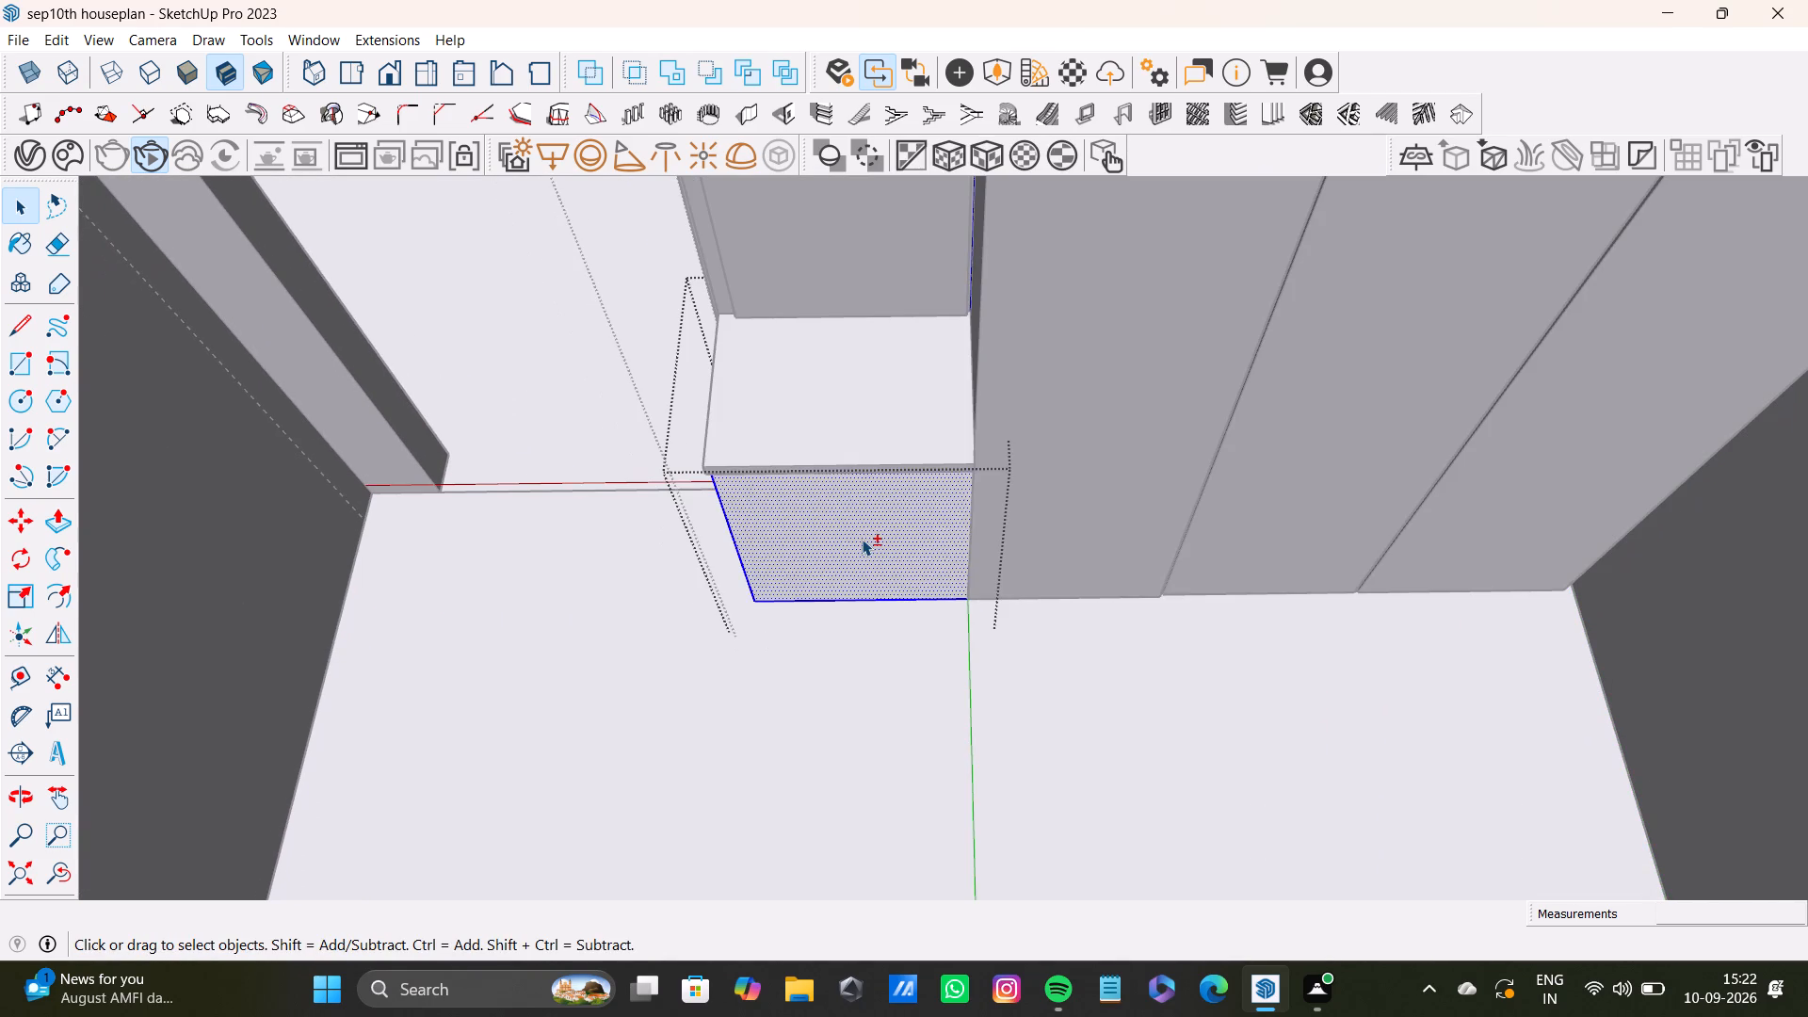
pyautogui.keyDown('shift'); pyautogui.scroll(-8, 860, 534); pyautogui.keyUp('shift')
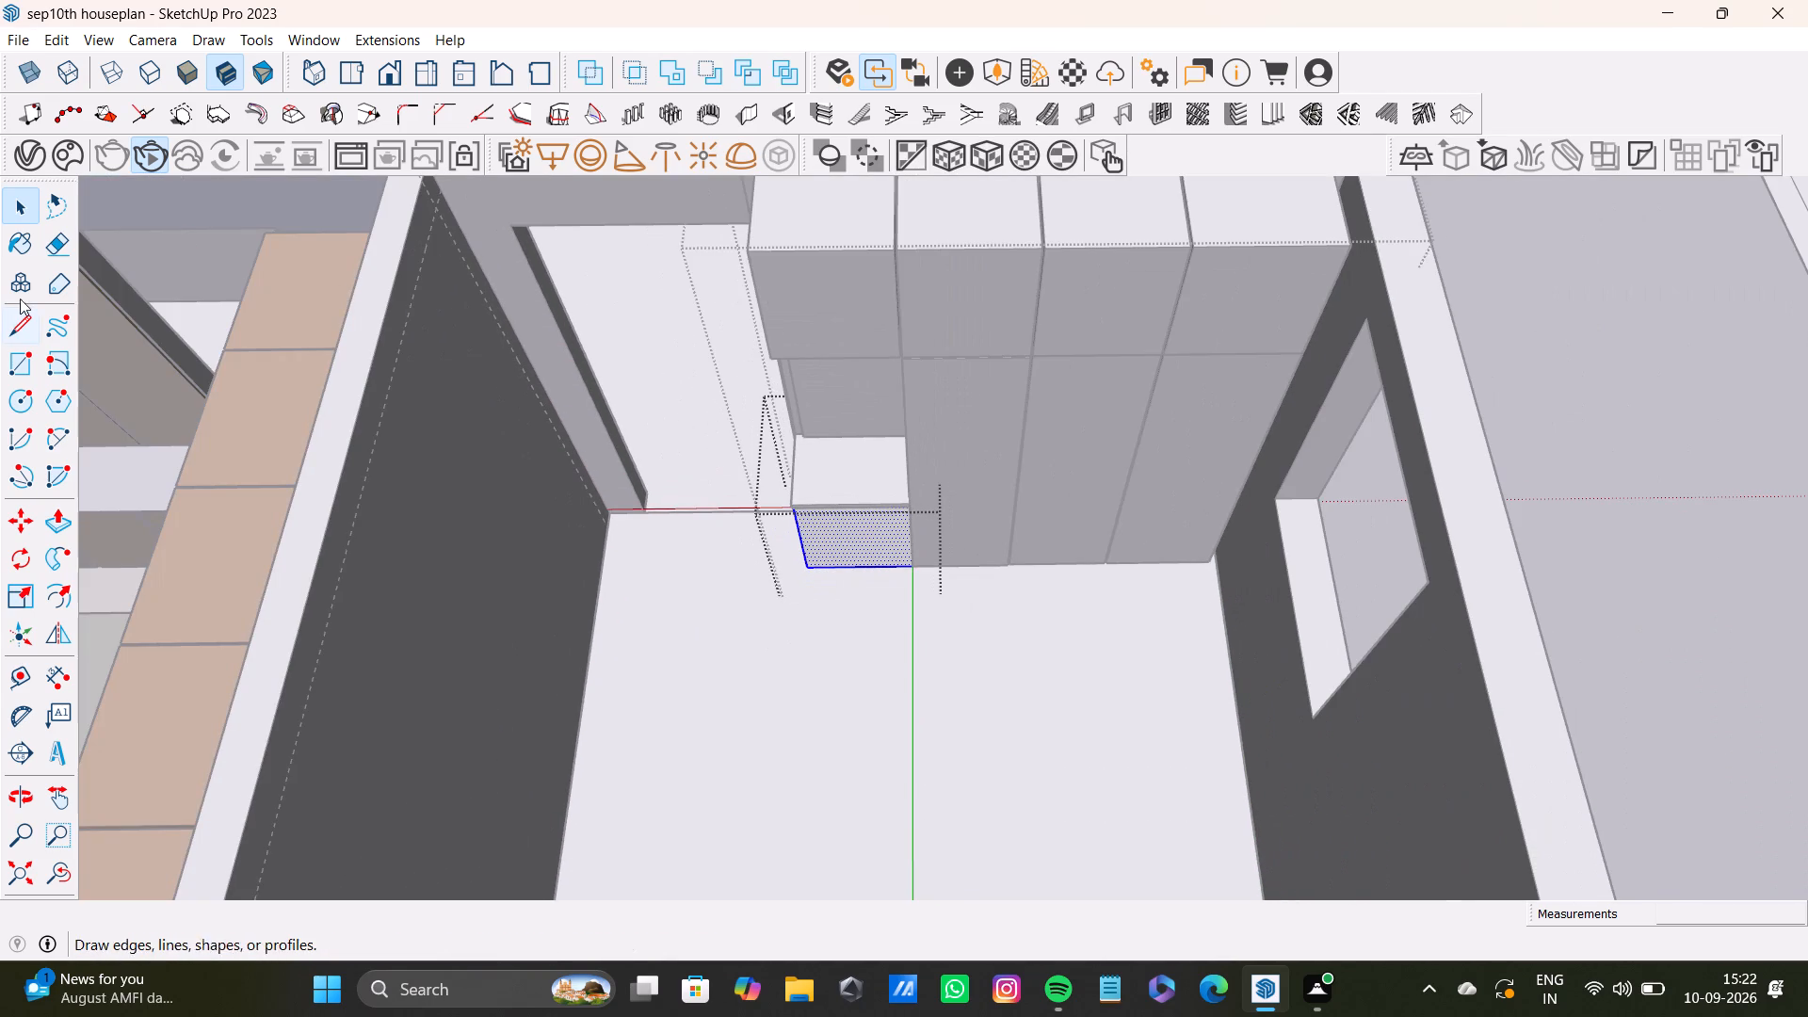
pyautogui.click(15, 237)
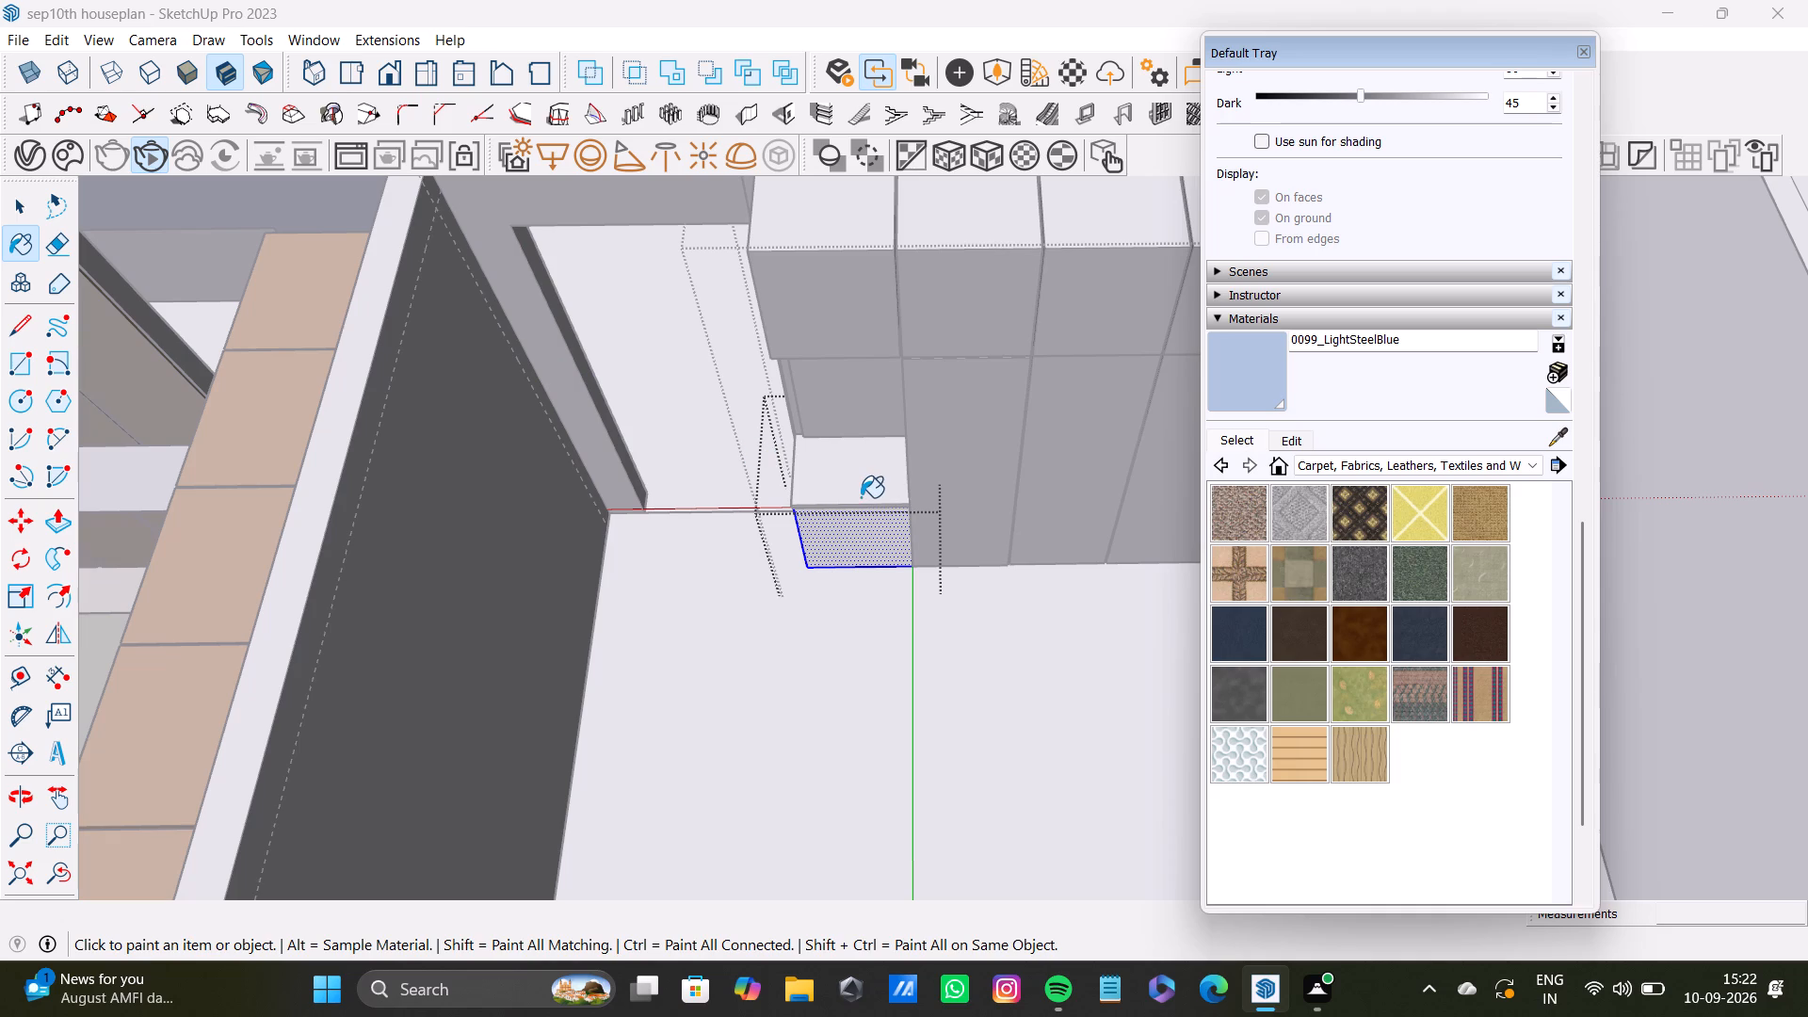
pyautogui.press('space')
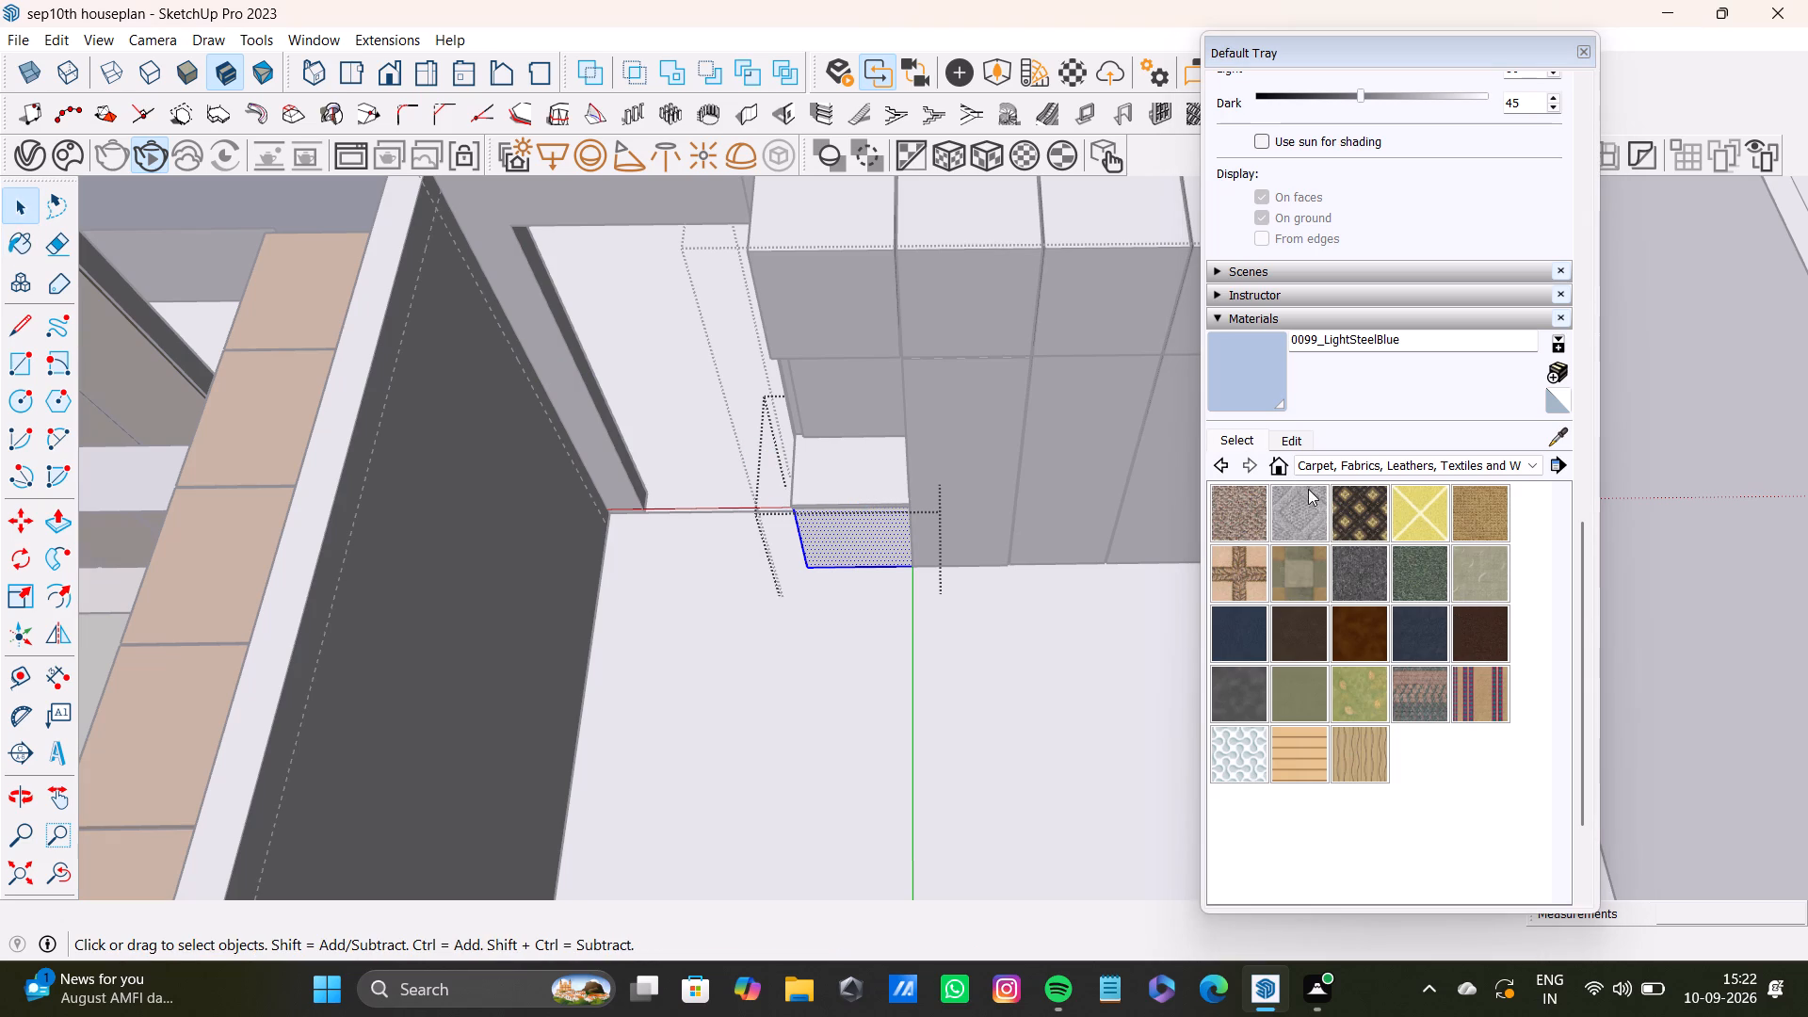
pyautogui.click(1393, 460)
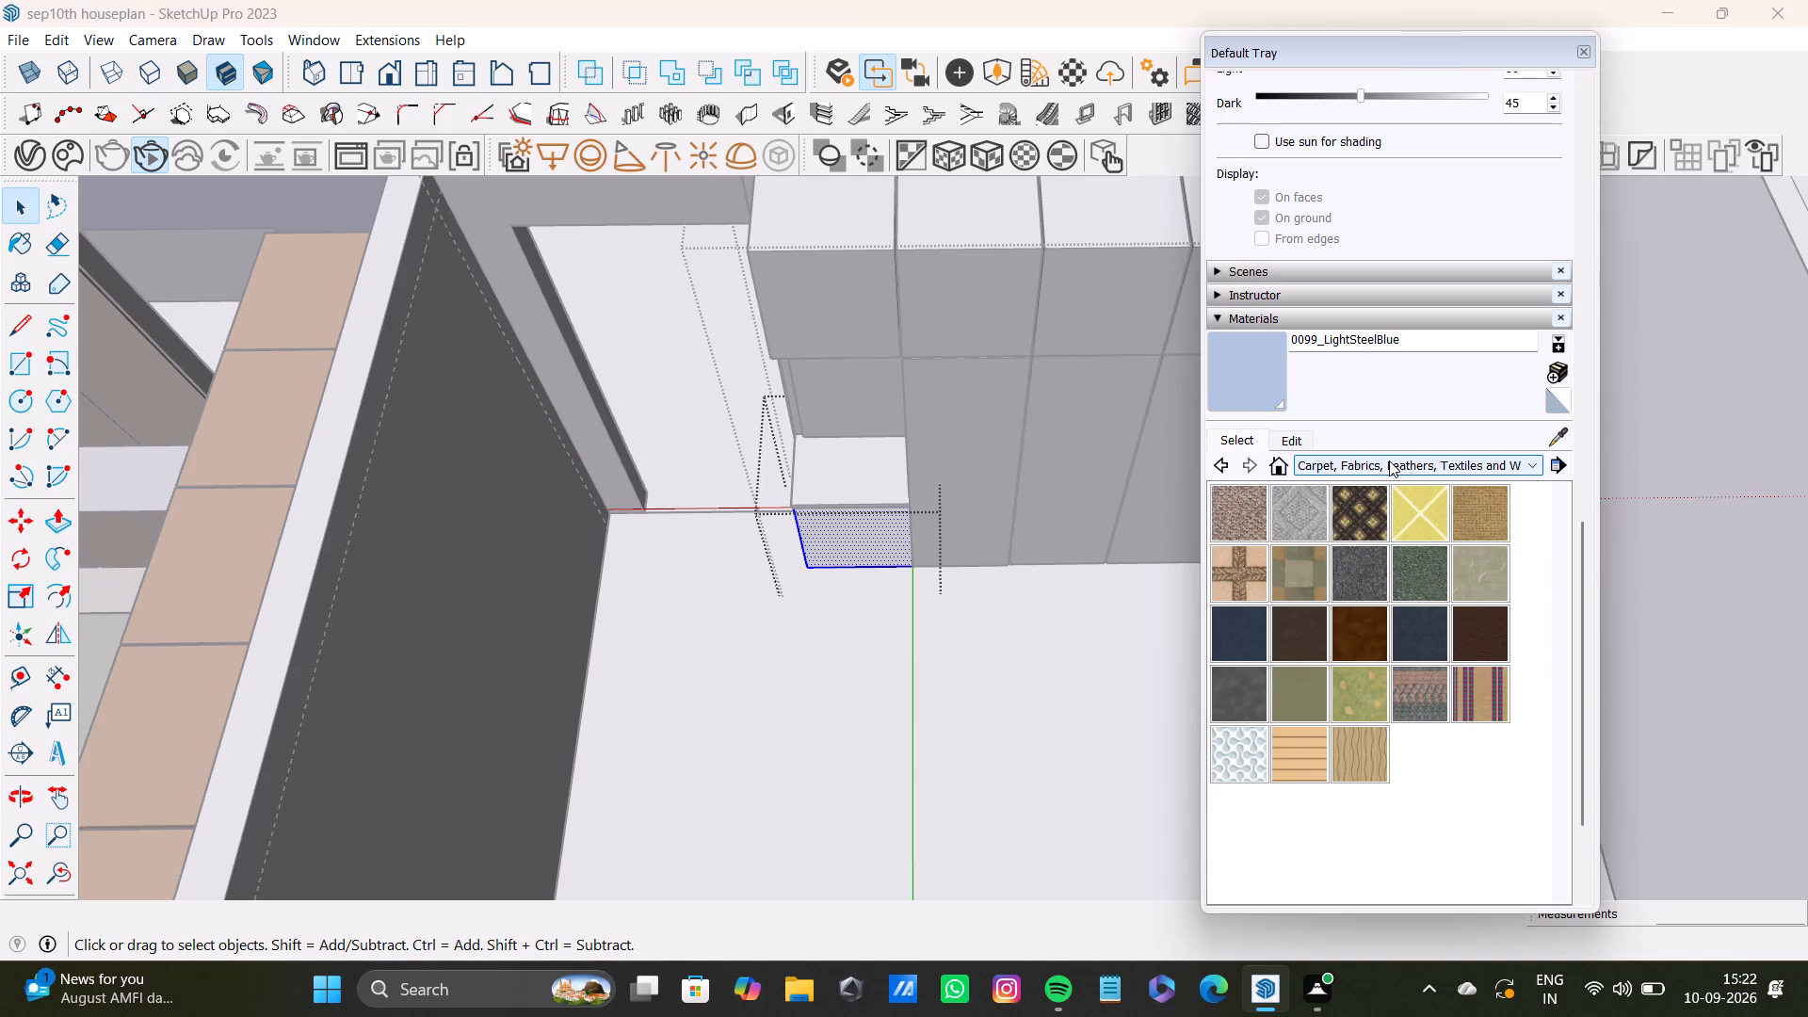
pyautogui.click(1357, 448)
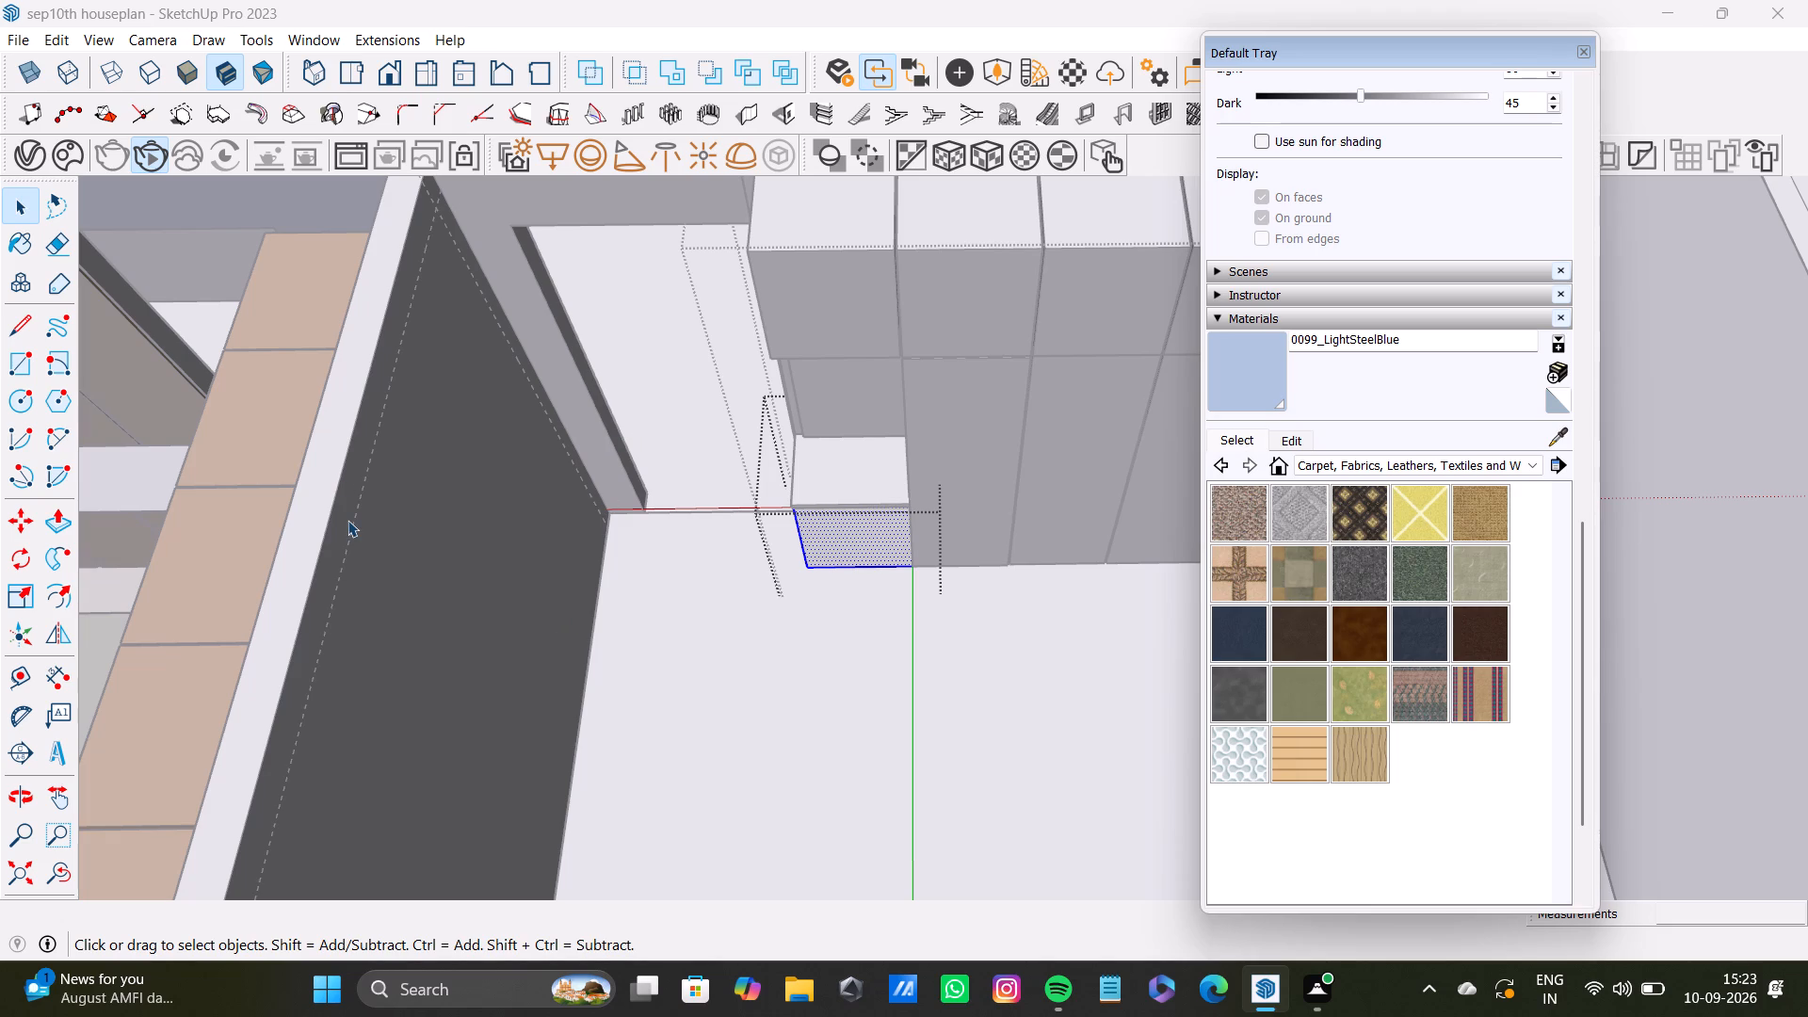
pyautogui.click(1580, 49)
# Paint the front and exposed side face of the low cabinet beneath the open niche with the Wood Floor material.
pyautogui.scroll(-7, 496, 662)
pyautogui.scroll(13, 699, 574)
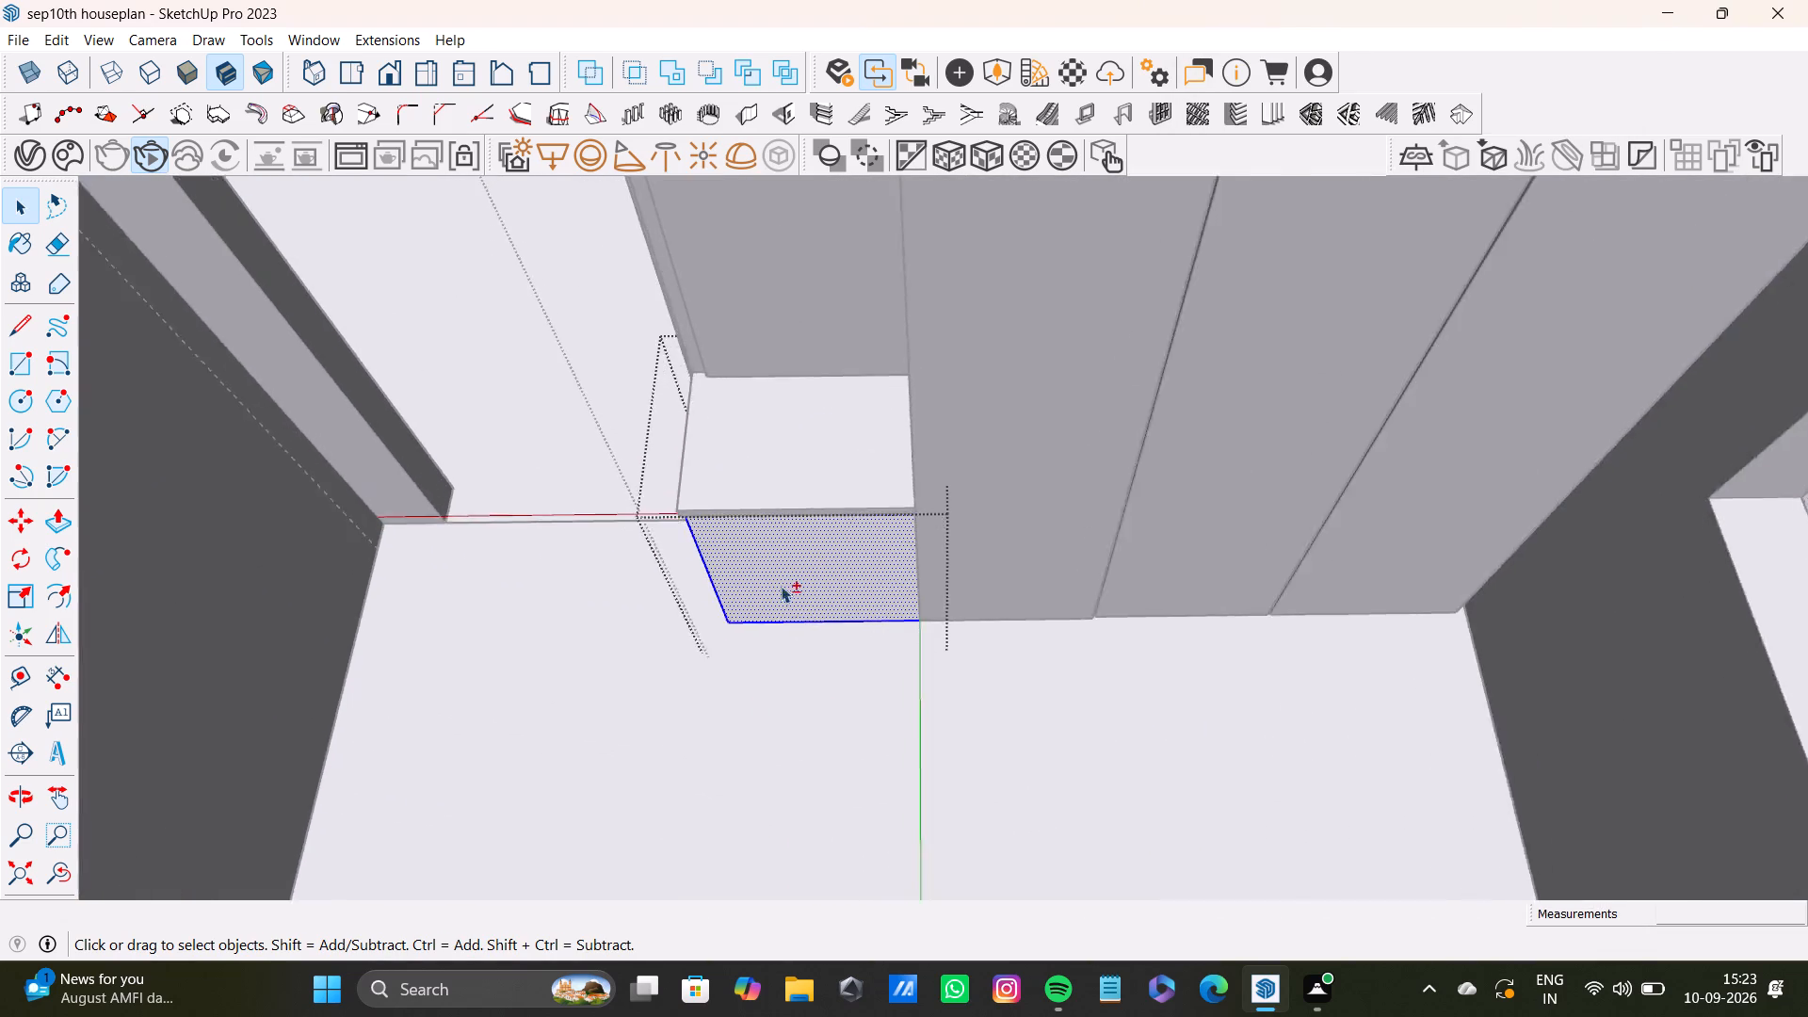
pyautogui.moveTo(872, 591); pyautogui.dragTo(1041, 412, button='middle')
pyautogui.scroll(4, 760, 514)
pyautogui.keyDown('shift'); pyautogui.moveTo(831, 491); pyautogui.dragTo(830, 648, button='middle'); pyautogui.keyUp('shift')
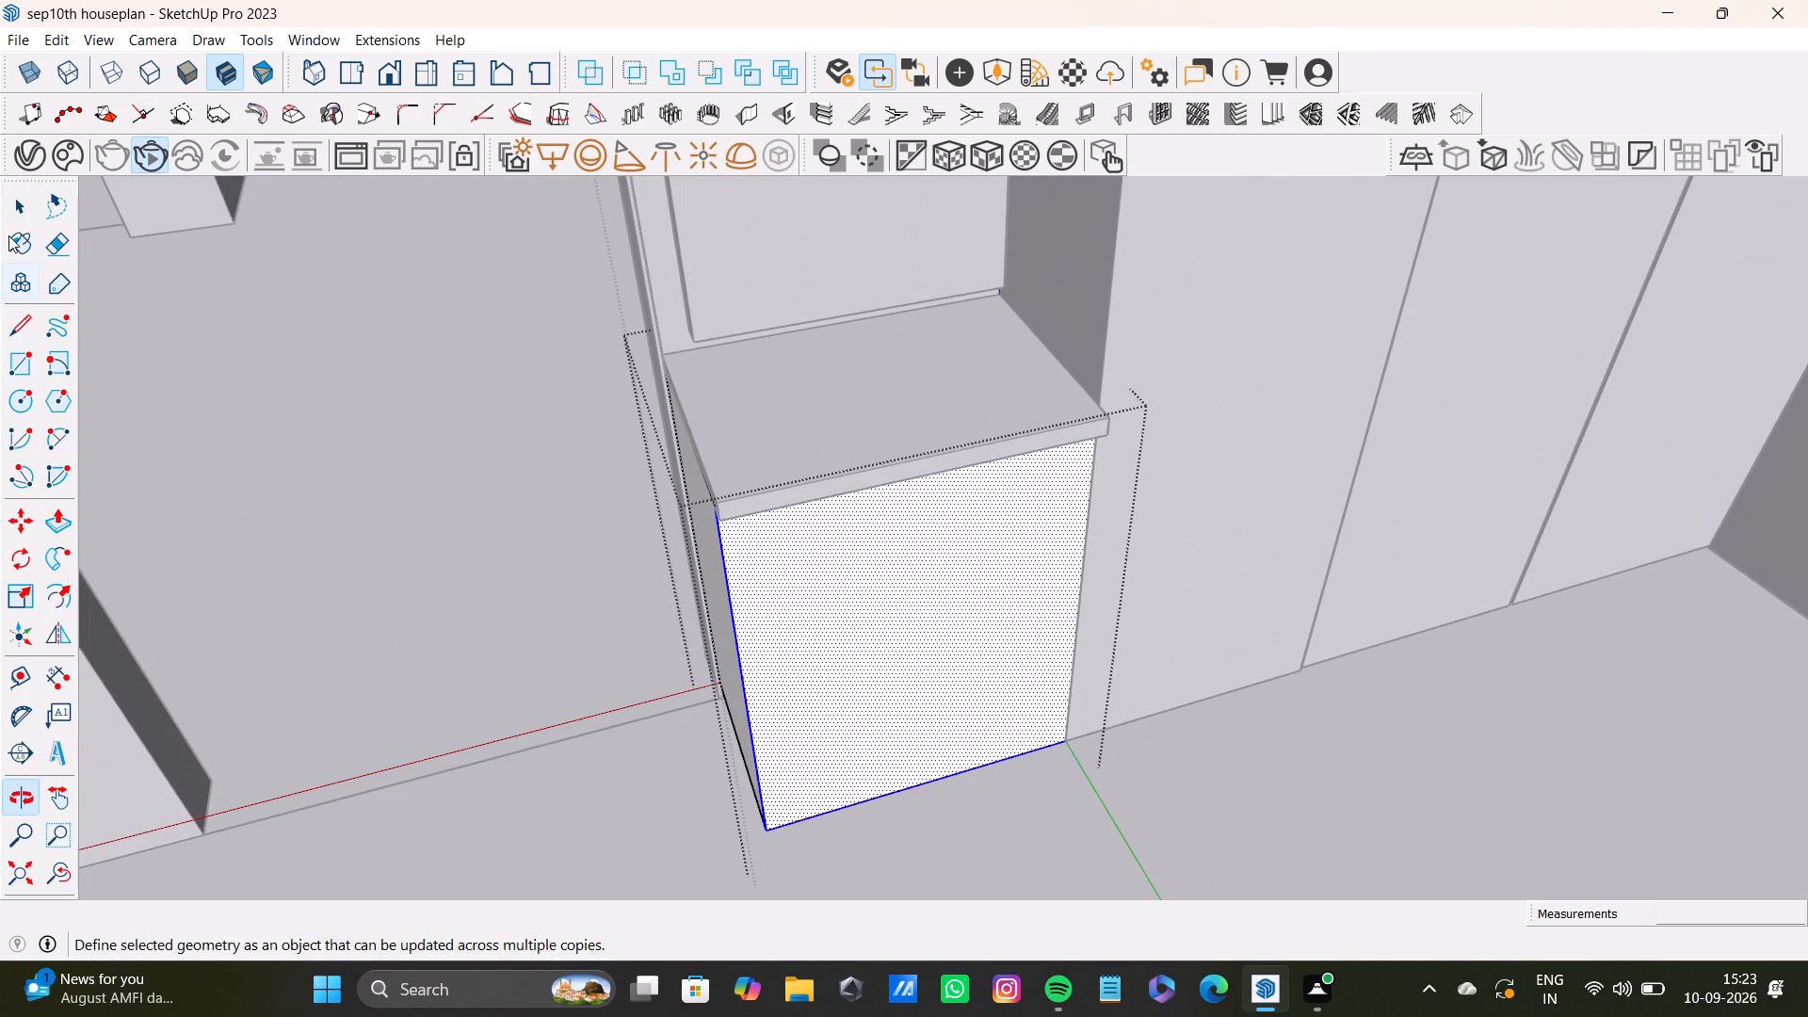
pyautogui.click(19, 250)
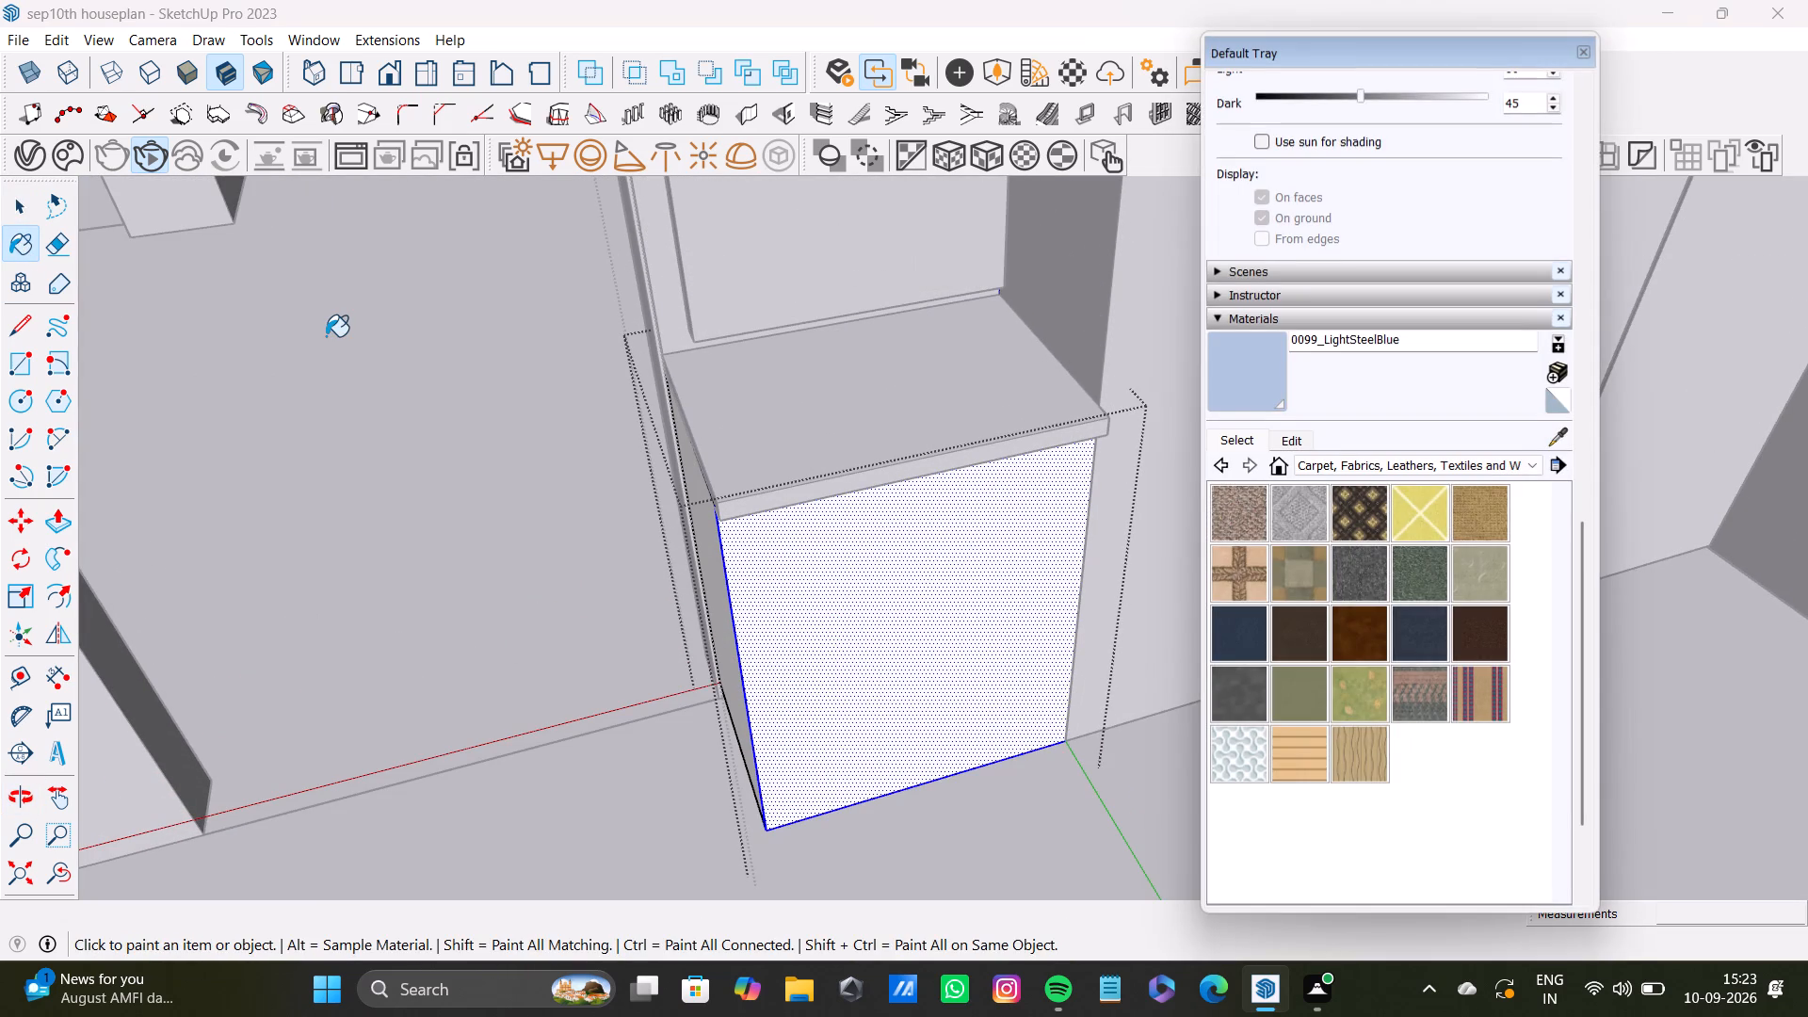
pyautogui.click(1394, 465)
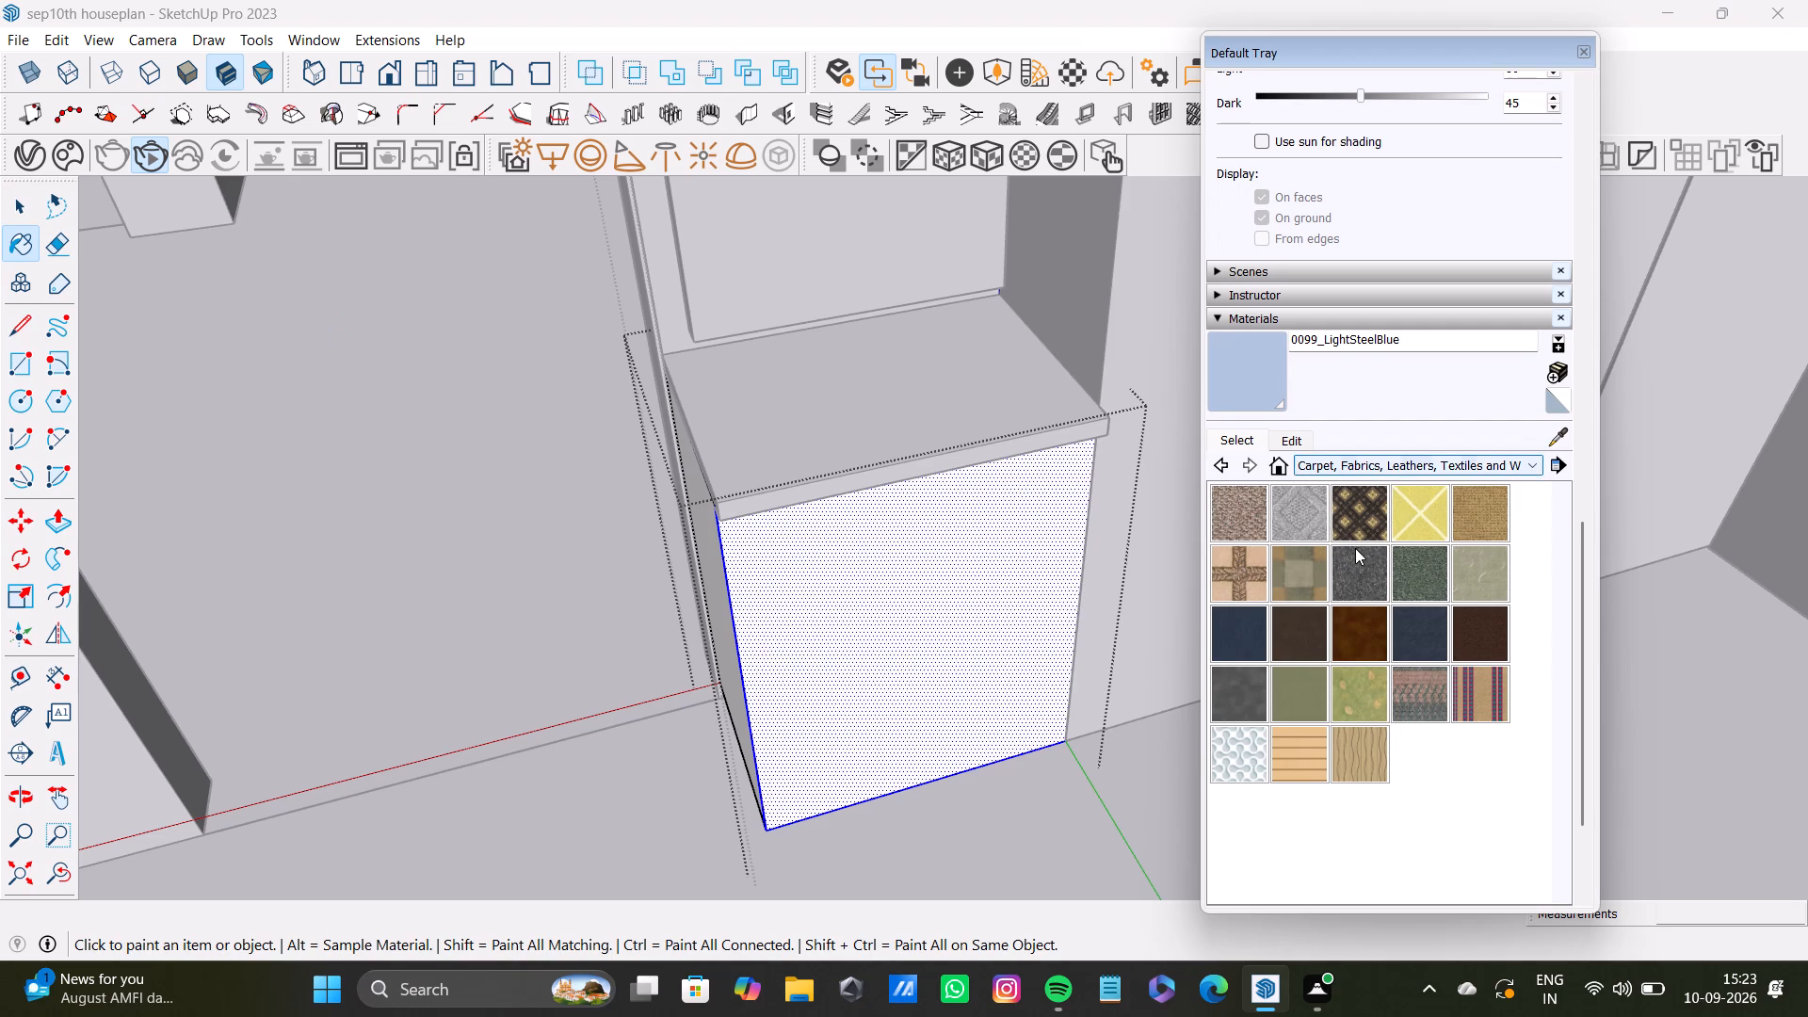
pyautogui.scroll(-3, 1344, 589)
pyautogui.click(1334, 651)
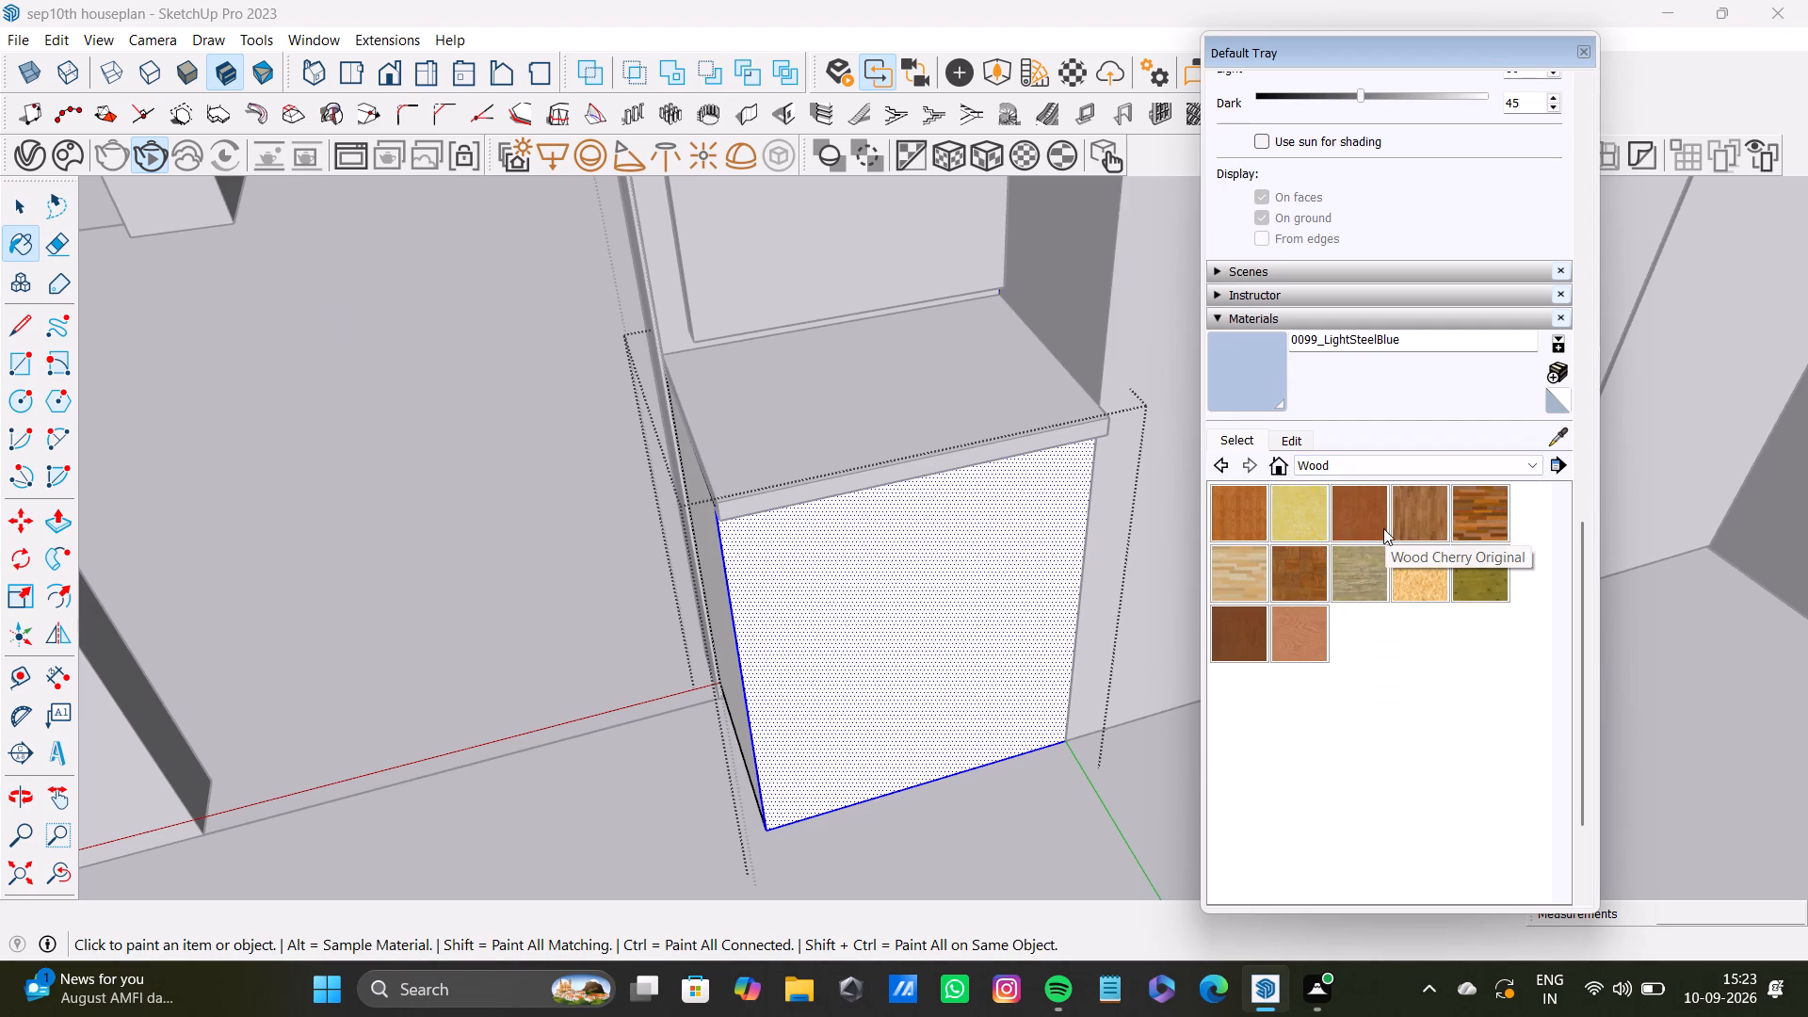
pyautogui.click(1433, 514)
pyautogui.click(925, 606)
pyautogui.moveTo(767, 626); pyautogui.dragTo(912, 609, button='middle')
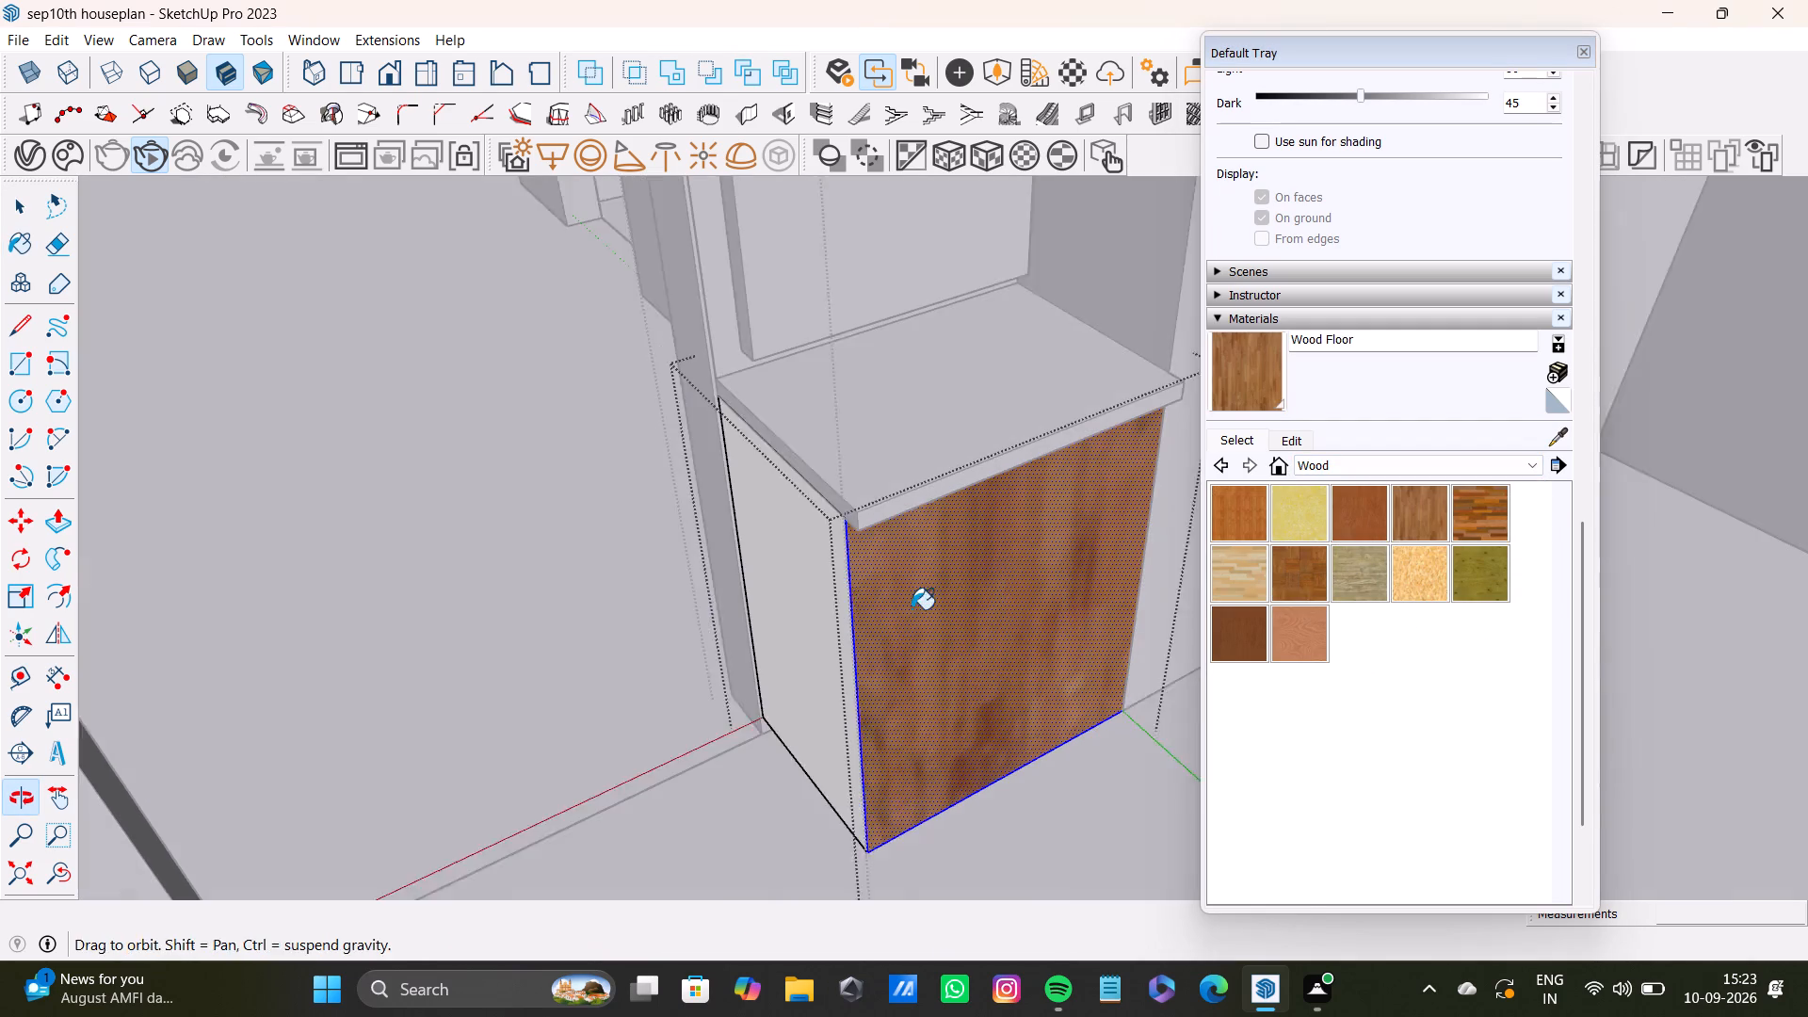
pyautogui.click(850, 585)
pyautogui.scroll(-5, 850, 585)
pyautogui.moveTo(947, 594); pyautogui.dragTo(772, 641, button='middle')
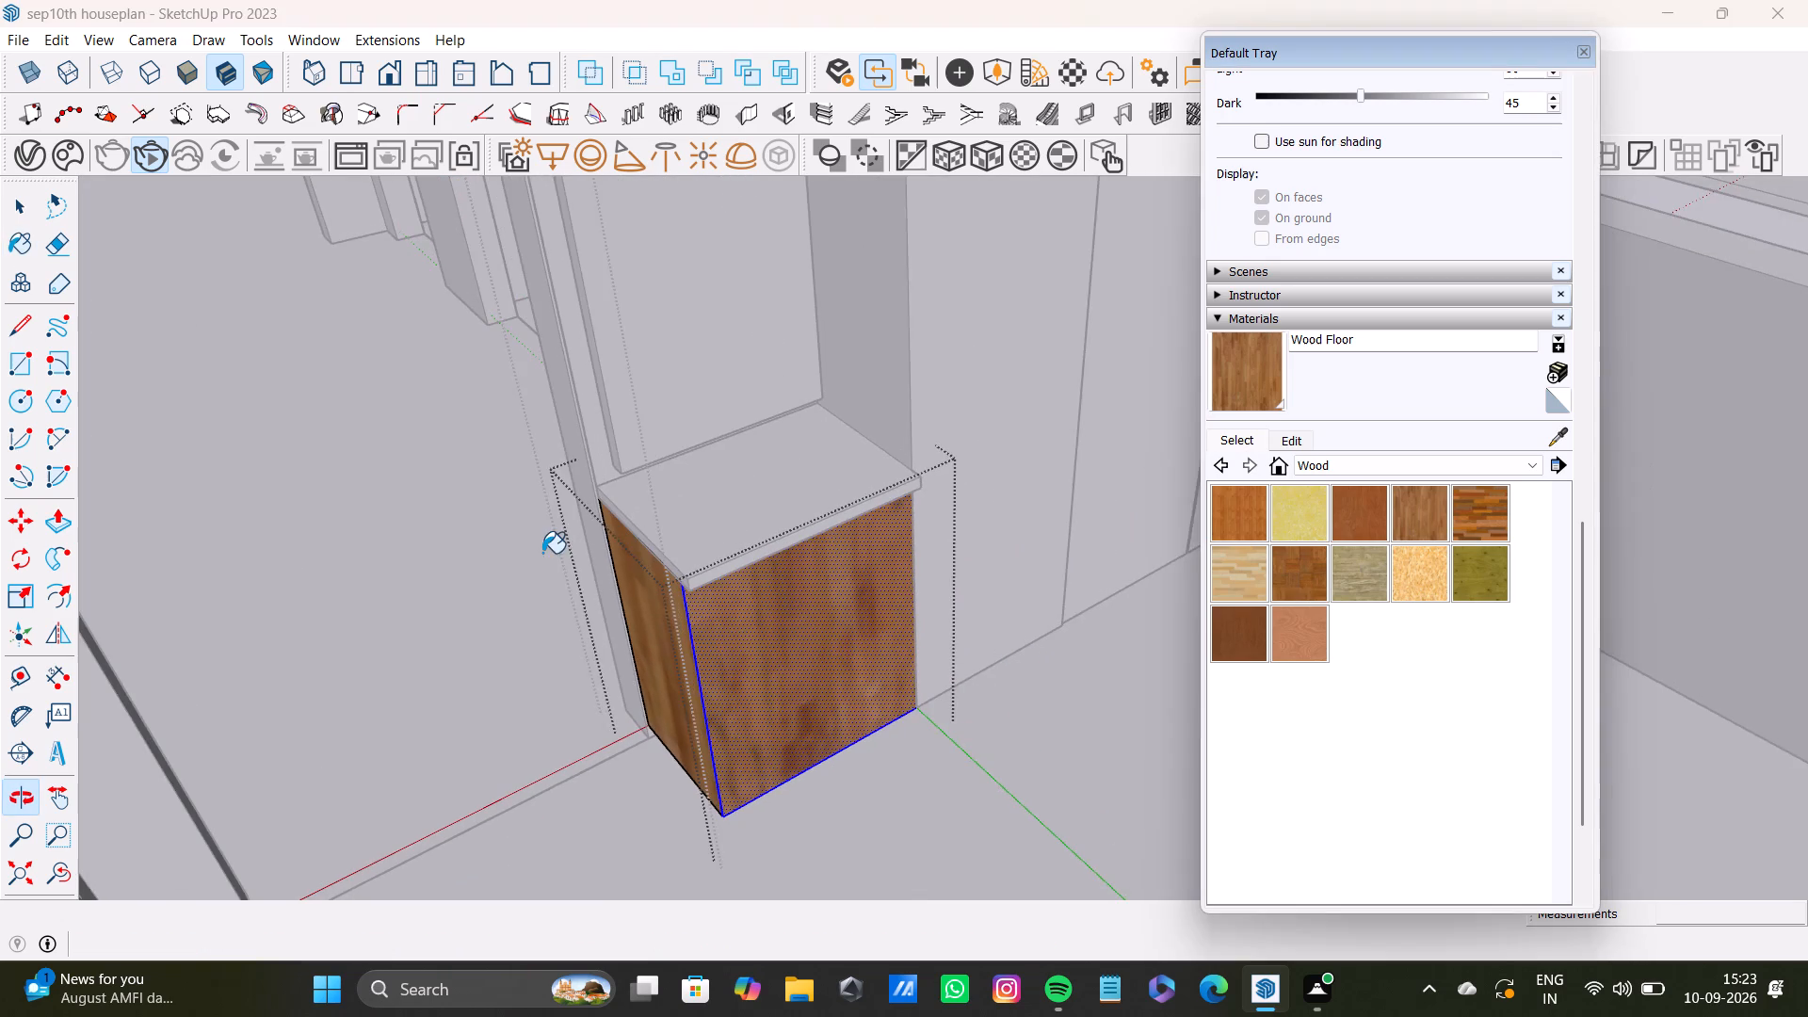
pyautogui.press('space')
pyautogui.click(421, 510)
# Select the top and front faces of the four upper cabinets together with the three tall door fronts.
pyautogui.scroll(-8, 434, 497)
pyautogui.keyDown('shift'); pyautogui.moveTo(622, 495); pyautogui.dragTo(712, 812, button='middle'); pyautogui.keyUp('shift')
pyautogui.scroll(4, 677, 583)
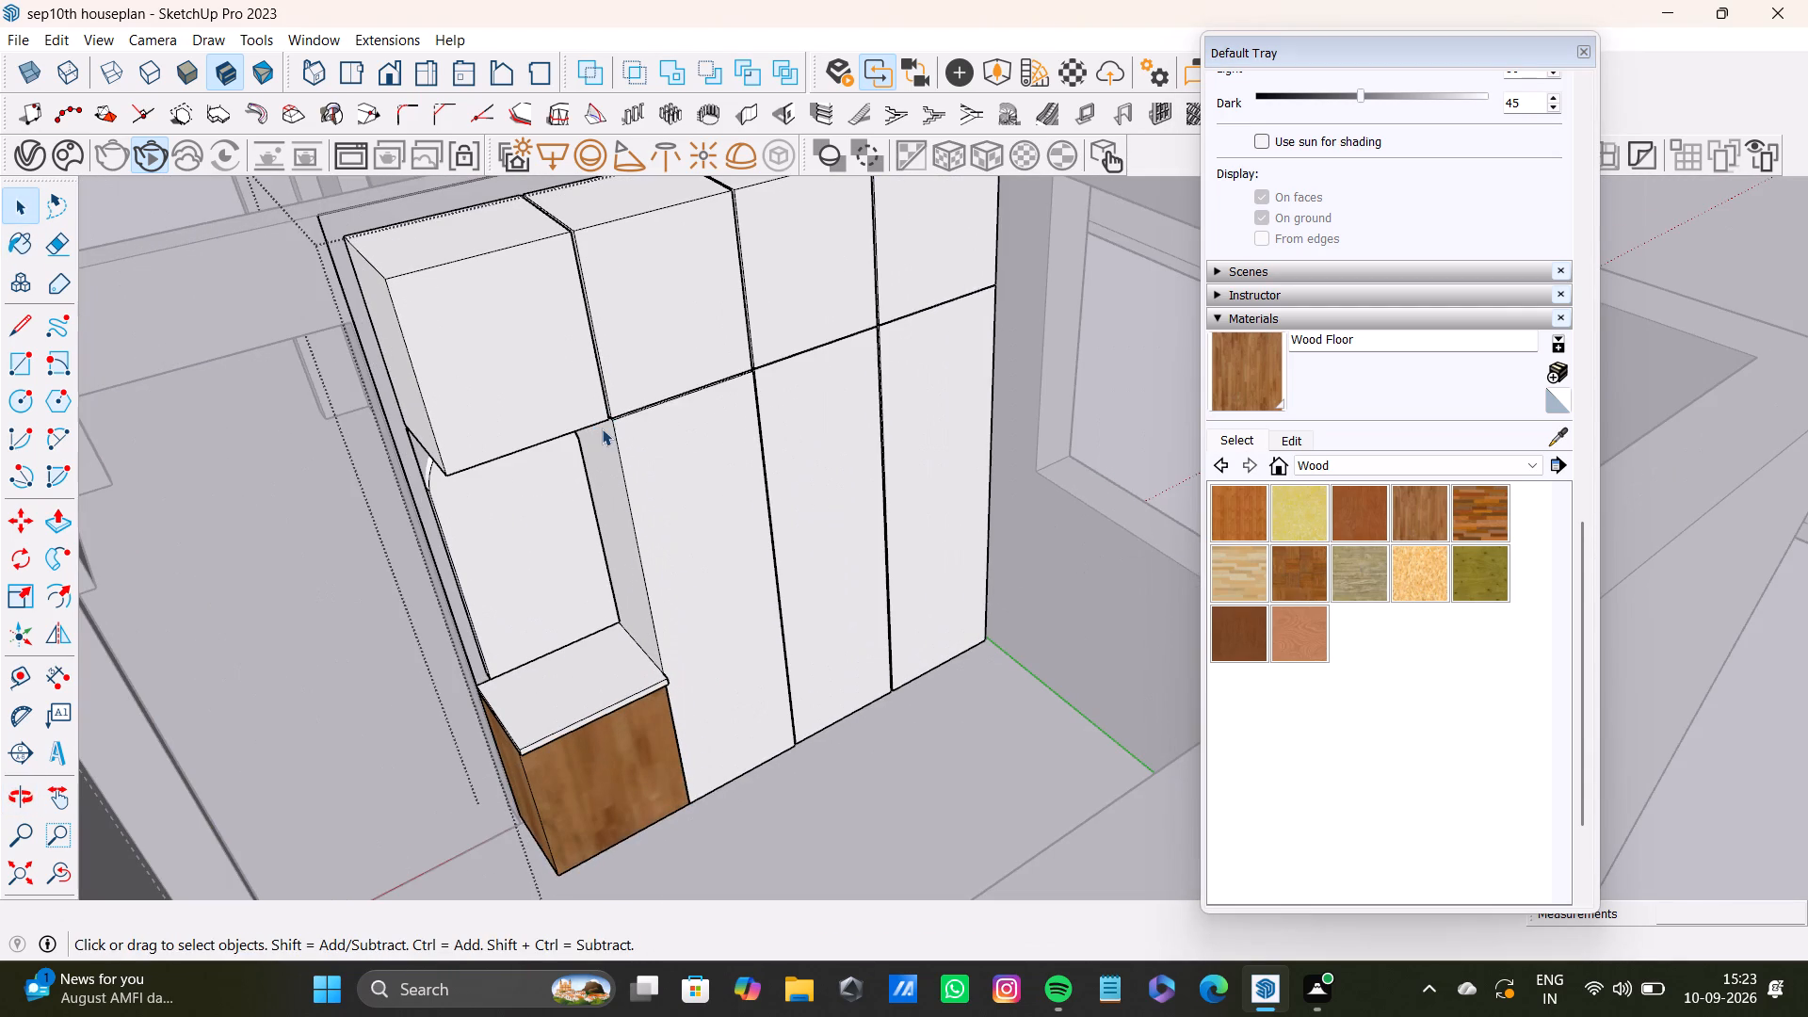
pyautogui.keyDown('shift'); pyautogui.moveTo(628, 404); pyautogui.dragTo(675, 606, button='middle'); pyautogui.keyUp('shift')
pyautogui.moveTo(744, 640); pyautogui.dragTo(612, 745, button='middle')
pyautogui.keyDown('shift'); pyautogui.scroll(3, 358, 565); pyautogui.keyUp('shift')
pyautogui.keyDown('shift'); pyautogui.moveTo(373, 569); pyautogui.dragTo(408, 468, button='middle'); pyautogui.keyUp('shift')
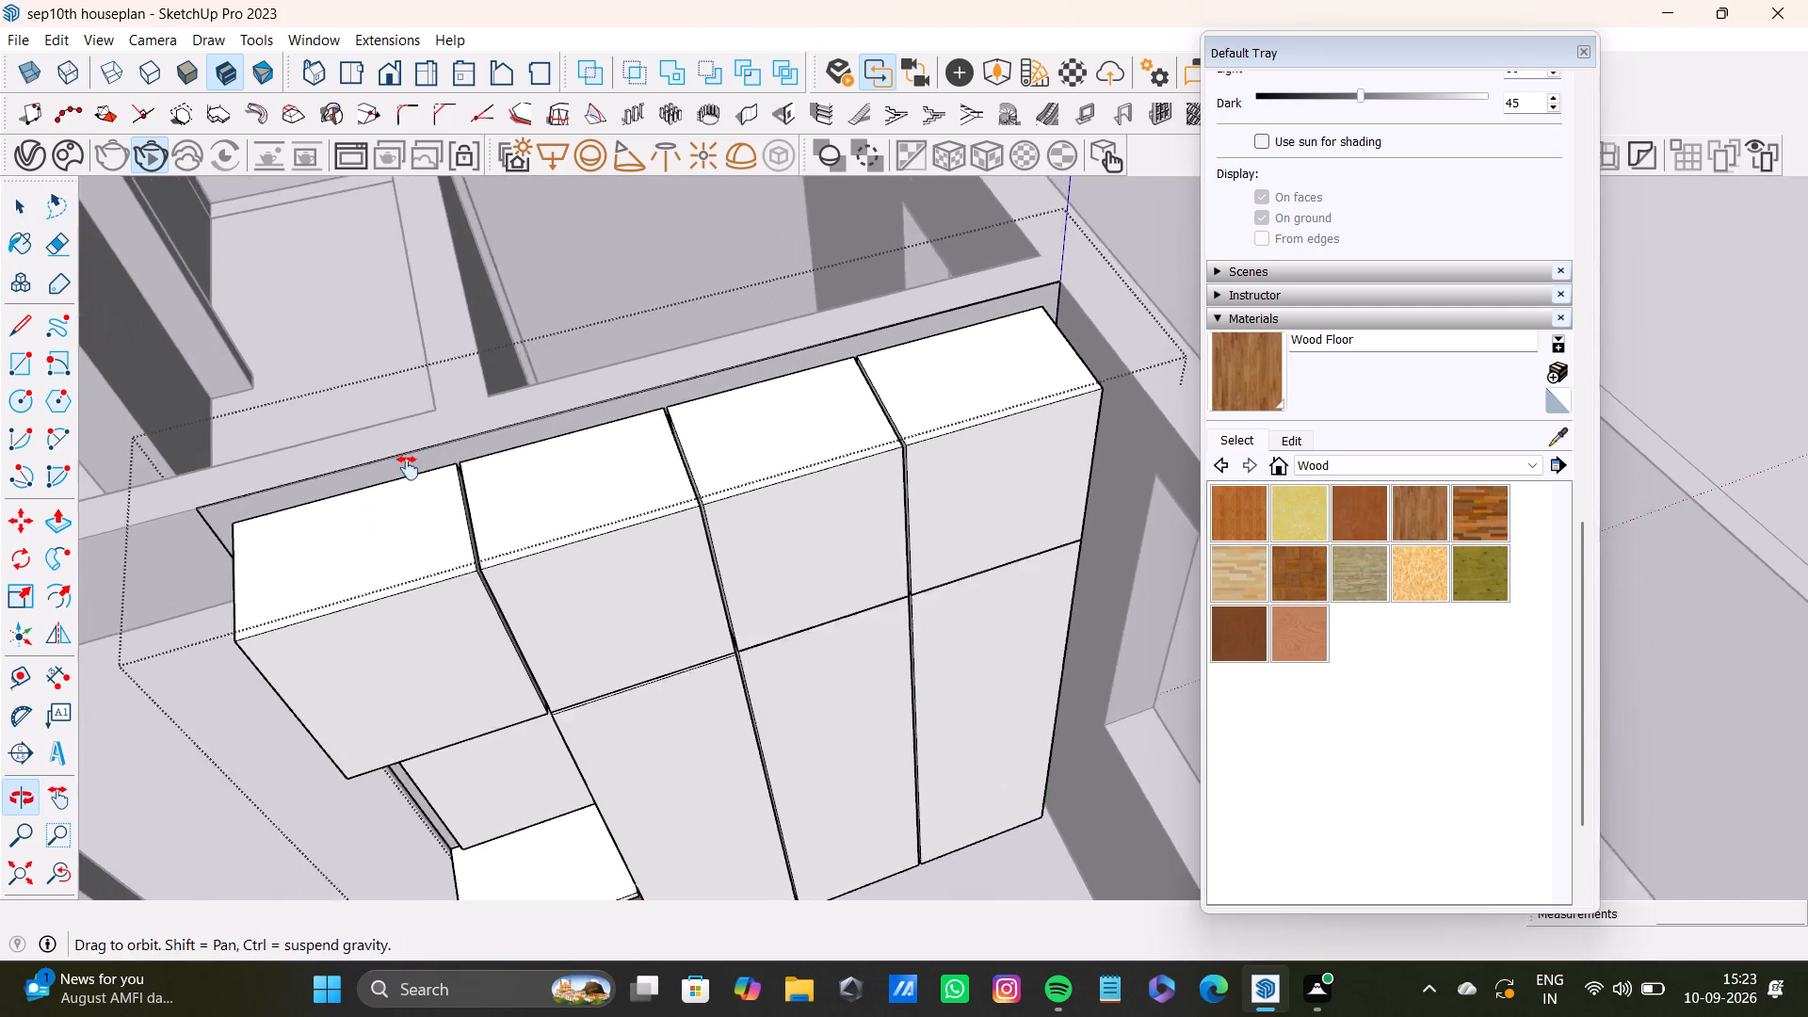
pyautogui.keyDown('shift'); pyautogui.moveTo(408, 468); pyautogui.dragTo(420, 445, button='middle'); pyautogui.keyUp('shift')
pyautogui.keyDown('shift'); pyautogui.click(420, 453); pyautogui.keyUp('shift')
pyautogui.keyDown('shift'); pyautogui.click(443, 549); pyautogui.keyUp('shift')
pyautogui.keyDown('shift'); pyautogui.click(573, 429); pyautogui.keyUp('shift')
pyautogui.keyDown('shift'); pyautogui.click(621, 534); pyautogui.keyUp('shift')
pyautogui.keyDown('shift'); pyautogui.click(722, 679); pyautogui.keyUp('shift')
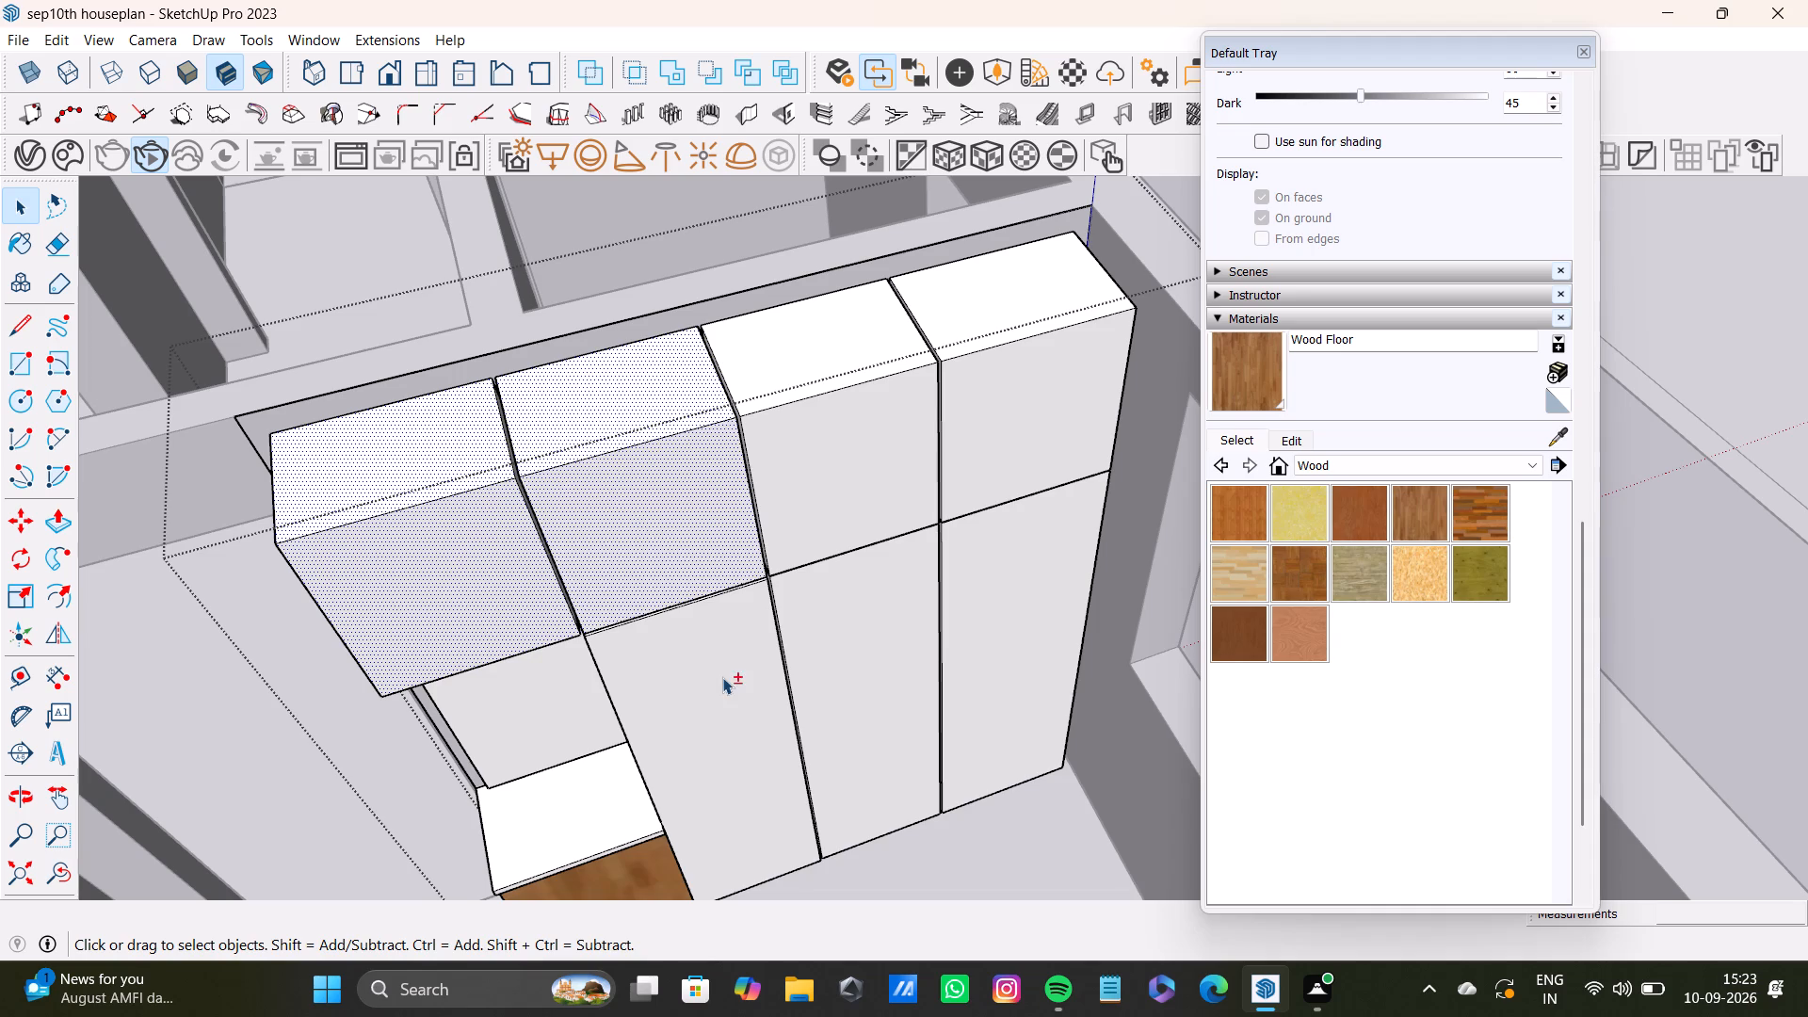
pyautogui.keyDown('shift'); pyautogui.click(794, 379); pyautogui.keyUp('shift')
pyautogui.keyDown('shift'); pyautogui.click(824, 477); pyautogui.keyUp('shift')
pyautogui.keyDown('shift'); pyautogui.click(860, 654); pyautogui.keyUp('shift')
pyautogui.keyDown('shift'); pyautogui.click(995, 322); pyautogui.keyUp('shift')
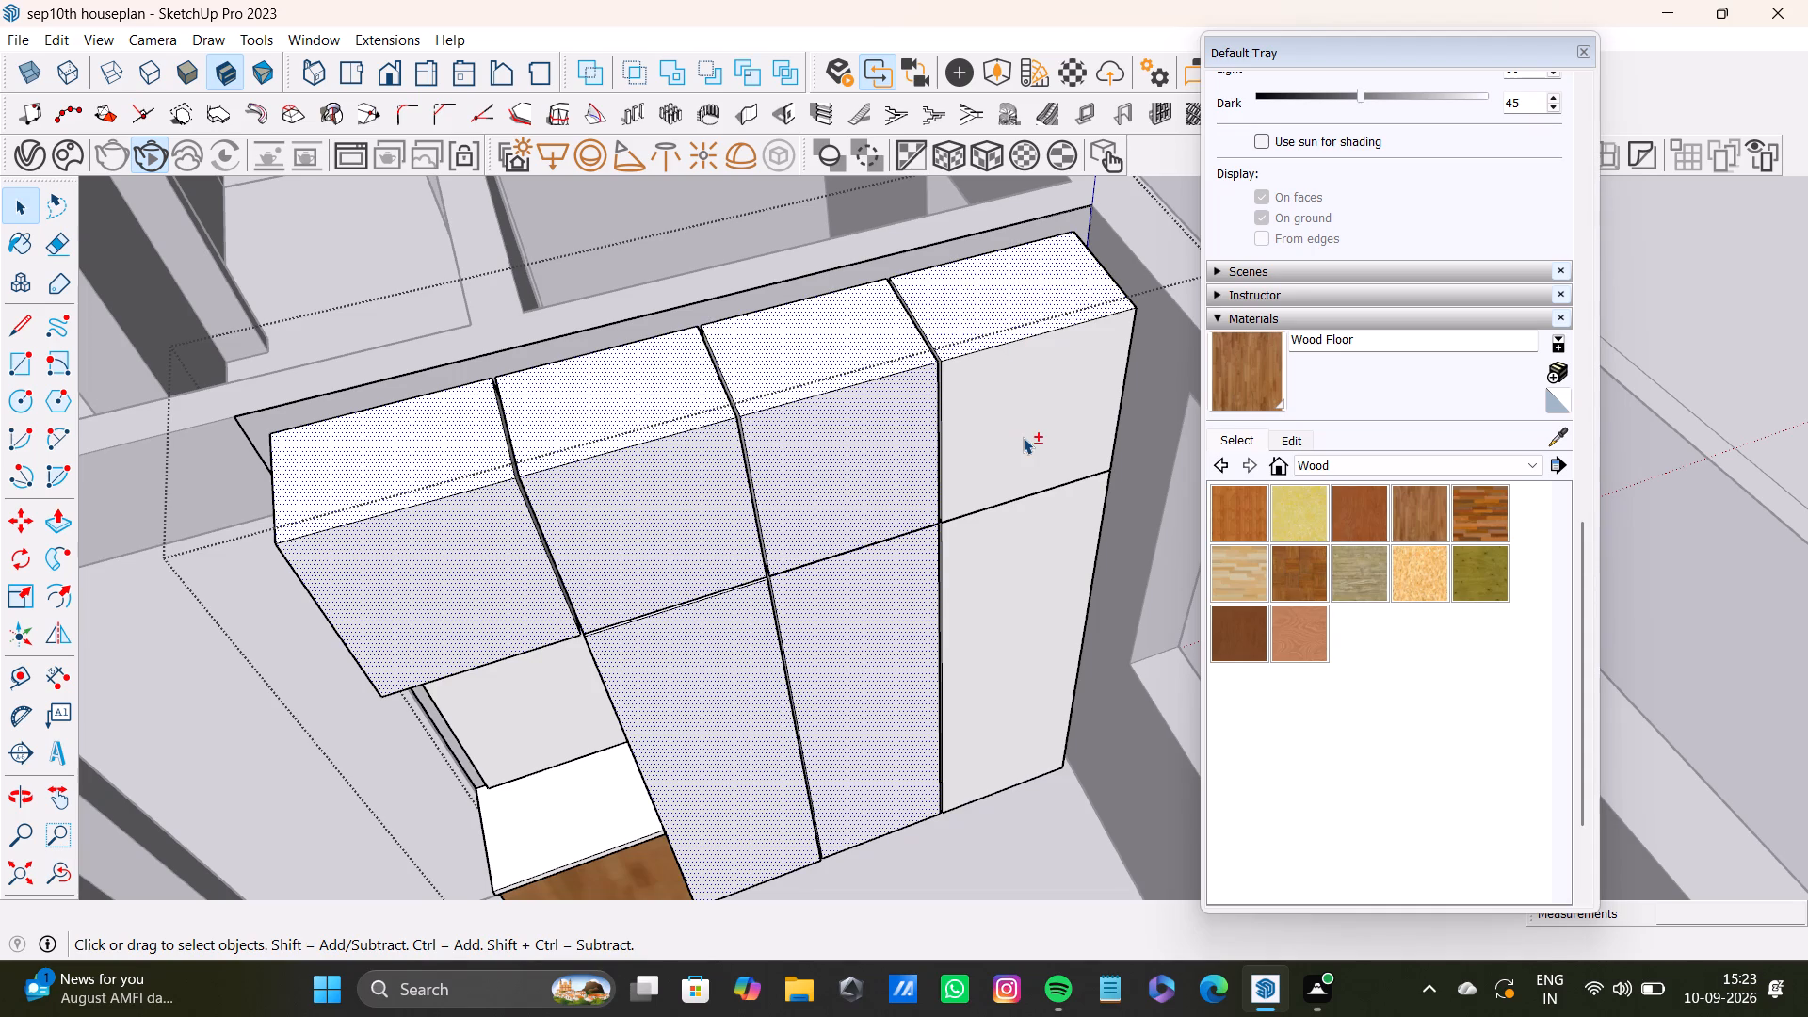
pyautogui.keyDown('shift'); pyautogui.click(1023, 437); pyautogui.keyUp('shift')
pyautogui.keyDown('shift'); pyautogui.click(1018, 551); pyautogui.keyUp('shift')
# Remove the upper cabinets' faces from the selection and paint the three tall door fronts with Wood Floor.
pyautogui.keyDown('shift'); pyautogui.moveTo(611, 540); pyautogui.dragTo(590, 540); pyautogui.keyUp('shift')
pyautogui.keyDown('shift'); pyautogui.click(447, 543); pyautogui.keyUp('shift')
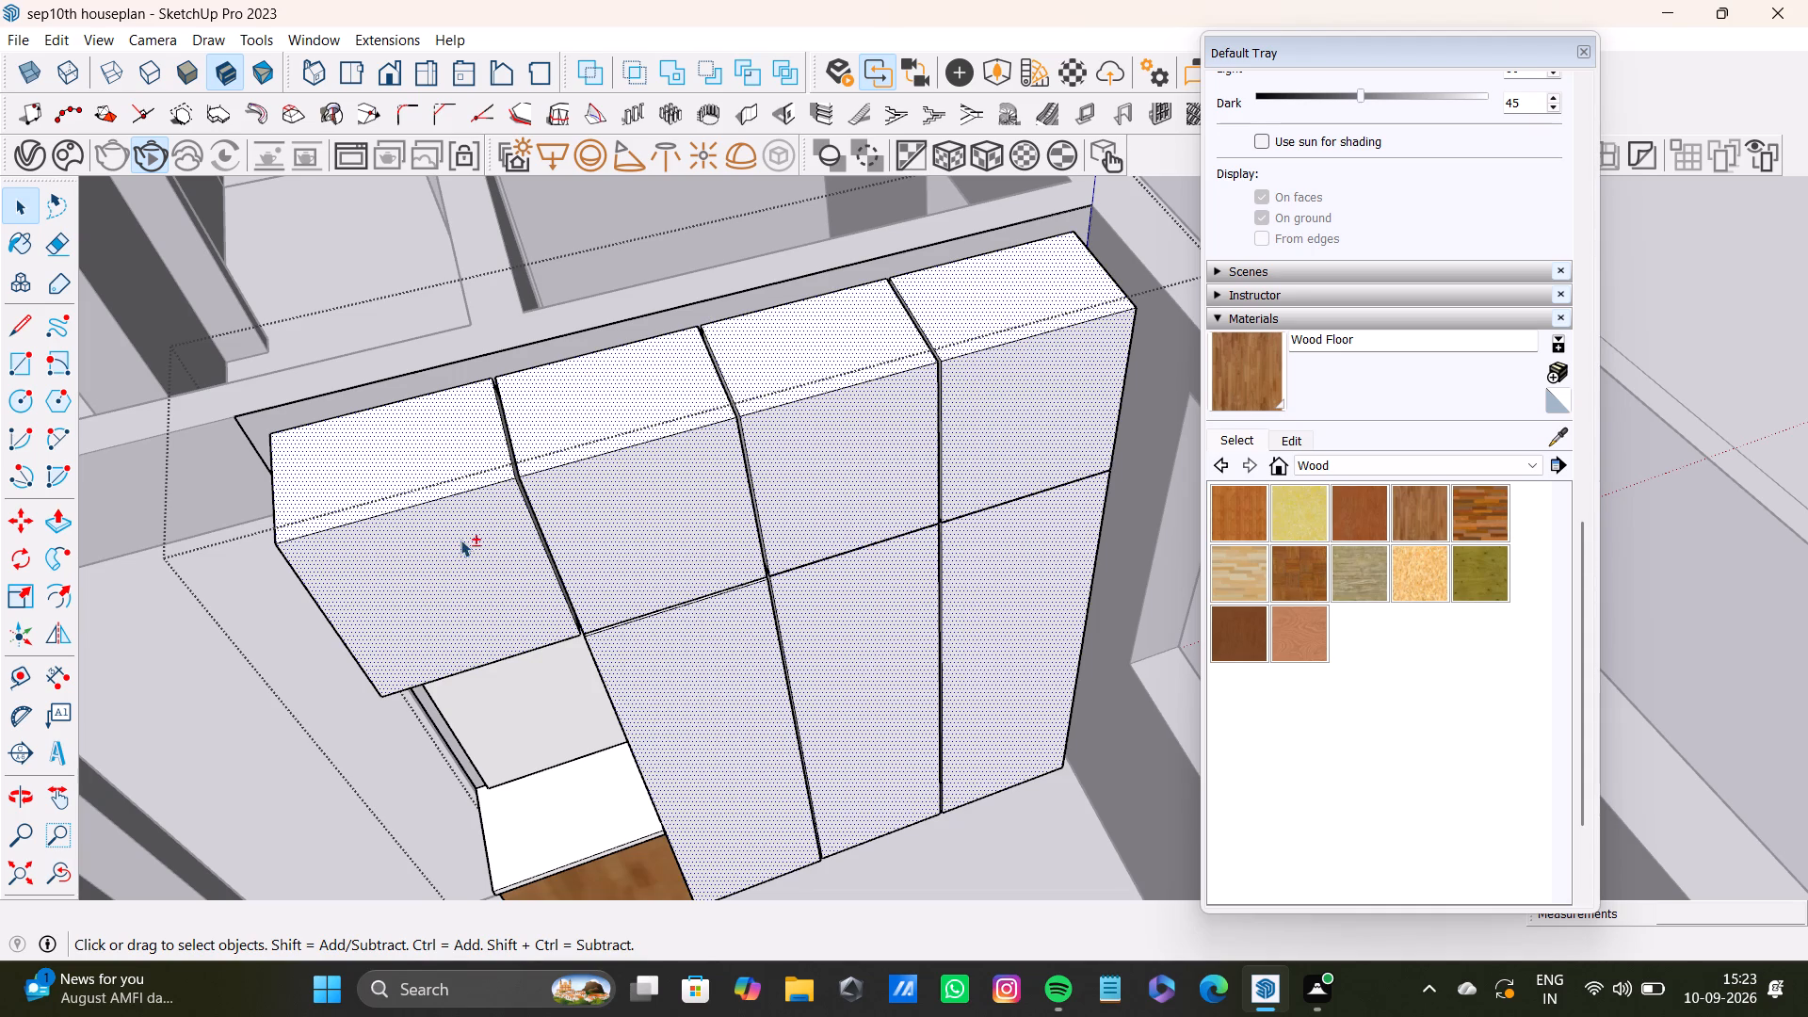
pyautogui.keyDown('shift'); pyautogui.click(406, 422); pyautogui.keyUp('shift')
pyautogui.keyDown('shift'); pyautogui.moveTo(589, 395); pyautogui.dragTo(598, 394); pyautogui.keyUp('shift')
pyautogui.keyDown('shift'); pyautogui.click(773, 365); pyautogui.keyUp('shift')
pyautogui.keyDown('shift'); pyautogui.click(854, 451); pyautogui.keyUp('shift')
pyautogui.keyDown('shift'); pyautogui.moveTo(943, 289); pyautogui.dragTo(958, 312); pyautogui.keyUp('shift')
pyautogui.keyDown('shift'); pyautogui.click(1025, 380); pyautogui.keyUp('shift')
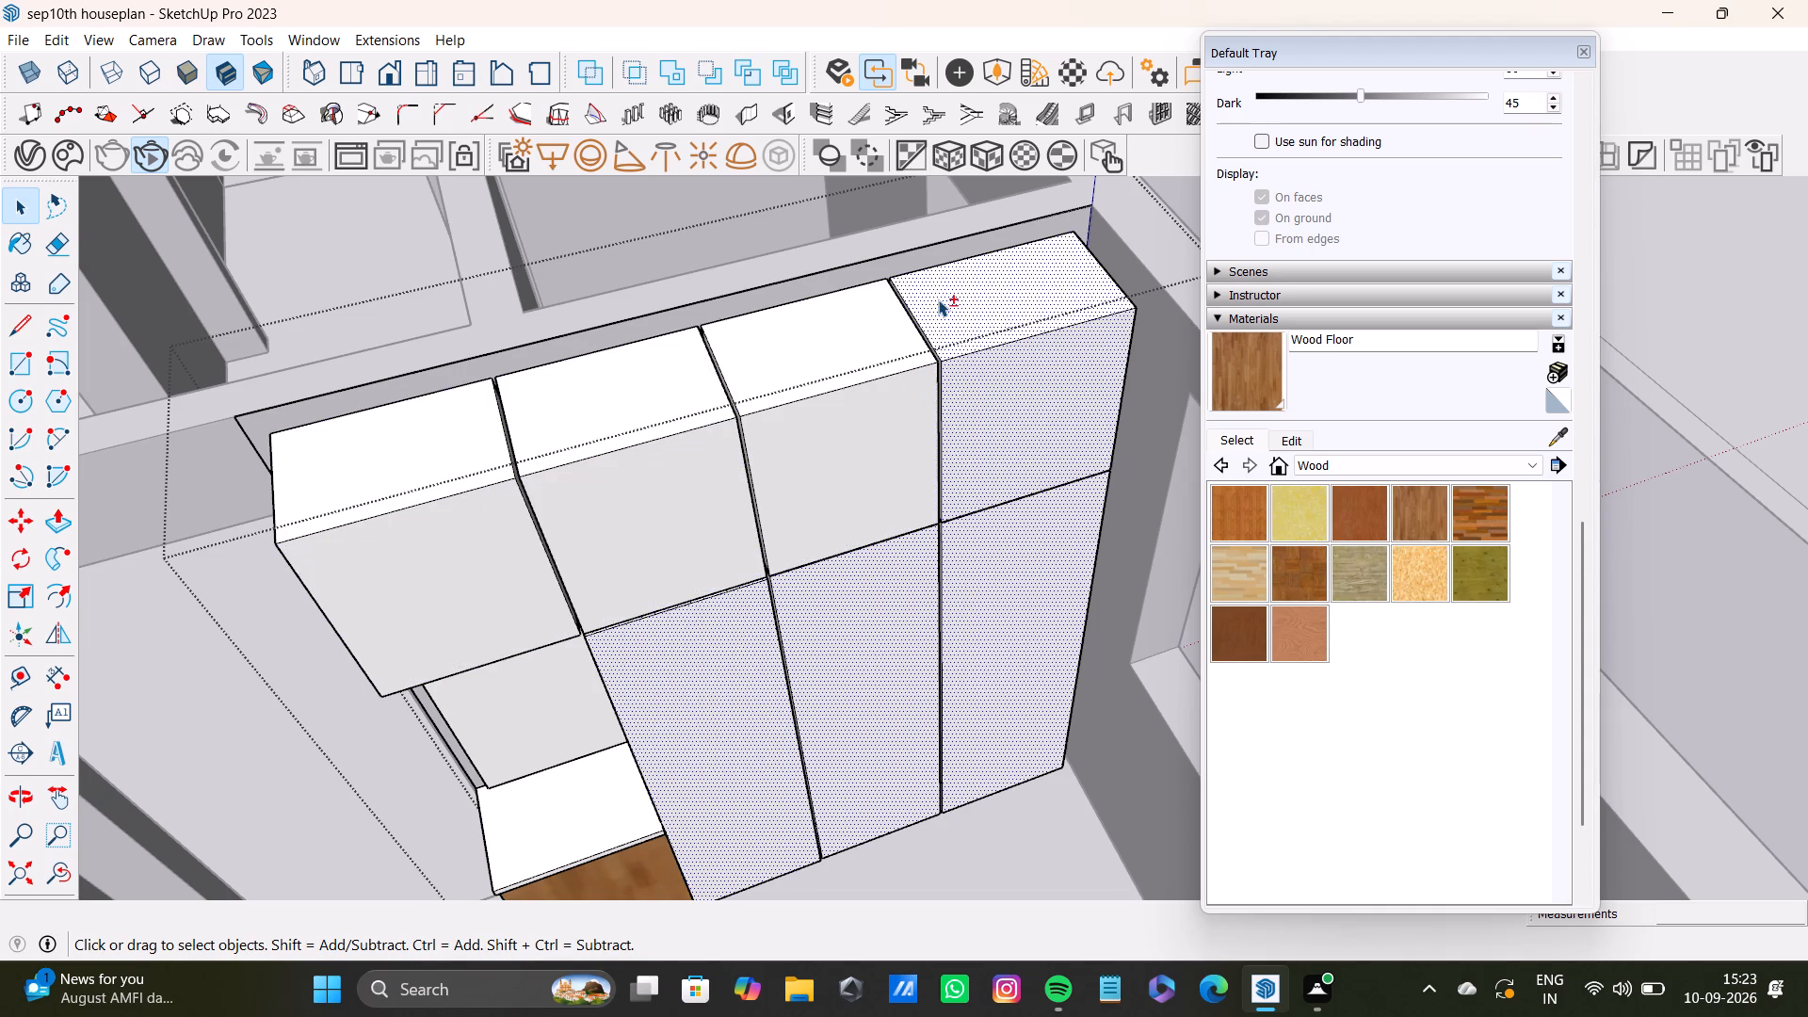
pyautogui.keyDown('shift'); pyautogui.click(1072, 296); pyautogui.keyUp('shift')
pyautogui.keyDown('shift'); pyautogui.click(1234, 351); pyautogui.keyUp('shift')
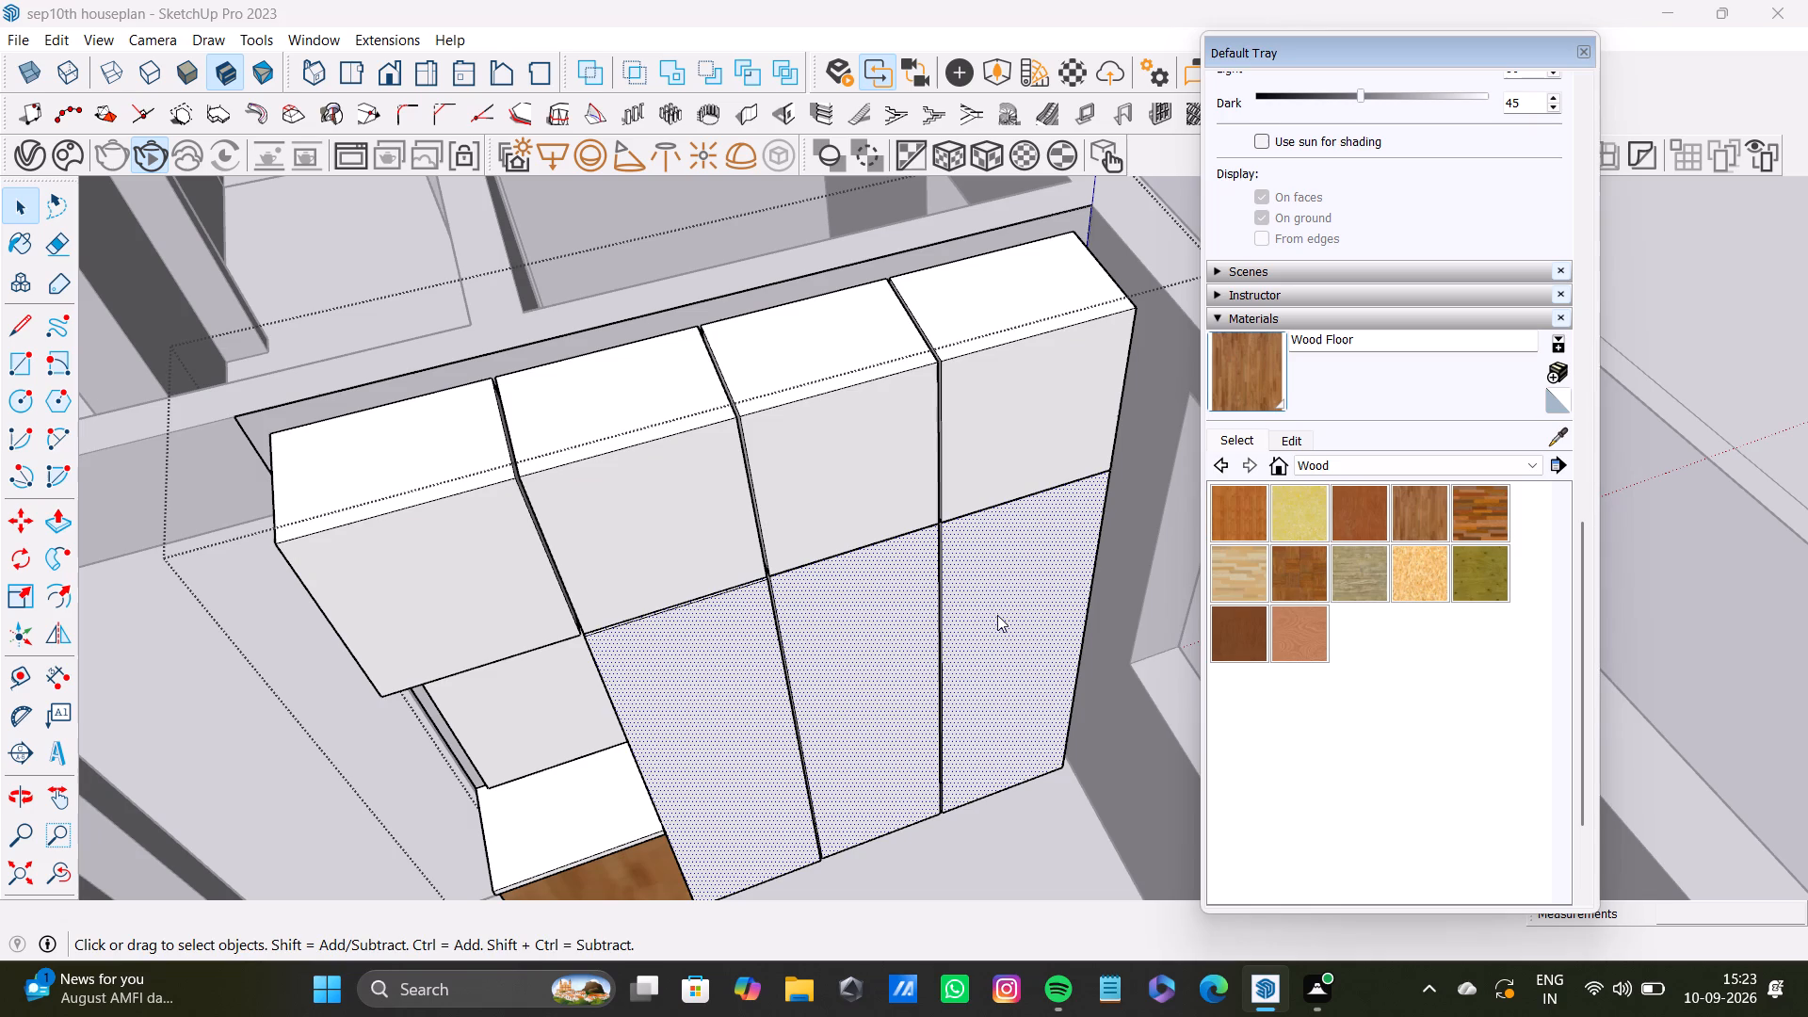
pyautogui.keyDown('shift'); pyautogui.click(1229, 379); pyautogui.keyUp('shift')
pyautogui.keyDown('shift'); pyautogui.click(997, 642); pyautogui.keyUp('shift')
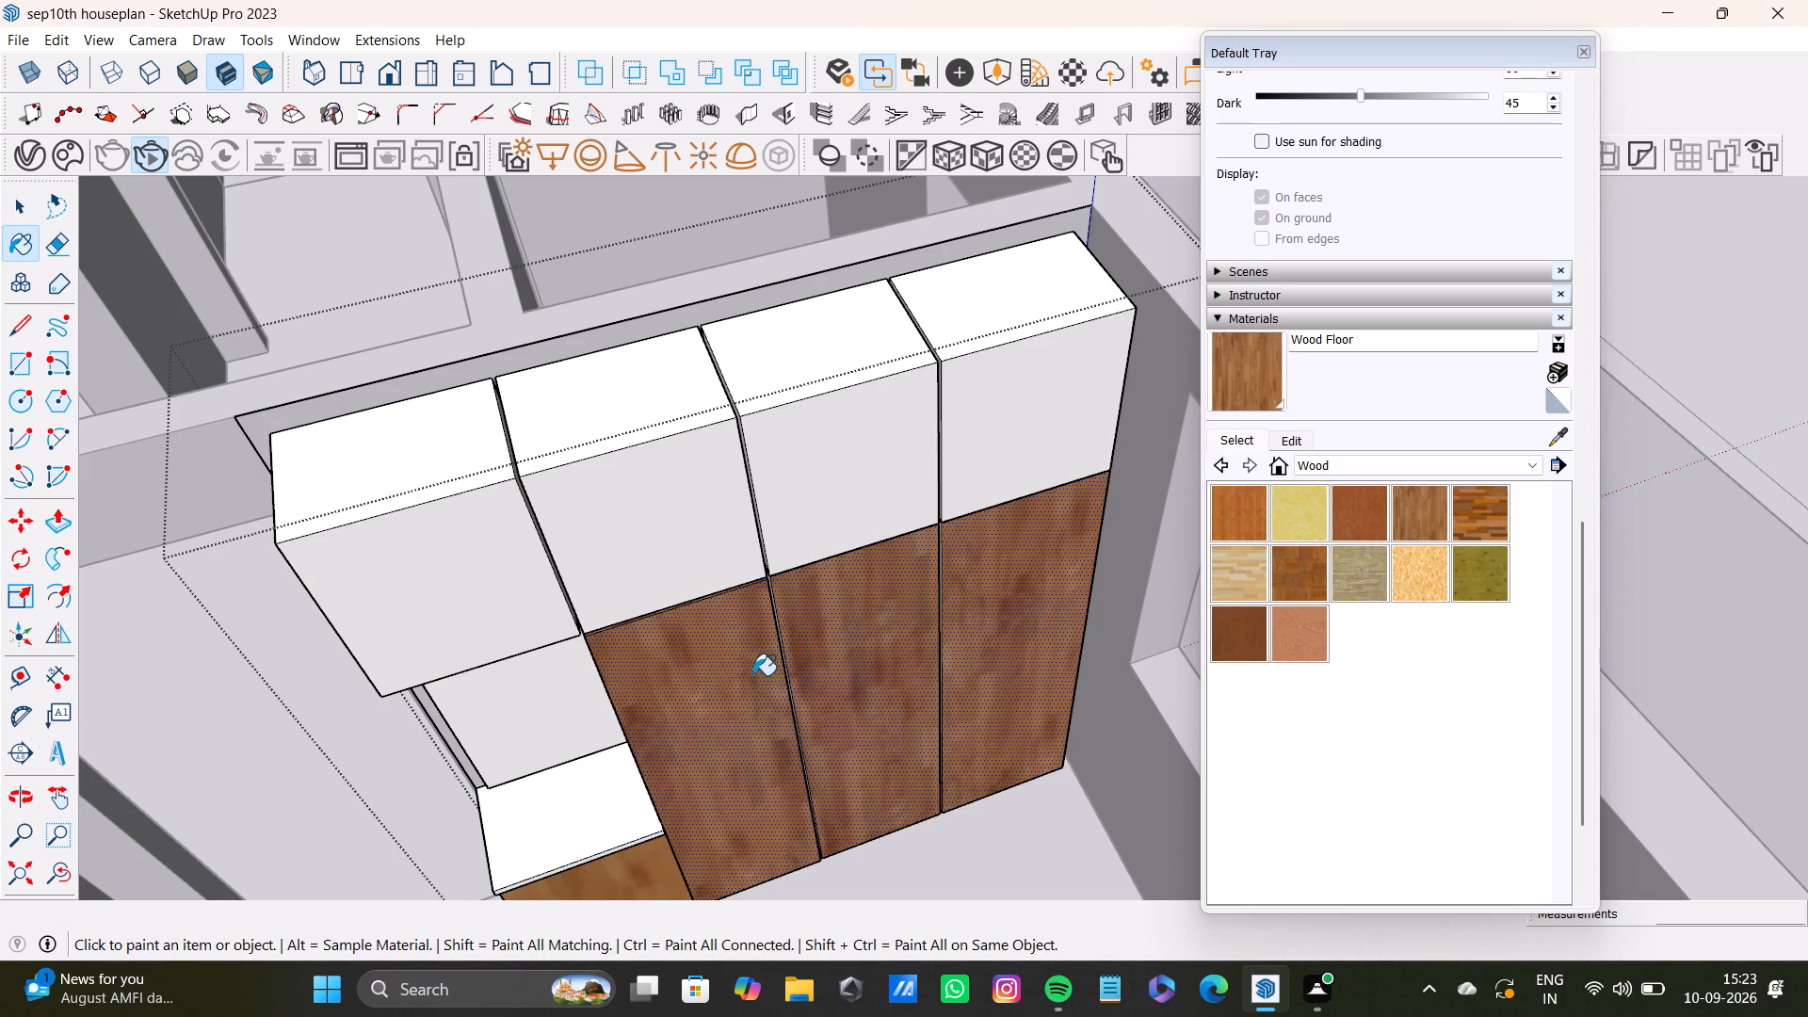
# Paint the second tall door's narrow side face, in the gap next to the first tall door, with Wood Floor.
pyautogui.scroll(16, 730, 675)
pyautogui.keyDown('shift'); pyautogui.moveTo(797, 576); pyautogui.dragTo(797, 814, button='middle'); pyautogui.keyUp('shift')
pyautogui.scroll(7, 830, 679)
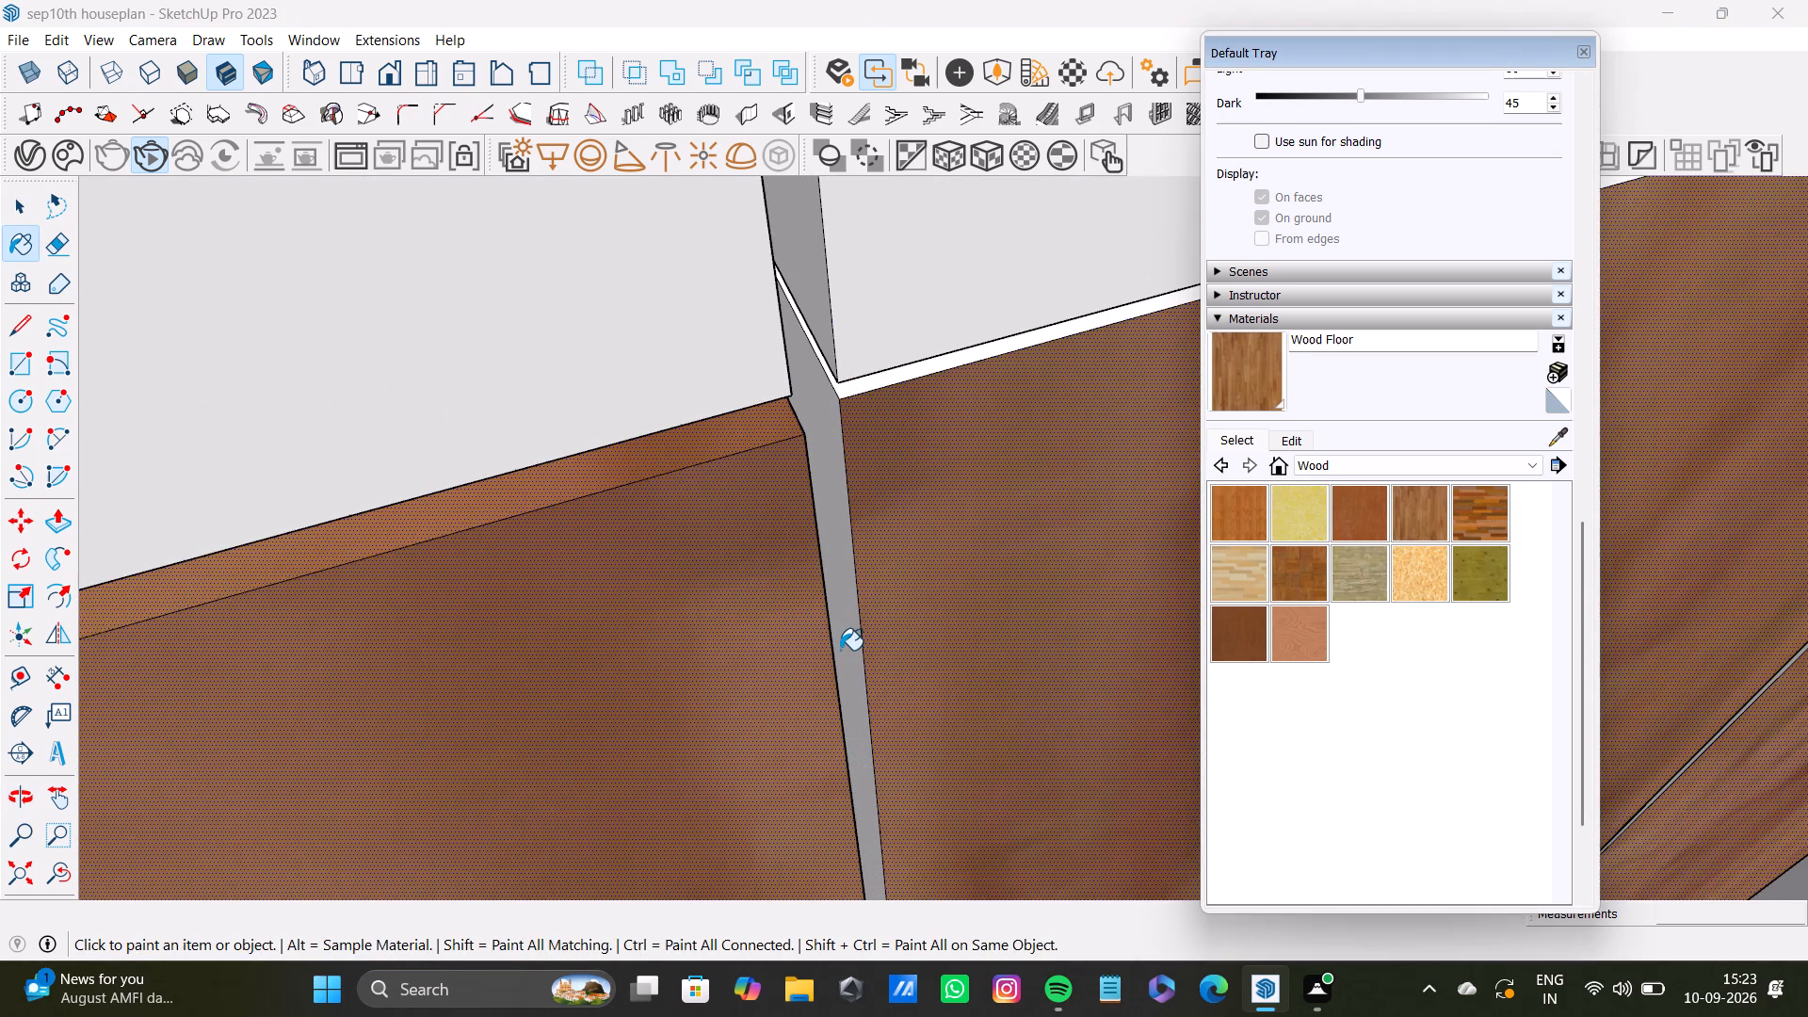
pyautogui.press('space')
pyautogui.click(845, 638)
pyautogui.keyDown('shift'); pyautogui.scroll(-7, 845, 638); pyautogui.keyUp('shift')
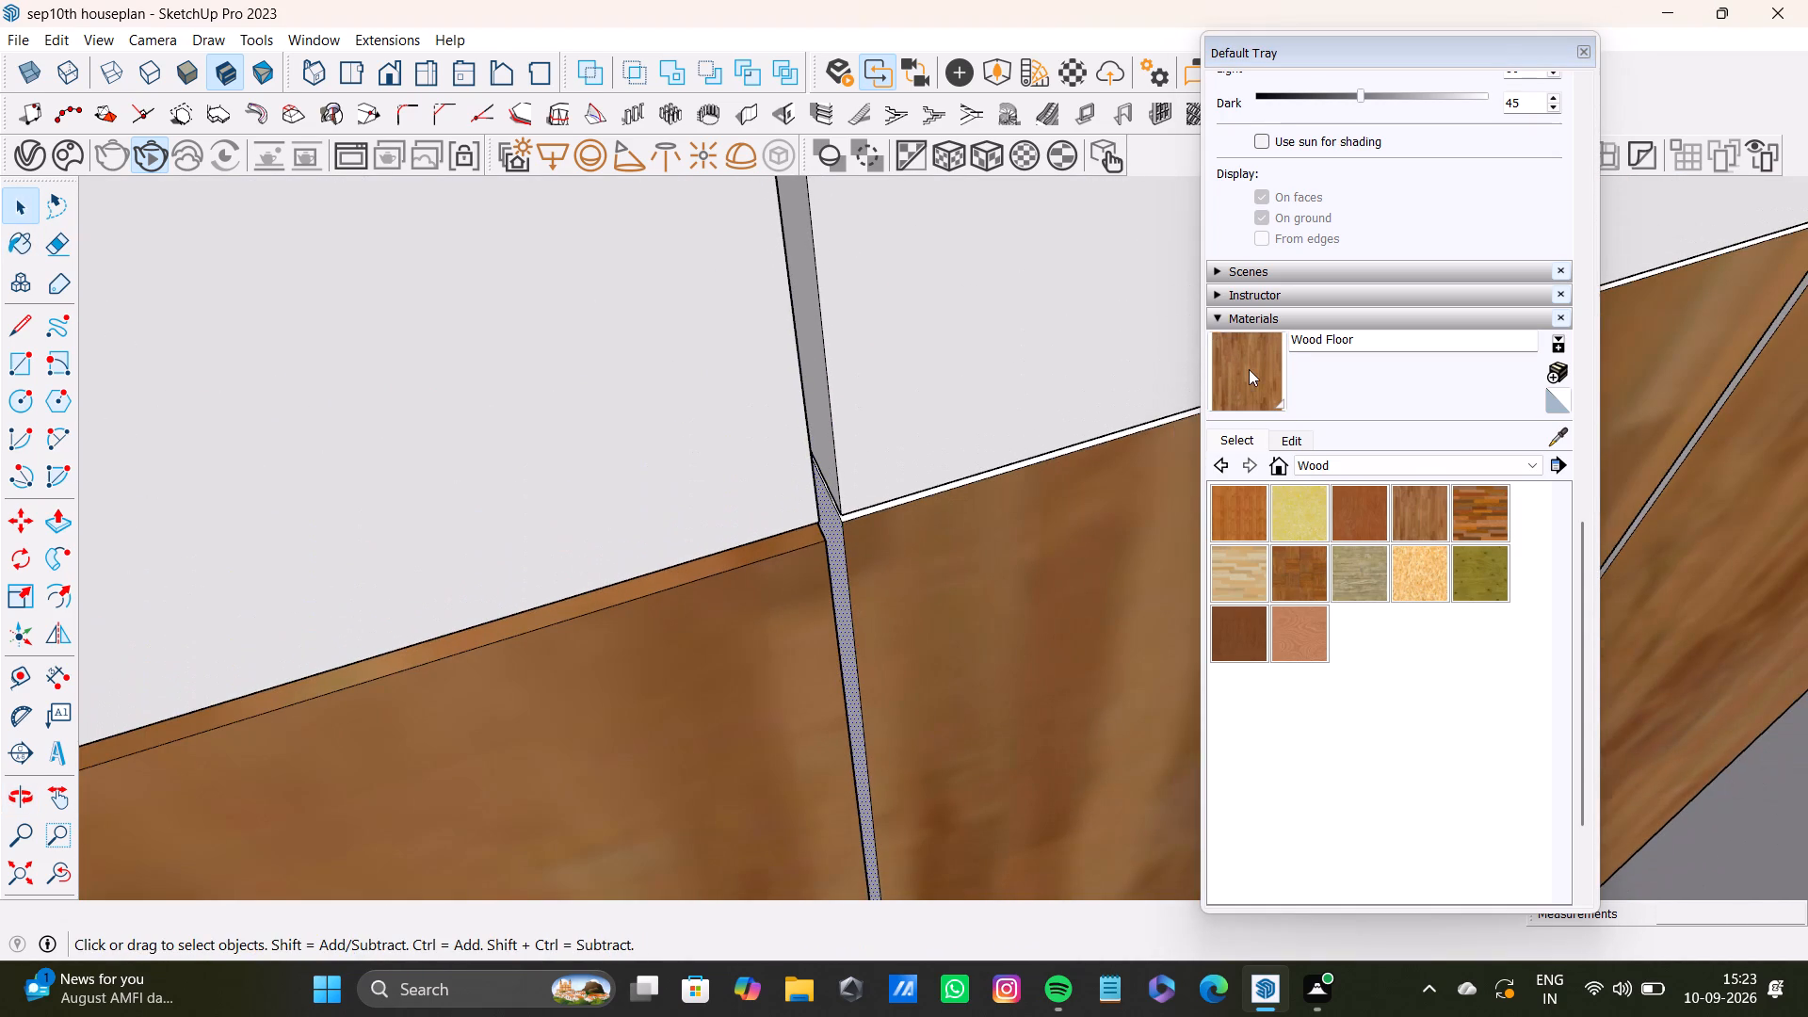
pyautogui.keyDown('shift'); pyautogui.click(1269, 376); pyautogui.keyUp('shift')
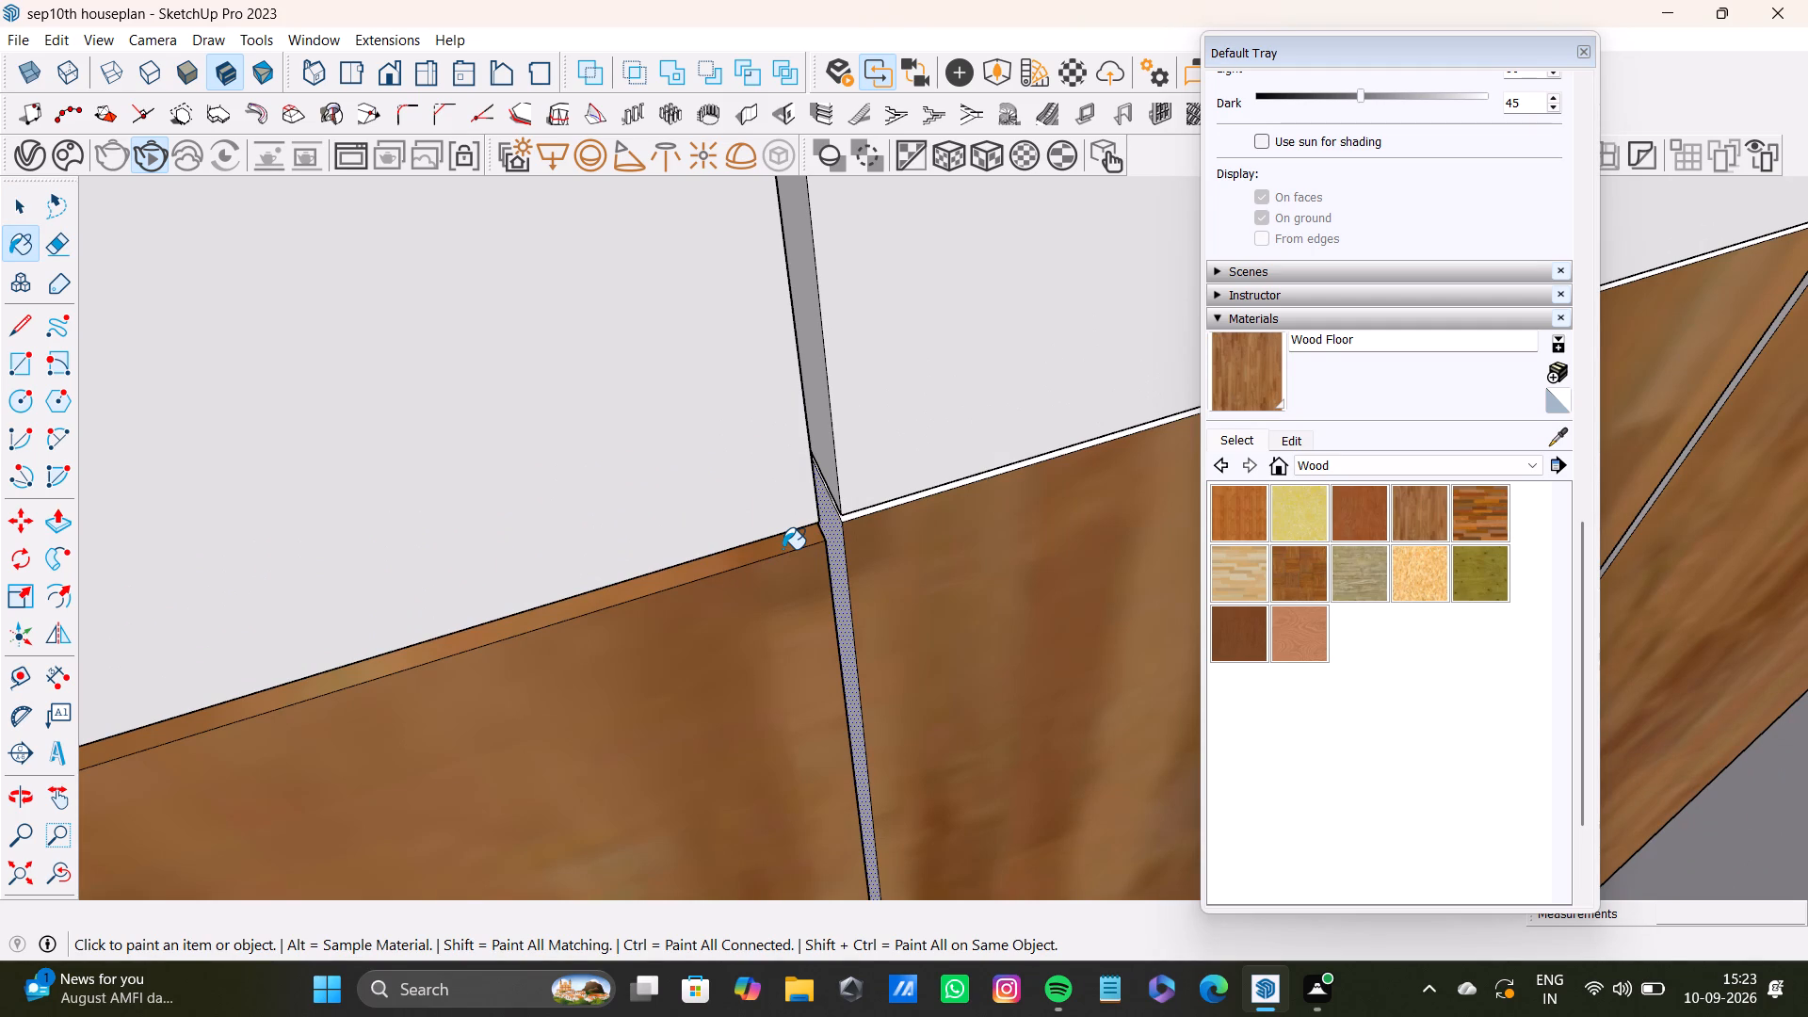
pyautogui.scroll(8, 863, 541)
pyautogui.click(818, 502)
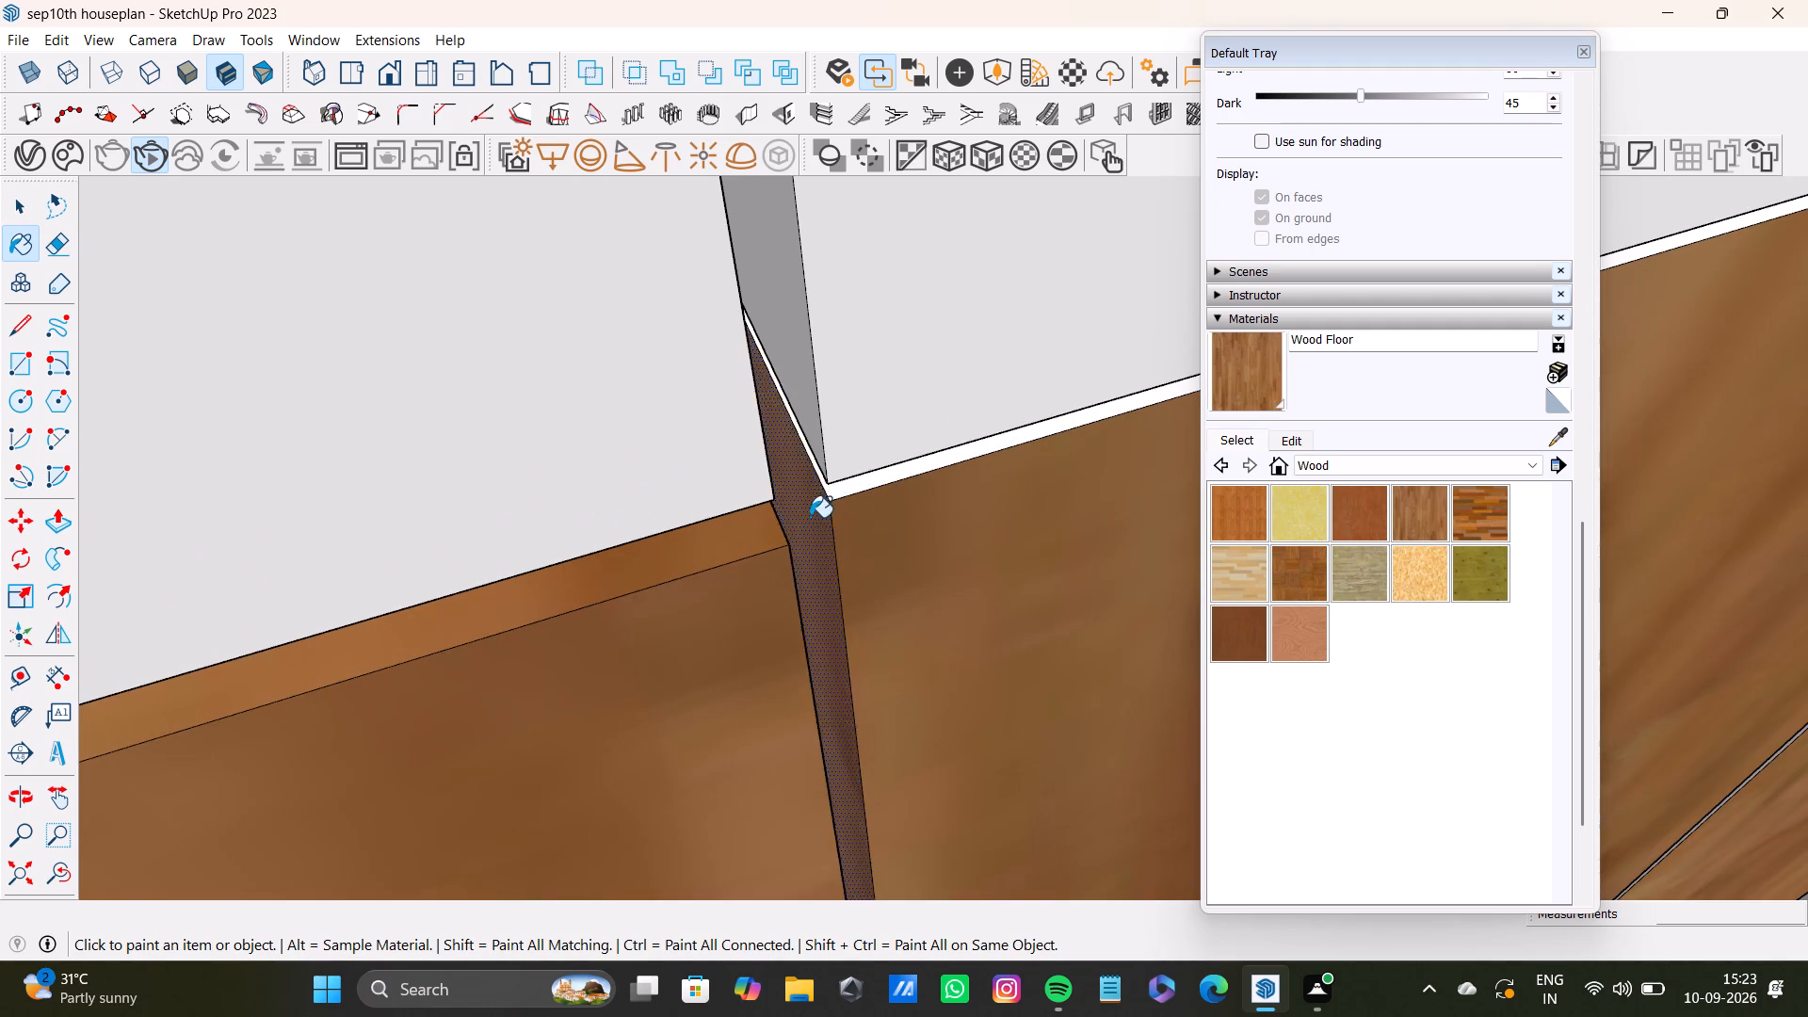
# Paint the second tall door's top edge and the first tall door's side face in the same gap with Wood Floor.
pyautogui.scroll(-9, 810, 517)
pyautogui.moveTo(910, 566); pyautogui.dragTo(670, 626, button='middle')
pyautogui.scroll(11, 773, 523)
pyautogui.moveTo(861, 504); pyautogui.dragTo(839, 508, button='middle')
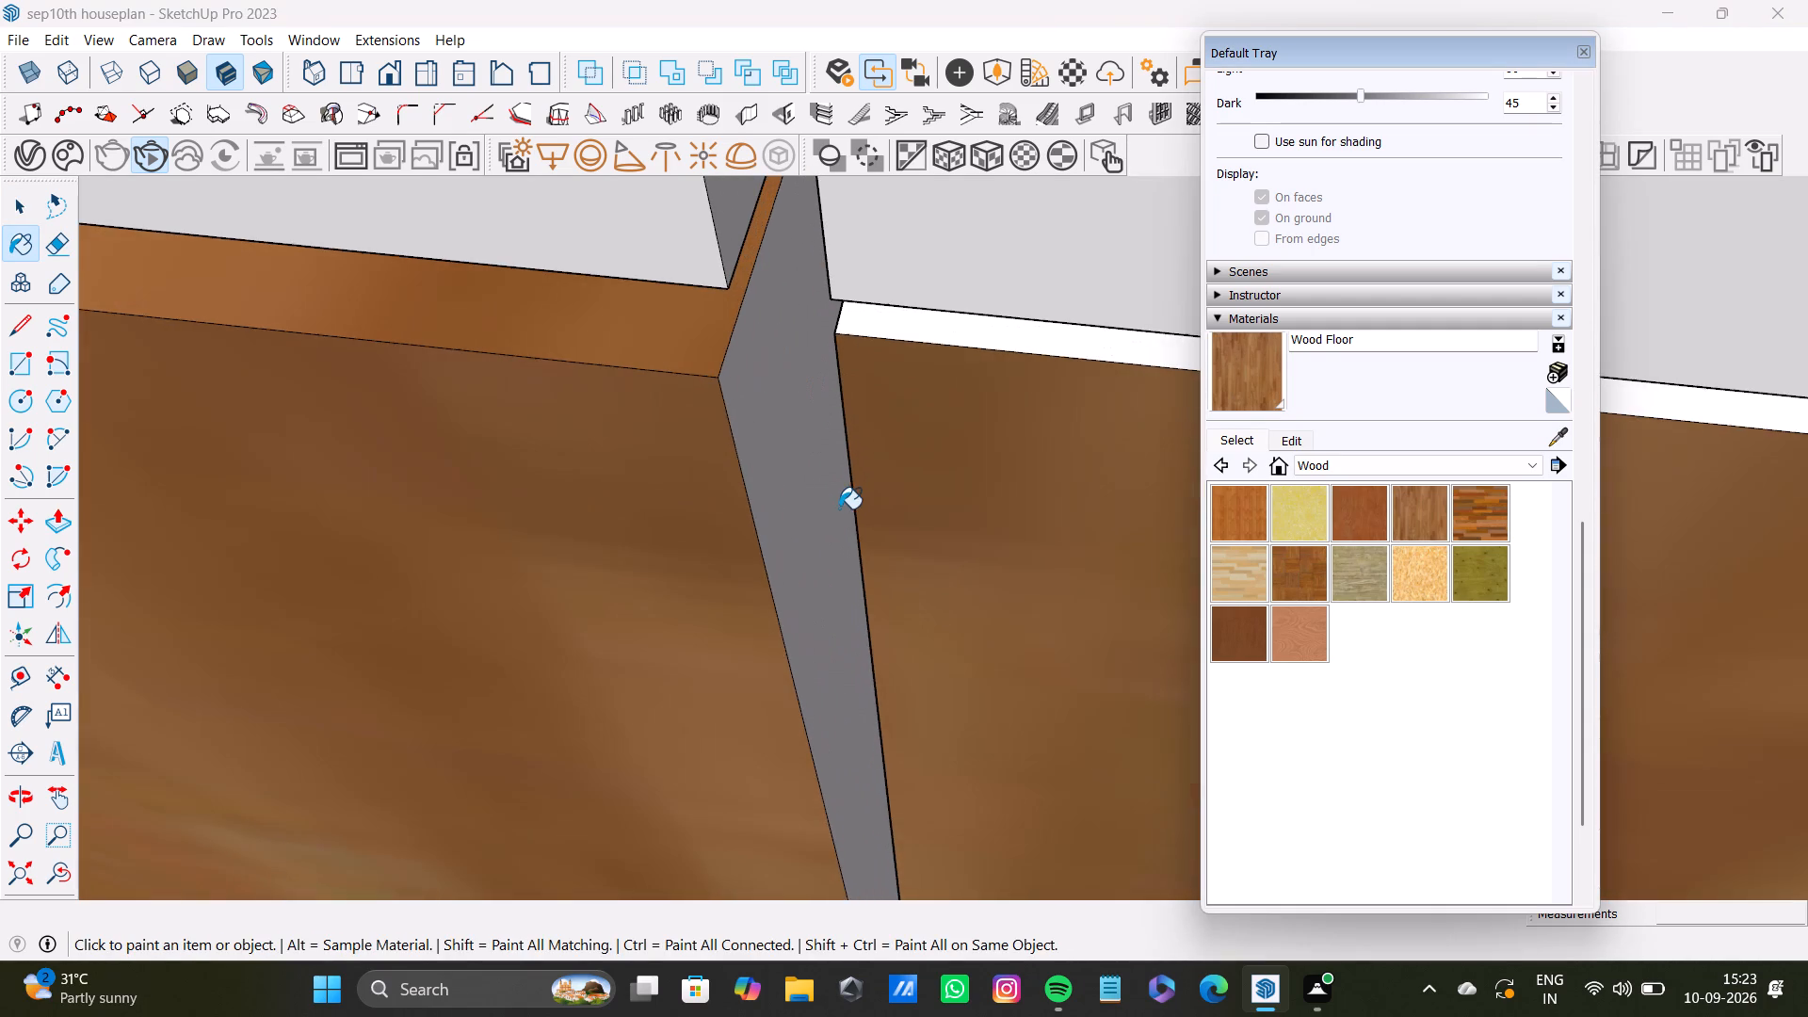
pyautogui.moveTo(839, 508); pyautogui.dragTo(914, 344, button='middle')
pyautogui.click(911, 265)
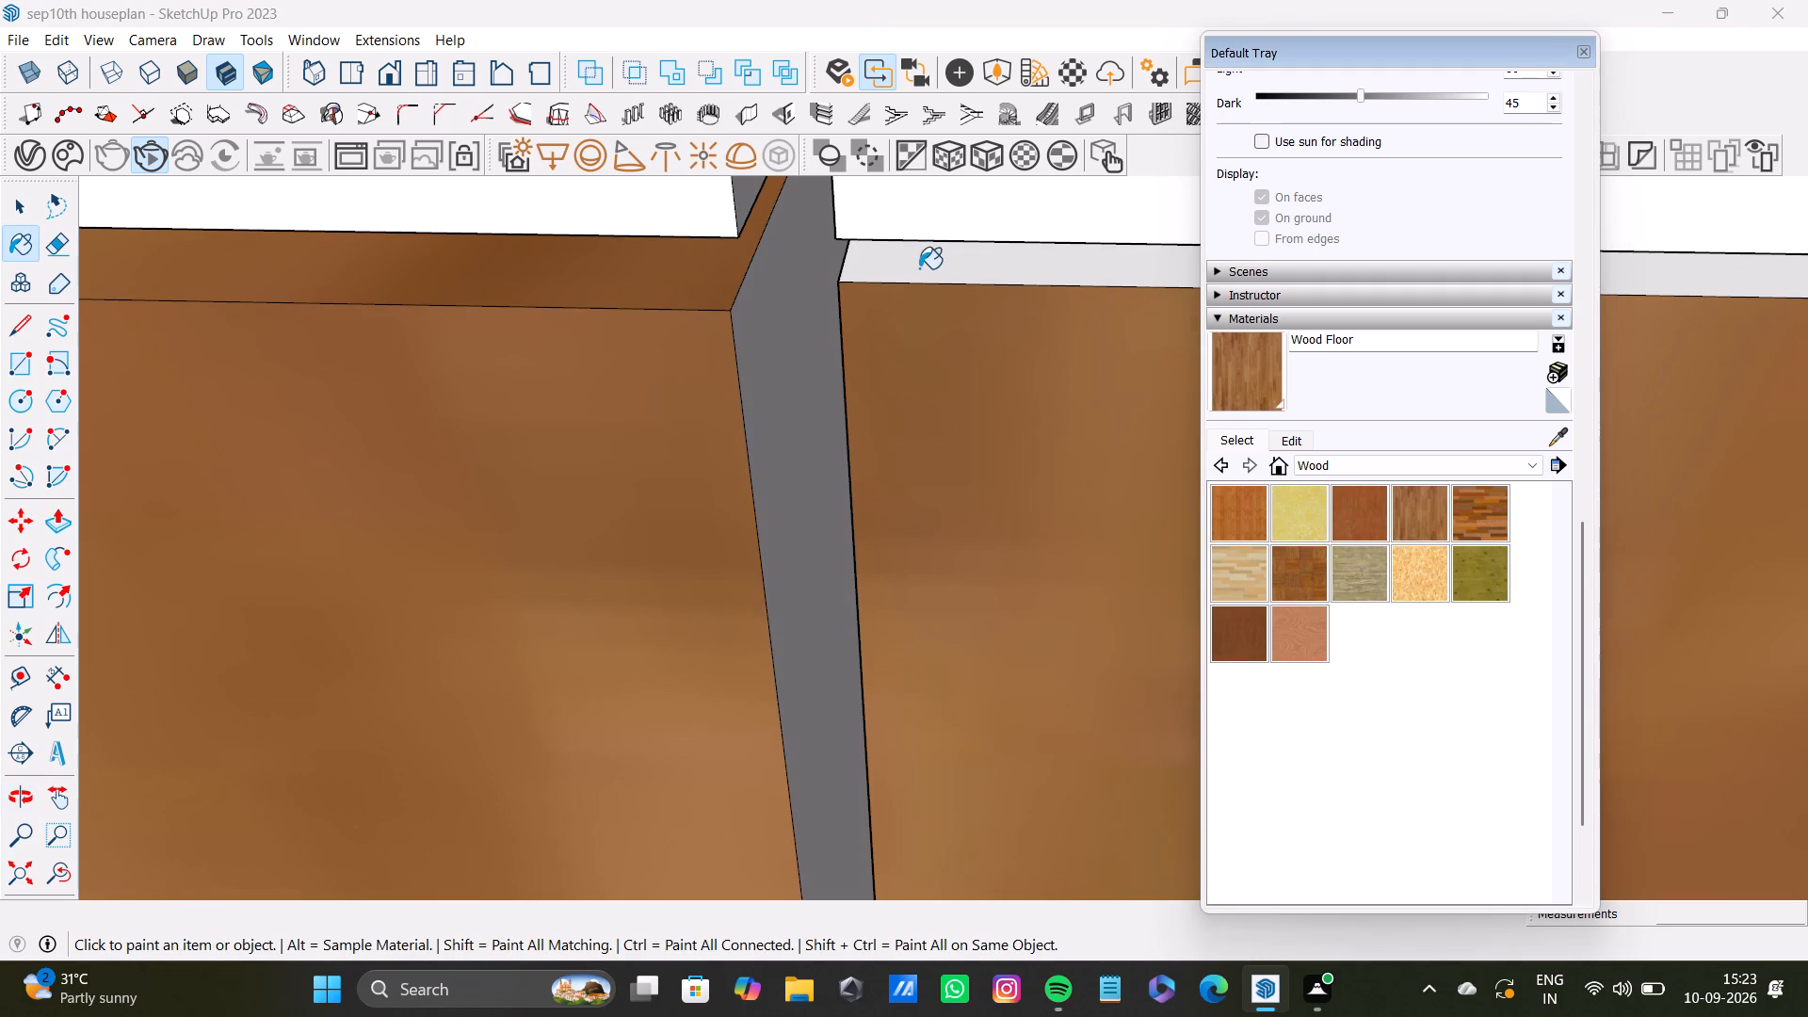
pyautogui.click(919, 268)
pyautogui.click(802, 456)
pyautogui.scroll(-13, 798, 476)
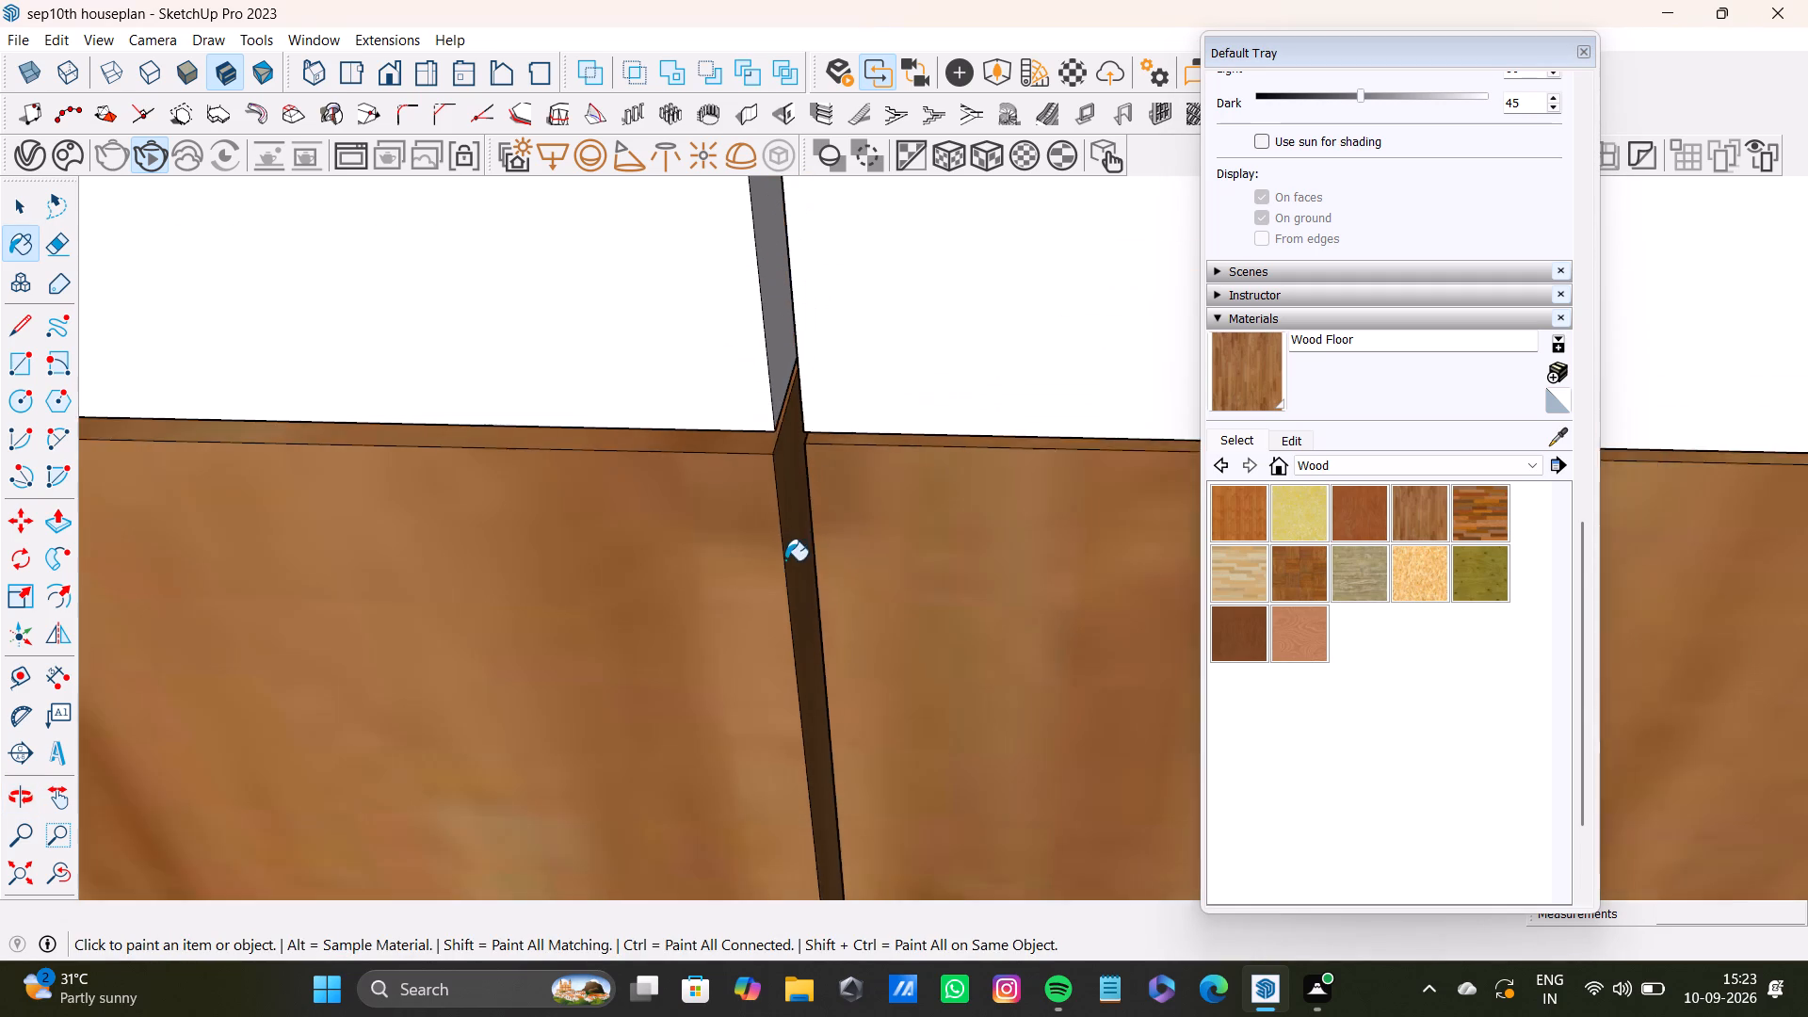
pyautogui.scroll(-20, 785, 560)
pyautogui.scroll(-4, 785, 560)
pyautogui.scroll(-9, 879, 602)
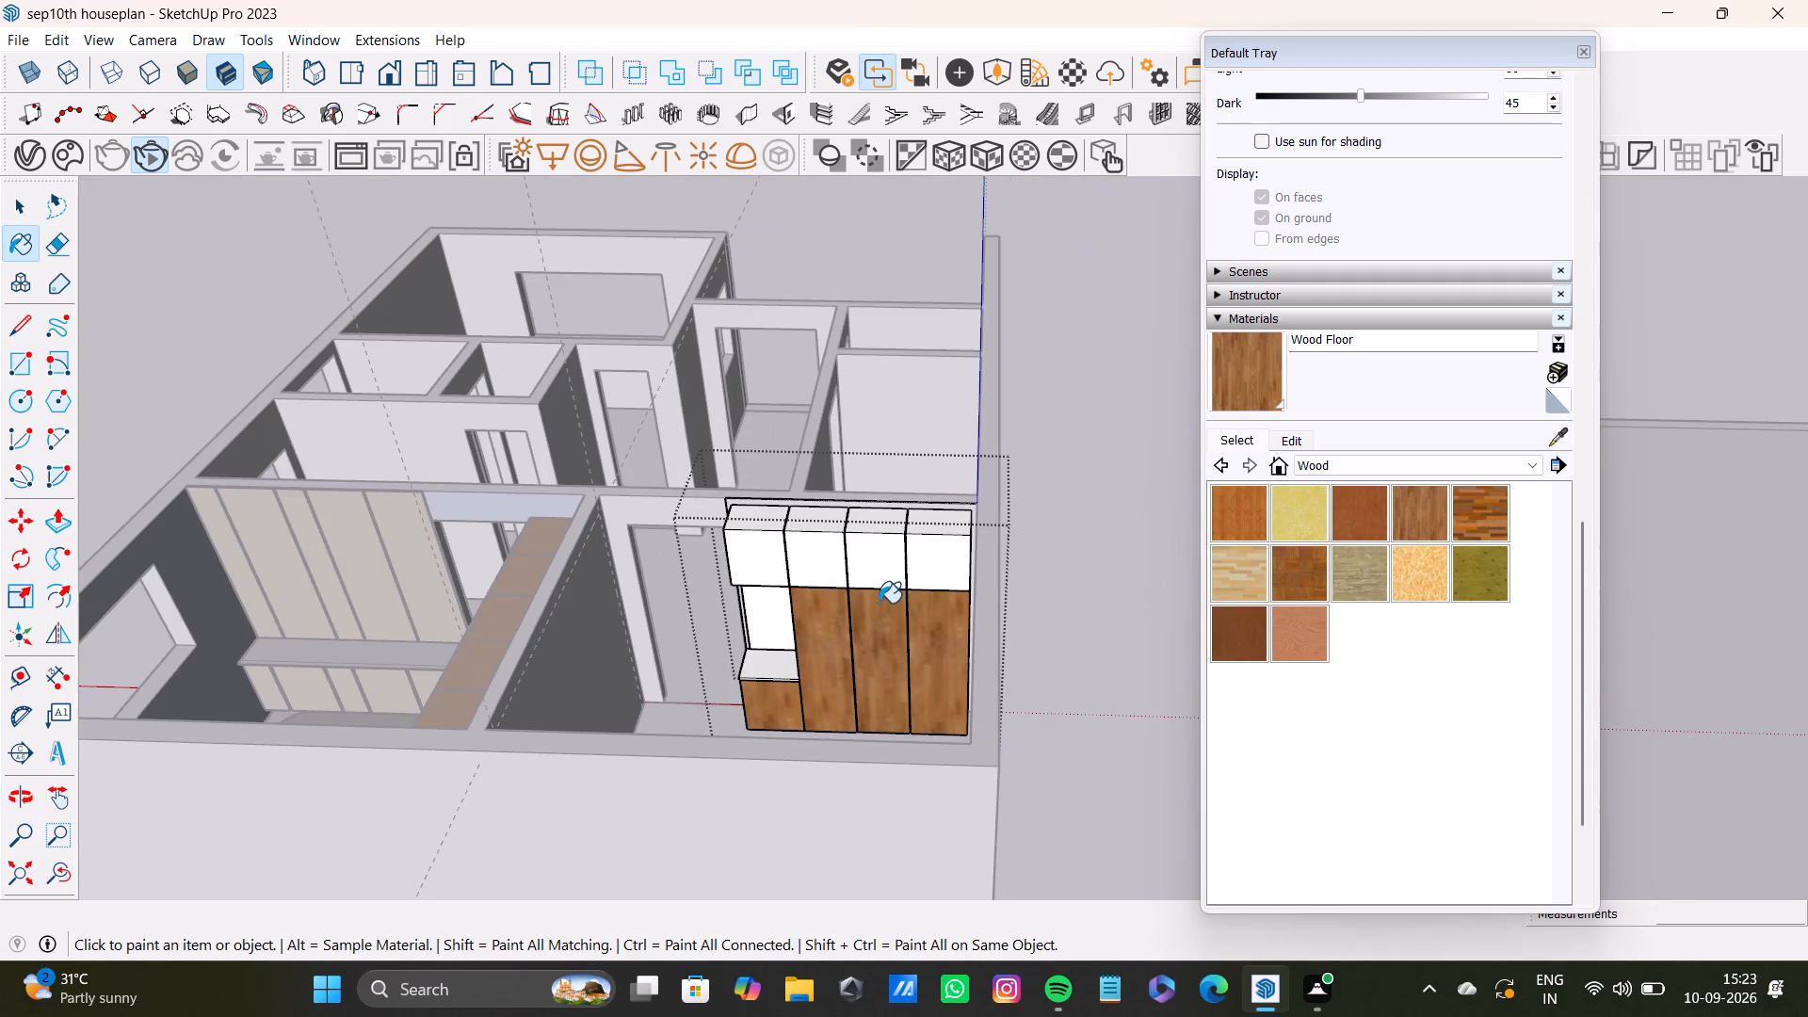
pyautogui.press('space')
pyautogui.click(1096, 472)
# Paint the second tall door's side face, in the gap next to the third tall door, with Wood Floor.
pyautogui.scroll(14, 944, 640)
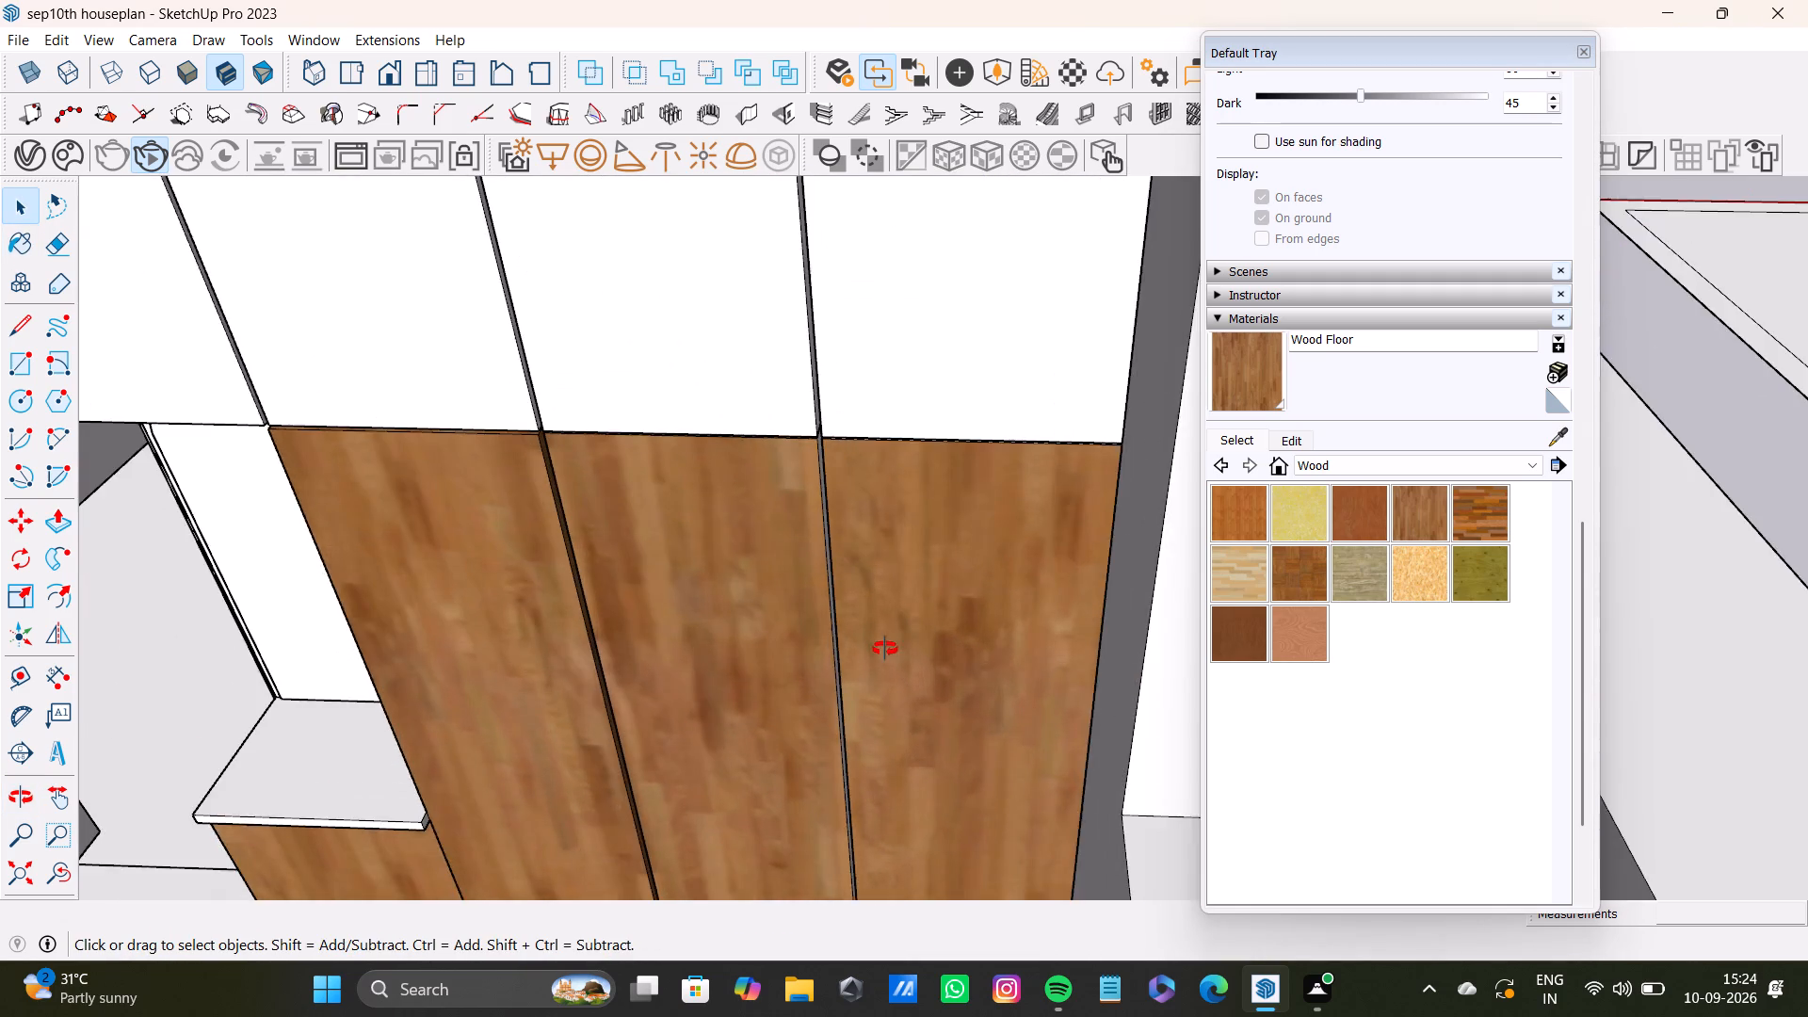
pyautogui.moveTo(907, 620); pyautogui.dragTo(870, 665, button='middle')
pyautogui.scroll(20, 726, 478)
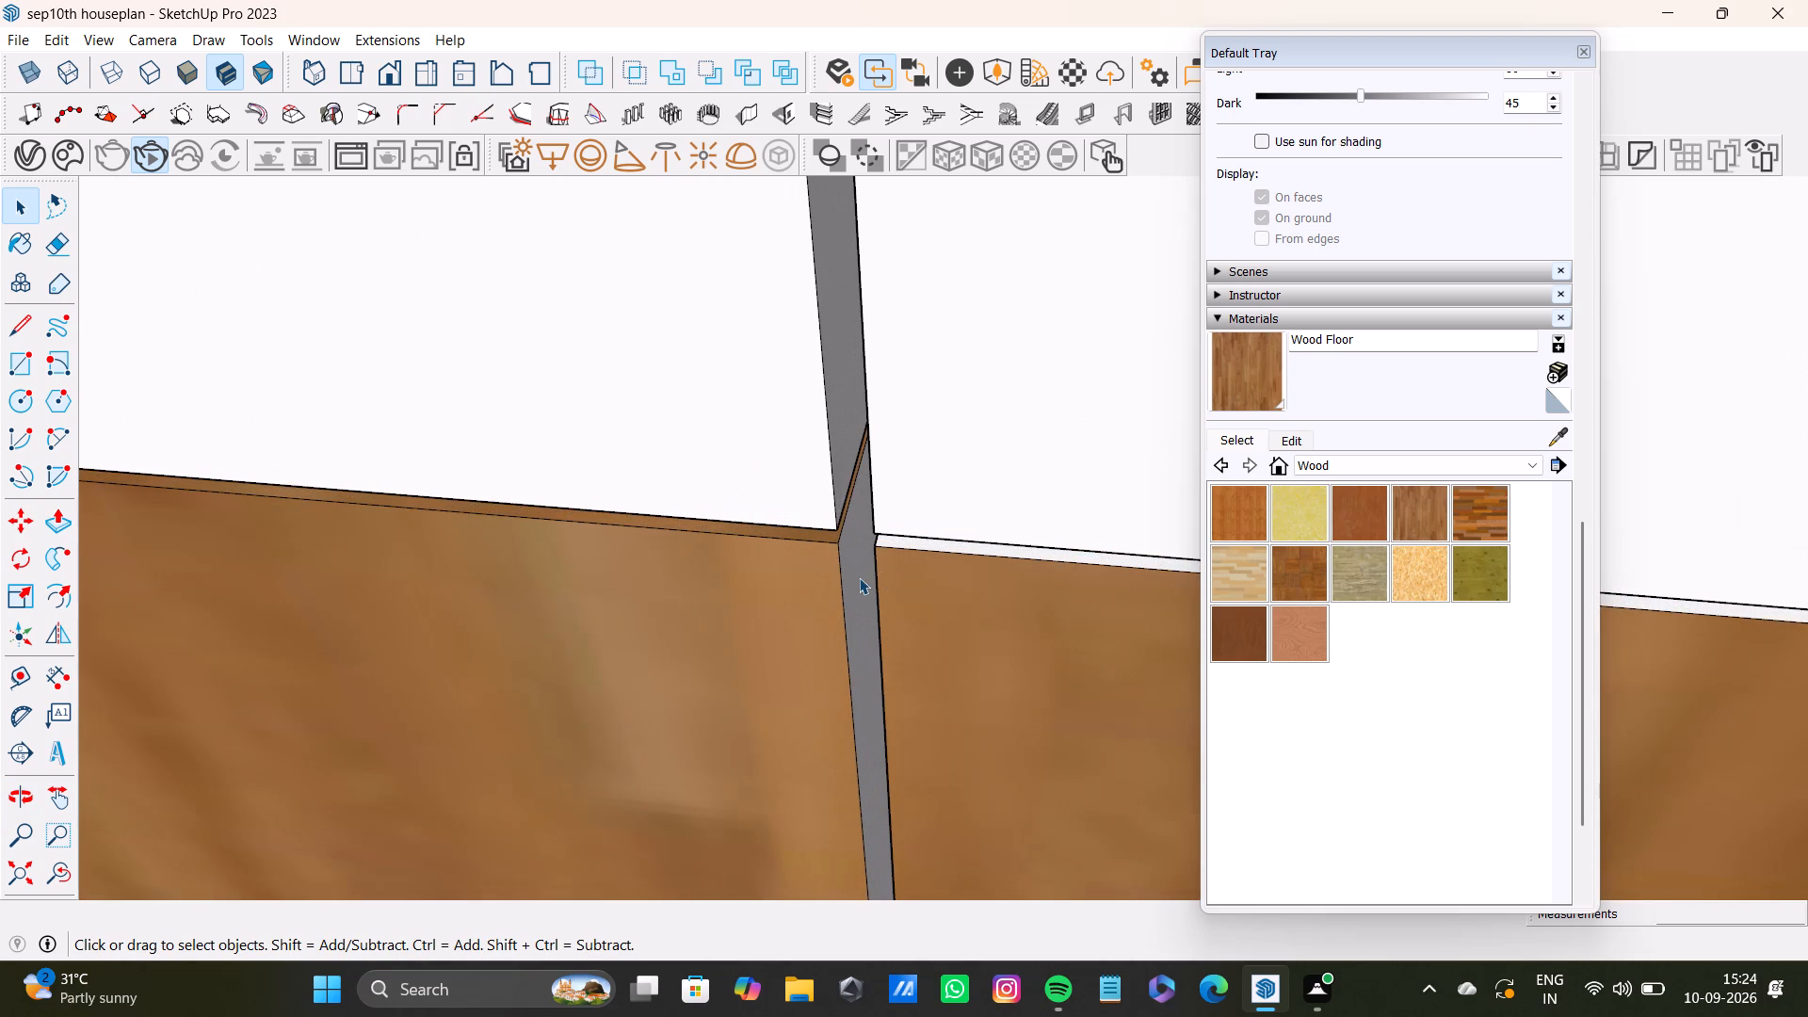
pyautogui.click(859, 577)
pyautogui.doubleClick(865, 582)
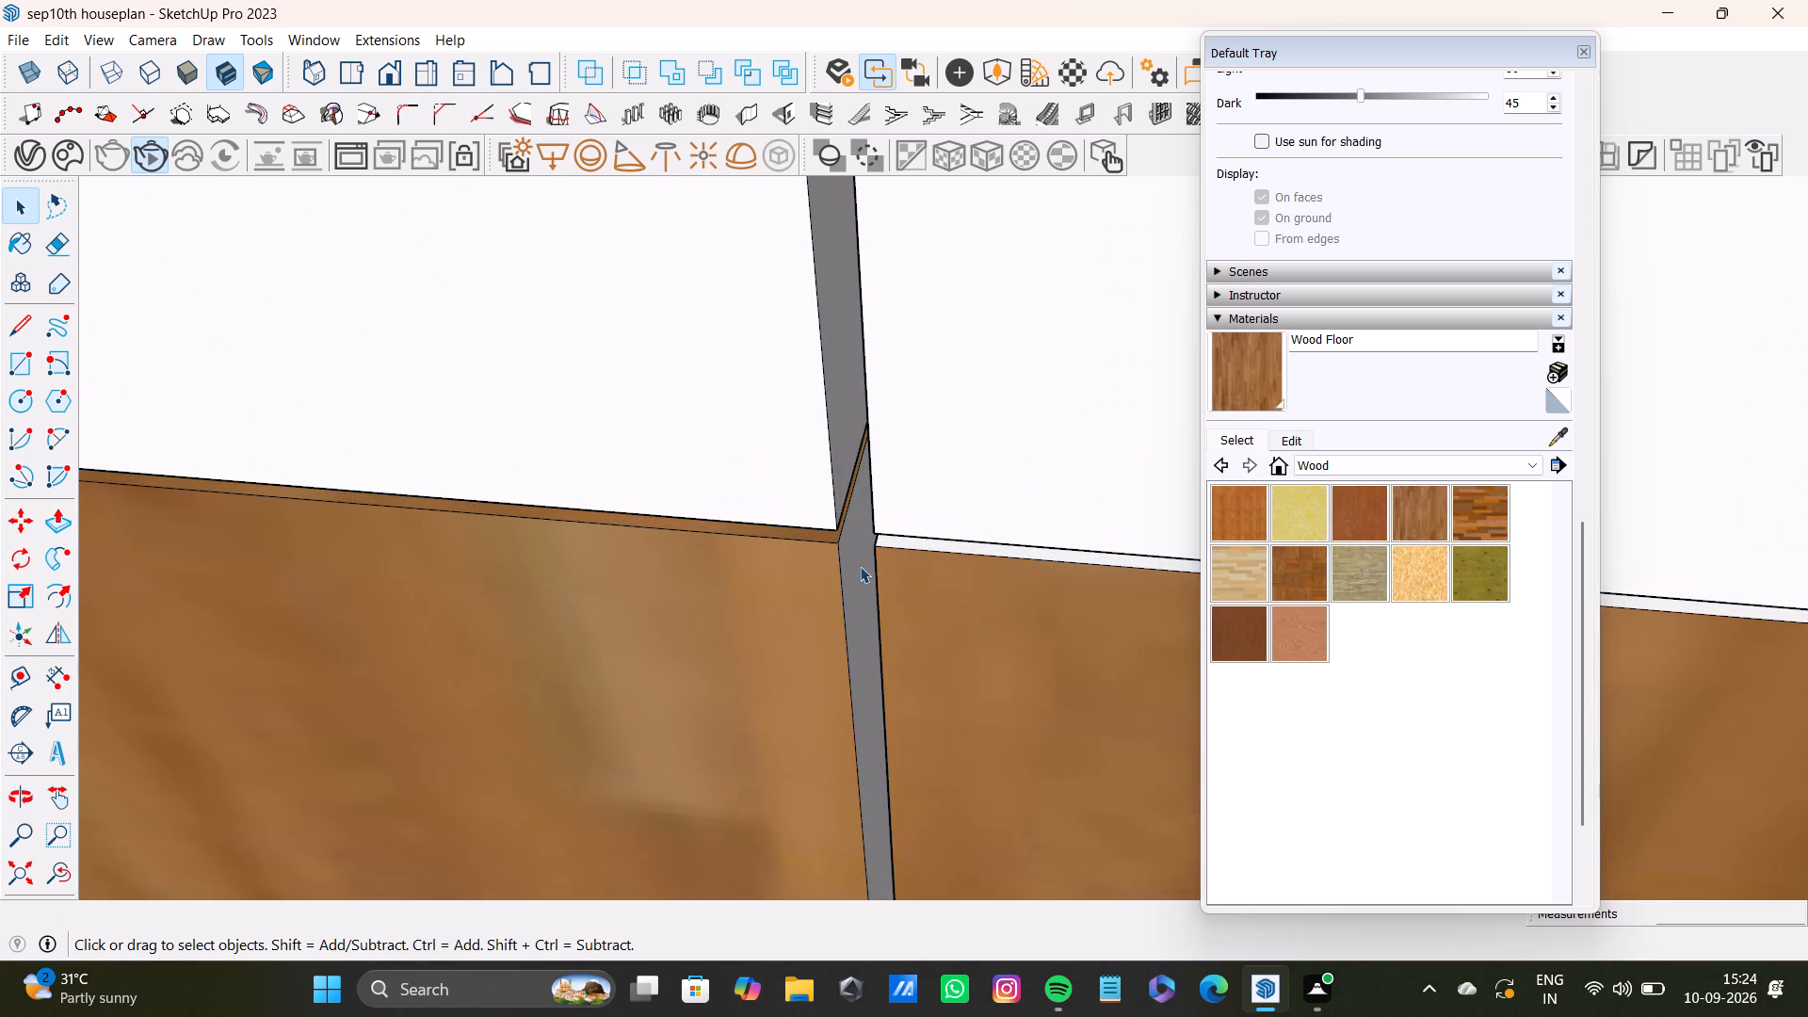
pyautogui.click(860, 566)
pyautogui.click(1251, 375)
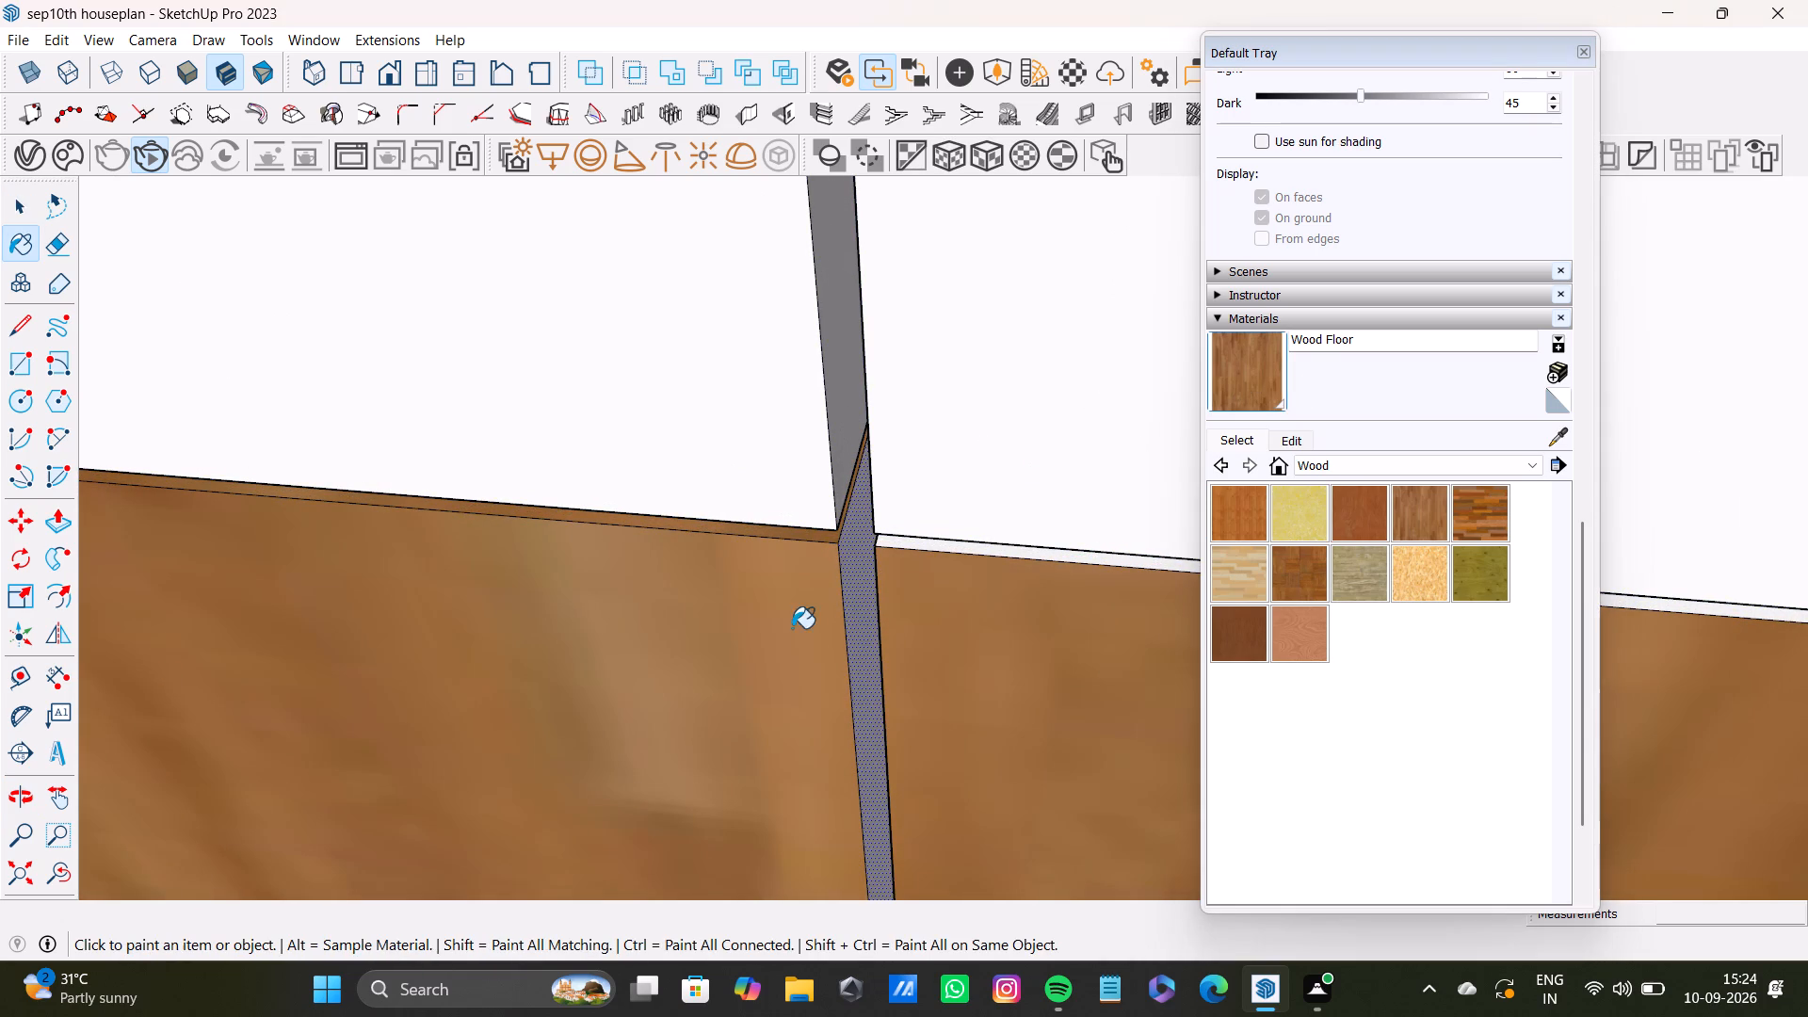
pyautogui.click(866, 581)
# Paint the top edge of the third tall door with Wood Floor.
pyautogui.scroll(-10, 819, 603)
pyautogui.scroll(18, 839, 609)
pyautogui.press('space')
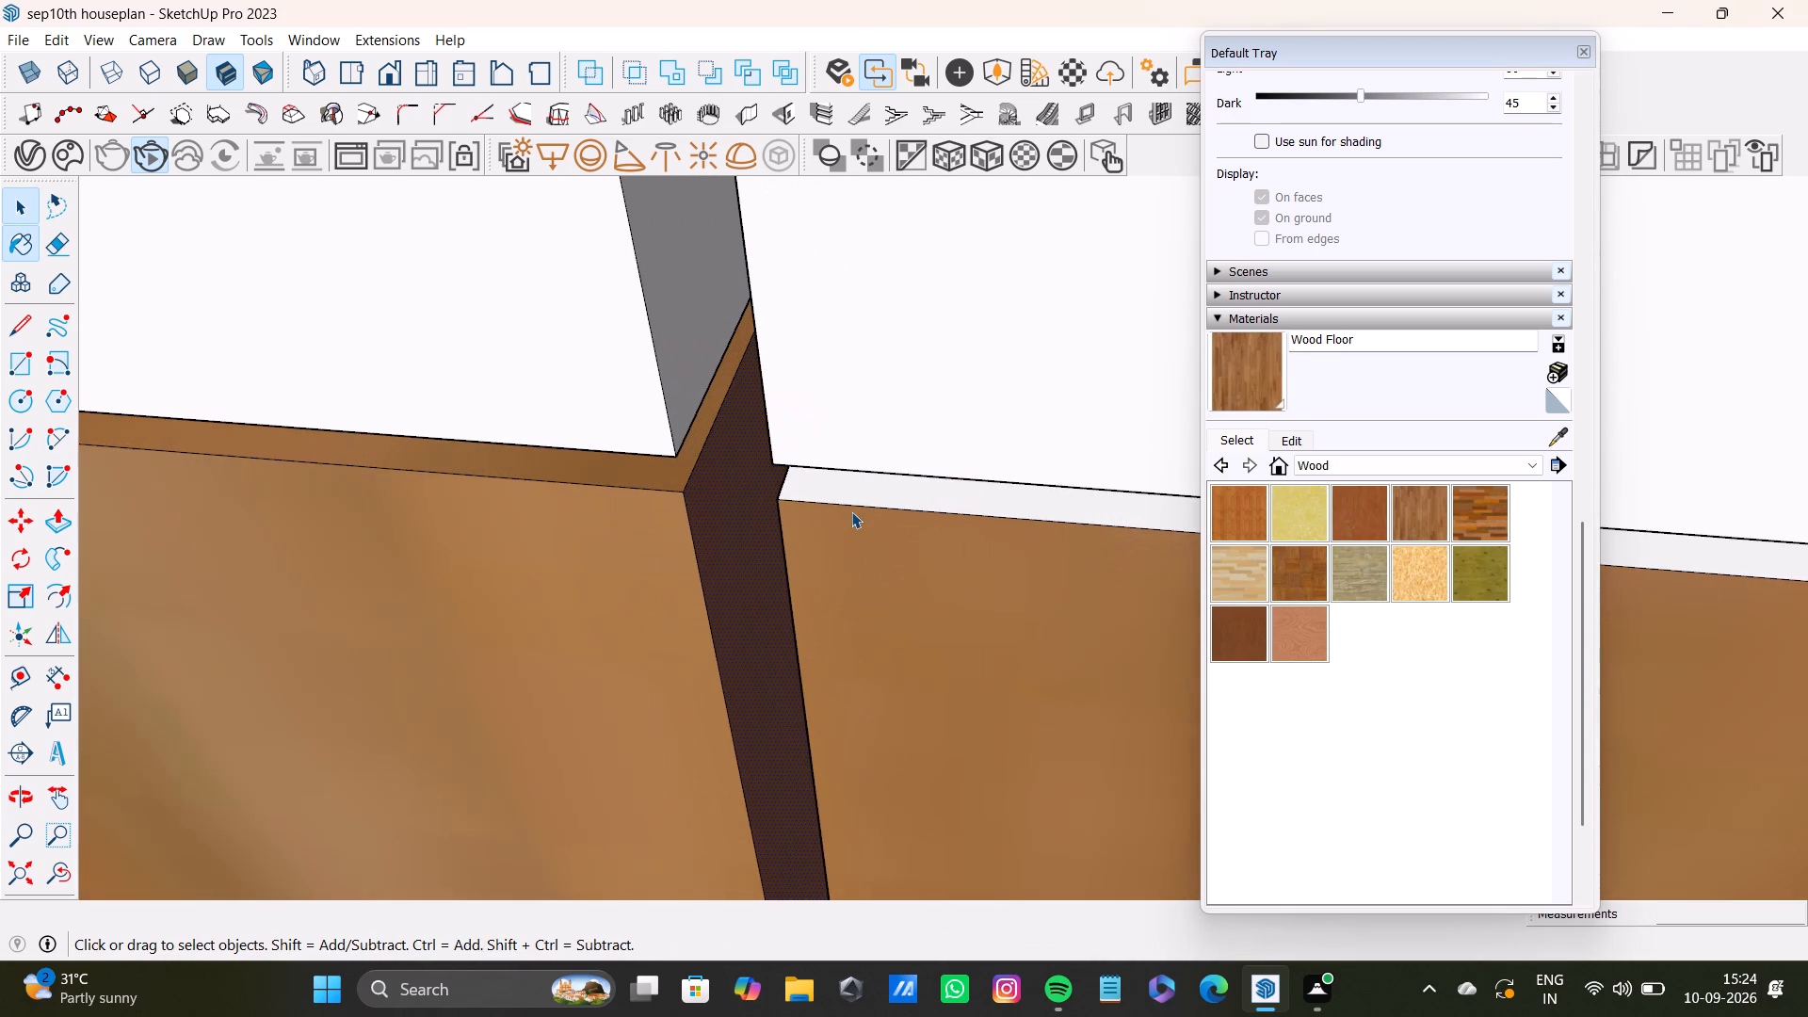
pyautogui.click(867, 478)
pyautogui.click(1269, 369)
pyautogui.click(970, 504)
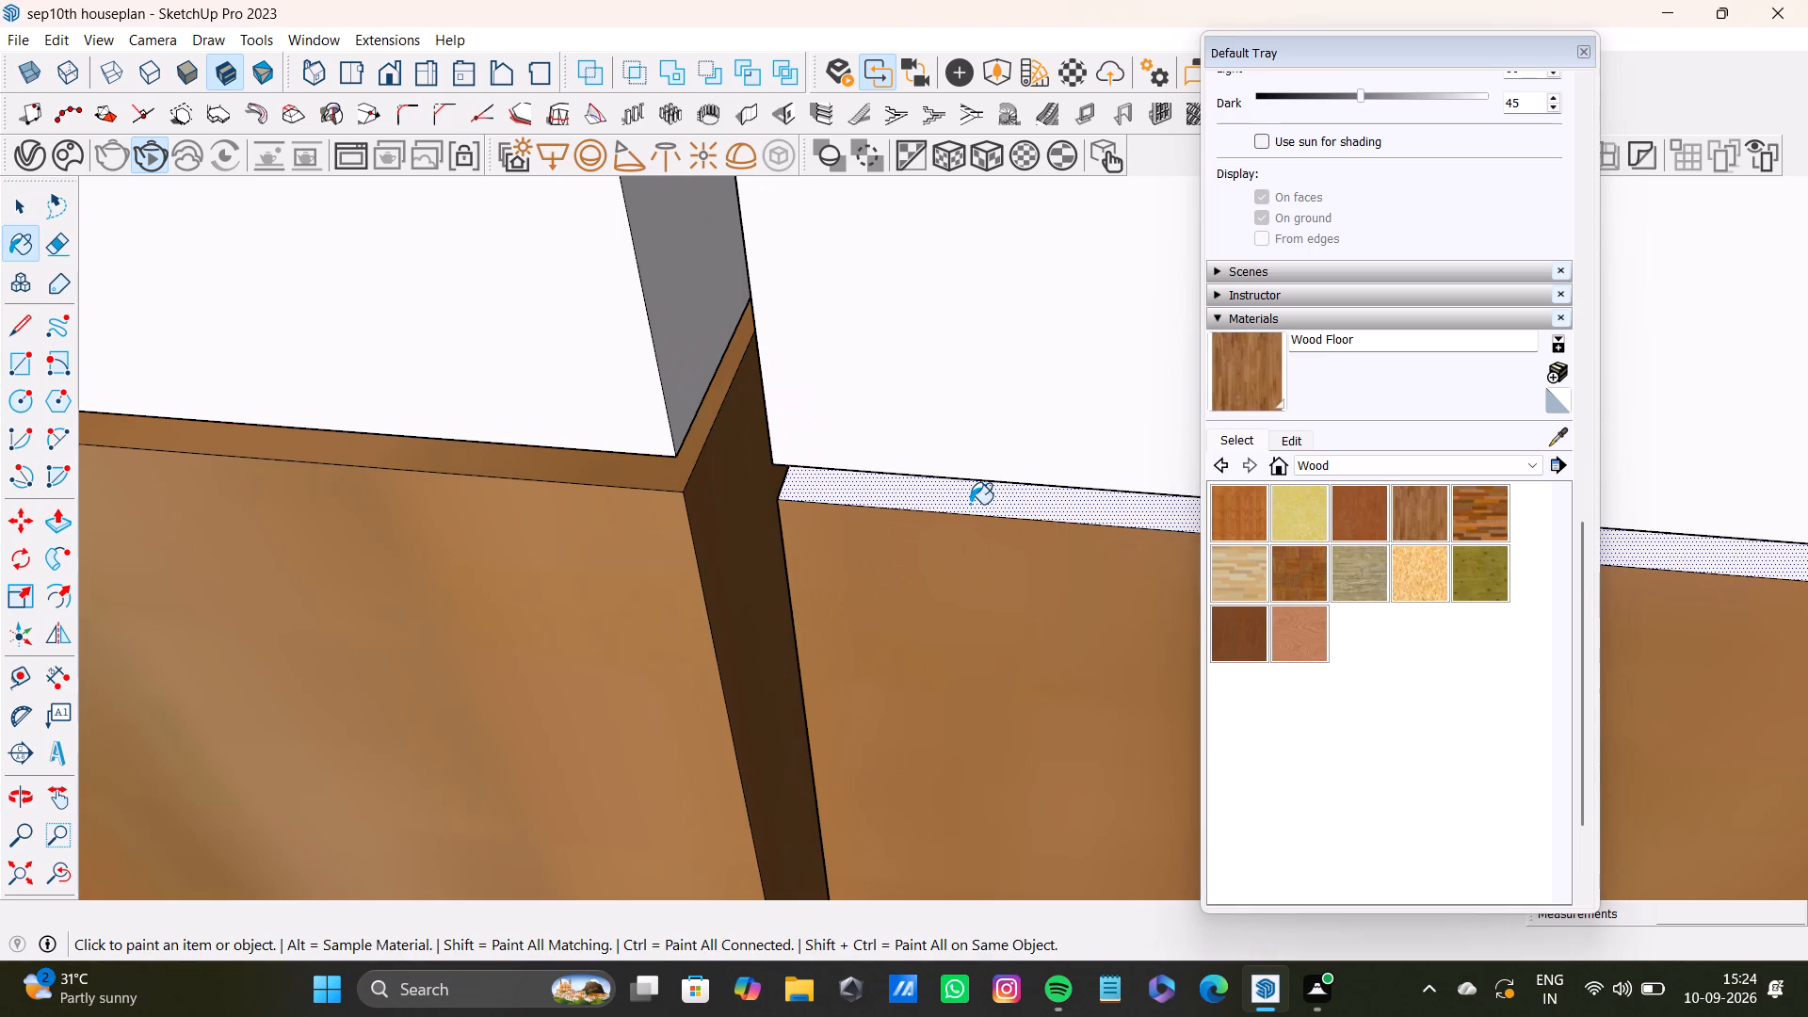
# Paint the outer side face of the third tall door, at the end of the wardrobe, with Wood Floor.
pyautogui.scroll(-20, 939, 536)
pyautogui.scroll(-13, 939, 536)
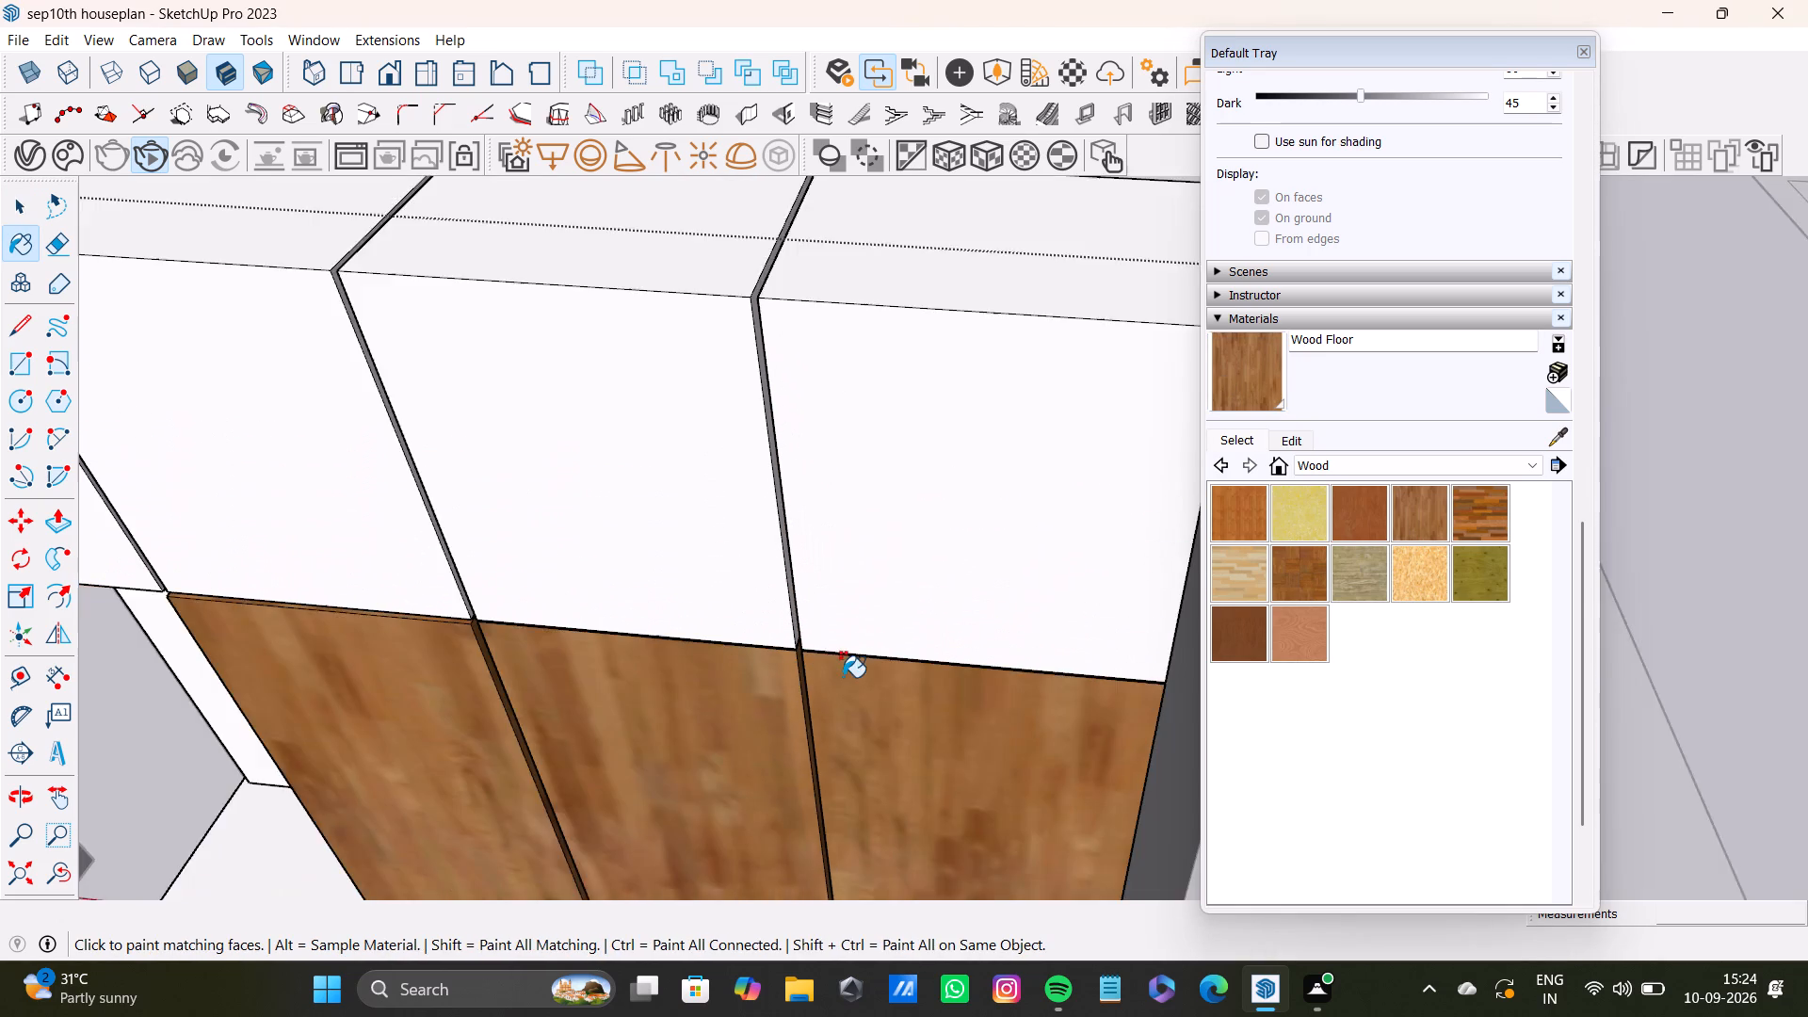
pyautogui.keyDown('shift'); pyautogui.moveTo(895, 702); pyautogui.dragTo(862, 694, button='middle'); pyautogui.keyUp('shift')
pyautogui.scroll(3, 636, 712)
pyautogui.keyDown('shift'); pyautogui.moveTo(969, 698); pyautogui.dragTo(575, 691, button='middle'); pyautogui.keyUp('shift')
pyautogui.keyDown('shift'); pyautogui.moveTo(568, 659); pyautogui.dragTo(812, 668, button='middle'); pyautogui.keyUp('shift')
pyautogui.scroll(9, 850, 668)
pyautogui.keyDown('shift'); pyautogui.moveTo(1074, 686); pyautogui.dragTo(796, 684, button='middle'); pyautogui.keyUp('shift')
pyautogui.keyDown('shift'); pyautogui.scroll(1, 796, 684); pyautogui.keyUp('shift')
pyautogui.moveTo(947, 669); pyautogui.dragTo(684, 650, button='middle')
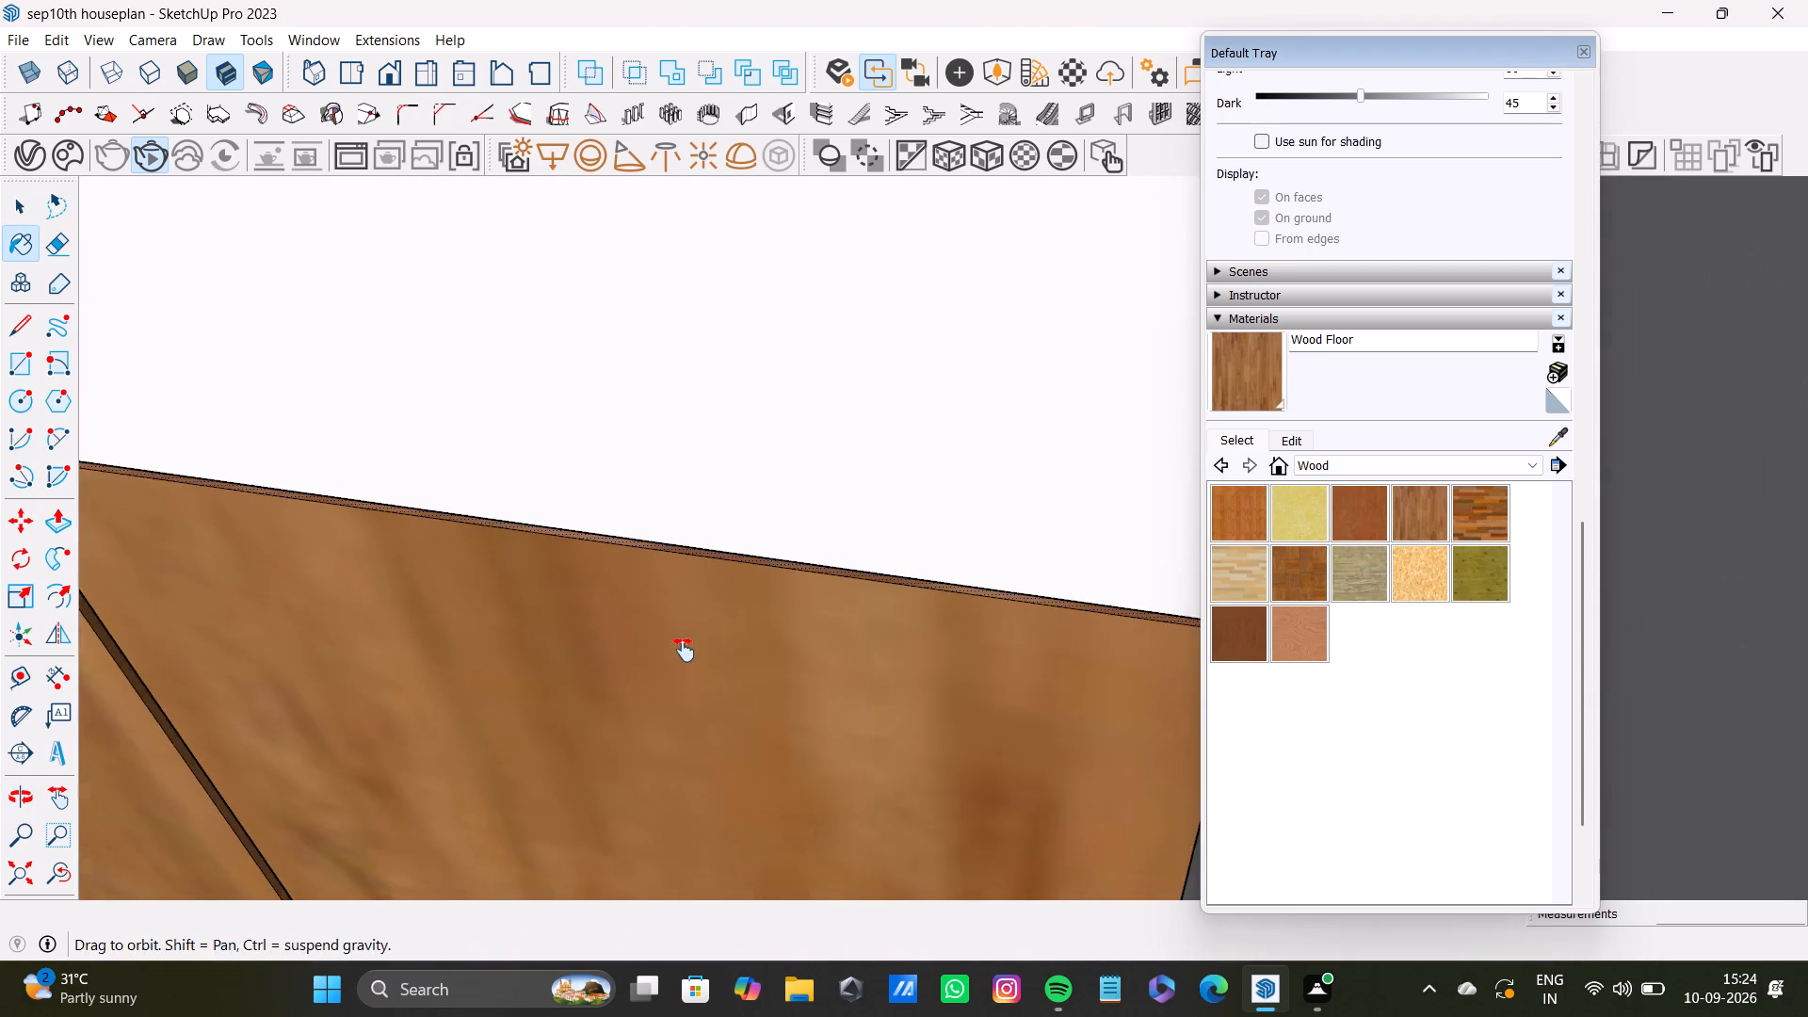
pyautogui.moveTo(684, 650); pyautogui.dragTo(621, 652, button='middle')
pyautogui.scroll(1, 921, 639)
pyautogui.moveTo(921, 639); pyautogui.dragTo(808, 633, button='middle')
pyautogui.press('space')
pyautogui.scroll(3, 950, 653)
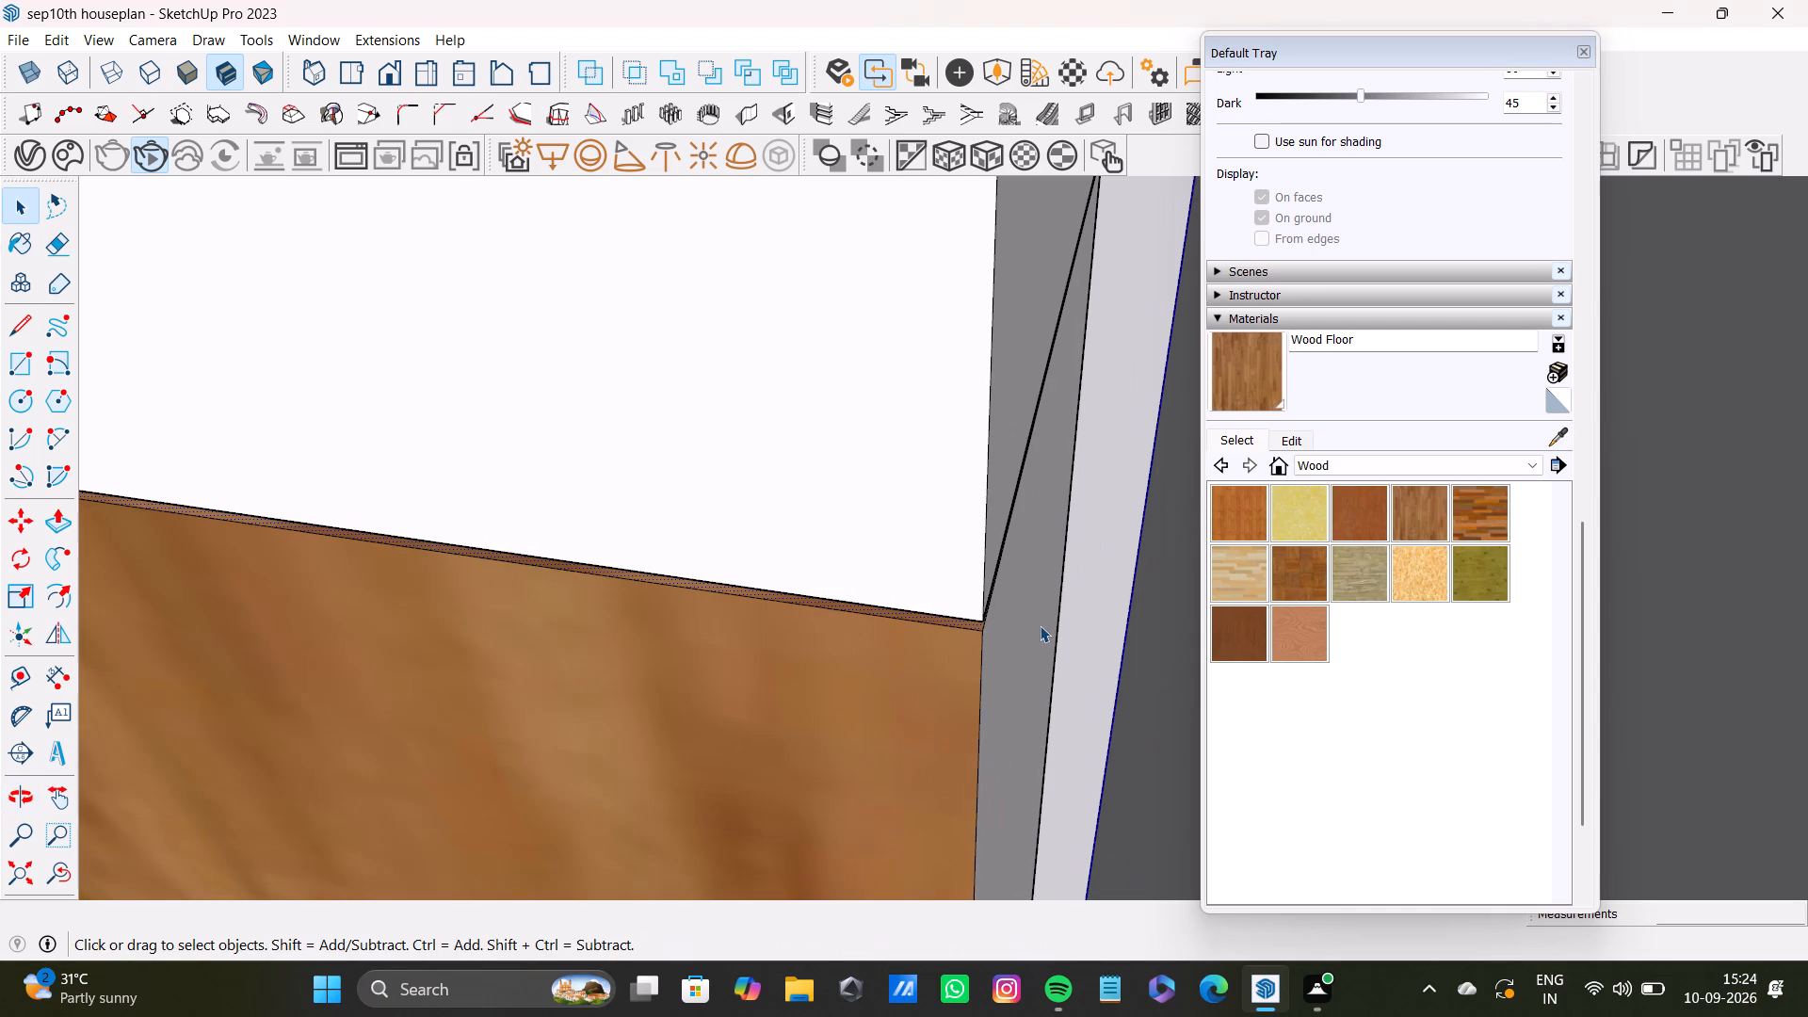
pyautogui.click(1040, 625)
pyautogui.click(1225, 359)
pyautogui.click(1025, 601)
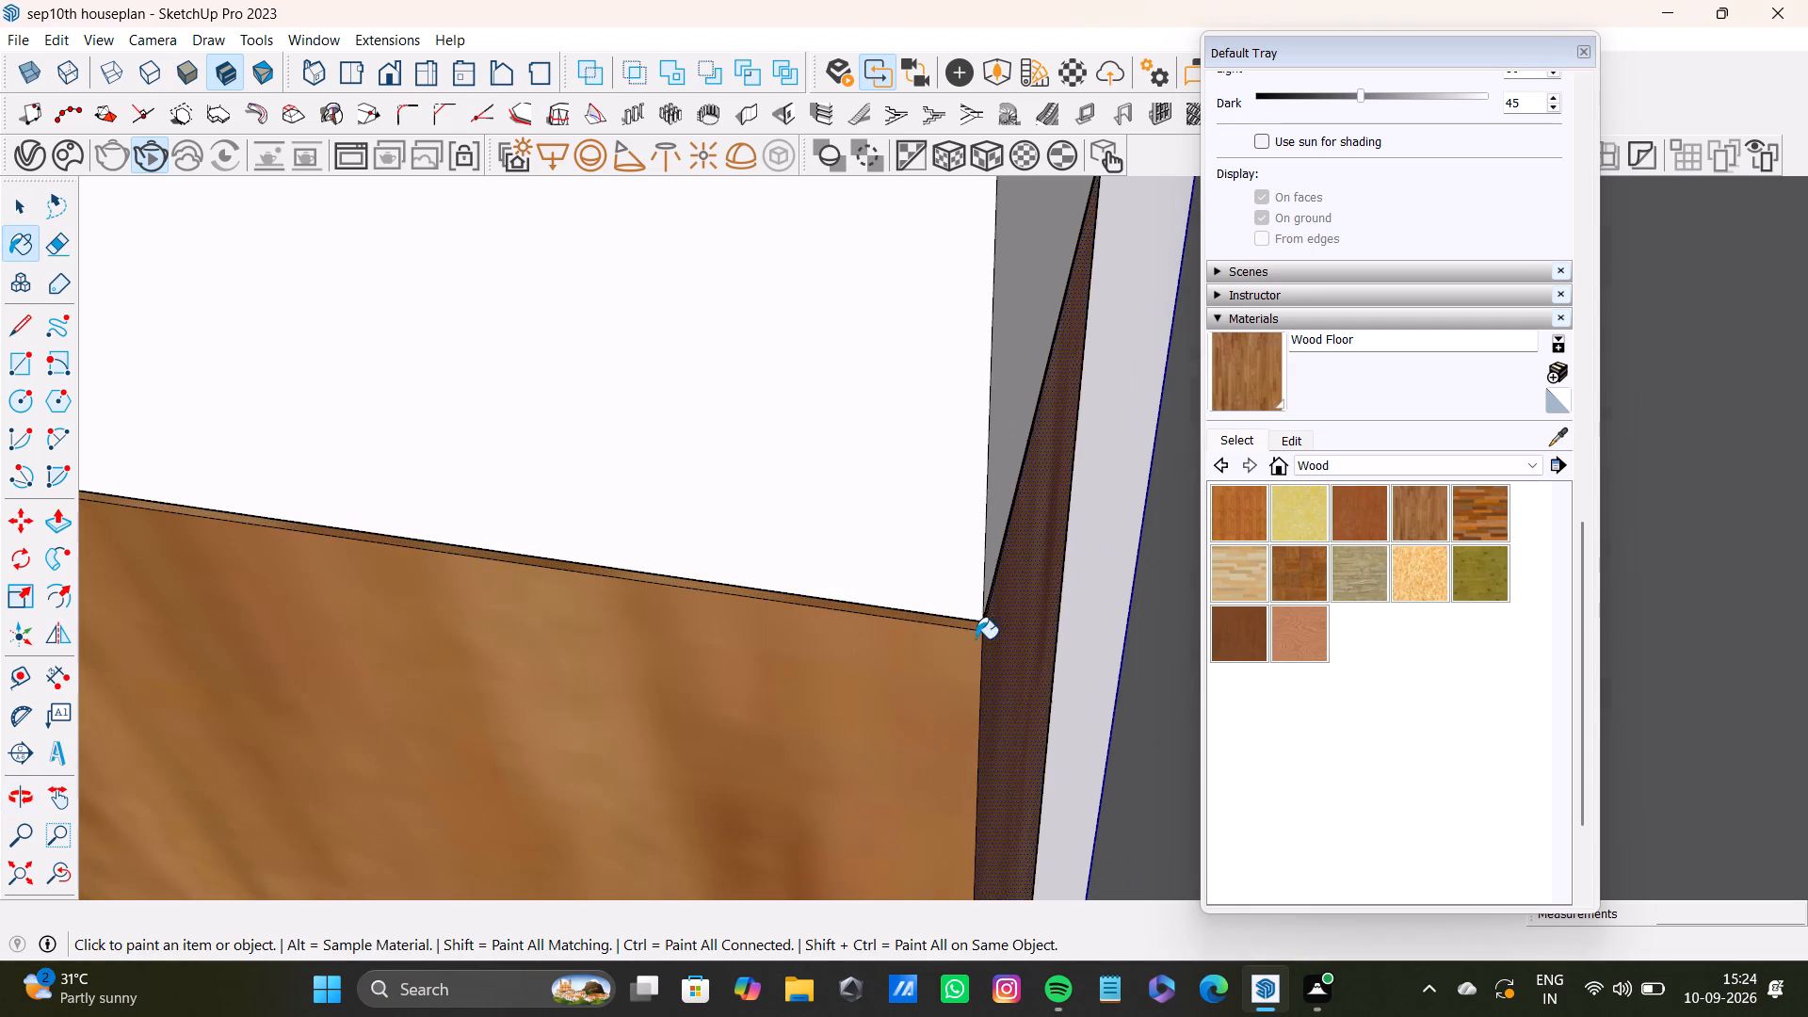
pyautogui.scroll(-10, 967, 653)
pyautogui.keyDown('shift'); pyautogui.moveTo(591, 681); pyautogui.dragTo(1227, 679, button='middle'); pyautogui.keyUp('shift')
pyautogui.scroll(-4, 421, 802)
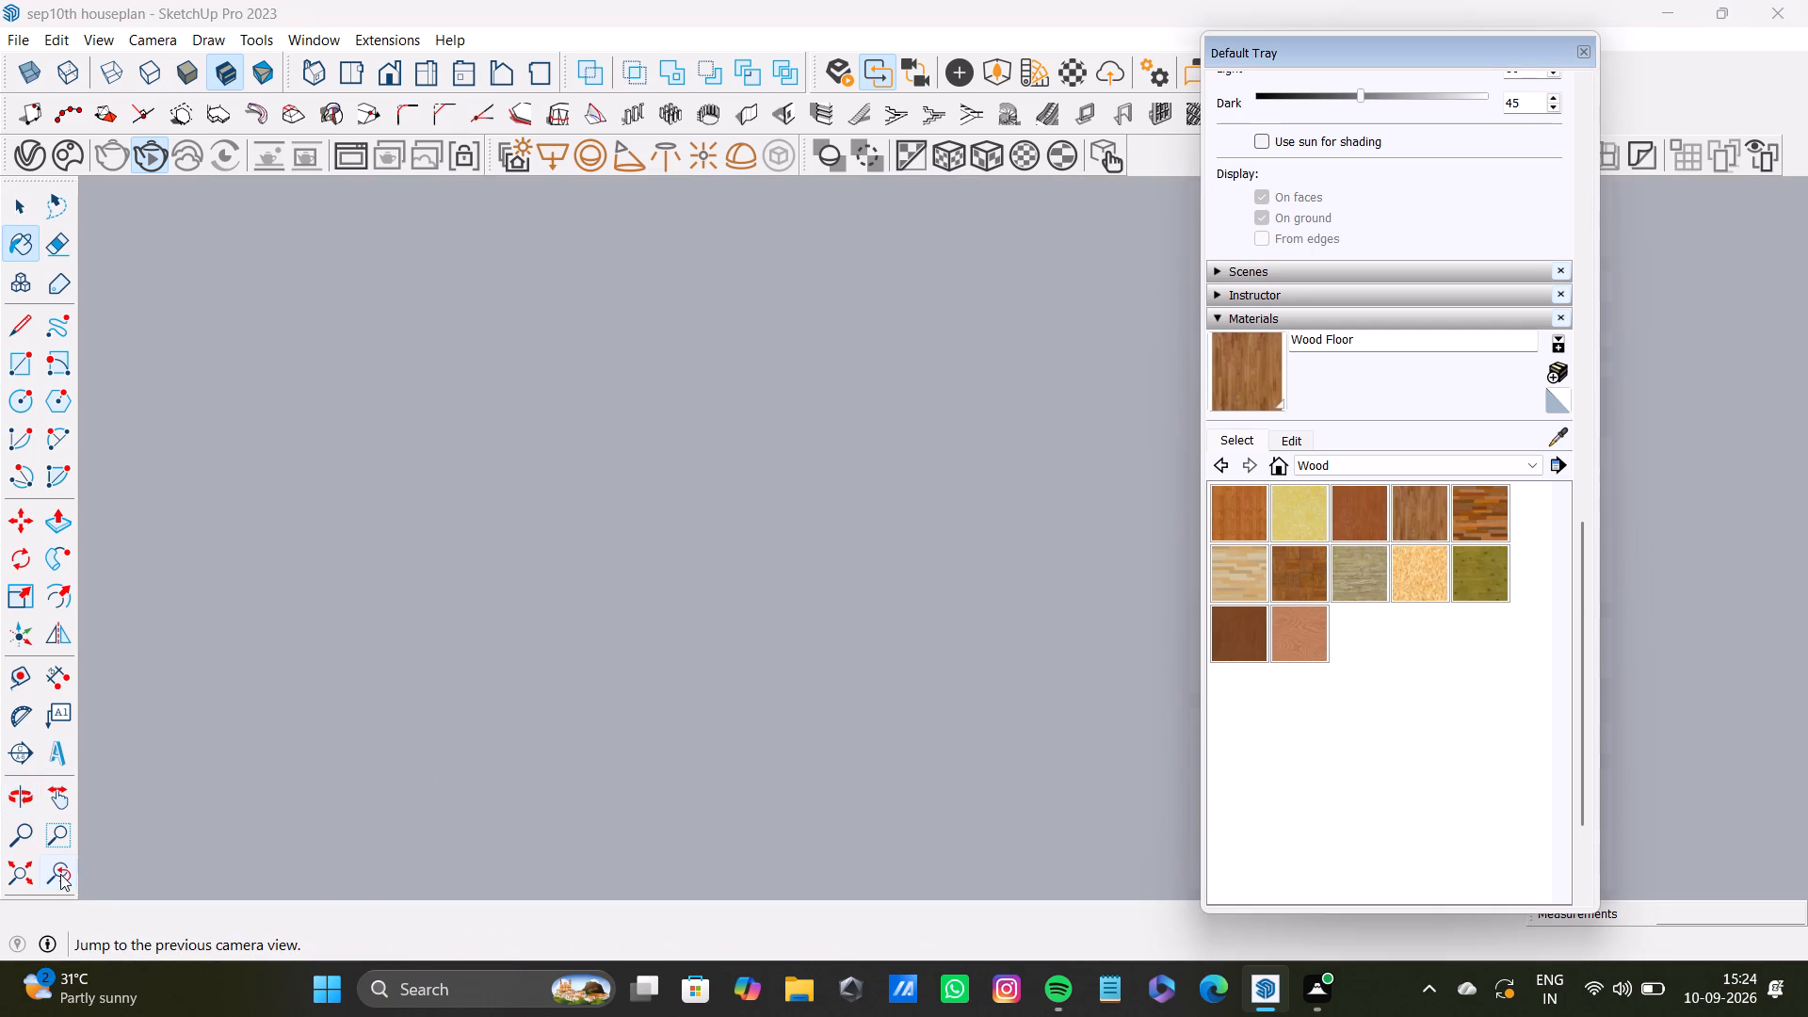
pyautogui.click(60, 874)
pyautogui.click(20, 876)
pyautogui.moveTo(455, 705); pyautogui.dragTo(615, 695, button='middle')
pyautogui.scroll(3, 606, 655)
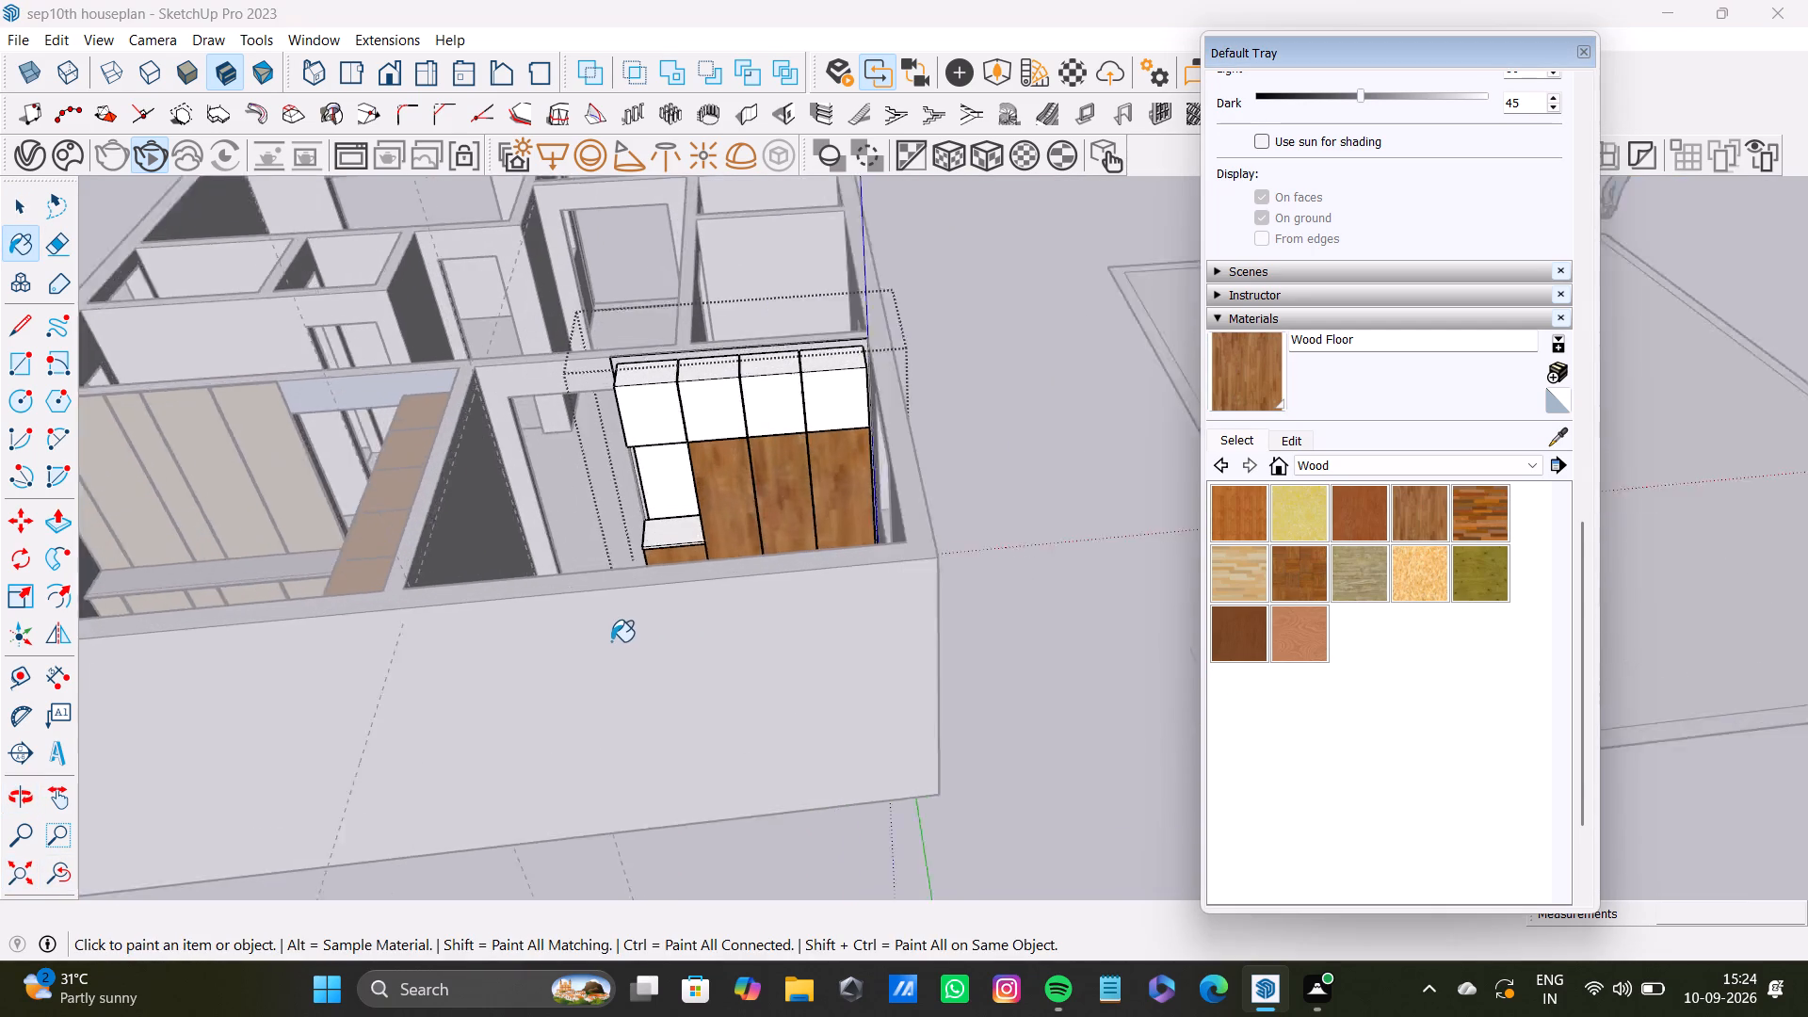
# Paint the tall cabinet's inner side face, beside the open niche above the low cabinet, with Wood Floor.
pyautogui.scroll(16, 611, 641)
pyautogui.keyDown('shift'); pyautogui.moveTo(663, 487); pyautogui.dragTo(596, 693, button='middle'); pyautogui.keyUp('shift')
pyautogui.moveTo(596, 696); pyautogui.dragTo(888, 592, button='middle')
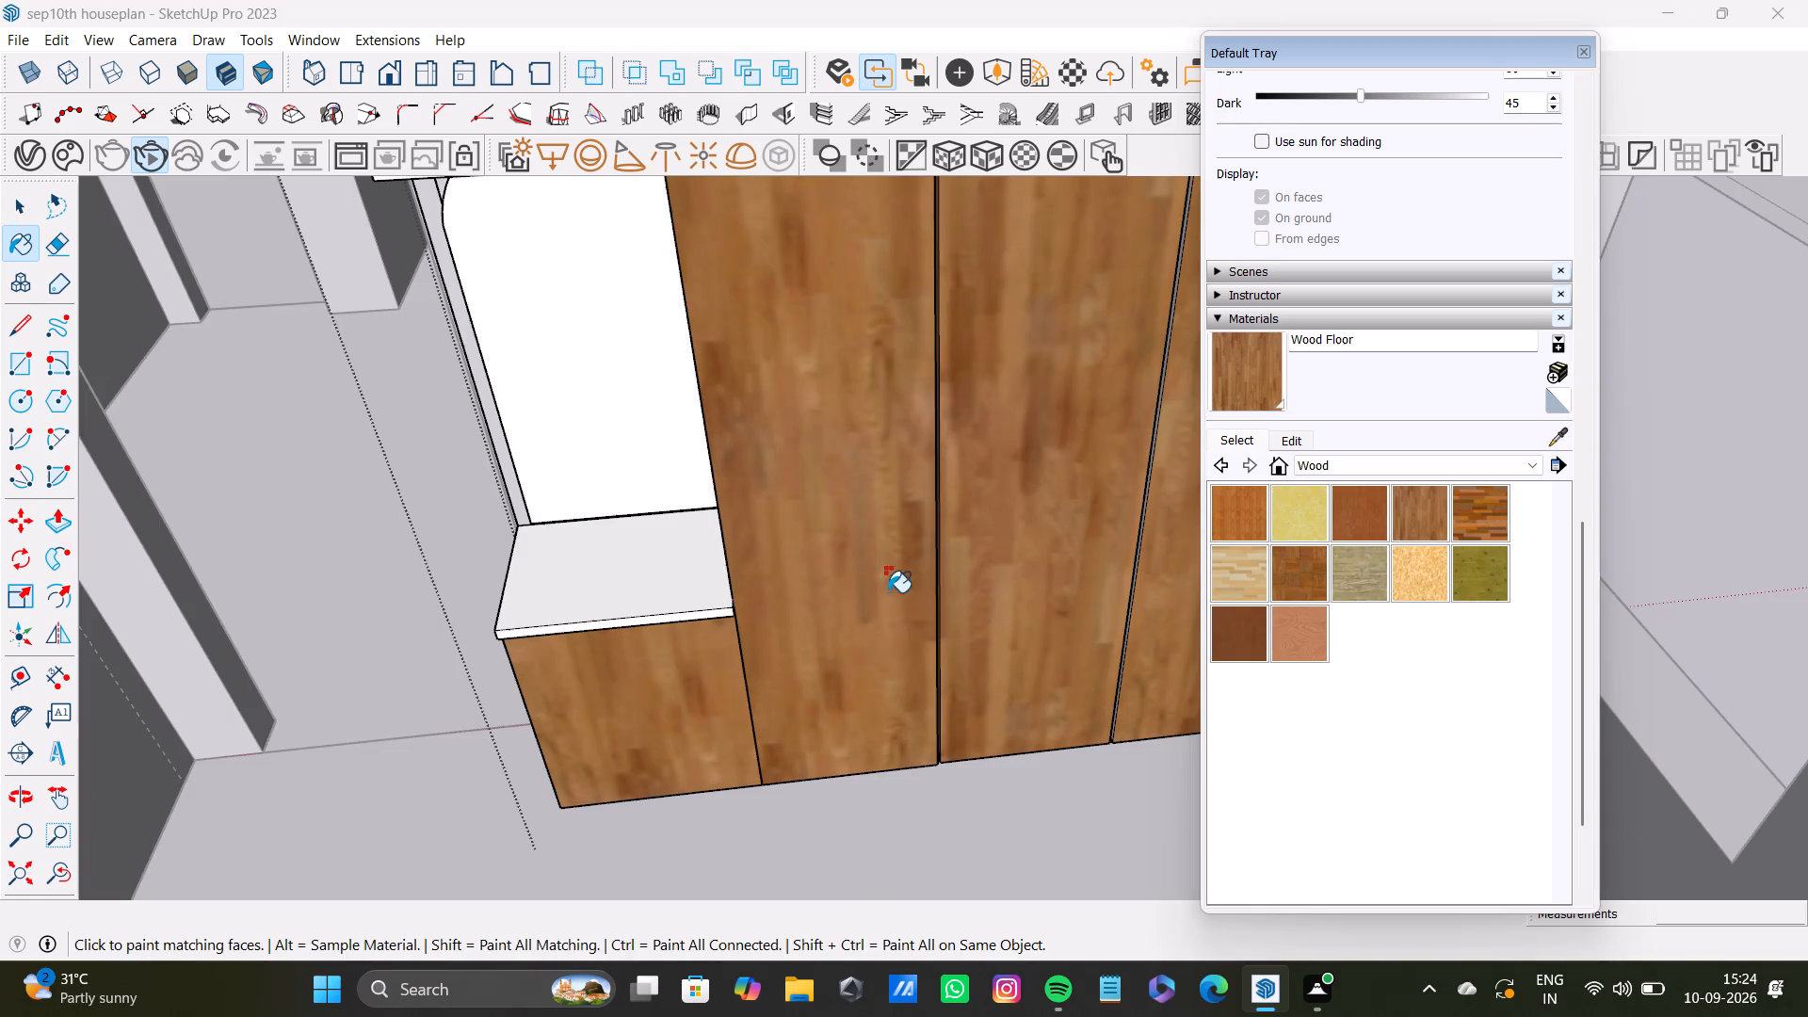
pyautogui.moveTo(888, 592); pyautogui.dragTo(912, 580, button='middle')
pyautogui.scroll(-5, 801, 551)
pyautogui.click(58, 865)
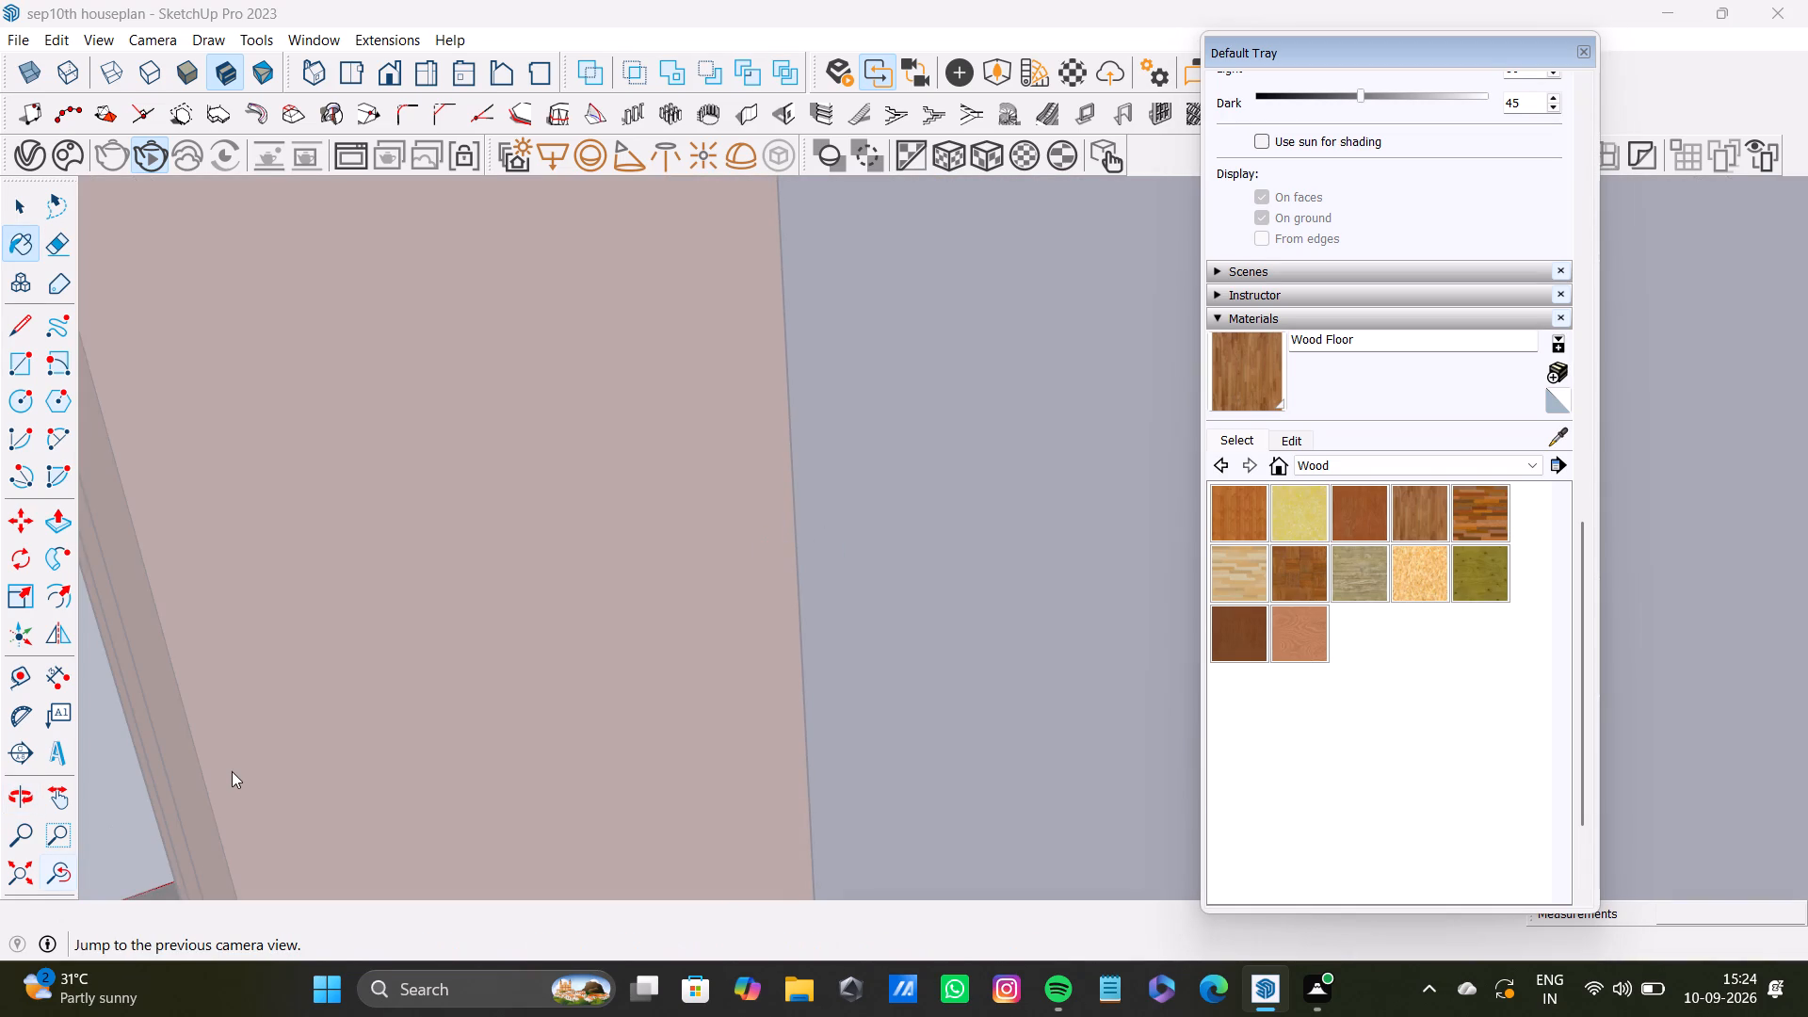
pyautogui.click(58, 873)
pyautogui.moveTo(618, 562); pyautogui.dragTo(914, 561, button='middle')
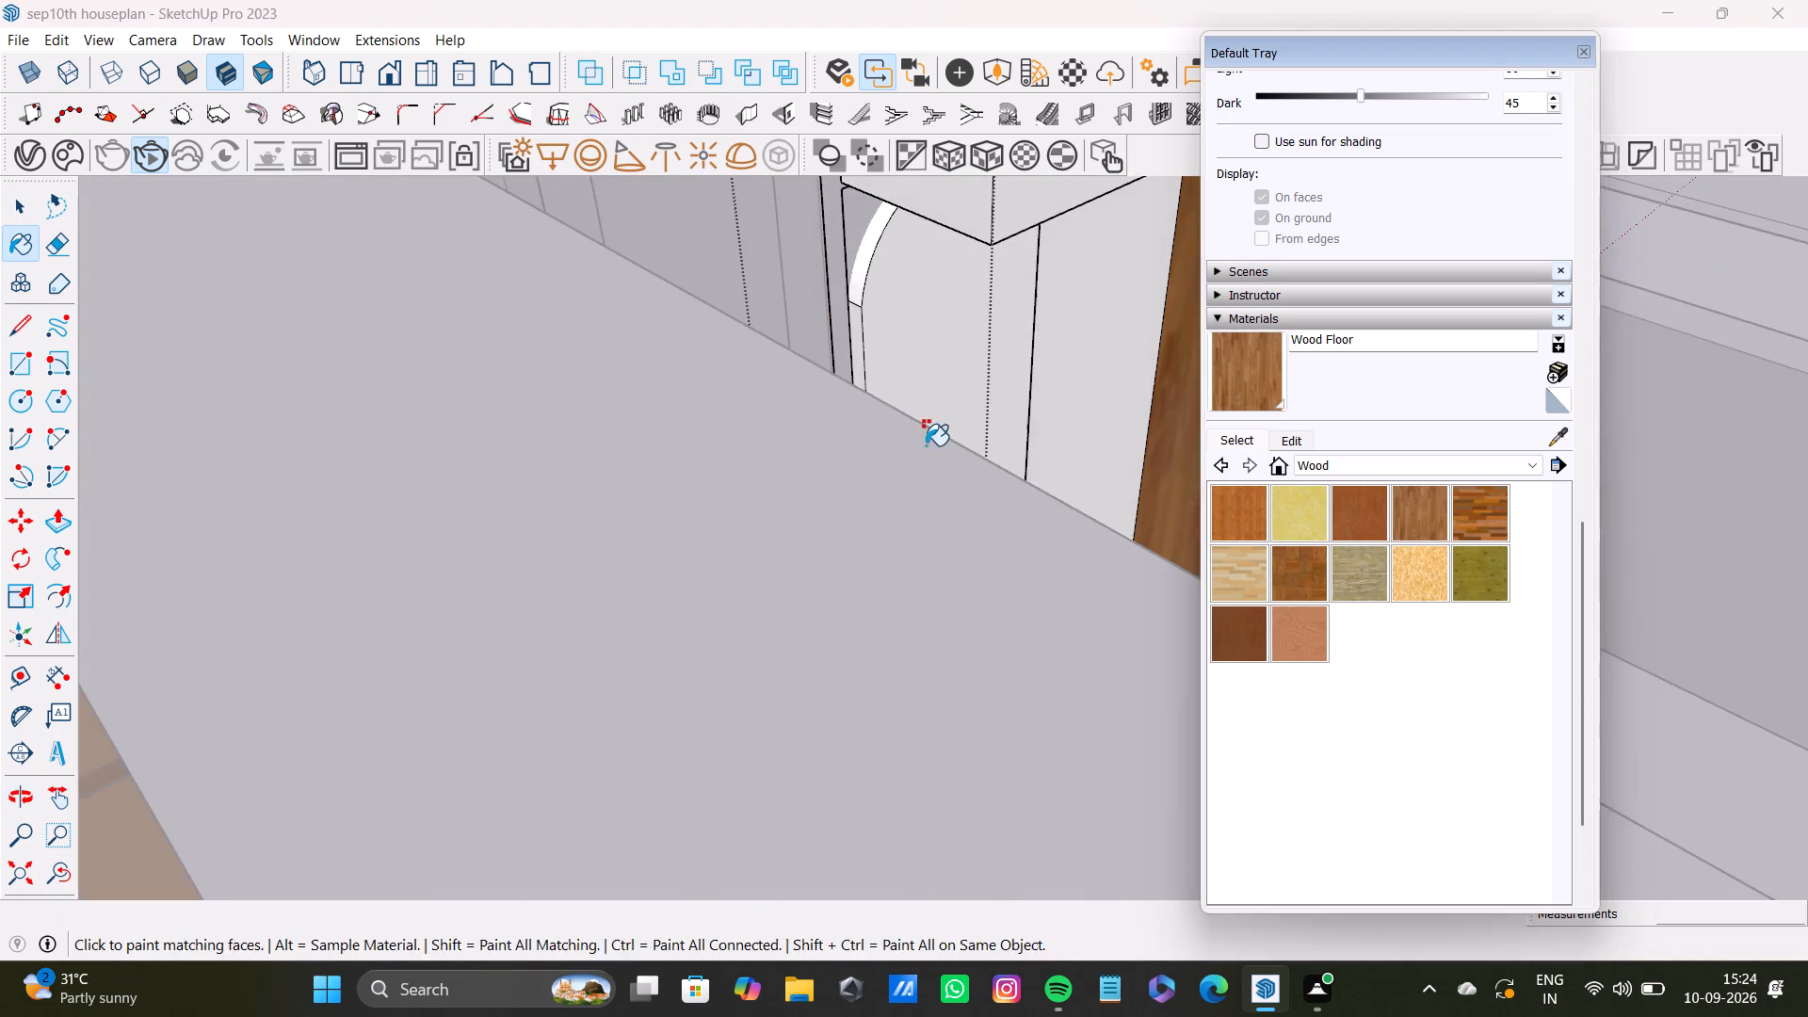
pyautogui.keyDown('shift'); pyautogui.moveTo(926, 445); pyautogui.dragTo(612, 846, button='middle'); pyautogui.keyUp('shift')
pyautogui.moveTo(1044, 485); pyautogui.dragTo(757, 800, button='middle')
pyautogui.scroll(6, 771, 737)
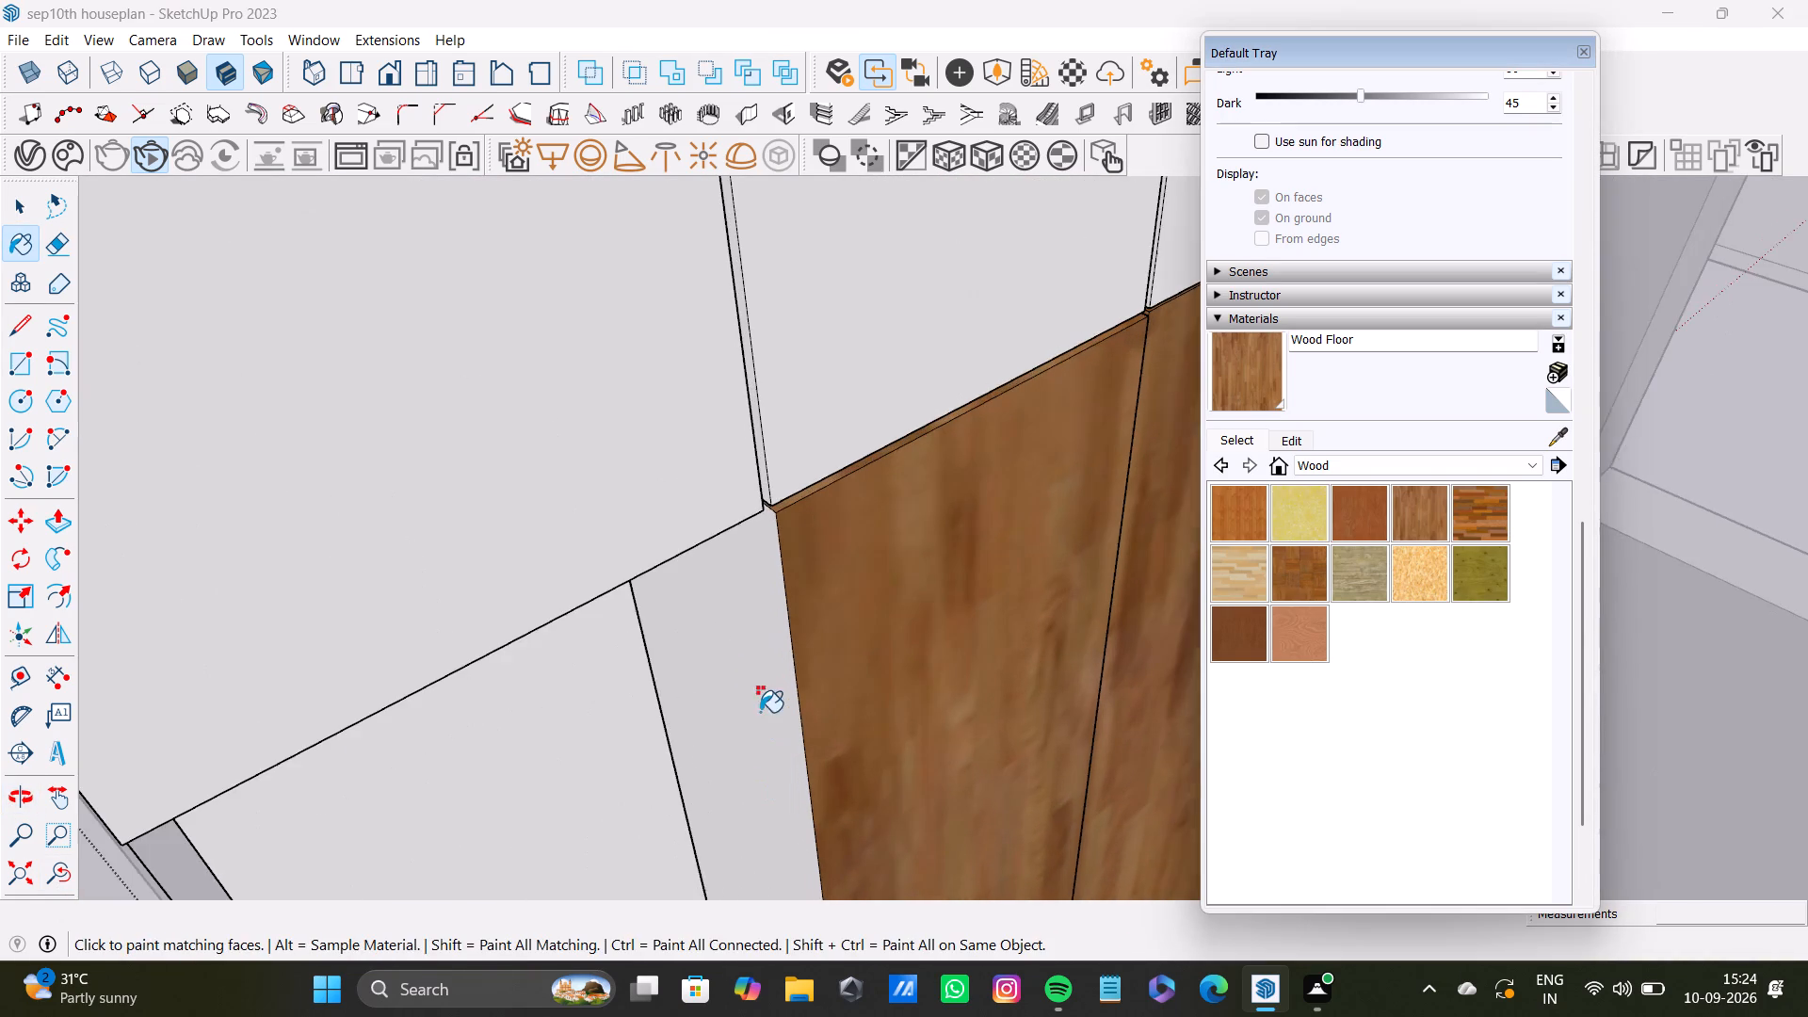
pyautogui.moveTo(760, 712); pyautogui.dragTo(770, 397, button='middle')
pyautogui.press('space')
pyautogui.click(770, 441)
pyautogui.click(1241, 355)
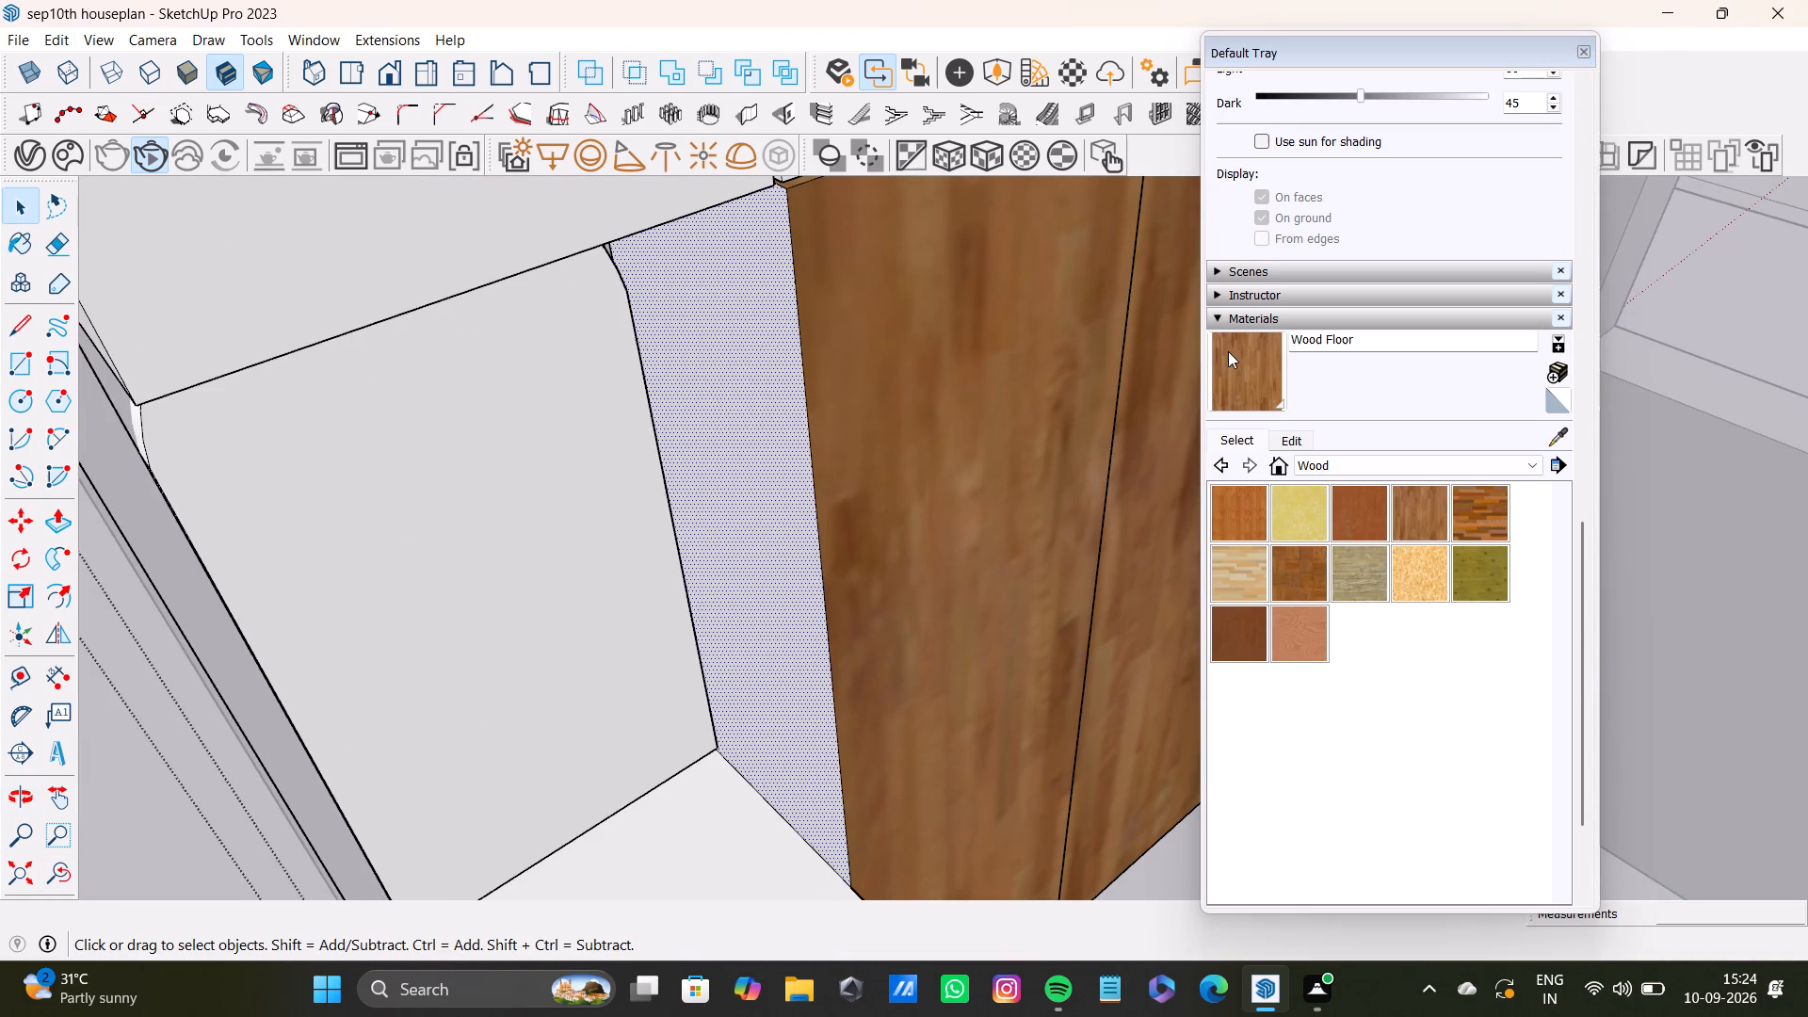
pyautogui.click(792, 544)
pyautogui.scroll(-12, 773, 546)
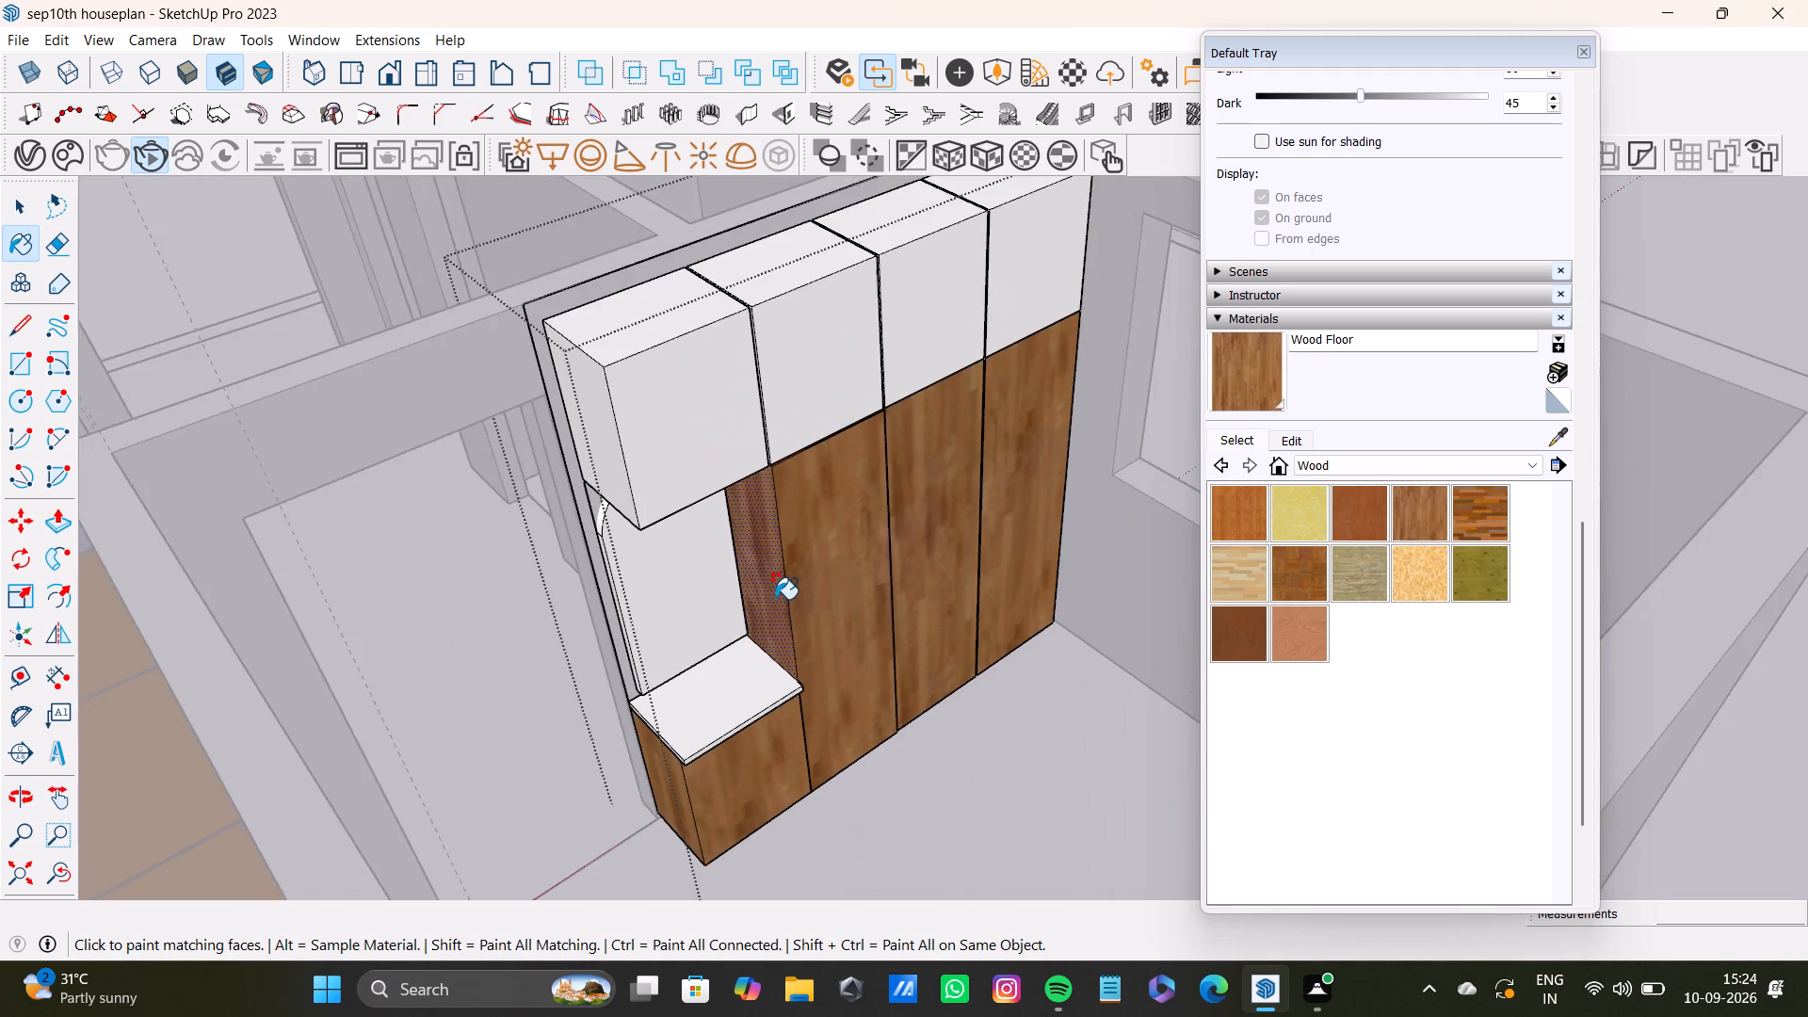
# Examine the edges, gaps and fronts of the painted tall doors and low cabinet from several angles.
pyautogui.keyDown('shift'); pyautogui.scroll(8, 776, 668); pyautogui.keyUp('shift')
pyautogui.keyDown('shift'); pyautogui.moveTo(826, 645); pyautogui.dragTo(781, 902, button='middle'); pyautogui.keyUp('shift')
pyautogui.scroll(13, 825, 532)
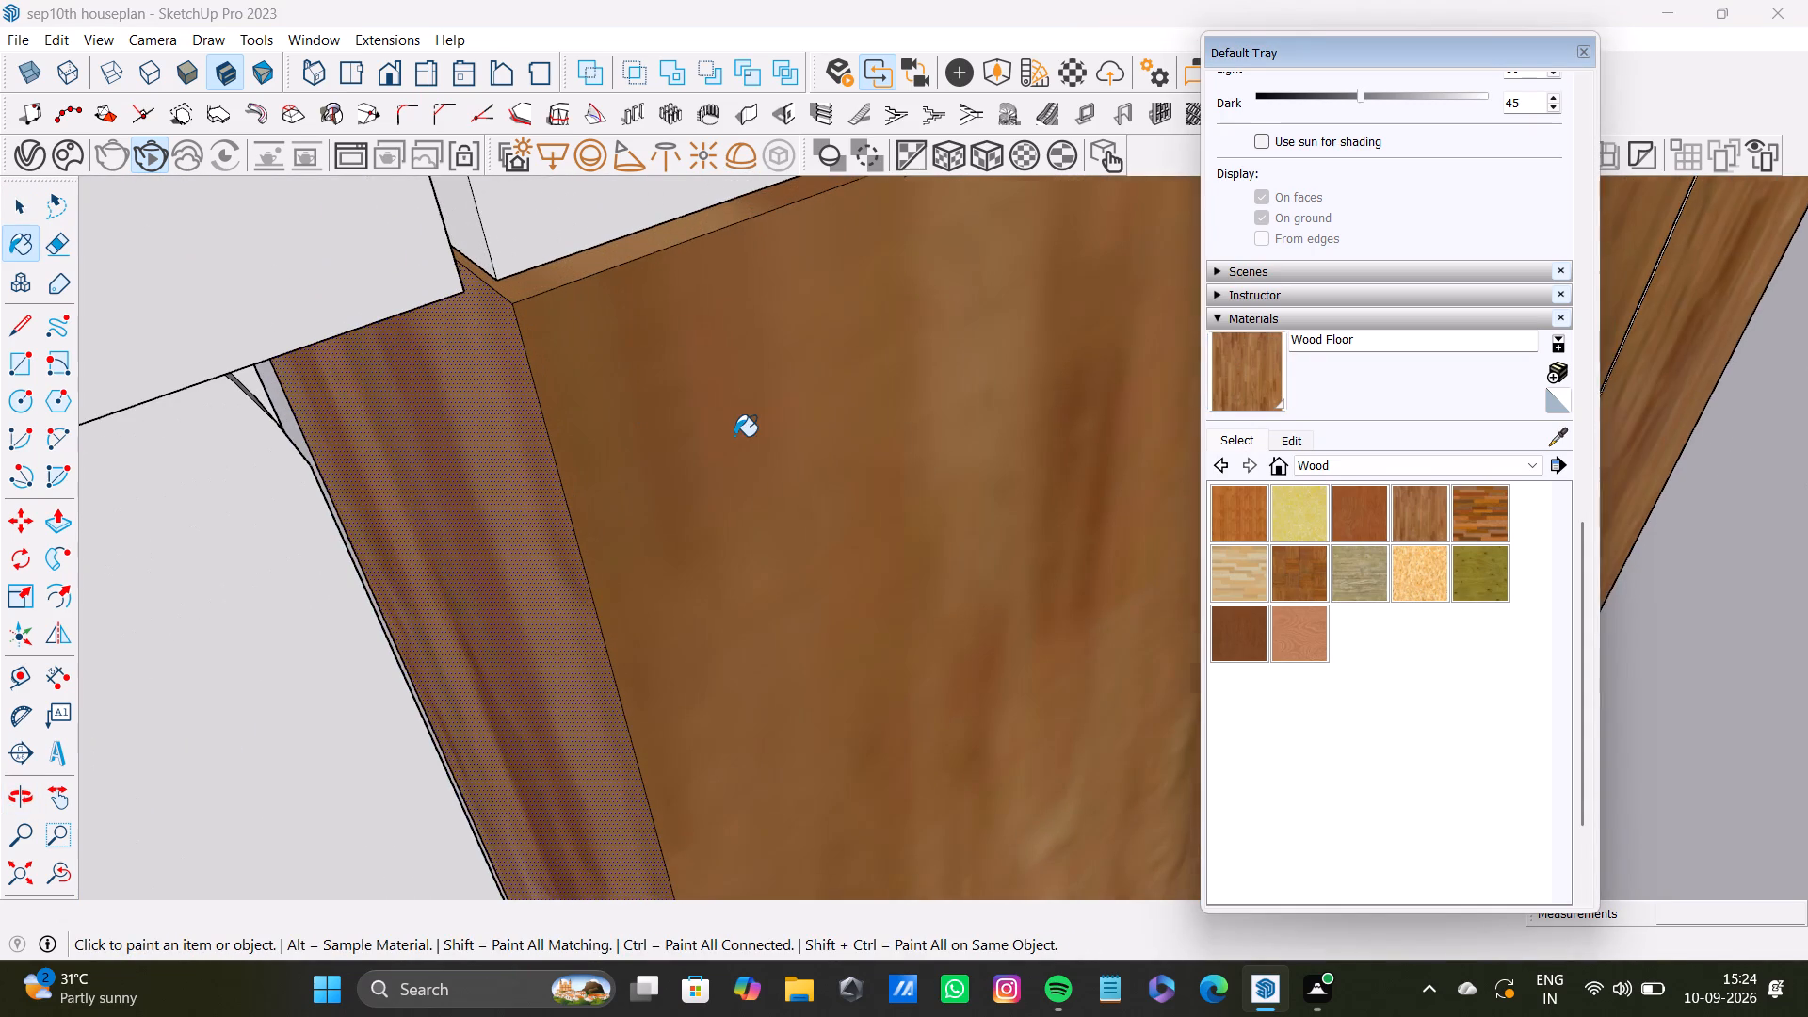
pyautogui.moveTo(798, 445); pyautogui.dragTo(390, 389, button='middle')
pyautogui.scroll(1, 496, 424)
pyautogui.moveTo(801, 413); pyautogui.dragTo(315, 430, button='middle')
pyautogui.scroll(-9, 592, 418)
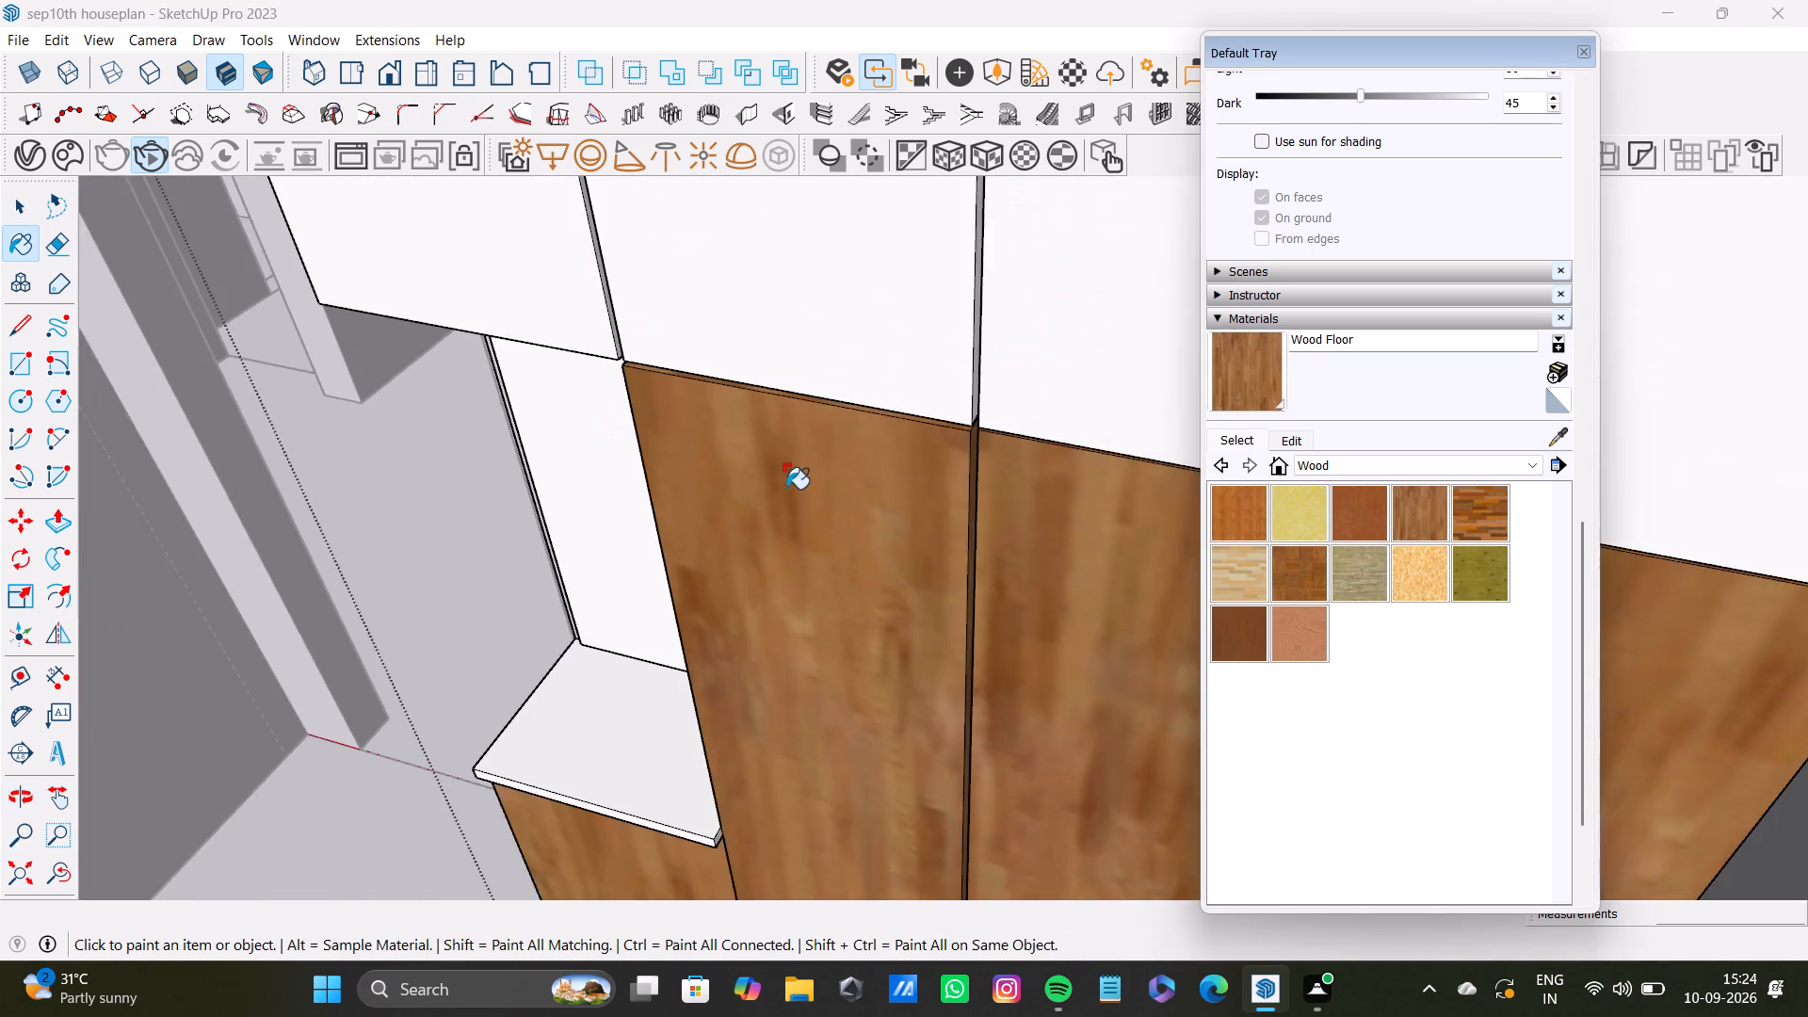
pyautogui.scroll(-4, 786, 489)
pyautogui.keyDown('shift'); pyautogui.moveTo(938, 536); pyautogui.dragTo(584, 532, button='middle'); pyautogui.keyUp('shift')
pyautogui.scroll(-3, 839, 574)
pyautogui.moveTo(807, 653); pyautogui.dragTo(896, 704, button='middle')
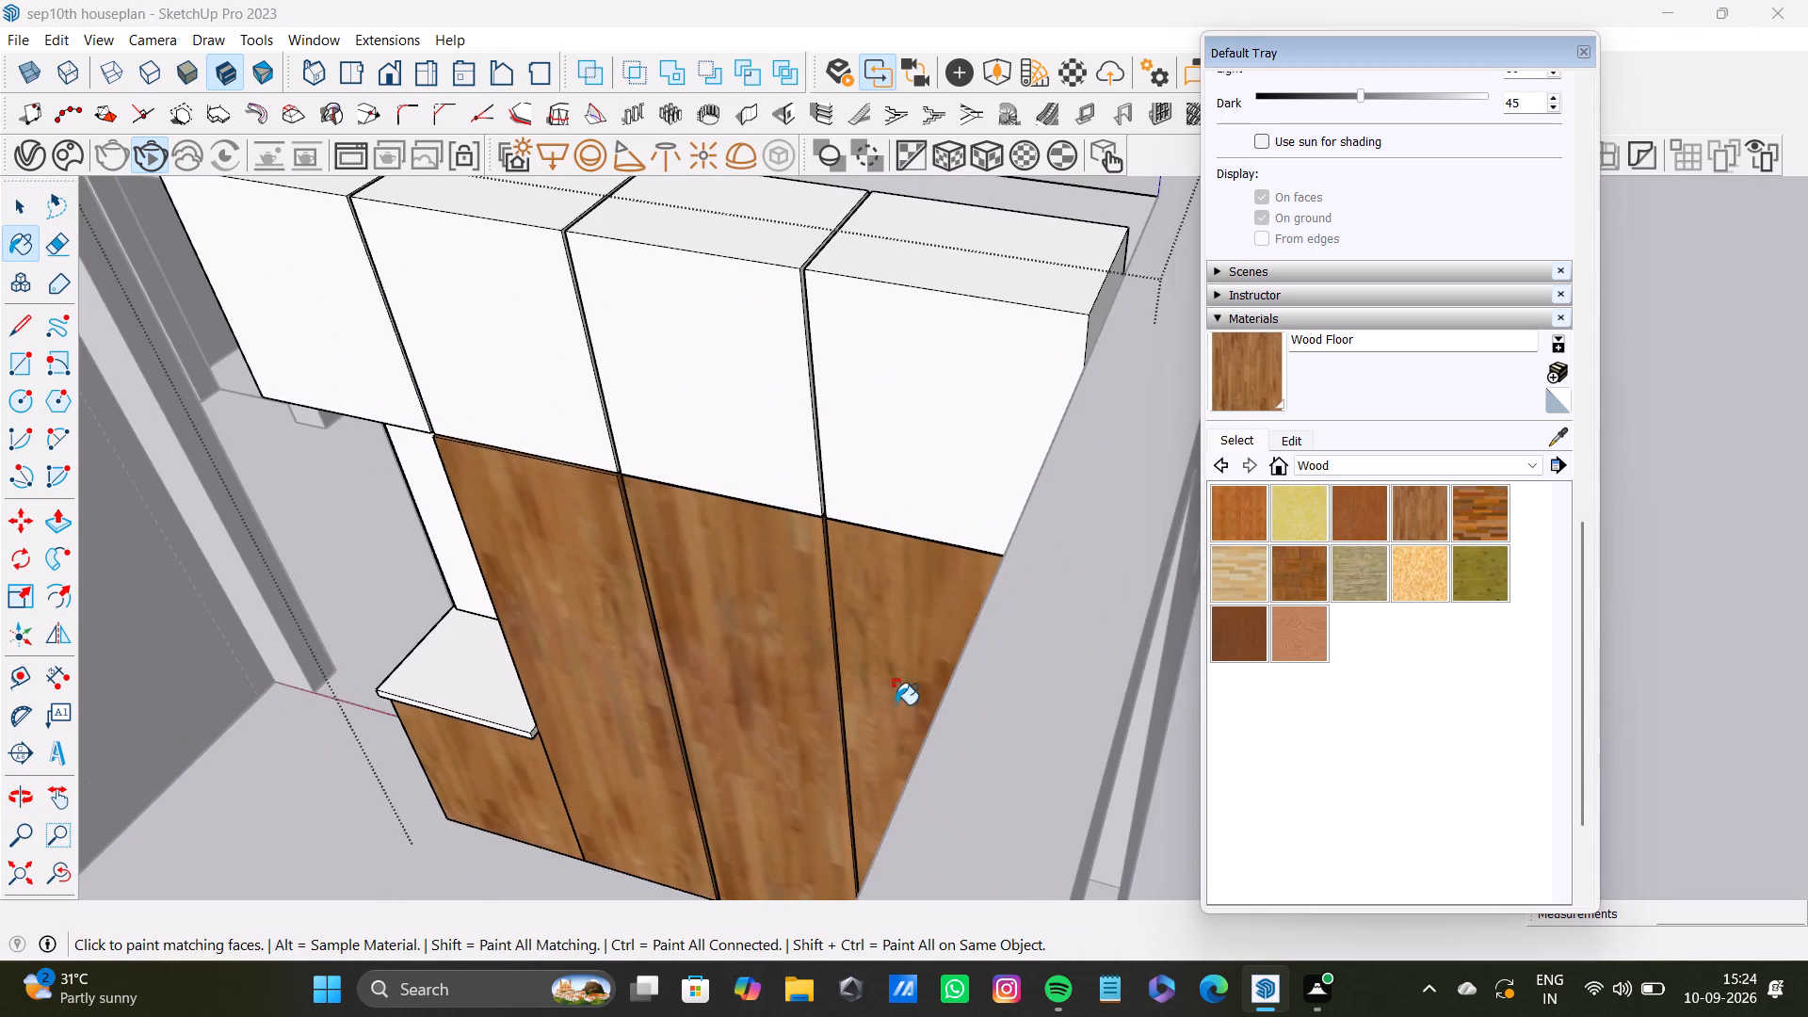
pyautogui.moveTo(896, 704); pyautogui.dragTo(988, 545, button='middle')
pyautogui.scroll(6, 732, 628)
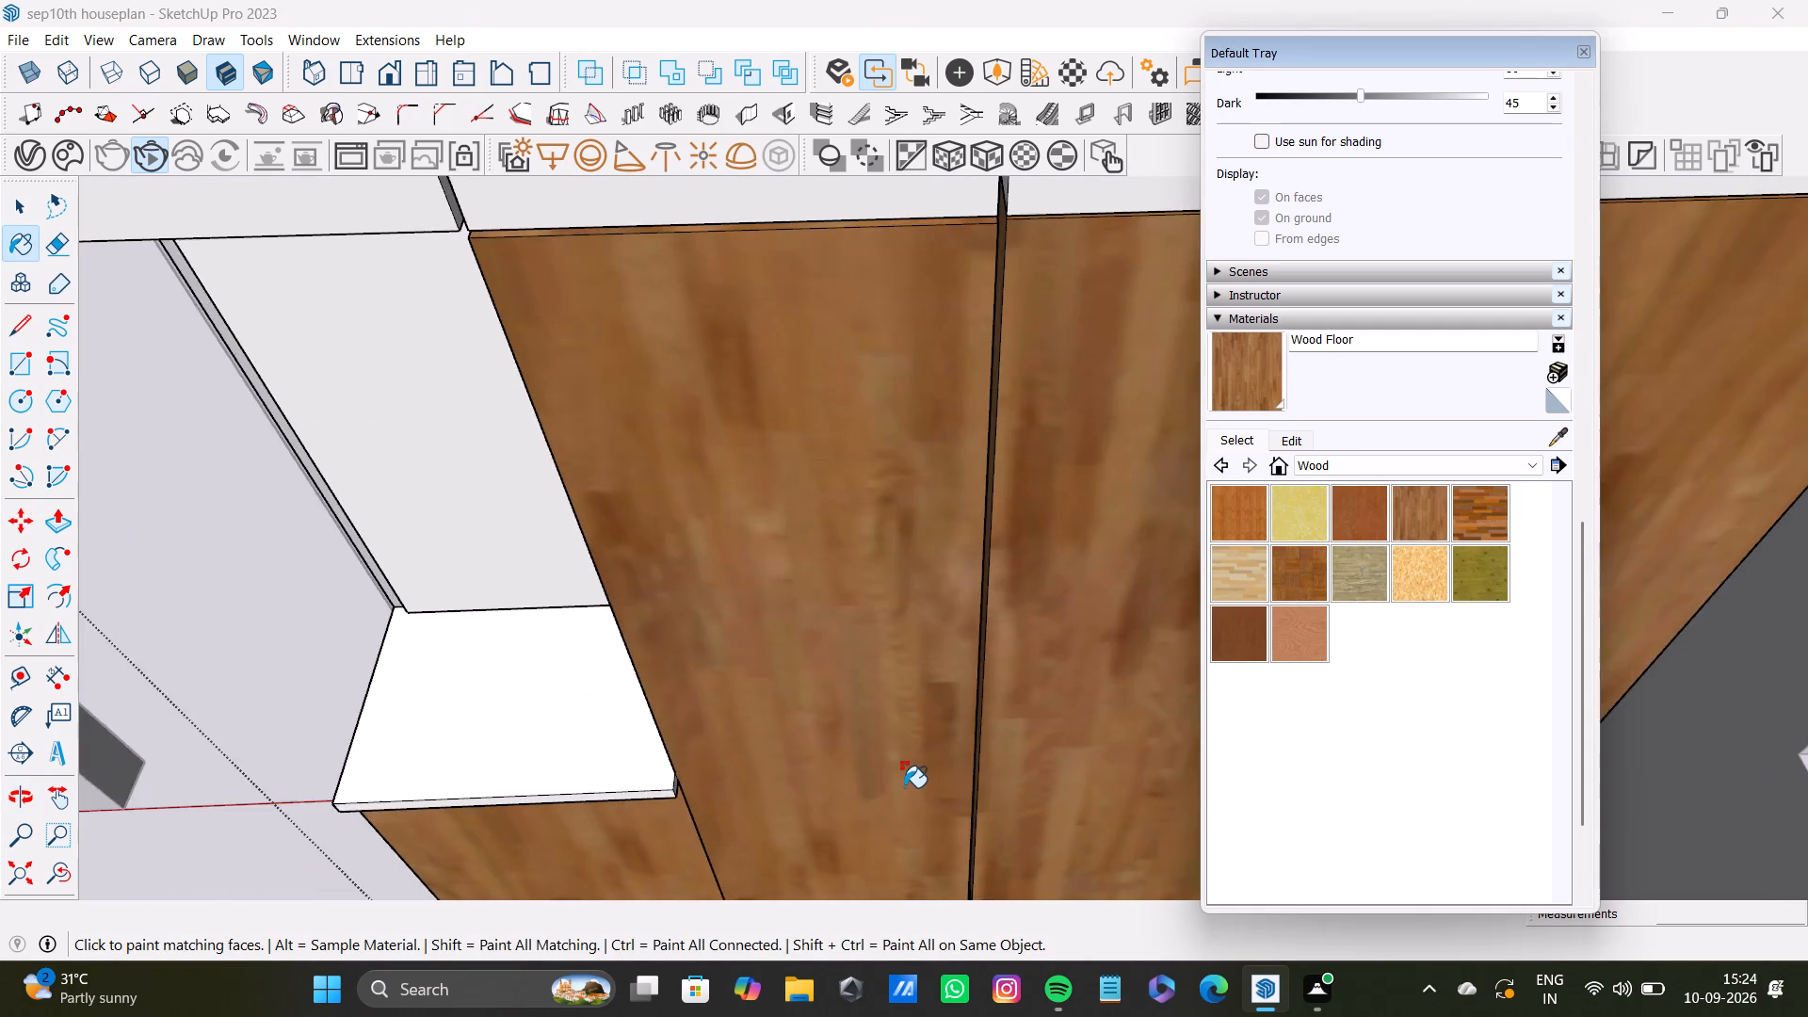
pyautogui.scroll(6, 904, 787)
pyautogui.keyDown('shift'); pyautogui.moveTo(919, 792); pyautogui.dragTo(721, 503, button='middle'); pyautogui.keyUp('shift')
pyautogui.scroll(-10, 709, 512)
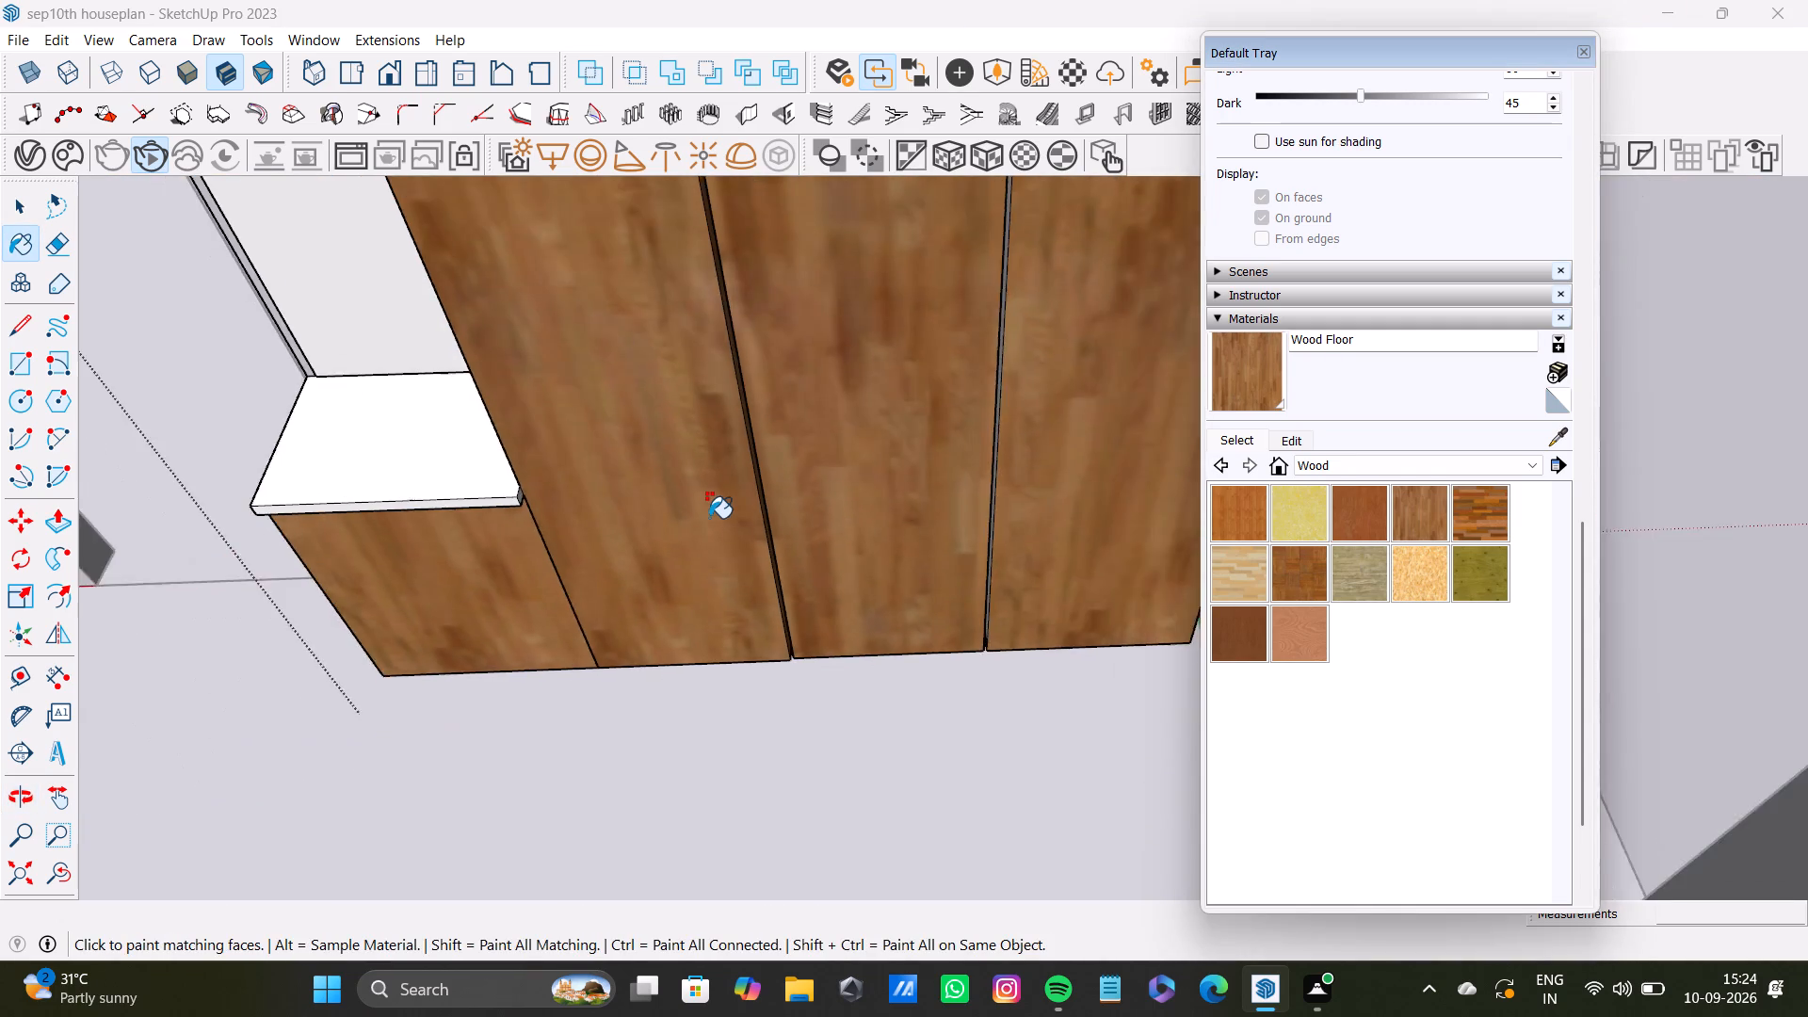
pyautogui.scroll(-2, 709, 518)
pyautogui.keyDown('shift'); pyautogui.moveTo(738, 523); pyautogui.dragTo(846, 798, button='middle'); pyautogui.keyUp('shift')
pyautogui.scroll(-4, 689, 610)
pyautogui.keyDown('shift'); pyautogui.moveTo(694, 619); pyautogui.dragTo(732, 718, button='middle'); pyautogui.keyUp('shift')
# Select the top and front faces of all four upper cabinets inside the wardrobe group.
pyautogui.press('space')
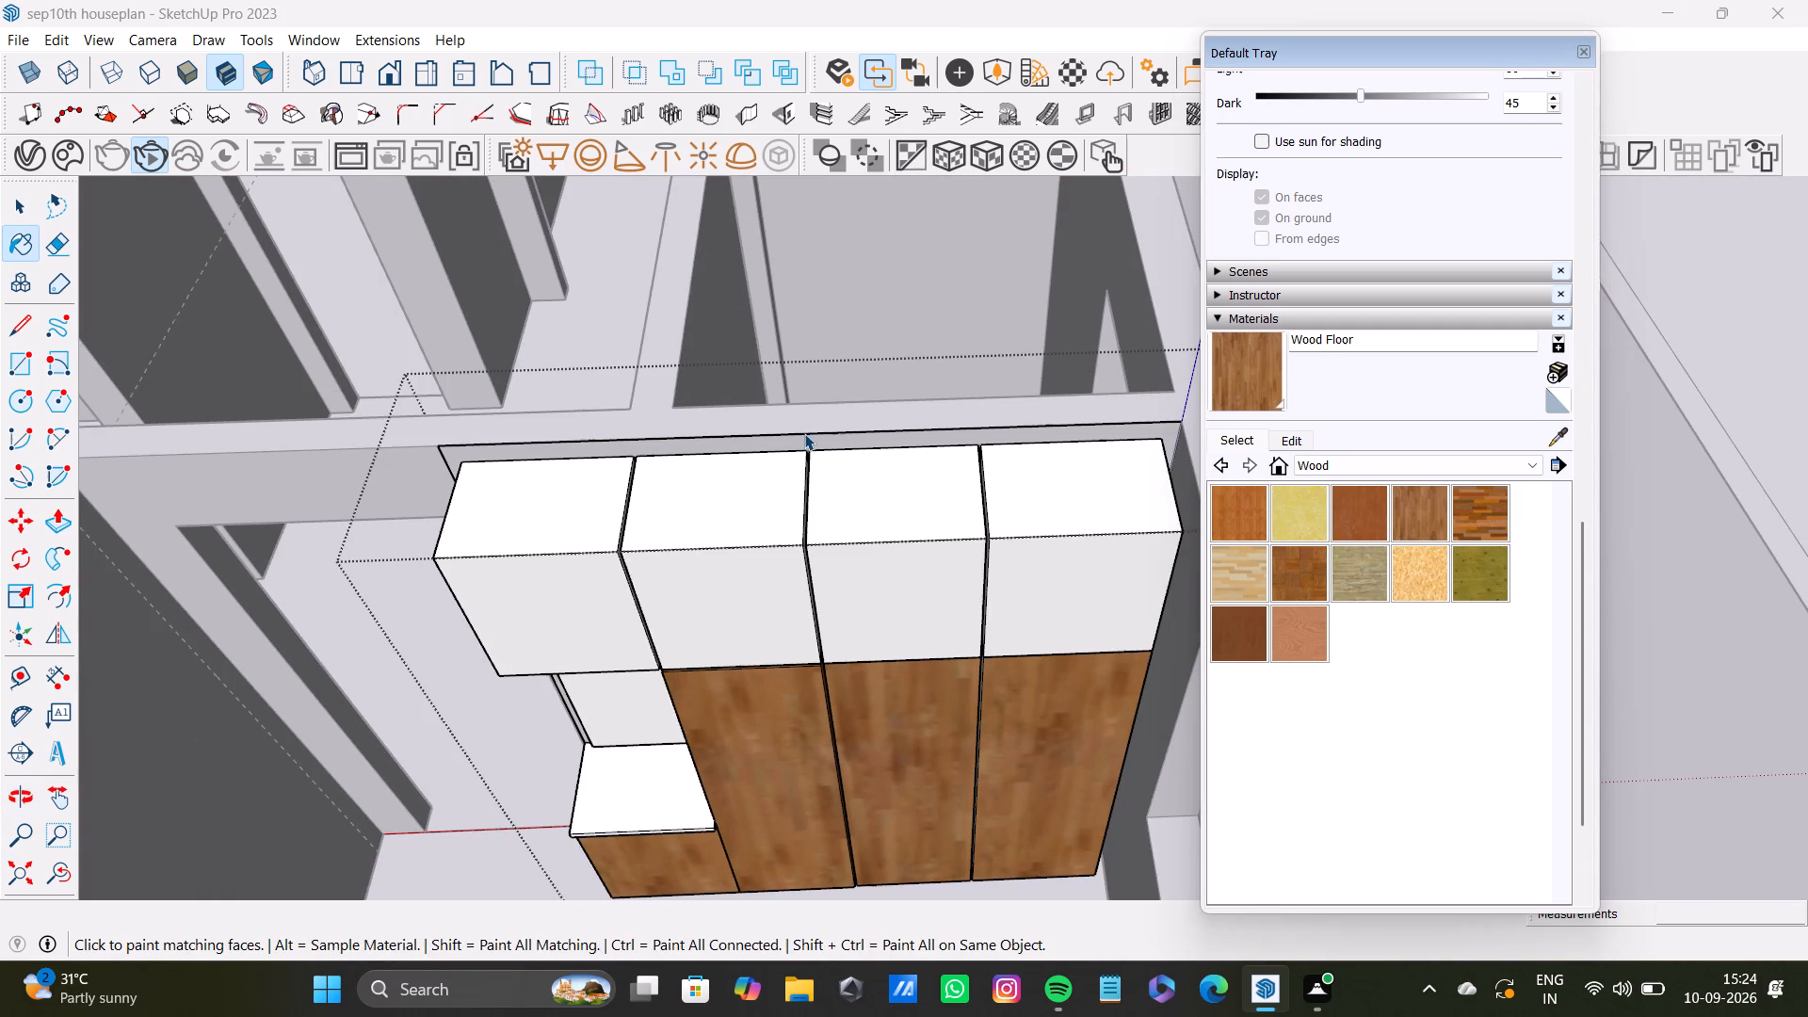
pyautogui.scroll(-9, 667, 555)
pyautogui.click(1110, 294)
pyautogui.scroll(8, 679, 565)
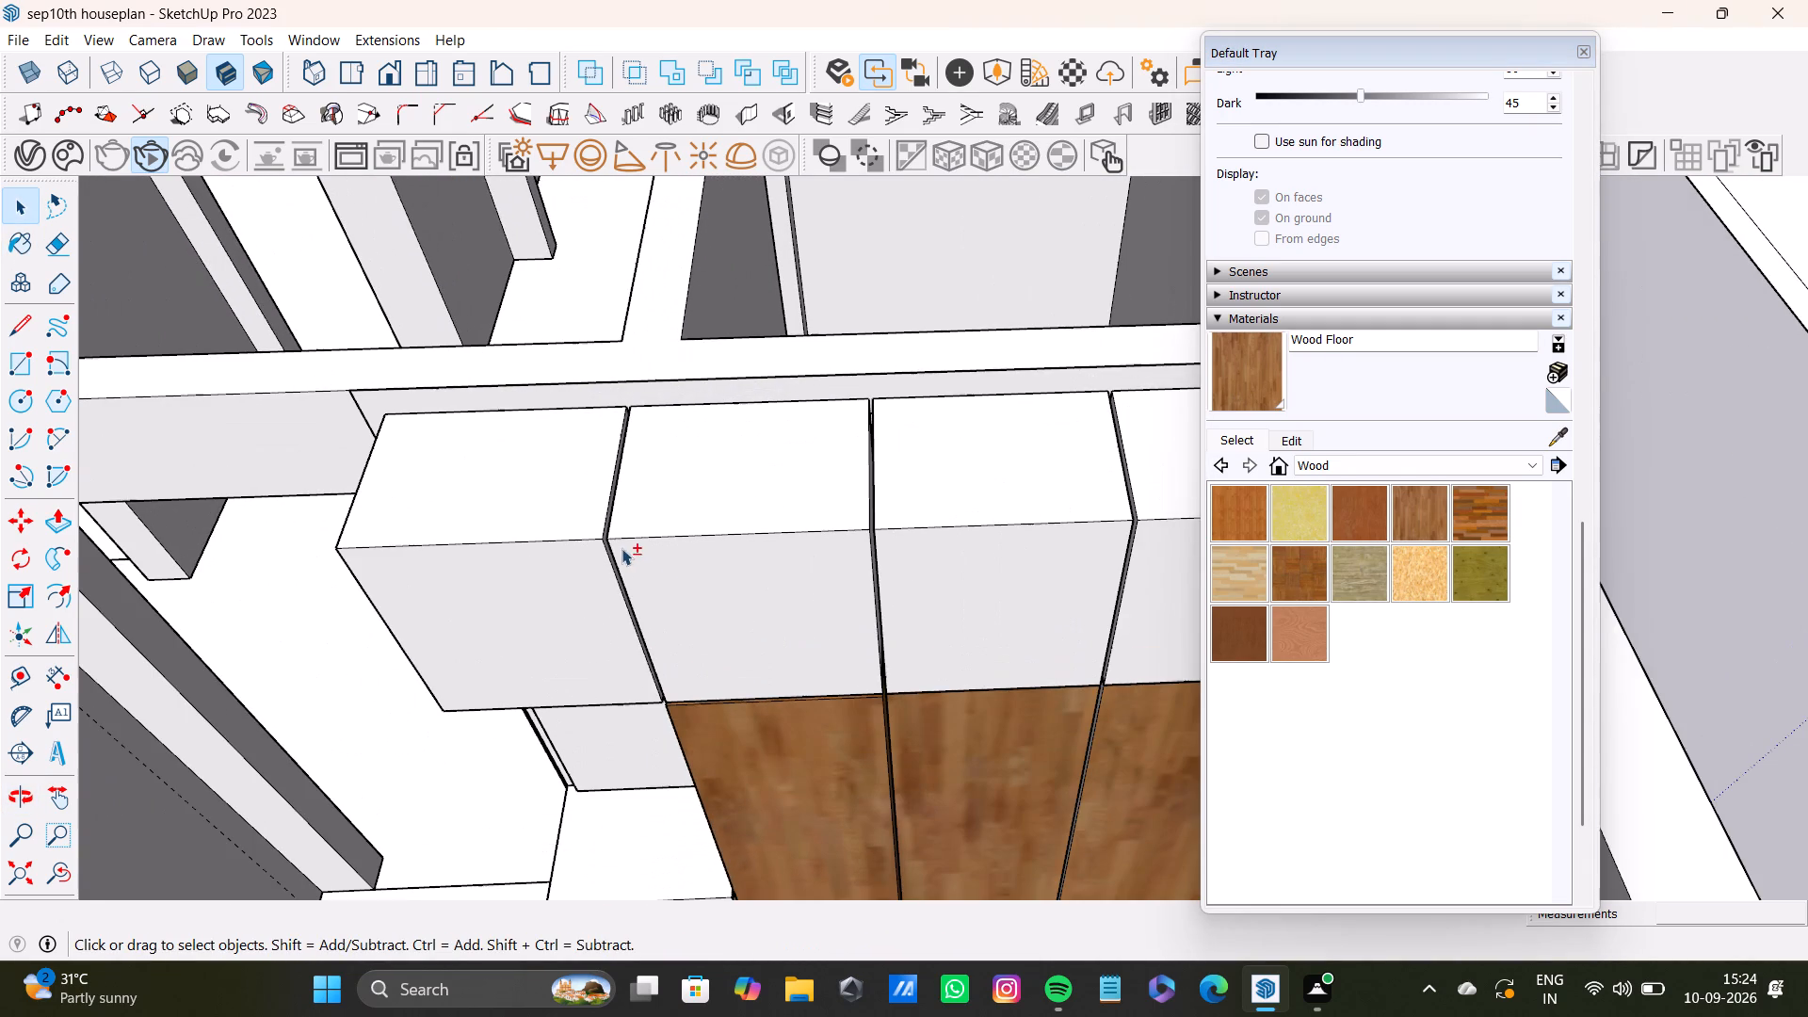
pyautogui.keyDown('shift'); pyautogui.click(535, 501); pyautogui.keyUp('shift')
pyautogui.keyDown('shift'); pyautogui.click(543, 576); pyautogui.keyUp('shift')
pyautogui.keyDown('shift'); pyautogui.doubleClick(543, 578); pyautogui.keyUp('shift')
pyautogui.keyDown('shift'); pyautogui.click(548, 510); pyautogui.keyUp('shift')
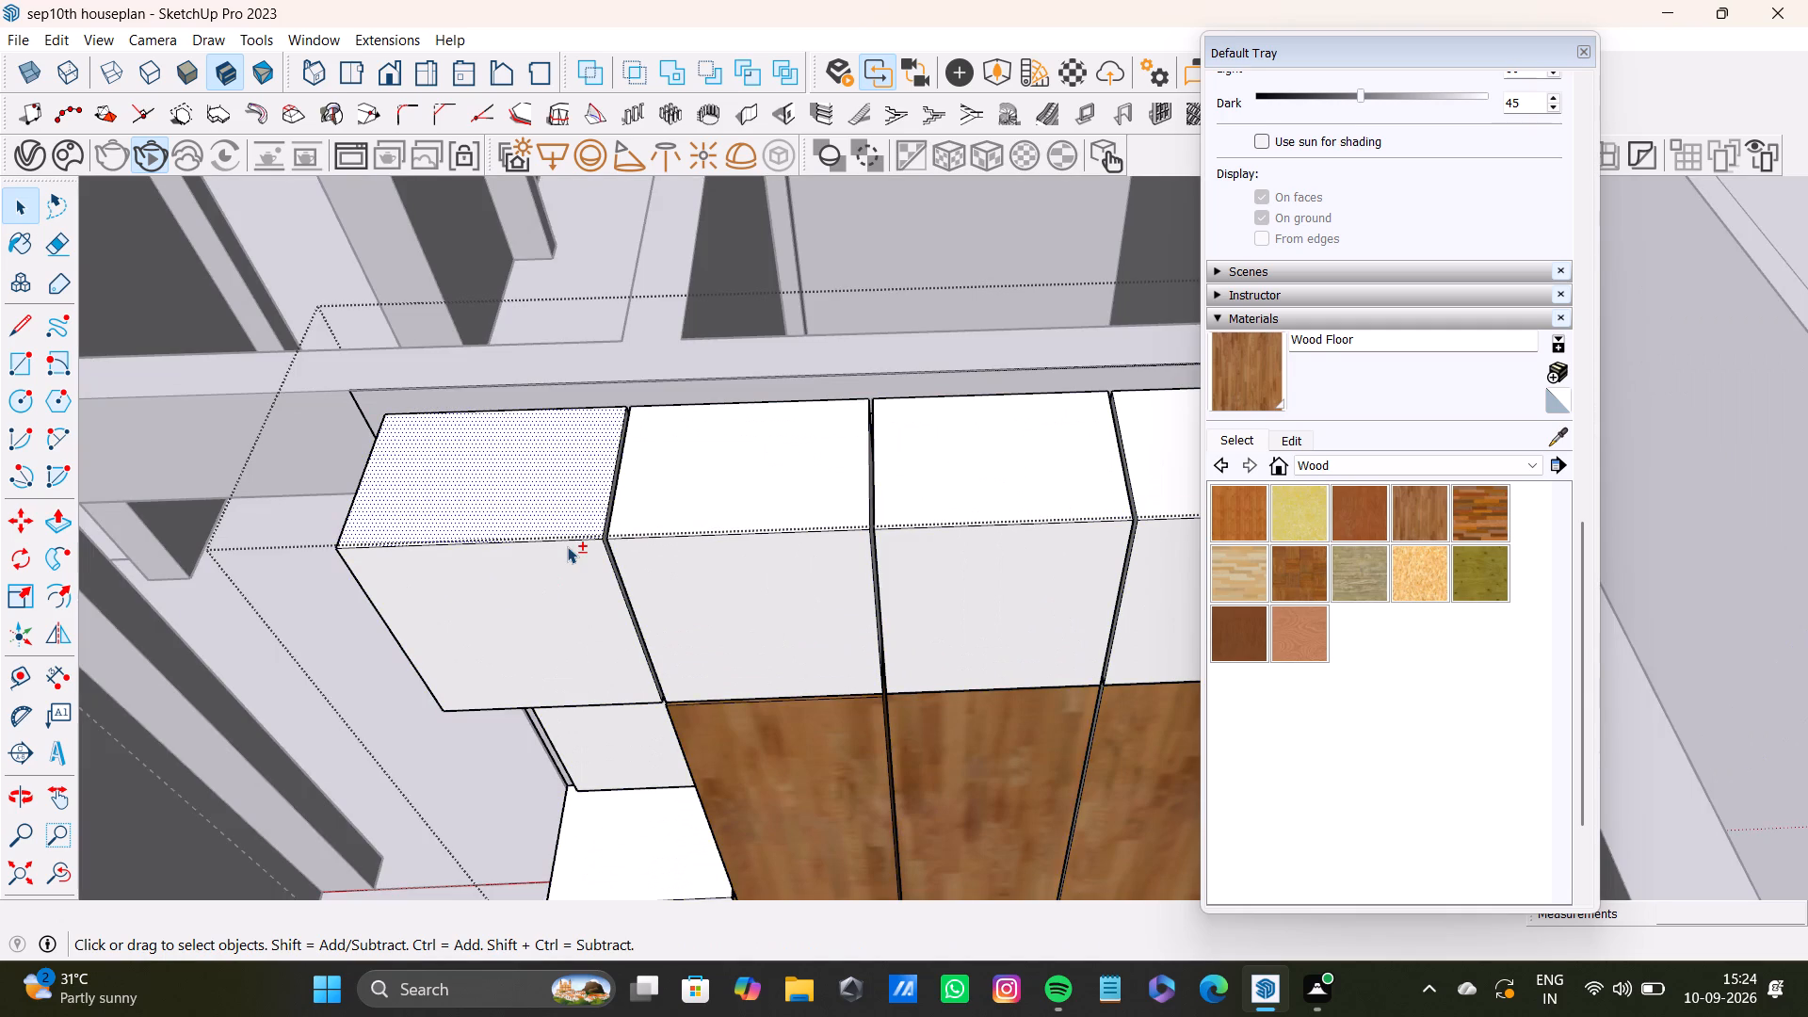
pyautogui.keyDown('shift'); pyautogui.moveTo(573, 612); pyautogui.dragTo(584, 609); pyautogui.keyUp('shift')
pyautogui.keyDown('shift'); pyautogui.click(661, 490); pyautogui.keyUp('shift')
pyautogui.keyDown('shift'); pyautogui.click(686, 607); pyautogui.keyUp('shift')
pyautogui.keyDown('shift'); pyautogui.click(536, 614); pyautogui.keyUp('shift')
pyautogui.keyDown('shift'); pyautogui.click(989, 445); pyautogui.keyUp('shift')
pyautogui.keyDown('shift'); pyautogui.click(993, 604); pyautogui.keyUp('shift')
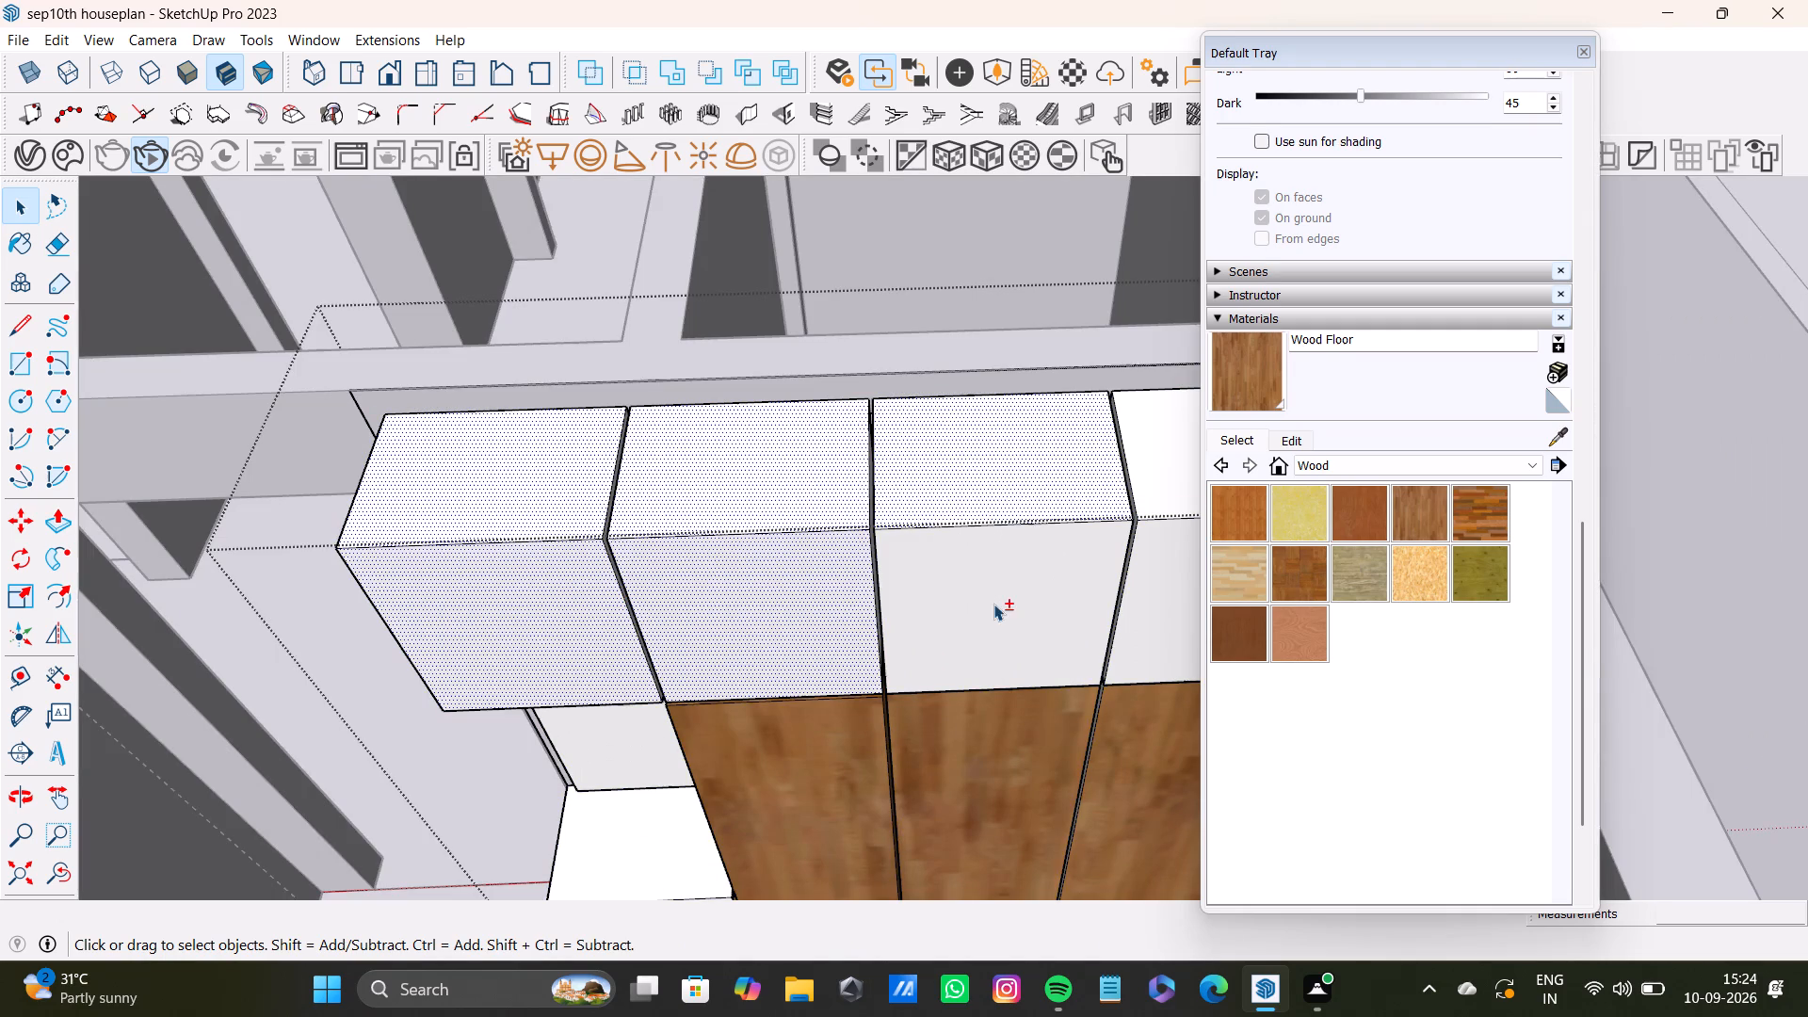
pyautogui.keyDown('shift'); pyautogui.moveTo(1058, 565); pyautogui.dragTo(733, 616, button='middle'); pyautogui.keyUp('shift')
pyautogui.keyDown('shift'); pyautogui.click(887, 526); pyautogui.keyUp('shift')
pyautogui.keyDown('shift'); pyautogui.click(904, 639); pyautogui.keyUp('shift')
# Add the side face in the gap before the last upper cabinet and that cabinet's outer end face to the selection.
pyautogui.keyDown('shift'); pyautogui.scroll(11, 767, 546); pyautogui.keyUp('shift')
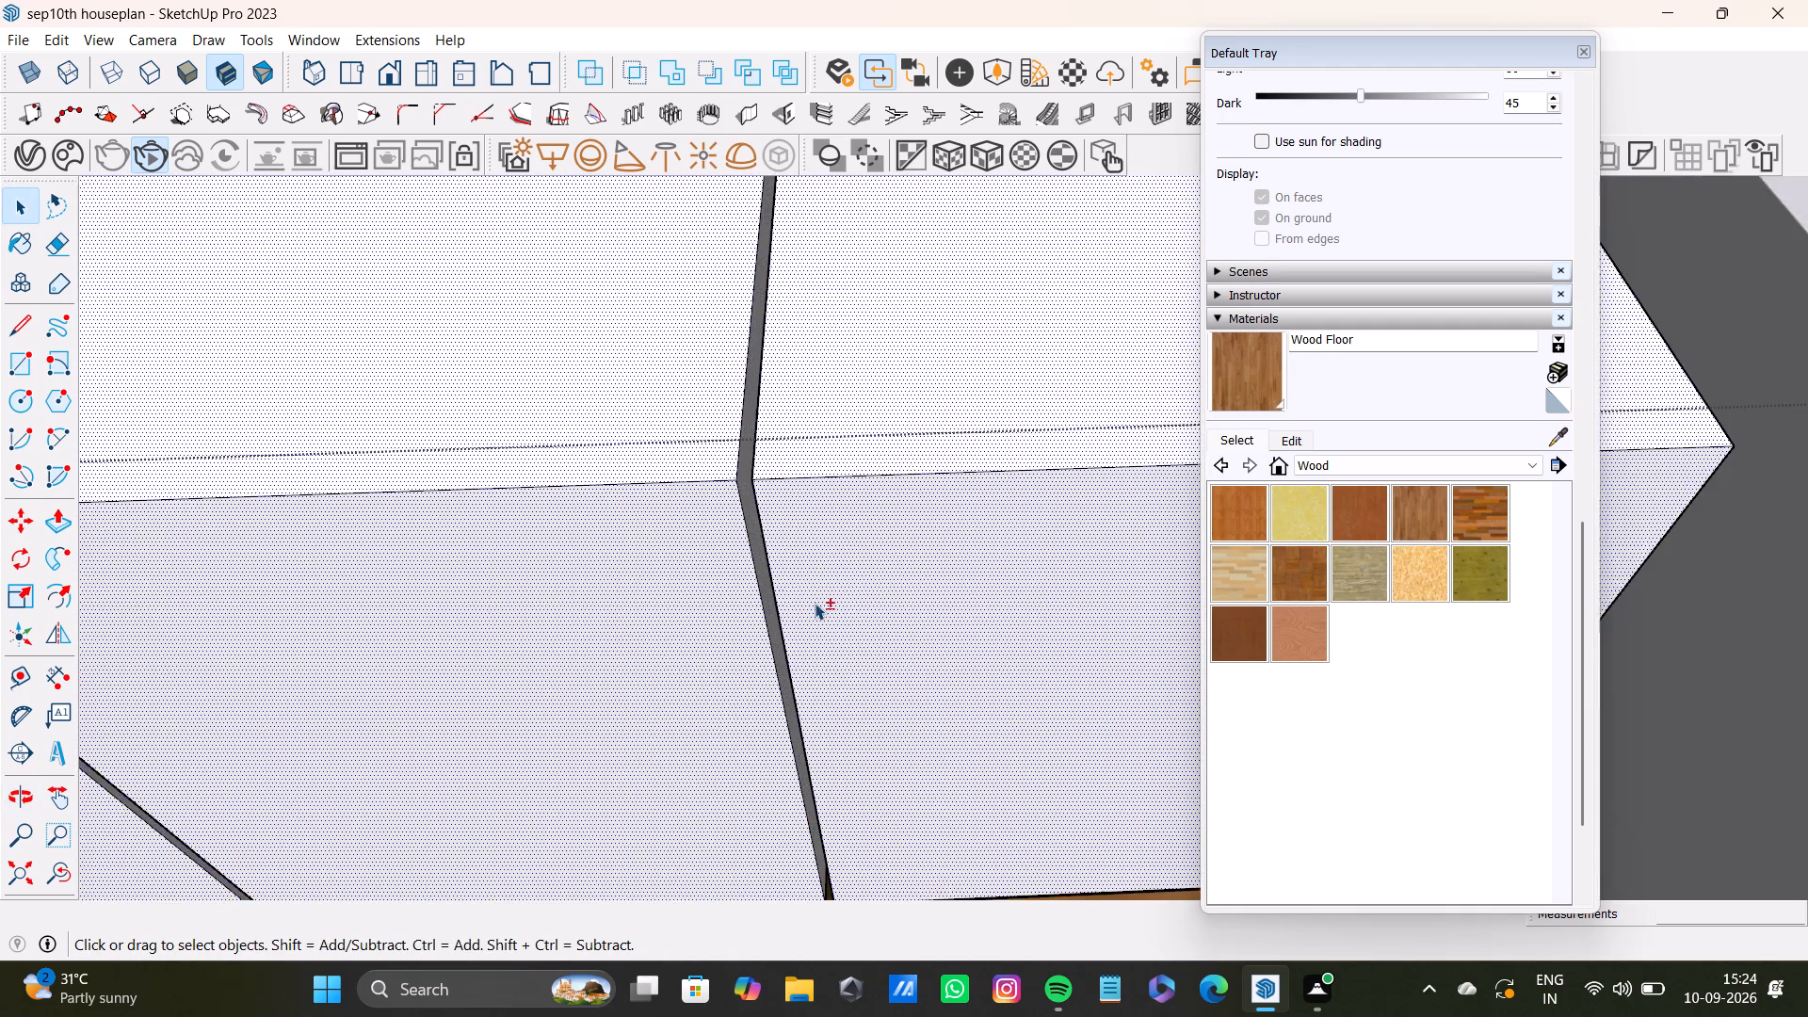
pyautogui.keyDown('shift'); pyautogui.scroll(5, 815, 603); pyautogui.keyUp('shift')
pyautogui.keyDown('shift'); pyautogui.click(729, 450); pyautogui.keyUp('shift')
pyautogui.keyDown('shift'); pyautogui.click(720, 455); pyautogui.keyUp('shift')
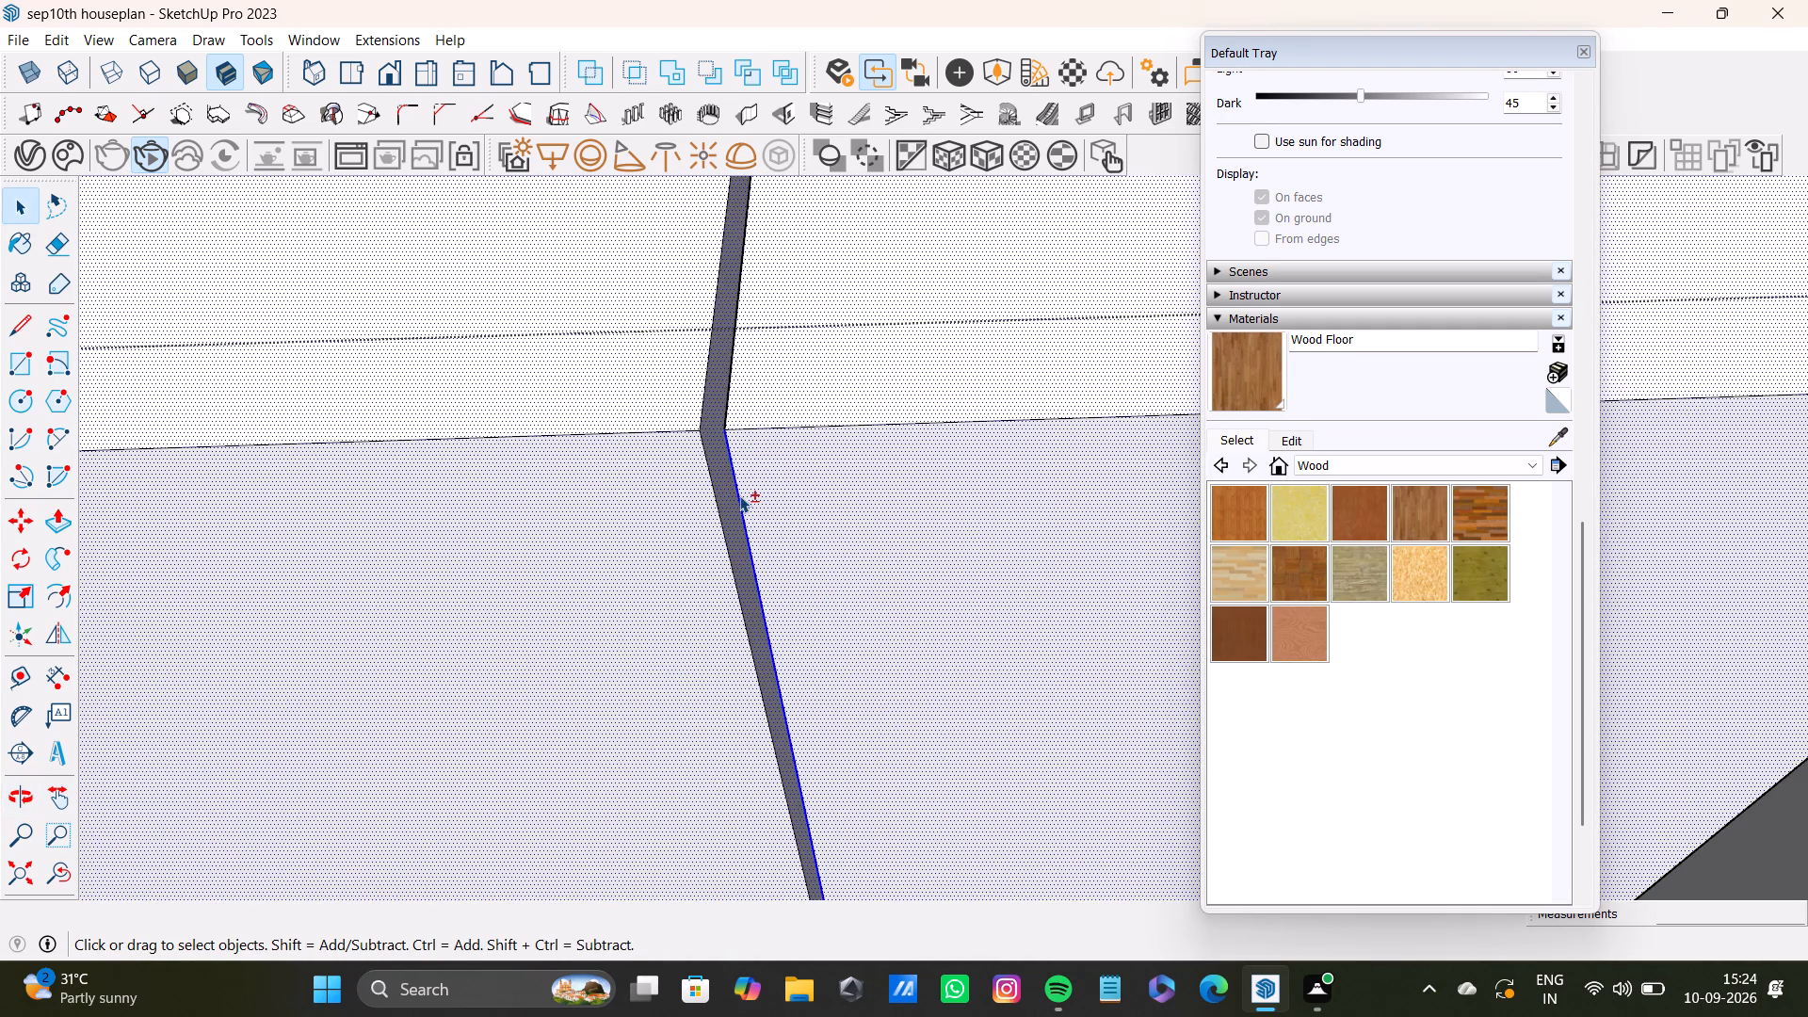
pyautogui.keyDown('shift'); pyautogui.click(739, 495); pyautogui.keyUp('shift')
pyautogui.keyDown('shift'); pyautogui.scroll(-13, 718, 524); pyautogui.keyUp('shift')
pyautogui.keyDown('shift'); pyautogui.moveTo(1093, 504); pyautogui.dragTo(791, 603, button='middle'); pyautogui.keyUp('shift')
pyautogui.keyDown('shift'); pyautogui.scroll(1, 841, 553); pyautogui.keyUp('shift')
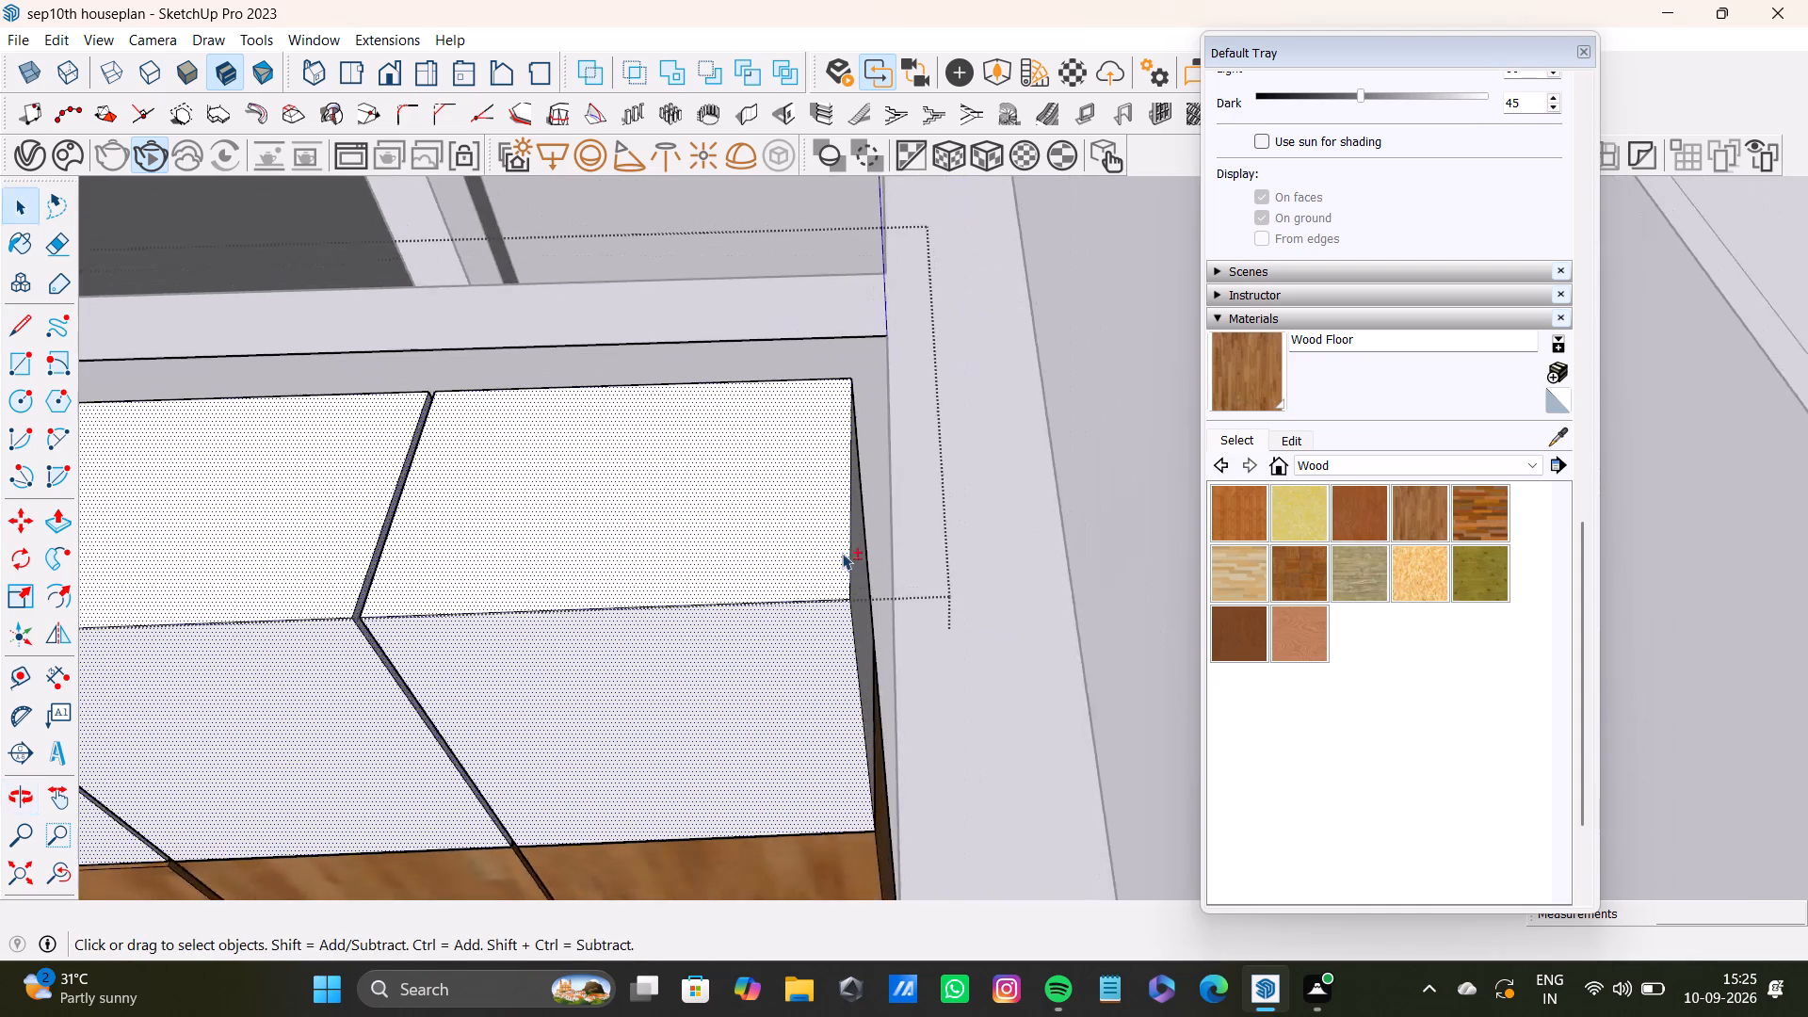
pyautogui.keyDown('shift'); pyautogui.scroll(10, 842, 553); pyautogui.keyUp('shift')
pyautogui.keyDown('shift'); pyautogui.click(874, 594); pyautogui.keyUp('shift')
pyautogui.keyDown('shift'); pyautogui.scroll(-5, 779, 602); pyautogui.keyUp('shift')
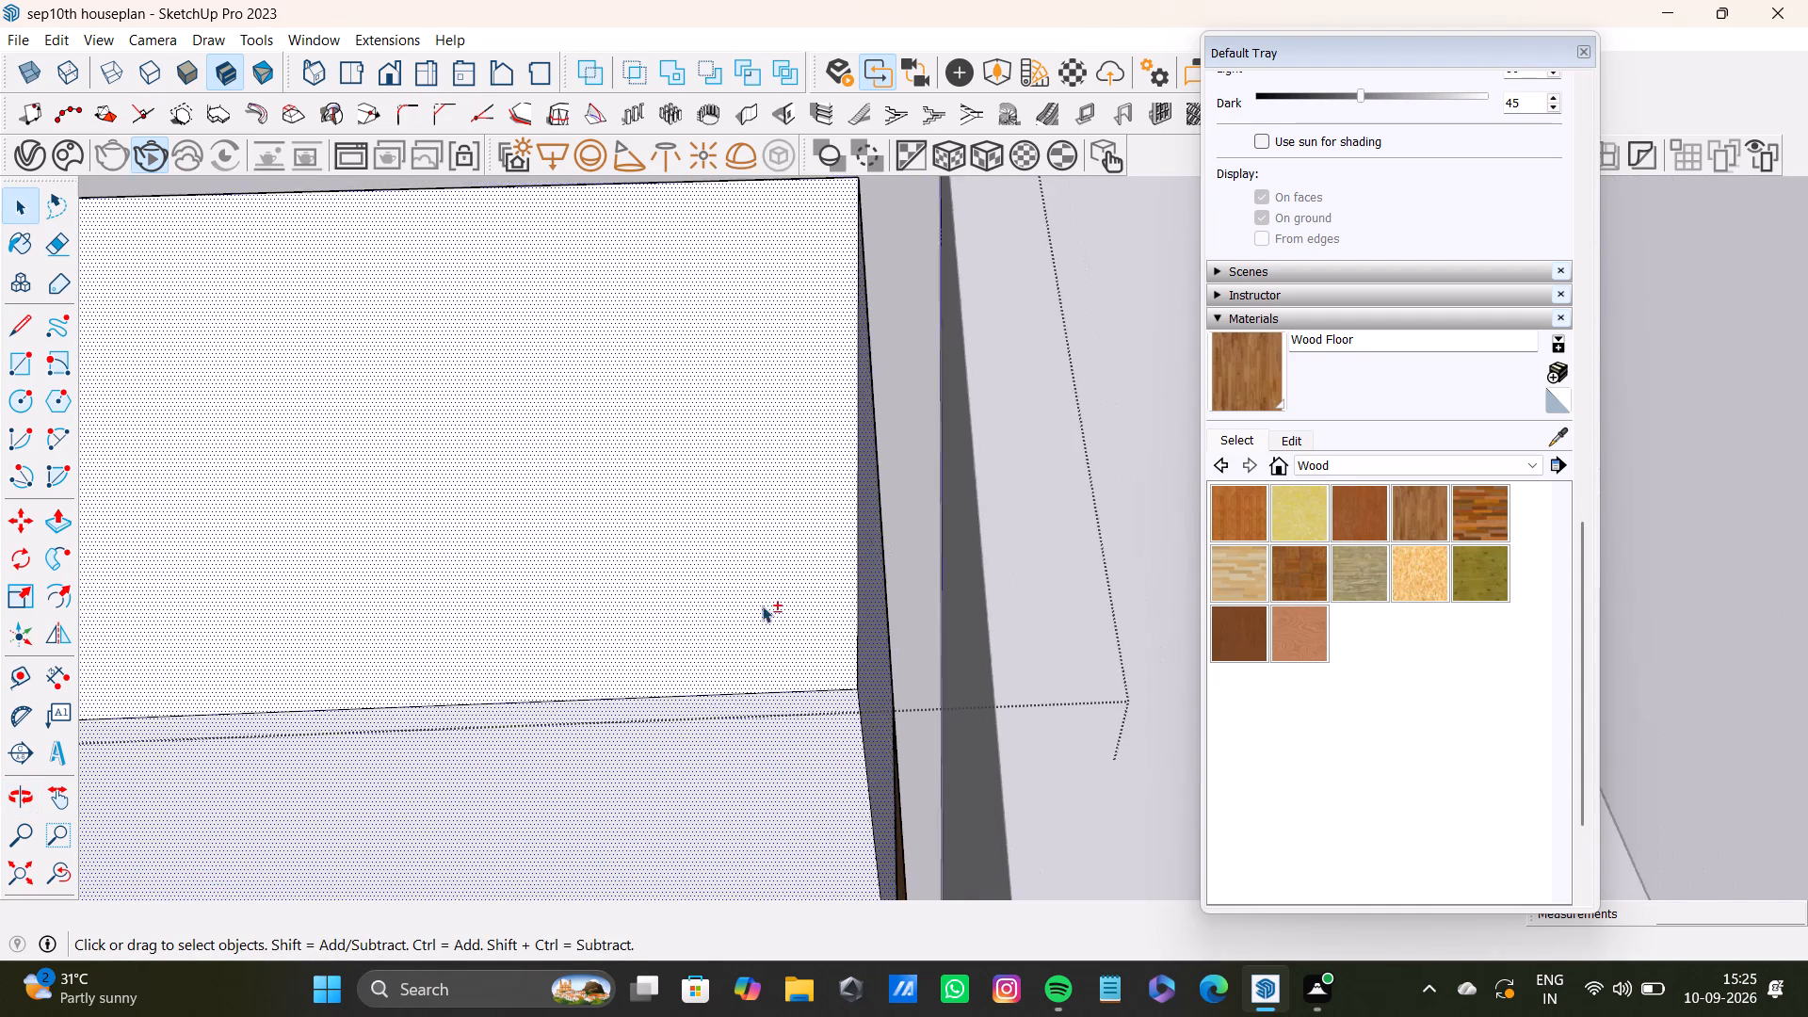
pyautogui.keyDown('shift'); pyautogui.scroll(-11, 762, 605); pyautogui.keyUp('shift')
# Add the side faces in the remaining upper-cabinet gaps and the first upper cabinet's outer end face to the selection.
pyautogui.keyDown('shift'); pyautogui.moveTo(450, 602); pyautogui.dragTo(1058, 569, button='middle'); pyautogui.keyUp('shift')
pyautogui.keyDown('shift'); pyautogui.scroll(10, 646, 539); pyautogui.keyUp('shift')
pyautogui.keyDown('shift'); pyautogui.middleClick(636, 548); pyautogui.keyUp('shift')
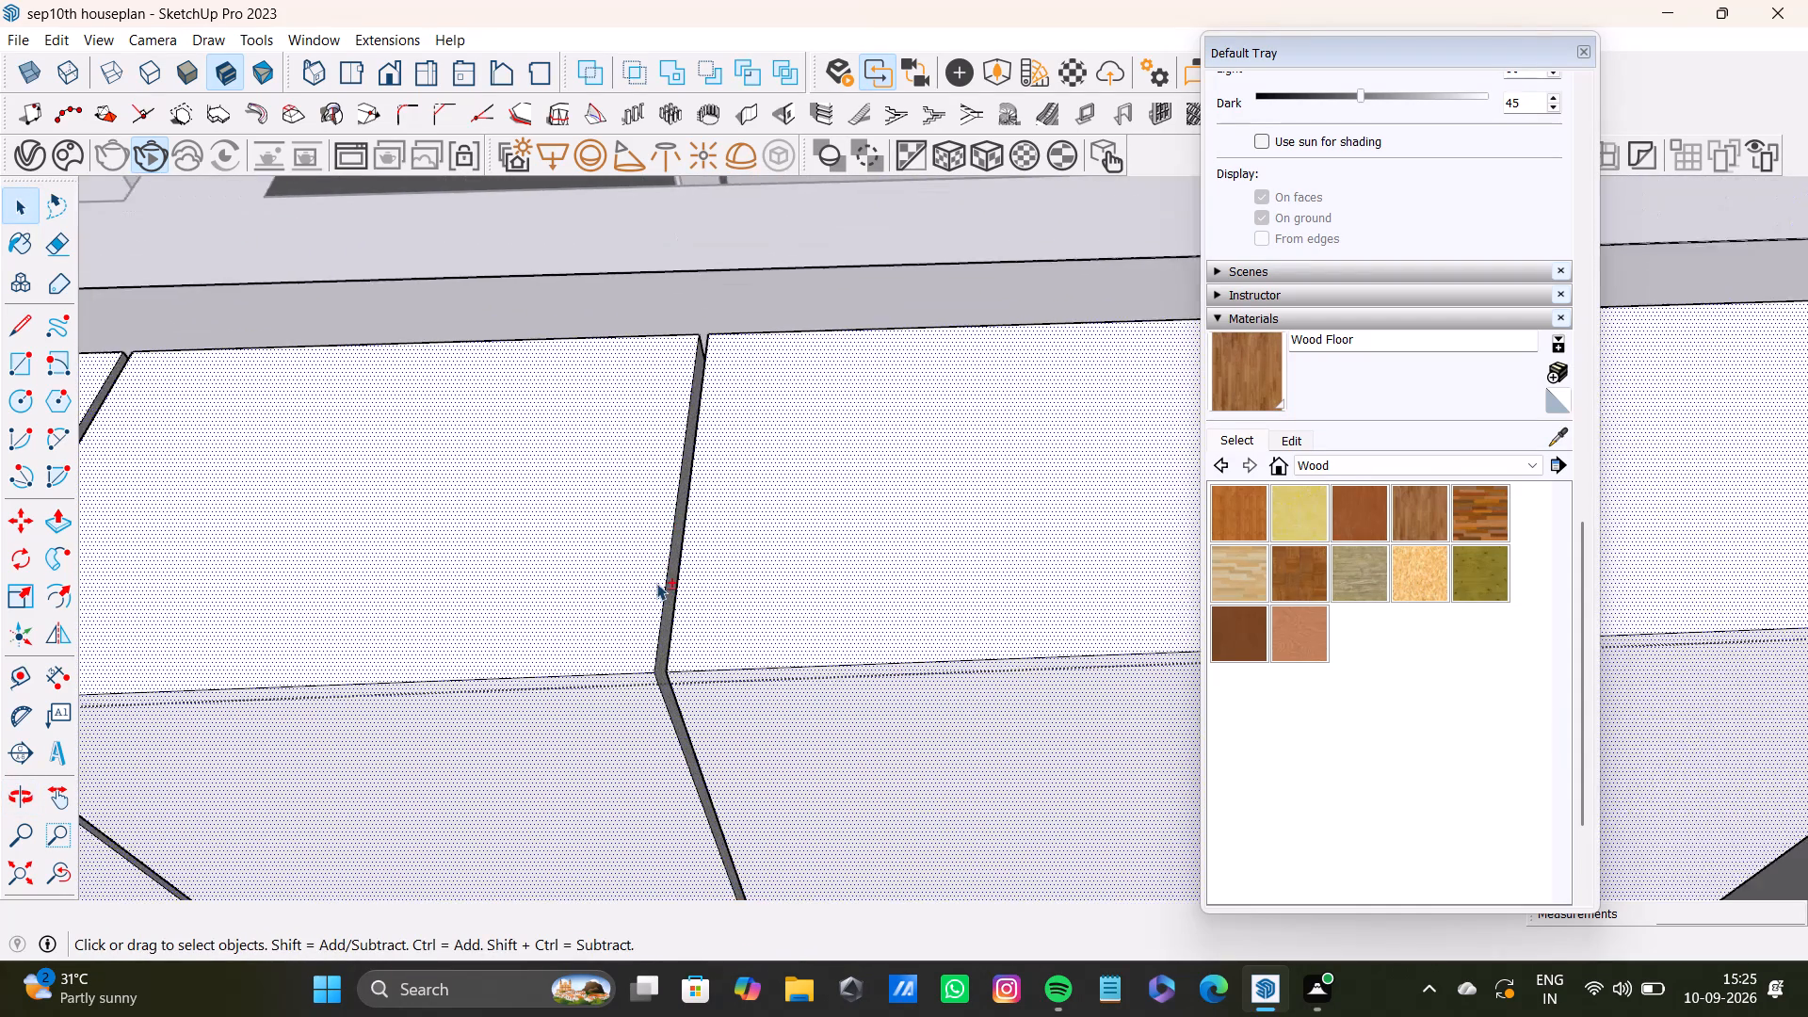
pyautogui.keyDown('shift'); pyautogui.scroll(5, 656, 583); pyautogui.keyUp('shift')
pyautogui.keyDown('shift'); pyautogui.click(679, 607); pyautogui.keyUp('shift')
pyautogui.keyDown('shift'); pyautogui.scroll(-16, 678, 611); pyautogui.keyUp('shift')
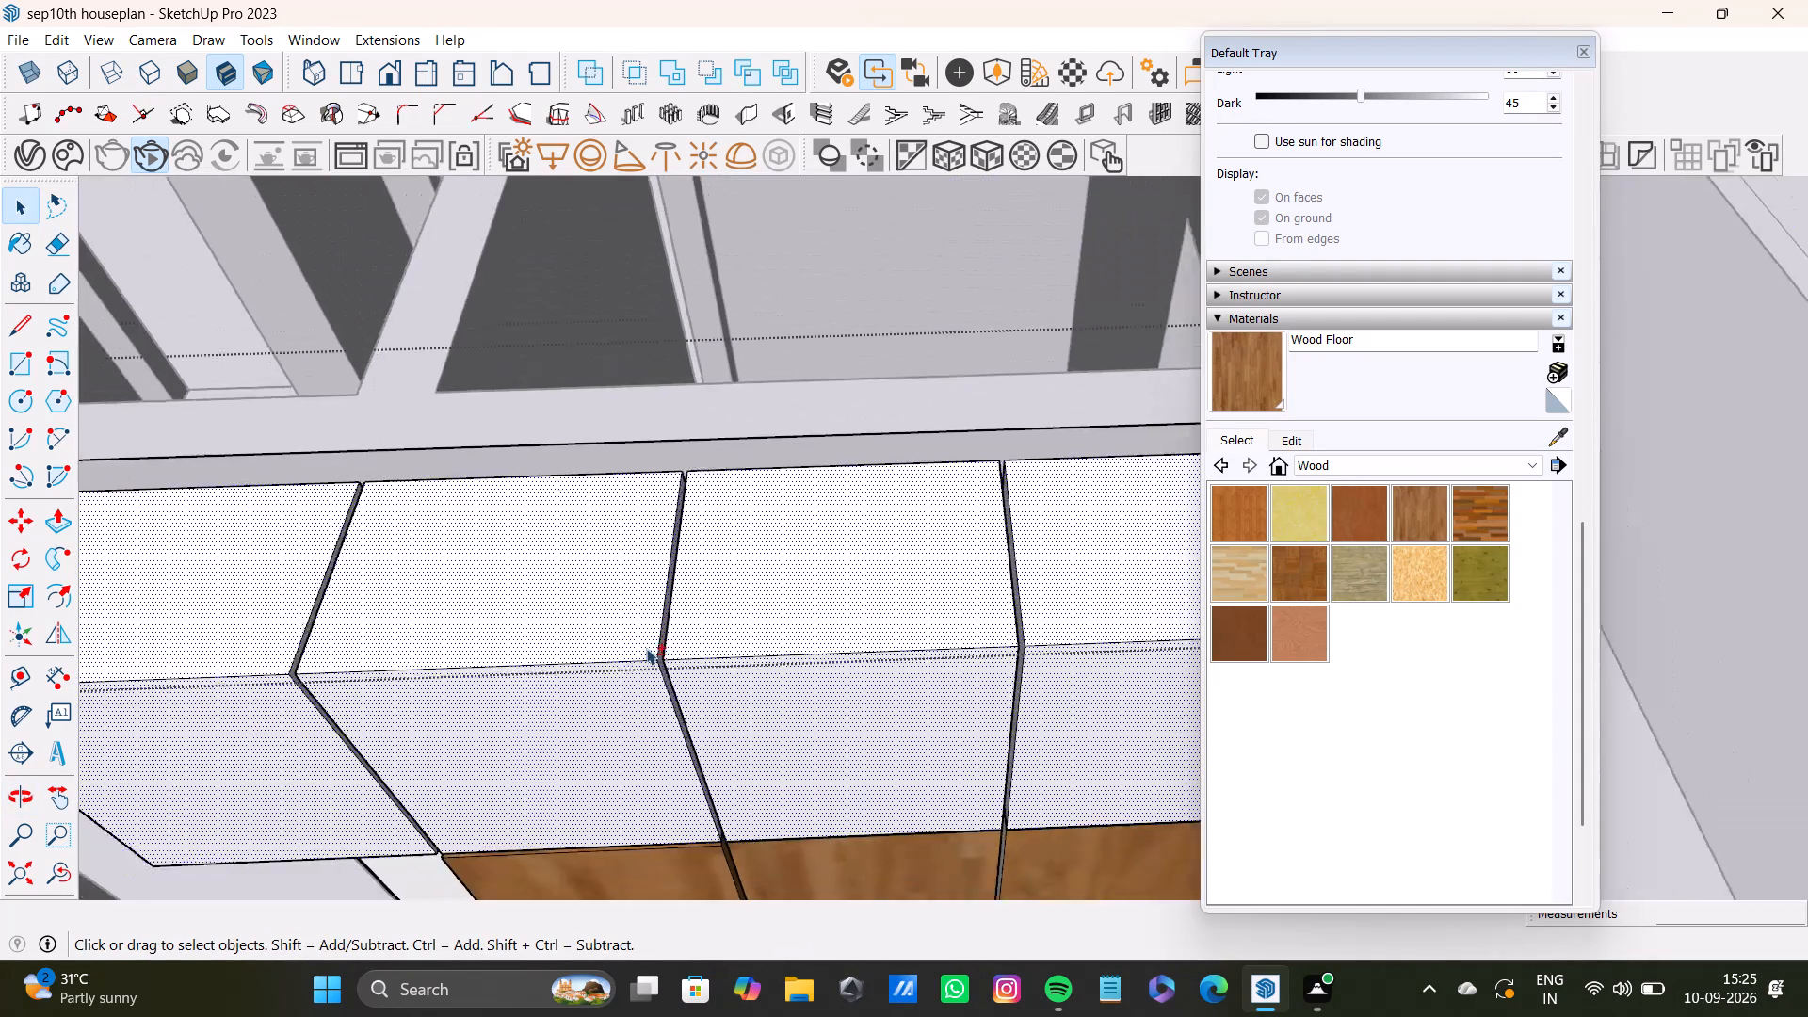
pyautogui.keyDown('shift'); pyautogui.scroll(-2, 646, 648); pyautogui.keyUp('shift')
pyautogui.keyDown('shift'); pyautogui.moveTo(644, 650); pyautogui.dragTo(962, 655, button='middle'); pyautogui.keyUp('shift')
pyautogui.keyDown('shift'); pyautogui.scroll(14, 640, 640); pyautogui.keyUp('shift')
pyautogui.keyDown('shift'); pyautogui.click(705, 688); pyautogui.keyUp('shift')
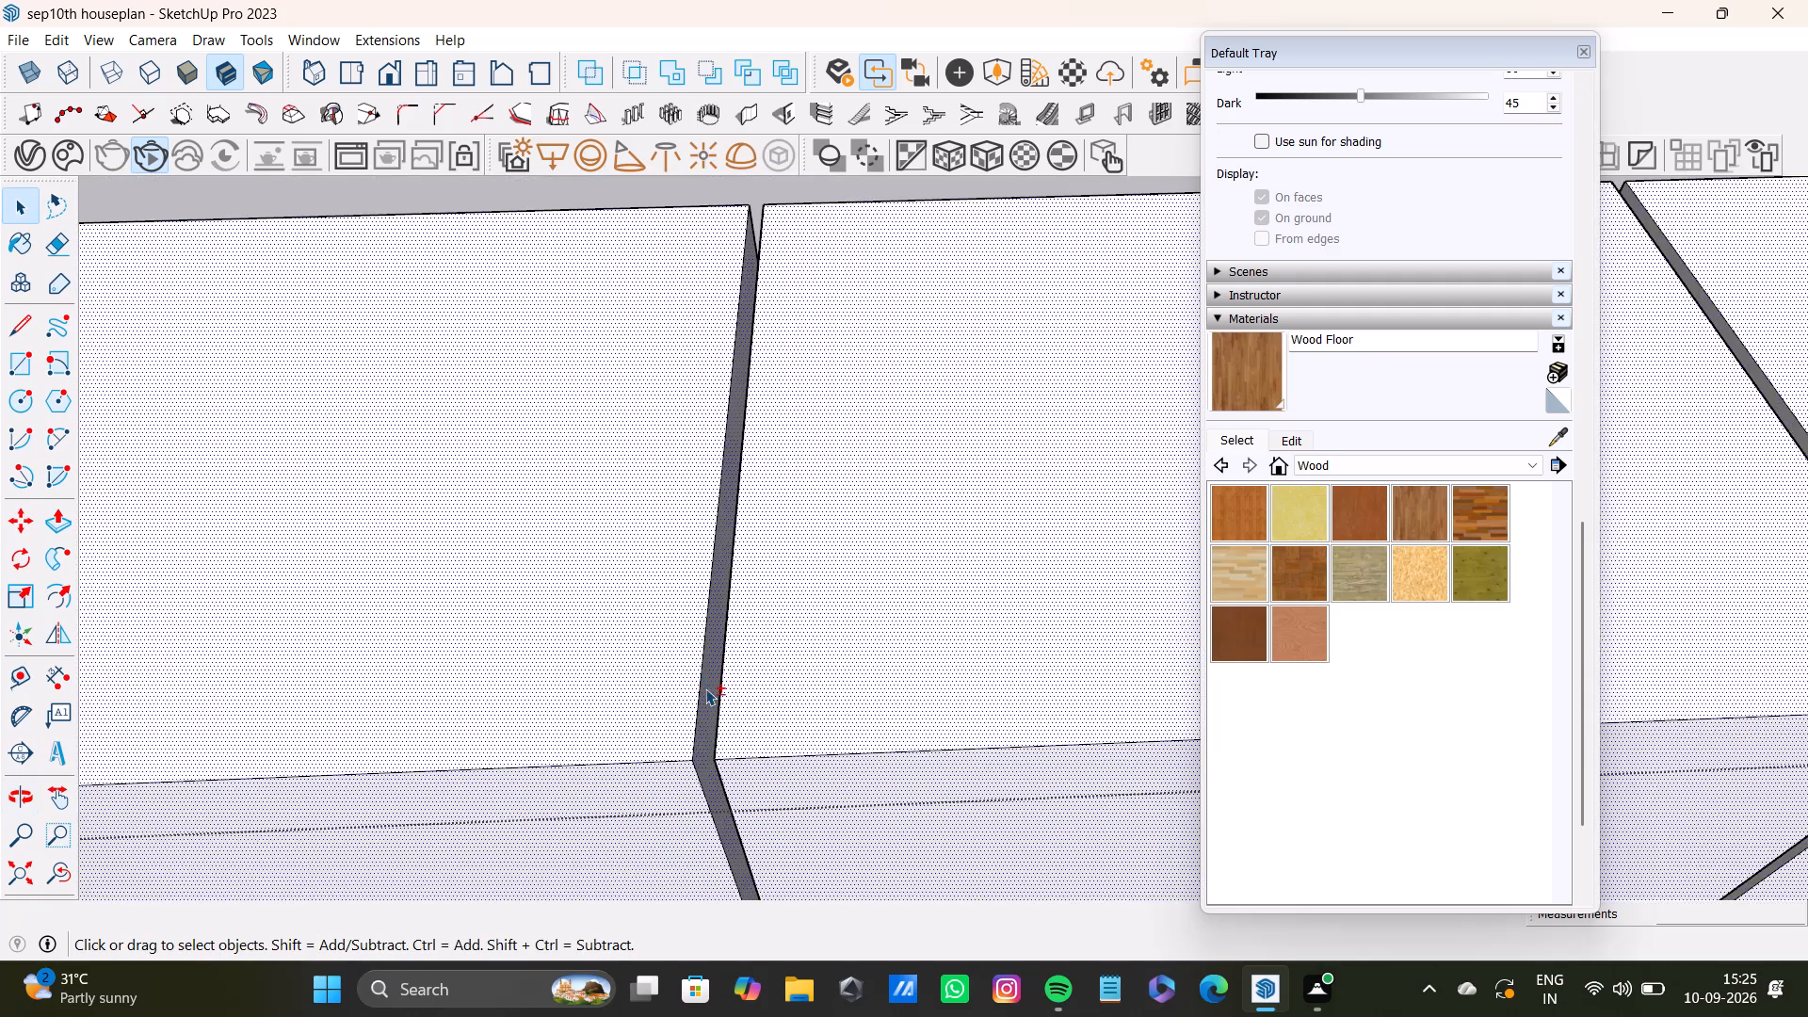
pyautogui.keyDown('shift'); pyautogui.scroll(-9, 705, 688); pyautogui.keyUp('shift')
pyautogui.moveTo(690, 749); pyautogui.dragTo(895, 608, button='middle')
pyautogui.scroll(3, 829, 714)
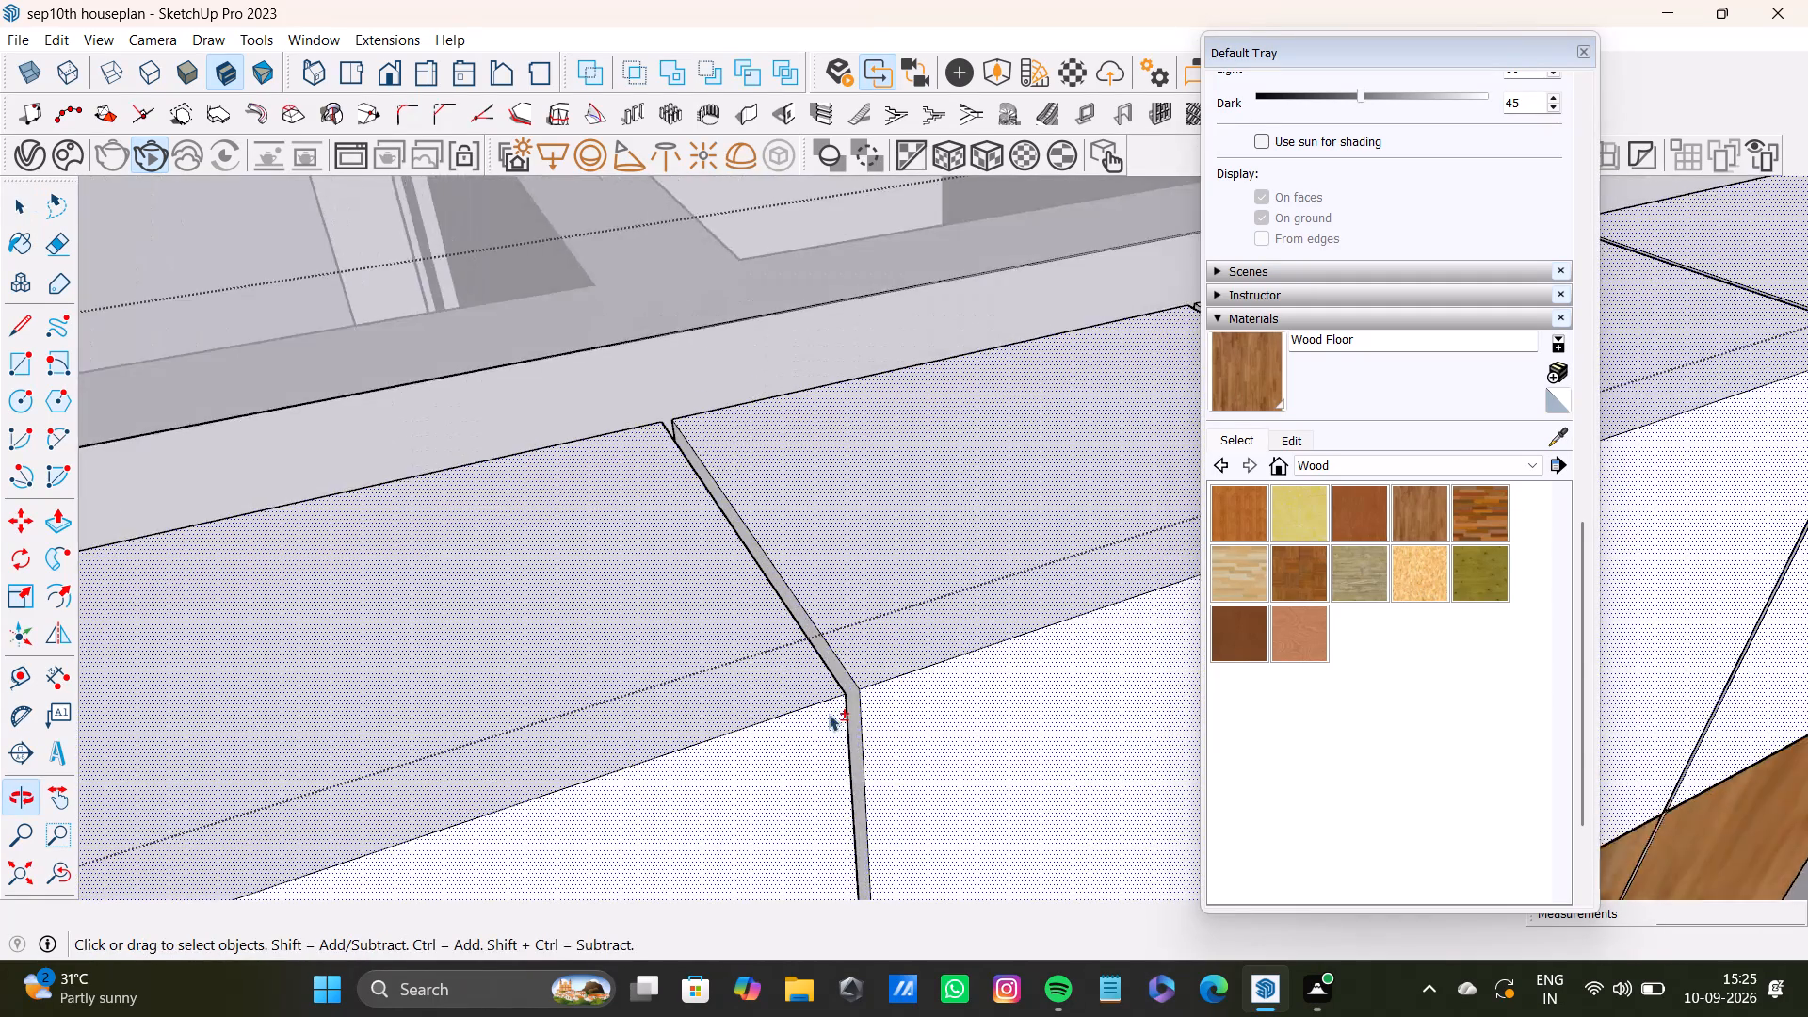
pyautogui.scroll(5, 829, 714)
pyautogui.keyDown('shift'); pyautogui.click(870, 703); pyautogui.keyUp('shift')
pyautogui.keyDown('shift'); pyautogui.scroll(-15, 870, 706); pyautogui.keyUp('shift')
pyautogui.keyDown('shift'); pyautogui.moveTo(847, 727); pyautogui.dragTo(851, 669, button='middle'); pyautogui.keyUp('shift')
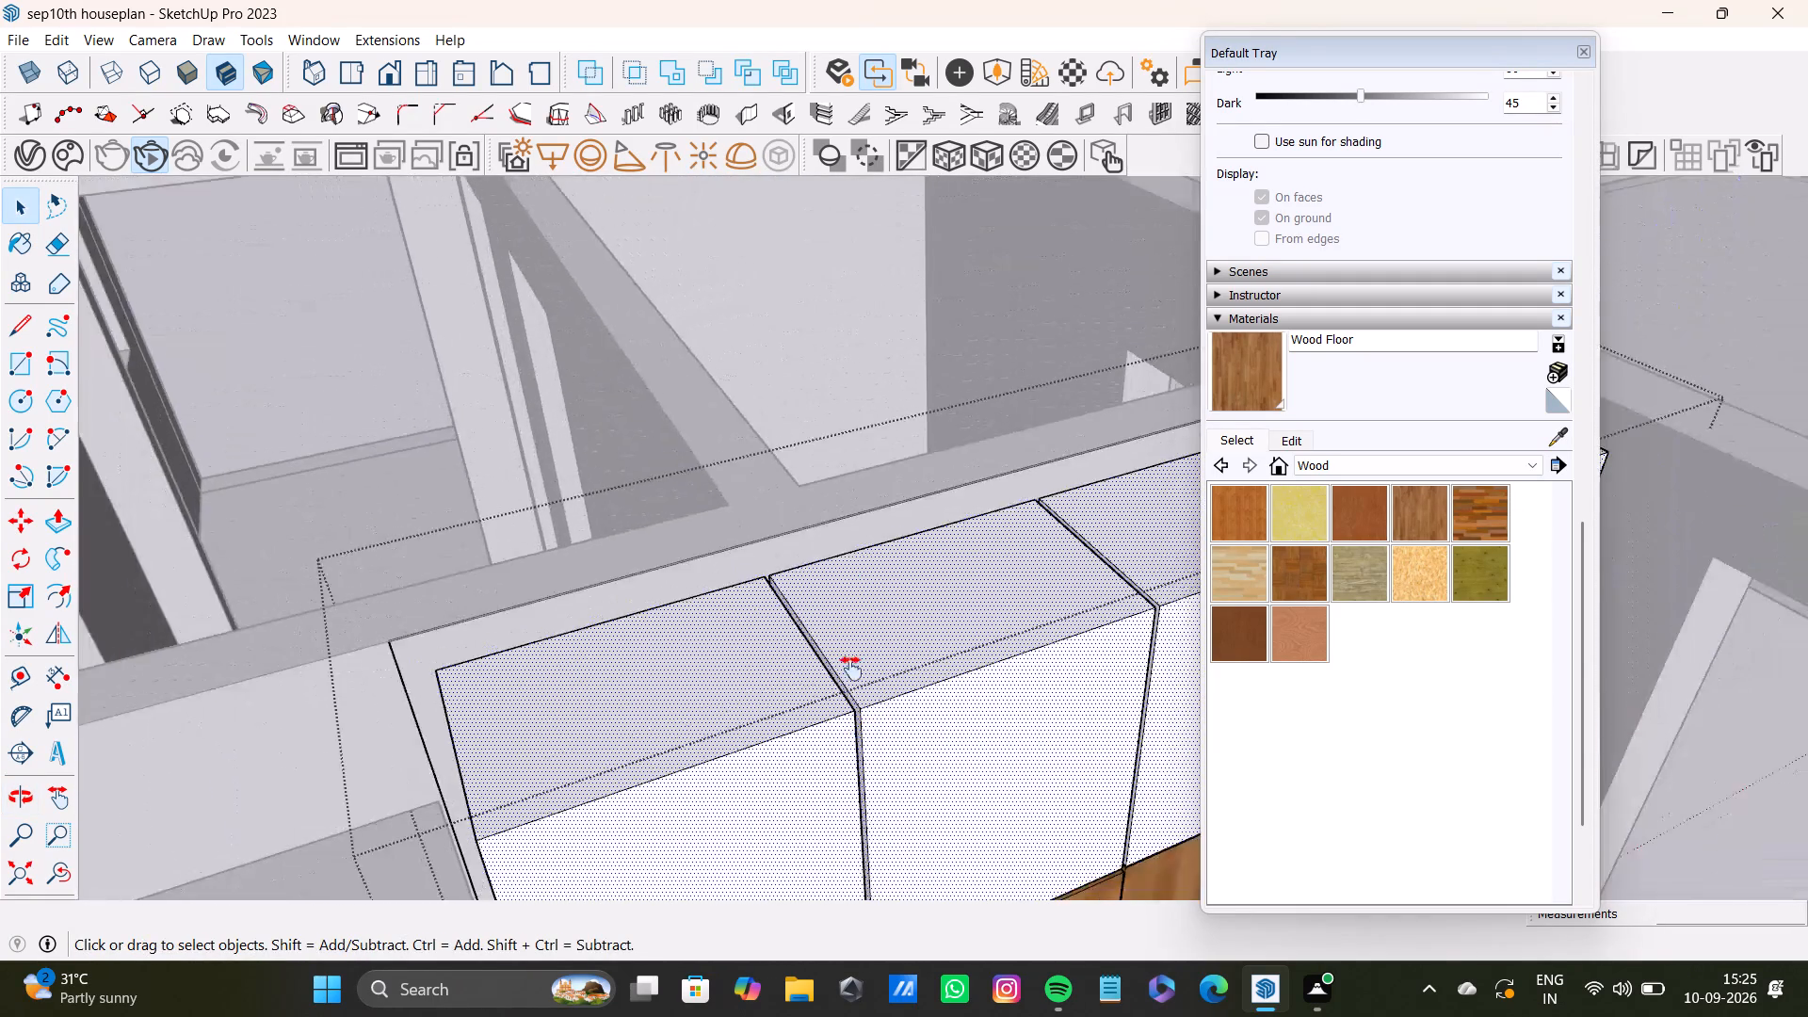
pyautogui.keyDown('shift'); pyautogui.moveTo(851, 669); pyautogui.dragTo(918, 459, button='middle'); pyautogui.keyUp('shift')
pyautogui.scroll(3, 677, 636)
pyautogui.moveTo(674, 623); pyautogui.dragTo(790, 490, button='middle')
pyautogui.keyDown('shift'); pyautogui.click(541, 588); pyautogui.keyUp('shift')
pyautogui.keyDown('shift'); pyautogui.scroll(-5, 543, 600); pyautogui.keyUp('shift')
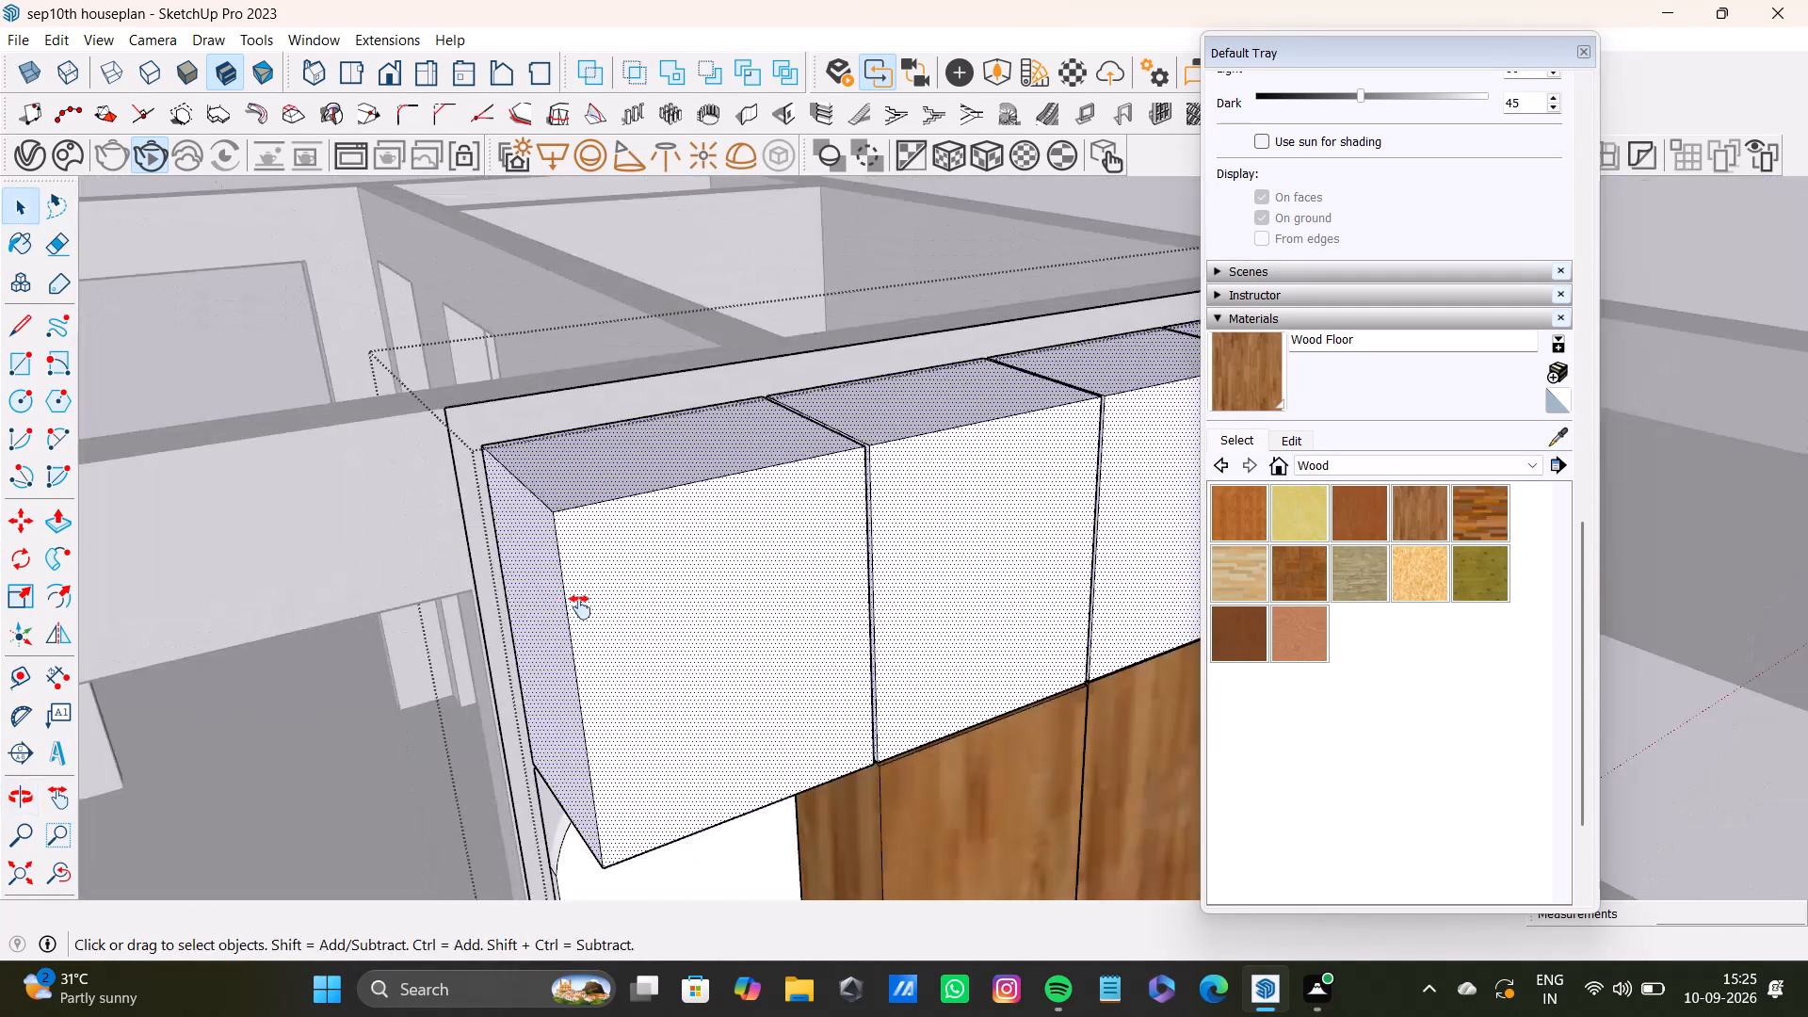
pyautogui.keyDown('shift'); pyautogui.moveTo(576, 614); pyautogui.dragTo(495, 579, button='middle'); pyautogui.keyUp('shift')
# Paint the selected upper-cabinet faces with 0035_Tan from the Colors-Named collection.
pyautogui.click(1353, 467)
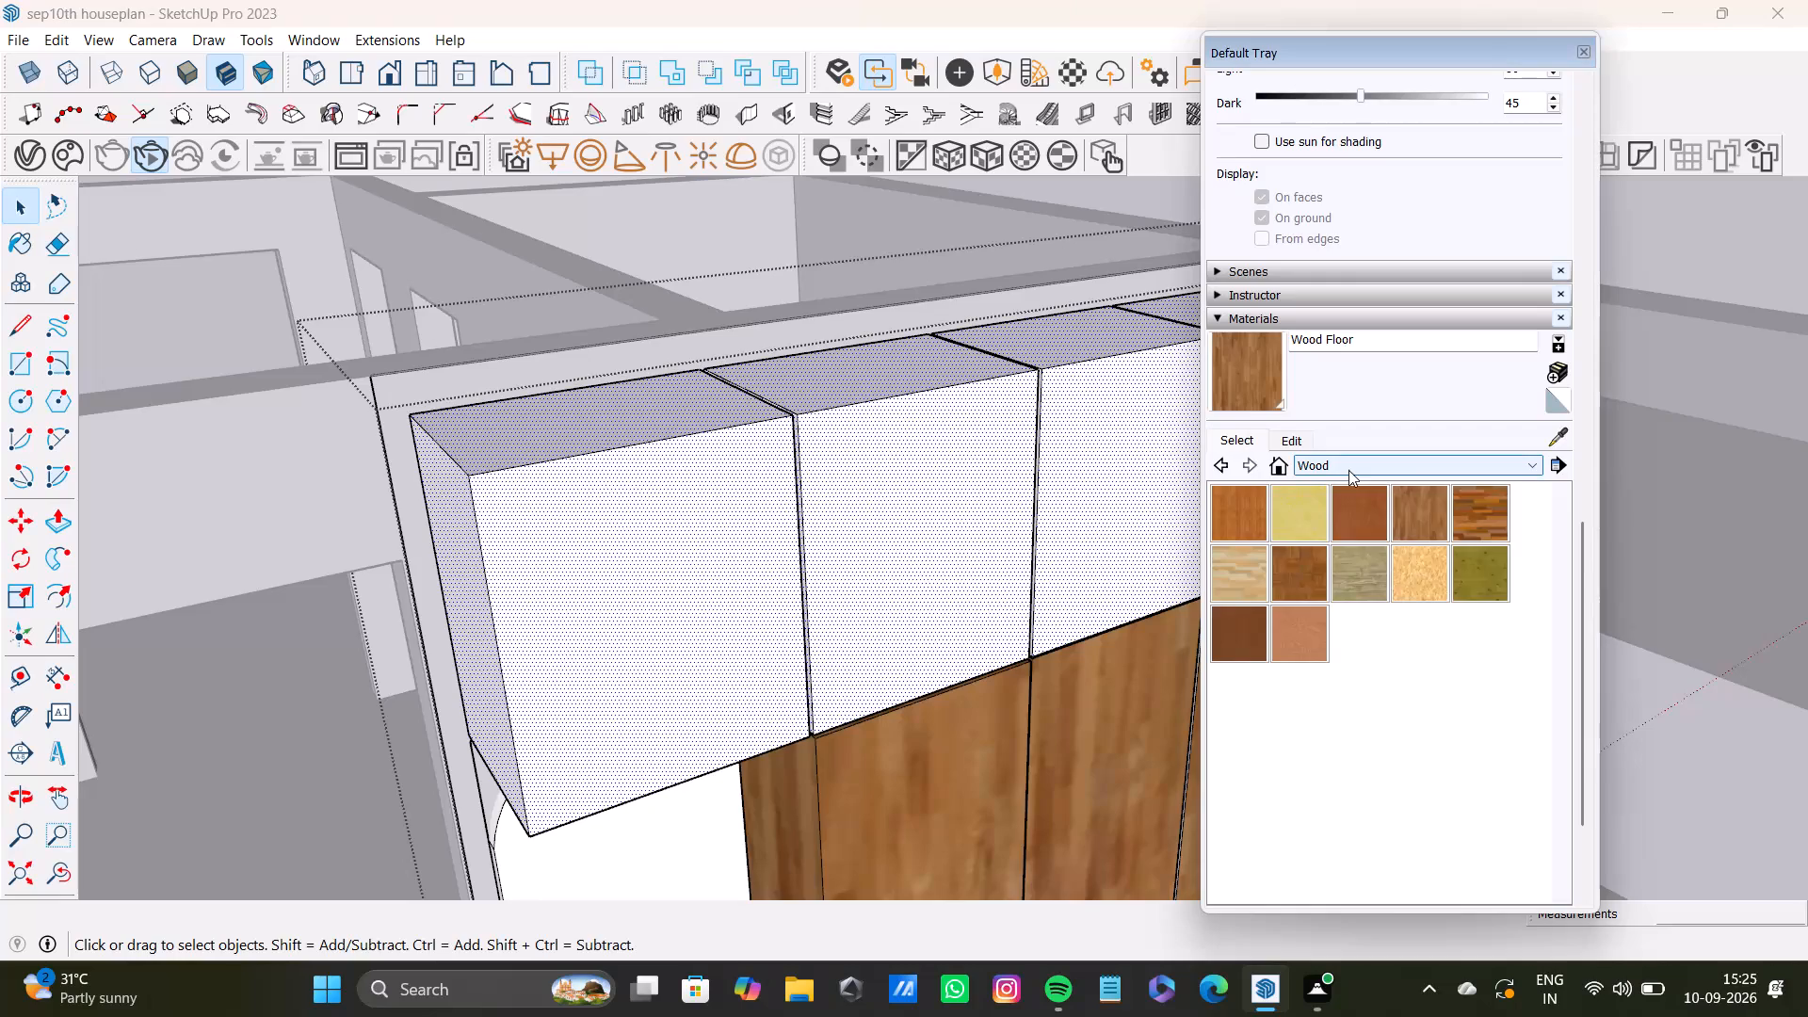
pyautogui.scroll(2, 1354, 544)
pyautogui.click(1371, 550)
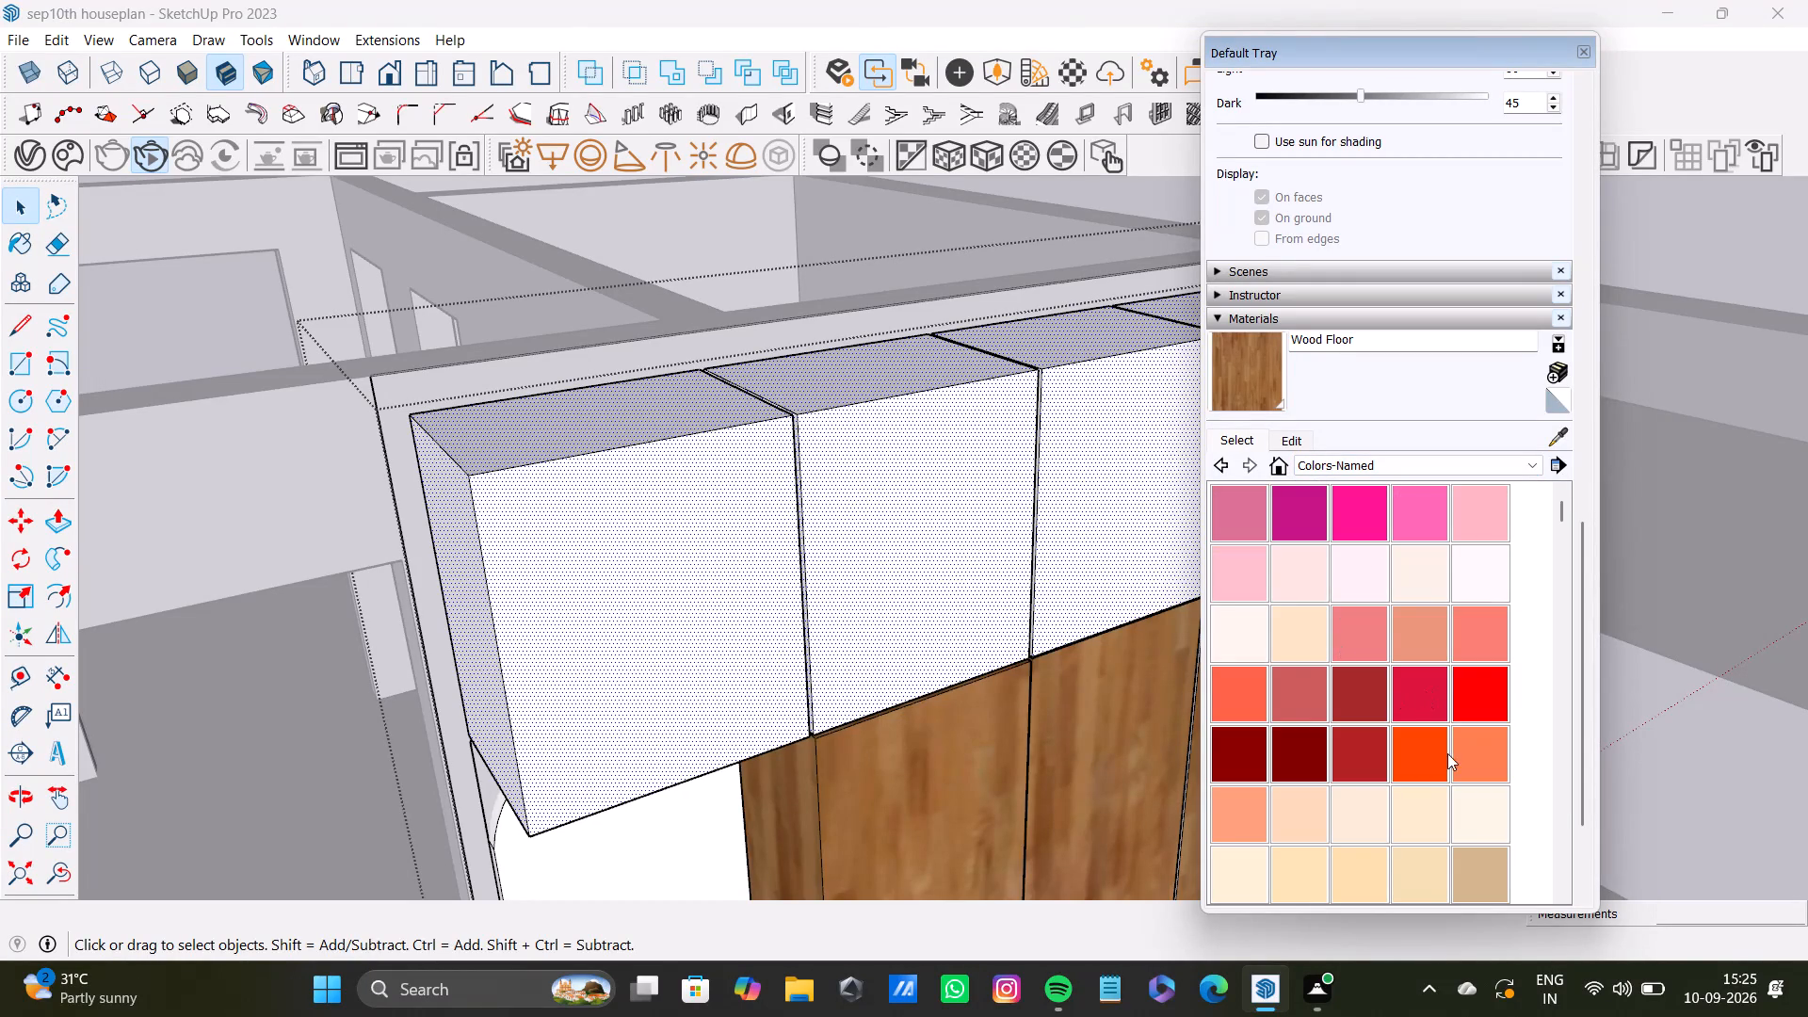
pyautogui.click(1467, 859)
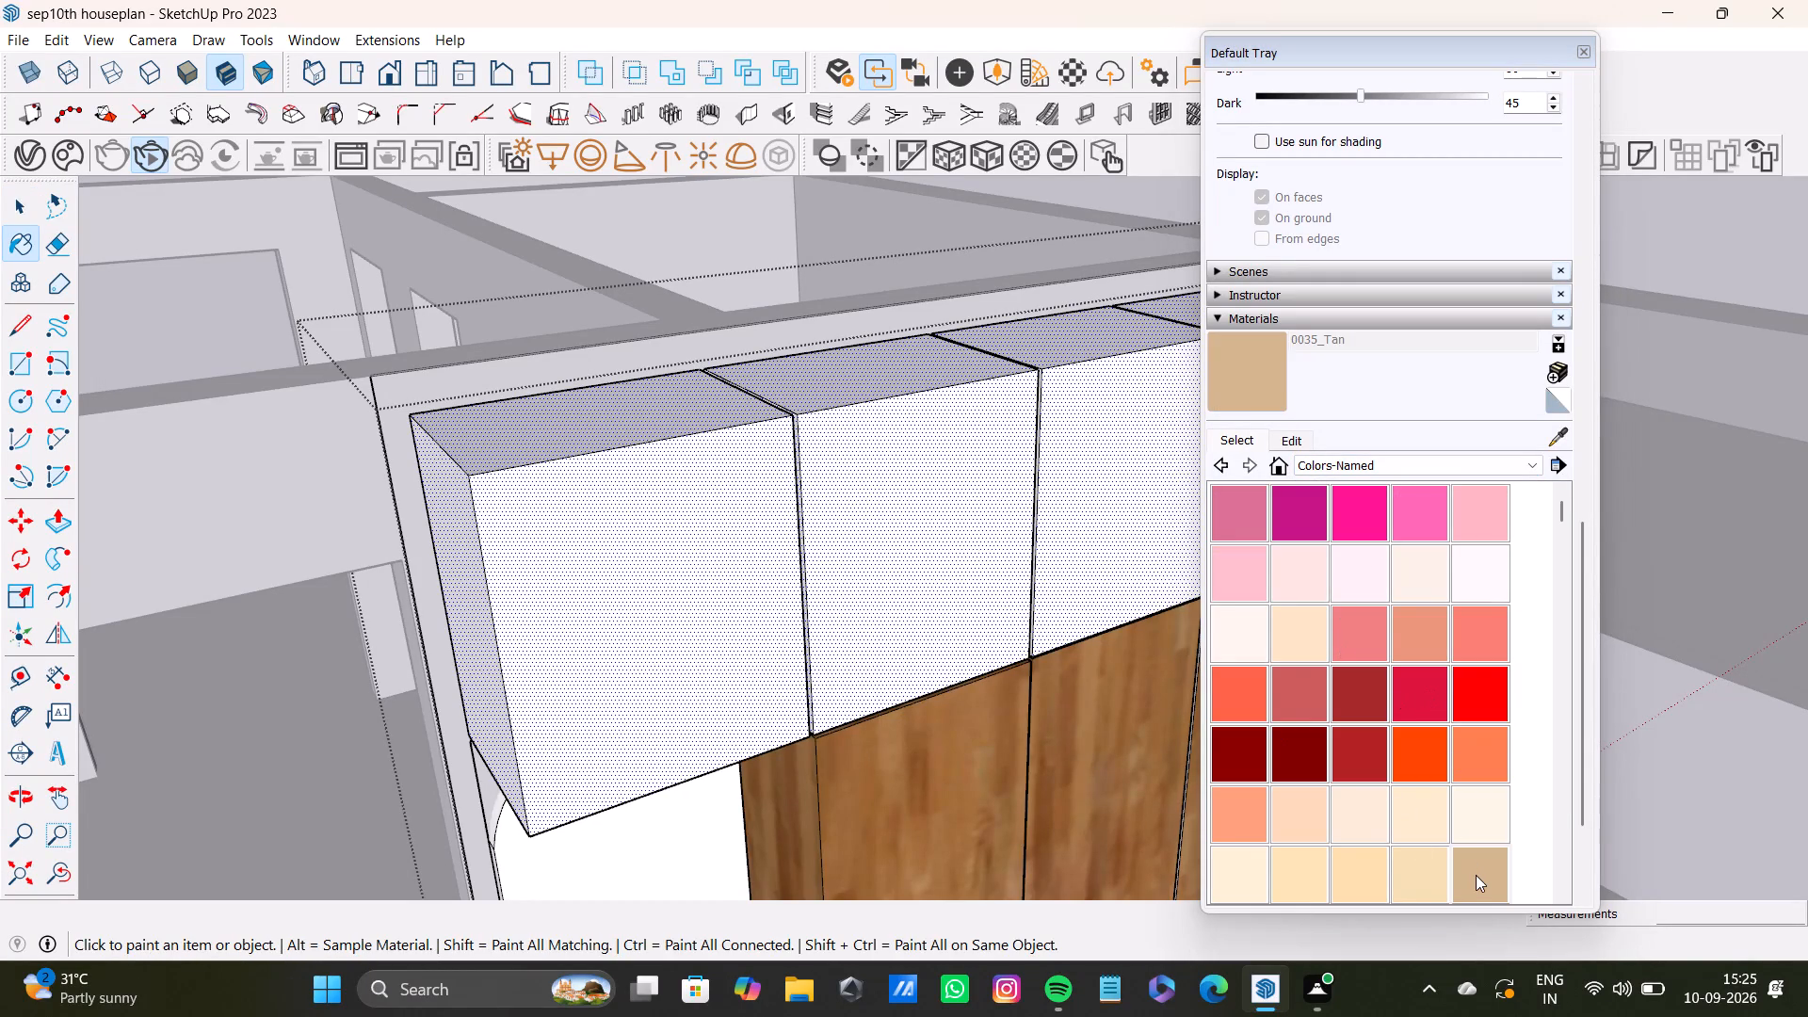
pyautogui.click(1476, 875)
pyautogui.click(792, 584)
pyautogui.scroll(-9, 773, 581)
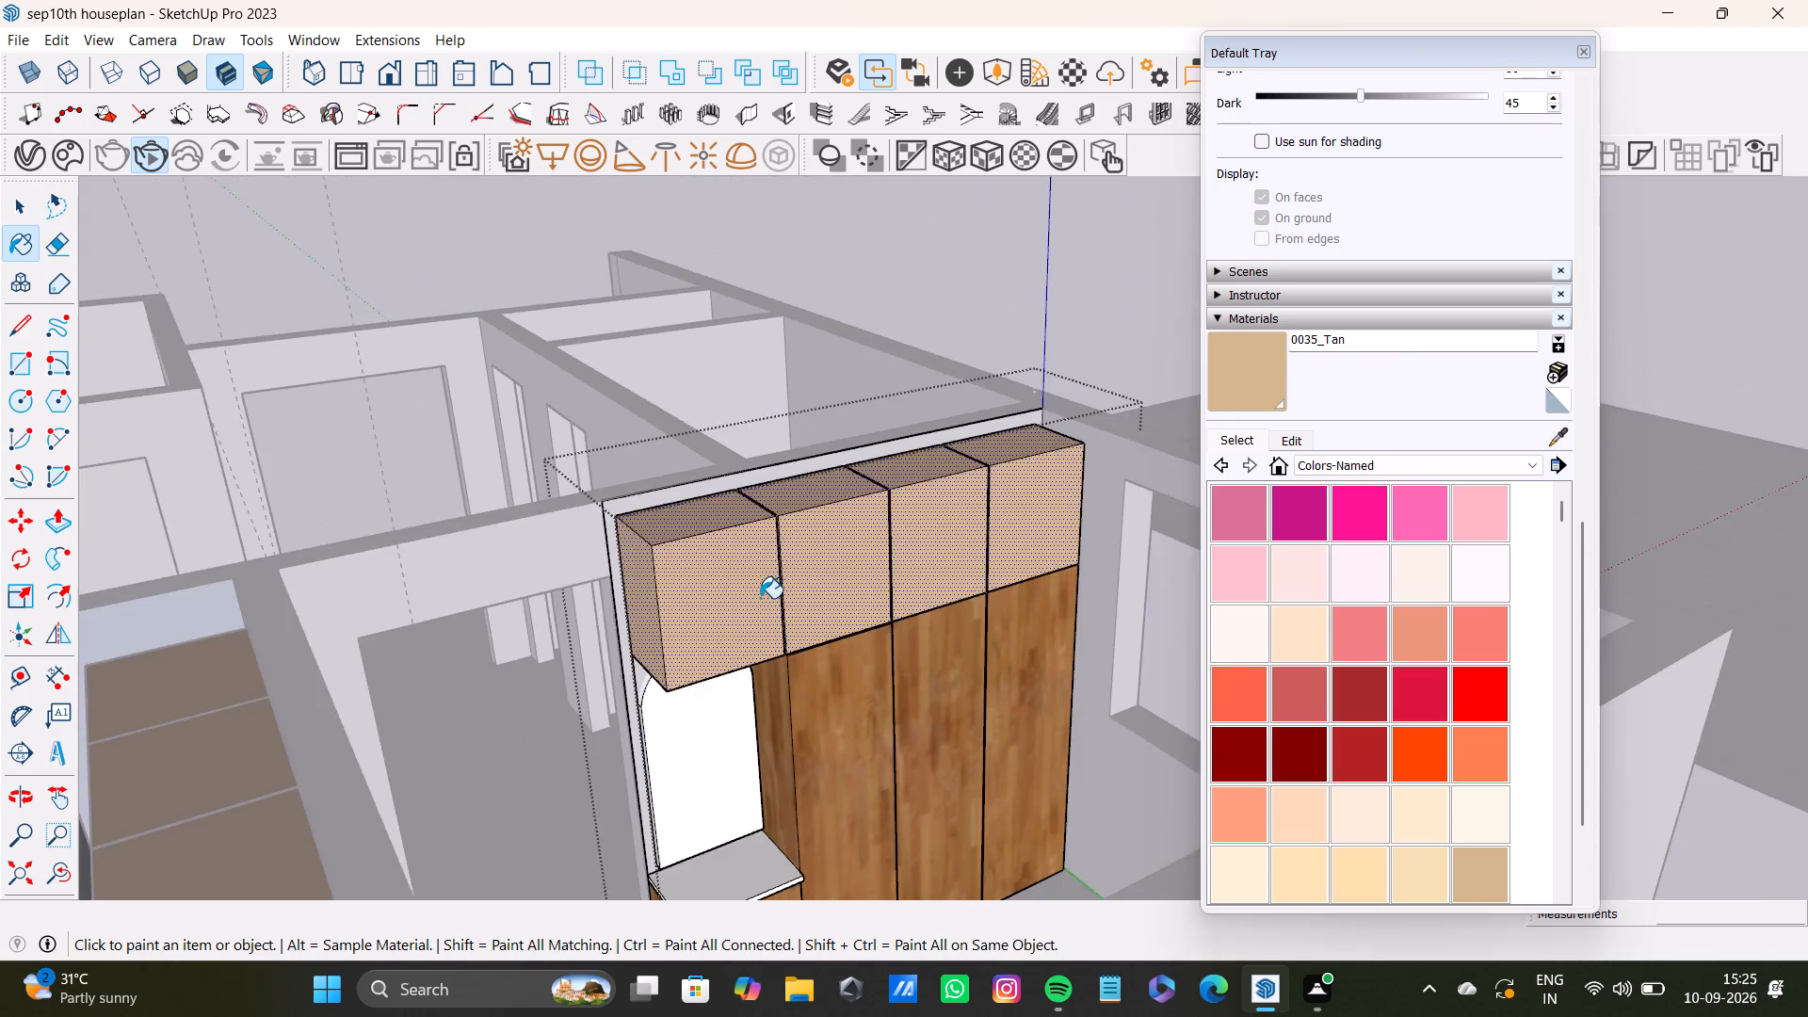
# Examine the tan upper cabinets' tops, gaps and end faces from both ends of the wardrobe.
pyautogui.moveTo(874, 620); pyautogui.dragTo(683, 848, button='middle')
pyautogui.scroll(11, 780, 692)
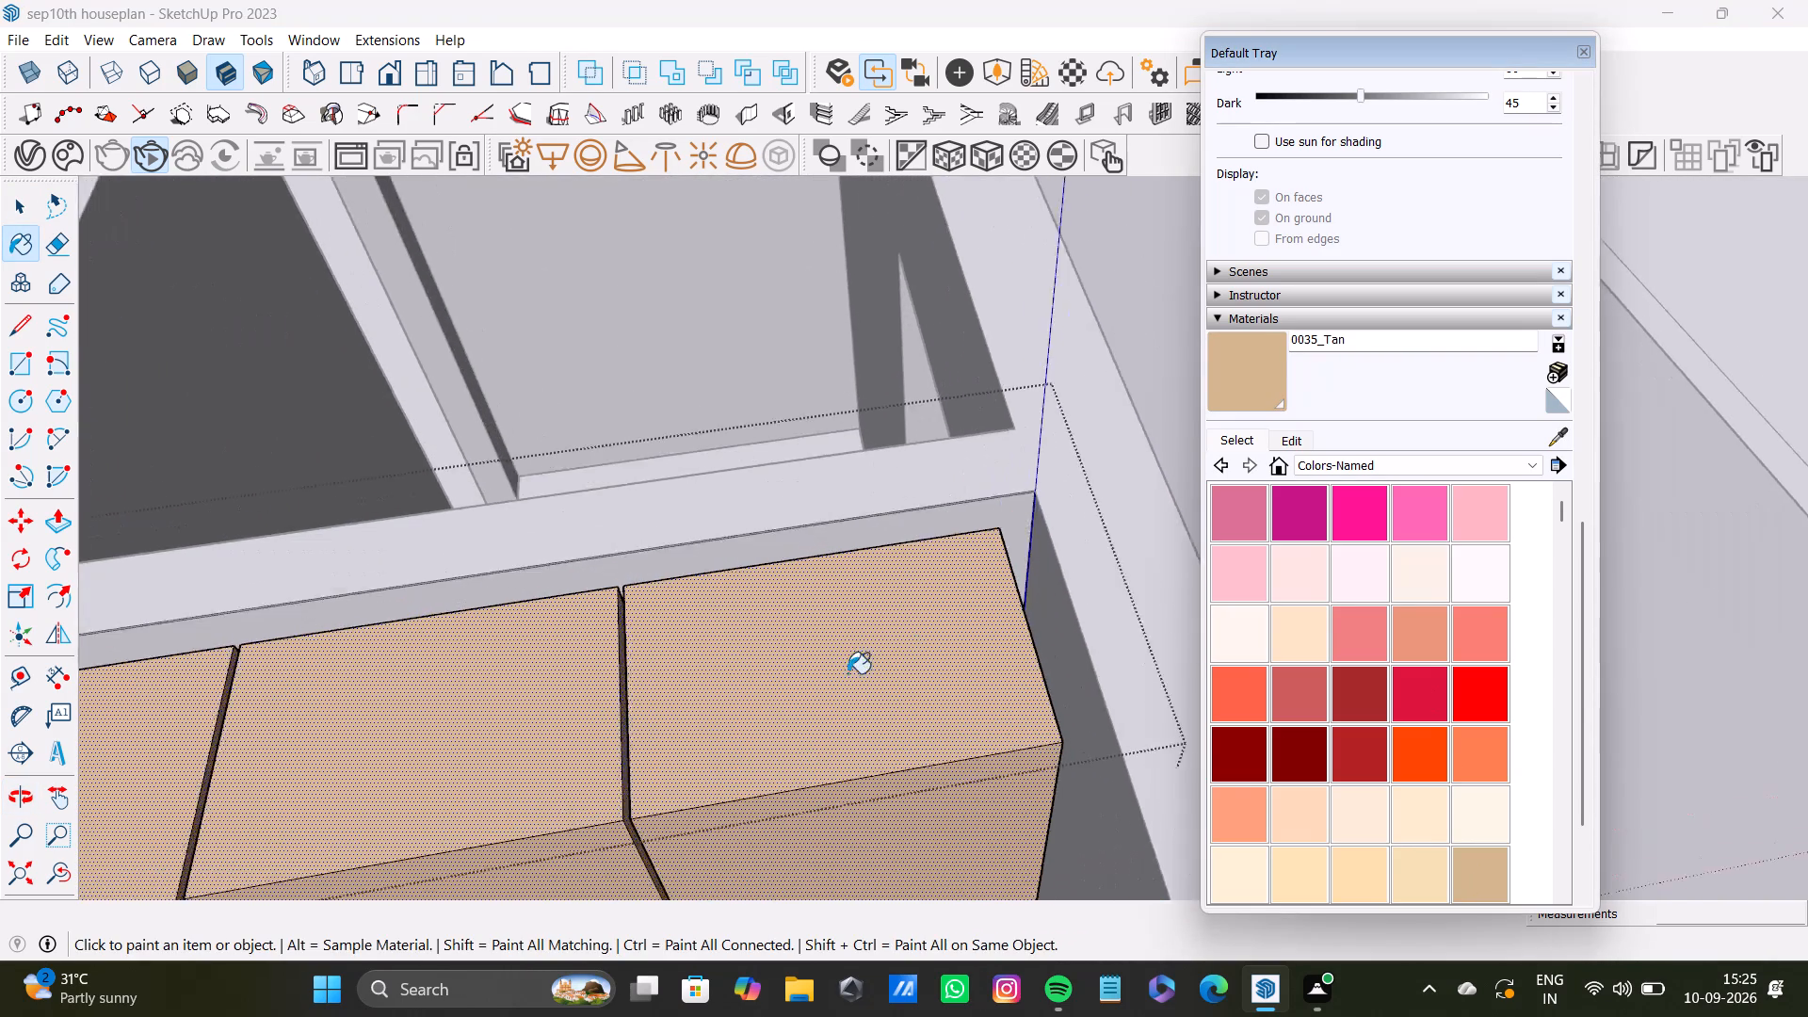
pyautogui.scroll(9, 847, 673)
pyautogui.middleClick(775, 630)
pyautogui.moveTo(851, 577); pyautogui.dragTo(383, 516, button='middle')
pyautogui.scroll(-5, 484, 571)
pyautogui.scroll(2, 445, 571)
pyautogui.scroll(-15, 468, 566)
pyautogui.press('space')
pyautogui.scroll(-5, 400, 610)
pyautogui.moveTo(247, 588); pyautogui.dragTo(662, 508, button='middle')
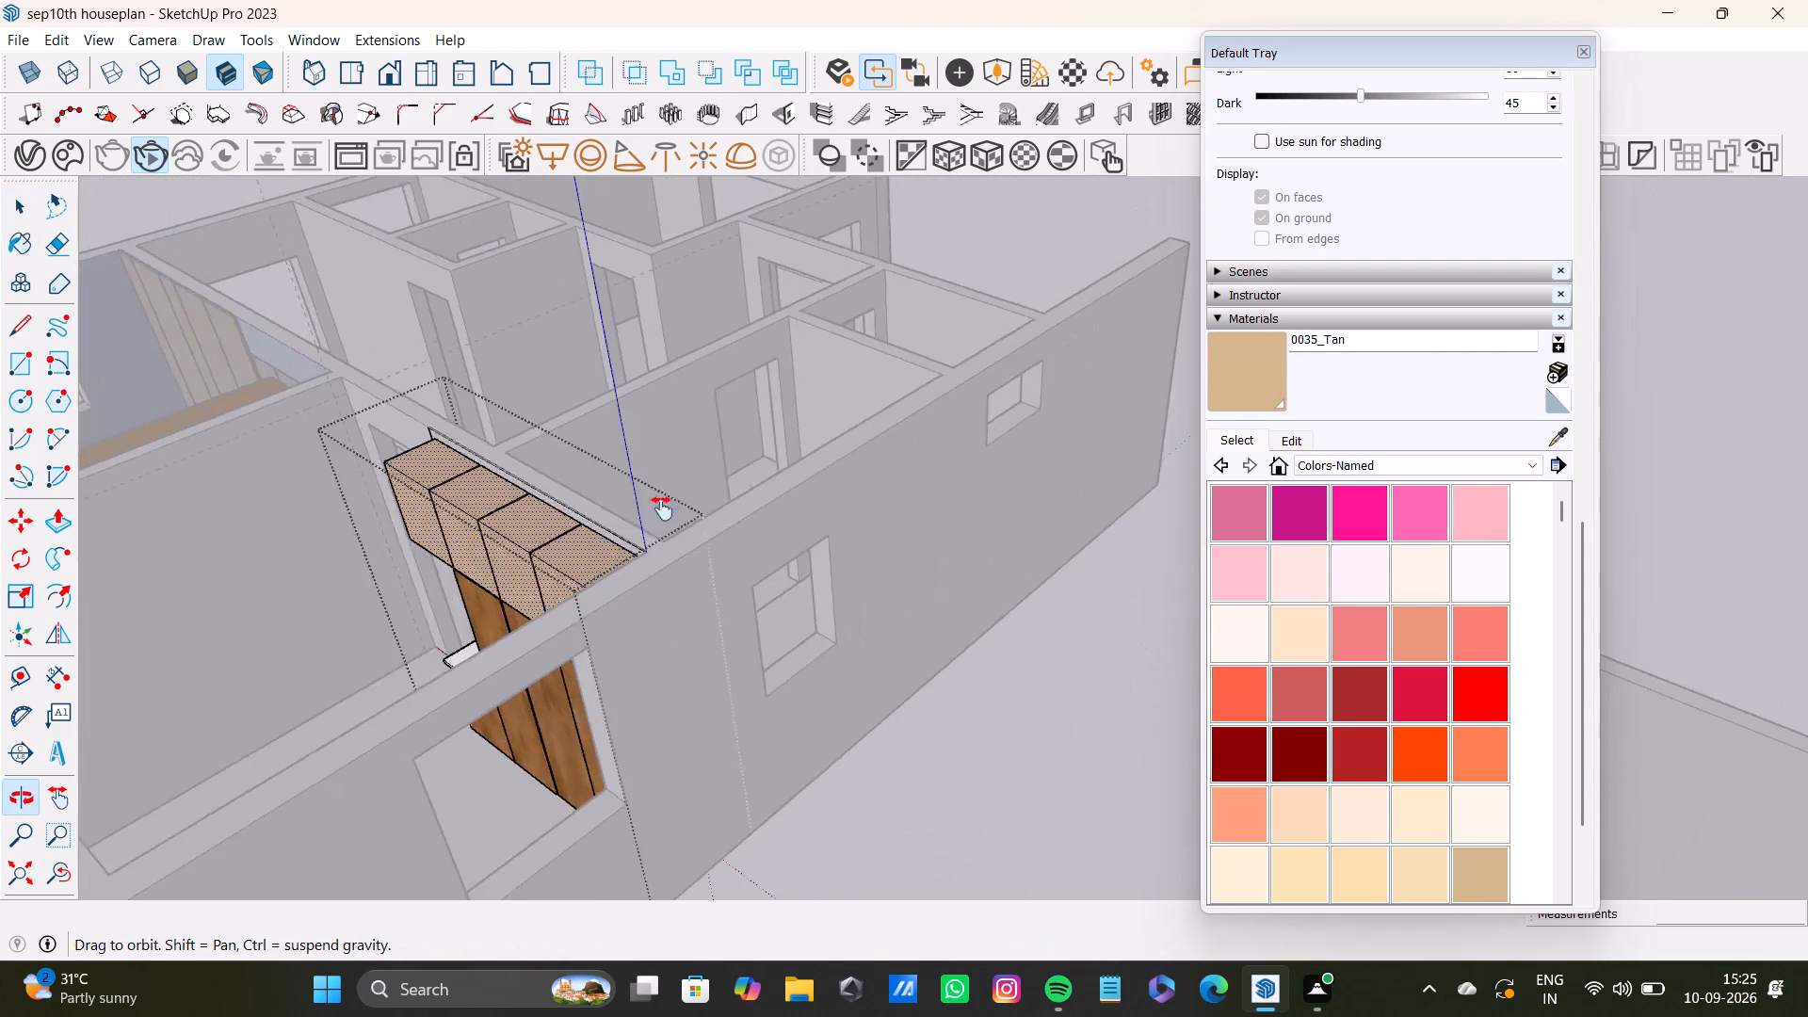
pyautogui.moveTo(662, 508); pyautogui.dragTo(768, 483, button='middle')
pyautogui.moveTo(741, 509); pyautogui.dragTo(1151, 510, button='middle')
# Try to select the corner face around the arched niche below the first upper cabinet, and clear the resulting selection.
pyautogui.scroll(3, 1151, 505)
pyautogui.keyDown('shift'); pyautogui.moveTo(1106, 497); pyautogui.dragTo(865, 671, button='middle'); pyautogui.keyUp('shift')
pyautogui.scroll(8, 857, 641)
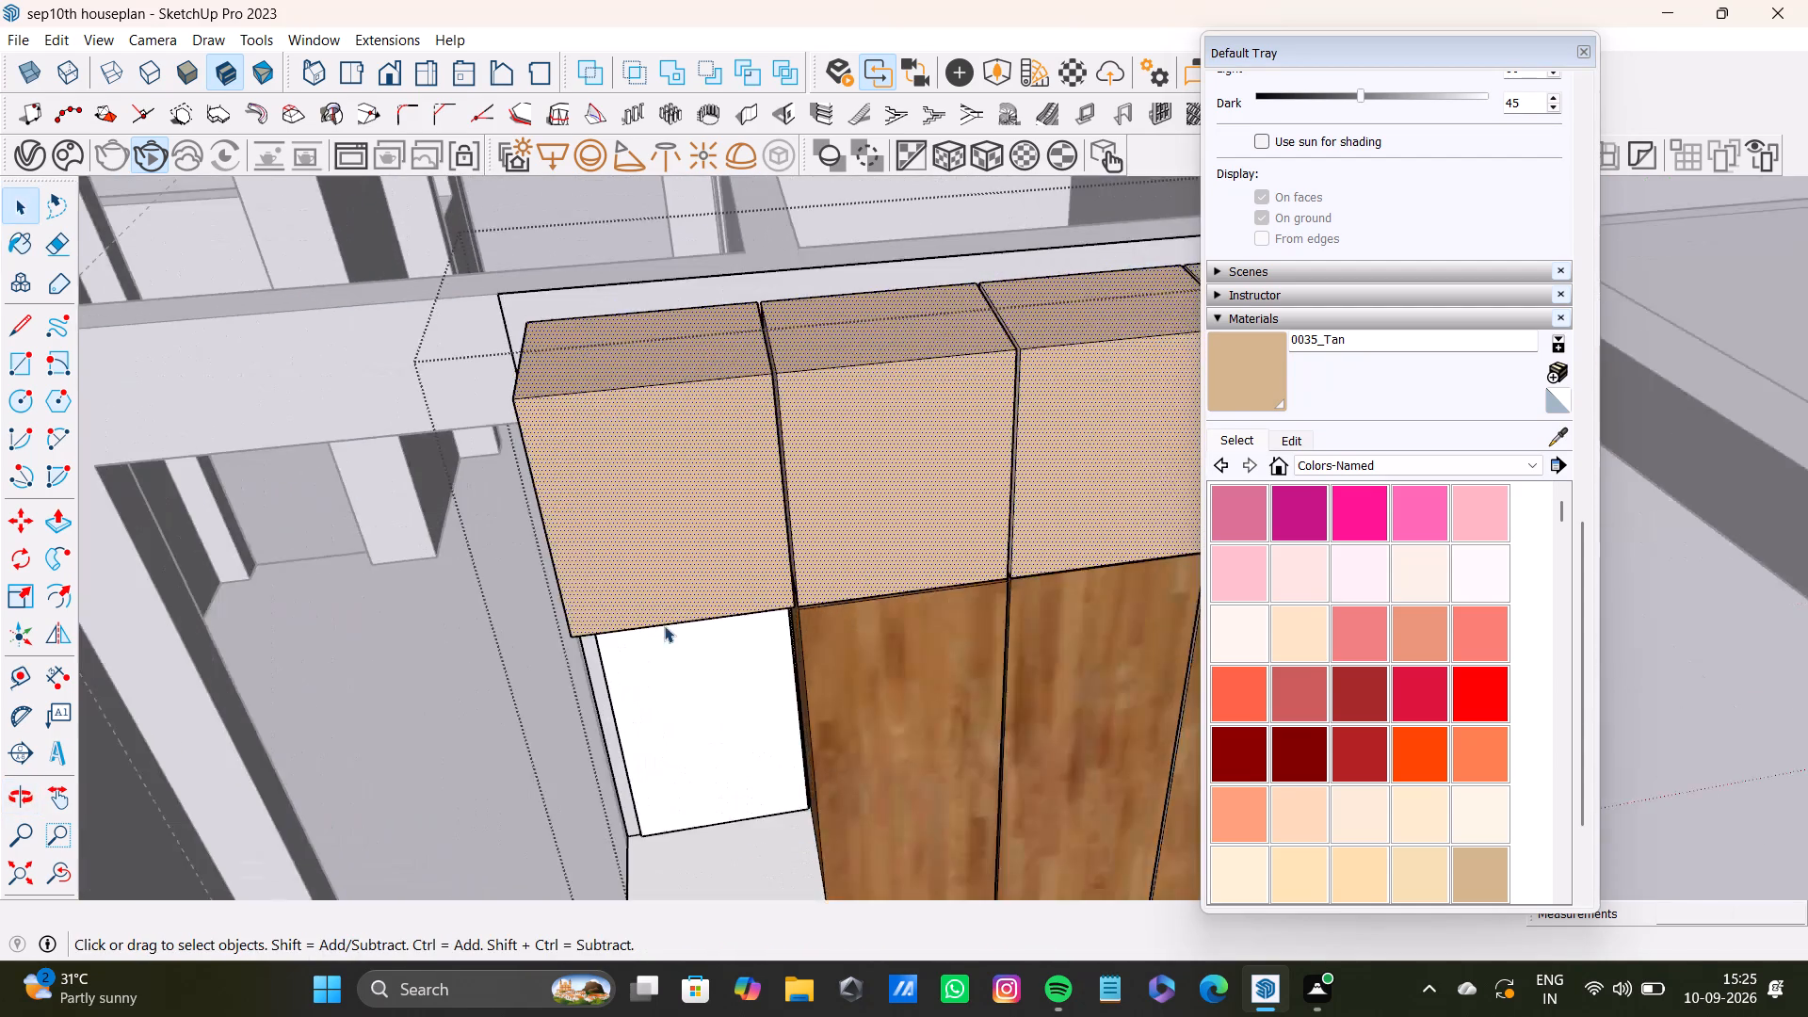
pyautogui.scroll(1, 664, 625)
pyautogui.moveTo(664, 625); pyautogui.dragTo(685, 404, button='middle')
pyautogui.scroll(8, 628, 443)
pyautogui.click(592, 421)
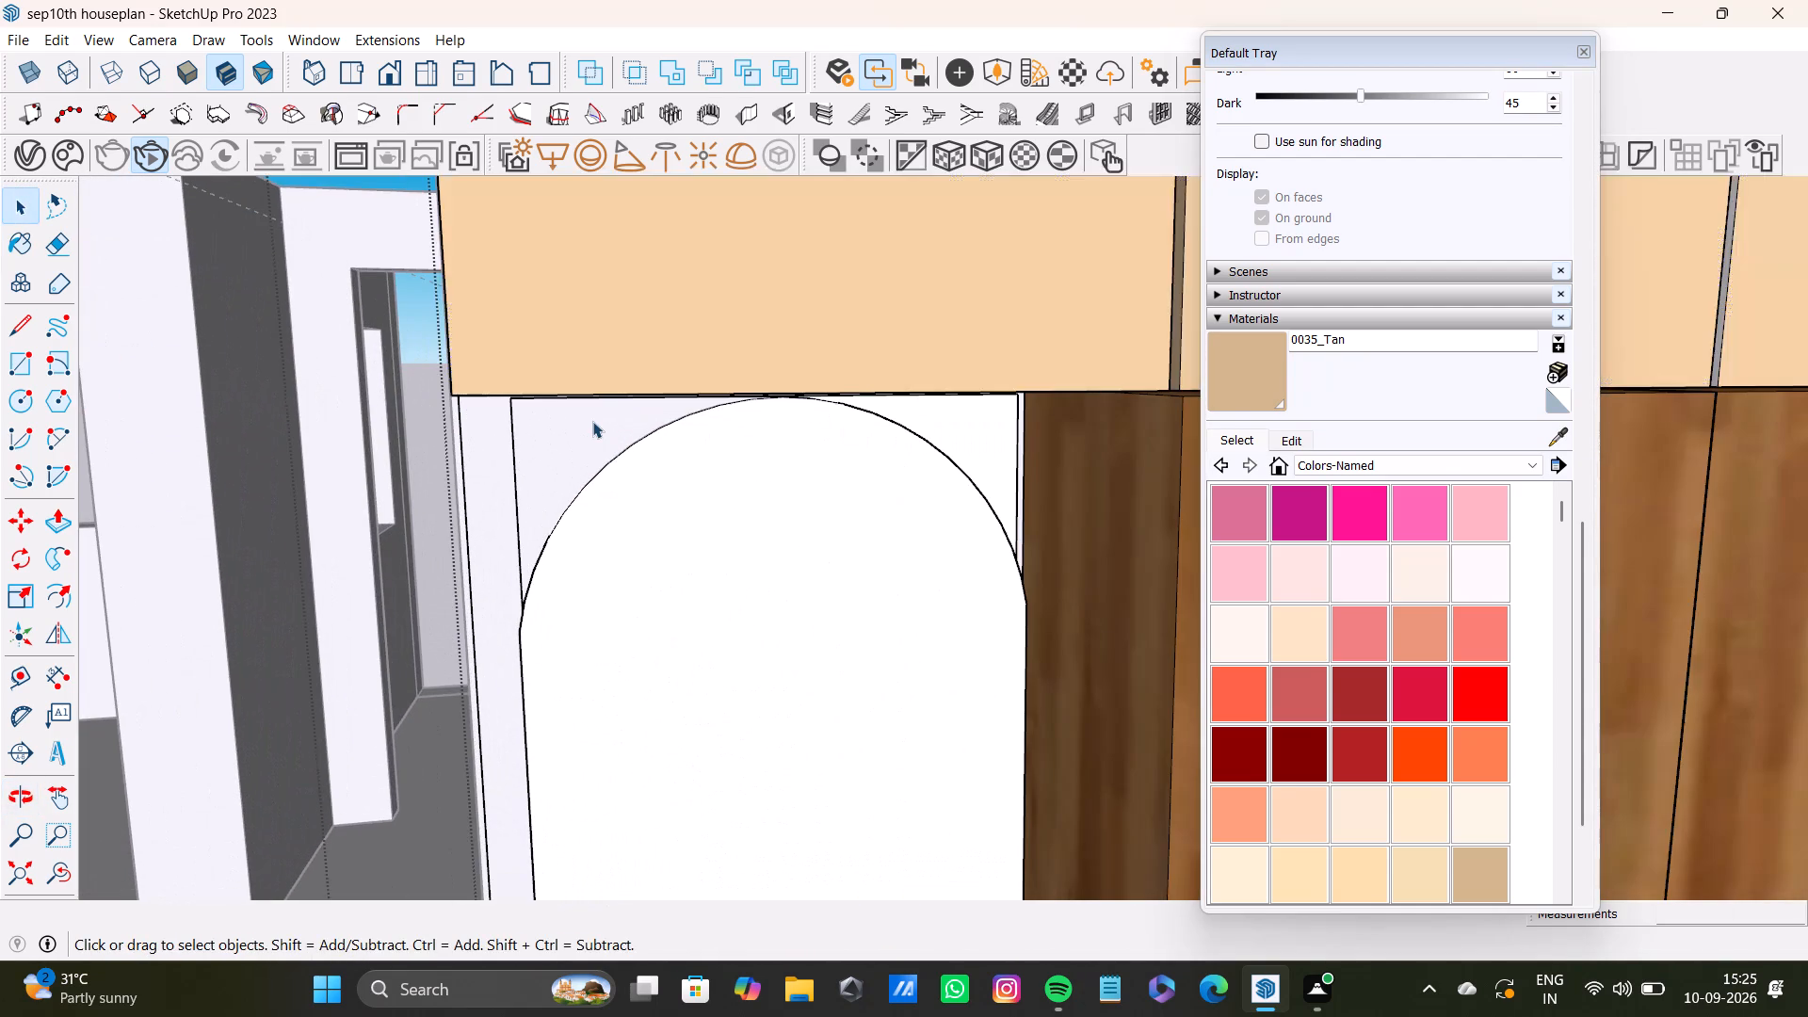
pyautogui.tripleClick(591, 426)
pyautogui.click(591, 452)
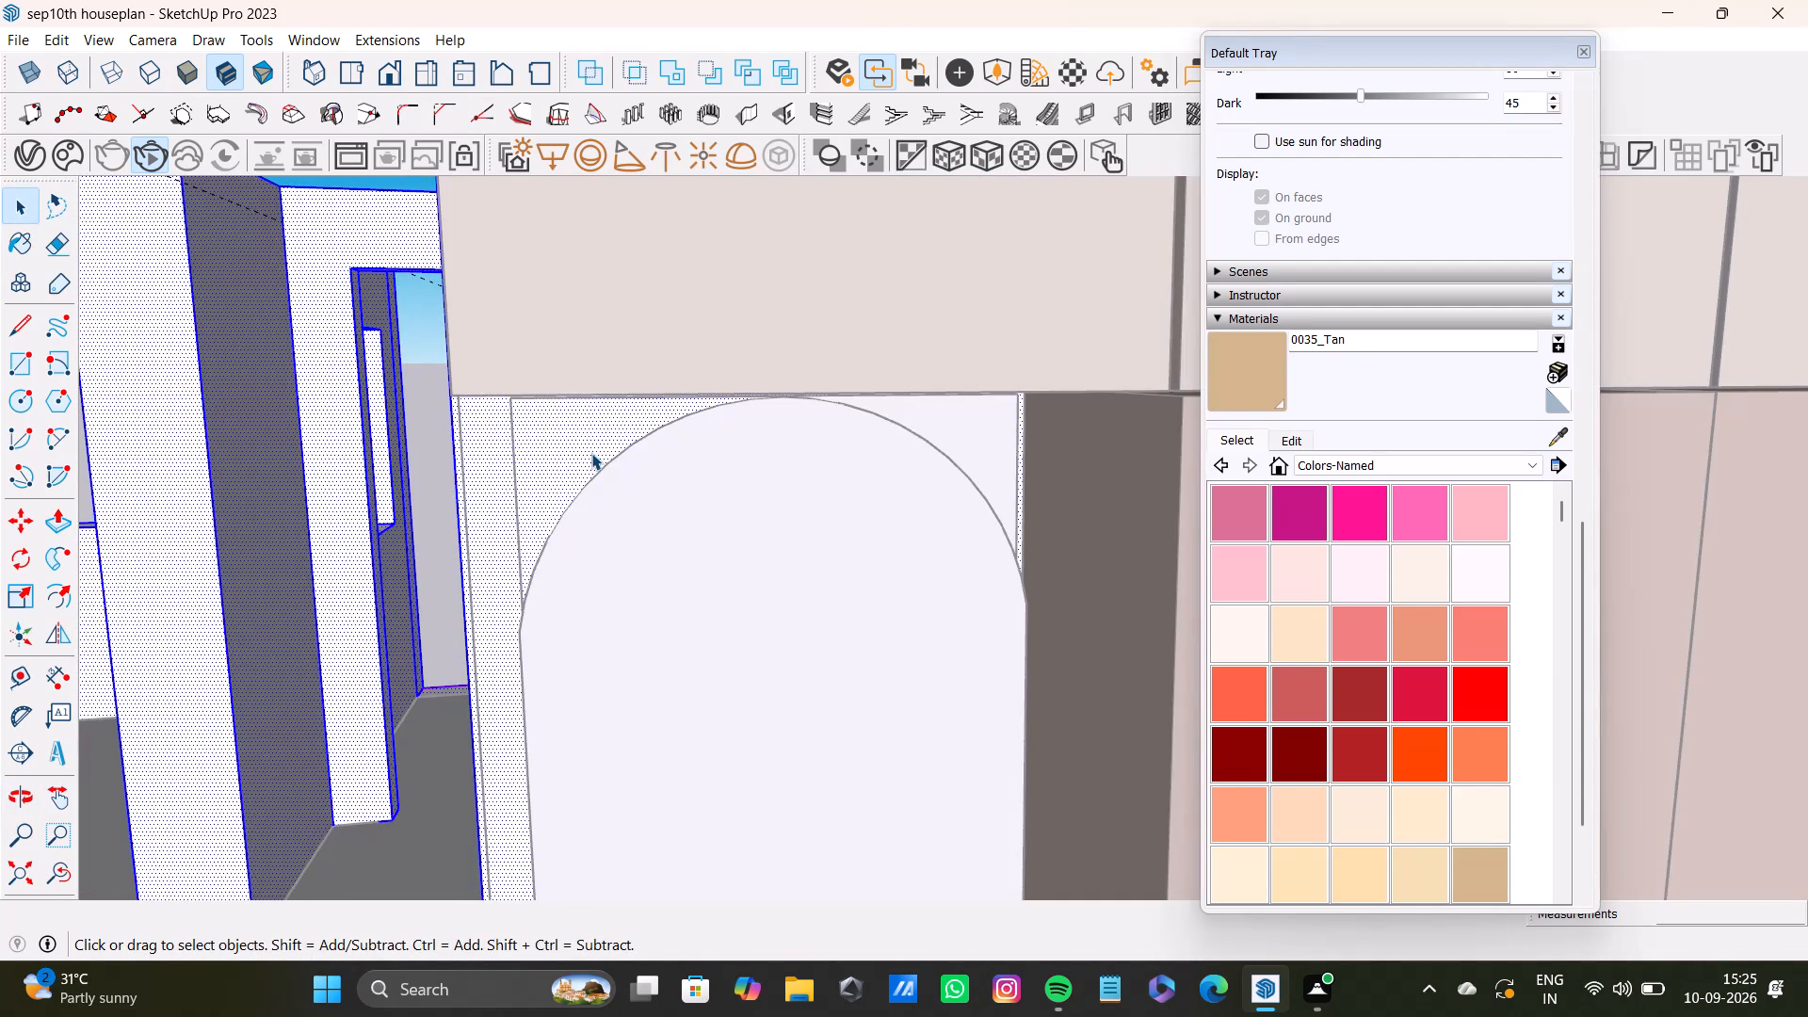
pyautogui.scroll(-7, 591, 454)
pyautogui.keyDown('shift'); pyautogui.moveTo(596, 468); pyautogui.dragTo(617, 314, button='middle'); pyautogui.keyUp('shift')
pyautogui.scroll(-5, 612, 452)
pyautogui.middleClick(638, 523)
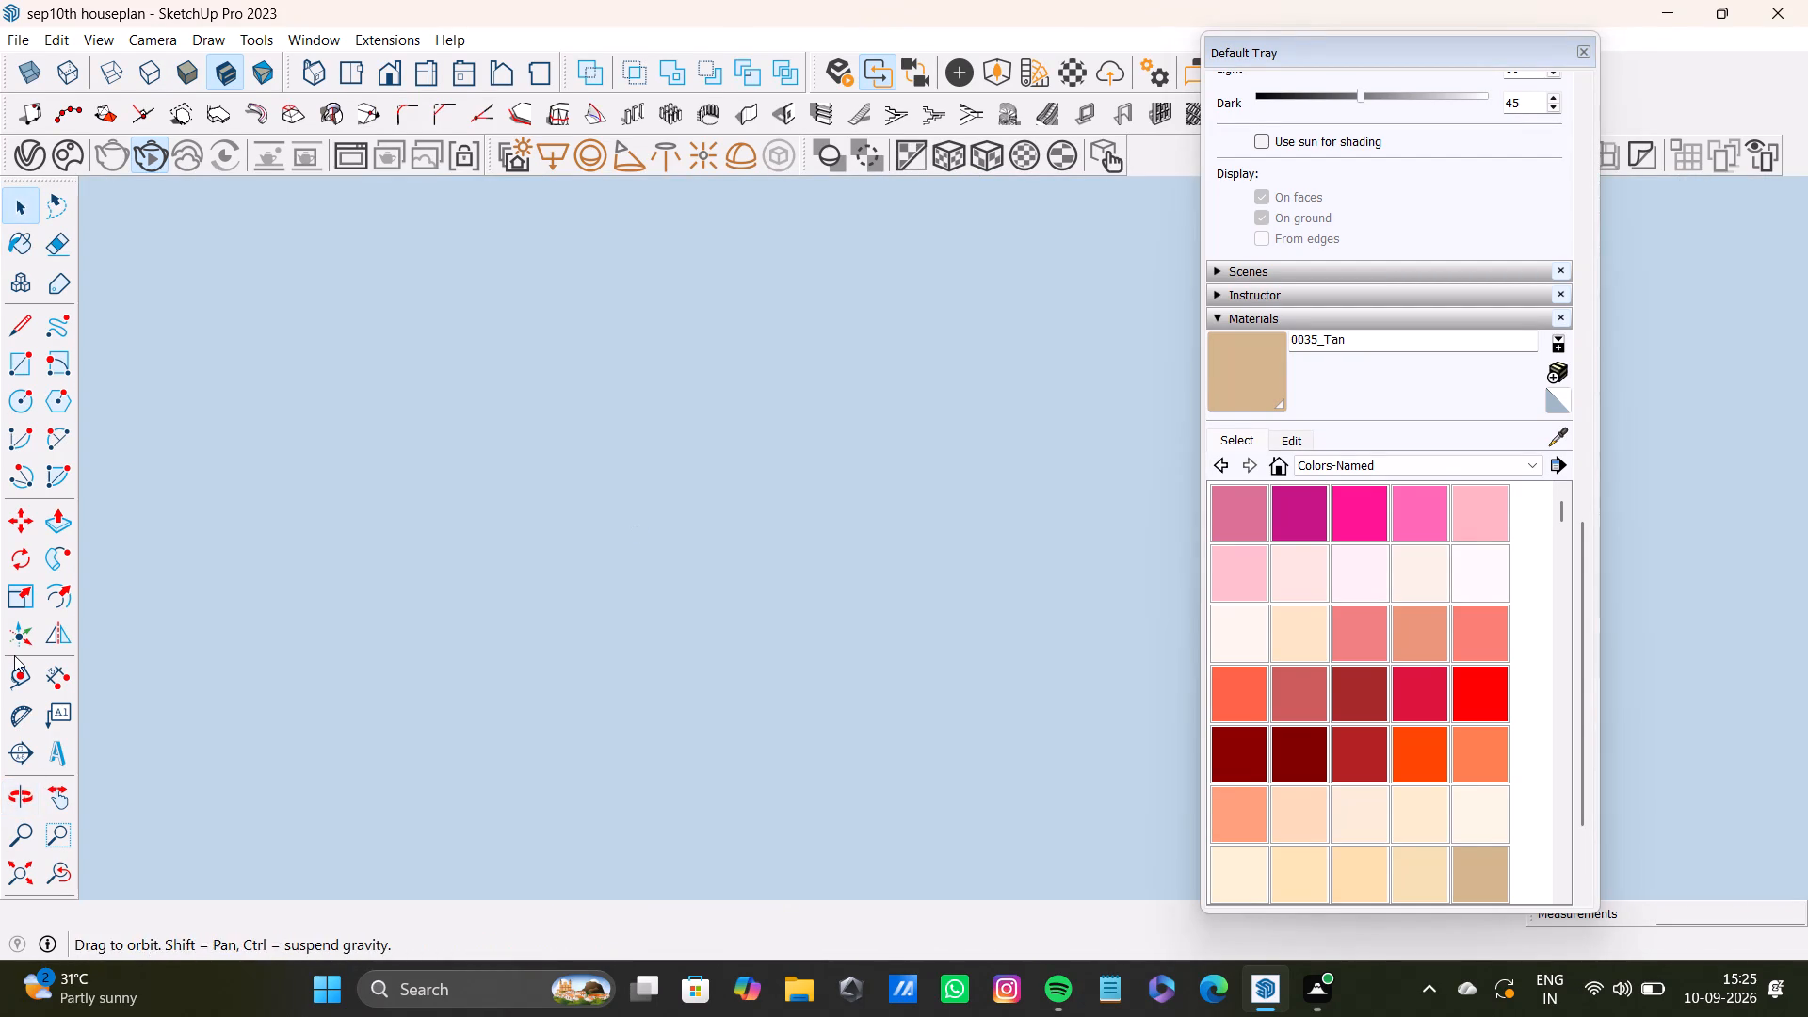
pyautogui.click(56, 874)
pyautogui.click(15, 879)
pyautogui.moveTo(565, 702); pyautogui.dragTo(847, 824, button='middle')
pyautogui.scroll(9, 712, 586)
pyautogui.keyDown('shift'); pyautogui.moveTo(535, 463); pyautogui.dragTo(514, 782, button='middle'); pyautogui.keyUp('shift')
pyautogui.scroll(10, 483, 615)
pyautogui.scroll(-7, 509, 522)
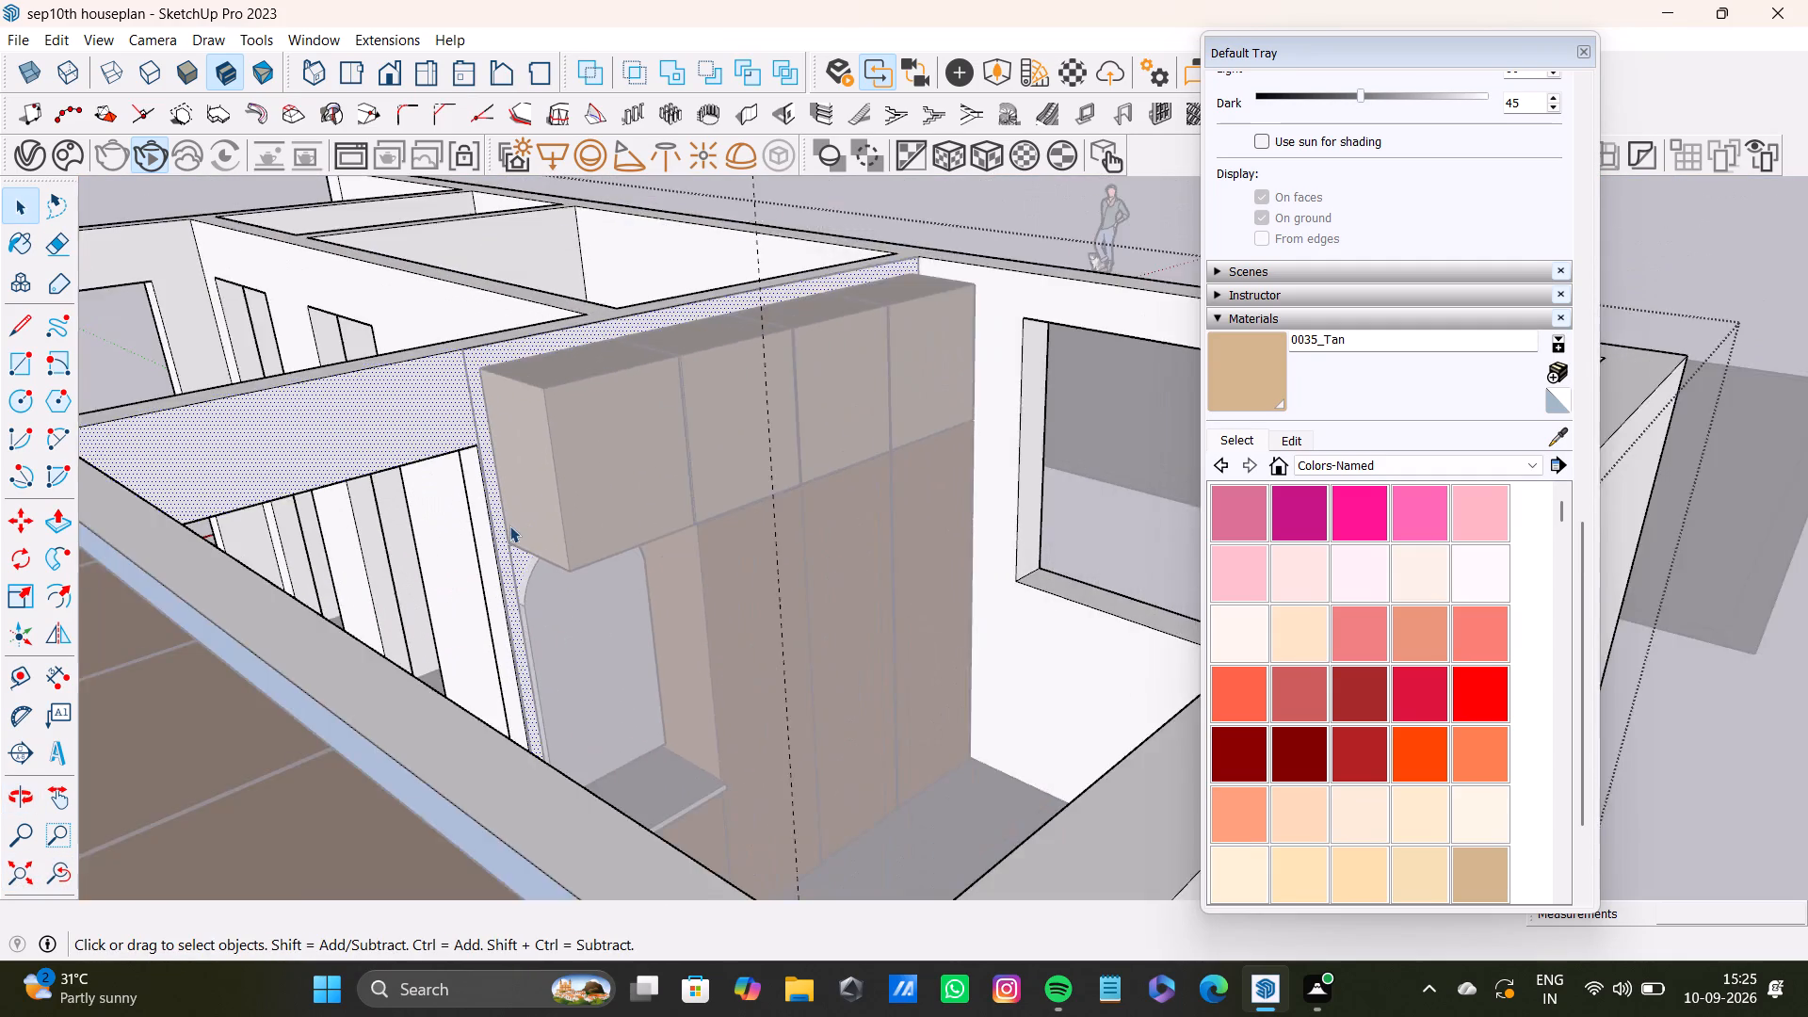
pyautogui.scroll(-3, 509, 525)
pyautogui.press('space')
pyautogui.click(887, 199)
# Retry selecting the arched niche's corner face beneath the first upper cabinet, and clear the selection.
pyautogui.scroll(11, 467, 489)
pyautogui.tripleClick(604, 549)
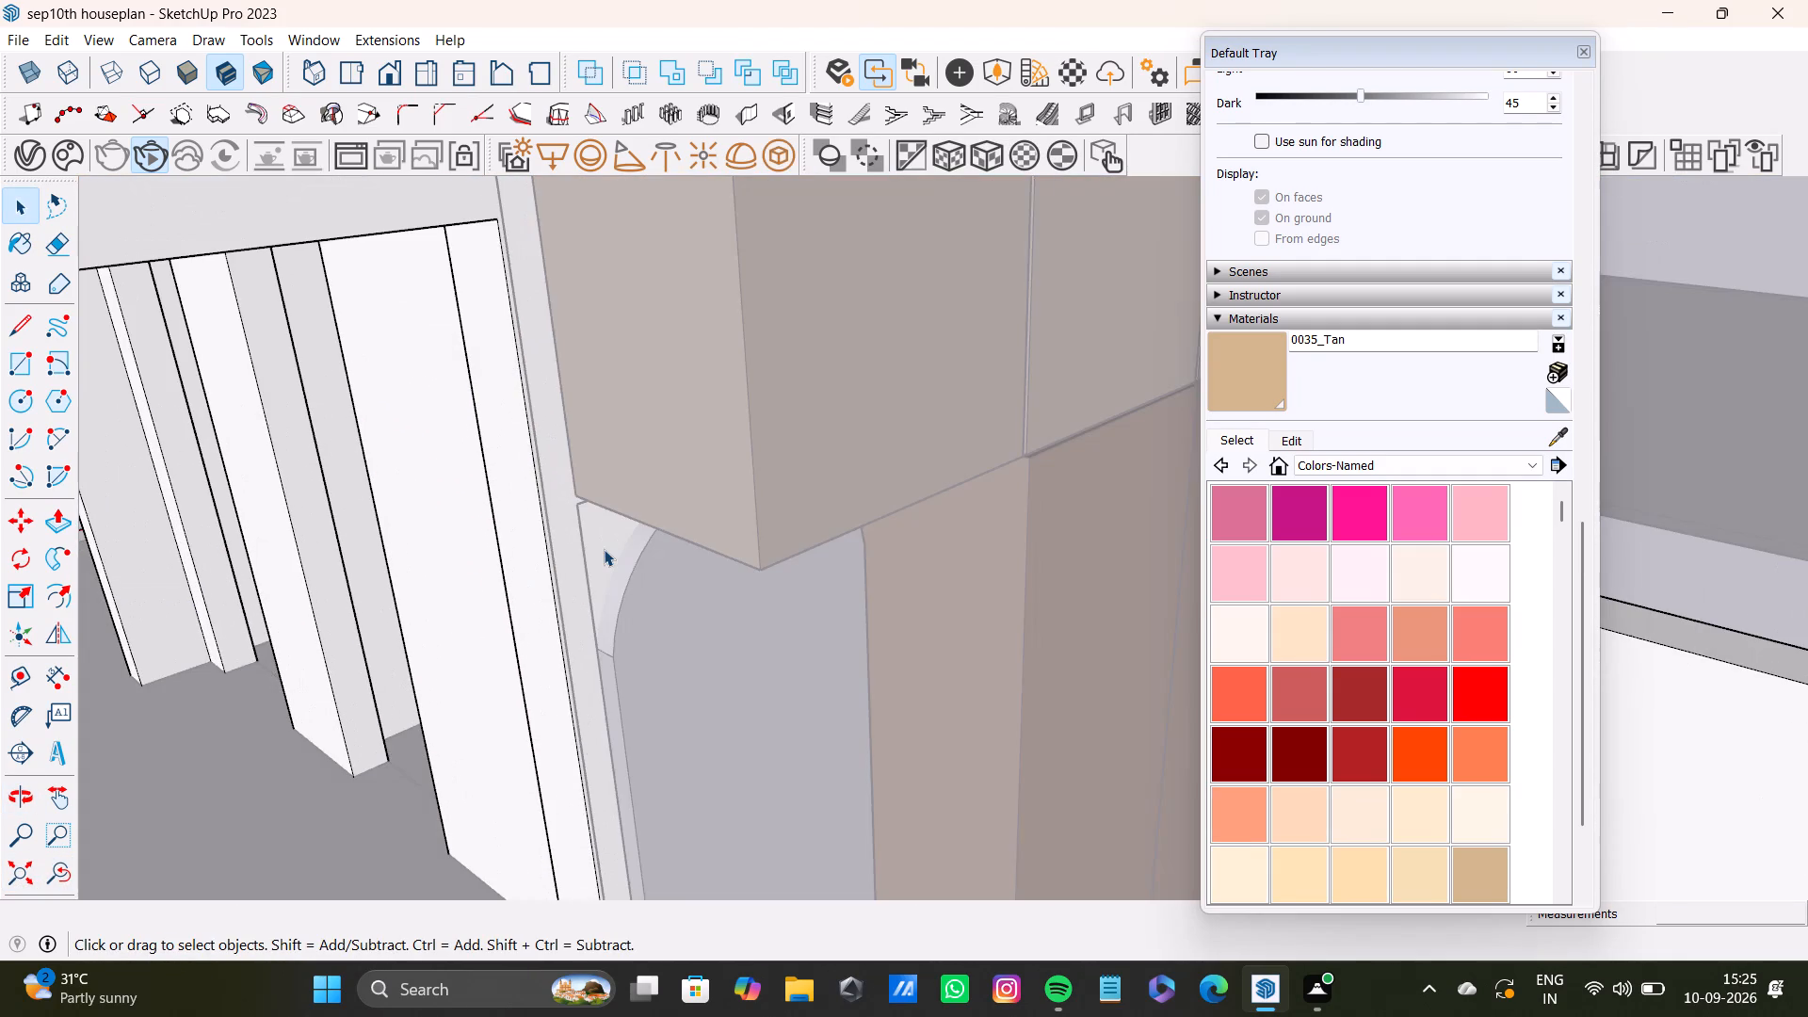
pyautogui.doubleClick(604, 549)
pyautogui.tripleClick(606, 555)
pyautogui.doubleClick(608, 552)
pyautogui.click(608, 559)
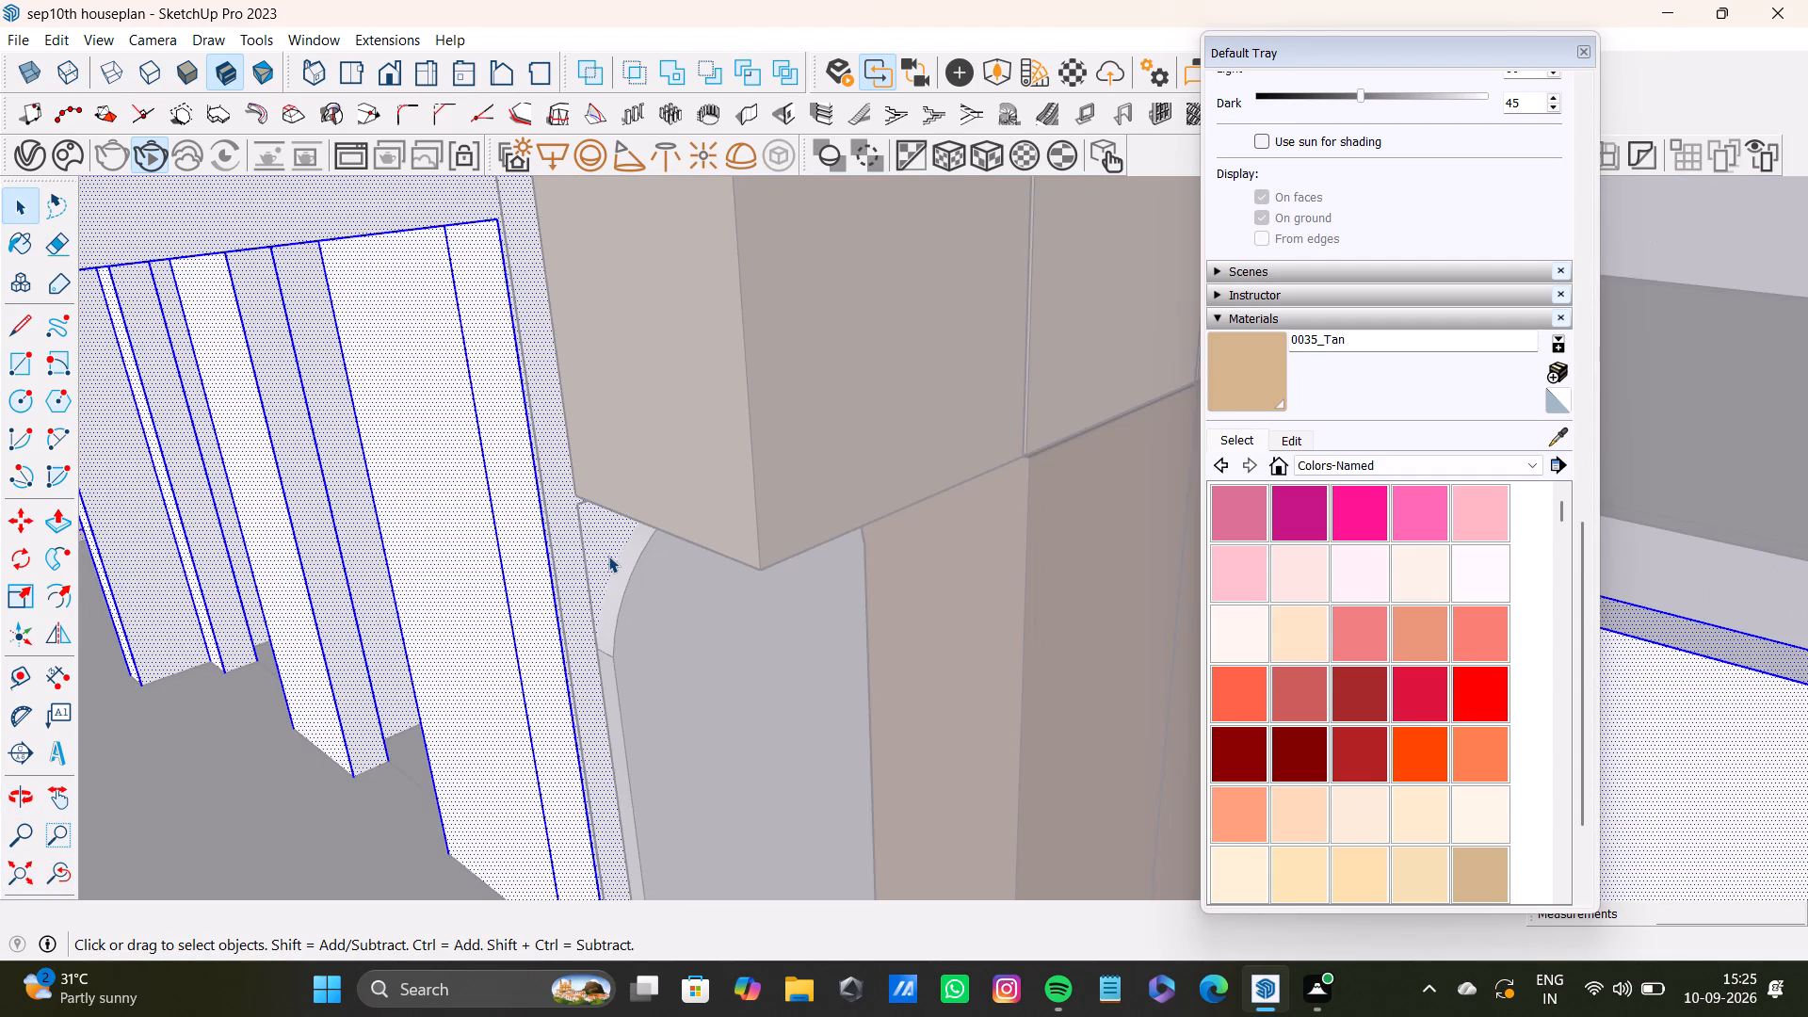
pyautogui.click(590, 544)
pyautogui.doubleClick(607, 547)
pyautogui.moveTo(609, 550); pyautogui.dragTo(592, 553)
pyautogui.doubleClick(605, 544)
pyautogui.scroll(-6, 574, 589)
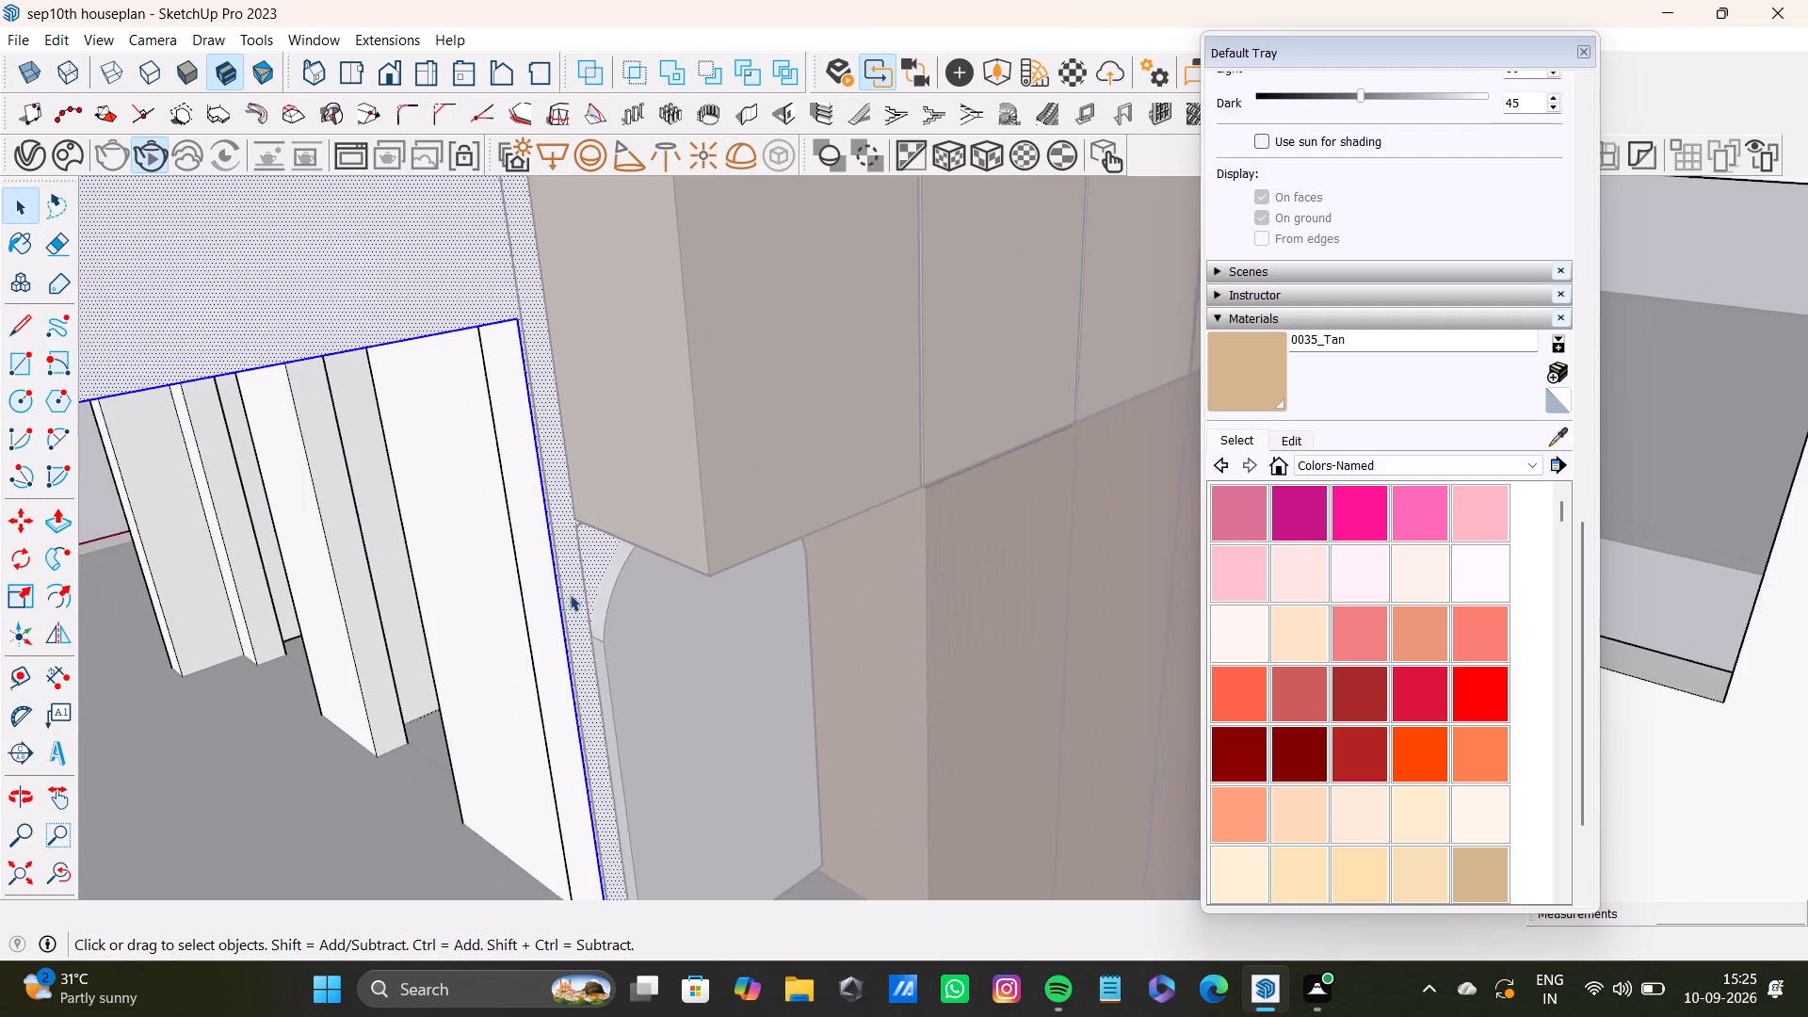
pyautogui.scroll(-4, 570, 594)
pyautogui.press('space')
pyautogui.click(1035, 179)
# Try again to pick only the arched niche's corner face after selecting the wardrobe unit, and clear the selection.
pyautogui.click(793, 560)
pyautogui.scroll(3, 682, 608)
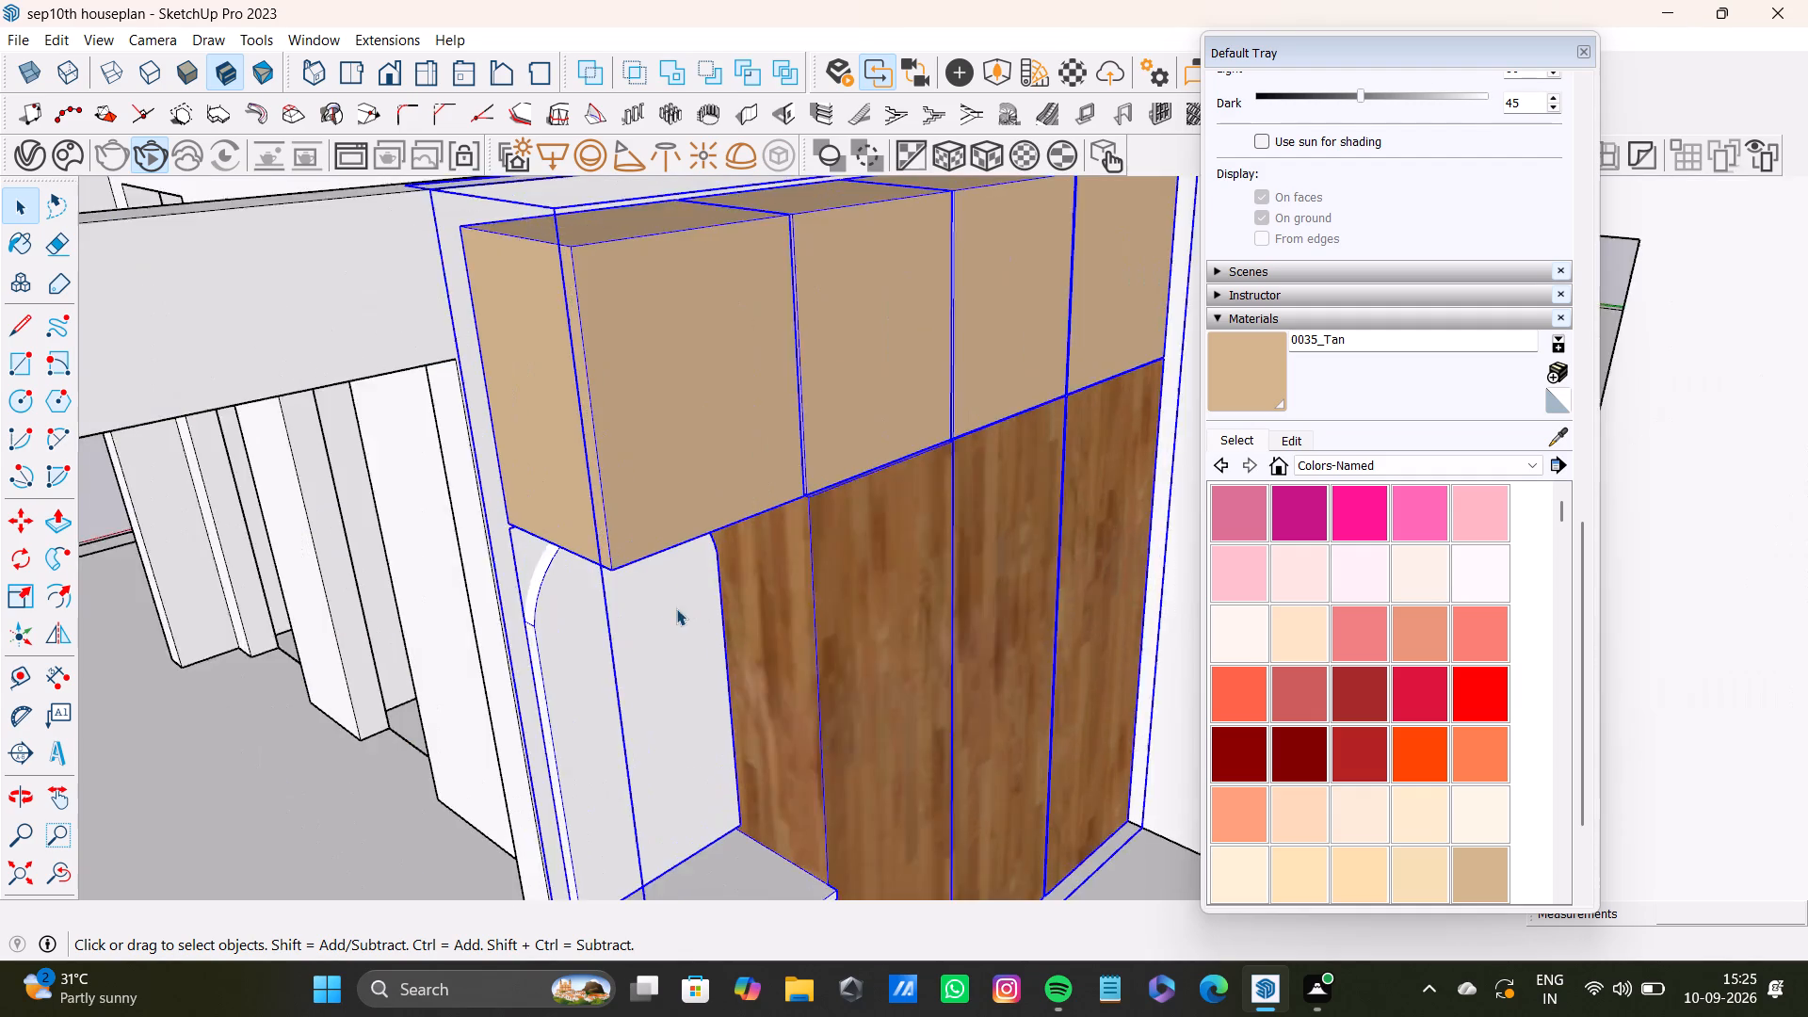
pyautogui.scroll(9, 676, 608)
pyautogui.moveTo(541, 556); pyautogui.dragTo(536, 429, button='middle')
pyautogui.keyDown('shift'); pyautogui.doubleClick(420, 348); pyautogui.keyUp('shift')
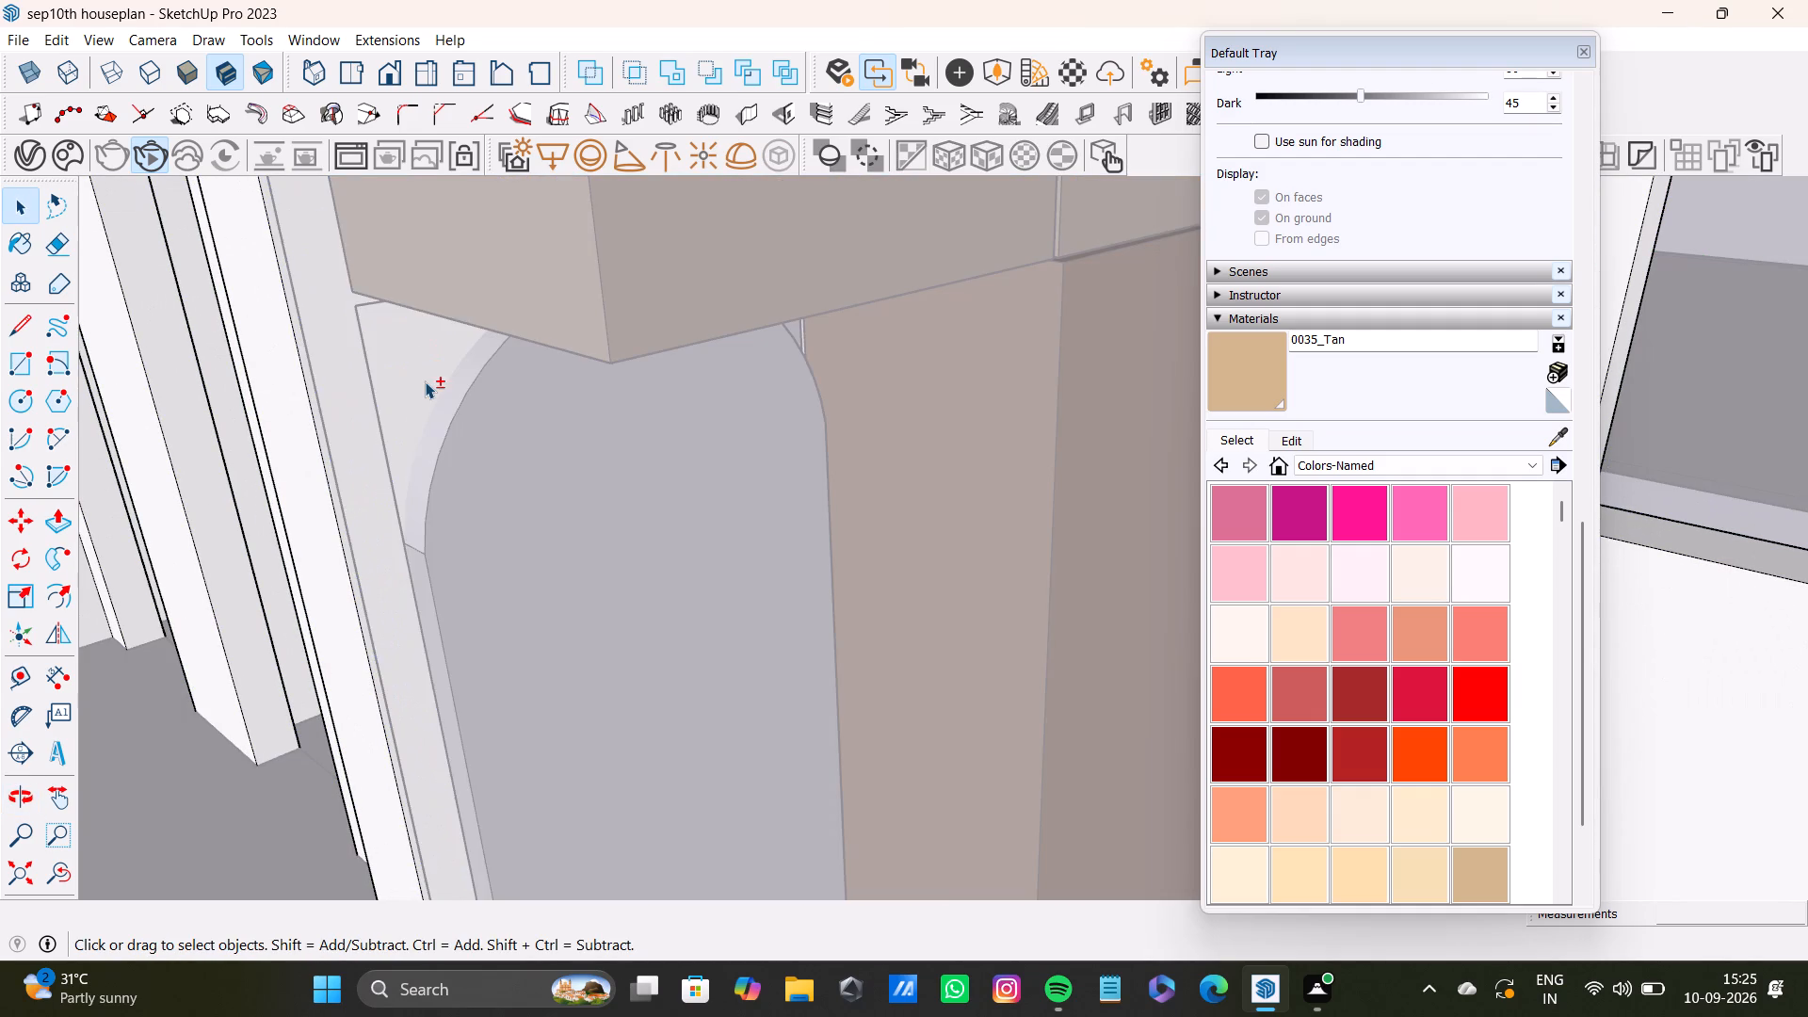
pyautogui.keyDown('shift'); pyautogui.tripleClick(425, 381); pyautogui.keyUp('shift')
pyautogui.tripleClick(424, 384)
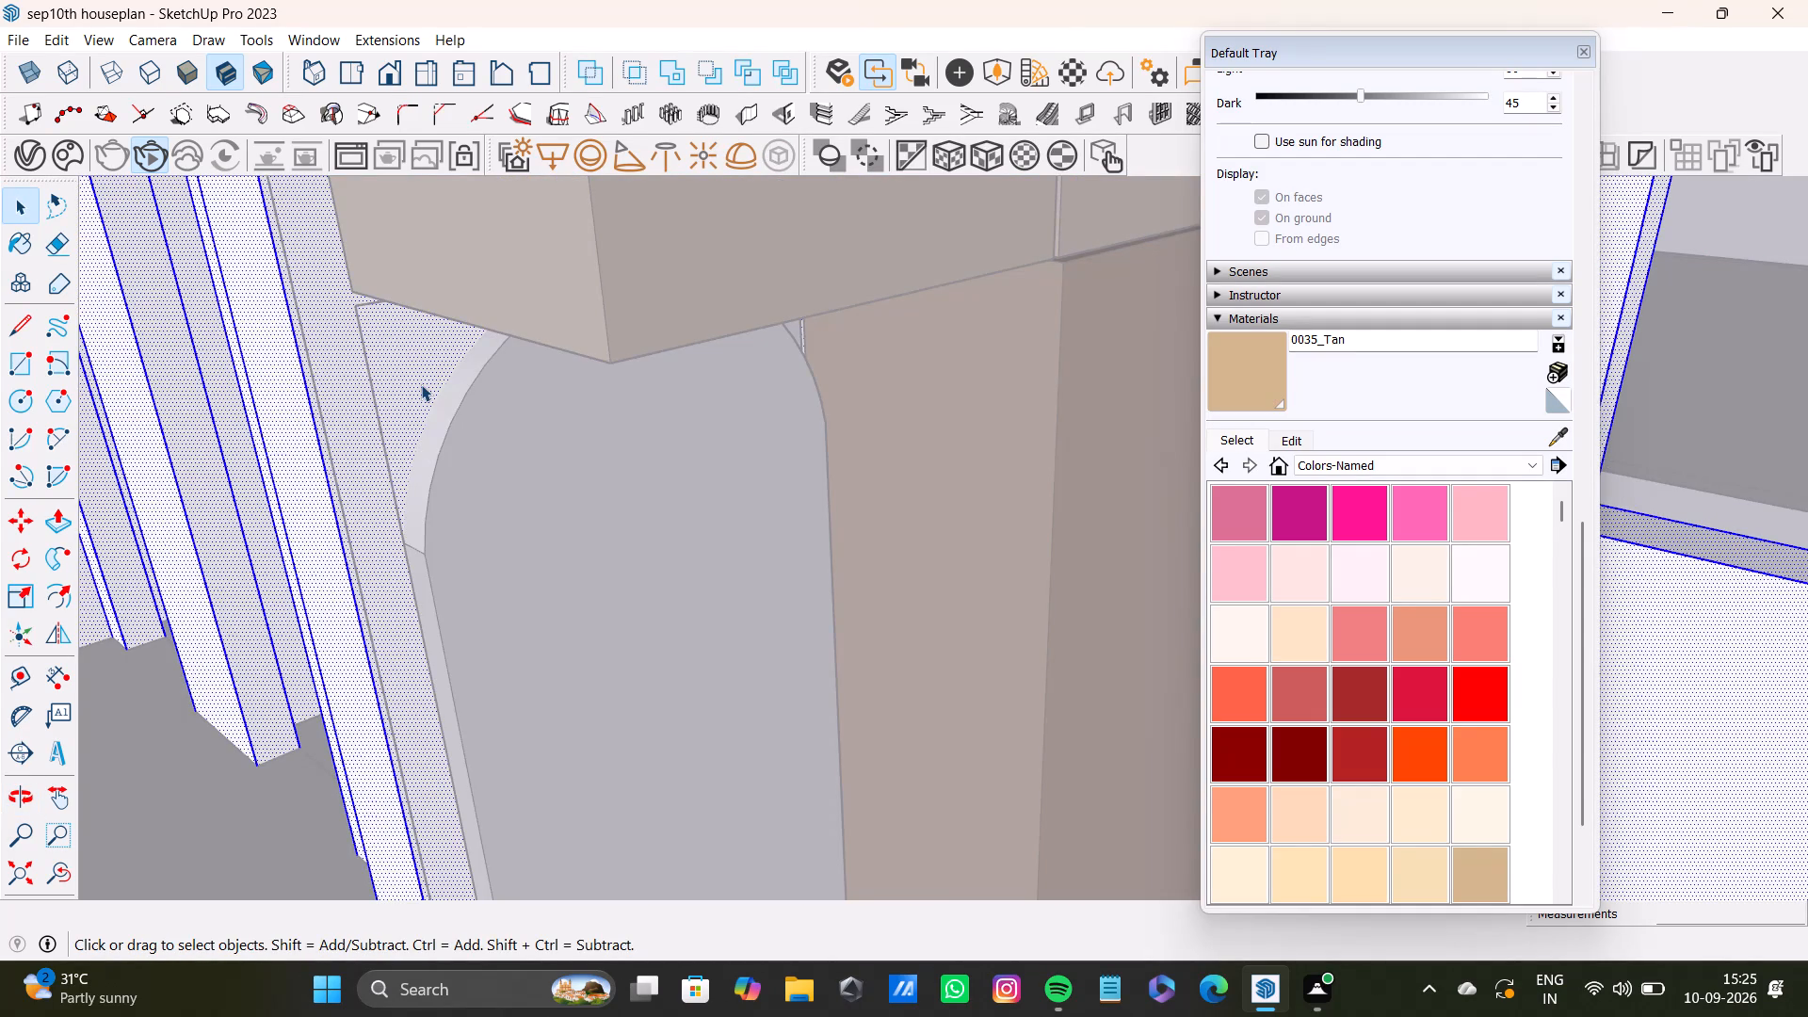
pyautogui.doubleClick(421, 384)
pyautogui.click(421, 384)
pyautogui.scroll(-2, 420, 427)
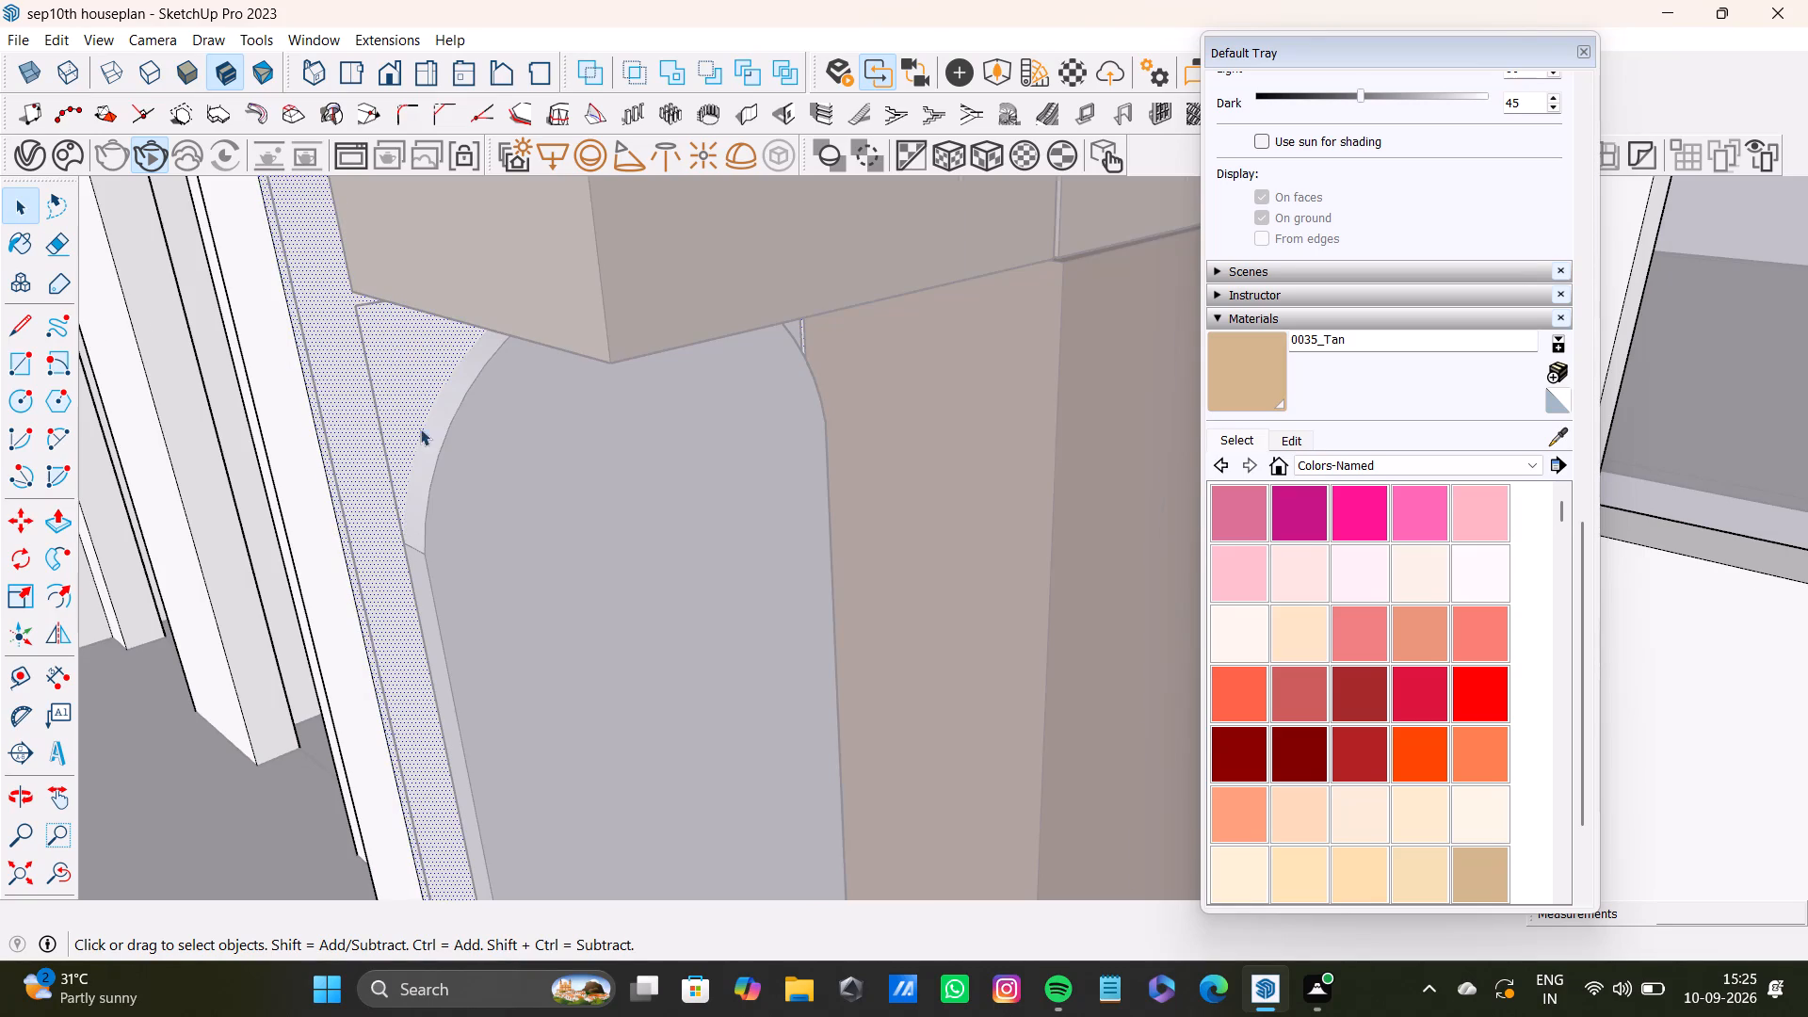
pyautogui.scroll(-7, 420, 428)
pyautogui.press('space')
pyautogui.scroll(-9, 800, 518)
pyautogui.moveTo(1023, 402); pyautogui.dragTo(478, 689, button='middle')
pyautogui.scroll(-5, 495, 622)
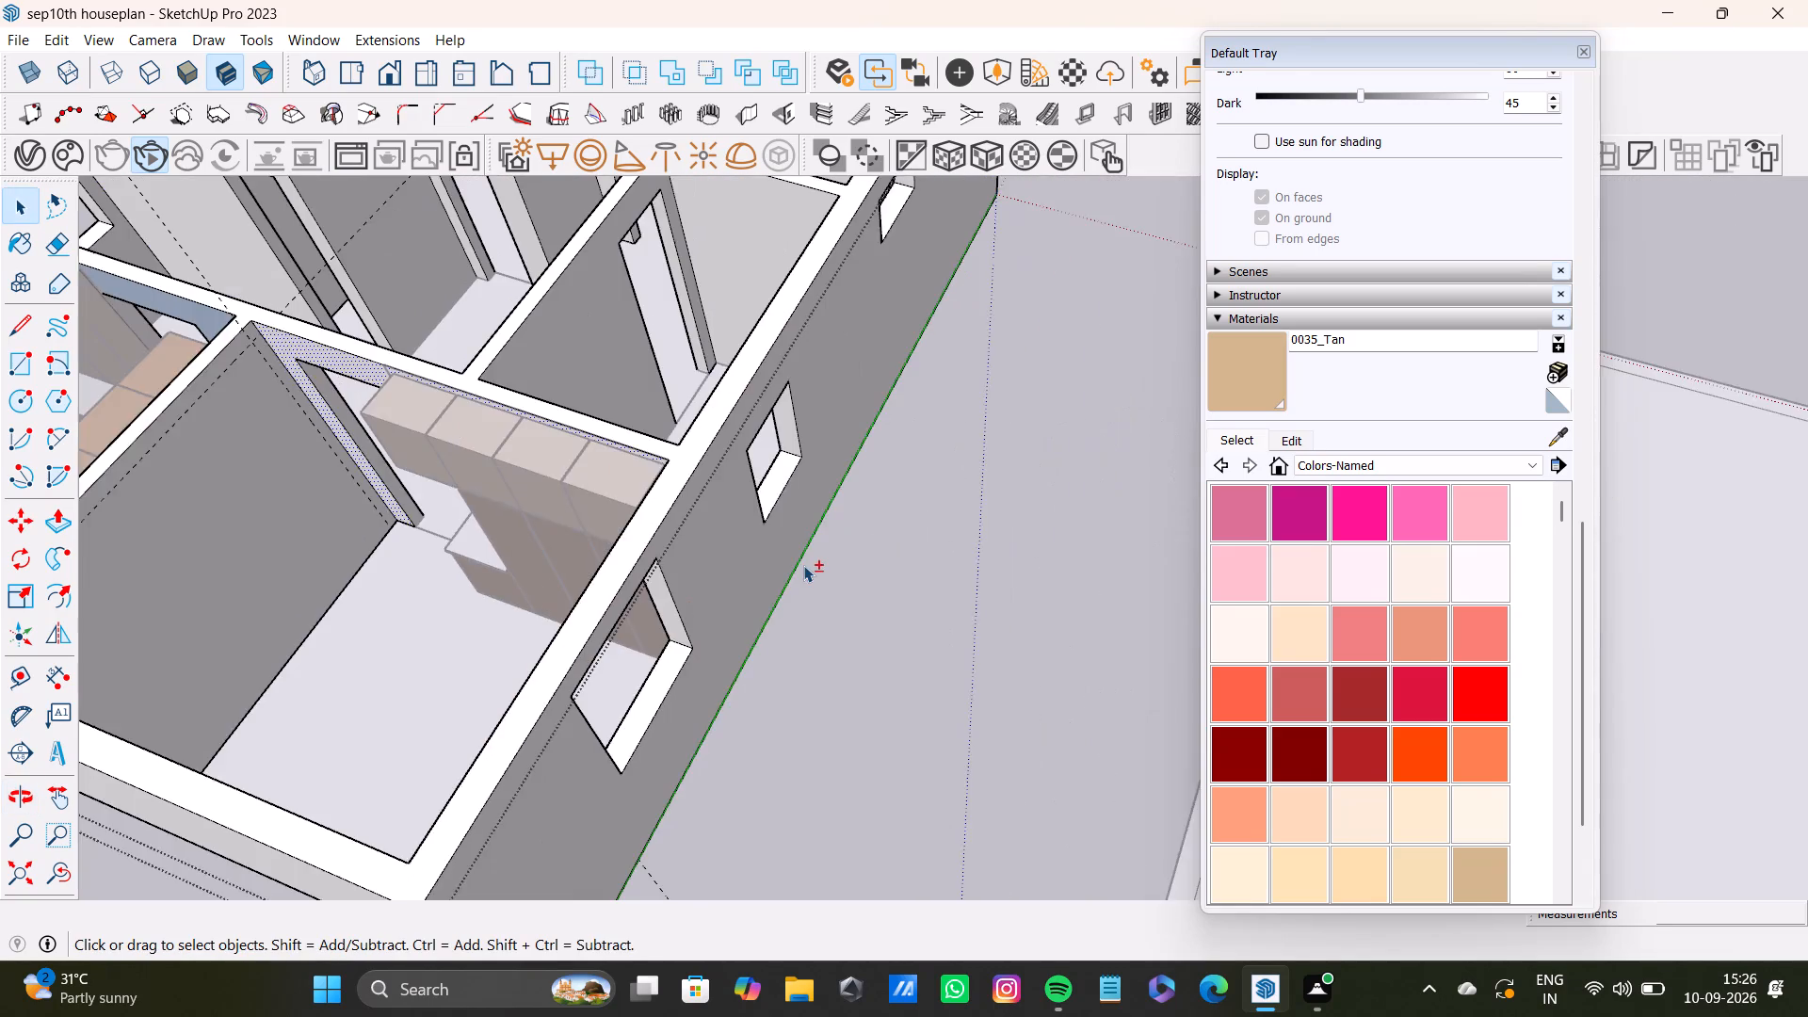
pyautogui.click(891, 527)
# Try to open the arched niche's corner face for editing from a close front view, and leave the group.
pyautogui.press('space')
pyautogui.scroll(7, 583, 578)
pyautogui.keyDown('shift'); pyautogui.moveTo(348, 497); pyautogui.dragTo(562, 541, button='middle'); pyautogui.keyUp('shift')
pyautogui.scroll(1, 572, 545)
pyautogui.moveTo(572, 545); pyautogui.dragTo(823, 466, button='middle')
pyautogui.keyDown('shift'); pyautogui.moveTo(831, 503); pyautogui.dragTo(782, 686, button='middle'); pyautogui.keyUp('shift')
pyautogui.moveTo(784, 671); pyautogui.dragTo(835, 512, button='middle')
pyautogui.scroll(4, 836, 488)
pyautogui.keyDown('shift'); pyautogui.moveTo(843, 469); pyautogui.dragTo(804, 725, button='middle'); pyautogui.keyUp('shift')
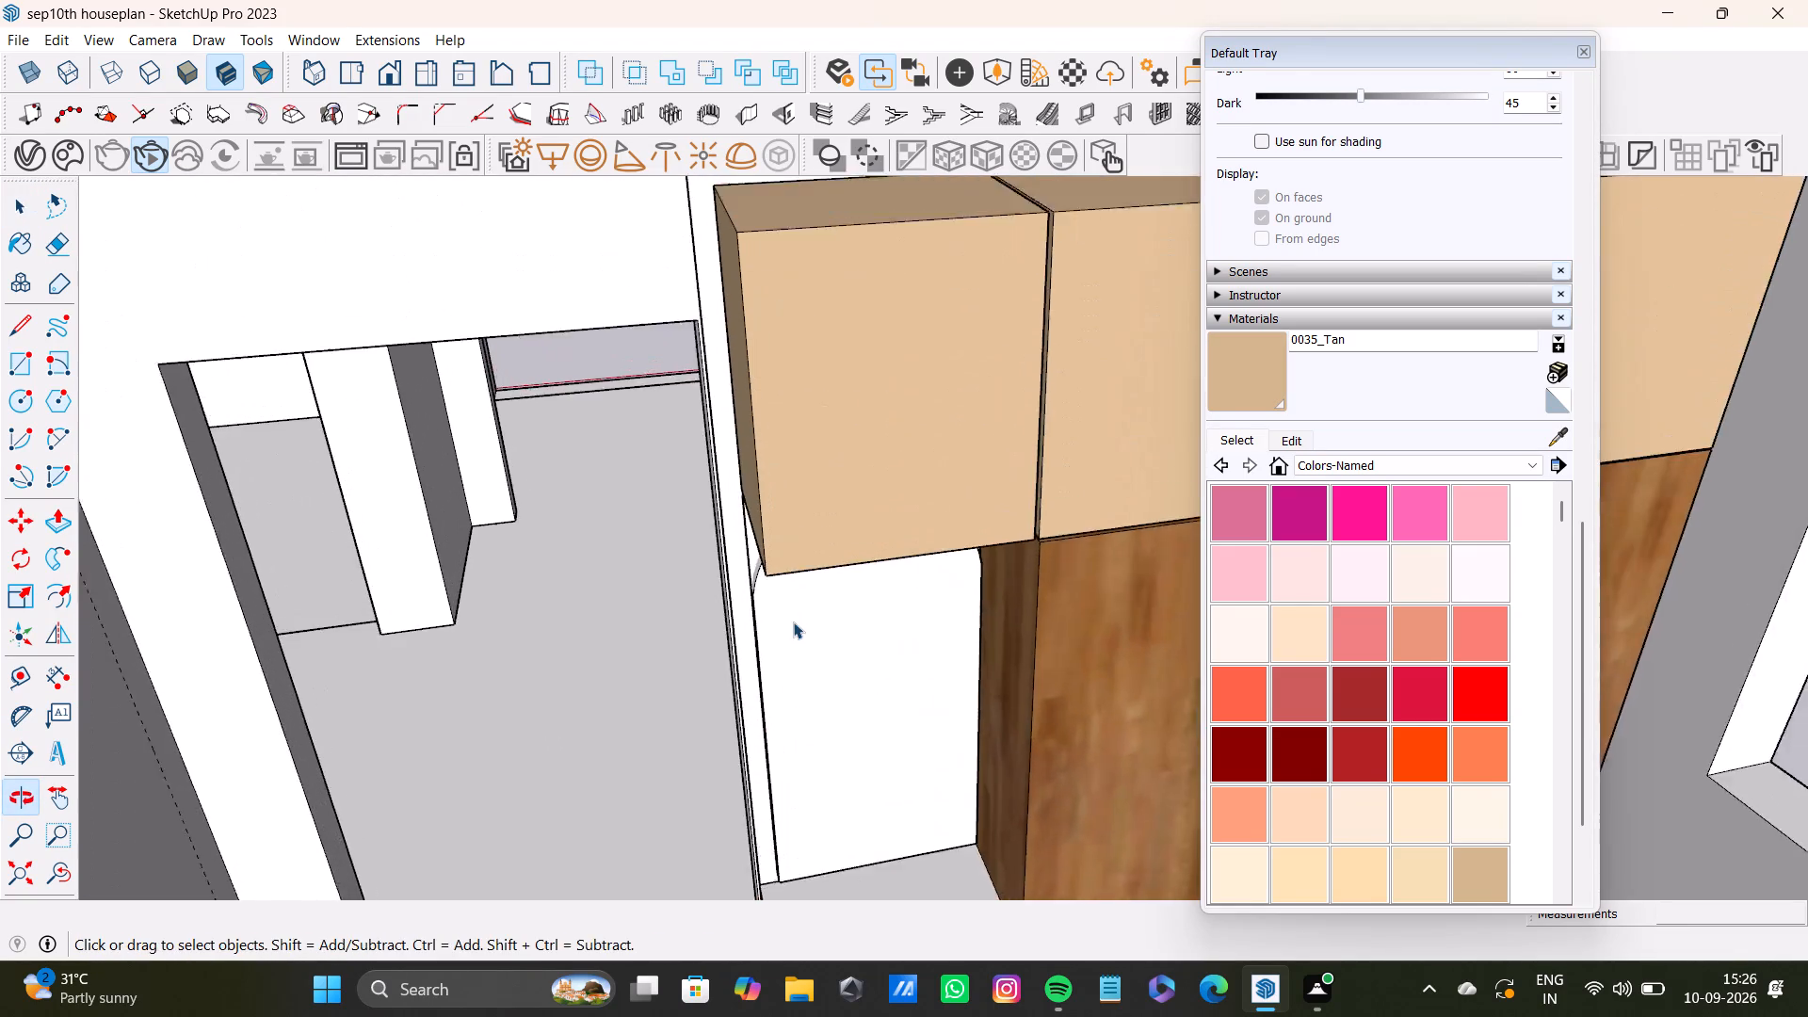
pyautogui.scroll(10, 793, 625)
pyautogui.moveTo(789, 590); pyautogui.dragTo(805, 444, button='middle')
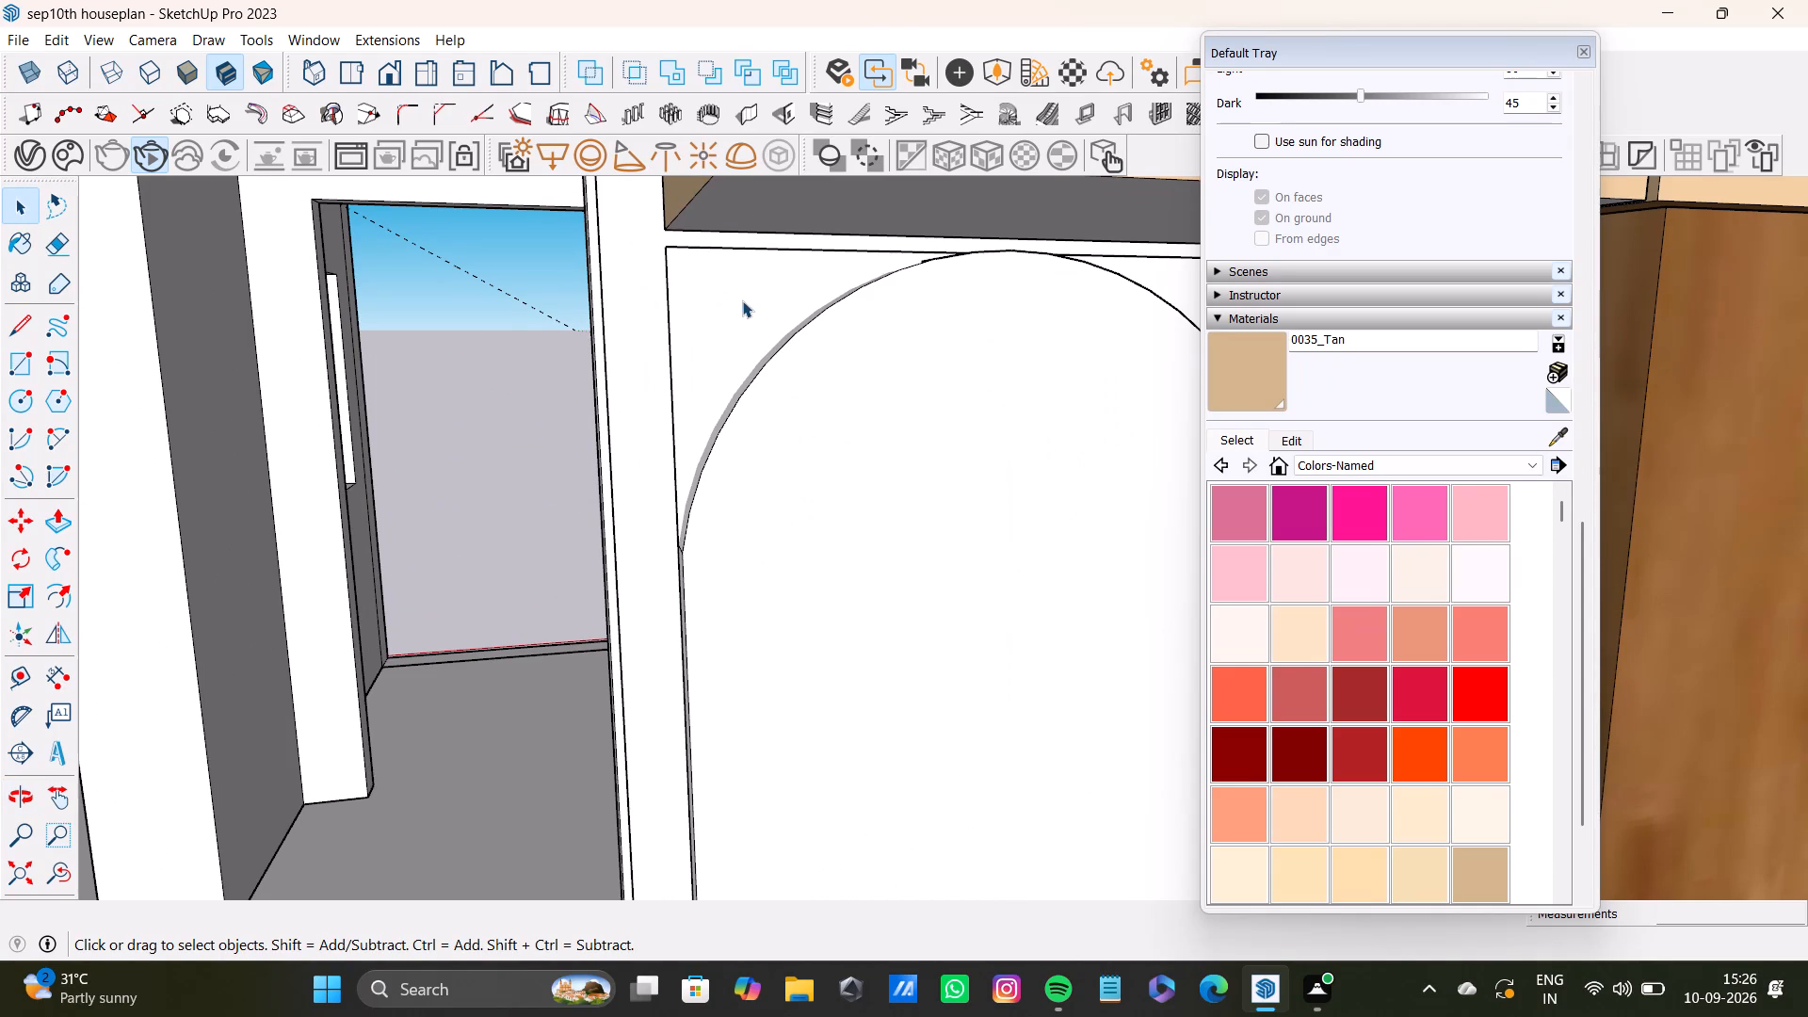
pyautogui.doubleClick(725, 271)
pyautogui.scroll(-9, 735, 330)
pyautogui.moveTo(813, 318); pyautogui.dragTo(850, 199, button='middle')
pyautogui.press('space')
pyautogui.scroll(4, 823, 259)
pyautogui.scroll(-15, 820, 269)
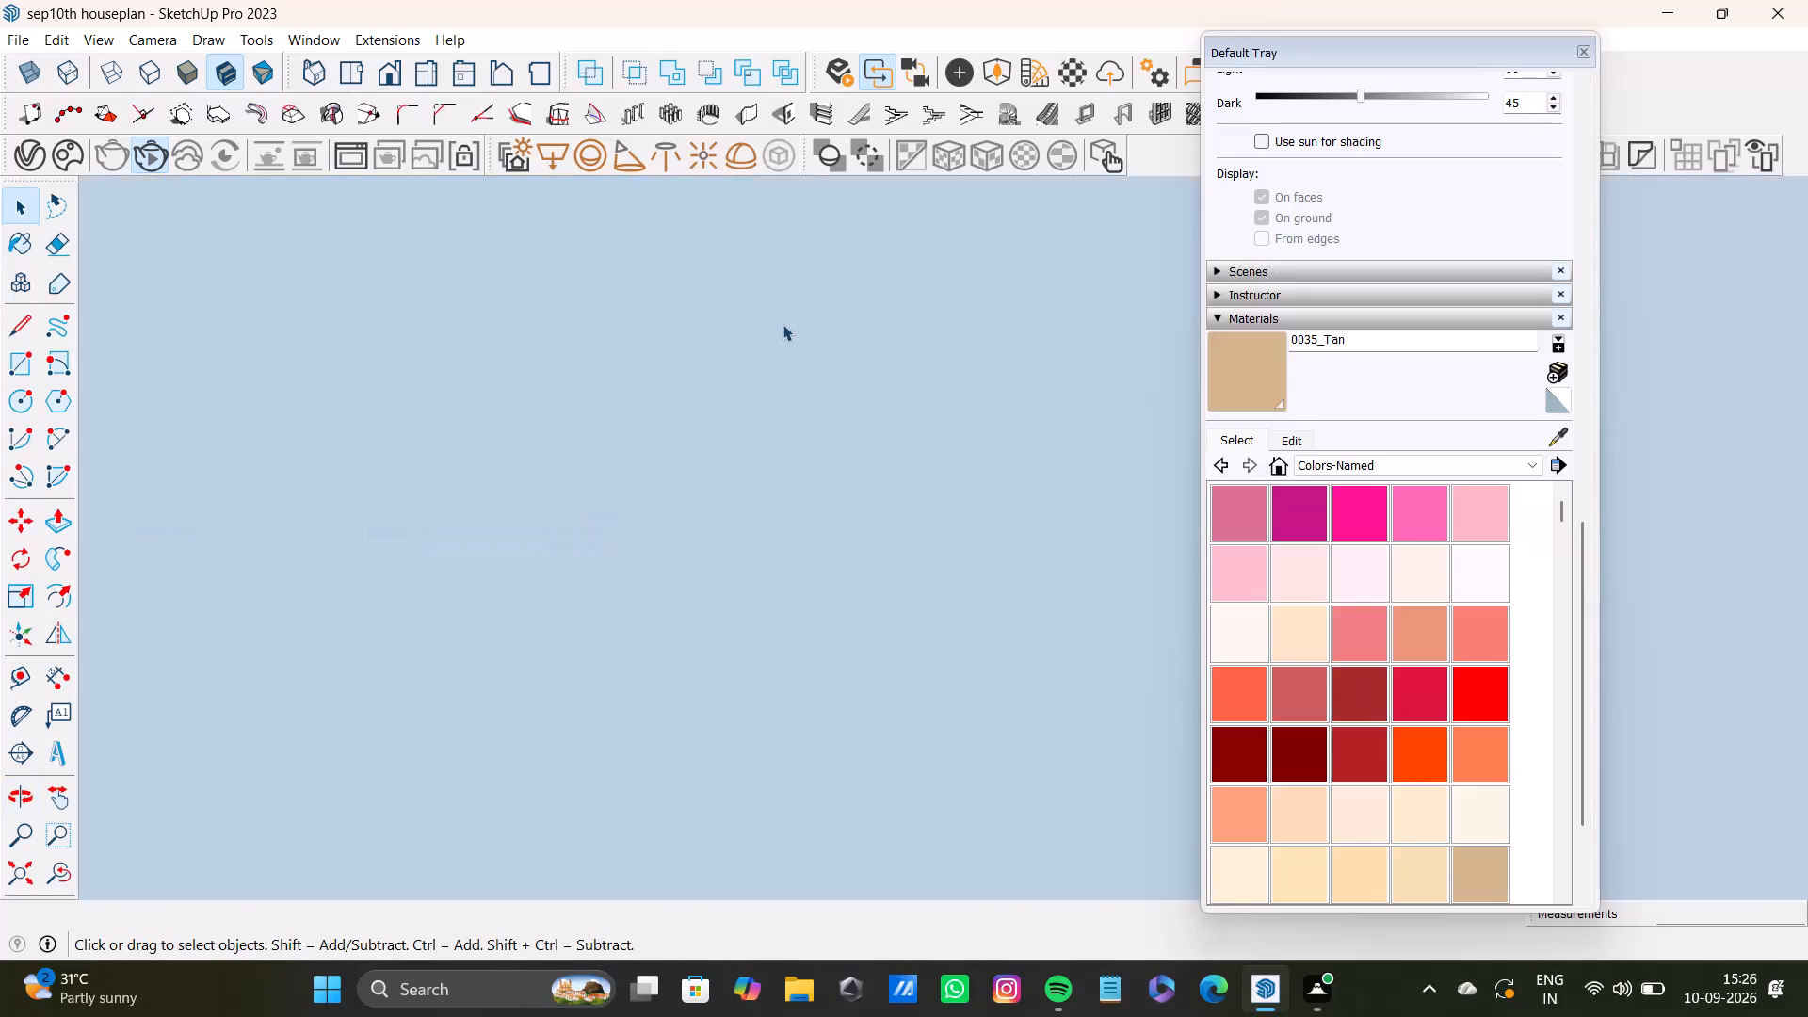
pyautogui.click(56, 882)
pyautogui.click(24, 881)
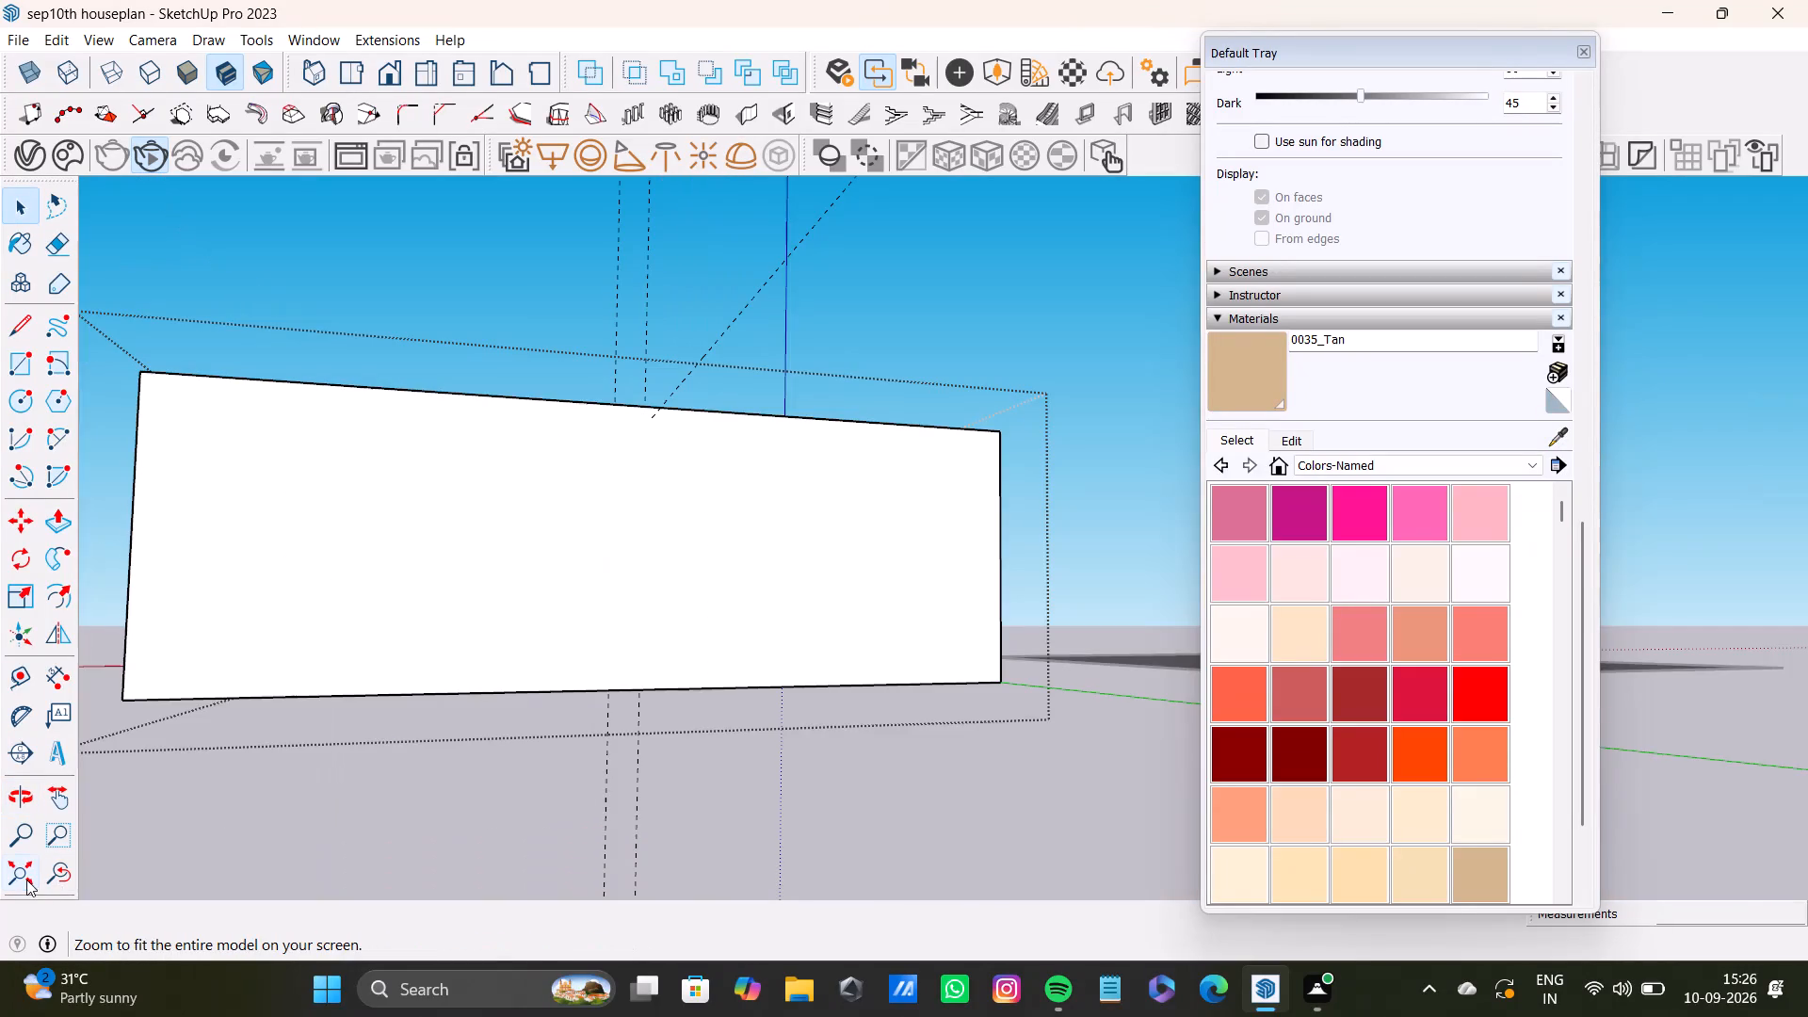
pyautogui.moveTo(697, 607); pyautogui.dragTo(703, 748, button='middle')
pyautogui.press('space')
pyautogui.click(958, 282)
# Paint the unpainted side face in the gap between the two middle upper cabinets with 0035_Tan.
pyautogui.scroll(13, 627, 437)
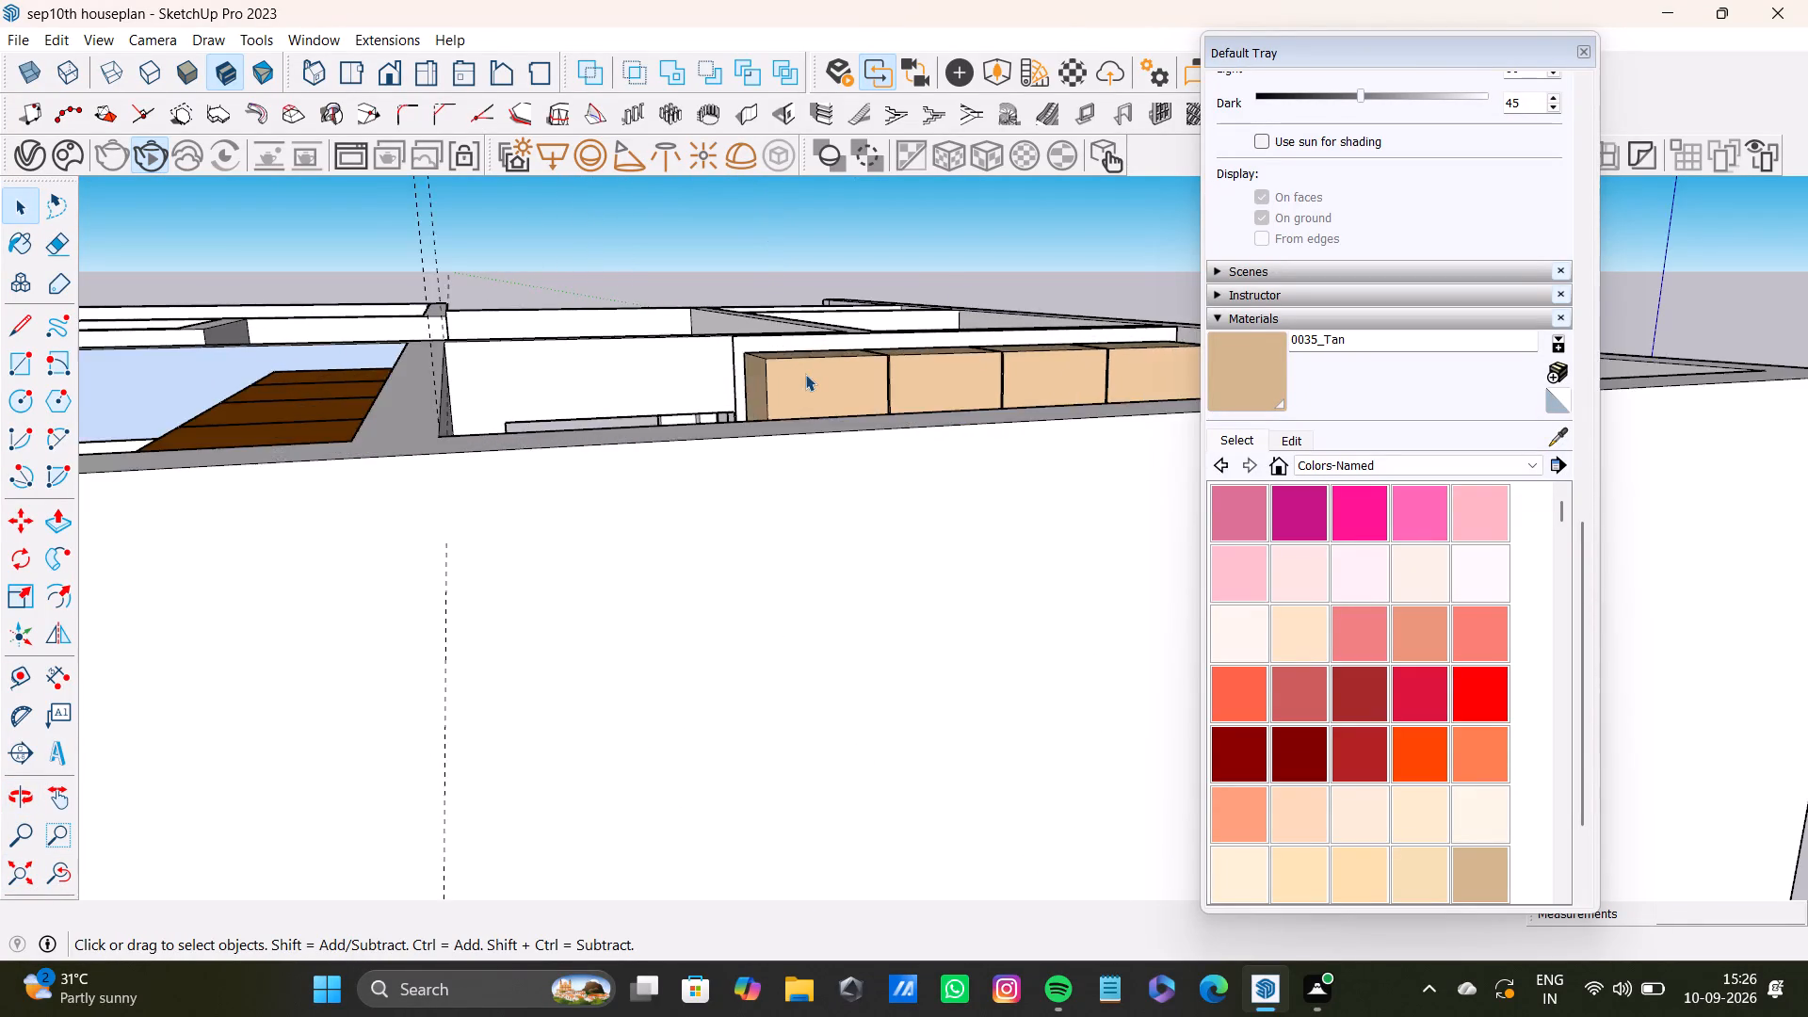
pyautogui.keyDown('shift'); pyautogui.moveTo(805, 374); pyautogui.dragTo(755, 609, button='middle'); pyautogui.keyUp('shift')
pyautogui.scroll(8, 754, 617)
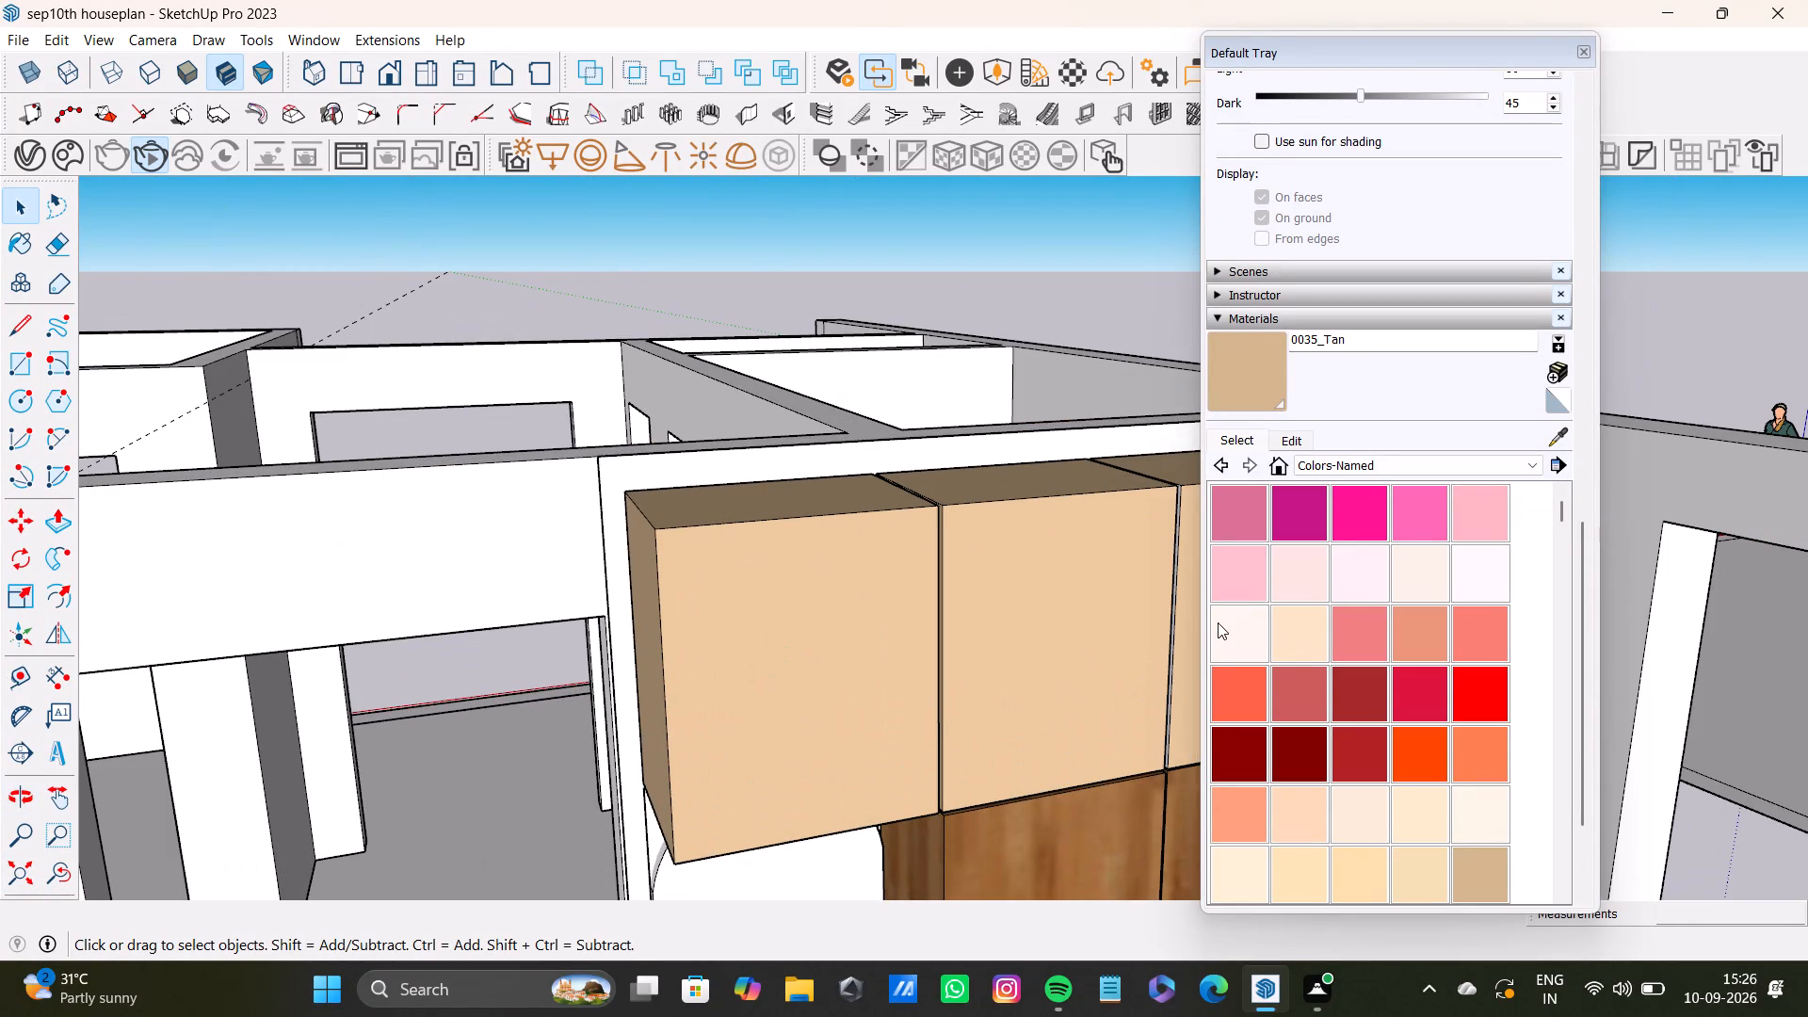
pyautogui.scroll(8, 1212, 511)
pyautogui.keyDown('shift'); pyautogui.moveTo(1134, 493); pyautogui.dragTo(670, 564, button='middle'); pyautogui.keyUp('shift')
pyautogui.scroll(6, 816, 558)
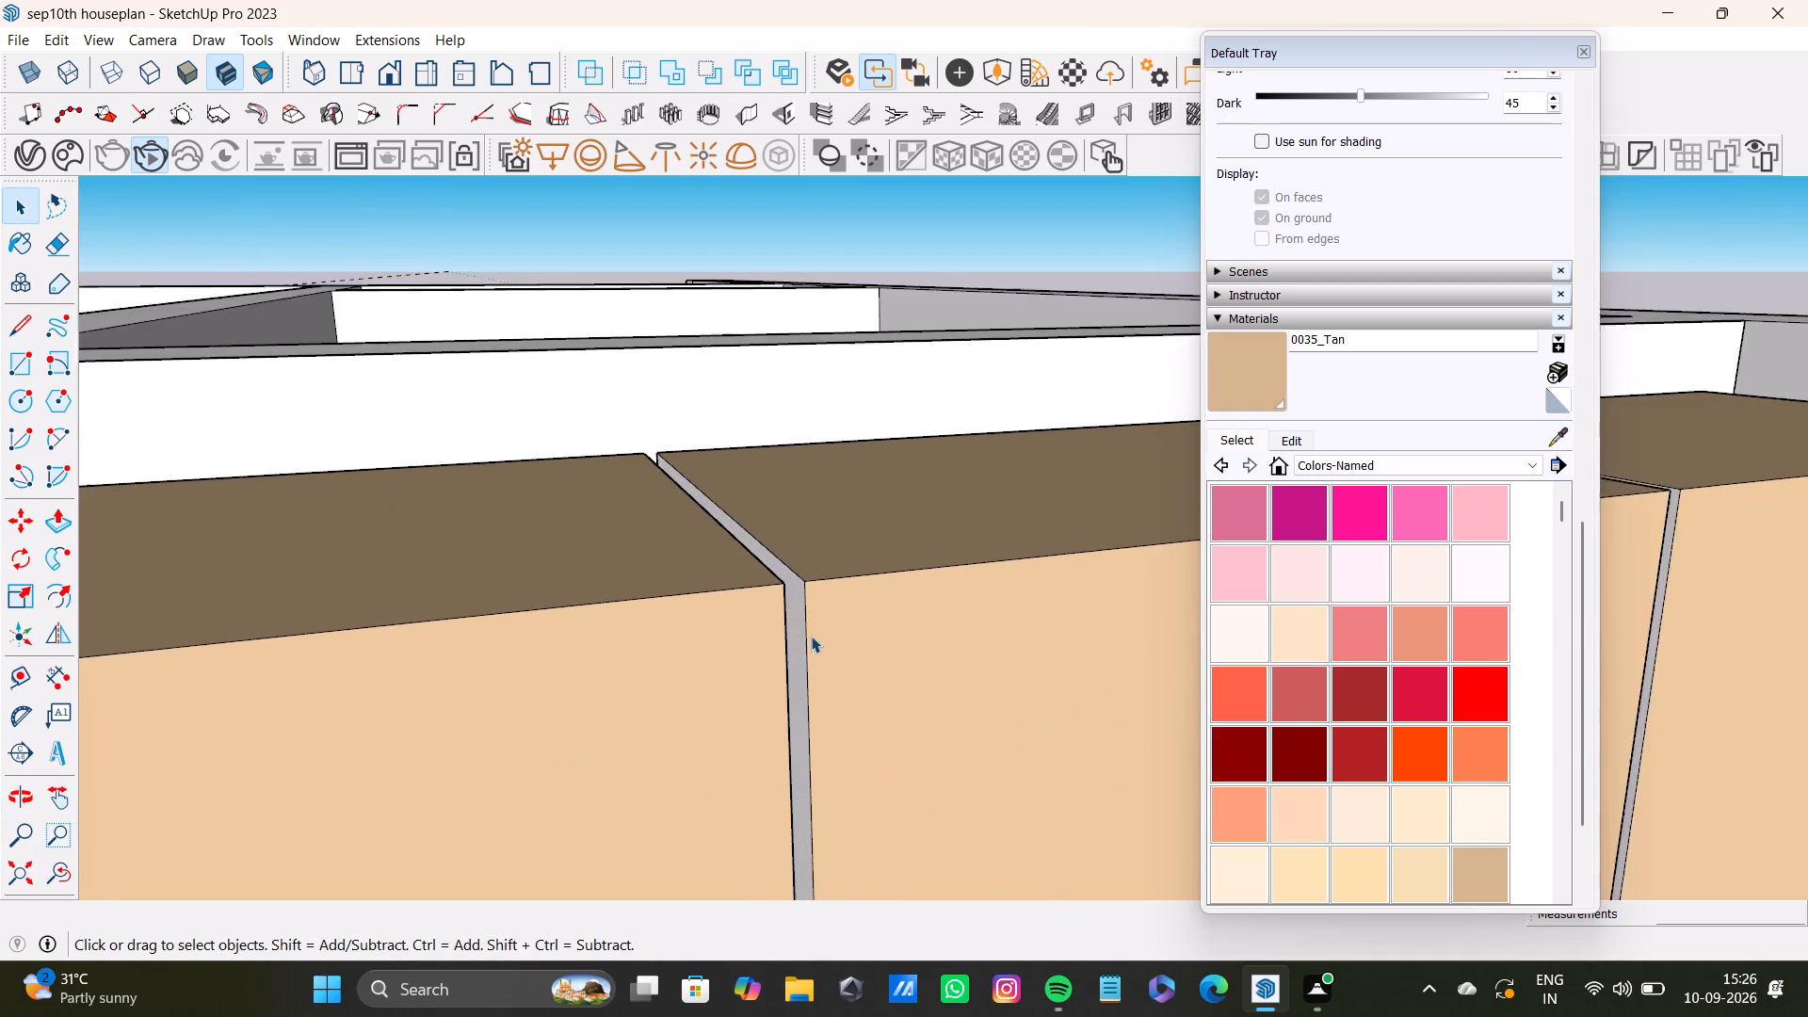
pyautogui.scroll(5, 811, 636)
pyautogui.doubleClick(789, 604)
pyautogui.doubleClick(790, 611)
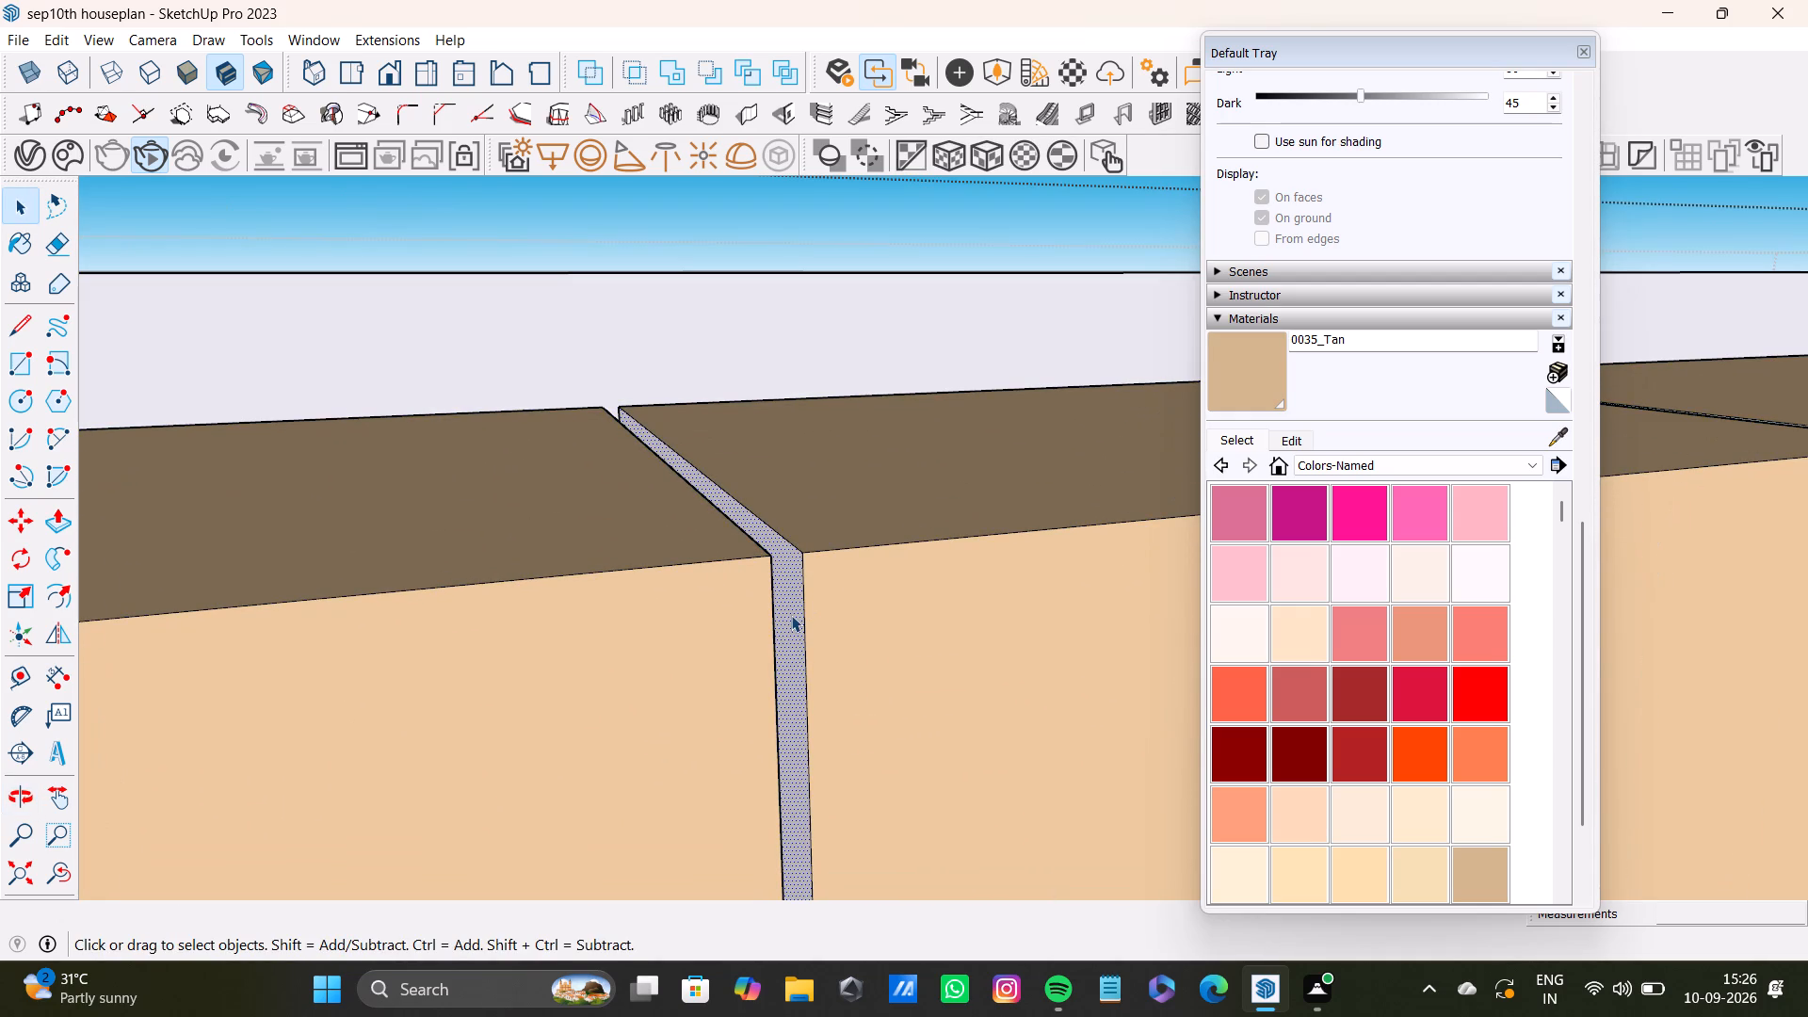
pyautogui.click(1283, 367)
pyautogui.click(1247, 380)
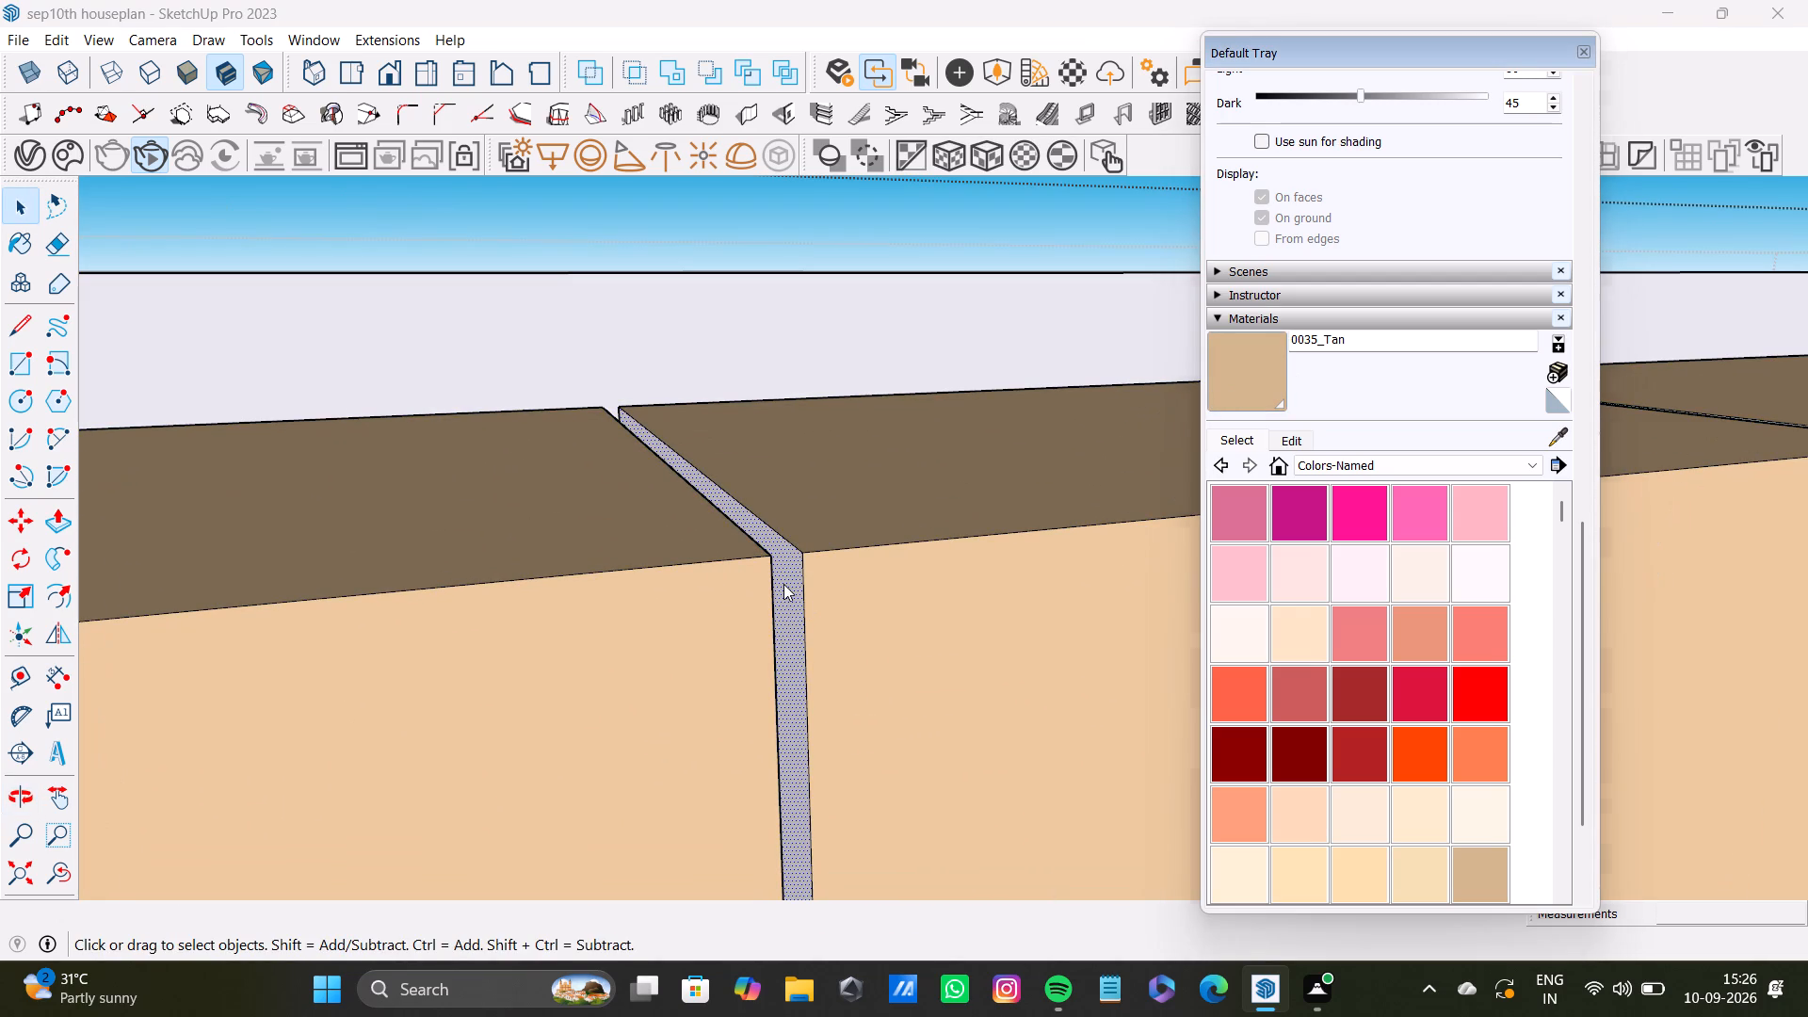
pyautogui.keyDown('shift'); pyautogui.click(786, 594); pyautogui.keyUp('shift')
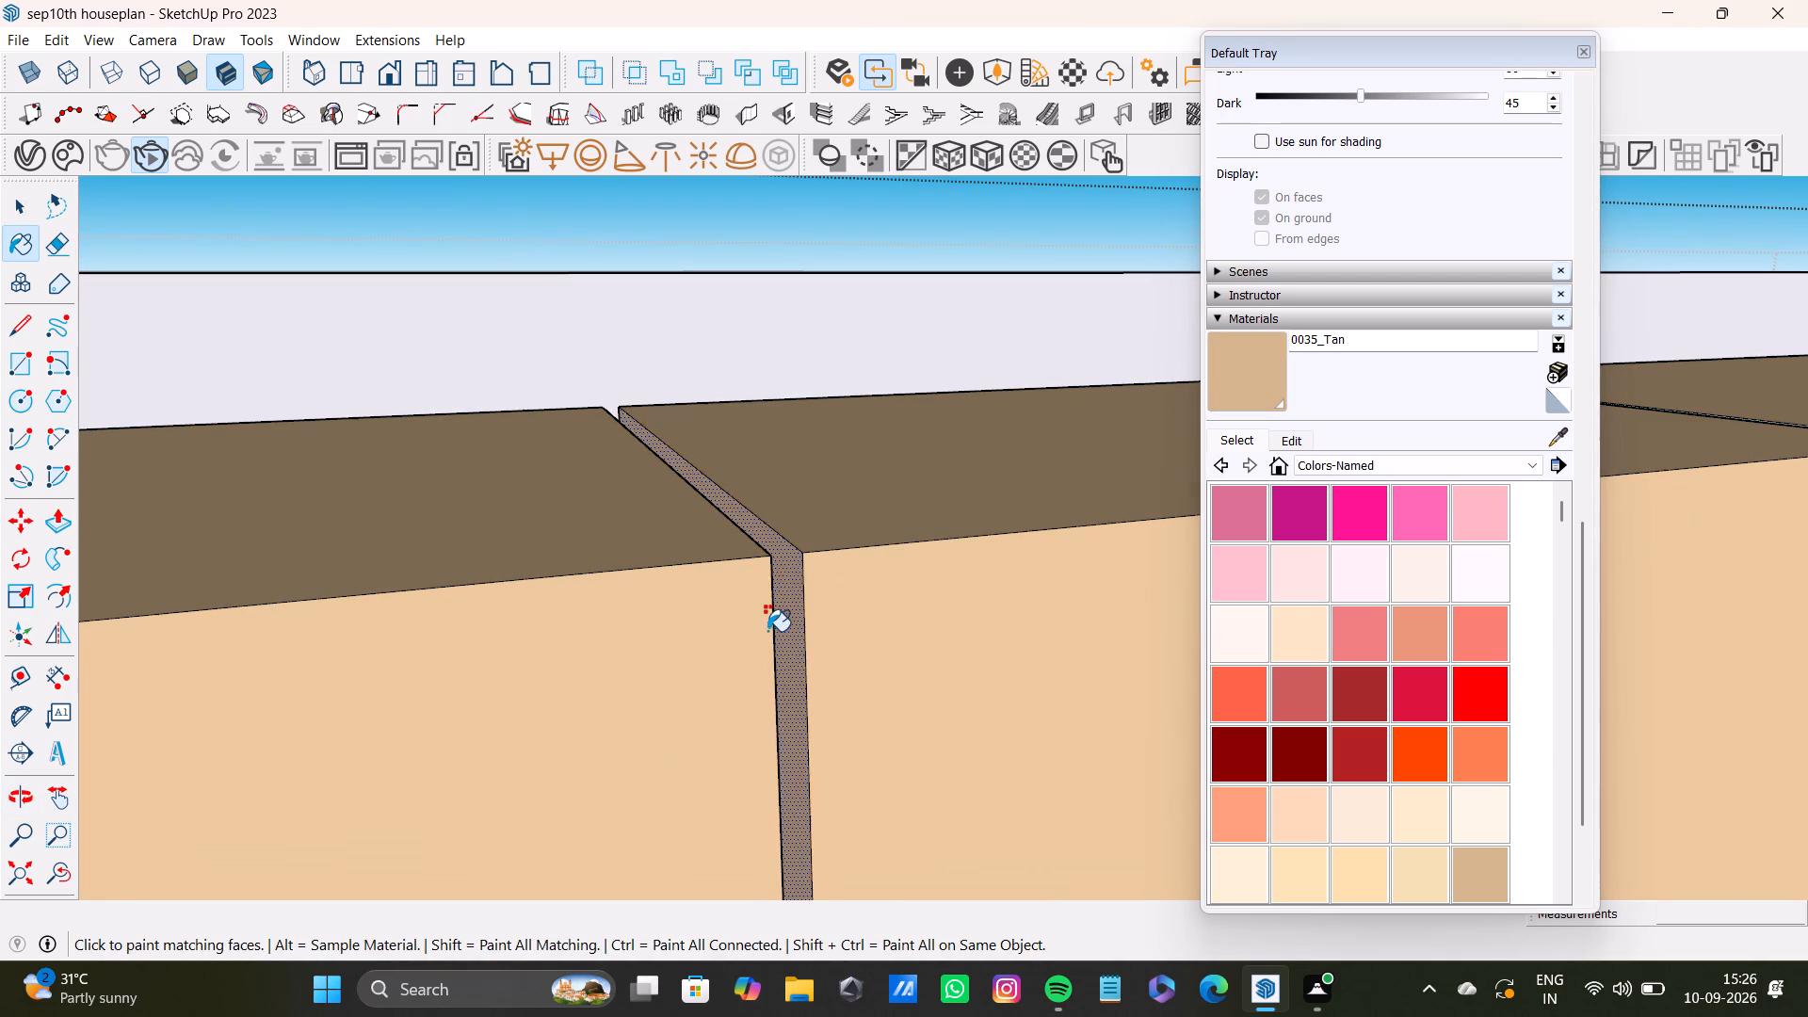
# Paint the unpainted side face in the gap before the last upper cabinet with 0035_Tan.
pyautogui.keyDown('shift'); pyautogui.scroll(-20, 767, 631); pyautogui.keyUp('shift')
pyautogui.keyDown('shift'); pyautogui.moveTo(843, 632); pyautogui.dragTo(636, 724, button='middle'); pyautogui.keyUp('shift')
pyautogui.keyDown('shift'); pyautogui.scroll(4, 763, 693); pyautogui.keyUp('shift')
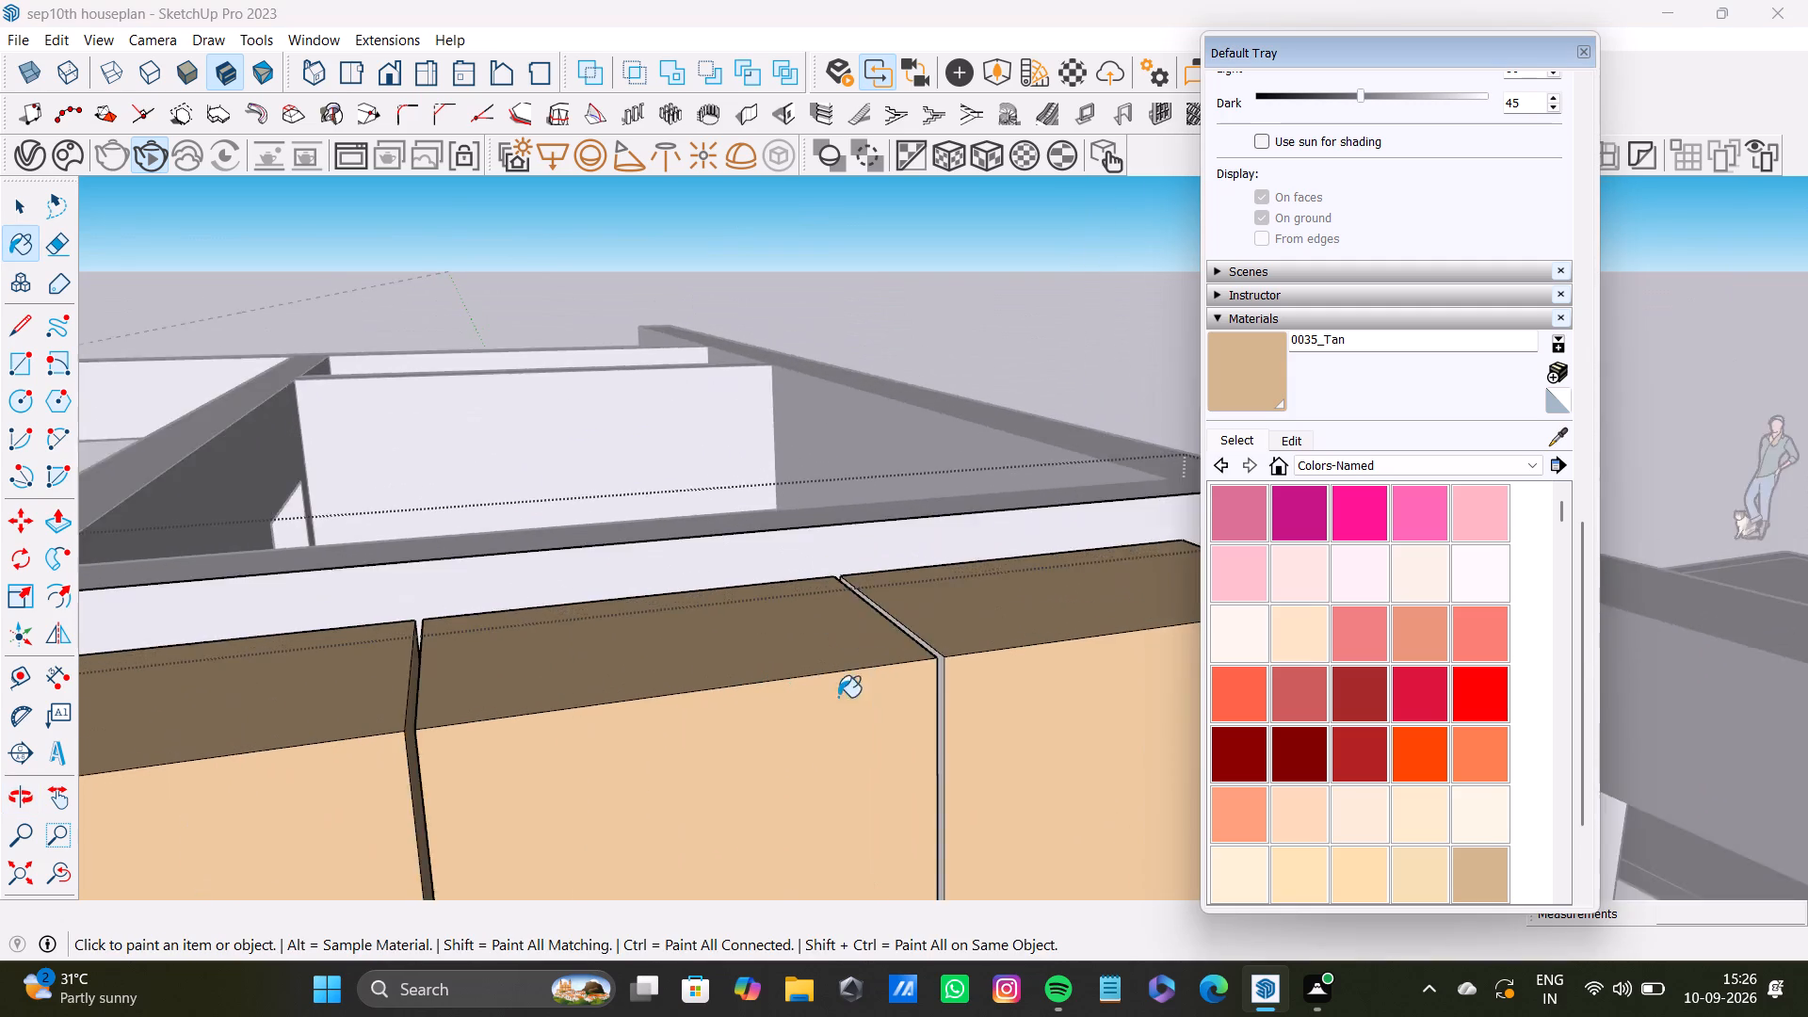
pyautogui.keyDown('shift'); pyautogui.scroll(9, 838, 697); pyautogui.keyUp('shift')
pyautogui.keyDown('shift'); pyautogui.moveTo(934, 679); pyautogui.dragTo(666, 699, button='middle'); pyautogui.keyUp('shift')
pyautogui.keyDown('shift'); pyautogui.scroll(16, 717, 666); pyautogui.keyUp('shift')
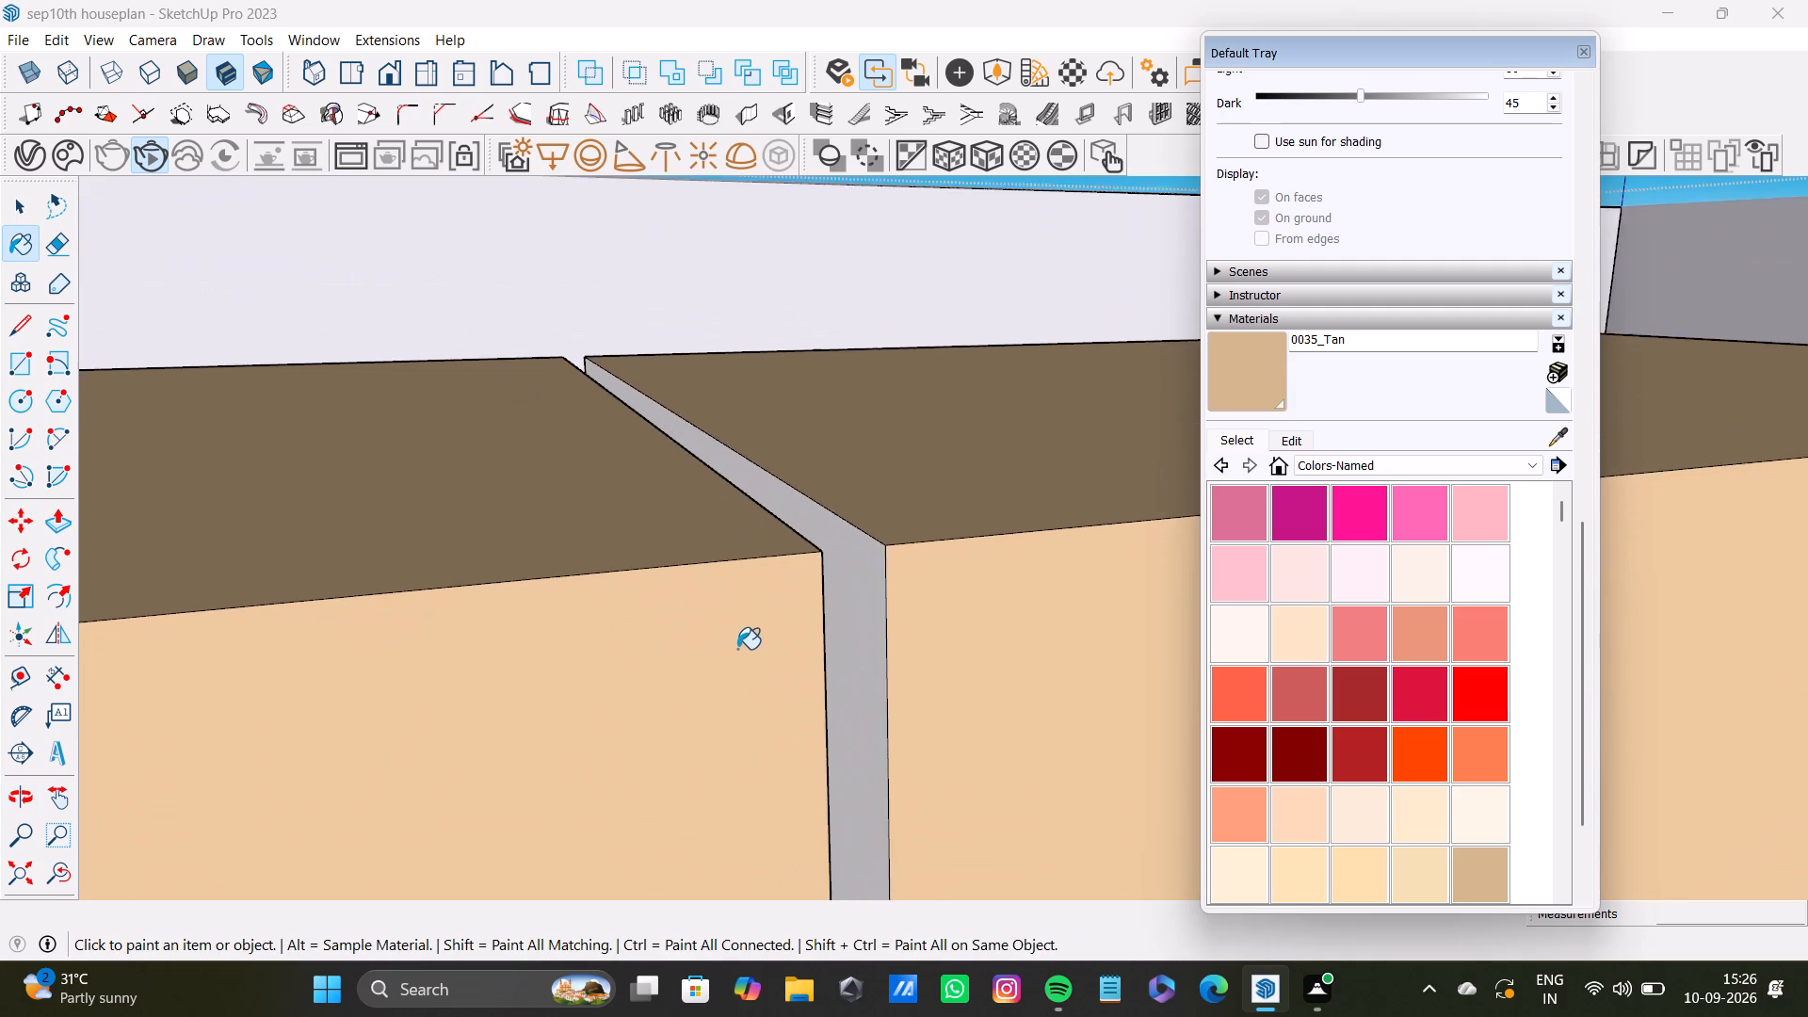
pyautogui.keyDown('shift'); pyautogui.click(902, 553); pyautogui.keyUp('shift')
pyautogui.keyDown('shift'); pyautogui.scroll(-16, 901, 556); pyautogui.keyUp('shift')
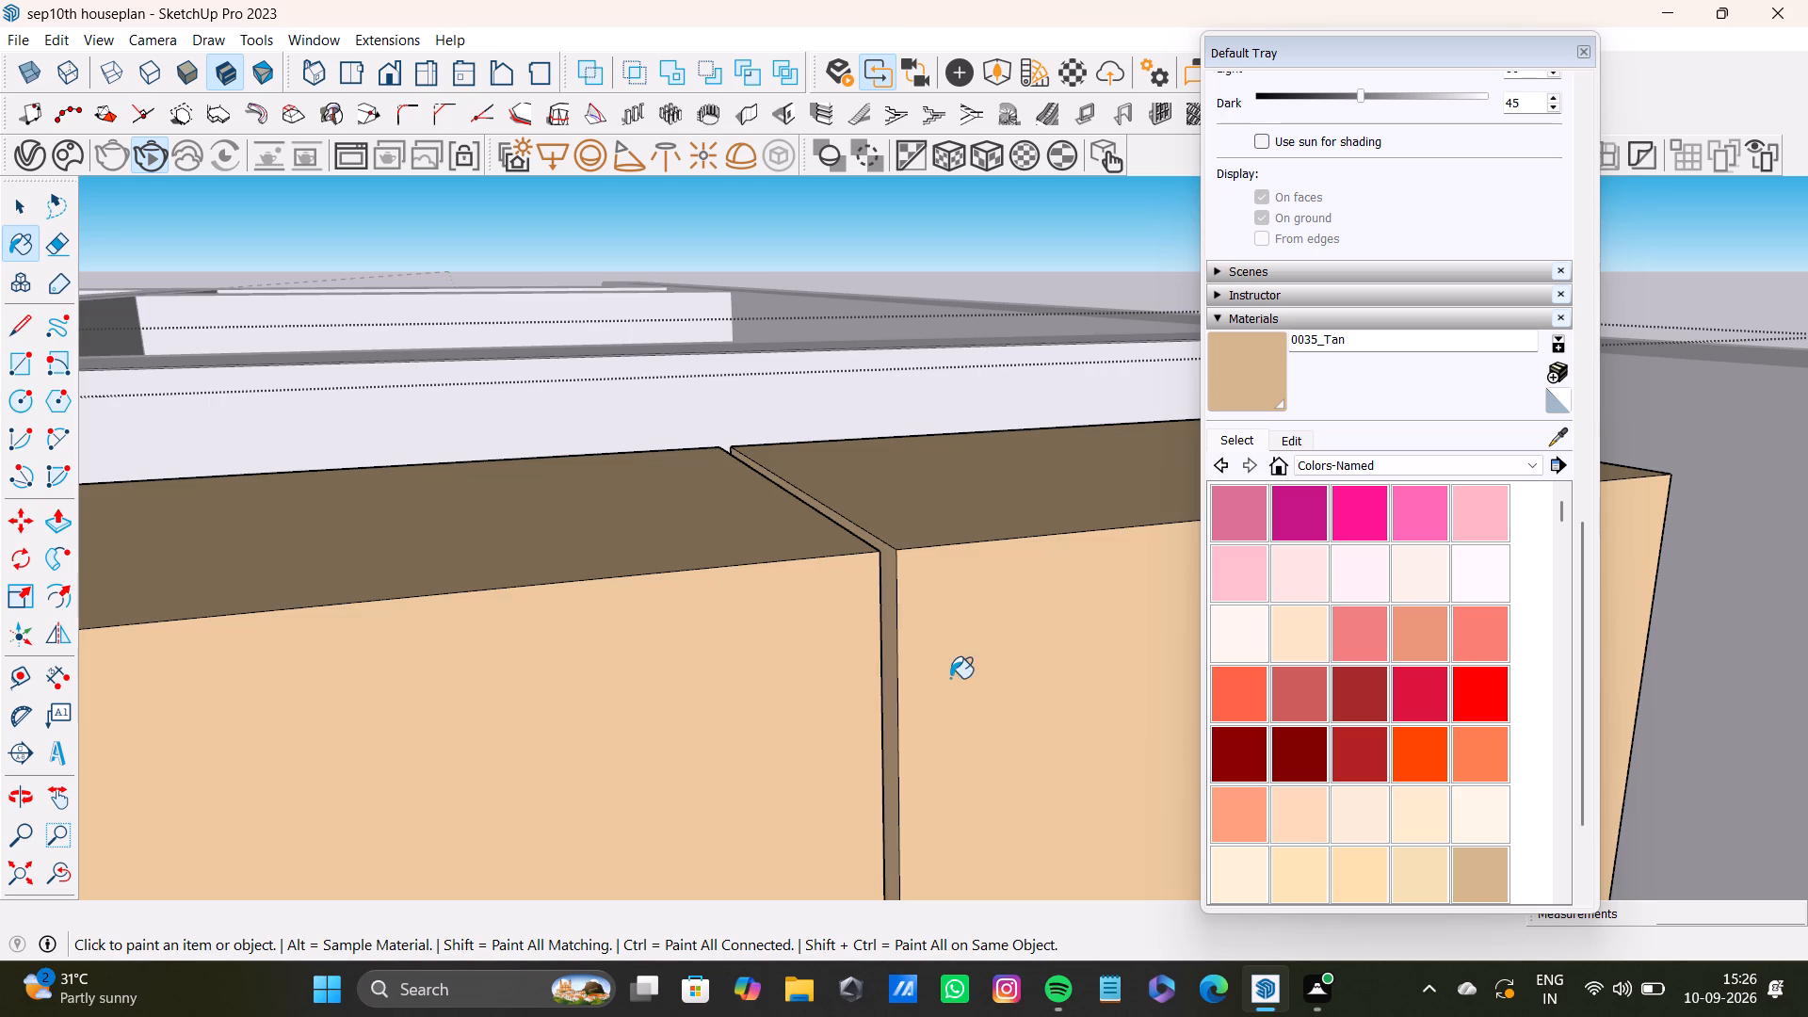
# Examine the painted upper-cabinet gaps and the white arched niche below the first upper cabinet.
pyautogui.scroll(-17, 874, 679)
pyautogui.press('space')
pyautogui.keyDown('shift'); pyautogui.moveTo(719, 743); pyautogui.dragTo(1170, 713, button='middle'); pyautogui.keyUp('shift')
pyautogui.scroll(3, 1027, 703)
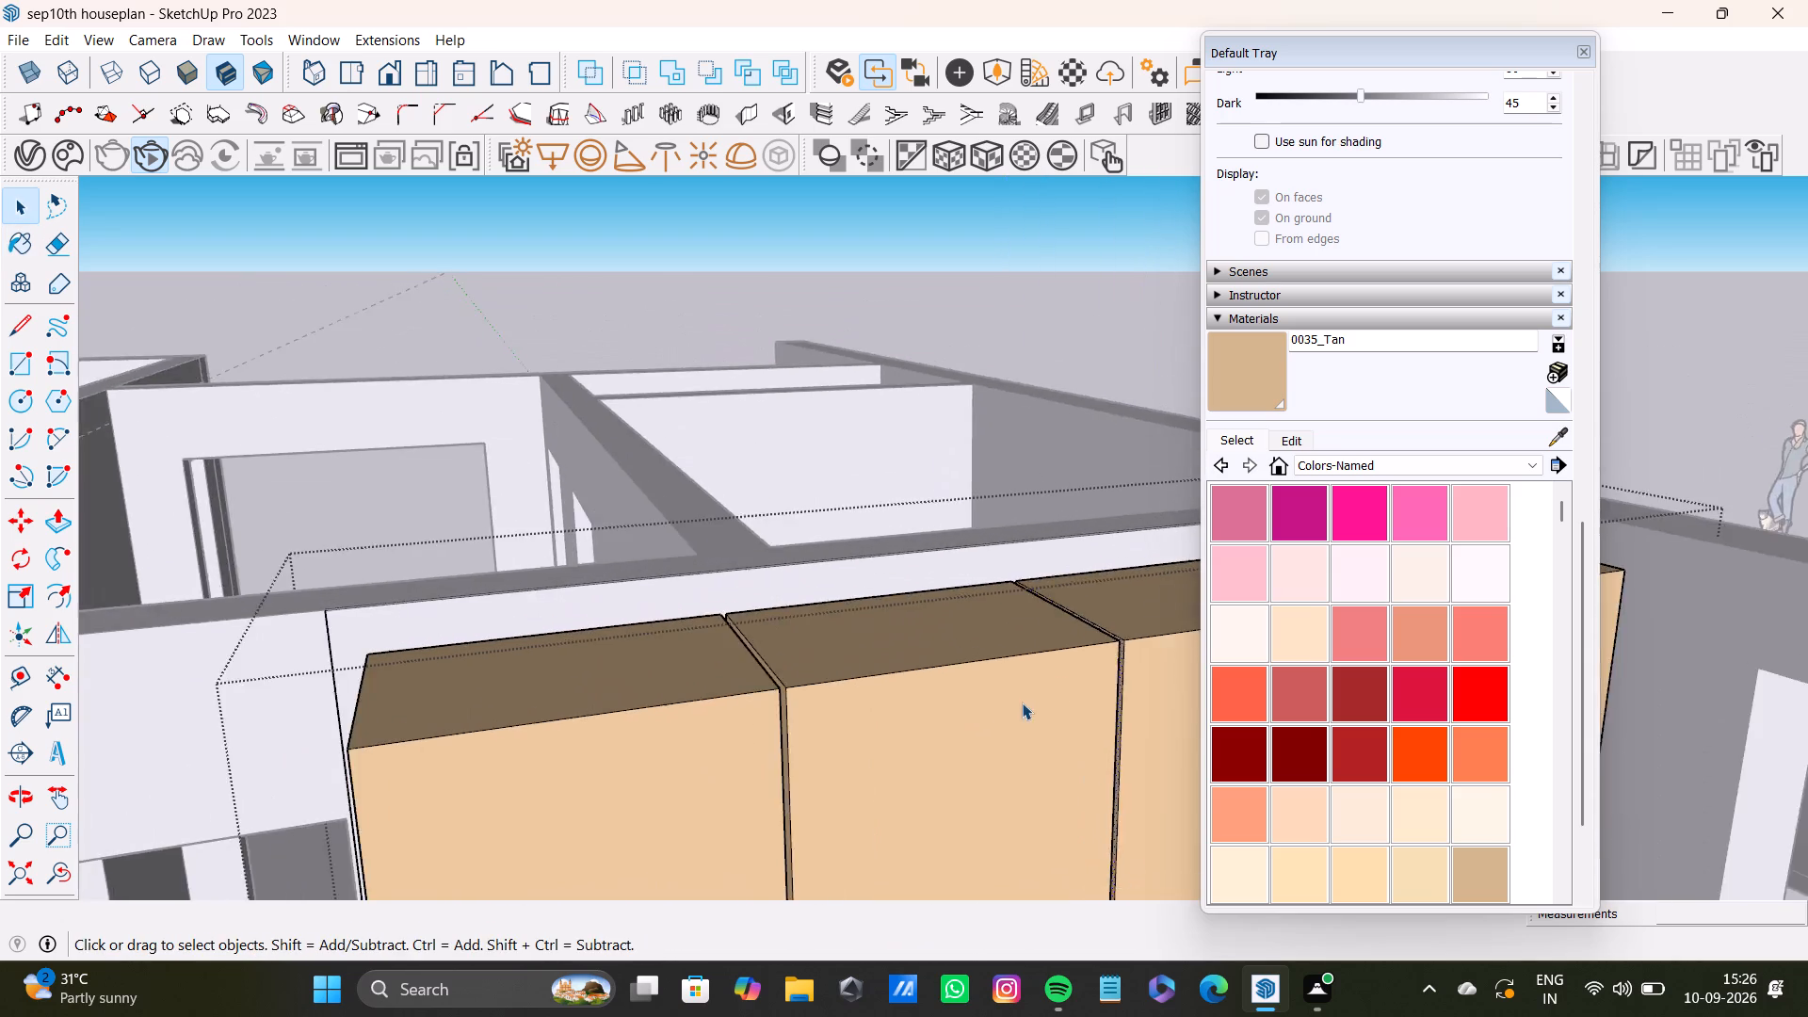
pyautogui.scroll(6, 1022, 702)
pyautogui.keyDown('shift'); pyautogui.moveTo(858, 702); pyautogui.dragTo(989, 416, button='middle'); pyautogui.keyUp('shift')
pyautogui.scroll(-13, 898, 481)
pyautogui.keyDown('shift'); pyautogui.moveTo(767, 598); pyautogui.dragTo(806, 480, button='middle'); pyautogui.keyUp('shift')
pyautogui.scroll(3, 794, 533)
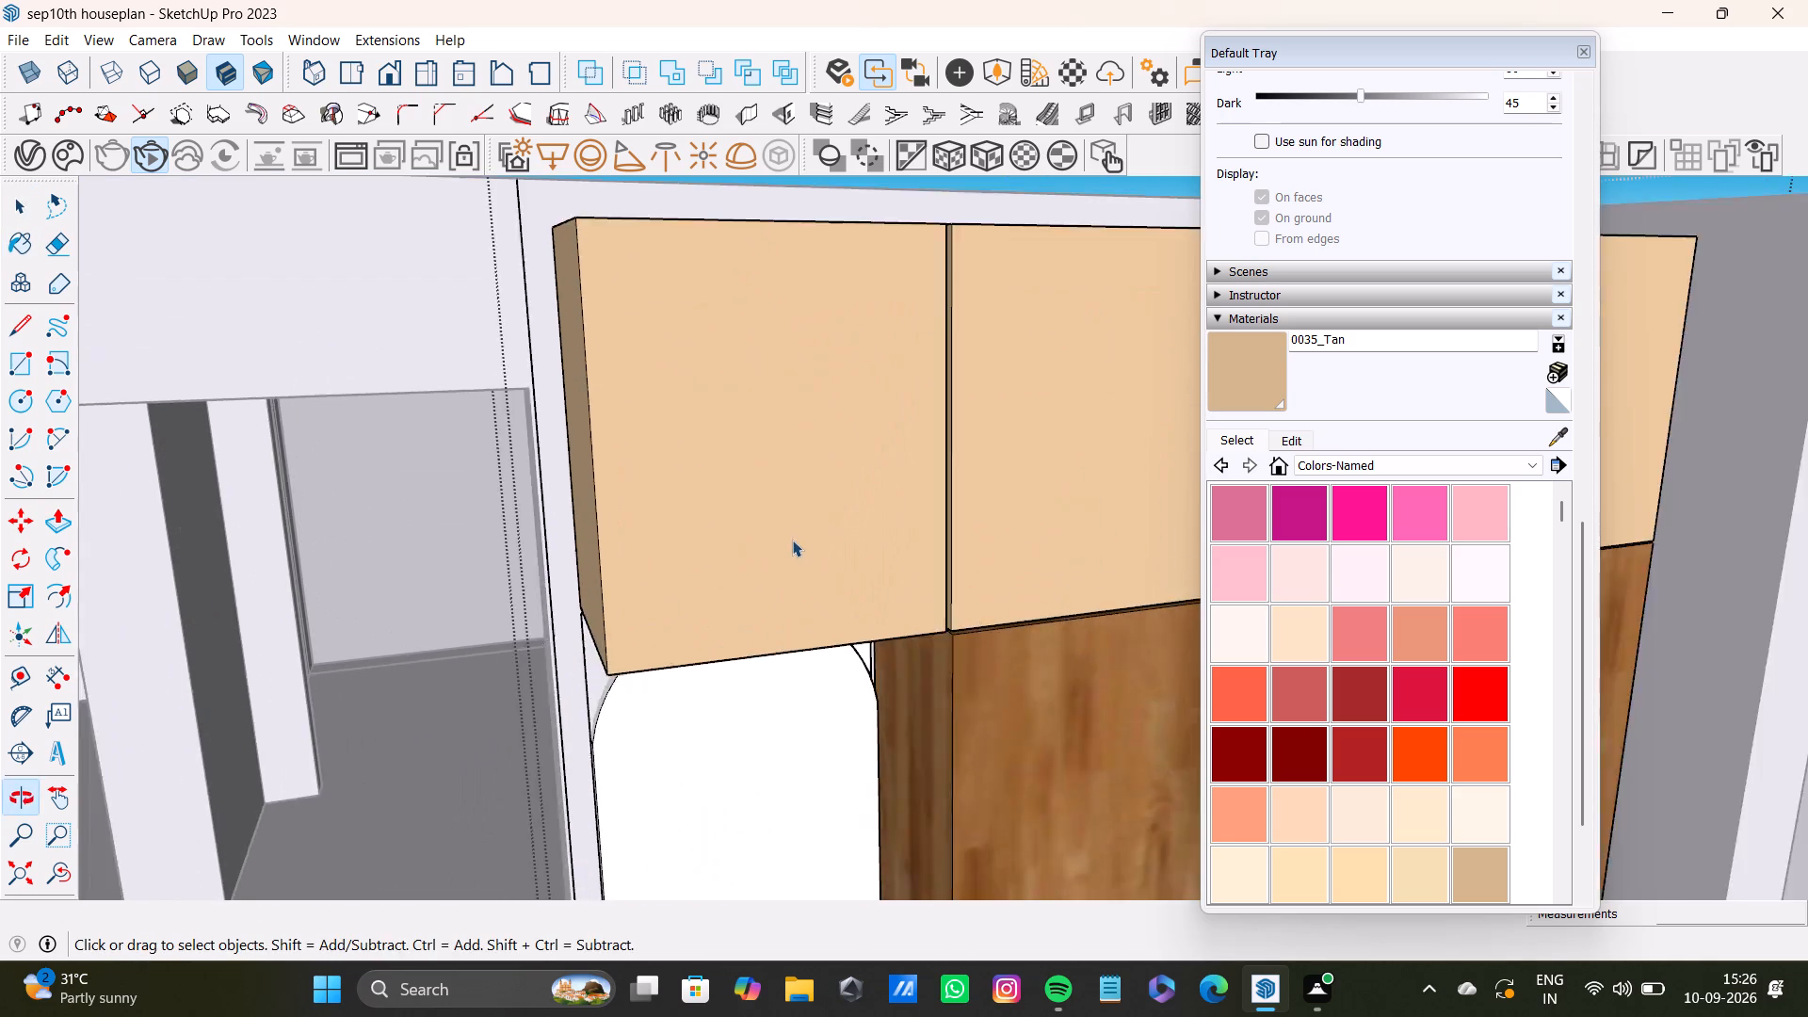
pyautogui.scroll(6, 792, 540)
pyautogui.keyDown('shift'); pyautogui.moveTo(806, 605); pyautogui.dragTo(806, 371, button='middle'); pyautogui.keyUp('shift')
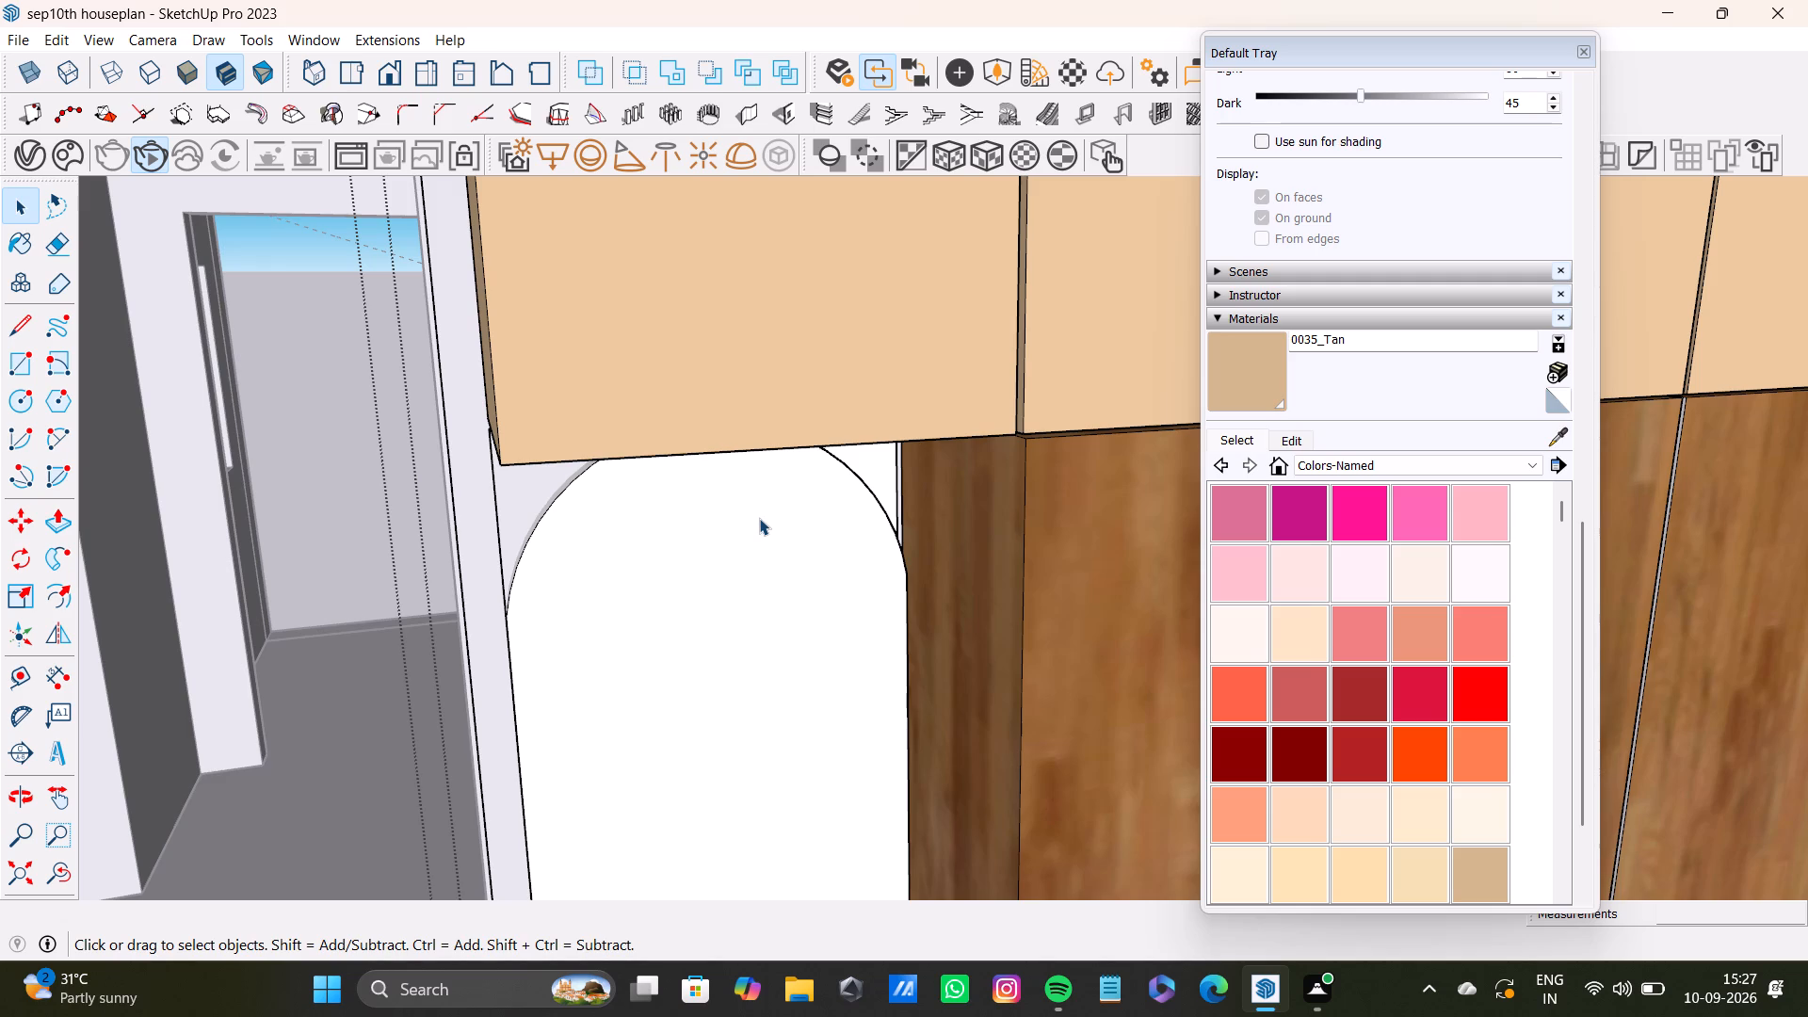
pyautogui.press('space')
pyautogui.scroll(-13, 837, 510)
pyautogui.click(52, 871)
# Select the top face and front edge face of the white slab on the low cabinet.
pyautogui.moveTo(828, 483); pyautogui.dragTo(730, 723, button='middle')
pyautogui.scroll(-9, 747, 637)
pyautogui.keyDown('shift'); pyautogui.moveTo(751, 612); pyautogui.dragTo(756, 462, button='middle'); pyautogui.keyUp('shift')
pyautogui.scroll(7, 756, 632)
pyautogui.keyDown('shift'); pyautogui.moveTo(831, 705); pyautogui.dragTo(827, 571, button='middle'); pyautogui.keyUp('shift')
pyautogui.keyDown('shift'); pyautogui.scroll(2, 790, 645); pyautogui.keyUp('shift')
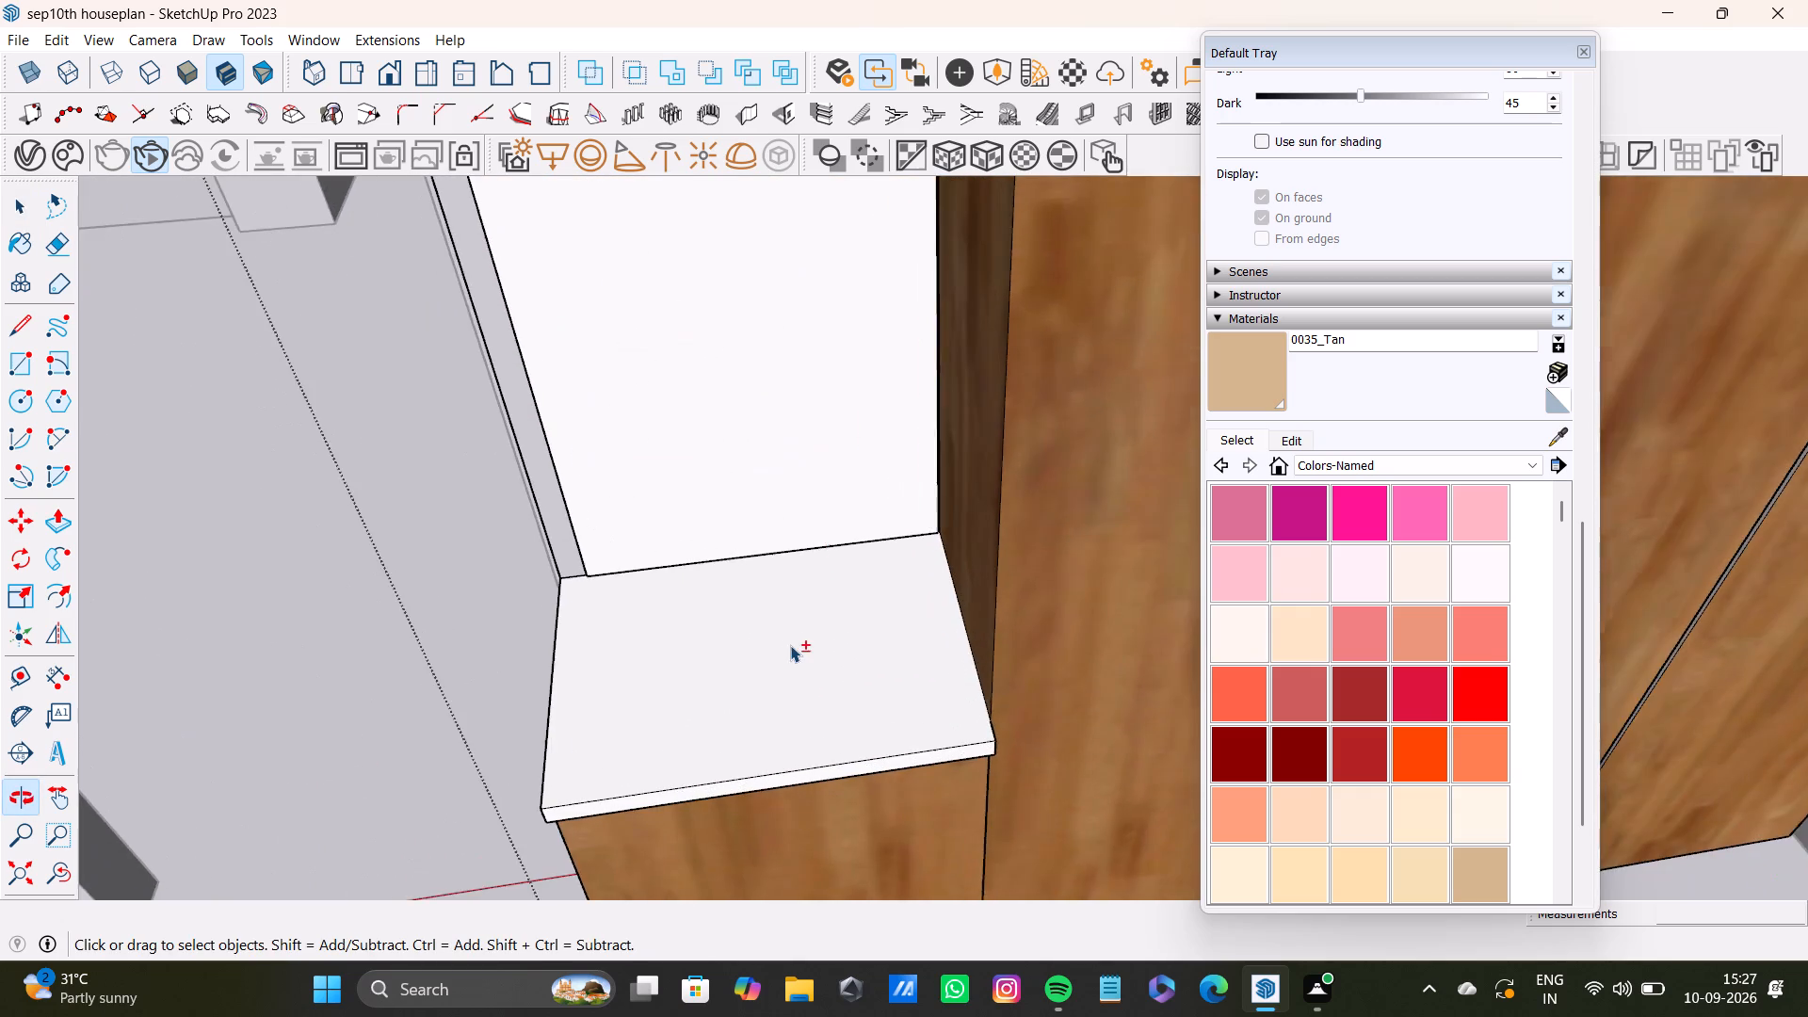
pyautogui.keyDown('shift'); pyautogui.scroll(2, 790, 645); pyautogui.keyUp('shift')
pyautogui.keyDown('shift'); pyautogui.doubleClick(930, 724); pyautogui.keyUp('shift')
pyautogui.keyDown('shift'); pyautogui.doubleClick(995, 799); pyautogui.keyUp('shift')
# Add the exposed end face of the low cabinet's white top slab to the selection.
pyautogui.keyDown('shift'); pyautogui.scroll(-5, 901, 773); pyautogui.keyUp('shift')
pyautogui.keyDown('shift'); pyautogui.moveTo(605, 759); pyautogui.dragTo(839, 776, button='middle'); pyautogui.keyUp('shift')
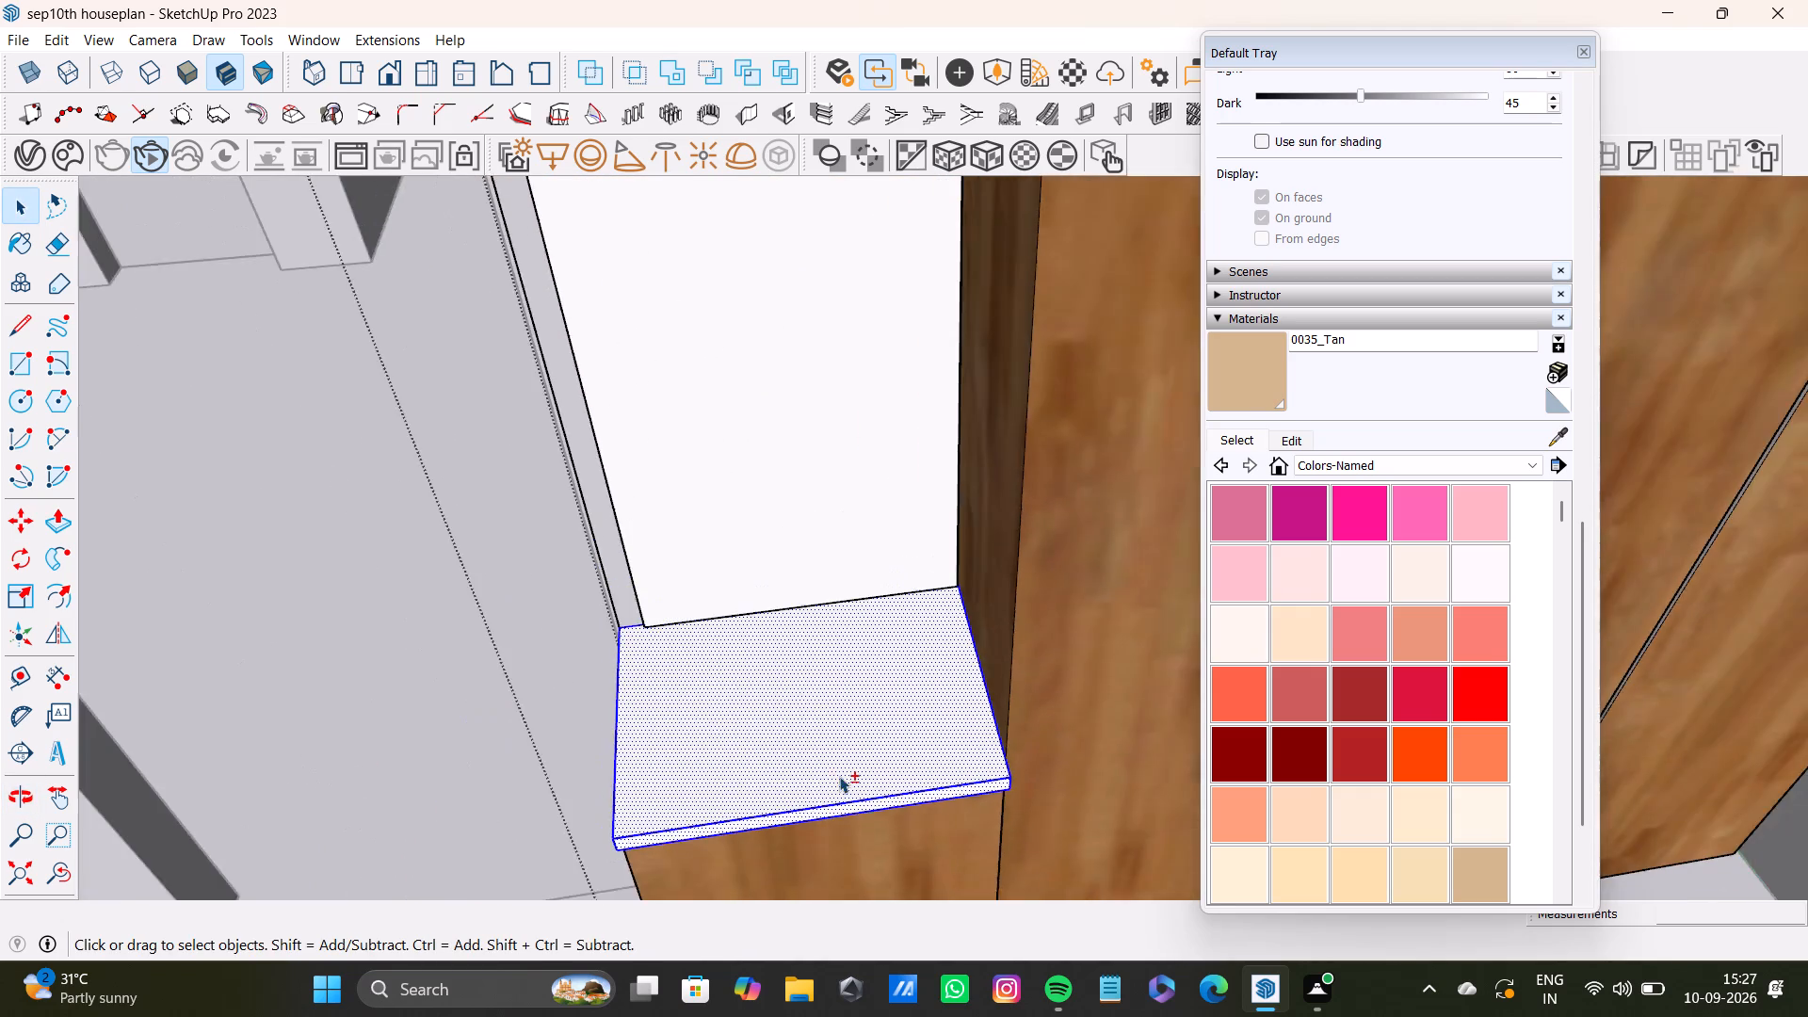
pyautogui.keyDown('shift'); pyautogui.moveTo(839, 776); pyautogui.dragTo(708, 652, button='middle'); pyautogui.keyUp('shift')
pyautogui.scroll(6, 708, 693)
pyautogui.moveTo(841, 678); pyautogui.dragTo(1111, 603, button='middle')
pyautogui.keyDown('shift'); pyautogui.moveTo(1083, 436); pyautogui.dragTo(723, 797, button='middle'); pyautogui.keyUp('shift')
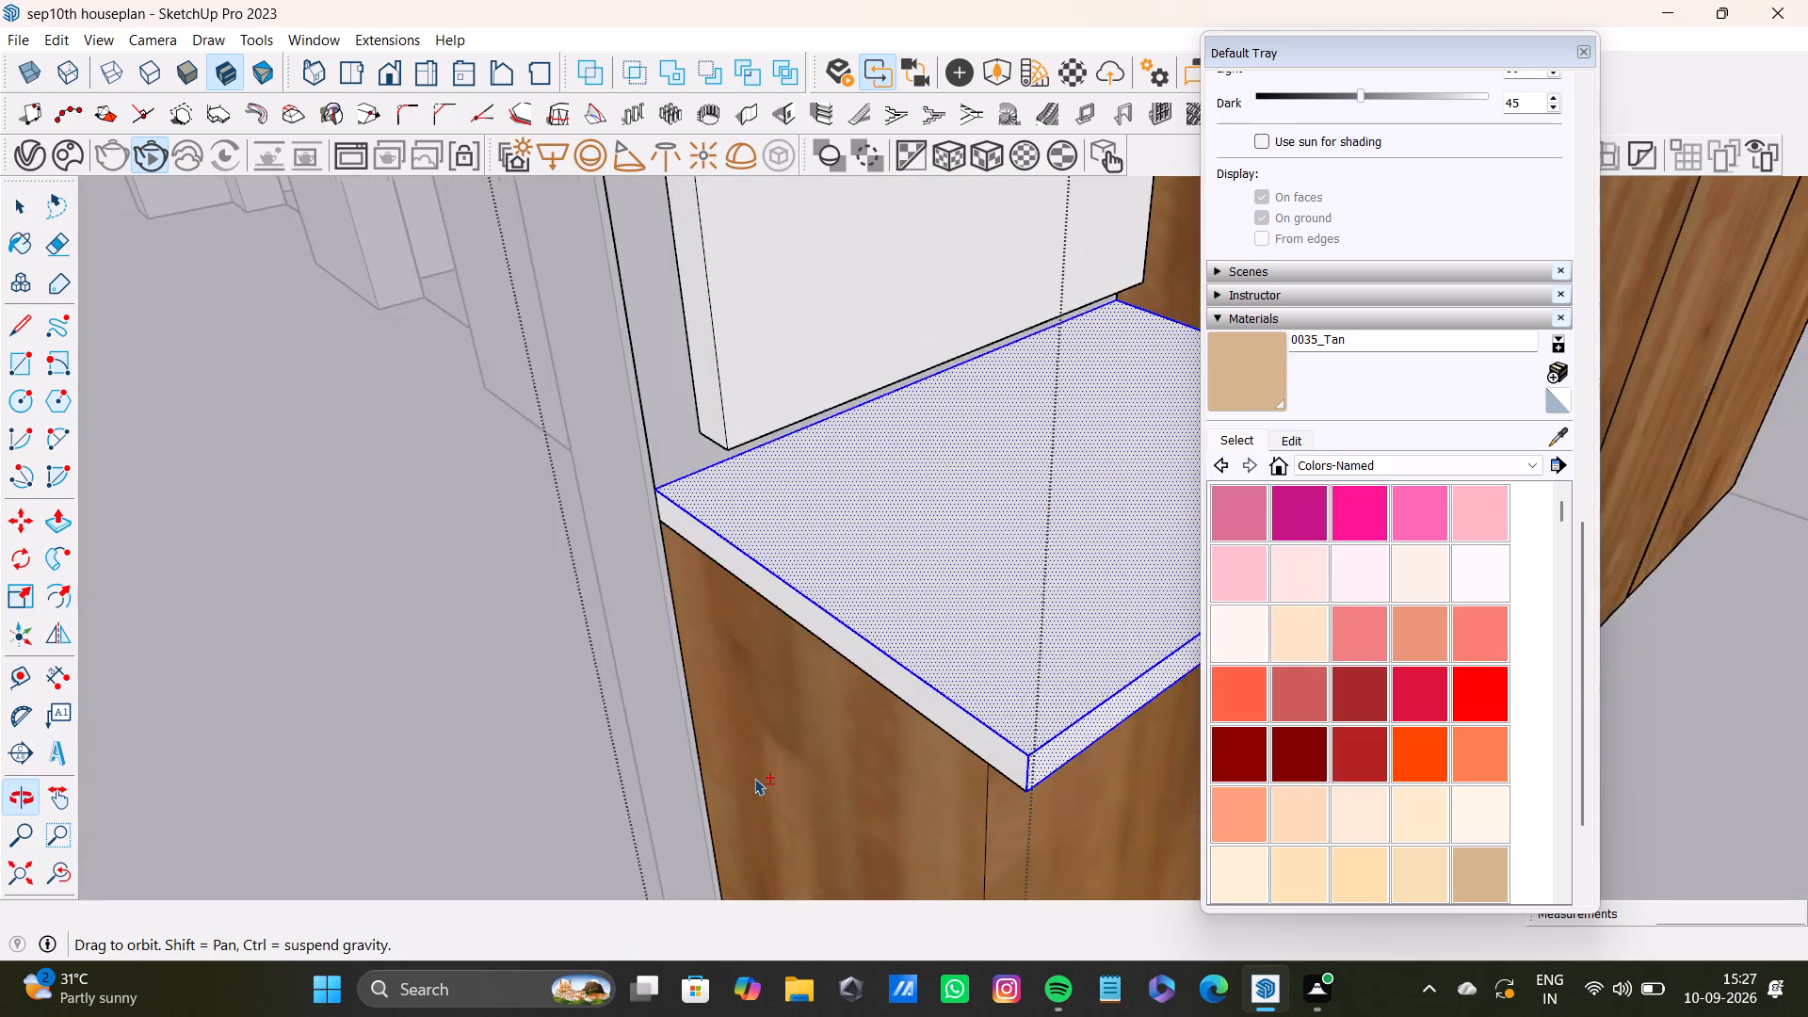
pyautogui.scroll(3, 813, 717)
pyautogui.keyDown('shift'); pyautogui.moveTo(822, 709); pyautogui.dragTo(844, 622, button='middle'); pyautogui.keyUp('shift')
pyautogui.keyDown('shift'); pyautogui.doubleClick(888, 597); pyautogui.keyUp('shift')
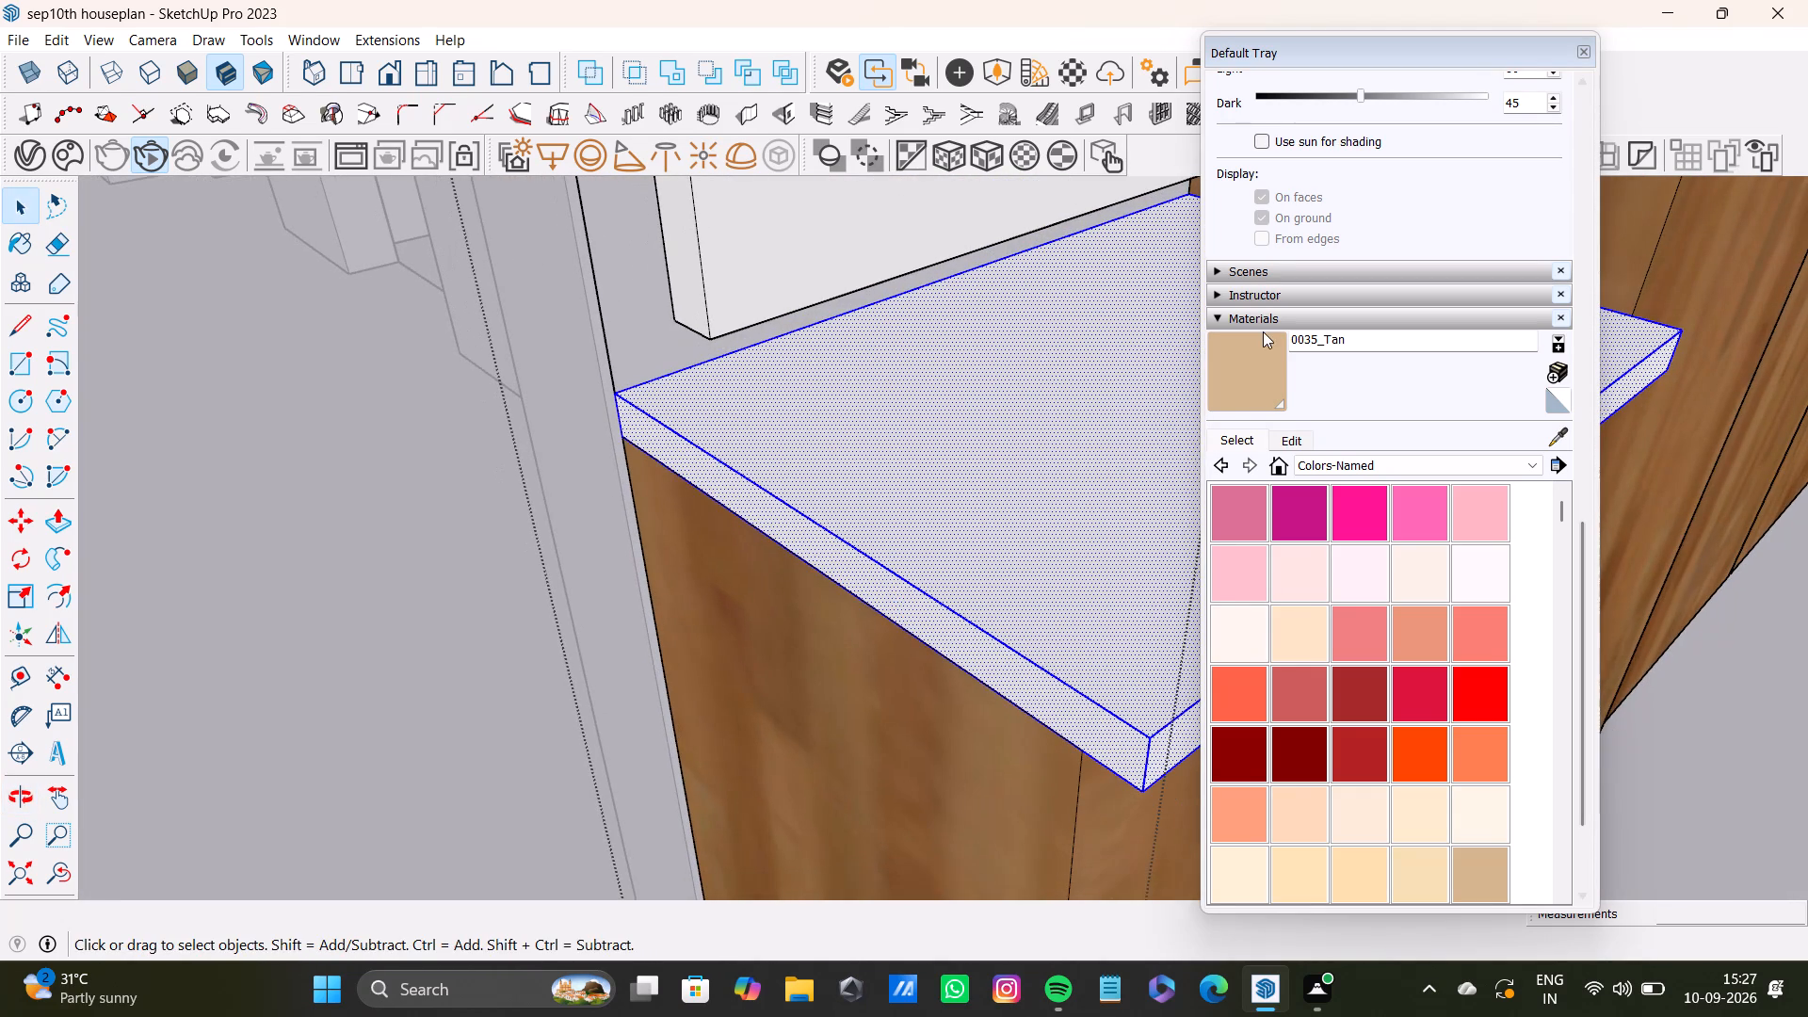
# Paint the selected faces of the low cabinet's top slab with Carrera Marble from the Stone collection.
pyautogui.click(1379, 463)
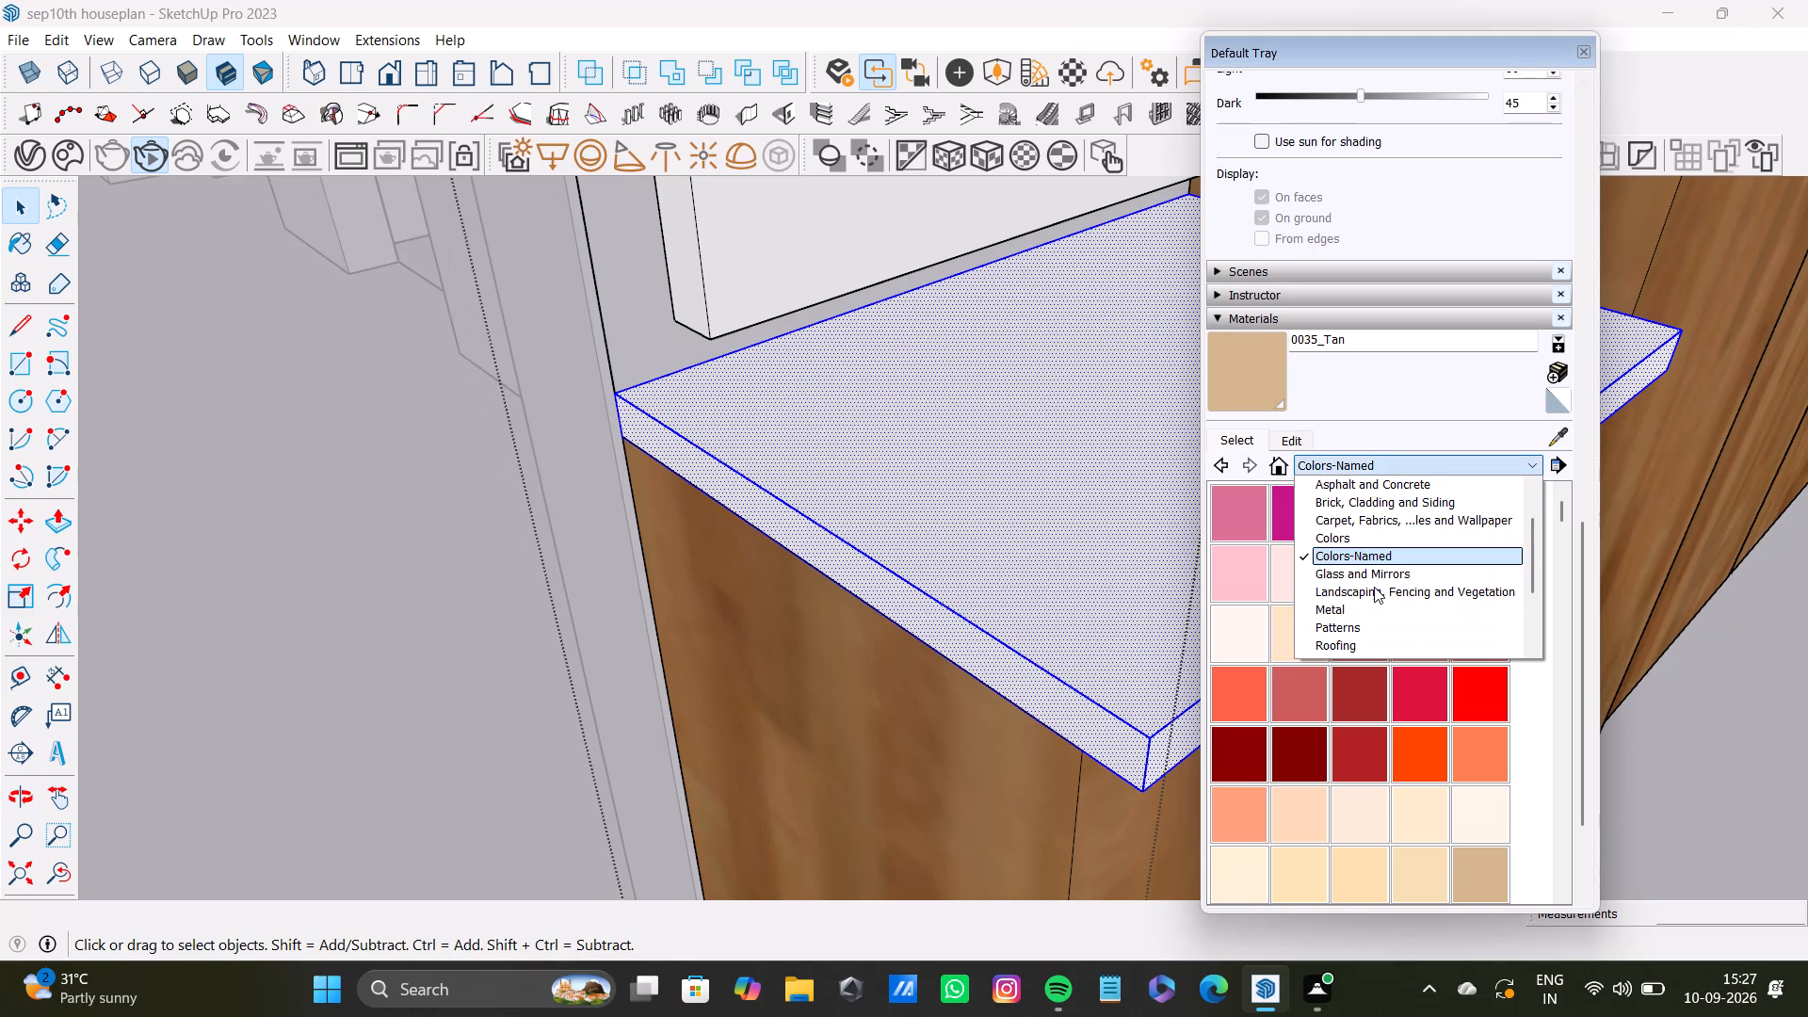
pyautogui.scroll(-1, 1374, 555)
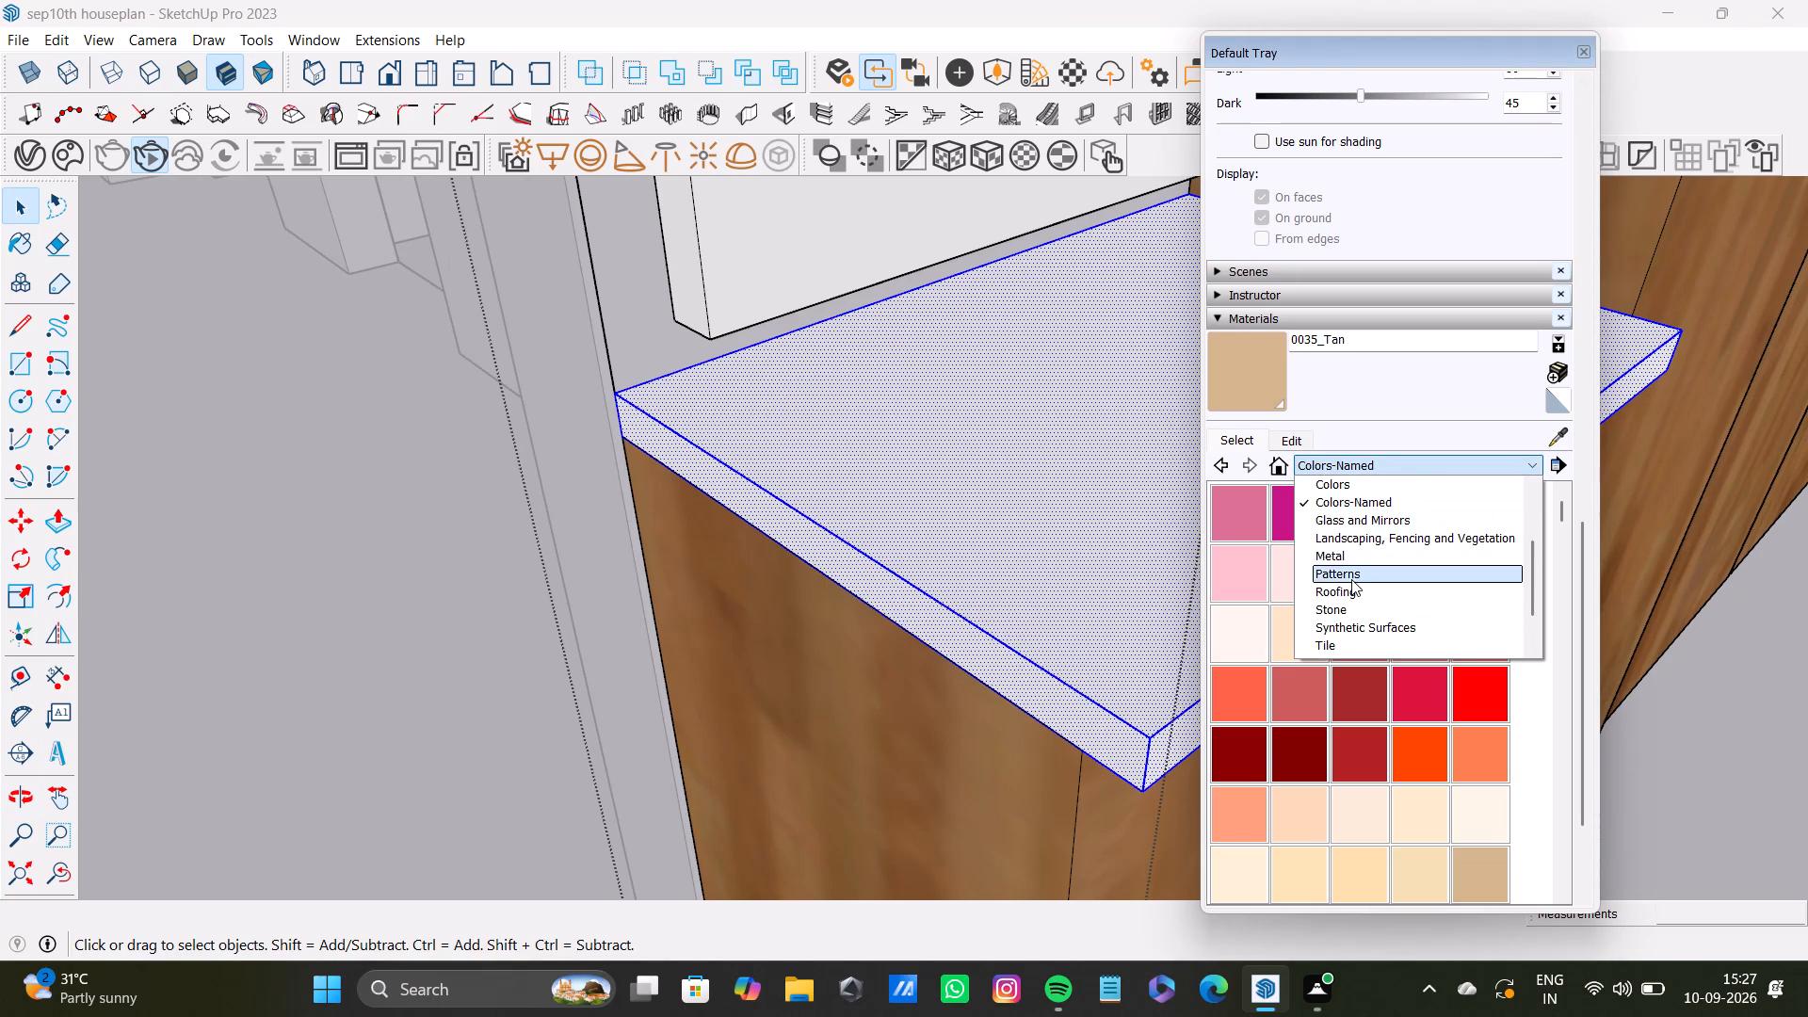
pyautogui.scroll(-1, 1342, 611)
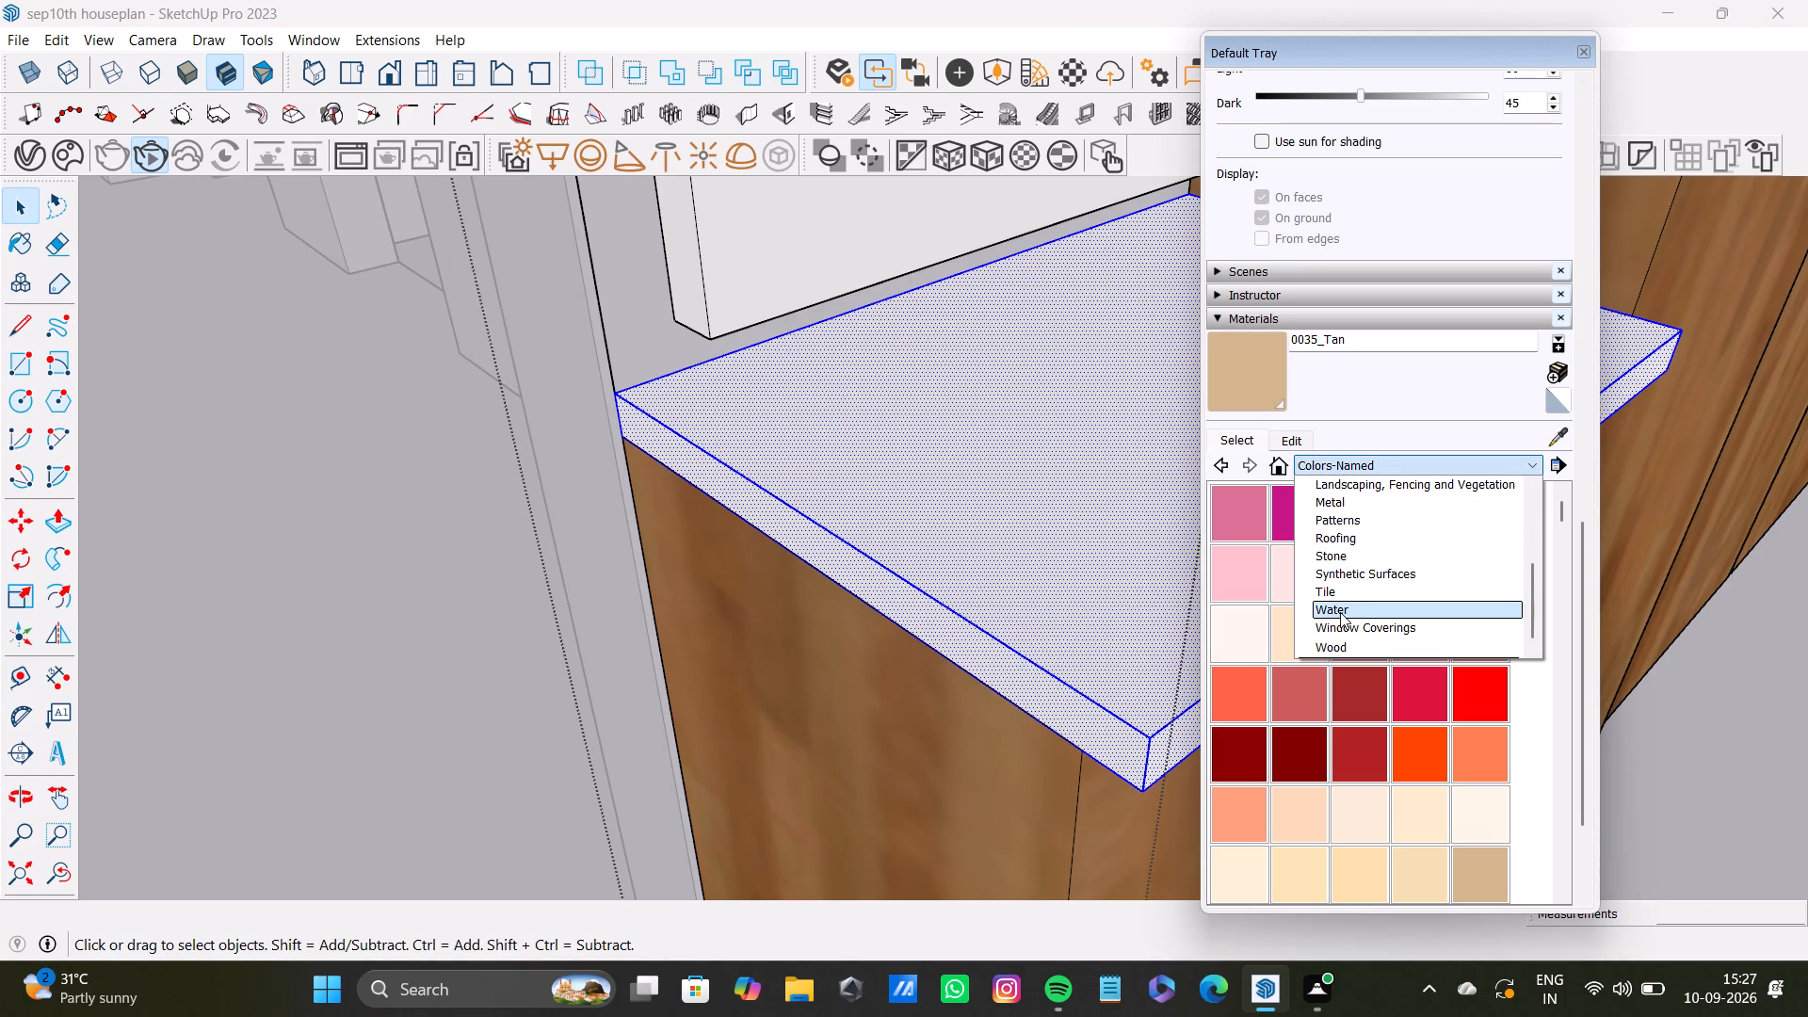
pyautogui.click(1348, 558)
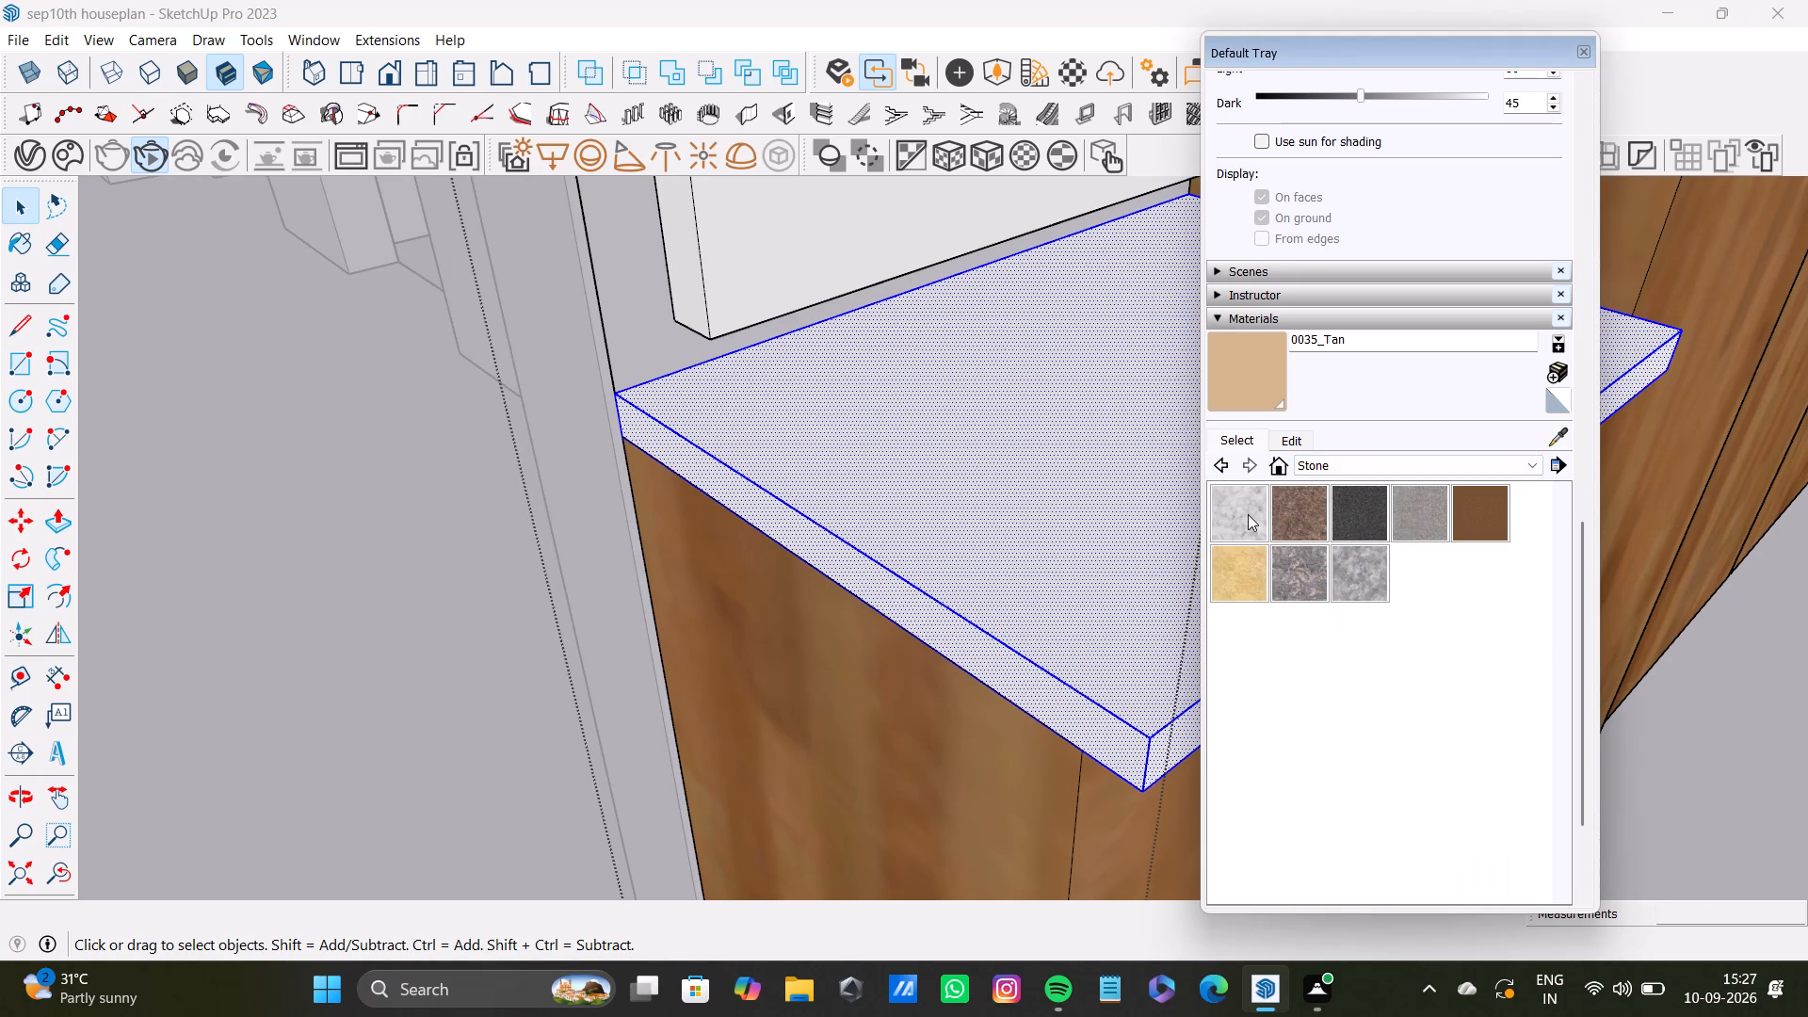
pyautogui.moveTo(1251, 522); pyautogui.dragTo(1253, 499)
pyautogui.click(1238, 508)
pyautogui.click(1054, 624)
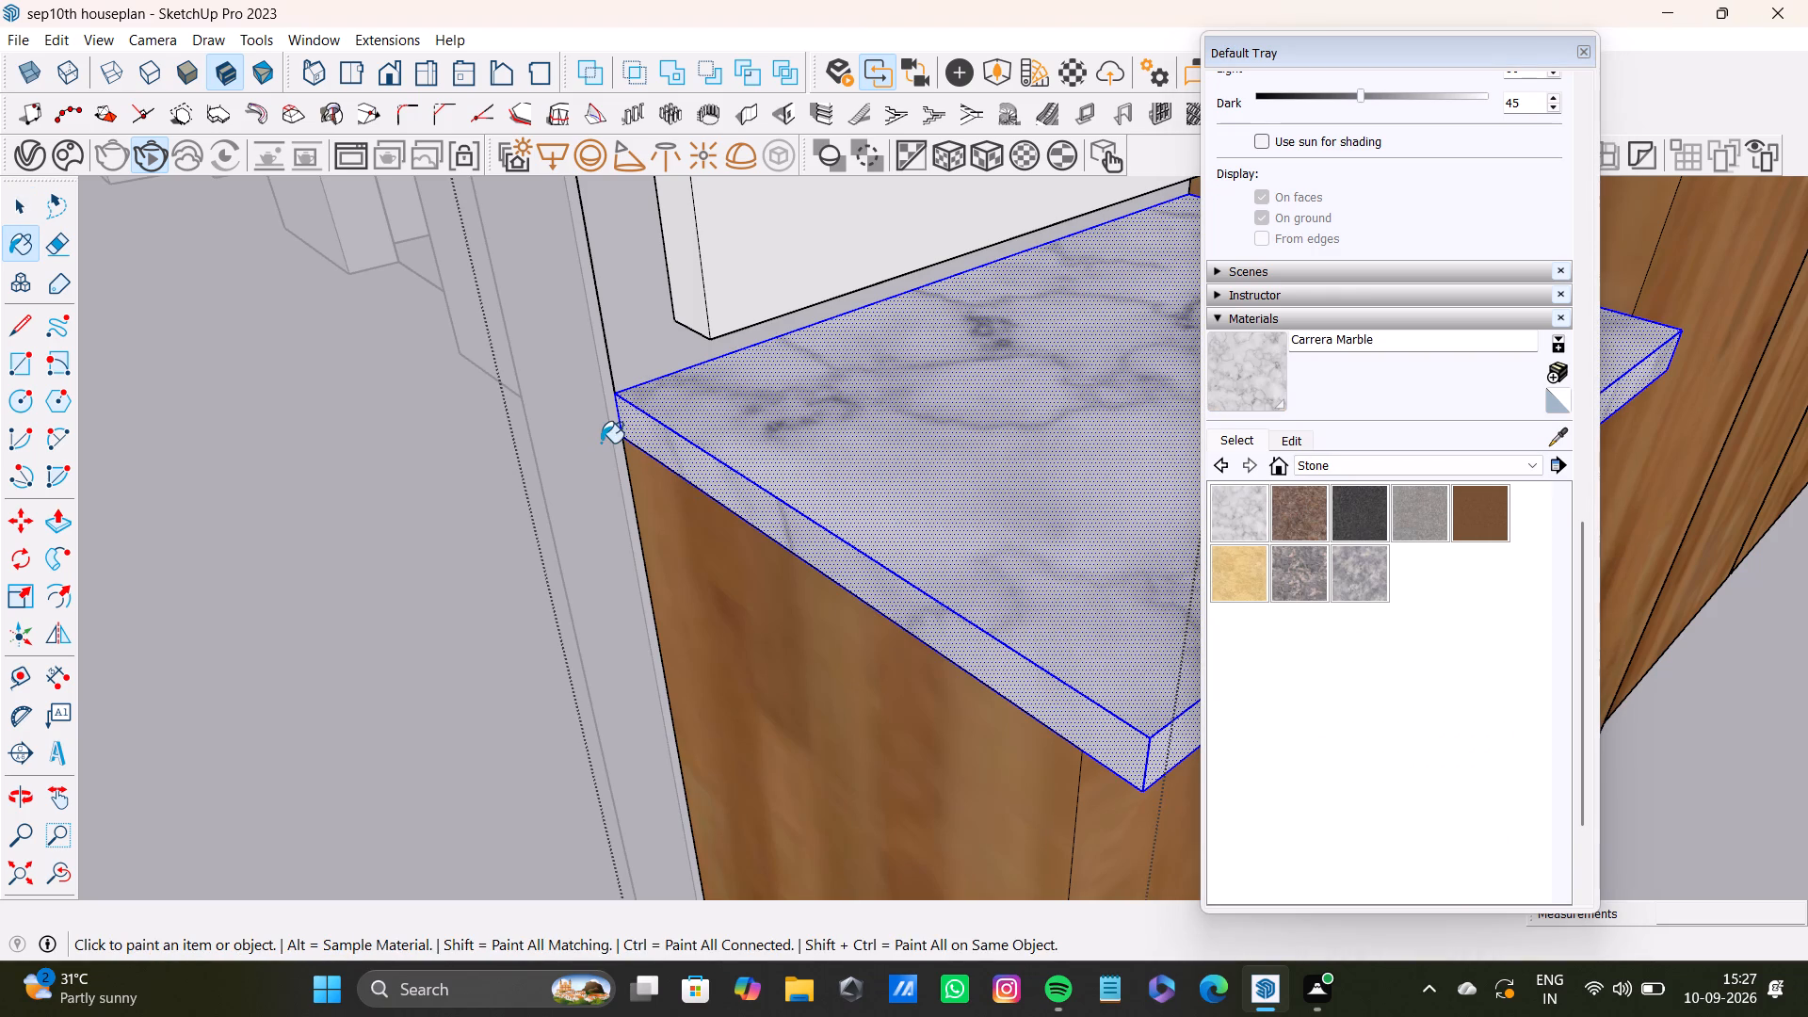
pyautogui.scroll(-3, 621, 425)
pyautogui.press('space')
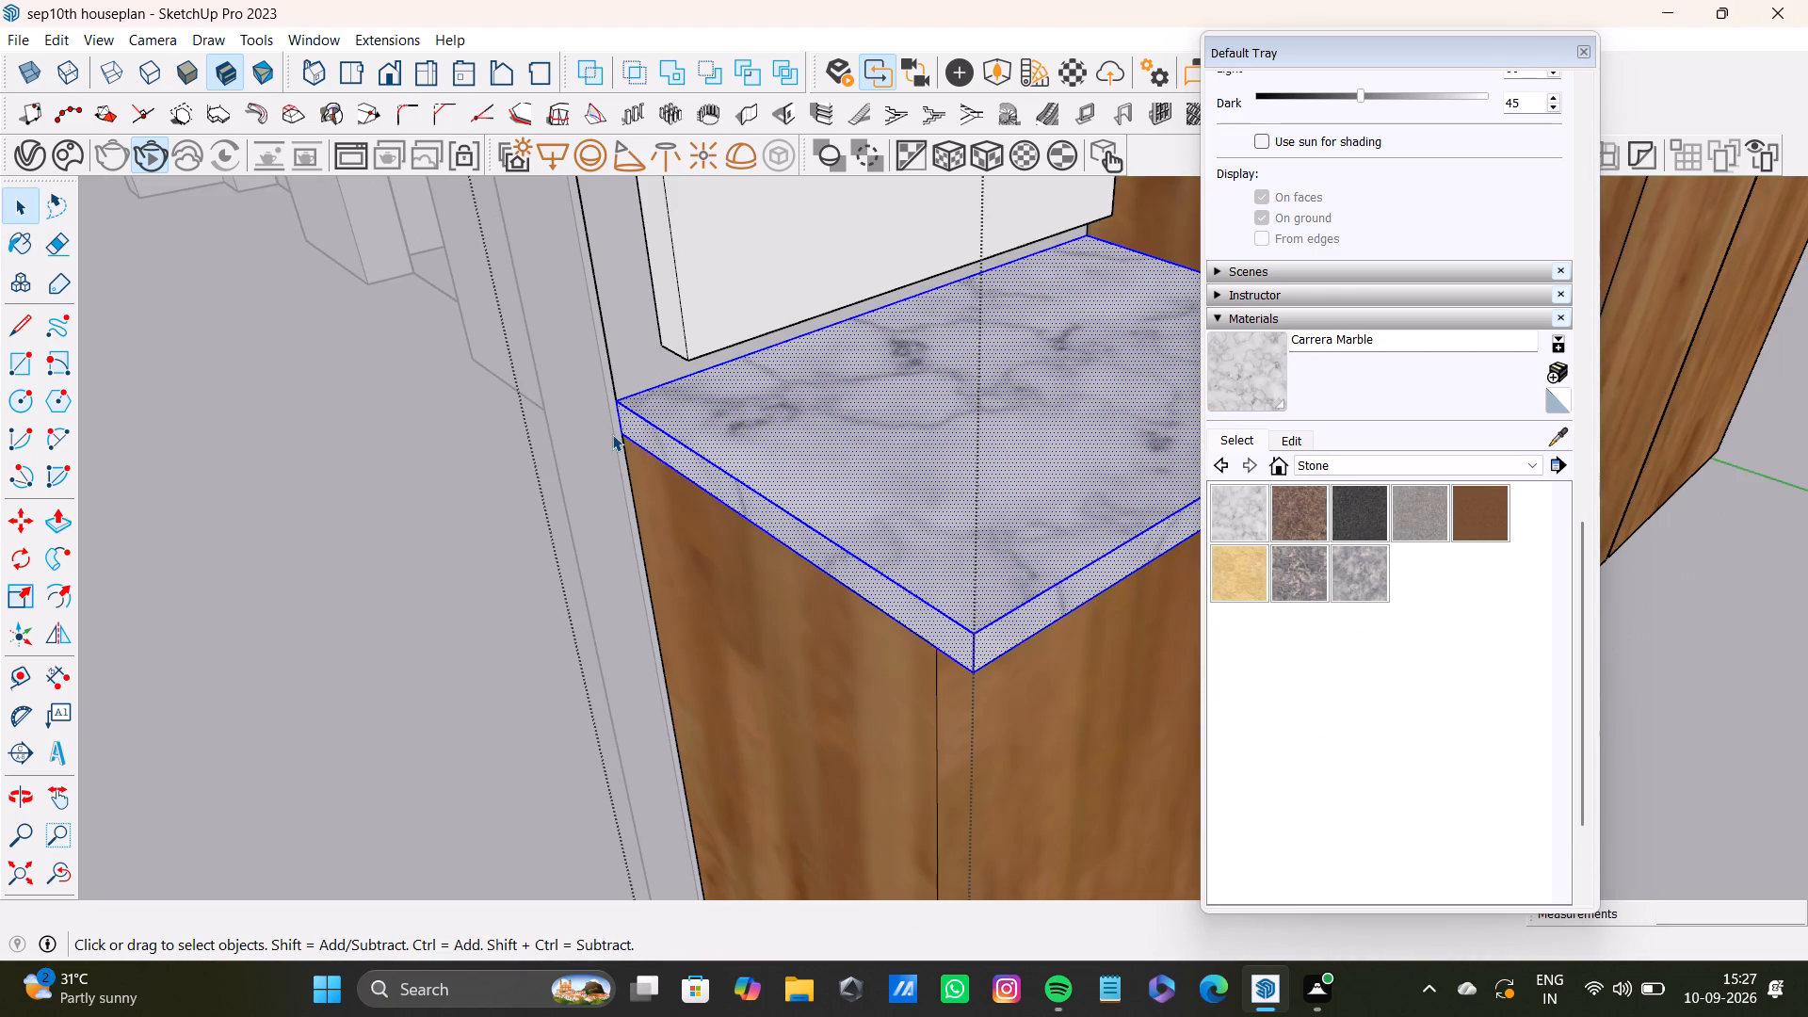
# Close the wardrobe group that is open for editing.
pyautogui.scroll(-17, 703, 254)
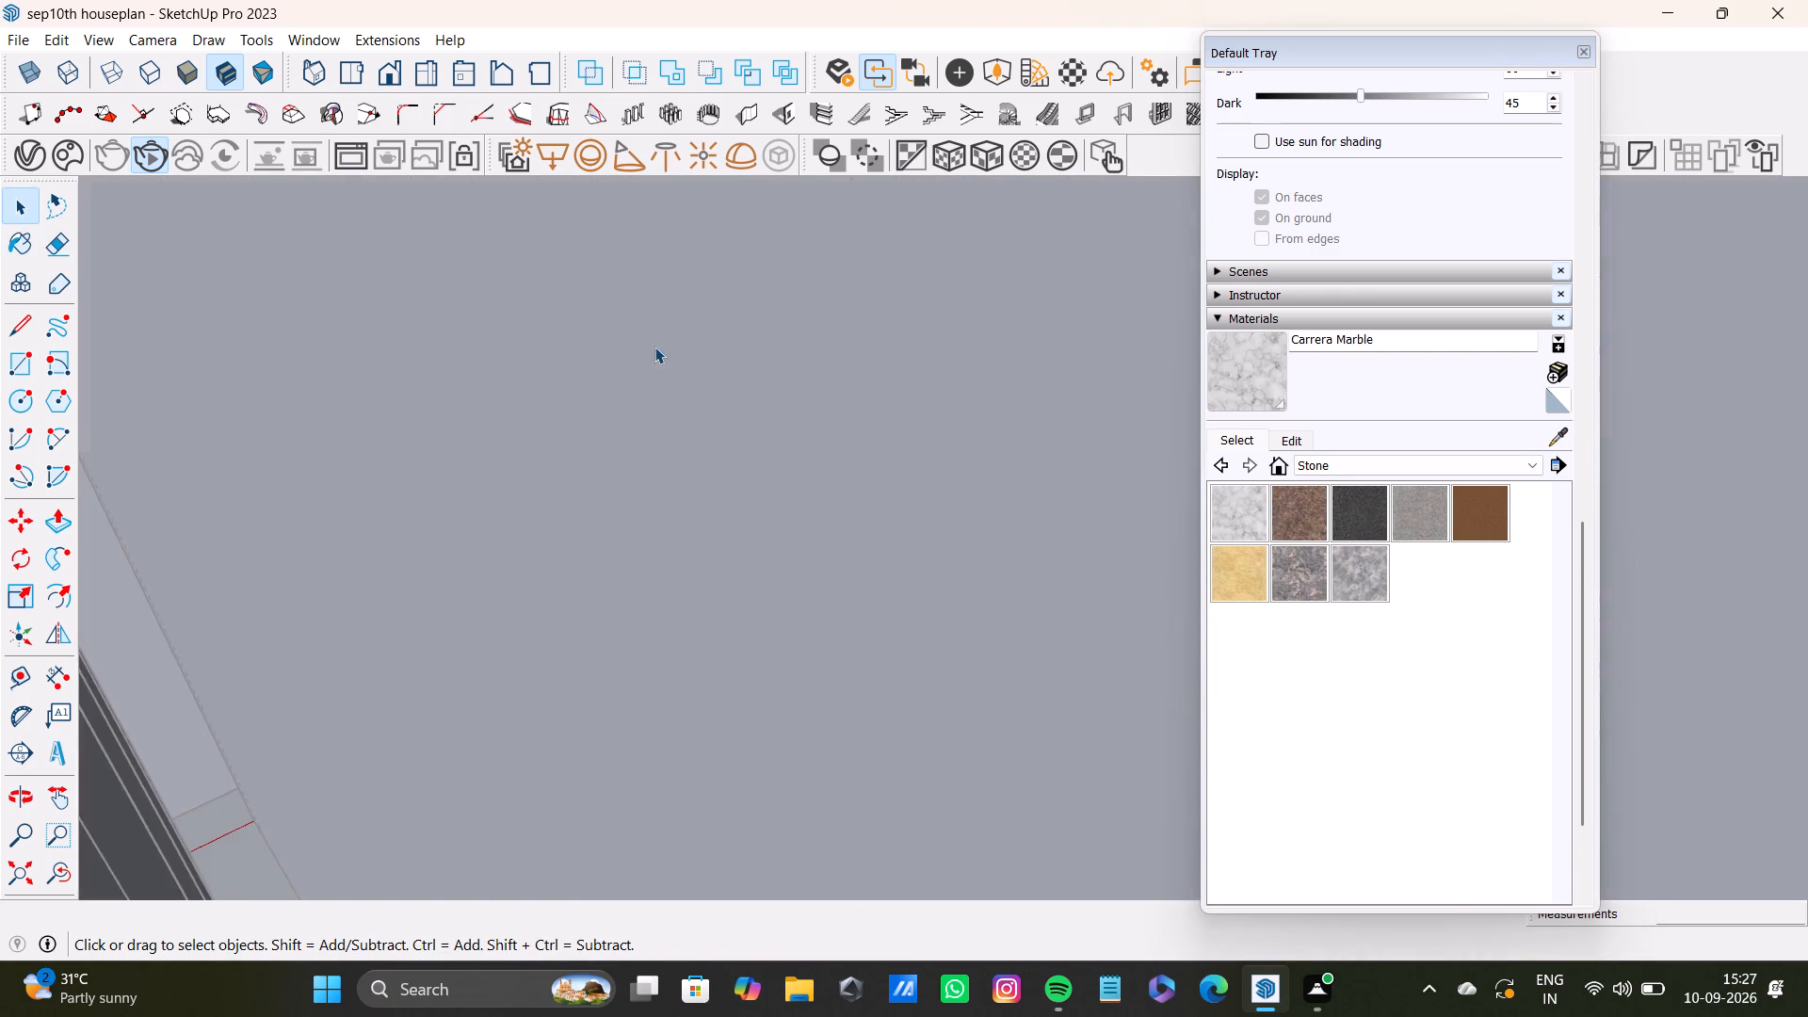
pyautogui.click(70, 877)
pyautogui.click(24, 876)
pyautogui.scroll(-7, 519, 361)
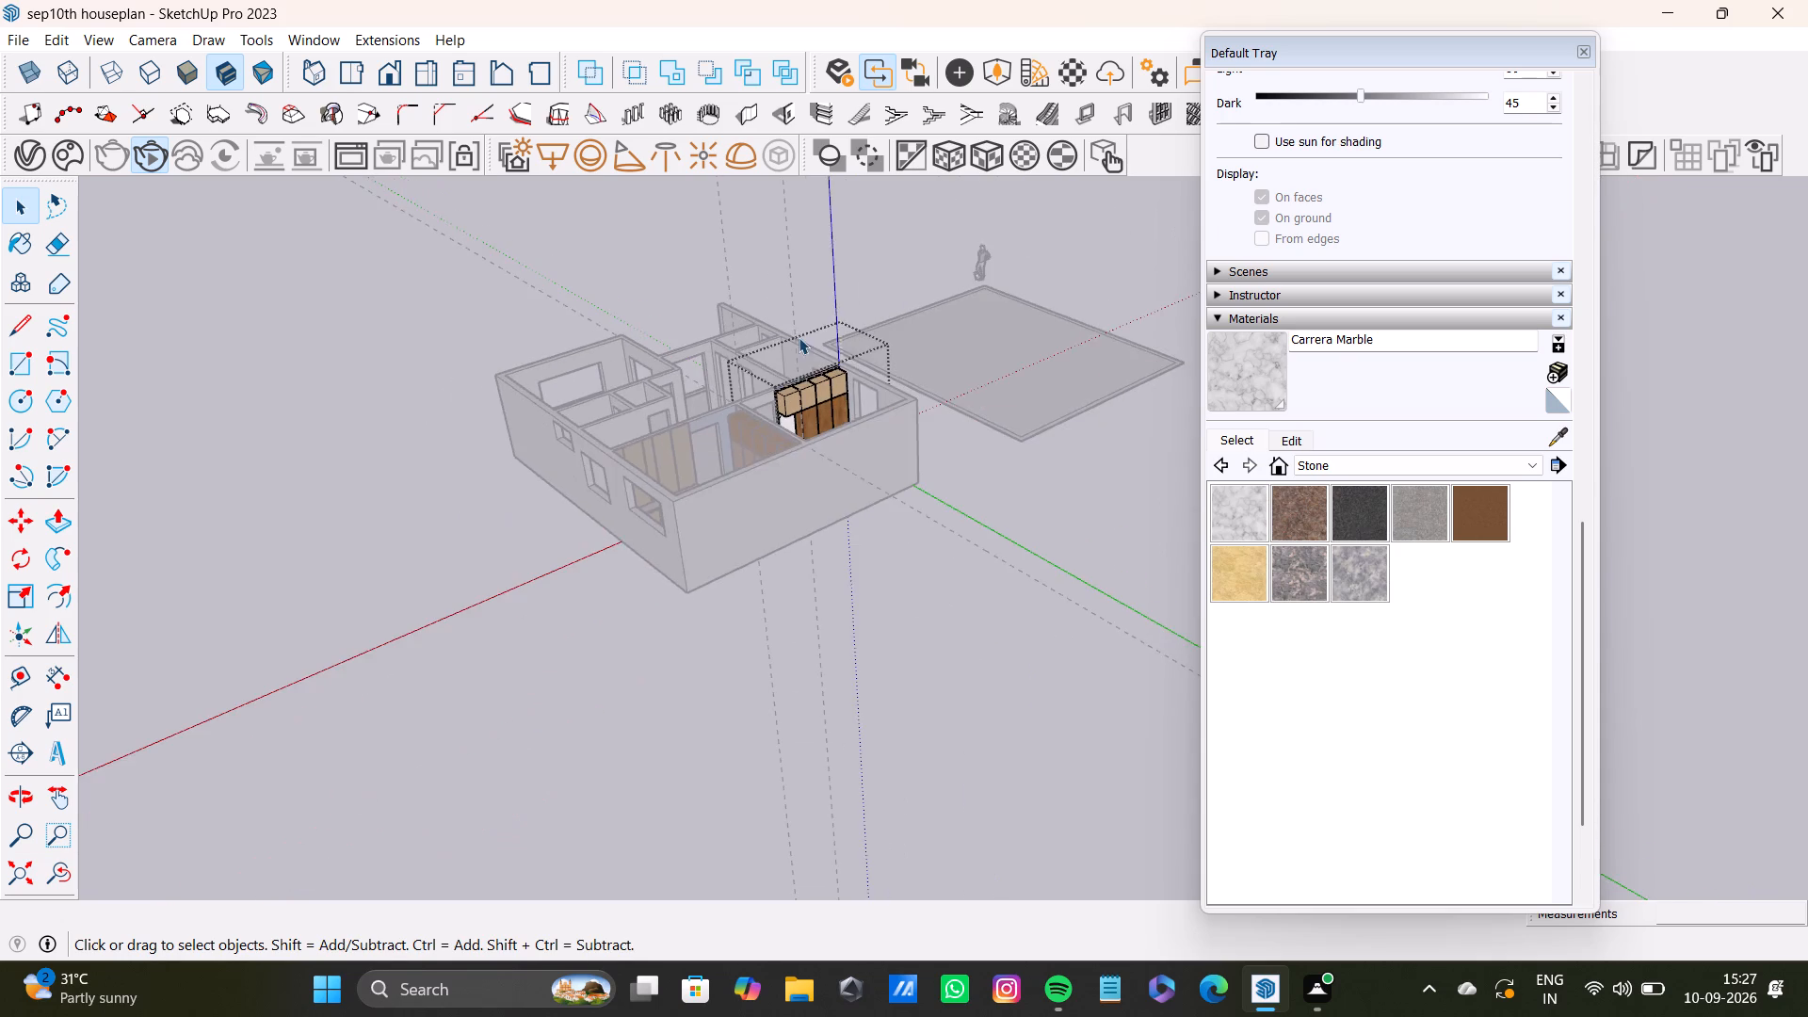
pyautogui.click(881, 266)
pyautogui.press('space')
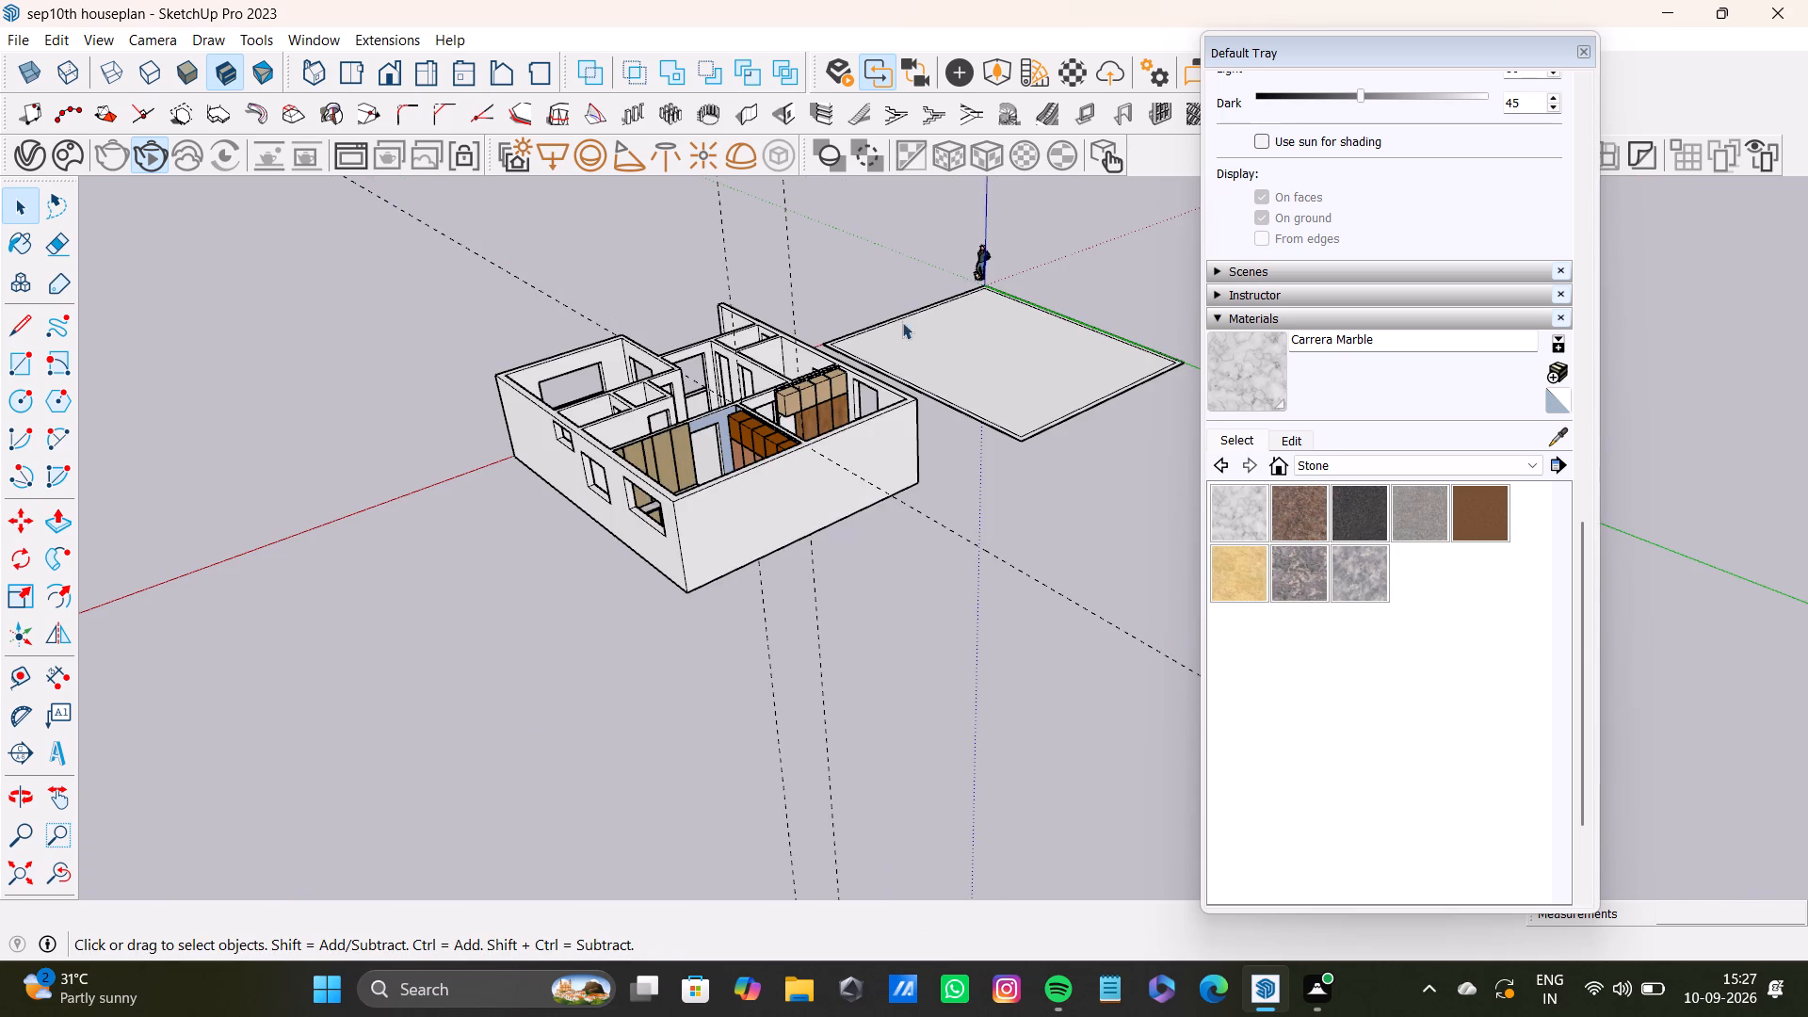
# Open the group containing the white arched panel above the marble slab for editing.
pyautogui.scroll(20, 879, 388)
pyautogui.scroll(2, 879, 388)
pyautogui.moveTo(789, 419); pyautogui.dragTo(702, 445, button='middle')
pyautogui.scroll(-1, 702, 445)
pyautogui.scroll(2, 677, 457)
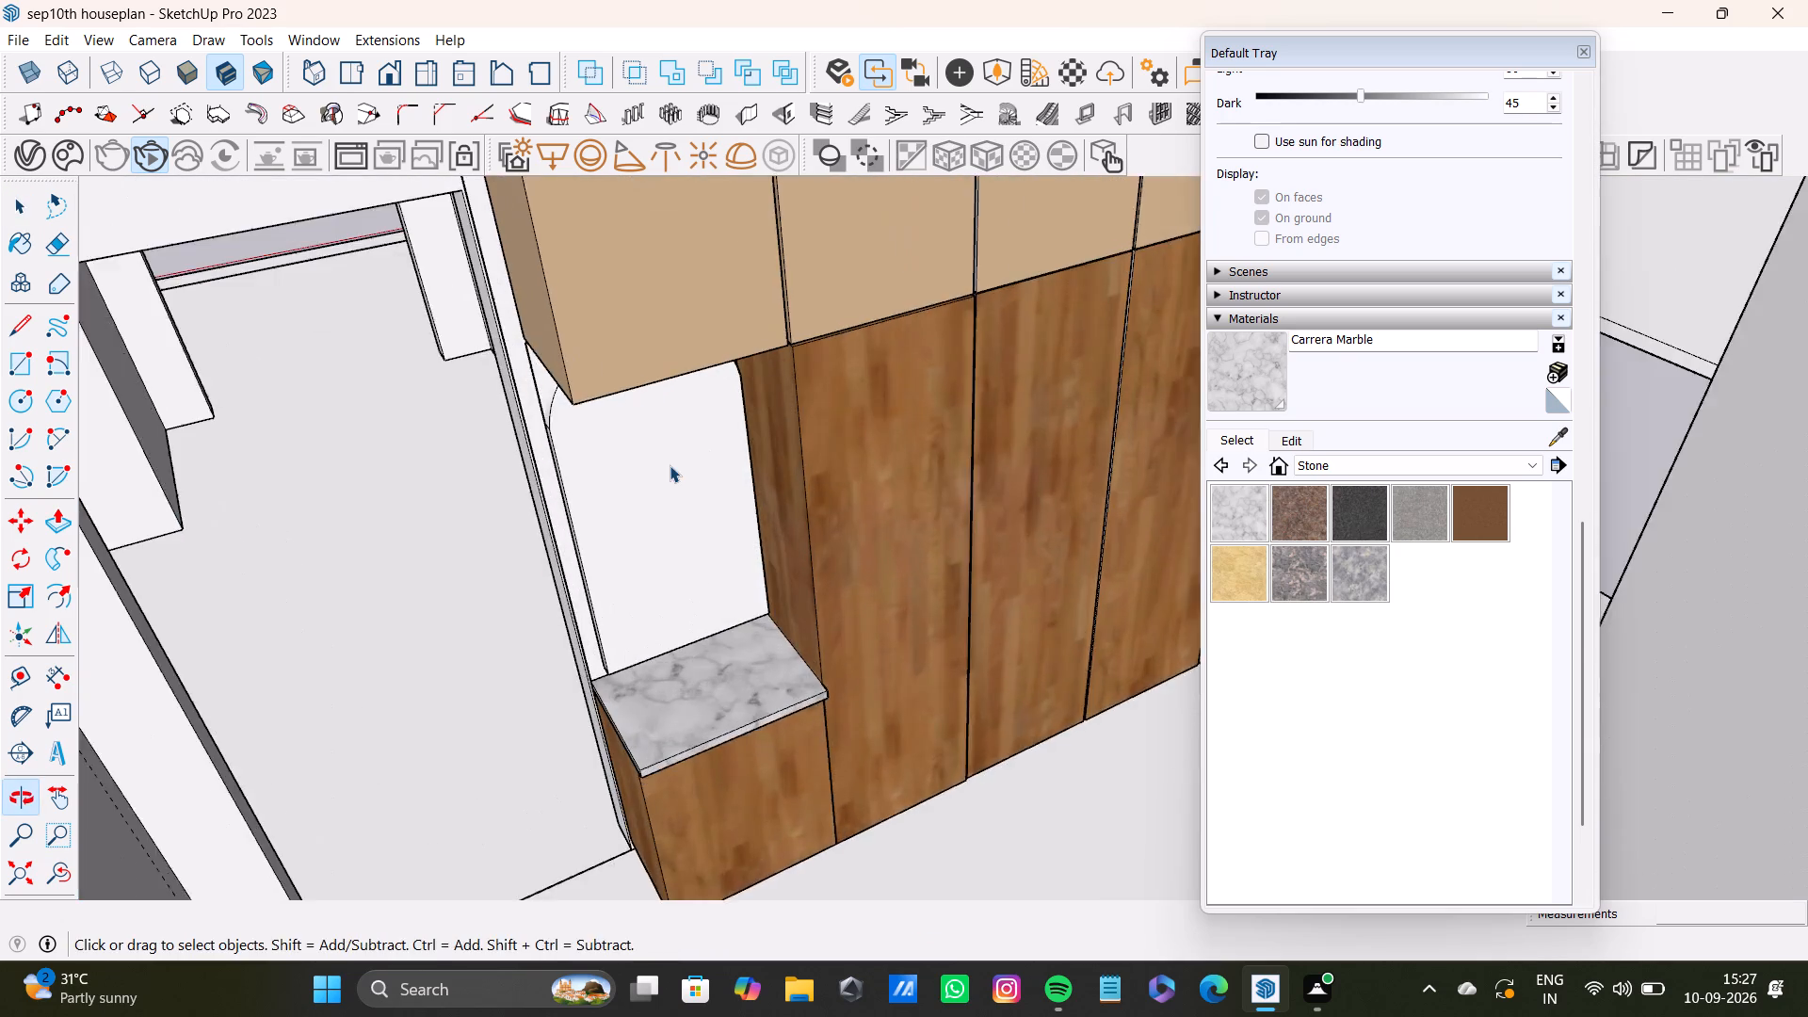
pyautogui.scroll(5, 670, 465)
pyautogui.moveTo(670, 461); pyautogui.dragTo(746, 411, button='middle')
pyautogui.scroll(4, 698, 340)
pyautogui.doubleClick(662, 270)
pyautogui.click(632, 308)
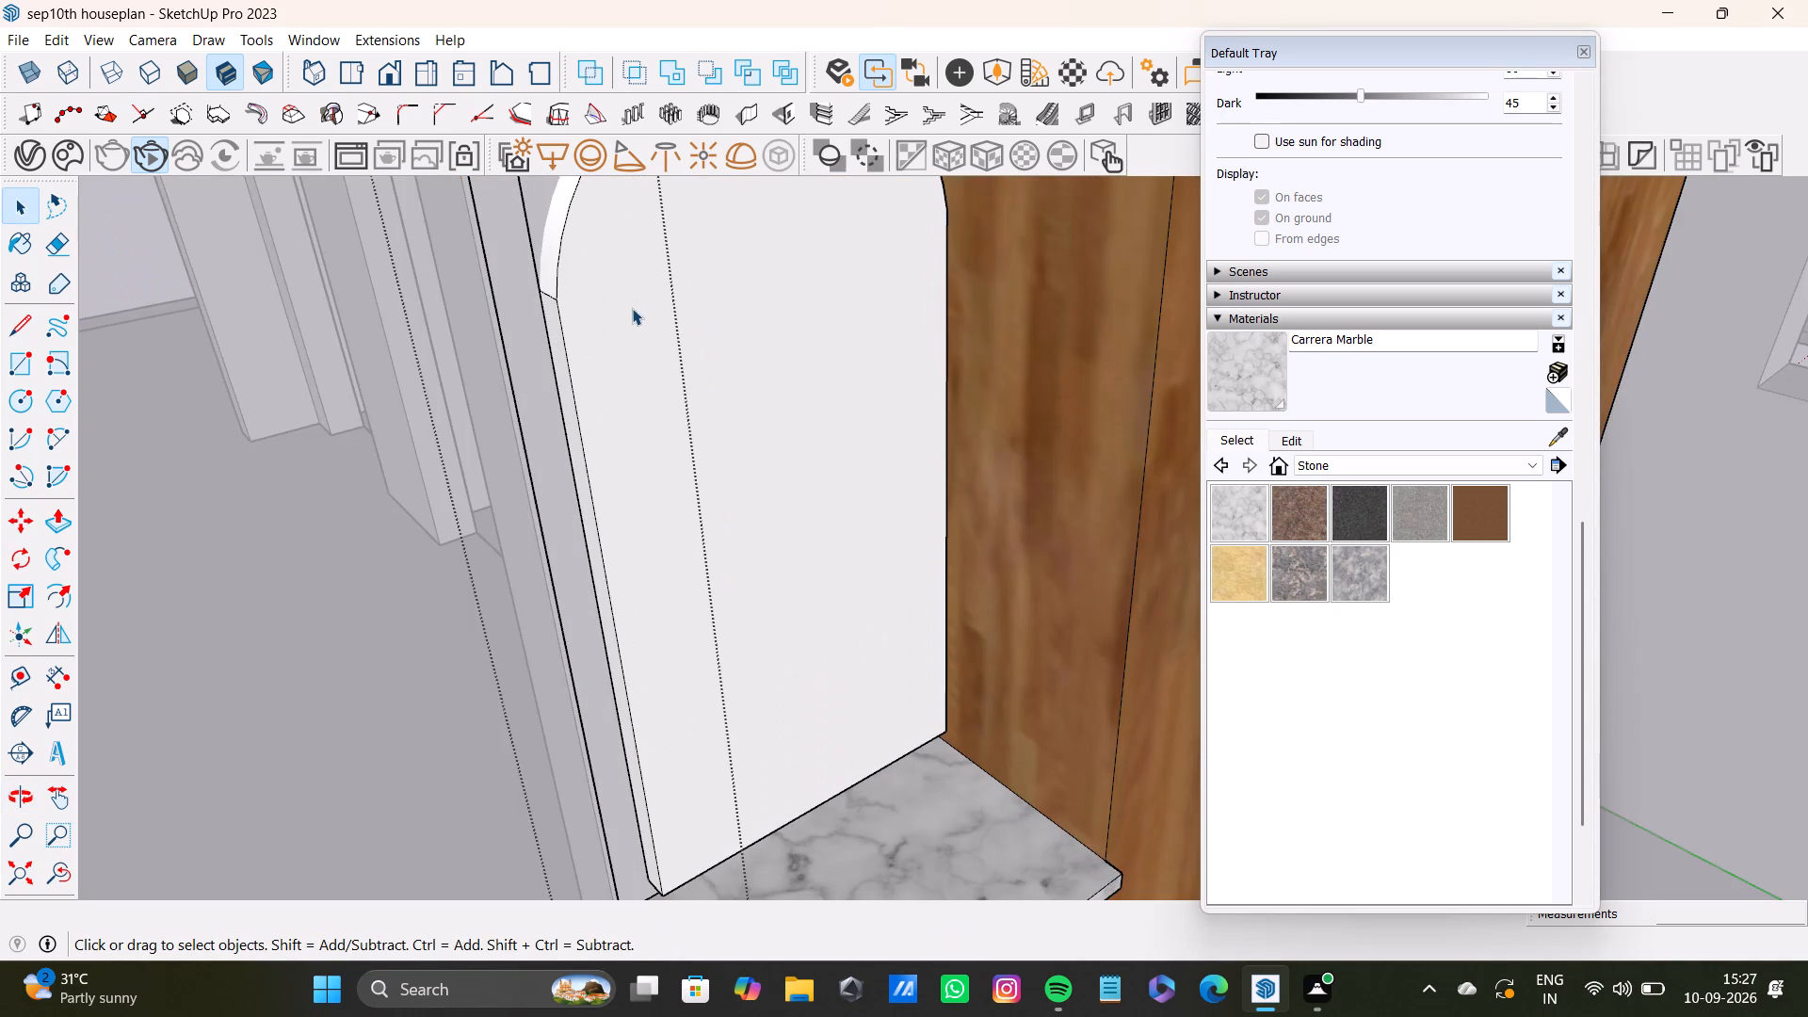
# Select the arched panel's front face together with the straight and curved edge faces on its outer side, away from the tall wardrobe doors.
pyautogui.click(653, 344)
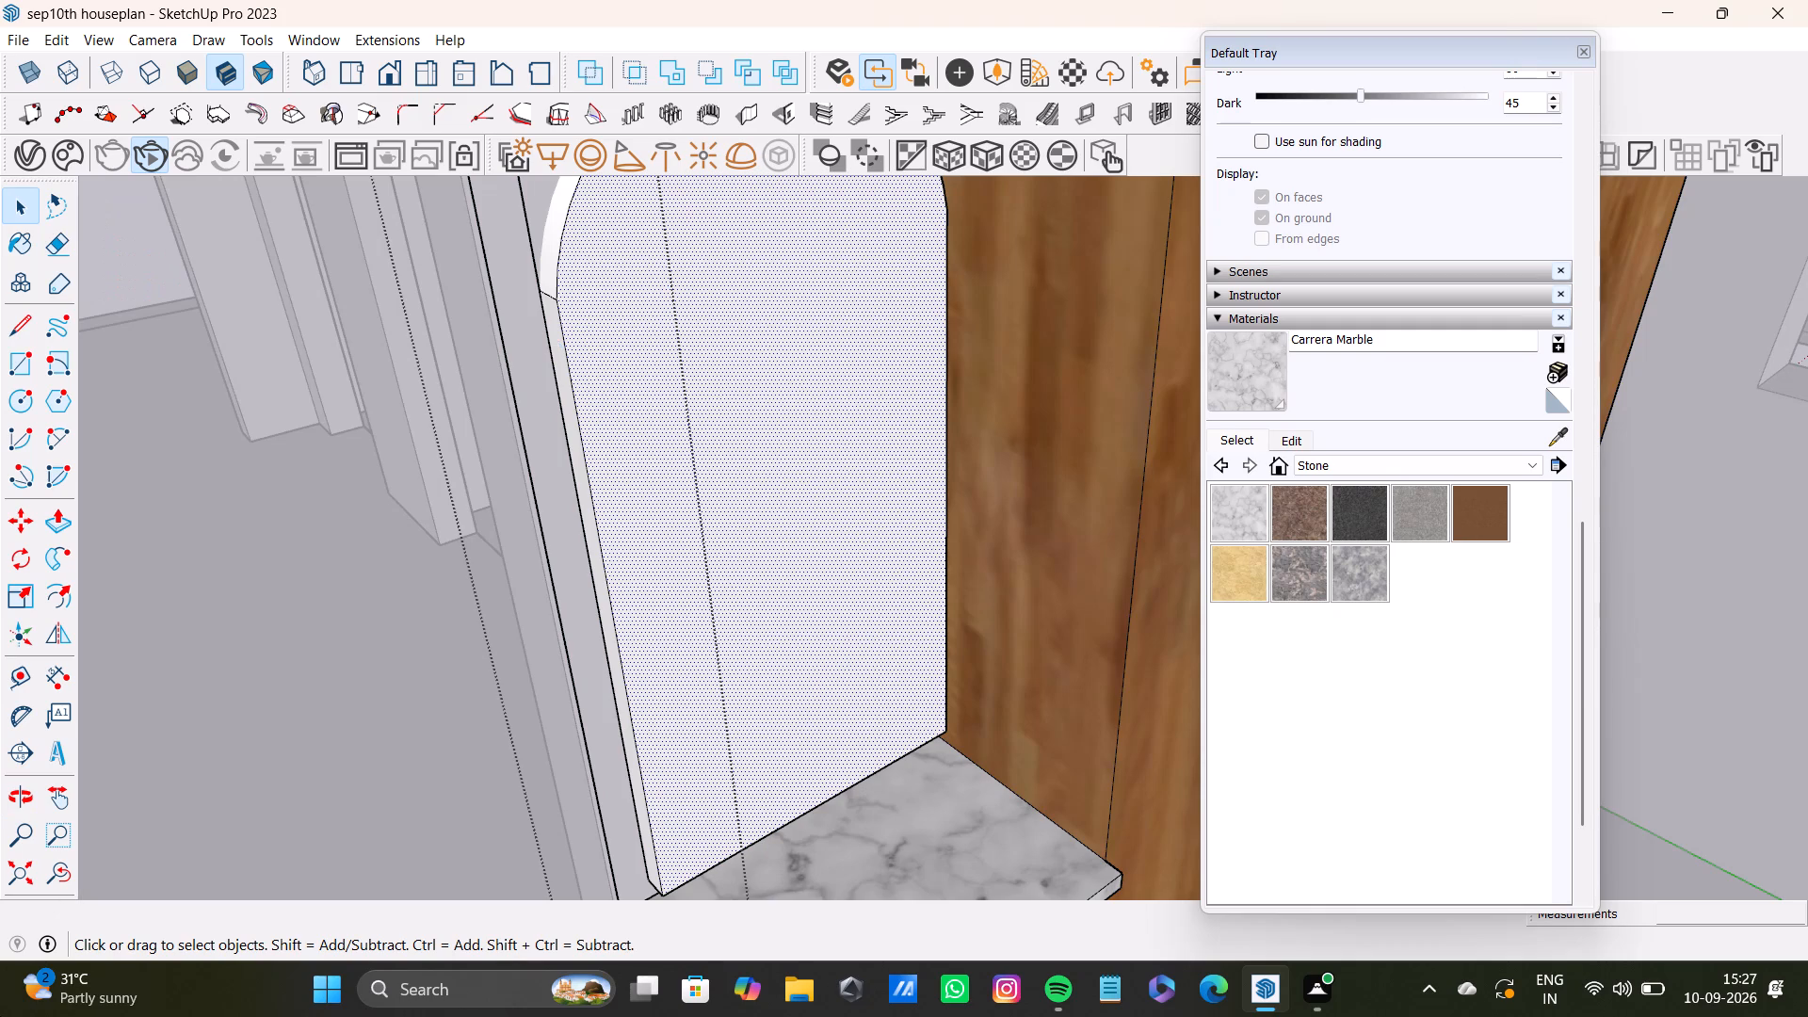
pyautogui.click(593, 525)
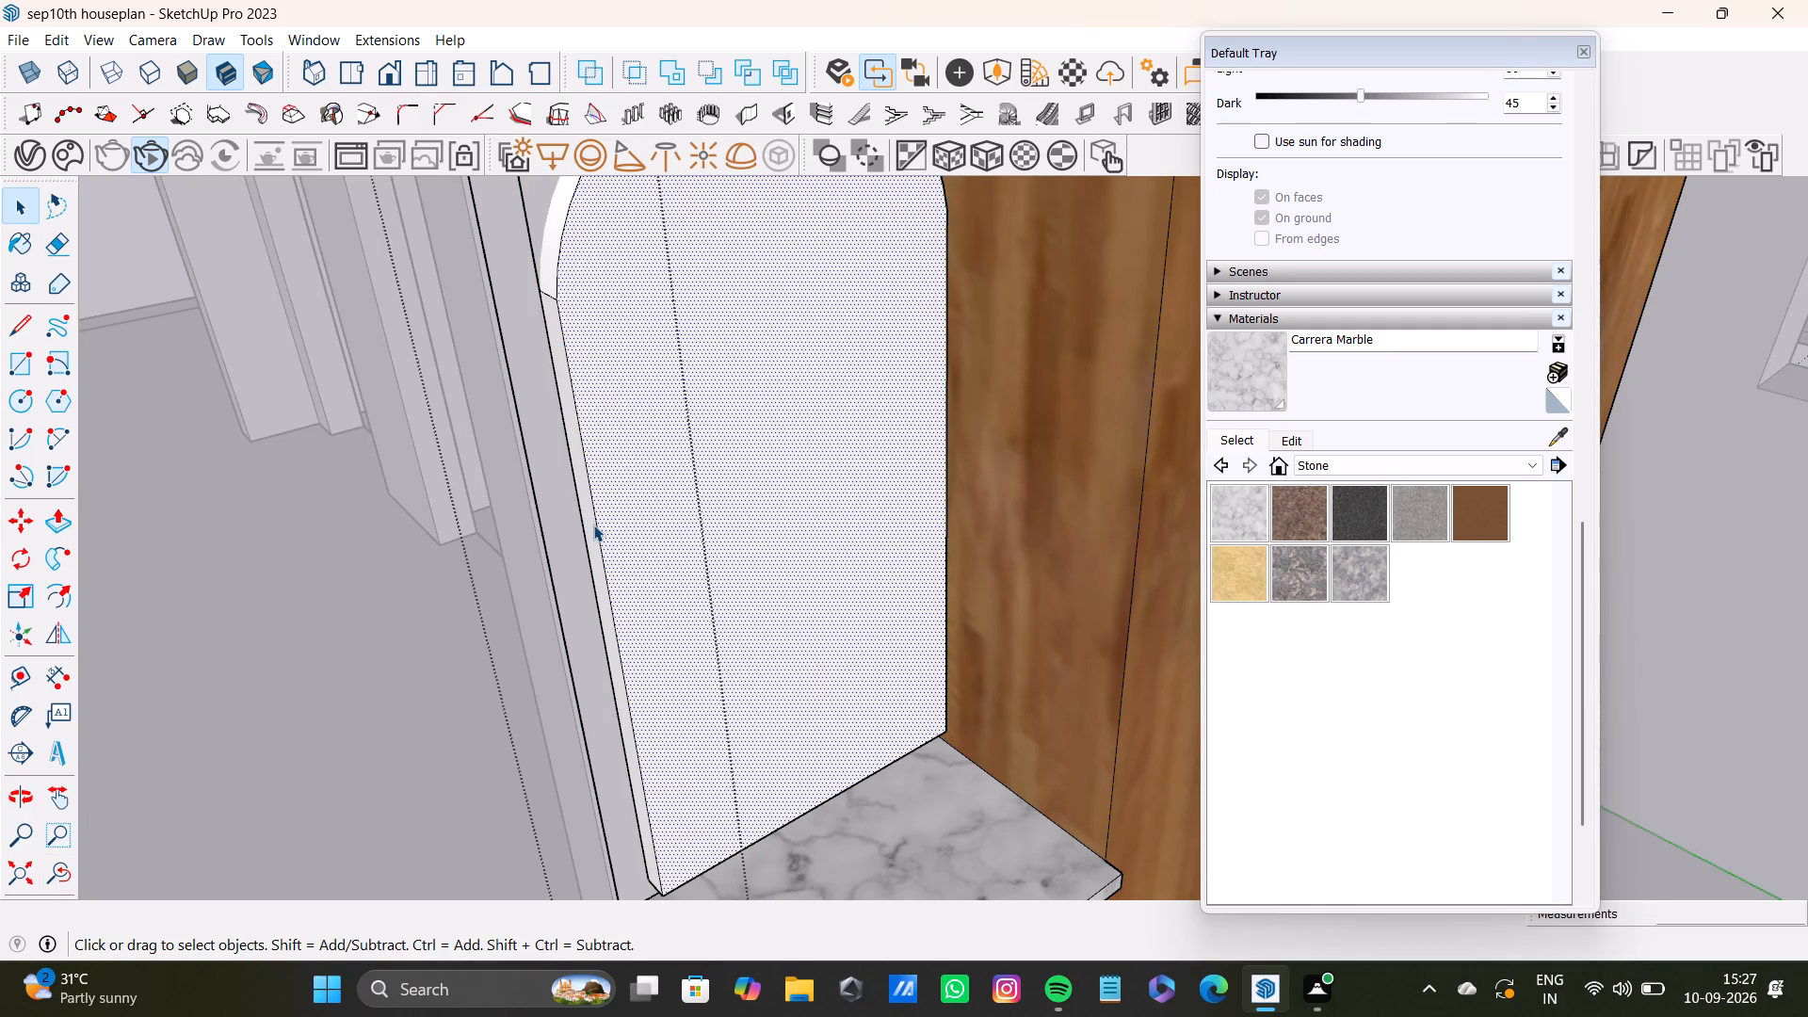
pyautogui.click(589, 525)
pyautogui.click(615, 517)
pyautogui.click(550, 273)
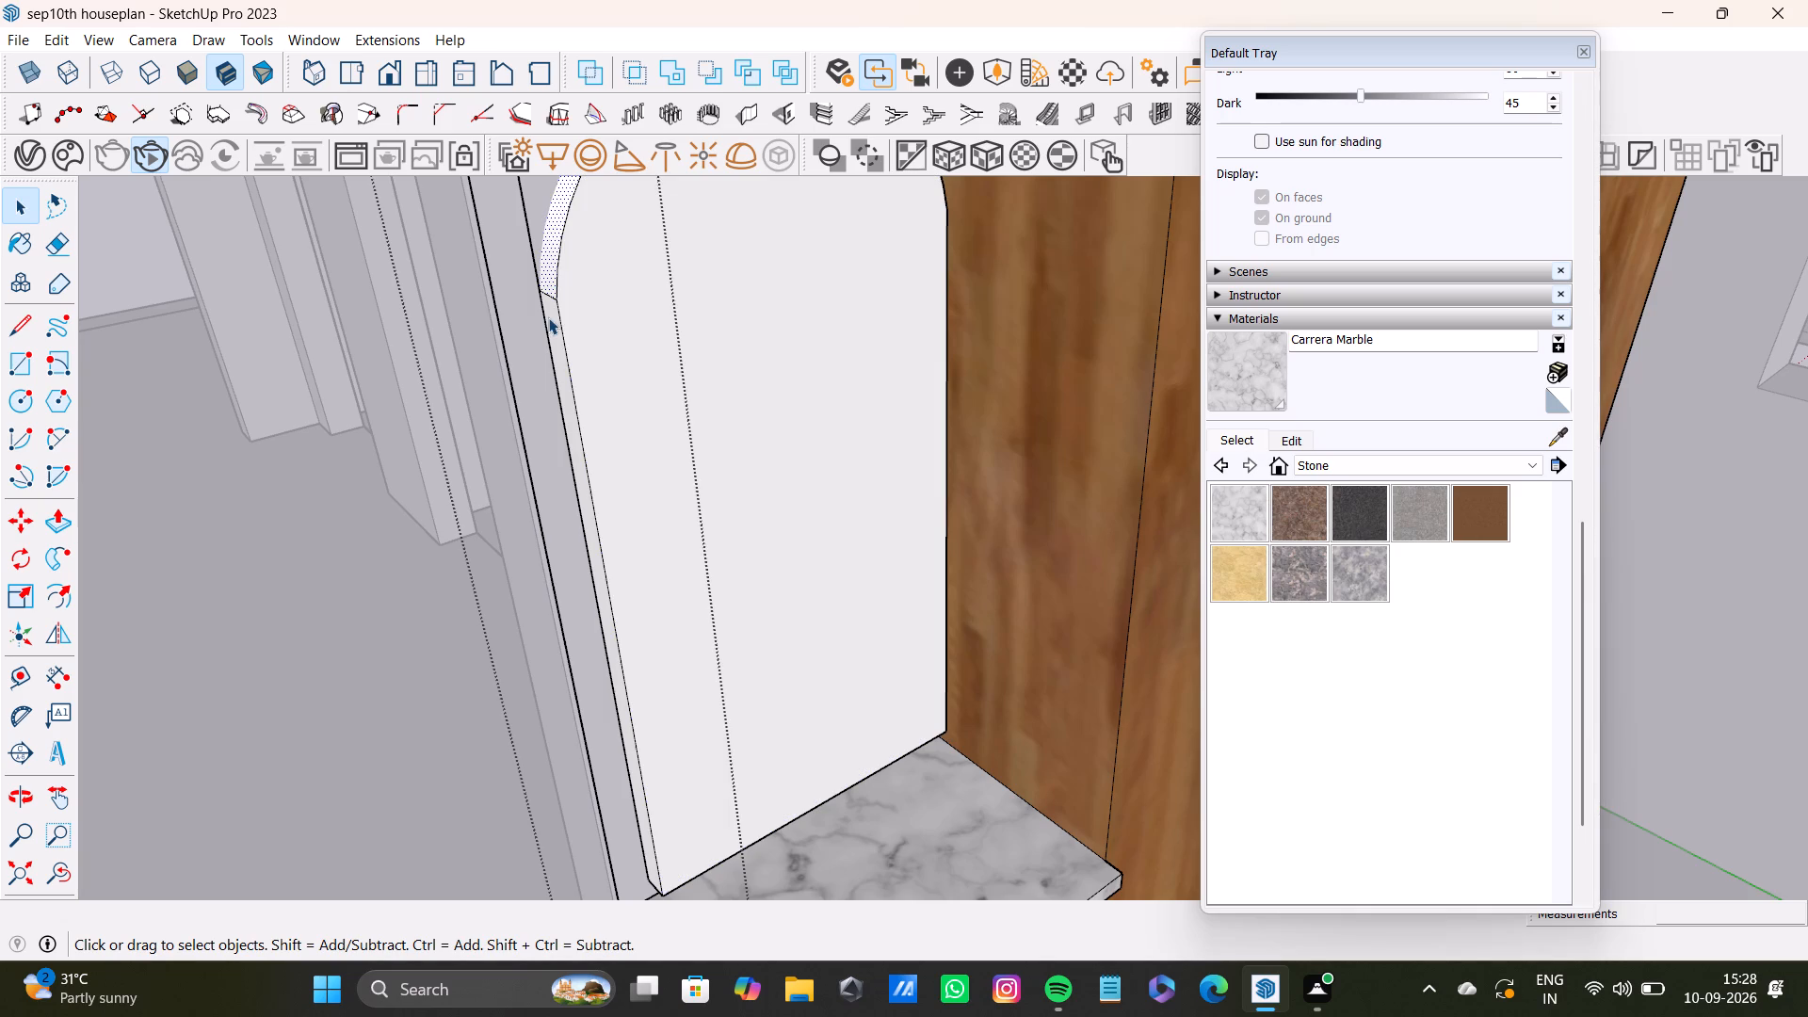
pyautogui.click(557, 324)
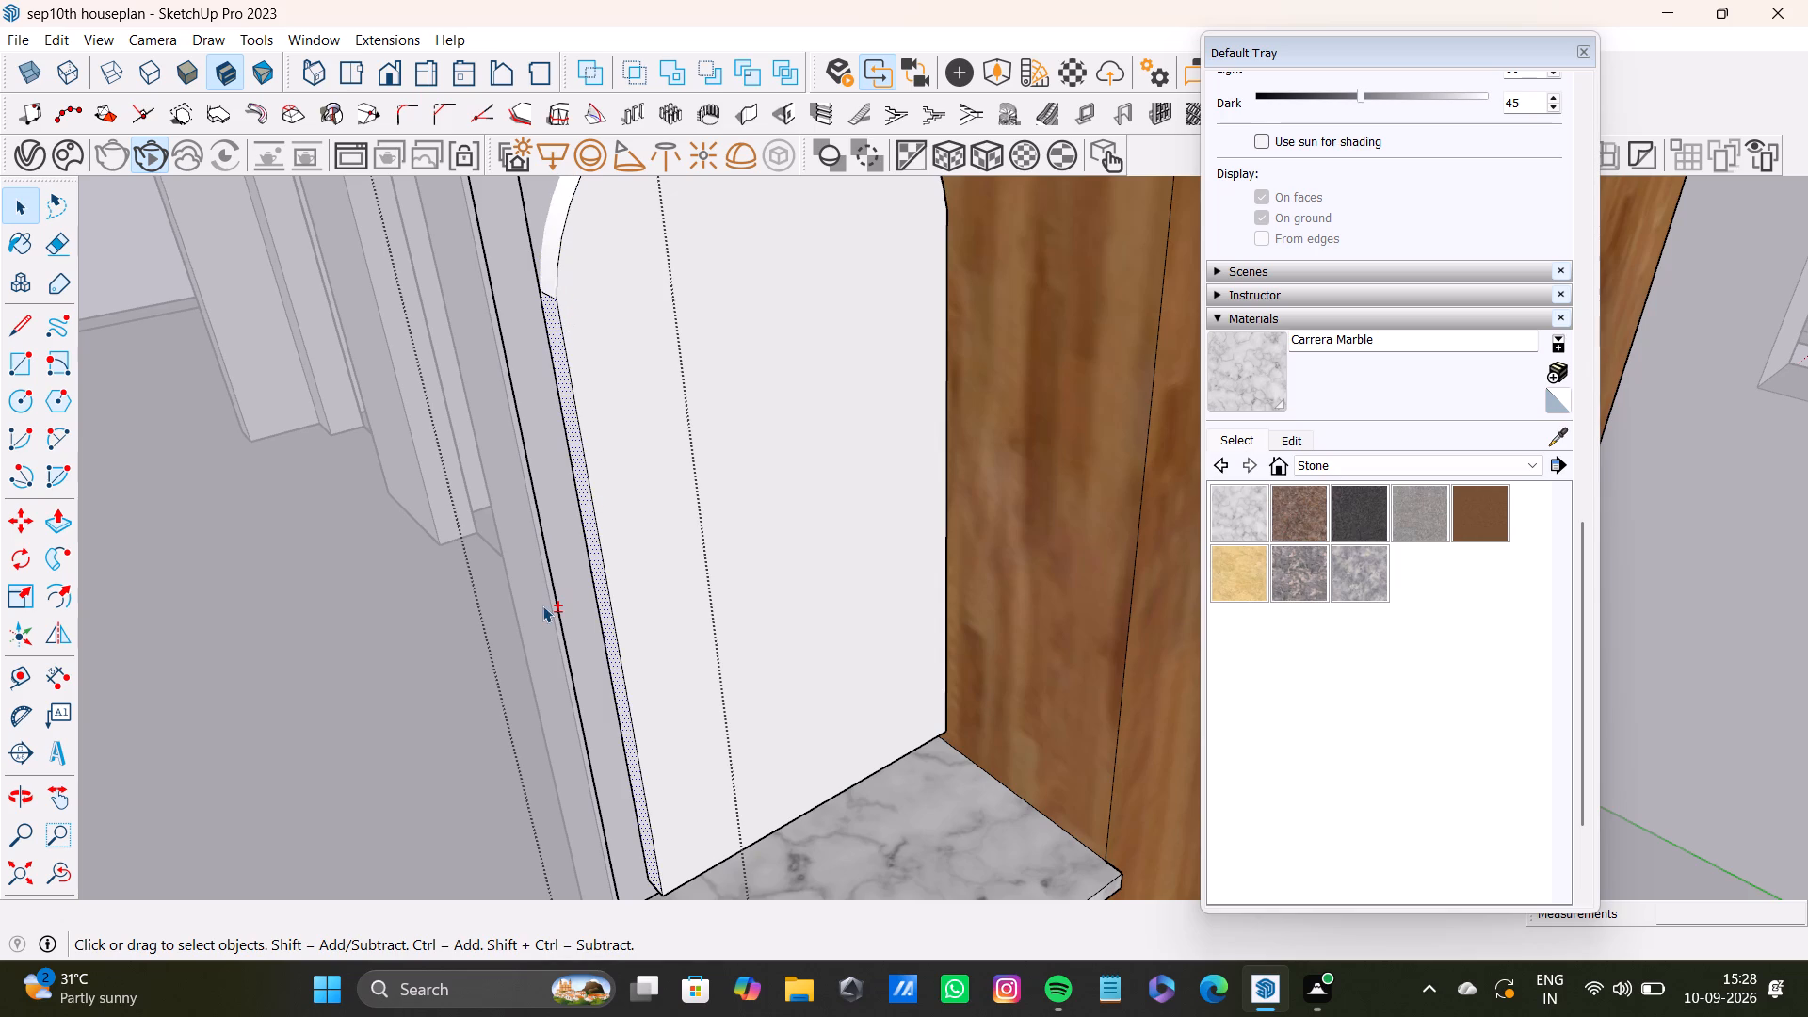
pyautogui.keyDown('shift'); pyautogui.click(545, 269); pyautogui.keyUp('shift')
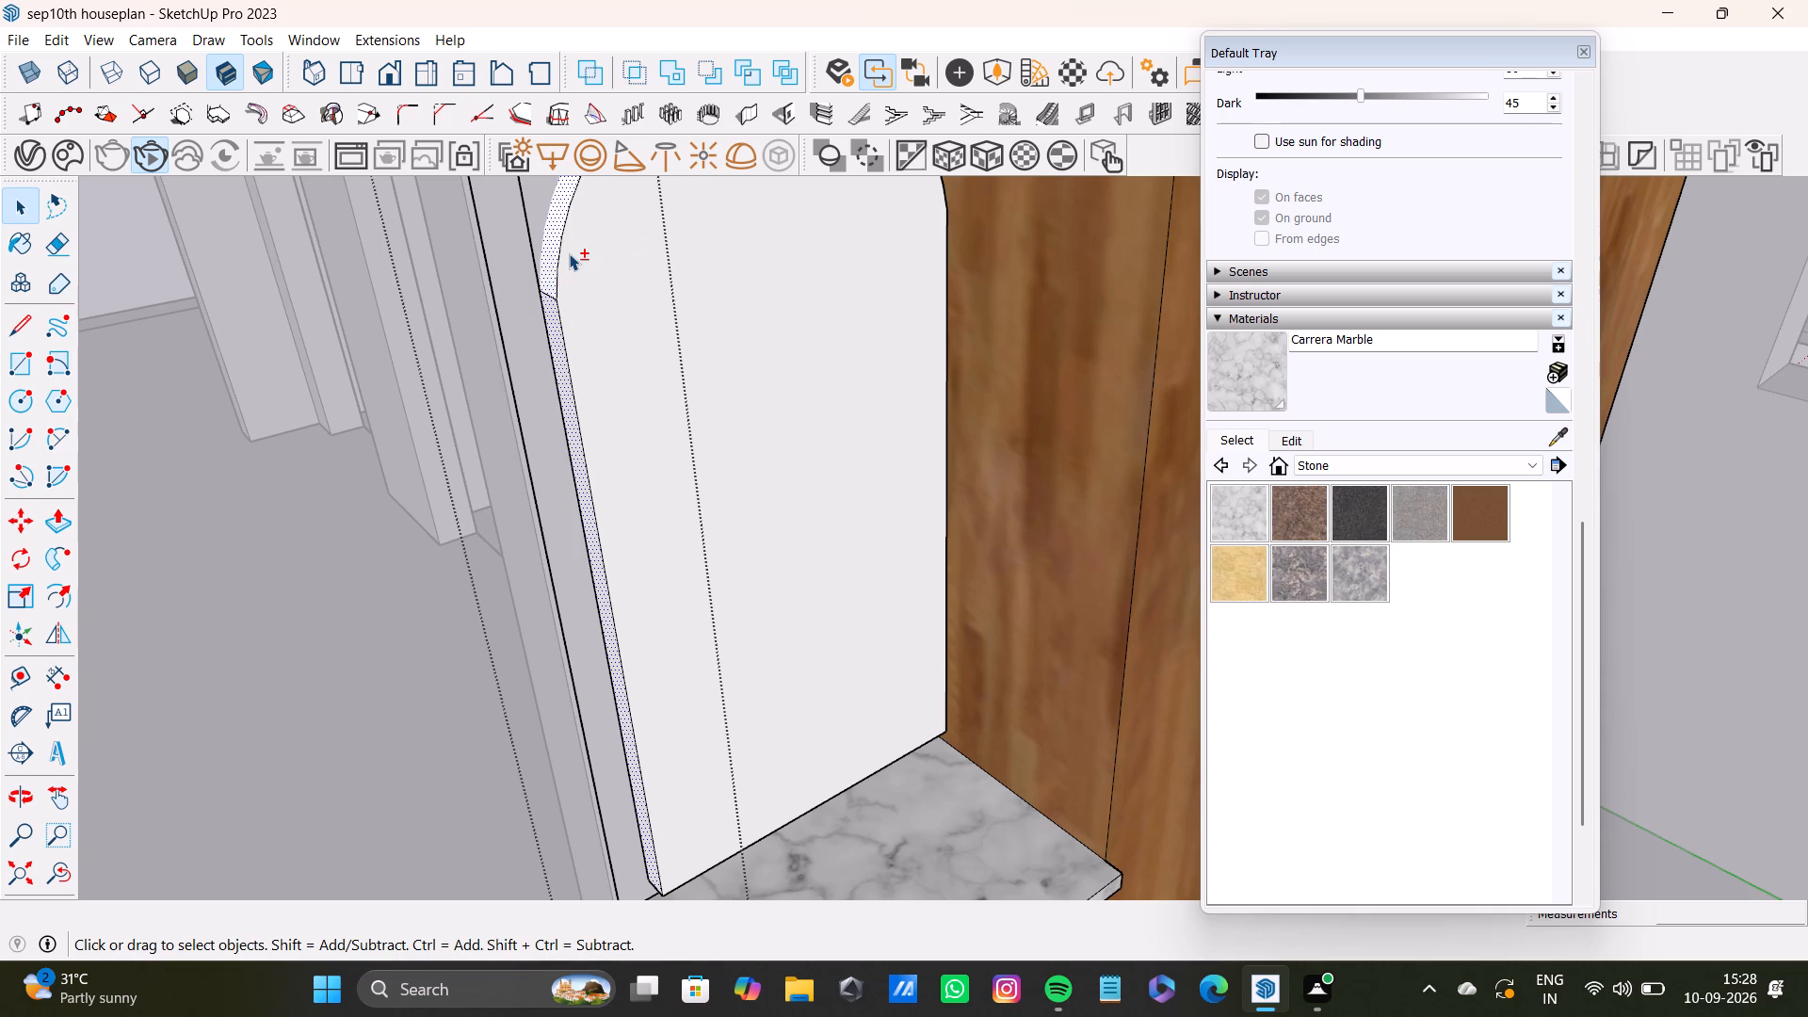
pyautogui.keyDown('shift'); pyautogui.click(569, 253); pyautogui.keyUp('shift')
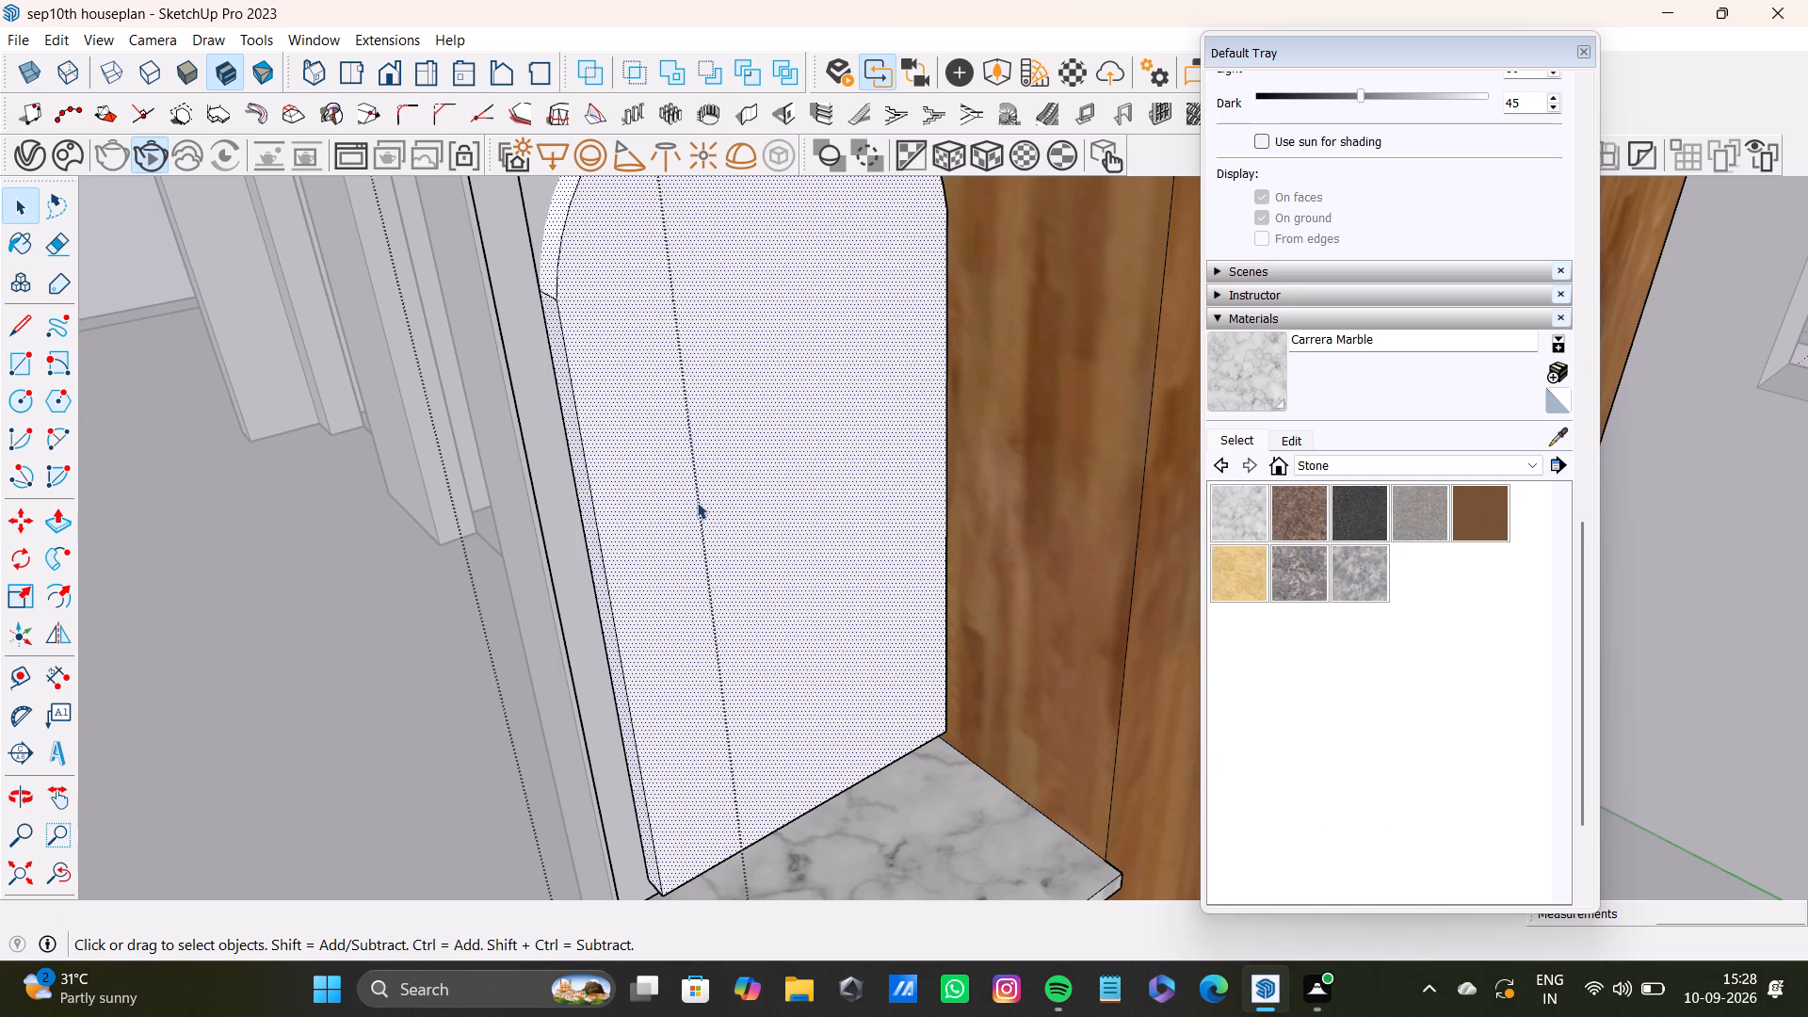
# Add the arched panel's curved edge face on the side next to the tall wardrobe to the selection.
pyautogui.moveTo(896, 454); pyautogui.dragTo(783, 550, button='middle')
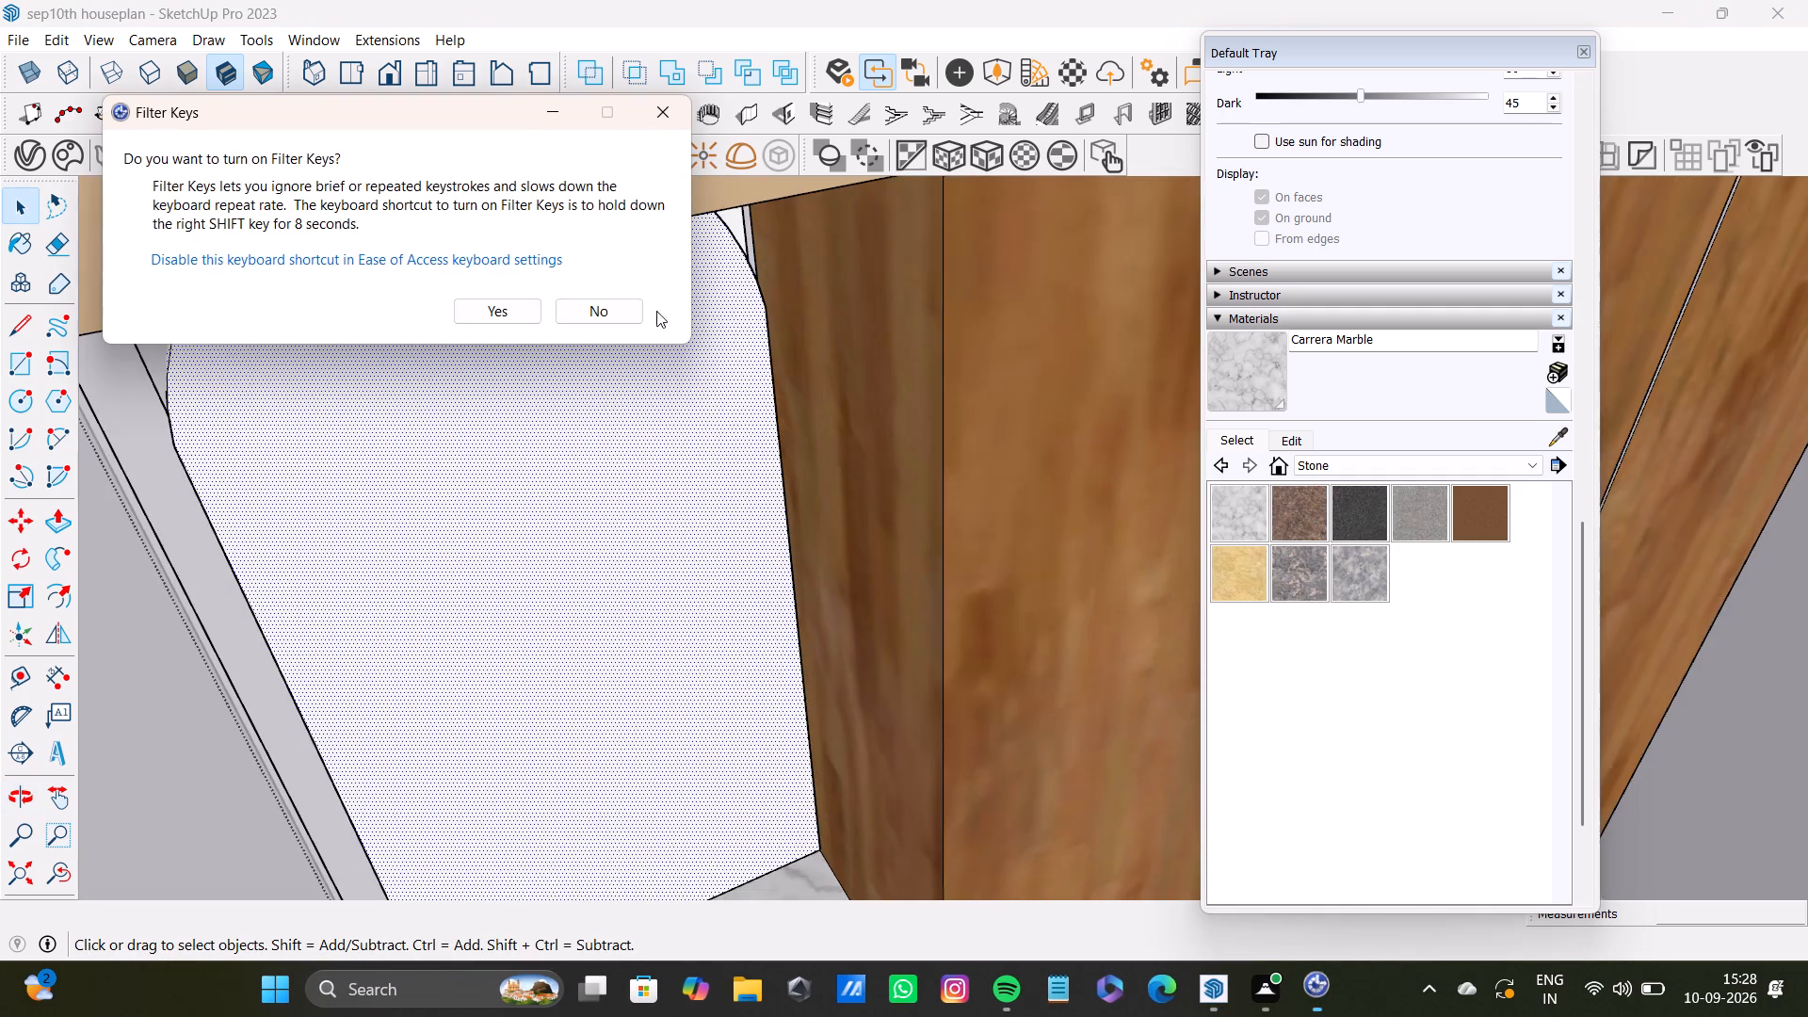
pyautogui.scroll(-4, 596, 379)
pyautogui.keyDown('shift'); pyautogui.moveTo(634, 379); pyautogui.dragTo(782, 475, button='middle'); pyautogui.keyUp('shift')
pyautogui.scroll(4, 798, 491)
pyautogui.moveTo(880, 457); pyautogui.dragTo(794, 384, button='middle')
pyautogui.scroll(8, 912, 294)
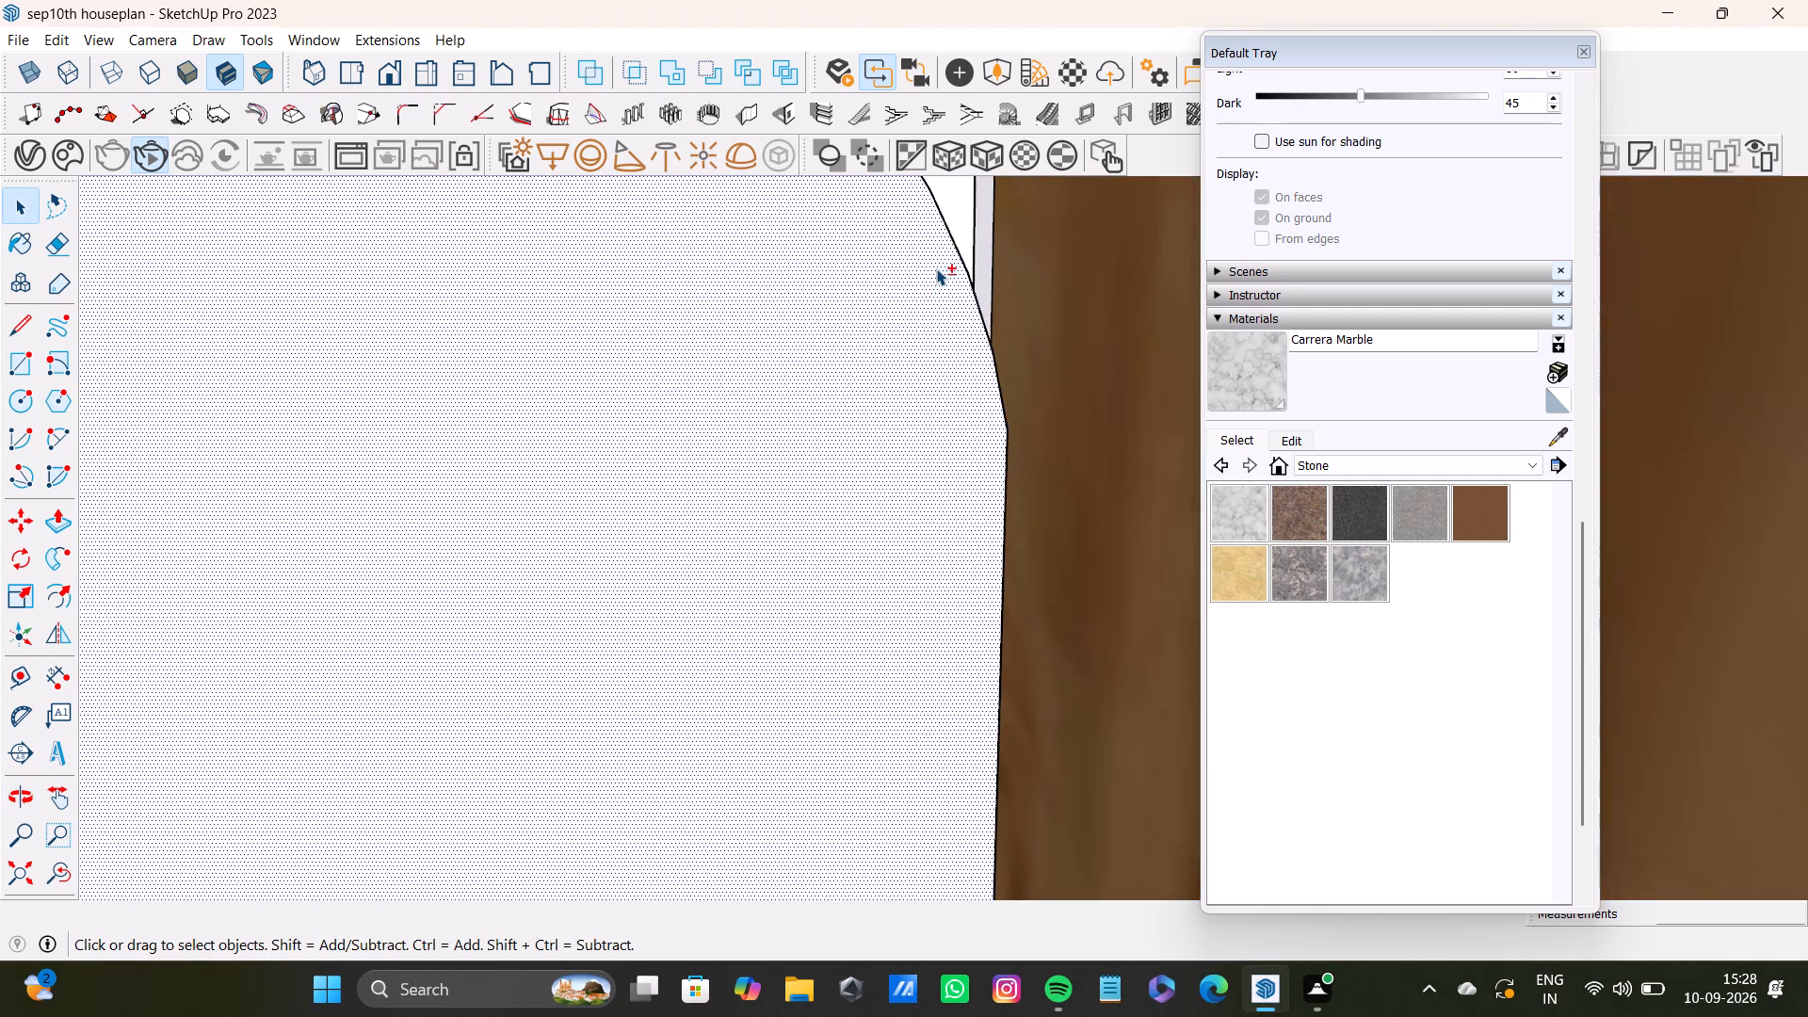
pyautogui.scroll(7, 936, 268)
pyautogui.moveTo(941, 268); pyautogui.dragTo(828, 305, button='middle')
pyautogui.scroll(1, 1101, 302)
pyautogui.moveTo(1074, 307); pyautogui.dragTo(984, 350, button='middle')
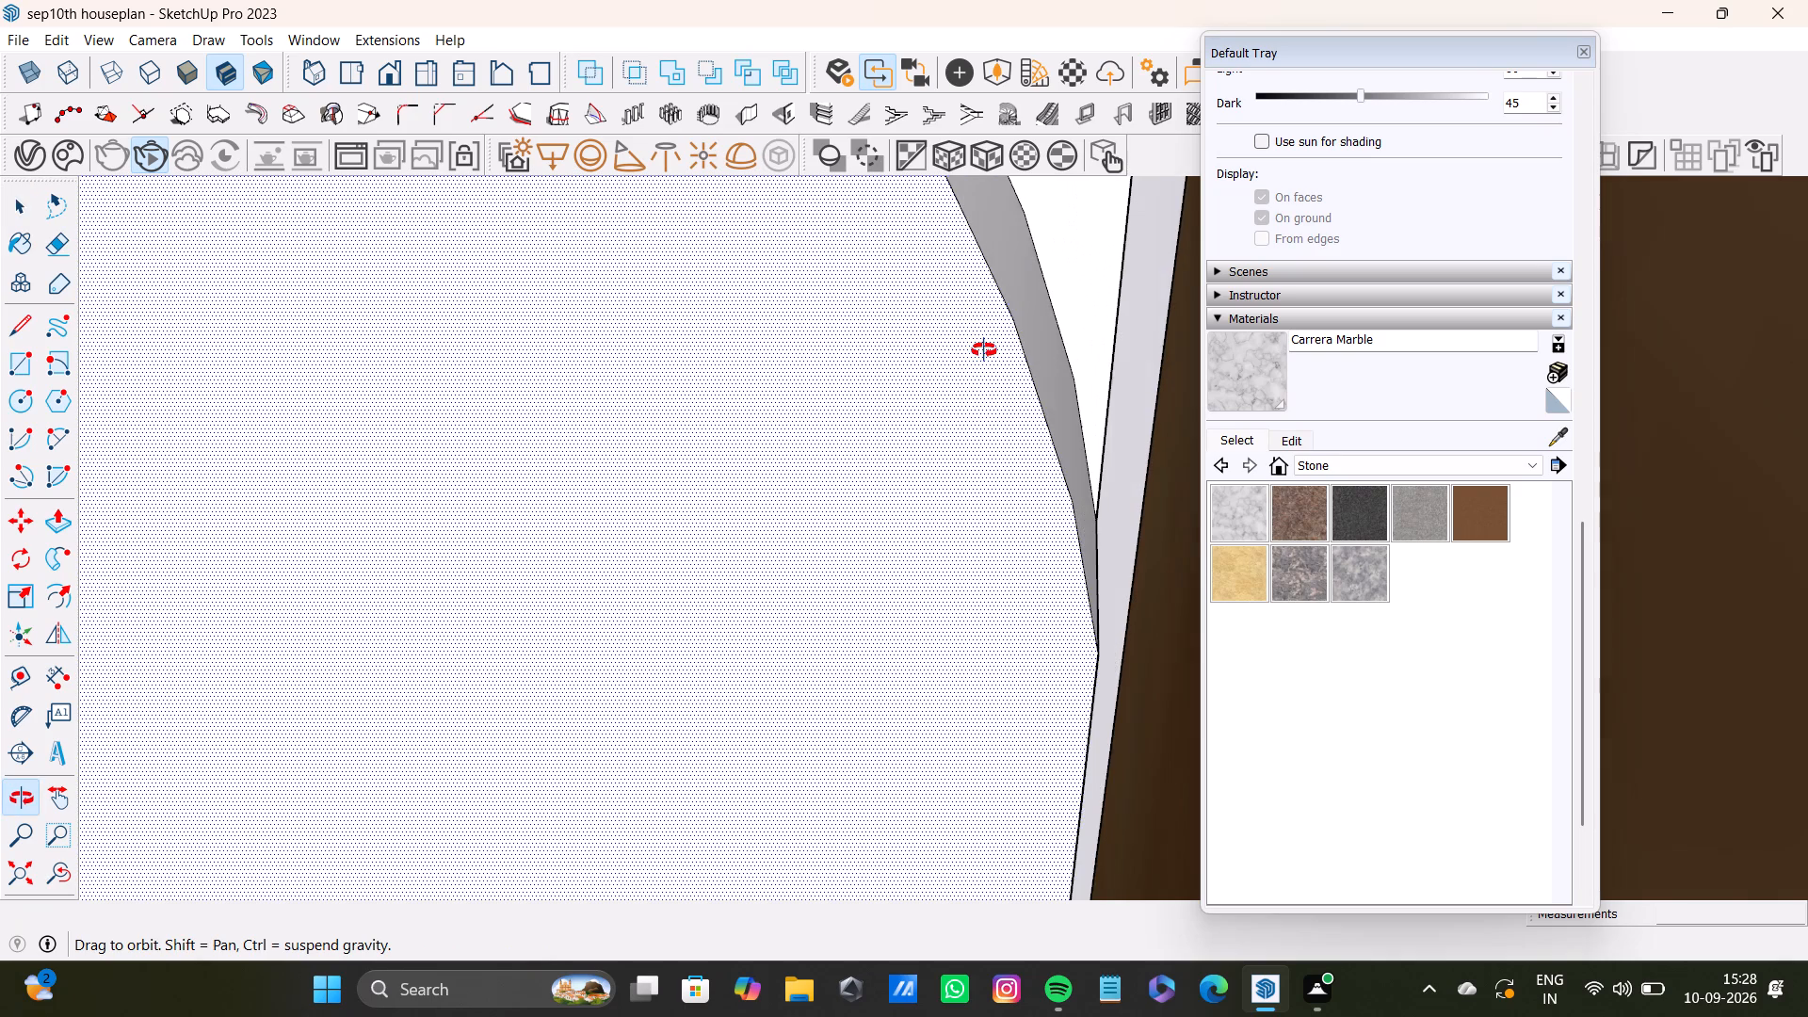
pyautogui.keyDown('shift'); pyautogui.click(1044, 338); pyautogui.keyUp('shift')
# Add the underside face of the arched panel, just above the marble slab, to the selection.
pyautogui.keyDown('shift'); pyautogui.scroll(-15, 1044, 338); pyautogui.keyUp('shift')
pyautogui.keyDown('shift'); pyautogui.moveTo(896, 555); pyautogui.dragTo(1331, 402, button='middle'); pyautogui.keyUp('shift')
pyautogui.scroll(-2, 194, 787)
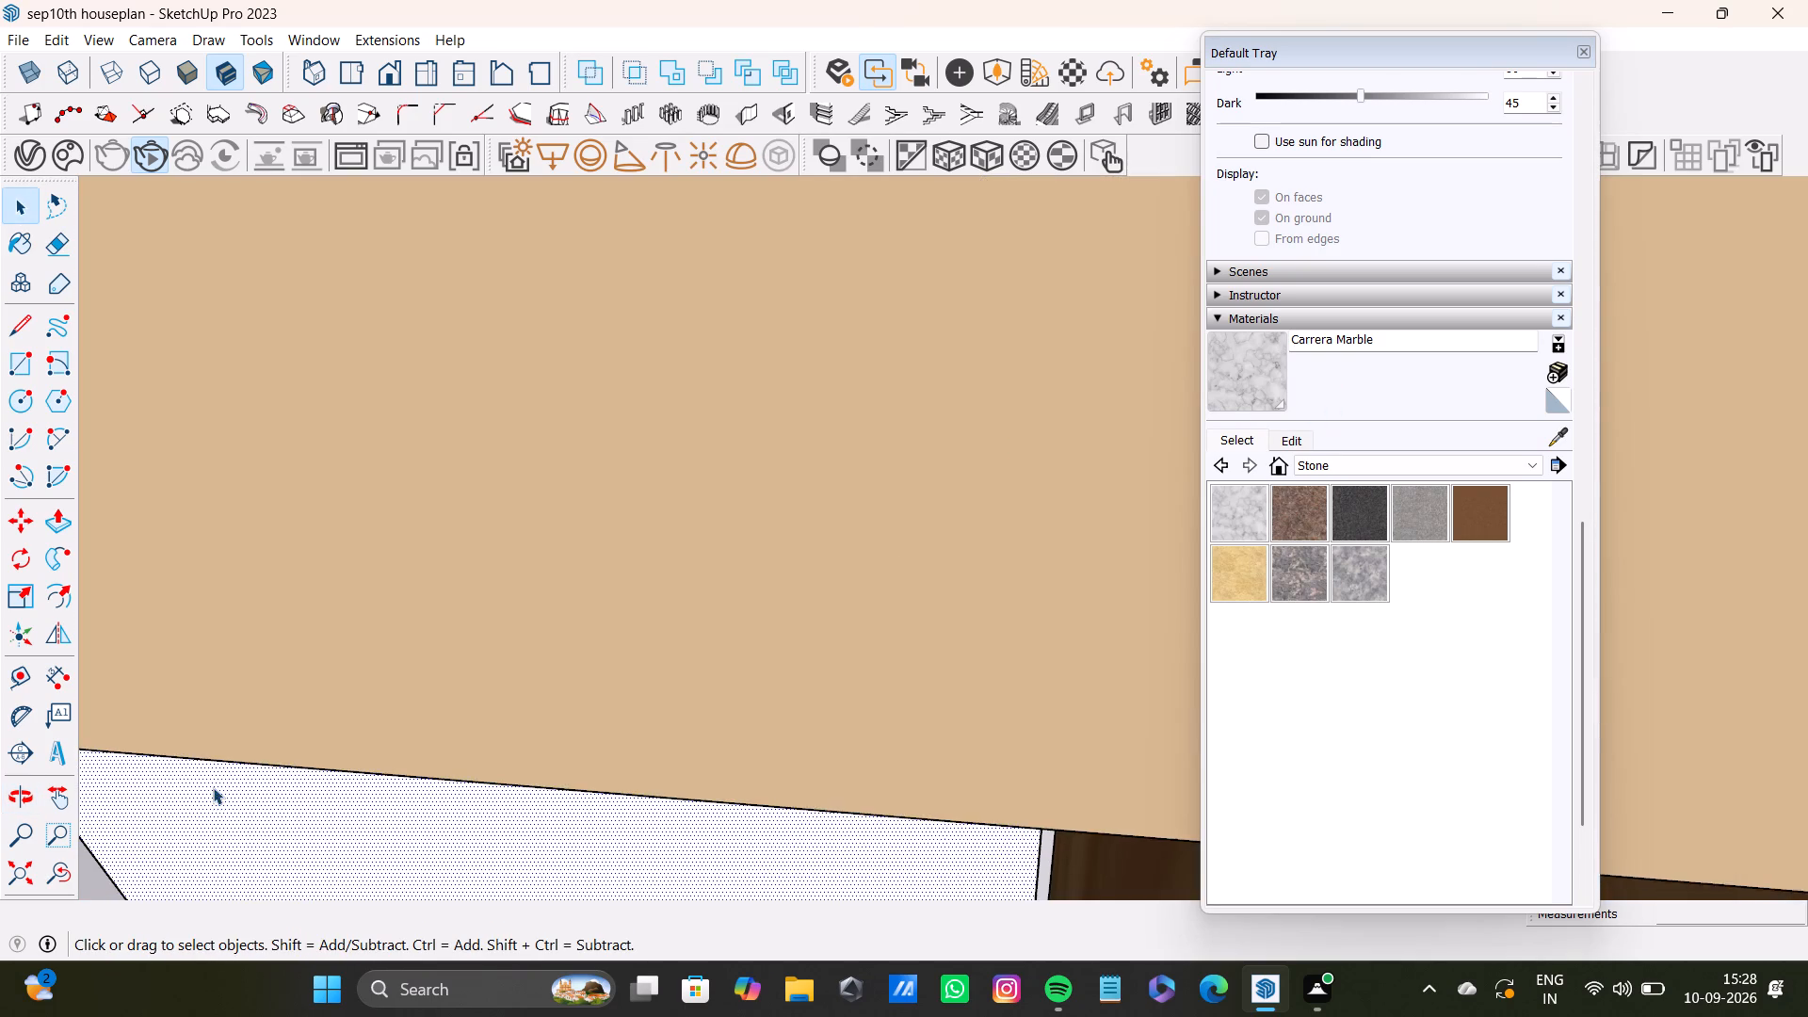
pyautogui.scroll(-14, 213, 787)
pyautogui.keyDown('shift'); pyautogui.moveTo(744, 723); pyautogui.dragTo(1188, 411, button='middle'); pyautogui.keyUp('shift')
pyautogui.scroll(-3, 1044, 660)
pyautogui.moveTo(1005, 676); pyautogui.dragTo(1183, 556, button='middle')
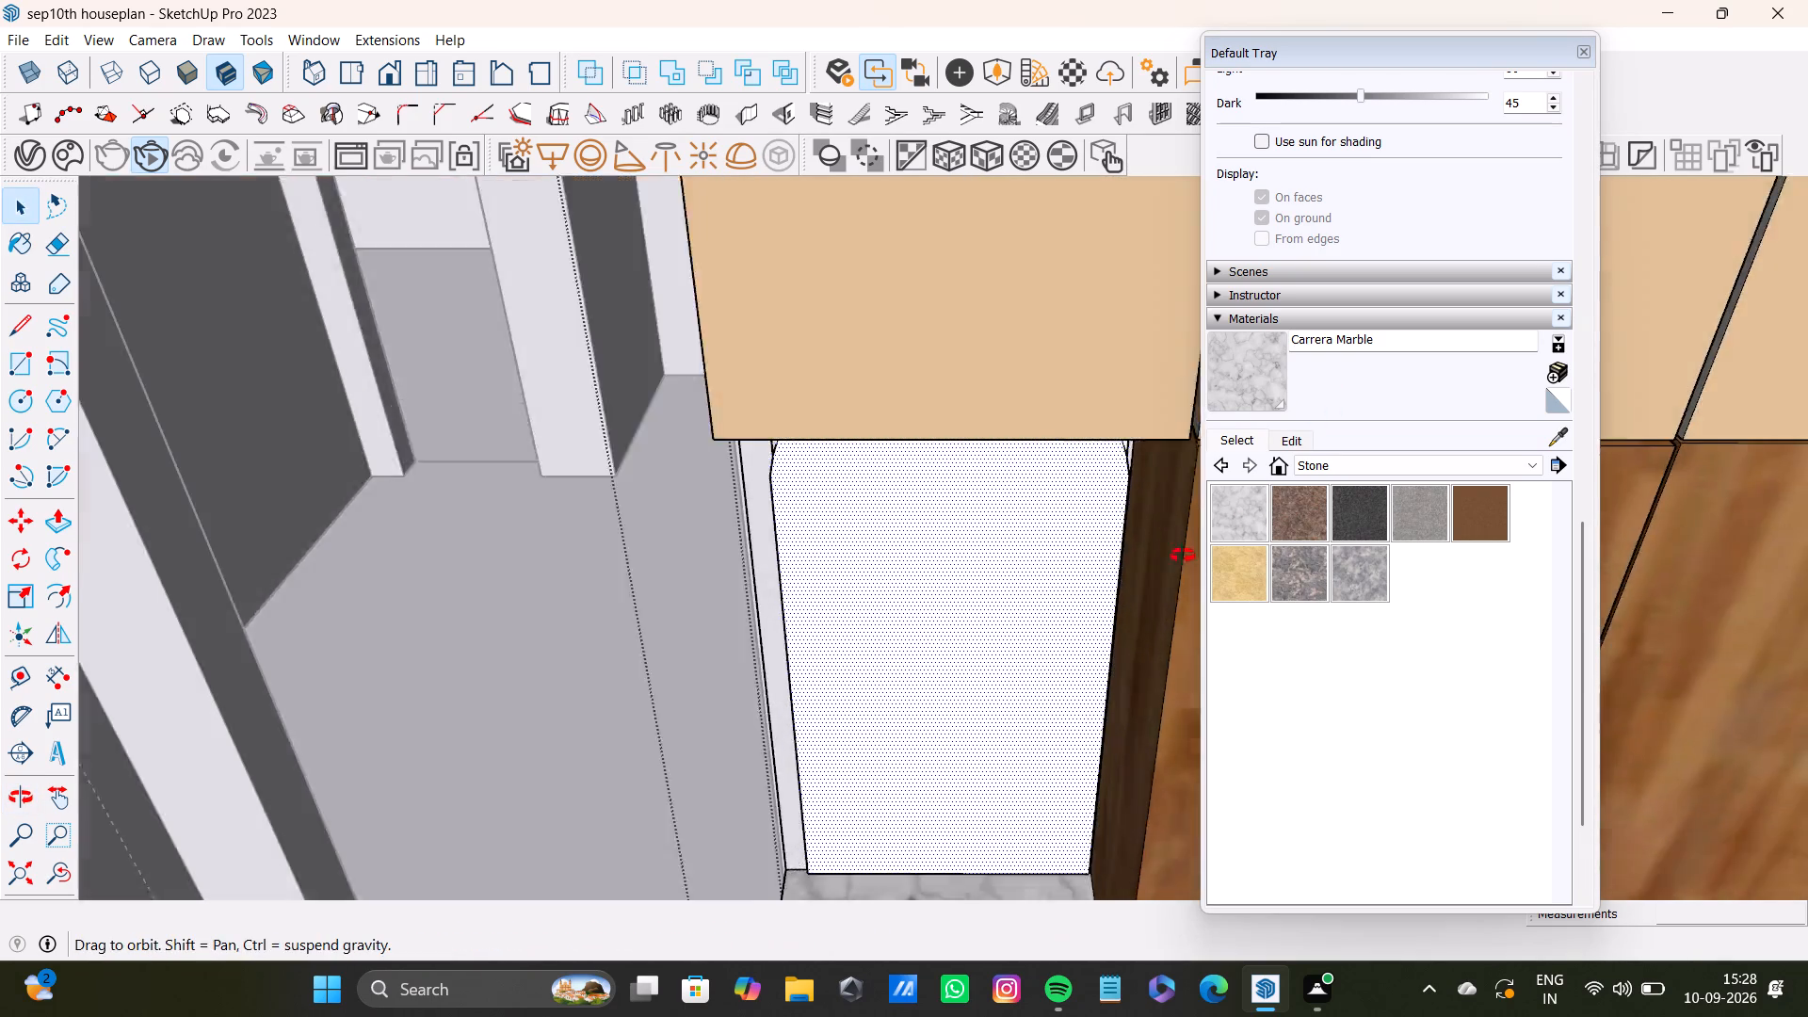
pyautogui.moveTo(1183, 556); pyautogui.dragTo(1292, 498, button='middle')
pyautogui.scroll(6, 928, 385)
pyautogui.scroll(-10, 881, 482)
pyautogui.keyDown('shift'); pyautogui.moveTo(998, 563); pyautogui.dragTo(1032, 375, button='middle'); pyautogui.keyUp('shift')
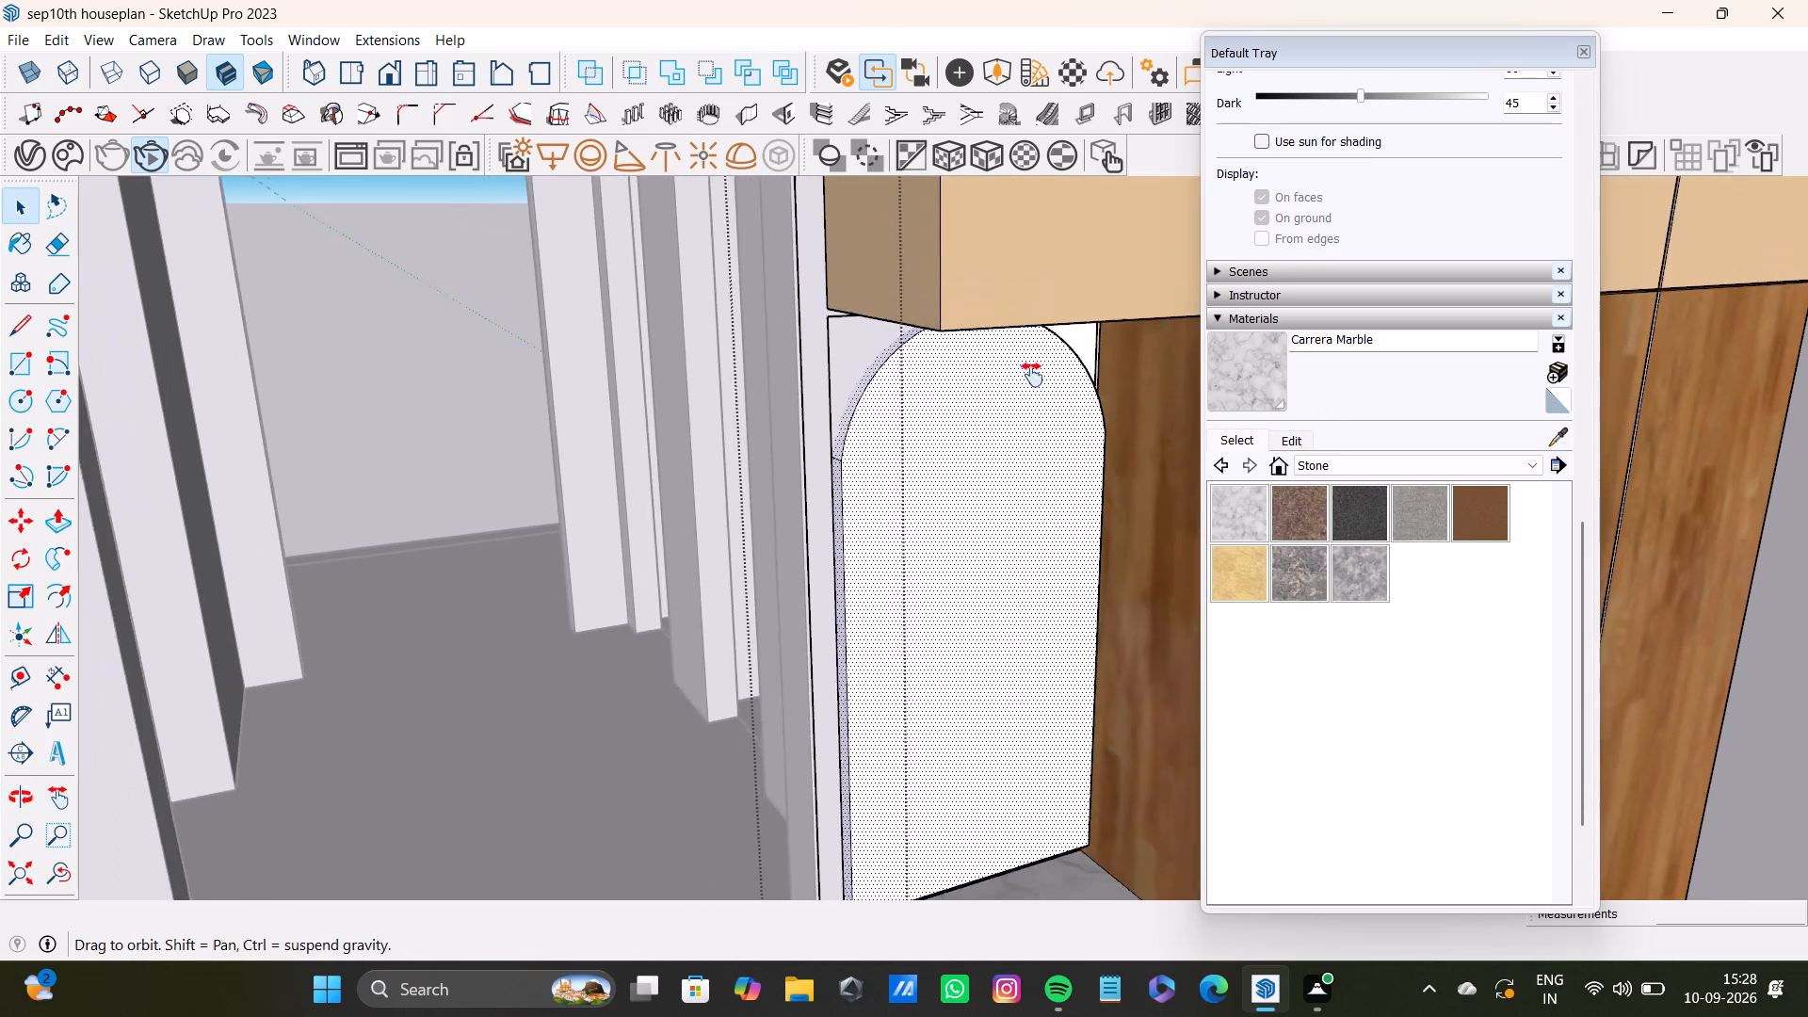
pyautogui.keyDown('shift'); pyautogui.moveTo(1032, 375); pyautogui.dragTo(1032, 370, button='middle'); pyautogui.keyUp('shift')
pyautogui.scroll(7, 934, 716)
pyautogui.keyDown('shift'); pyautogui.moveTo(985, 787); pyautogui.dragTo(943, 710, button='middle'); pyautogui.keyUp('shift')
pyautogui.scroll(3, 940, 693)
pyautogui.moveTo(945, 629); pyautogui.dragTo(945, 622, button='middle')
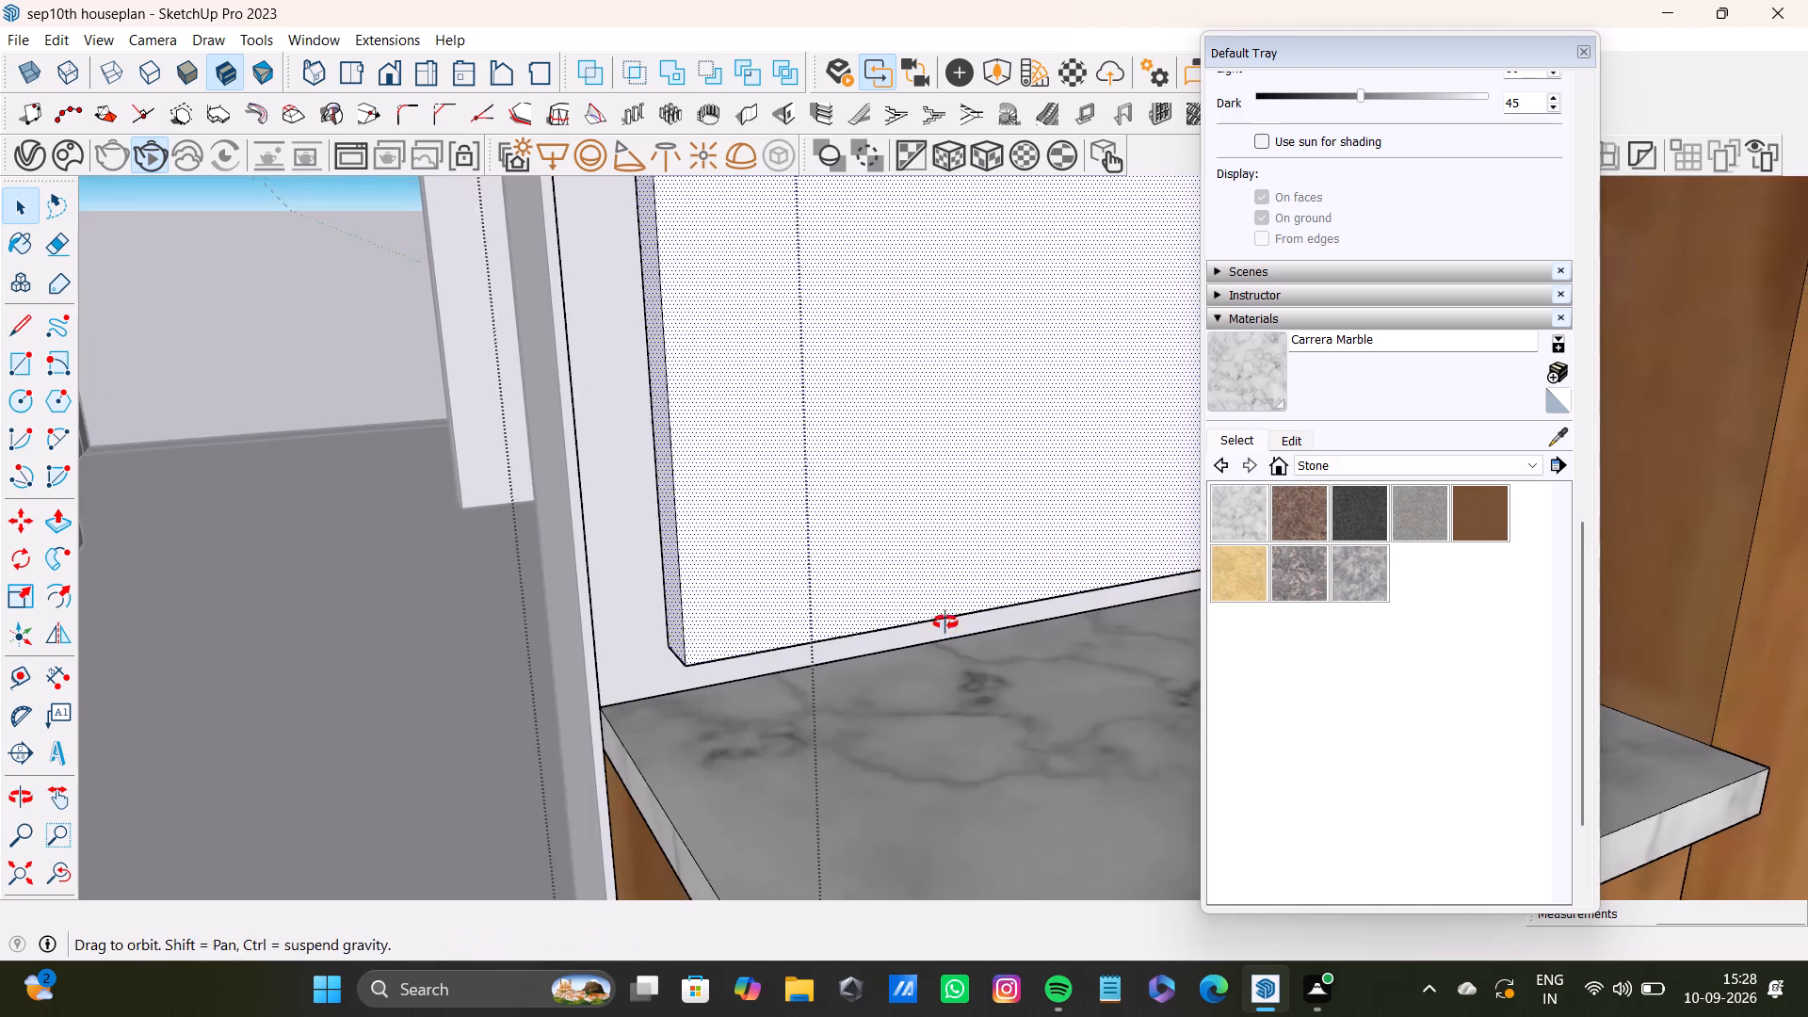
pyautogui.moveTo(945, 622); pyautogui.dragTo(929, 514, button='middle')
pyautogui.scroll(9, 917, 606)
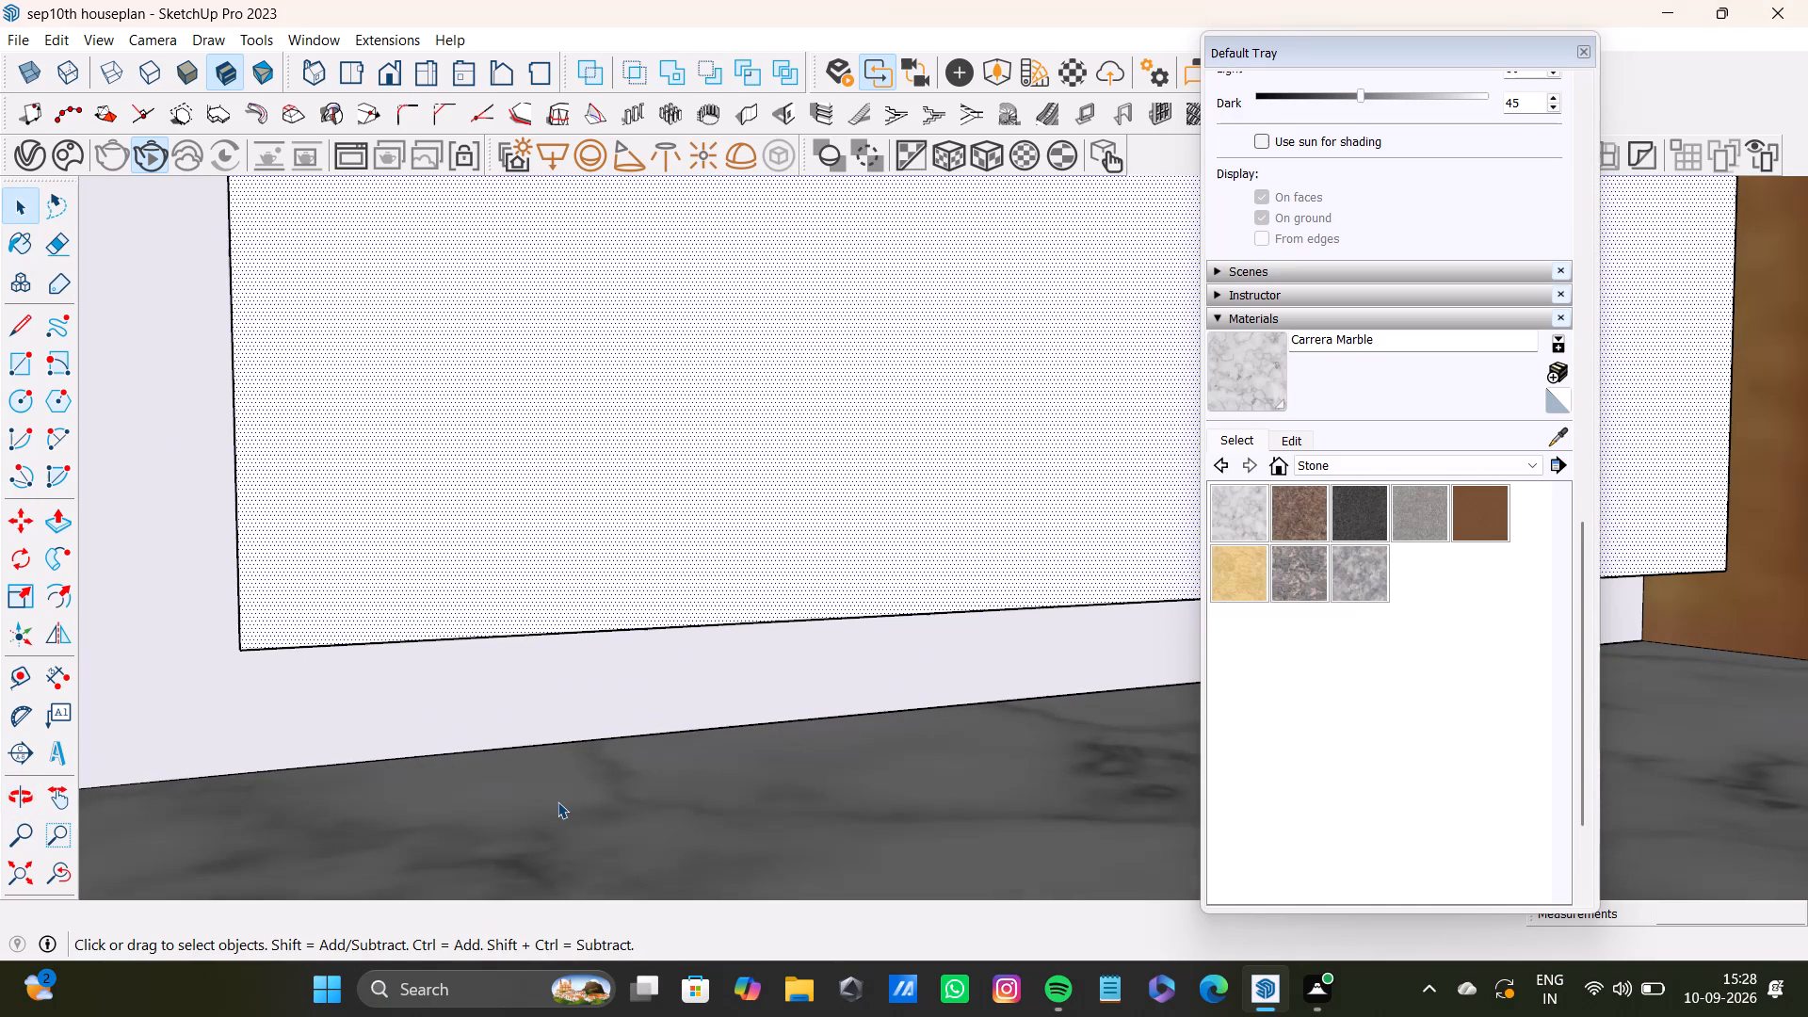
pyautogui.scroll(-7, 331, 642)
pyautogui.keyDown('shift'); pyautogui.moveTo(529, 625); pyautogui.dragTo(521, 751, button='middle'); pyautogui.keyUp('shift')
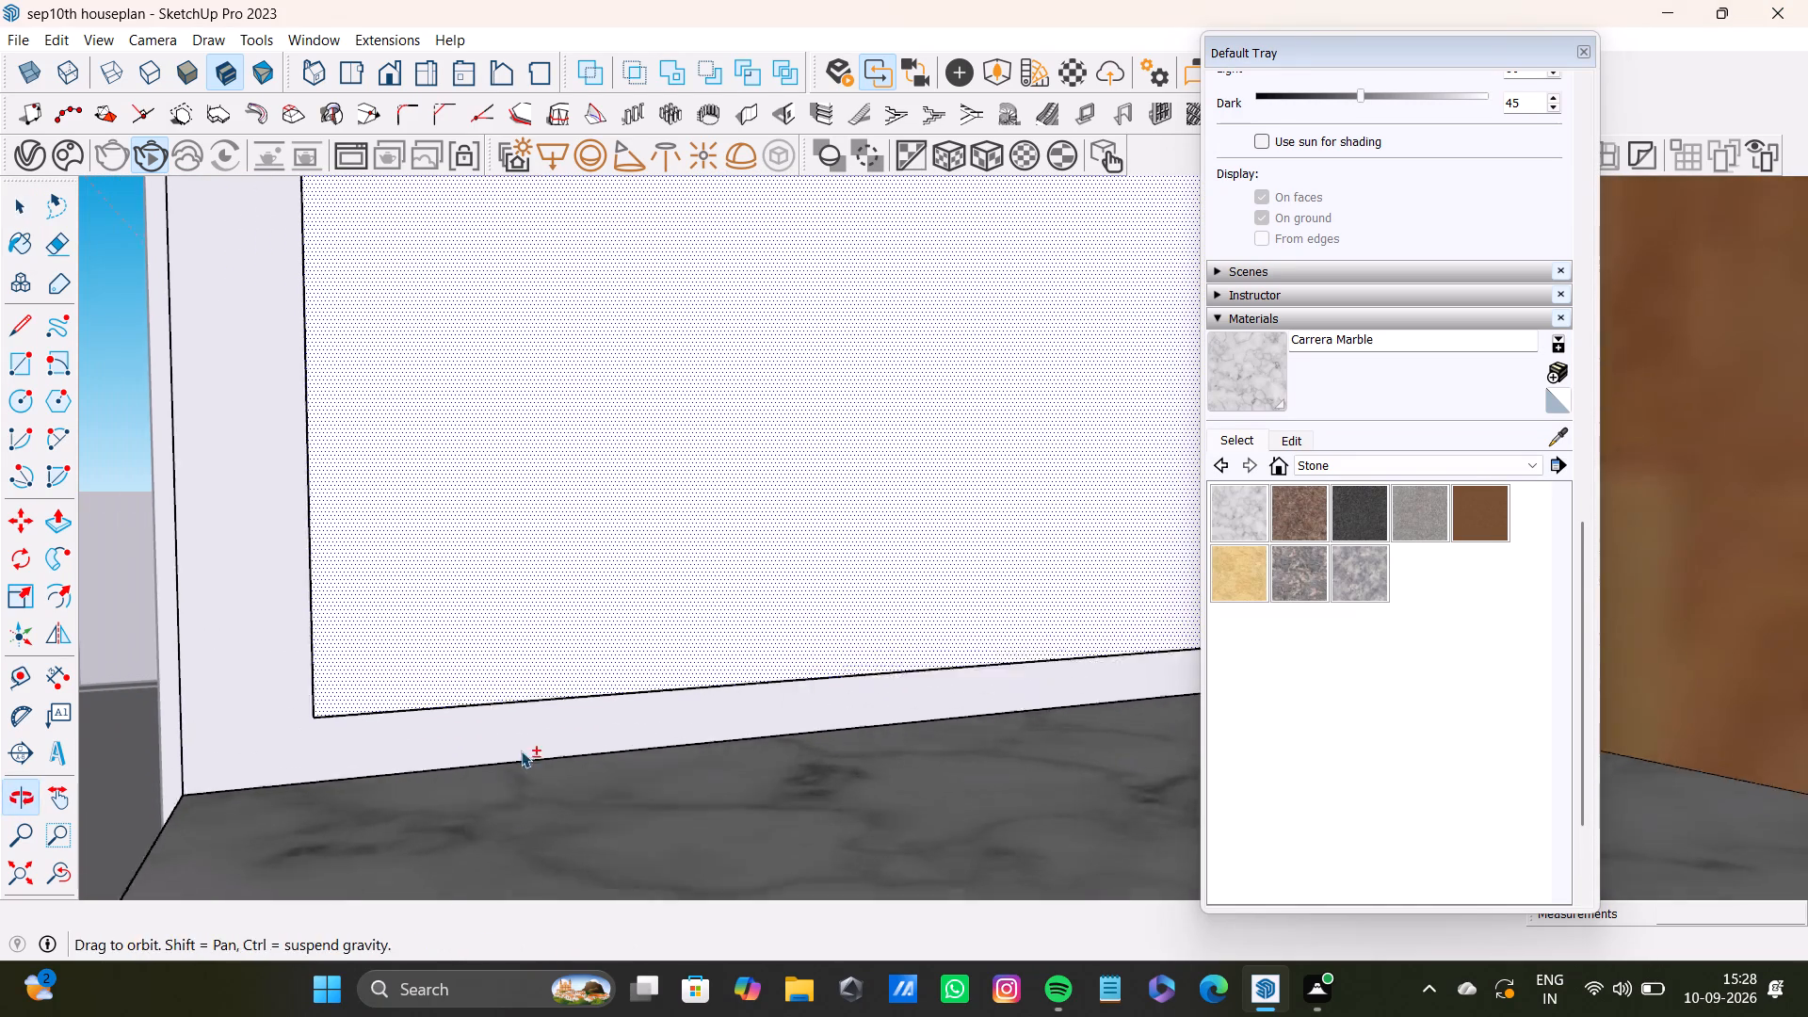
pyautogui.moveTo(520, 753); pyautogui.dragTo(487, 635, button='middle')
pyautogui.scroll(10, 412, 715)
pyautogui.moveTo(399, 744); pyautogui.dragTo(399, 666, button='middle')
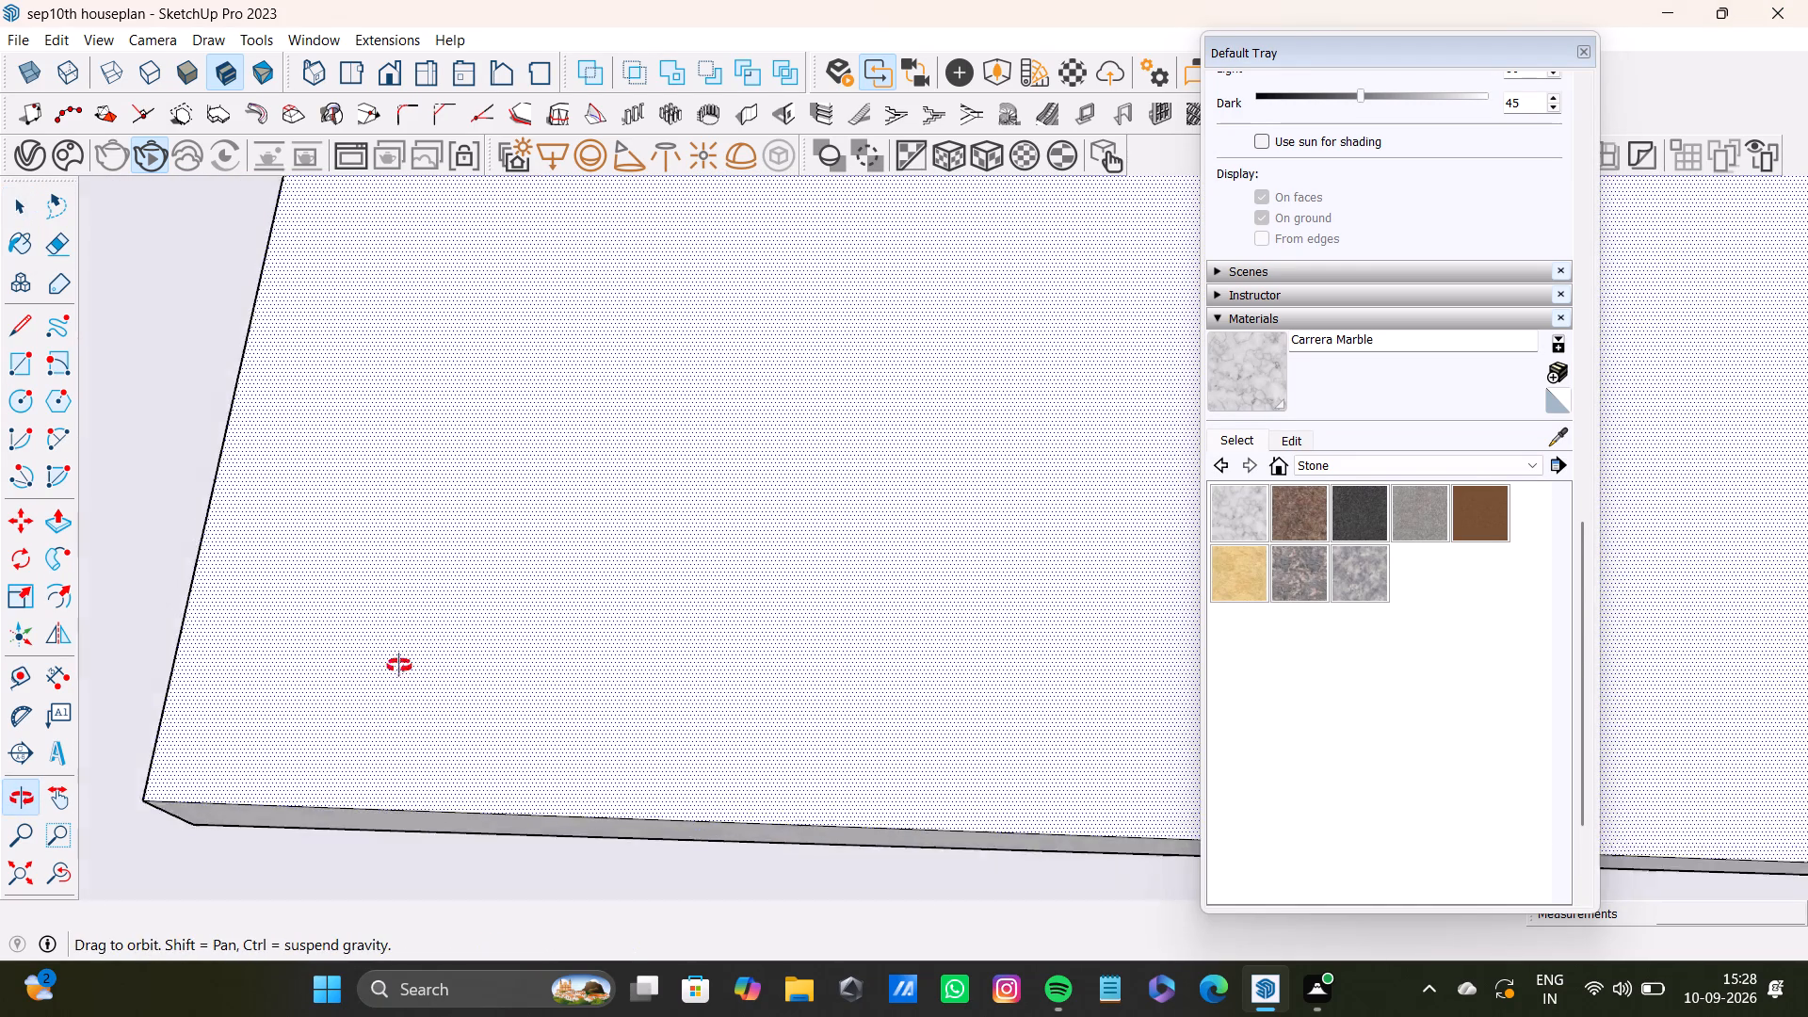
pyautogui.moveTo(399, 666); pyautogui.dragTo(399, 642, button='middle')
pyautogui.moveTo(647, 560); pyautogui.dragTo(548, 840, button='middle')
pyautogui.keyDown('shift'); pyautogui.moveTo(512, 423); pyautogui.dragTo(530, 828, button='middle'); pyautogui.keyUp('shift')
pyautogui.keyDown('shift'); pyautogui.moveTo(718, 241); pyautogui.dragTo(701, 573, button='middle'); pyautogui.keyUp('shift')
pyautogui.scroll(8, 682, 604)
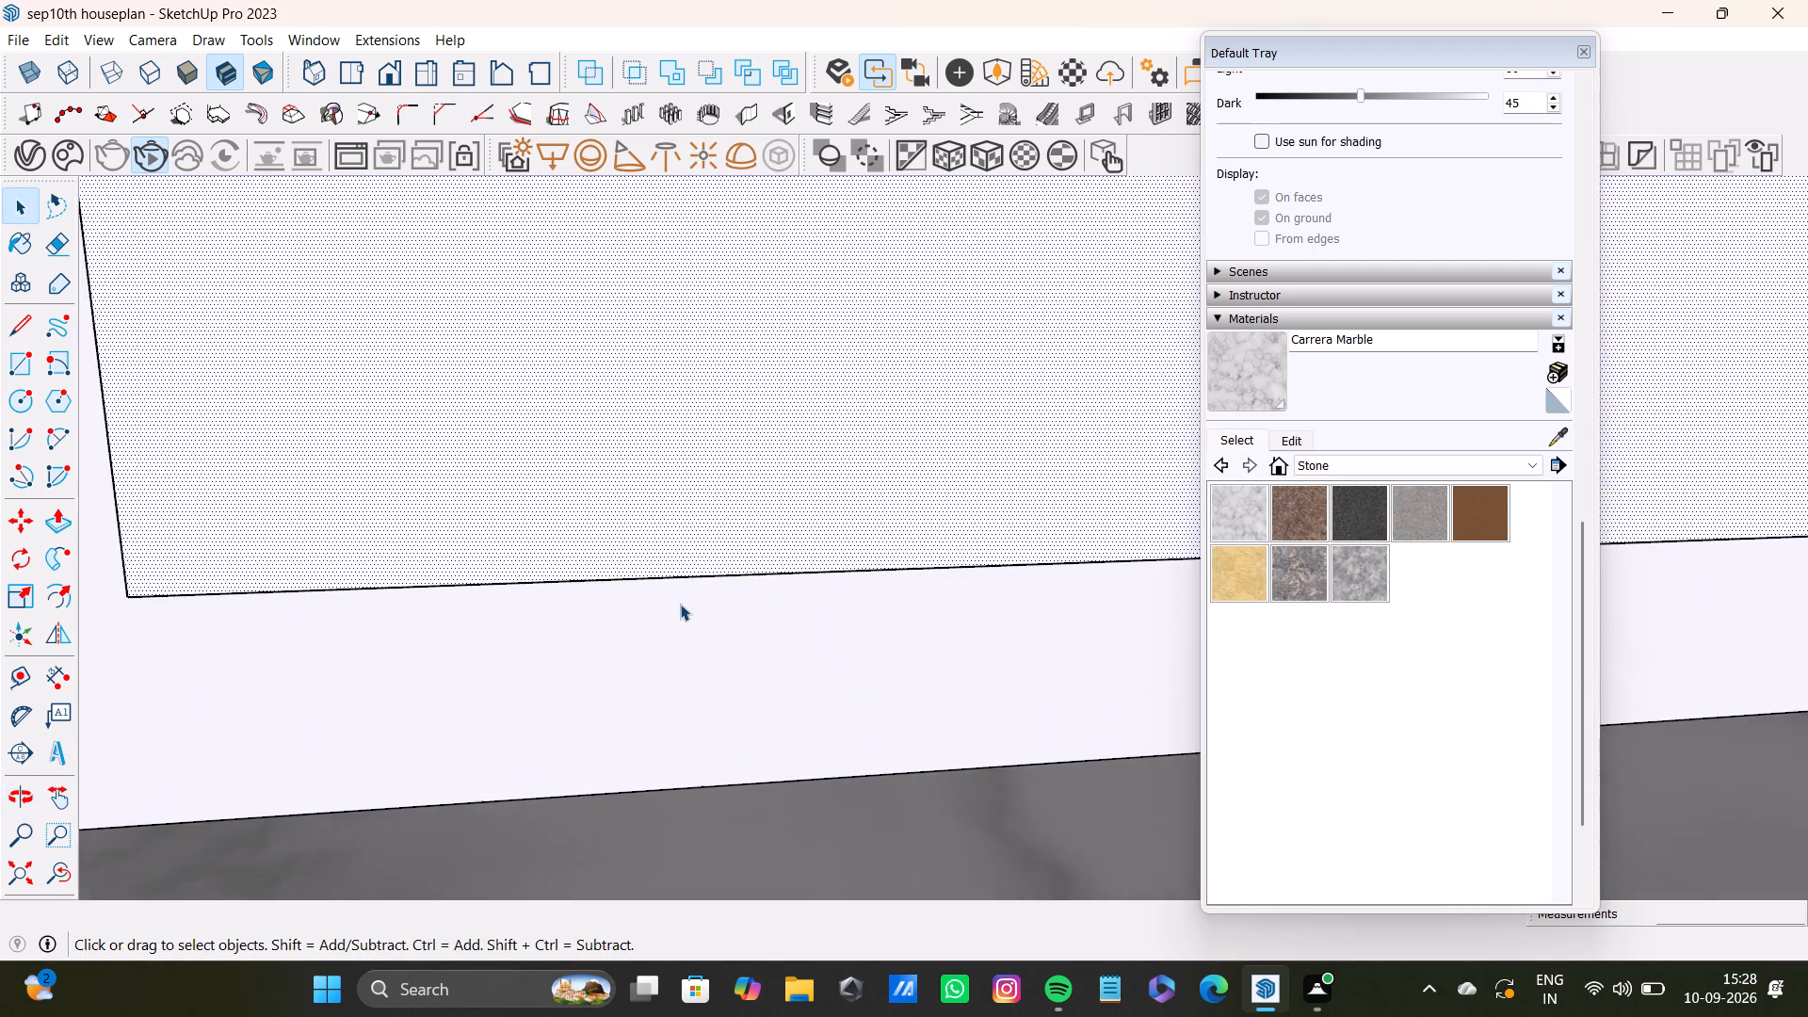
pyautogui.moveTo(679, 604); pyautogui.dragTo(697, 463, button='middle')
pyautogui.keyDown('shift'); pyautogui.click(691, 405); pyautogui.keyUp('shift')
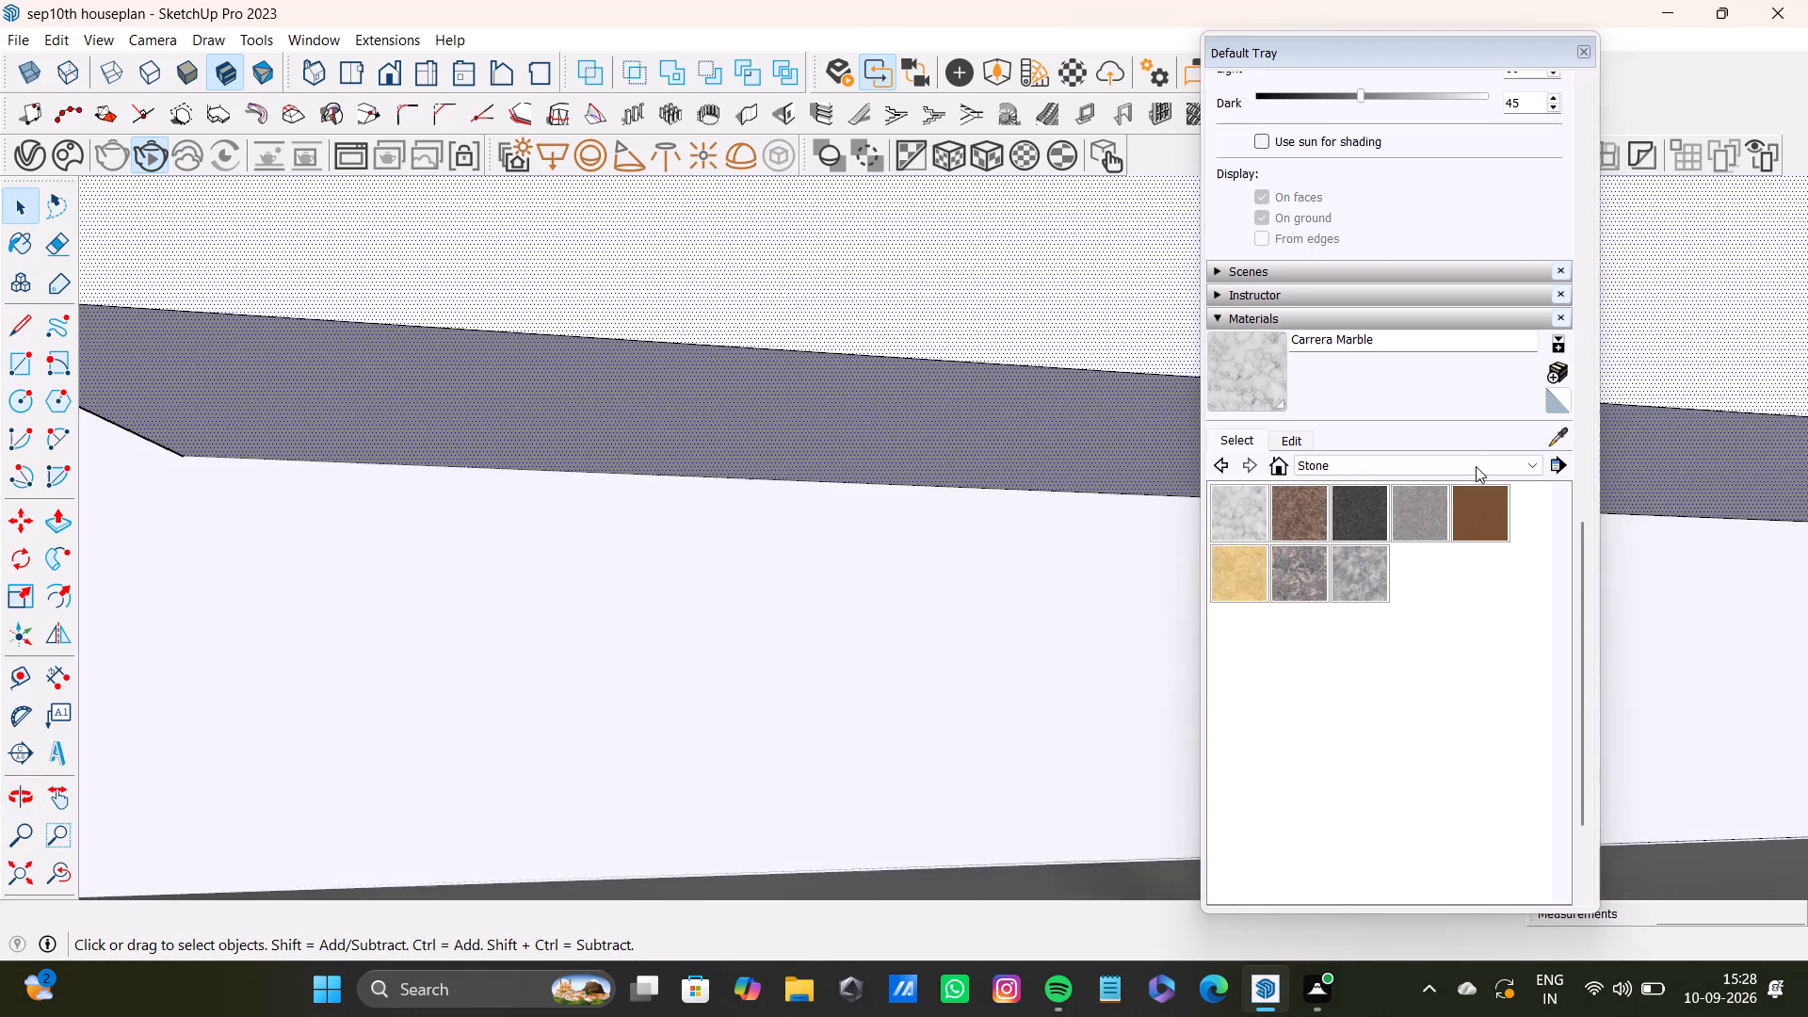
# Apply Mirror 01 from the Glass and Mirrors materials to the selected arched panel faces, and close the group.
pyautogui.keyDown('shift'); pyautogui.click(1467, 470); pyautogui.keyUp('shift')
pyautogui.keyDown('shift'); pyautogui.scroll(-3, 1367, 558); pyautogui.keyUp('shift')
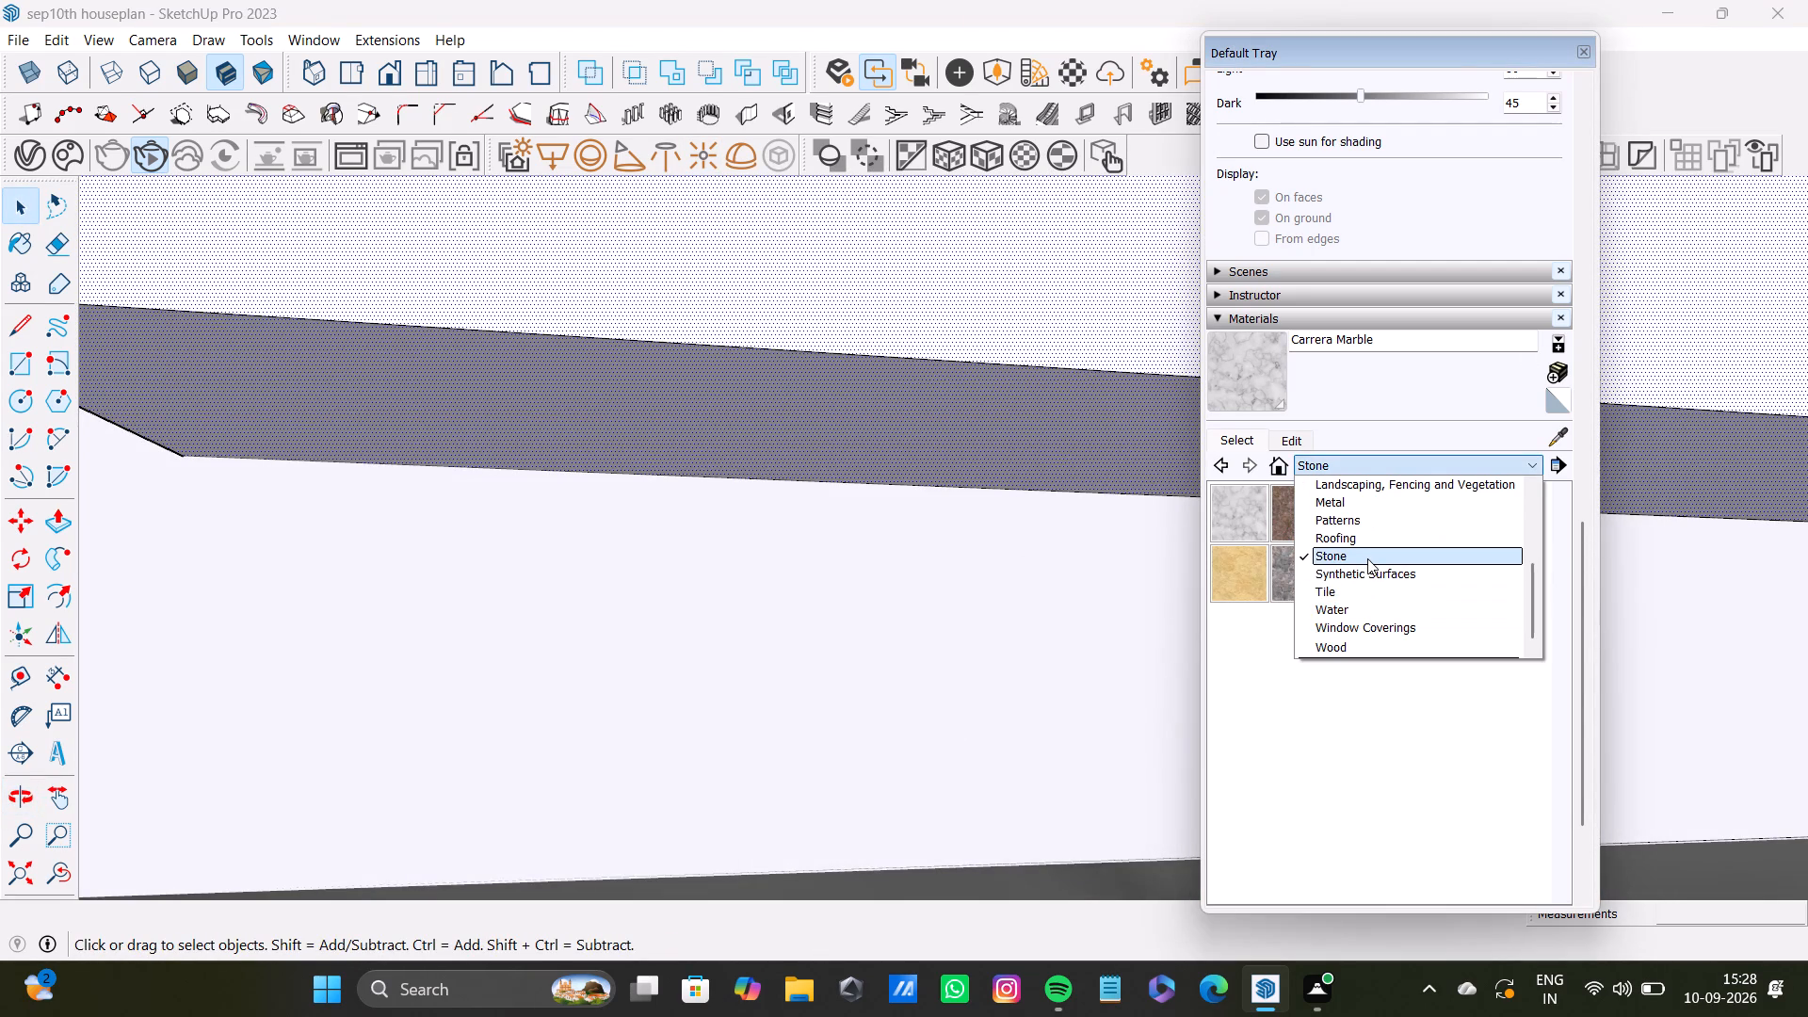
pyautogui.keyDown('shift'); pyautogui.scroll(3, 1336, 623); pyautogui.keyUp('shift')
pyautogui.keyDown('shift'); pyautogui.scroll(-3, 1348, 606); pyautogui.keyUp('shift')
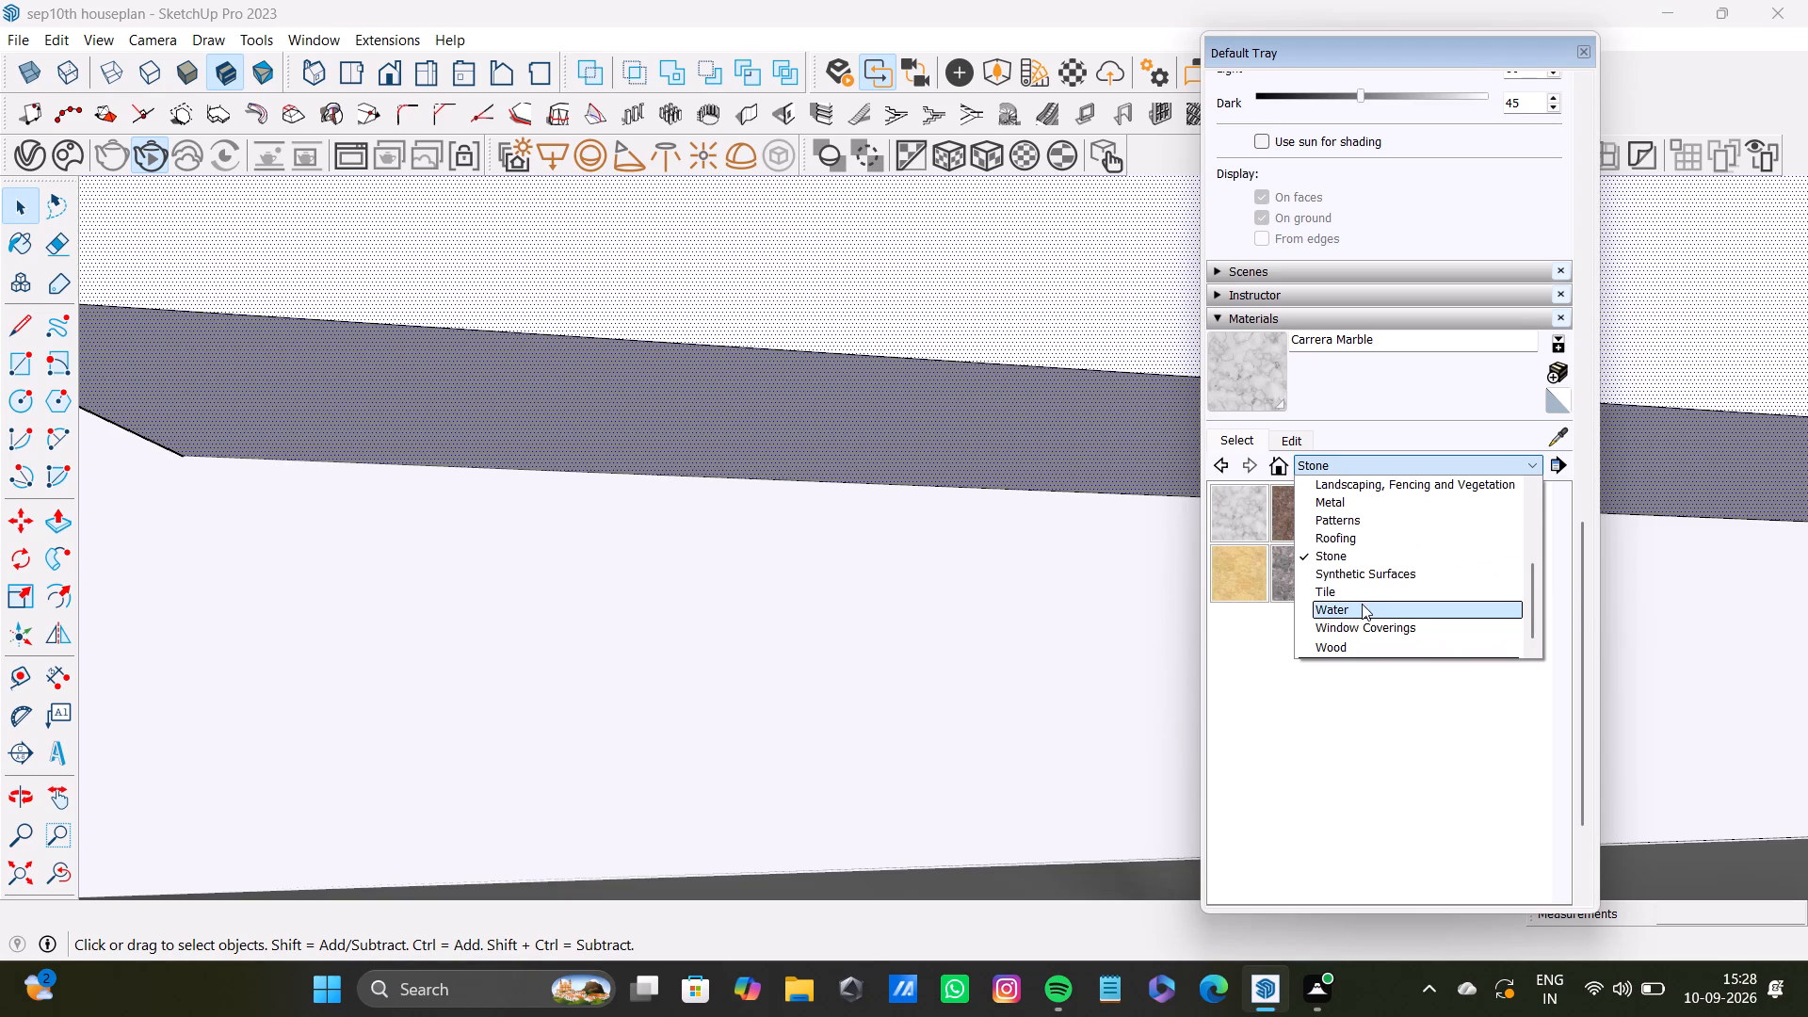
pyautogui.scroll(1, 1379, 588)
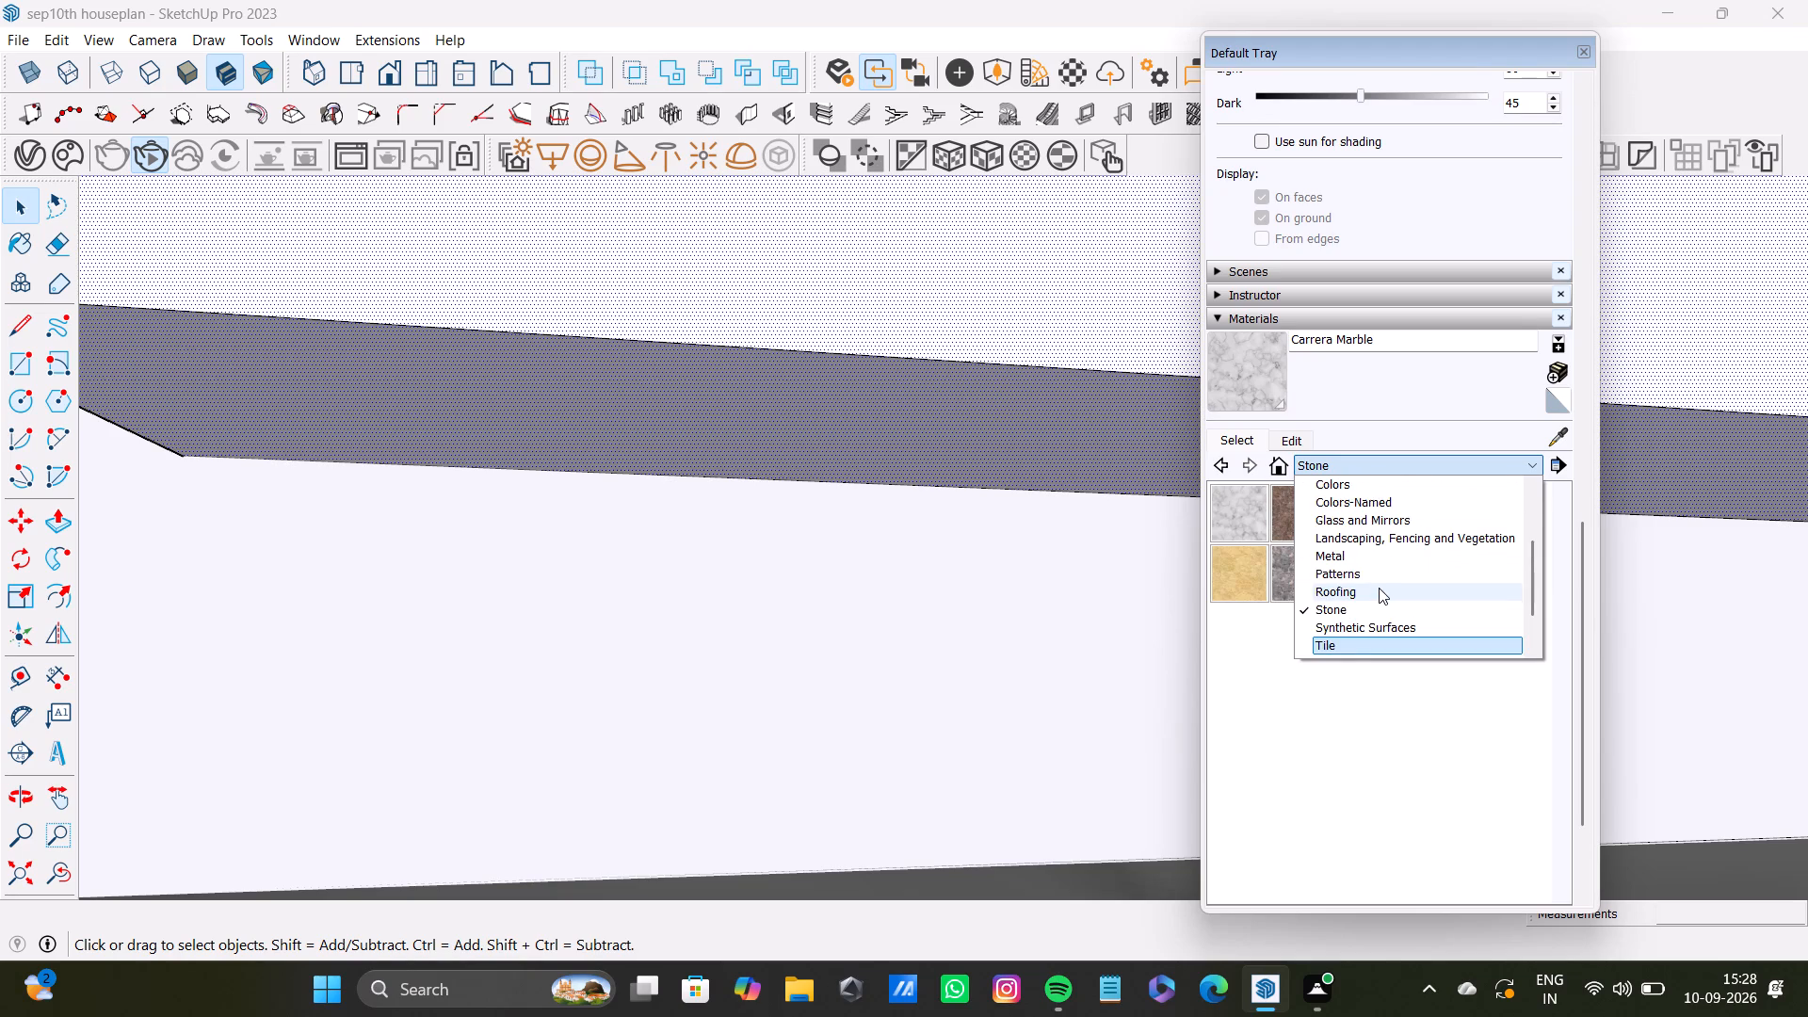
pyautogui.scroll(1, 1379, 588)
pyautogui.click(1354, 573)
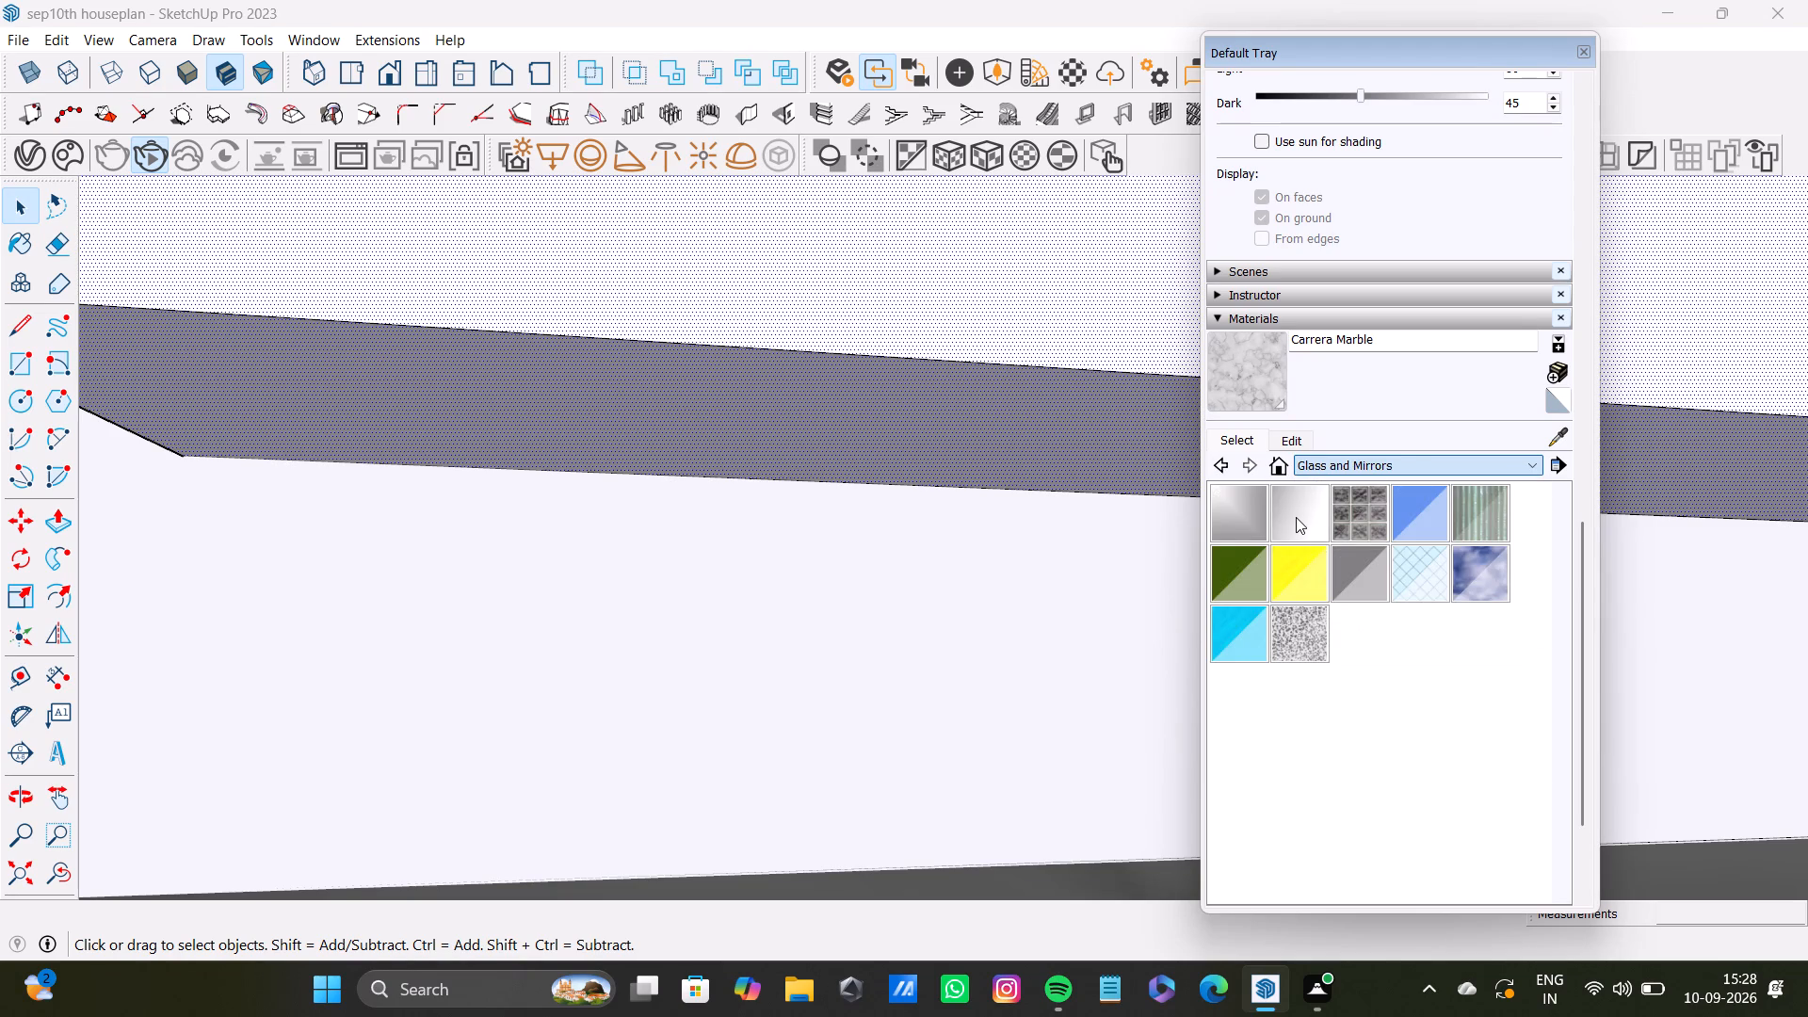
pyautogui.click(1238, 517)
pyautogui.click(986, 285)
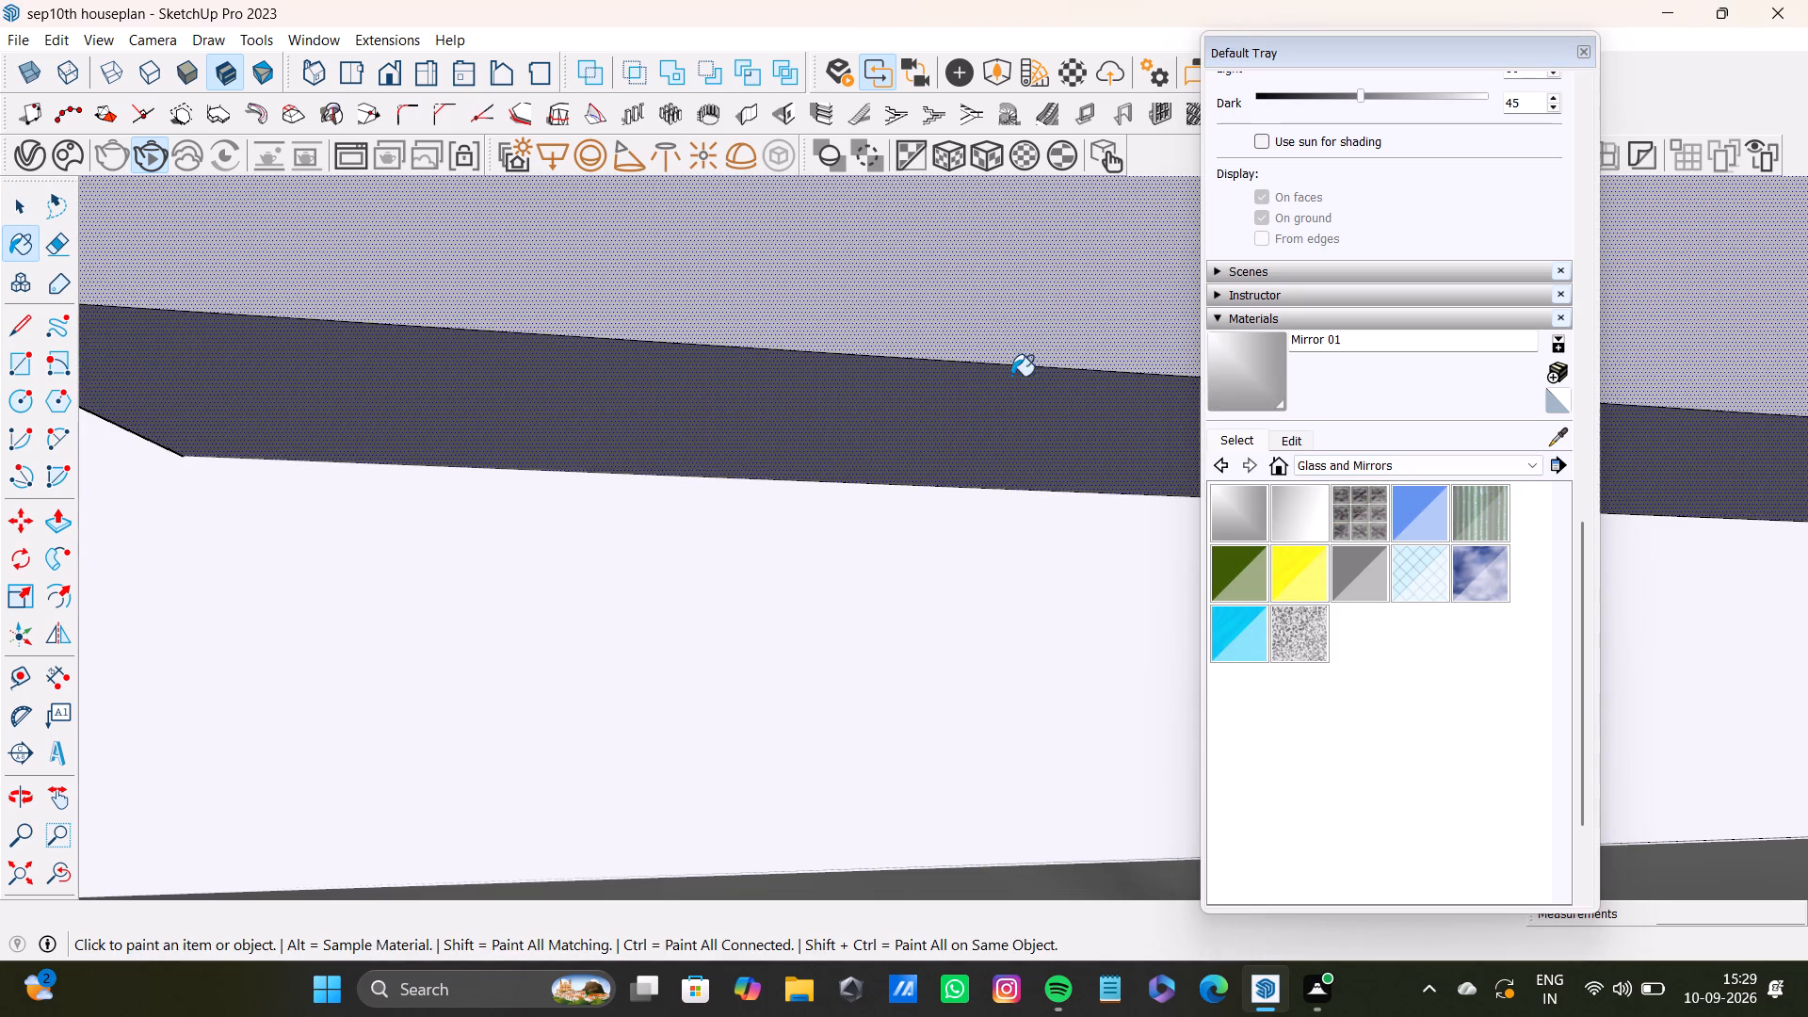
pyautogui.scroll(-15, 993, 343)
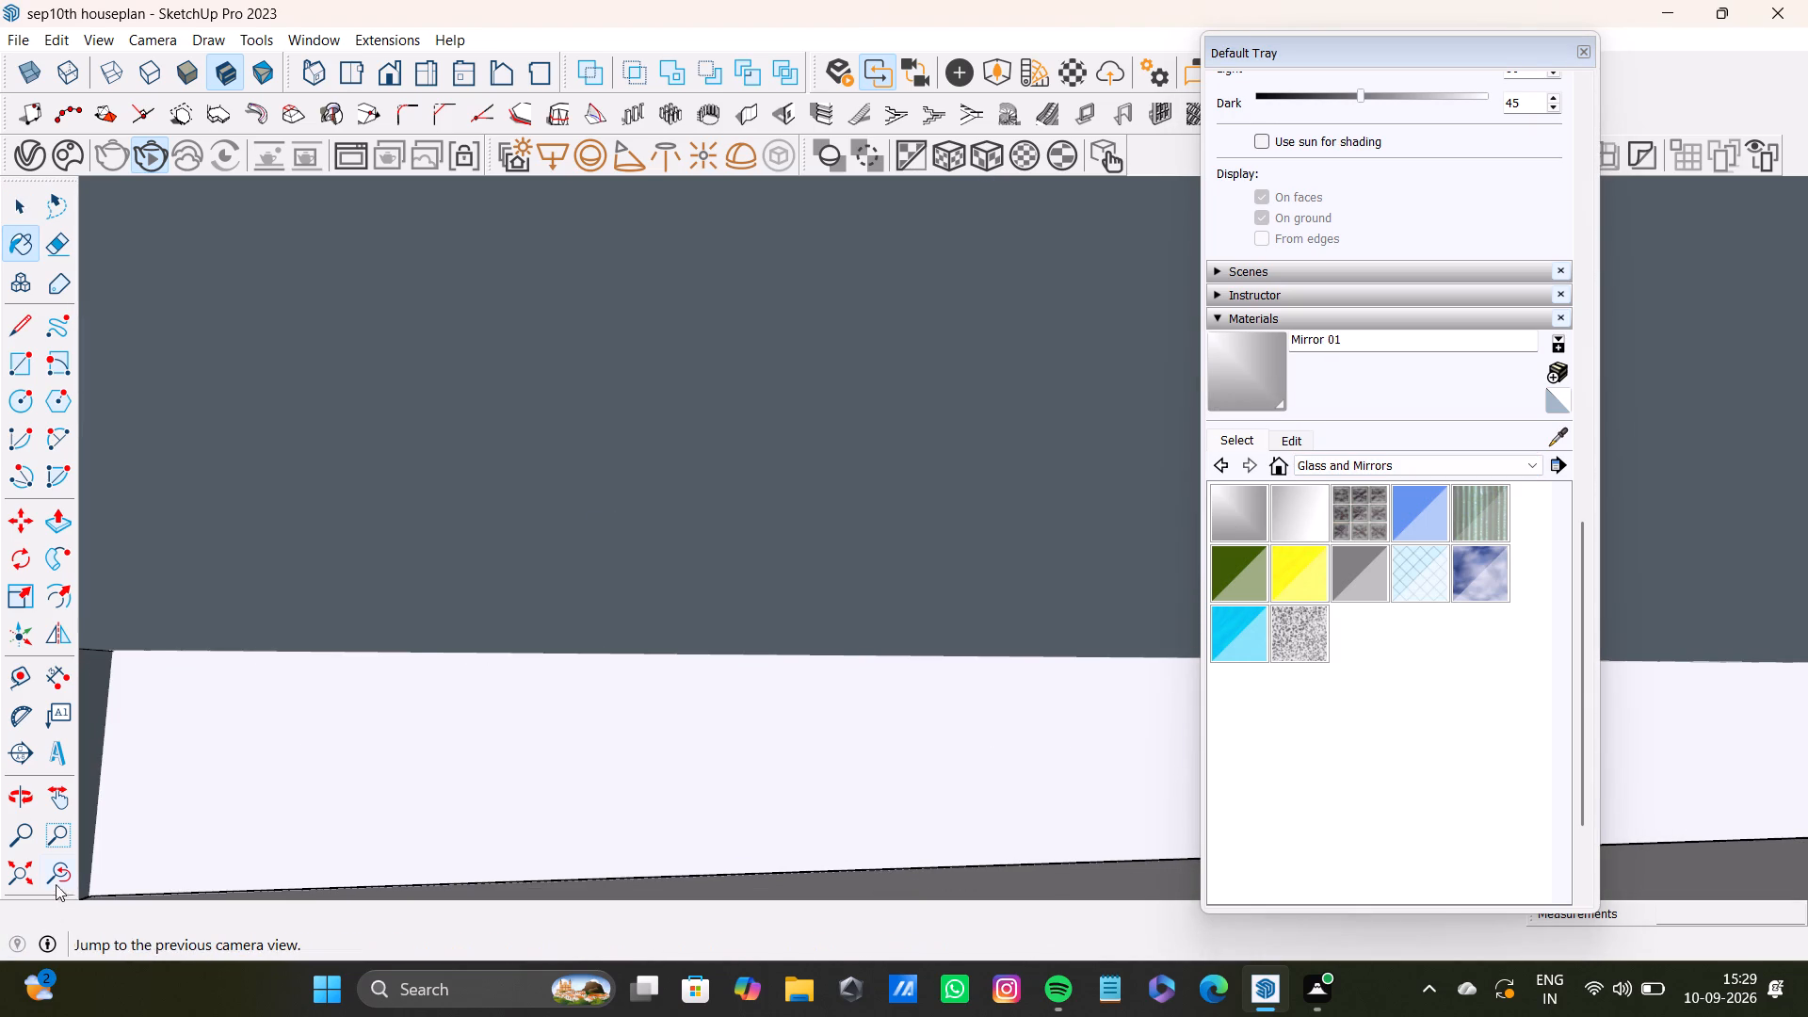
pyautogui.click(57, 875)
pyautogui.click(5, 867)
pyautogui.moveTo(652, 559); pyautogui.dragTo(540, 949, button='middle')
pyautogui.scroll(4, 778, 453)
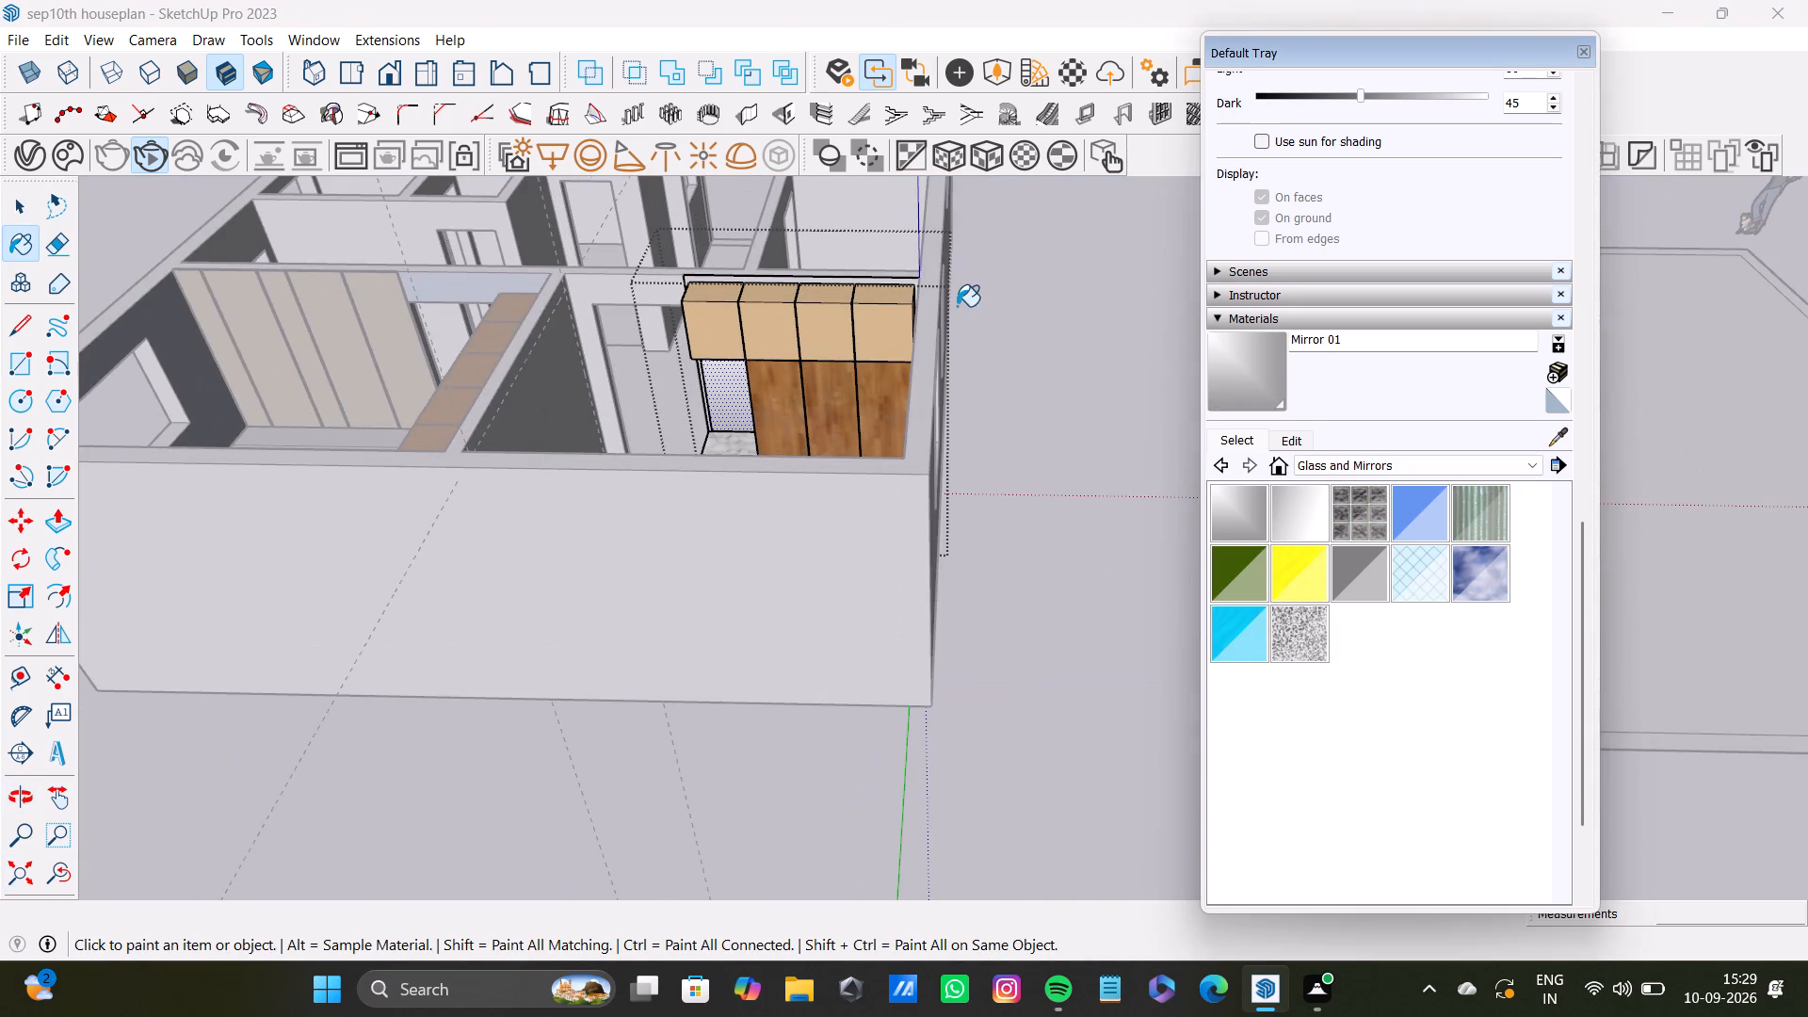
pyautogui.press('space')
pyautogui.click(1045, 300)
# Open the wall group and select the wardrobe room's inner wall faces: the window wall, the wall facing it, and the long wall opposite the cabinets.
pyautogui.scroll(8, 451, 425)
pyautogui.moveTo(783, 375); pyautogui.dragTo(329, 604, button='middle')
pyautogui.scroll(-5, 380, 522)
pyautogui.keyDown('shift'); pyautogui.moveTo(380, 521); pyautogui.dragTo(534, 574, button='middle'); pyautogui.keyUp('shift')
pyautogui.moveTo(758, 621); pyautogui.dragTo(430, 717, button='middle')
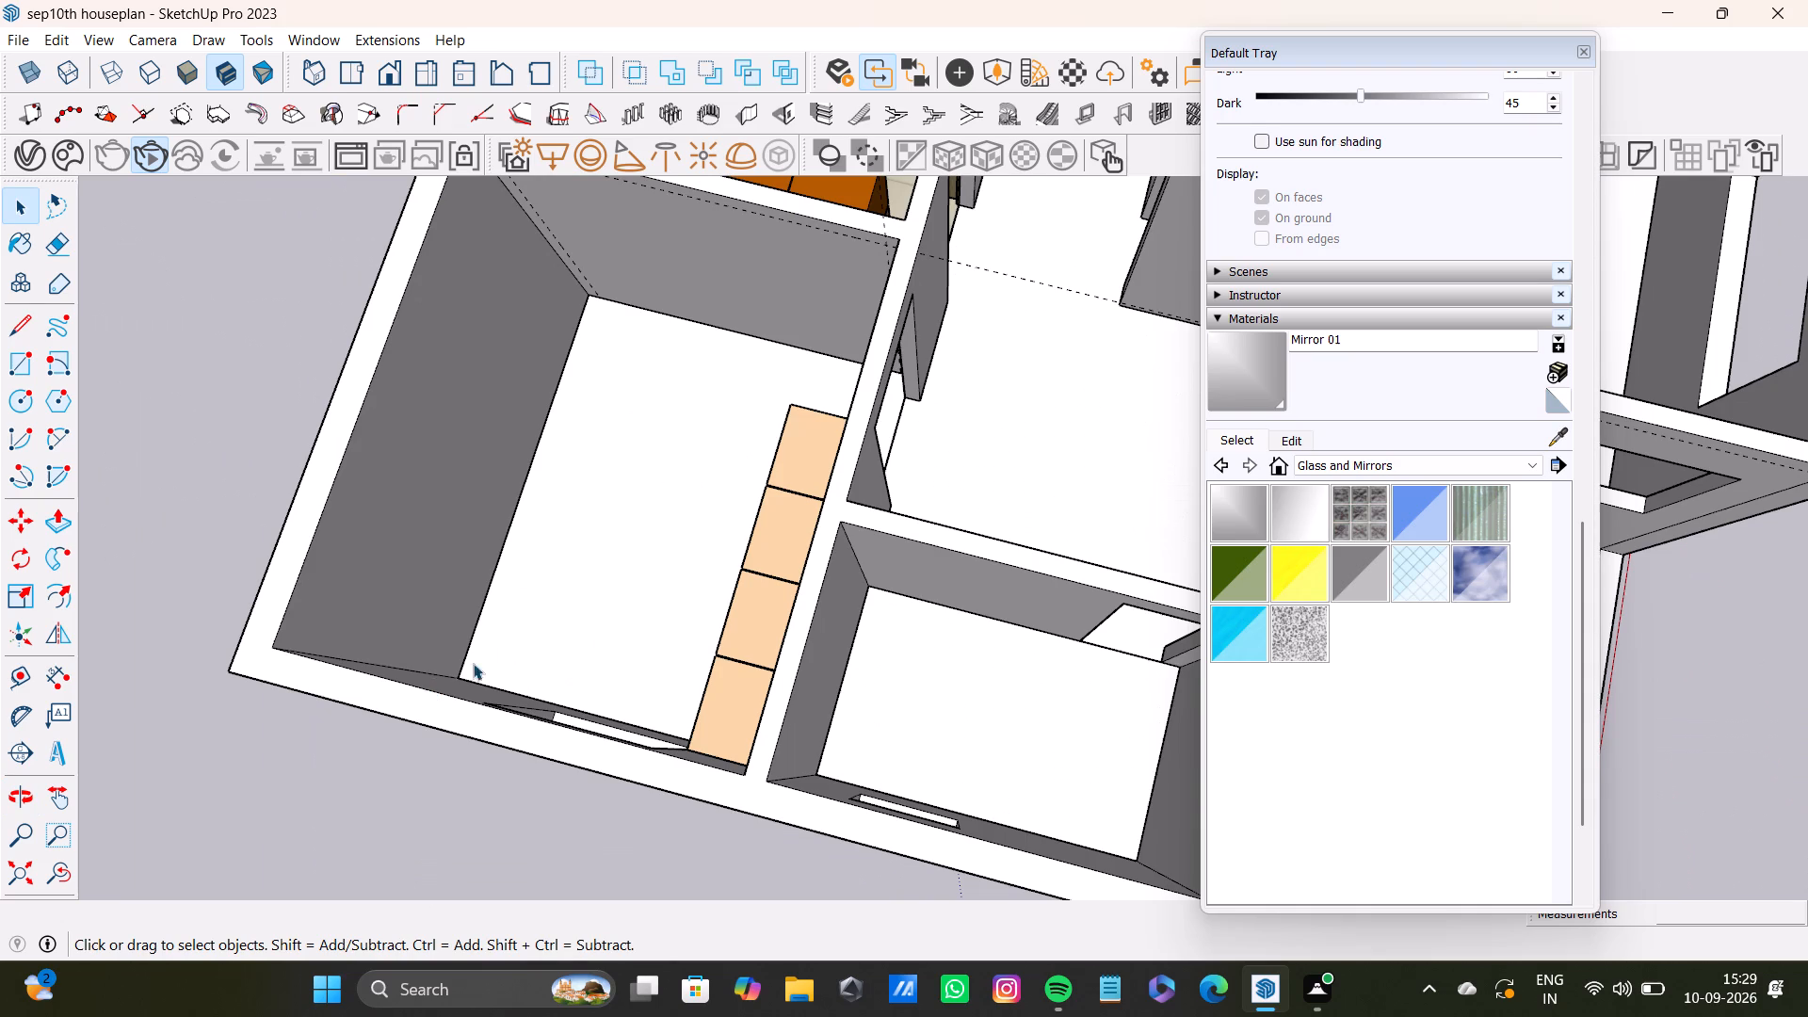
pyautogui.press('space')
pyautogui.click(688, 270)
pyautogui.keyDown('shift'); pyautogui.doubleClick(688, 325); pyautogui.keyUp('shift')
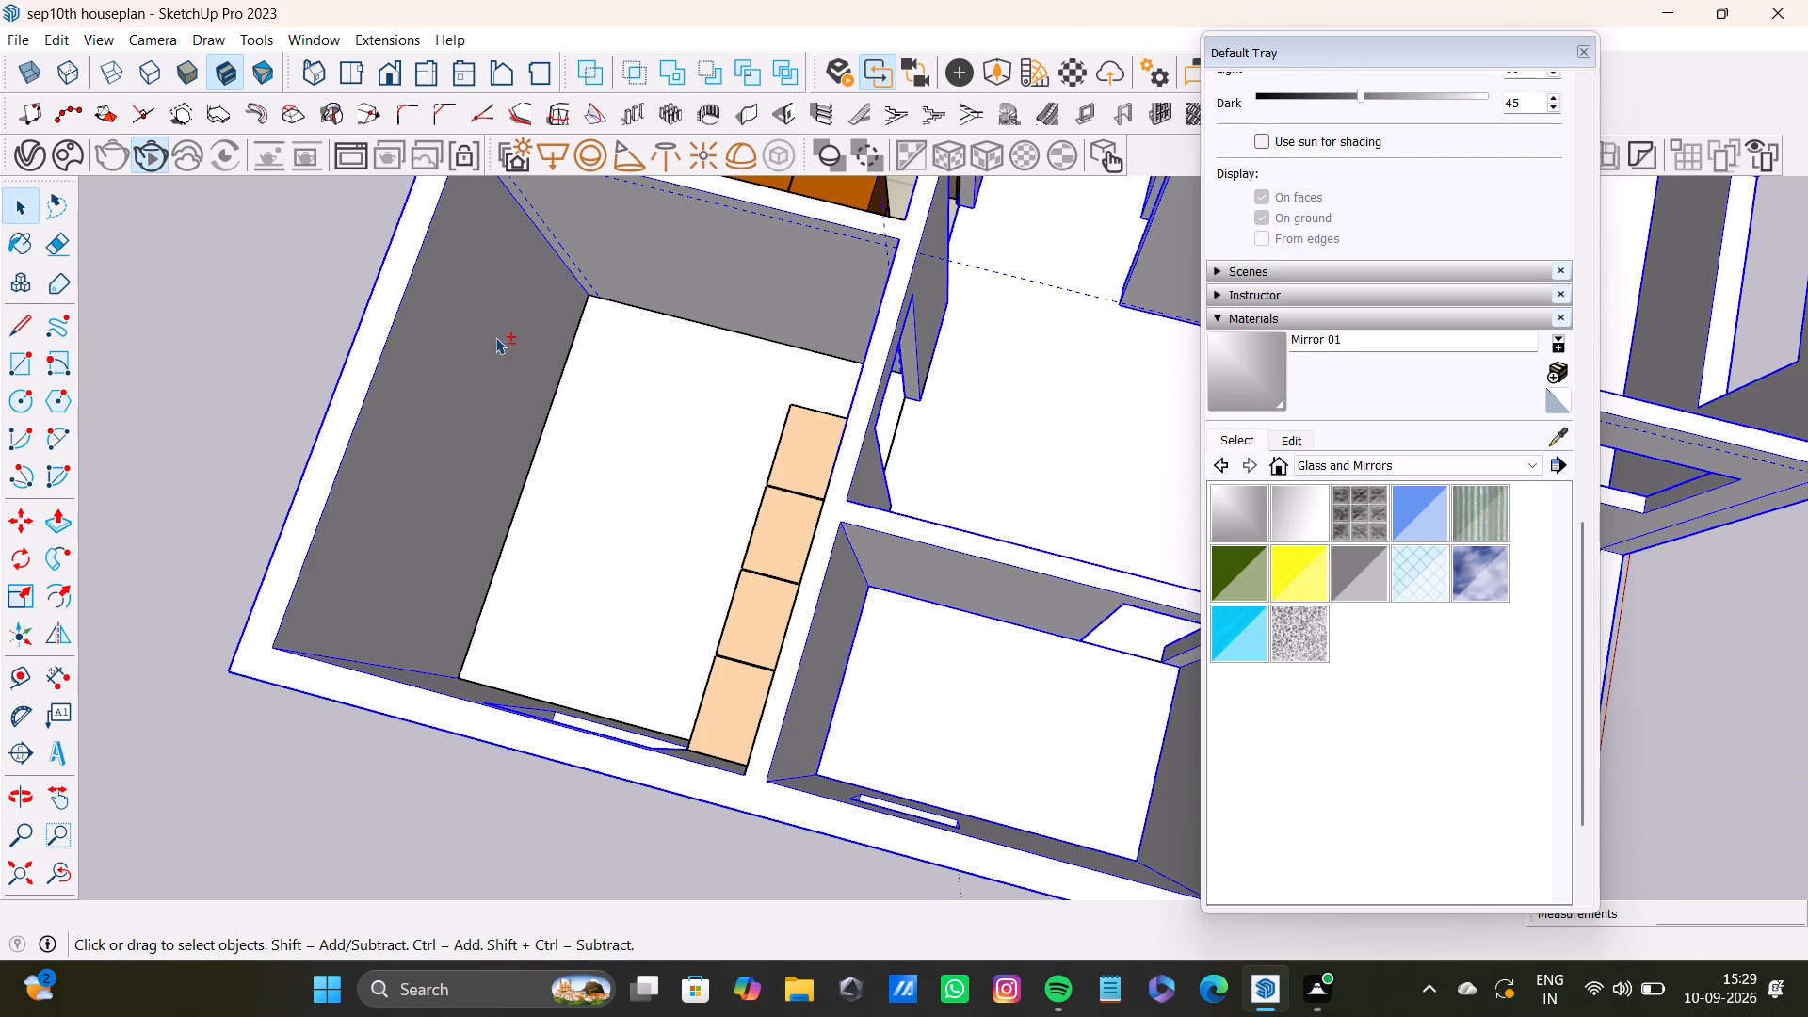
pyautogui.click(705, 287)
pyautogui.keyDown('shift'); pyautogui.click(234, 266); pyautogui.keyUp('shift')
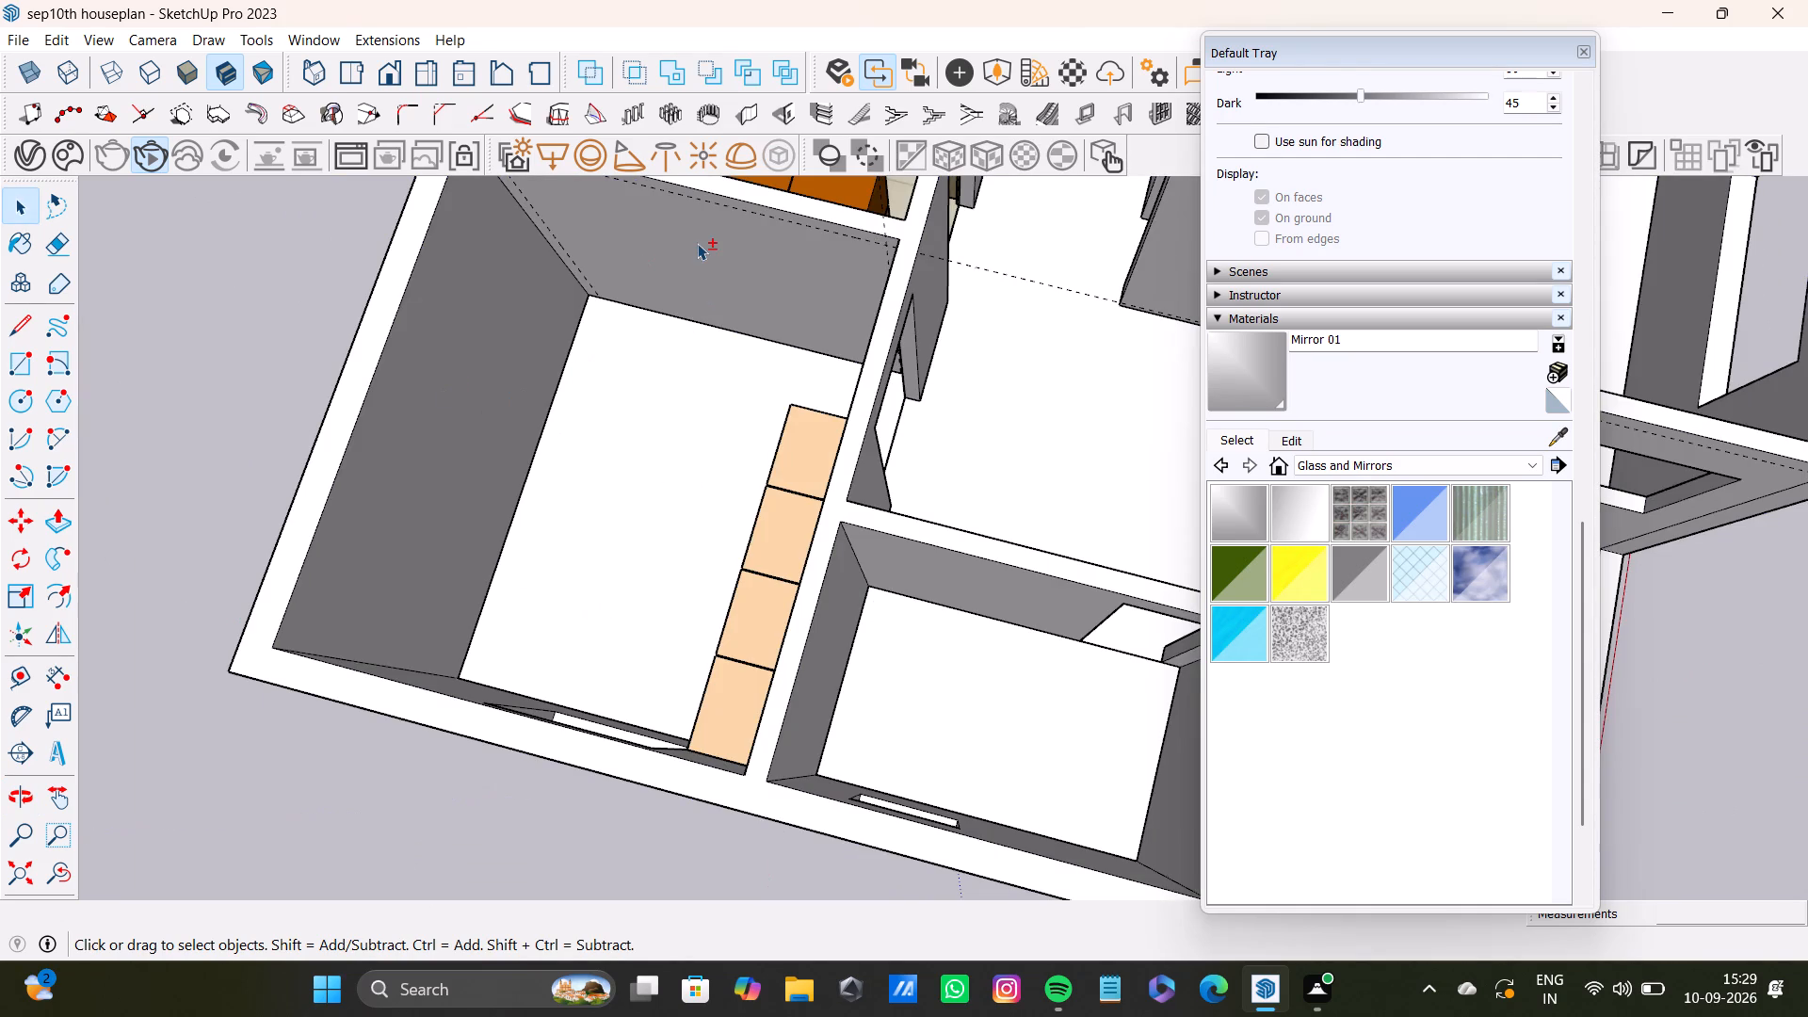
pyautogui.keyDown('shift'); pyautogui.doubleClick(697, 243); pyautogui.keyUp('shift')
pyautogui.keyDown('shift'); pyautogui.doubleClick(678, 250); pyautogui.keyUp('shift')
pyautogui.keyDown('shift'); pyautogui.doubleClick(505, 349); pyautogui.keyUp('shift')
pyautogui.keyDown('shift'); pyautogui.moveTo(672, 499); pyautogui.dragTo(676, 630, button='middle'); pyautogui.keyUp('shift')
pyautogui.moveTo(745, 670); pyautogui.dragTo(553, 813, button='middle')
pyautogui.keyDown('shift'); pyautogui.doubleClick(487, 829); pyautogui.keyUp('shift')
pyautogui.keyDown('shift'); pyautogui.moveTo(598, 802); pyautogui.dragTo(678, 416, button='middle'); pyautogui.keyUp('shift')
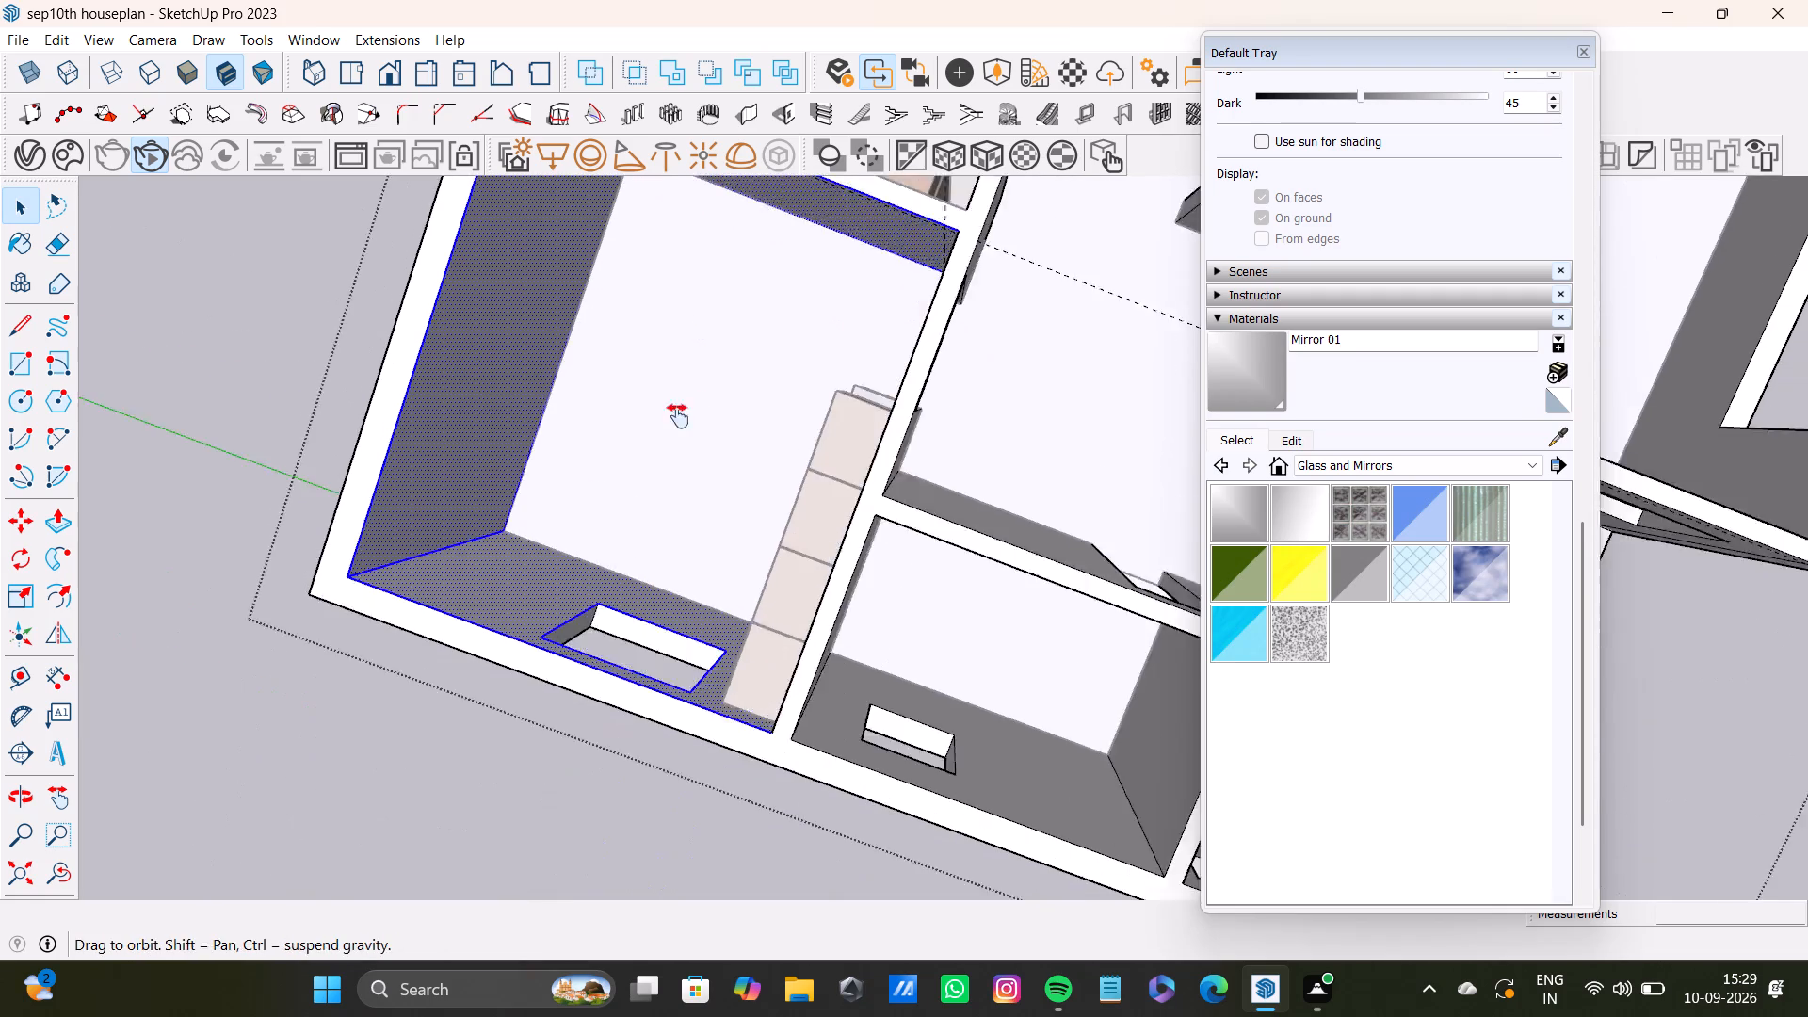
pyautogui.keyDown('shift'); pyautogui.moveTo(678, 416); pyautogui.dragTo(683, 406, button='middle'); pyautogui.keyUp('shift')
pyautogui.keyDown('shift'); pyautogui.scroll(8, 650, 437); pyautogui.keyUp('shift')
pyautogui.keyDown('shift'); pyautogui.moveTo(968, 482); pyautogui.dragTo(896, 651, button='middle'); pyautogui.keyUp('shift')
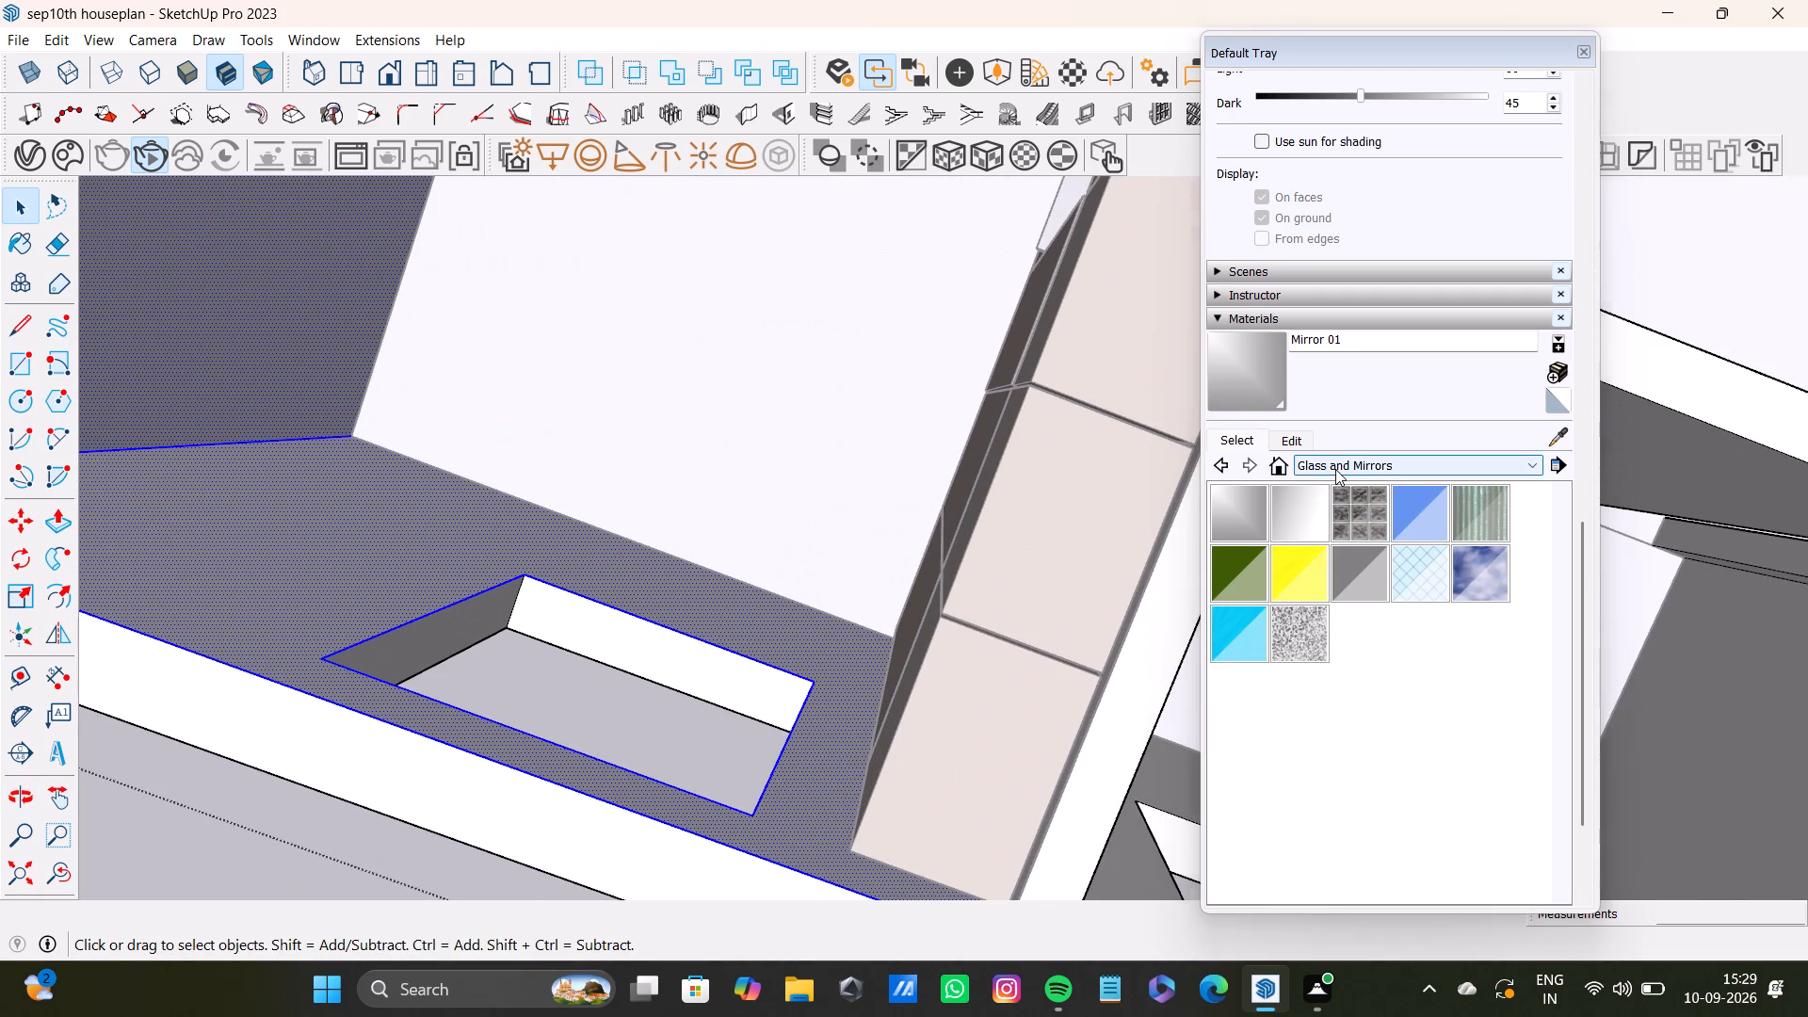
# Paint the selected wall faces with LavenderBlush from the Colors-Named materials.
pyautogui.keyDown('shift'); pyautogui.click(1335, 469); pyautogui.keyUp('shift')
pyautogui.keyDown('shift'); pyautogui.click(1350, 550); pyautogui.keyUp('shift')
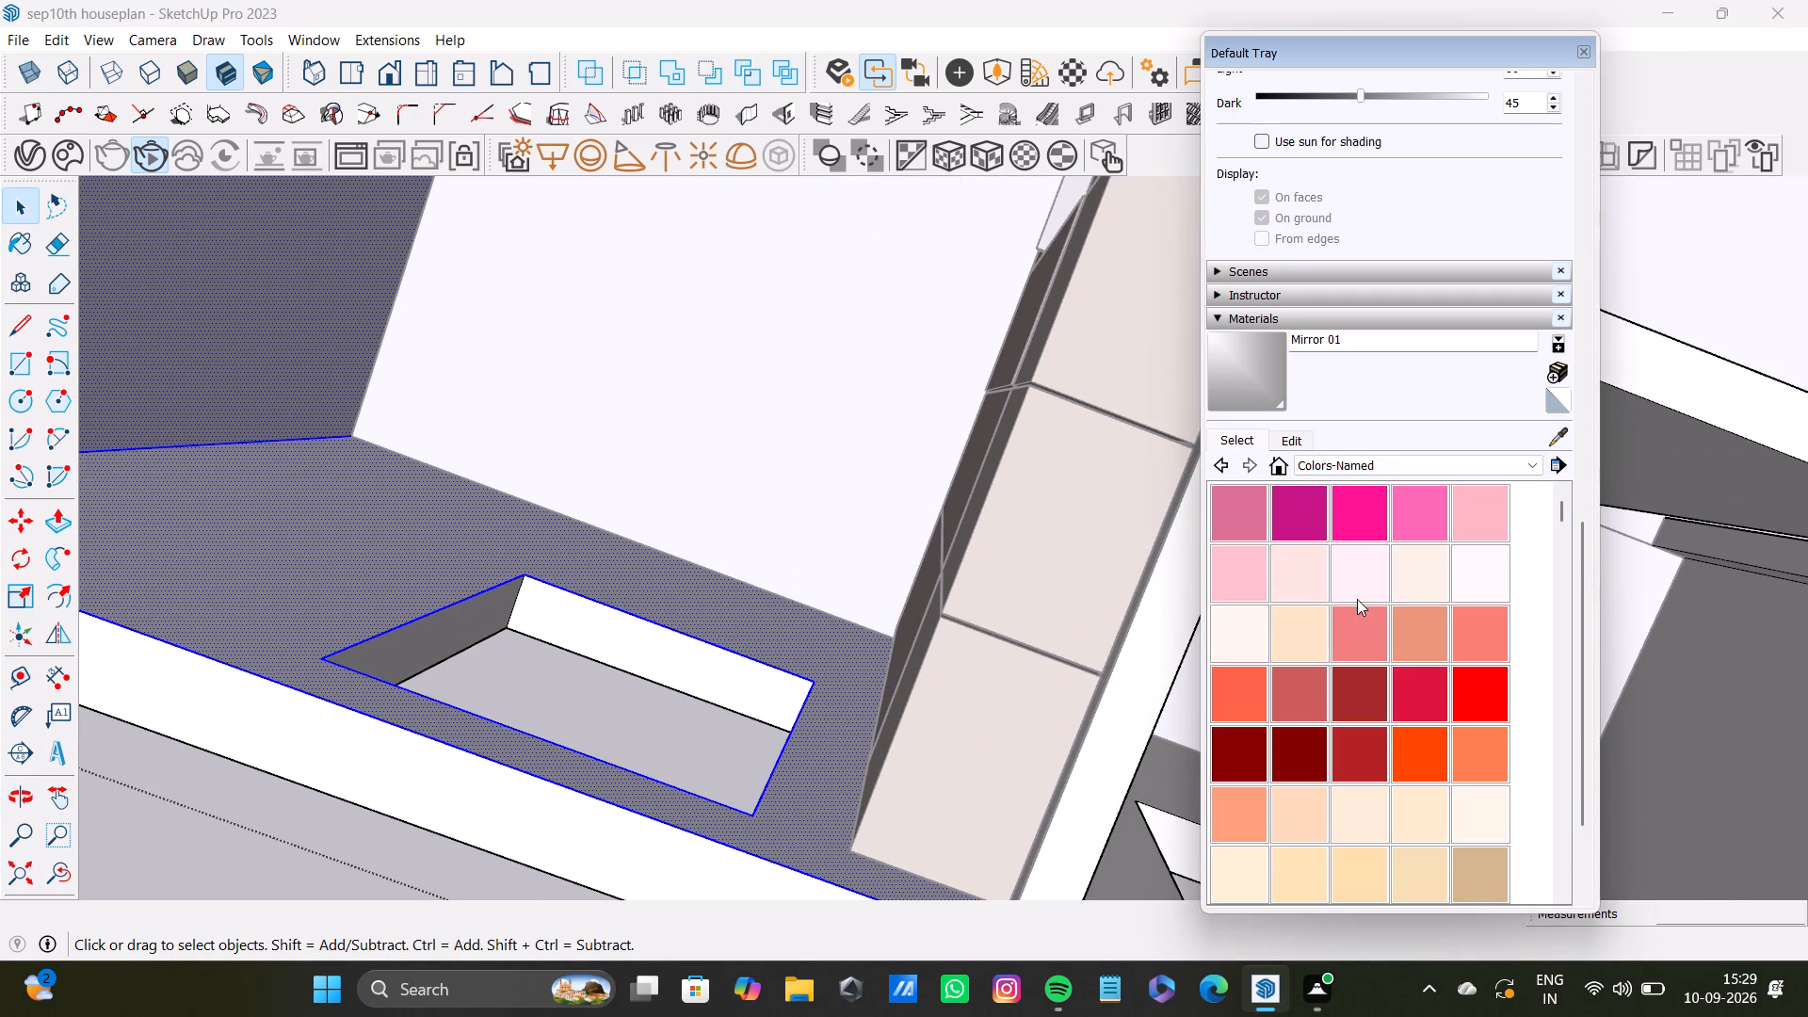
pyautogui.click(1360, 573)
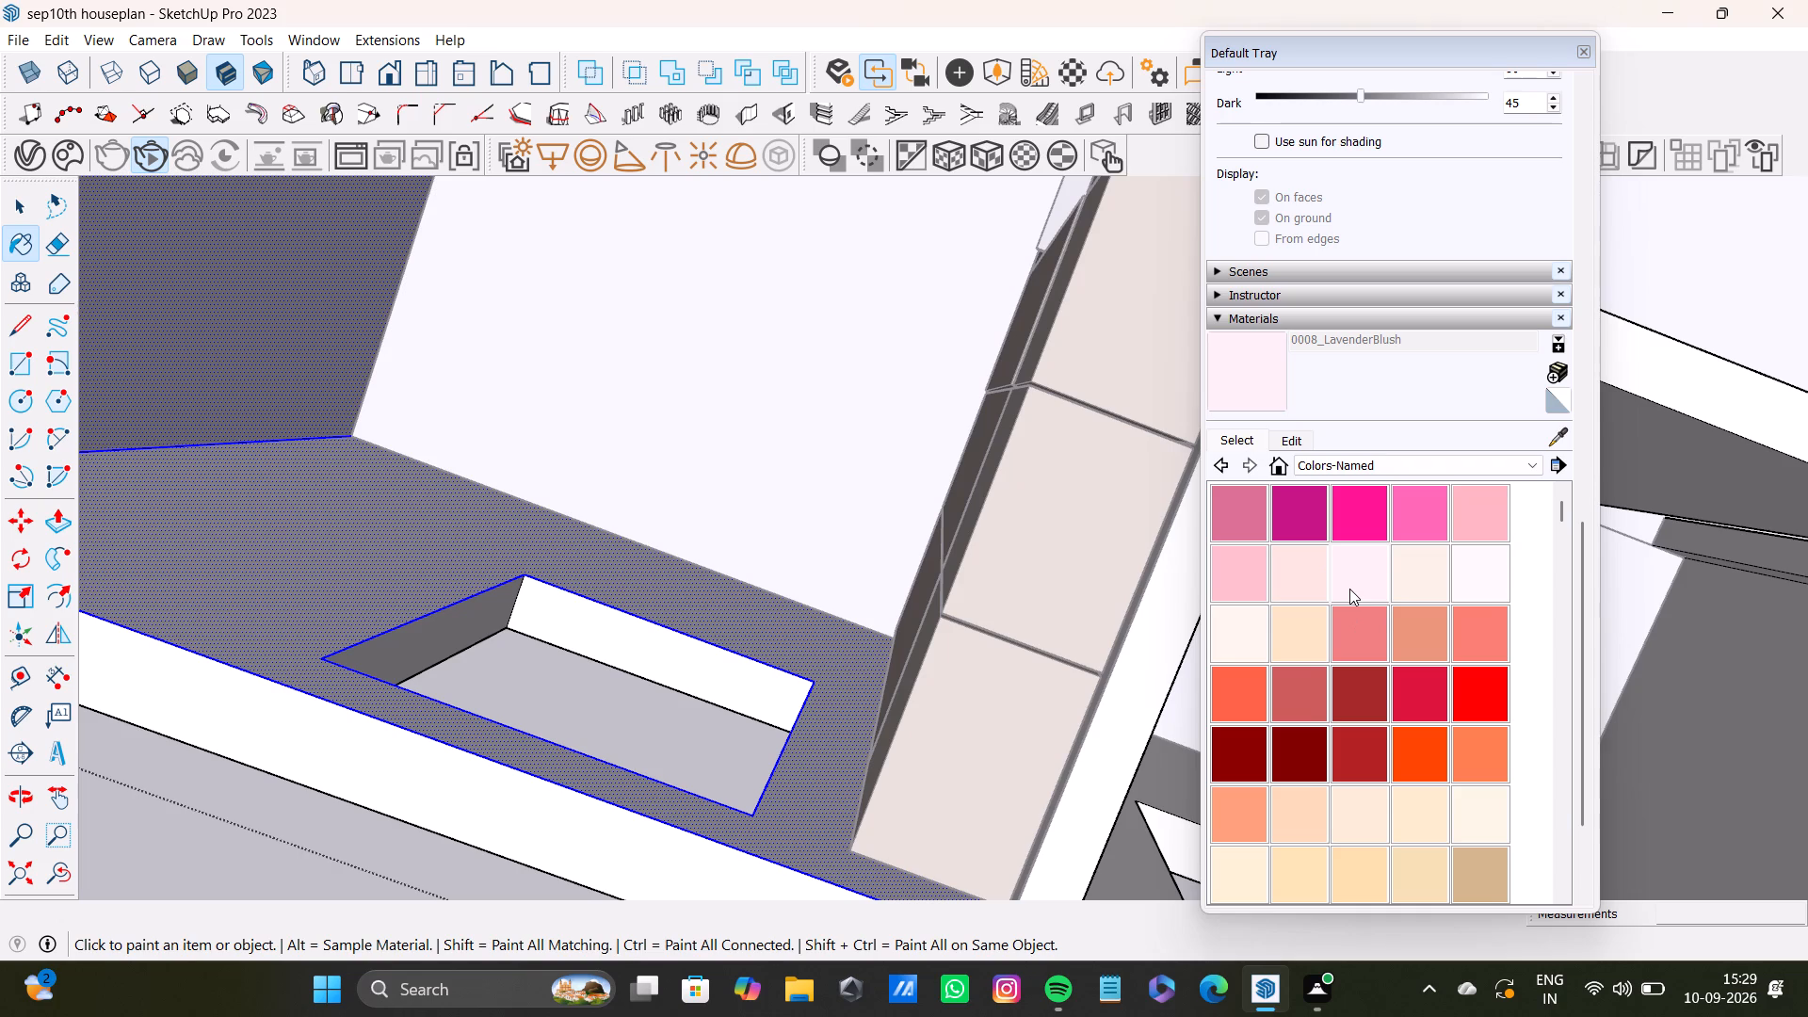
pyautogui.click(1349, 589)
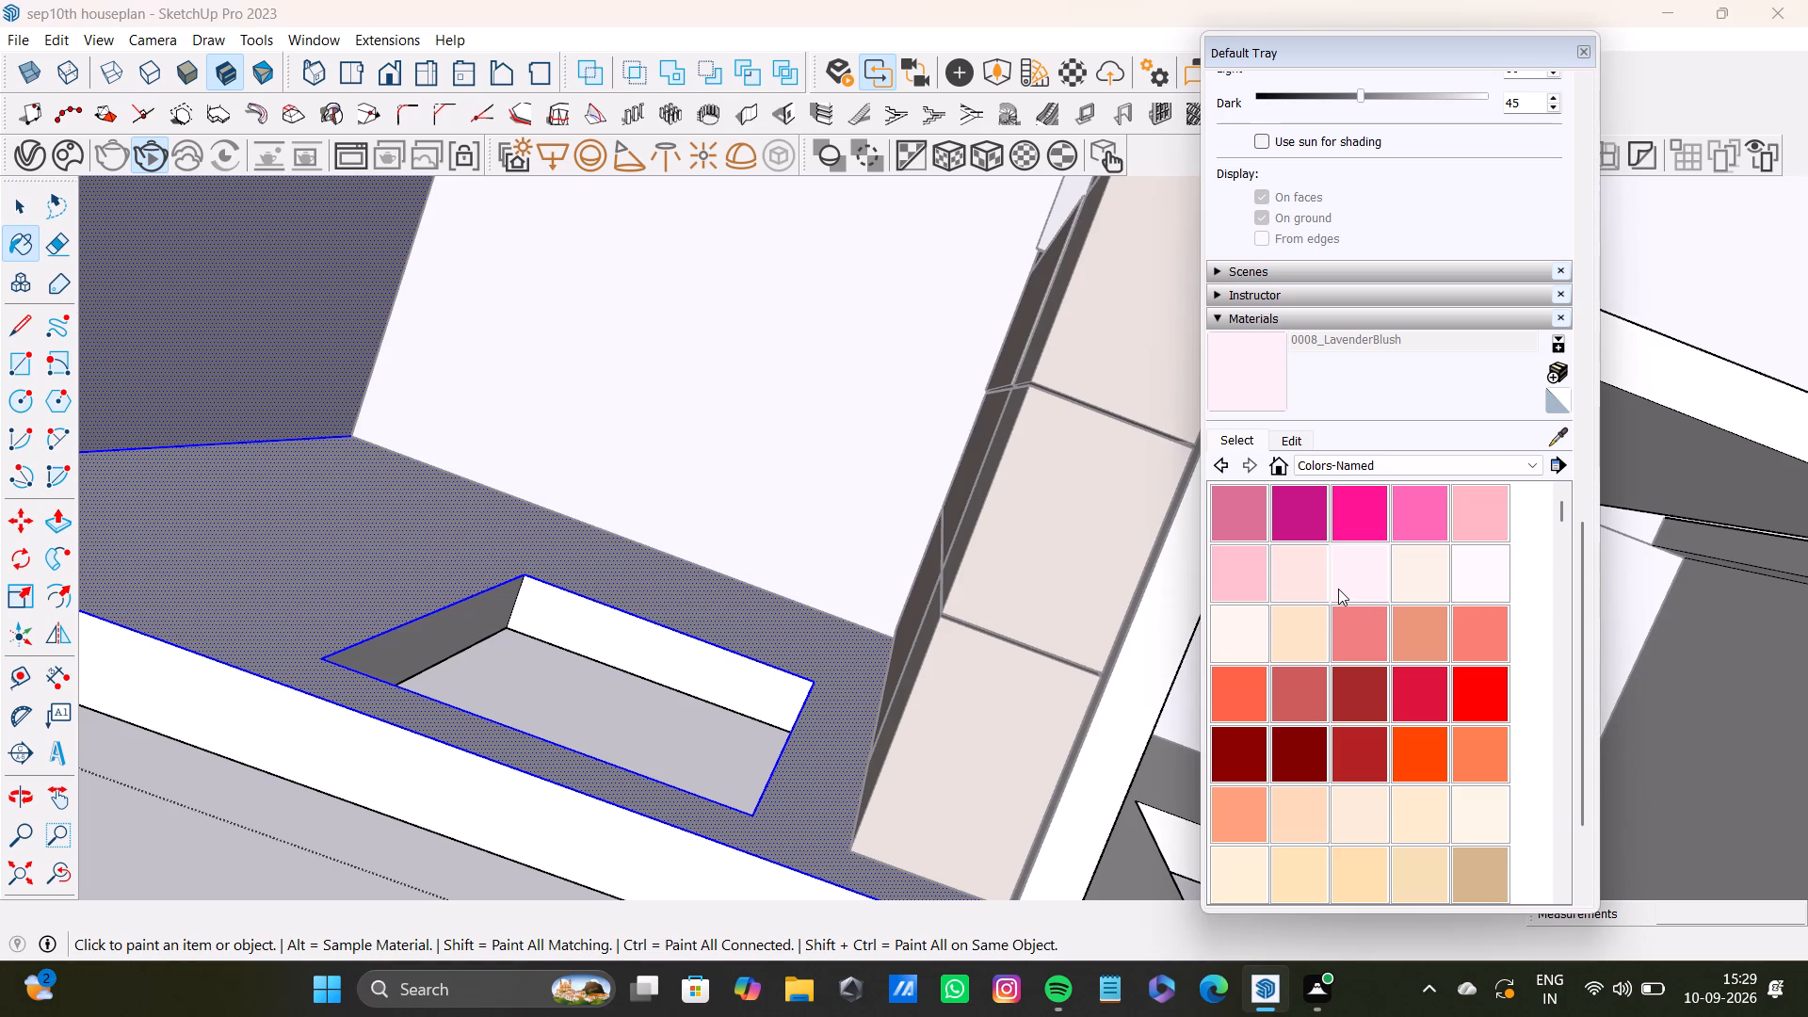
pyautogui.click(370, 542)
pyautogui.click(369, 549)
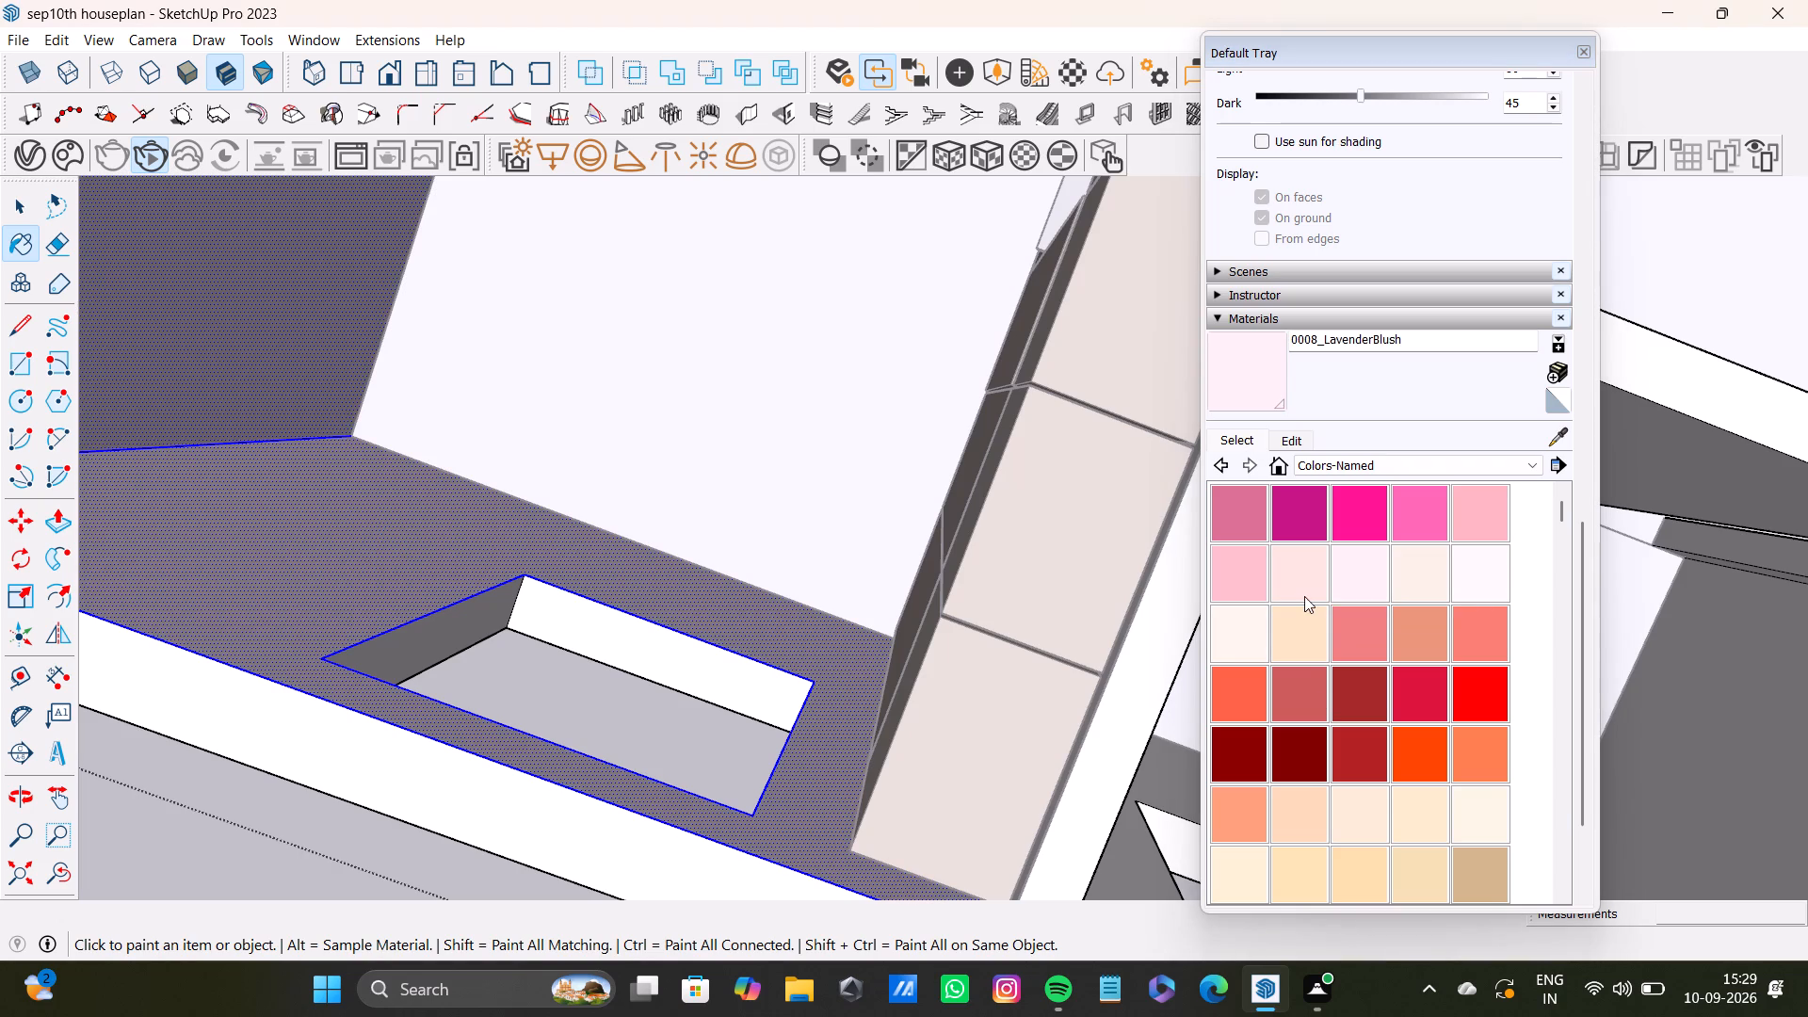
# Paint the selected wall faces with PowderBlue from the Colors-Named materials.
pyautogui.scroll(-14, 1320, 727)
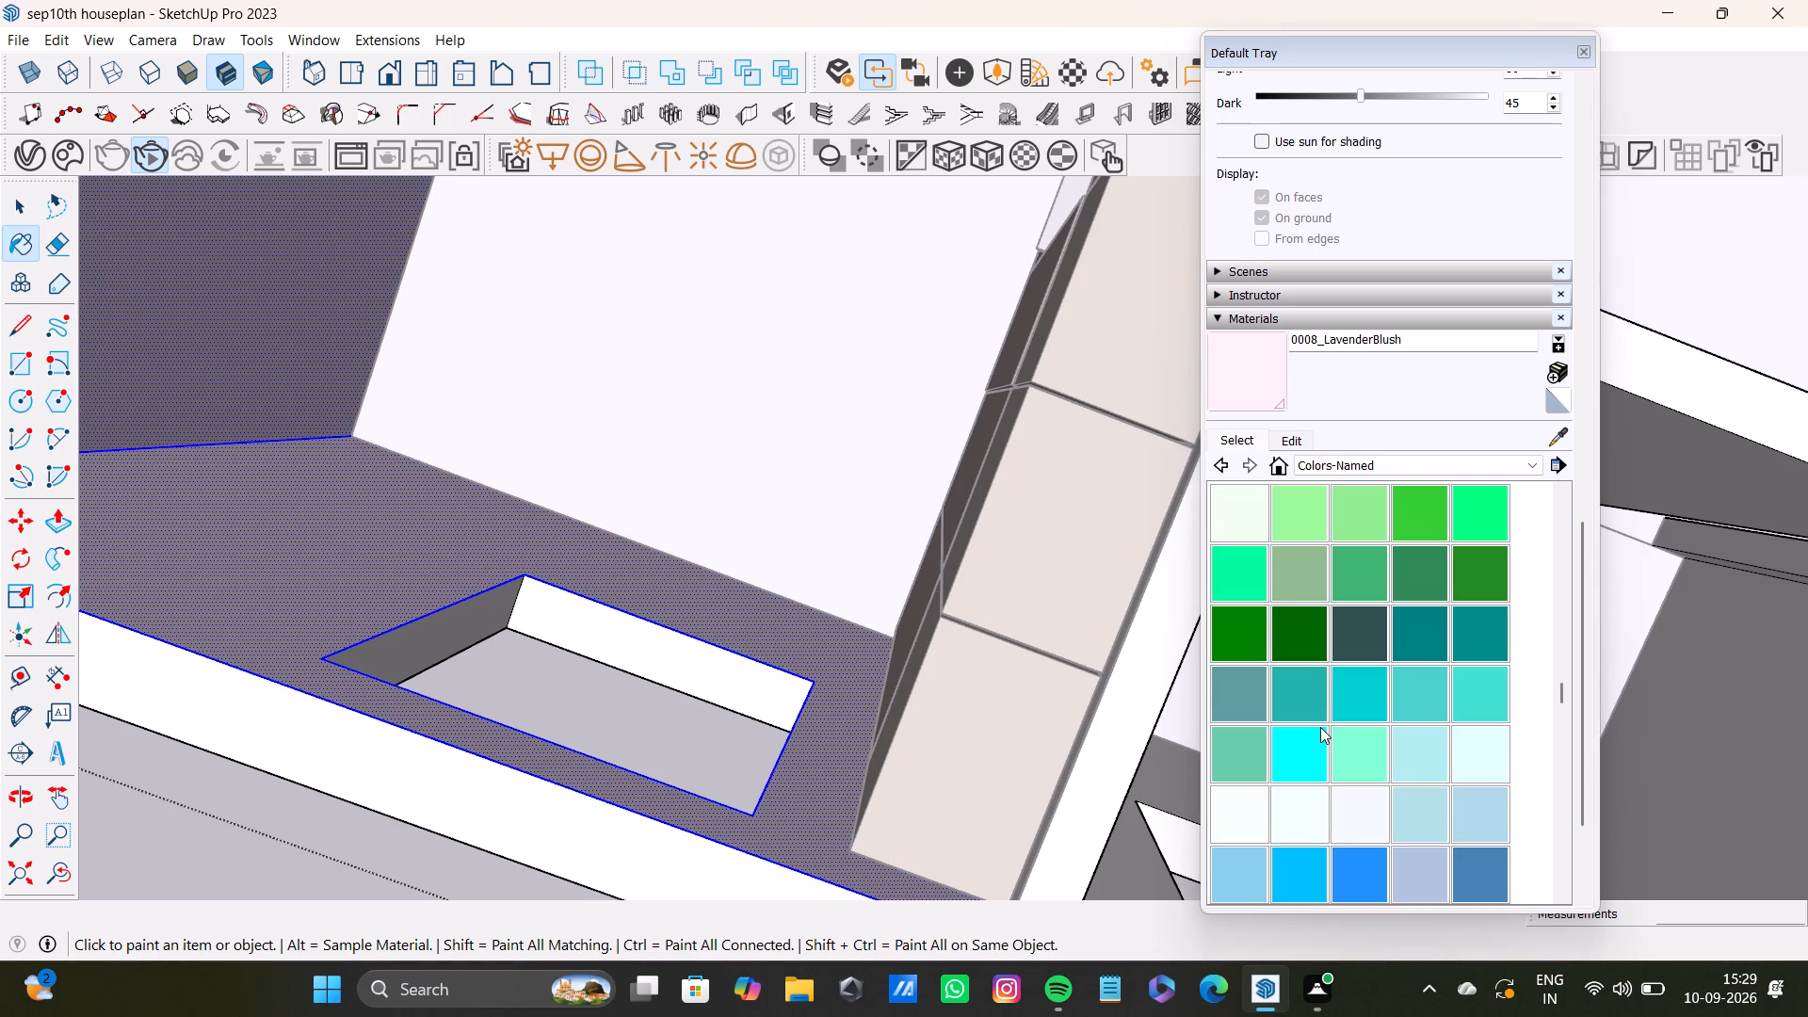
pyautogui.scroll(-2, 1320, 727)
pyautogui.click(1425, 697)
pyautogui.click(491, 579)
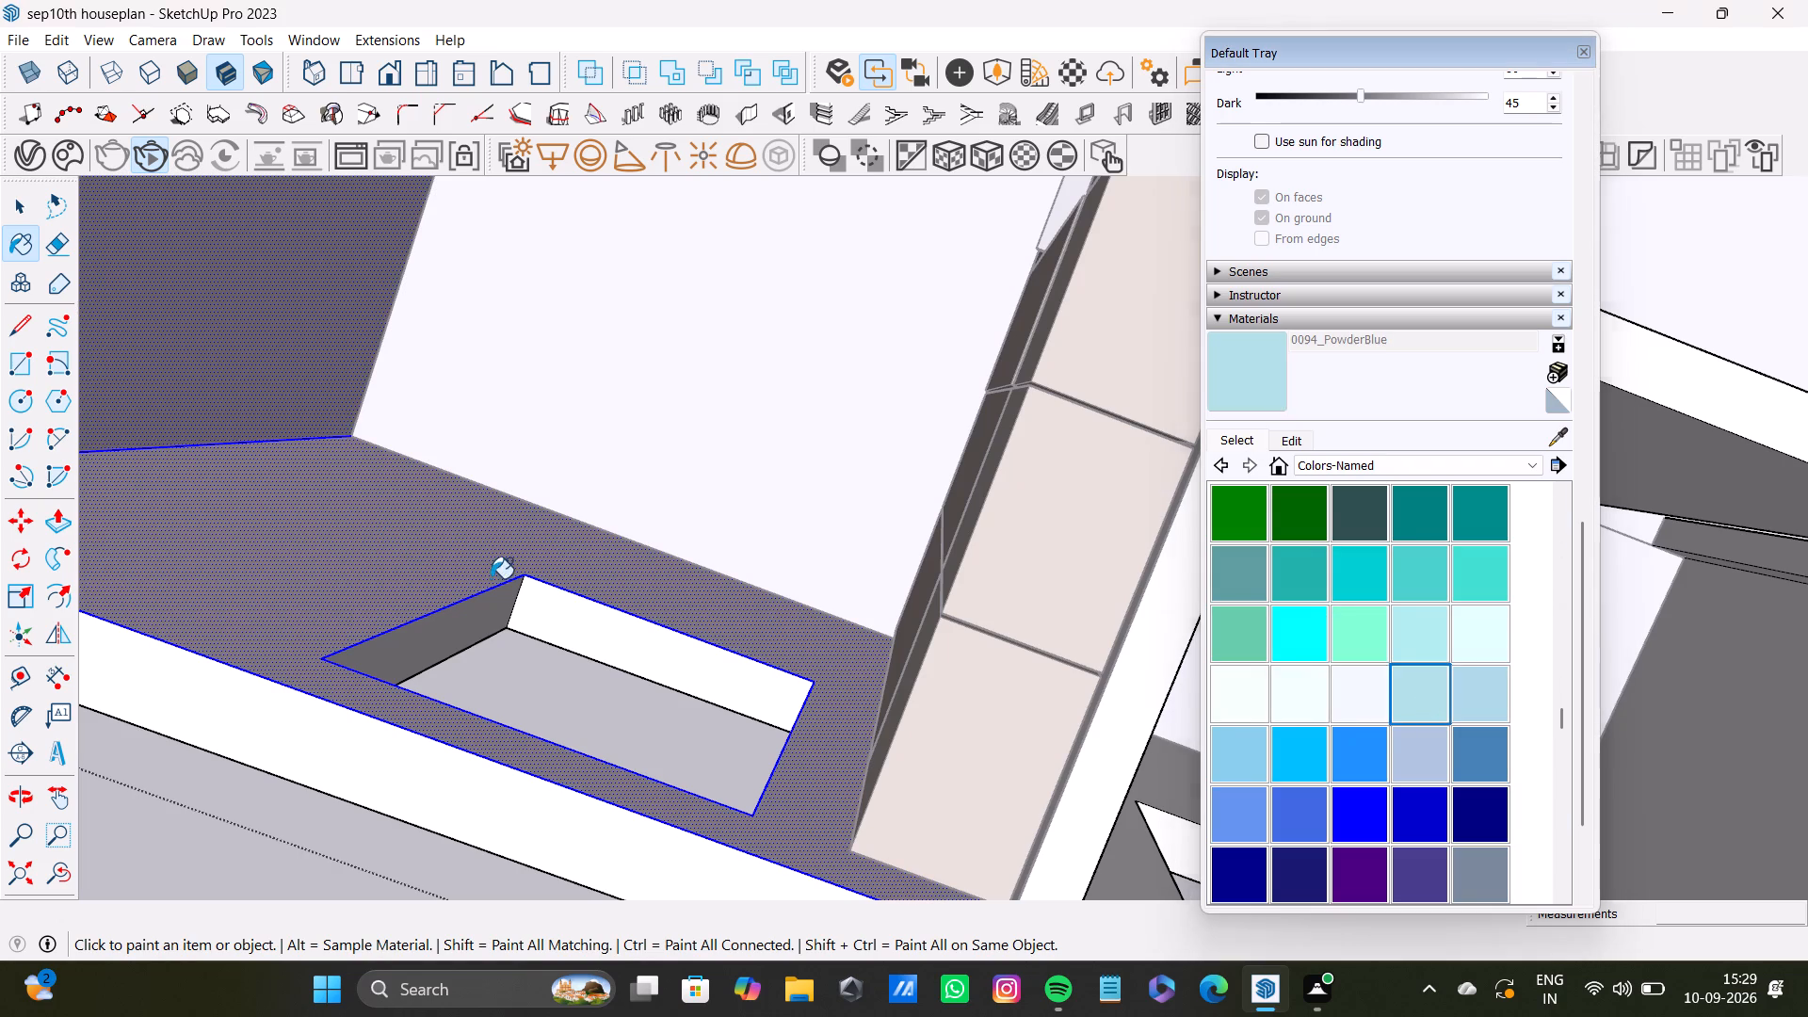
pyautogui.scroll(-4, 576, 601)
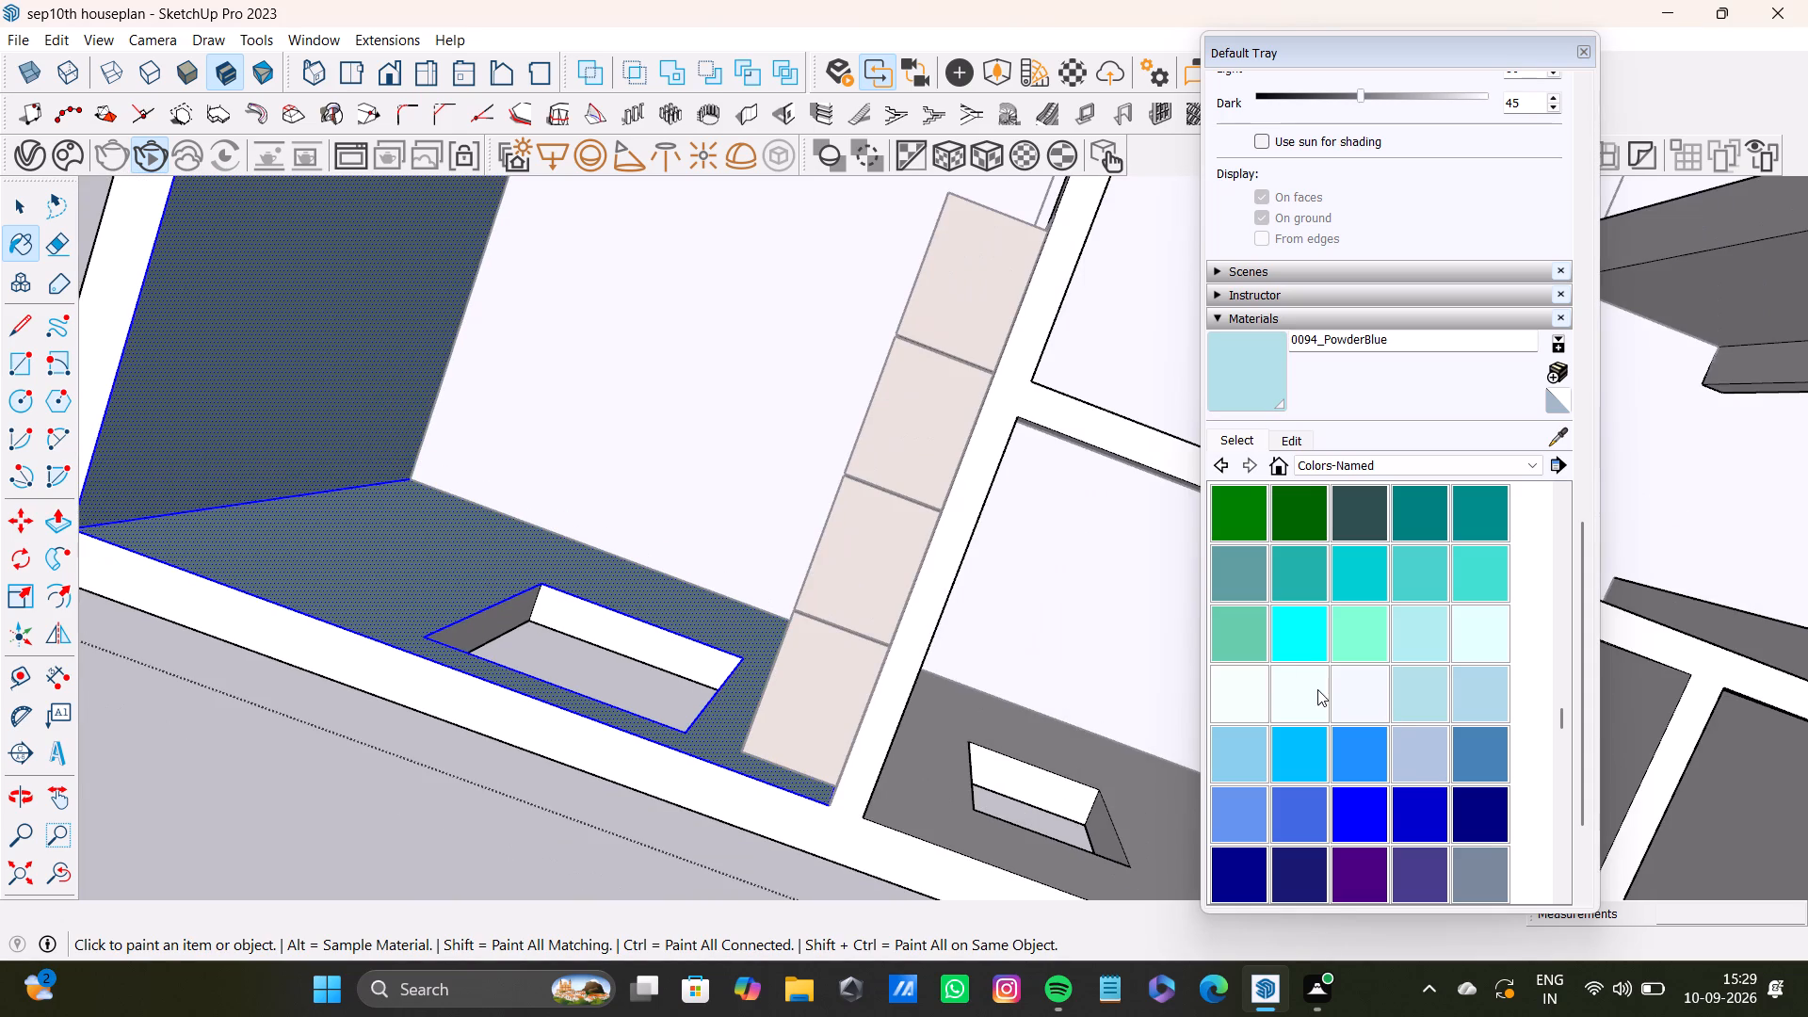
# Paint the selected wardrobe room wall faces with Azure from the Colors-Named materials, and close the wall group.
pyautogui.click(1324, 688)
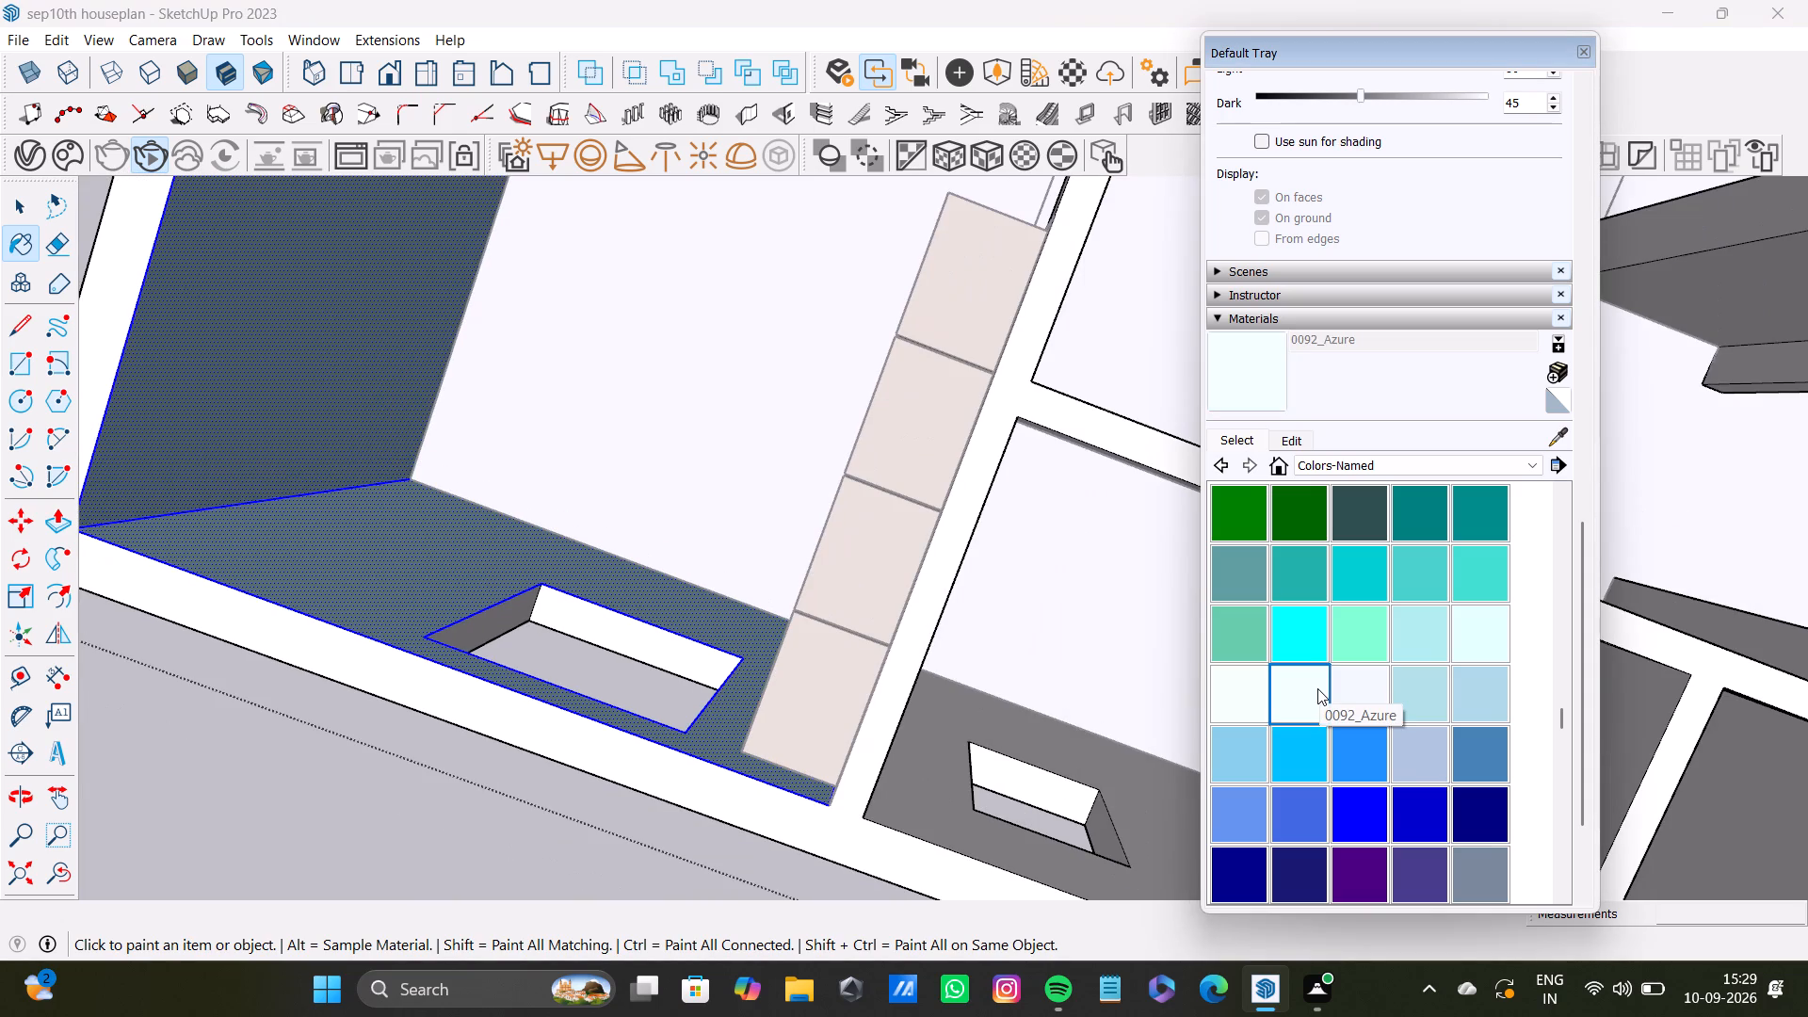
pyautogui.click(1317, 688)
pyautogui.click(491, 554)
pyautogui.click(497, 552)
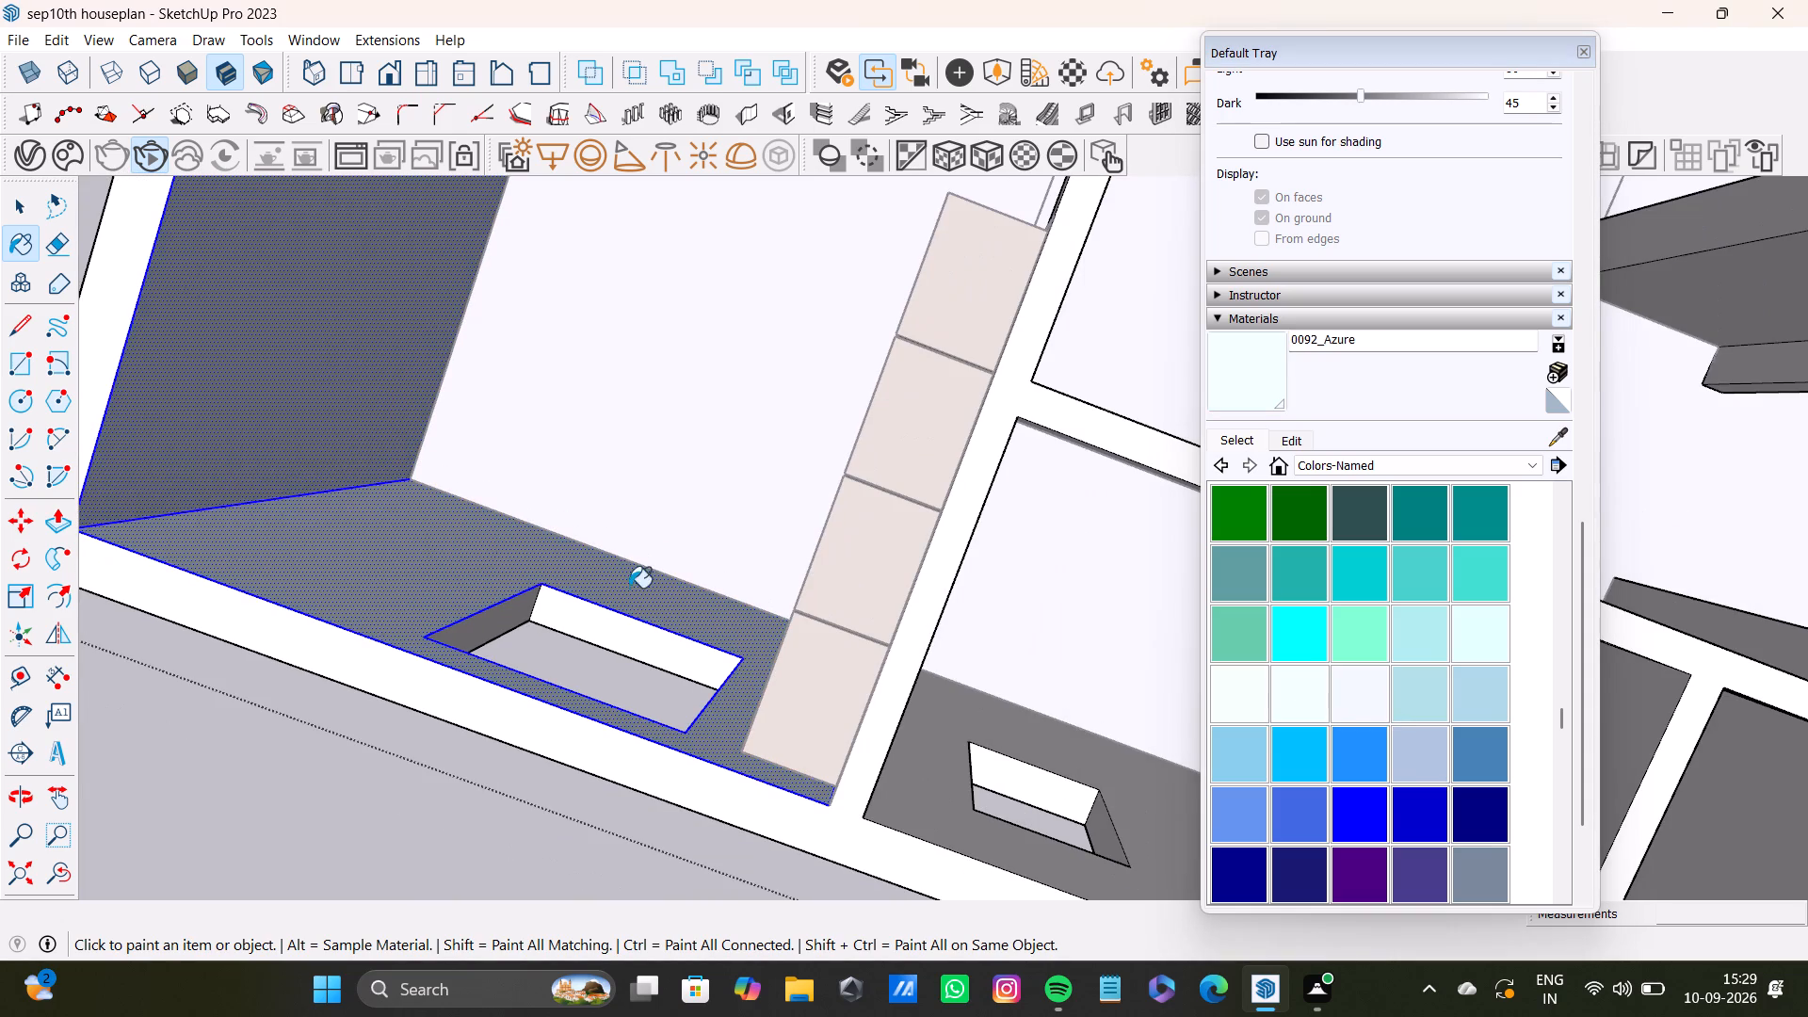
pyautogui.scroll(-4, 785, 621)
pyautogui.moveTo(962, 659); pyautogui.dragTo(476, 291, button='middle')
pyautogui.moveTo(614, 482); pyautogui.dragTo(1022, 270, button='middle')
pyautogui.moveTo(785, 421); pyautogui.dragTo(865, 444, button='middle')
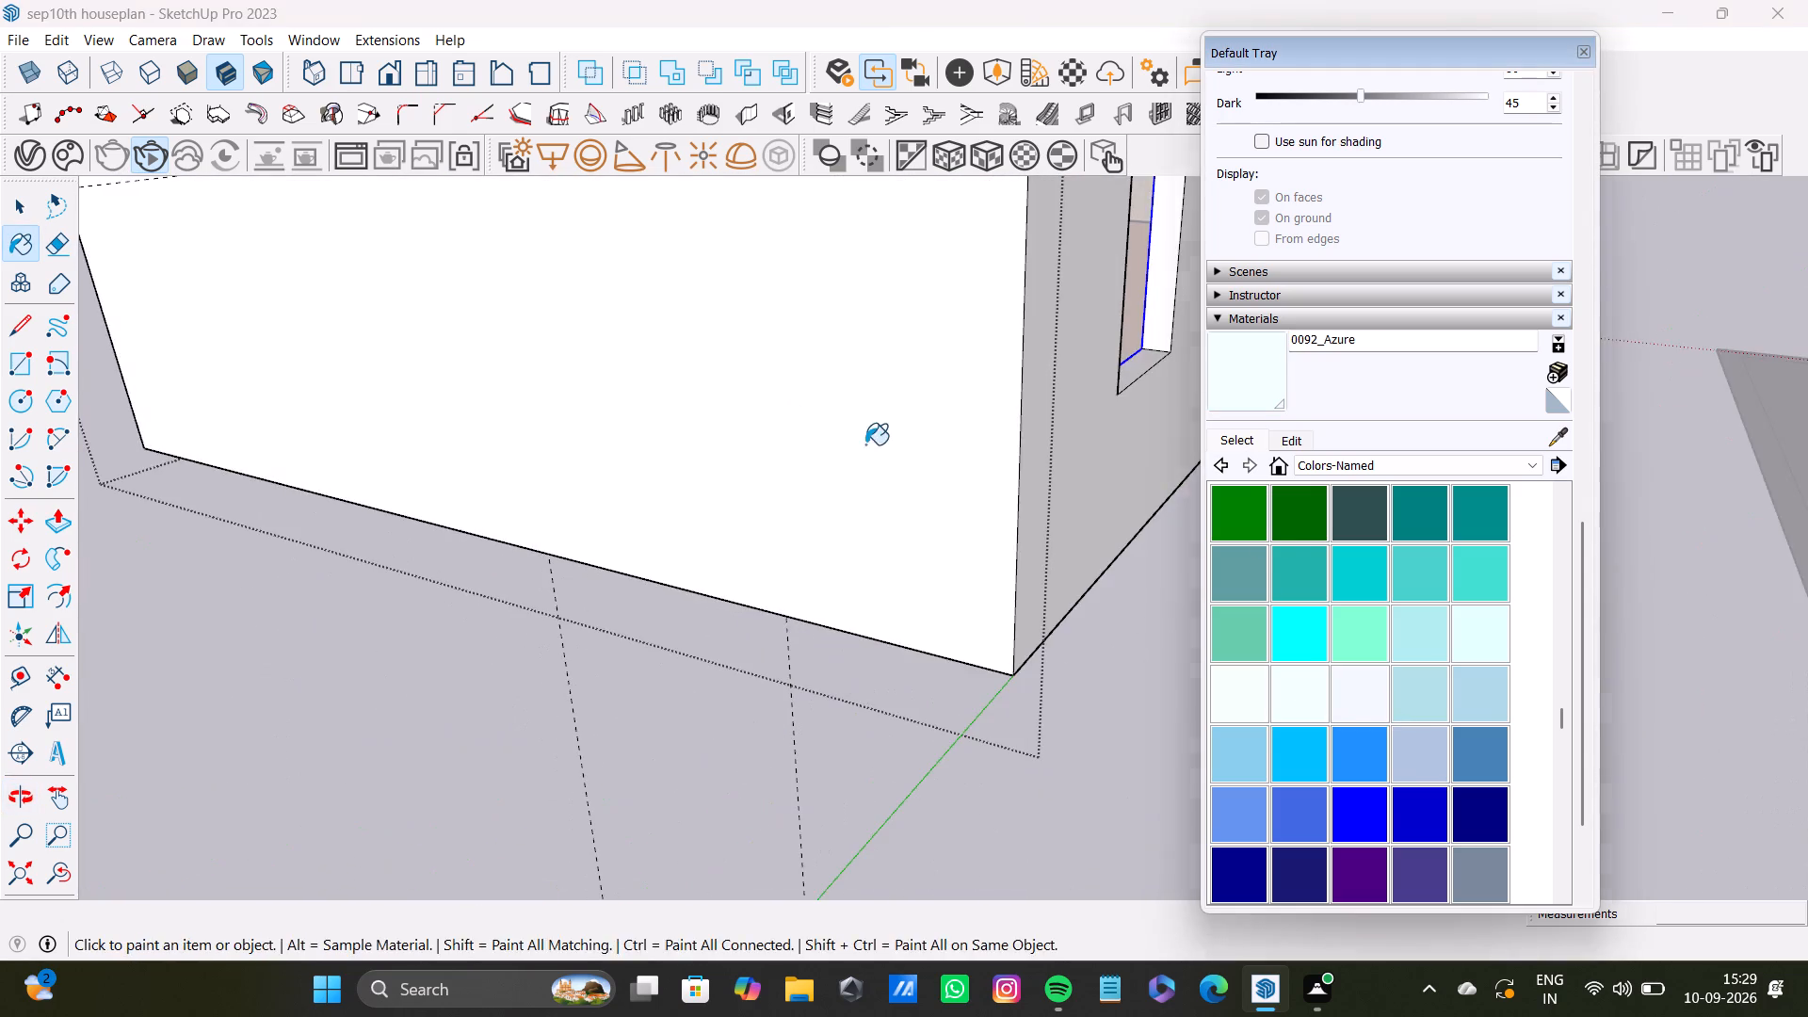
pyautogui.moveTo(865, 444); pyautogui.dragTo(1264, 635, button='middle')
pyautogui.scroll(-4, 801, 433)
pyautogui.keyDown('shift'); pyautogui.moveTo(720, 437); pyautogui.dragTo(715, 510, button='middle'); pyautogui.keyUp('shift')
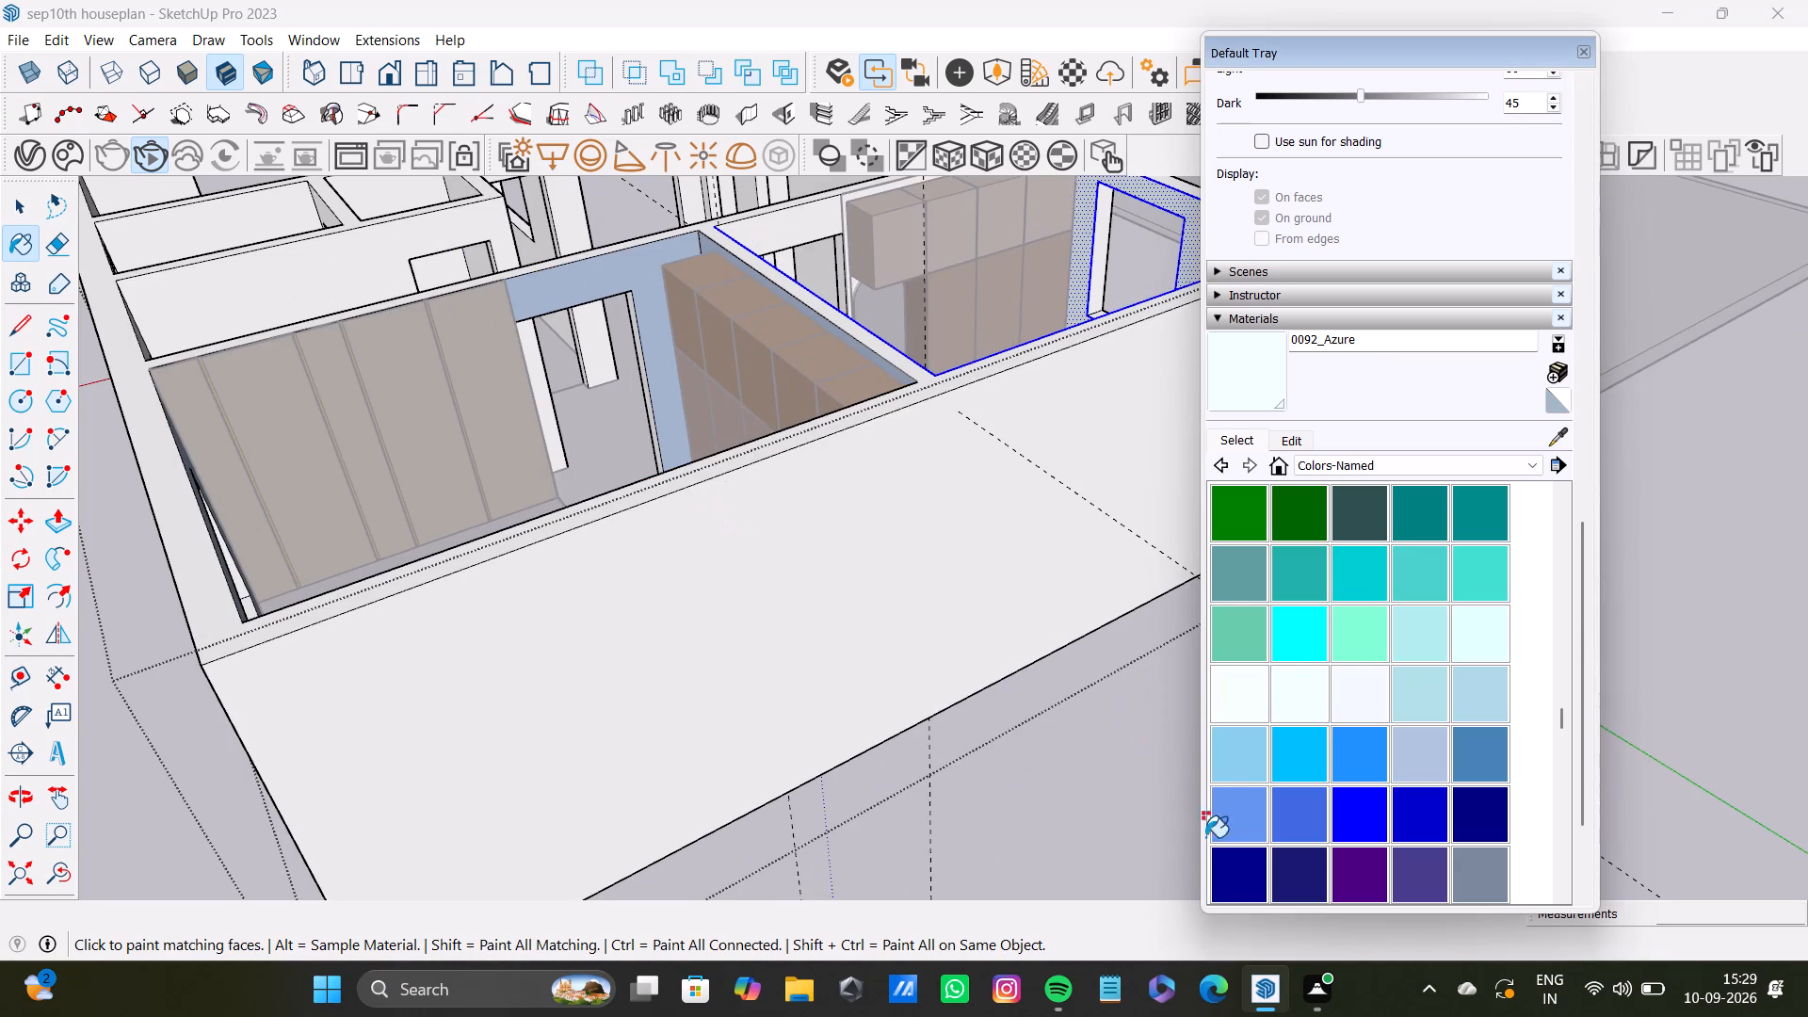
pyautogui.press('space')
pyautogui.click(1105, 833)
# Paint the wall face behind the wardrobe and around the adjacent door opening with Azure, and close the wall group.
pyautogui.scroll(-4, 905, 581)
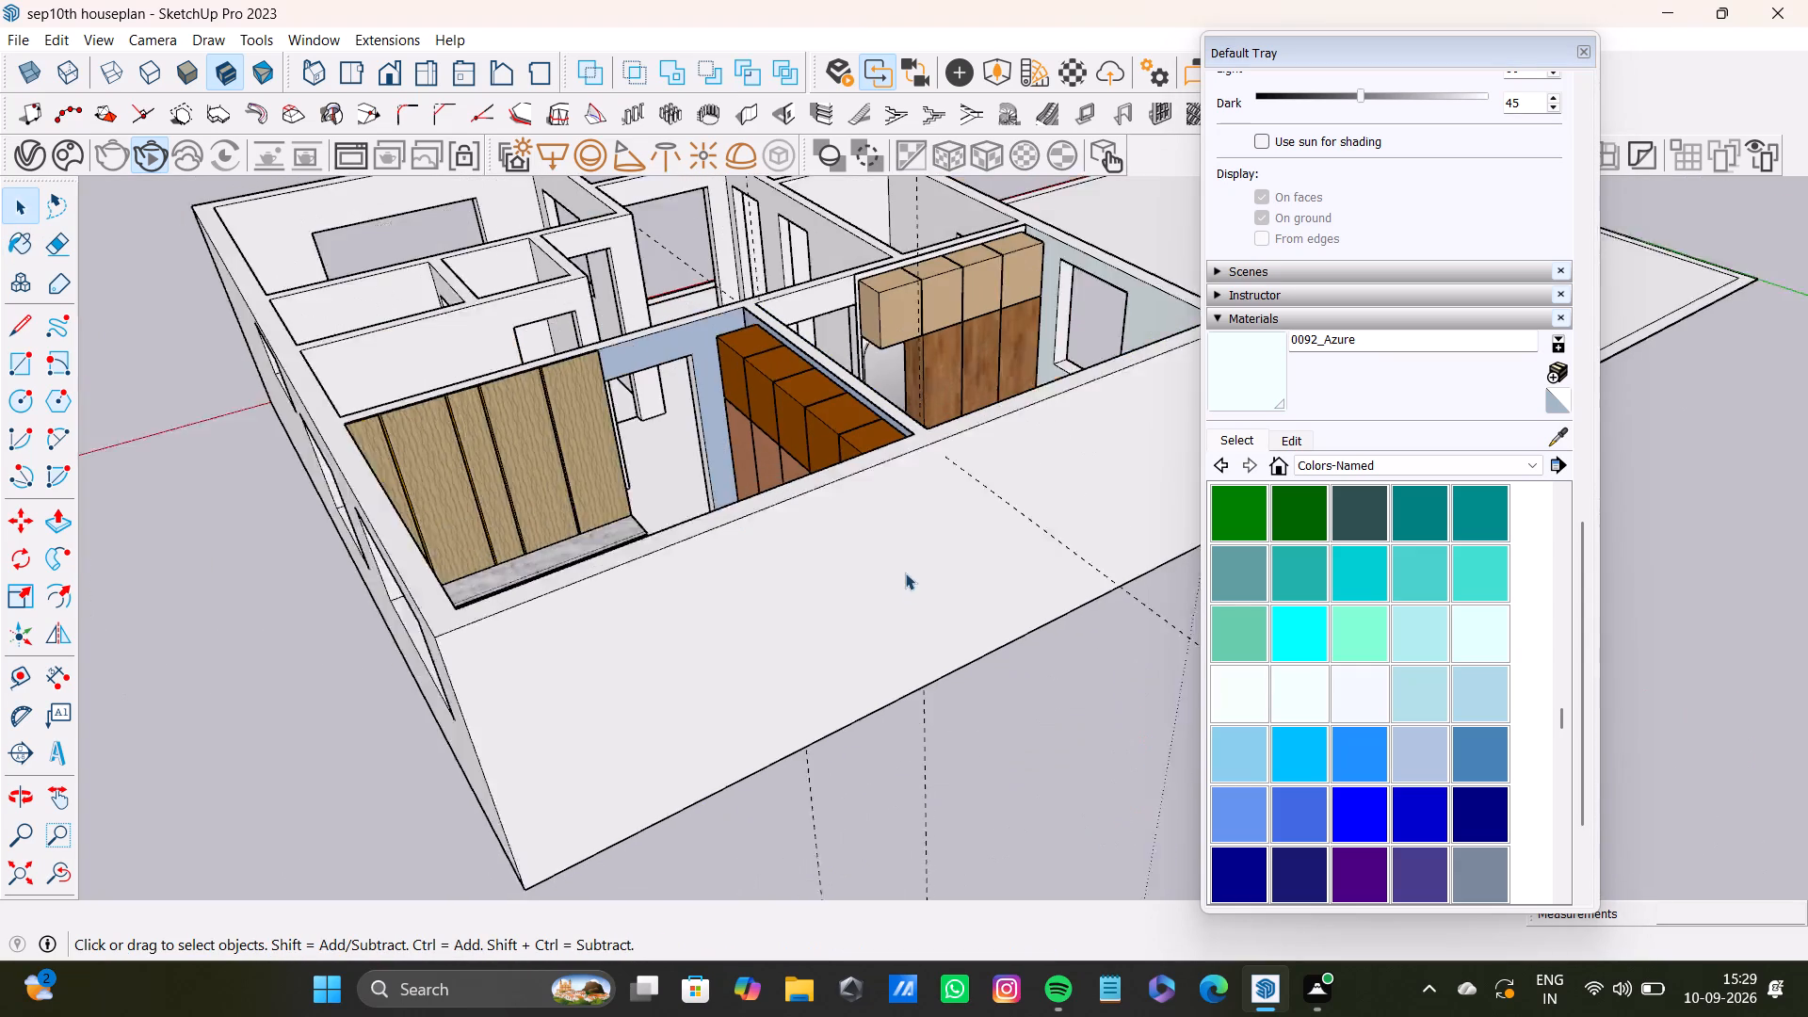
pyautogui.keyDown('shift'); pyautogui.moveTo(981, 460); pyautogui.dragTo(883, 619, button='middle'); pyautogui.keyUp('shift')
pyautogui.scroll(12, 944, 434)
pyautogui.scroll(4, 446, 448)
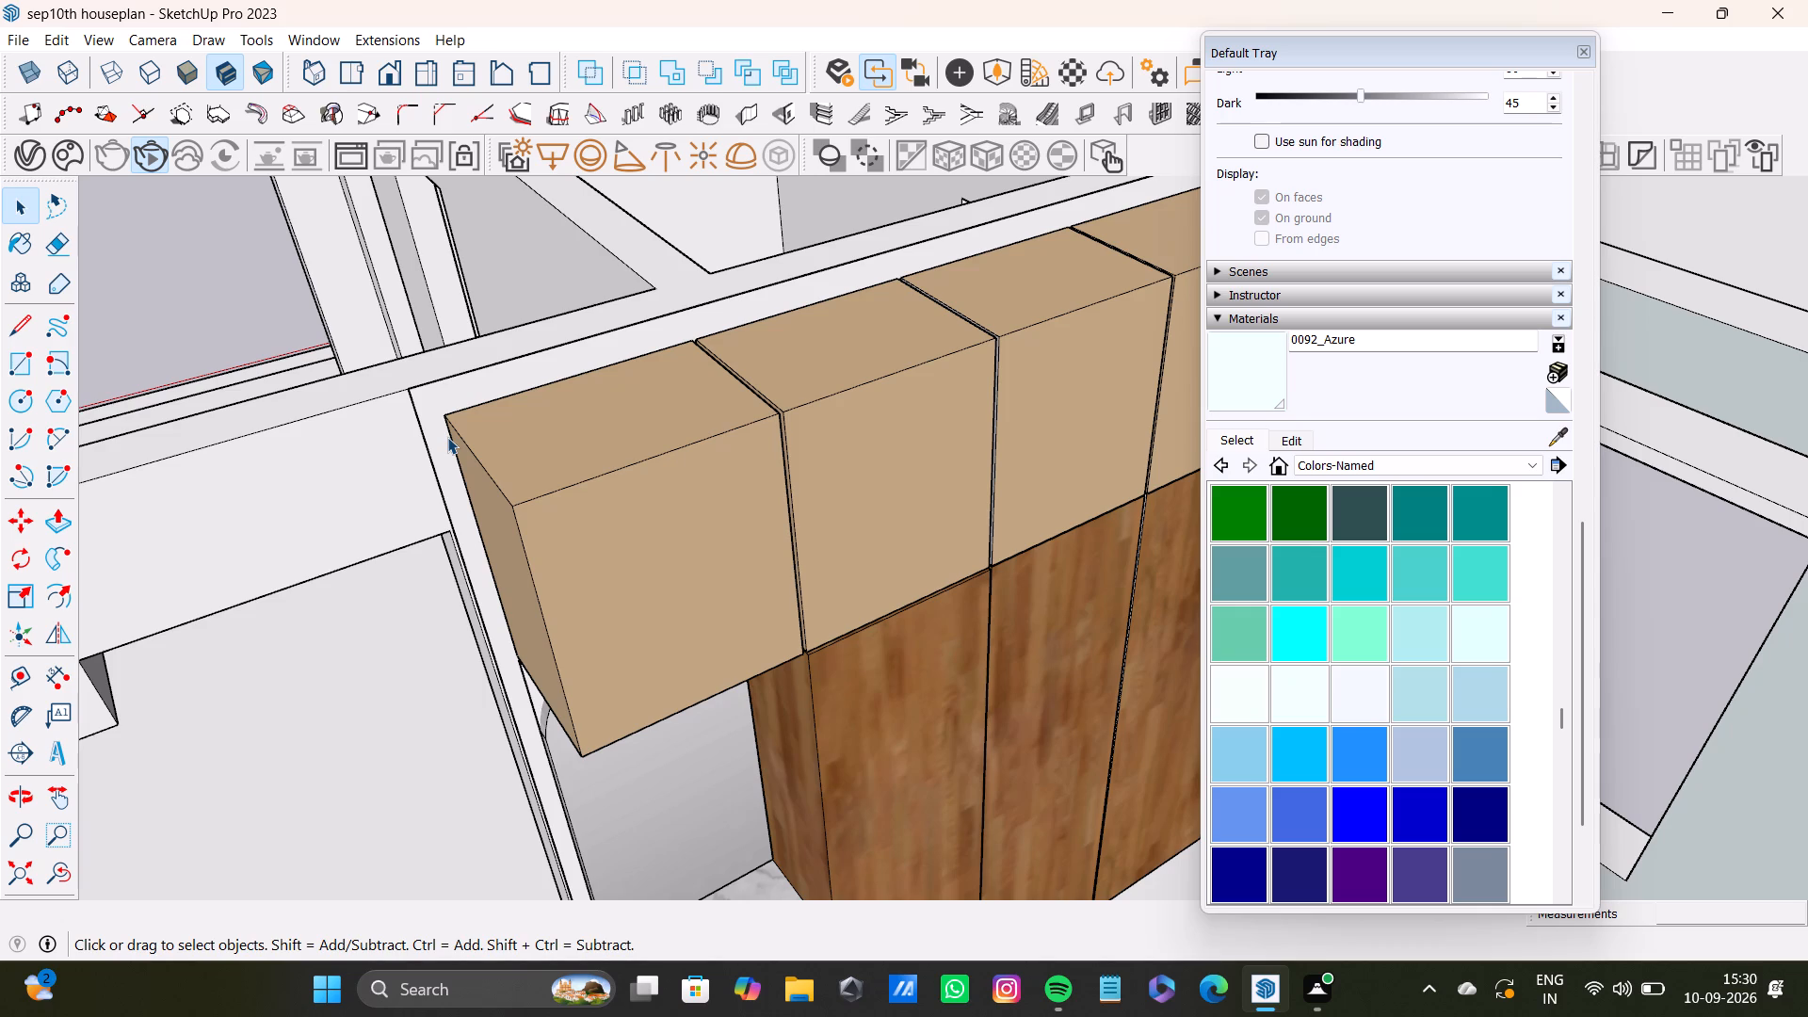
pyautogui.tripleClick(465, 387)
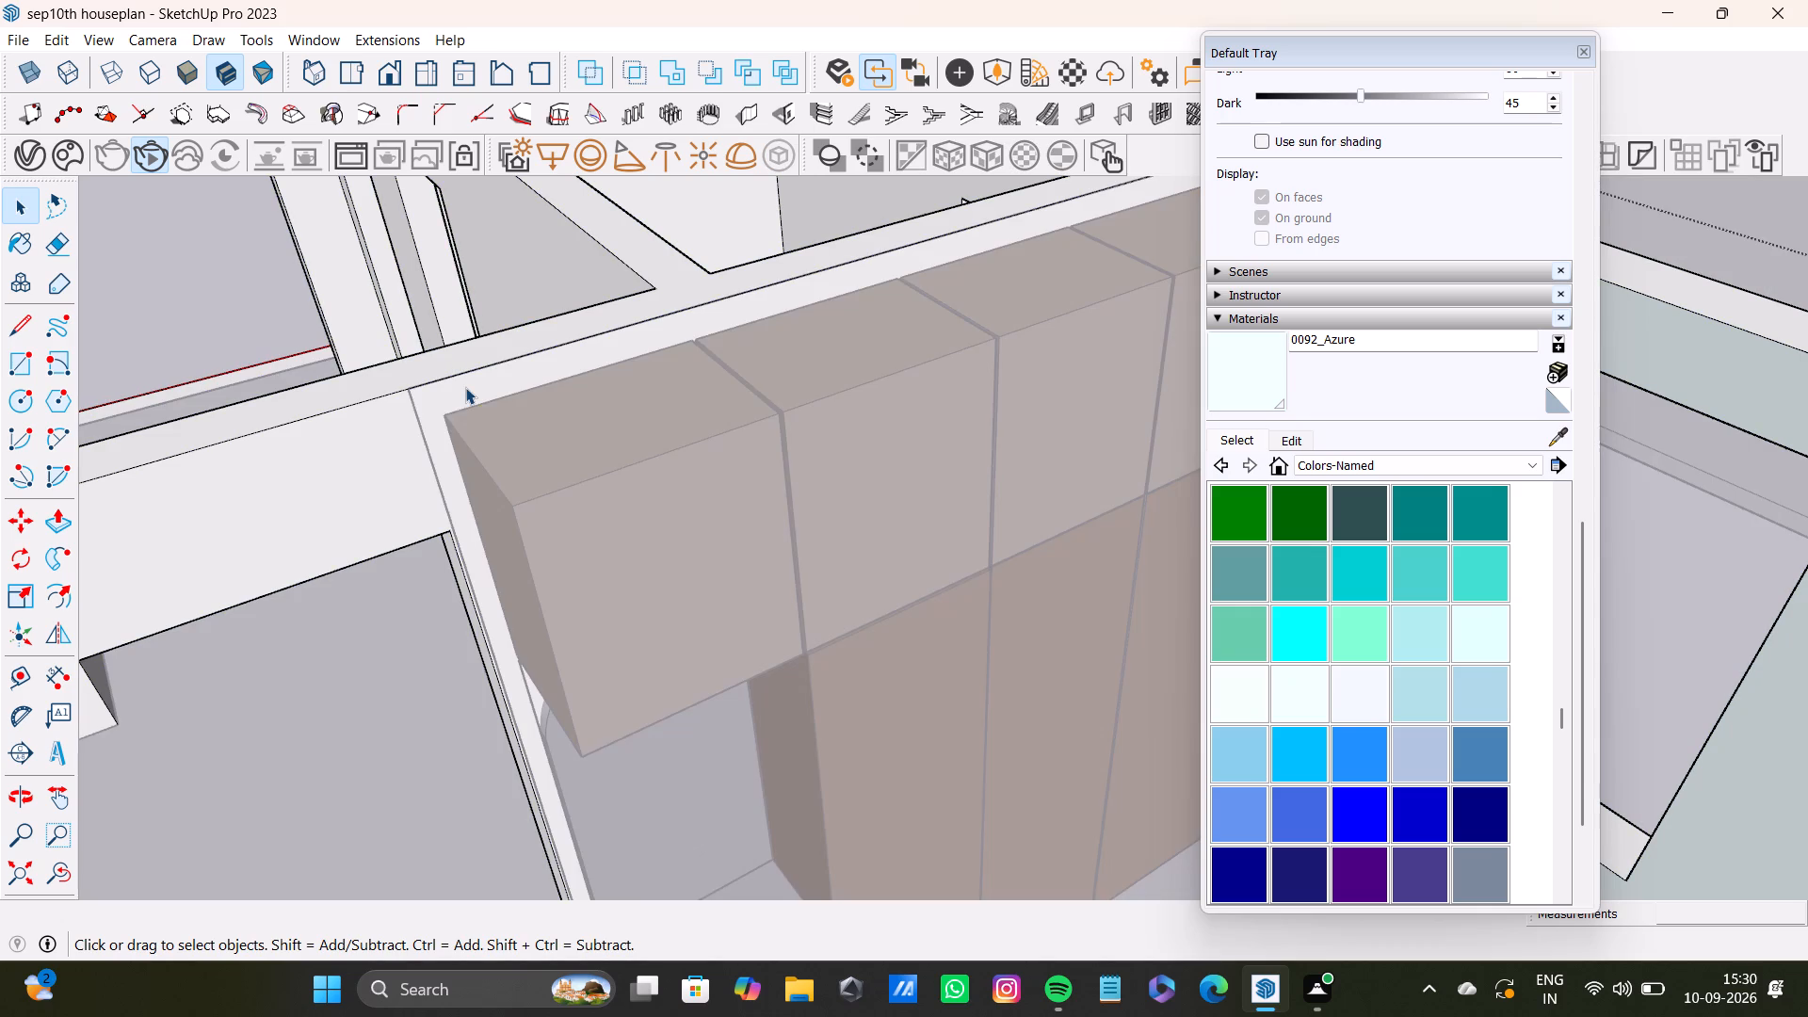
pyautogui.doubleClick(465, 387)
pyautogui.tripleClick(465, 396)
pyautogui.tripleClick(465, 398)
pyautogui.tripleClick(465, 398)
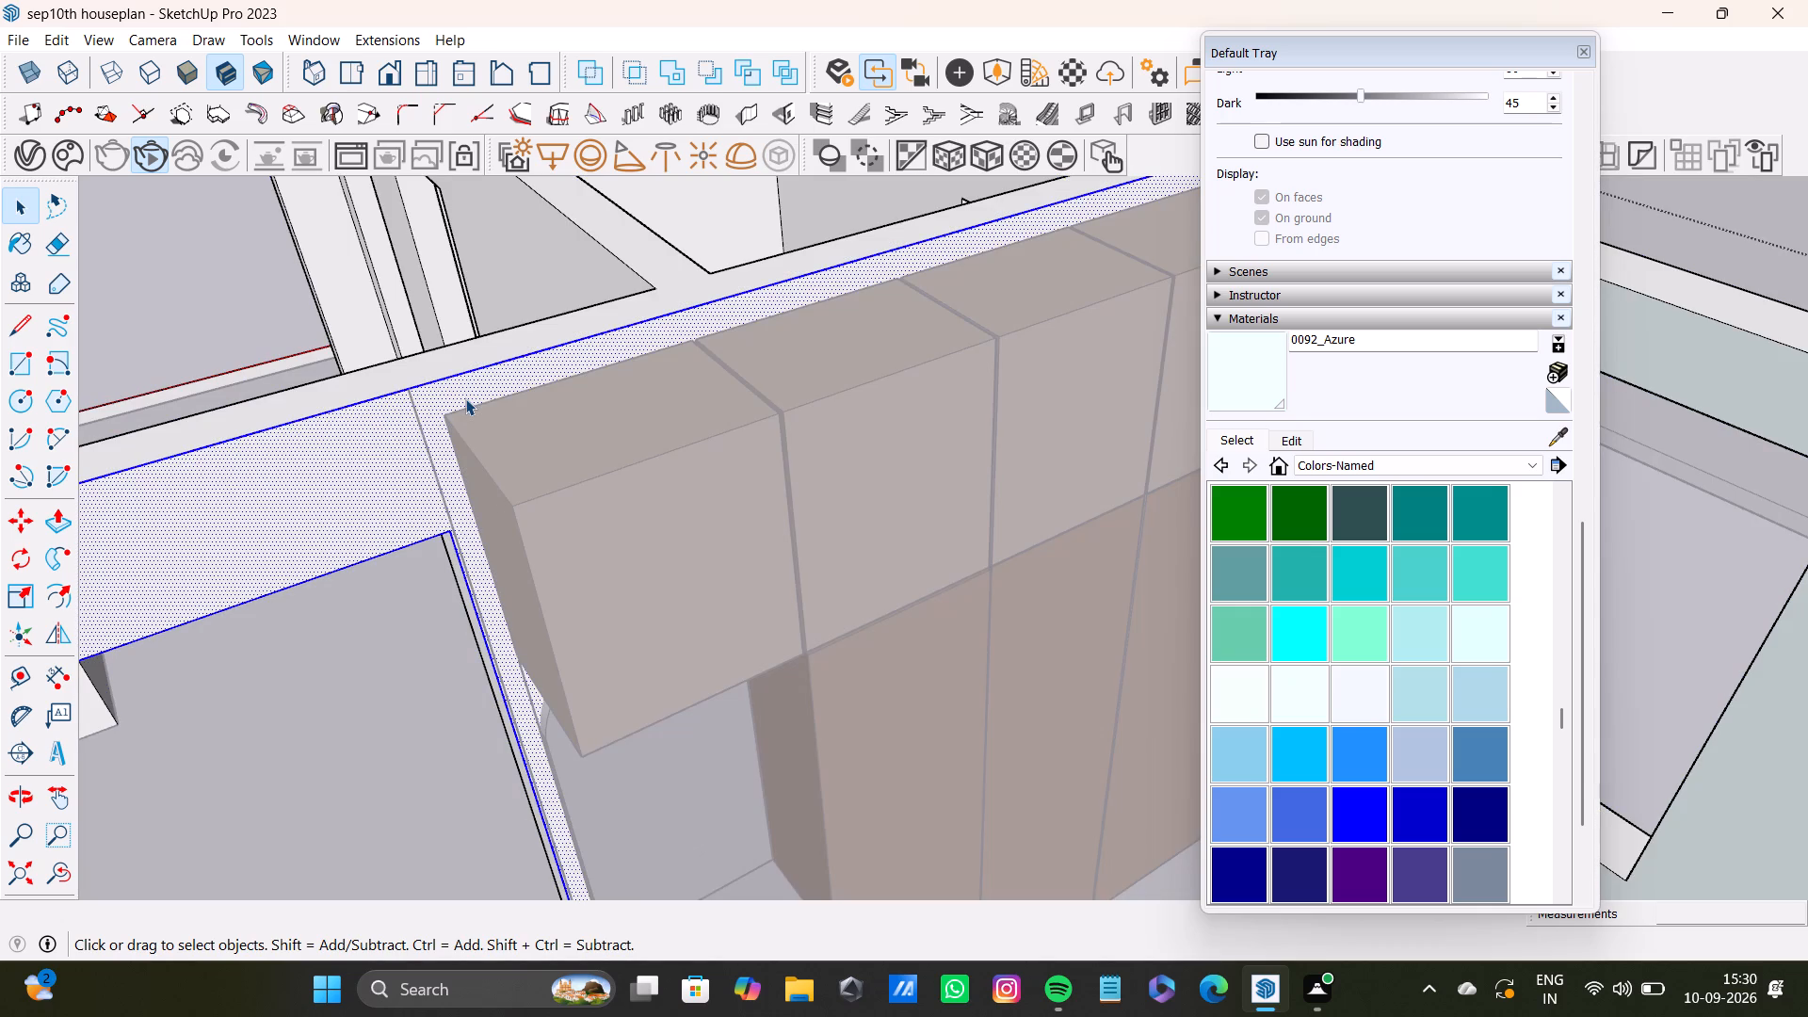
pyautogui.doubleClick(460, 391)
pyautogui.click(460, 391)
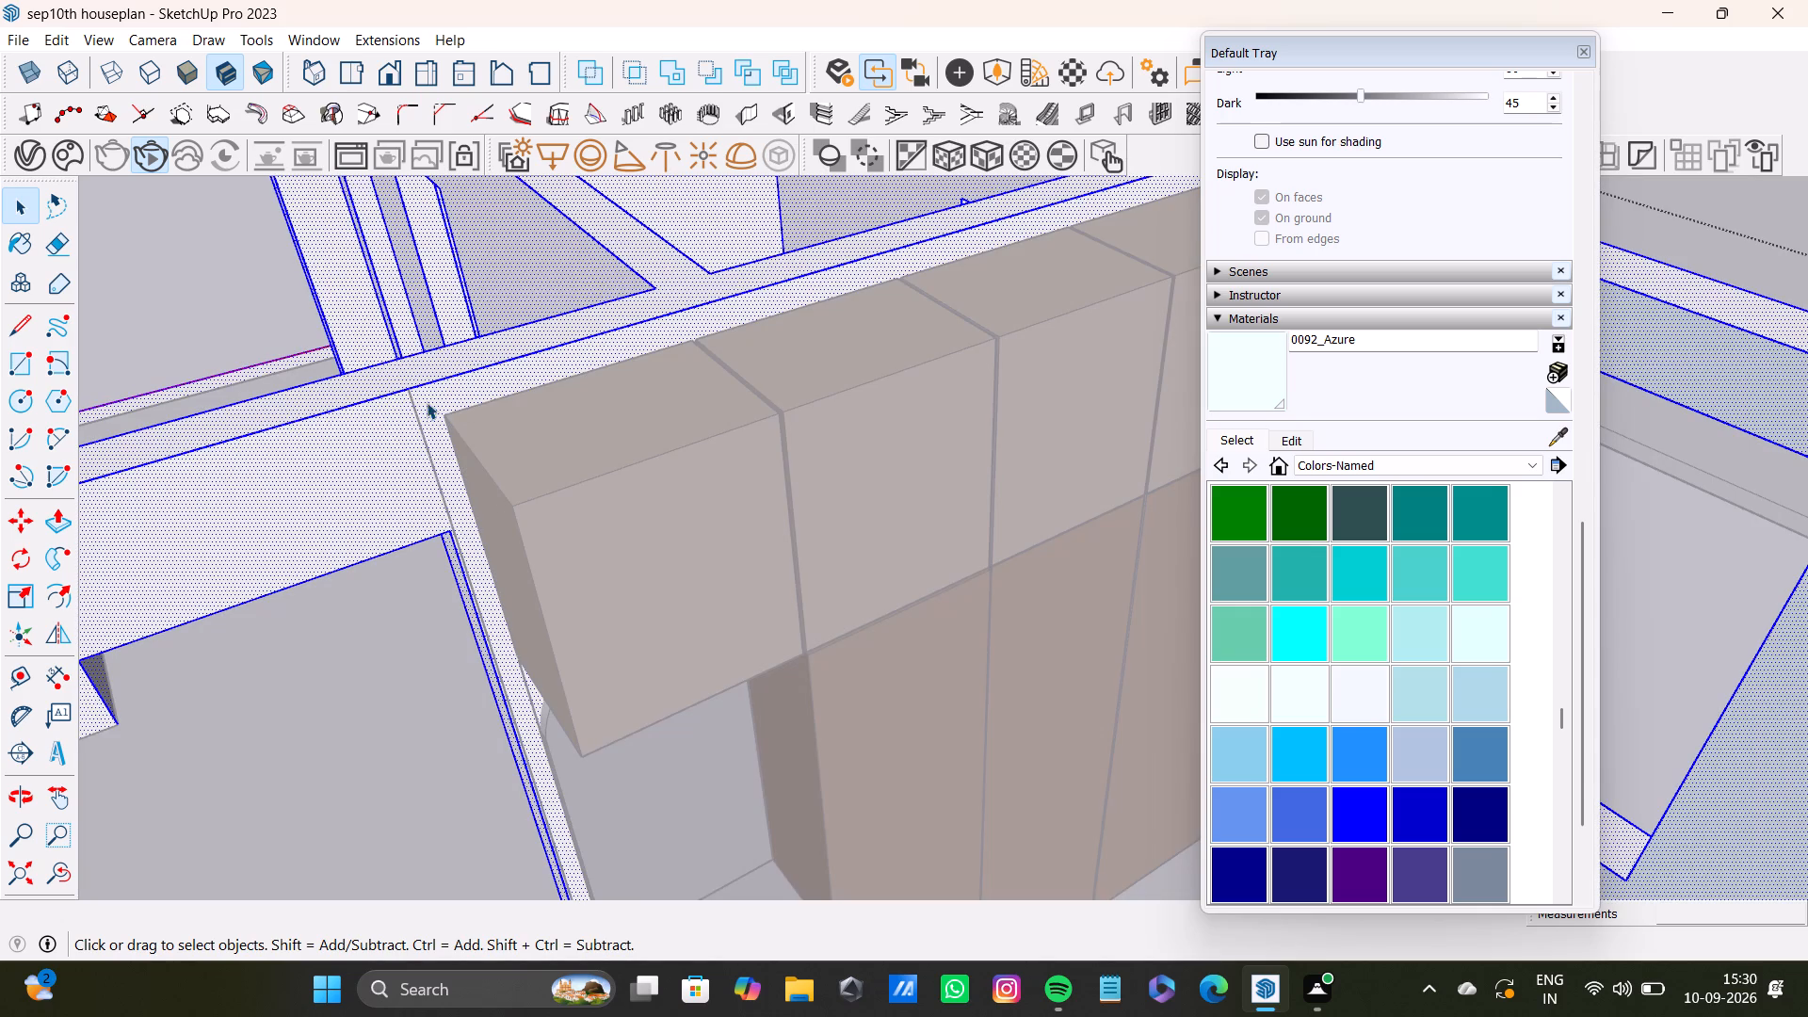
pyautogui.click(422, 404)
pyautogui.click(421, 425)
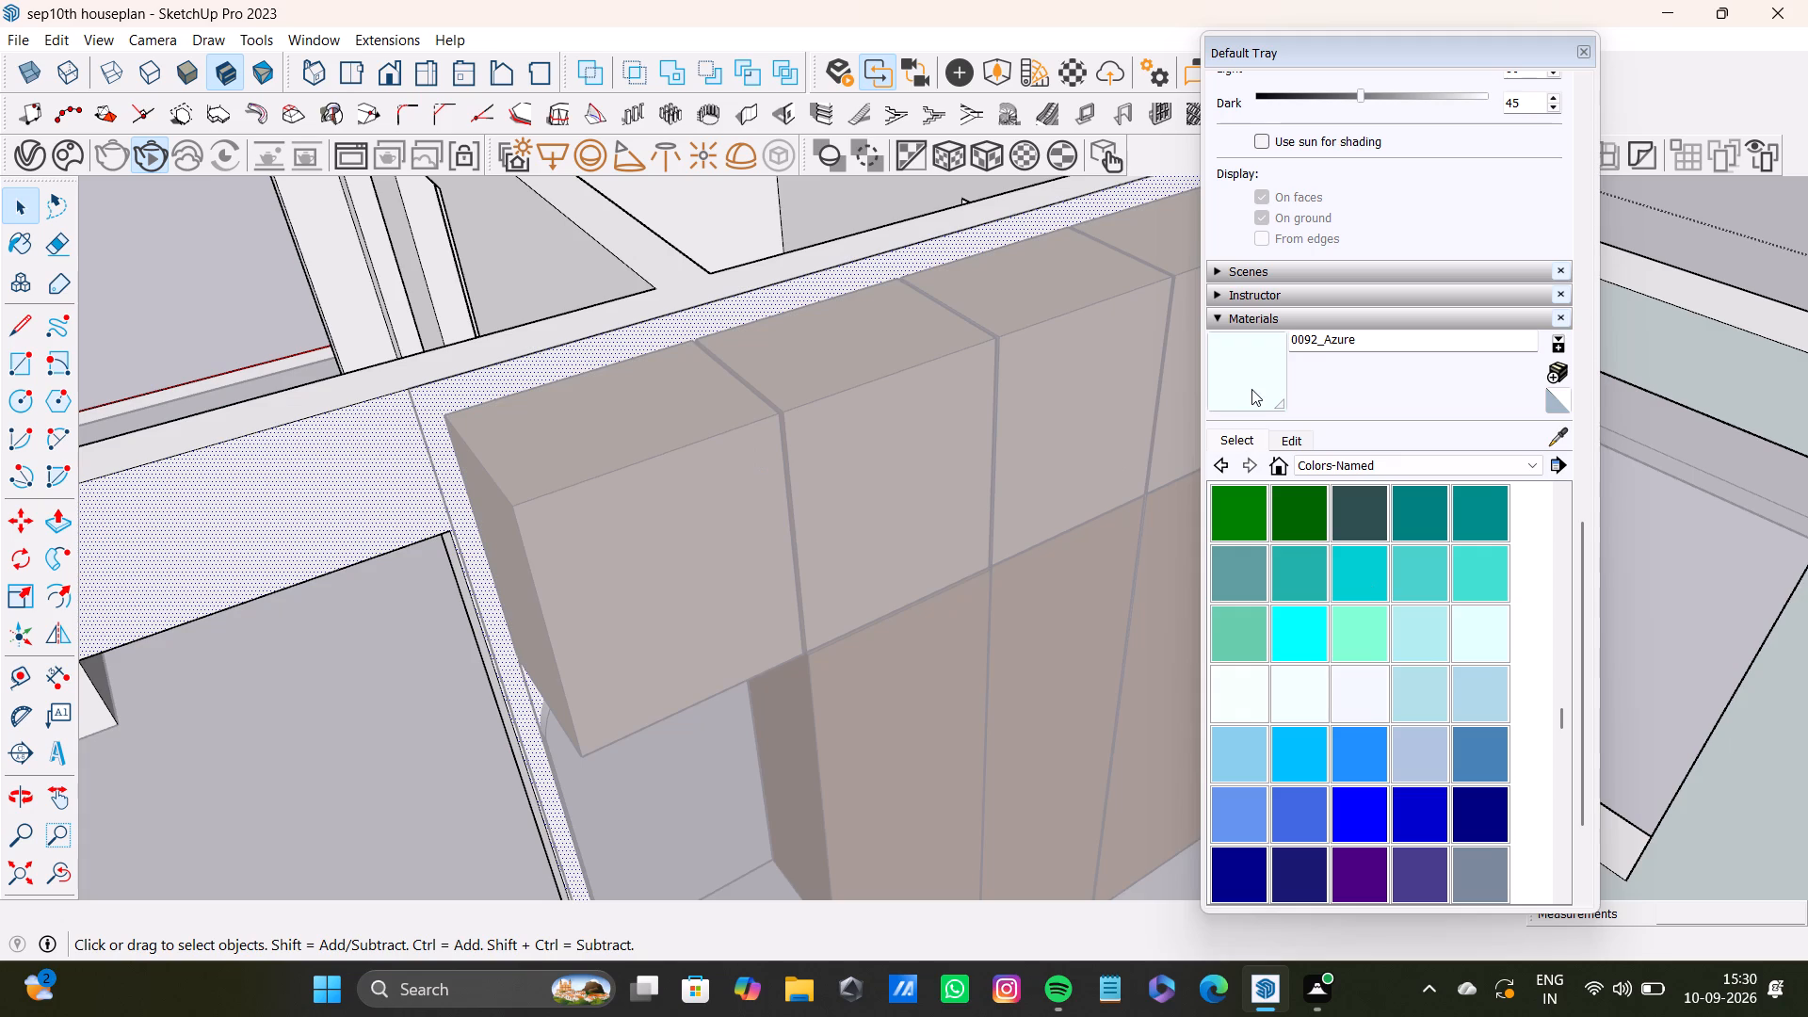
pyautogui.click(1240, 371)
pyautogui.click(353, 515)
pyautogui.scroll(-9, 419, 586)
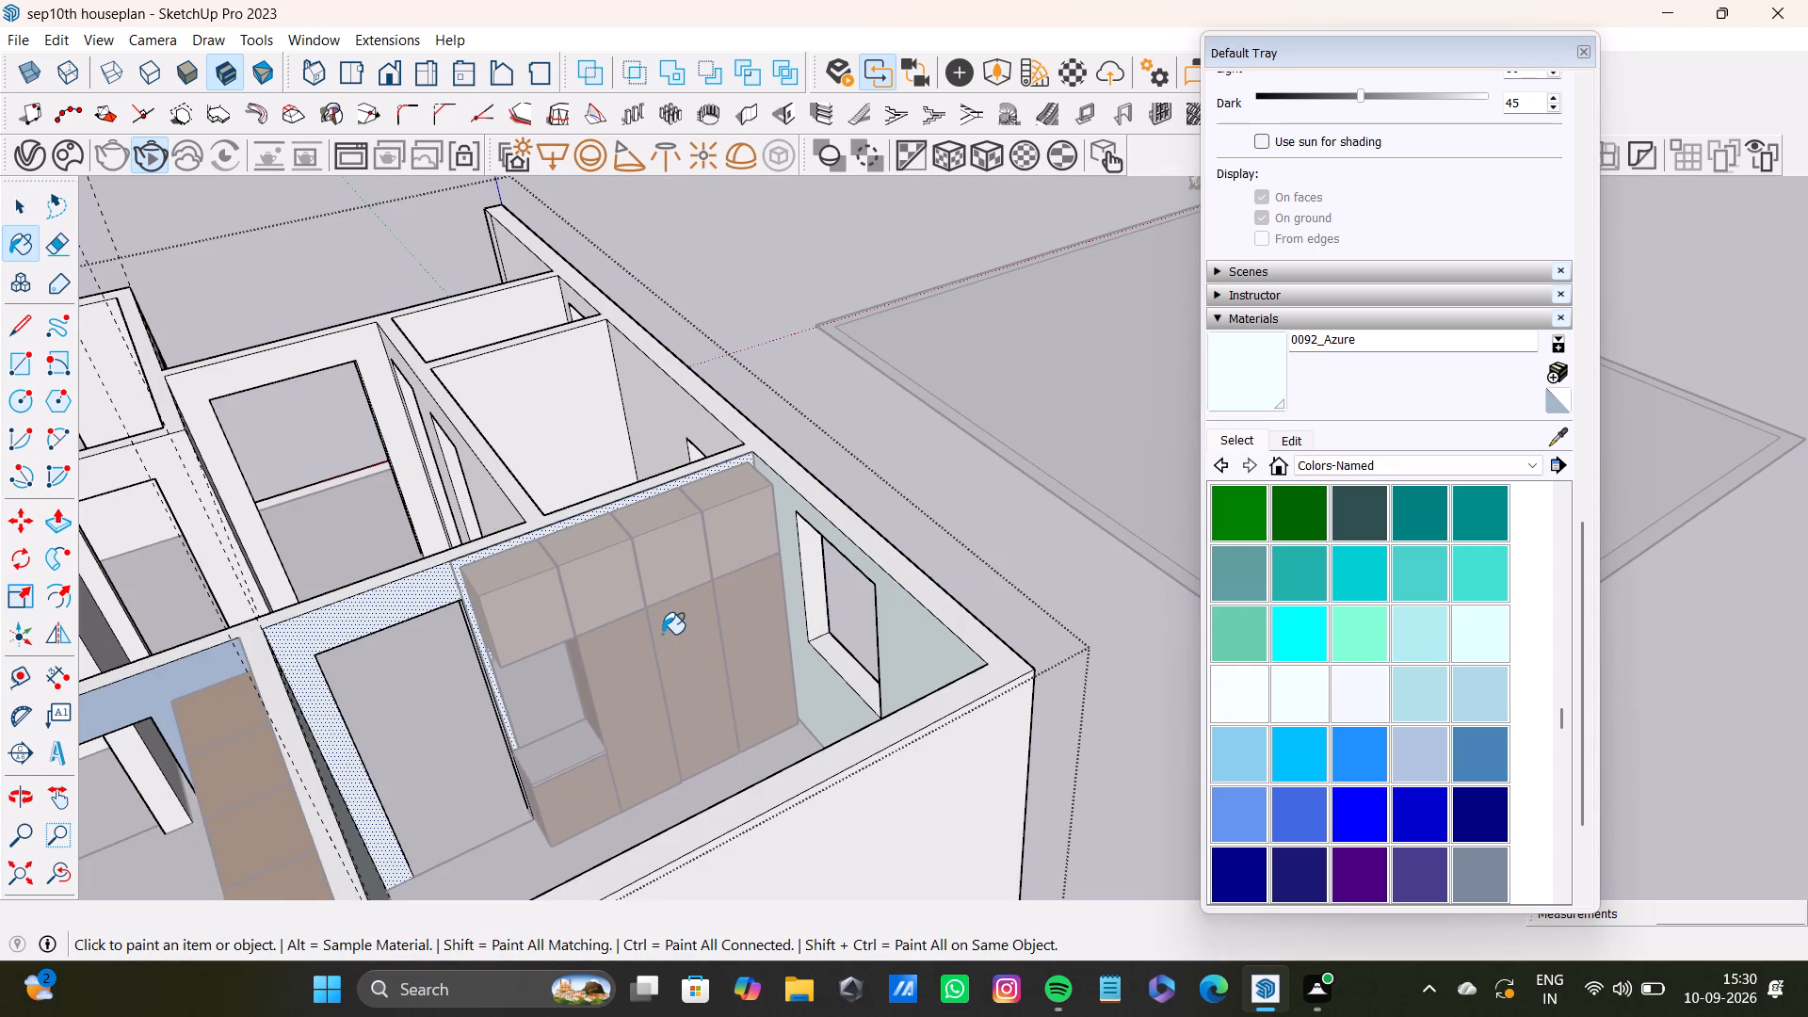
pyautogui.moveTo(804, 680); pyautogui.dragTo(509, 762, button='middle')
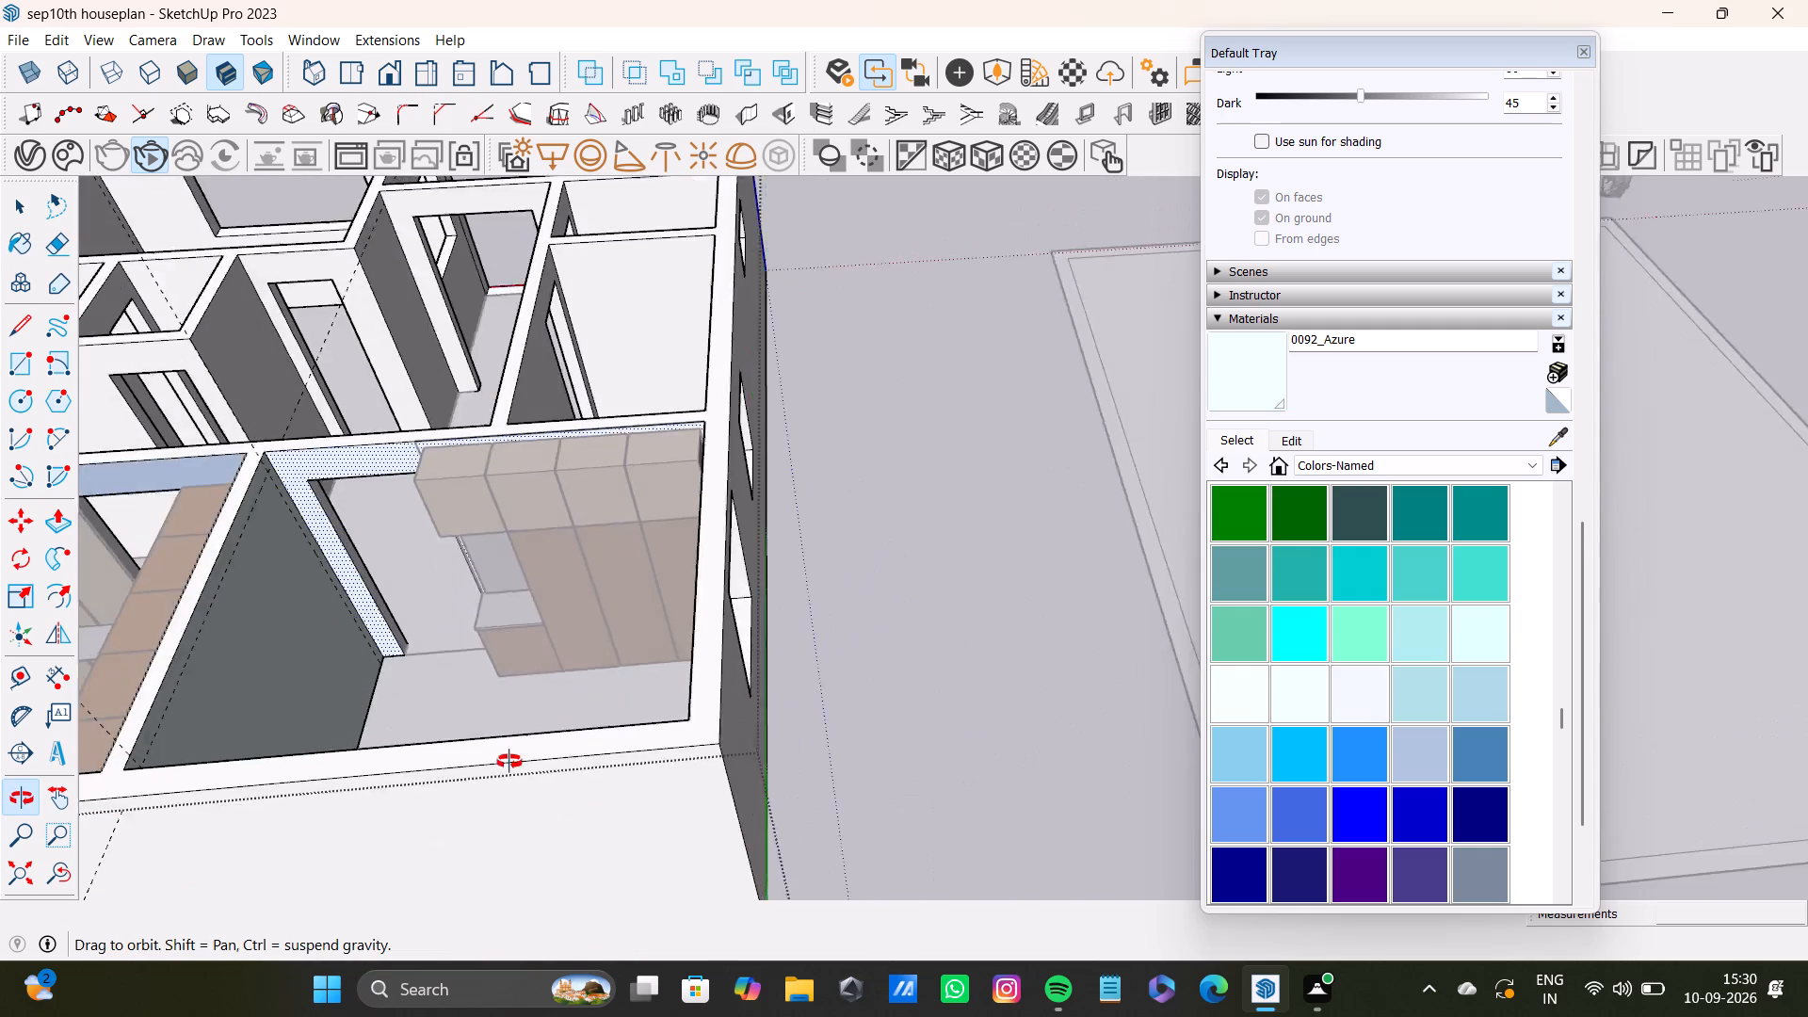
pyautogui.moveTo(509, 762); pyautogui.dragTo(508, 665, button='middle')
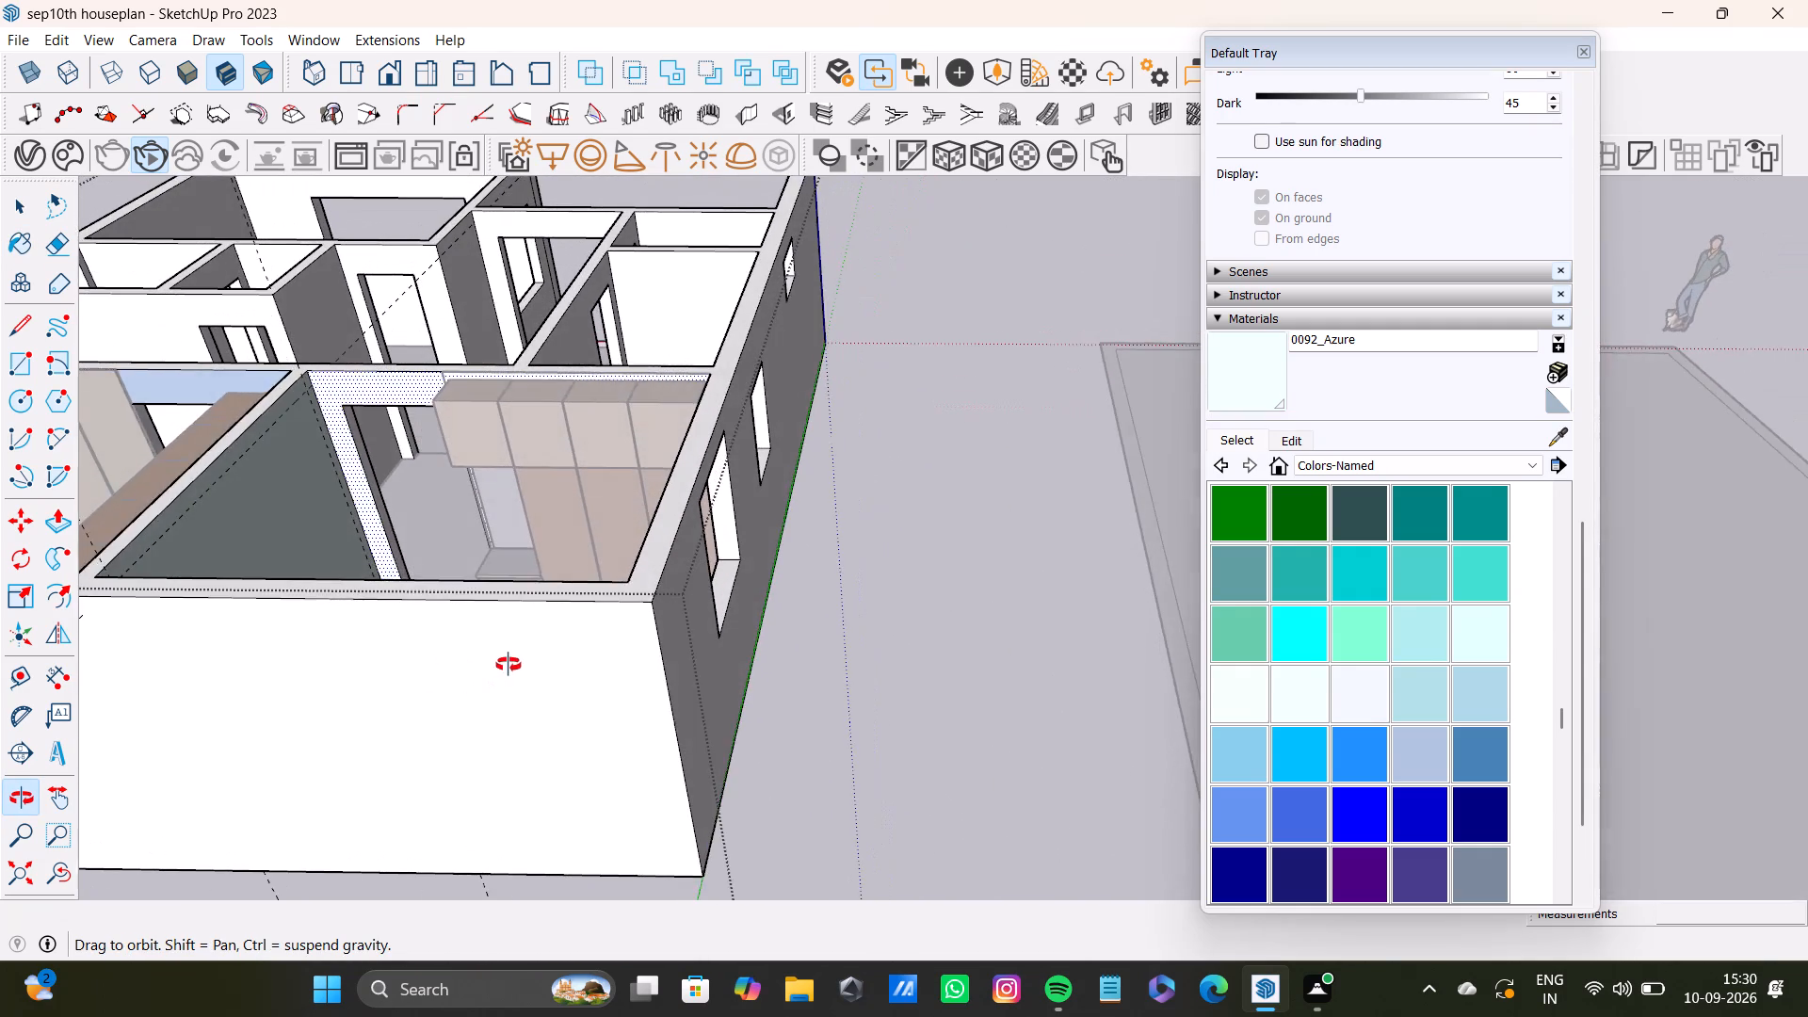
pyautogui.moveTo(508, 665); pyautogui.dragTo(515, 612, button='middle')
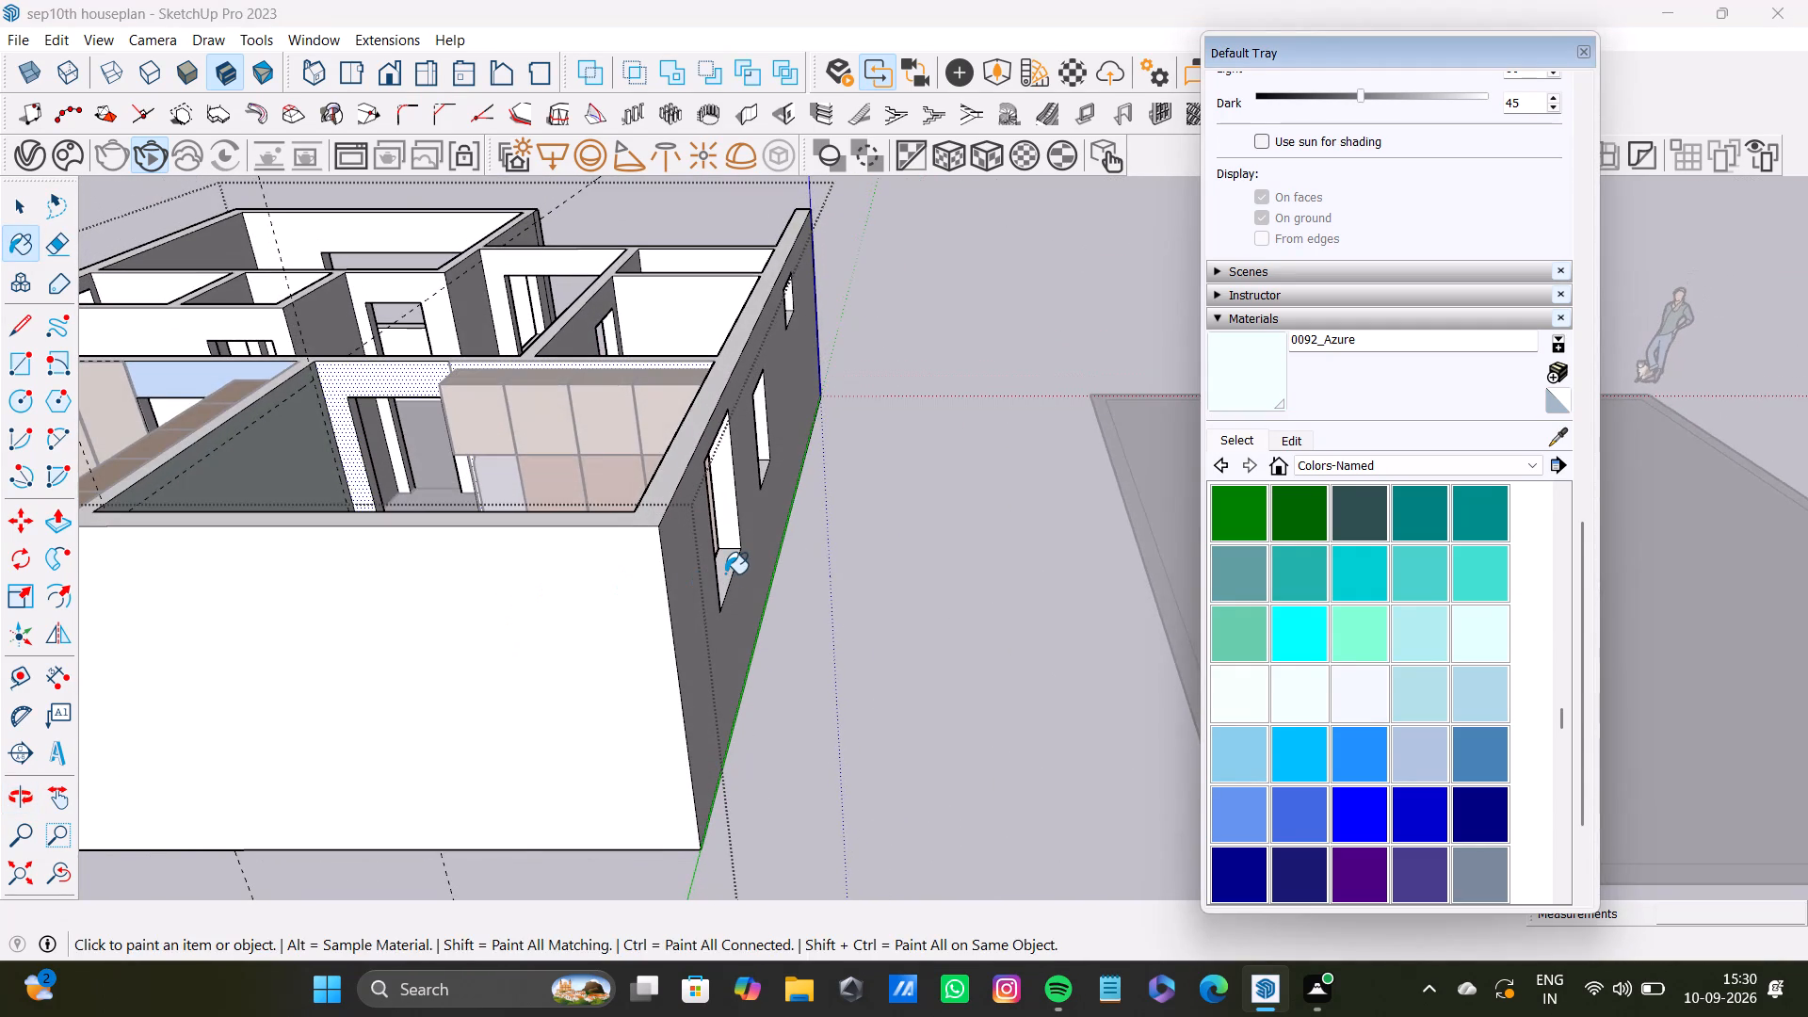
pyautogui.press('space')
pyautogui.press('space')
pyautogui.click(1003, 418)
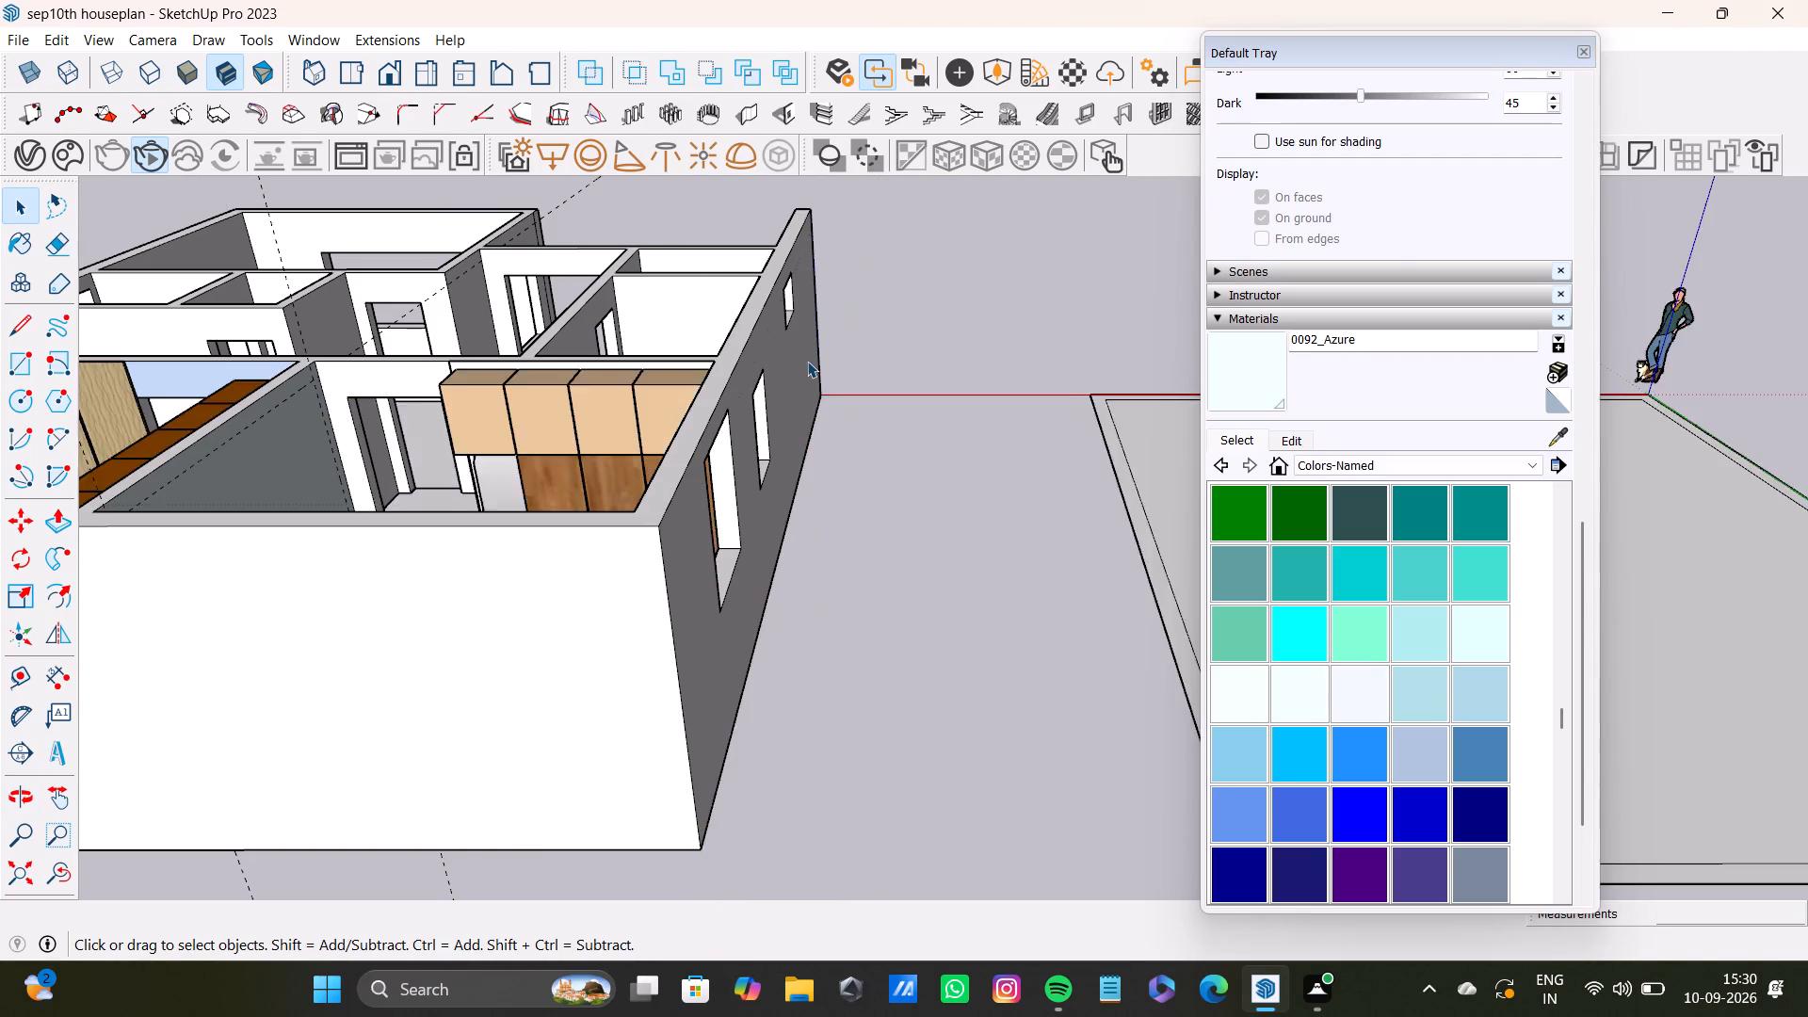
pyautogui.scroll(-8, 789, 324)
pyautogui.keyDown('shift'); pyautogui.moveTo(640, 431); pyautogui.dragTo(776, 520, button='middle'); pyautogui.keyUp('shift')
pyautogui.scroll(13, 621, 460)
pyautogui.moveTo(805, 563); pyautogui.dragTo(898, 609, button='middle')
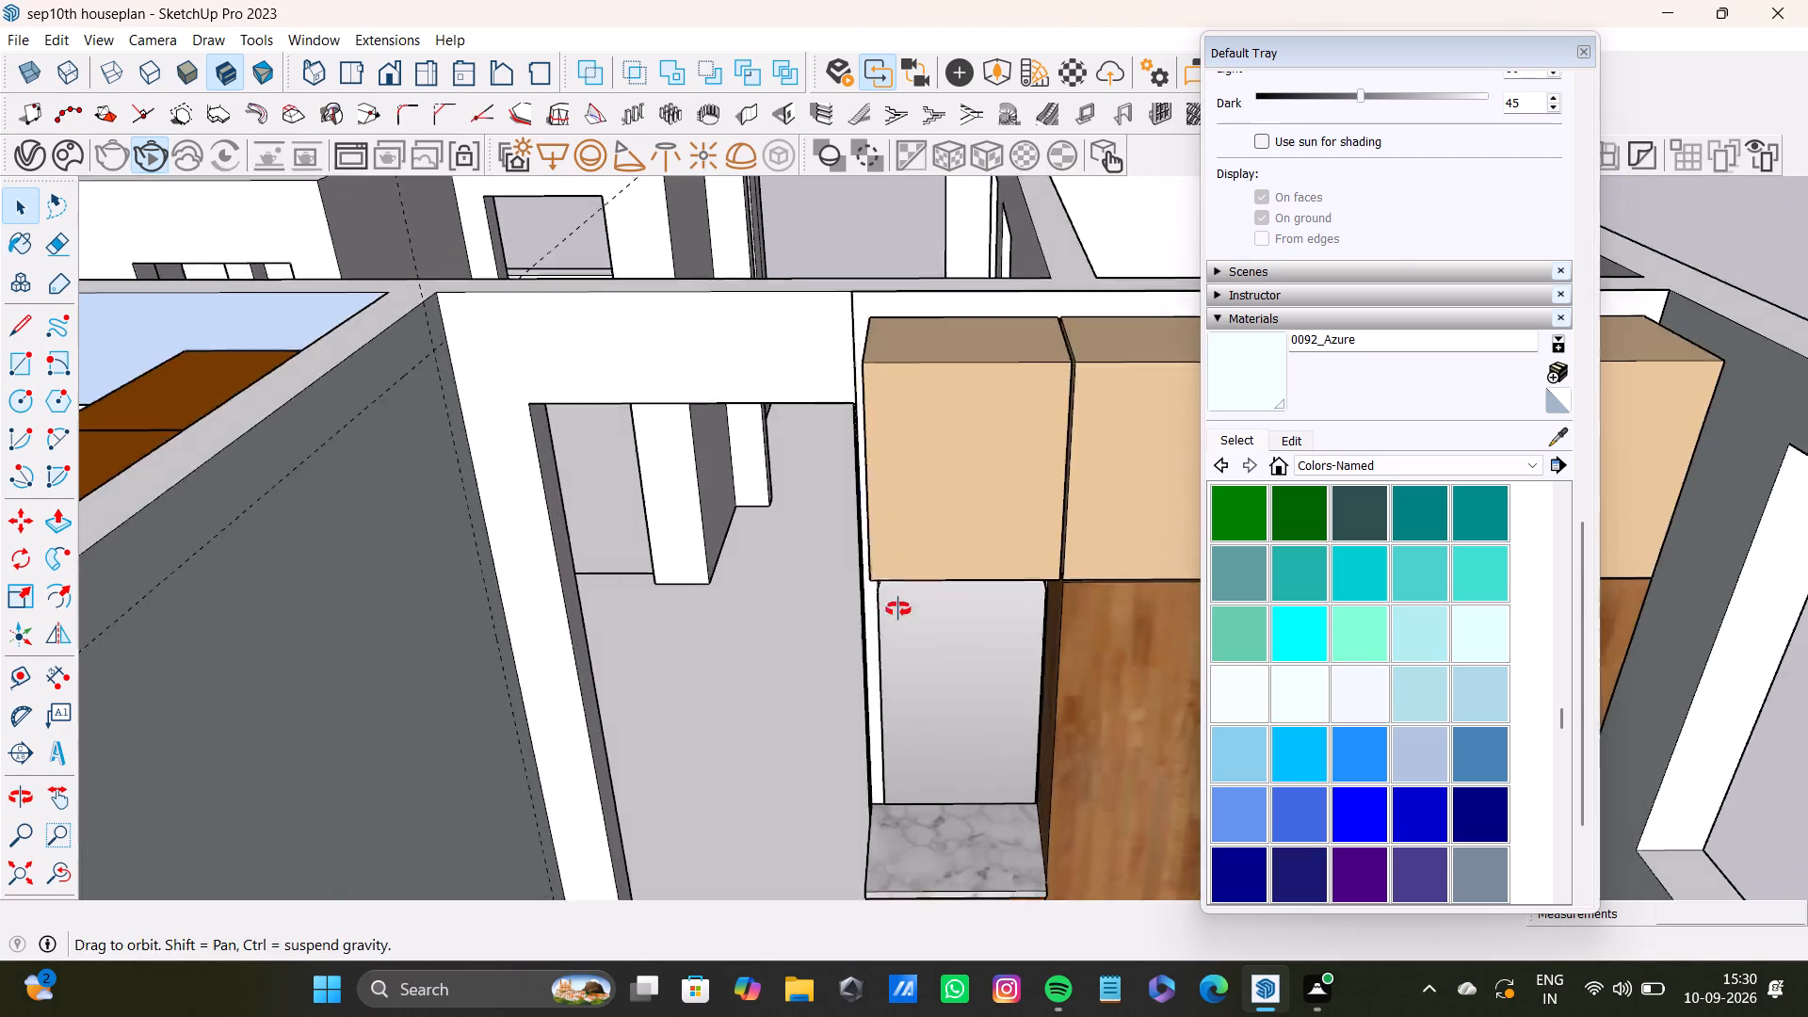
# Draw a rectangle about 11' 2" by 6' 9" on the wardrobe room floor, near the corner of the outer and partition walls.
pyautogui.moveTo(898, 609); pyautogui.dragTo(949, 639, button='middle')
pyautogui.scroll(-4, 949, 640)
pyautogui.keyDown('shift'); pyautogui.moveTo(952, 638); pyautogui.dragTo(625, 611, button='middle'); pyautogui.keyUp('shift')
pyautogui.moveTo(783, 590); pyautogui.dragTo(444, 799, button='middle')
pyautogui.scroll(-5, 460, 732)
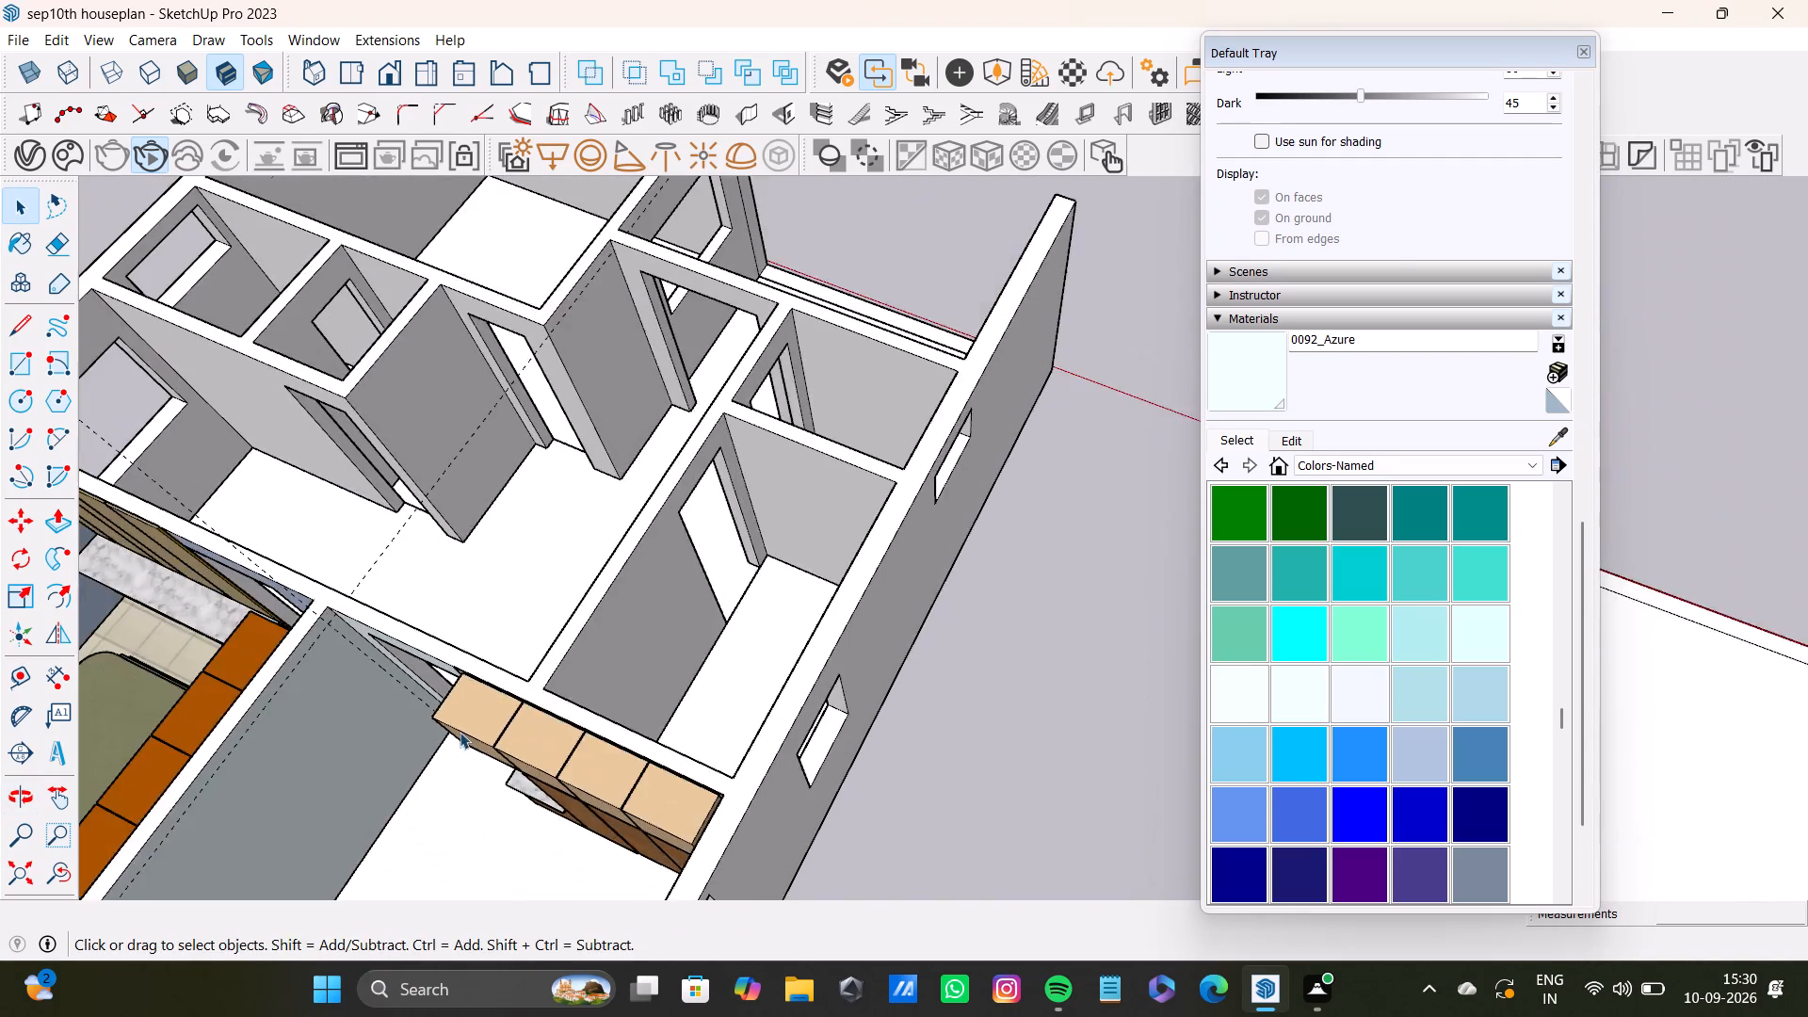
pyautogui.keyDown('shift'); pyautogui.moveTo(451, 730); pyautogui.dragTo(699, 682, button='middle'); pyautogui.keyUp('shift')
pyautogui.moveTo(1249, 803); pyautogui.dragTo(686, 861, button='middle')
pyautogui.moveTo(789, 757); pyautogui.dragTo(459, 819, button='middle')
pyautogui.scroll(-8, 556, 716)
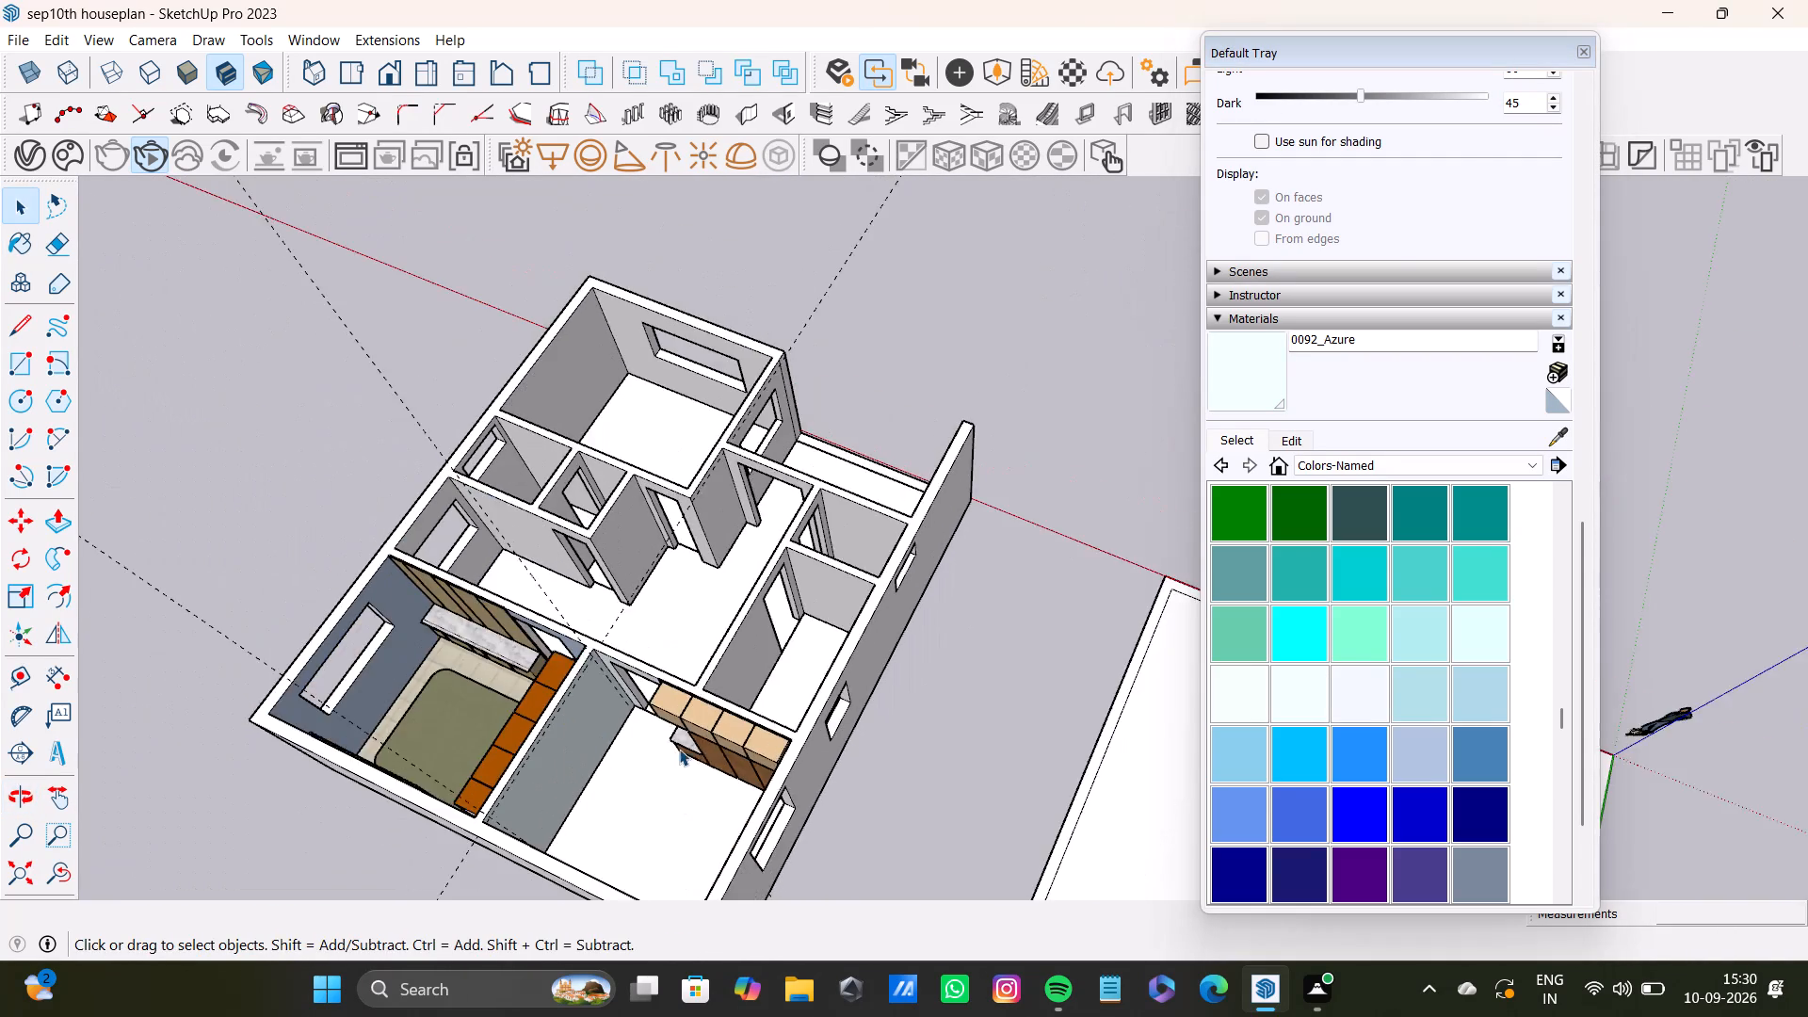
pyautogui.moveTo(708, 746); pyautogui.dragTo(725, 638, button='middle')
pyautogui.scroll(1, 841, 627)
pyautogui.moveTo(841, 627); pyautogui.dragTo(503, 687, button='middle')
pyautogui.scroll(-1, 498, 654)
pyautogui.keyDown('shift'); pyautogui.scroll(7, 759, 454); pyautogui.keyUp('shift')
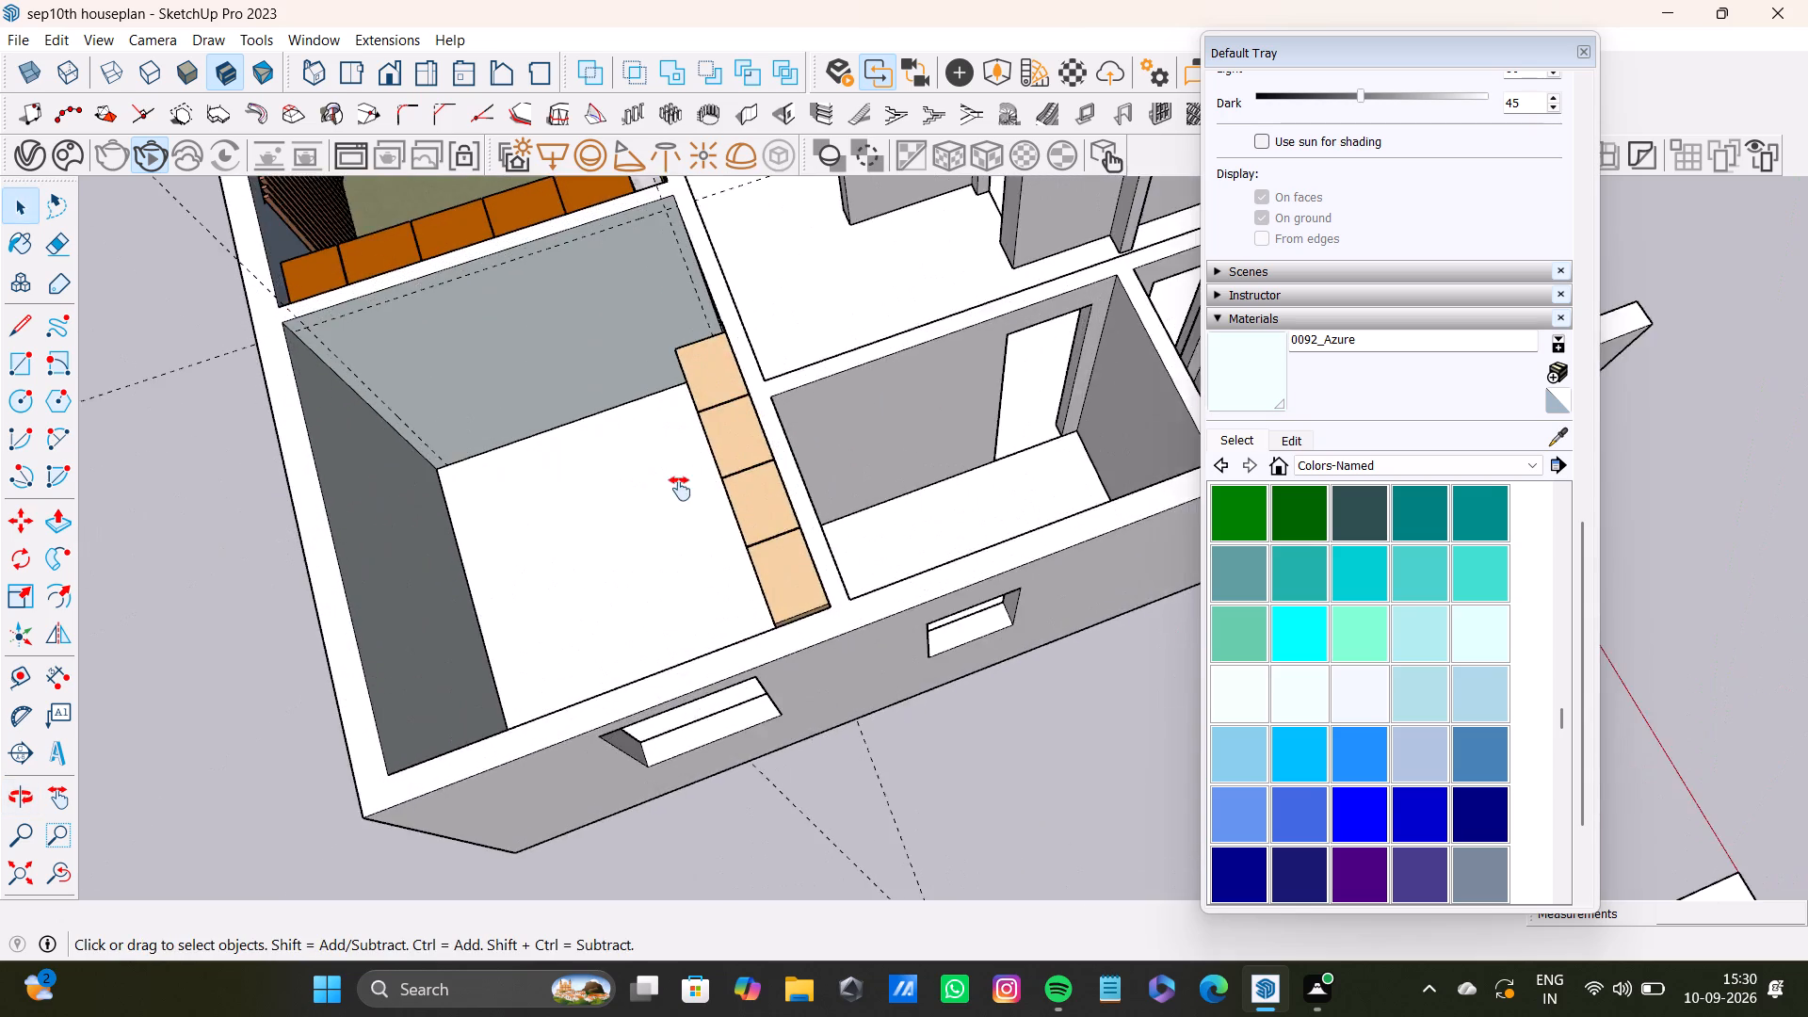
pyautogui.keyDown('shift'); pyautogui.moveTo(660, 488); pyautogui.dragTo(821, 617, button='middle'); pyautogui.keyUp('shift')
pyautogui.moveTo(920, 684); pyautogui.dragTo(681, 724, button='middle')
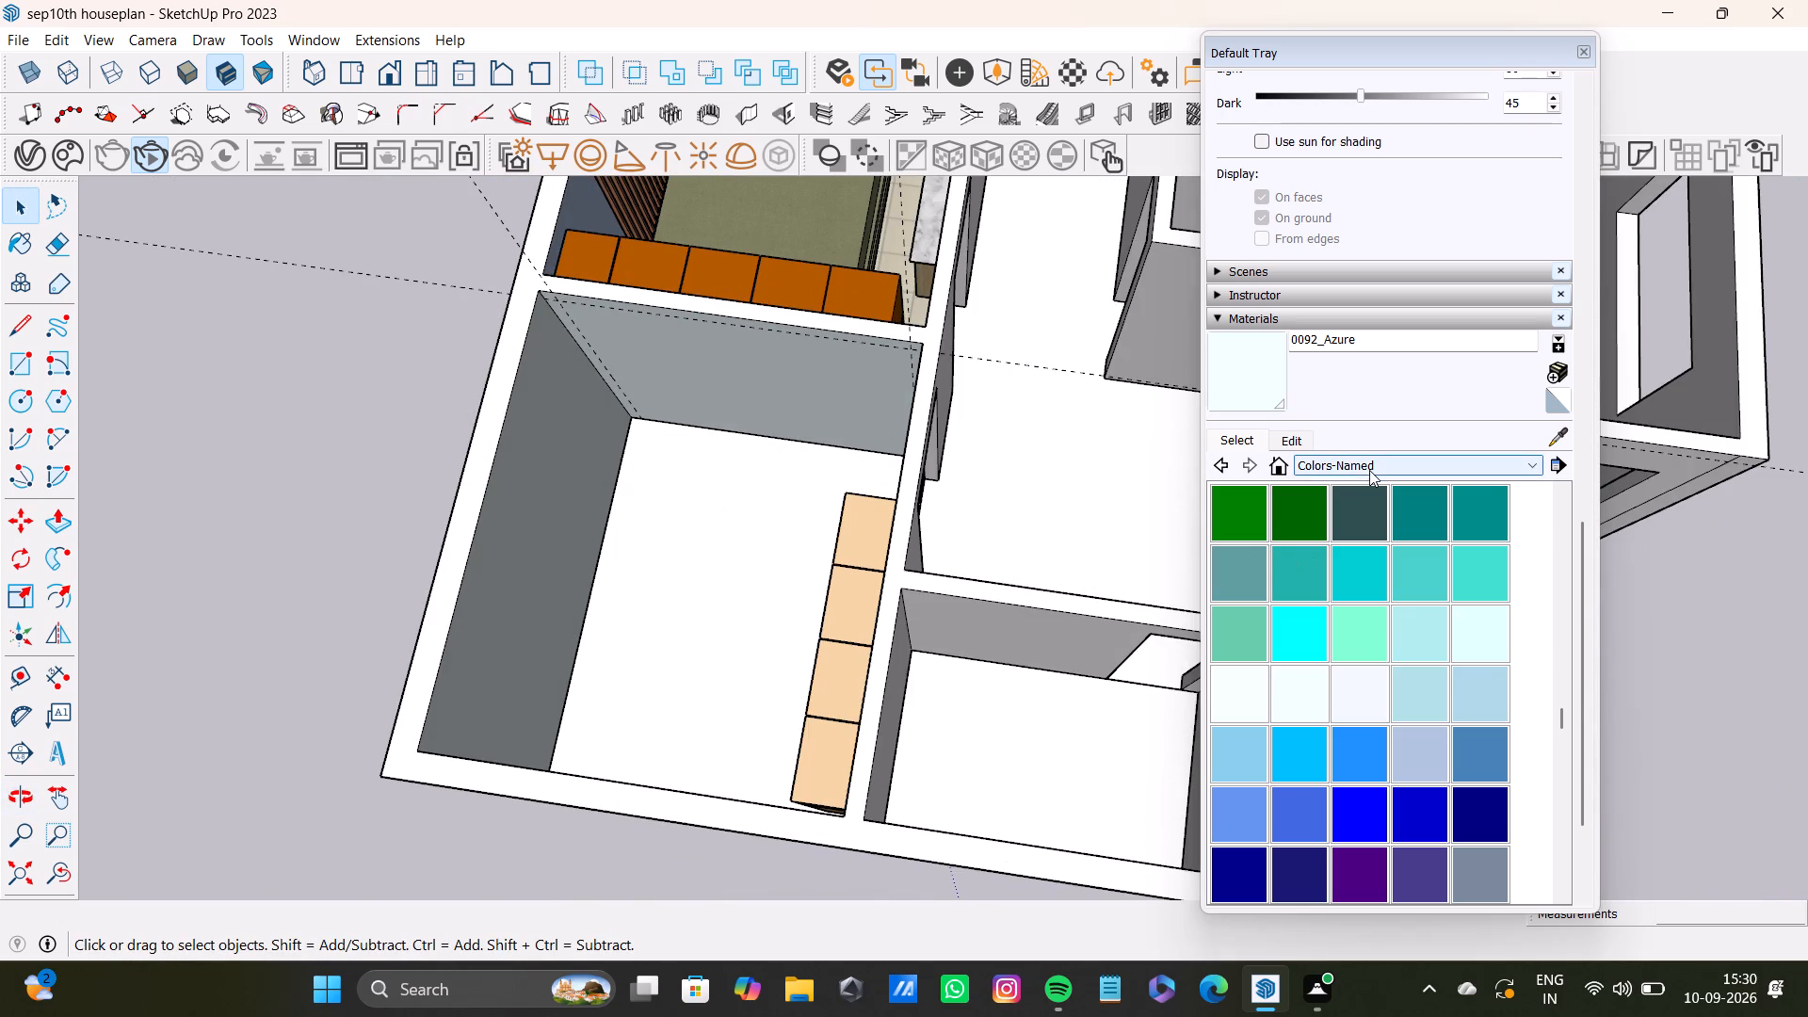
pyautogui.scroll(-5, 729, 557)
pyautogui.scroll(7, 725, 526)
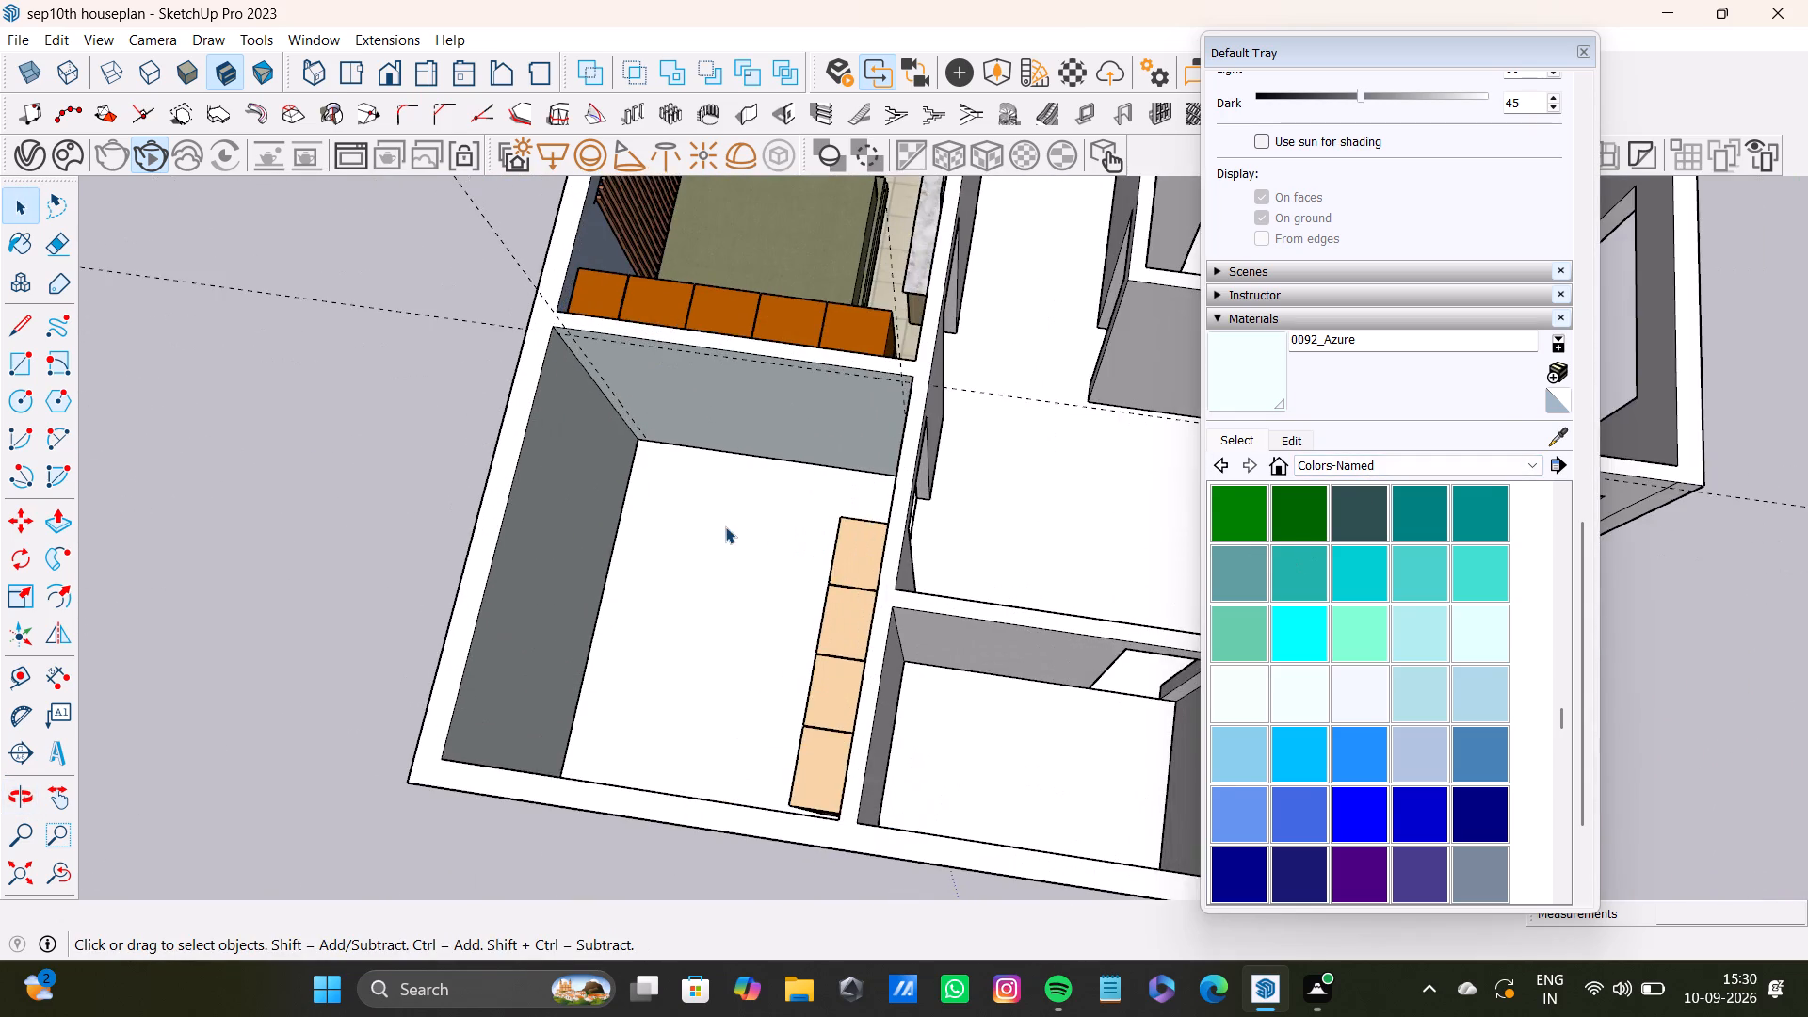
pyautogui.moveTo(731, 538); pyautogui.dragTo(879, 470, button='middle')
pyautogui.scroll(5, 760, 516)
pyautogui.keyDown('shift'); pyautogui.moveTo(744, 520); pyautogui.dragTo(778, 499, button='middle'); pyautogui.keyUp('shift')
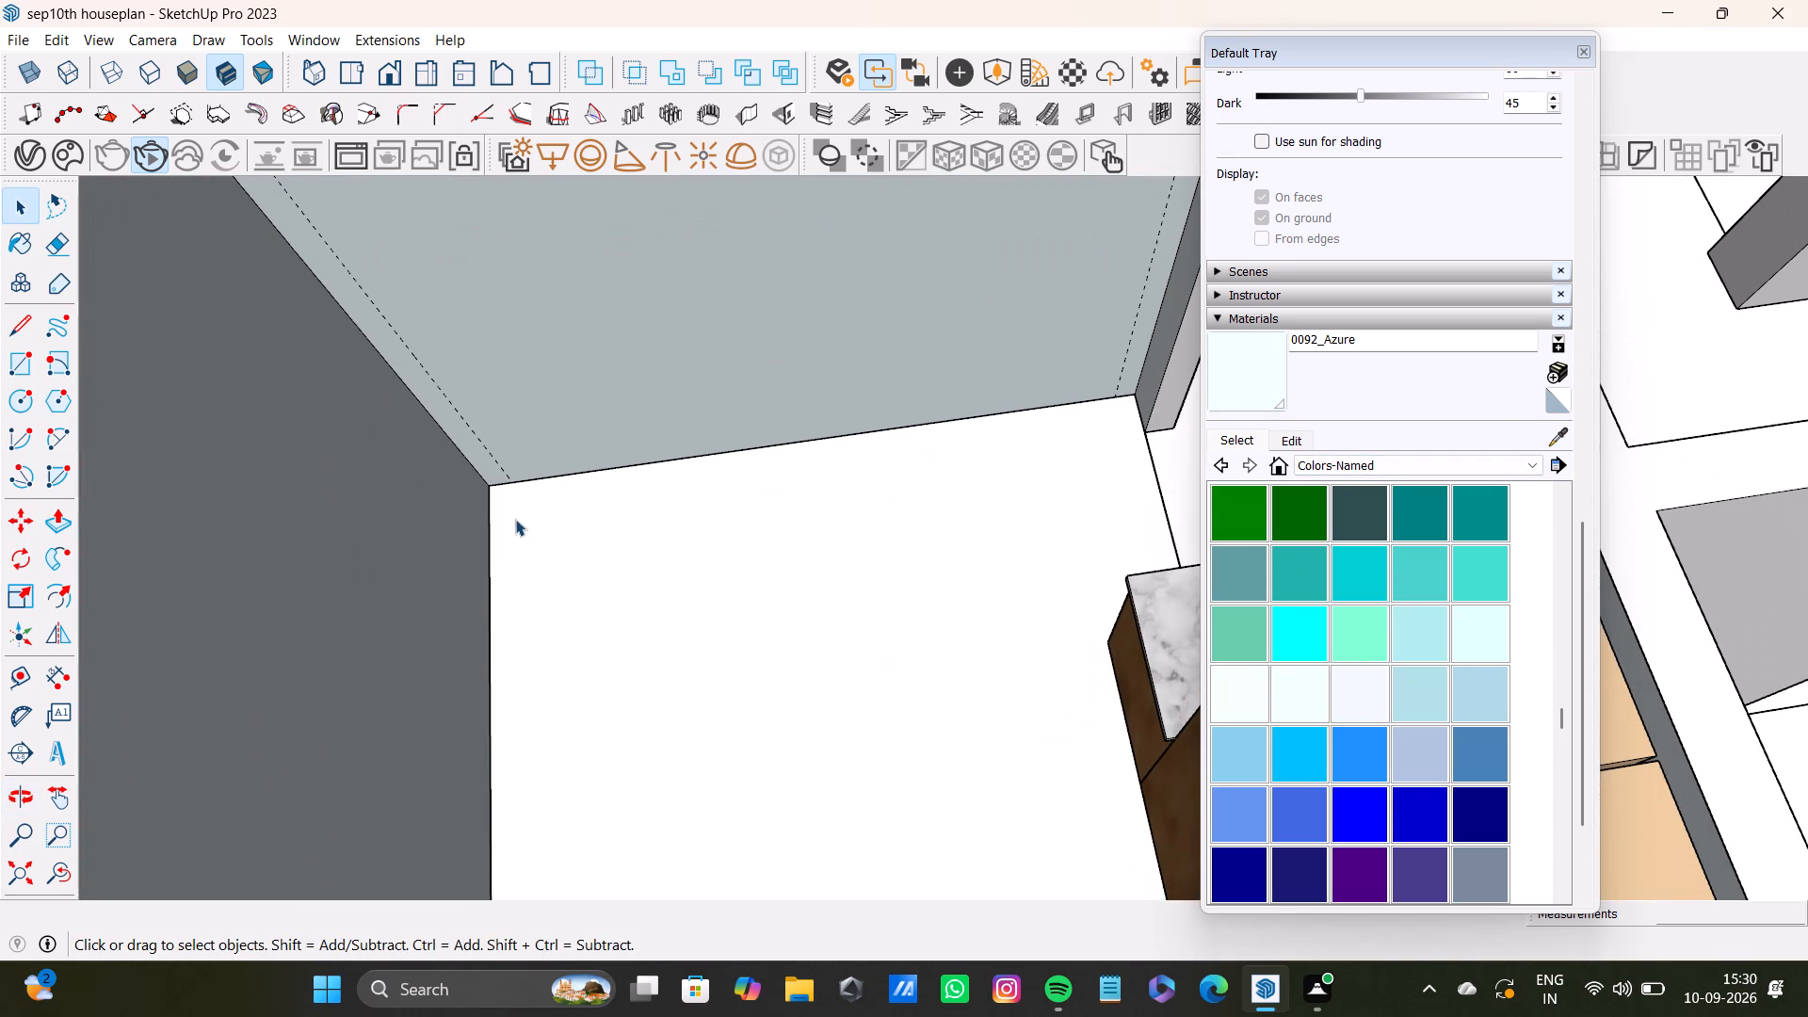
pyautogui.click(22, 360)
pyautogui.scroll(3, 478, 513)
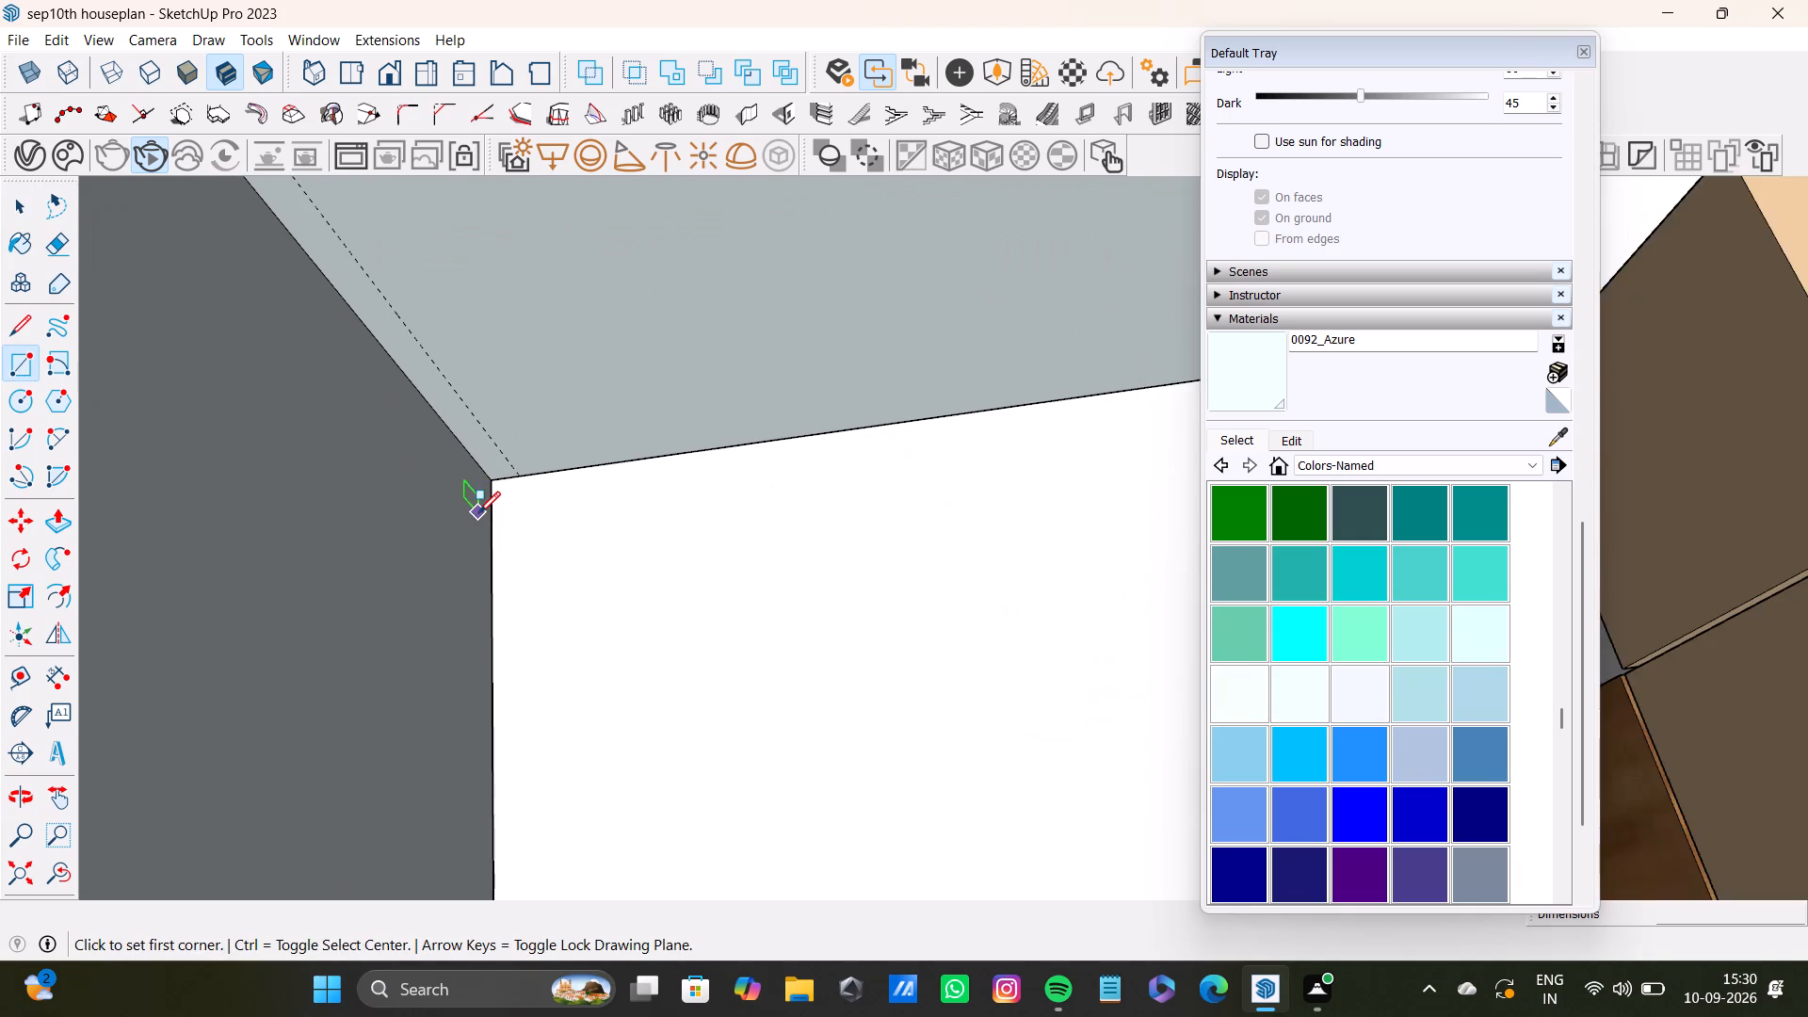
pyautogui.click(516, 500)
pyautogui.scroll(-4, 986, 736)
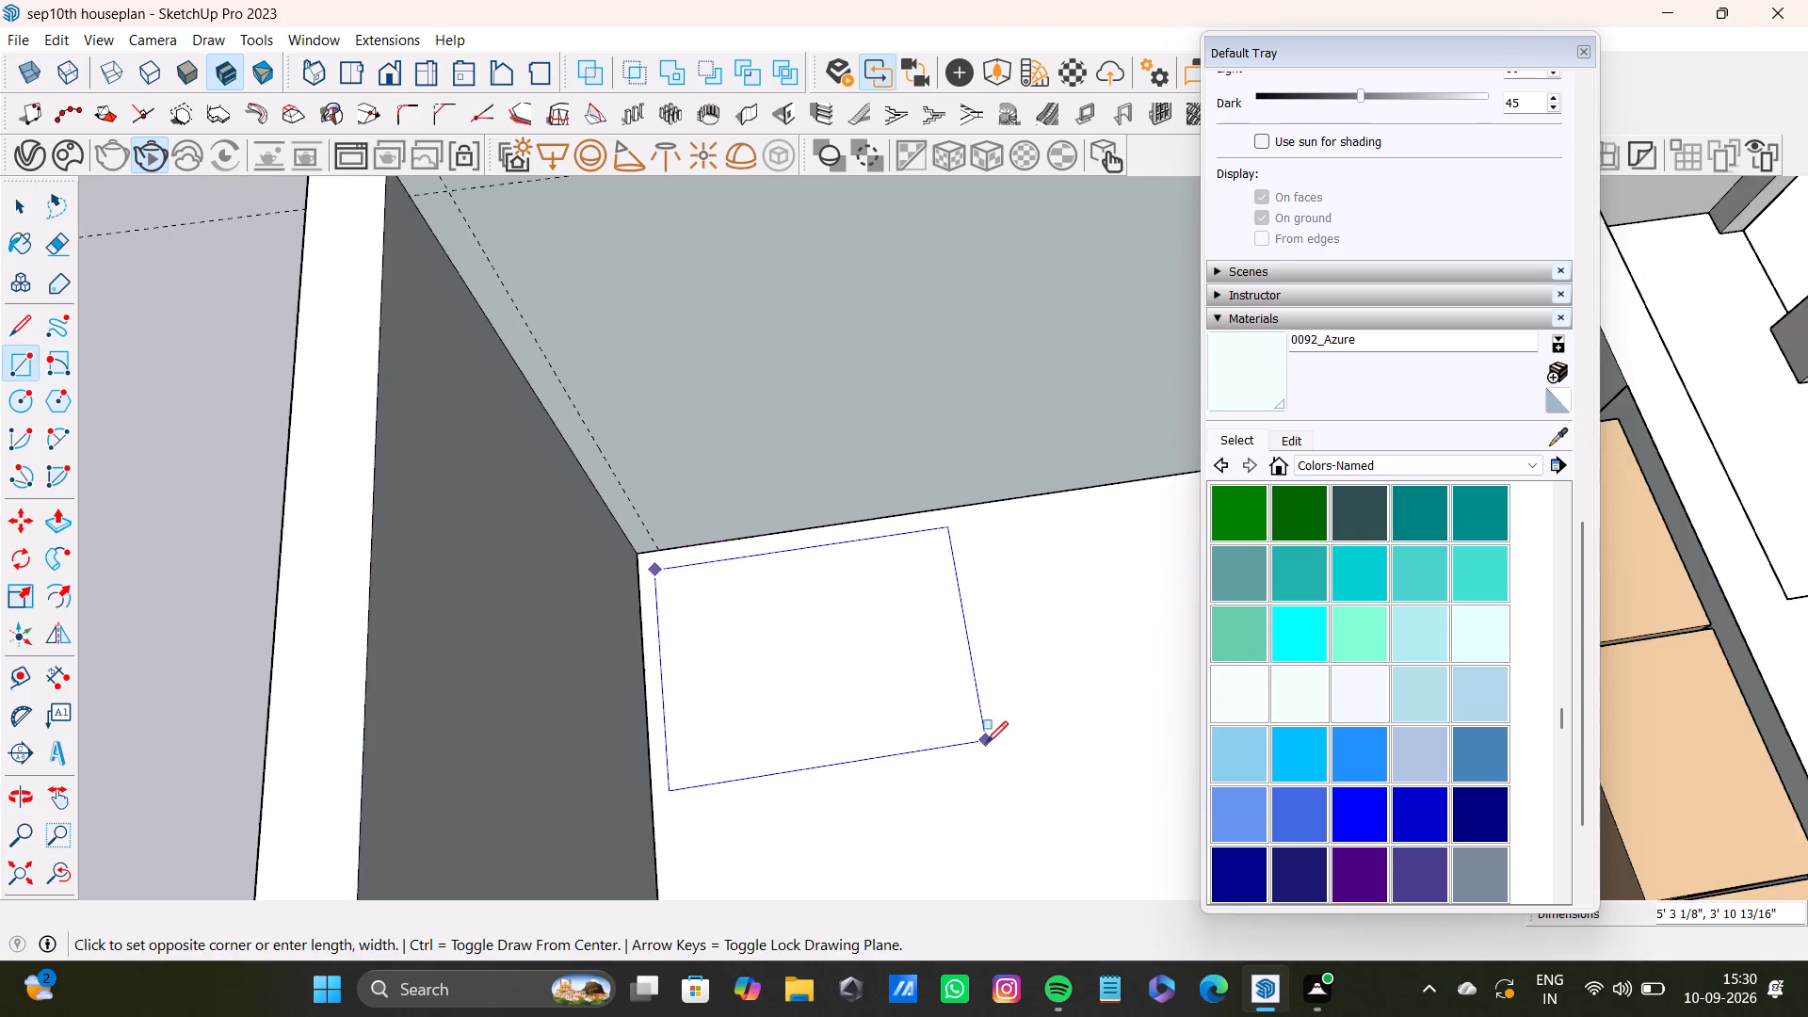
pyautogui.keyDown('shift'); pyautogui.moveTo(986, 743); pyautogui.dragTo(859, 517, button='middle'); pyautogui.keyUp('shift')
pyautogui.scroll(-3, 881, 647)
pyautogui.moveTo(932, 769); pyautogui.dragTo(912, 637, button='middle')
pyautogui.moveTo(912, 650); pyautogui.dragTo(879, 751, button='middle')
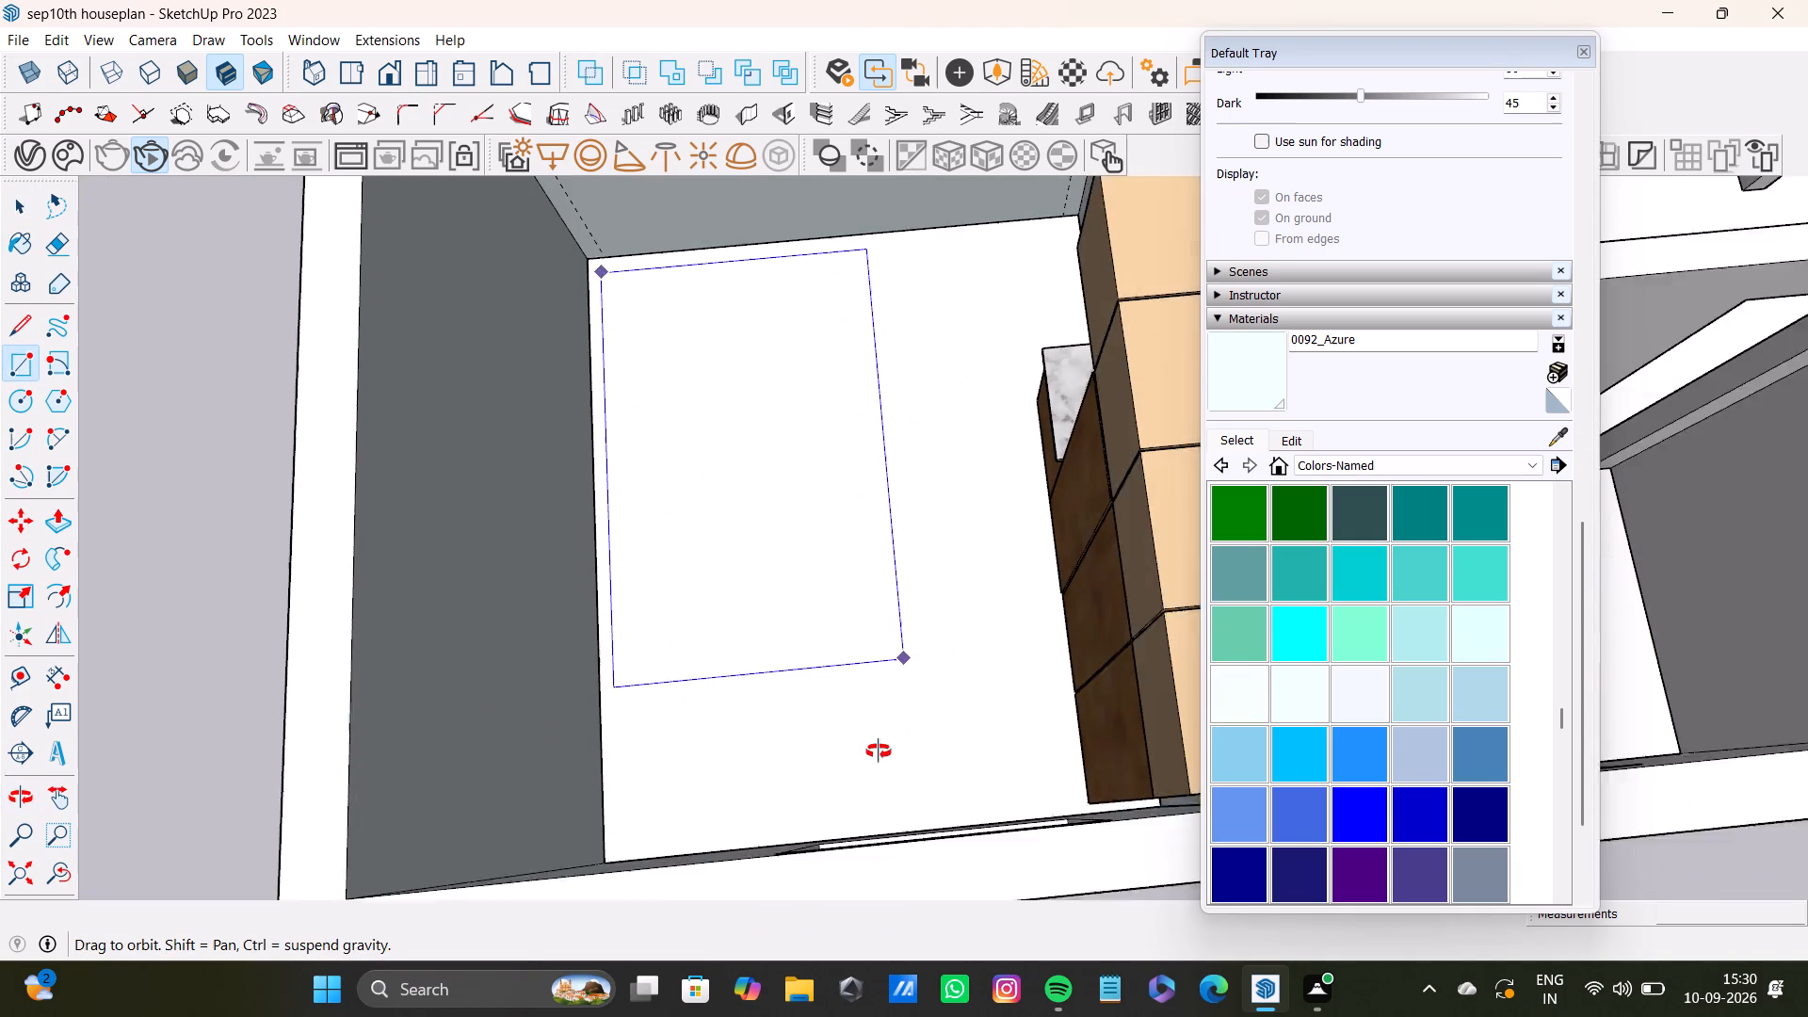
pyautogui.moveTo(879, 751); pyautogui.dragTo(878, 753, button='middle')
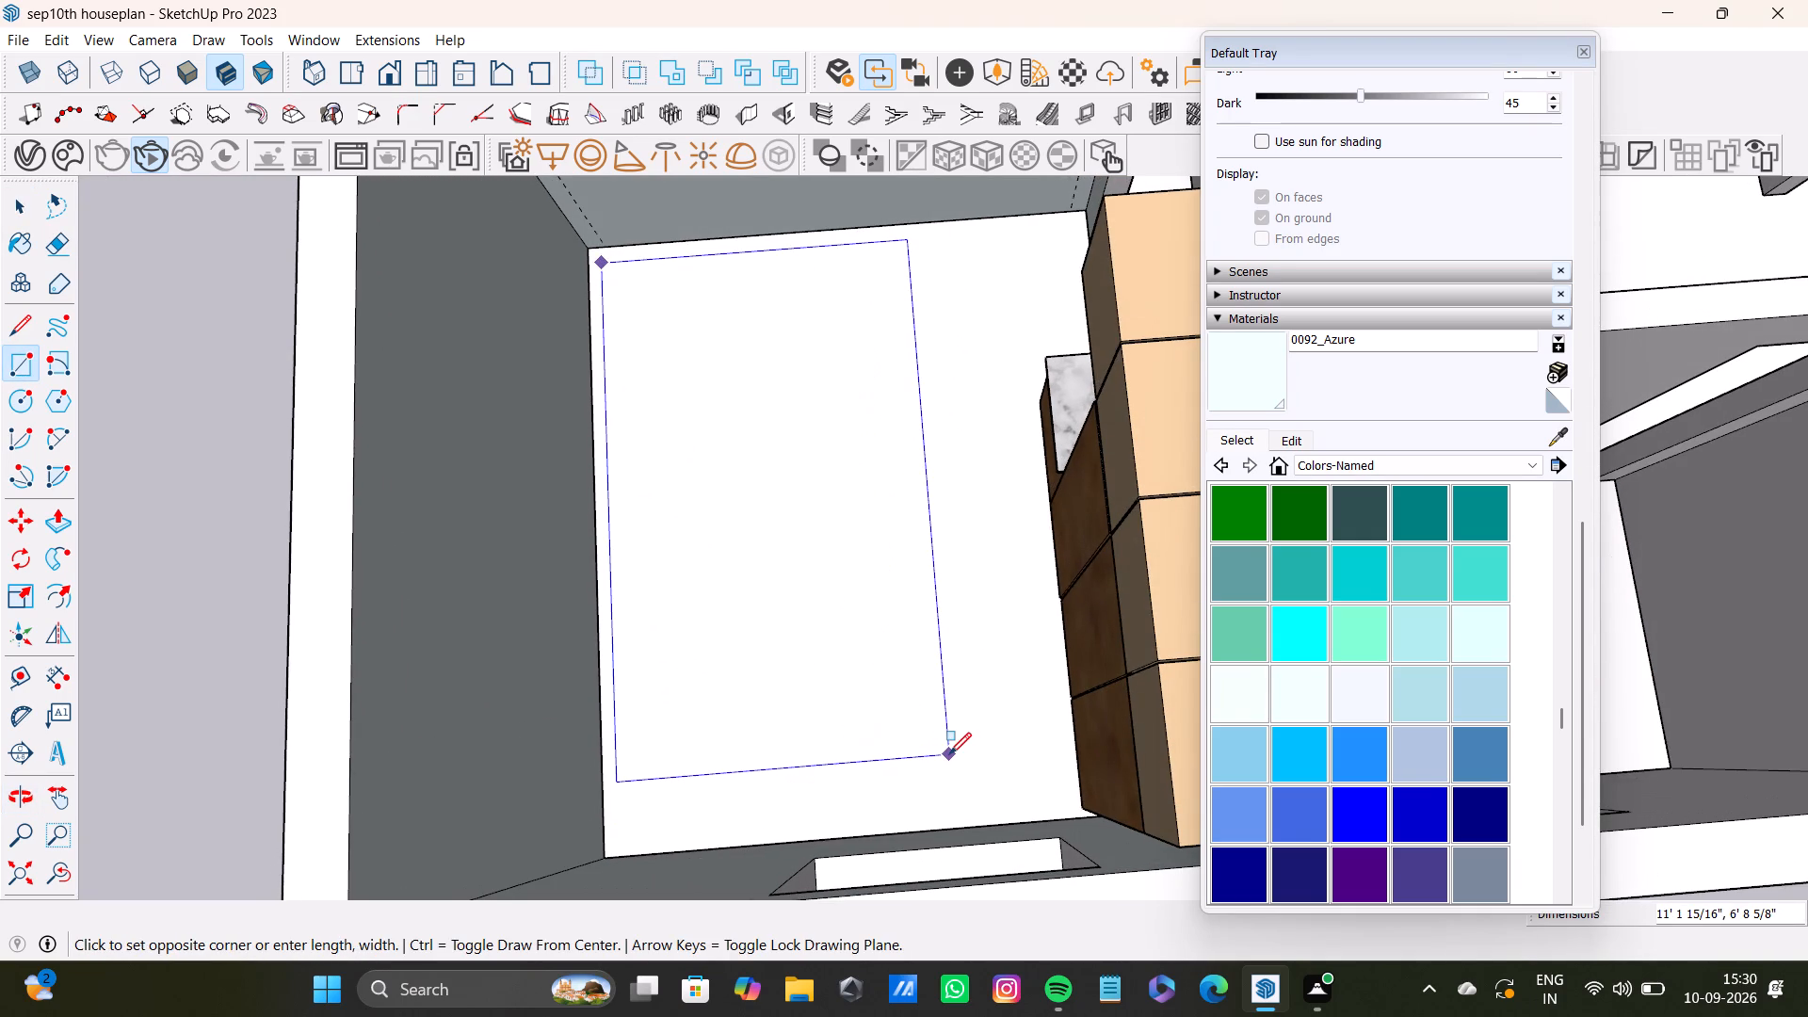
pyautogui.click(949, 754)
# Pull the floor rectangle up about 3' 10" into a block, and push its top face back down about 10 3/4".
pyautogui.press('space')
pyautogui.click(879, 671)
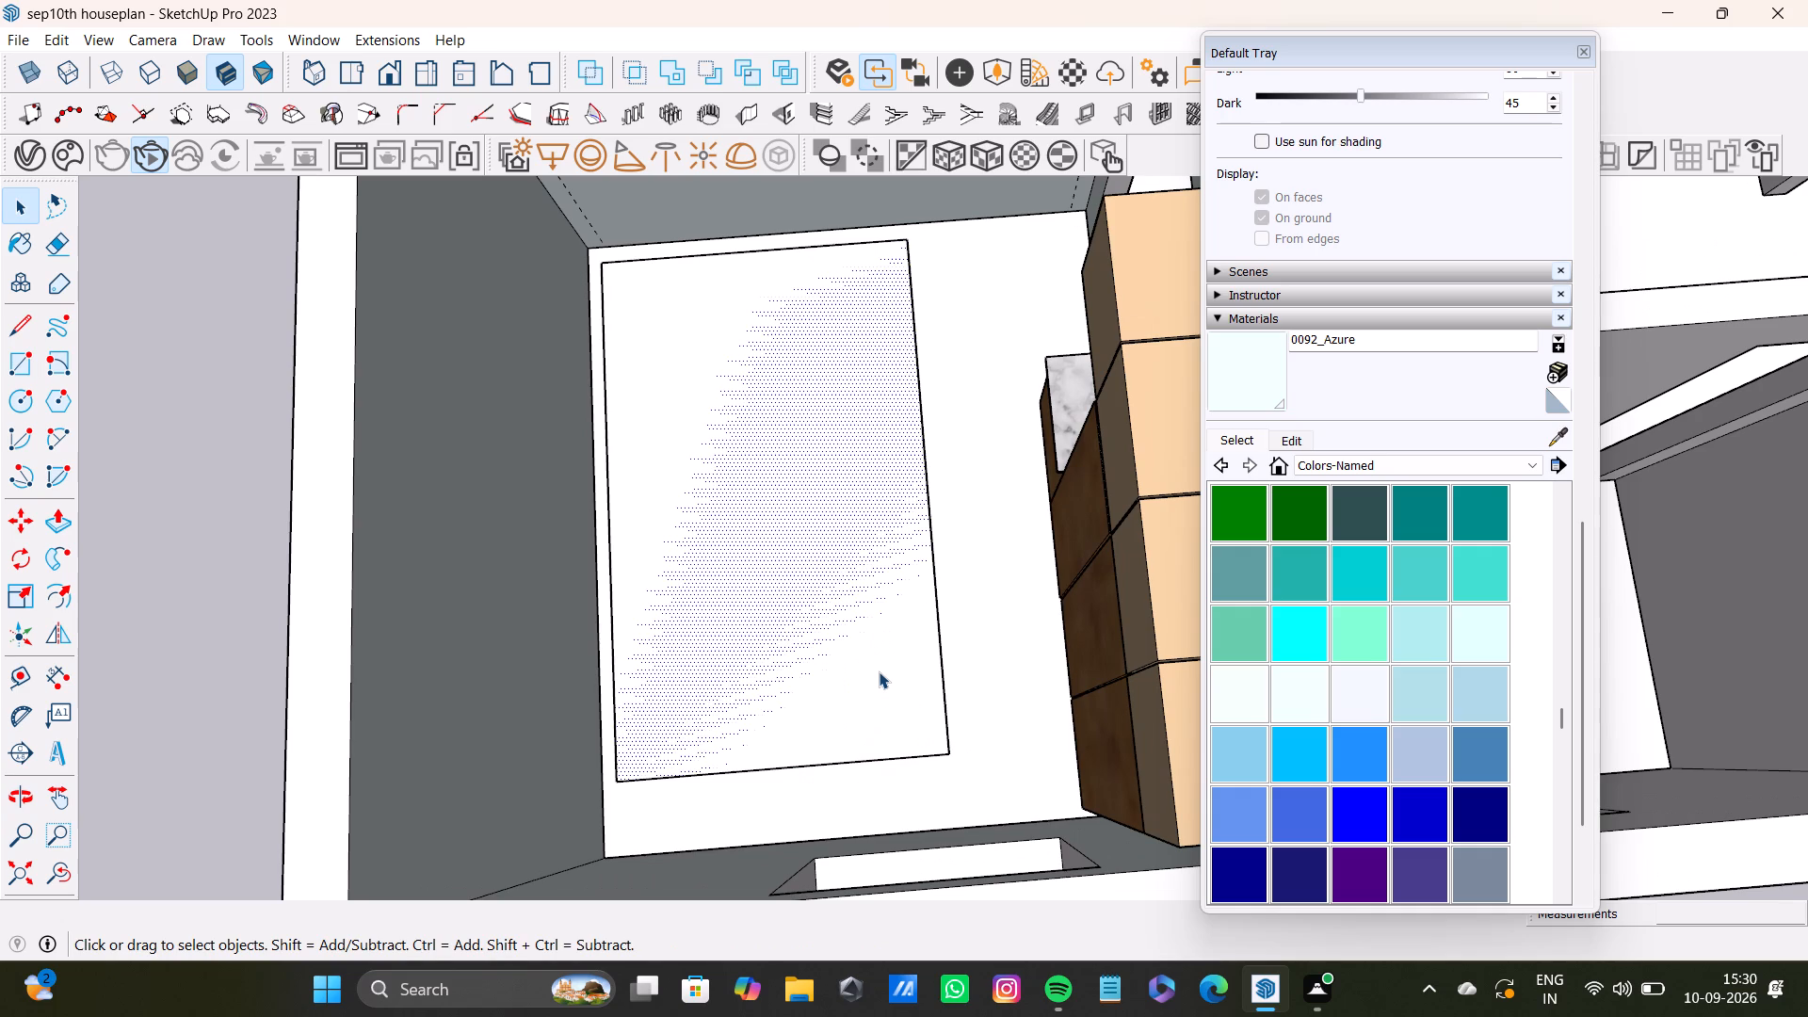
pyautogui.press('p')
pyautogui.moveTo(872, 671); pyautogui.dragTo(853, 661)
pyautogui.moveTo(971, 732); pyautogui.dragTo(895, 727, button='middle')
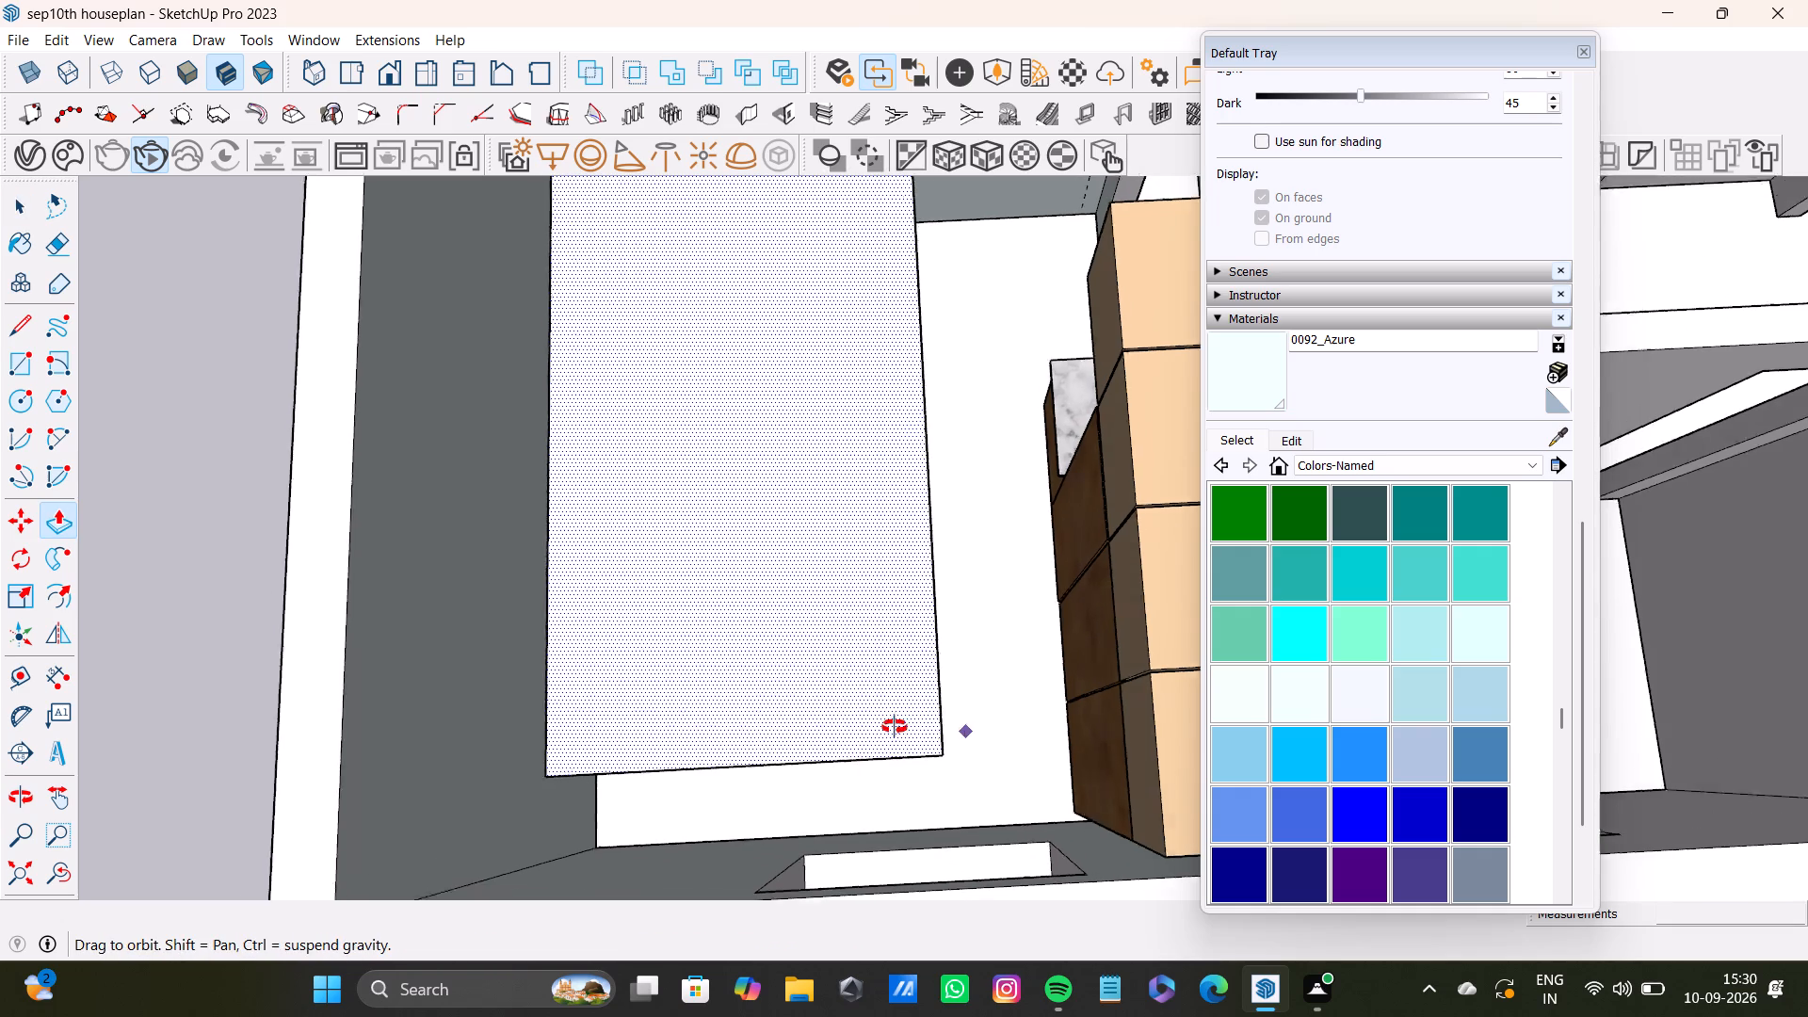
pyautogui.moveTo(895, 727); pyautogui.dragTo(586, 597, button='middle')
pyautogui.moveTo(657, 588); pyautogui.dragTo(845, 359, button='middle')
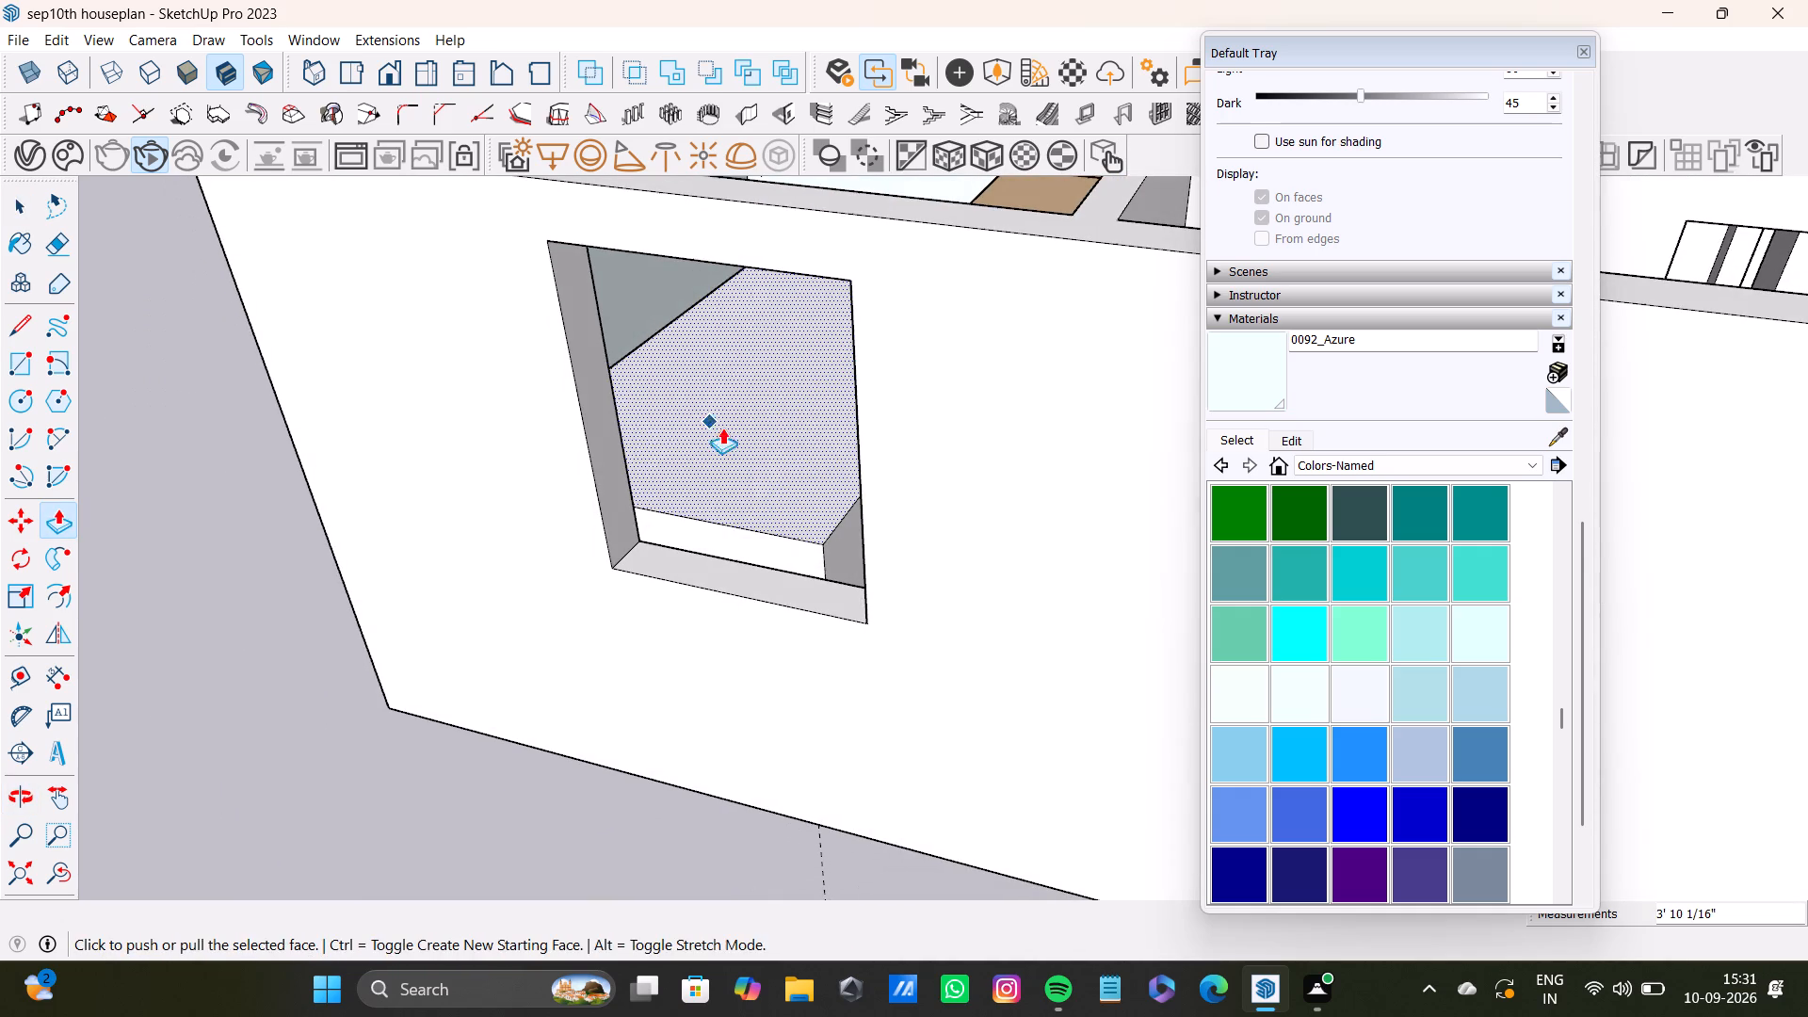
pyautogui.moveTo(775, 460); pyautogui.dragTo(797, 501)
# Pull the block's narrow-gap side face about 3 1/8" to meet the adjacent outer wall of the wardrobe room.
pyautogui.scroll(-8, 779, 504)
pyautogui.keyDown('shift'); pyautogui.moveTo(820, 496); pyautogui.dragTo(845, 688, button='middle'); pyautogui.keyUp('shift')
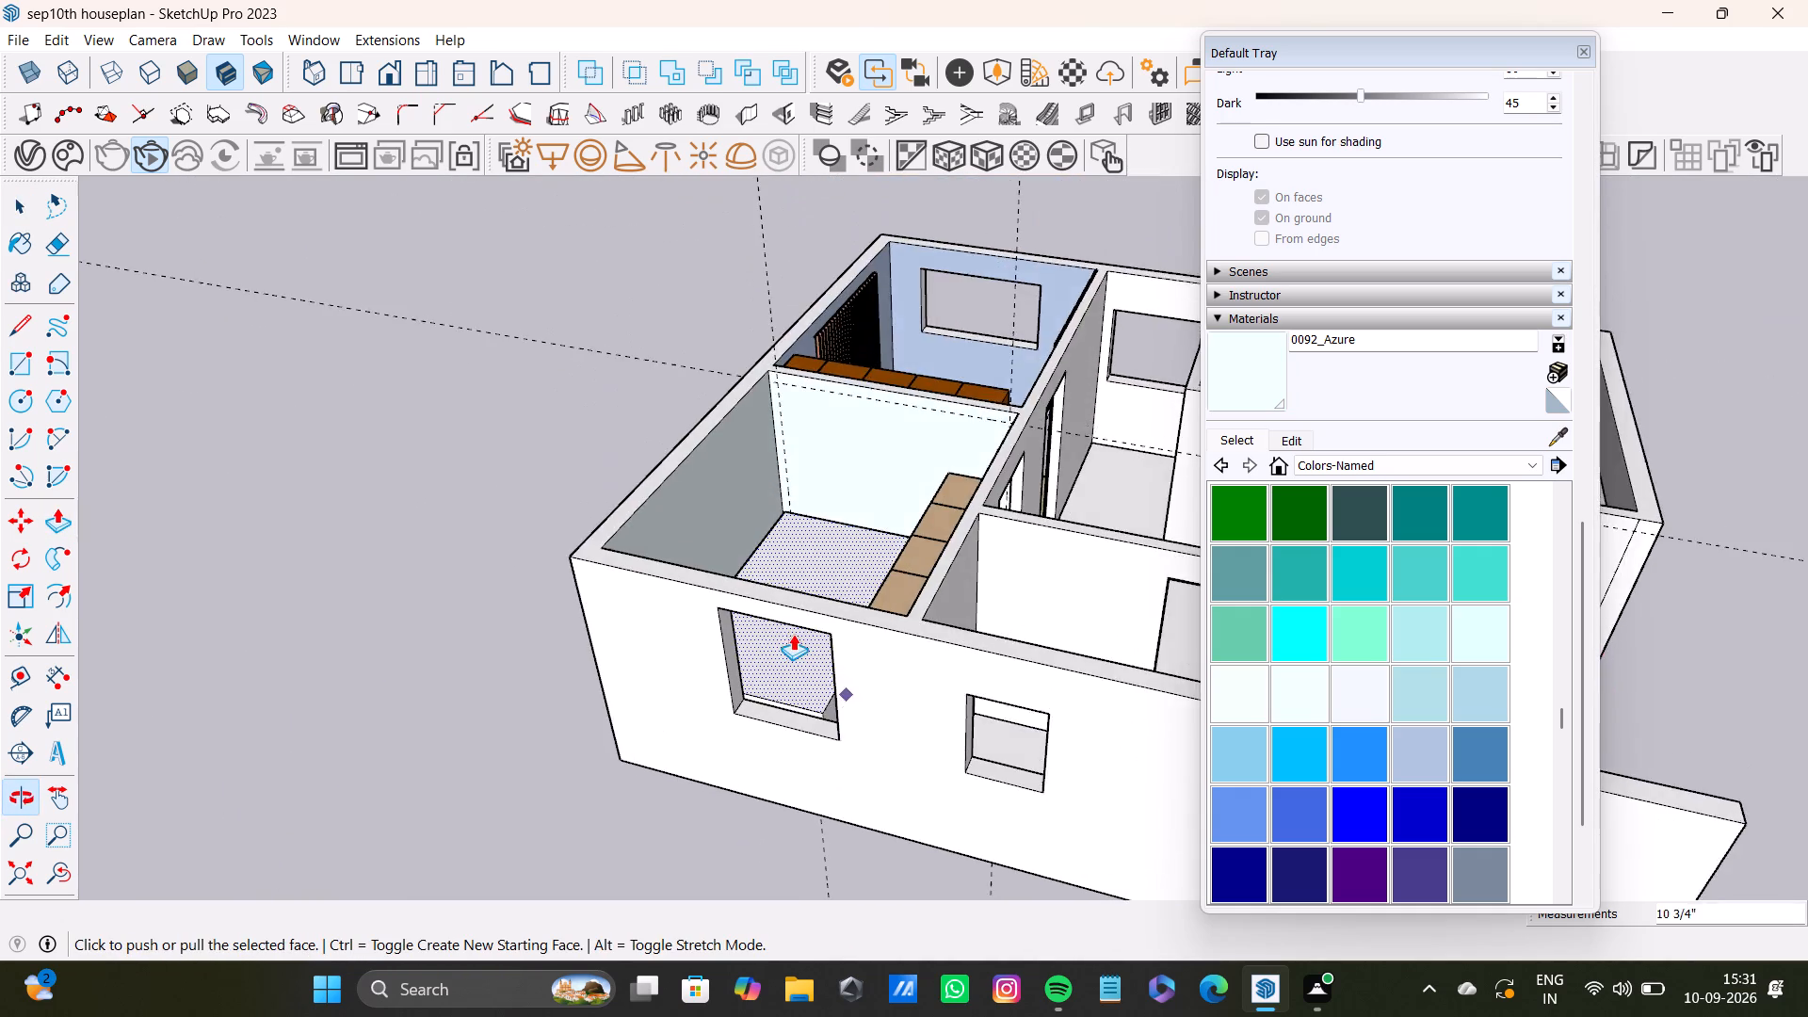
pyautogui.scroll(20, 793, 628)
pyautogui.scroll(2, 793, 628)
pyautogui.moveTo(846, 608); pyautogui.dragTo(634, 683, button='middle')
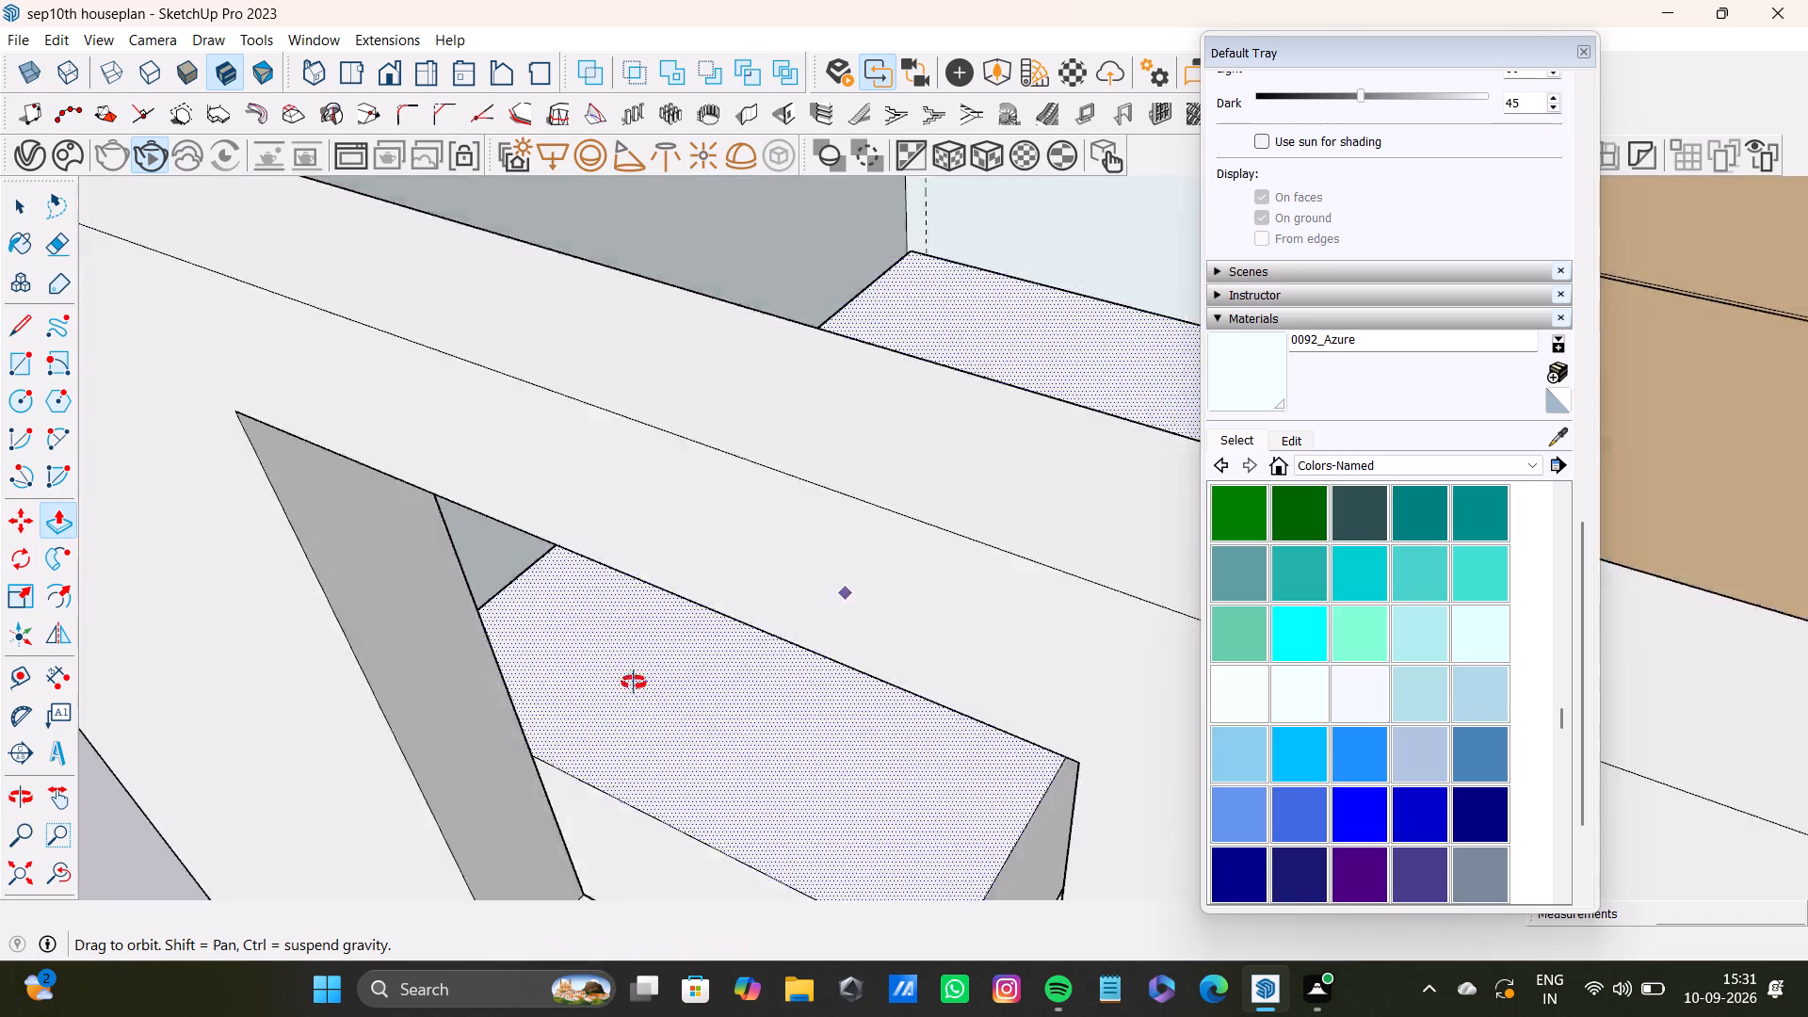
pyautogui.moveTo(634, 683); pyautogui.dragTo(592, 698, button='middle')
pyautogui.scroll(-4, 779, 600)
pyautogui.keyDown('shift'); pyautogui.moveTo(992, 459); pyautogui.dragTo(803, 677, button='middle'); pyautogui.keyUp('shift')
pyautogui.scroll(4, 810, 671)
pyautogui.keyDown('shift'); pyautogui.moveTo(820, 721); pyautogui.dragTo(802, 601, button='middle'); pyautogui.keyUp('shift')
pyautogui.keyDown('shift'); pyautogui.scroll(-1, 801, 596); pyautogui.keyUp('shift')
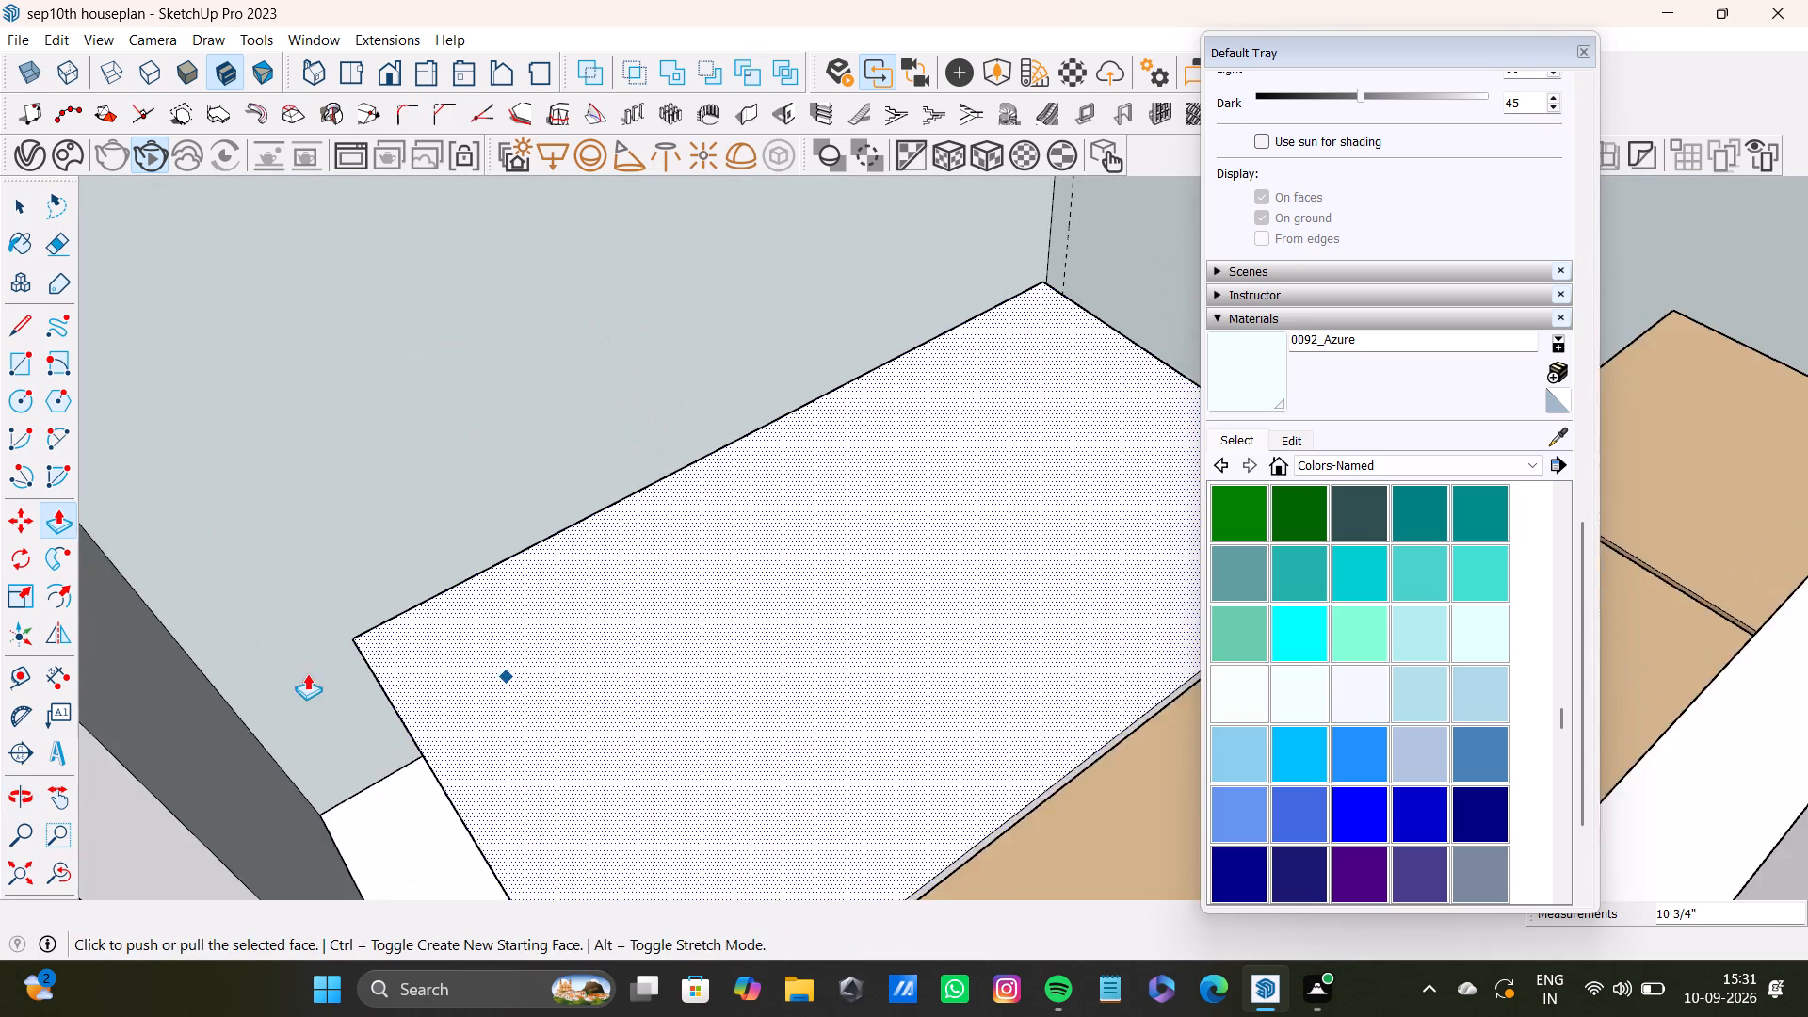
pyautogui.scroll(7, 307, 673)
pyautogui.moveTo(347, 662); pyautogui.dragTo(740, 763, button='middle')
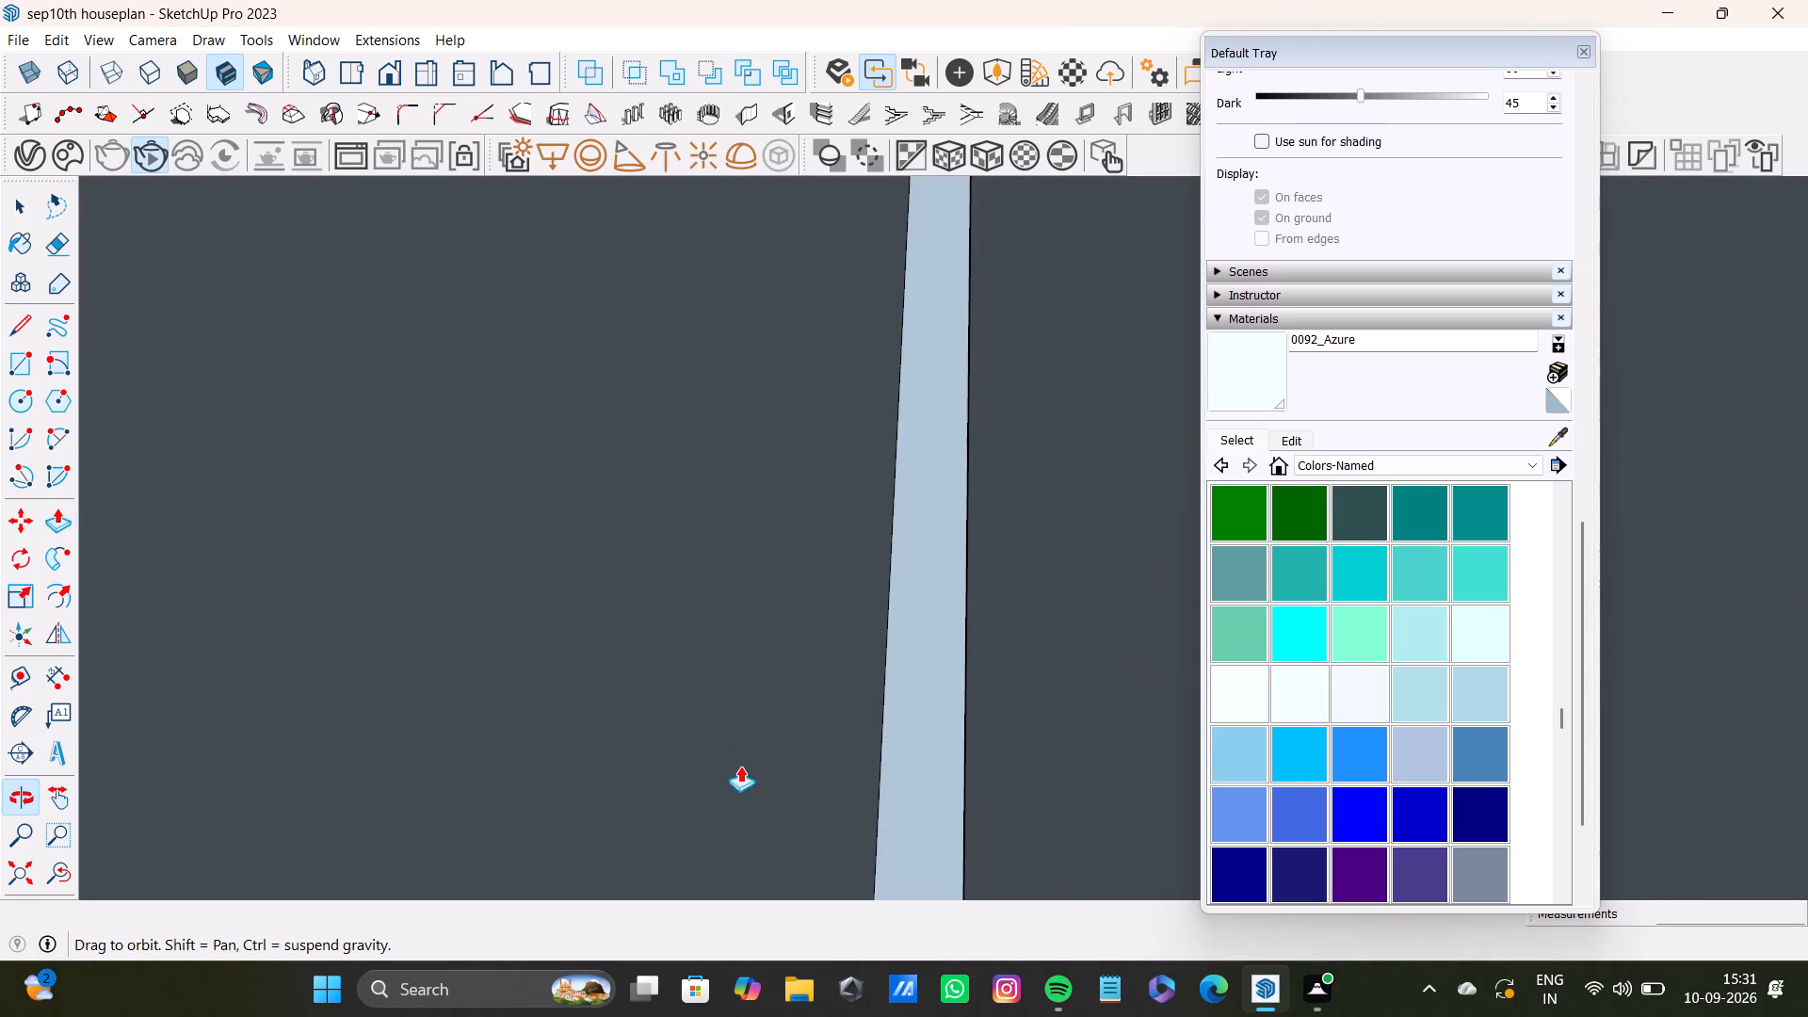
pyautogui.click(73, 864)
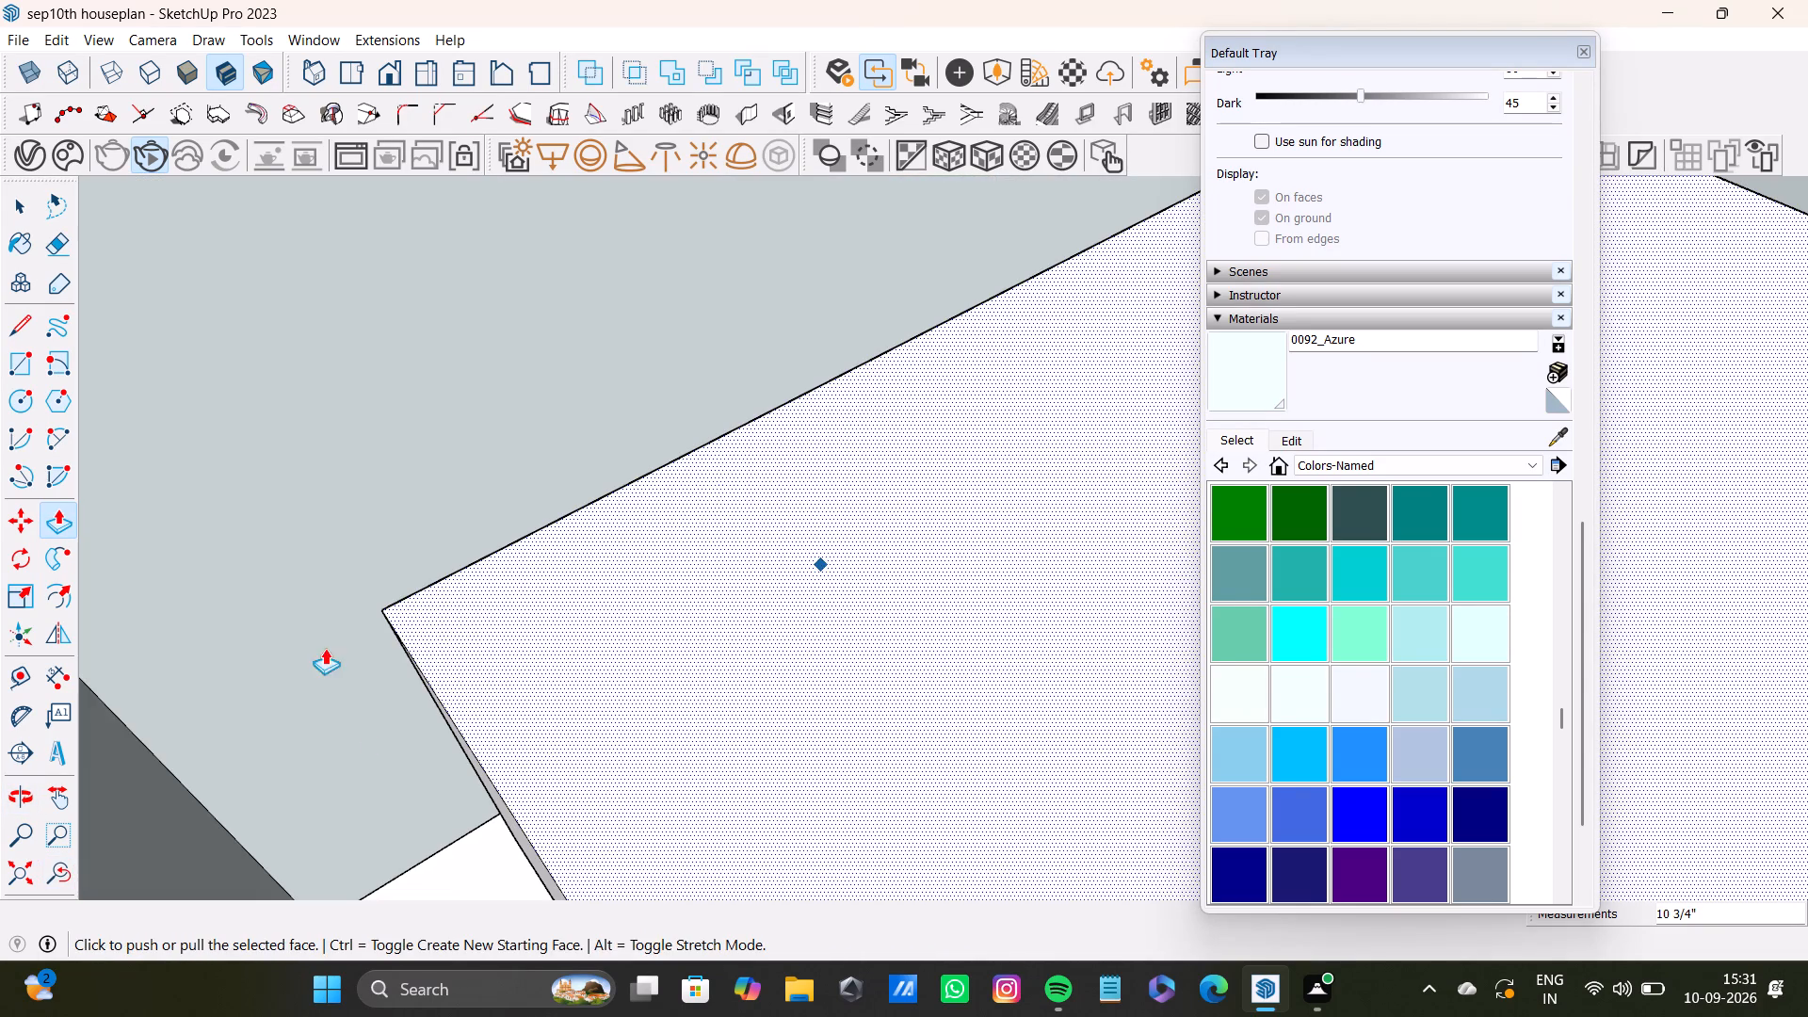
pyautogui.scroll(4, 276, 671)
pyautogui.moveTo(417, 638); pyautogui.dragTo(899, 734, button='middle')
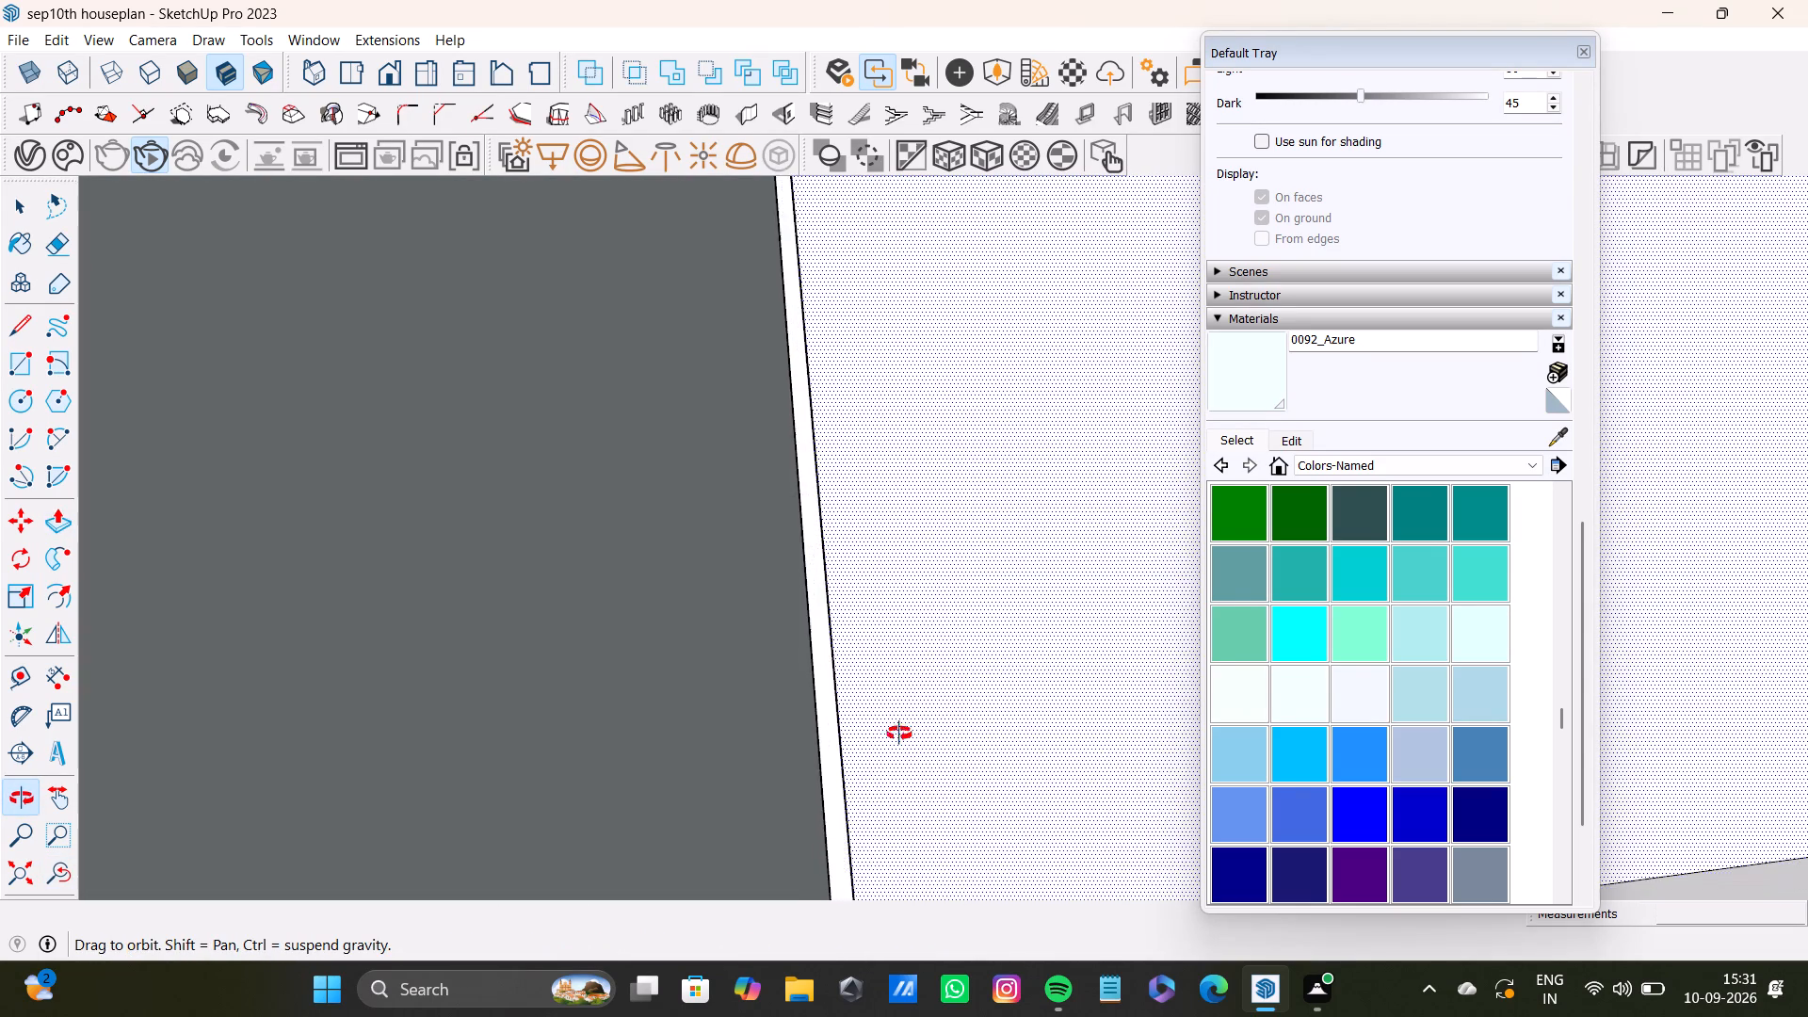
pyautogui.moveTo(899, 734); pyautogui.dragTo(916, 678, button='middle')
pyautogui.press('space')
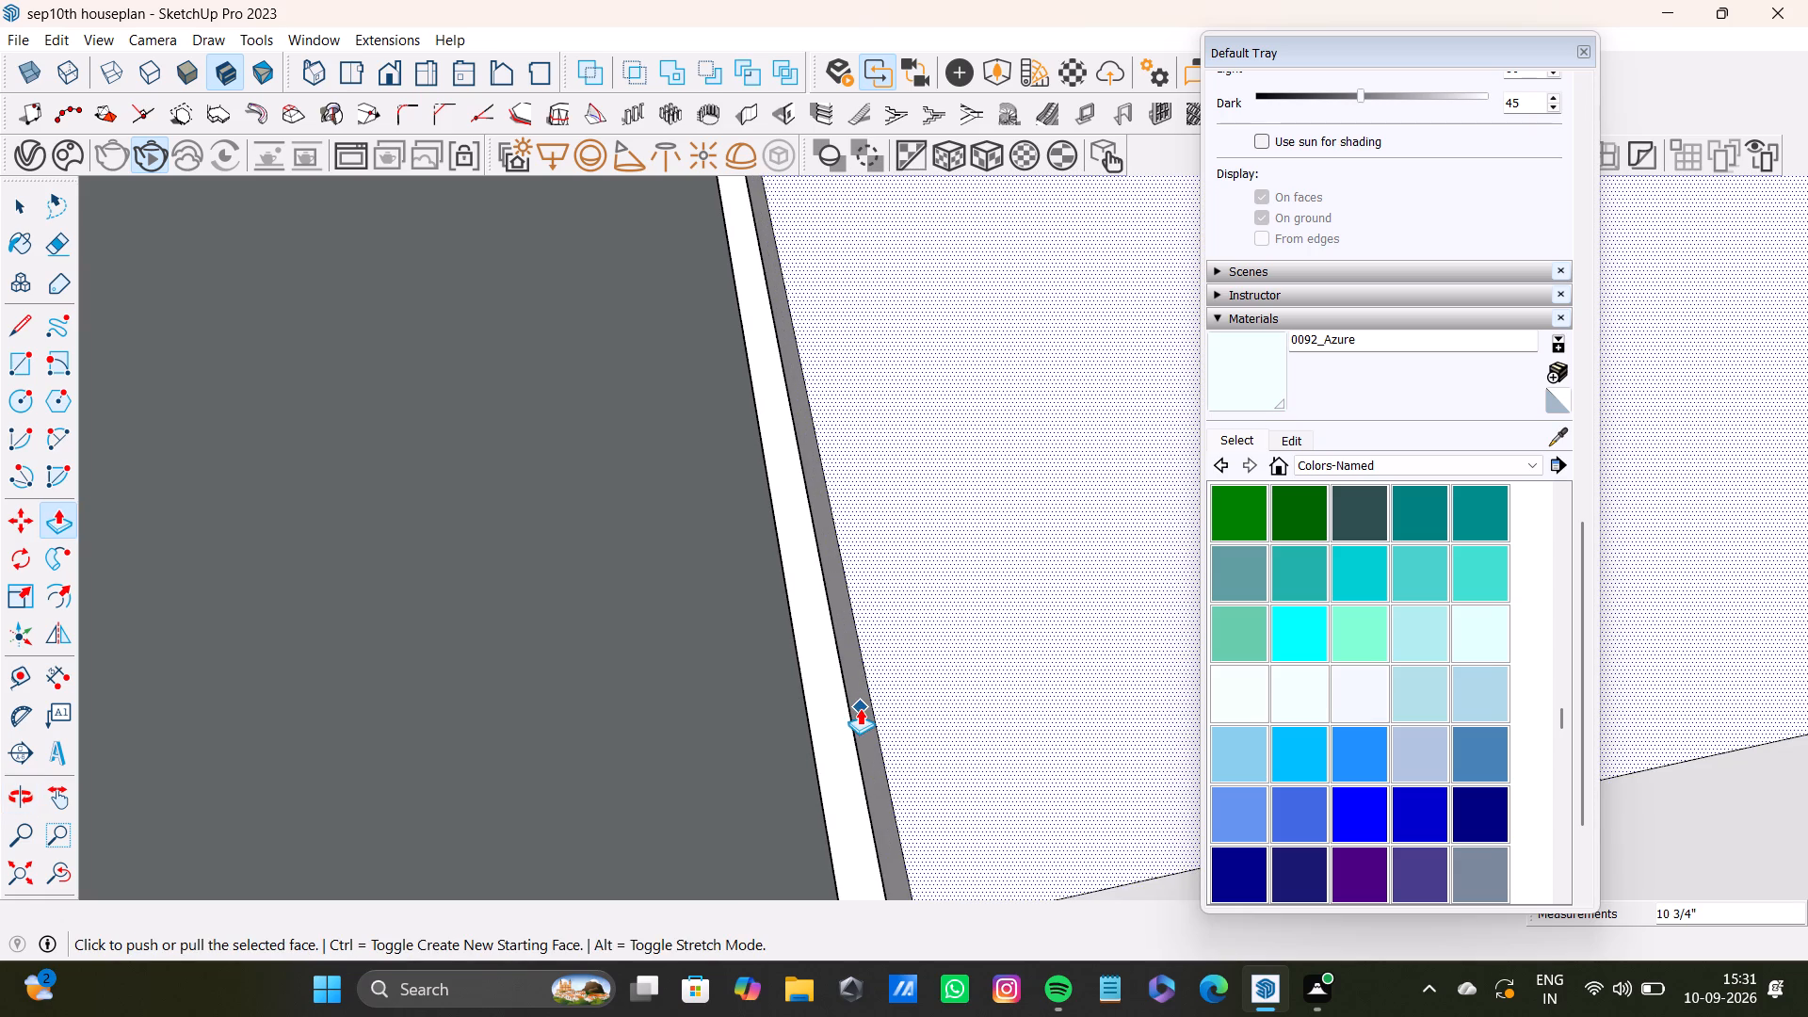
pyautogui.click(860, 708)
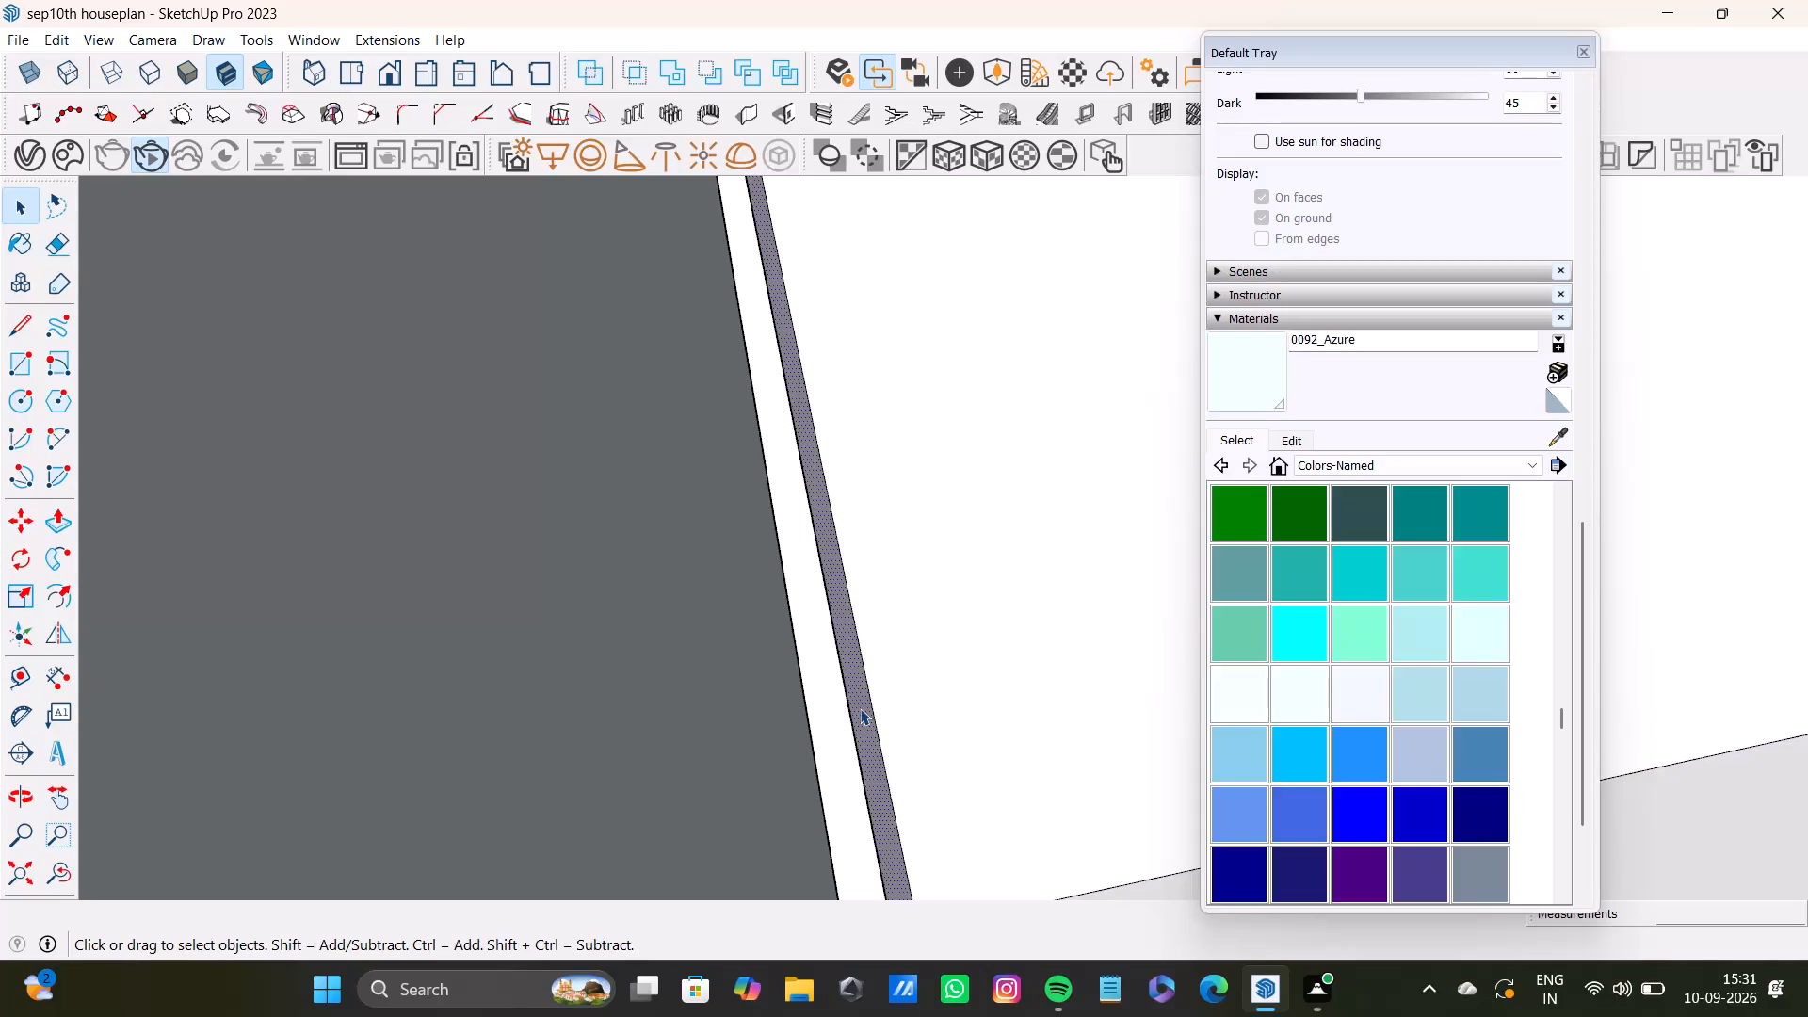
pyautogui.press('p')
pyautogui.moveTo(863, 705); pyautogui.dragTo(810, 718)
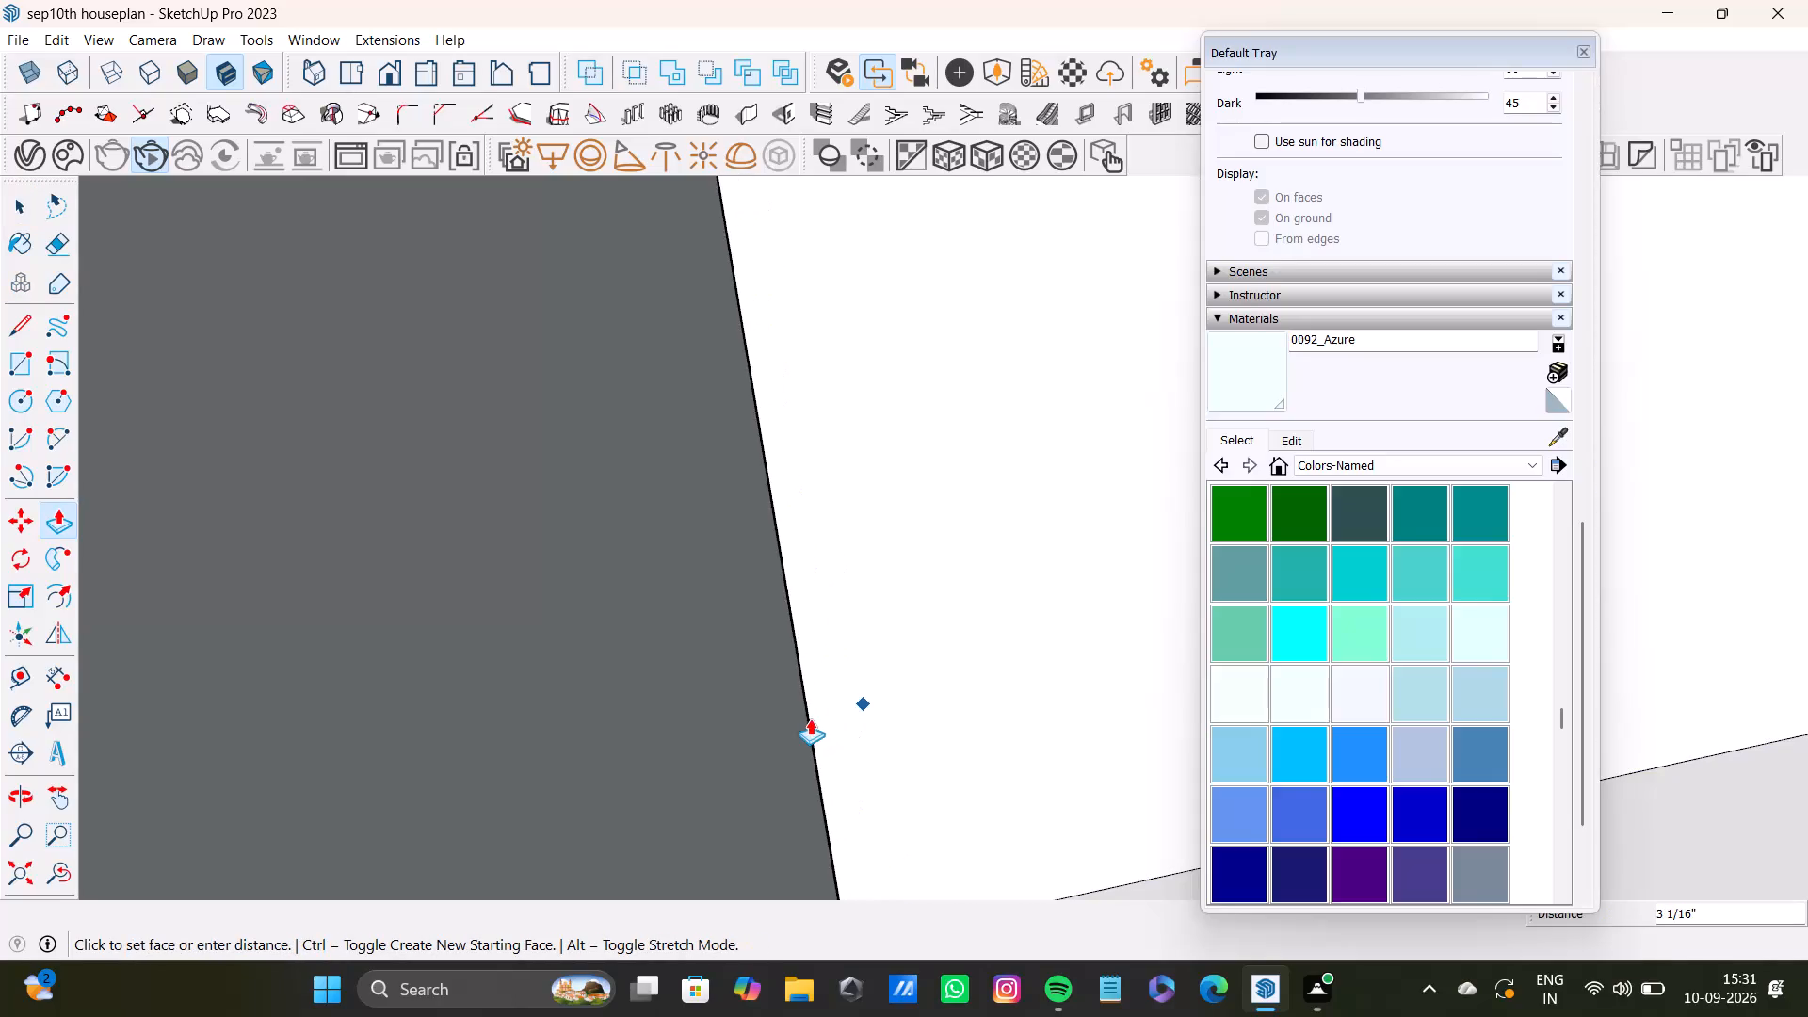
pyautogui.moveTo(810, 718); pyautogui.dragTo(809, 719)
# Pull the block's side face facing the bedroom partition wall outward to close the gap to that wall.
pyautogui.scroll(-9, 874, 675)
pyautogui.click(66, 880)
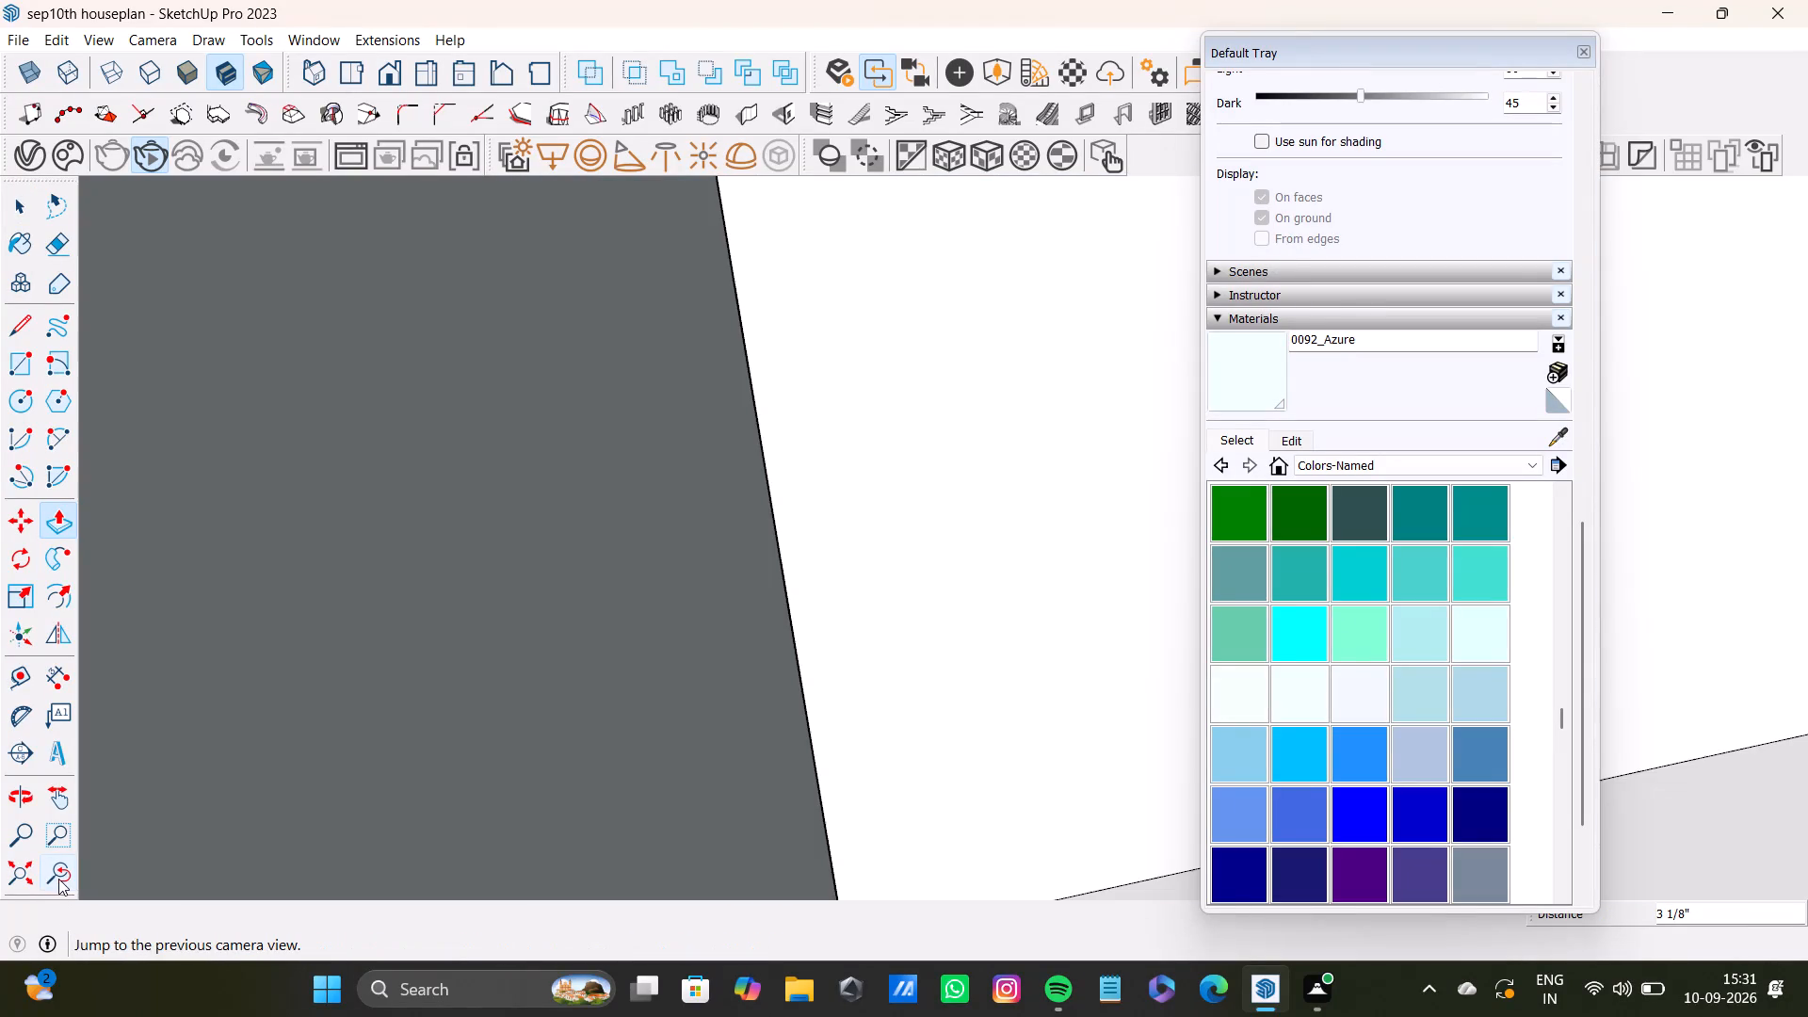
pyautogui.scroll(-9, 826, 599)
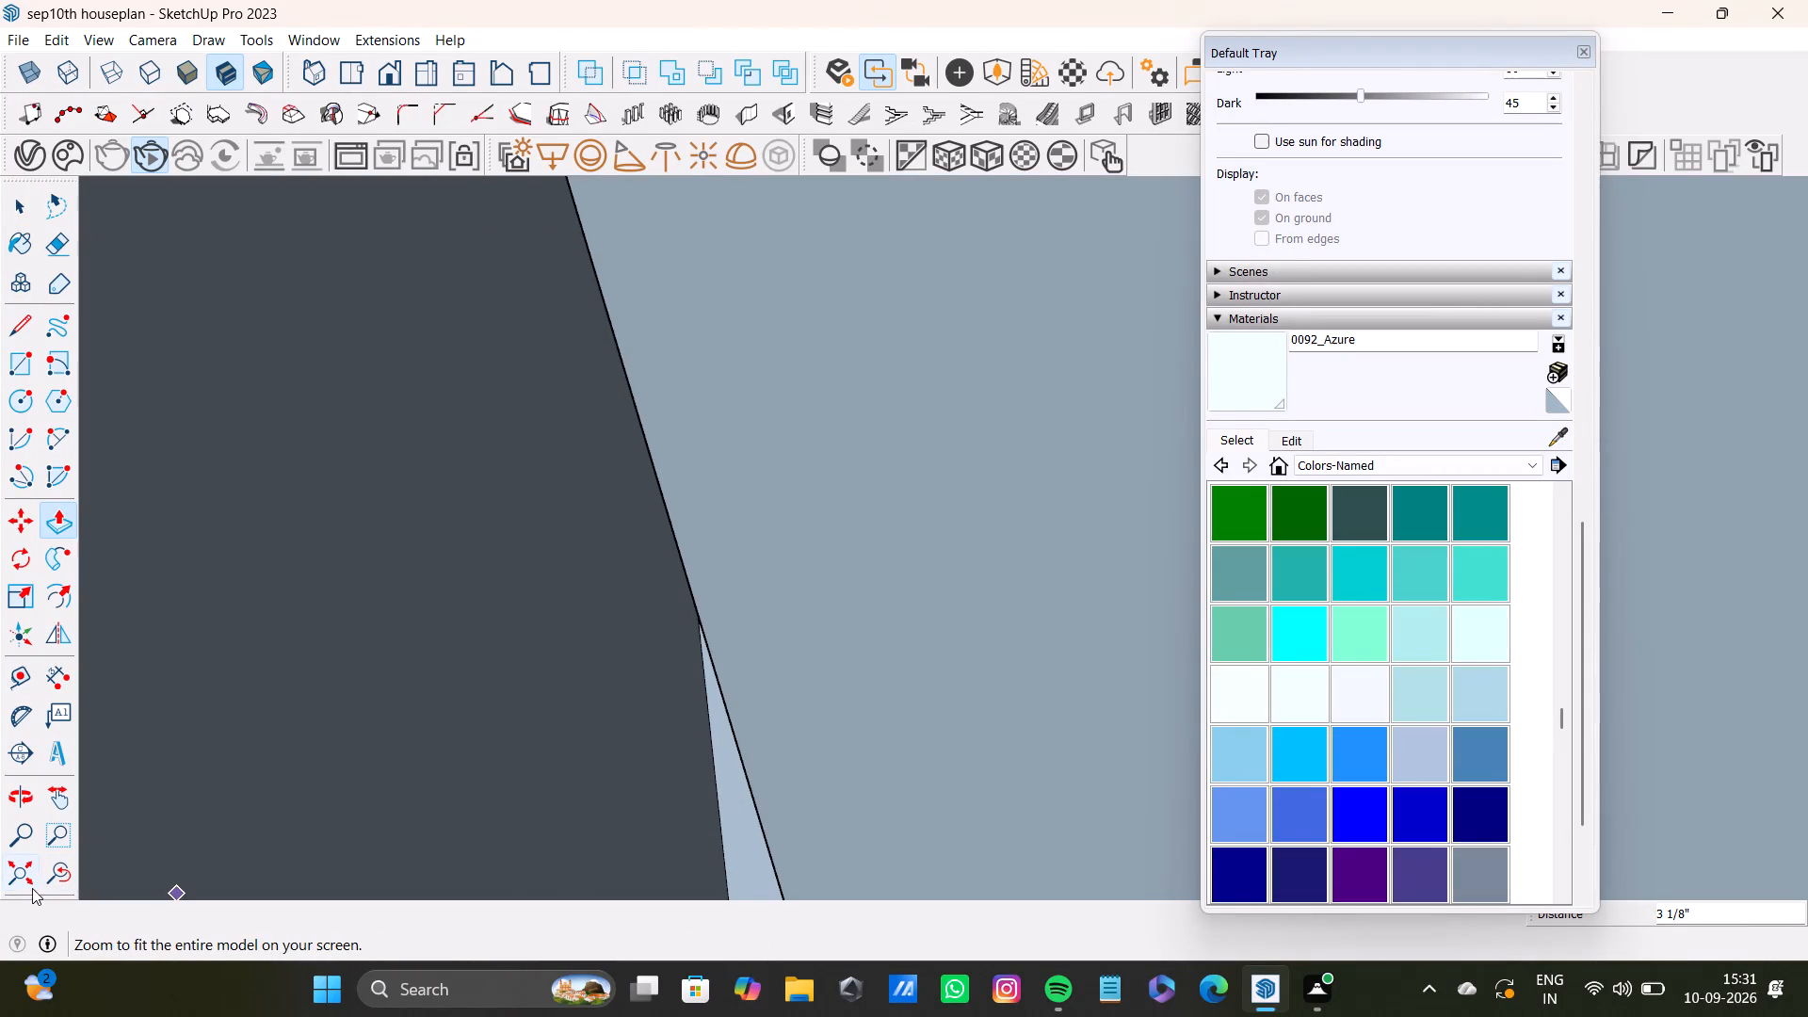
pyautogui.click(24, 877)
pyautogui.scroll(9, 876, 369)
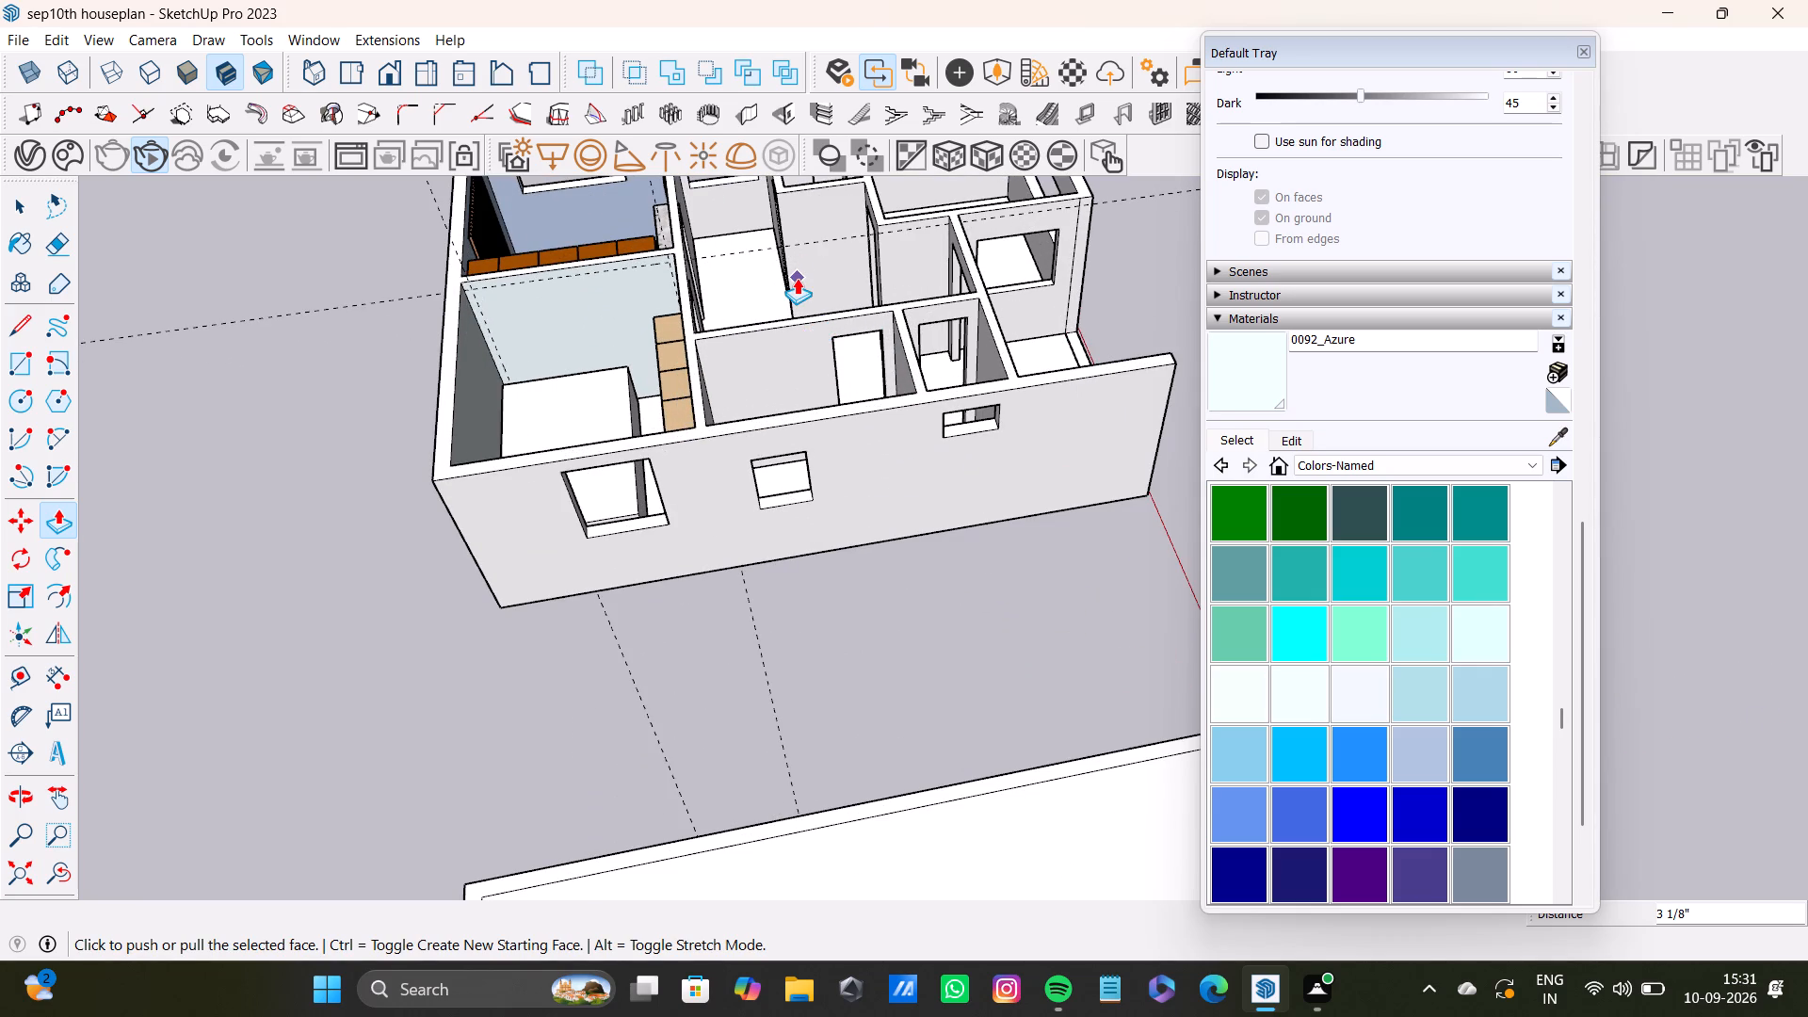
pyautogui.press('space')
pyautogui.scroll(-5, 589, 328)
pyautogui.keyDown('shift'); pyautogui.moveTo(673, 380); pyautogui.dragTo(761, 634, button='middle'); pyautogui.keyUp('shift')
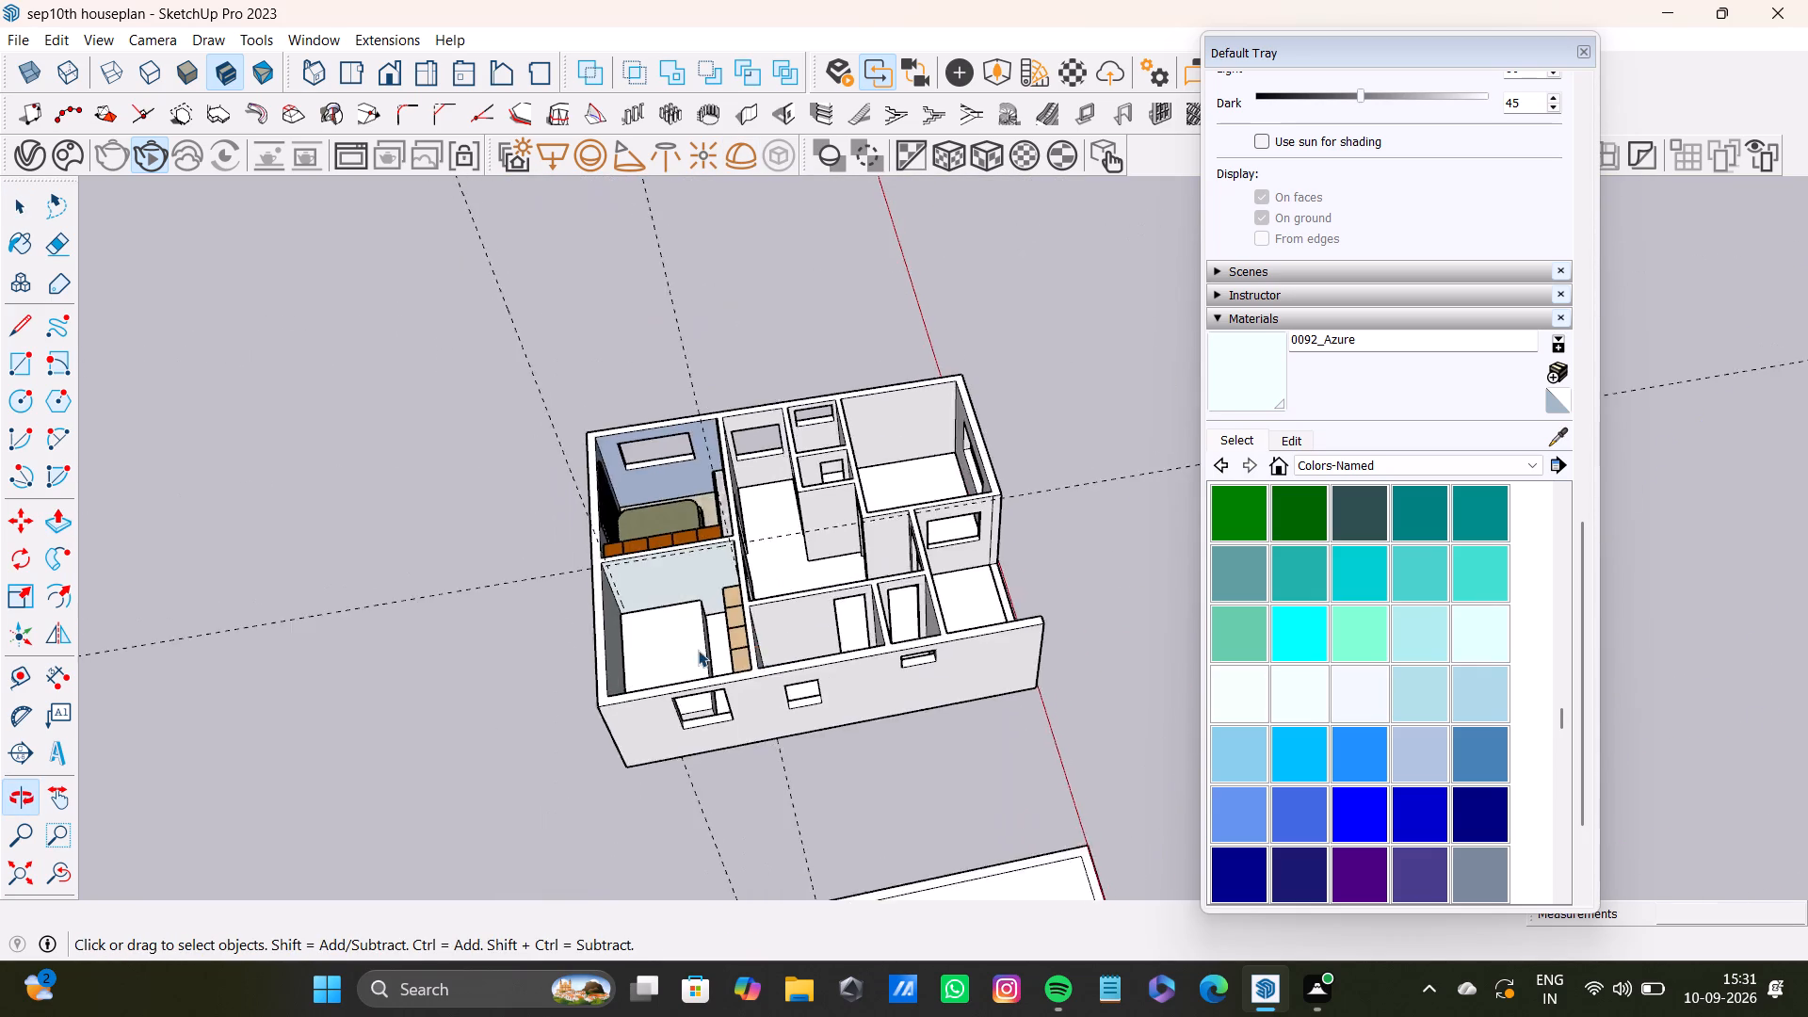
pyautogui.scroll(7, 698, 650)
pyautogui.moveTo(721, 635); pyautogui.dragTo(425, 616, button='middle')
pyautogui.scroll(4, 589, 505)
pyautogui.keyDown('shift'); pyautogui.moveTo(601, 499); pyautogui.dragTo(790, 554, button='middle'); pyautogui.keyUp('shift')
pyautogui.scroll(8, 795, 557)
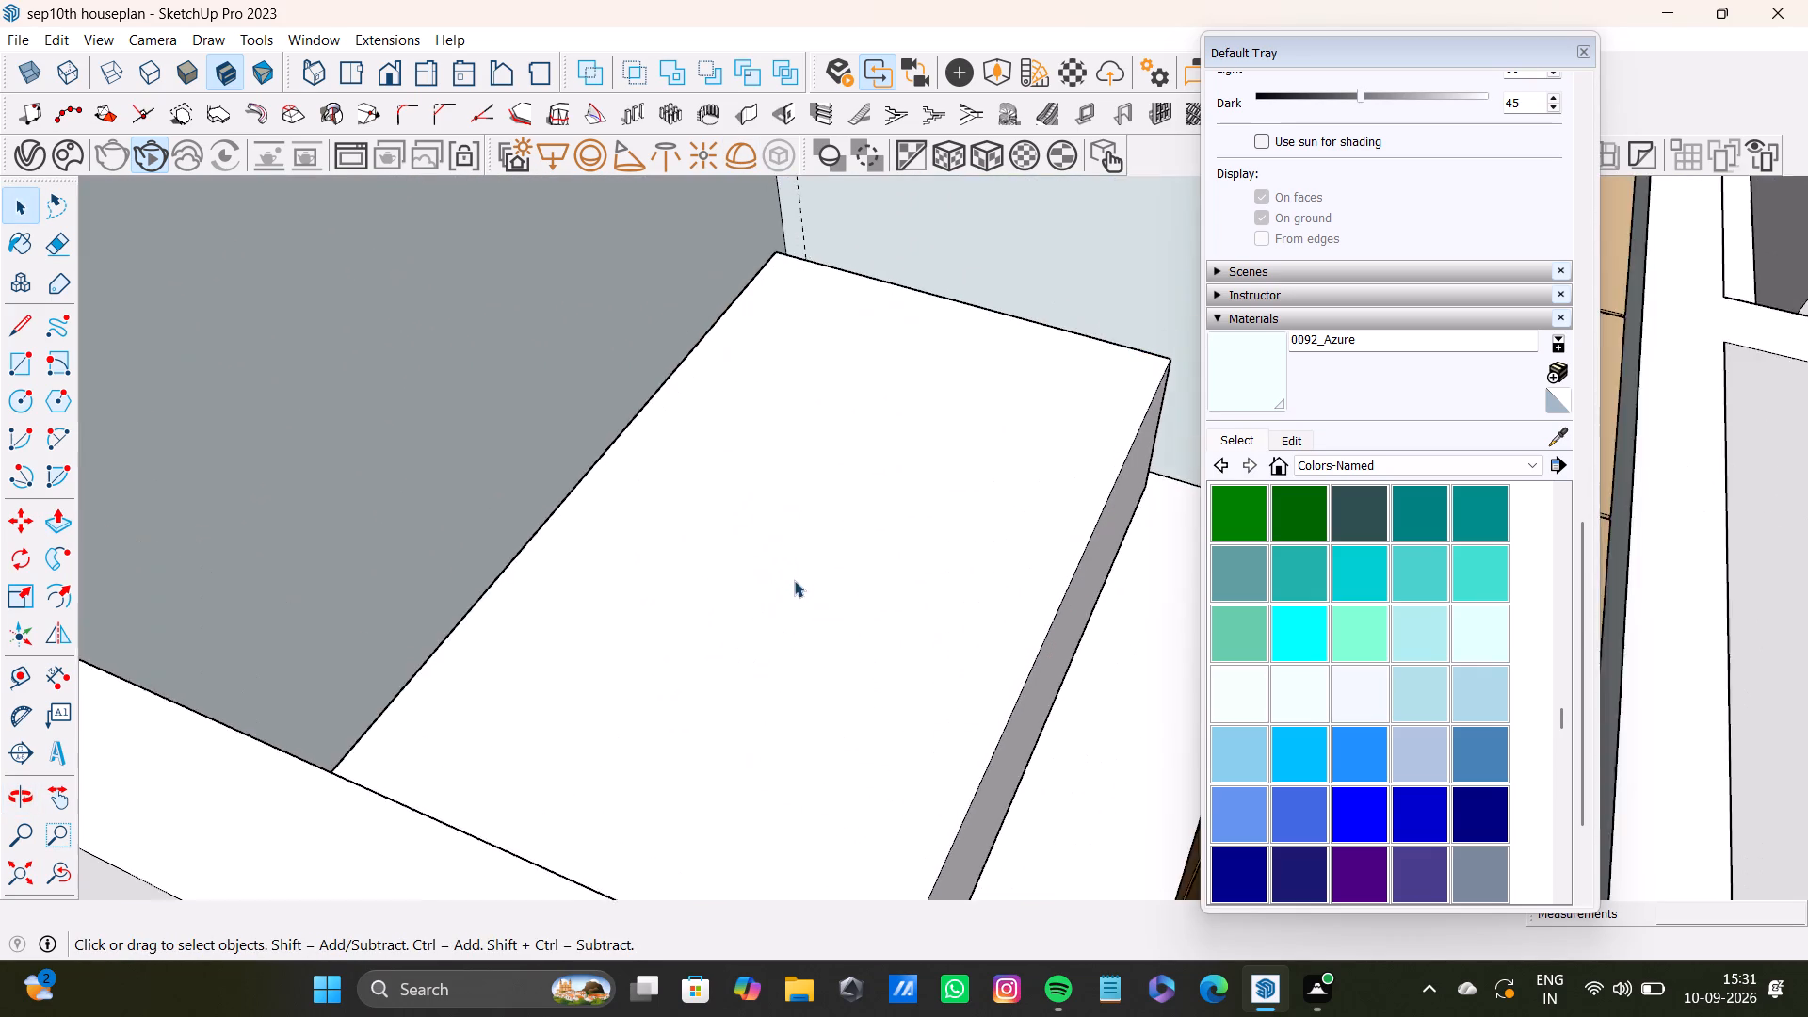
pyautogui.moveTo(970, 708); pyautogui.dragTo(759, 750, button='middle')
pyautogui.scroll(-4, 734, 714)
pyautogui.keyDown('shift'); pyautogui.moveTo(686, 683); pyautogui.dragTo(784, 731, button='middle'); pyautogui.keyUp('shift')
pyautogui.moveTo(853, 582); pyautogui.dragTo(495, 779, button='middle')
pyautogui.scroll(2, 610, 679)
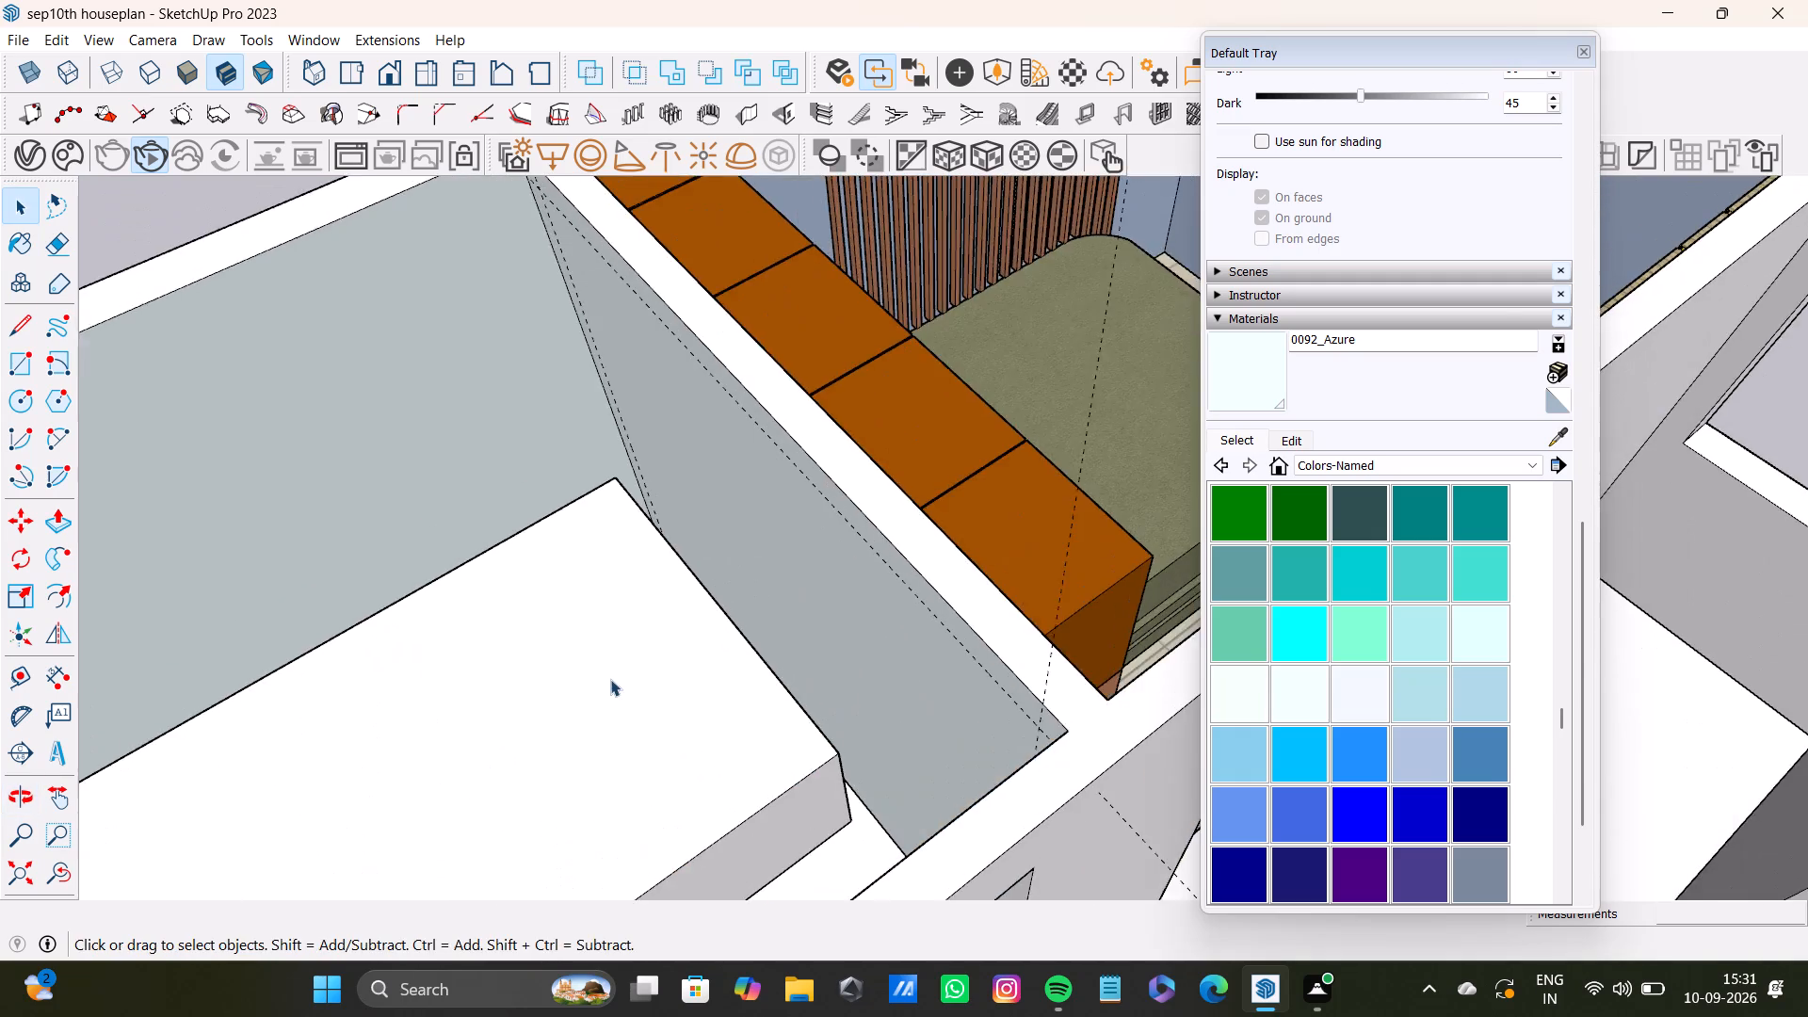
pyautogui.scroll(6, 610, 679)
pyautogui.moveTo(706, 575); pyautogui.dragTo(614, 607, button='middle')
pyautogui.scroll(3, 659, 508)
pyautogui.moveTo(718, 529); pyautogui.dragTo(683, 552, button='middle')
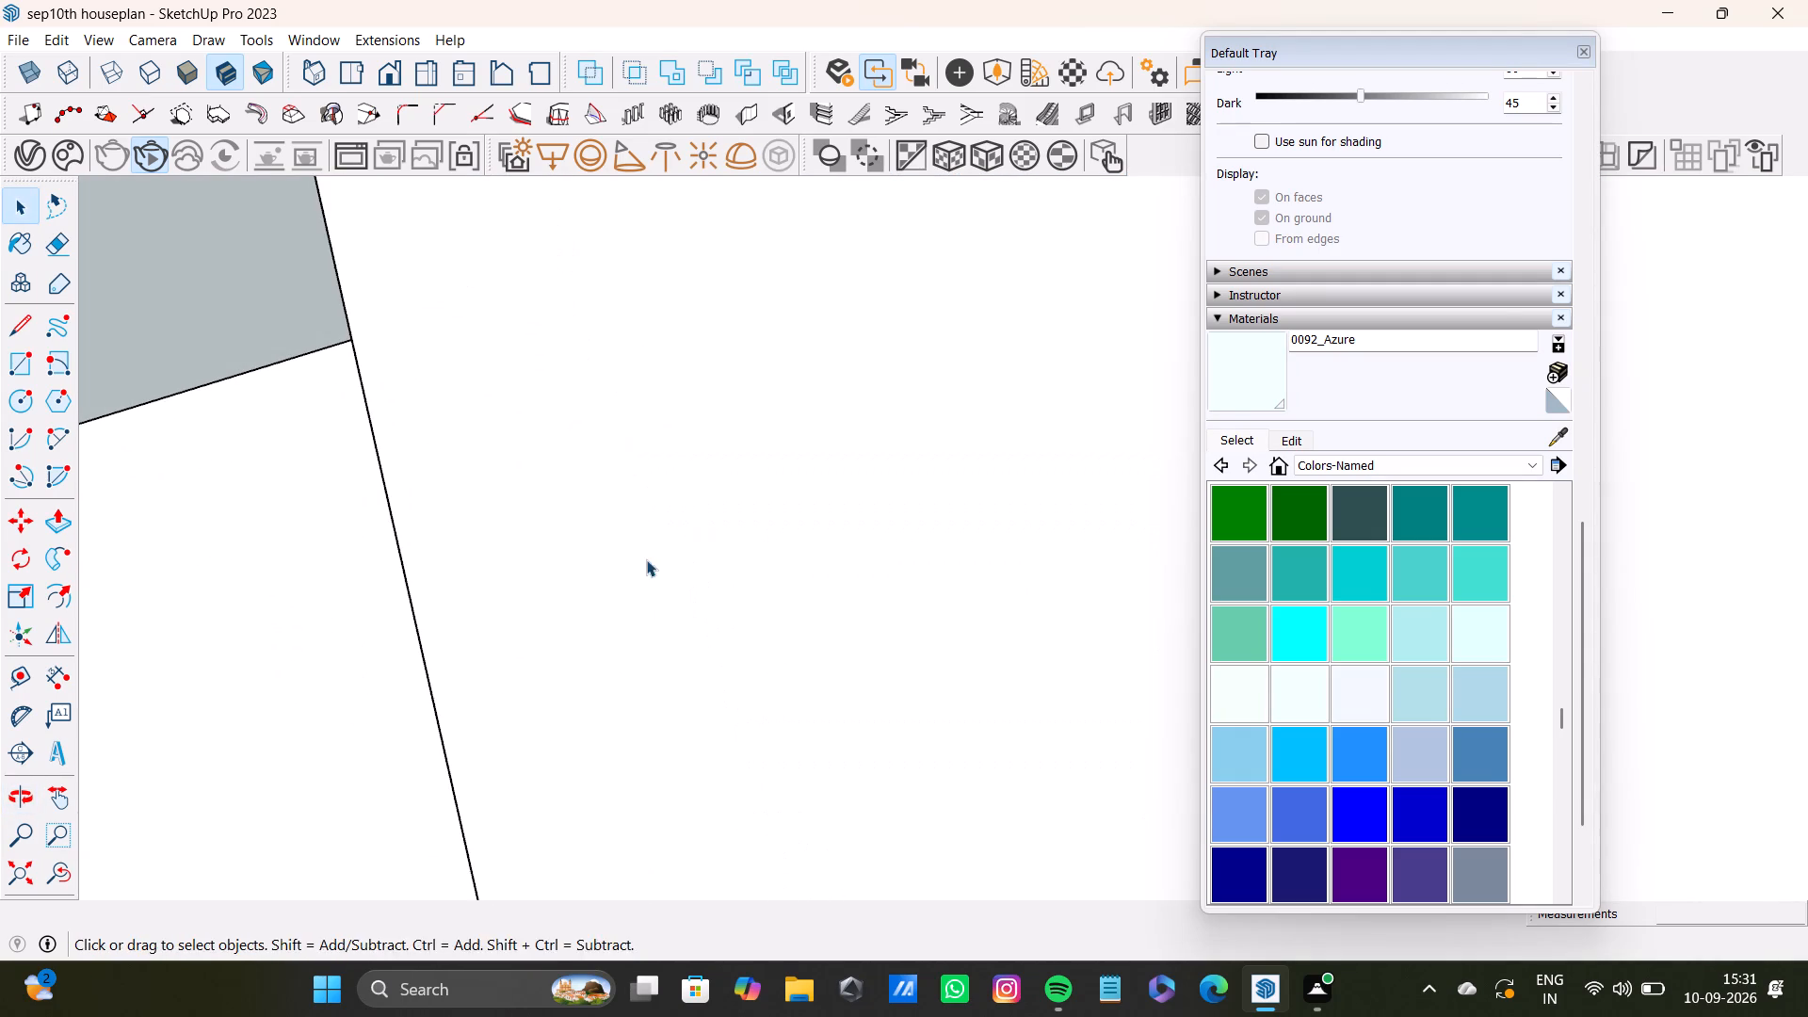
pyautogui.keyDown('shift'); pyautogui.moveTo(556, 572); pyautogui.dragTo(856, 537, button='middle'); pyautogui.keyUp('shift')
pyautogui.keyDown('shift'); pyautogui.scroll(5, 778, 522); pyautogui.keyUp('shift')
pyautogui.keyDown('shift'); pyautogui.moveTo(605, 522); pyautogui.dragTo(652, 508, button='middle'); pyautogui.keyUp('shift')
pyautogui.scroll(3, 716, 531)
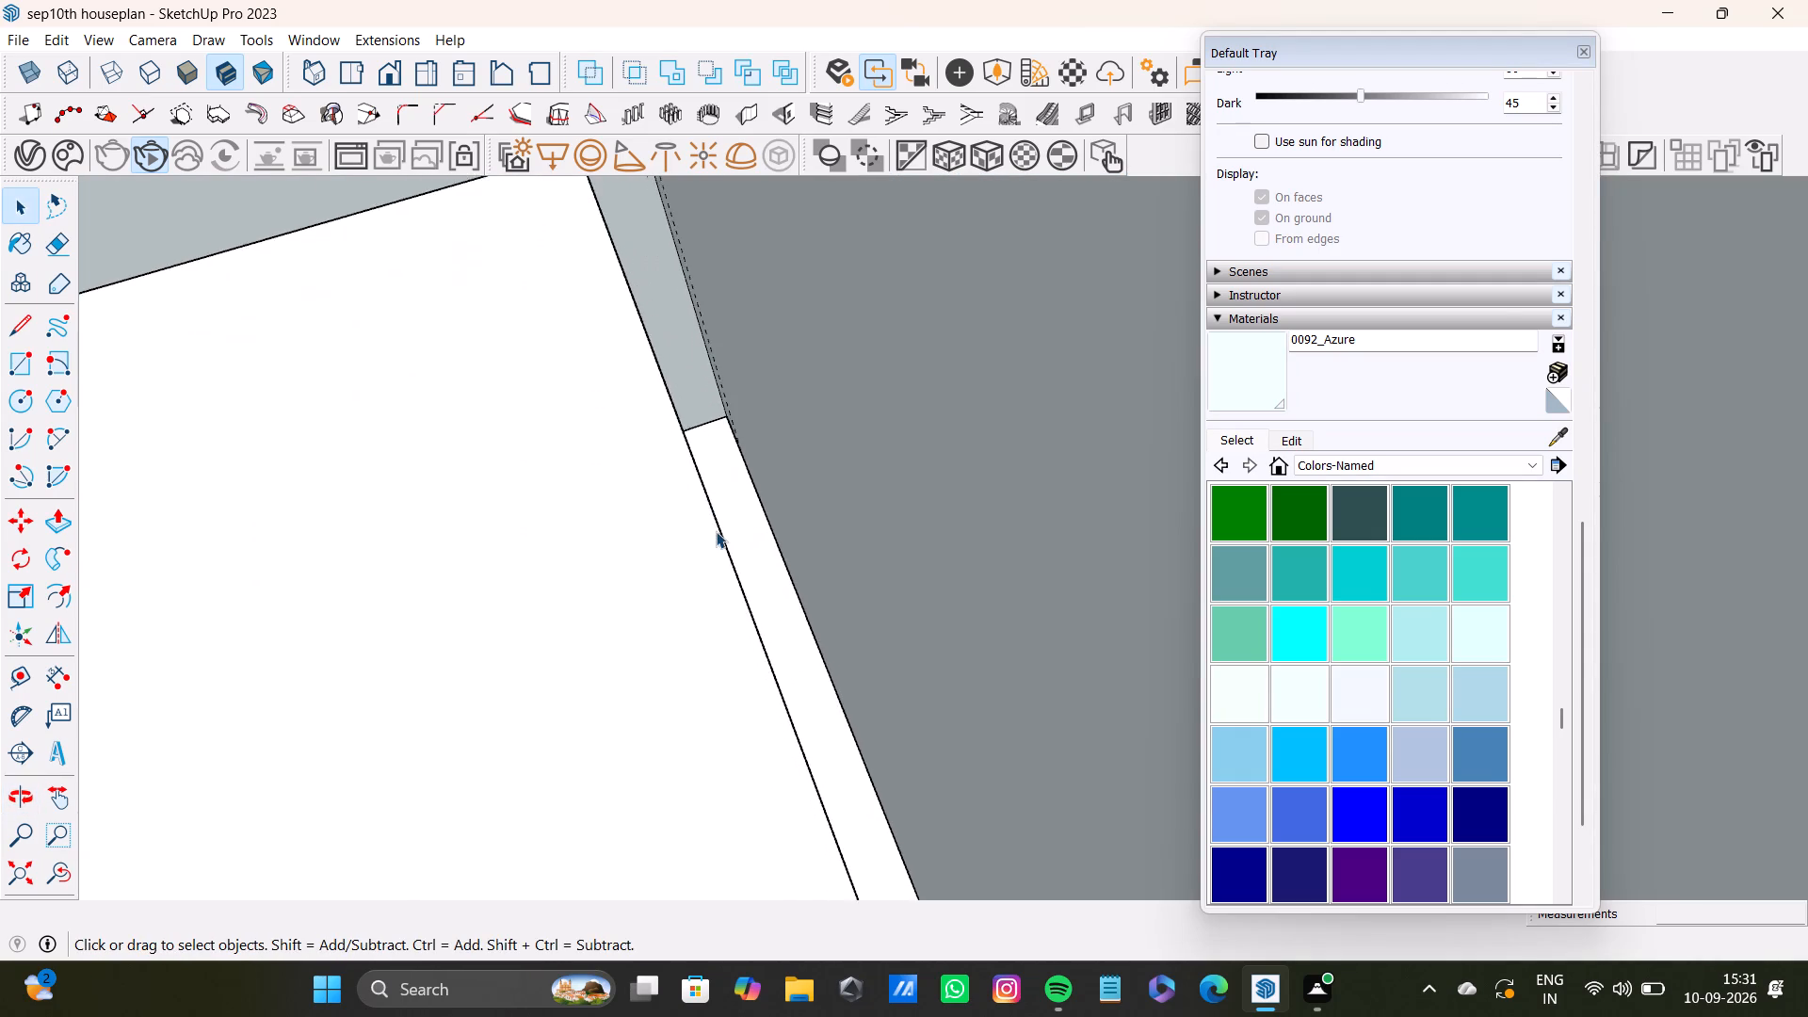
pyautogui.scroll(3, 716, 531)
pyautogui.moveTo(730, 531); pyautogui.dragTo(691, 536, button='middle')
pyautogui.click(704, 534)
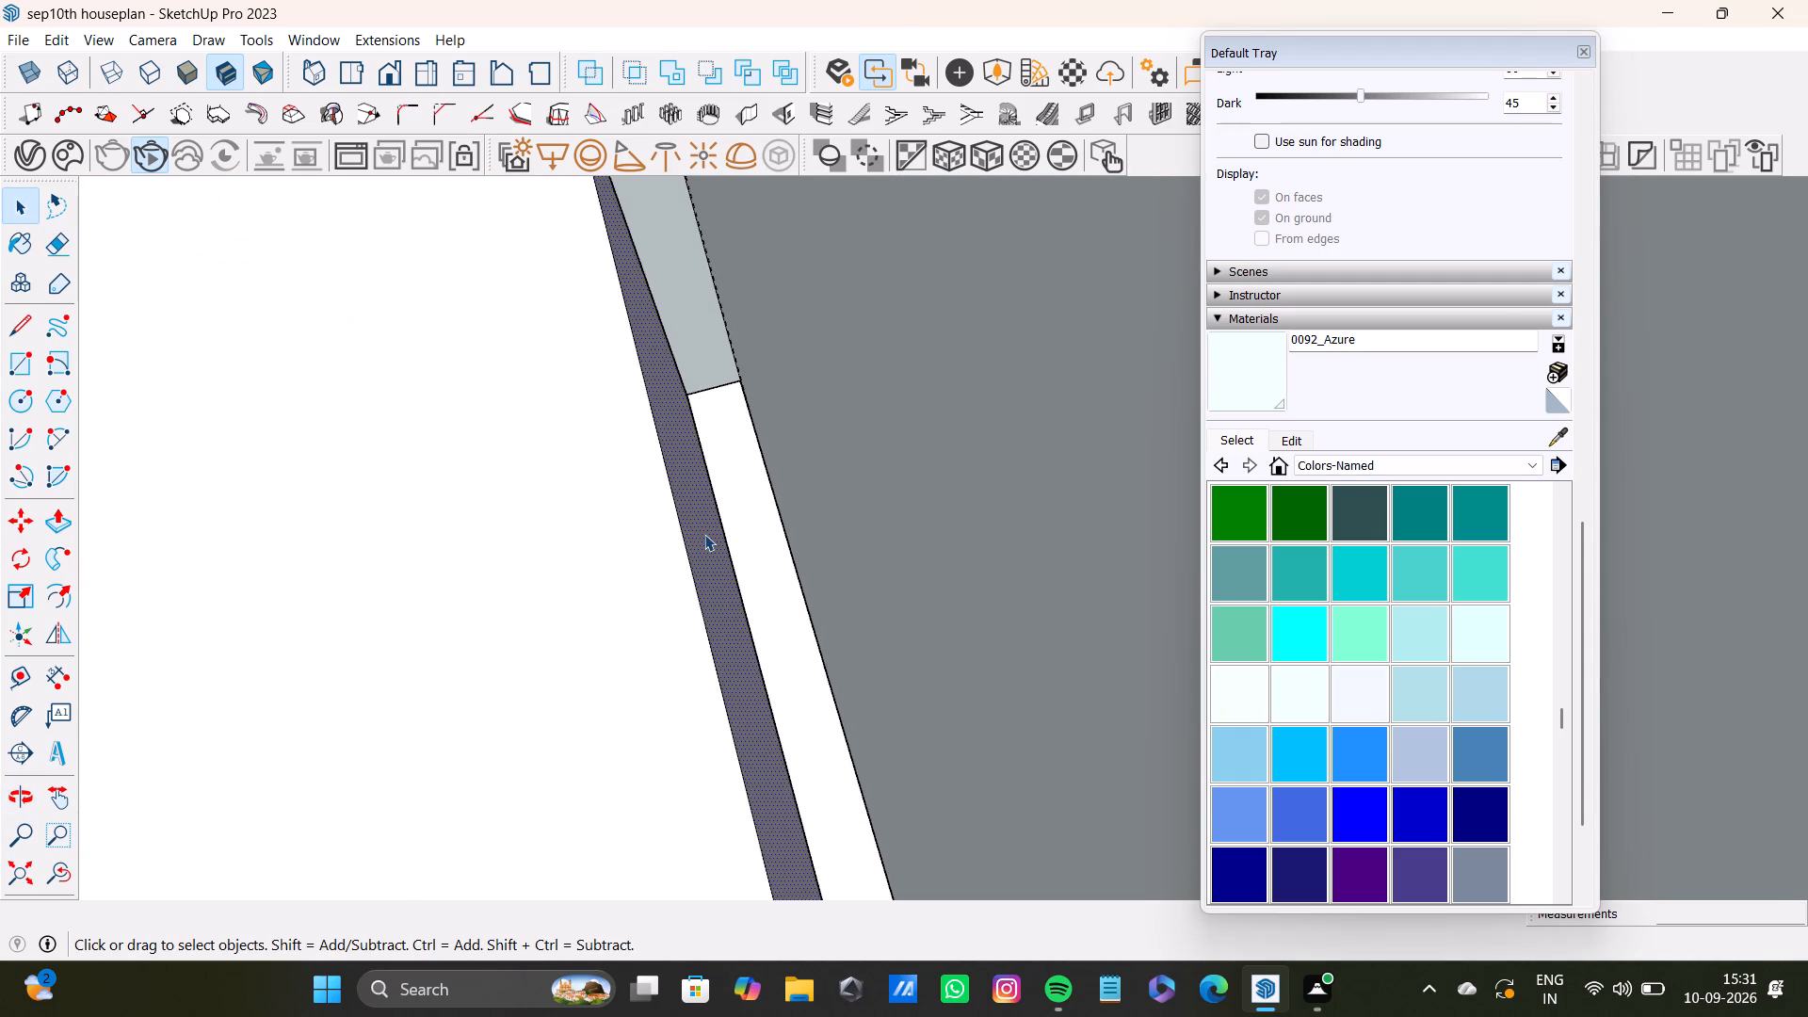
pyautogui.press('p')
pyautogui.moveTo(704, 534); pyautogui.dragTo(779, 509)
pyautogui.press('space')
pyautogui.scroll(-14, 729, 524)
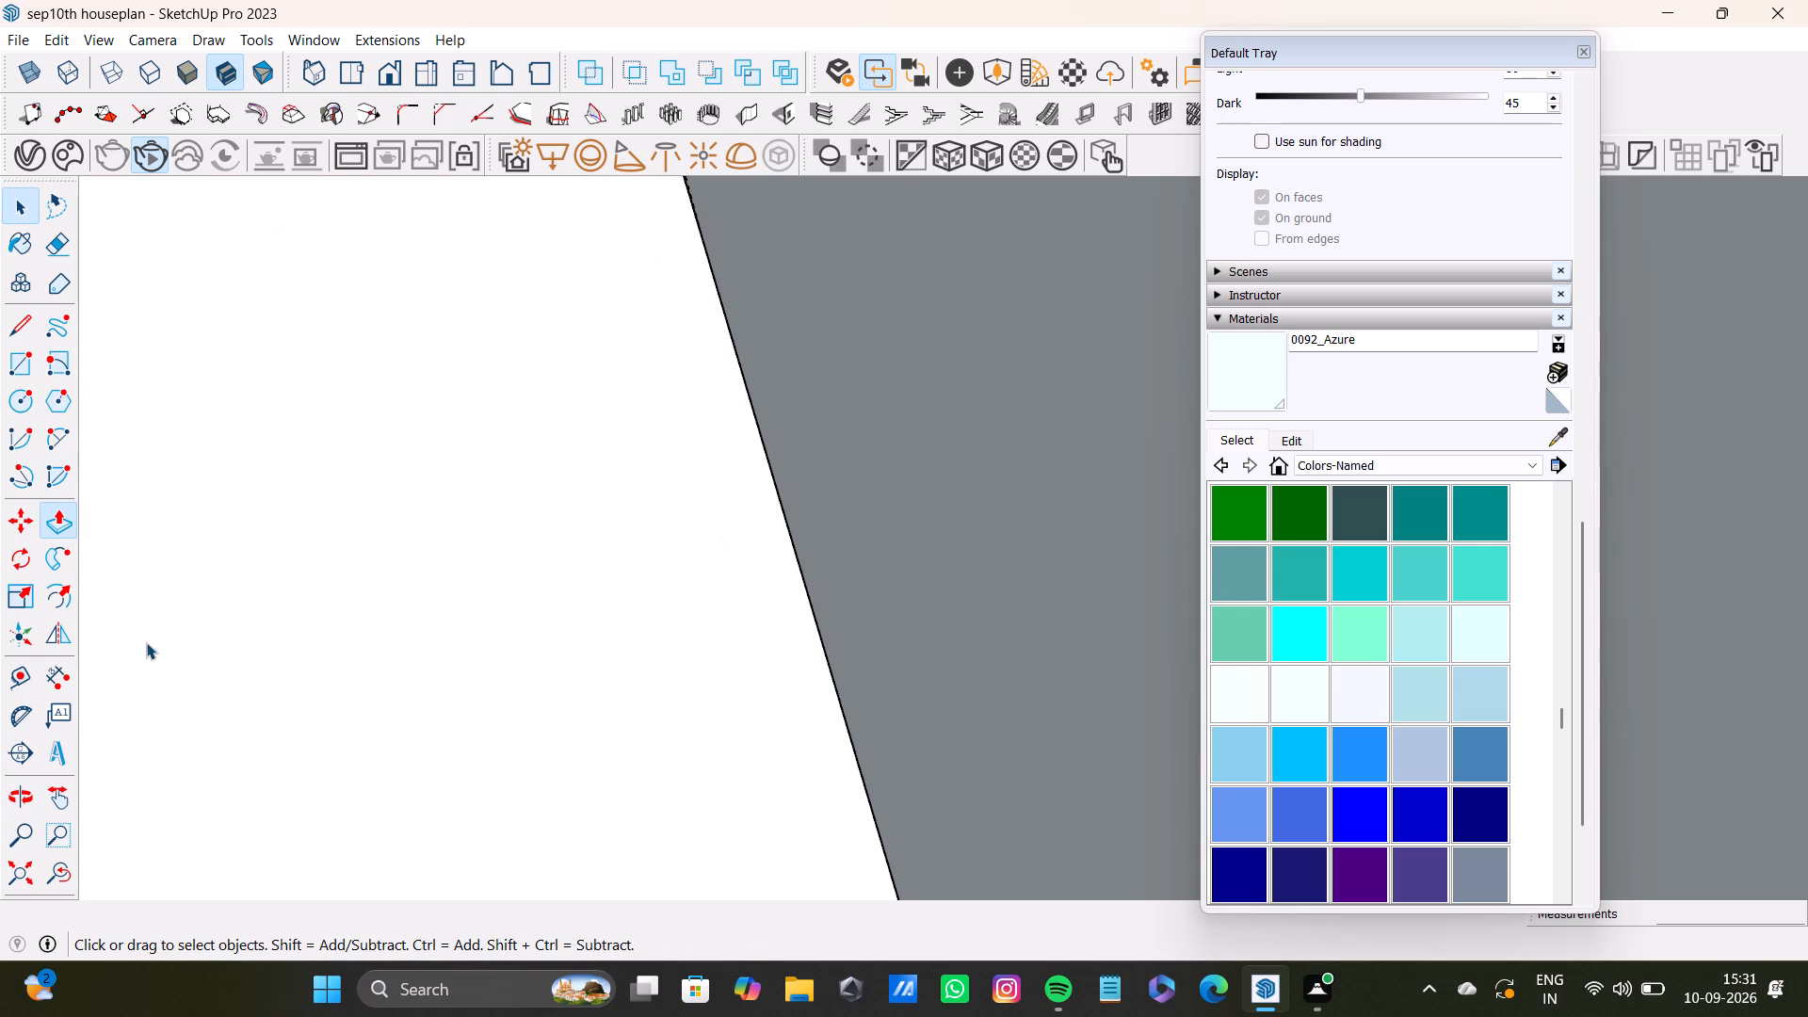
# Examine how the block fits in the wardrobe room against the outer and partition walls.
pyautogui.scroll(-10, 146, 642)
pyautogui.click(66, 864)
pyautogui.click(25, 879)
pyautogui.click(64, 874)
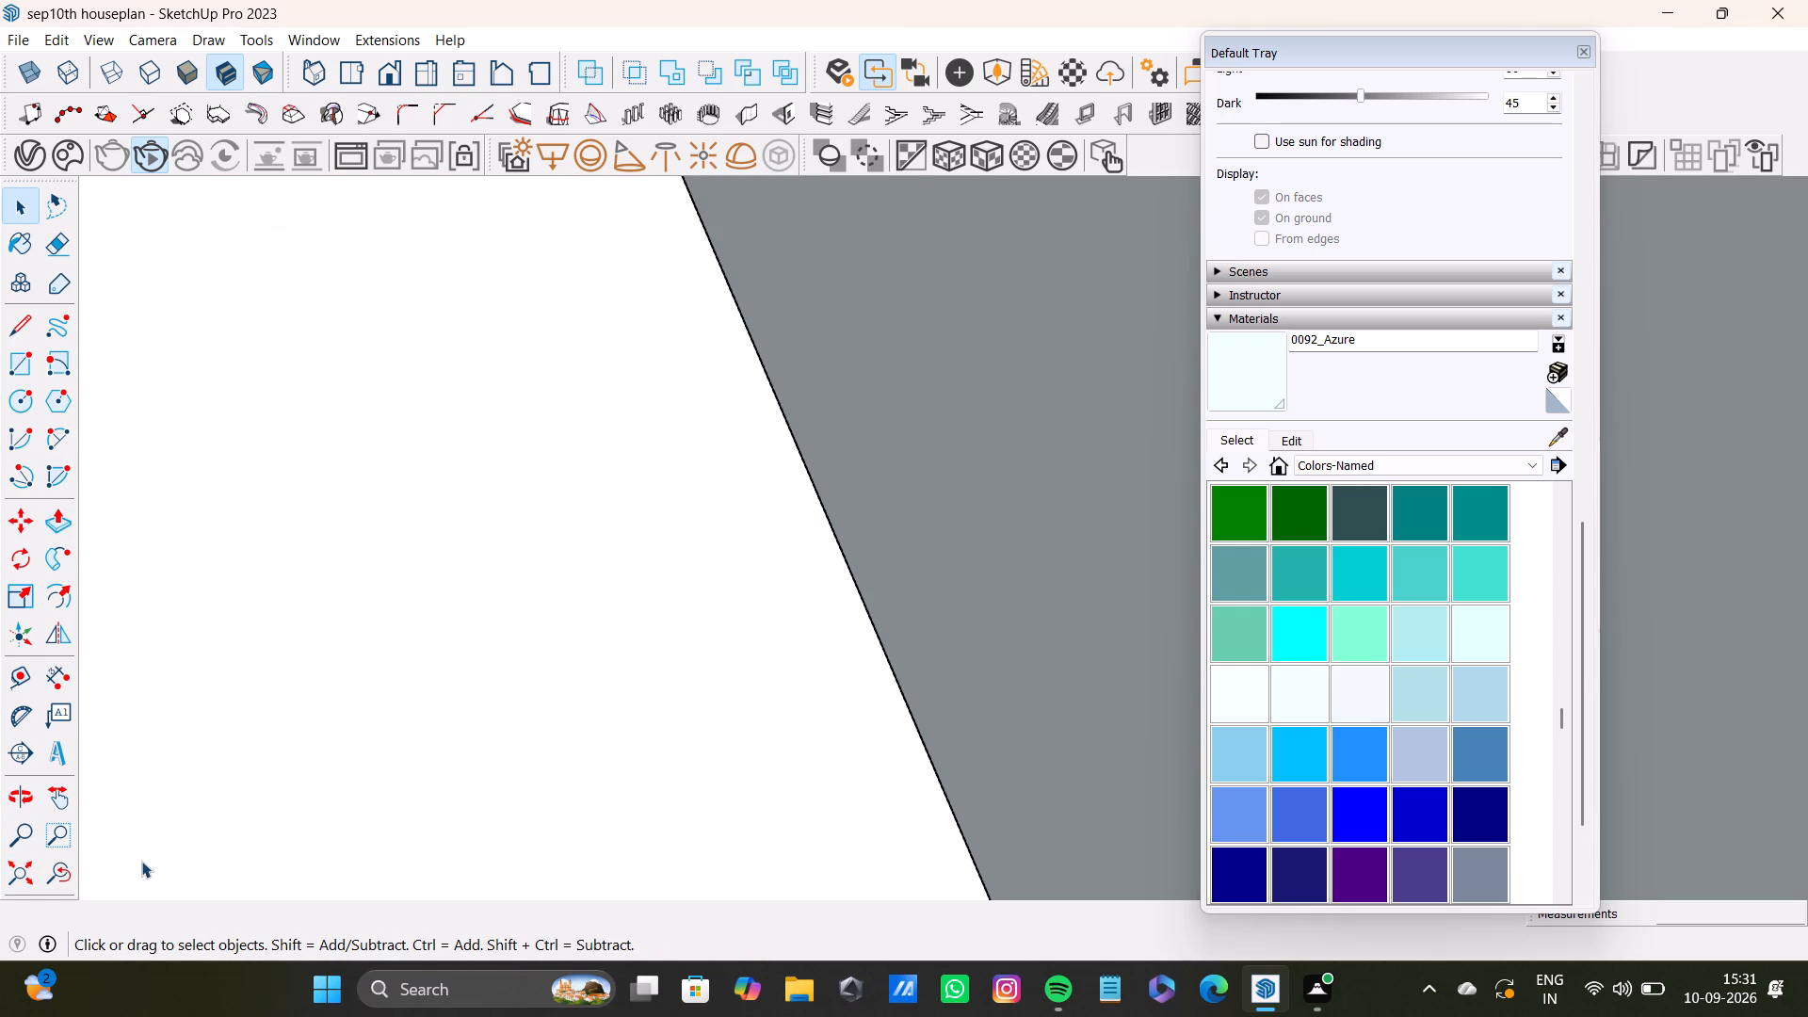
pyautogui.click(49, 869)
pyautogui.click(26, 871)
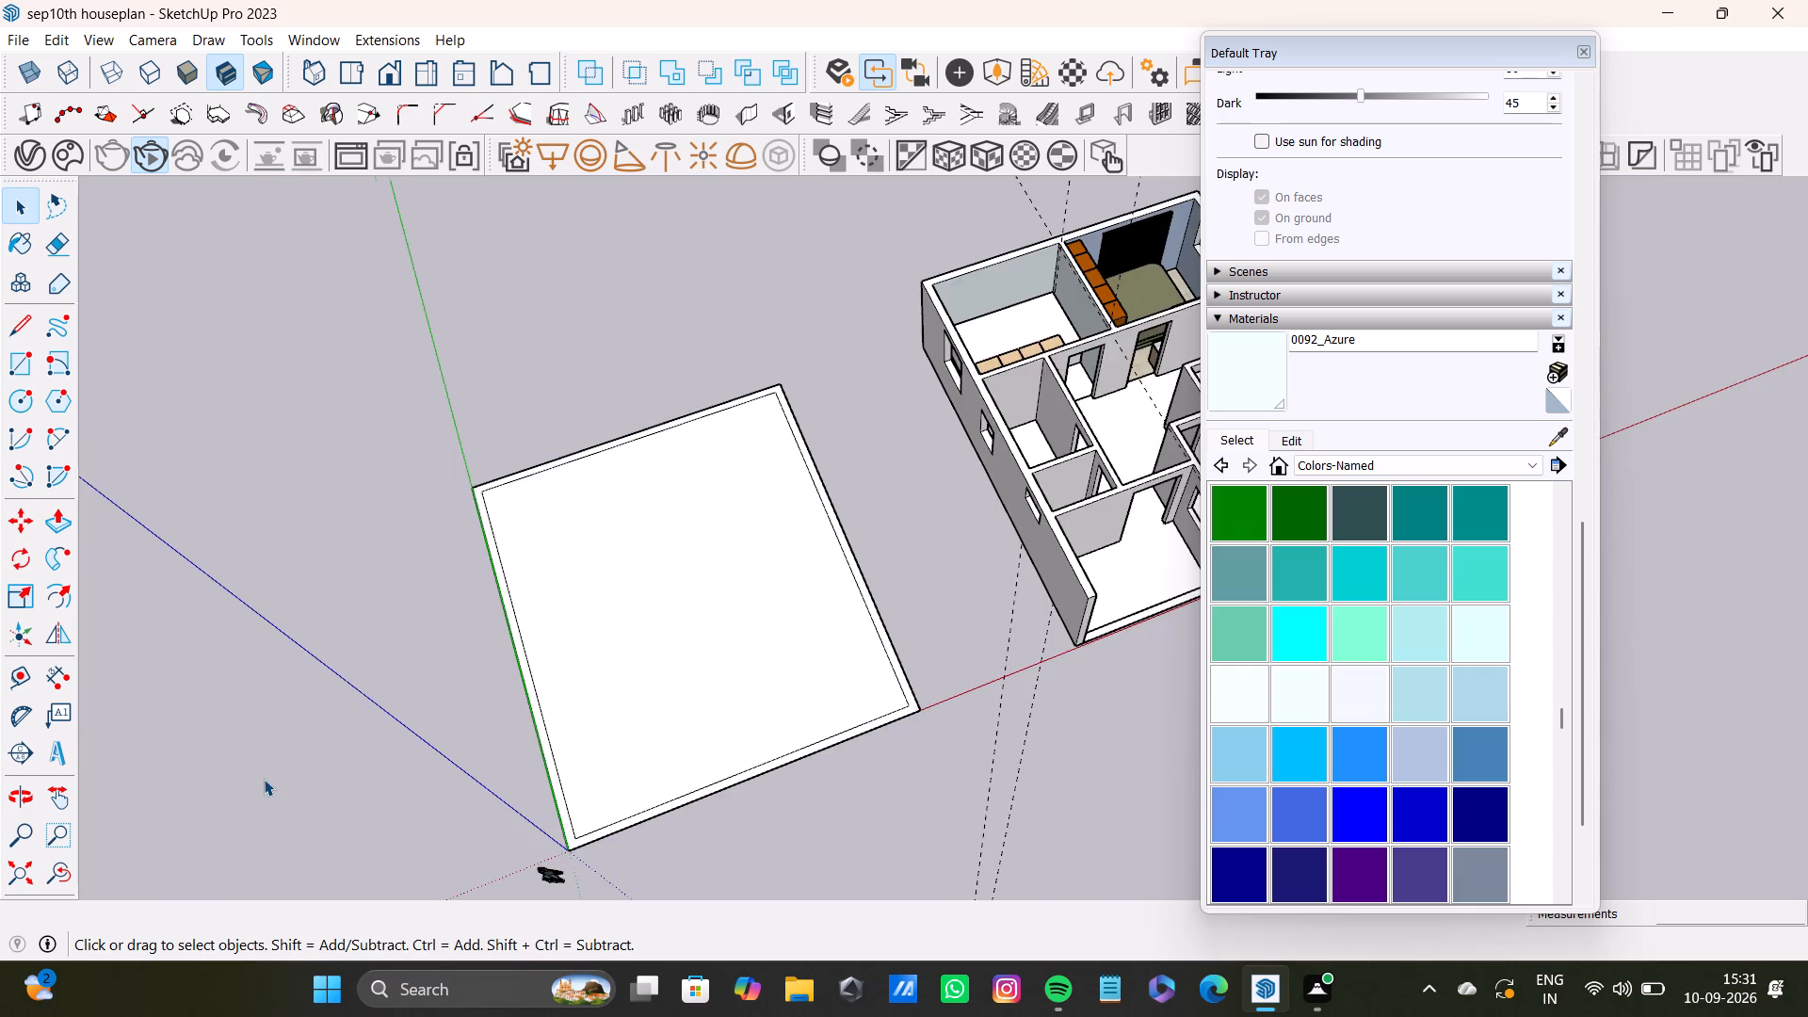
pyautogui.scroll(-4, 264, 779)
pyautogui.keyDown('shift'); pyautogui.moveTo(608, 719); pyautogui.dragTo(806, 646, button='middle'); pyautogui.keyUp('shift')
pyautogui.scroll(8, 960, 472)
pyautogui.keyDown('shift'); pyautogui.moveTo(1038, 368); pyautogui.dragTo(559, 710, button='middle'); pyautogui.keyUp('shift')
pyautogui.scroll(4, 589, 667)
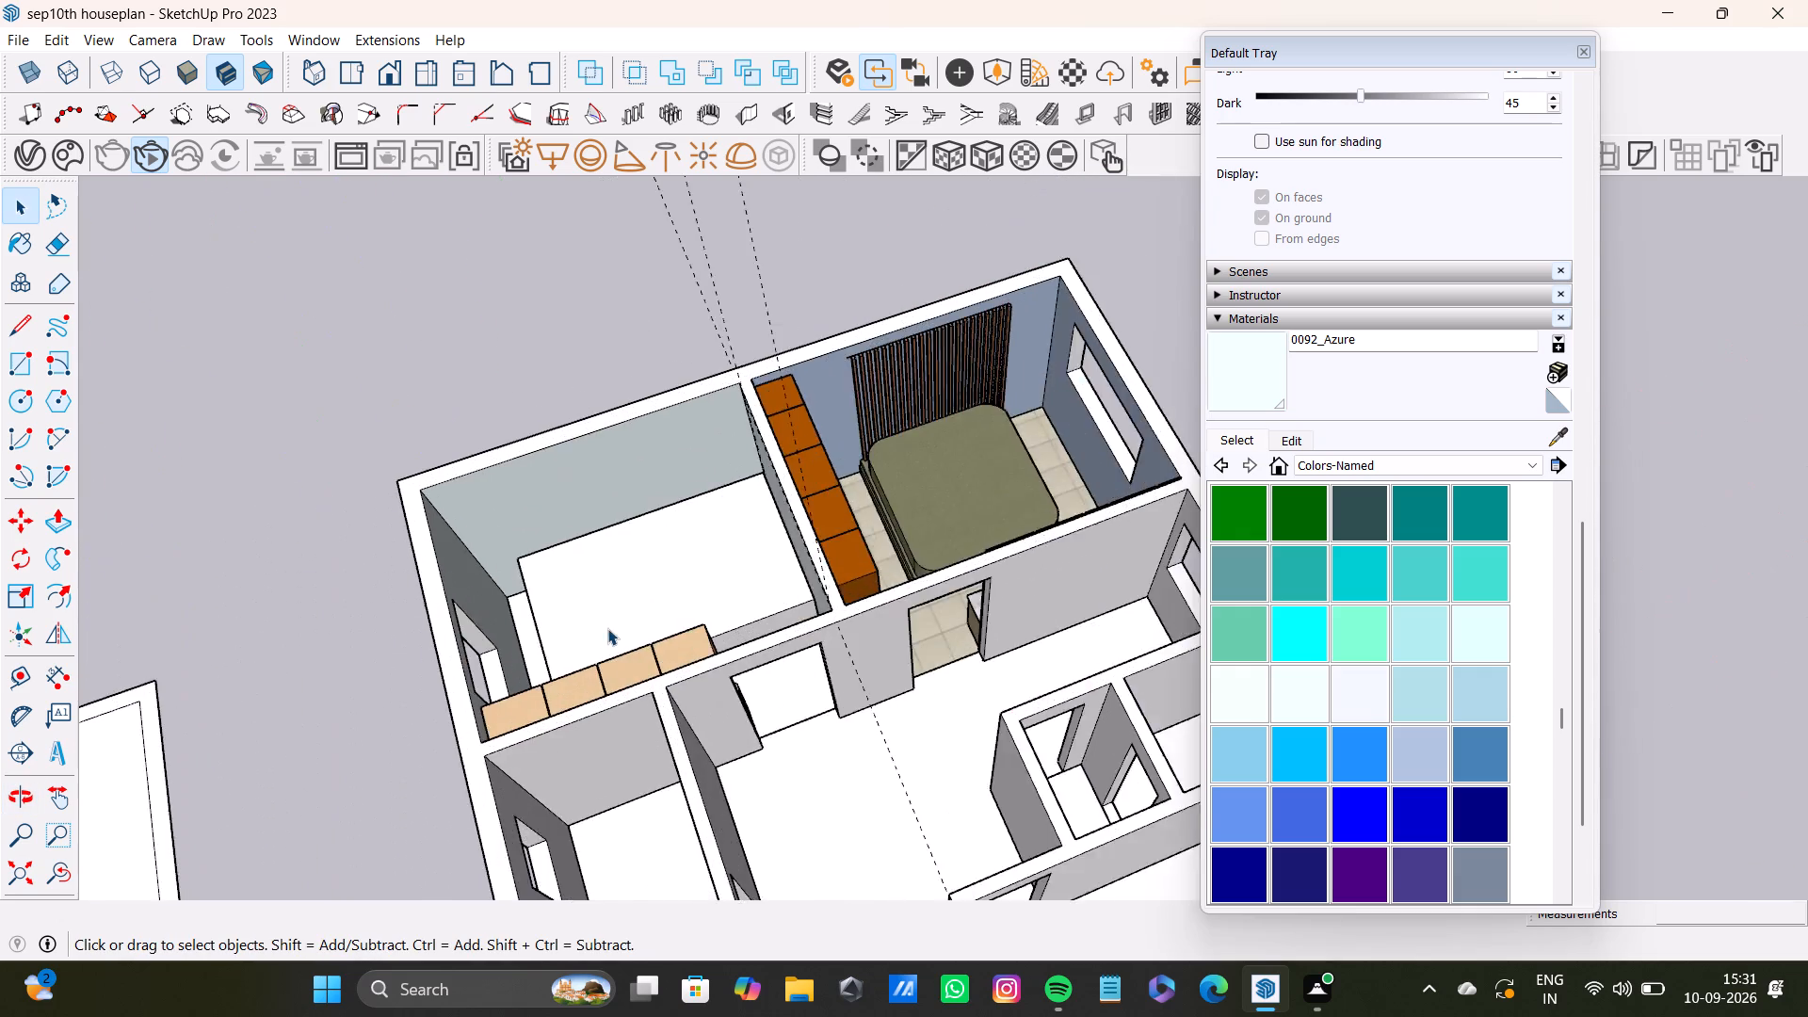
# Push the block's top face down about 2' 9 9/16" to reduce it to a thin base slab.
pyautogui.scroll(10, 607, 628)
pyautogui.scroll(-11, 653, 576)
pyautogui.keyDown('shift'); pyautogui.moveTo(659, 641); pyautogui.dragTo(702, 641, button='middle'); pyautogui.keyUp('shift')
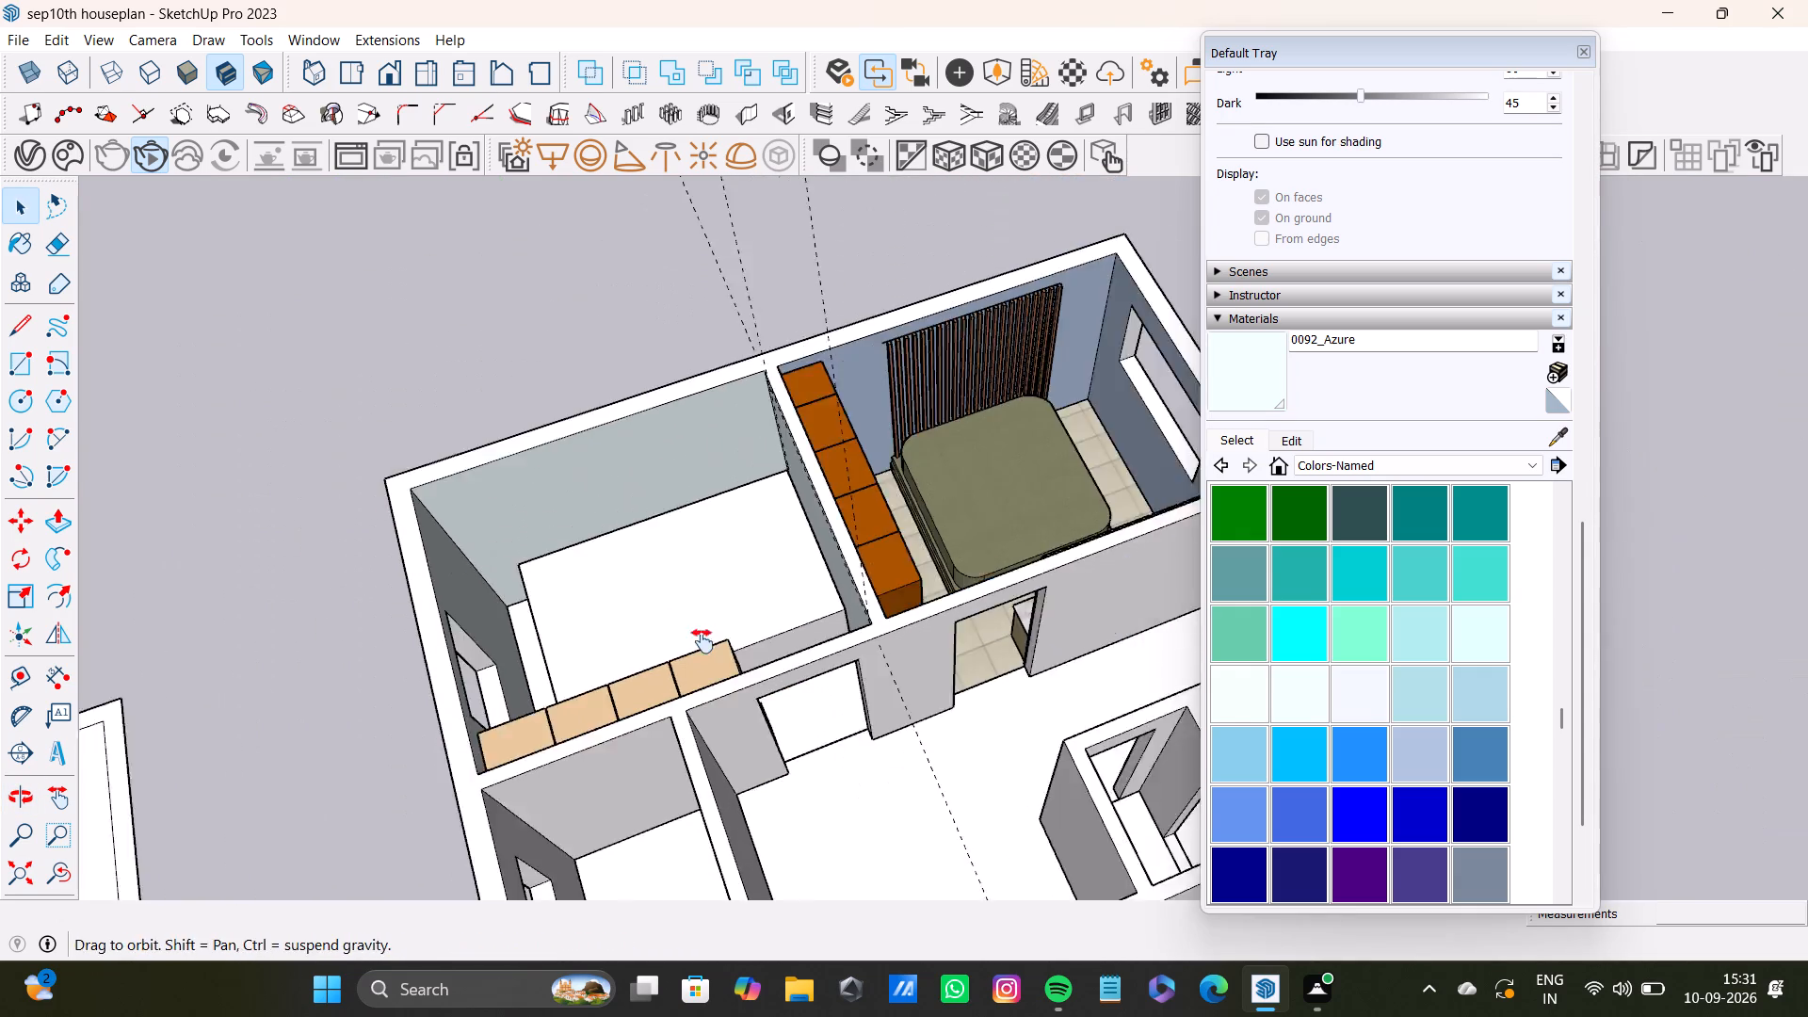
pyautogui.keyDown('shift'); pyautogui.moveTo(702, 641); pyautogui.dragTo(876, 702, button='middle'); pyautogui.keyUp('shift')
pyautogui.scroll(4, 876, 702)
pyautogui.moveTo(876, 702); pyautogui.dragTo(706, 884, button='middle')
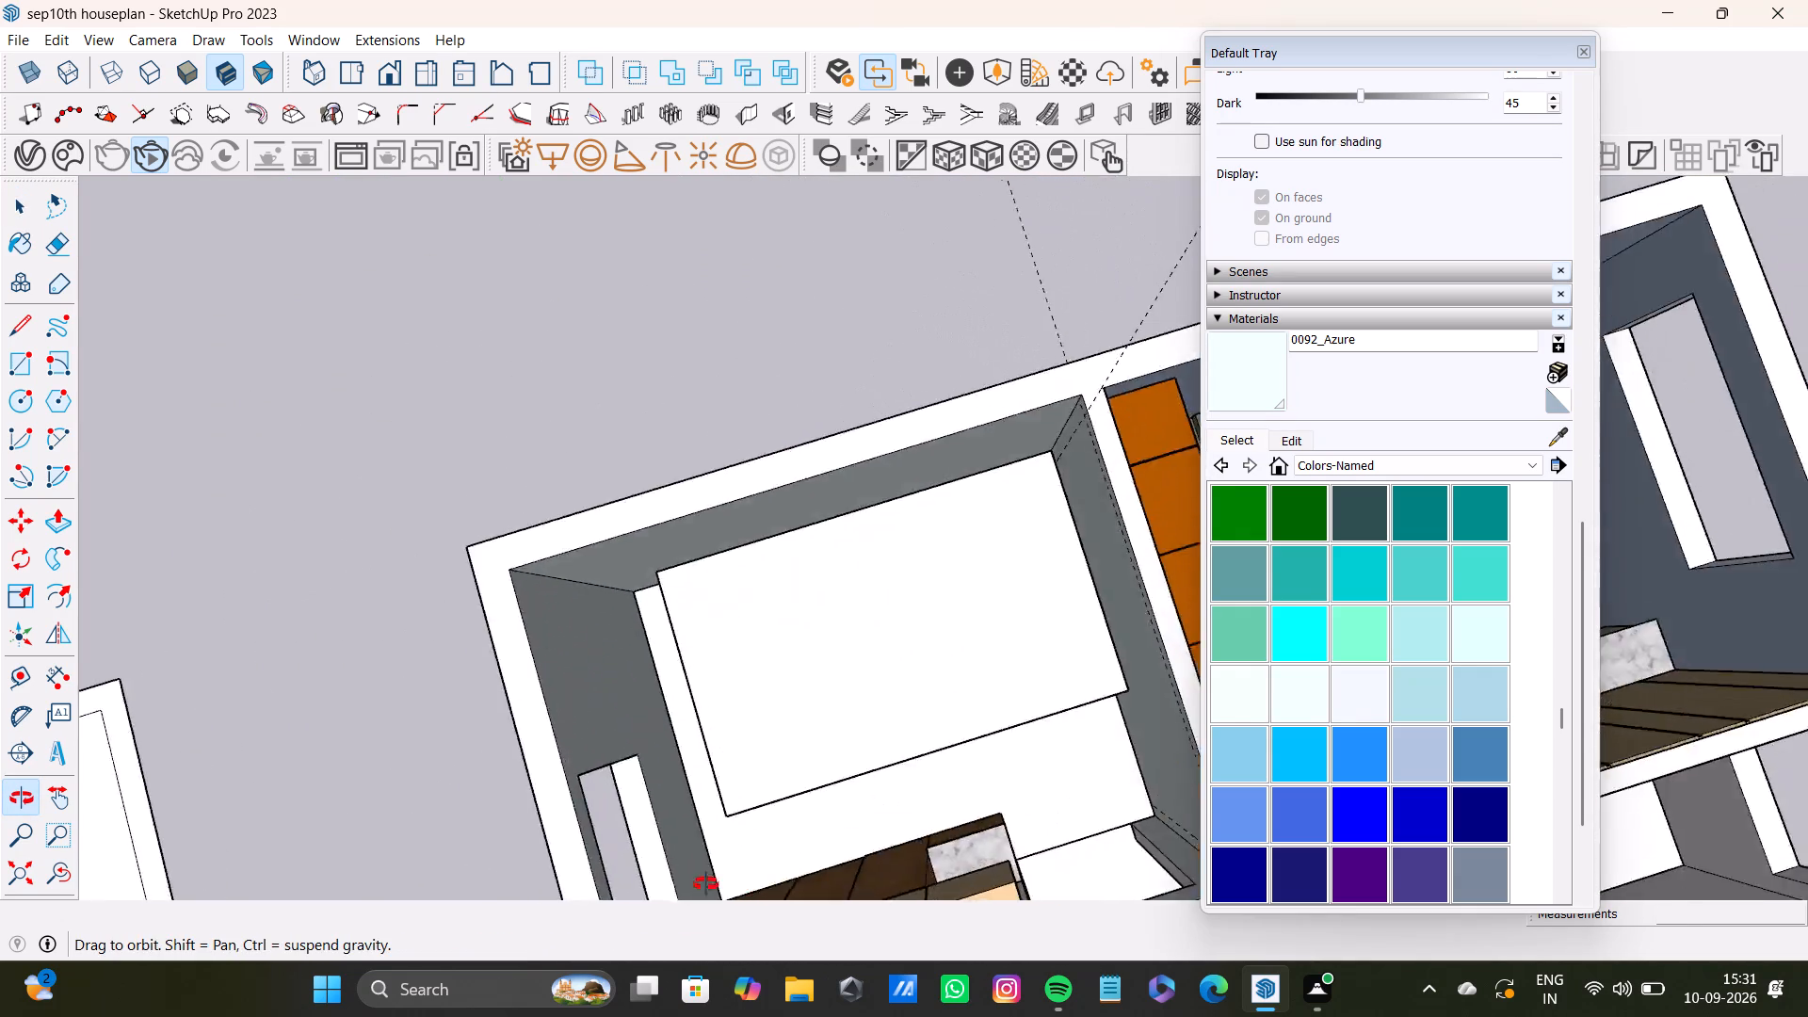
pyautogui.moveTo(706, 884); pyautogui.dragTo(604, 822, button='middle')
pyautogui.scroll(-4, 848, 650)
pyautogui.moveTo(876, 698); pyautogui.dragTo(885, 425, button='middle')
pyautogui.moveTo(884, 804); pyautogui.dragTo(914, 621, button='middle')
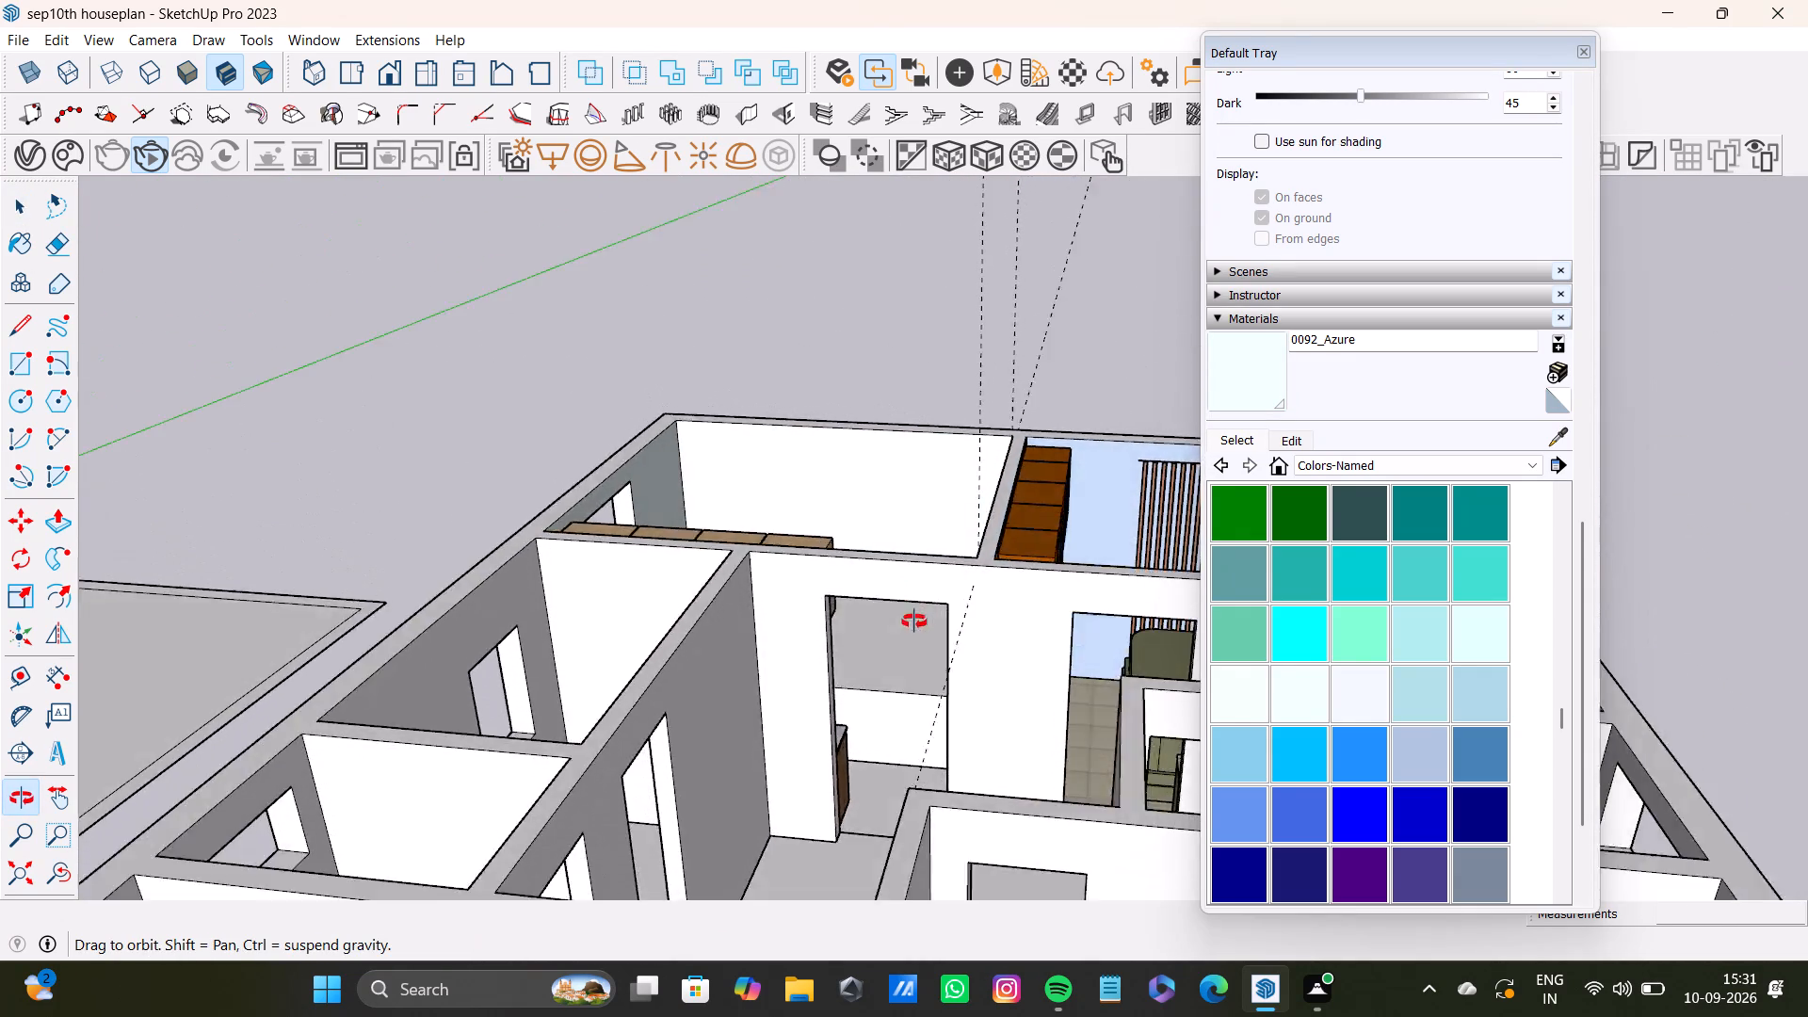
pyautogui.moveTo(914, 621); pyautogui.dragTo(947, 612, button='middle')
pyautogui.scroll(4, 933, 717)
pyautogui.click(950, 633)
pyautogui.press('p')
pyautogui.moveTo(943, 635); pyautogui.dragTo(935, 723)
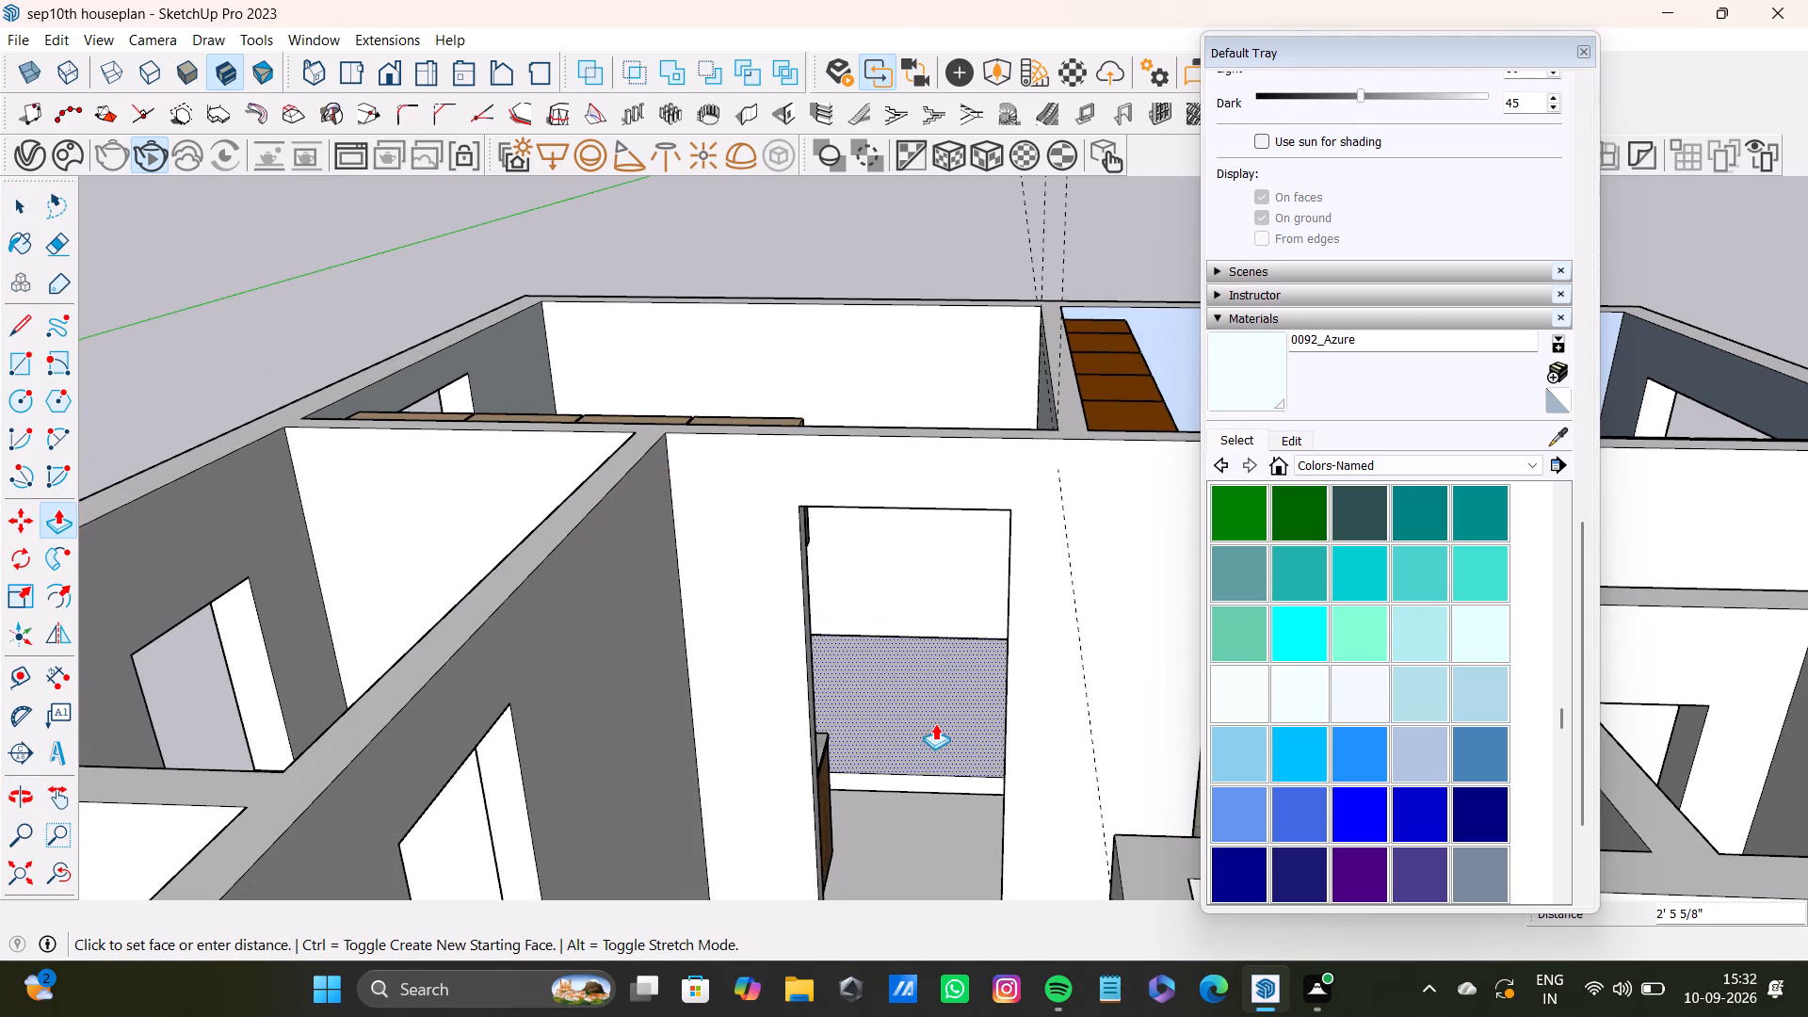
pyautogui.moveTo(935, 723); pyautogui.dragTo(936, 734)
# Select the thin slab's faces and edges and make them a group.
pyautogui.scroll(-3, 936, 733)
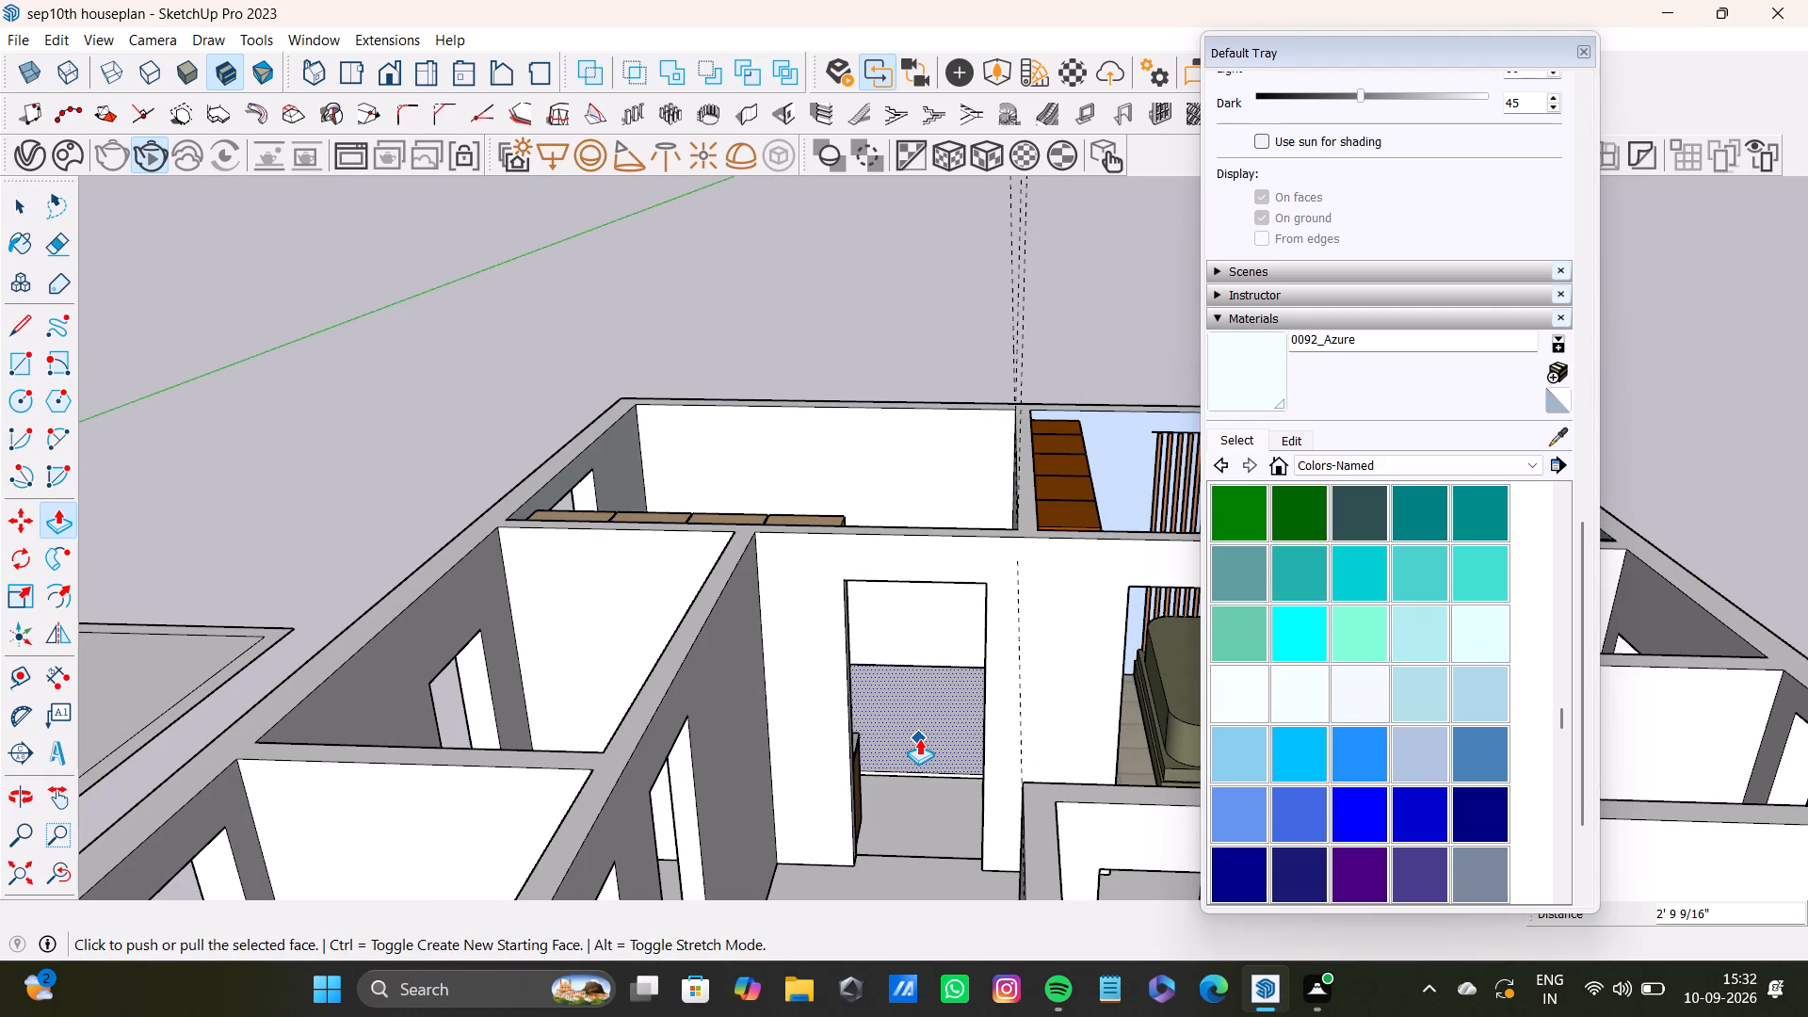
pyautogui.moveTo(801, 745); pyautogui.dragTo(1085, 978, button='middle')
pyautogui.scroll(-3, 999, 847)
pyautogui.keyDown('shift'); pyautogui.scroll(8, 875, 766); pyautogui.keyUp('shift')
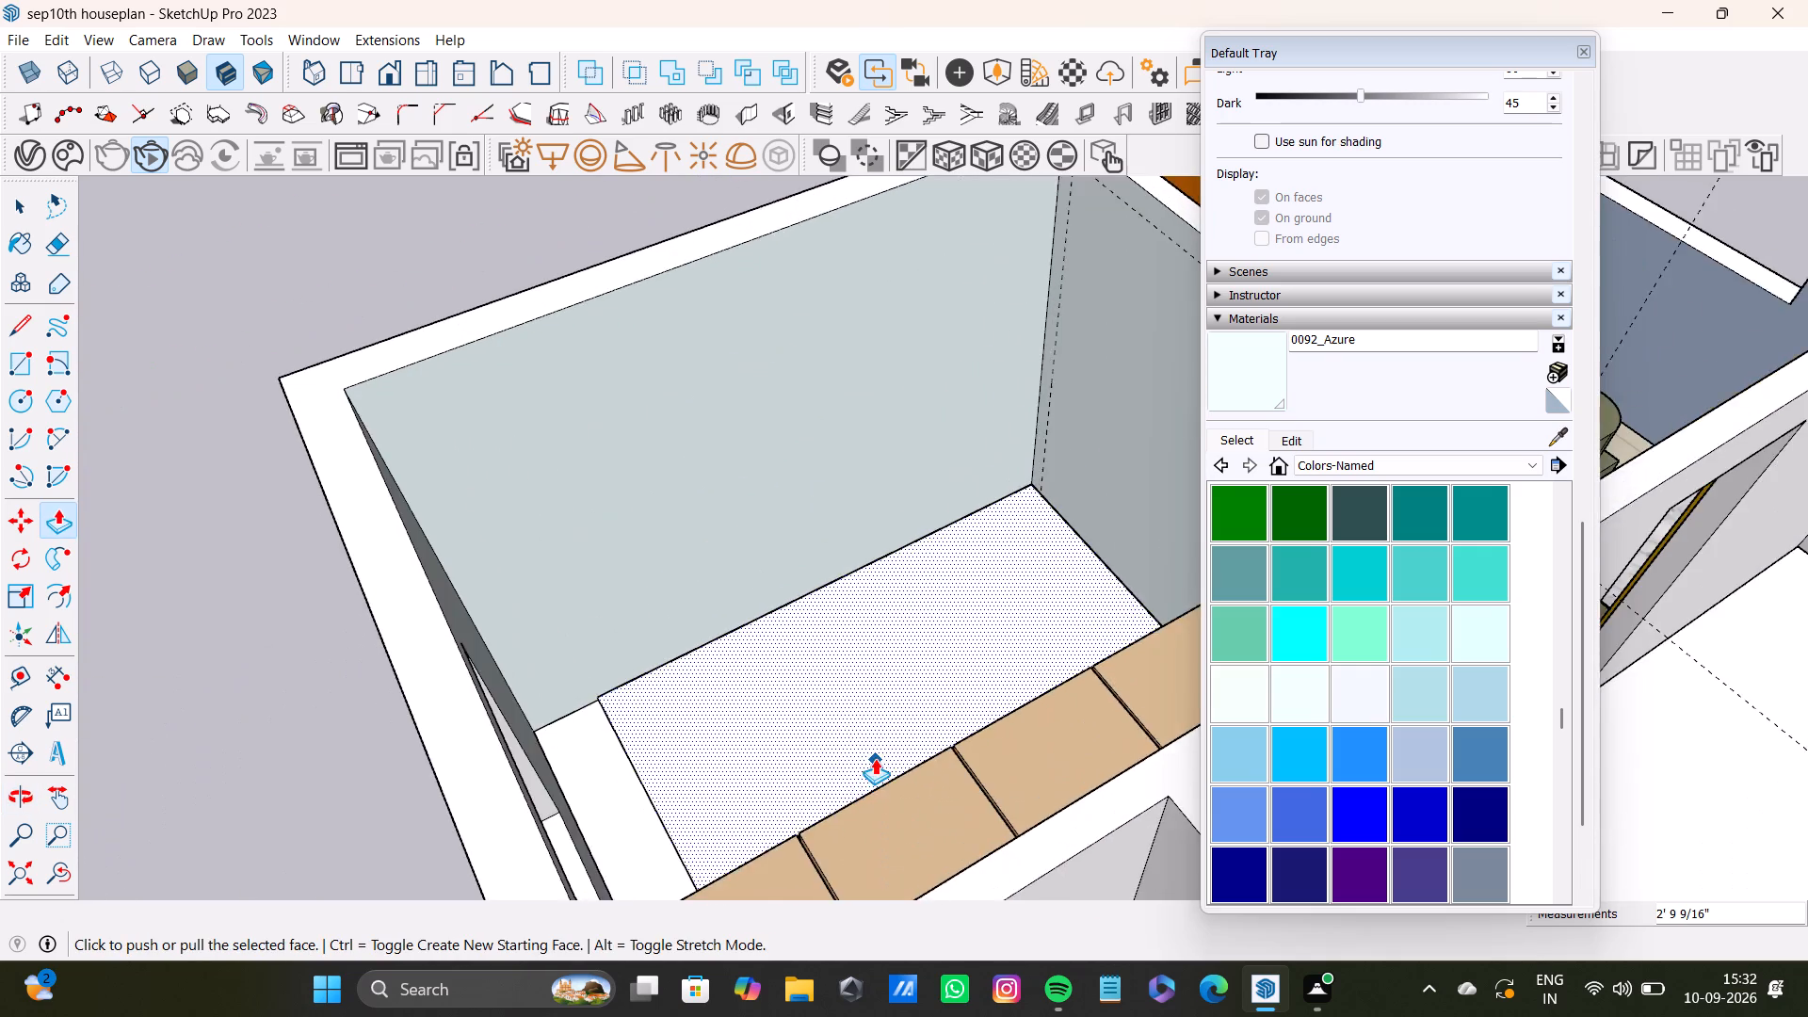
pyautogui.keyDown('shift'); pyautogui.moveTo(867, 741); pyautogui.dragTo(846, 793, button='middle'); pyautogui.keyUp('shift')
pyautogui.moveTo(828, 777); pyautogui.dragTo(1265, 862, button='middle')
pyautogui.keyDown('shift'); pyautogui.moveTo(1061, 693); pyautogui.dragTo(767, 729, button='middle'); pyautogui.keyUp('shift')
pyautogui.moveTo(799, 724); pyautogui.dragTo(796, 736, button='middle')
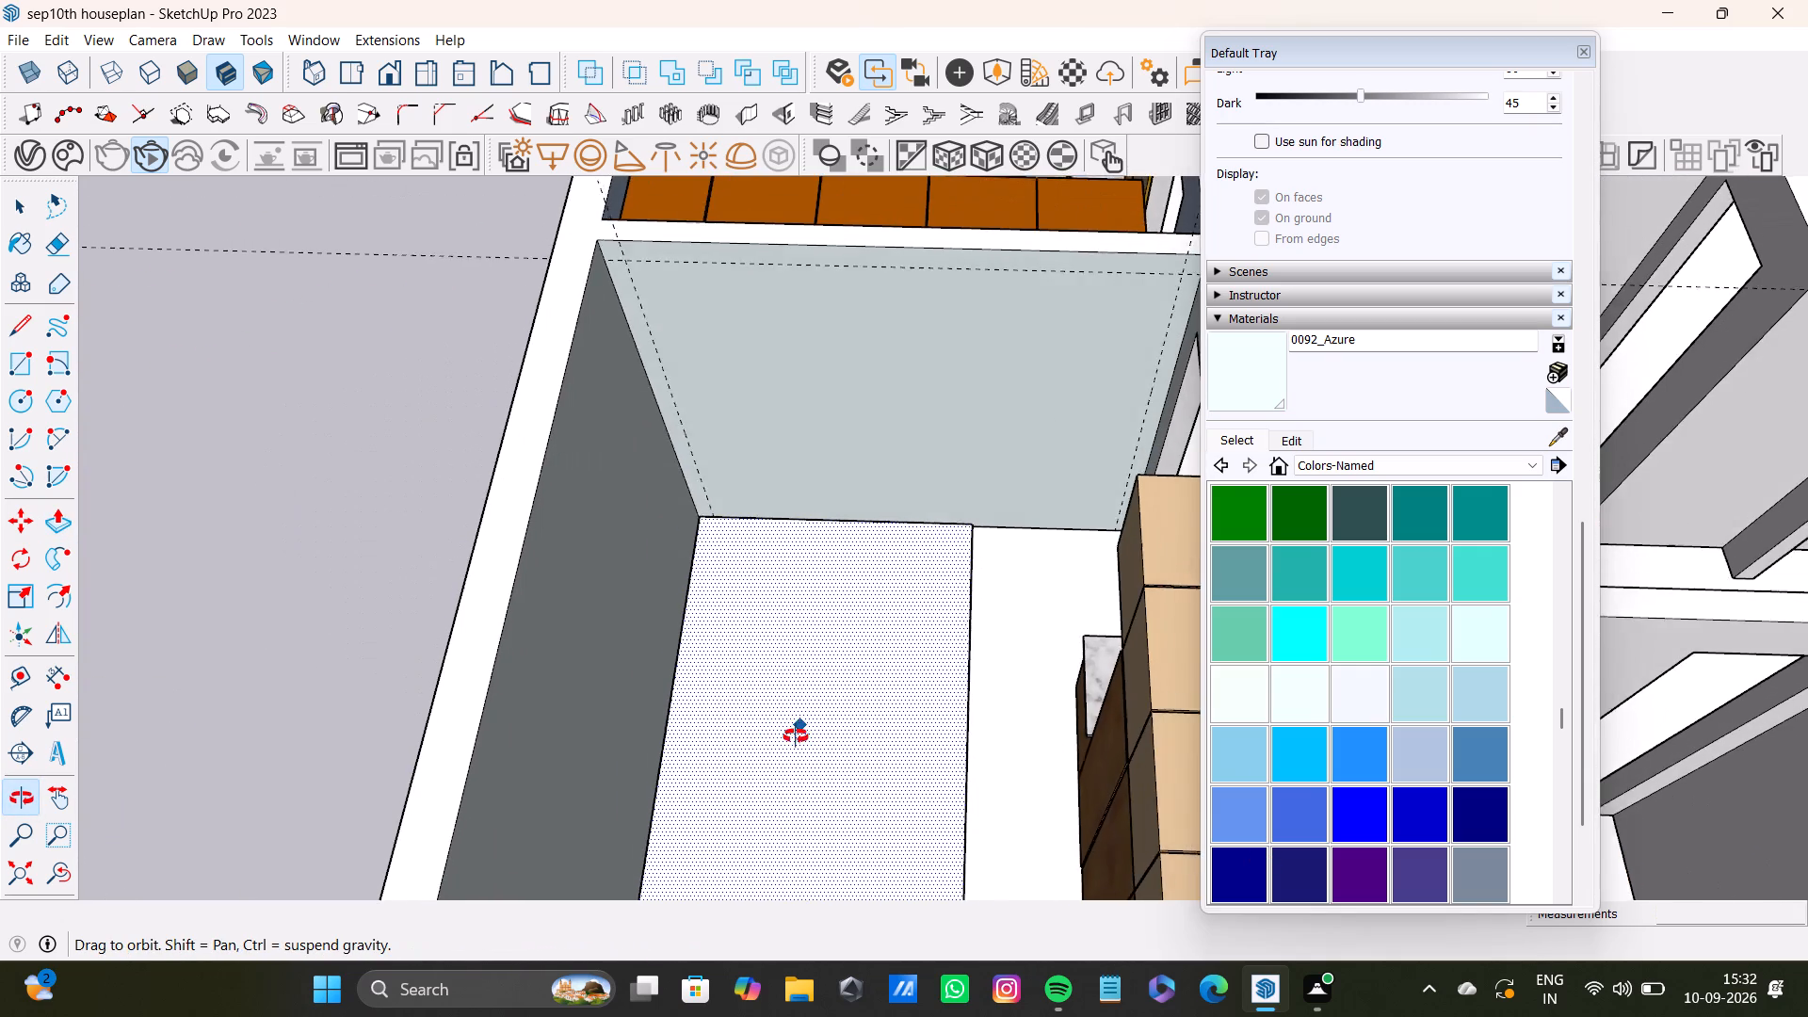
pyautogui.moveTo(796, 736); pyautogui.dragTo(843, 600, button='middle')
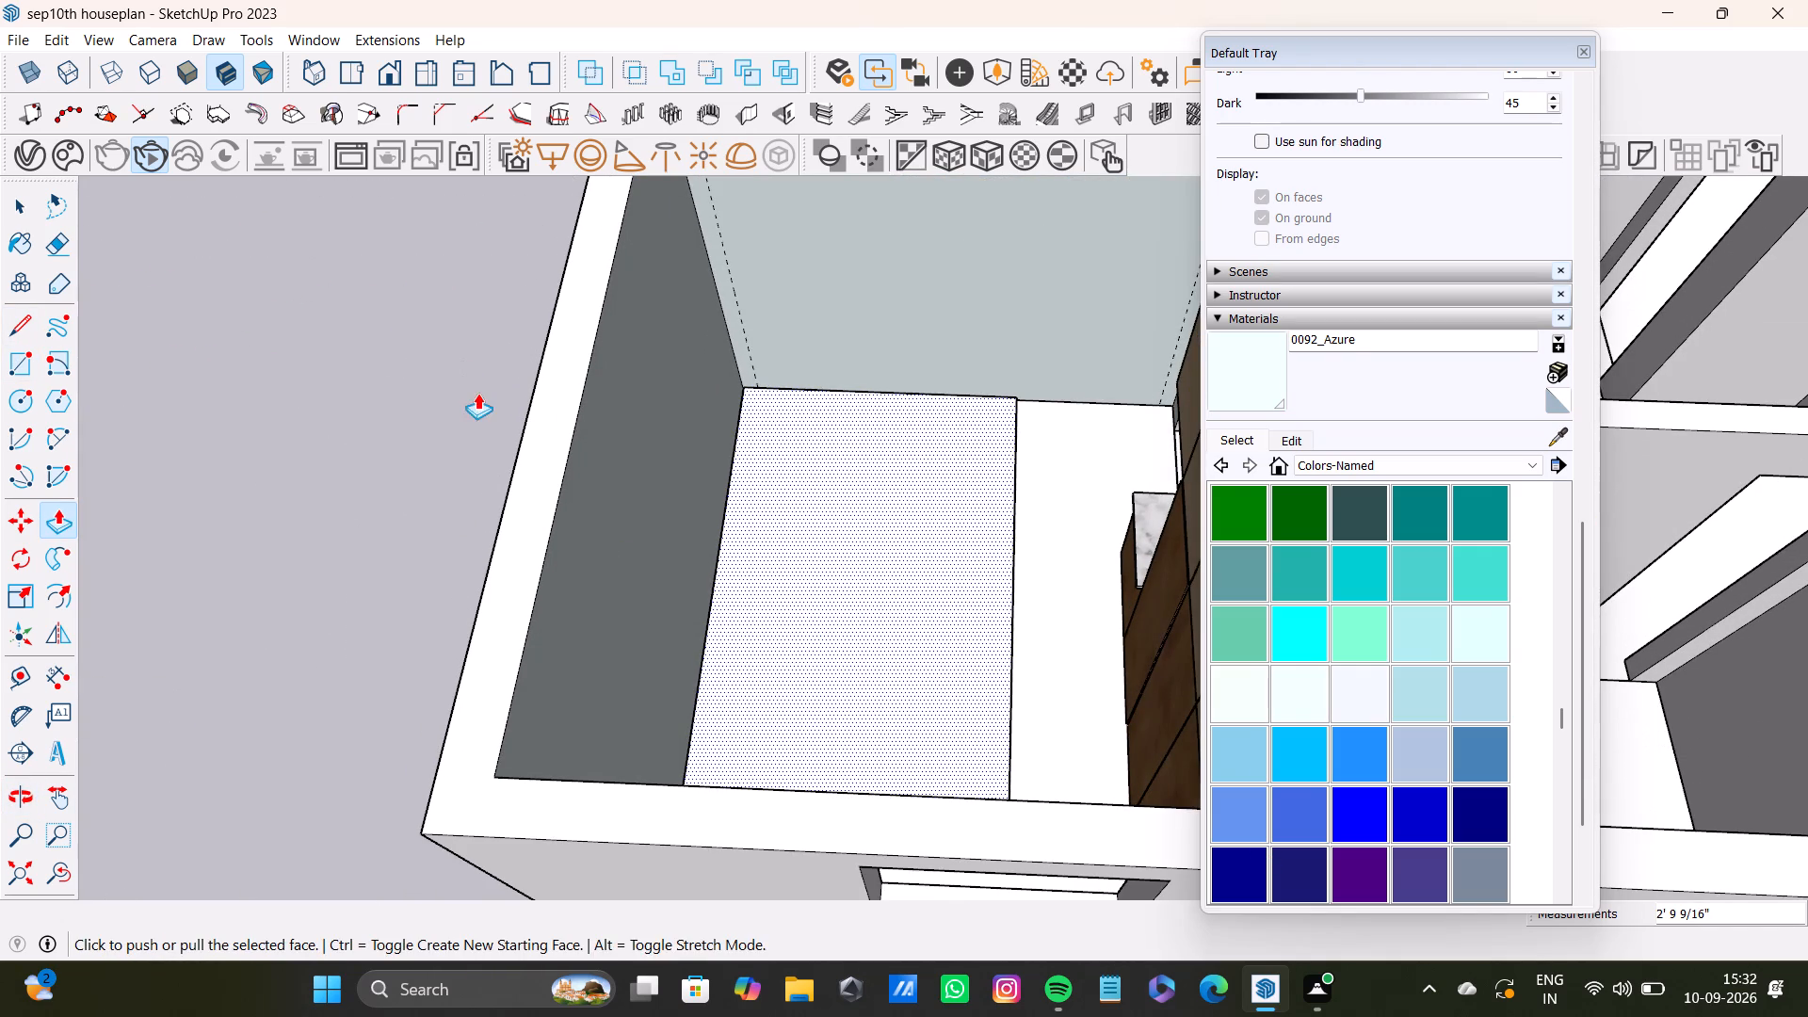
pyautogui.press('space')
pyautogui.doubleClick(896, 576)
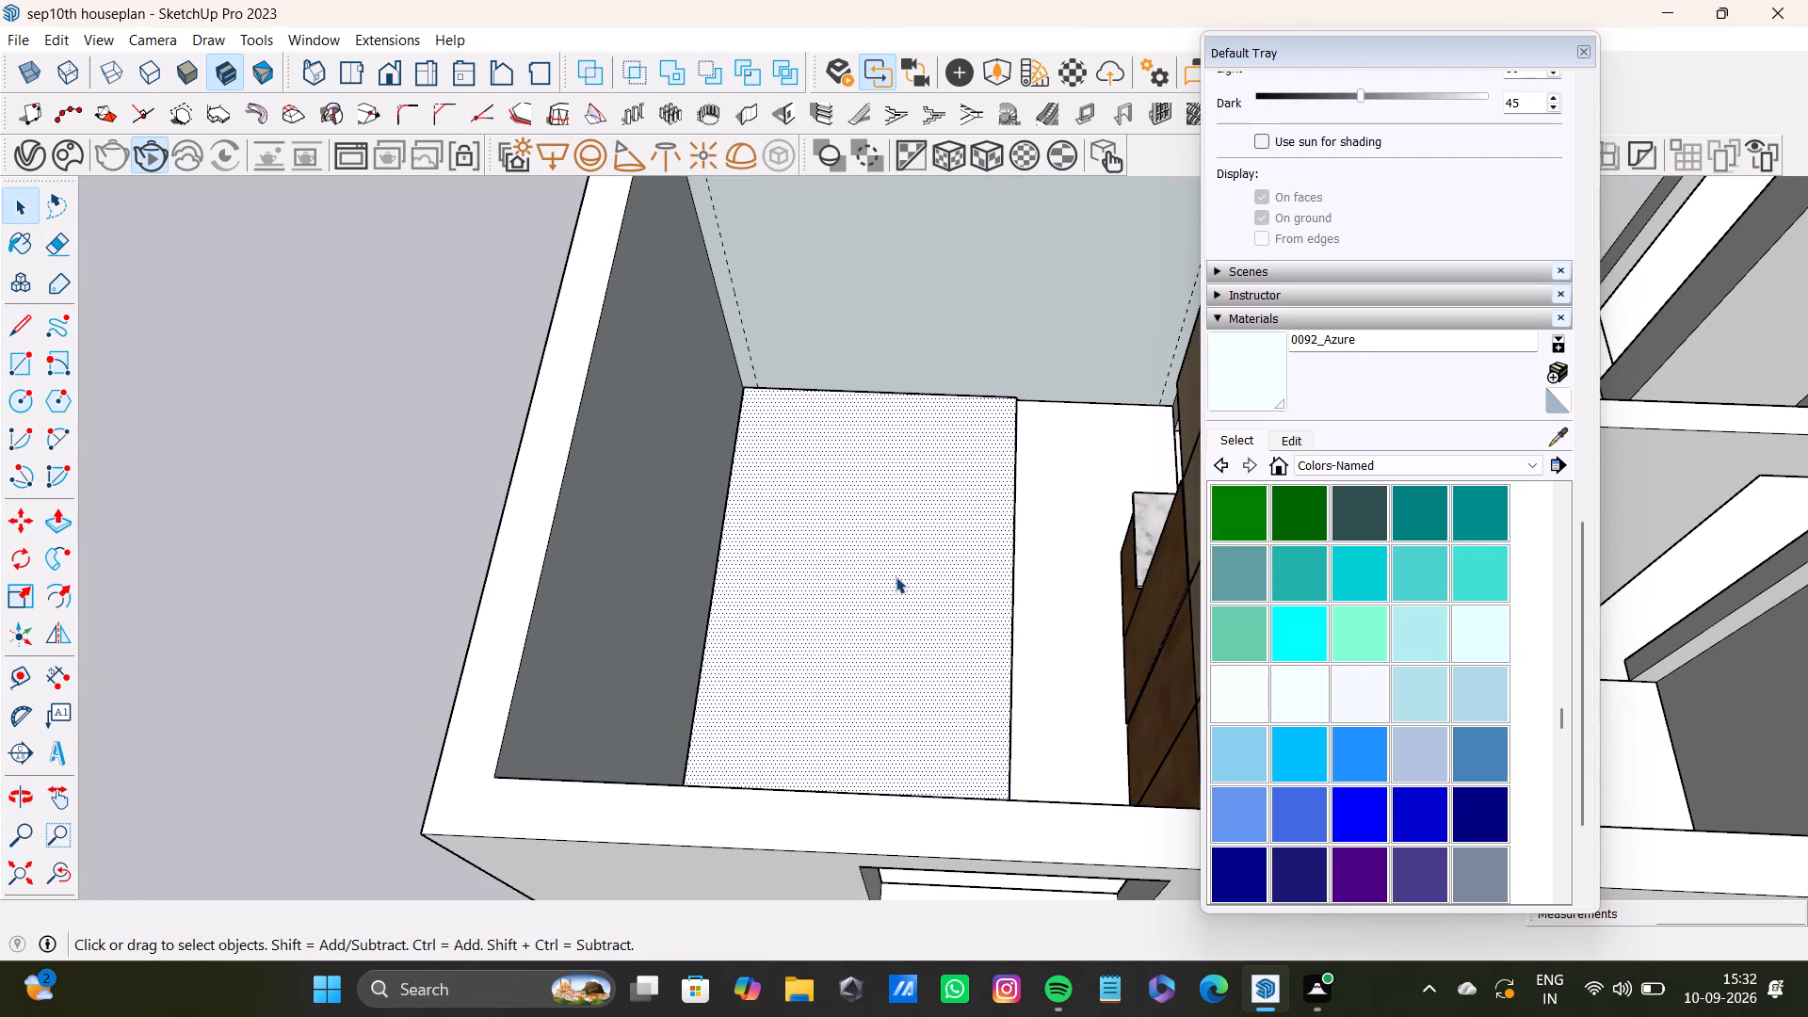
pyautogui.keyDown('shift'); pyautogui.doubleClick(896, 576); pyautogui.keyUp('shift')
pyautogui.keyDown('shift'); pyautogui.doubleClick(925, 618); pyautogui.keyUp('shift')
pyautogui.moveTo(1122, 677); pyautogui.dragTo(1111, 682, button='middle')
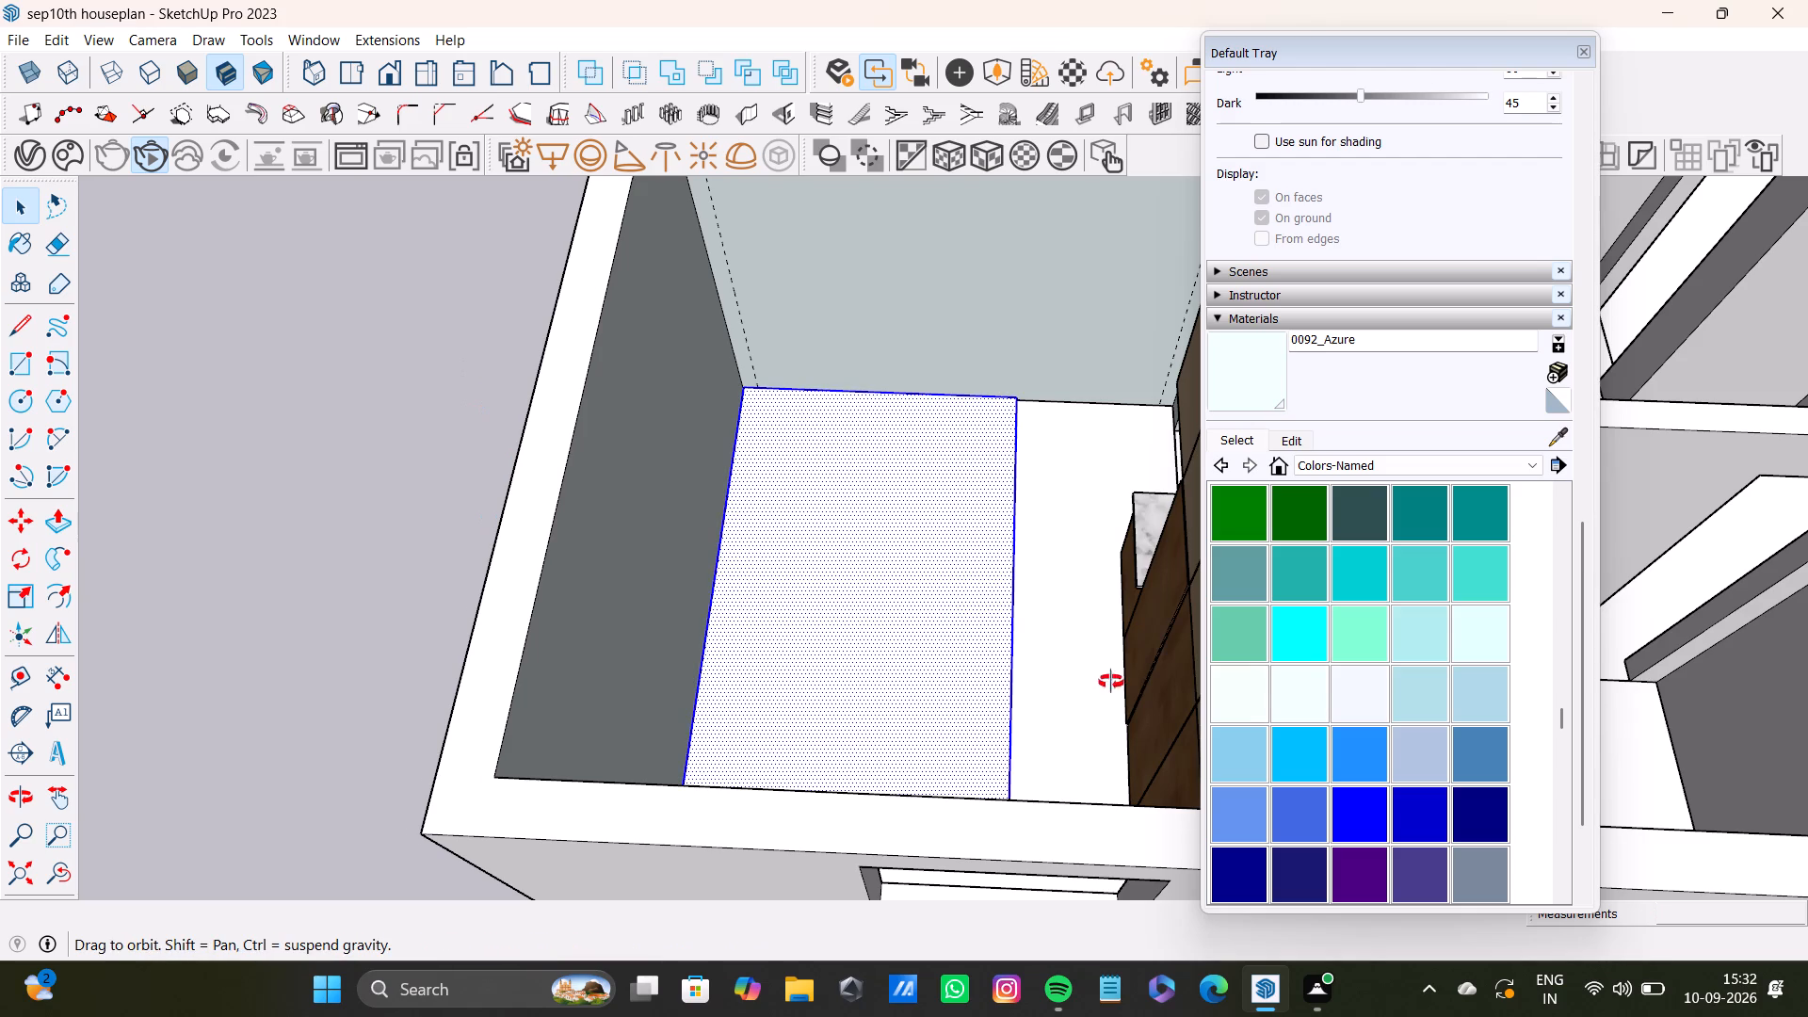
pyautogui.moveTo(1111, 682); pyautogui.dragTo(654, 770, button='middle')
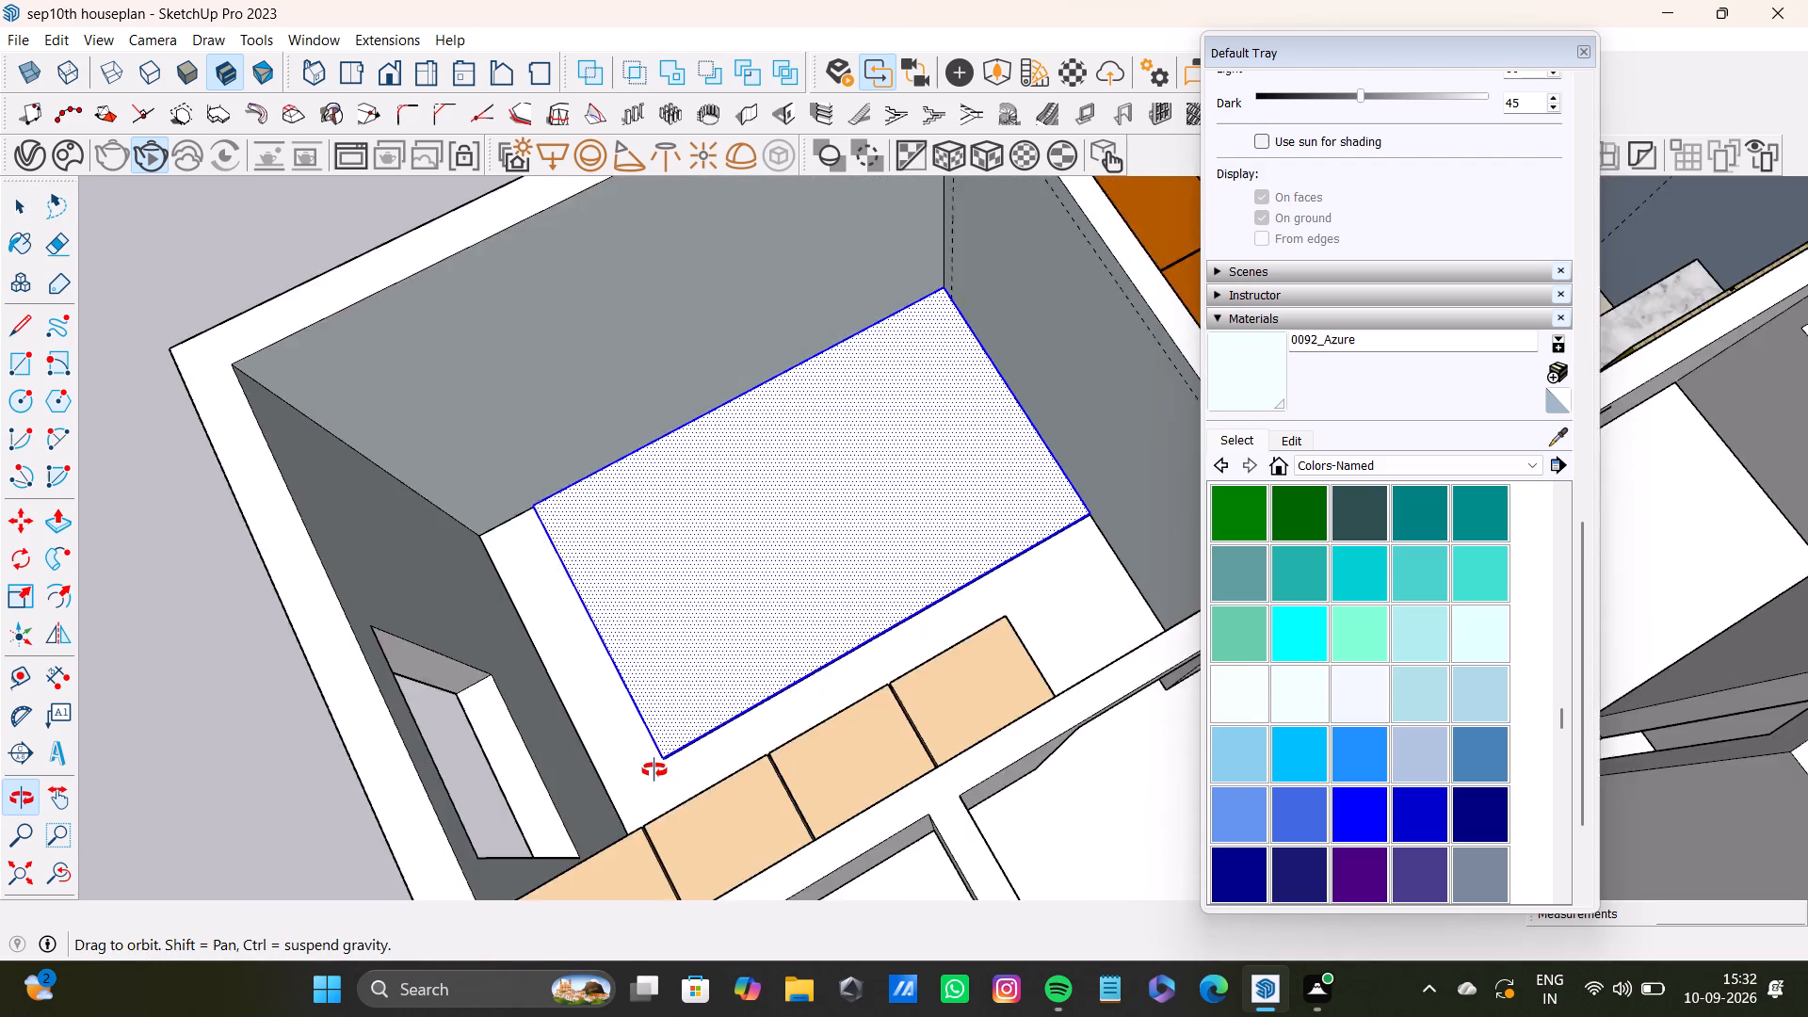
pyautogui.moveTo(654, 770); pyautogui.dragTo(656, 752, button='middle')
pyautogui.scroll(8, 706, 670)
pyautogui.keyDown('shift'); pyautogui.moveTo(785, 728); pyautogui.dragTo(808, 621, button='middle'); pyautogui.keyUp('shift')
pyautogui.scroll(8, 728, 675)
pyautogui.moveTo(741, 702); pyautogui.dragTo(736, 618, button='middle')
pyautogui.scroll(9, 644, 779)
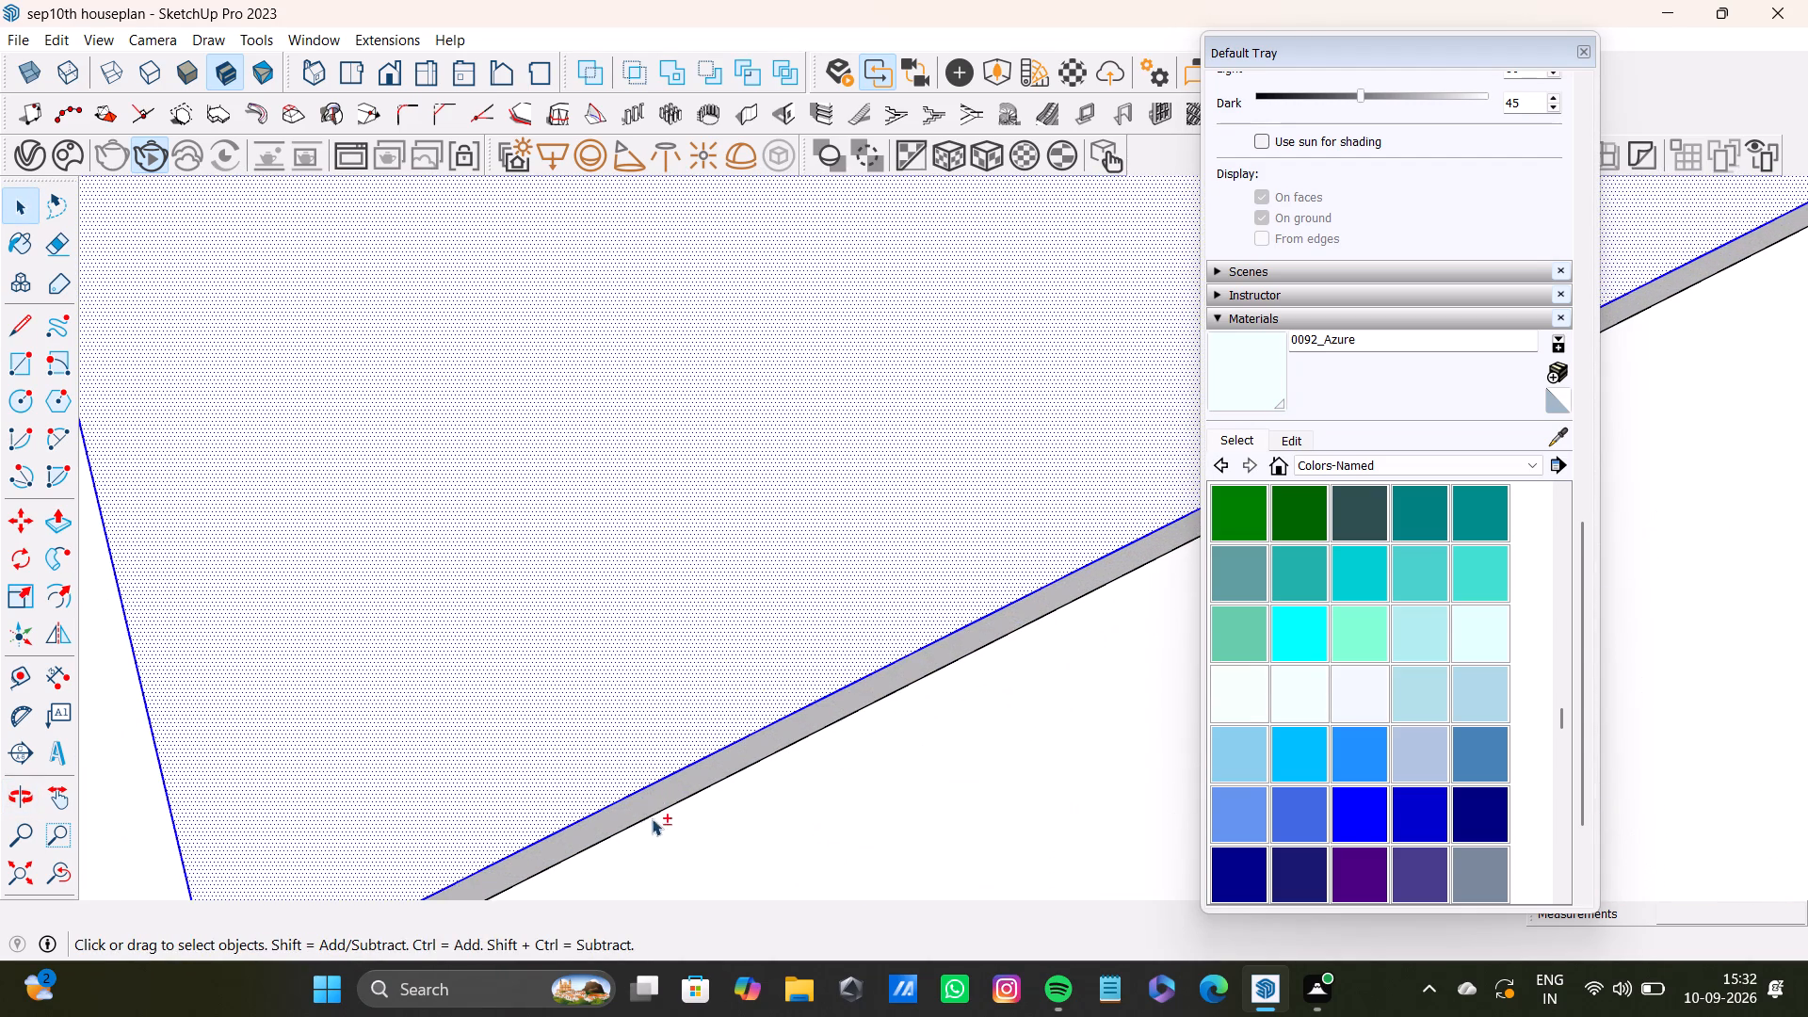
pyautogui.keyDown('shift'); pyautogui.moveTo(651, 818); pyautogui.dragTo(634, 721, button='middle'); pyautogui.keyUp('shift')
pyautogui.keyDown('shift'); pyautogui.scroll(4, 620, 715); pyautogui.keyUp('shift')
pyautogui.keyDown('shift'); pyautogui.doubleClick(624, 714); pyautogui.keyUp('shift')
pyautogui.keyDown('shift'); pyautogui.scroll(-8, 593, 734); pyautogui.keyUp('shift')
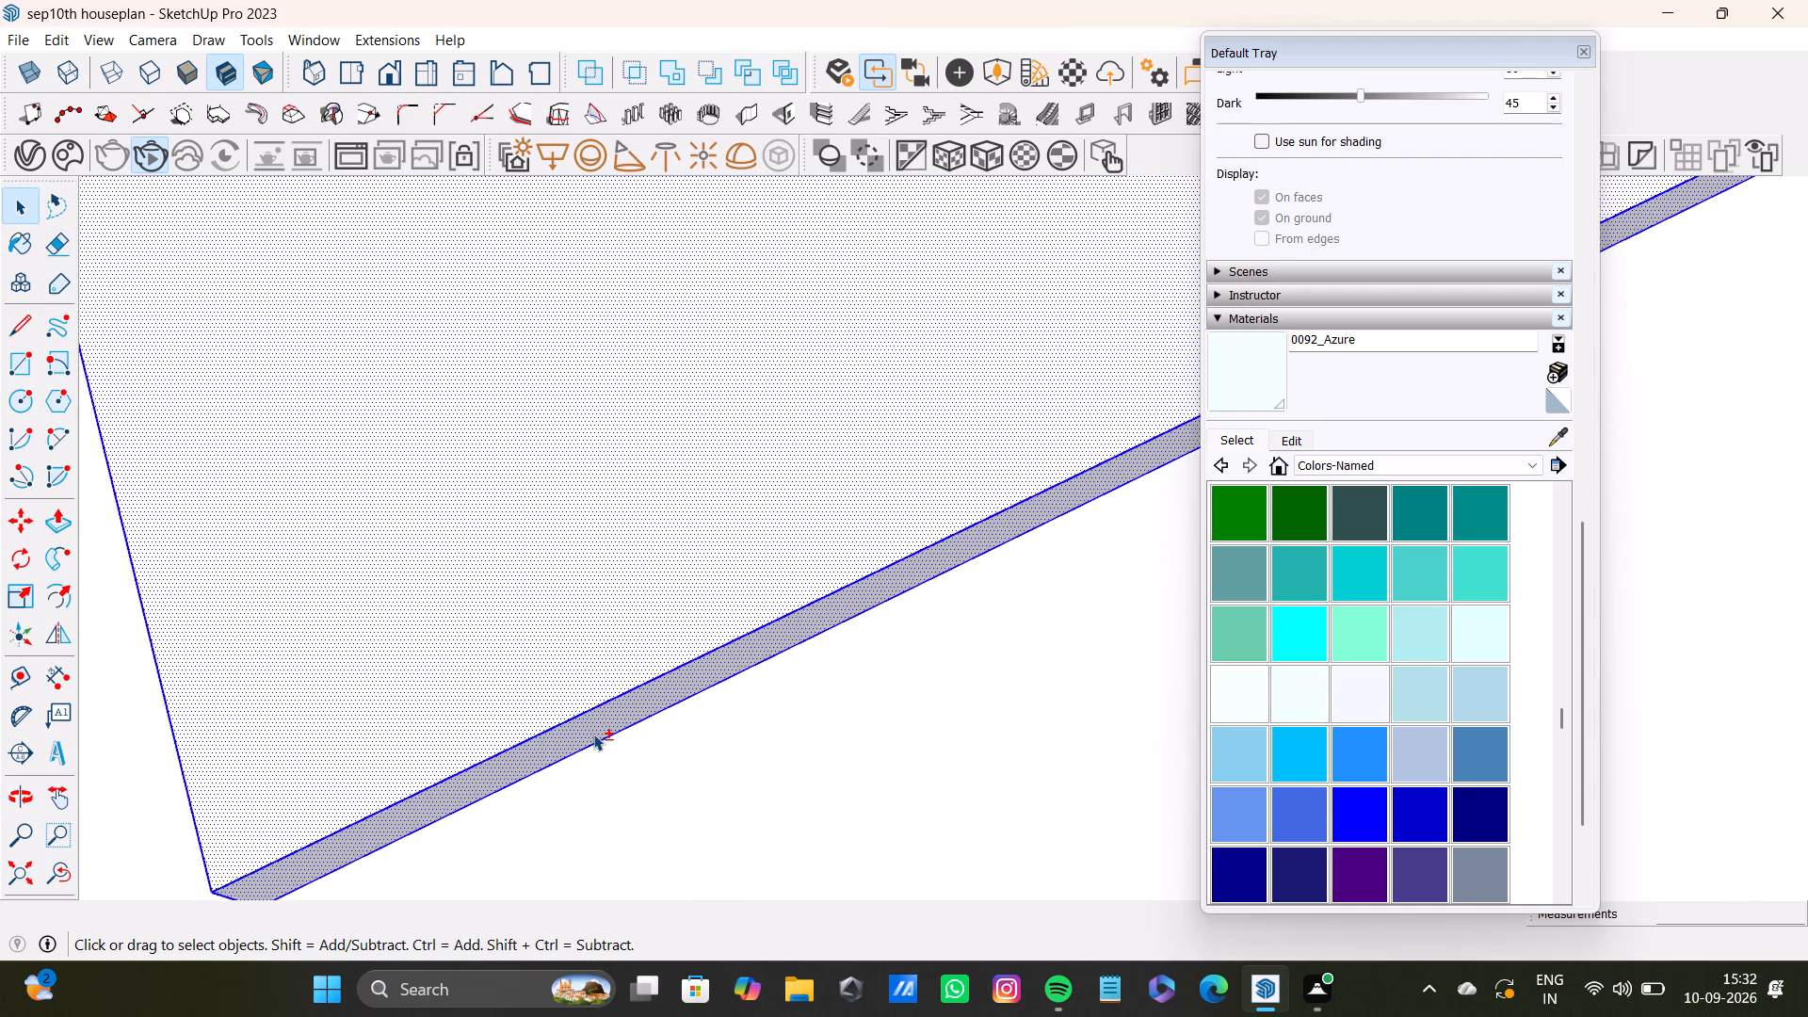
pyautogui.keyDown('shift'); pyautogui.scroll(-2, 593, 734); pyautogui.keyUp('shift')
pyautogui.keyDown('shift'); pyautogui.moveTo(592, 734); pyautogui.dragTo(670, 715, button='middle'); pyautogui.keyUp('shift')
pyautogui.keyDown('shift'); pyautogui.scroll(-1, 670, 715); pyautogui.keyUp('shift')
pyautogui.keyDown('shift'); pyautogui.moveTo(557, 768); pyautogui.dragTo(852, 628, button='middle'); pyautogui.keyUp('shift')
pyautogui.keyDown('shift'); pyautogui.scroll(3, 765, 634); pyautogui.keyUp('shift')
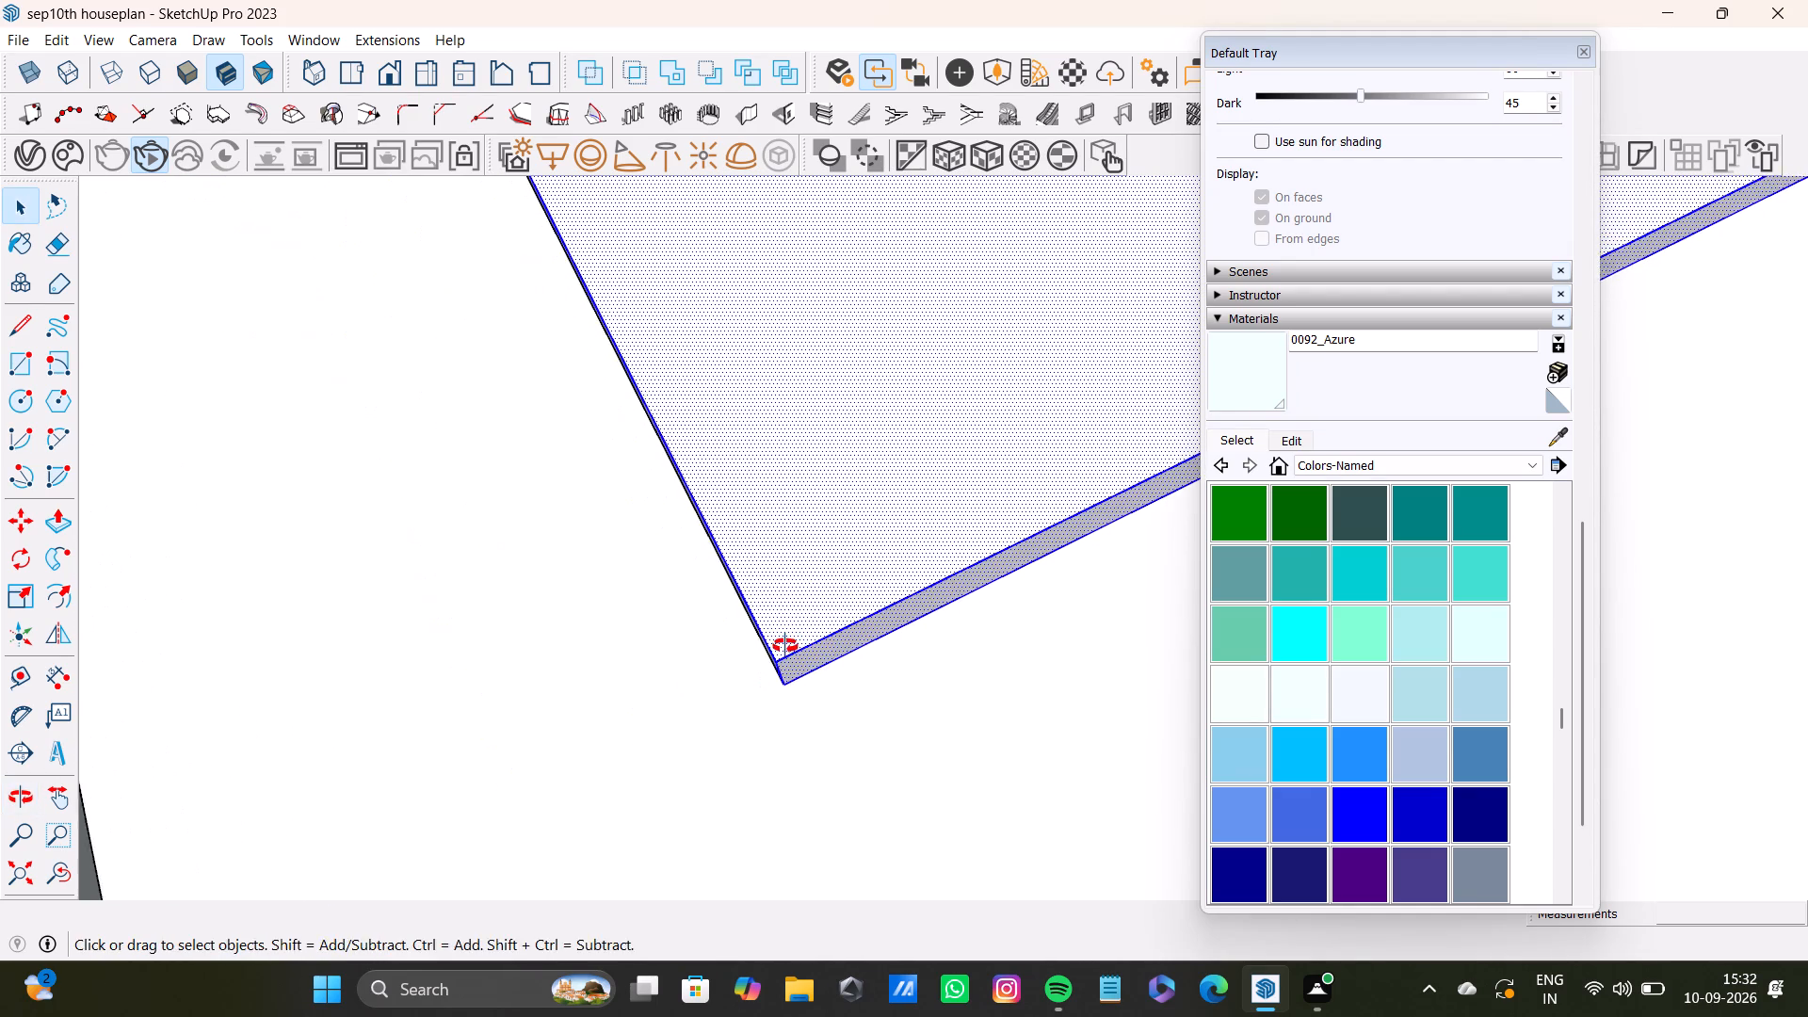
pyautogui.moveTo(738, 650); pyautogui.dragTo(948, 588, button='middle')
pyautogui.keyDown('shift'); pyautogui.scroll(4, 784, 707); pyautogui.keyUp('shift')
pyautogui.keyDown('shift'); pyautogui.doubleClick(832, 705); pyautogui.keyUp('shift')
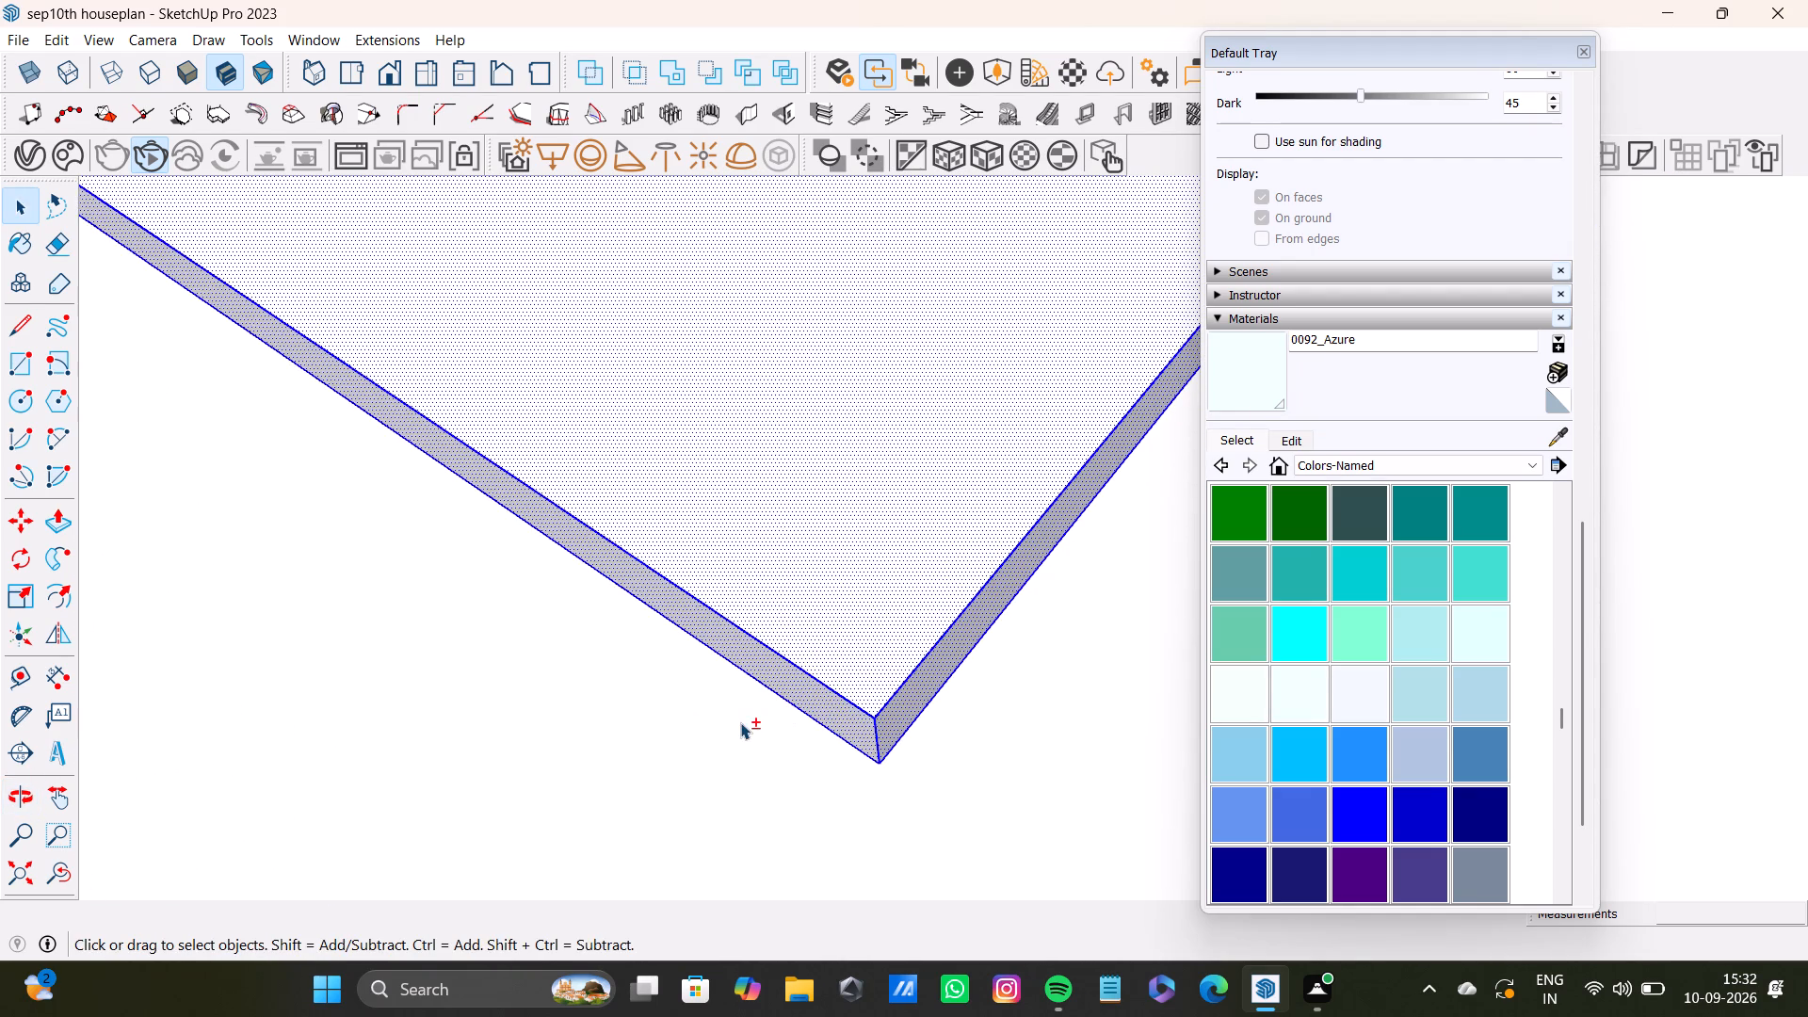
pyautogui.keyDown('shift'); pyautogui.scroll(-9, 740, 722); pyautogui.keyUp('shift')
pyautogui.keyDown('shift'); pyautogui.moveTo(836, 530); pyautogui.dragTo(598, 801, button='middle'); pyautogui.keyUp('shift')
pyautogui.scroll(-9, 659, 688)
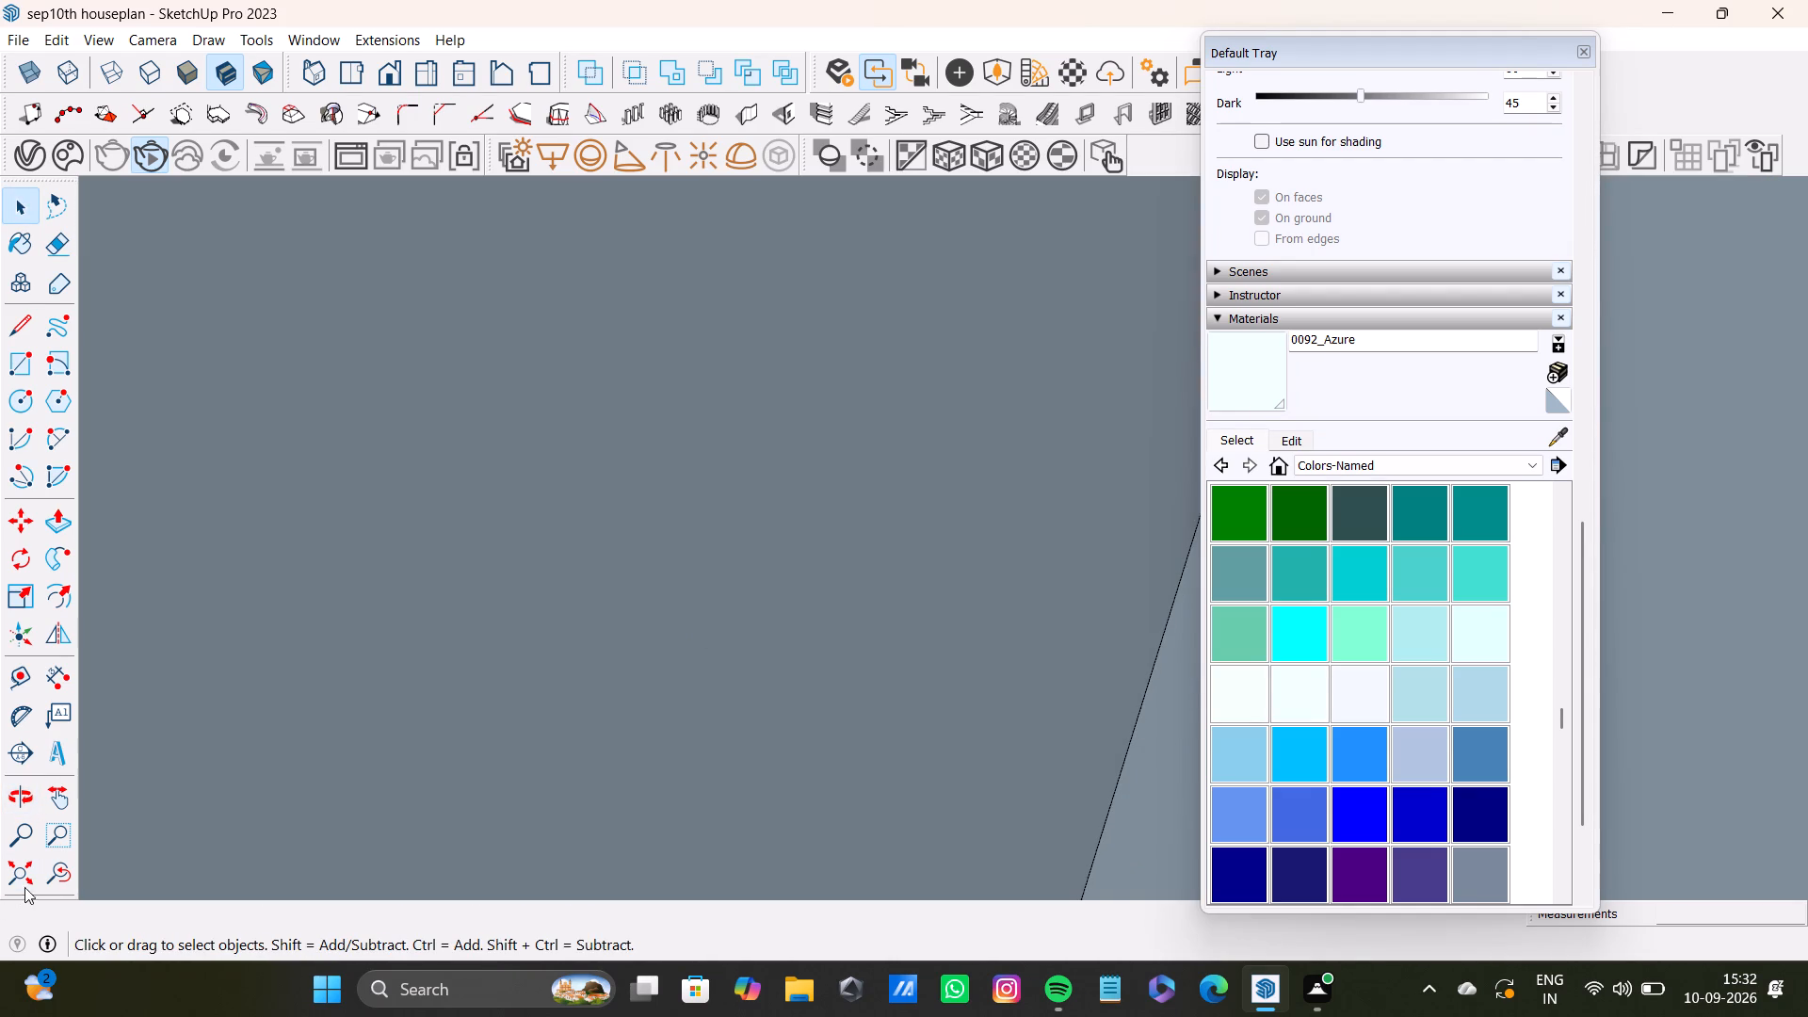
pyautogui.moveTo(51, 881); pyautogui.dragTo(59, 876)
pyautogui.keyDown('shift'); pyautogui.moveTo(793, 521); pyautogui.dragTo(670, 961, button='middle'); pyautogui.keyUp('shift')
pyautogui.scroll(-10, 686, 888)
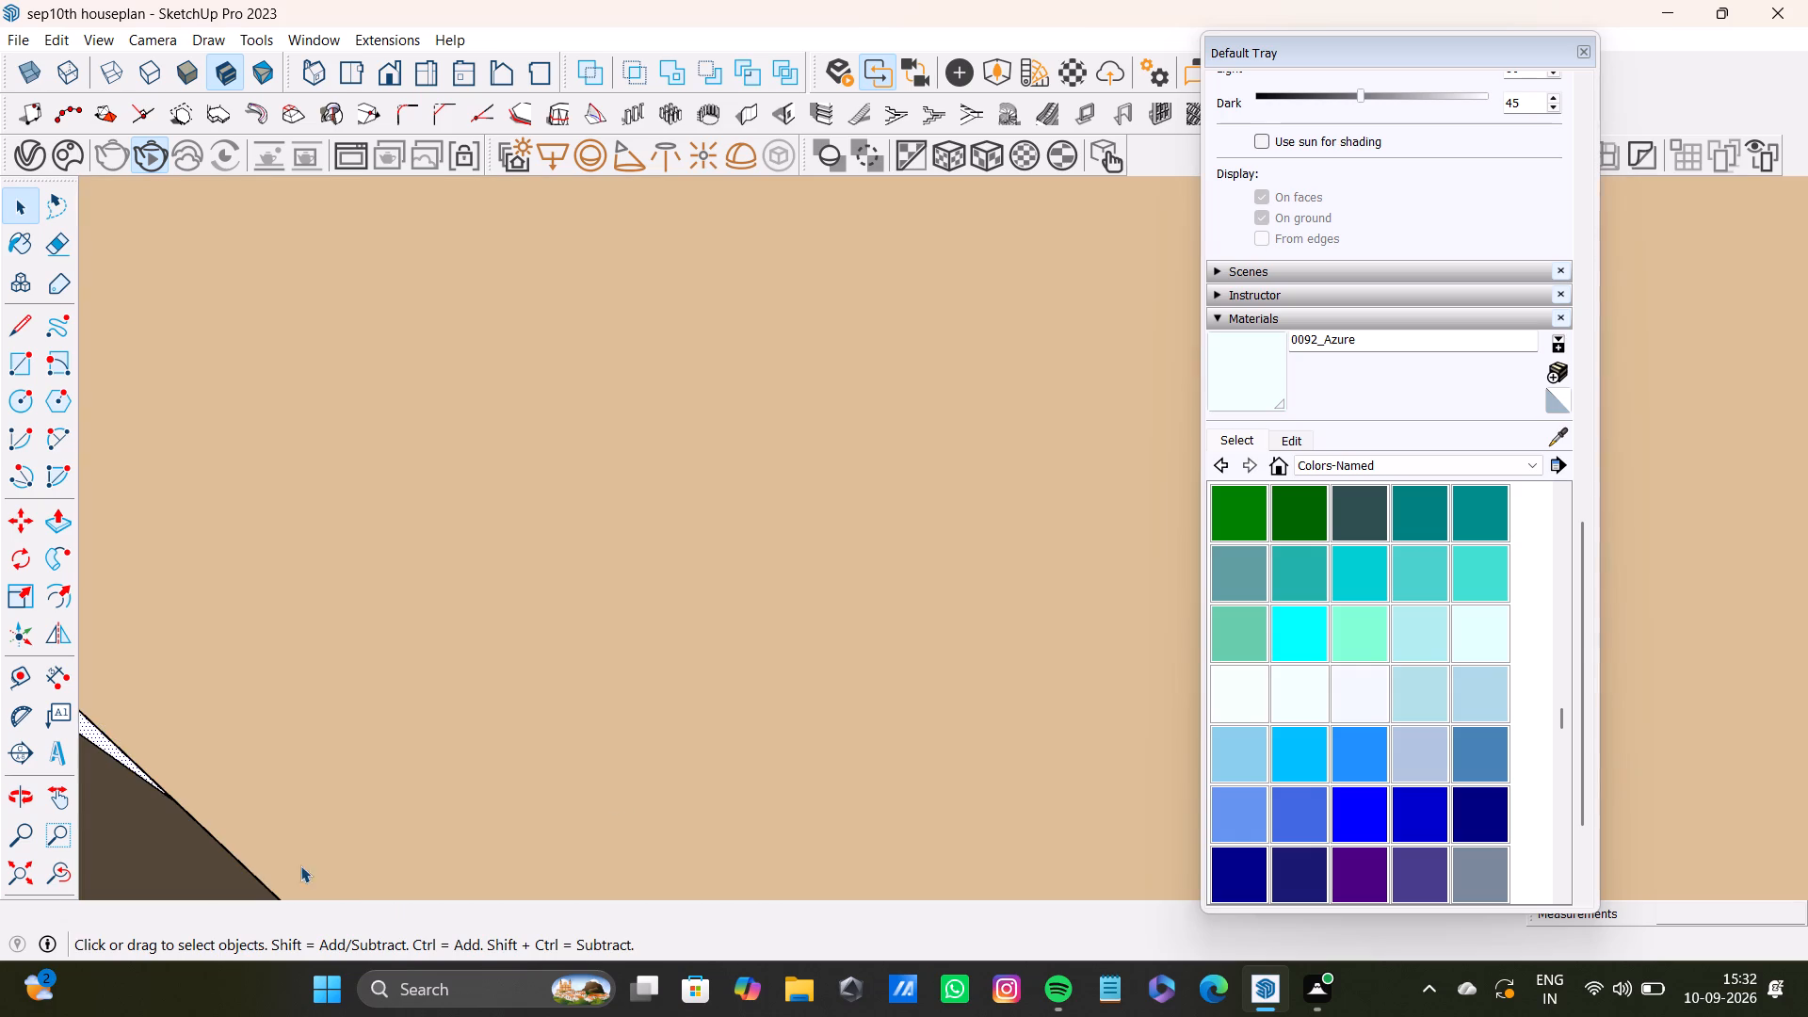
pyautogui.click(45, 867)
pyautogui.moveTo(561, 695); pyautogui.dragTo(465, 1016, button='middle')
pyautogui.moveTo(869, 540); pyautogui.dragTo(613, 584, button='middle')
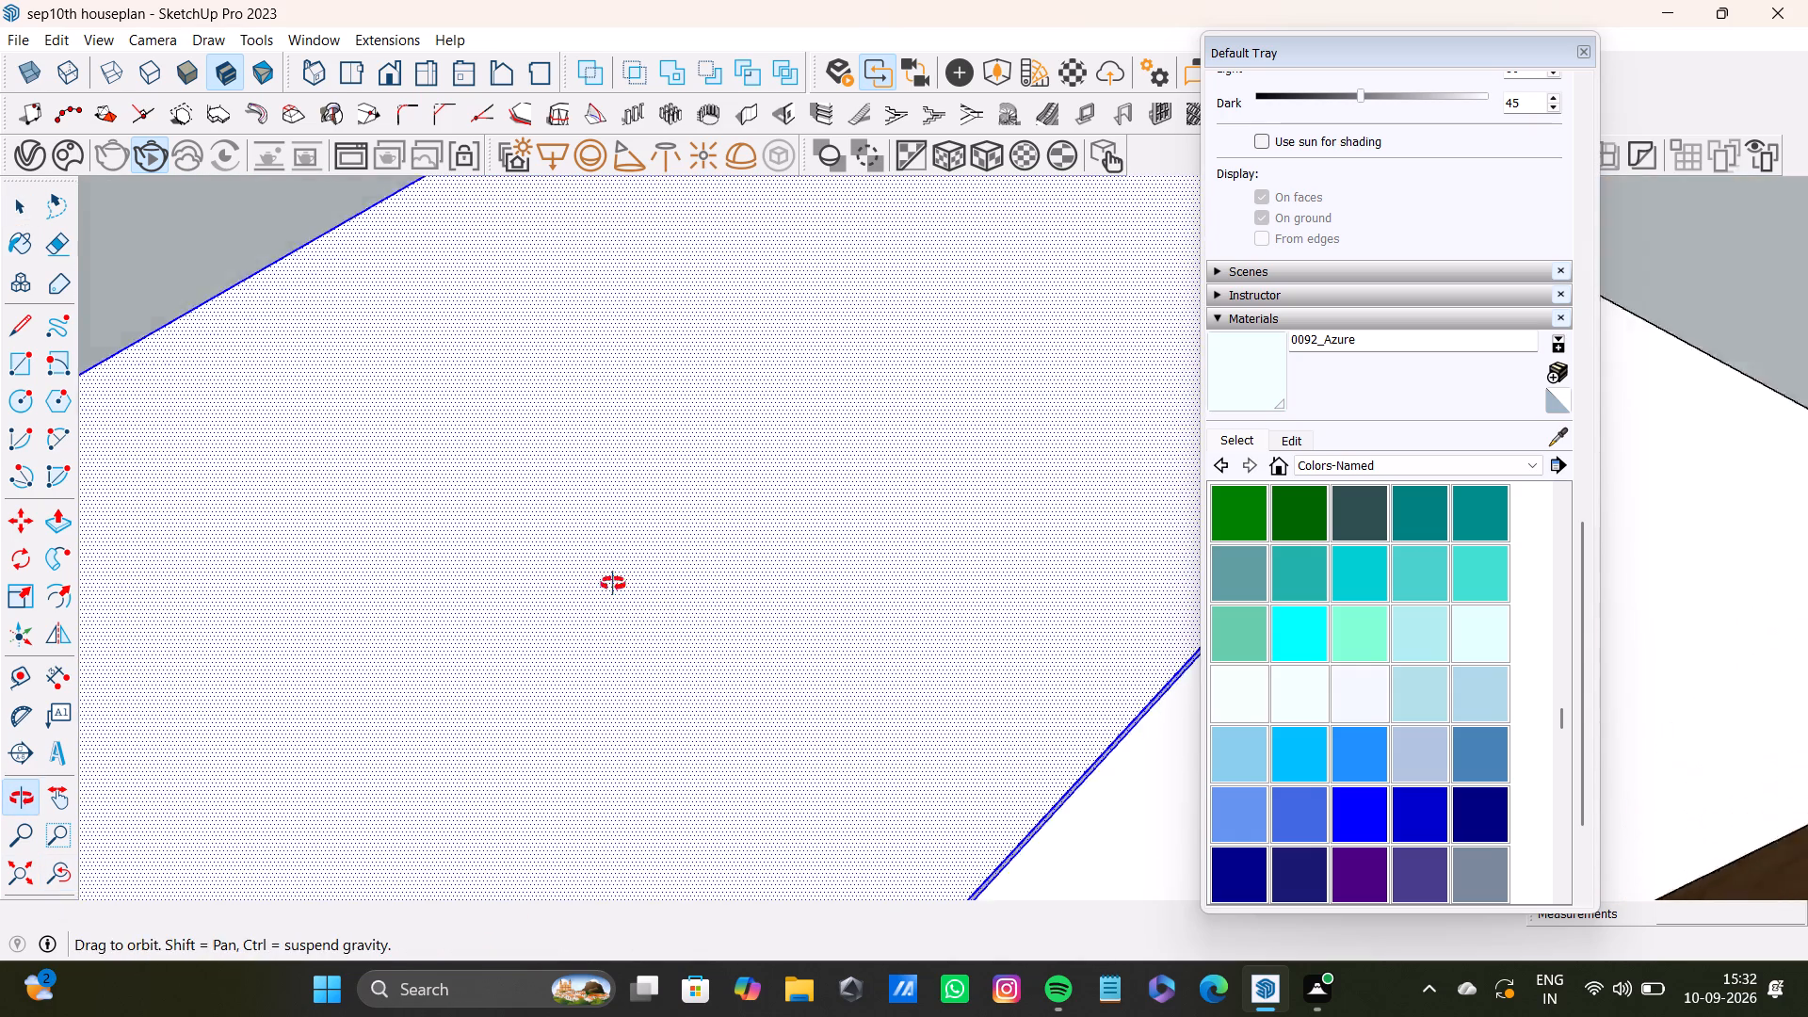
pyautogui.moveTo(613, 584); pyautogui.dragTo(117, 482, button='middle')
pyautogui.scroll(-4, 715, 465)
pyautogui.keyDown('shift'); pyautogui.moveTo(1029, 622); pyautogui.dragTo(919, 605, button='middle'); pyautogui.keyUp('shift')
pyautogui.click(58, 872)
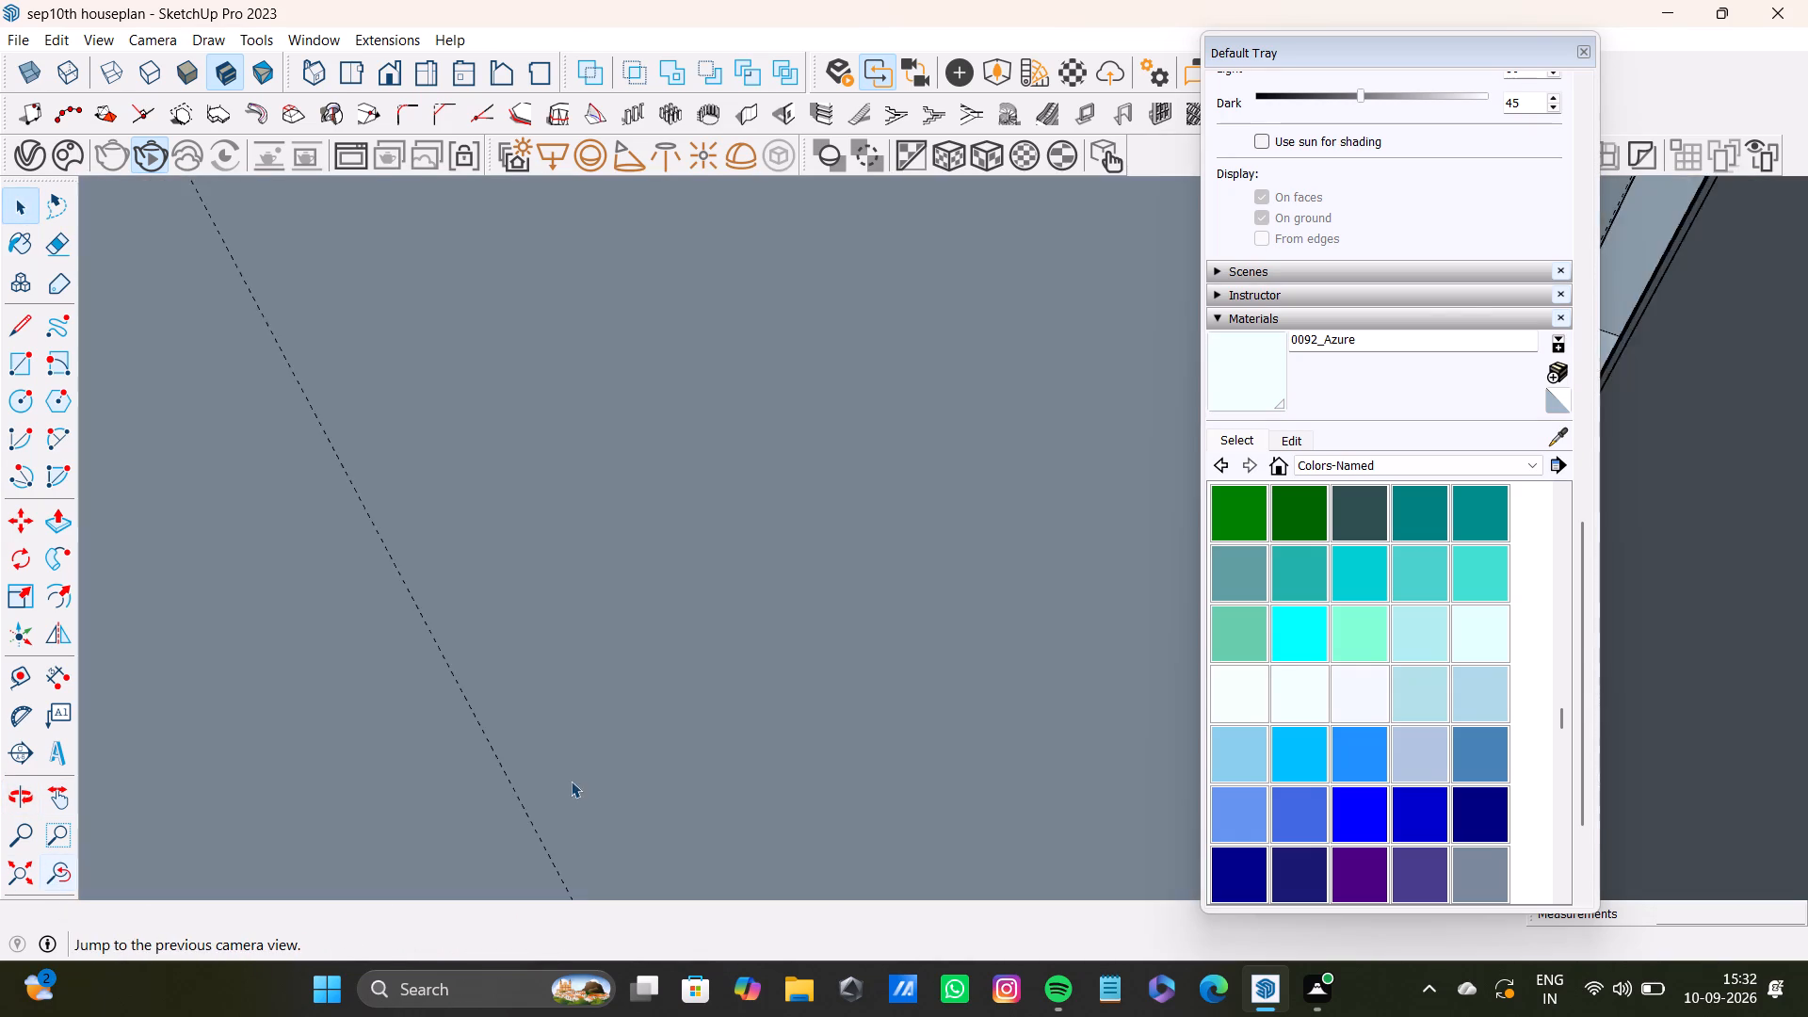
pyautogui.moveTo(572, 780); pyautogui.dragTo(943, 713, button='middle')
pyautogui.click(0, 867)
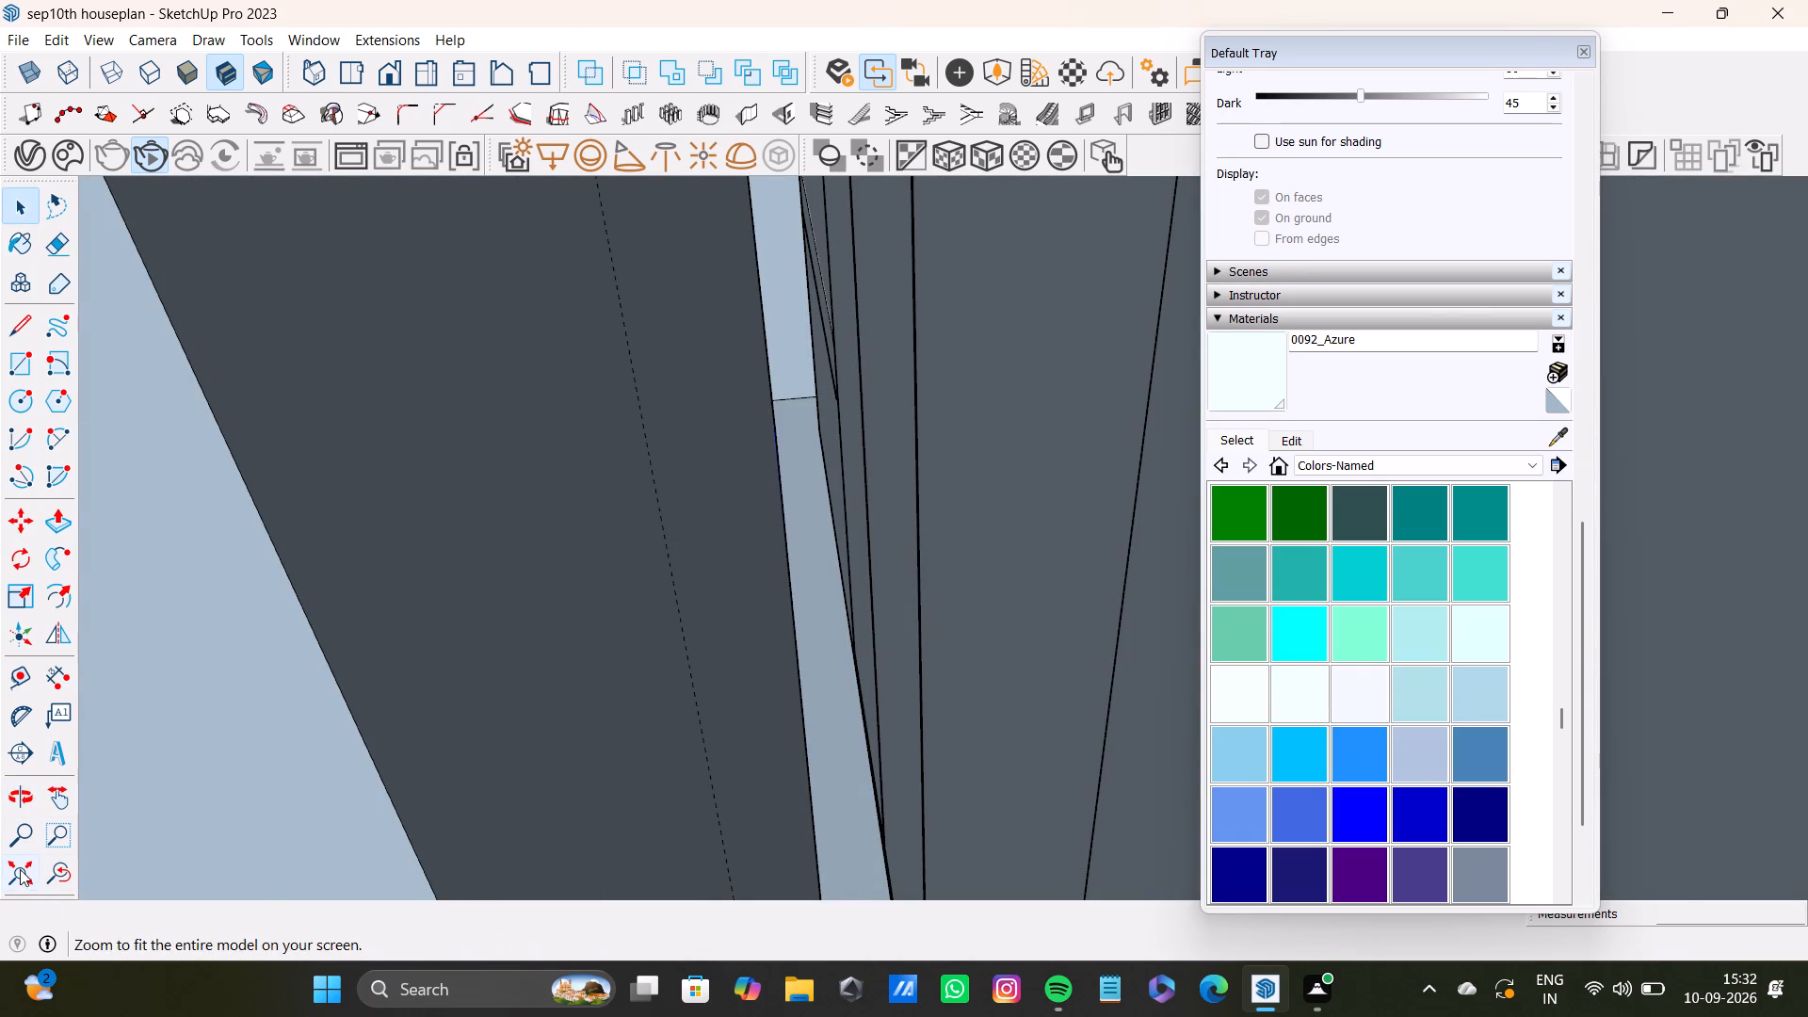
pyautogui.click(20, 873)
pyautogui.keyDown('shift'); pyautogui.moveTo(741, 709); pyautogui.dragTo(270, 837, button='middle'); pyautogui.keyUp('shift')
pyautogui.scroll(7, 1118, 540)
pyautogui.keyDown('shift'); pyautogui.moveTo(880, 501); pyautogui.dragTo(1031, 790, button='middle'); pyautogui.keyUp('shift')
pyautogui.scroll(18, 844, 658)
pyautogui.scroll(-4, 934, 785)
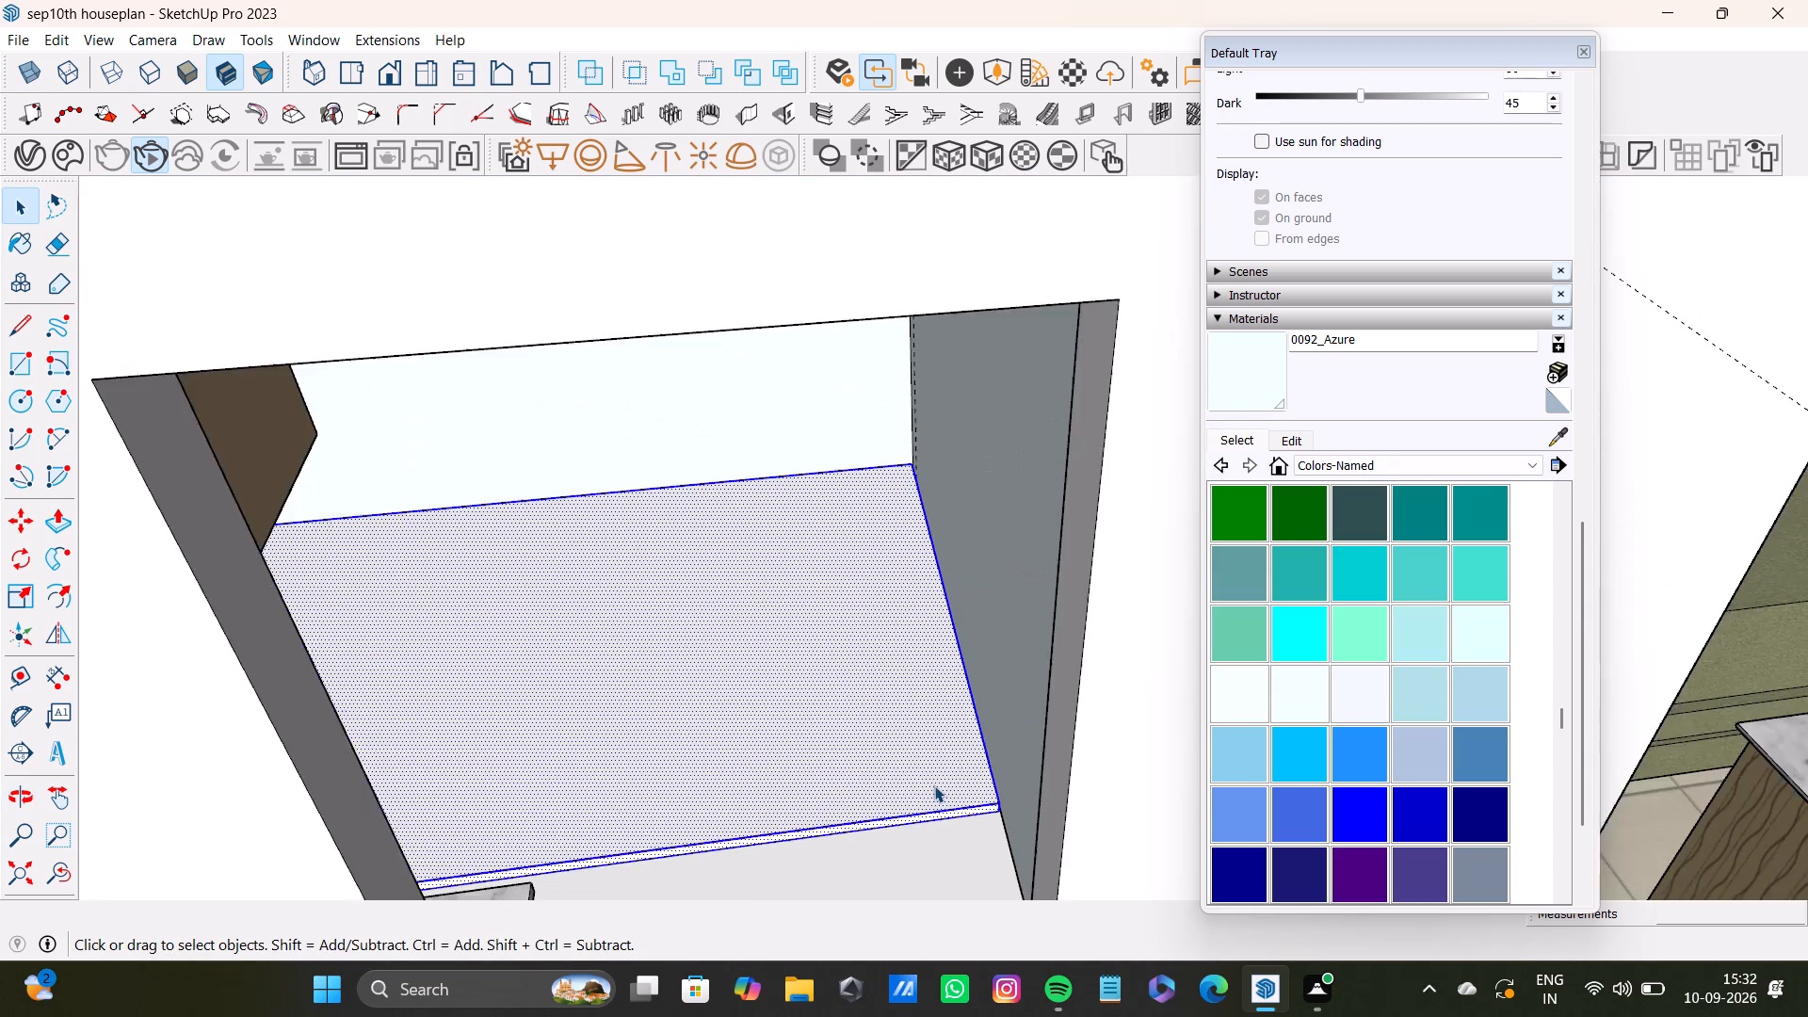
pyautogui.scroll(-13, 934, 785)
pyautogui.moveTo(928, 777); pyautogui.dragTo(1058, 933, button='middle')
pyautogui.scroll(-3, 813, 745)
pyautogui.keyDown('shift'); pyautogui.moveTo(813, 745); pyautogui.dragTo(822, 713, button='middle'); pyautogui.keyUp('shift')
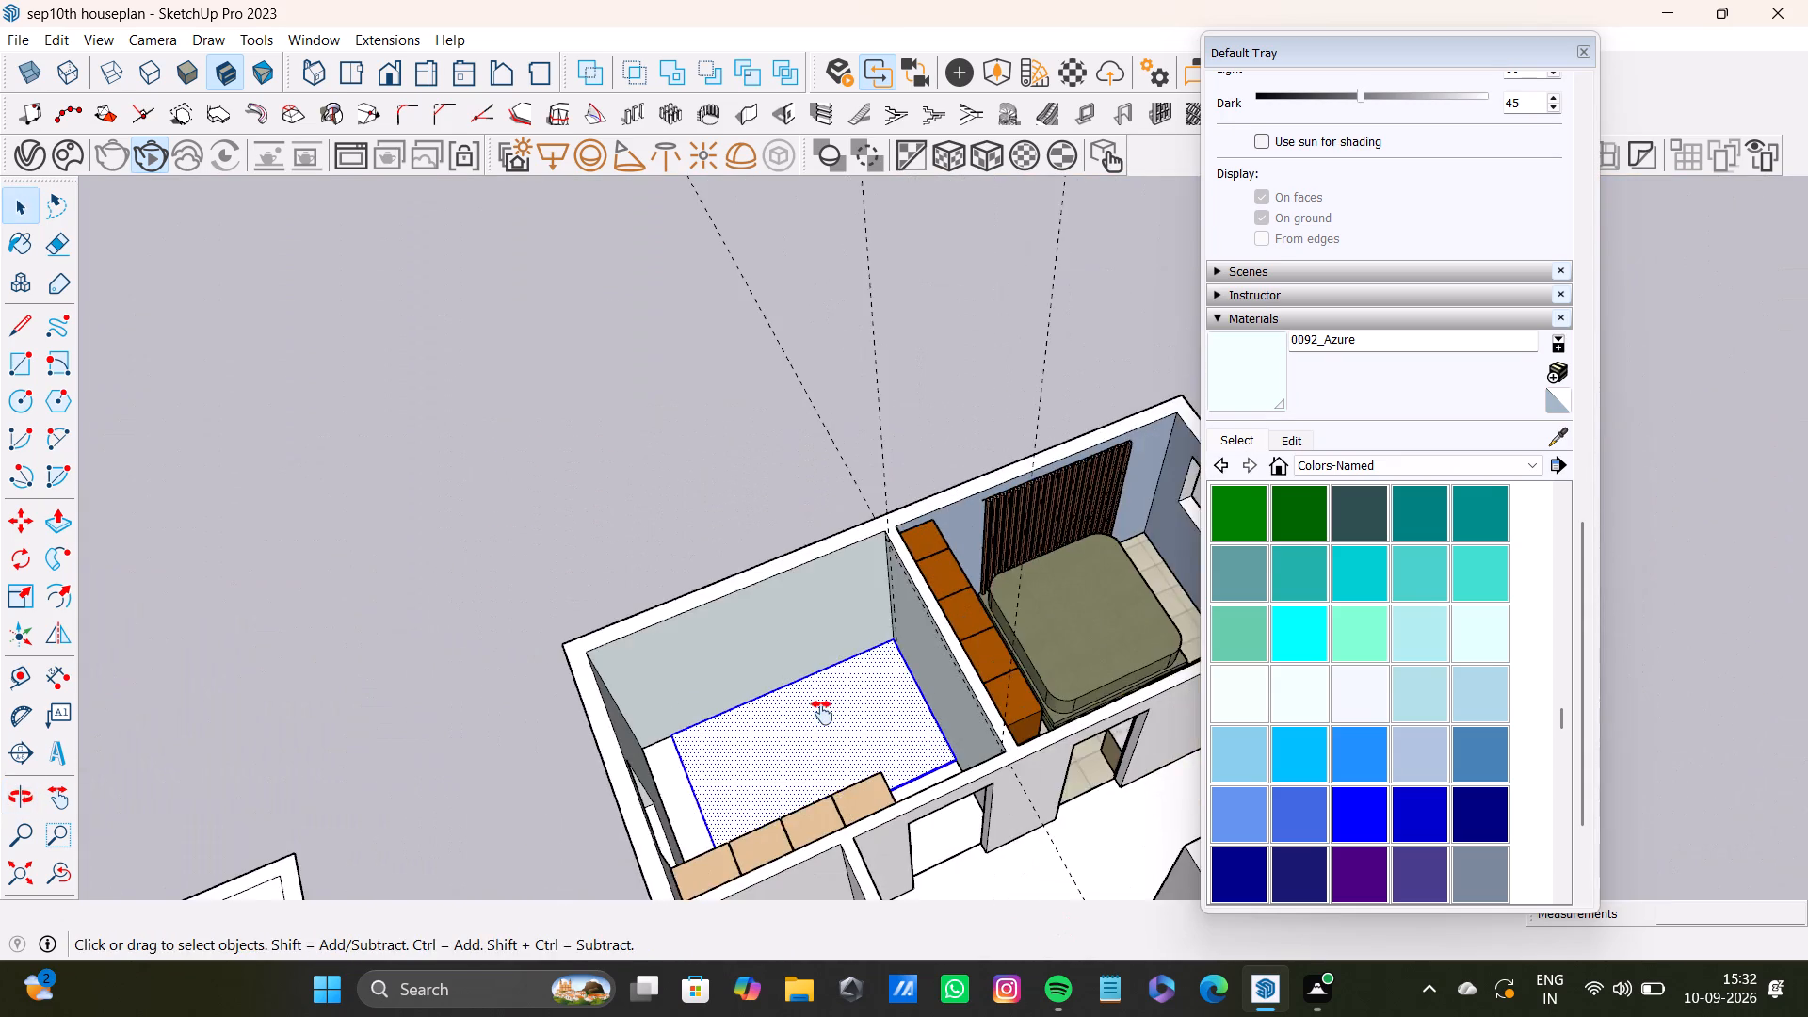
pyautogui.keyDown('shift'); pyautogui.moveTo(822, 713); pyautogui.dragTo(836, 775, button='middle'); pyautogui.keyUp('shift')
pyautogui.rightClick(819, 666)
pyautogui.click(872, 422)
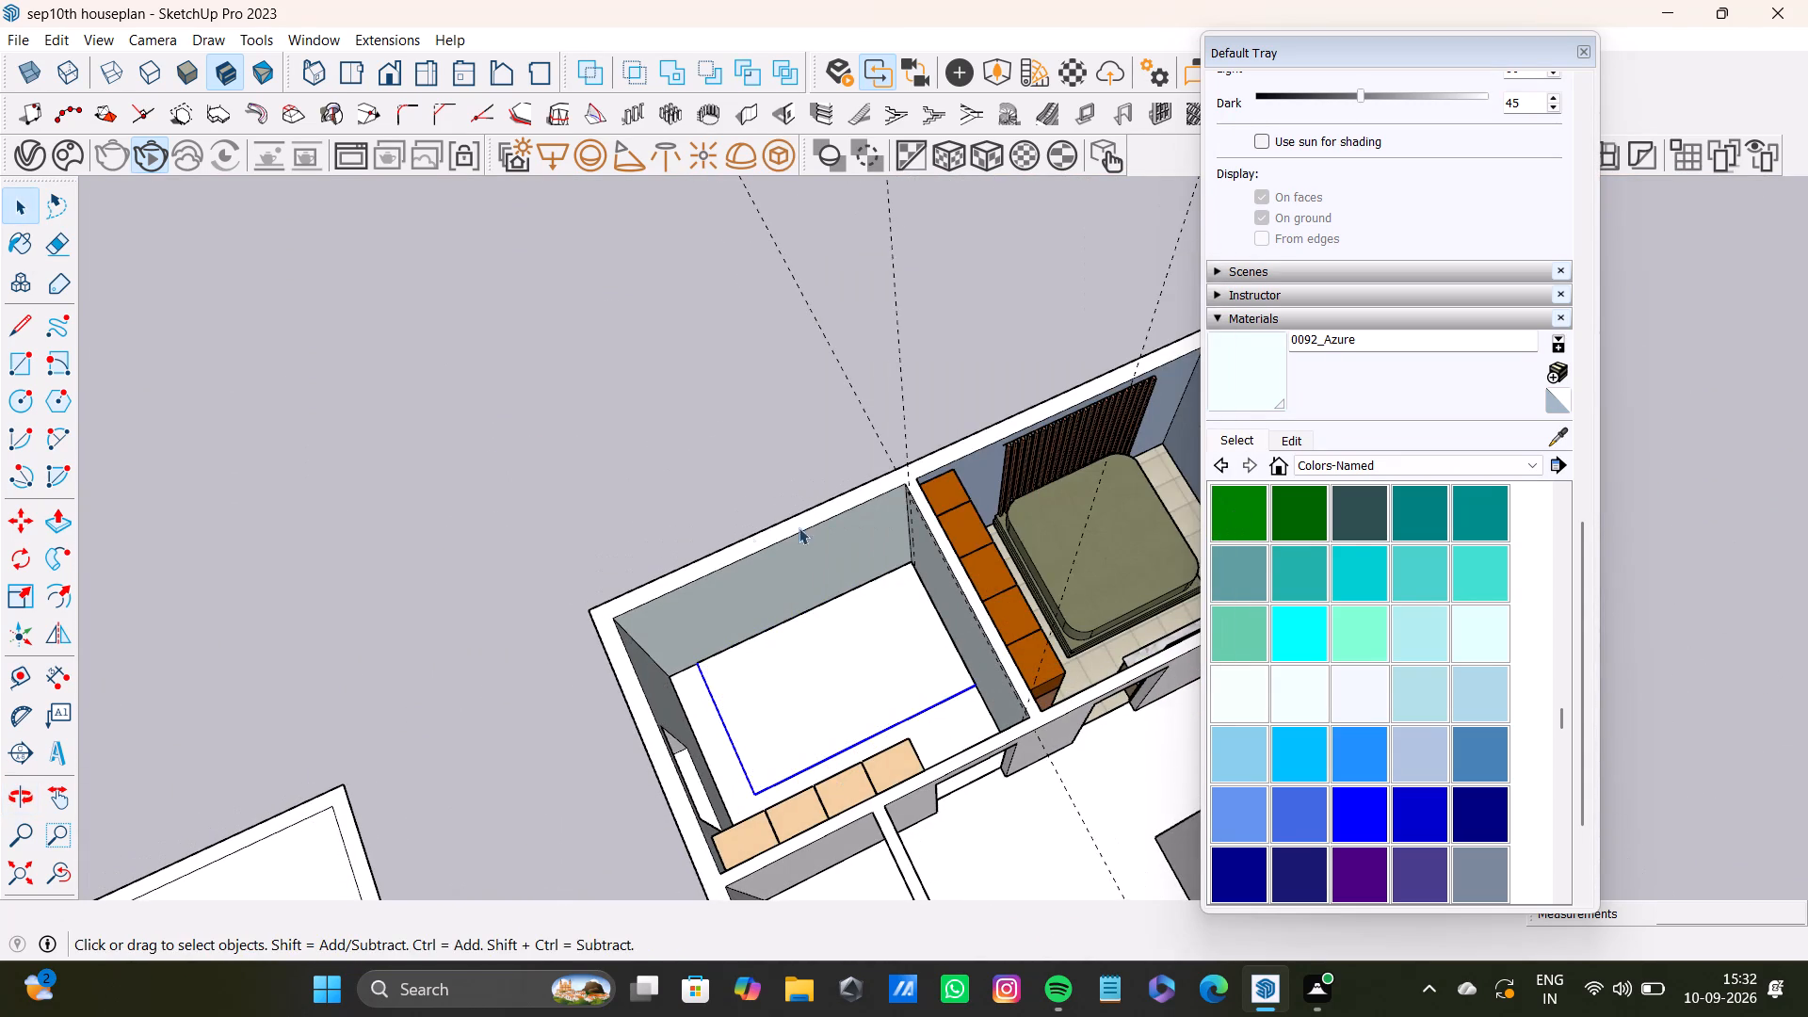
# Draw a rectangle about 10' 9 1/4" by 6' 6" on the slab's top, inset slightly from its edges.
pyautogui.click(24, 363)
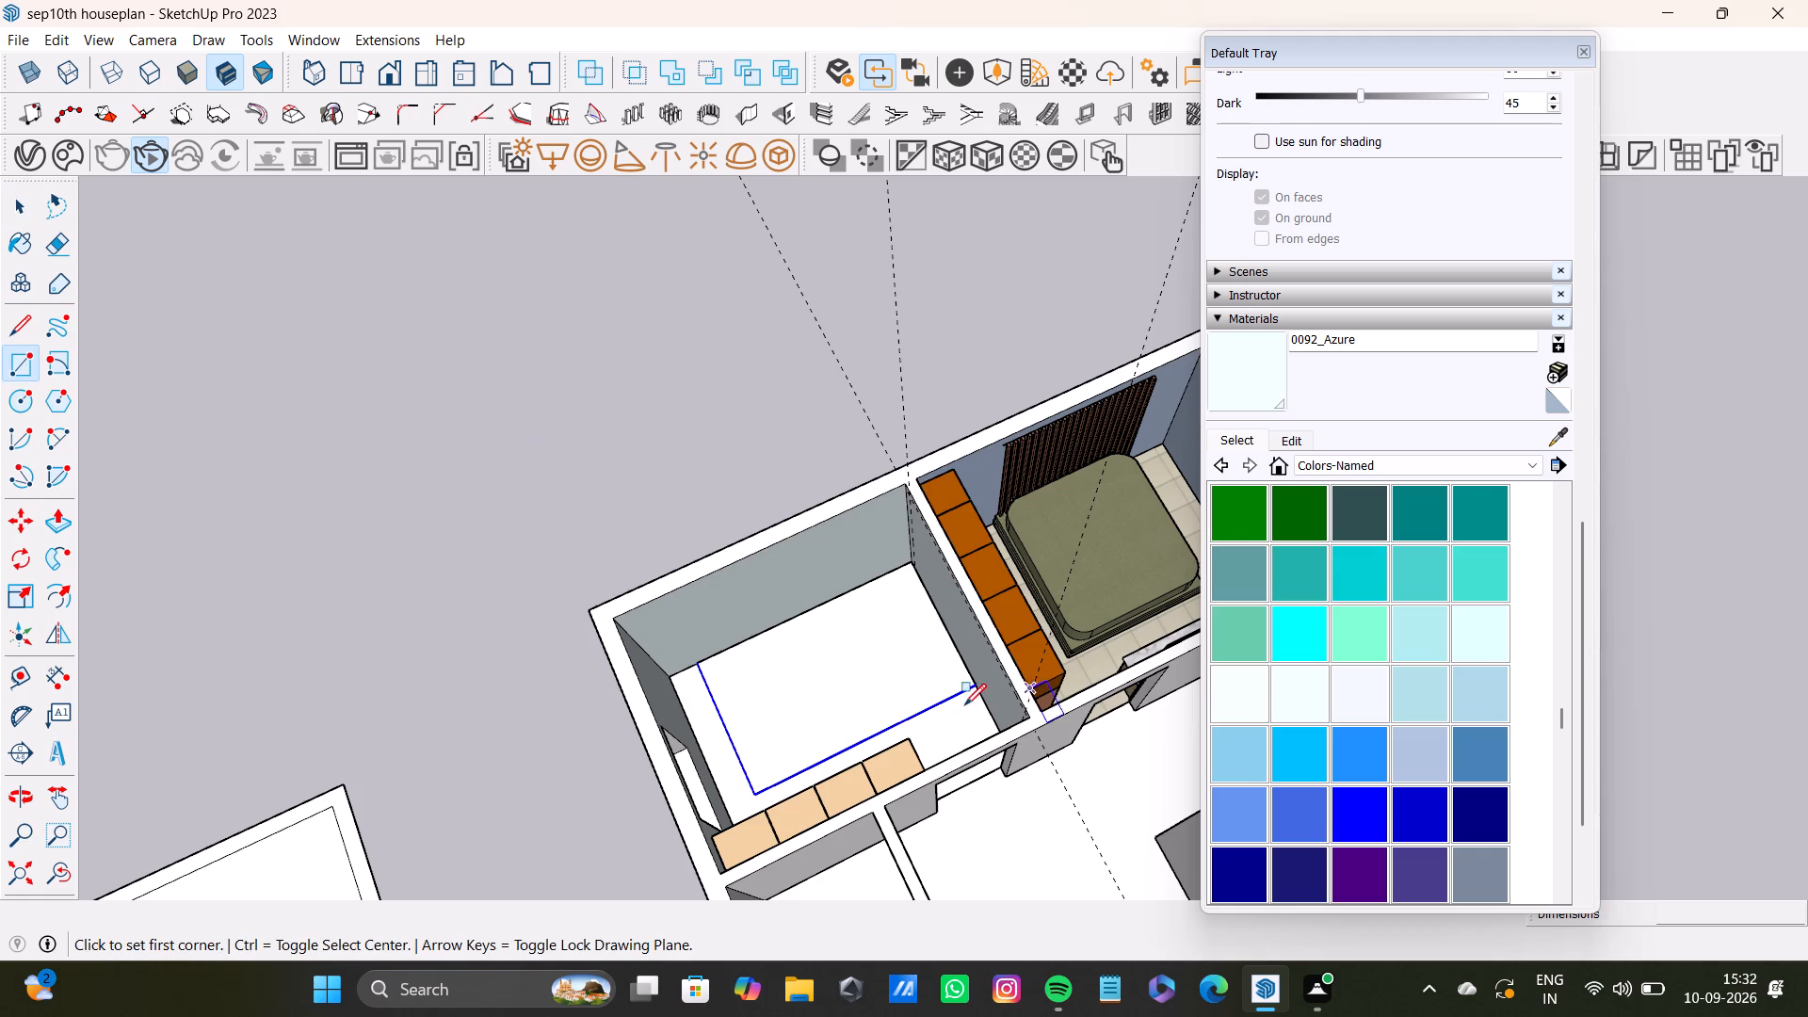
pyautogui.scroll(7, 959, 708)
pyautogui.moveTo(827, 718); pyautogui.dragTo(1238, 696, button='middle')
pyautogui.keyDown('shift'); pyautogui.moveTo(1100, 677); pyautogui.dragTo(1002, 652, button='middle'); pyautogui.keyUp('shift')
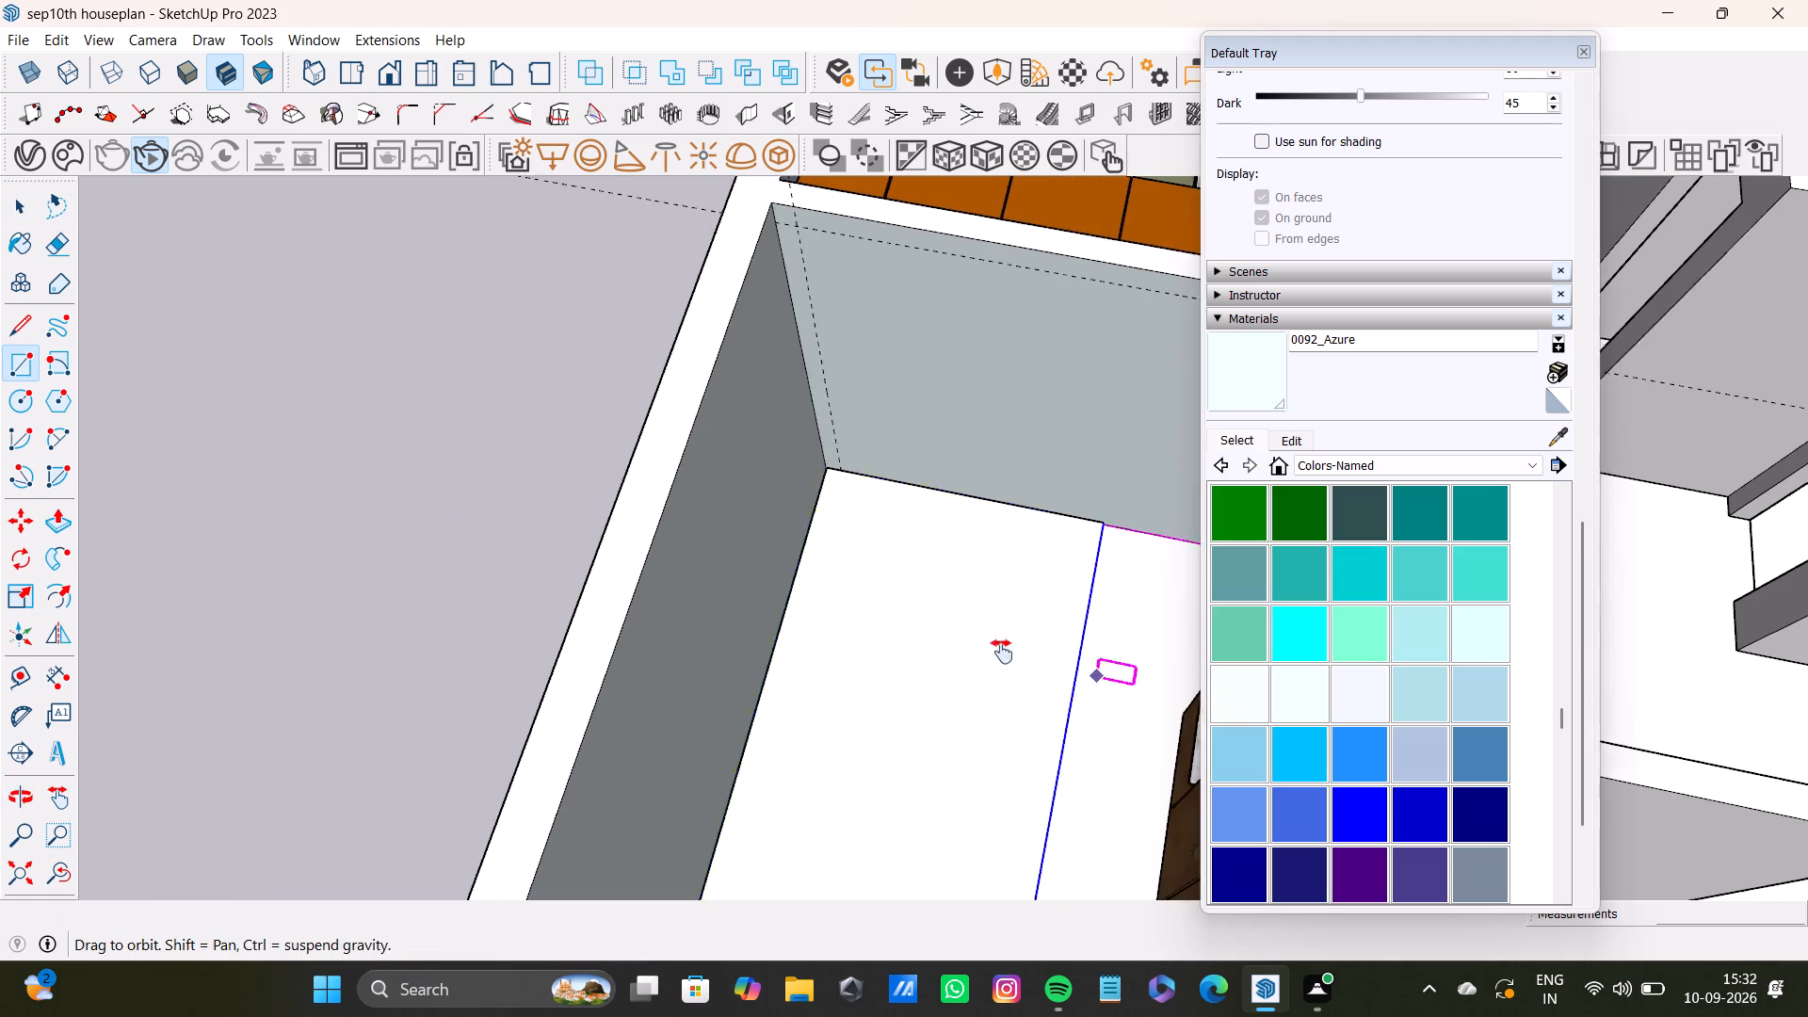
pyautogui.keyDown('shift'); pyautogui.moveTo(1002, 652); pyautogui.dragTo(933, 638, button='middle'); pyautogui.keyUp('shift')
pyautogui.moveTo(924, 640); pyautogui.dragTo(1090, 611, button='middle')
pyautogui.keyDown('shift'); pyautogui.moveTo(942, 639); pyautogui.dragTo(958, 543, button='middle'); pyautogui.keyUp('shift')
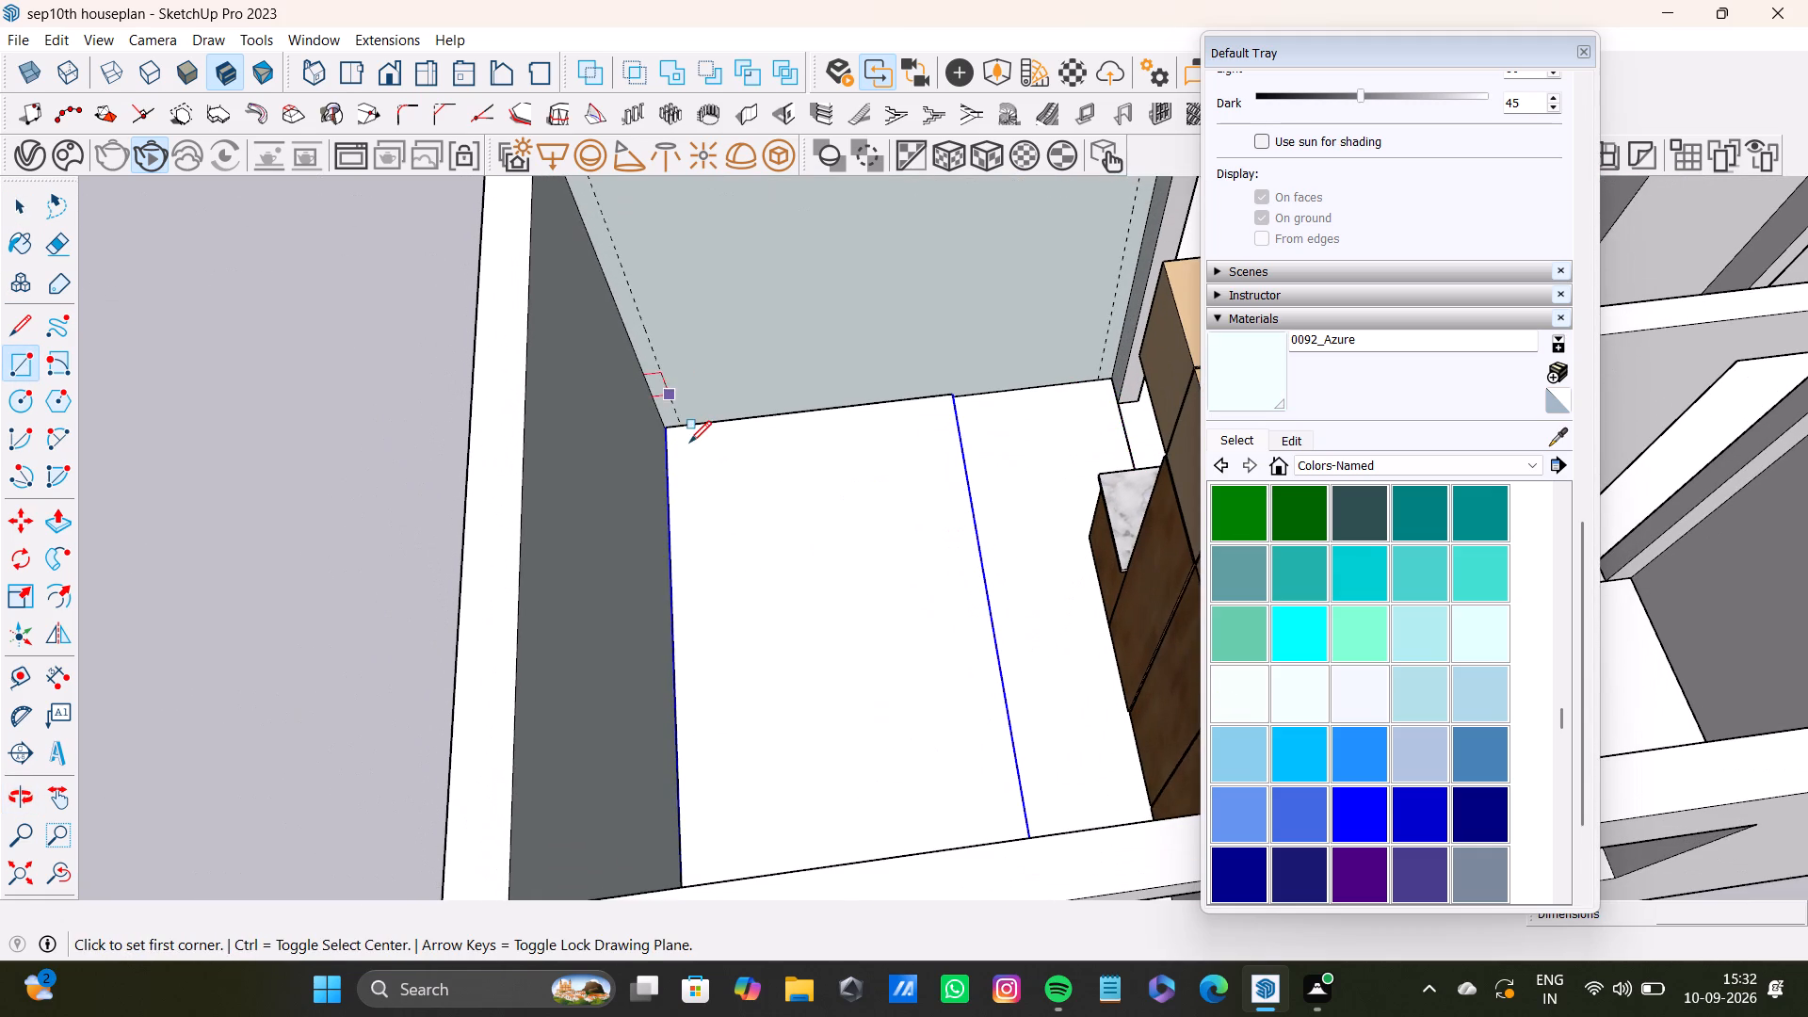
pyautogui.click(676, 439)
pyautogui.scroll(-4, 863, 636)
pyautogui.keyDown('shift'); pyautogui.moveTo(868, 650); pyautogui.dragTo(866, 539, button='middle'); pyautogui.keyUp('shift')
pyautogui.moveTo(866, 541); pyautogui.dragTo(855, 689, button='middle')
pyautogui.click(960, 705)
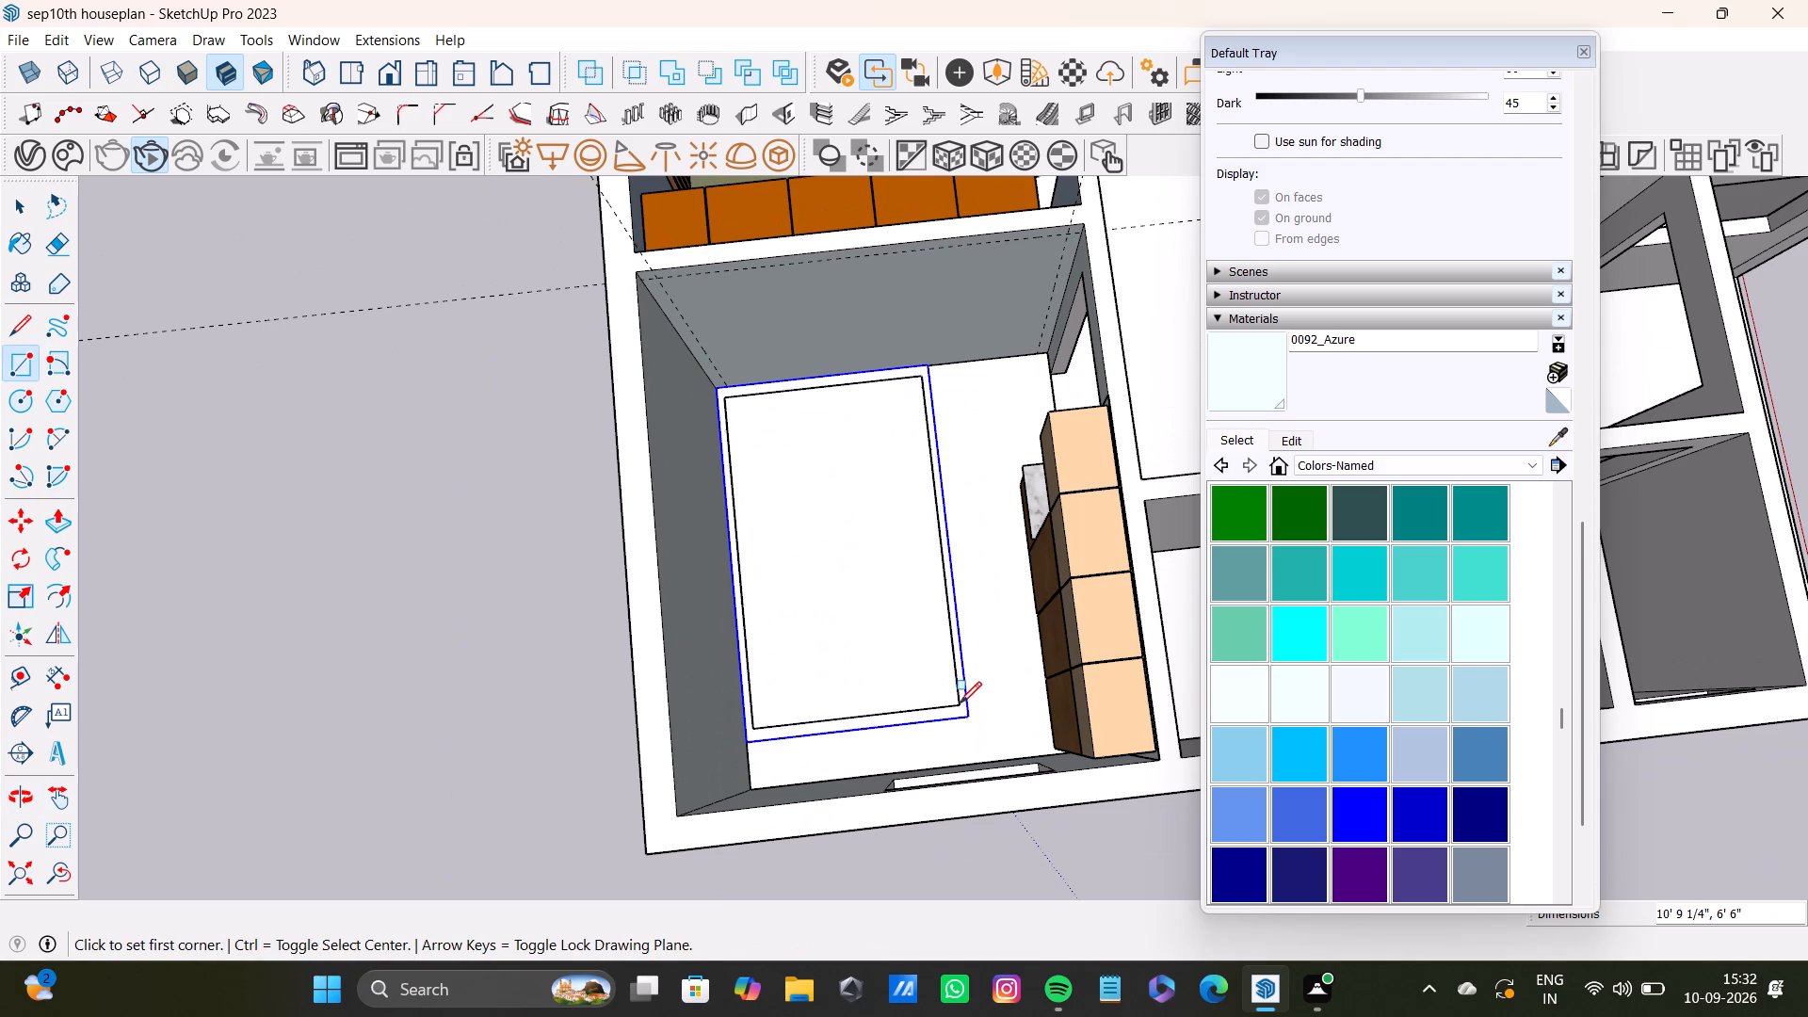
# Pull the inset rectangle up about 1' 6 3/16" into a block, and raise its top by about 5 11/16" and another 4 11/16".
pyautogui.press('space')
pyautogui.press('p')
pyautogui.moveTo(902, 619); pyautogui.dragTo(883, 625)
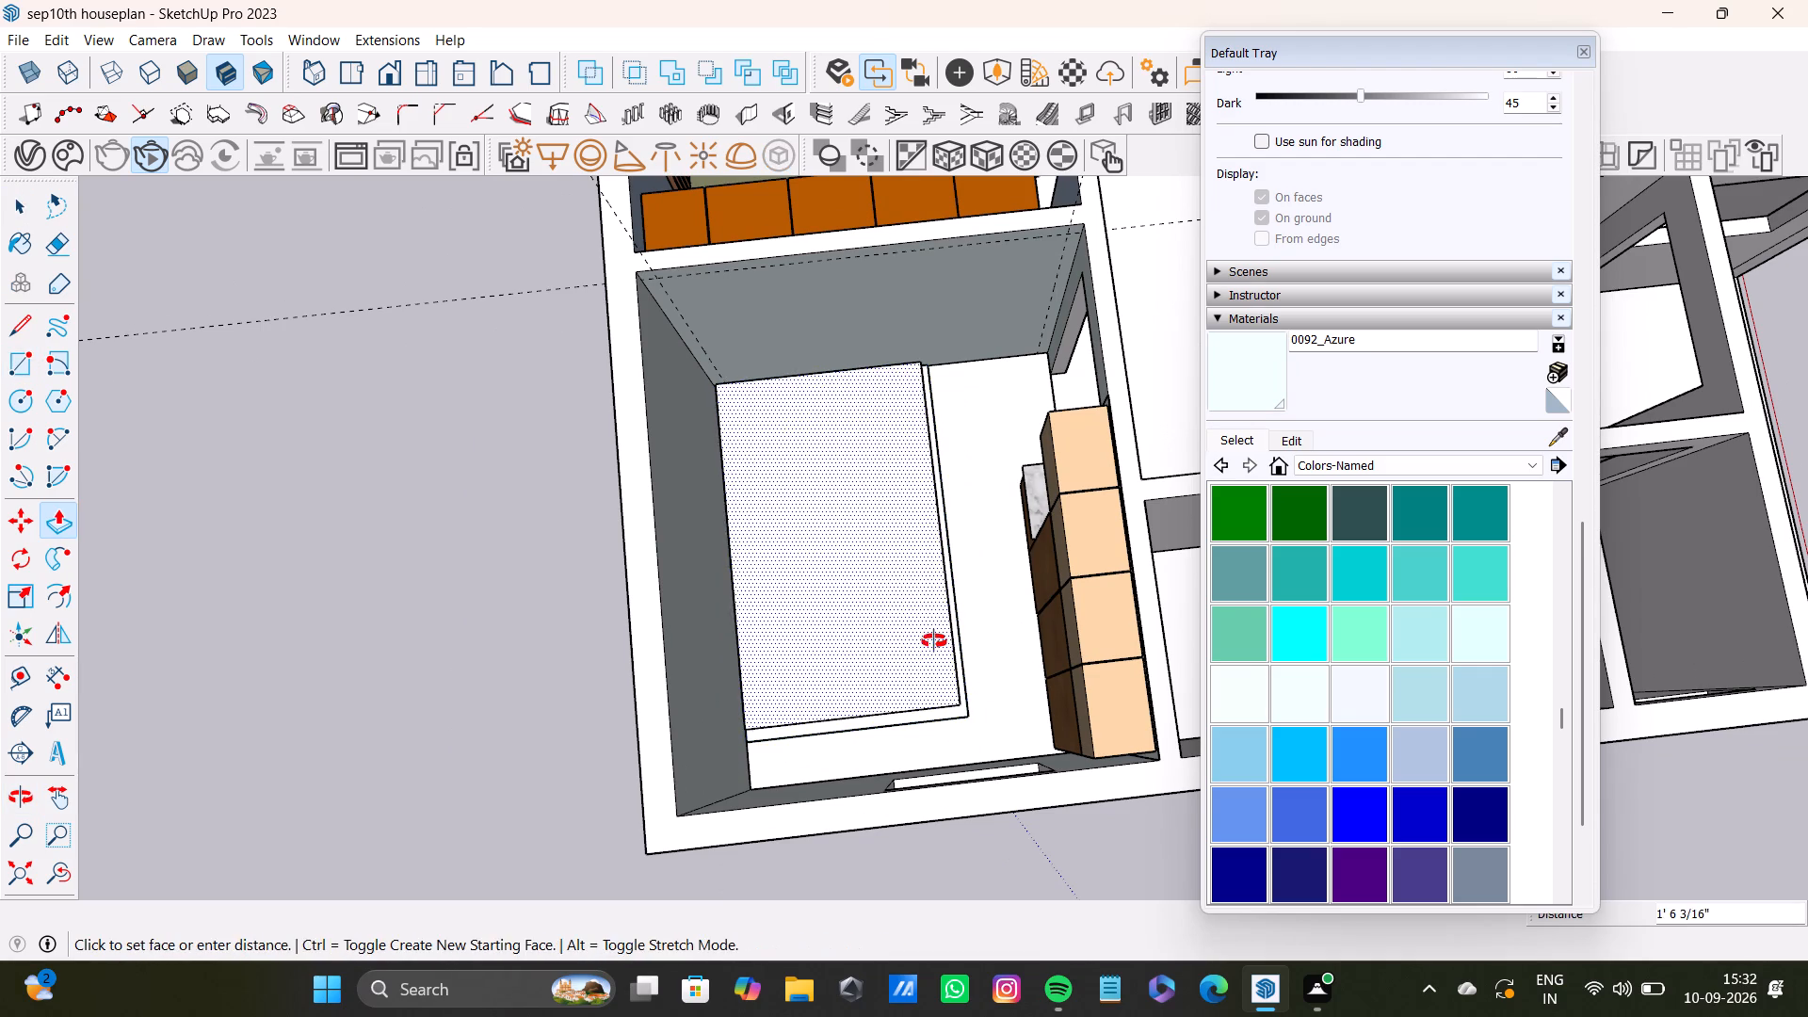
pyautogui.moveTo(987, 652); pyautogui.dragTo(317, 374, button='middle')
pyautogui.scroll(-3, 1351, 494)
pyautogui.moveTo(1106, 501); pyautogui.dragTo(848, 421, button='middle')
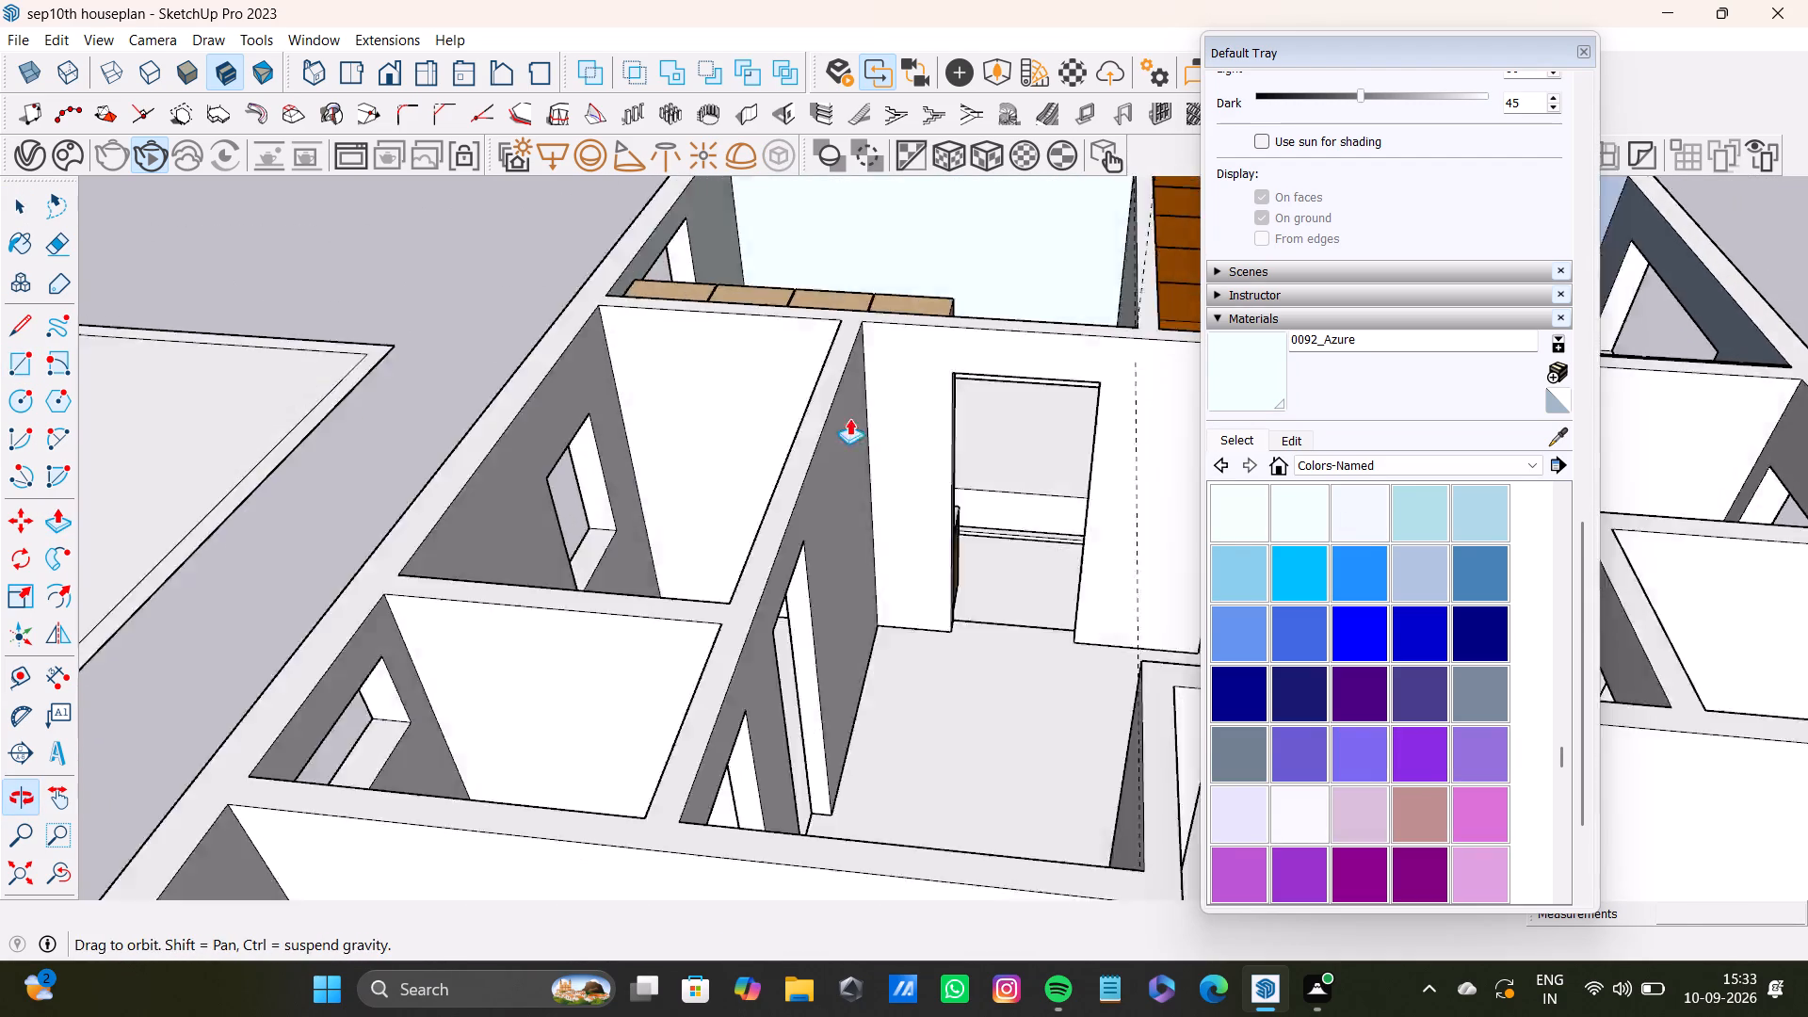
pyautogui.scroll(7, 932, 409)
pyautogui.moveTo(998, 503); pyautogui.dragTo(994, 433, button='middle')
pyautogui.moveTo(1033, 504); pyautogui.dragTo(1033, 482)
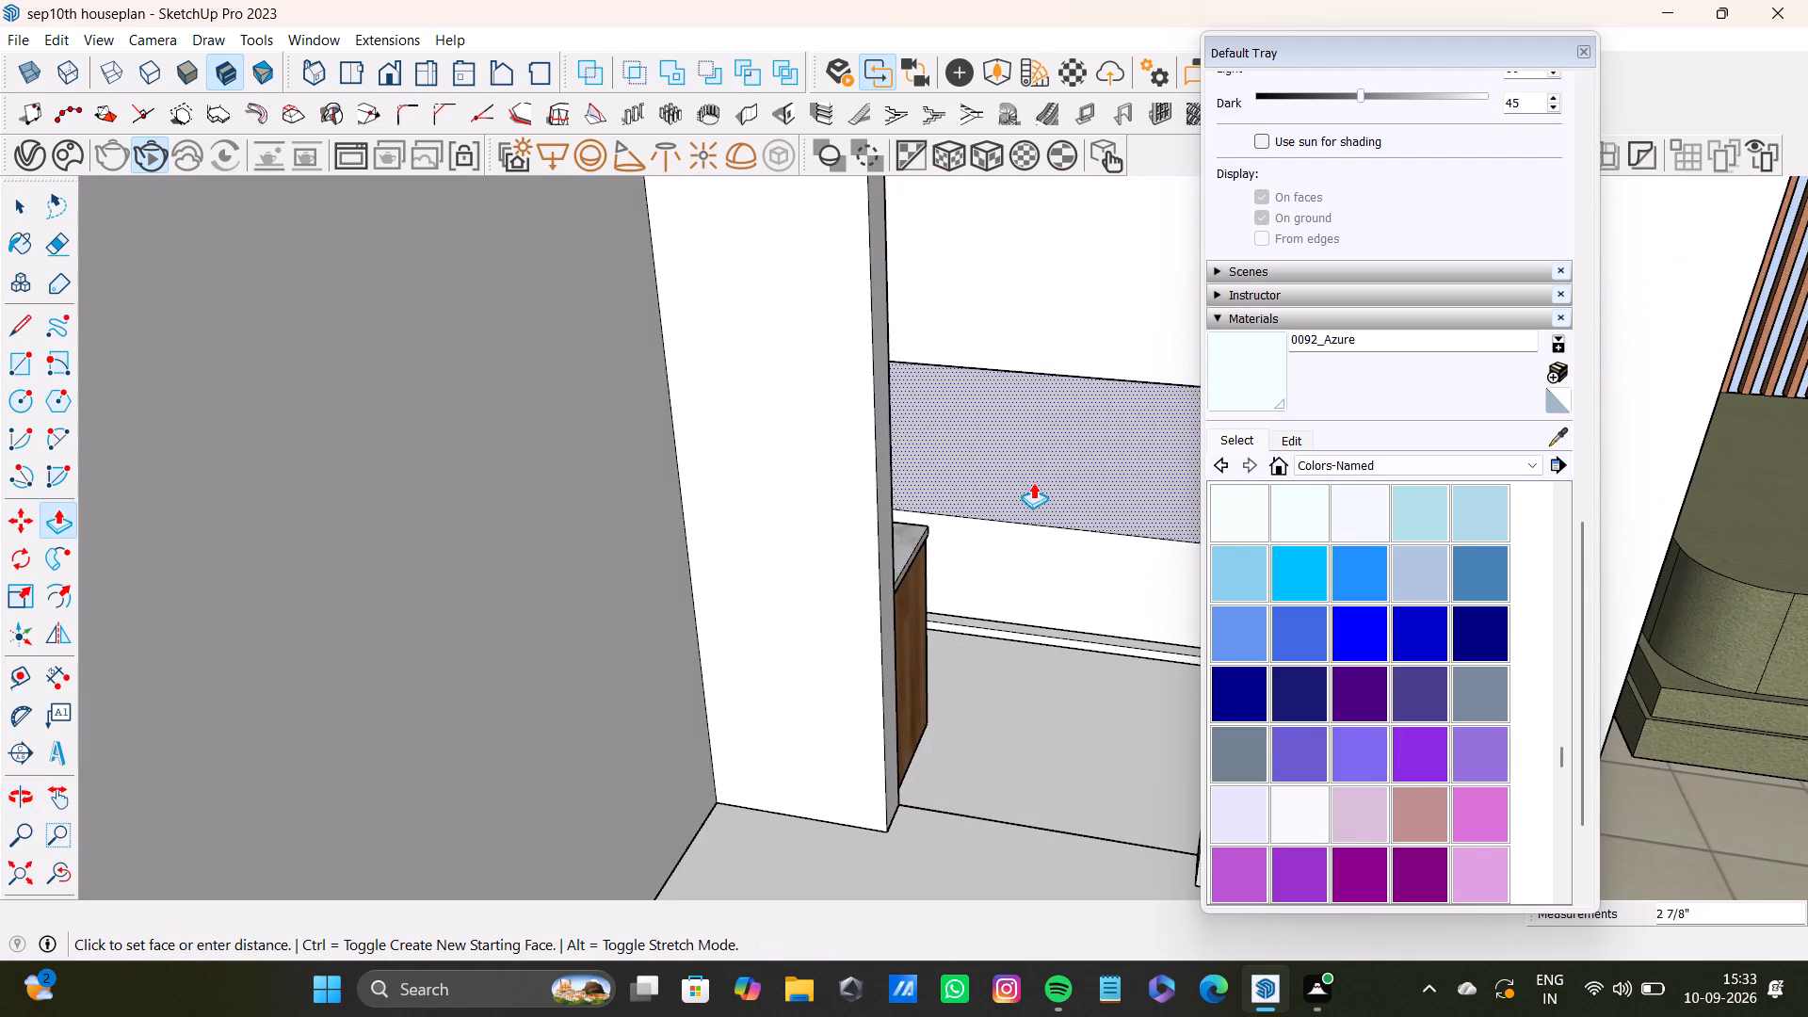
pyautogui.moveTo(1033, 482); pyautogui.dragTo(1033, 476)
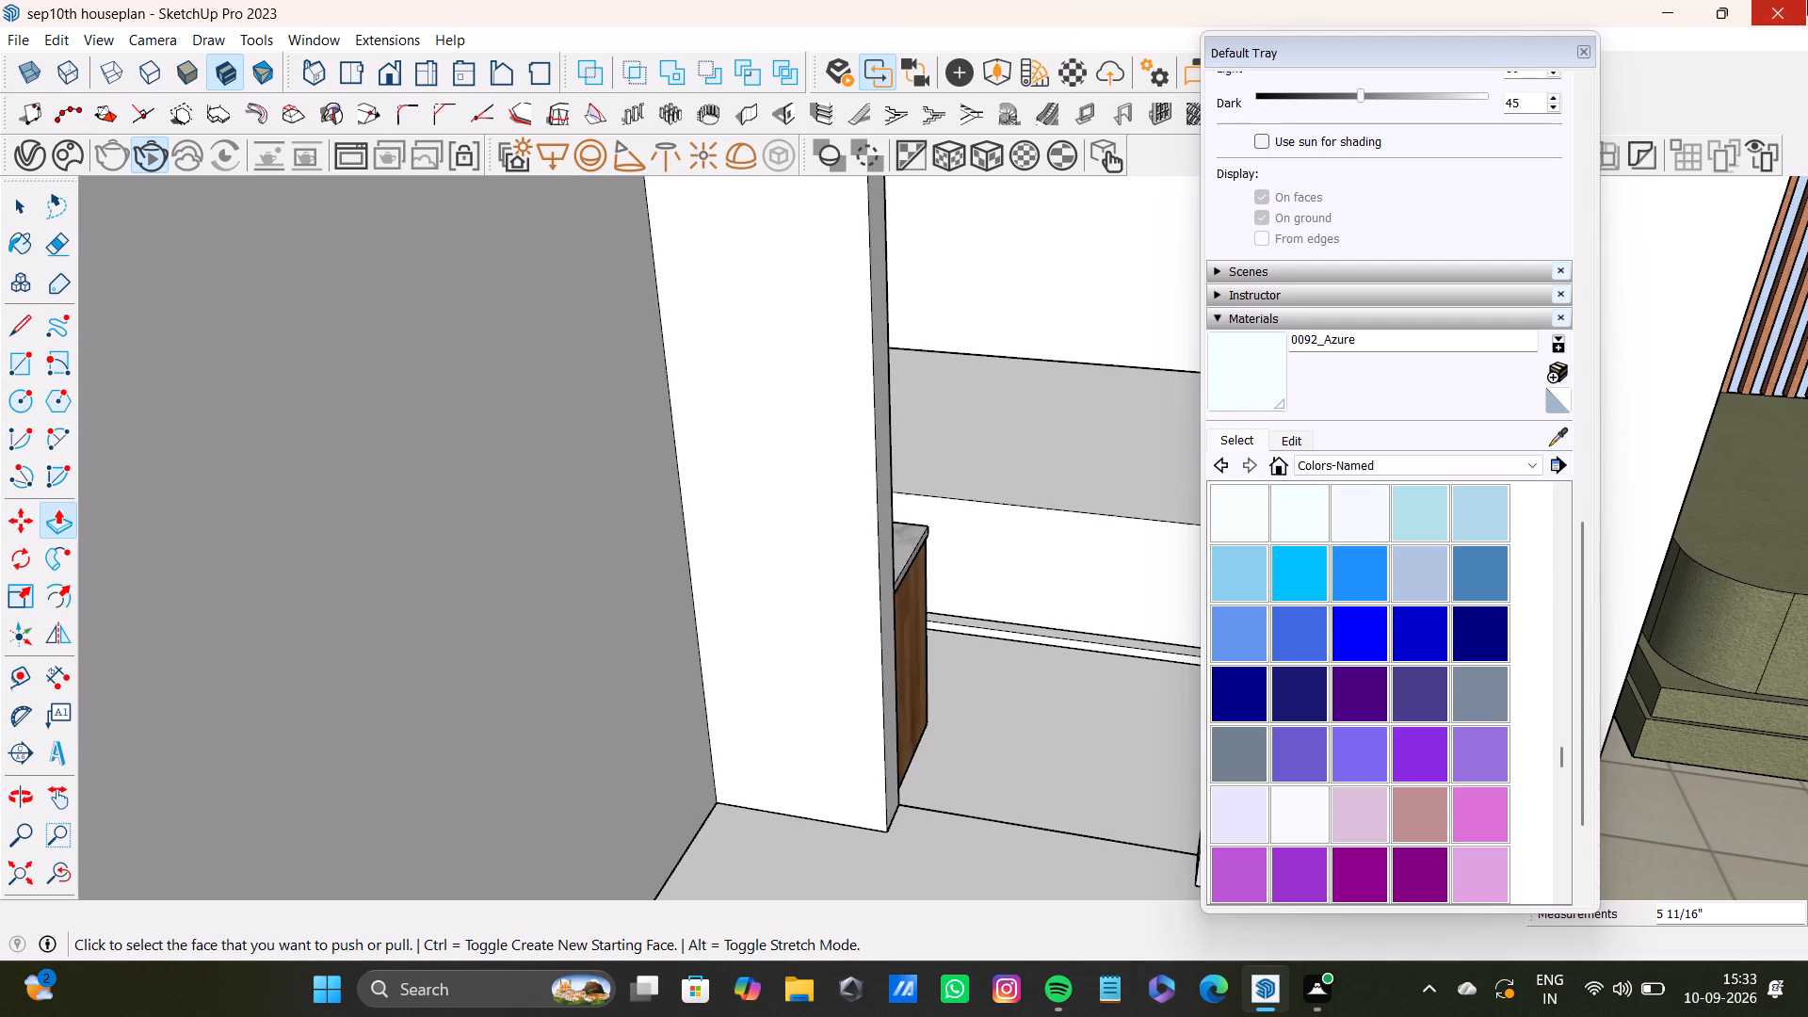
pyautogui.moveTo(1030, 474); pyautogui.dragTo(1033, 450)
# Pull the upper block's side face about 5 1/8" to meet the bedroom partition wall.
pyautogui.scroll(-4, 986, 569)
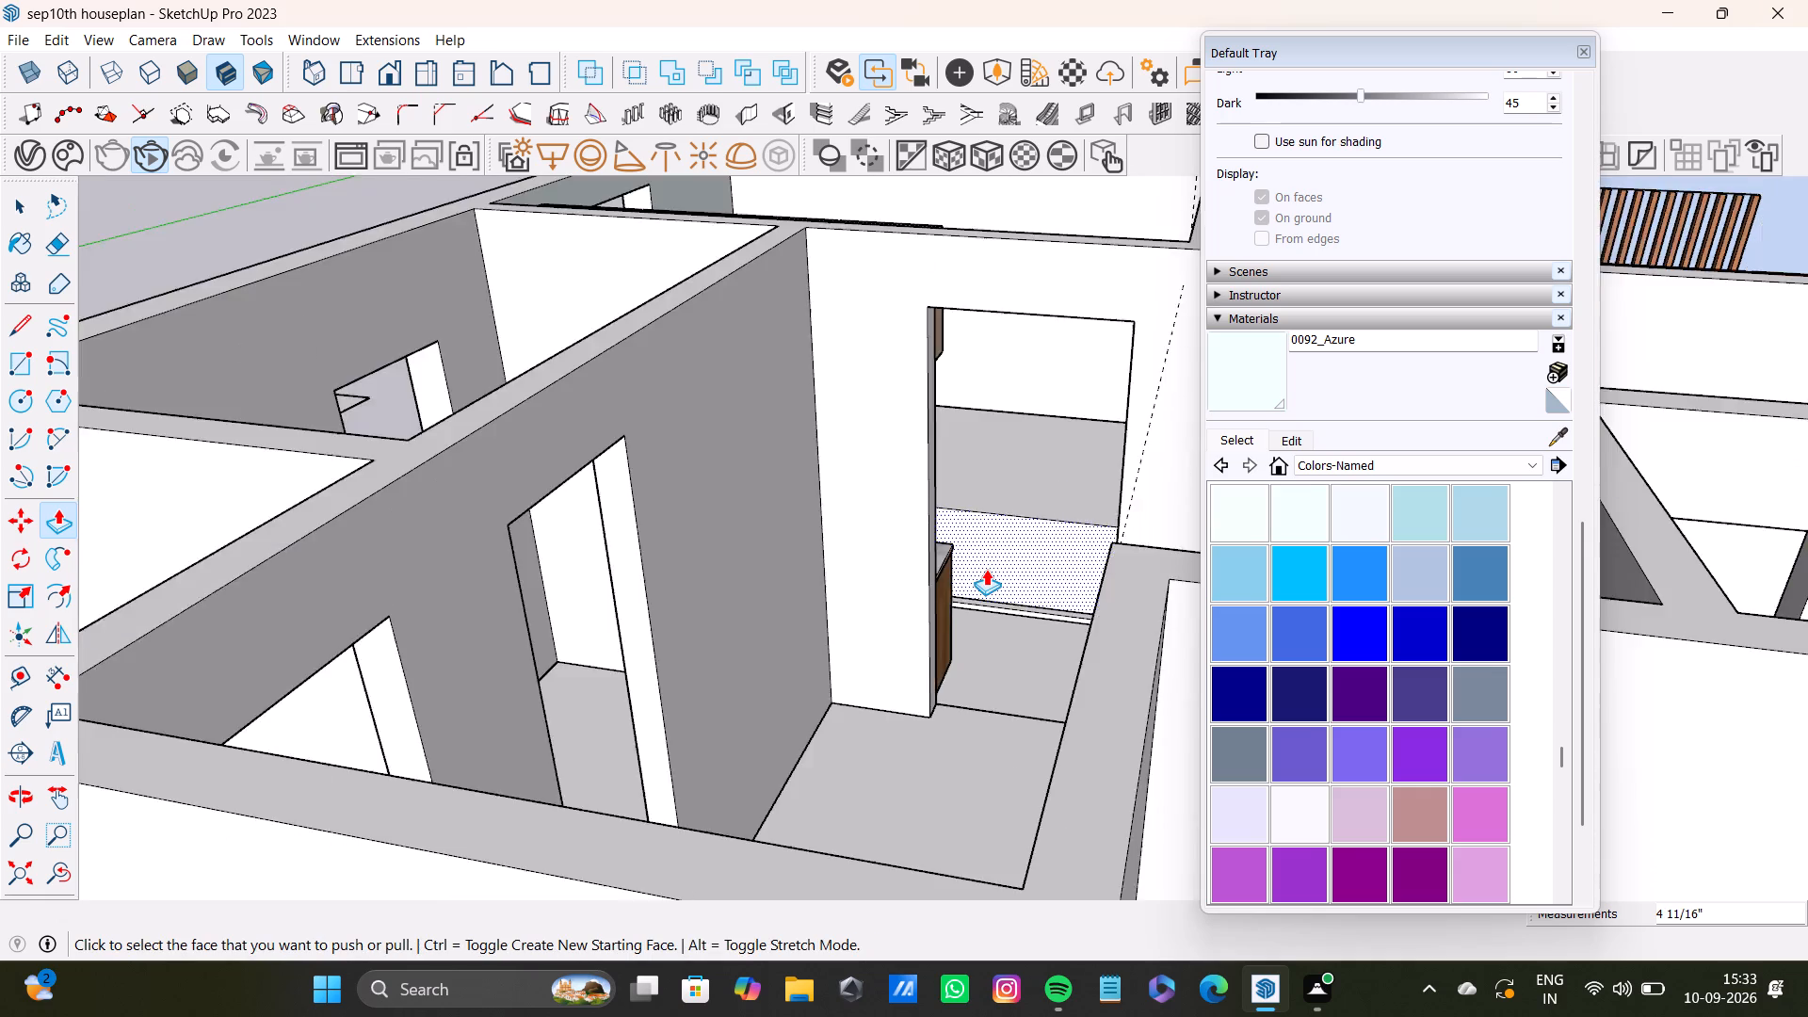
pyautogui.scroll(-4, 986, 569)
pyautogui.moveTo(982, 570); pyautogui.dragTo(1143, 630, button='middle')
pyautogui.scroll(3, 1034, 547)
pyautogui.keyDown('shift'); pyautogui.moveTo(1034, 545); pyautogui.dragTo(1003, 776, button='middle'); pyautogui.keyUp('shift')
pyautogui.moveTo(992, 613); pyautogui.dragTo(989, 707, button='middle')
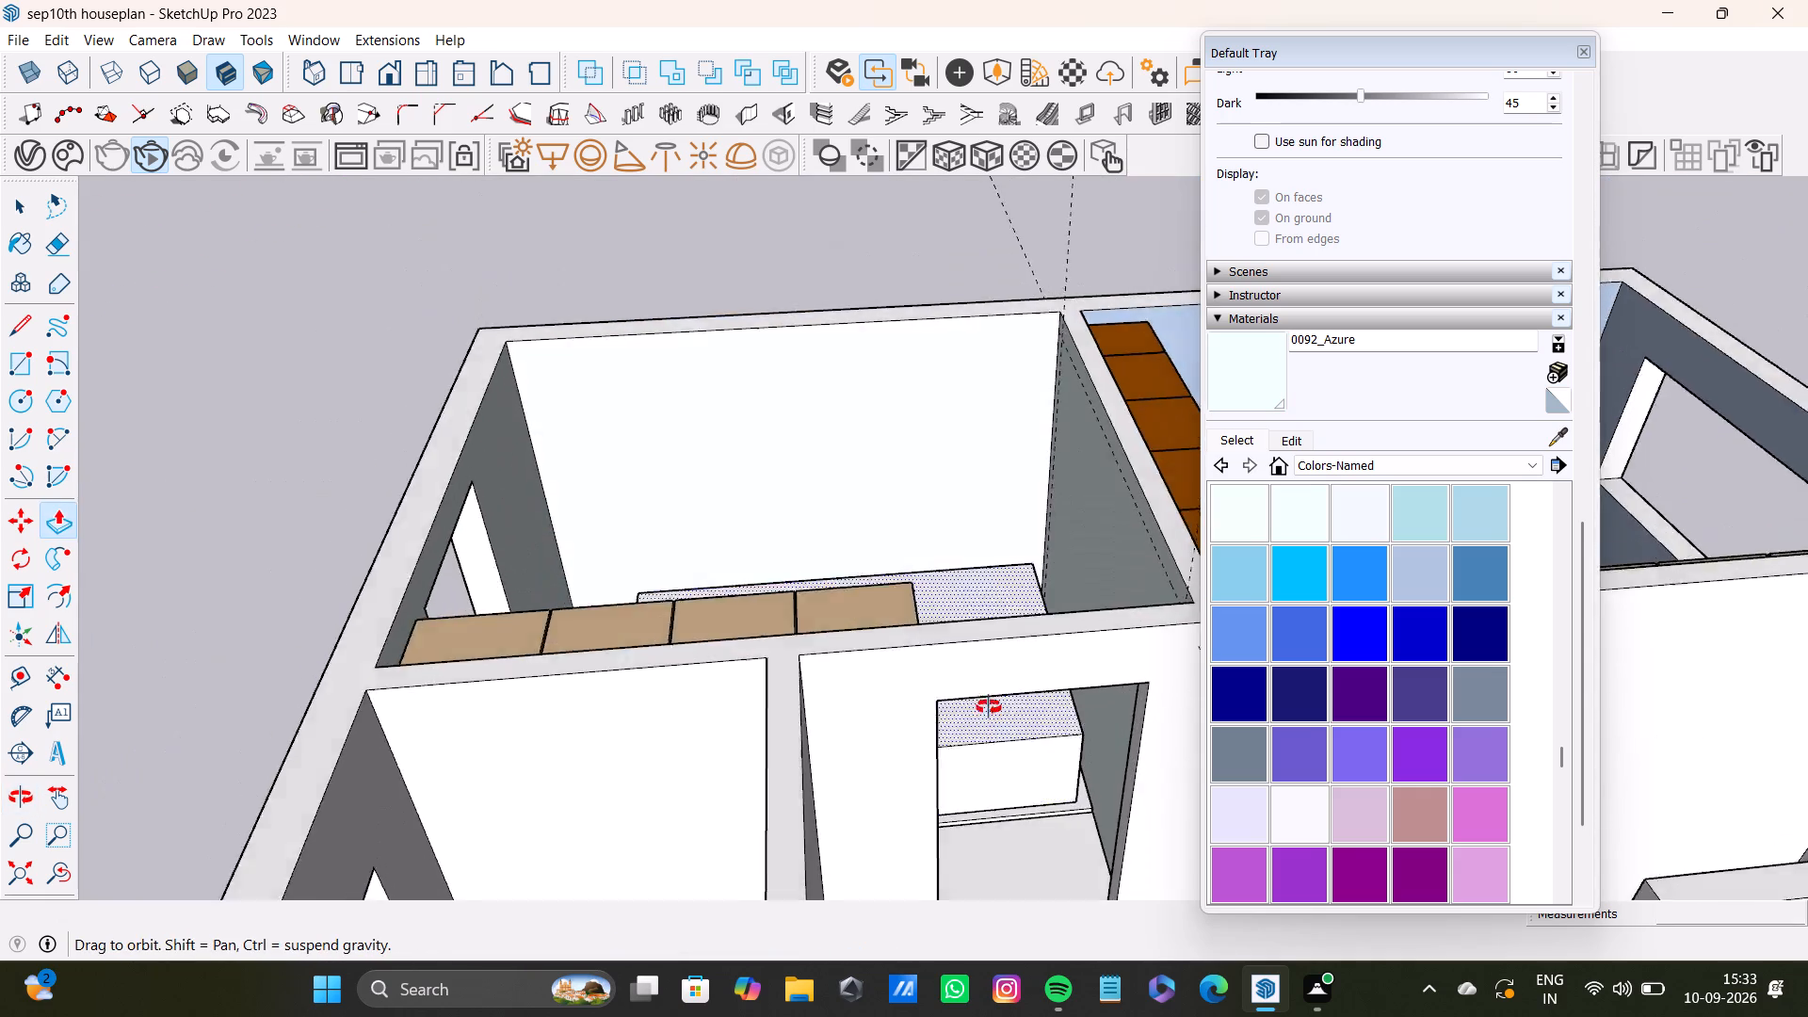
pyautogui.moveTo(989, 707); pyautogui.dragTo(991, 827, button='middle')
pyautogui.scroll(9, 1008, 665)
pyautogui.keyDown('shift'); pyautogui.moveTo(1075, 631); pyautogui.dragTo(898, 713, button='middle'); pyautogui.keyUp('shift')
pyautogui.scroll(5, 898, 682)
pyautogui.moveTo(985, 638); pyautogui.dragTo(921, 674, button='middle')
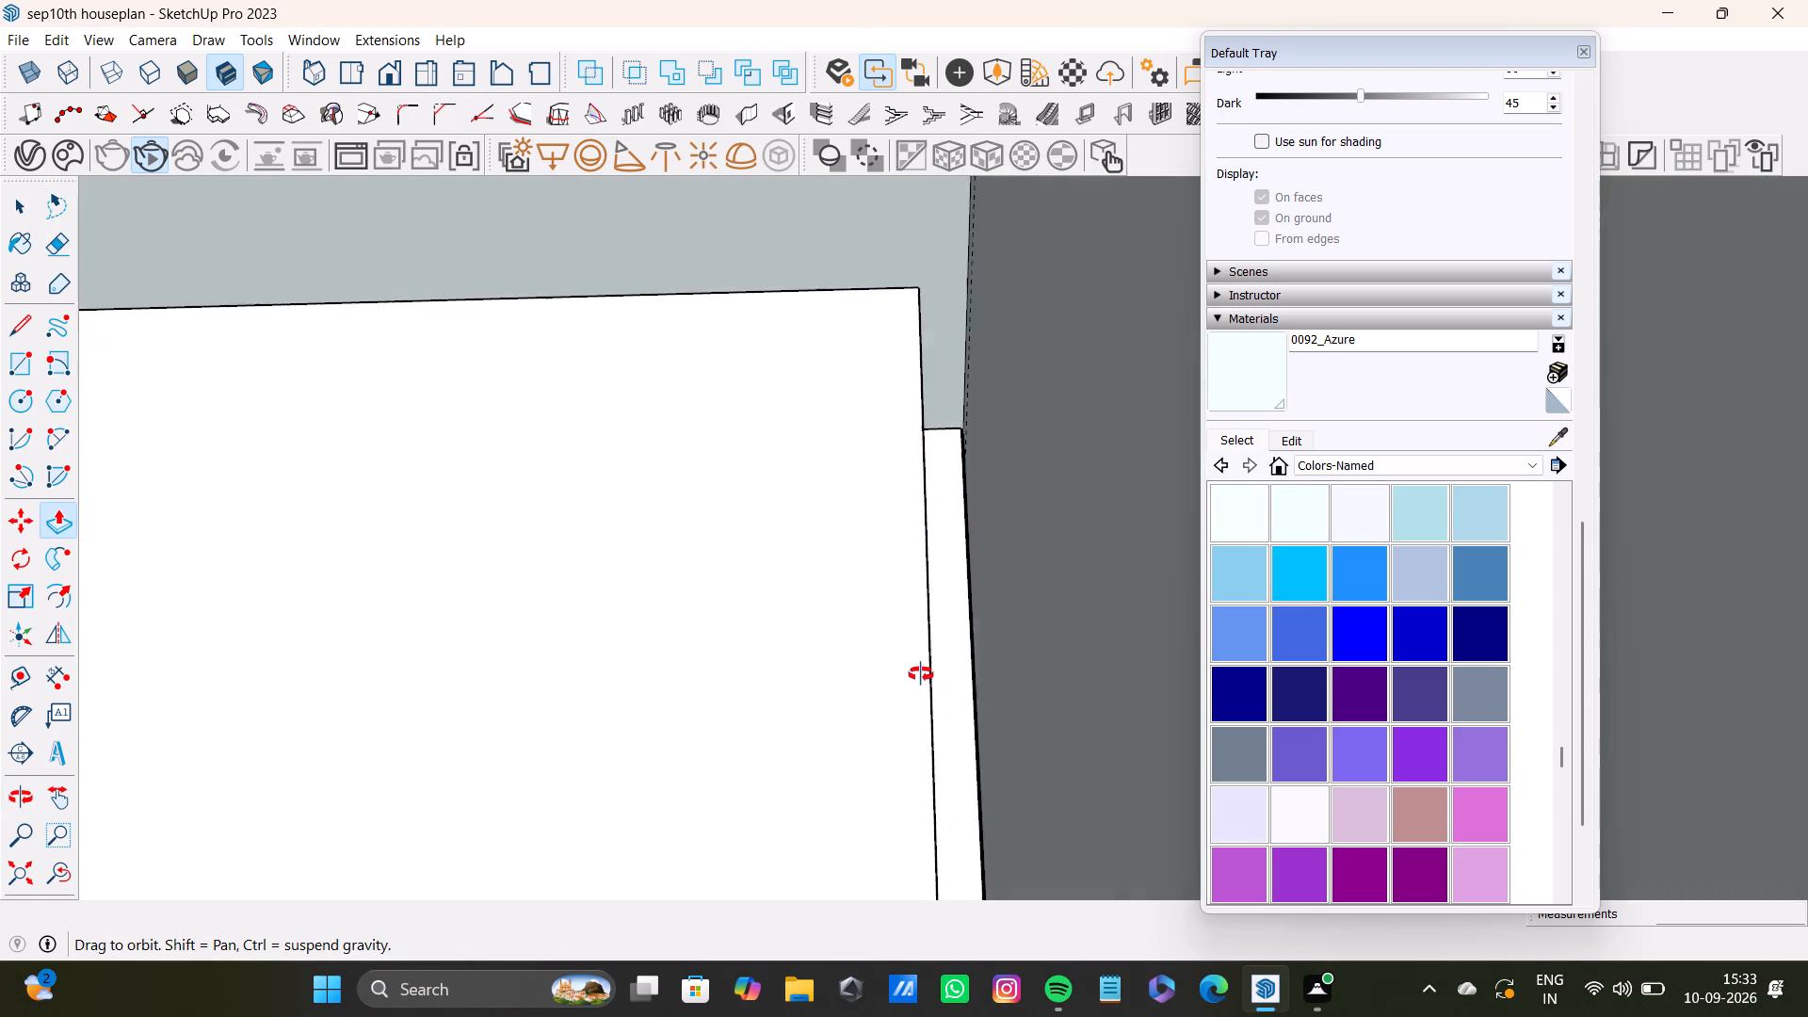
pyautogui.moveTo(921, 674); pyautogui.dragTo(908, 672, button='middle')
pyautogui.moveTo(917, 679); pyautogui.dragTo(990, 692)
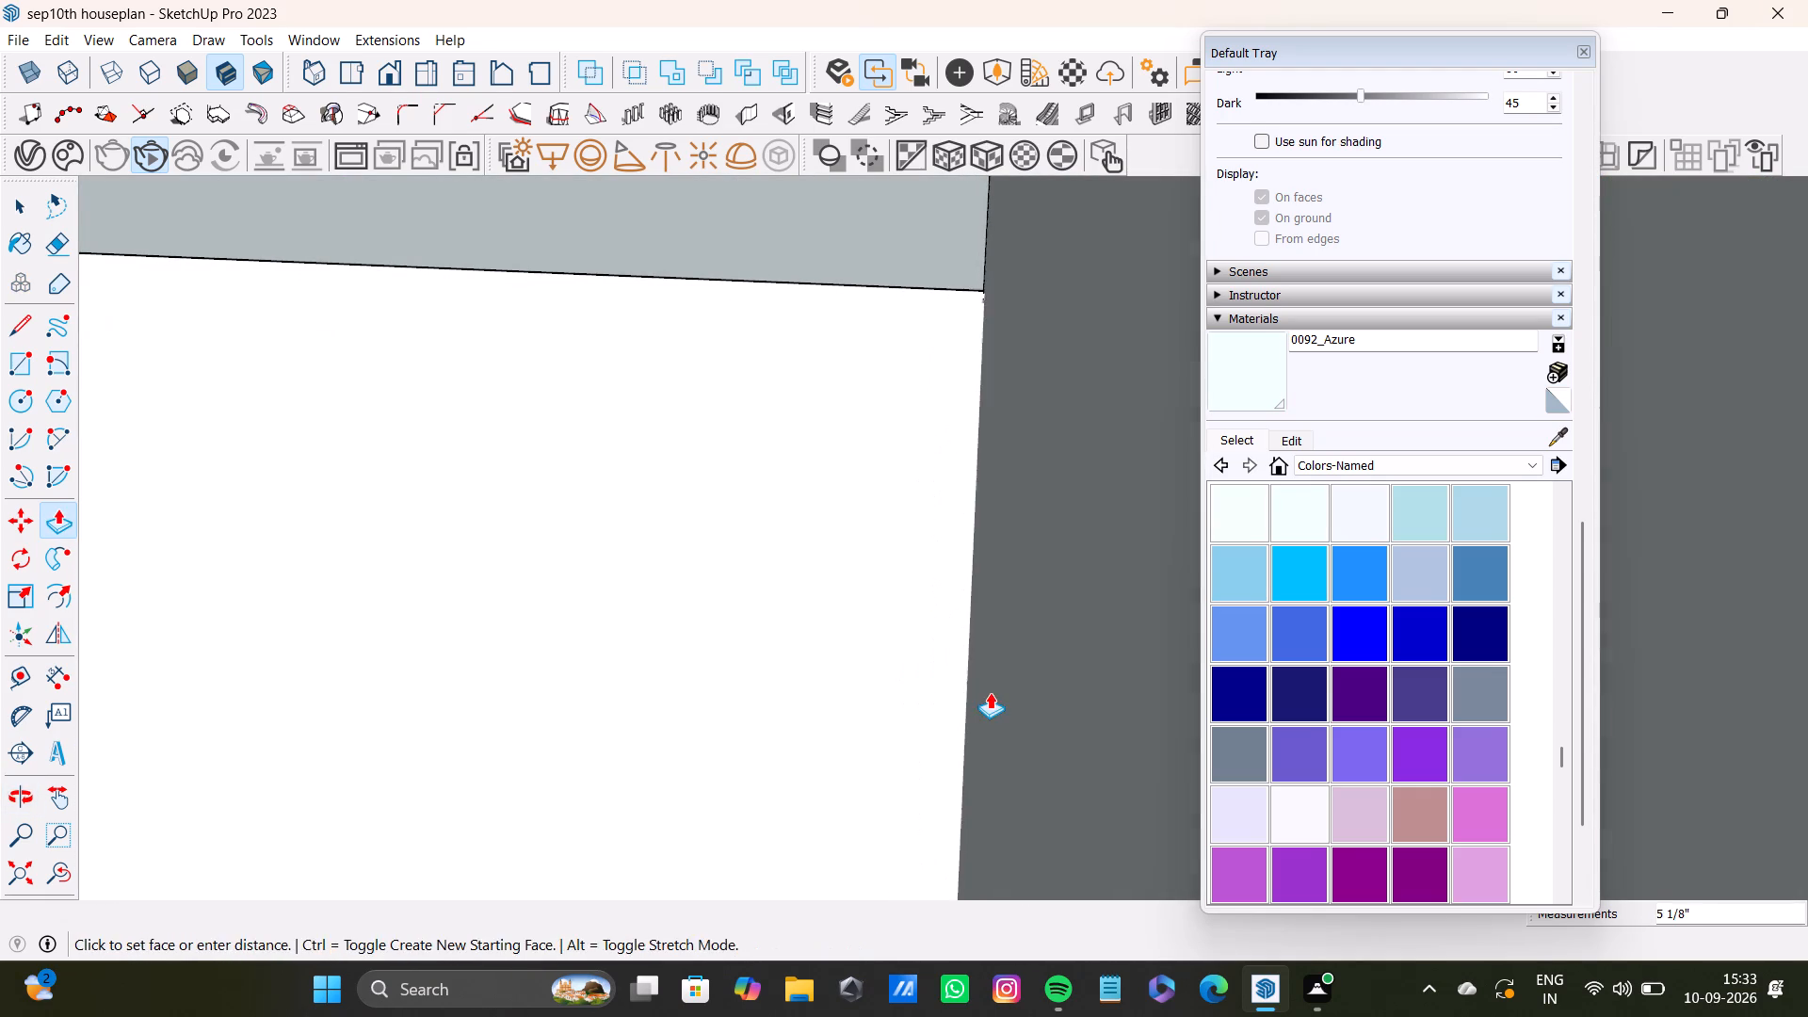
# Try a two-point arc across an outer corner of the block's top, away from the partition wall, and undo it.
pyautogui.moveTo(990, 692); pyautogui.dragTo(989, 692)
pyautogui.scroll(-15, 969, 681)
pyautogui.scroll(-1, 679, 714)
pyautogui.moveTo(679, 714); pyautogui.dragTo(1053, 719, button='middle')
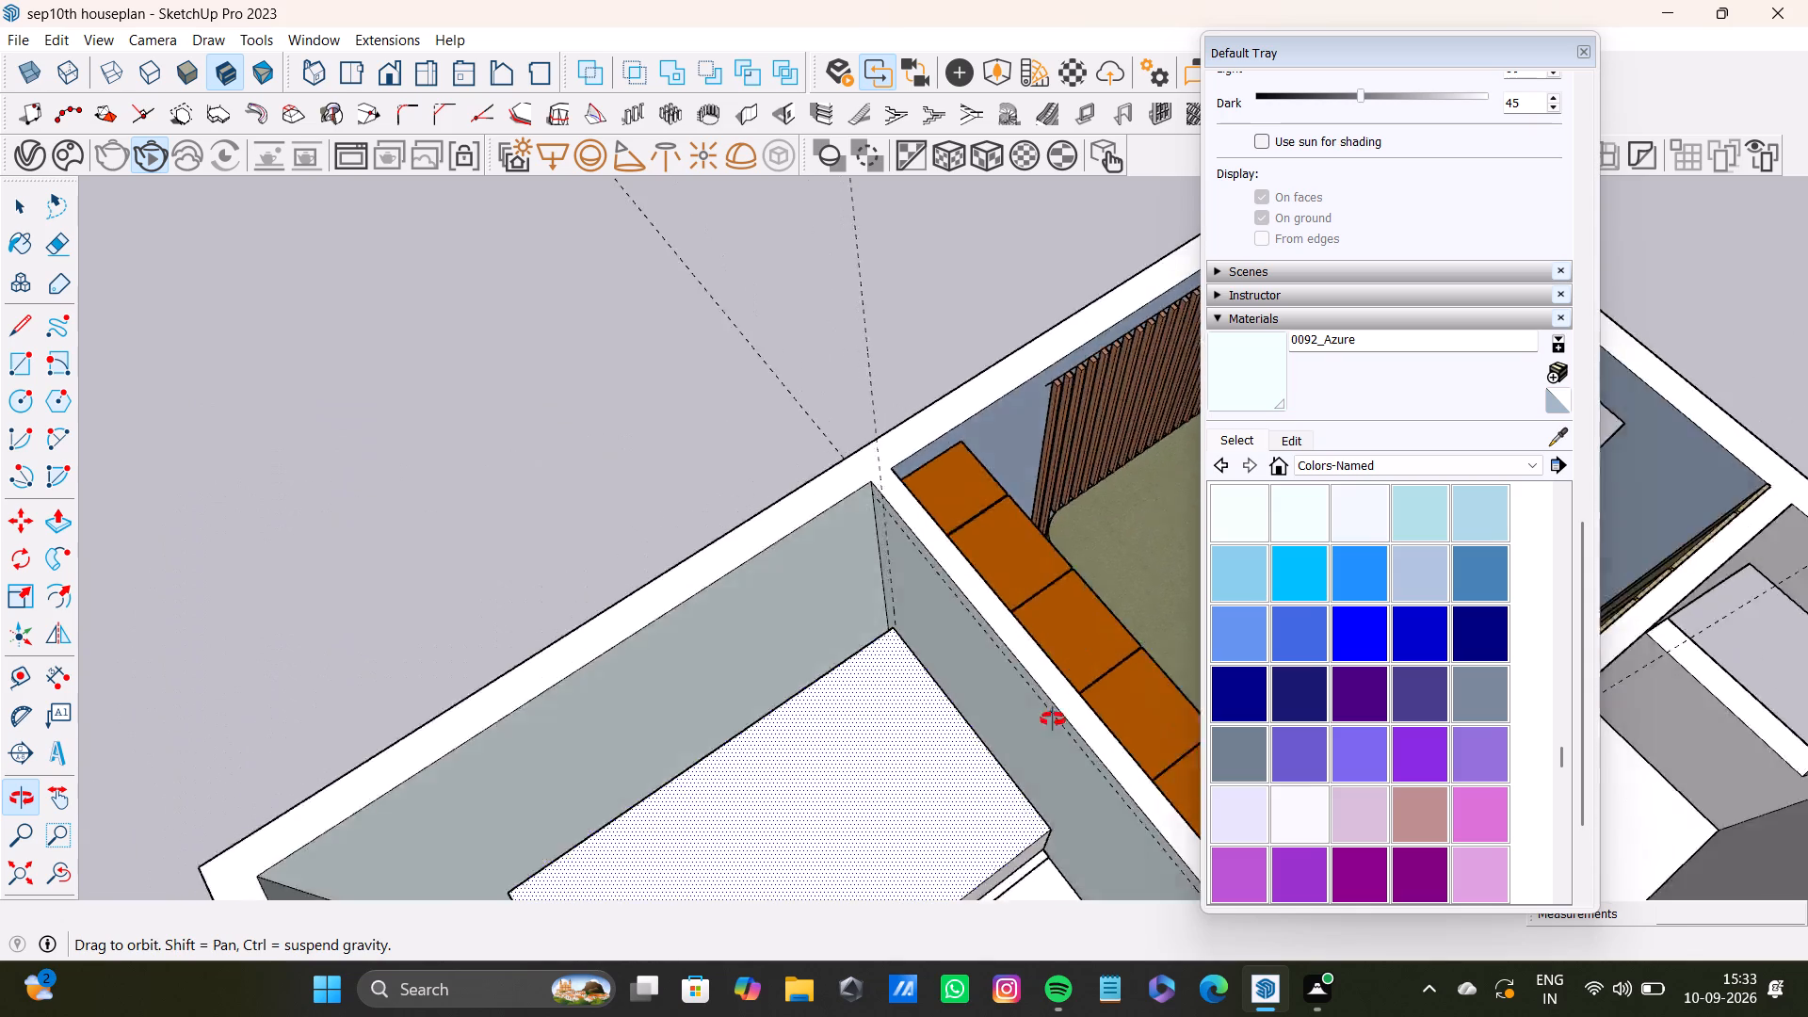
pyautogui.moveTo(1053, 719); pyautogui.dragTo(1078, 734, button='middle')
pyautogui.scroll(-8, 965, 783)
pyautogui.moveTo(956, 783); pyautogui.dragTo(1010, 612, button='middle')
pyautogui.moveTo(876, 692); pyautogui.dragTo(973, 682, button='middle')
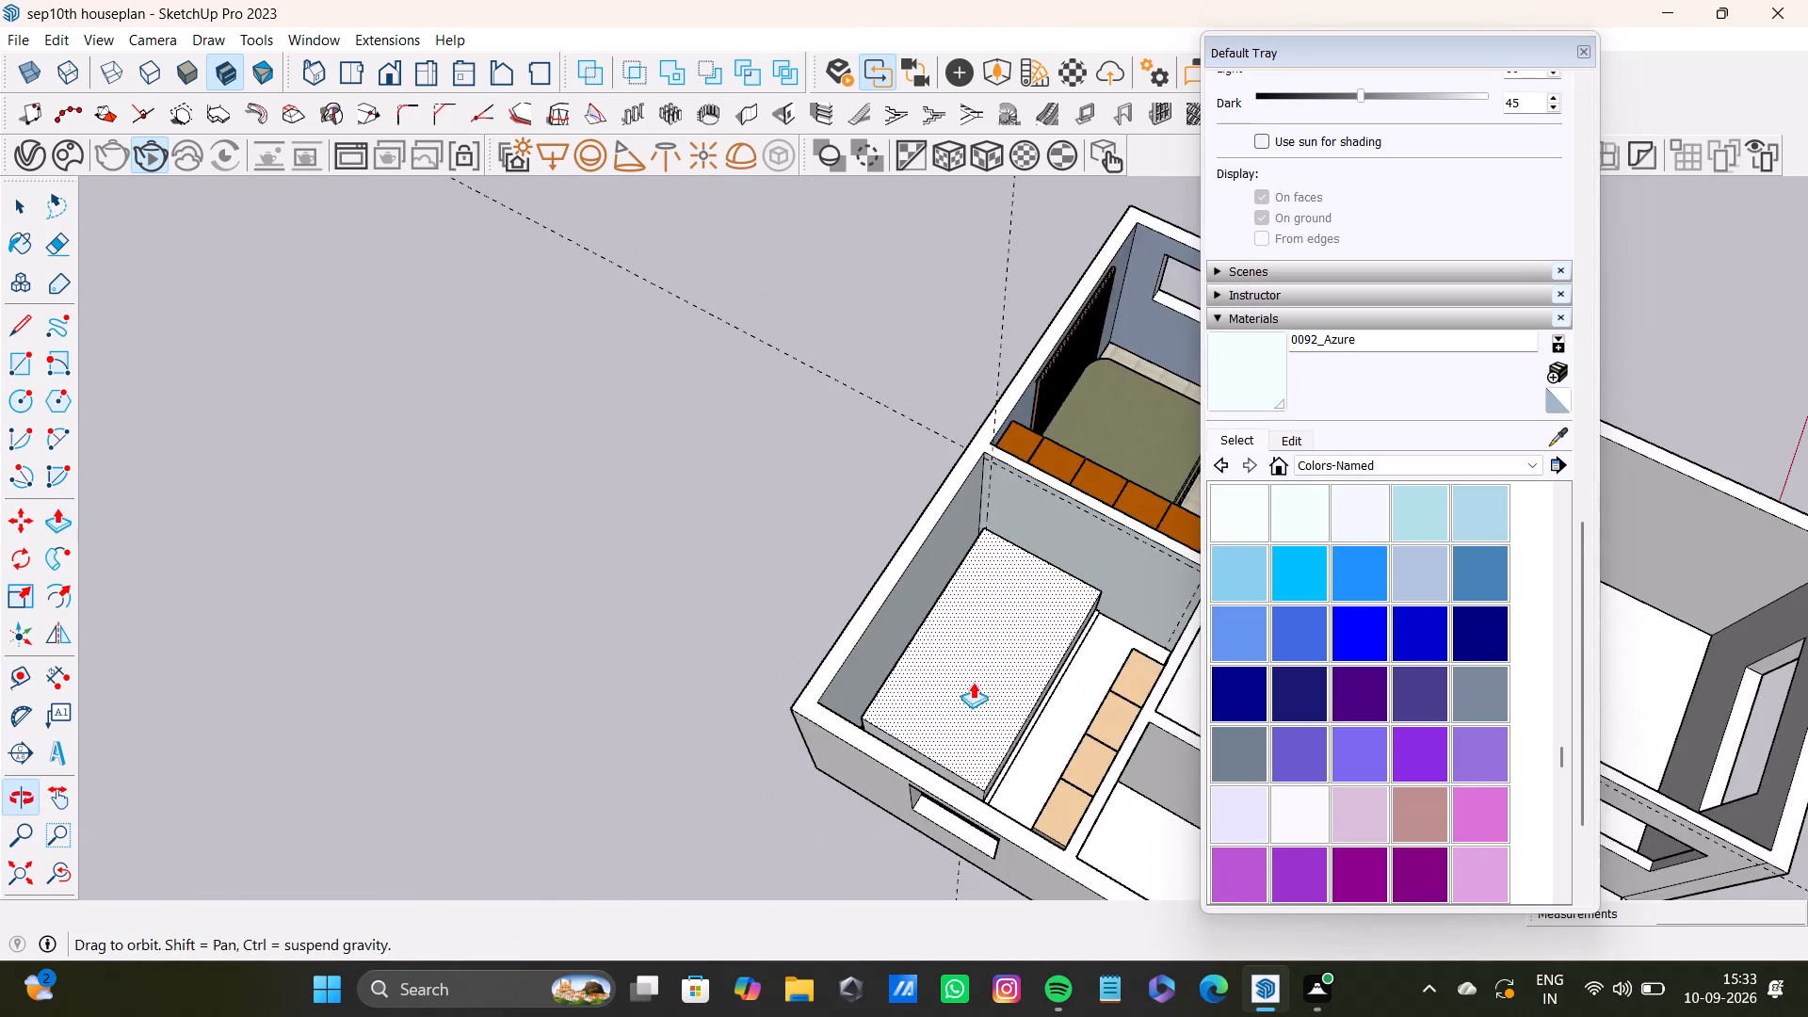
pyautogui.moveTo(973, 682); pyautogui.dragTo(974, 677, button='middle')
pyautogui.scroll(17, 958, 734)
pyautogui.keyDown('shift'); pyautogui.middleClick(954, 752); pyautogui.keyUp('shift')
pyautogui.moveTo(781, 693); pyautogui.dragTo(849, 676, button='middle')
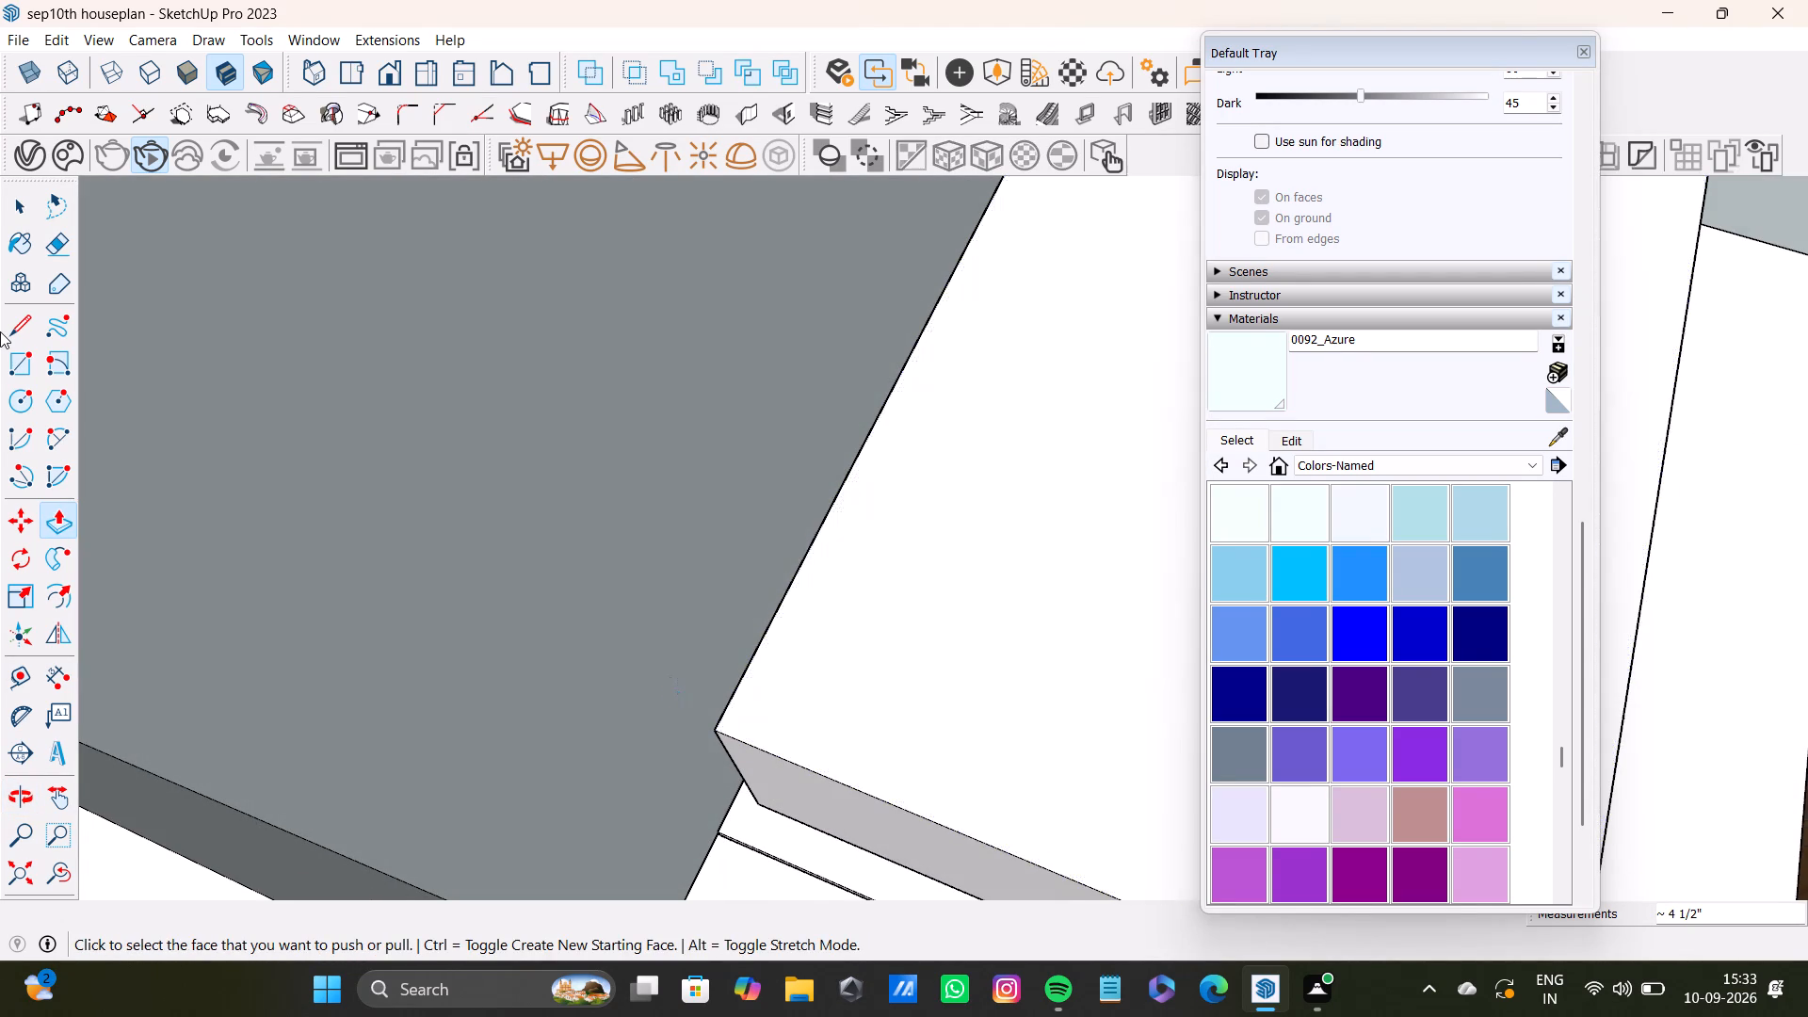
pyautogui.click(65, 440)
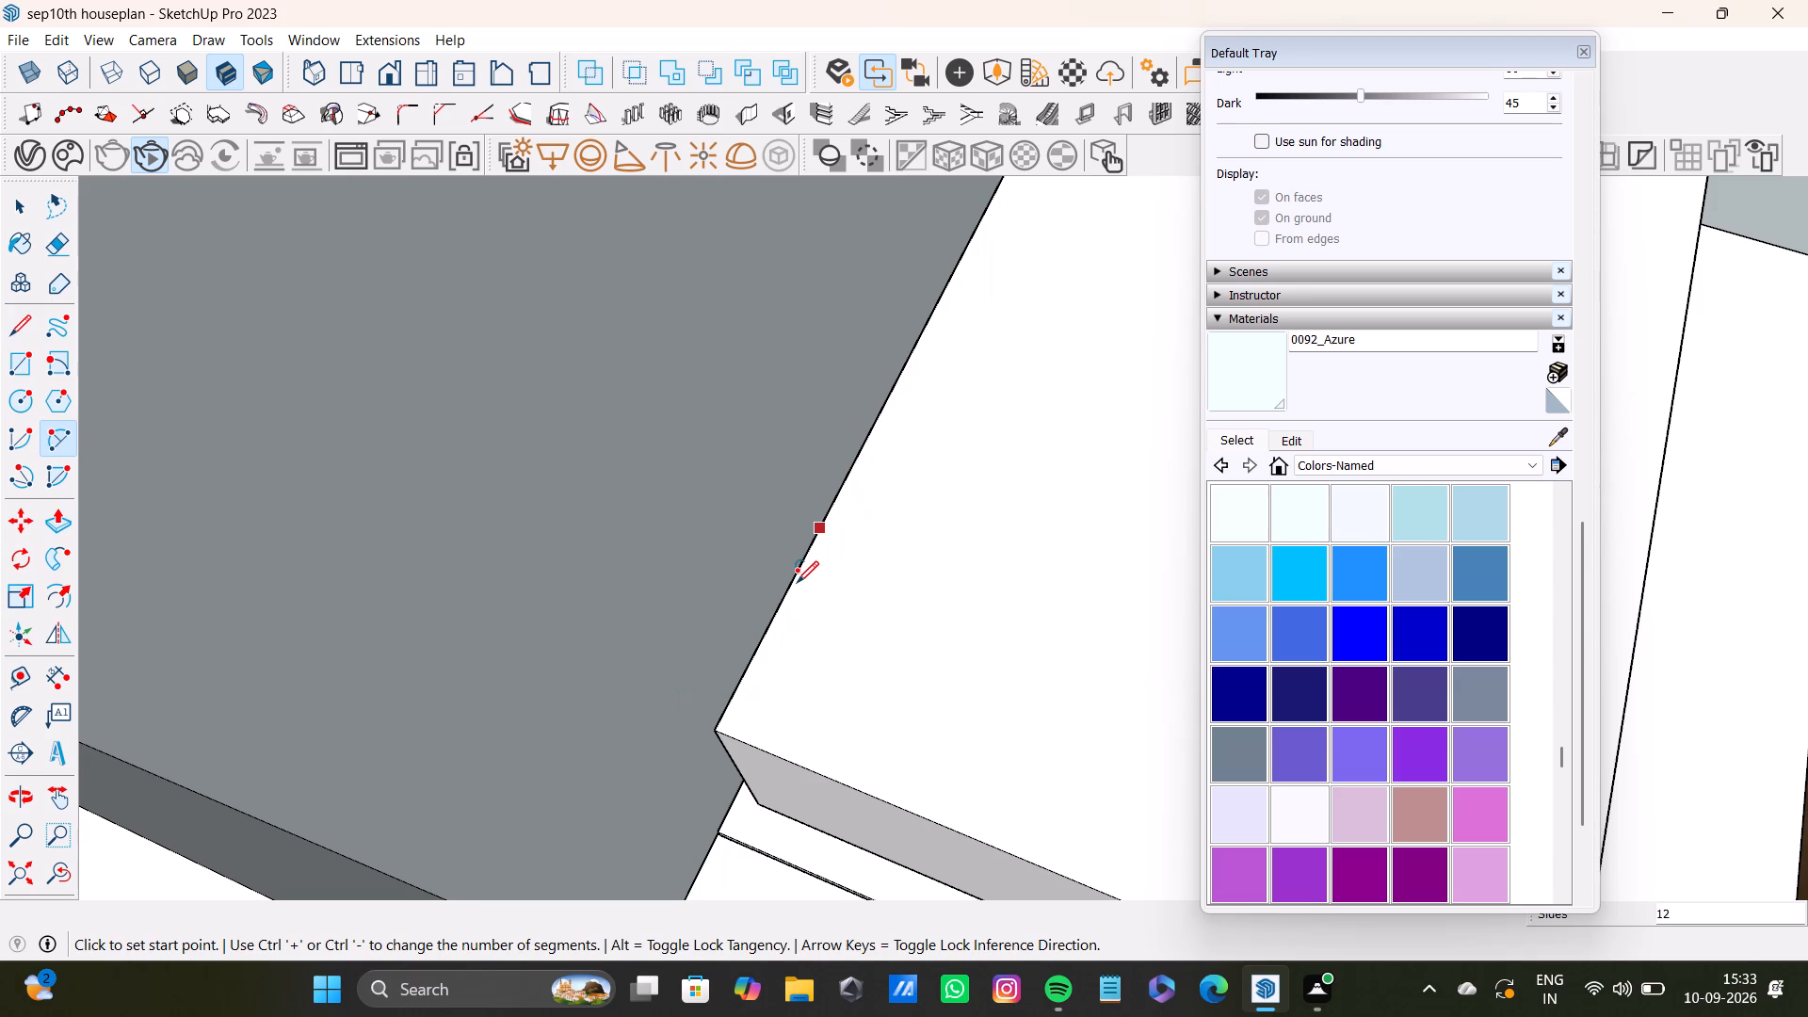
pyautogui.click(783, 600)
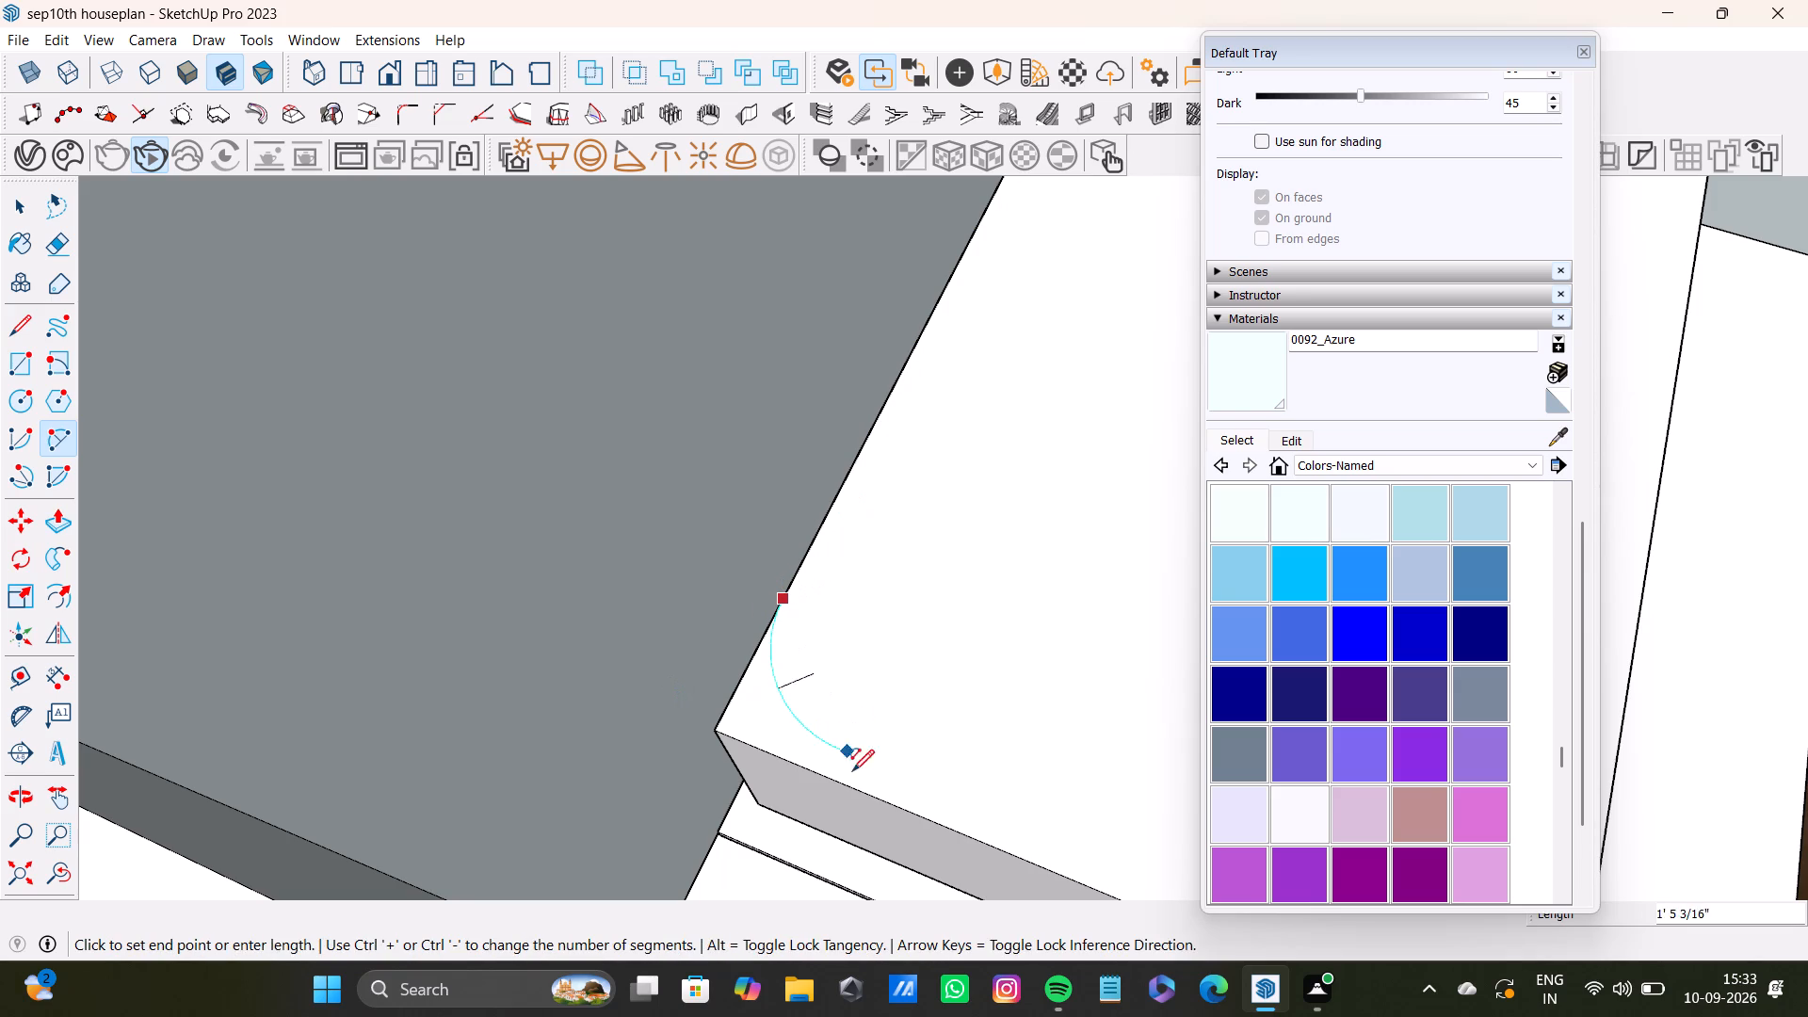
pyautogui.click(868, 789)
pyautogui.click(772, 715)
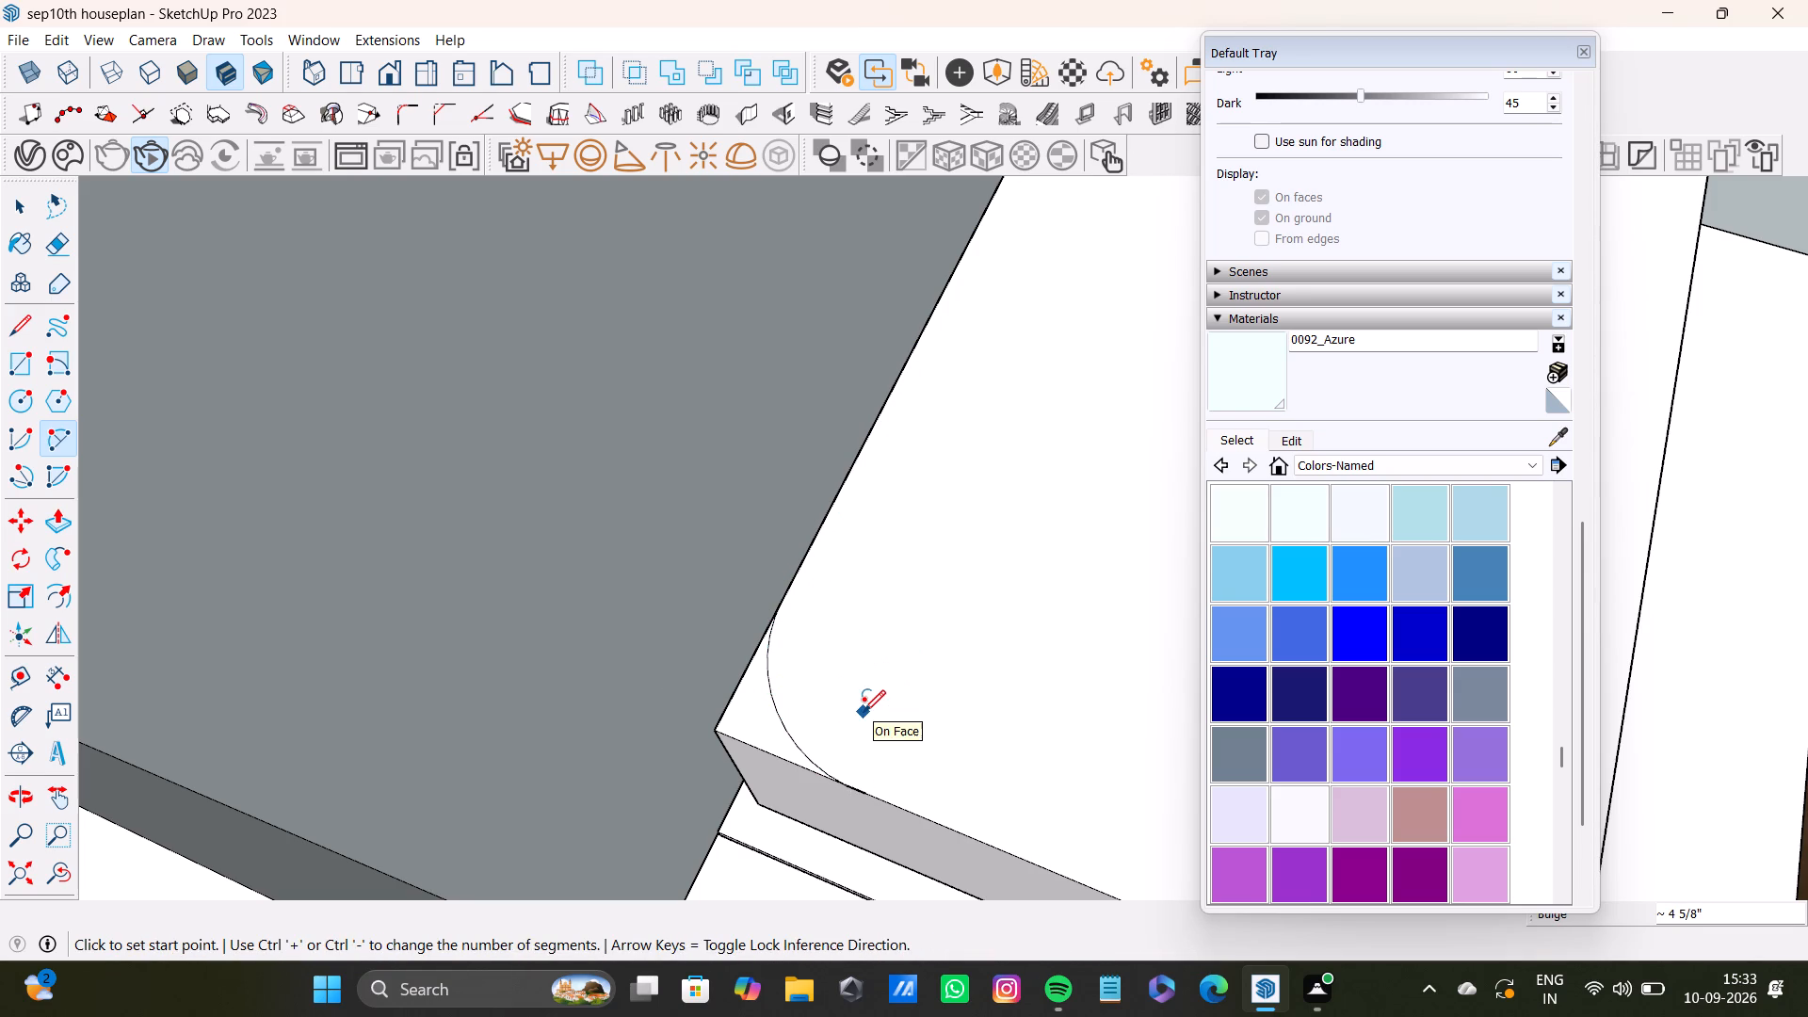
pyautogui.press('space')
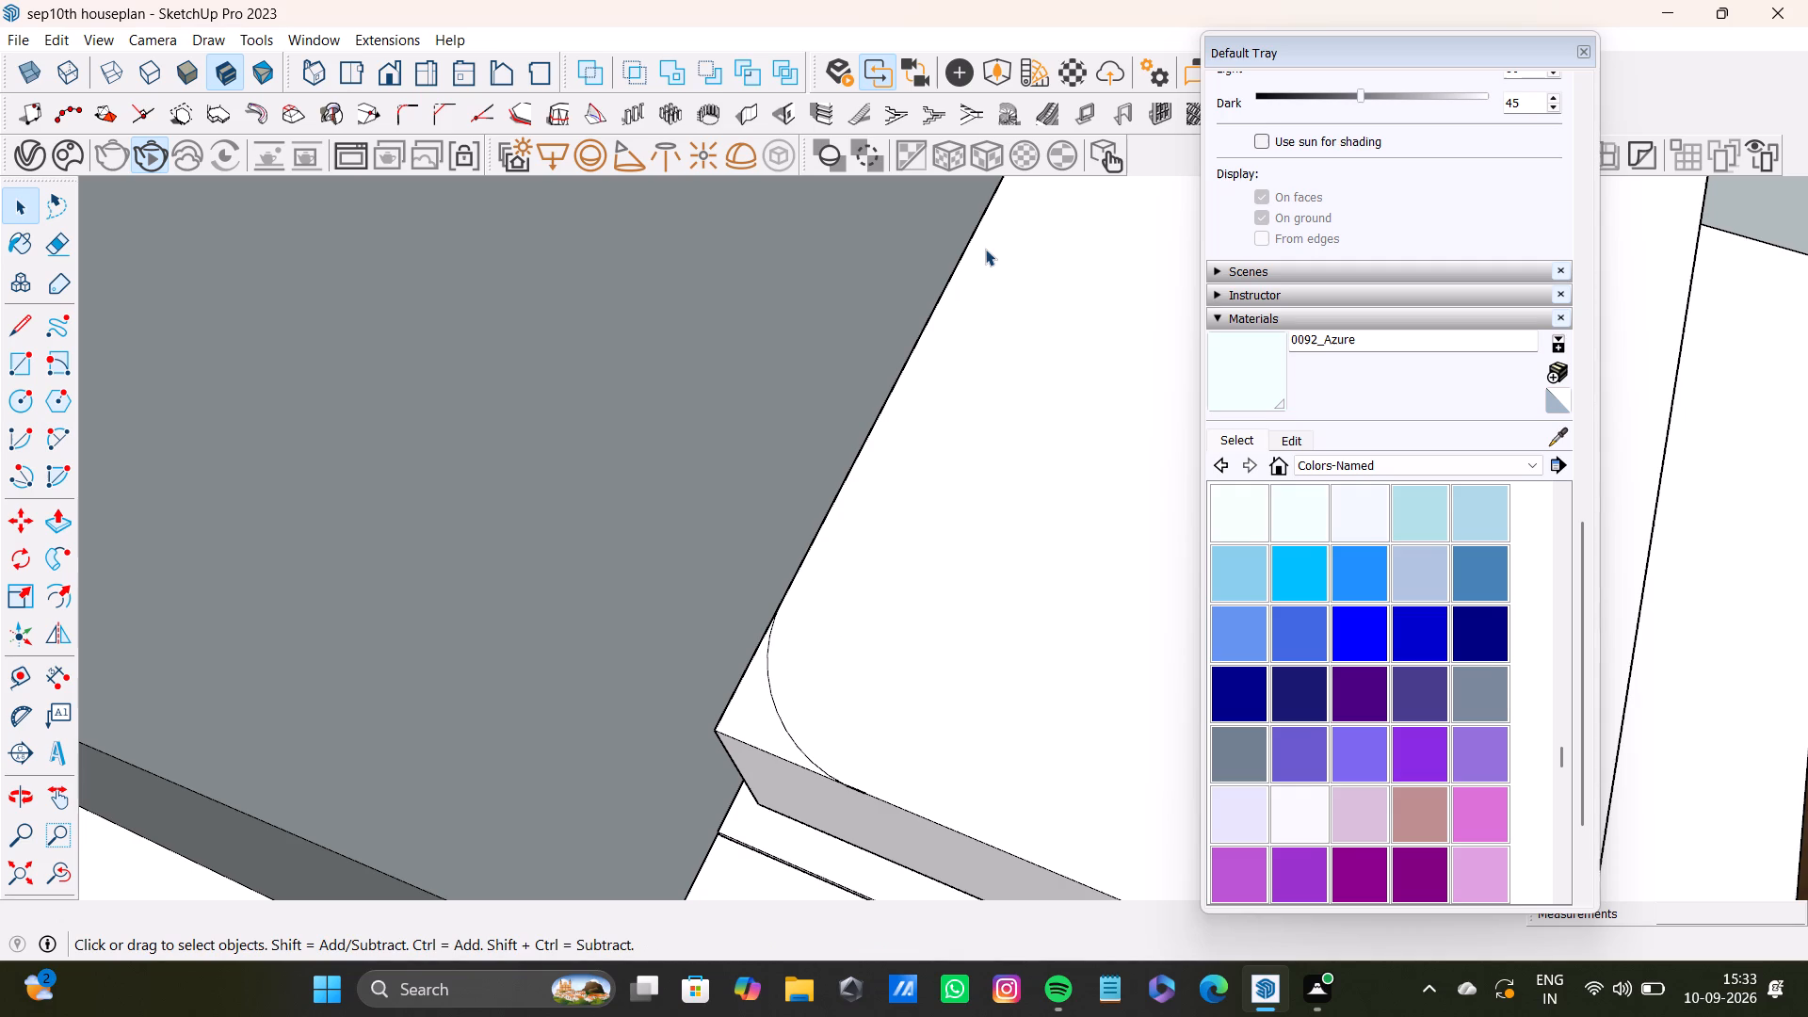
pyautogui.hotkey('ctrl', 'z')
# Draw a two-point arc of about 1' 2 5/16" radius across the block top's outer corner nearest the long side wall.
pyautogui.scroll(-11, 1266, 475)
pyautogui.keyDown('shift'); pyautogui.moveTo(1025, 477); pyautogui.dragTo(891, 598, button='middle'); pyautogui.keyUp('shift')
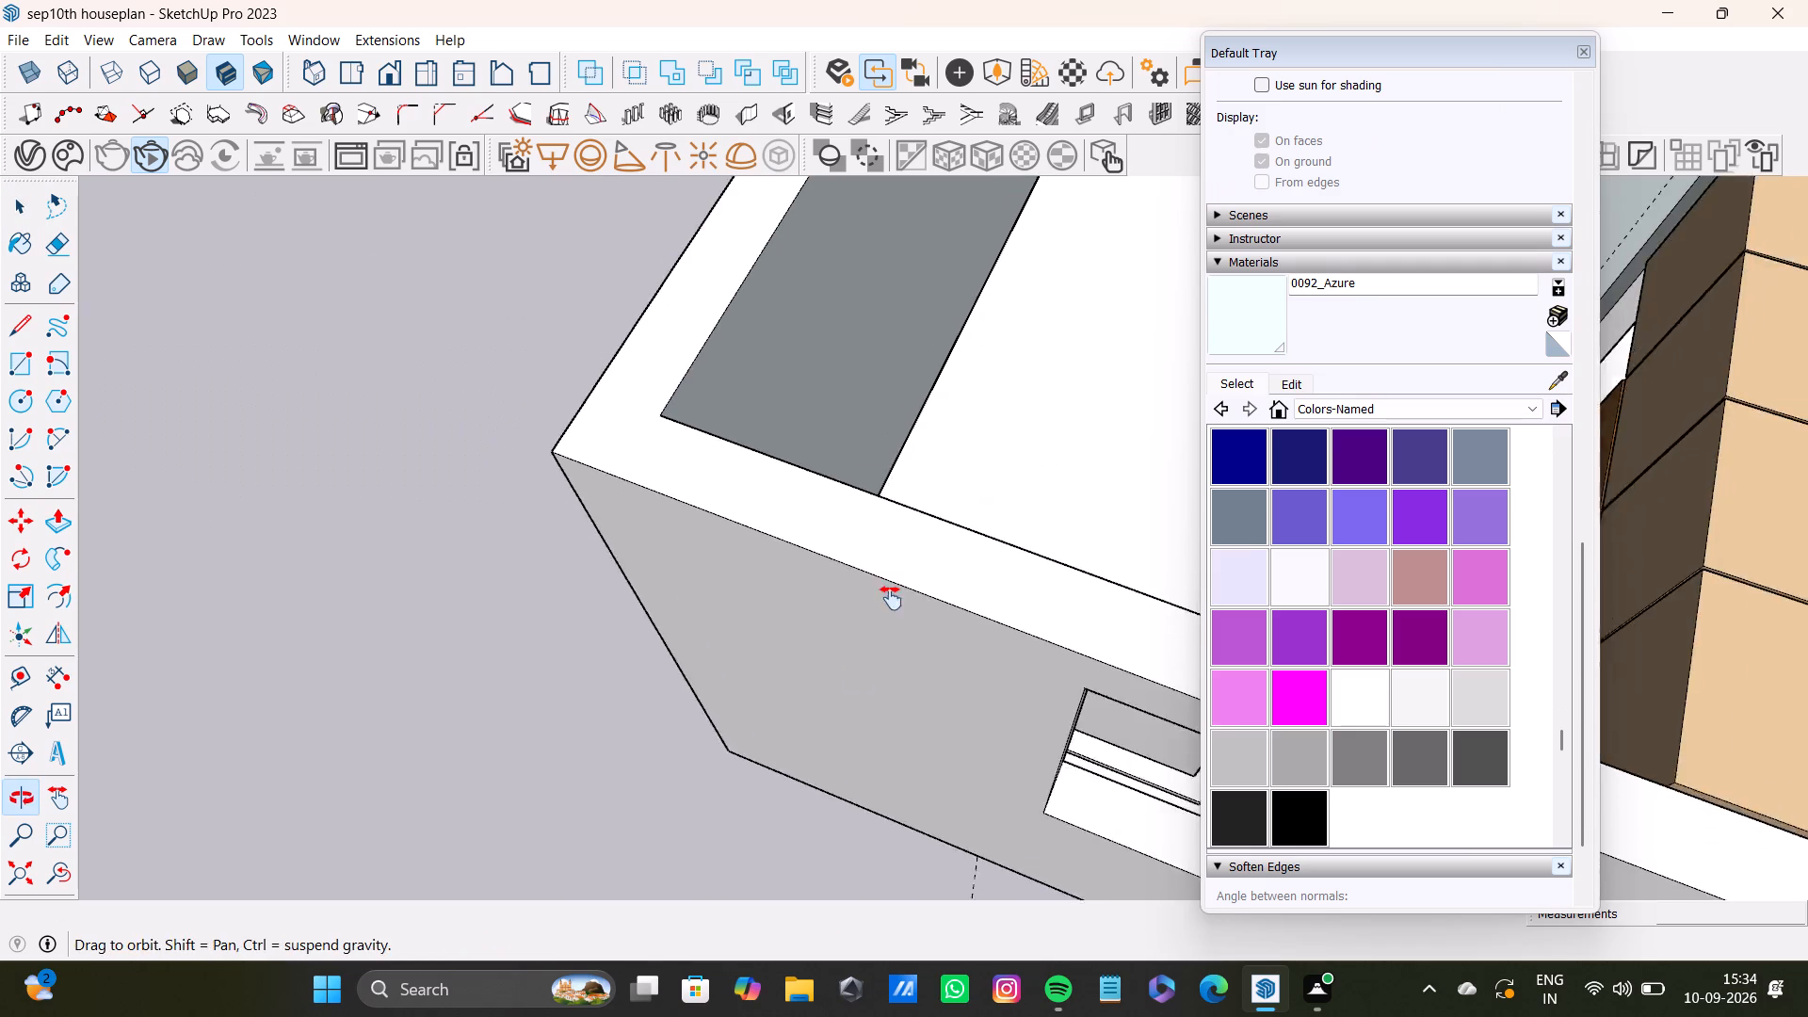
pyautogui.keyDown('shift'); pyautogui.moveTo(891, 598); pyautogui.dragTo(848, 745, button='middle'); pyautogui.keyUp('shift')
pyautogui.scroll(3, 865, 755)
pyautogui.moveTo(850, 771); pyautogui.dragTo(852, 595, button='middle')
pyautogui.moveTo(698, 658); pyautogui.dragTo(778, 665, button='middle')
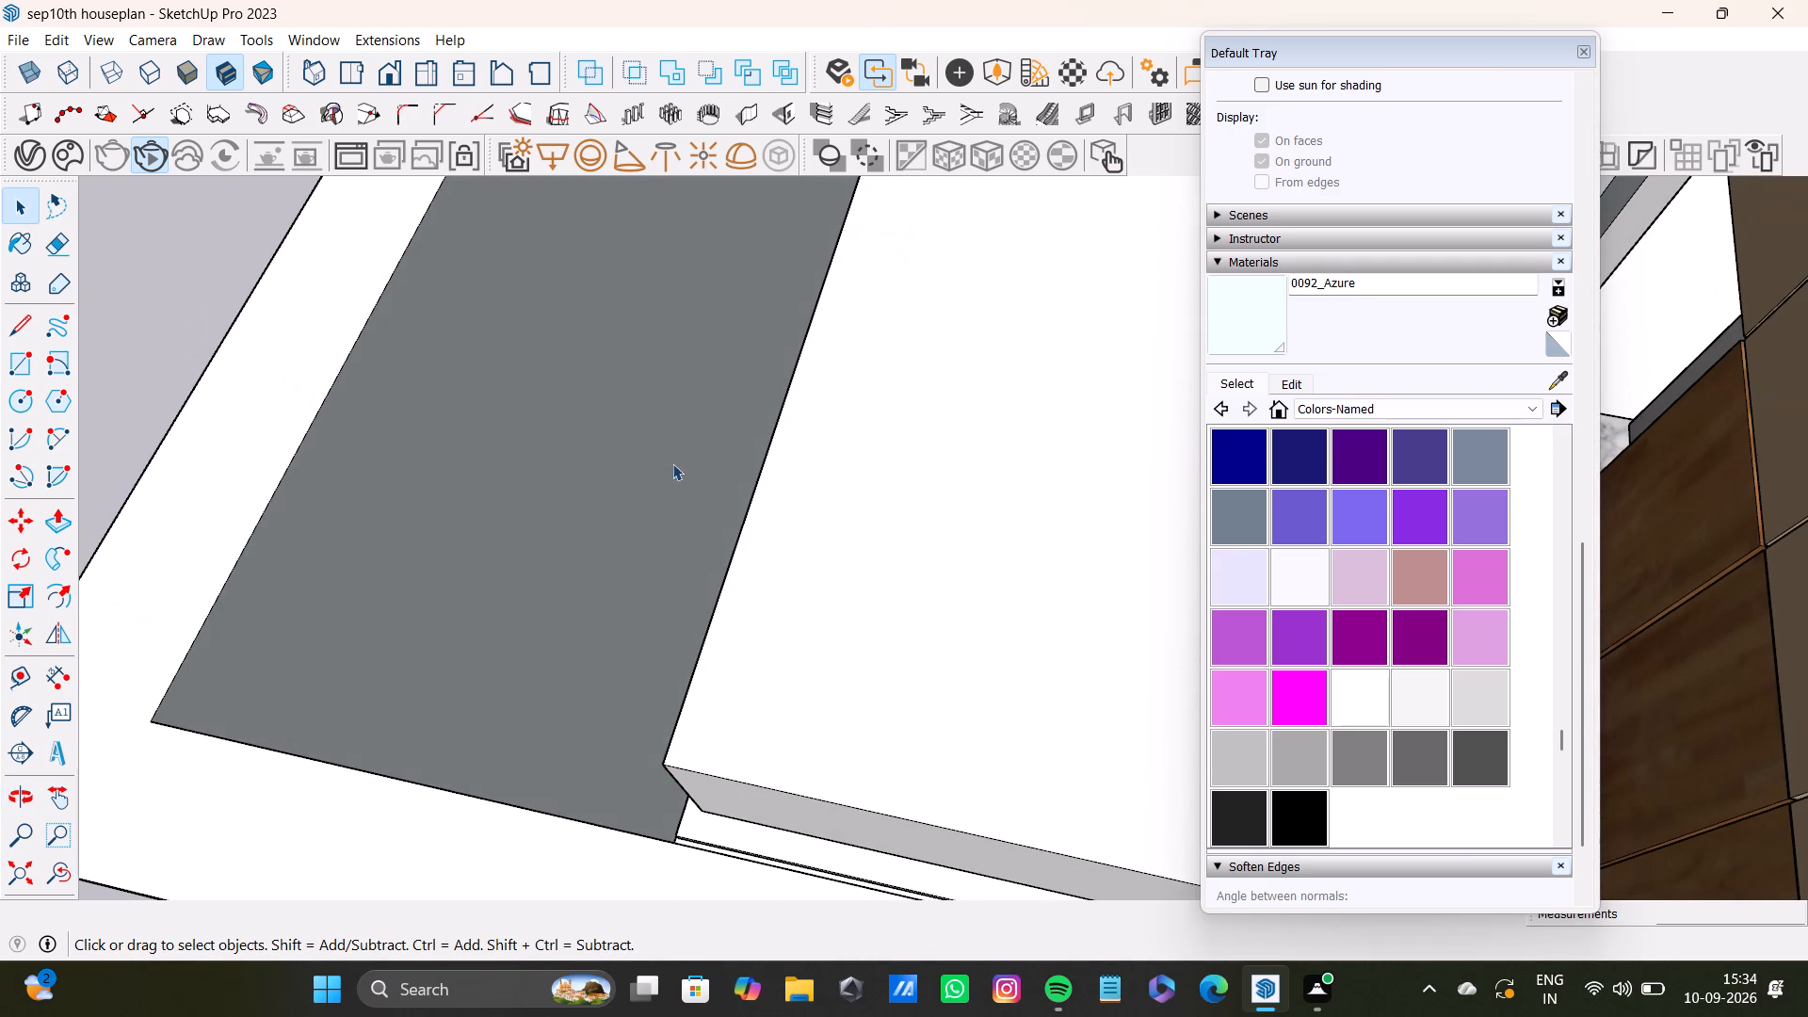
pyautogui.click(55, 435)
pyautogui.scroll(2, 655, 708)
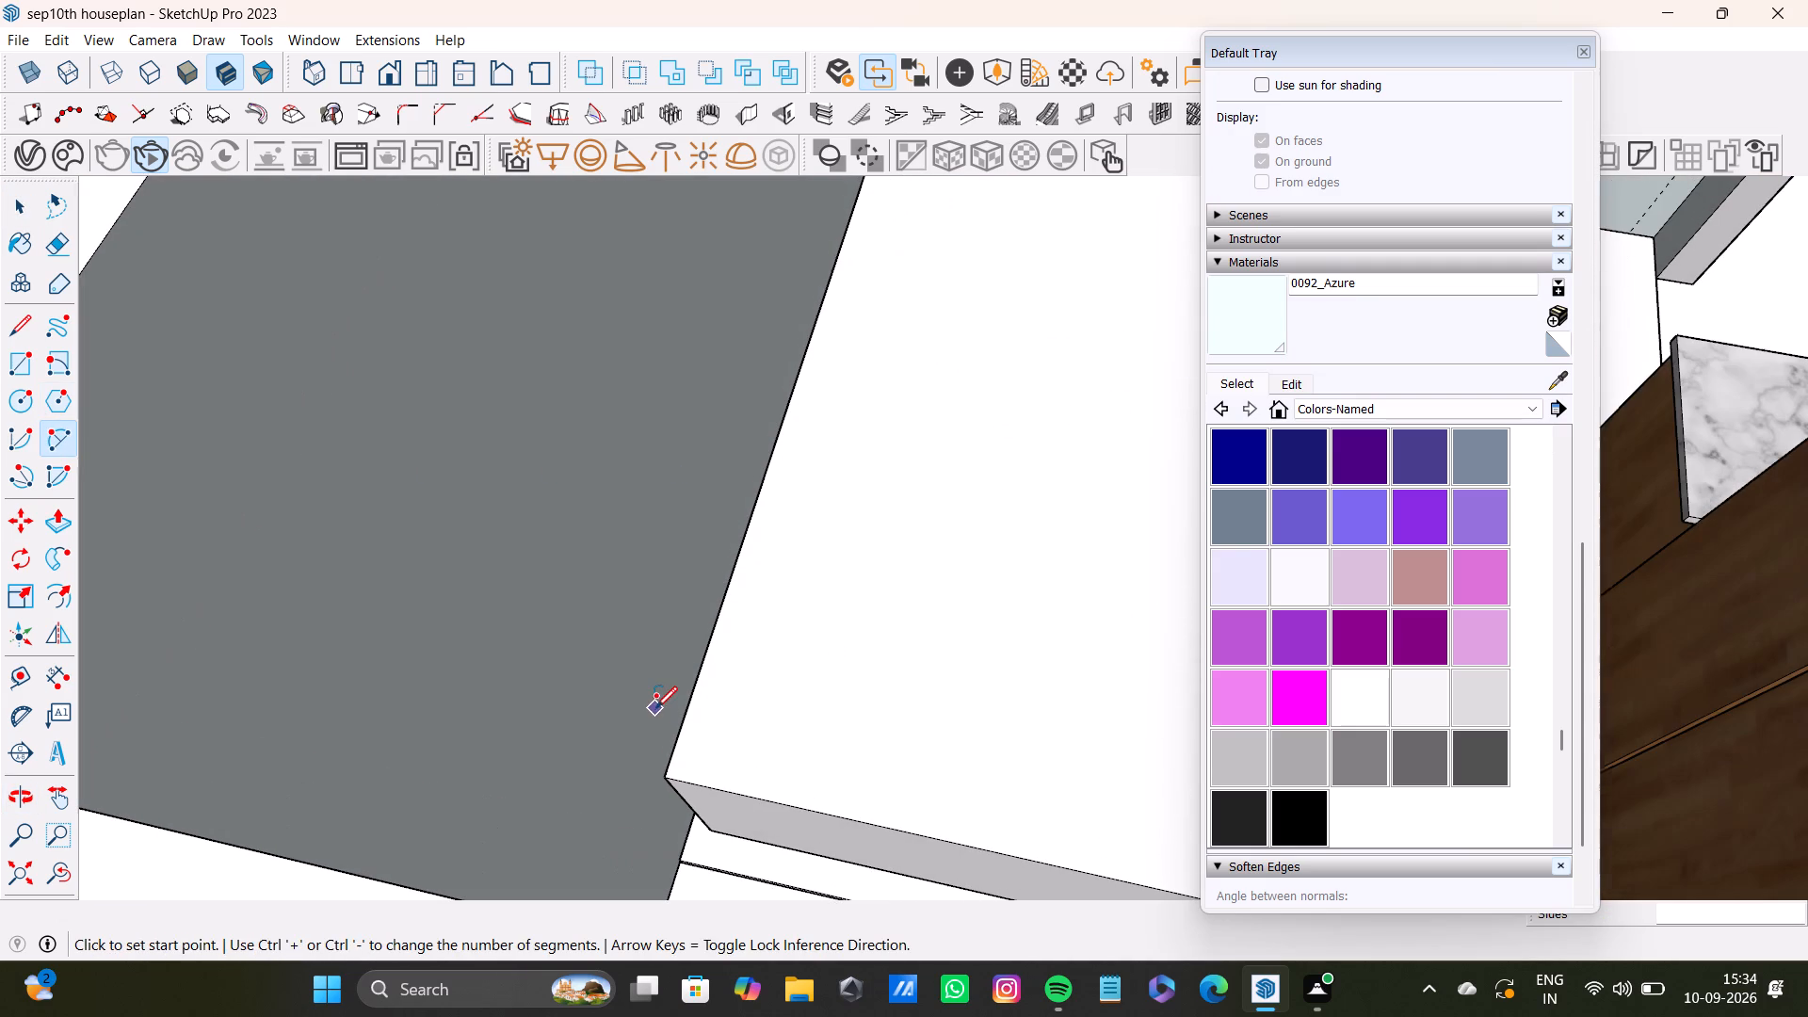
pyautogui.click(705, 659)
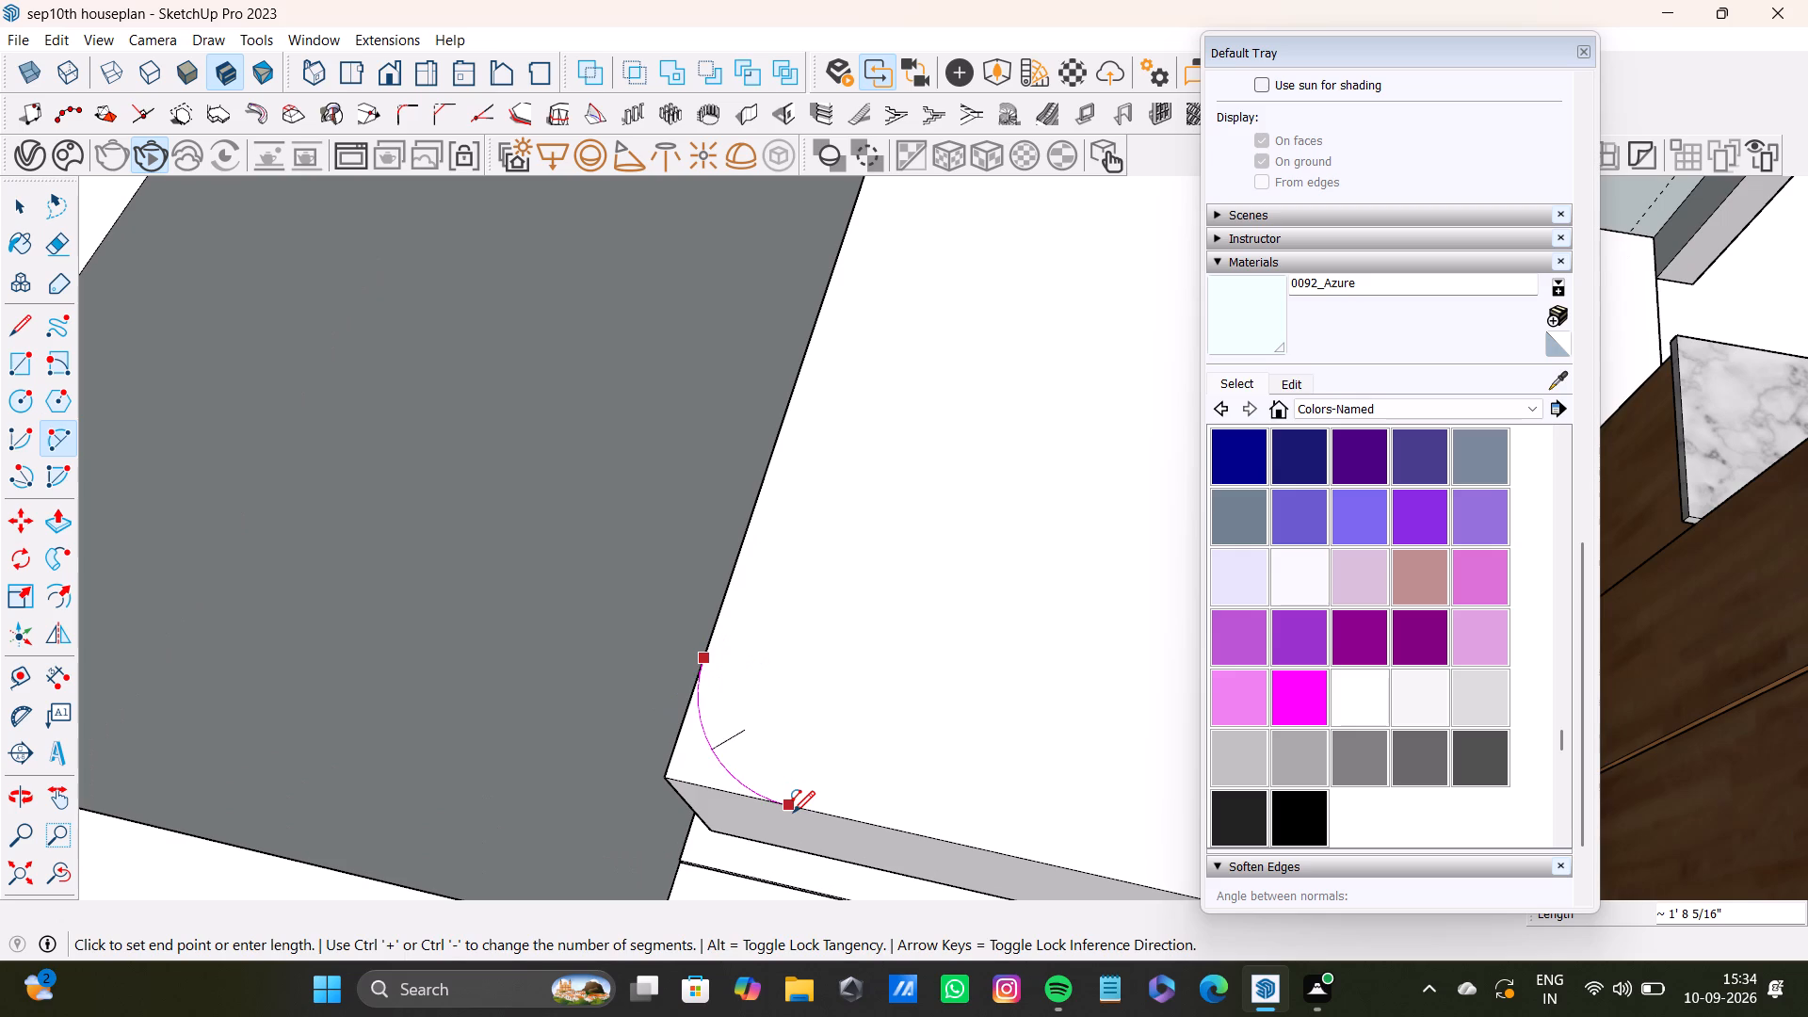
pyautogui.click(795, 808)
pyautogui.click(731, 782)
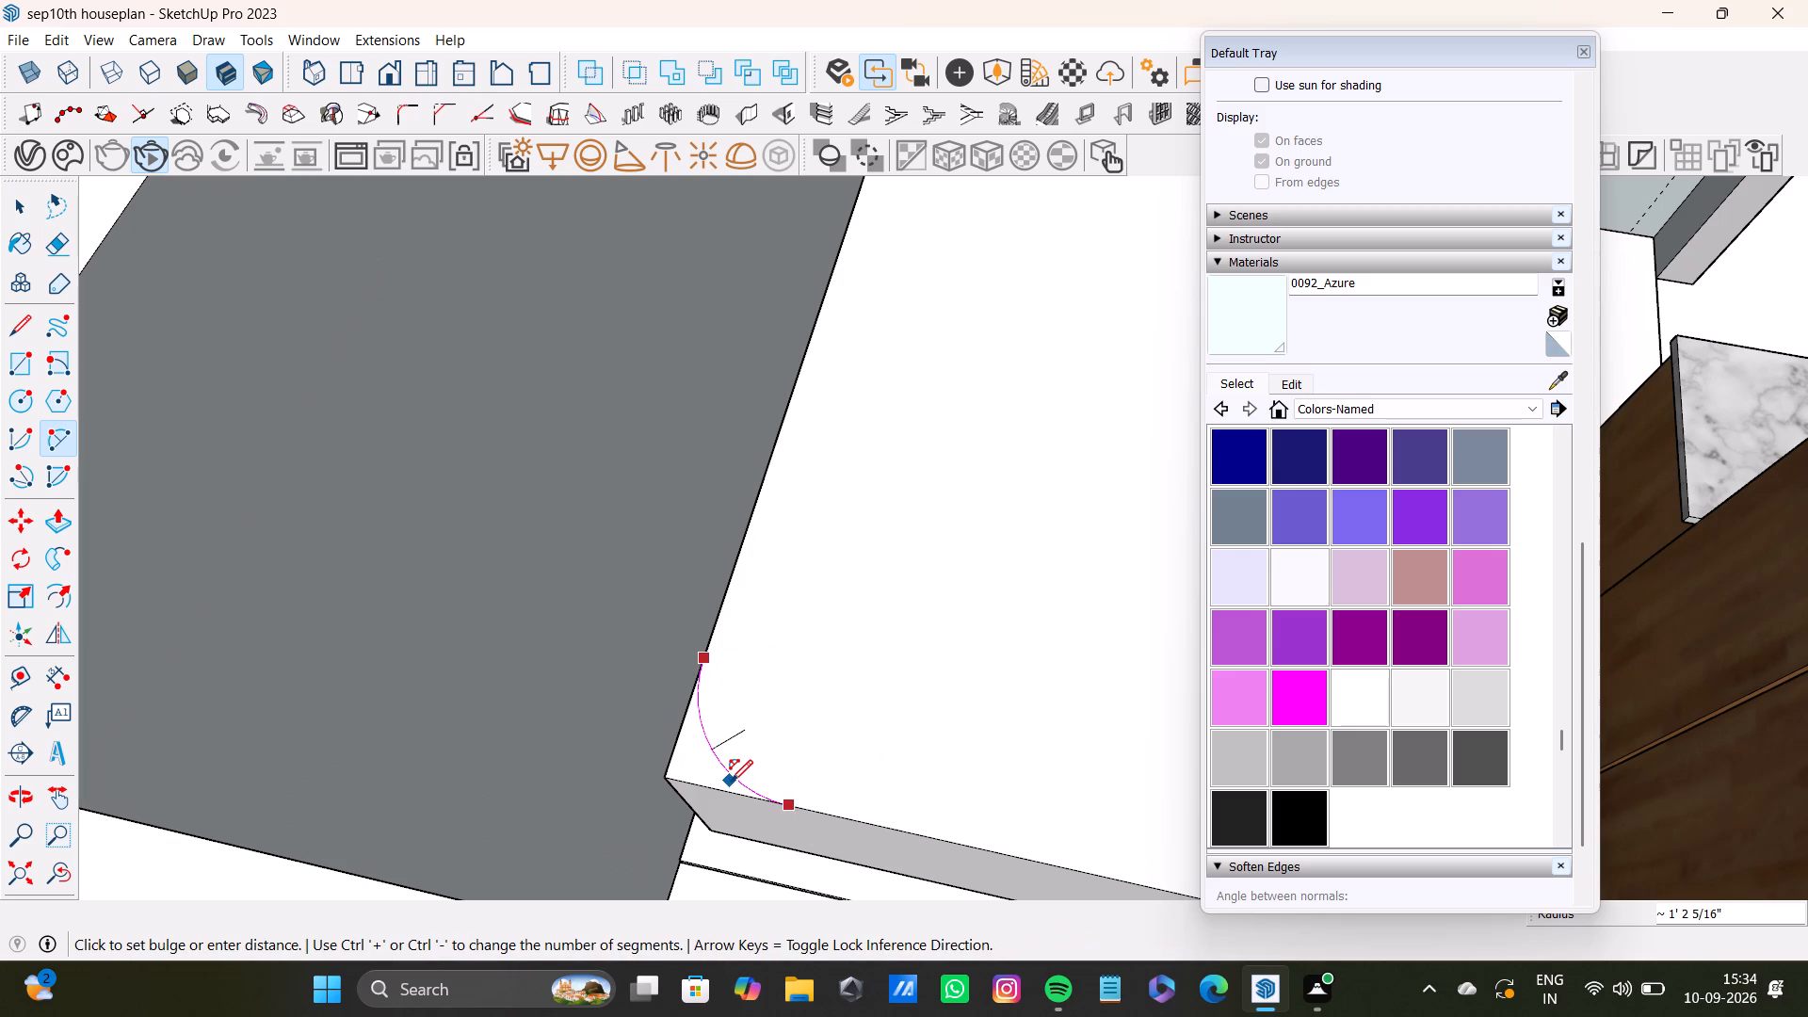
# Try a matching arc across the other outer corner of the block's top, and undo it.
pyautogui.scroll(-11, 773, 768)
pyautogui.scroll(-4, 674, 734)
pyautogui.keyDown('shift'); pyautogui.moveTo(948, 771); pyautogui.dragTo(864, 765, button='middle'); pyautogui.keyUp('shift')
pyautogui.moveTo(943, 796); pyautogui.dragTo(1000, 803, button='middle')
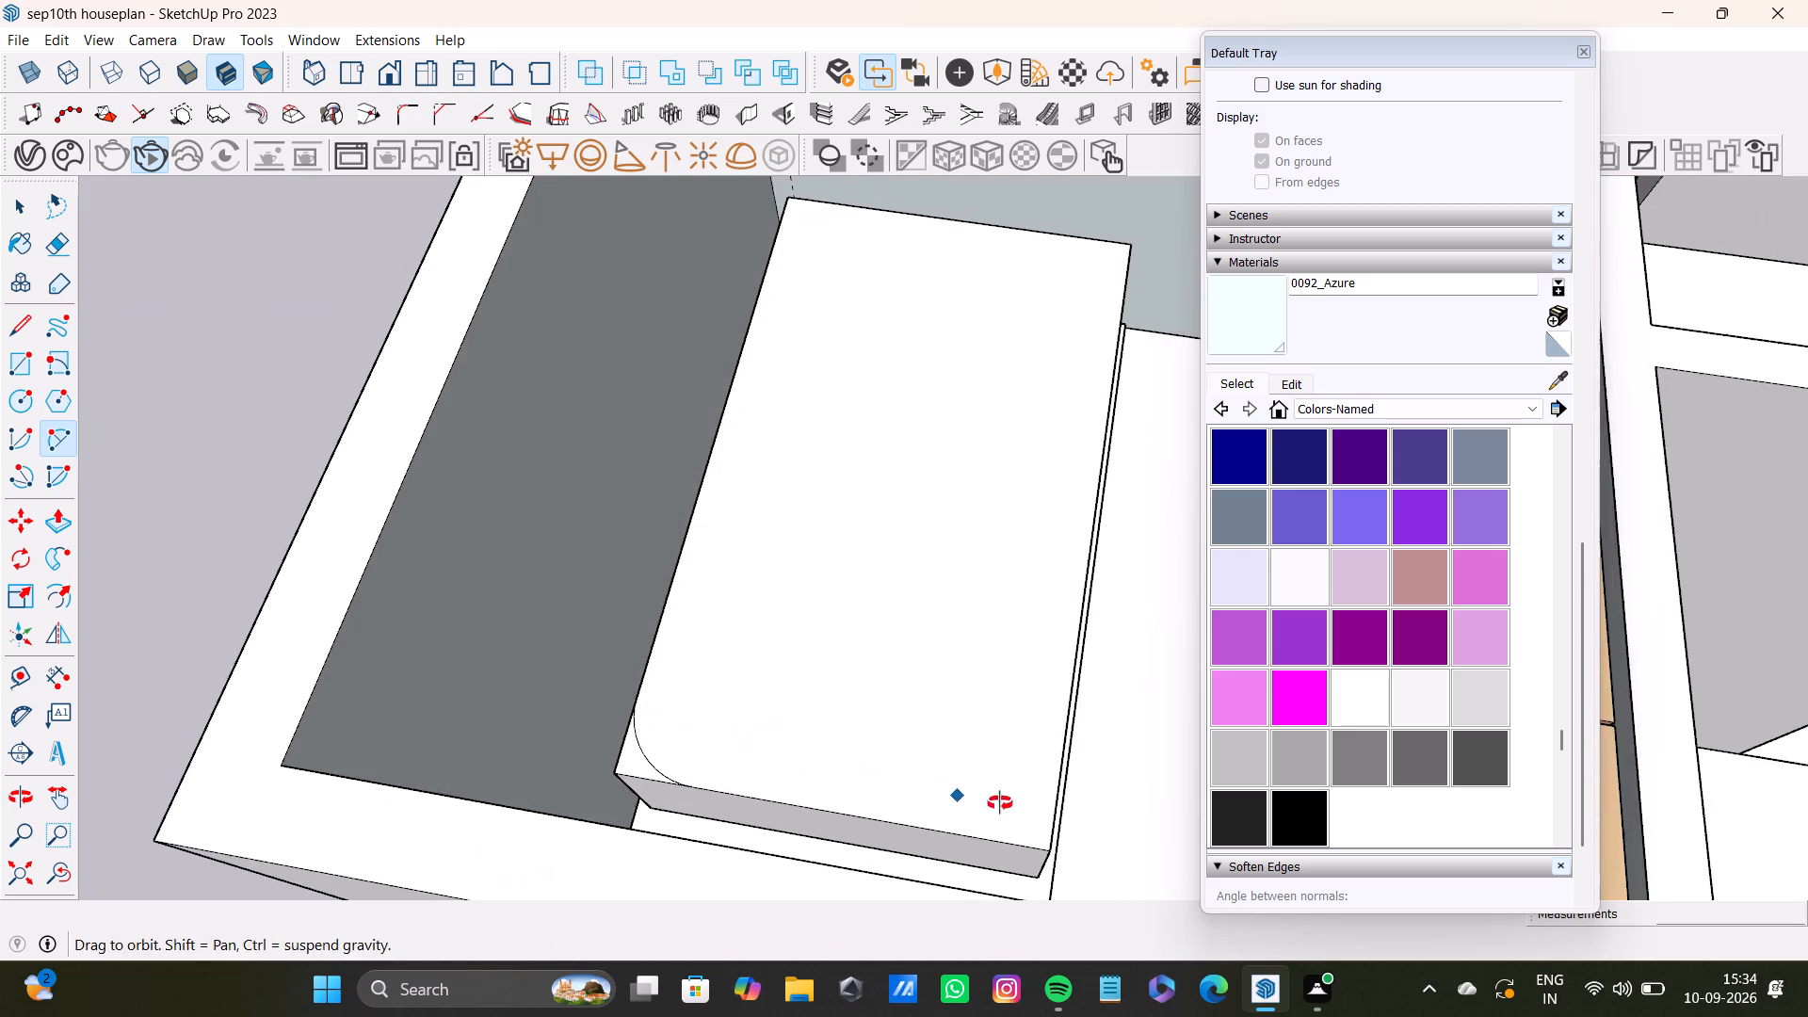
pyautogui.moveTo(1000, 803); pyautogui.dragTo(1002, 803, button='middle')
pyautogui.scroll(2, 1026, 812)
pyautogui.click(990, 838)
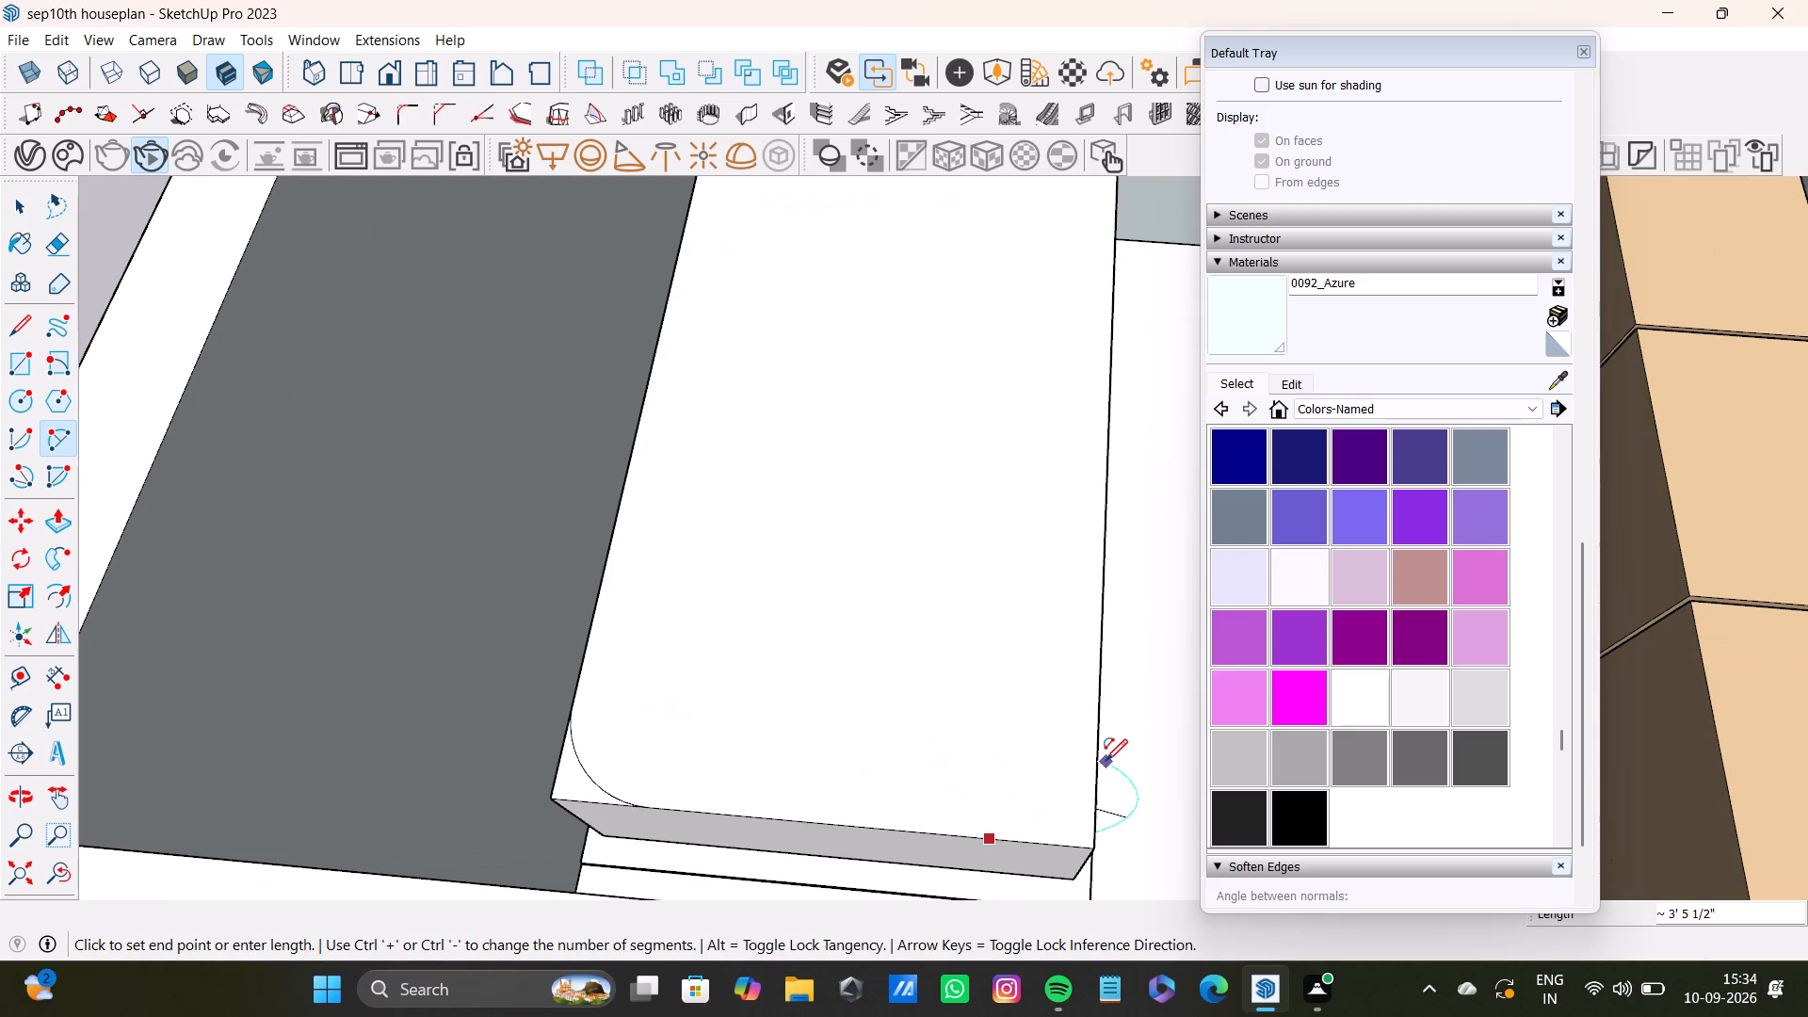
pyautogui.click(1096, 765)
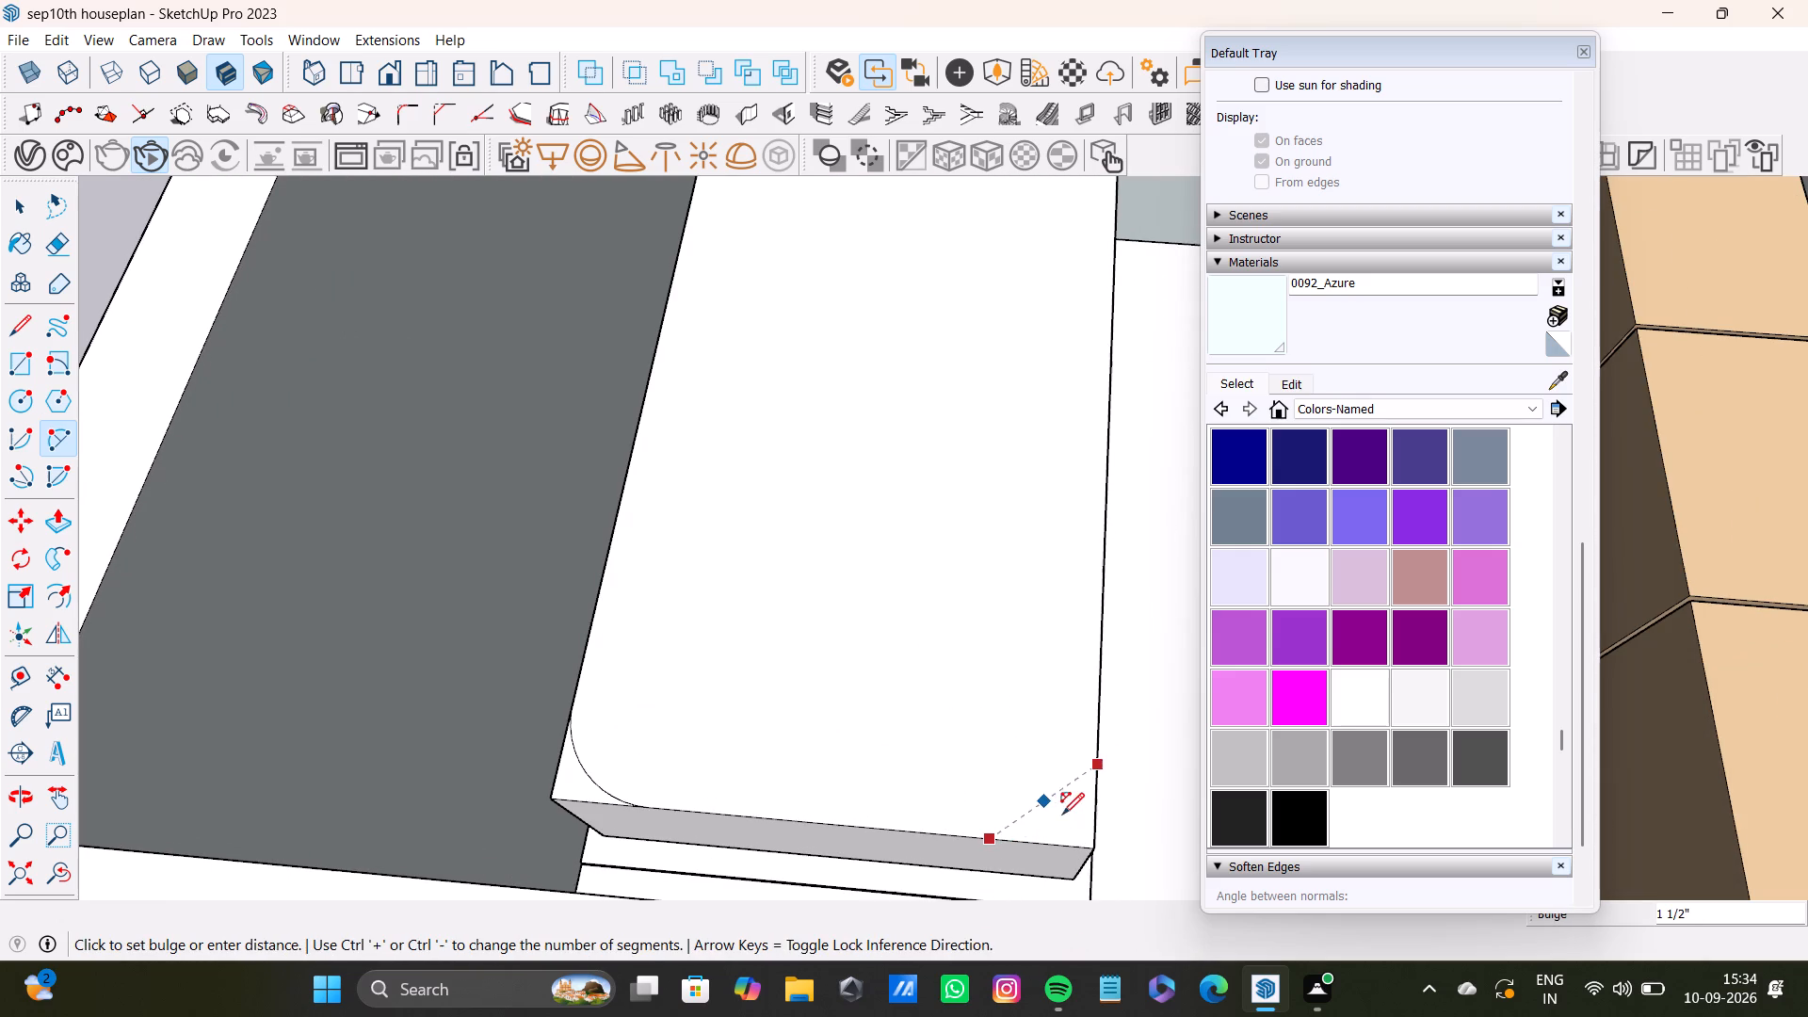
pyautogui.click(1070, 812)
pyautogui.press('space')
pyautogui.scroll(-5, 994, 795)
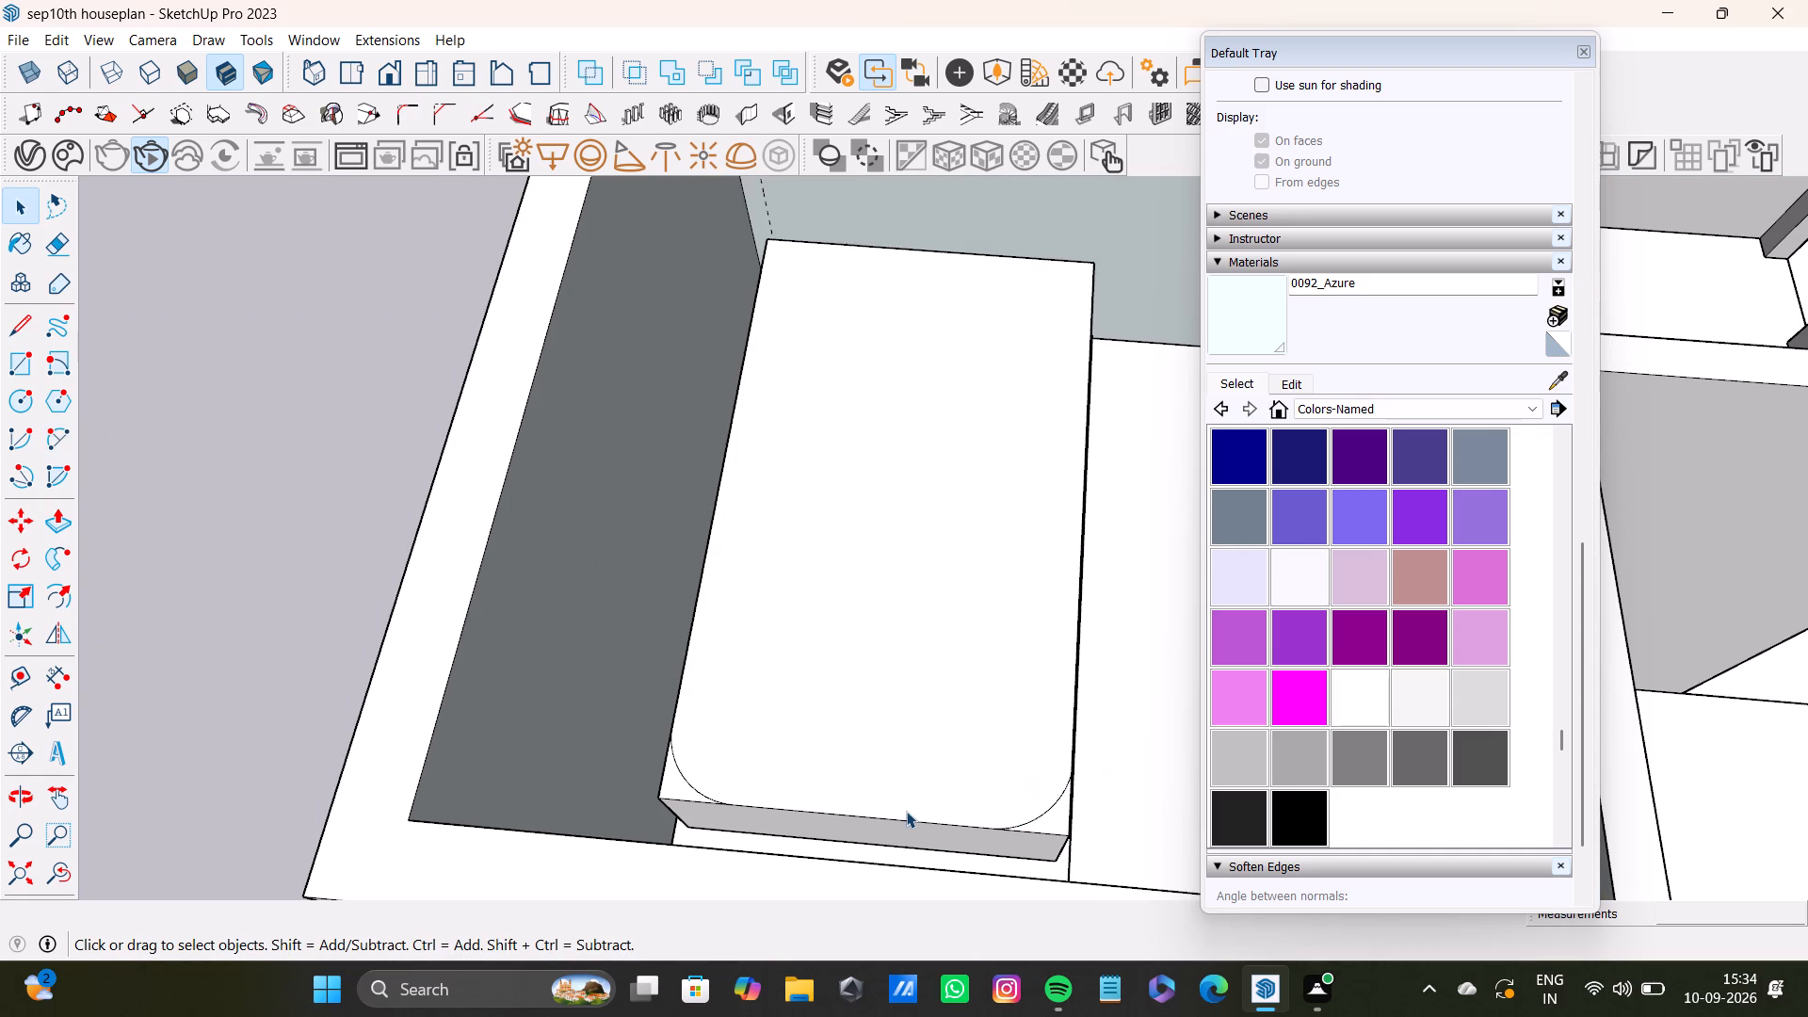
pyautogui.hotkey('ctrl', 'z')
# Draw a matching two-point arc across the other outer corner of the block's top.
pyautogui.click(55, 430)
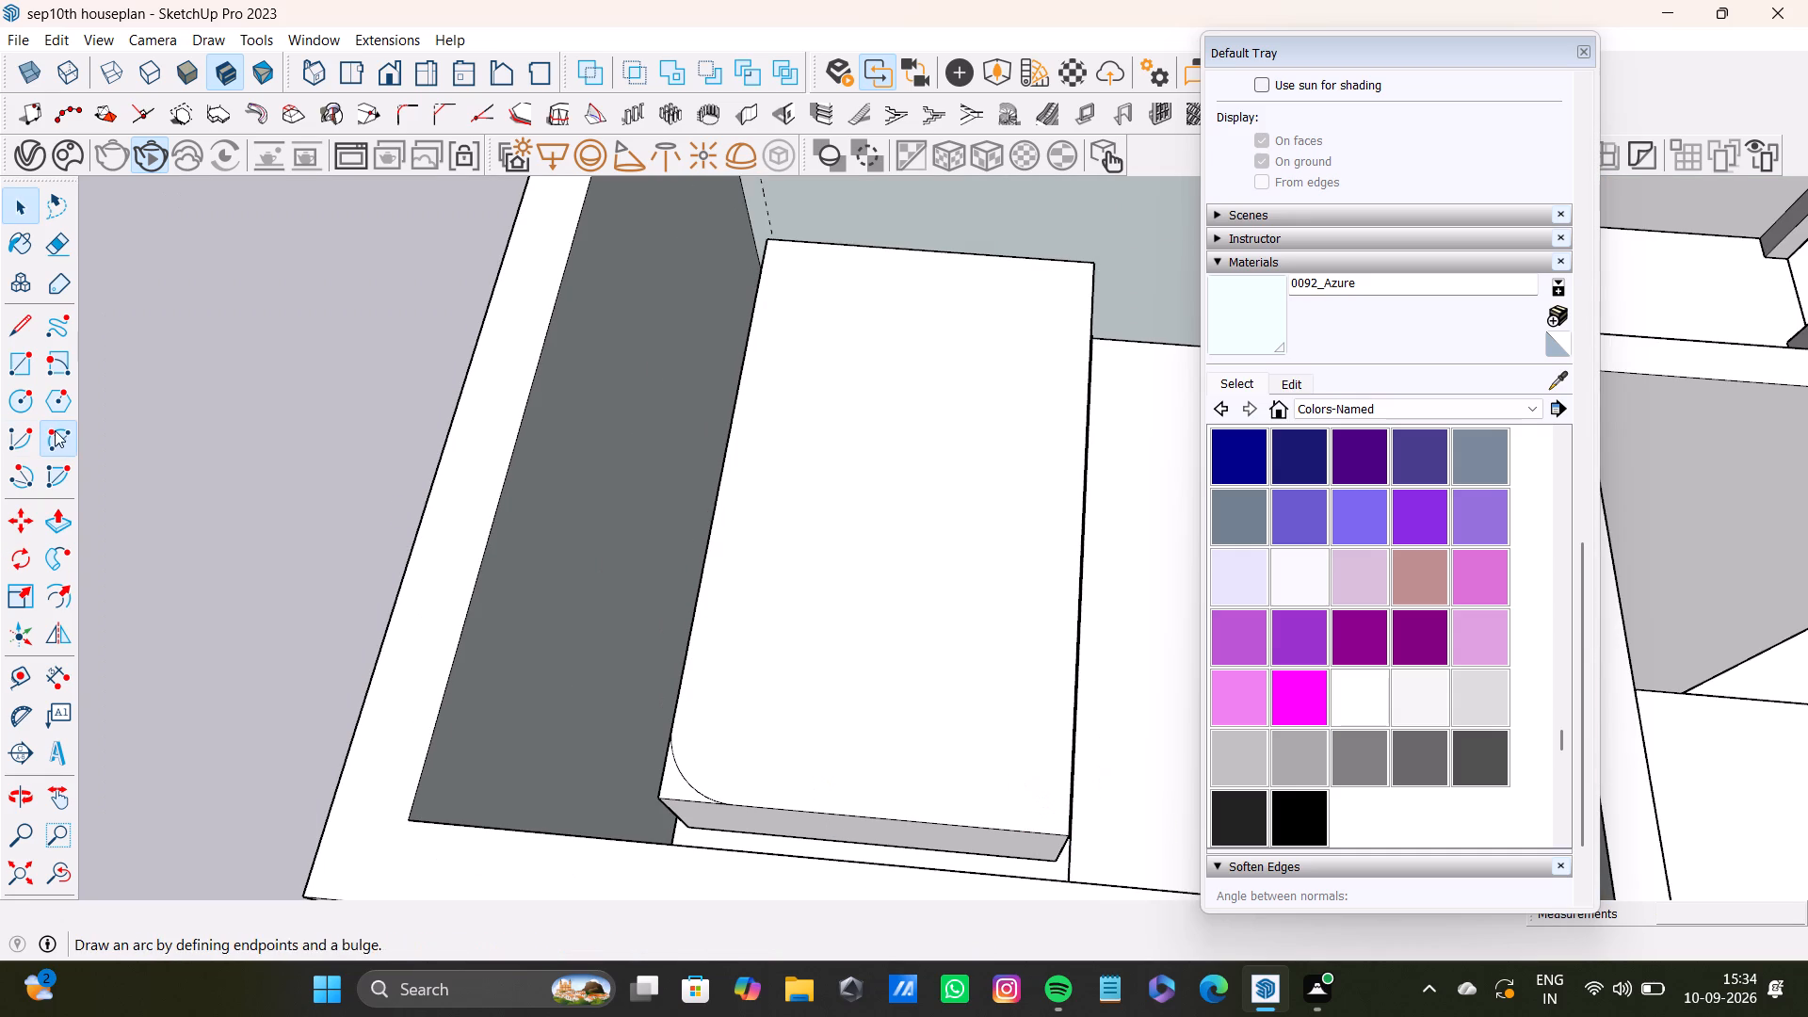
pyautogui.click(986, 831)
pyautogui.click(1073, 767)
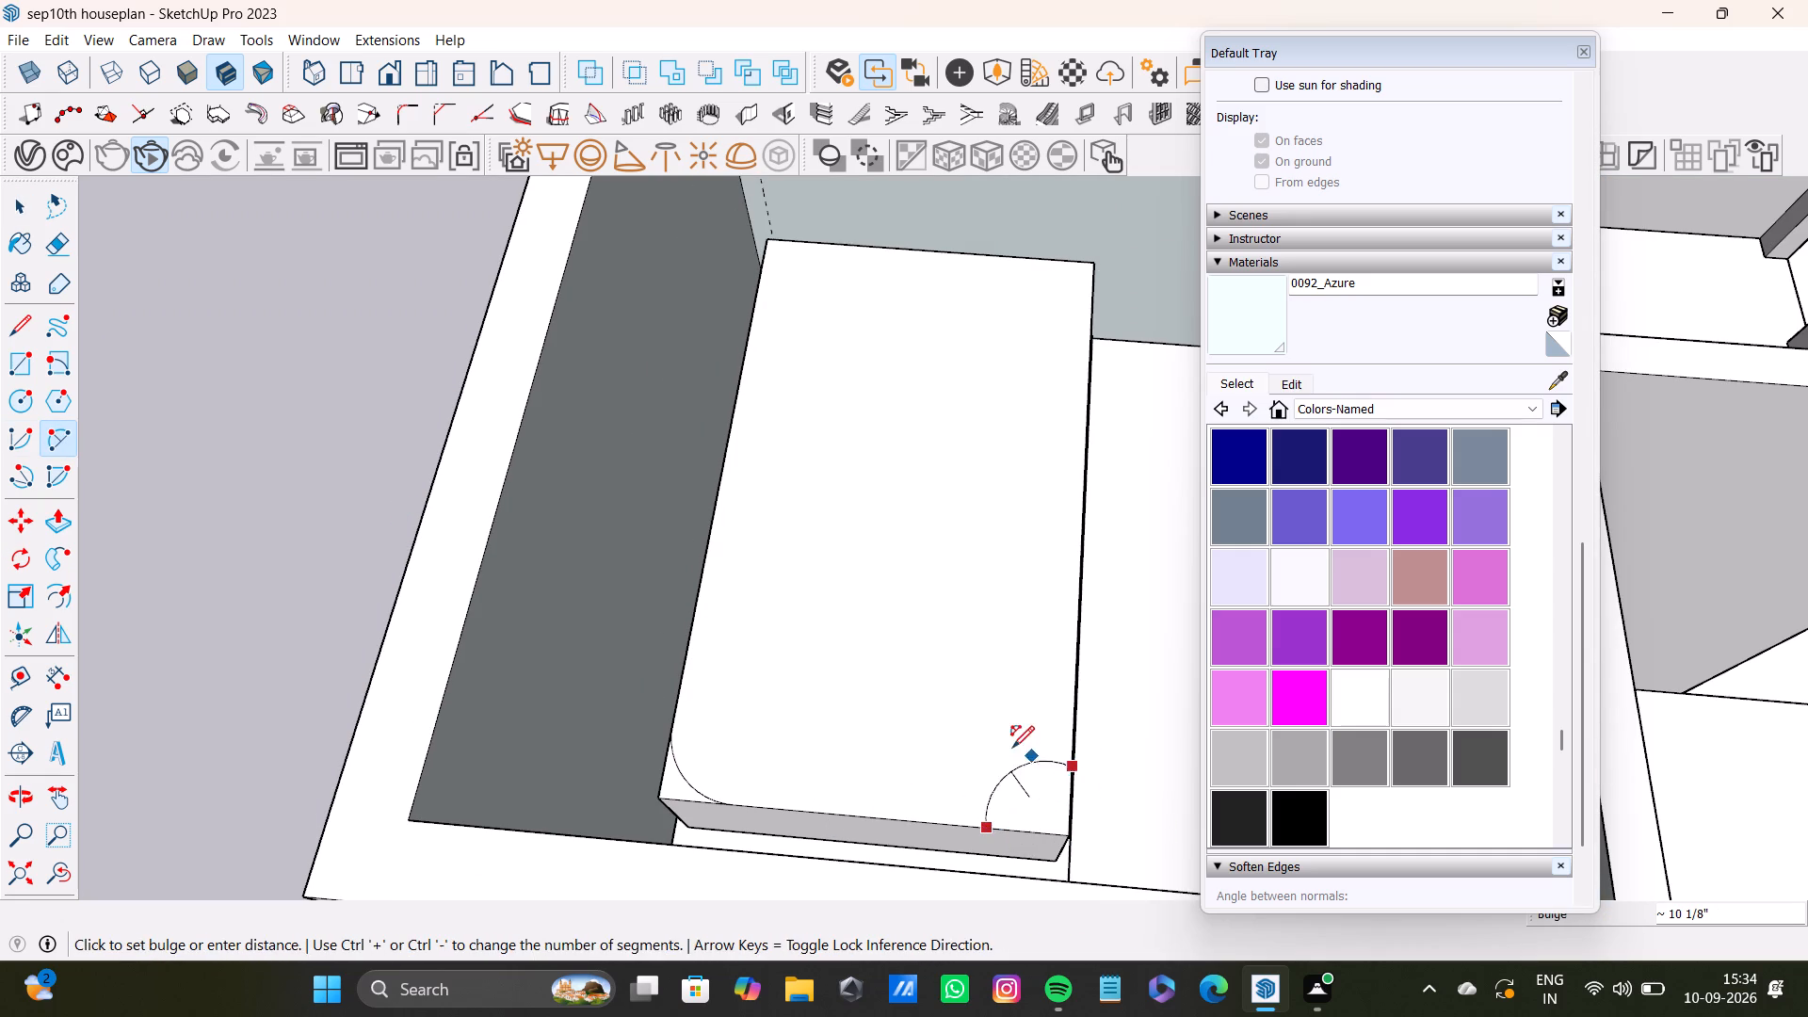
pyautogui.click(1070, 810)
pyautogui.press('space')
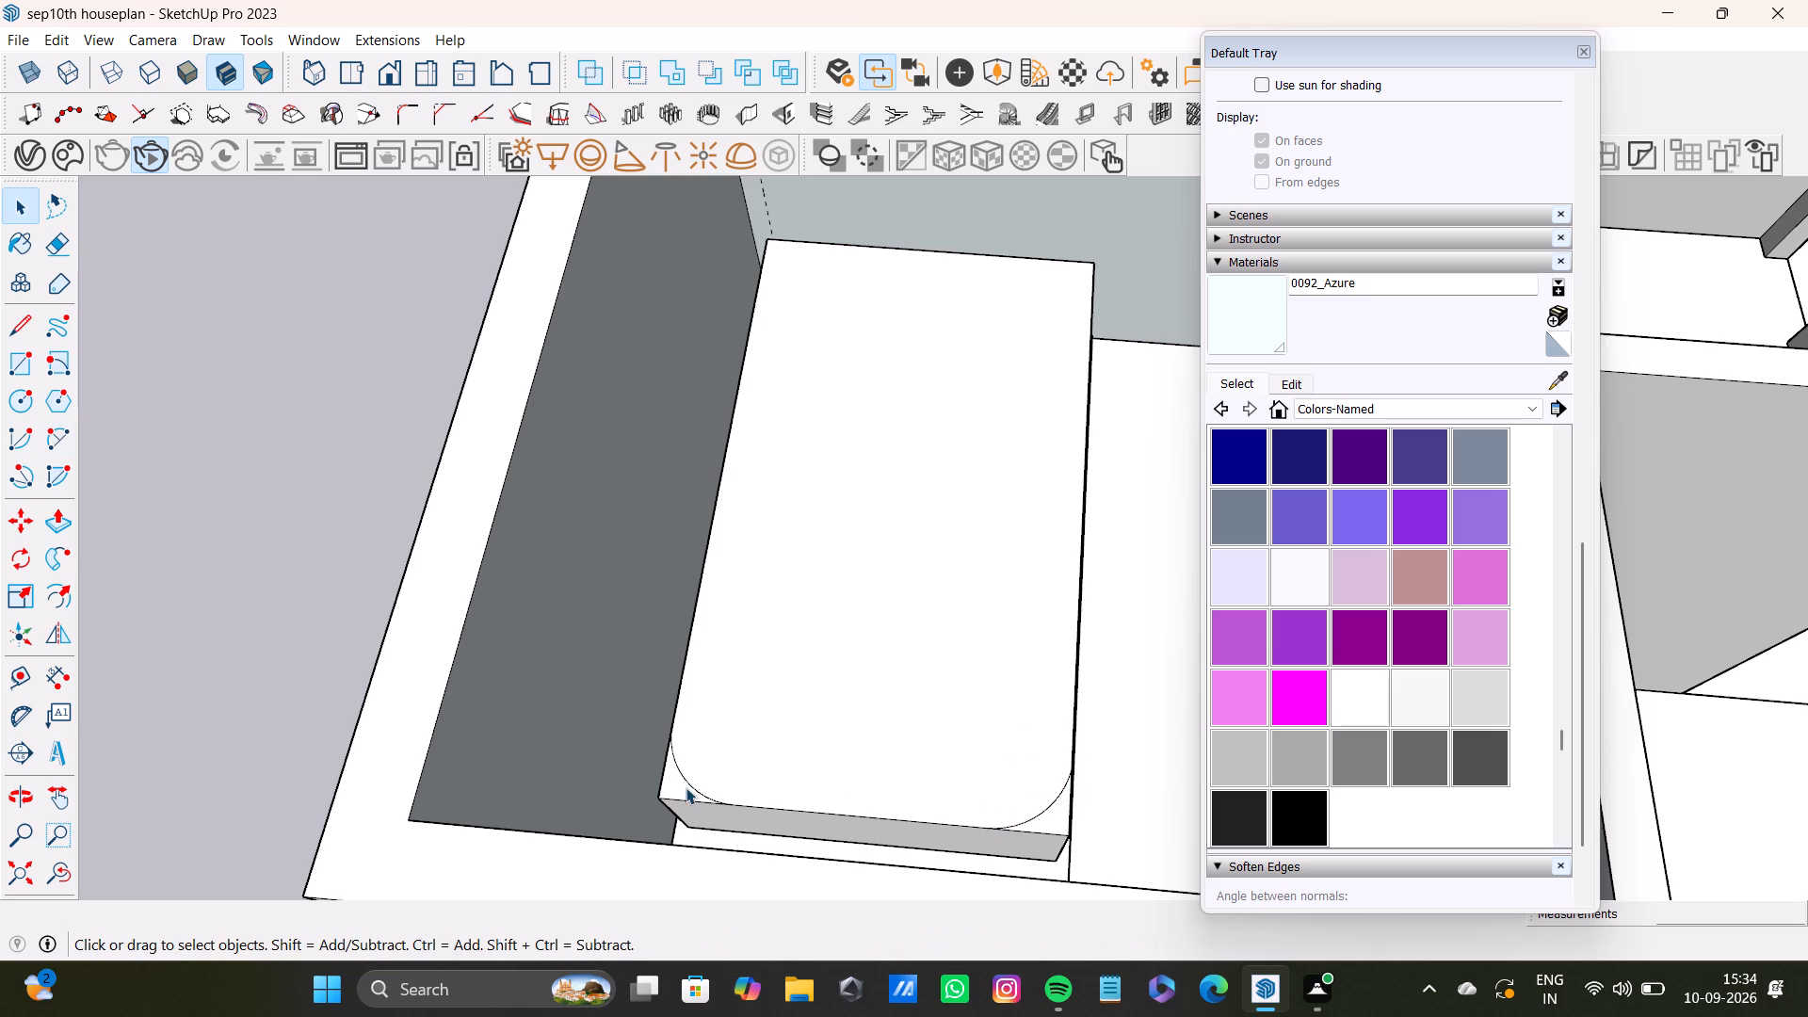
# Push the cut-off corner piece beside the long side wall down 2' 4 9/16" to round the block's corner.
pyautogui.click(673, 790)
pyautogui.press('p')
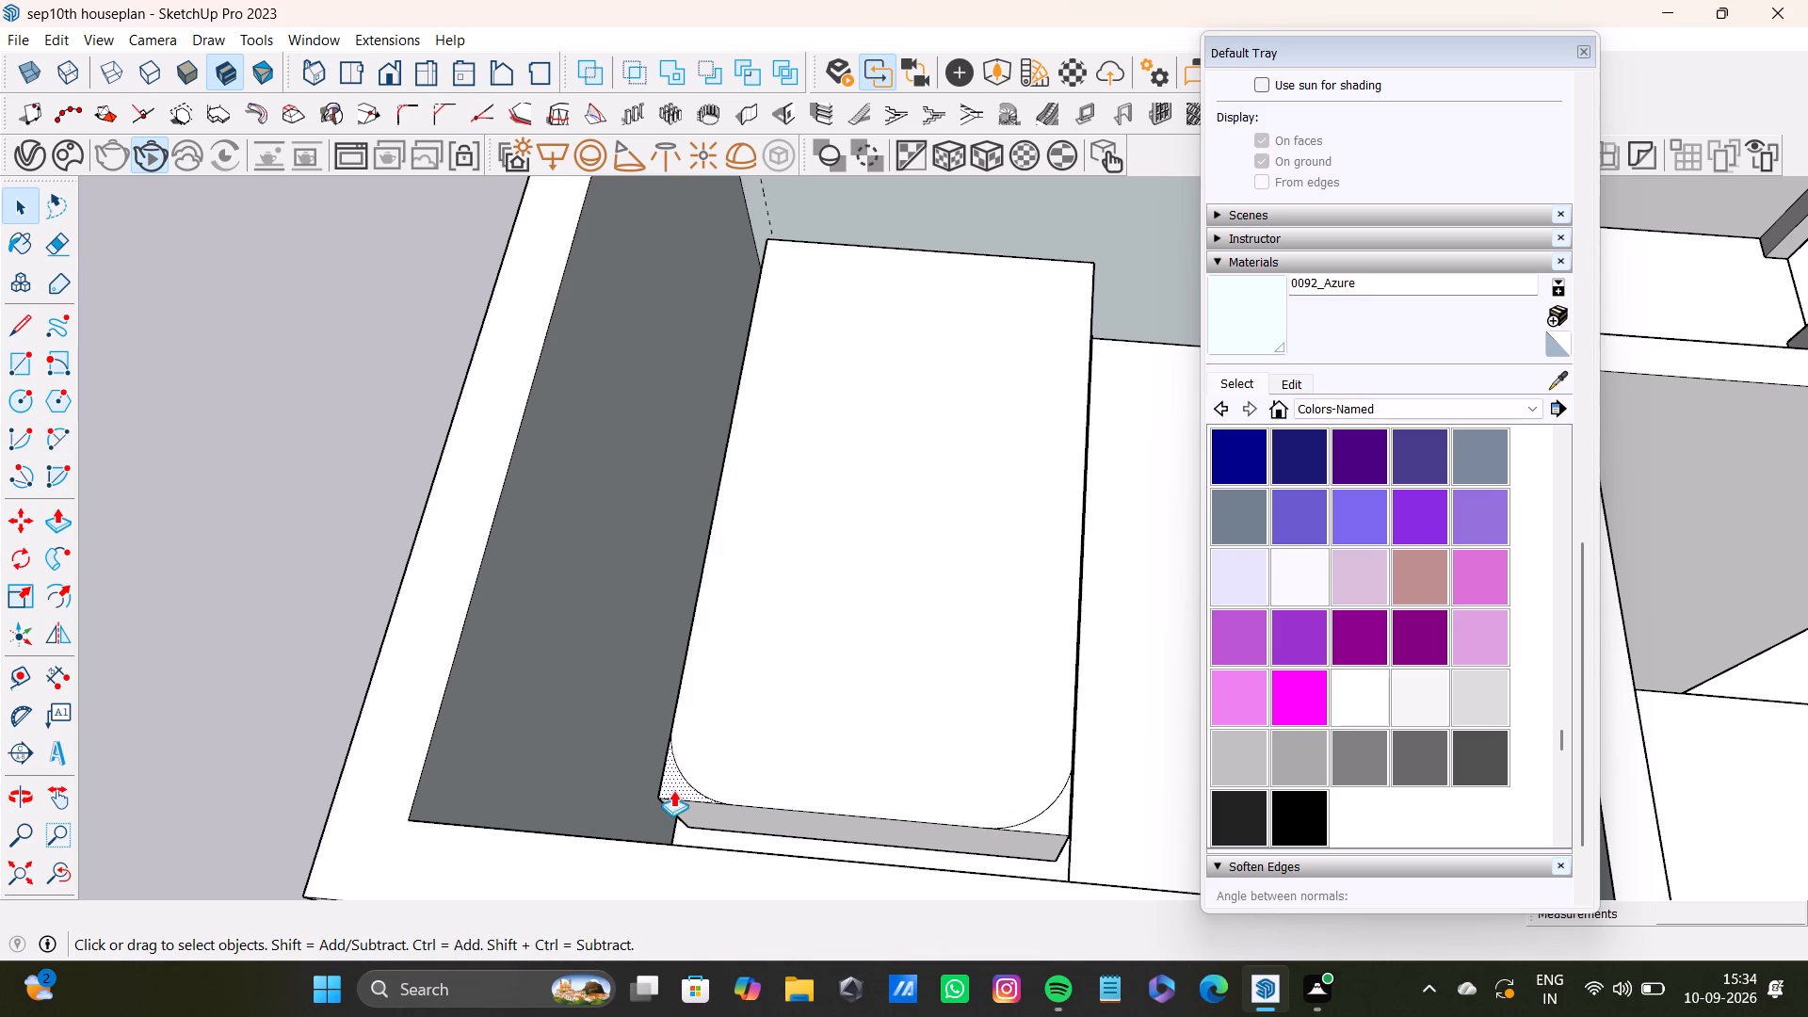
pyautogui.moveTo(679, 785); pyautogui.dragTo(702, 844)
pyautogui.hotkey('ctrl', 'z')
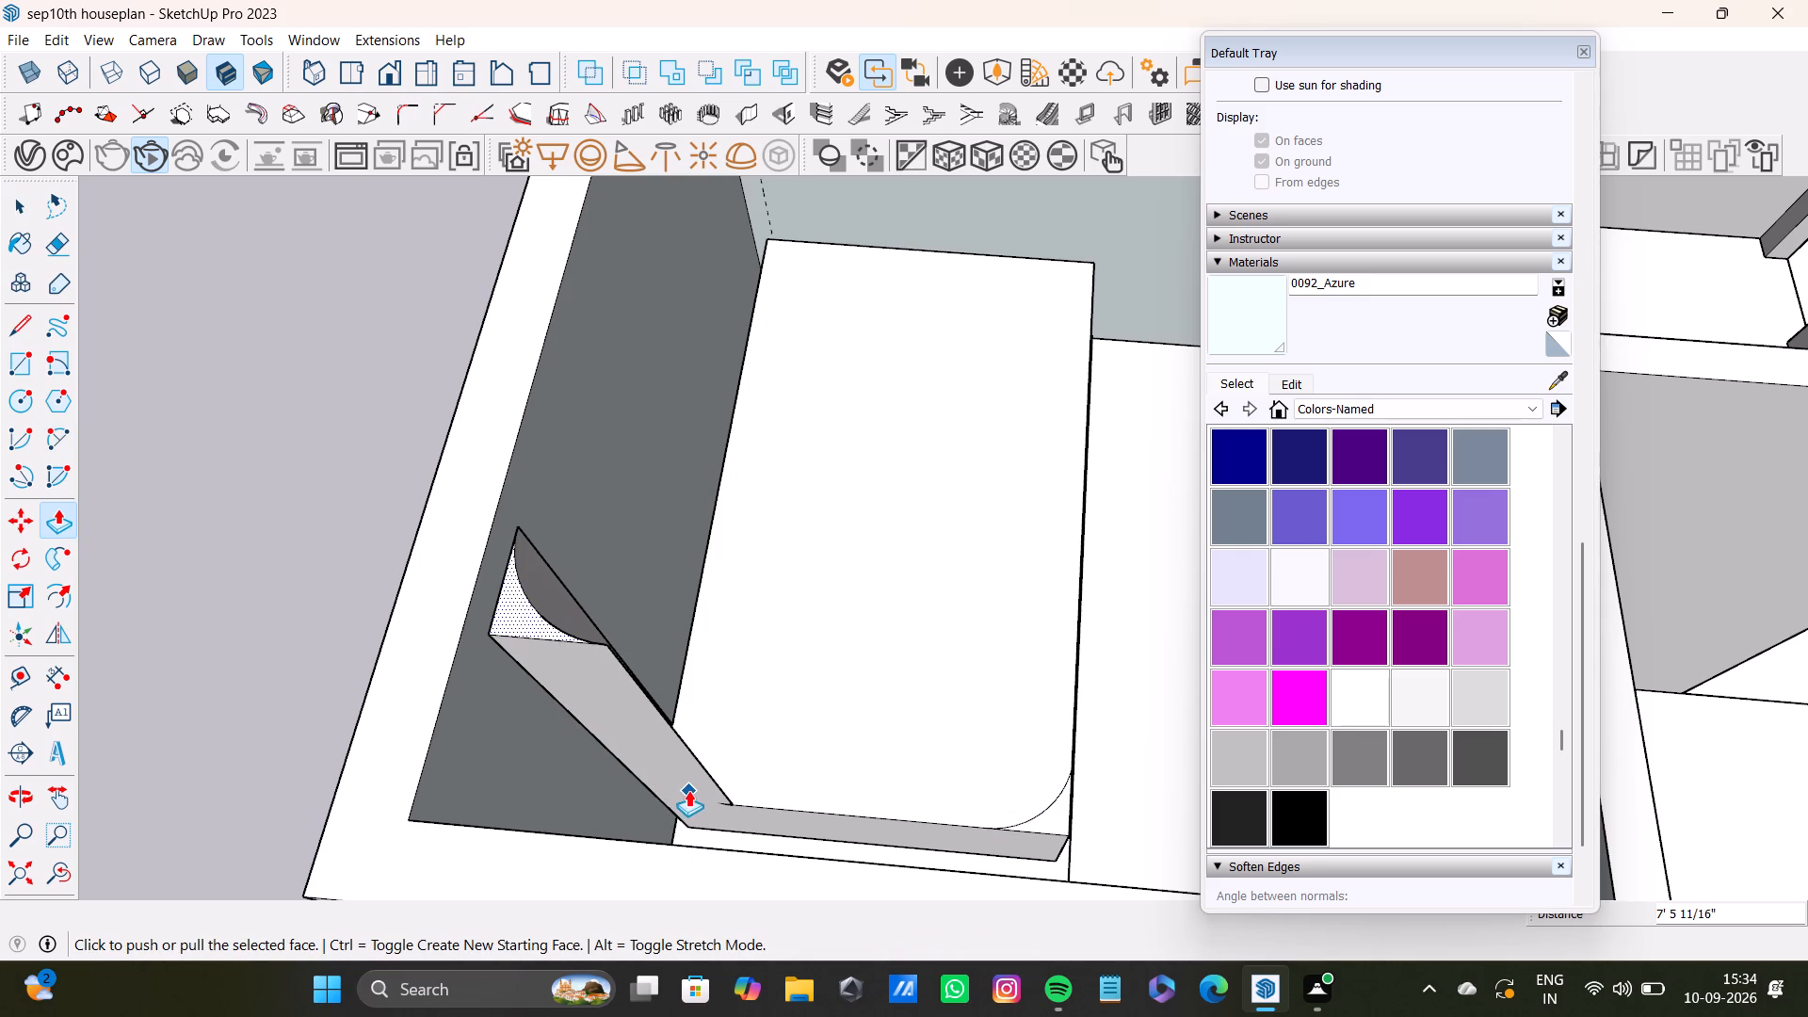
pyautogui.moveTo(684, 782); pyautogui.dragTo(696, 839)
# Push the other outer corner piece down 2' 4 9/16" through the block to round that corner too.
pyautogui.moveTo(1046, 812); pyautogui.dragTo(1056, 858)
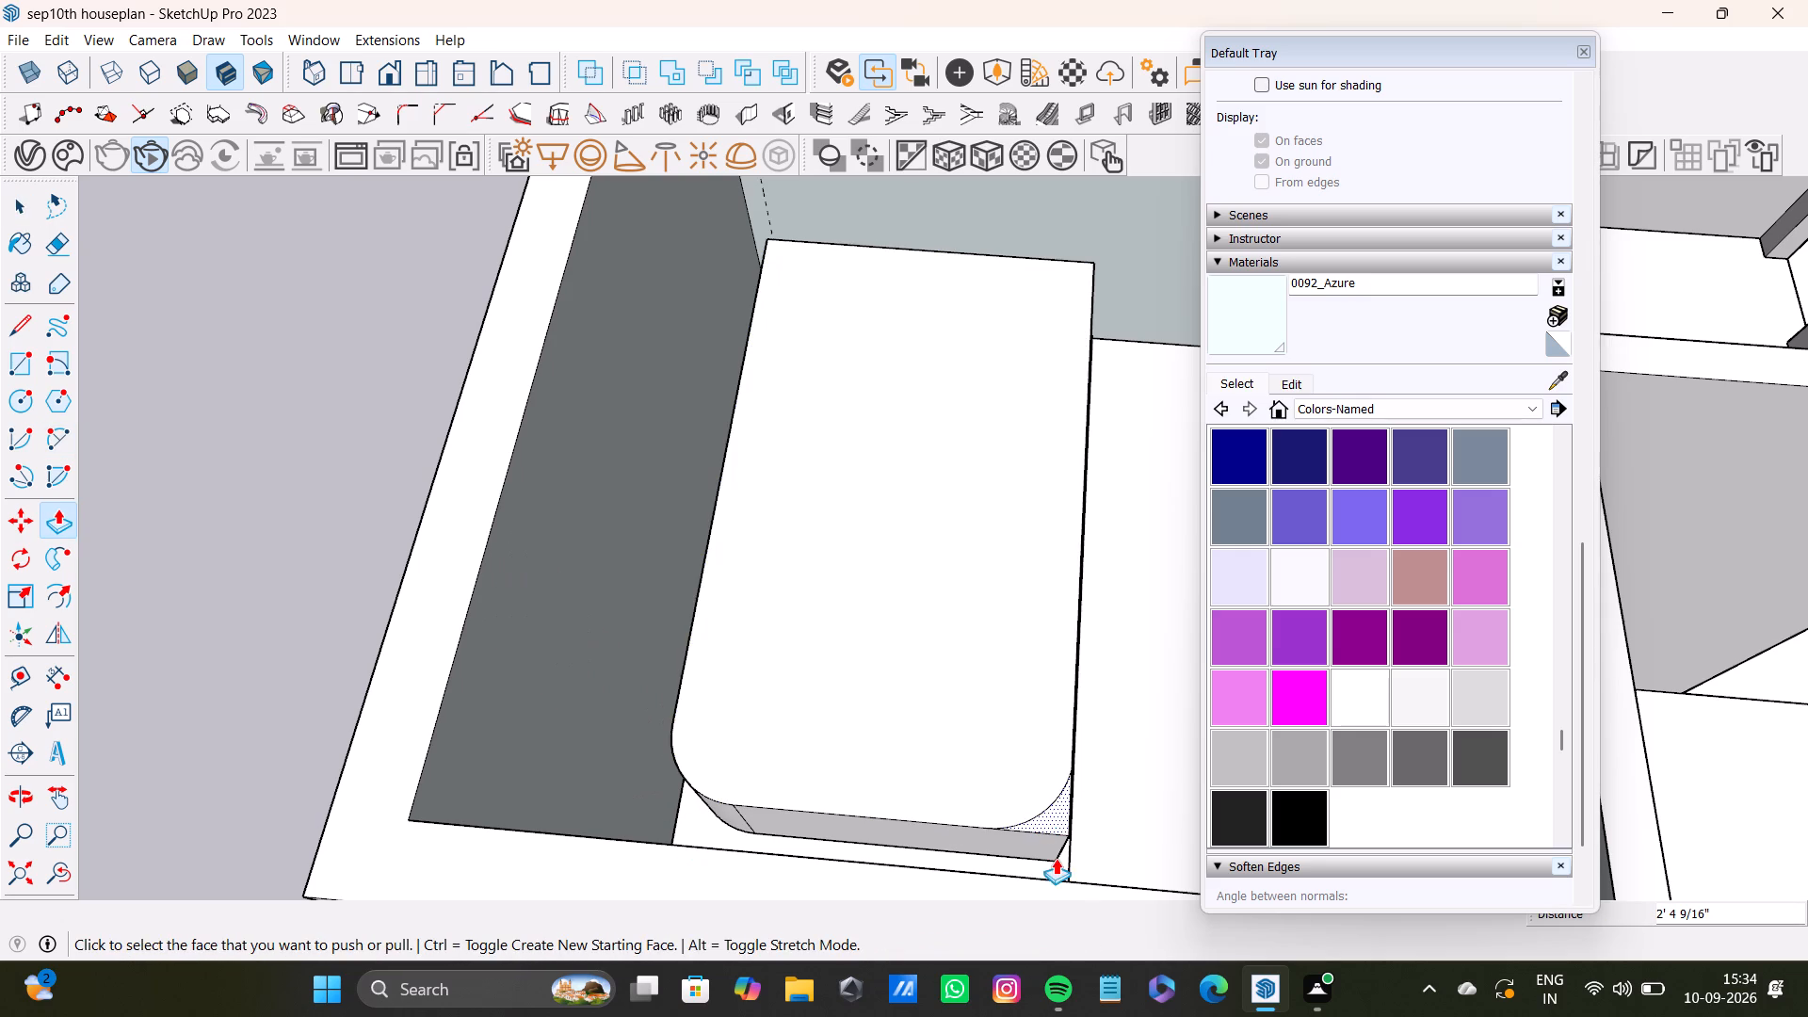
pyautogui.moveTo(1056, 858); pyautogui.dragTo(1056, 924)
pyautogui.scroll(-4, 1020, 796)
pyautogui.moveTo(1009, 769); pyautogui.dragTo(981, 906, button='middle')
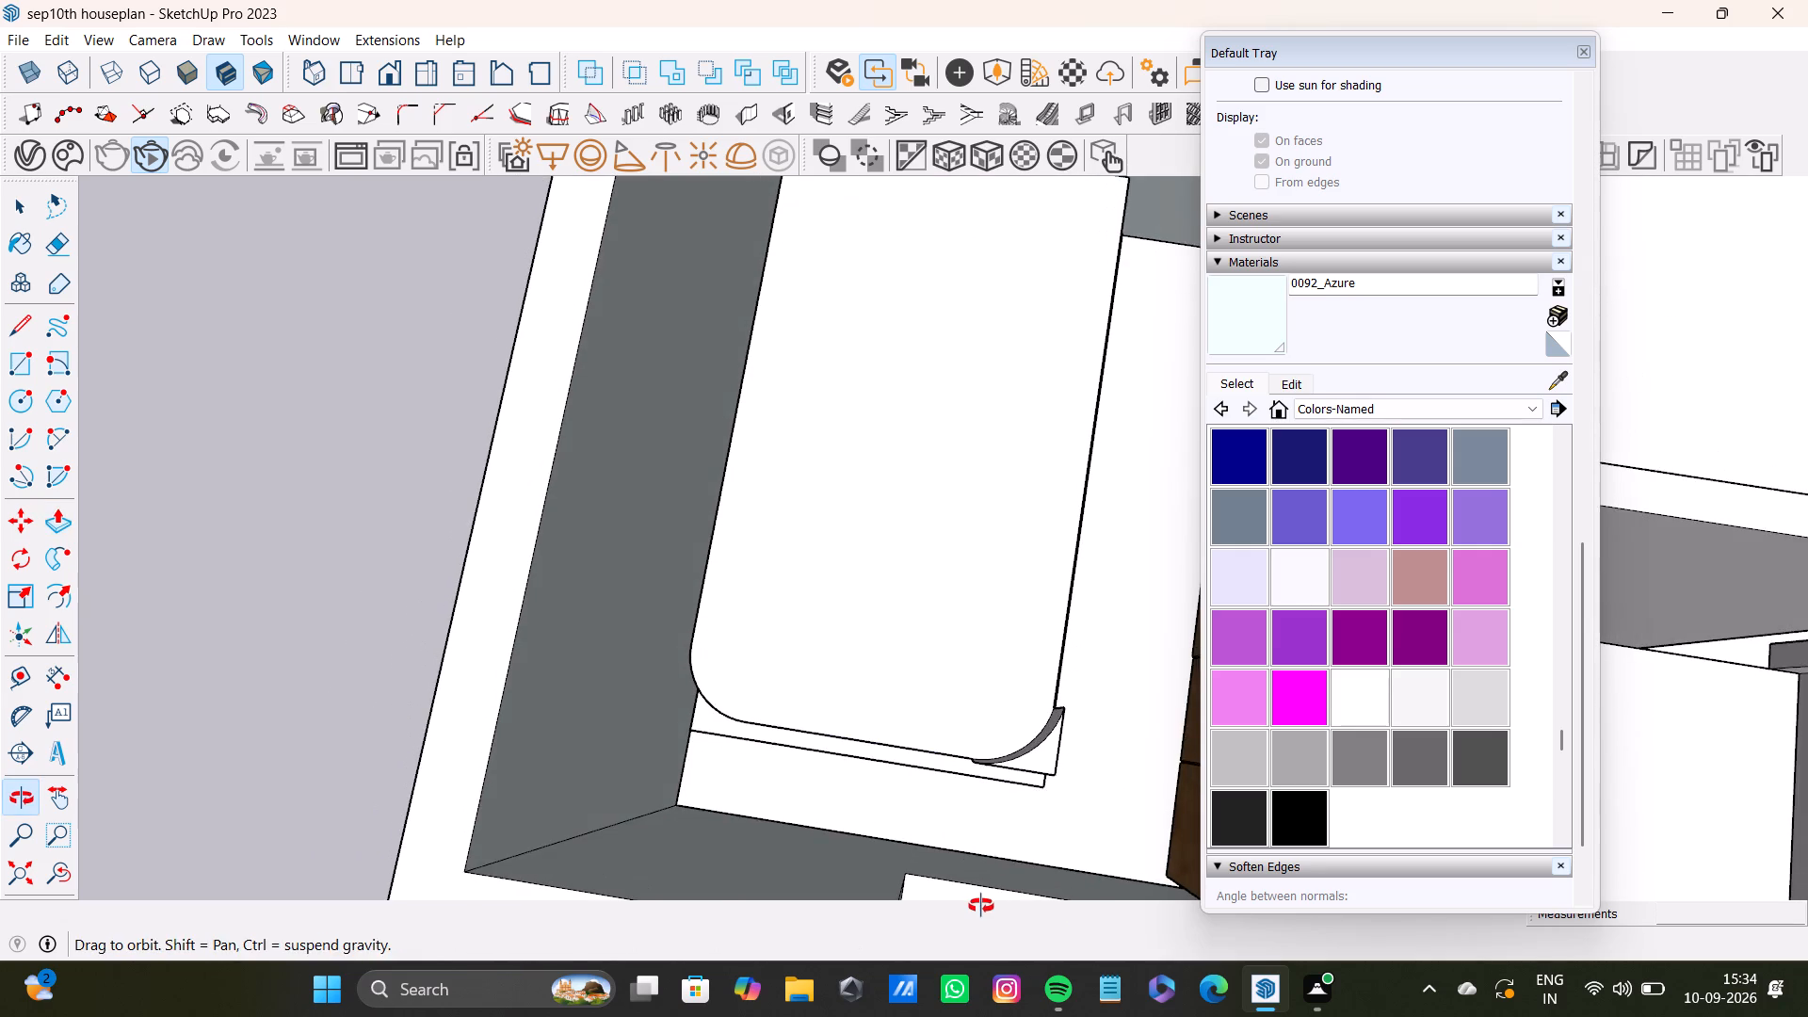
pyautogui.moveTo(1028, 758); pyautogui.dragTo(984, 751)
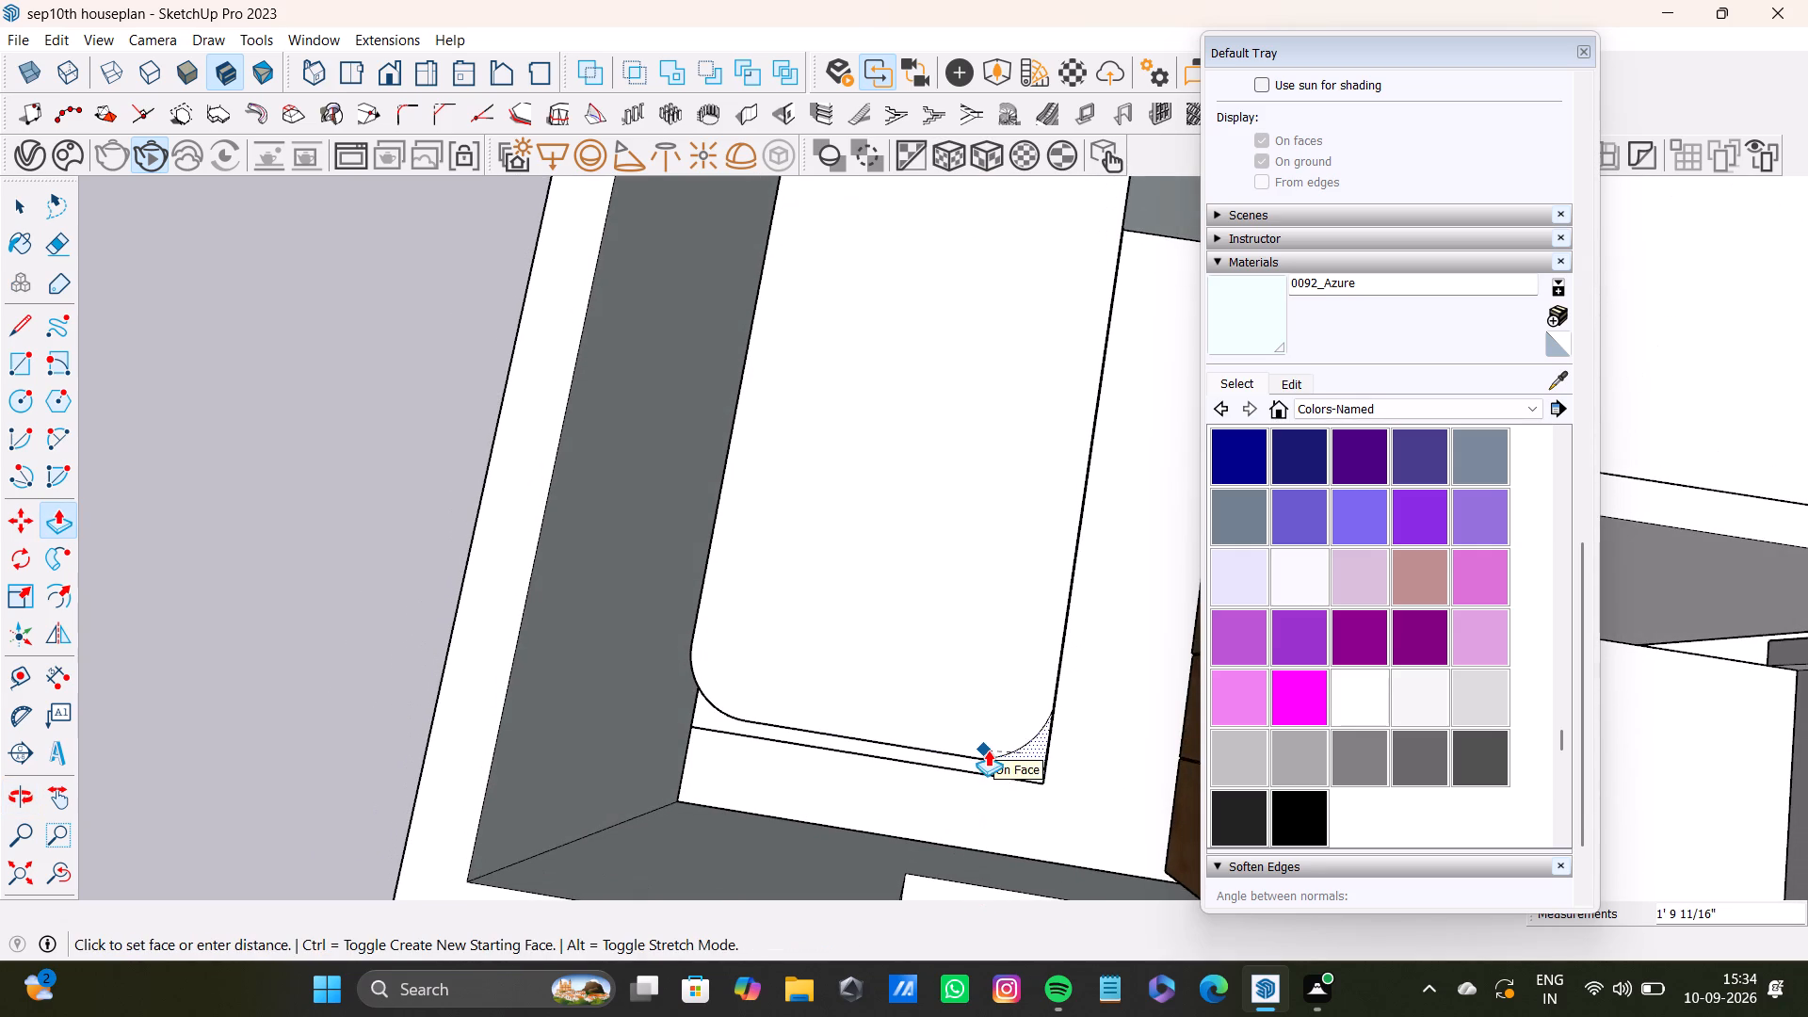
pyautogui.scroll(8, 1032, 725)
pyautogui.moveTo(1015, 800); pyautogui.dragTo(1086, 654, button='middle')
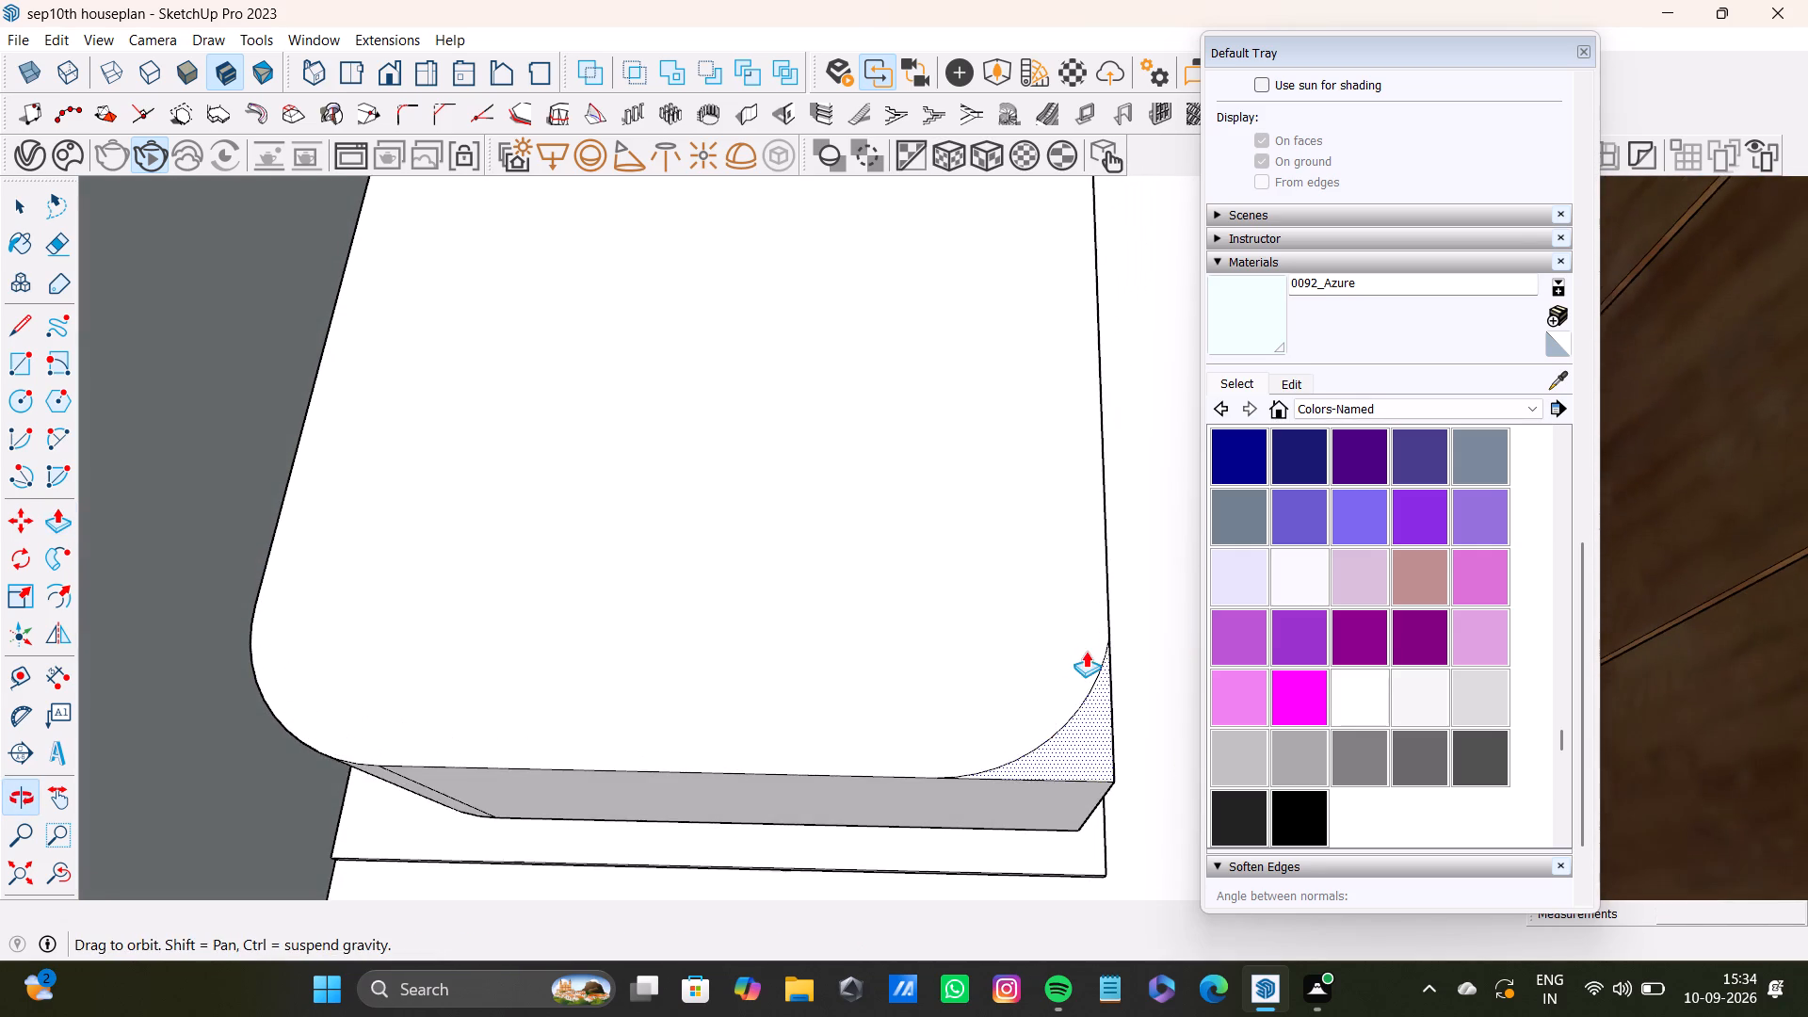
pyautogui.moveTo(1073, 728); pyautogui.dragTo(1073, 878)
pyautogui.scroll(-4, 1042, 817)
pyautogui.moveTo(1035, 815); pyautogui.dragTo(1034, 815)
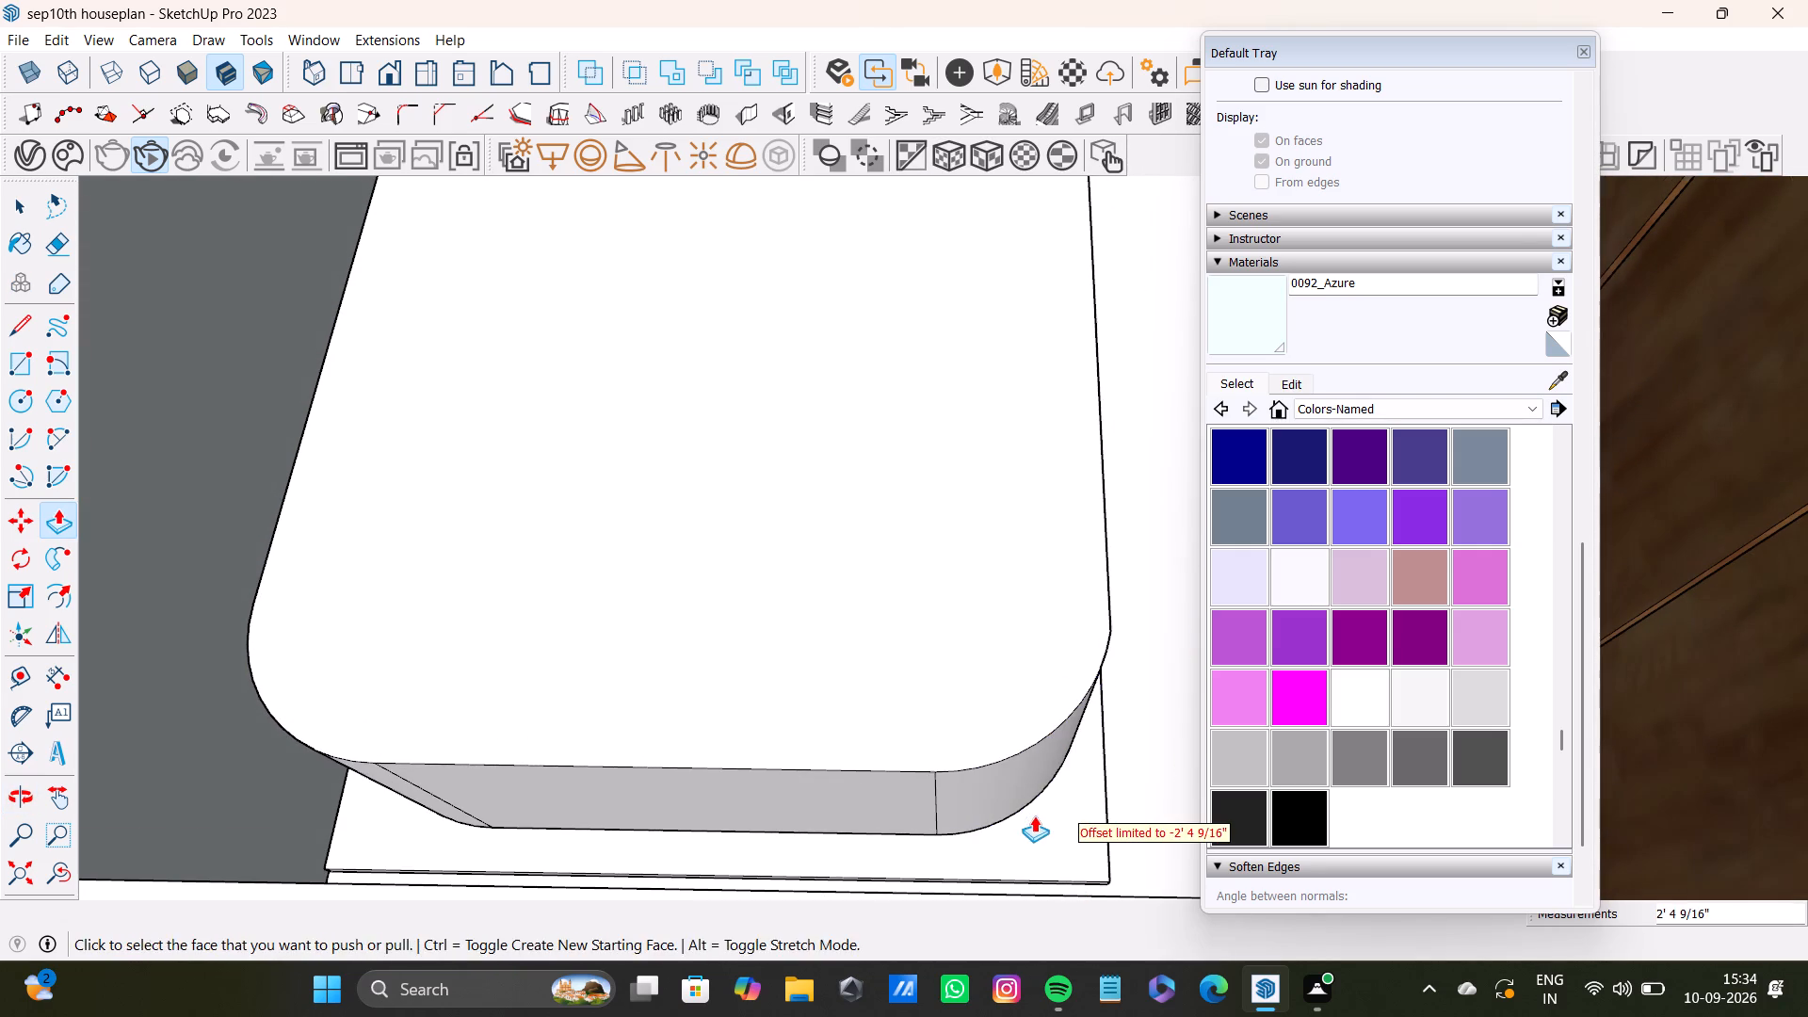
pyautogui.moveTo(1034, 815); pyautogui.dragTo(1034, 856)
# Draw a two-point arc with about 2 3/8" bulge across the block top's corner where the side wall meets the partition wall.
pyautogui.scroll(-10, 995, 808)
pyautogui.keyDown('shift'); pyautogui.moveTo(817, 691); pyautogui.dragTo(844, 891, button='middle'); pyautogui.keyUp('shift')
pyautogui.keyDown('shift'); pyautogui.scroll(-1, 845, 891); pyautogui.keyUp('shift')
pyautogui.moveTo(1002, 835); pyautogui.dragTo(563, 819, button='middle')
pyautogui.scroll(-2, 676, 769)
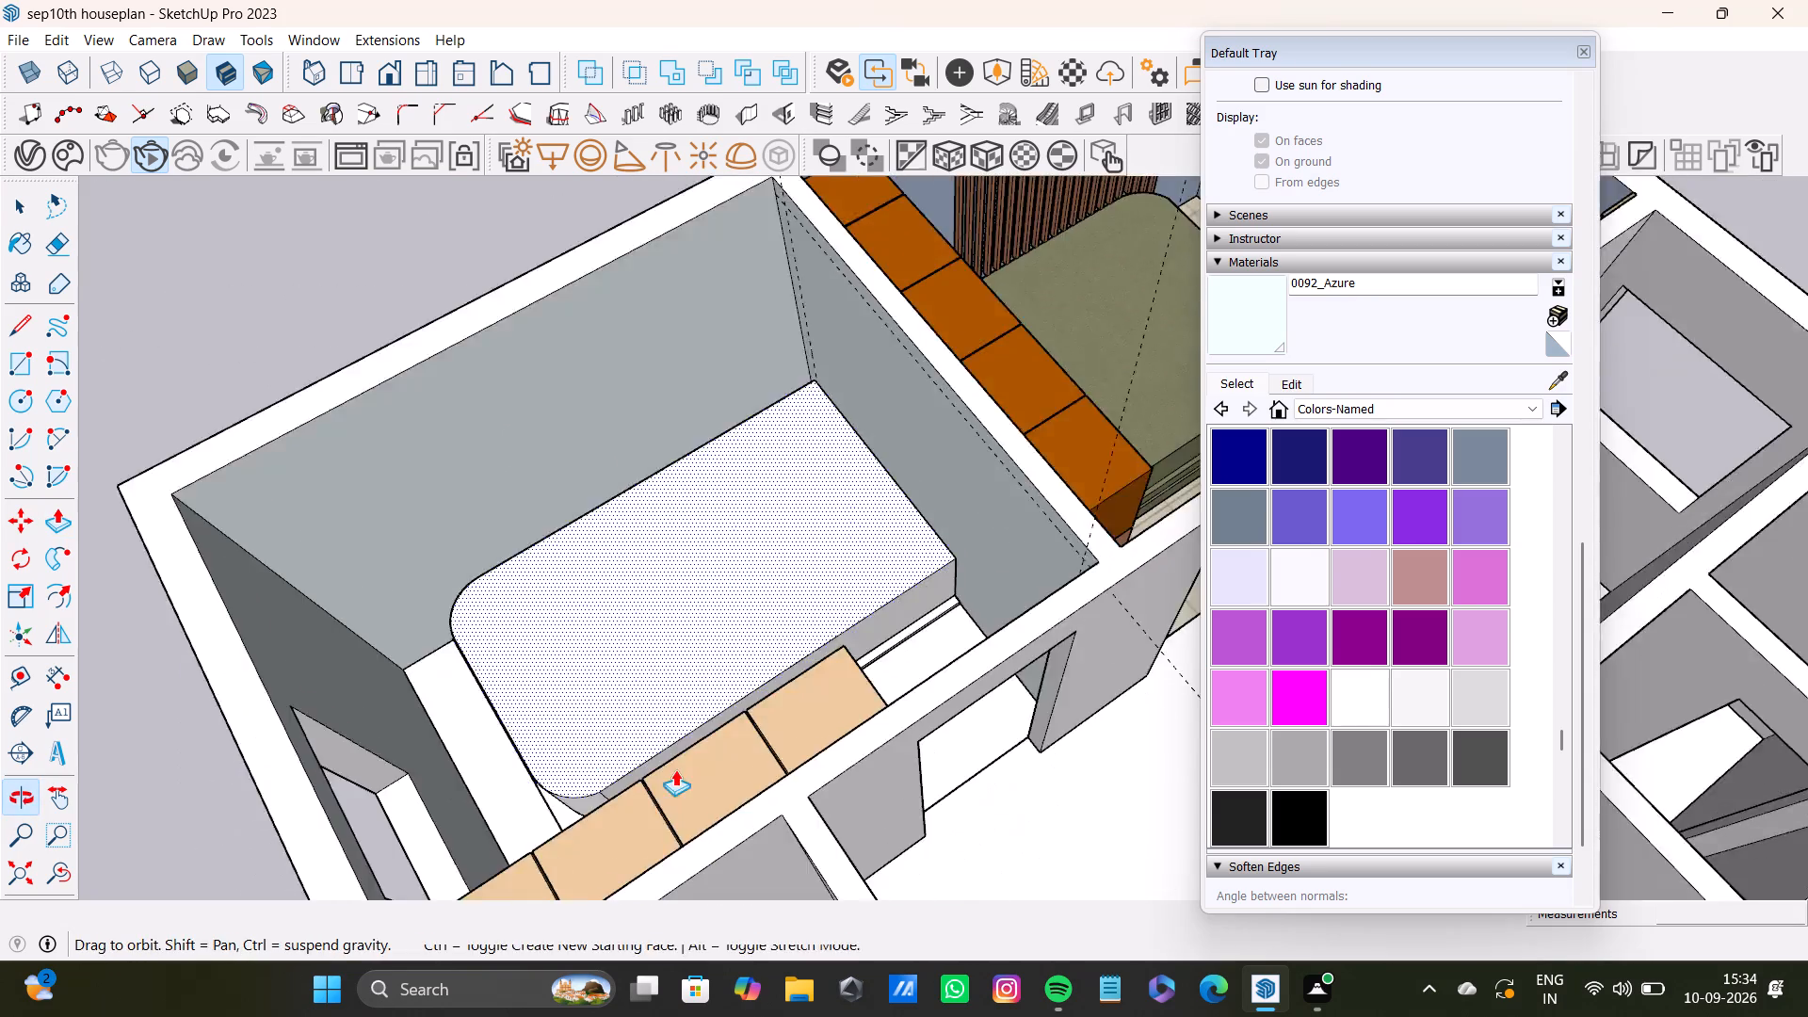
pyautogui.scroll(-2, 675, 769)
pyautogui.keyDown('shift'); pyautogui.moveTo(707, 691); pyautogui.dragTo(907, 840, button='middle'); pyautogui.keyUp('shift')
pyautogui.scroll(4, 913, 805)
pyautogui.press('space')
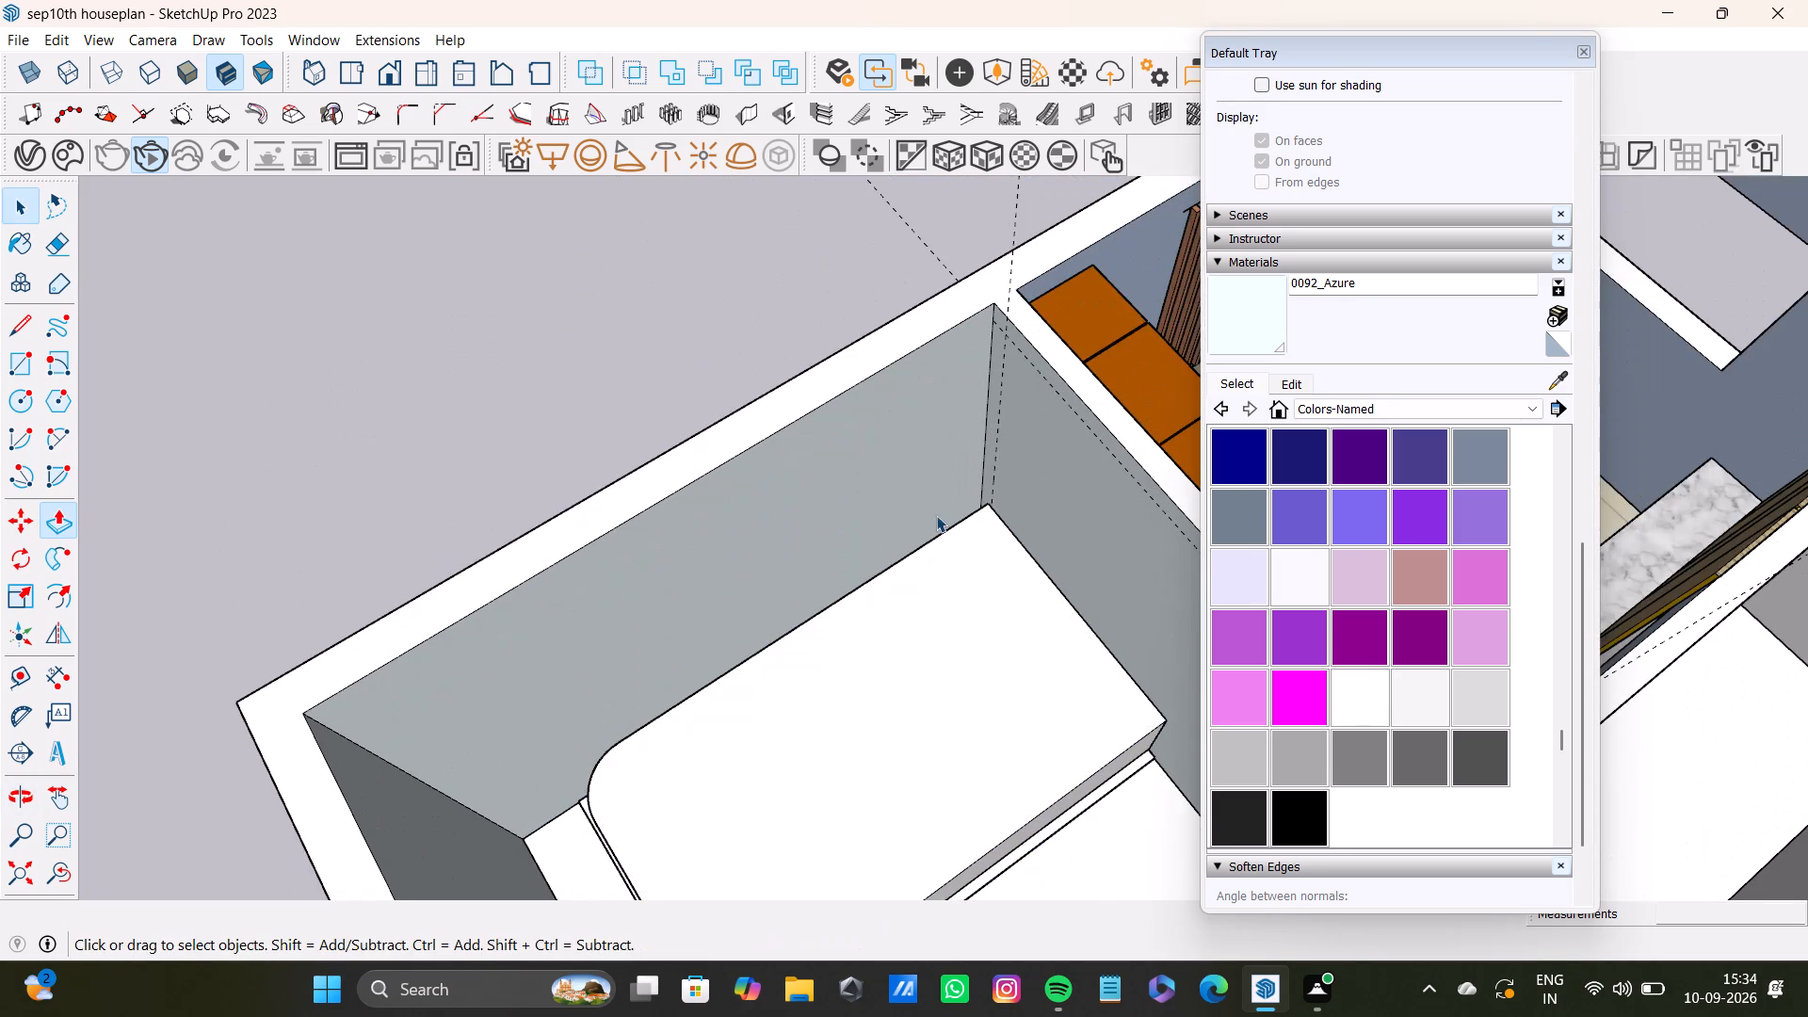
pyautogui.click(55, 433)
pyautogui.scroll(10, 1009, 558)
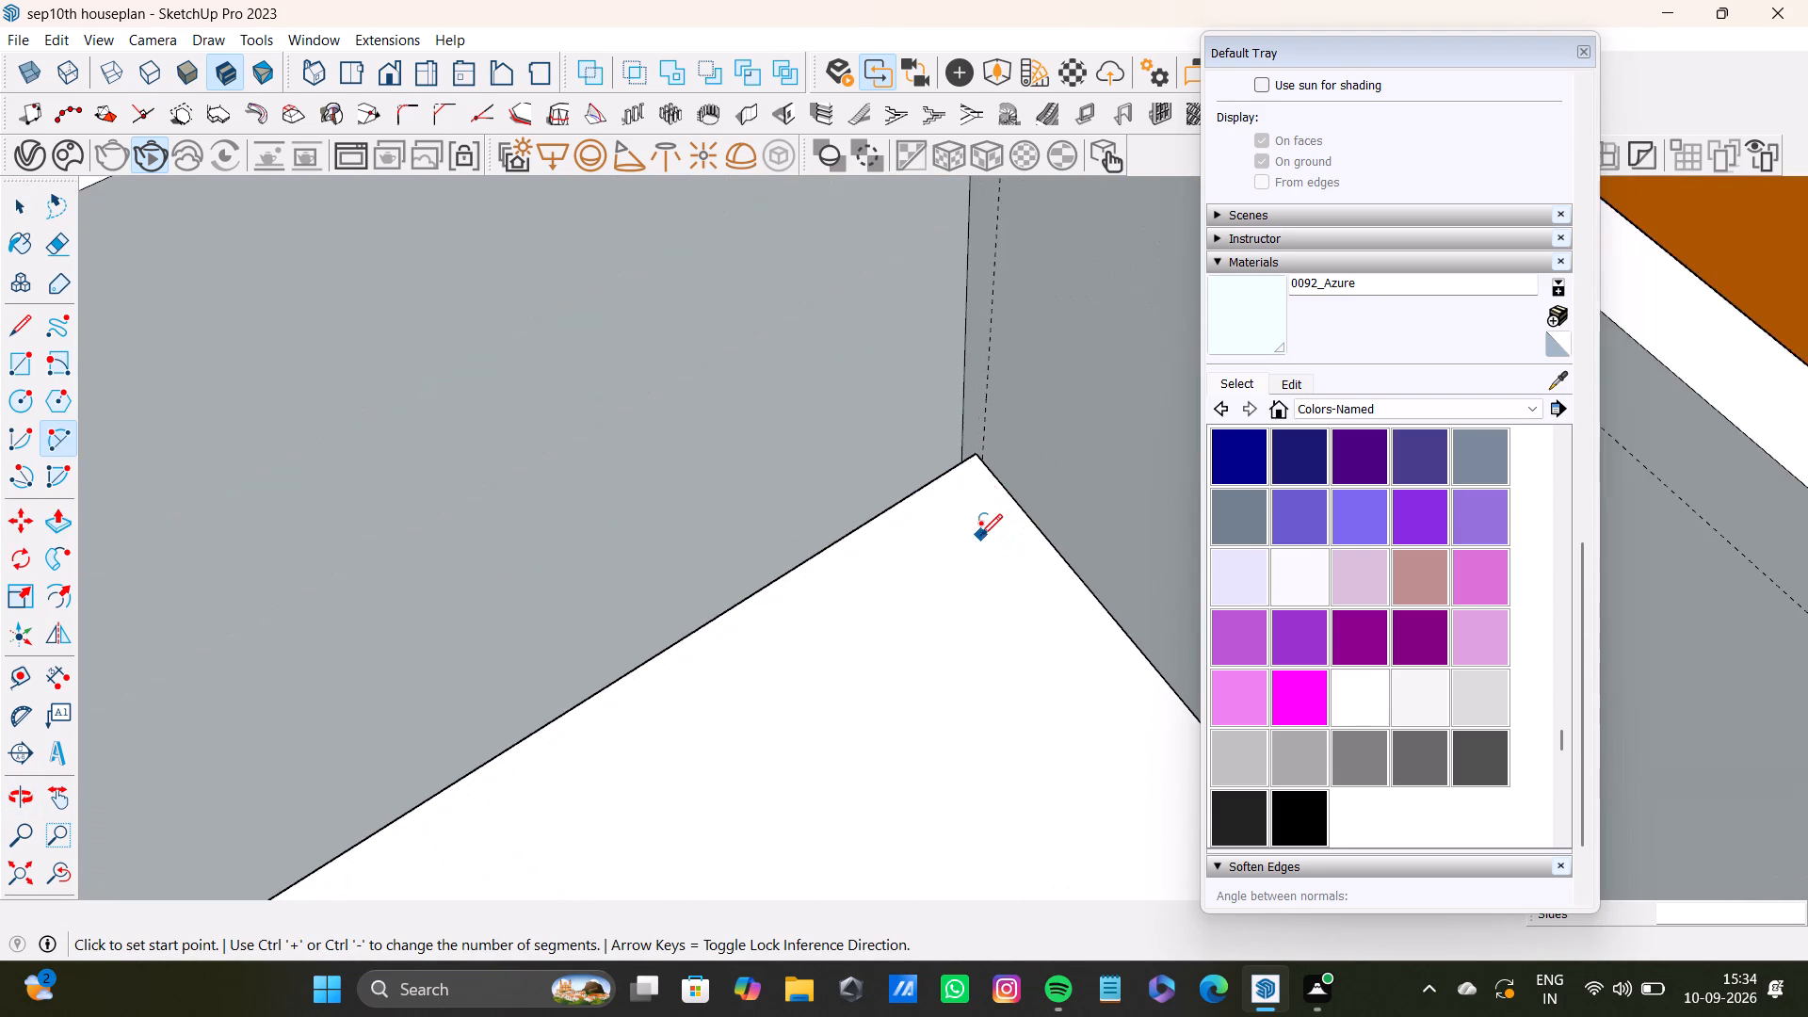
pyautogui.keyDown('shift'); pyautogui.scroll(7, 979, 536); pyautogui.keyUp('shift')
pyautogui.keyDown('shift'); pyautogui.moveTo(930, 492); pyautogui.dragTo(850, 616, button='middle'); pyautogui.keyUp('shift')
pyautogui.scroll(3, 844, 565)
pyautogui.scroll(-4, 909, 520)
pyautogui.keyDown('shift'); pyautogui.moveTo(946, 507); pyautogui.dragTo(892, 561, button='middle'); pyautogui.keyUp('shift')
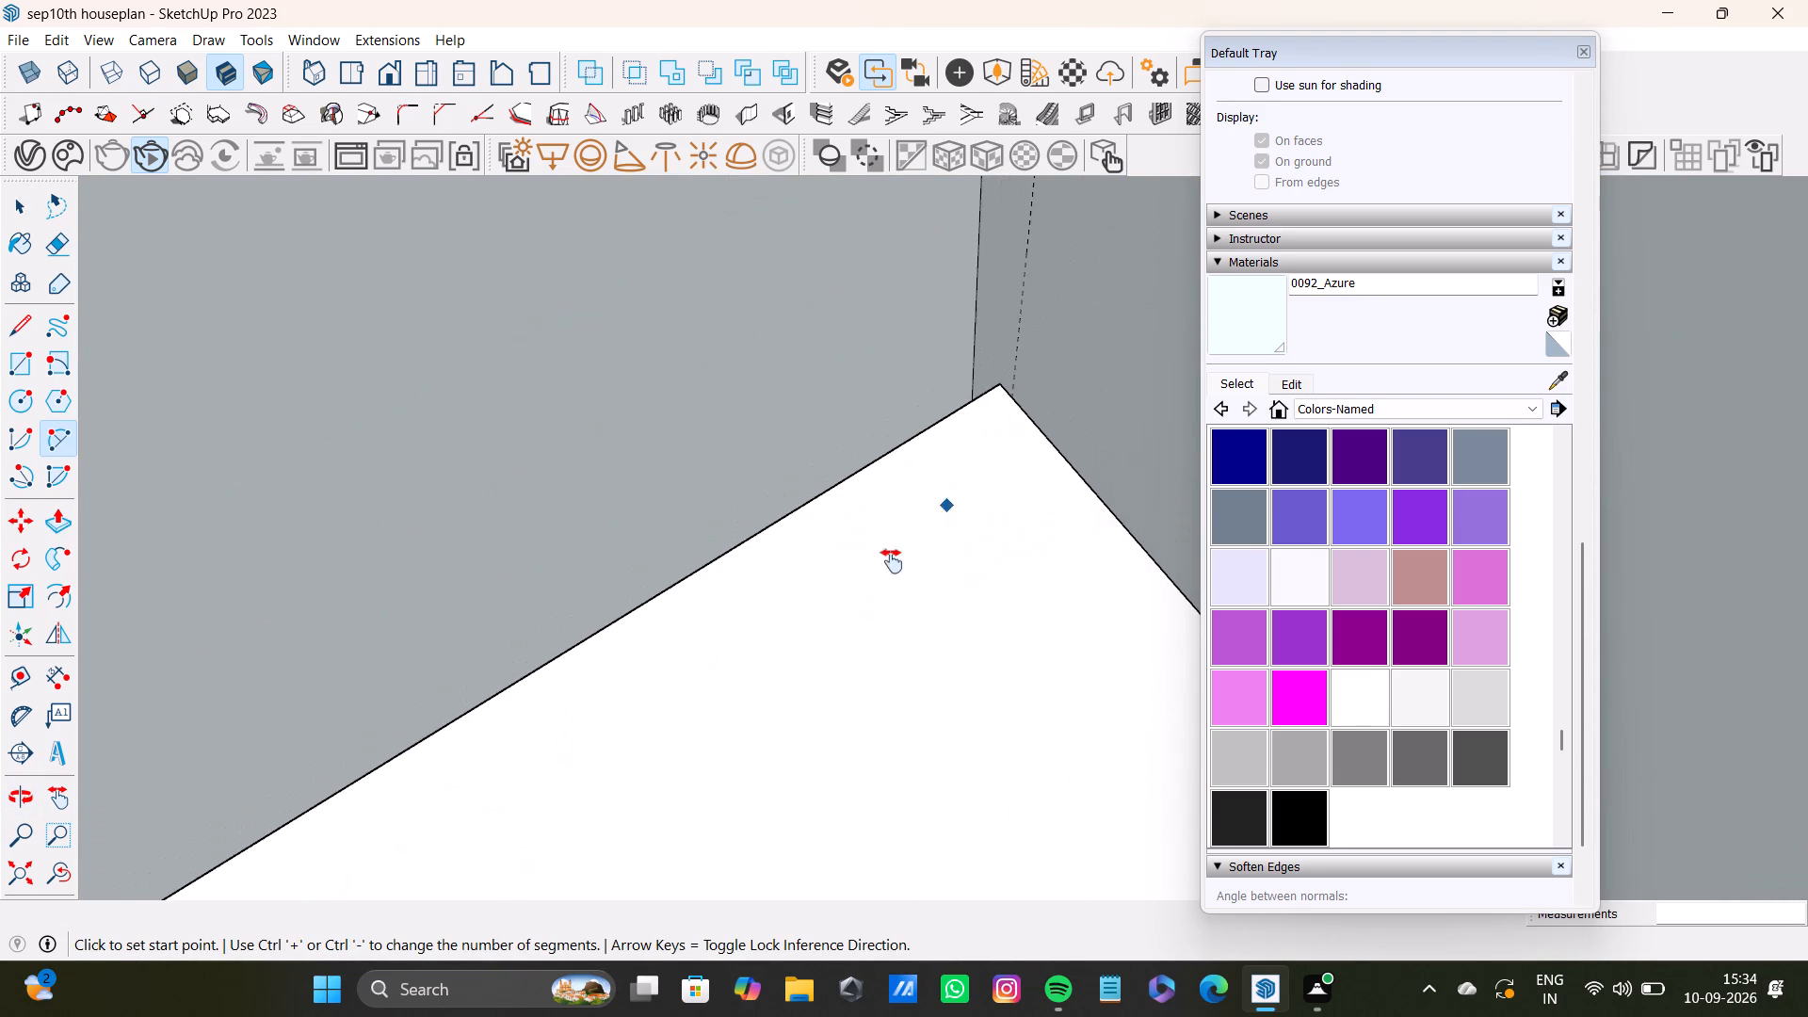
pyautogui.keyDown('shift'); pyautogui.moveTo(892, 561); pyautogui.dragTo(797, 685, button='middle'); pyautogui.keyUp('shift')
pyautogui.scroll(3, 780, 647)
pyautogui.click(738, 604)
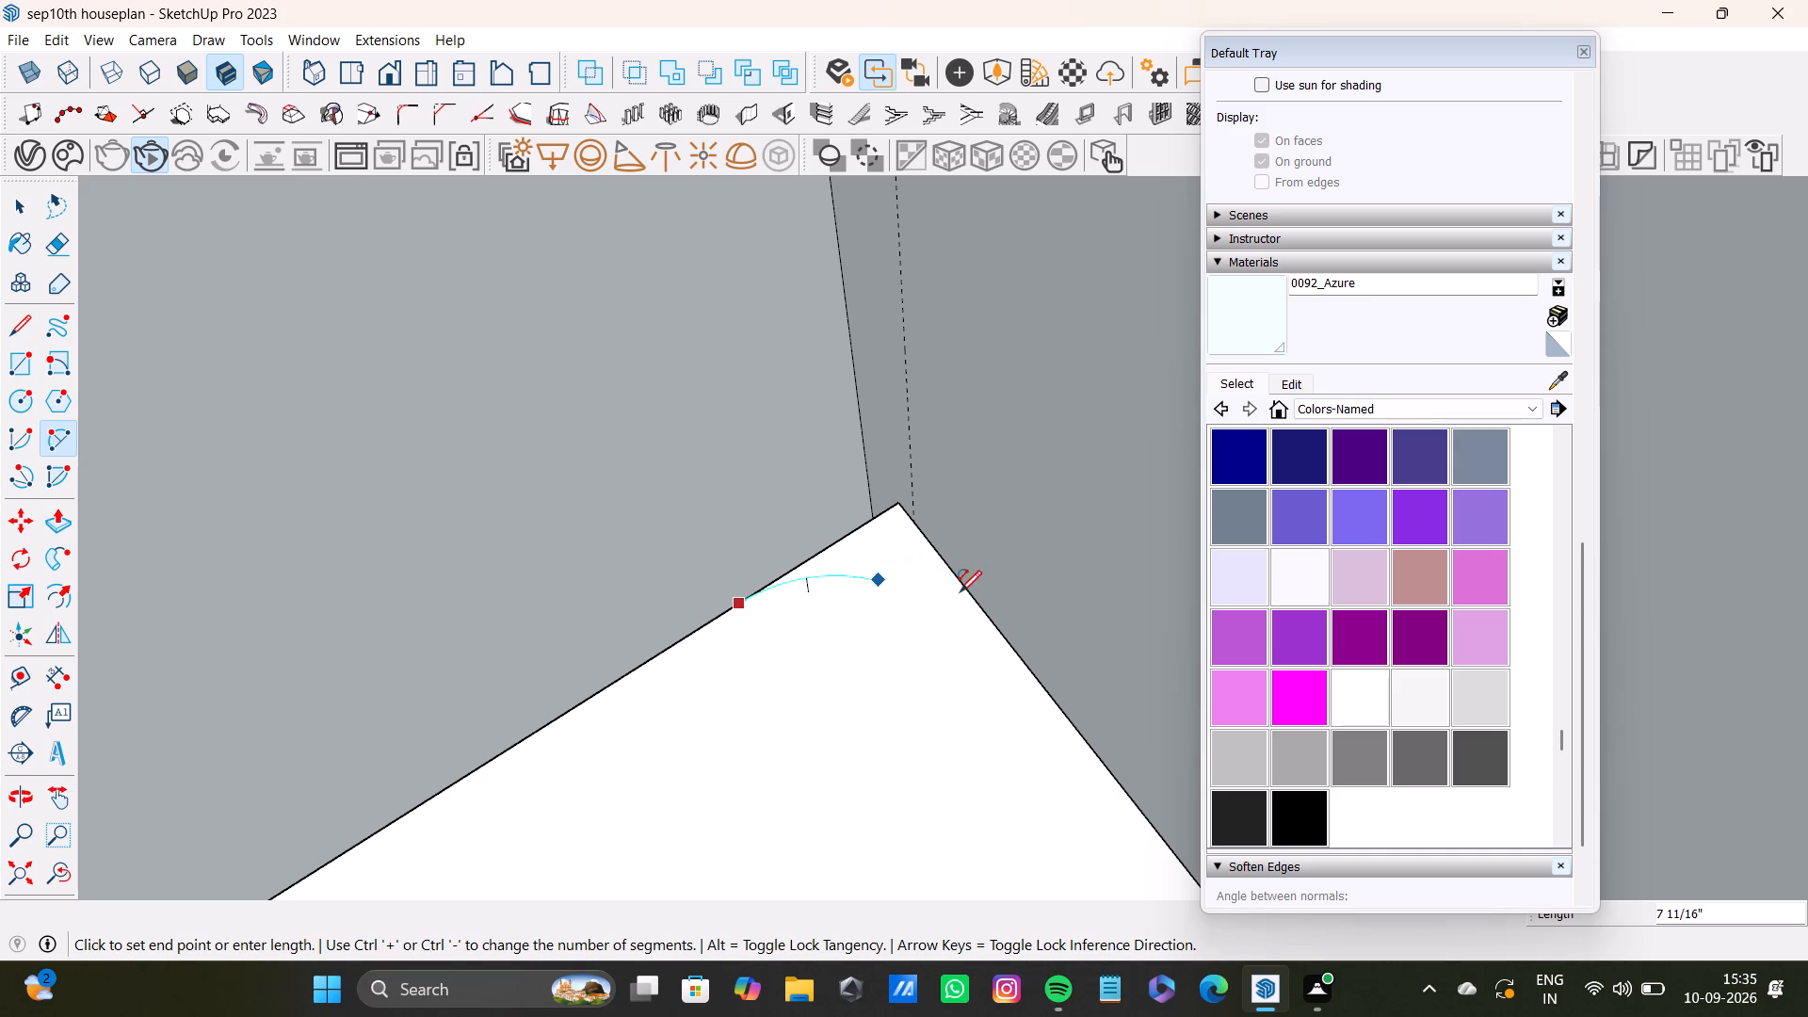
pyautogui.click(984, 623)
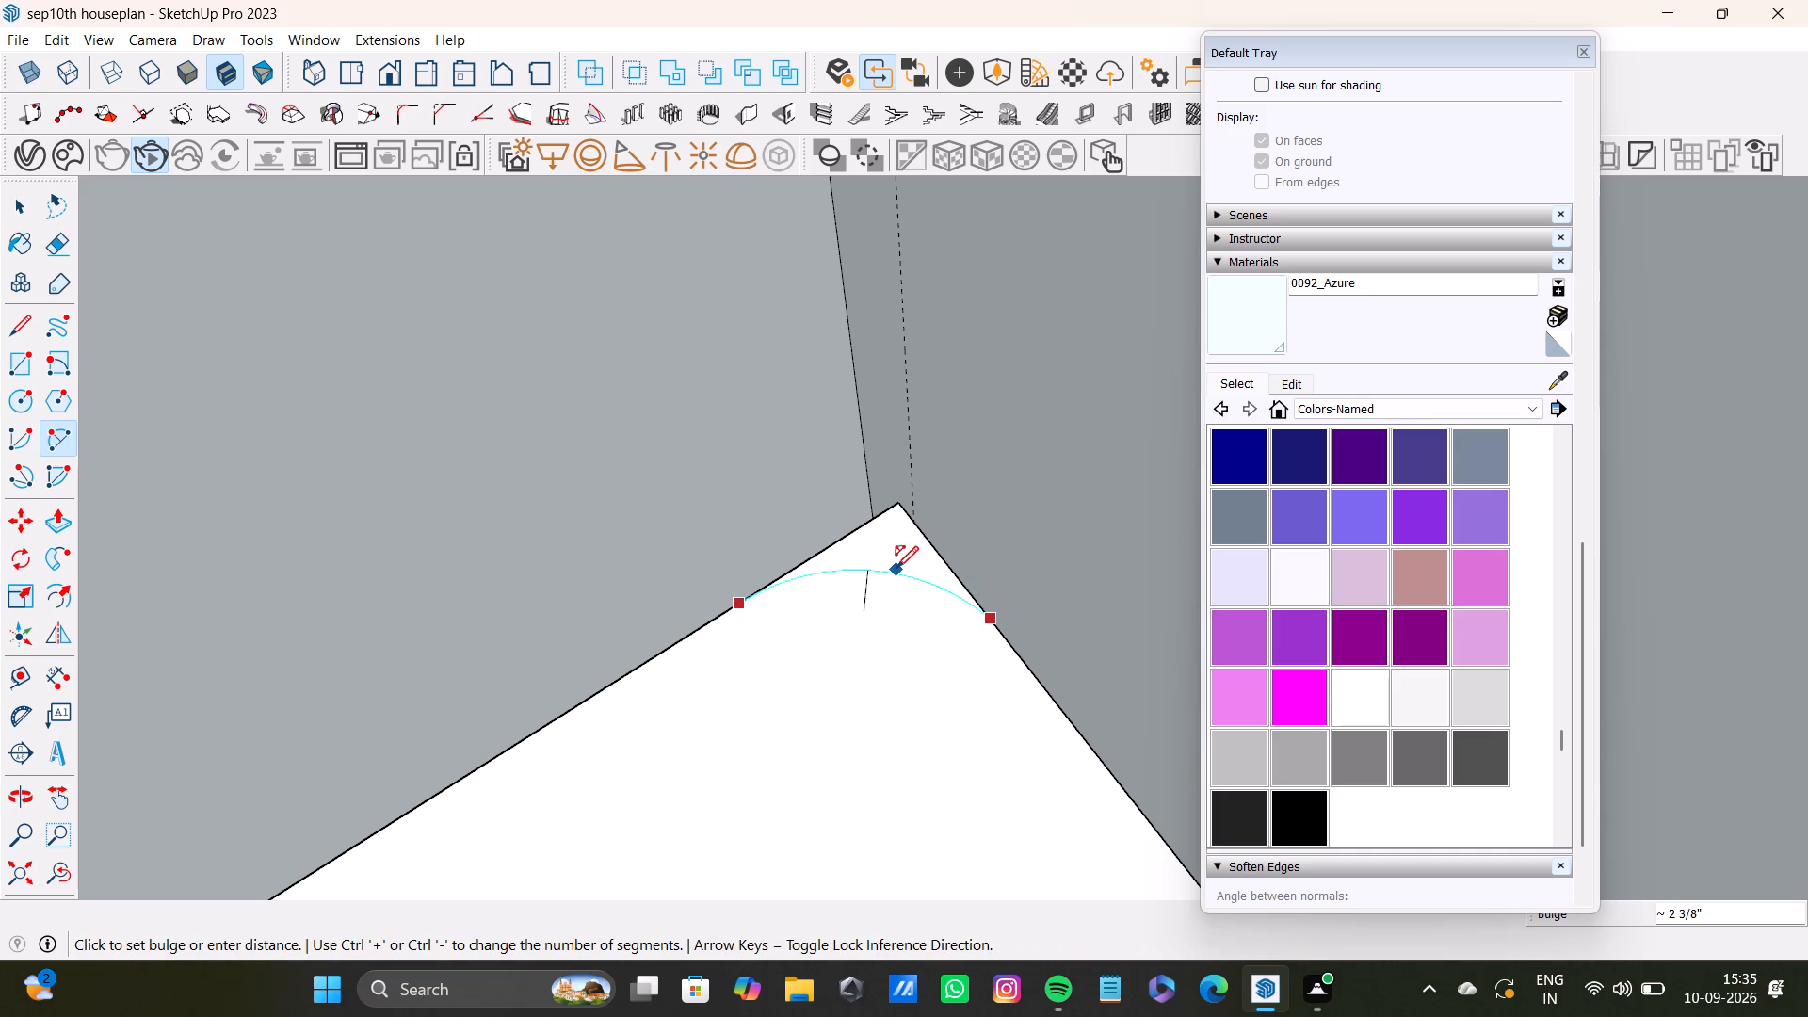
pyautogui.click(896, 568)
pyautogui.press('space')
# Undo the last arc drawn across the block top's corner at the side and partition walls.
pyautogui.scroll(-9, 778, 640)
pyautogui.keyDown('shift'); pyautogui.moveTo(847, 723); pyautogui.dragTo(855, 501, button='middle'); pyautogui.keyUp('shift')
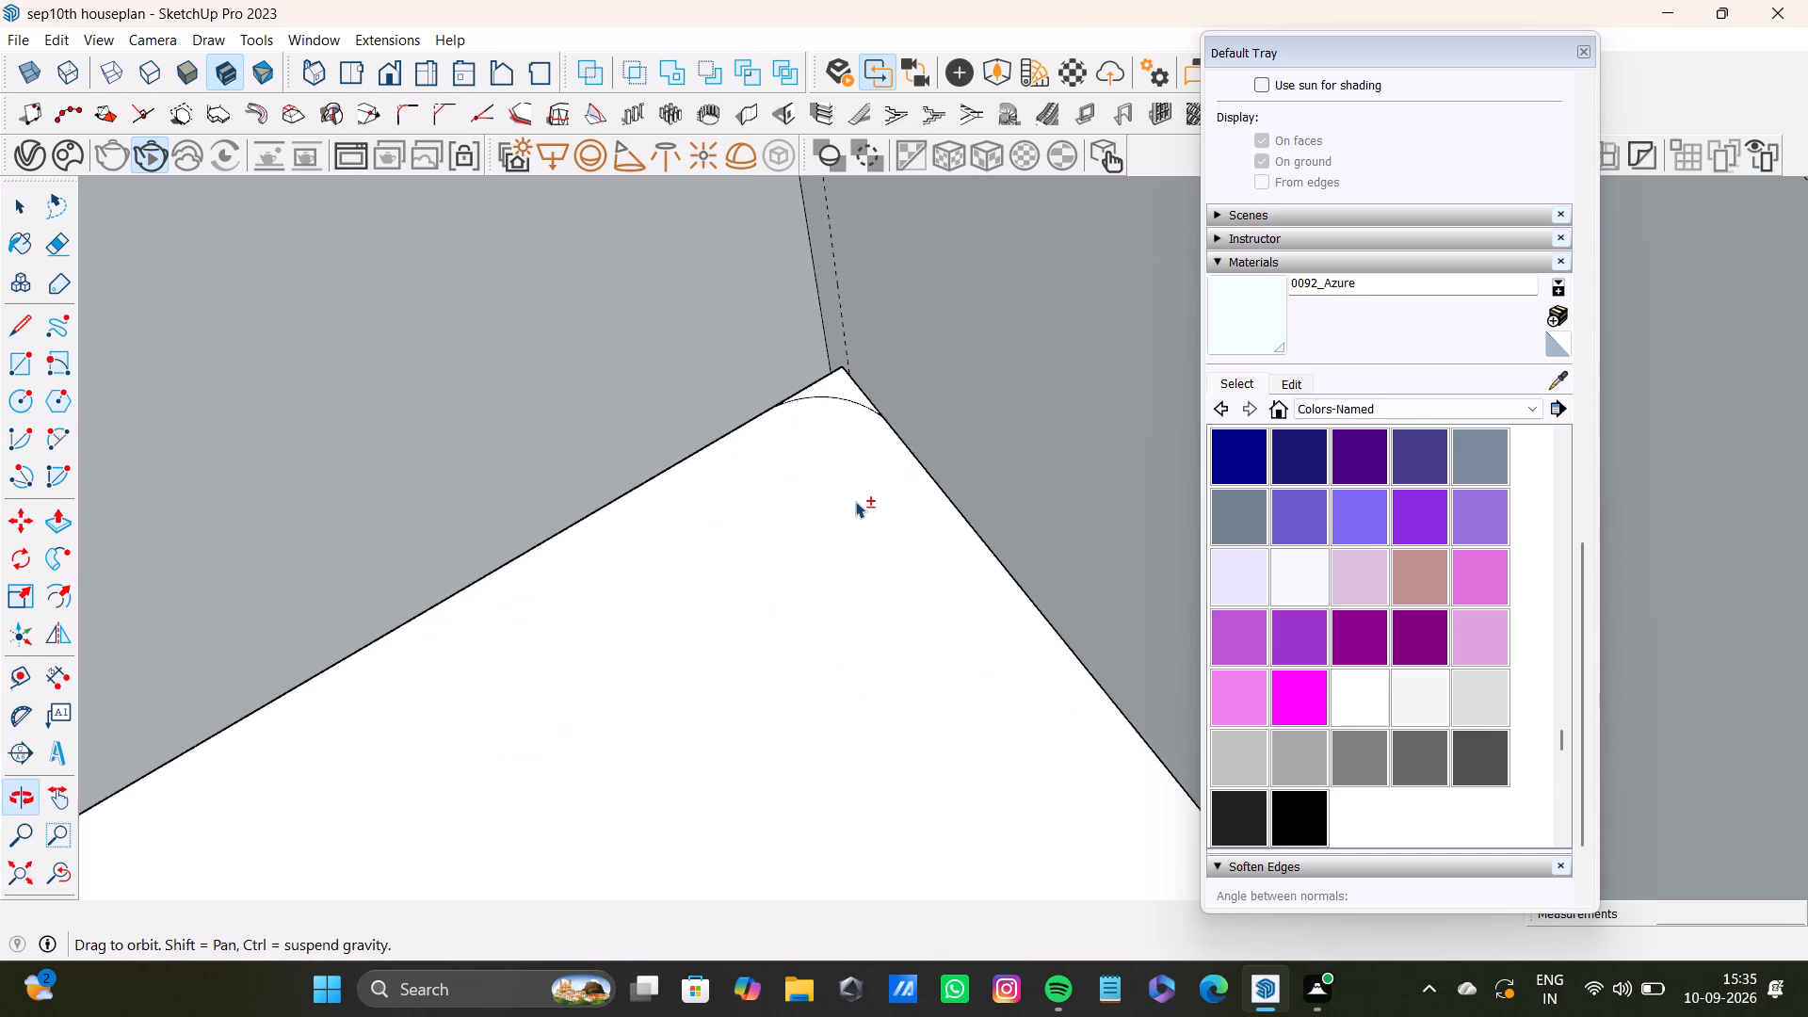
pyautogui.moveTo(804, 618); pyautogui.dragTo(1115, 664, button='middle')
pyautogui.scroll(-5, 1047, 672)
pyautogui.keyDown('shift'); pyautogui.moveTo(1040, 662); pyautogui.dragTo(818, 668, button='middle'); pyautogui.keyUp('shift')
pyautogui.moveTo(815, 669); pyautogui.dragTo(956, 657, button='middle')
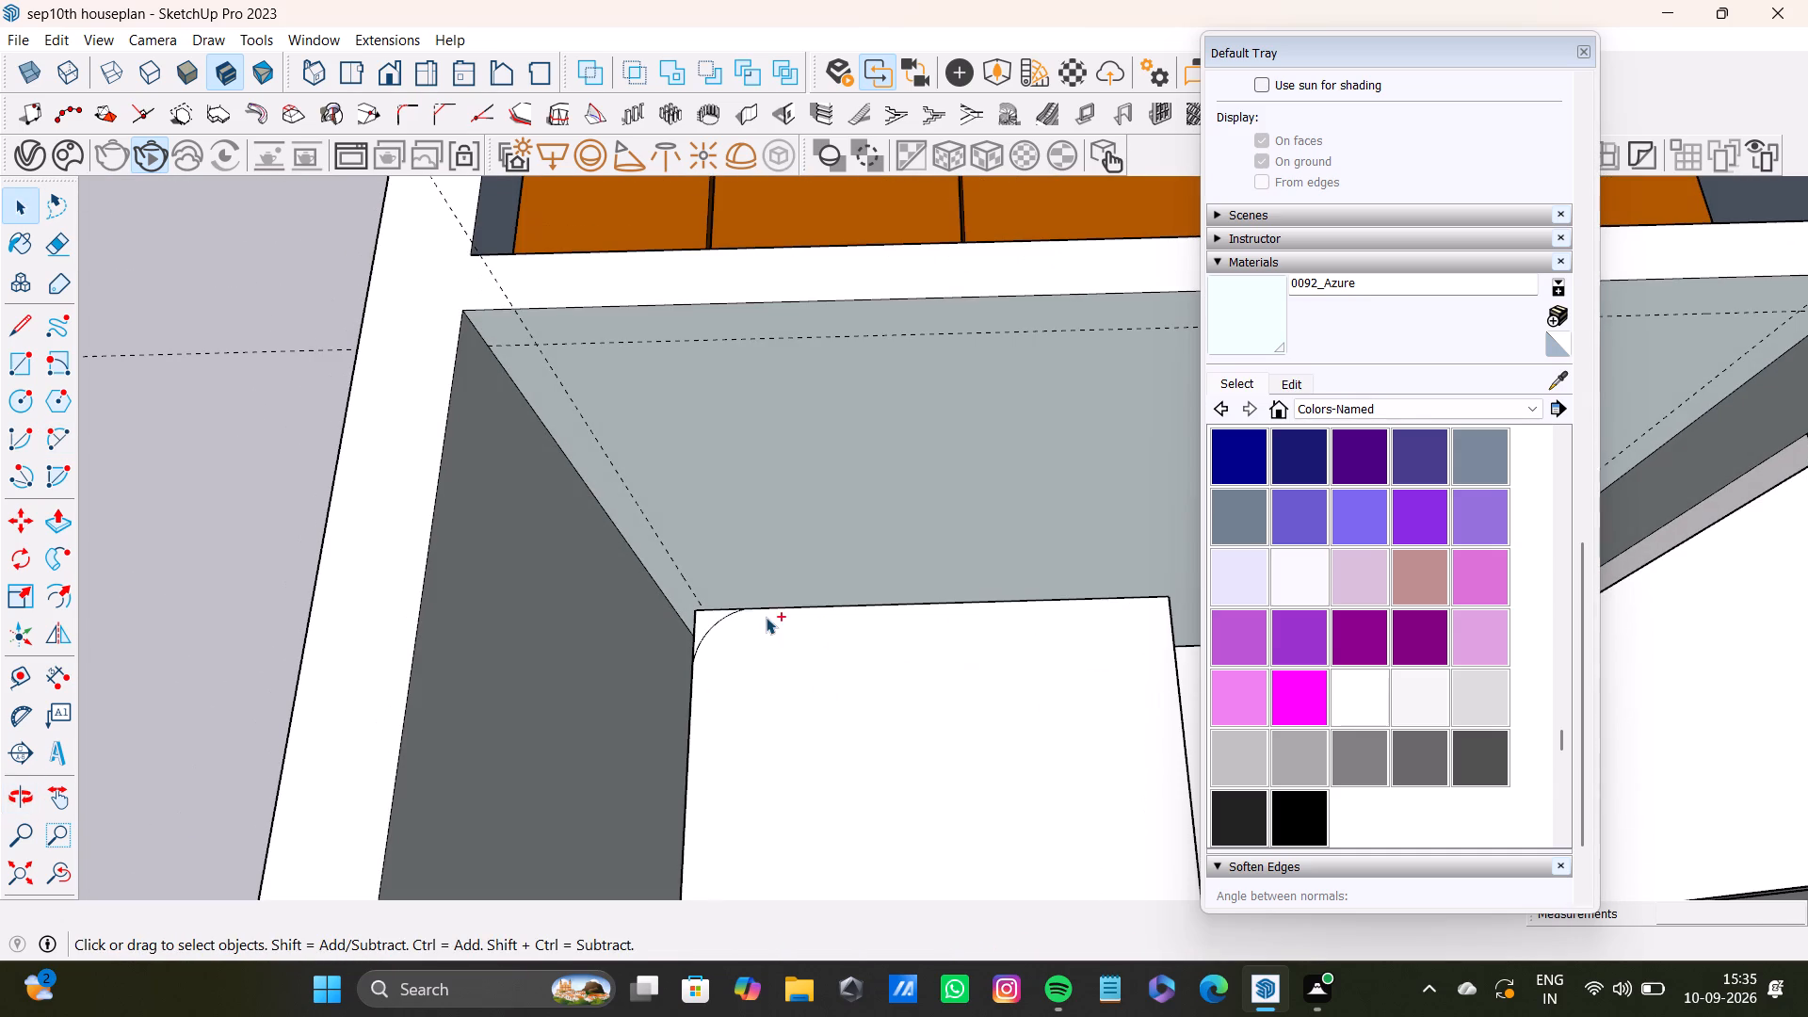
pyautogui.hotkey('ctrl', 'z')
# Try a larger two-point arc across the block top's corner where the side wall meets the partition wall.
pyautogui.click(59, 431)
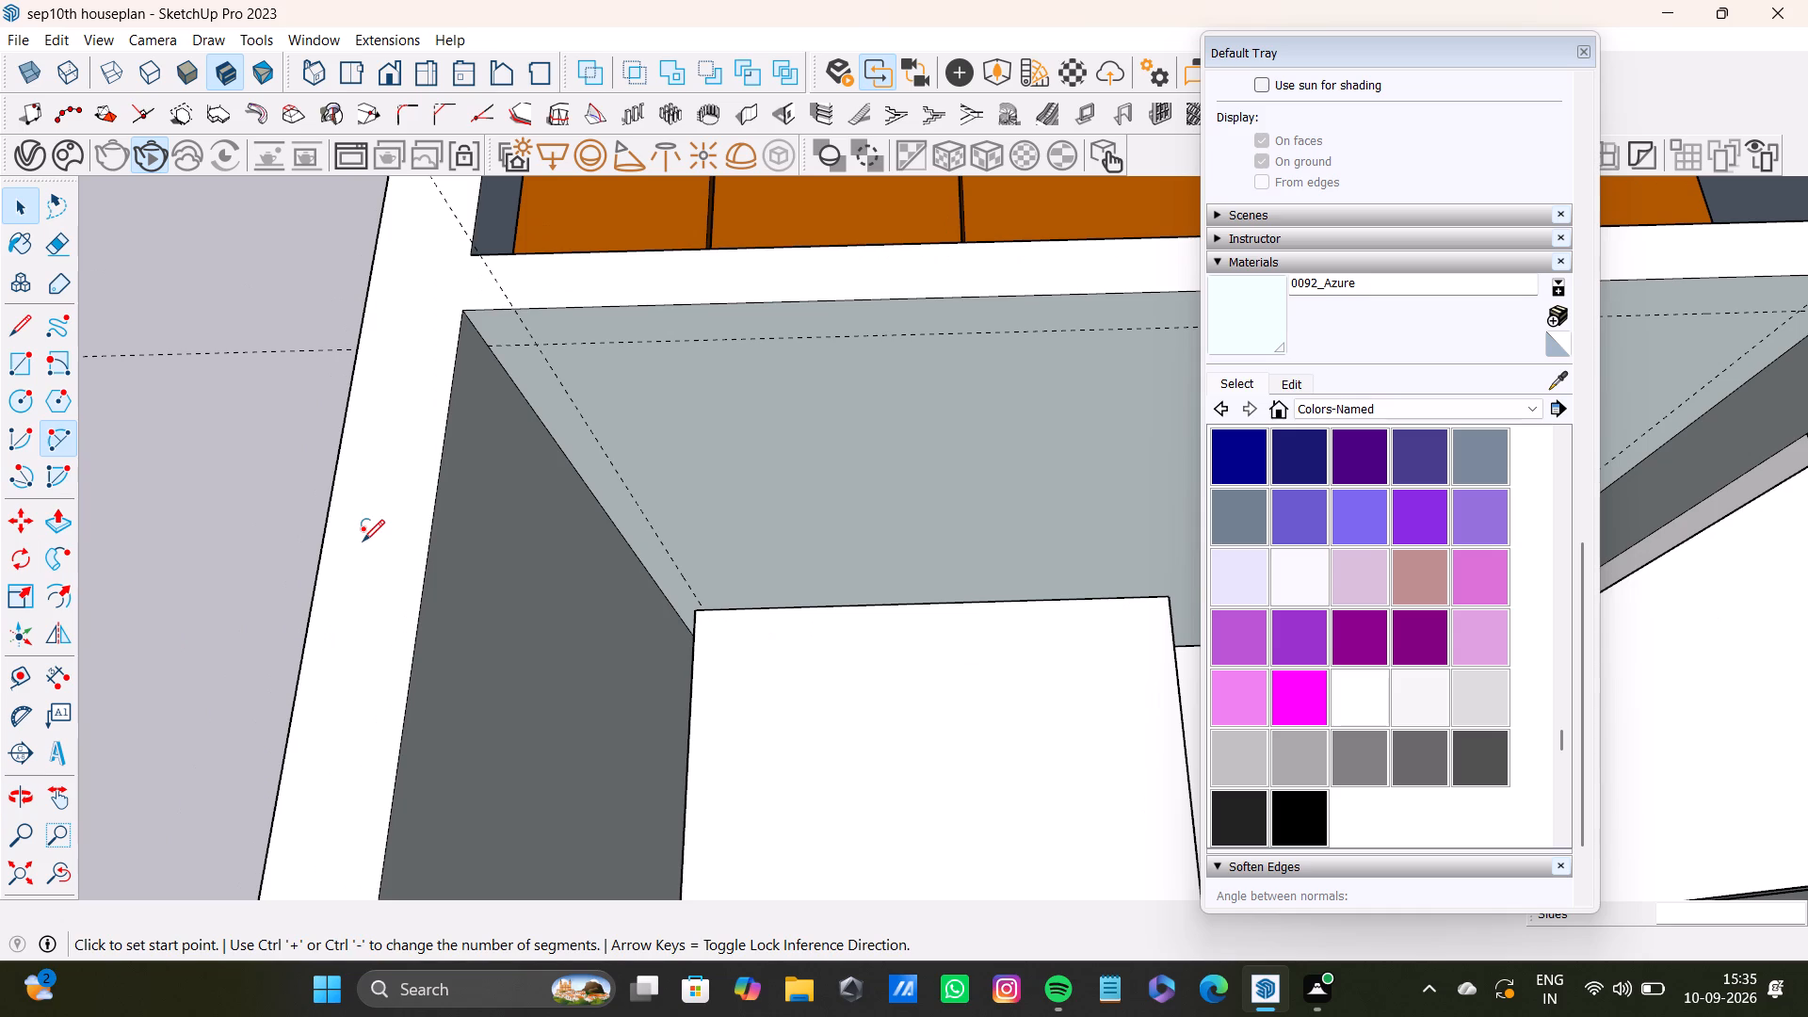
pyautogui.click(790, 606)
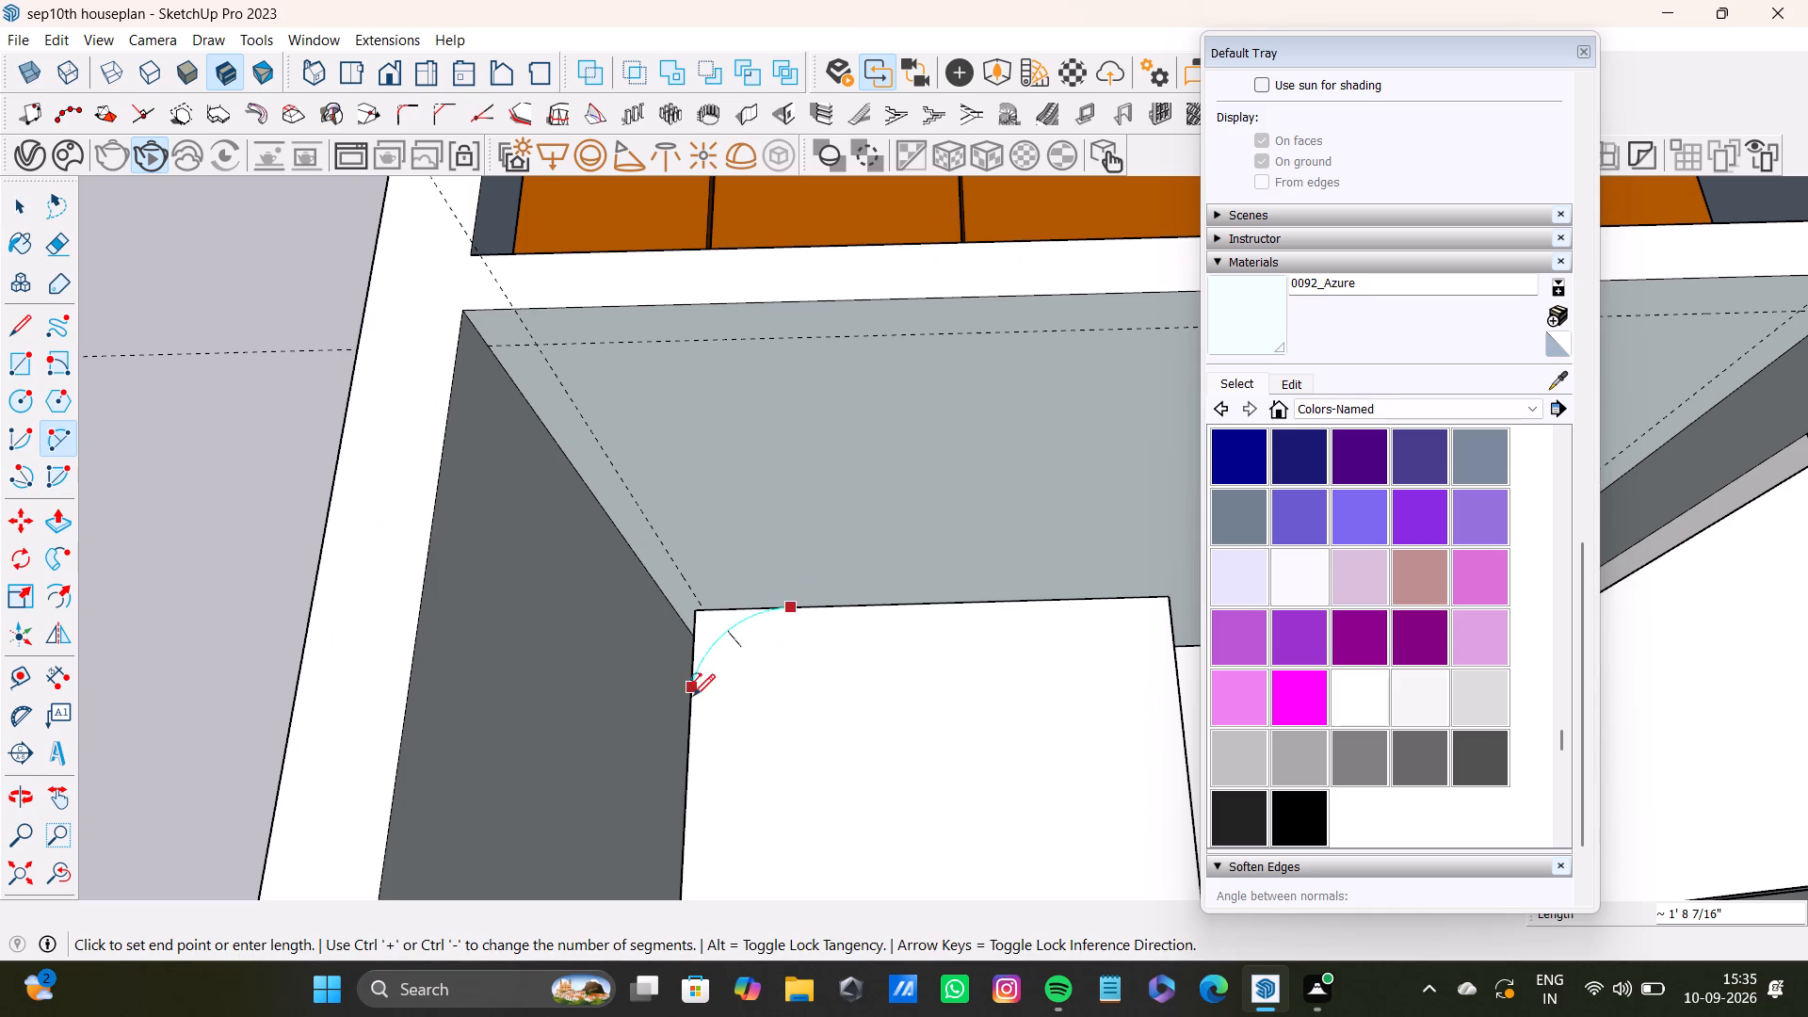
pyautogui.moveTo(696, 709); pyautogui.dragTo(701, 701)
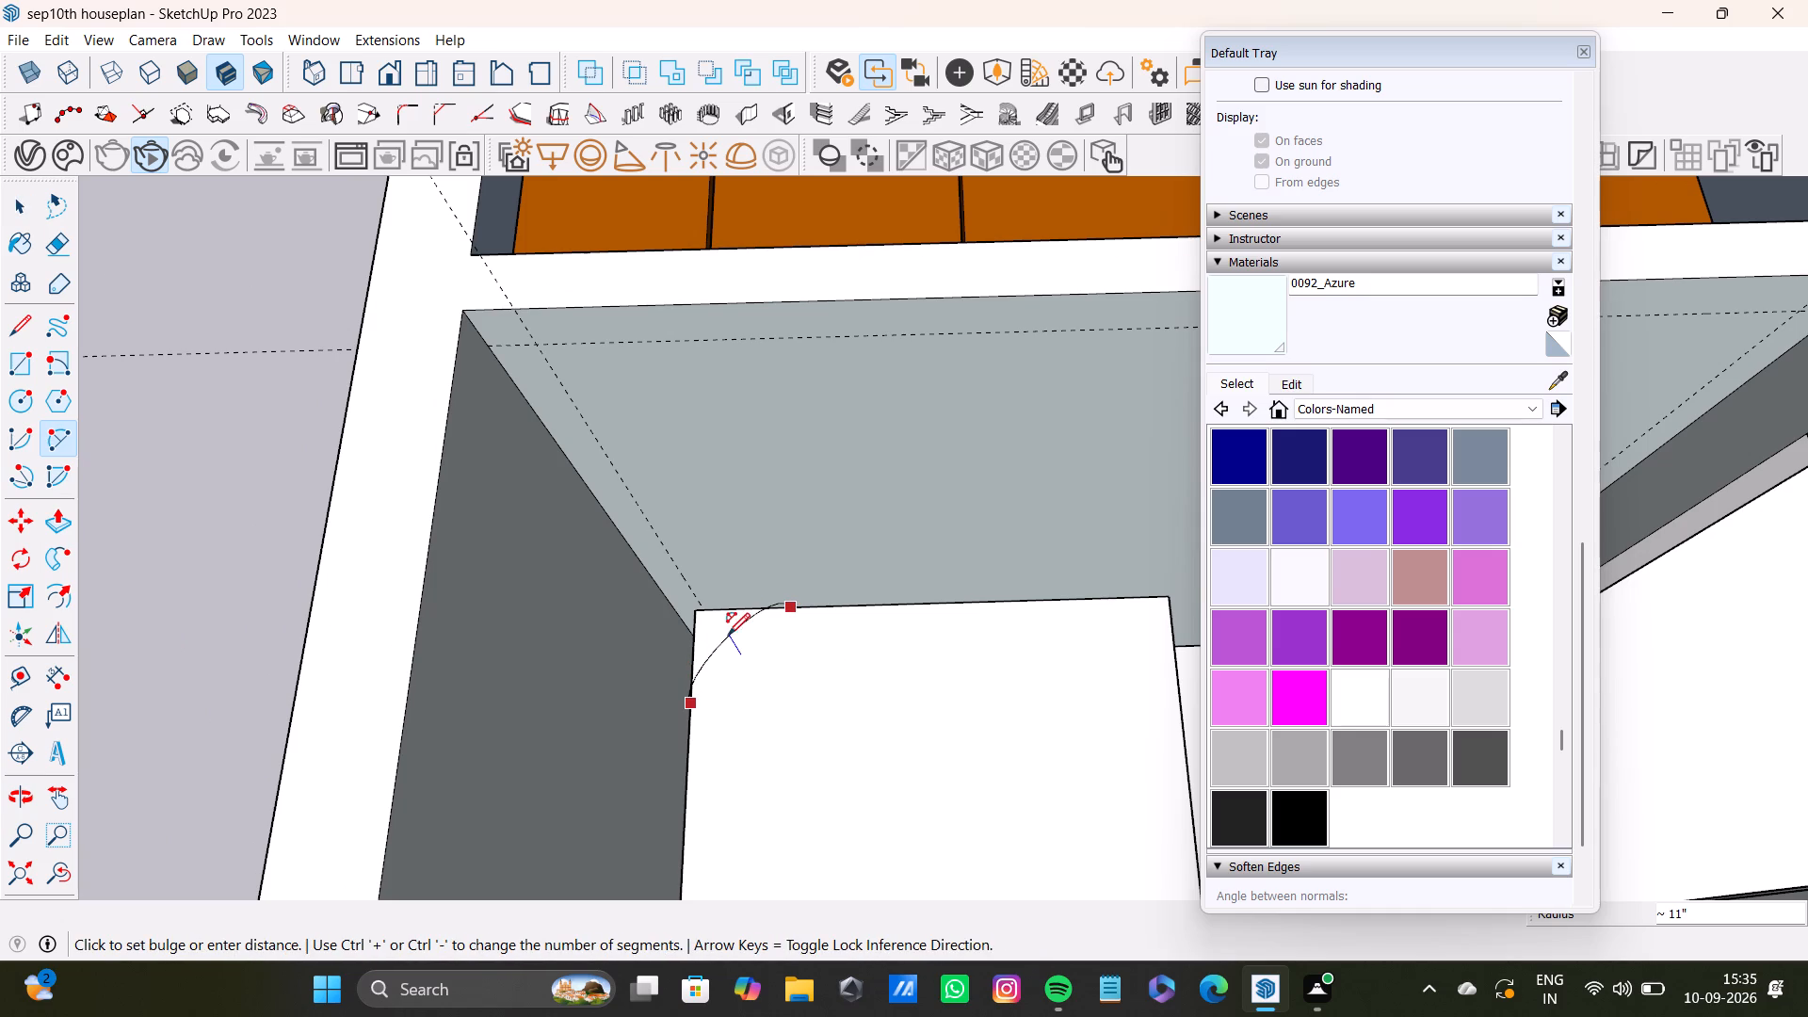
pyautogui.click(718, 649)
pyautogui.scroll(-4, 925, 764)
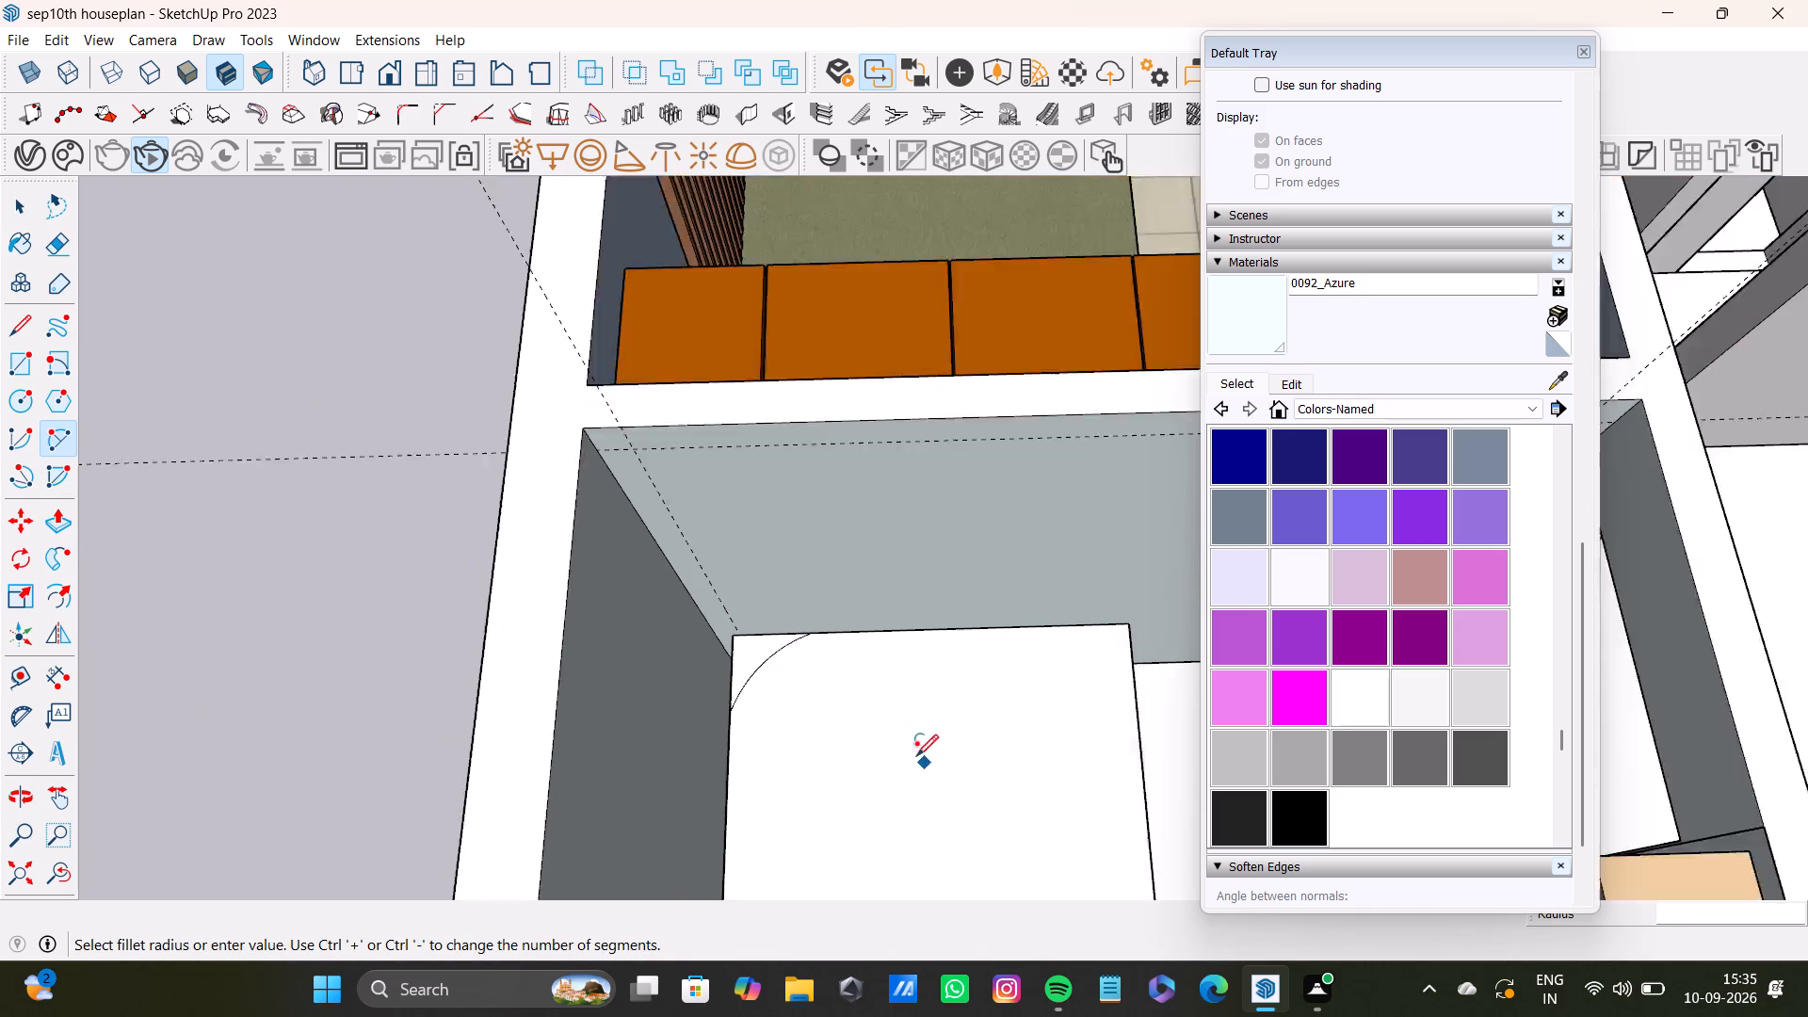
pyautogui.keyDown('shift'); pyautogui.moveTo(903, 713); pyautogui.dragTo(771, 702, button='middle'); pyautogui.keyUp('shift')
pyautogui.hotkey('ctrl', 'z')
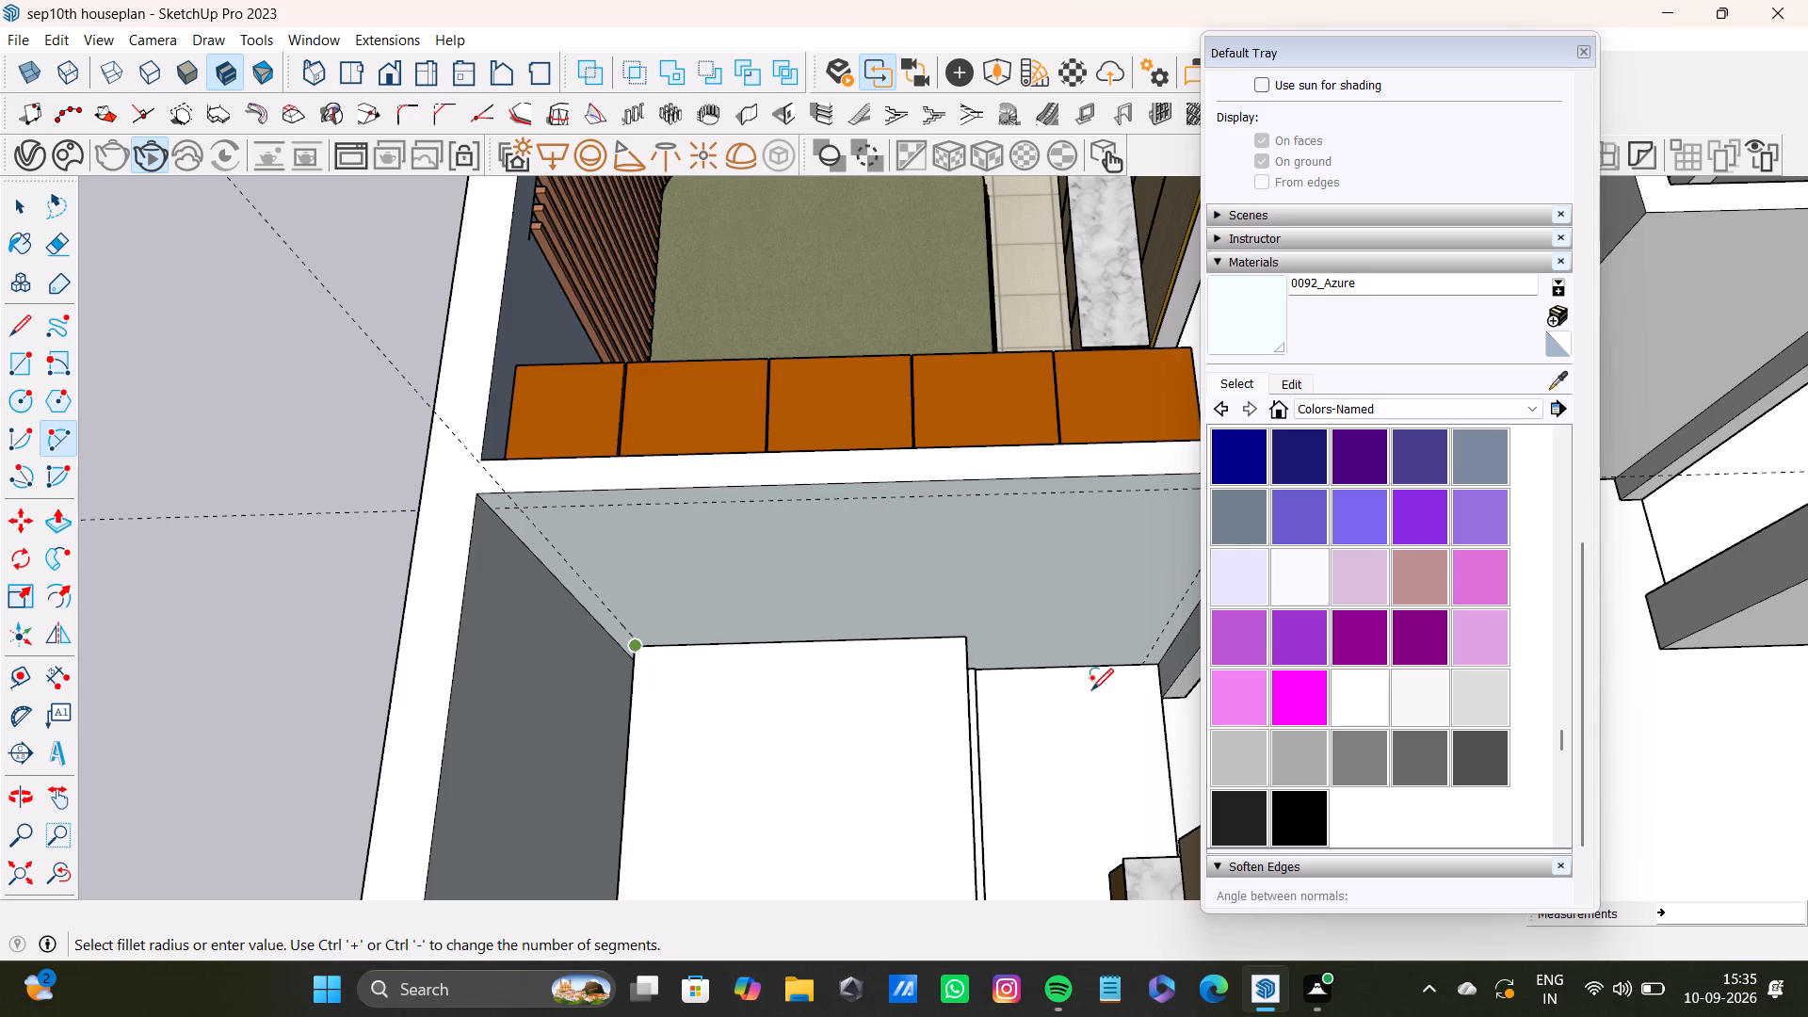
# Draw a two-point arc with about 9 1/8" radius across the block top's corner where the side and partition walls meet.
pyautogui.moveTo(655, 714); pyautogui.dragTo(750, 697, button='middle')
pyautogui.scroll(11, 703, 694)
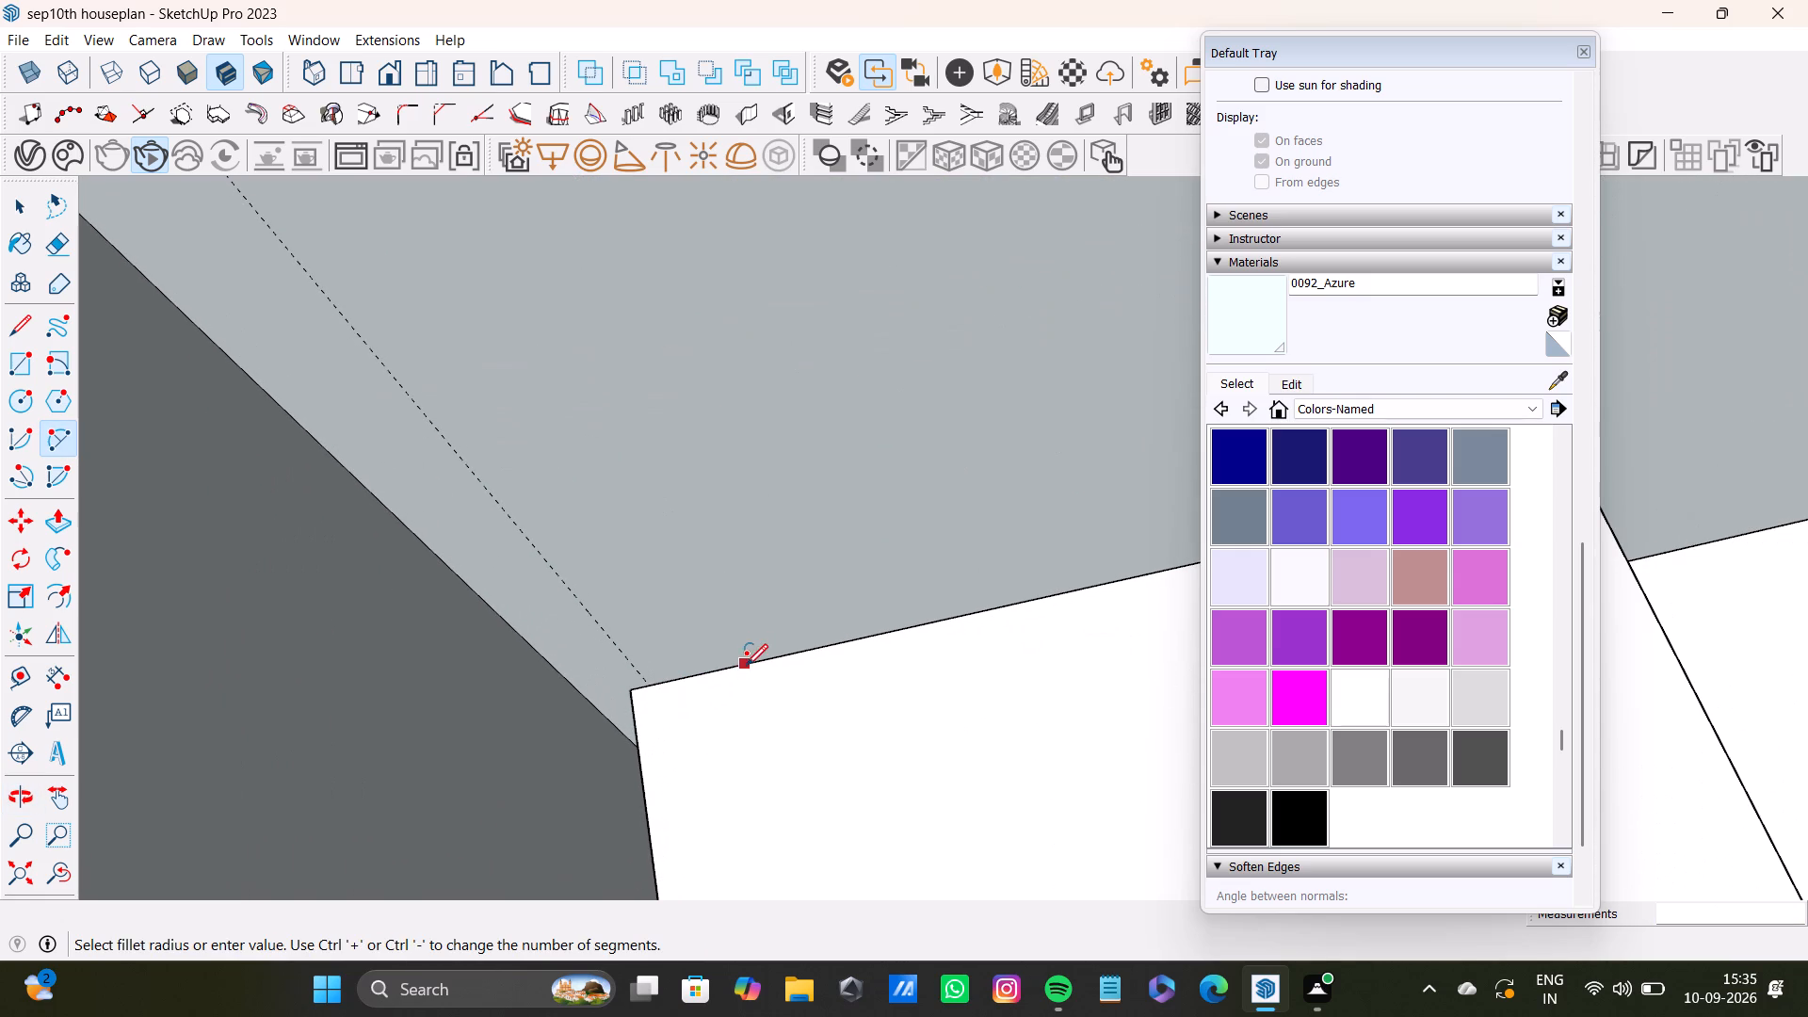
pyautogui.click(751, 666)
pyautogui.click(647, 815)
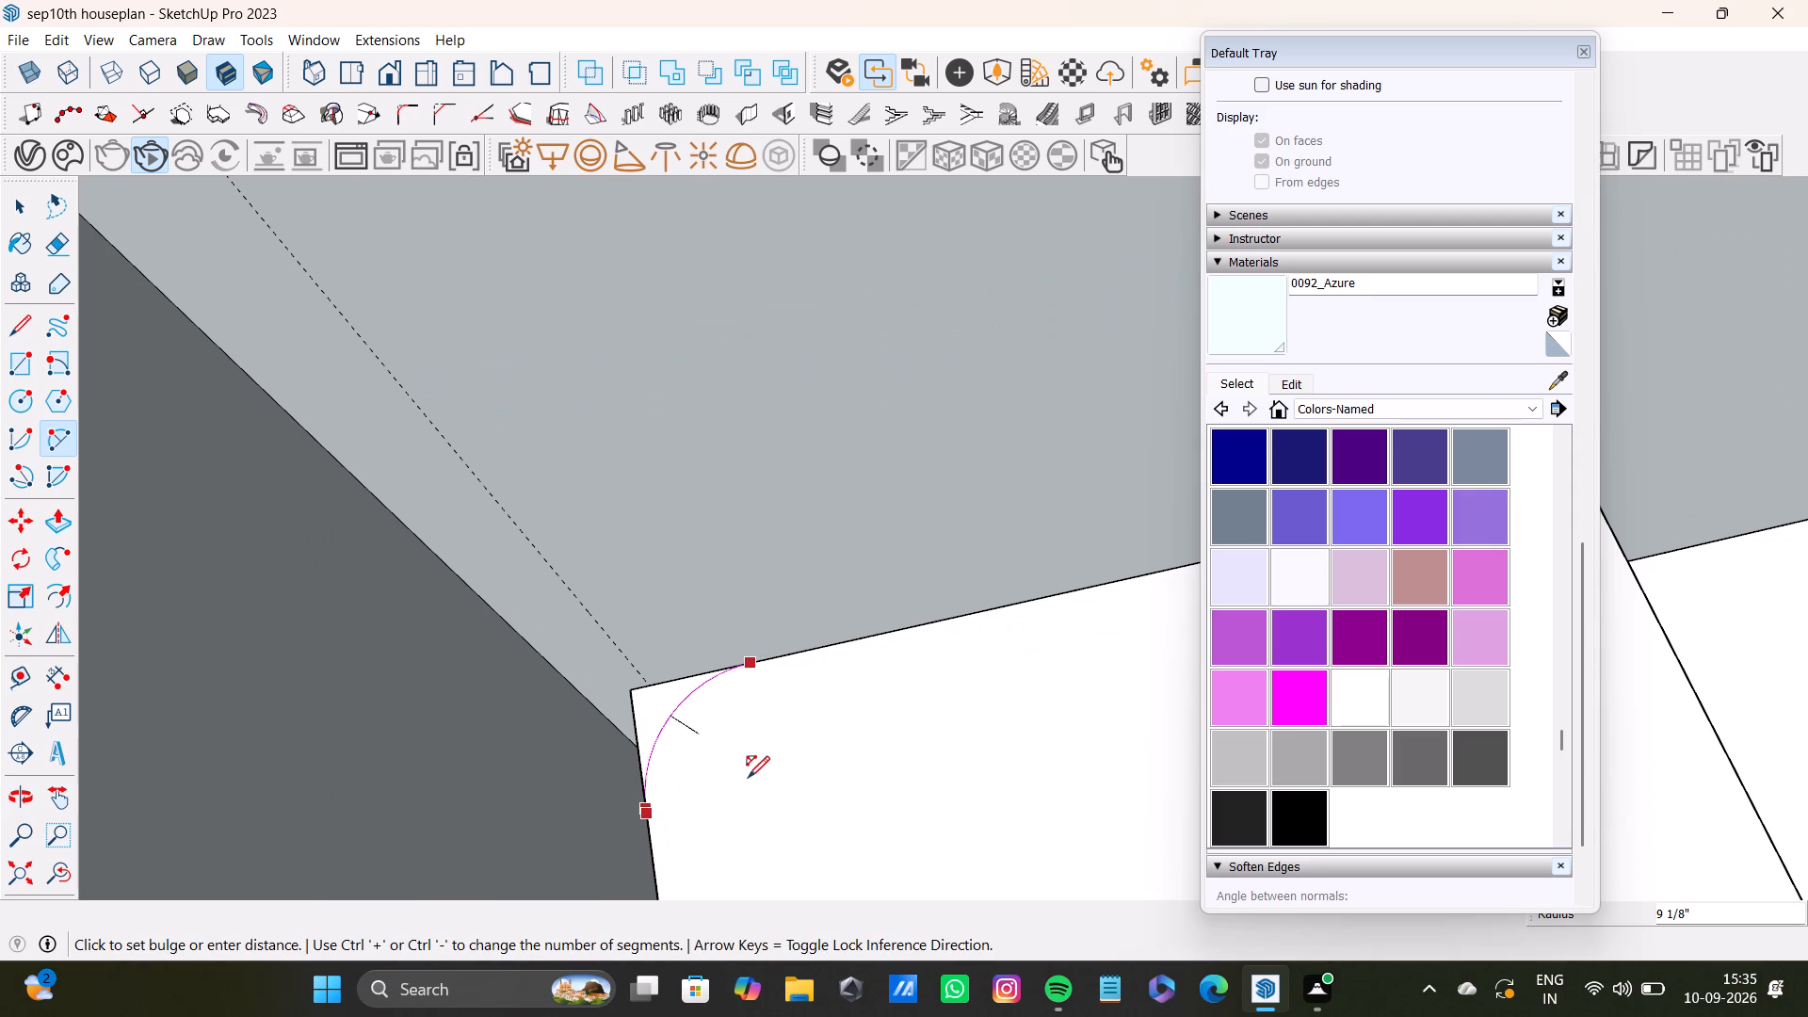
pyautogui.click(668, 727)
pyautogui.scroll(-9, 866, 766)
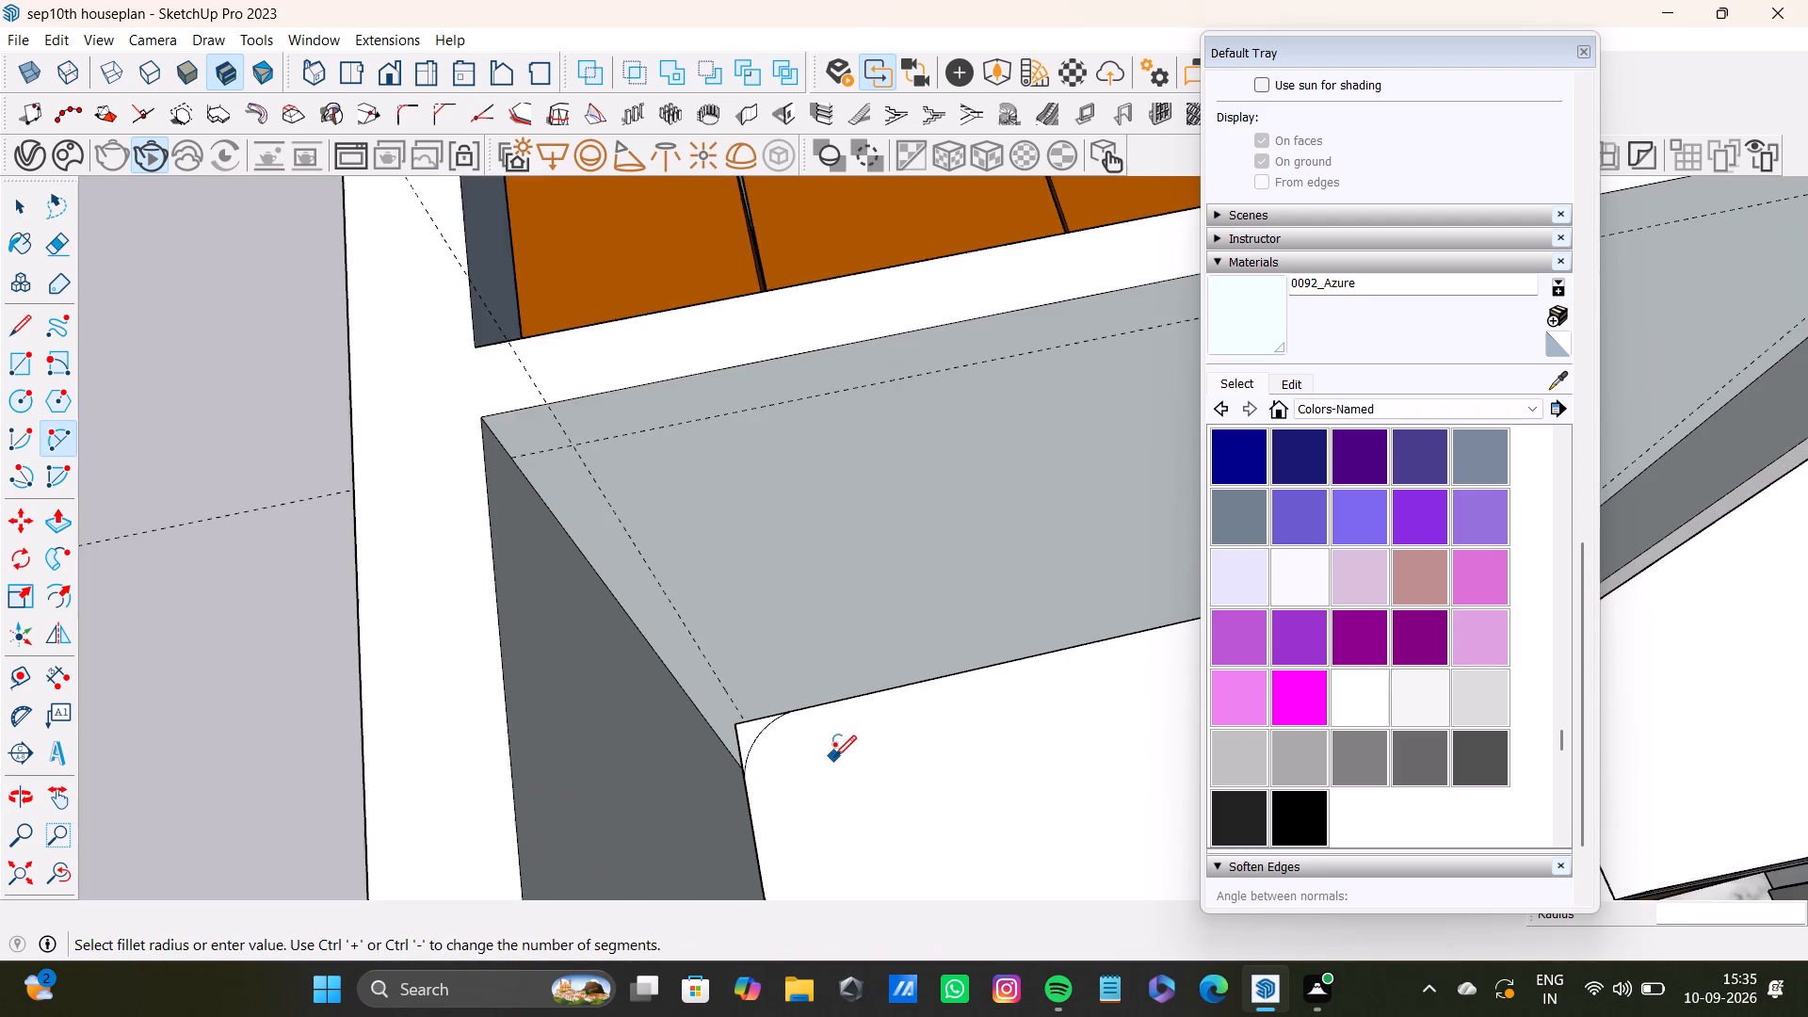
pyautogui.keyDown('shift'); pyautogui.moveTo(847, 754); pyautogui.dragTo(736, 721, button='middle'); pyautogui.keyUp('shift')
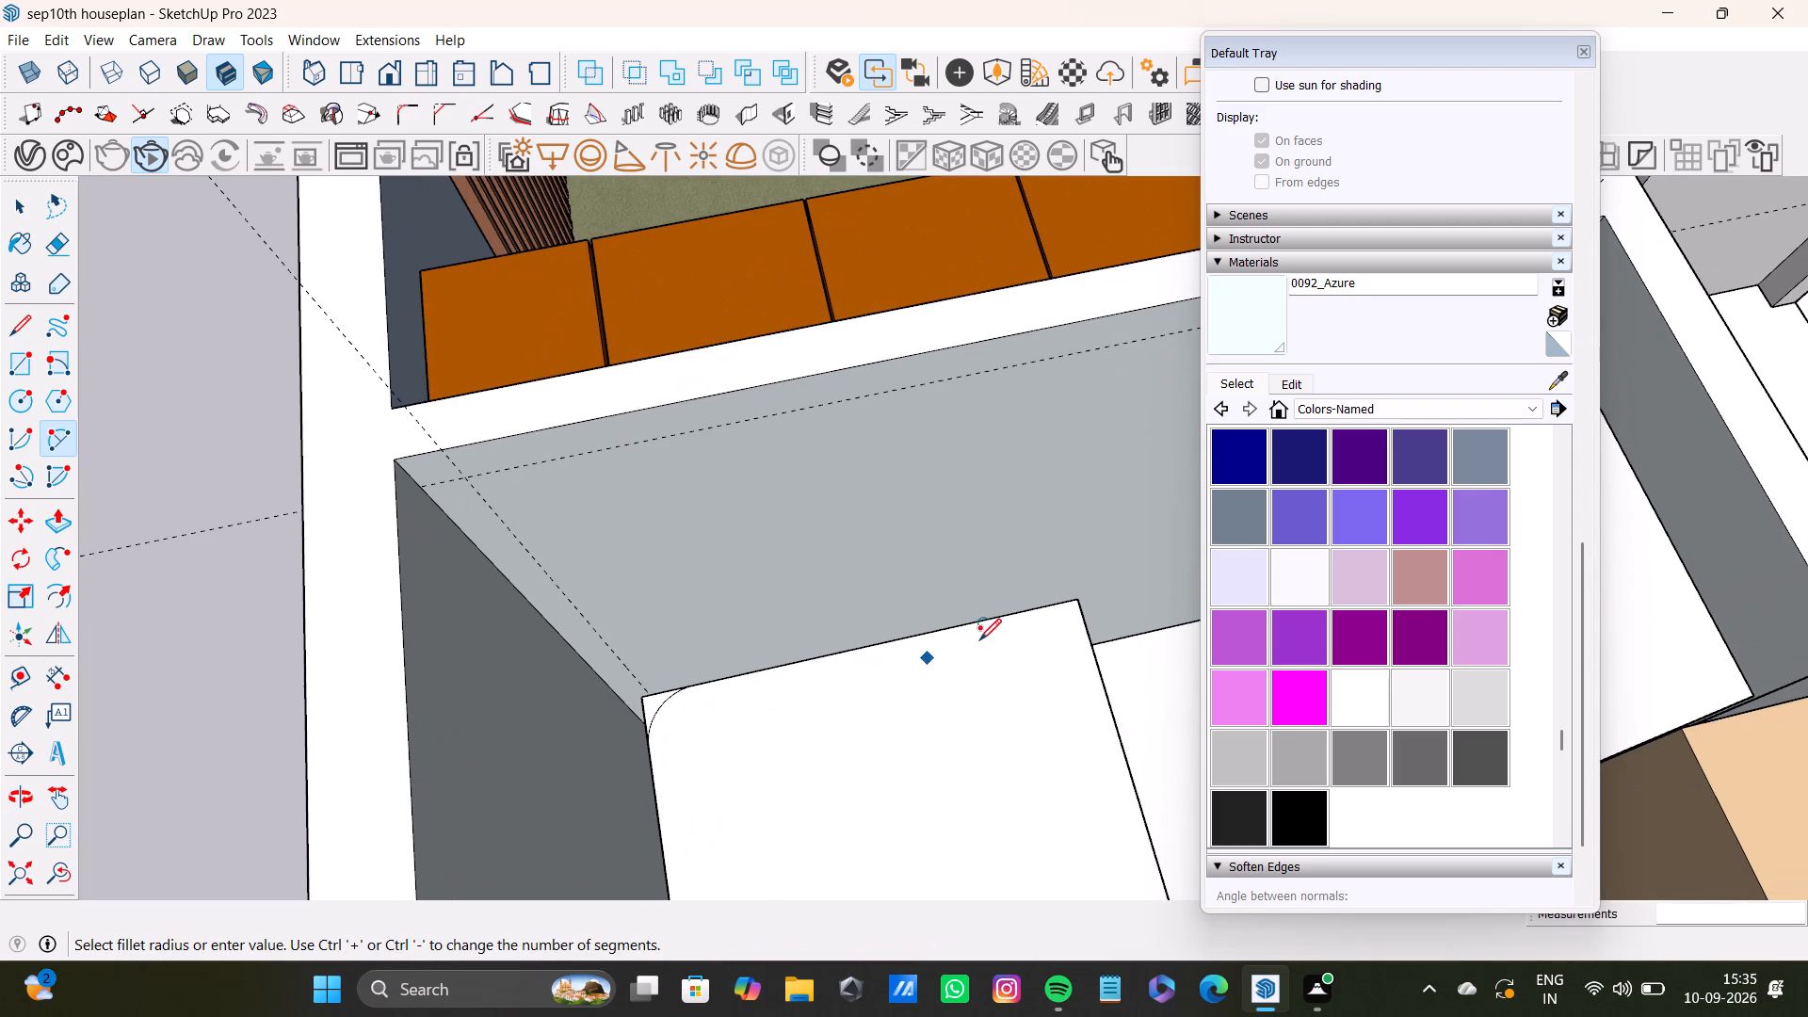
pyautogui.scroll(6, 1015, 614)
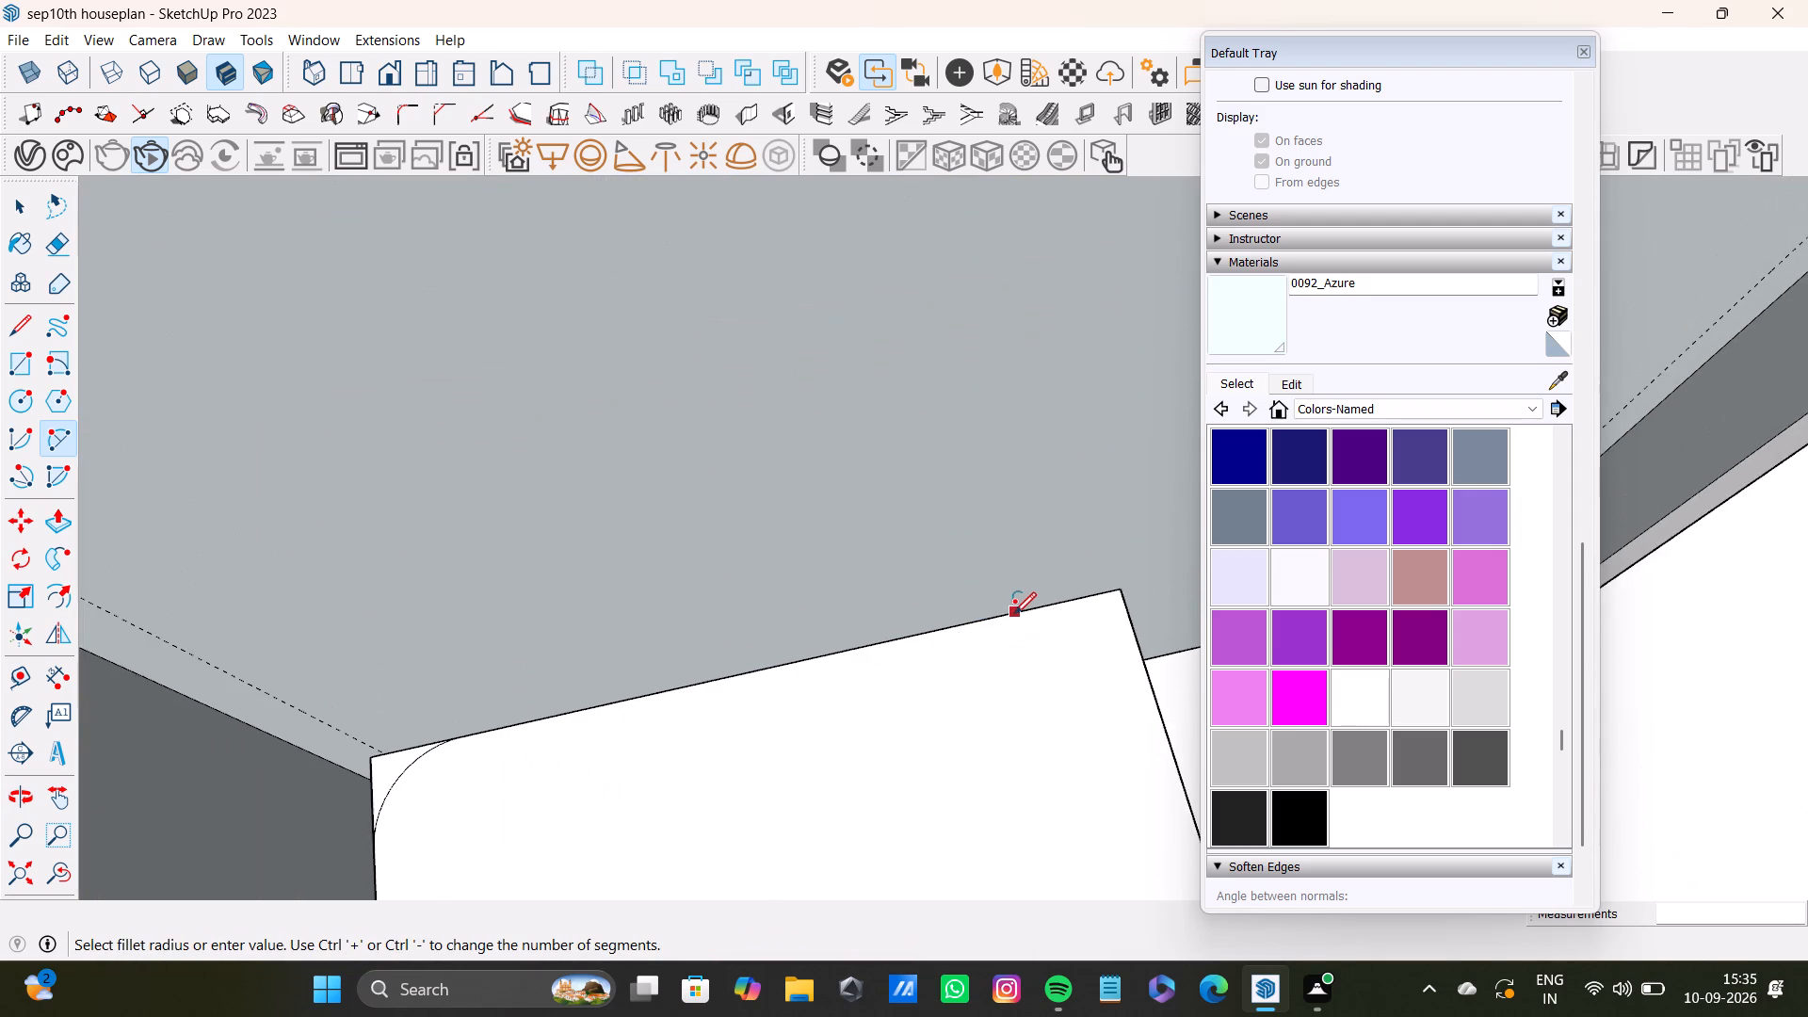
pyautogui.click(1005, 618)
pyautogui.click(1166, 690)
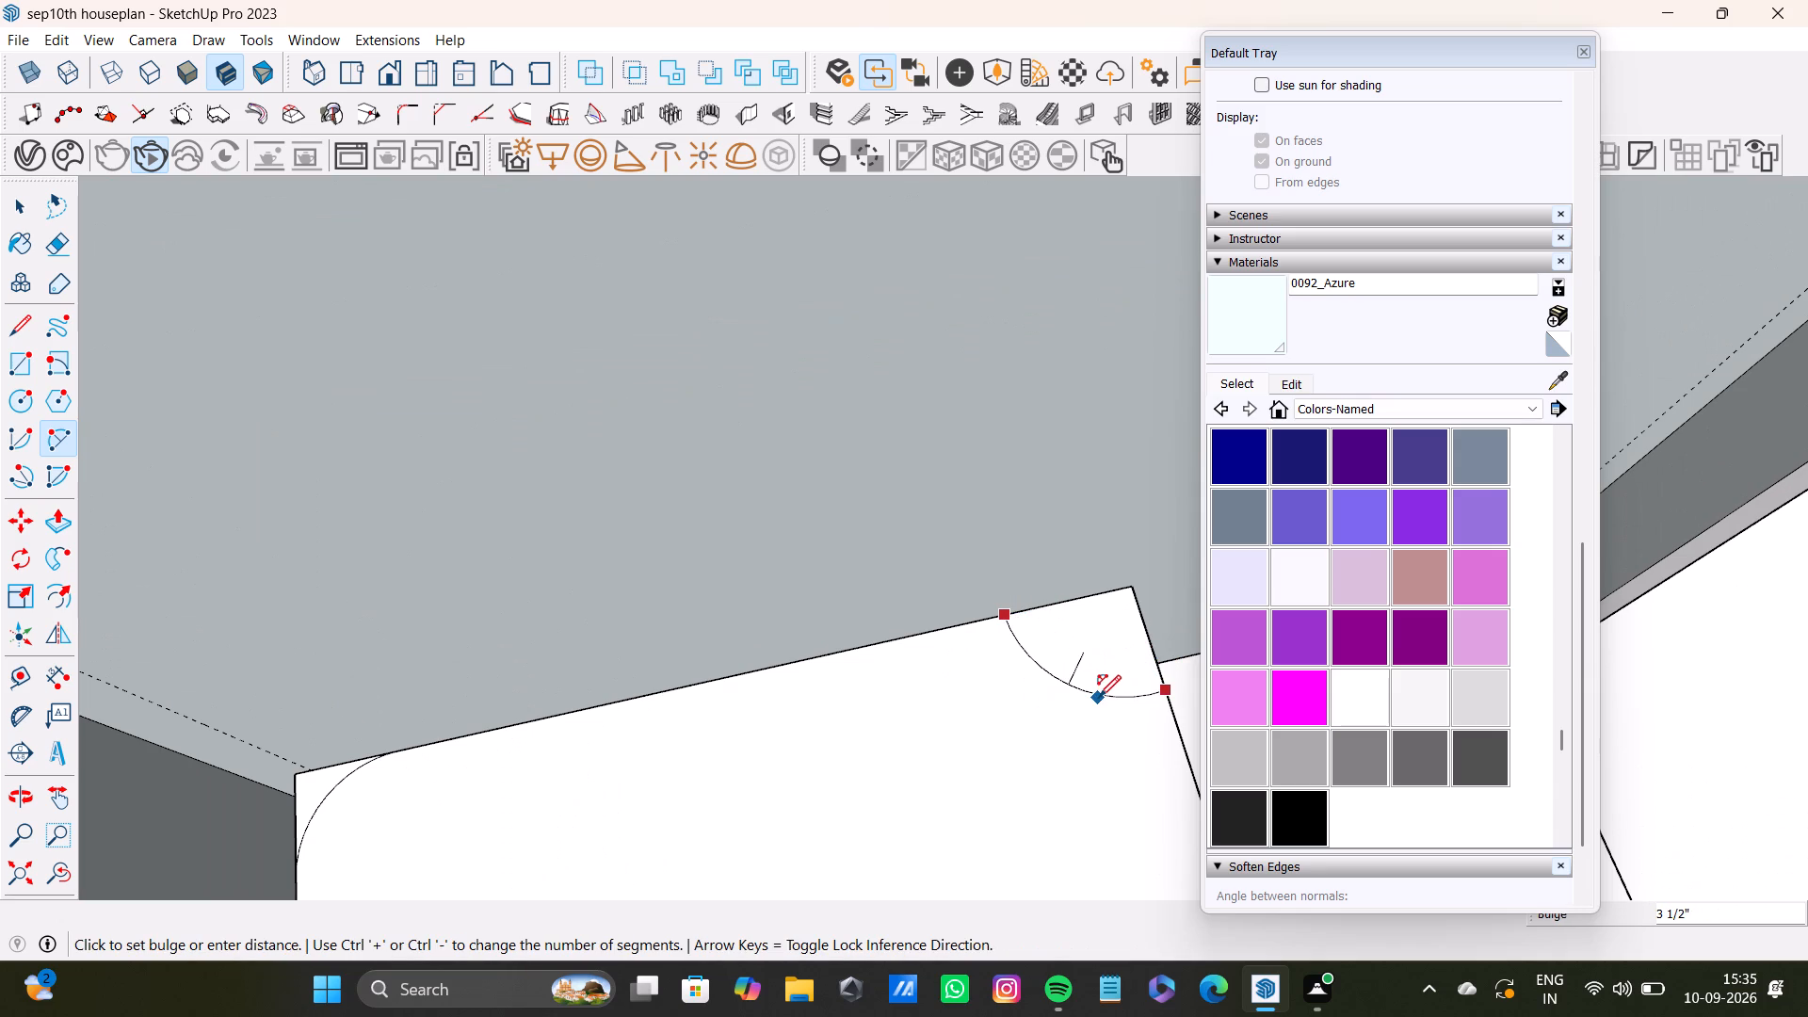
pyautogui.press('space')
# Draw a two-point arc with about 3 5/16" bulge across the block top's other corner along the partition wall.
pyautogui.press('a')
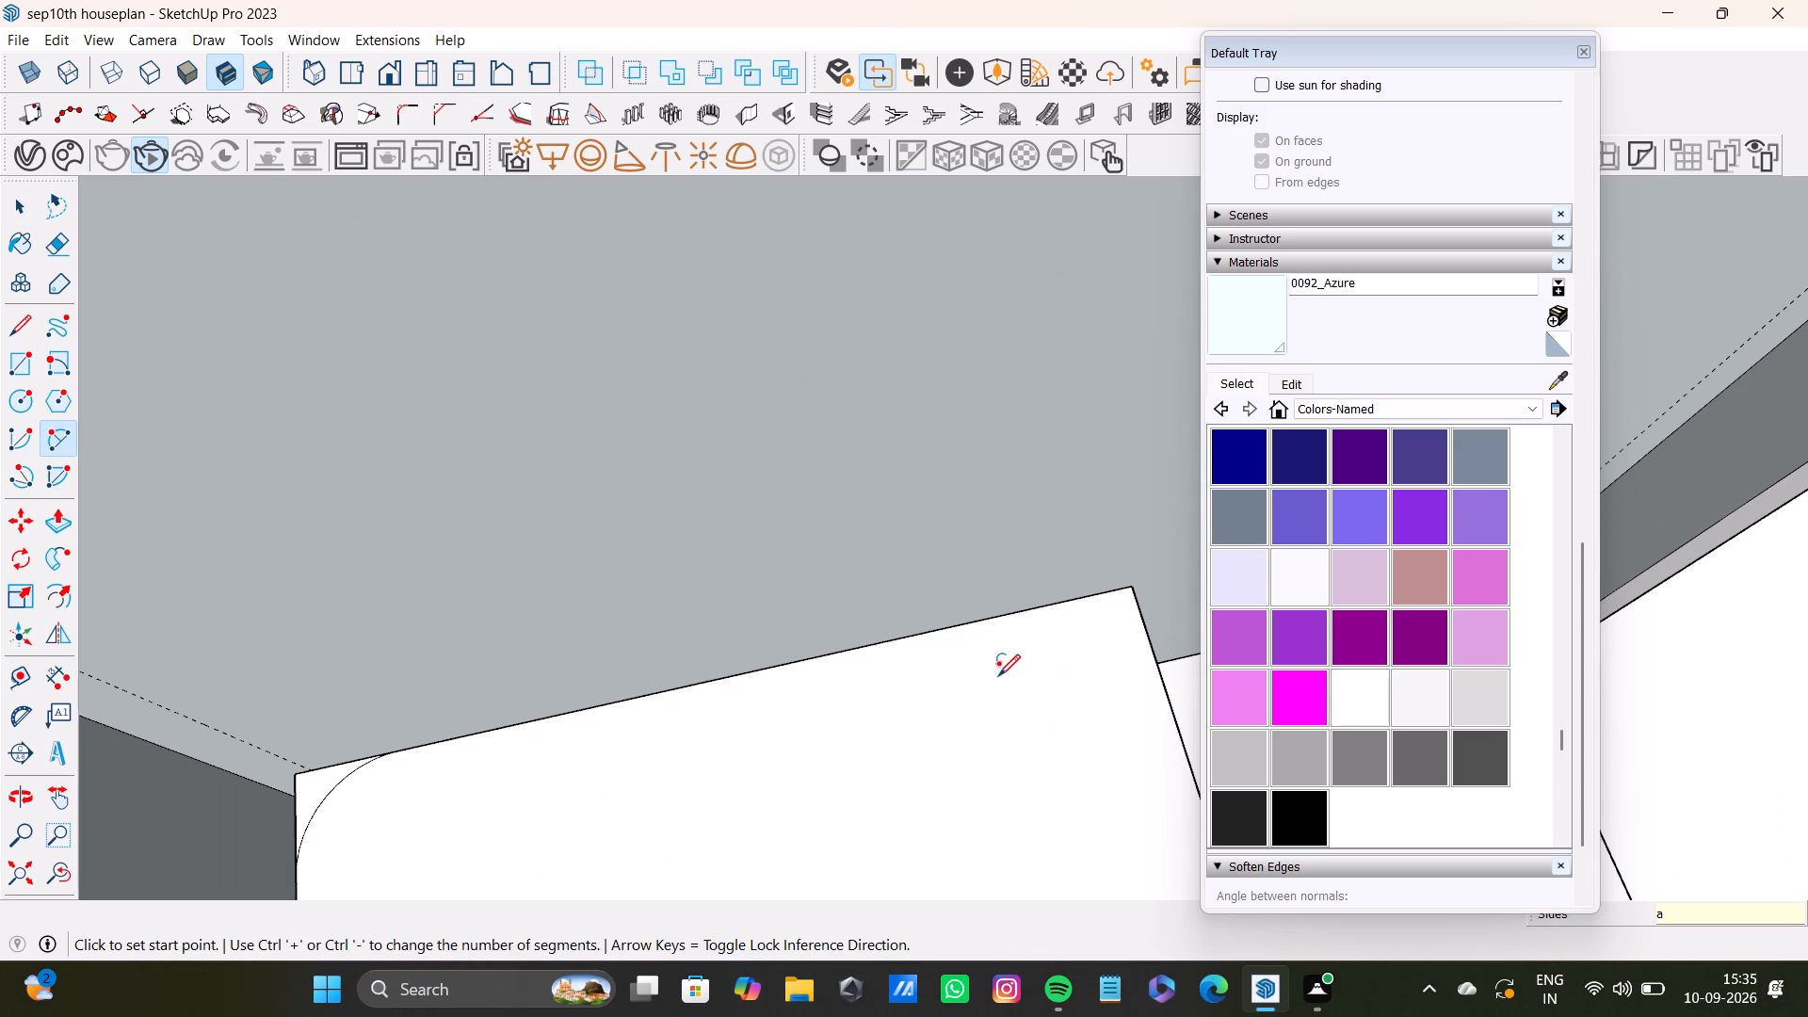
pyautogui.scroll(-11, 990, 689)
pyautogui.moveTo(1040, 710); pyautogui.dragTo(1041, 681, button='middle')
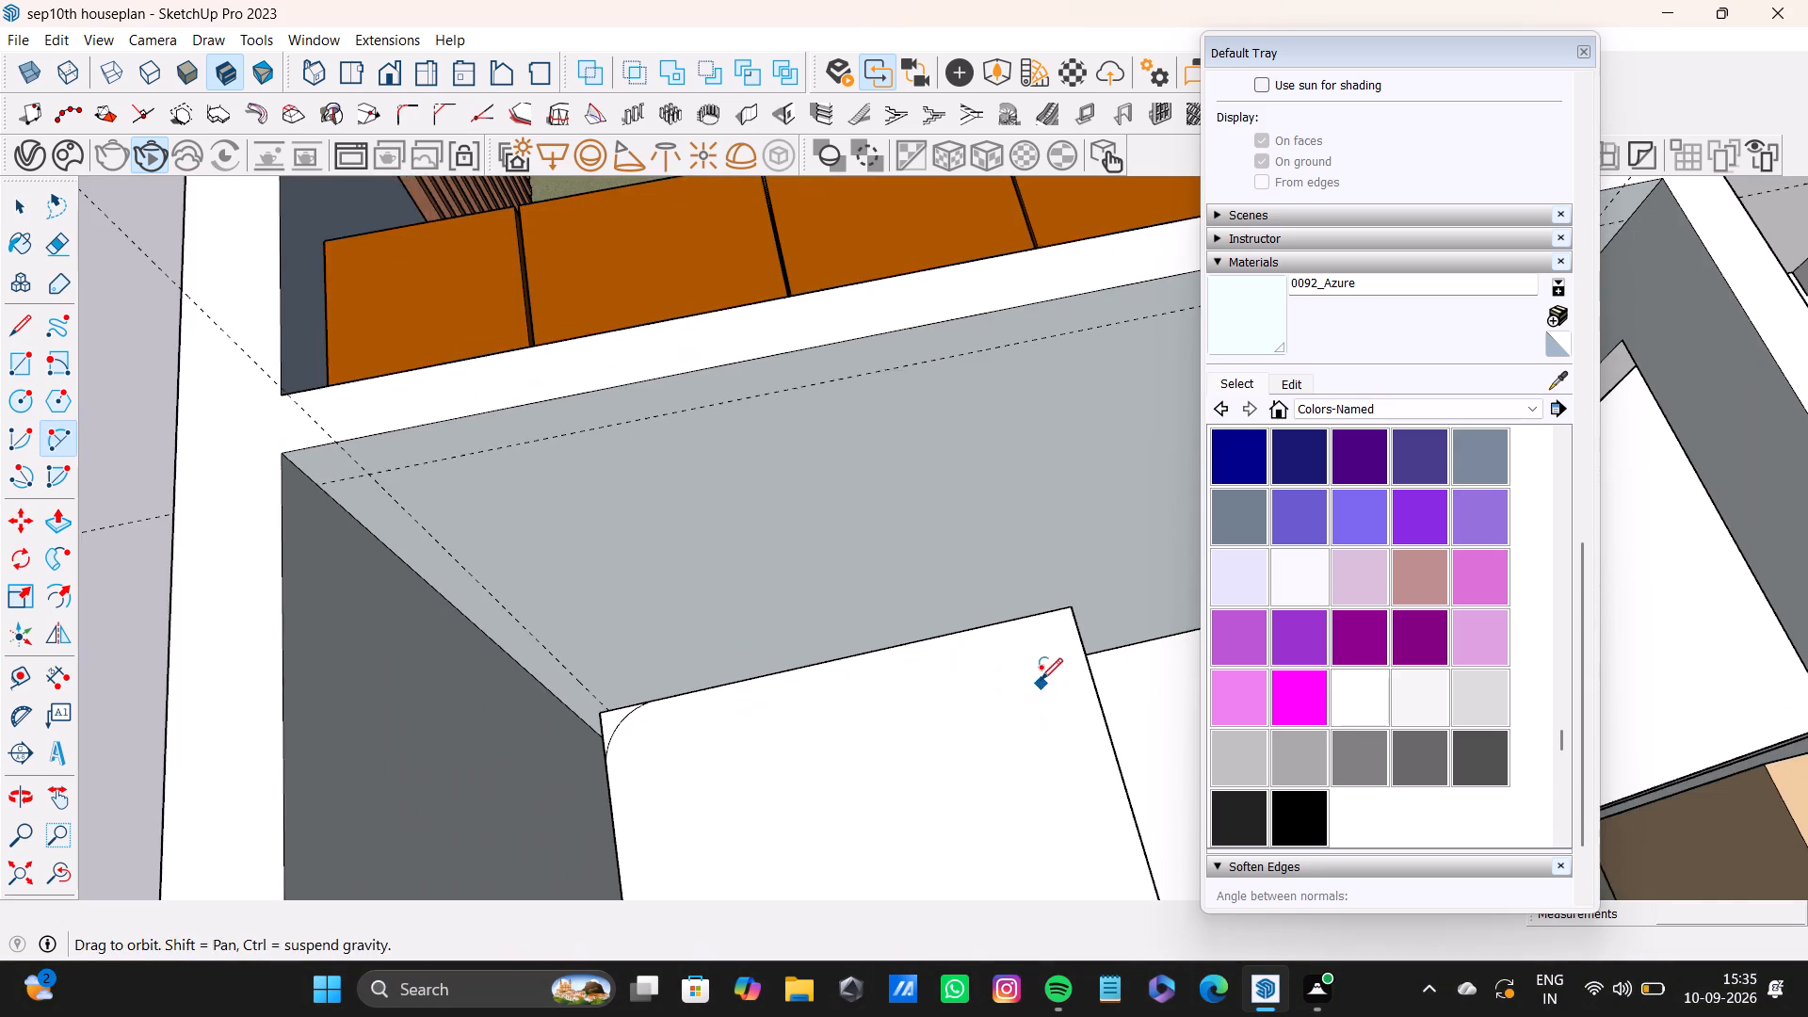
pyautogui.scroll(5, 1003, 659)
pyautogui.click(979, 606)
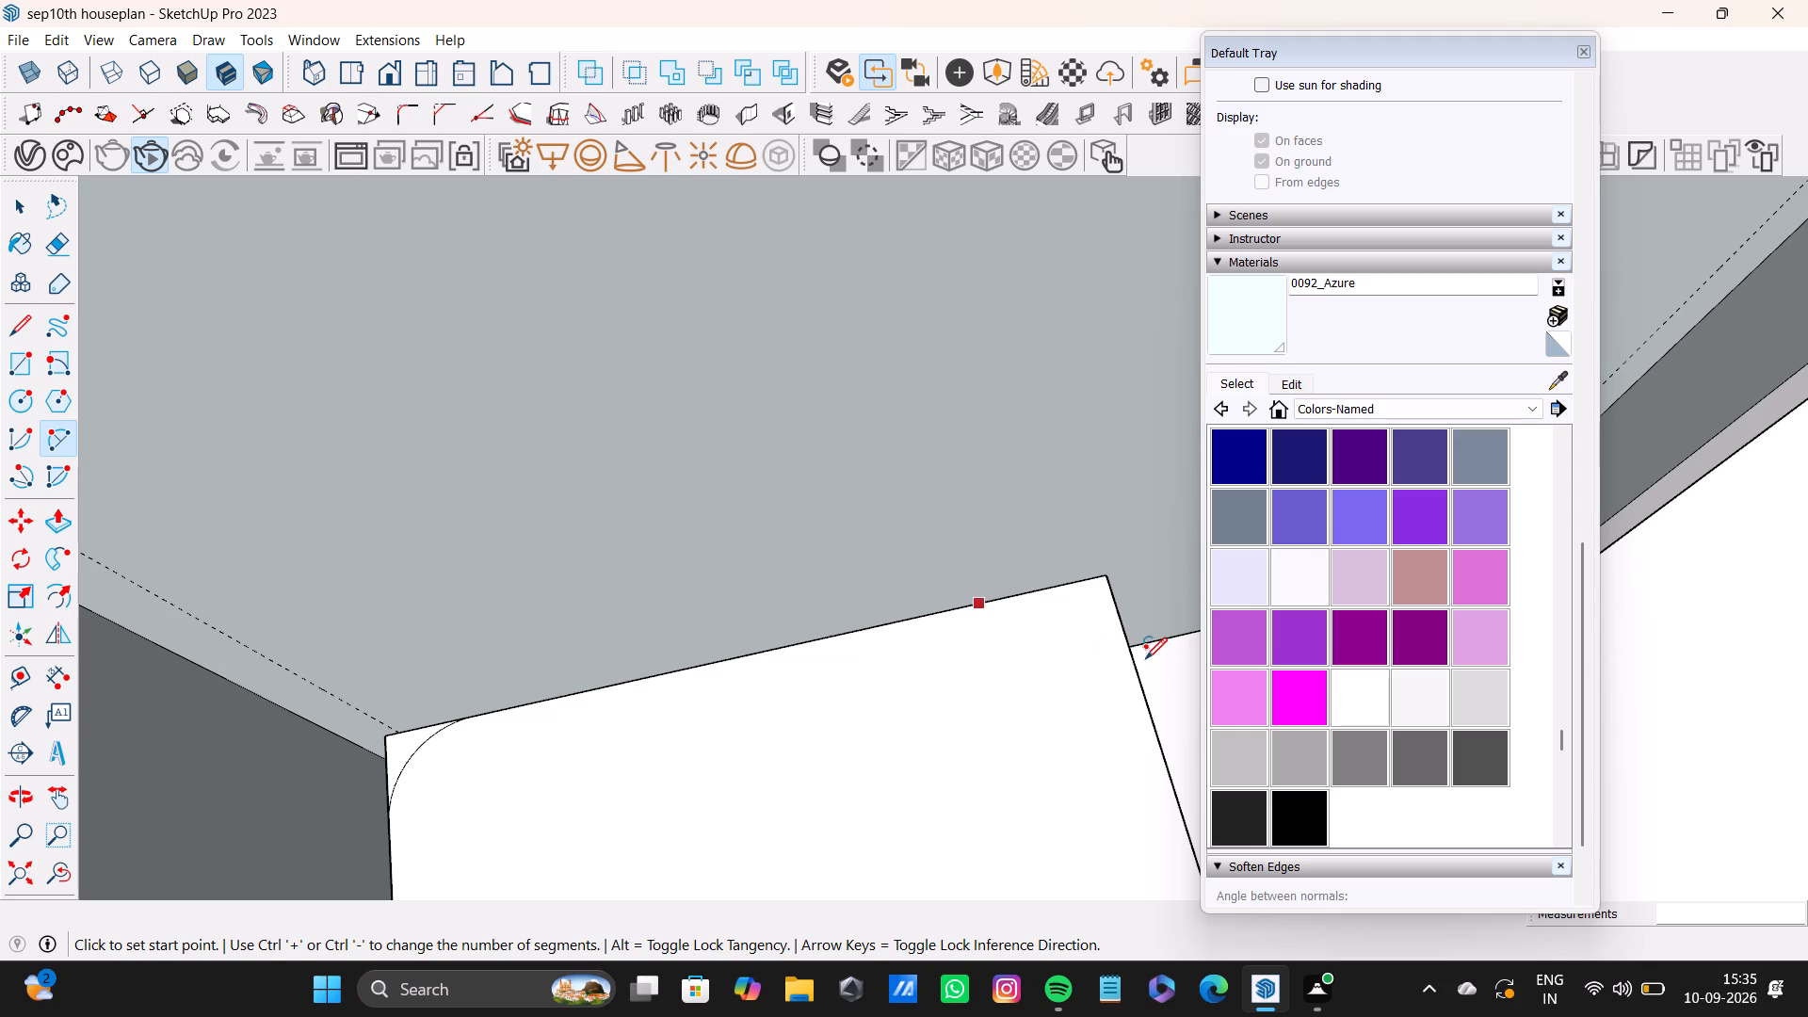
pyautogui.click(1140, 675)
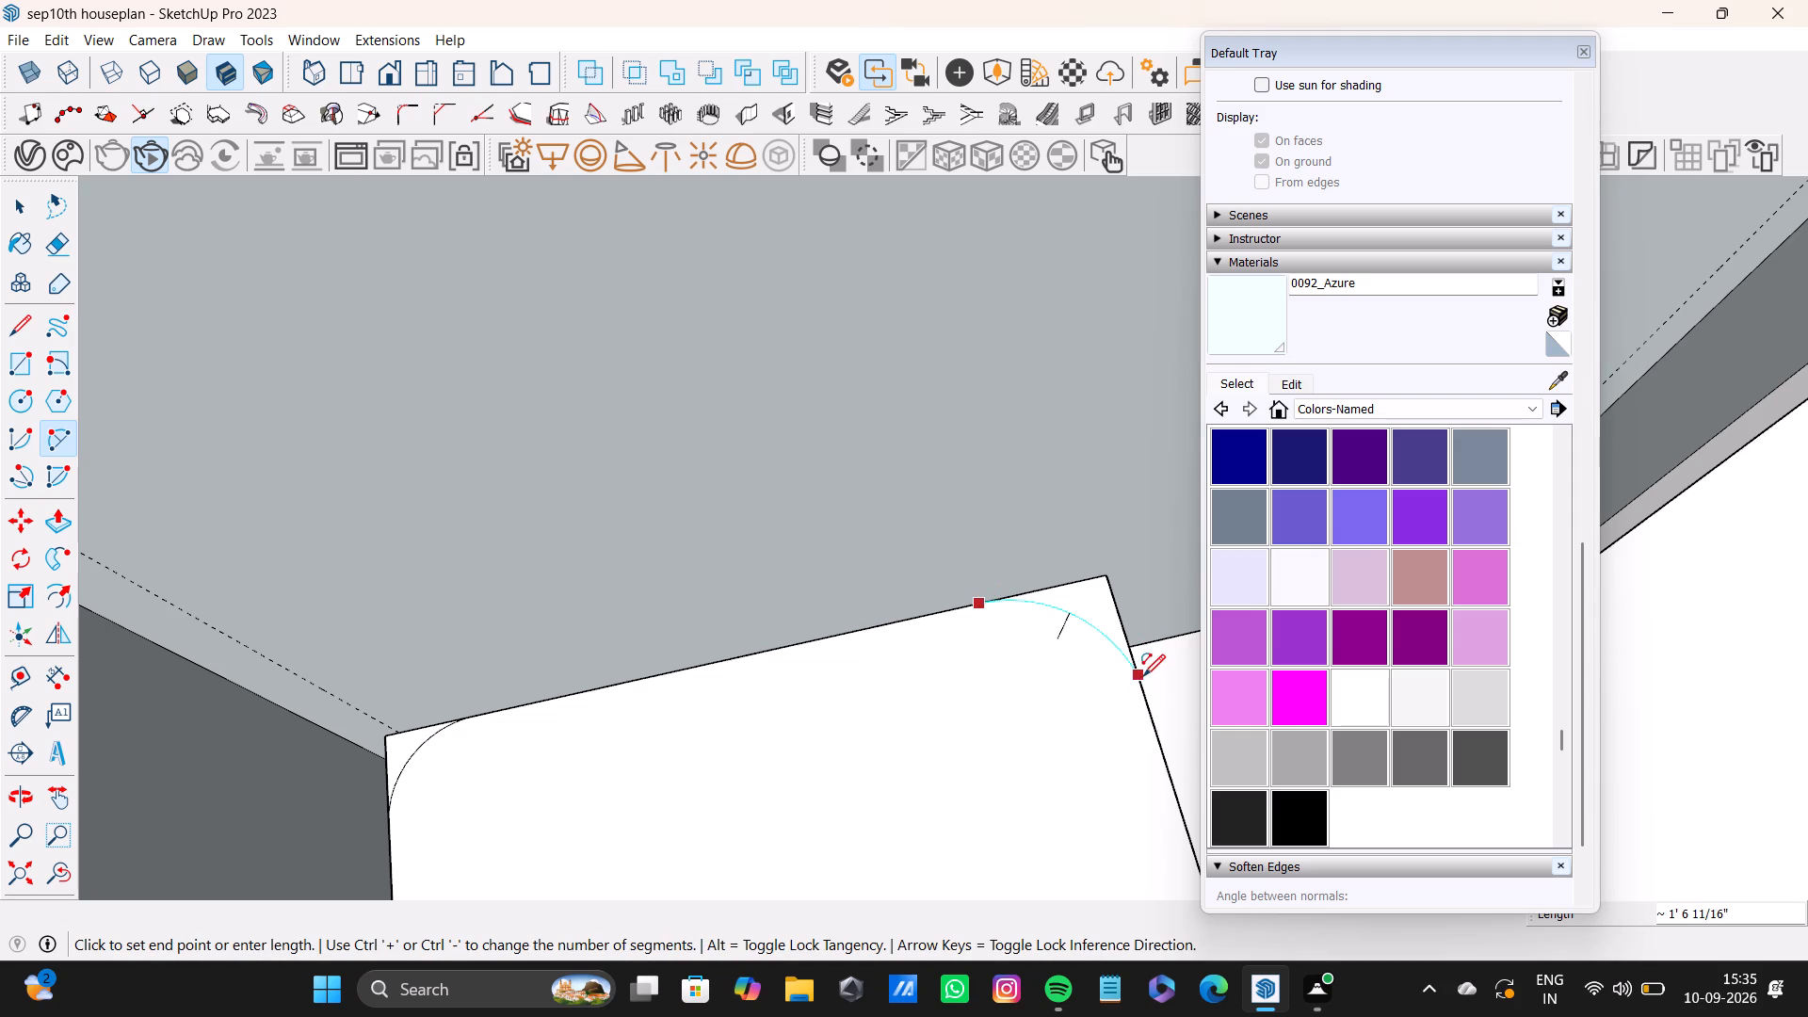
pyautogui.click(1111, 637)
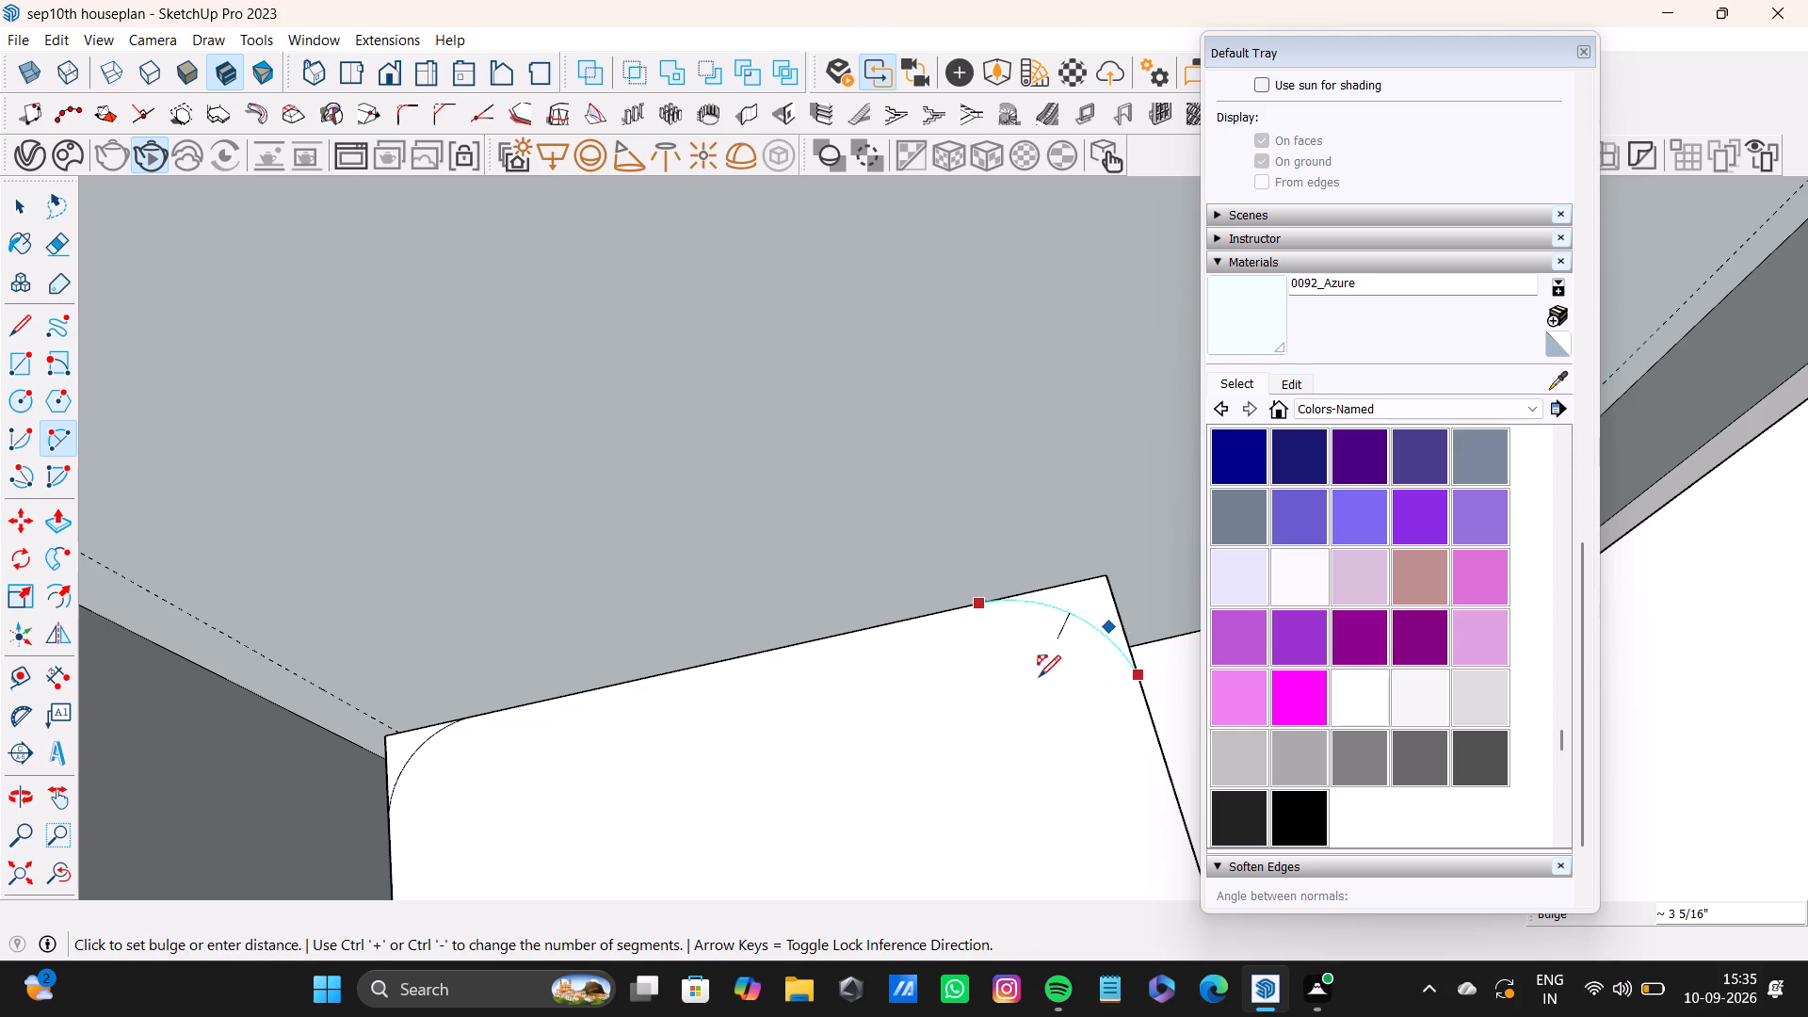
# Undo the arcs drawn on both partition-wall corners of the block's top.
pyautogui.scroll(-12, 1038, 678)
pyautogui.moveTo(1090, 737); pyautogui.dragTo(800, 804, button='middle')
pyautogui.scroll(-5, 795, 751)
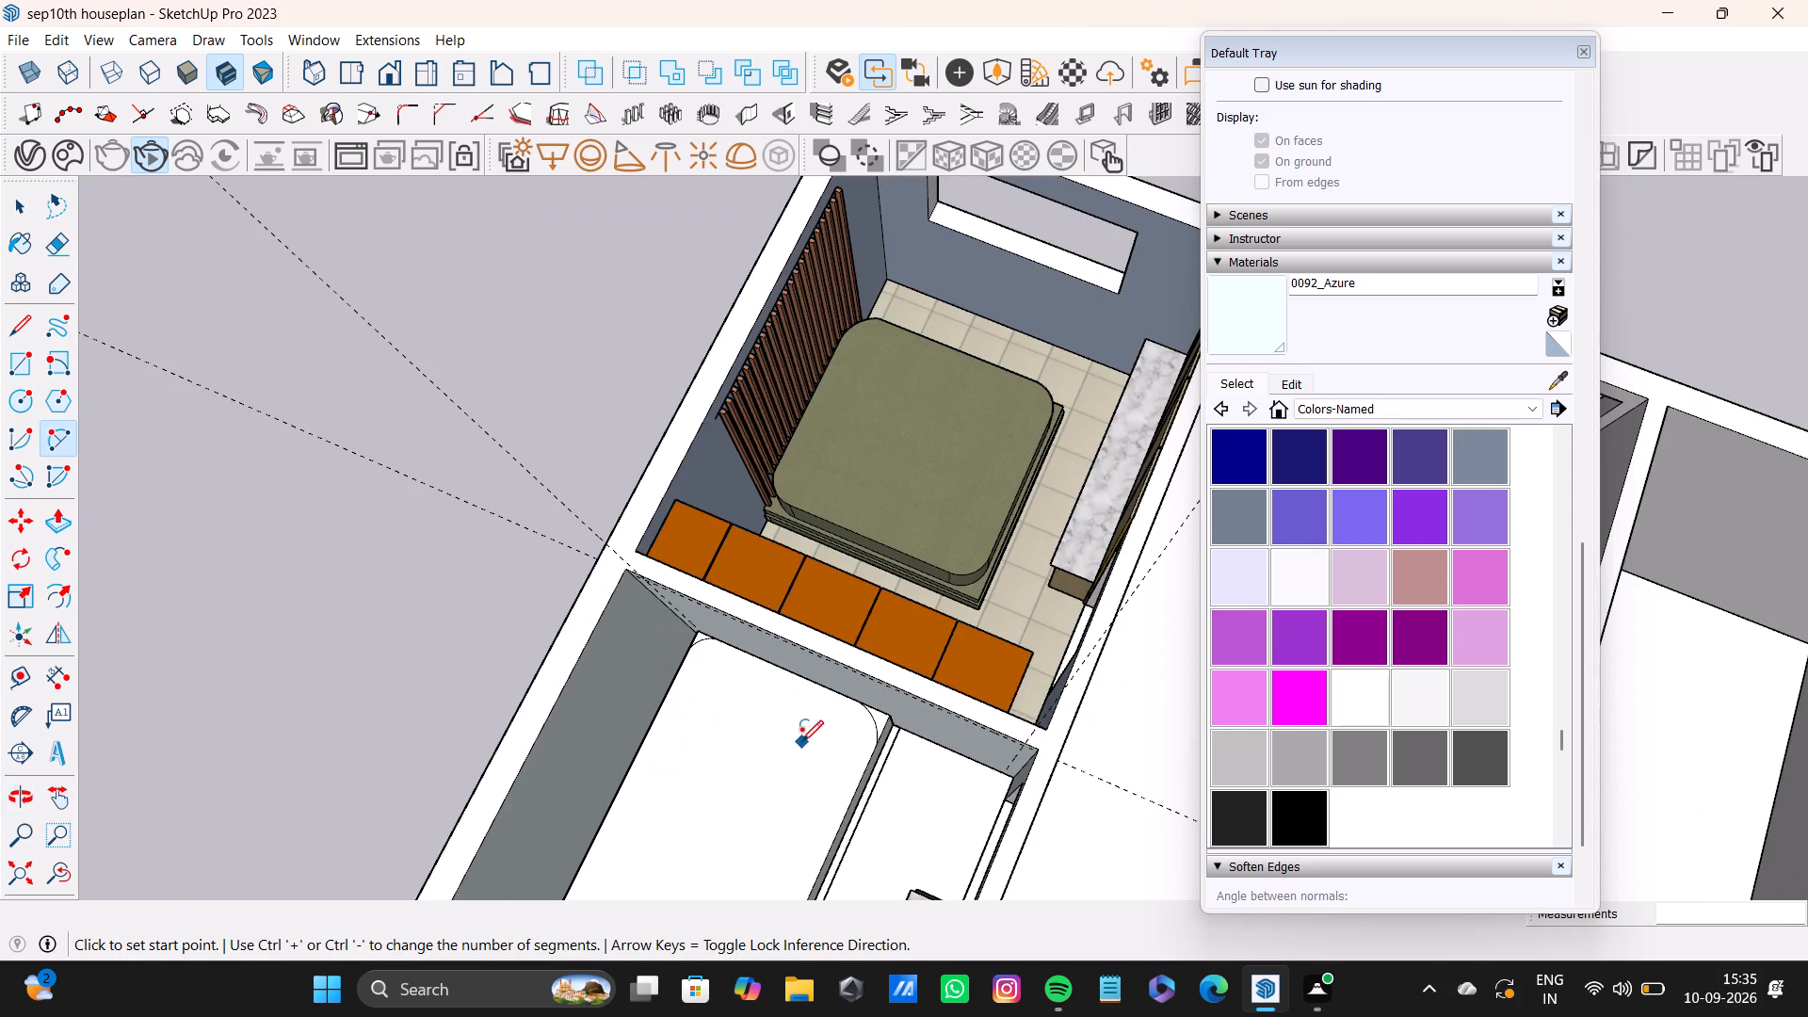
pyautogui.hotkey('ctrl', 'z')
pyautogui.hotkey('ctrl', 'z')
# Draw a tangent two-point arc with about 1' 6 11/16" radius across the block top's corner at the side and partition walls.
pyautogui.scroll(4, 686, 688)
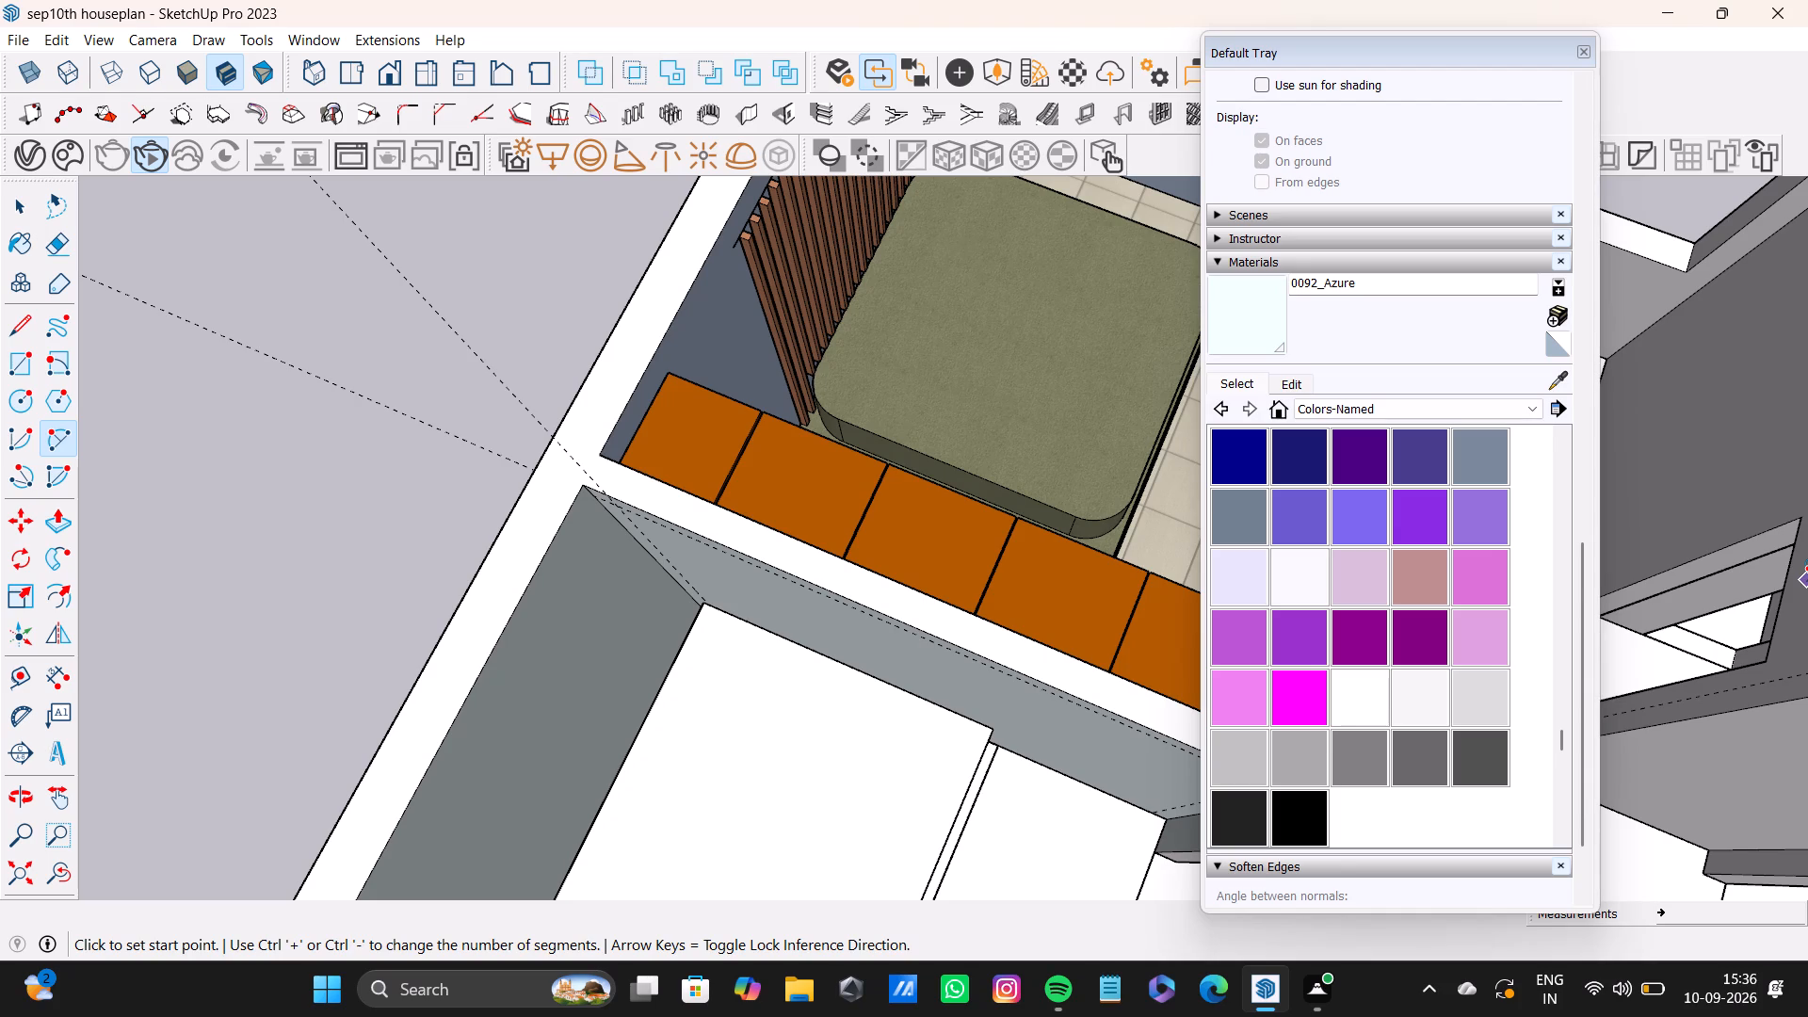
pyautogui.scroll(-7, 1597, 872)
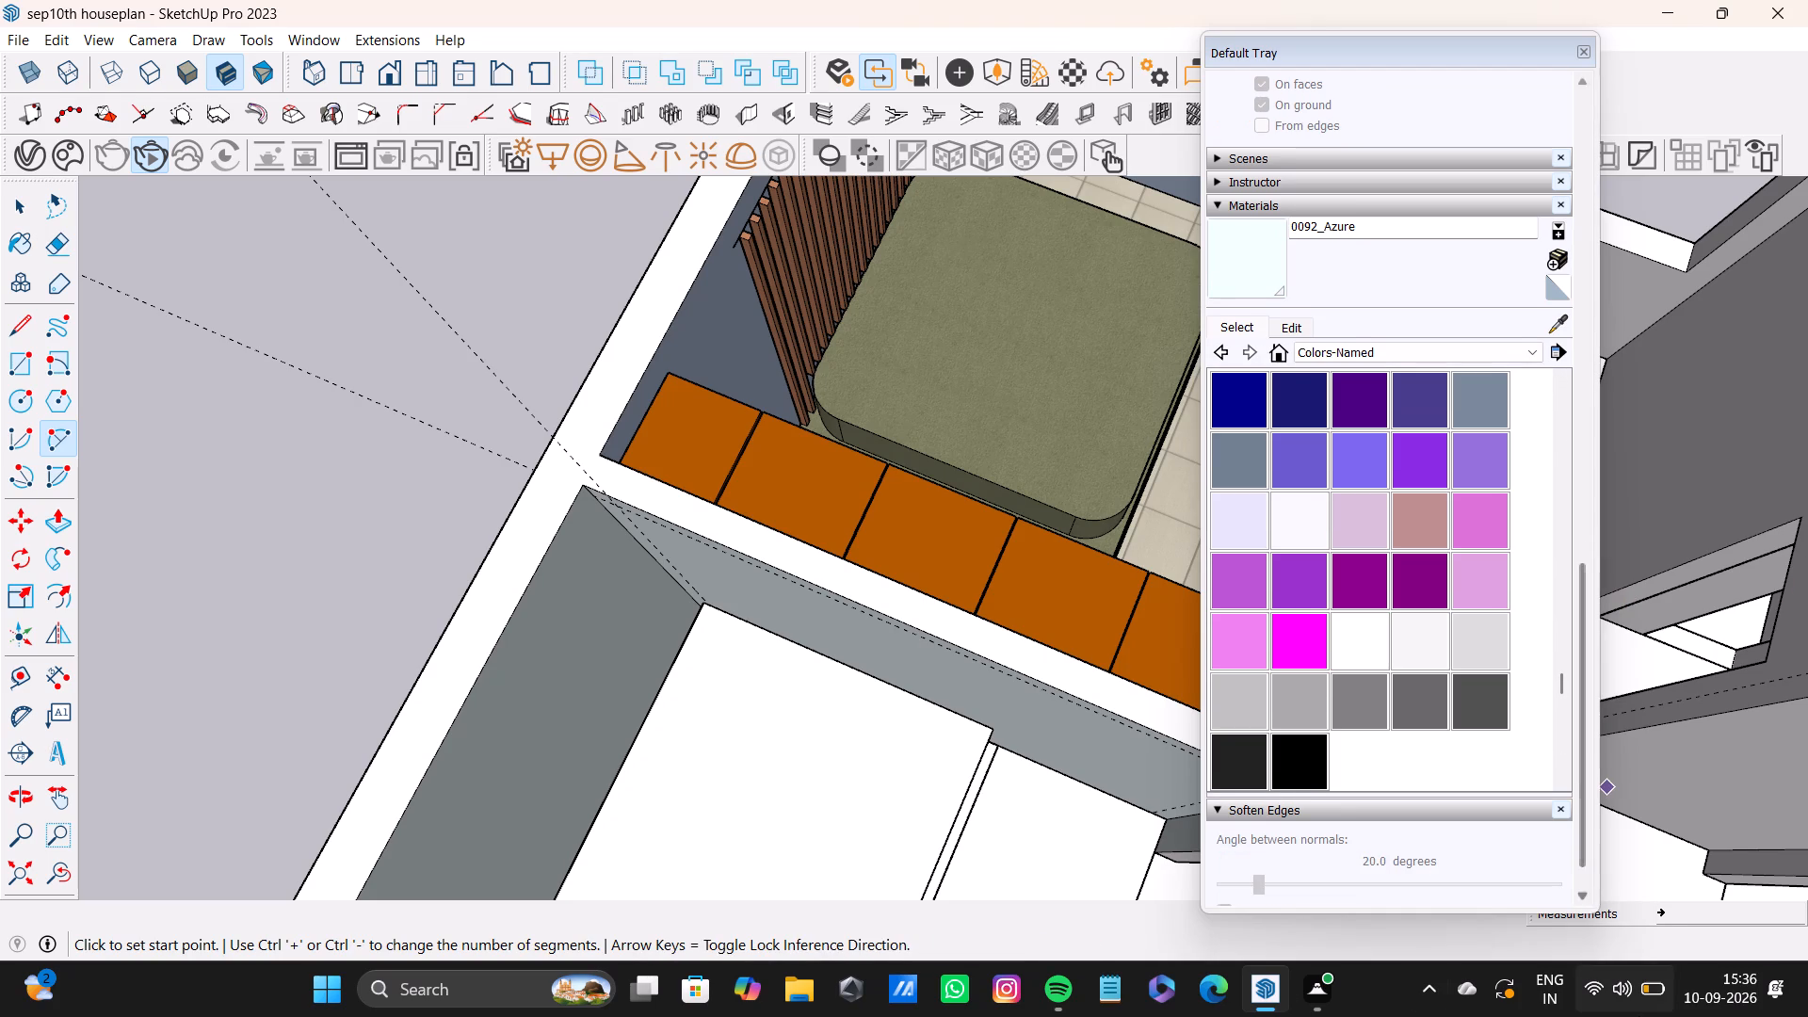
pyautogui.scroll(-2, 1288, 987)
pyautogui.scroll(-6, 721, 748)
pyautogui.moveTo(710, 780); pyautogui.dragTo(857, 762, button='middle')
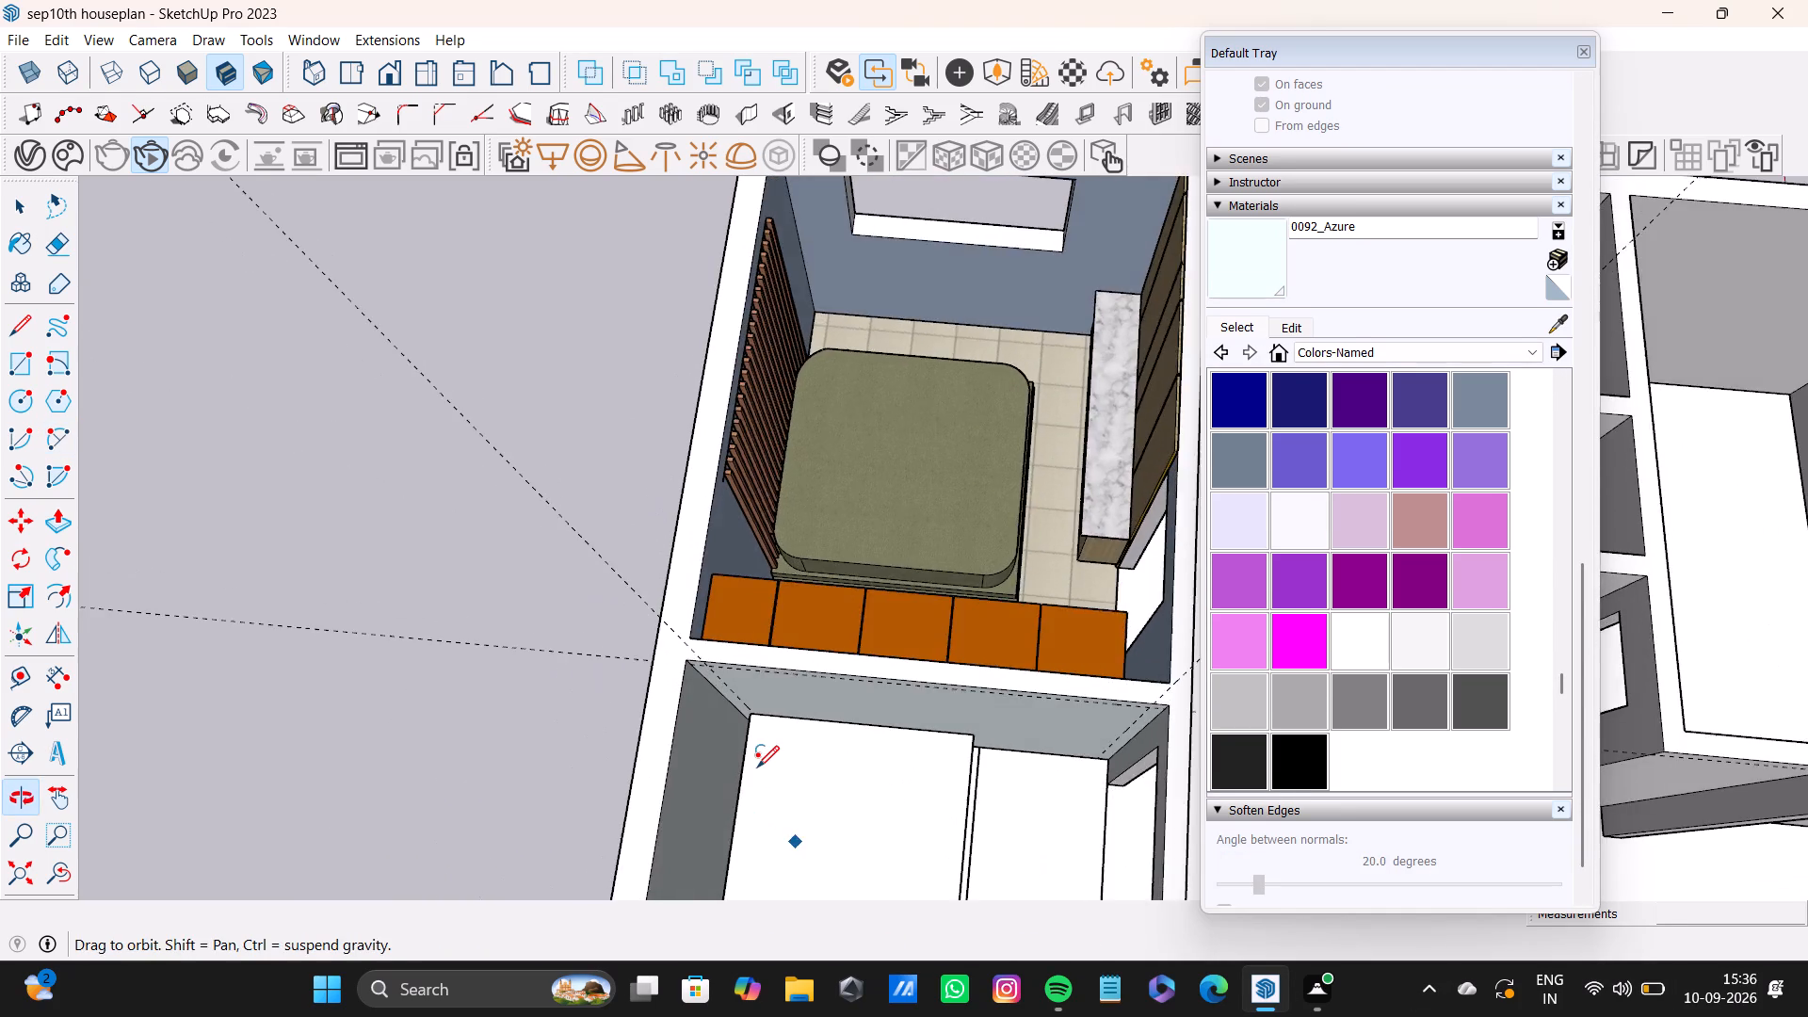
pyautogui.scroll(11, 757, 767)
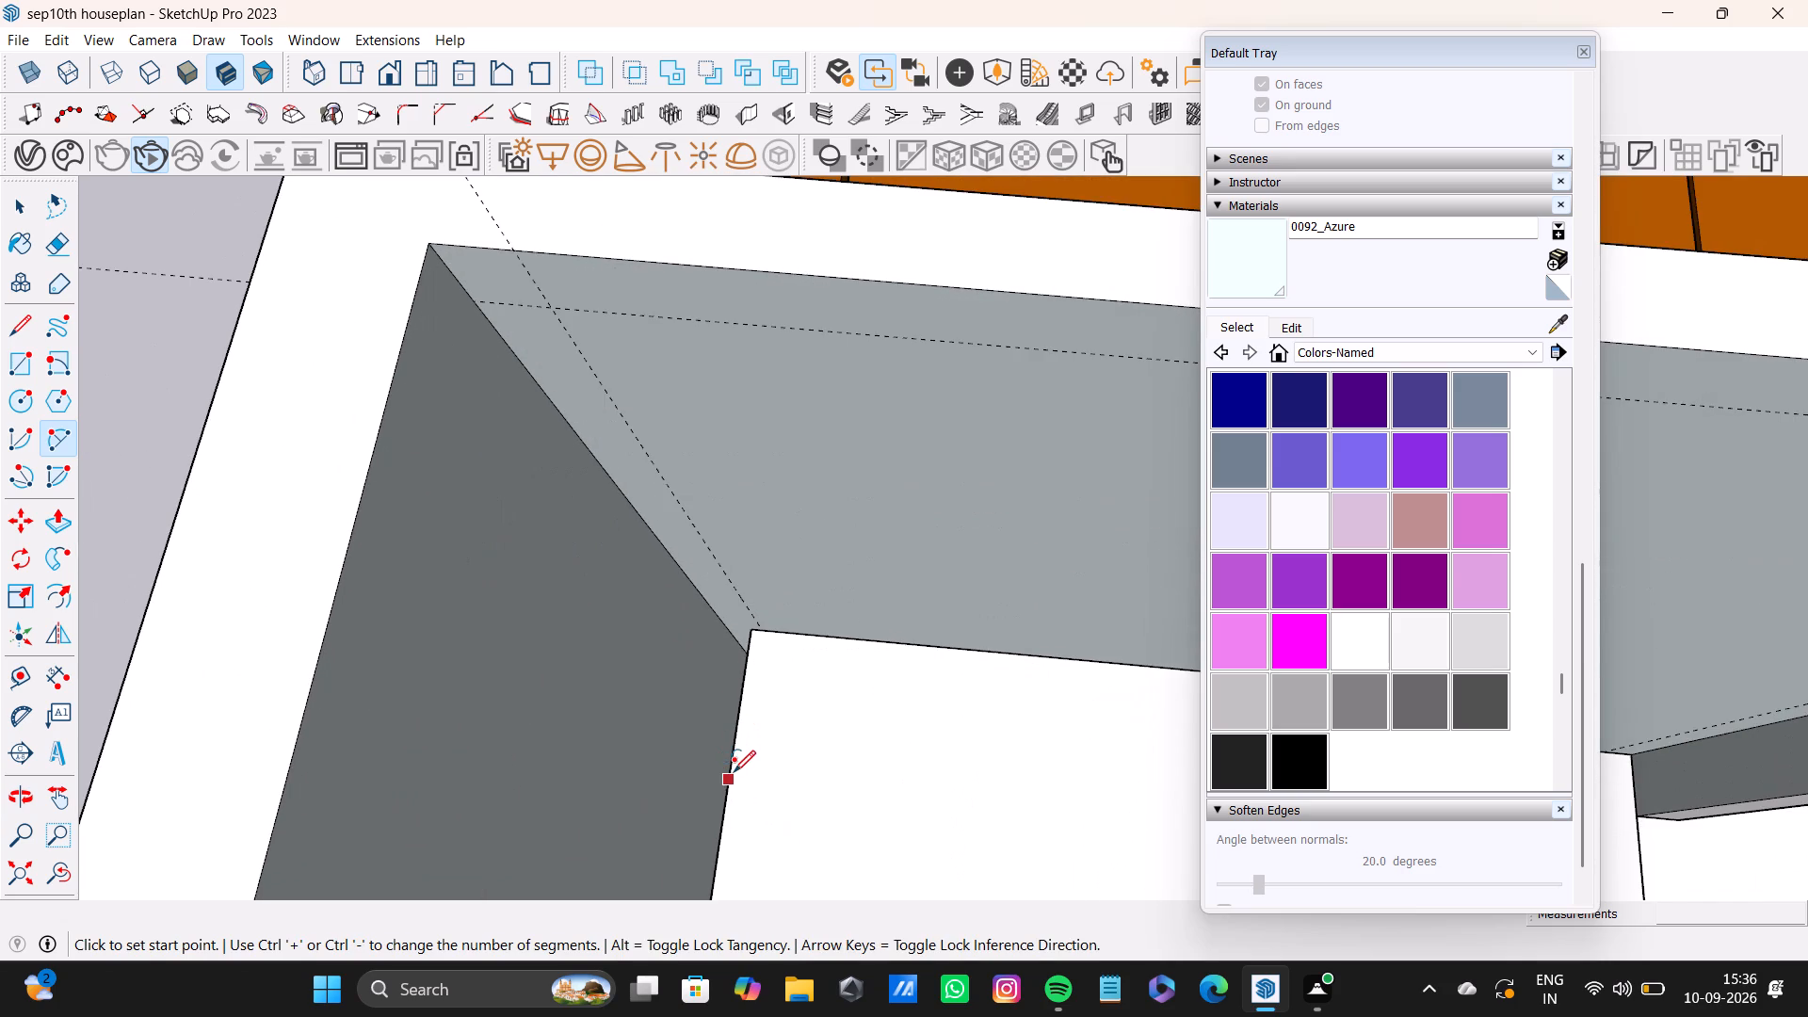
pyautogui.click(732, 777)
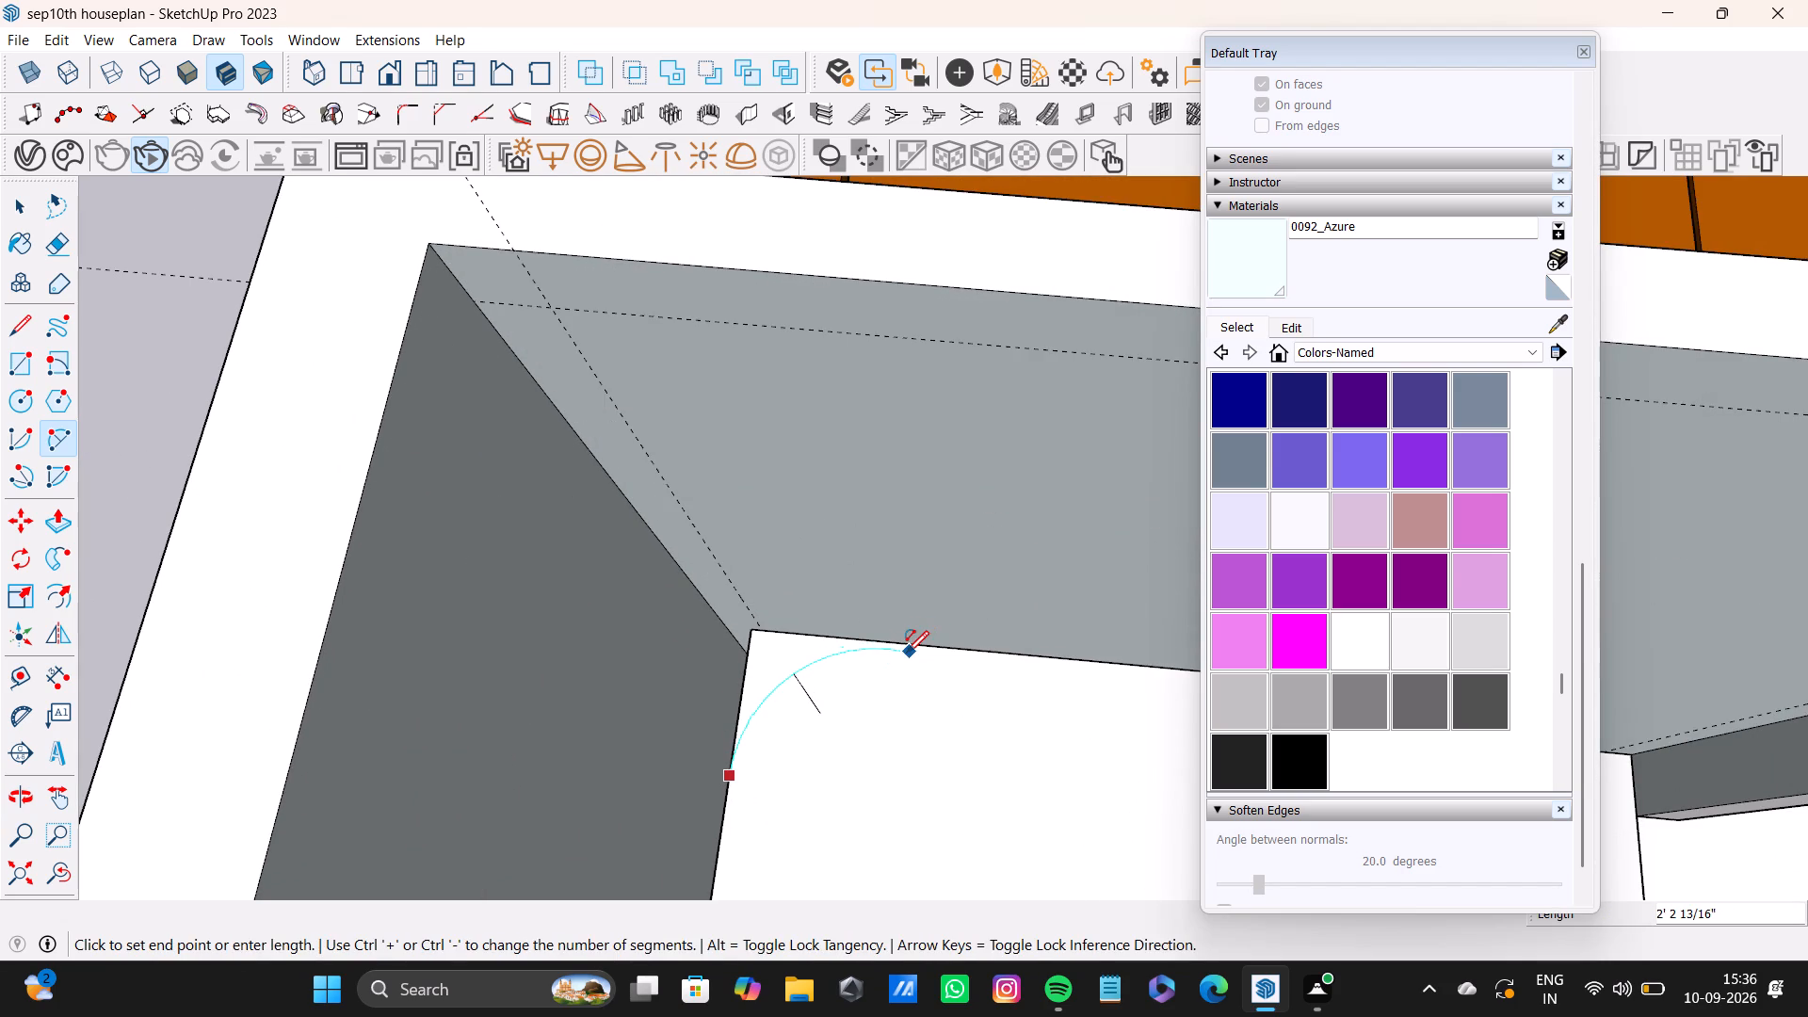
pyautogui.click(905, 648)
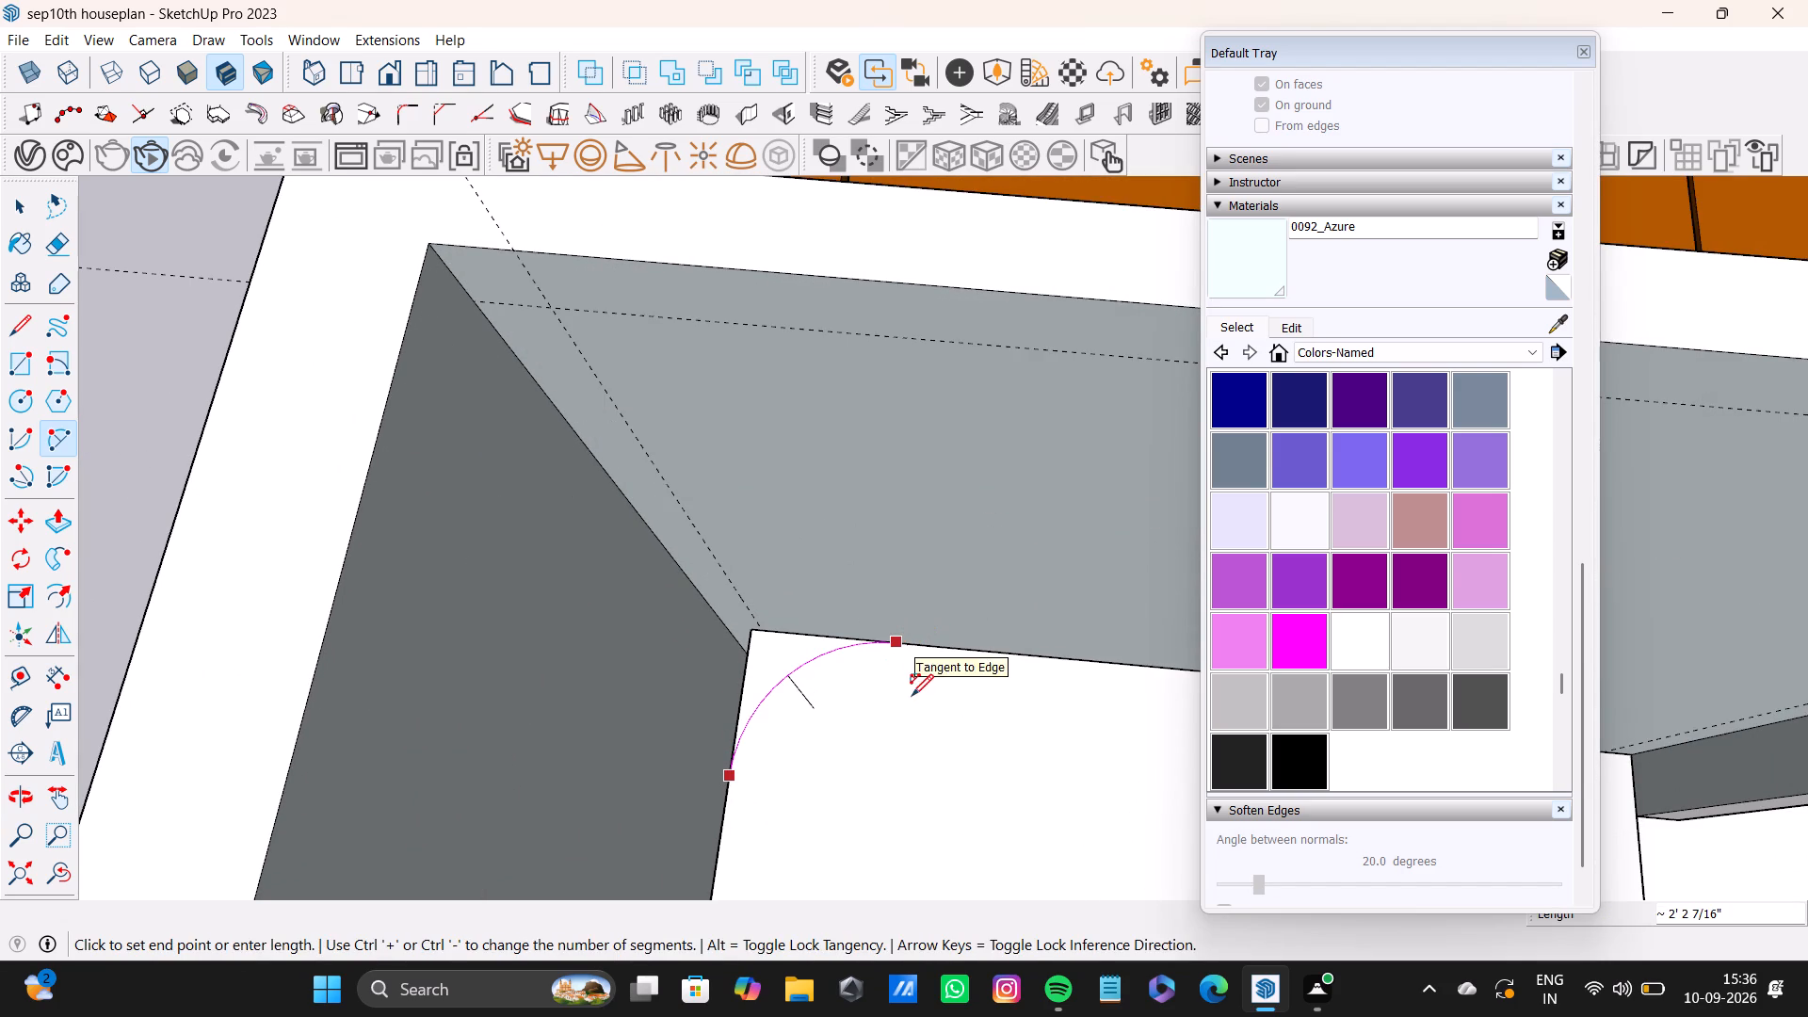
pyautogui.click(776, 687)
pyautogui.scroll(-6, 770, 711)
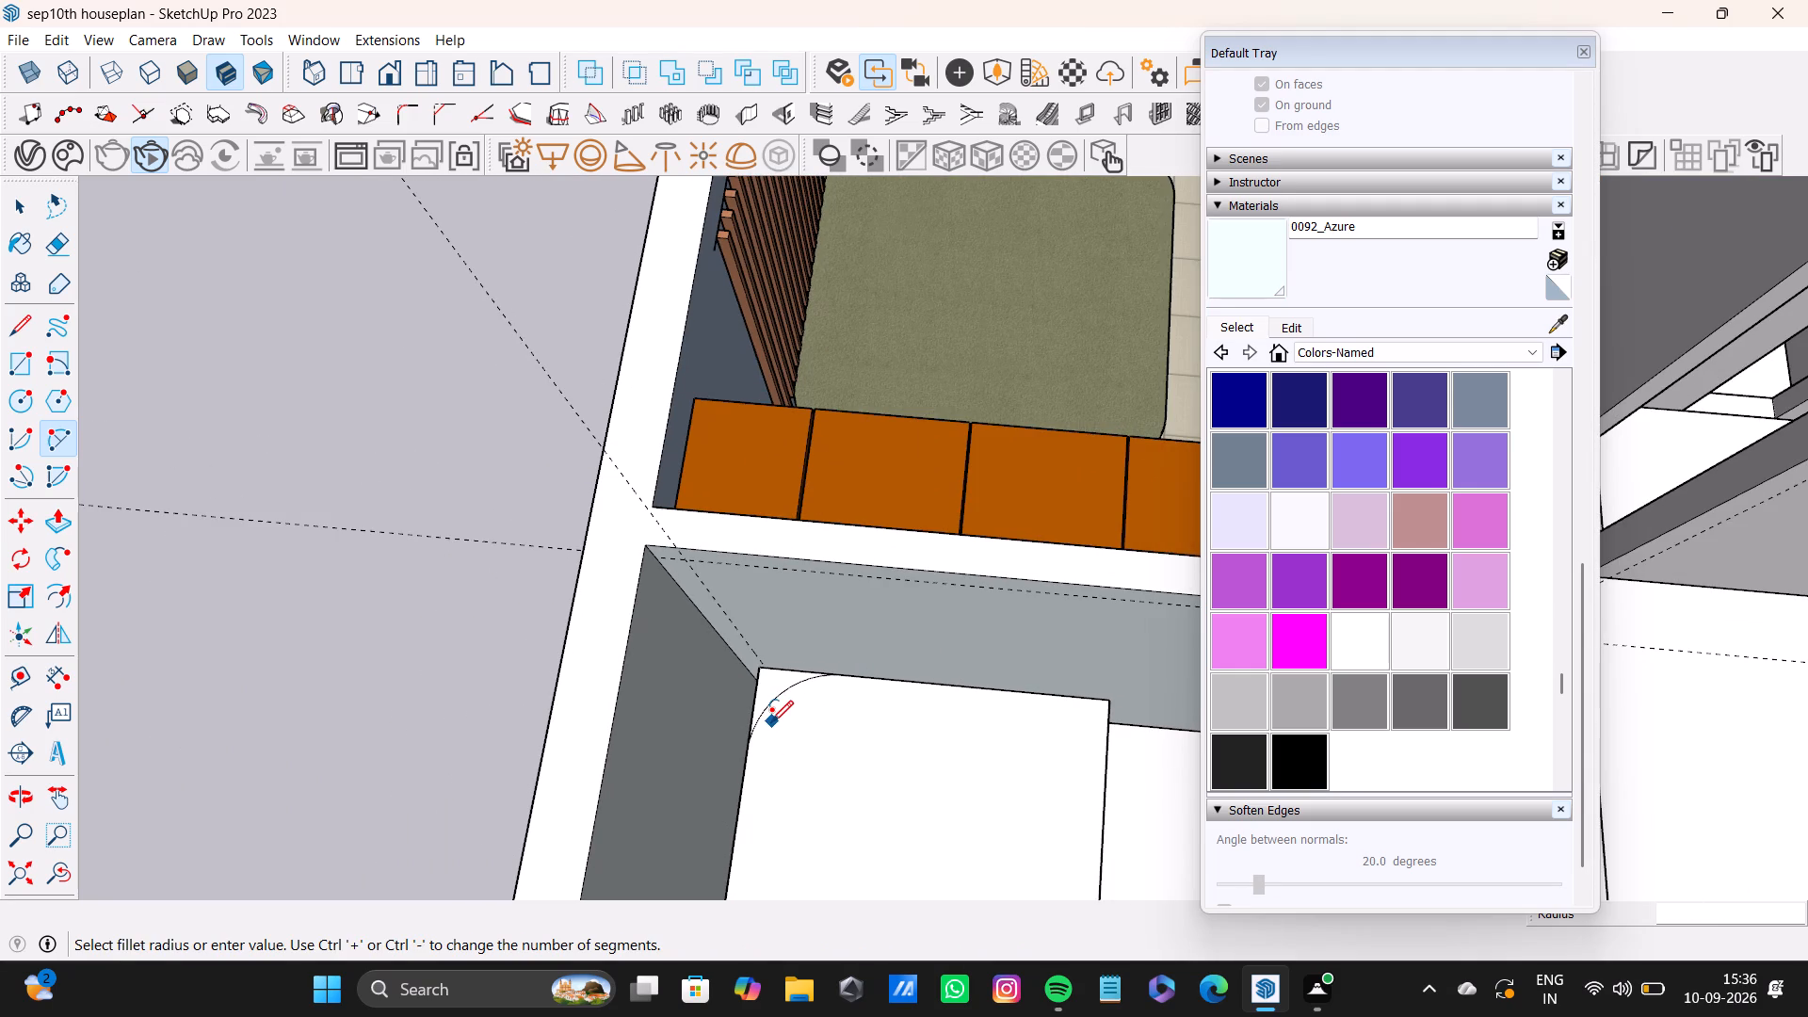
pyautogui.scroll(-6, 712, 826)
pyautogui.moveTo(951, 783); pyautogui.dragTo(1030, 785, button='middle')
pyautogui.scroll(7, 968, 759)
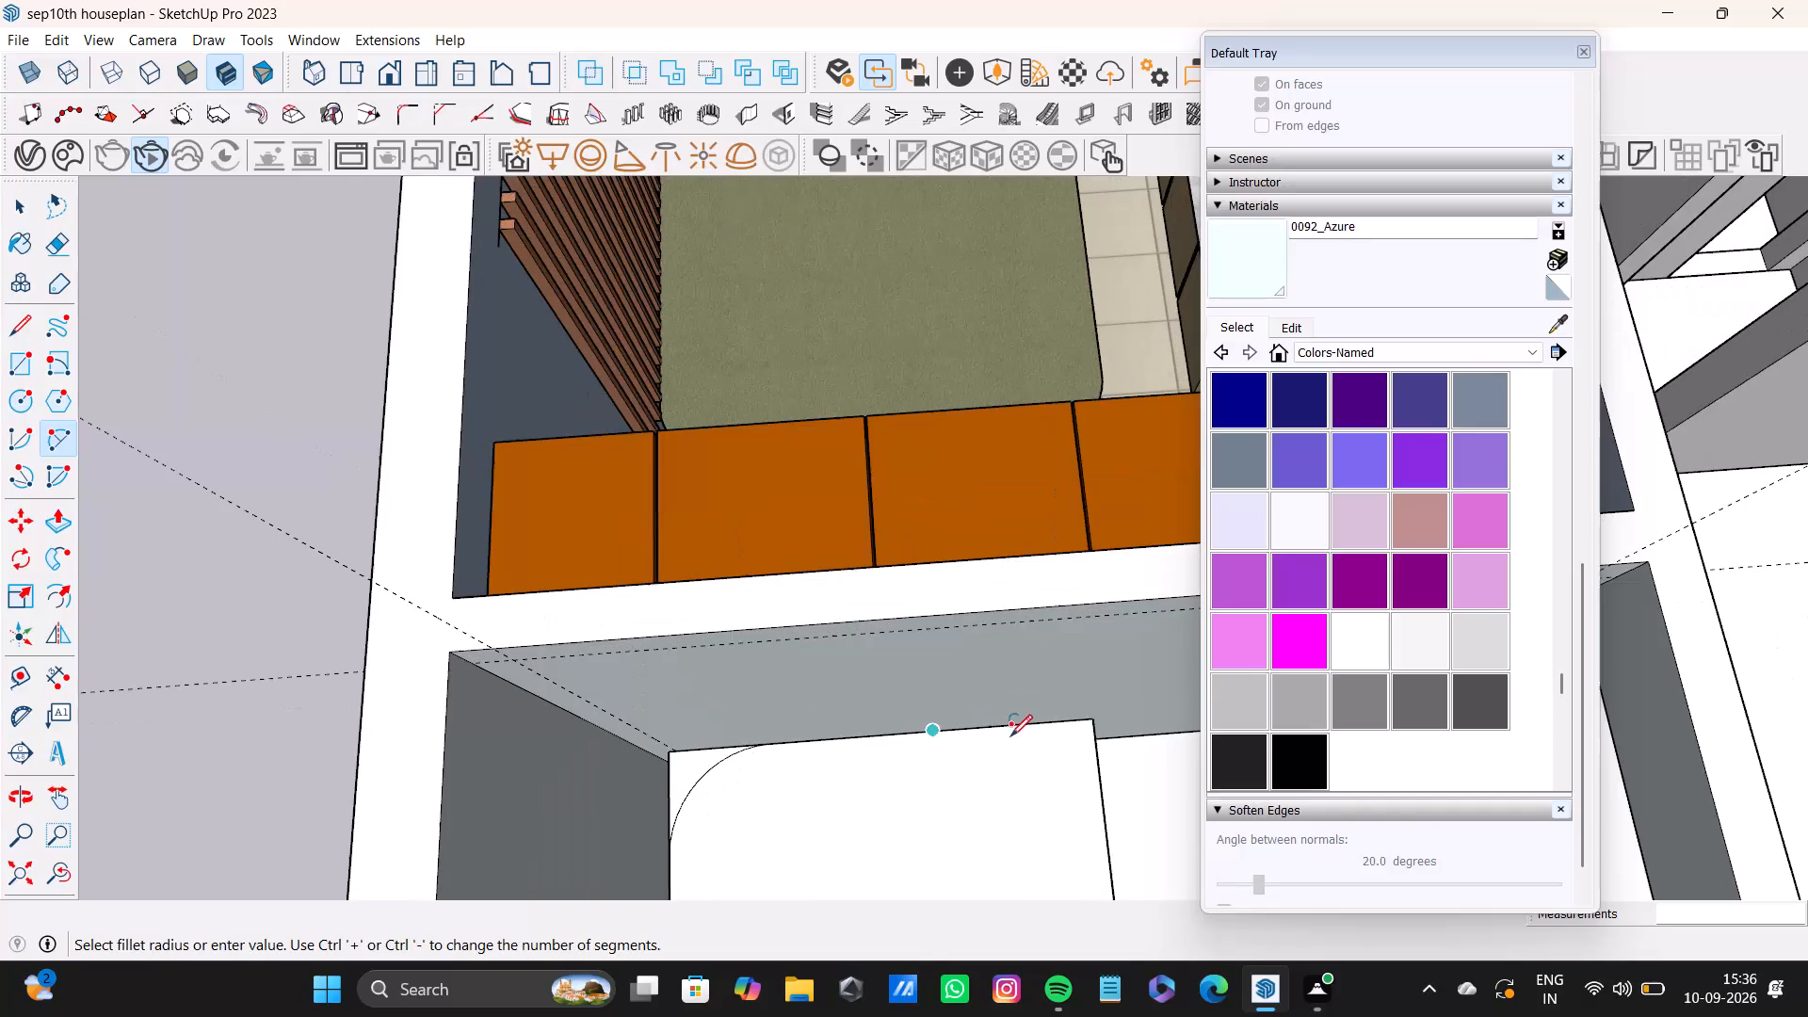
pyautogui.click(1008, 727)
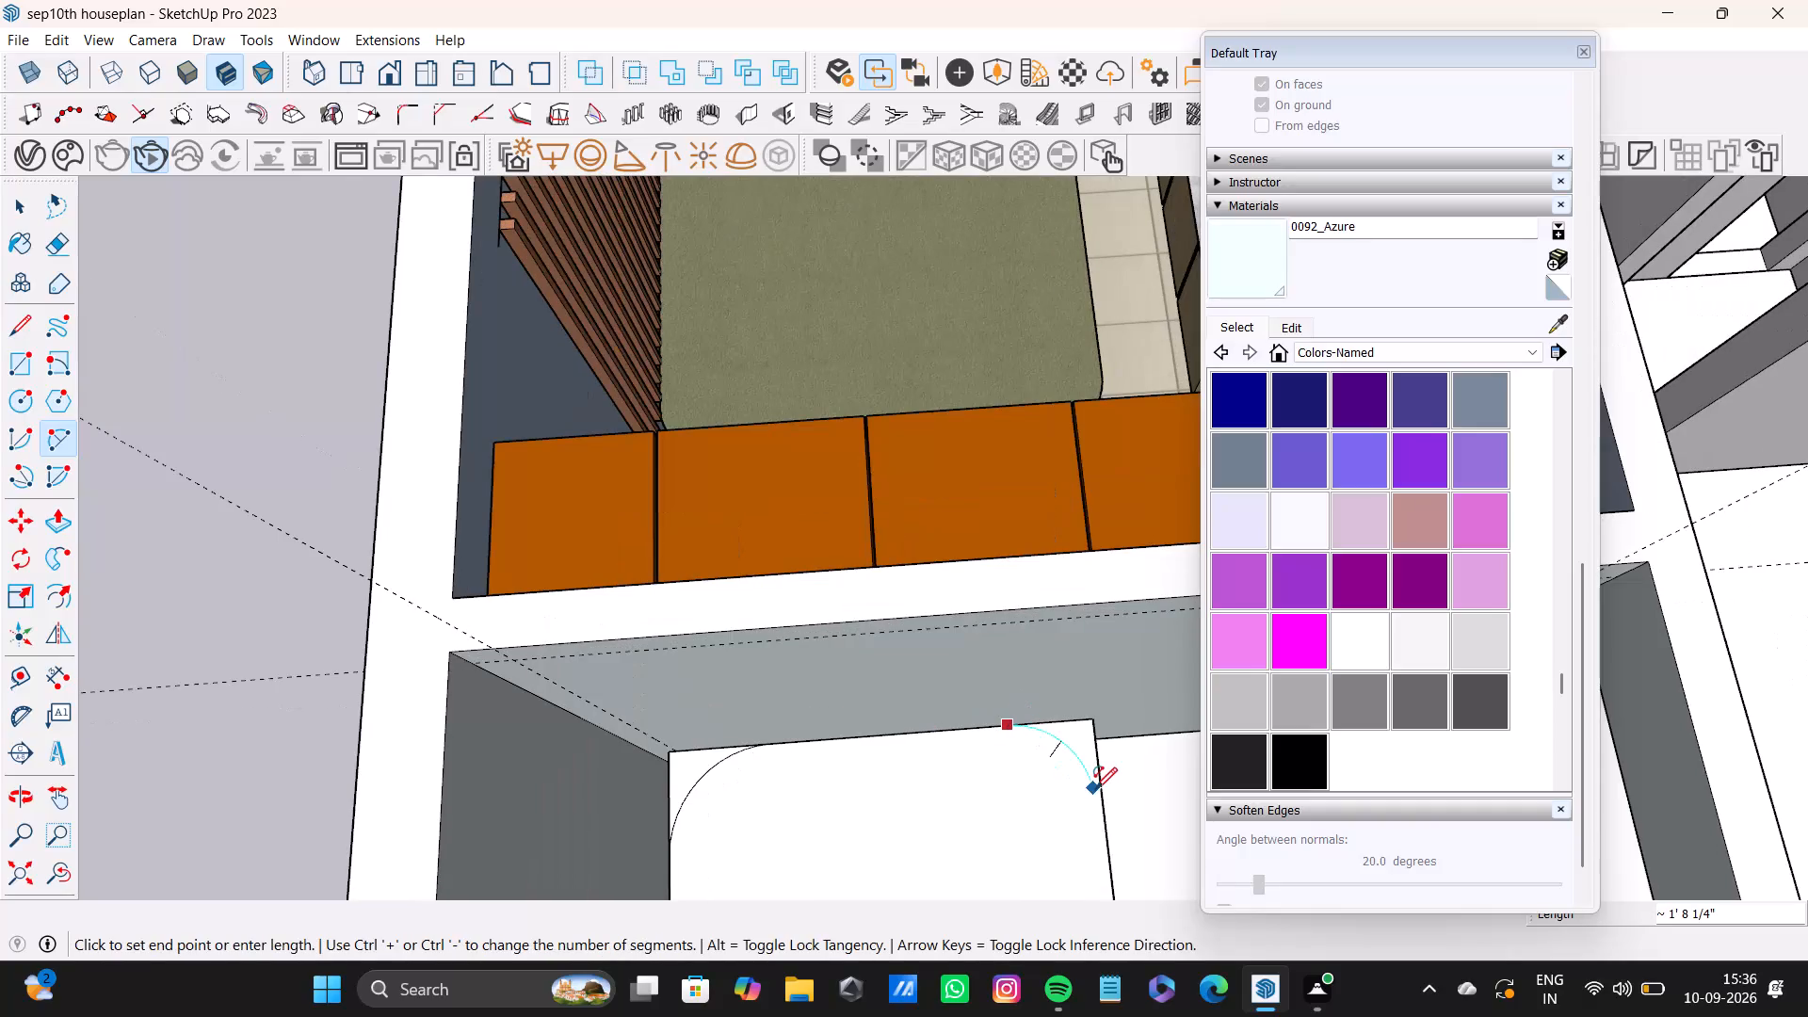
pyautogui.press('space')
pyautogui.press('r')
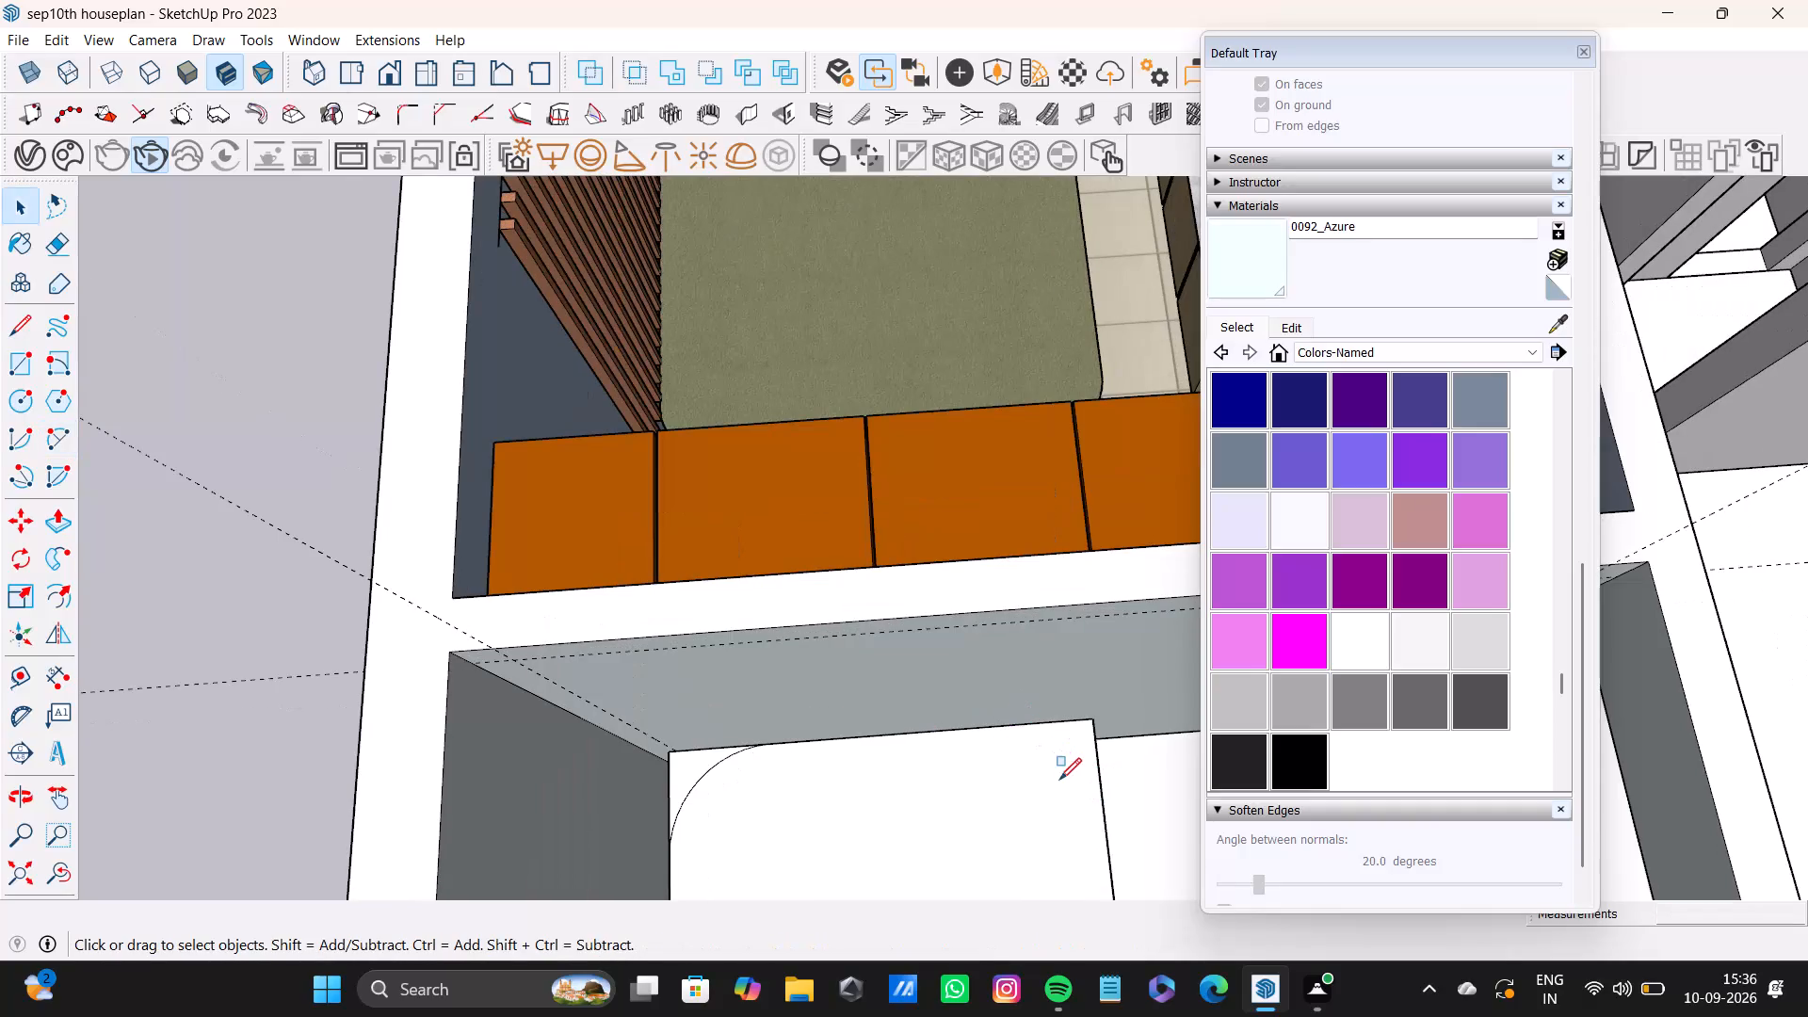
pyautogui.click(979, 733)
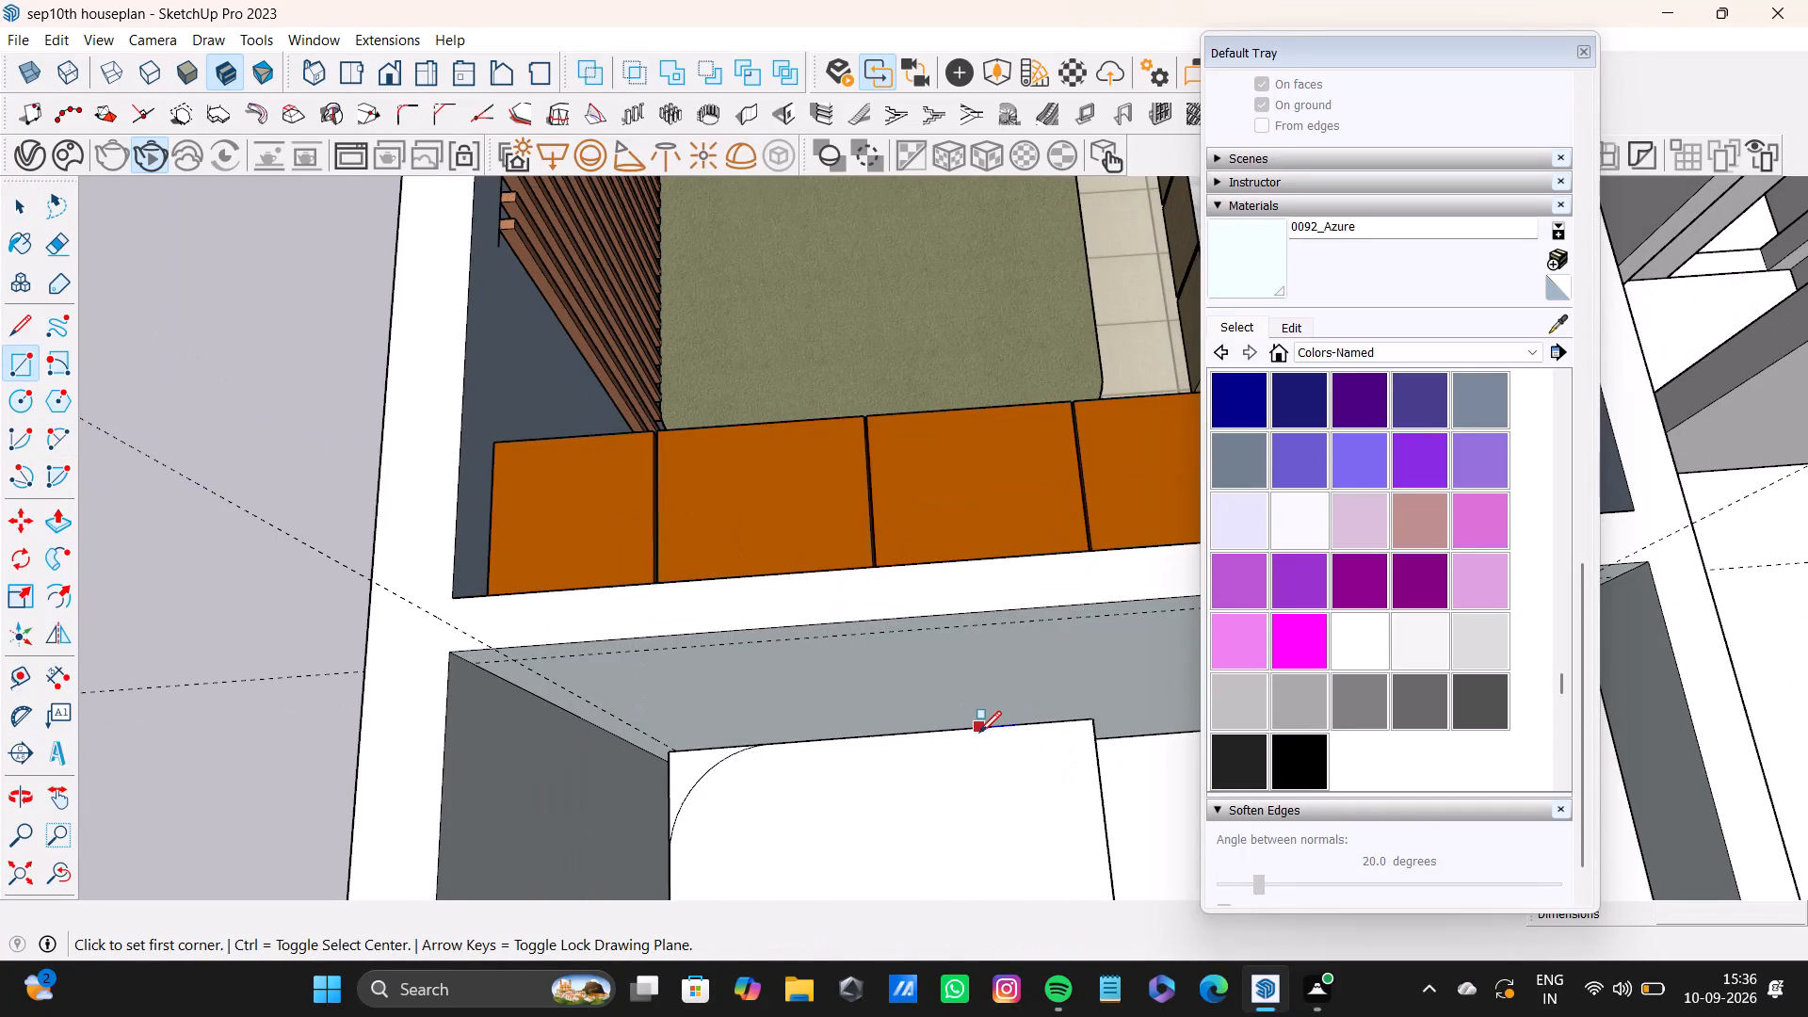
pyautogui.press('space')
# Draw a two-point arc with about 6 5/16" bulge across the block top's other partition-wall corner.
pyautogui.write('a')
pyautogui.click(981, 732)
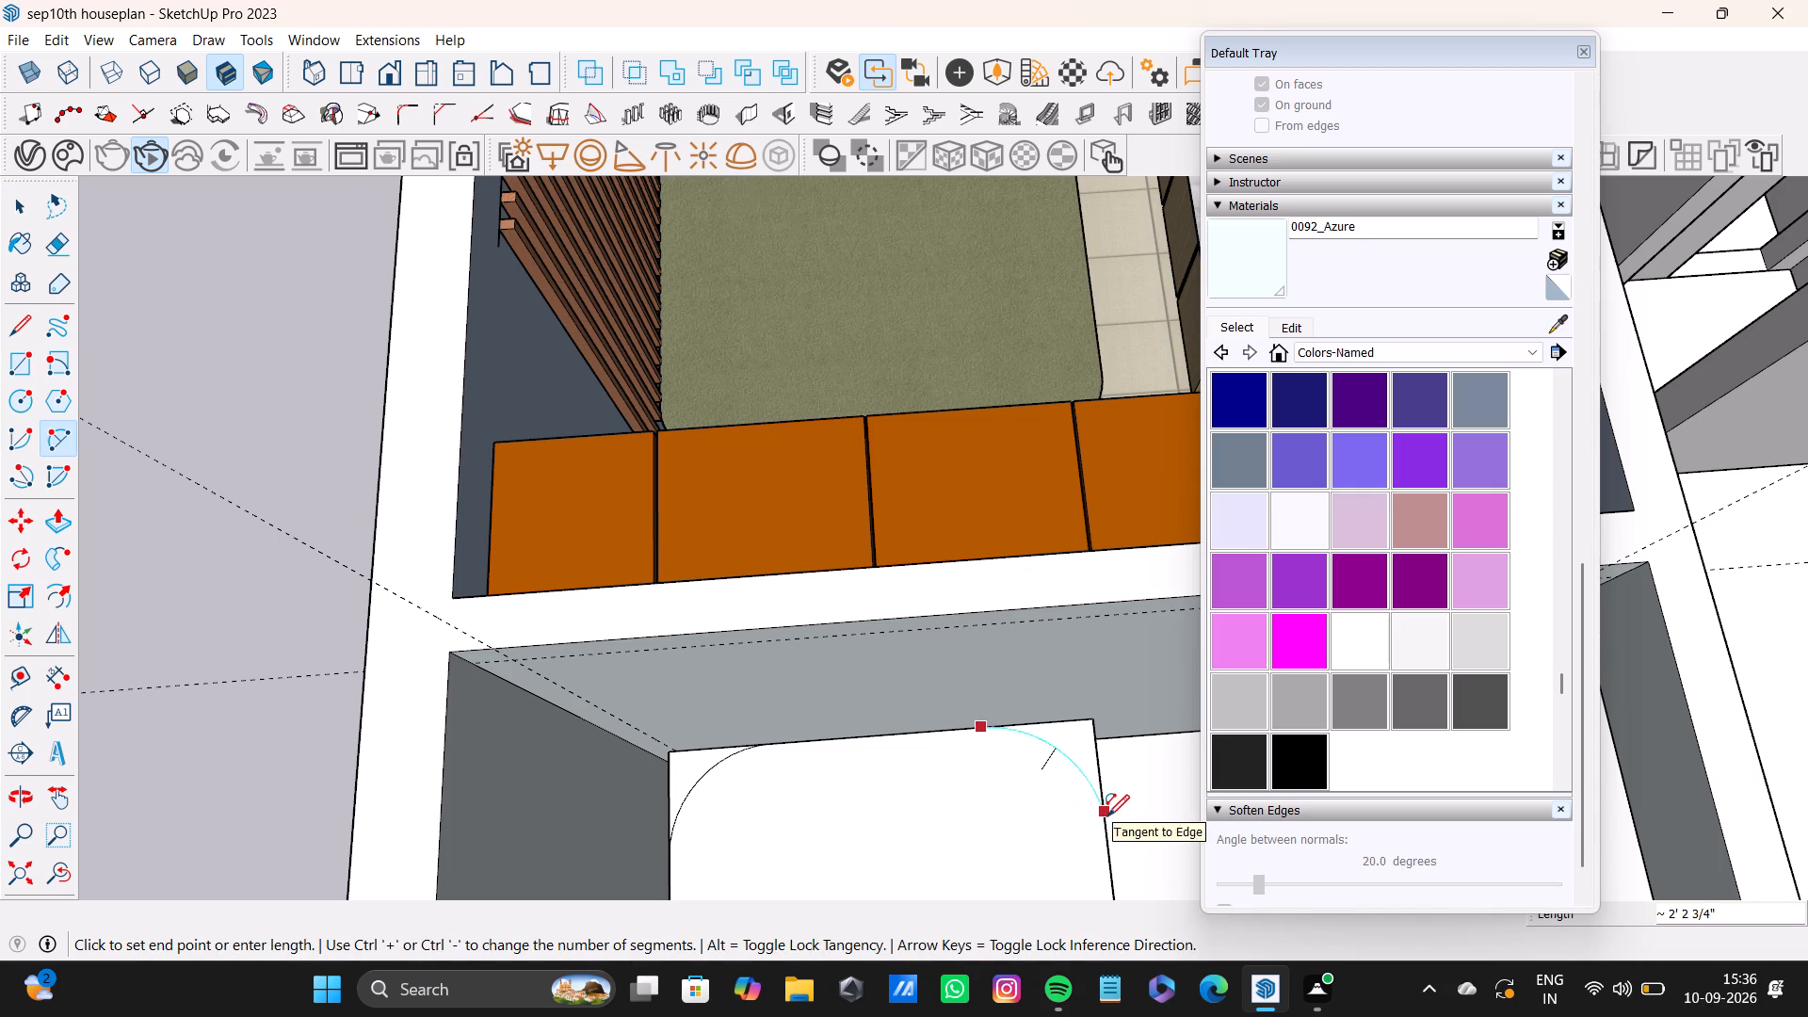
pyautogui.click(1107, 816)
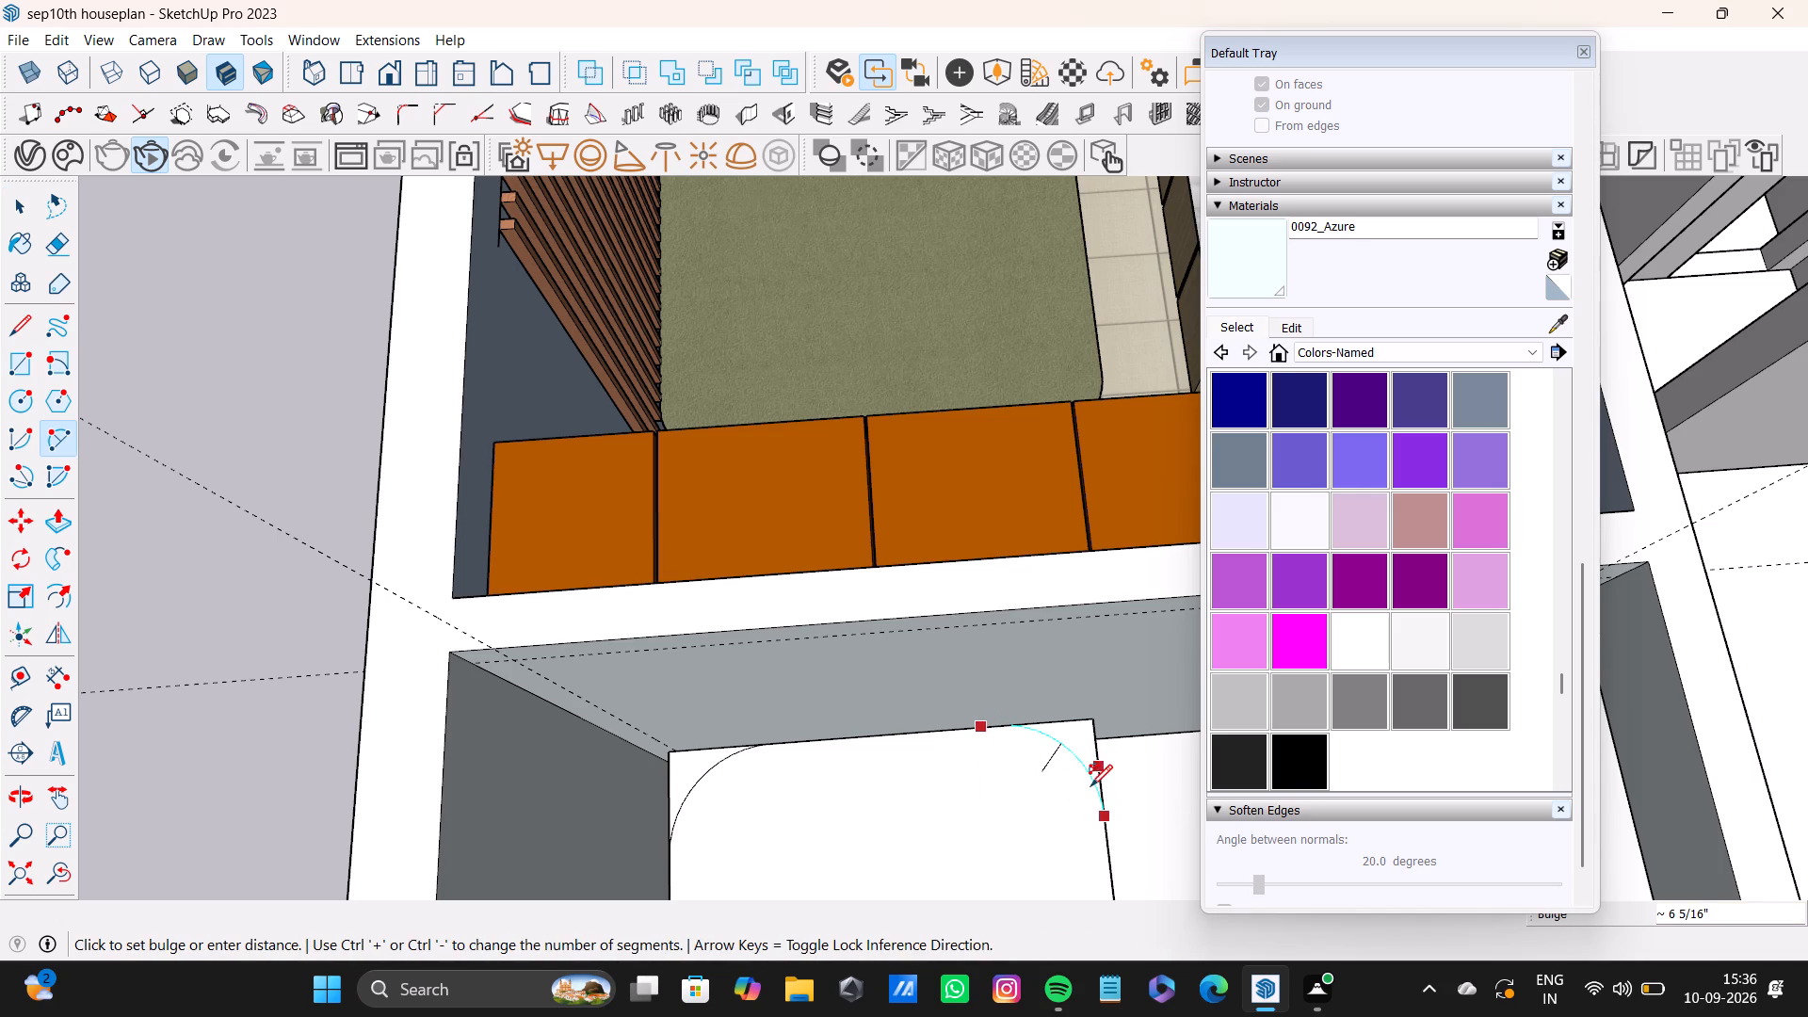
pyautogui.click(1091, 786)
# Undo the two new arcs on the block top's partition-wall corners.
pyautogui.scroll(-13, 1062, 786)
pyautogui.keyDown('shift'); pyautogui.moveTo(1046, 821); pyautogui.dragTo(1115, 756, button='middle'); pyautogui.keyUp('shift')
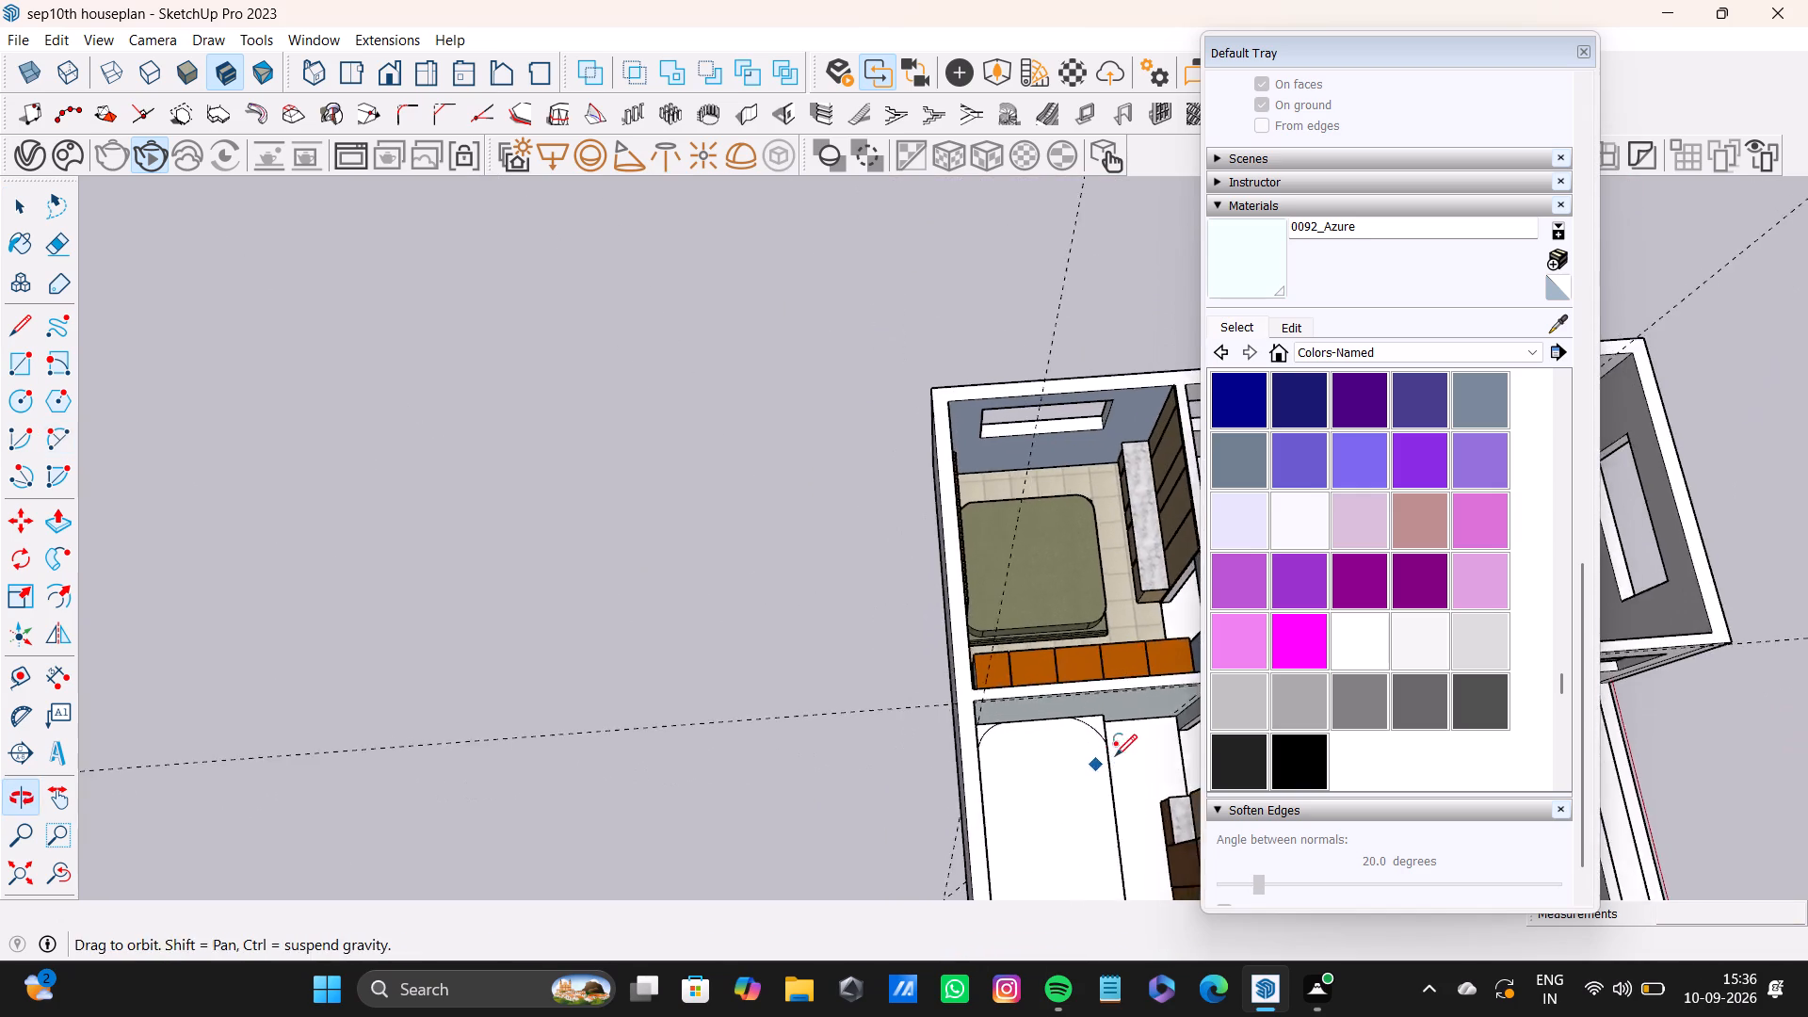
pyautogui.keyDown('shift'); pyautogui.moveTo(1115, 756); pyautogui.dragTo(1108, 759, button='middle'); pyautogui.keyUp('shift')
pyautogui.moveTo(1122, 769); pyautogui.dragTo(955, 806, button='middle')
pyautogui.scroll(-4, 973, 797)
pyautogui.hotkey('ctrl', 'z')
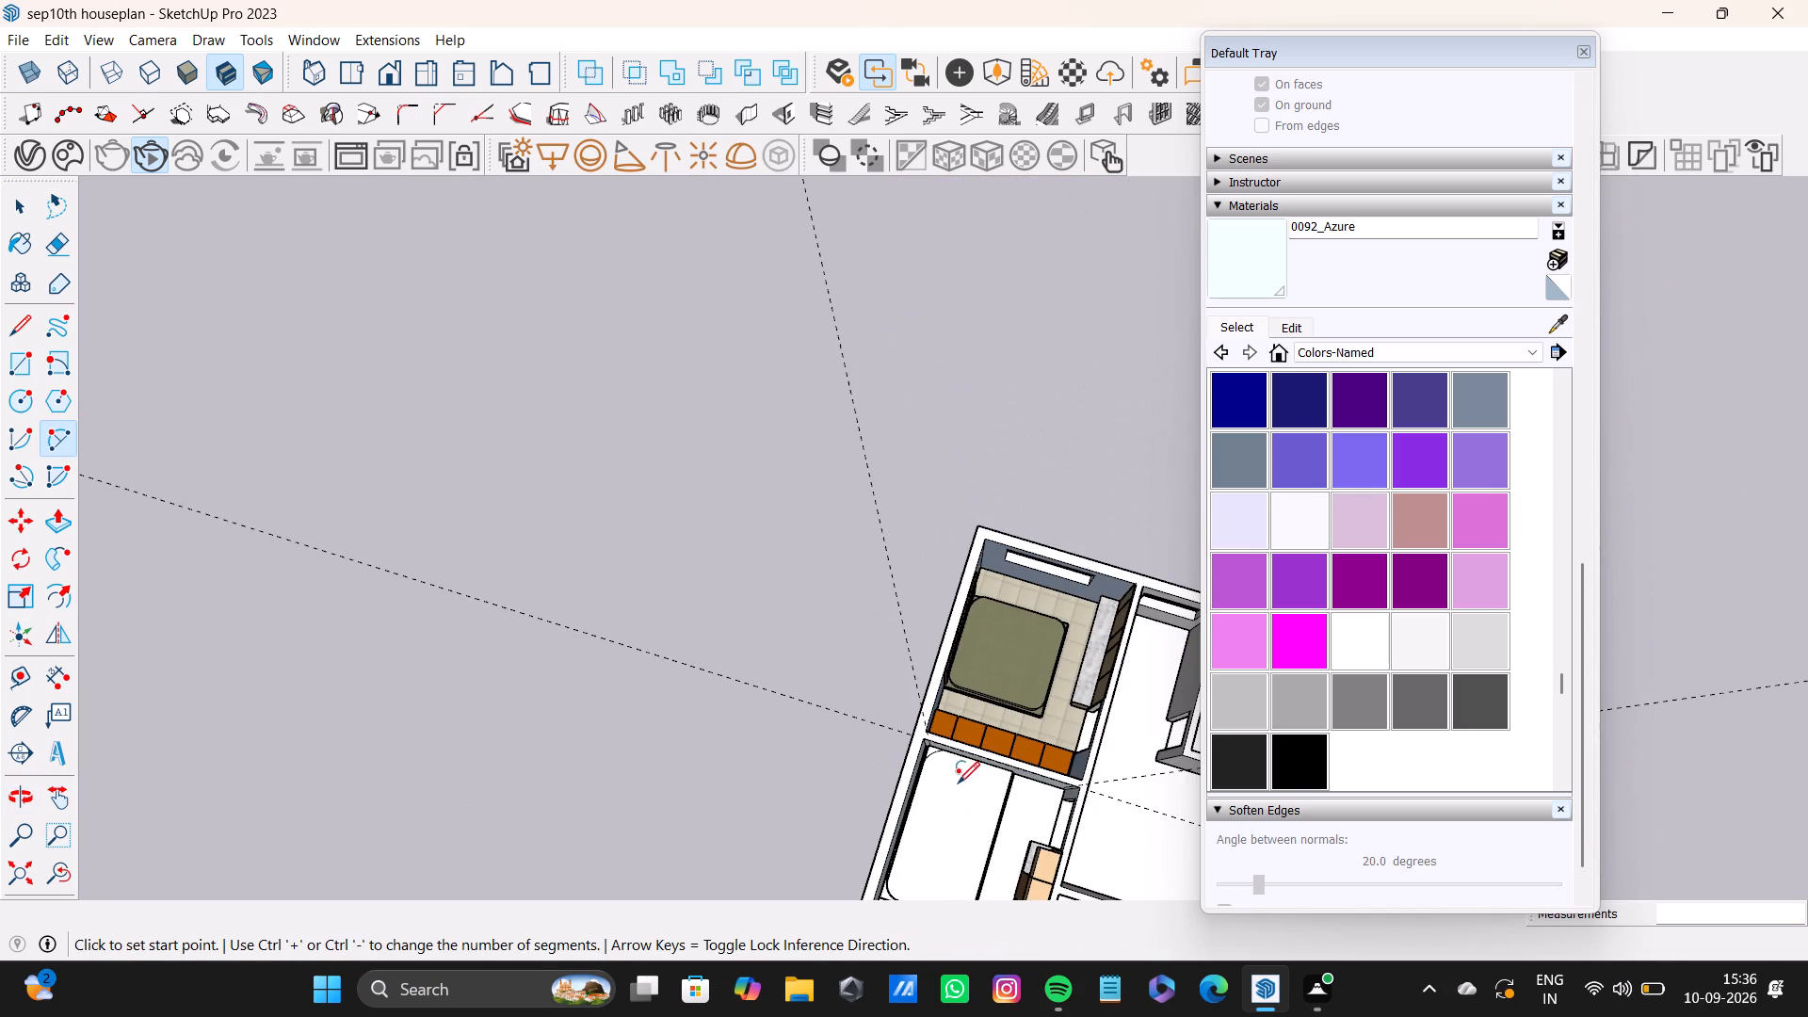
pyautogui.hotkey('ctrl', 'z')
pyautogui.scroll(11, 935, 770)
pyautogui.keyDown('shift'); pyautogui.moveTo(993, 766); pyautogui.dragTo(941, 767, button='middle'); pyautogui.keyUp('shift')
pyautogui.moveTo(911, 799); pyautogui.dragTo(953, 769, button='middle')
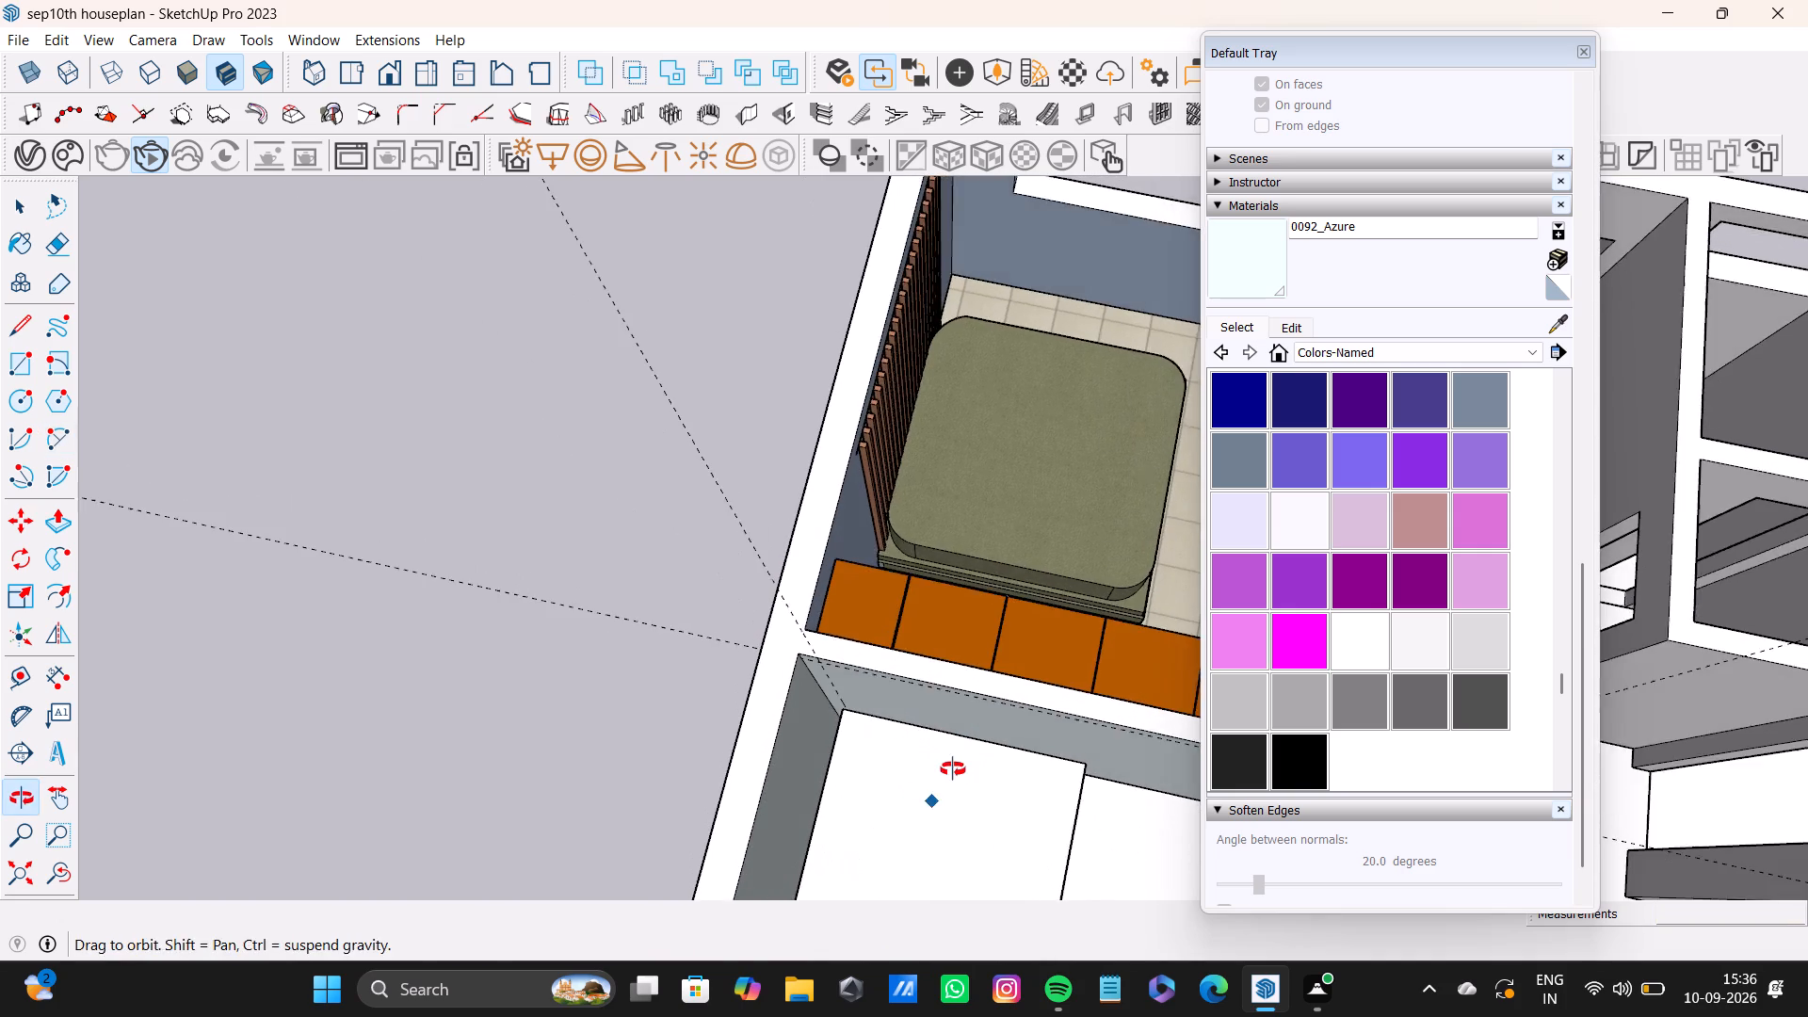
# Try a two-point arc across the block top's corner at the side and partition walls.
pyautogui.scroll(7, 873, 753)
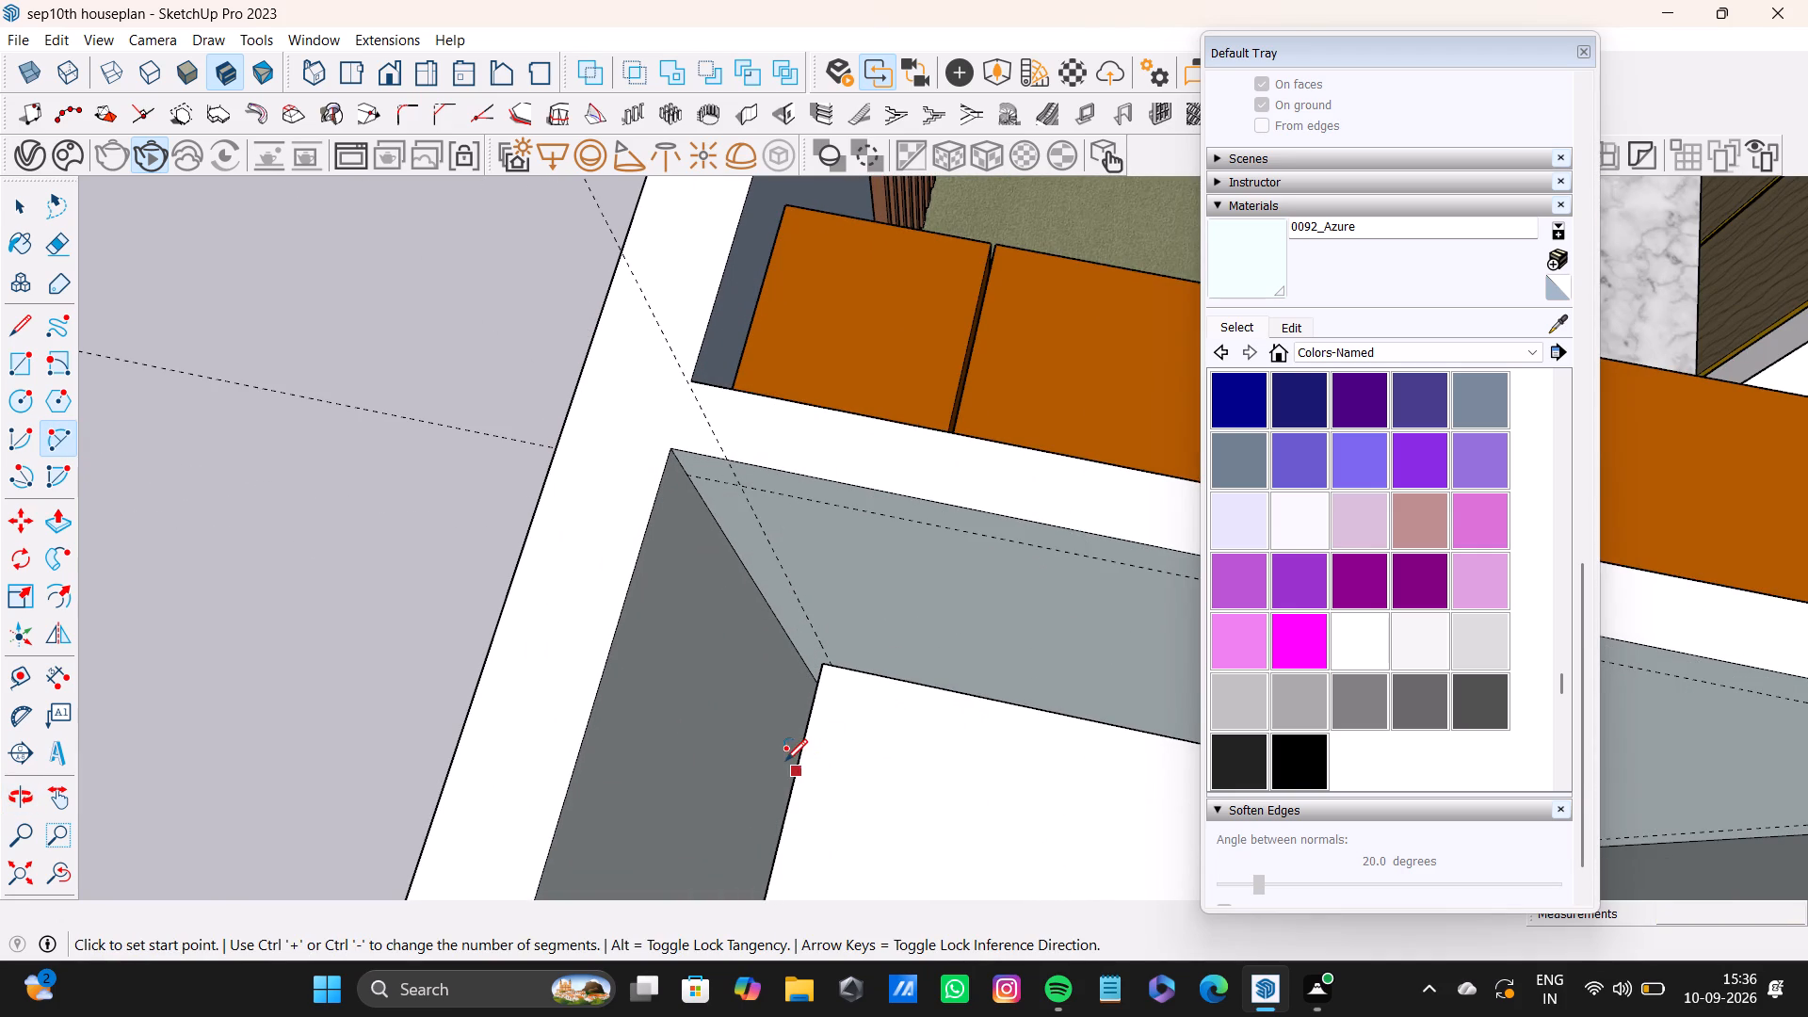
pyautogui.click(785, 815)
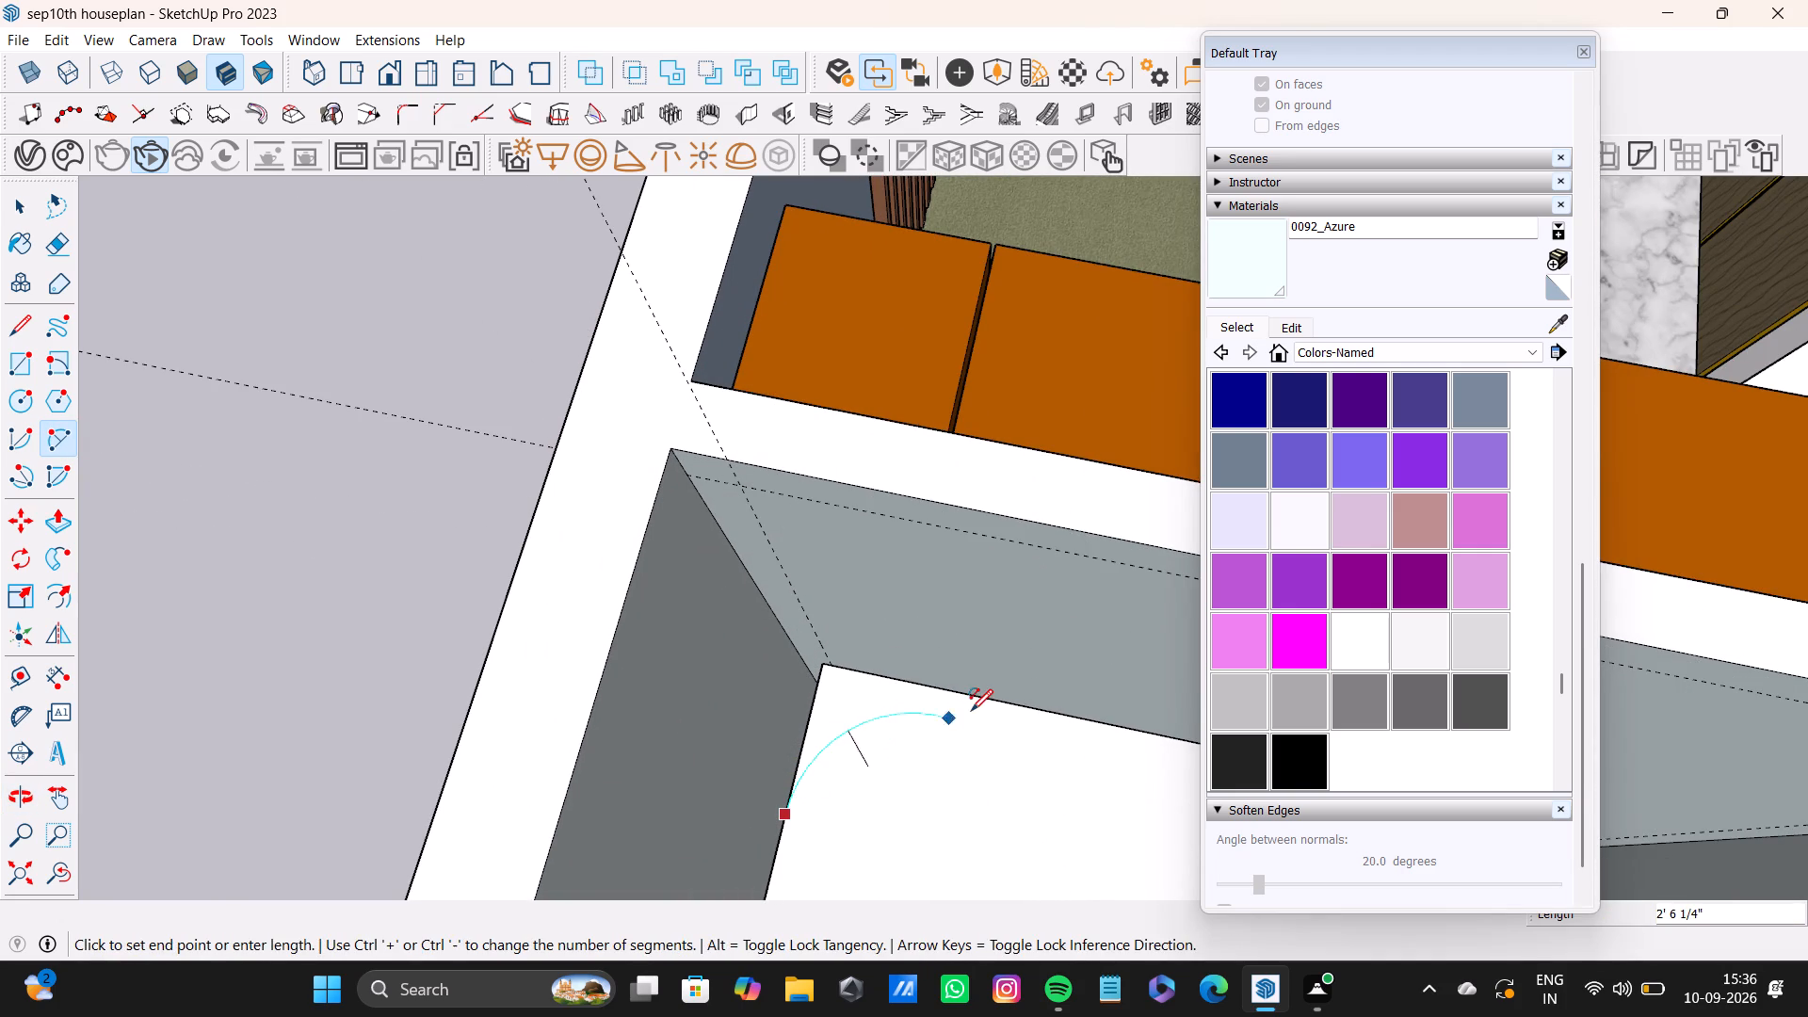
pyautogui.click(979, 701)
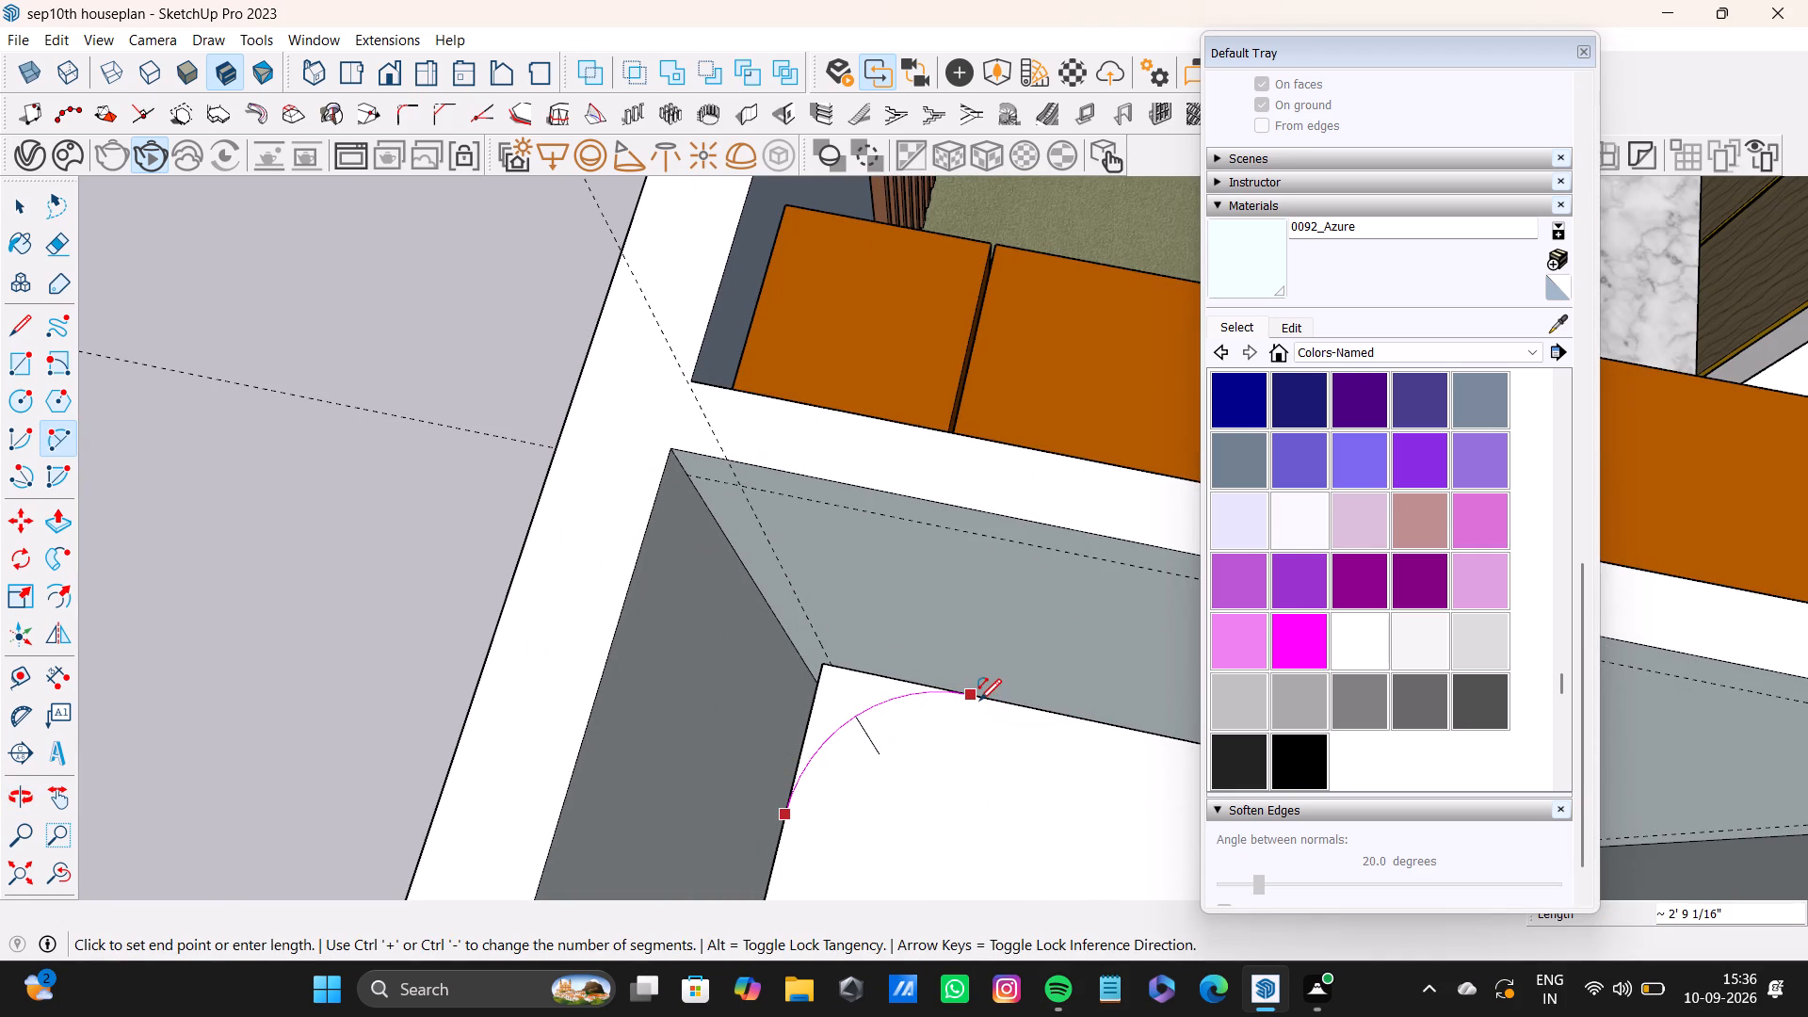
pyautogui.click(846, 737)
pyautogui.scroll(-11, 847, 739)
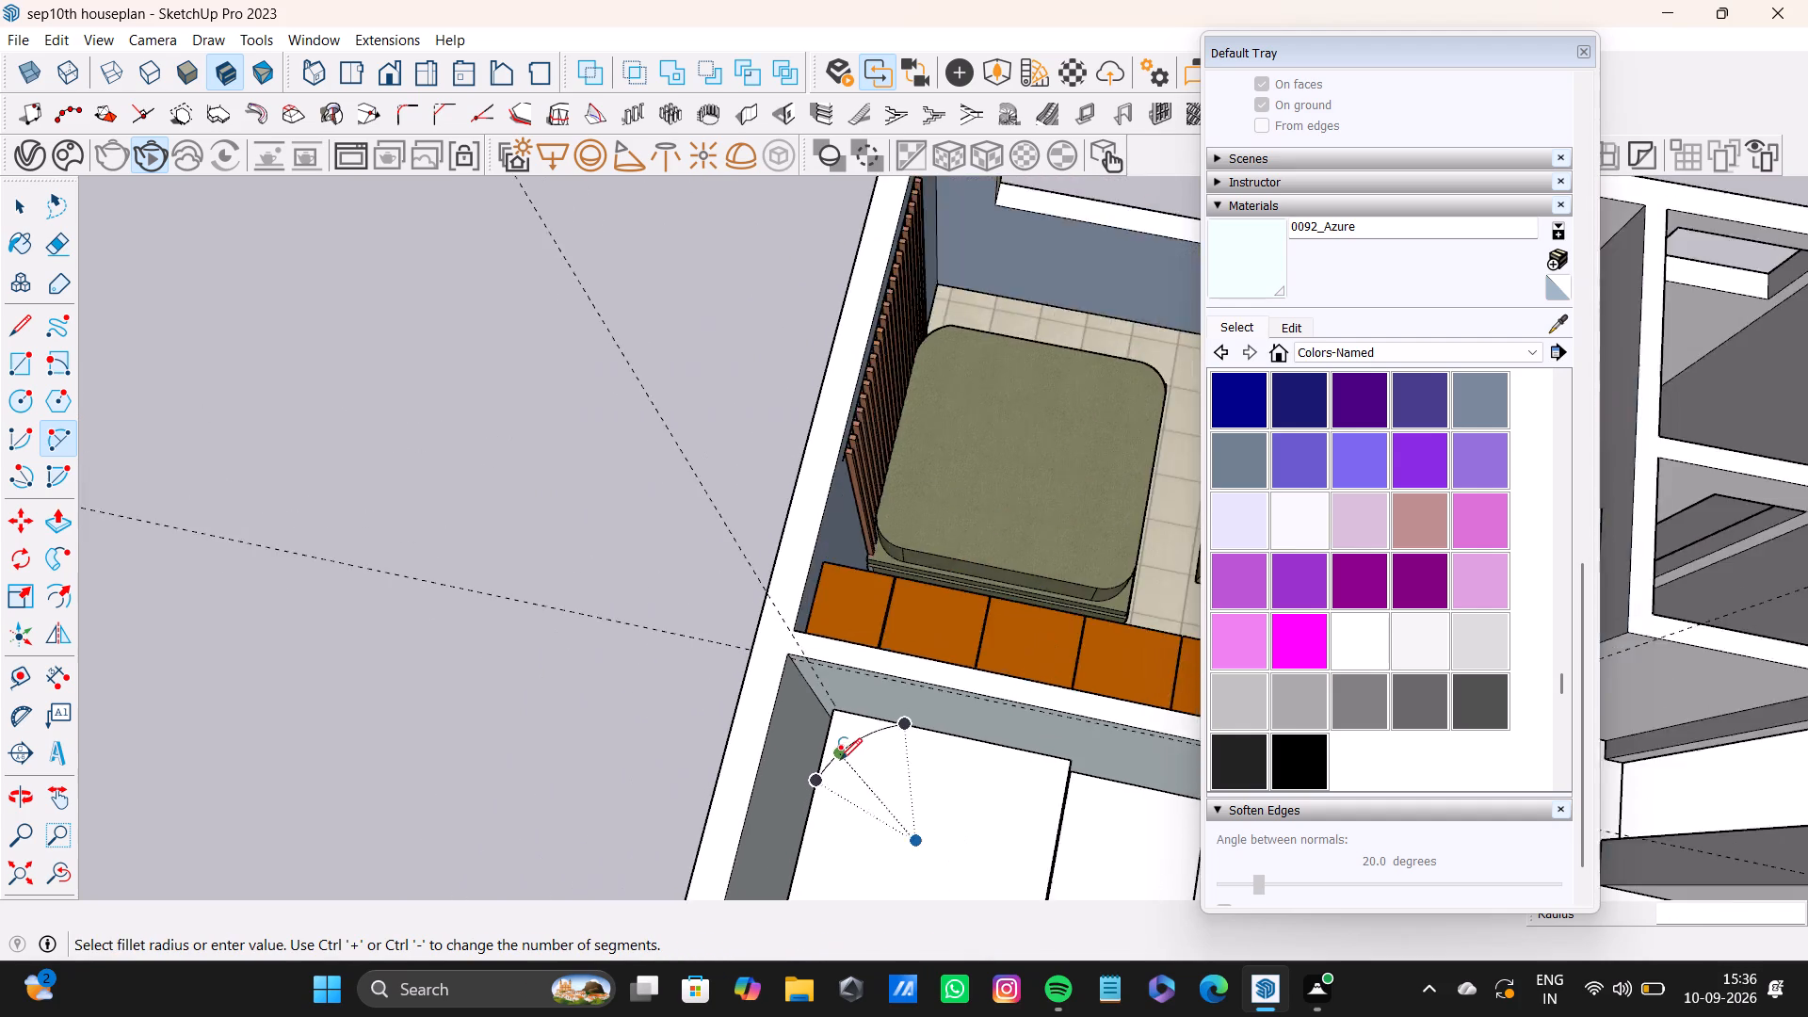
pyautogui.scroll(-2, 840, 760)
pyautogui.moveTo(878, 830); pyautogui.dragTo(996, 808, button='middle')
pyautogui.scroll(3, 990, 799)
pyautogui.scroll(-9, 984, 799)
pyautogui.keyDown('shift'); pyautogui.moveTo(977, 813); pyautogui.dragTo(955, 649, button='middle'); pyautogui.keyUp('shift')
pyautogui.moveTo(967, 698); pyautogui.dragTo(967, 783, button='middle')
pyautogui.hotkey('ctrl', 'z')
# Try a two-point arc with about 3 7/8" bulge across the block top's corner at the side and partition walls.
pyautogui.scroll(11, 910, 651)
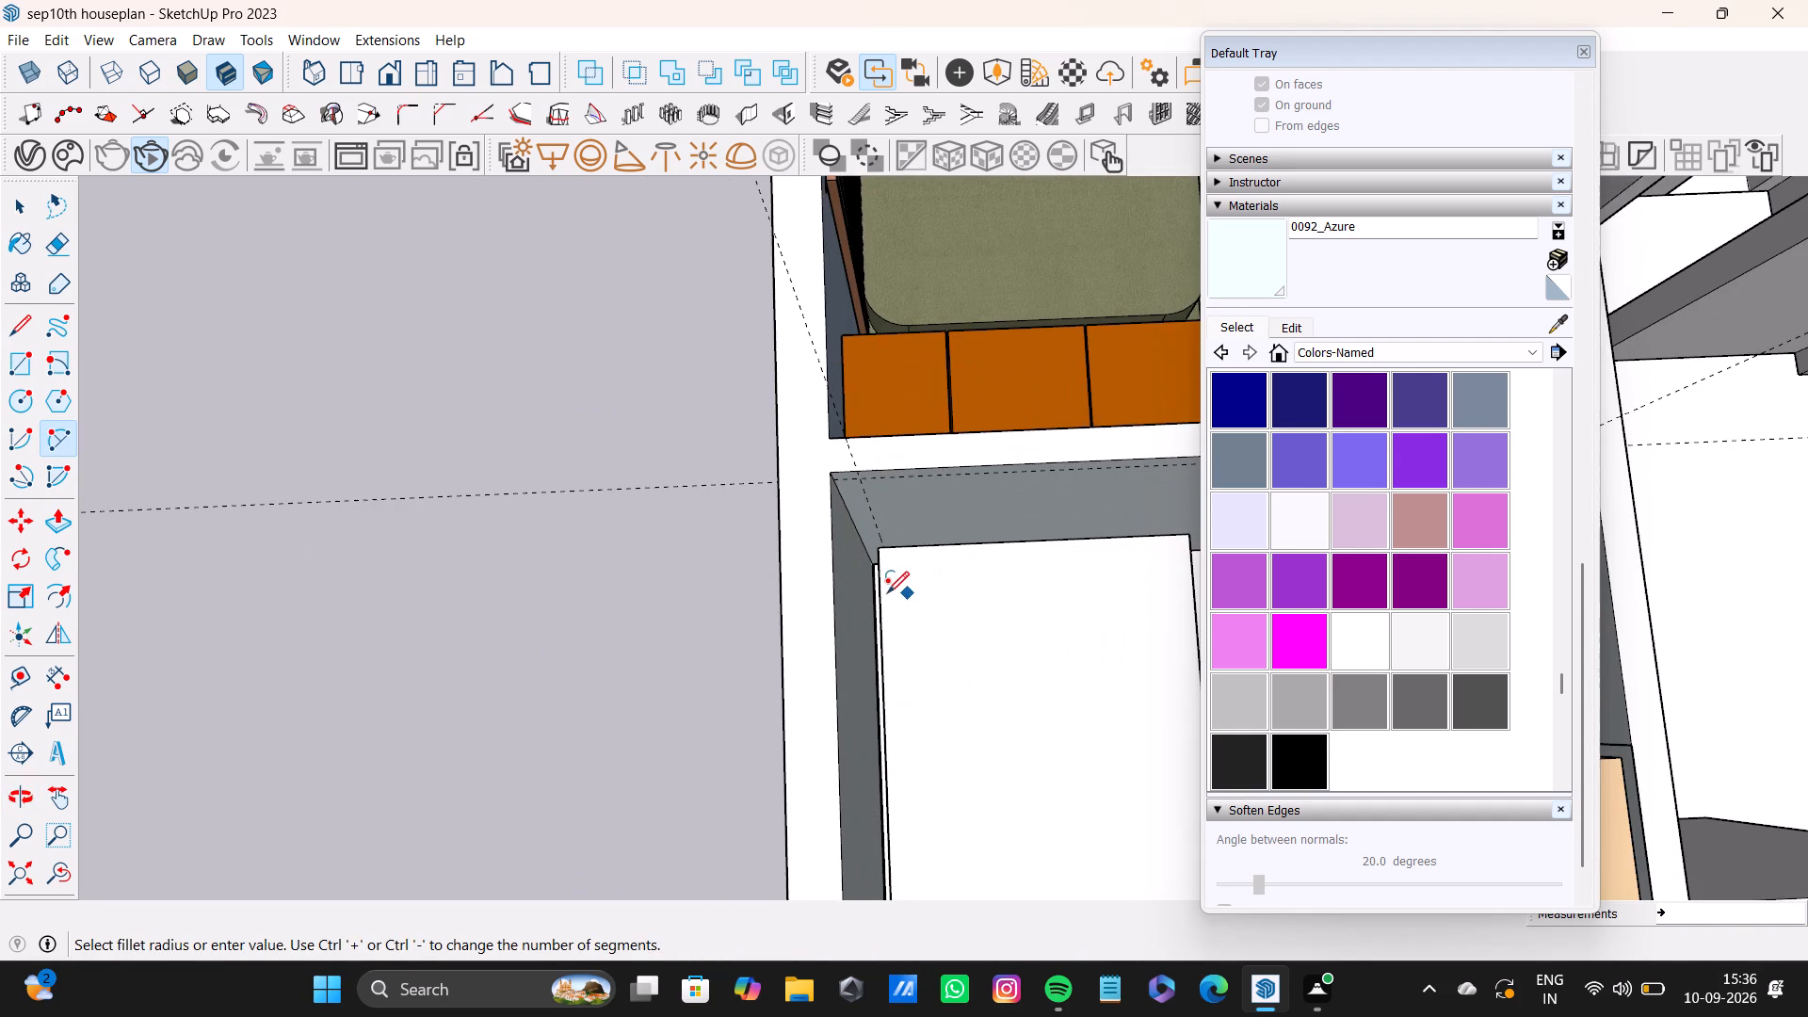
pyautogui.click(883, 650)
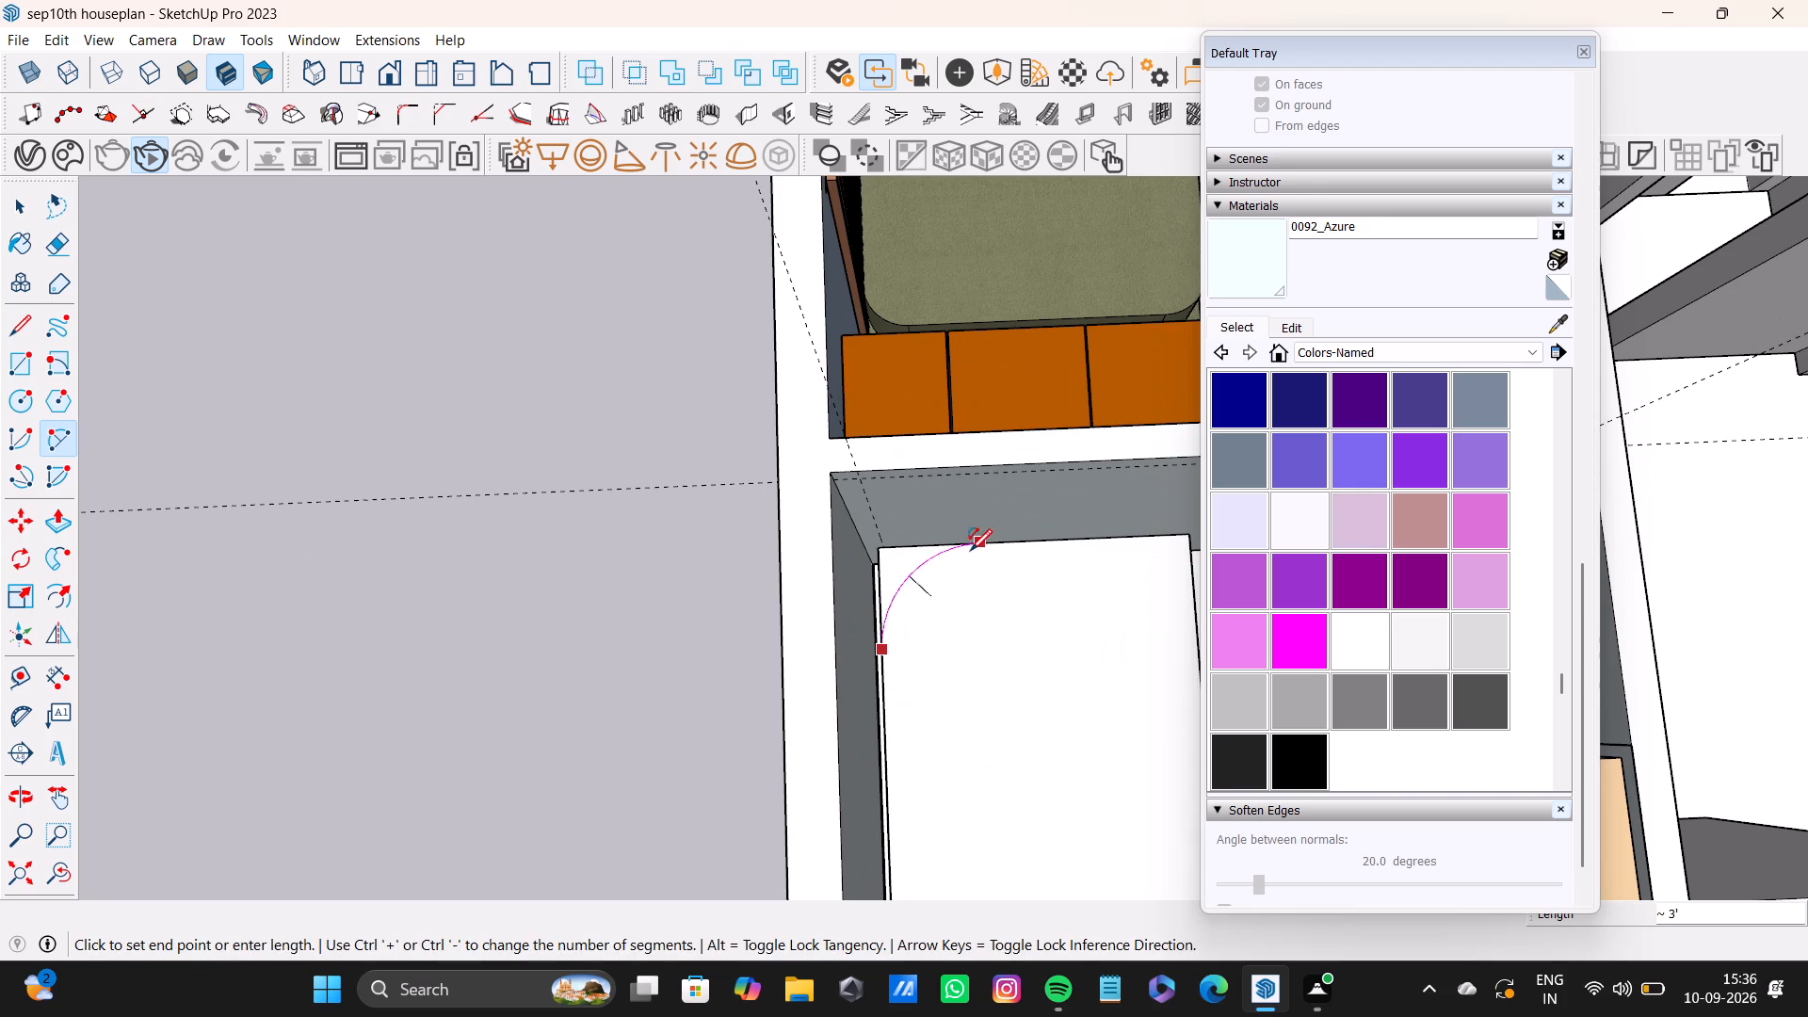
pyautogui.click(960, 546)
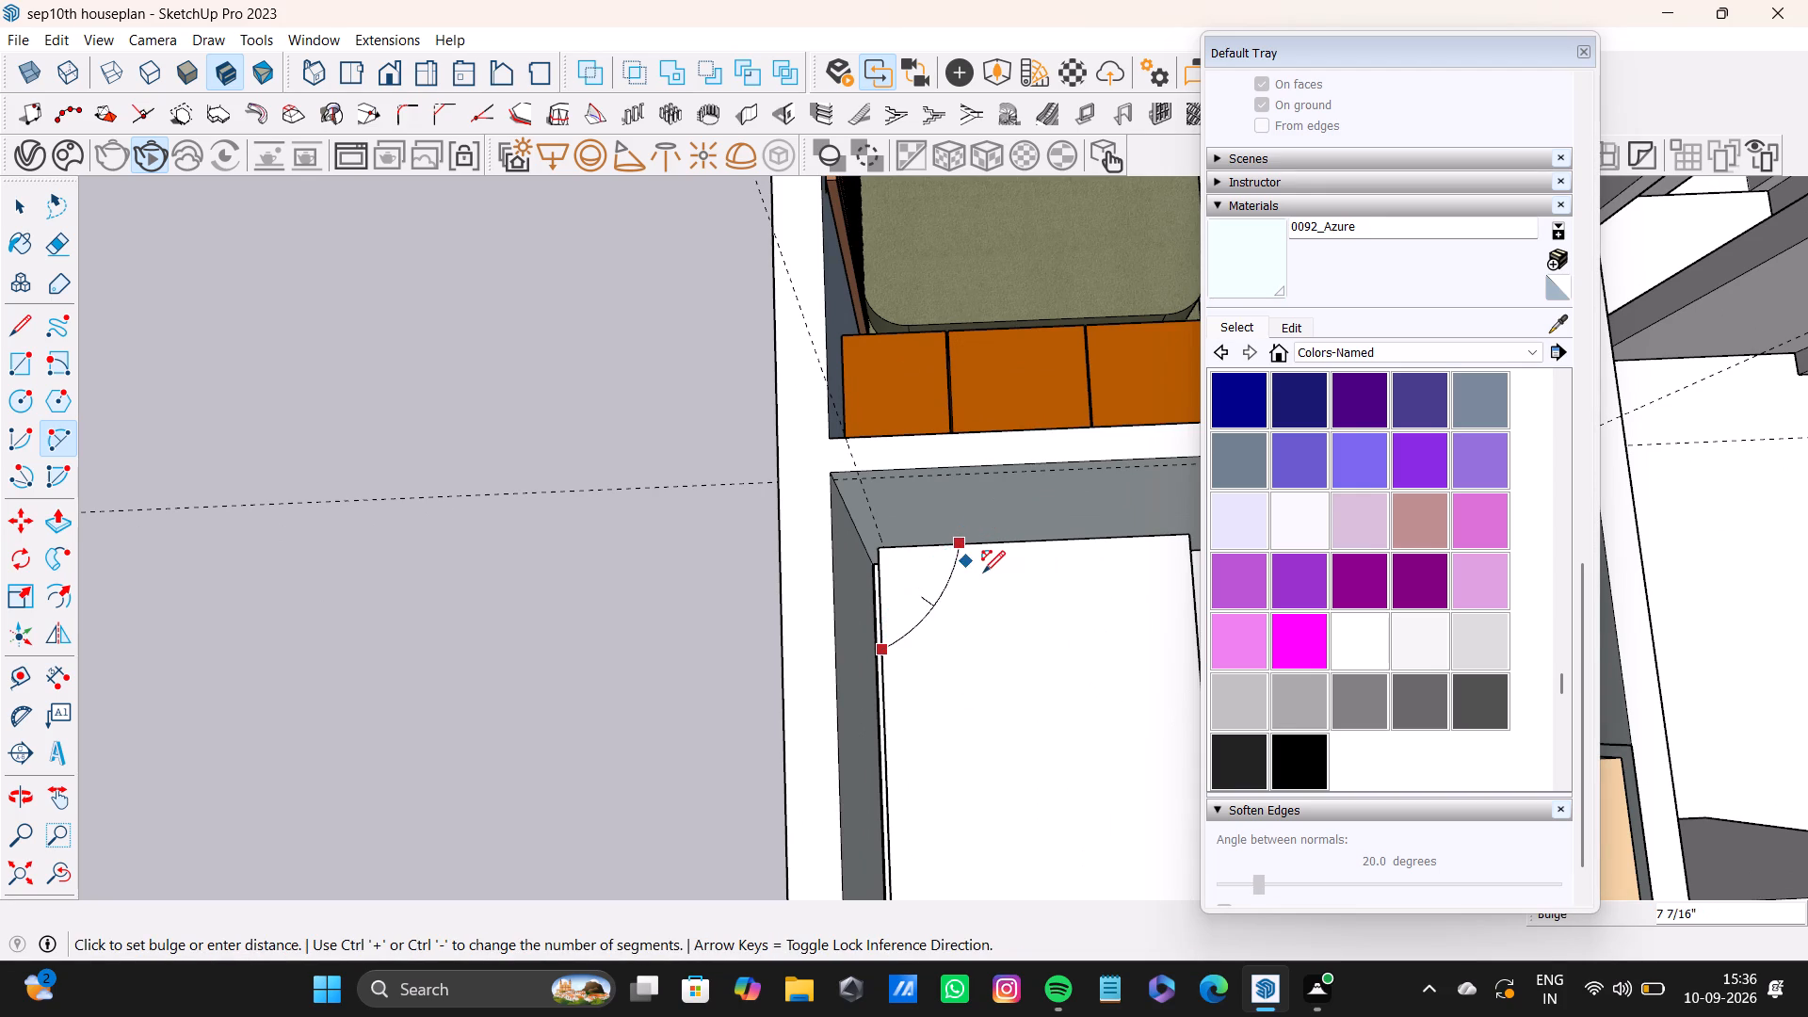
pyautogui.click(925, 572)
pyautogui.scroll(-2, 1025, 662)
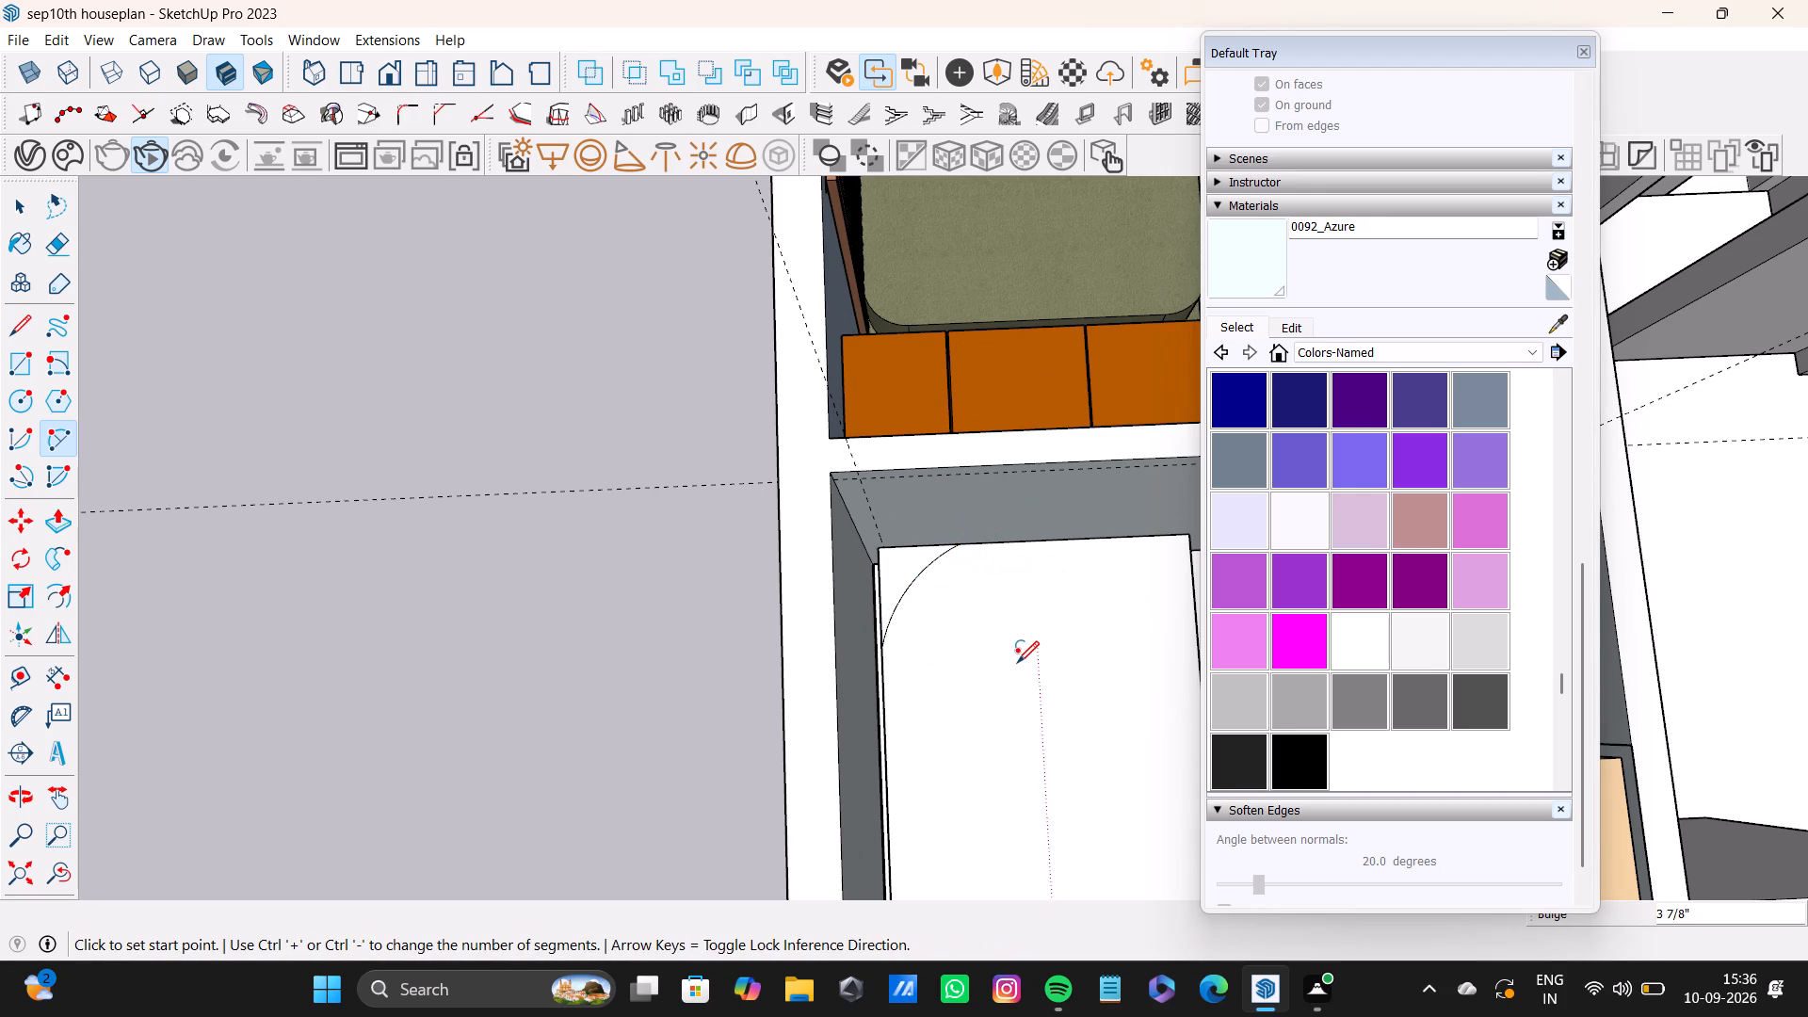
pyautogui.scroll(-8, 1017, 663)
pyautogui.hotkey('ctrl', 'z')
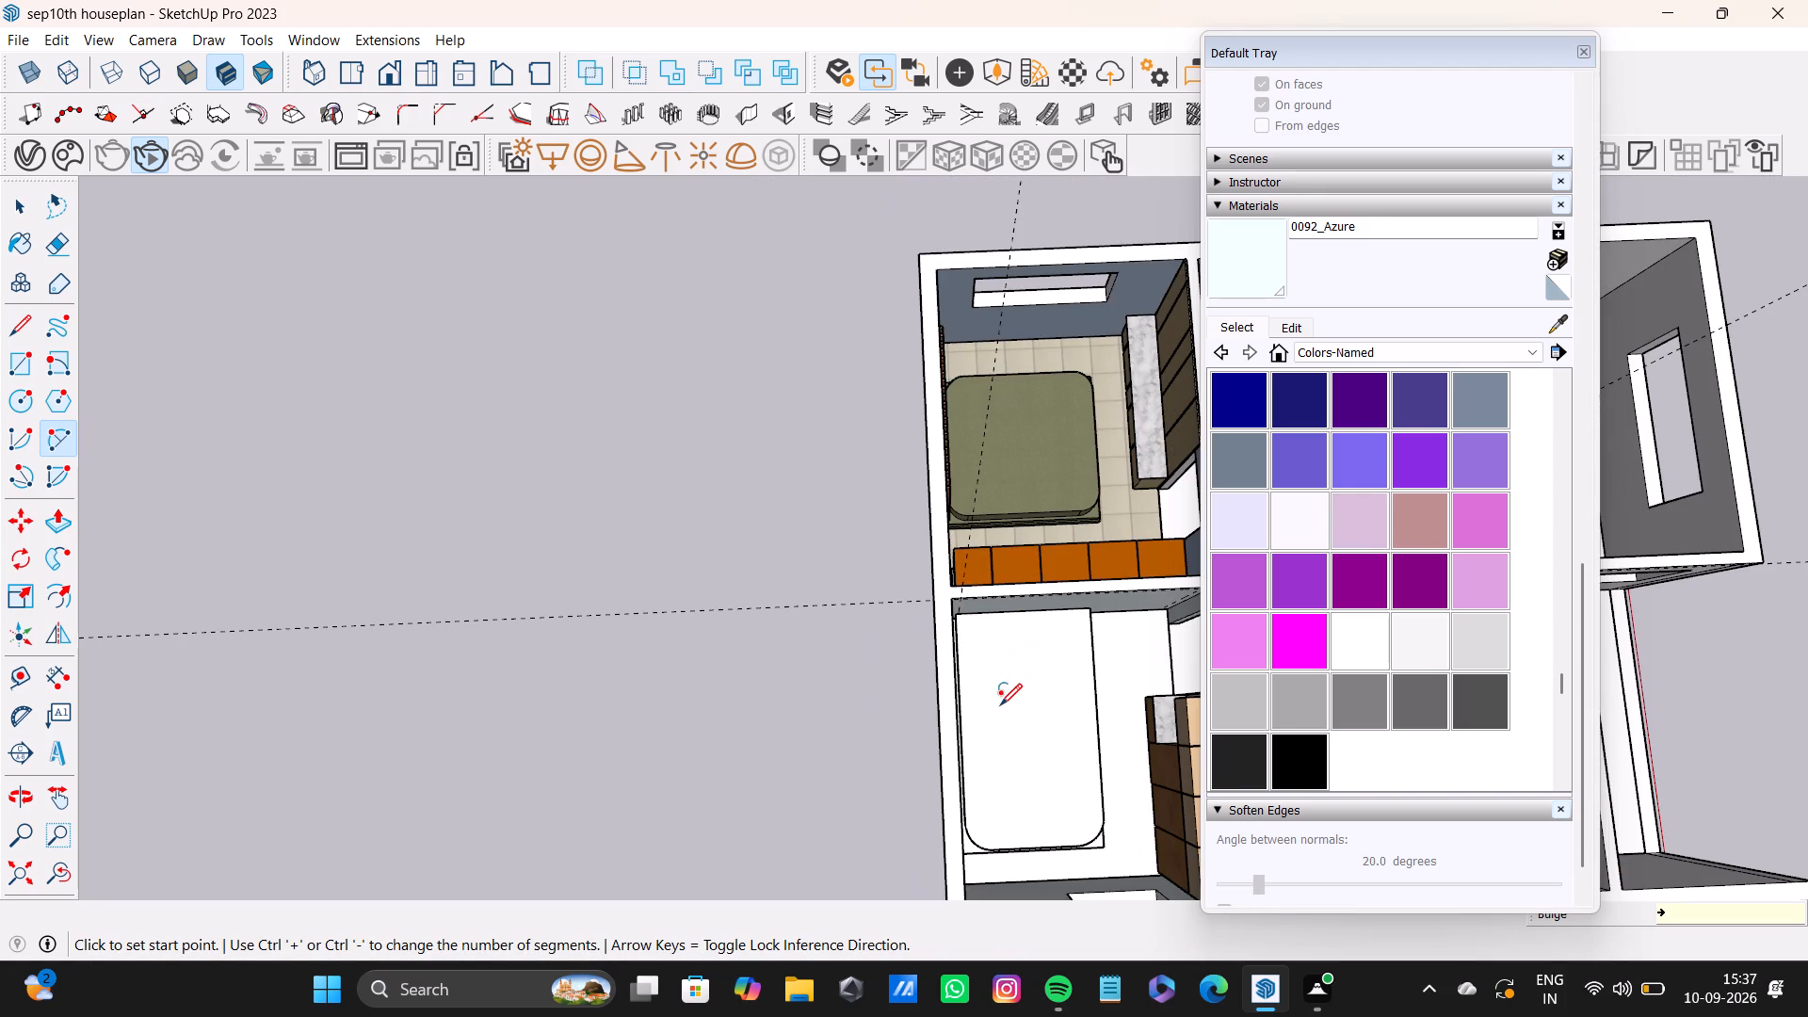
# Draw a tangent two-point arc across the block top's corner at the side and partition walls, about 1' 8 9/16" between its ends.
pyautogui.moveTo(1011, 667); pyautogui.dragTo(920, 659, button='middle')
pyautogui.scroll(10, 919, 641)
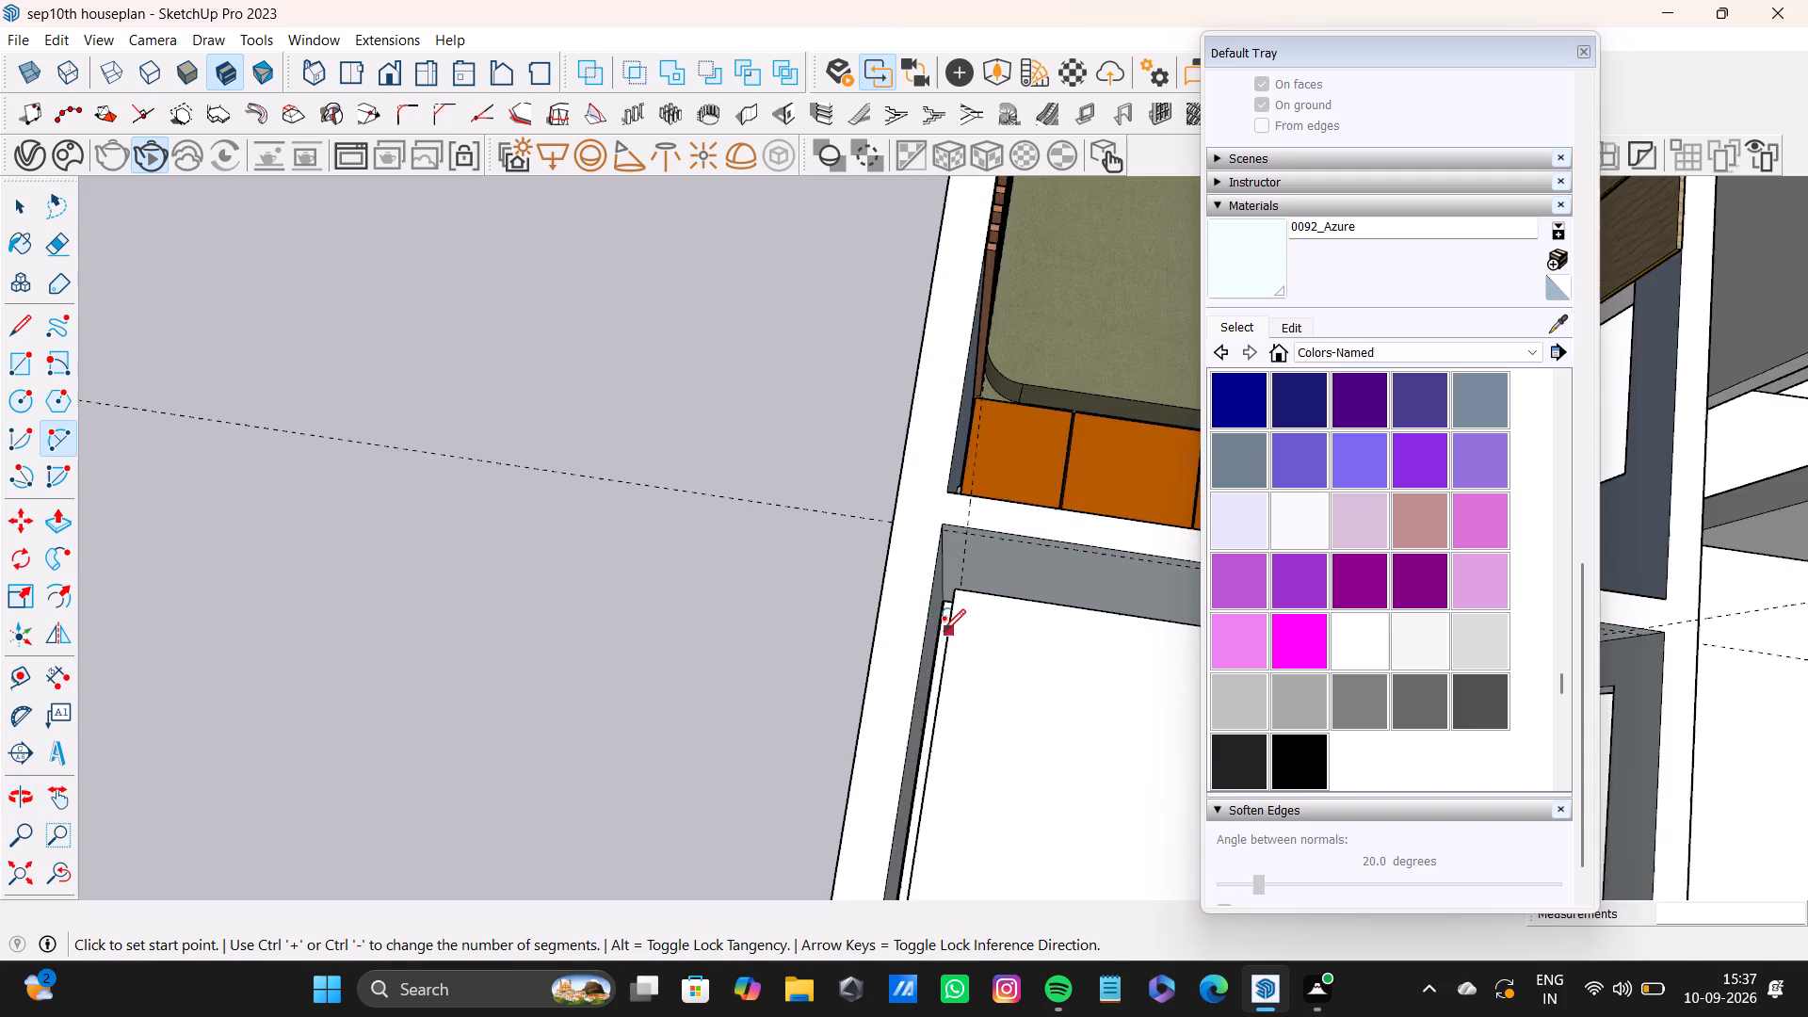
pyautogui.scroll(2, 944, 631)
pyautogui.click(950, 653)
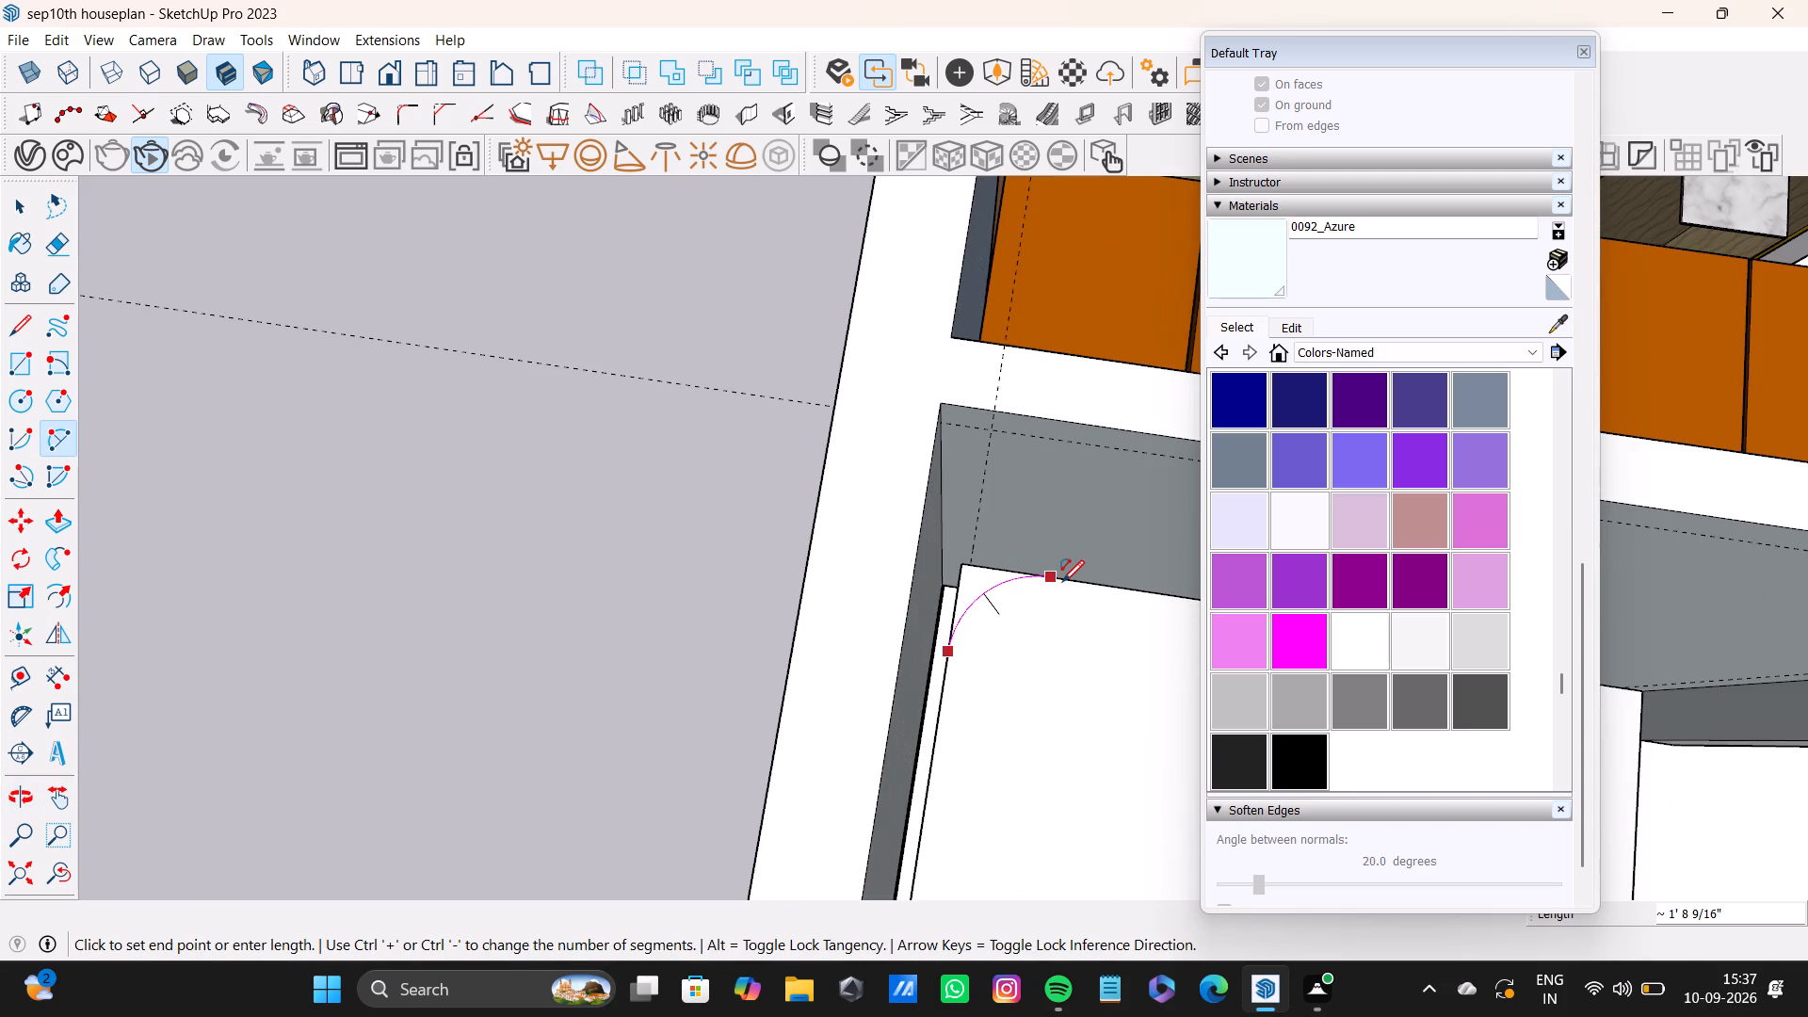
pyautogui.click(1062, 582)
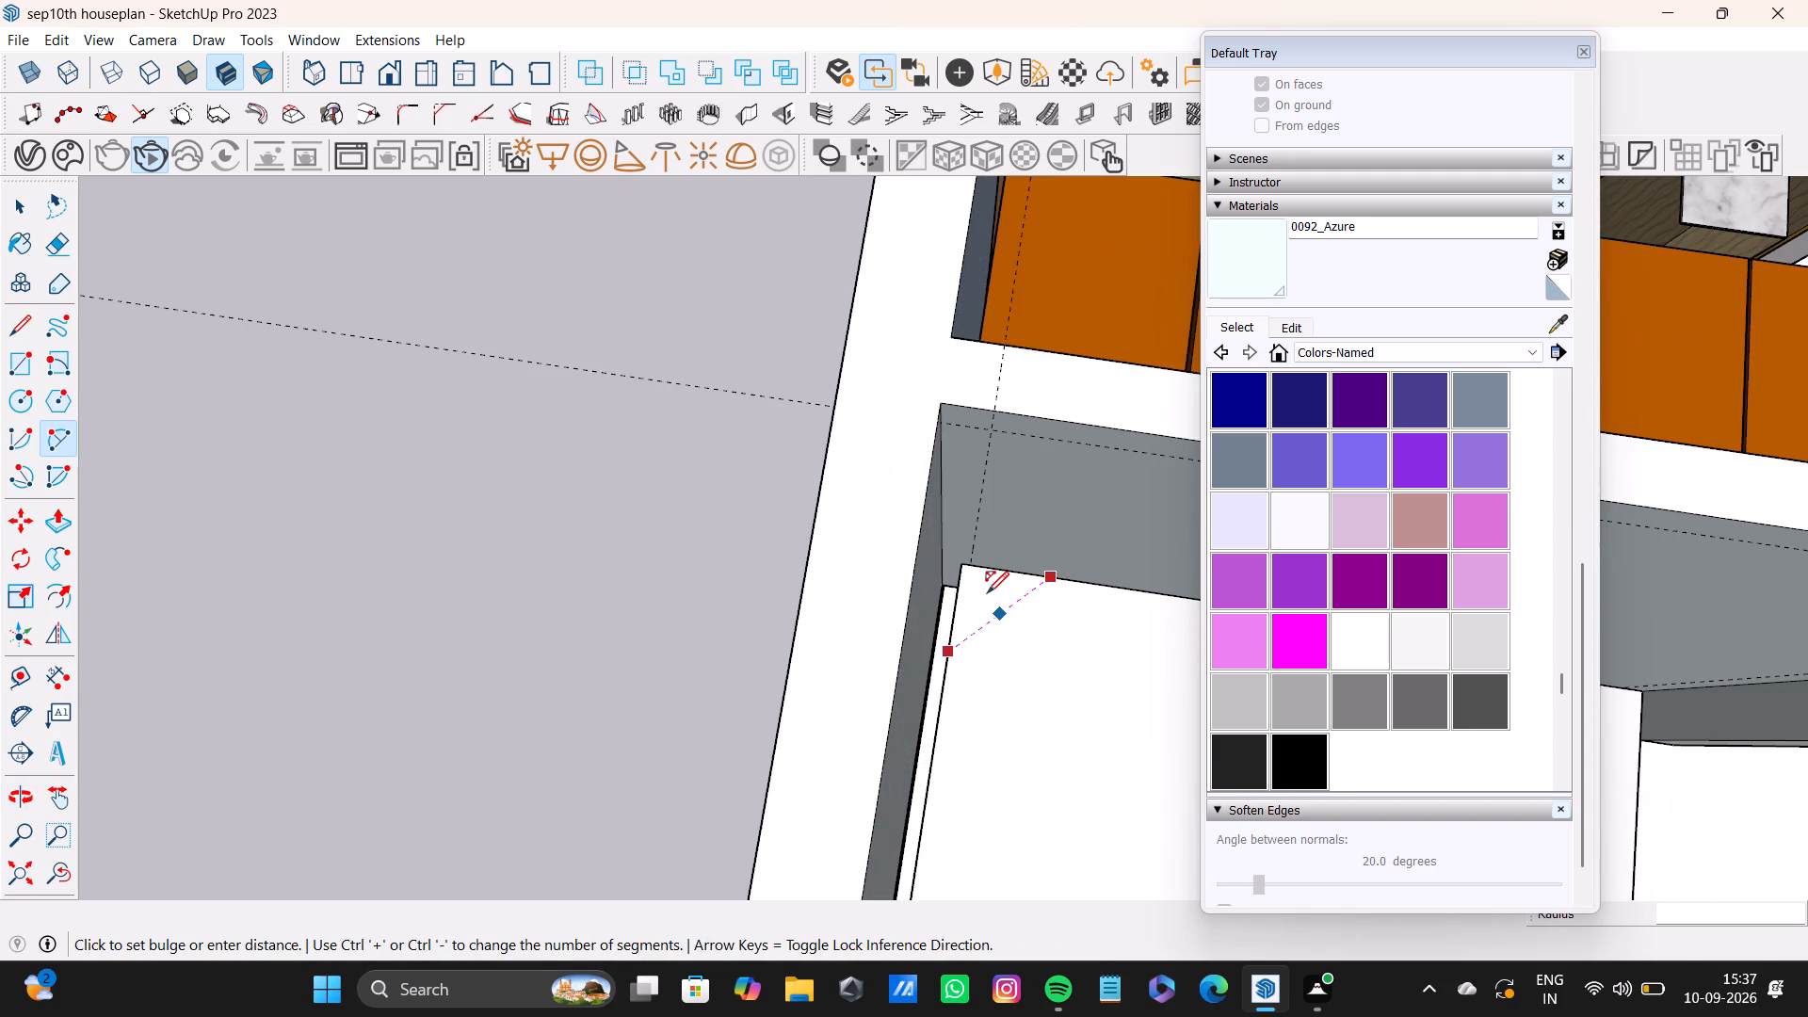
pyautogui.click(985, 591)
pyautogui.scroll(-9, 947, 711)
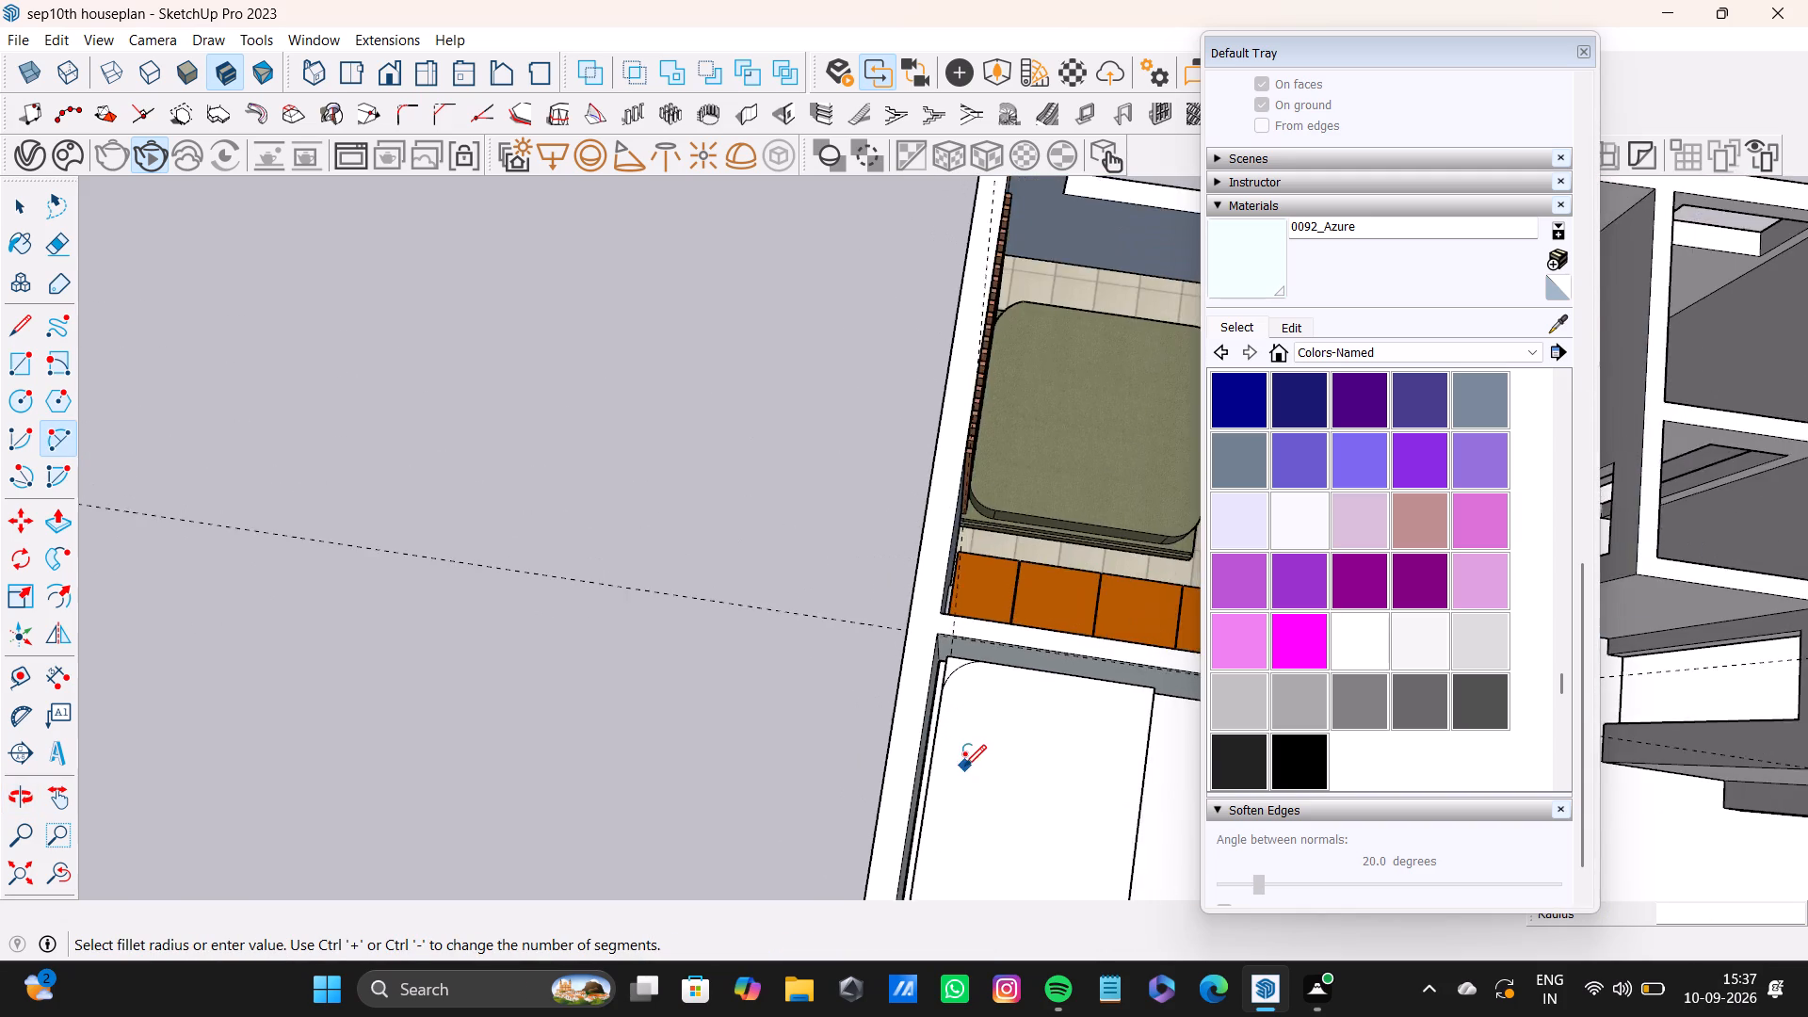
# Draw a two-point arc with about 3 7/8" bulge across the block top's other partition-wall corner.
pyautogui.keyDown('shift'); pyautogui.moveTo(964, 767); pyautogui.dragTo(919, 597, button='middle'); pyautogui.keyUp('shift')
pyautogui.moveTo(919, 599); pyautogui.dragTo(938, 604, button='middle')
pyautogui.scroll(1, 1012, 543)
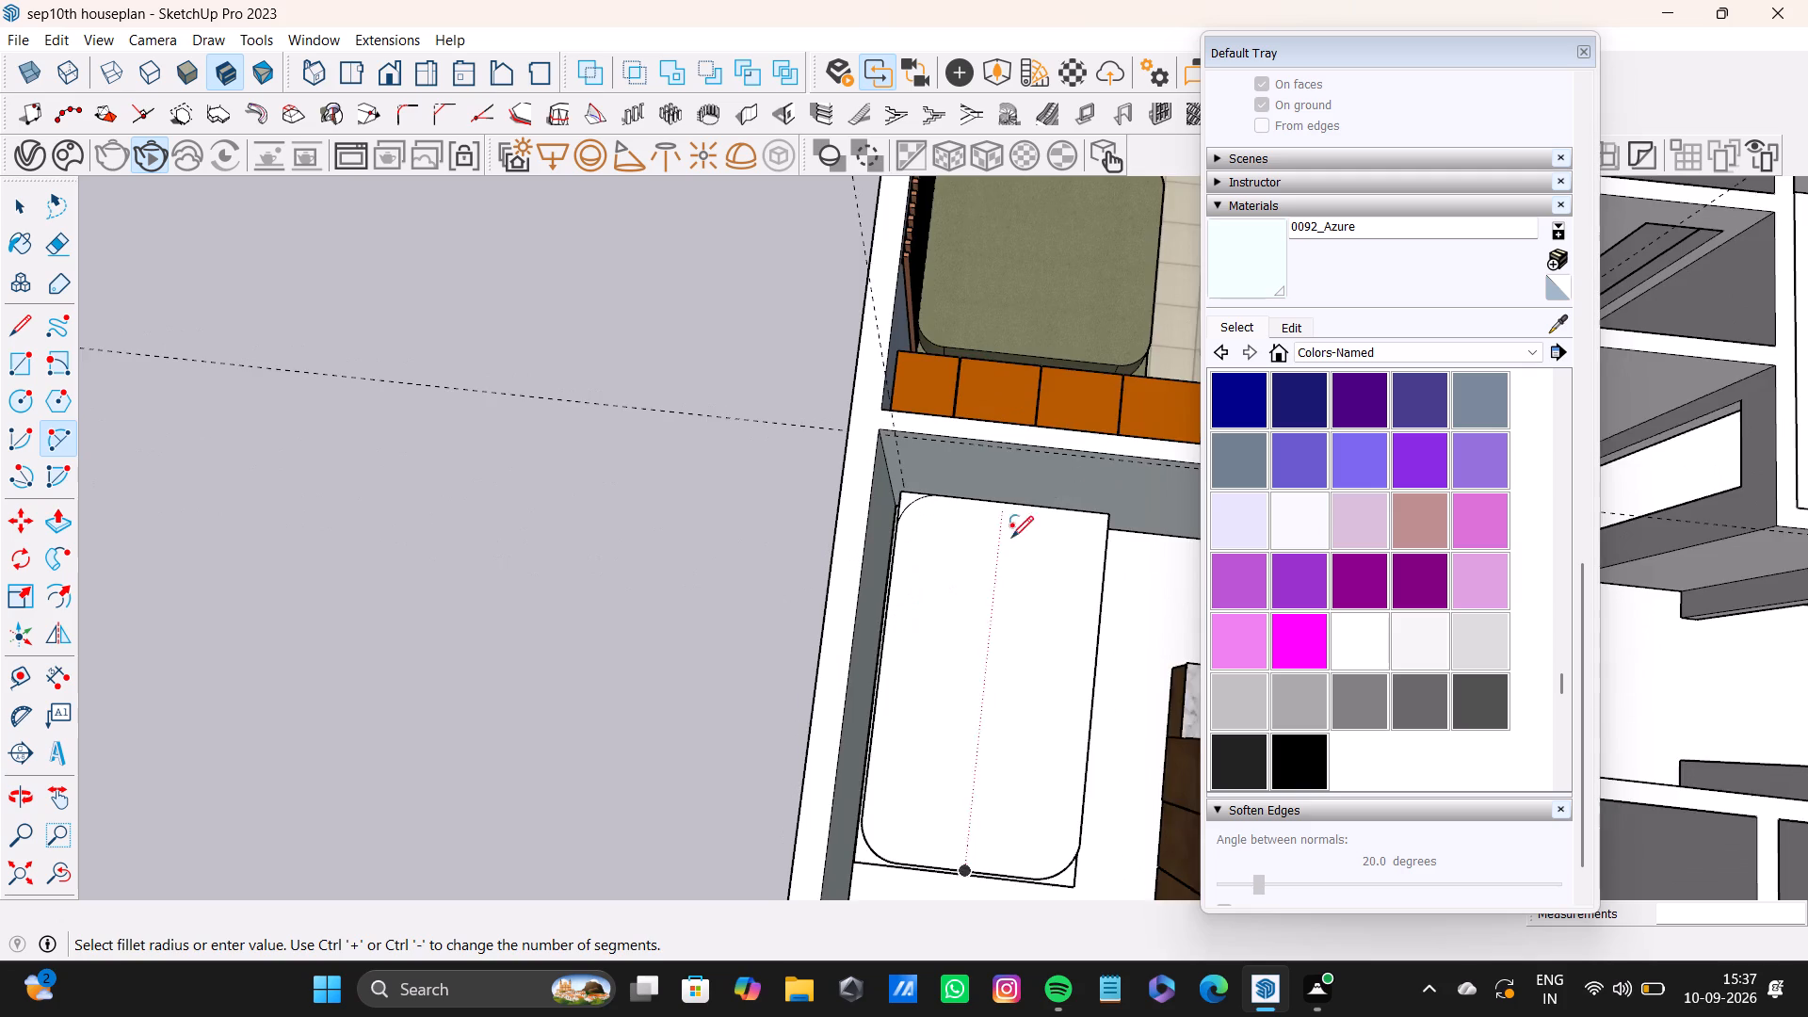
pyautogui.scroll(5, 1011, 538)
pyautogui.click(1102, 490)
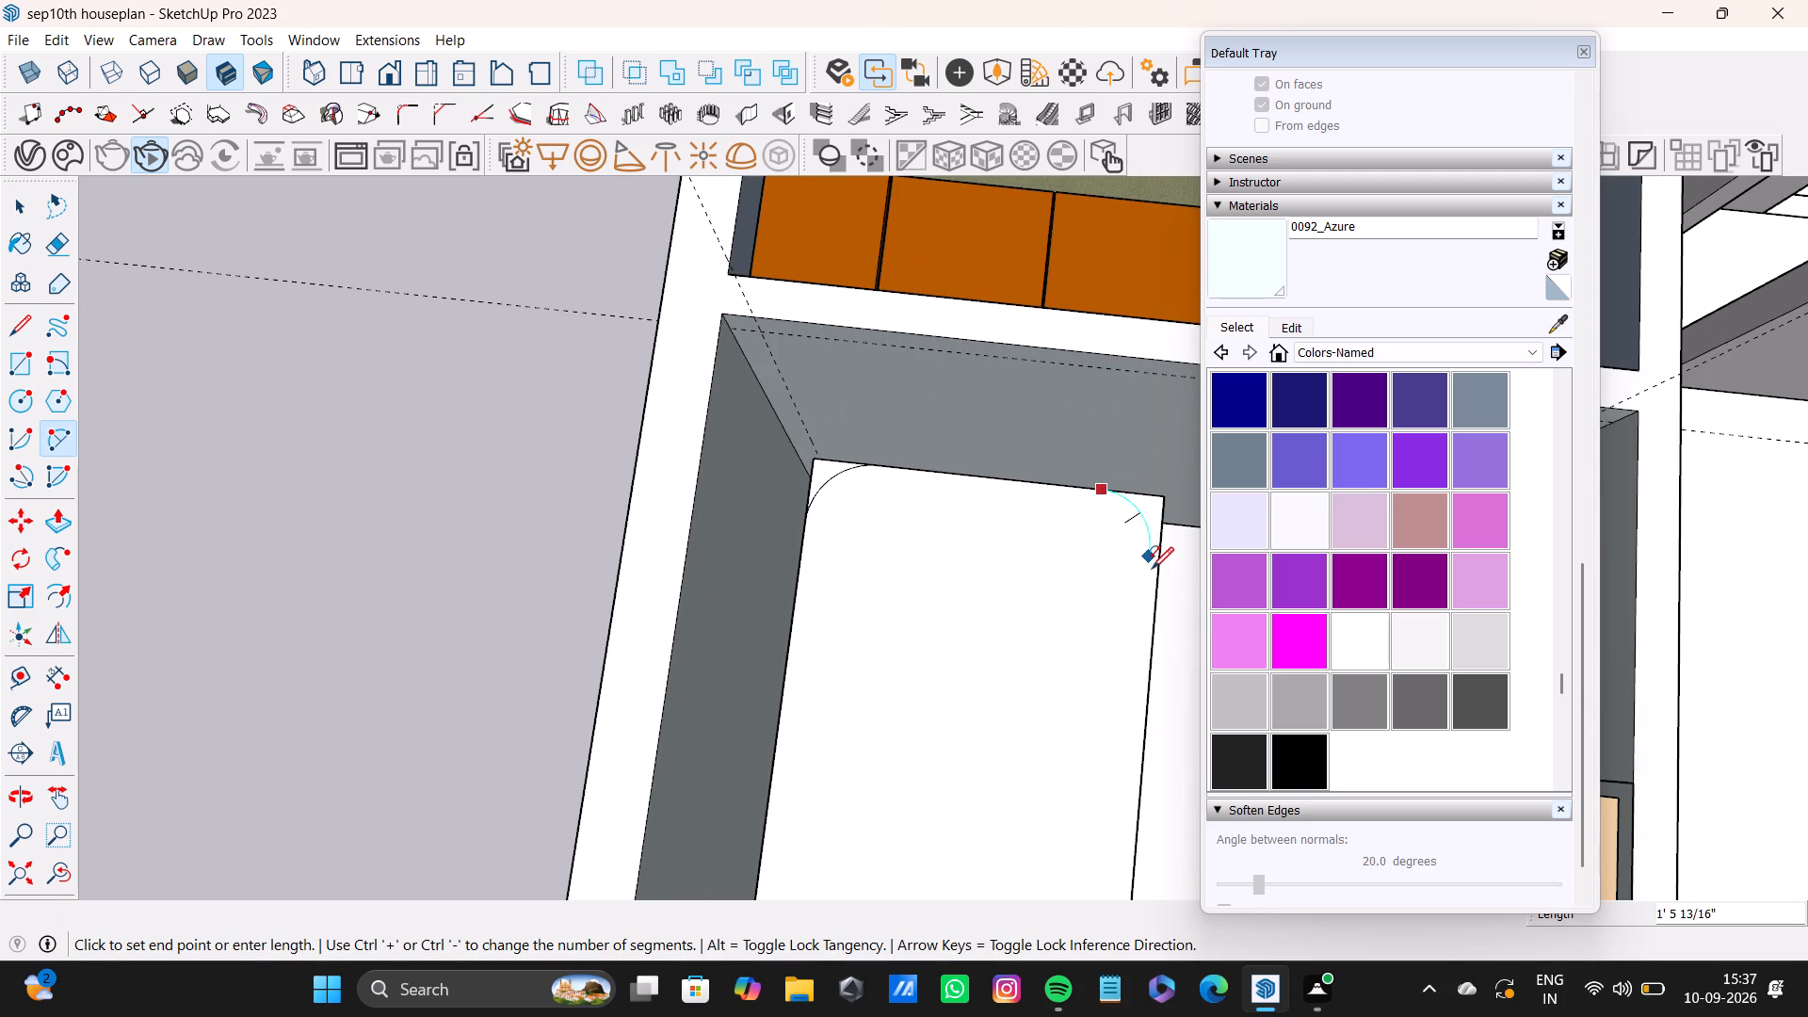
pyautogui.click(1159, 575)
pyautogui.click(1135, 510)
pyautogui.press('space')
# Push the piece outside the arc at the block's side-and-partition-wall corner down about 4".
pyautogui.scroll(-3, 1090, 542)
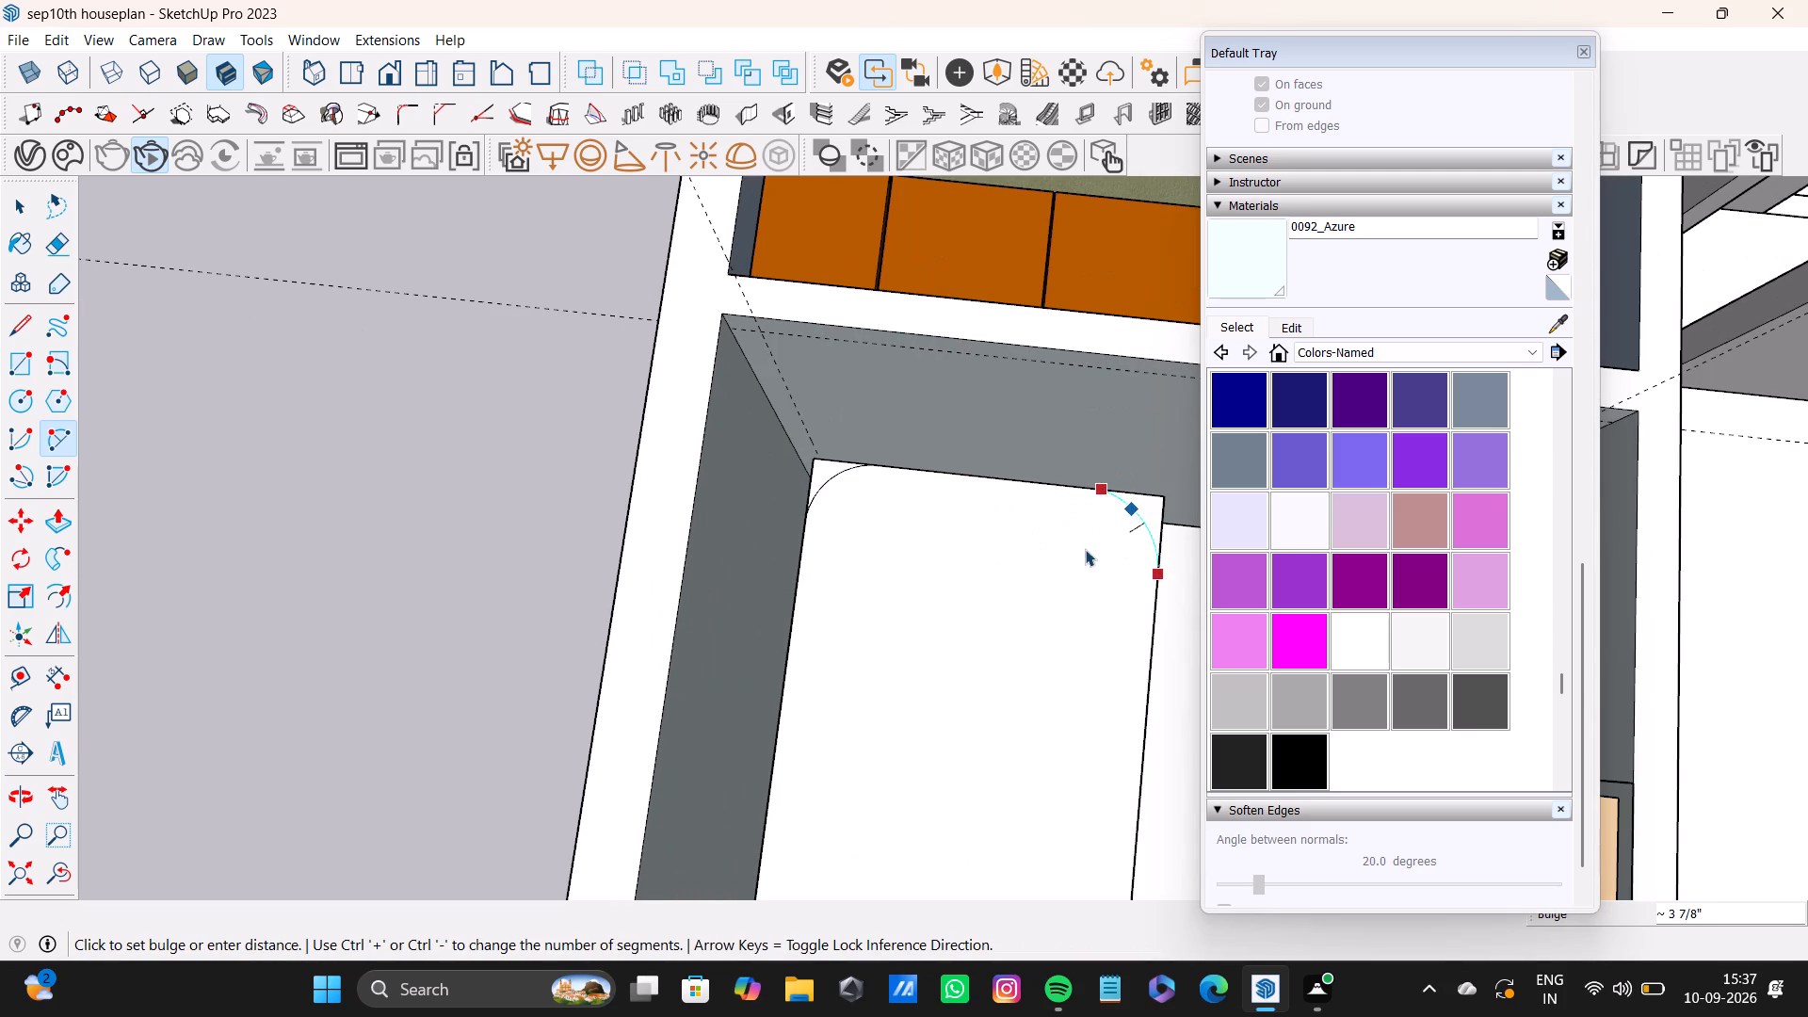
pyautogui.scroll(-6, 1085, 549)
pyautogui.moveTo(1104, 570); pyautogui.dragTo(734, 539, button='middle')
pyautogui.scroll(1, 734, 528)
pyautogui.scroll(-5, 784, 507)
pyautogui.keyDown('shift'); pyautogui.moveTo(930, 559); pyautogui.dragTo(890, 548, button='middle'); pyautogui.keyUp('shift')
pyautogui.scroll(5, 906, 553)
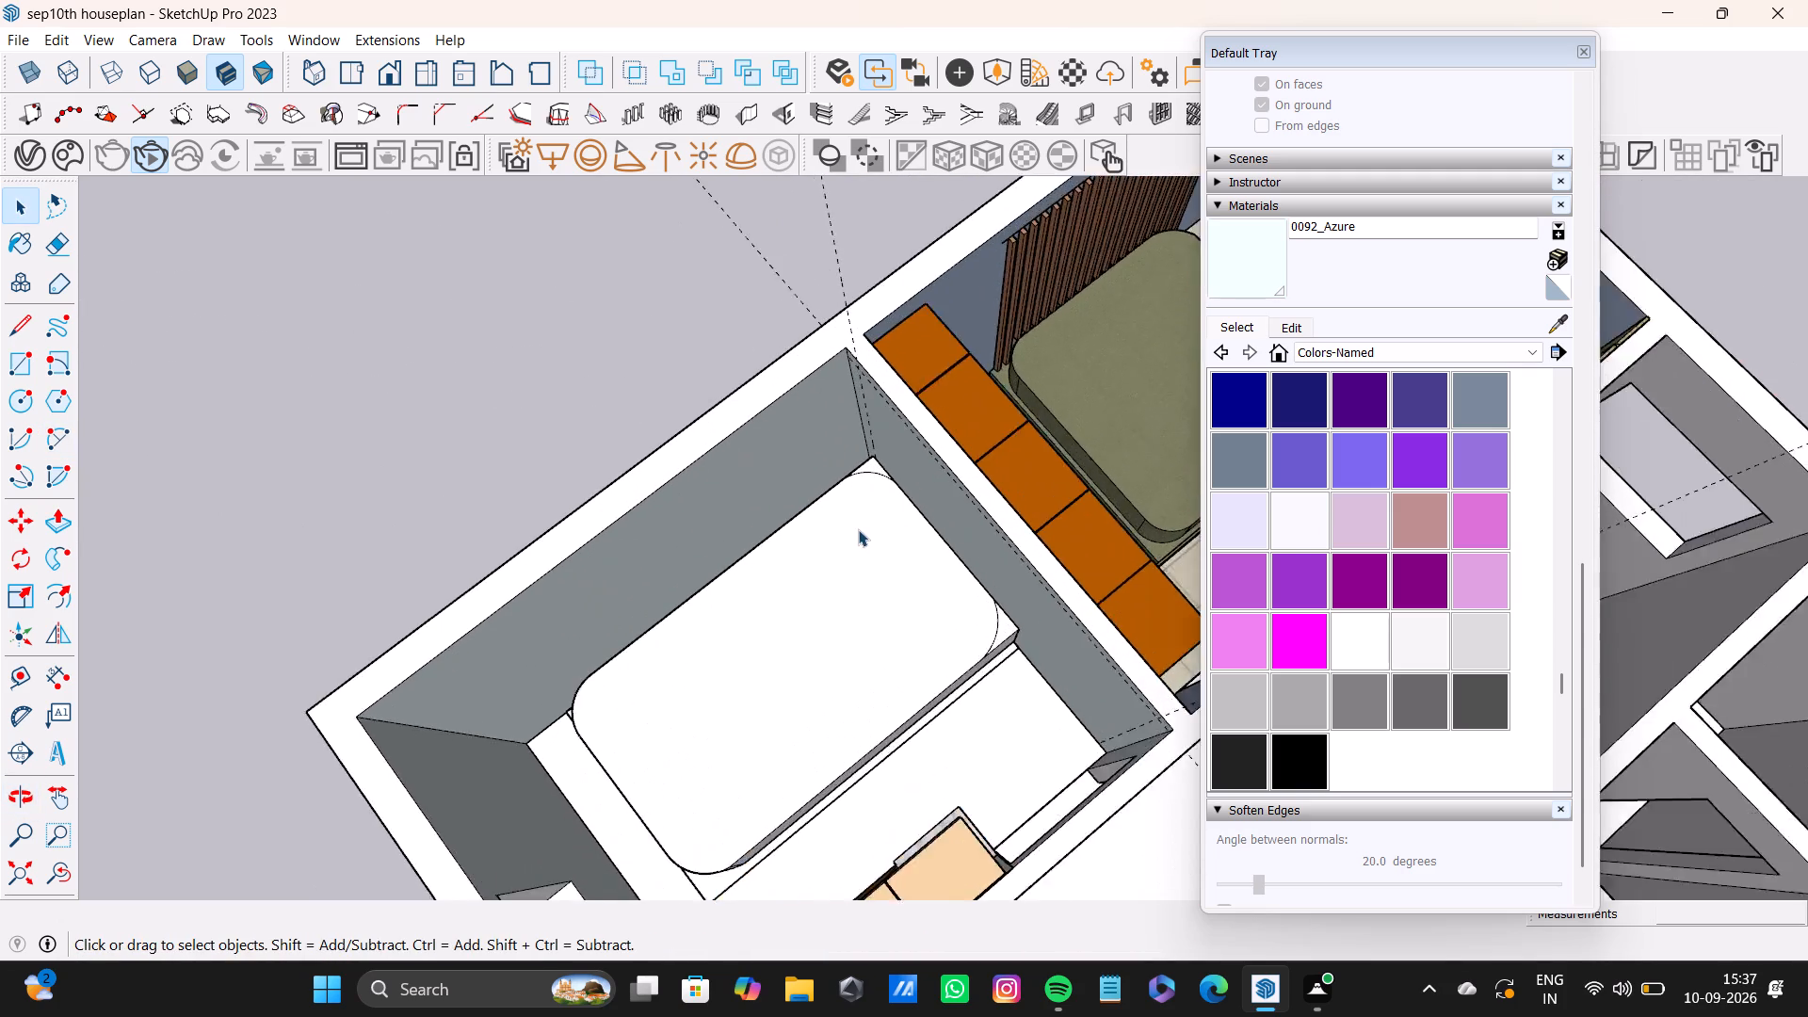
pyautogui.scroll(7, 858, 529)
pyautogui.click(889, 418)
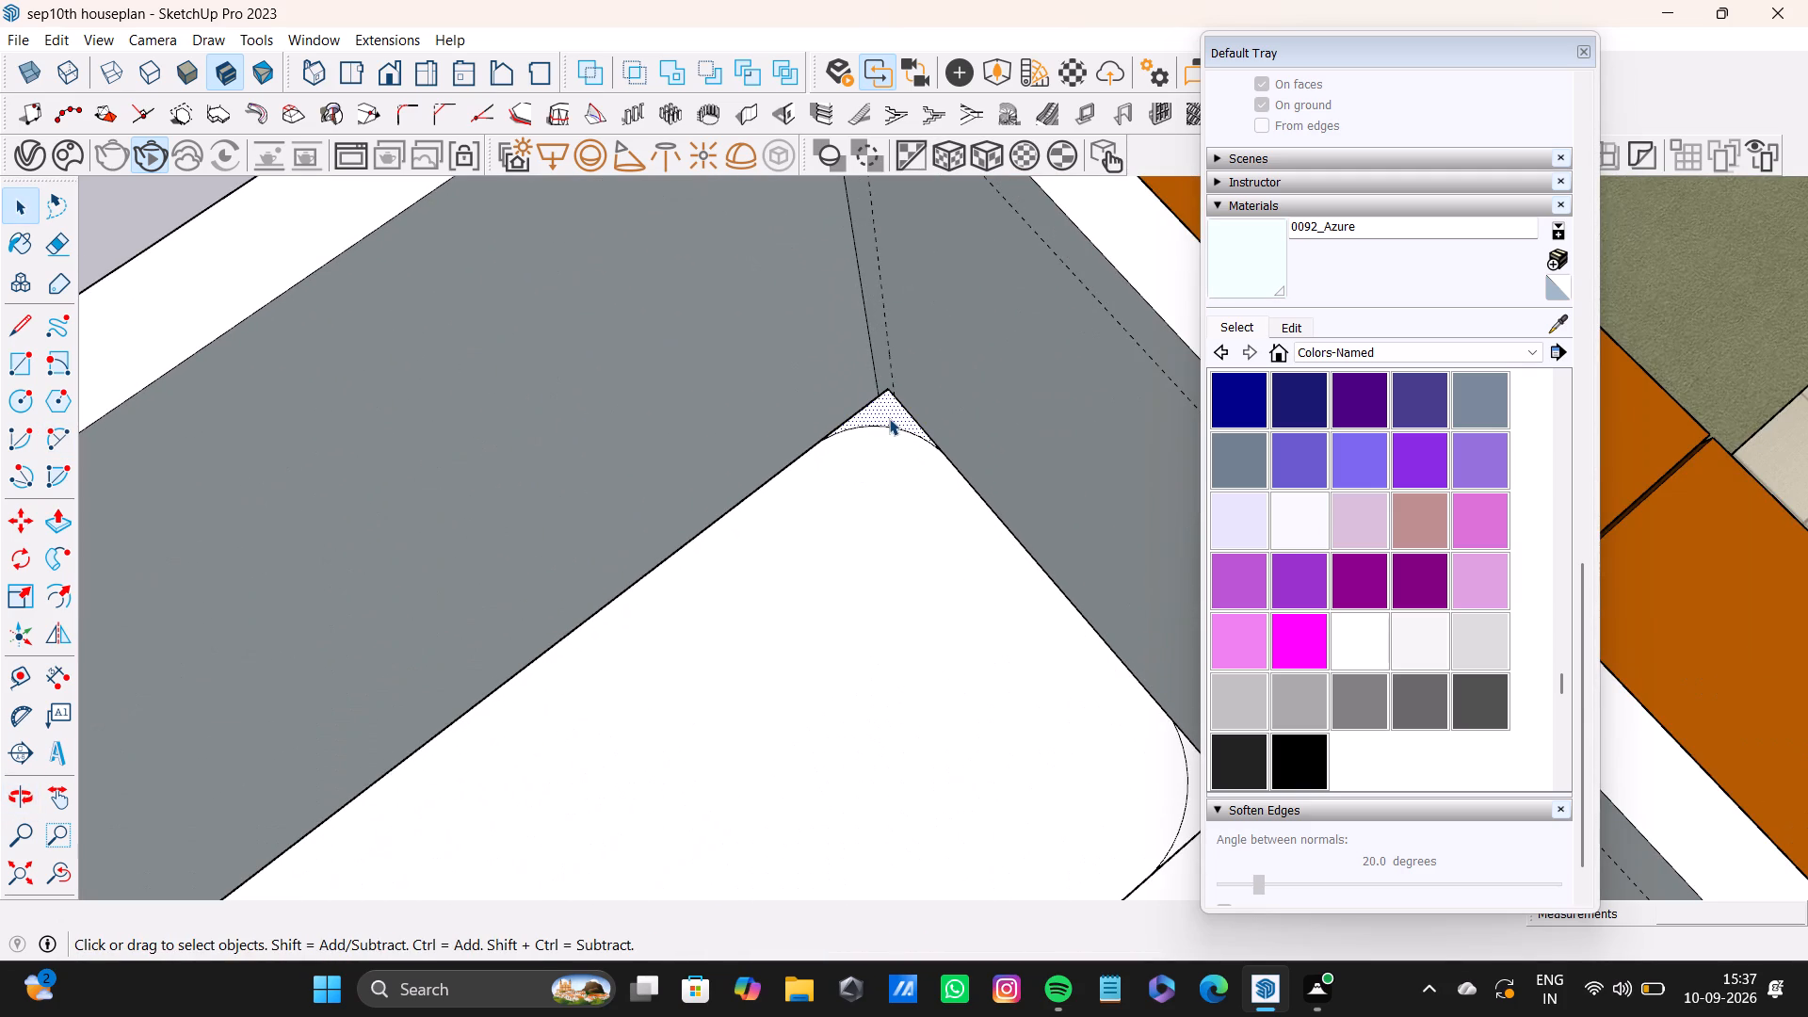
pyautogui.press('p')
pyautogui.moveTo(894, 416); pyautogui.dragTo(895, 411)
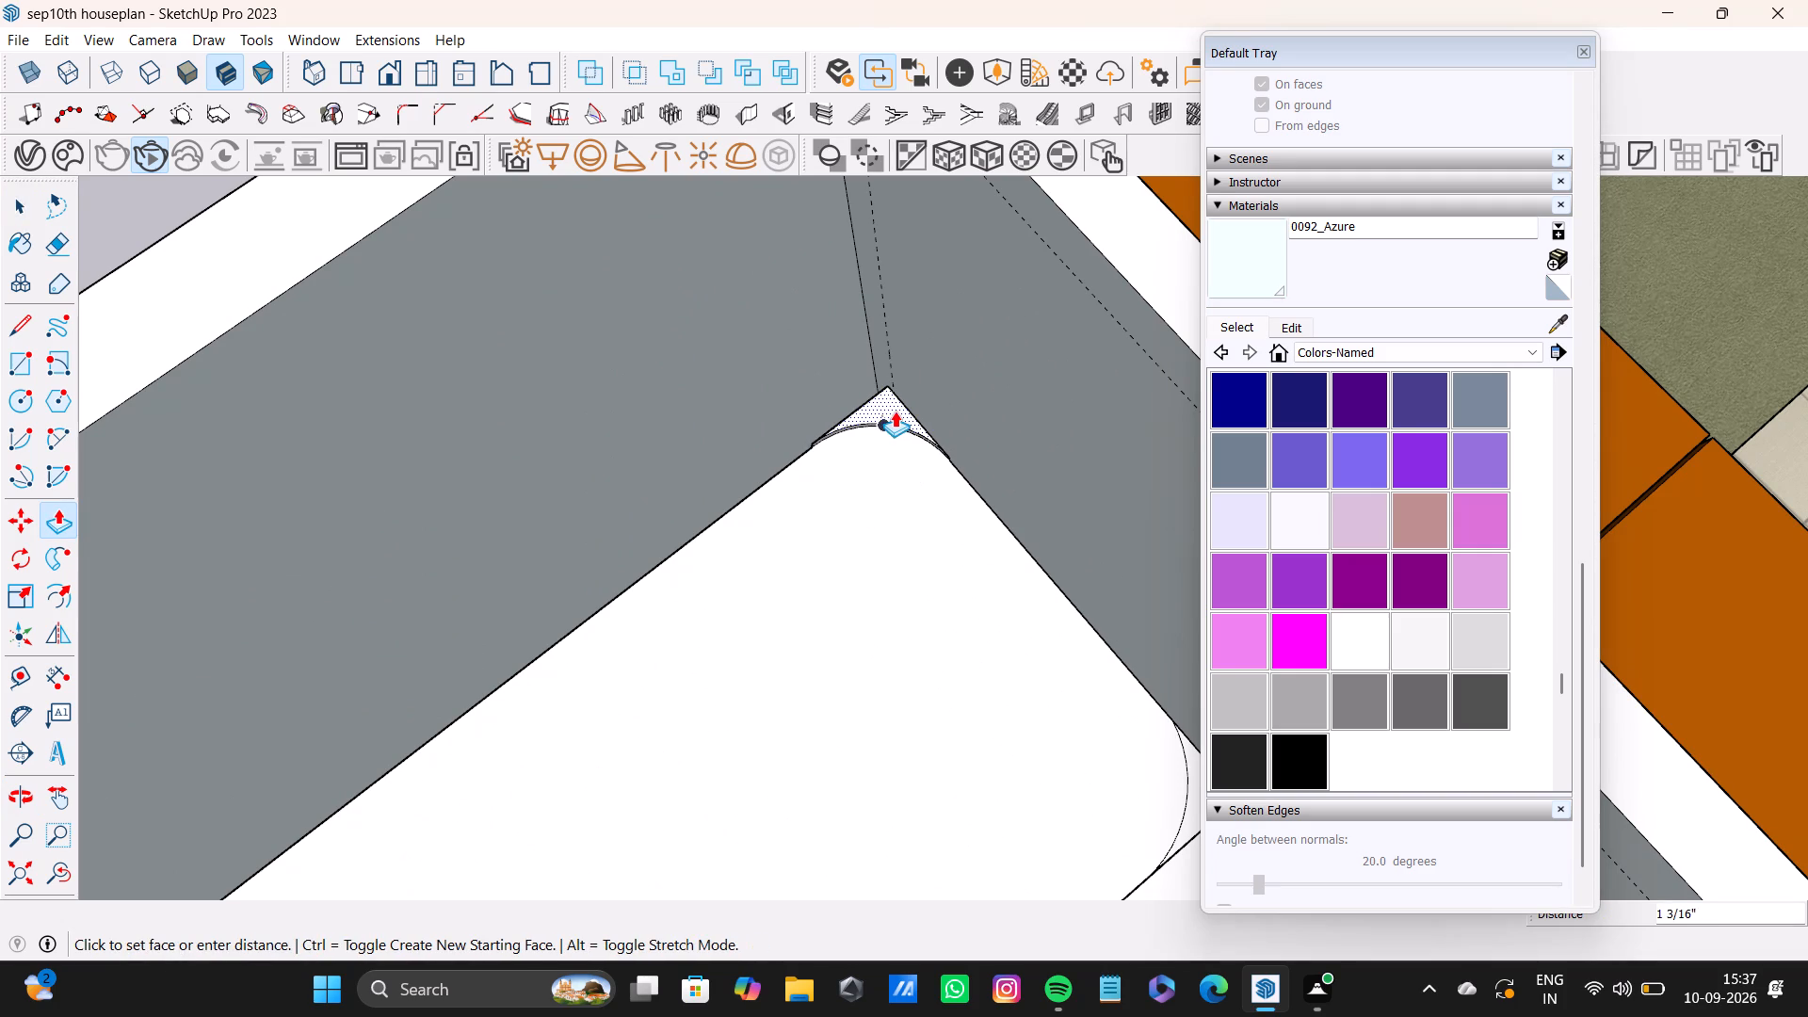
pyautogui.moveTo(895, 411); pyautogui.dragTo(922, 558)
# Push the same corner piece down a further 7 7/16" or so to round off the block's corner.
pyautogui.scroll(-5, 914, 559)
pyautogui.moveTo(995, 591); pyautogui.dragTo(847, 607, button='middle')
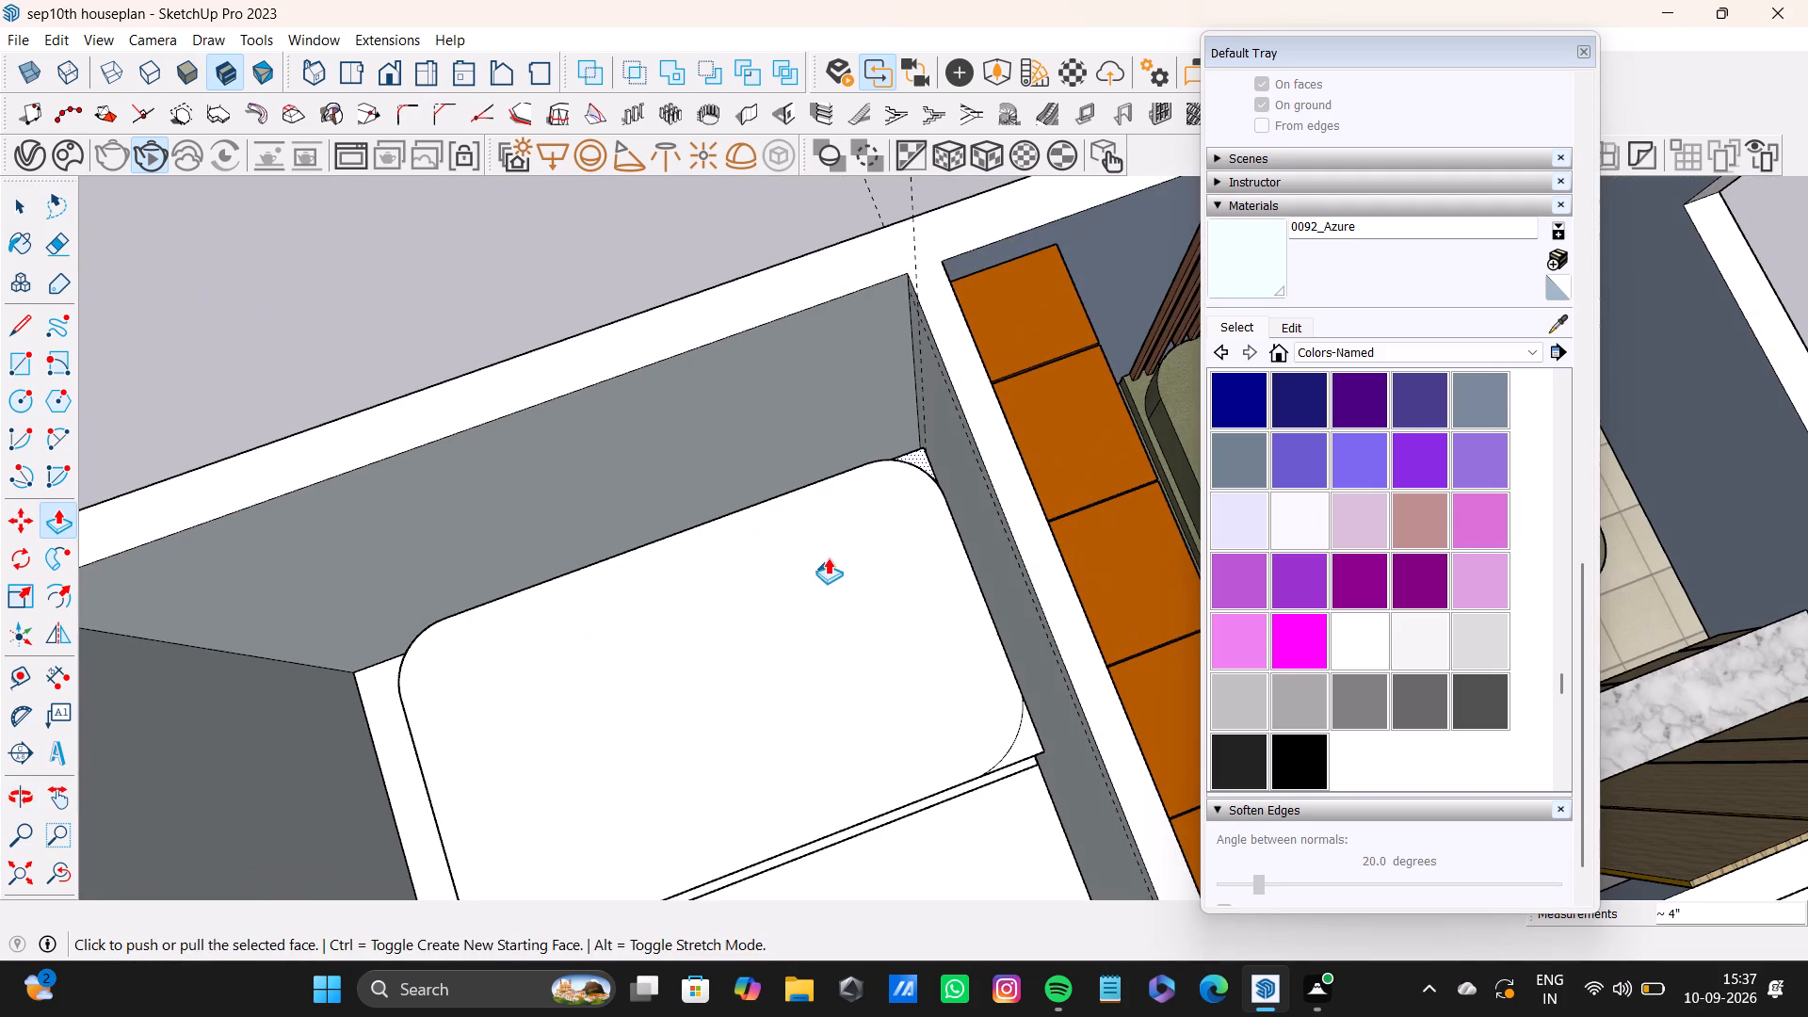
pyautogui.moveTo(921, 519); pyautogui.dragTo(926, 616, button='middle')
pyautogui.scroll(7, 901, 484)
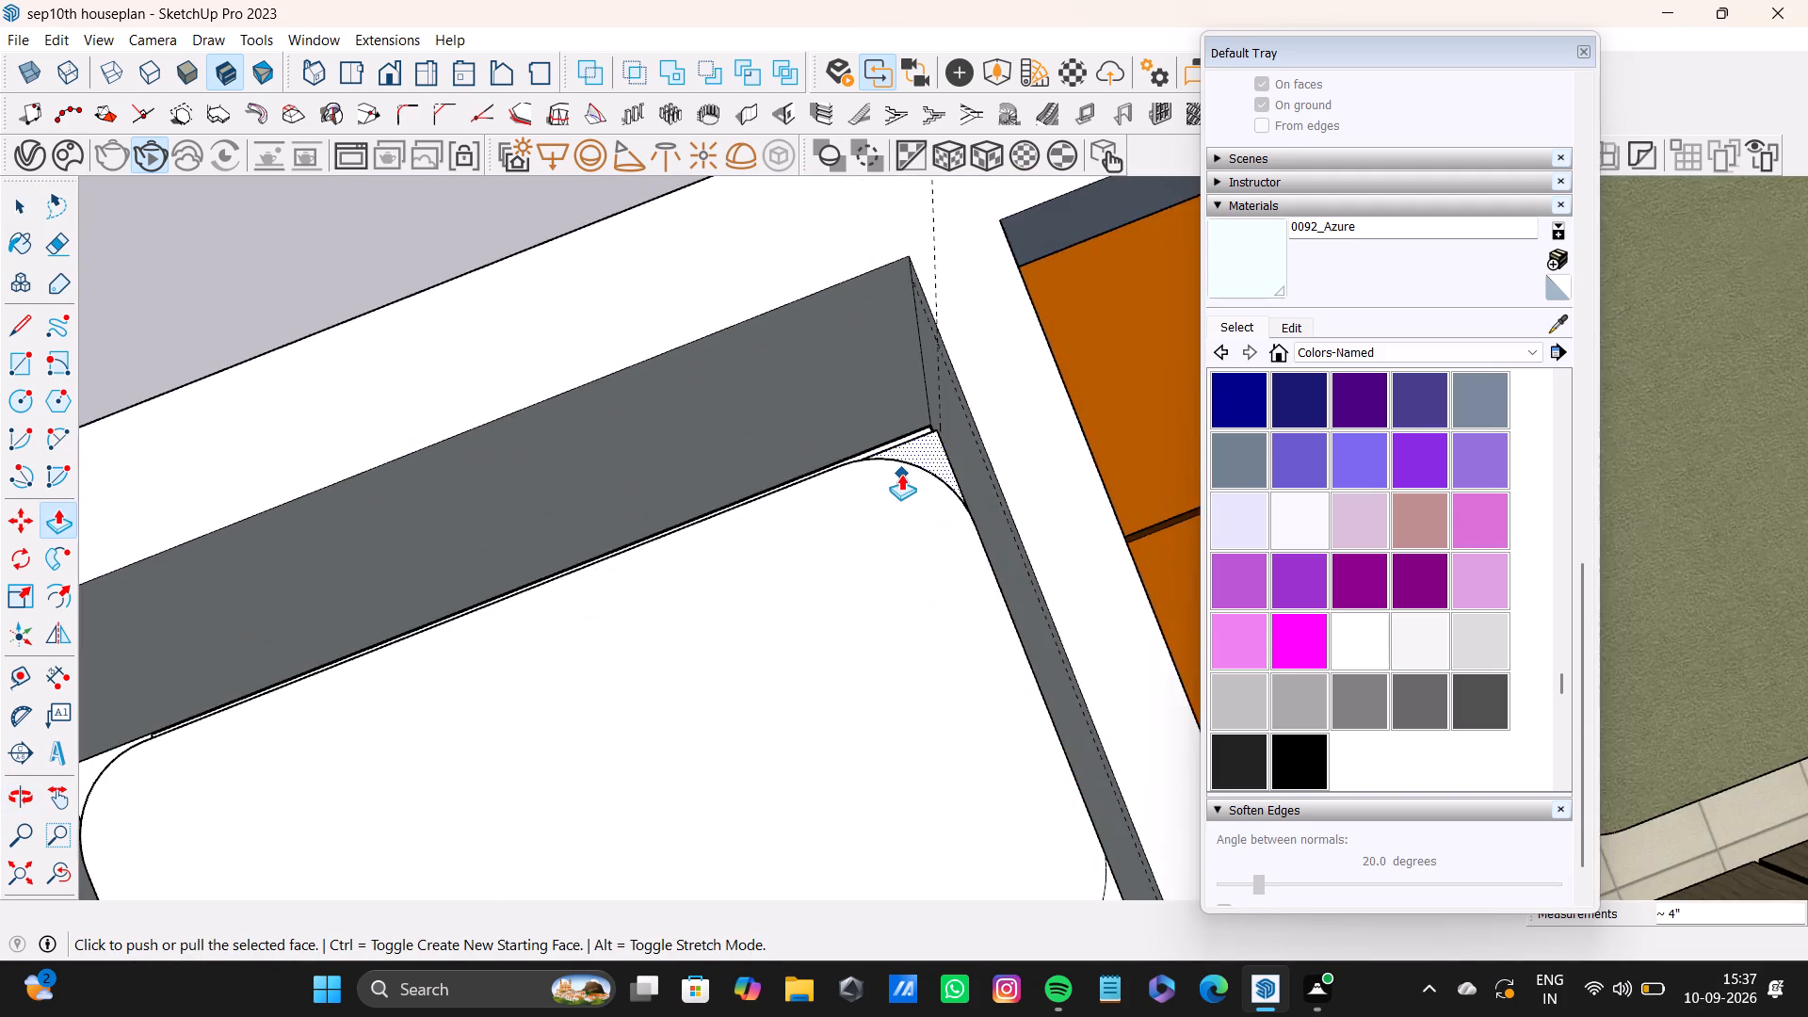
pyautogui.scroll(4, 901, 474)
pyautogui.moveTo(939, 438); pyautogui.dragTo(927, 447)
# Push the piece outside the arc at the block's other partition-wall corner down to the base slab to cut it away.
pyautogui.moveTo(935, 451); pyautogui.dragTo(1088, 564, button='middle')
pyautogui.moveTo(887, 632); pyautogui.dragTo(890, 366, button='middle')
pyautogui.scroll(-2, 959, 811)
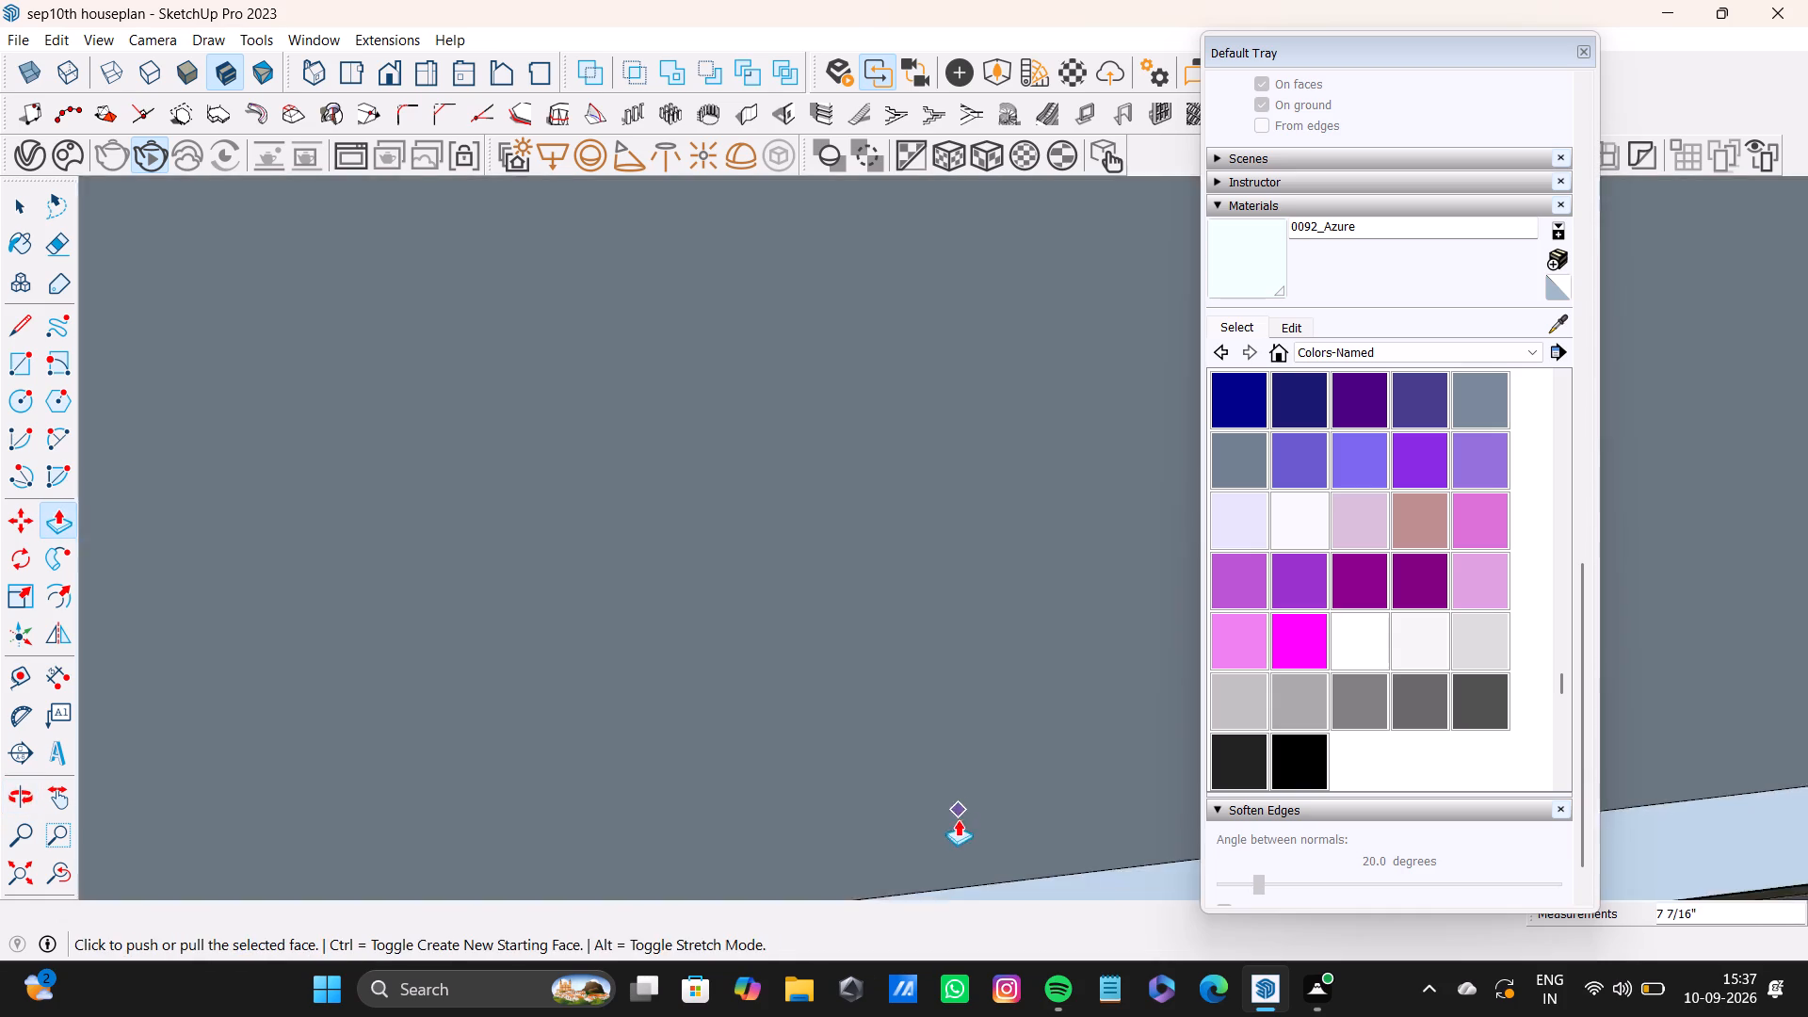
pyautogui.scroll(-7, 958, 819)
pyautogui.click(22, 879)
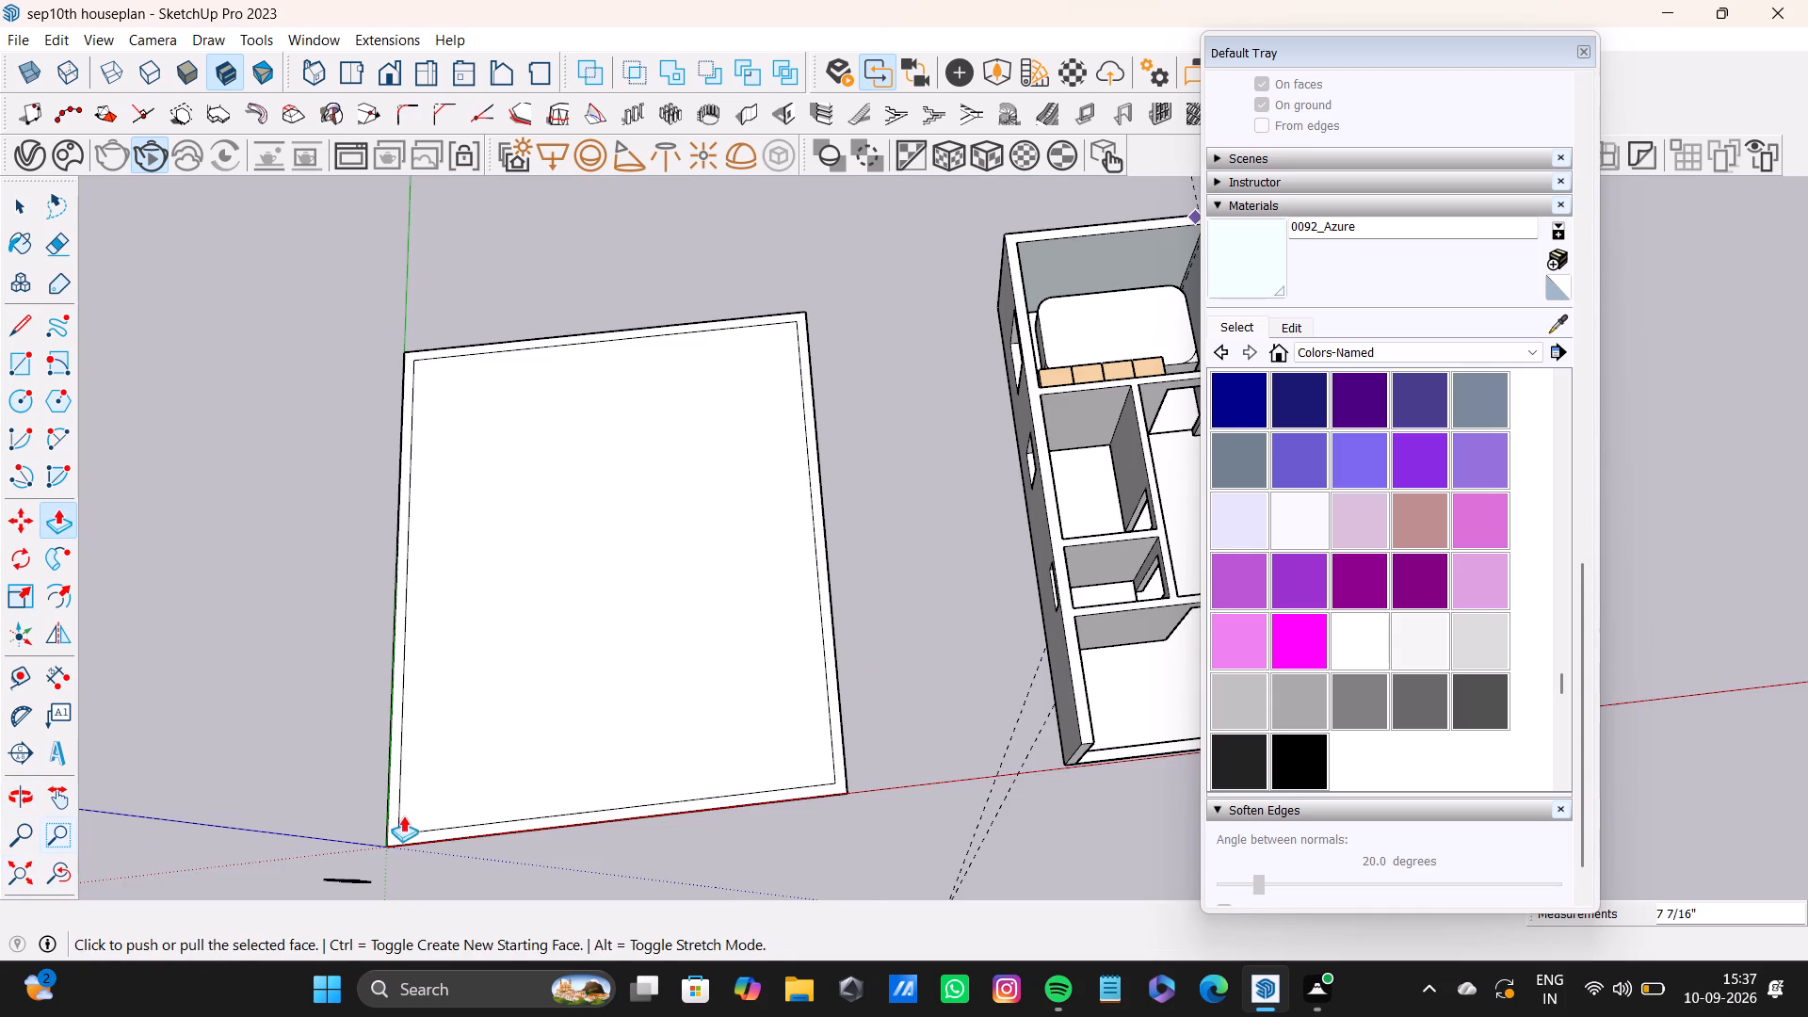
pyautogui.scroll(-4, 872, 698)
pyautogui.moveTo(1037, 688); pyautogui.dragTo(703, 663, button='middle')
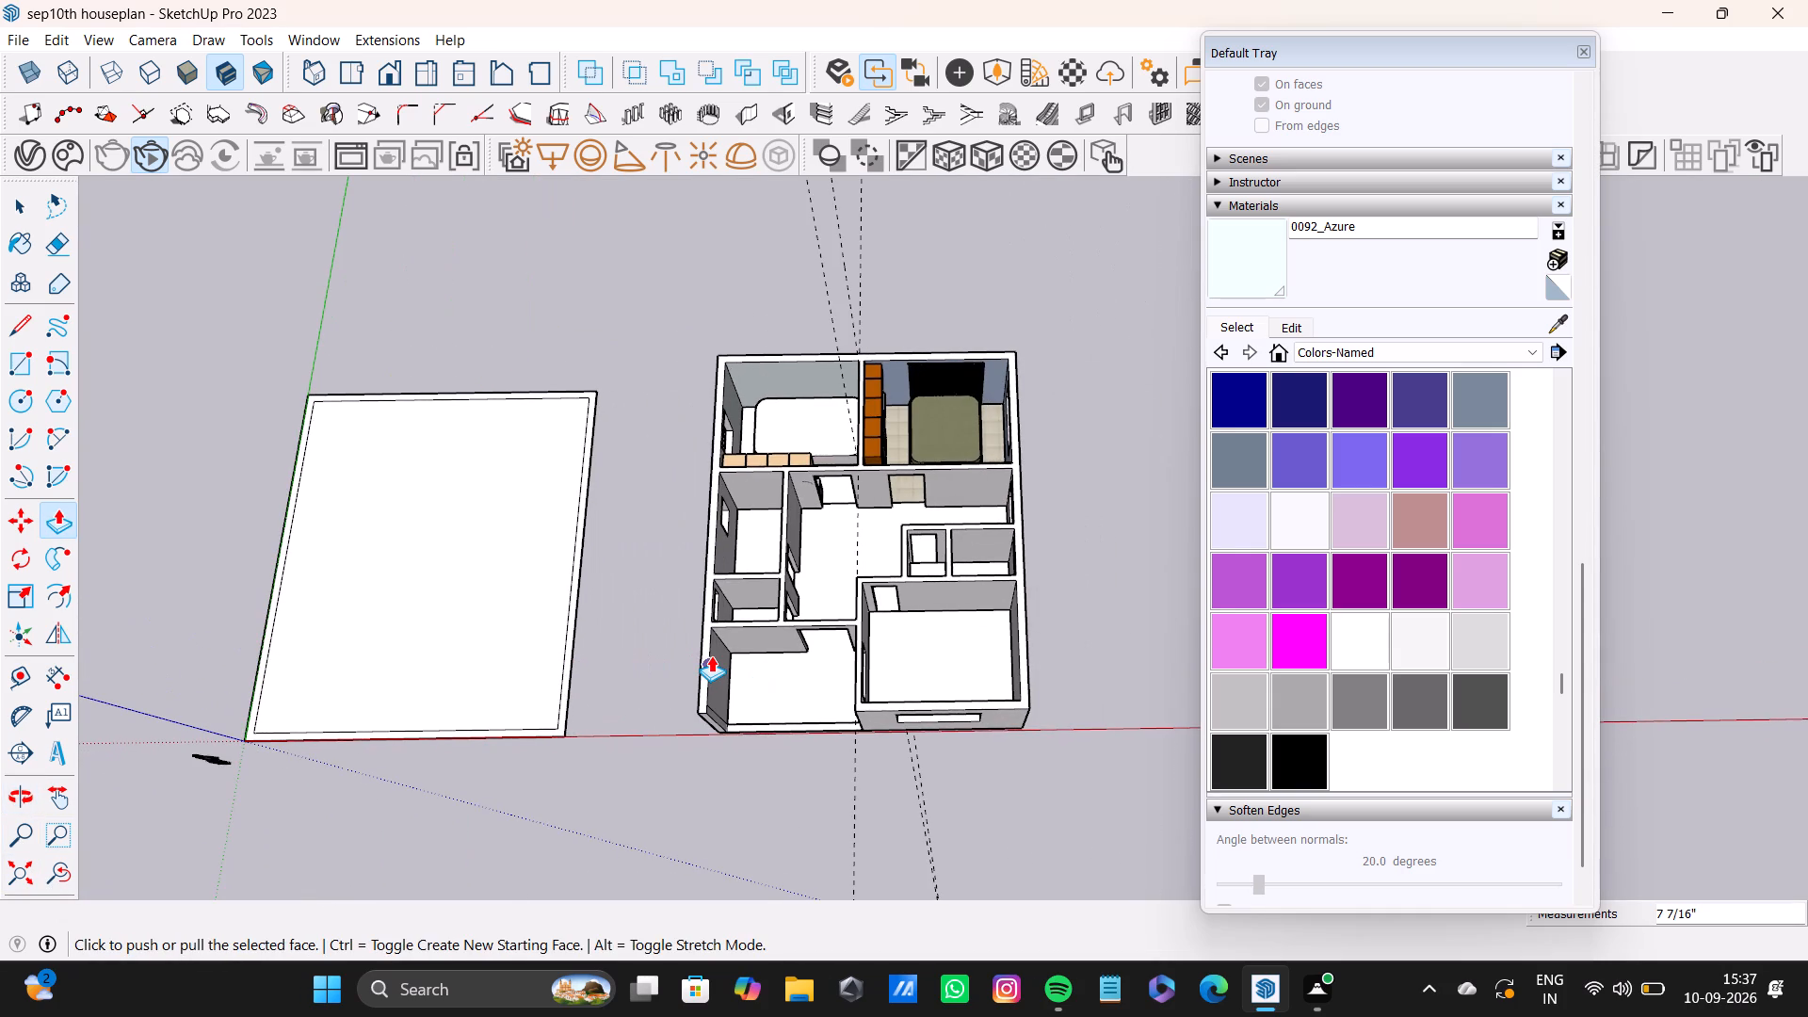
pyautogui.scroll(6, 941, 663)
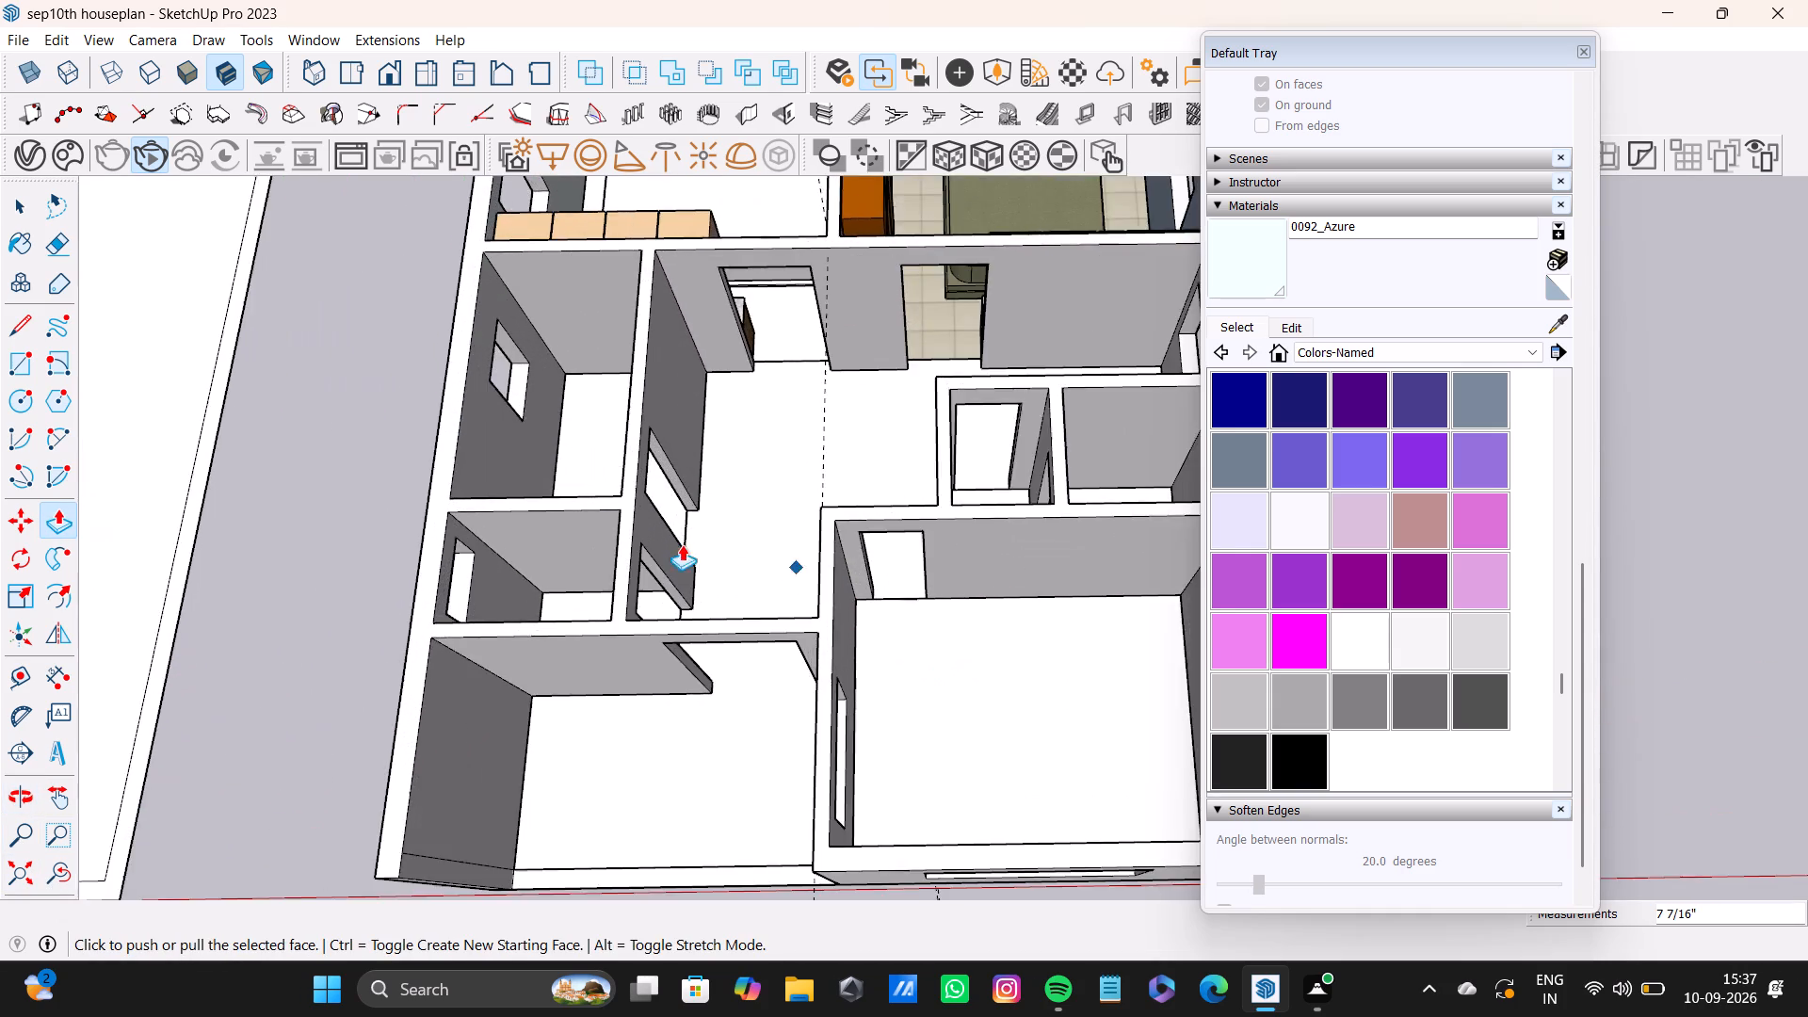
pyautogui.scroll(4, 682, 544)
pyautogui.keyDown('shift'); pyautogui.moveTo(615, 514); pyautogui.dragTo(743, 737, button='middle'); pyautogui.keyUp('shift')
pyautogui.scroll(2, 763, 536)
pyautogui.keyDown('shift'); pyautogui.moveTo(877, 461); pyautogui.dragTo(822, 733, button='middle'); pyautogui.keyUp('shift')
pyautogui.scroll(6, 903, 602)
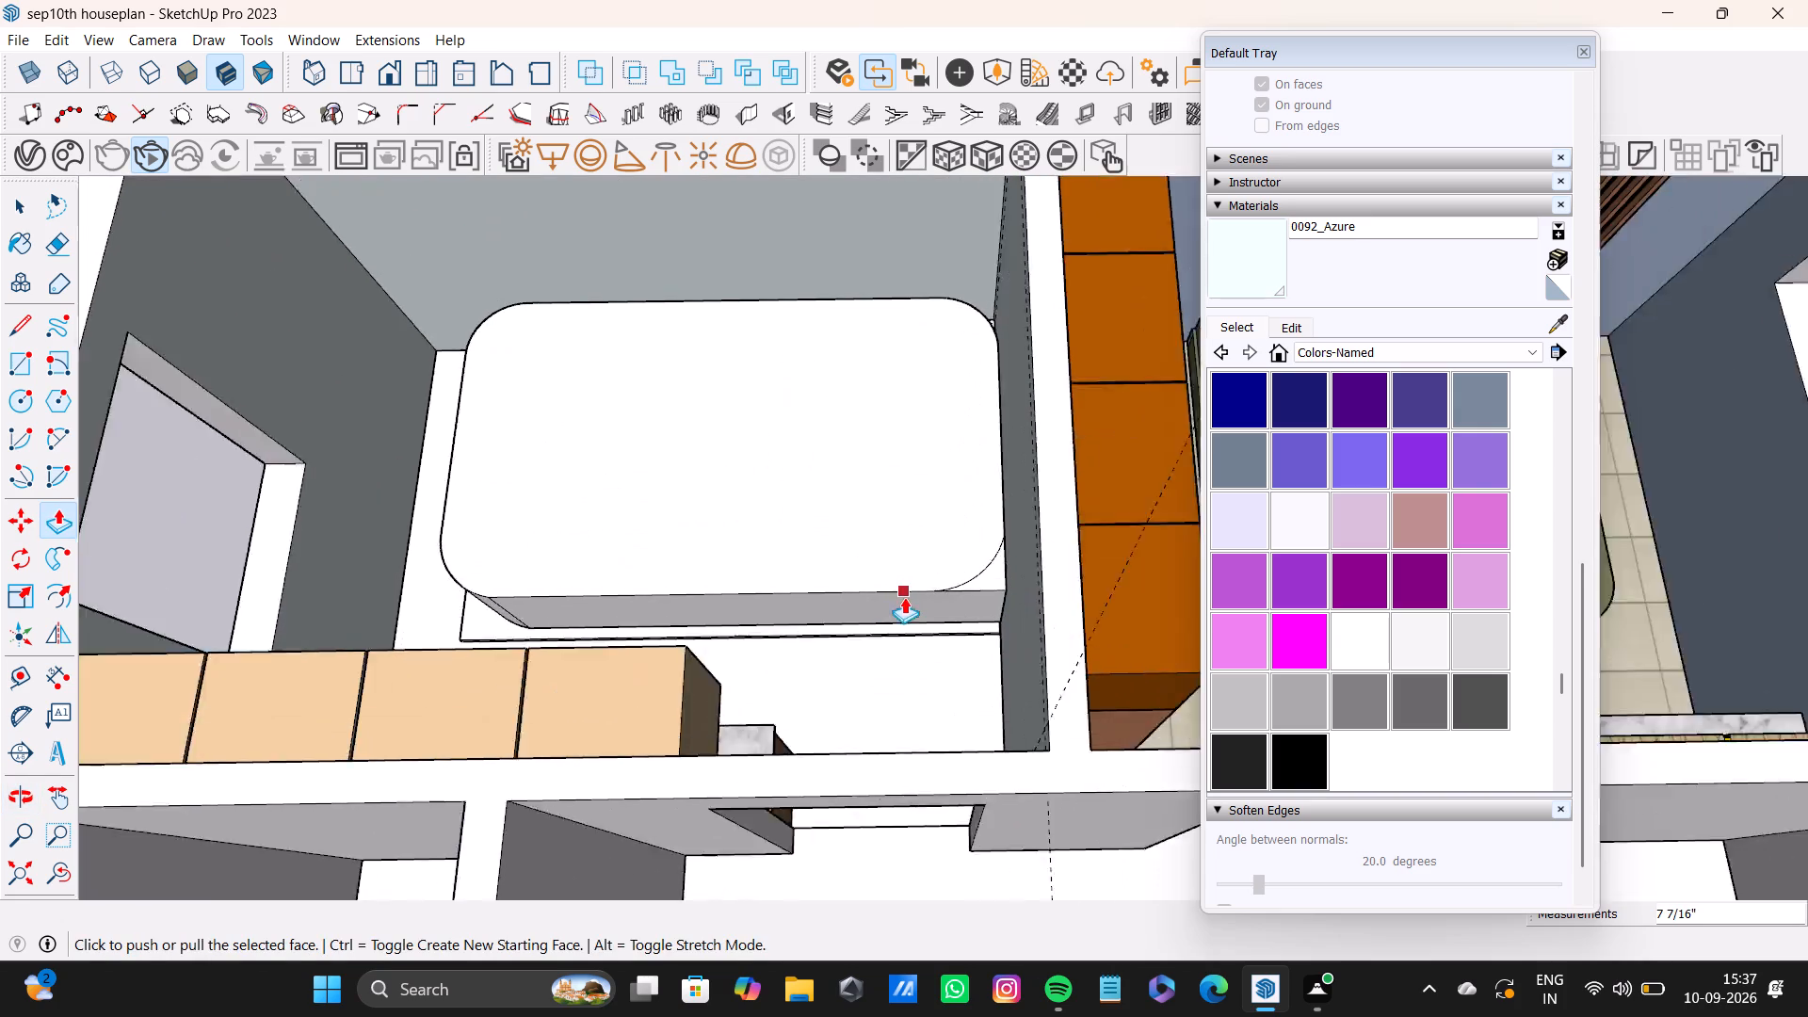
pyautogui.scroll(6, 904, 597)
pyautogui.press('space')
pyautogui.click(1055, 568)
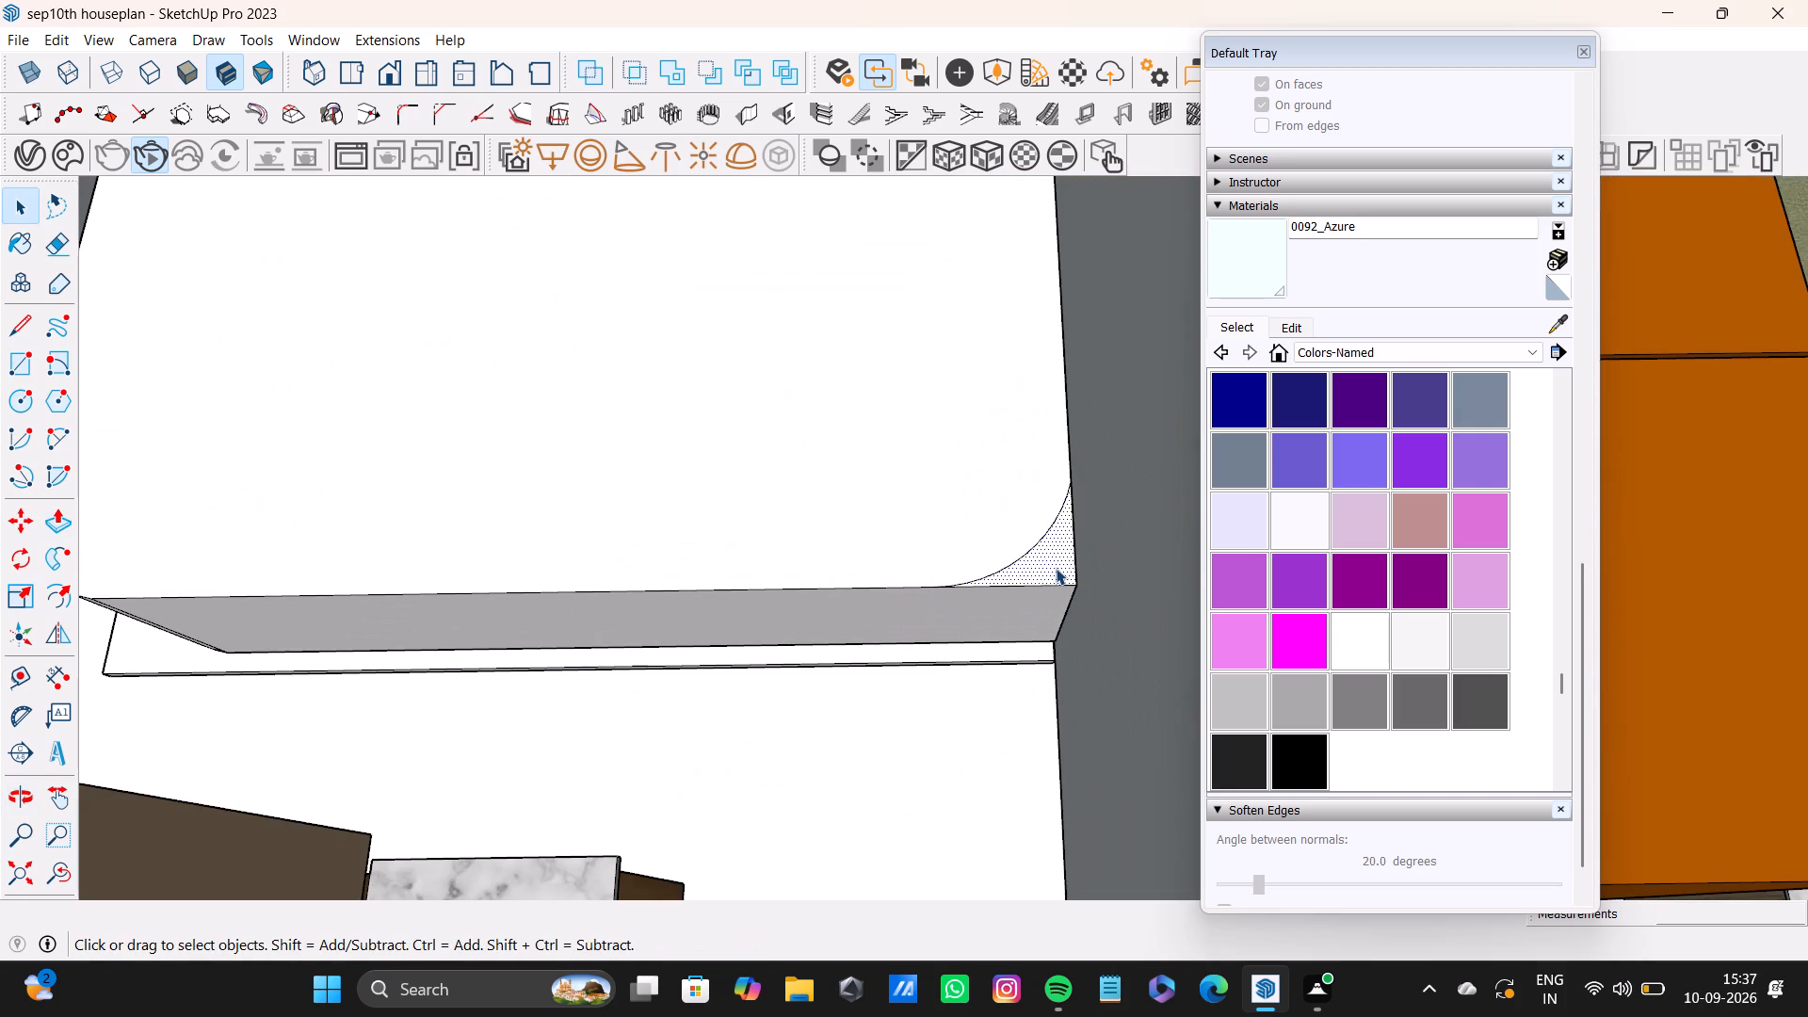
pyautogui.press('p')
pyautogui.moveTo(1056, 568); pyautogui.dragTo(1027, 673)
pyautogui.press('space')
# Select the bed-like block's rounded top face together with its bounding edges.
pyautogui.scroll(-5, 1017, 654)
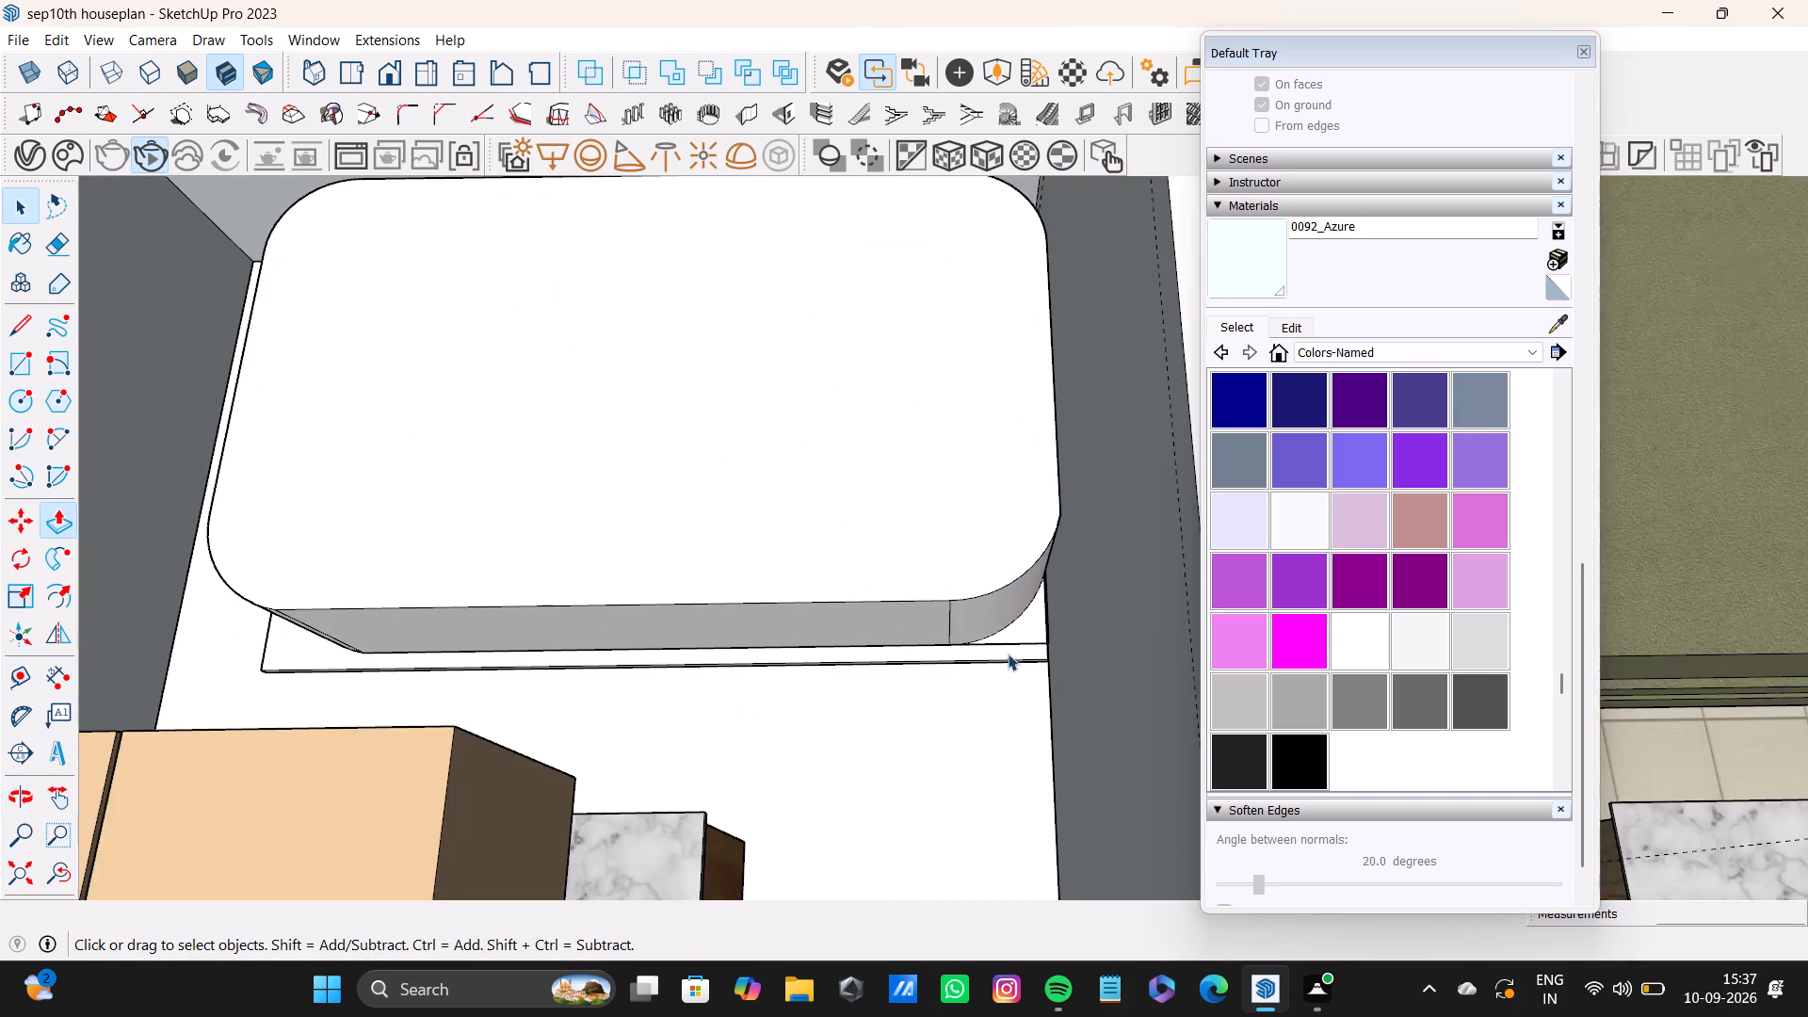
pyautogui.scroll(-4, 1008, 654)
pyautogui.keyDown('shift'); pyautogui.moveTo(967, 484); pyautogui.dragTo(964, 667, button='middle'); pyautogui.keyUp('shift')
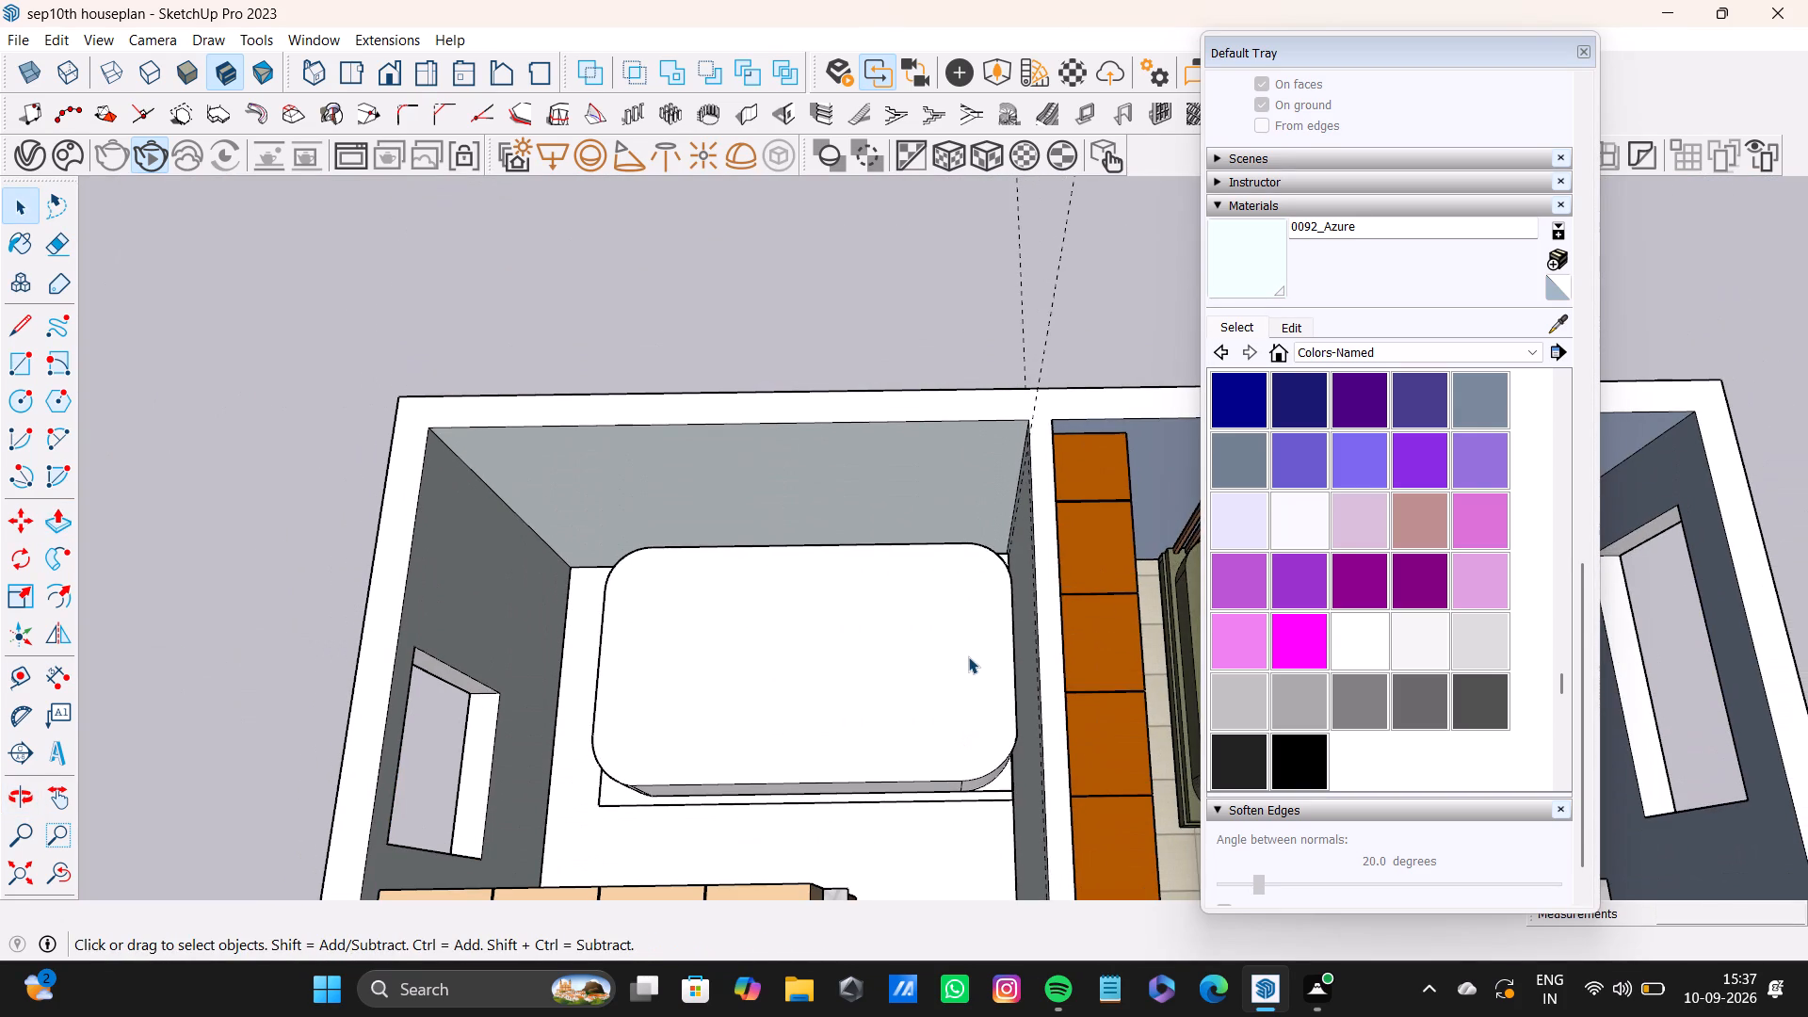
pyautogui.scroll(-7, 922, 738)
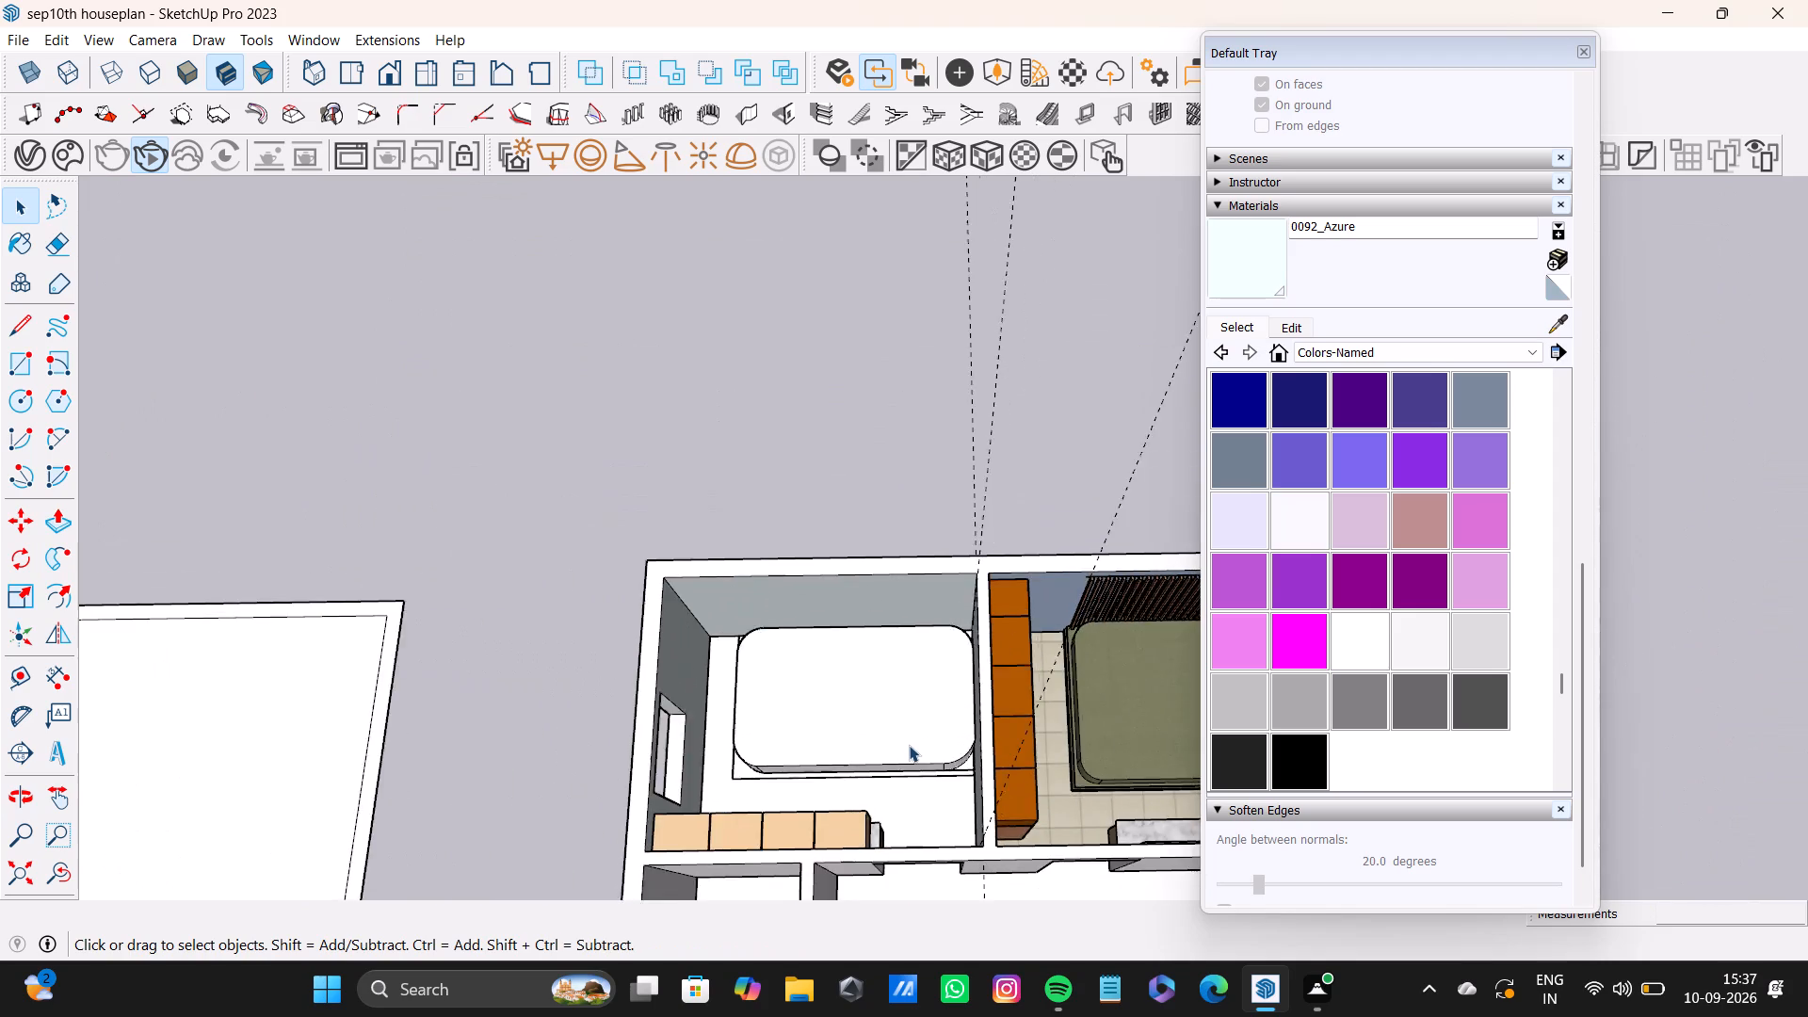
pyautogui.press('space')
pyautogui.click(754, 442)
pyautogui.scroll(5, 717, 702)
pyautogui.moveTo(728, 735); pyautogui.dragTo(948, 753, button='middle')
pyautogui.scroll(4, 946, 752)
pyautogui.keyDown('shift'); pyautogui.moveTo(935, 729); pyautogui.dragTo(742, 727, button='middle'); pyautogui.keyUp('shift')
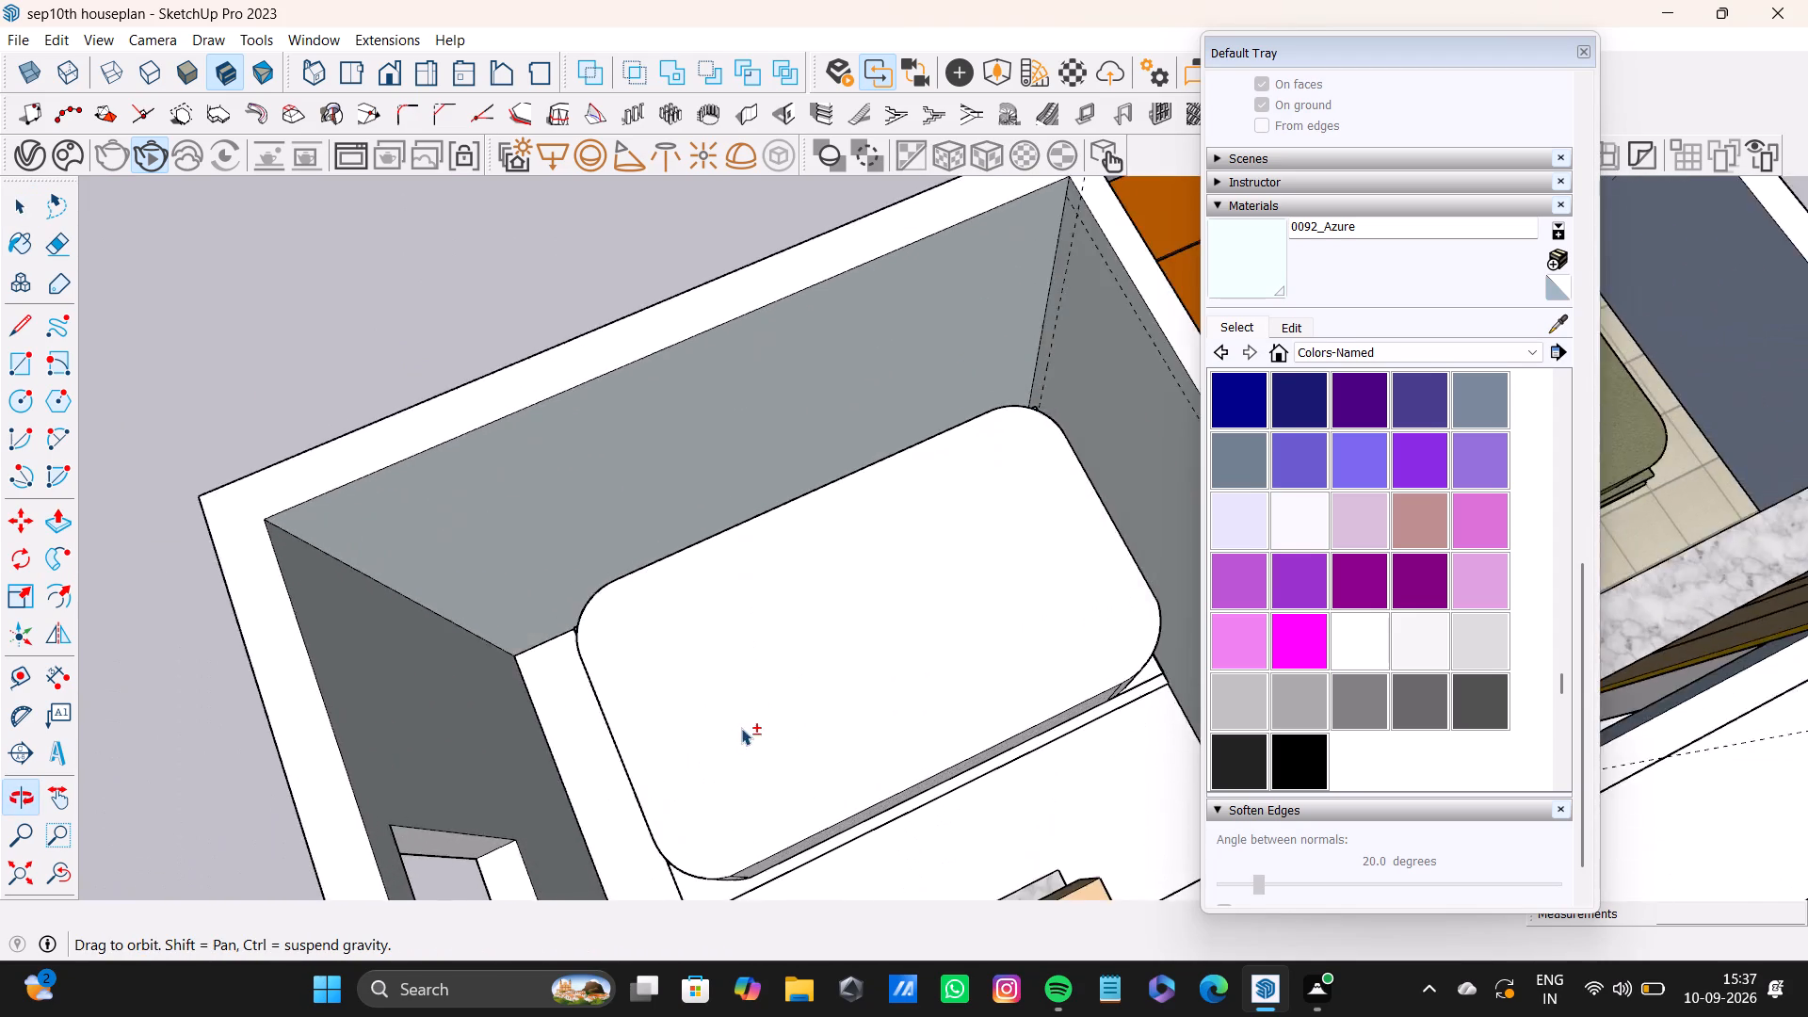
pyautogui.moveTo(753, 744); pyautogui.dragTo(945, 698, button='middle')
pyautogui.keyDown('shift'); pyautogui.doubleClick(891, 688); pyautogui.keyUp('shift')
pyautogui.moveTo(969, 764); pyautogui.dragTo(921, 759, button='middle')
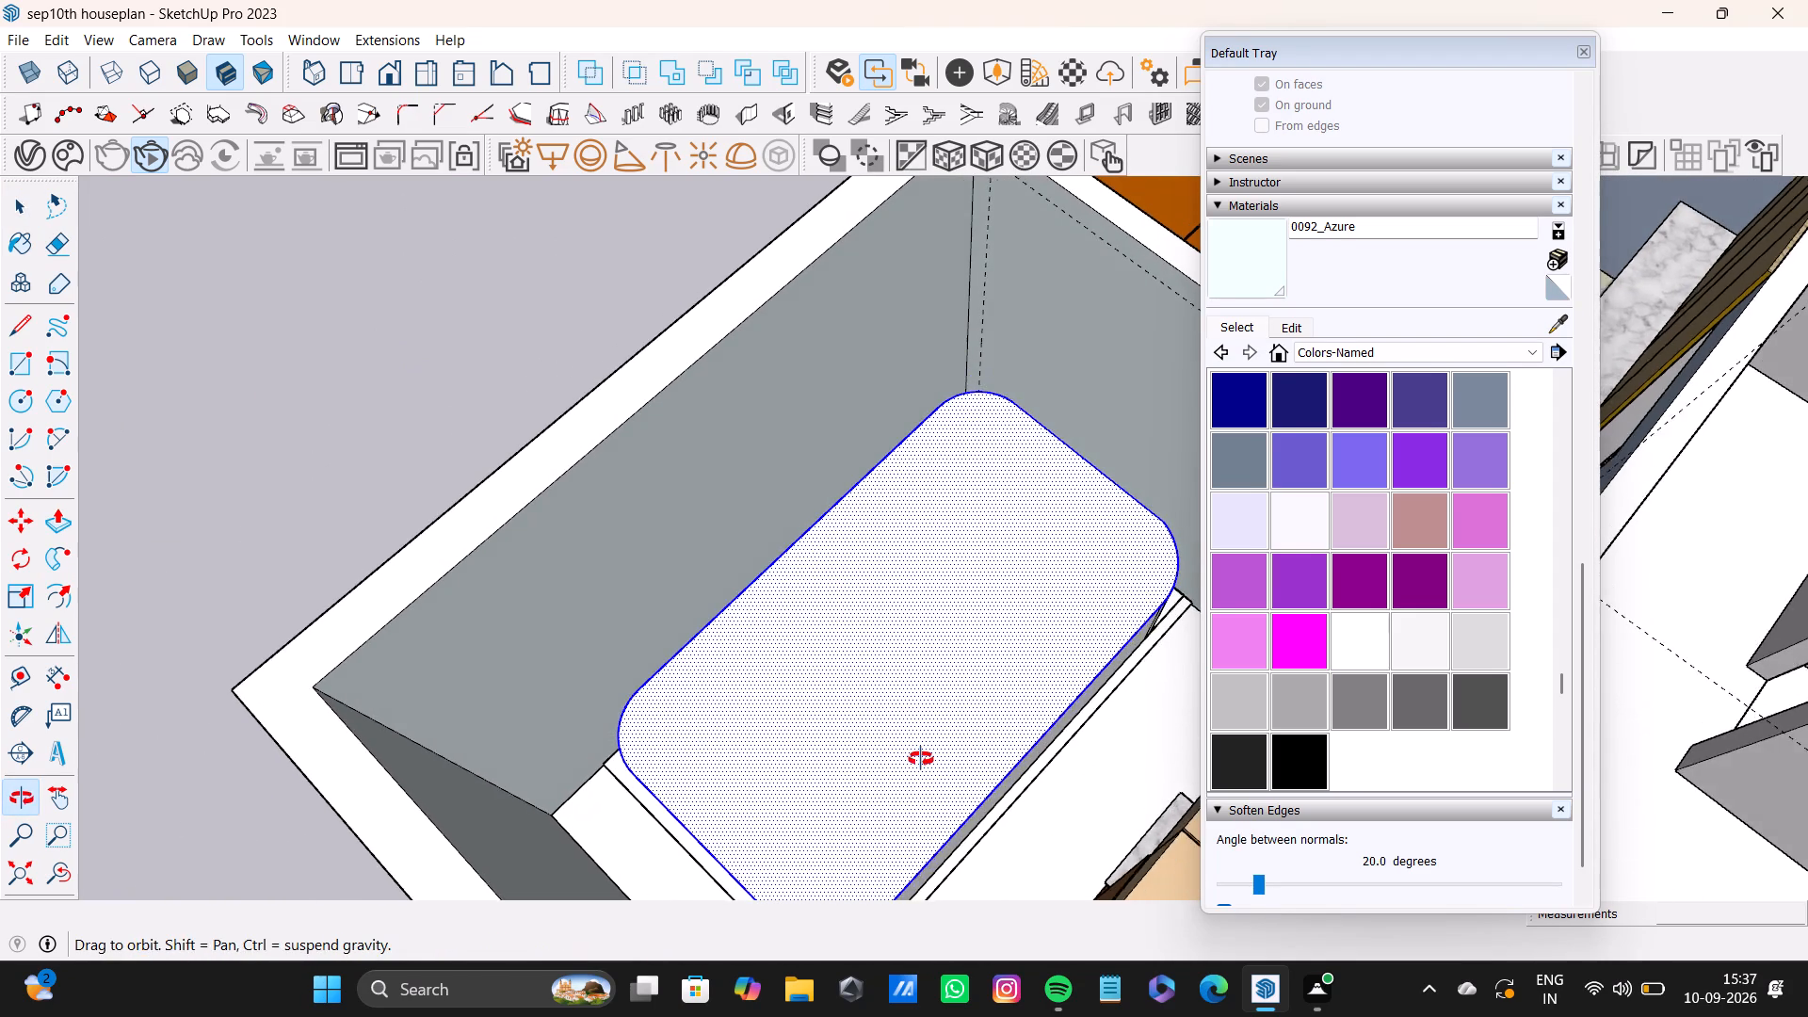
pyautogui.moveTo(921, 759); pyautogui.dragTo(913, 759, button='middle')
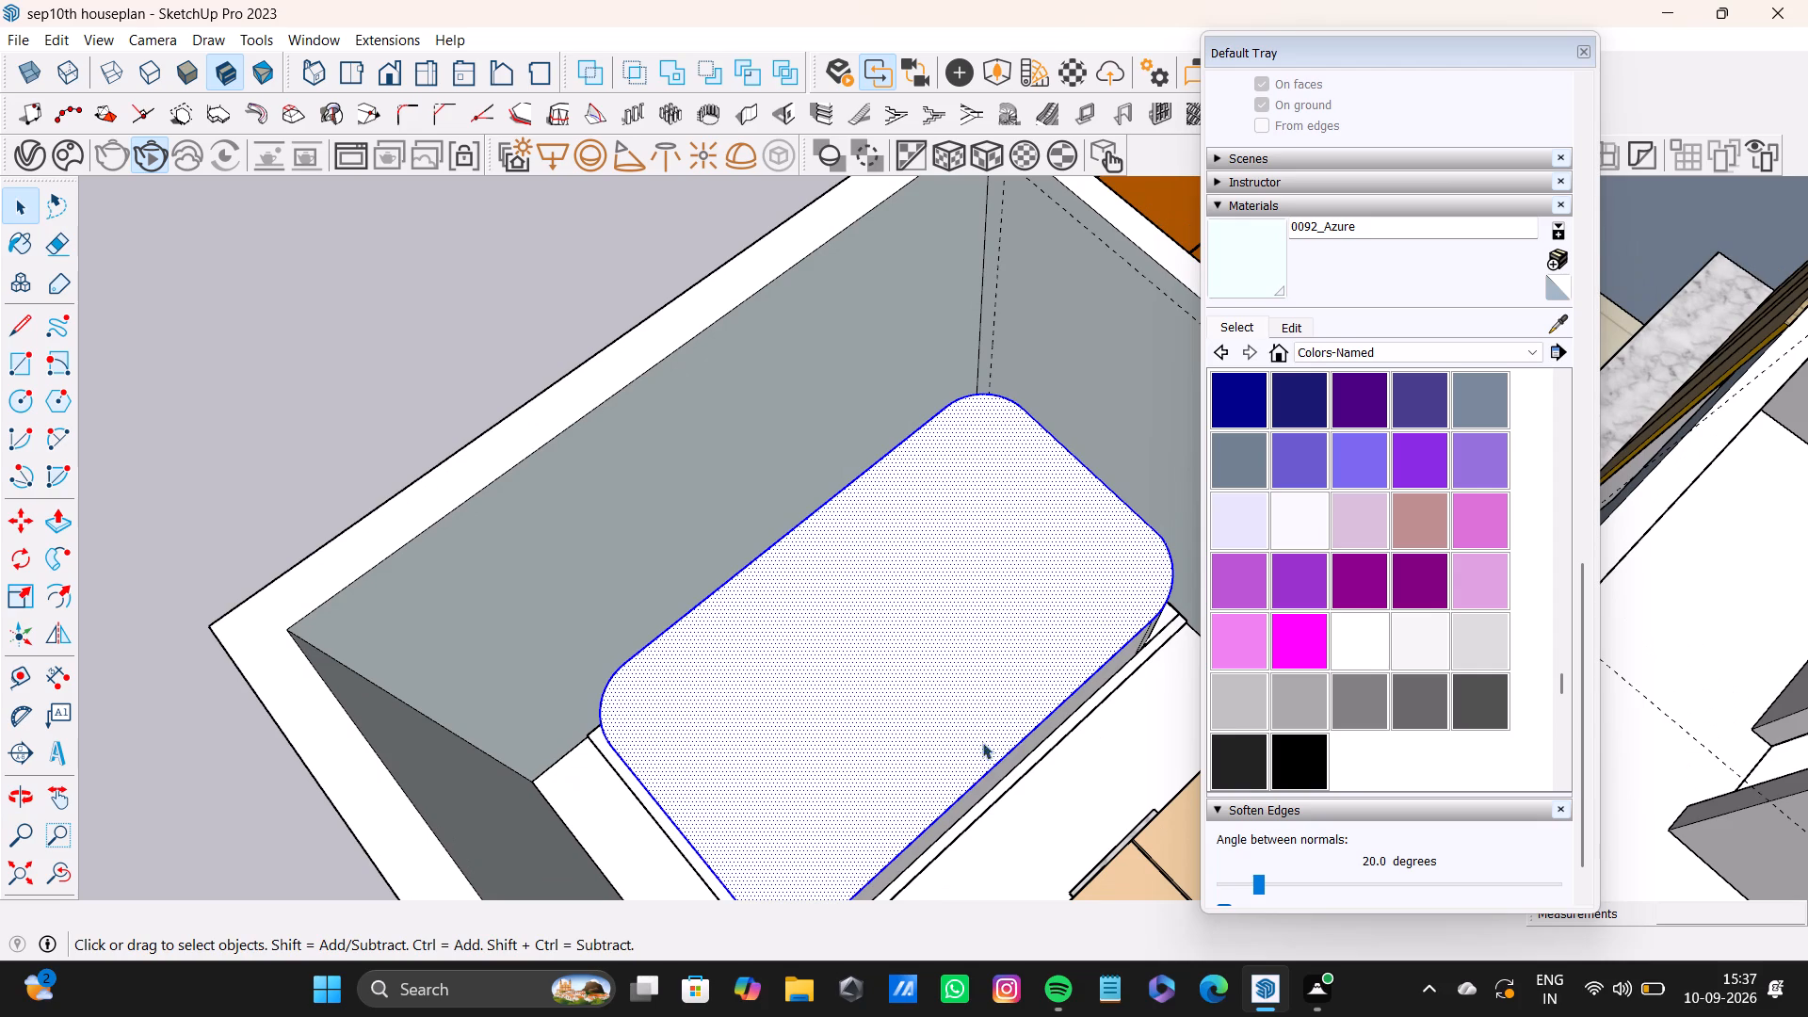
# Add the block's long side, rounded corner and end faces with their edges to the top-face selection.
pyautogui.moveTo(1022, 782); pyautogui.dragTo(813, 710, button='middle')
pyautogui.scroll(4, 946, 696)
pyautogui.keyDown('shift'); pyautogui.moveTo(1142, 724); pyautogui.dragTo(968, 799, button='middle'); pyautogui.keyUp('shift')
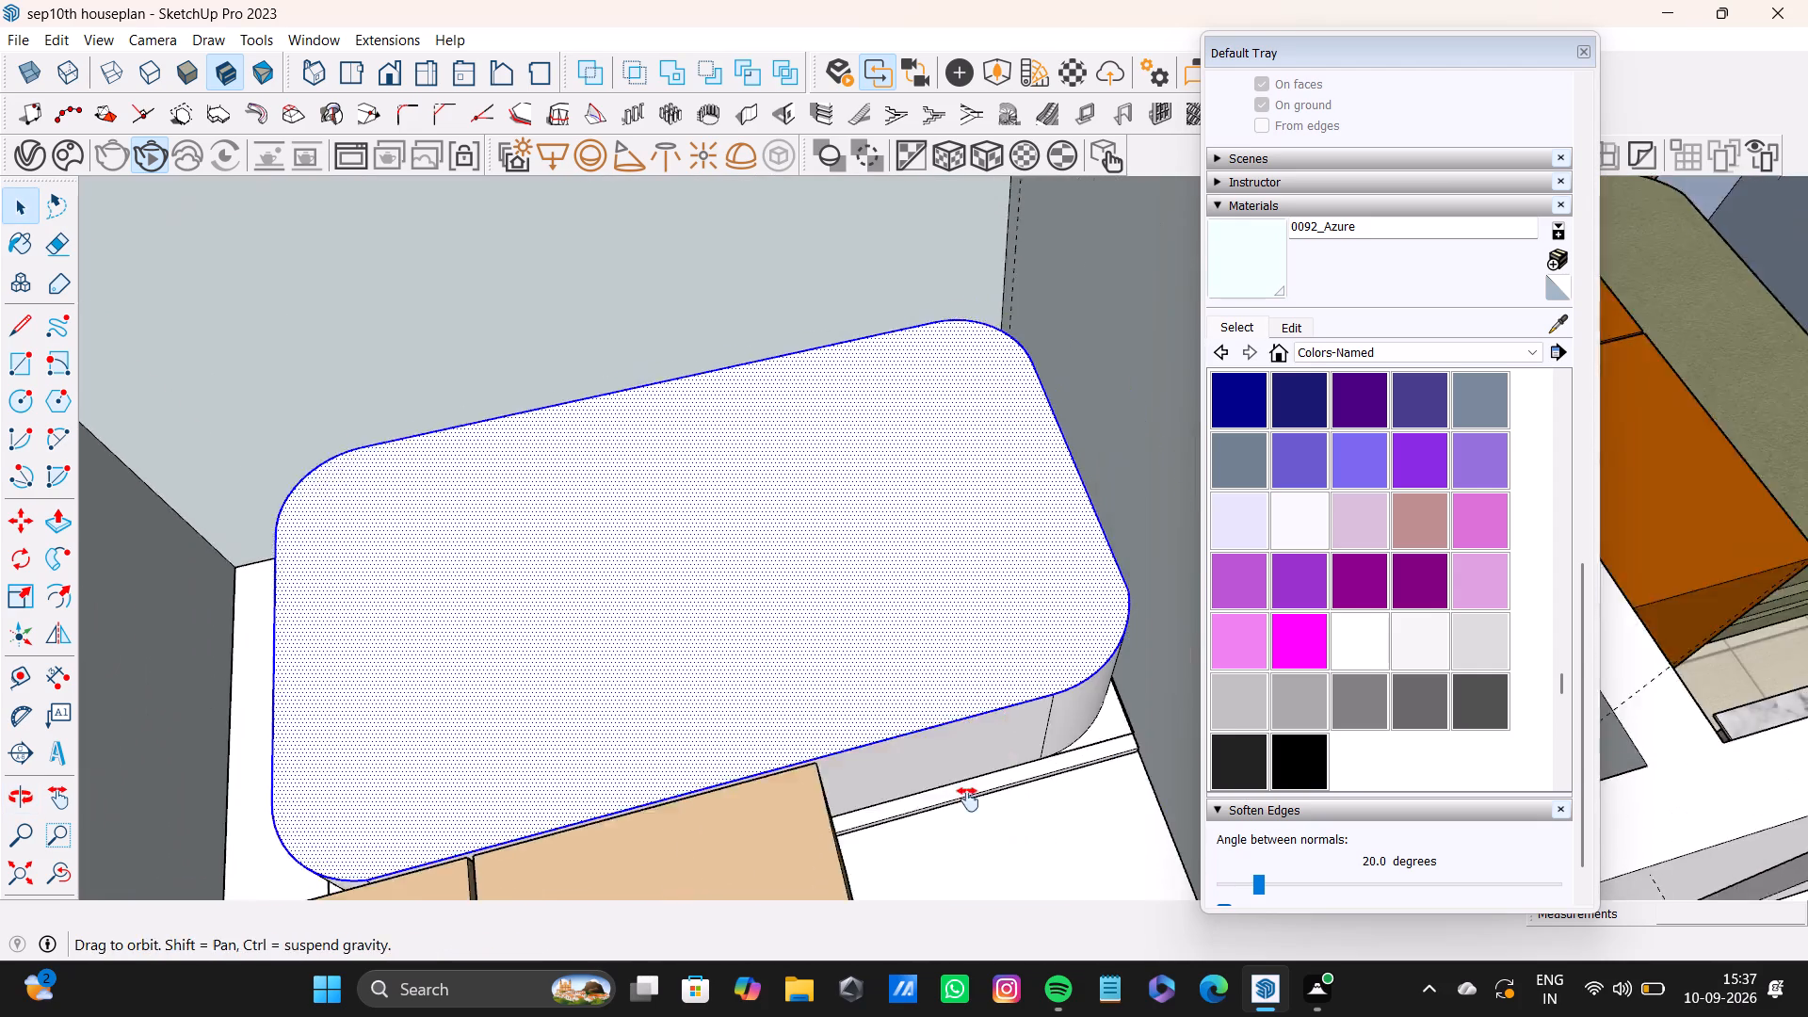
pyautogui.keyDown('shift'); pyautogui.moveTo(968, 799); pyautogui.dragTo(959, 803, button='middle'); pyautogui.keyUp('shift')
pyautogui.keyDown('shift'); pyautogui.scroll(-1, 974, 793); pyautogui.keyUp('shift')
pyautogui.keyDown('shift'); pyautogui.scroll(3, 1010, 765); pyautogui.keyUp('shift')
pyautogui.keyDown('shift'); pyautogui.doubleClick(965, 757); pyautogui.keyUp('shift')
pyautogui.keyDown('shift'); pyautogui.doubleClick(894, 784); pyautogui.keyUp('shift')
pyautogui.keyDown('shift'); pyautogui.scroll(-4, 888, 785); pyautogui.keyUp('shift')
pyautogui.keyDown('shift'); pyautogui.moveTo(525, 718); pyautogui.dragTo(561, 696, button='middle'); pyautogui.keyUp('shift')
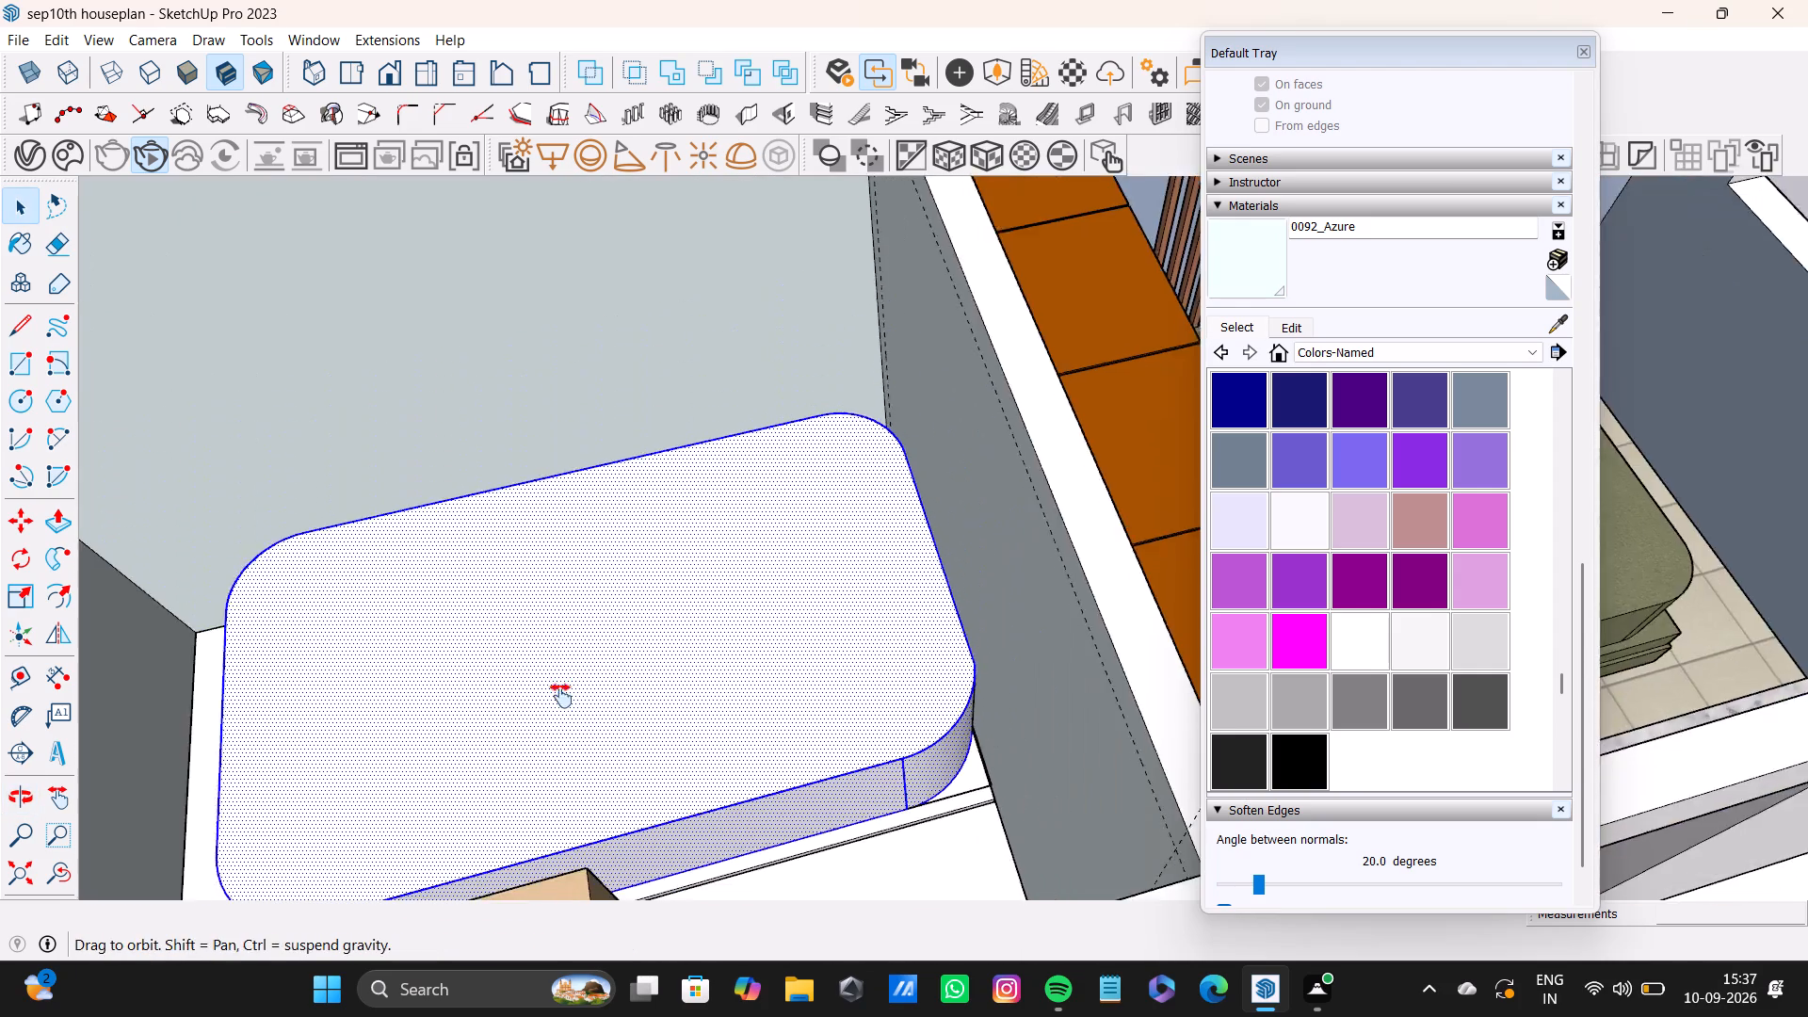
pyautogui.keyDown('shift'); pyautogui.moveTo(561, 696); pyautogui.dragTo(1042, 598, button='middle'); pyautogui.keyUp('shift')
pyautogui.keyDown('shift'); pyautogui.scroll(2, 699, 686); pyautogui.keyUp('shift')
pyautogui.keyDown('shift'); pyautogui.doubleClick(863, 850); pyautogui.keyUp('shift')
pyautogui.keyDown('shift'); pyautogui.moveTo(757, 793); pyautogui.dragTo(960, 787, button='middle'); pyautogui.keyUp('shift')
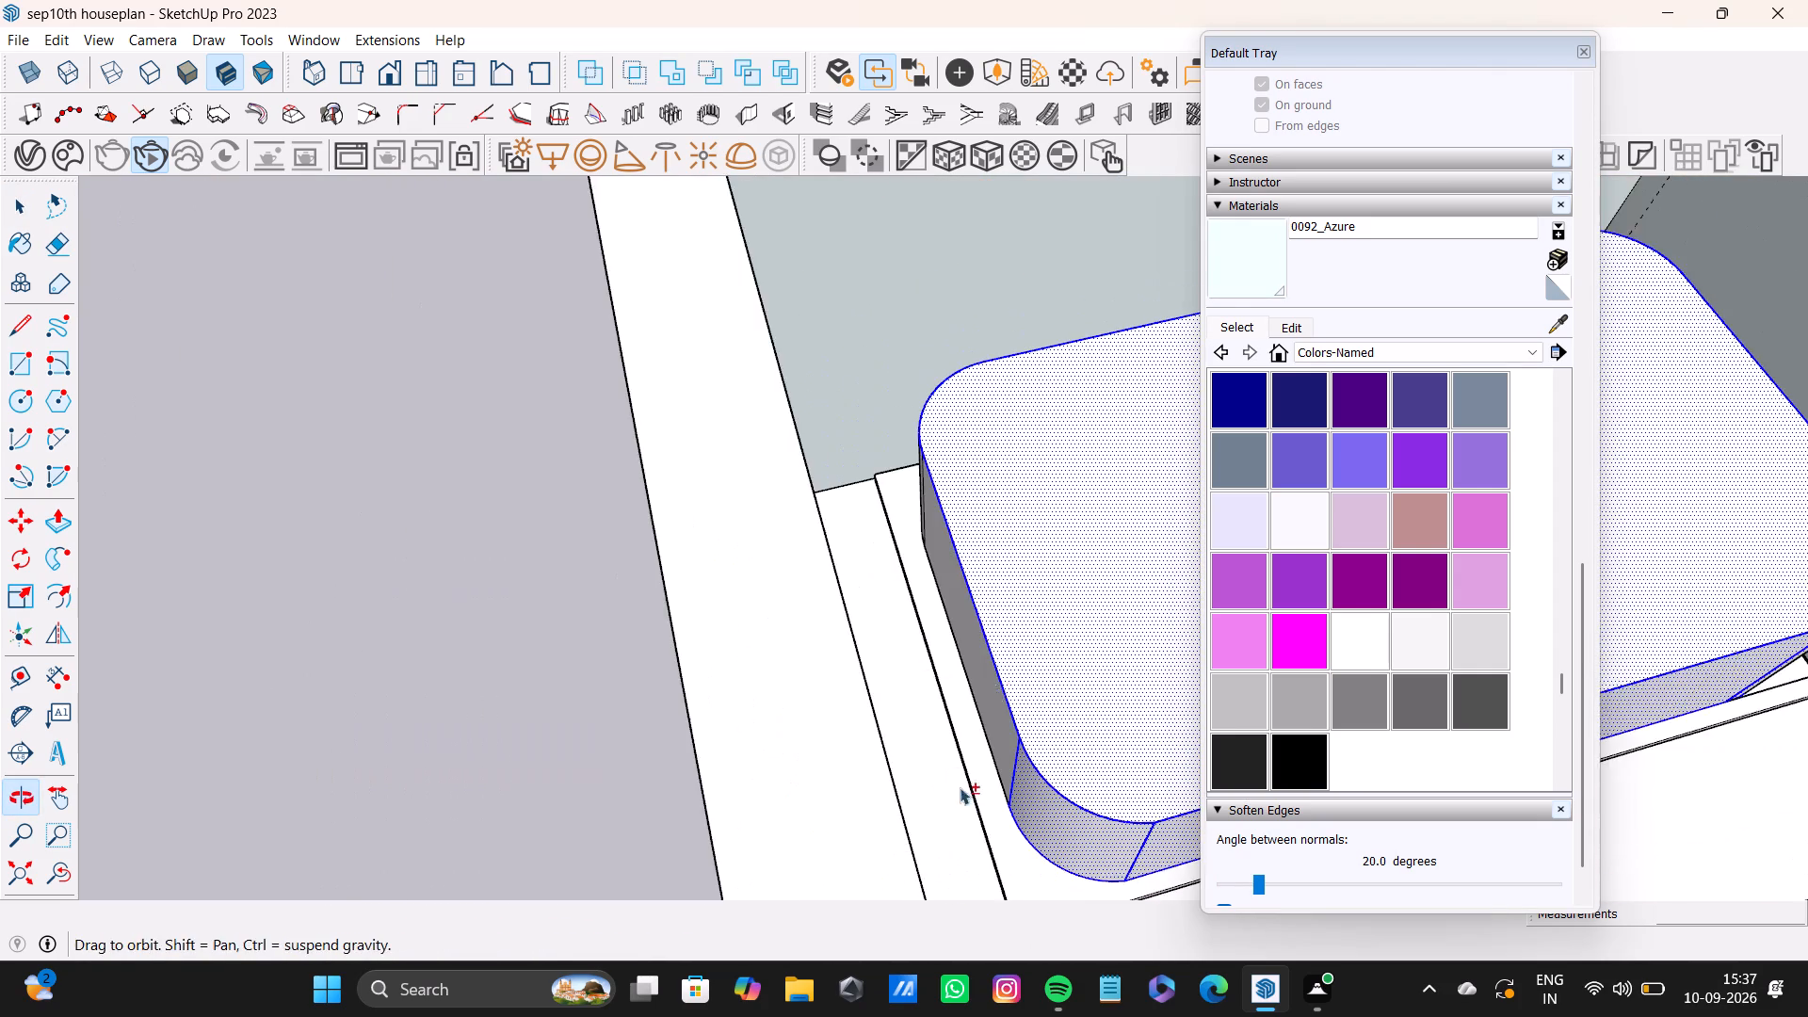
pyautogui.keyDown('shift'); pyautogui.moveTo(960, 787); pyautogui.dragTo(959, 788, button='middle'); pyautogui.keyUp('shift')
pyautogui.keyDown('shift'); pyautogui.scroll(3, 993, 686); pyautogui.keyUp('shift')
pyautogui.keyDown('shift'); pyautogui.doubleClick(994, 683); pyautogui.keyUp('shift')
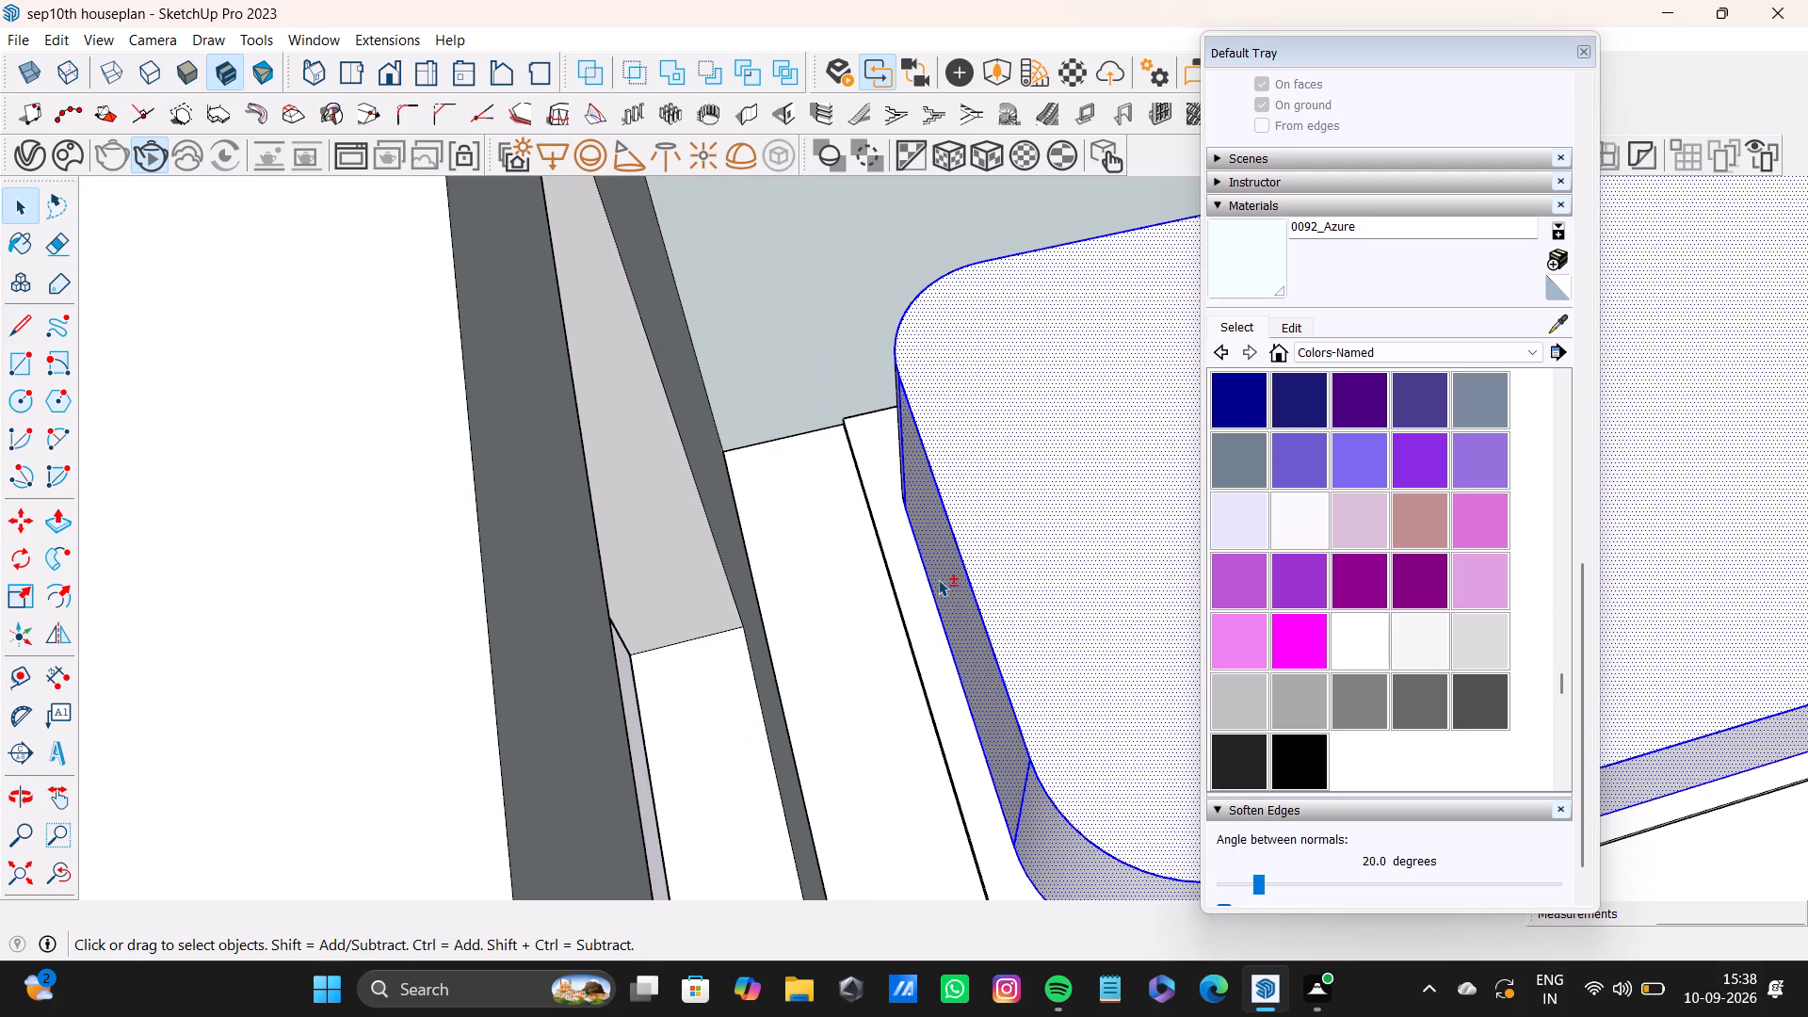
pyautogui.moveTo(1043, 547); pyautogui.dragTo(690, 757, button='middle')
pyautogui.scroll(4, 760, 618)
pyautogui.scroll(-7, 760, 618)
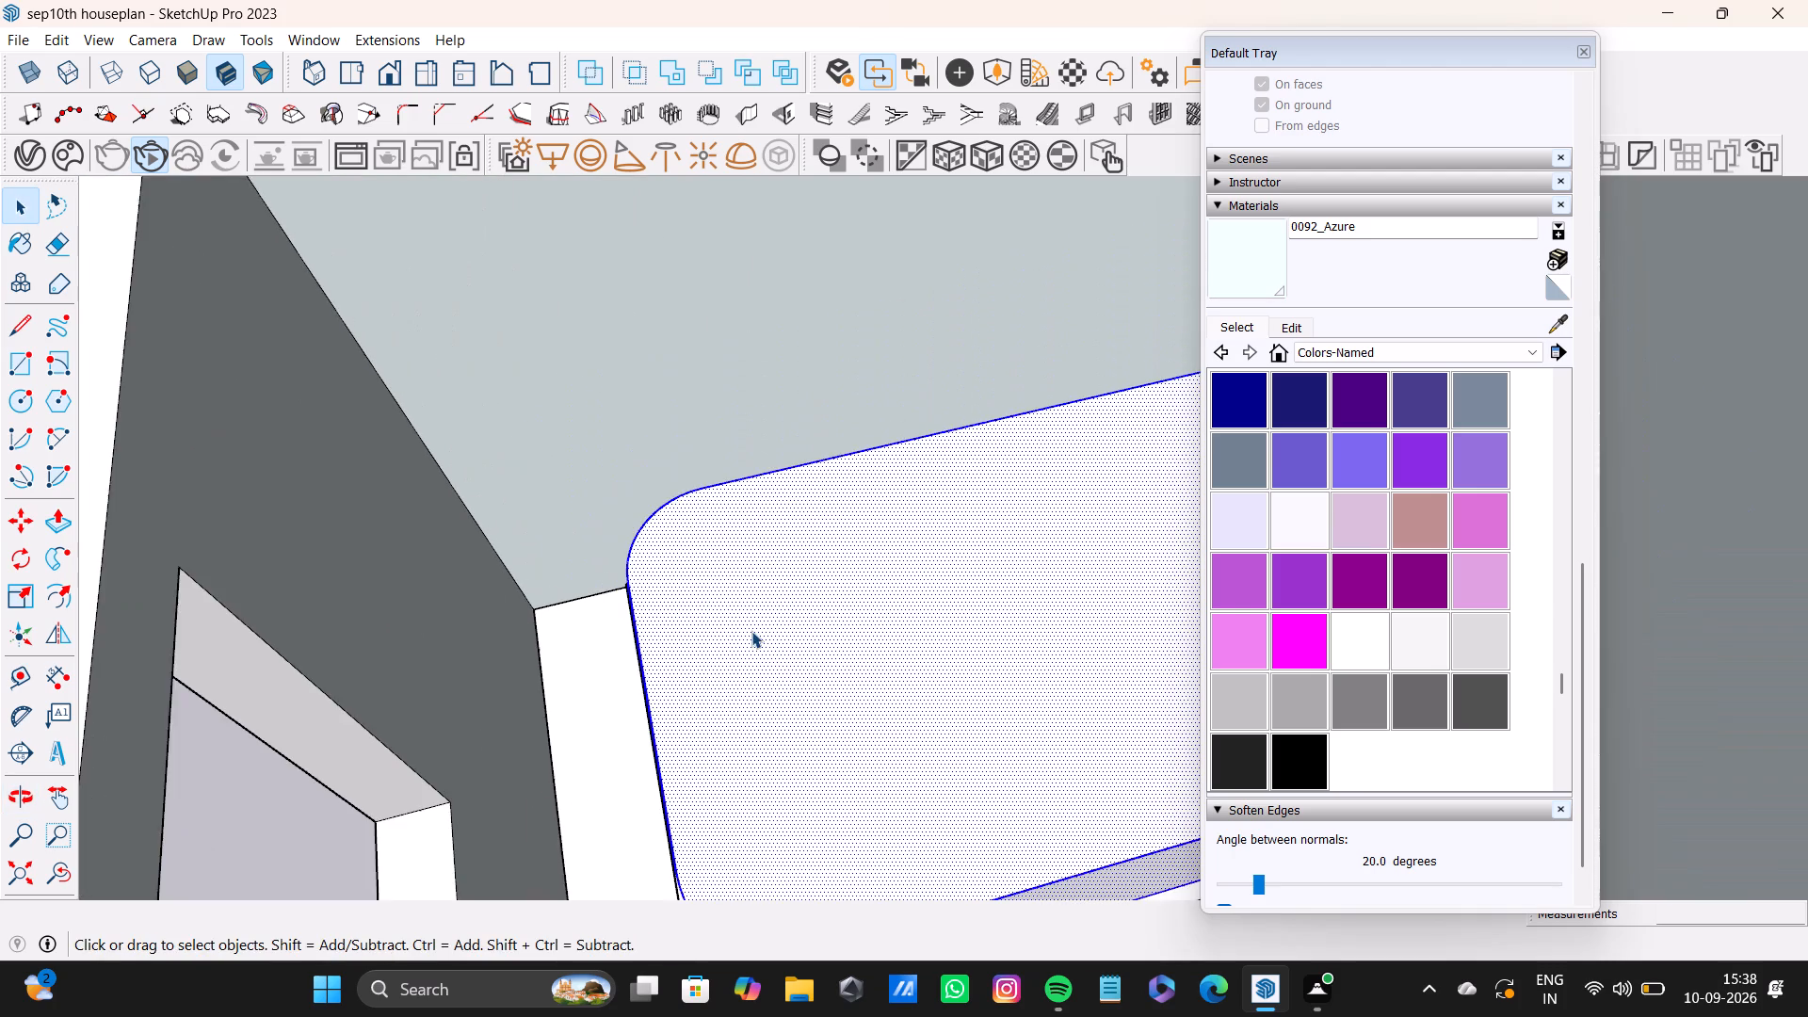
pyautogui.scroll(-4, 751, 631)
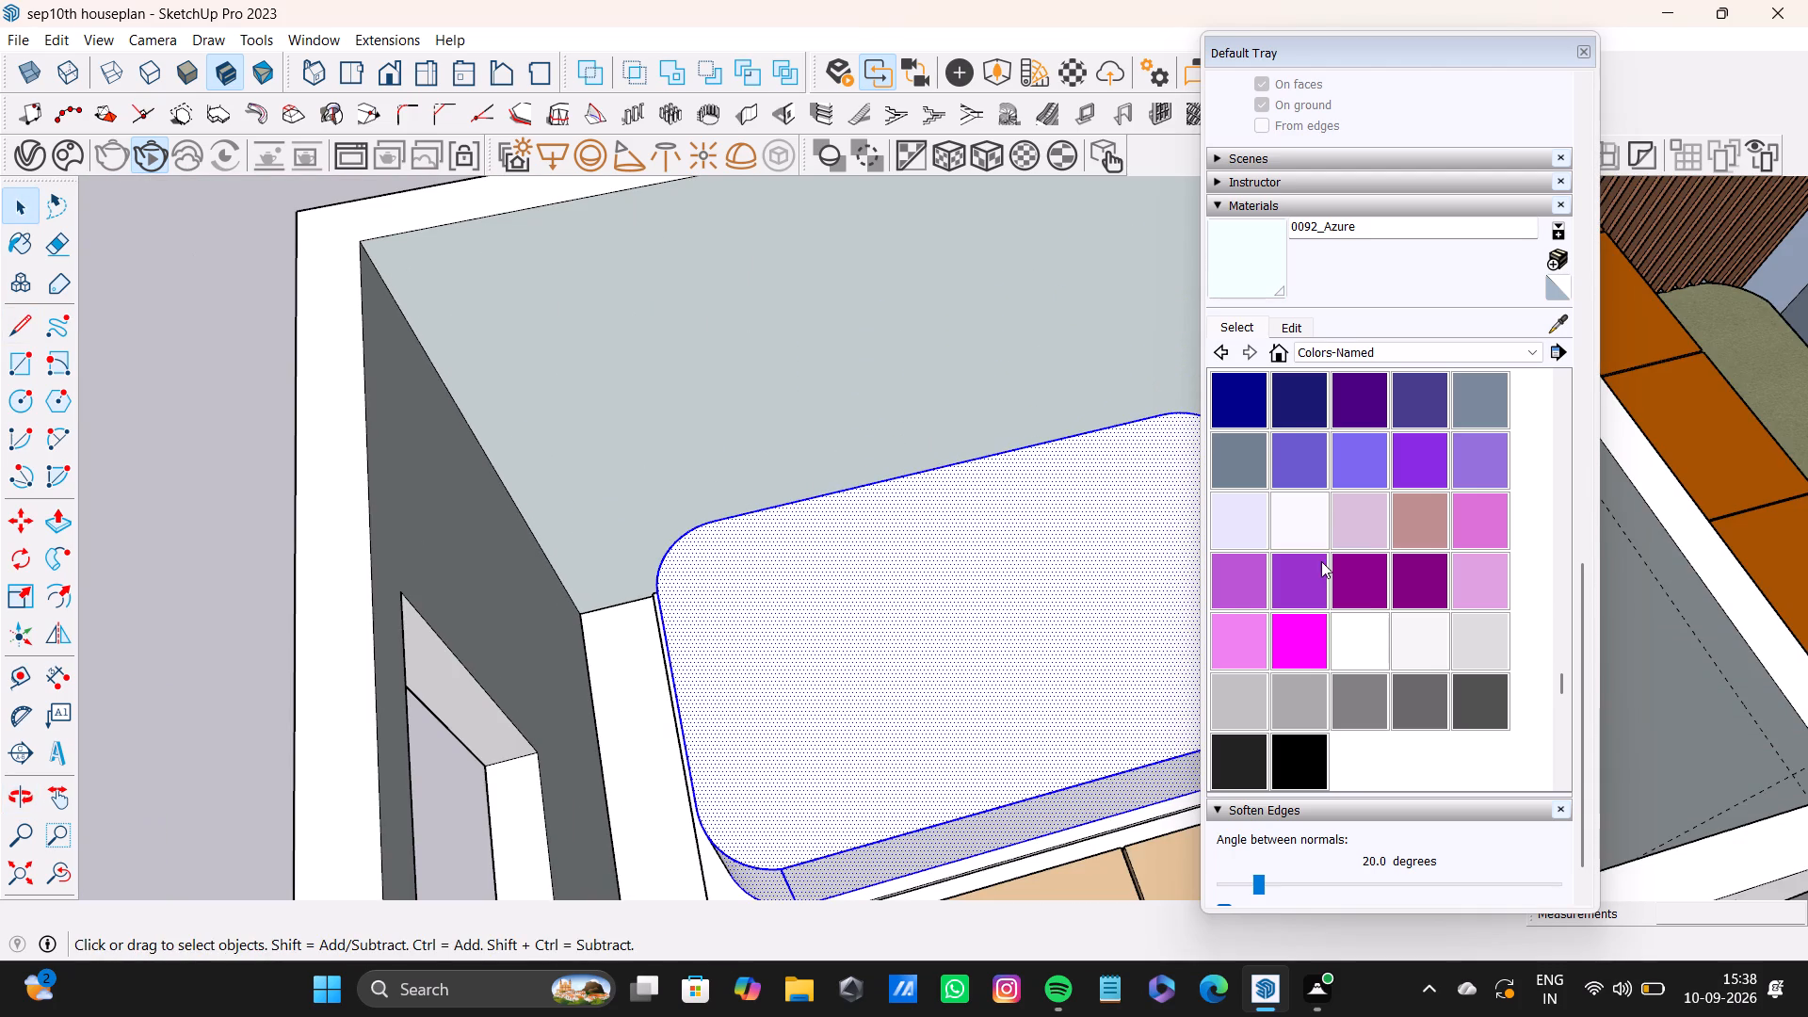
# Look through the Colors-Named swatches for a colour for the selected block.
pyautogui.scroll(10, 1364, 535)
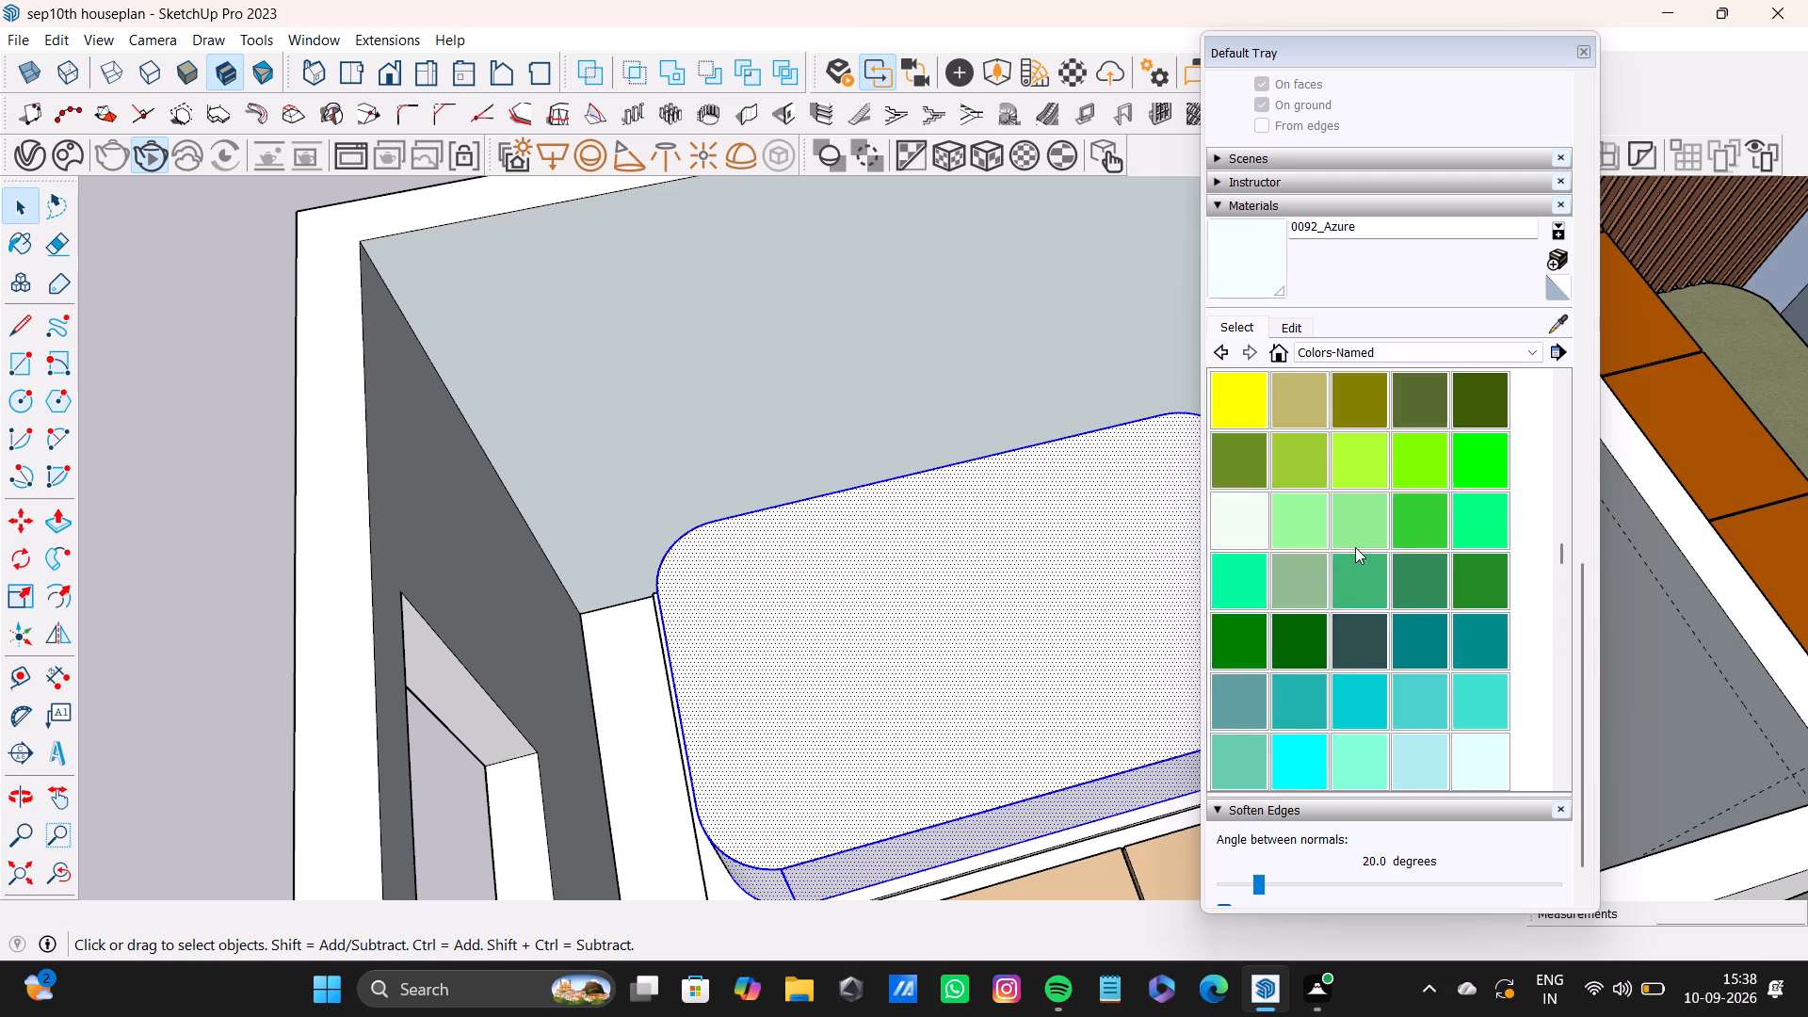
pyautogui.scroll(9, 1355, 547)
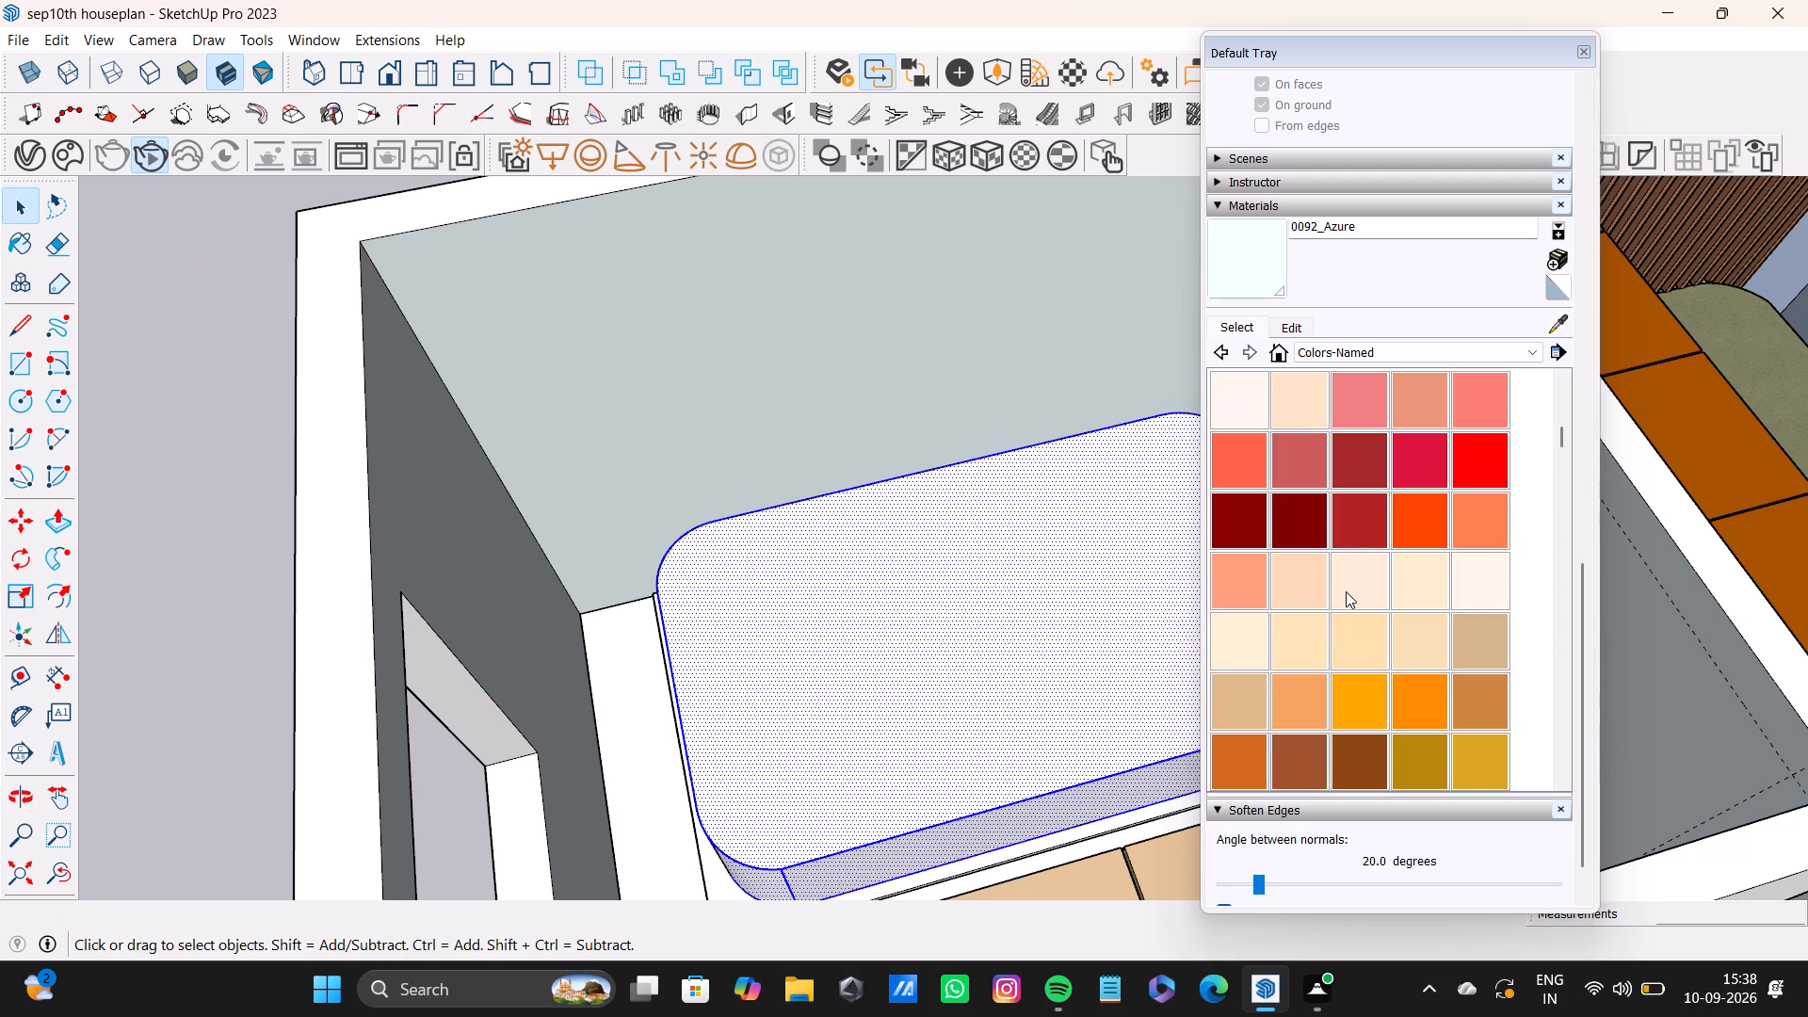
pyautogui.scroll(-3, 1362, 654)
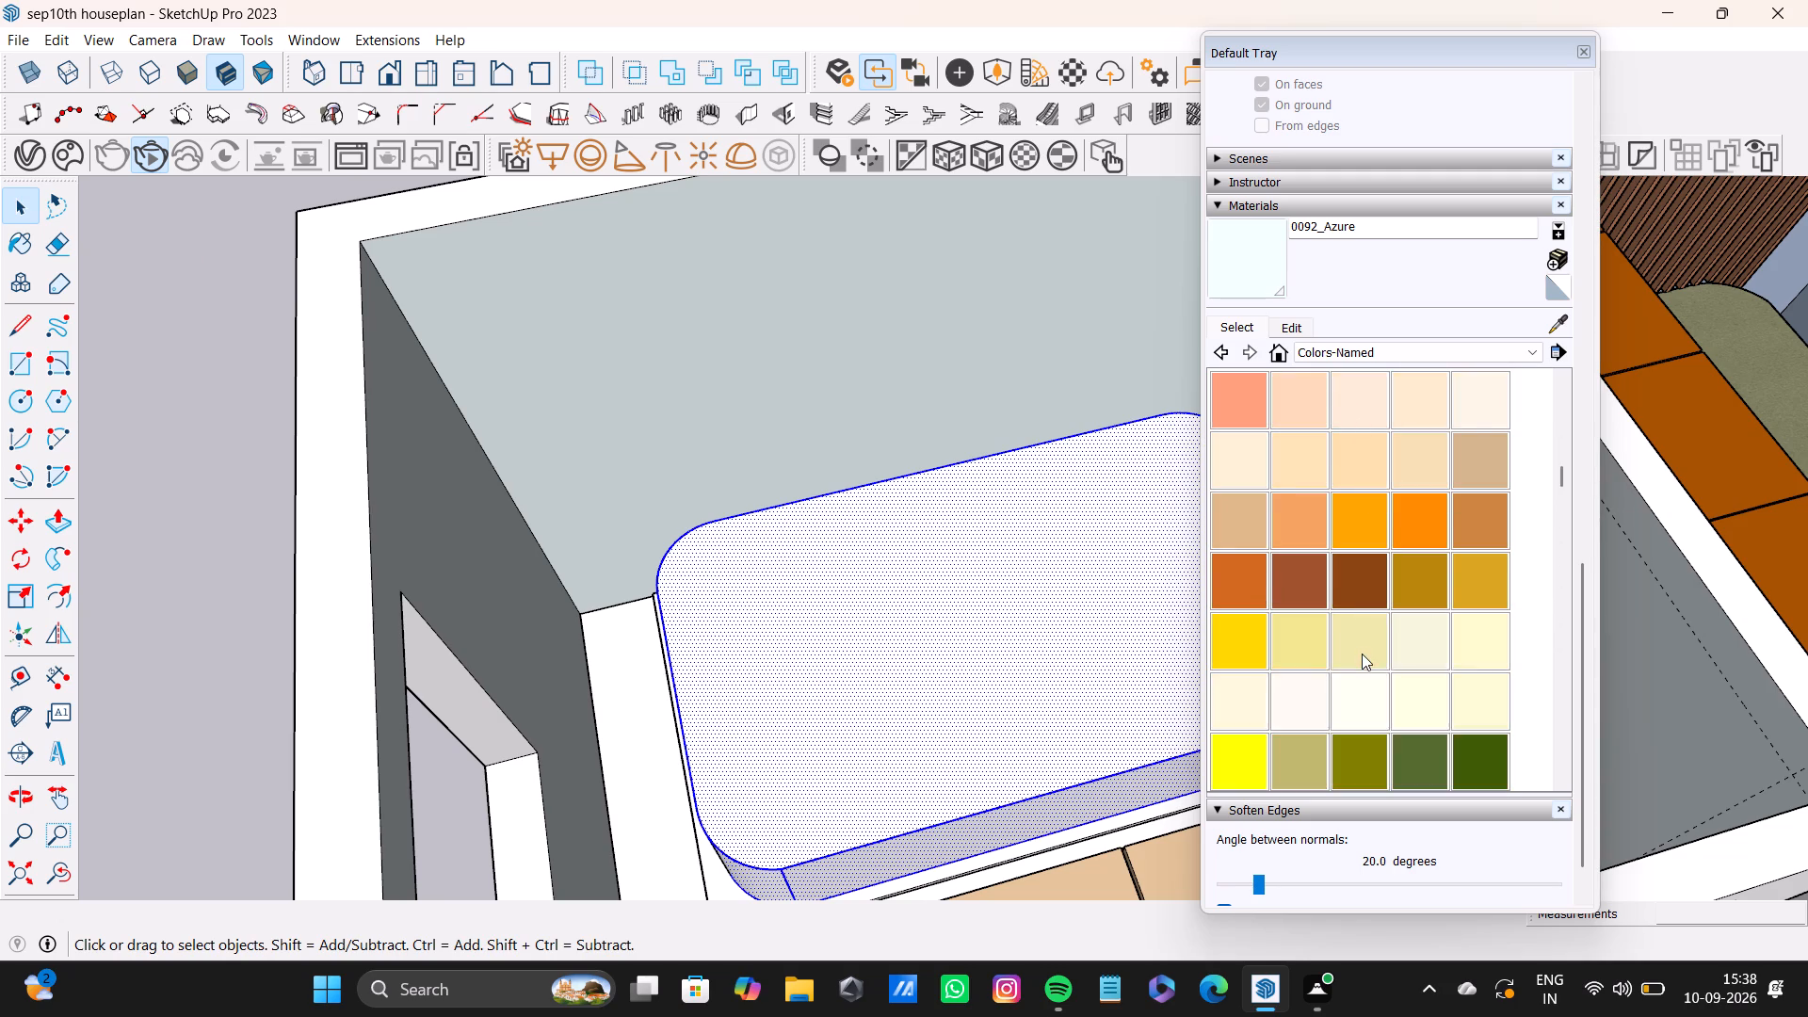
pyautogui.scroll(-3, 1362, 654)
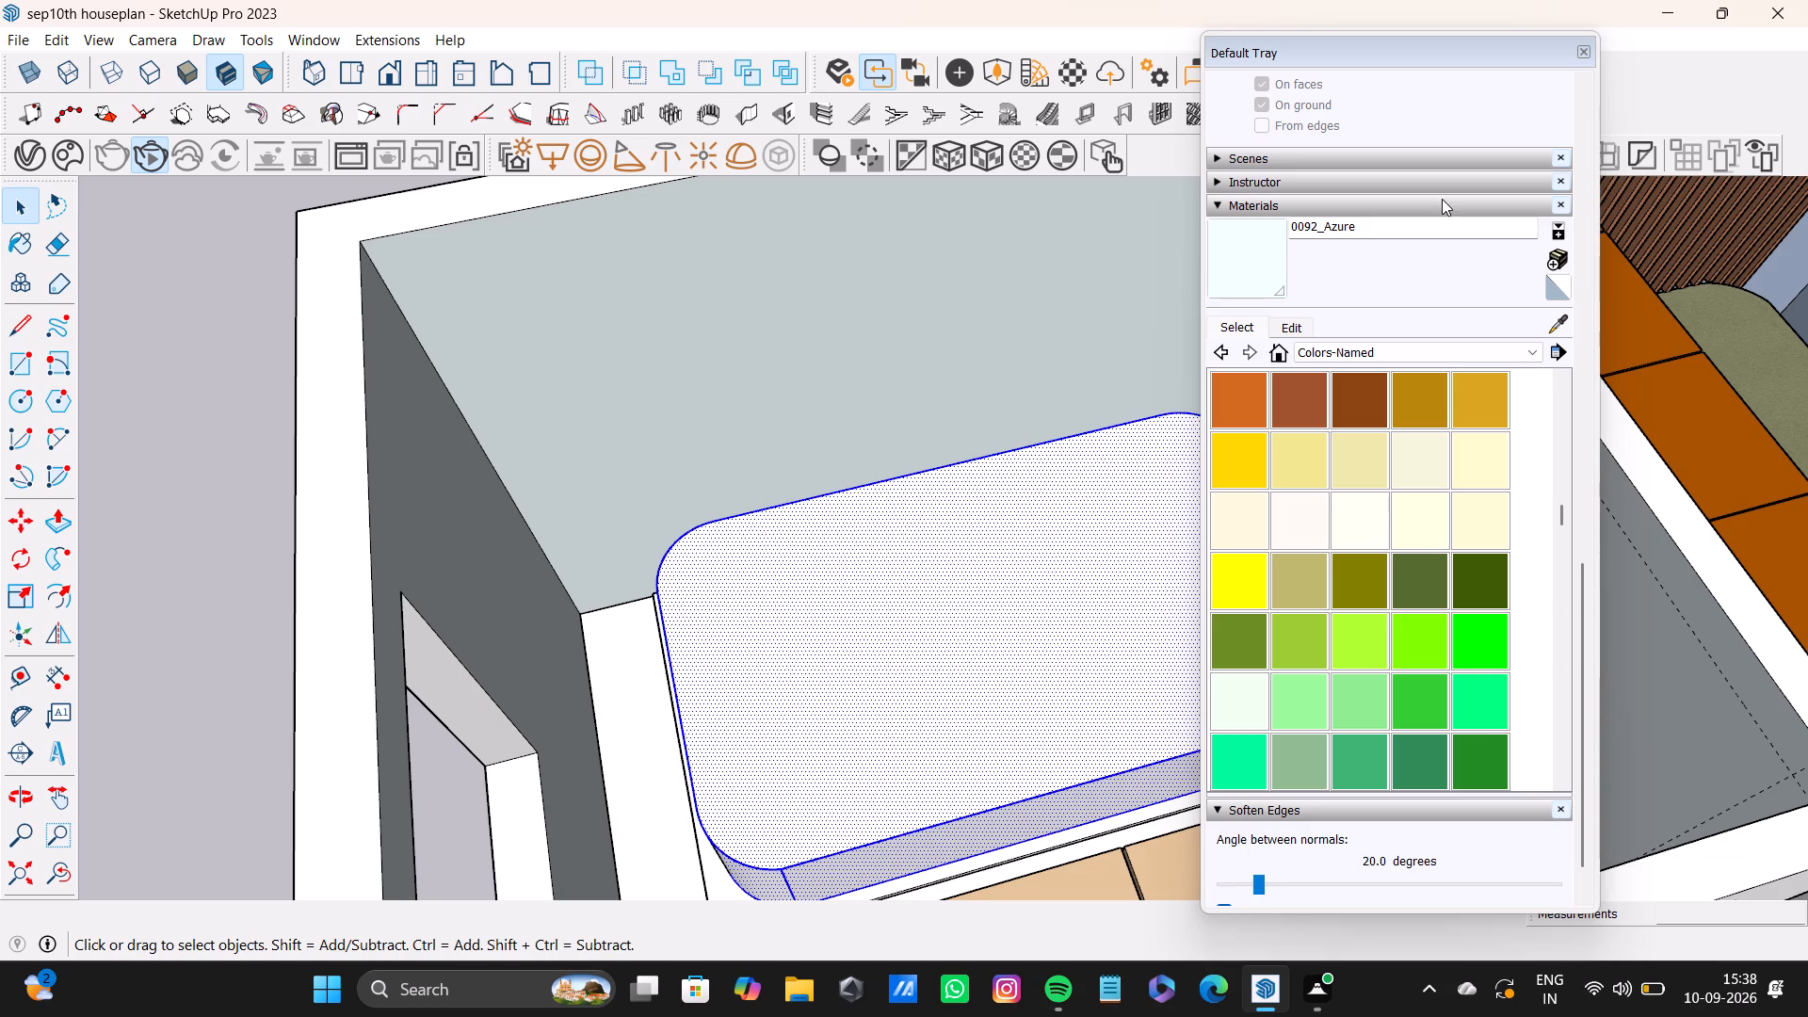
pyautogui.scroll(3, 1428, 466)
pyautogui.scroll(3, 1441, 544)
pyautogui.scroll(1, 1272, 473)
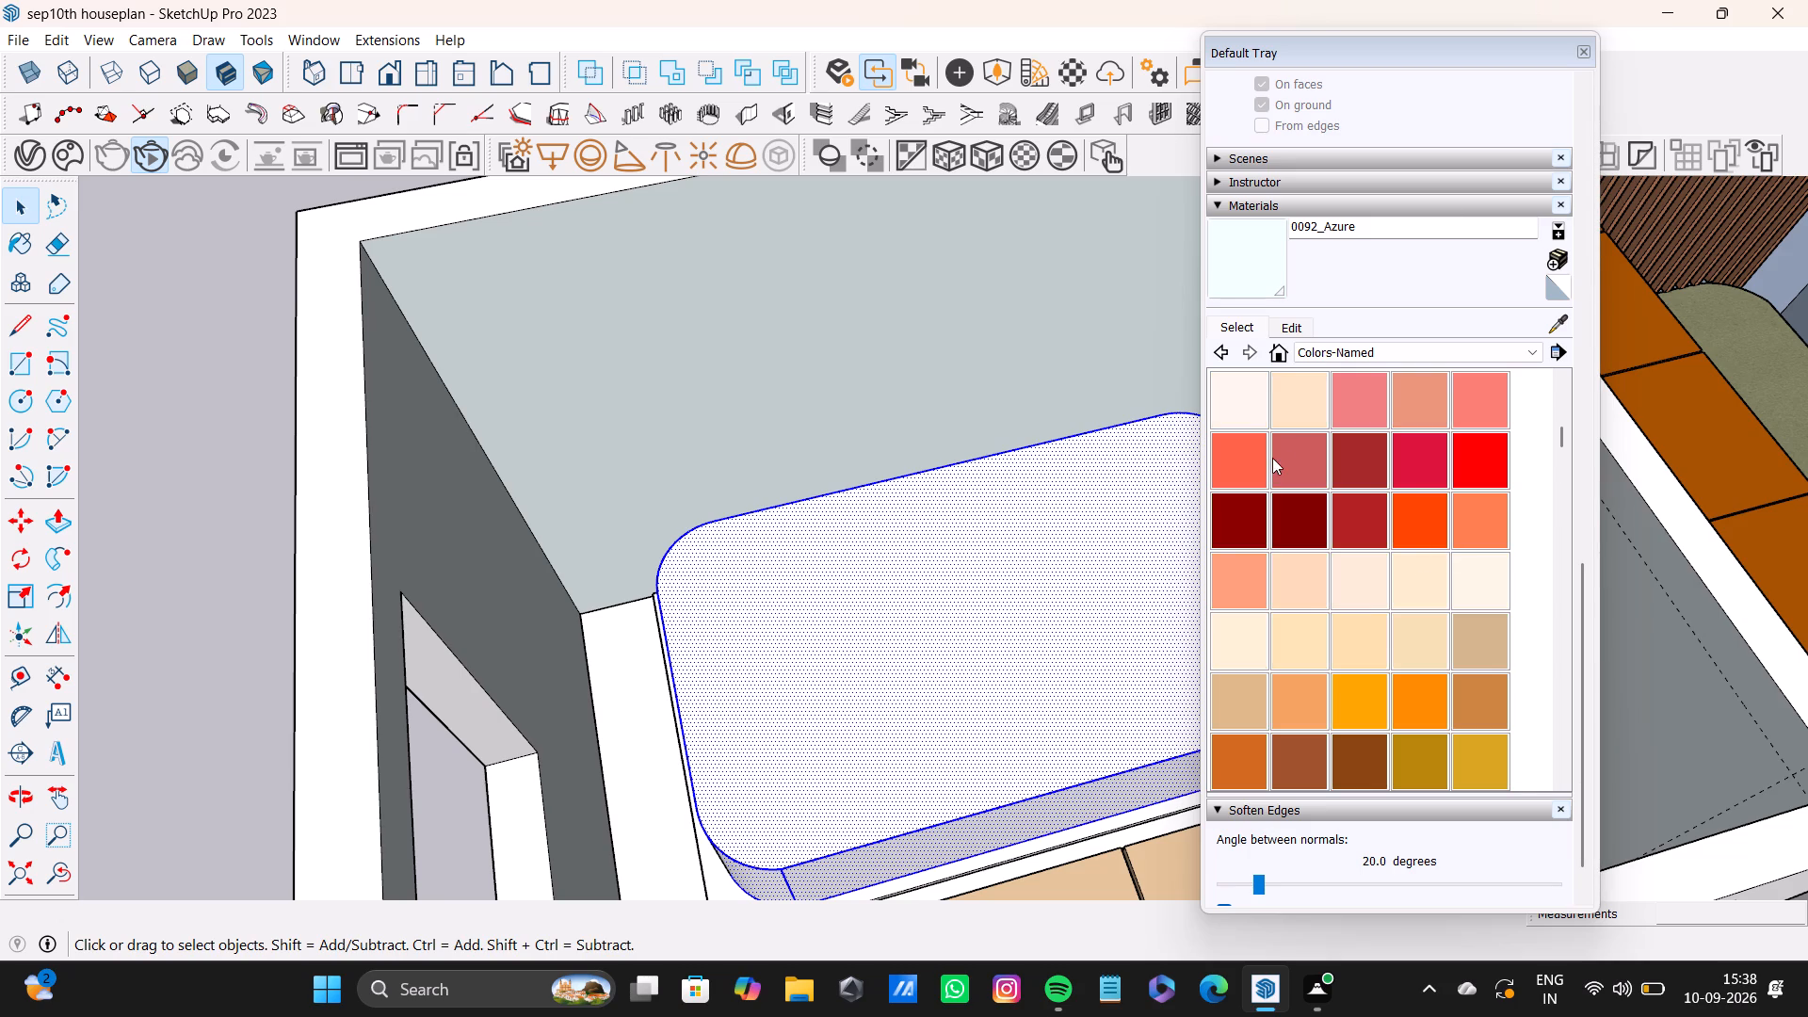
pyautogui.scroll(9, 1272, 458)
pyautogui.scroll(-11, 1307, 517)
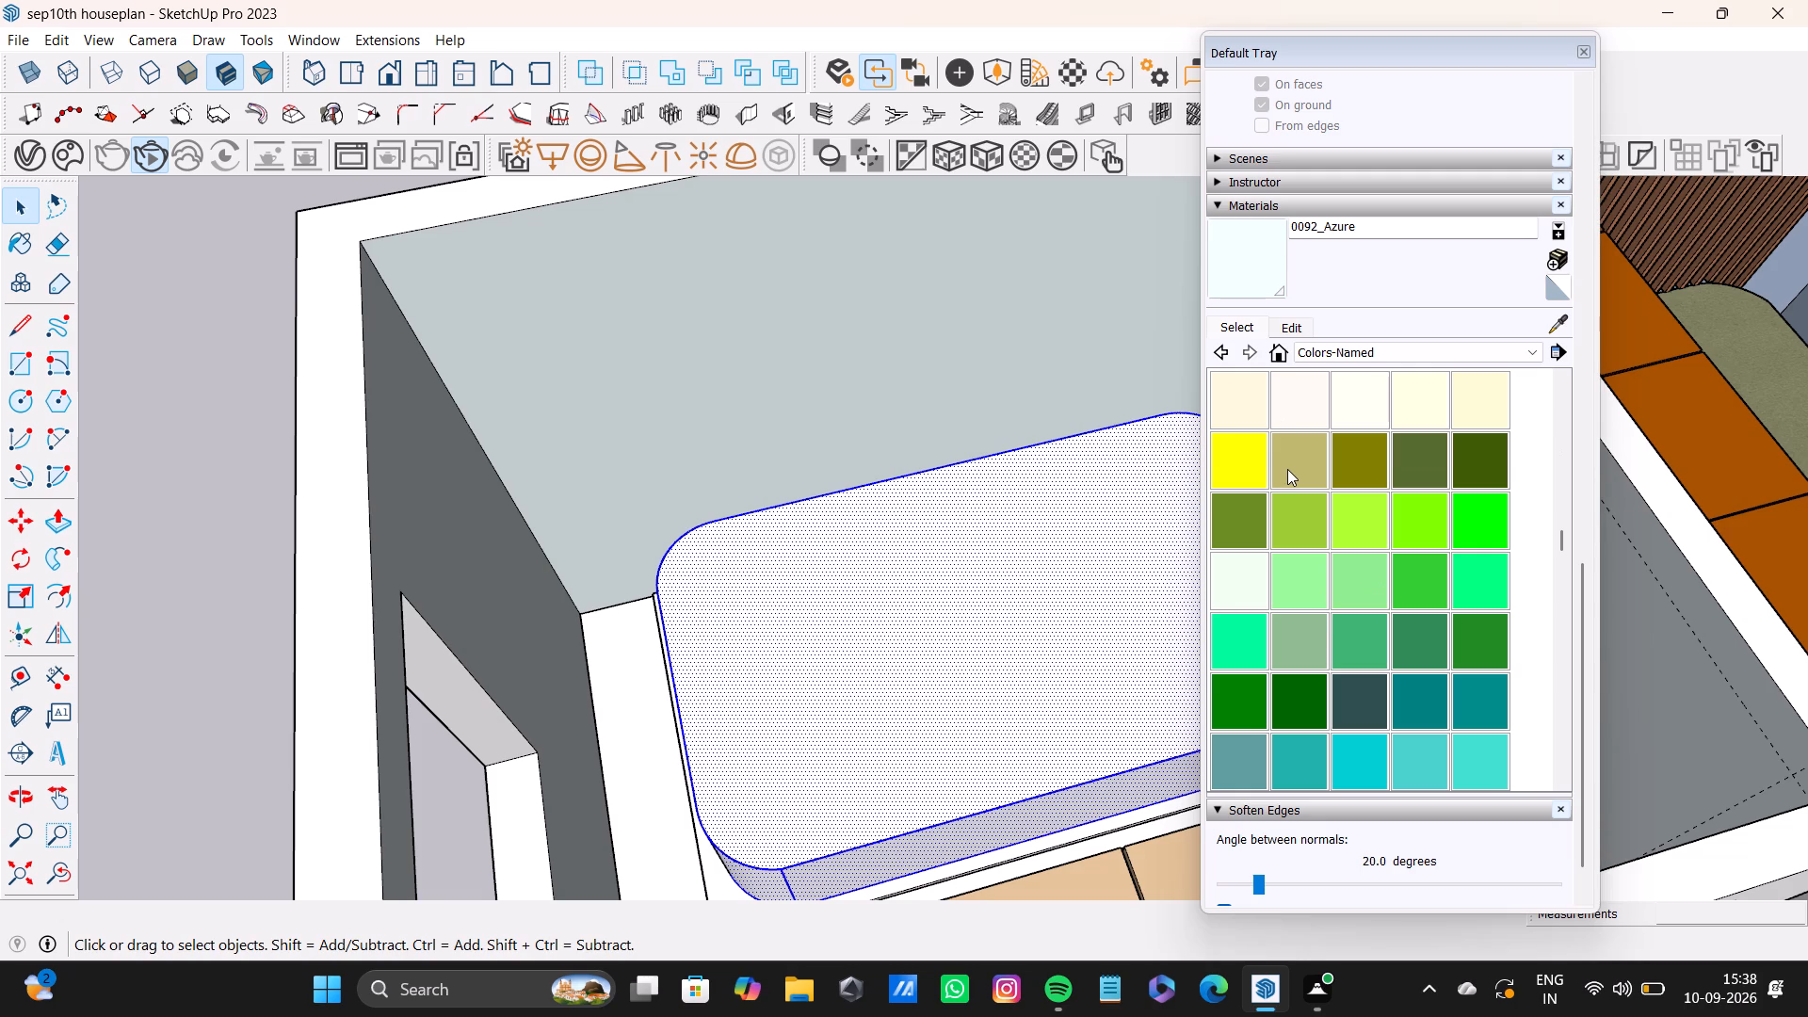
pyautogui.scroll(-6, 1353, 711)
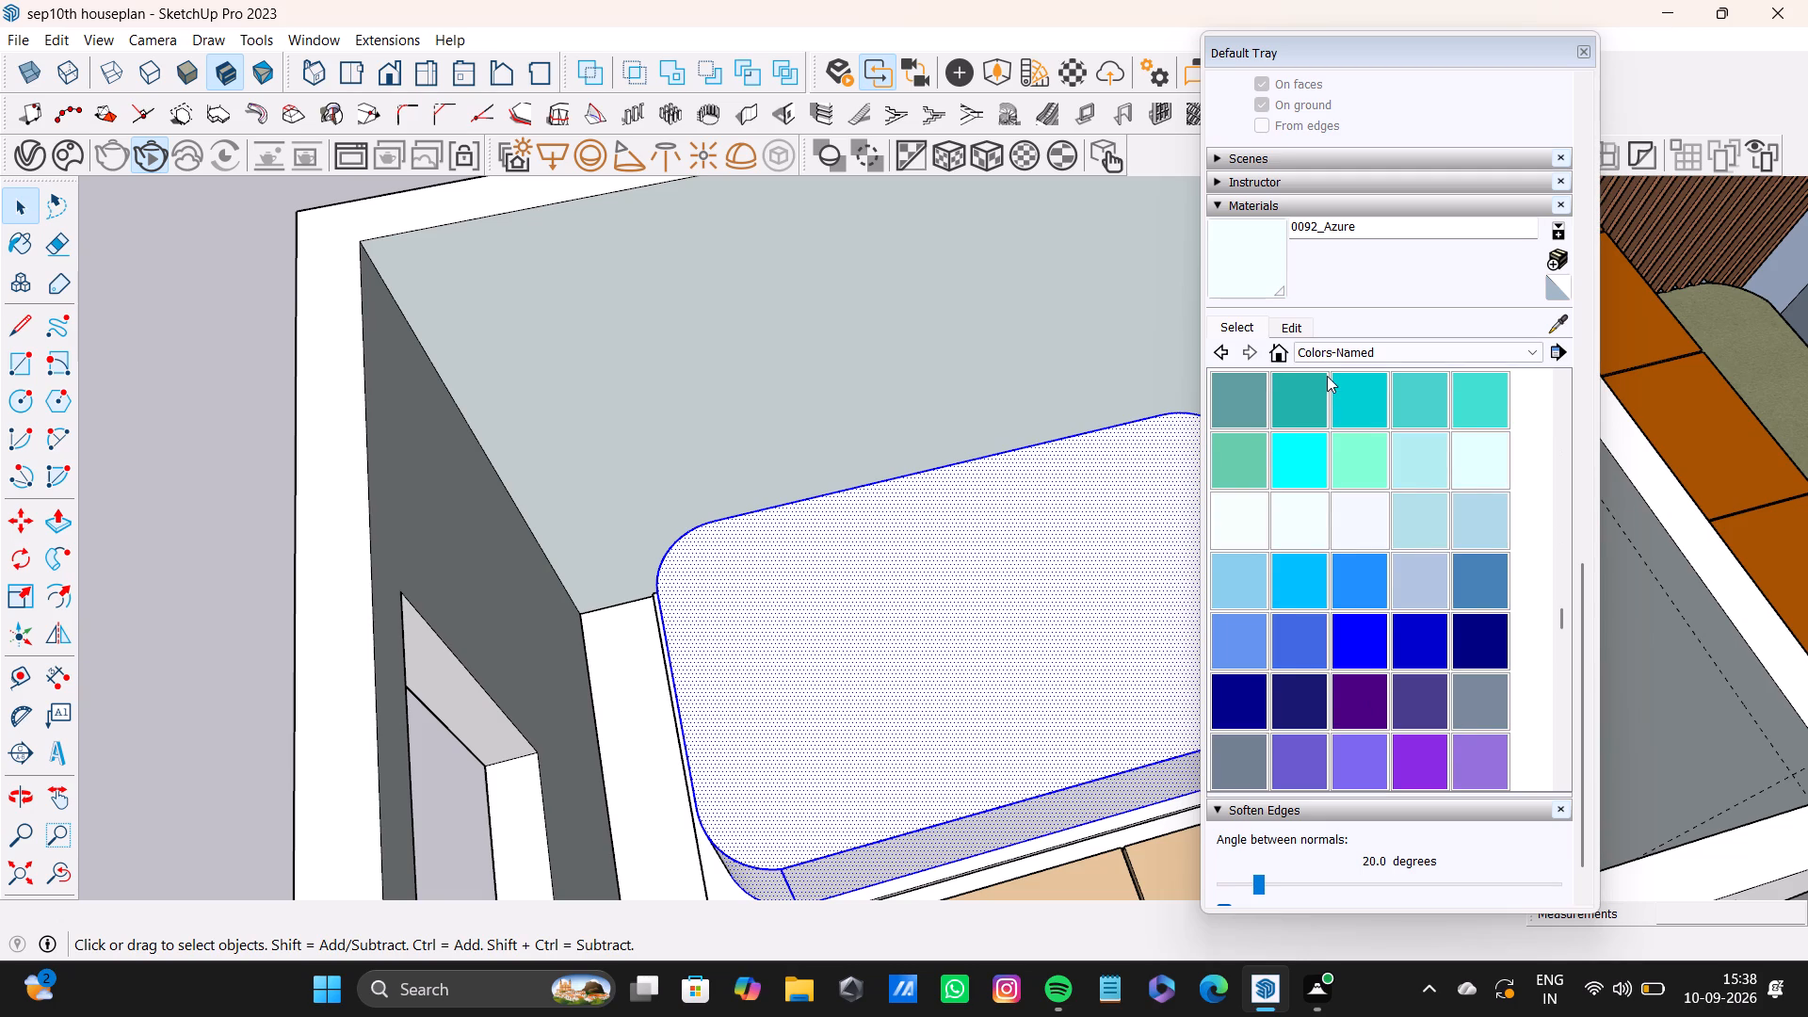
# Look through the material collections and examine the Carpet, Fabrics, Leathers, Textiles and Wallpaper swatches for the block.
pyautogui.click(1358, 355)
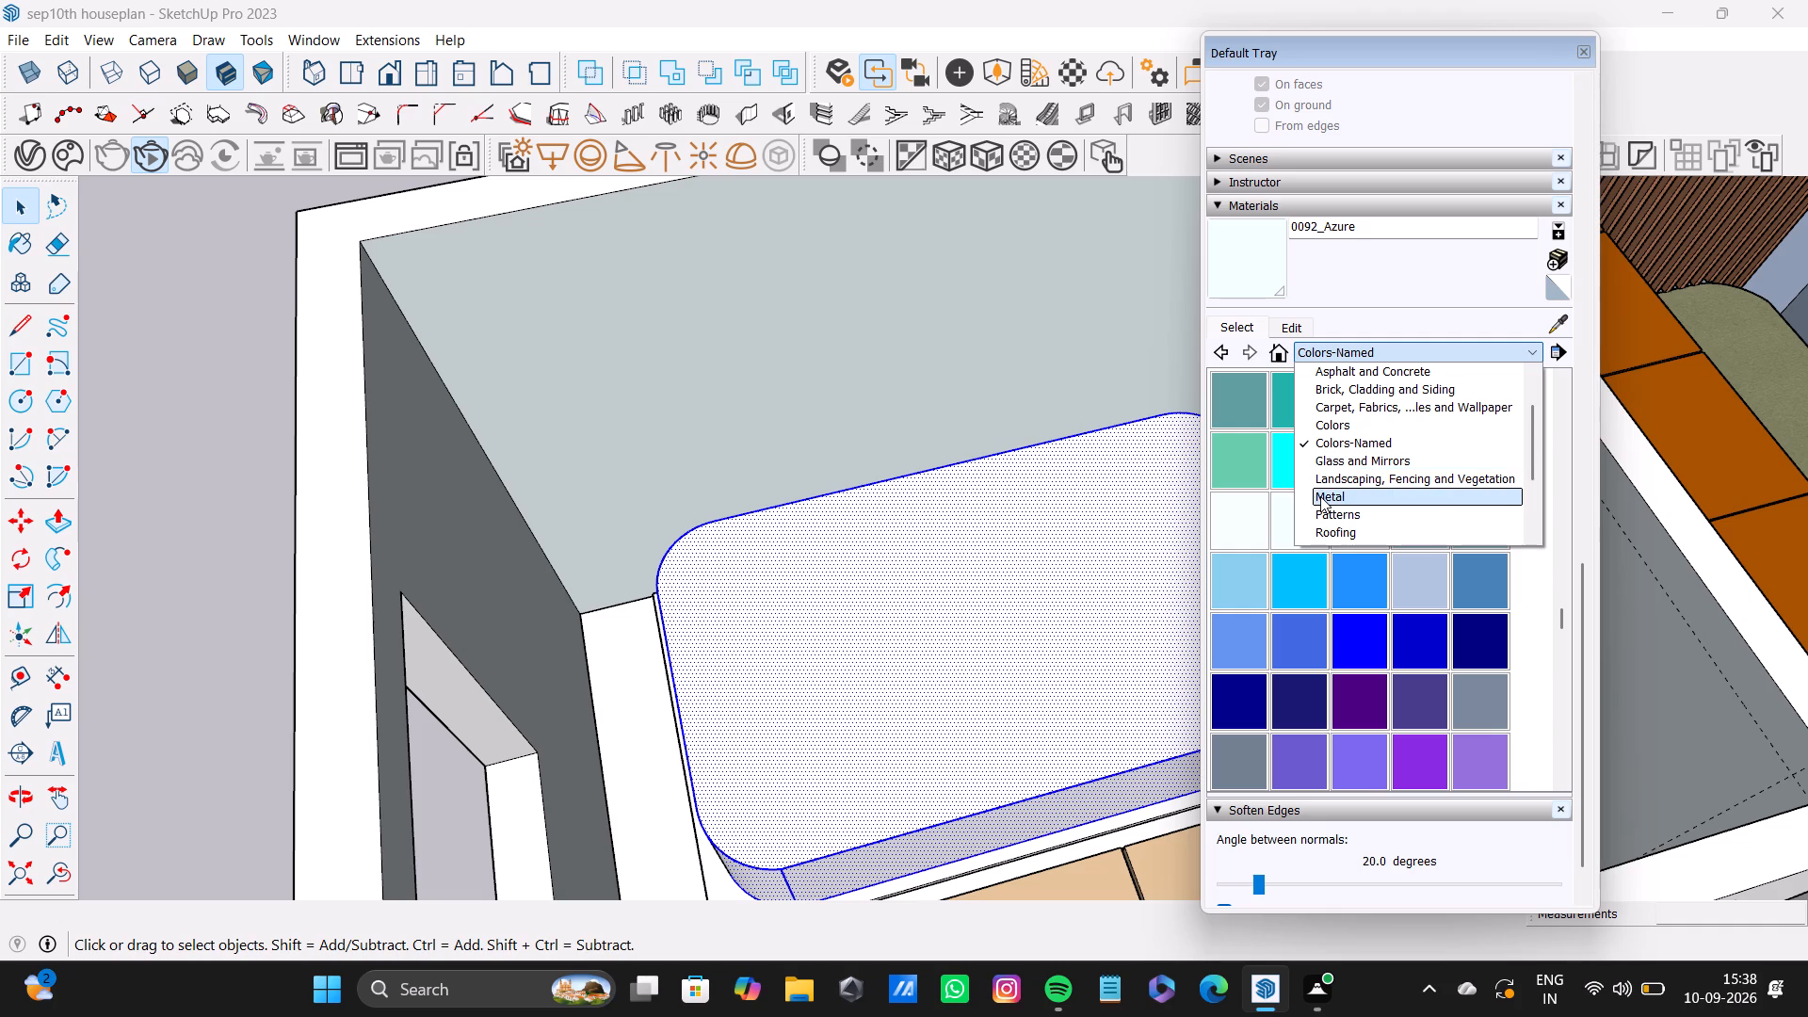
pyautogui.scroll(-2, 1320, 496)
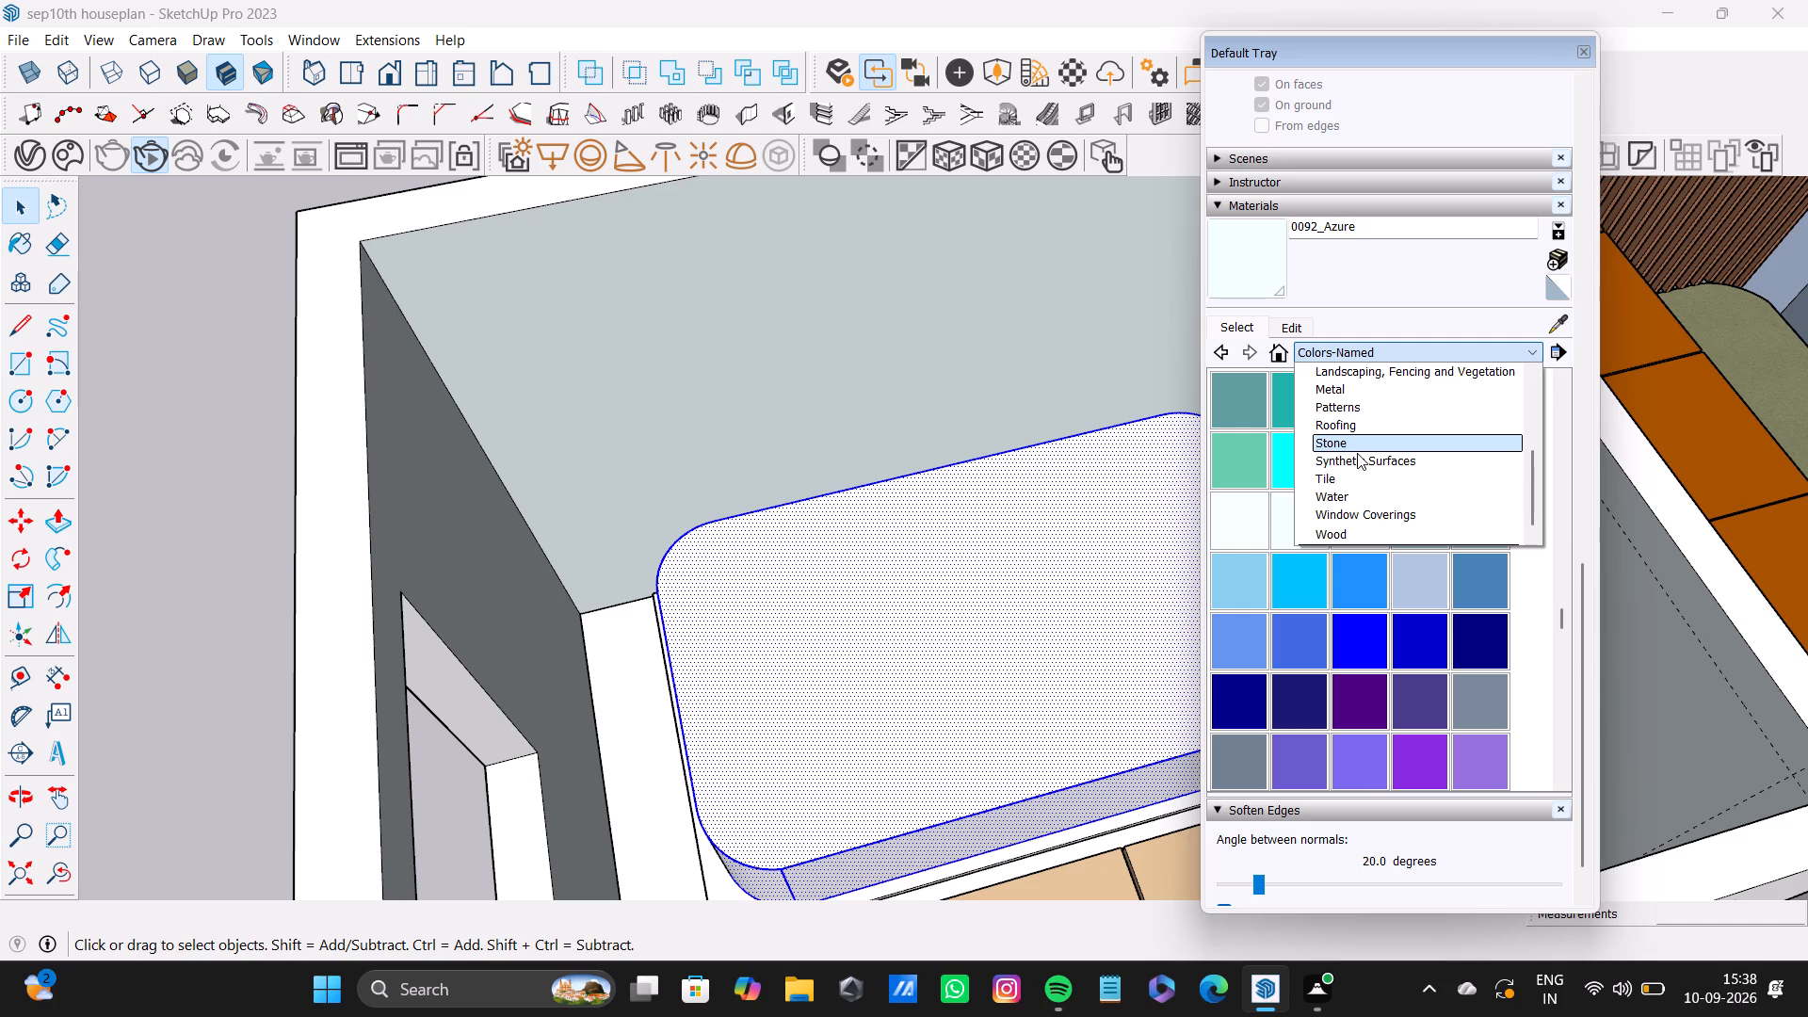
pyautogui.scroll(-2, 1339, 466)
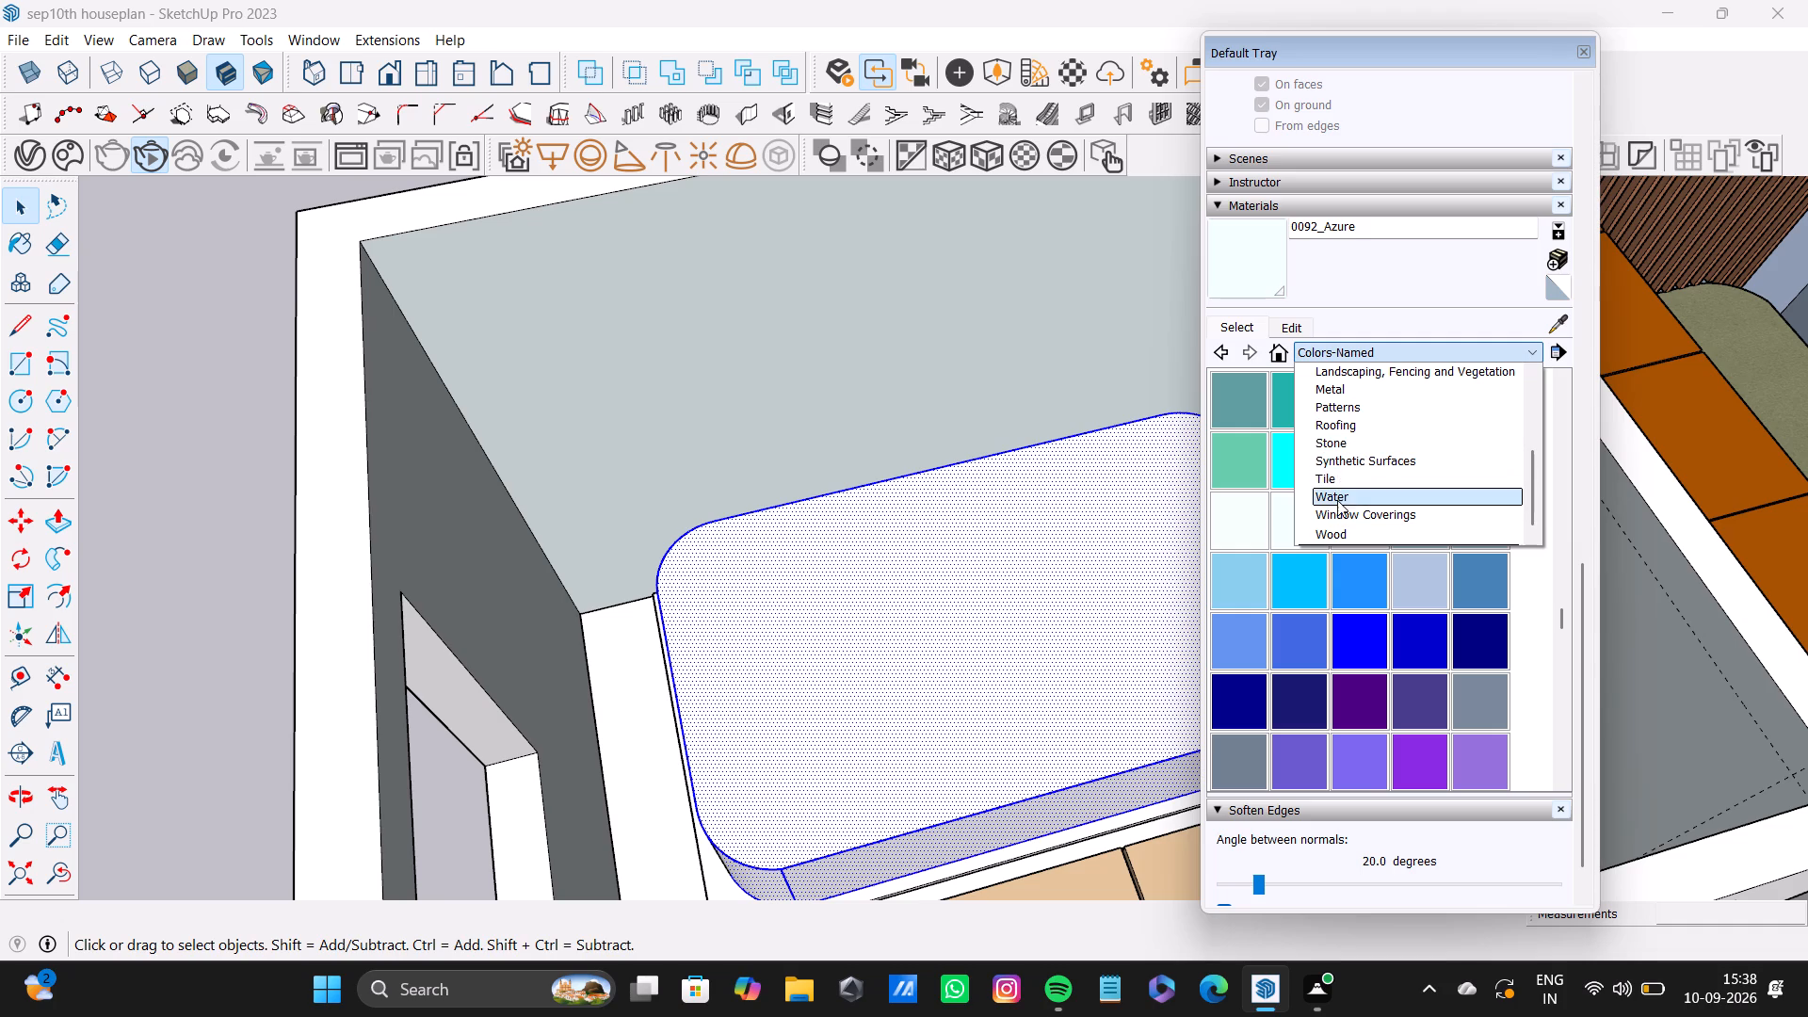
pyautogui.scroll(2, 1335, 489)
pyautogui.scroll(-7, 1346, 488)
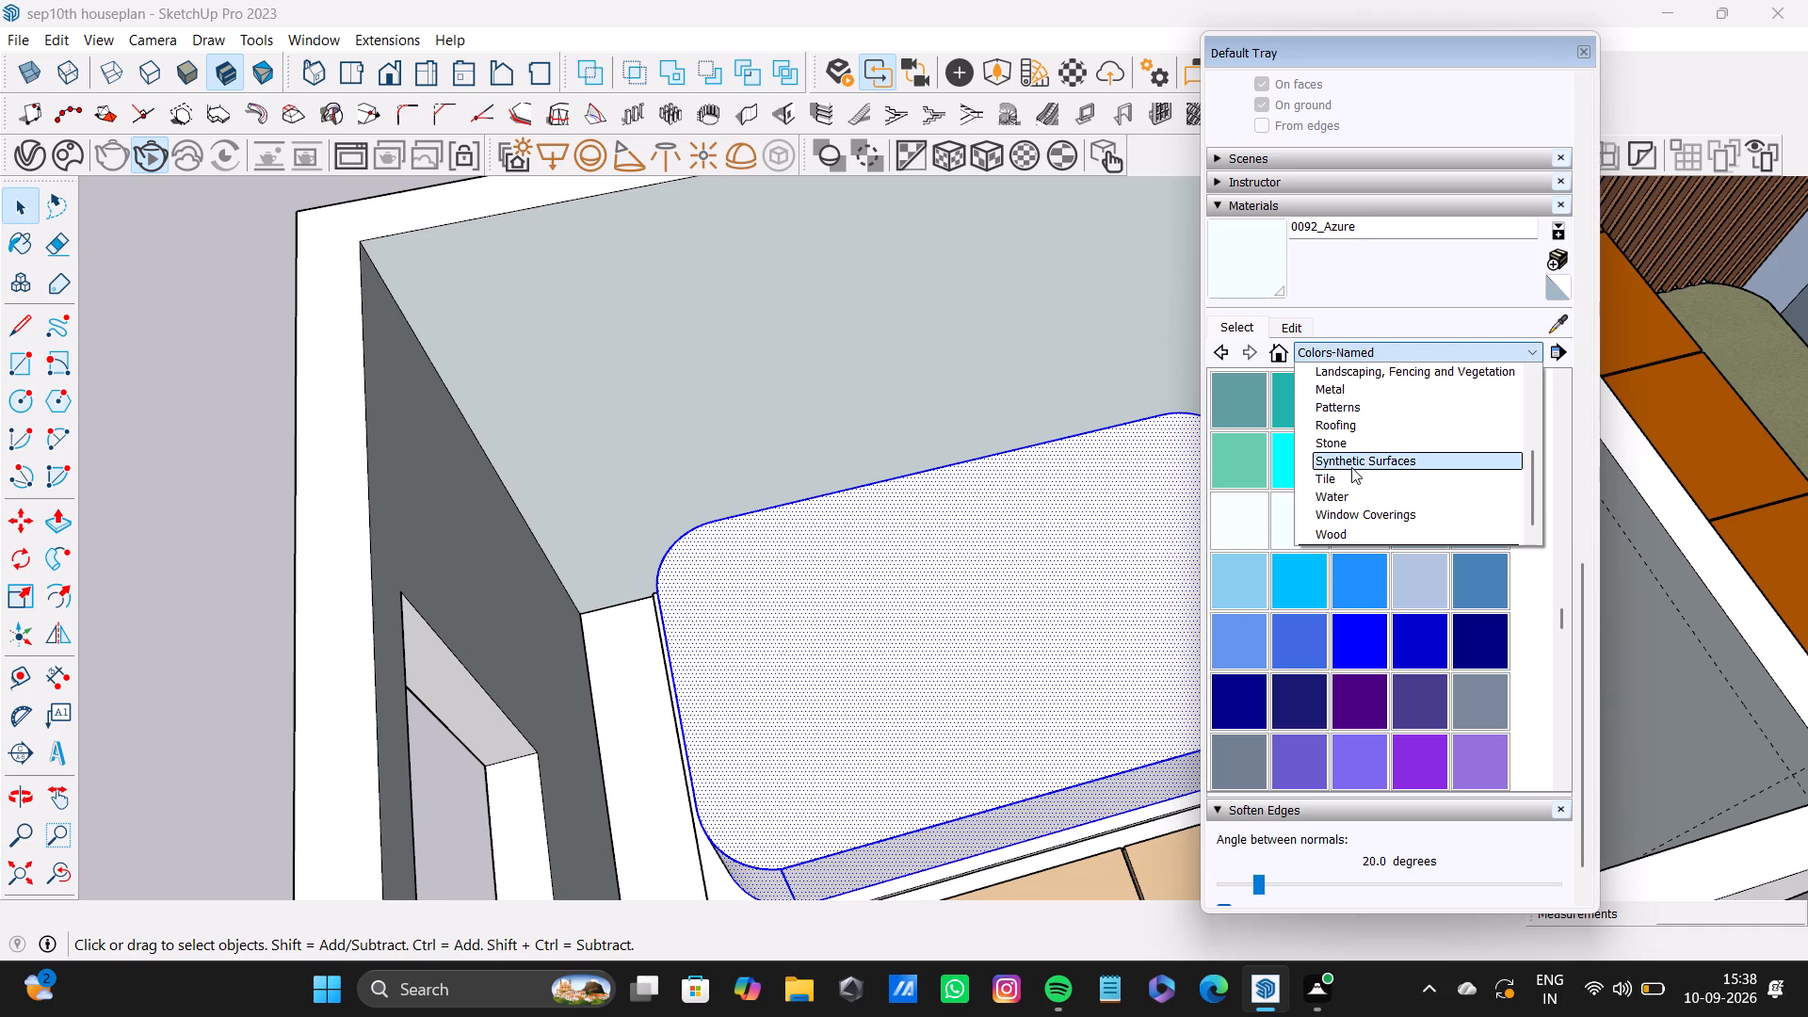
pyautogui.scroll(-2, 1351, 467)
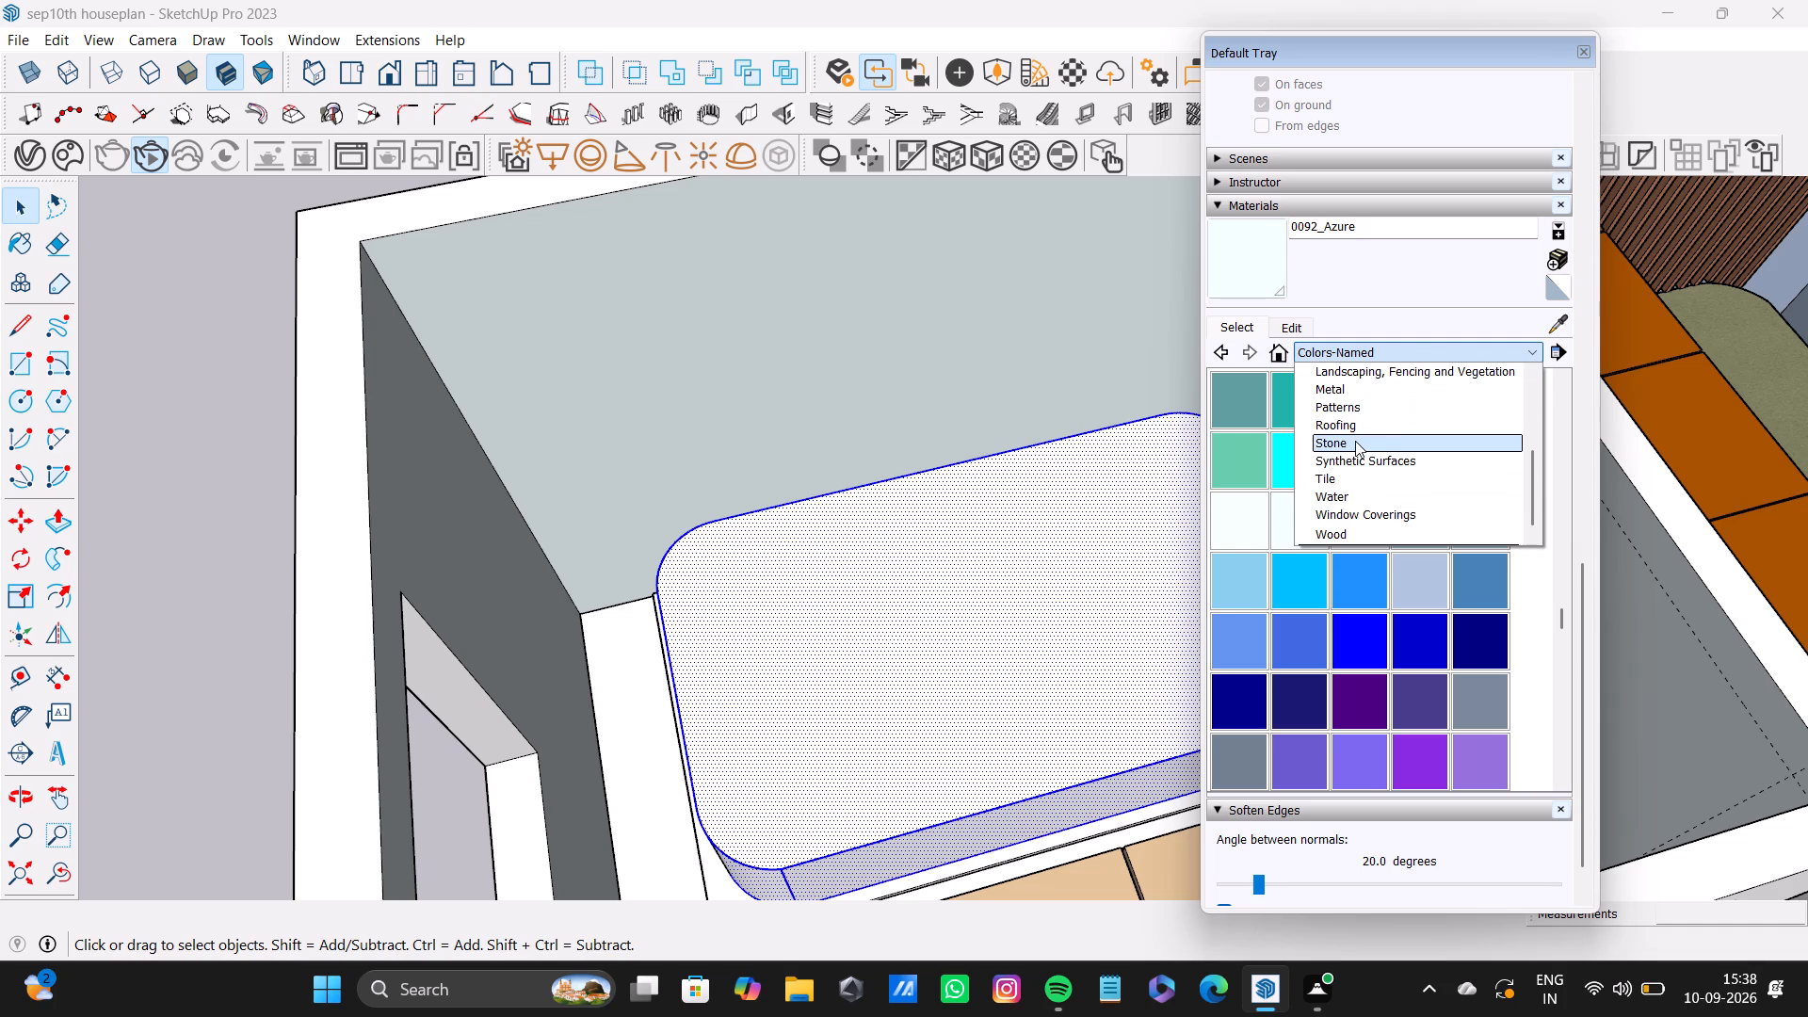
pyautogui.scroll(1, 1347, 439)
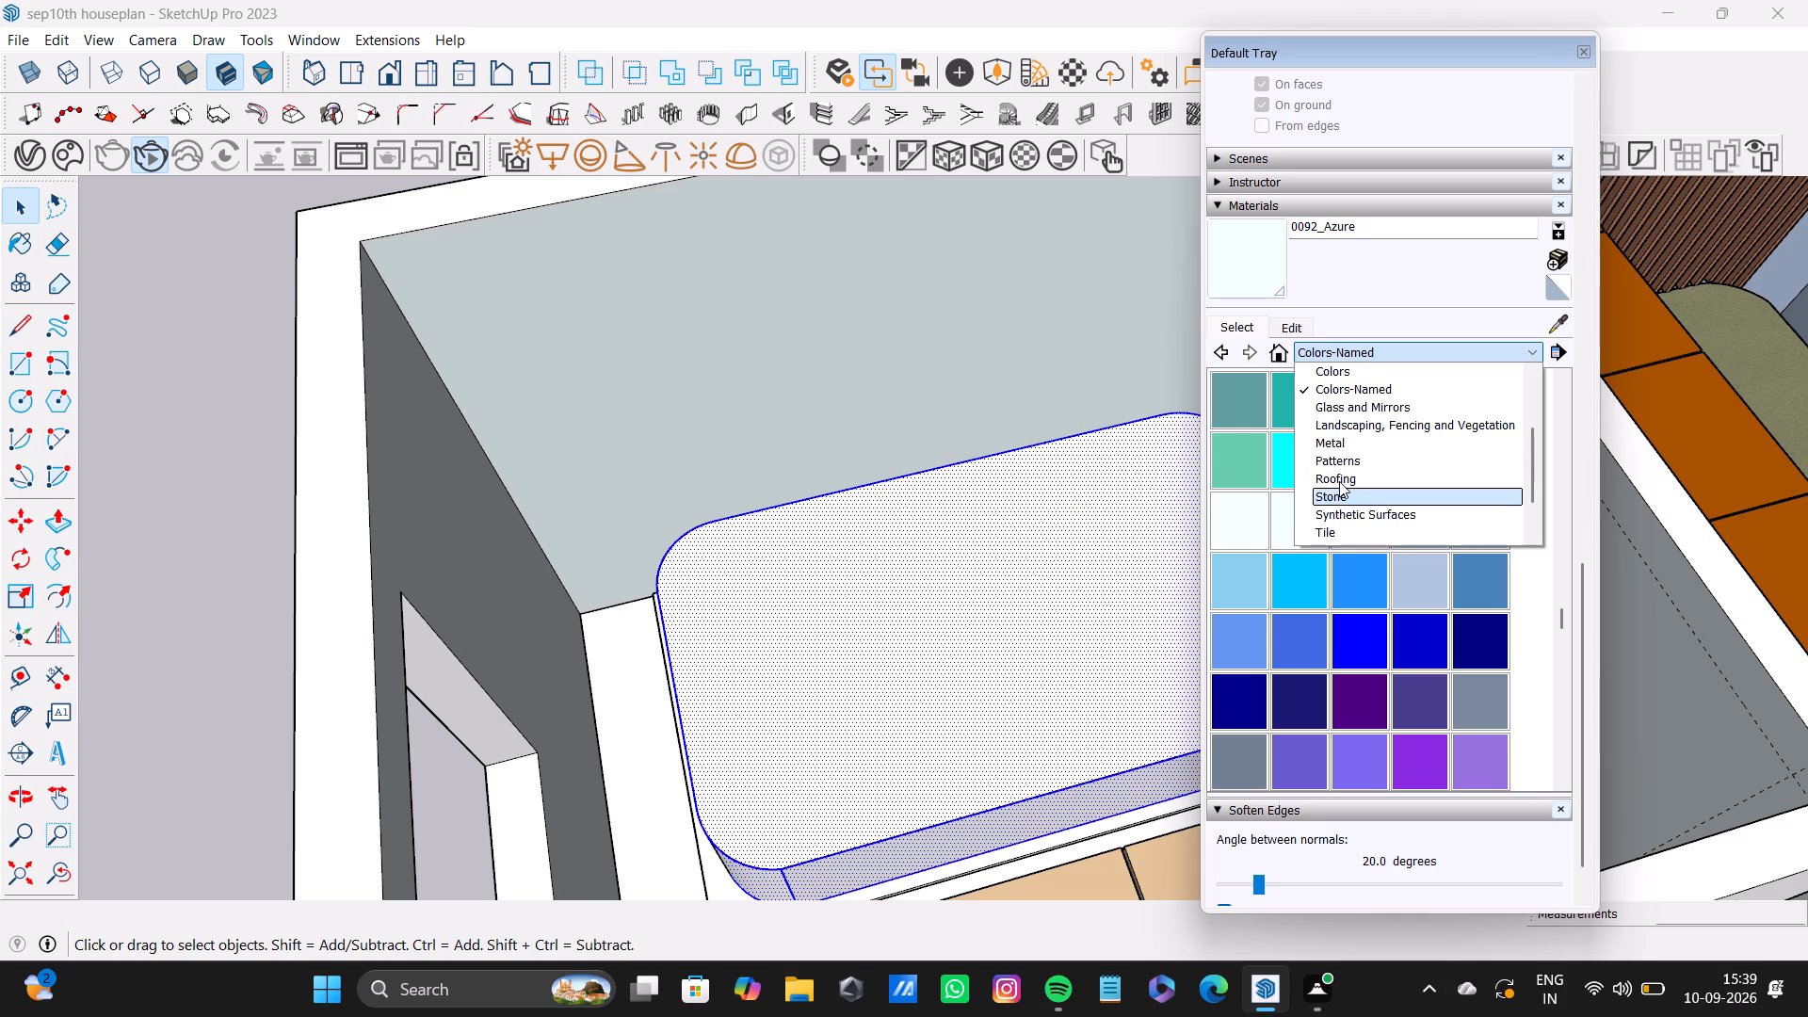
pyautogui.scroll(1, 1340, 483)
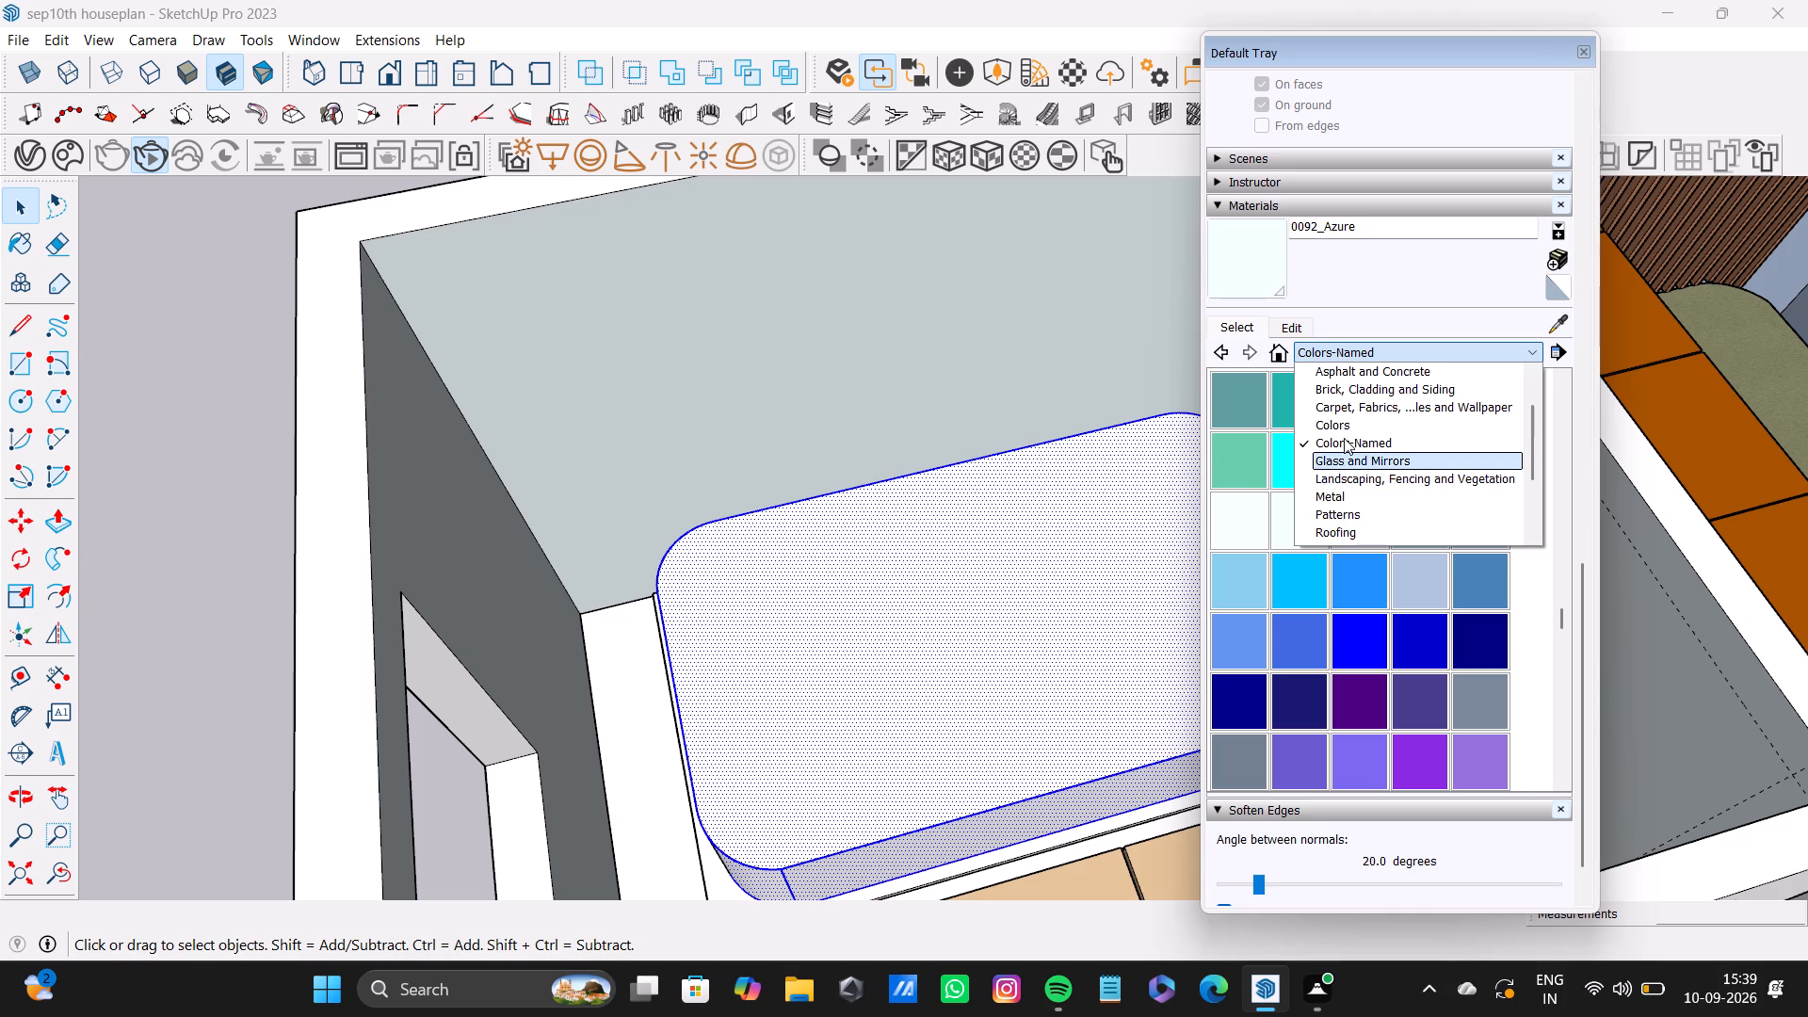
pyautogui.click(1358, 412)
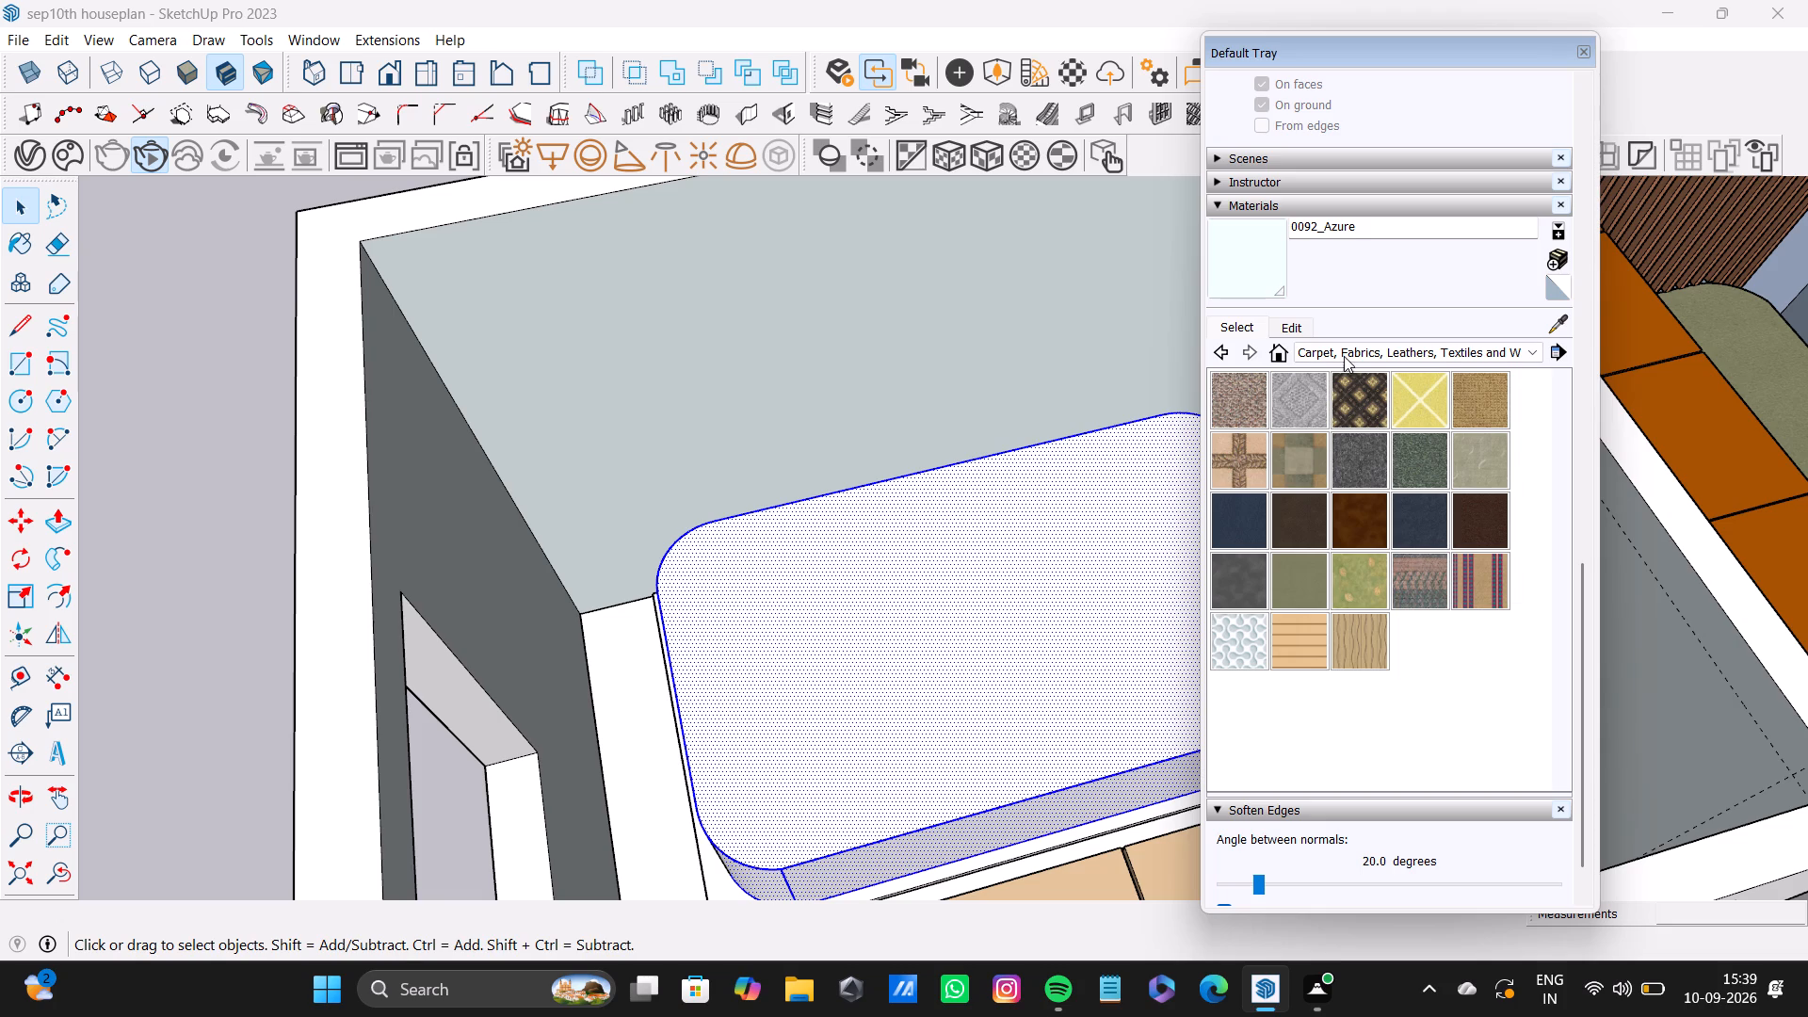
# Look through the Patterns and Wood material collections for a finish for the selected bed-like block.
pyautogui.click(1380, 348)
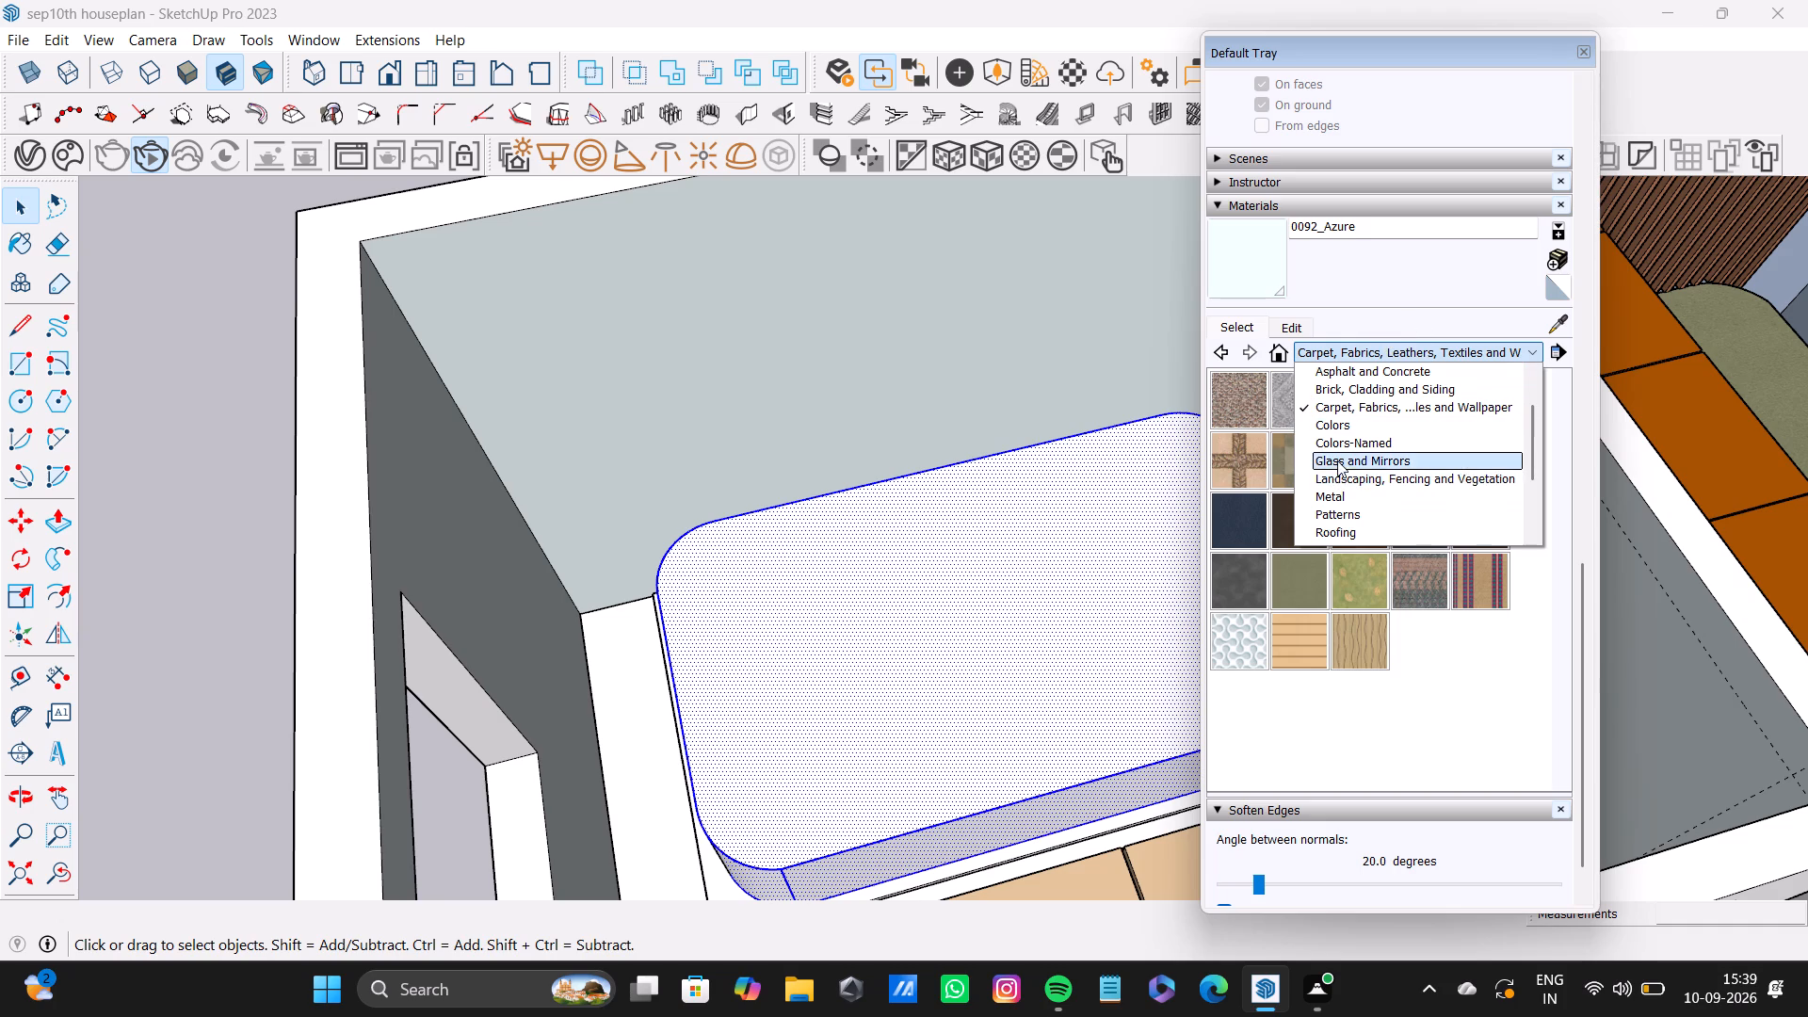
pyautogui.scroll(-2, 1337, 460)
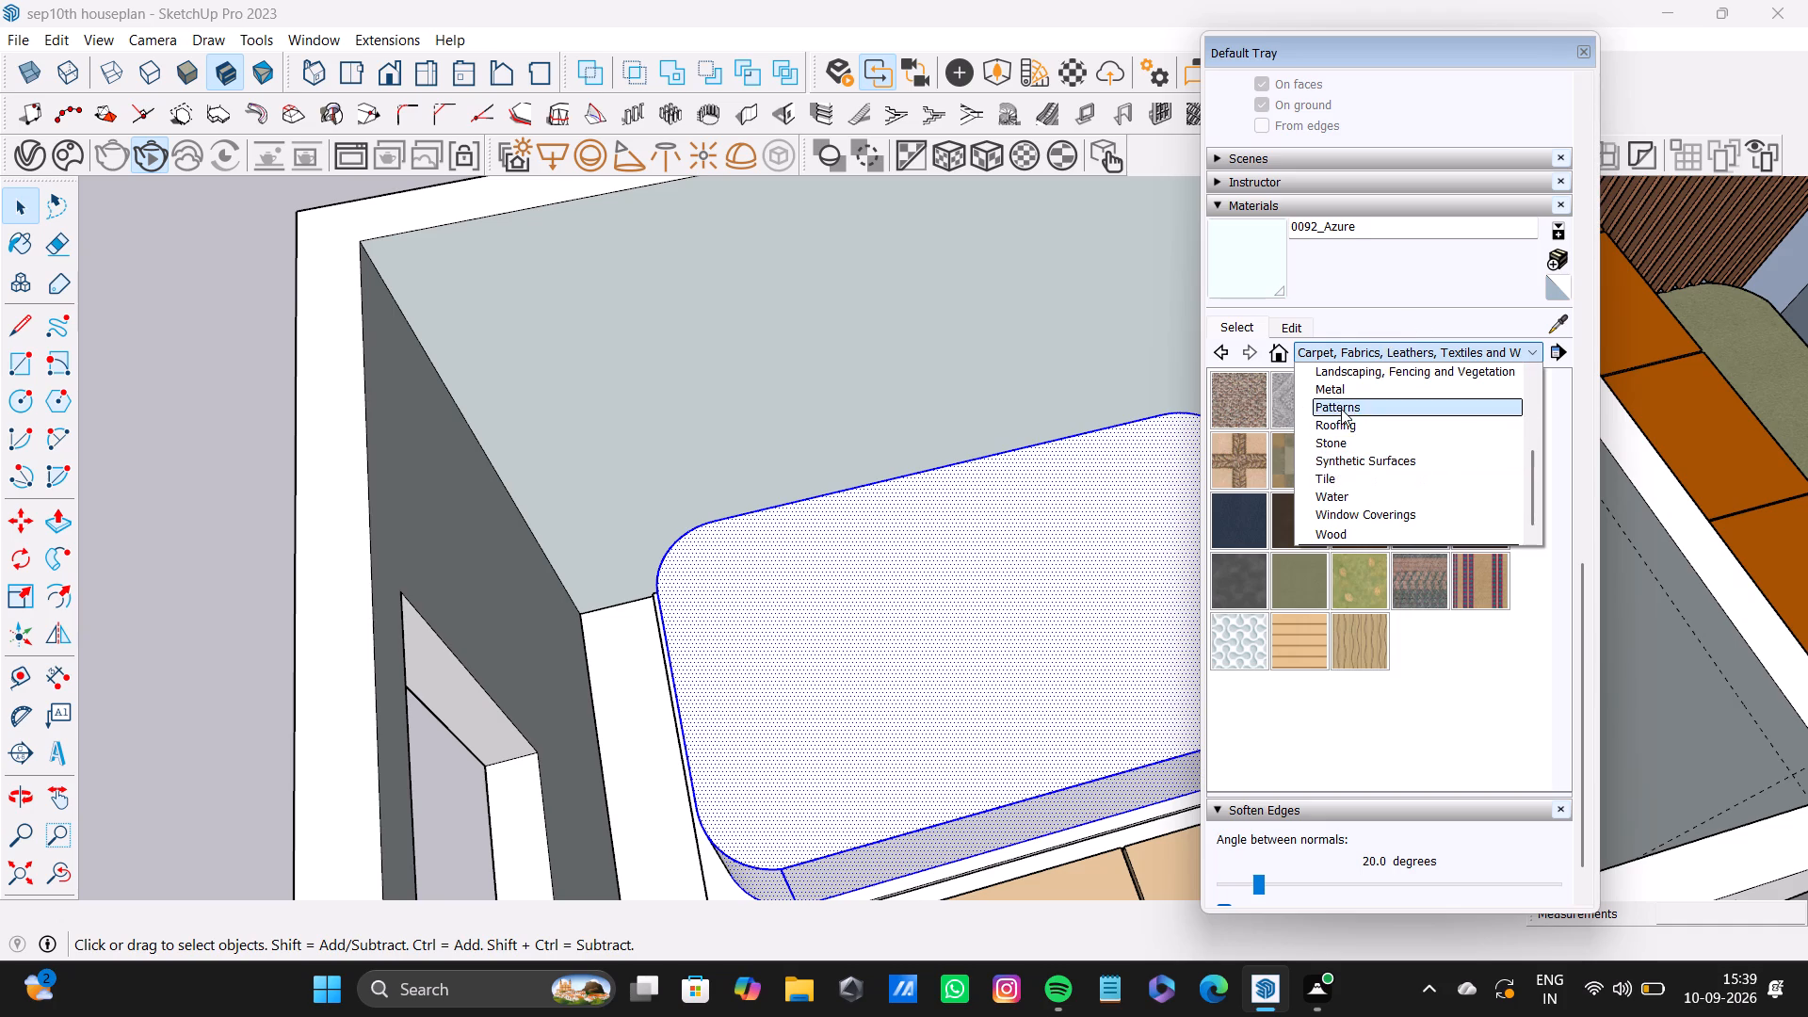
pyautogui.click(1341, 409)
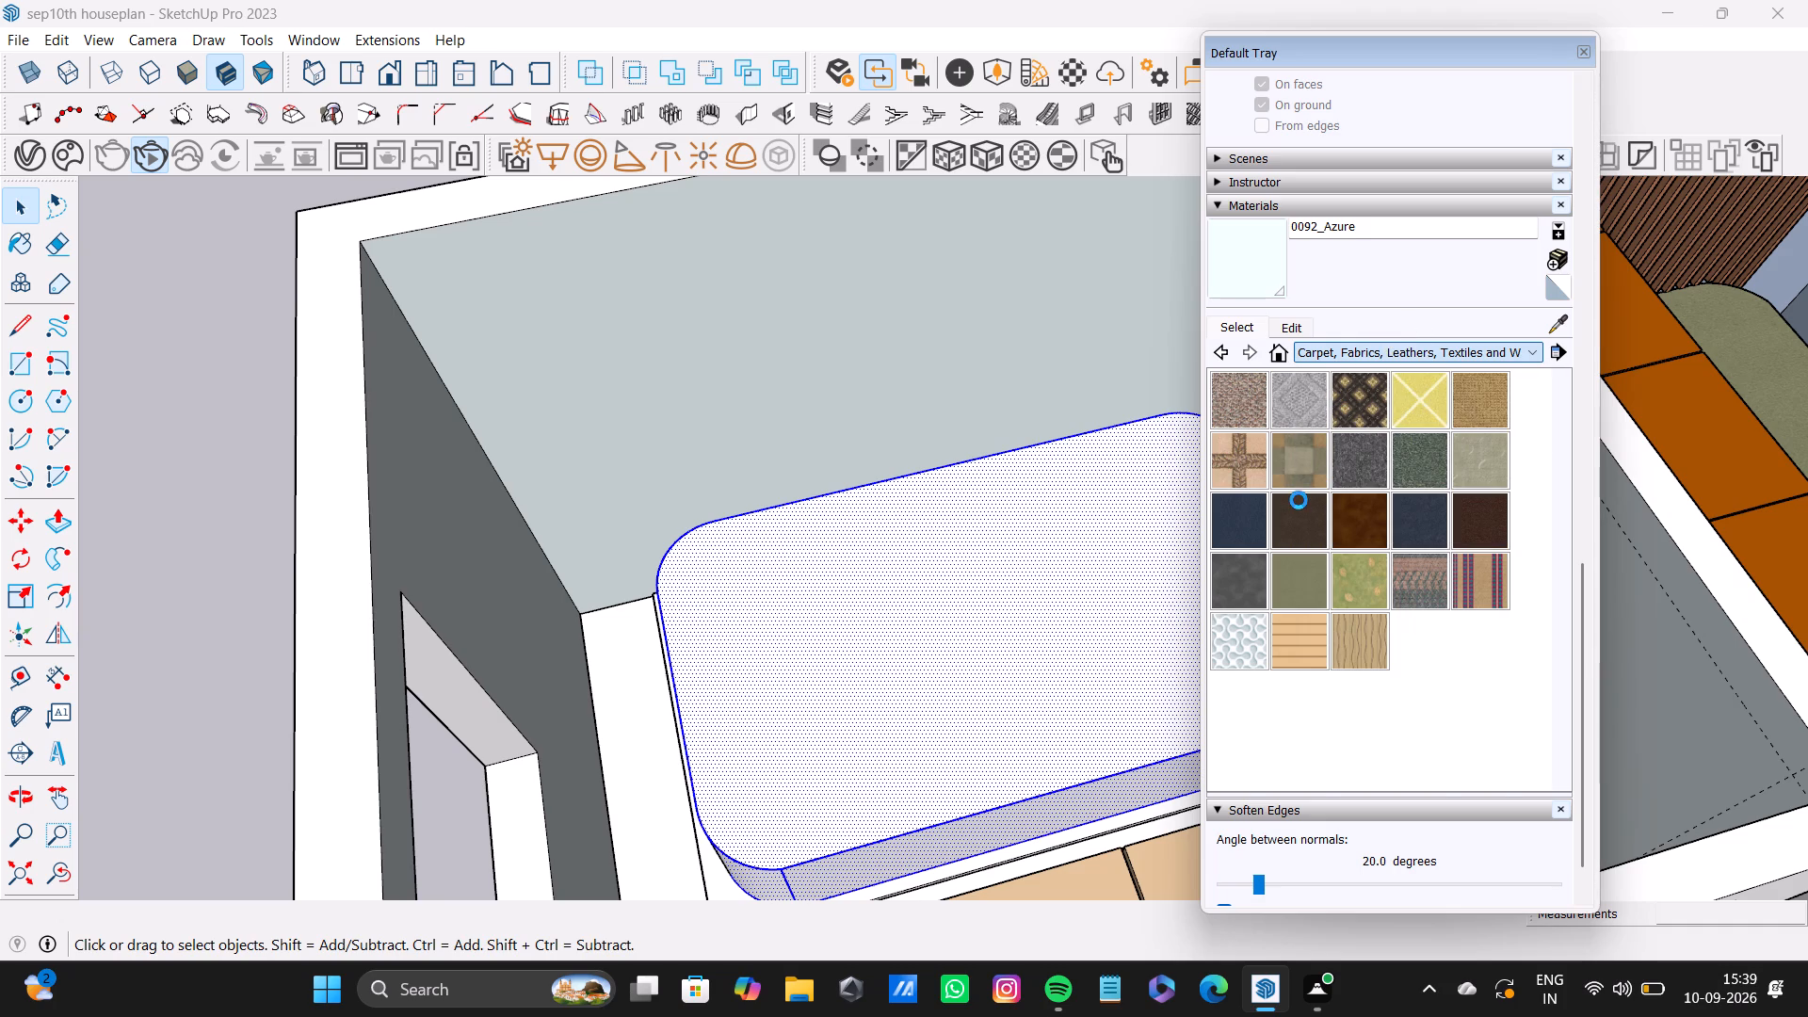
pyautogui.click(1345, 355)
pyautogui.scroll(-3, 1329, 481)
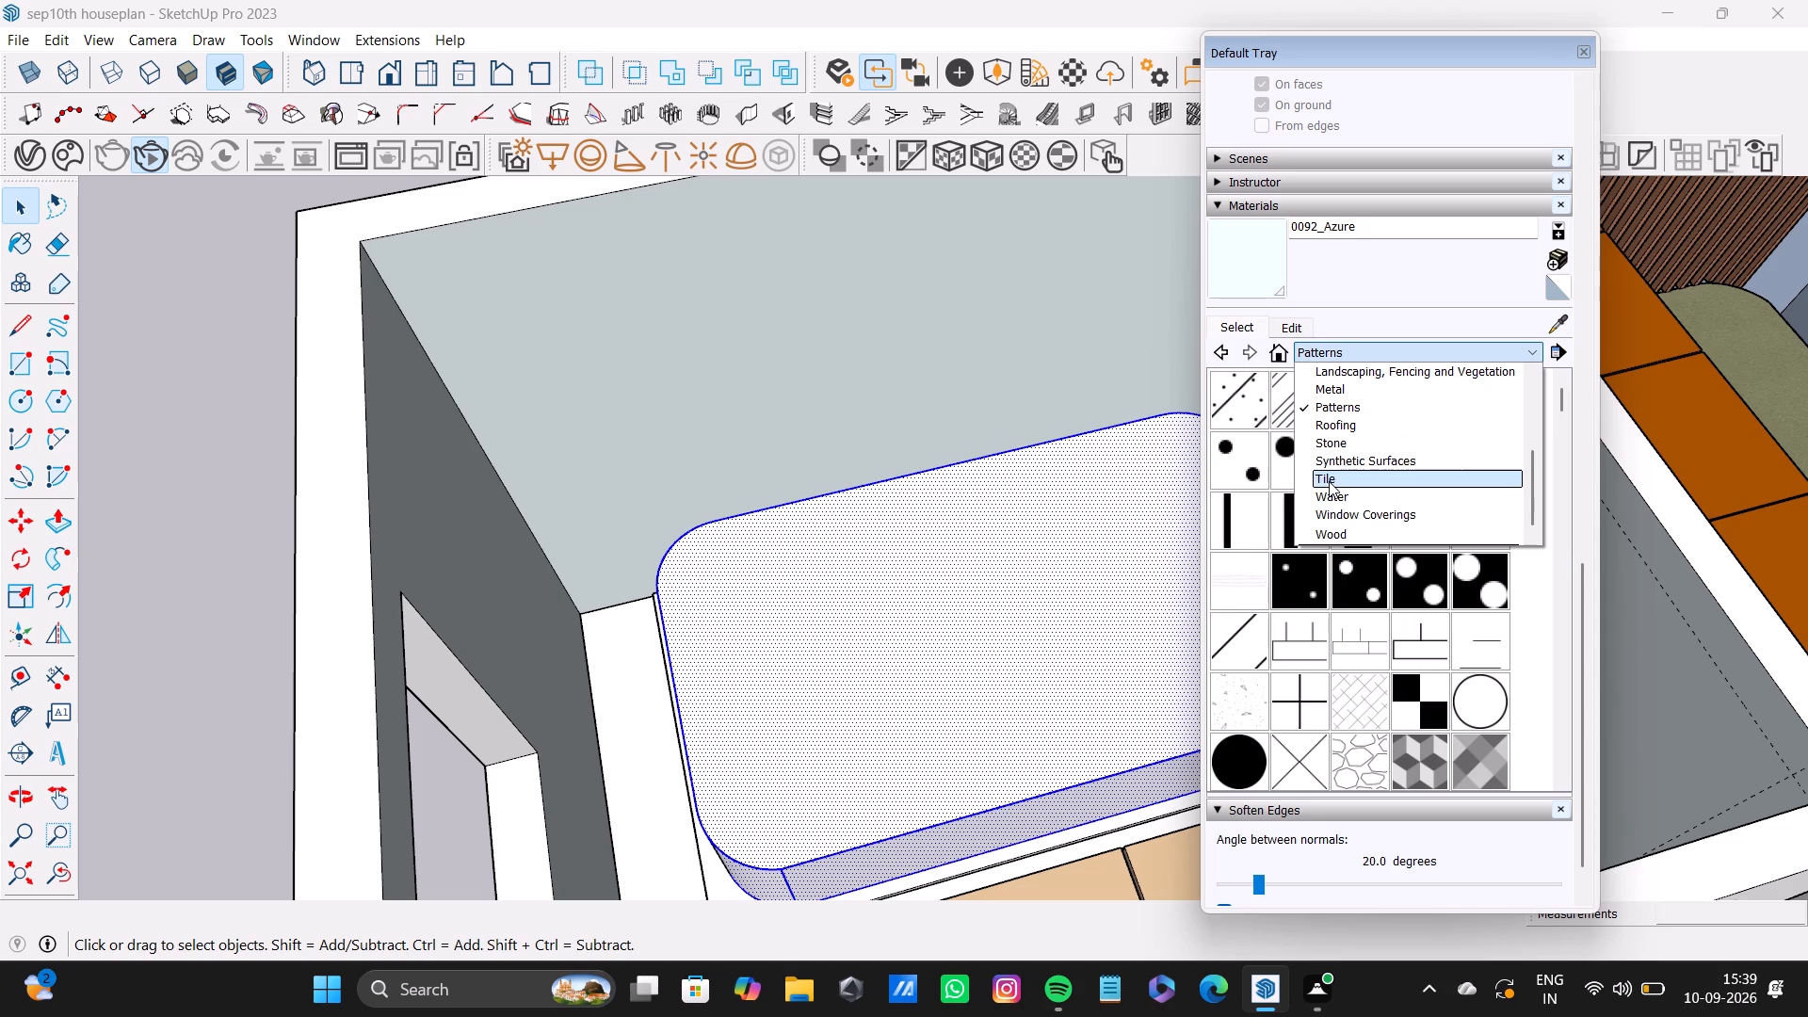
pyautogui.scroll(-15, 1329, 483)
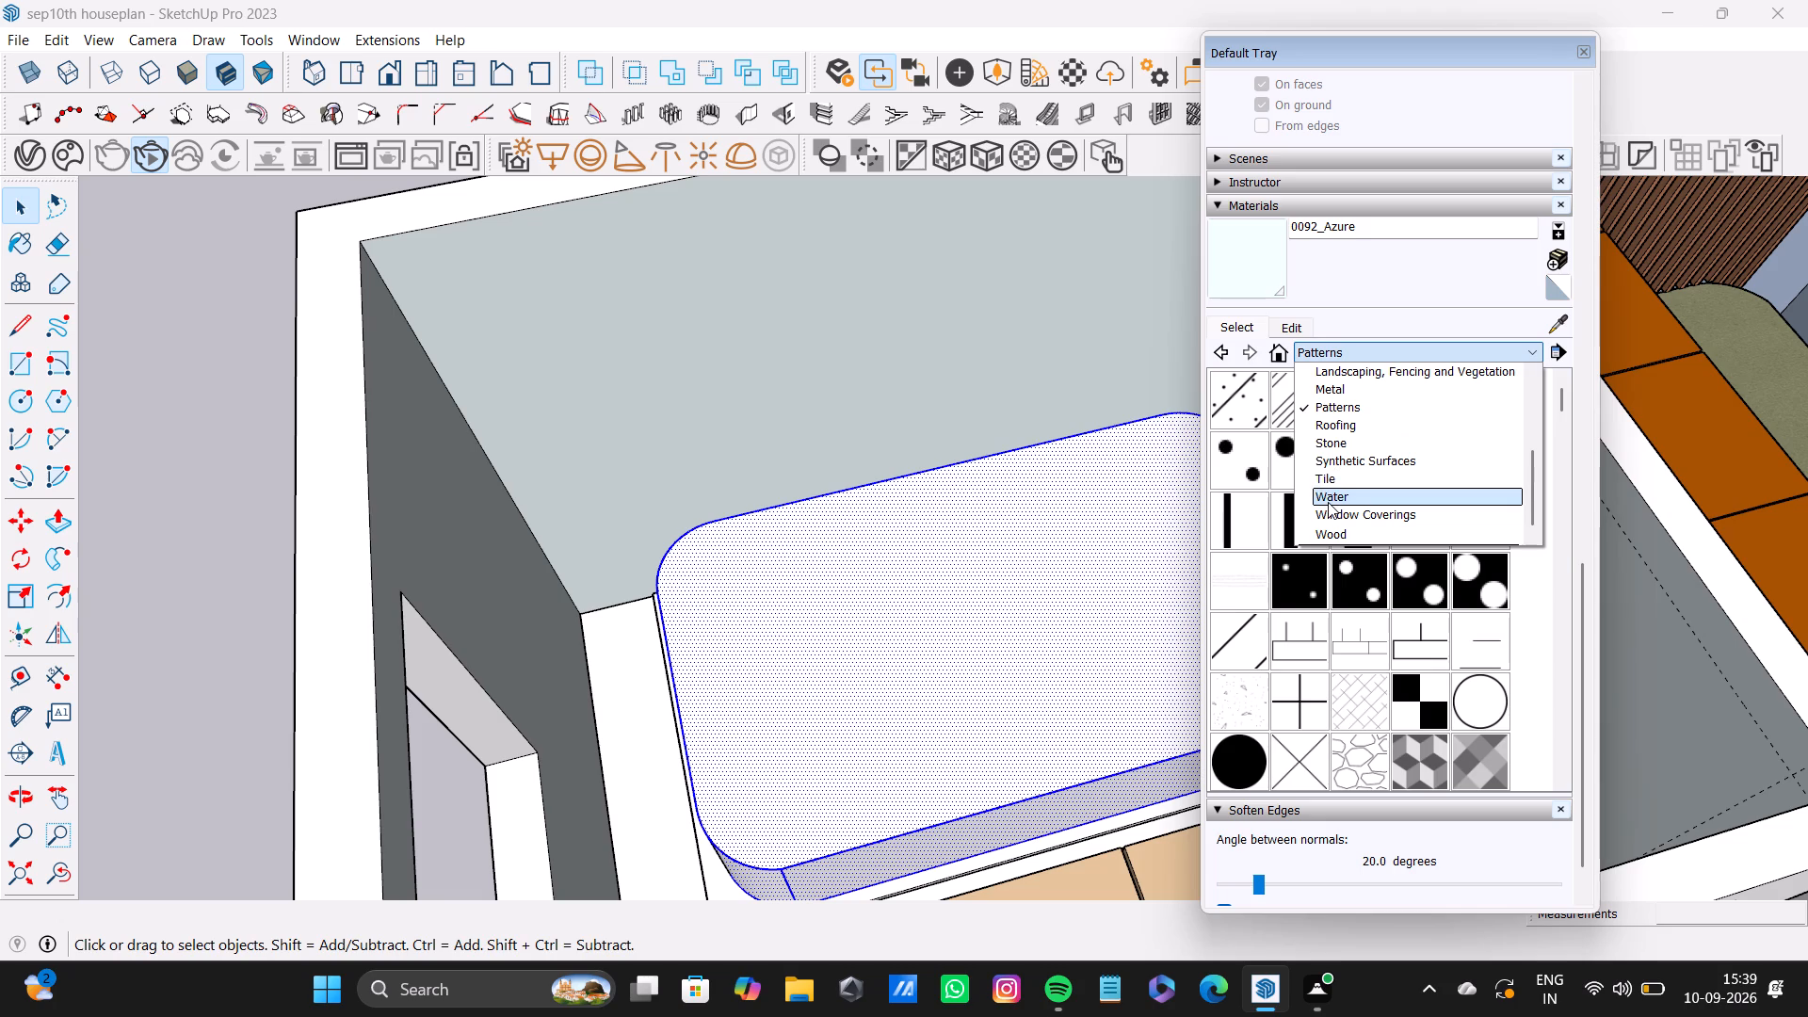
pyautogui.scroll(-7, 1328, 502)
pyautogui.click(1343, 535)
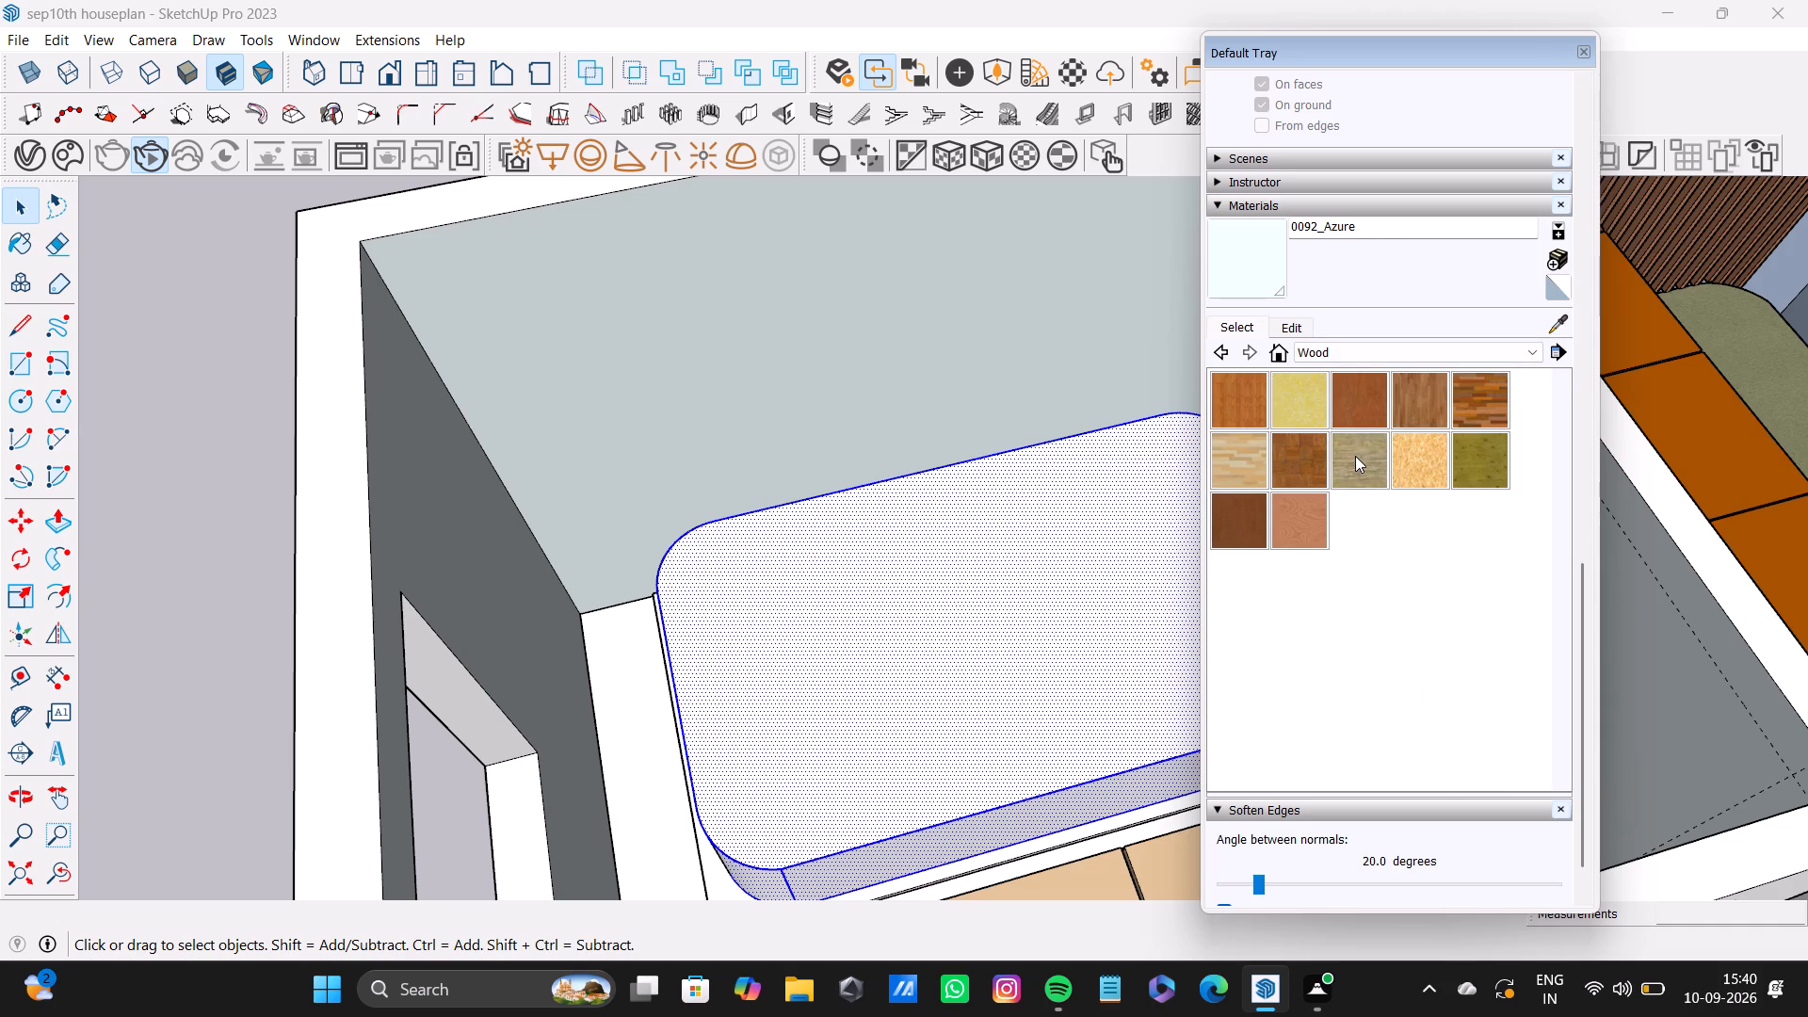
# Return to the Patterns collection and examine its swatches through to the last rows.
pyautogui.click(1348, 351)
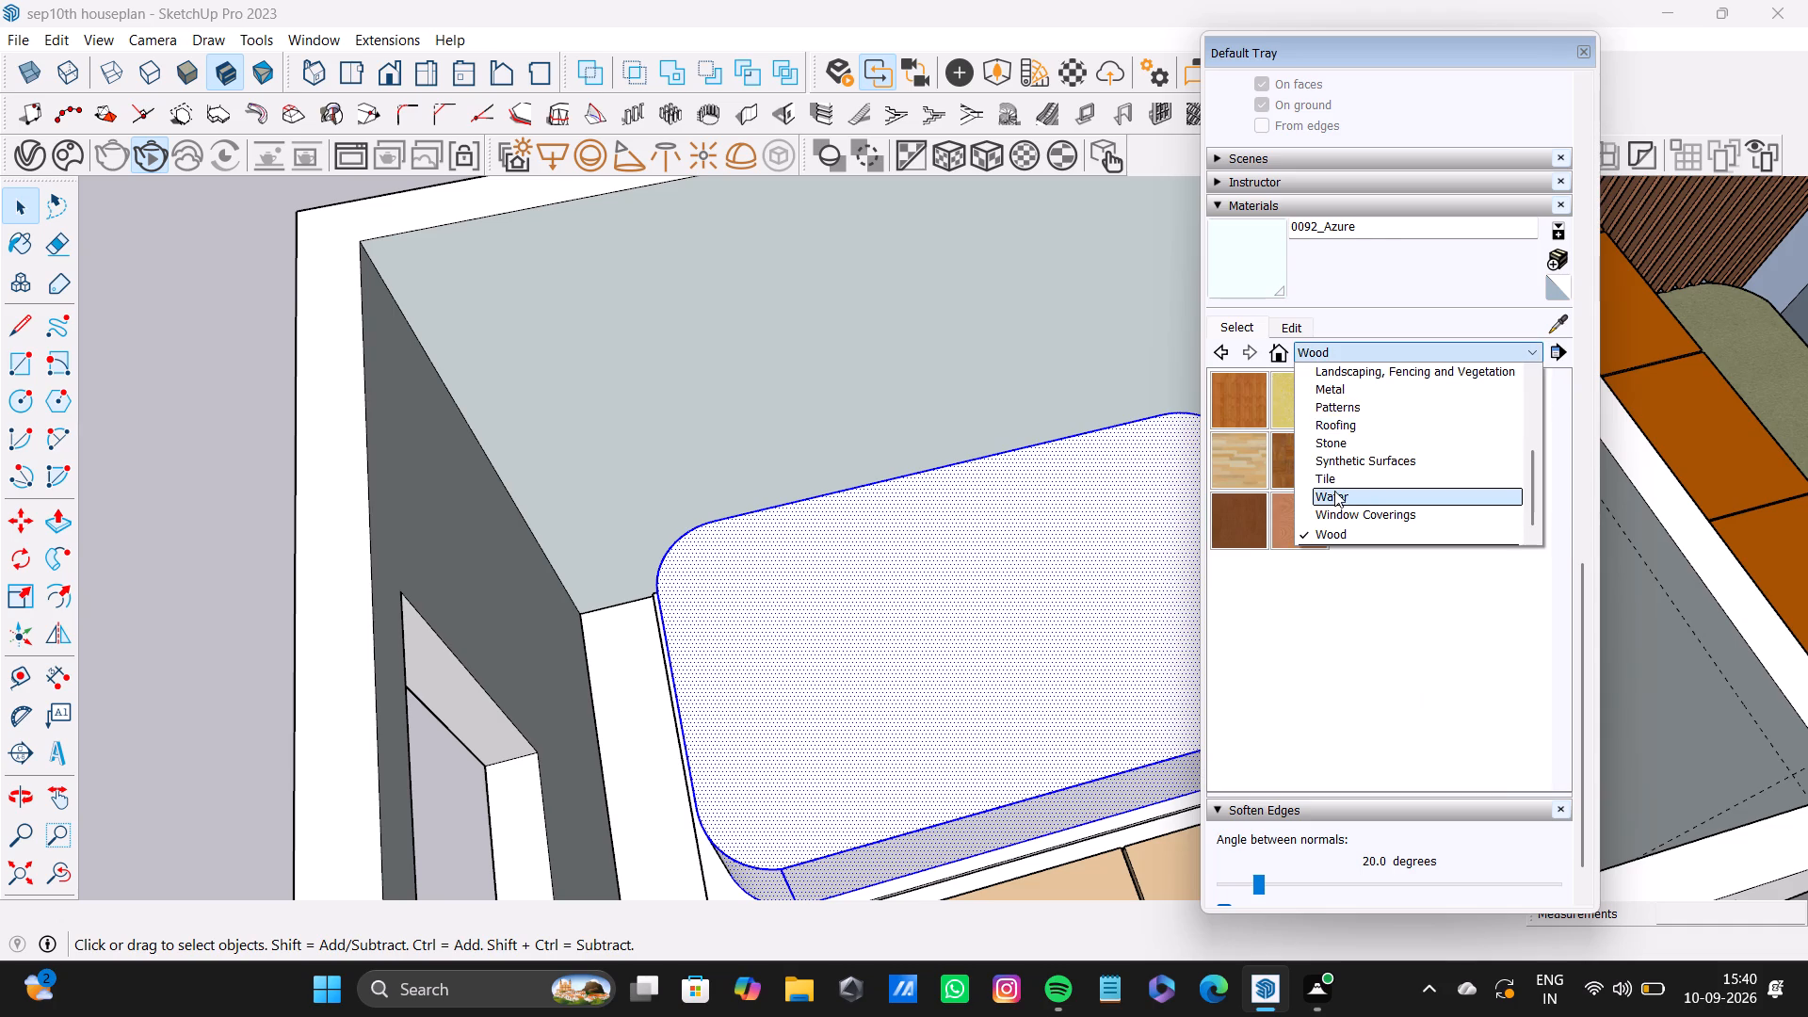
pyautogui.scroll(3, 1334, 491)
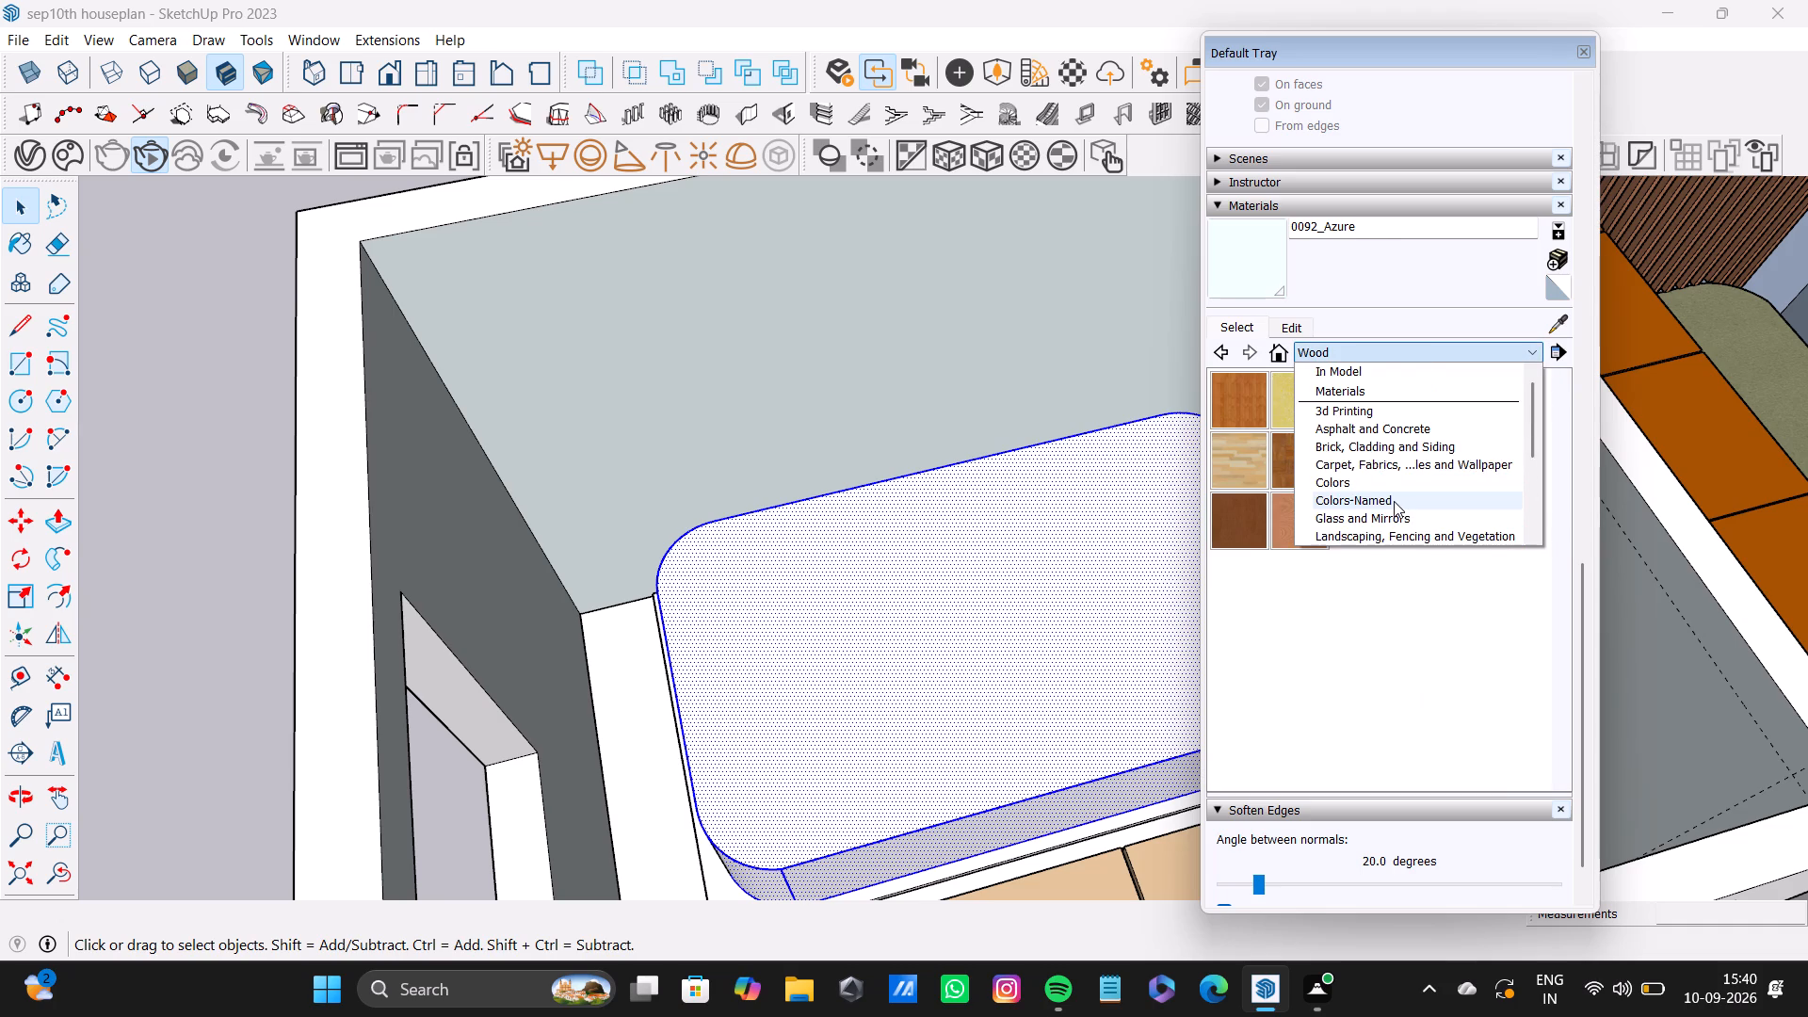
pyautogui.scroll(-2, 1394, 501)
pyautogui.click(1376, 464)
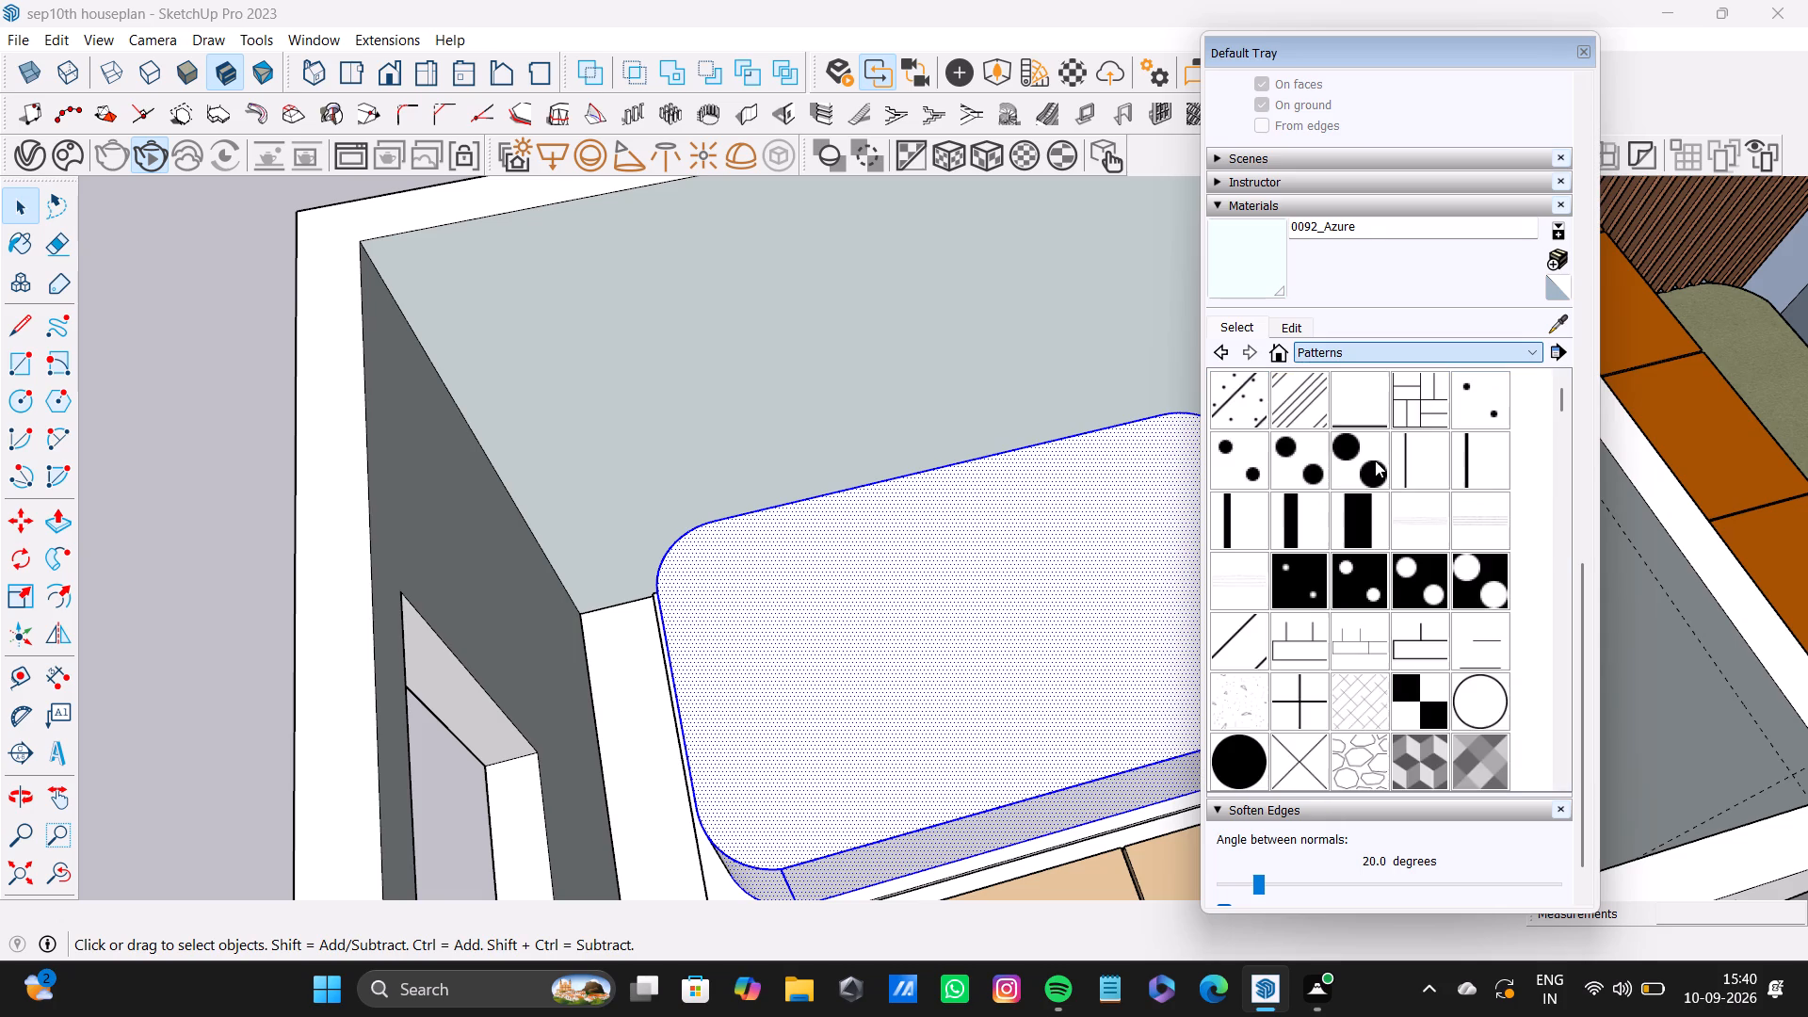
pyautogui.scroll(-13, 1364, 510)
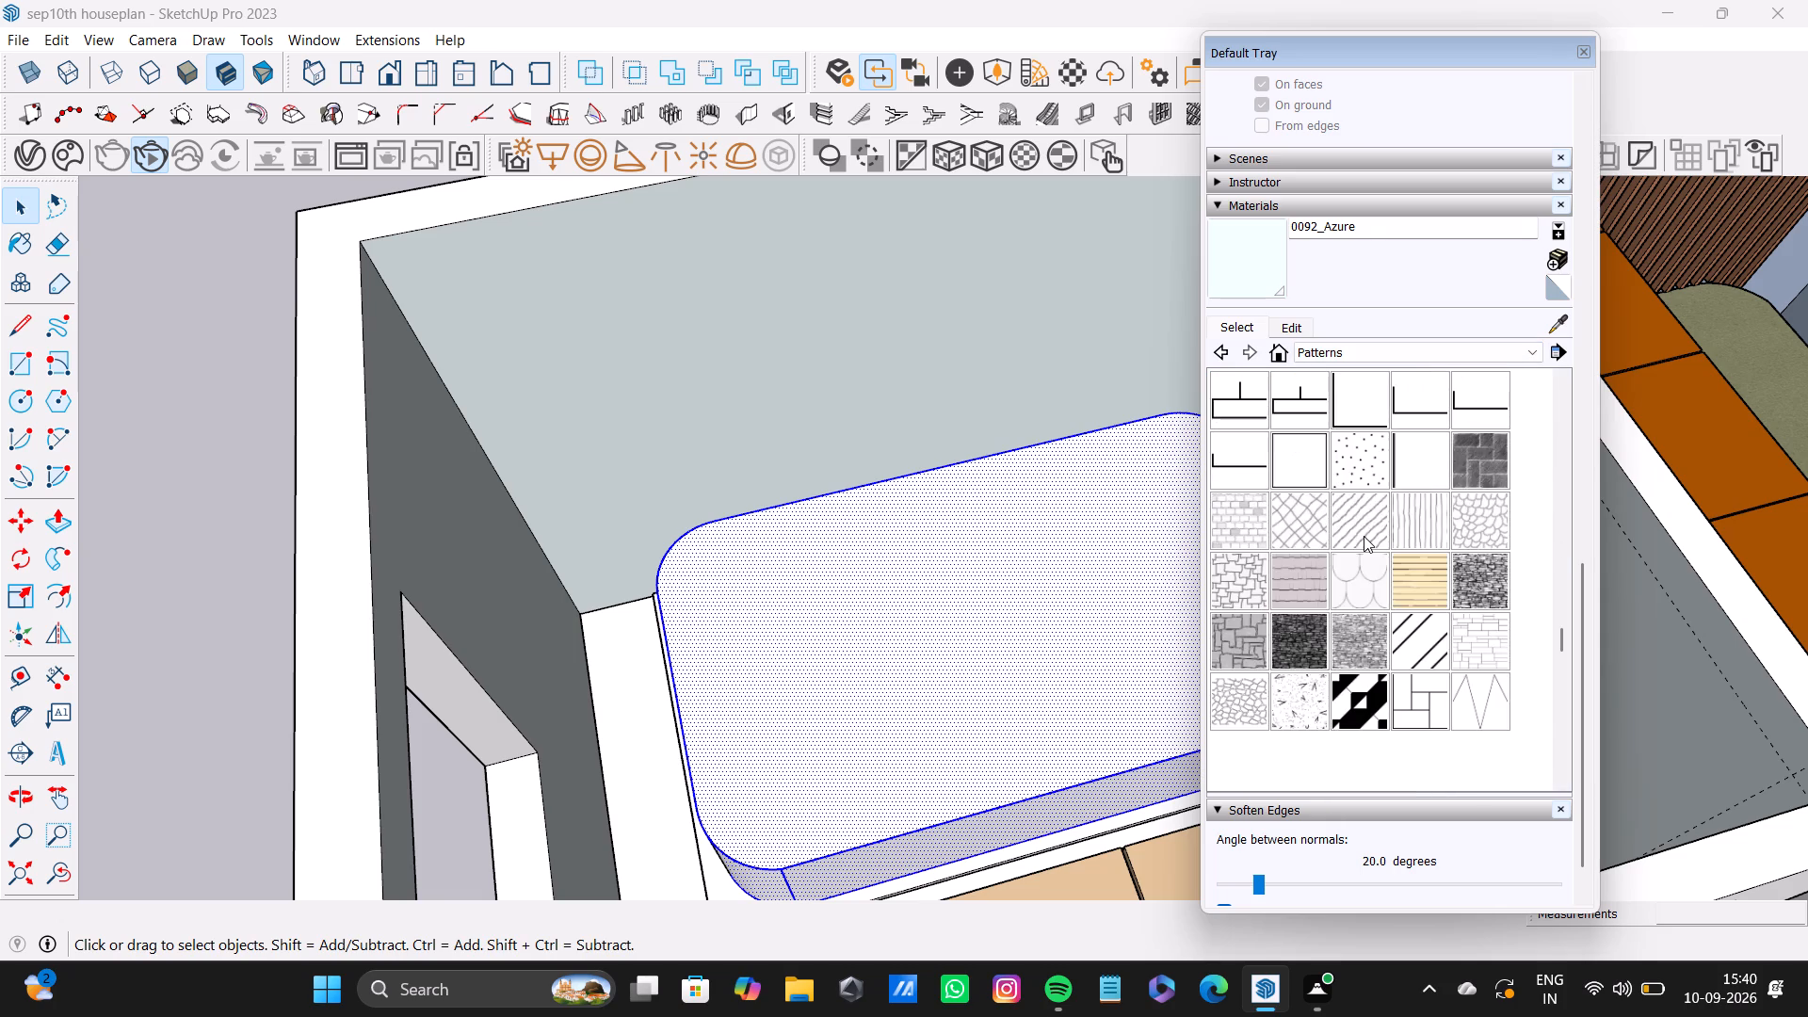
pyautogui.scroll(-2, 1364, 536)
pyautogui.scroll(3, 1316, 453)
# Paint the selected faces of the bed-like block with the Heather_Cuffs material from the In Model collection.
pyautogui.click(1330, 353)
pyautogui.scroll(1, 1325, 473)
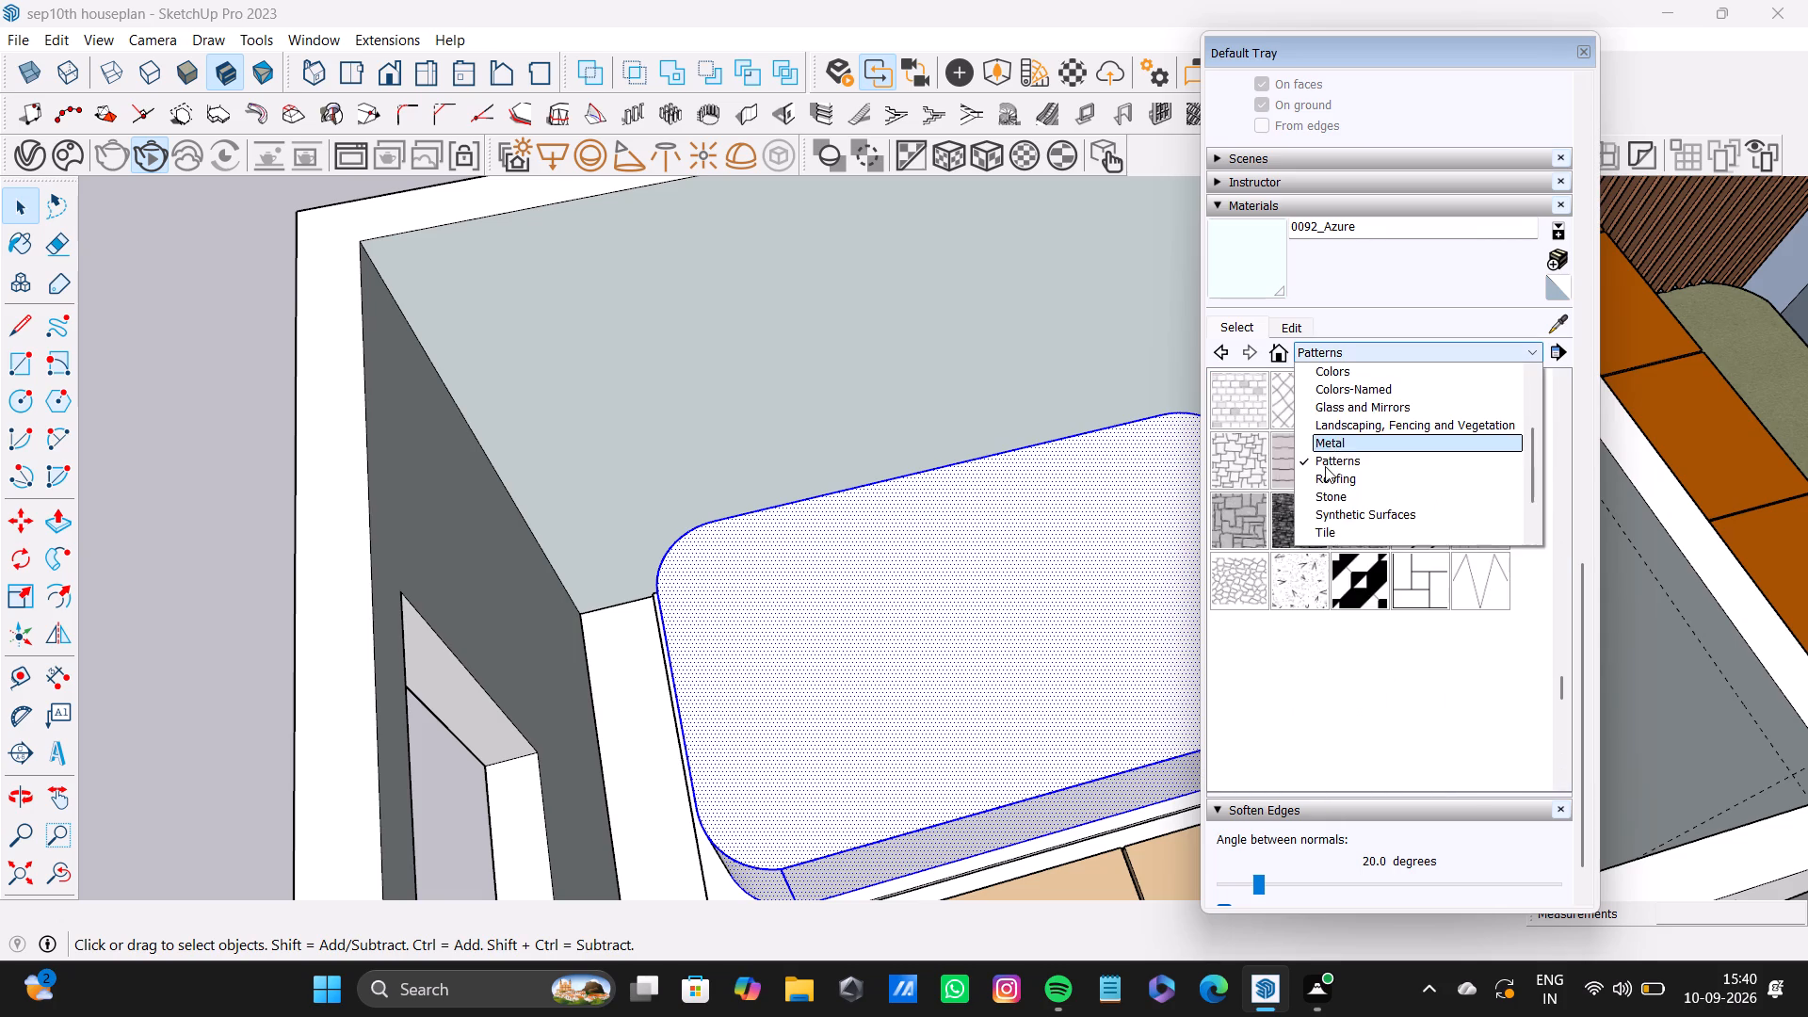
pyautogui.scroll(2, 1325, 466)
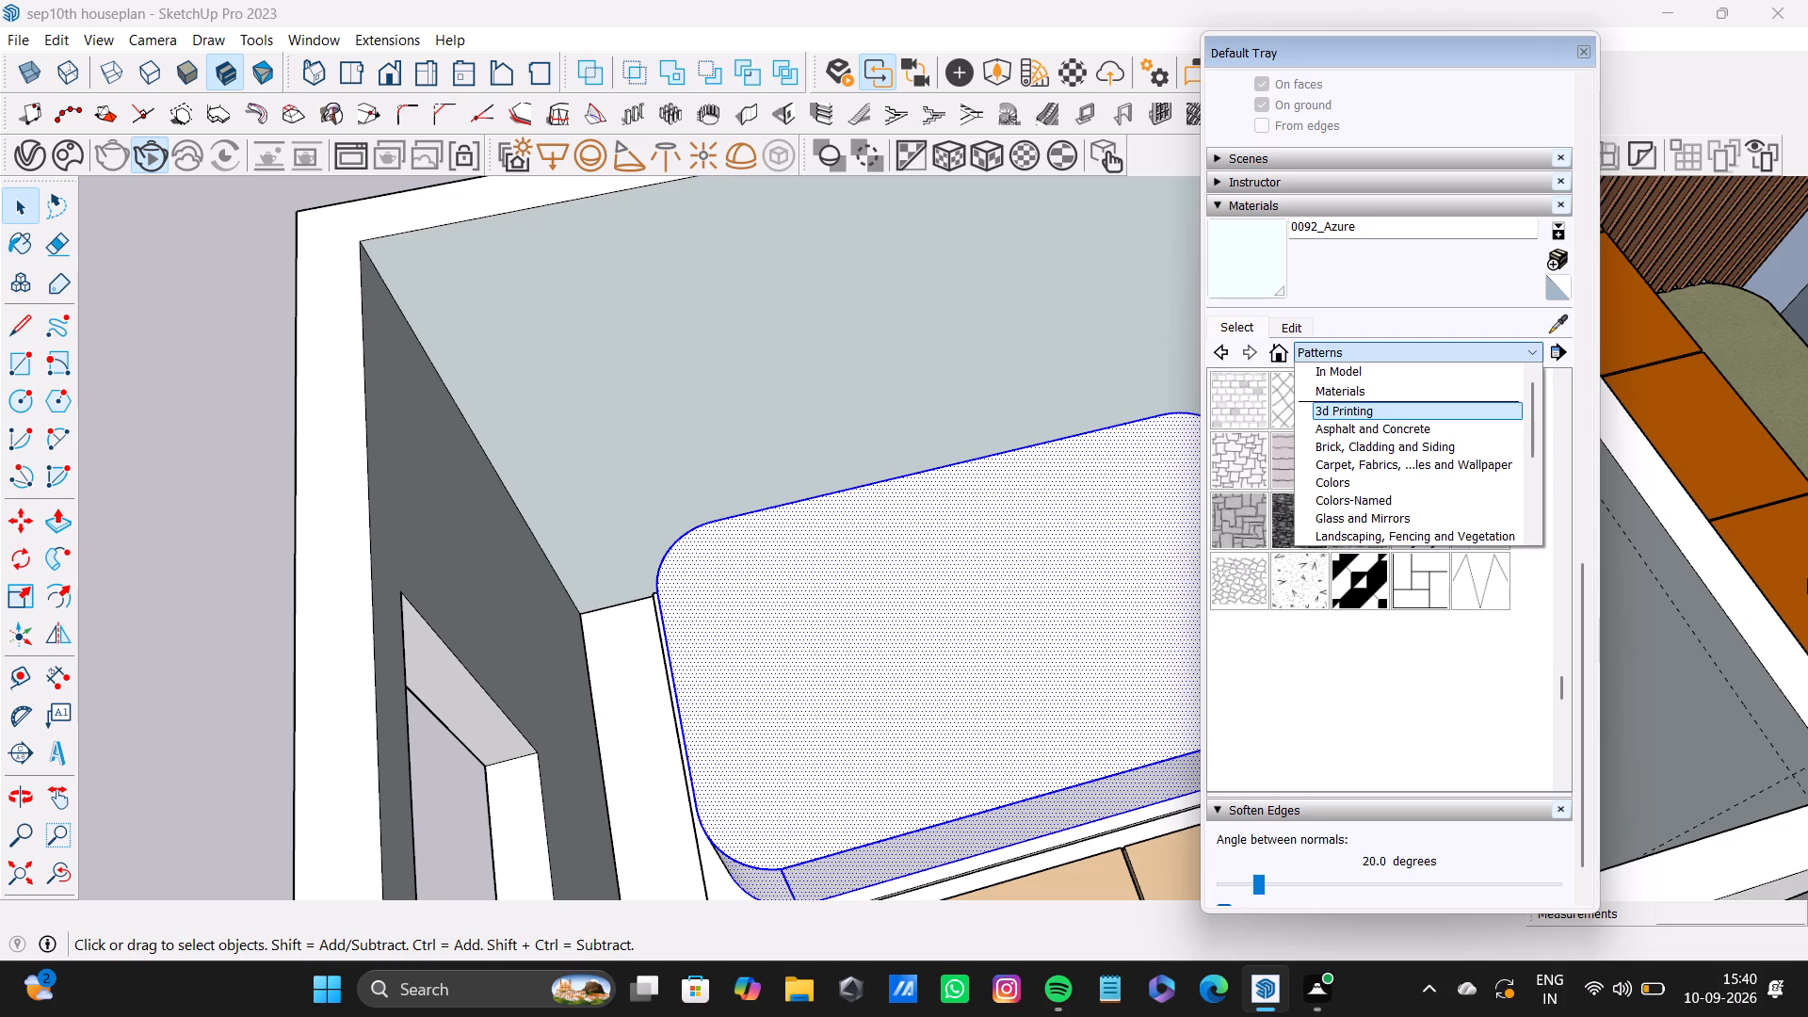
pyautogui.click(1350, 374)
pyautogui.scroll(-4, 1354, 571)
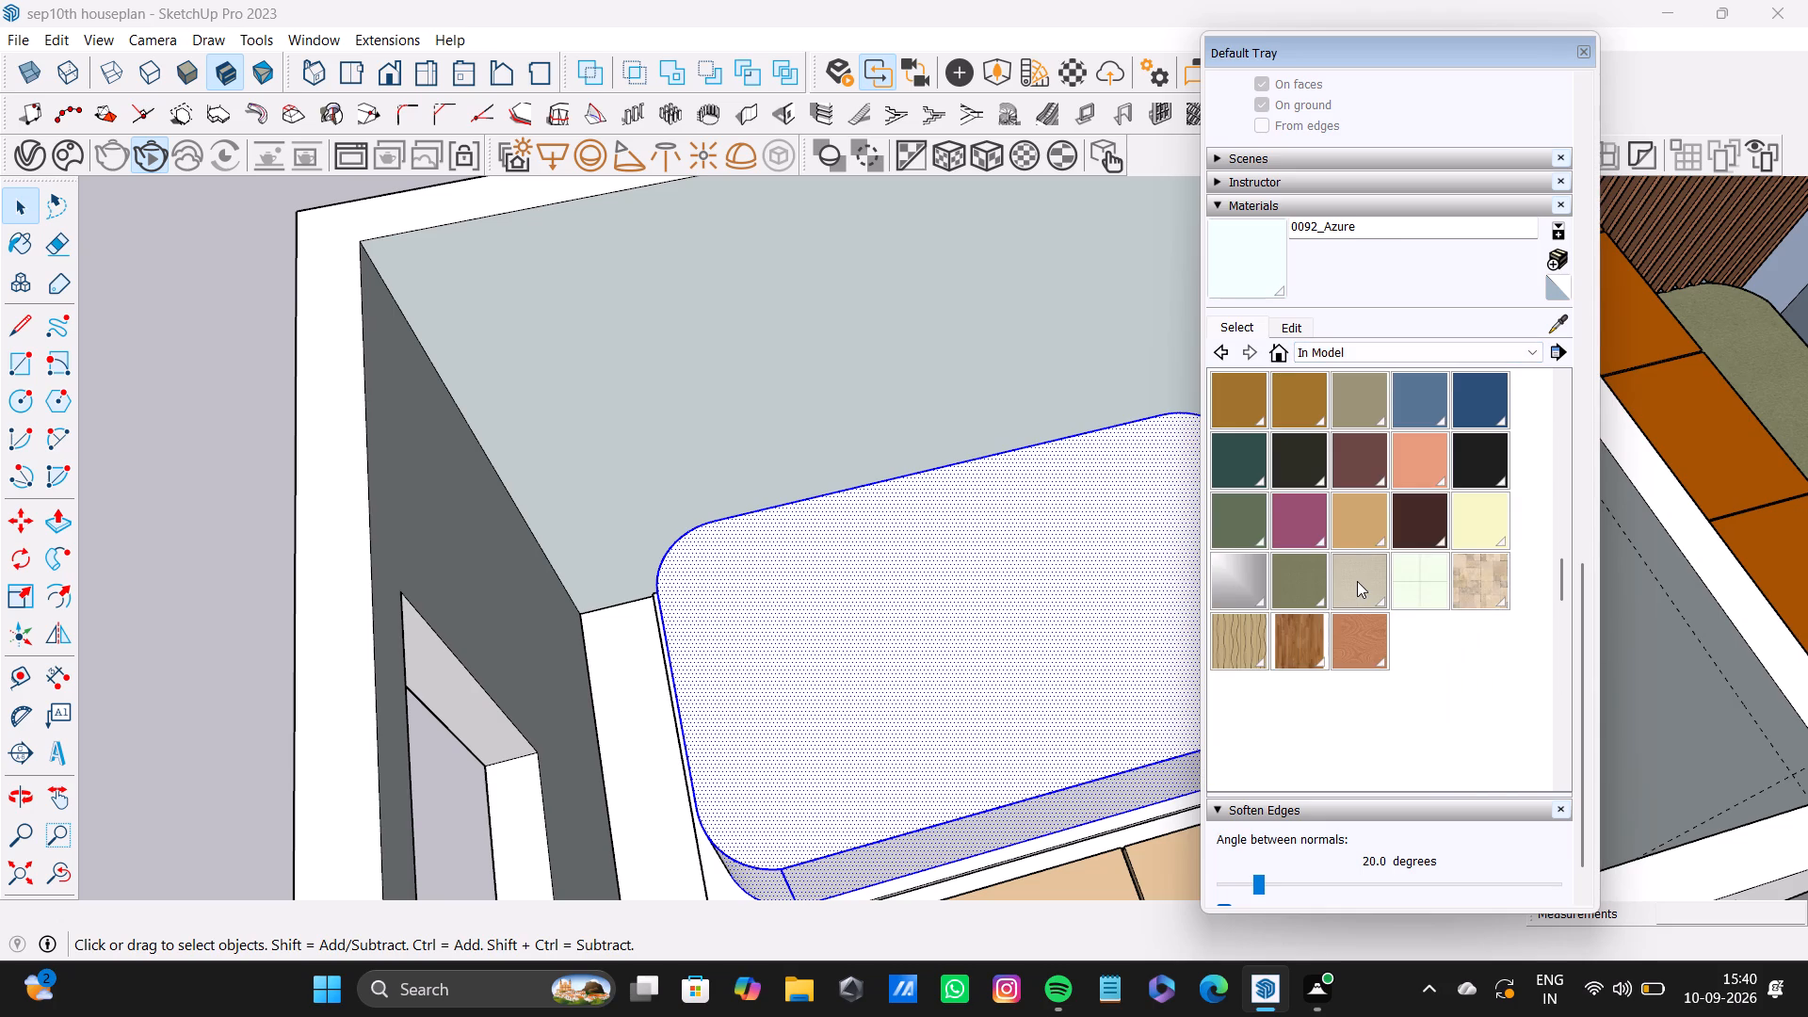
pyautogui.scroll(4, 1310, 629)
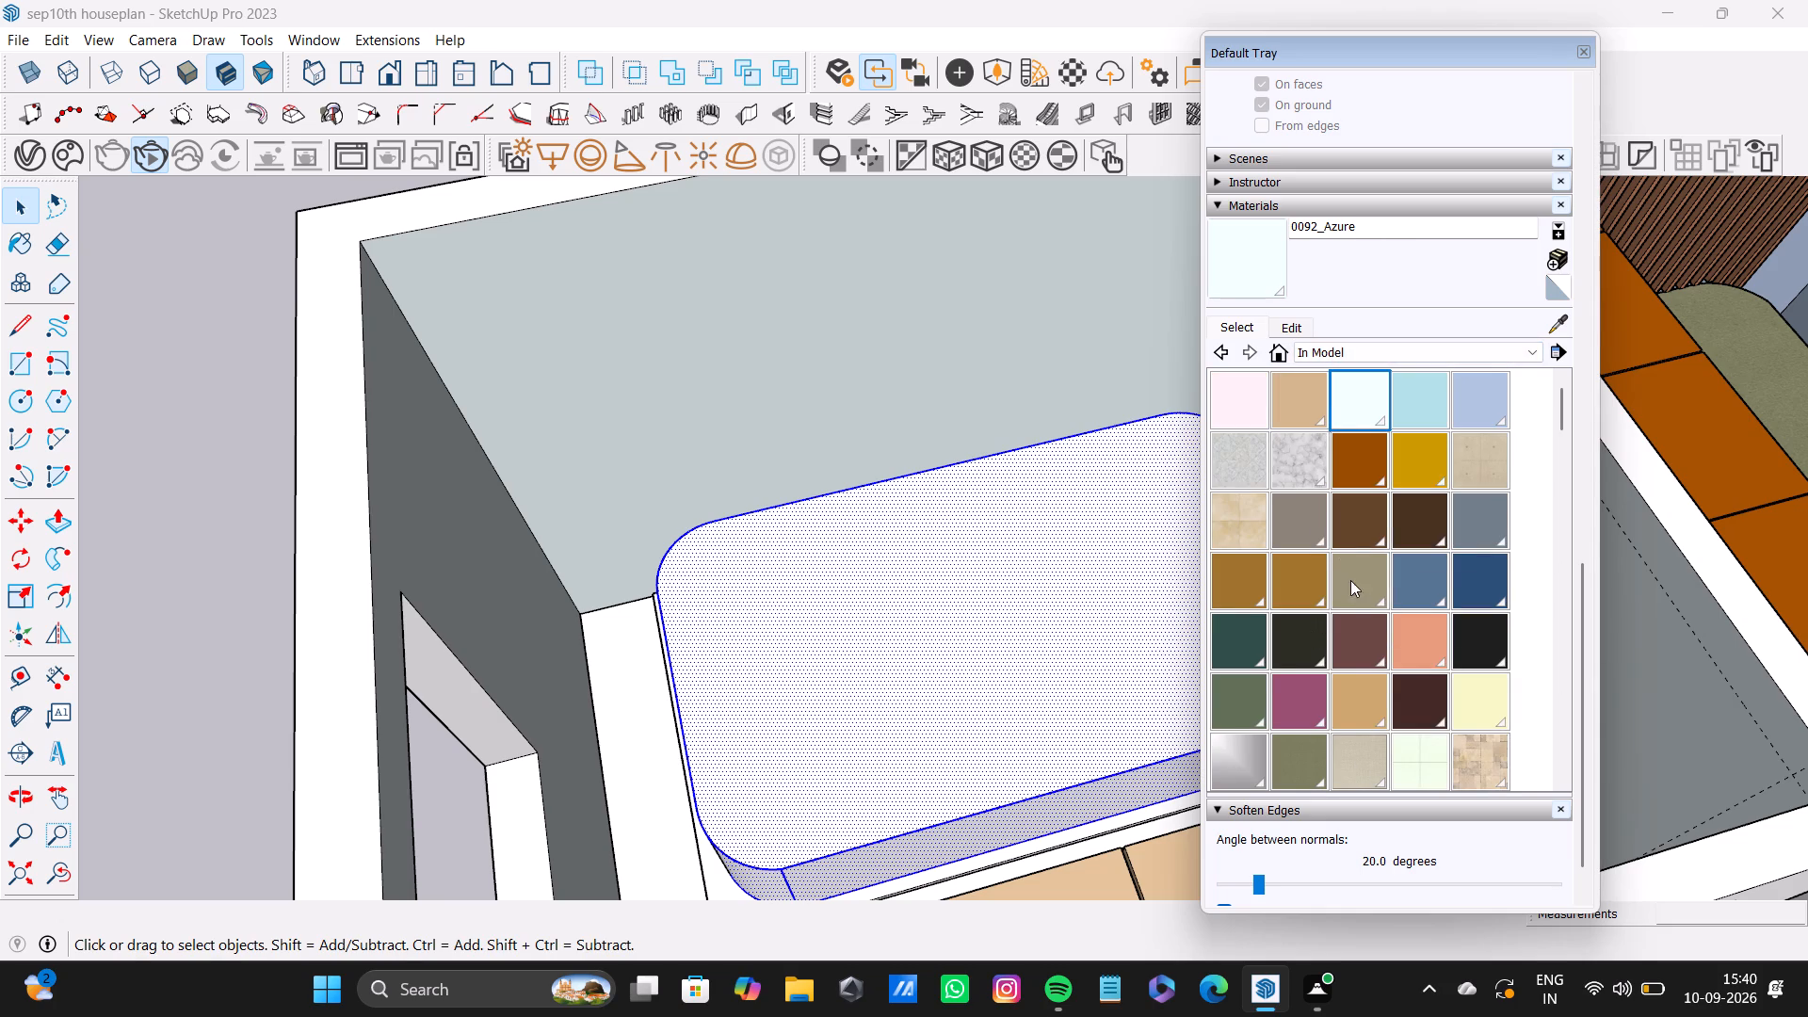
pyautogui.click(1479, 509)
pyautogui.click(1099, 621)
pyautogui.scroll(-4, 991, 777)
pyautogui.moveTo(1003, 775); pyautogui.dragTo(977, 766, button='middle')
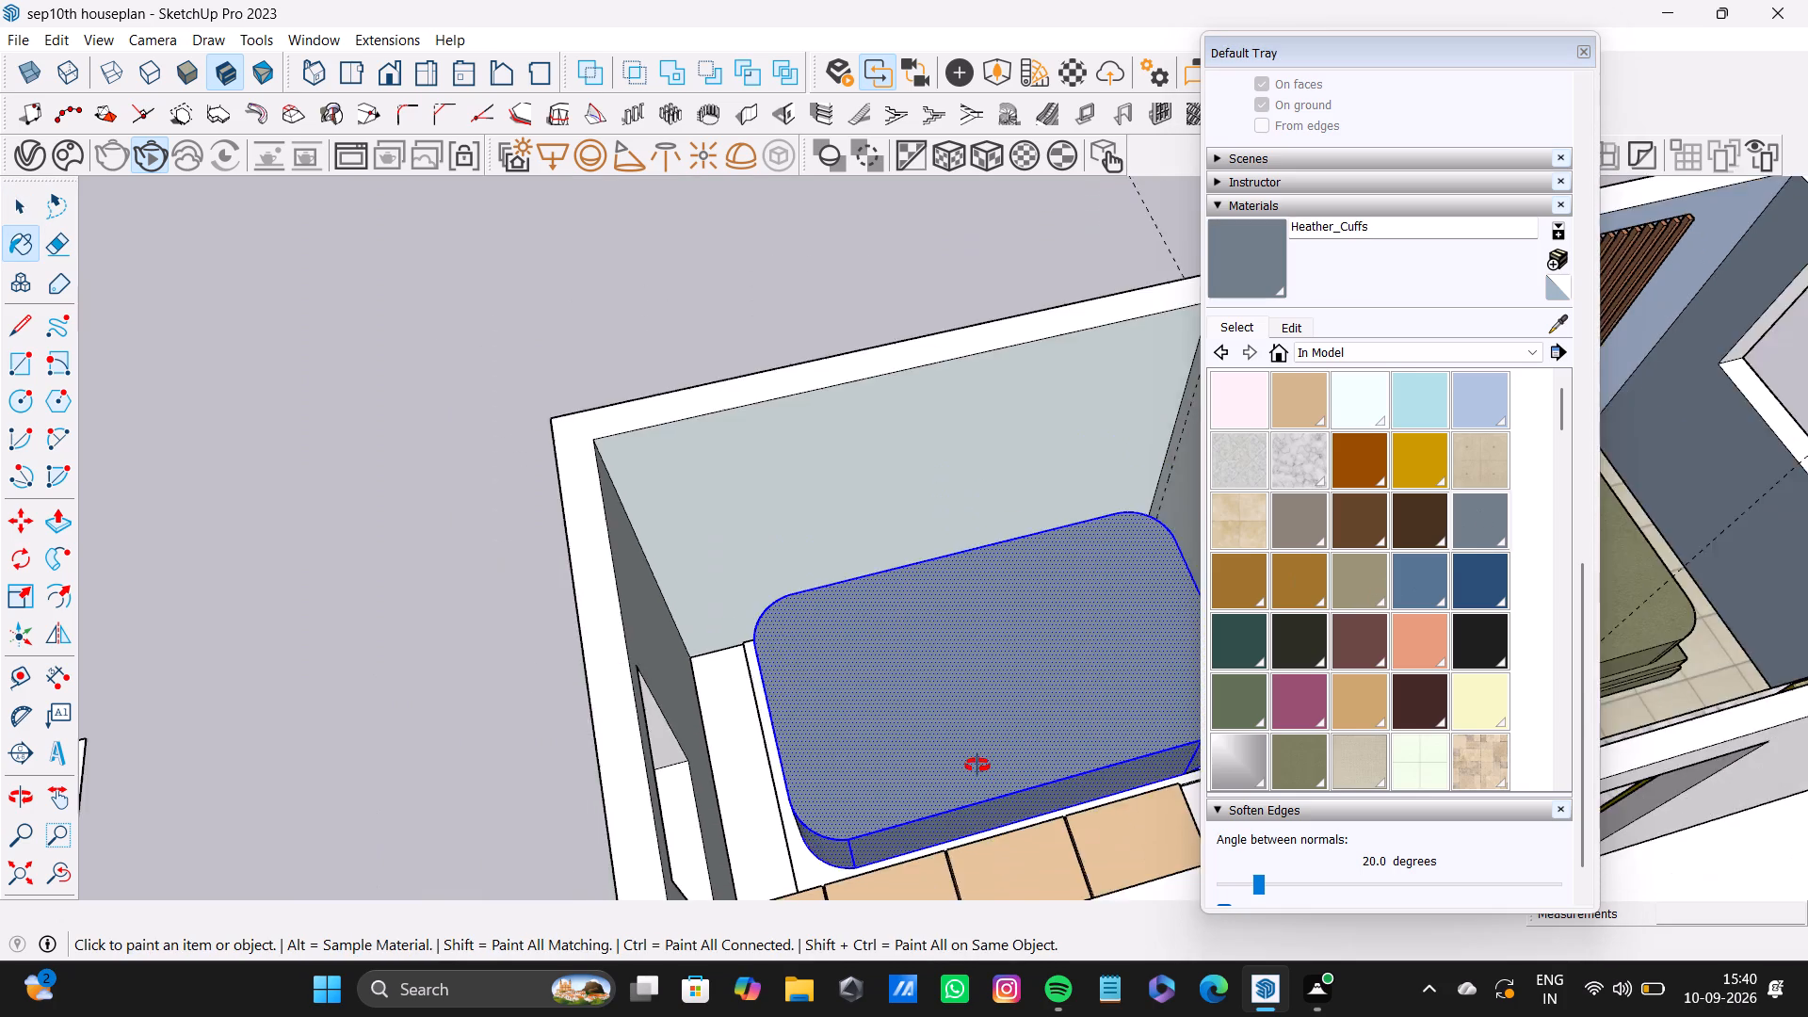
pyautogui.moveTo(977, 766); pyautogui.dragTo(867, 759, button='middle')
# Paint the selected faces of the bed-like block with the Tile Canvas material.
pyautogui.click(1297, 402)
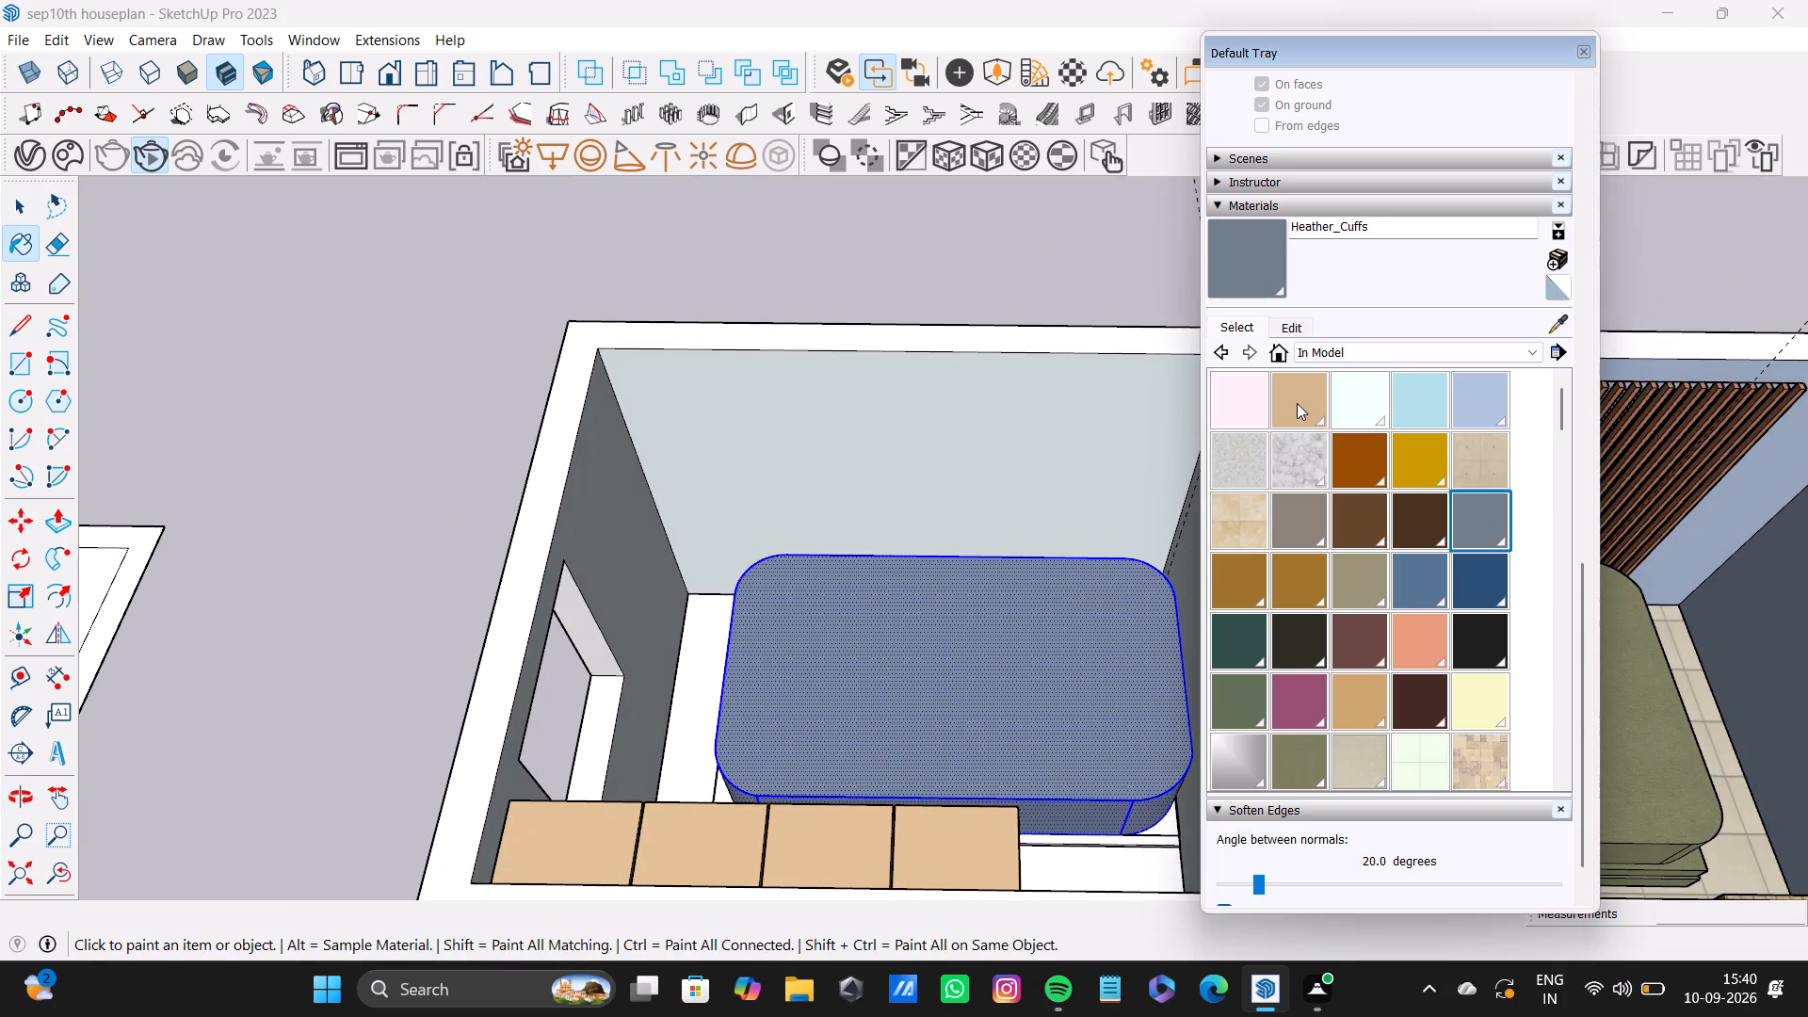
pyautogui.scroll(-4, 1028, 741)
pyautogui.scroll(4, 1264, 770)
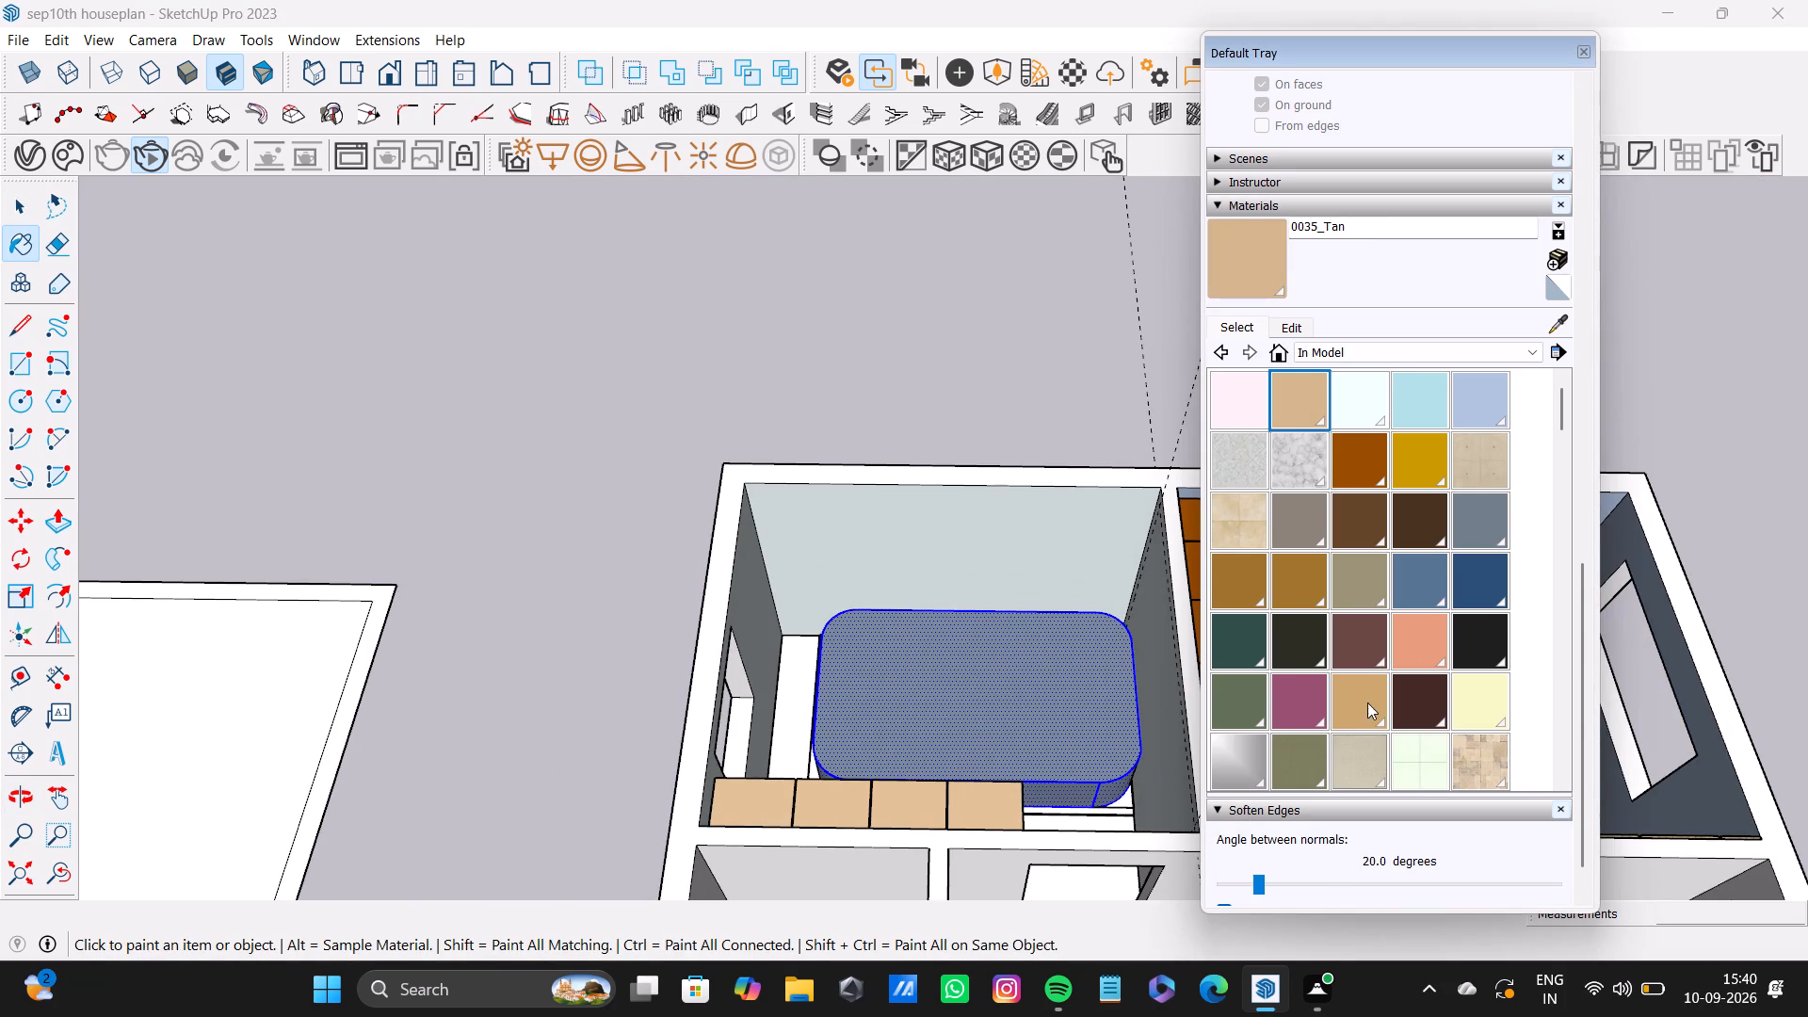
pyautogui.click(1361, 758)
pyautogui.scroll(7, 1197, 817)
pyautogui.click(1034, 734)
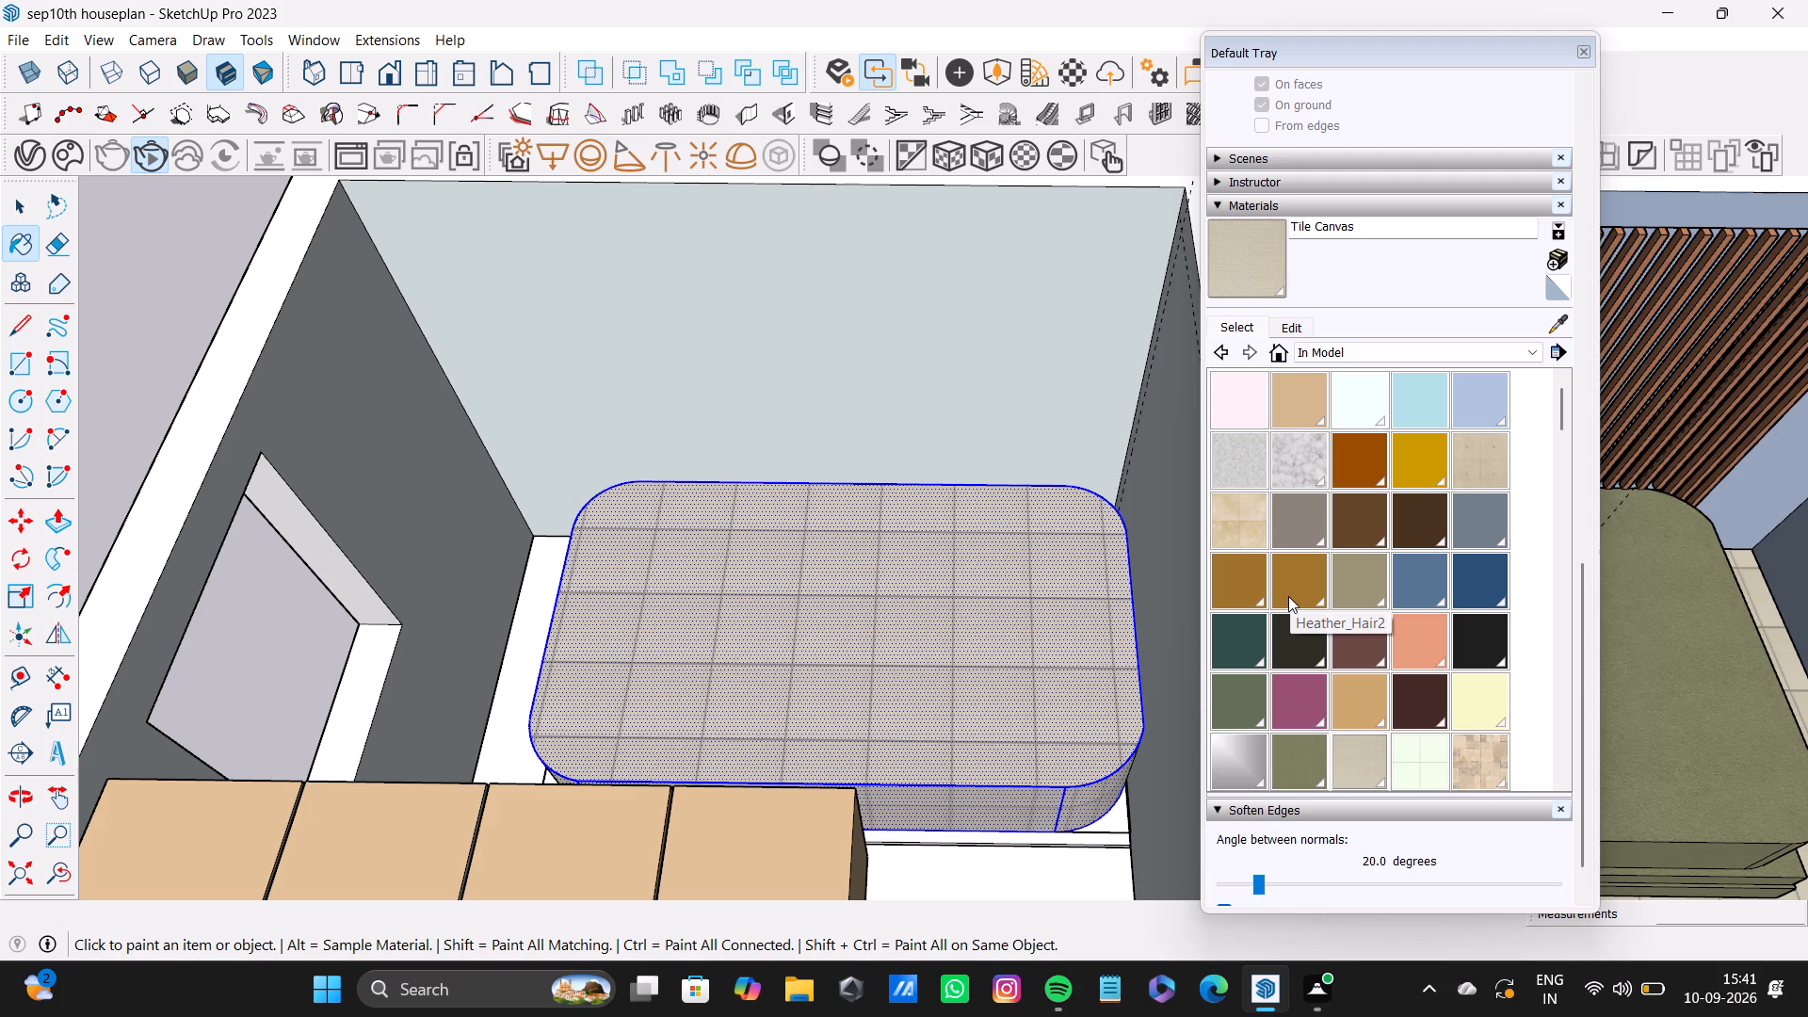
# Paint the selected faces of the bed-like block with the Heather_Band material.
pyautogui.scroll(-5, 1364, 590)
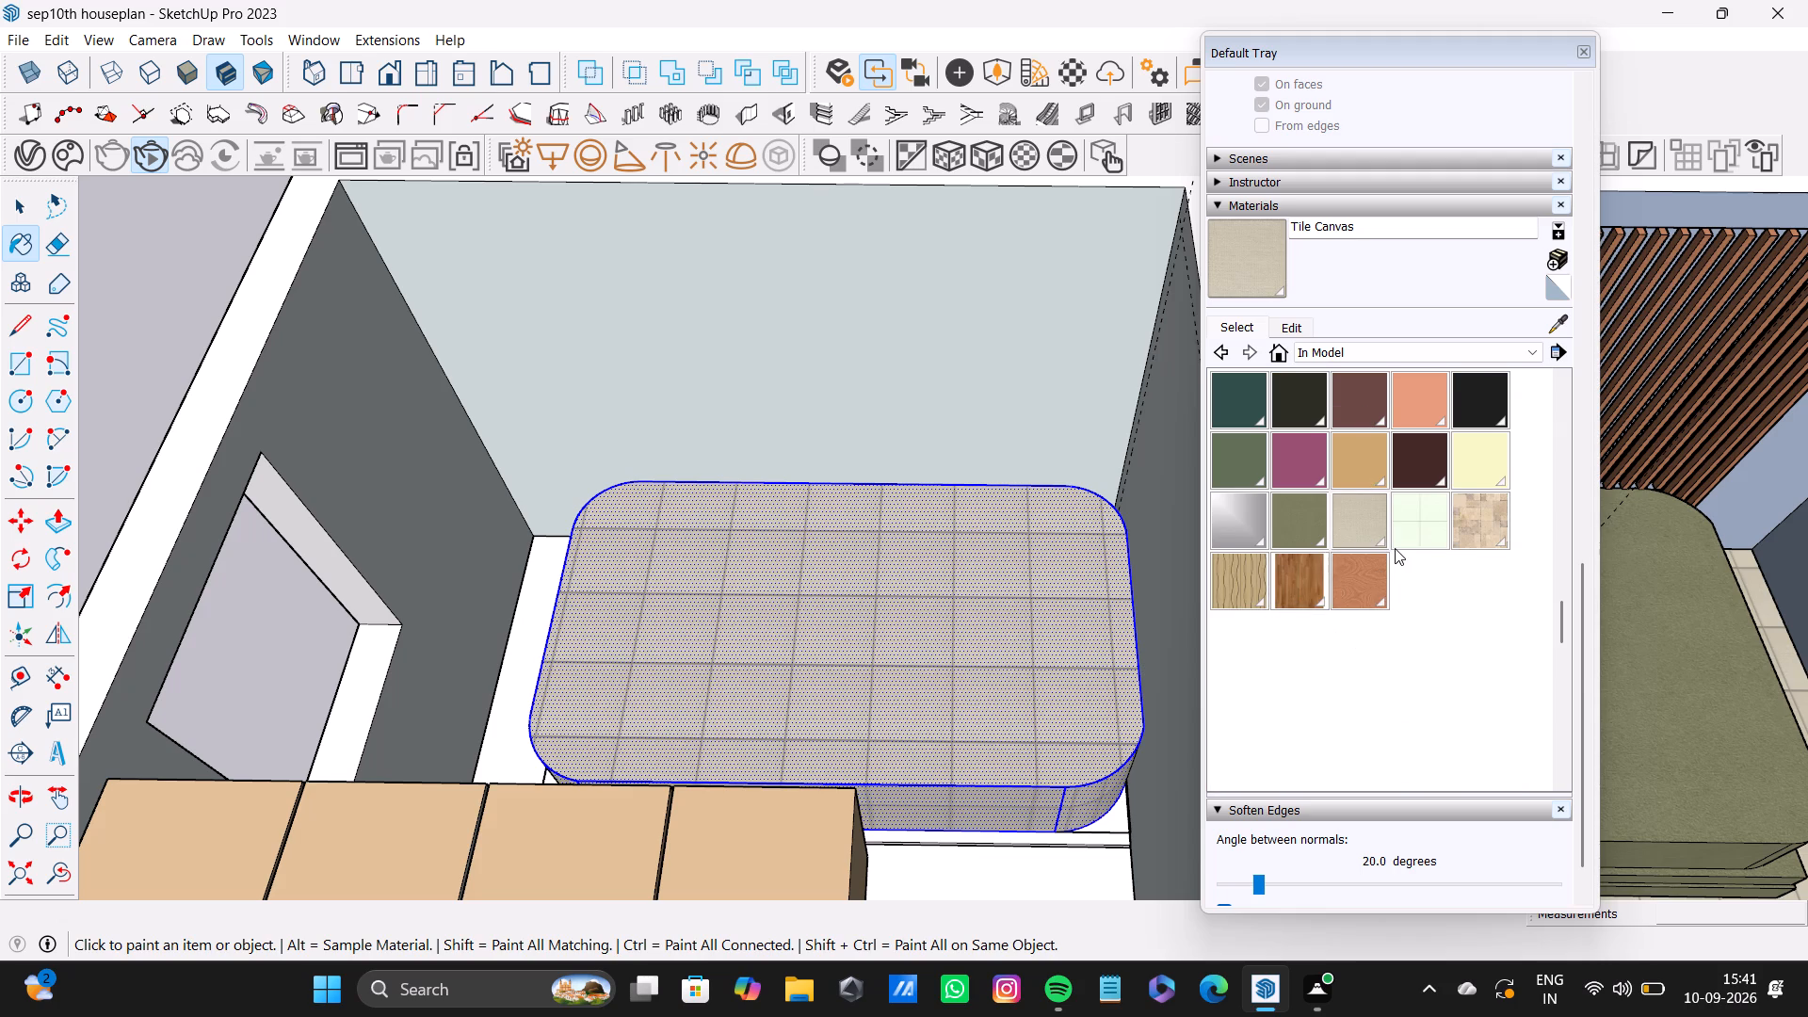
pyautogui.scroll(3, 1378, 522)
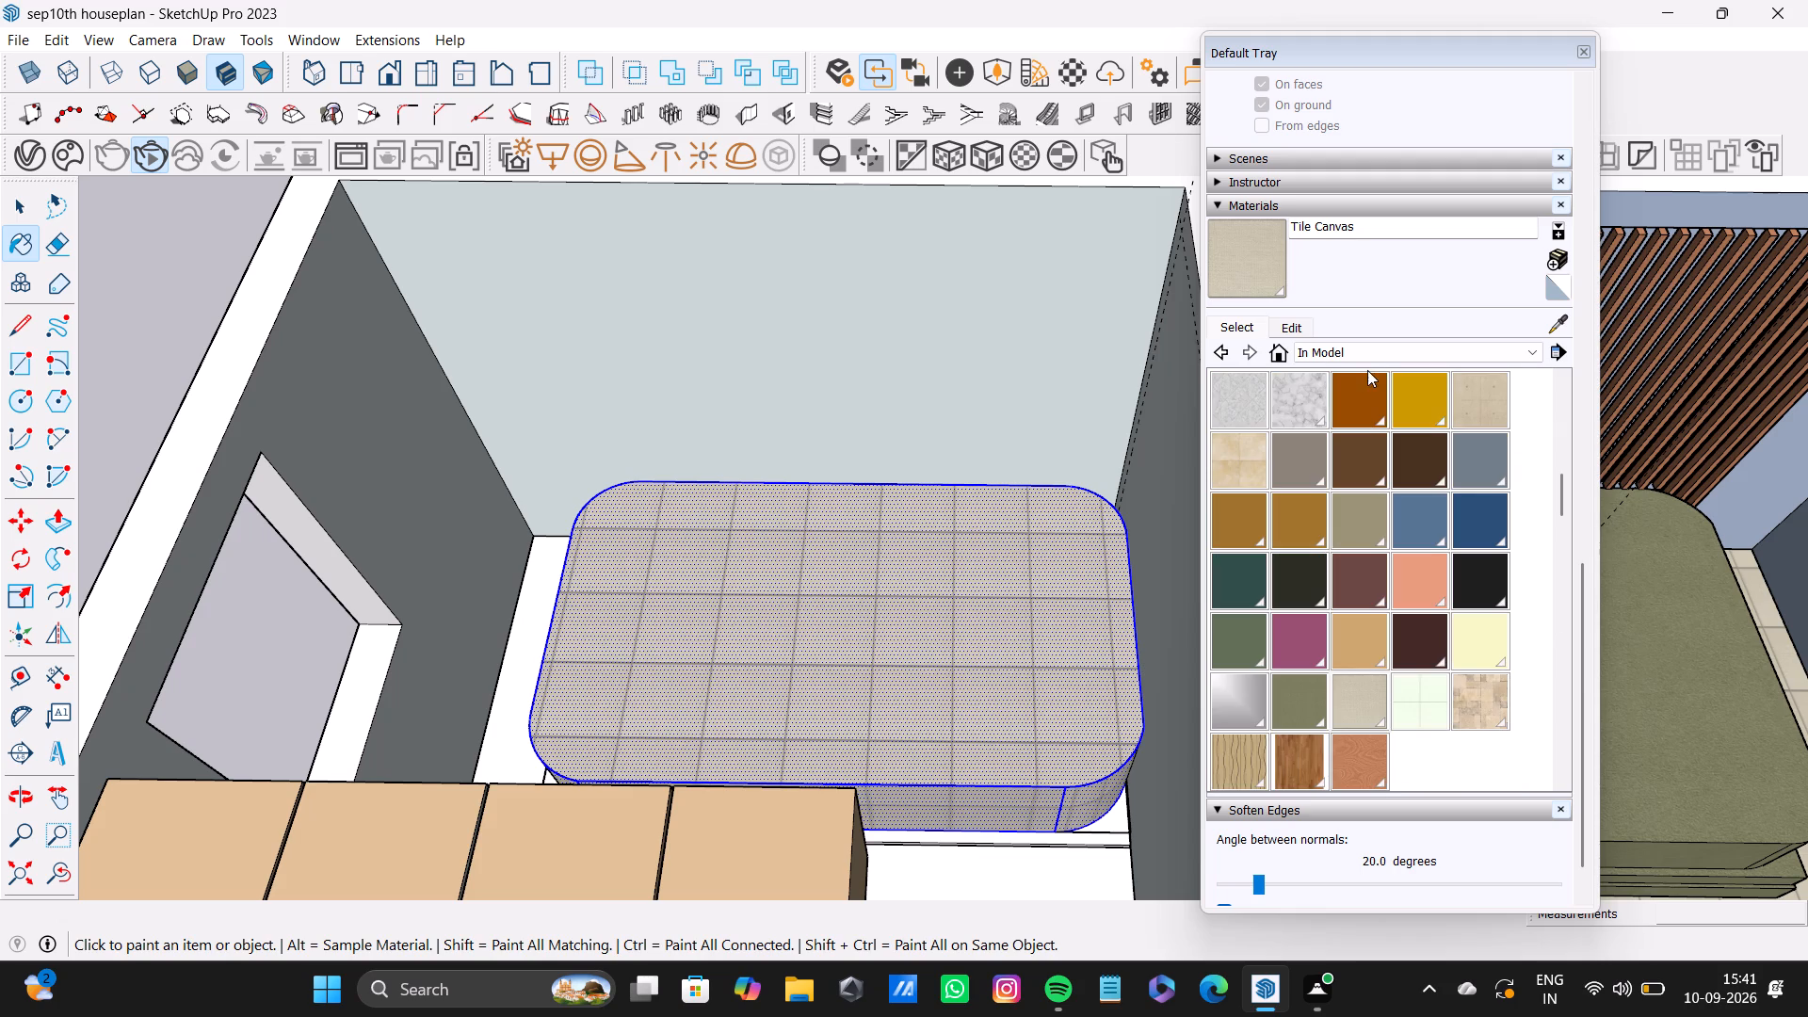
pyautogui.click(1303, 451)
pyautogui.click(1107, 584)
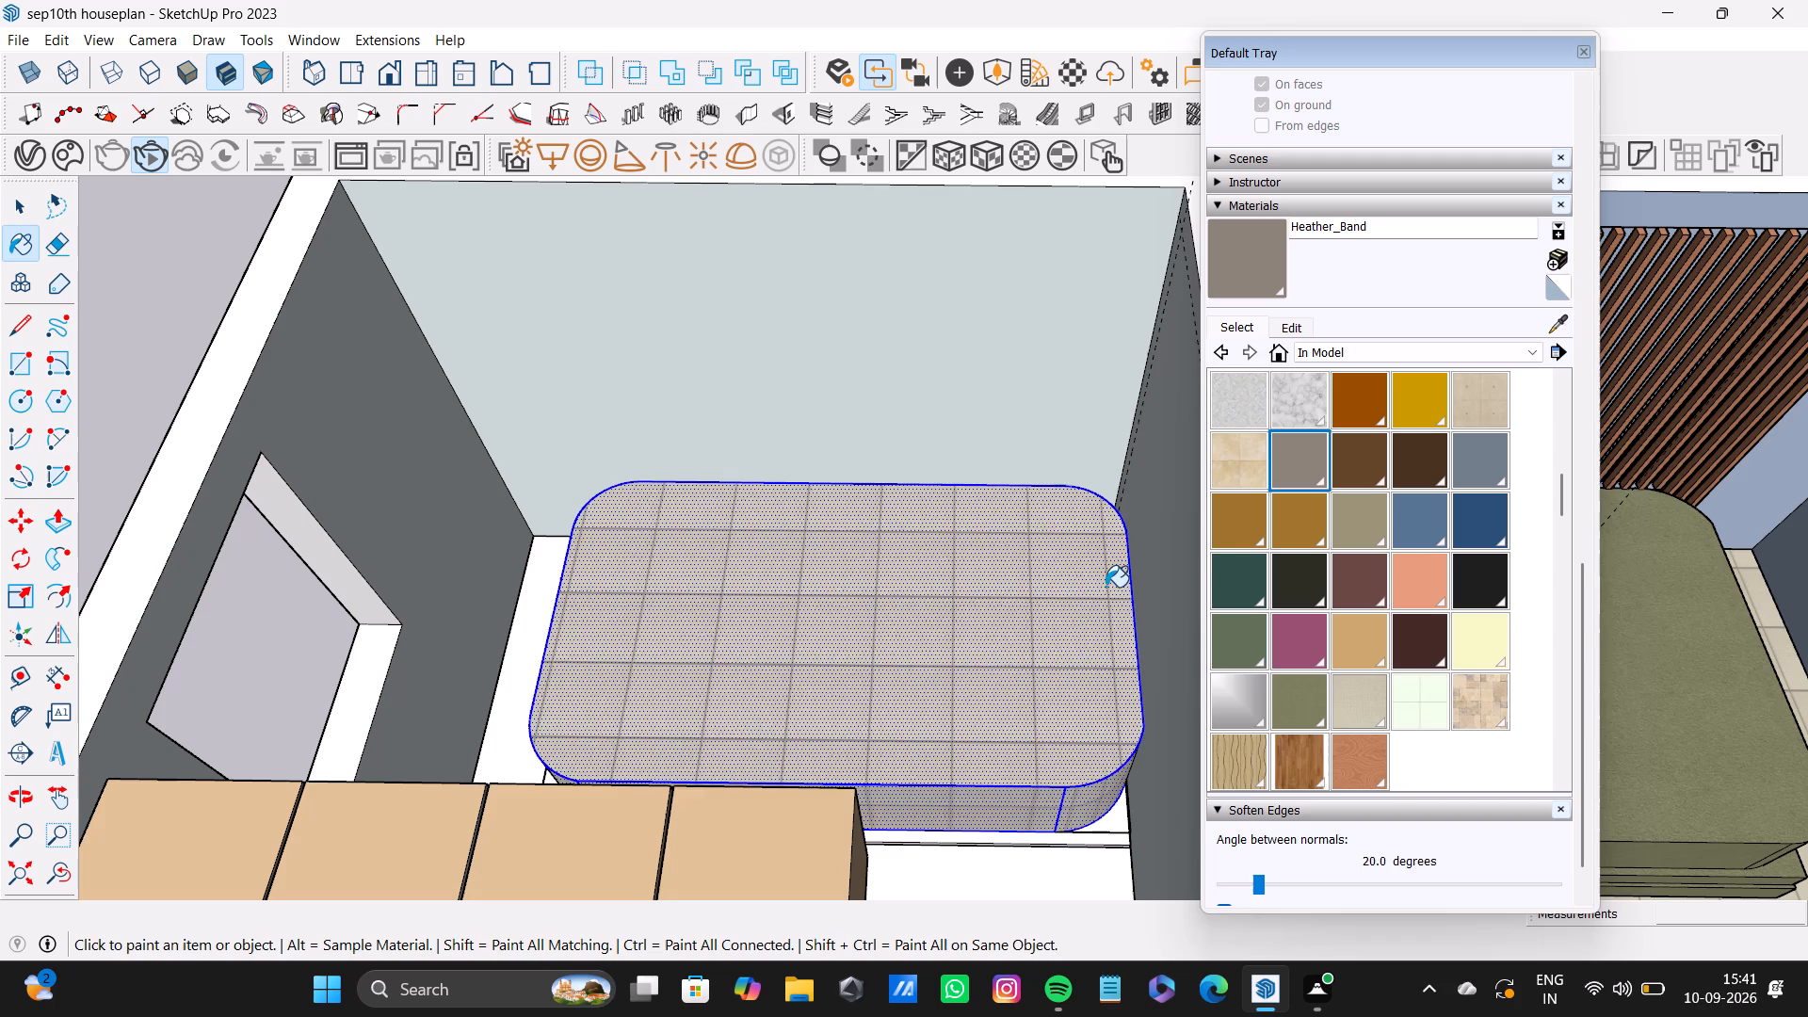
# Examine the swatches in the Stone, Water and Synthetic Surfaces material collections for the bed-like block.
pyautogui.click(1330, 353)
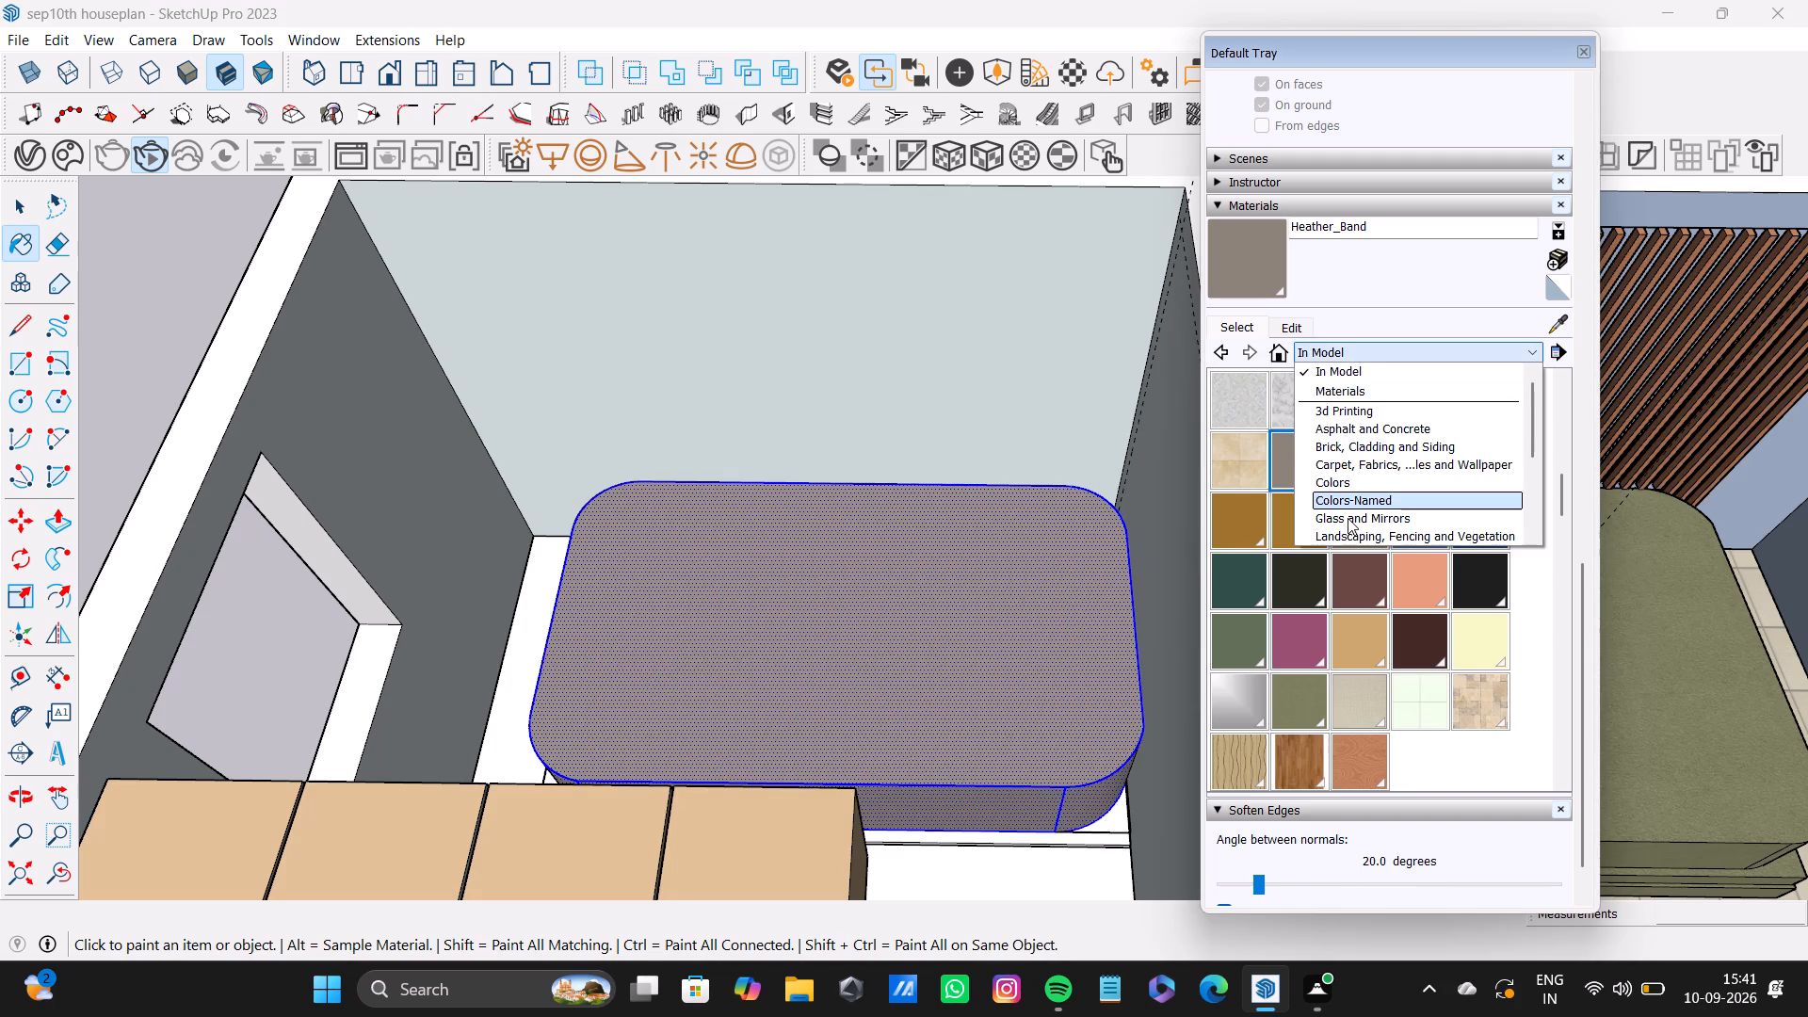
pyautogui.click(1364, 394)
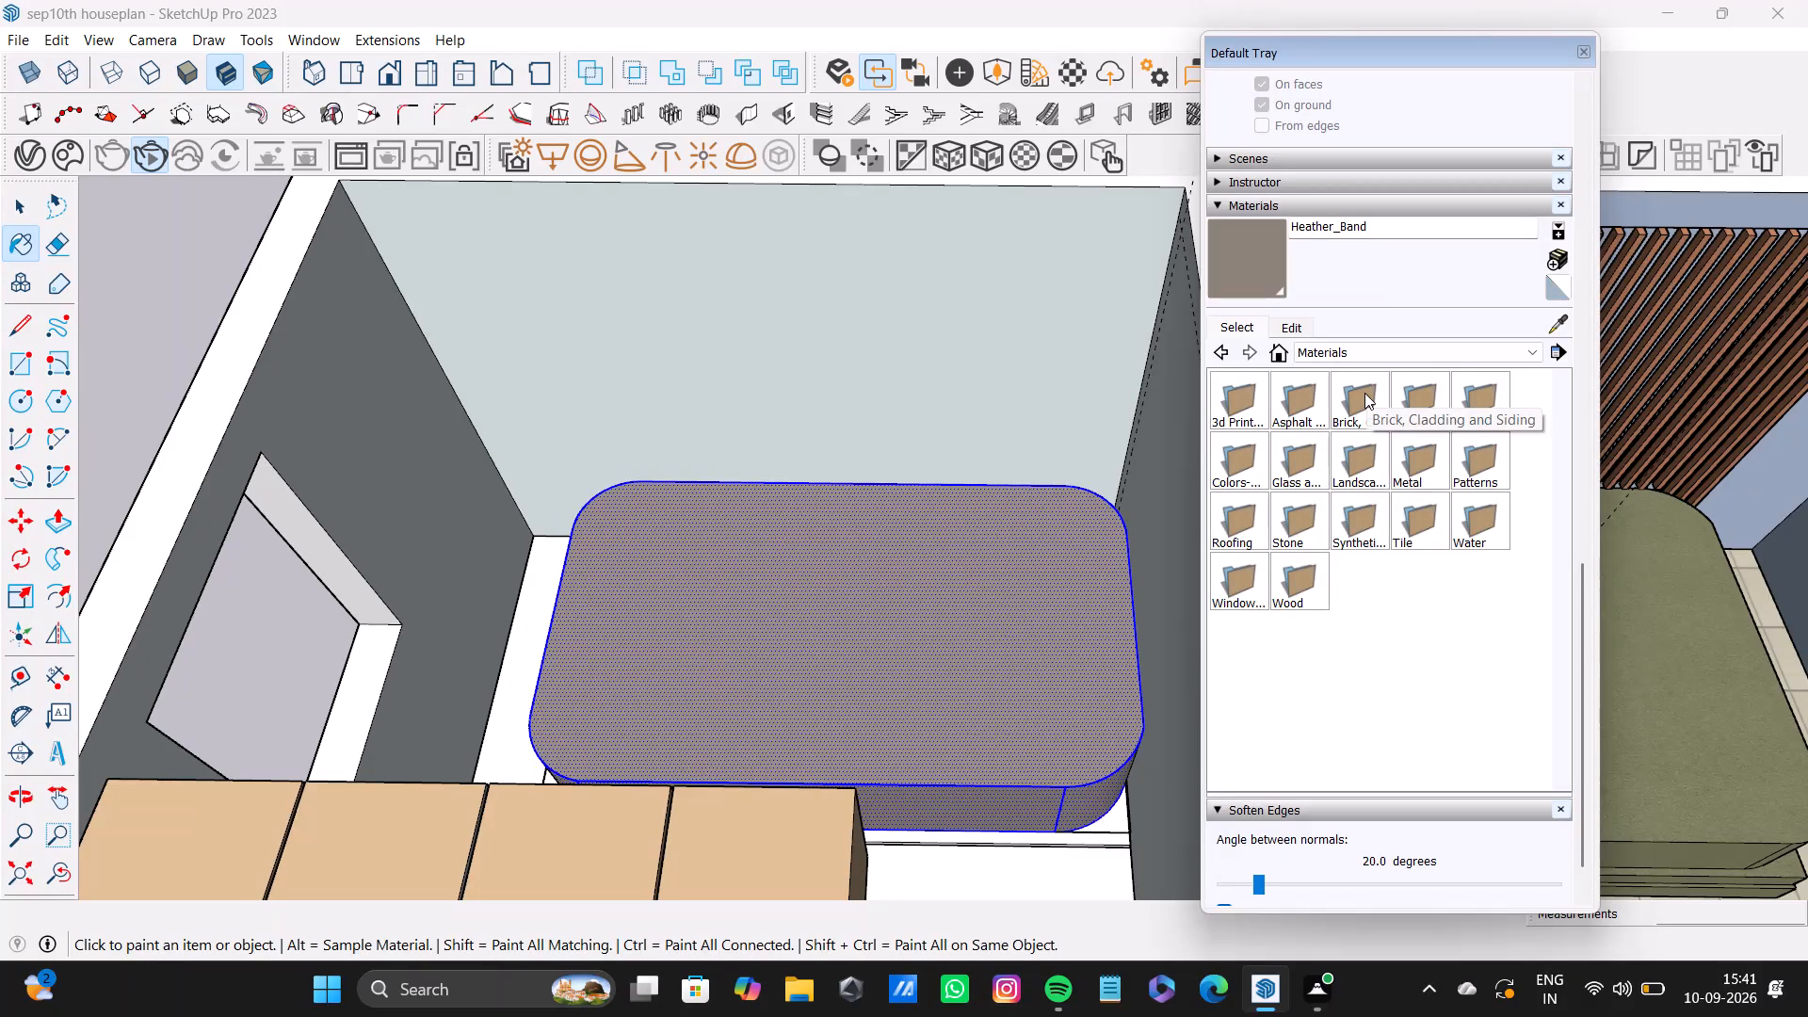
pyautogui.click(1342, 353)
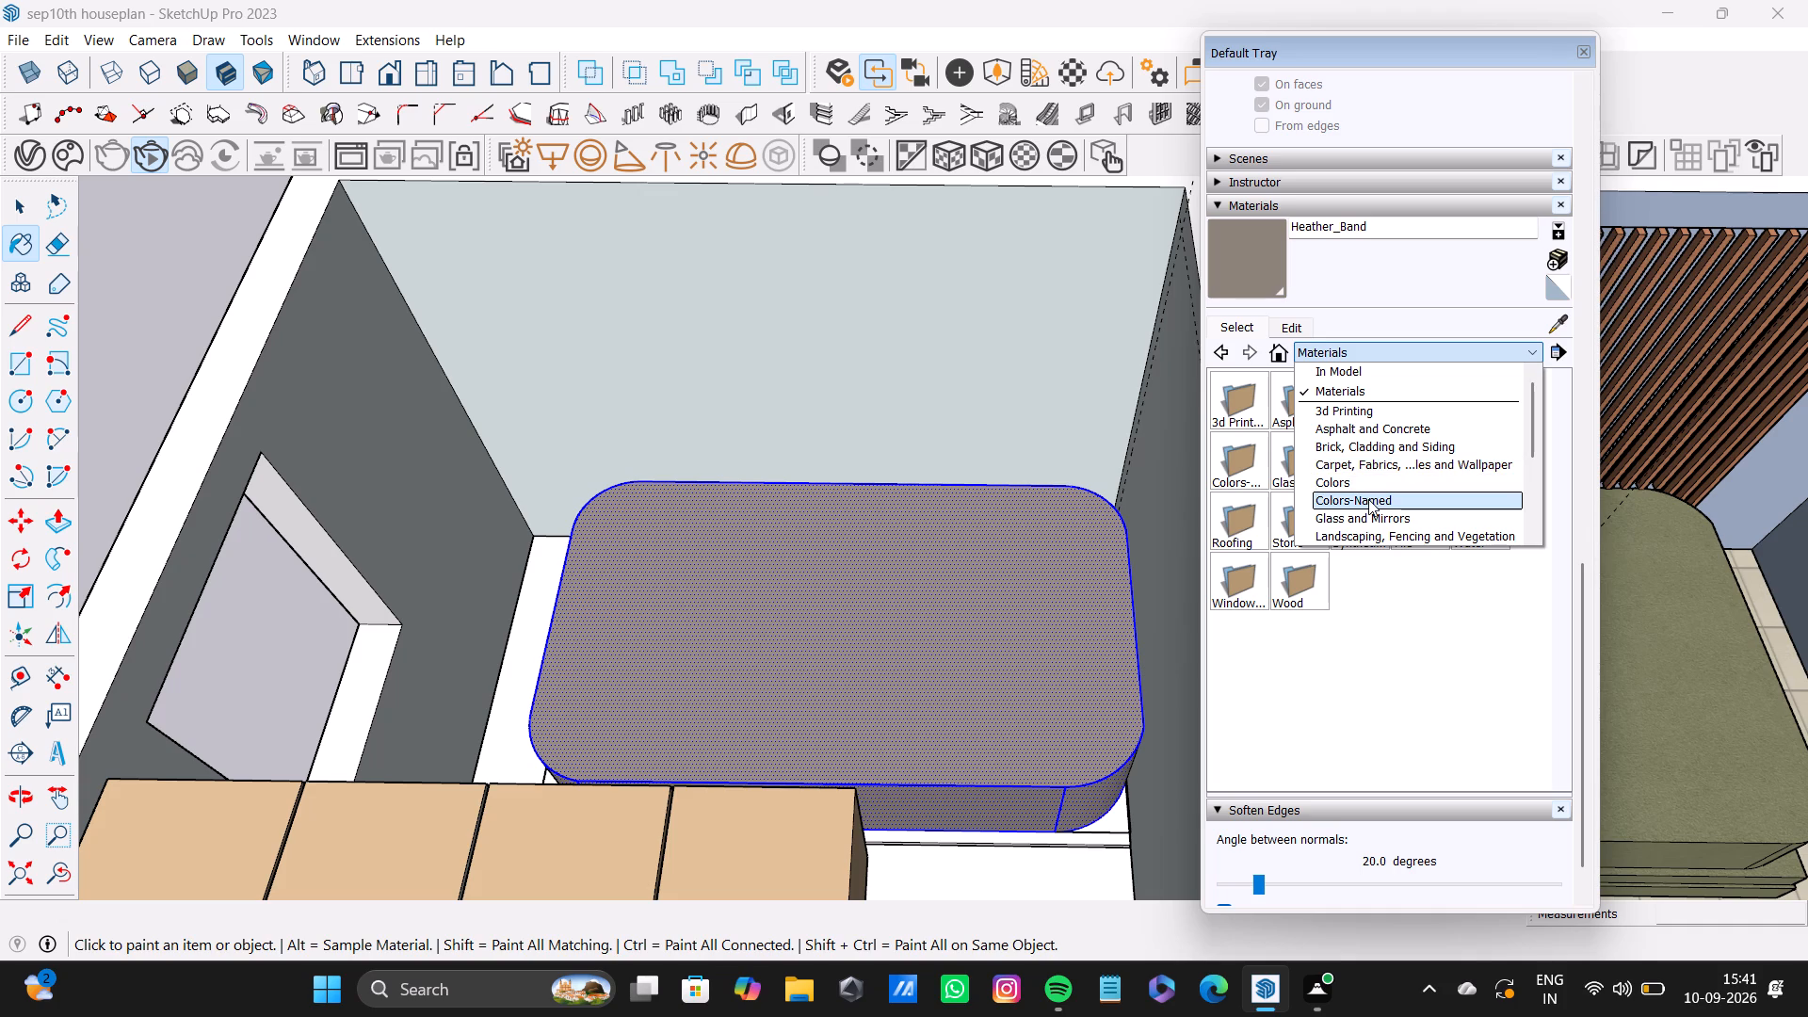
pyautogui.scroll(-3, 1388, 471)
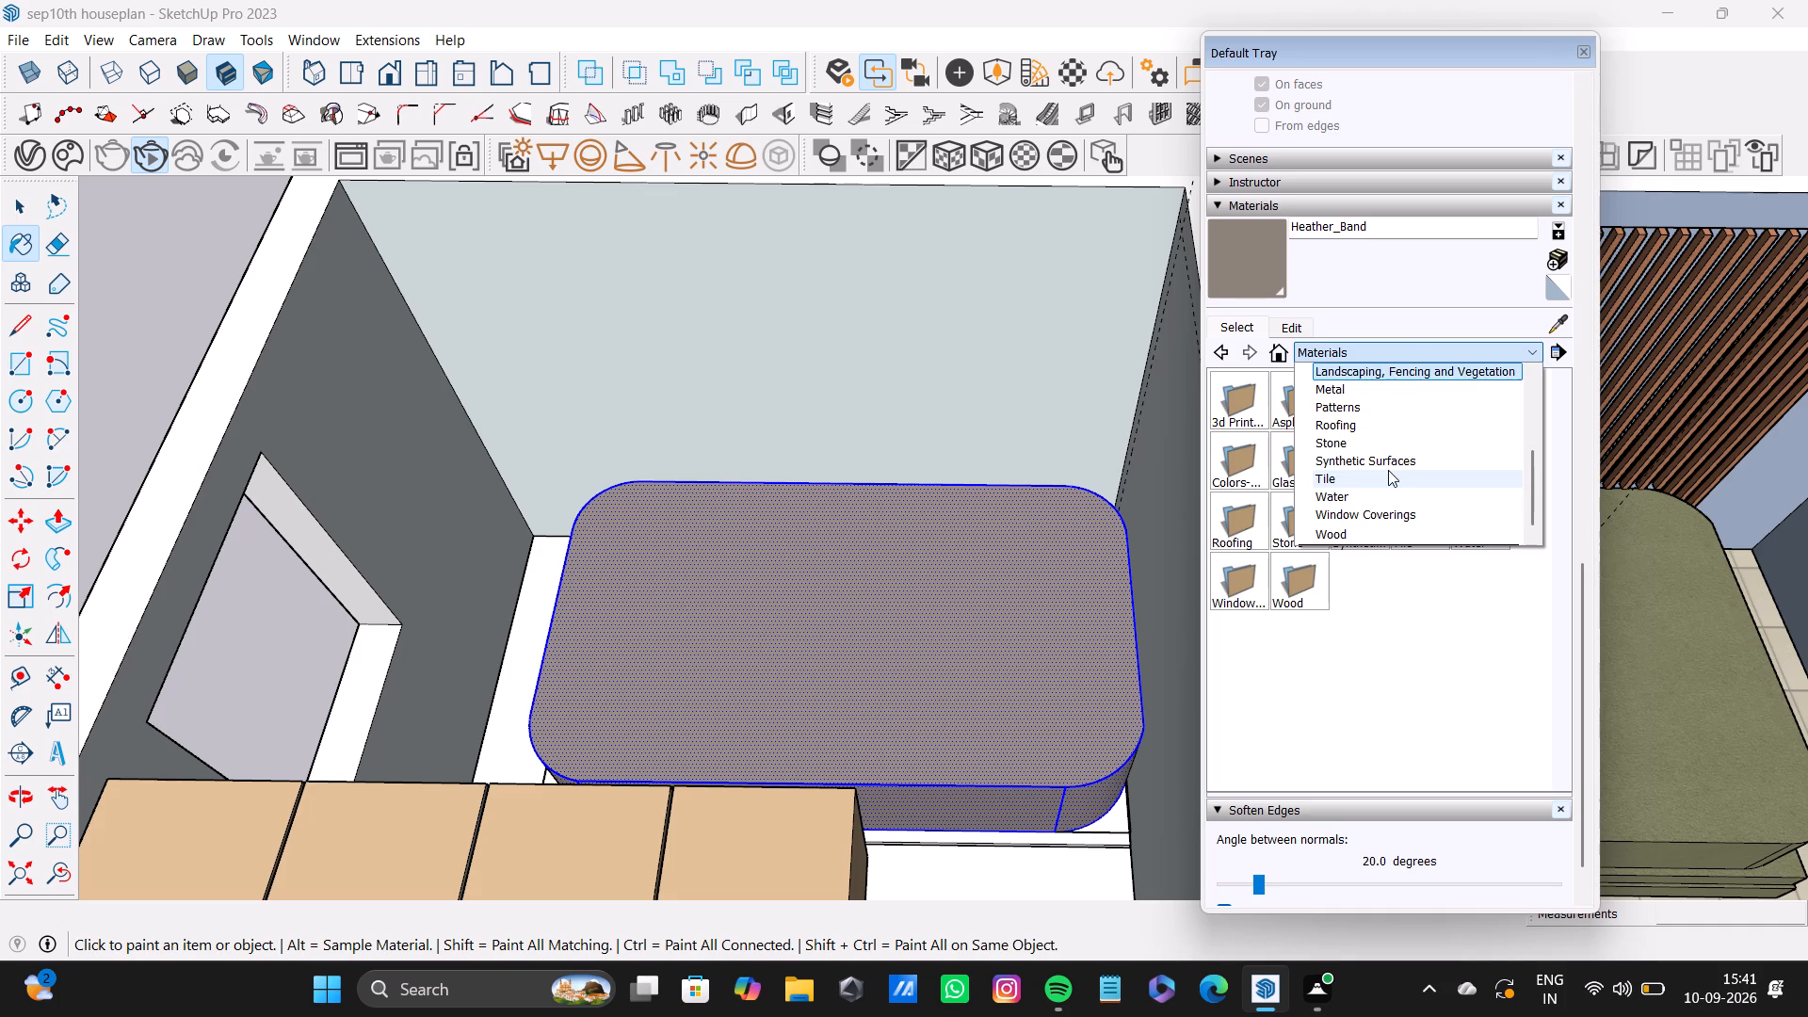
pyautogui.scroll(-1, 1380, 479)
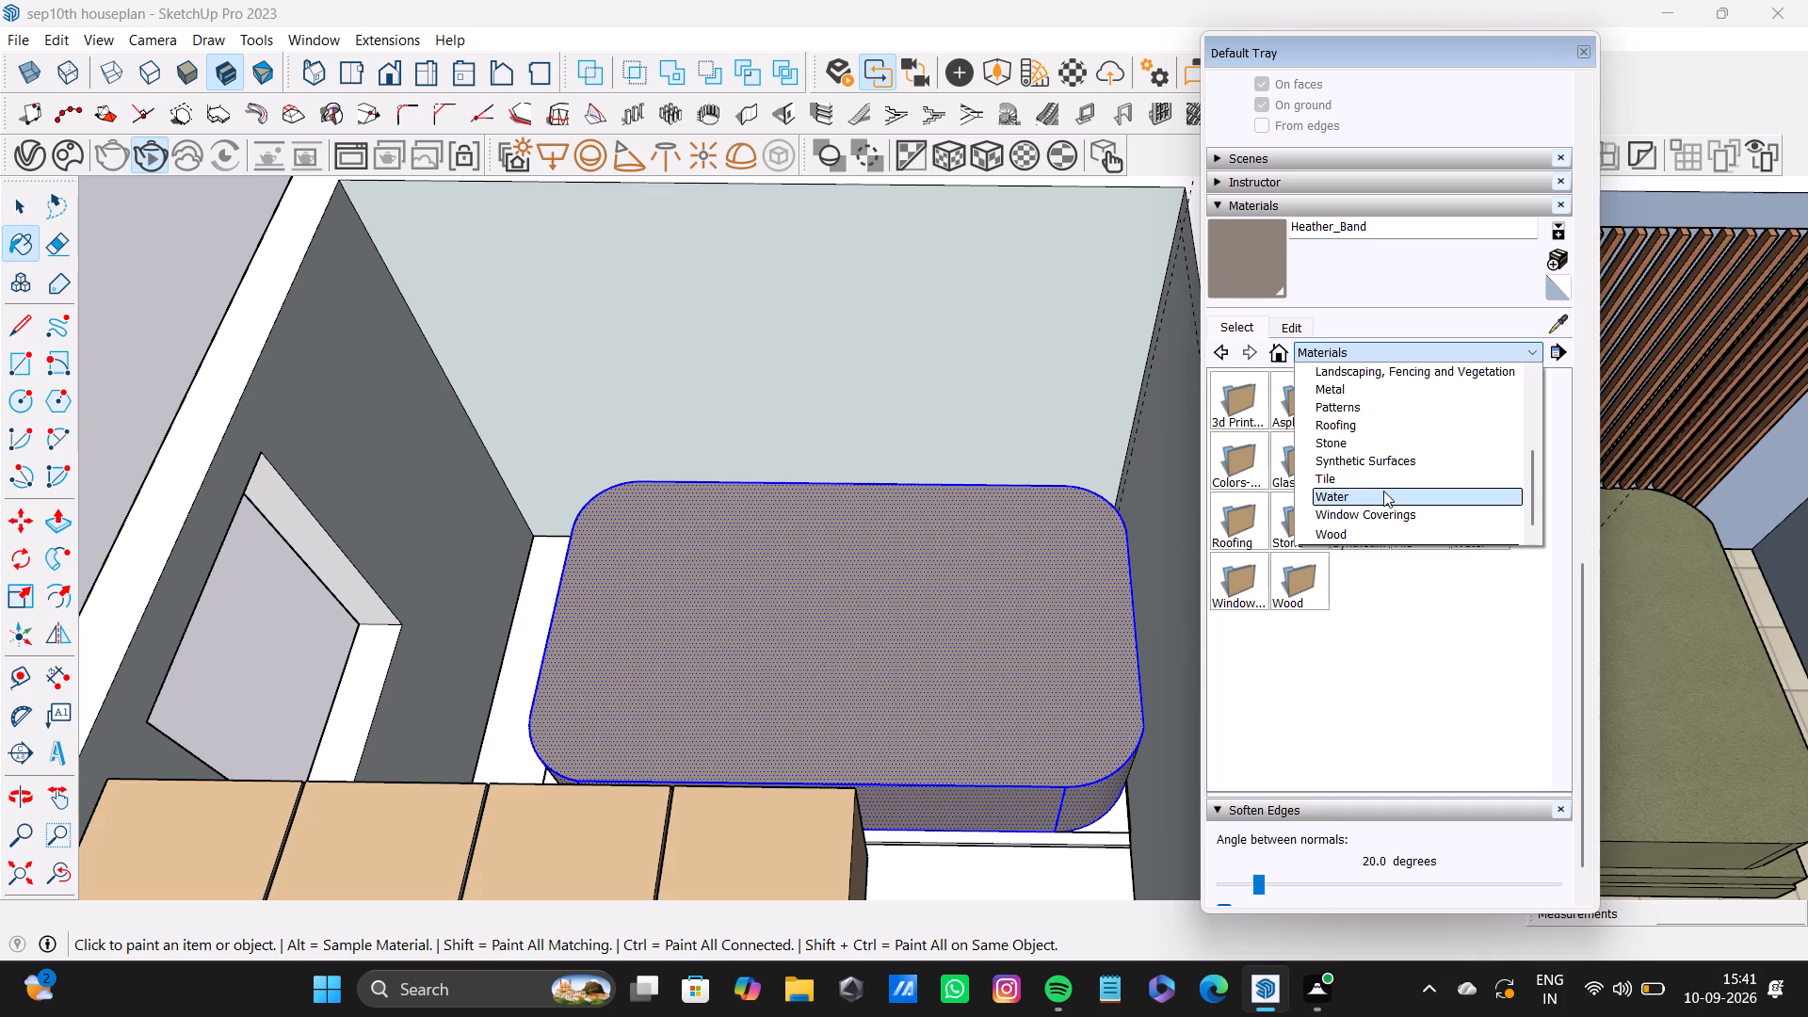
pyautogui.click(1353, 439)
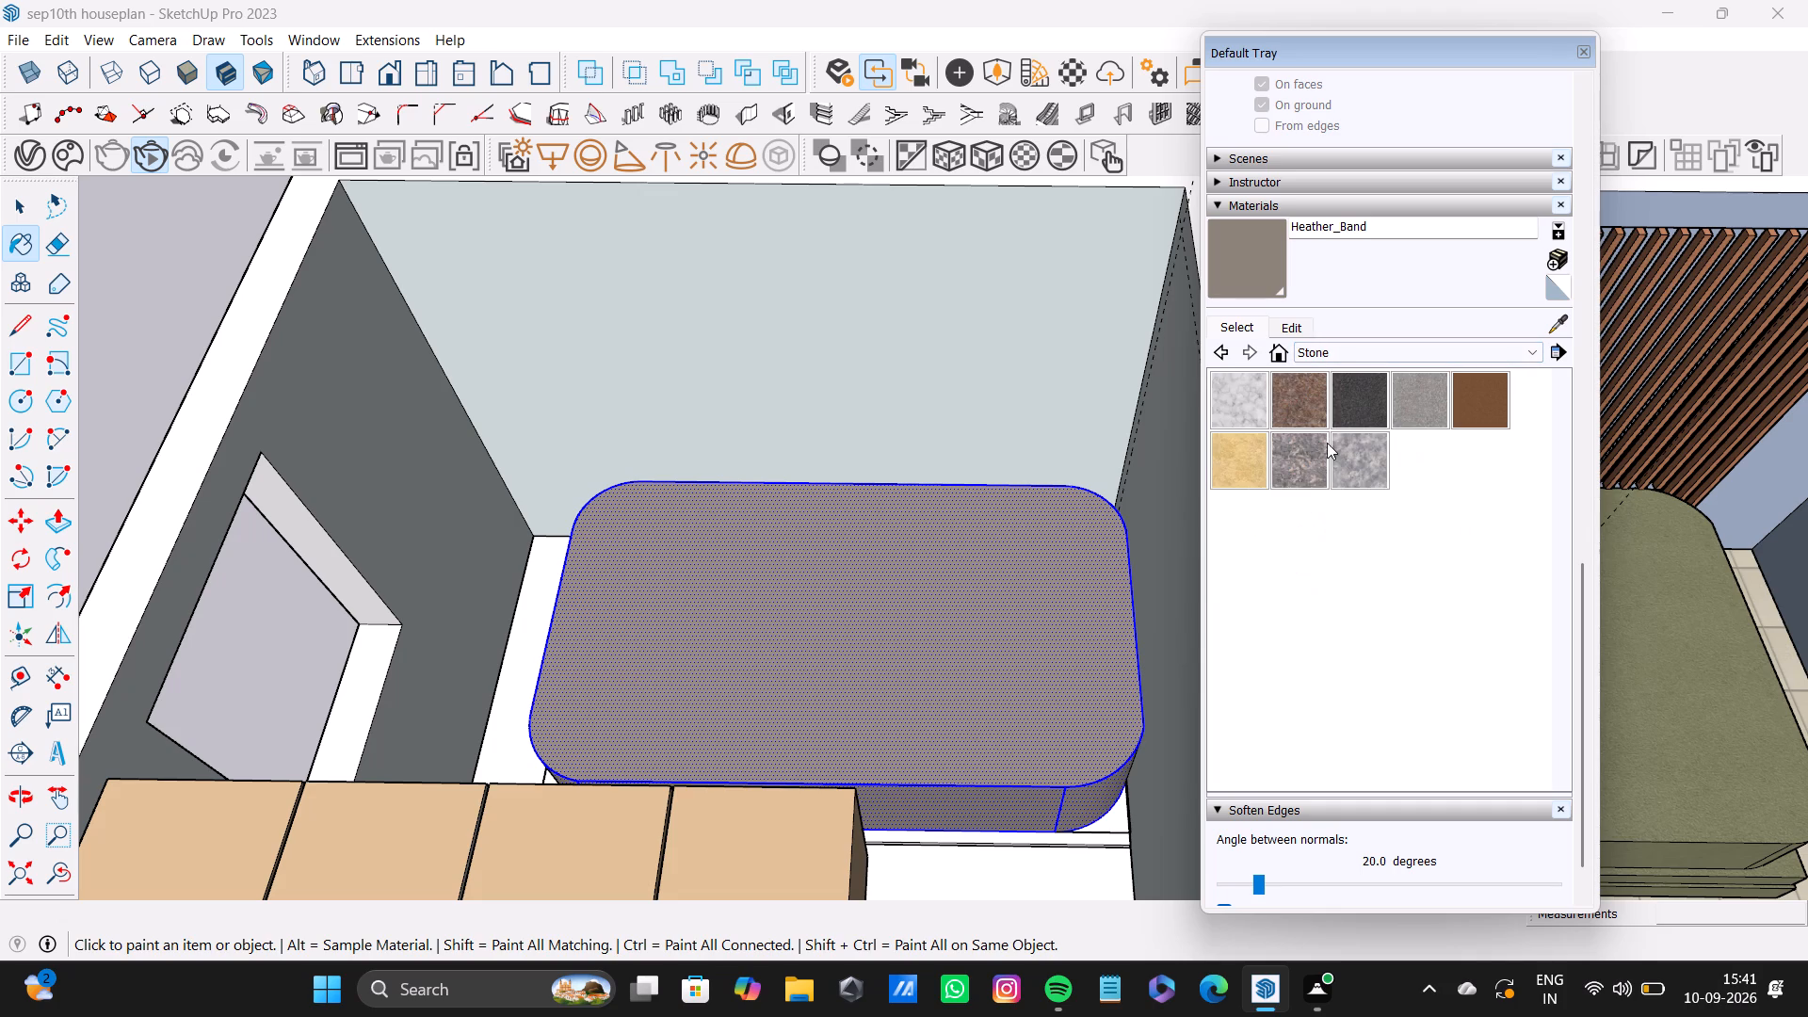
pyautogui.click(1309, 357)
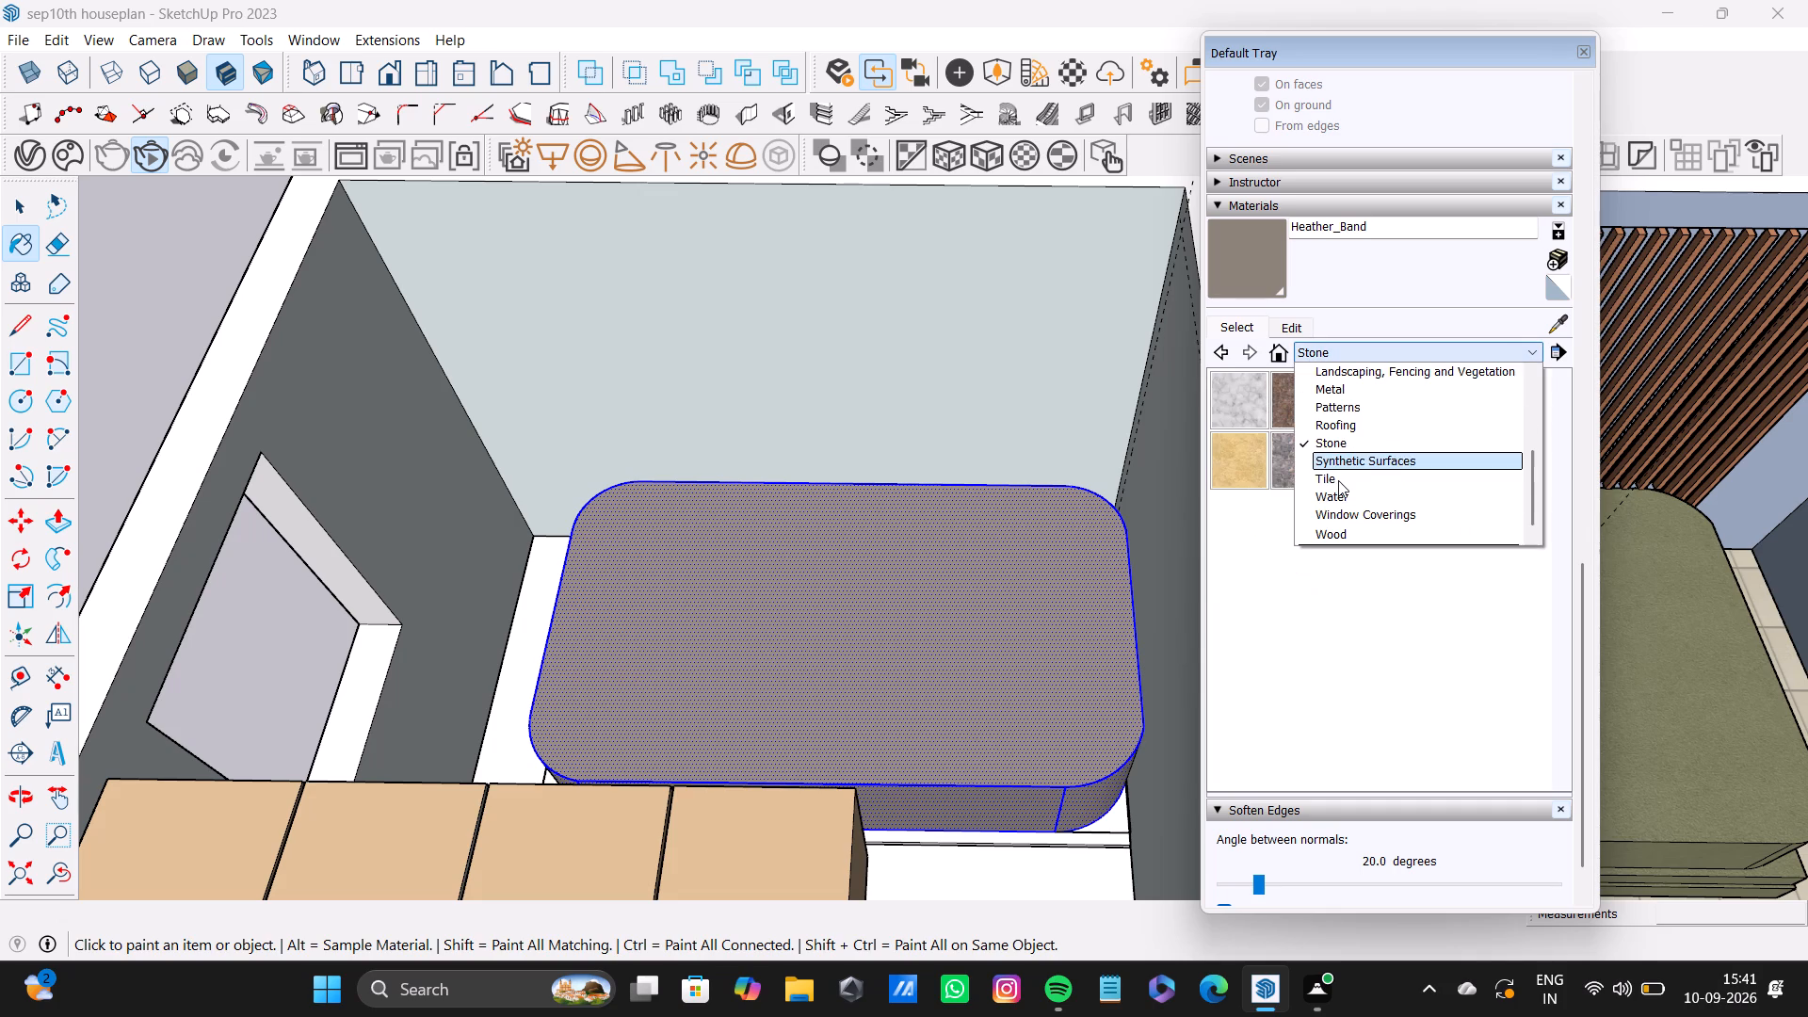
pyautogui.click(1338, 494)
pyautogui.click(1348, 356)
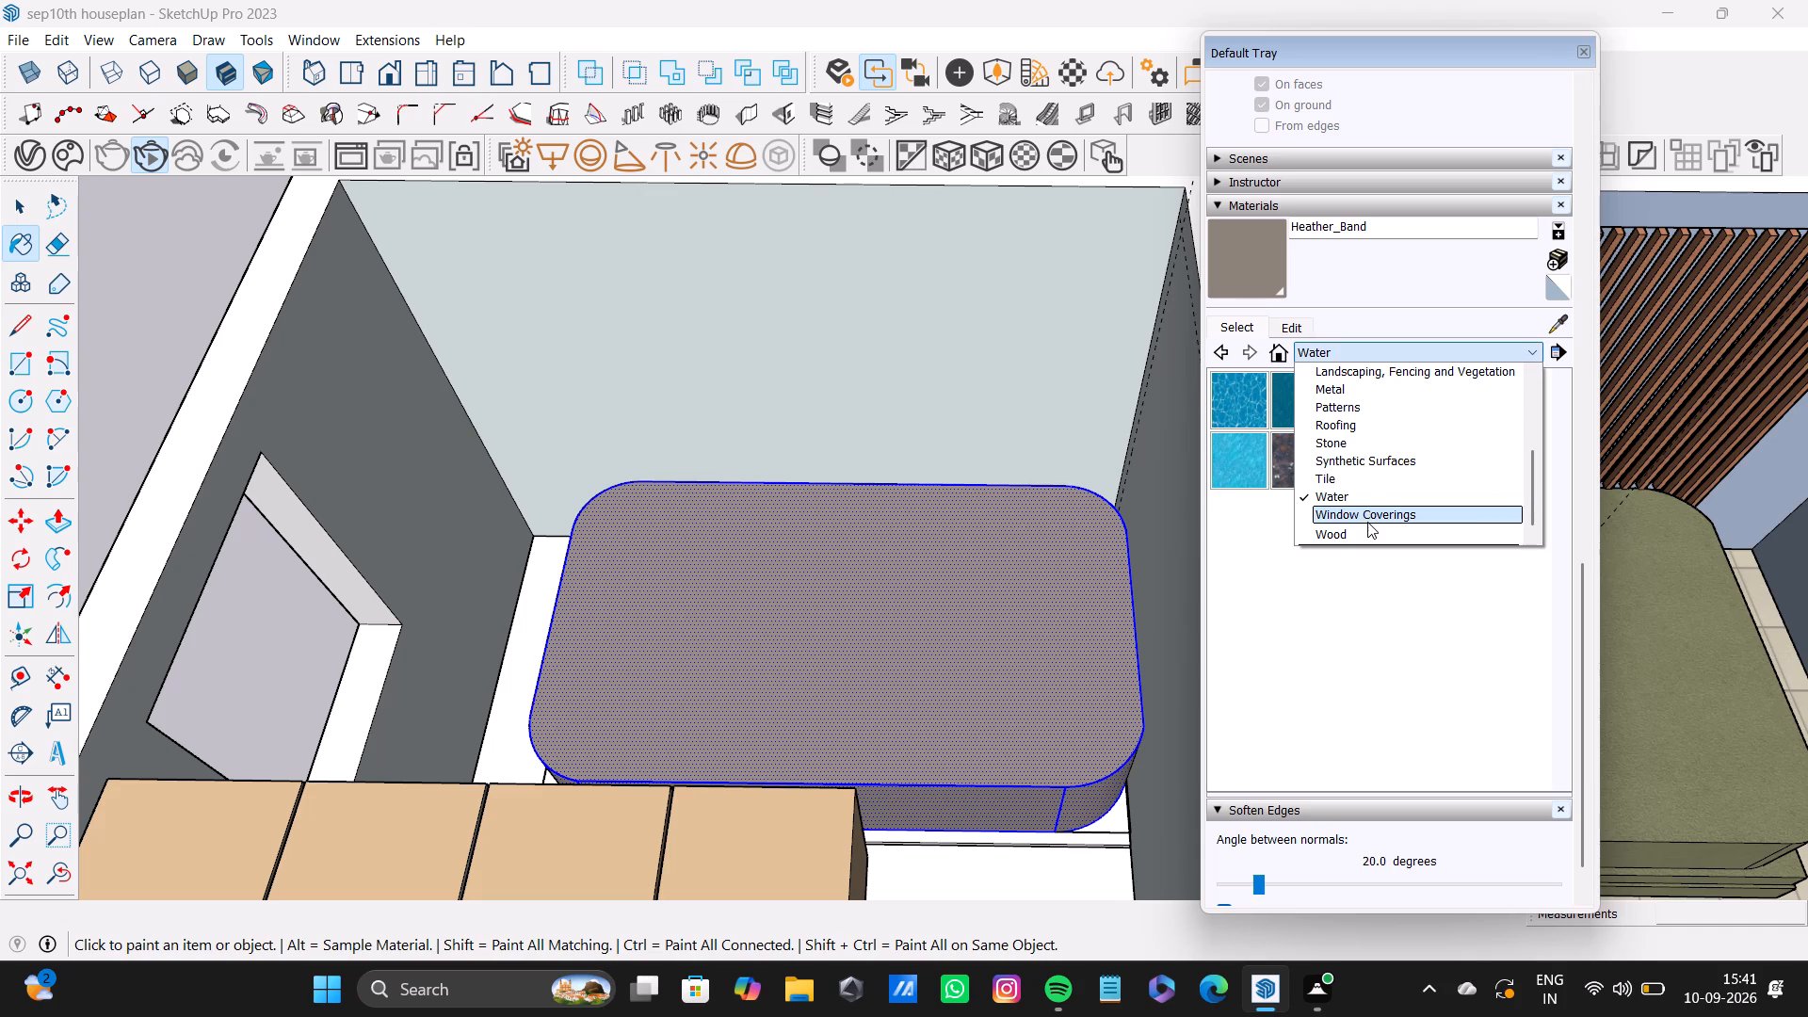
pyautogui.scroll(-10, 1368, 523)
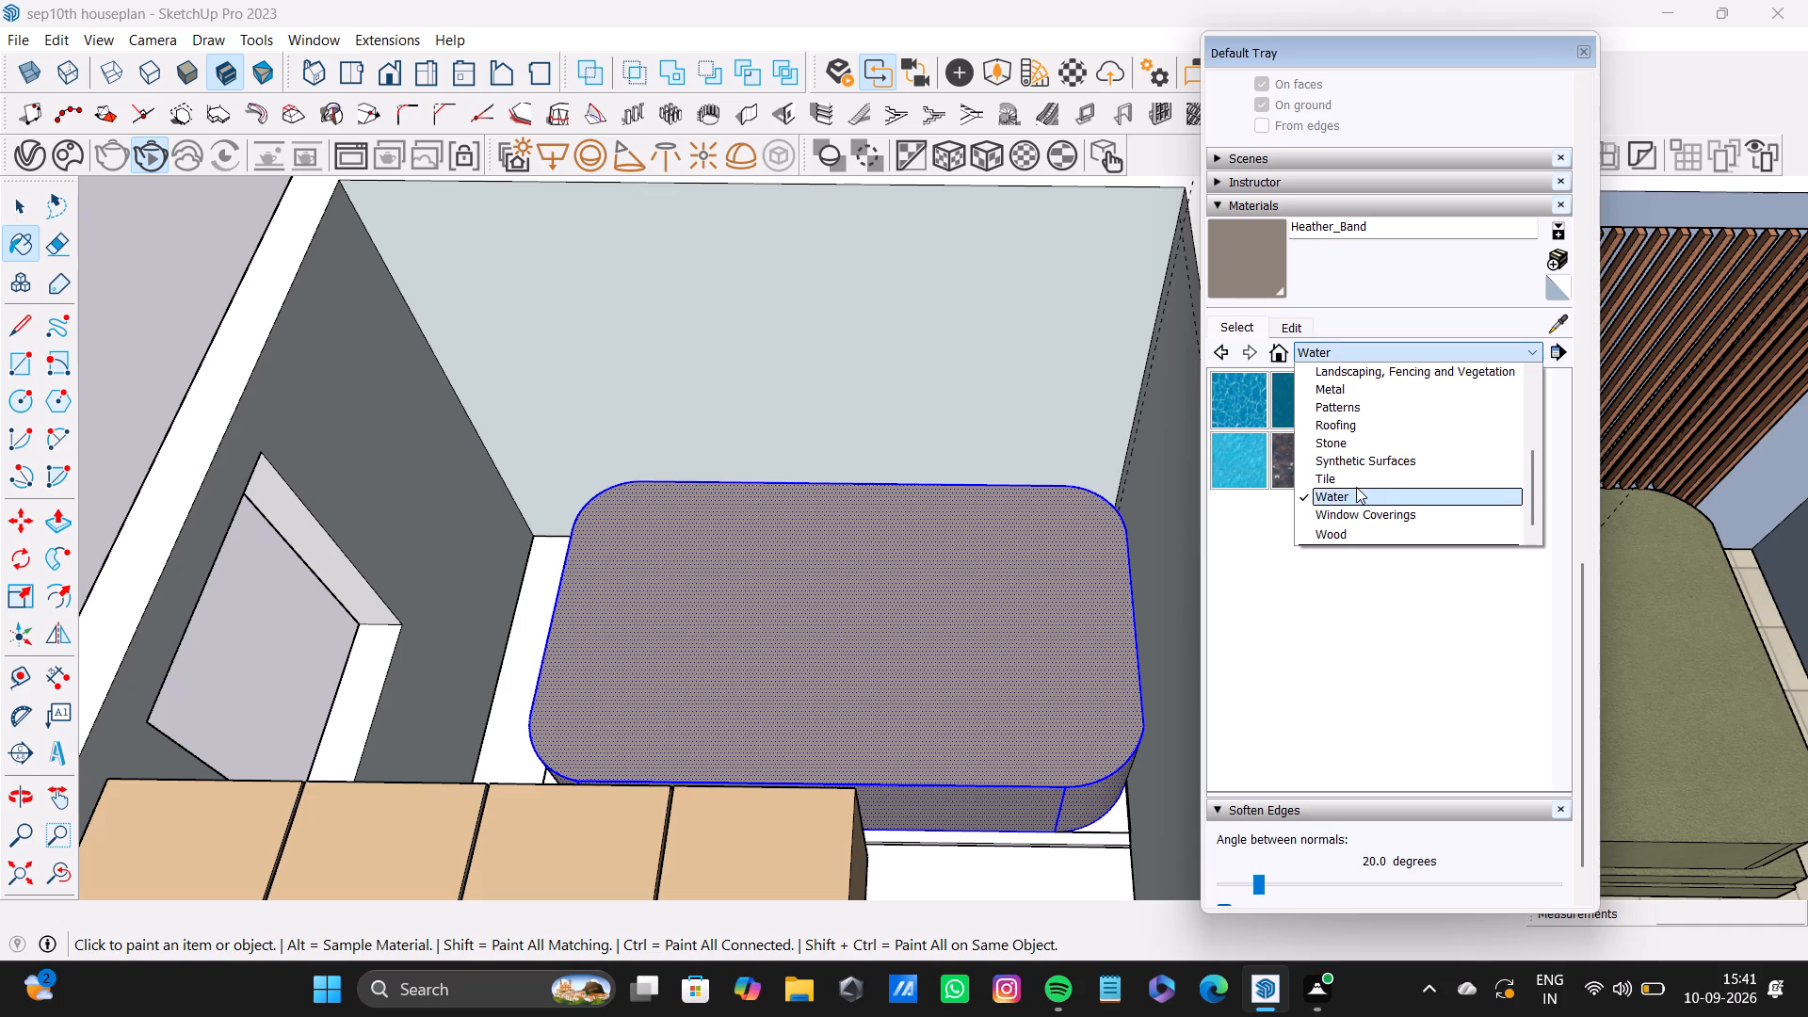
pyautogui.click(1364, 459)
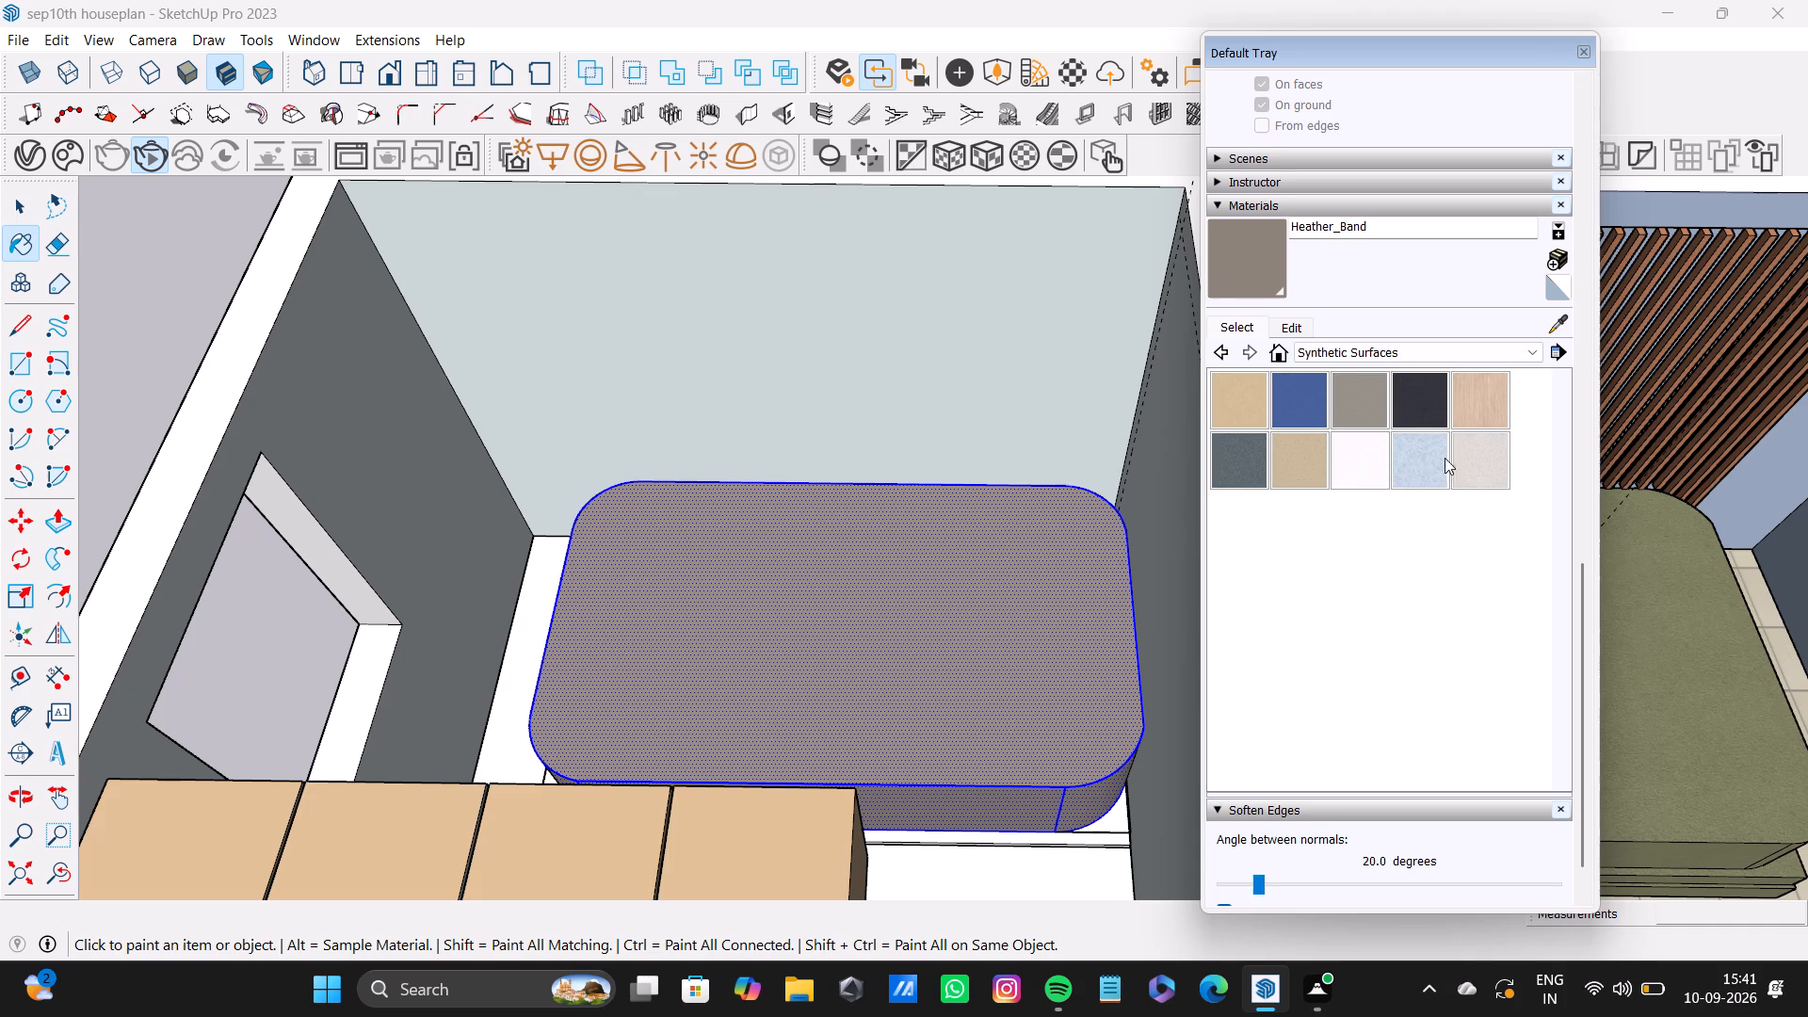
# Paint the selected faces of the bed-like block with Fabric Linen from the Carpet, Fabrics, Leathers, Textiles and Wallpaper collection.
pyautogui.click(1332, 353)
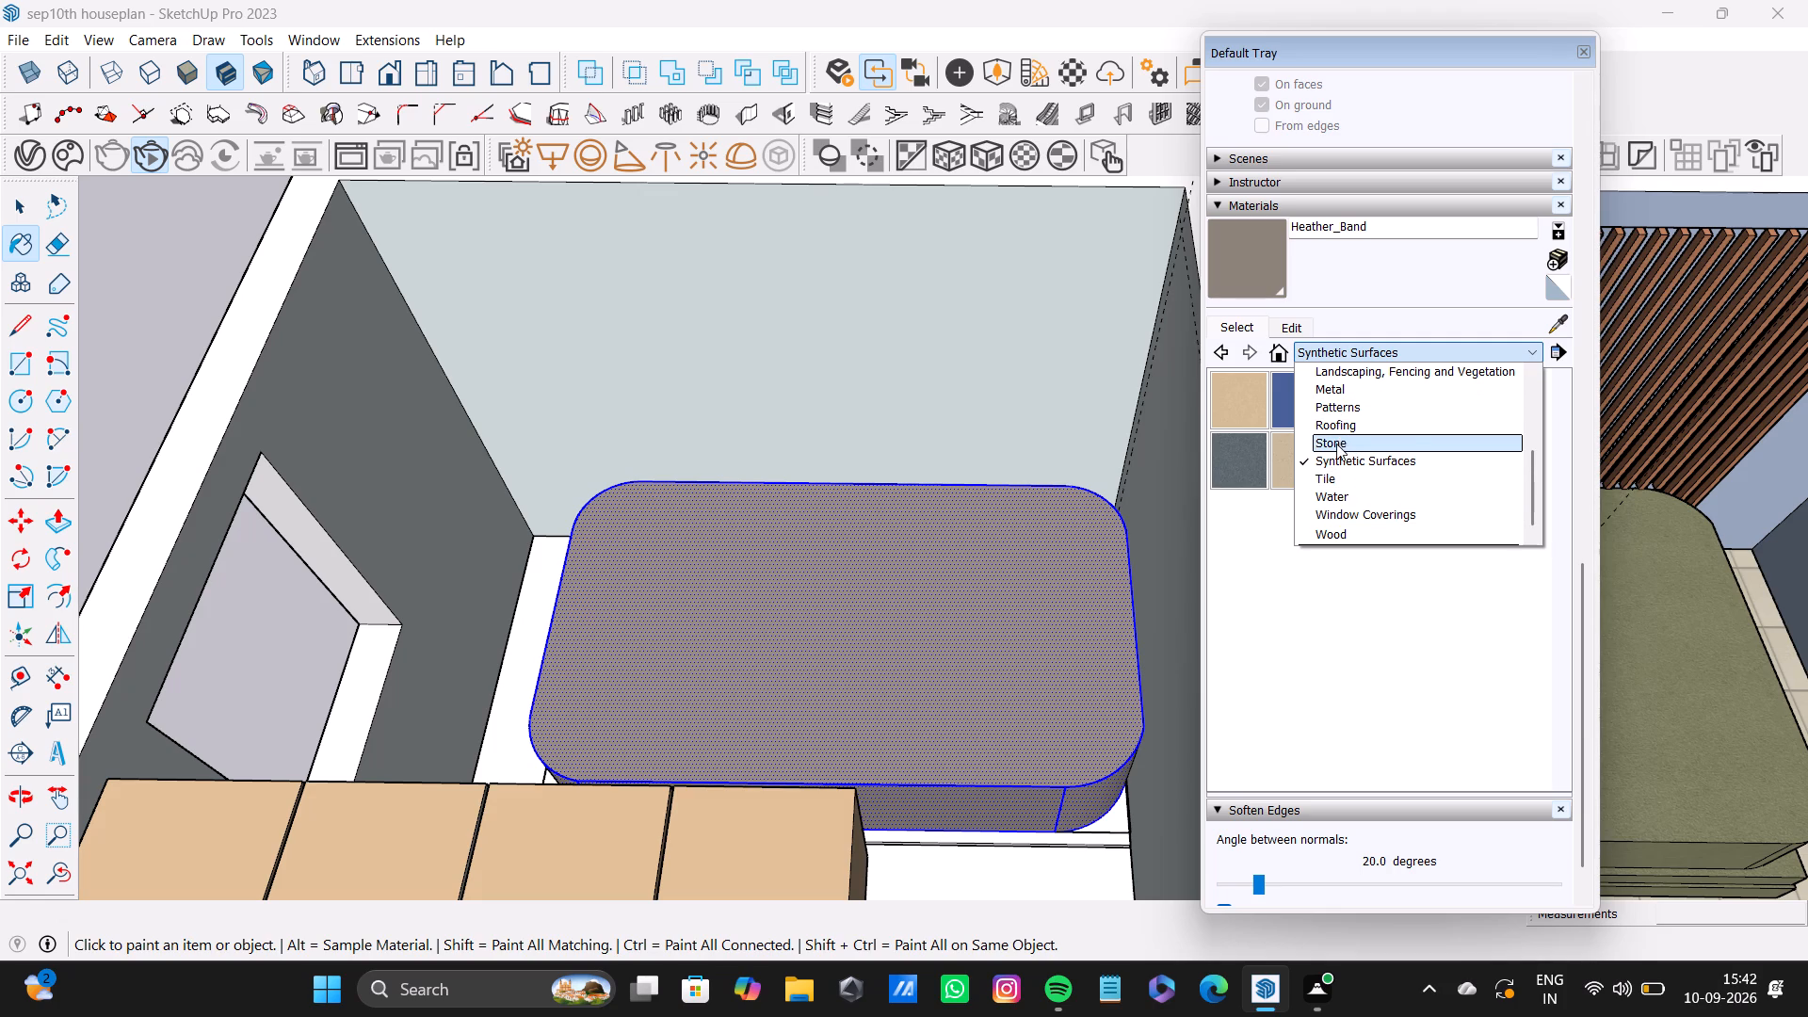
pyautogui.scroll(2, 1333, 460)
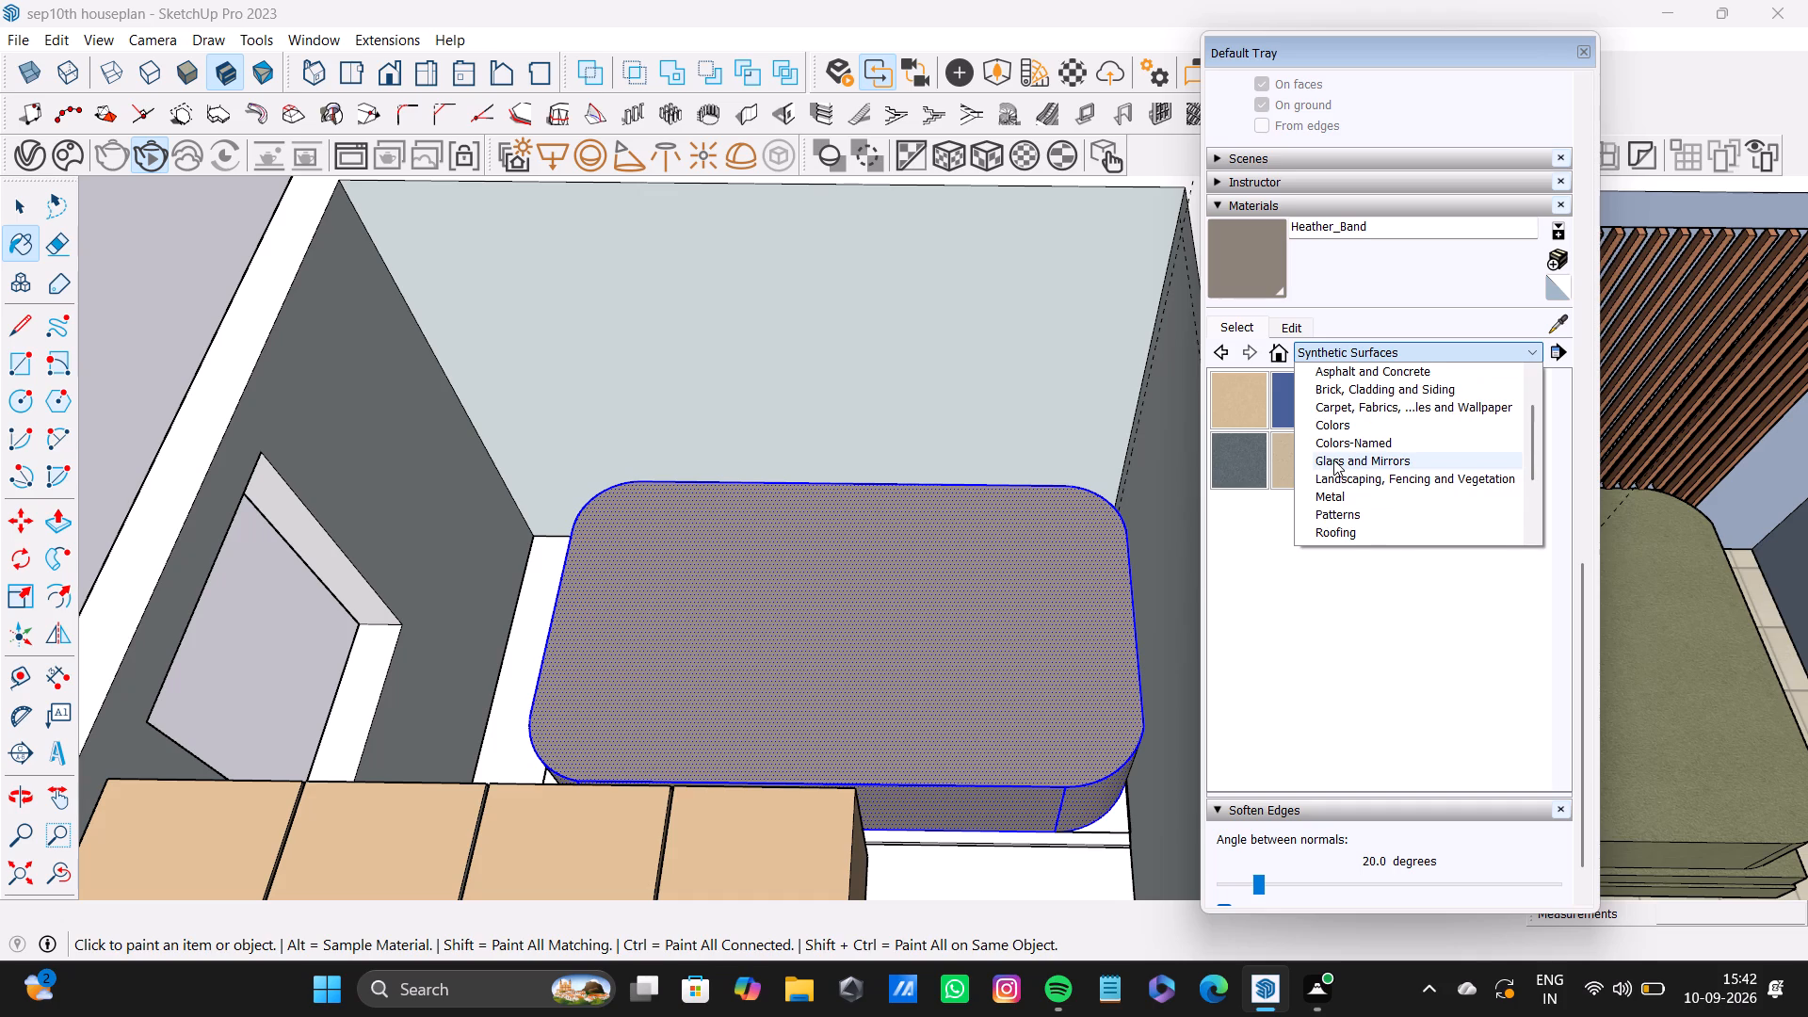
pyautogui.scroll(1, 1333, 460)
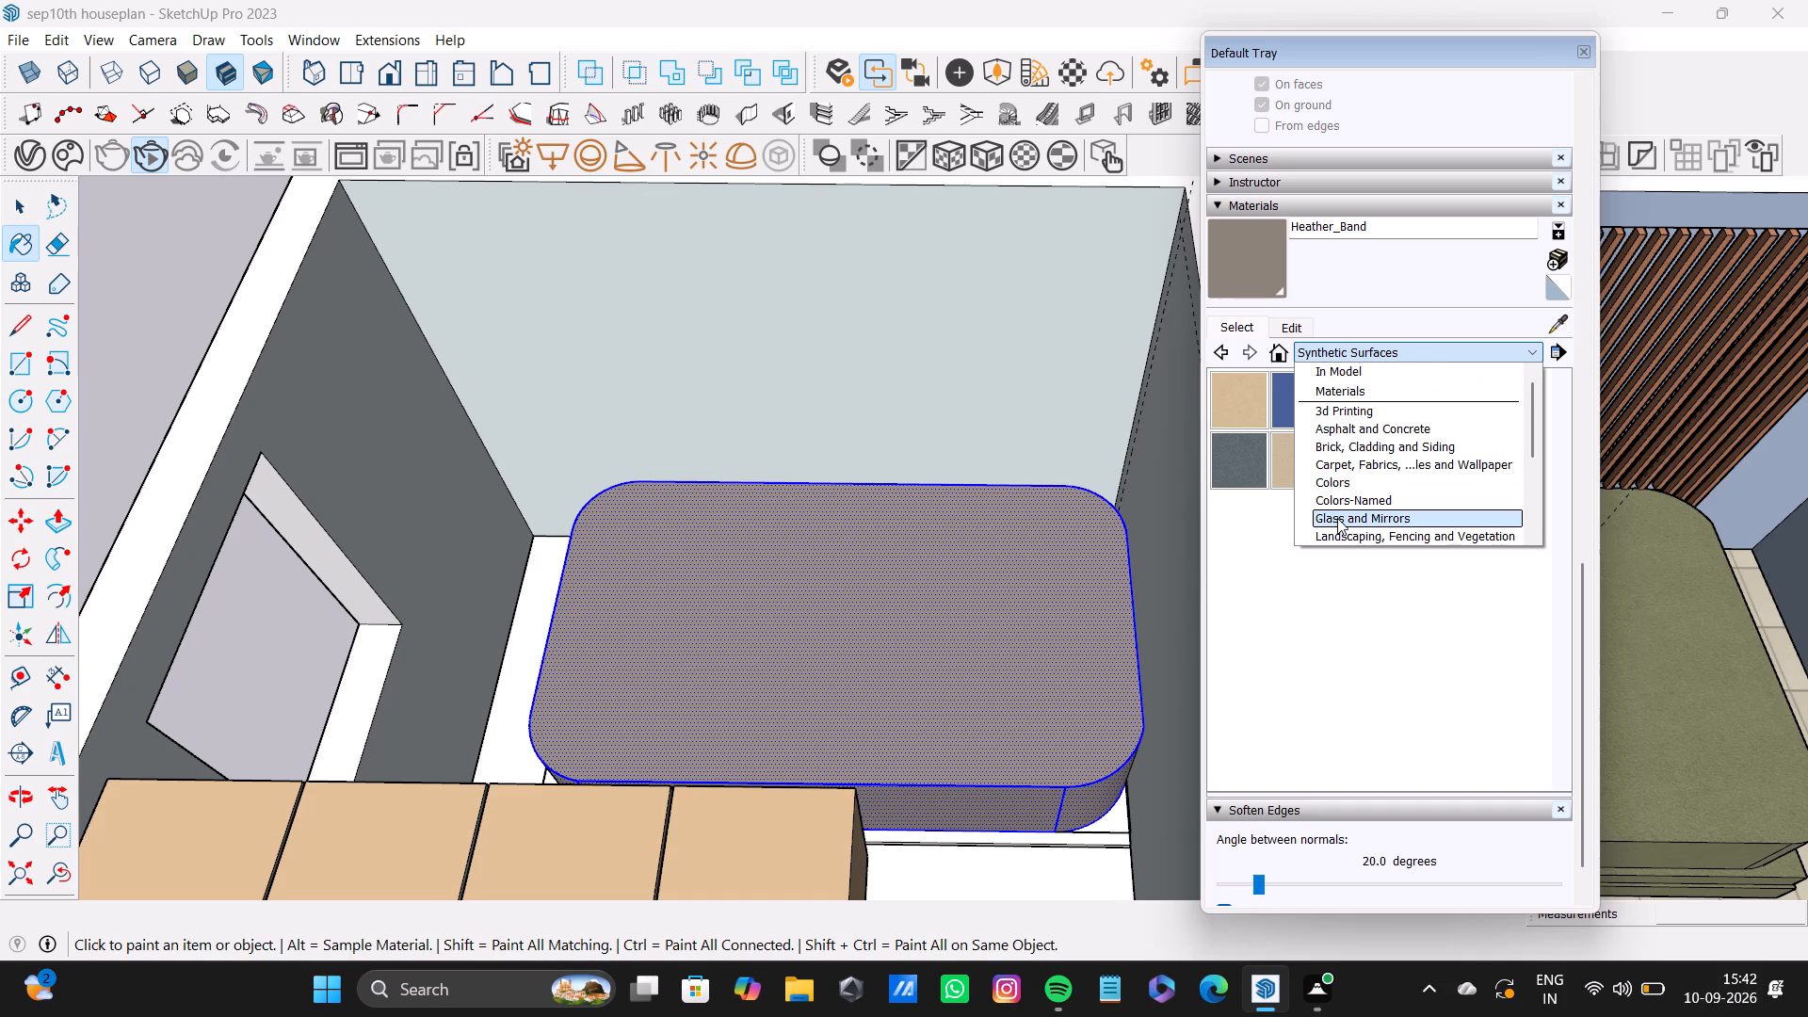
pyautogui.scroll(2, 1337, 518)
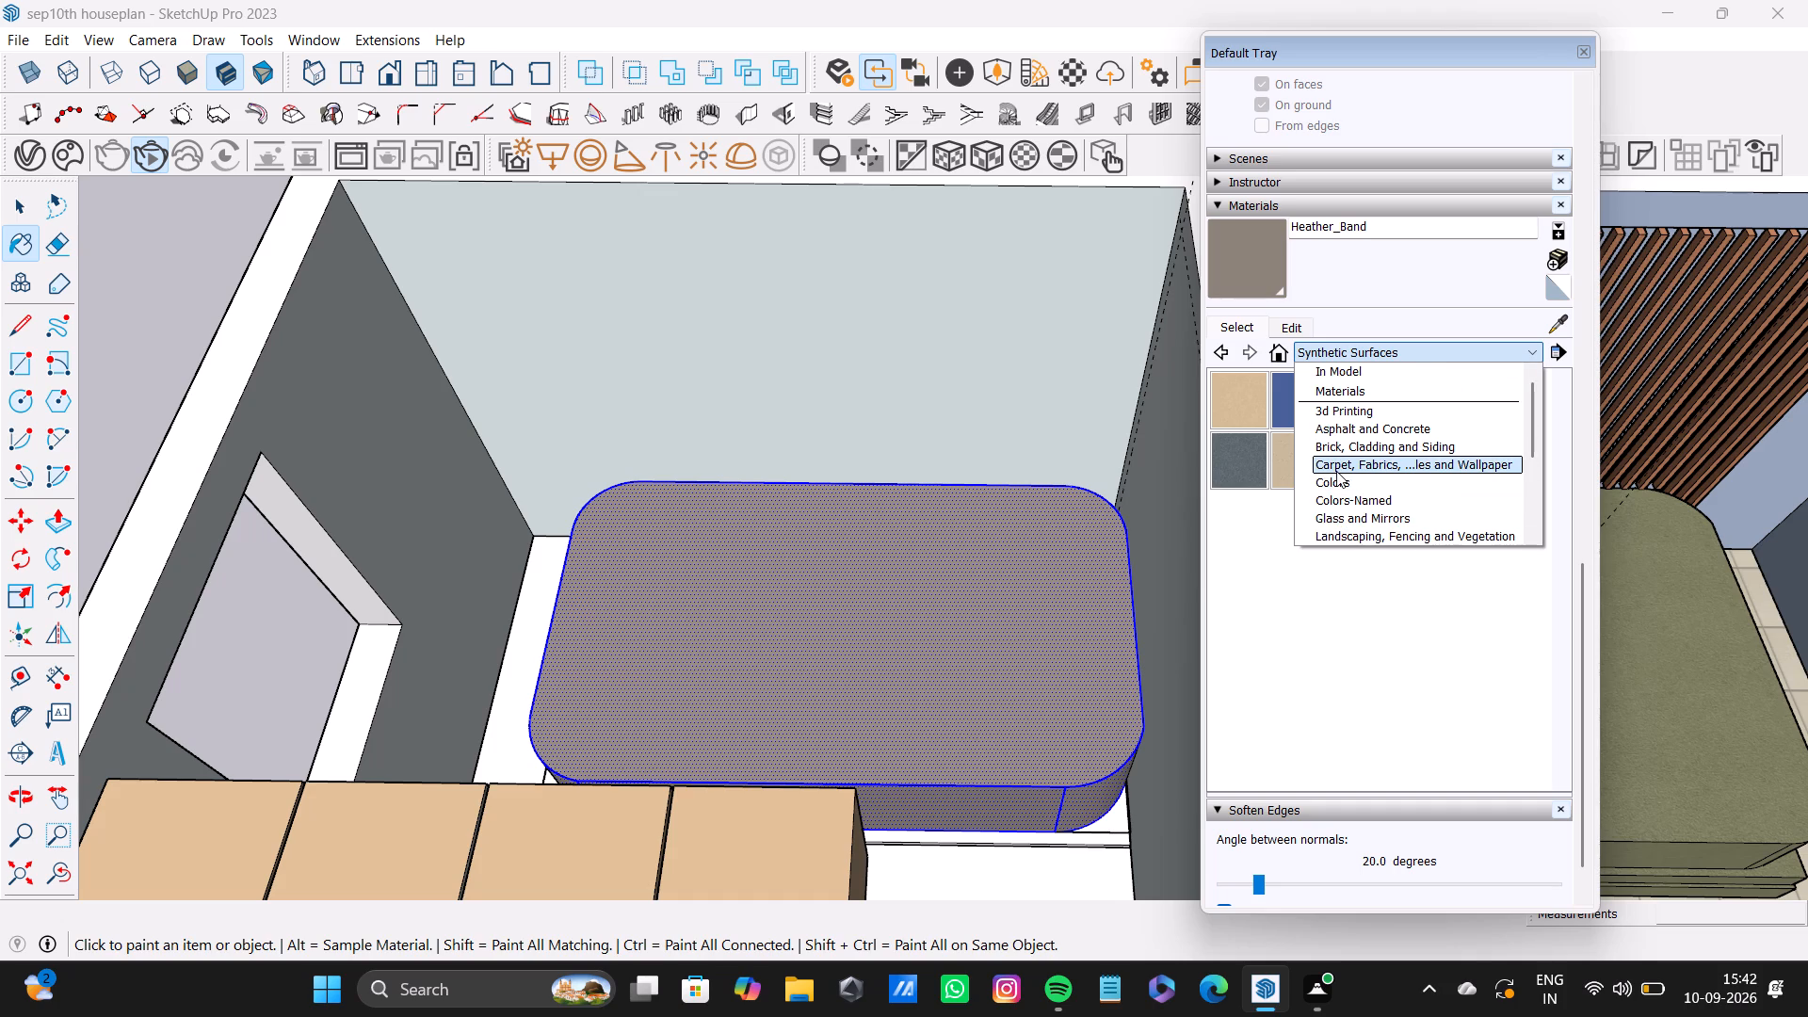
pyautogui.click(1336, 471)
pyautogui.click(1471, 459)
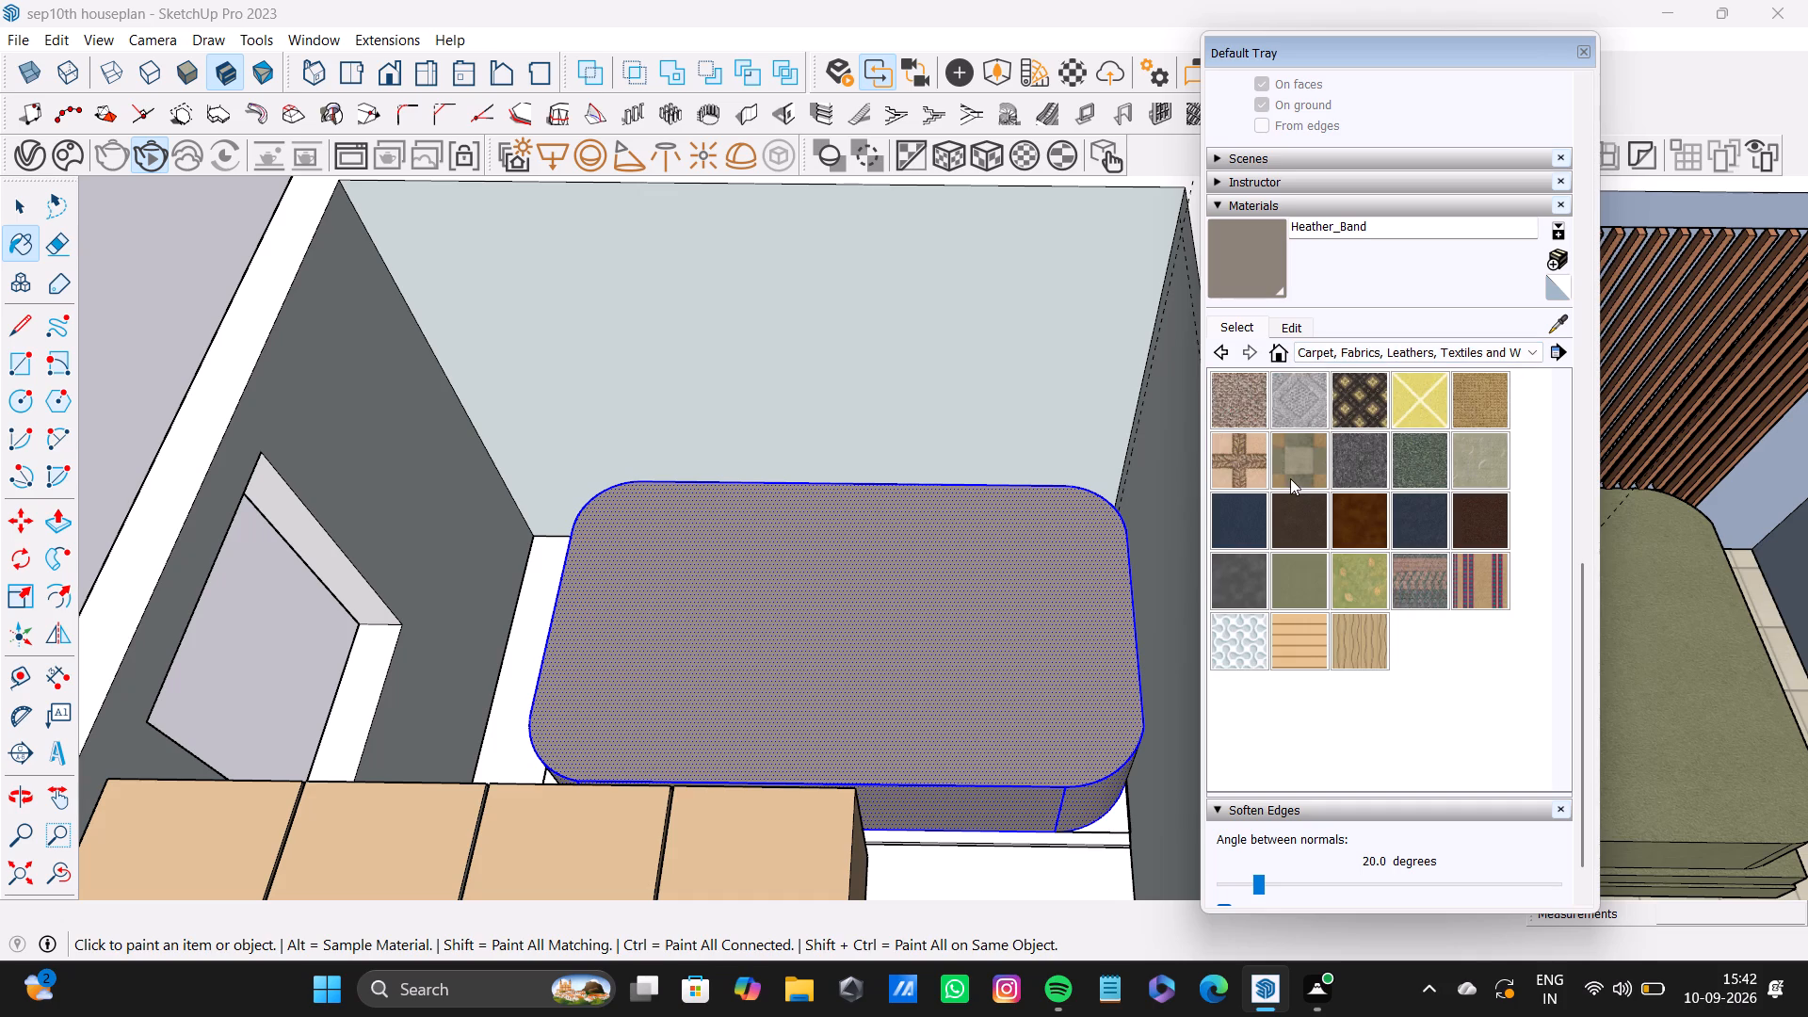
pyautogui.click(977, 635)
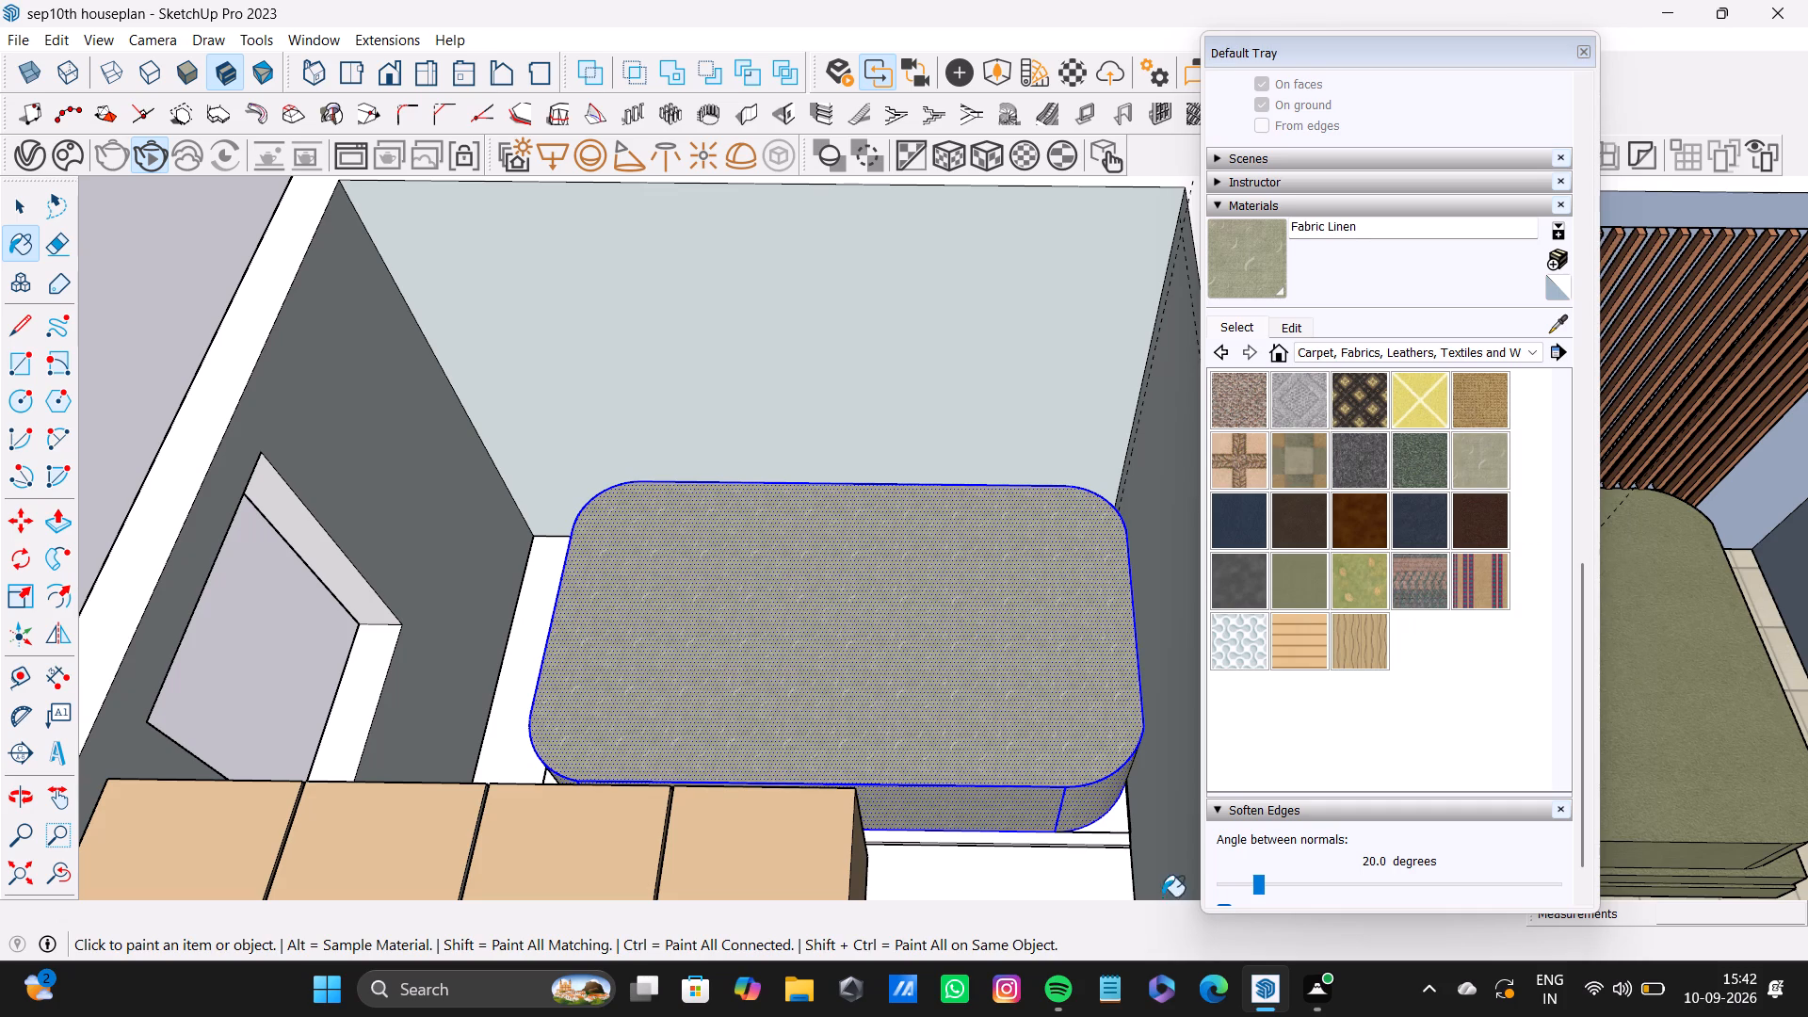
pyautogui.press('space')
# Open the thin base slab beneath the bed-like block and paint it with Wood Veneer 02 from the Wood collection.
pyautogui.scroll(5, 1112, 828)
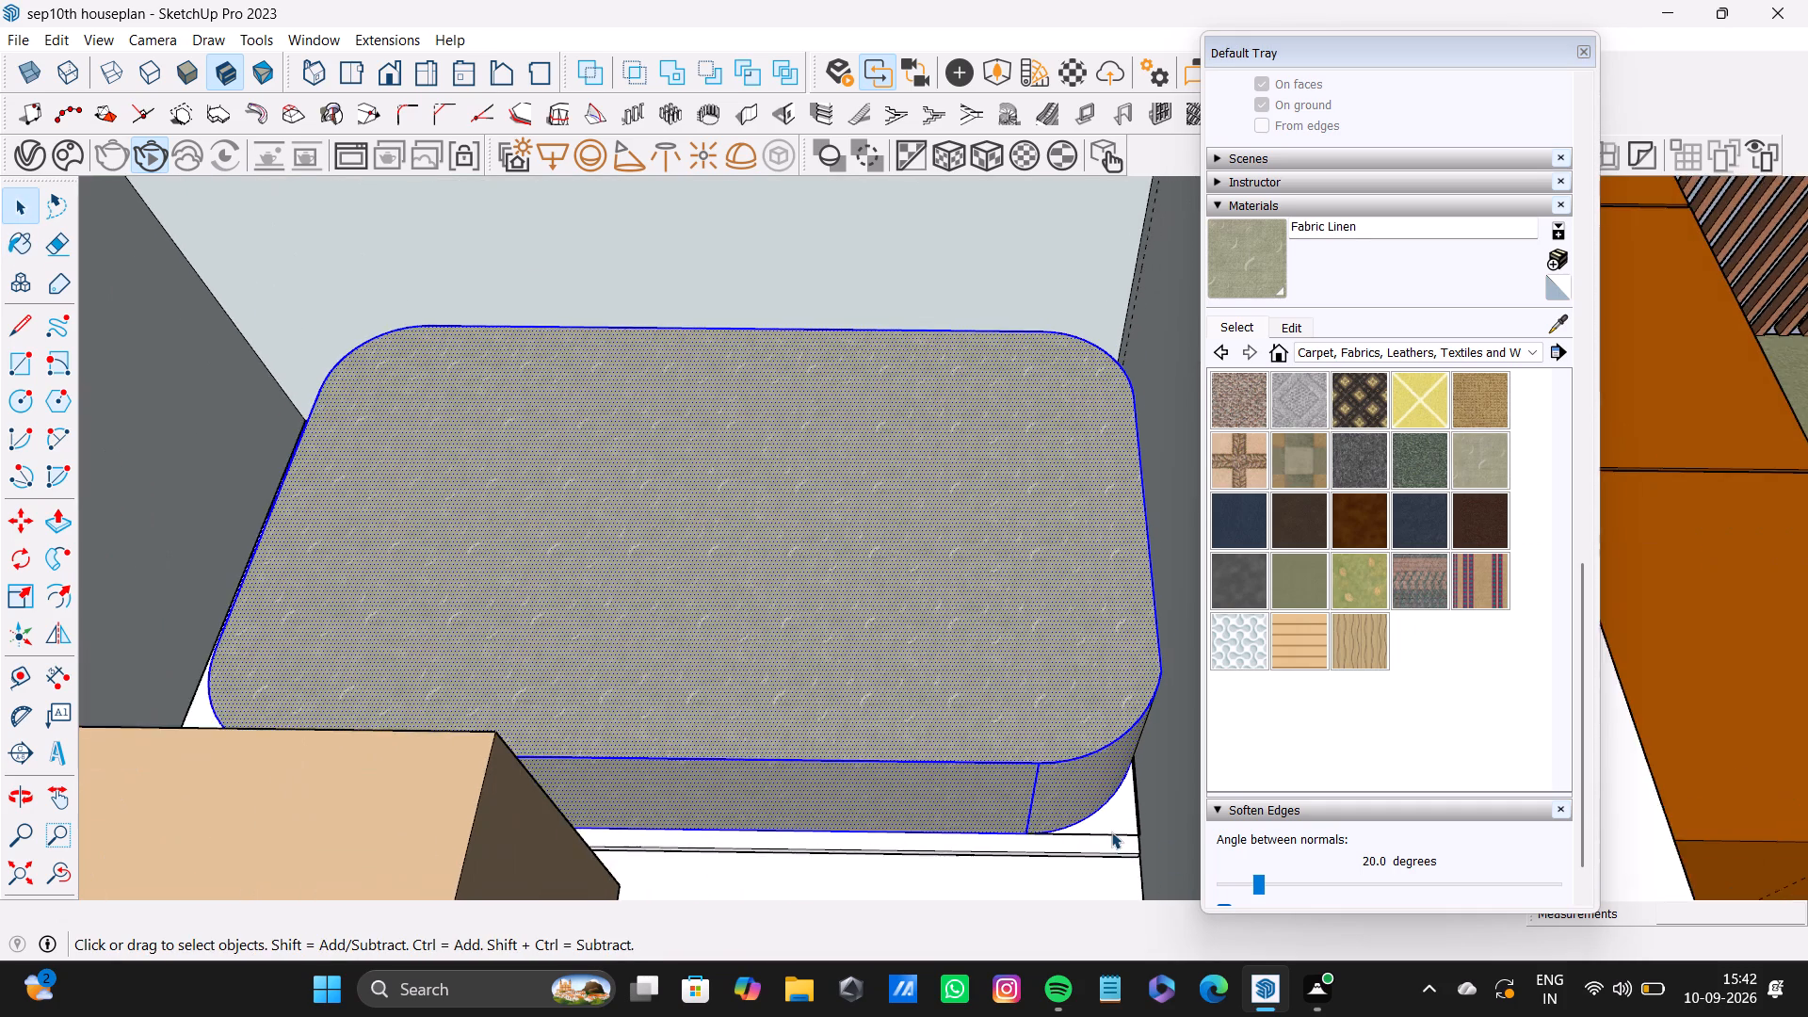
pyautogui.click(1111, 831)
pyautogui.keyDown('shift'); pyautogui.click(1117, 849); pyautogui.keyUp('shift')
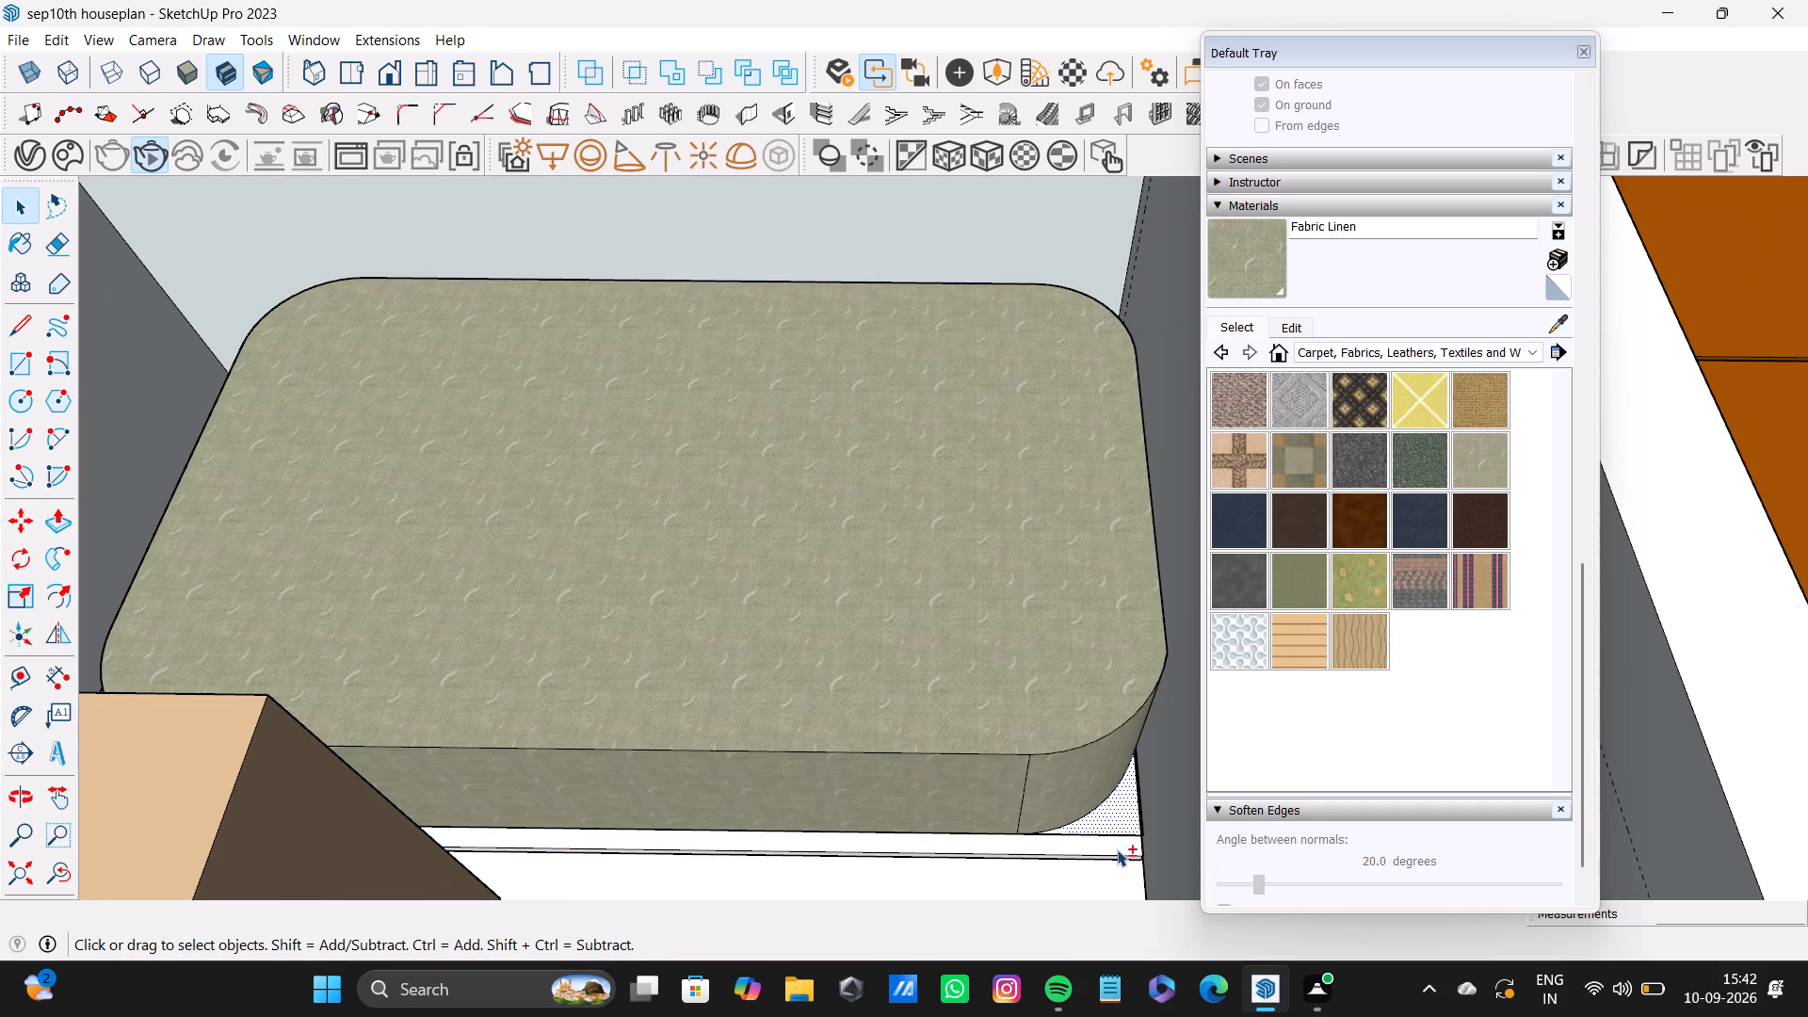
pyautogui.keyDown('shift'); pyautogui.scroll(7, 1119, 831); pyautogui.keyUp('shift')
pyautogui.keyDown('shift'); pyautogui.doubleClick(1116, 857); pyautogui.keyUp('shift')
pyautogui.keyDown('shift'); pyautogui.scroll(1, 1167, 840); pyautogui.keyUp('shift')
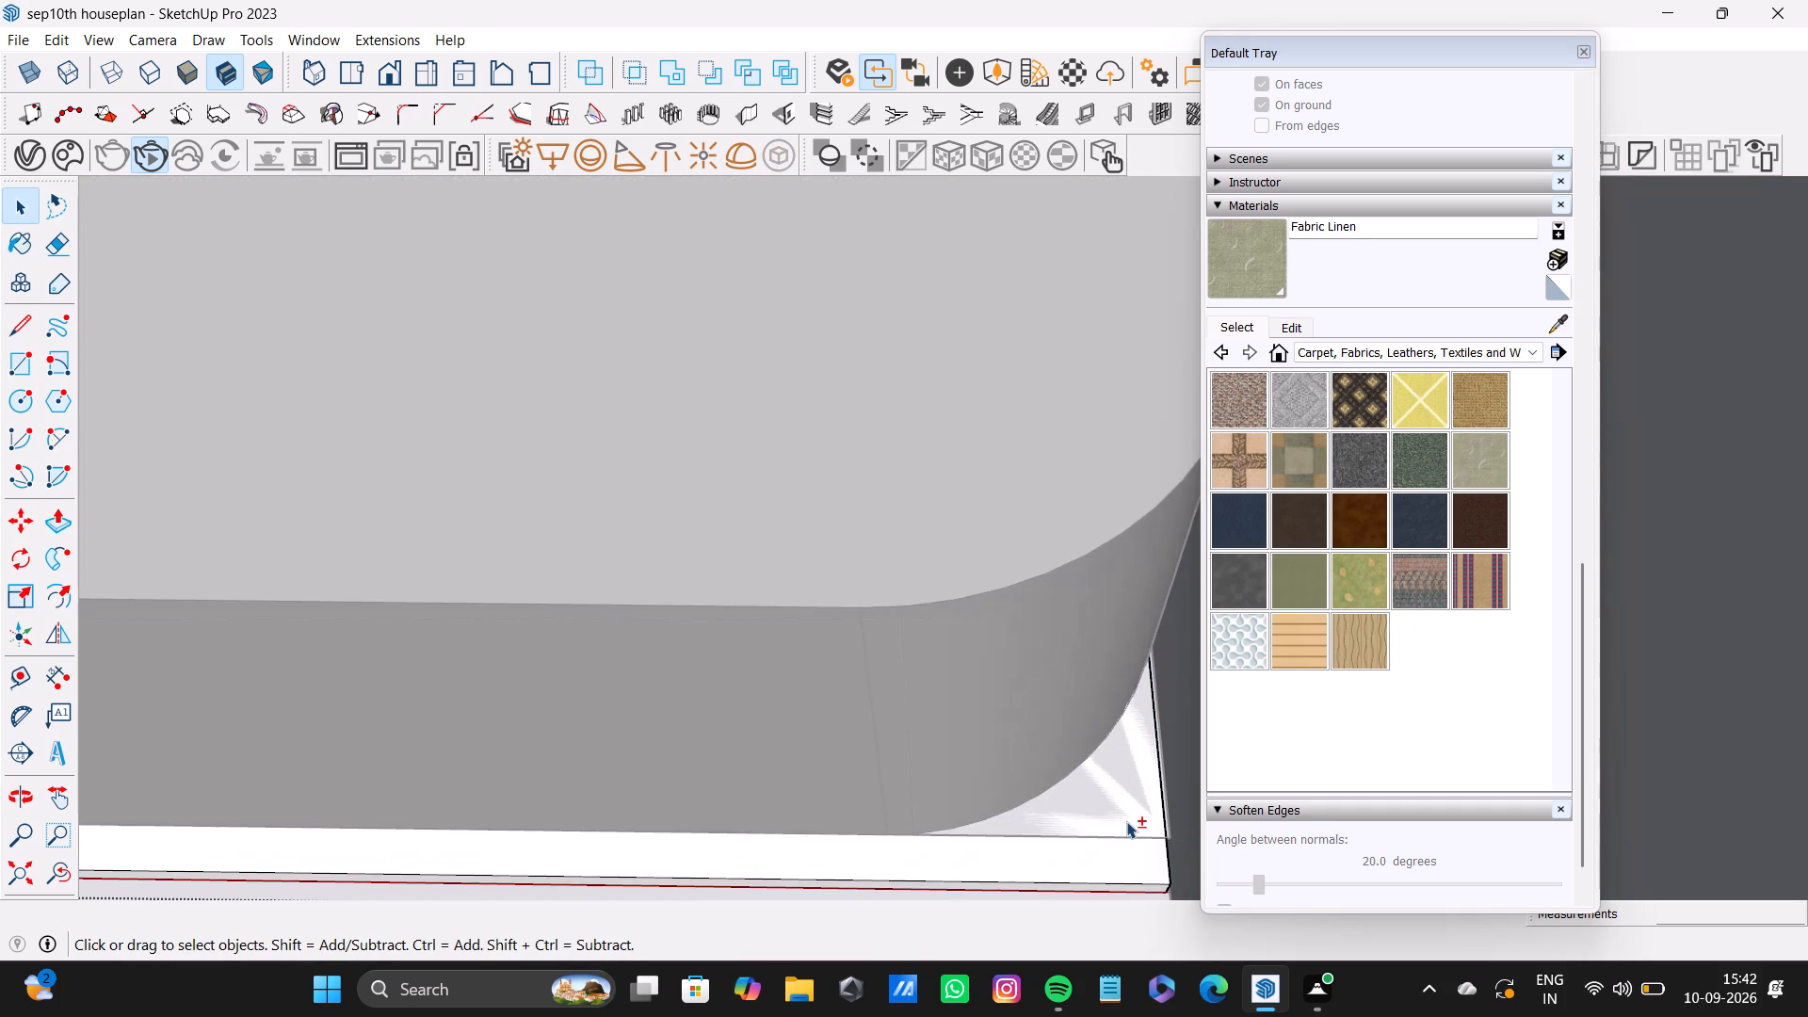
pyautogui.keyDown('shift'); pyautogui.doubleClick(1126, 821); pyautogui.keyUp('shift')
pyautogui.keyDown('shift'); pyautogui.scroll(-6, 1118, 868); pyautogui.keyUp('shift')
pyautogui.keyDown('shift'); pyautogui.scroll(7, 1098, 877); pyautogui.keyUp('shift')
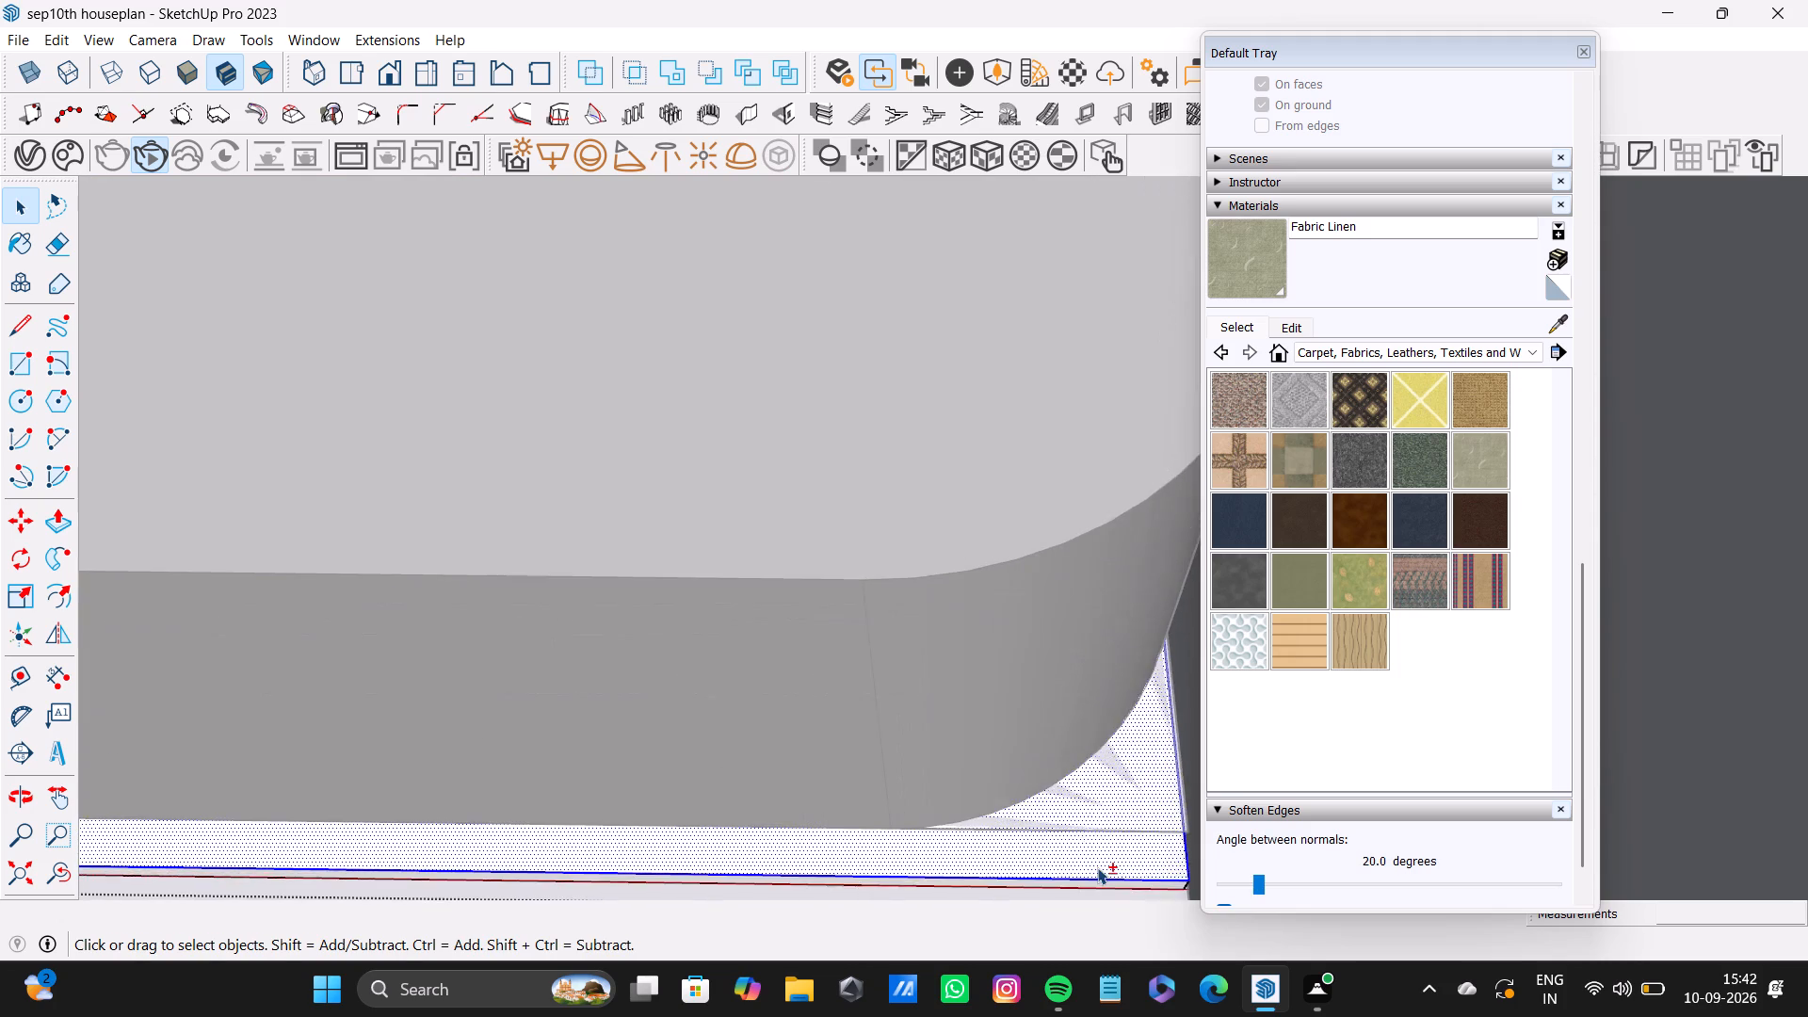
pyautogui.keyDown('shift'); pyautogui.moveTo(1095, 867); pyautogui.dragTo(1103, 742, button='middle'); pyautogui.keyUp('shift')
pyautogui.keyDown('shift'); pyautogui.scroll(6, 1112, 742); pyautogui.keyUp('shift')
pyautogui.keyDown('shift'); pyautogui.doubleClick(1116, 772); pyautogui.keyUp('shift')
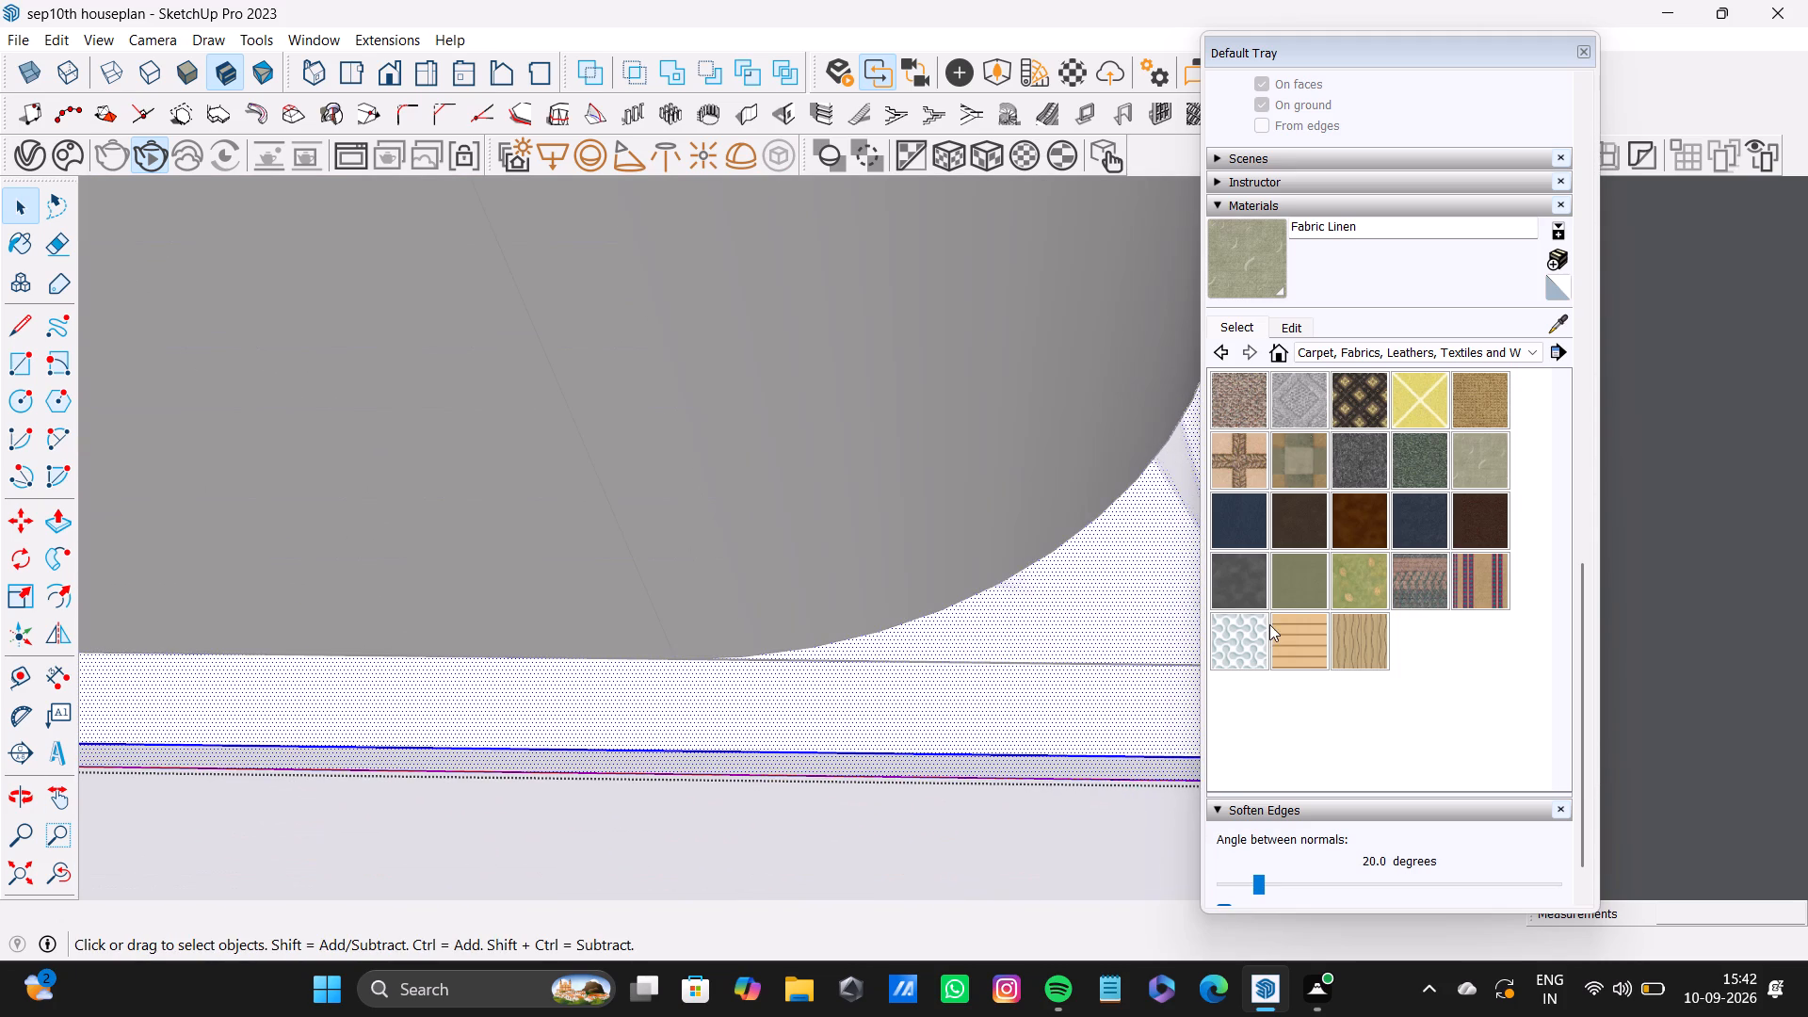
pyautogui.keyDown('shift'); pyautogui.click(1339, 349); pyautogui.keyUp('shift')
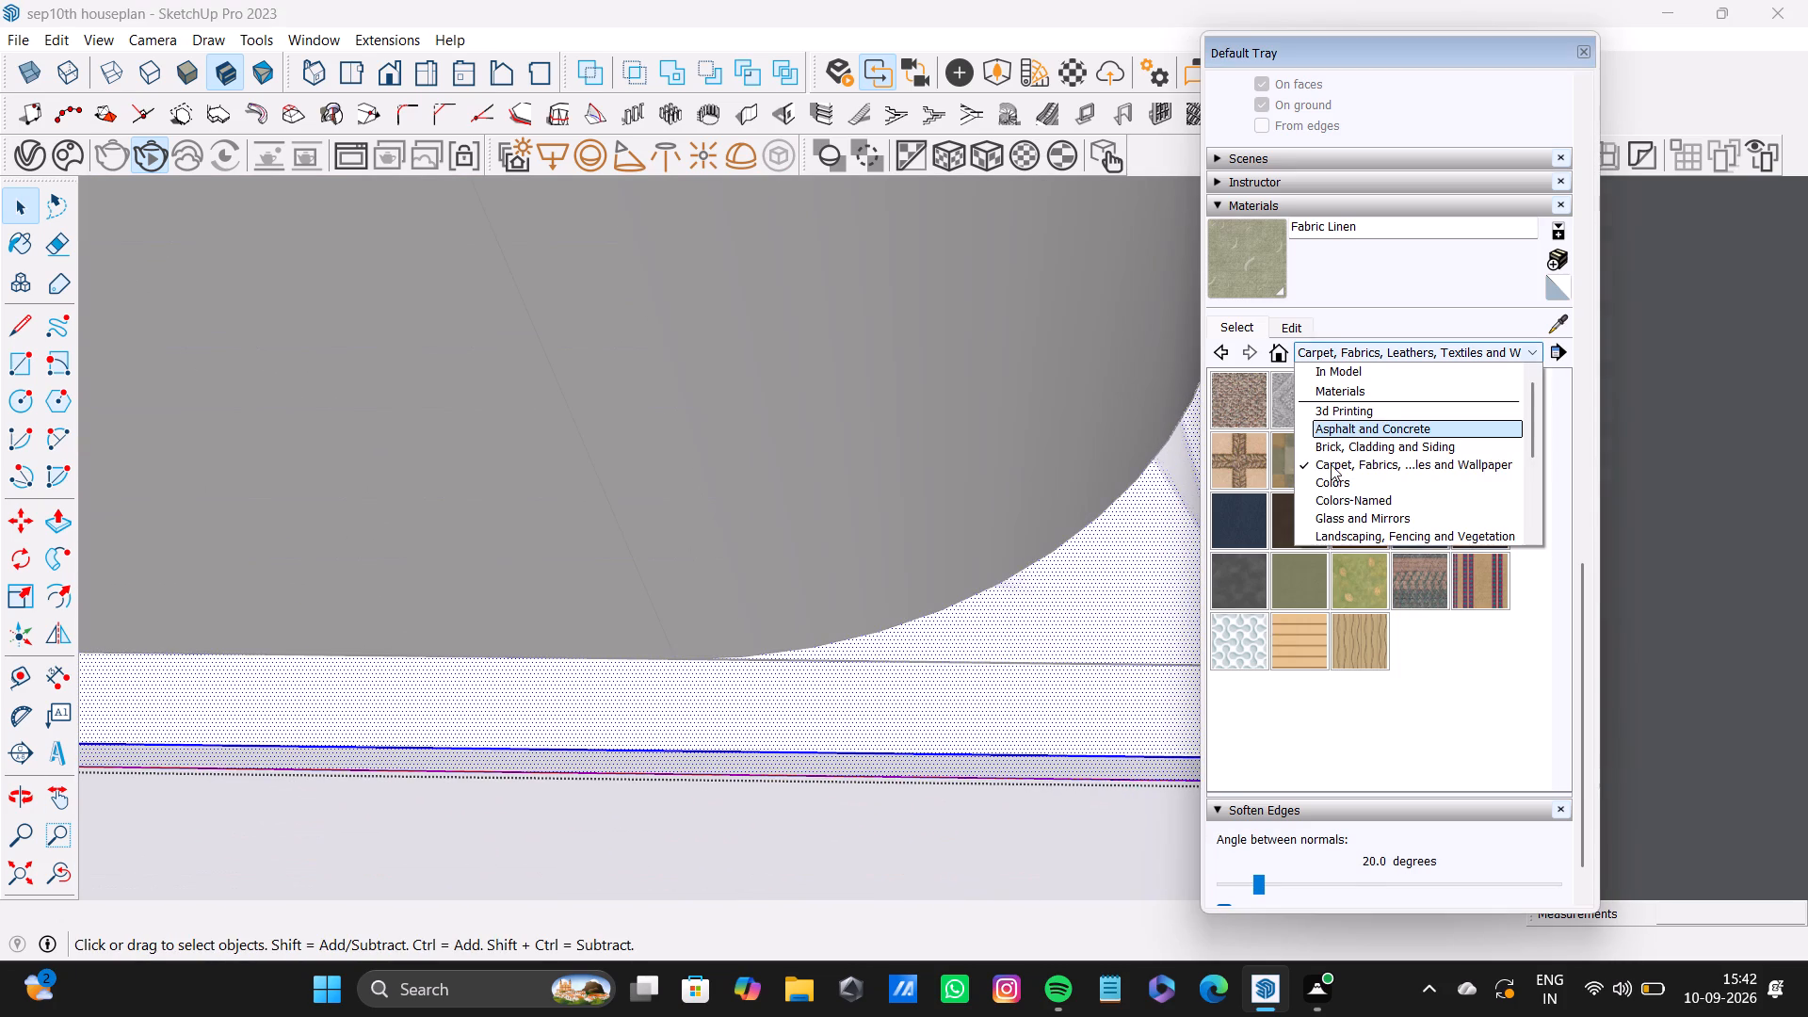
pyautogui.keyDown('shift'); pyautogui.scroll(-7, 1347, 514); pyautogui.keyUp('shift')
pyautogui.keyDown('shift'); pyautogui.click(1344, 528); pyautogui.keyUp('shift')
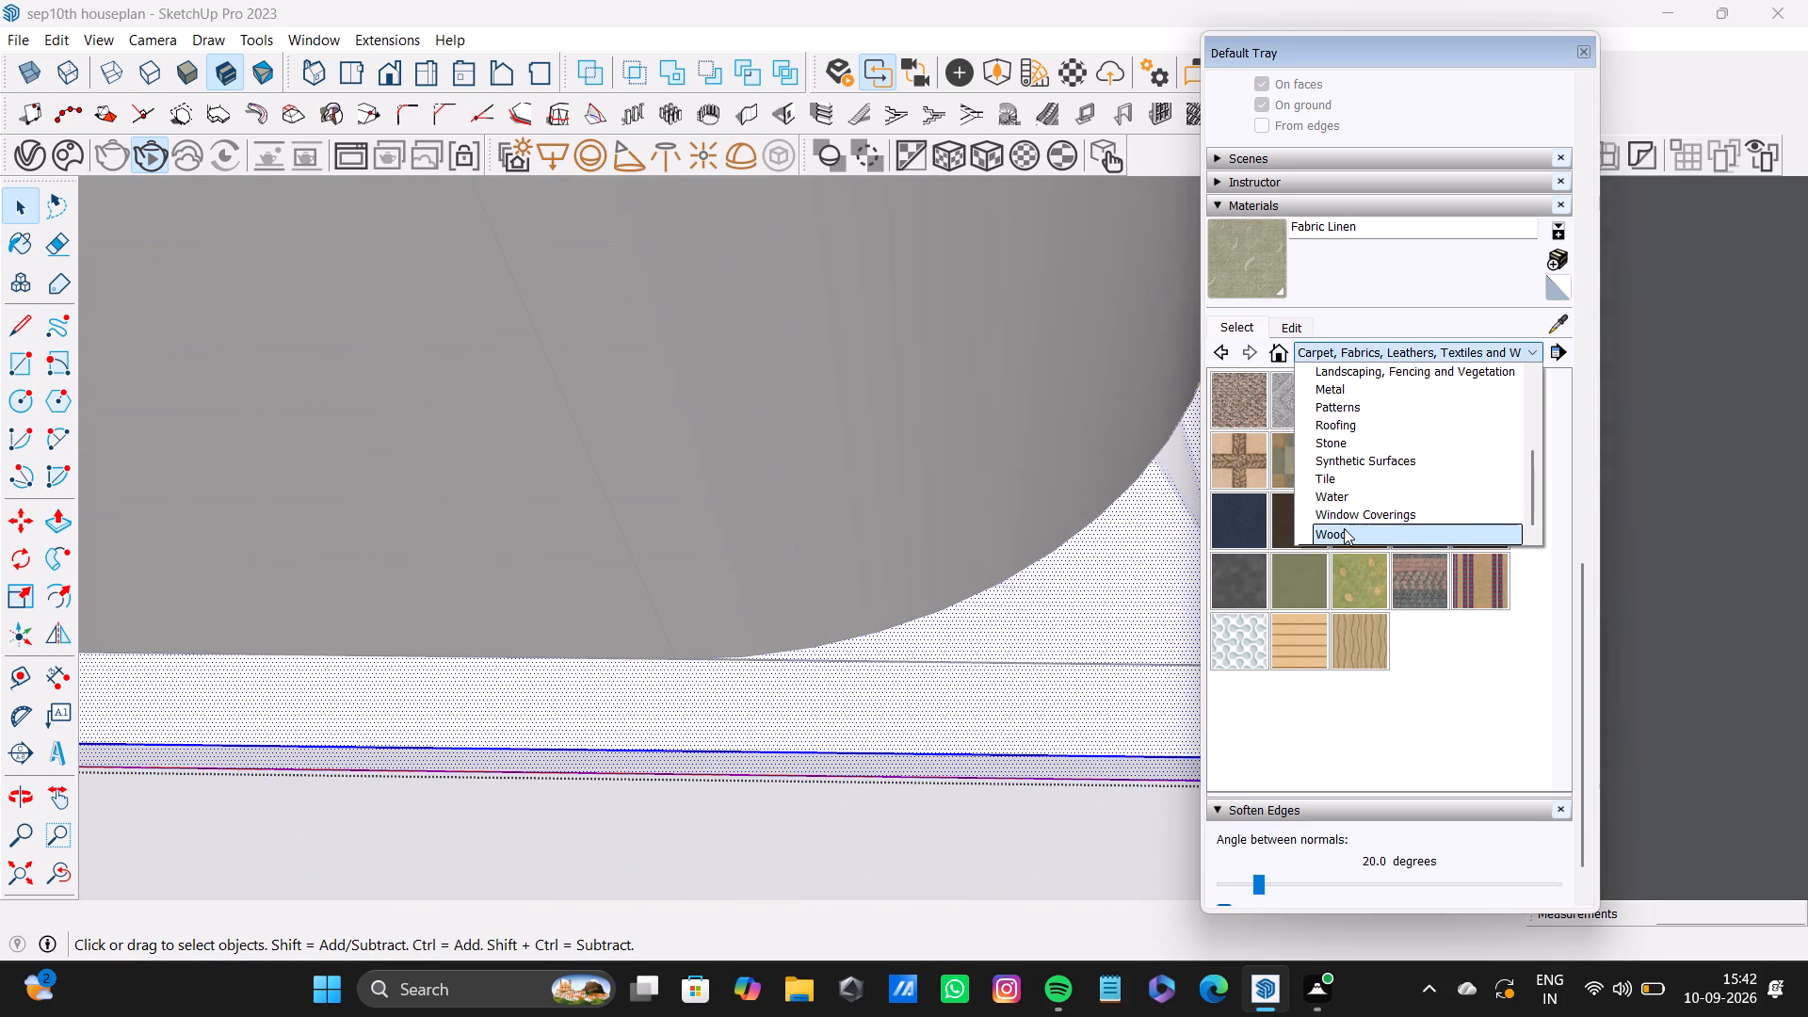
pyautogui.keyDown('shift'); pyautogui.click(1295, 529); pyautogui.keyUp('shift')
pyautogui.keyDown('shift'); pyautogui.click(1062, 736); pyautogui.keyUp('shift')
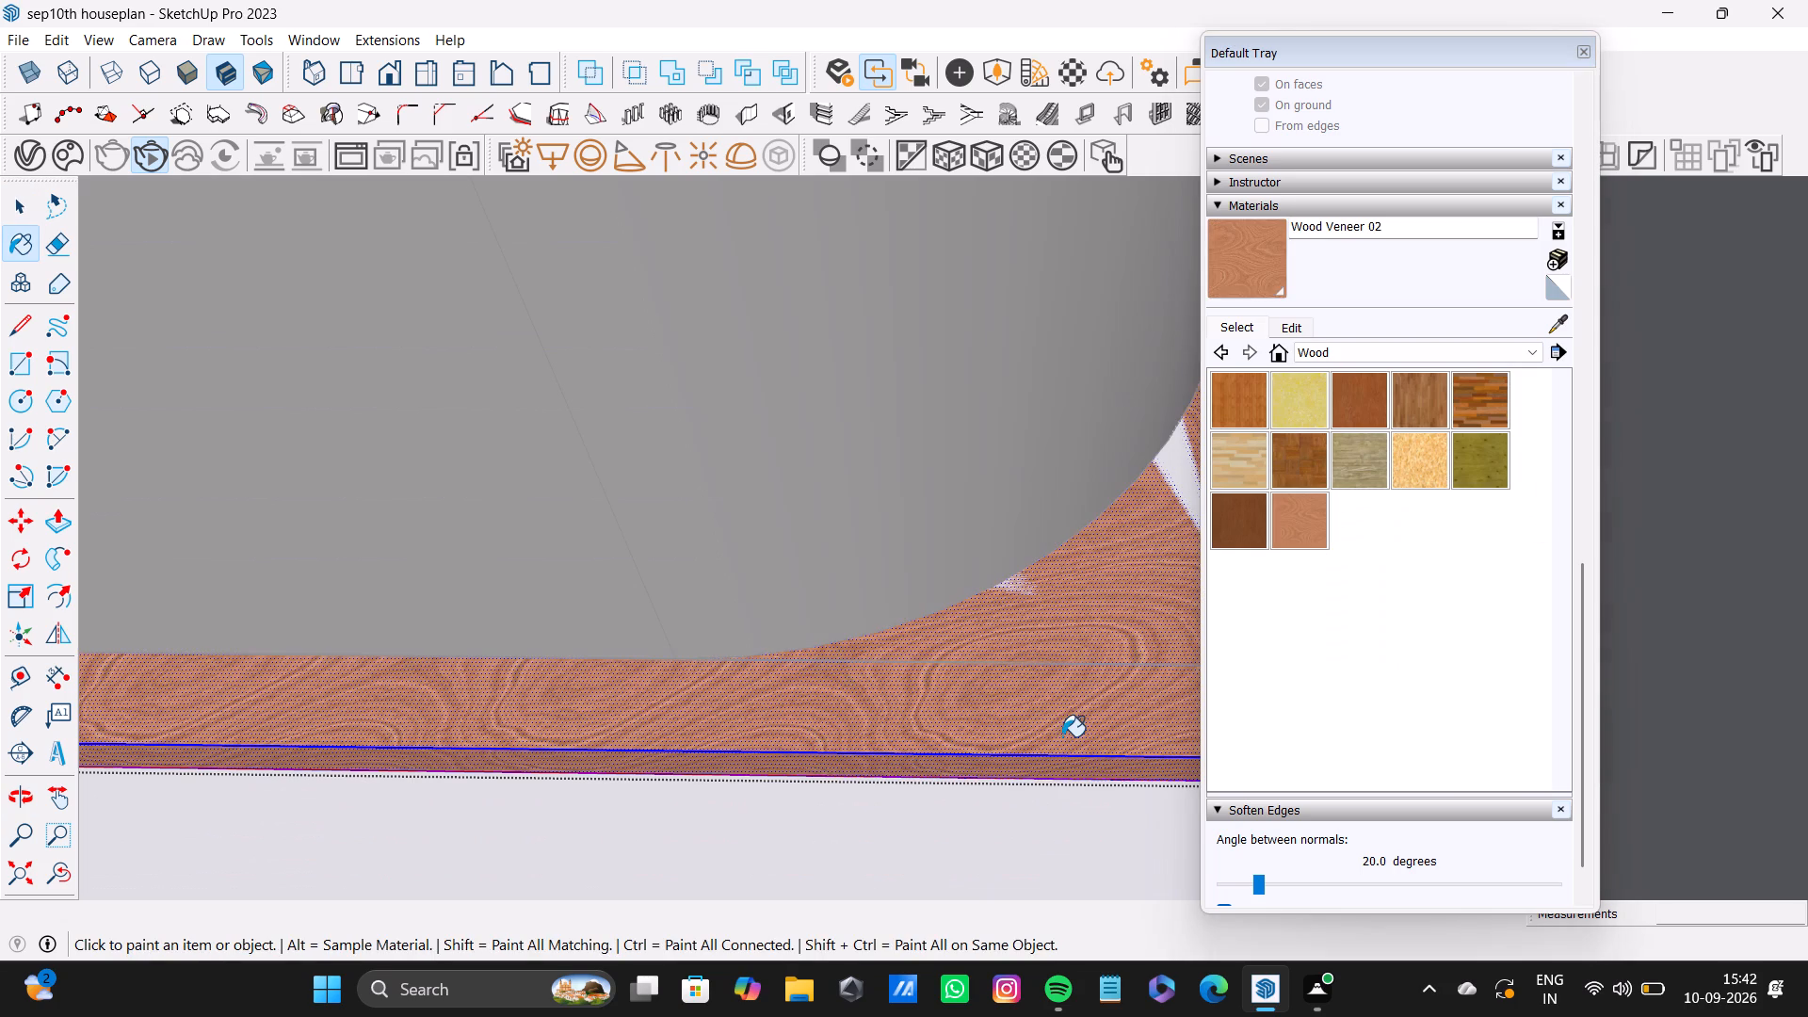
pyautogui.press('space')
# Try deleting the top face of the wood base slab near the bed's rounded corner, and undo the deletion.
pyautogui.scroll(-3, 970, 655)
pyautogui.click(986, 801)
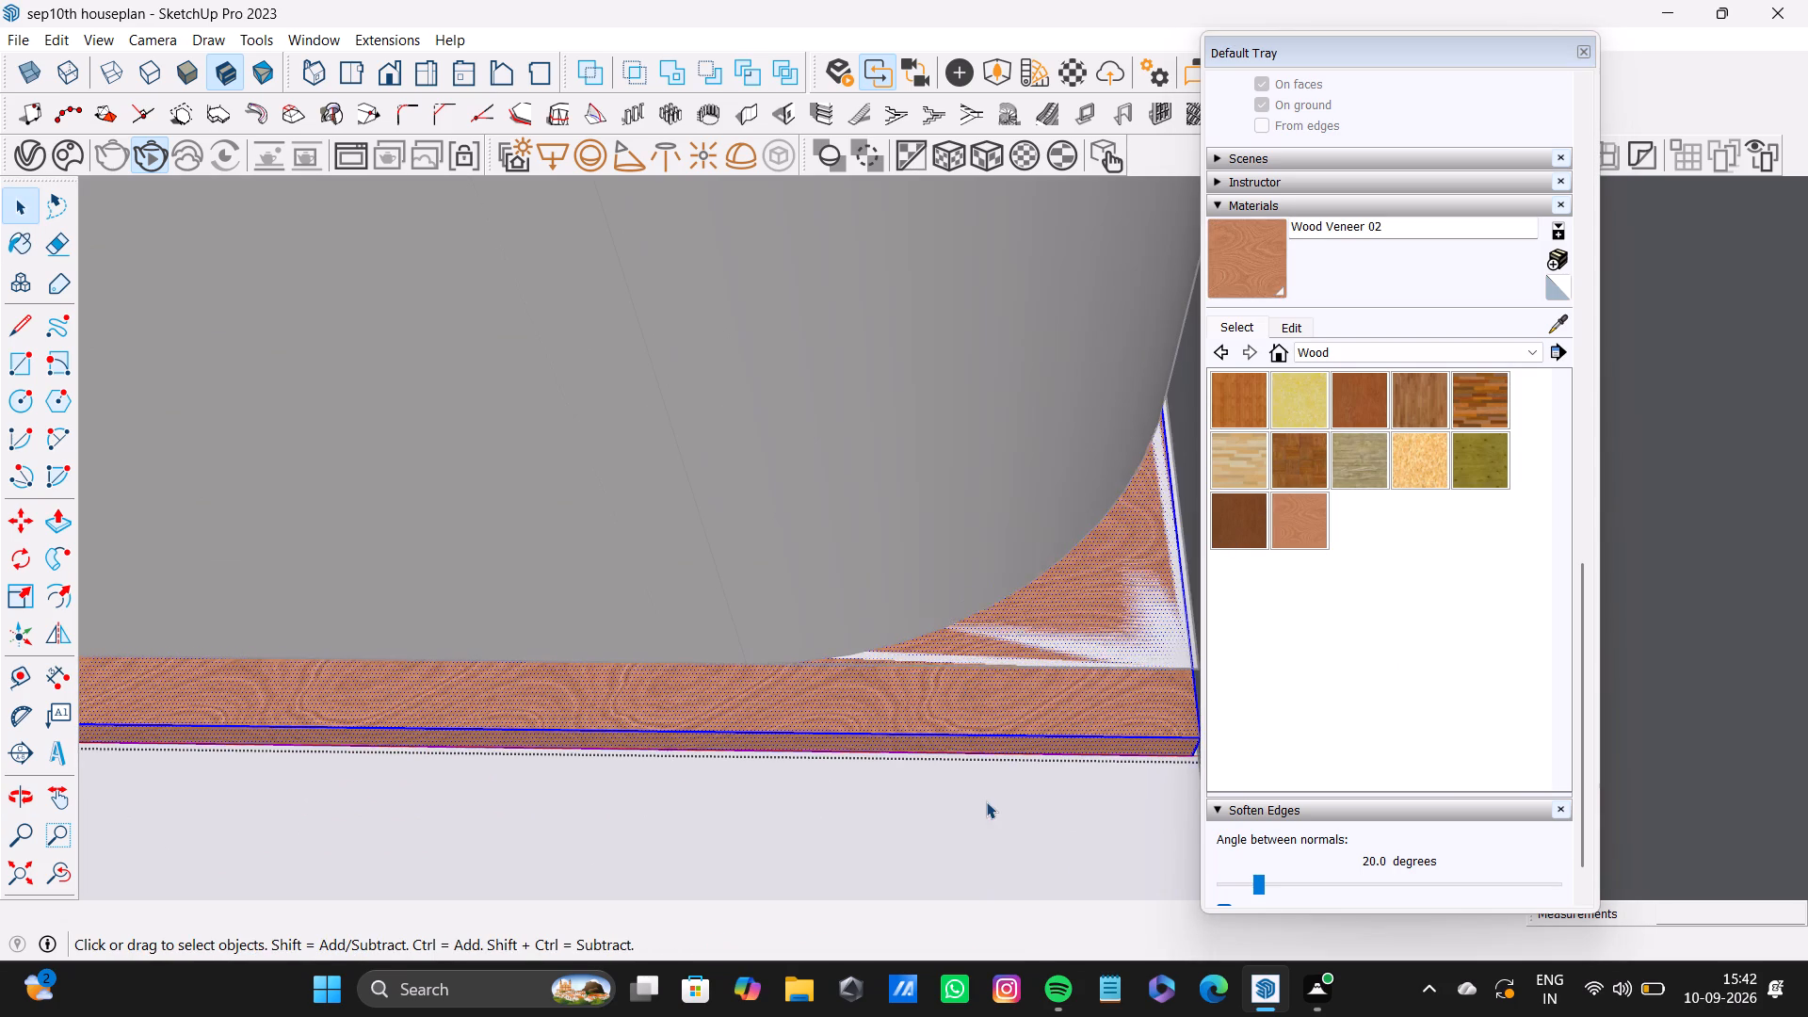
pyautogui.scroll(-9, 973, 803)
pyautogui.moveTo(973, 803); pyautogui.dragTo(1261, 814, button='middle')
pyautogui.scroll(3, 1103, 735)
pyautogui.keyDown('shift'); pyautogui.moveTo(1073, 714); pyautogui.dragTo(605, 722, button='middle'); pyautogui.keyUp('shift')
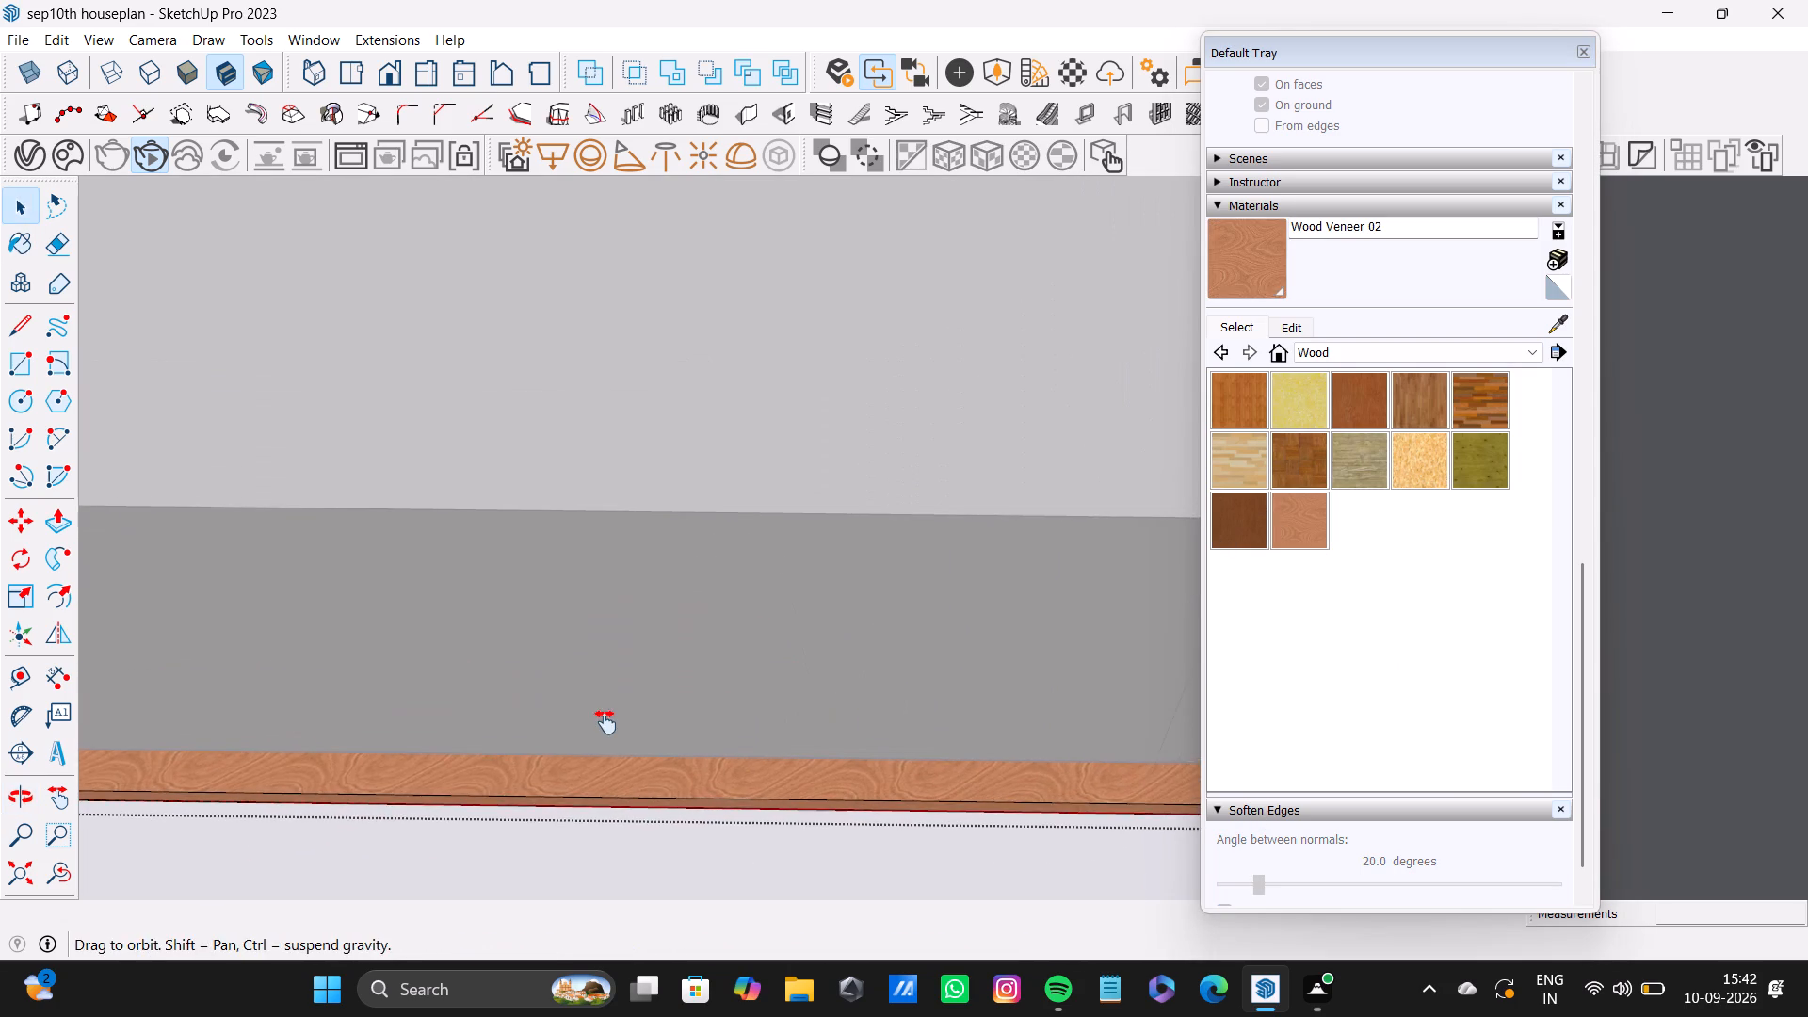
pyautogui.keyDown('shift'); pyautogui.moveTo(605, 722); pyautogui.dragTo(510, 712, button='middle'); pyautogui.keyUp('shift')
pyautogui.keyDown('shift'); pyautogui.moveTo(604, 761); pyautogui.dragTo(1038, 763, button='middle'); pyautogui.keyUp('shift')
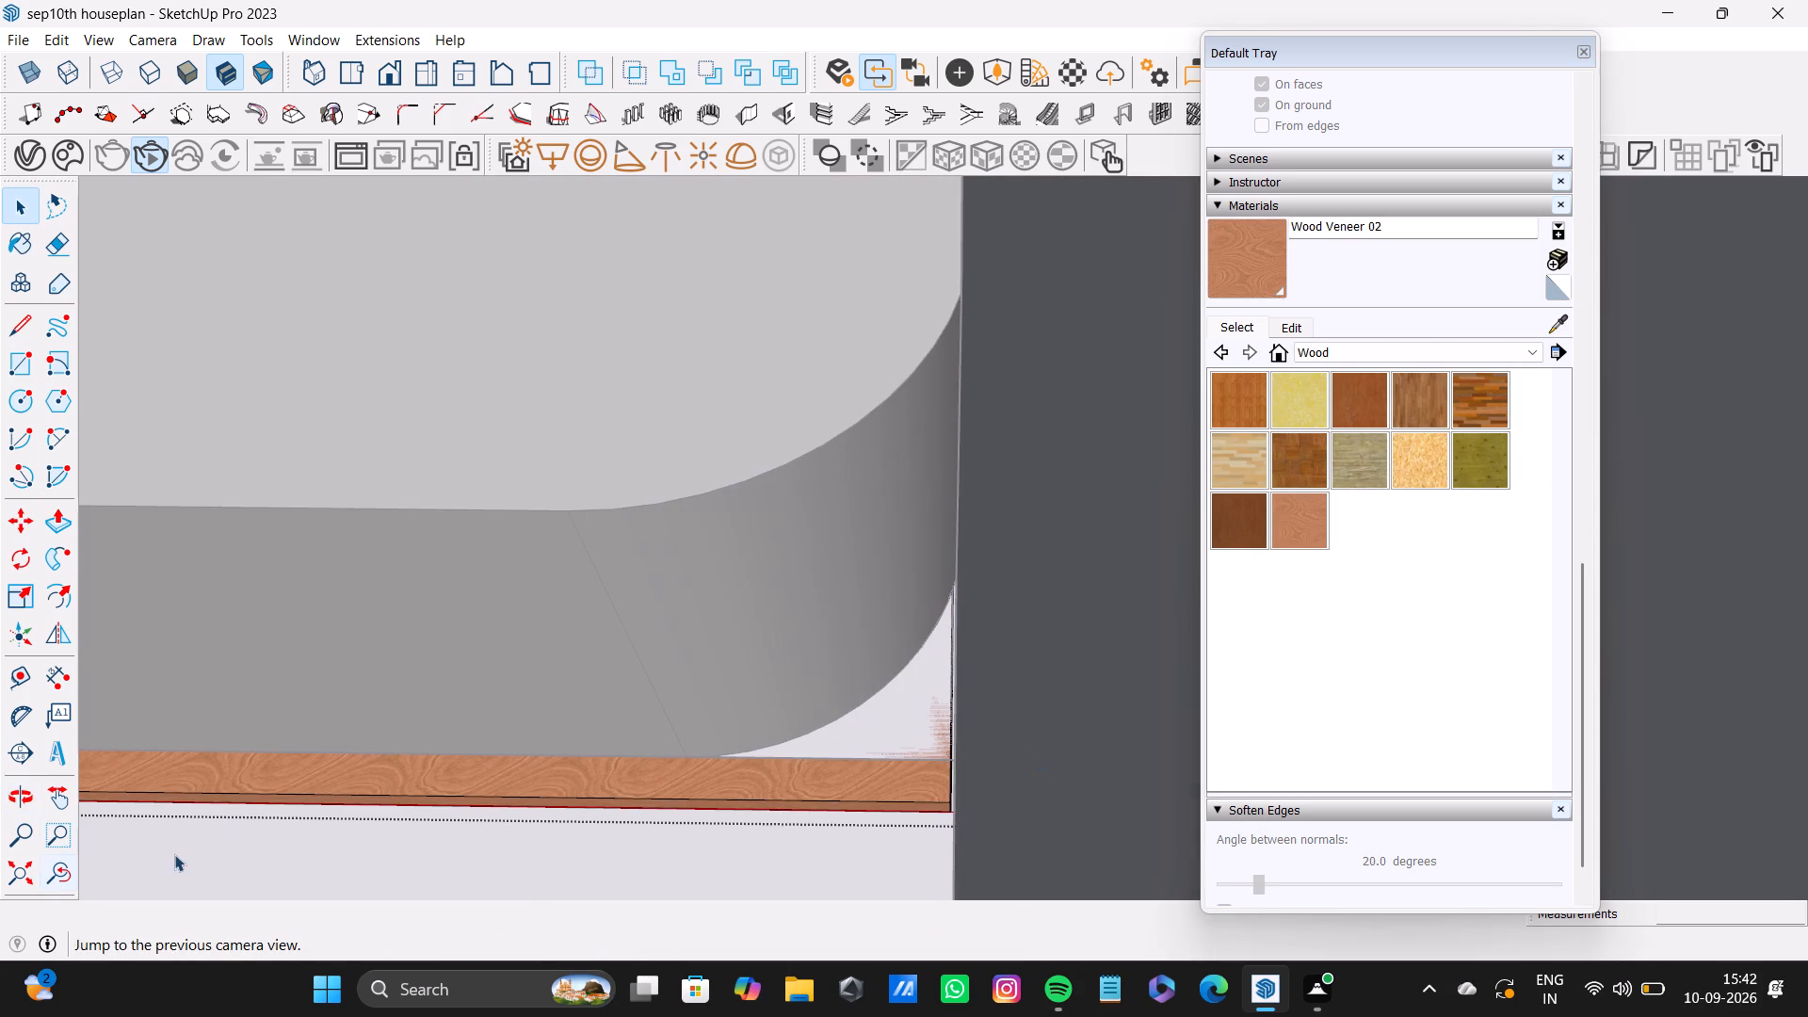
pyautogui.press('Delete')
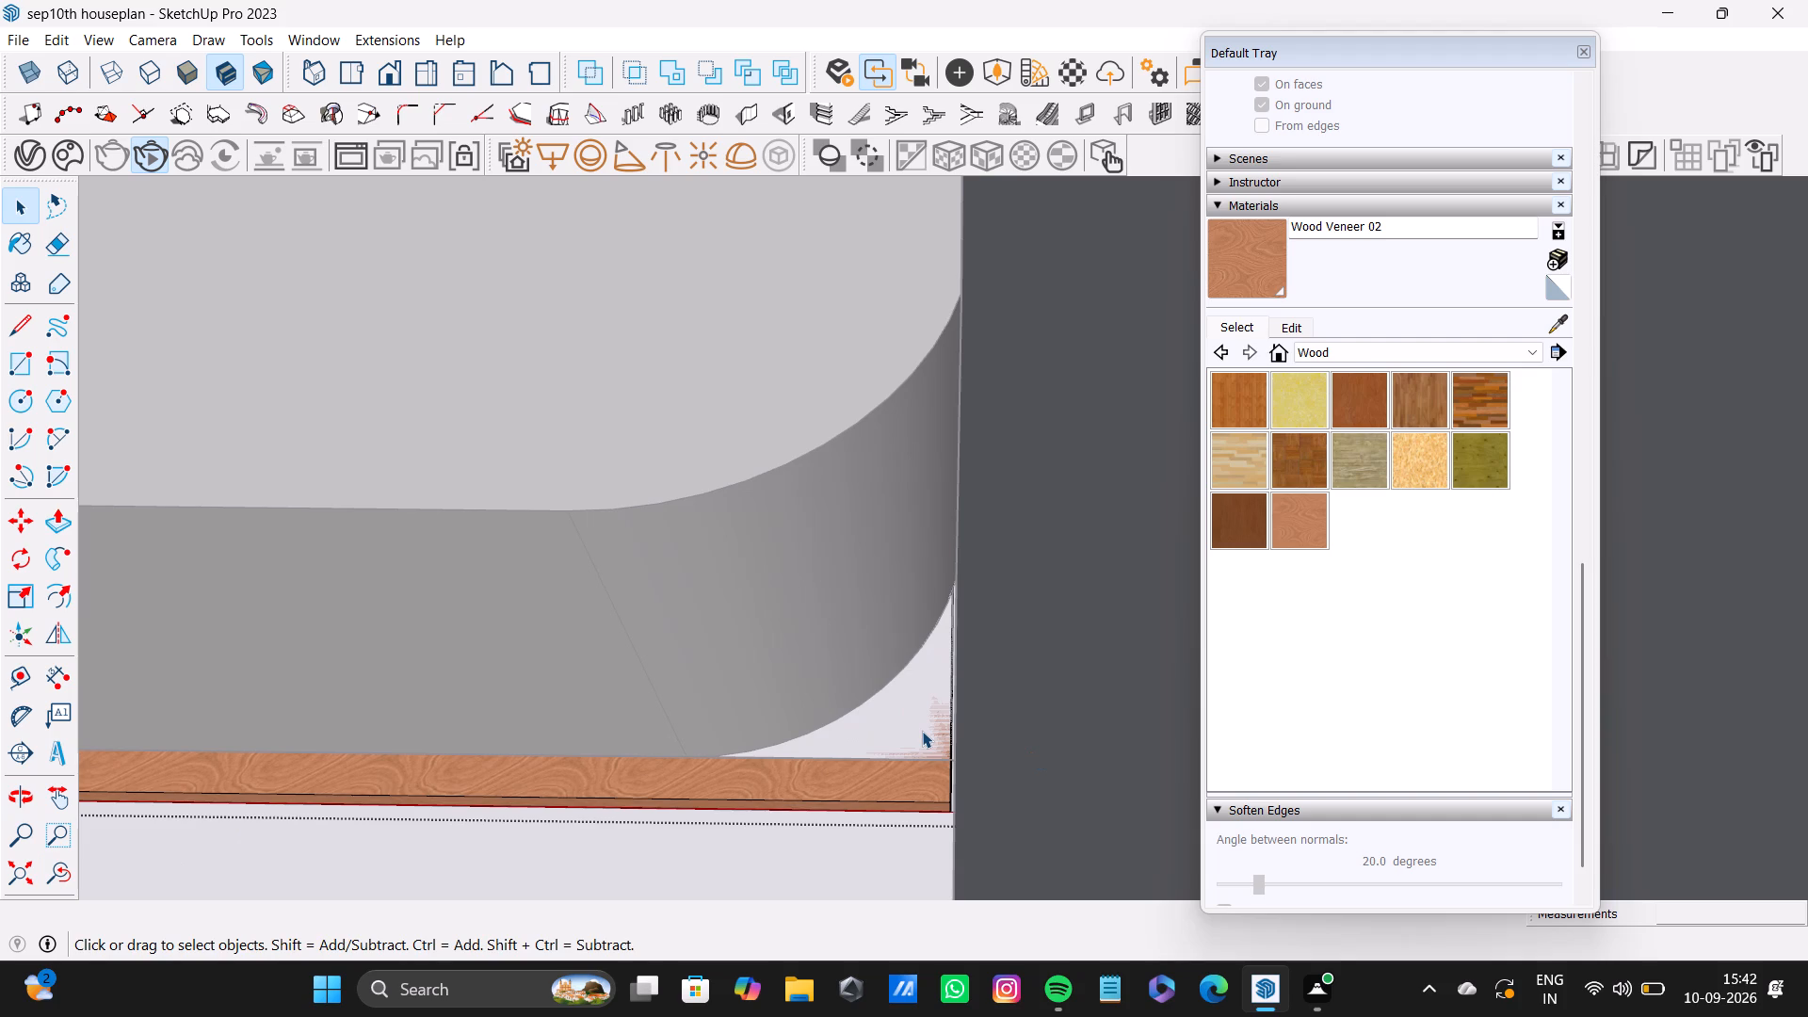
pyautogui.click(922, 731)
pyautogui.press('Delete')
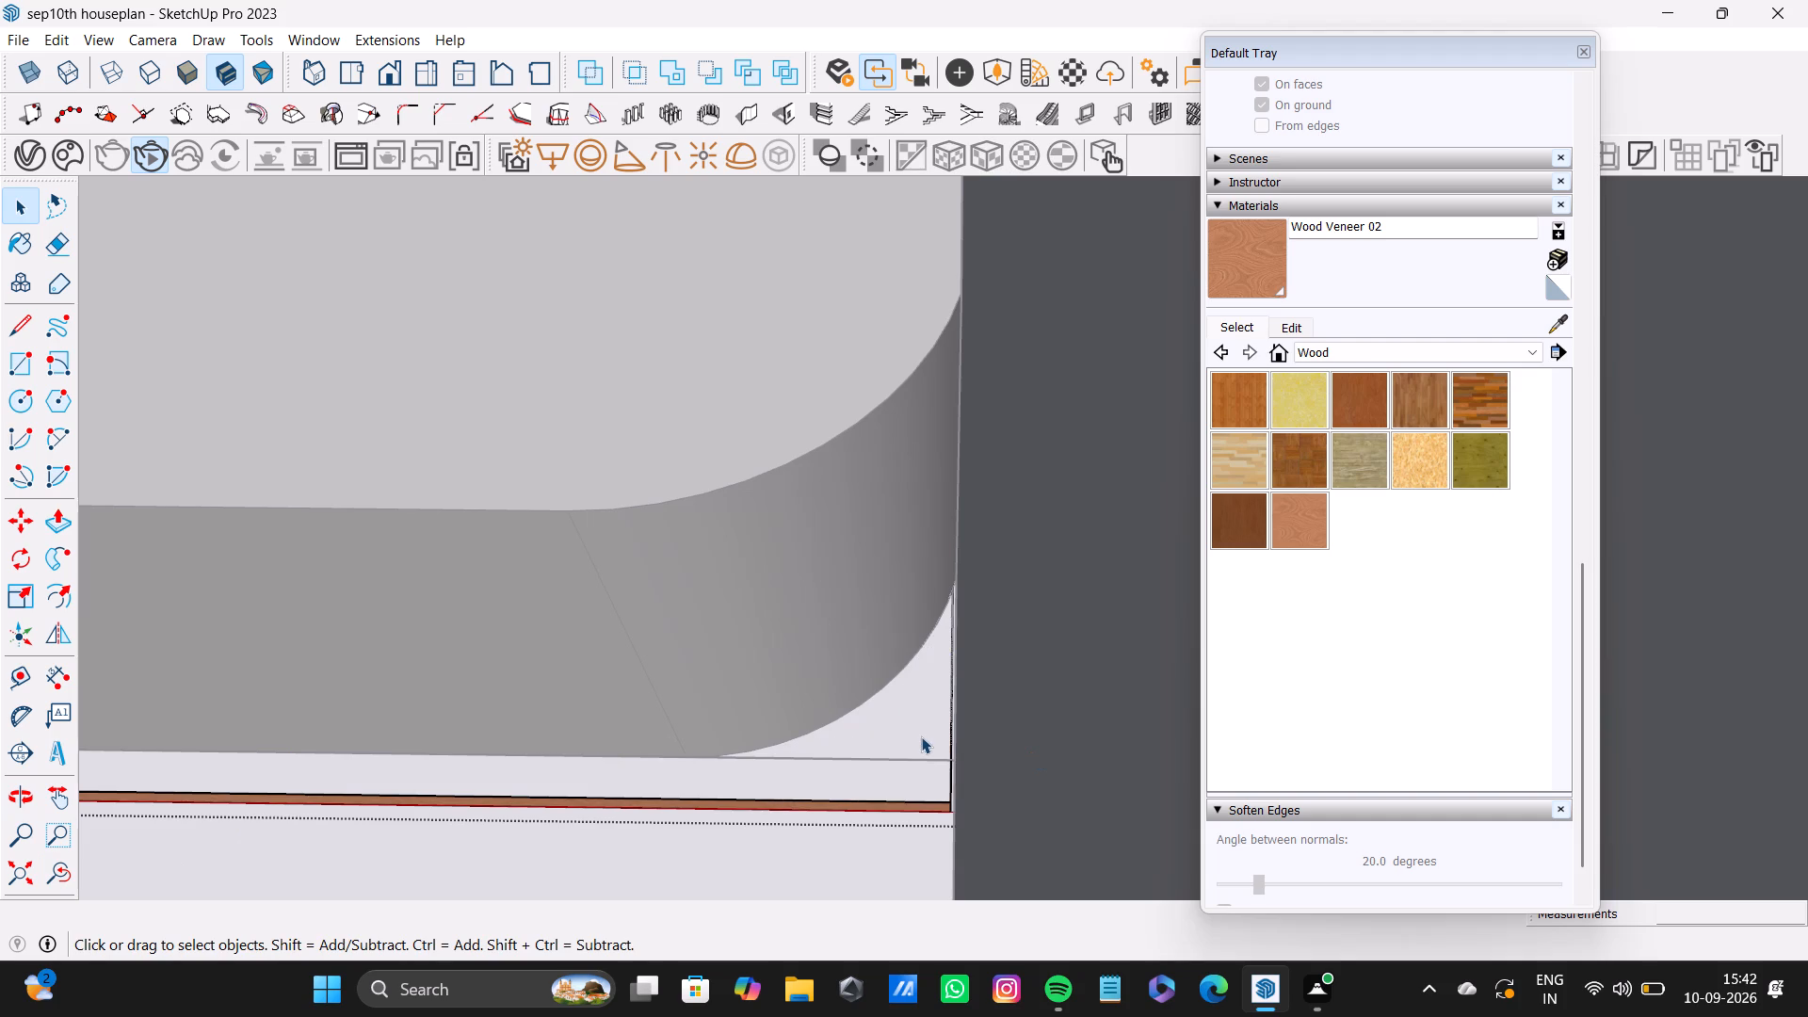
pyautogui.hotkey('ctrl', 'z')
# Leave the base slab's editing and examine the painted bed and base from several angles alongside the neighbouring bedroom.
pyautogui.scroll(-8, 899, 736)
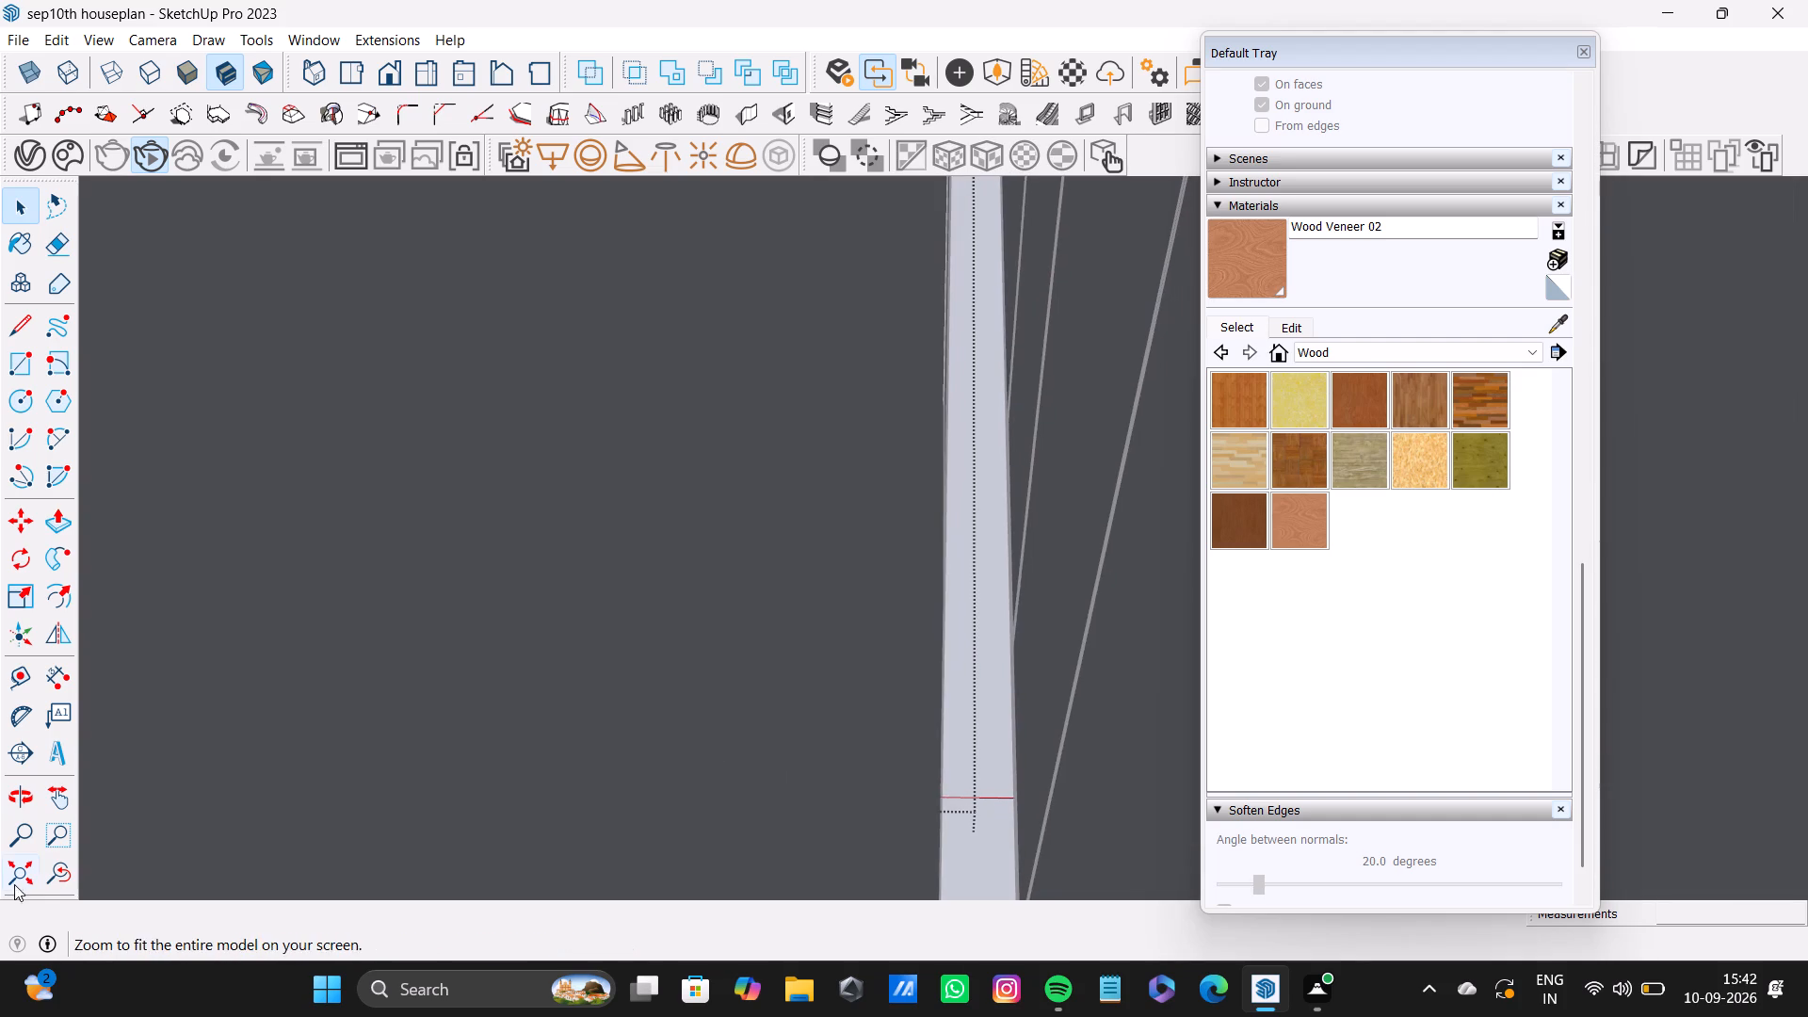
pyautogui.click(53, 873)
pyautogui.moveTo(434, 639); pyautogui.dragTo(1016, 715, button='middle')
pyautogui.scroll(-12, 913, 730)
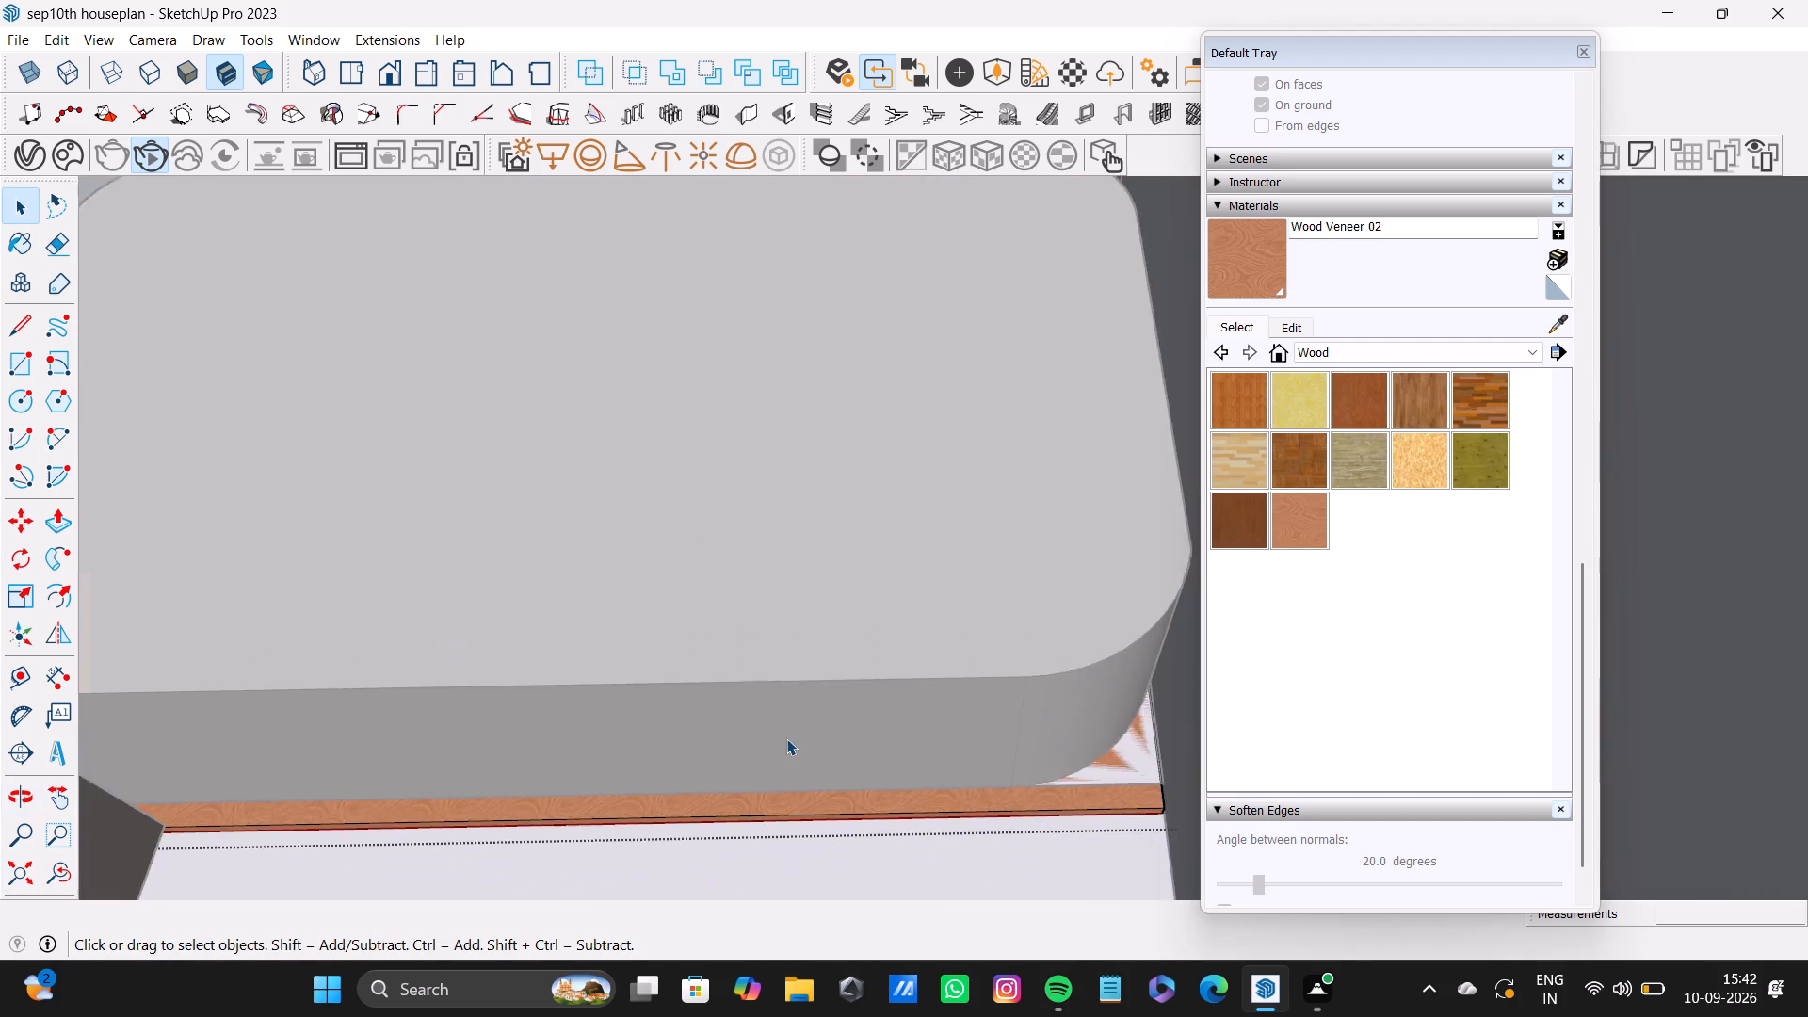
pyautogui.scroll(-2, 786, 738)
pyautogui.keyDown('shift'); pyautogui.moveTo(768, 733); pyautogui.dragTo(981, 684, button='middle'); pyautogui.keyUp('shift')
pyautogui.scroll(-13, 867, 679)
pyautogui.click(327, 352)
pyautogui.press('space')
pyautogui.scroll(4, 605, 506)
pyautogui.scroll(-7, 351, 467)
pyautogui.keyDown('shift'); pyautogui.moveTo(355, 467); pyautogui.dragTo(356, 482, button='middle'); pyautogui.keyUp('shift')
pyautogui.click(316, 267)
pyautogui.press('space')
pyautogui.click(316, 267)
pyautogui.scroll(4, 574, 566)
pyautogui.scroll(-7, 608, 560)
pyautogui.keyDown('shift'); pyautogui.moveTo(831, 609); pyautogui.dragTo(660, 777, button='middle'); pyautogui.keyUp('shift')
pyautogui.scroll(5, 679, 770)
pyautogui.moveTo(573, 710); pyautogui.dragTo(556, 773, button='middle')
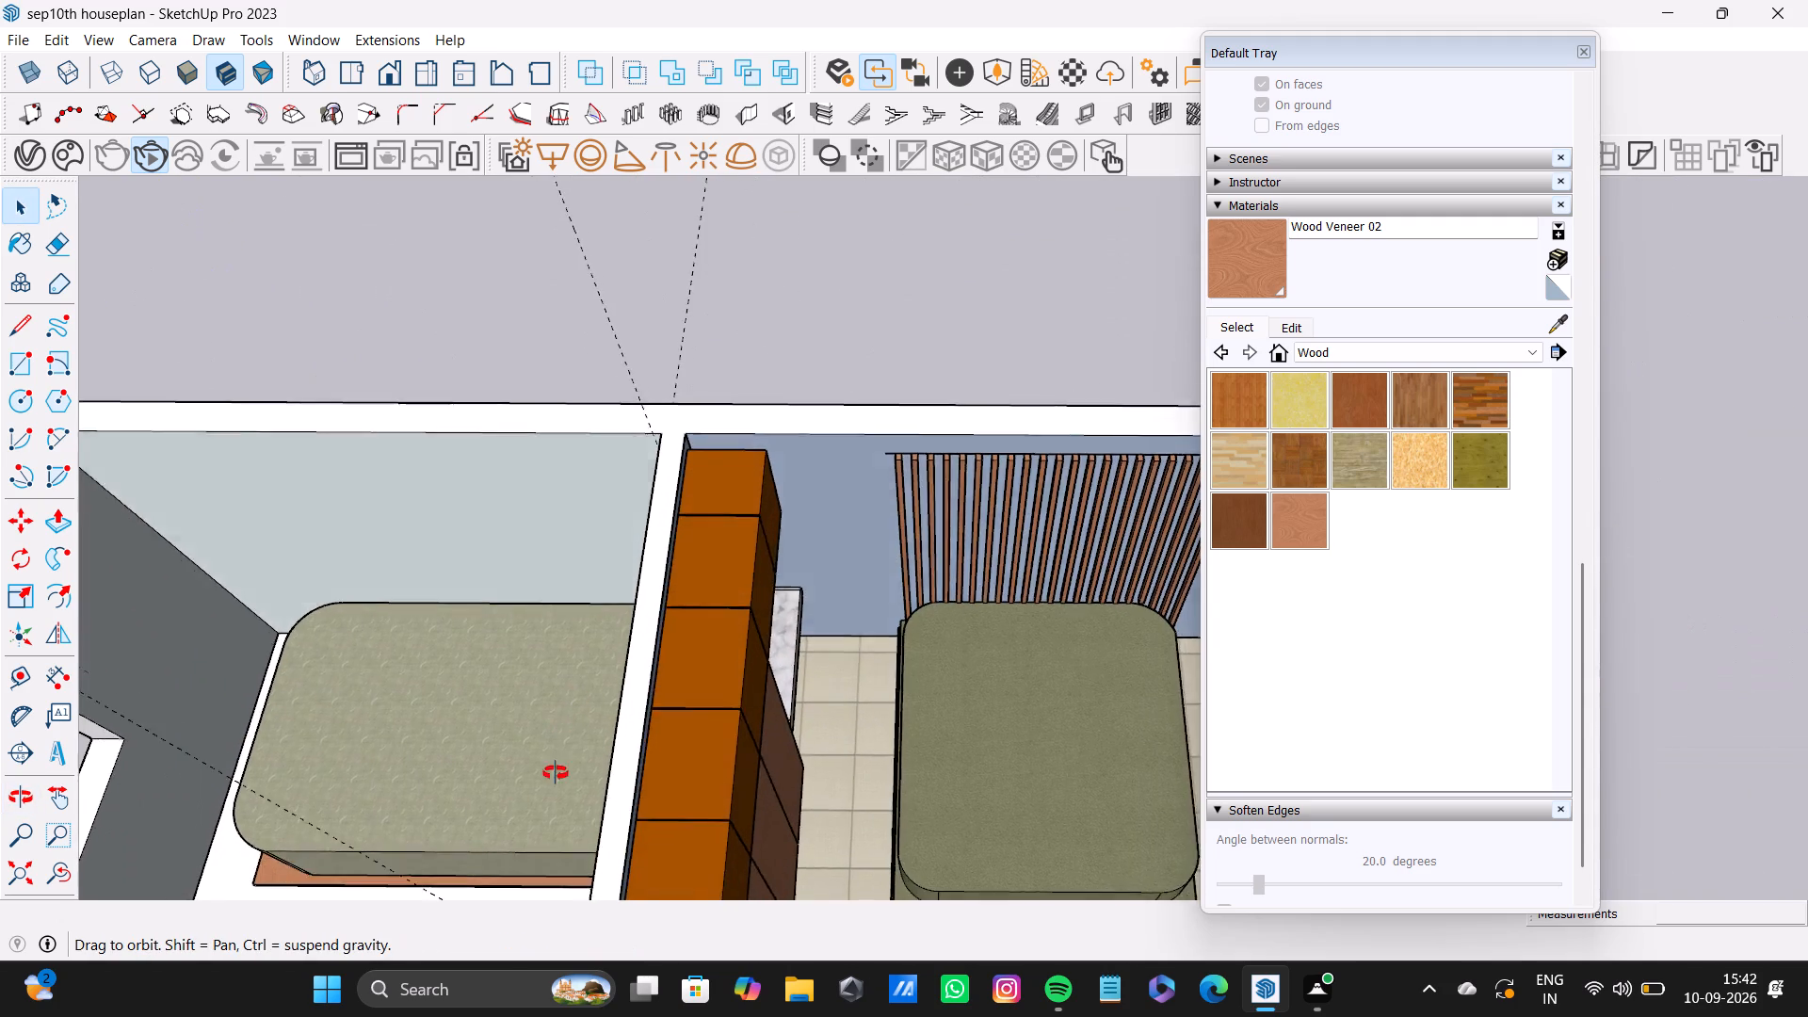
pyautogui.moveTo(556, 773); pyautogui.dragTo(947, 643, button='middle')
pyautogui.scroll(3, 869, 651)
pyautogui.scroll(-8, 891, 638)
pyautogui.keyDown('shift'); pyautogui.moveTo(923, 645); pyautogui.dragTo(928, 825, button='middle'); pyautogui.keyUp('shift')
pyautogui.moveTo(929, 752); pyautogui.dragTo(1187, 541, button='middle')
pyautogui.keyDown('shift'); pyautogui.scroll(1, 1019, 568); pyautogui.keyUp('shift')
pyautogui.keyDown('shift'); pyautogui.moveTo(1019, 568); pyautogui.dragTo(702, 644, button='middle'); pyautogui.keyUp('shift')
pyautogui.moveTo(701, 701); pyautogui.dragTo(1168, 727, button='middle')
pyautogui.scroll(-1, 1168, 727)
pyautogui.keyDown('shift'); pyautogui.moveTo(1092, 686); pyautogui.dragTo(831, 740, button='middle'); pyautogui.keyUp('shift')
pyautogui.scroll(8, 825, 744)
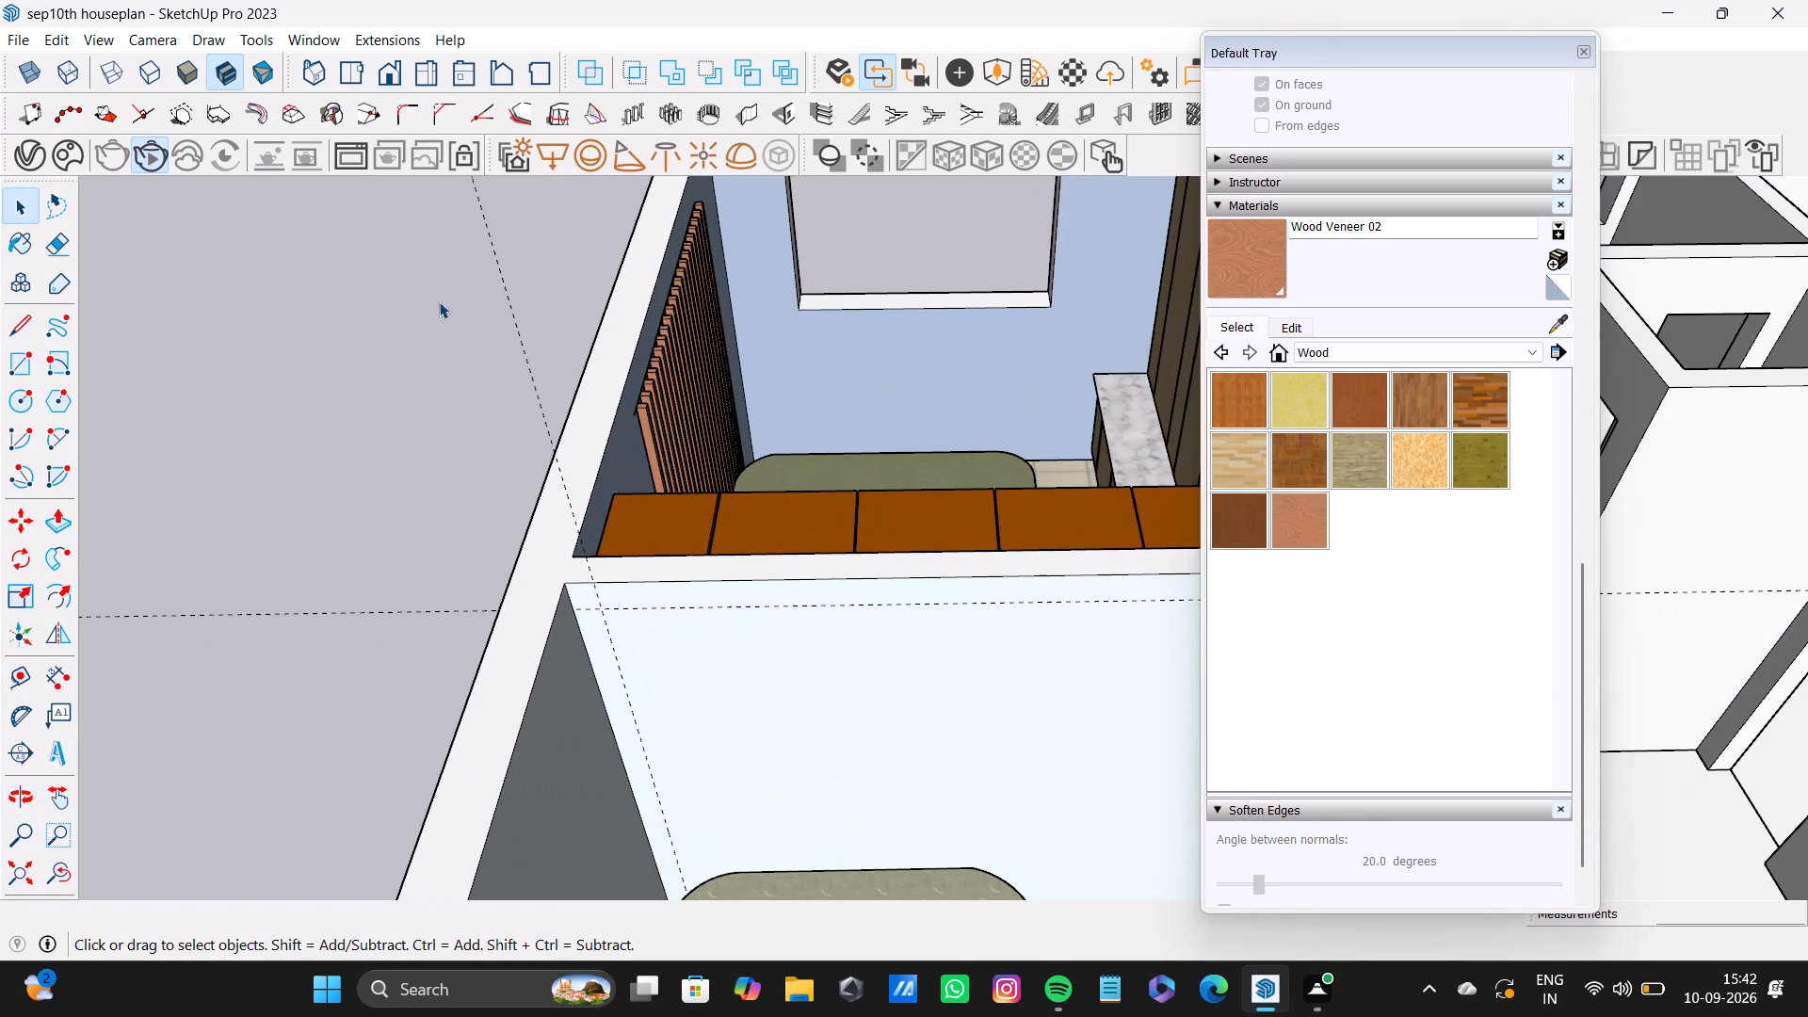
# Draw a rectangle about 6' 5" by 7' 2" on the wall behind the linen bed, starting from the vertical guide line.
pyautogui.click(10, 364)
pyautogui.scroll(3, 768, 878)
pyautogui.scroll(-1, 772, 865)
pyautogui.moveTo(773, 843); pyautogui.dragTo(774, 770, button='middle')
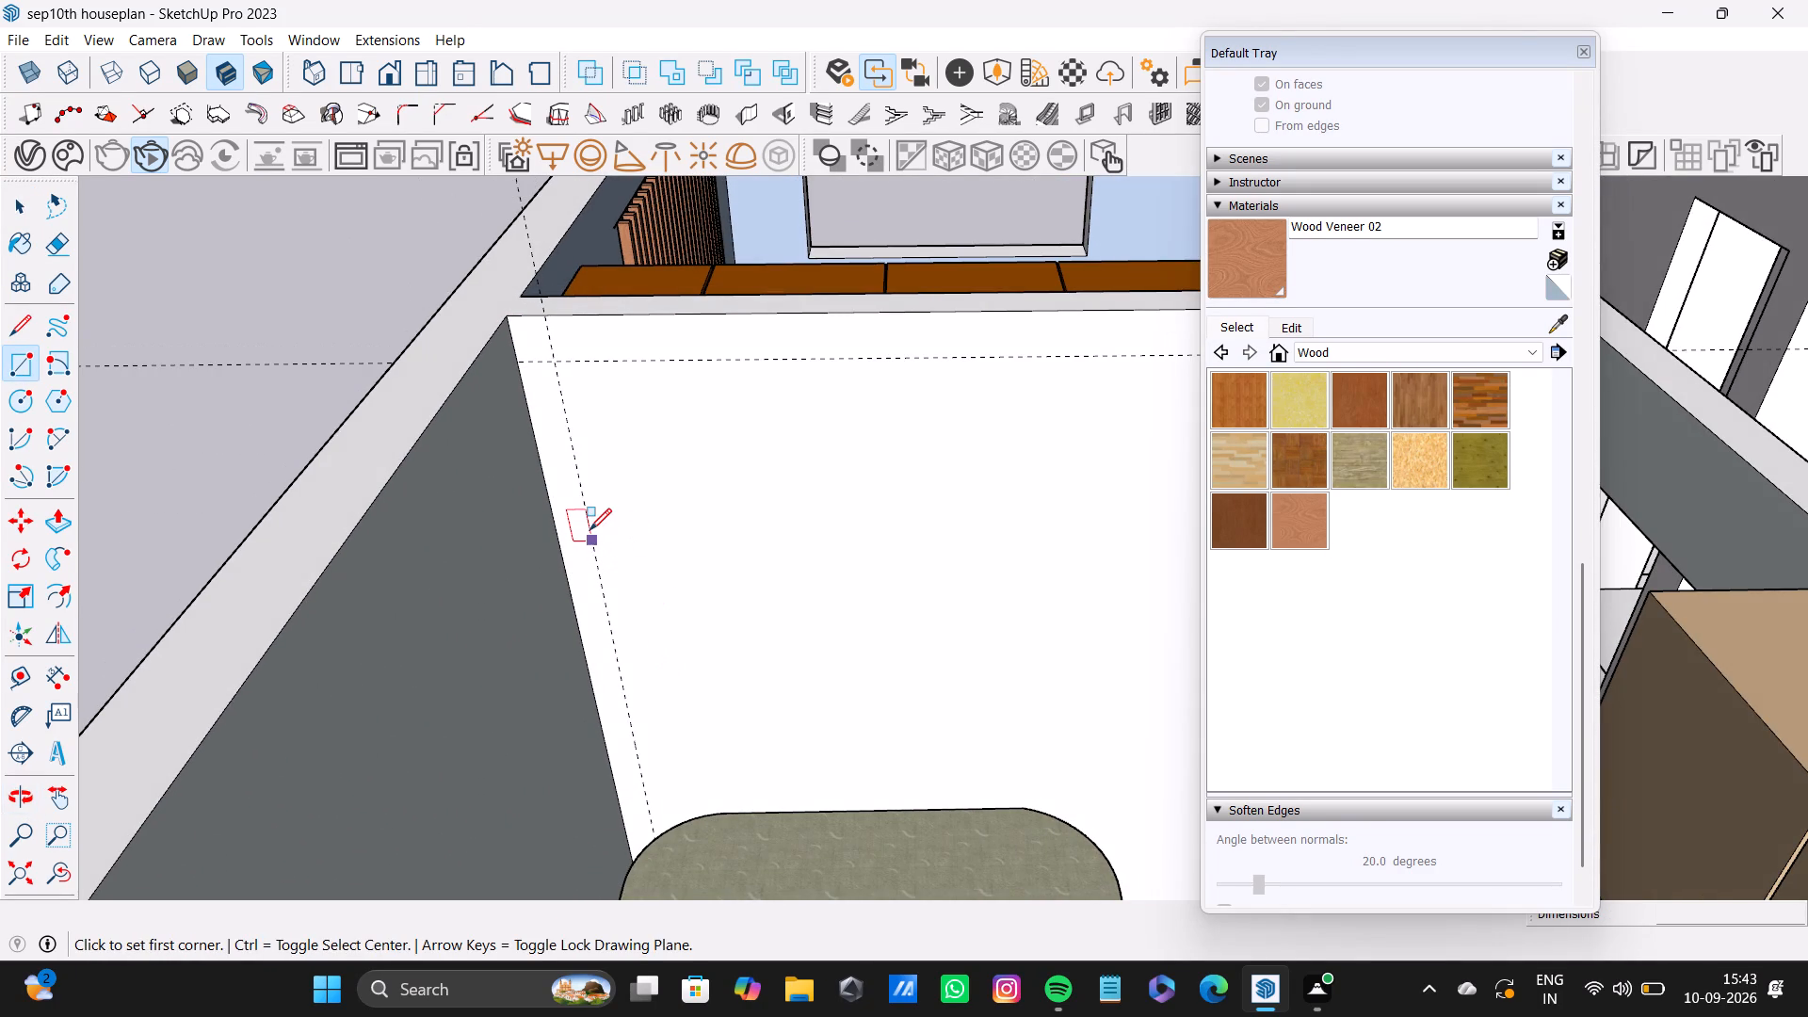
pyautogui.click(589, 530)
pyautogui.moveTo(1002, 823); pyautogui.dragTo(978, 901, button='middle')
pyautogui.scroll(-3, 962, 896)
pyautogui.keyDown('shift'); pyautogui.moveTo(959, 869); pyautogui.dragTo(876, 708, button='middle'); pyautogui.keyUp('shift')
pyautogui.scroll(6, 928, 688)
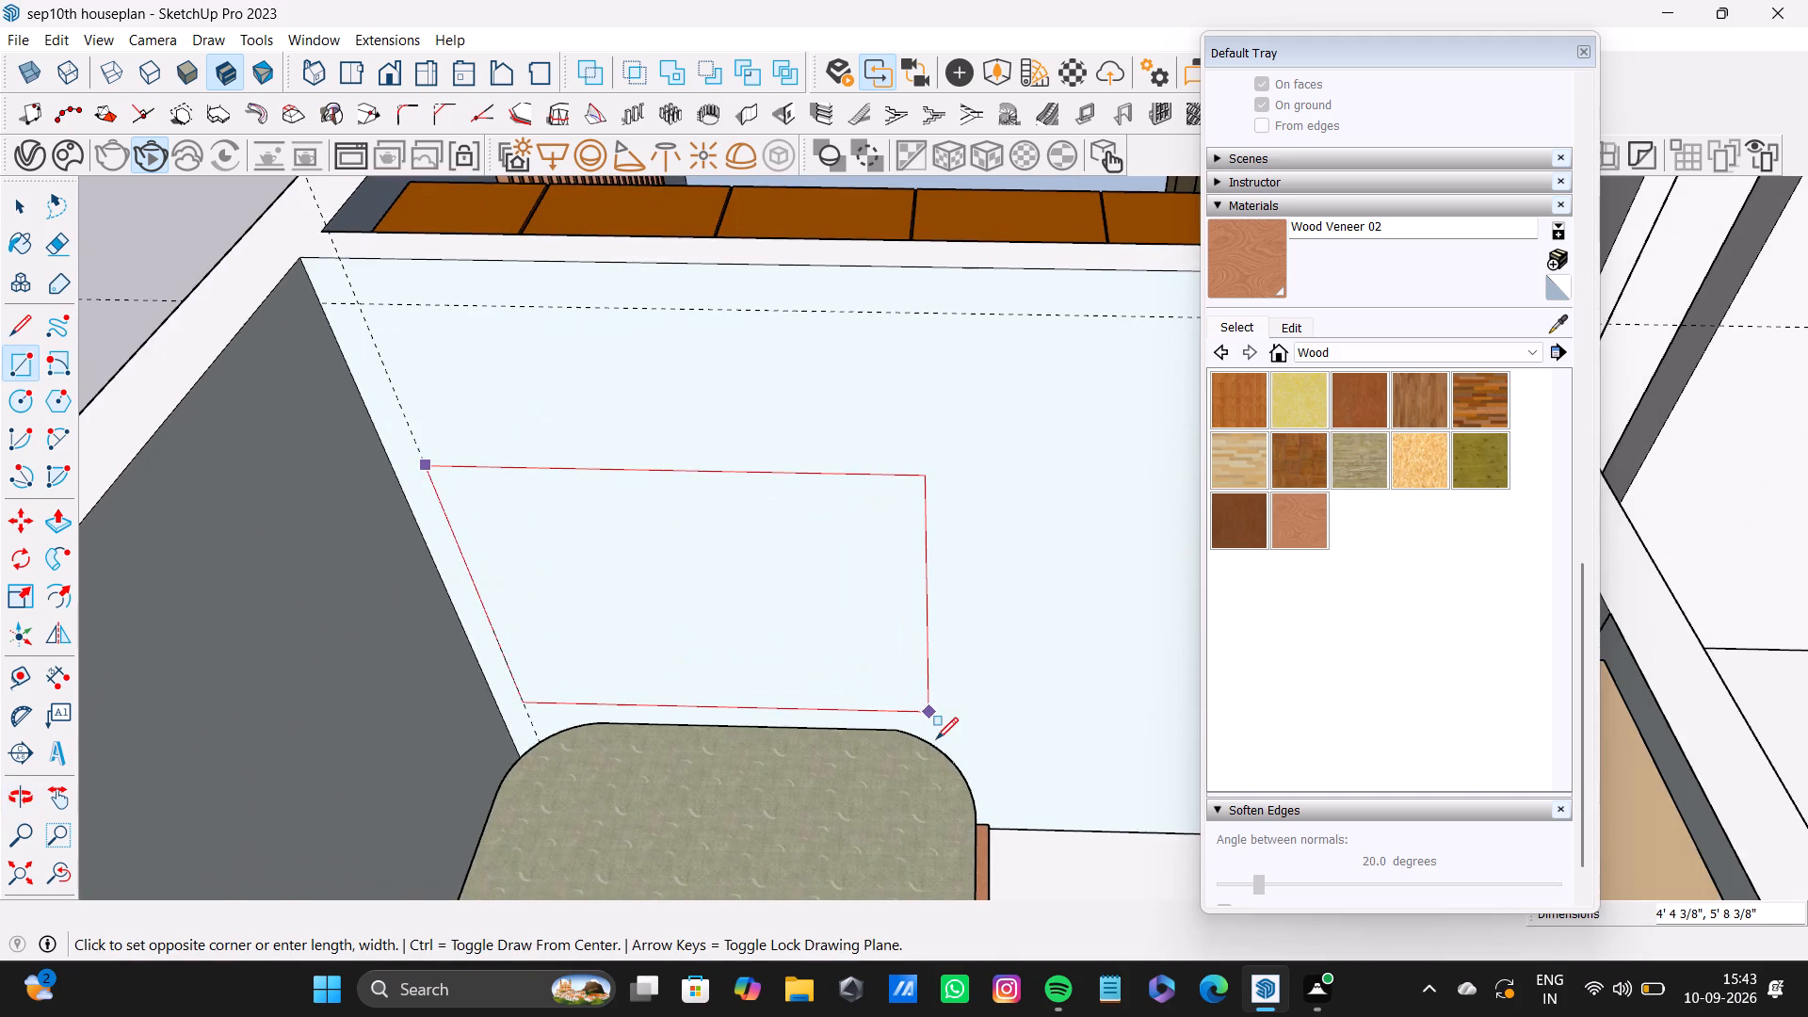
pyautogui.moveTo(1001, 815); pyautogui.dragTo(933, 834, button='middle')
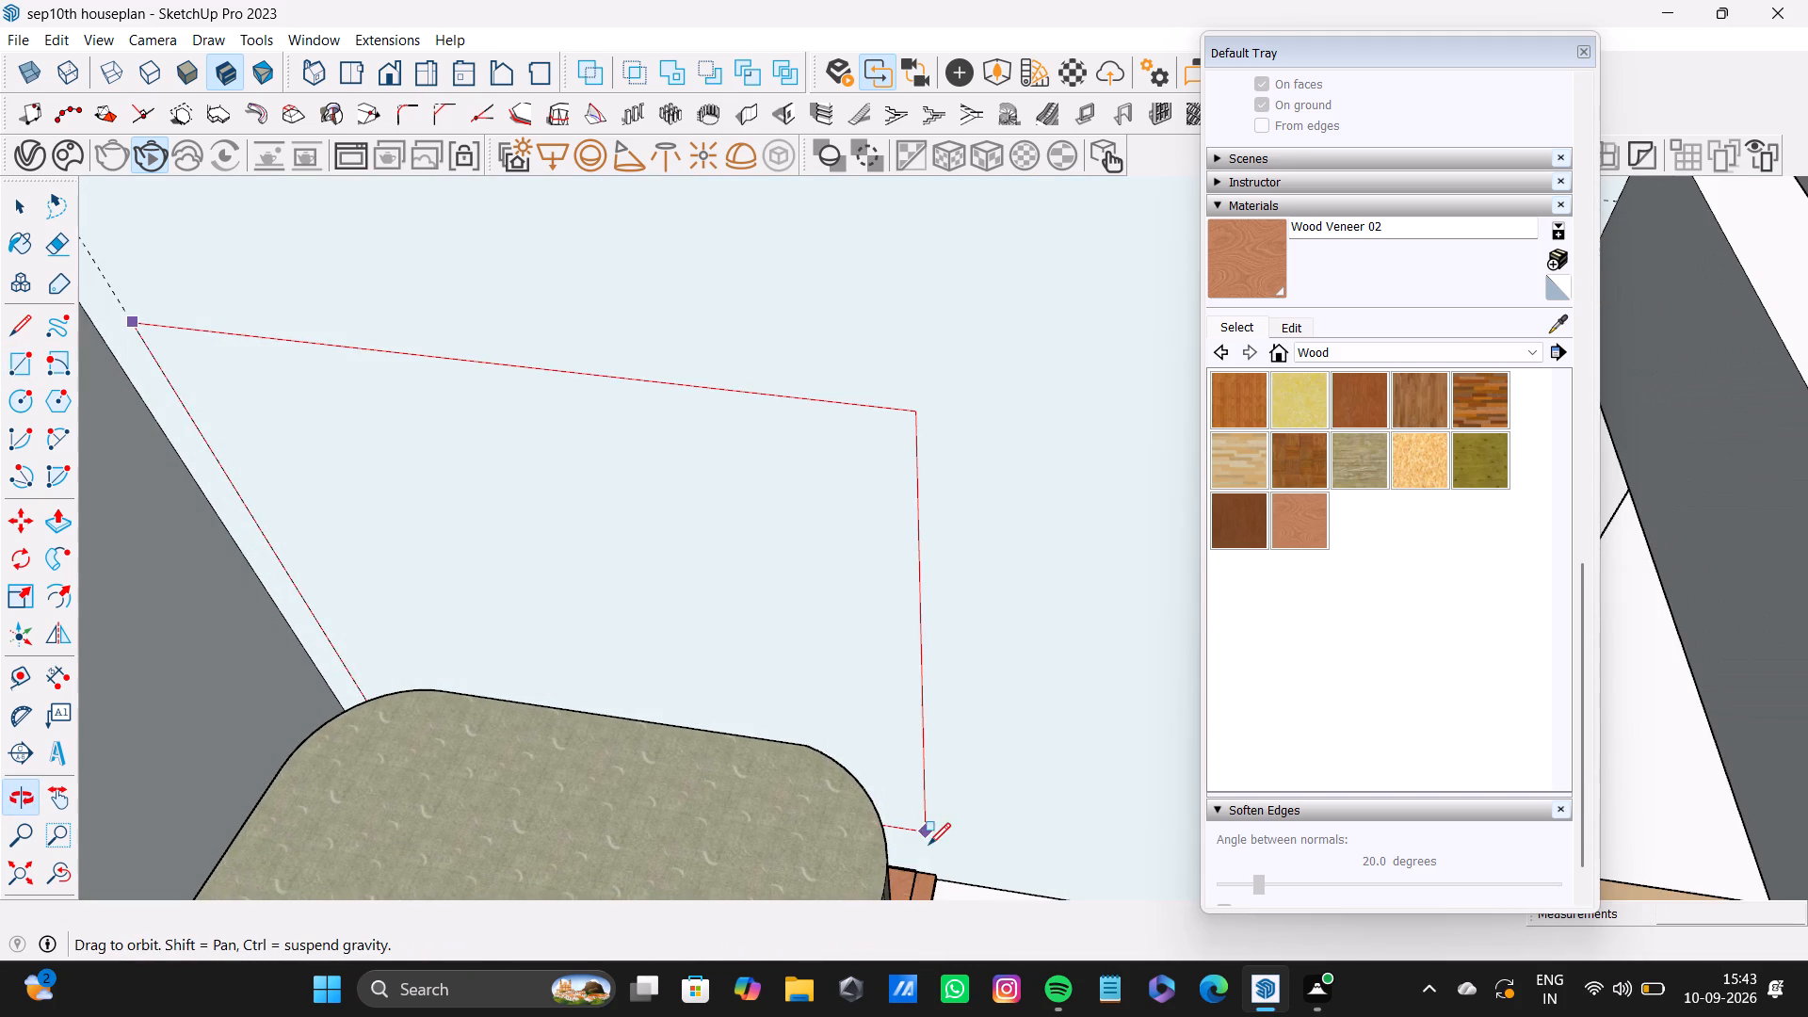
pyautogui.click(914, 875)
pyautogui.scroll(-7, 893, 854)
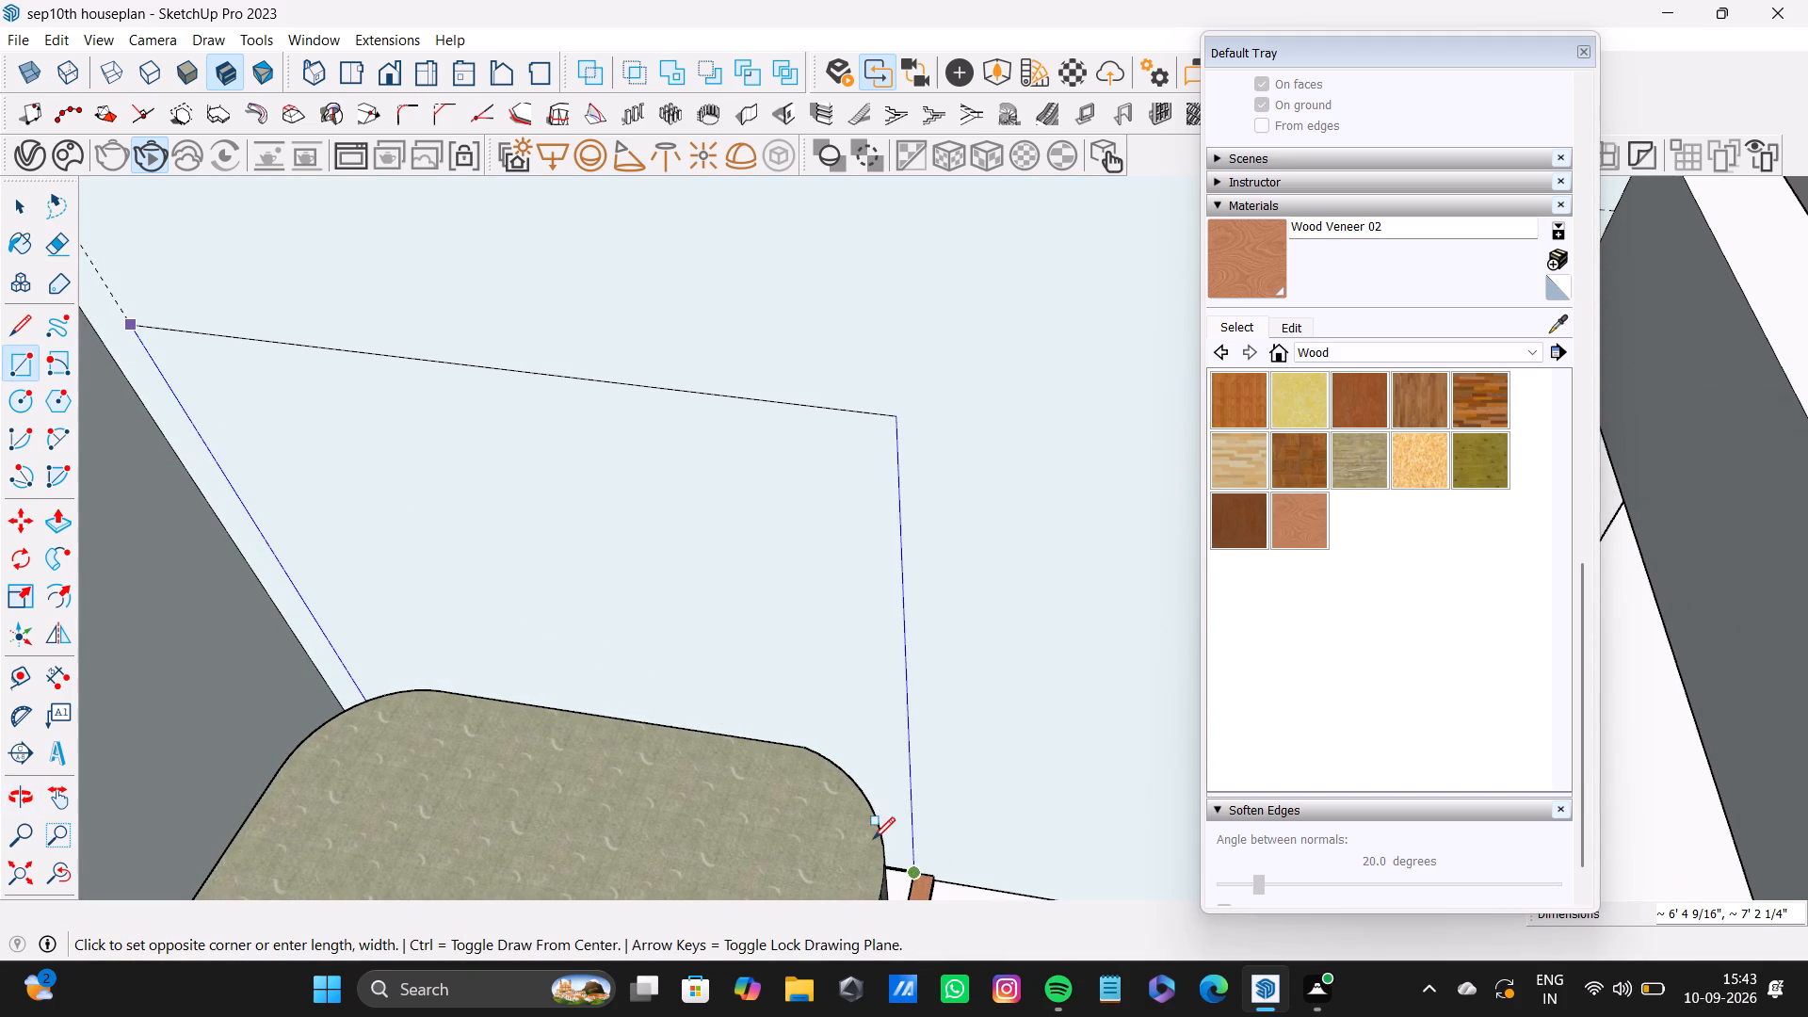
# Reverse the face of the rectangle drawn on the wall behind the bed so its front side points into the room.
pyautogui.scroll(-15, 873, 839)
pyautogui.keyDown('shift'); pyautogui.moveTo(722, 794); pyautogui.dragTo(861, 675, button='middle'); pyautogui.keyUp('shift')
pyautogui.scroll(1, 859, 670)
pyautogui.moveTo(859, 670); pyautogui.dragTo(978, 551, button='middle')
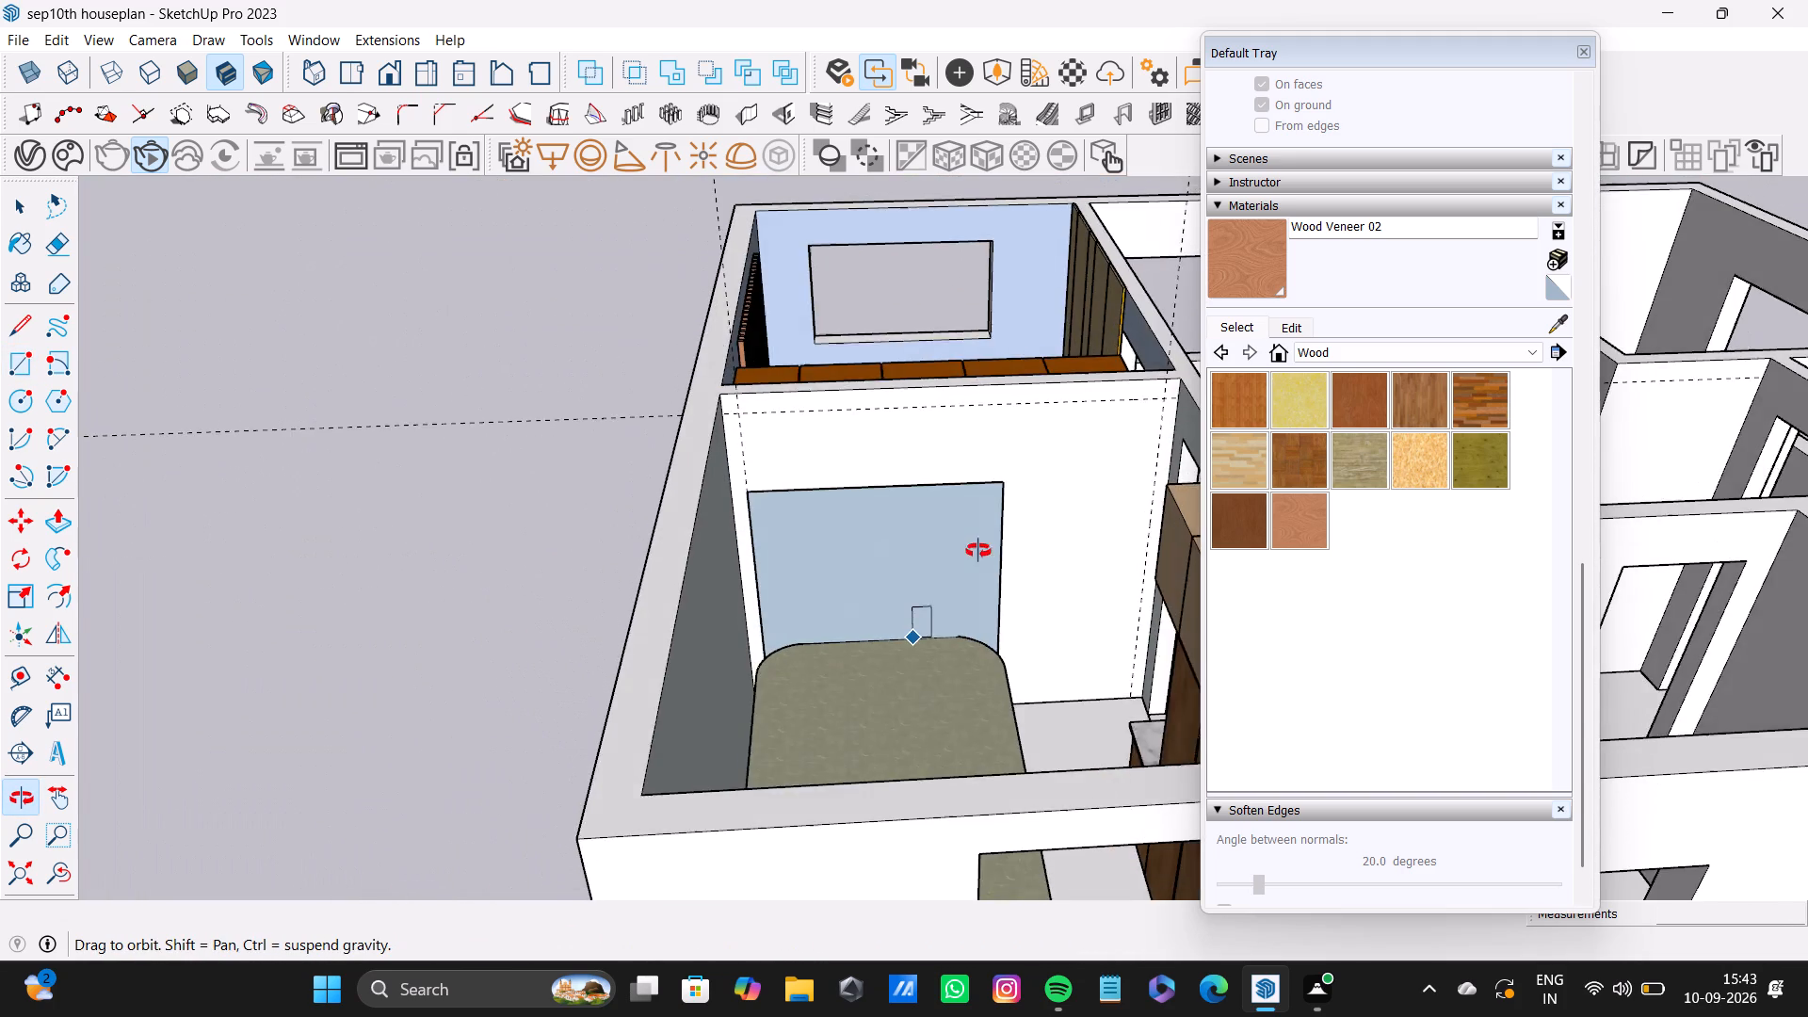
pyautogui.moveTo(978, 551); pyautogui.dragTo(974, 533, button='middle')
pyautogui.scroll(2, 792, 531)
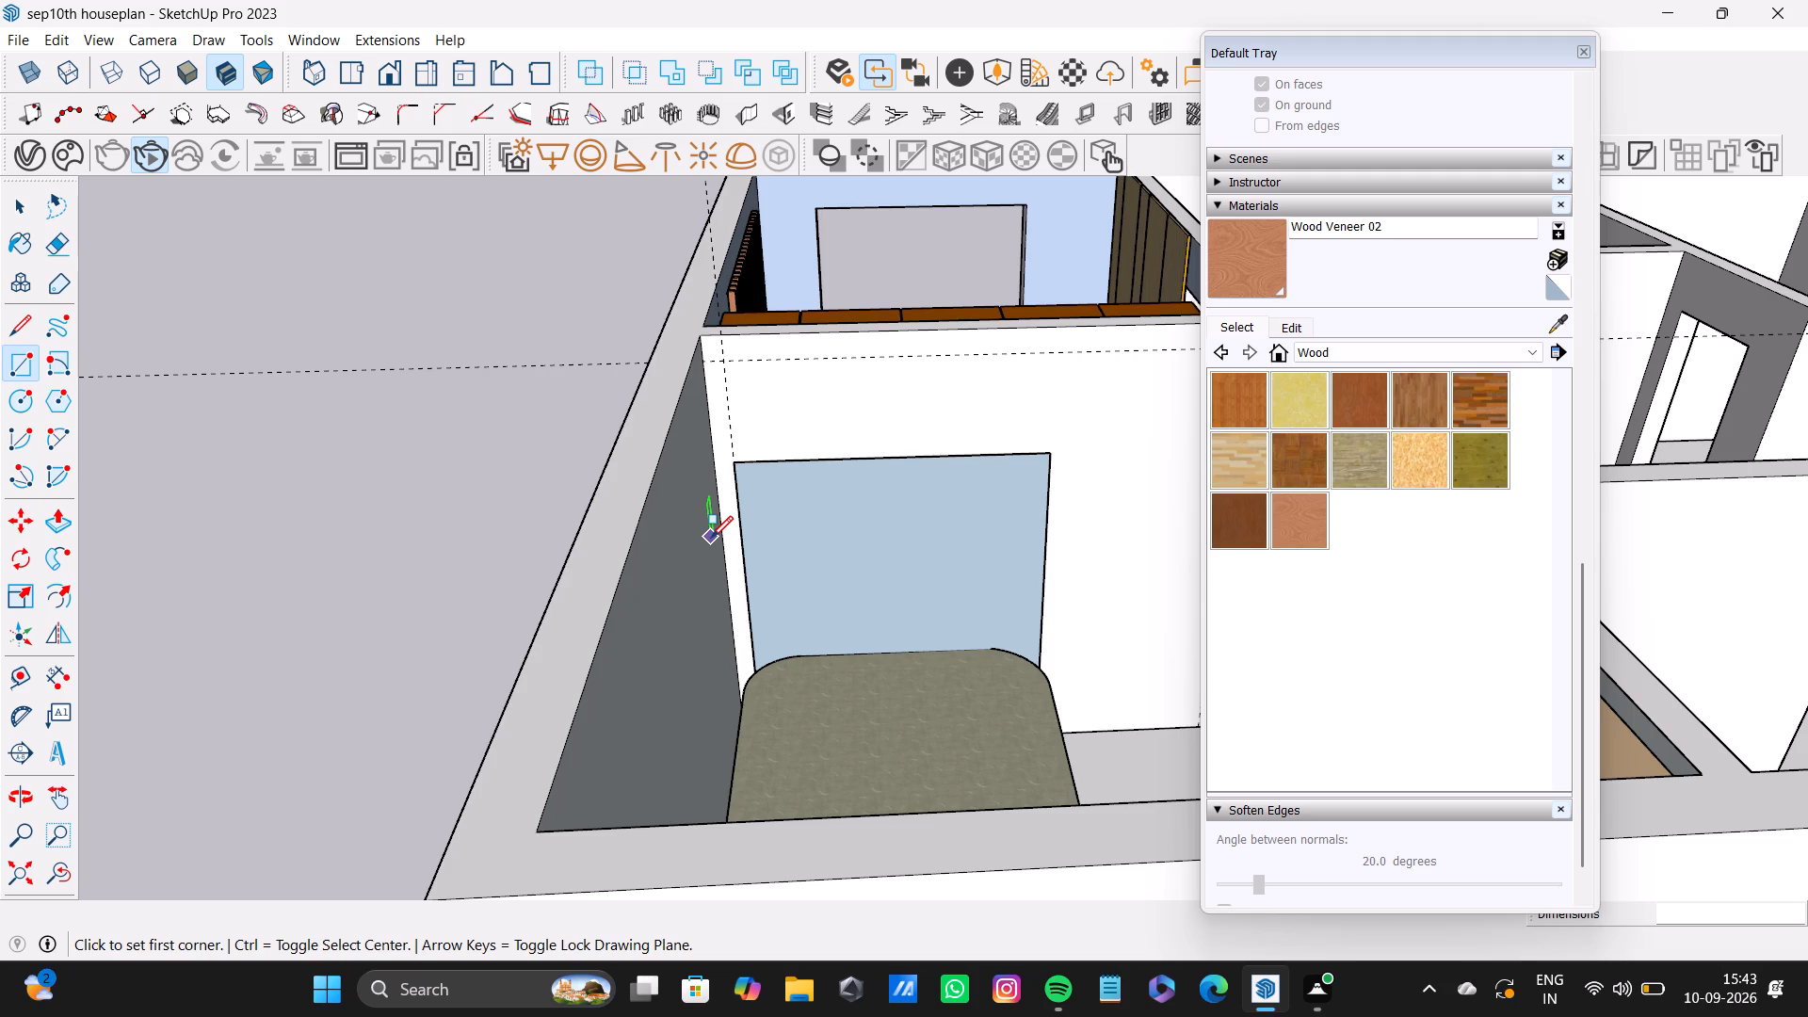
pyautogui.press('space')
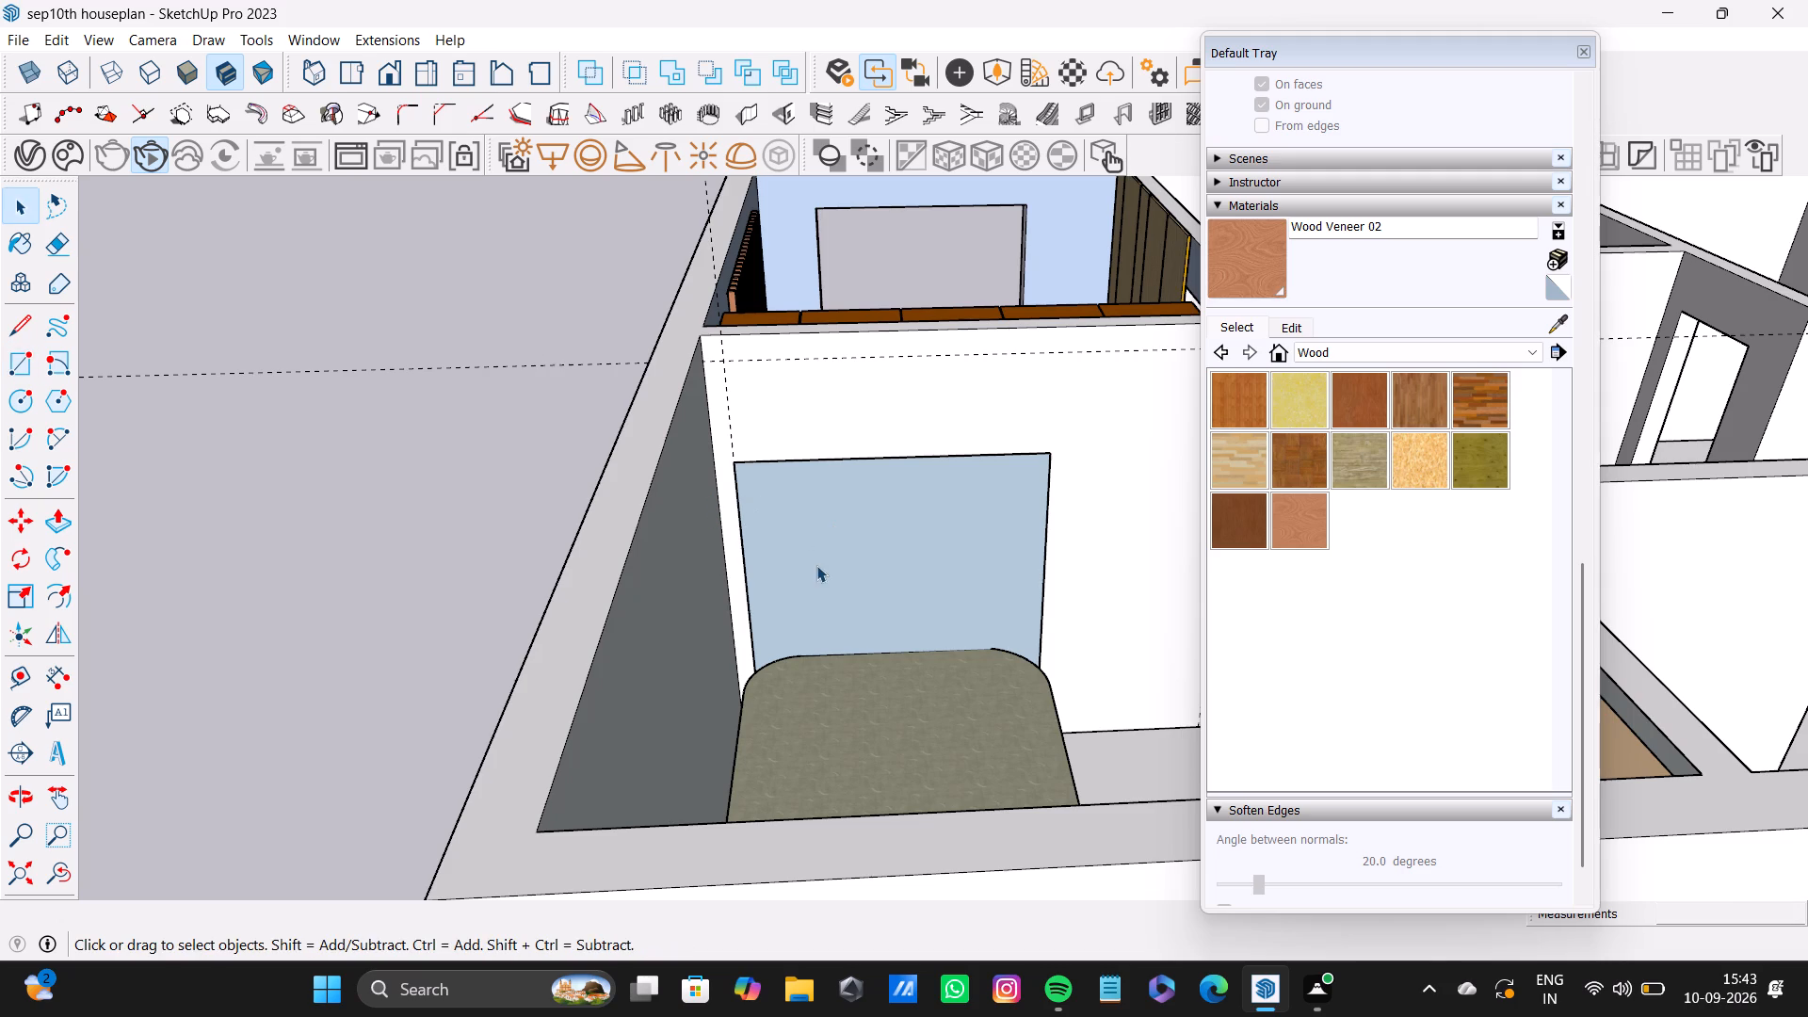
pyautogui.scroll(-4, 822, 565)
pyautogui.moveTo(908, 607); pyautogui.dragTo(848, 653, button='middle')
pyautogui.scroll(6, 848, 653)
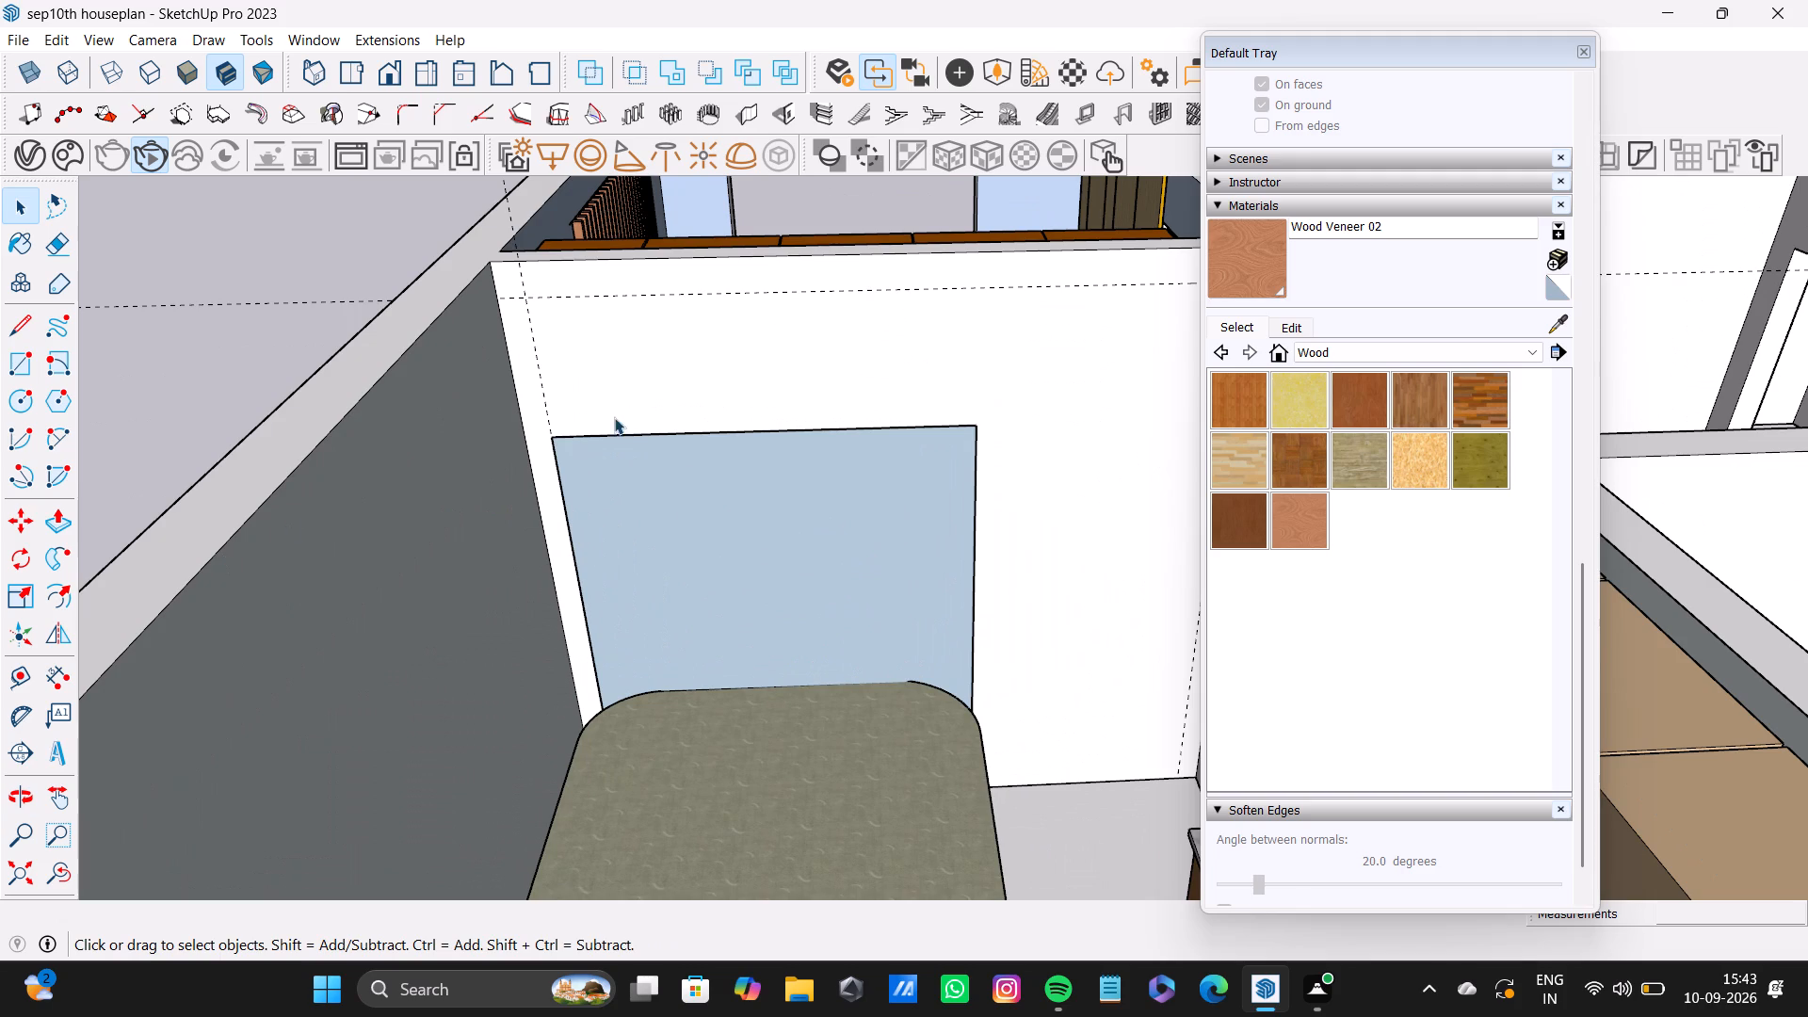
pyautogui.click(685, 517)
pyautogui.rightClick(685, 517)
pyautogui.rightClick(685, 517)
pyautogui.rightClick(708, 573)
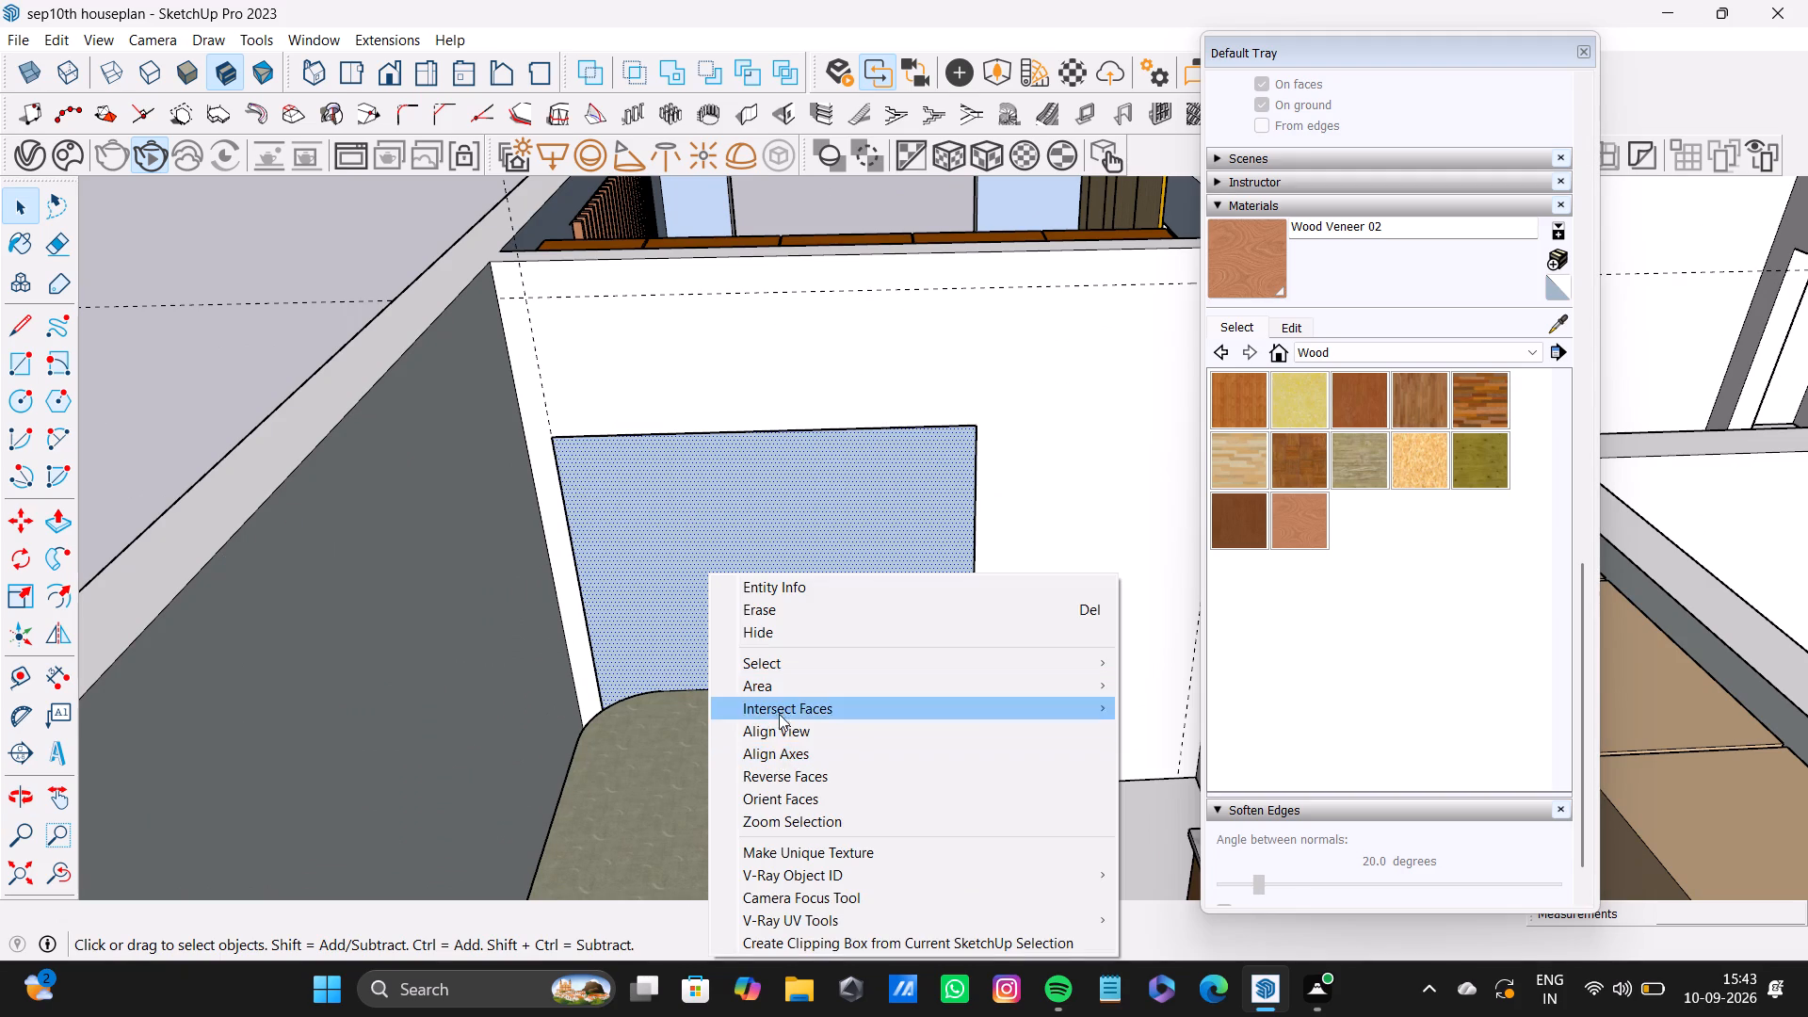
pyautogui.click(784, 781)
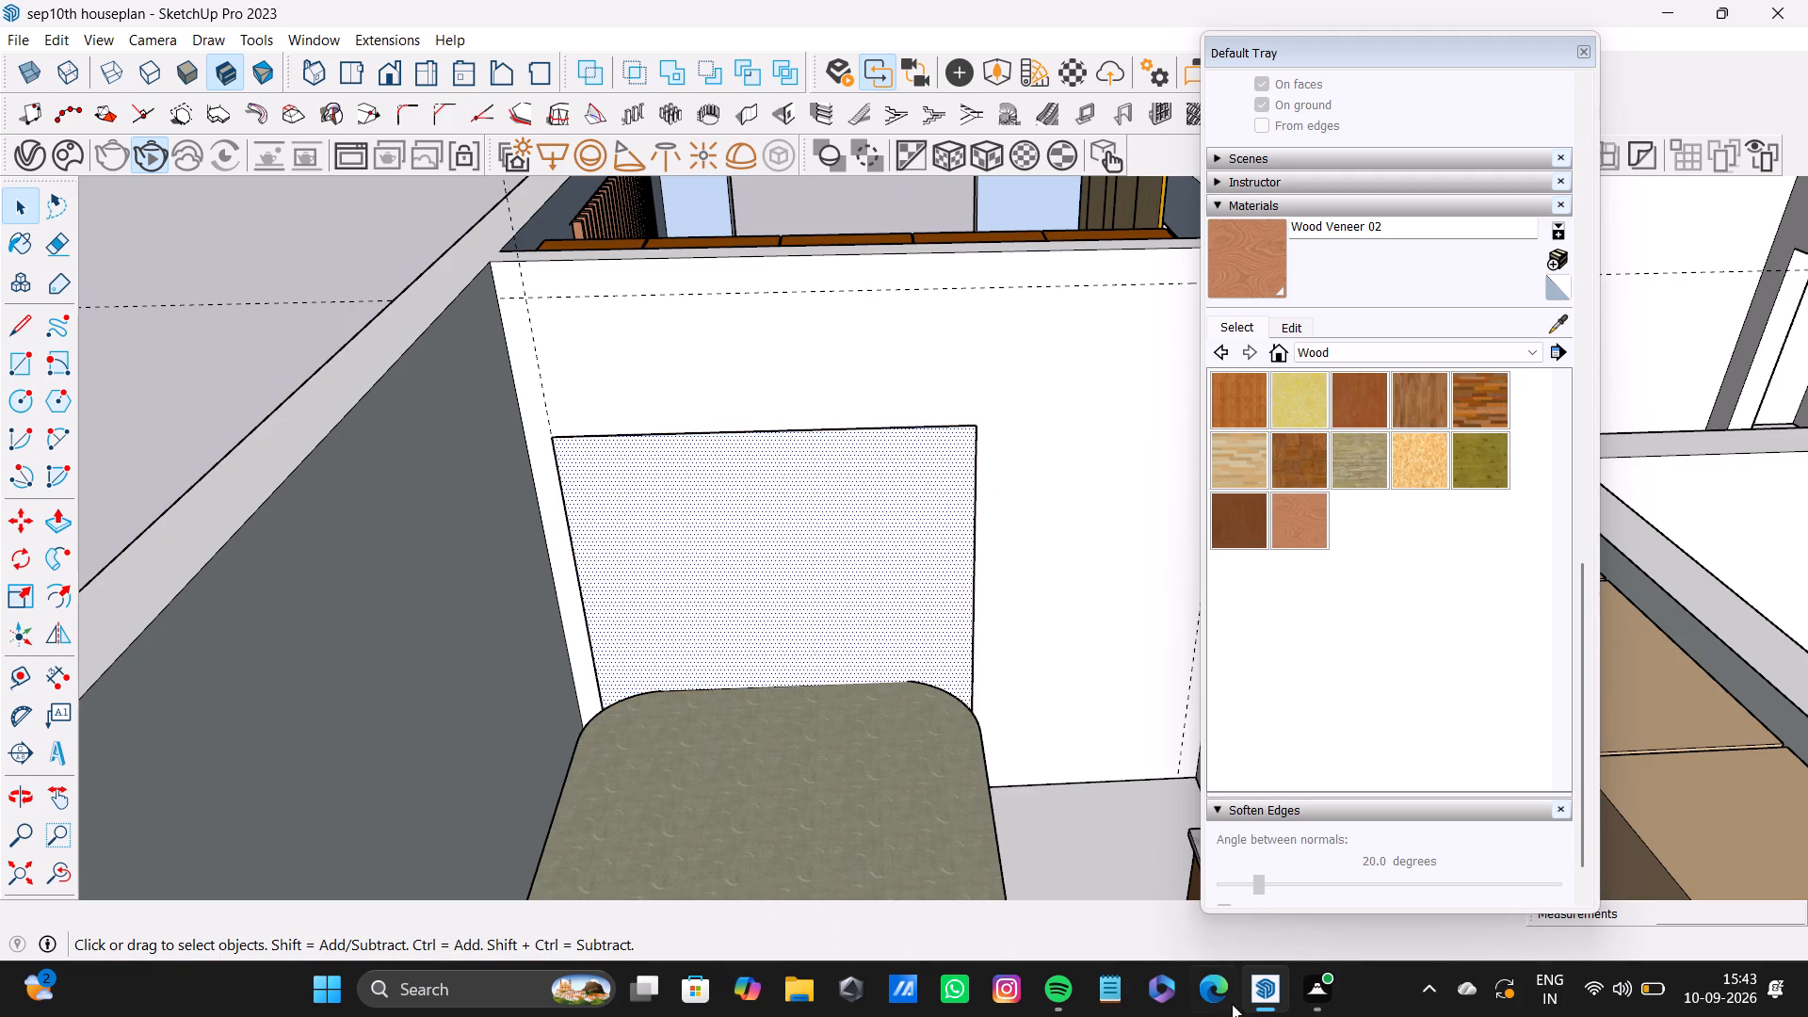